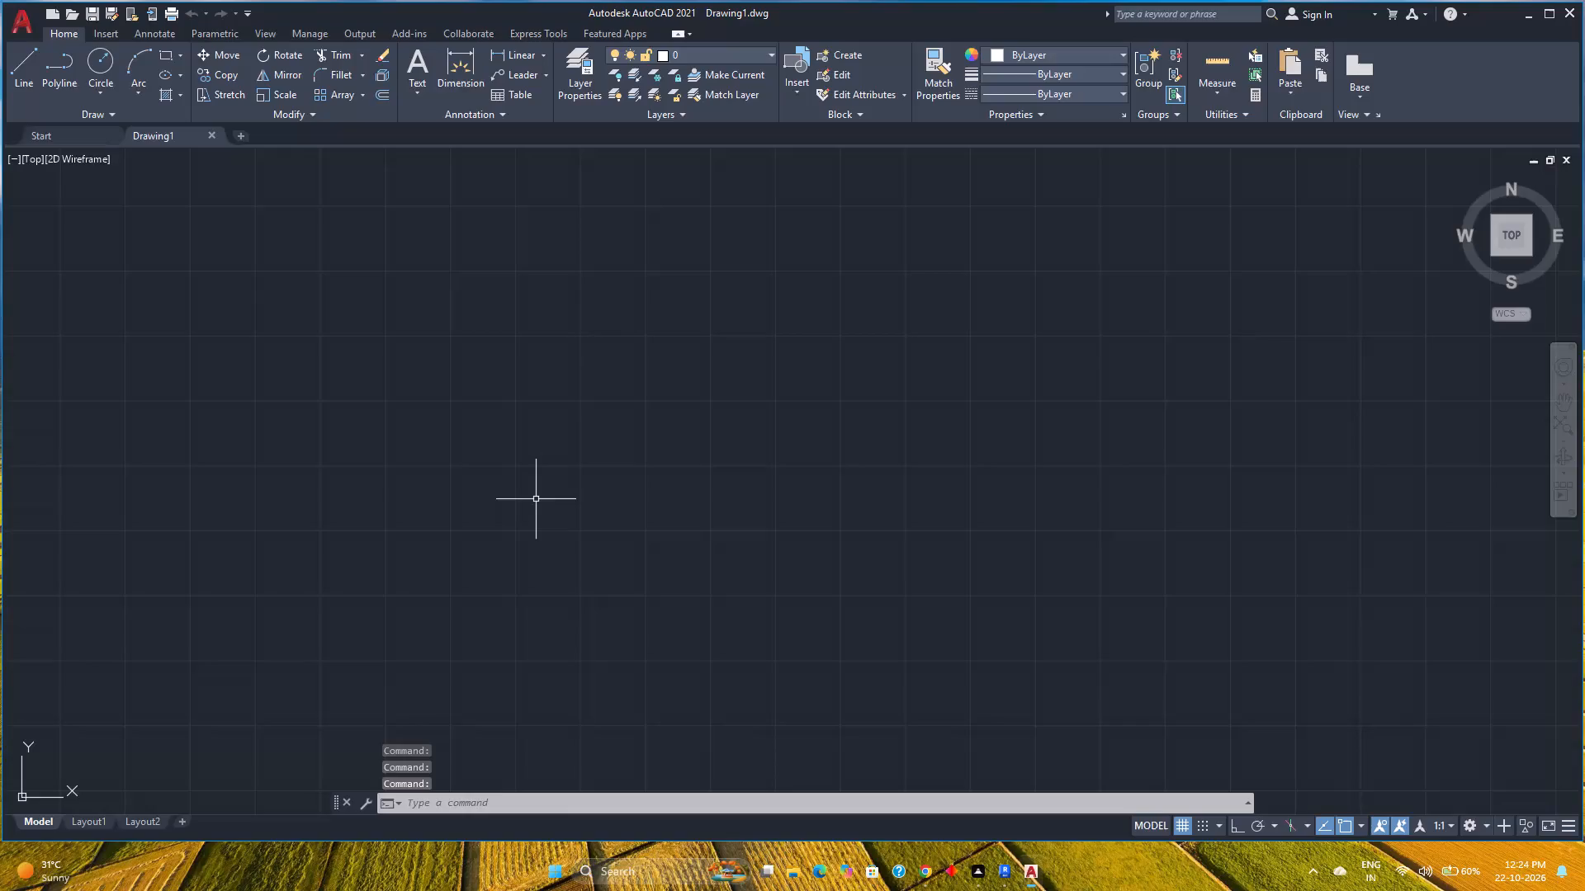
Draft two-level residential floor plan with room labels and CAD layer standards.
Configure the drawing units to Engineering length with 0'-0.0" precision and an insertion scale of Inches.
{"action": "type", "text": "un"}
{"action": "key", "text": "Return"}
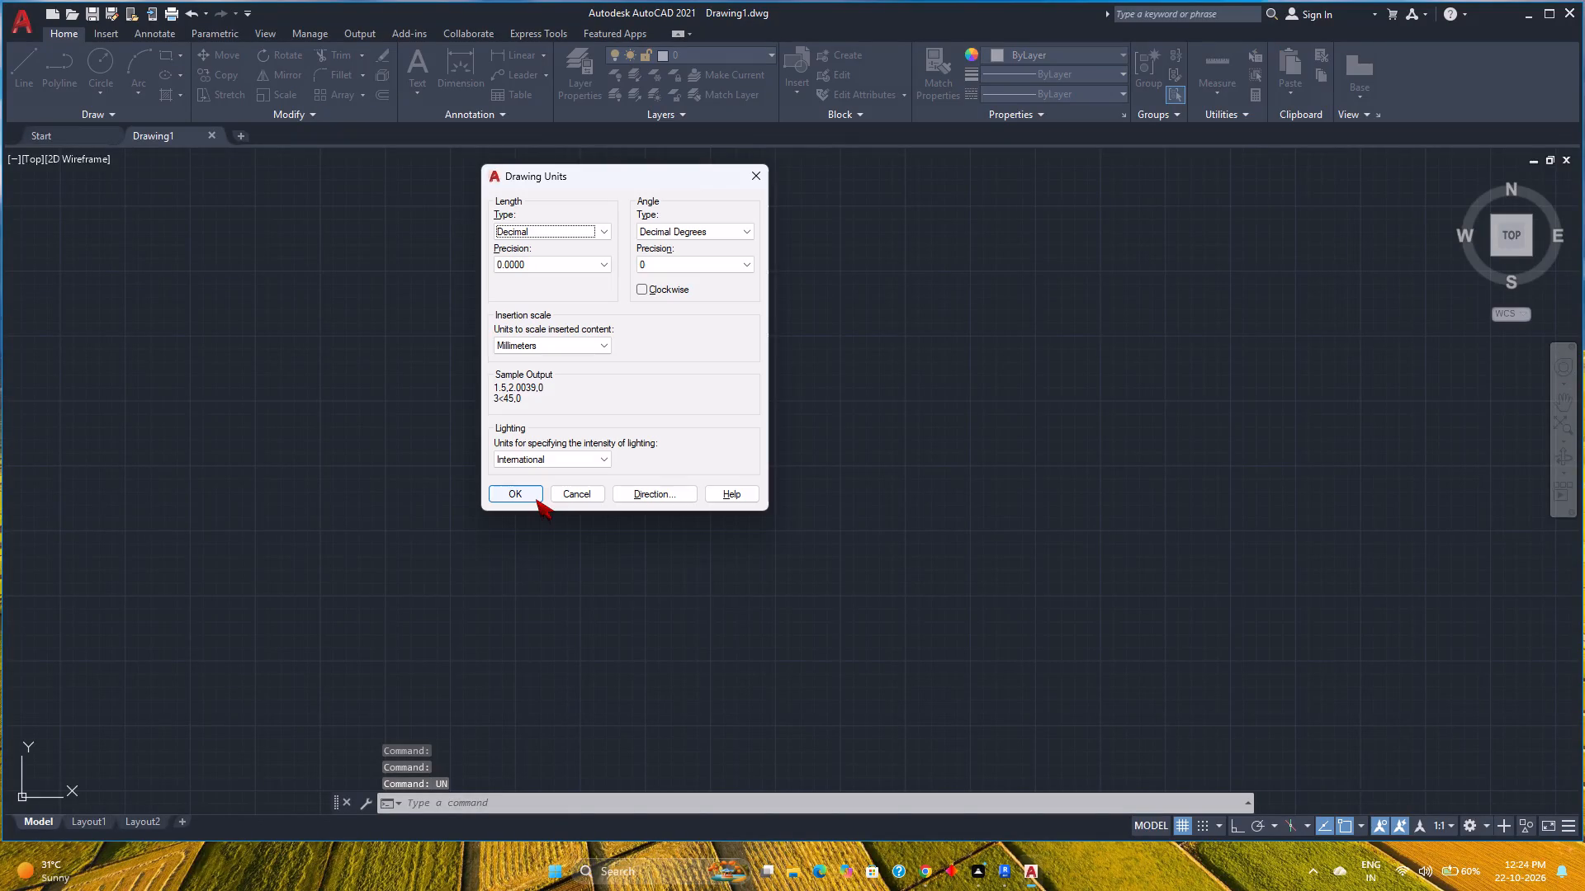
{"action": "left_click", "coordinate": [557, 231]}
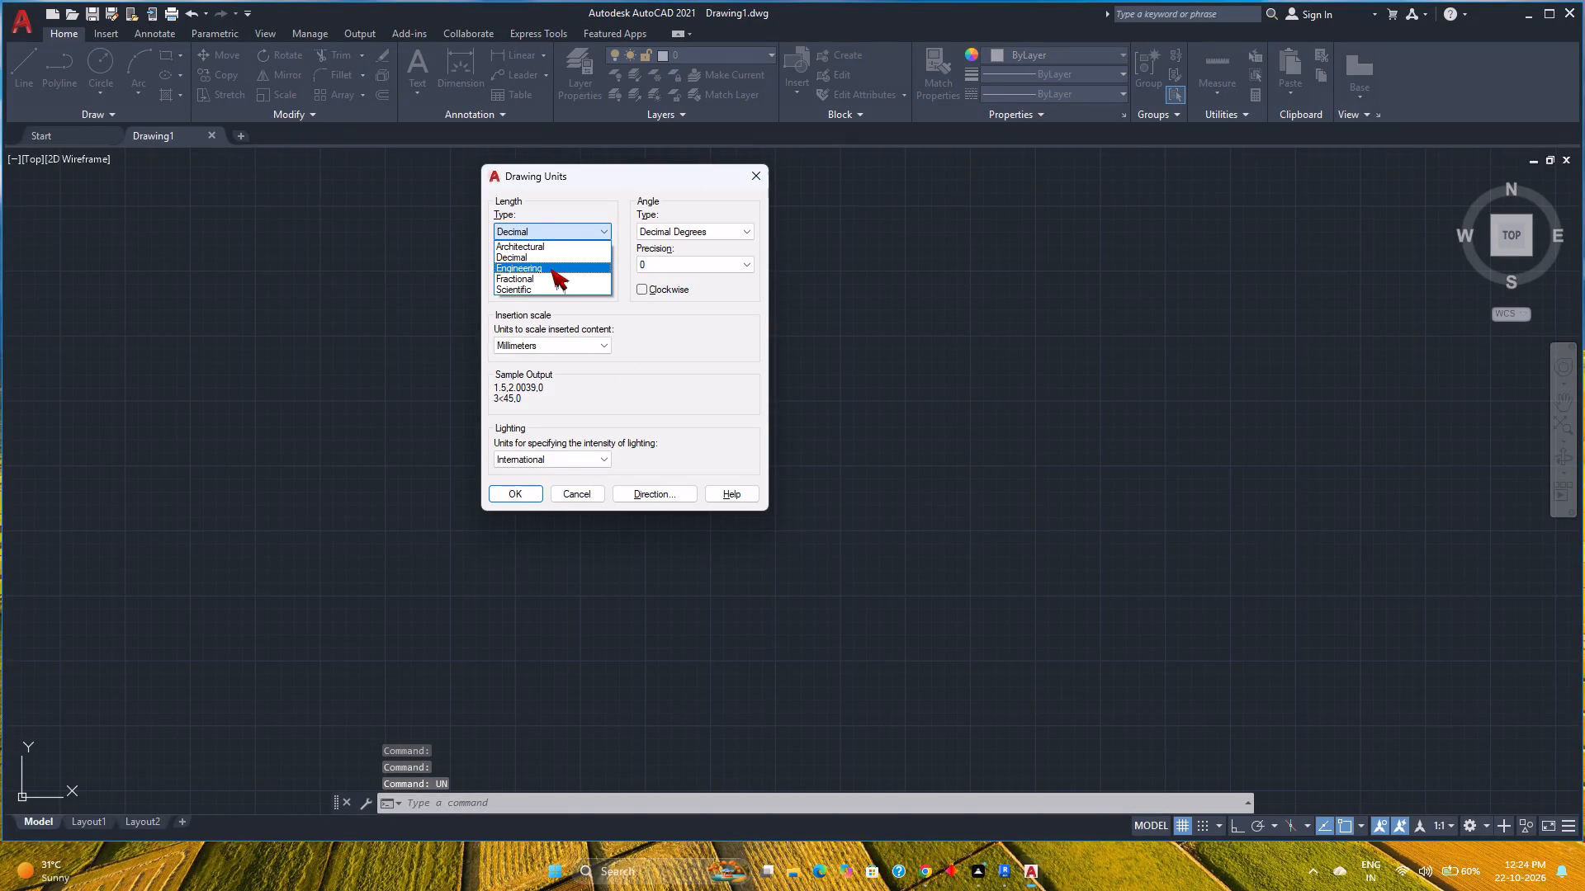
{"action": "left_click", "coordinate": [551, 269]}
{"action": "left_click", "coordinate": [551, 269]}
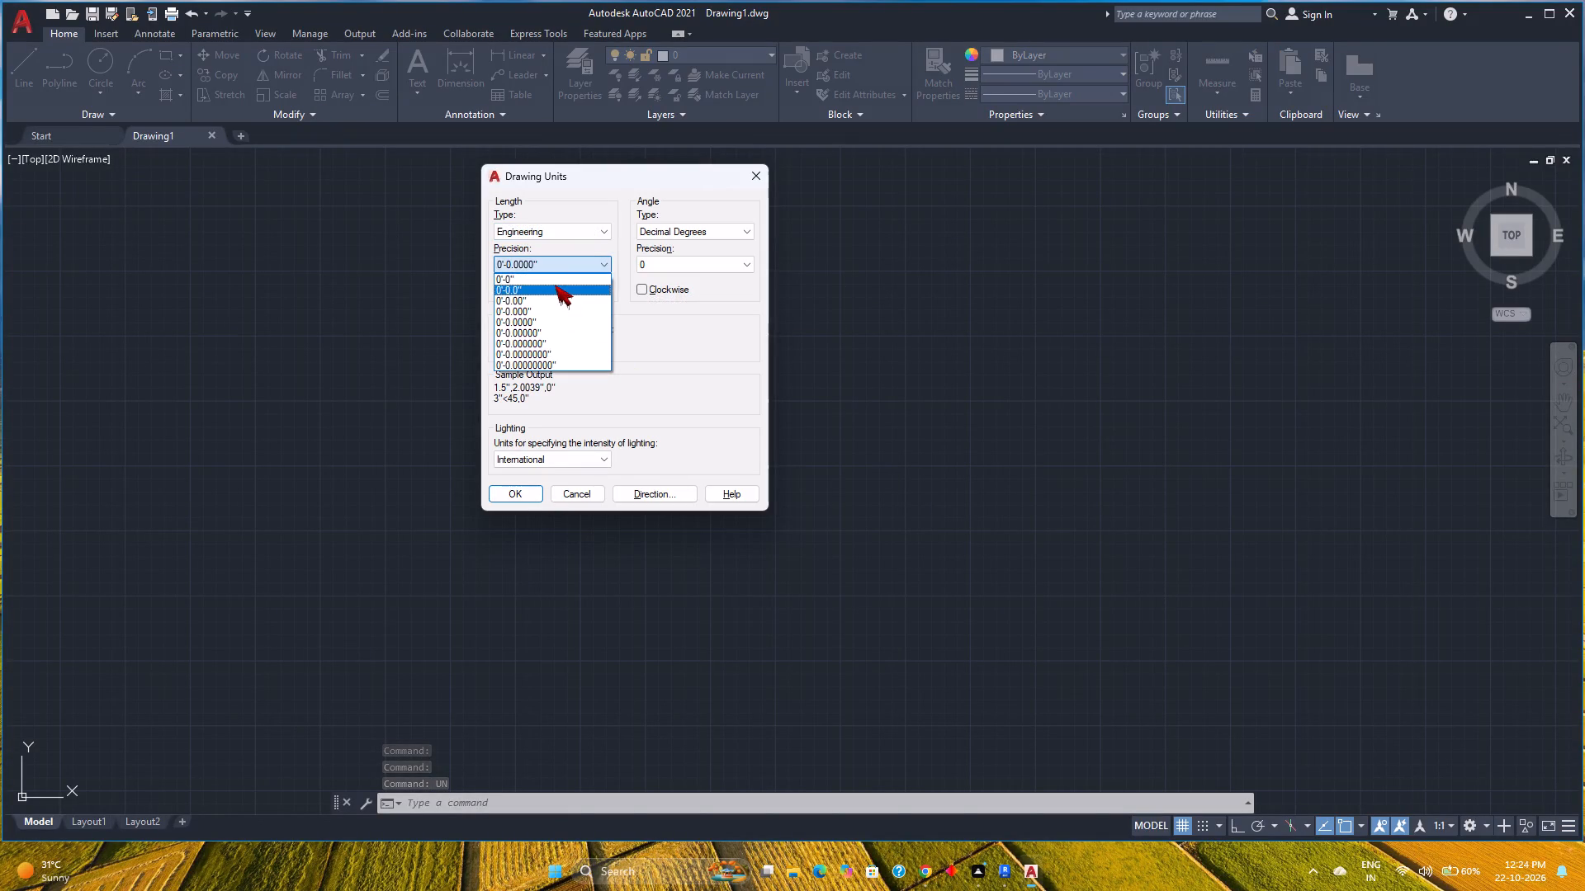
{"action": "left_click", "coordinate": [555, 285]}
{"action": "left_click", "coordinate": [523, 342]}
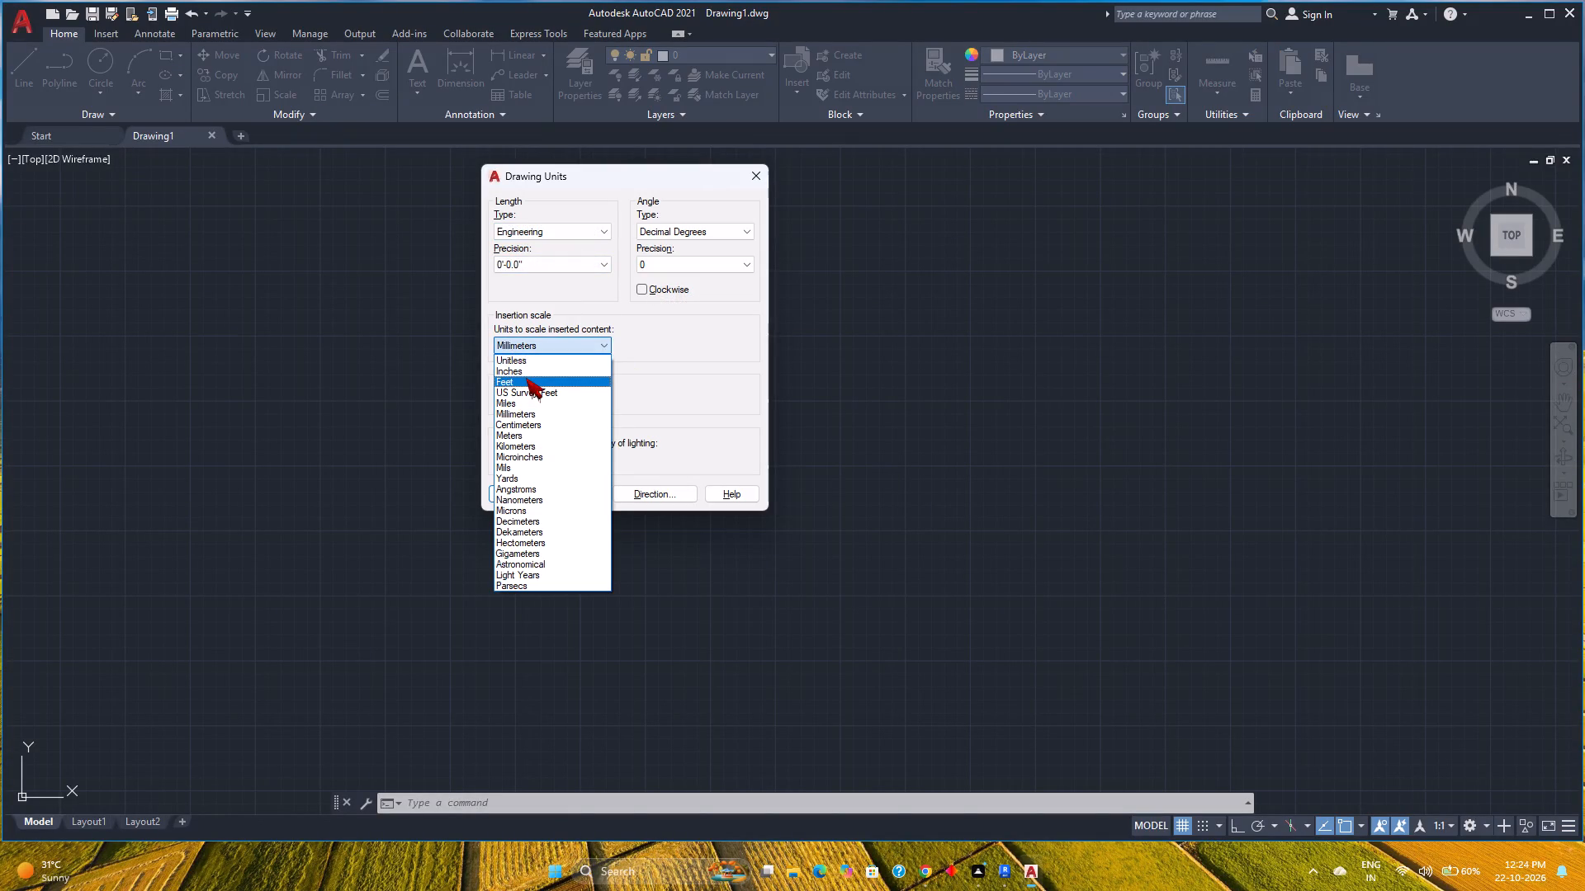
{"action": "left_click", "coordinate": [526, 378]}
{"action": "left_click", "coordinate": [522, 344]}
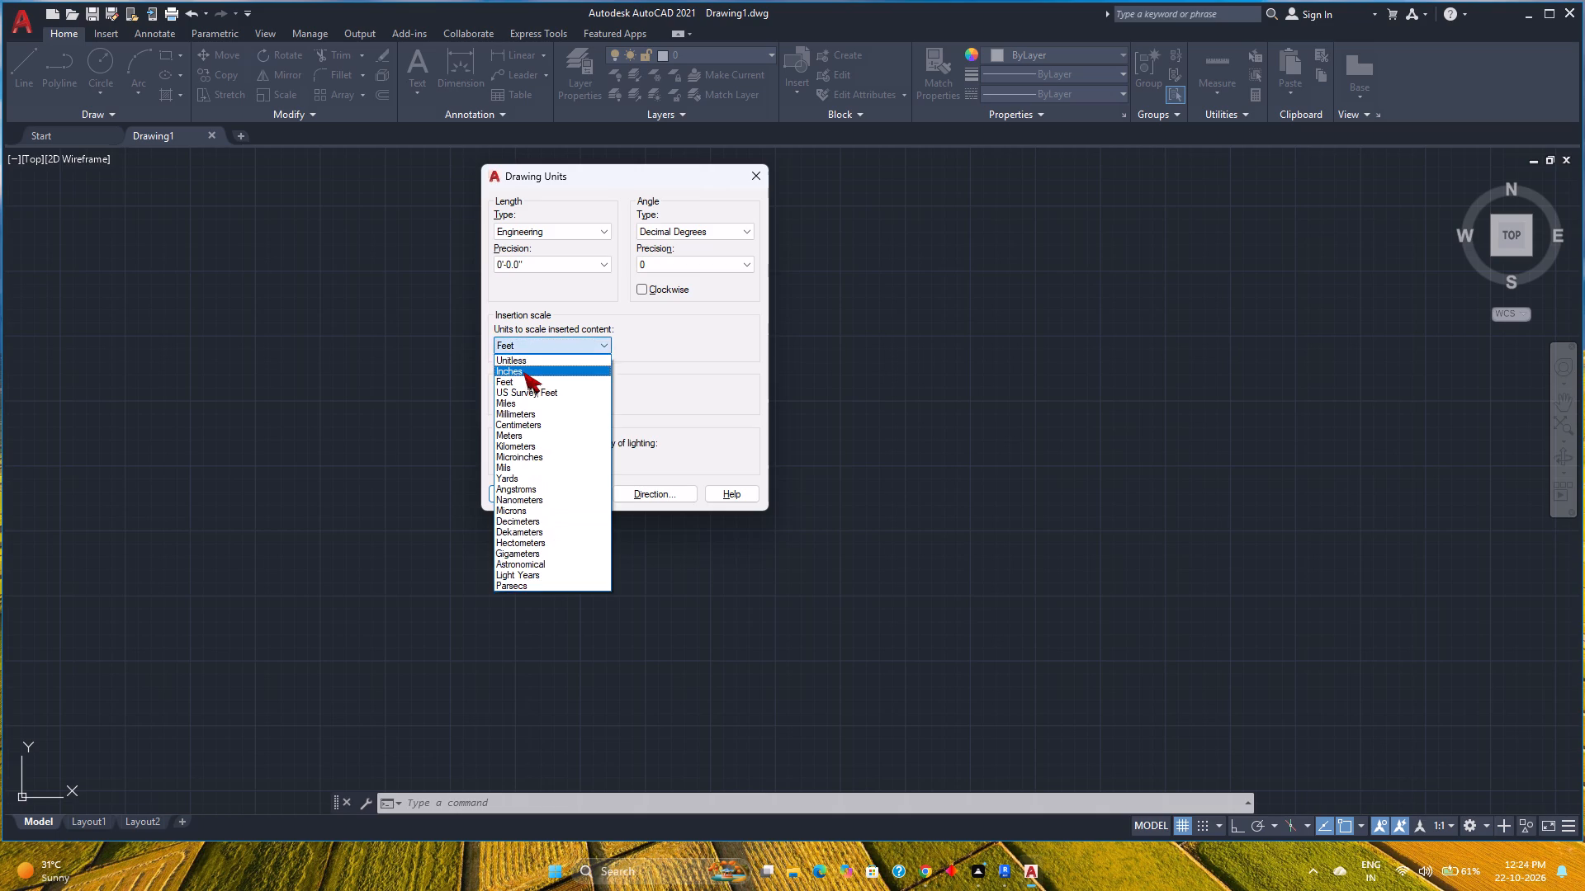
{"action": "left_click", "coordinate": [523, 372]}
{"action": "left_click", "coordinate": [513, 495]}
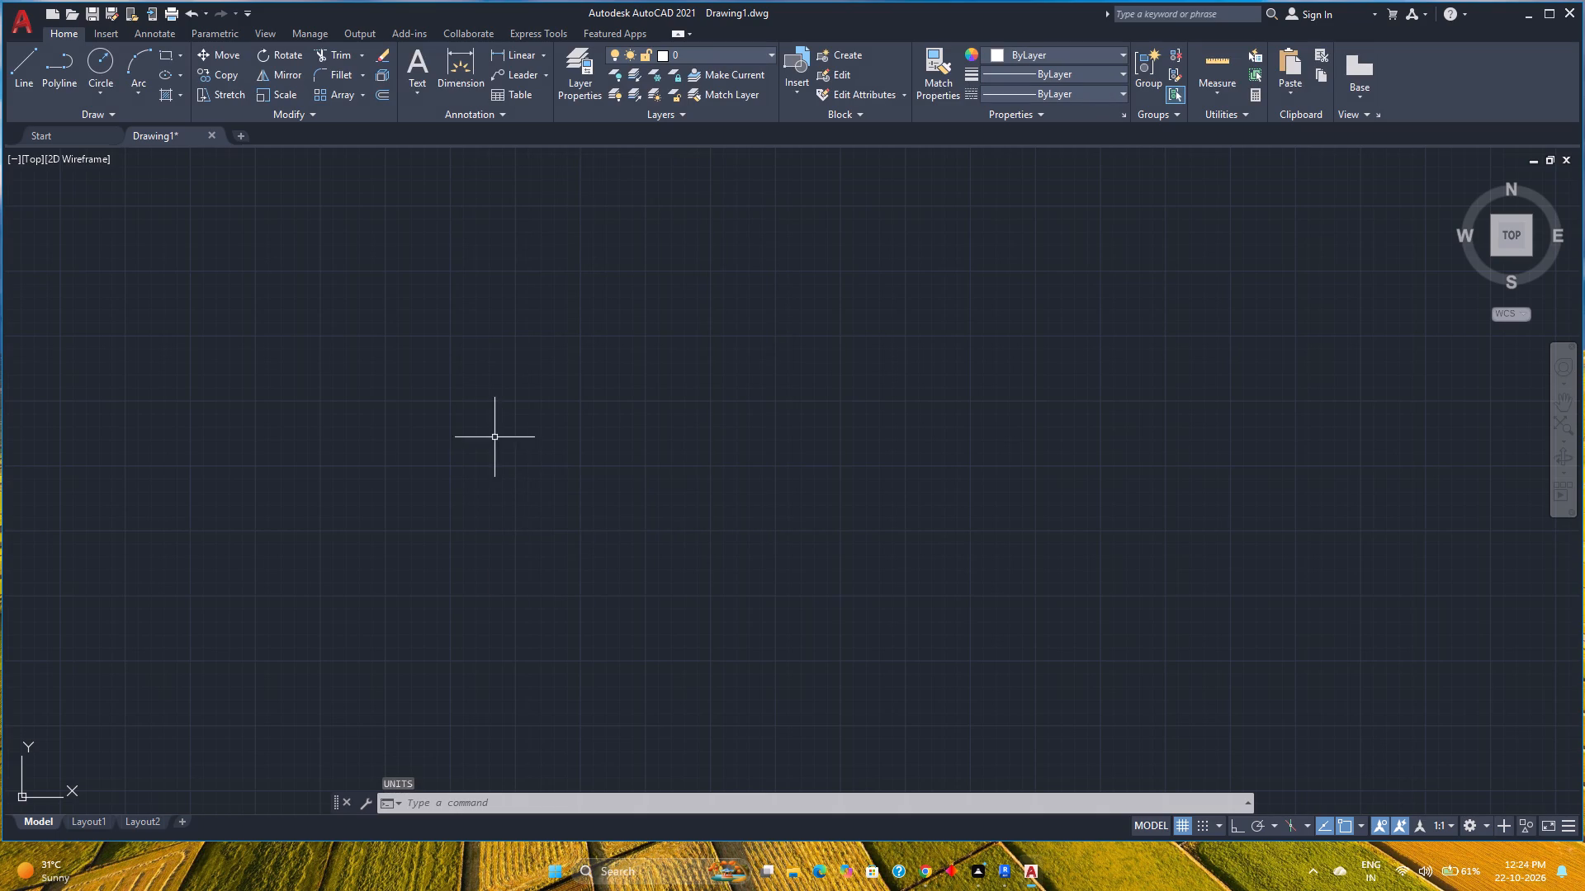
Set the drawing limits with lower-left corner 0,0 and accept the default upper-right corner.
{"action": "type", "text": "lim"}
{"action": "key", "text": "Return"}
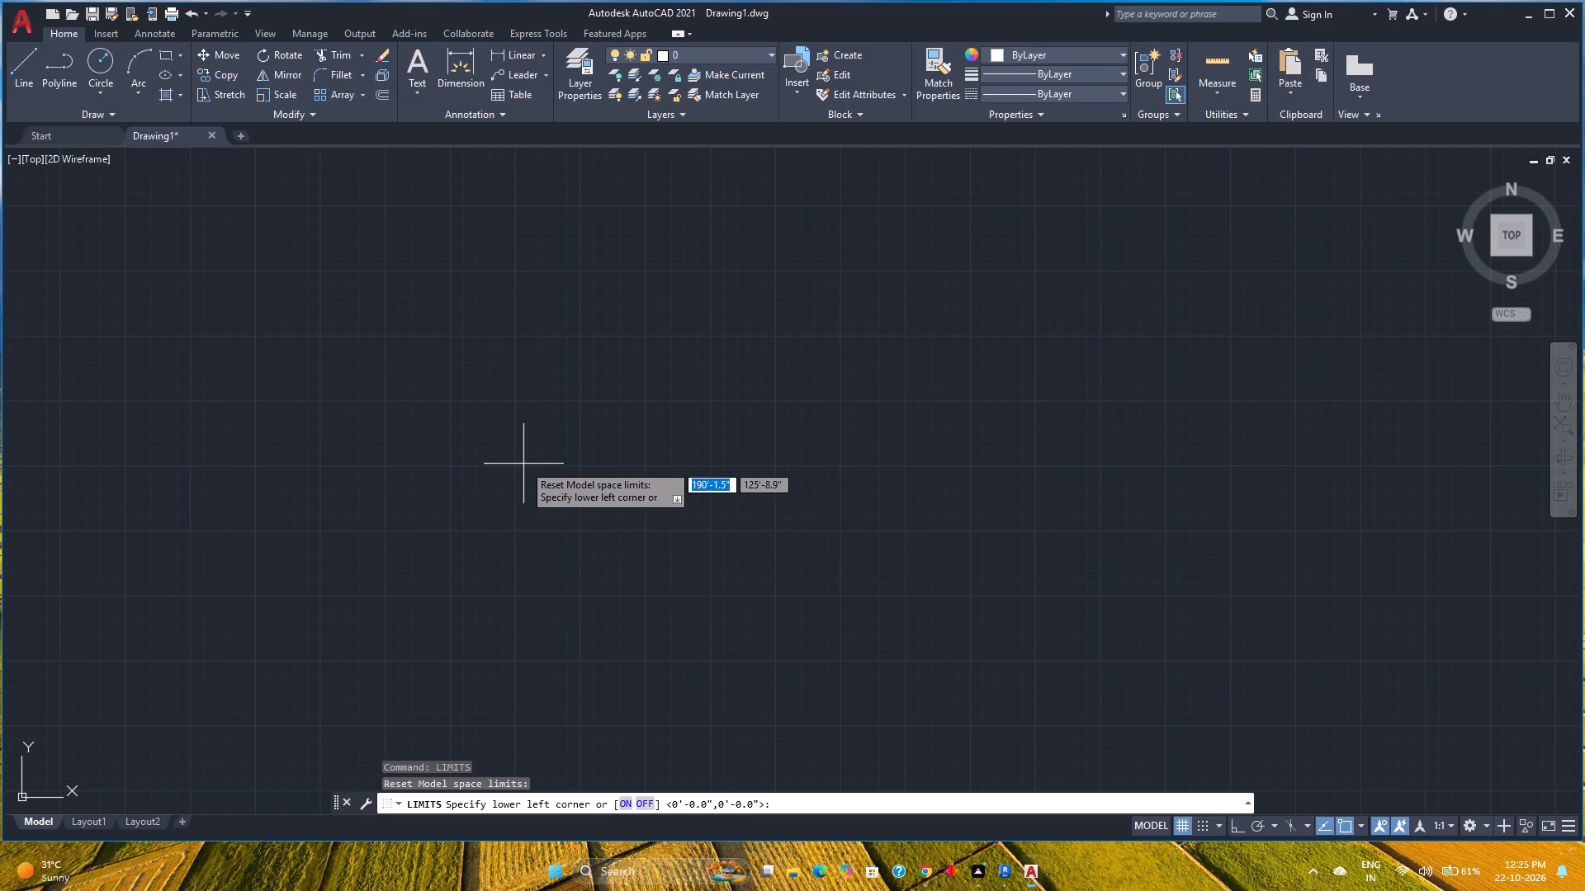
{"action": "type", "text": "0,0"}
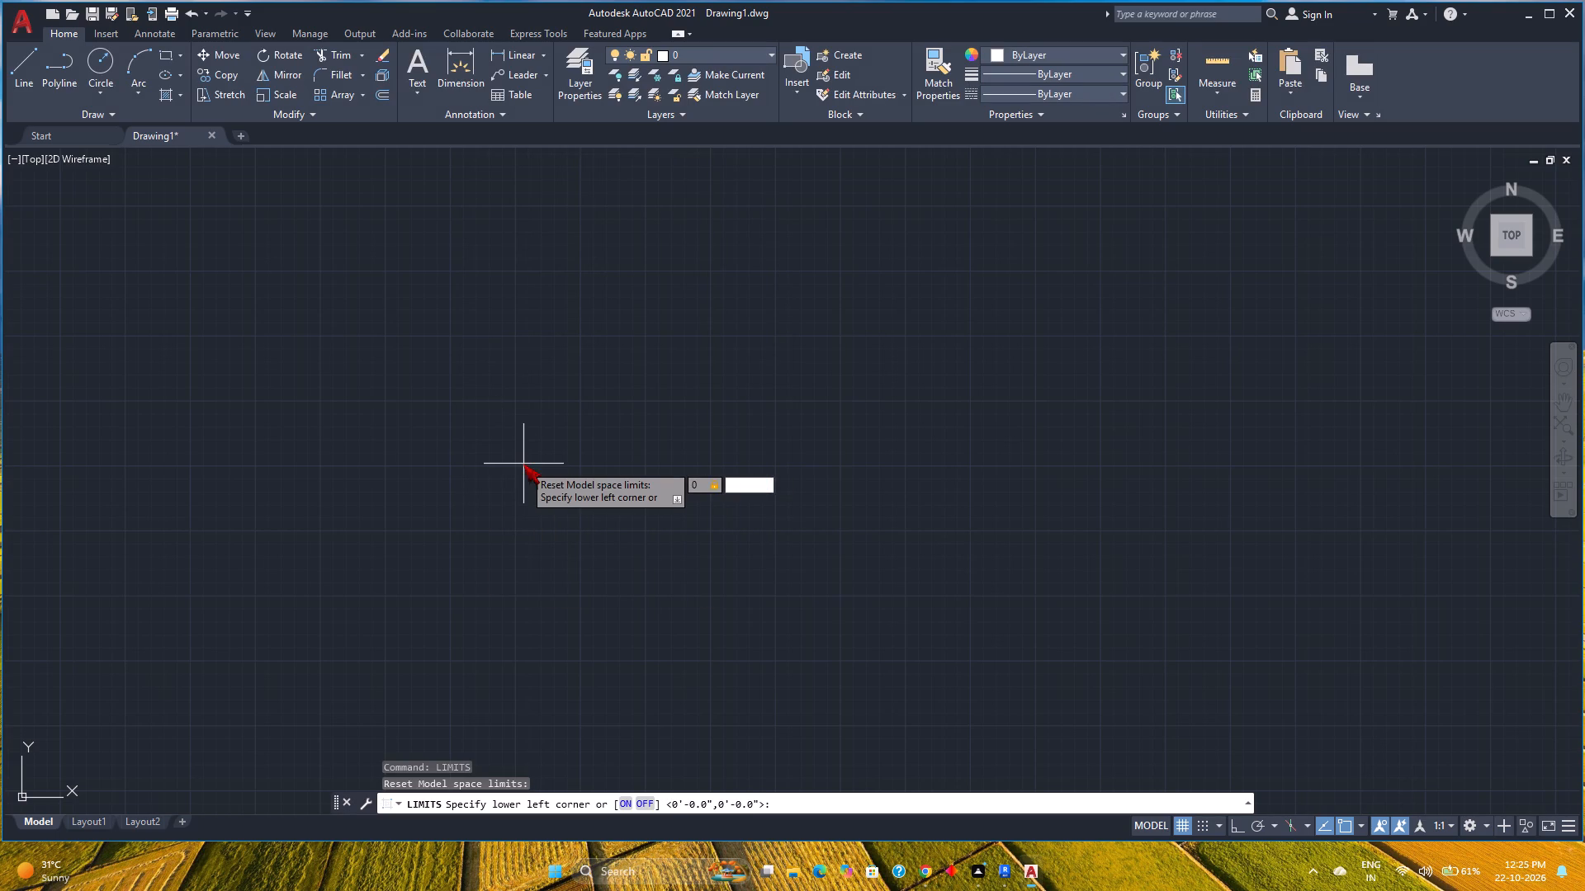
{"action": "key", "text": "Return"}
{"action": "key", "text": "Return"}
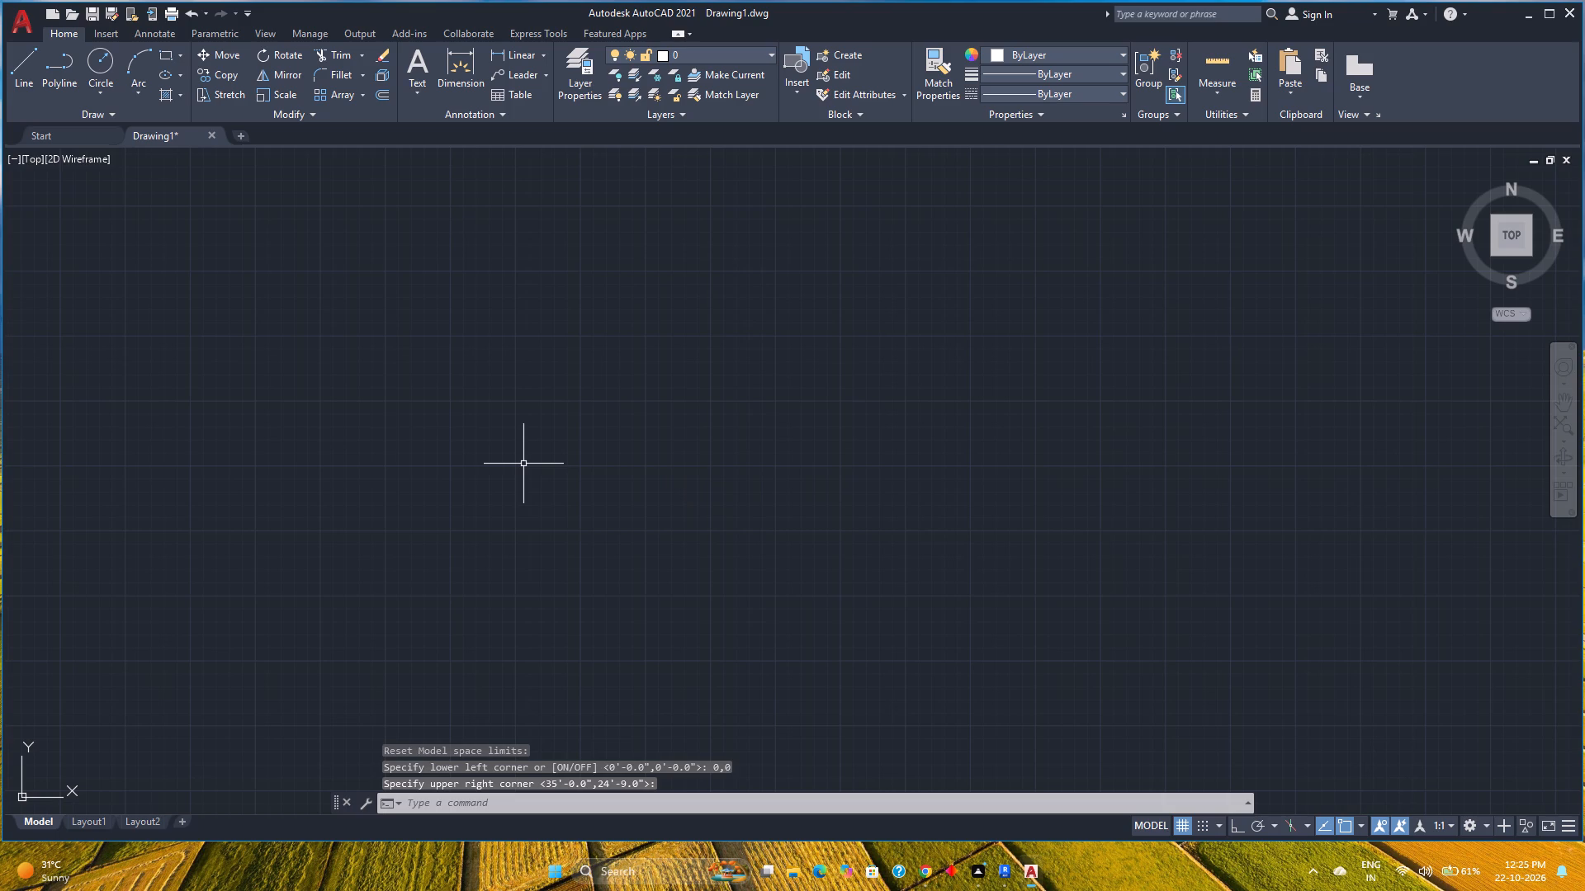
Set the drawing limits from lower-left corner 0,0 to upper-right corner 100',120'.
{"action": "type", "text": "lim"}
{"action": "key", "text": "Return"}
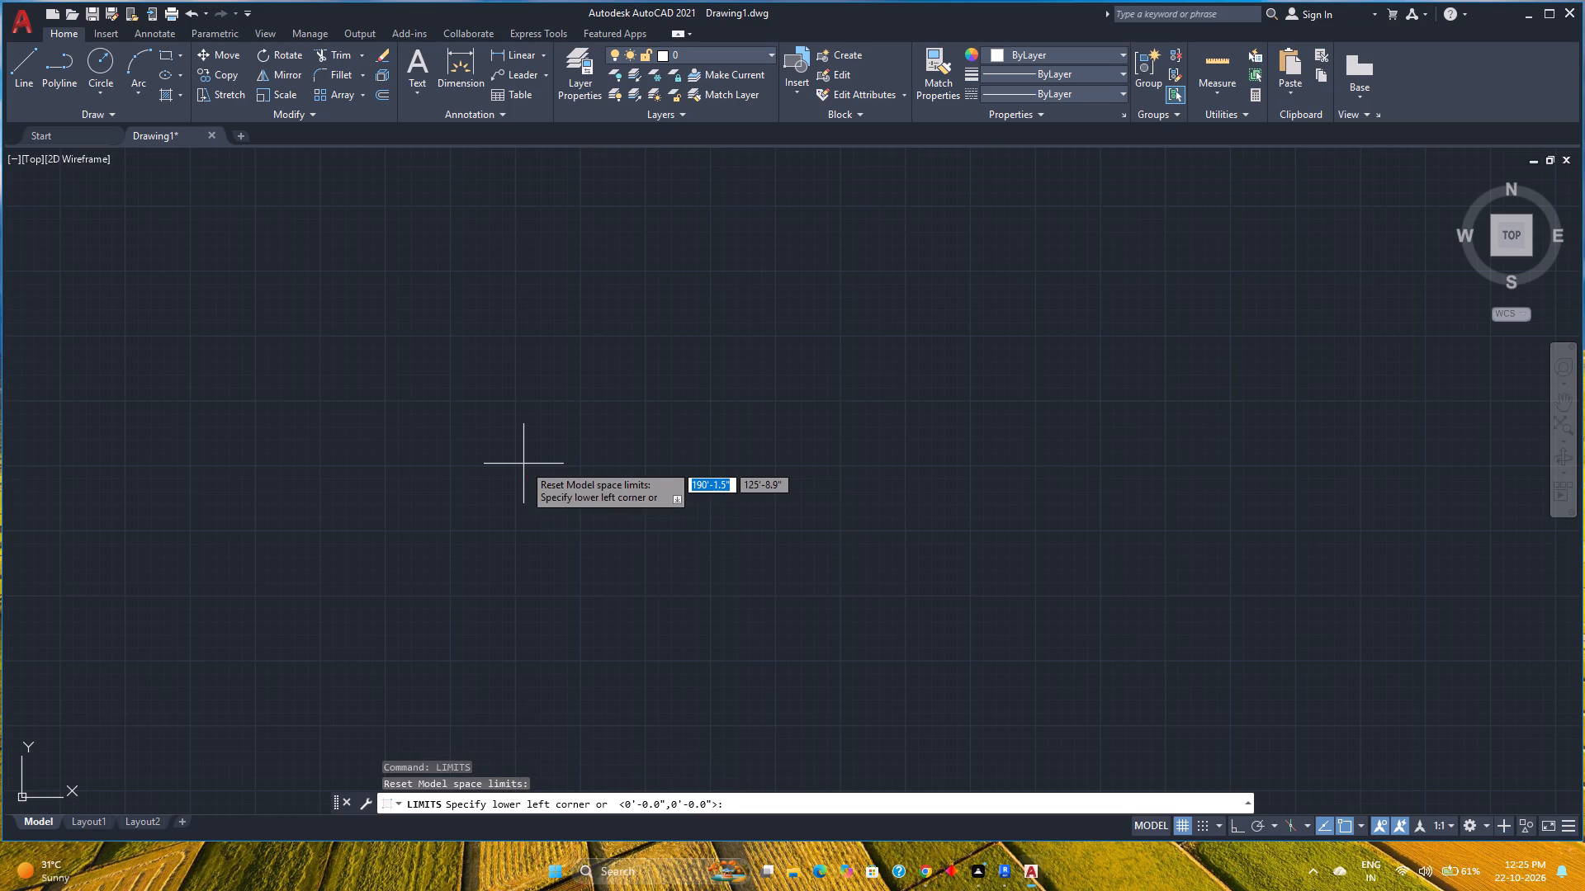
{"action": "type", "text": "0,0"}
{"action": "key", "text": "Return"}
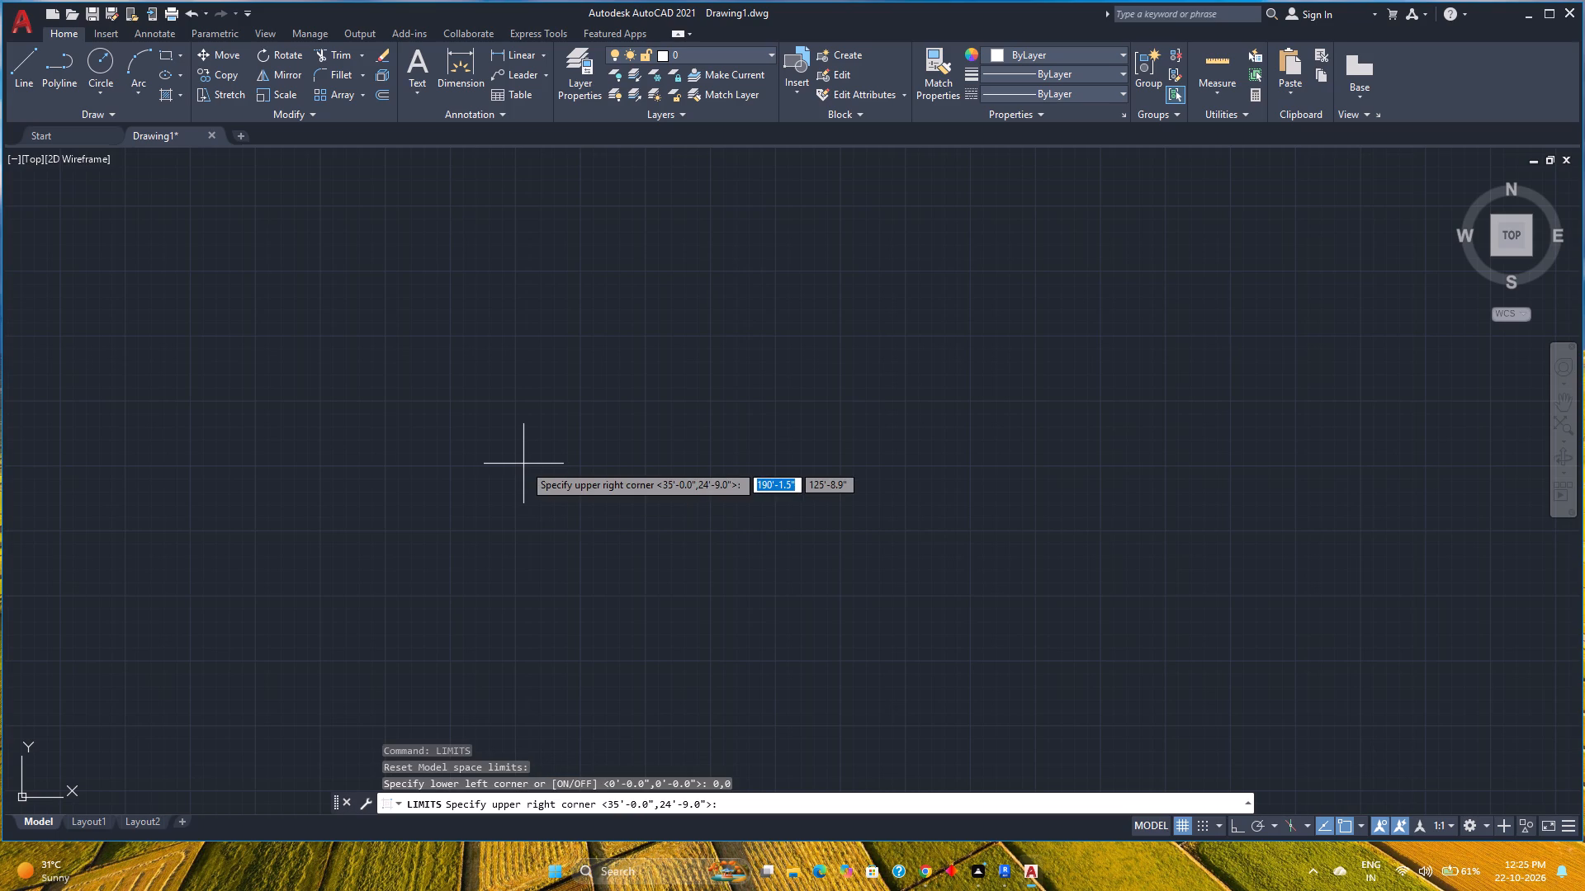
{"action": "type", "text": "100',120'"}
{"action": "key", "text": "Return"}
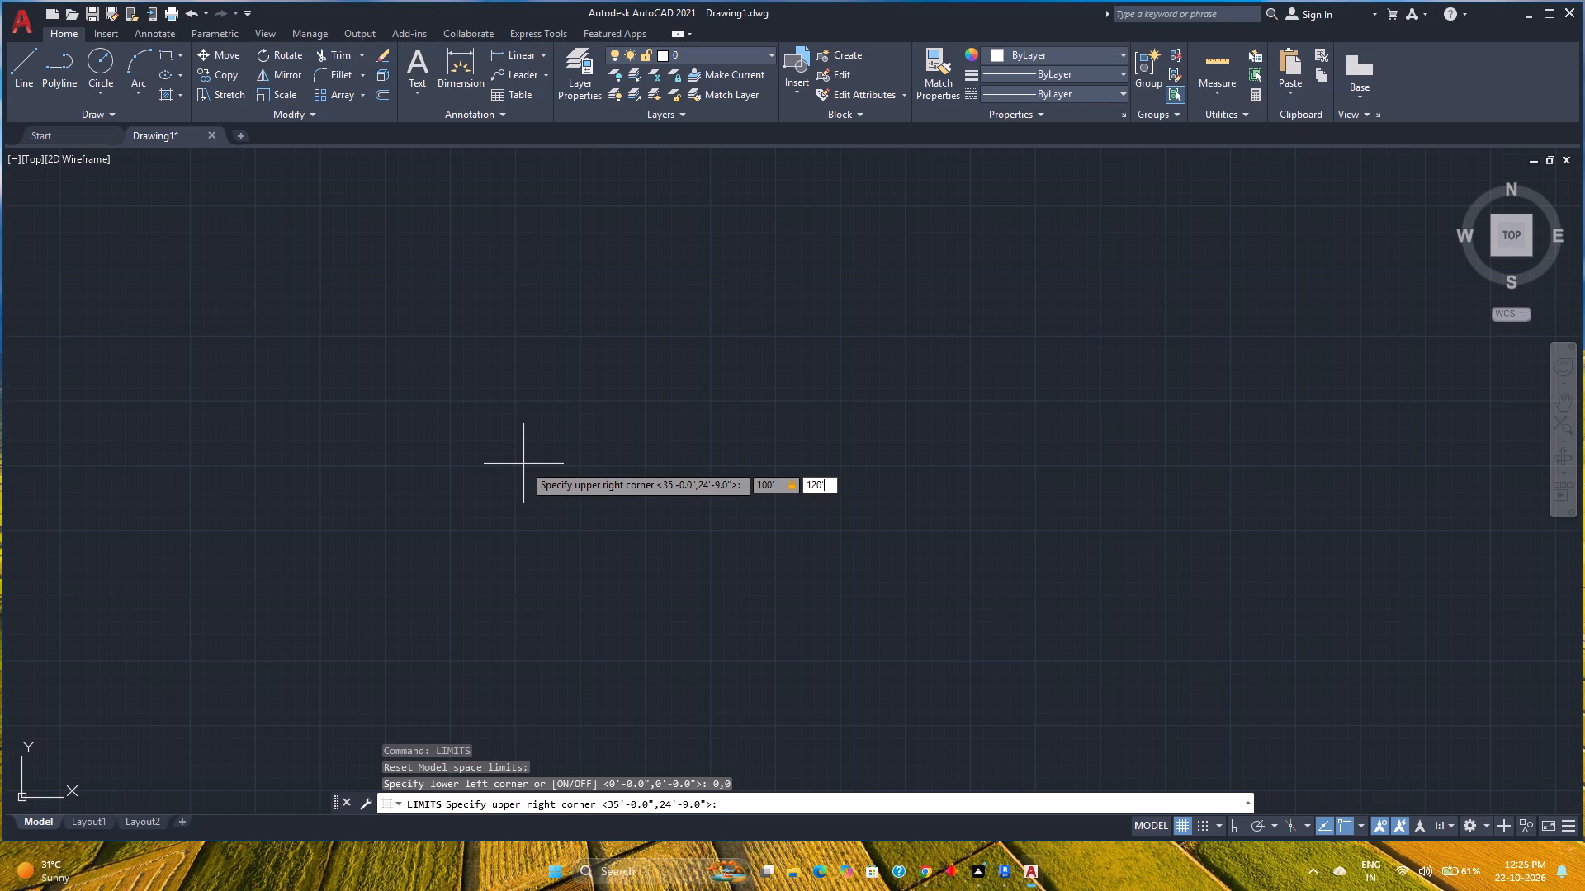
Draw a closed rectangle 24' wide and 25' high near the origin using lines with Ortho on.
{"action": "scroll", "coordinate": [488, 425], "scroll_direction": "down", "scroll_amount": 4}
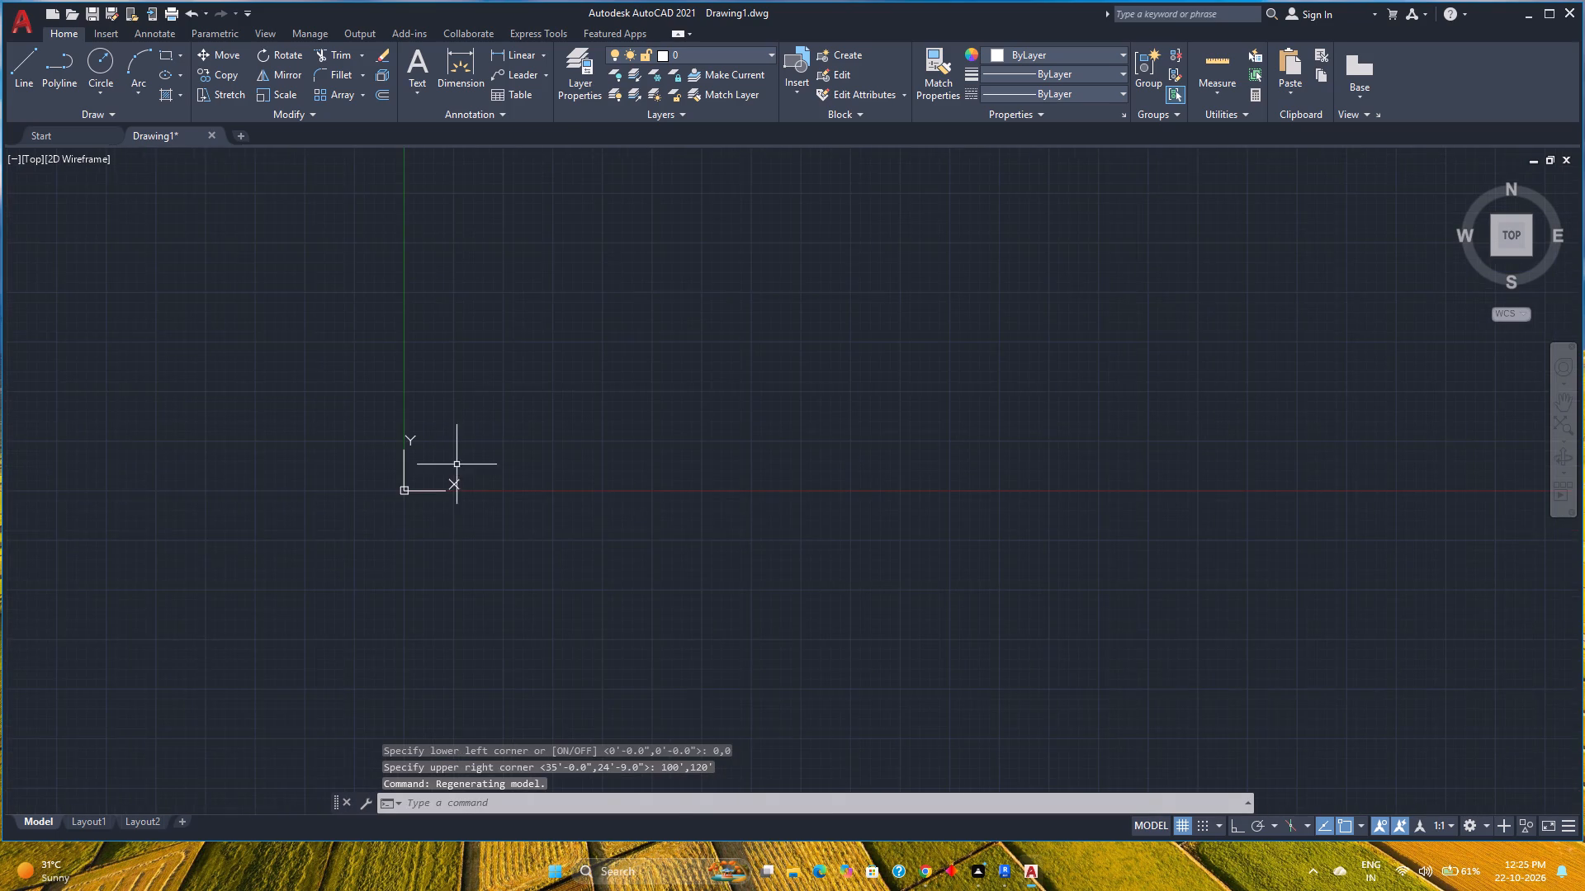
{"action": "scroll", "coordinate": [456, 478], "scroll_direction": "up", "scroll_amount": 4}
{"action": "middle_click_drag", "start_coordinate": [308, 510], "coordinate": [332, 510]}
{"action": "middle_click", "coordinate": [332, 510]}
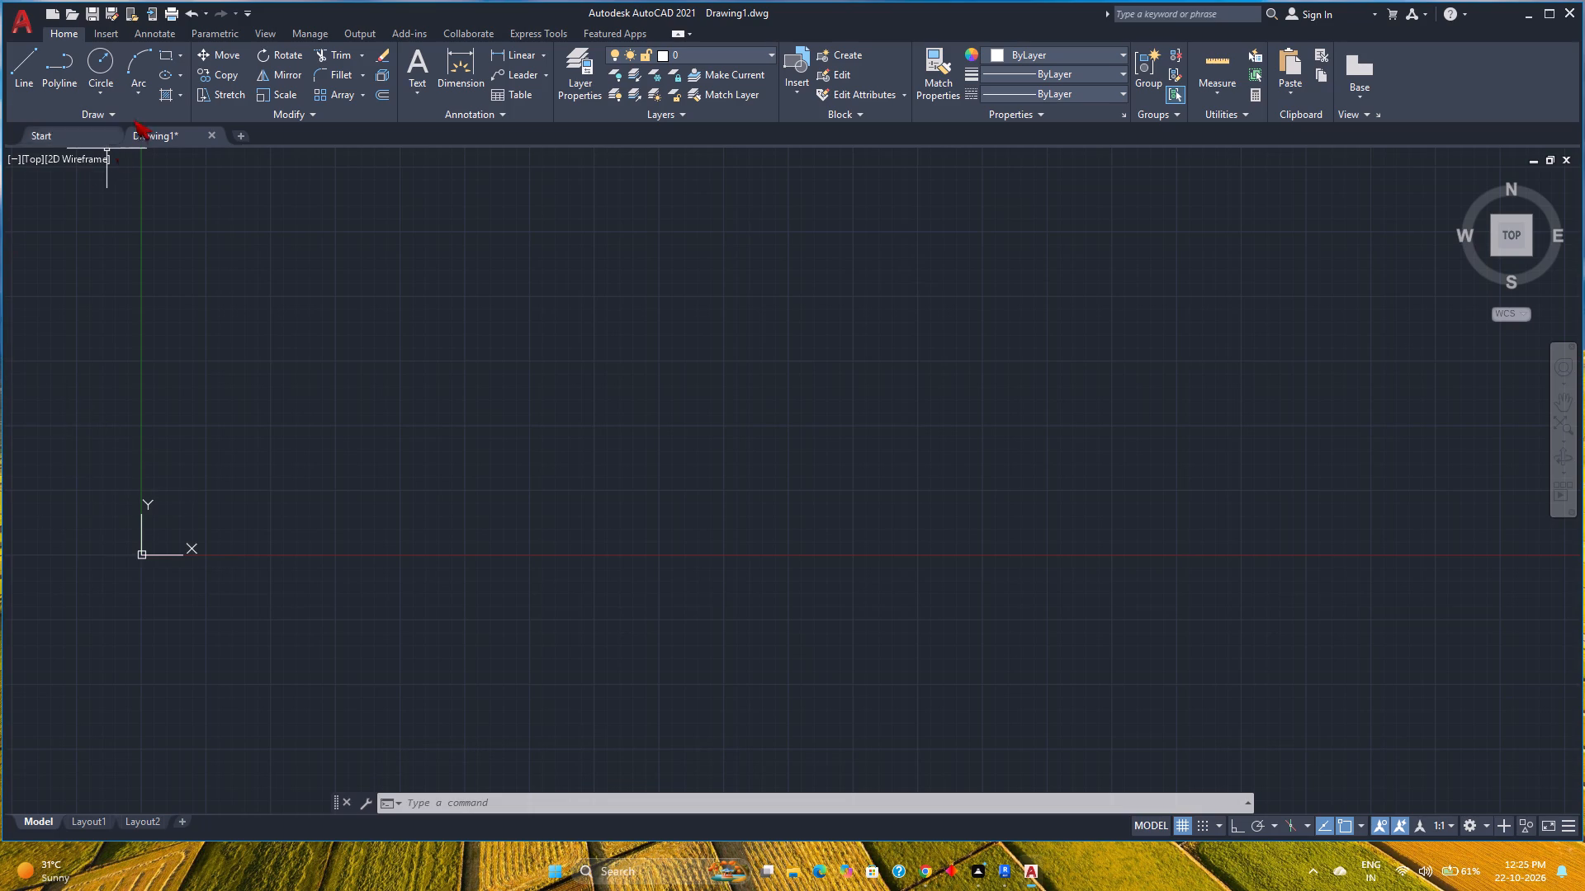
{"action": "left_click", "coordinate": [33, 73]}
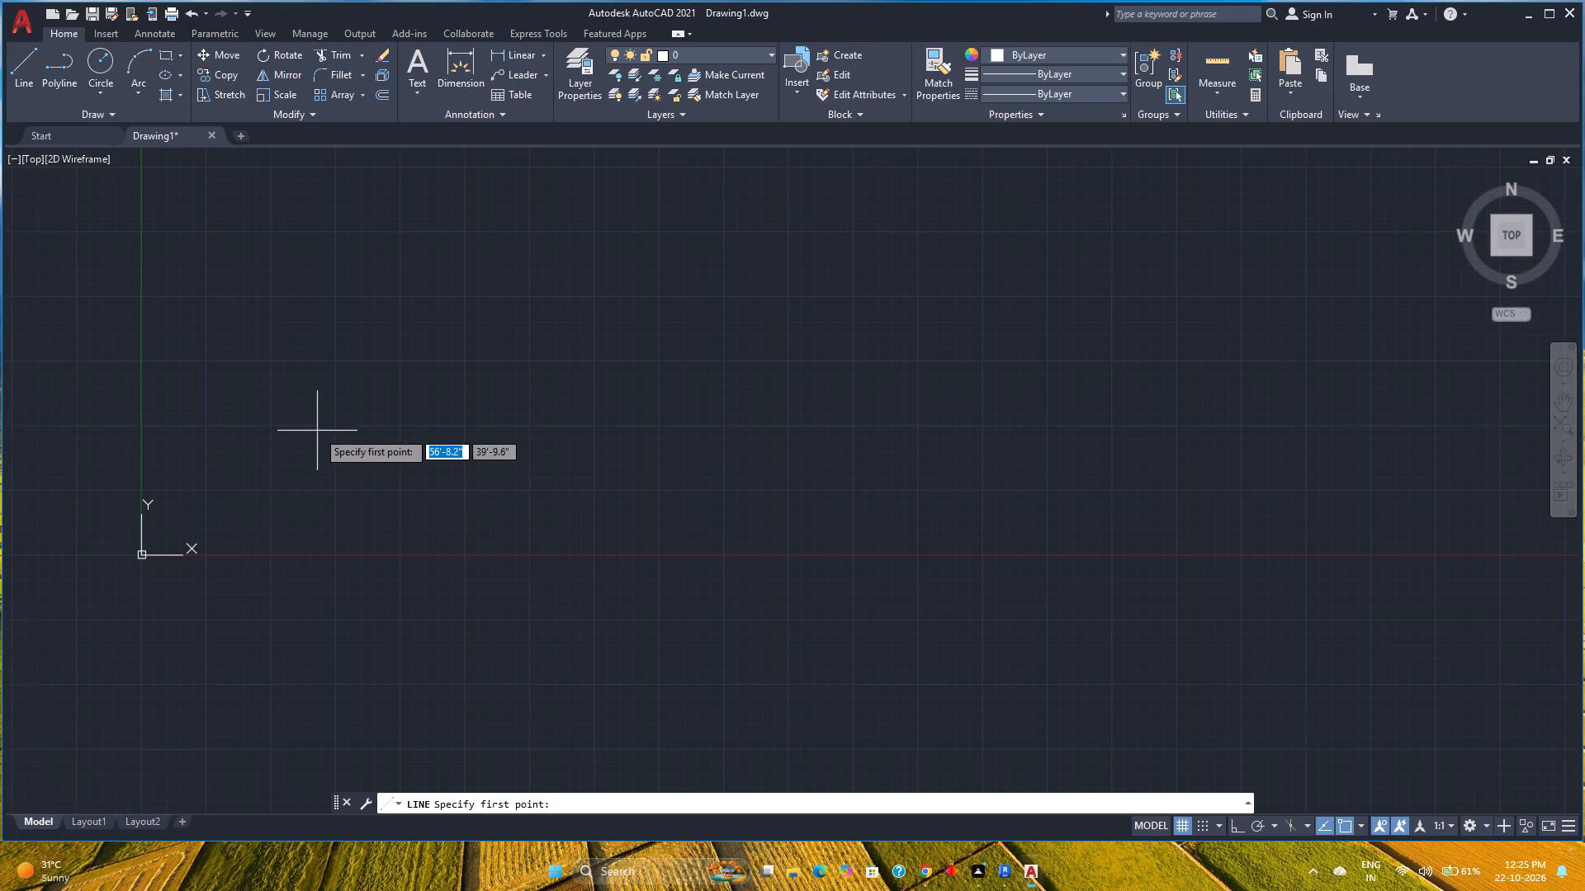
{"action": "scroll", "coordinate": [317, 431], "scroll_direction": "down", "scroll_amount": 2}
{"action": "middle_click_drag", "start_coordinate": [317, 431], "coordinate": [267, 507]}
{"action": "middle_click", "coordinate": [265, 508]}
{"action": "middle_click", "coordinate": [265, 508]}
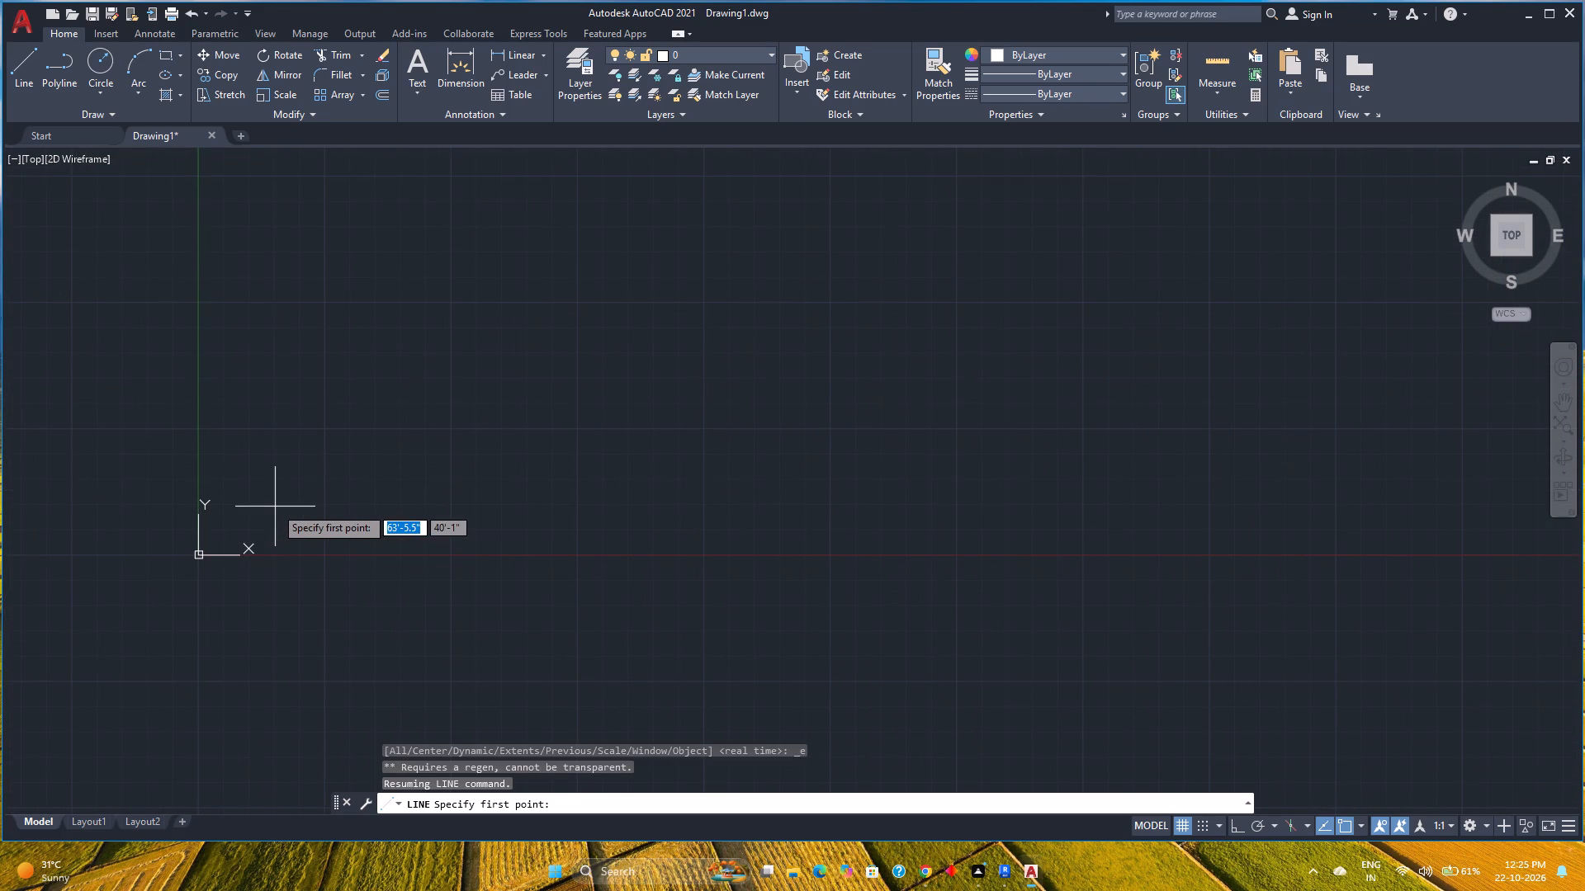
{"action": "left_click", "coordinate": [275, 507]}
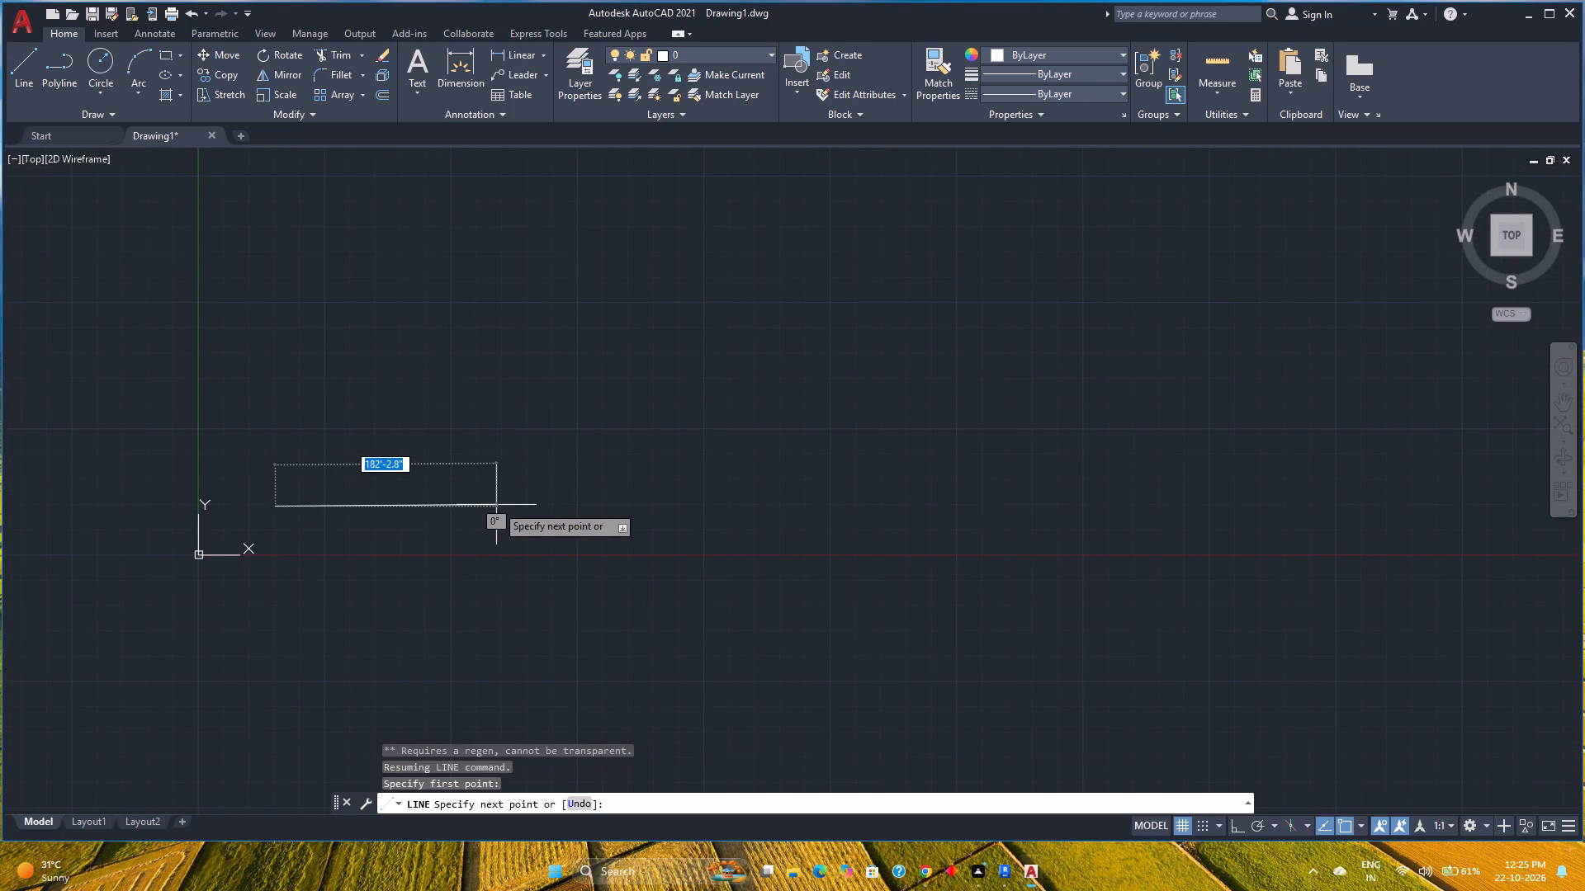
{"action": "key", "text": "F8"}
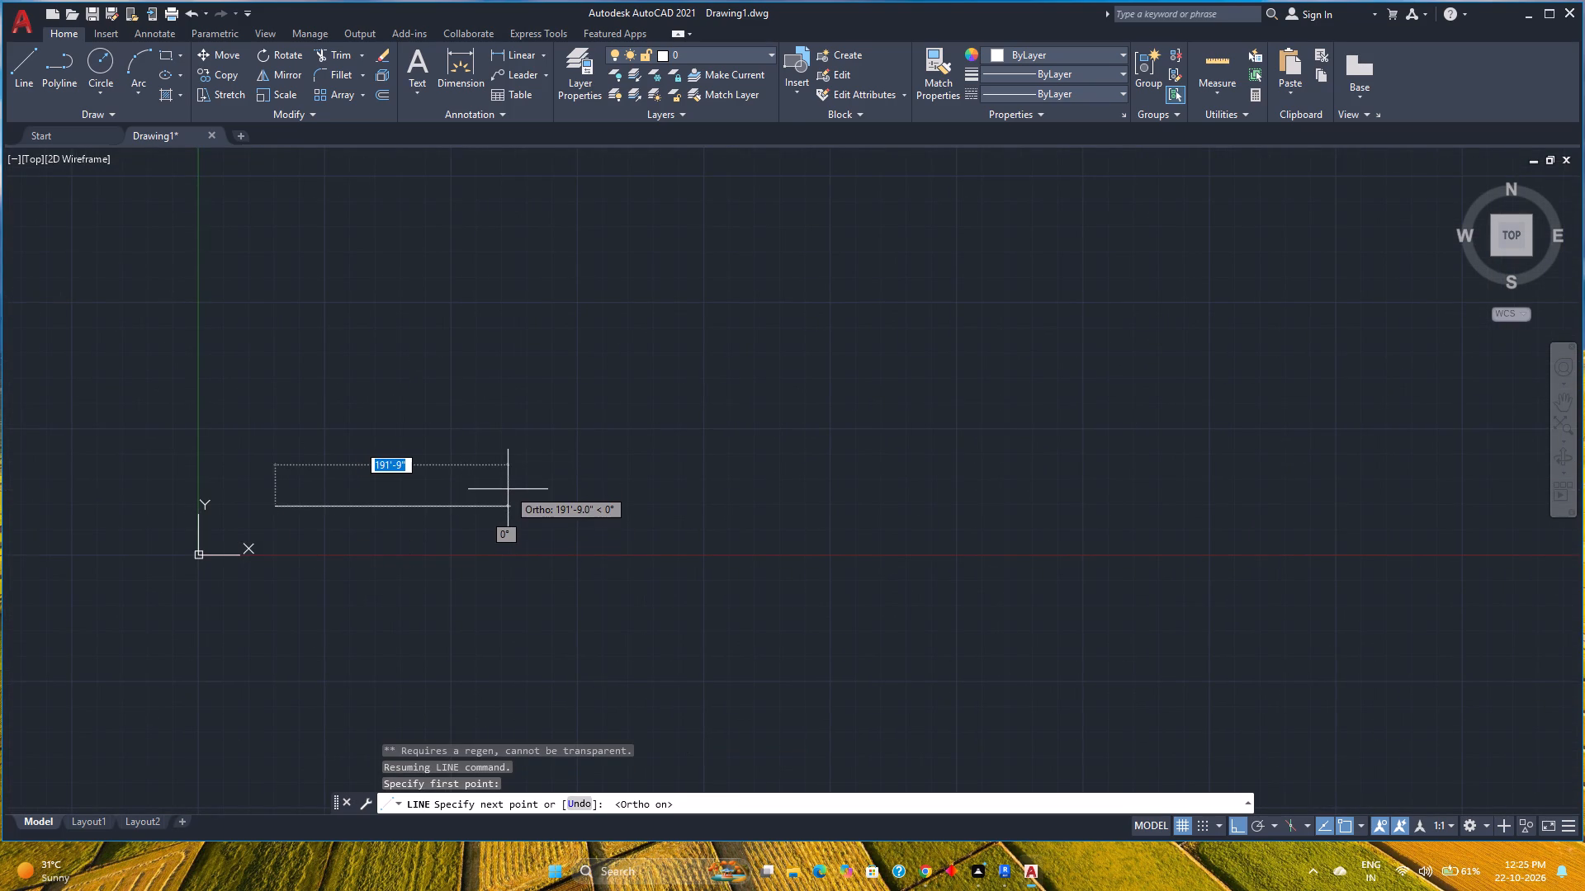
{"action": "type", "text": "24'"}
{"action": "key", "text": "Return"}
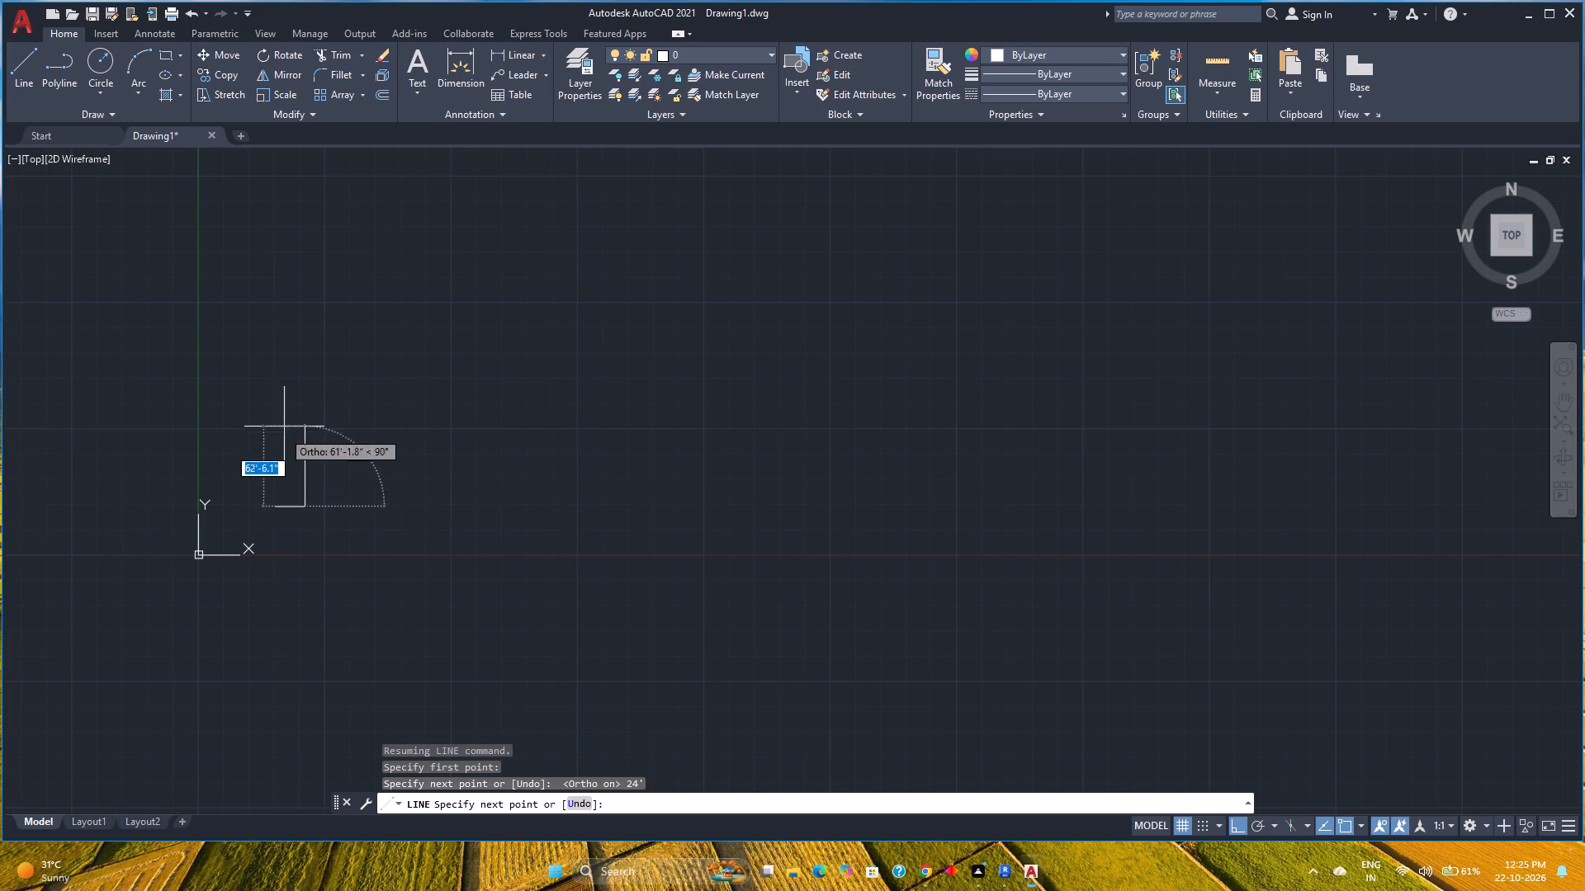
{"action": "type", "text": "25'"}
{"action": "key", "text": "Return"}
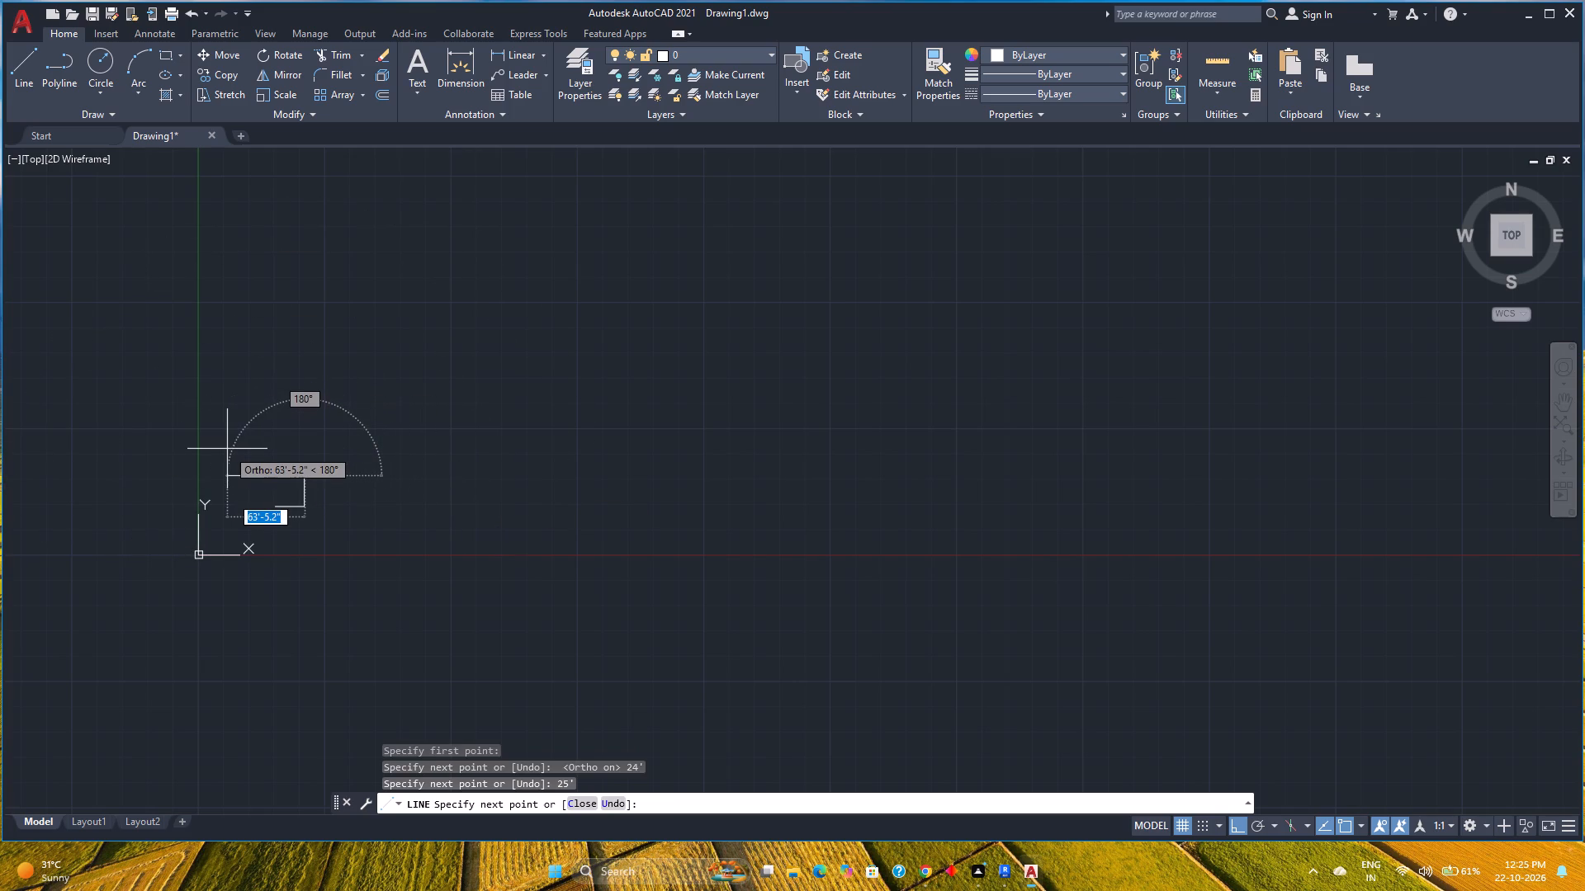
{"action": "type", "text": "24'"}
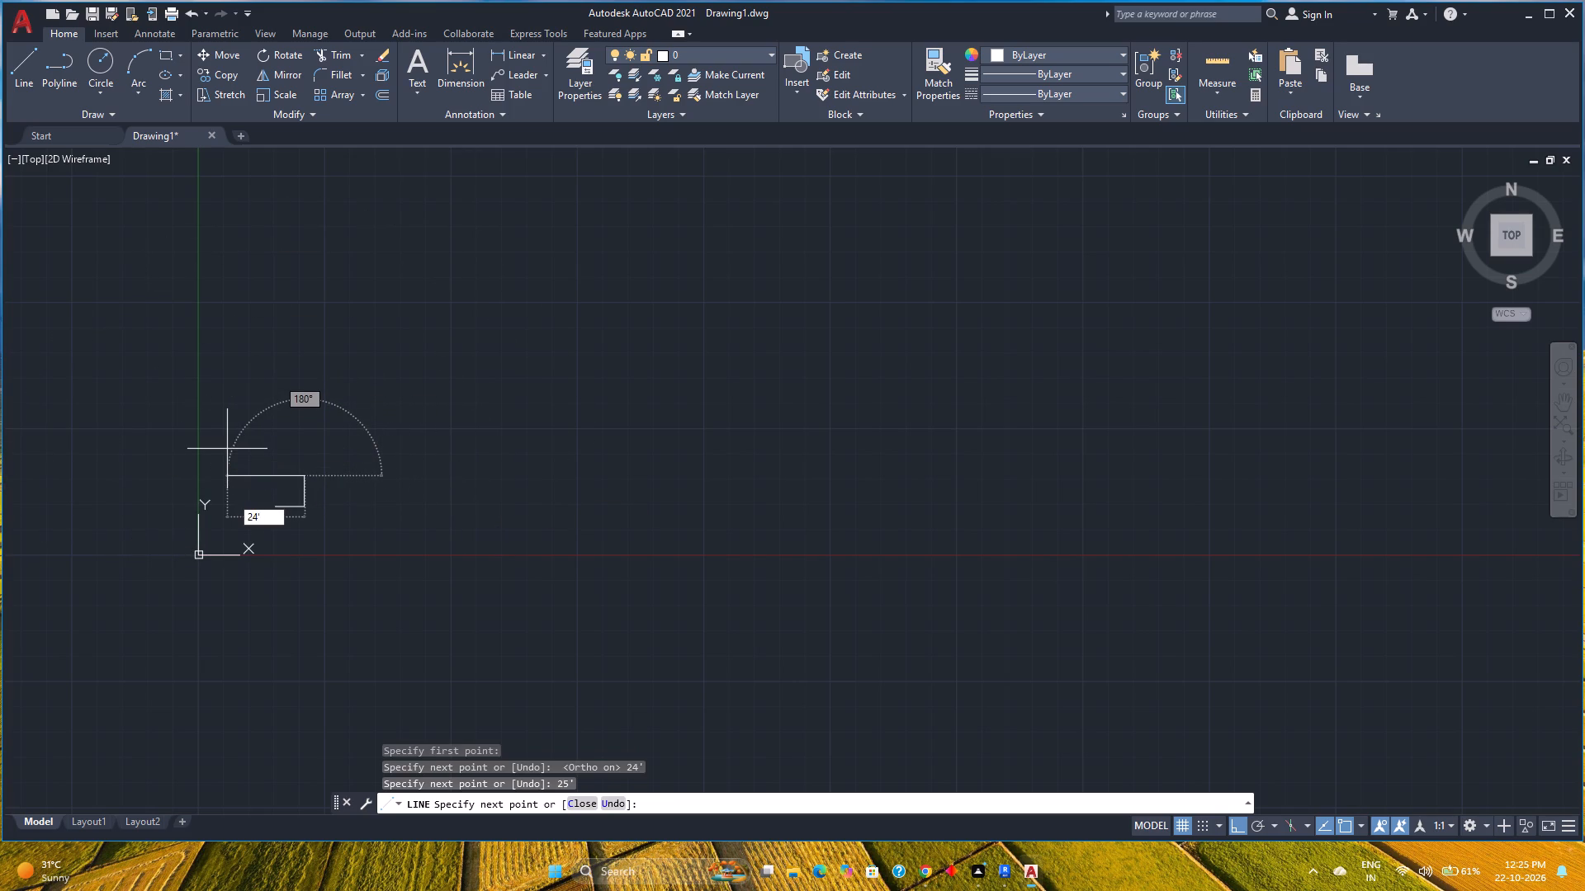
{"action": "key", "text": "Return"}
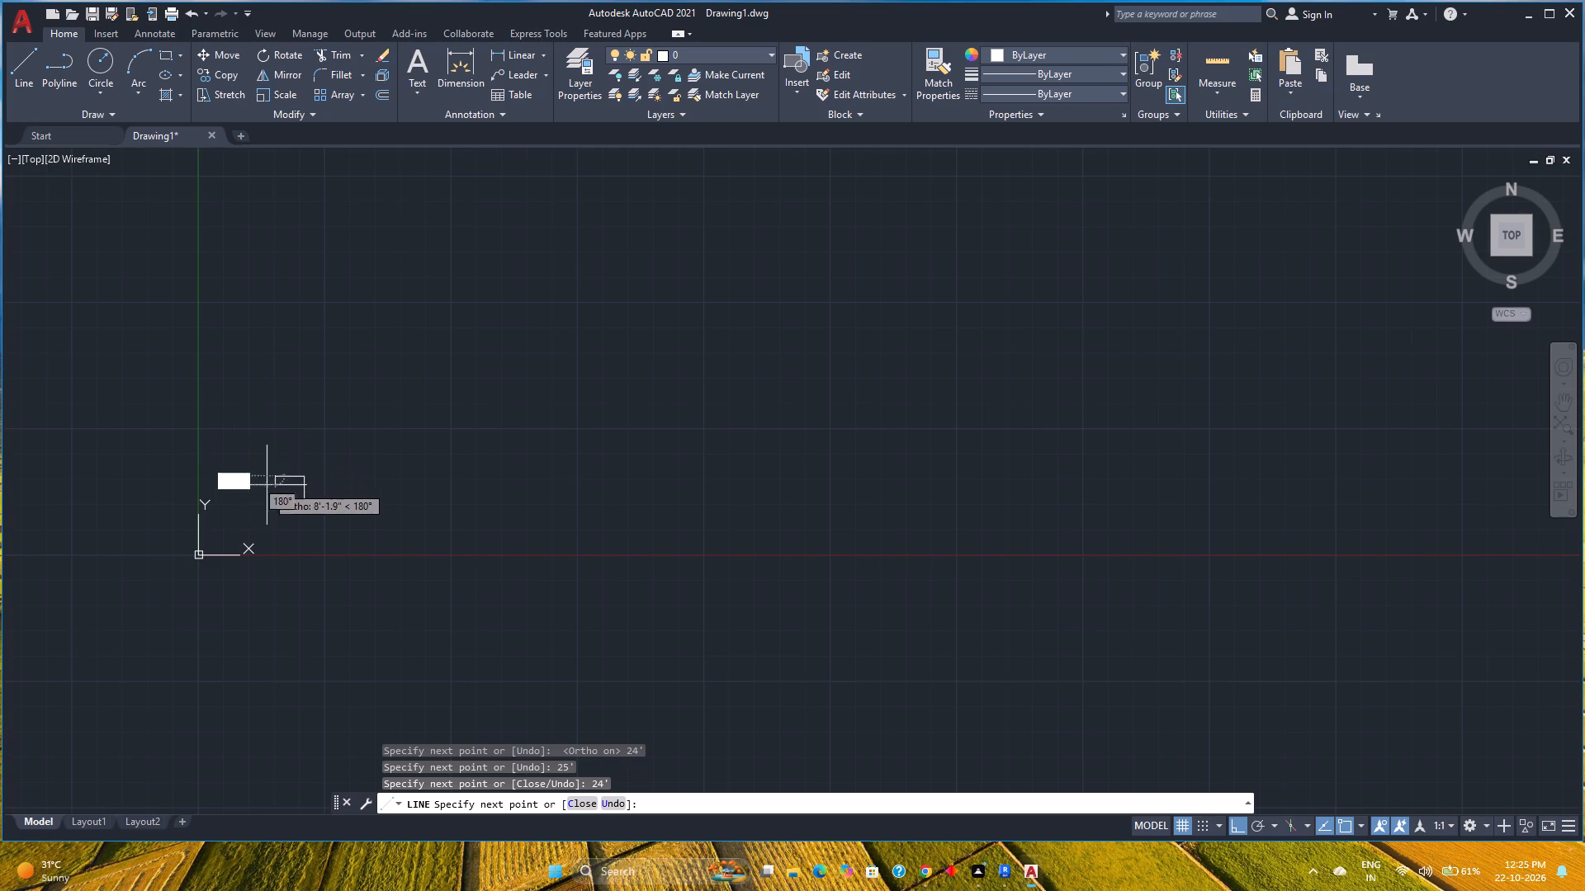
{"action": "scroll", "coordinate": [267, 485], "scroll_direction": "up", "scroll_amount": 4}
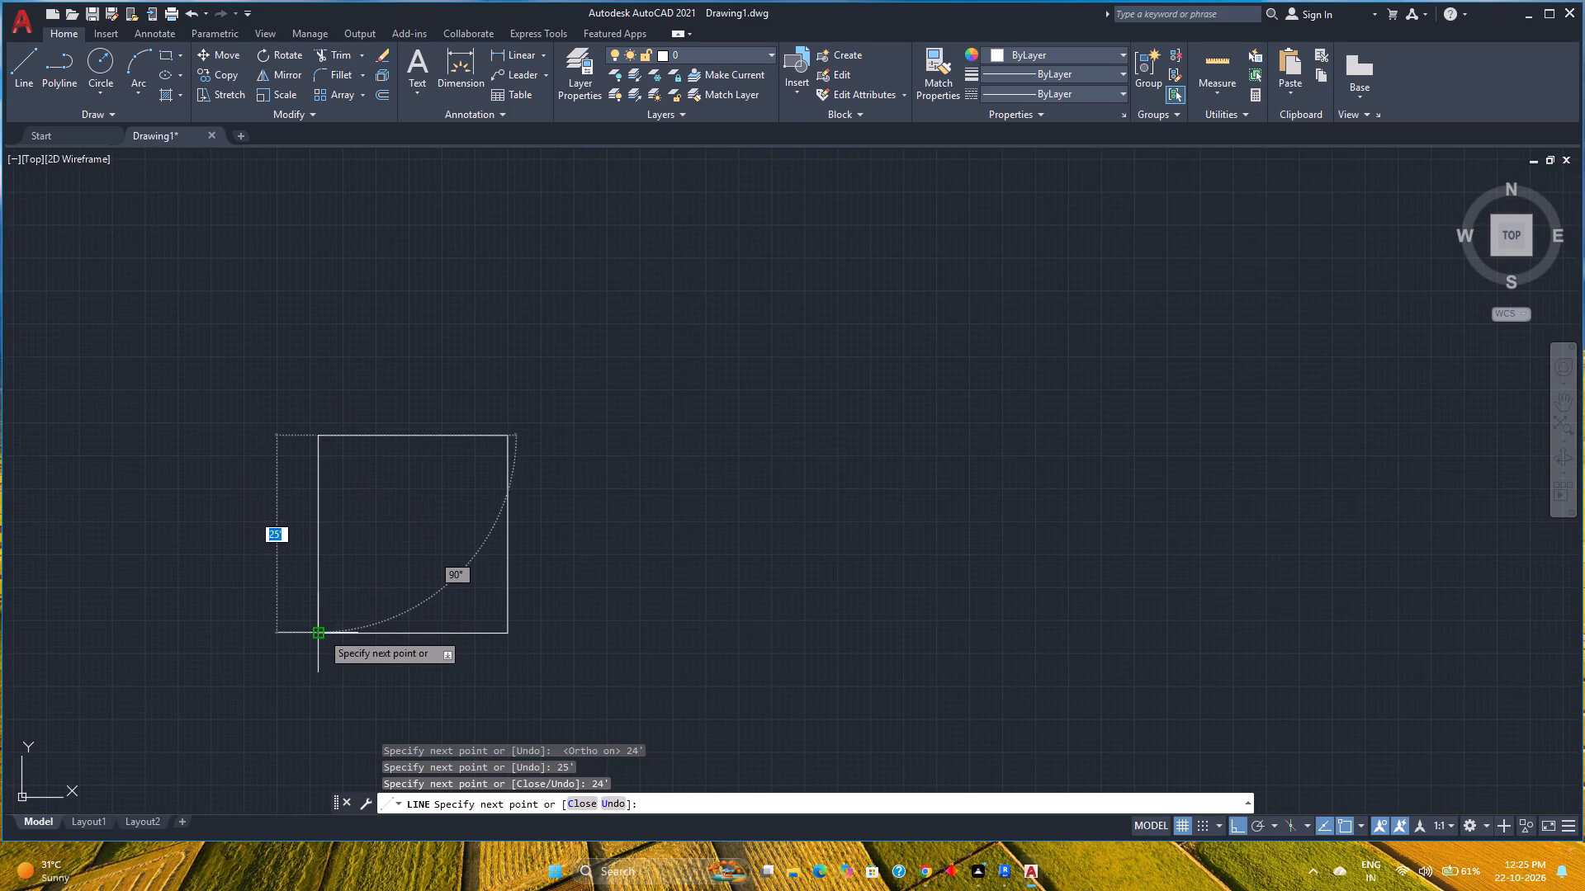
{"action": "left_click", "coordinate": [321, 632]}
{"action": "key", "text": "Escape"}
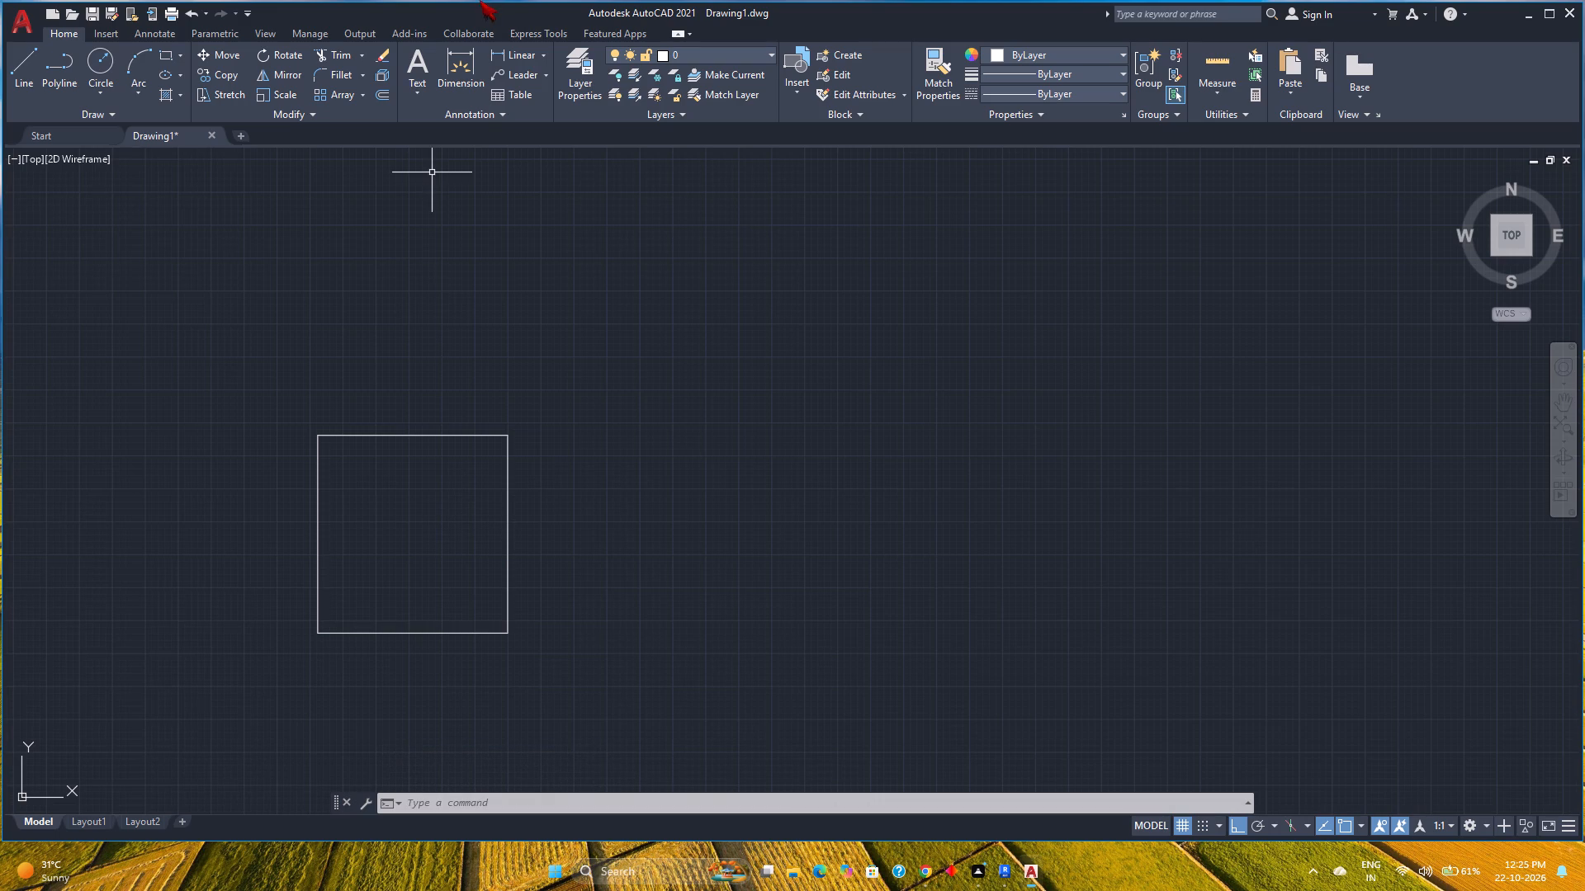
Offset all four sides of the rectangle outward by 9 inches to form the outer wall lines.
{"action": "left_click", "coordinate": [388, 91]}
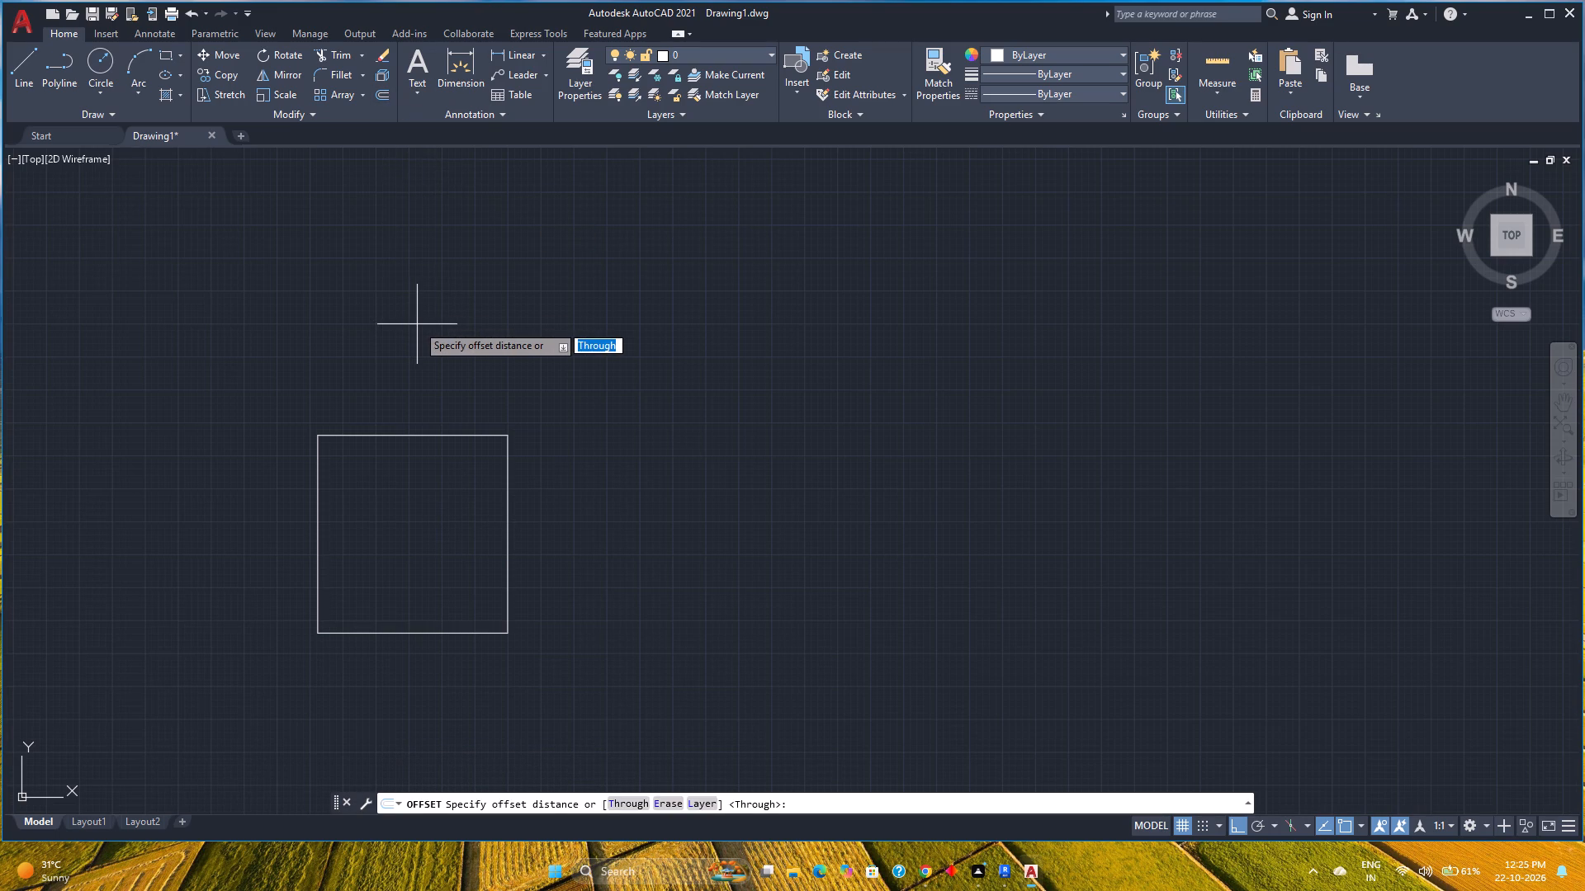
{"action": "key", "text": "9"}
{"action": "key", "text": "Return"}
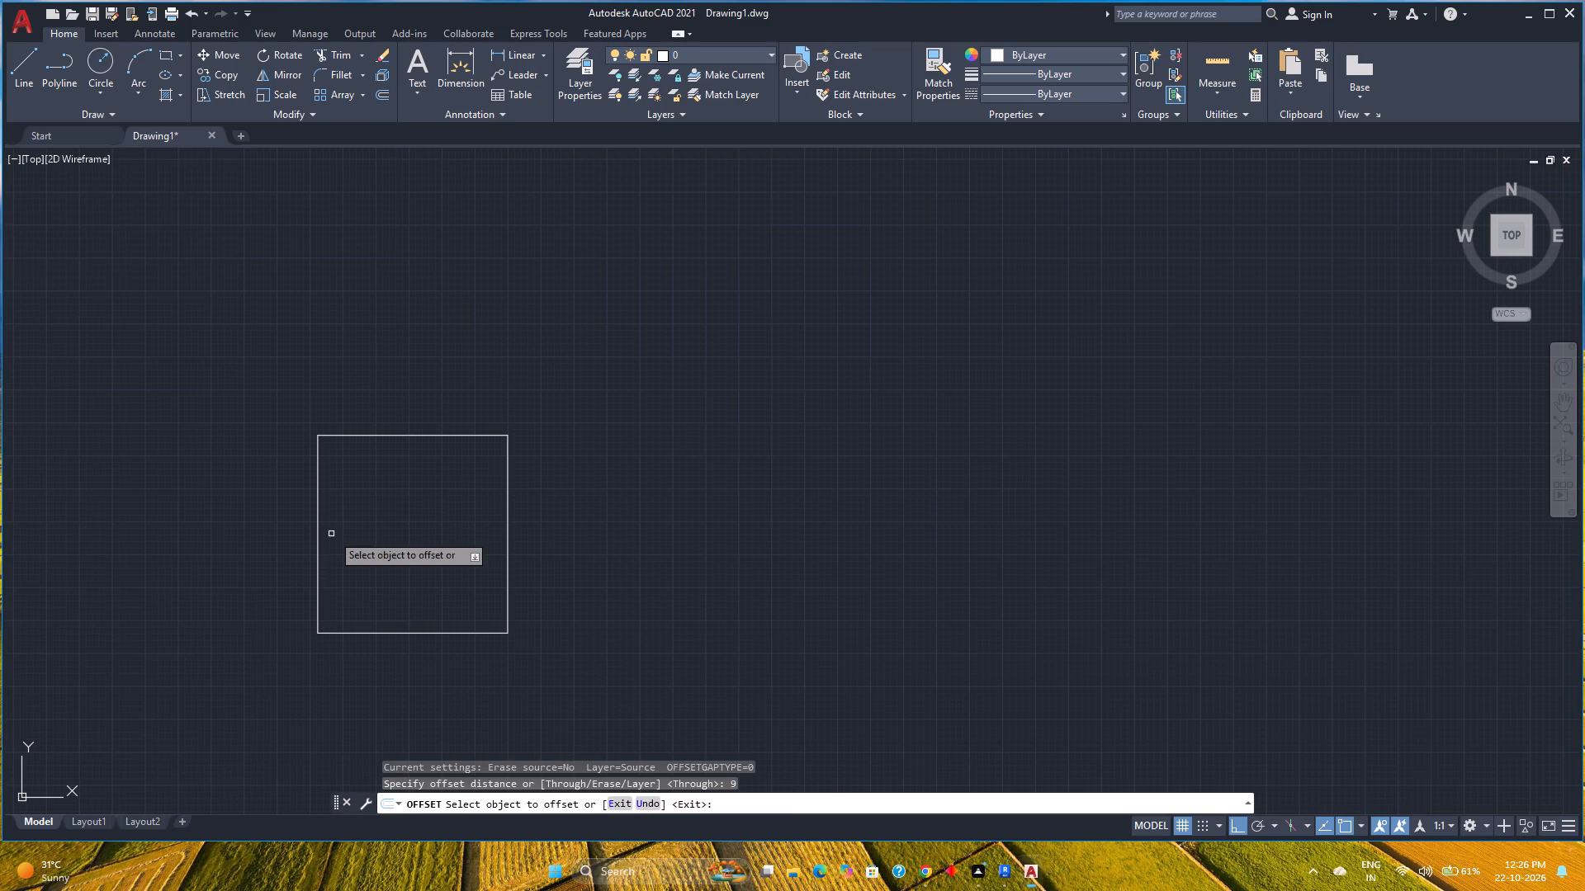
{"action": "left_click", "coordinate": [319, 516]}
{"action": "left_click", "coordinate": [181, 512]}
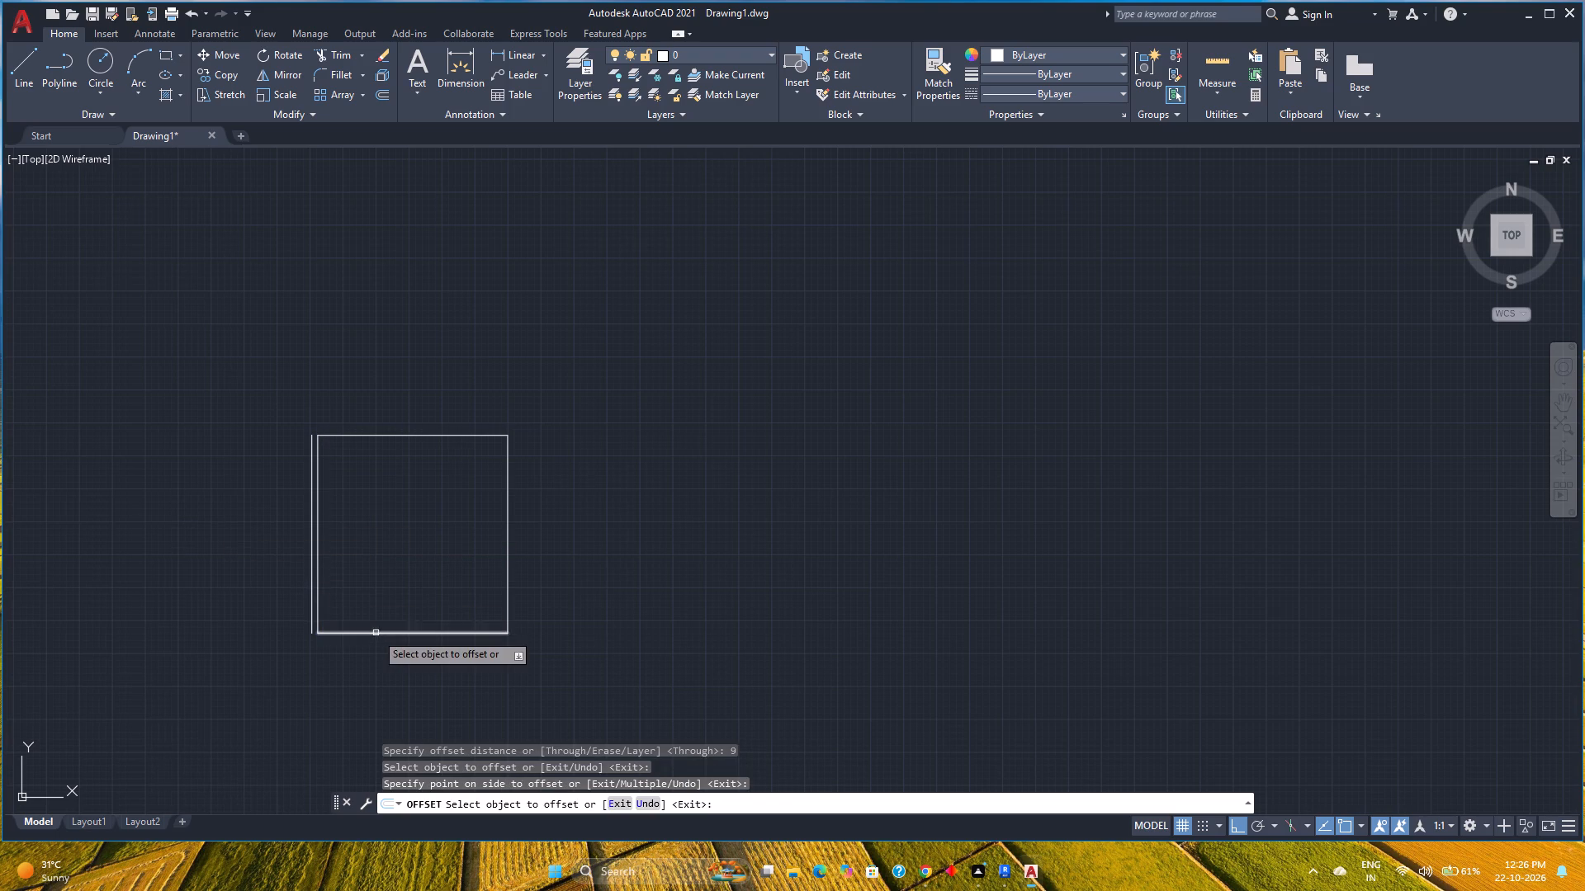
{"action": "left_click", "coordinate": [376, 633]}
{"action": "left_click_drag", "start_coordinate": [370, 663], "coordinate": [376, 672]}
{"action": "left_click", "coordinate": [509, 543]}
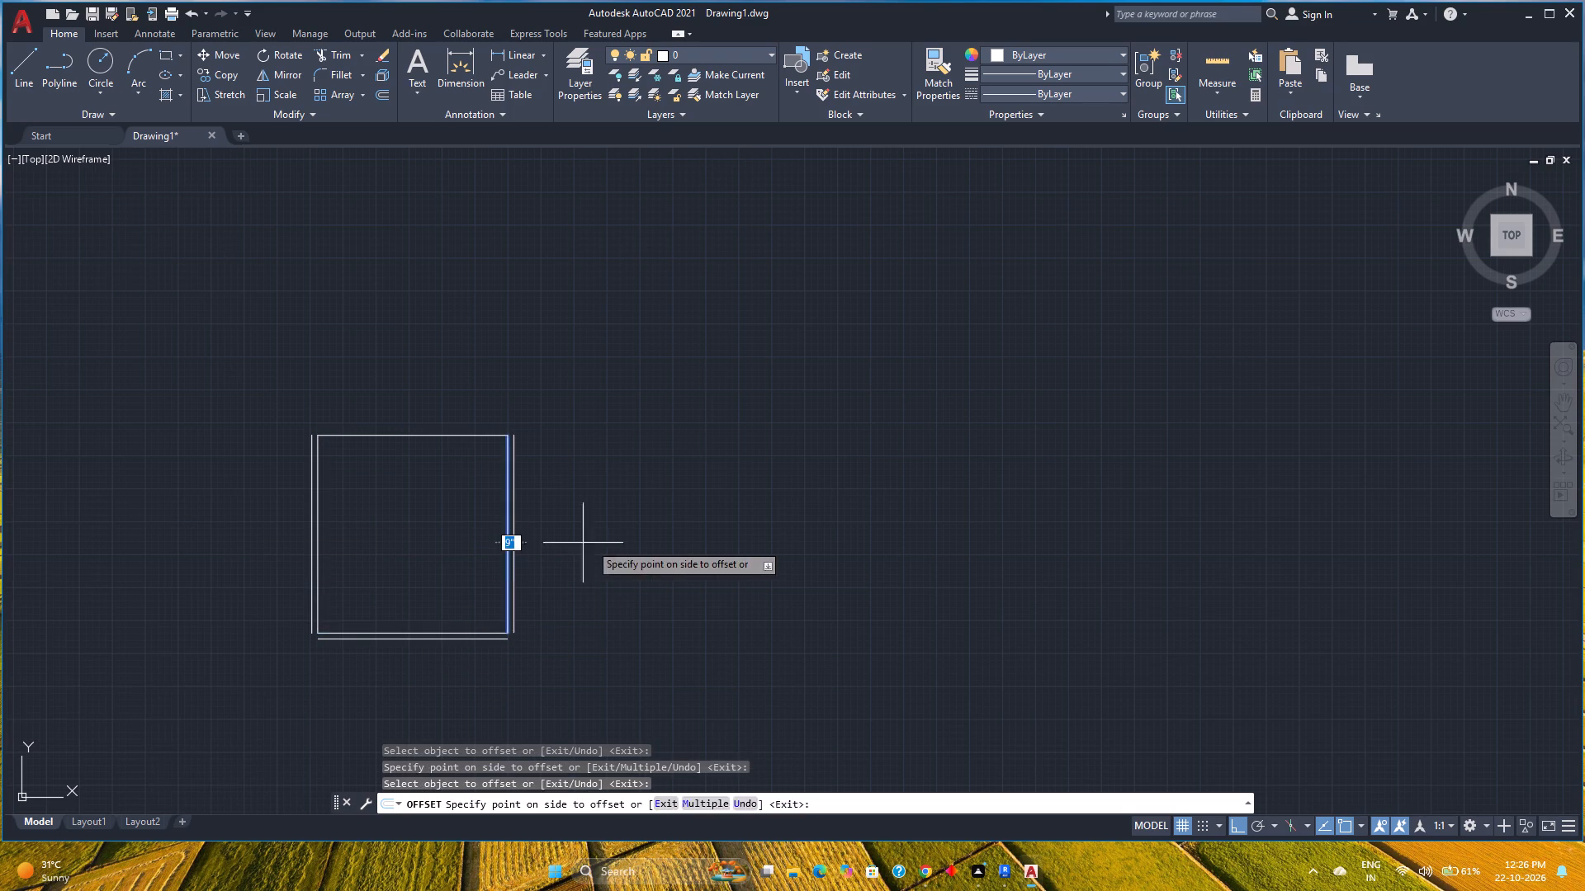
{"action": "left_click", "coordinate": [592, 543]}
{"action": "left_click", "coordinate": [413, 435]}
{"action": "left_click", "coordinate": [429, 374]}
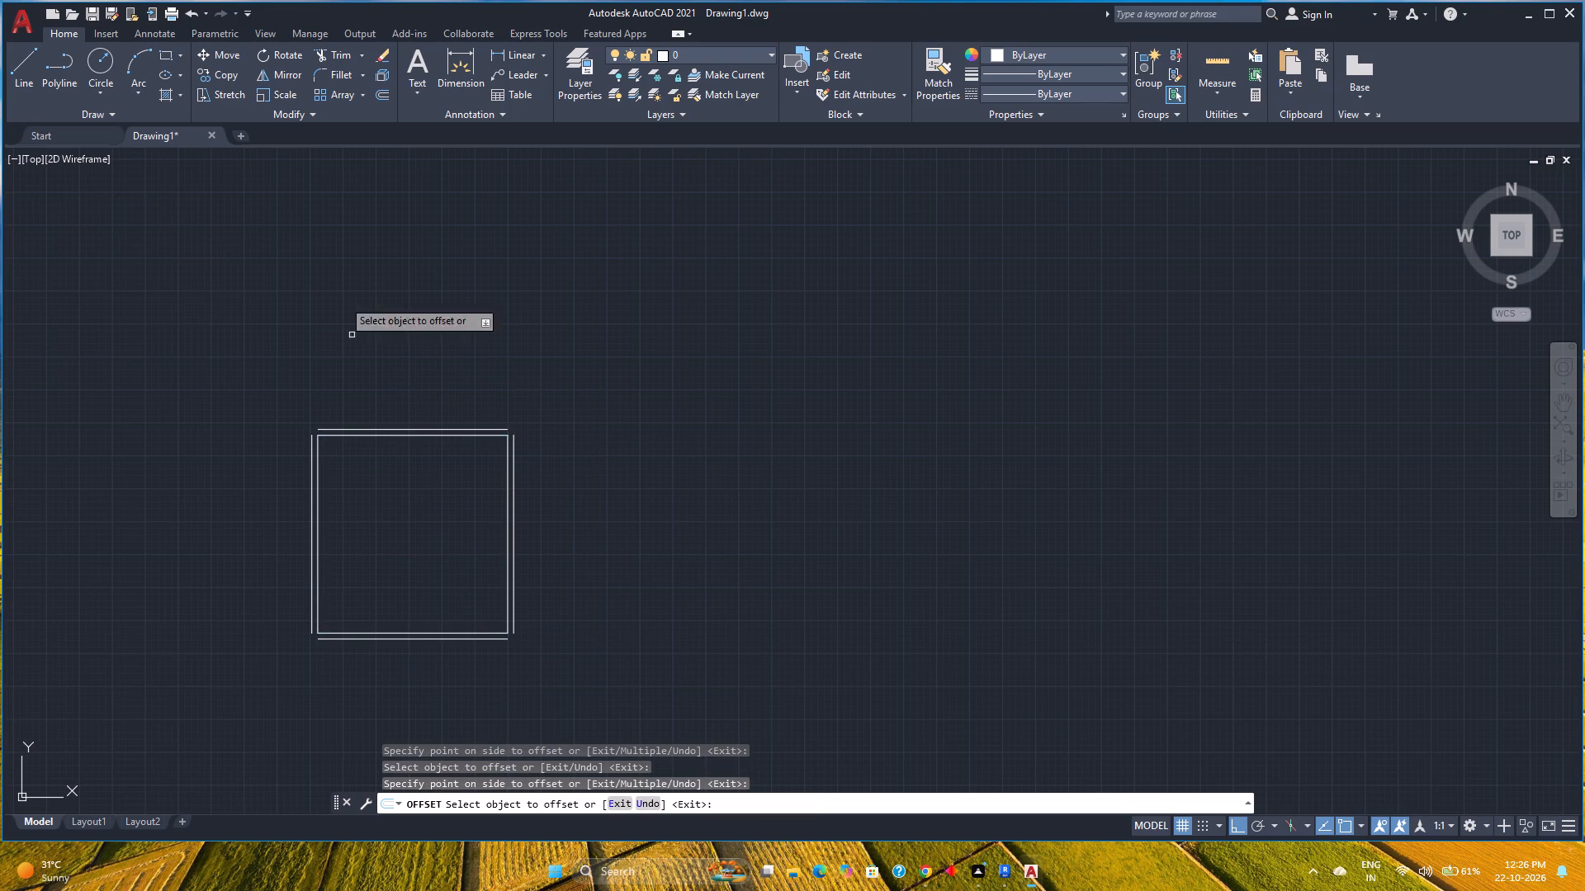
Fillet the four outer wall lines into closed square corners, using the Multiple option for the last three corners.
{"action": "left_click", "coordinate": [320, 67]}
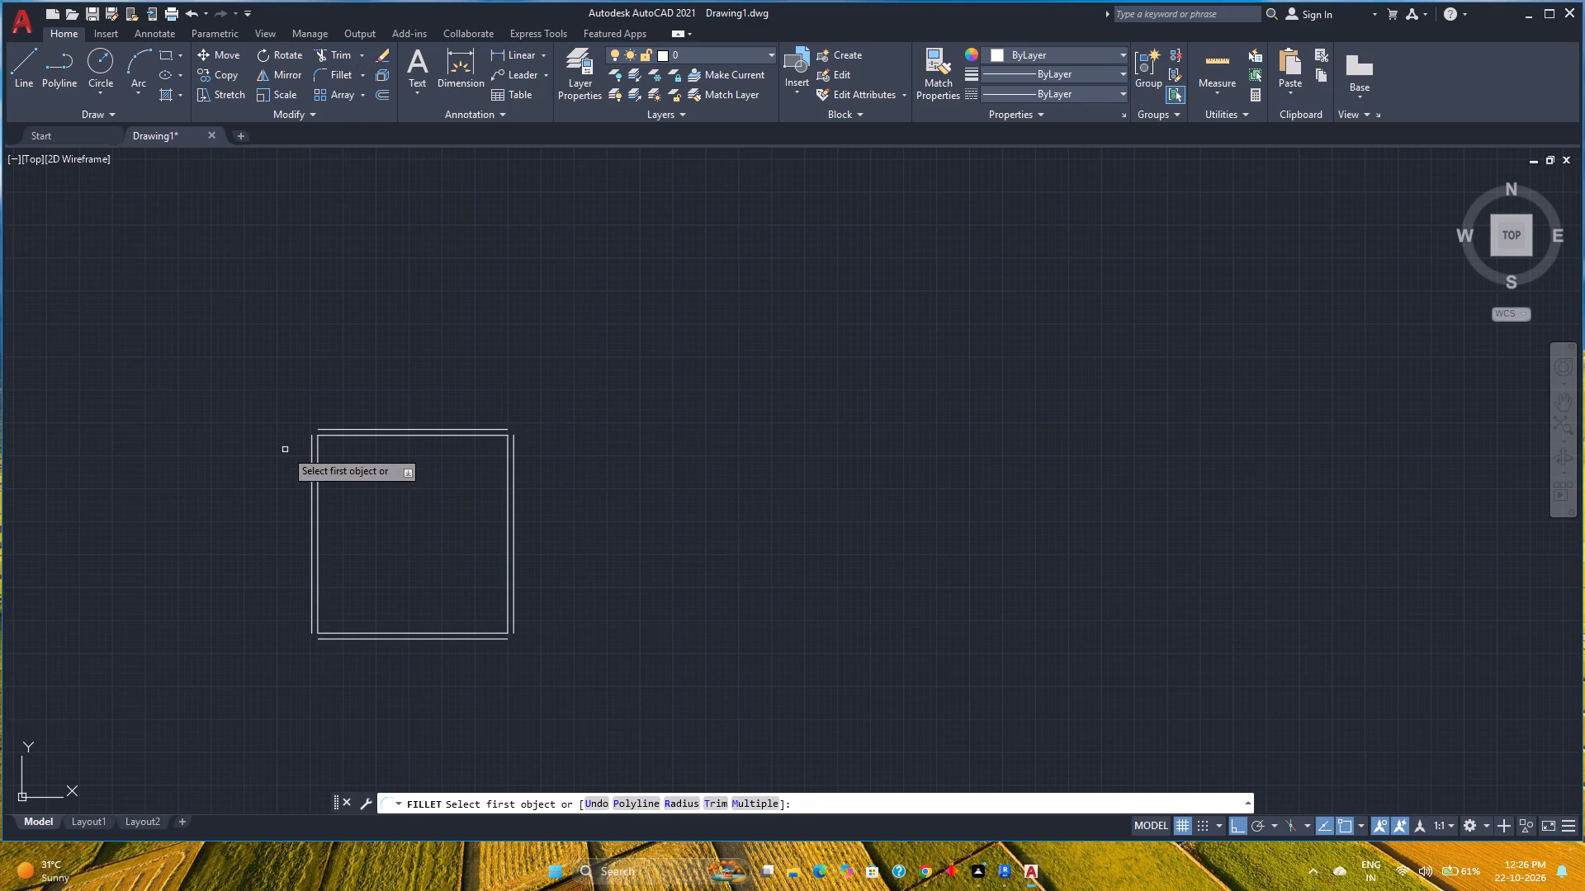
{"action": "left_click", "coordinate": [310, 473]}
{"action": "left_click", "coordinate": [328, 430]}
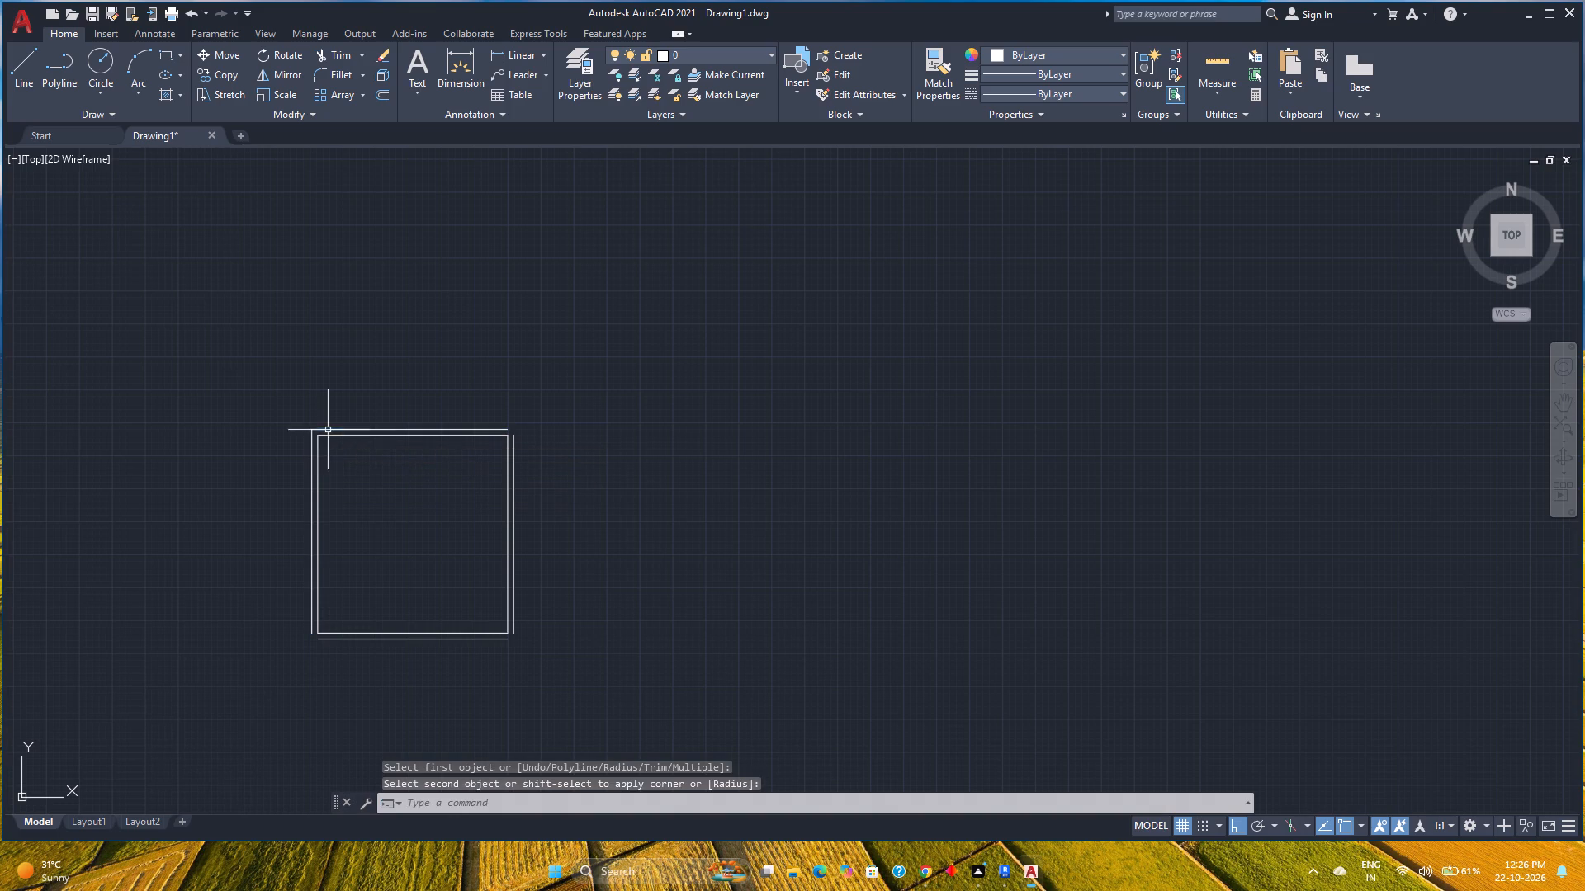
{"action": "left_click", "coordinate": [331, 71]}
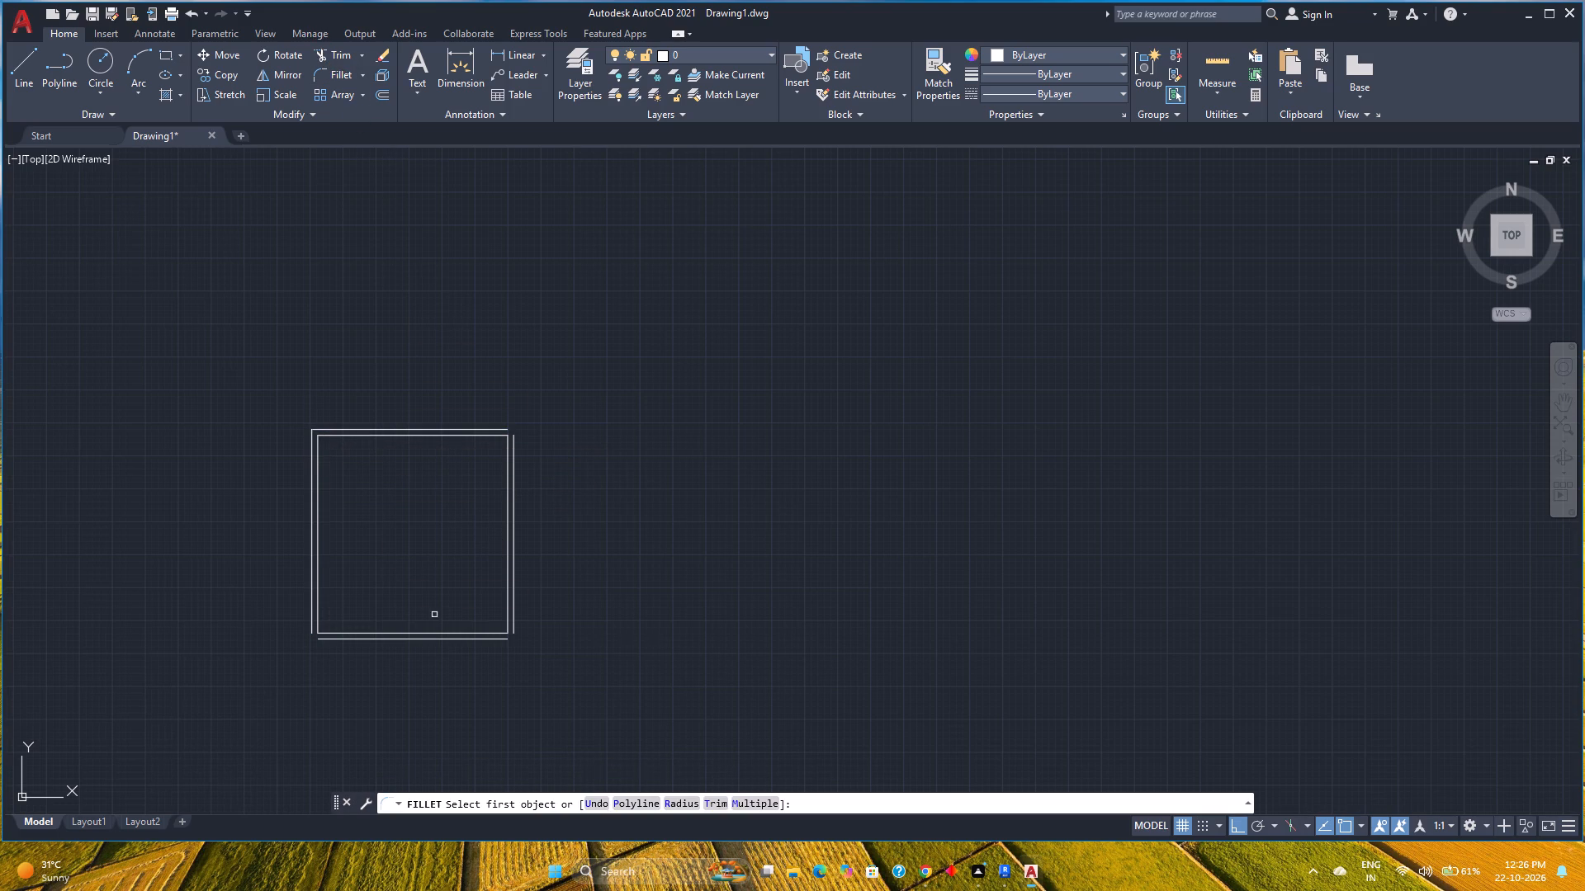
{"action": "left_click", "coordinate": [753, 806]}
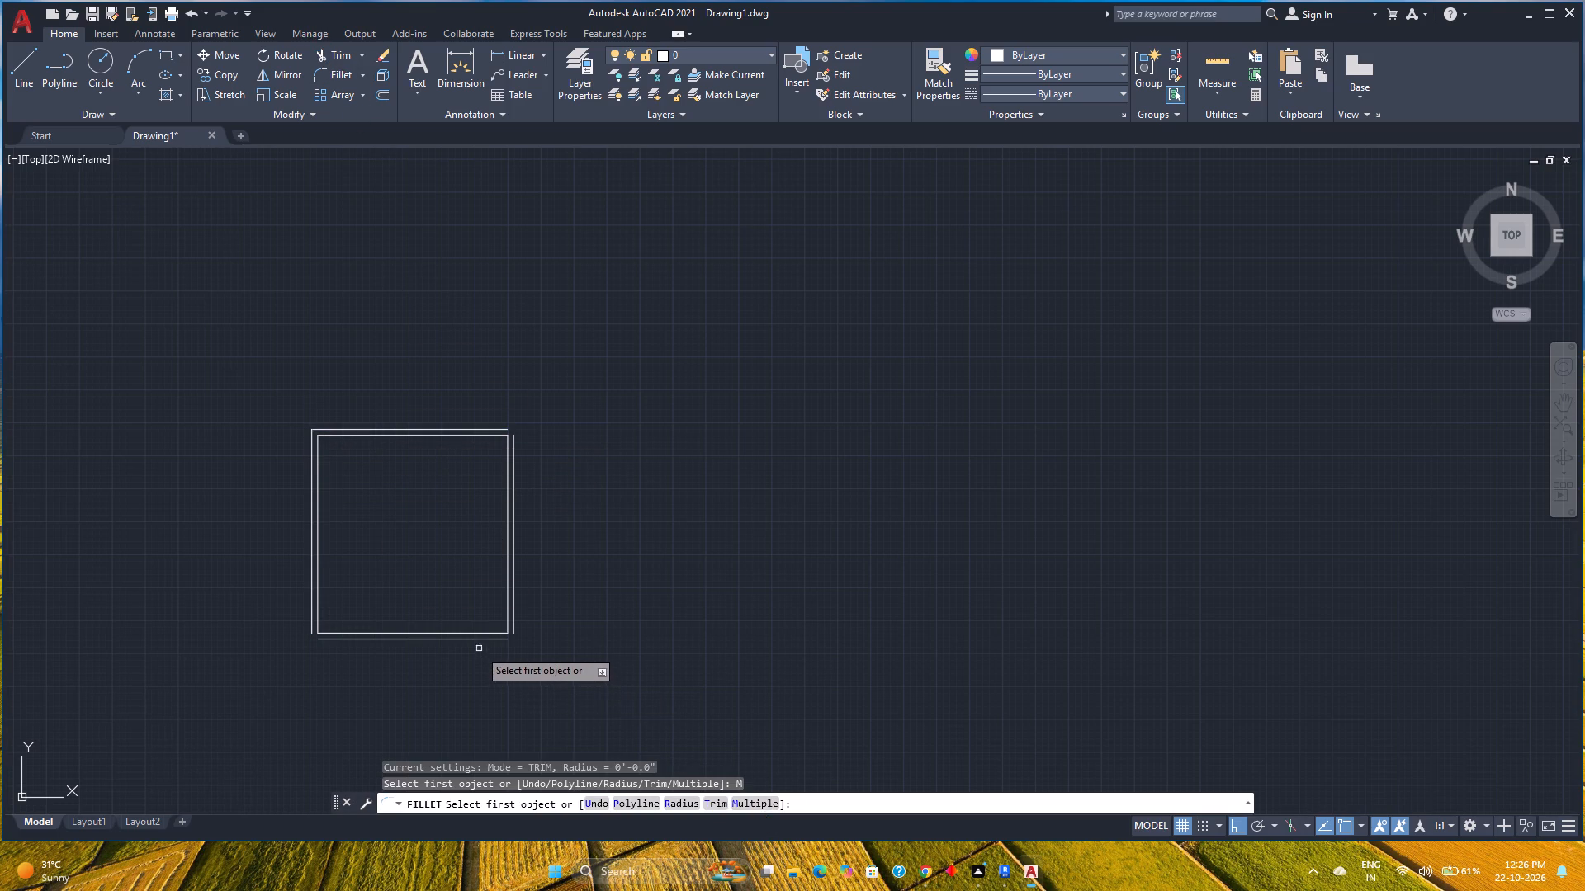
{"action": "left_click", "coordinate": [488, 639]}
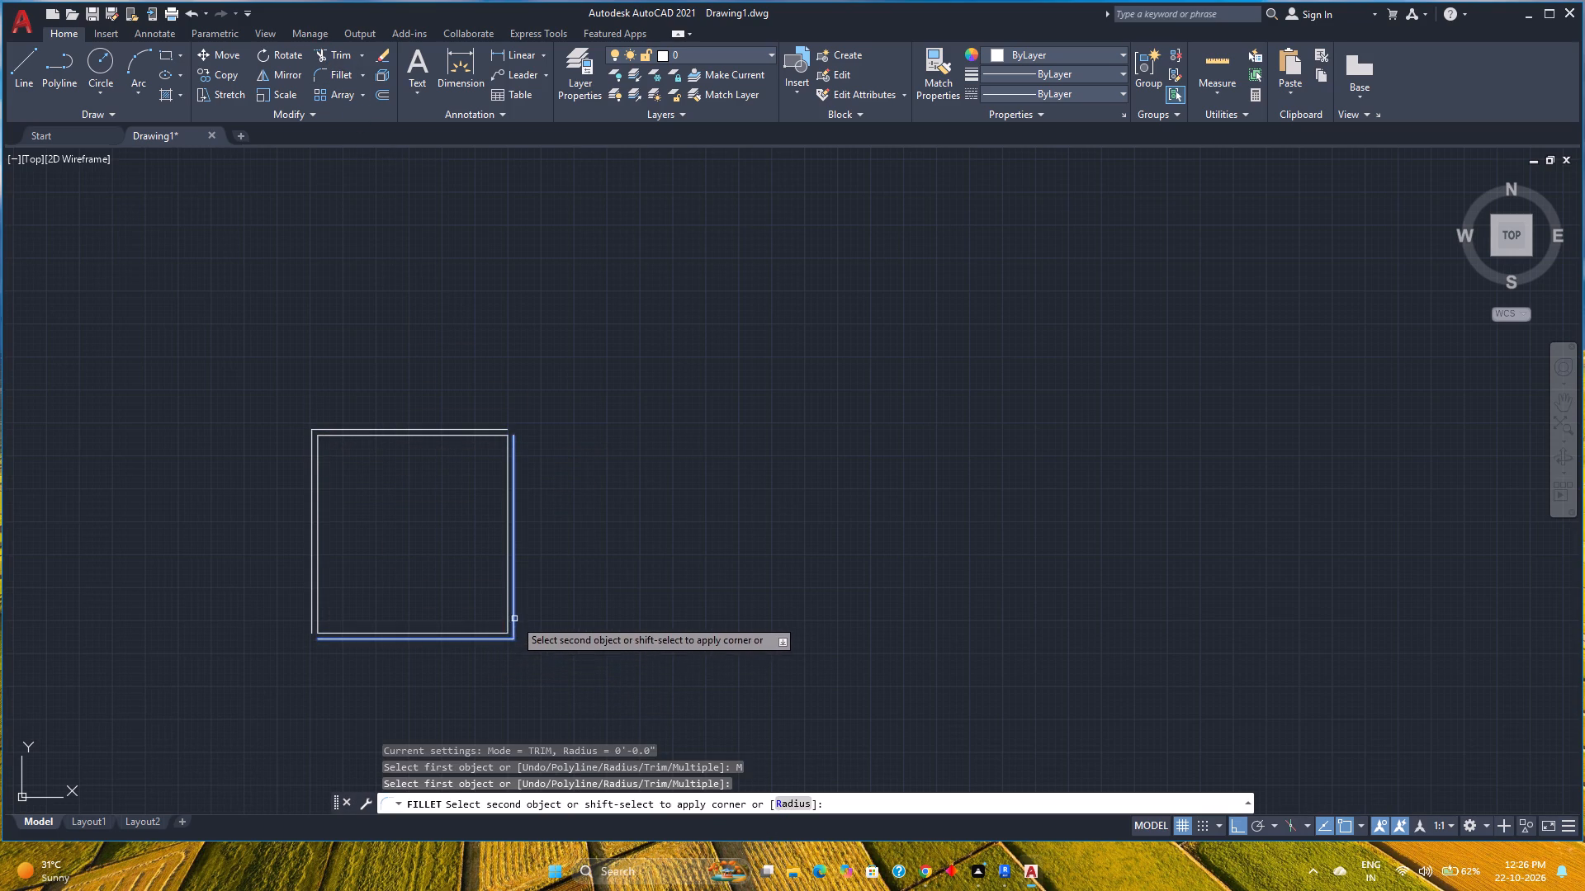
{"action": "left_click", "coordinate": [514, 618]}
{"action": "left_click", "coordinate": [496, 428]}
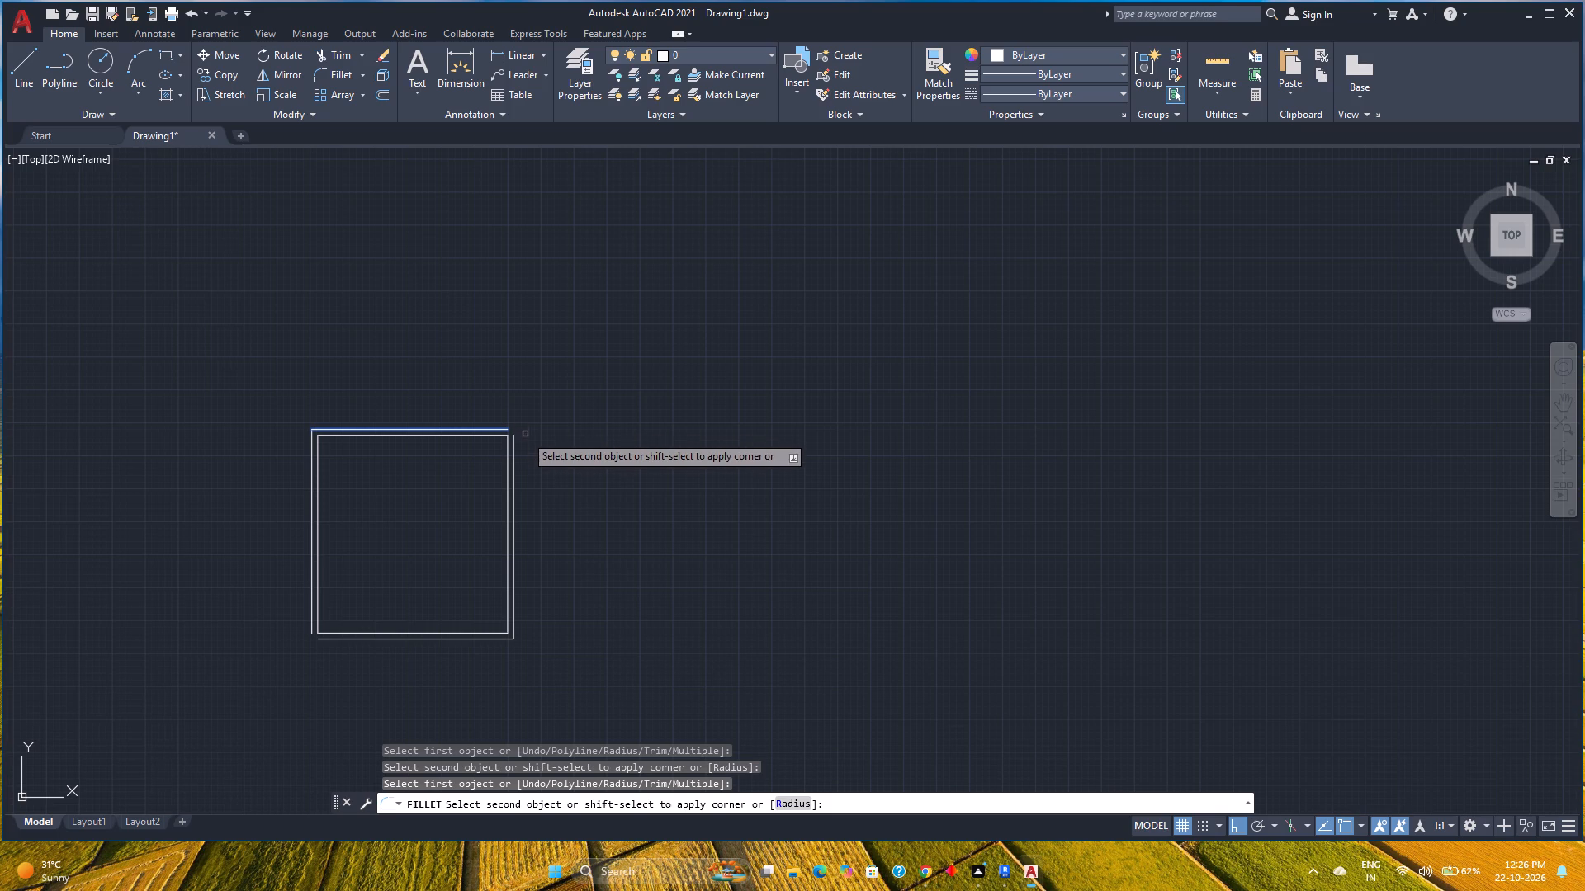
{"action": "left_click", "coordinate": [512, 462]}
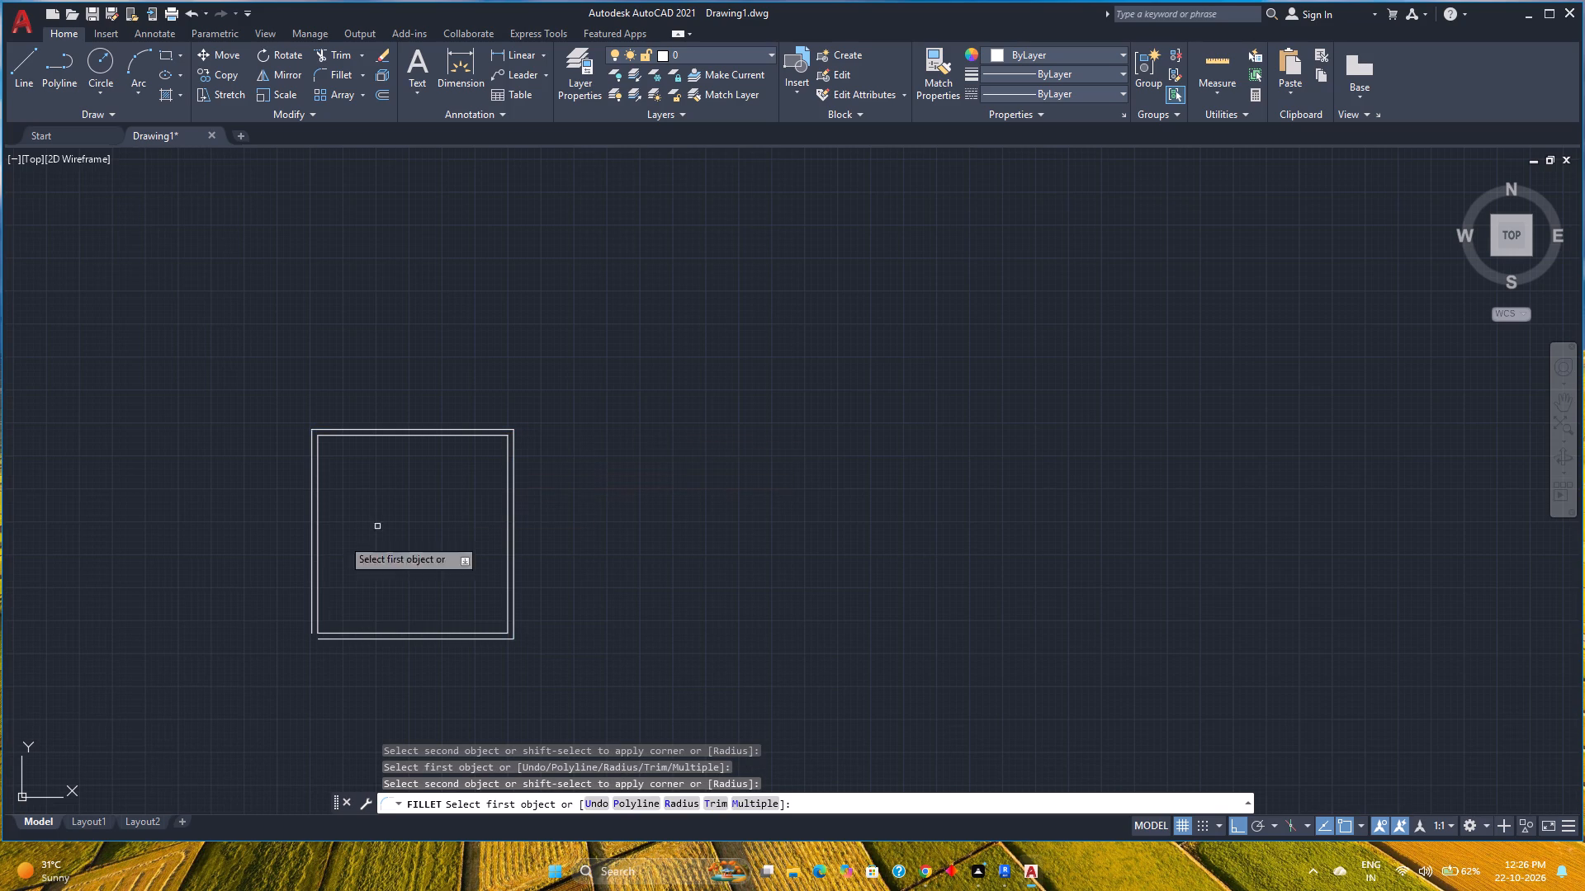
{"action": "left_click", "coordinate": [310, 577]}
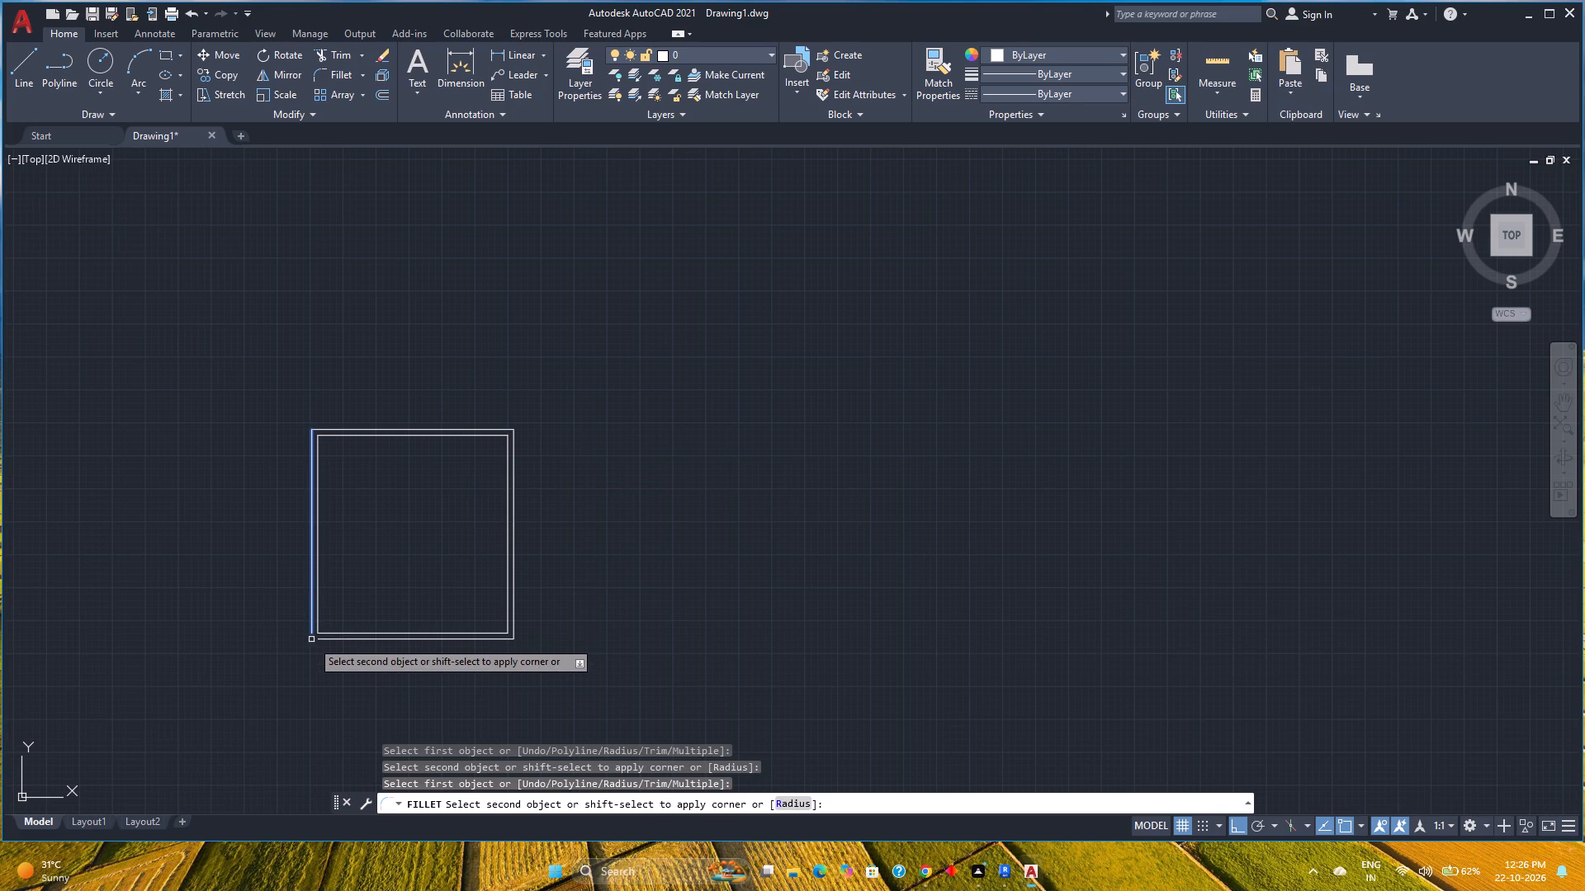
{"action": "left_click", "coordinate": [325, 639]}
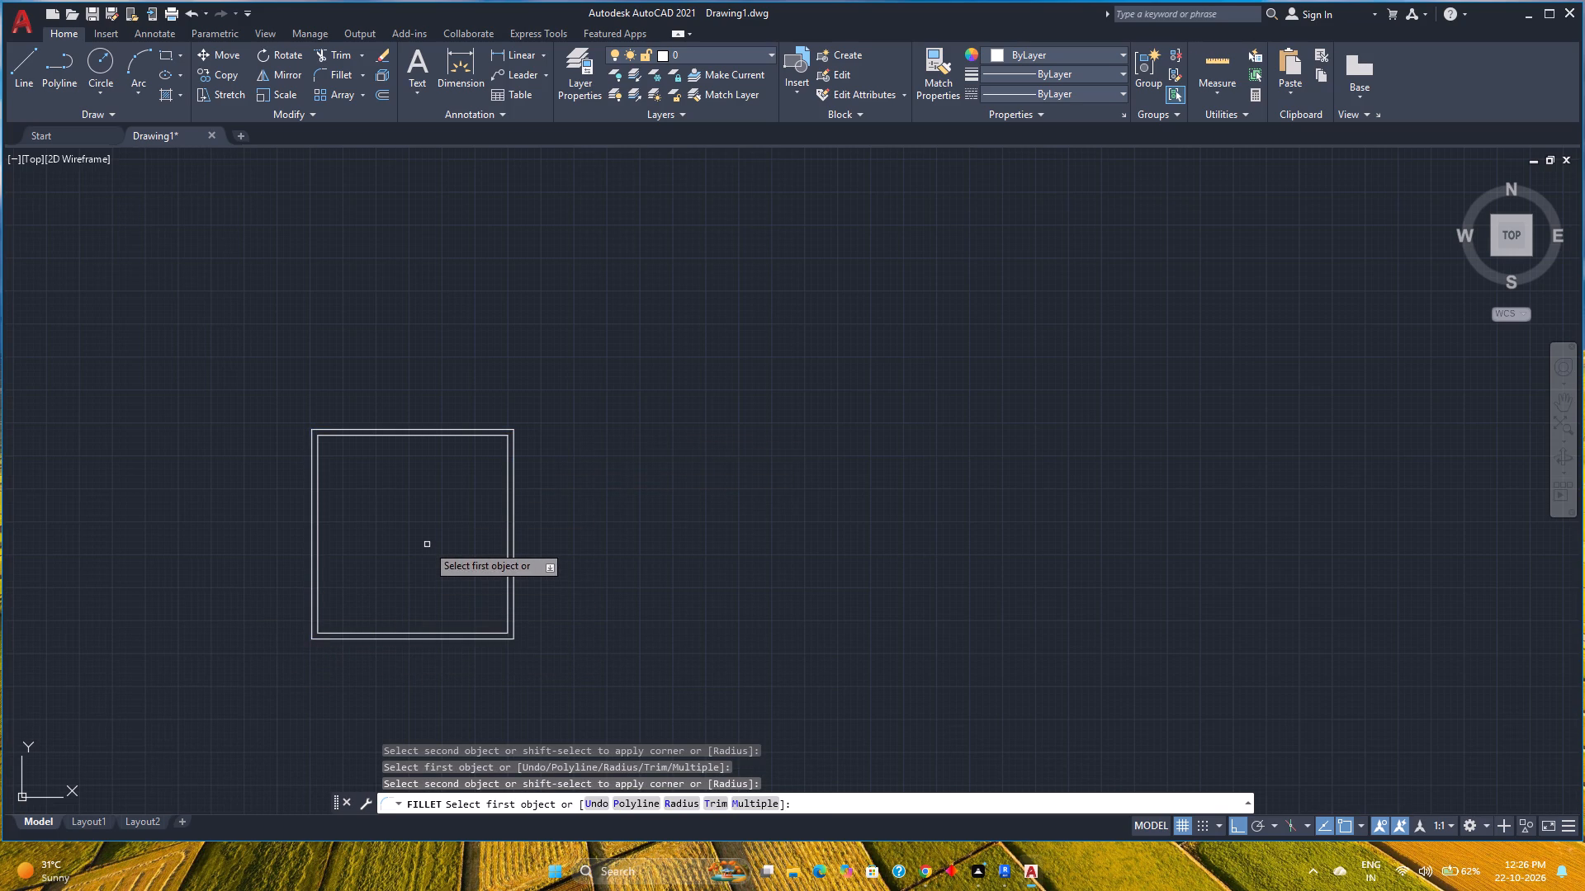
{"action": "key", "text": "Escape"}
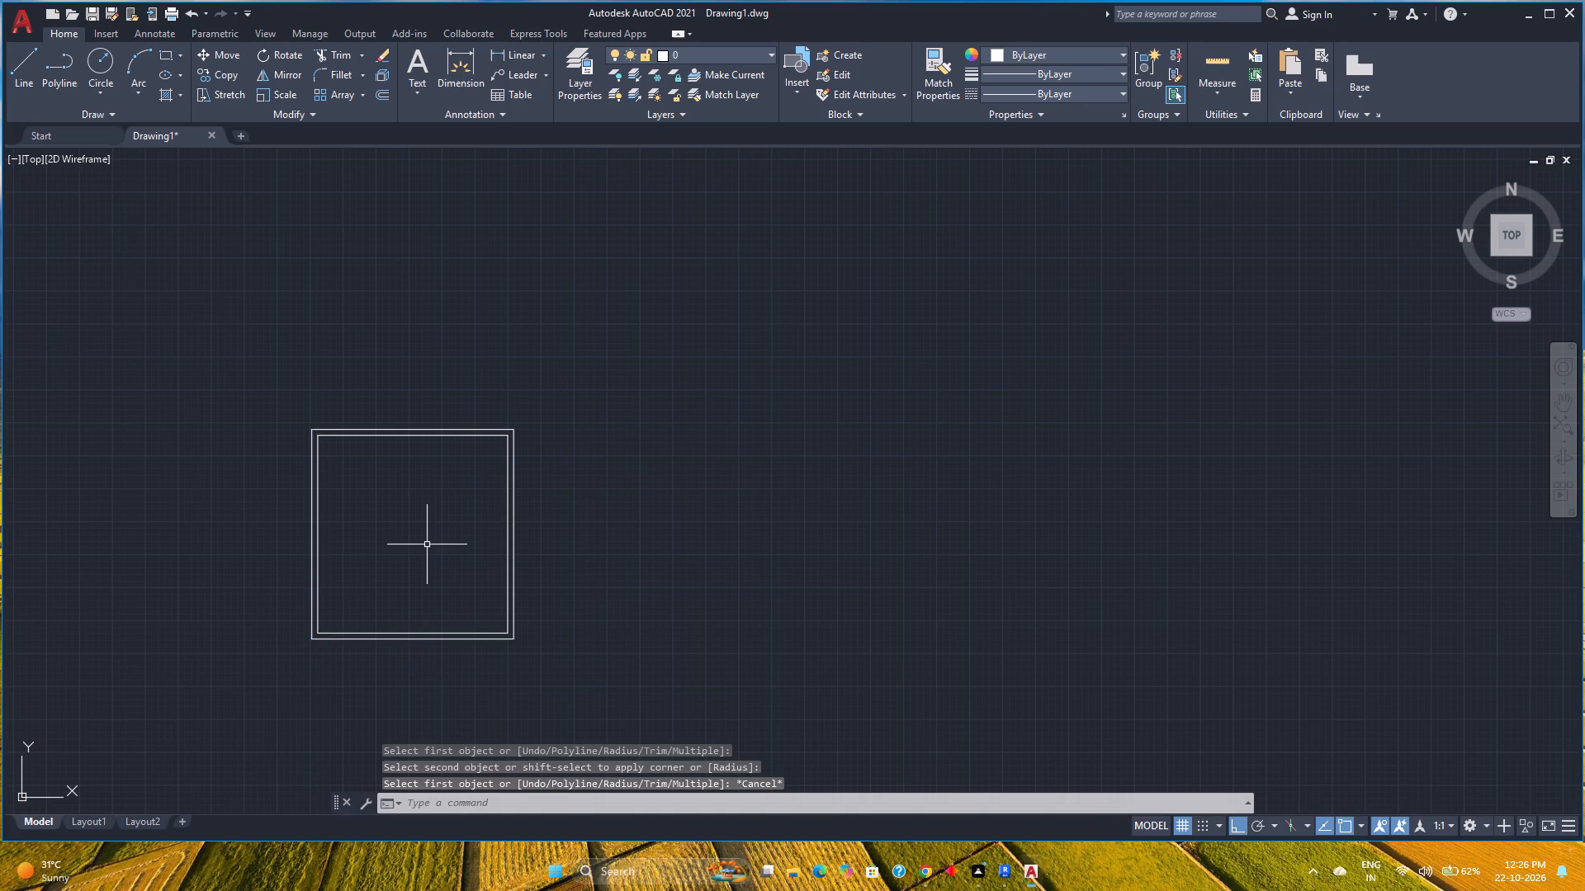
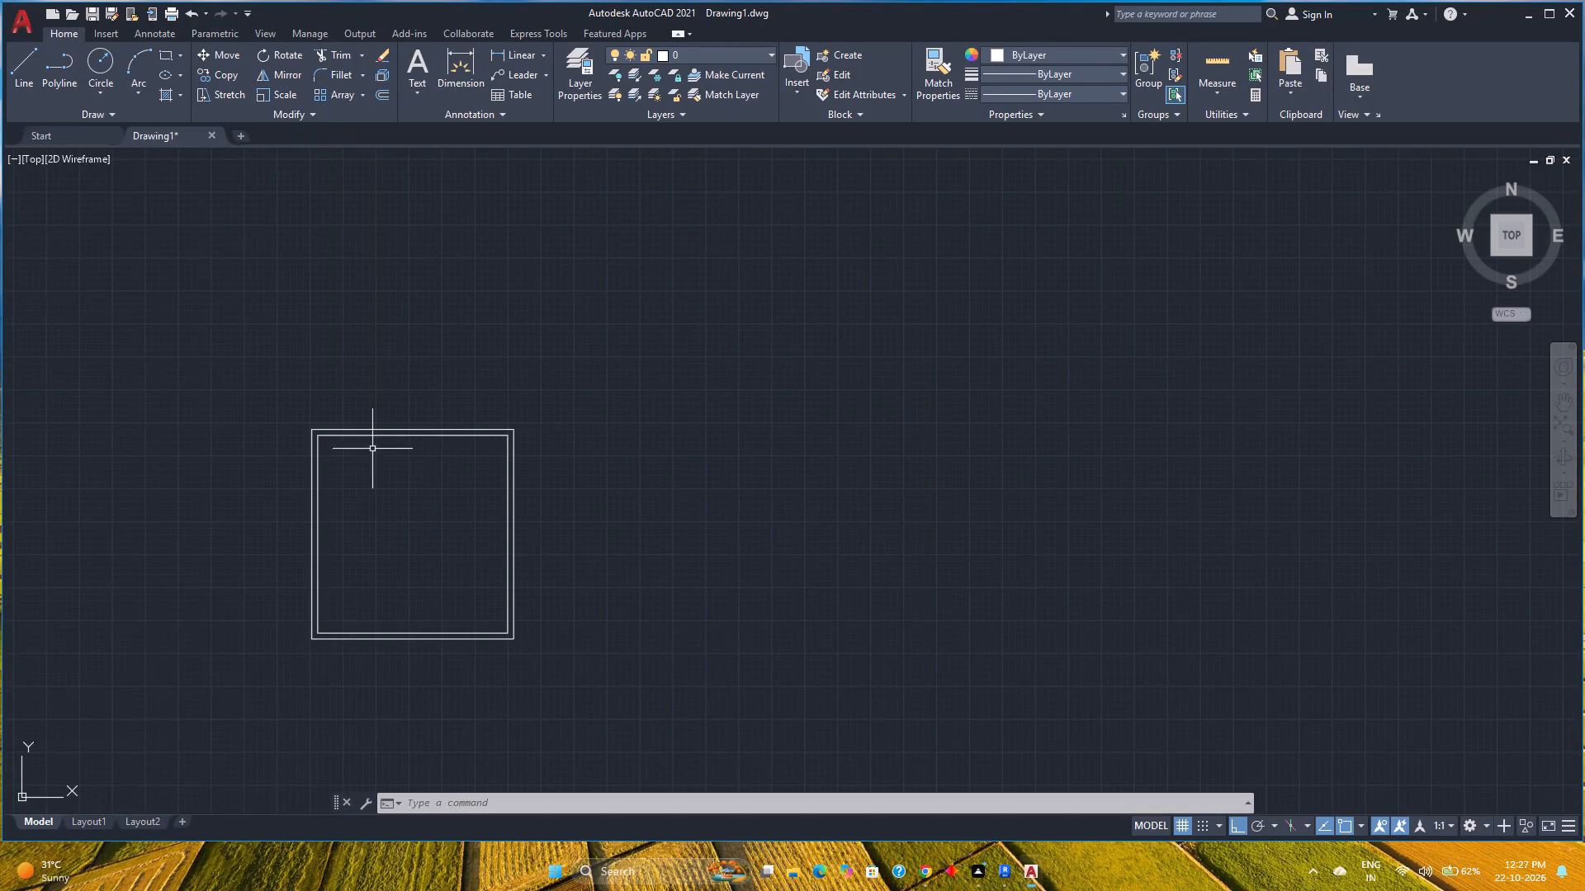
Offset the room's outer top wall line upward by 11'6", and offset that new line upward by 6" to form a wall pair.
{"action": "left_click", "coordinate": [390, 96]}
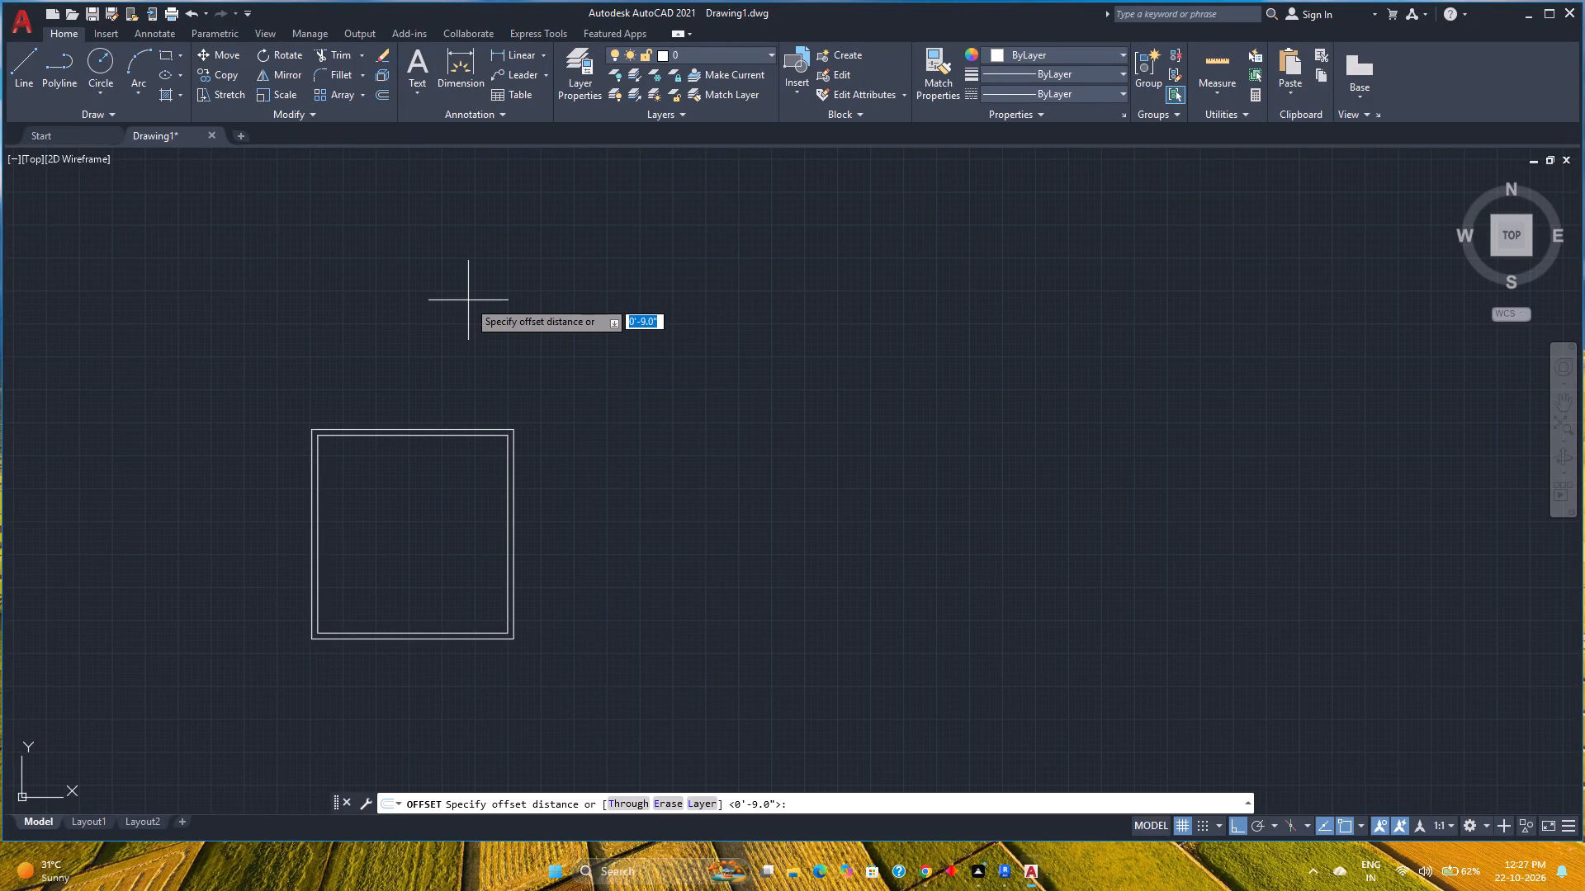
{"action": "type", "text": "11'6\""}
{"action": "key", "text": "Return"}
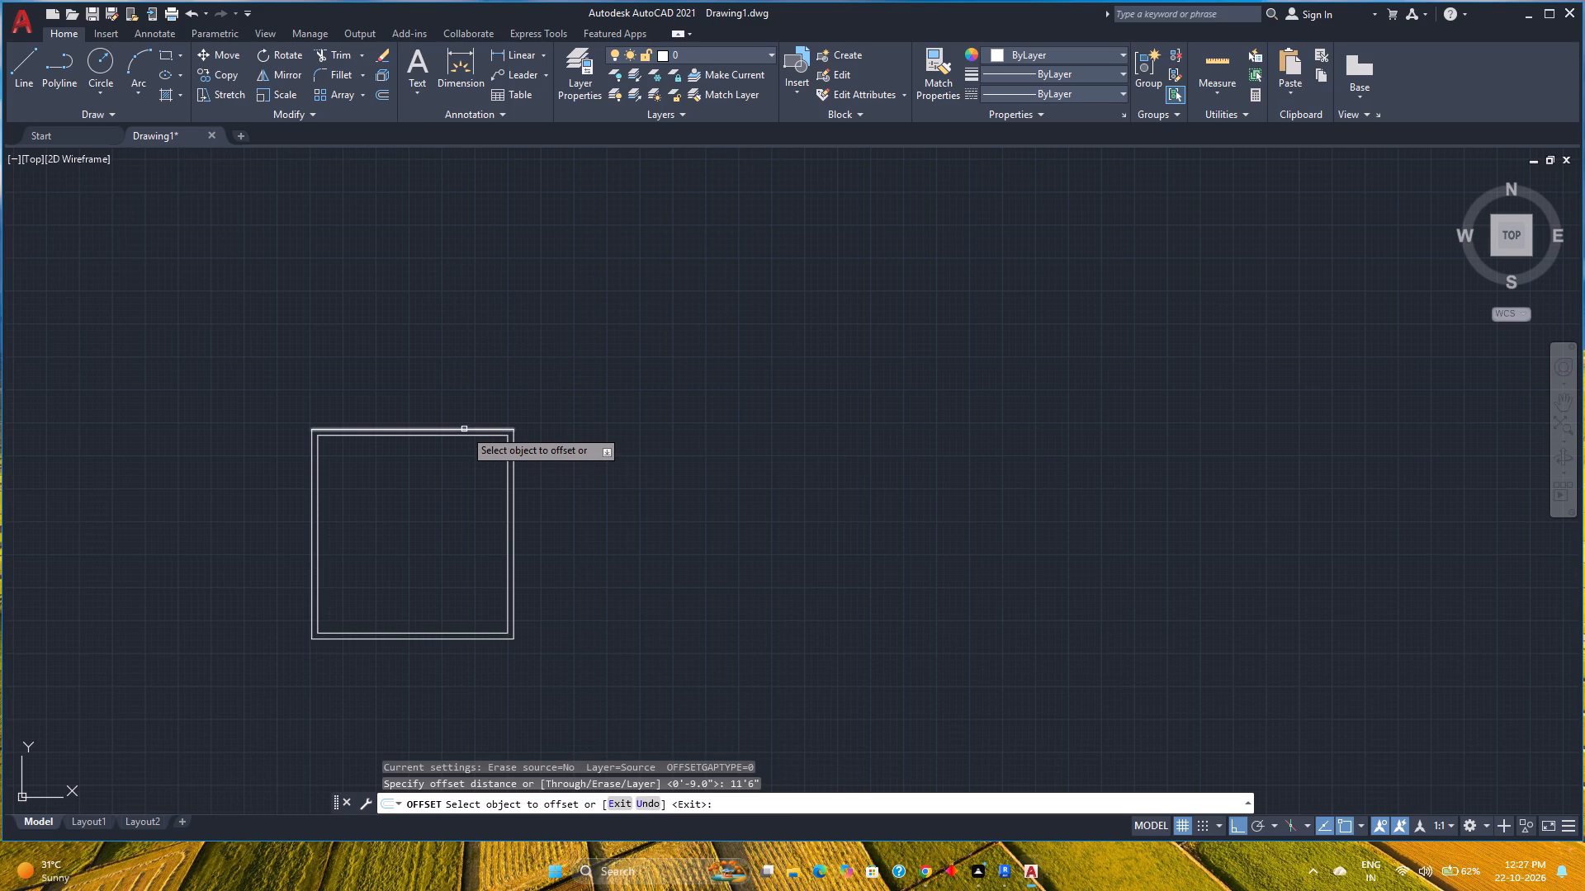
{"action": "left_click", "coordinate": [464, 429]}
{"action": "left_click", "coordinate": [477, 319]}
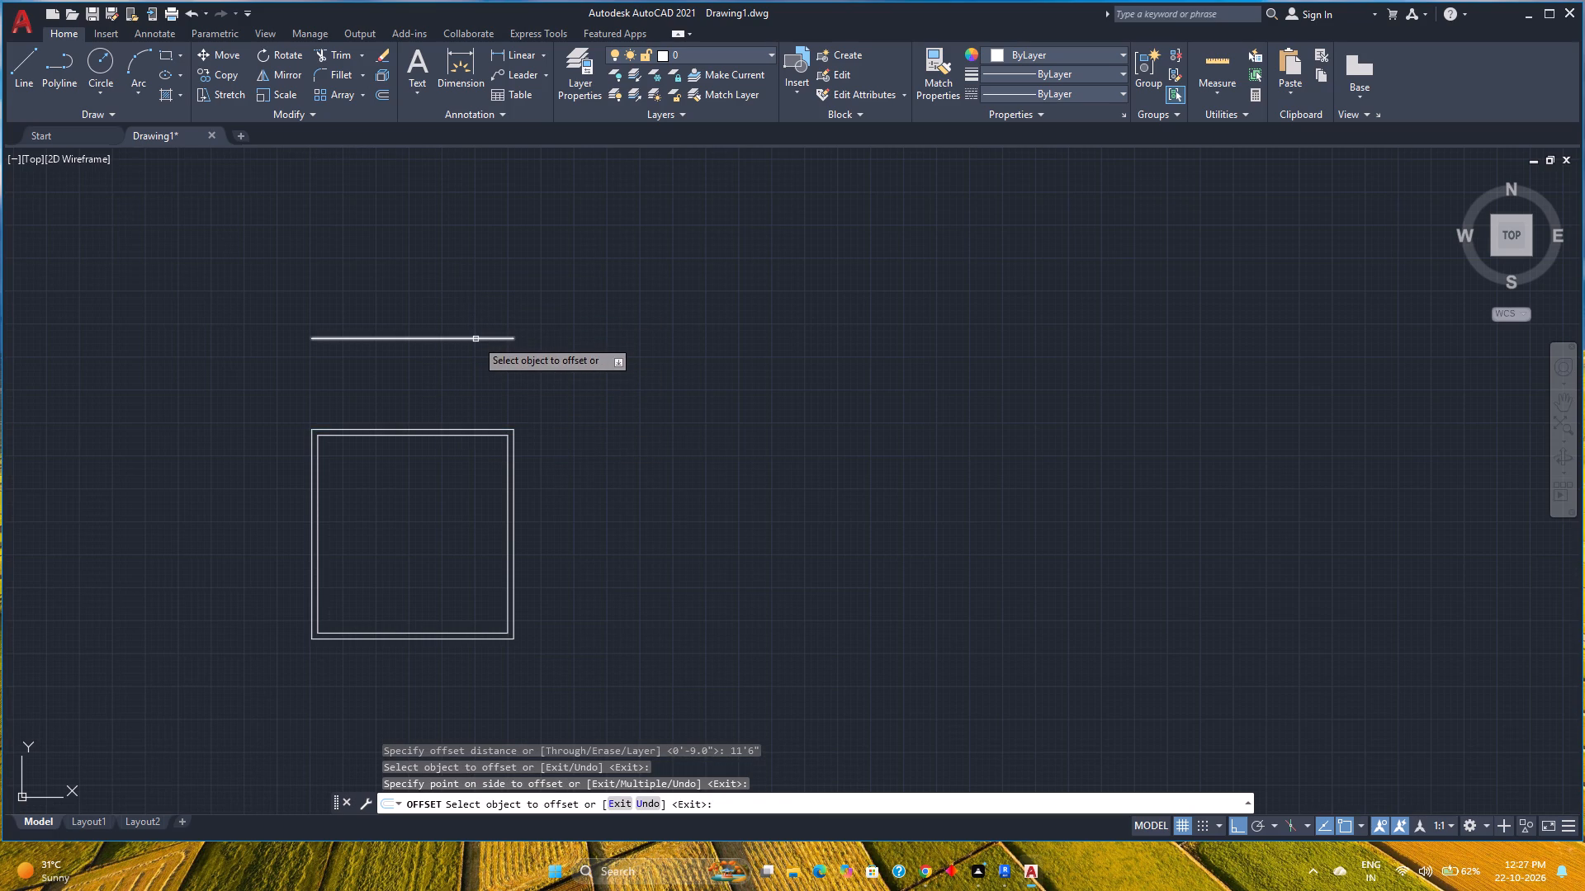
{"action": "left_click", "coordinate": [475, 339]}
{"action": "key", "text": "6"}
{"action": "key", "text": "Return"}
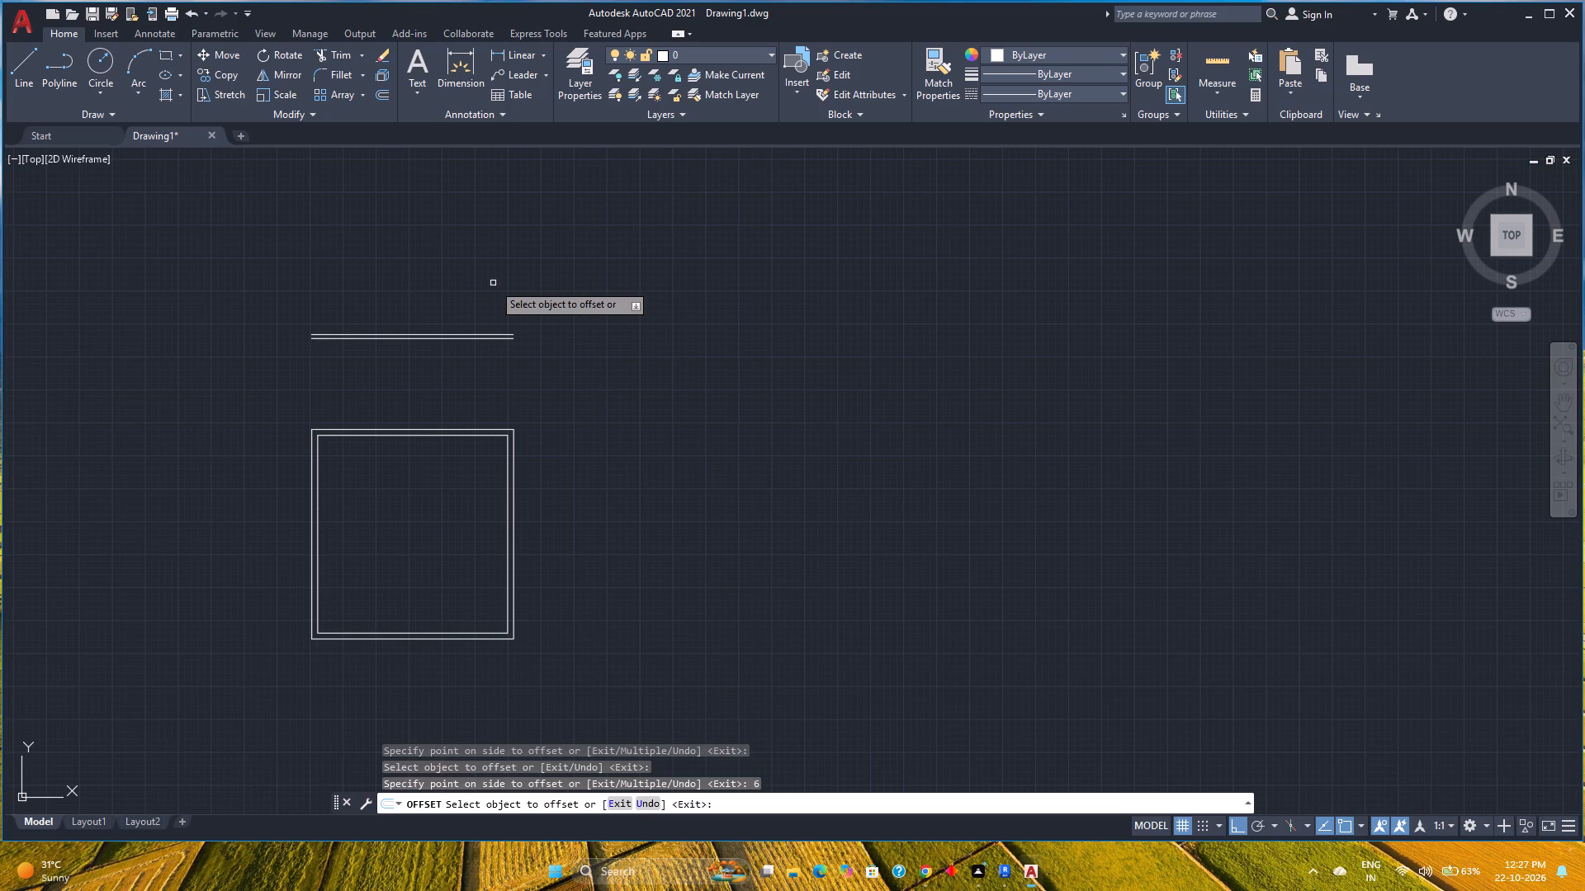
Offset the upper line of the new wall pair upward by 10'4", and offset the result upward by 6" for a second pair.
{"action": "left_click", "coordinate": [428, 332]}
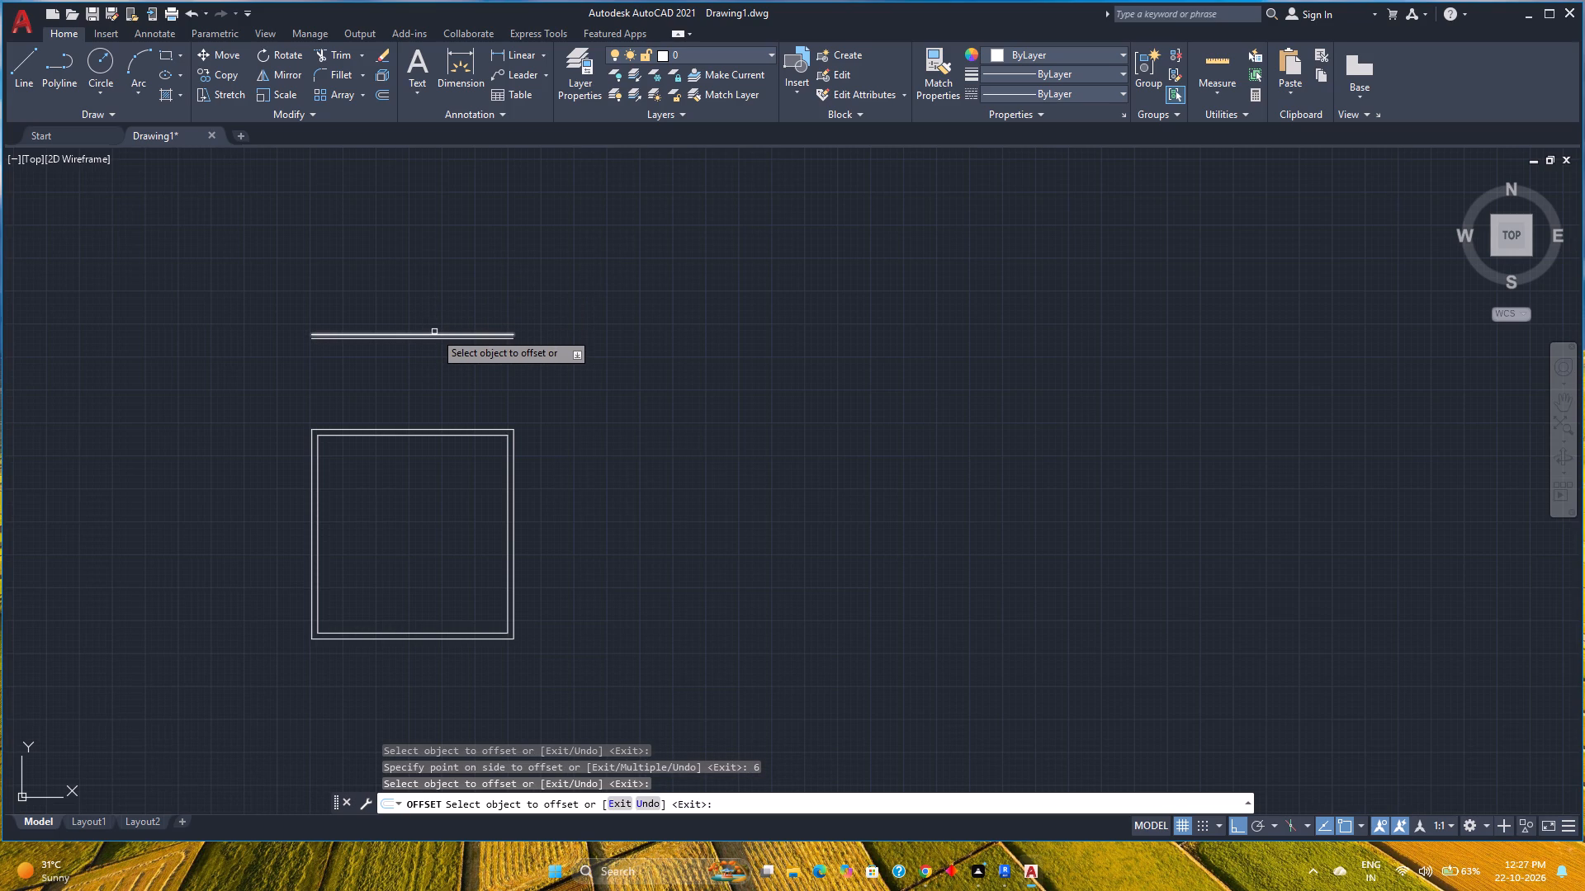
{"action": "left_click", "coordinate": [434, 332]}
{"action": "left_click", "coordinate": [438, 333]}
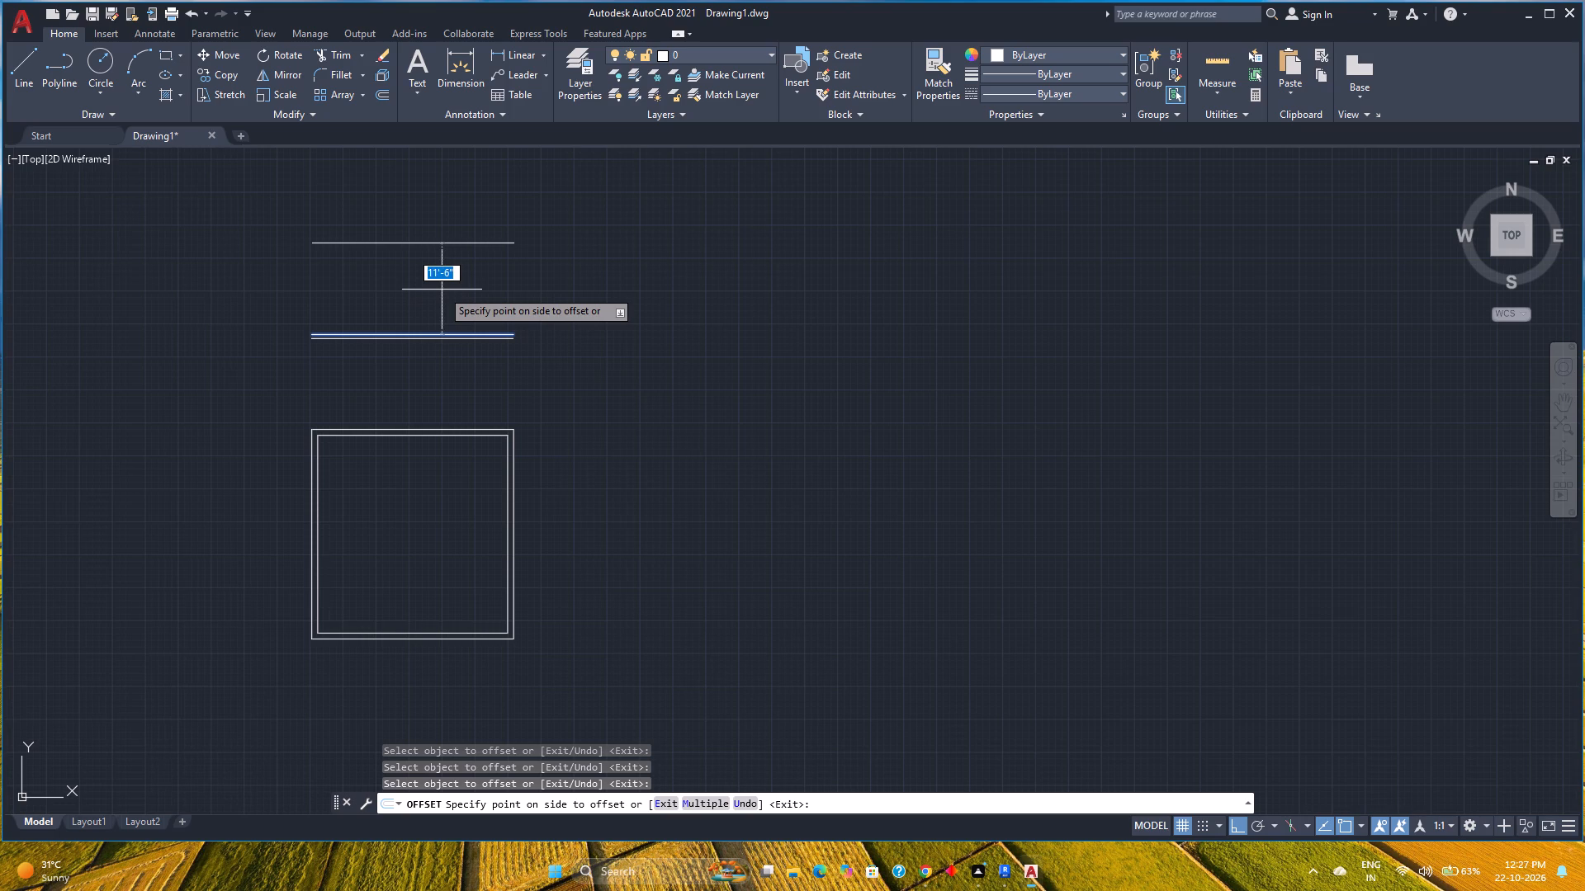
{"action": "type", "text": "10'4"}
{"action": "key", "text": "shift+quotedbl"}
{"action": "key", "text": "Return"}
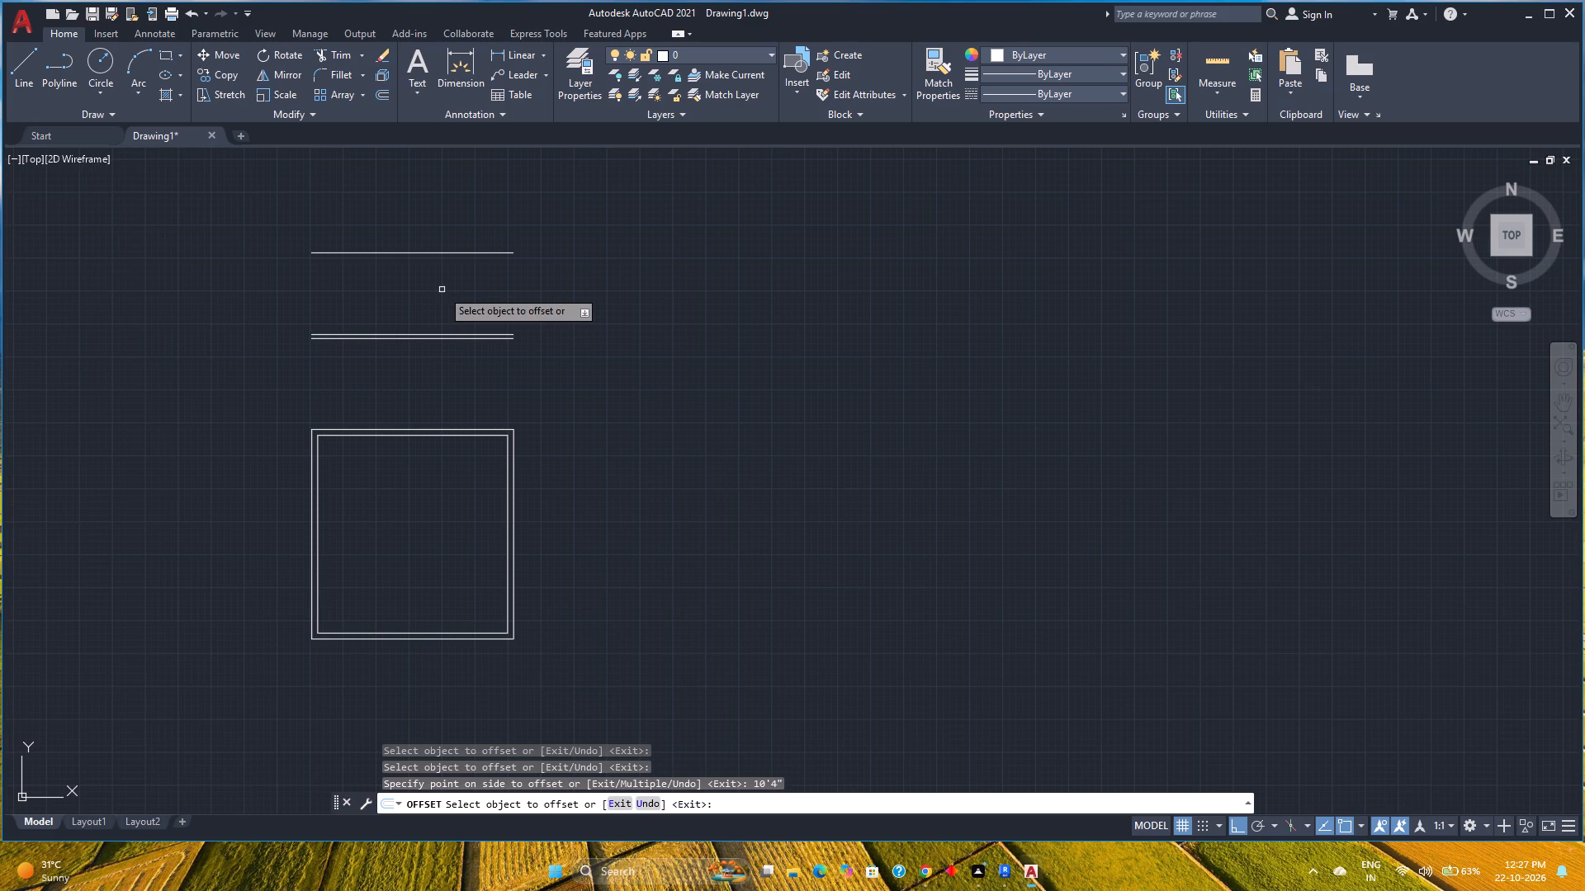
{"action": "left_click", "coordinate": [453, 251]}
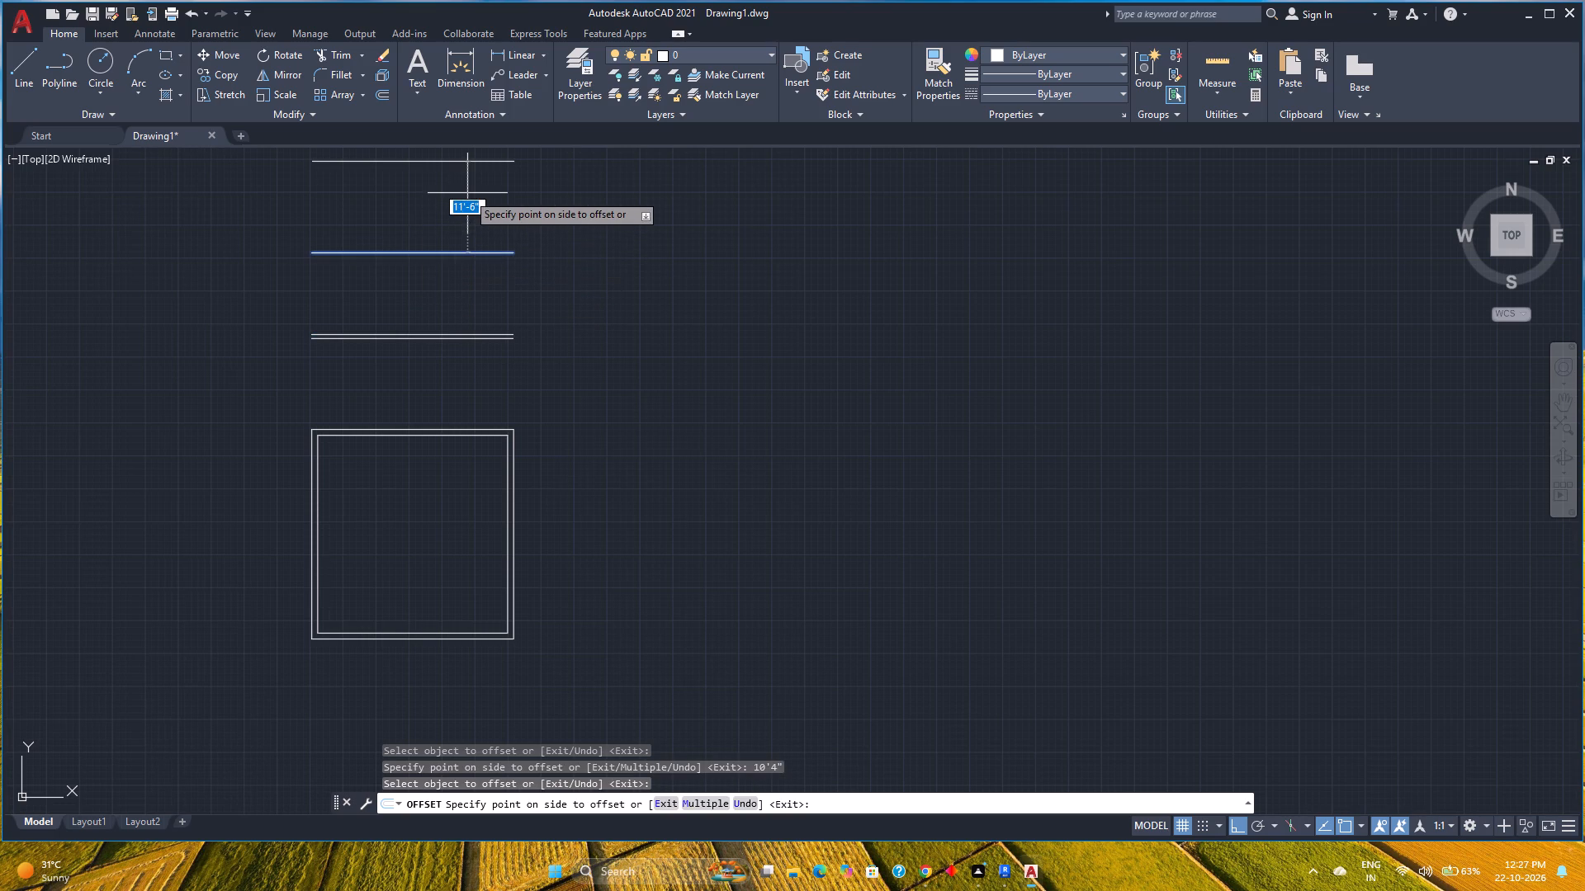
{"action": "key", "text": "6"}
{"action": "key", "text": "Return"}
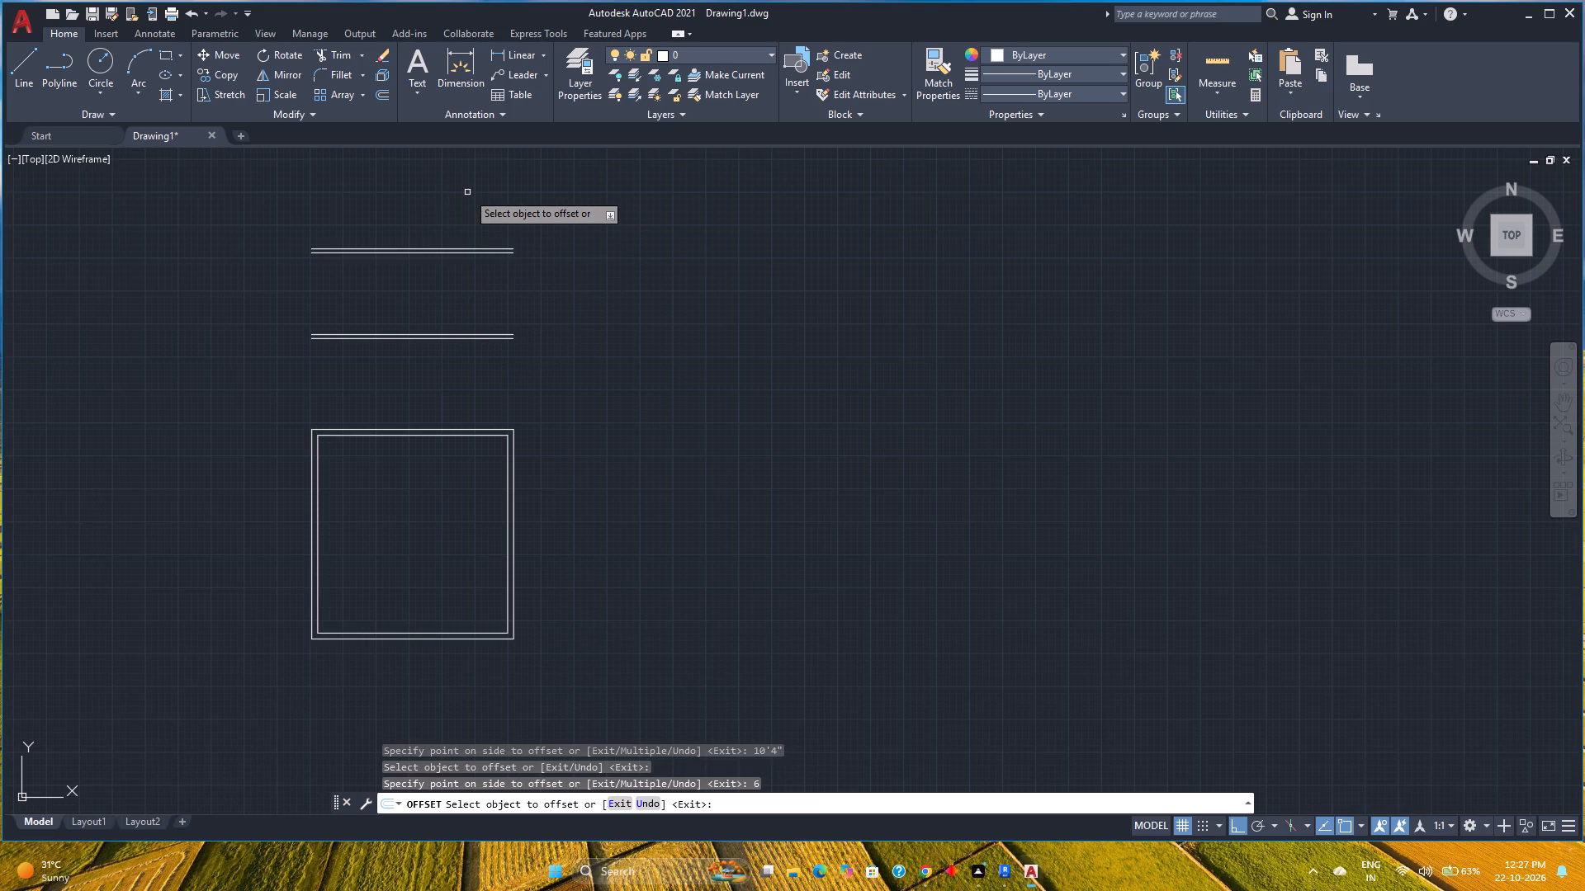
Offset the topmost wall line upward by 7'.
{"action": "middle_click_drag", "start_coordinate": [414, 255], "coordinate": [441, 334]}
{"action": "middle_click", "coordinate": [441, 335]}
{"action": "middle_click", "coordinate": [441, 336]}
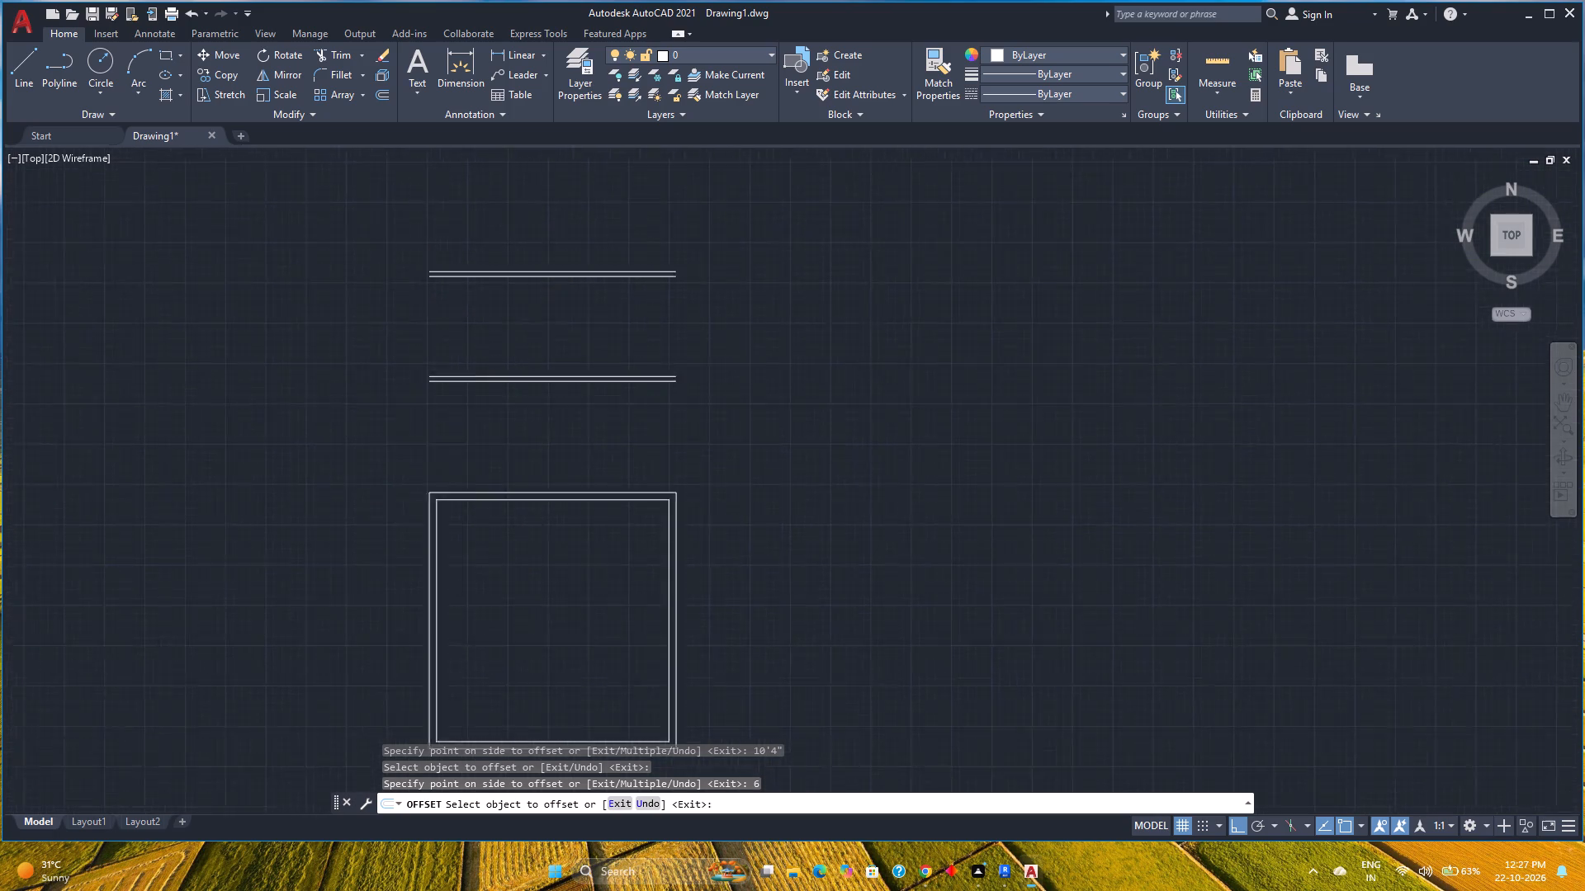
{"action": "scroll", "coordinate": [523, 276], "scroll_direction": "down", "scroll_amount": 3}
{"action": "middle_click_drag", "start_coordinate": [532, 278], "coordinate": [450, 386]}
{"action": "middle_click", "coordinate": [449, 387]}
{"action": "scroll", "coordinate": [504, 350], "scroll_direction": "up", "scroll_amount": 4}
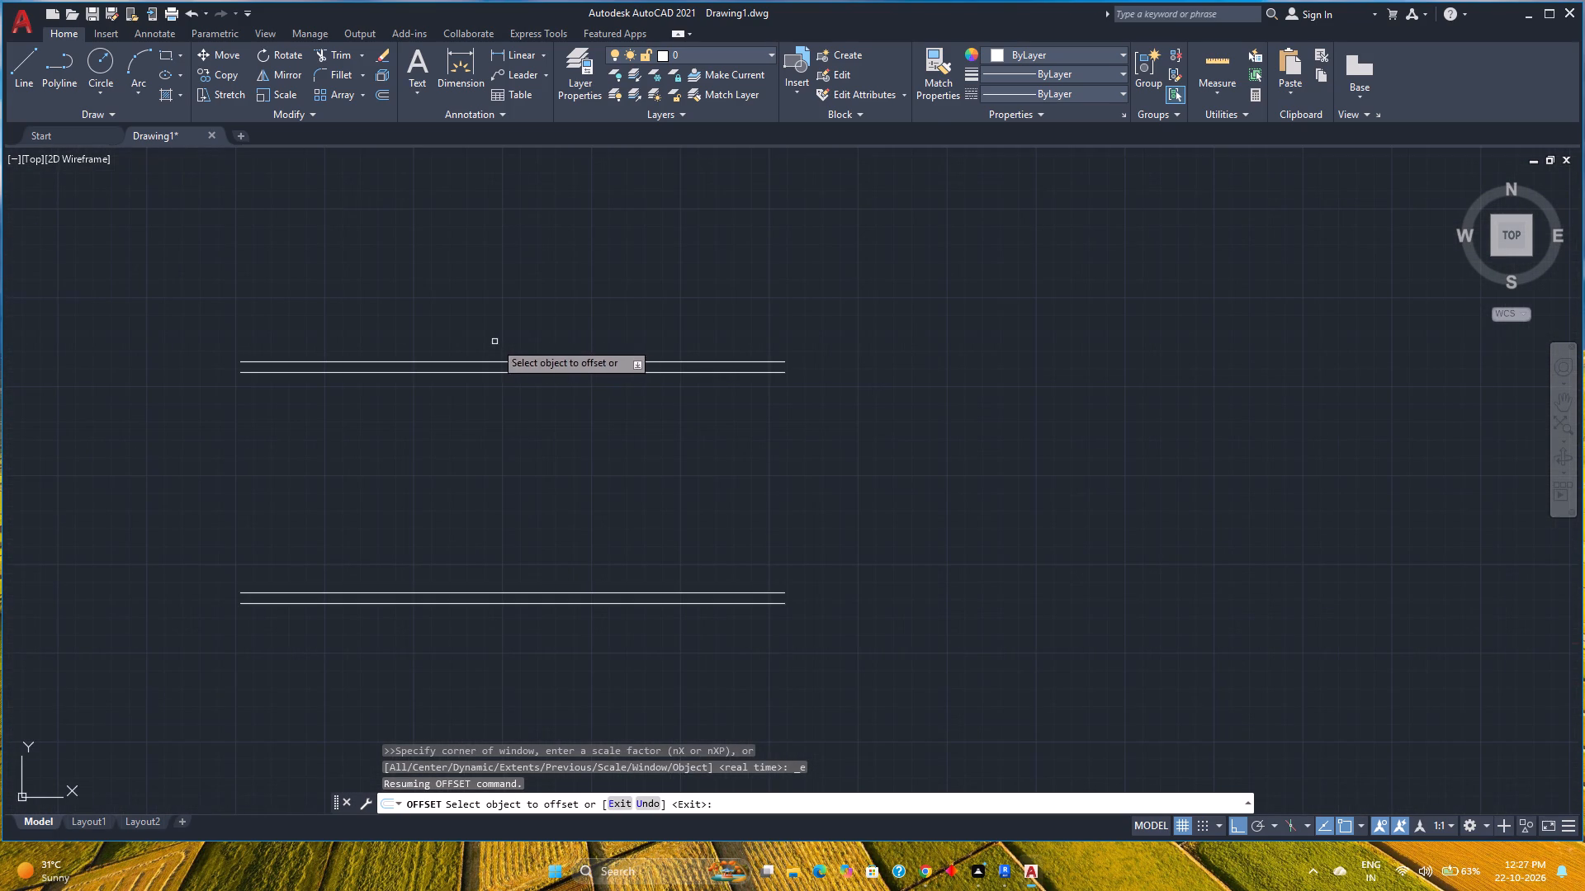
{"action": "left_click", "coordinate": [490, 361]}
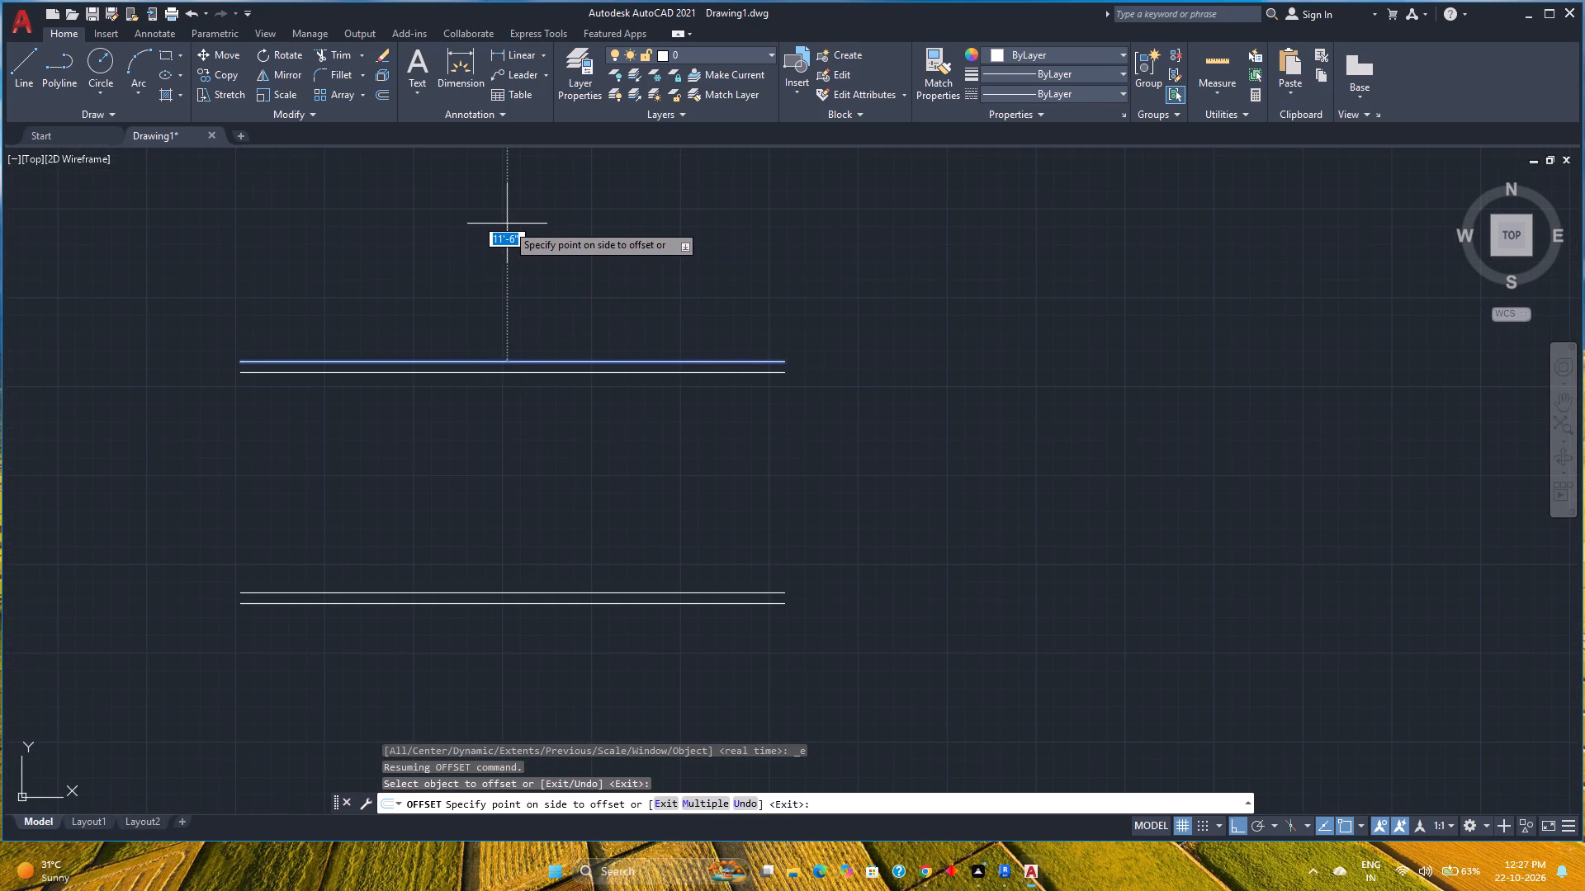
{"action": "type", "text": "7'"}
{"action": "key", "text": "Return"}
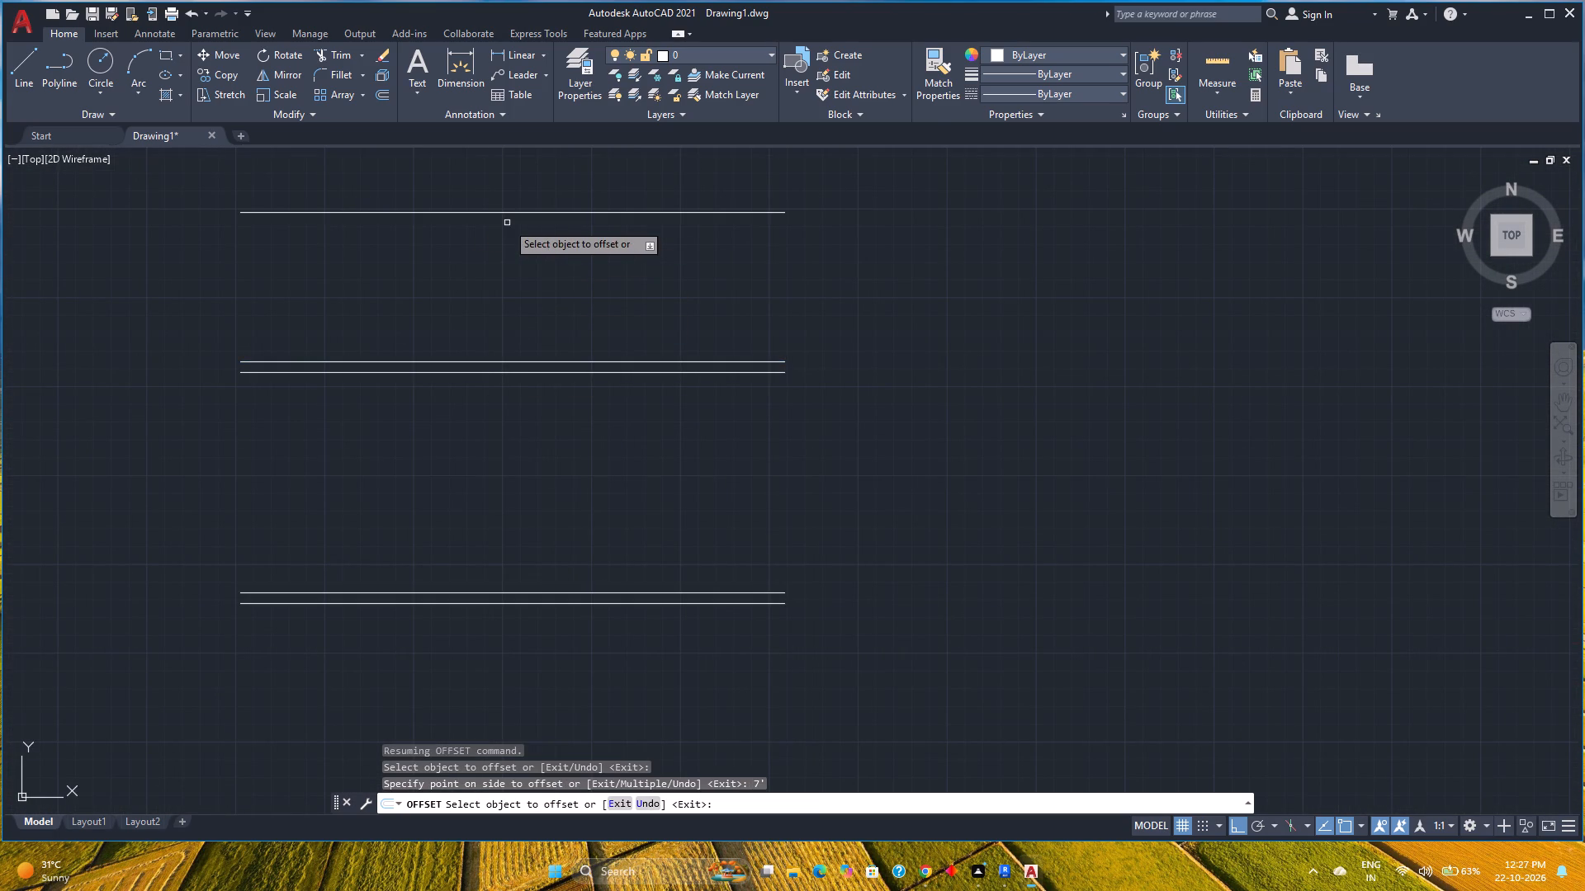
Draw a short vertical line across the room's top wall, from the inner top-left corner up to the outer wall line.
{"action": "scroll", "coordinate": [536, 262], "scroll_direction": "down", "scroll_amount": 2}
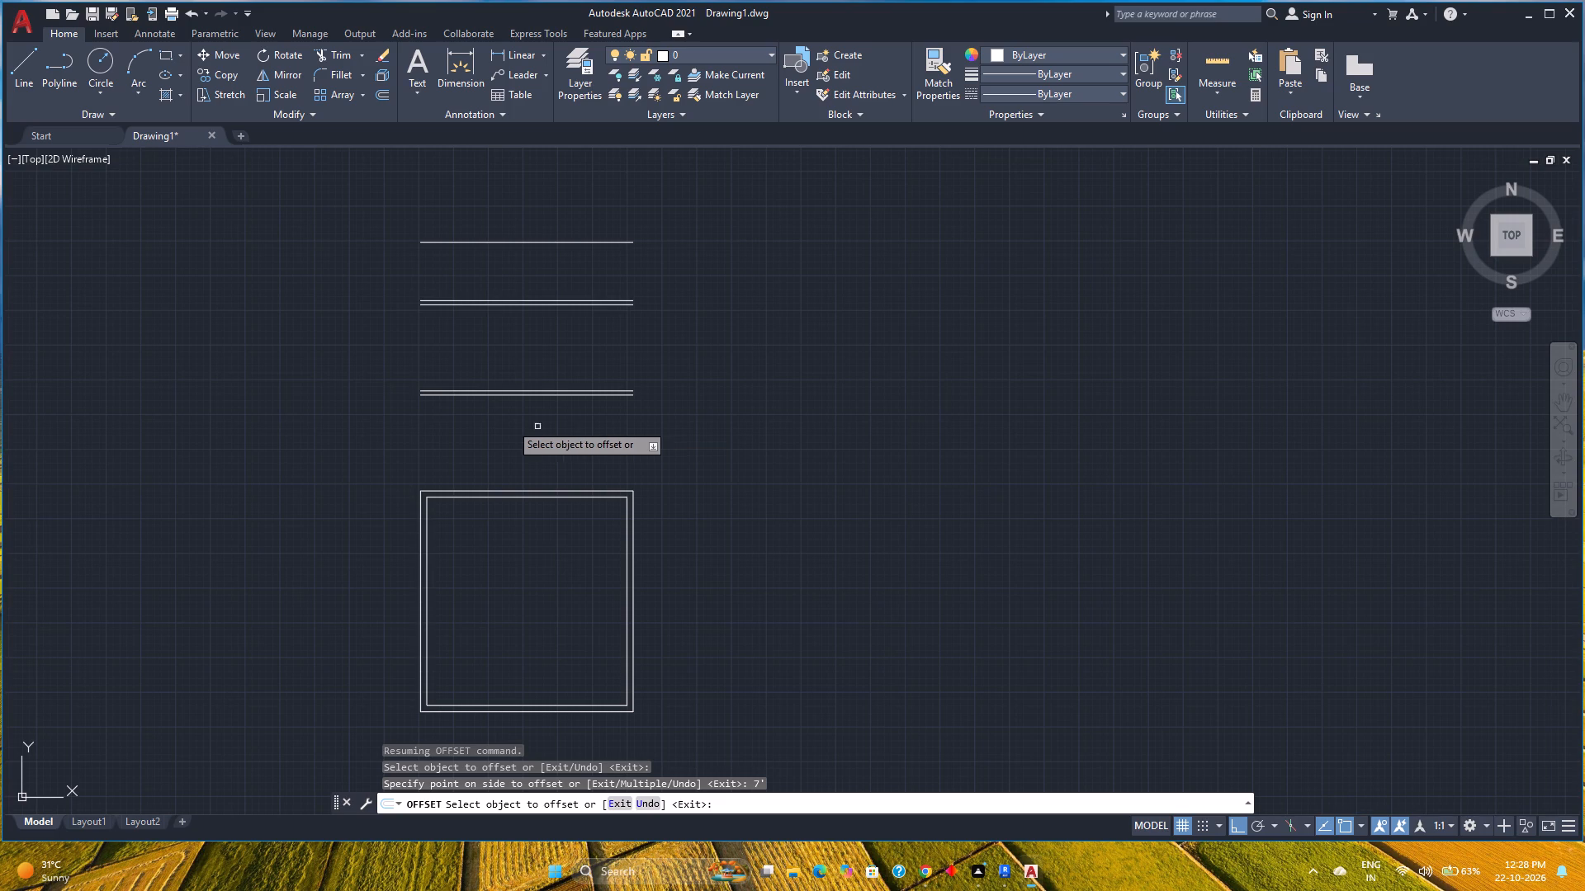
{"action": "left_click", "coordinate": [35, 54]}
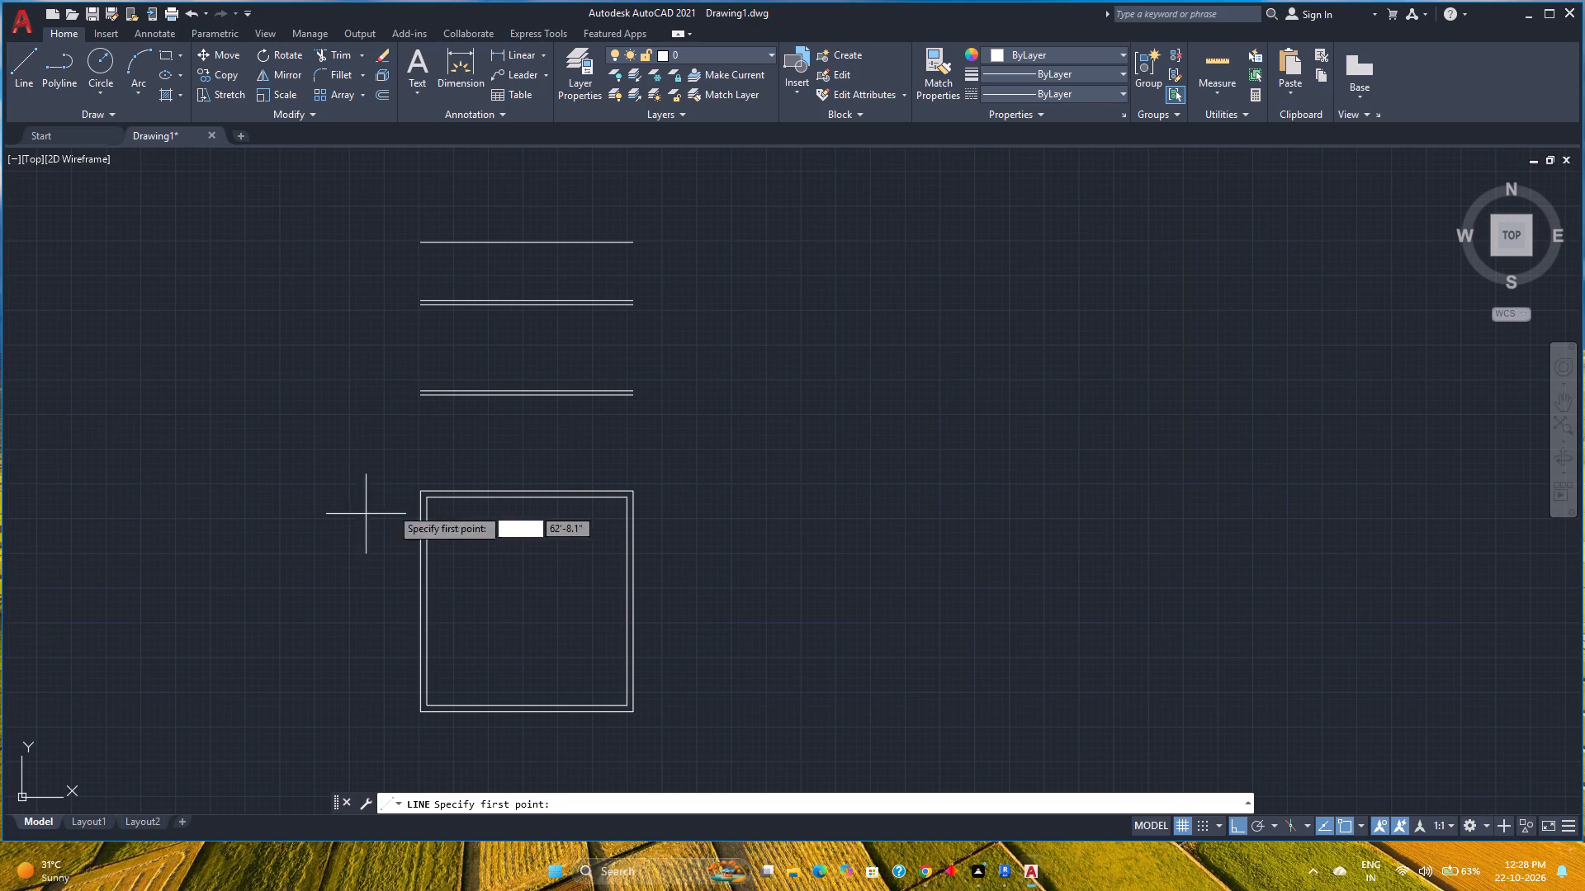
{"action": "scroll", "coordinate": [446, 516], "scroll_direction": "up", "scroll_amount": 4}
{"action": "scroll", "coordinate": [362, 461], "scroll_direction": "up", "scroll_amount": 1}
{"action": "middle_click_drag", "start_coordinate": [346, 450], "coordinate": [381, 573]}
{"action": "middle_click", "coordinate": [381, 573]}
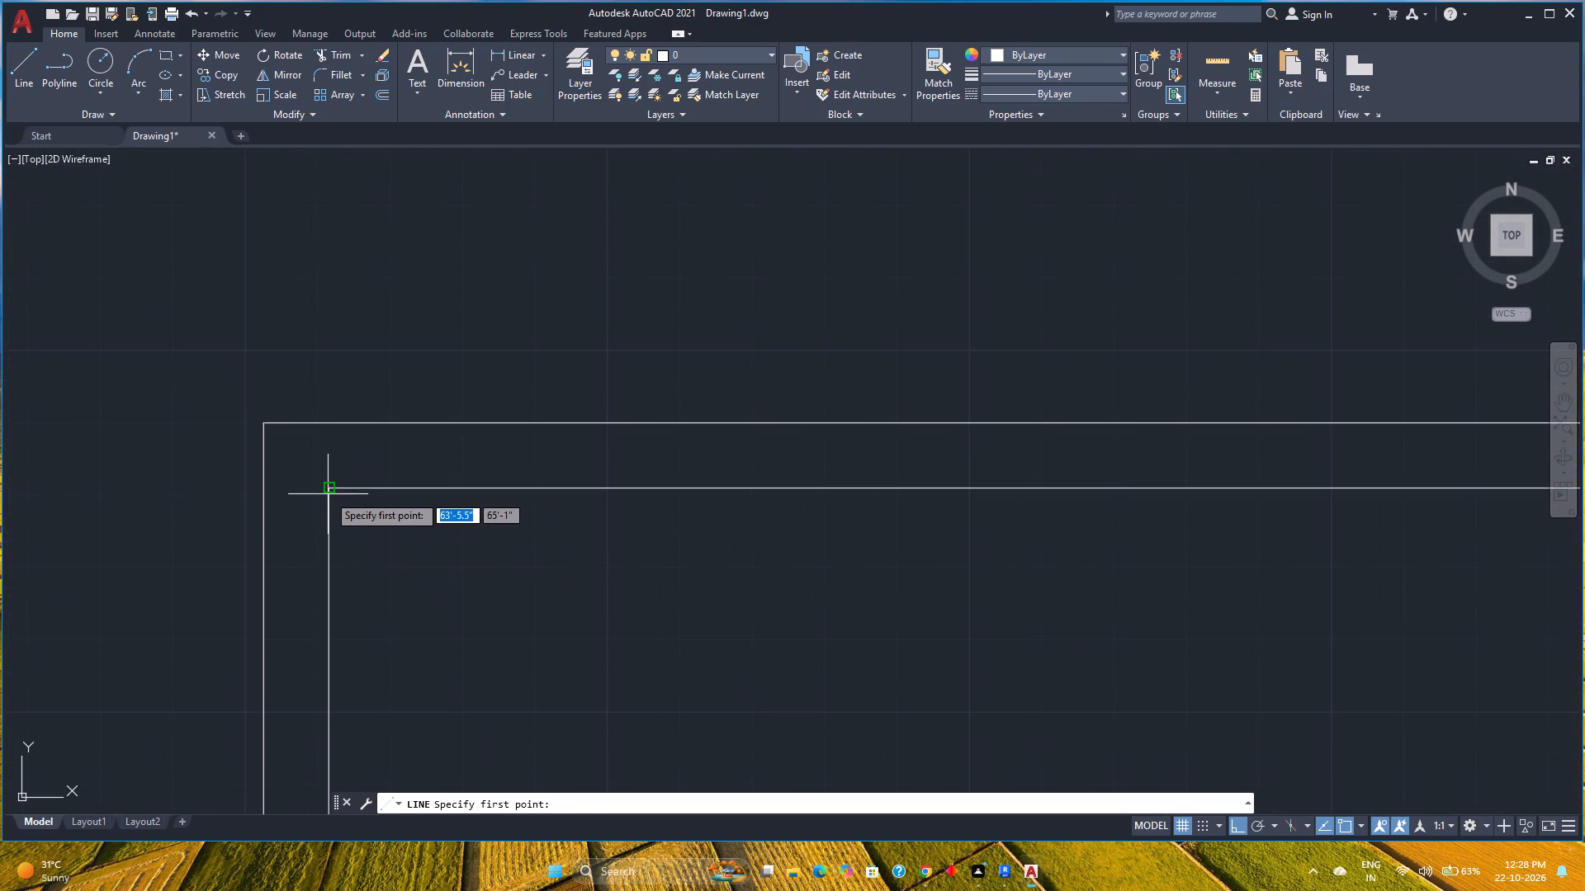
{"action": "left_click", "coordinate": [328, 493]}
{"action": "left_click", "coordinate": [329, 427]}
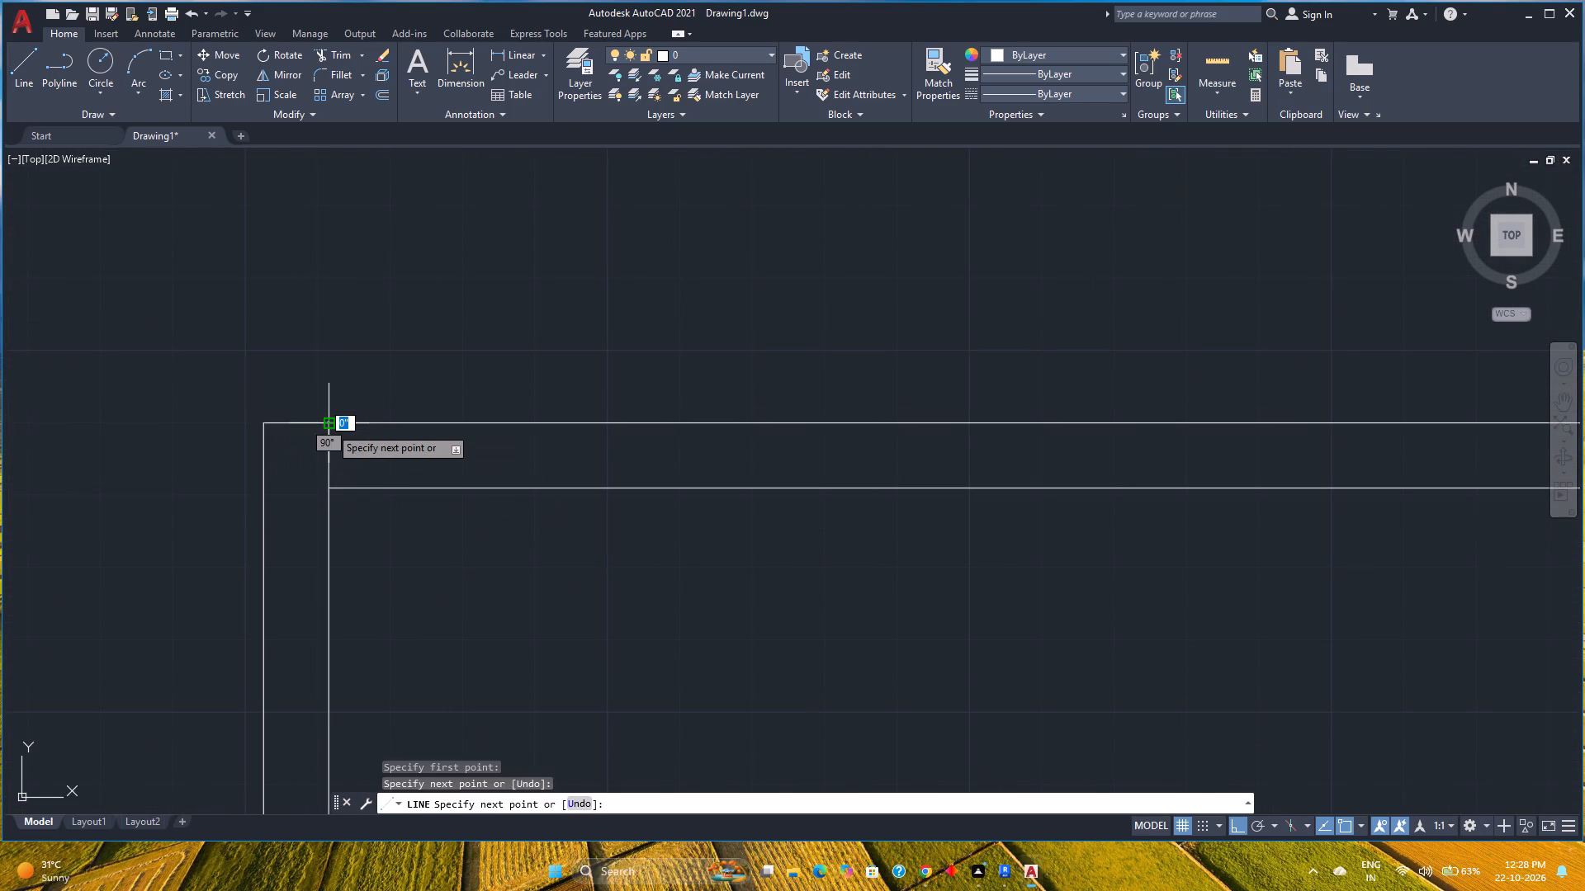
{"action": "key", "text": "Escape"}
Move the short vertical line 3' to the right along the top wall.
{"action": "left_click", "coordinate": [376, 461]}
{"action": "left_click", "coordinate": [286, 454]}
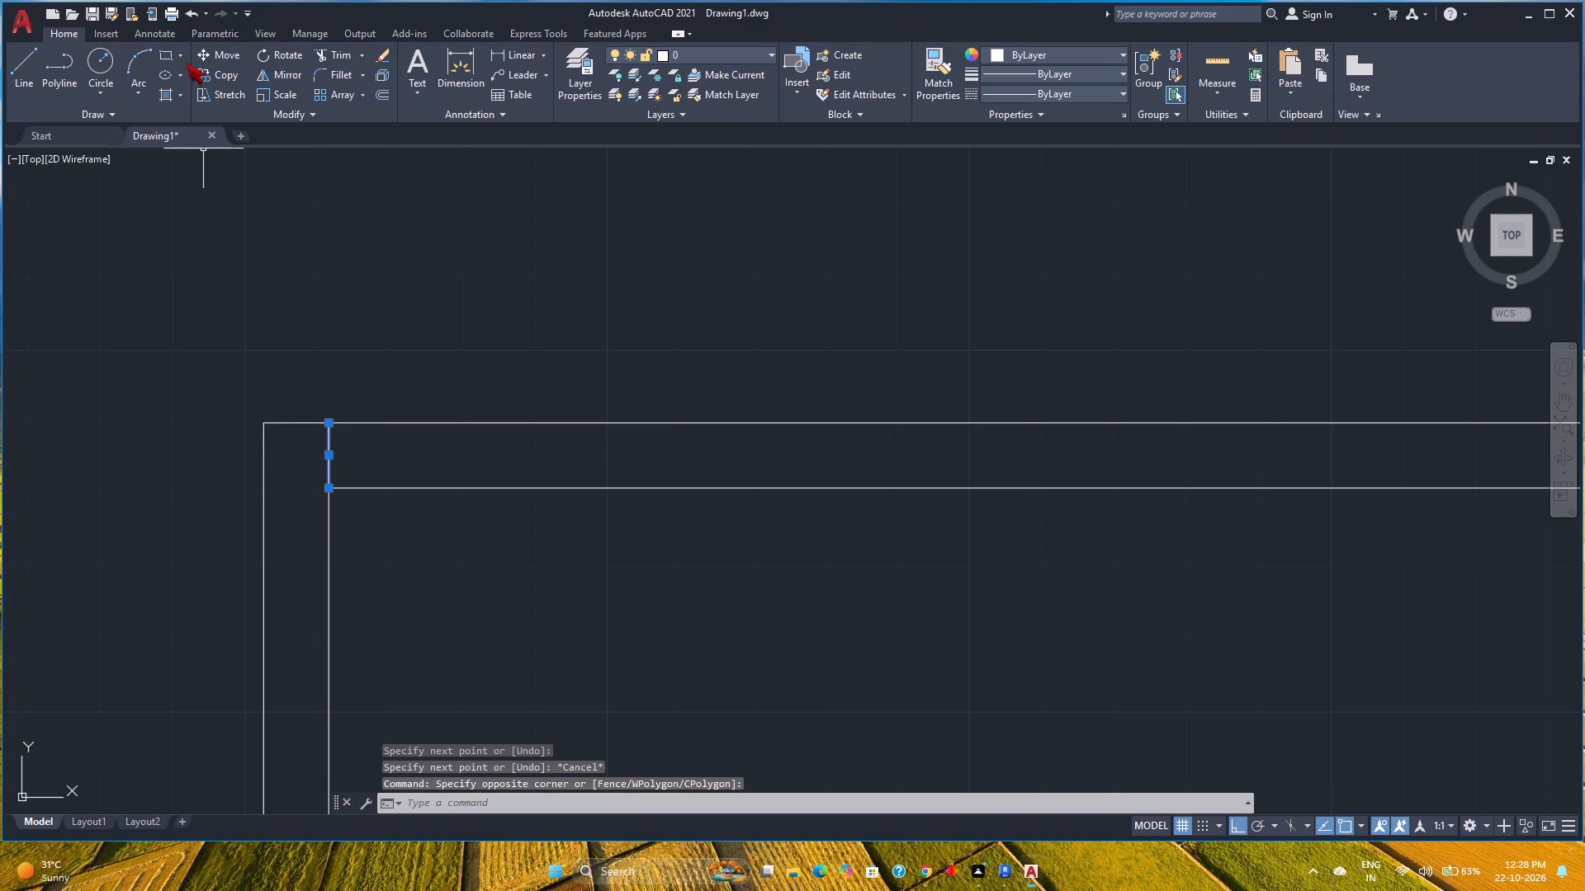
{"action": "left_click", "coordinate": [219, 50]}
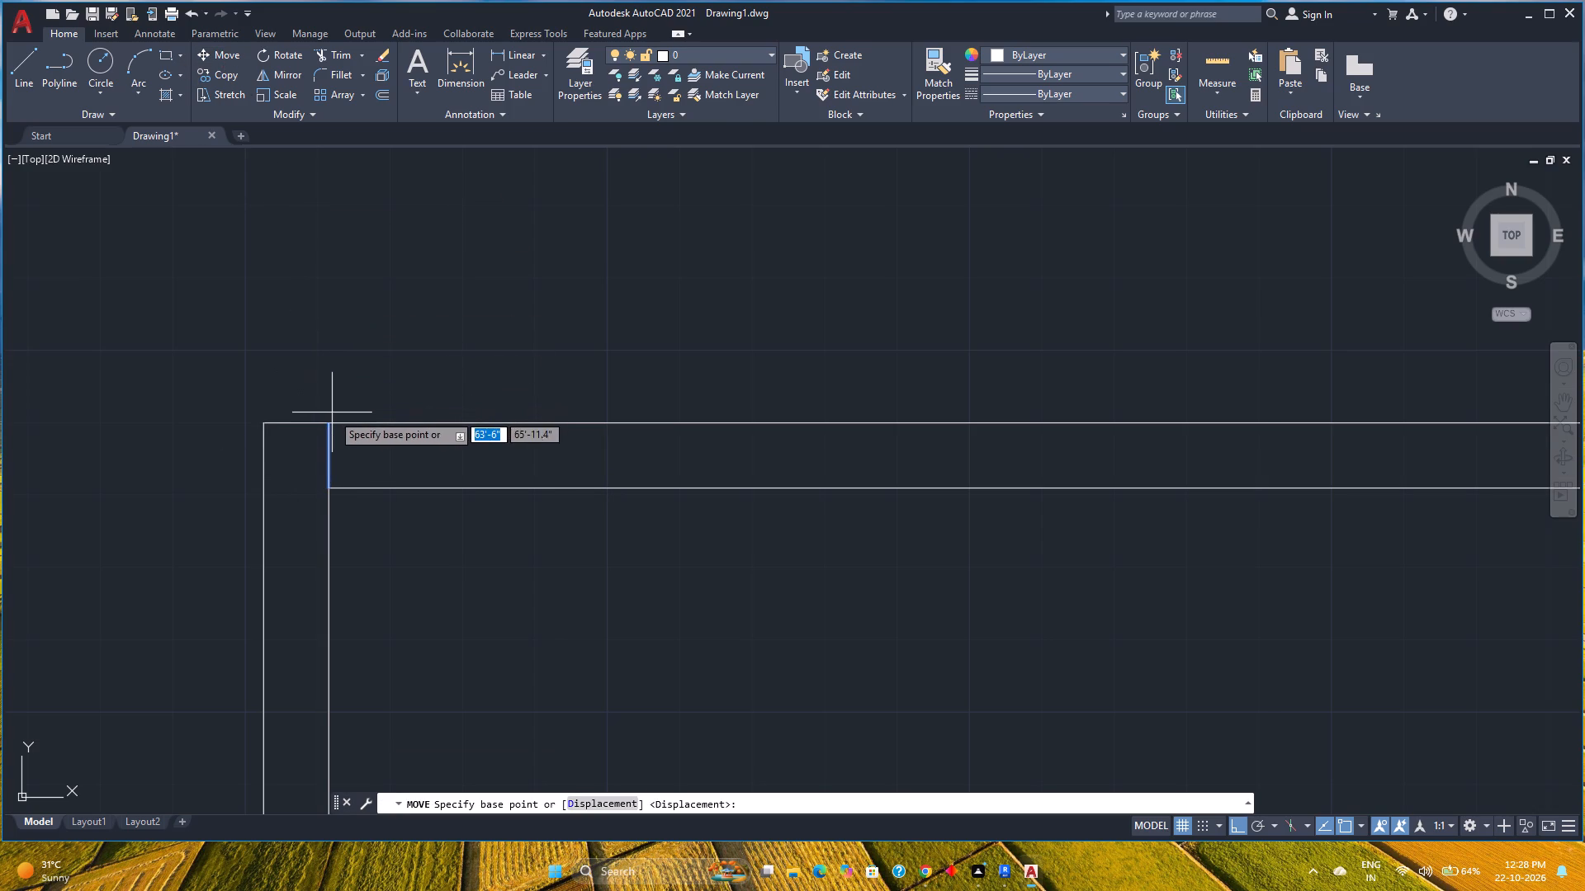
{"action": "left_click", "coordinate": [329, 419]}
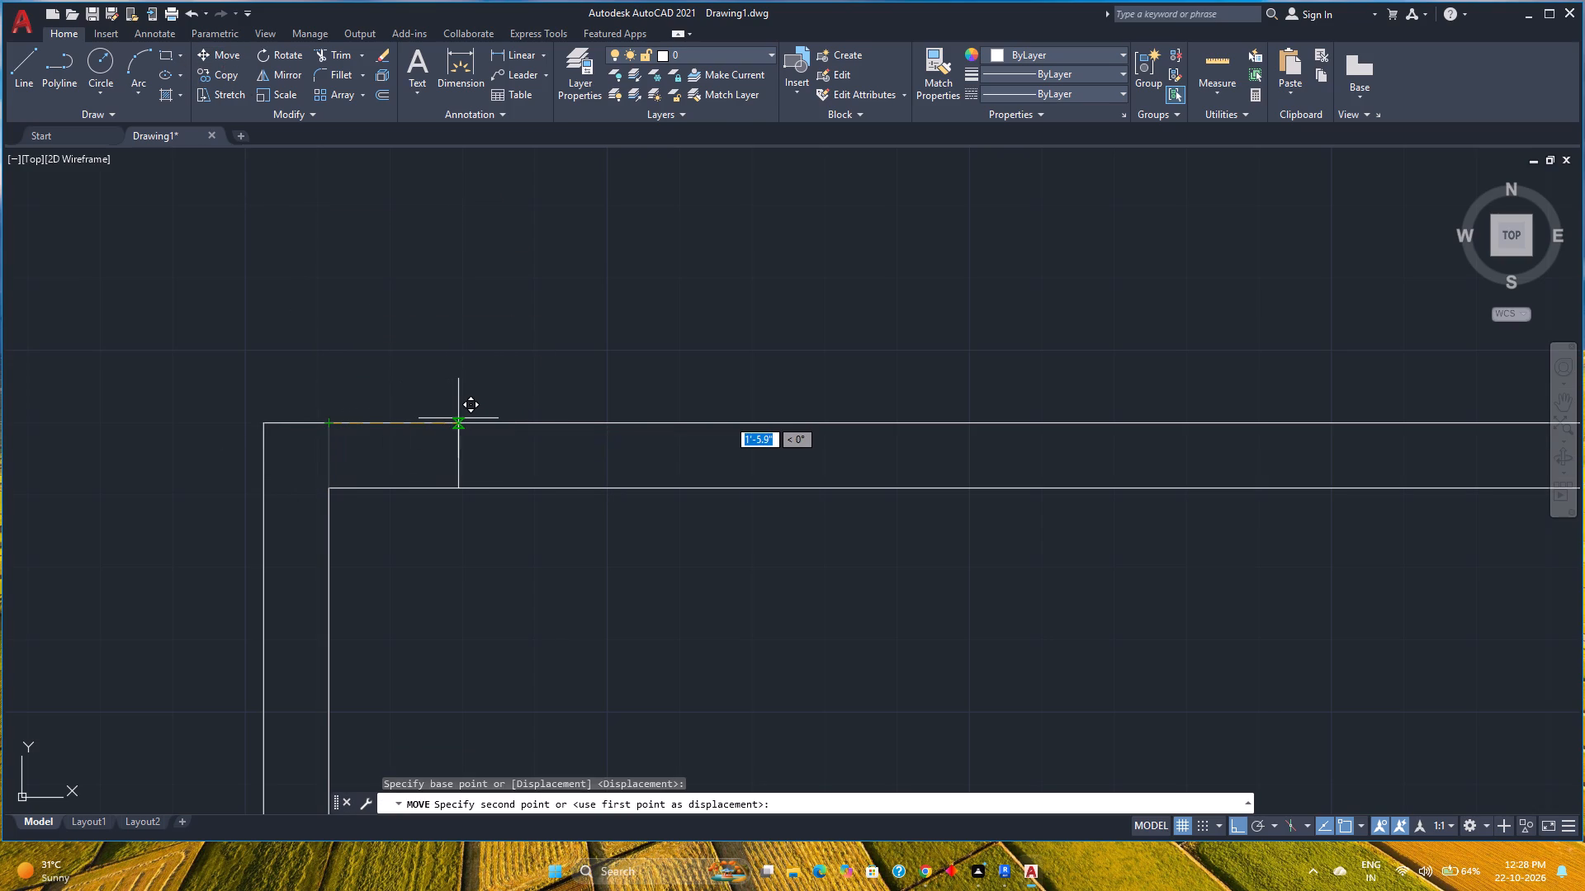
{"action": "type", "text": "3'"}
{"action": "key", "text": "Return"}
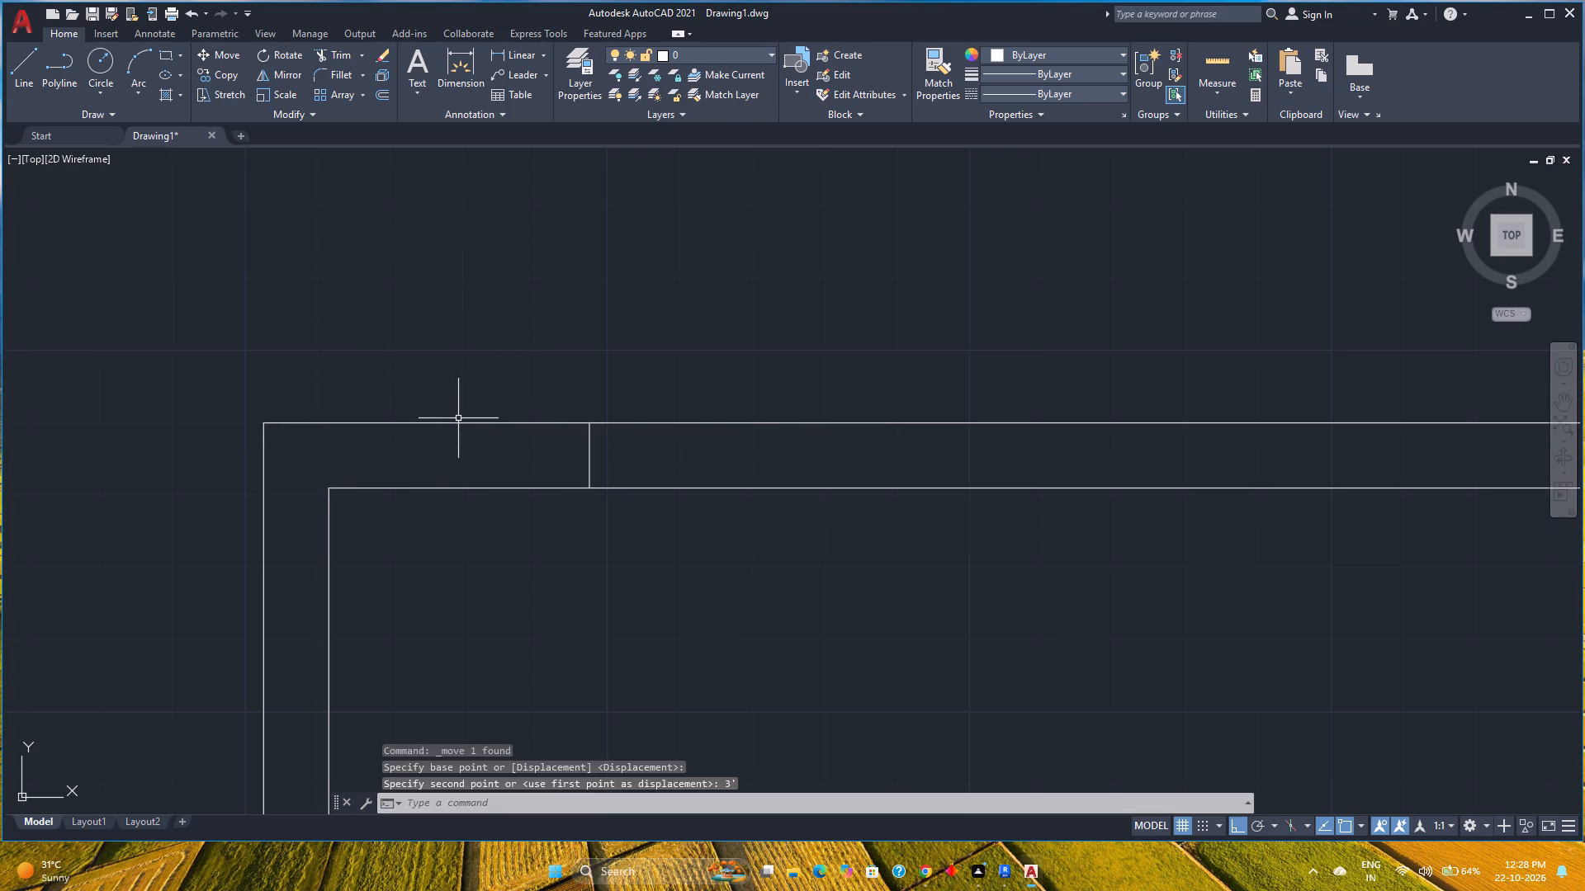
Offset the short vertical line 3' to the right to mark the other side of the opening.
{"action": "left_click", "coordinate": [385, 93]}
{"action": "type", "text": "3'"}
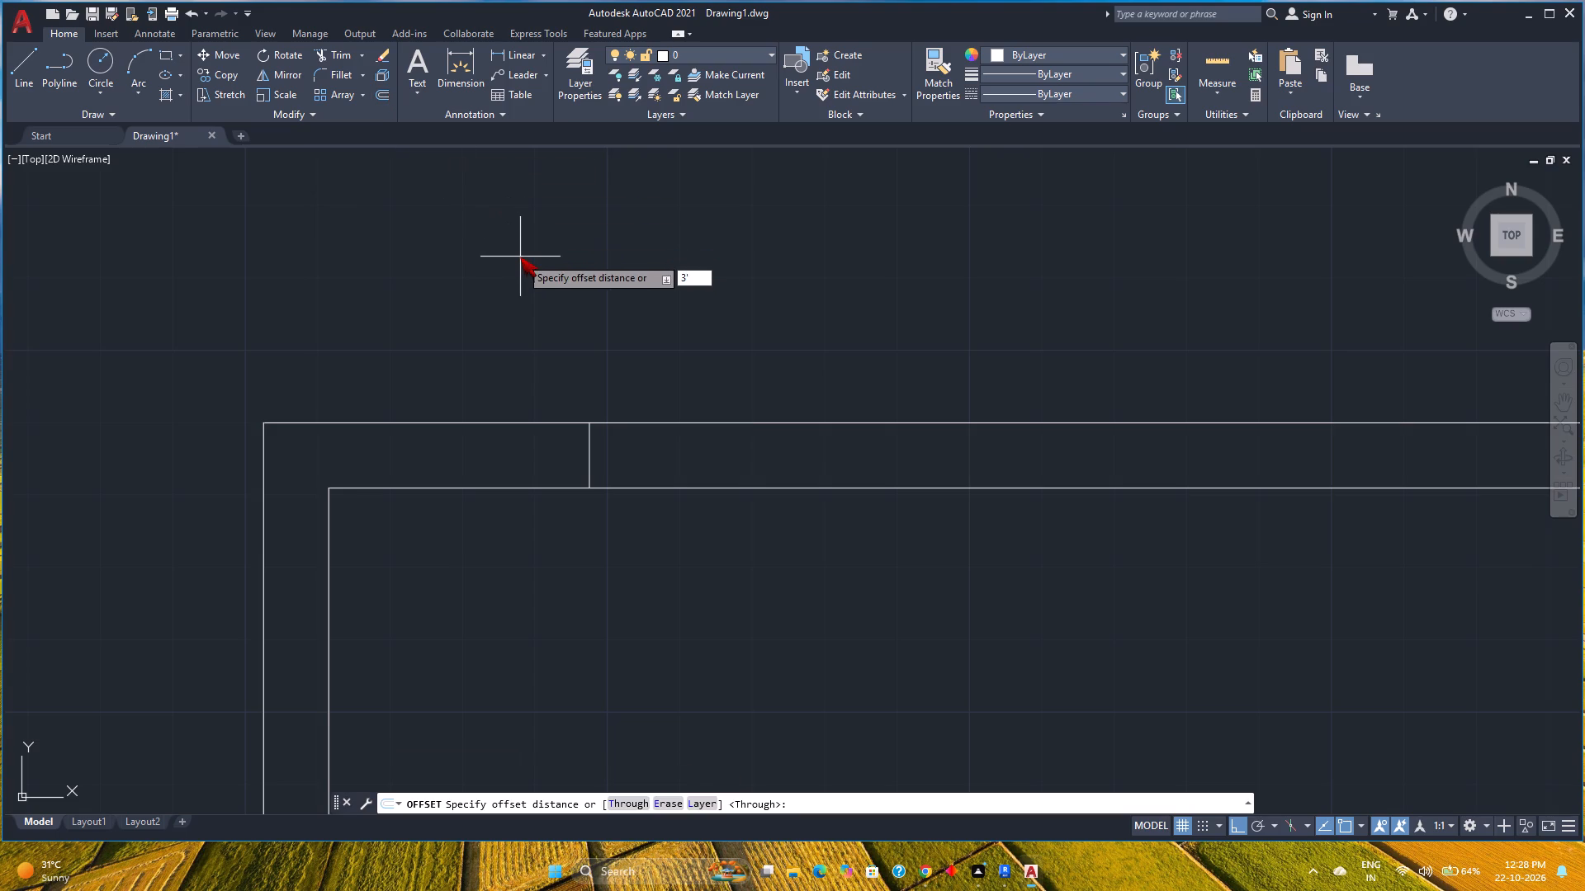
{"action": "key", "text": "Return"}
{"action": "scroll", "coordinate": [539, 301], "scroll_direction": "down", "scroll_amount": 2}
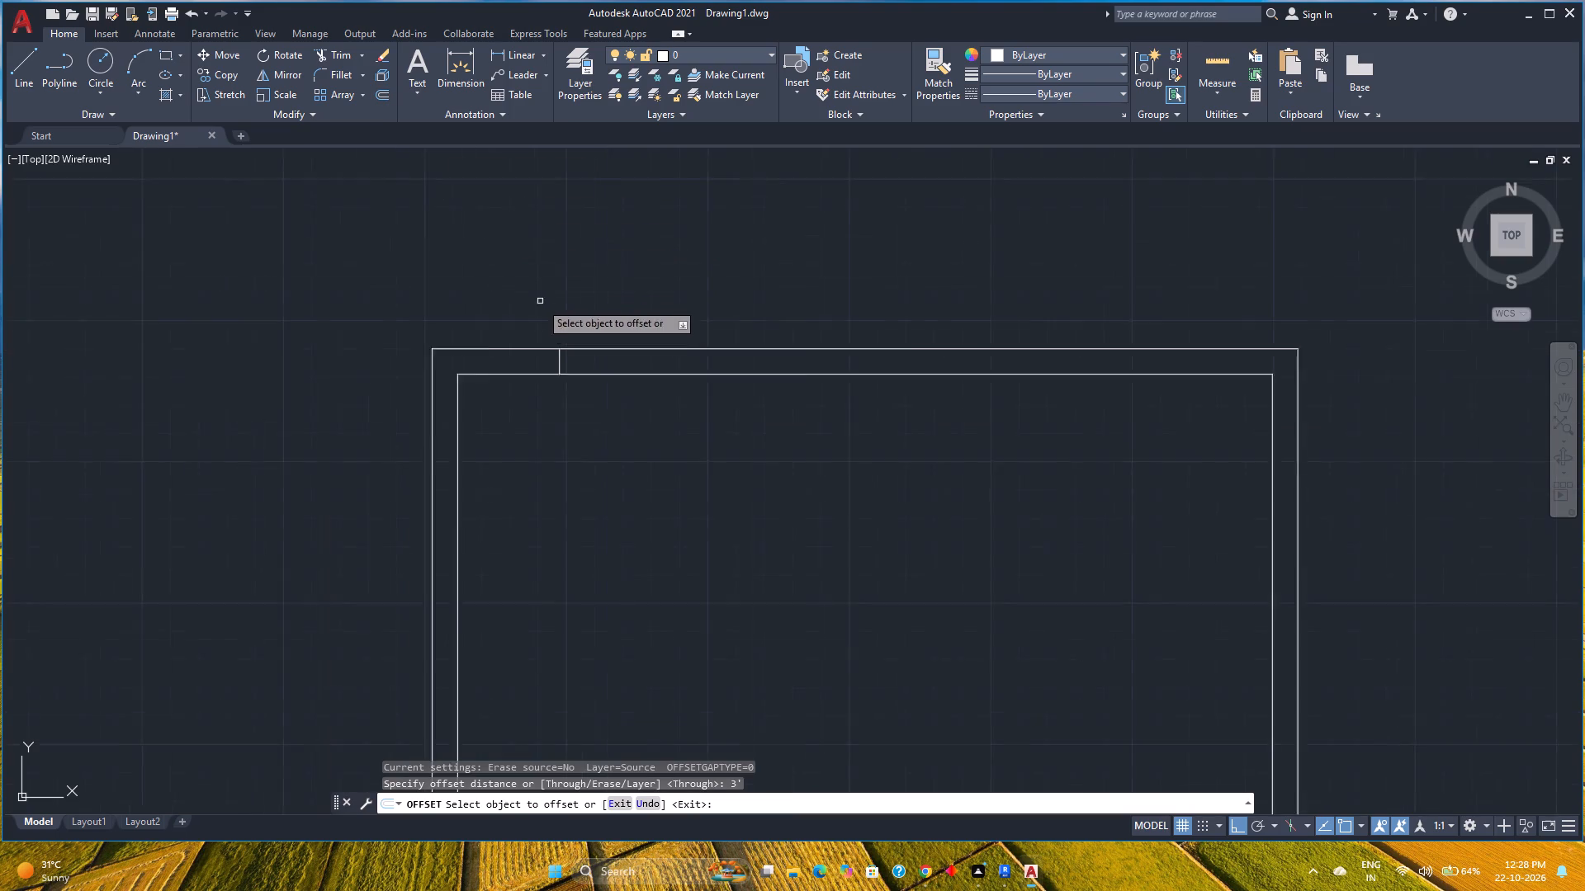
{"action": "scroll", "coordinate": [540, 302], "scroll_direction": "down", "scroll_amount": 1}
{"action": "scroll", "coordinate": [561, 351], "scroll_direction": "up", "scroll_amount": 2}
{"action": "middle_click_drag", "start_coordinate": [561, 351], "coordinate": [546, 437]}
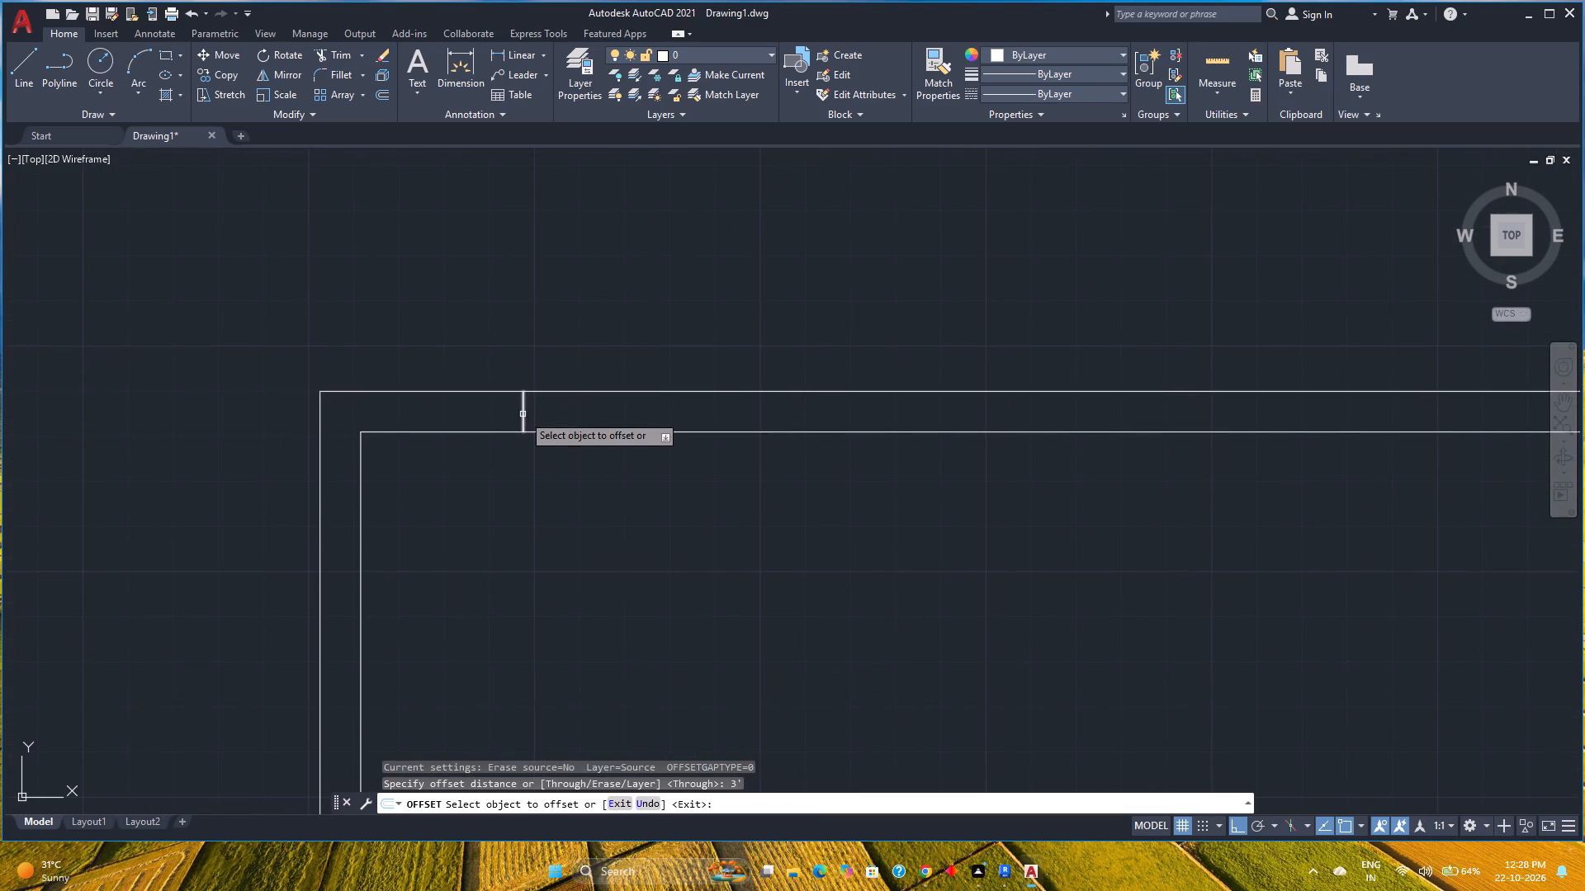
{"action": "left_click", "coordinate": [523, 414]}
{"action": "scroll", "coordinate": [637, 433], "scroll_direction": "down", "scroll_amount": 3}
{"action": "middle_click_drag", "start_coordinate": [637, 433], "coordinate": [557, 510]}
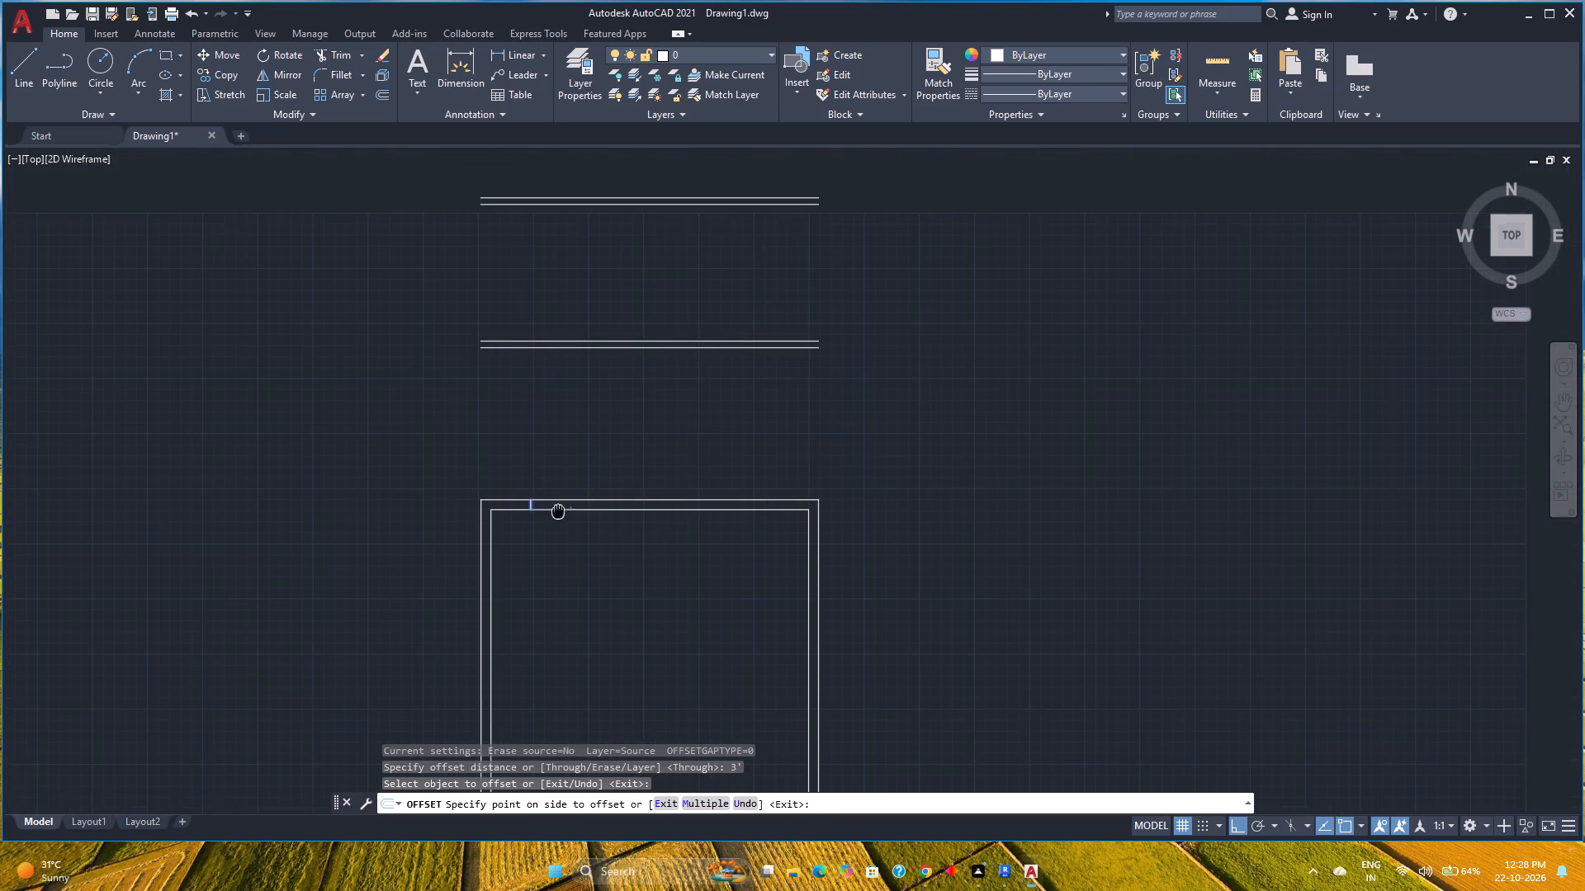
{"action": "middle_click_drag", "start_coordinate": [557, 510], "coordinate": [556, 511]}
{"action": "left_click", "coordinate": [556, 513]}
{"action": "scroll", "coordinate": [568, 533], "scroll_direction": "up", "scroll_amount": 3}
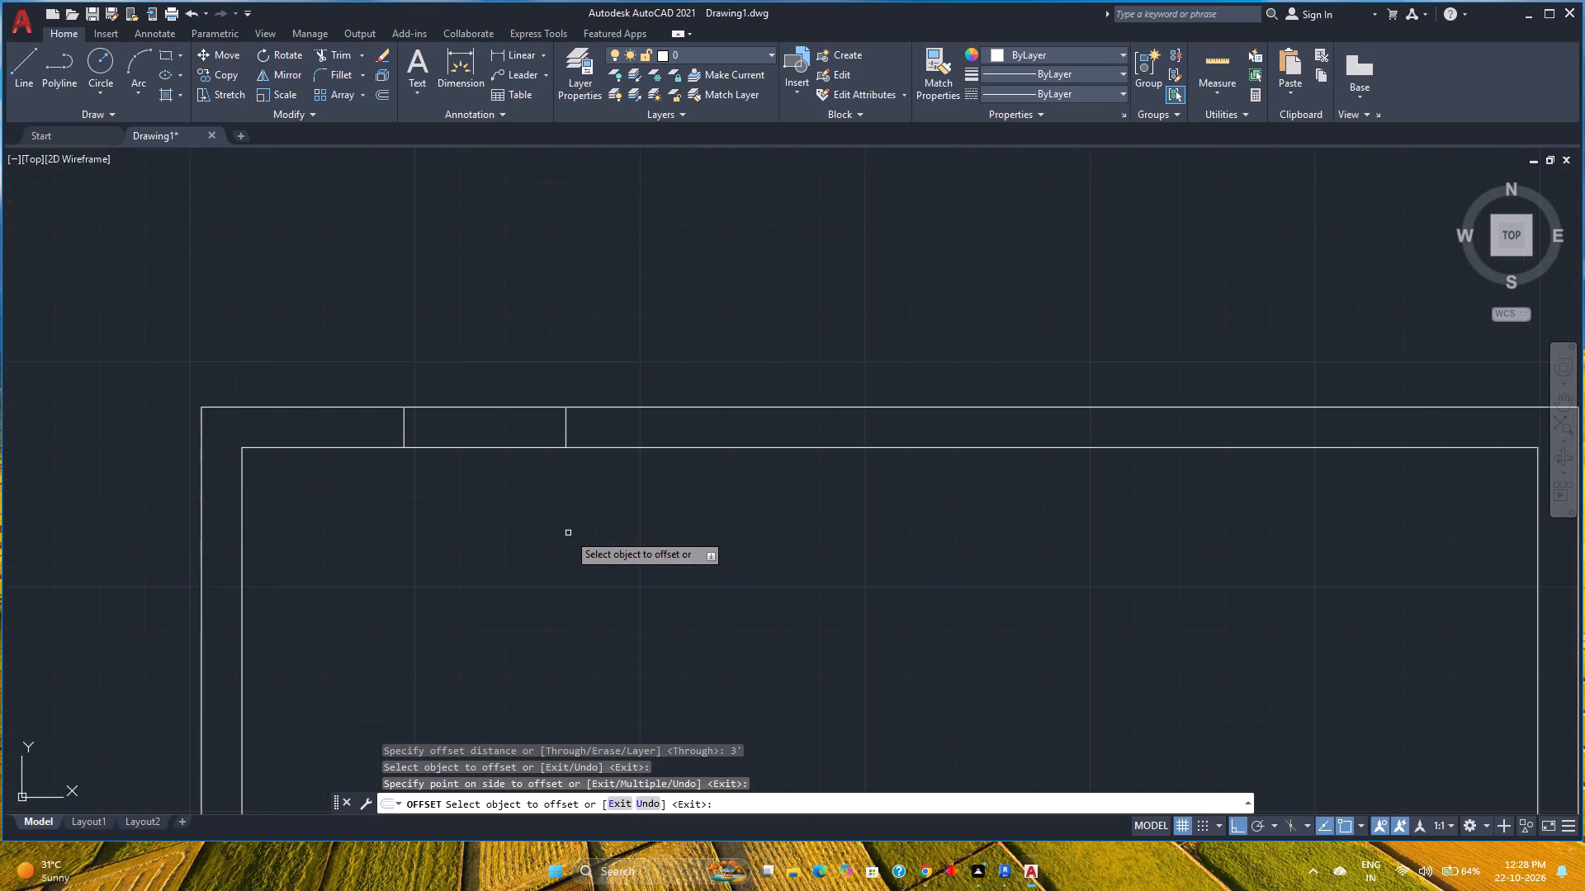
{"action": "key", "text": "Escape"}
Trim both top wall lines between the two short vertical lines to cut the opening.
{"action": "type", "text": "tr"}
{"action": "key", "text": "Return"}
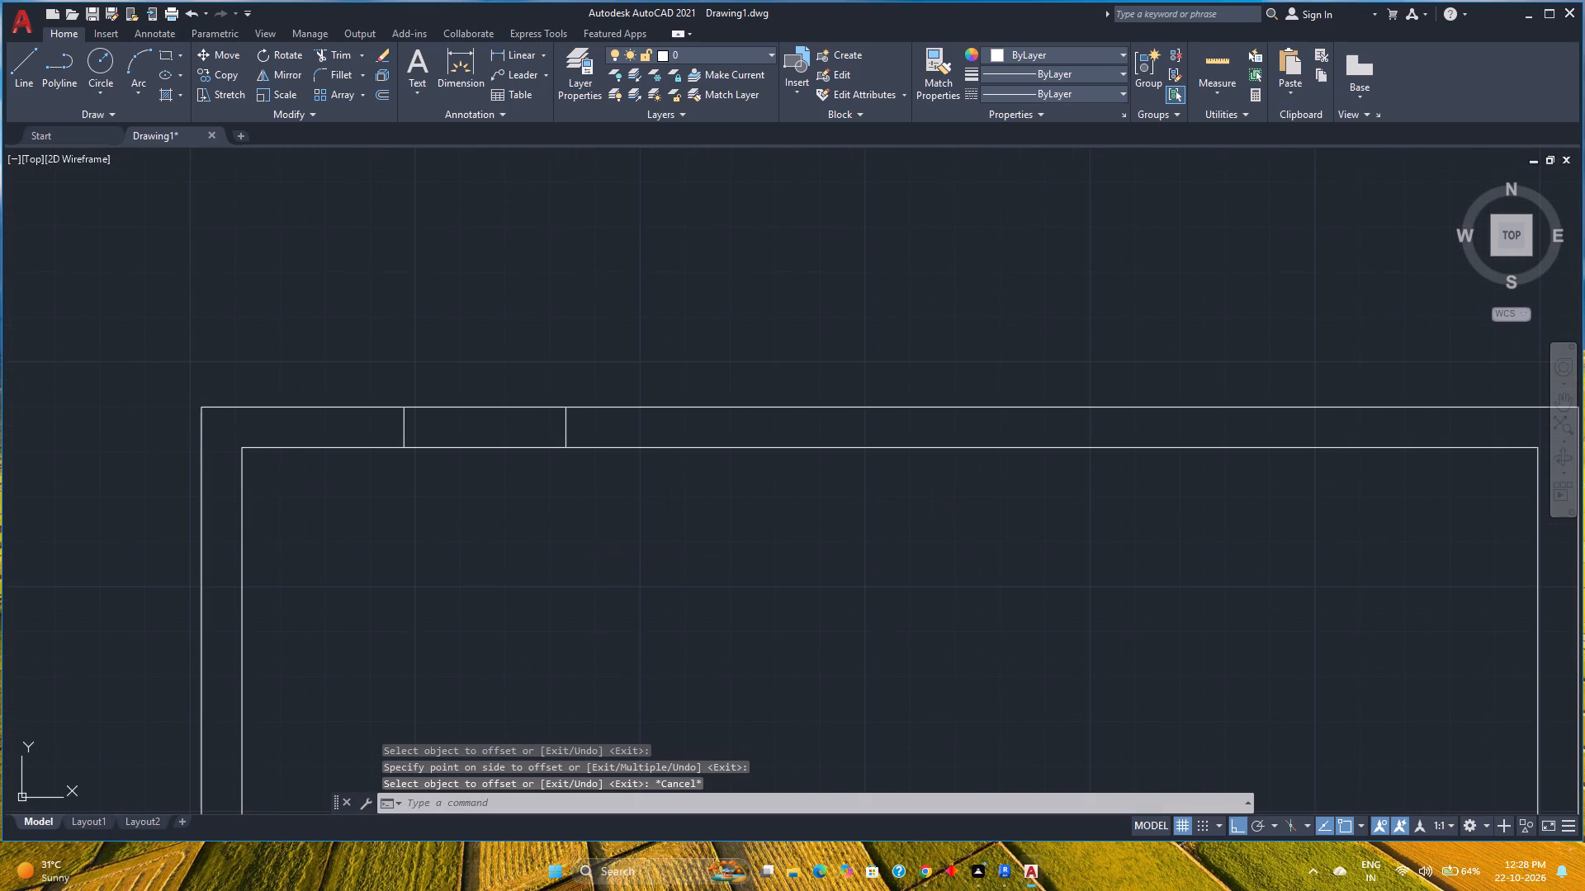
{"action": "left_click", "coordinate": [506, 356]}
{"action": "left_click", "coordinate": [505, 554]}
{"action": "key", "text": "Escape"}
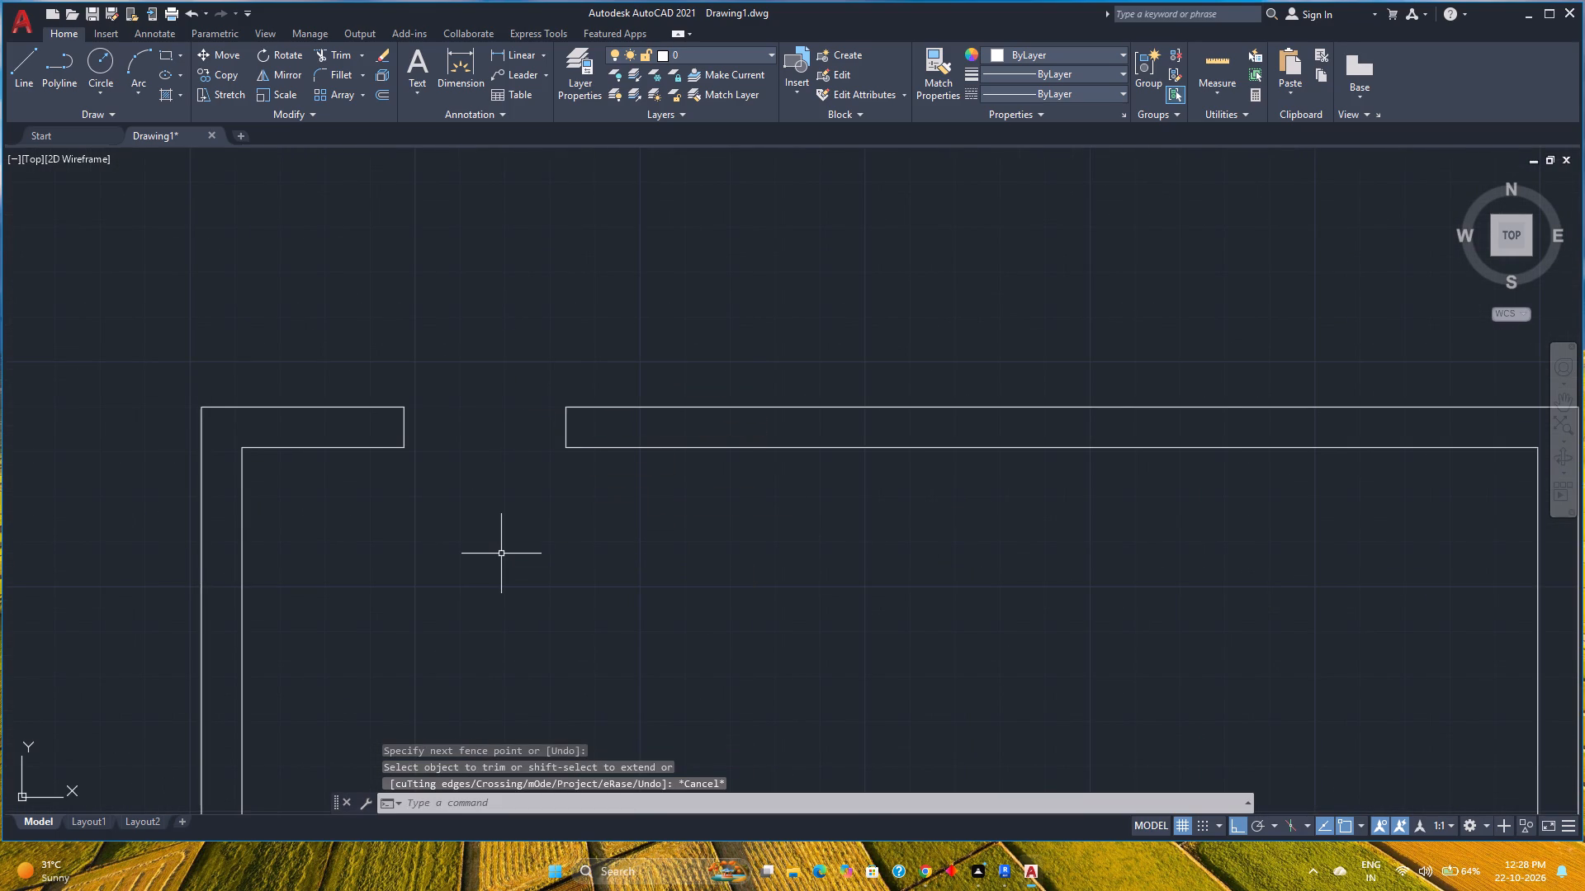
Offset the opening's right end line 3' to the right within the top wall.
{"action": "scroll", "coordinate": [500, 553], "scroll_direction": "down", "scroll_amount": 2}
{"action": "middle_click_drag", "start_coordinate": [500, 553], "coordinate": [526, 575]}
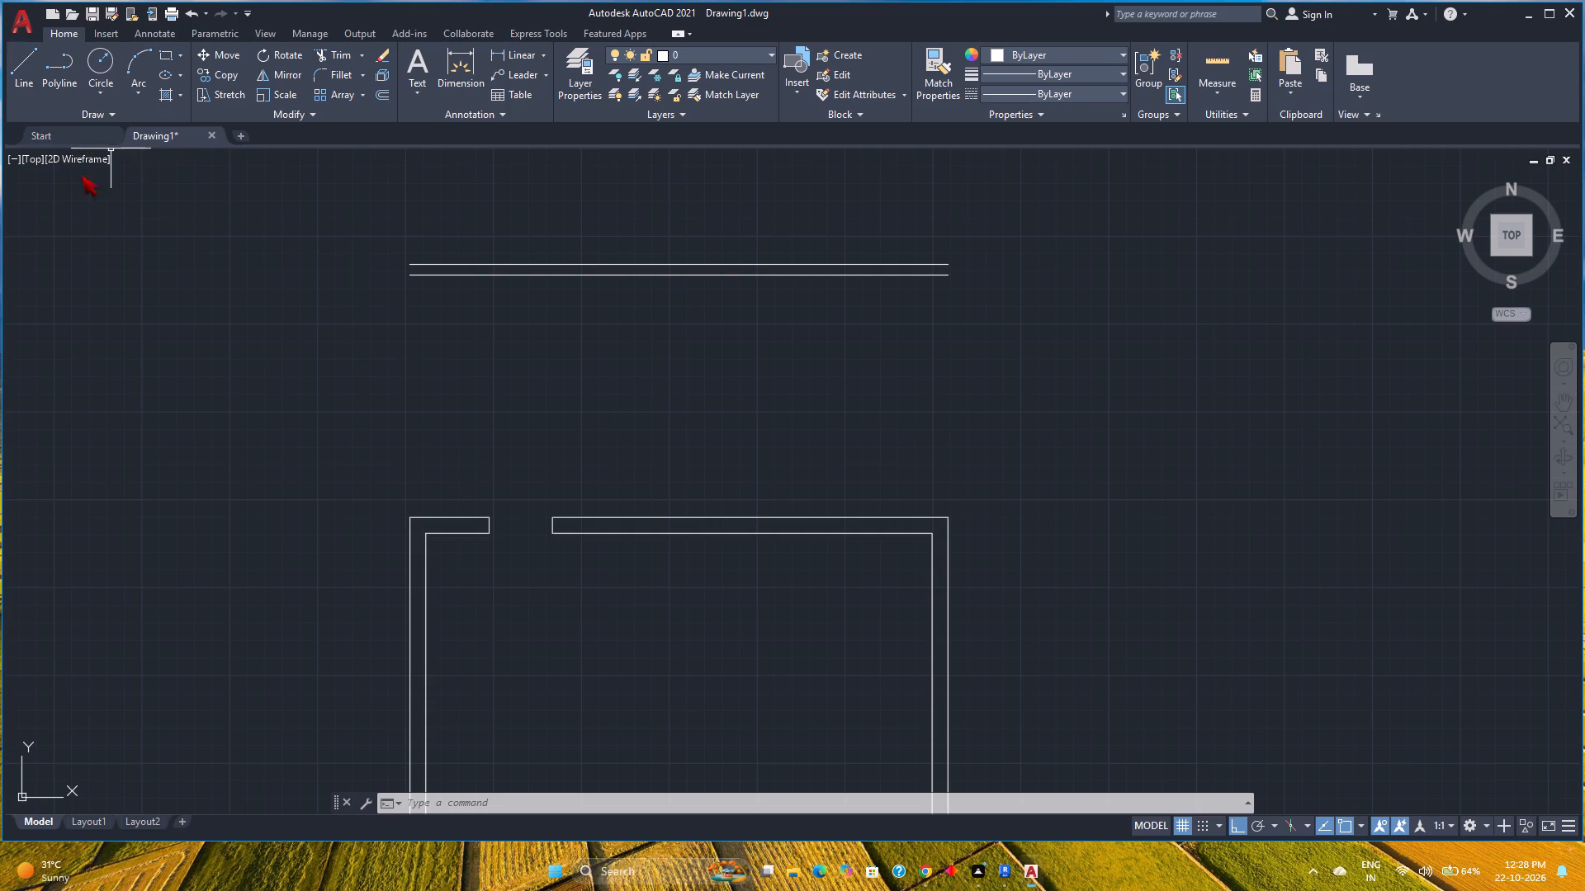
{"action": "left_click", "coordinate": [383, 96]}
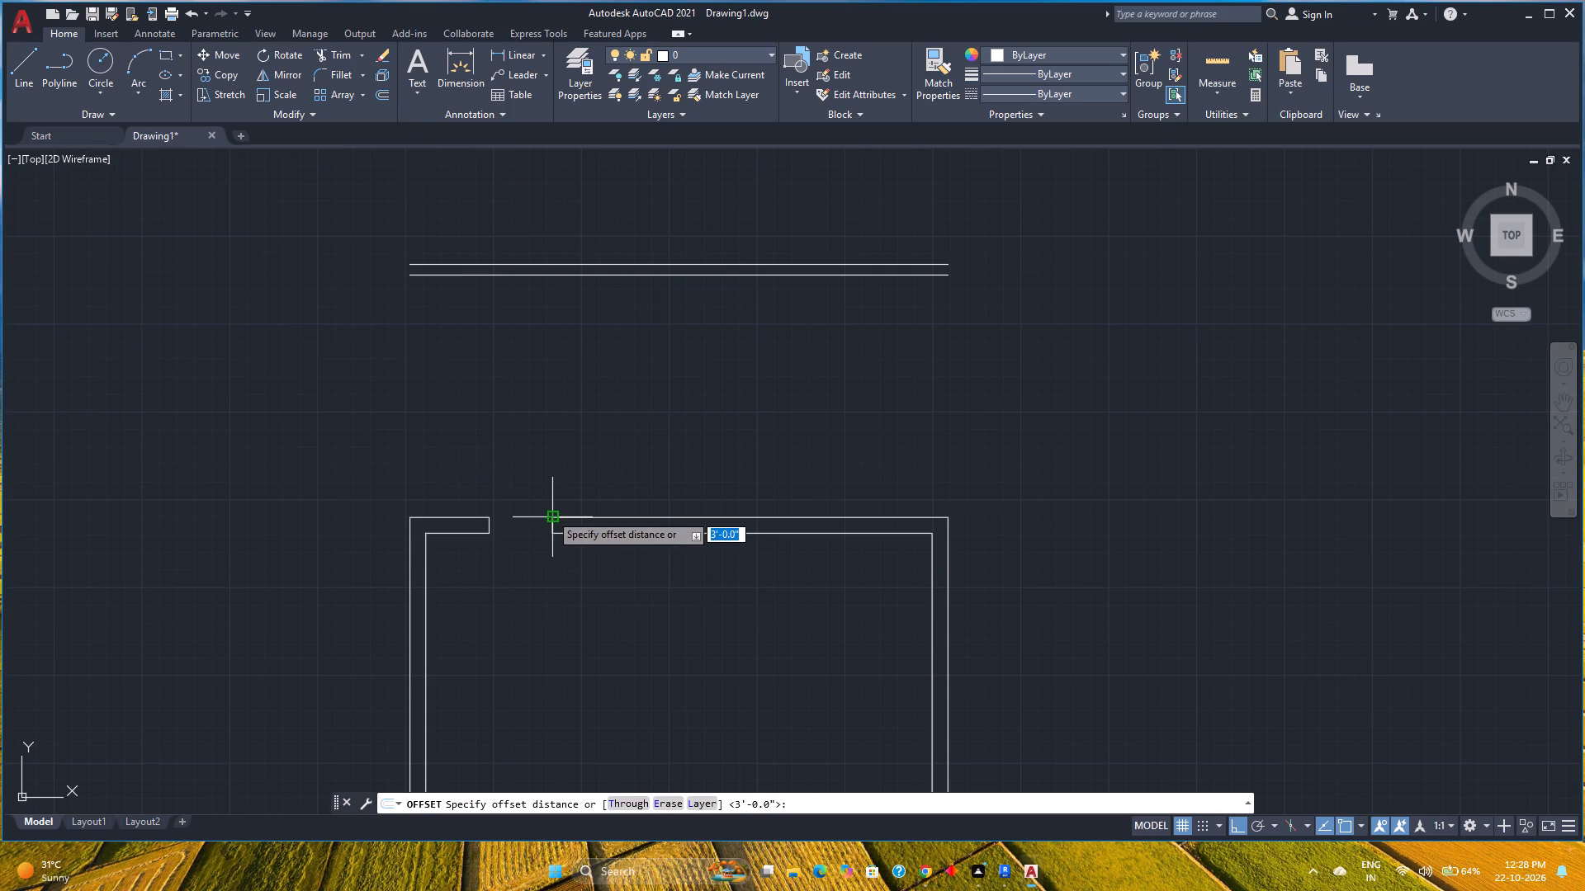
{"action": "key", "text": "Return"}
{"action": "scroll", "coordinate": [548, 524], "scroll_direction": "up", "scroll_amount": 2}
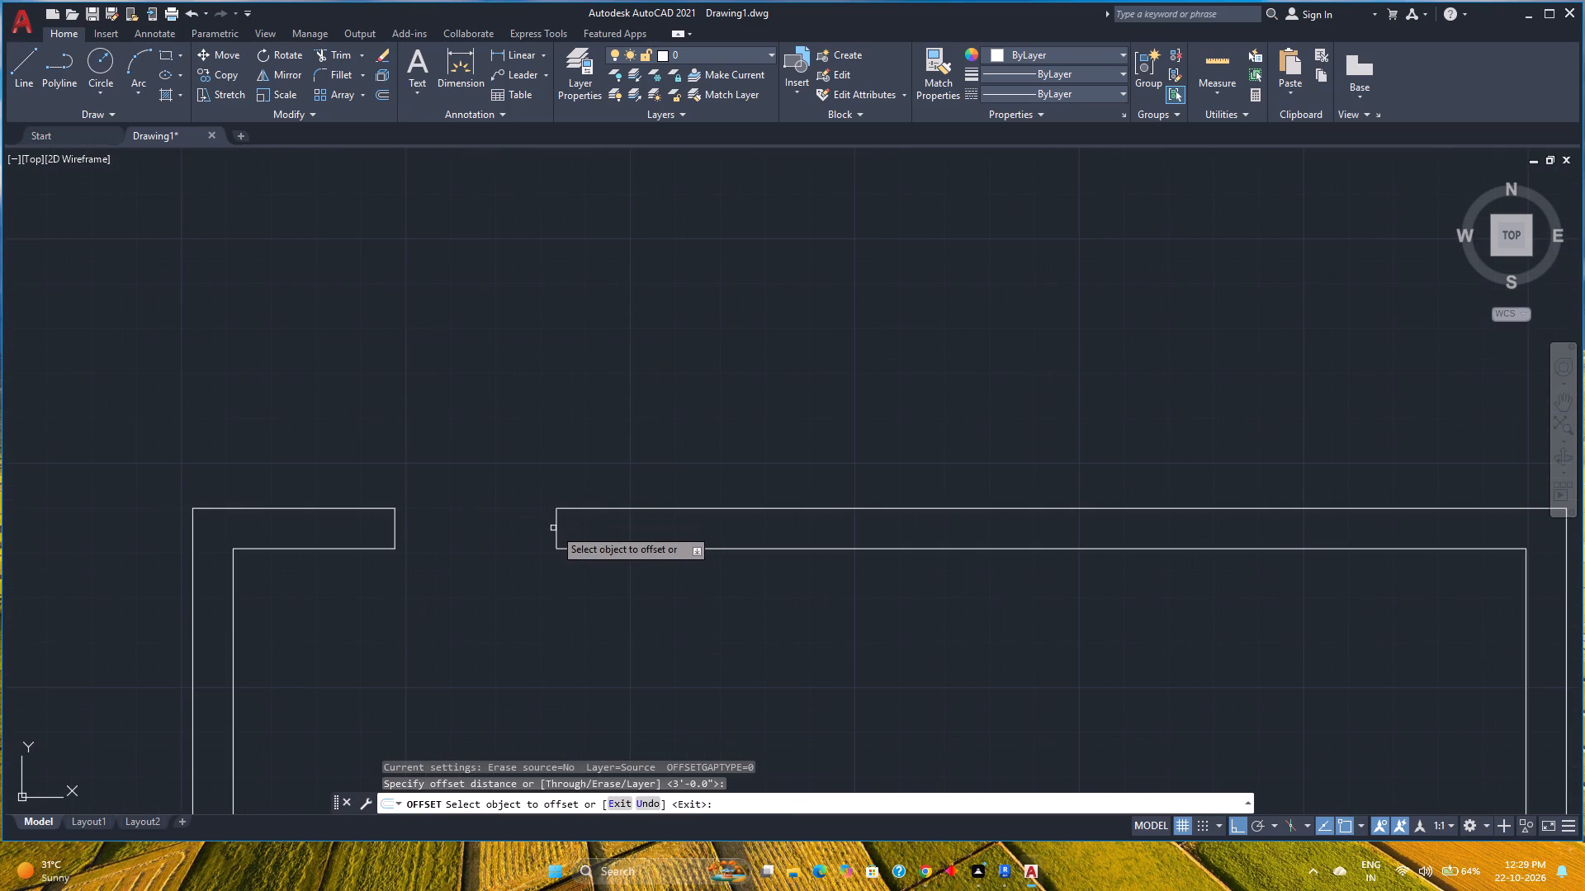
{"action": "left_click", "coordinate": [556, 533]}
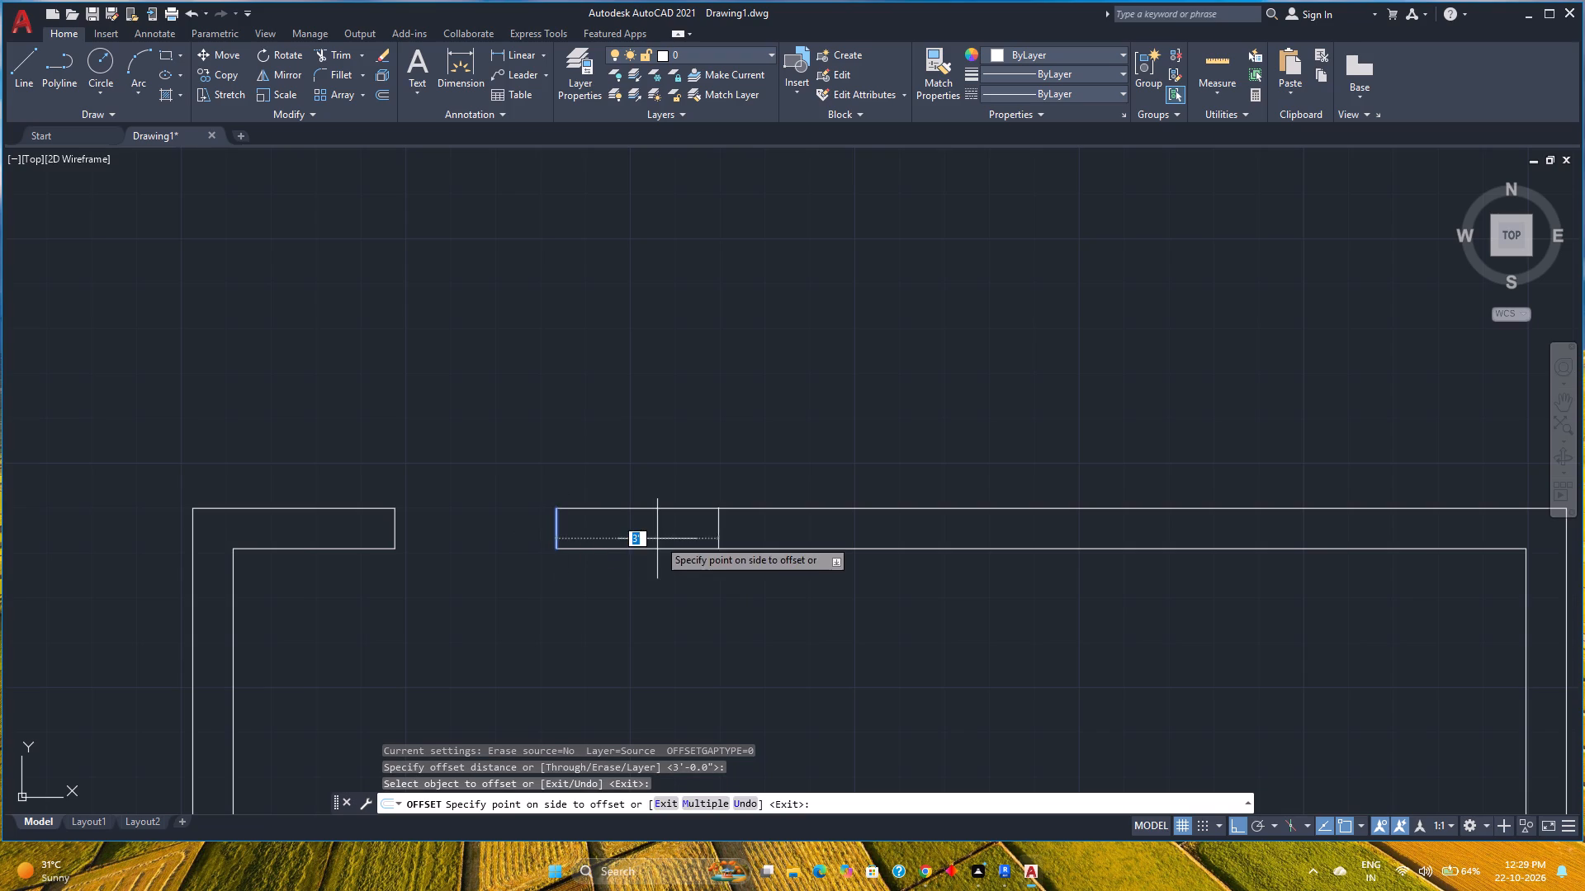
{"action": "left_click", "coordinate": [684, 534]}
{"action": "key", "text": "Escape"}
Stretch the short vertical line in the room's top wall upward to meet the lower line of the nearest wall pair above.
{"action": "scroll", "coordinate": [693, 528], "scroll_direction": "down", "scroll_amount": 2}
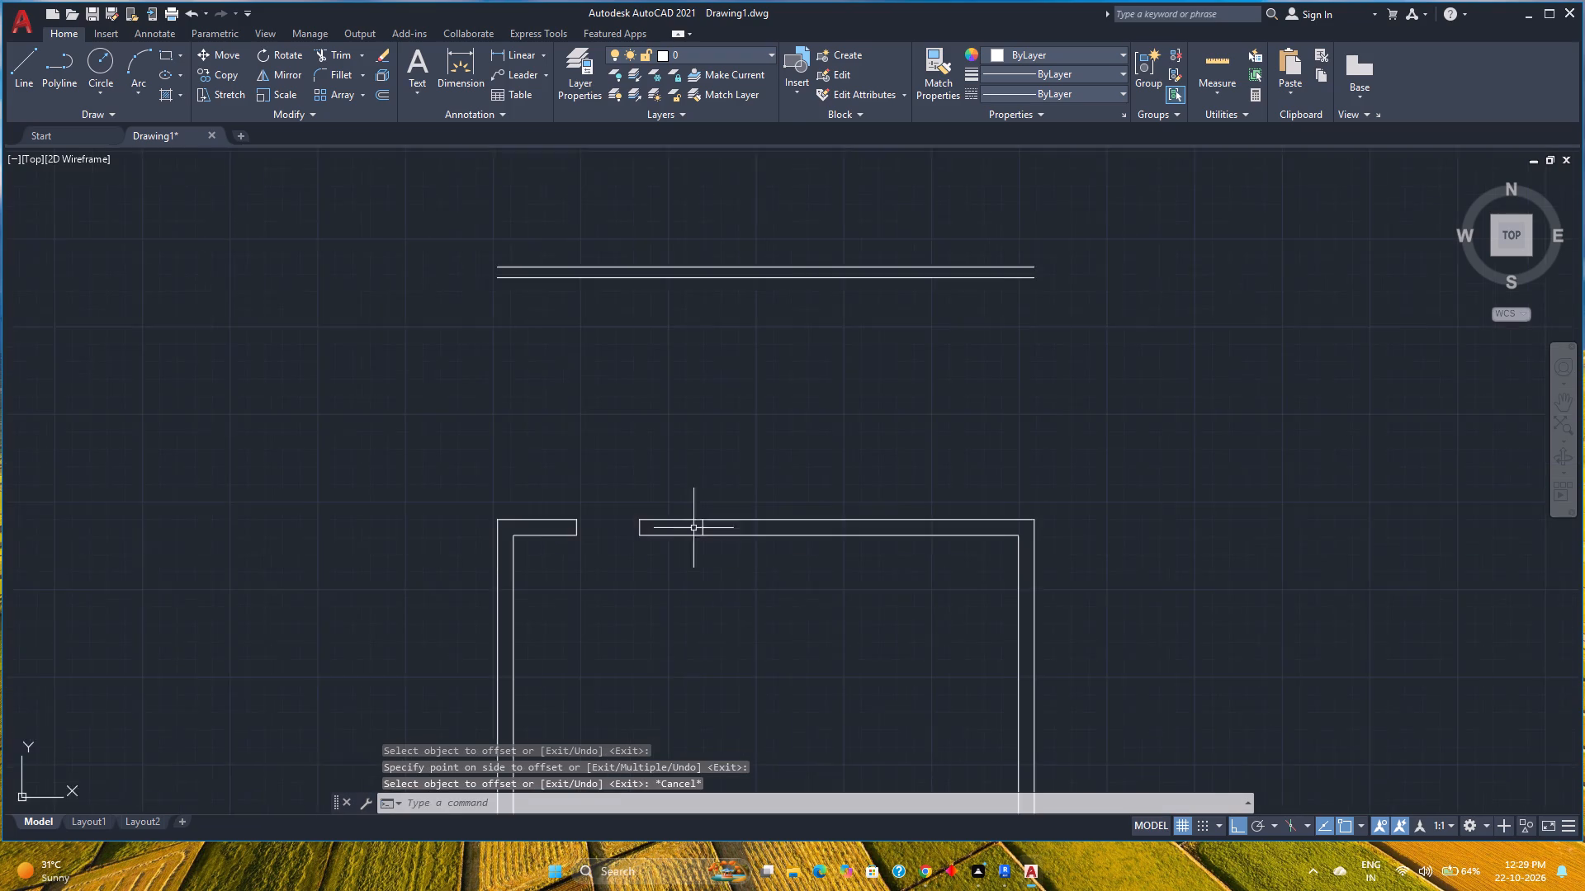
{"action": "middle_click_drag", "start_coordinate": [698, 526], "coordinate": [684, 558]}
{"action": "left_click", "coordinate": [689, 560]}
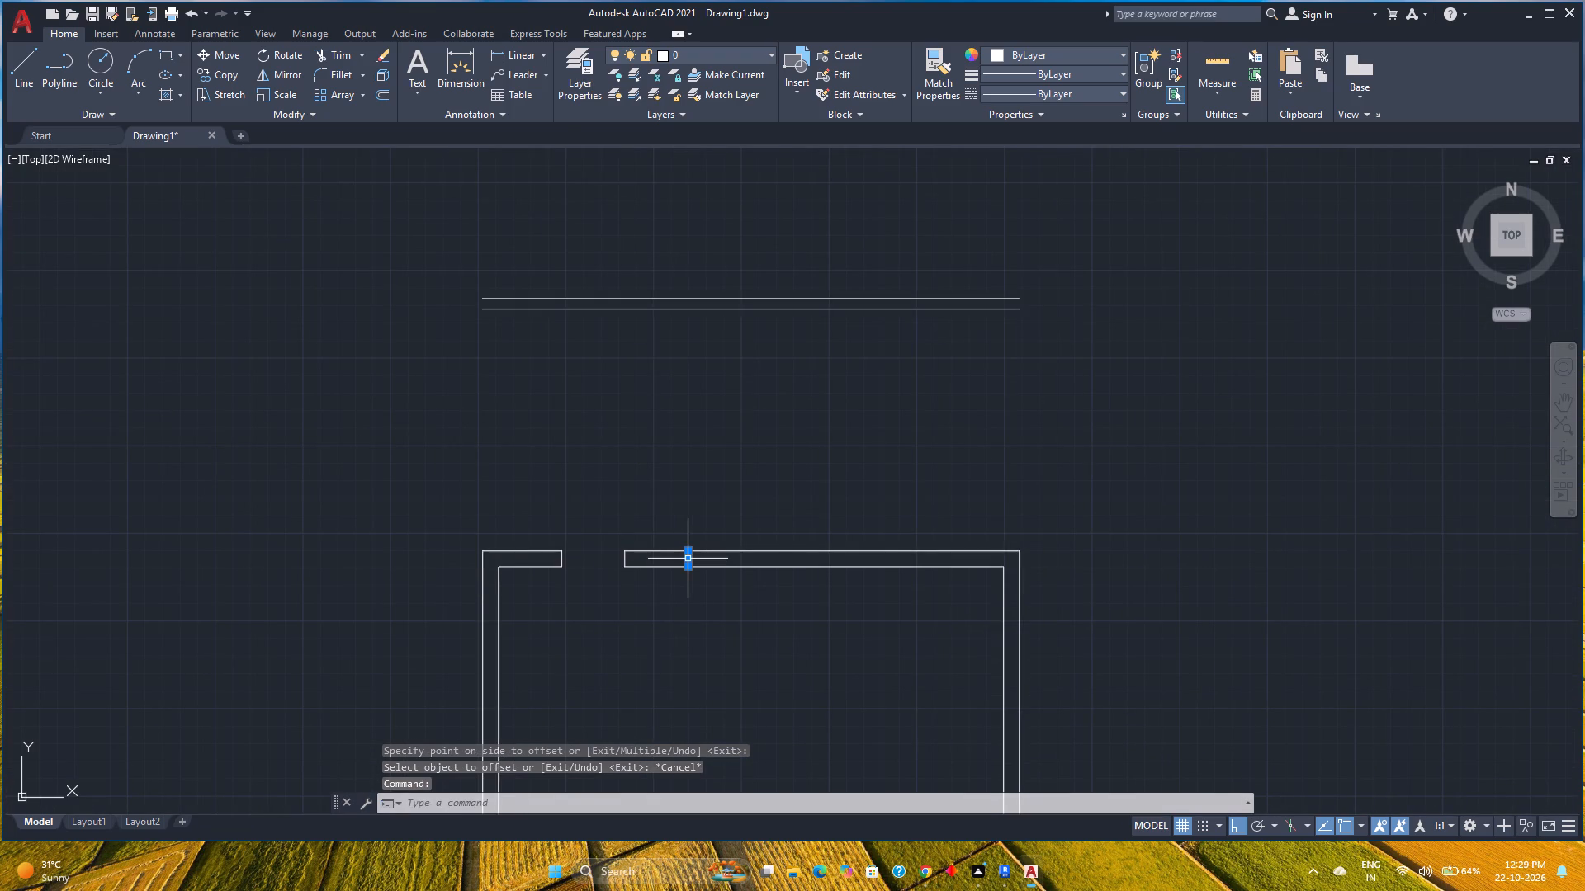
{"action": "scroll", "coordinate": [677, 560], "scroll_direction": "up", "scroll_amount": 4}
{"action": "middle_click_drag", "start_coordinate": [677, 560], "coordinate": [685, 596]}
{"action": "middle_click", "coordinate": [685, 596]}
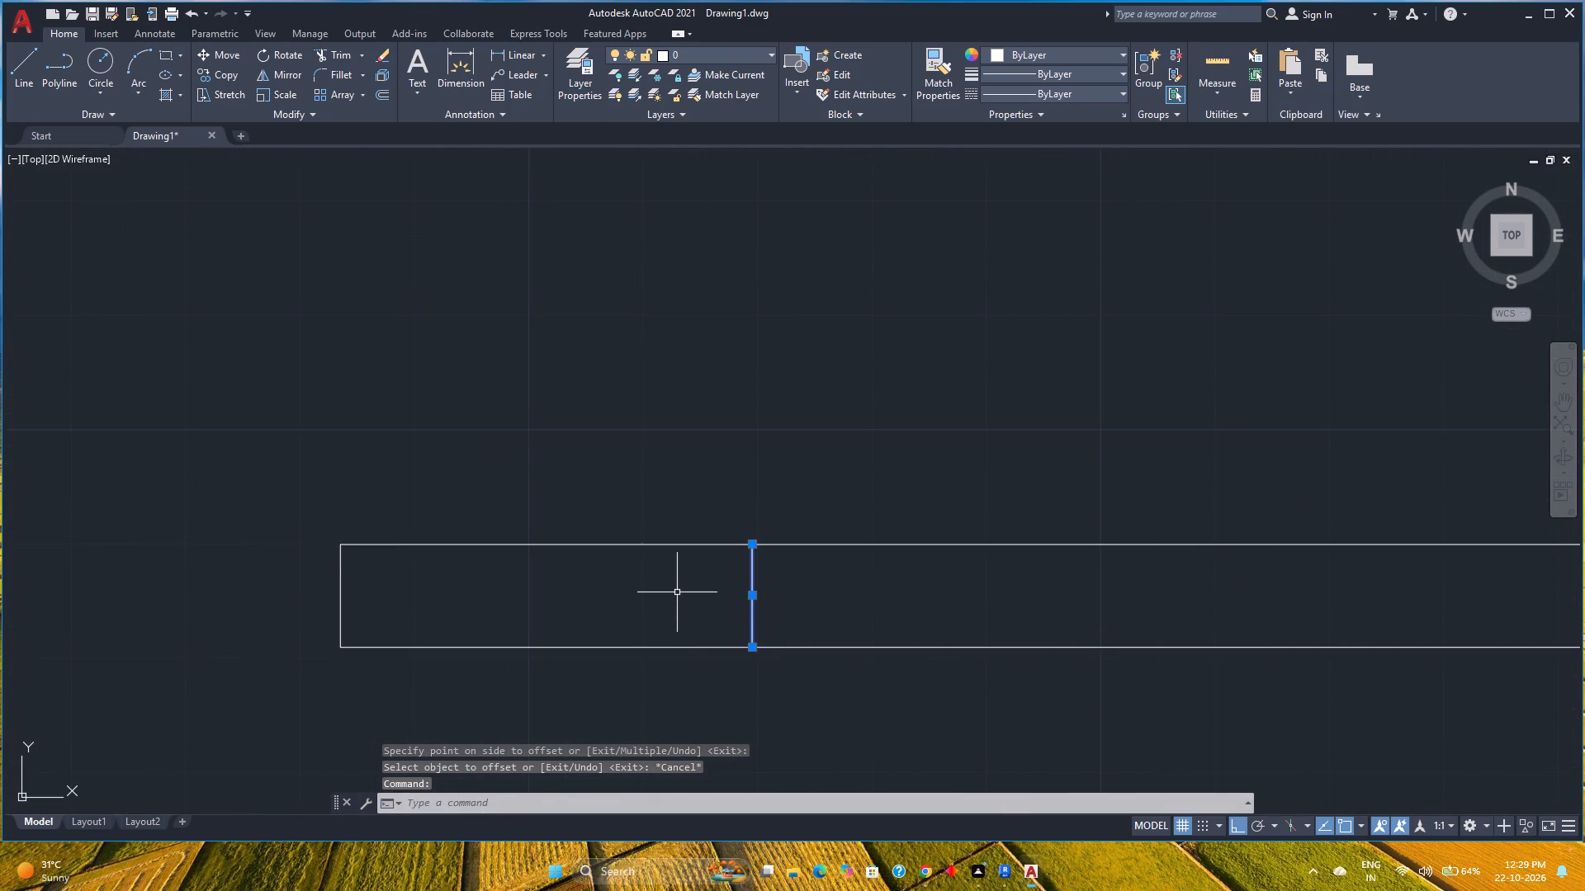
{"action": "scroll", "coordinate": [676, 591], "scroll_direction": "down", "scroll_amount": 2}
{"action": "middle_click_drag", "start_coordinate": [676, 591], "coordinate": [612, 667]}
{"action": "middle_click", "coordinate": [612, 667]}
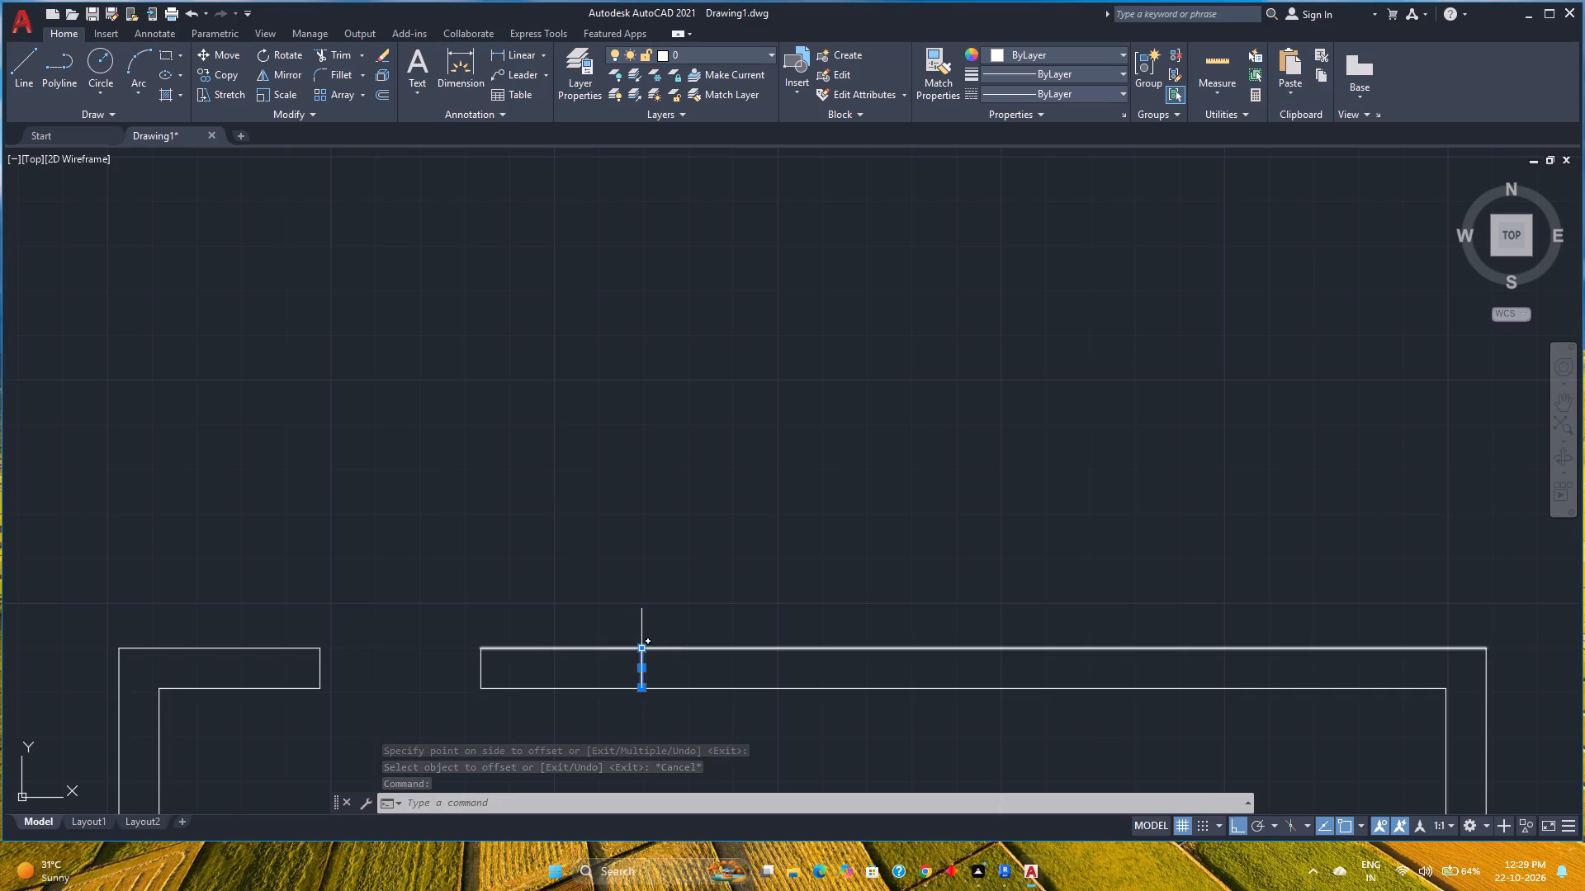
{"action": "left_click", "coordinate": [642, 645]}
{"action": "scroll", "coordinate": [644, 458], "scroll_direction": "down", "scroll_amount": 4}
{"action": "middle_click_drag", "start_coordinate": [644, 458], "coordinate": [644, 534]}
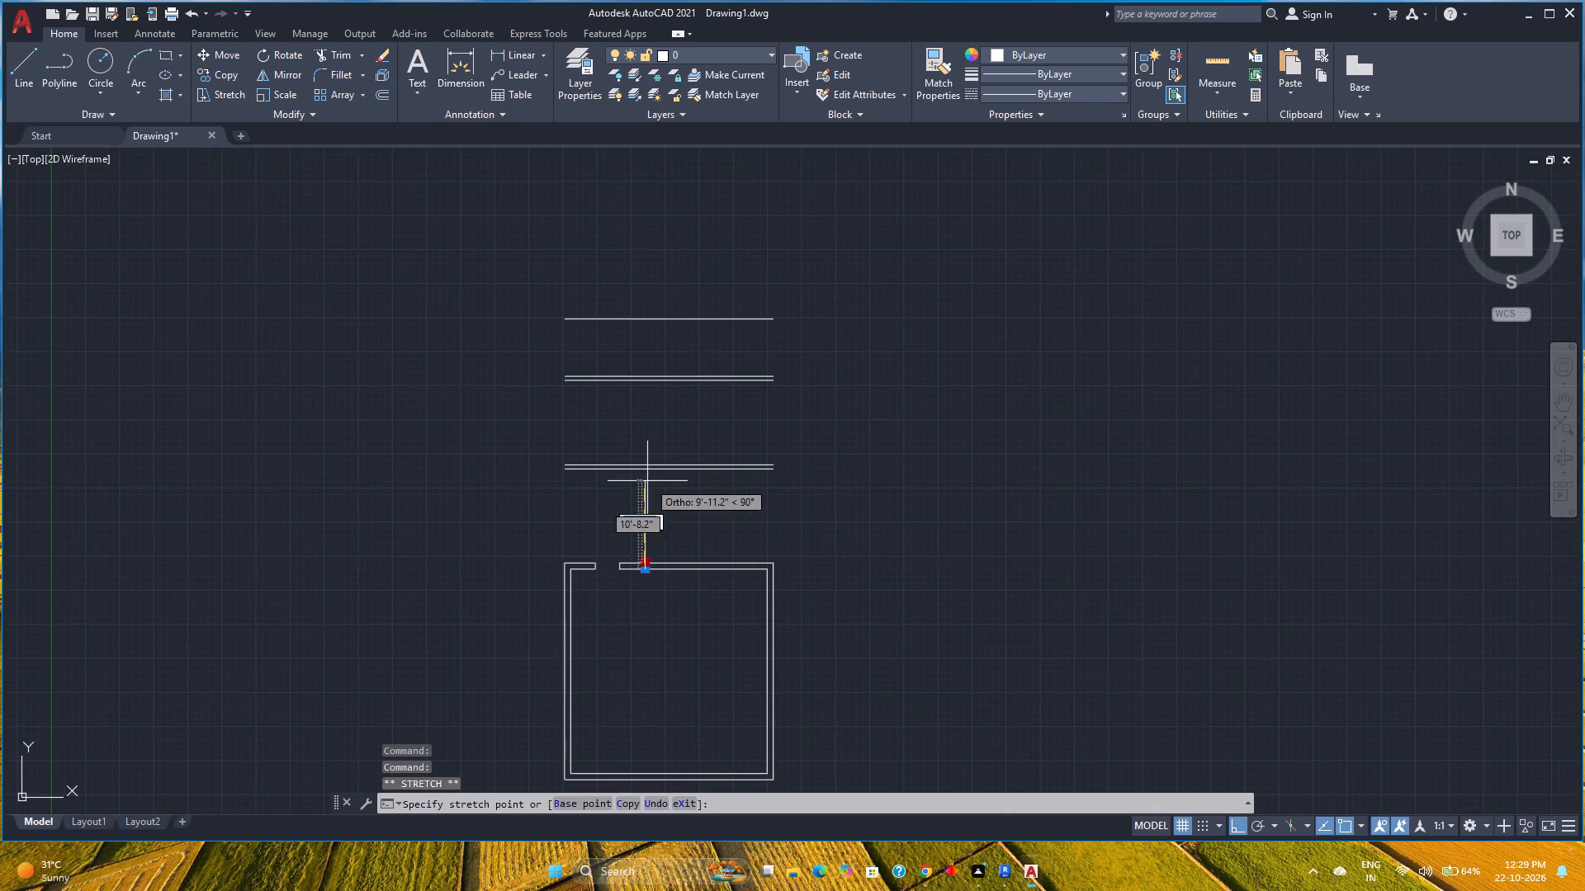
{"action": "scroll", "coordinate": [649, 480], "scroll_direction": "up", "scroll_amount": 5}
{"action": "left_click", "coordinate": [580, 347]}
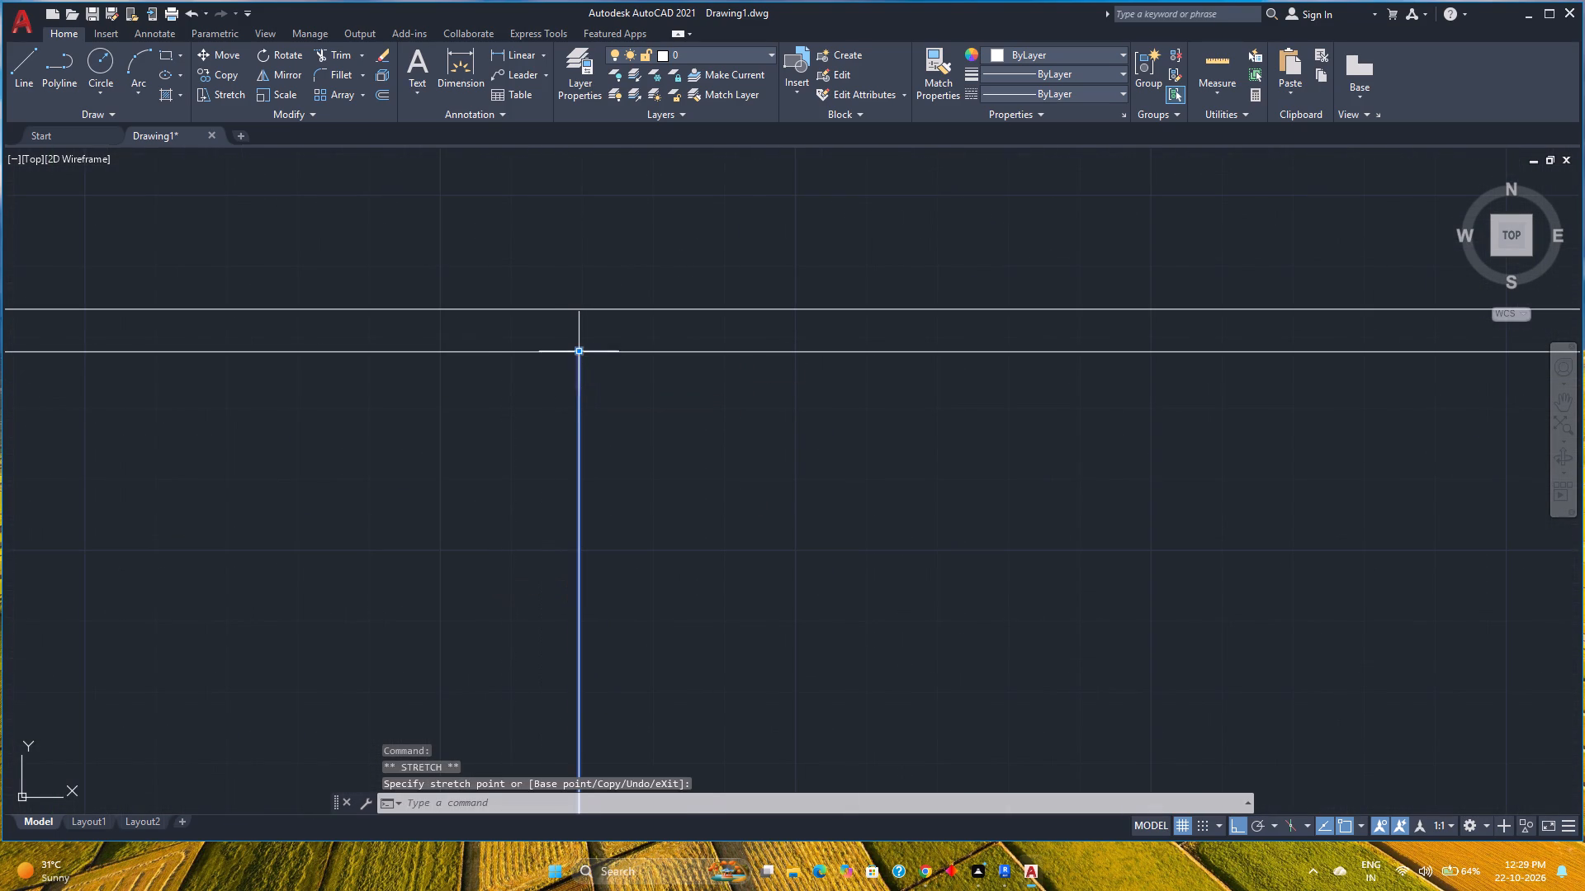
{"action": "key", "text": "Escape"}
Offset the long vertical line 6" to the right to form a partition wall.
{"action": "left_click", "coordinate": [390, 101]}
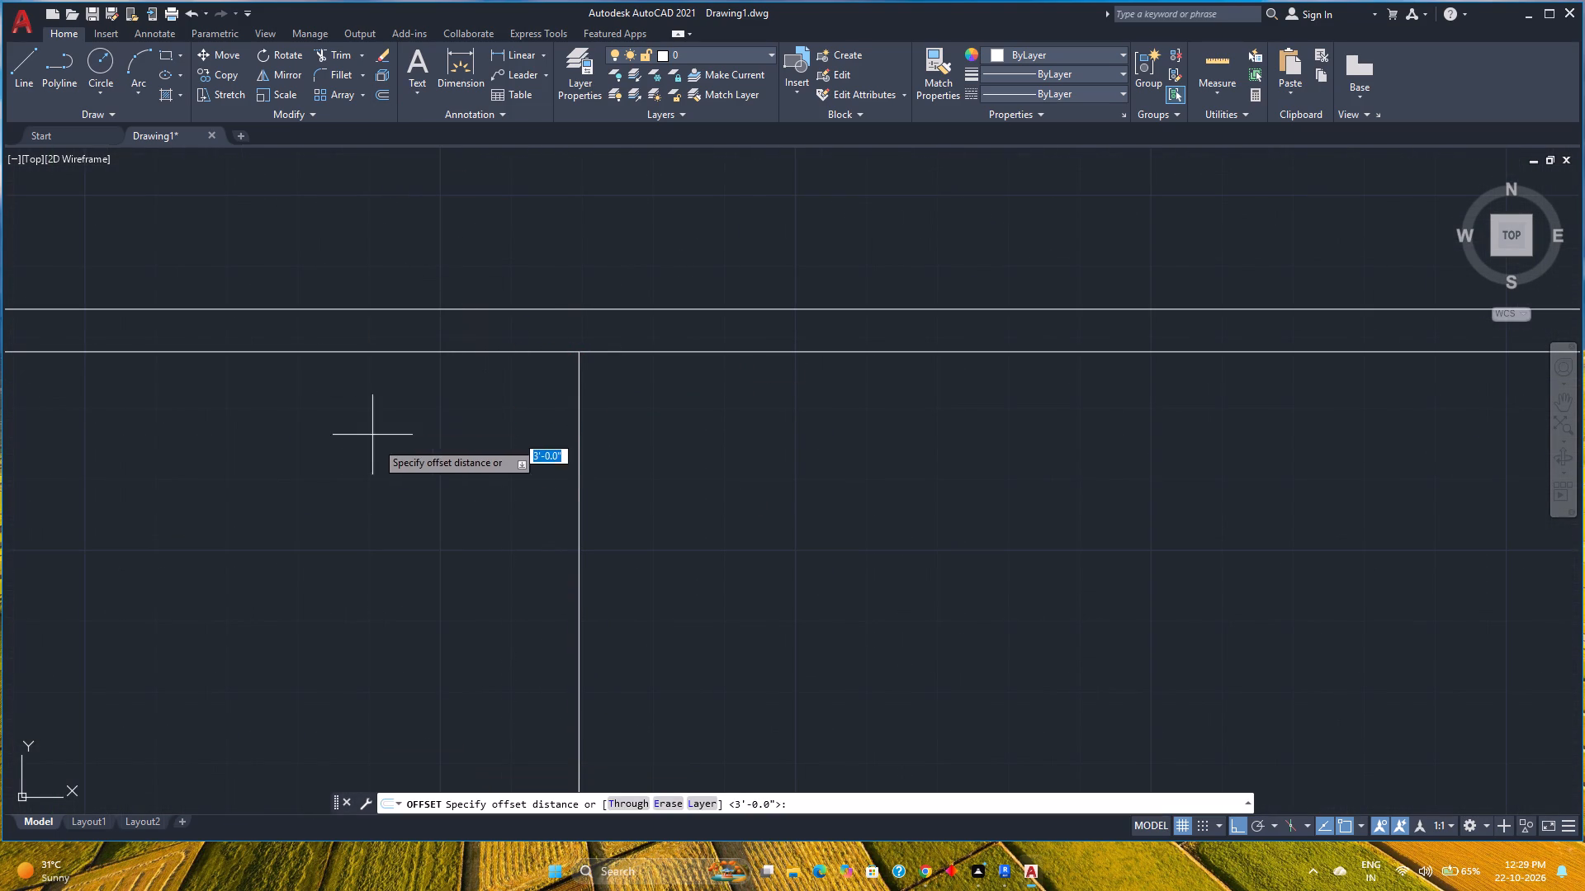
{"action": "key", "text": "Return"}
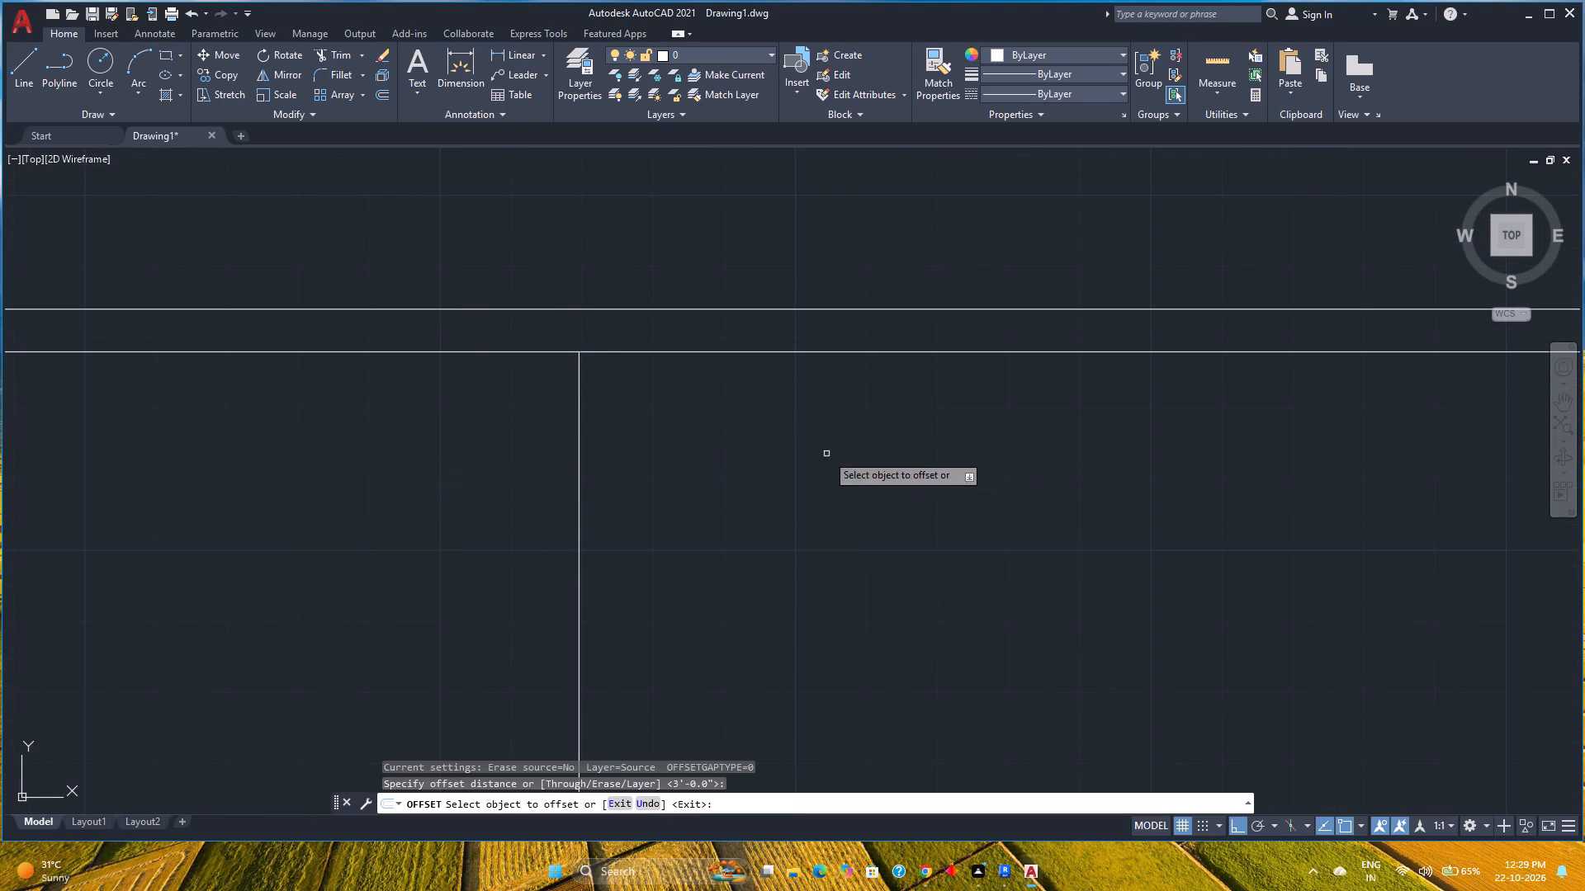
{"action": "left_click", "coordinate": [579, 567]}
{"action": "key", "text": "6"}
{"action": "key", "text": "Return"}
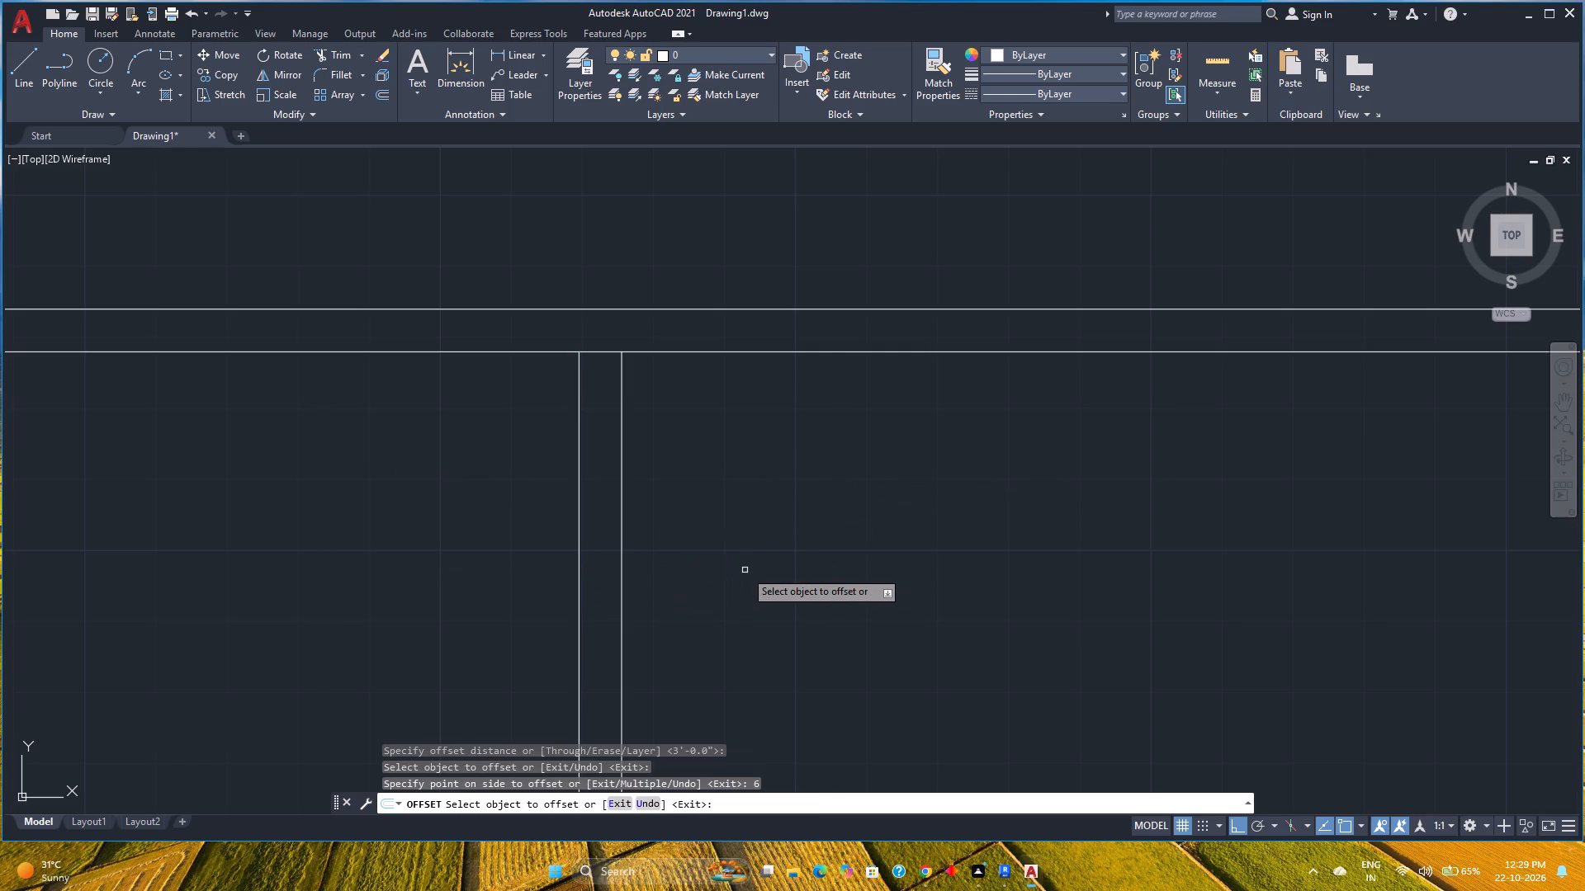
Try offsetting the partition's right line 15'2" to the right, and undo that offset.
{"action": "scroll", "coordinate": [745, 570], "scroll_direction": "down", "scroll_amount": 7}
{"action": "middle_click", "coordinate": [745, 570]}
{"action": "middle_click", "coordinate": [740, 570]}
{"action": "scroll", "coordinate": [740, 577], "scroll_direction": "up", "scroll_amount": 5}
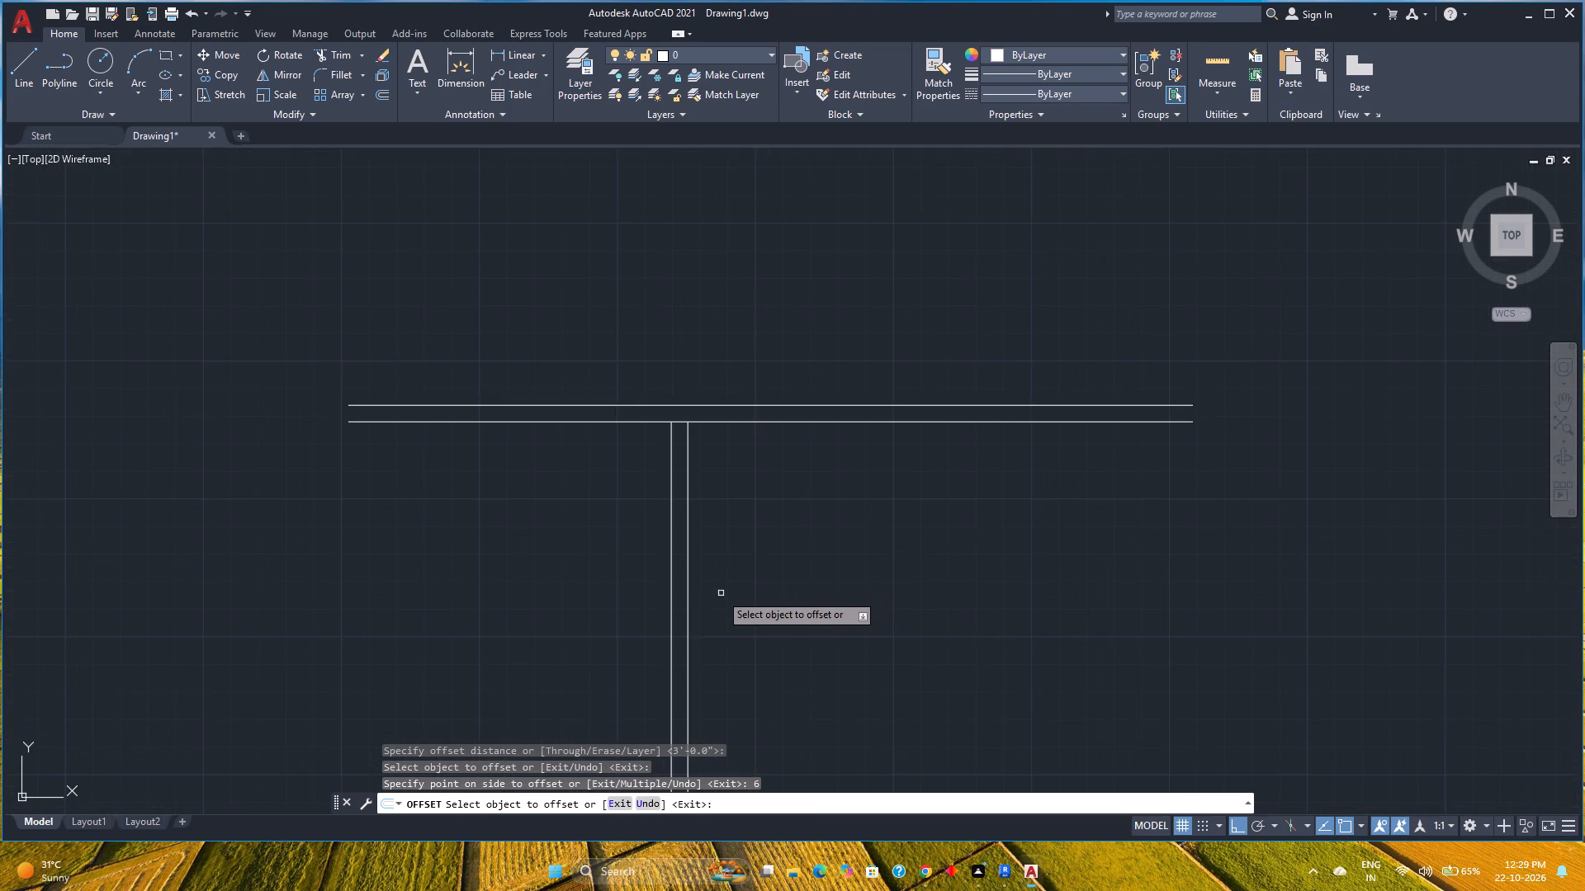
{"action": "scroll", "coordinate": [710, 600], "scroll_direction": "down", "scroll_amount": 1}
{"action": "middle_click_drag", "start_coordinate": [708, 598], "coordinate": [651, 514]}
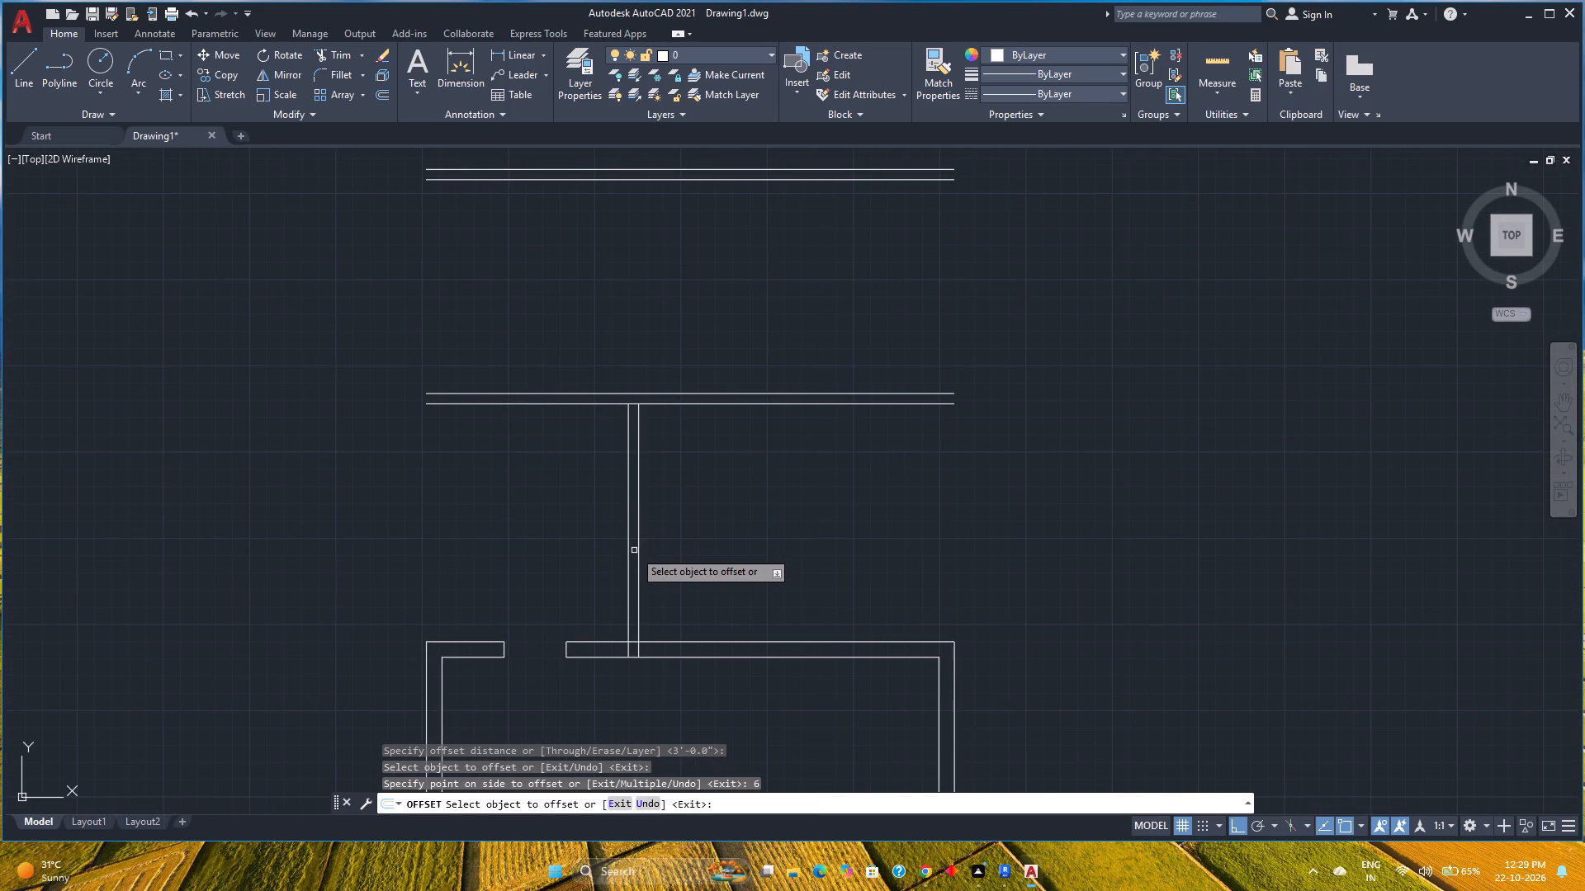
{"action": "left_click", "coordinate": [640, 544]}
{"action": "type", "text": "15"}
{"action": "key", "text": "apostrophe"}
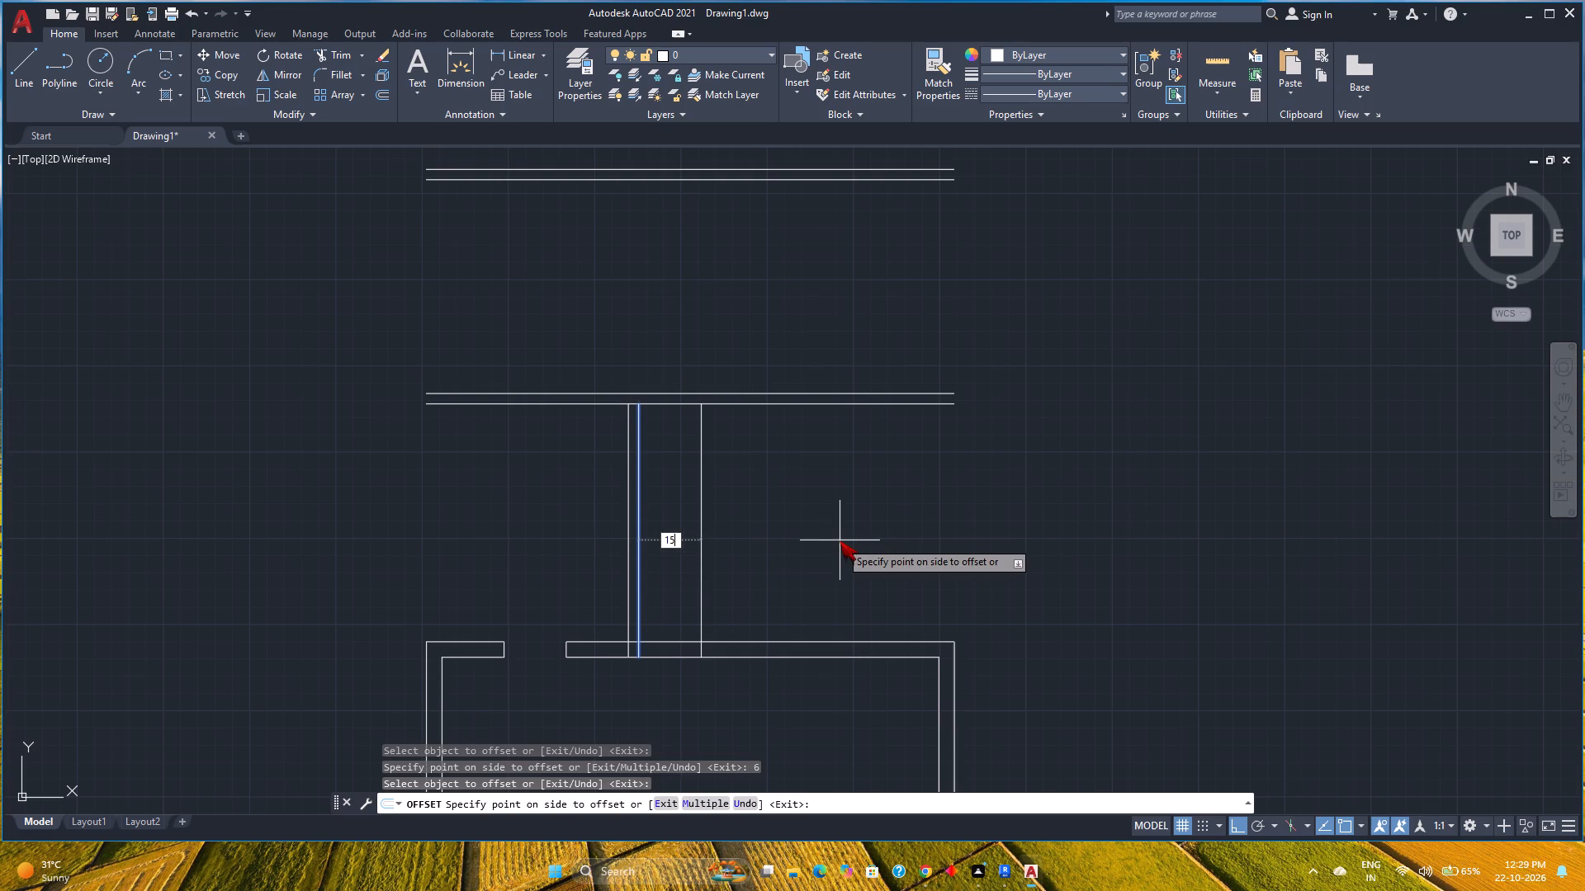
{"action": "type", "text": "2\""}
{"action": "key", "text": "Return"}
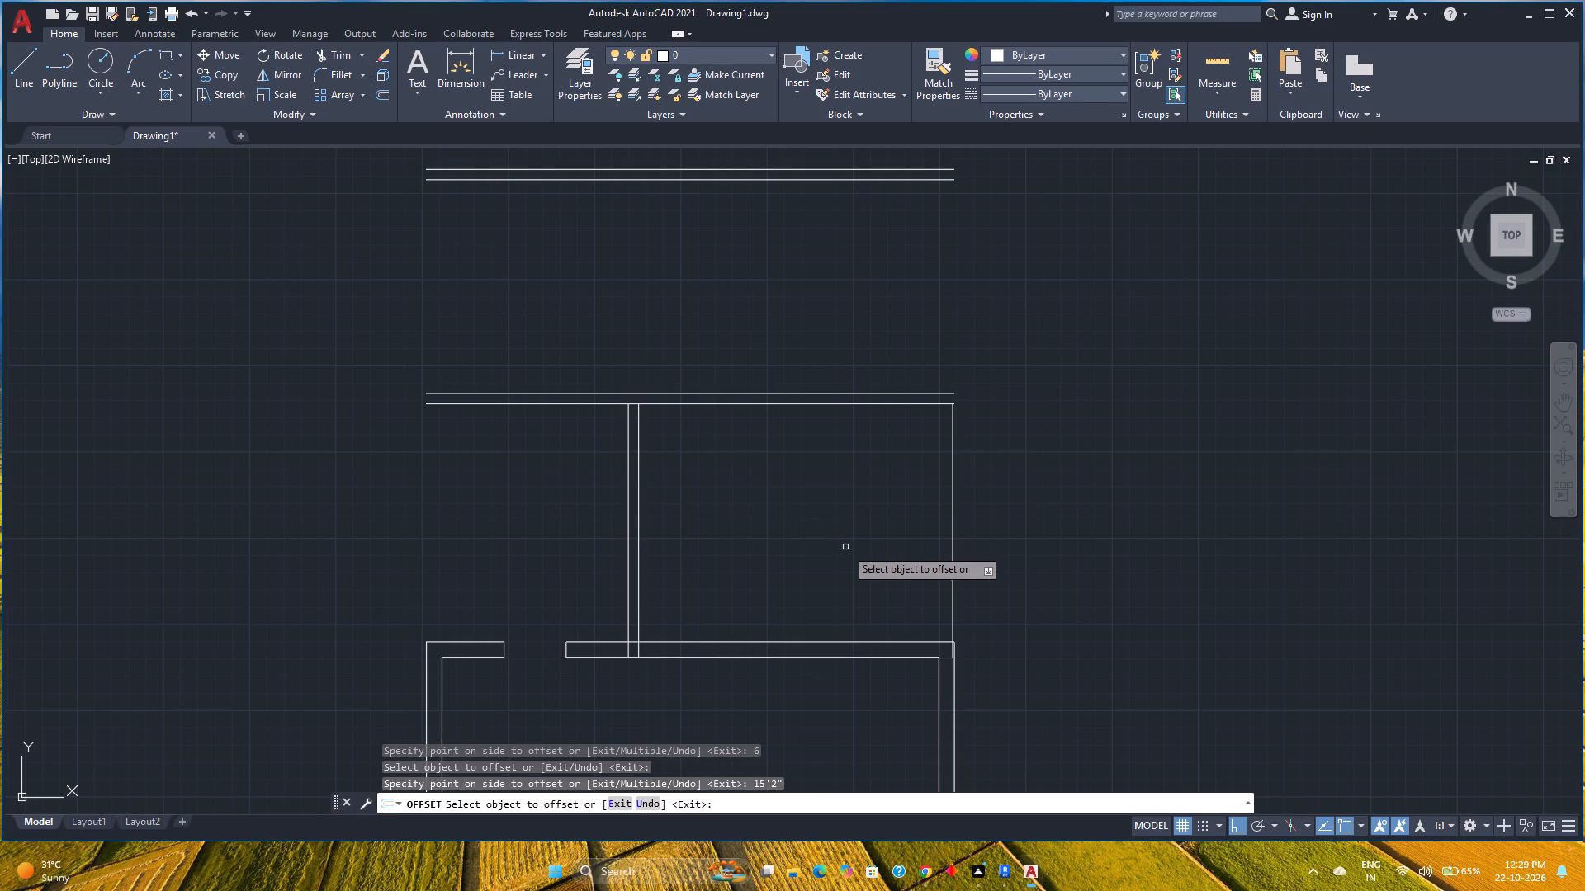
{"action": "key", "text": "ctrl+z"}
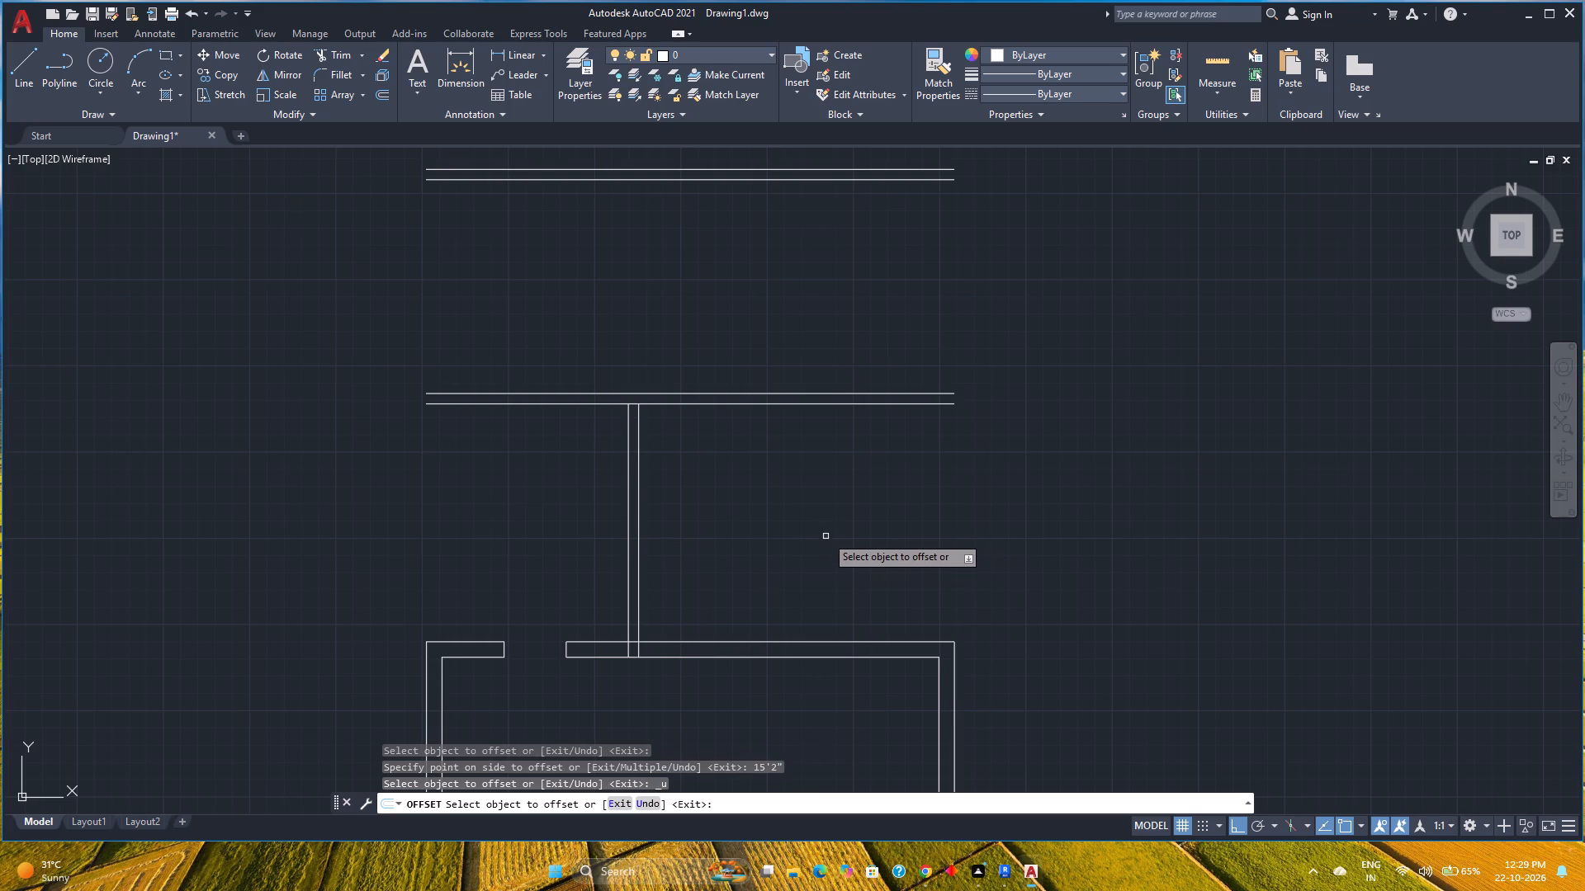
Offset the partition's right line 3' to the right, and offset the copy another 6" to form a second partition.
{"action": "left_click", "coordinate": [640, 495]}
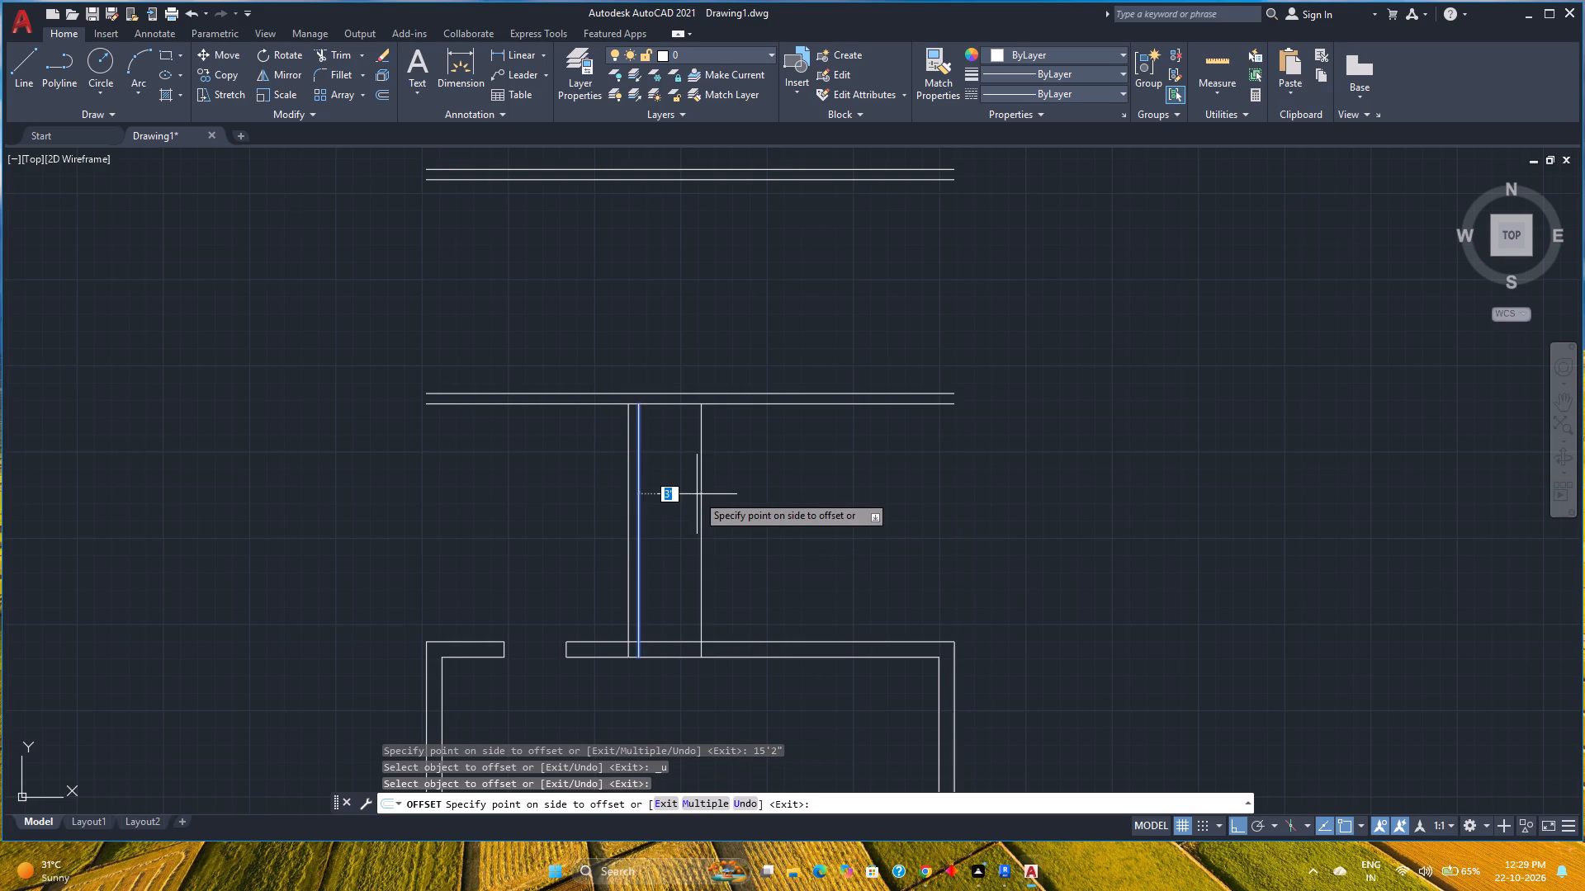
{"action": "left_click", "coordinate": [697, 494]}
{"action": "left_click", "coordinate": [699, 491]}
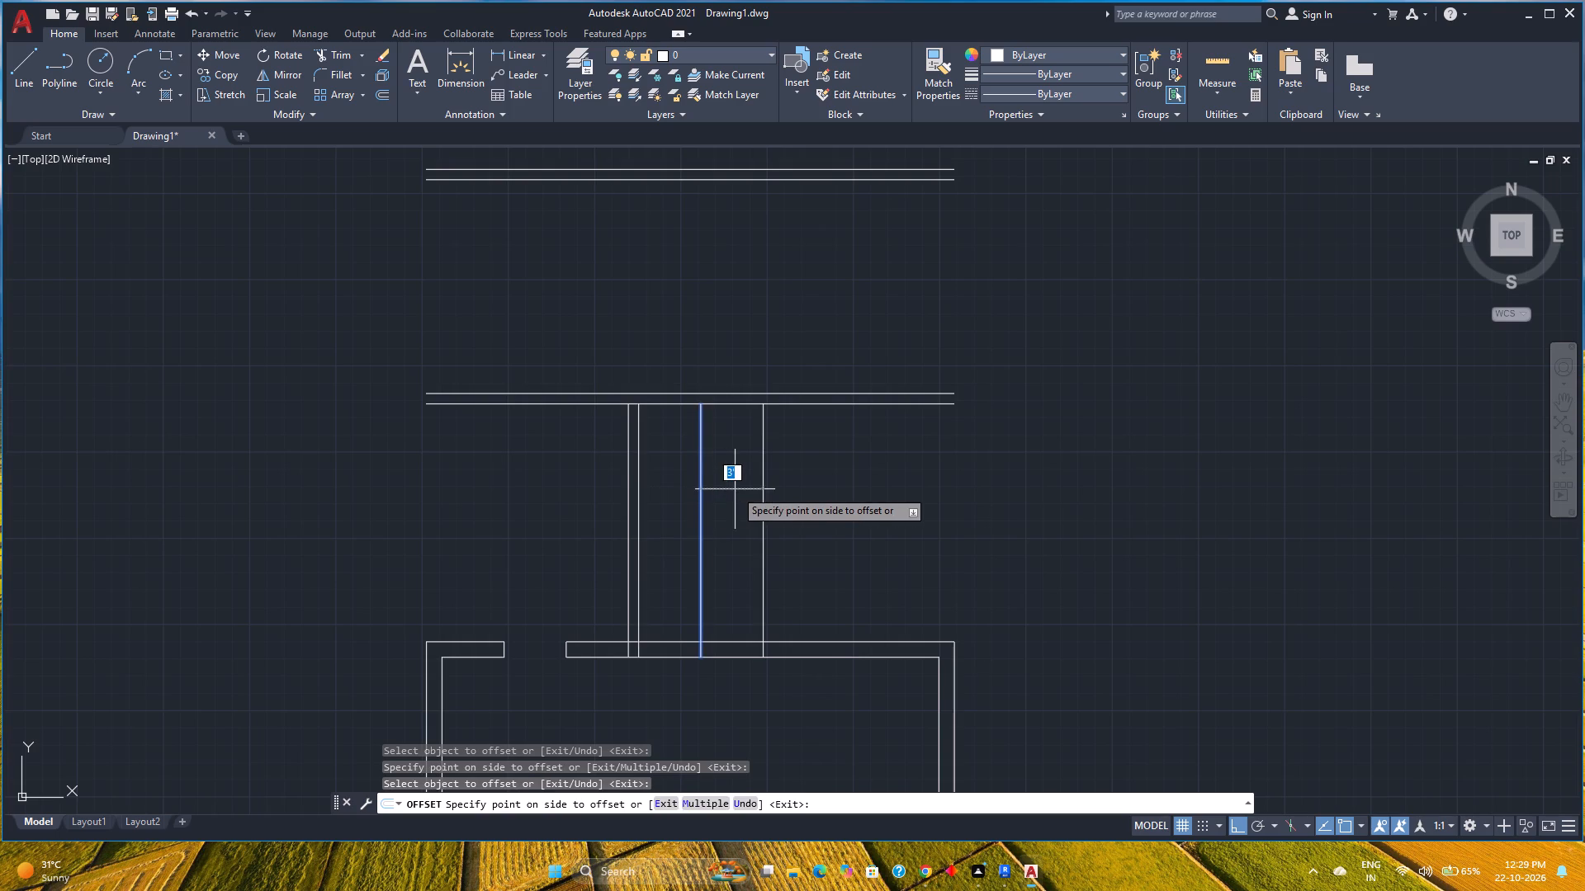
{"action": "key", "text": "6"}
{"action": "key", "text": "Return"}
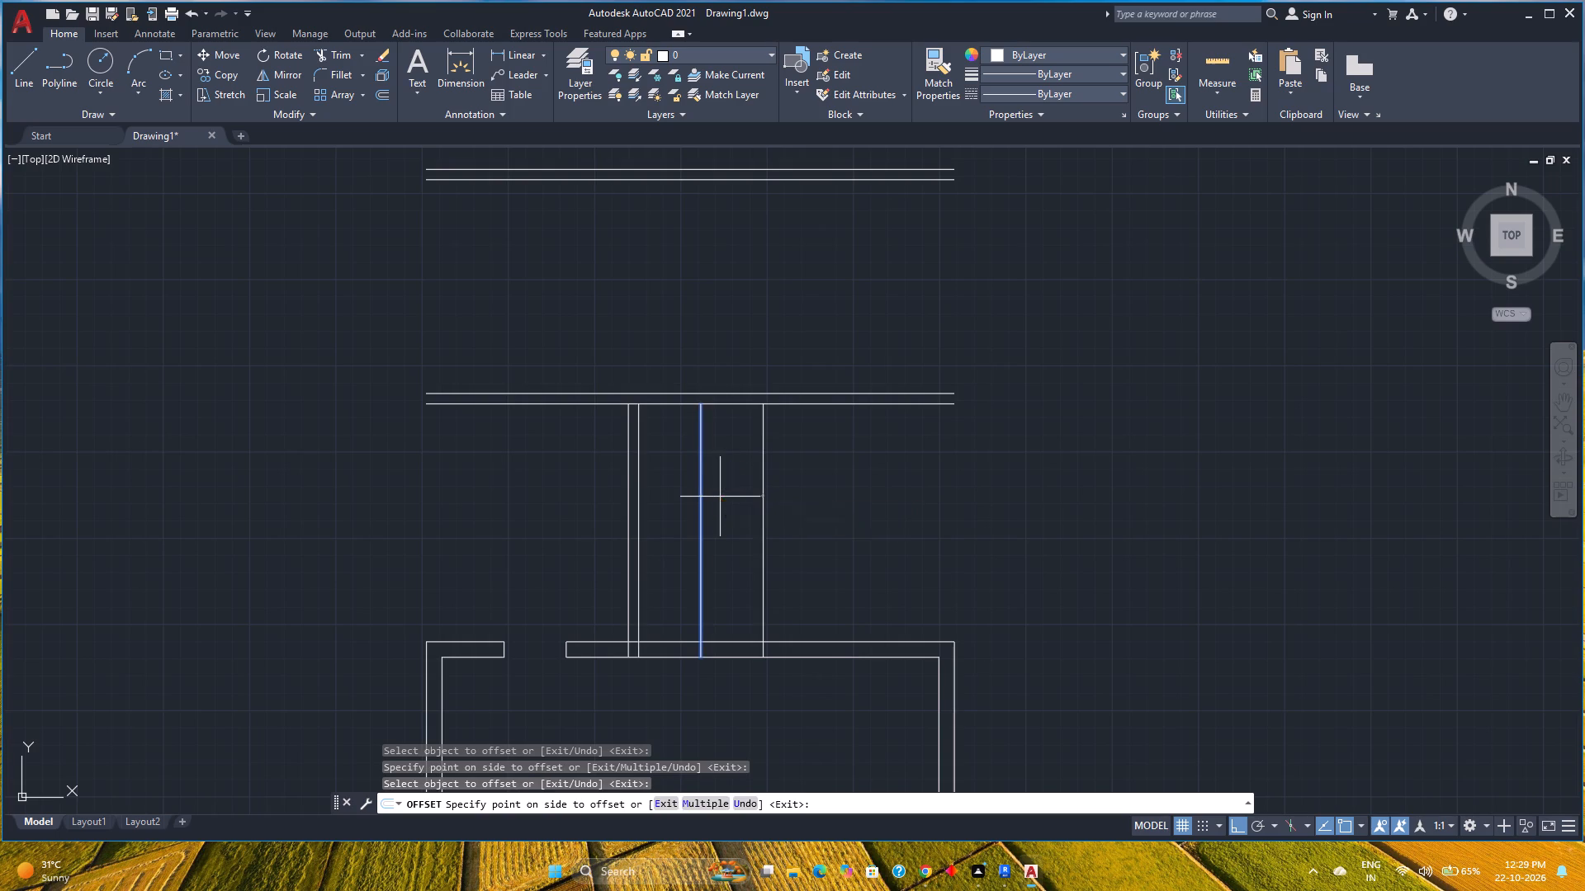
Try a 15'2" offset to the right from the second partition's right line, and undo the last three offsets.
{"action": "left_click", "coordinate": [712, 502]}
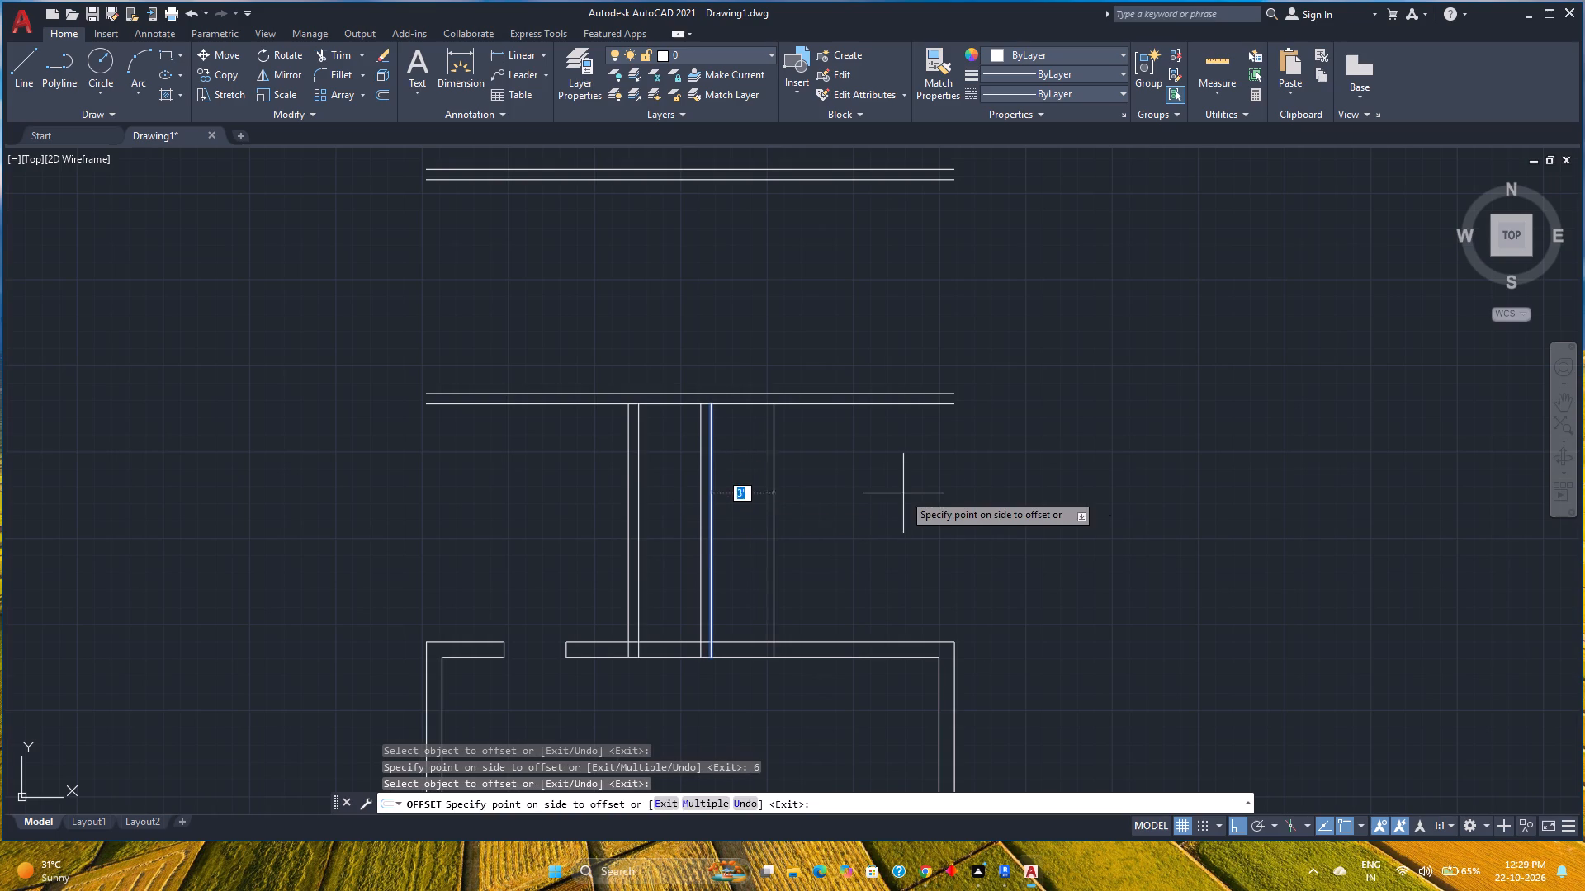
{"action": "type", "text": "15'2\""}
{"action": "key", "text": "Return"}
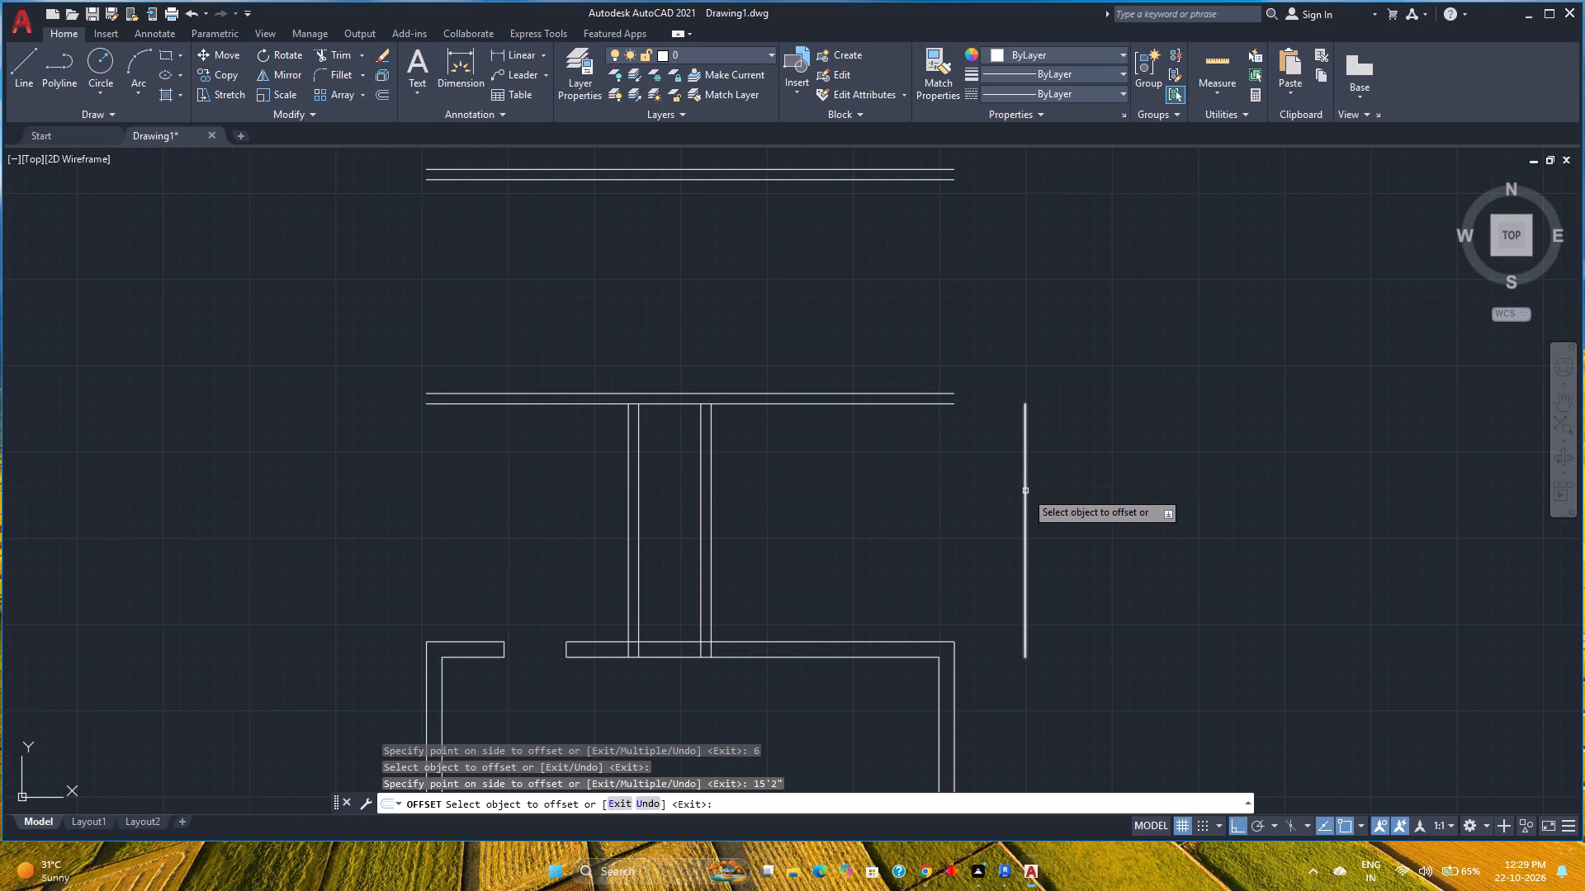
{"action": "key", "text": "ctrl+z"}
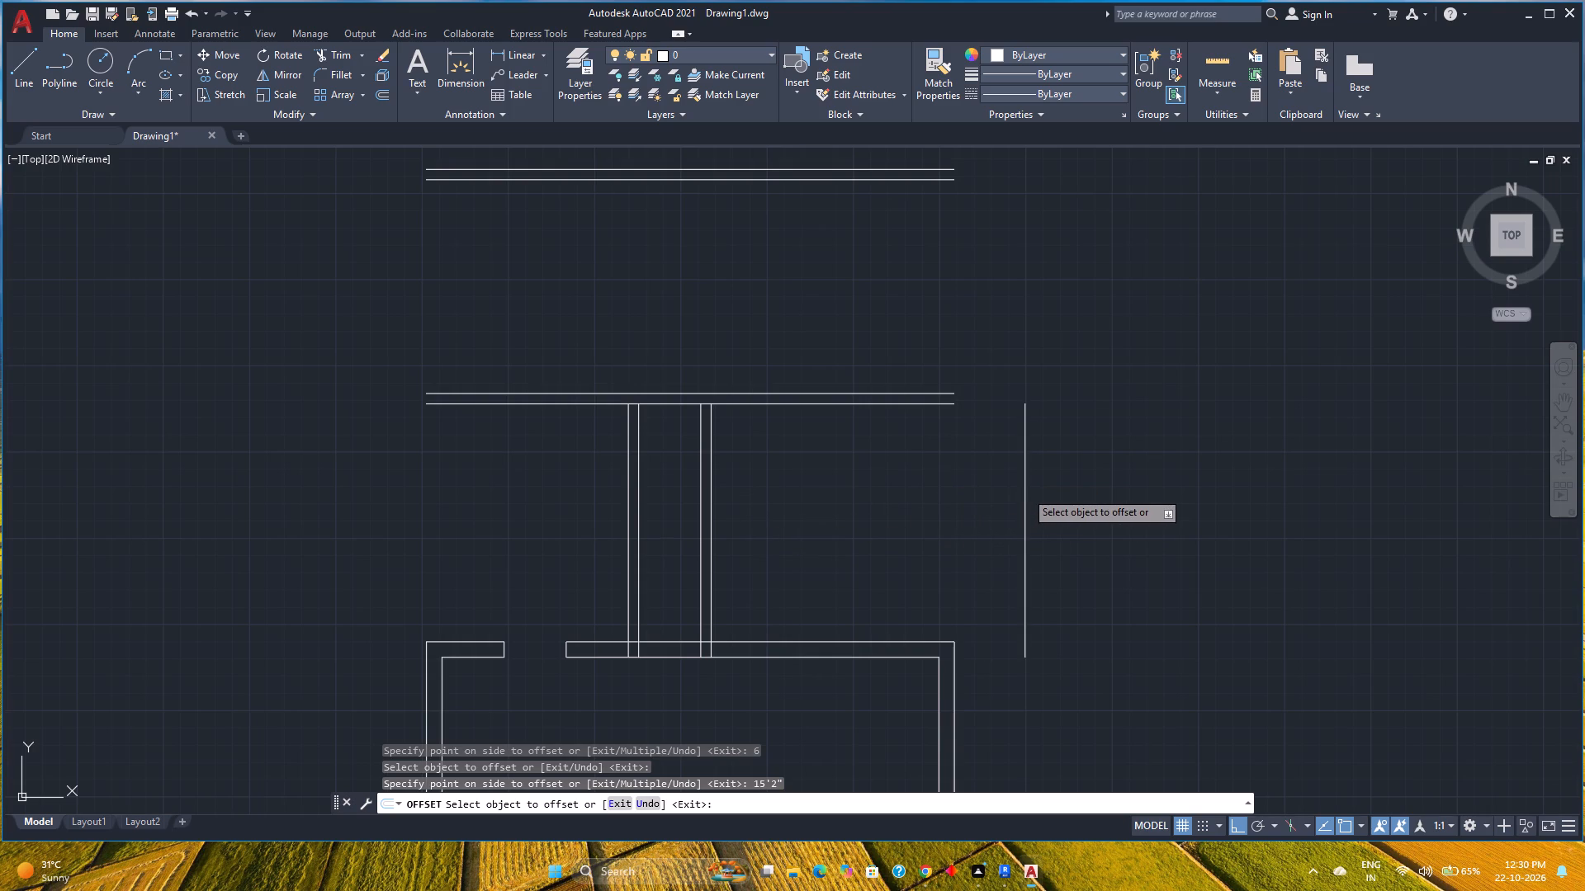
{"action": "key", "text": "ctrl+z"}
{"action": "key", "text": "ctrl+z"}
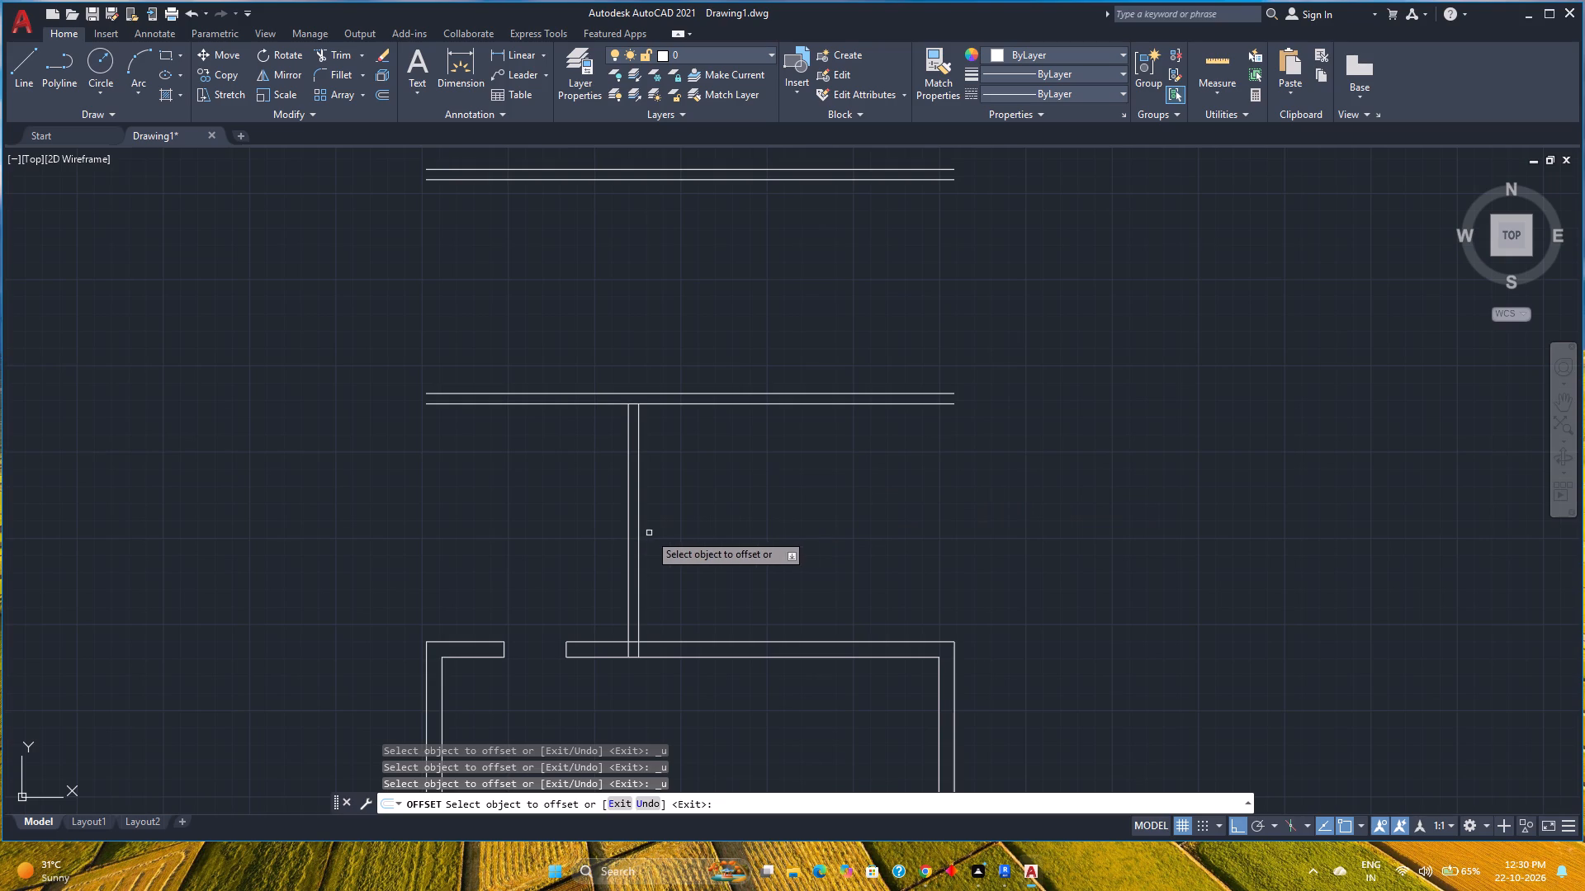
Offset the partition's right line 2'6" to the right, and offset the copy 6" further to form a second partition.
{"action": "left_click", "coordinate": [641, 539]}
{"action": "left_click", "coordinate": [640, 544]}
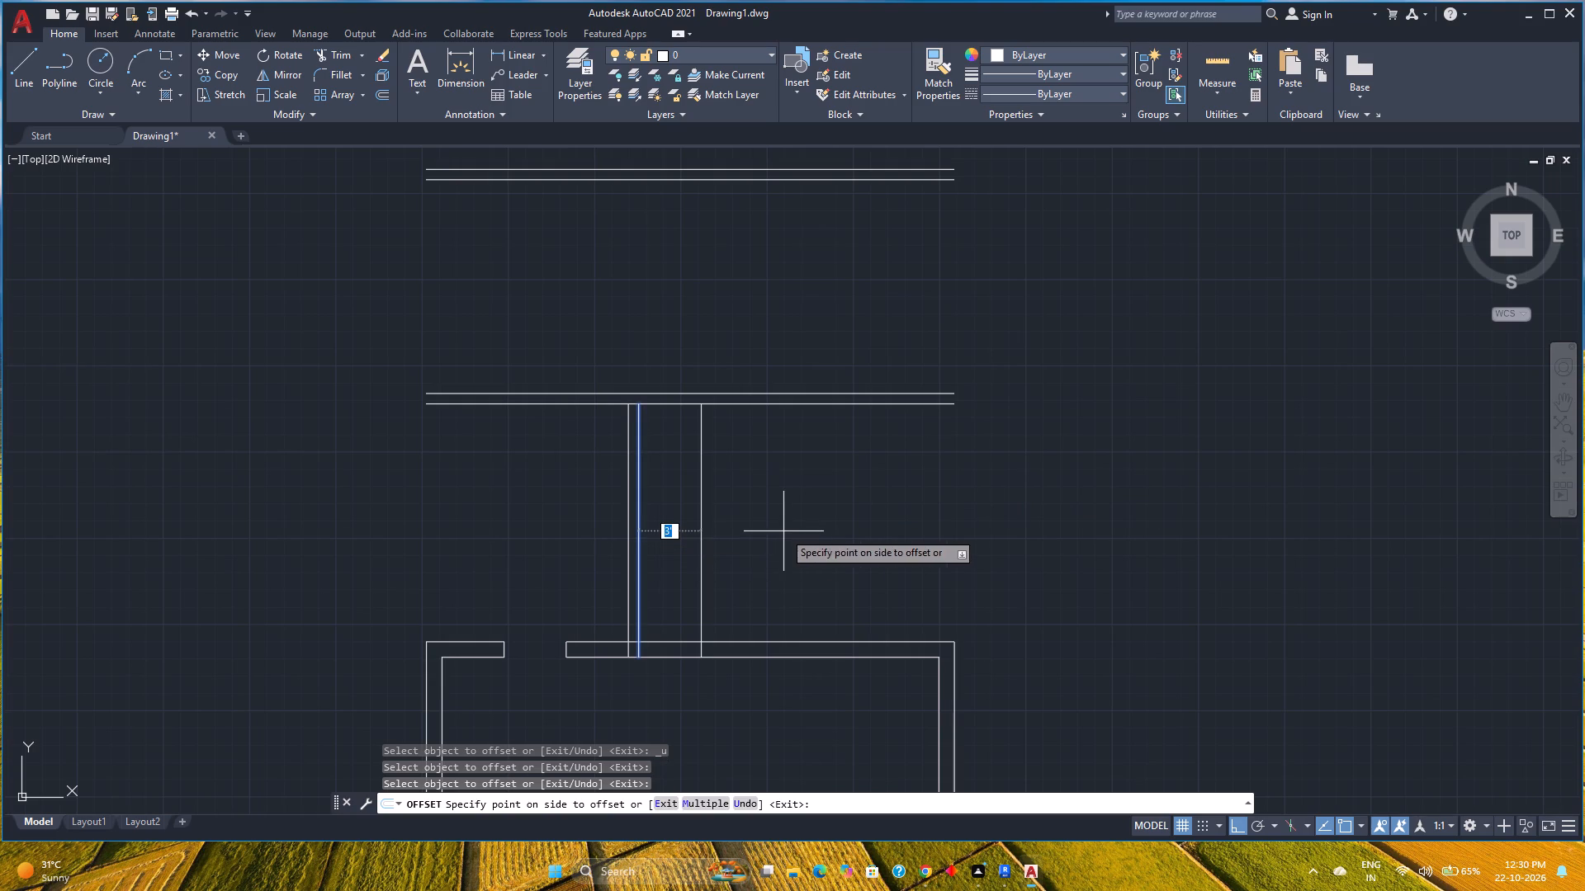
{"action": "type", "text": "2'6\""}
{"action": "key", "text": "Return"}
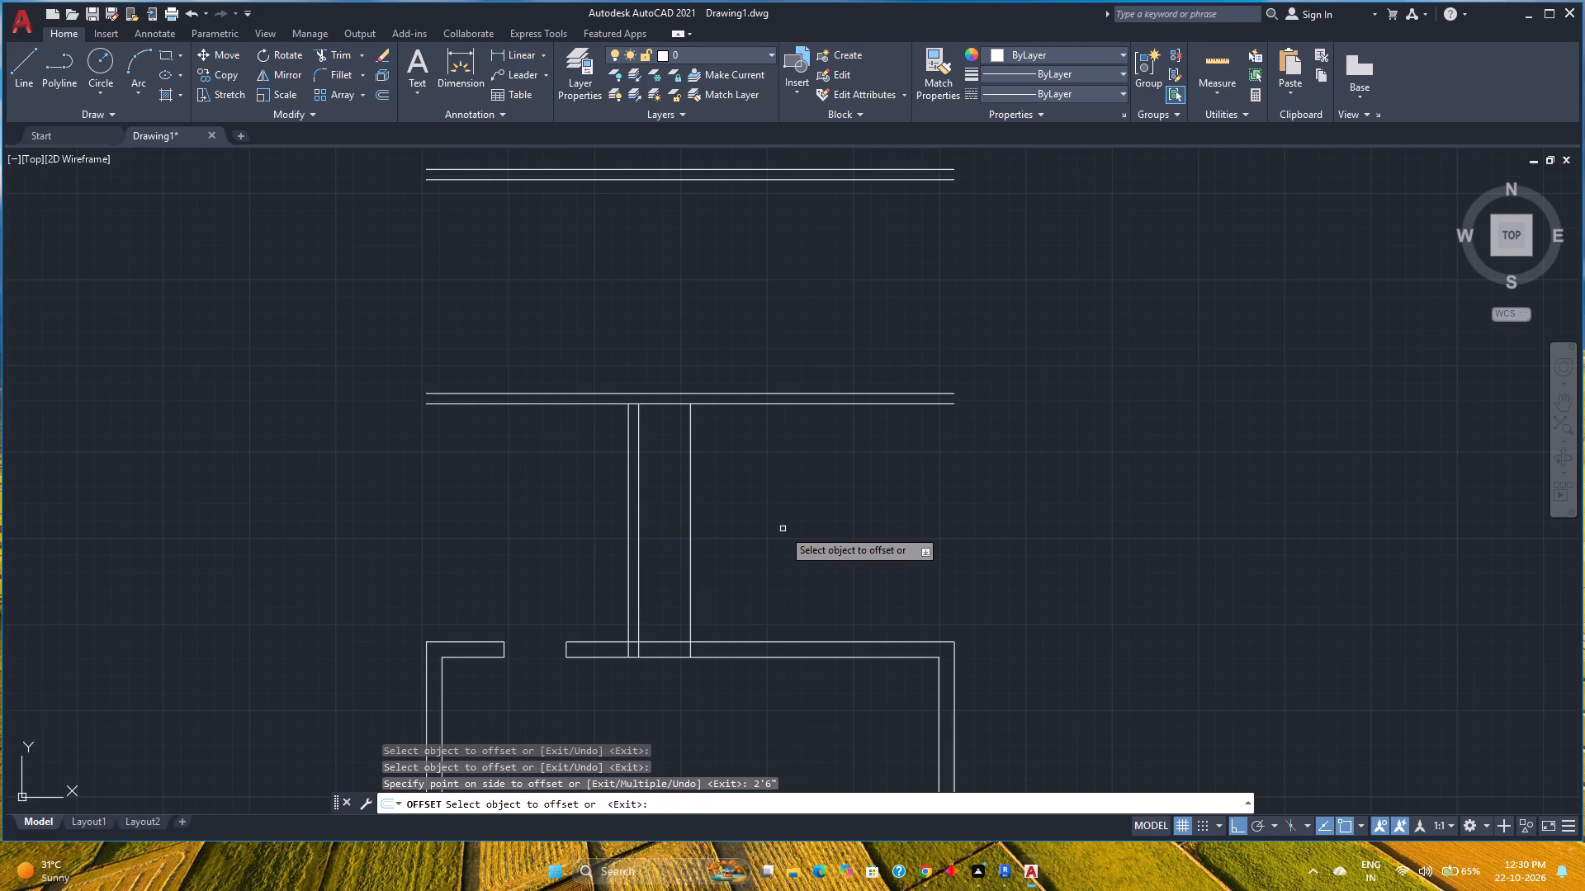
{"action": "left_click", "coordinate": [690, 526]}
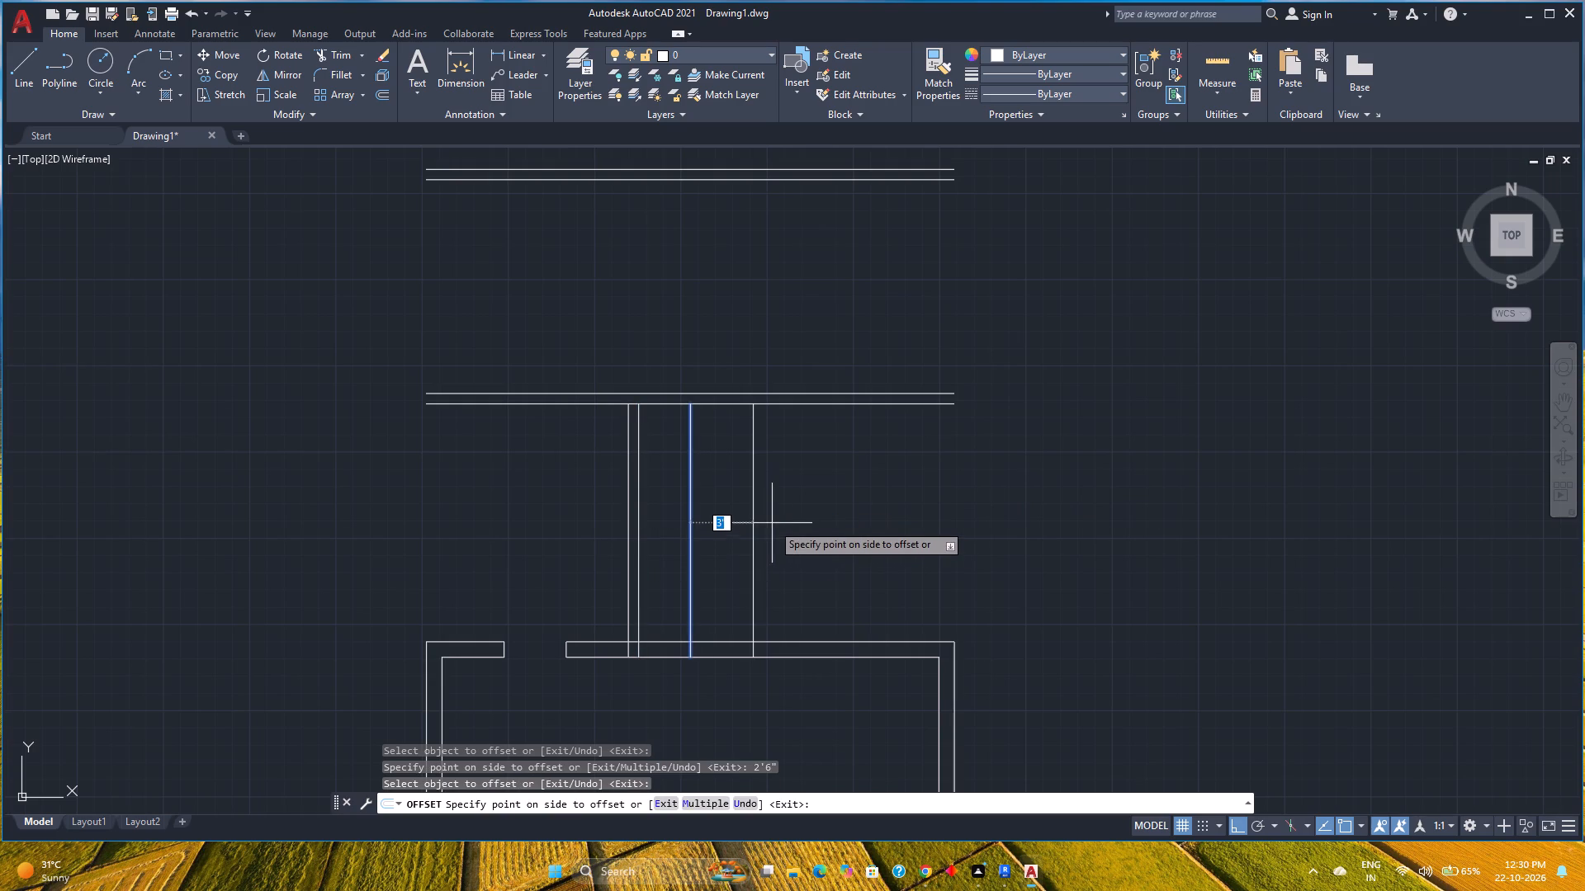
{"action": "key", "text": "6"}
{"action": "key", "text": "Return"}
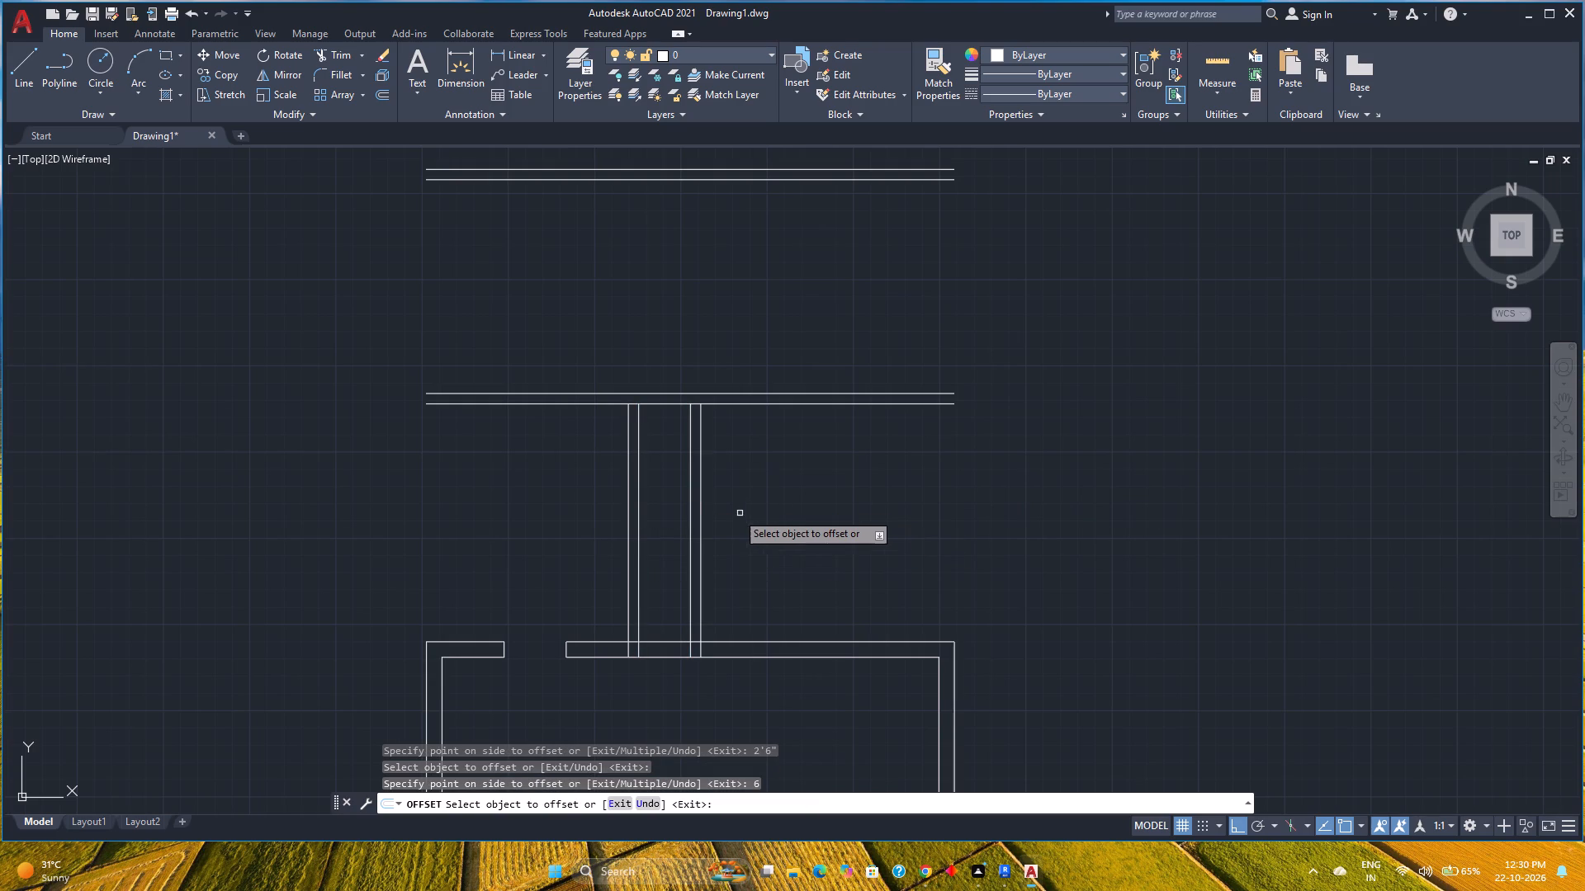
Offset the original partition's left line 2'6" to the left, and offset the copy 6" further to form a third partition.
{"action": "left_click", "coordinate": [630, 477]}
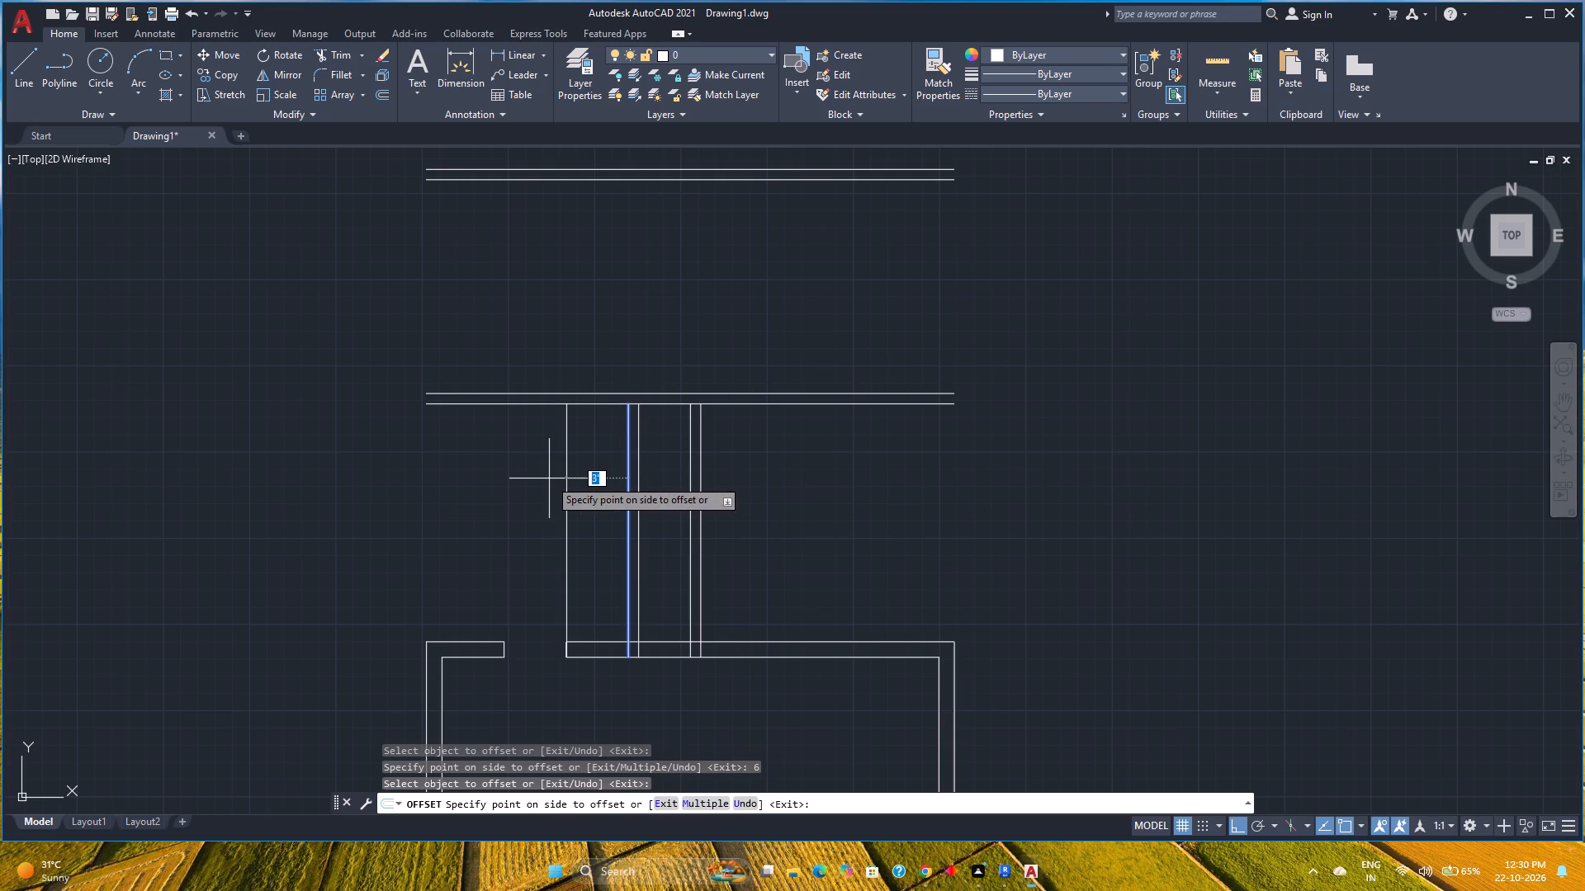
{"action": "type", "text": "2'"}
{"action": "key", "text": "6"}
{"action": "key", "text": "shift+quotedbl"}
{"action": "key", "text": "Return"}
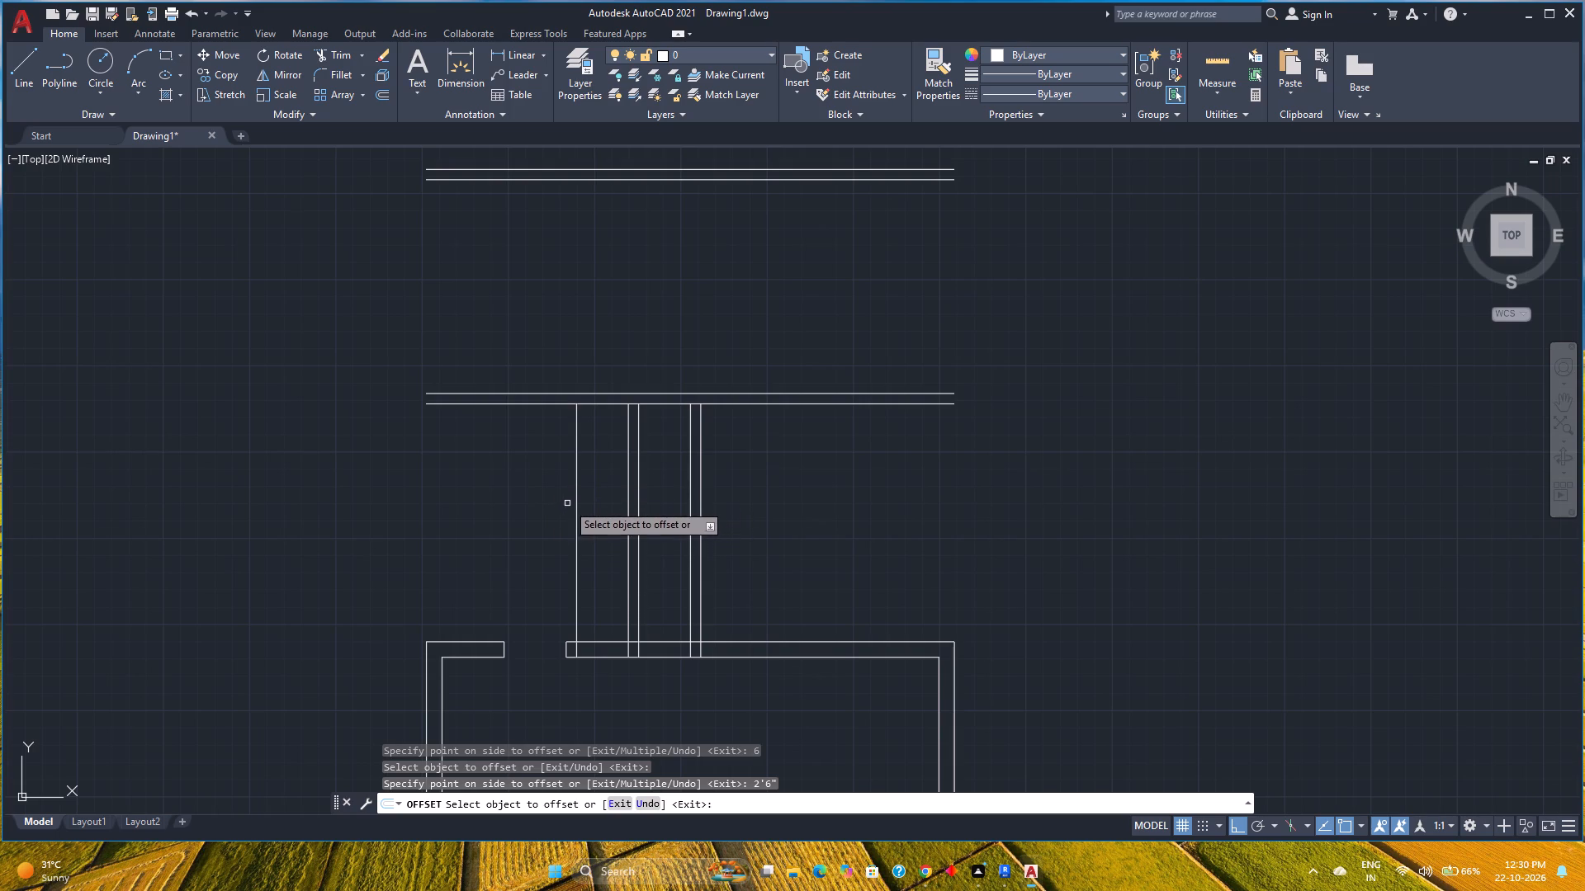
{"action": "left_click", "coordinate": [575, 491]}
{"action": "key", "text": "6"}
{"action": "key", "text": "Return"}
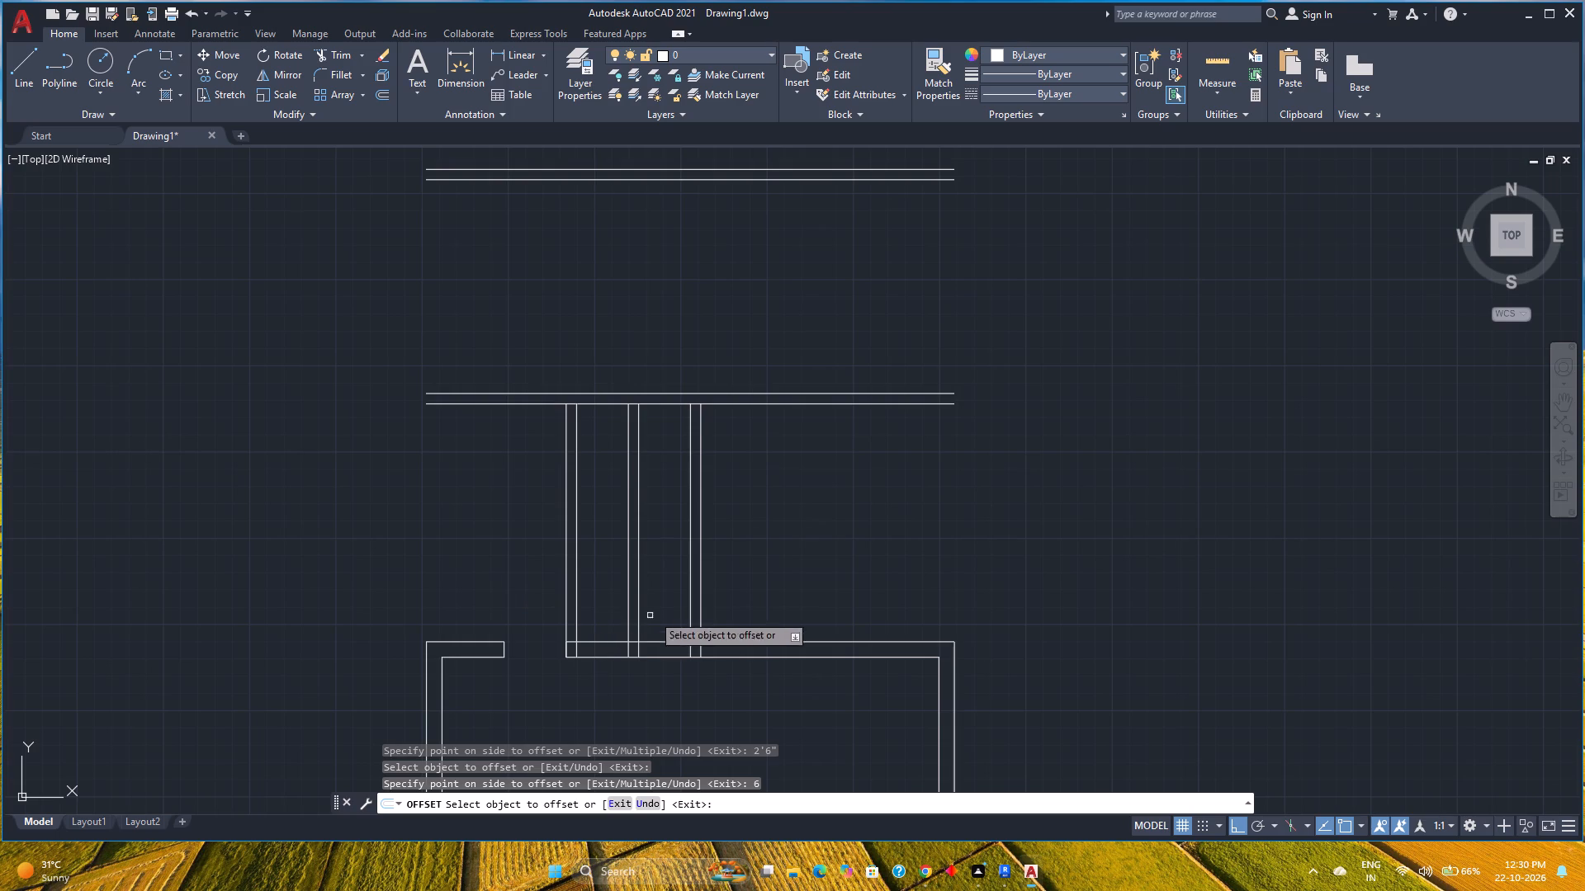
Offset the rightmost partition line 15'2" to the right, and offset the copy 9" further to form the outer wall.
{"action": "middle_click_drag", "start_coordinate": [870, 548], "coordinate": [813, 561]}
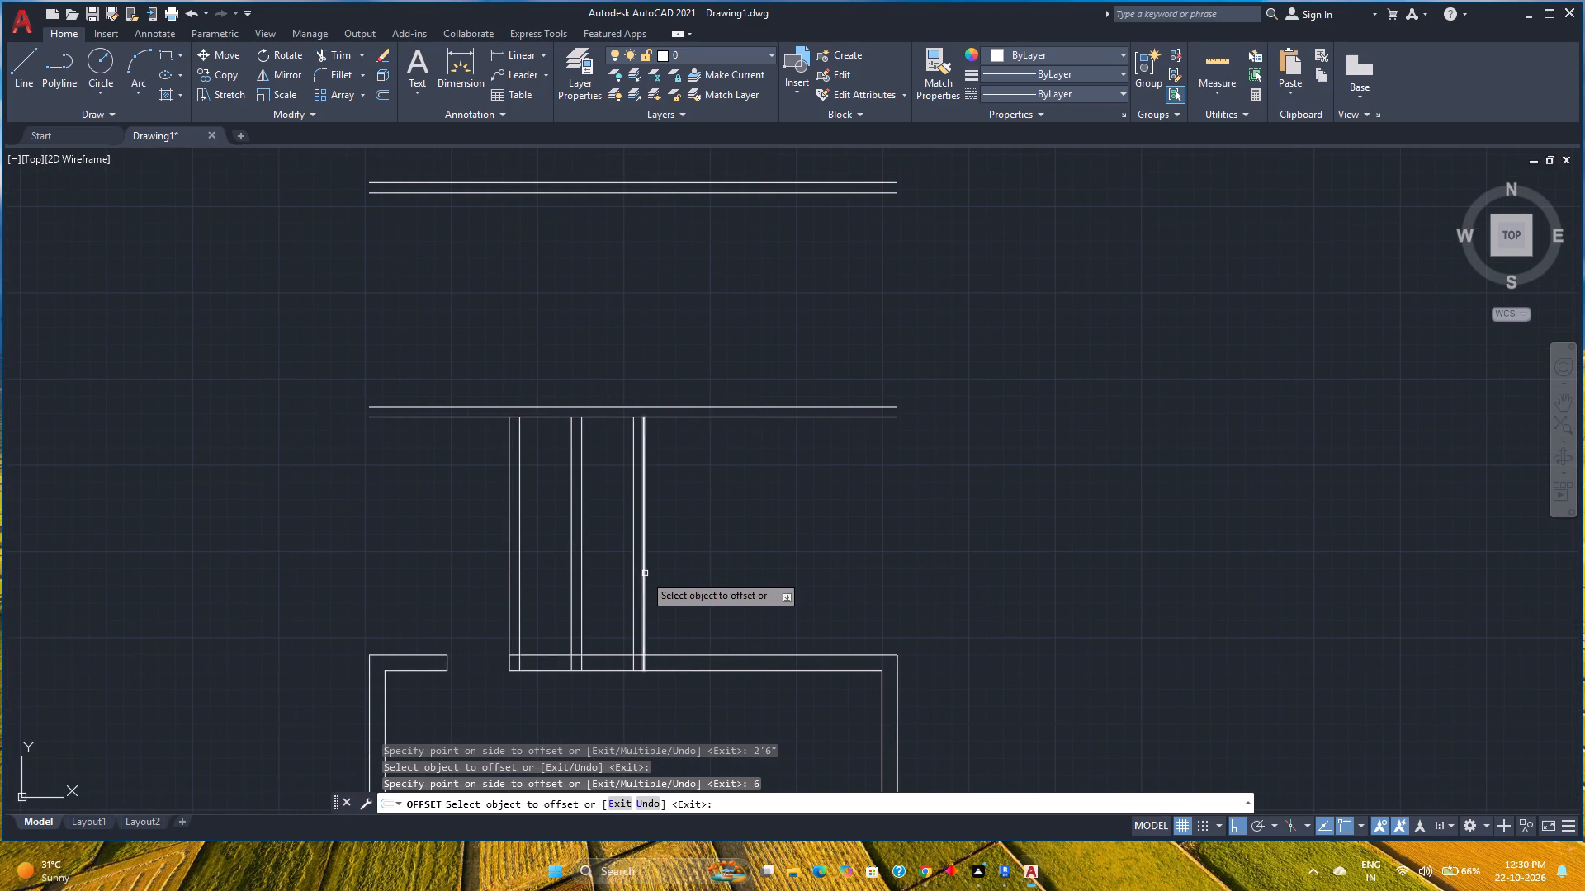
{"action": "left_click", "coordinate": [645, 574]}
{"action": "type", "text": "15'2\""}
{"action": "key", "text": "Return"}
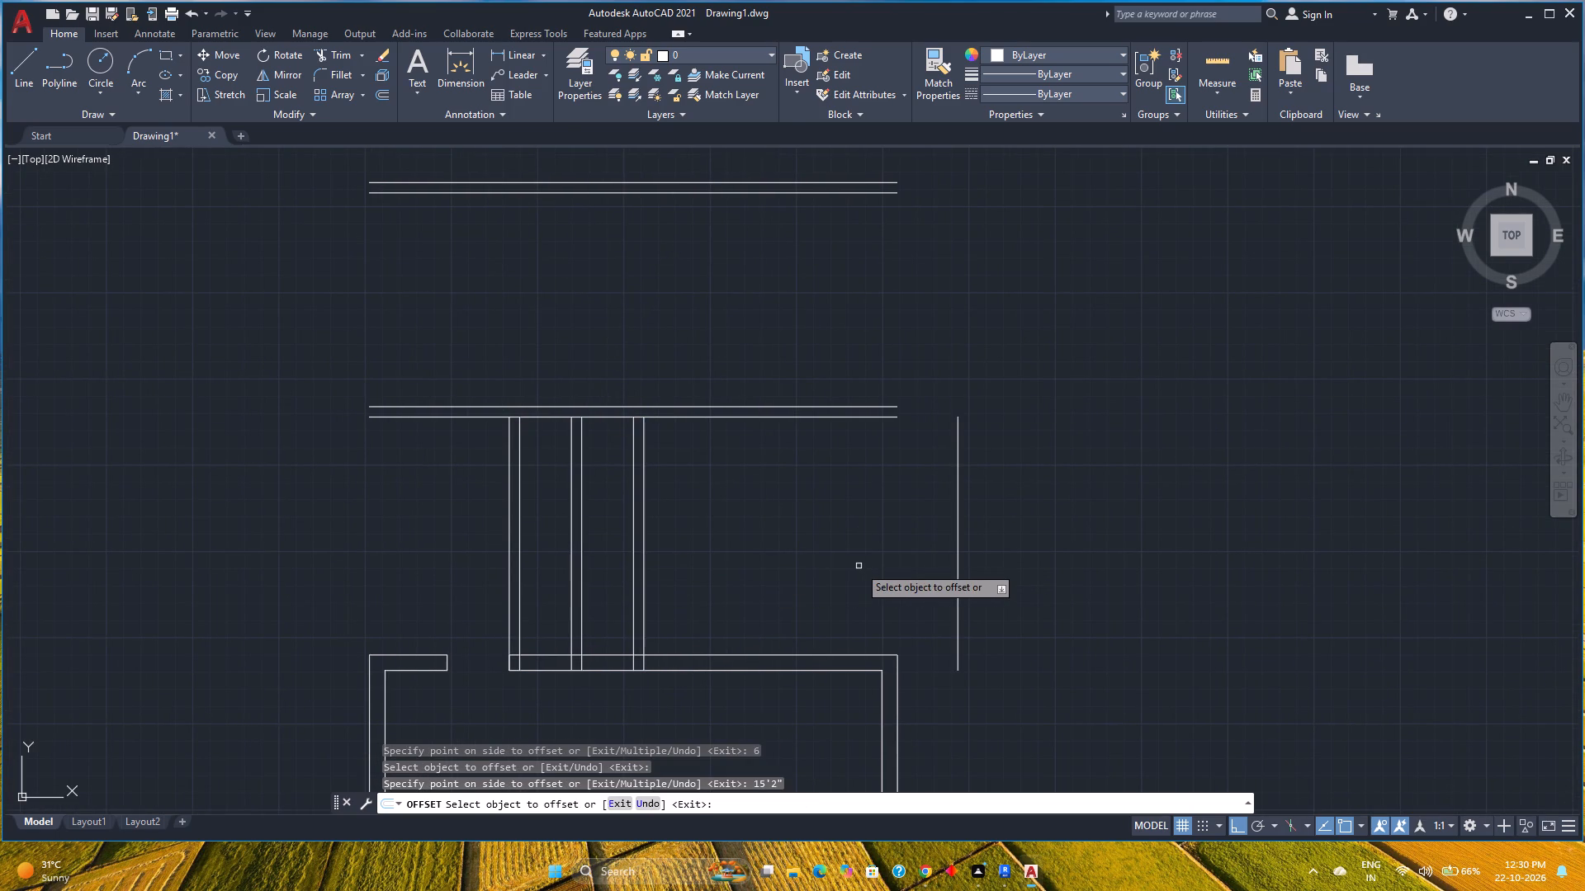
{"action": "left_click", "coordinate": [958, 542]}
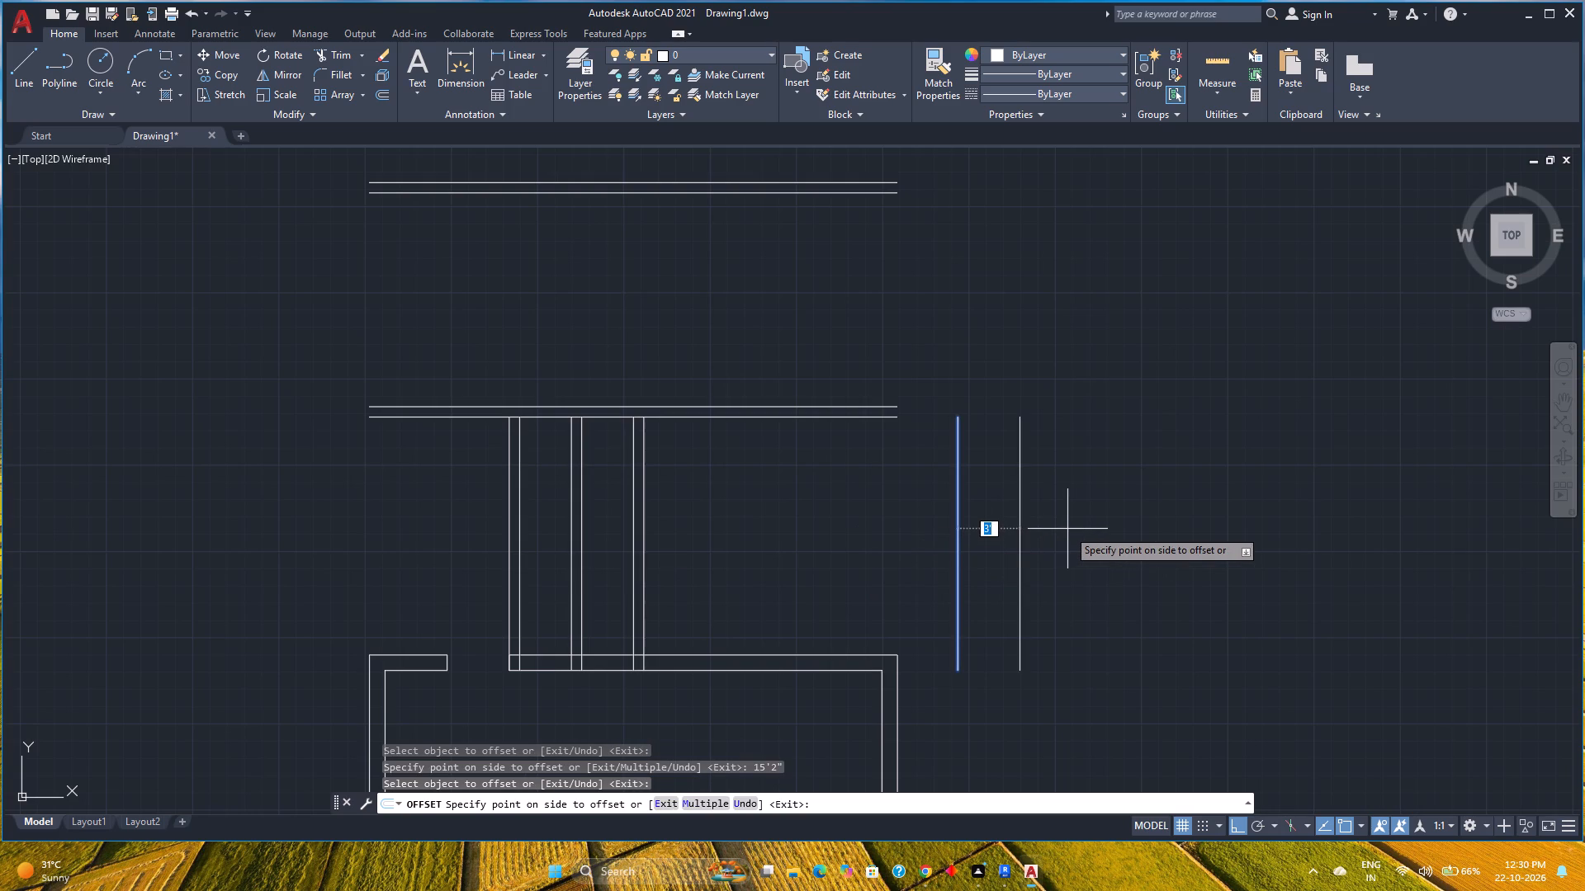
{"action": "key", "text": "9"}
{"action": "key", "text": "Return"}
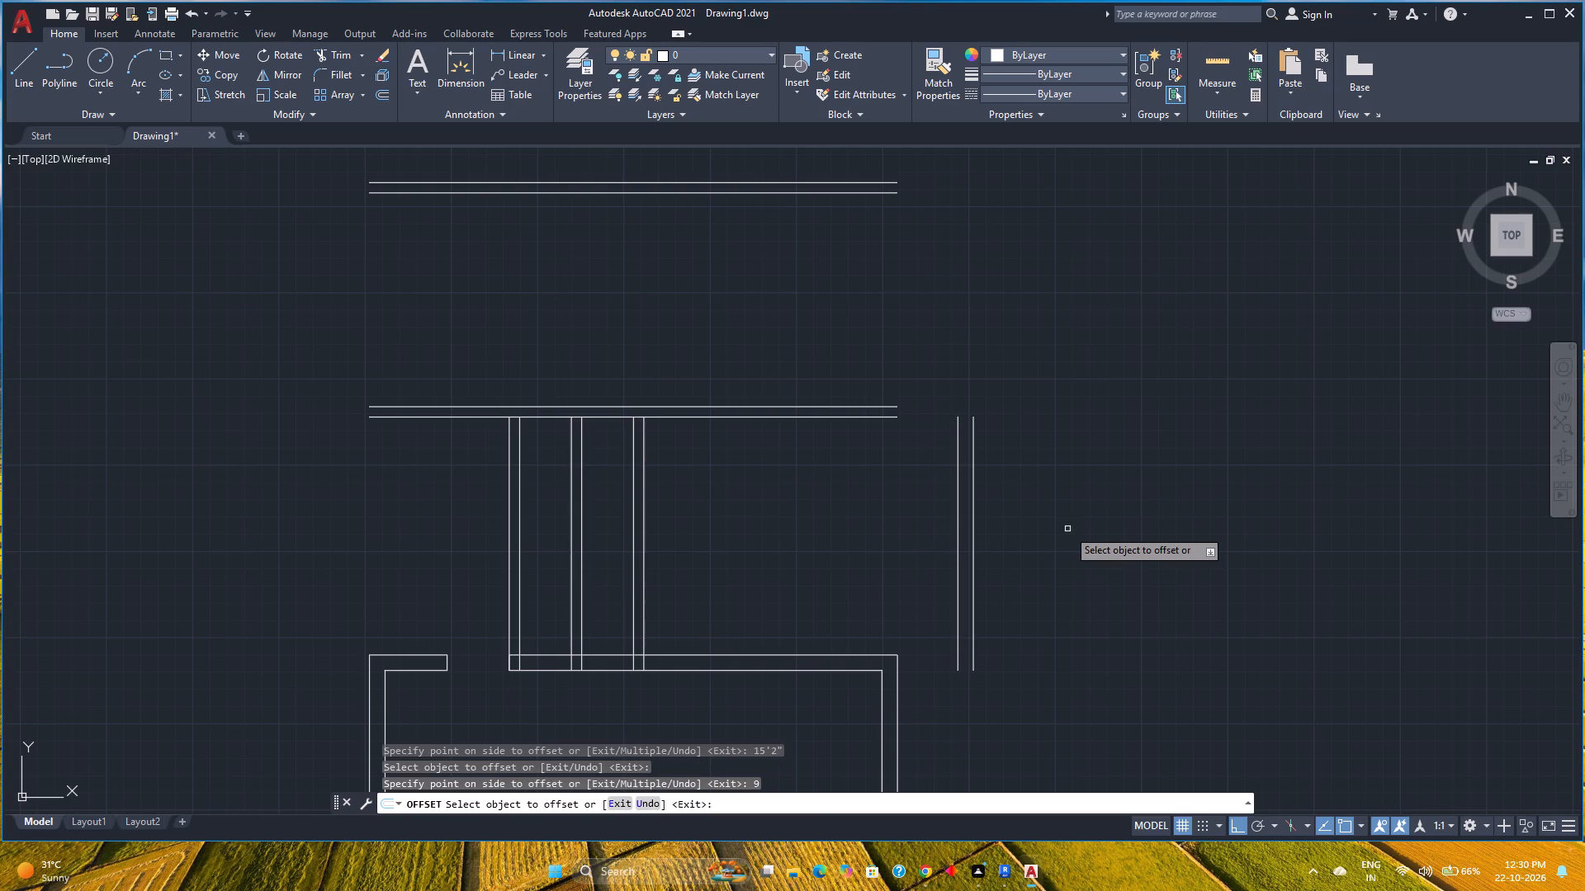
{"action": "key", "text": "Escape"}
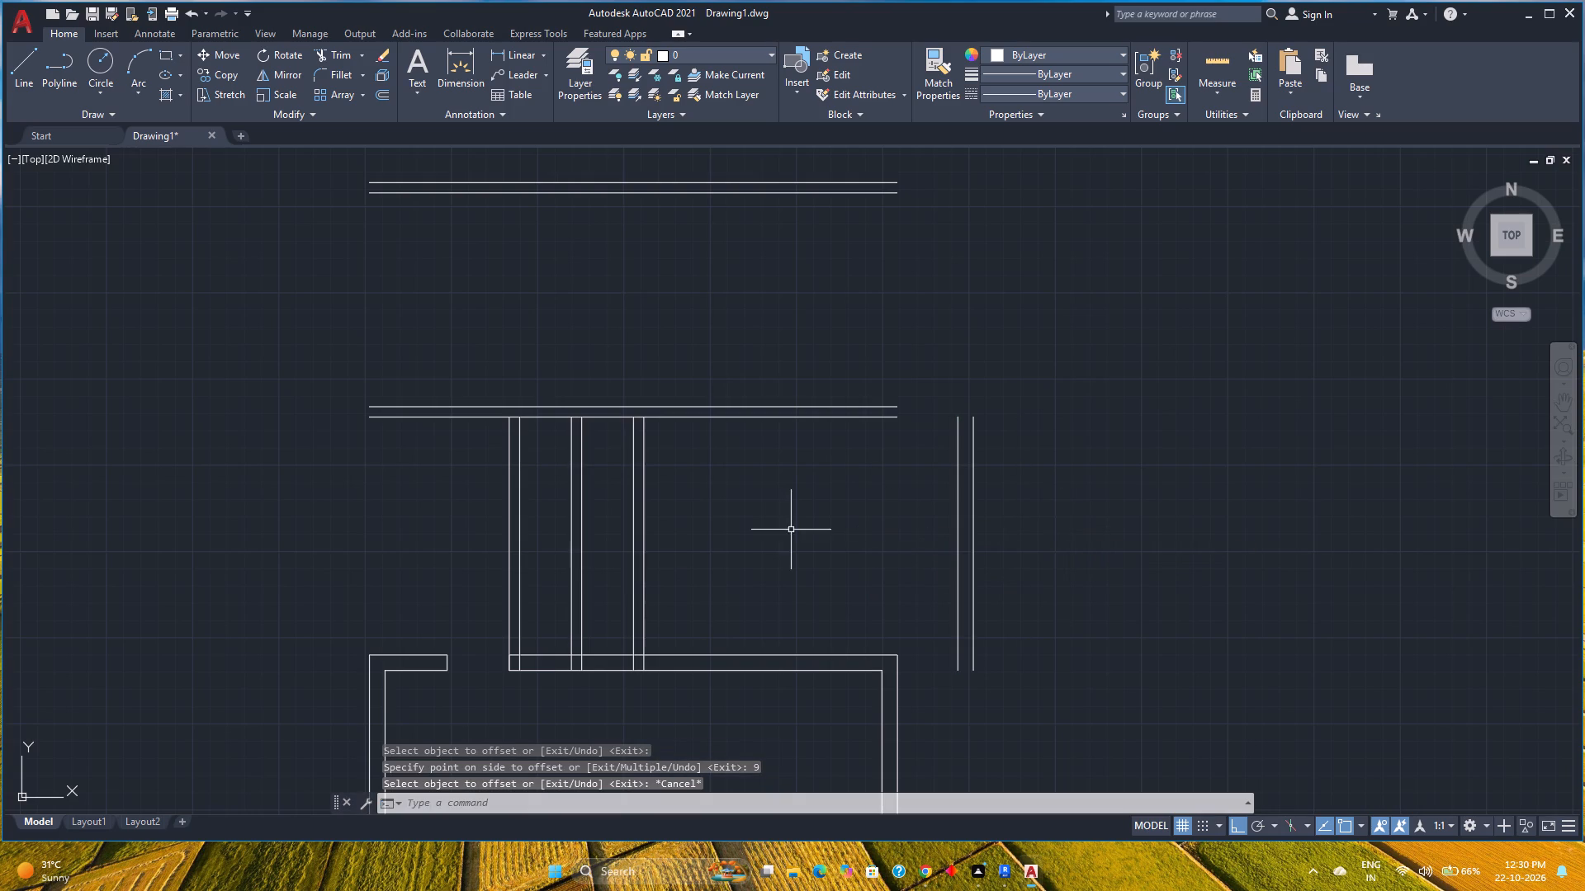
{"action": "middle_click_drag", "start_coordinate": [790, 530], "coordinate": [710, 519]}
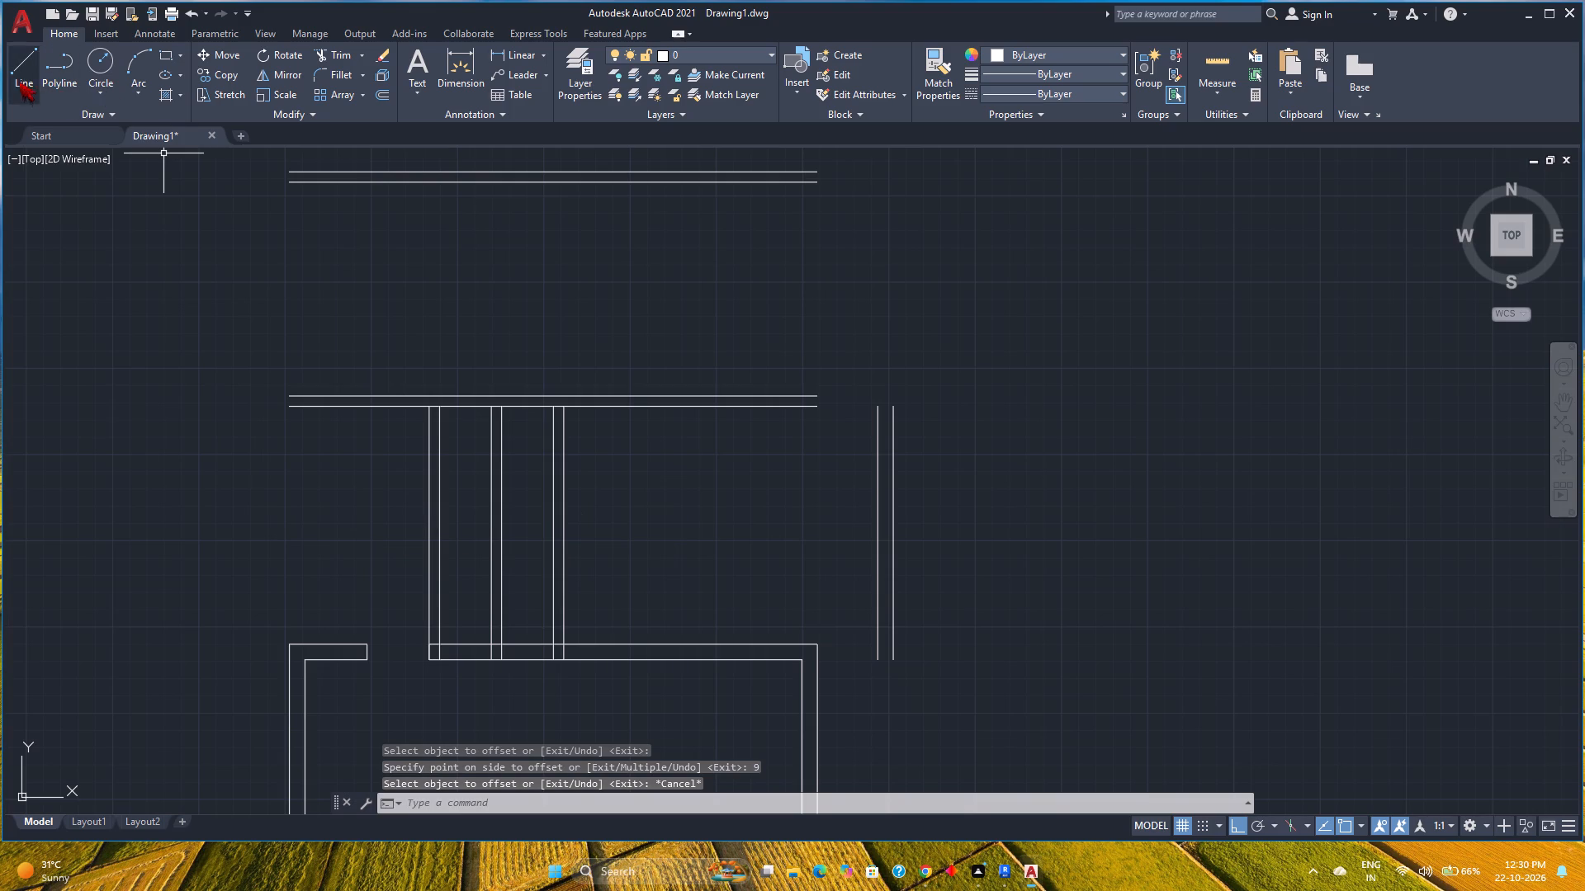
Fillet the upper room's inner and outer bottom wall lines to the 9-inch right outer wall lines, using multiple mode with zero radius.
{"action": "left_click", "coordinate": [13, 78]}
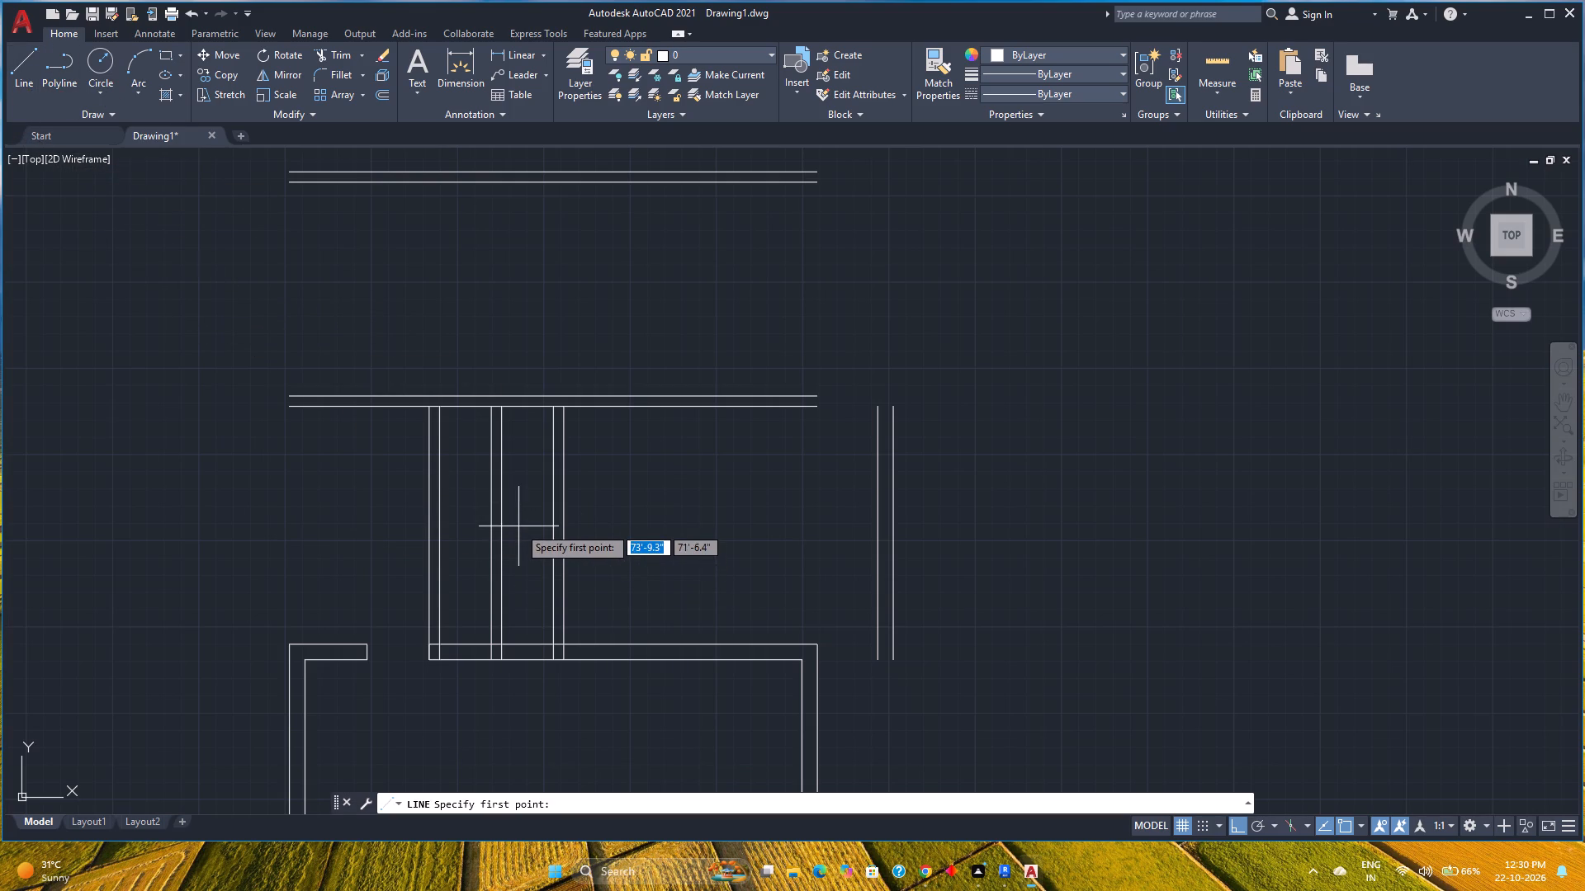
{"action": "key", "text": "Escape"}
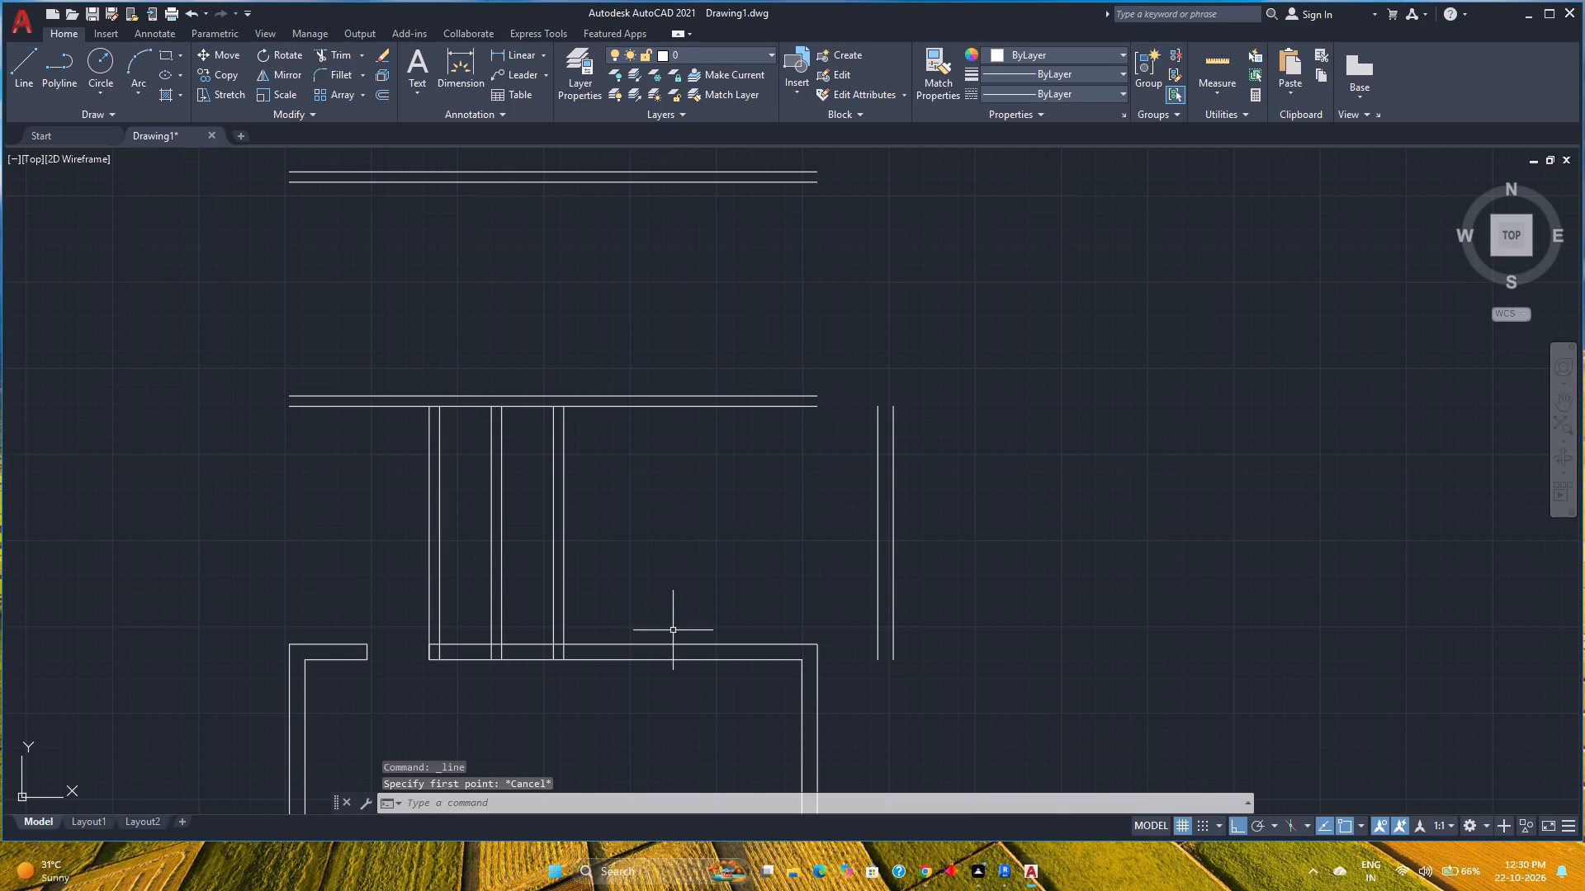
{"action": "left_click", "coordinate": [331, 79]}
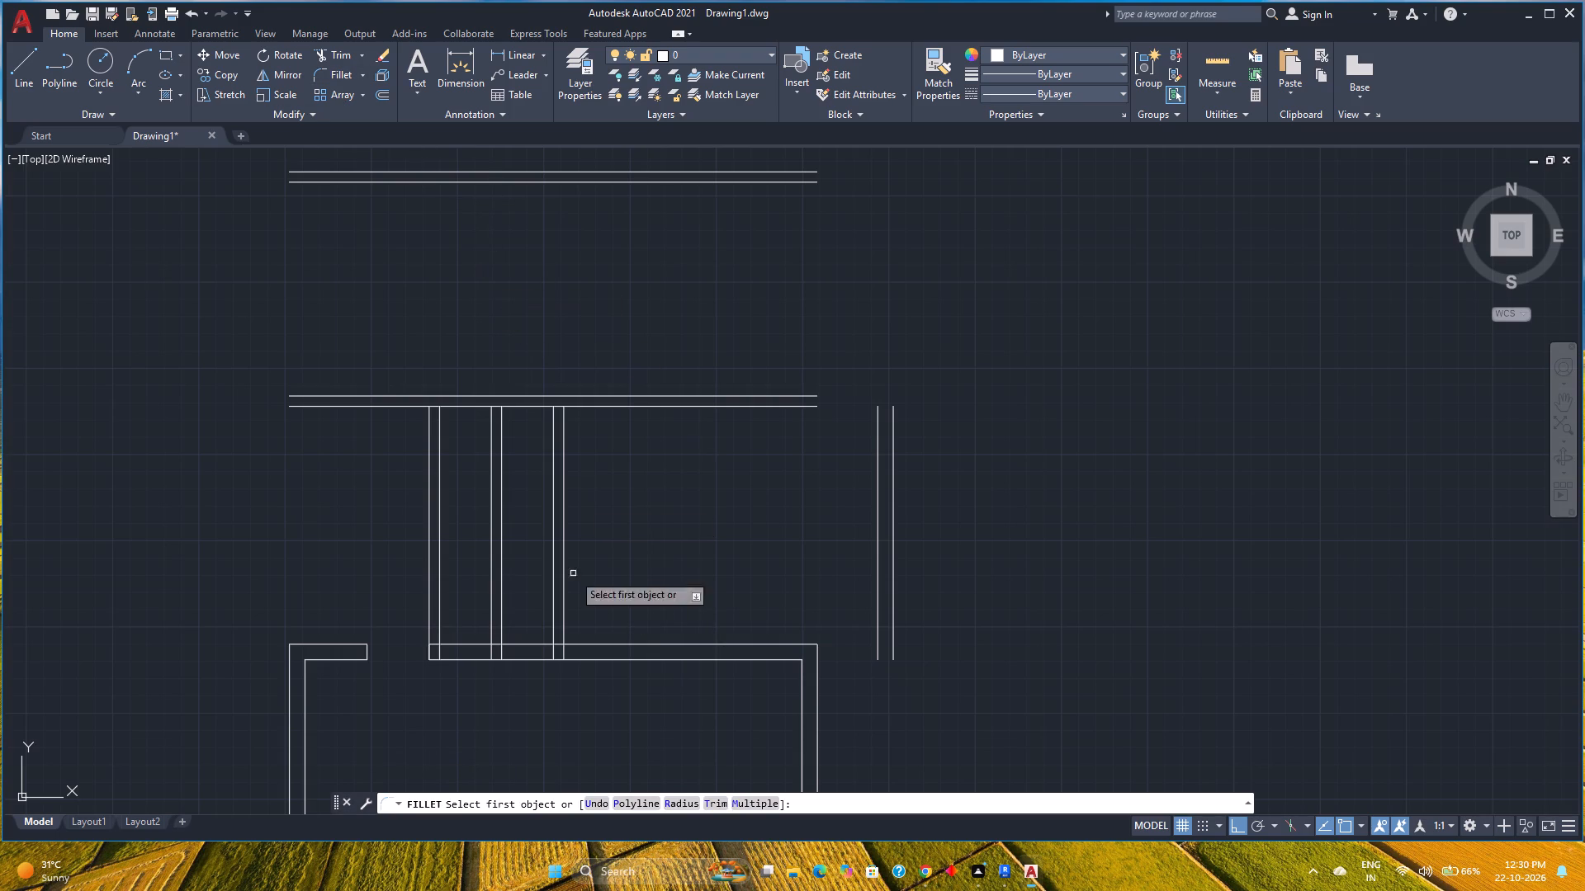
{"action": "left_click", "coordinate": [757, 808]}
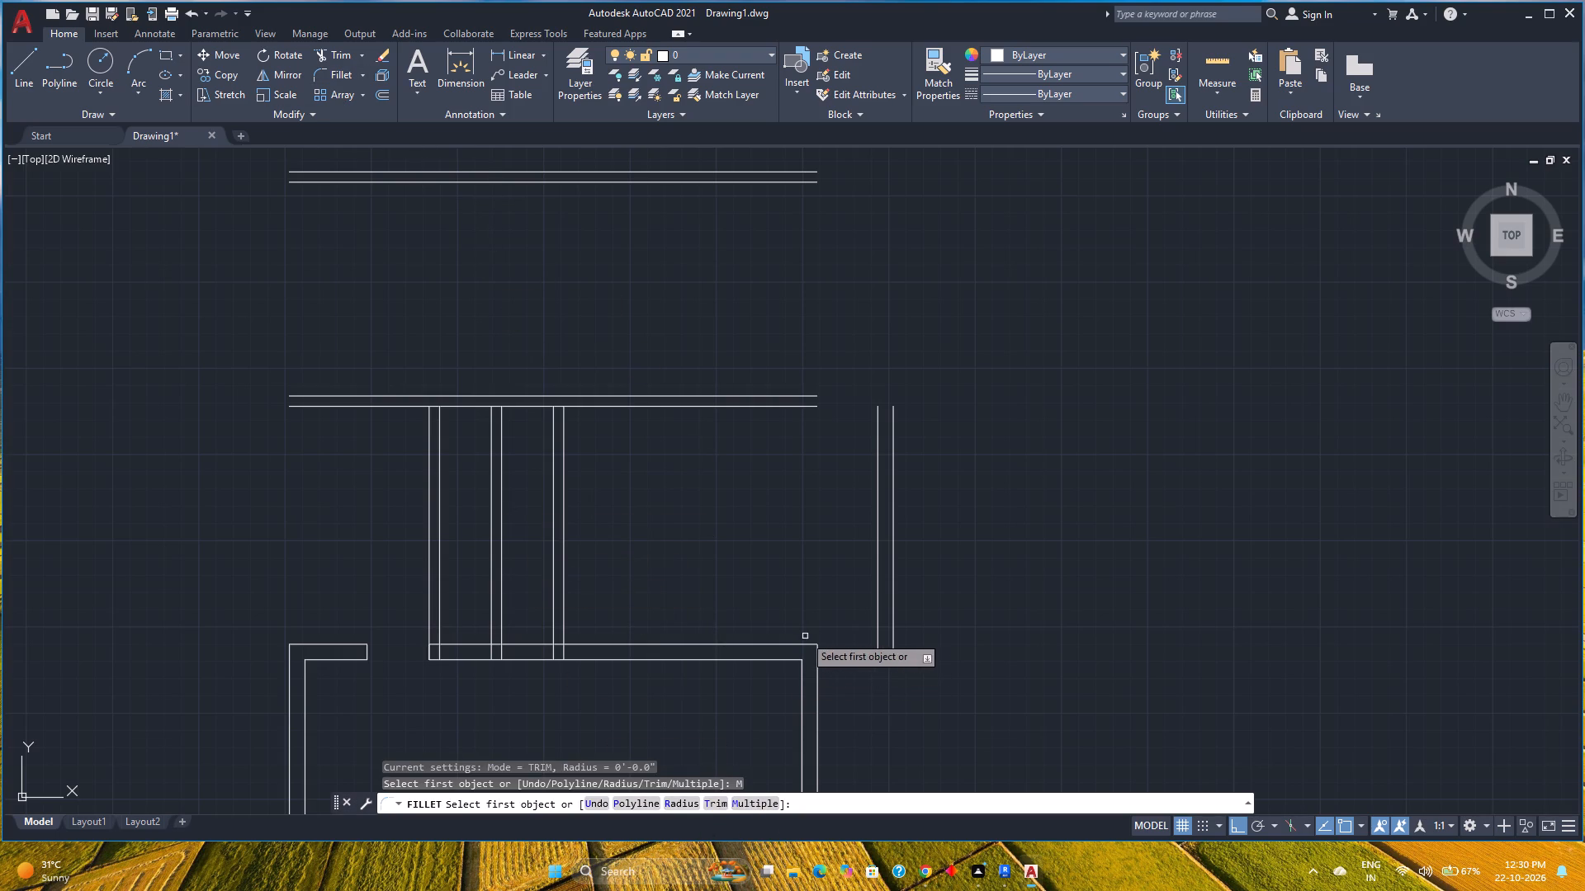
{"action": "left_click", "coordinate": [802, 644]}
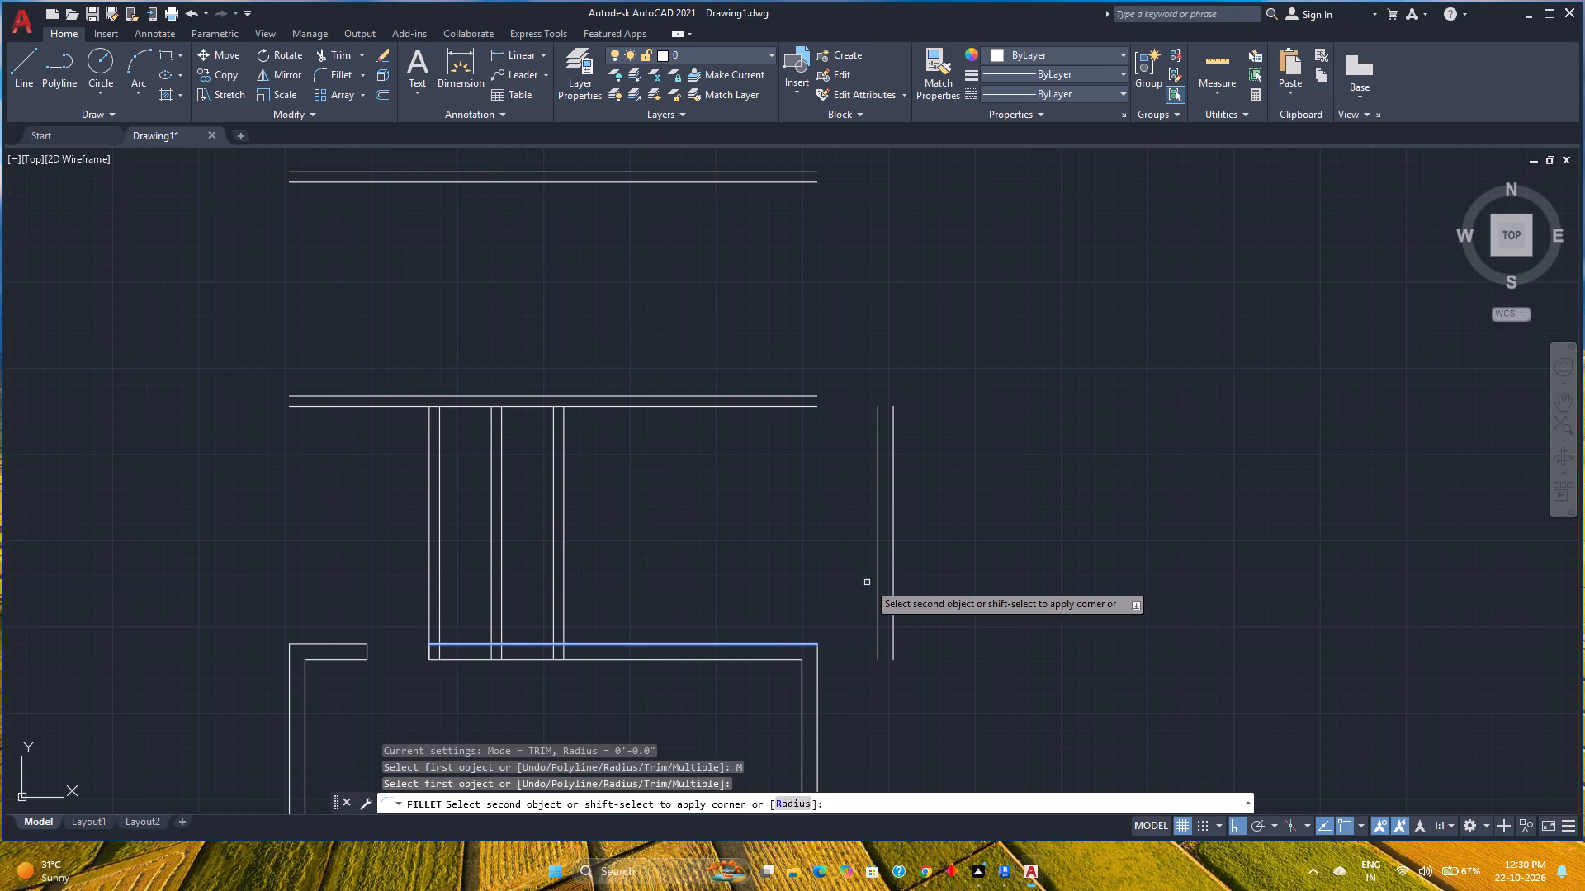
{"action": "left_click", "coordinate": [877, 572]}
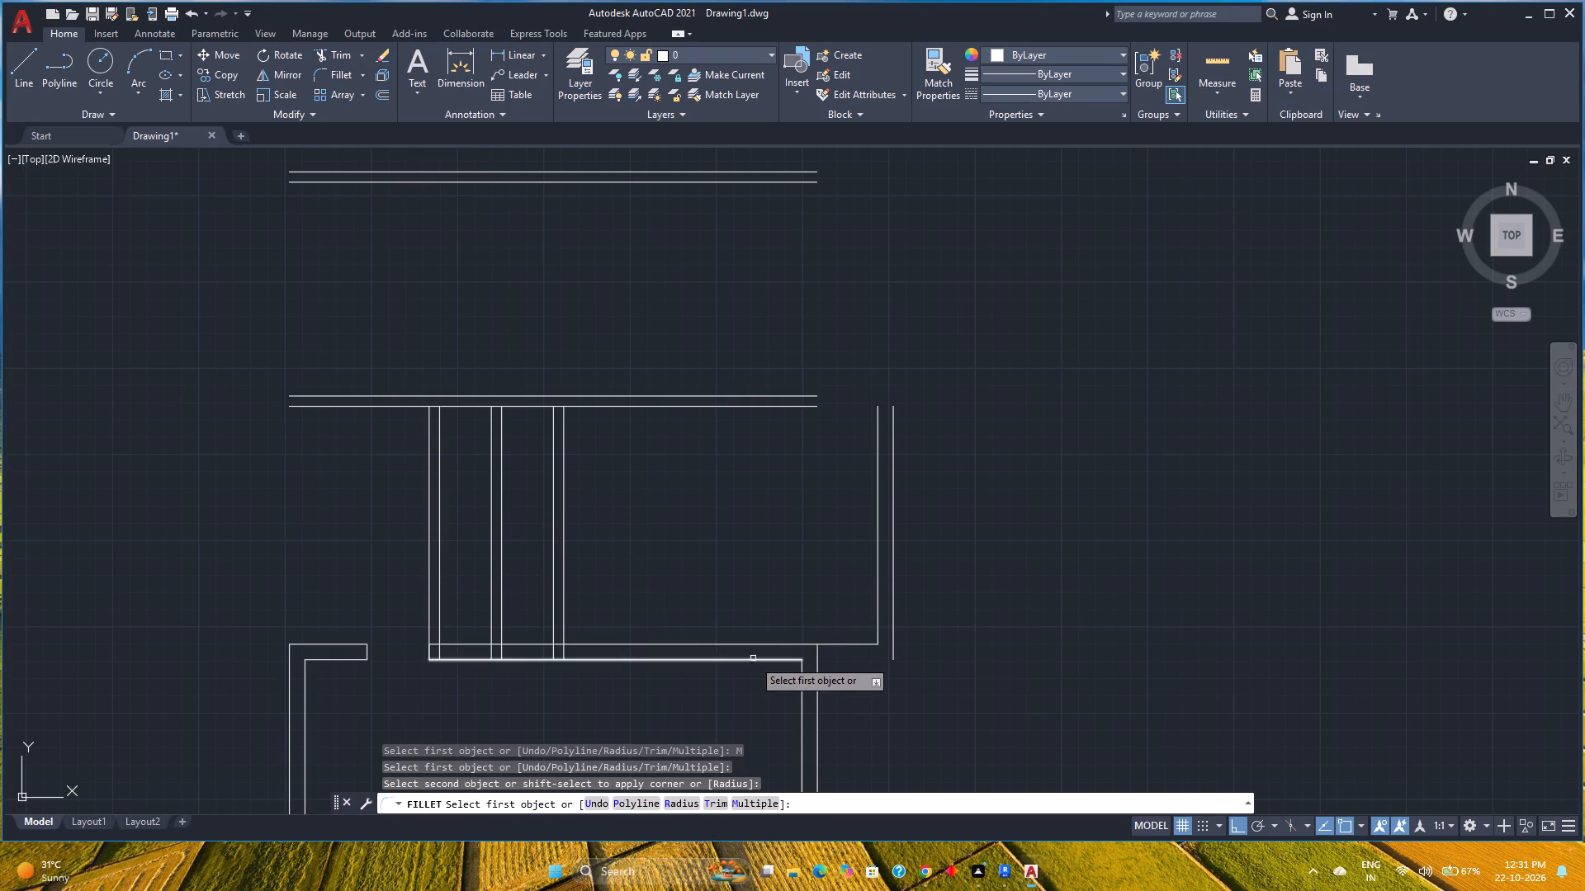
{"action": "left_click", "coordinate": [758, 659]}
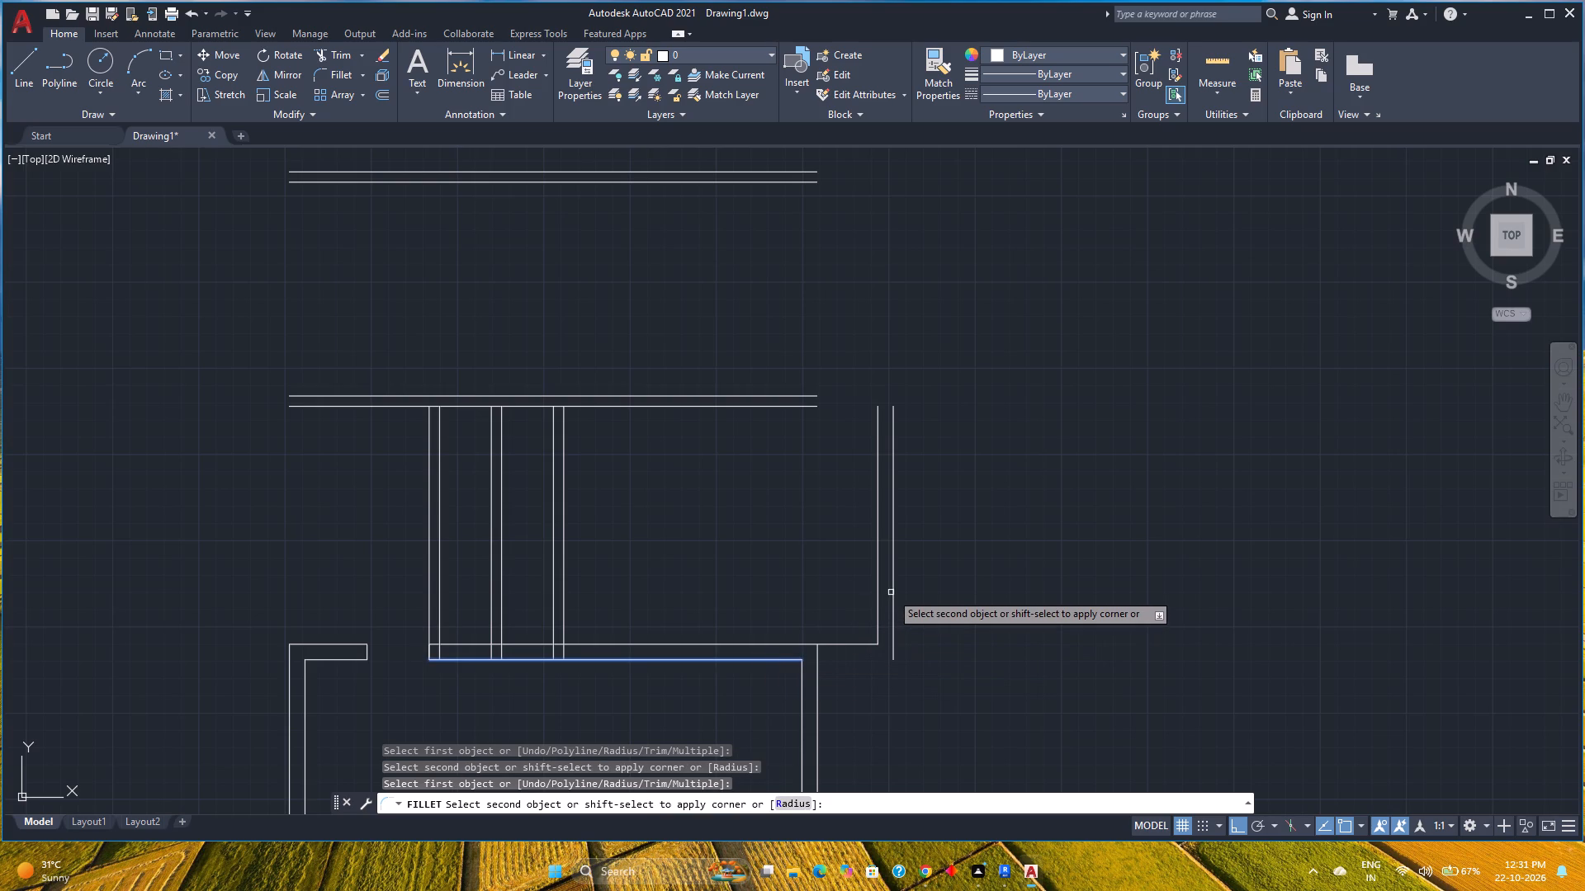
{"action": "left_click", "coordinate": [894, 591]}
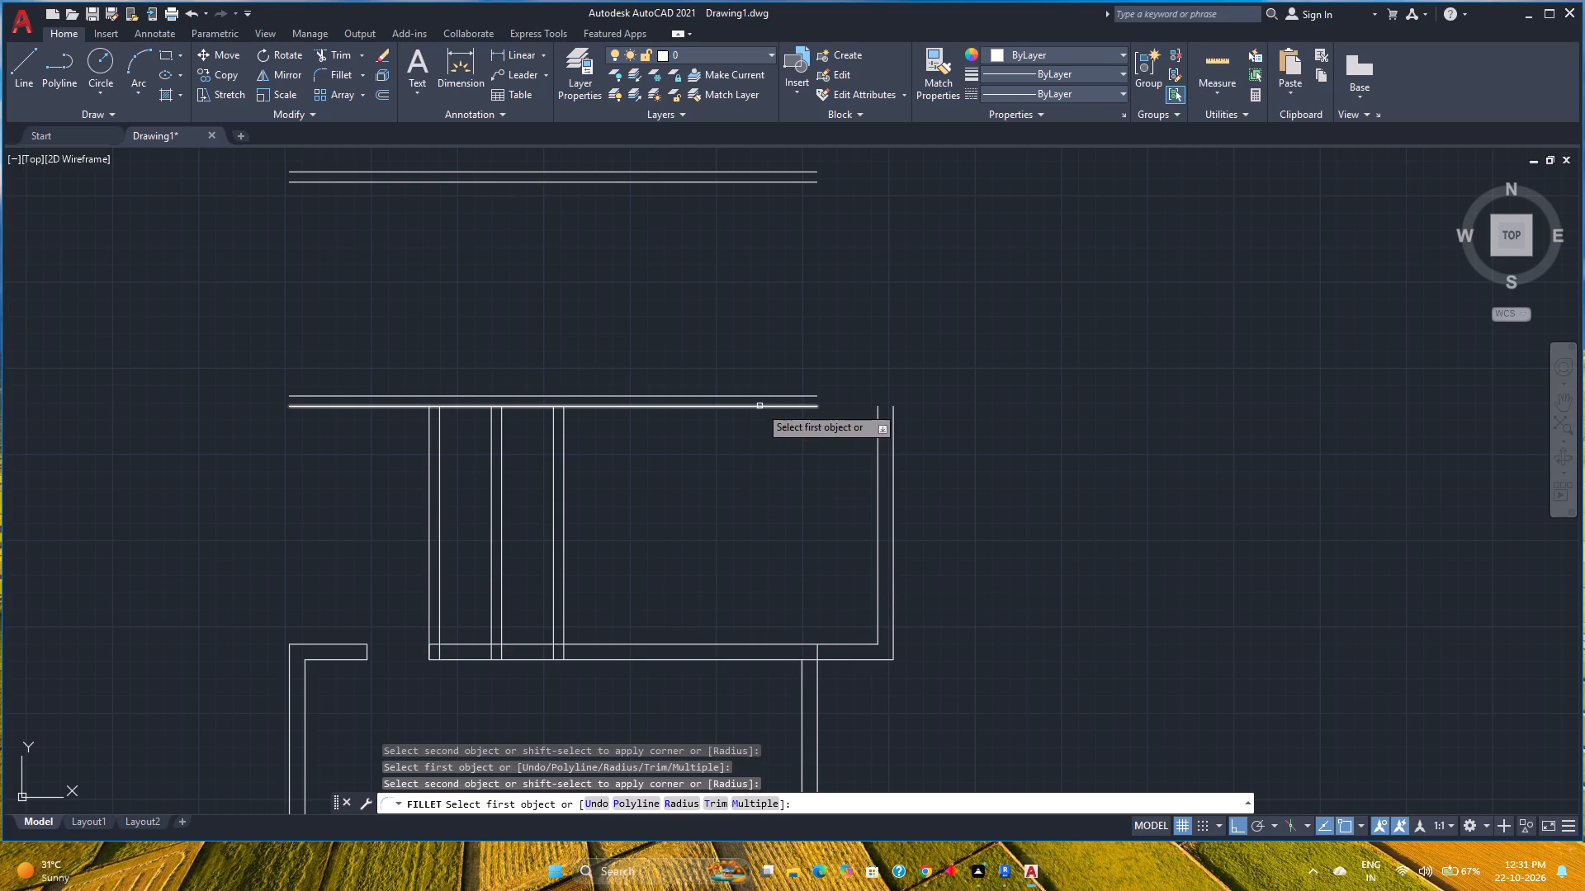
Fillet the inner and outer top wall lines to the matching right outer wall lines to close the upper room's top-right corner.
{"action": "left_click", "coordinate": [759, 406]}
{"action": "left_click", "coordinate": [876, 473]}
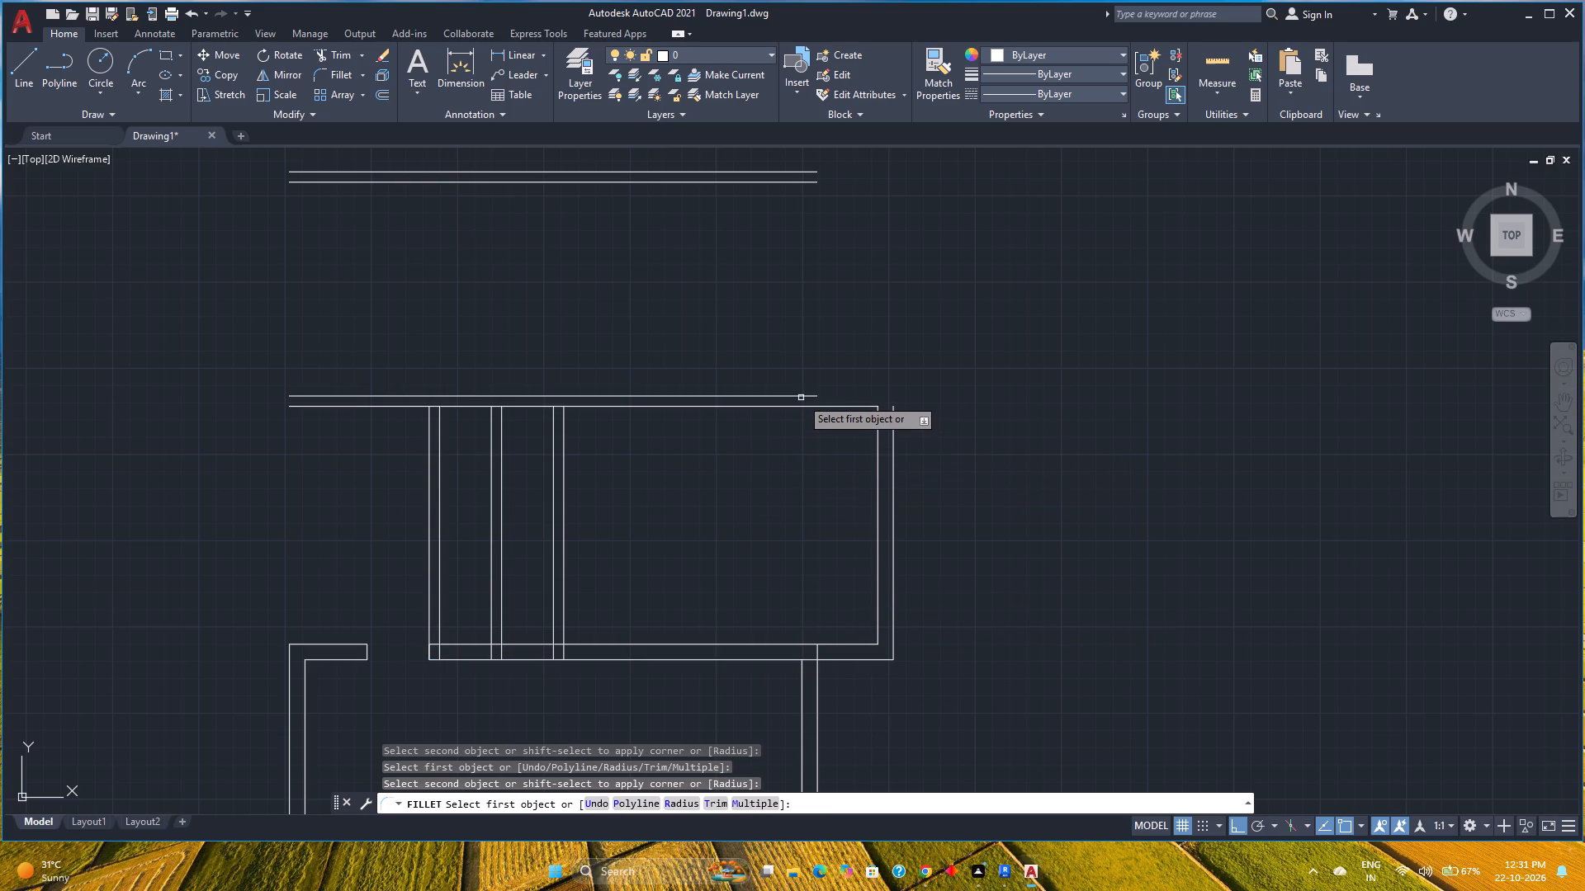
{"action": "left_click", "coordinate": [803, 397]}
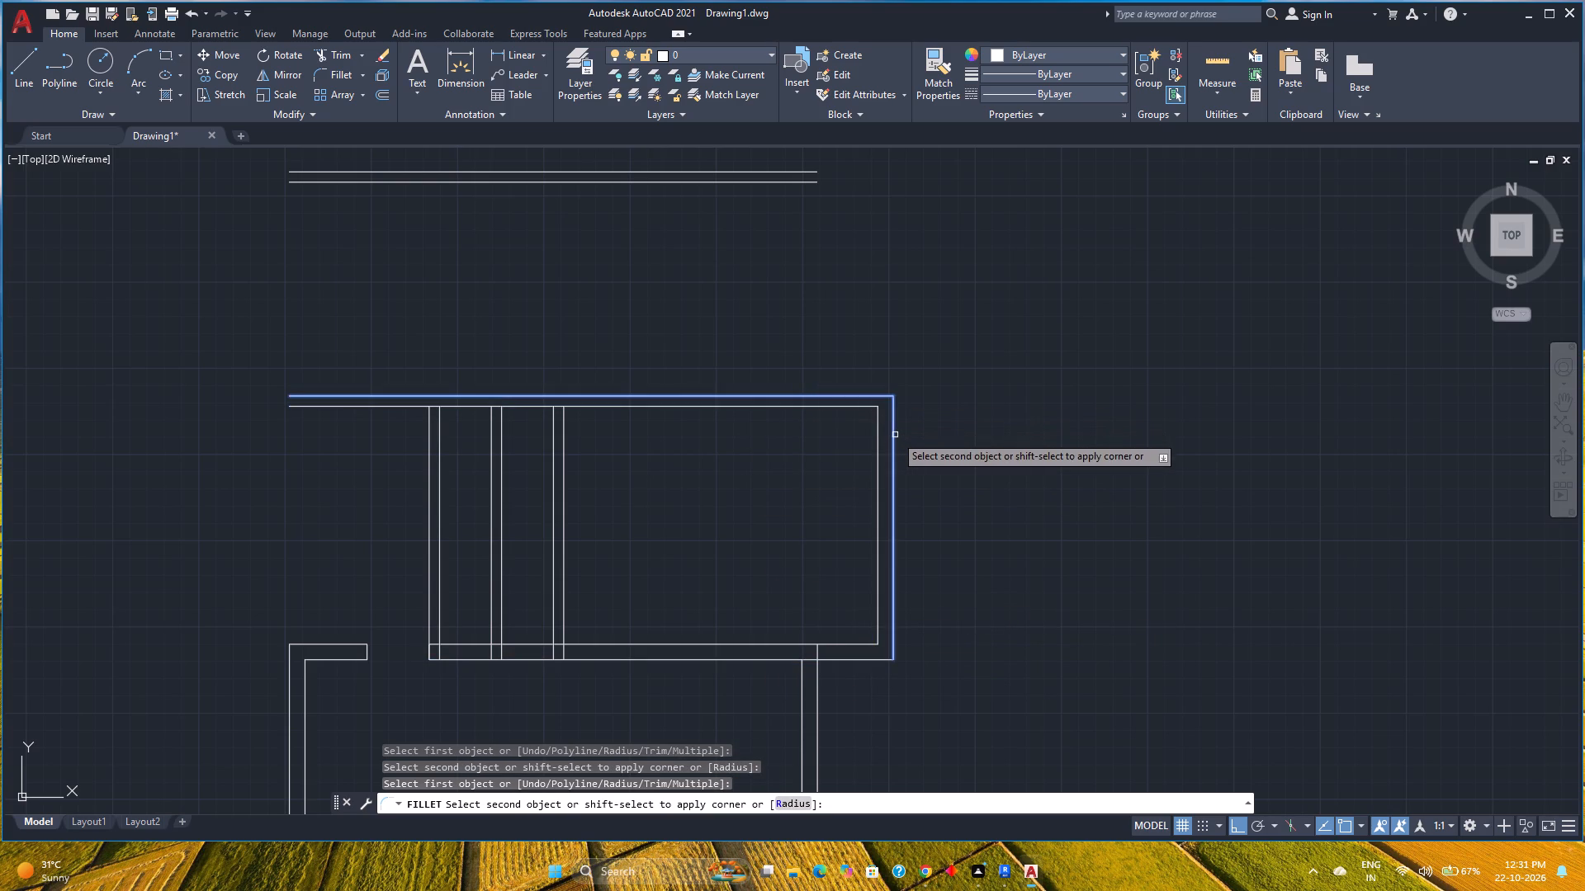
{"action": "left_click", "coordinate": [895, 435]}
{"action": "scroll", "coordinate": [702, 565], "scroll_direction": "down", "scroll_amount": 1}
{"action": "middle_click_drag", "start_coordinate": [702, 565], "coordinate": [717, 542]}
{"action": "middle_click", "coordinate": [717, 542]}
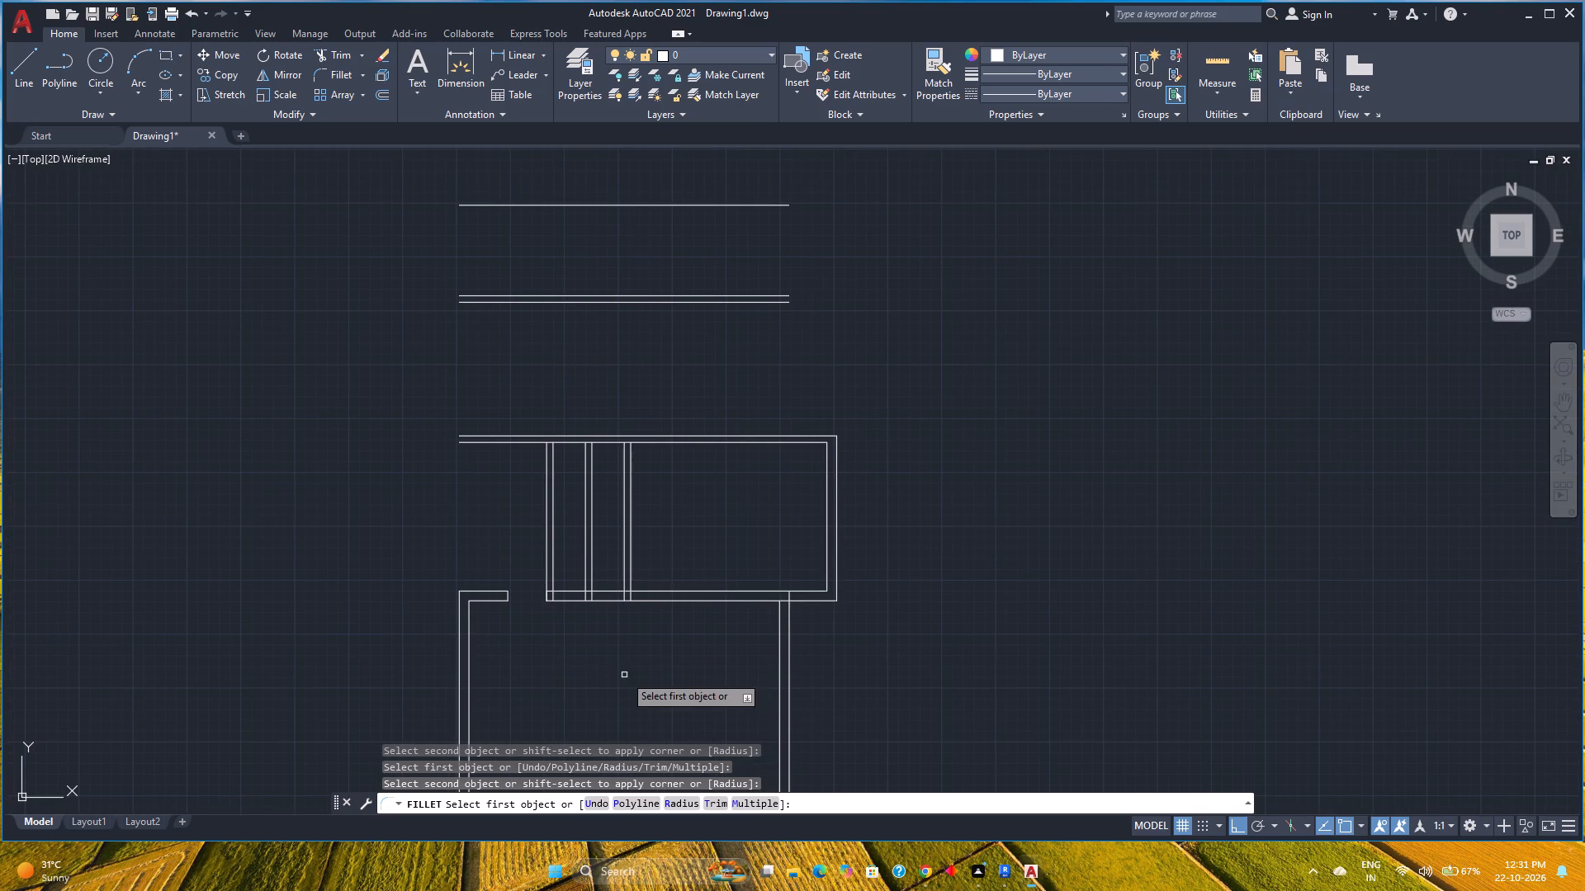
{"action": "scroll", "coordinate": [515, 602], "scroll_direction": "up", "scroll_amount": 6}
{"action": "middle_click_drag", "start_coordinate": [598, 591], "coordinate": [584, 602]}
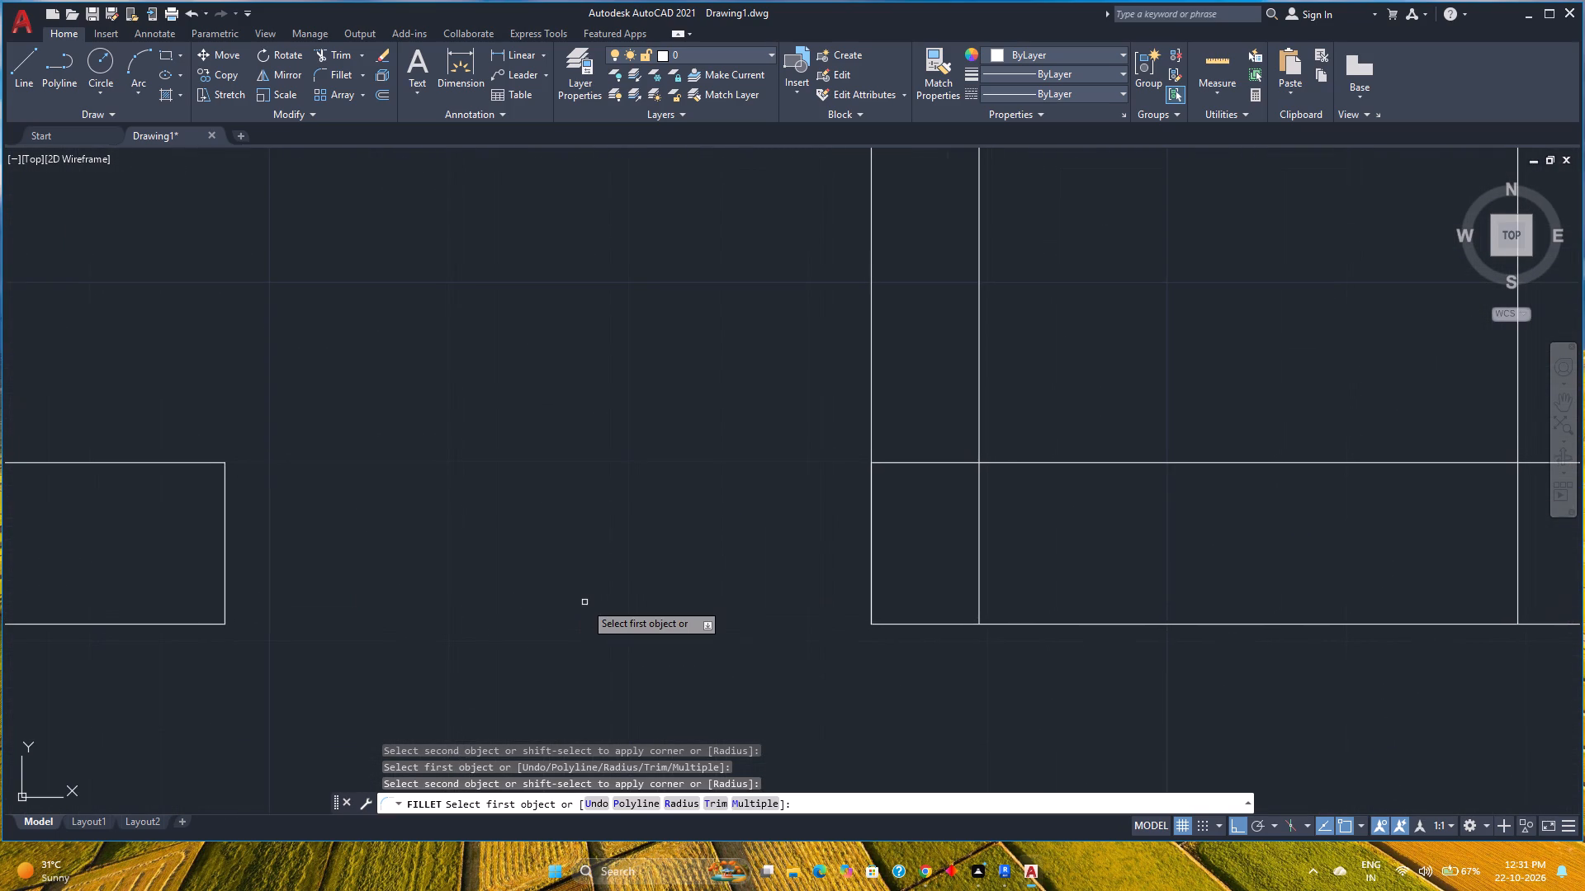
{"action": "key", "text": "Escape"}
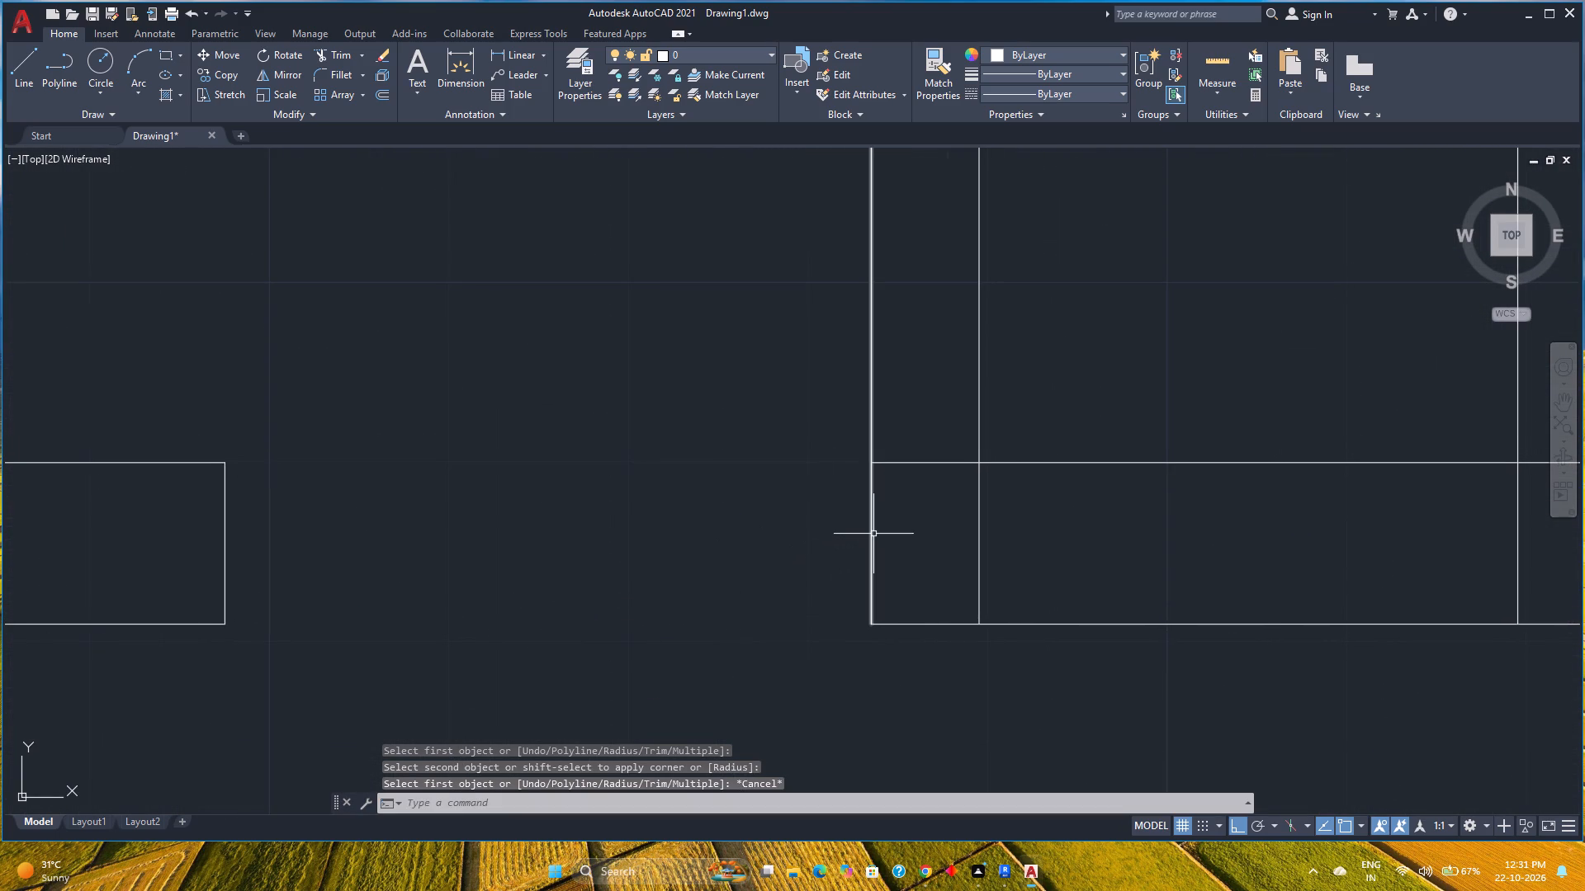
Offset the upper room's inner top wall line 3' downward, and offset the copy 6" further to form a horizontal partition.
{"action": "scroll", "coordinate": [789, 582], "scroll_direction": "down", "scroll_amount": 3}
{"action": "middle_click_drag", "start_coordinate": [789, 582], "coordinate": [653, 674]}
{"action": "middle_click", "coordinate": [653, 674]}
{"action": "scroll", "coordinate": [653, 674], "scroll_direction": "down", "scroll_amount": 1}
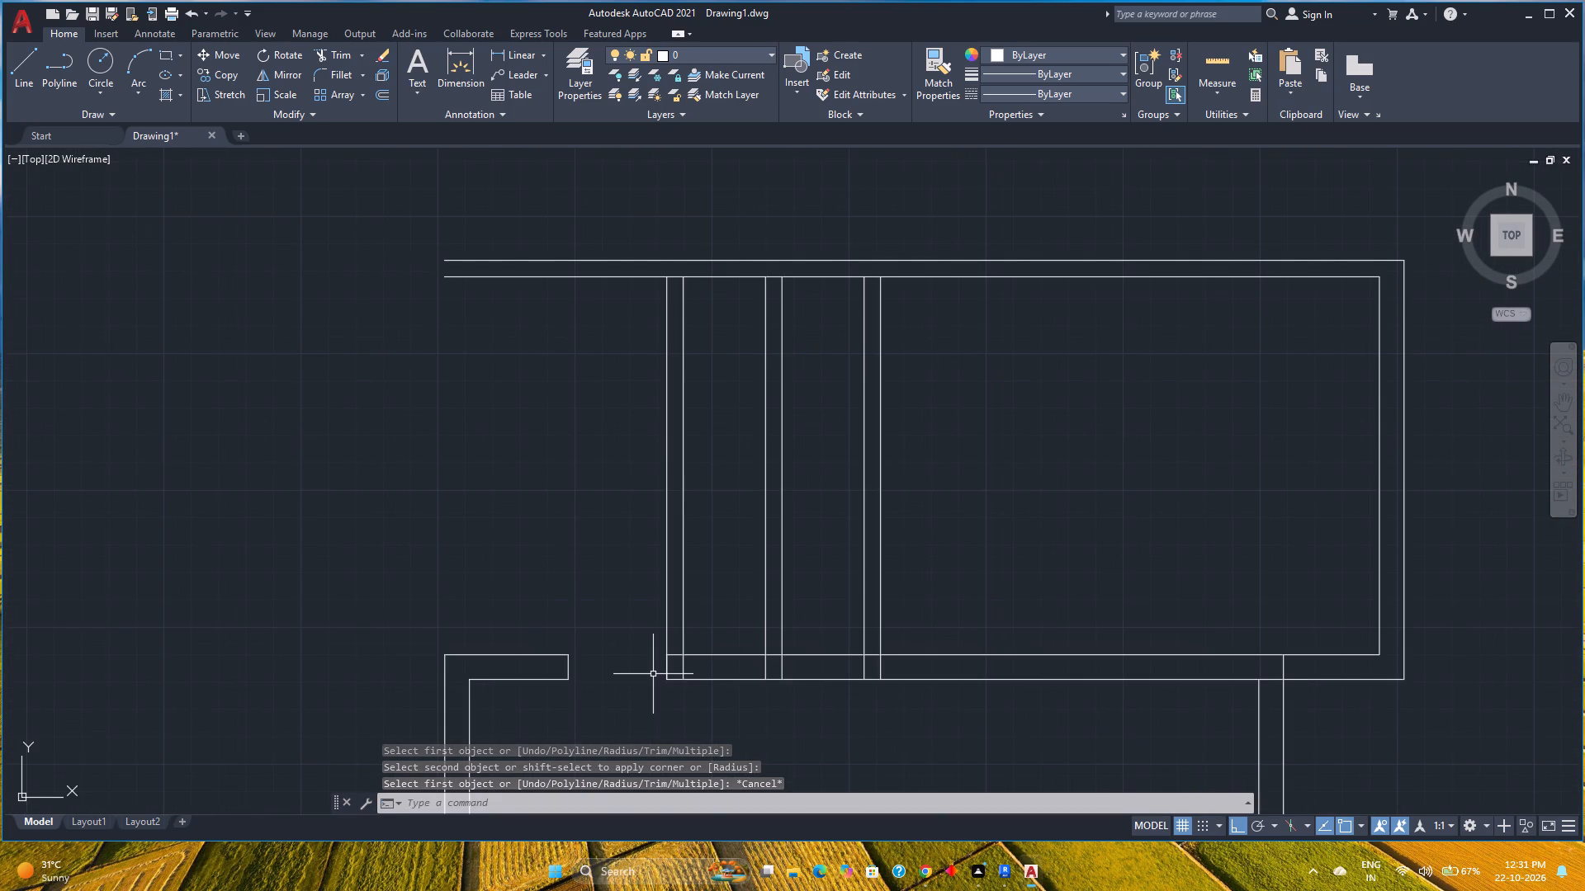
{"action": "middle_click_drag", "start_coordinate": [639, 639], "coordinate": [588, 659]}
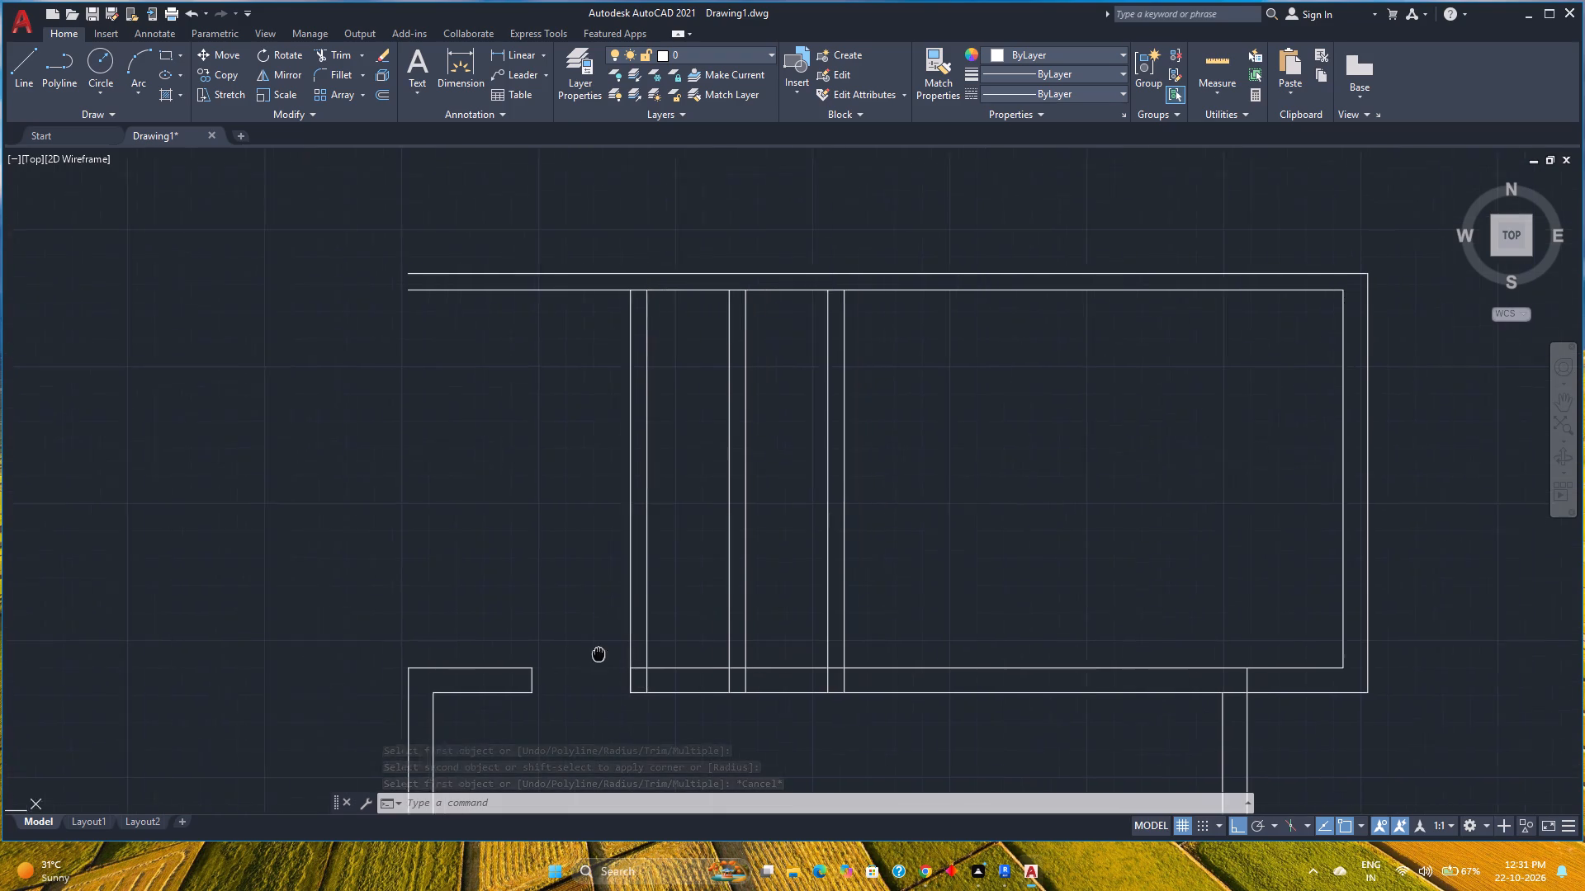
{"action": "middle_click_drag", "start_coordinate": [588, 659], "coordinate": [578, 663]}
{"action": "middle_click", "coordinate": [578, 663]}
{"action": "left_click", "coordinate": [384, 97]}
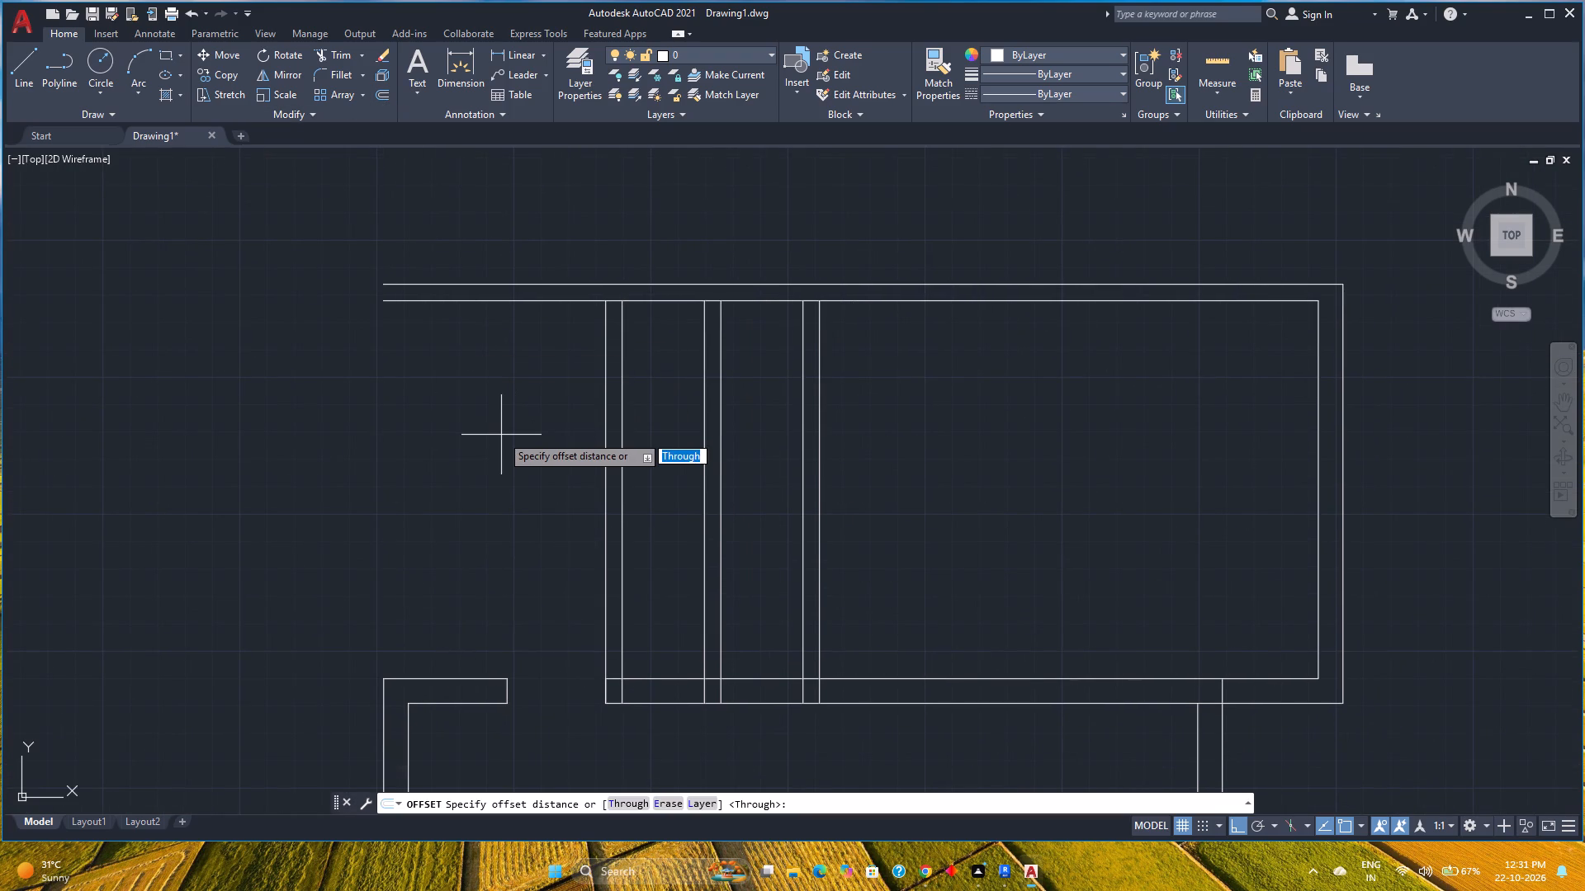
{"action": "type", "text": "3'"}
{"action": "key", "text": "Return"}
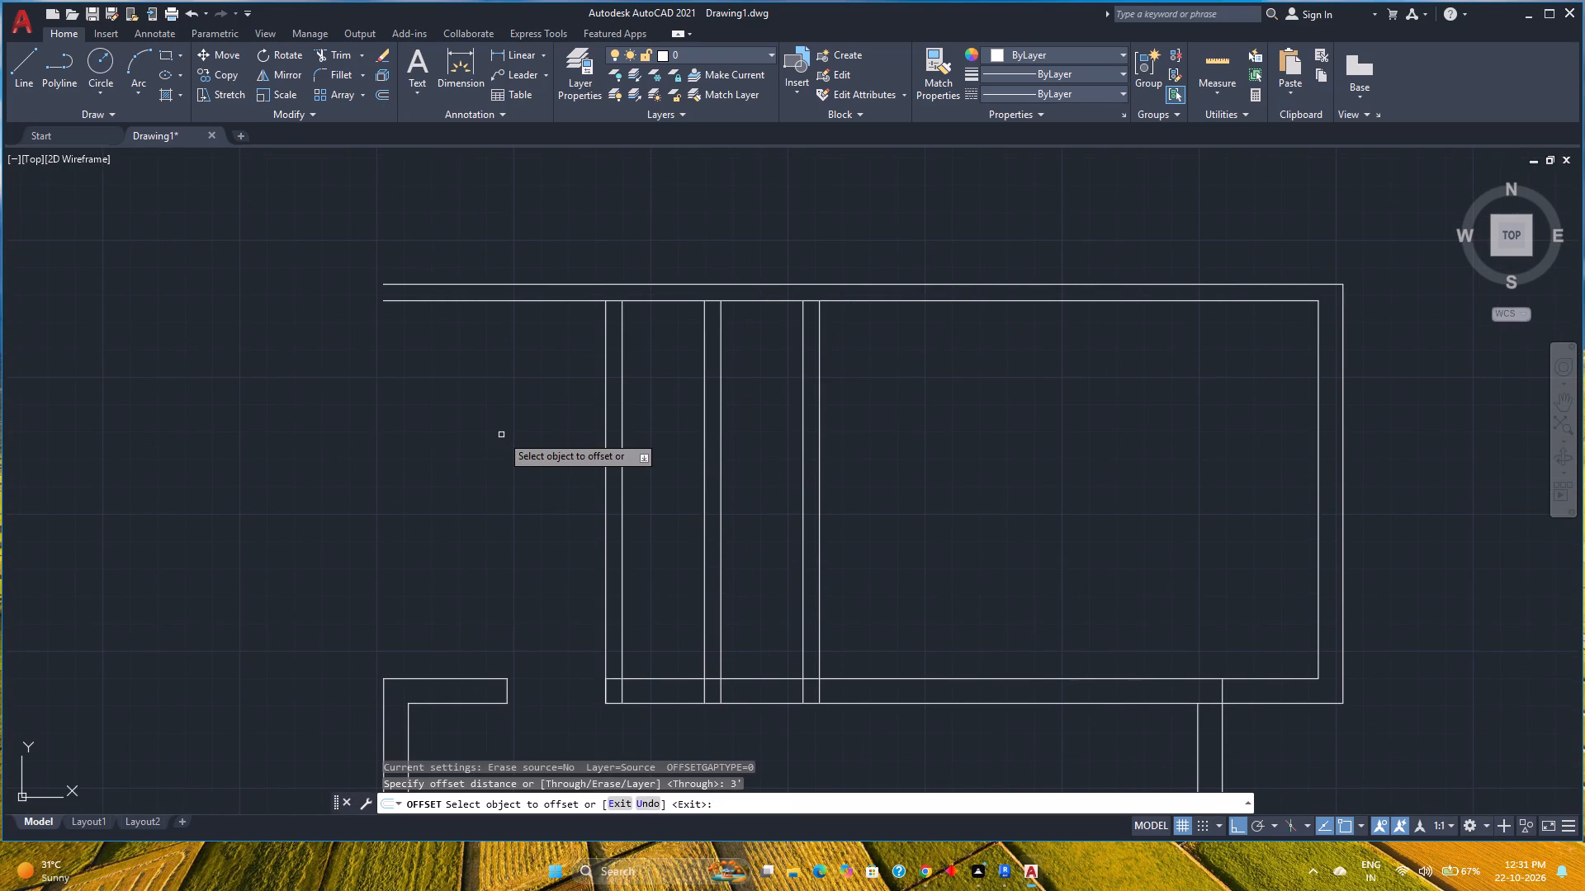
{"action": "left_click", "coordinate": [648, 300]}
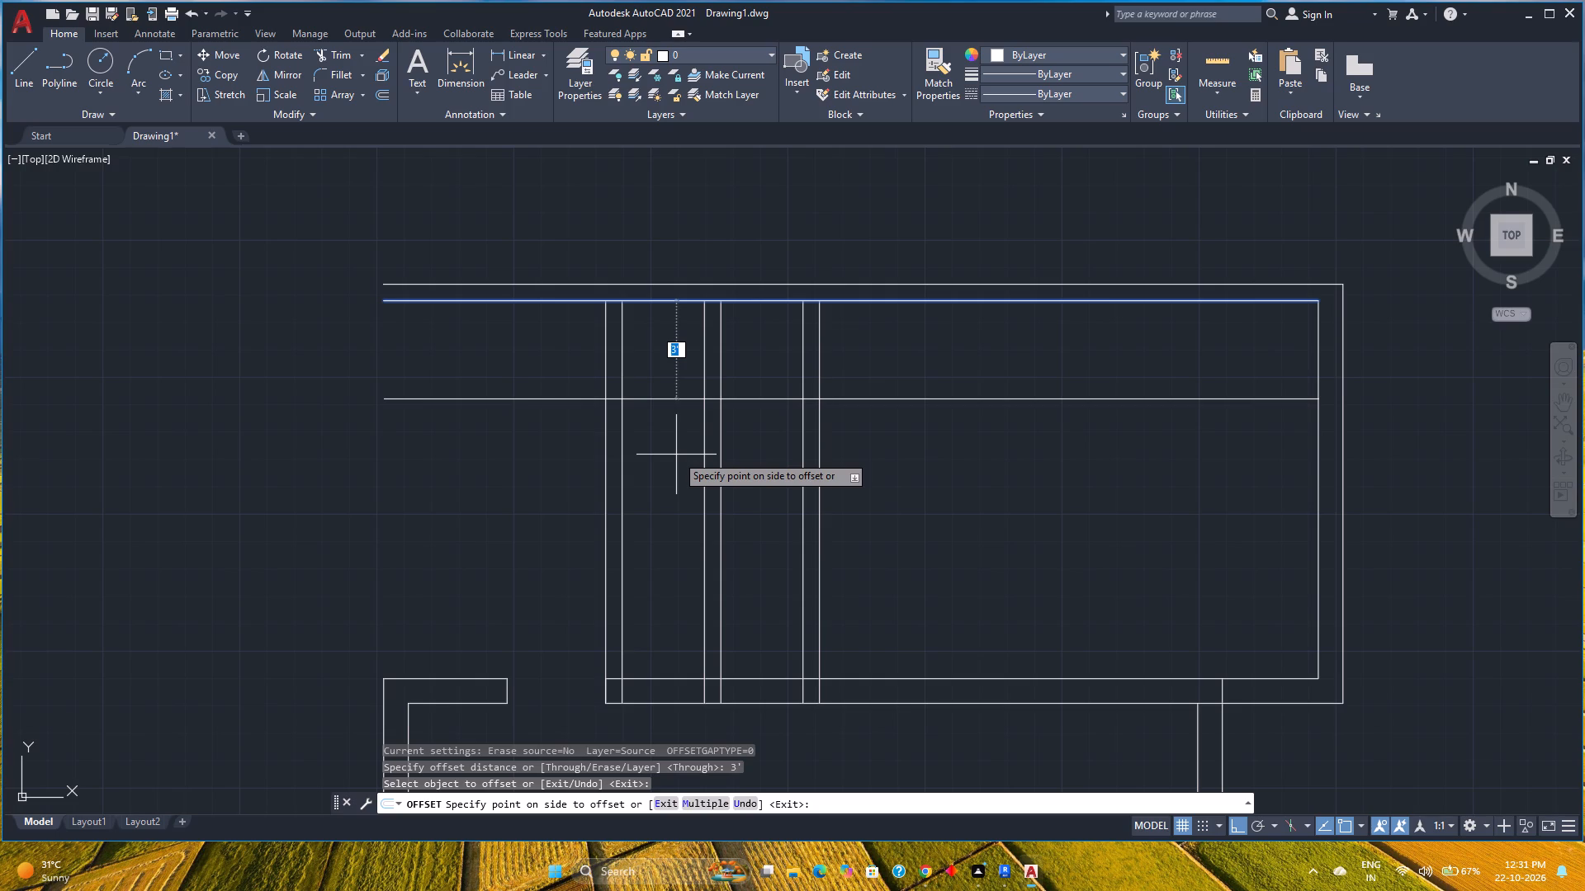
{"action": "left_click", "coordinate": [676, 455]}
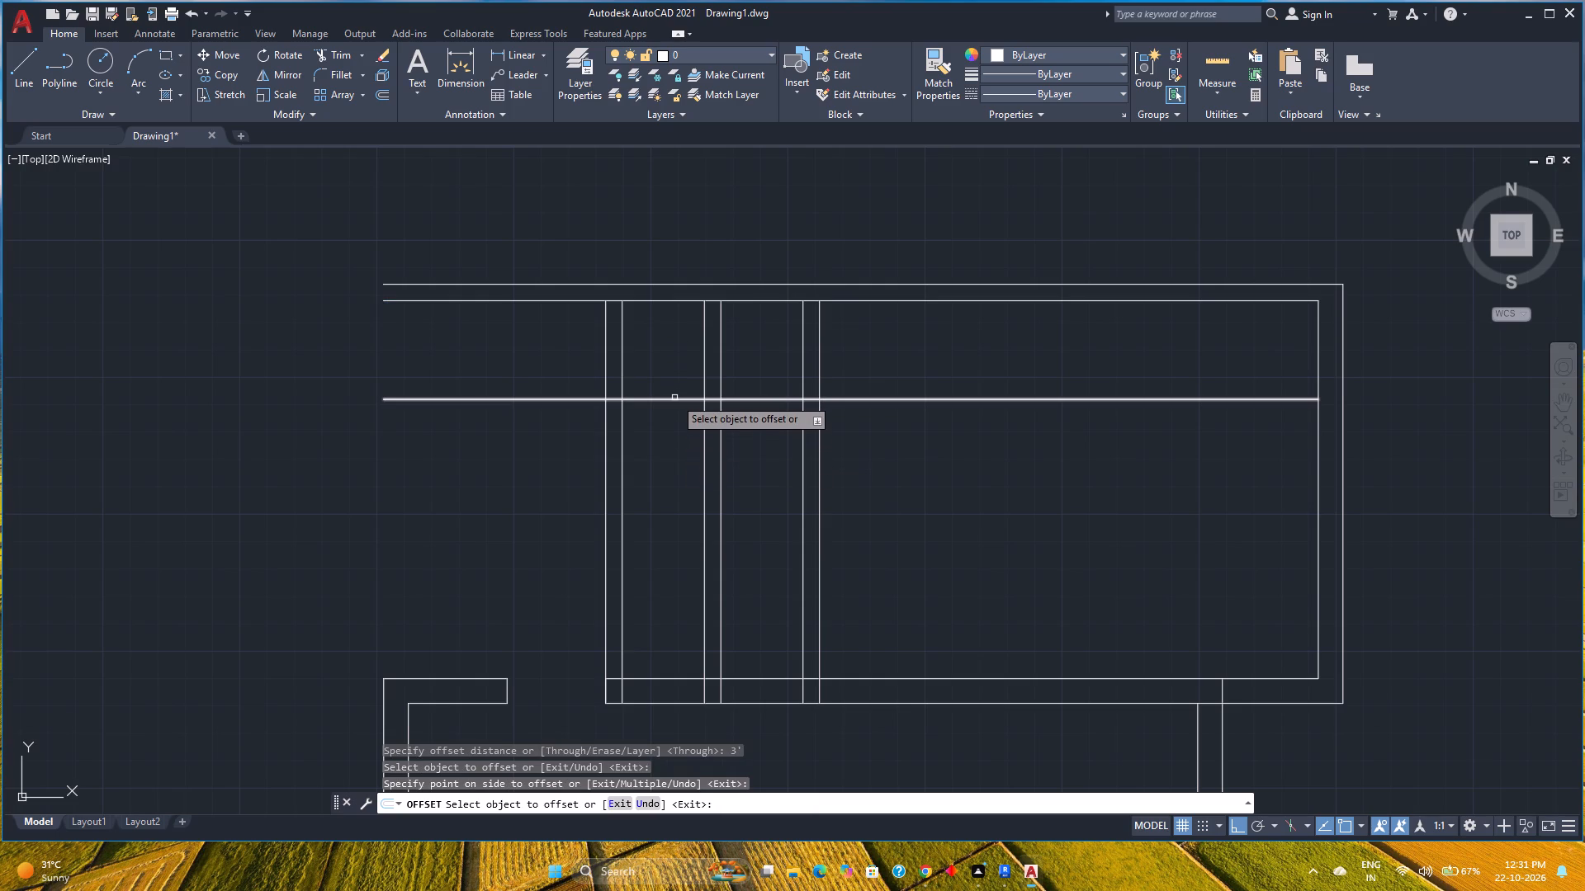
{"action": "left_click", "coordinate": [675, 399]}
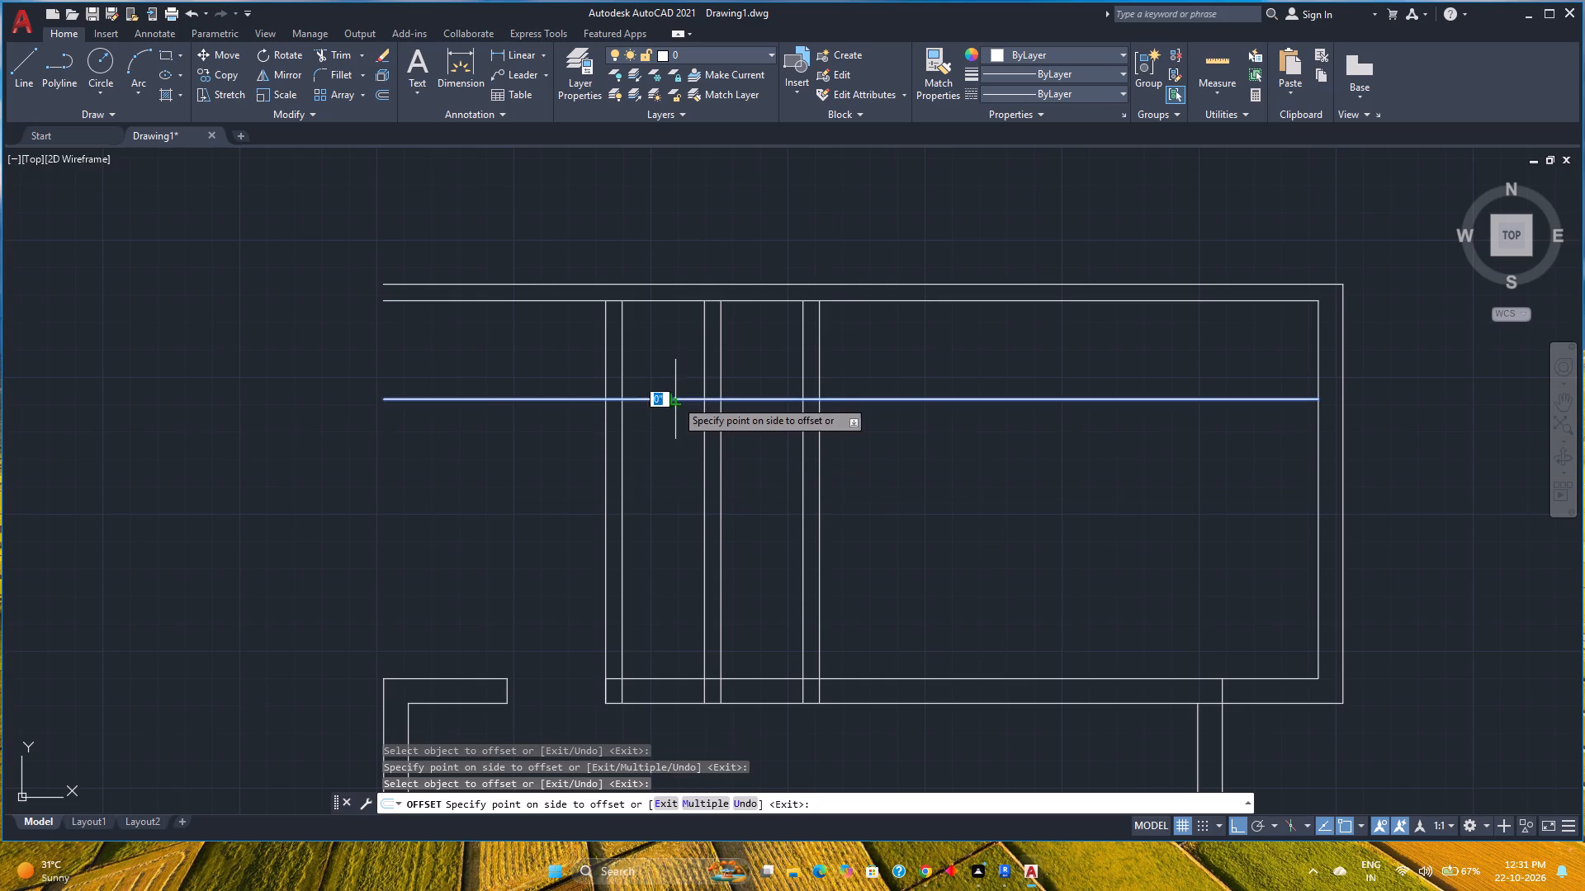
{"action": "key", "text": "6"}
{"action": "key", "text": "Return"}
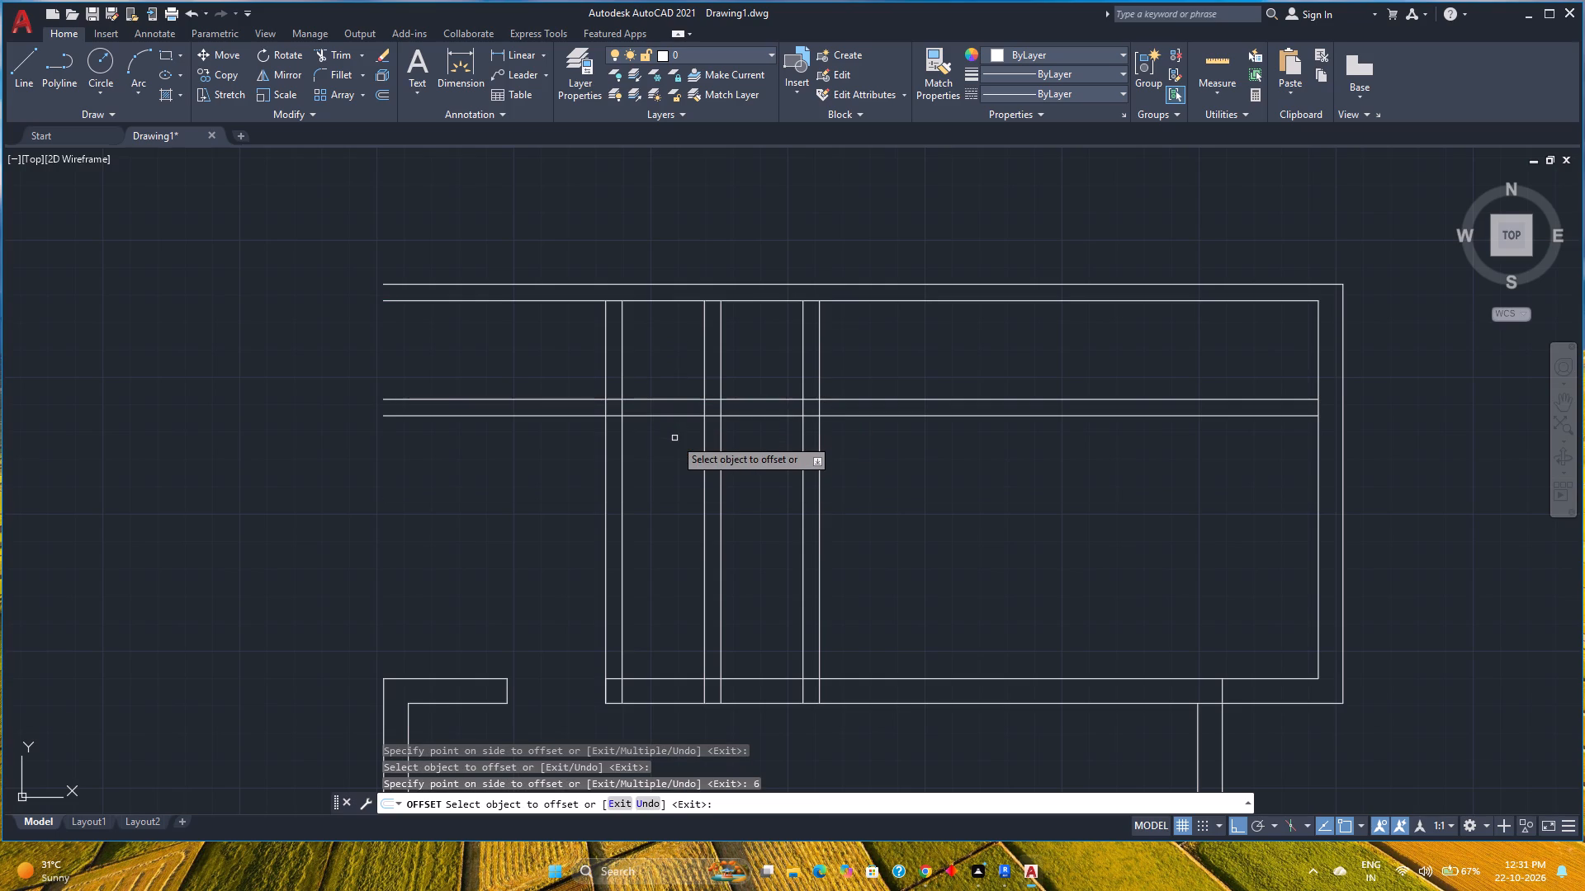
Trim the middle vertical partition's lines within and above the horizontal partition so they end at its lower line.
{"action": "scroll", "coordinate": [831, 479], "scroll_direction": "up", "scroll_amount": 1}
{"action": "middle_click_drag", "start_coordinate": [686, 502], "coordinate": [695, 502]}
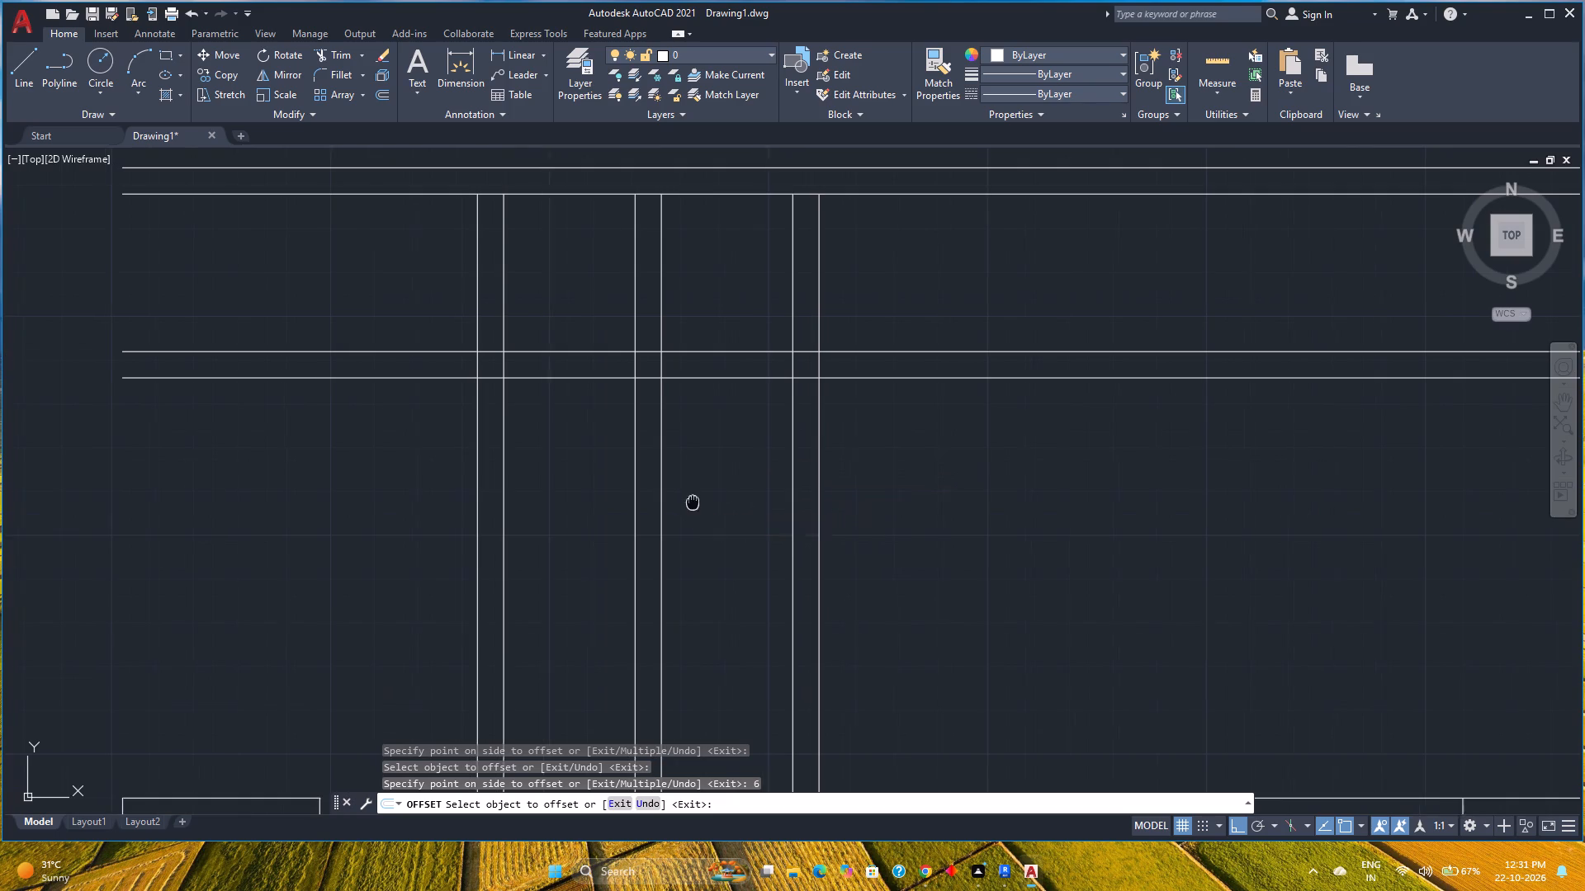
{"action": "middle_click_drag", "start_coordinate": [695, 502], "coordinate": [701, 538]}
{"action": "key", "text": "Escape"}
{"action": "type", "text": "tr"}
{"action": "key", "text": "Return"}
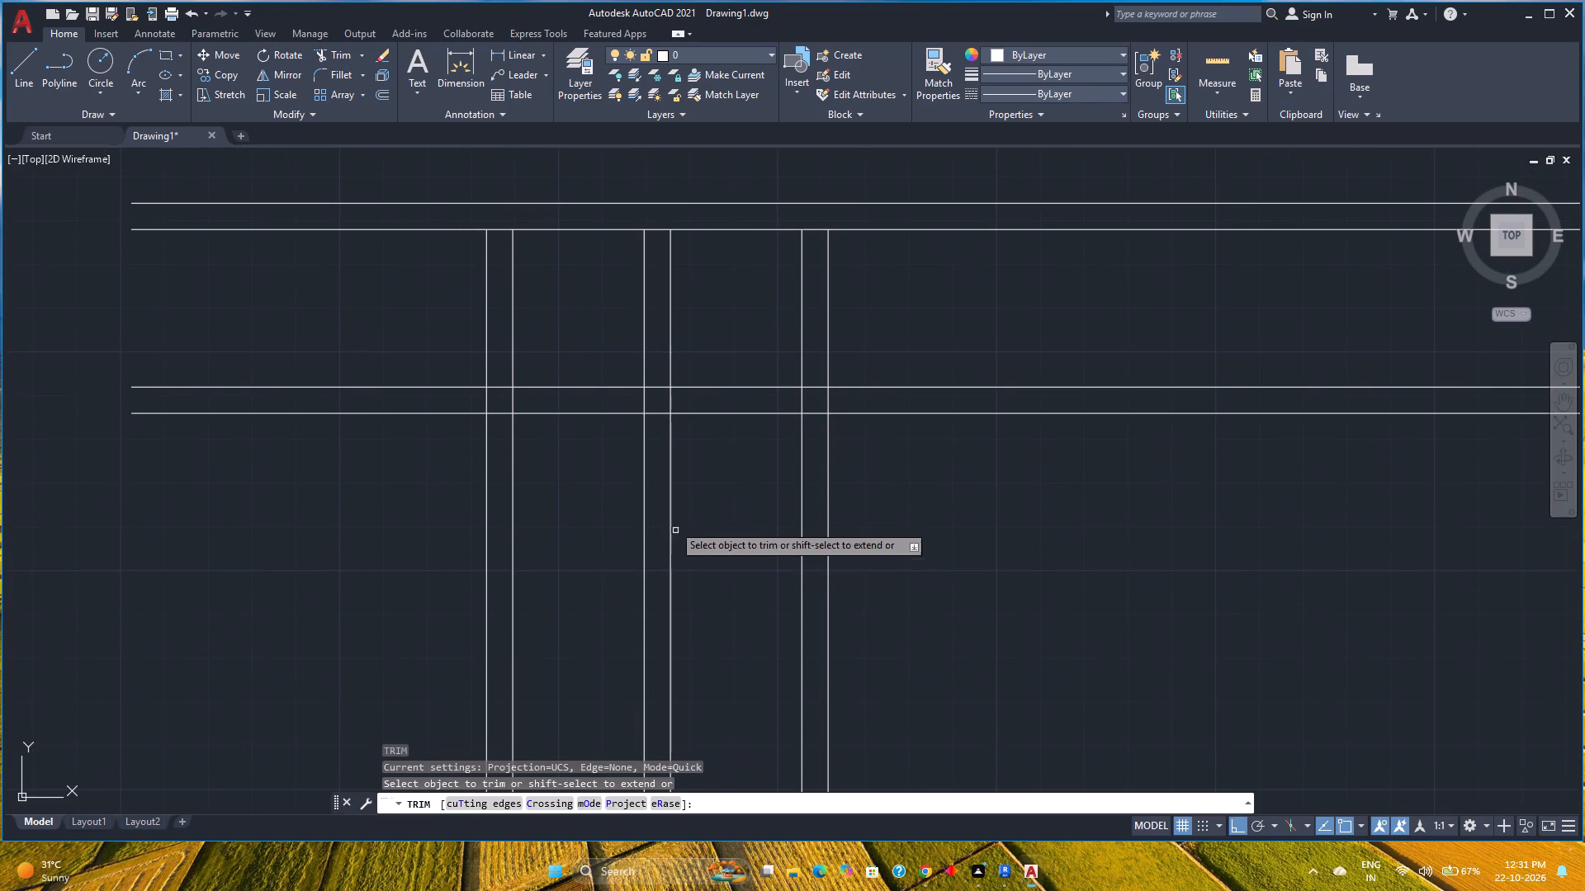
{"action": "scroll", "coordinate": [677, 436], "scroll_direction": "up", "scroll_amount": 2}
{"action": "left_click", "coordinate": [715, 357]}
{"action": "left_click", "coordinate": [513, 363]}
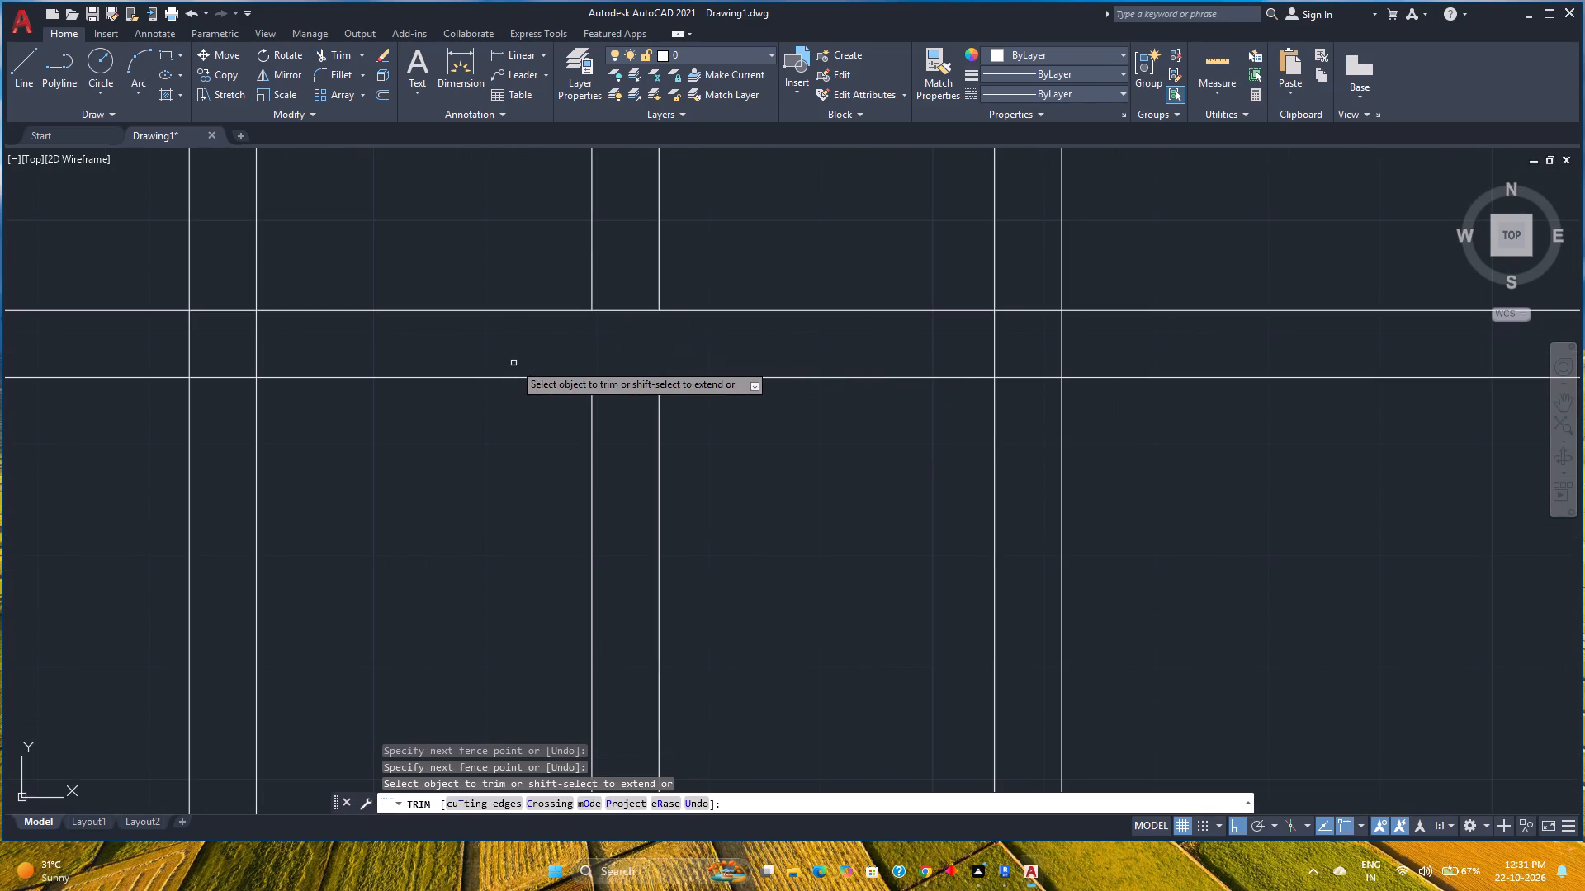
{"action": "scroll", "coordinate": [513, 363], "scroll_direction": "down", "scroll_amount": 1}
{"action": "middle_click_drag", "start_coordinate": [513, 363], "coordinate": [552, 544]}
{"action": "middle_click", "coordinate": [552, 544]}
{"action": "left_click", "coordinate": [726, 411]}
{"action": "left_click", "coordinate": [473, 423]}
Trim both horizontal partition lines where they extend past the rightmost vertical partition into the large room.
{"action": "scroll", "coordinate": [473, 423], "scroll_direction": "down", "scroll_amount": 4}
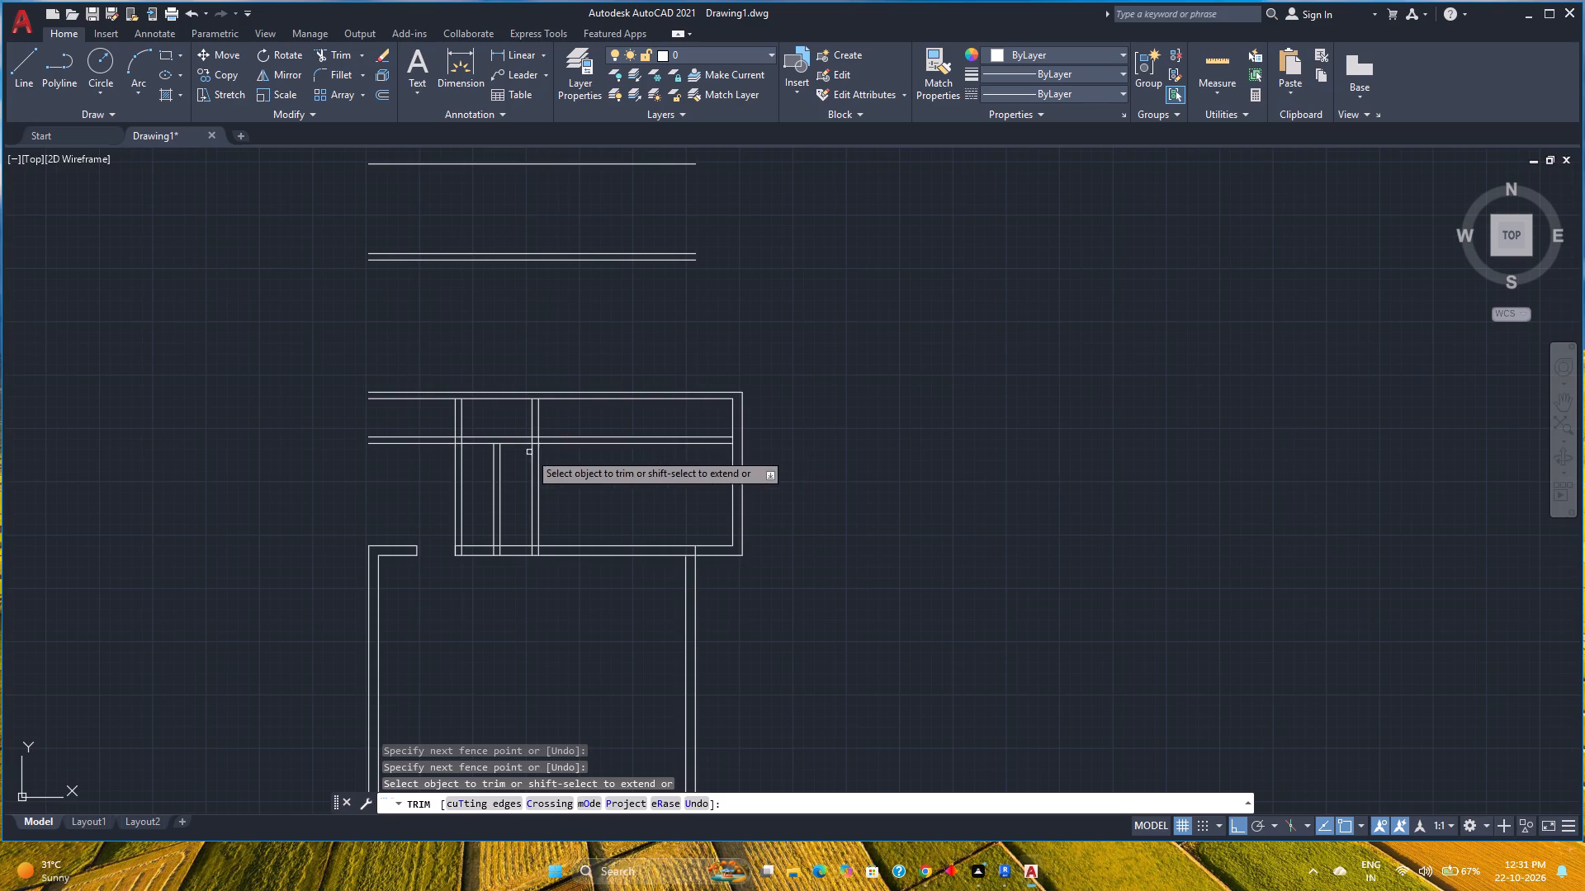
{"action": "scroll", "coordinate": [474, 464], "scroll_direction": "up", "scroll_amount": 2}
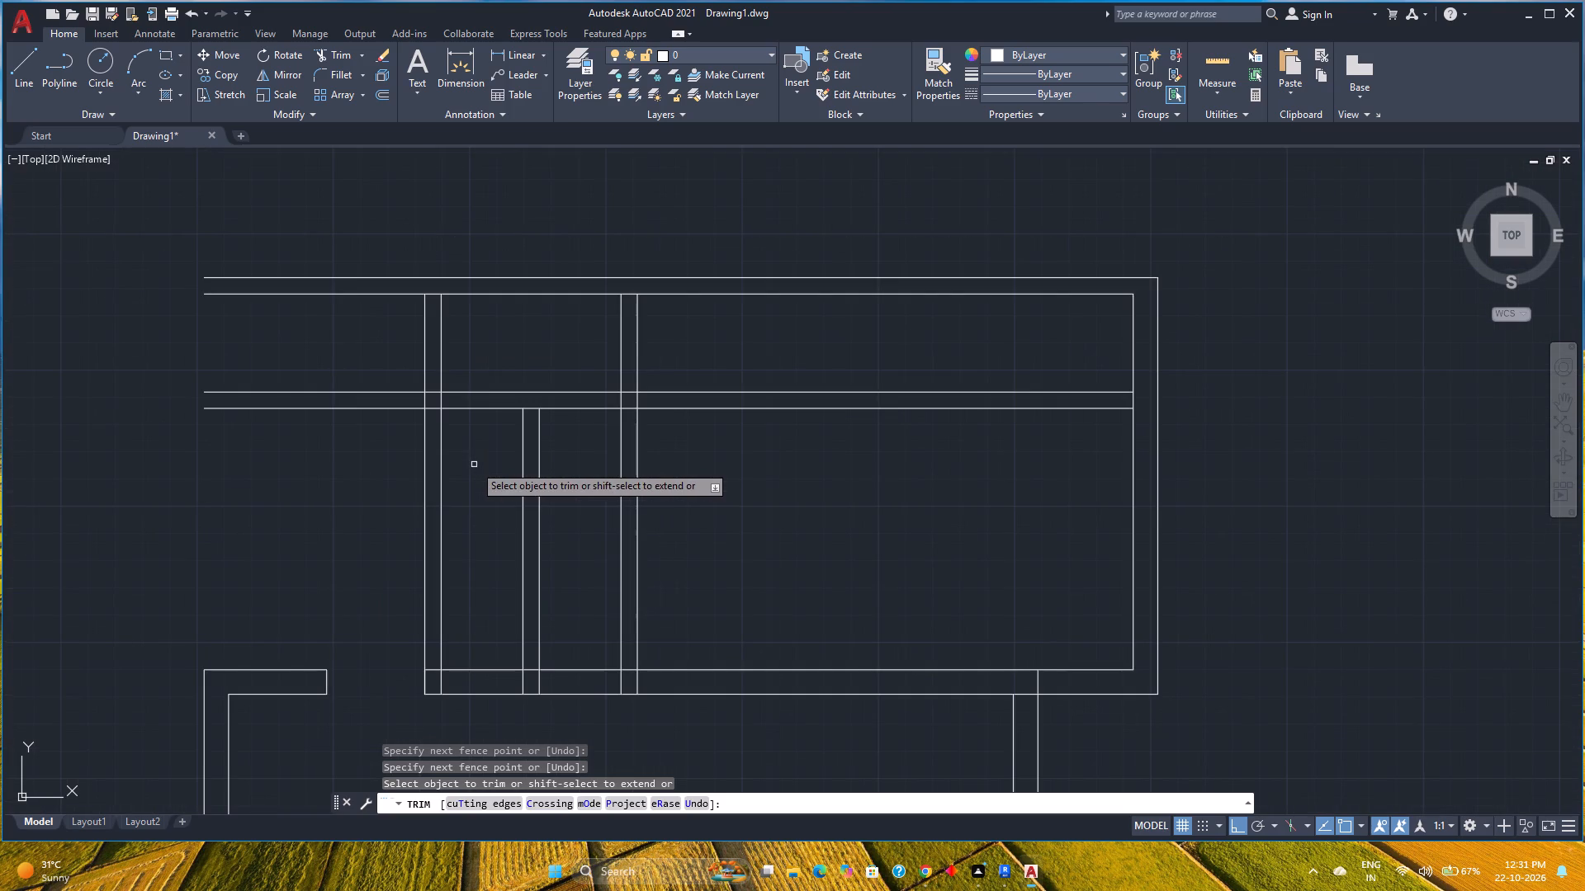
{"action": "middle_click_drag", "start_coordinate": [474, 464], "coordinate": [391, 511]}
{"action": "scroll", "coordinate": [560, 434], "scroll_direction": "up", "scroll_amount": 3}
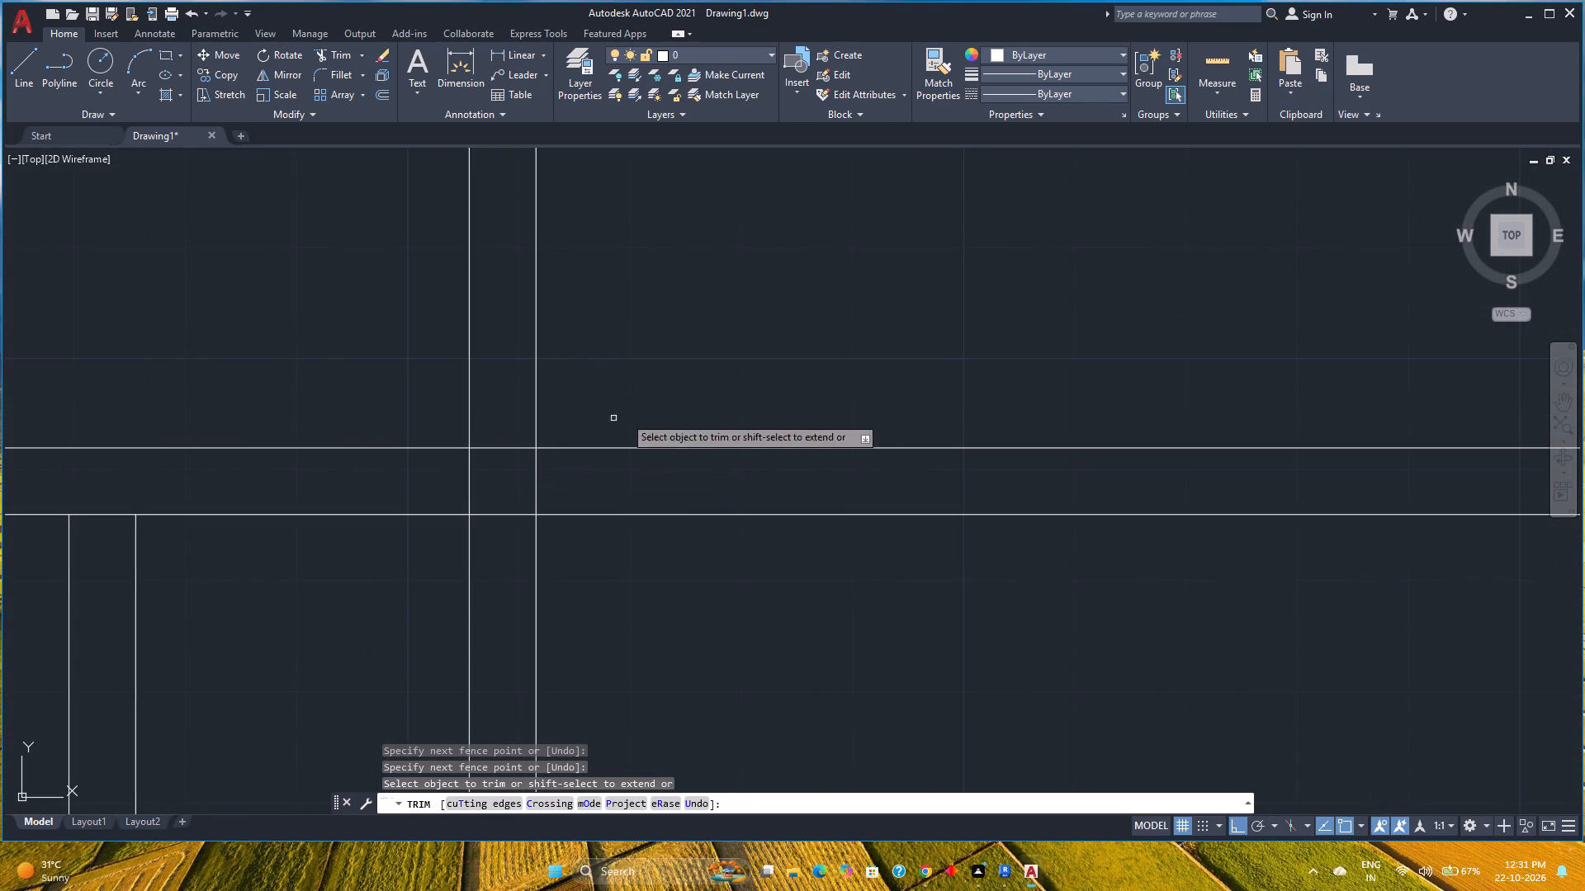
{"action": "left_click", "coordinate": [702, 400]}
{"action": "left_click", "coordinate": [685, 558]}
Trim the overlapping line segments where the lower room's right wall meets the upper room's bottom wall.
{"action": "scroll", "coordinate": [686, 556], "scroll_direction": "down", "scroll_amount": 5}
{"action": "middle_click_drag", "start_coordinate": [704, 568], "coordinate": [668, 540]}
{"action": "scroll", "coordinate": [820, 606], "scroll_direction": "up", "scroll_amount": 5}
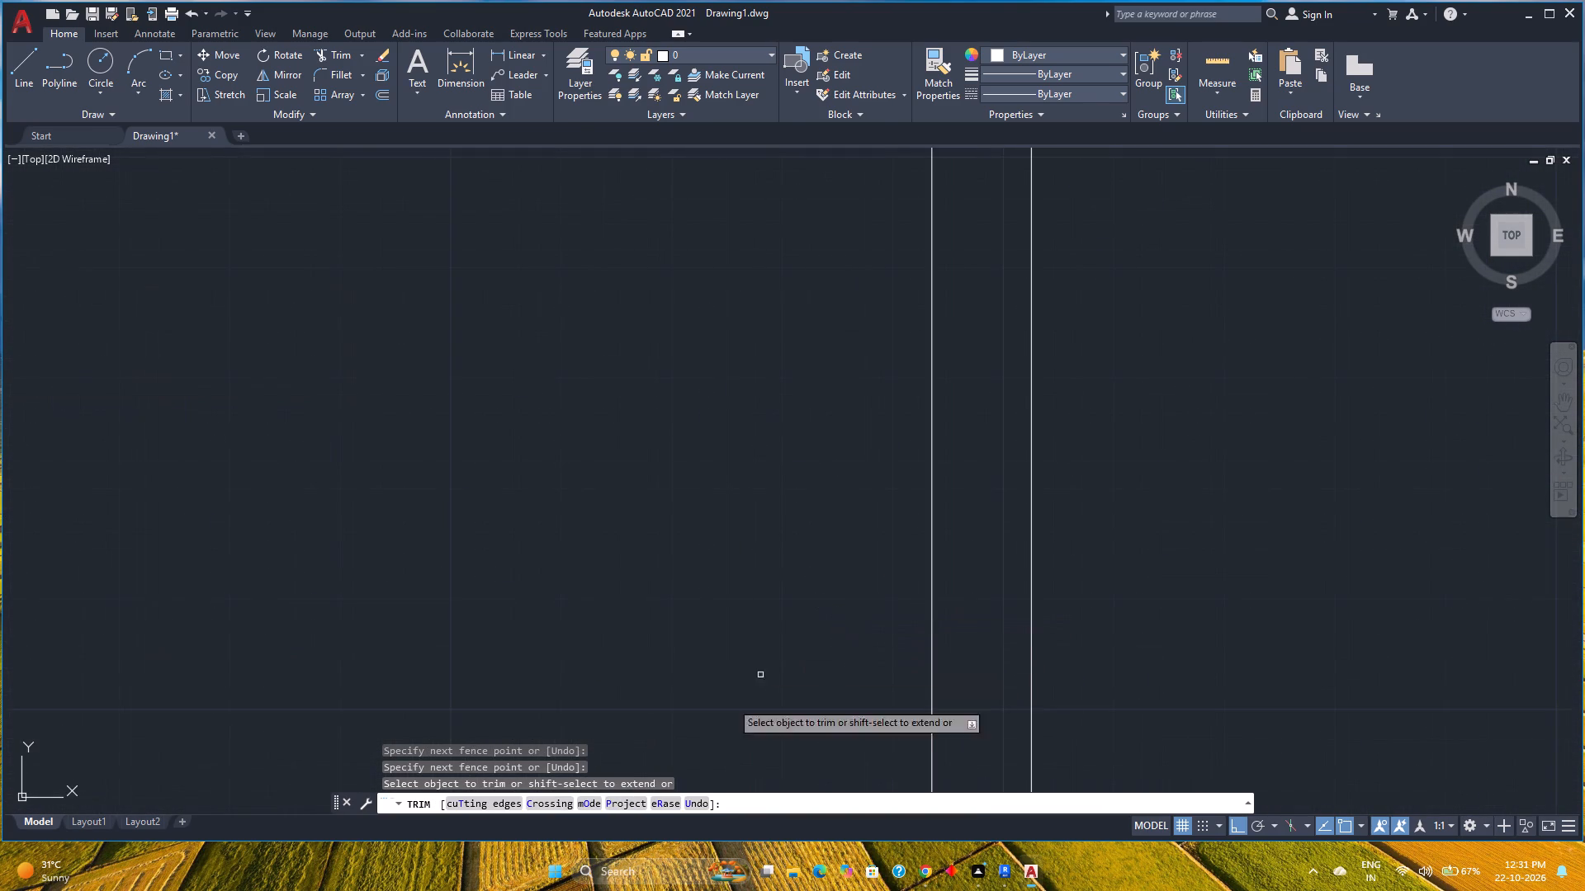
{"action": "scroll", "coordinate": [688, 686], "scroll_direction": "down", "scroll_amount": 2}
{"action": "middle_click_drag", "start_coordinate": [688, 664], "coordinate": [690, 592]}
{"action": "middle_click", "coordinate": [690, 589]}
{"action": "left_click", "coordinate": [674, 684]}
{"action": "double_click", "coordinate": [617, 686]}
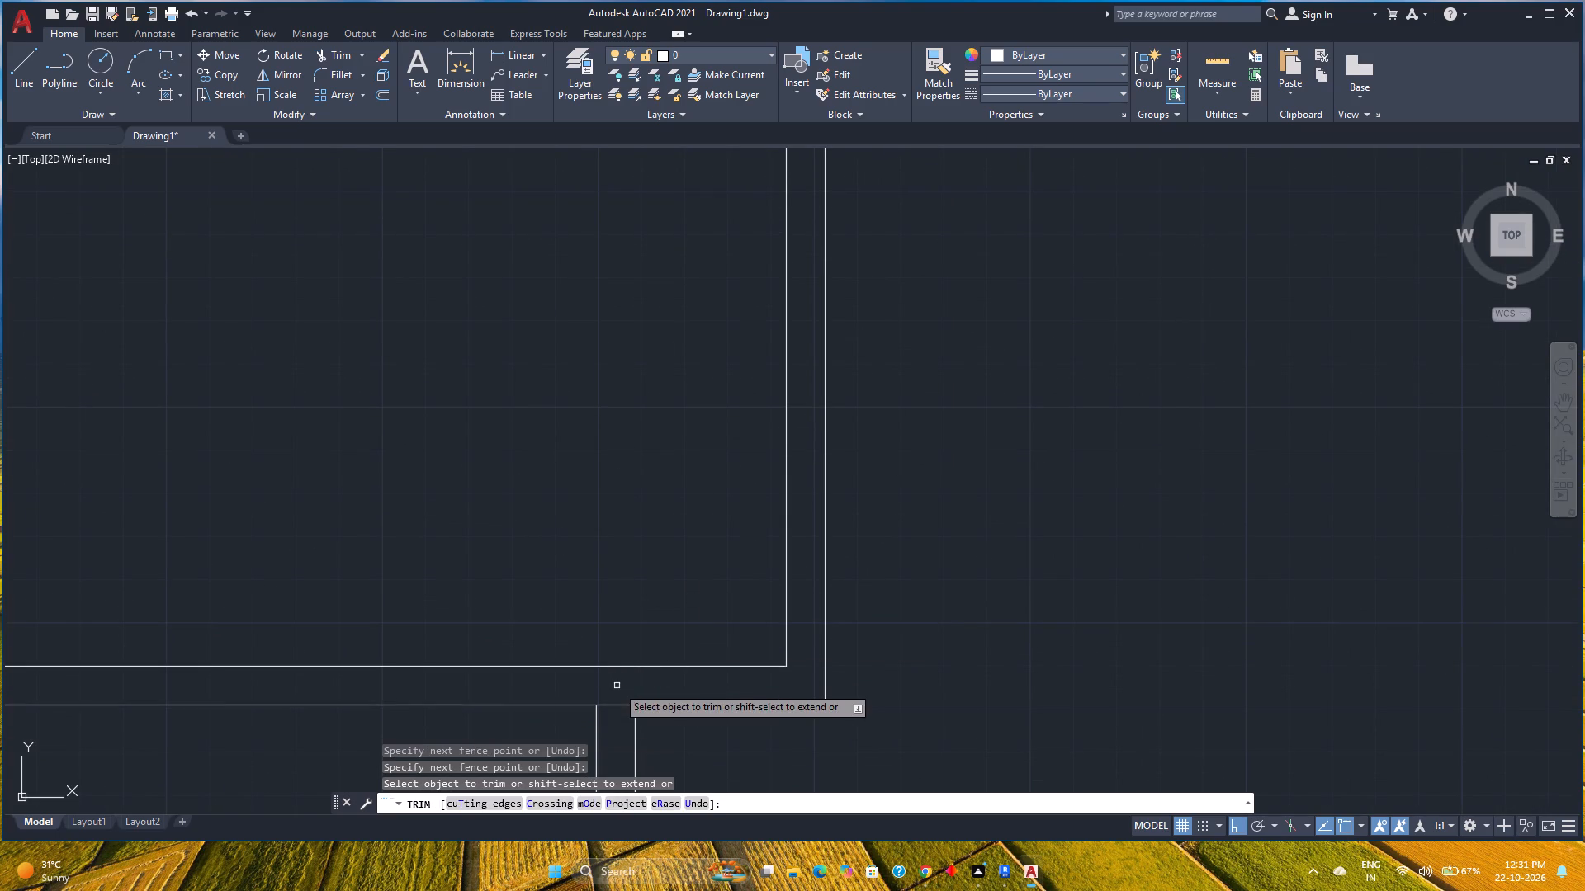
{"action": "left_click", "coordinate": [610, 731]}
{"action": "left_click", "coordinate": [610, 688]}
Trim the crossing segments where the horizontal partition meets the rightmost vertical partition to form an open T-junction.
{"action": "scroll", "coordinate": [611, 686], "scroll_direction": "down", "scroll_amount": 4}
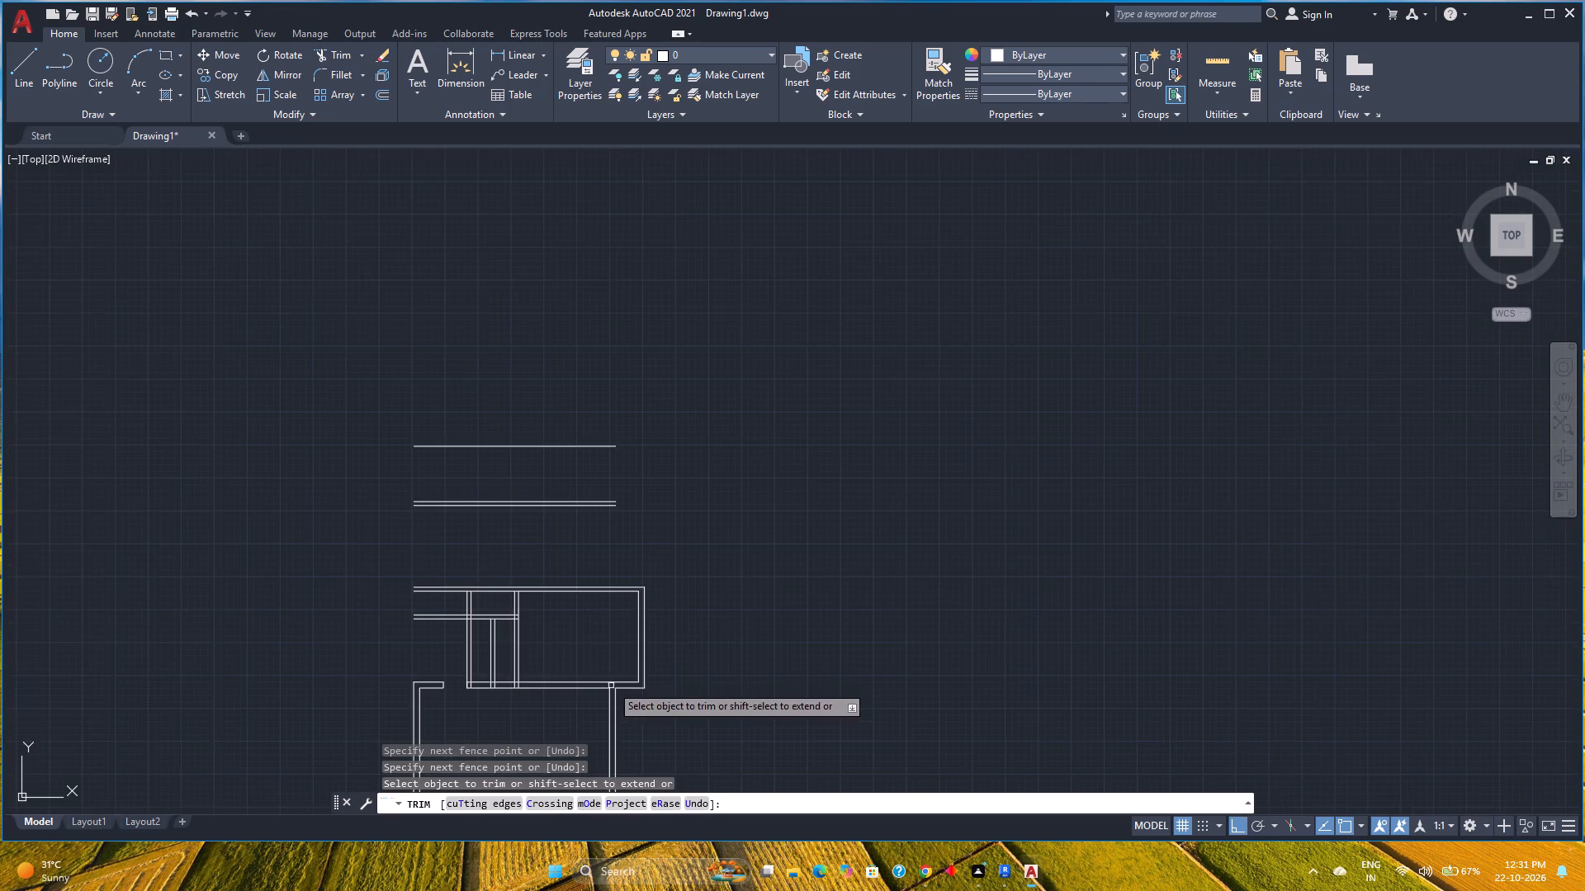
{"action": "middle_click_drag", "start_coordinate": [528, 611], "coordinate": [616, 602]}
{"action": "middle_click", "coordinate": [616, 602]}
{"action": "scroll", "coordinate": [601, 612], "scroll_direction": "up", "scroll_amount": 5}
{"action": "scroll", "coordinate": [530, 652], "scroll_direction": "down", "scroll_amount": 1}
{"action": "middle_click_drag", "start_coordinate": [530, 652], "coordinate": [642, 550]}
{"action": "middle_click", "coordinate": [642, 549]}
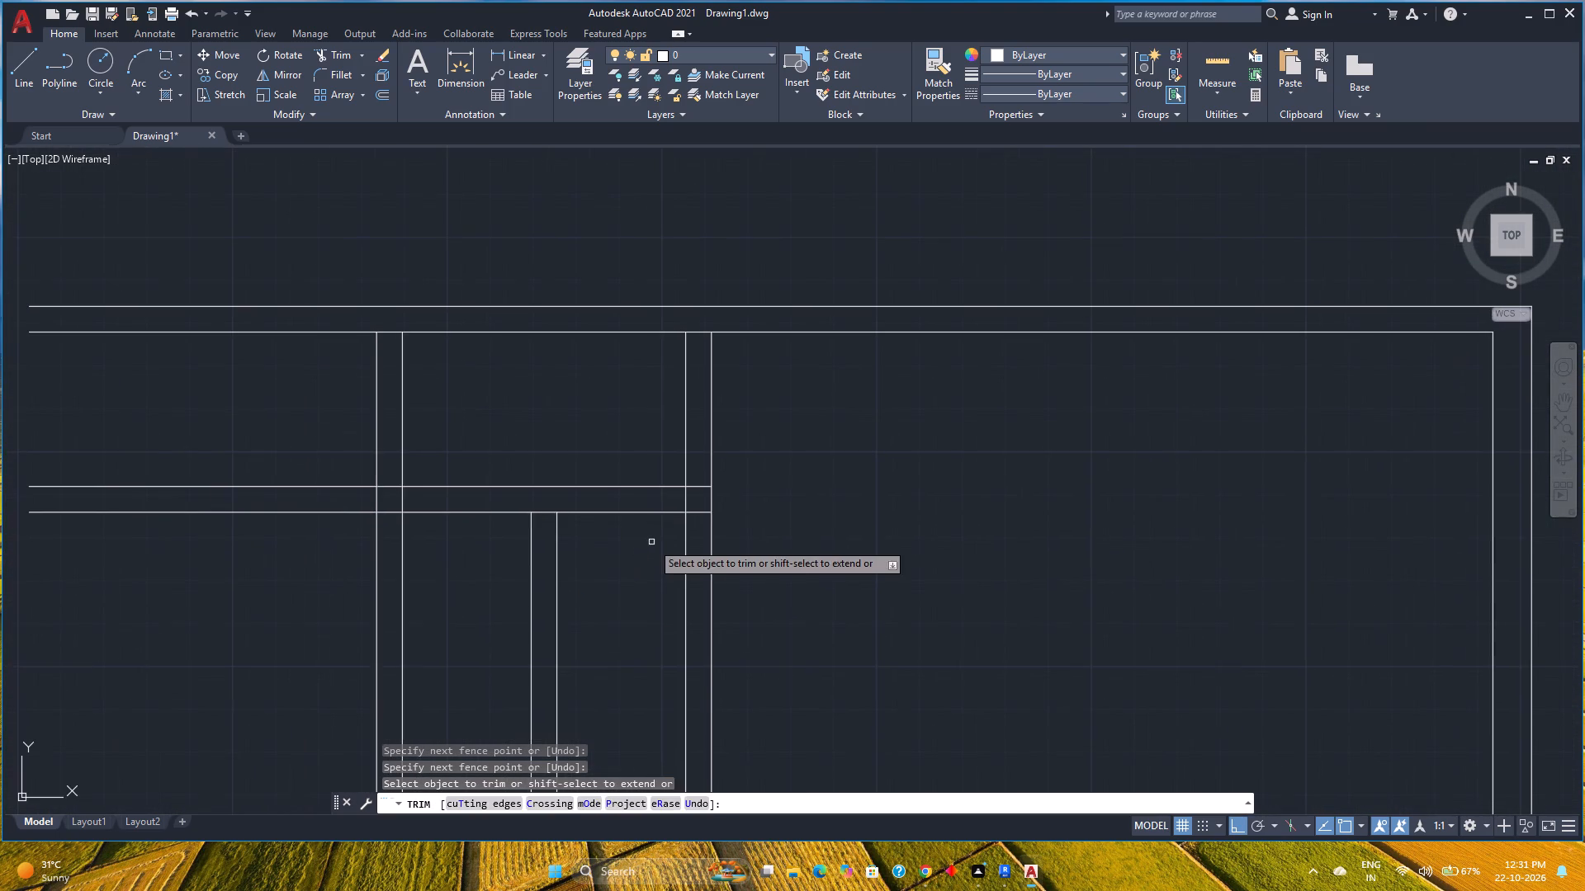
{"action": "scroll", "coordinate": [622, 498], "scroll_direction": "down", "scroll_amount": 2}
{"action": "middle_click_drag", "start_coordinate": [585, 607], "coordinate": [576, 524]}
{"action": "middle_click", "coordinate": [576, 524]}
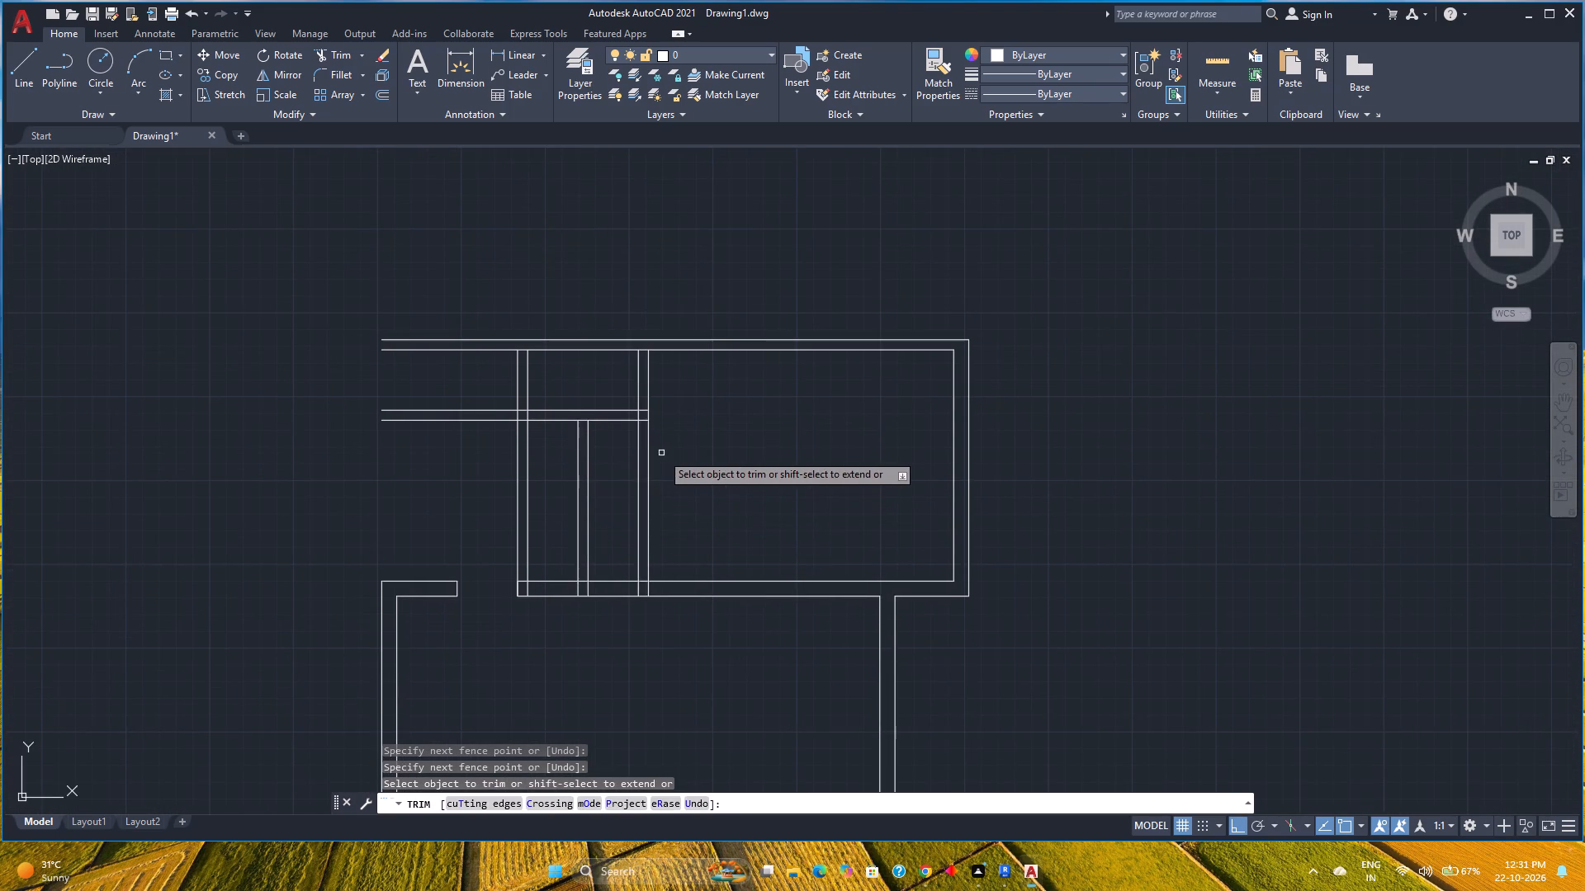
{"action": "scroll", "coordinate": [661, 453], "scroll_direction": "up", "scroll_amount": 2}
{"action": "middle_click_drag", "start_coordinate": [665, 453], "coordinate": [701, 500]}
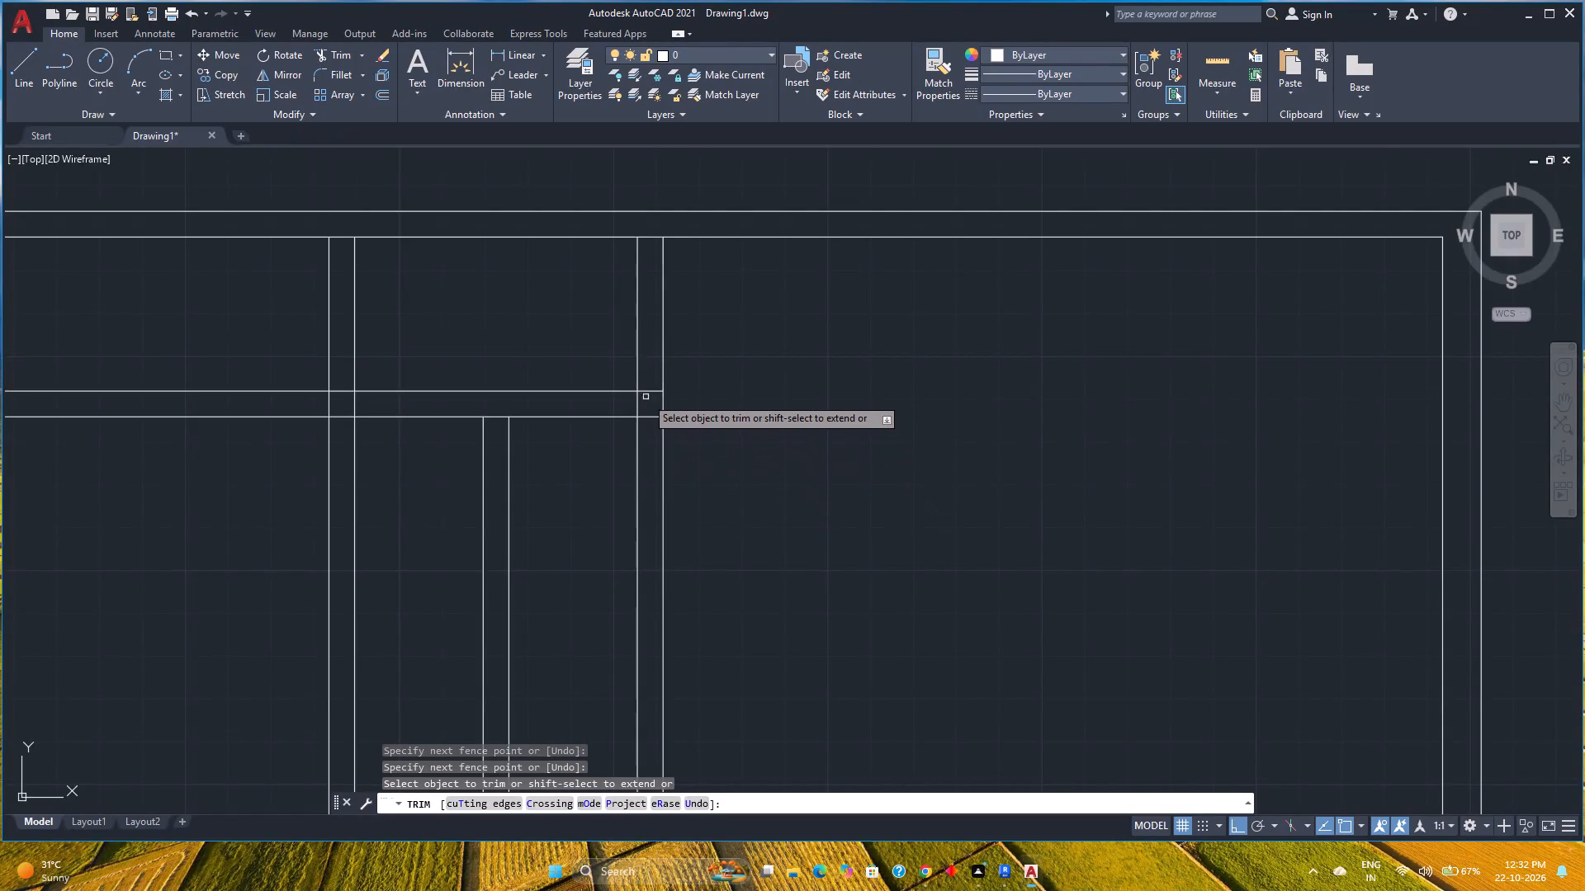
{"action": "scroll", "coordinate": [646, 397], "scroll_direction": "up", "scroll_amount": 2}
{"action": "left_click_drag", "start_coordinate": [590, 416], "coordinate": [652, 382]}
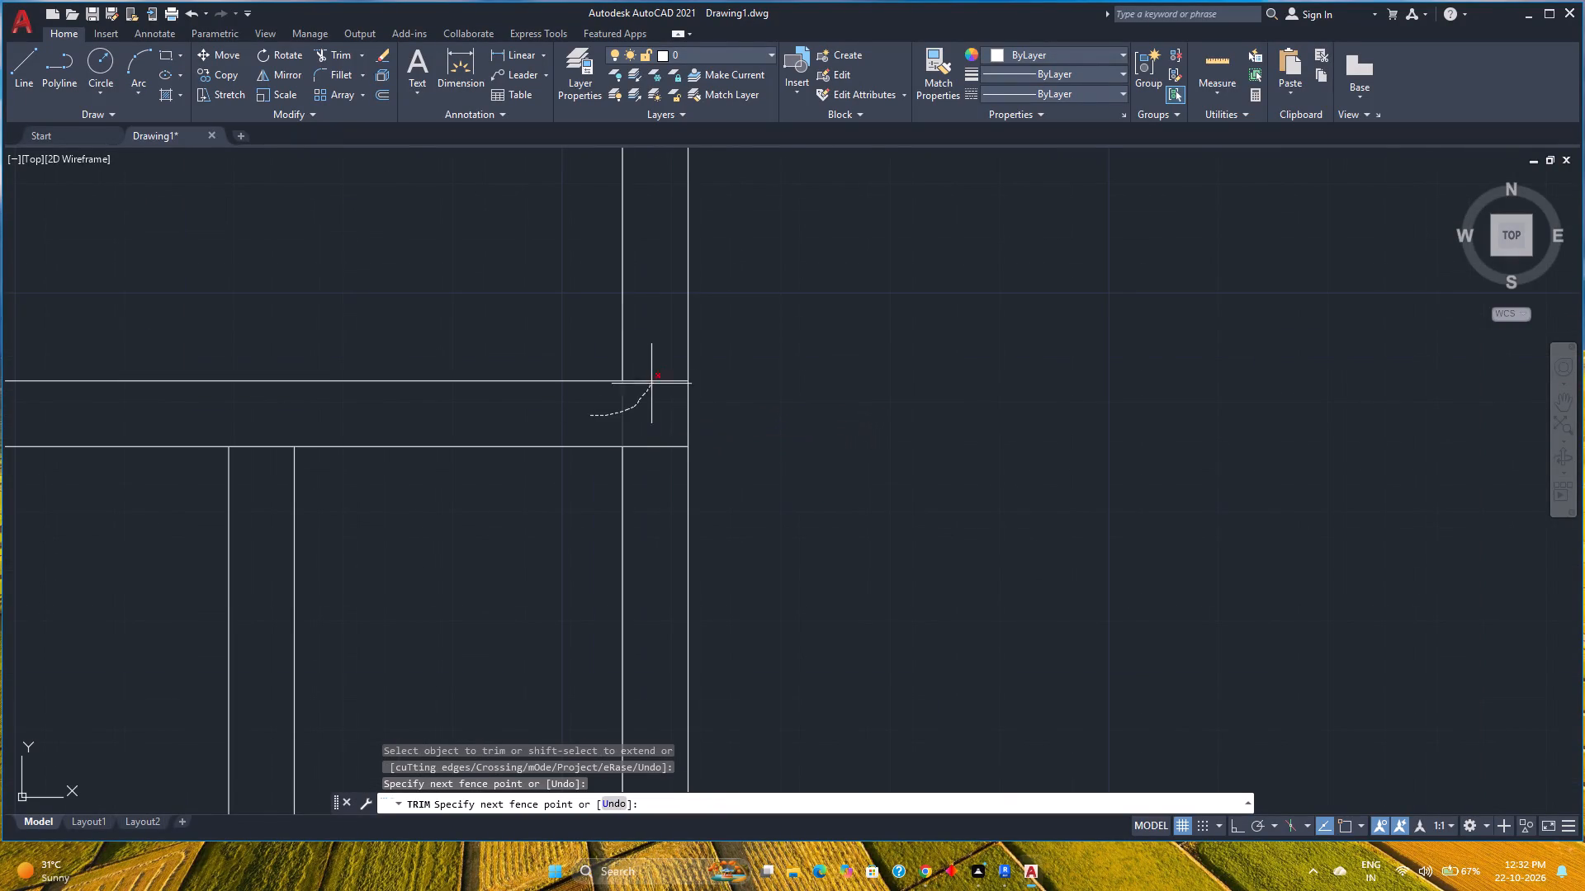
{"action": "left_click_drag", "start_coordinate": [652, 382], "coordinate": [656, 478]}
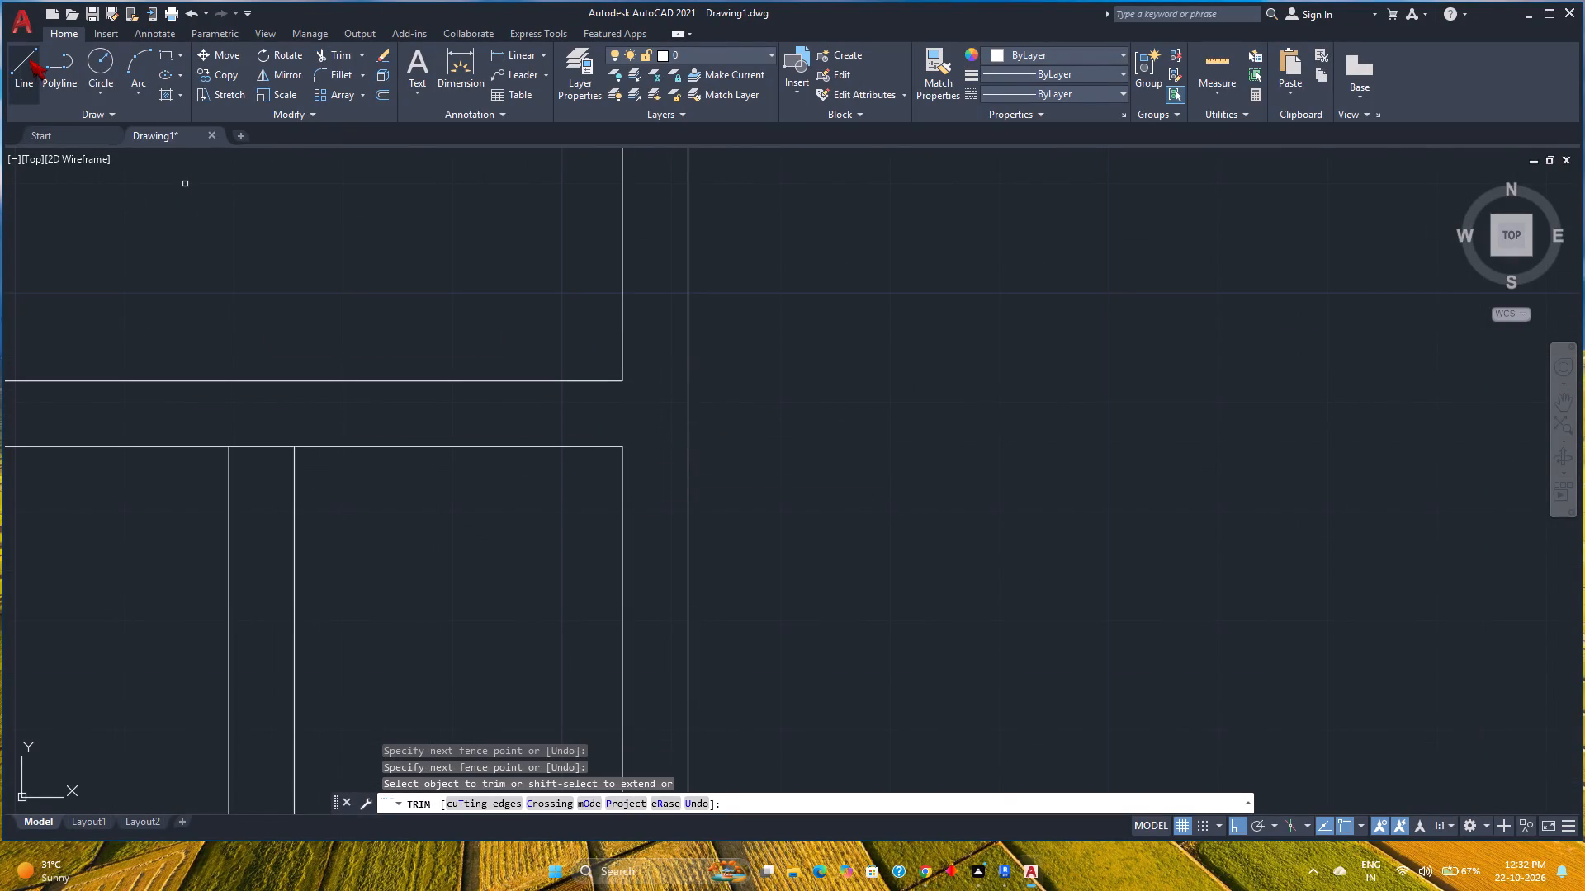
Draw a short line across the rightmost vertical partition, level with the horizontal partition's lower line.
{"action": "left_click", "coordinate": [29, 59]}
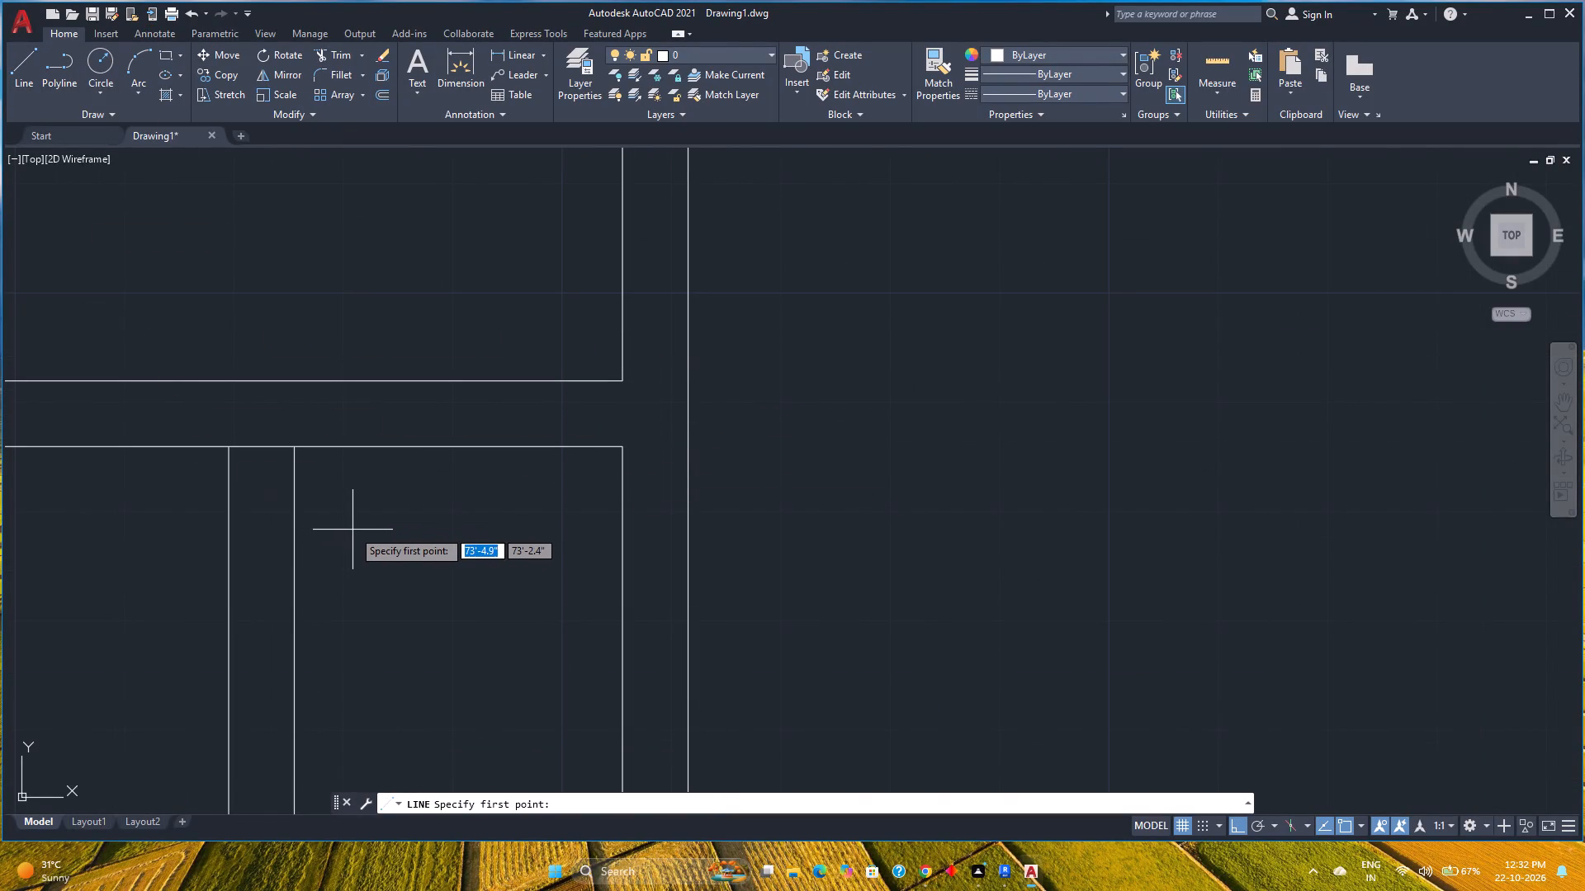
{"action": "left_click", "coordinate": [621, 450]}
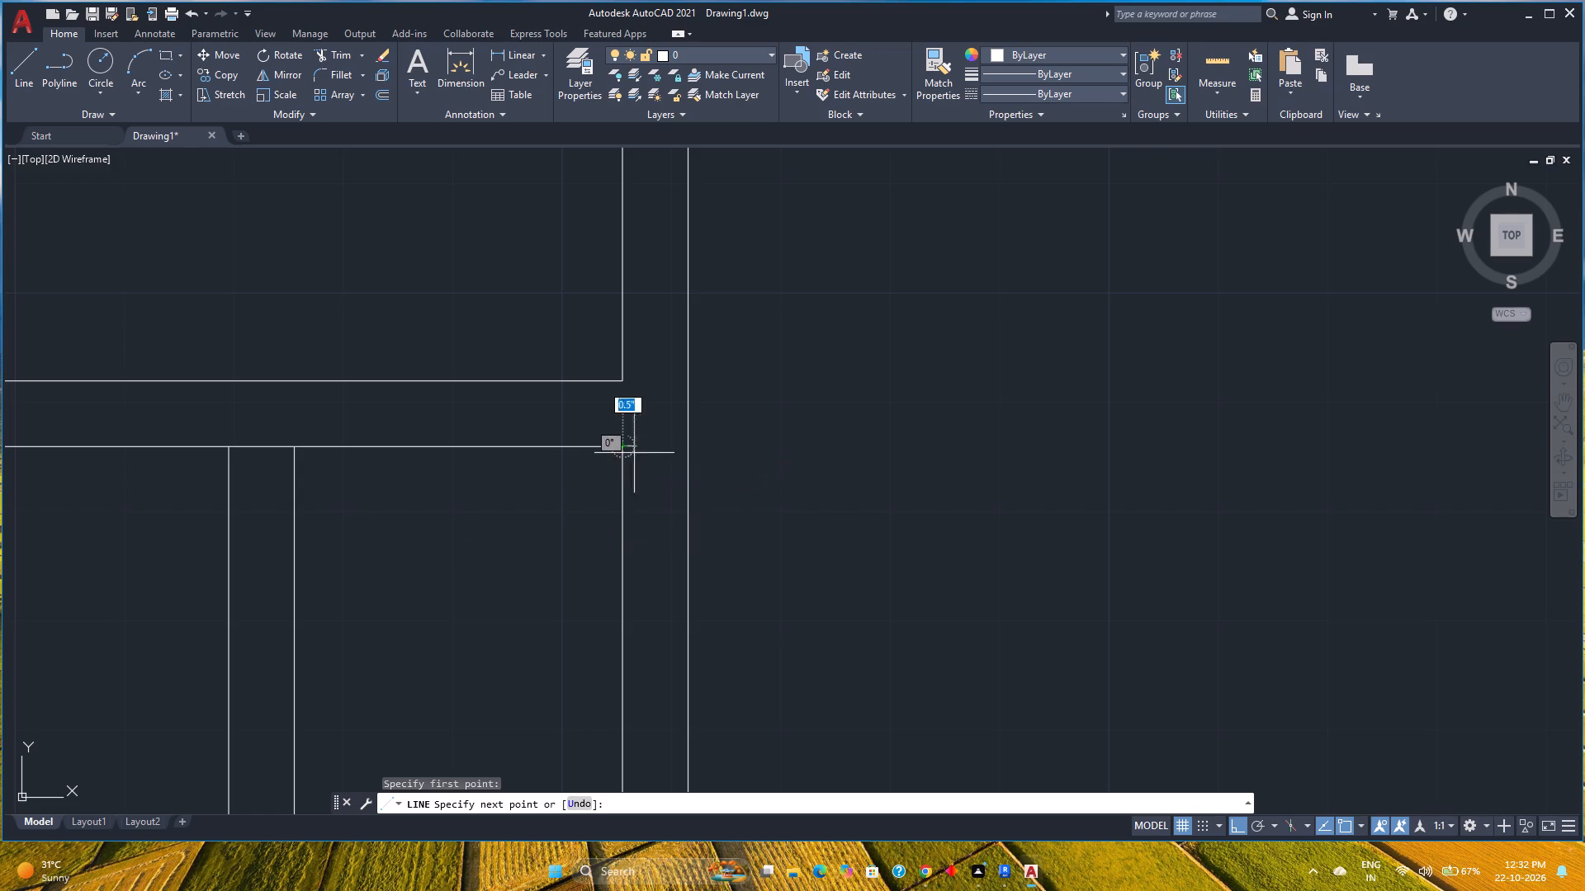
{"action": "scroll", "coordinate": [690, 454], "scroll_direction": "down", "scroll_amount": 2}
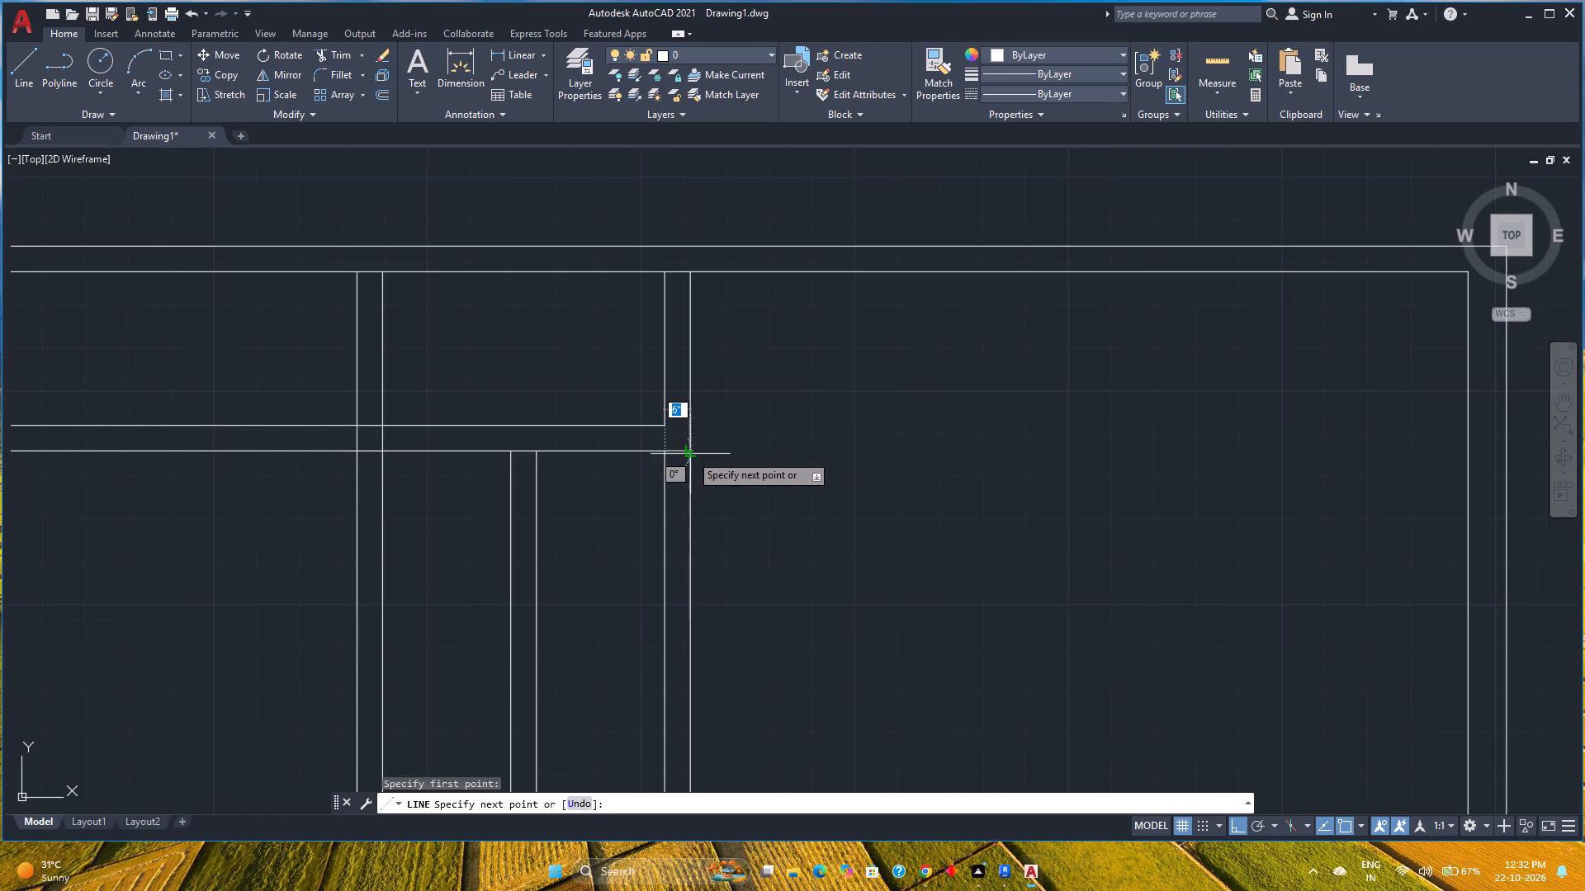
{"action": "left_click", "coordinate": [690, 454]}
{"action": "key", "text": "Escape"}
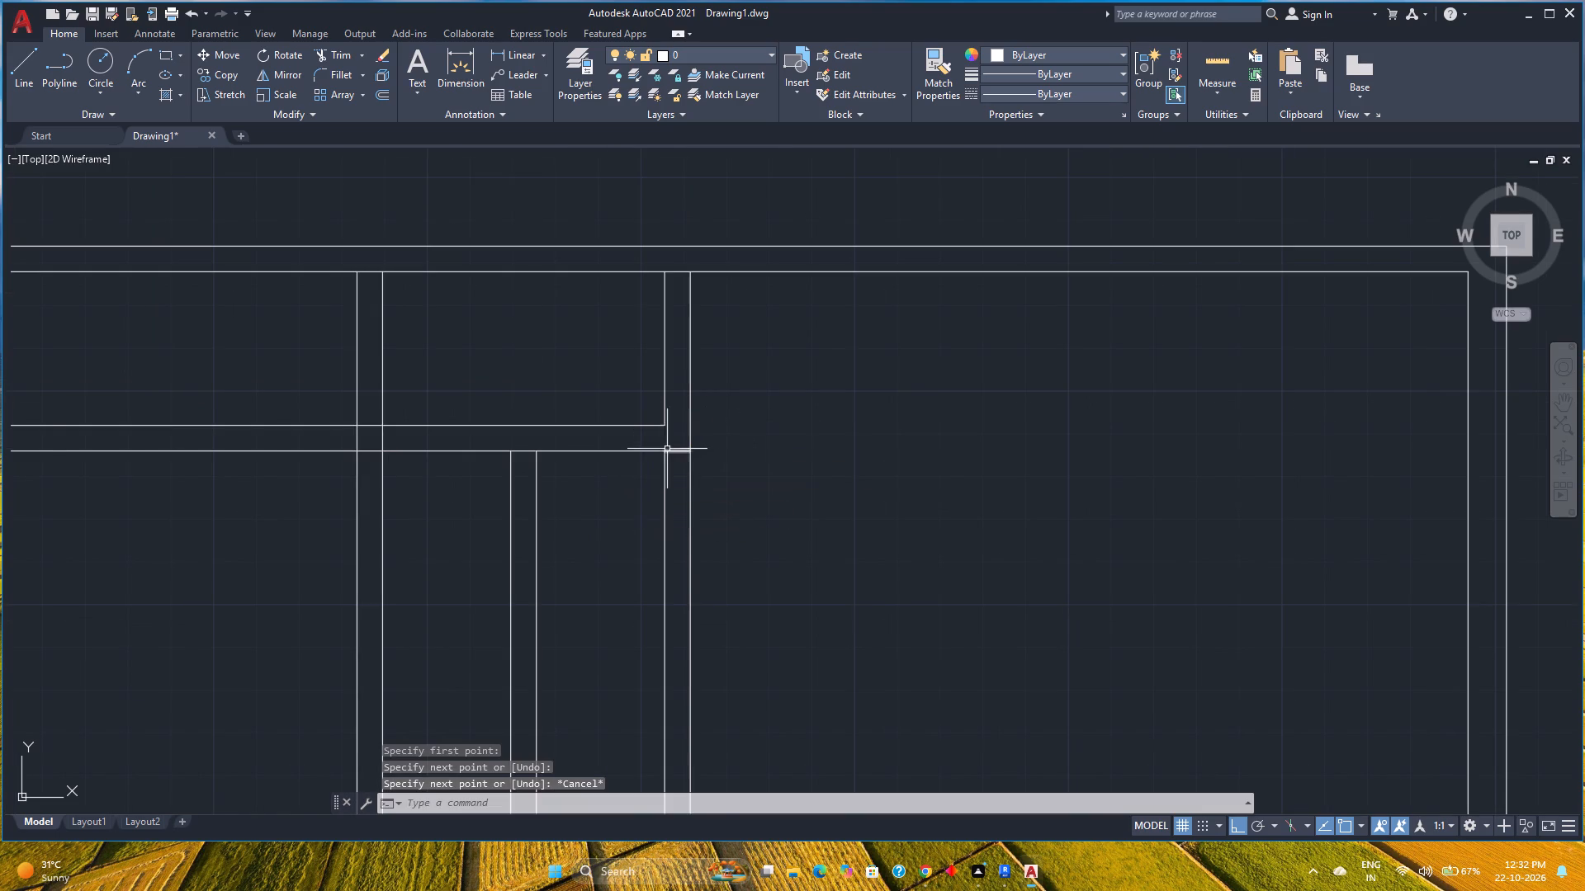
Move the short line in the rightmost vertical partition 1' straight down from the horizontal partition.
{"action": "scroll", "coordinate": [667, 449], "scroll_direction": "up", "scroll_amount": 2}
{"action": "left_click", "coordinate": [683, 454]}
{"action": "key", "text": "m"}
{"action": "key", "text": "Return"}
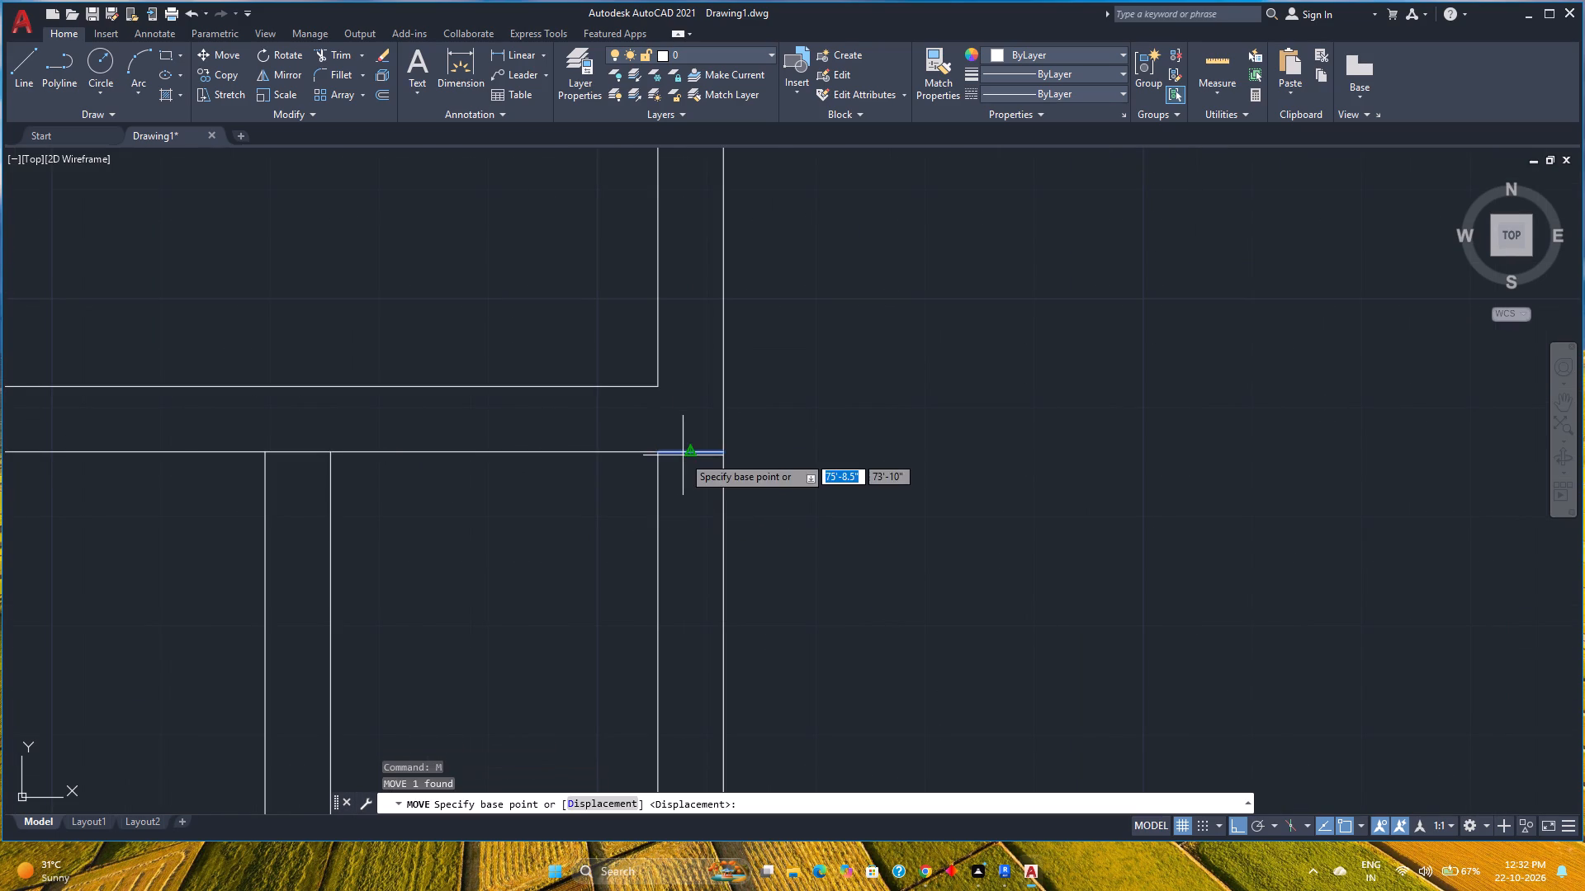
{"action": "left_click", "coordinate": [659, 456]}
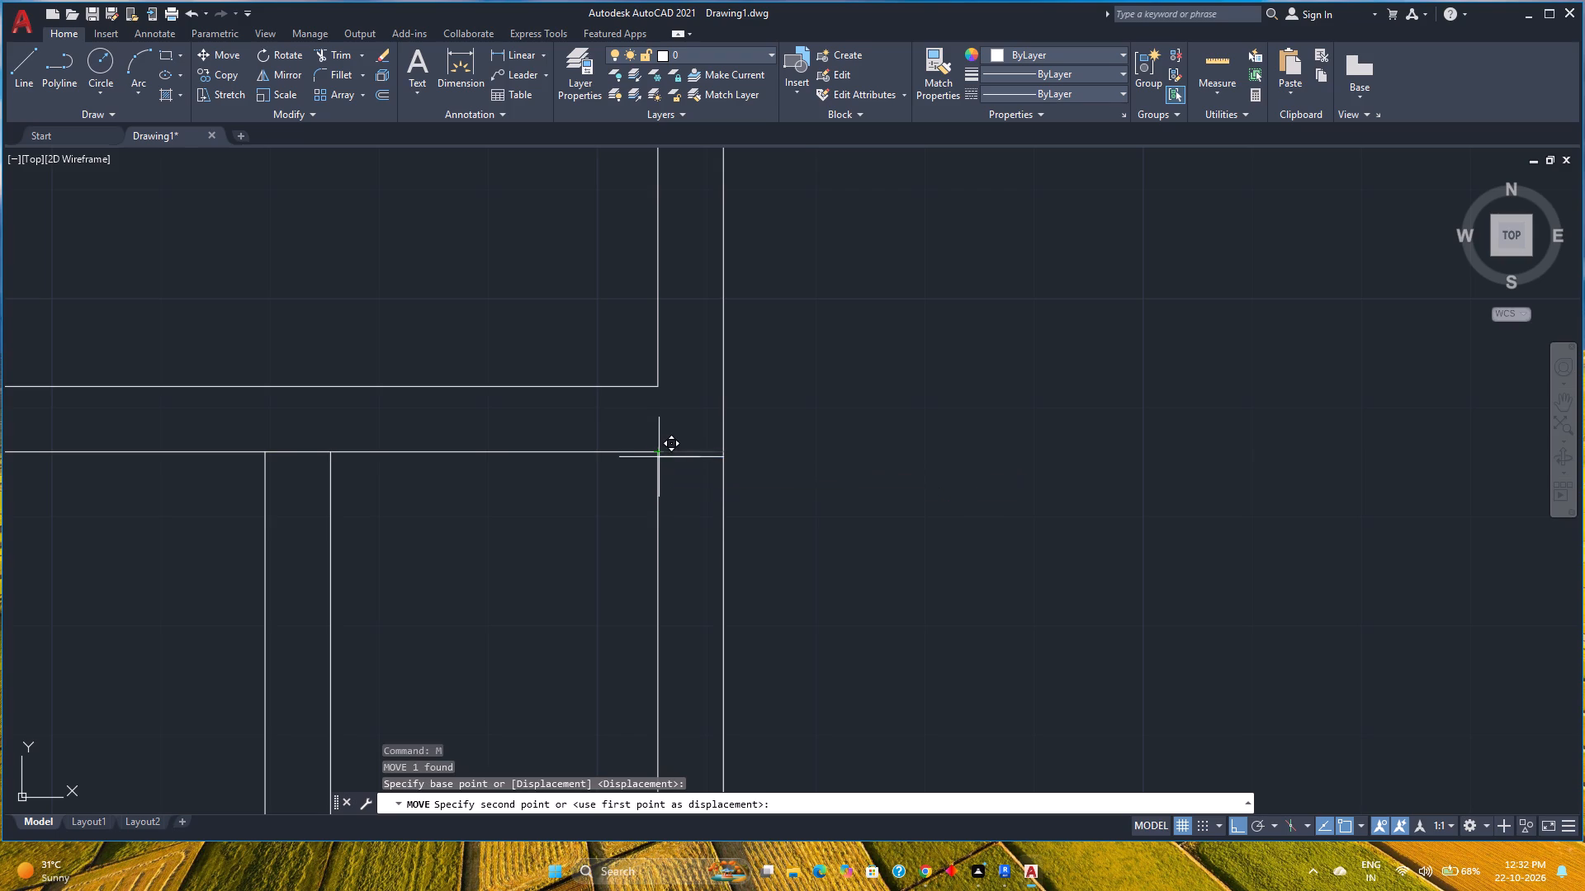
{"action": "type", "text": "1'"}
{"action": "key", "text": "Return"}
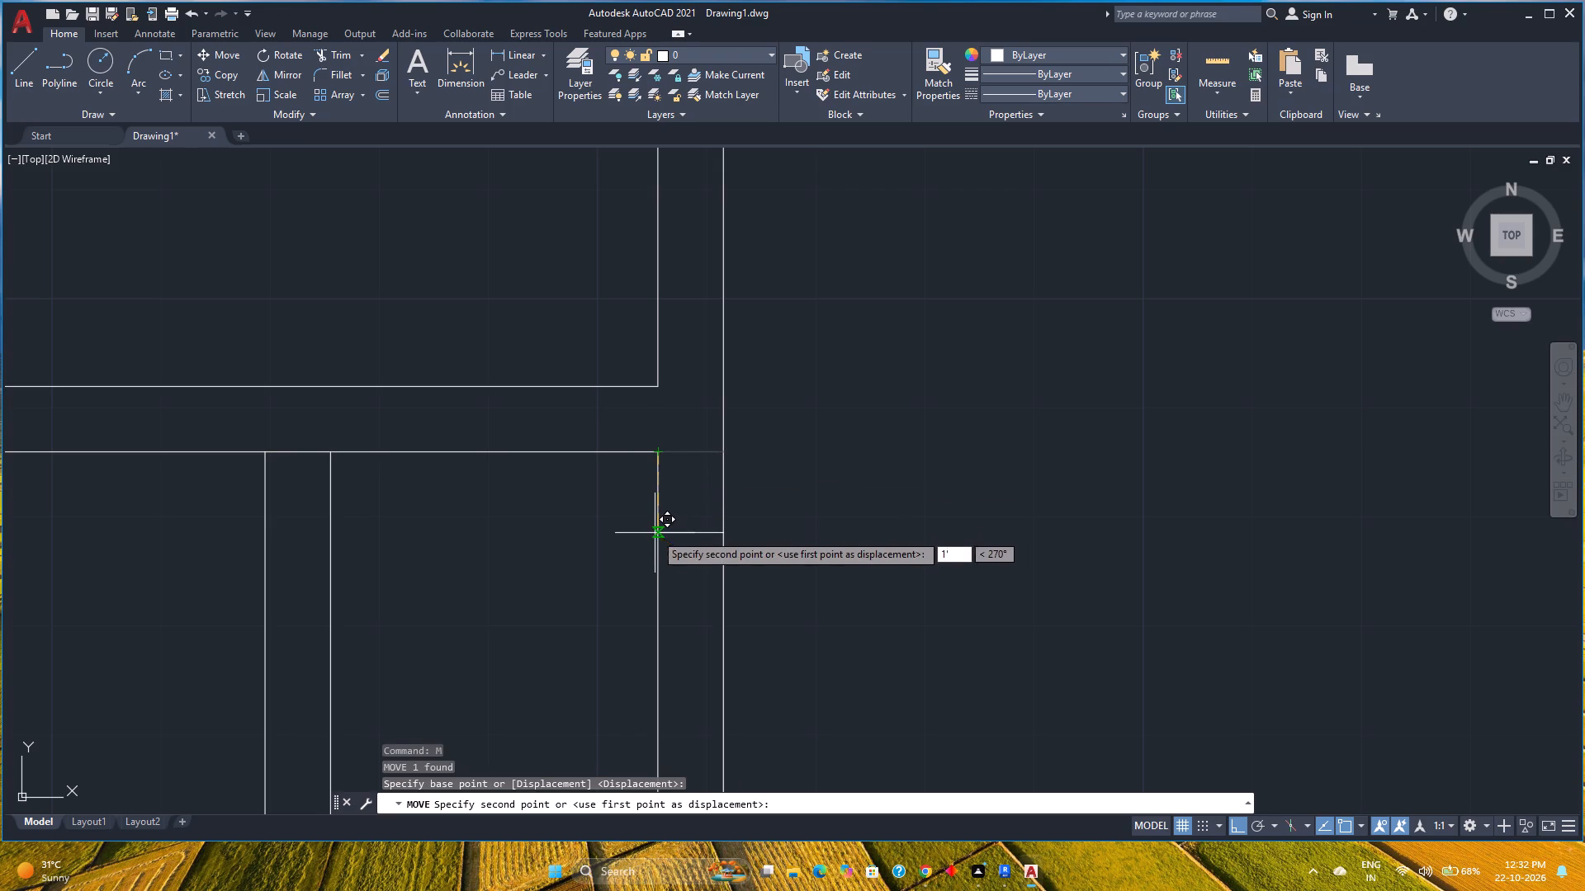
Draw a short vertical line closing the horizontal partition's end at the rightmost vertical partition's left face.
{"action": "scroll", "coordinate": [655, 533], "scroll_direction": "down", "scroll_amount": 3}
{"action": "middle_click_drag", "start_coordinate": [612, 564], "coordinate": [593, 482]}
{"action": "middle_click_drag", "start_coordinate": [612, 564], "coordinate": [588, 499]}
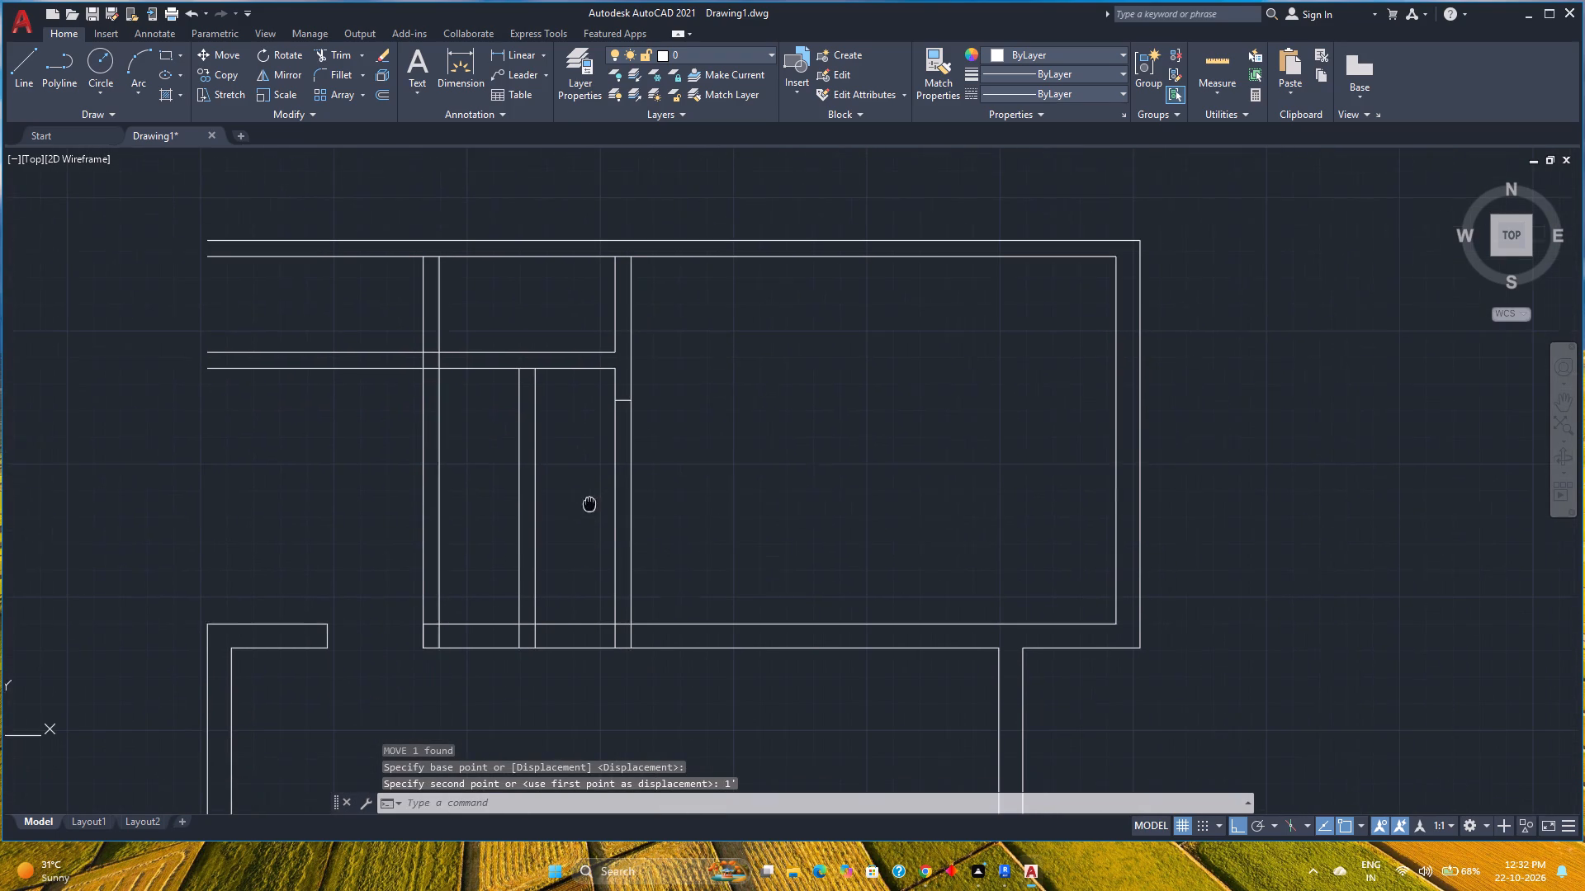
{"action": "middle_click_drag", "start_coordinate": [588, 499], "coordinate": [588, 497]}
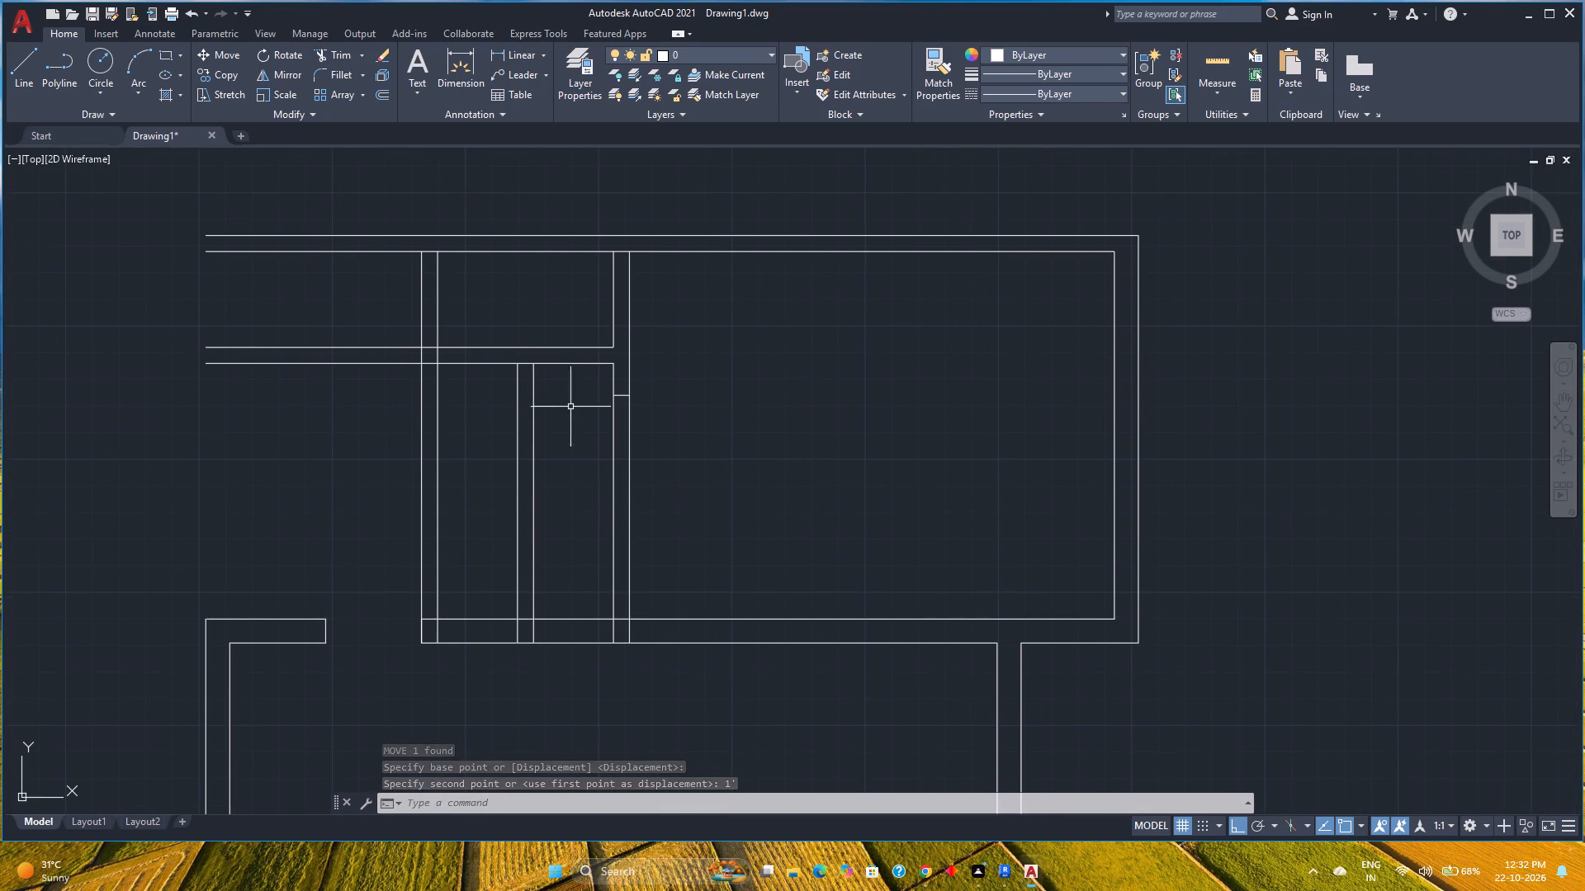
{"action": "scroll", "coordinate": [569, 402], "scroll_direction": "up", "scroll_amount": 1}
{"action": "middle_click_drag", "start_coordinate": [569, 402], "coordinate": [603, 496]}
{"action": "left_click", "coordinate": [20, 73]}
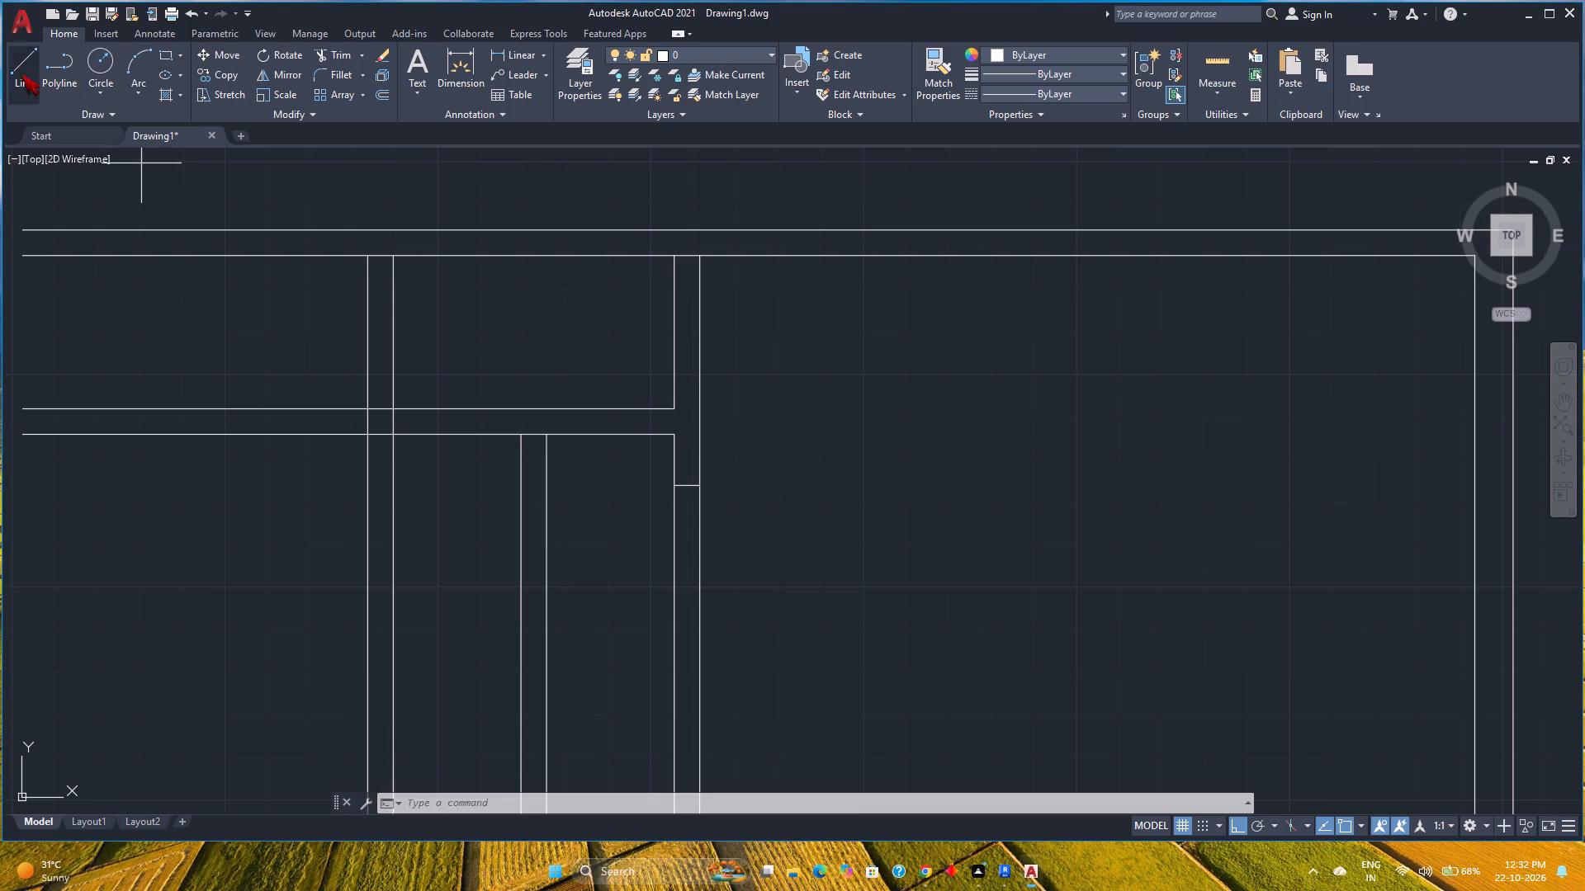
{"action": "scroll", "coordinate": [666, 437], "scroll_direction": "up", "scroll_amount": 3}
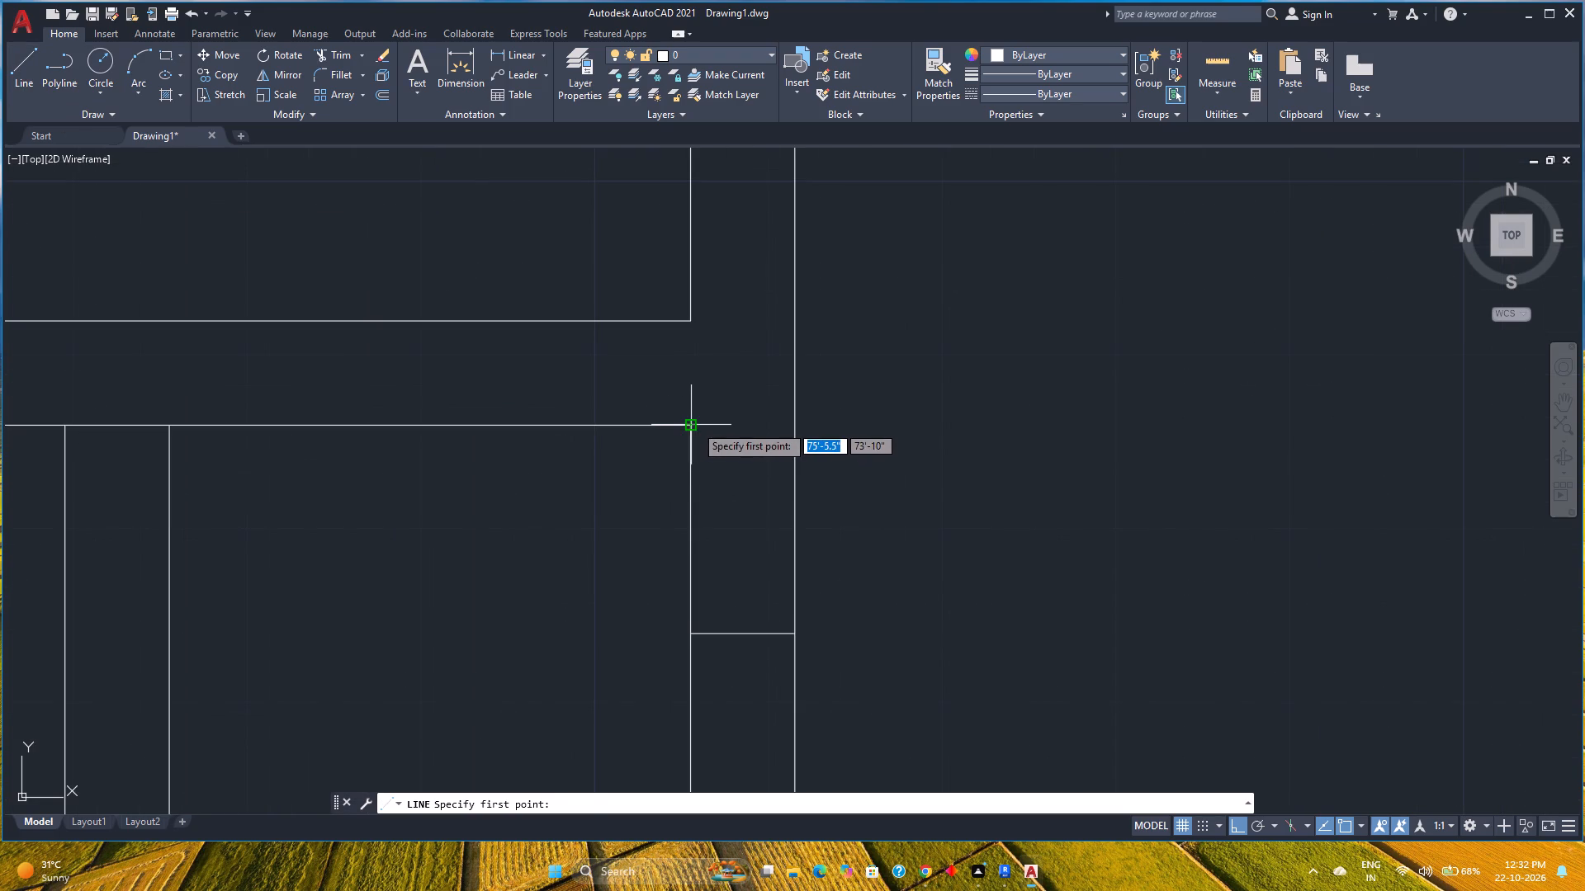
{"action": "left_click", "coordinate": [695, 425]}
{"action": "left_click", "coordinate": [694, 321]}
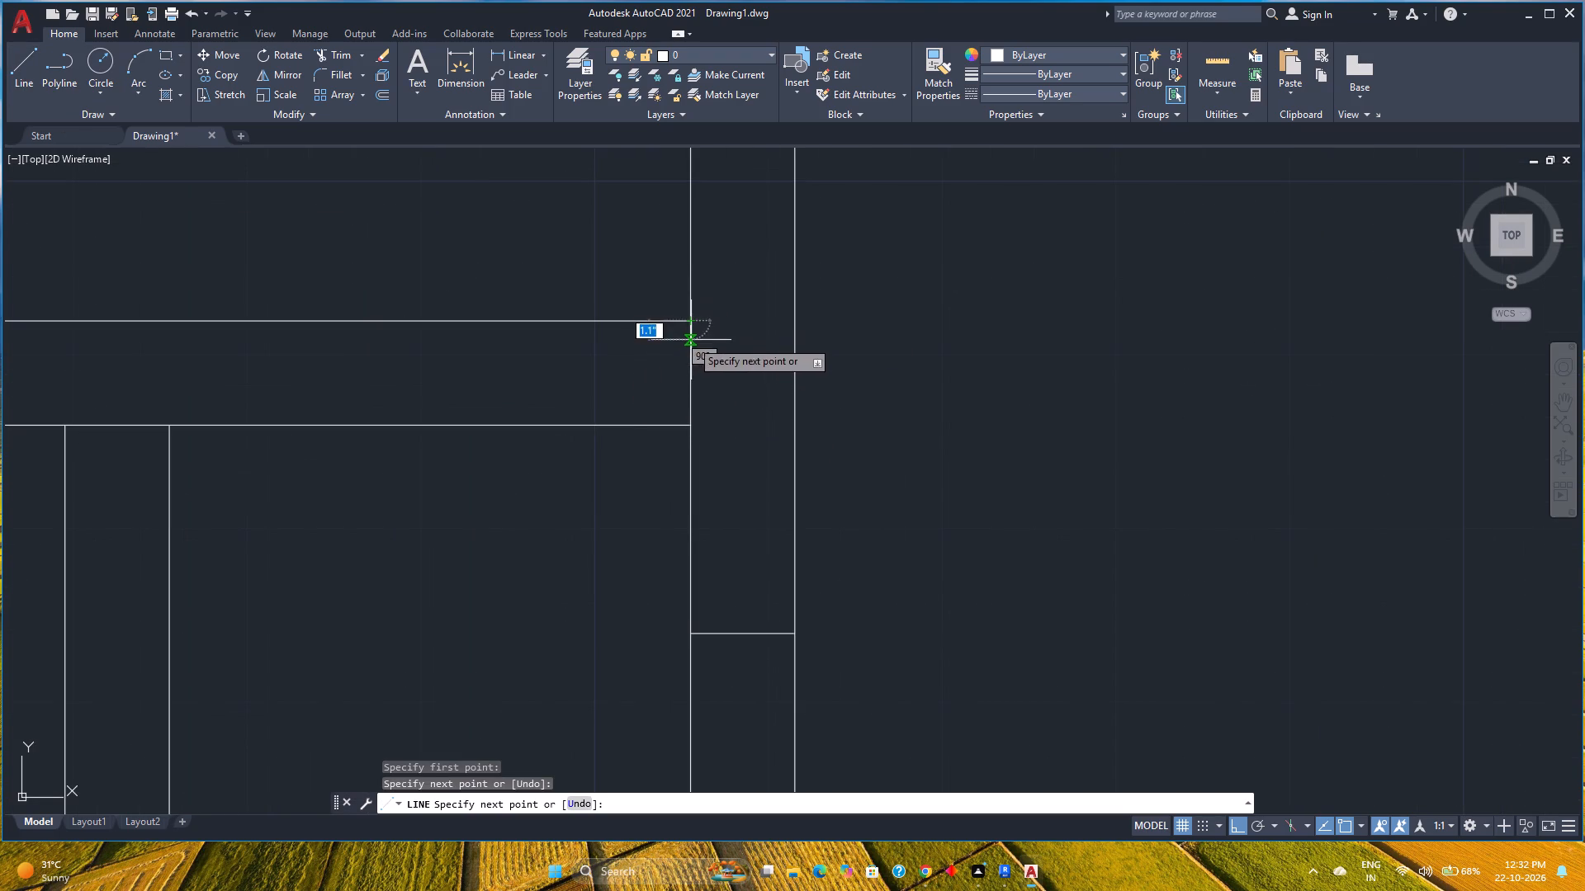
{"action": "key", "text": "Escape"}
Move the new closing line 1' to the left along the horizontal partition.
{"action": "left_click", "coordinate": [723, 364]}
{"action": "left_click", "coordinate": [665, 362]}
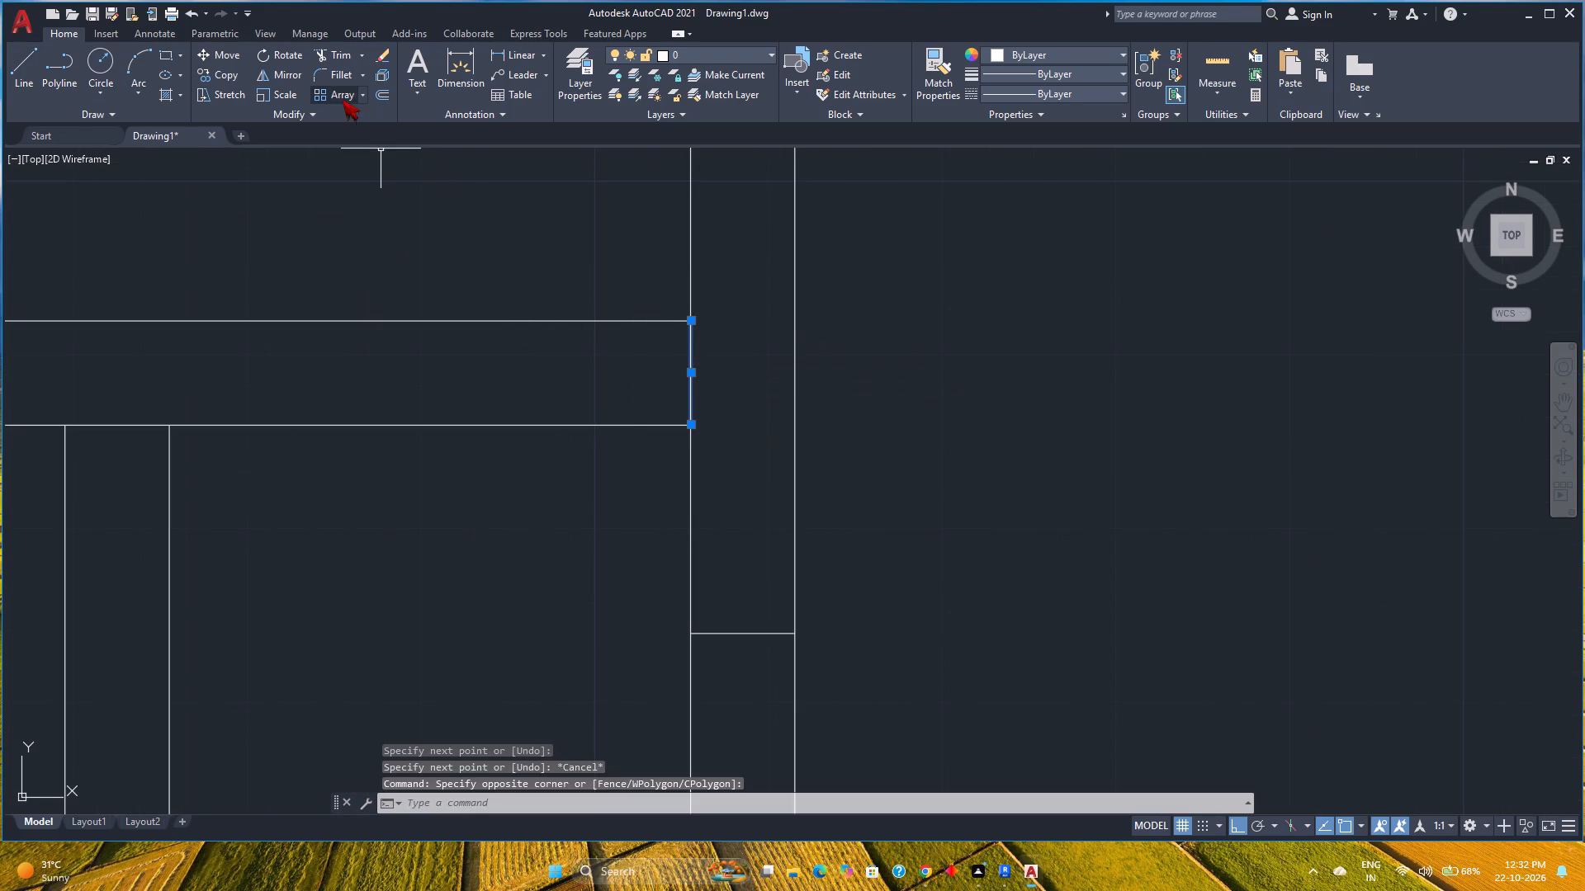
{"action": "left_click", "coordinate": [239, 52]}
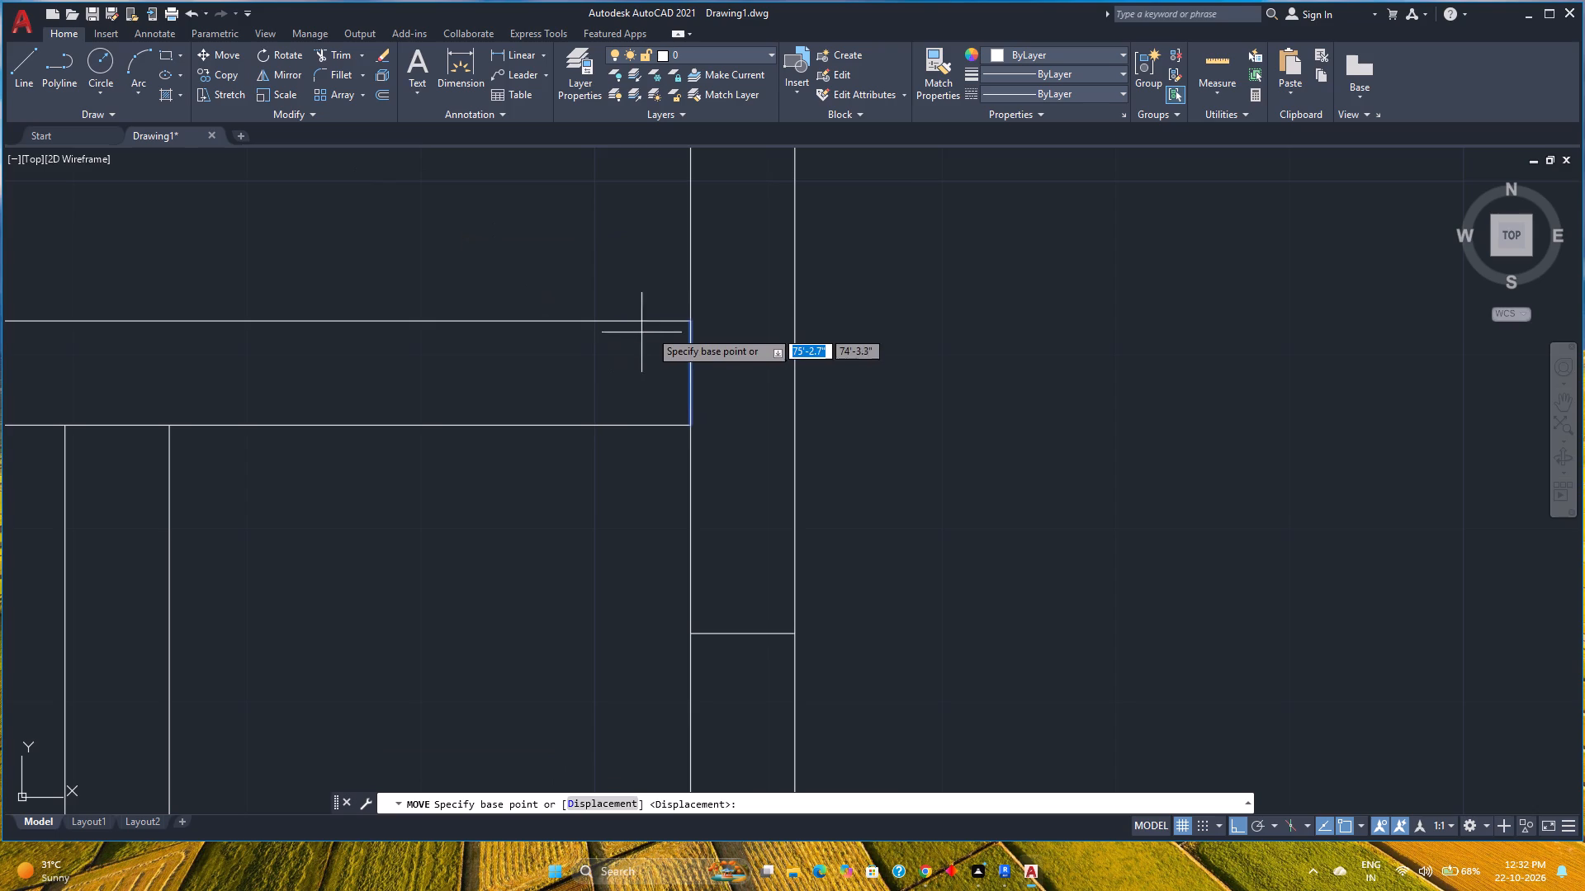
{"action": "left_click", "coordinate": [690, 318]}
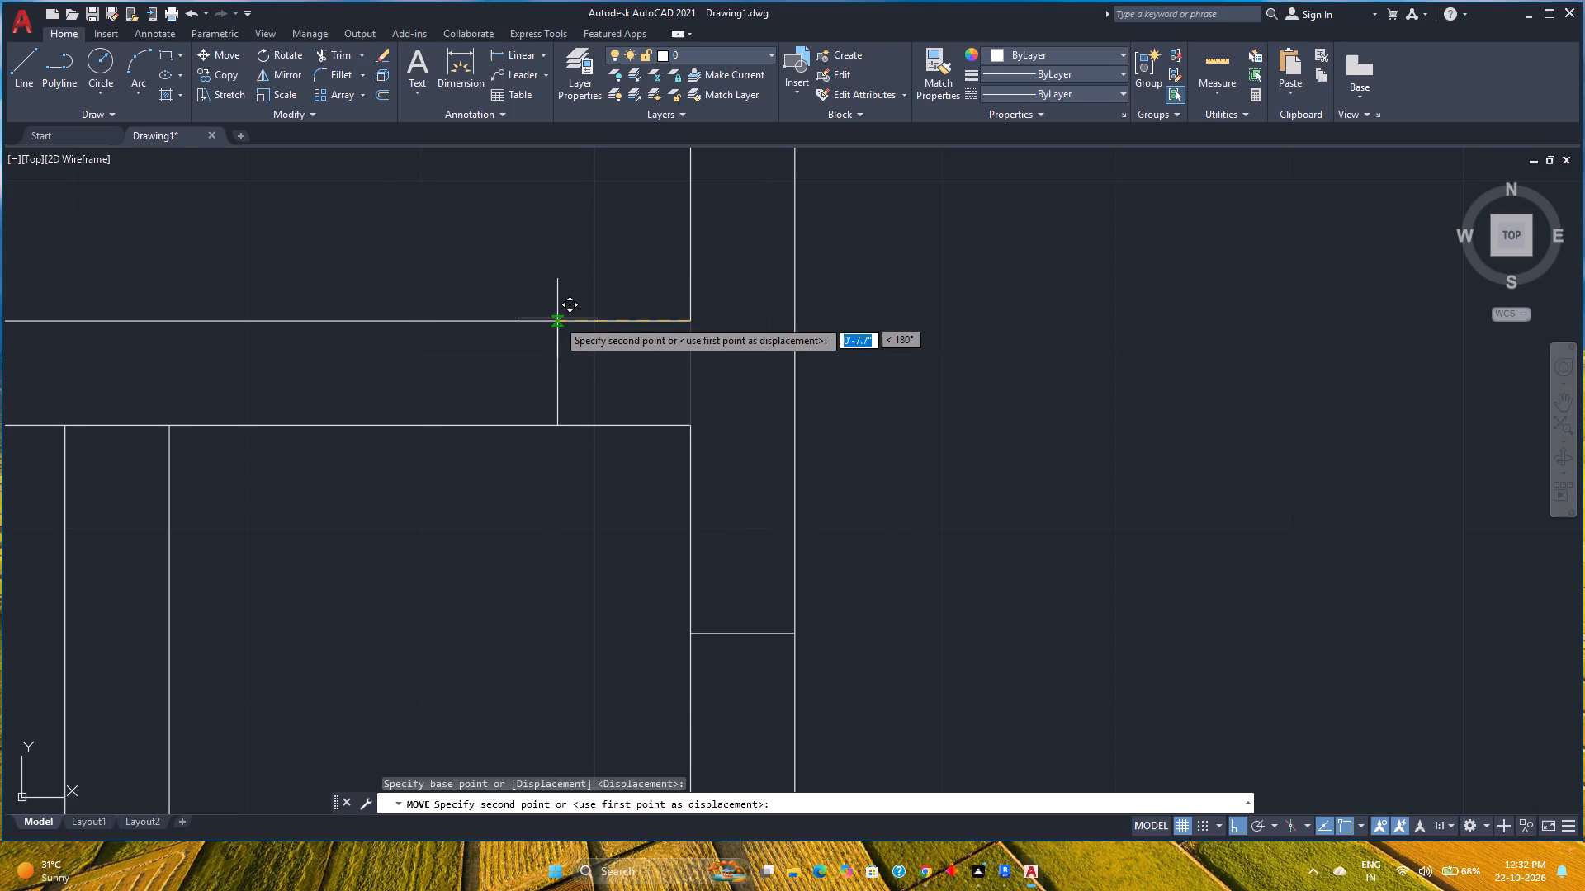
{"action": "key", "text": "1"}
{"action": "key", "text": "apostrophe"}
{"action": "key", "text": "Return"}
Trim both horizontal partition lines where they extend left beyond the leftmost vertical partition.
{"action": "scroll", "coordinate": [463, 474], "scroll_direction": "down", "scroll_amount": 2}
{"action": "middle_click_drag", "start_coordinate": [463, 474], "coordinate": [641, 530]}
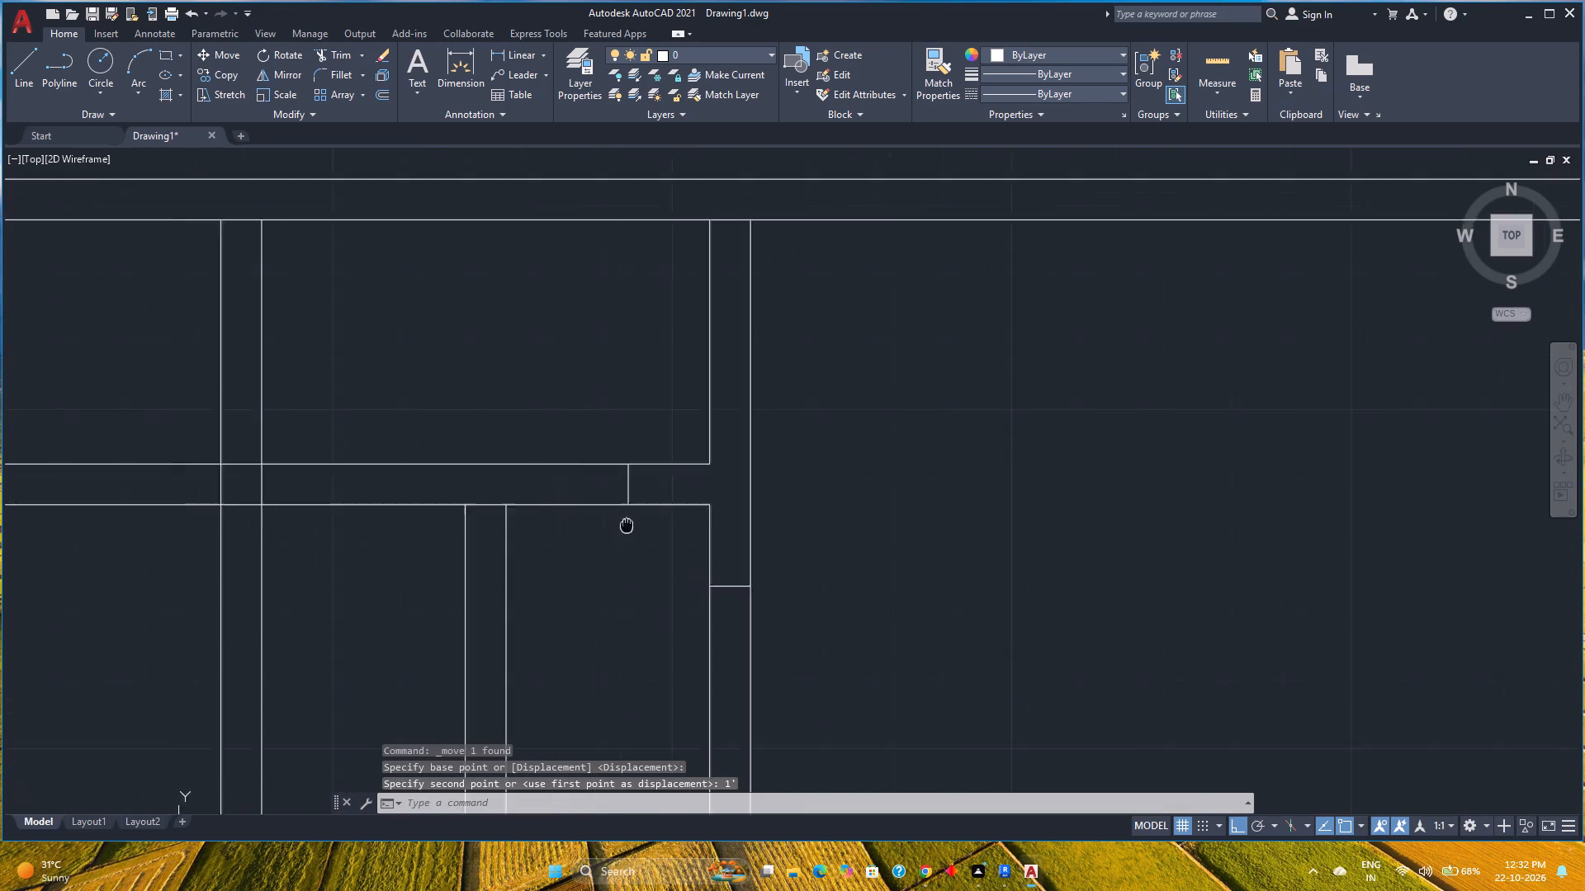
{"action": "middle_click_drag", "start_coordinate": [641, 530], "coordinate": [750, 556]}
{"action": "middle_click", "coordinate": [750, 556]}
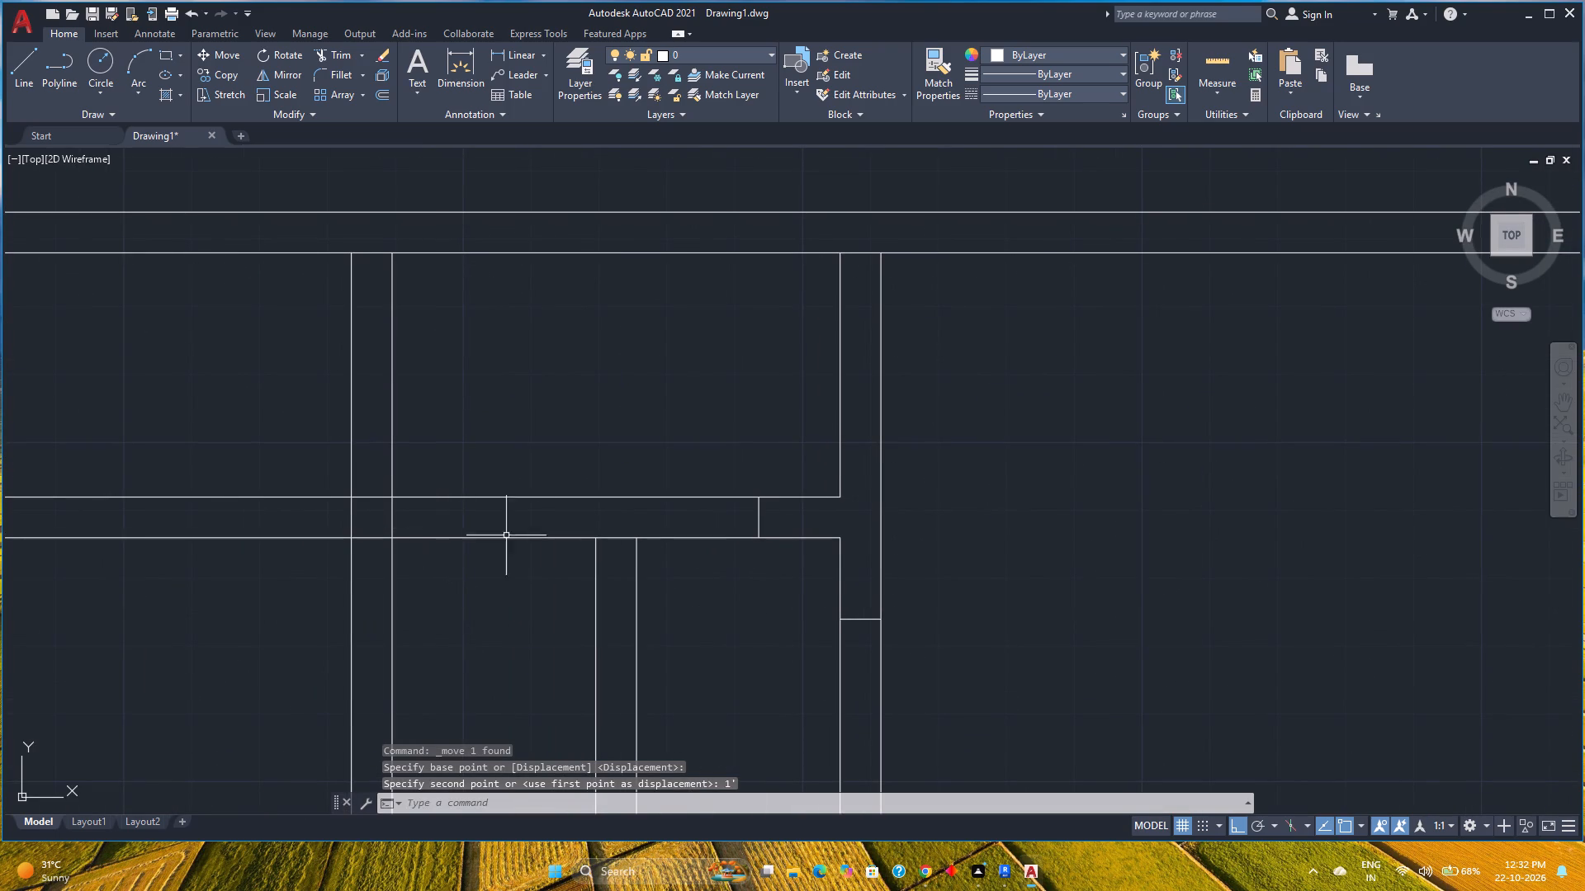
{"action": "type", "text": "tr"}
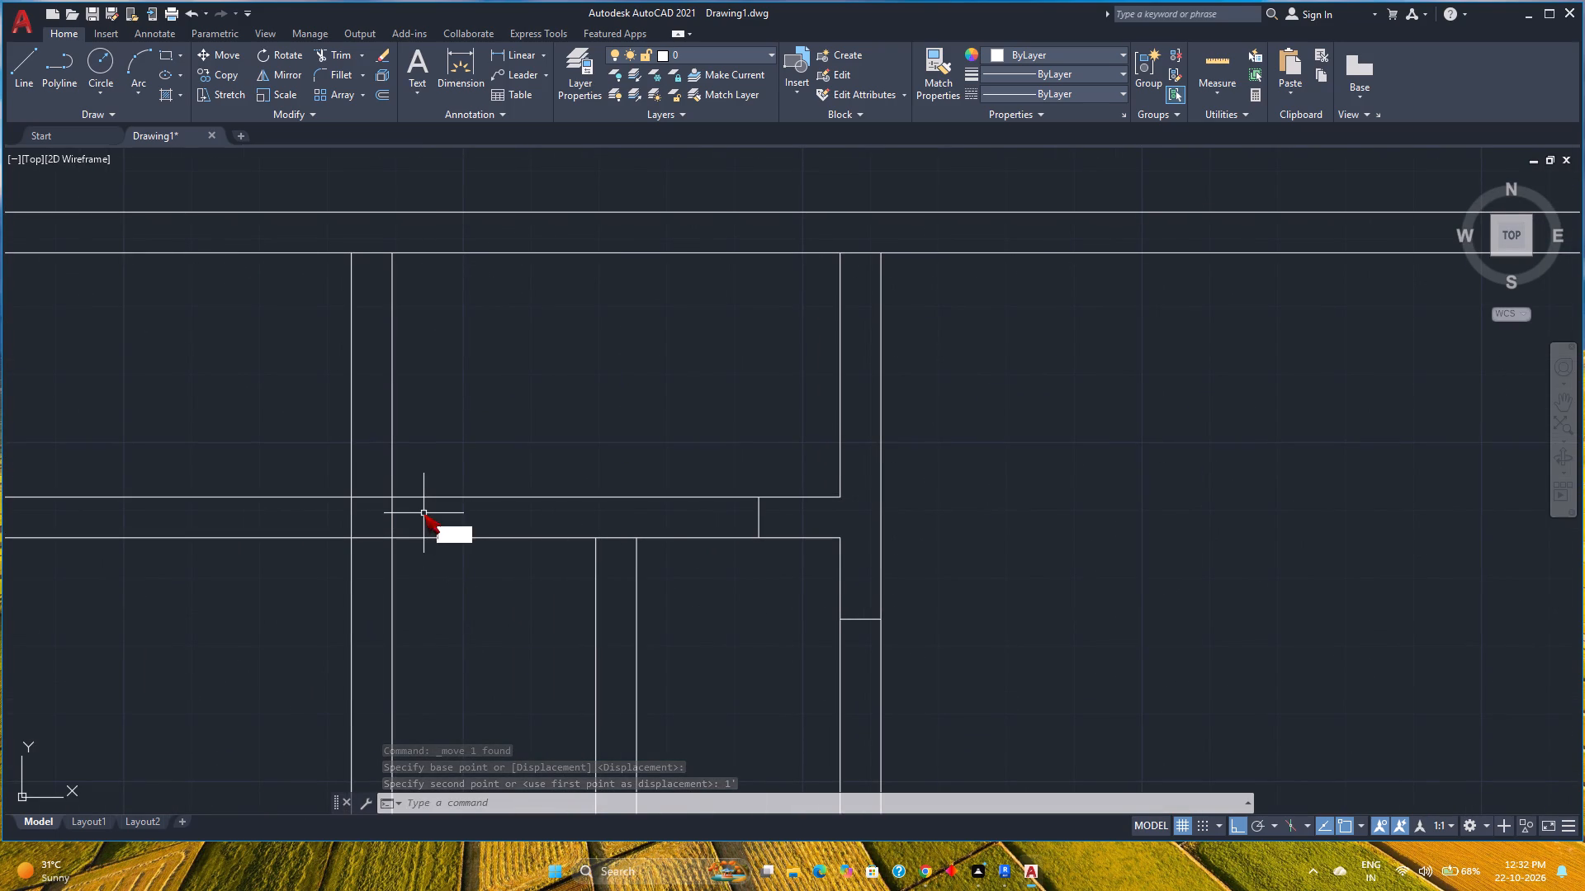
{"action": "key", "text": "Return"}
{"action": "scroll", "coordinate": [423, 515], "scroll_direction": "down", "scroll_amount": 3}
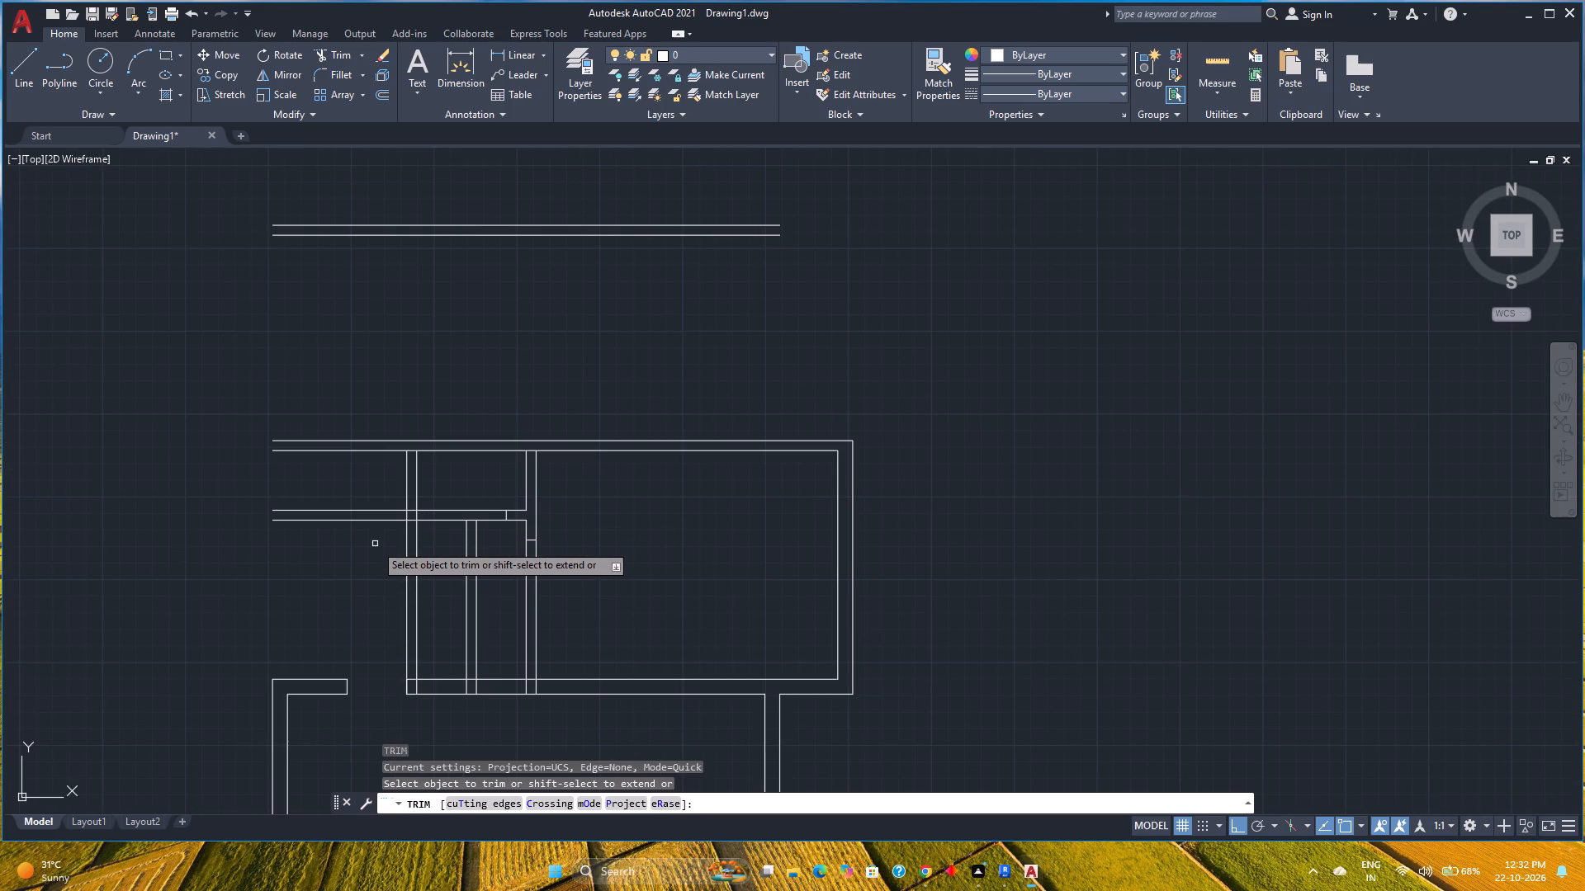
{"action": "left_click", "coordinate": [369, 502]}
{"action": "left_click", "coordinate": [367, 547]}
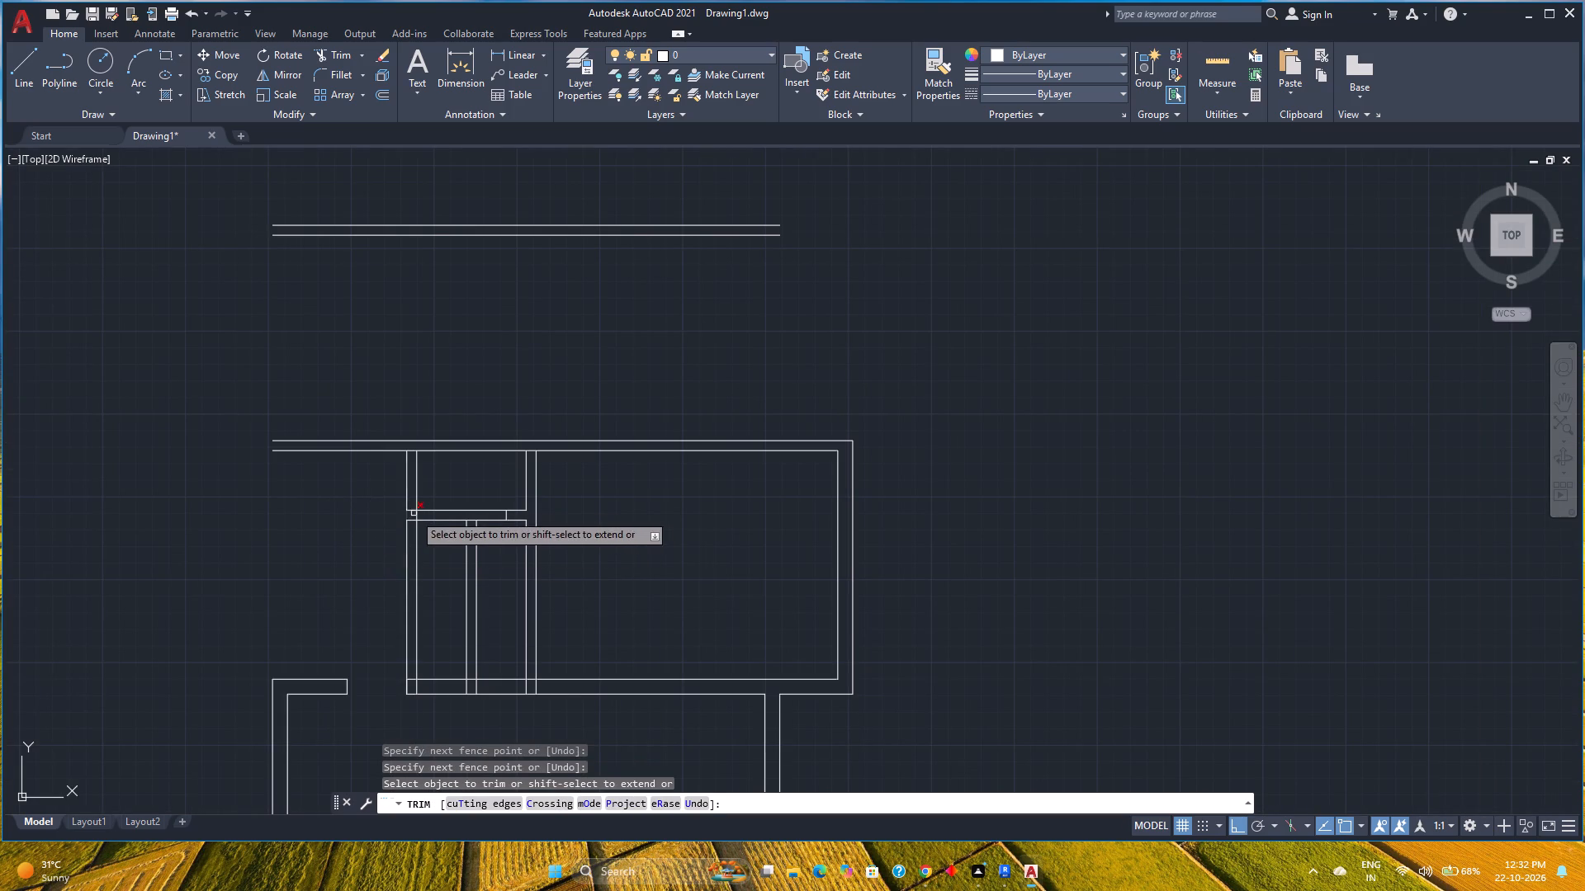
Trim the upper horizontal line and inner vertical line segments overlapping at the junction of the leftmost vertical and horizontal partitions.
{"action": "scroll", "coordinate": [429, 488], "scroll_direction": "up", "scroll_amount": 4}
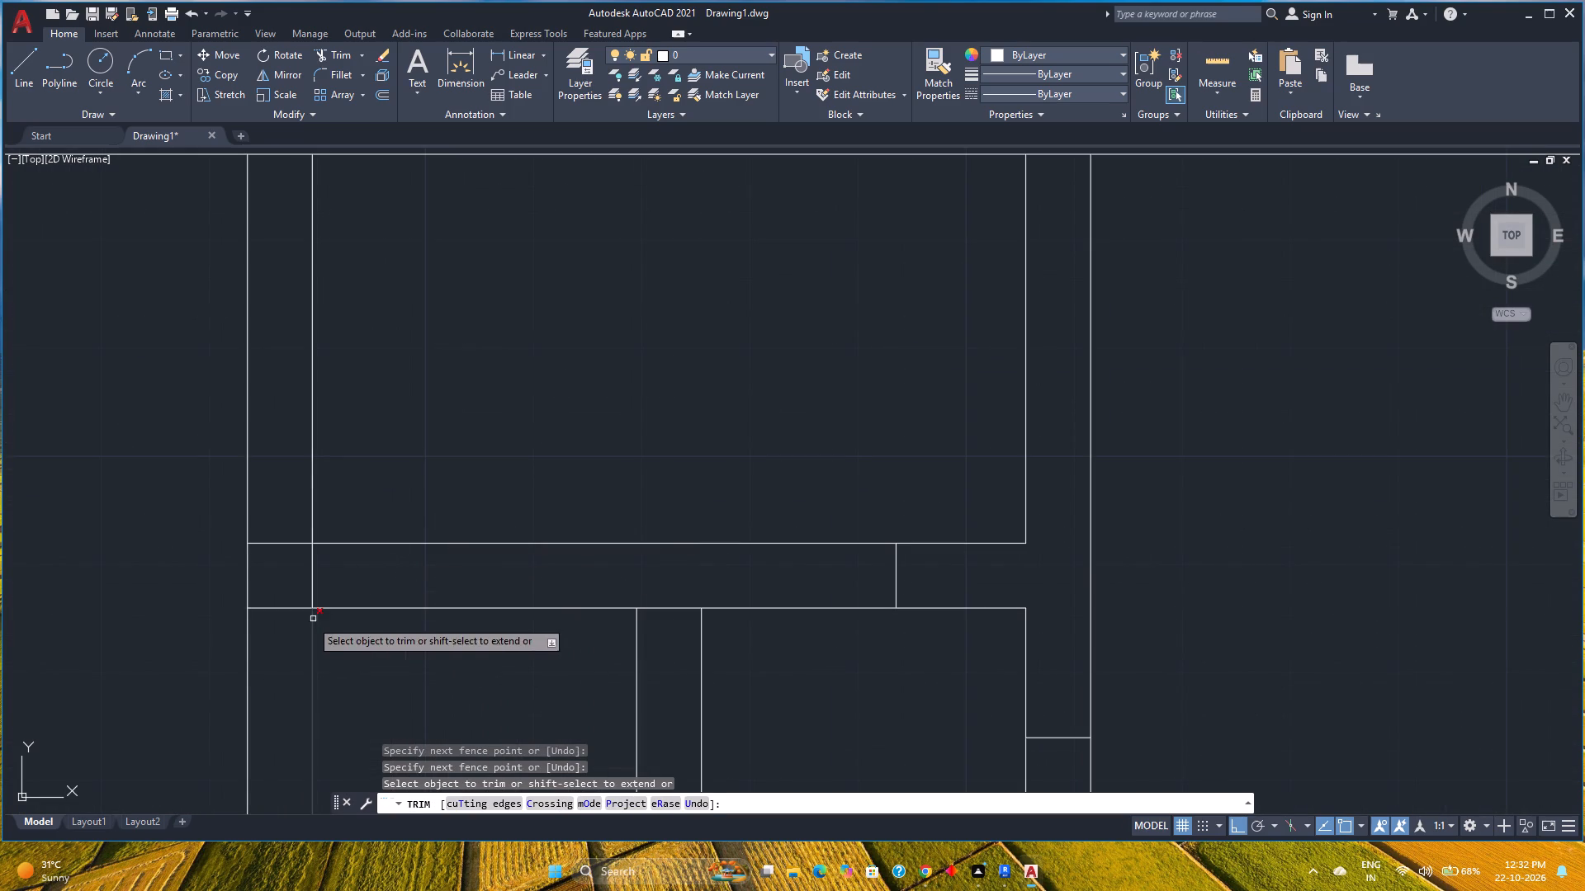
{"action": "left_click_drag", "start_coordinate": [284, 526], "coordinate": [326, 568]}
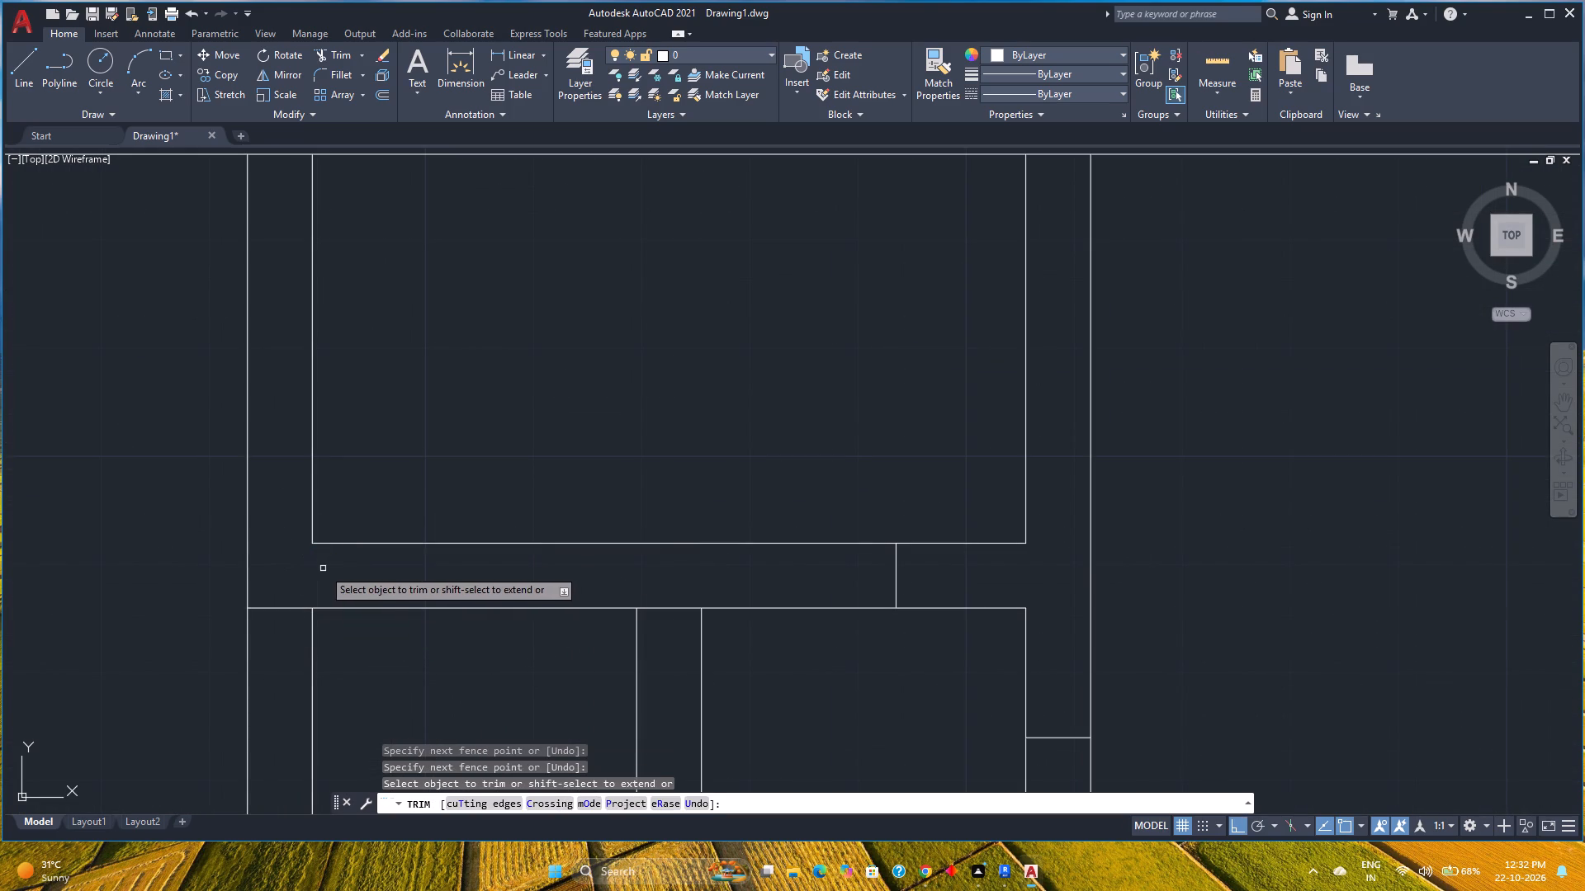
{"action": "key", "text": "Escape"}
Draw a short vertical line across the horizontal partition at the leftmost vertical partition's right face.
{"action": "left_click", "coordinate": [21, 83]}
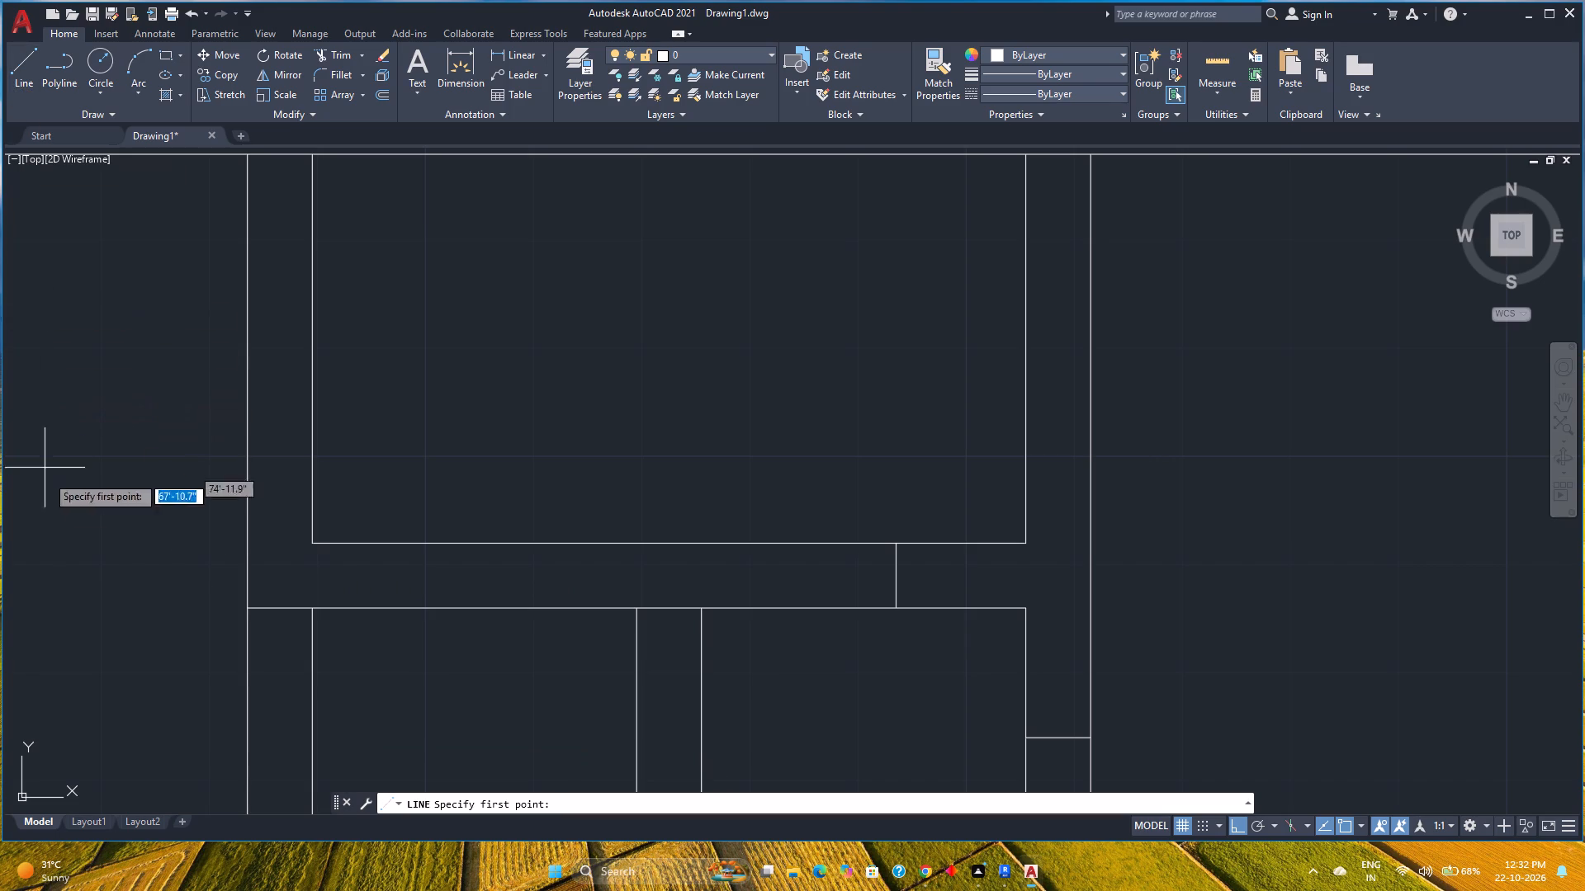
{"action": "left_click", "coordinate": [312, 607]}
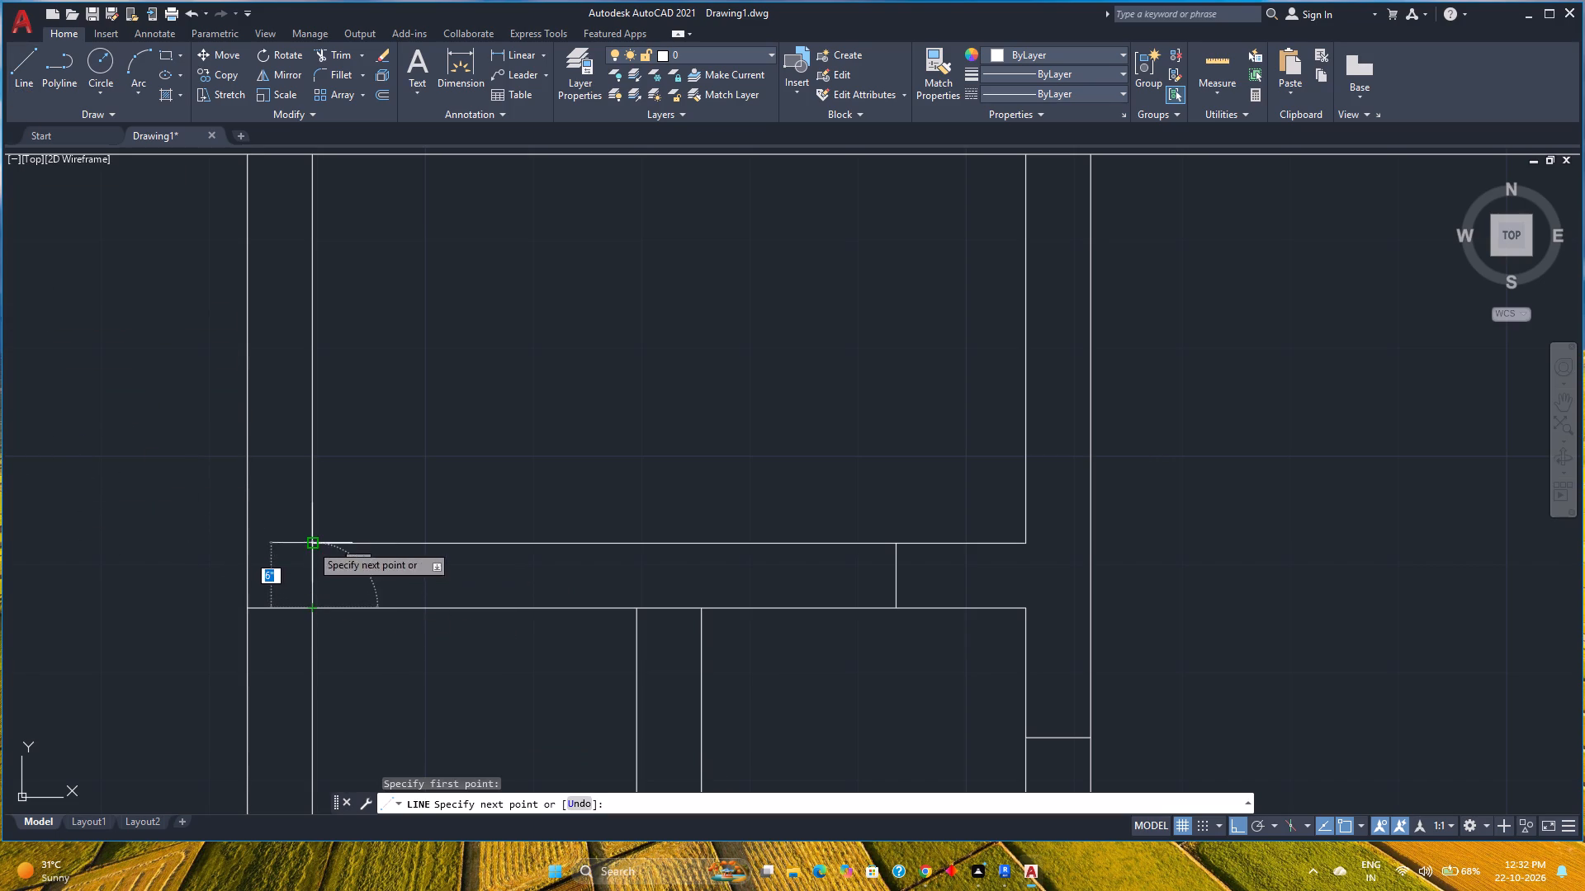
{"action": "left_click", "coordinate": [310, 544]}
{"action": "key", "text": "Escape"}
Move the short line at the leftmost vertical partition 1' to the right along the horizontal partition.
{"action": "left_click", "coordinate": [331, 571]}
{"action": "left_click", "coordinate": [282, 570]}
{"action": "type", "text": ",m"}
{"action": "key", "text": "BackSpace"}
{"action": "key", "text": "BackSpace"}
{"action": "key", "text": "m"}
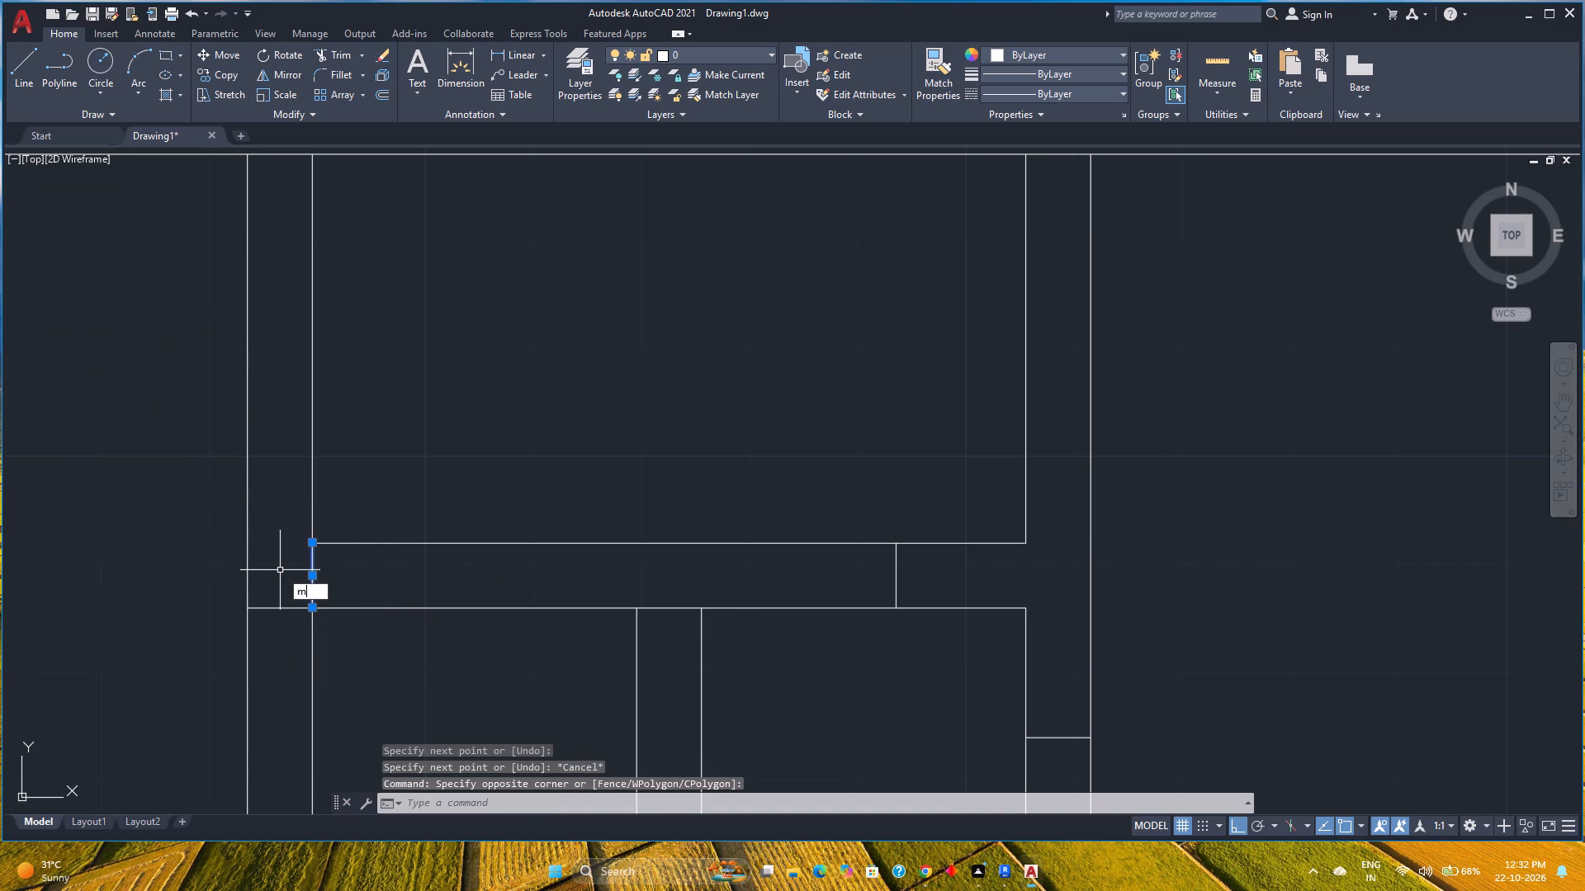
{"action": "key", "text": "Return"}
{"action": "scroll", "coordinate": [288, 563], "scroll_direction": "up", "scroll_amount": 4}
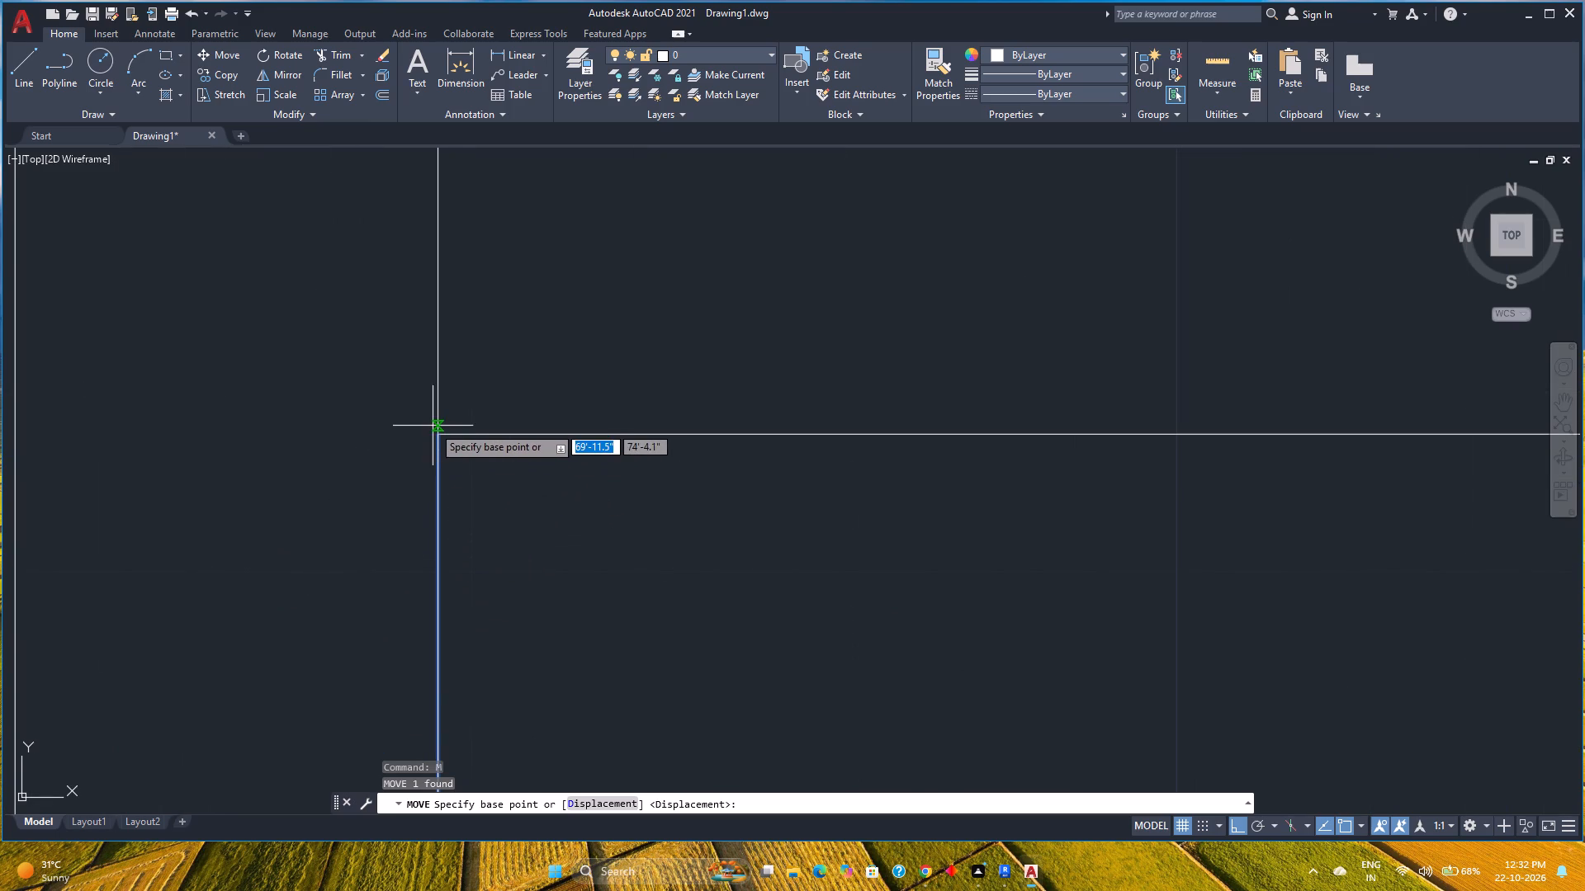
{"action": "left_click", "coordinate": [440, 433]}
{"action": "scroll", "coordinate": [440, 433], "scroll_direction": "down", "scroll_amount": 4}
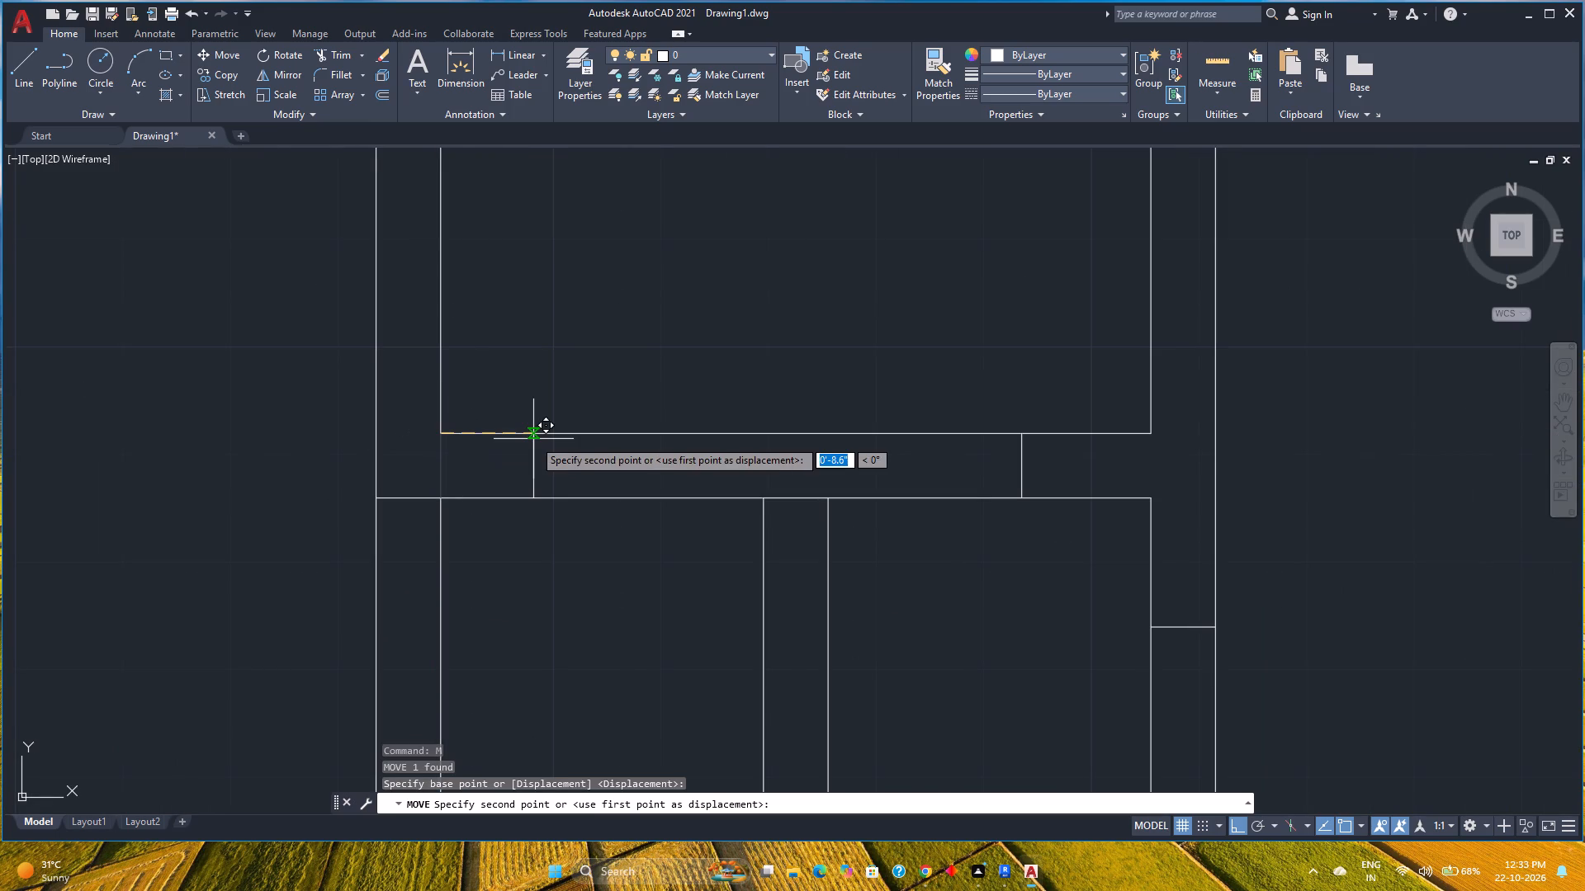
{"action": "type", "text": "1'"}
{"action": "key", "text": "Return"}
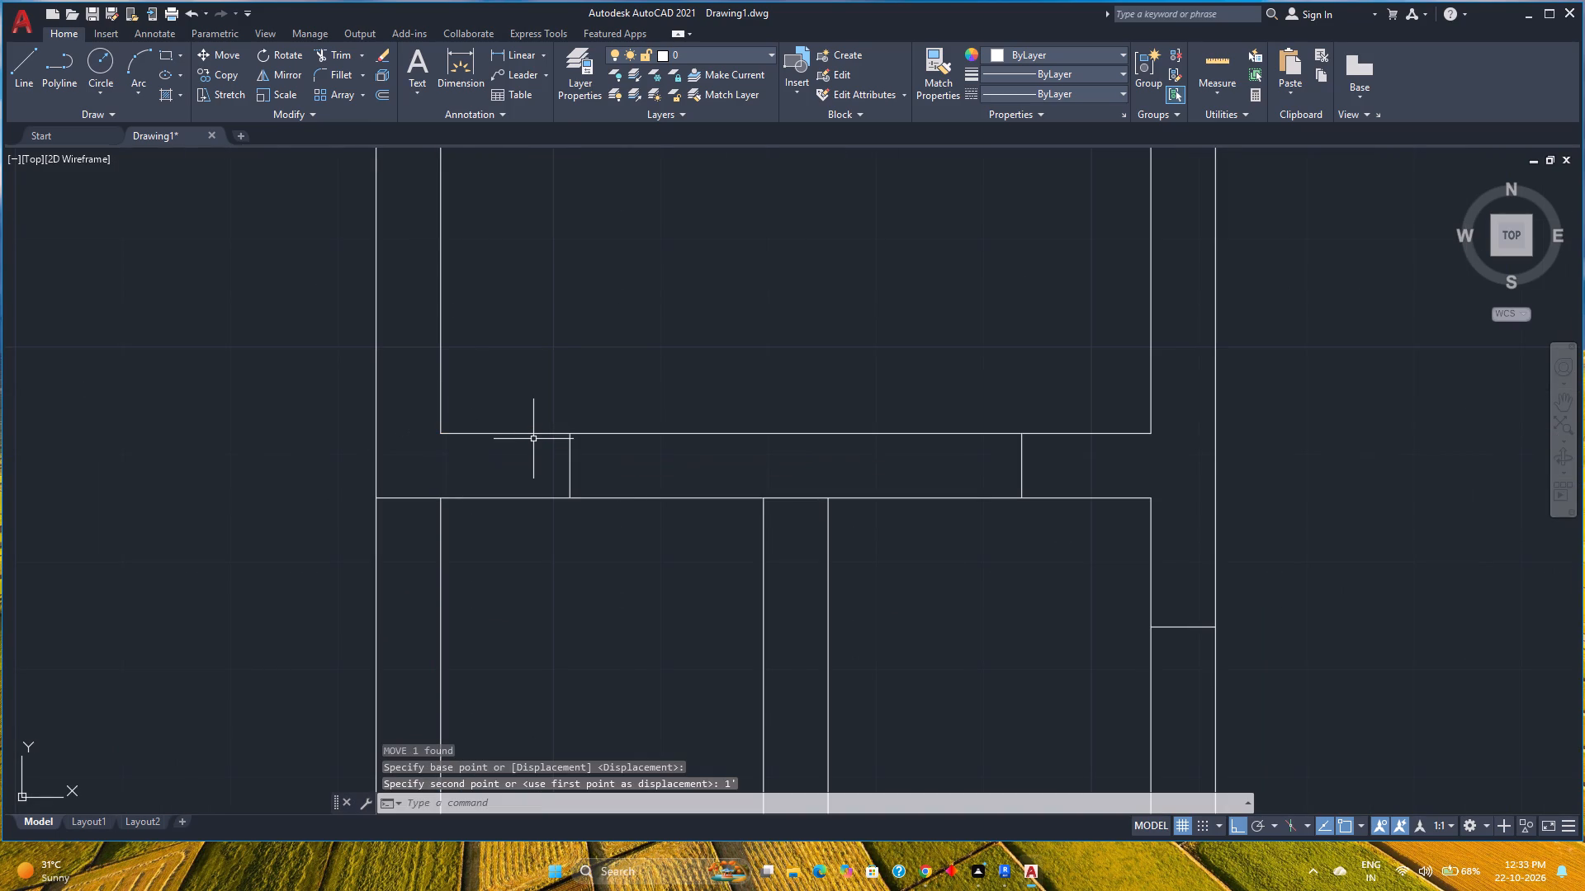
Measure the opening between the two short jamb lines in the horizontal partition.
{"action": "left_click", "coordinate": [1231, 54]}
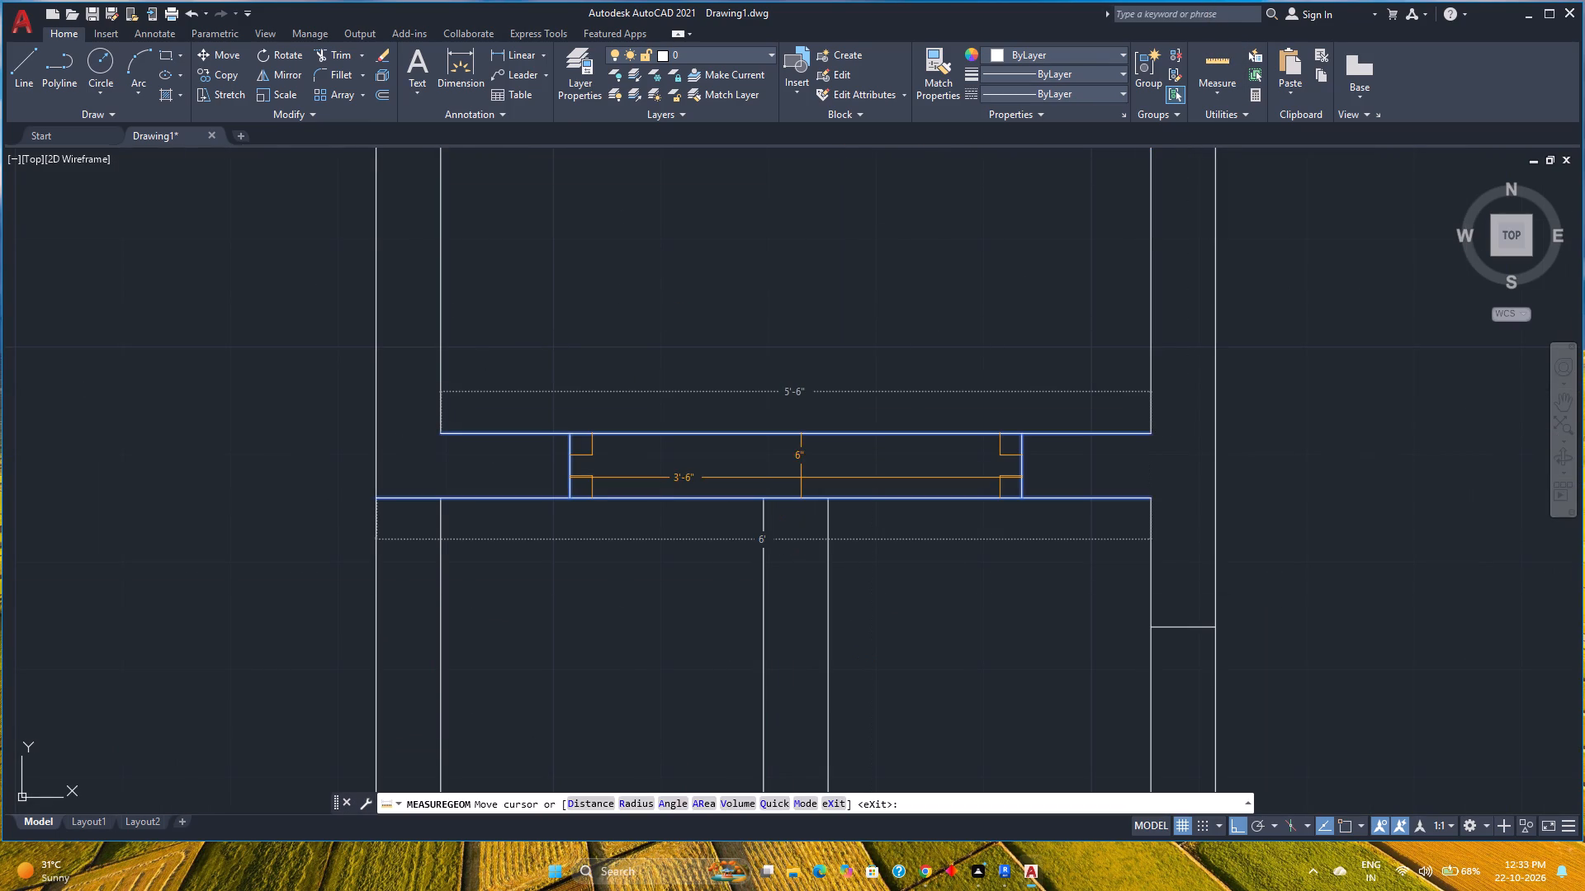
{"action": "key", "text": "Escape"}
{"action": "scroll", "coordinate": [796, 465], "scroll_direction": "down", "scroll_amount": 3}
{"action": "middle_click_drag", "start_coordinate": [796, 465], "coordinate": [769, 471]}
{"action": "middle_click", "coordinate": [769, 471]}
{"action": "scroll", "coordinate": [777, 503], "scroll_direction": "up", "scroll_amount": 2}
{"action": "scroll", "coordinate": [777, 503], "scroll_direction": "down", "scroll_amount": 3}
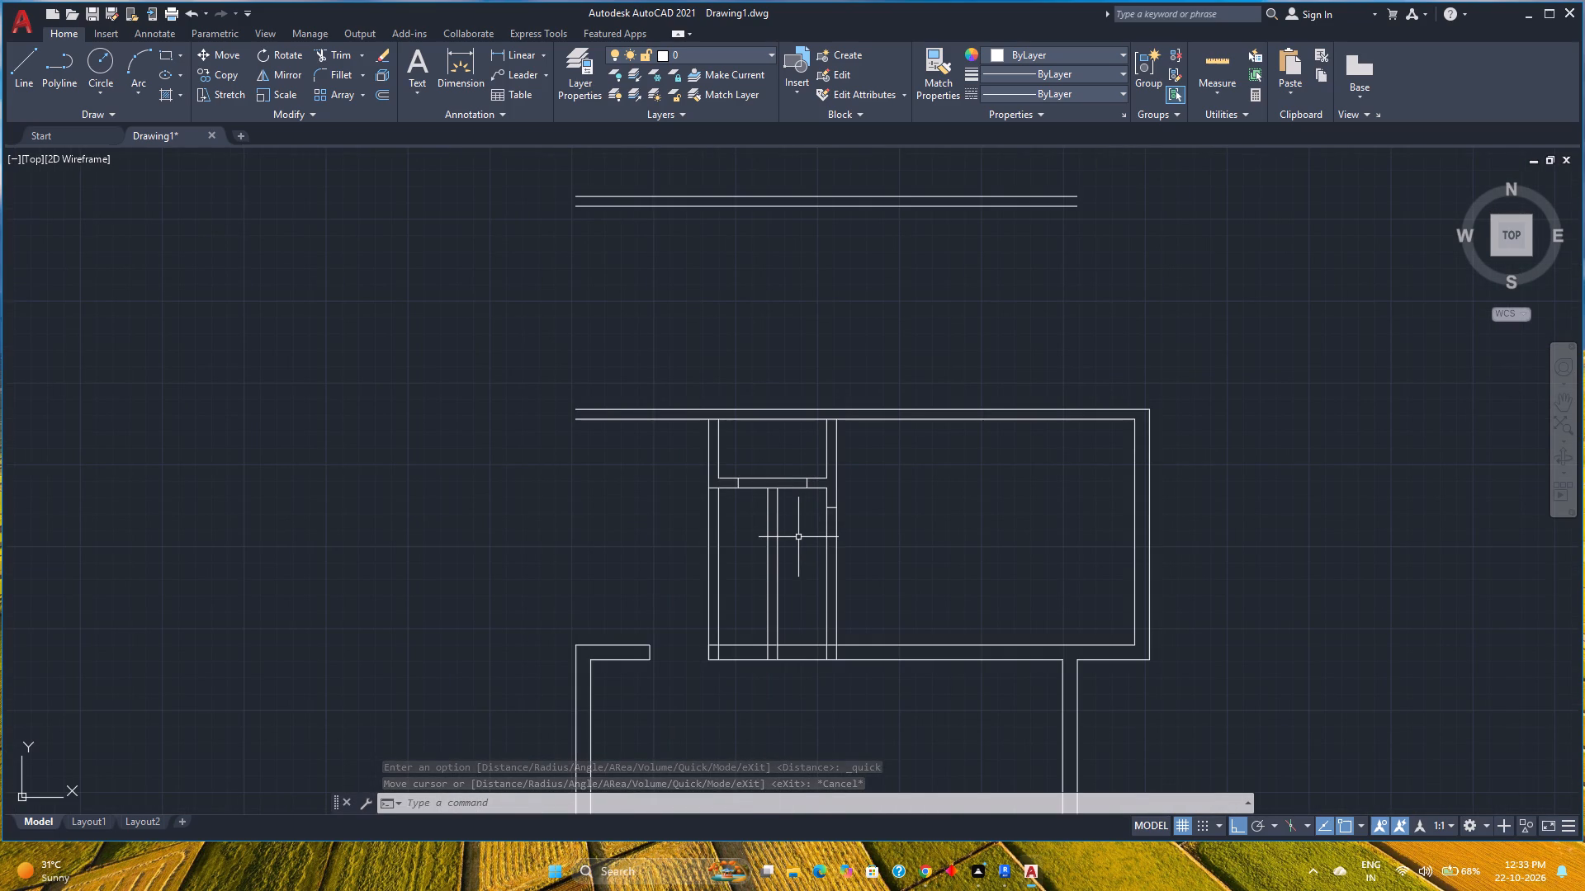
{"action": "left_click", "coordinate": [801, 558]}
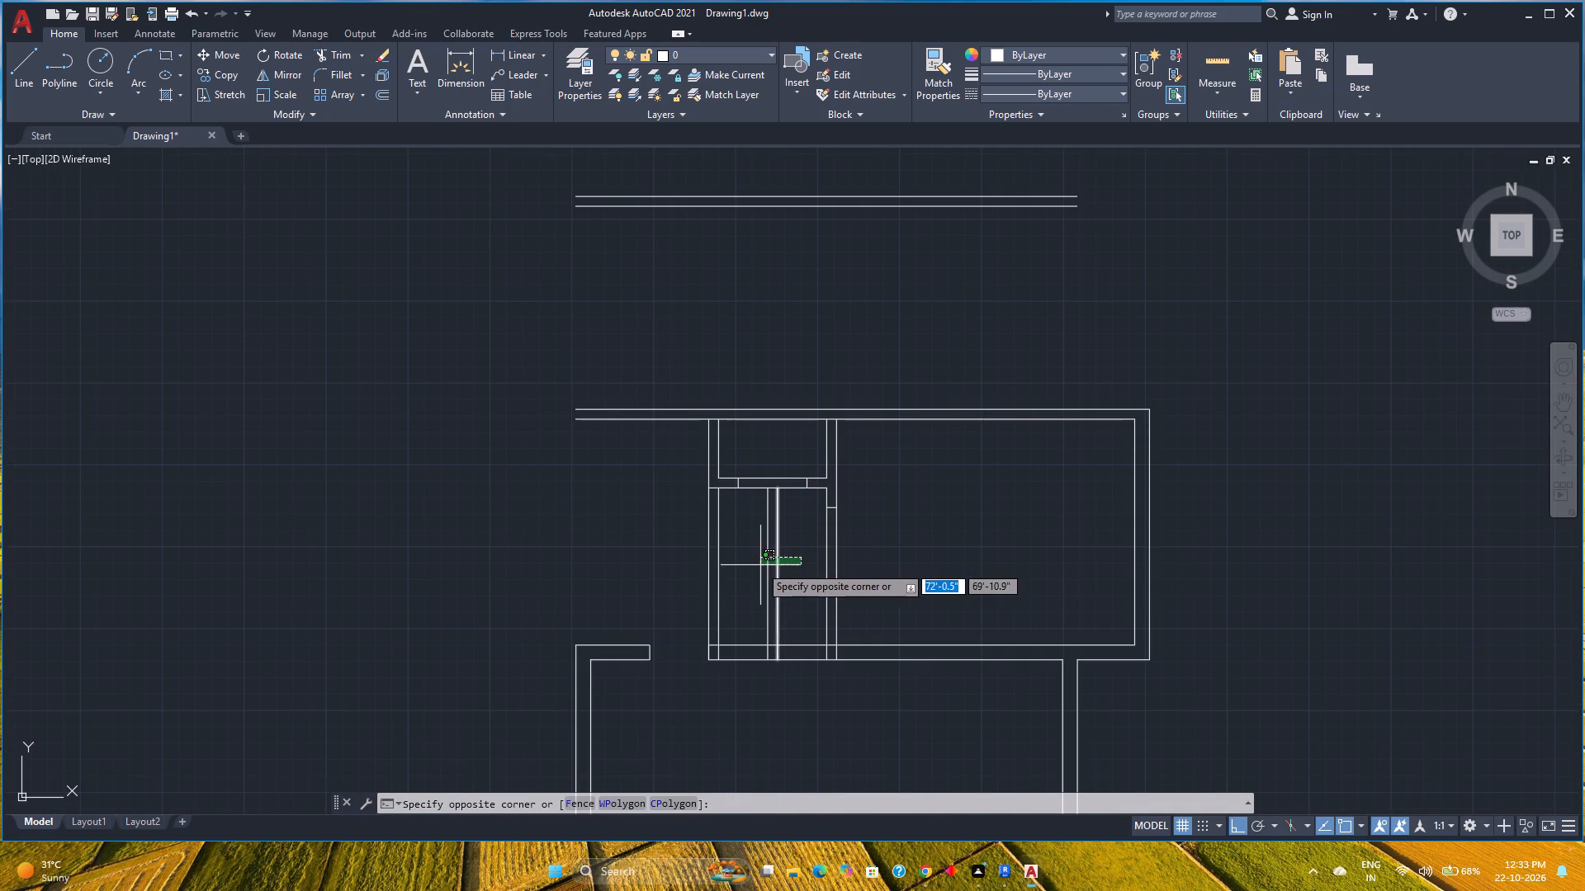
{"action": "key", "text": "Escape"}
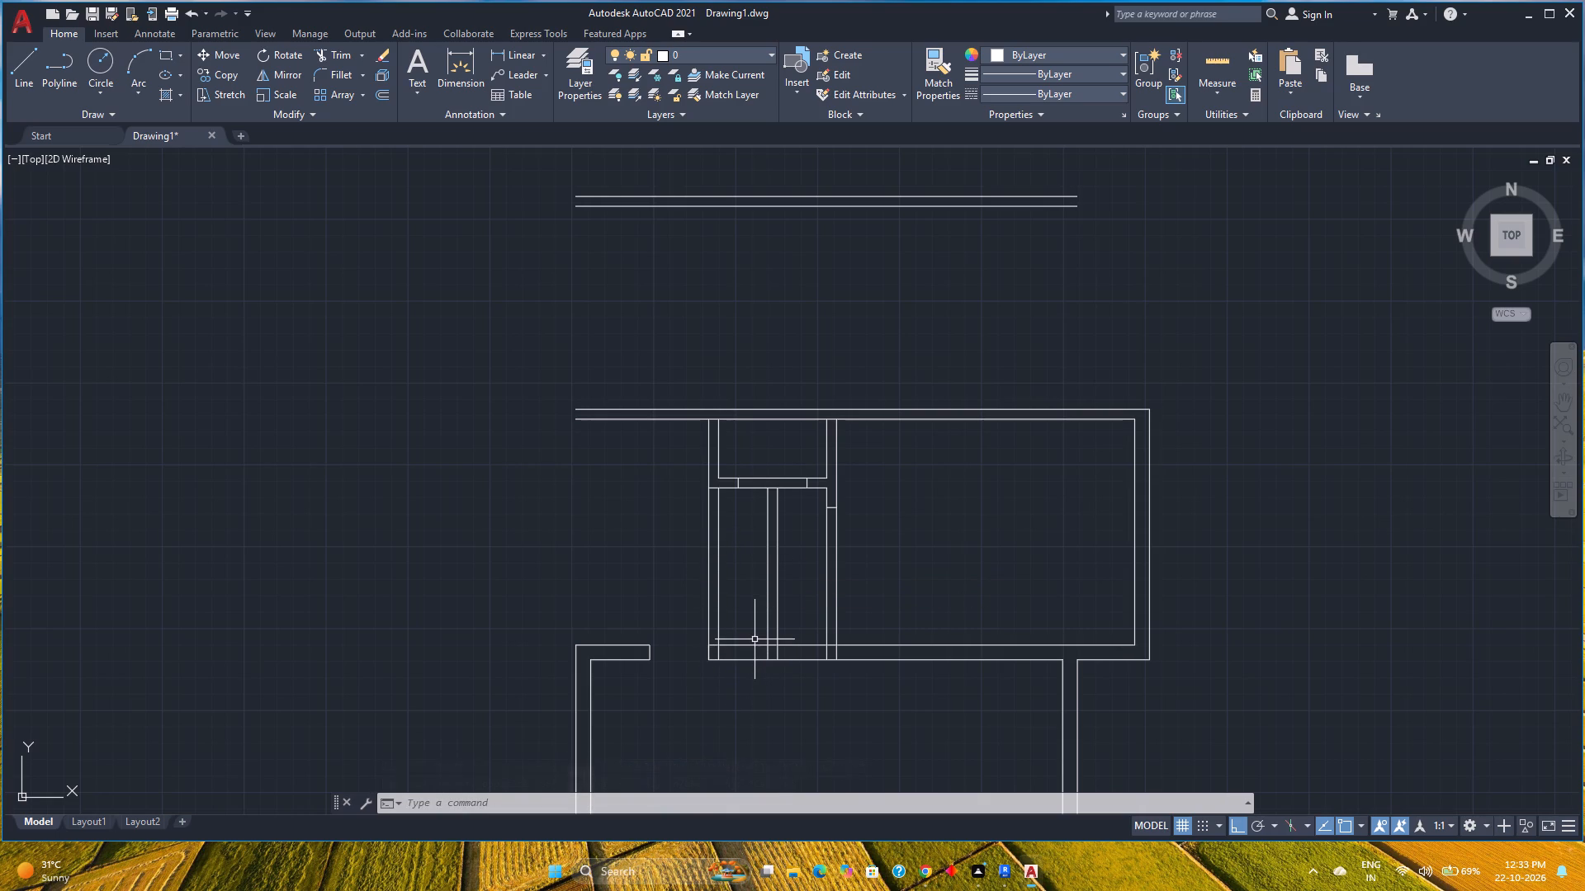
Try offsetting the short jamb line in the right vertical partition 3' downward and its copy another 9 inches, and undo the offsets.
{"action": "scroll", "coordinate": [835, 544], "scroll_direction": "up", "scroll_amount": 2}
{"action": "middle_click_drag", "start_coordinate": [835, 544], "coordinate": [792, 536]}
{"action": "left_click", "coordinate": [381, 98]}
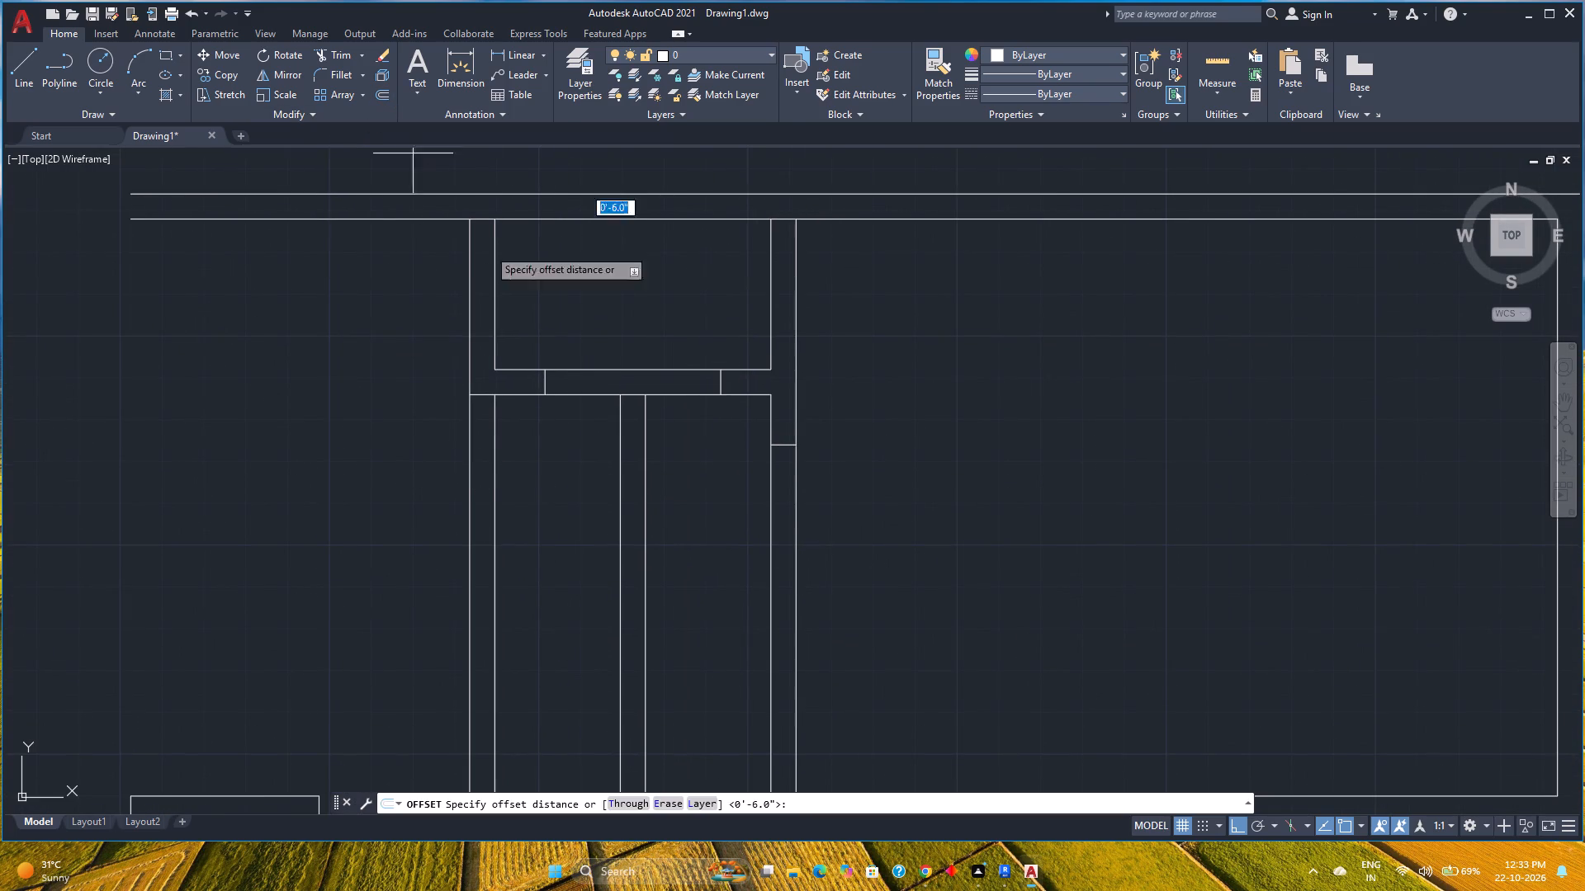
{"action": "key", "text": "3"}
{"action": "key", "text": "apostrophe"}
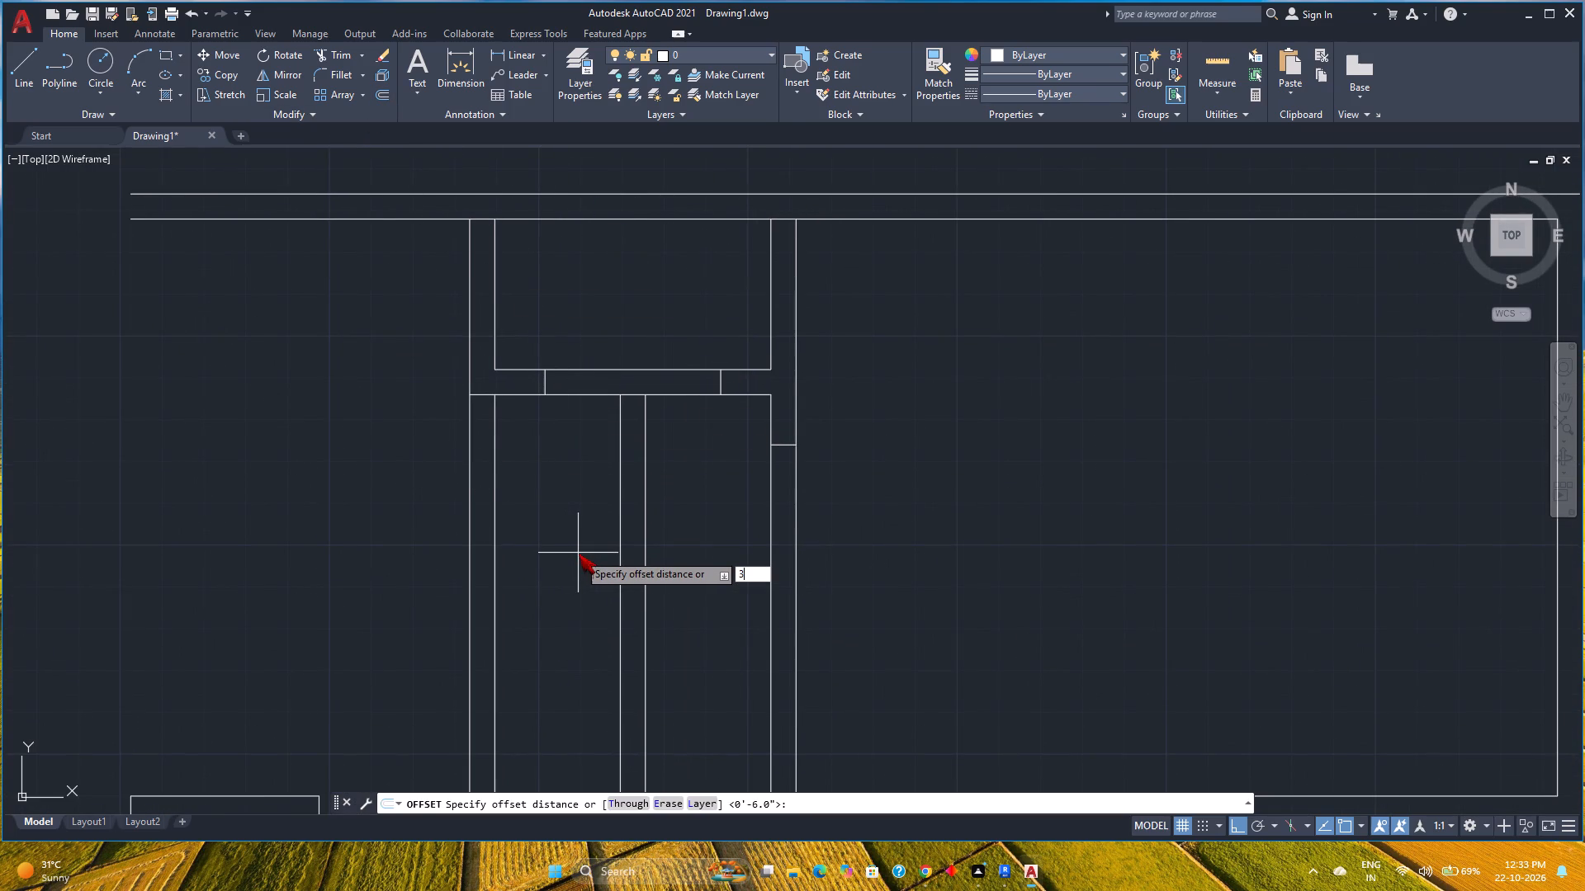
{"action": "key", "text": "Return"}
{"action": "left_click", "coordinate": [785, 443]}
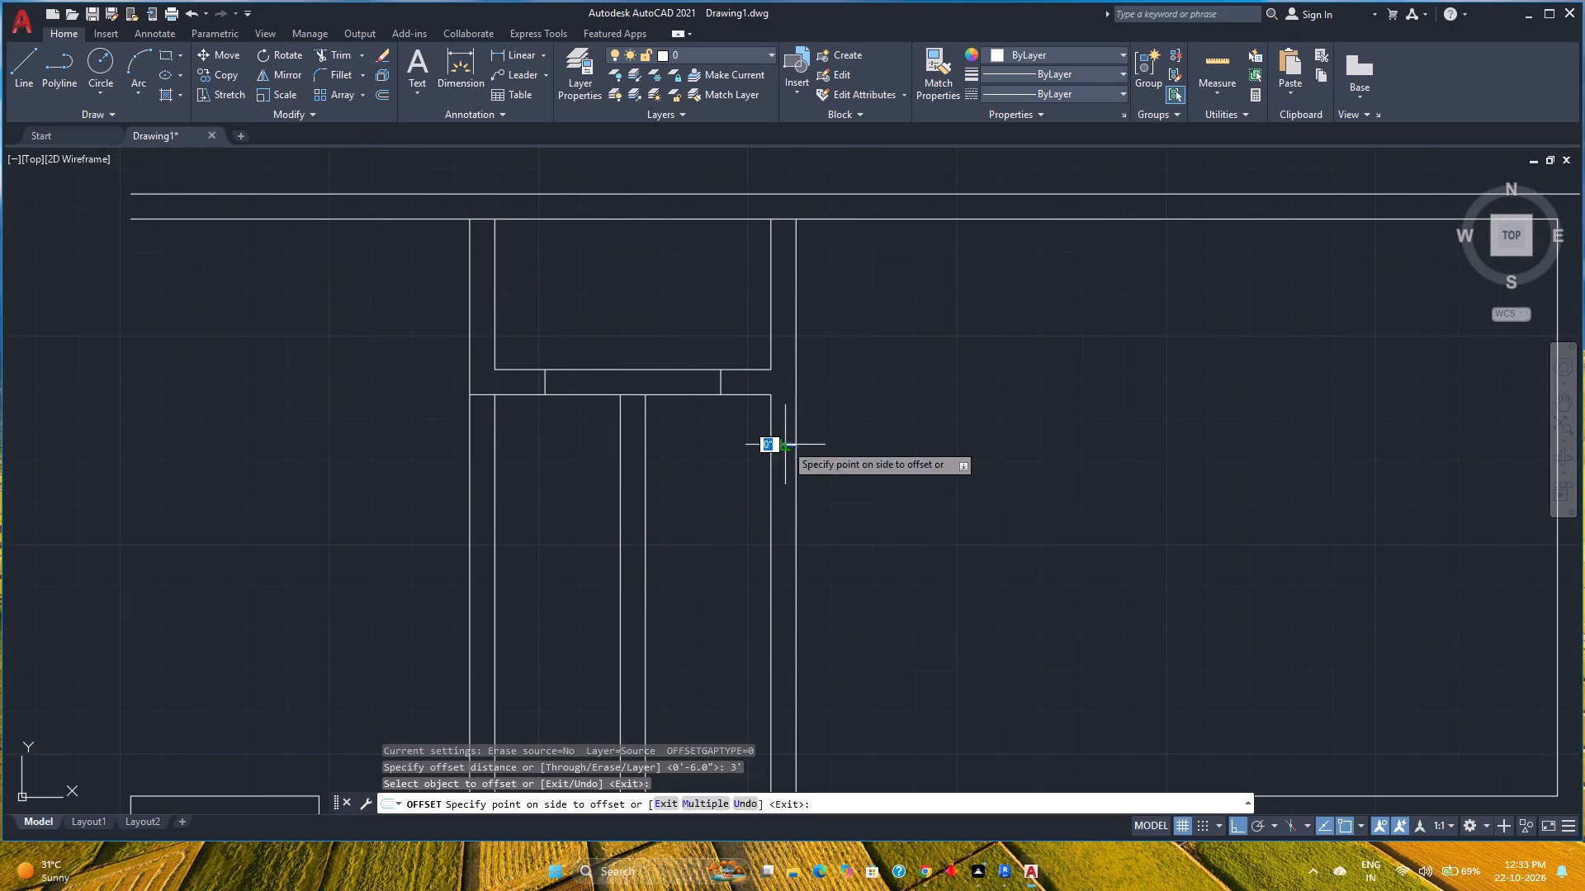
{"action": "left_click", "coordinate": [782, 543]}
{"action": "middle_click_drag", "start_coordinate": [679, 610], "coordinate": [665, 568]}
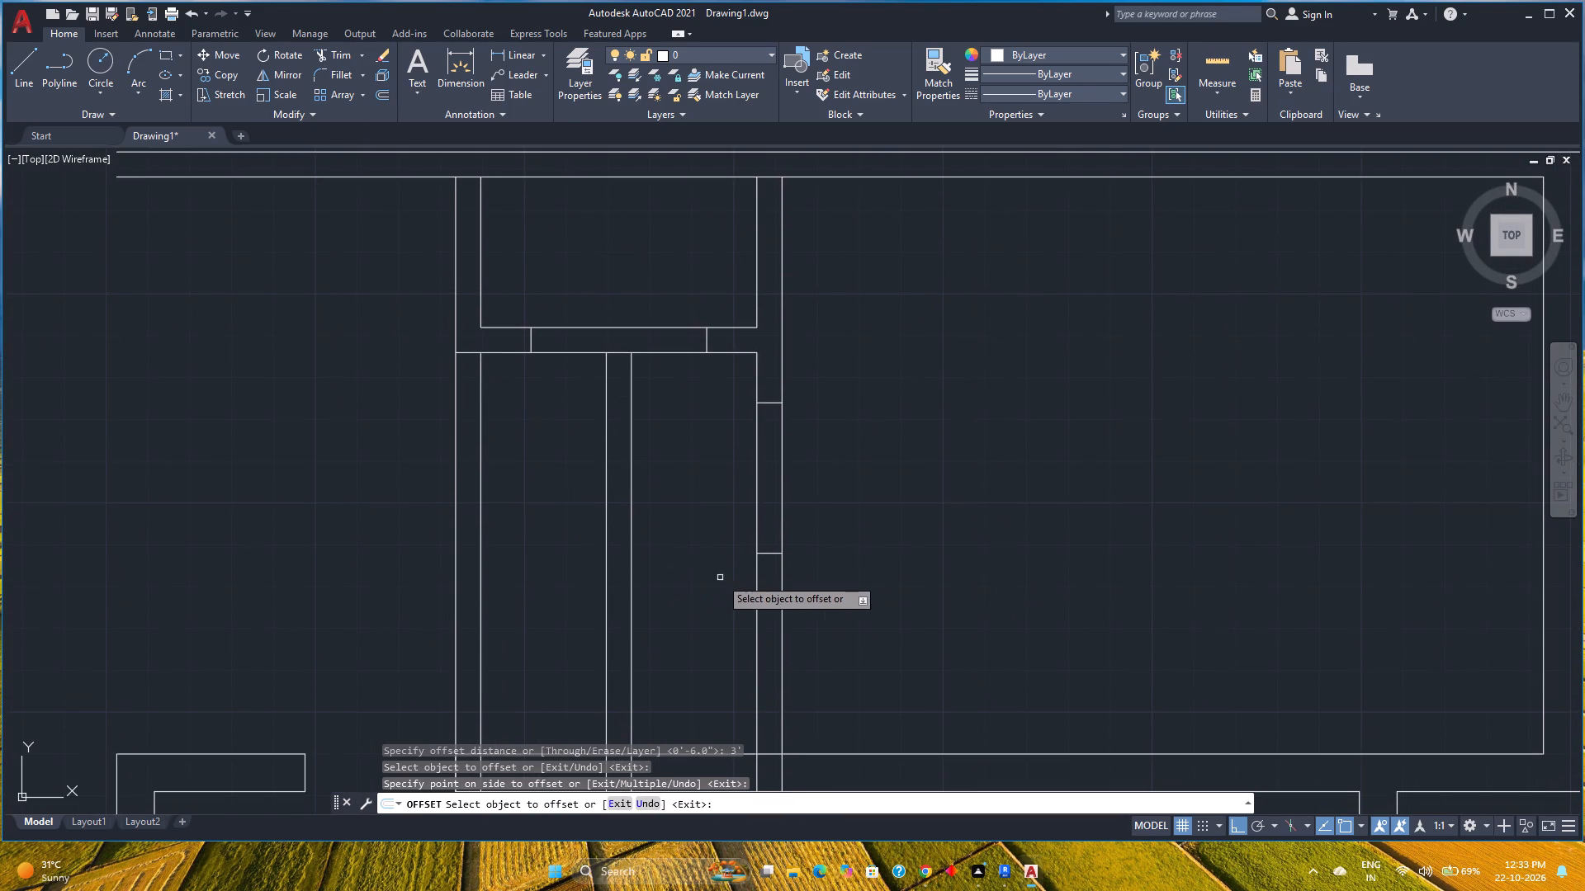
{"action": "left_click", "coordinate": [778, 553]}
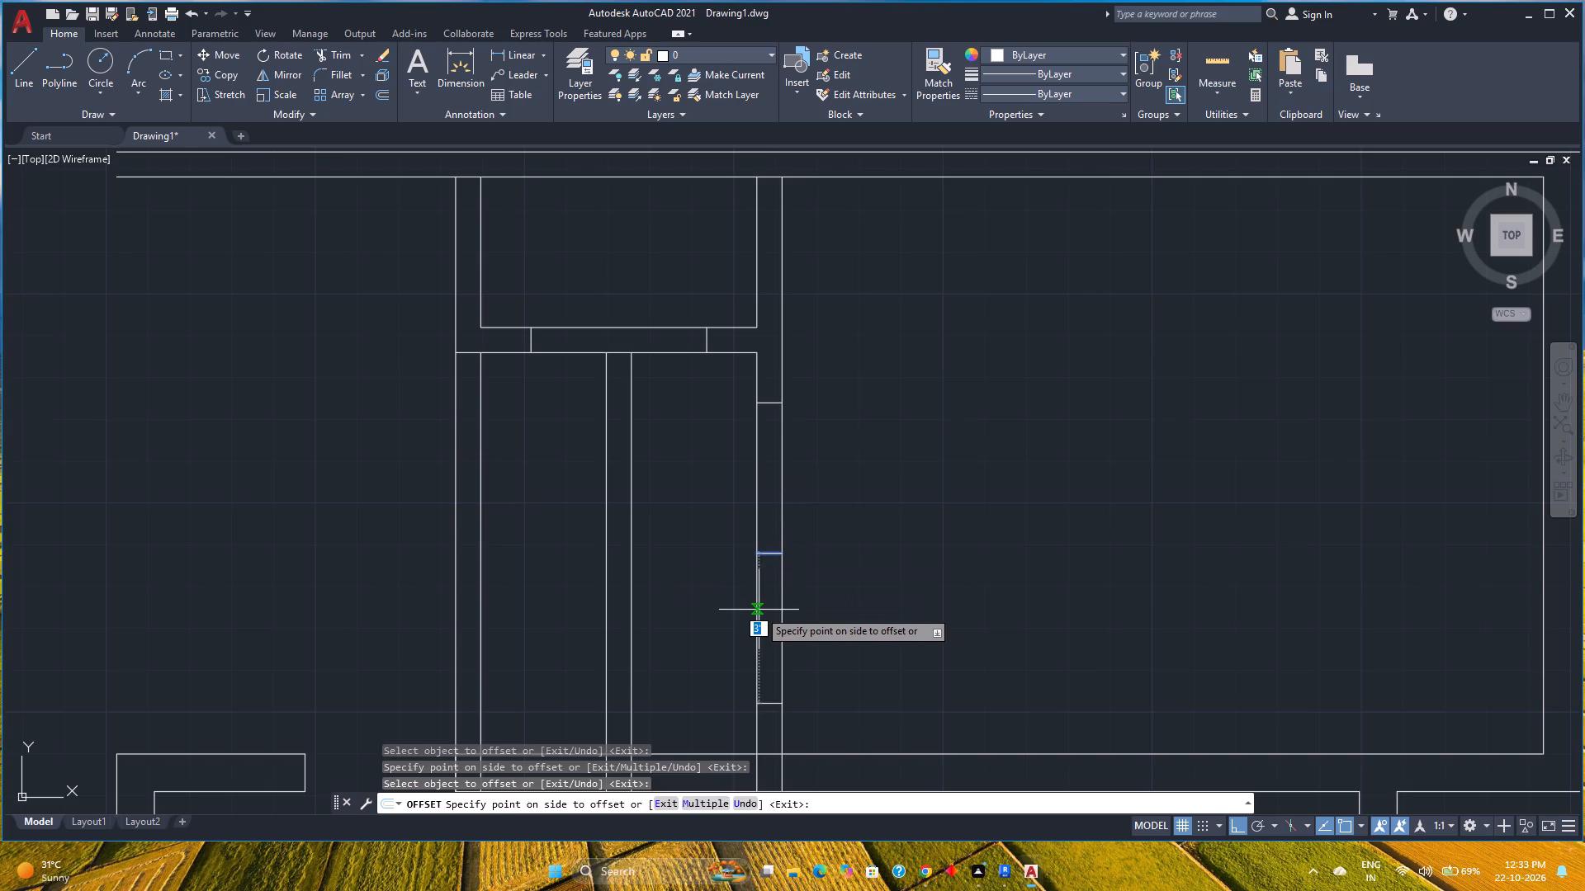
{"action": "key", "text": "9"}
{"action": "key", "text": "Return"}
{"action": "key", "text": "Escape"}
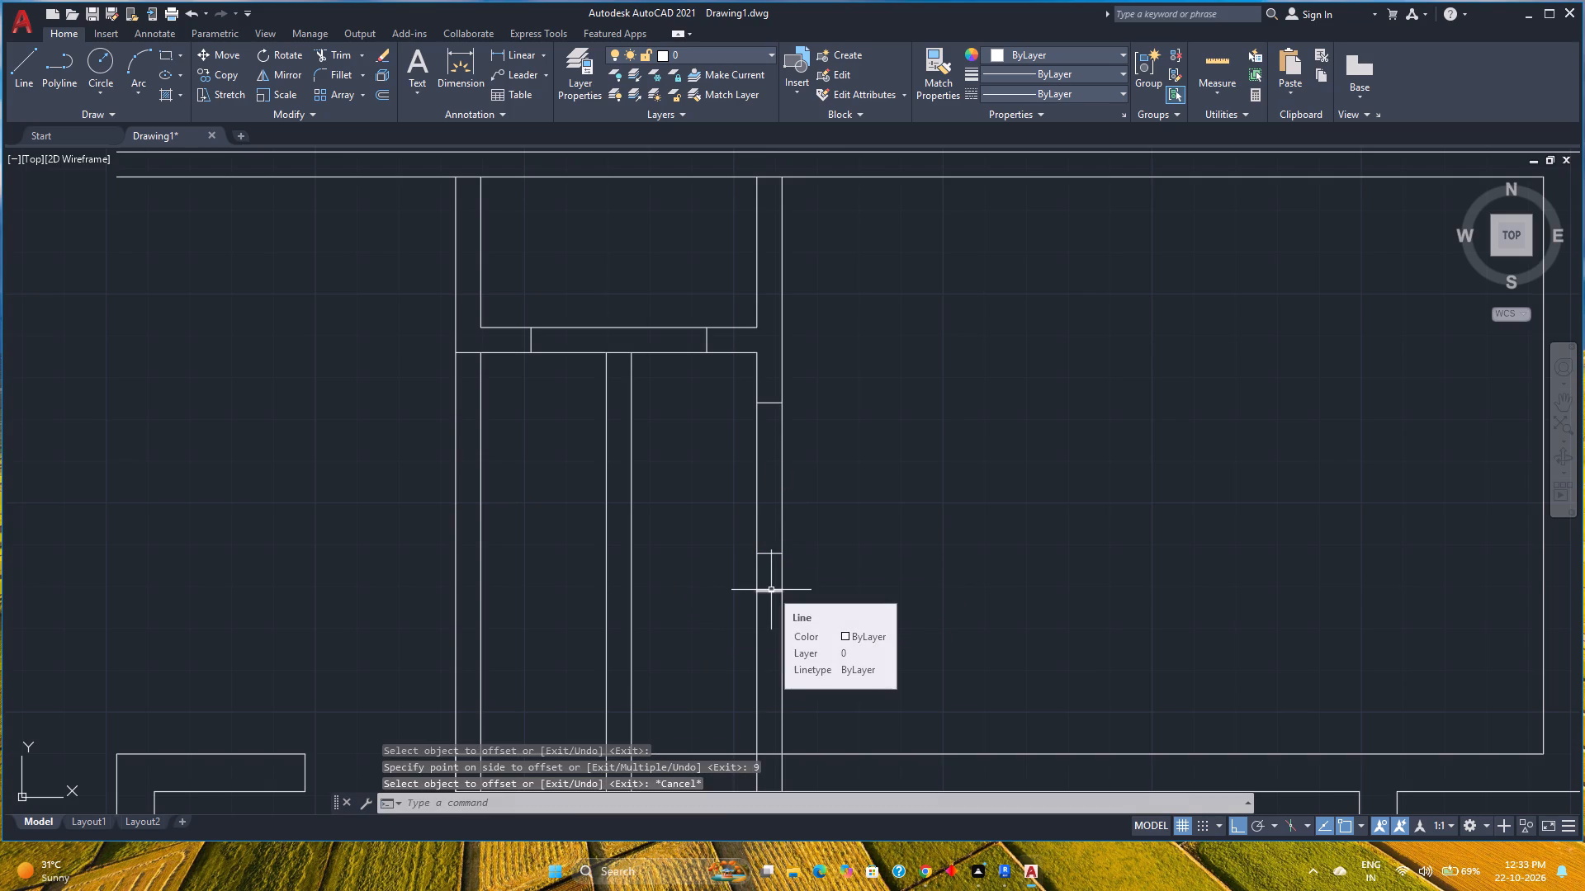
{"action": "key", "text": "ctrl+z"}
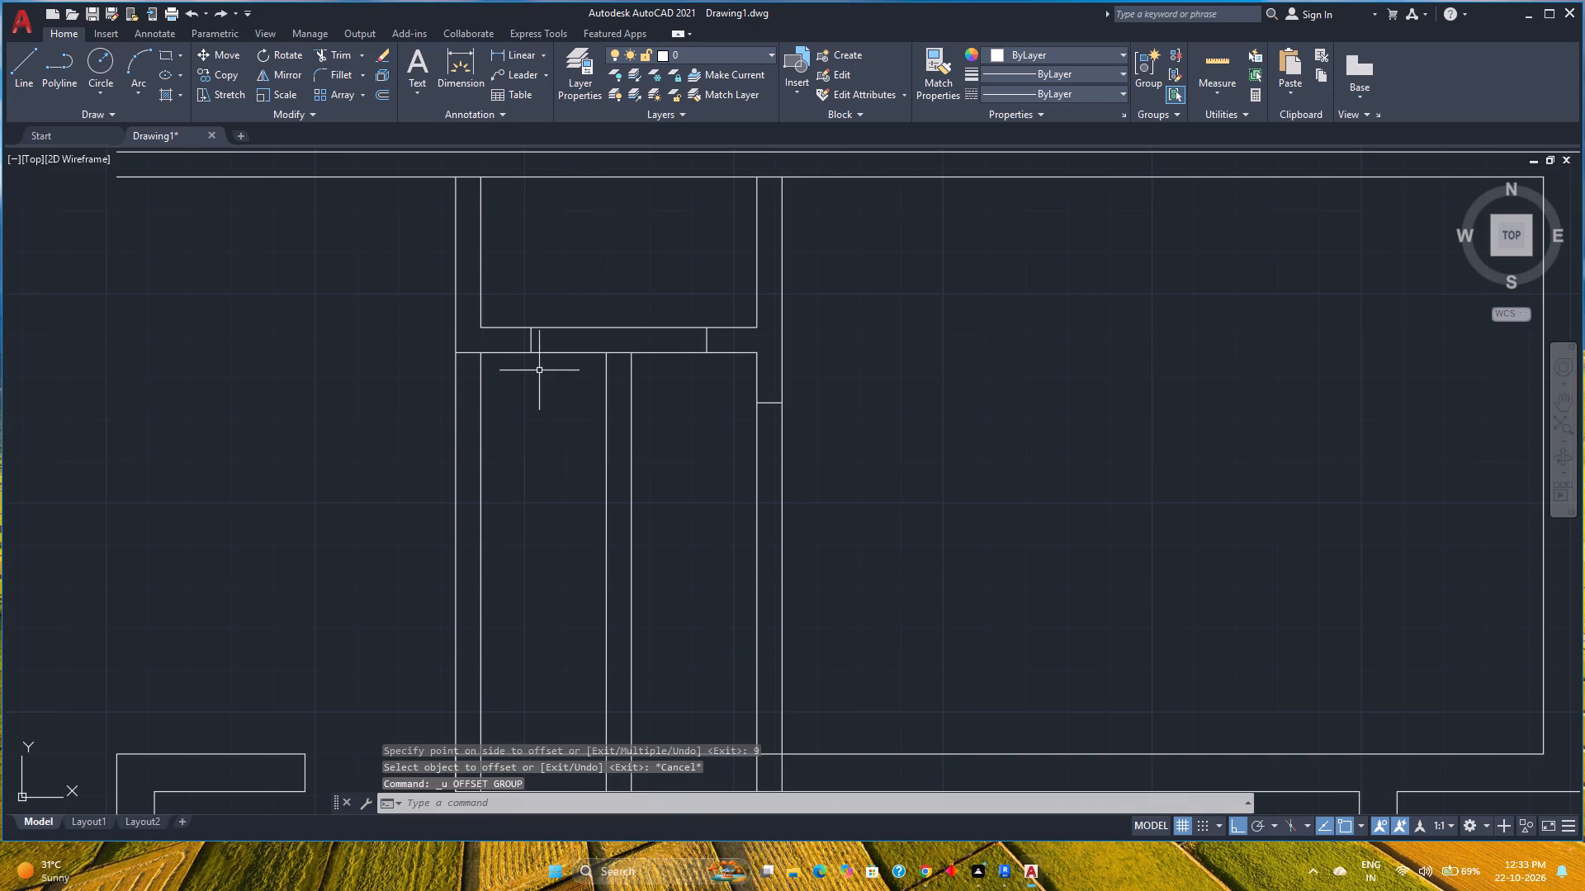
Offset the short jamb line in the right vertical partition 3' downward to mark the door opening.
{"action": "left_click", "coordinate": [378, 94]}
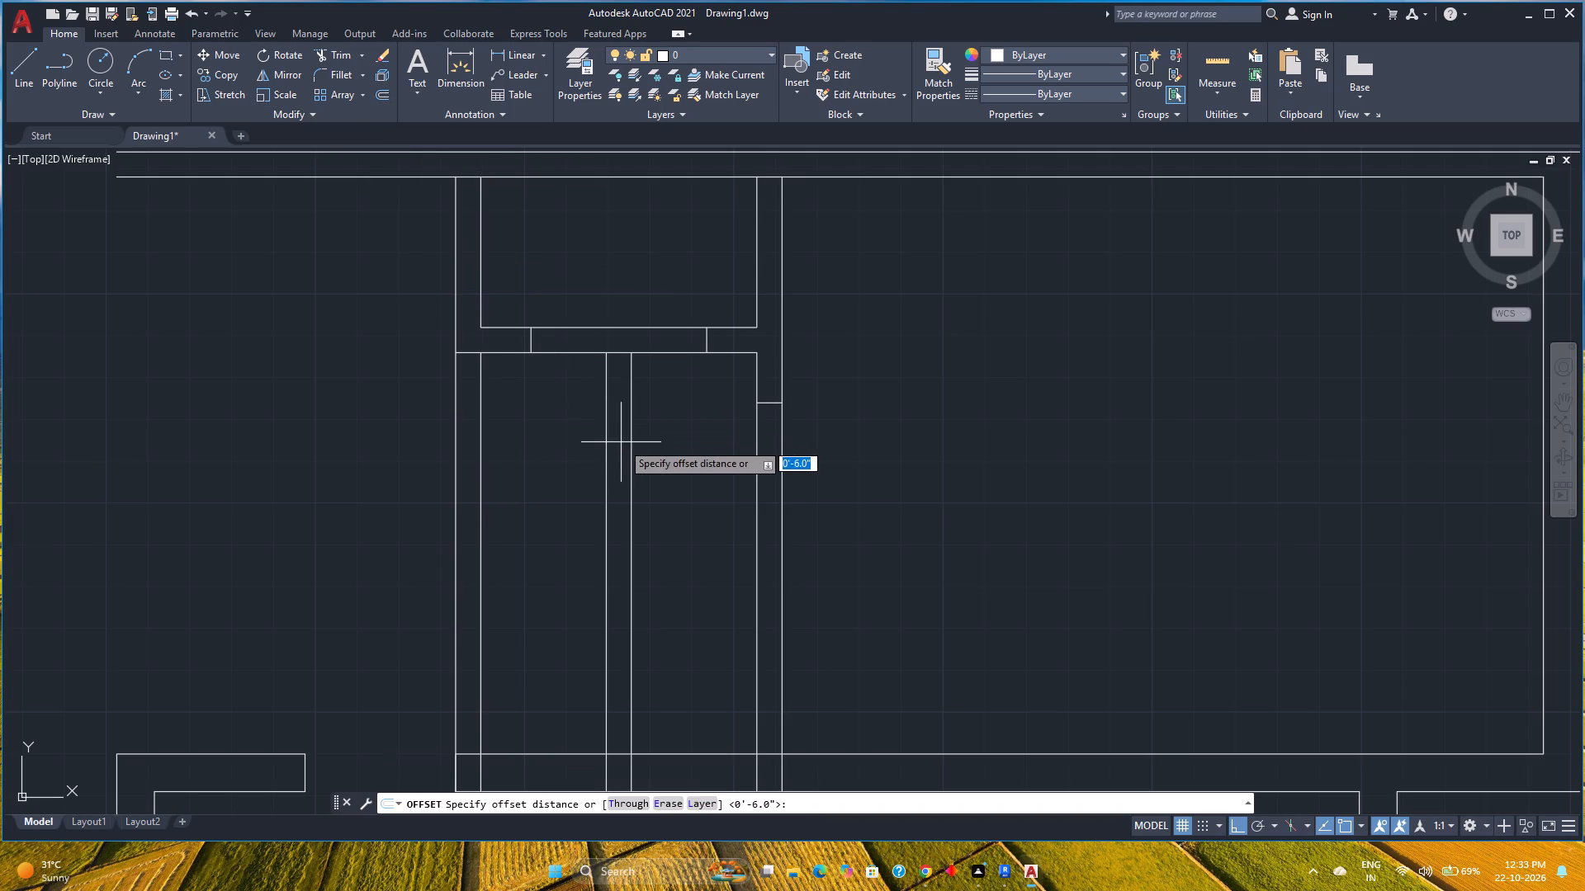
{"action": "key", "text": "Return"}
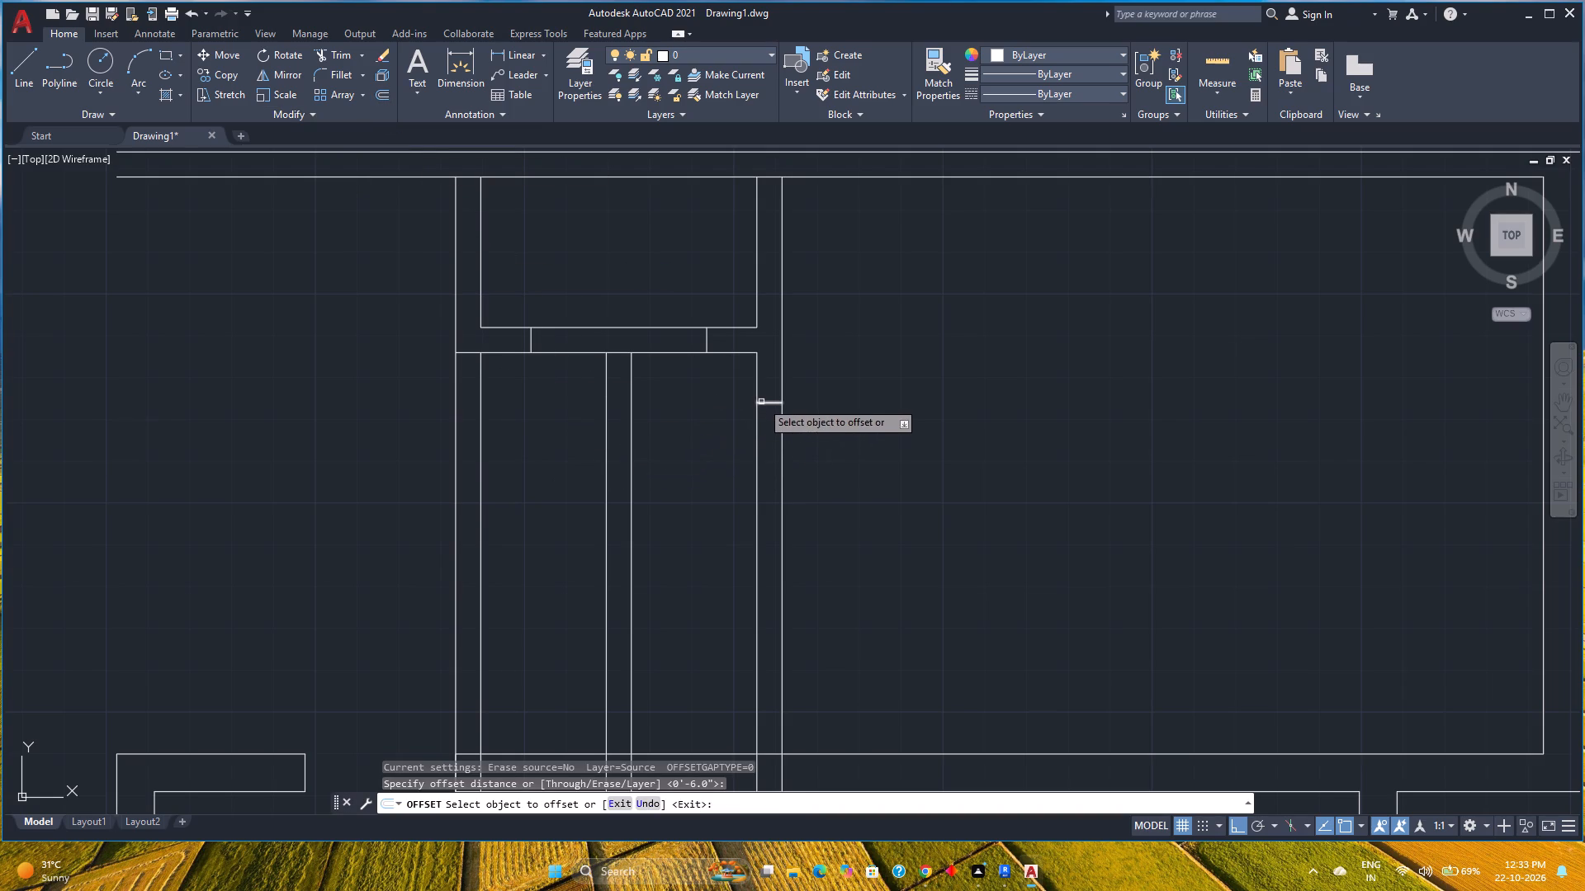
{"action": "left_click", "coordinate": [766, 403]}
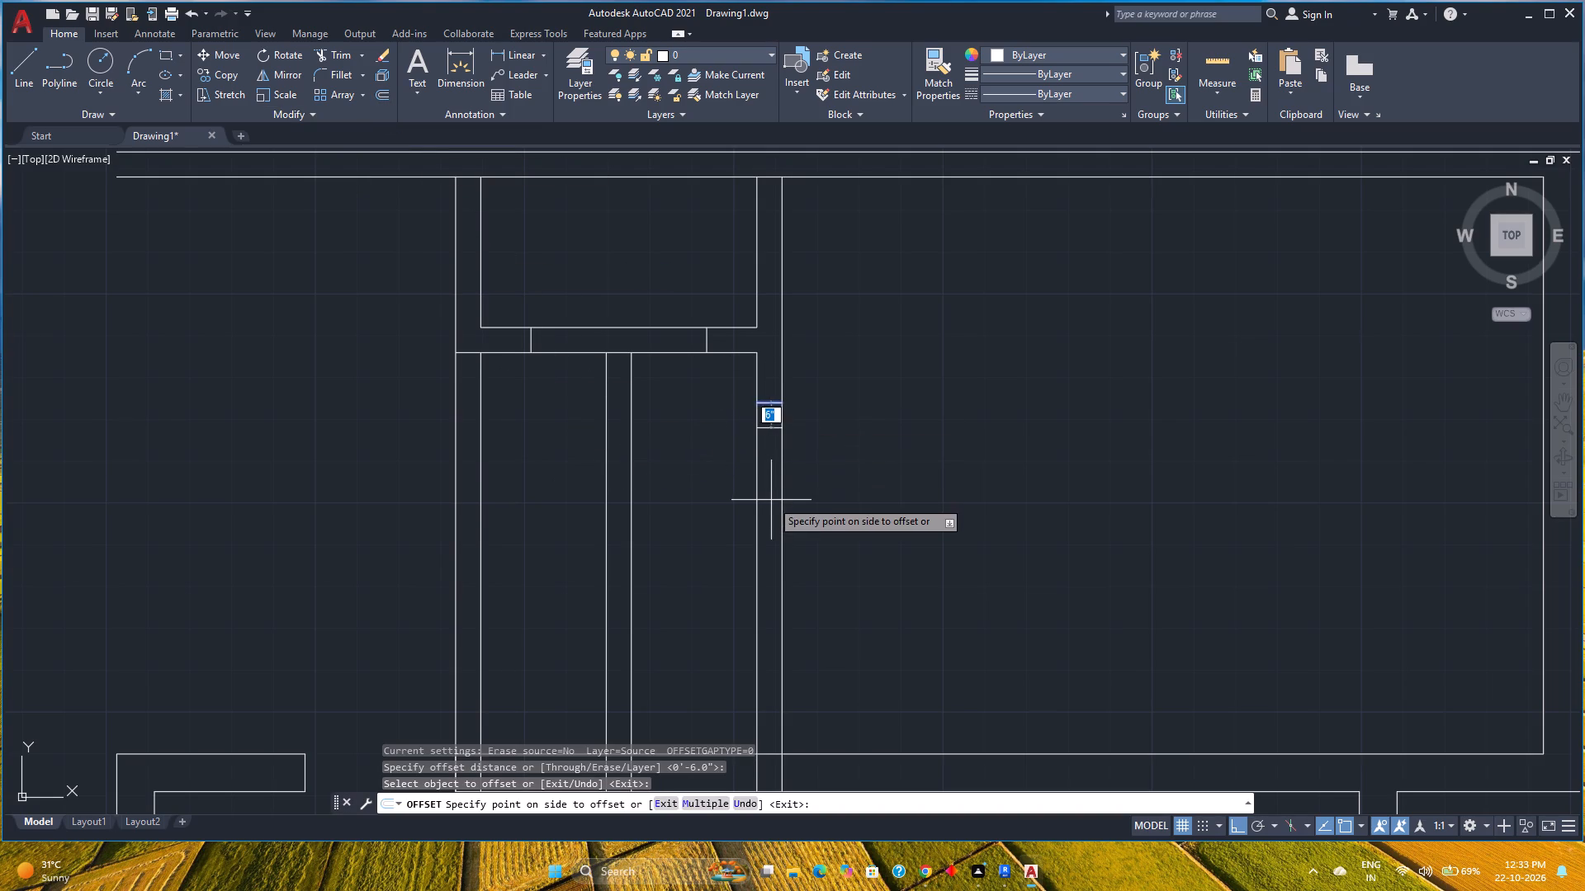
{"action": "key", "text": "3"}
{"action": "key", "text": "apostrophe"}
{"action": "key", "text": "Return"}
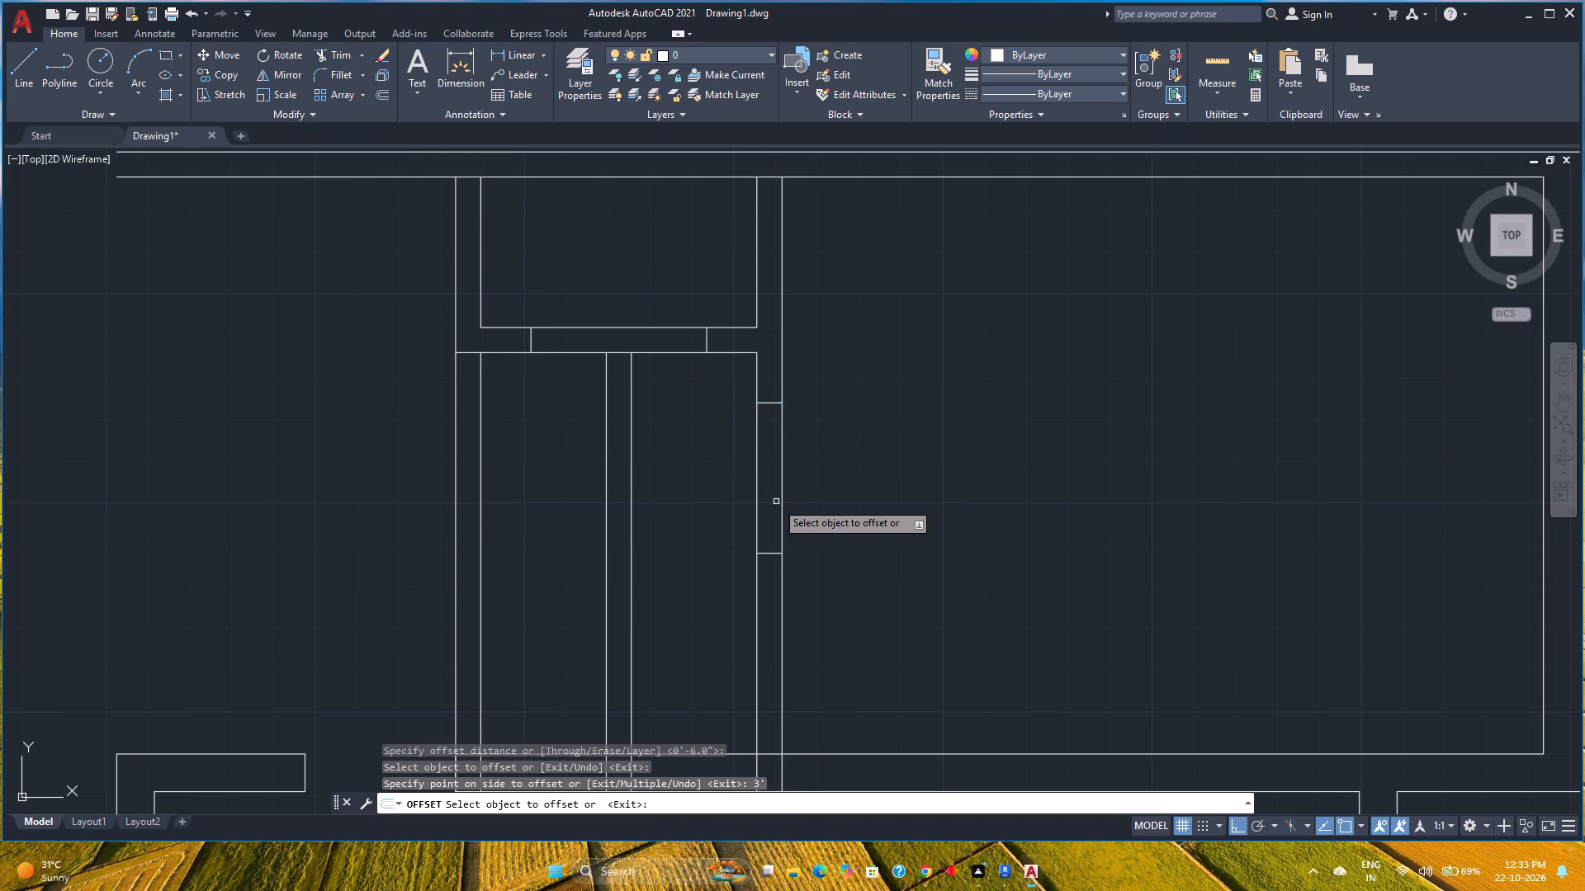
Offset the lower jamb line of the right partition's door opening 1' downward.
{"action": "left_click", "coordinate": [777, 554]}
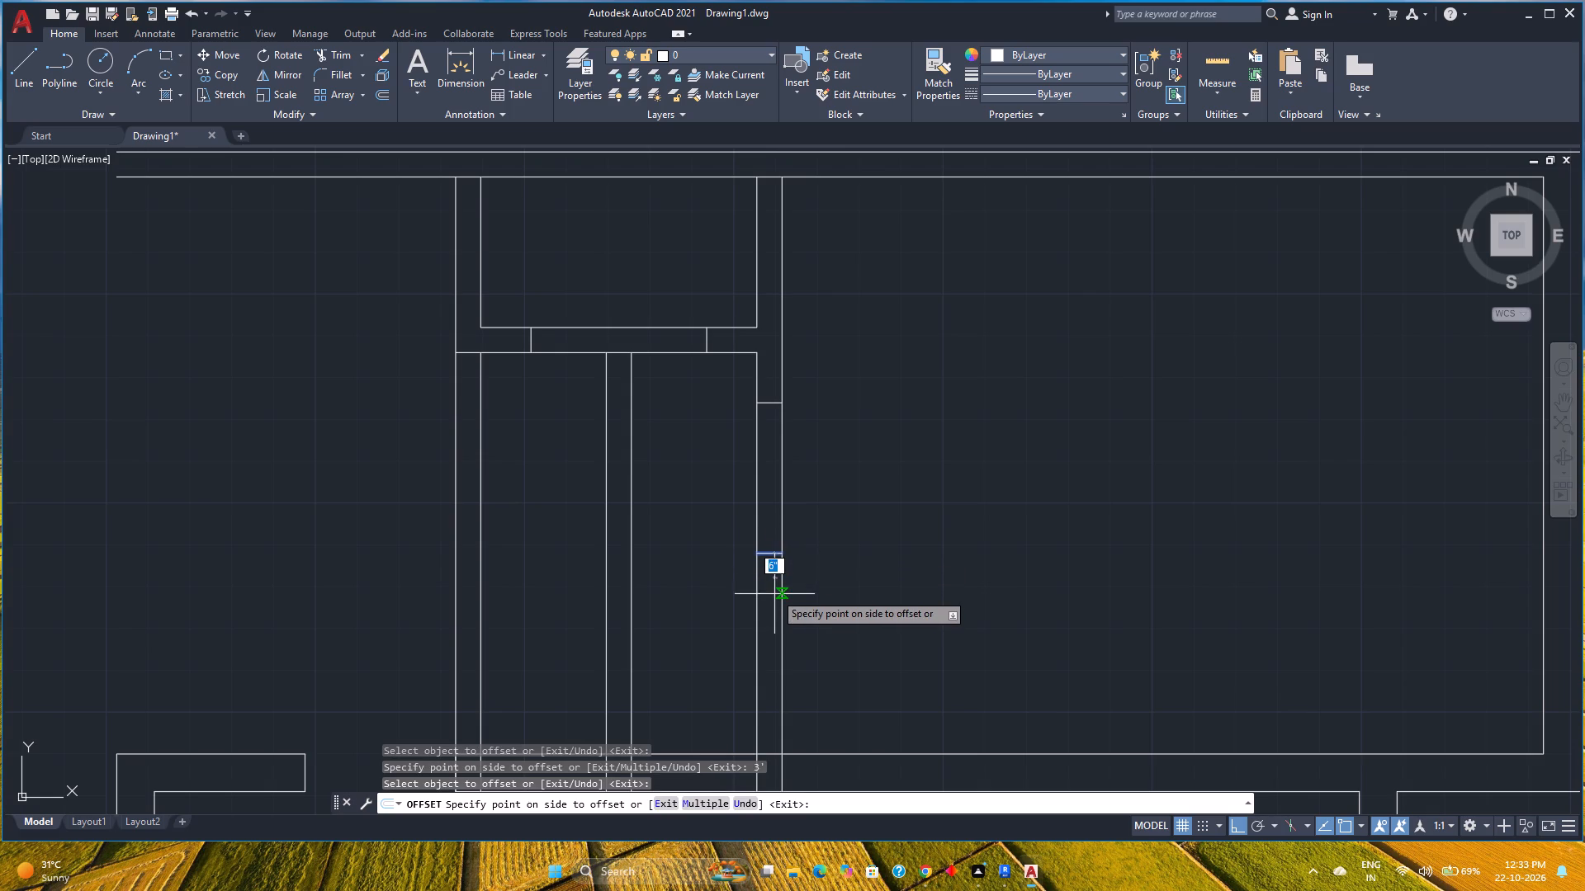
{"action": "key", "text": "1"}
{"action": "key", "text": "apostrophe"}
{"action": "key", "text": "Return"}
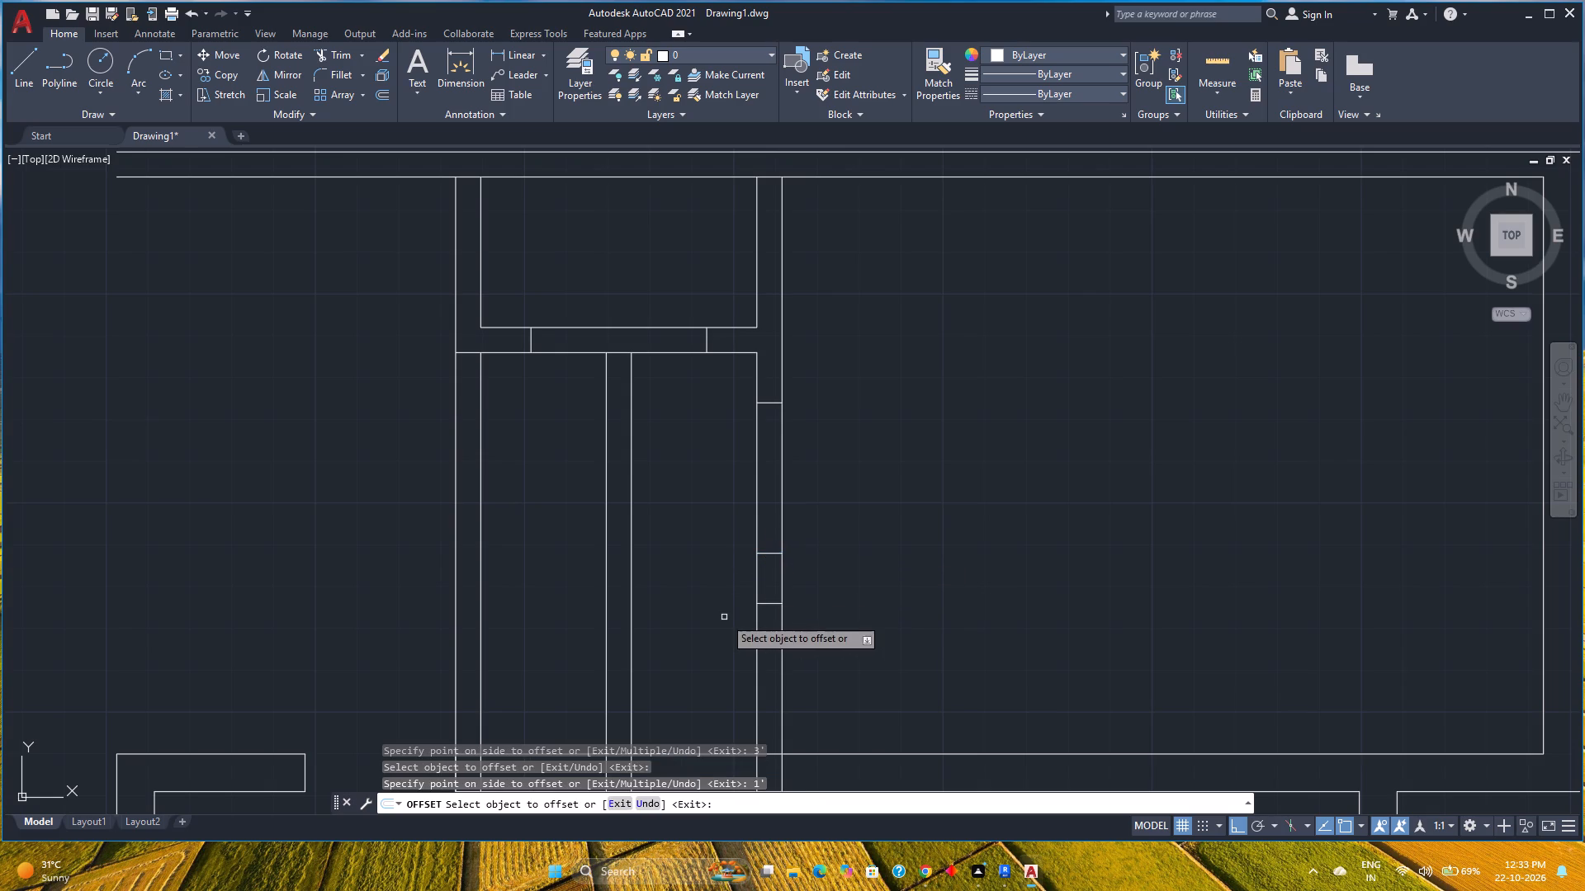
{"action": "key", "text": "Escape"}
Stretch the left end of the lowest short line across to the outer face of the leftmost vertical partition.
{"action": "middle_click_drag", "start_coordinate": [606, 629], "coordinate": [627, 532]}
{"action": "middle_click", "coordinate": [627, 531]}
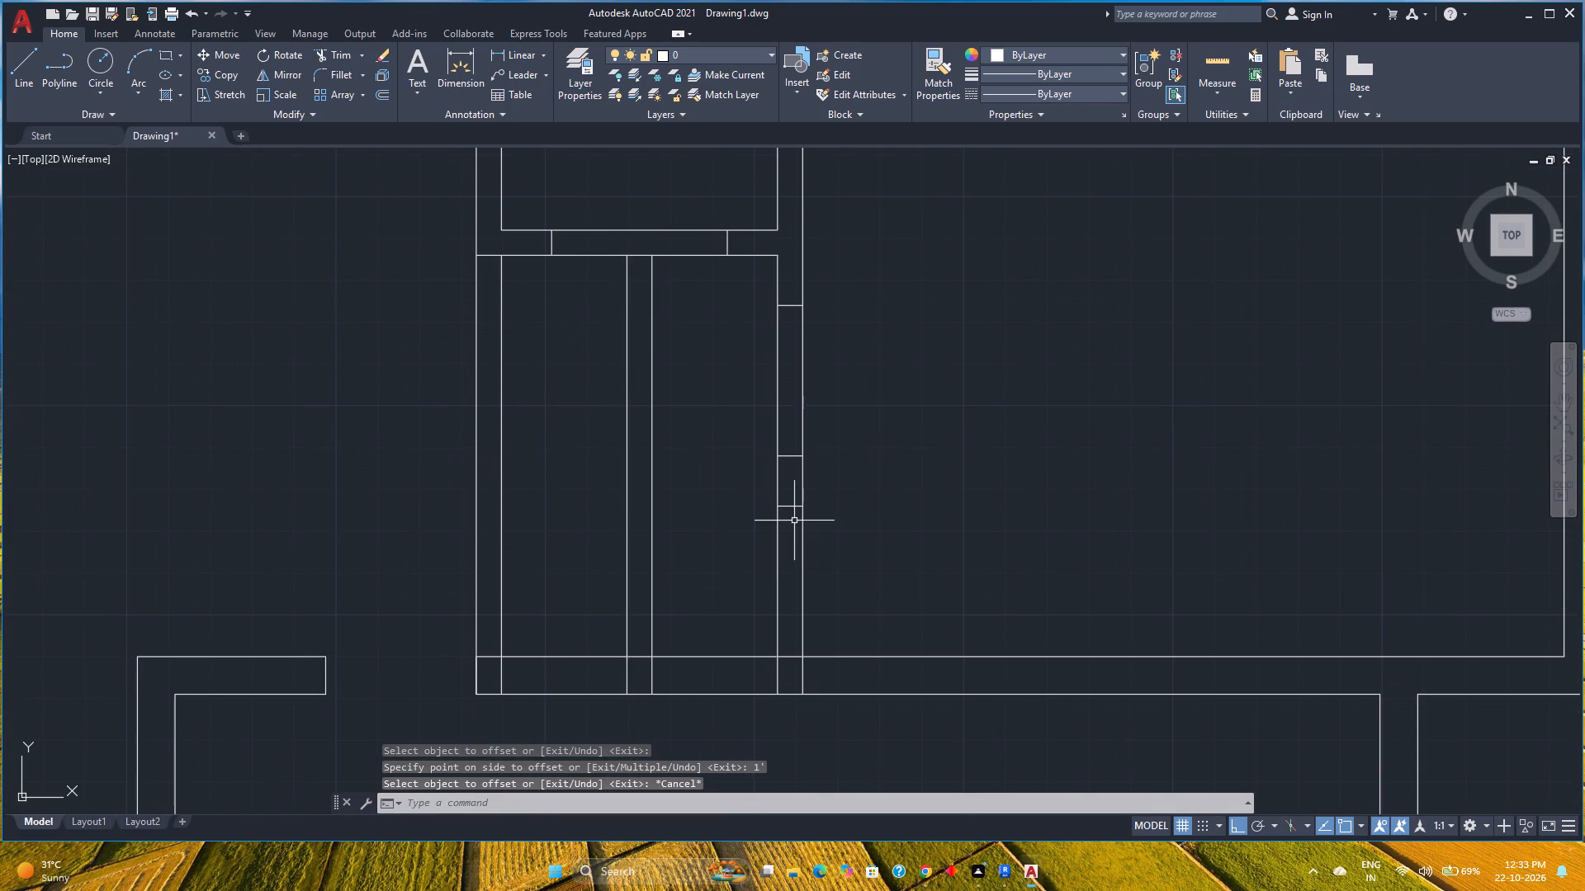
{"action": "left_click", "coordinate": [793, 507]}
{"action": "left_click", "coordinate": [777, 507]}
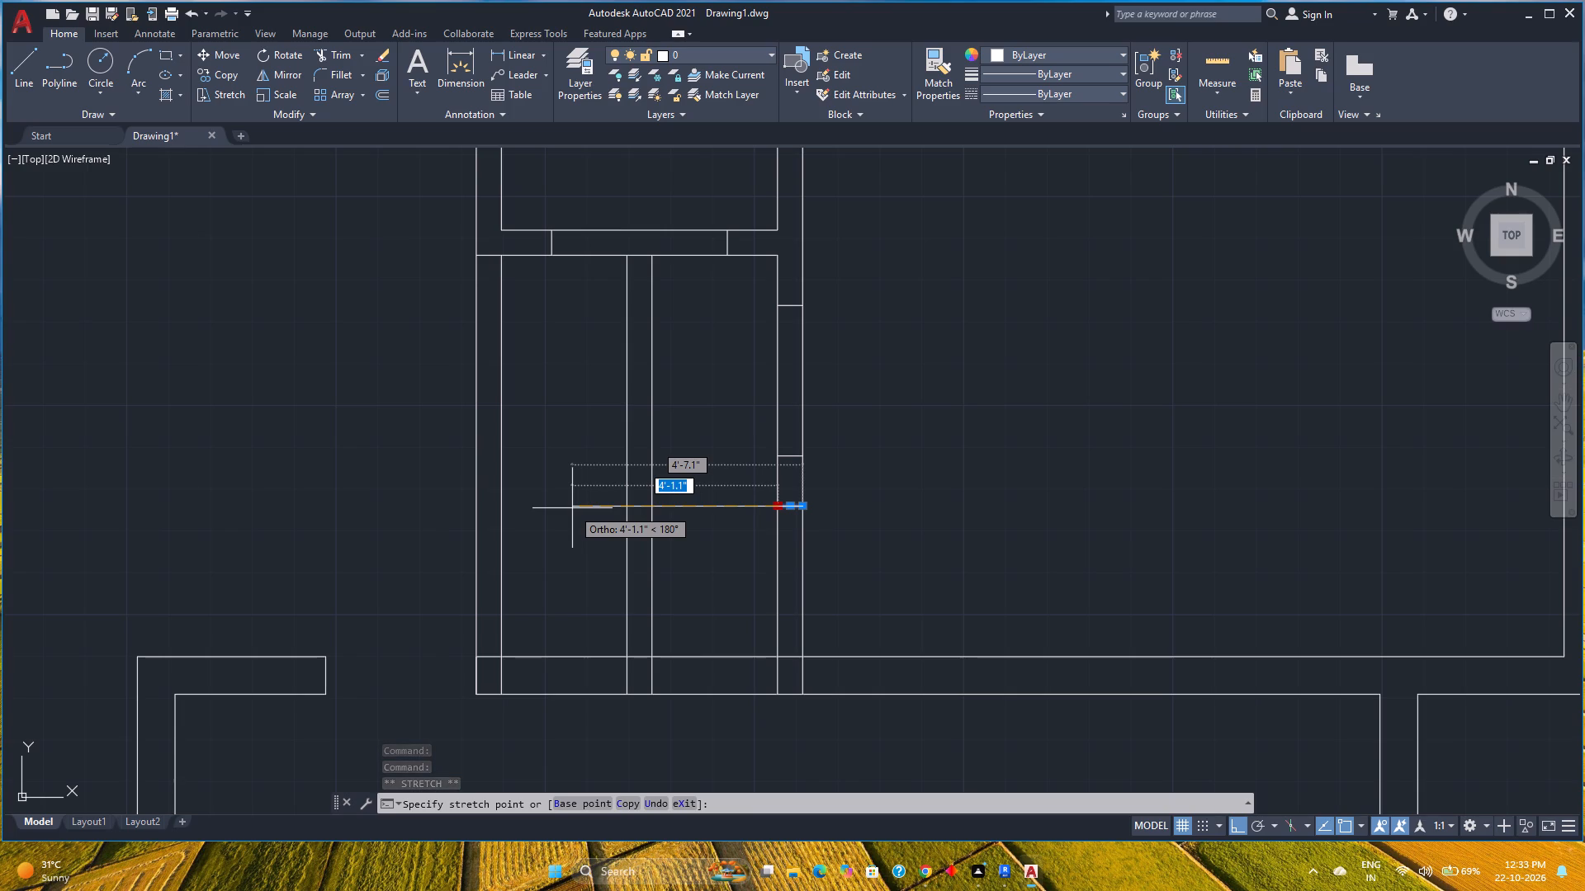
{"action": "scroll", "coordinate": [572, 508], "scroll_direction": "down", "scroll_amount": 1}
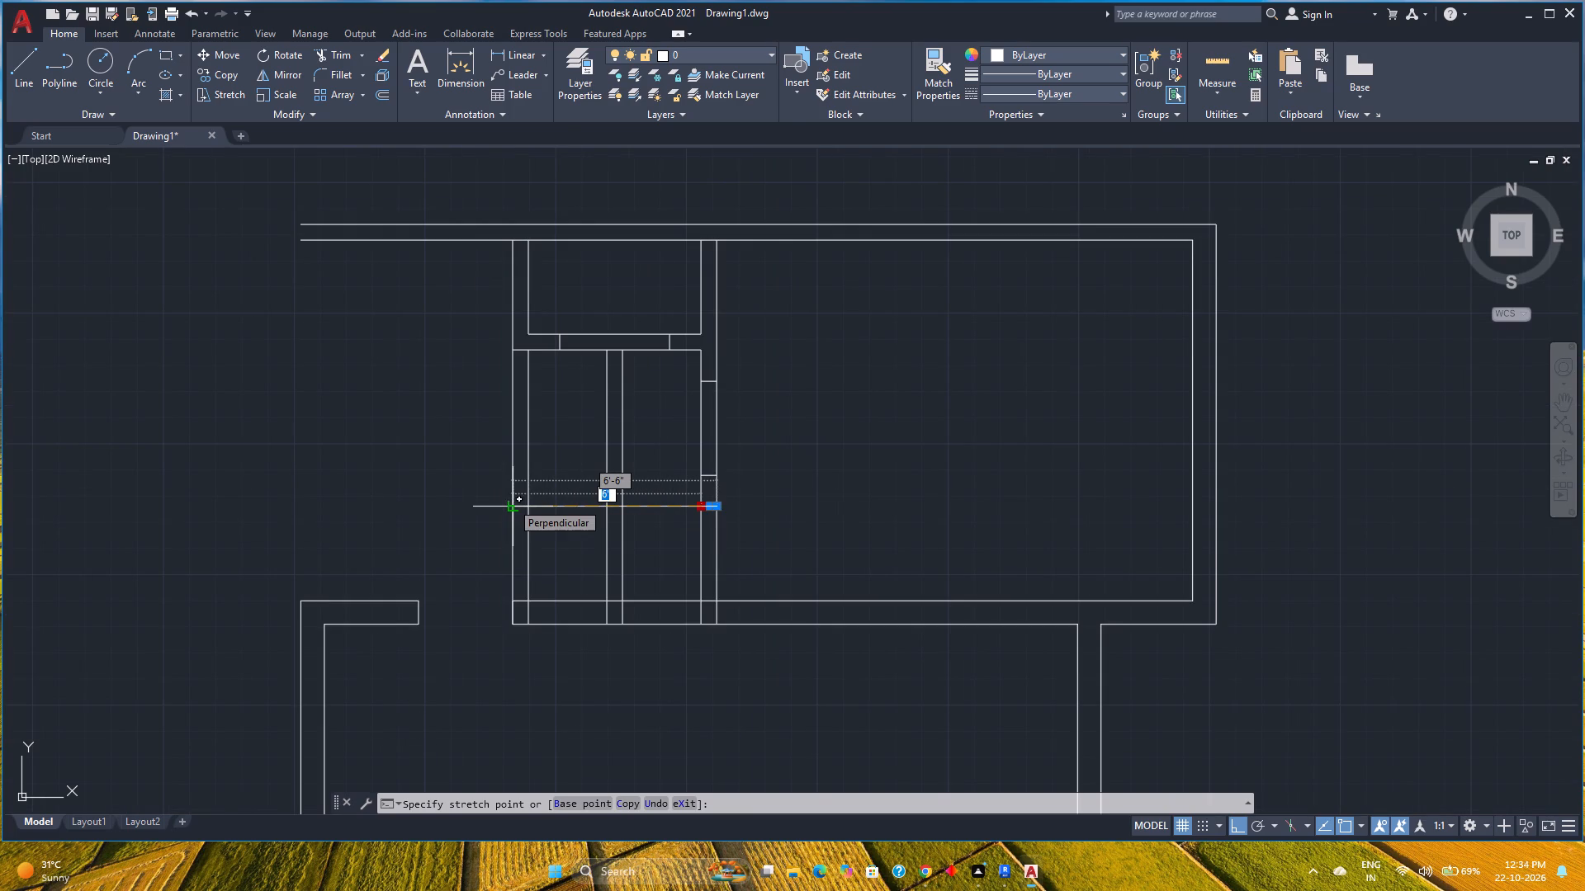
{"action": "left_click", "coordinate": [511, 502]}
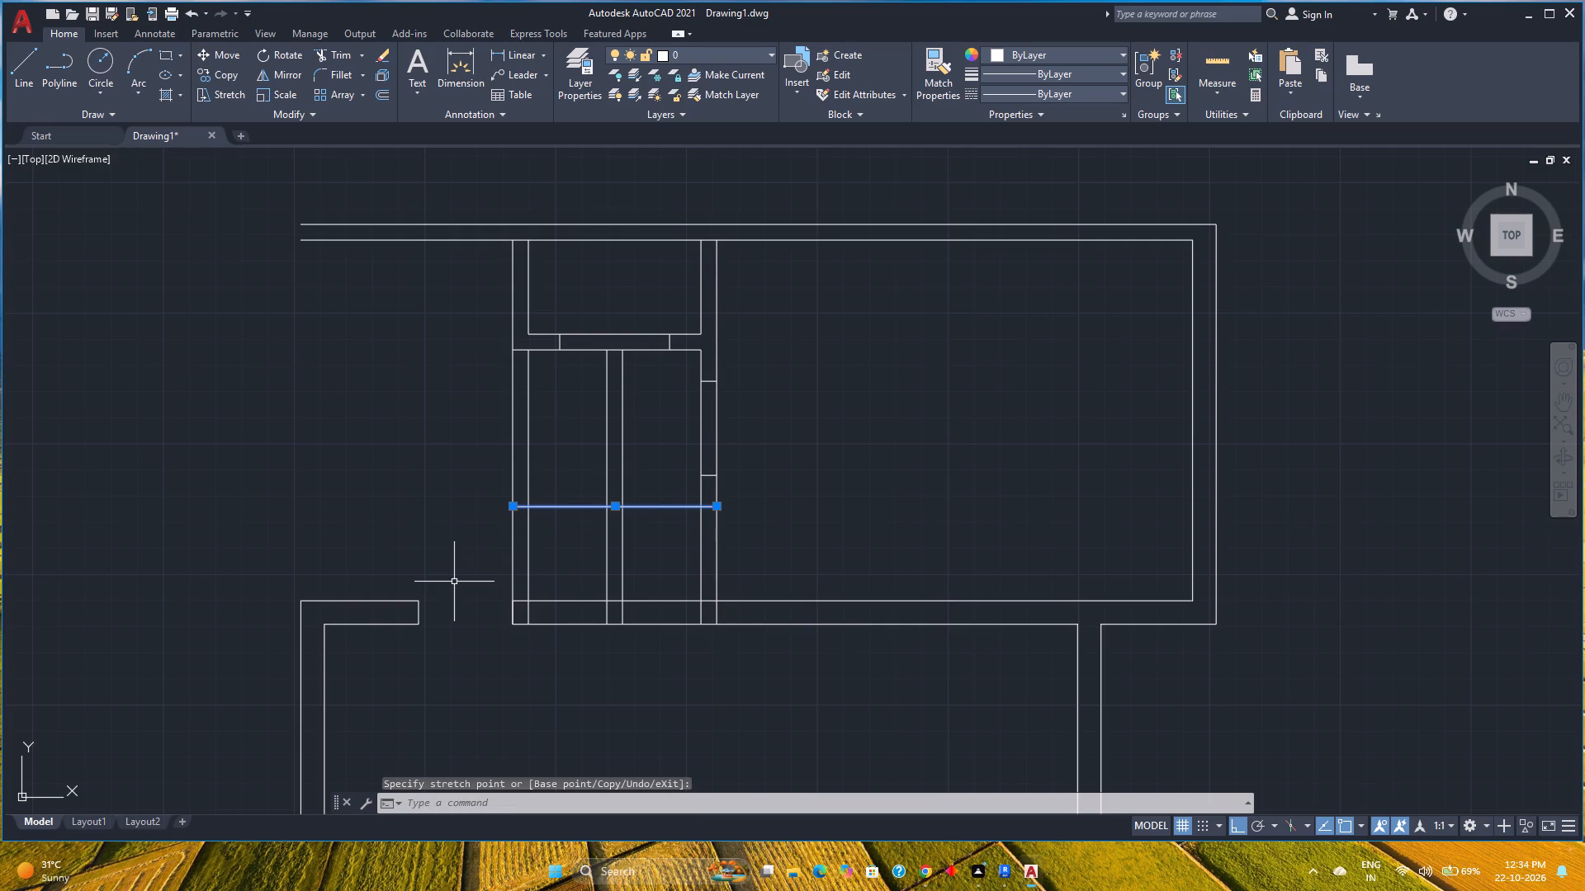
Offset the extended horizontal line 6 inches upward to form a second horizontal partition.
{"action": "left_click", "coordinate": [387, 94]}
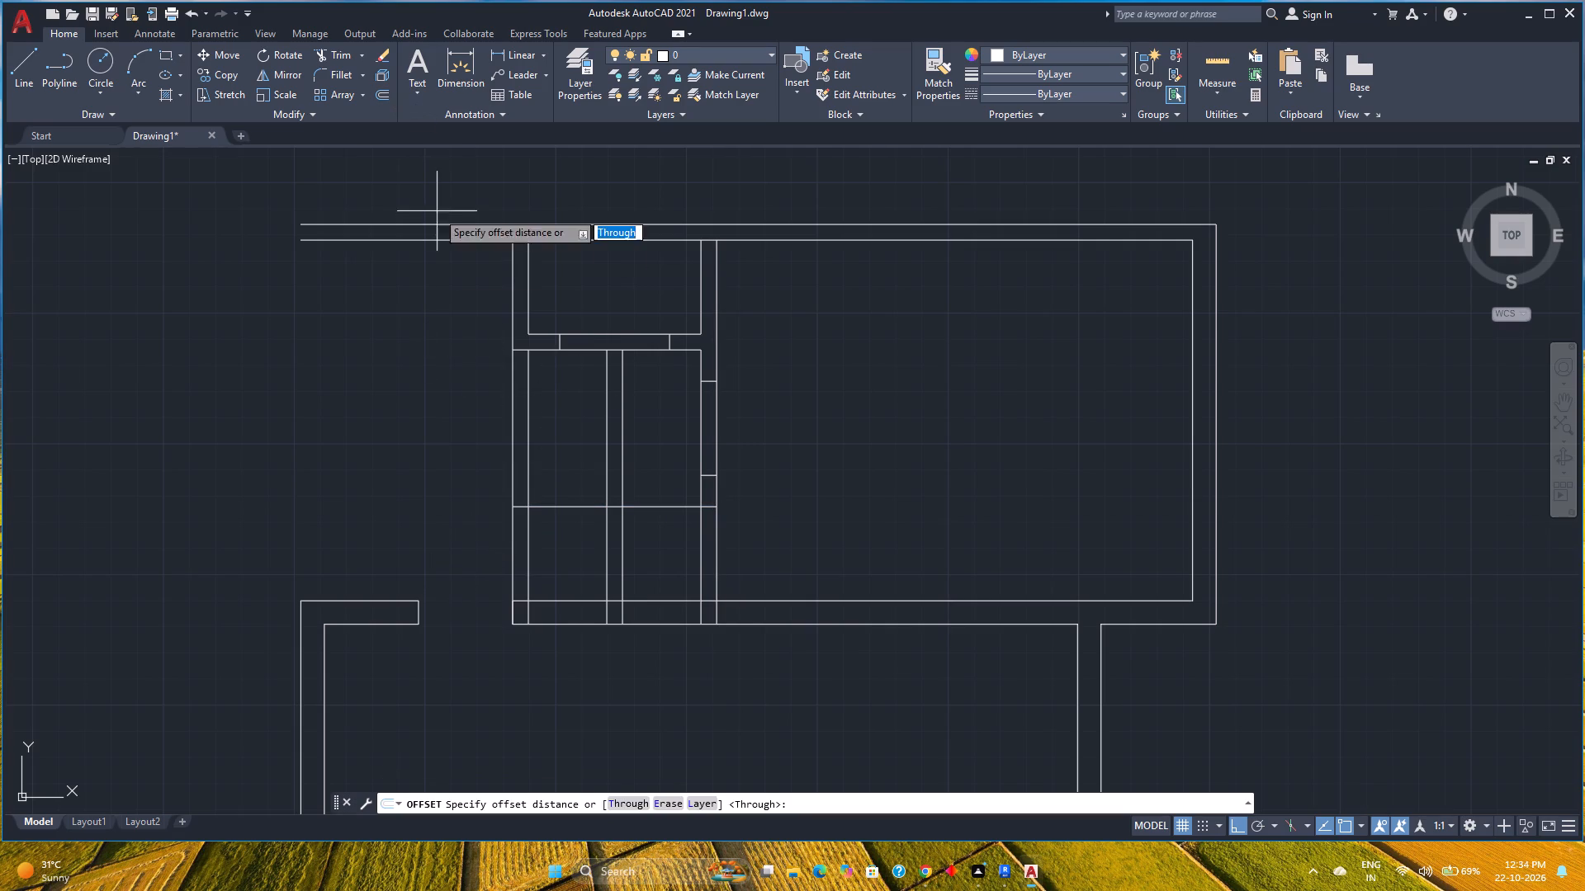
{"action": "key", "text": "6"}
{"action": "key", "text": "Return"}
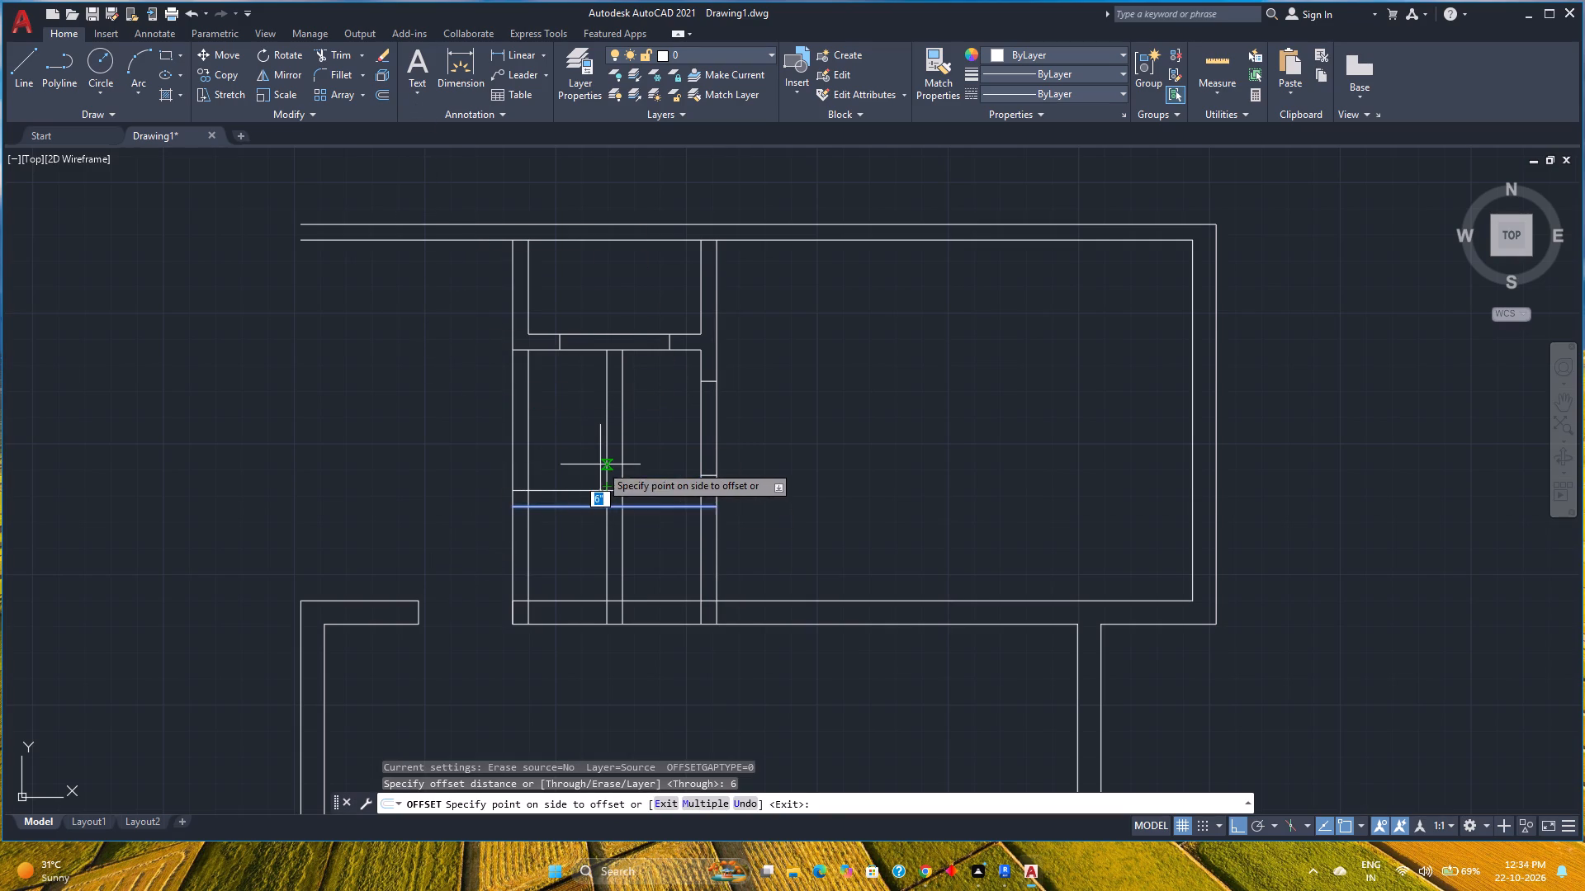
{"action": "left_click", "coordinate": [600, 464]}
{"action": "key", "text": "Escape"}
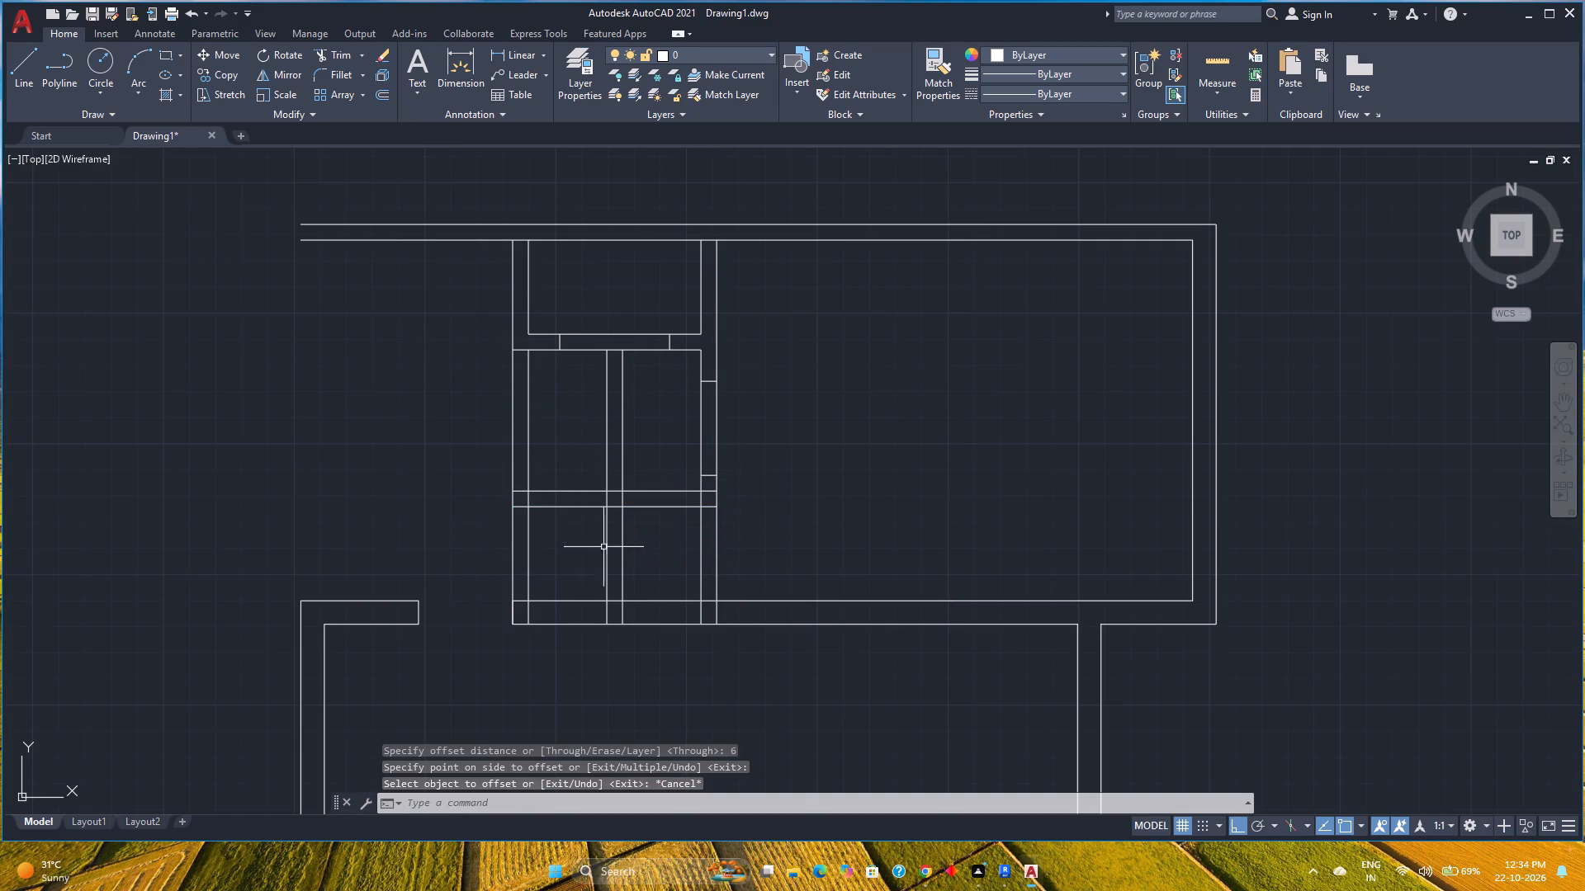
Trim the leftmost and middle vertical partition lines between the new horizontal partition and the lower wall.
{"action": "type", "text": "tr"}
{"action": "key", "text": "Return"}
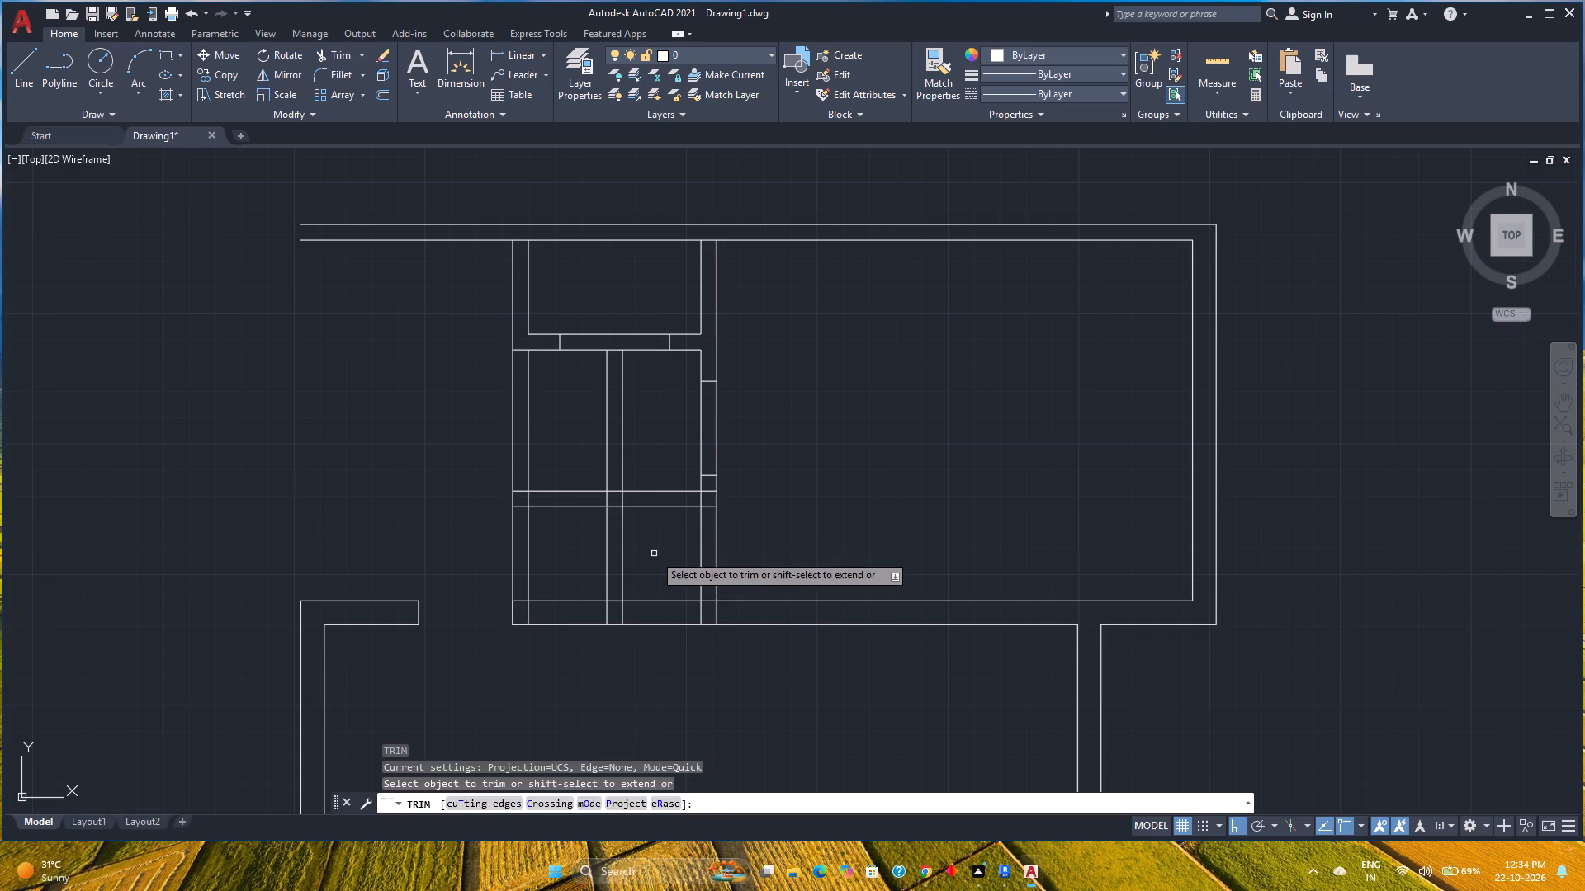
{"action": "left_click", "coordinate": [654, 554]}
{"action": "left_click", "coordinate": [570, 546]}
{"action": "left_click", "coordinate": [574, 548]}
{"action": "left_click", "coordinate": [471, 543]}
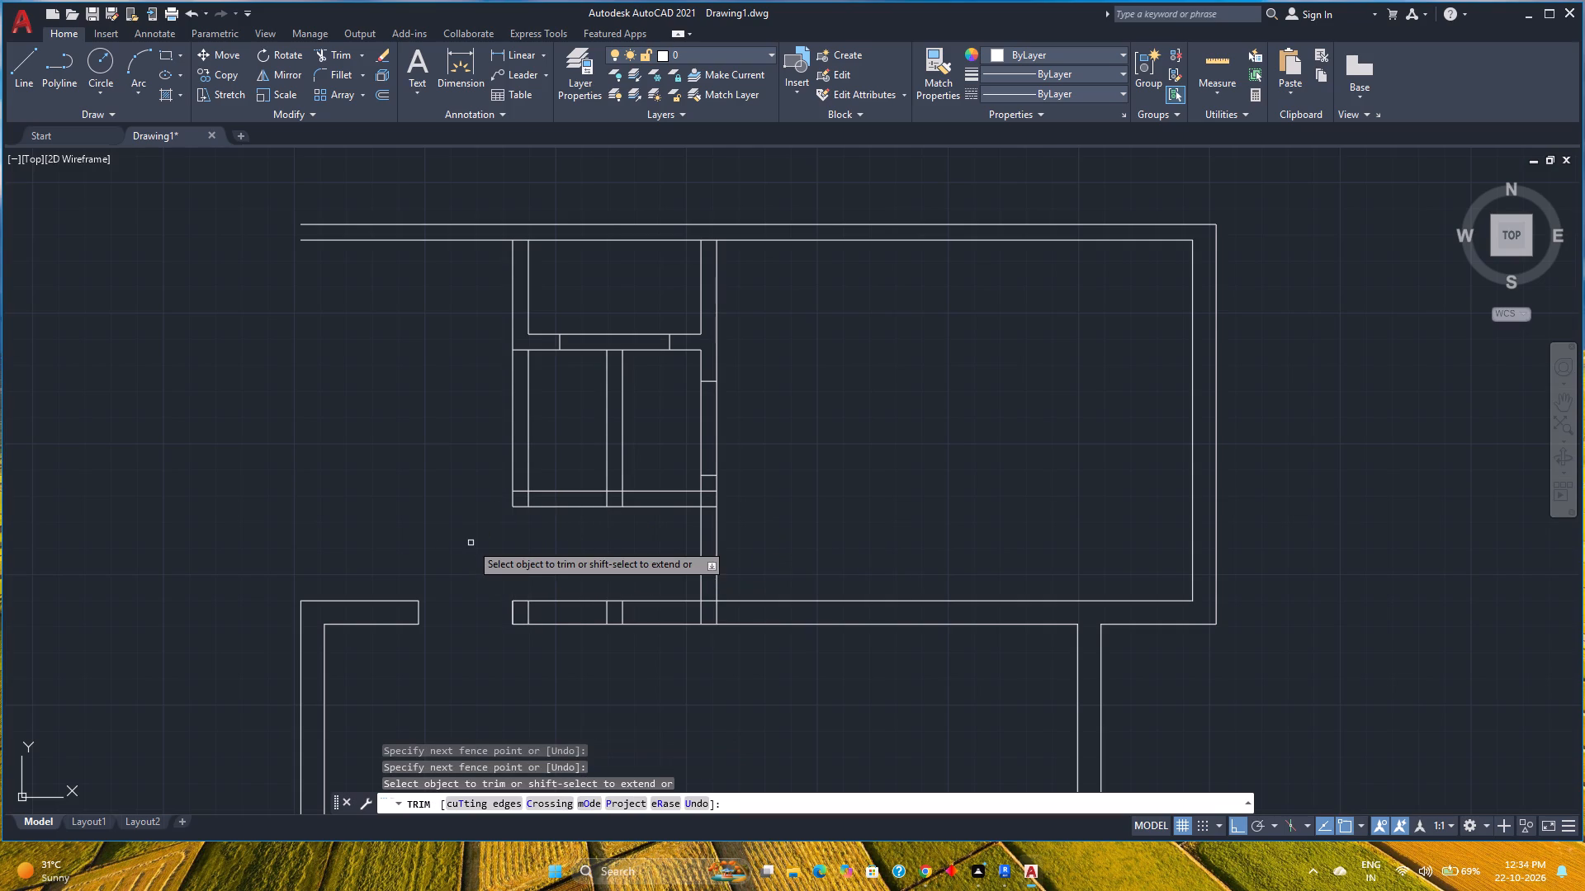
{"action": "key", "text": "Escape"}
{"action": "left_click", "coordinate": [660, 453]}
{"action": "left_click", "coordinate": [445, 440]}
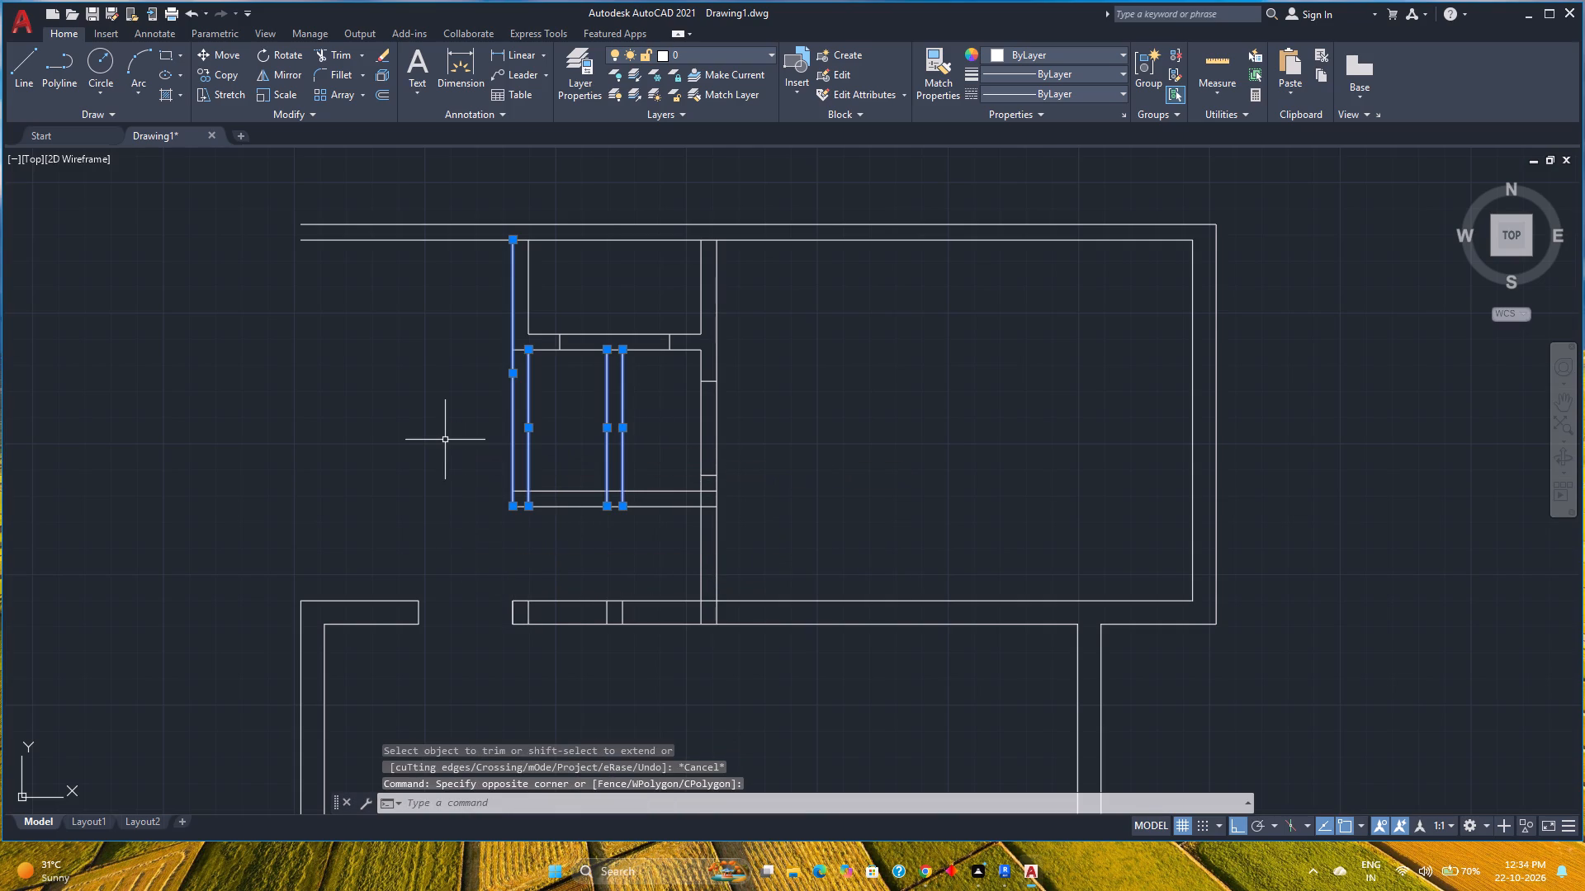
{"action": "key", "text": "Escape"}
Trim the leftmost and middle vertical partition lines between the upper and new horizontal partitions.
{"action": "type", "text": "tr"}
{"action": "key", "text": "Return"}
{"action": "left_click", "coordinate": [641, 429]}
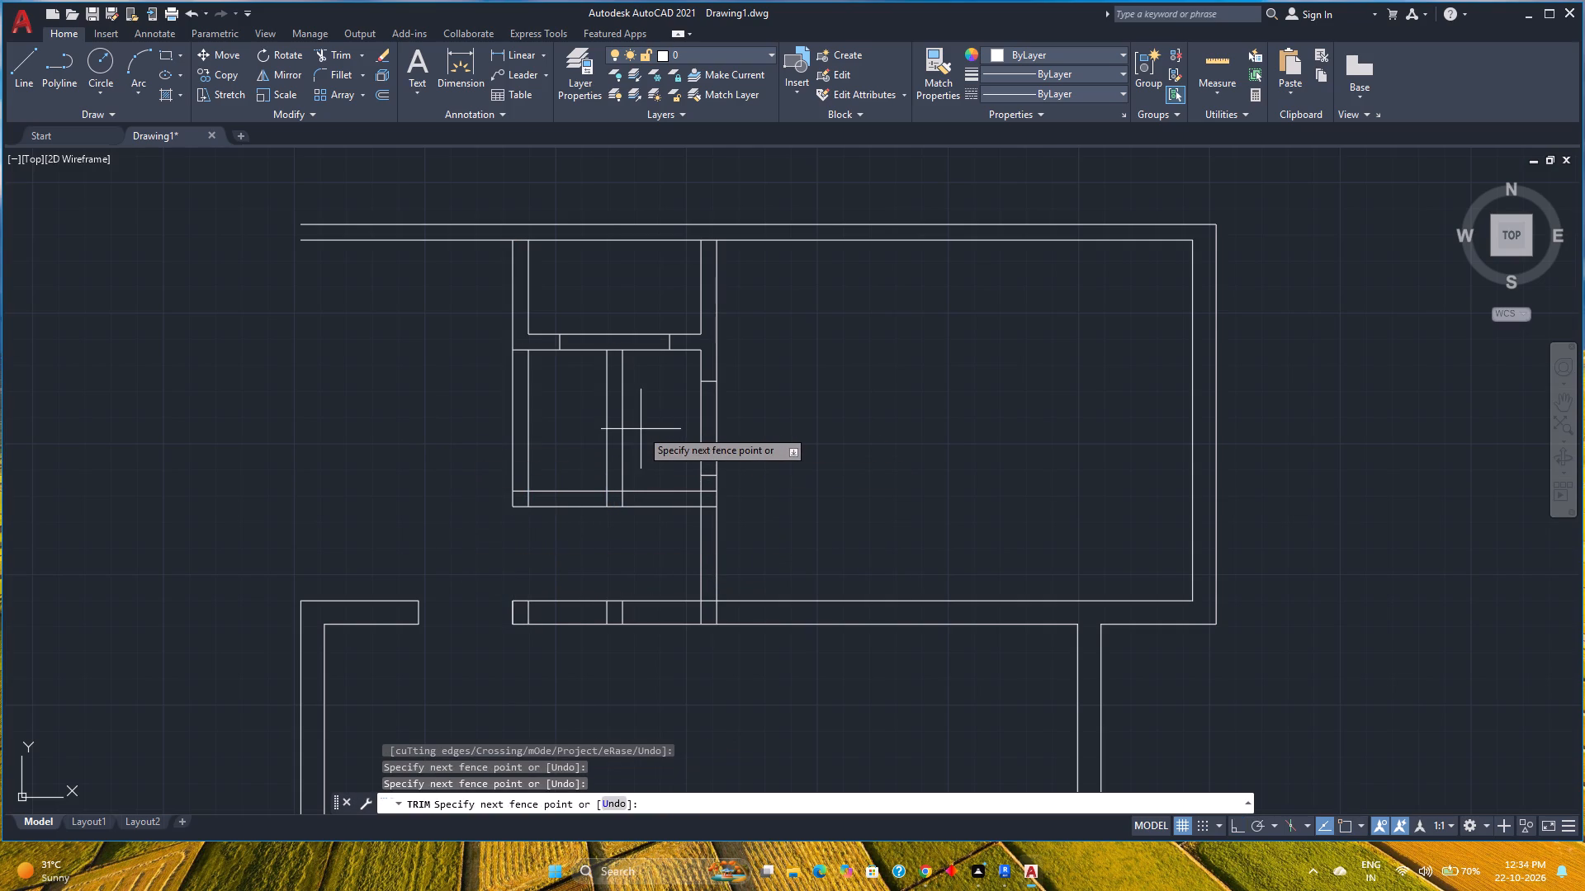
{"action": "left_click", "coordinate": [437, 434]}
{"action": "key", "text": "Escape"}
Delete the three leftover vertical stubs inside the new horizontal partition, leaving its left end line.
{"action": "scroll", "coordinate": [612, 519], "scroll_direction": "up", "scroll_amount": 3}
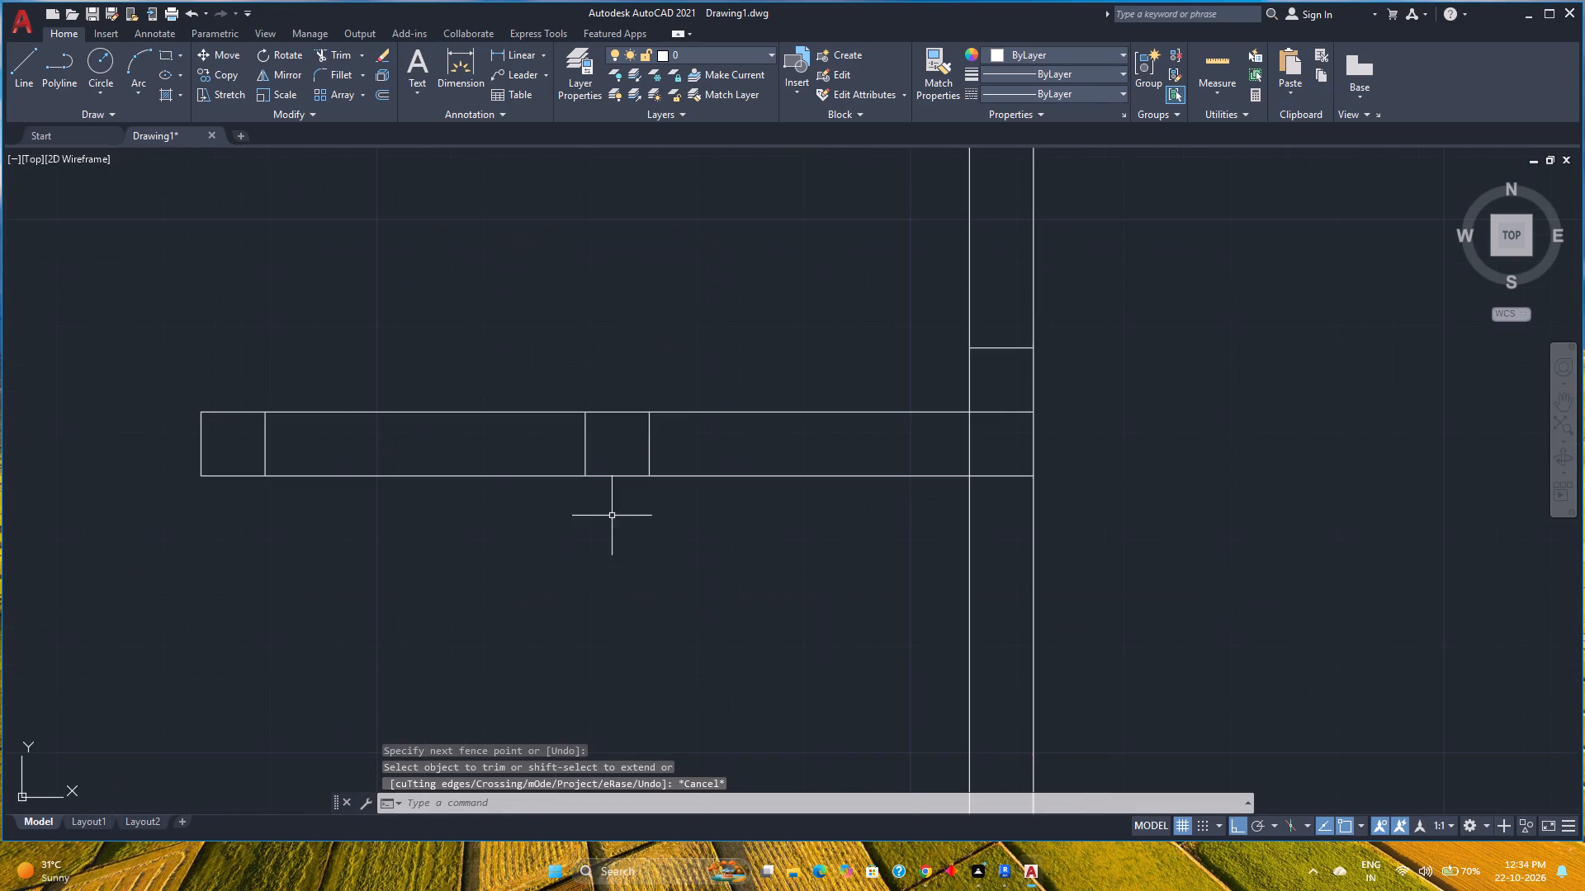
{"action": "left_click", "coordinate": [675, 456]}
{"action": "left_click", "coordinate": [248, 443]}
{"action": "key", "text": "Delete"}
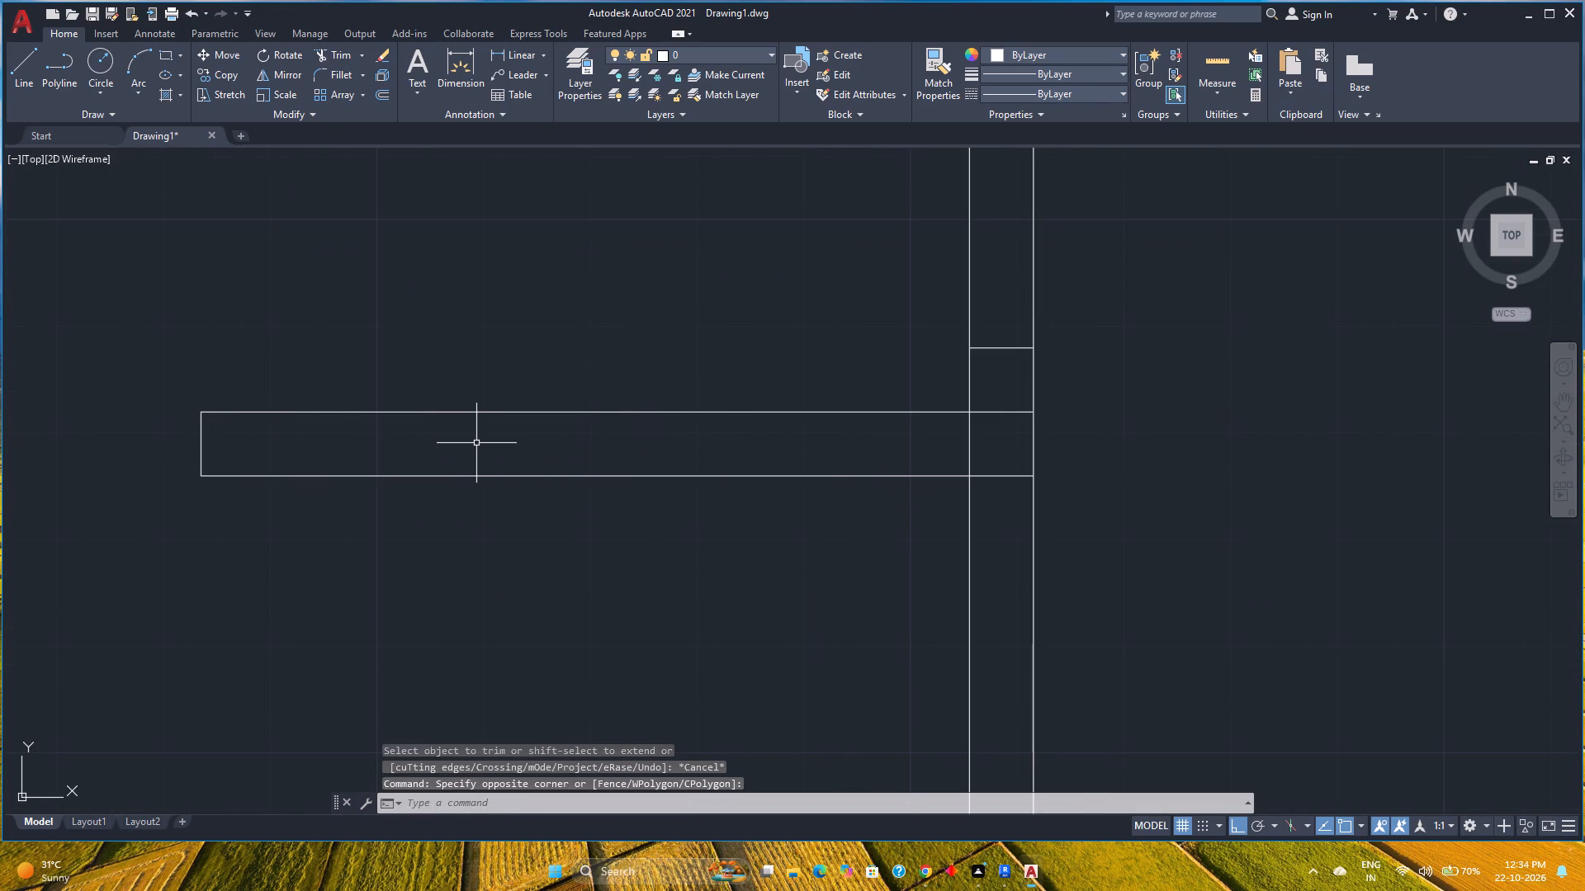
Delete the leftover vertical stubs and the left end lines inside the lower wall beneath the new partition.
{"action": "scroll", "coordinate": [669, 445], "scroll_direction": "down", "scroll_amount": 4}
{"action": "scroll", "coordinate": [653, 526], "scroll_direction": "up", "scroll_amount": 4}
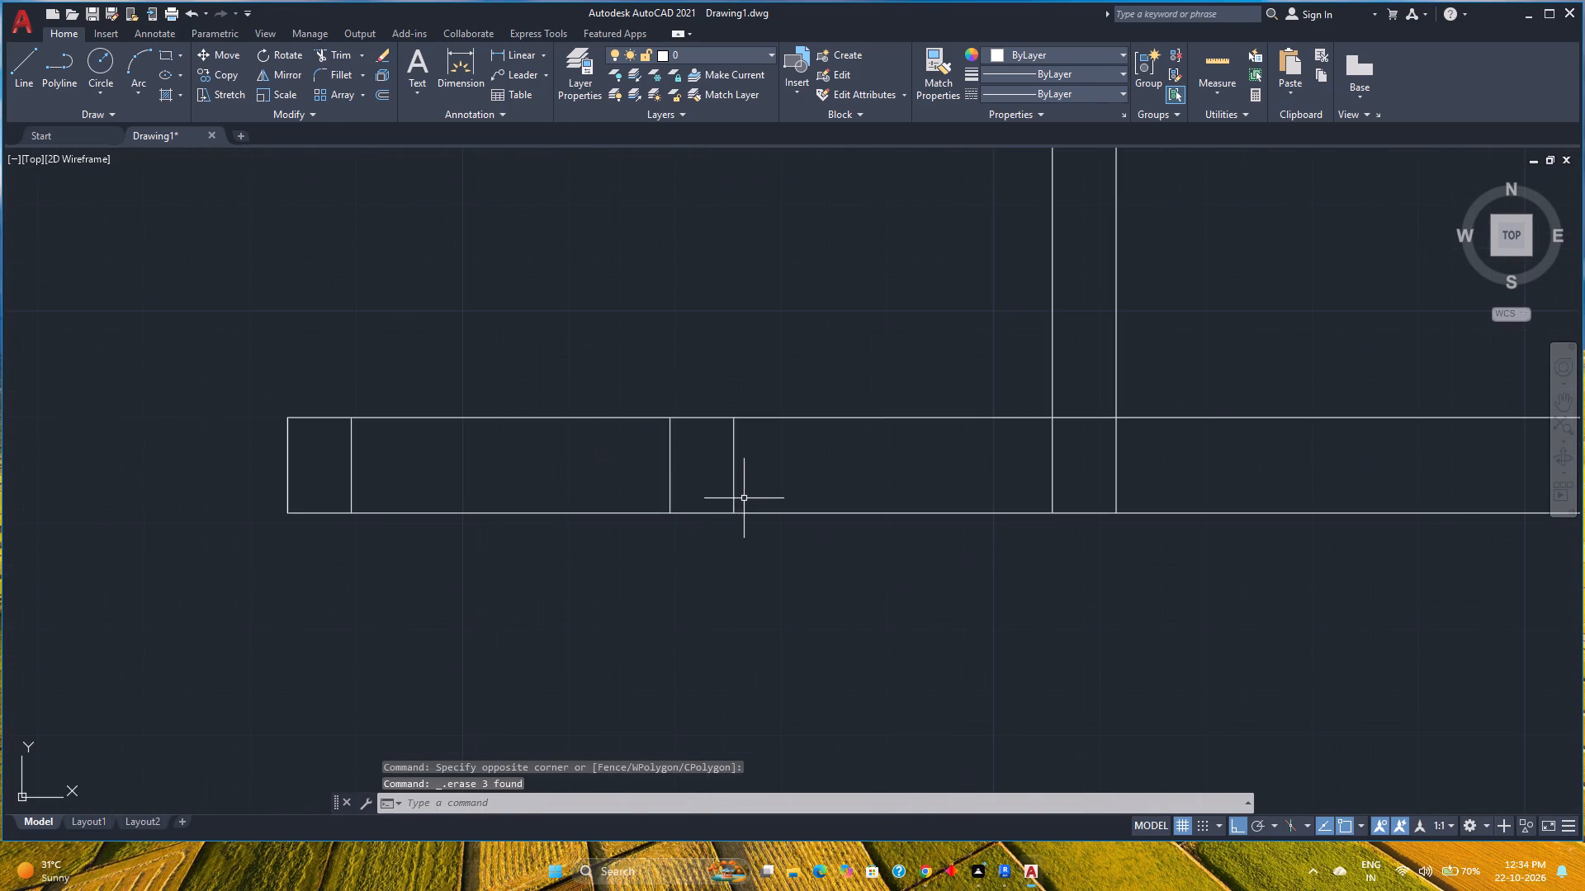
{"action": "left_click", "coordinate": [776, 487]}
{"action": "left_click", "coordinate": [279, 464]}
{"action": "key", "text": "Delete"}
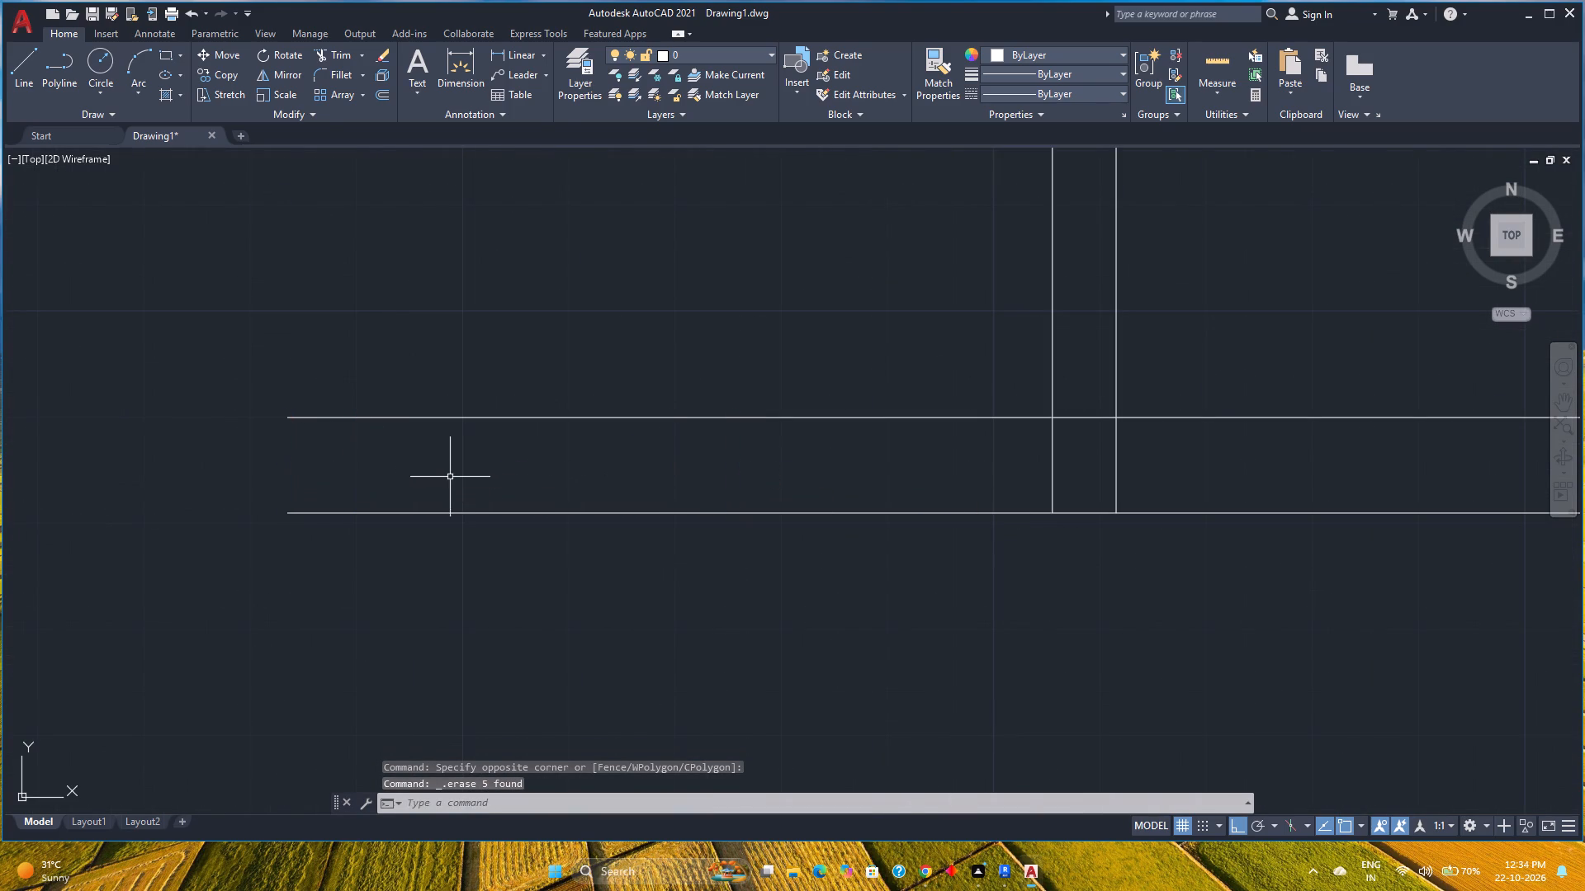
Draw a vertical line closing the left end of the lower wall beside the door opening.
{"action": "left_click", "coordinate": [32, 69]}
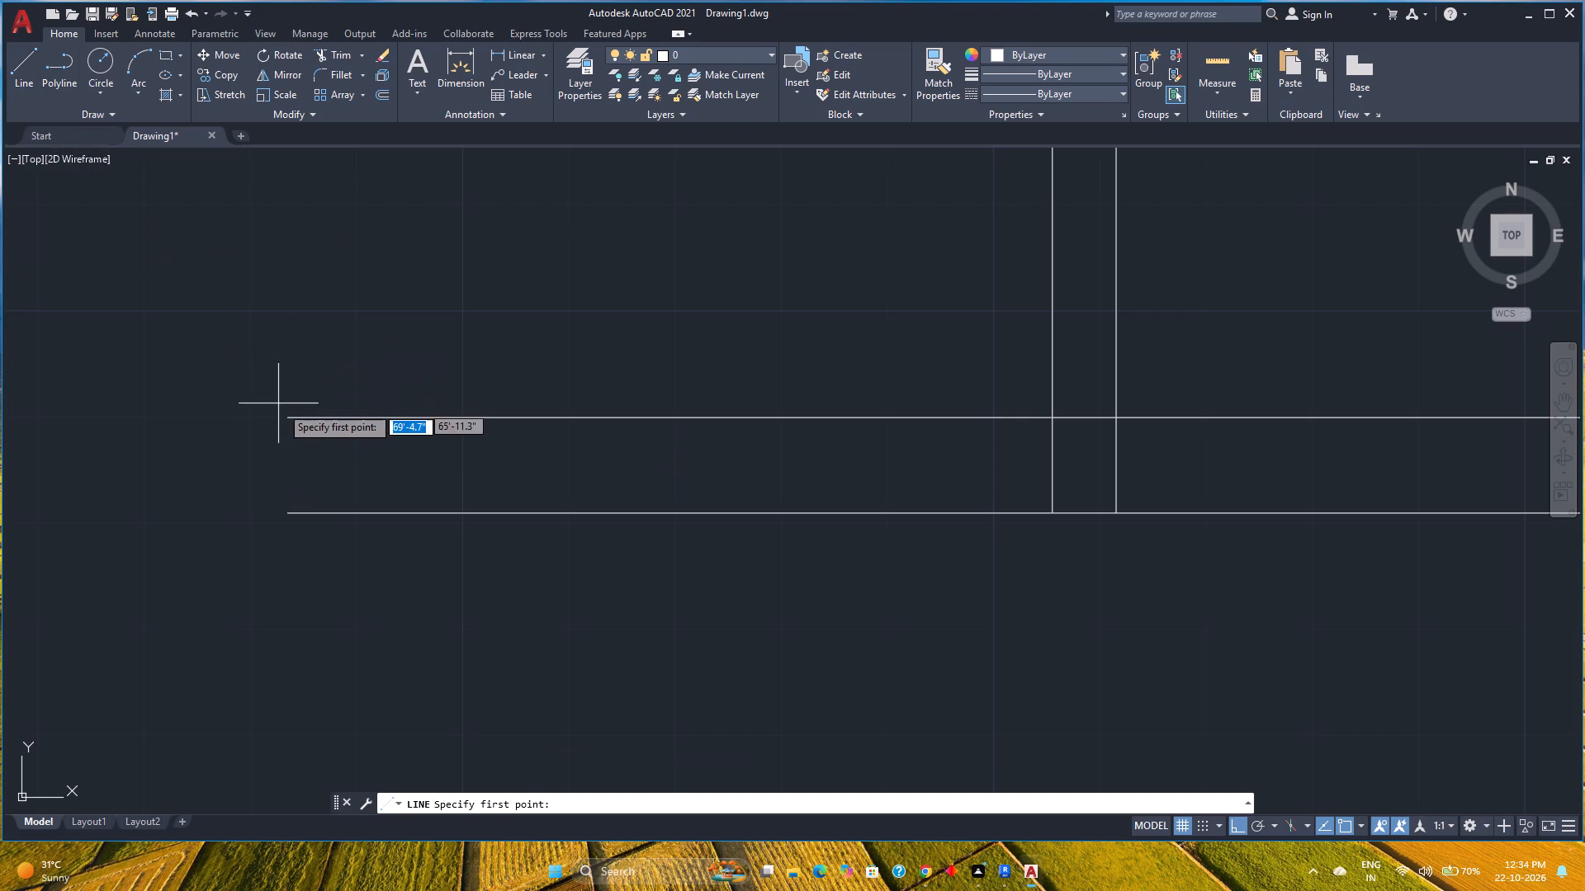
{"action": "left_click", "coordinate": [286, 412]}
{"action": "left_click", "coordinate": [283, 516]}
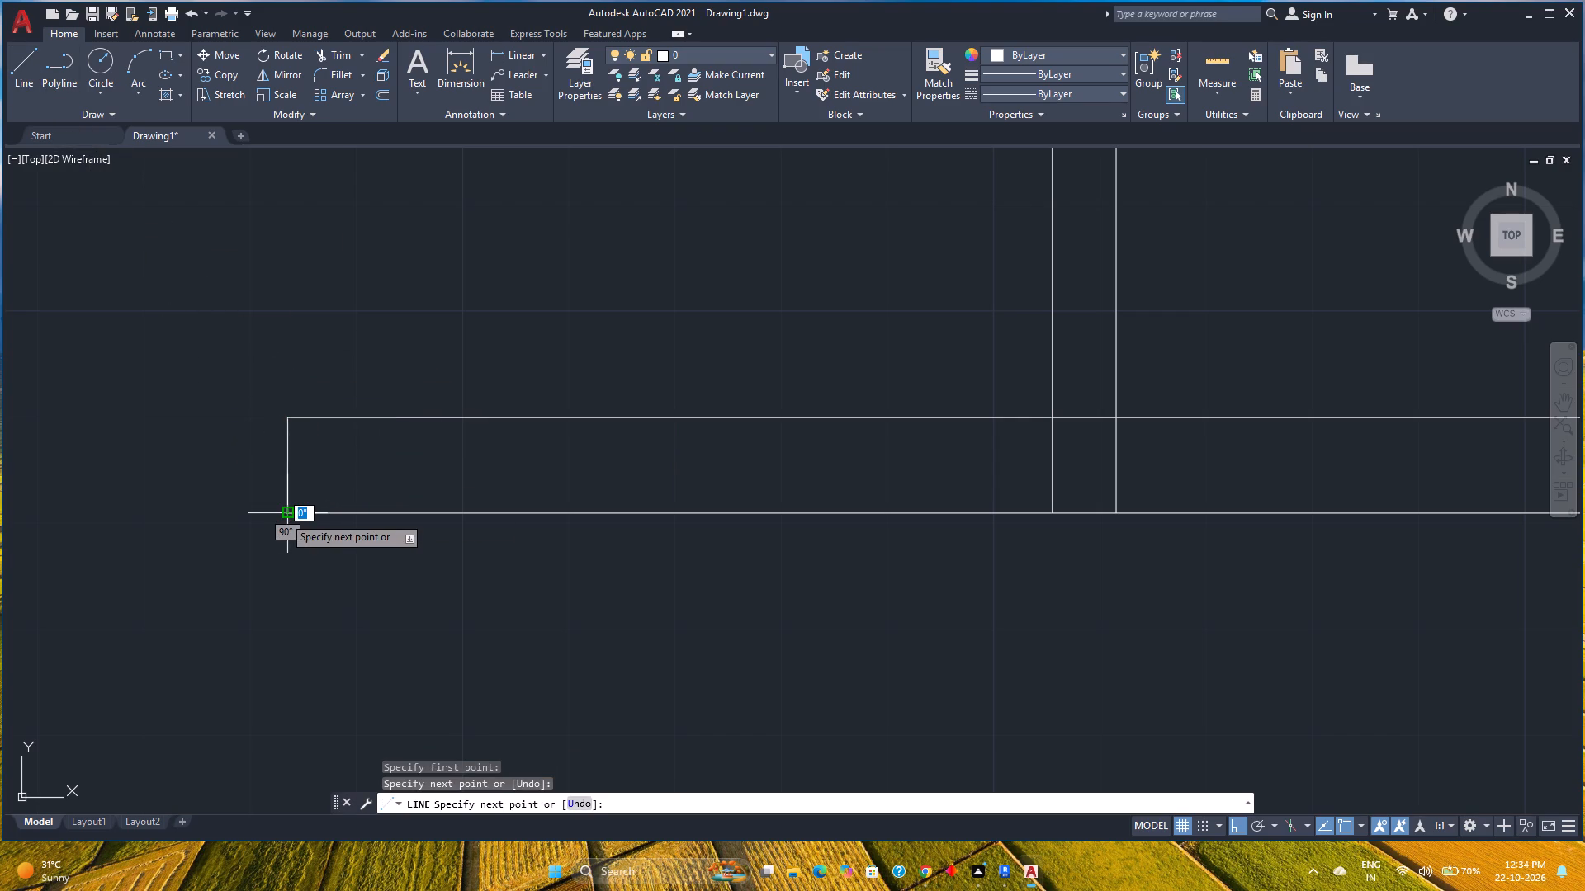
{"action": "key", "text": "Escape"}
Trim the right partition's faces across the 3' door opening and the overlapping lines where the new horizontal partition joins it.
{"action": "scroll", "coordinate": [333, 498], "scroll_direction": "down", "scroll_amount": 5}
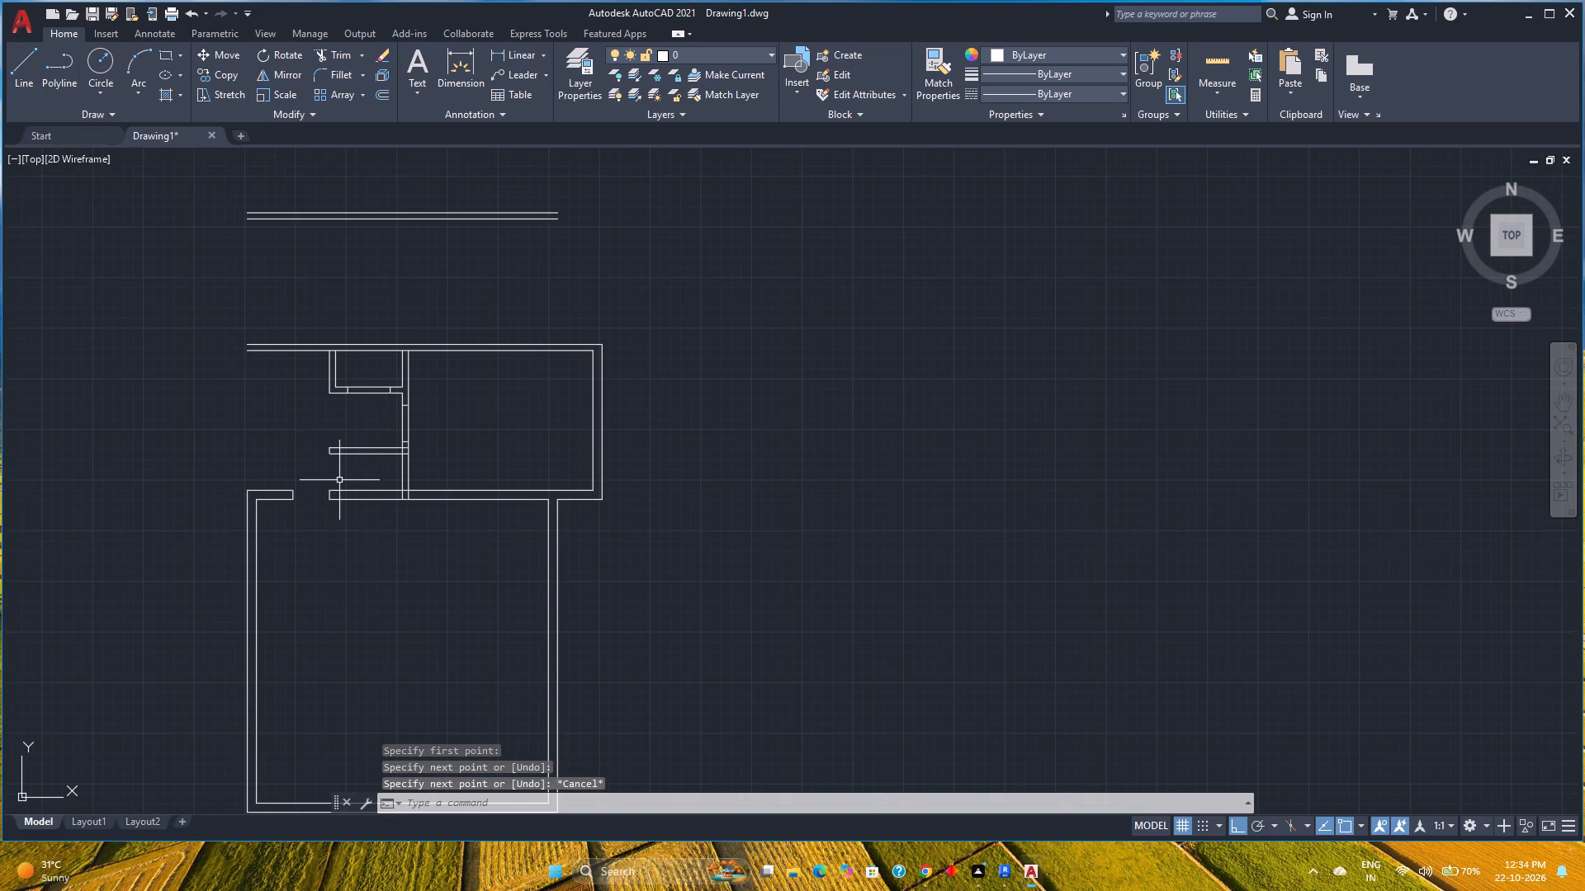
{"action": "scroll", "coordinate": [399, 458], "scroll_direction": "up", "scroll_amount": 1}
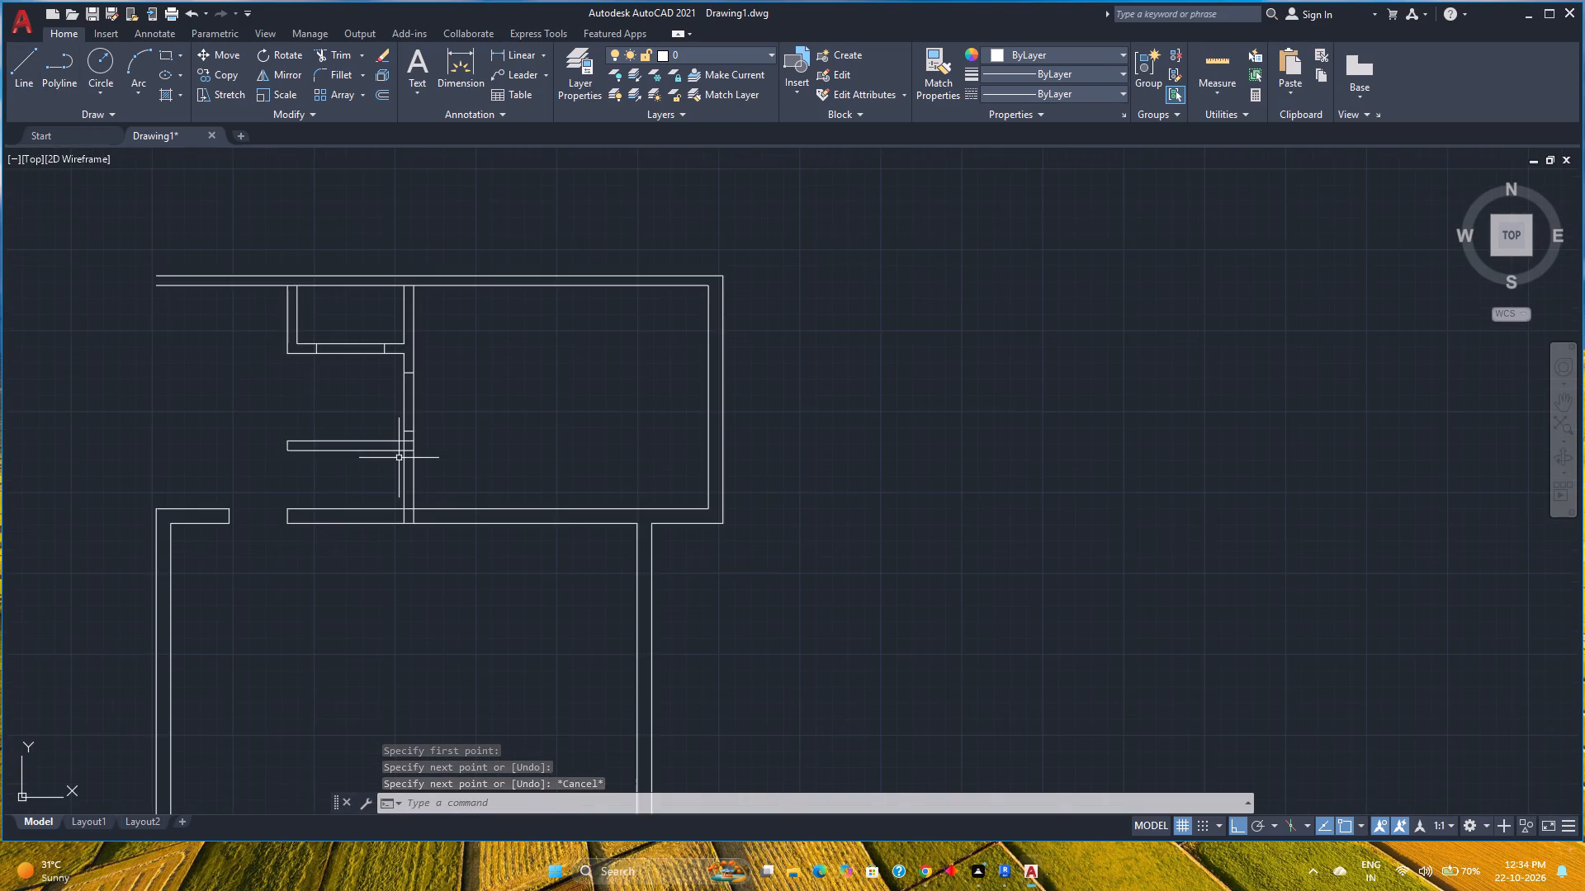
{"action": "scroll", "coordinate": [399, 458], "scroll_direction": "up", "scroll_amount": 1}
{"action": "type", "text": "tr"}
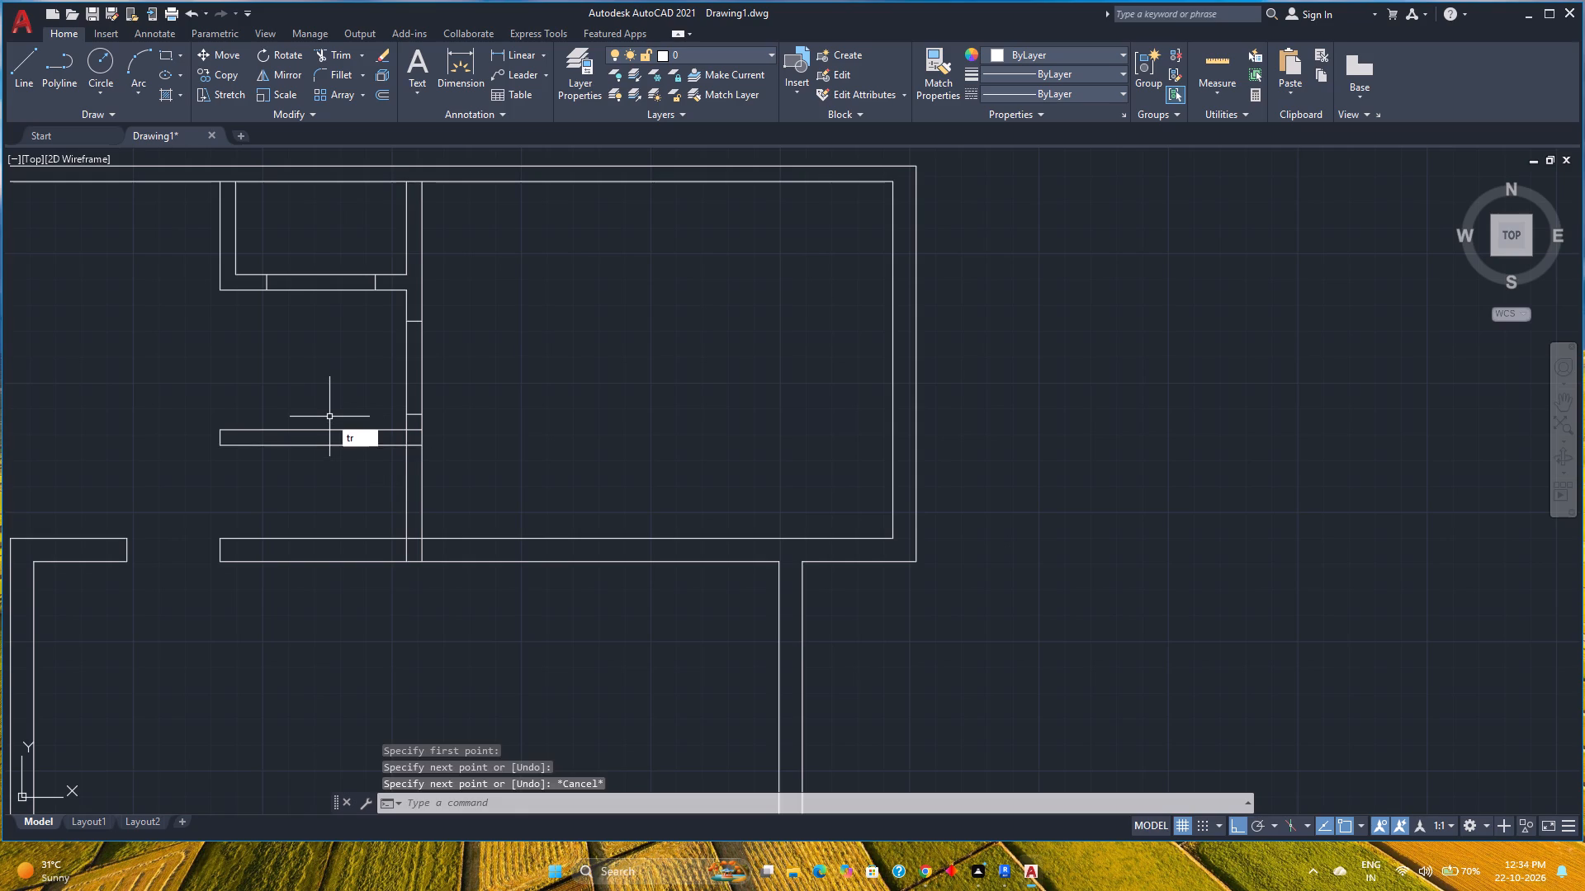
{"action": "key", "text": "Return"}
{"action": "scroll", "coordinate": [385, 421], "scroll_direction": "up", "scroll_amount": 4}
{"action": "left_click", "coordinate": [468, 285]}
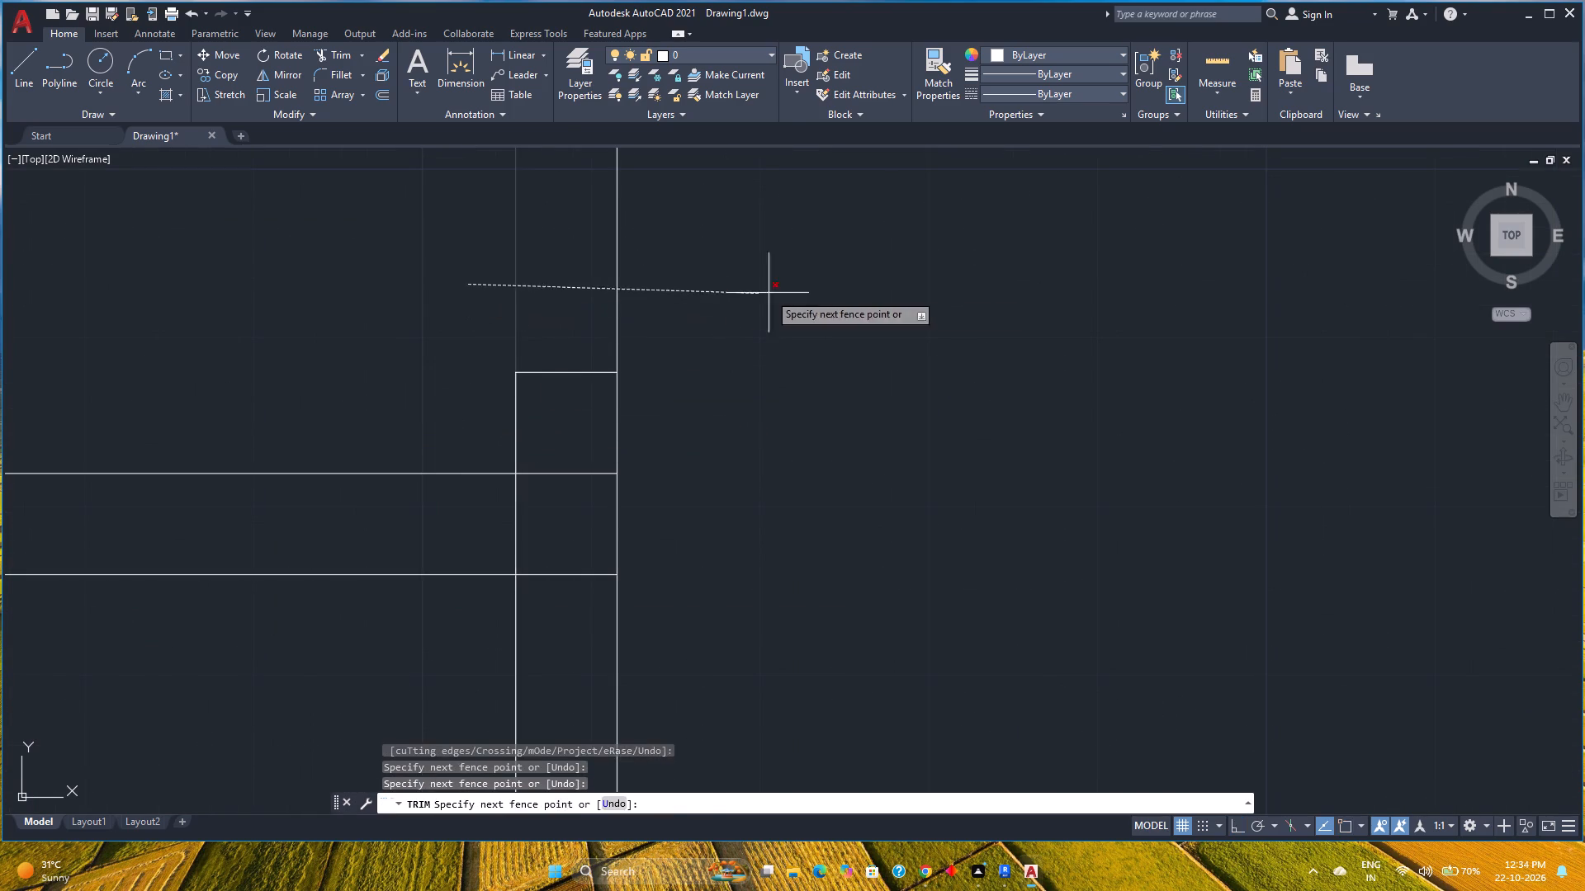
{"action": "left_click", "coordinate": [769, 293]}
{"action": "left_click_drag", "start_coordinate": [561, 447], "coordinate": [567, 588]}
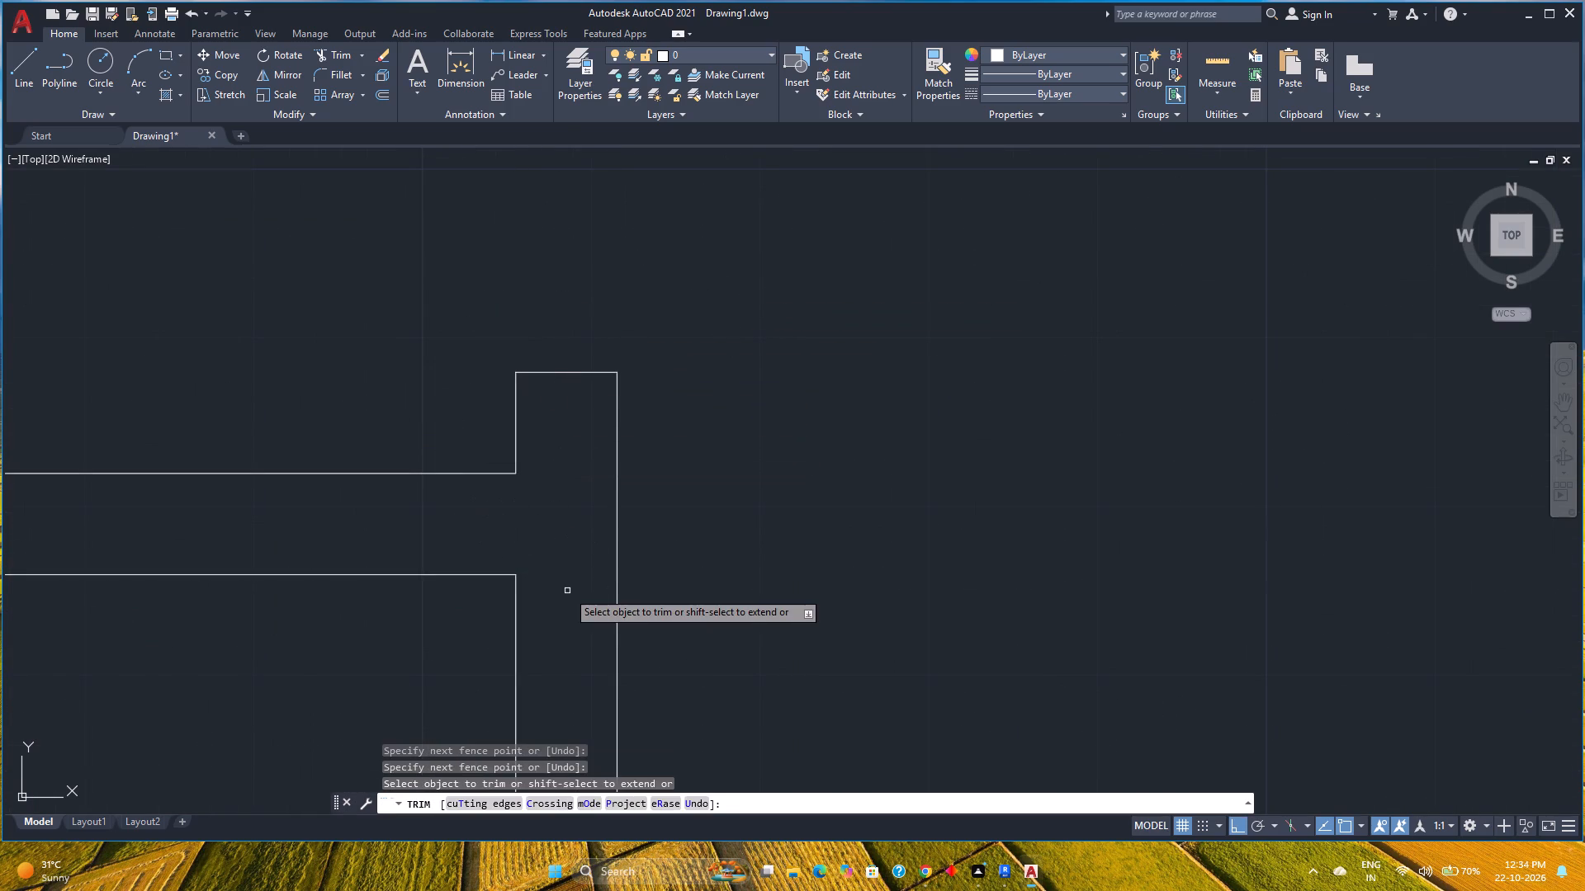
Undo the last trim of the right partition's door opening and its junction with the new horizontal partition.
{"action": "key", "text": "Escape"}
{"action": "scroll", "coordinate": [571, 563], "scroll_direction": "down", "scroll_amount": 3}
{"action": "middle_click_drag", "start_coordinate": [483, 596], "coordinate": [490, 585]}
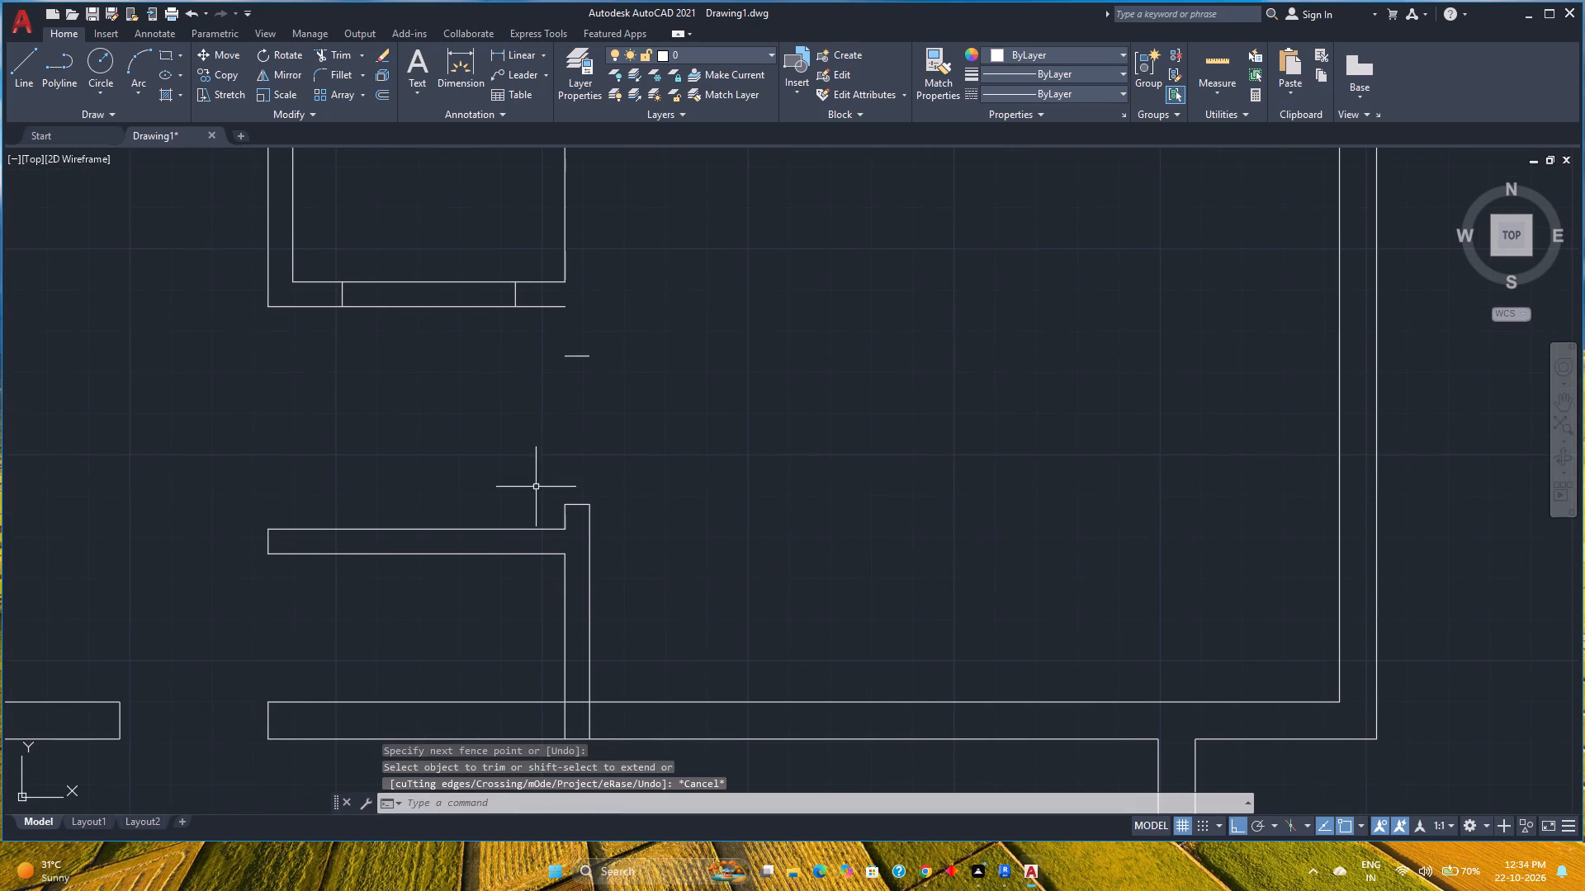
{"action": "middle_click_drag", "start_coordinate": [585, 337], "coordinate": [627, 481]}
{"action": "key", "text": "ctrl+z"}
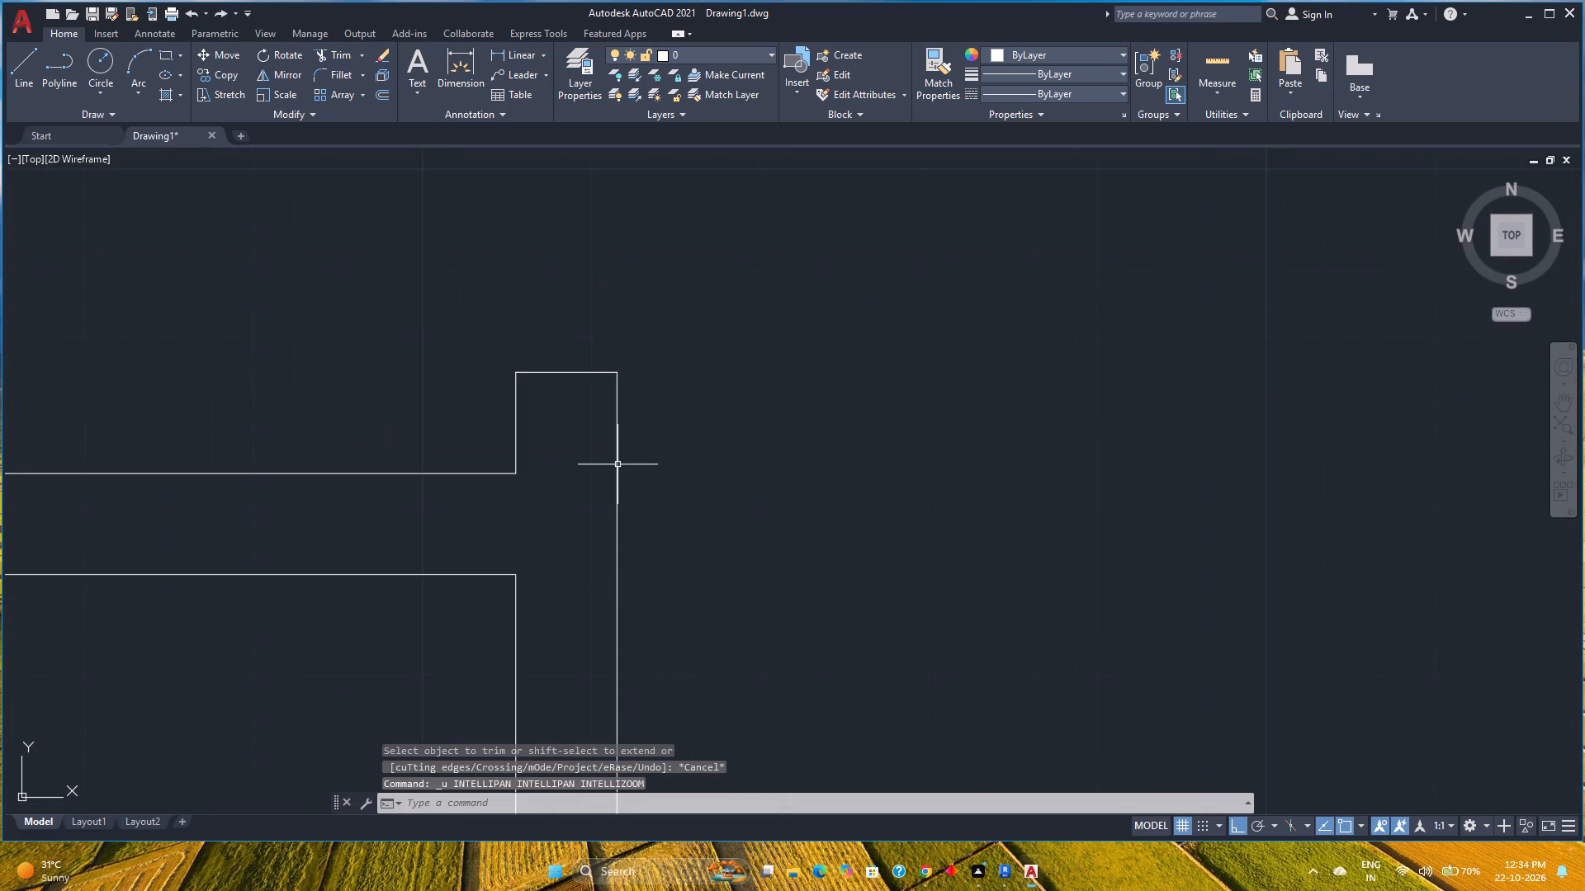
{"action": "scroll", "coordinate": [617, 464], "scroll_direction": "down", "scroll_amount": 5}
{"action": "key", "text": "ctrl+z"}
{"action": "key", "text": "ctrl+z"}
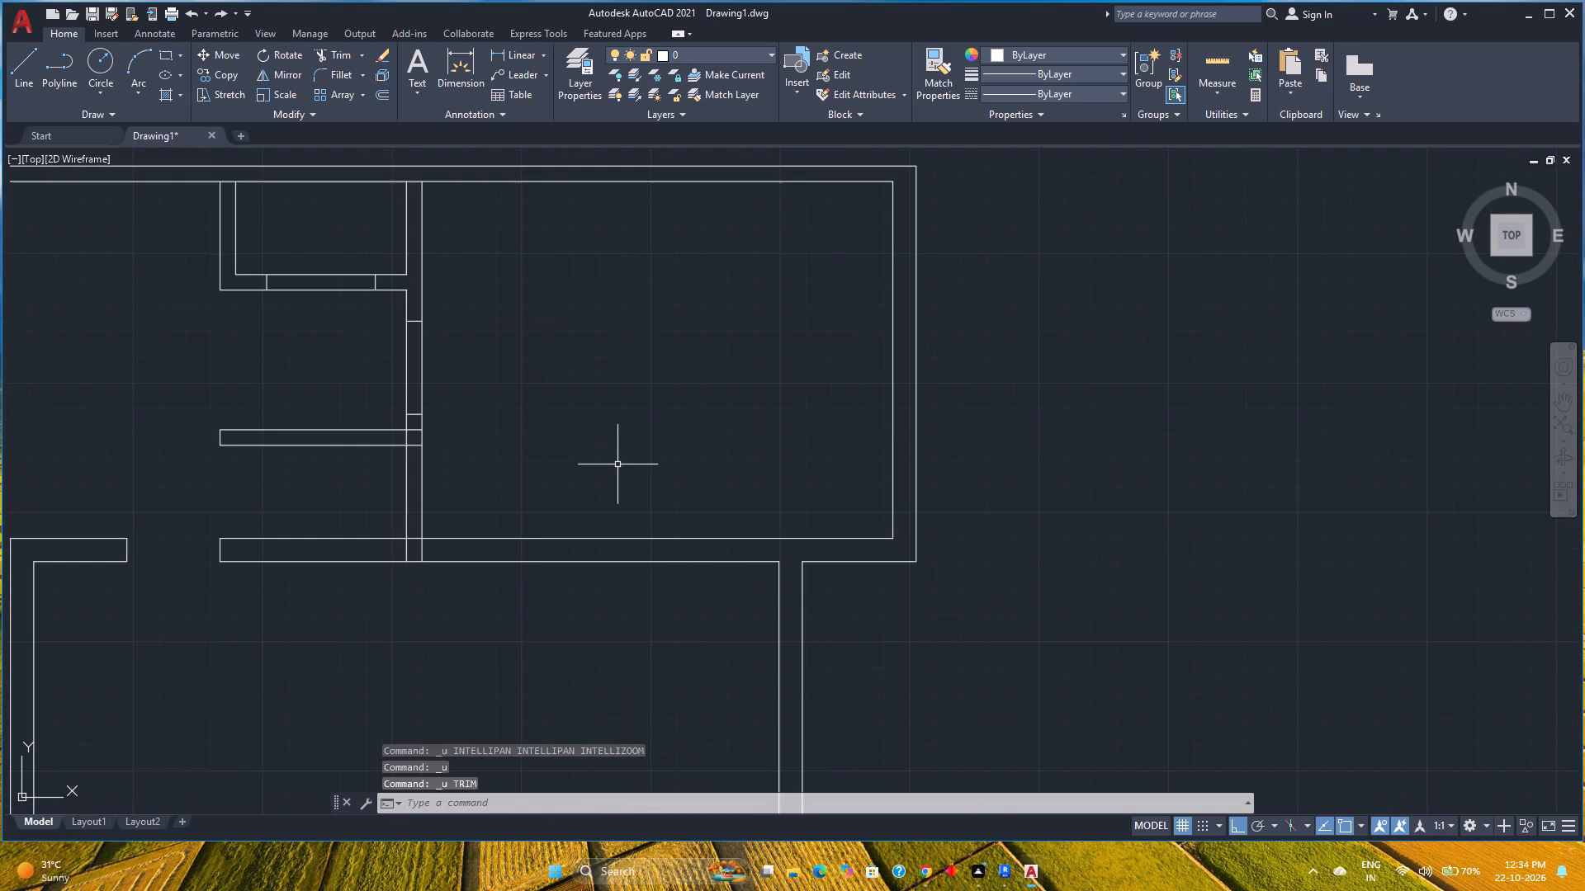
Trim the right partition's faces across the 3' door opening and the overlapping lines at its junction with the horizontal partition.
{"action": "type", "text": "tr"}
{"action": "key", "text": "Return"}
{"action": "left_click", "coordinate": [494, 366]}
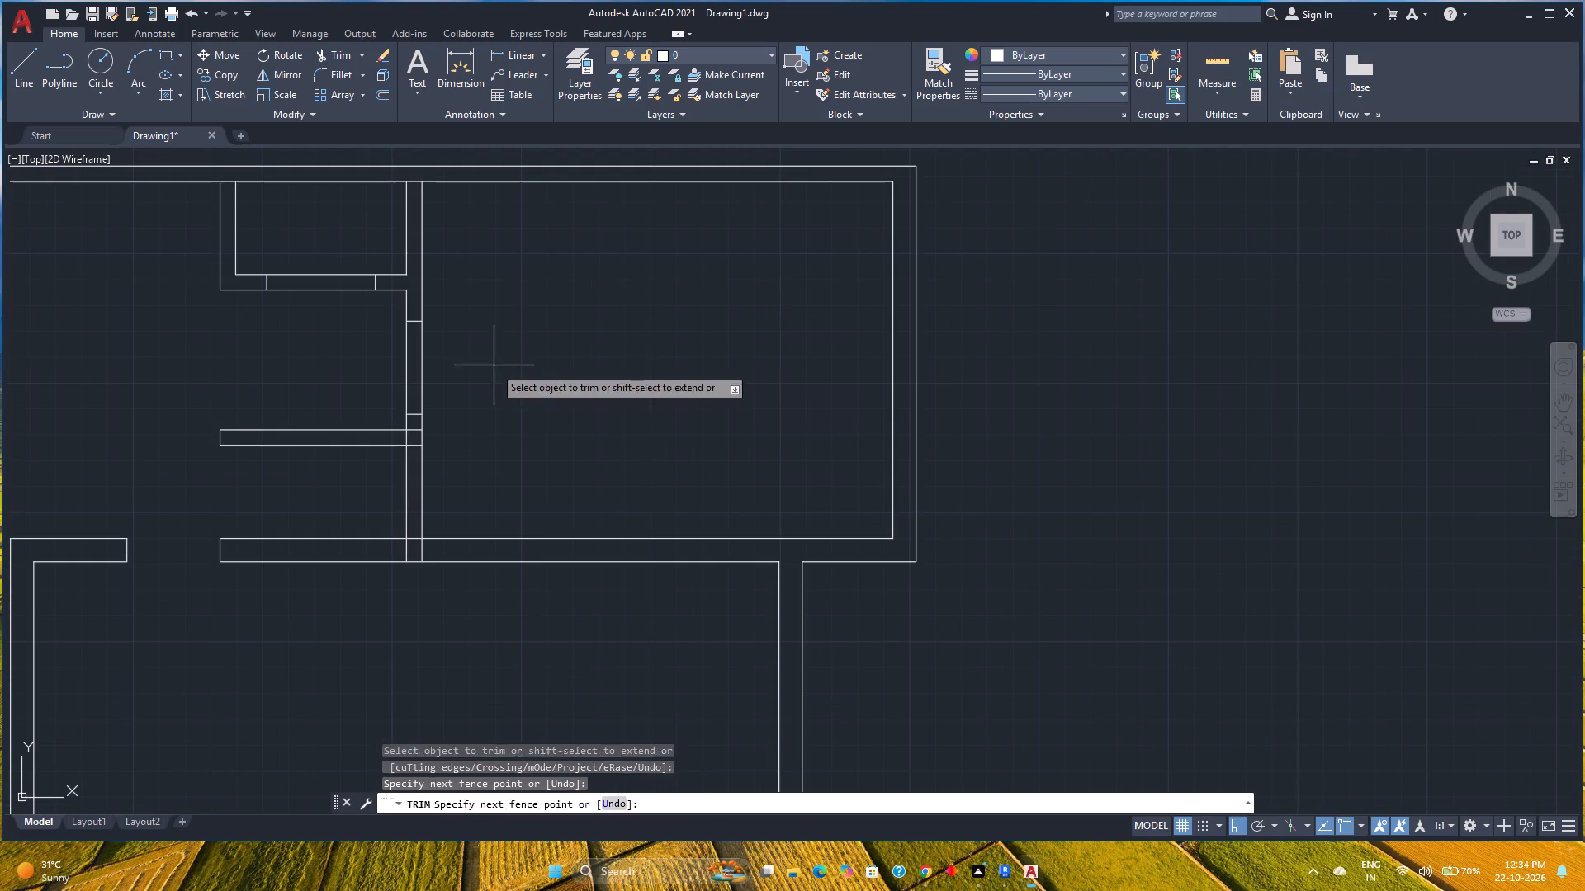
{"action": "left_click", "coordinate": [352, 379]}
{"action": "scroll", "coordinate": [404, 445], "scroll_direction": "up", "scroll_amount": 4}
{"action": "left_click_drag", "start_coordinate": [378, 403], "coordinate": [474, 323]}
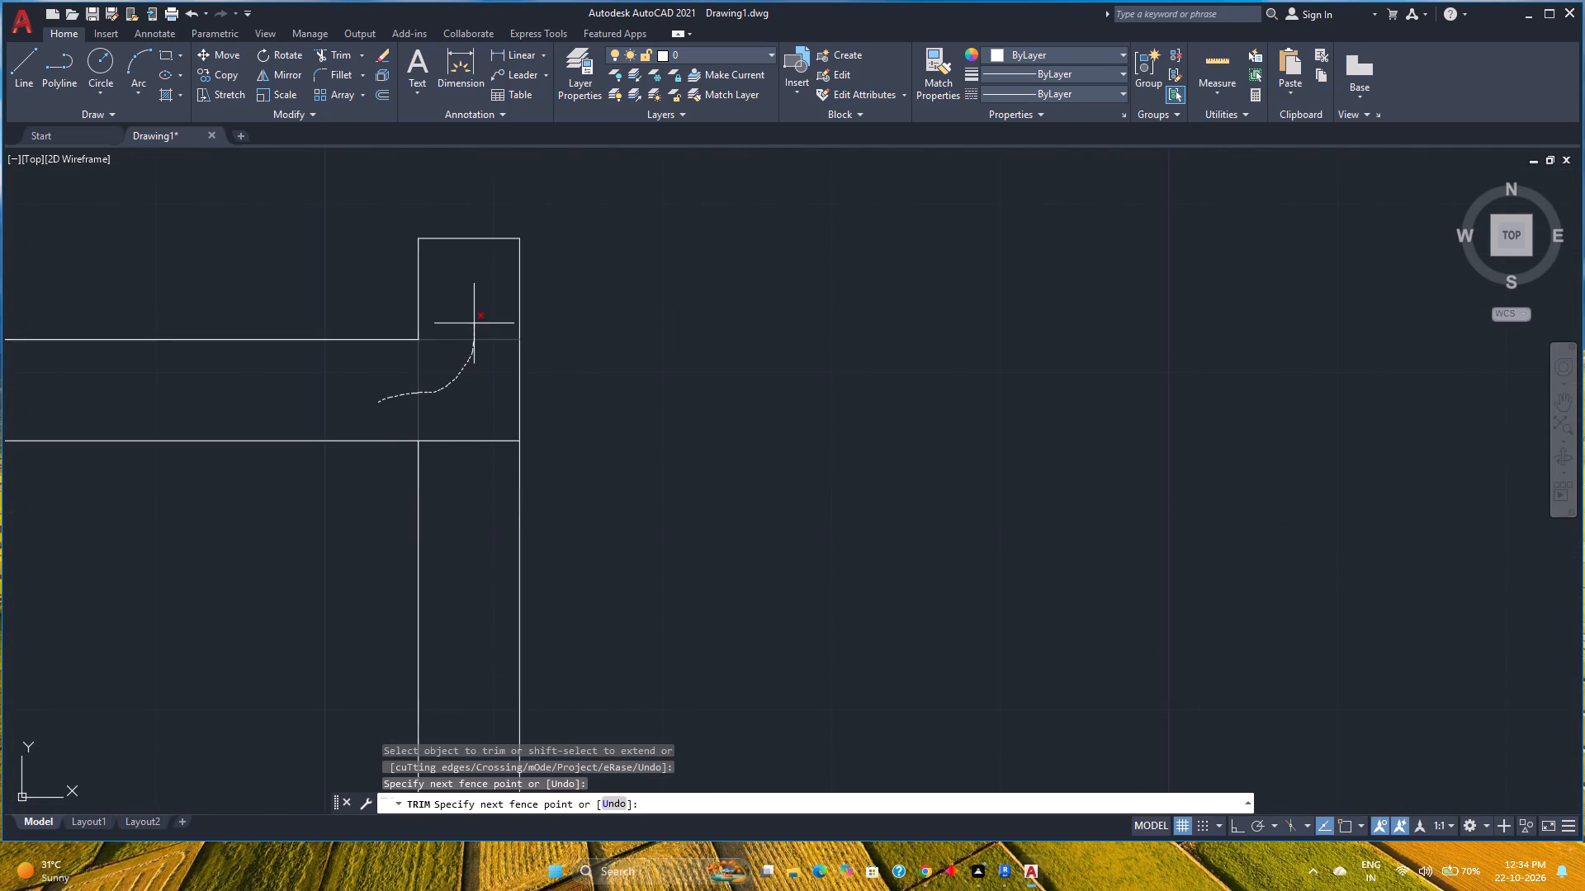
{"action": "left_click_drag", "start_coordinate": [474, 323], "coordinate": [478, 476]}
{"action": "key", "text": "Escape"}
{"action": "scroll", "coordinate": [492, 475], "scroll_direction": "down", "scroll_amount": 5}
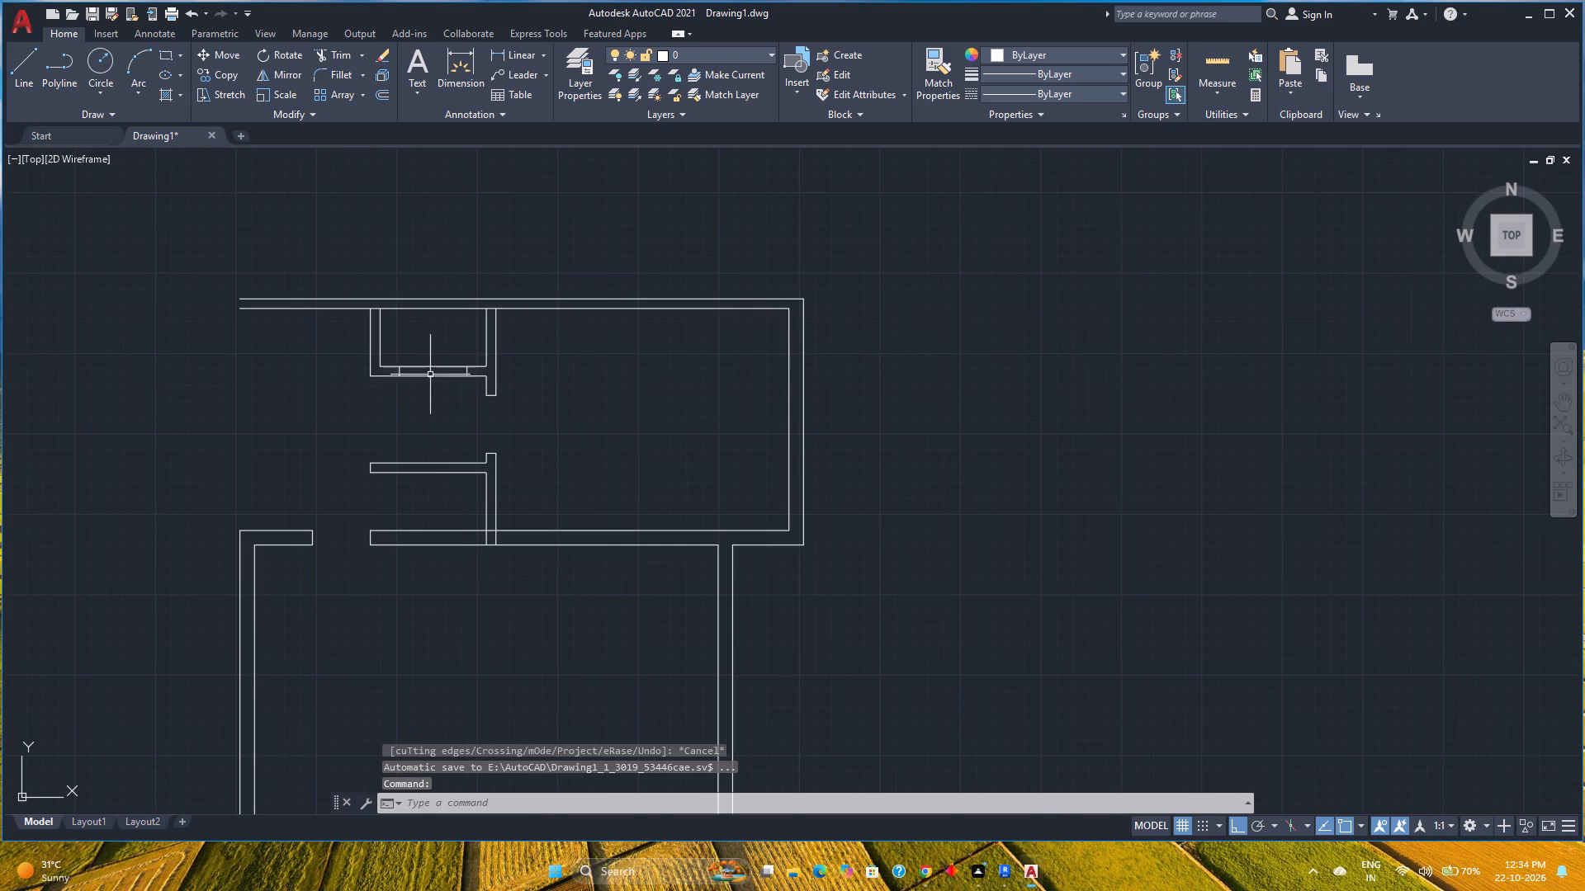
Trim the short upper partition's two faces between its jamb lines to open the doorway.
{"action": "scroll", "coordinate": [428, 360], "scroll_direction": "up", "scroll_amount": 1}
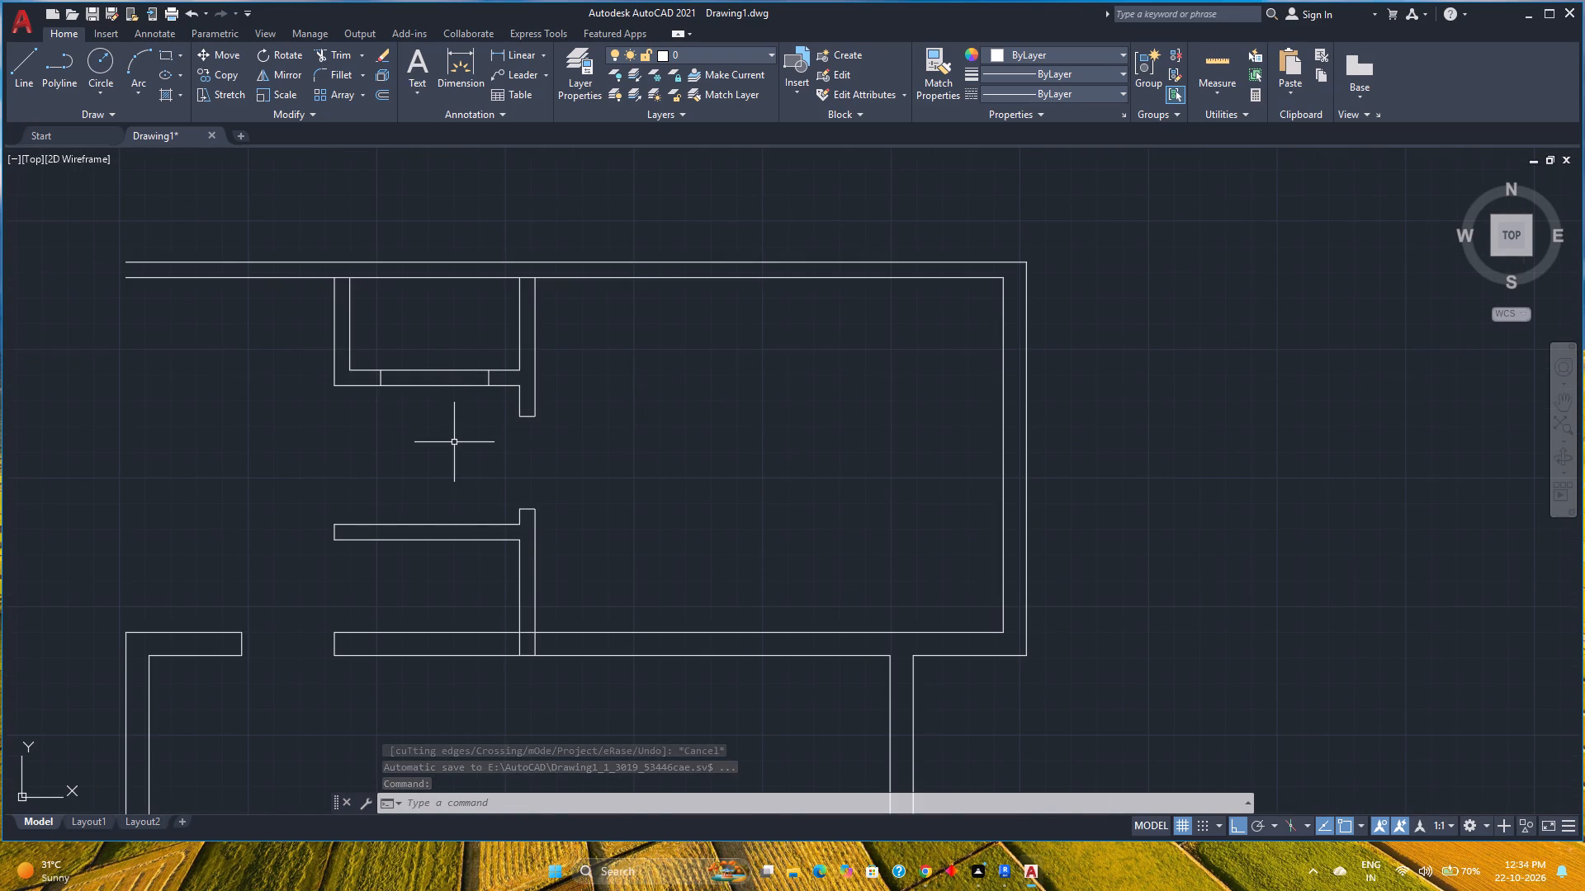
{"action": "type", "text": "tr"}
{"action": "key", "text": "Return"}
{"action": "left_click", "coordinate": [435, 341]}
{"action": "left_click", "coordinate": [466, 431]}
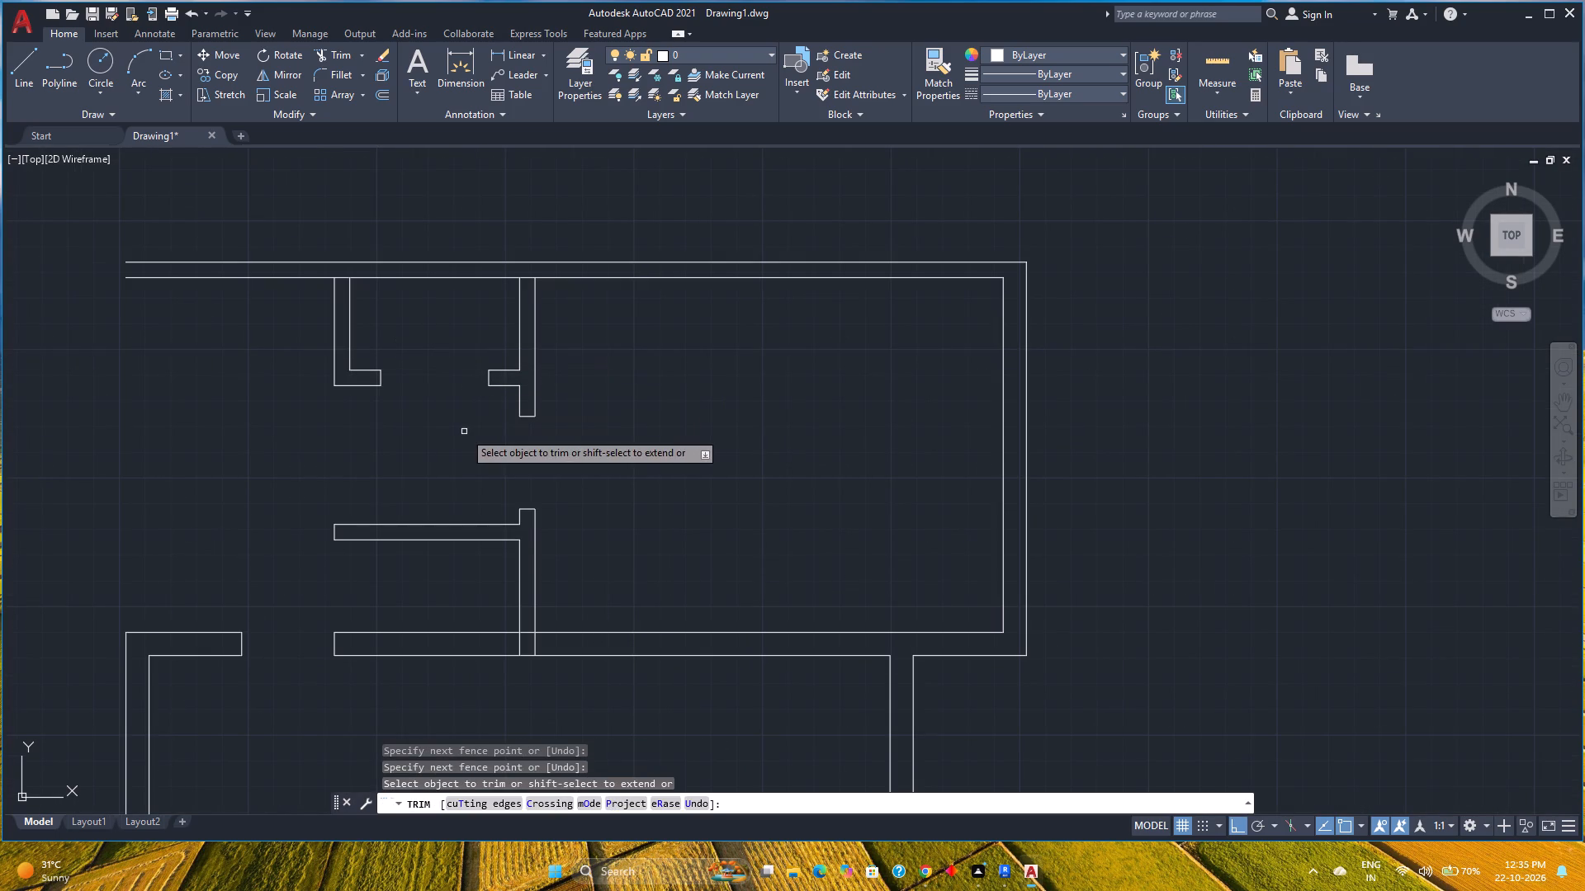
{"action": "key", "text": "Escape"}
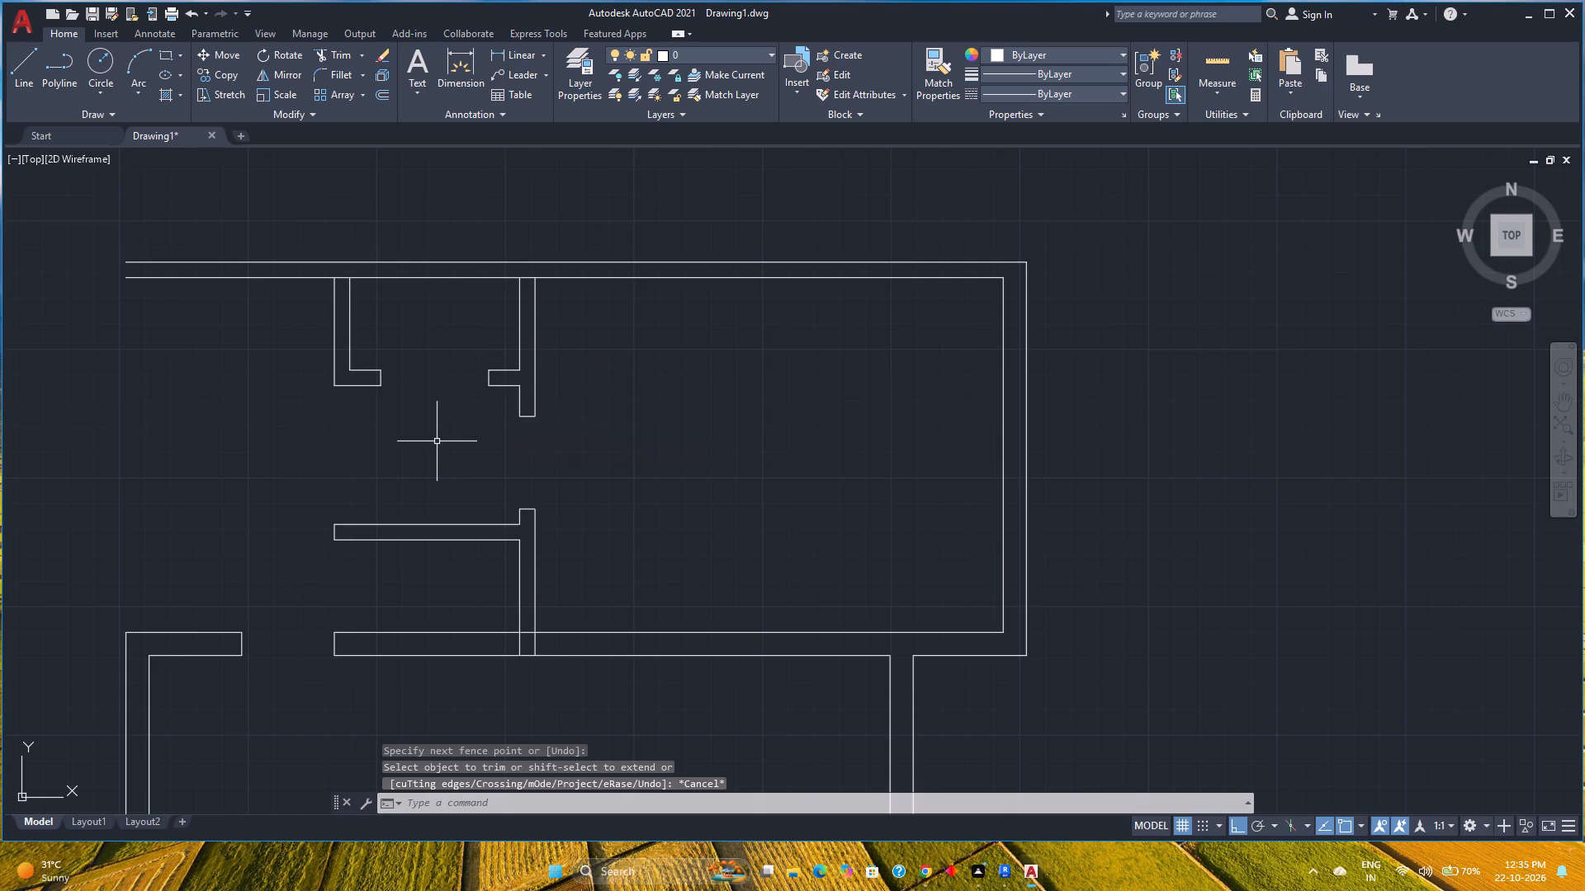
Undo the recent trims, deletions and wall-end line until the full-height vertical partition lines reaching through the lower wall are back.
{"action": "scroll", "coordinate": [437, 441], "scroll_direction": "down", "scroll_amount": 2}
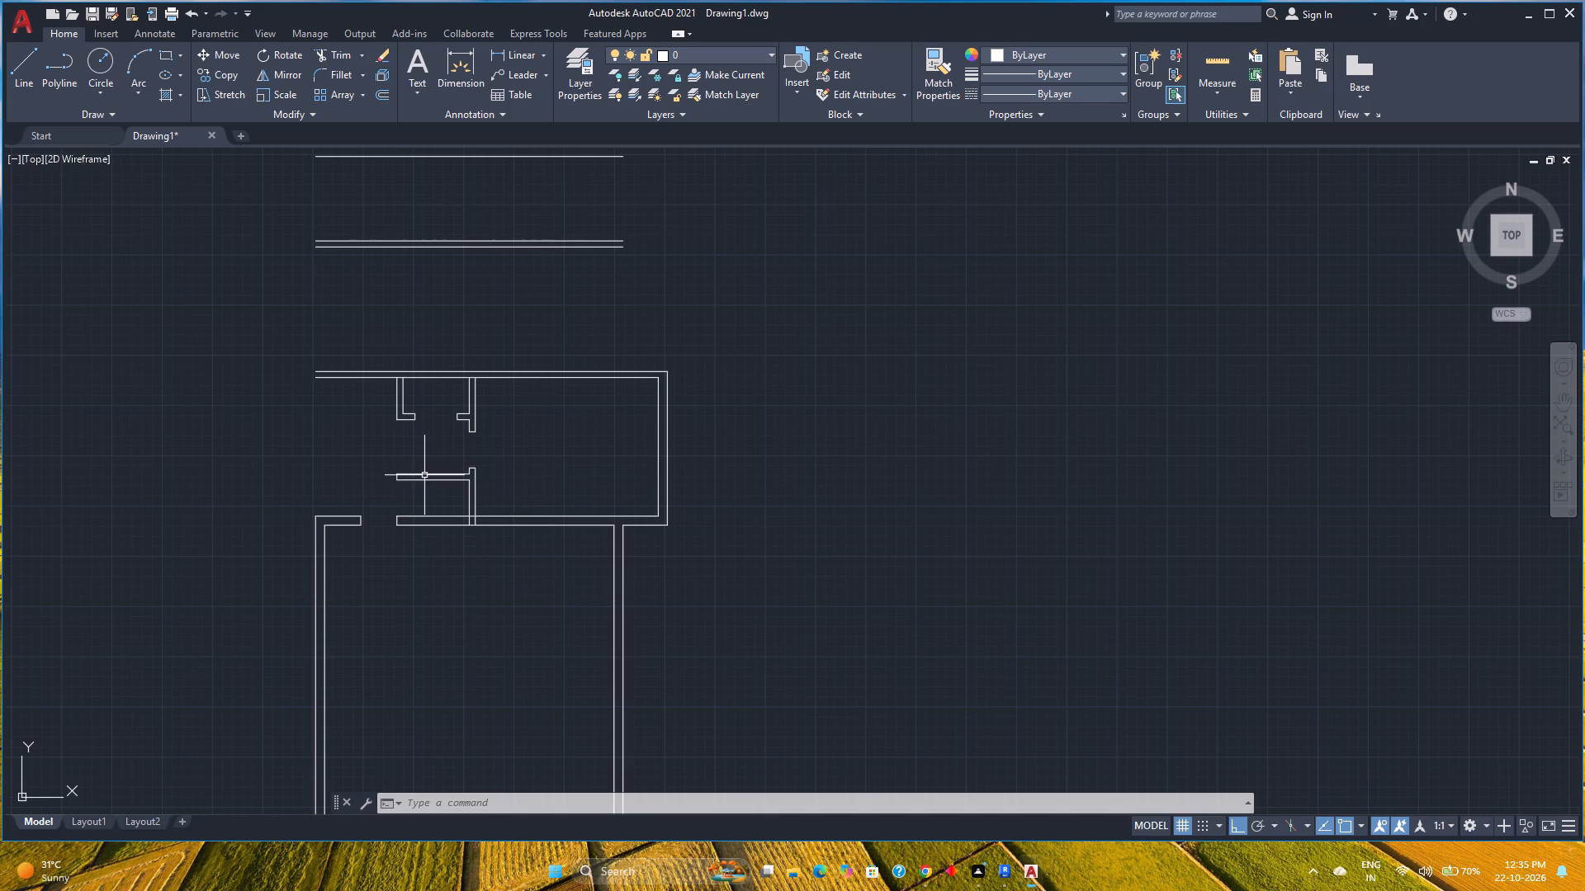
{"action": "key", "text": "ctrl+z"}
{"action": "key", "text": "ctrl+z"}
{"action": "key", "text": "ctrl+z"}
{"action": "key", "text": "ctrl+z"}
{"action": "key", "text": "ctrl+z"}
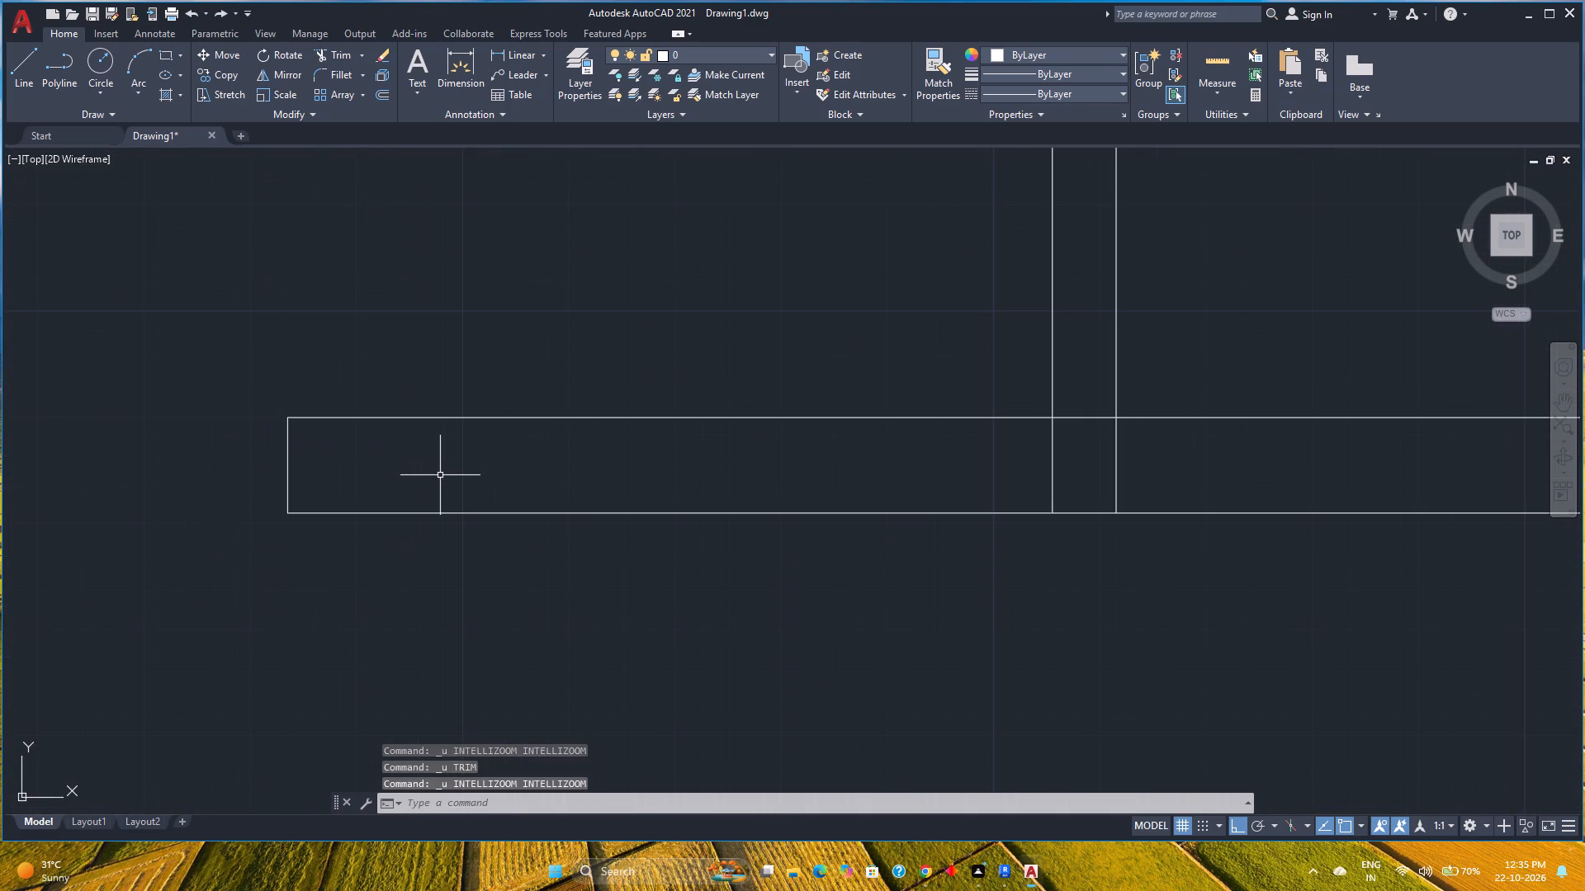
{"action": "key", "text": "ctrl+z"}
{"action": "key", "text": "ctrl+z"}
{"action": "key", "text": "ctrl+z"}
{"action": "key", "text": "ctrl+z"}
{"action": "key", "text": "ctrl+z"}
{"action": "key", "text": "ctrl+z"}
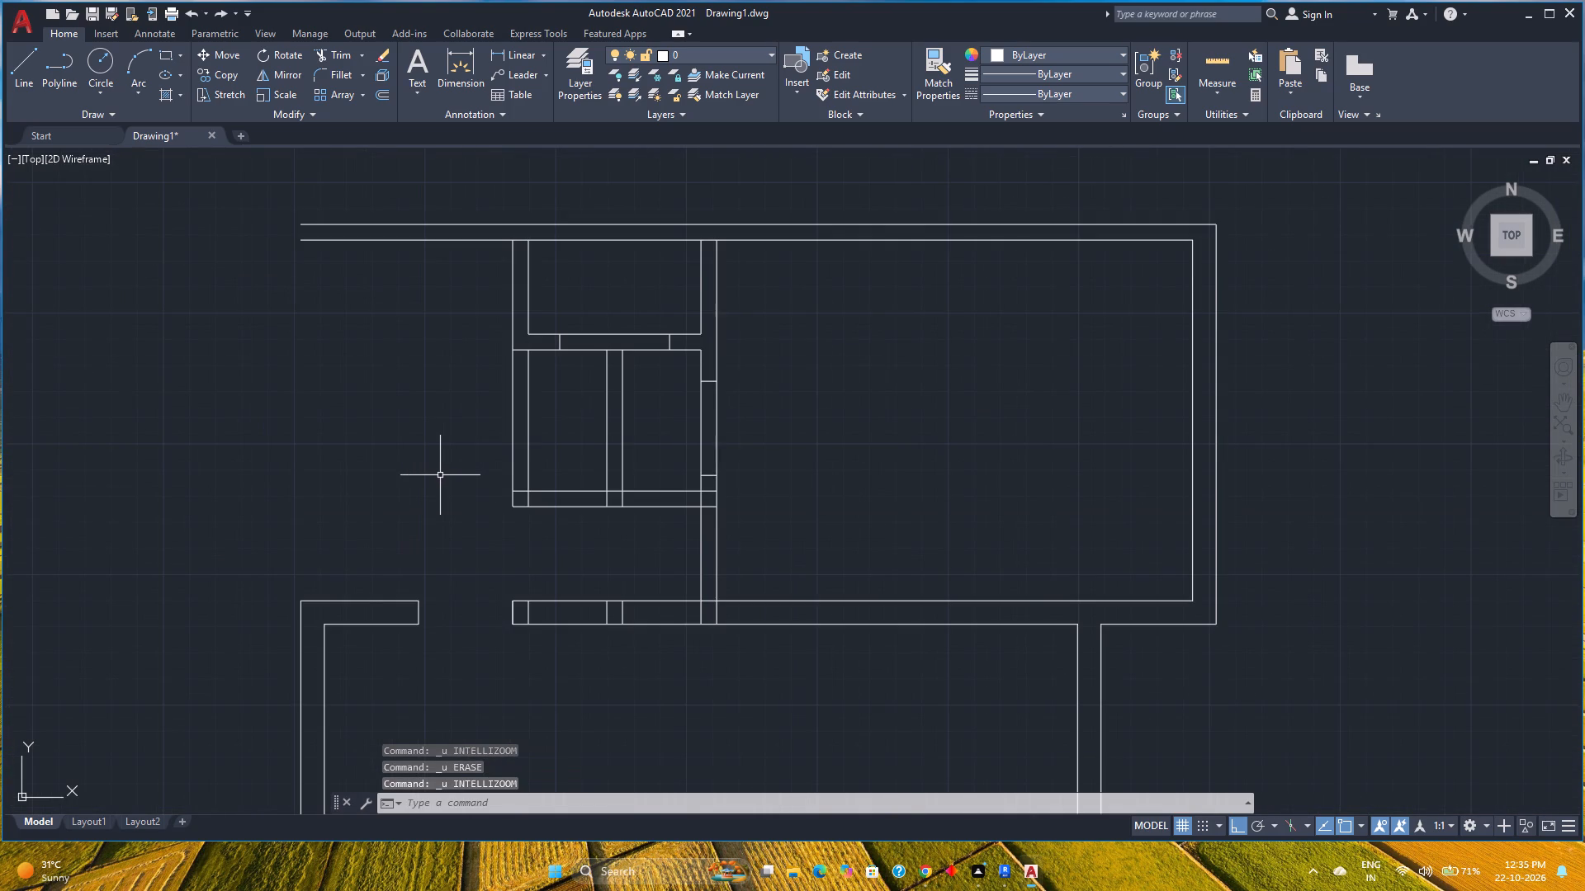
{"action": "key", "text": "ctrl+z"}
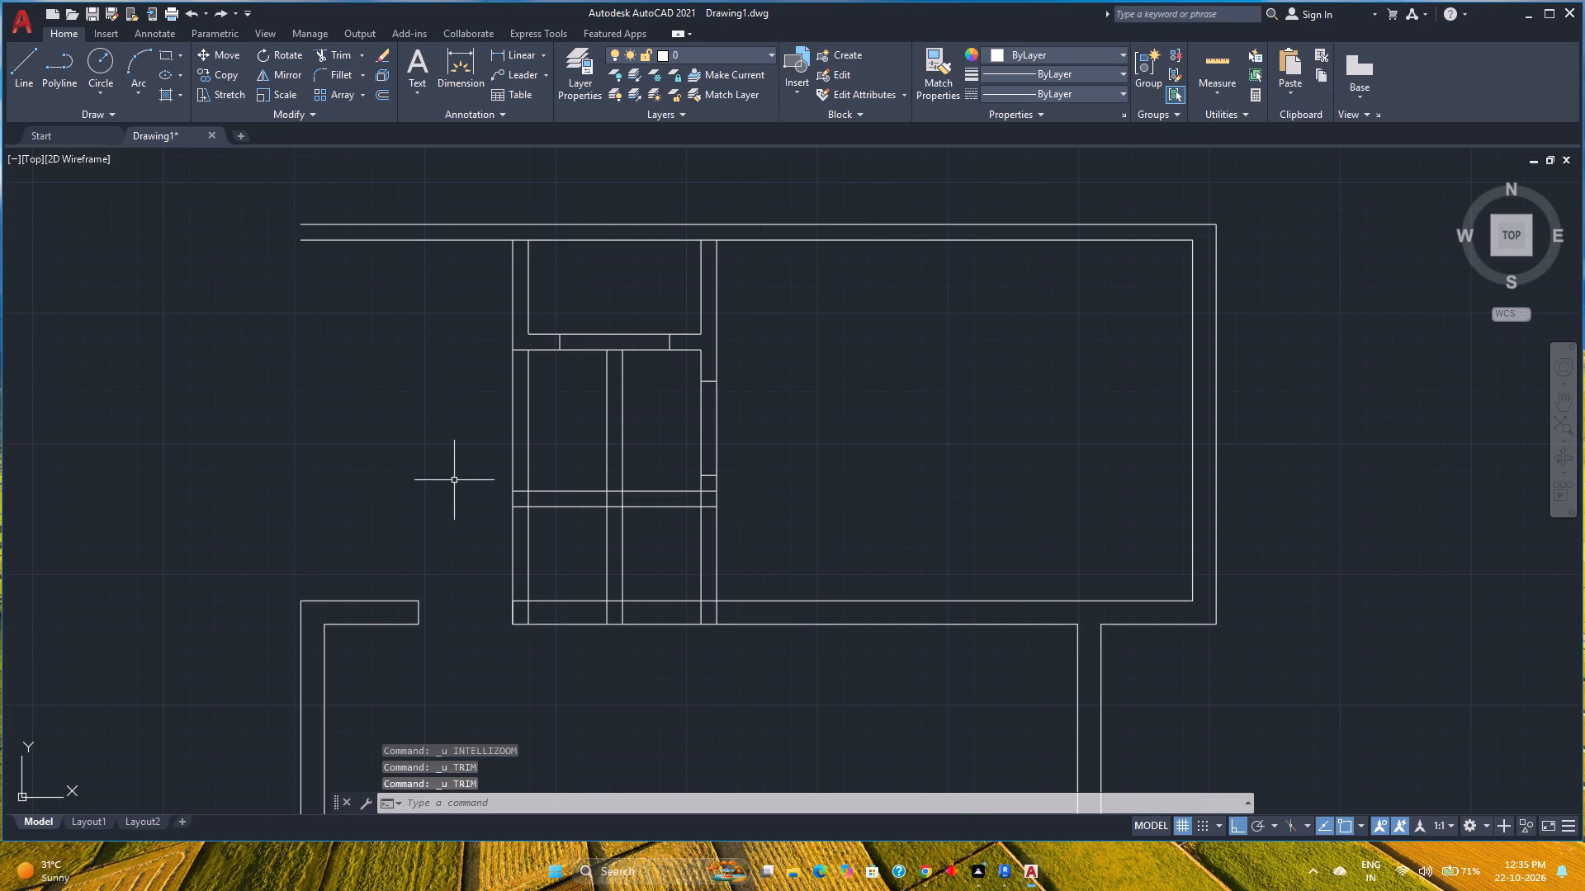
Trim the right partition's two faces between the horizontal partition and the lower wall, and across the 3' door opening.
{"action": "key", "text": "t"}
{"action": "key", "text": "r"}
{"action": "key", "text": "Return"}
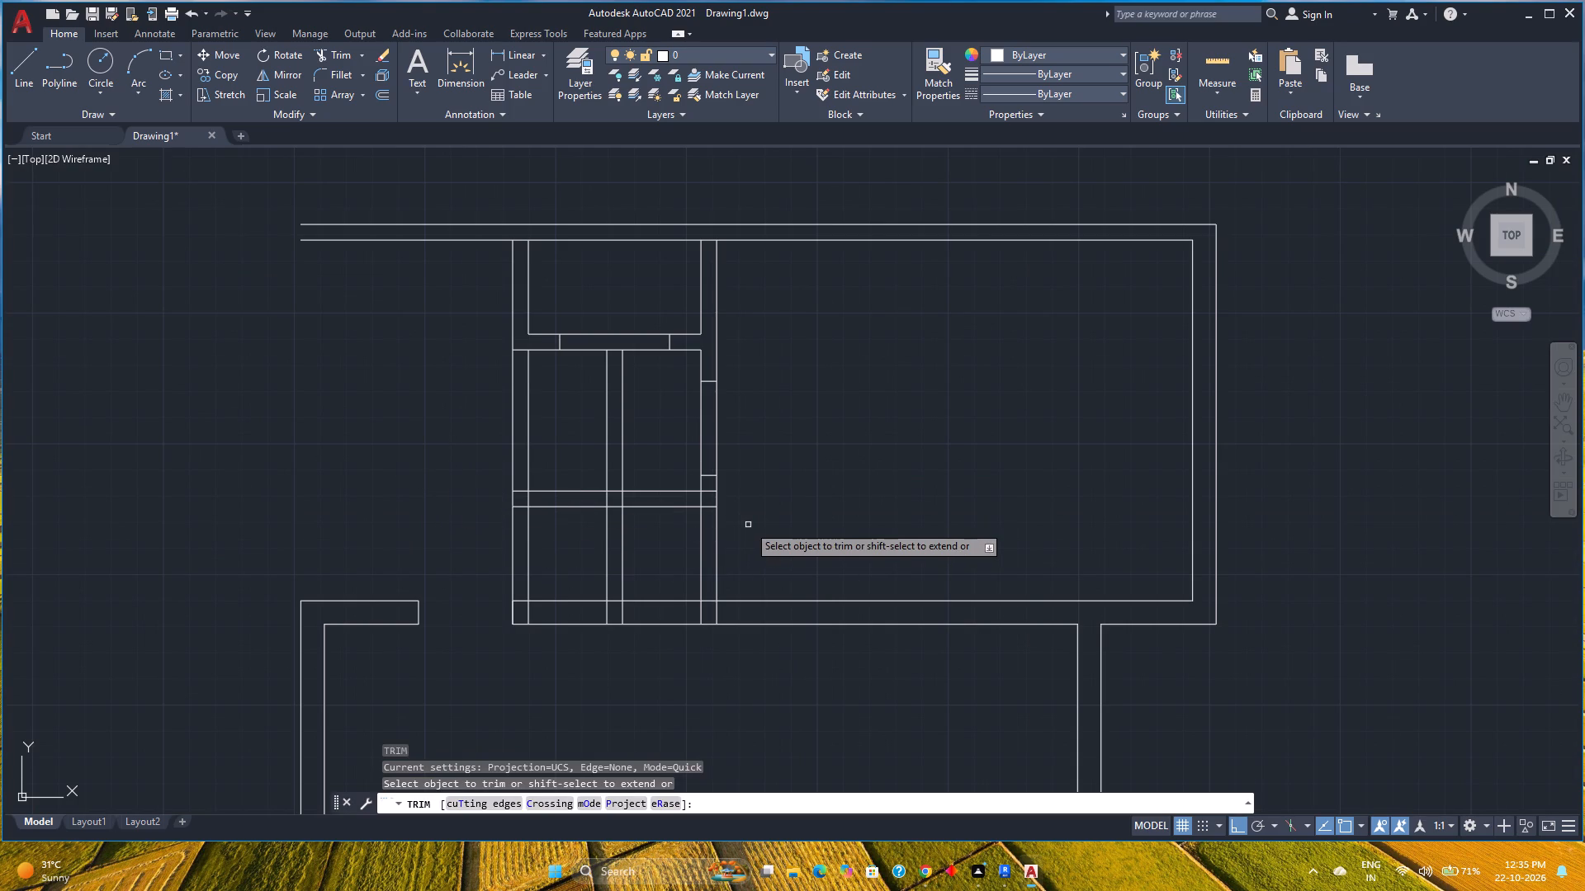
{"action": "left_click", "coordinate": [762, 533]}
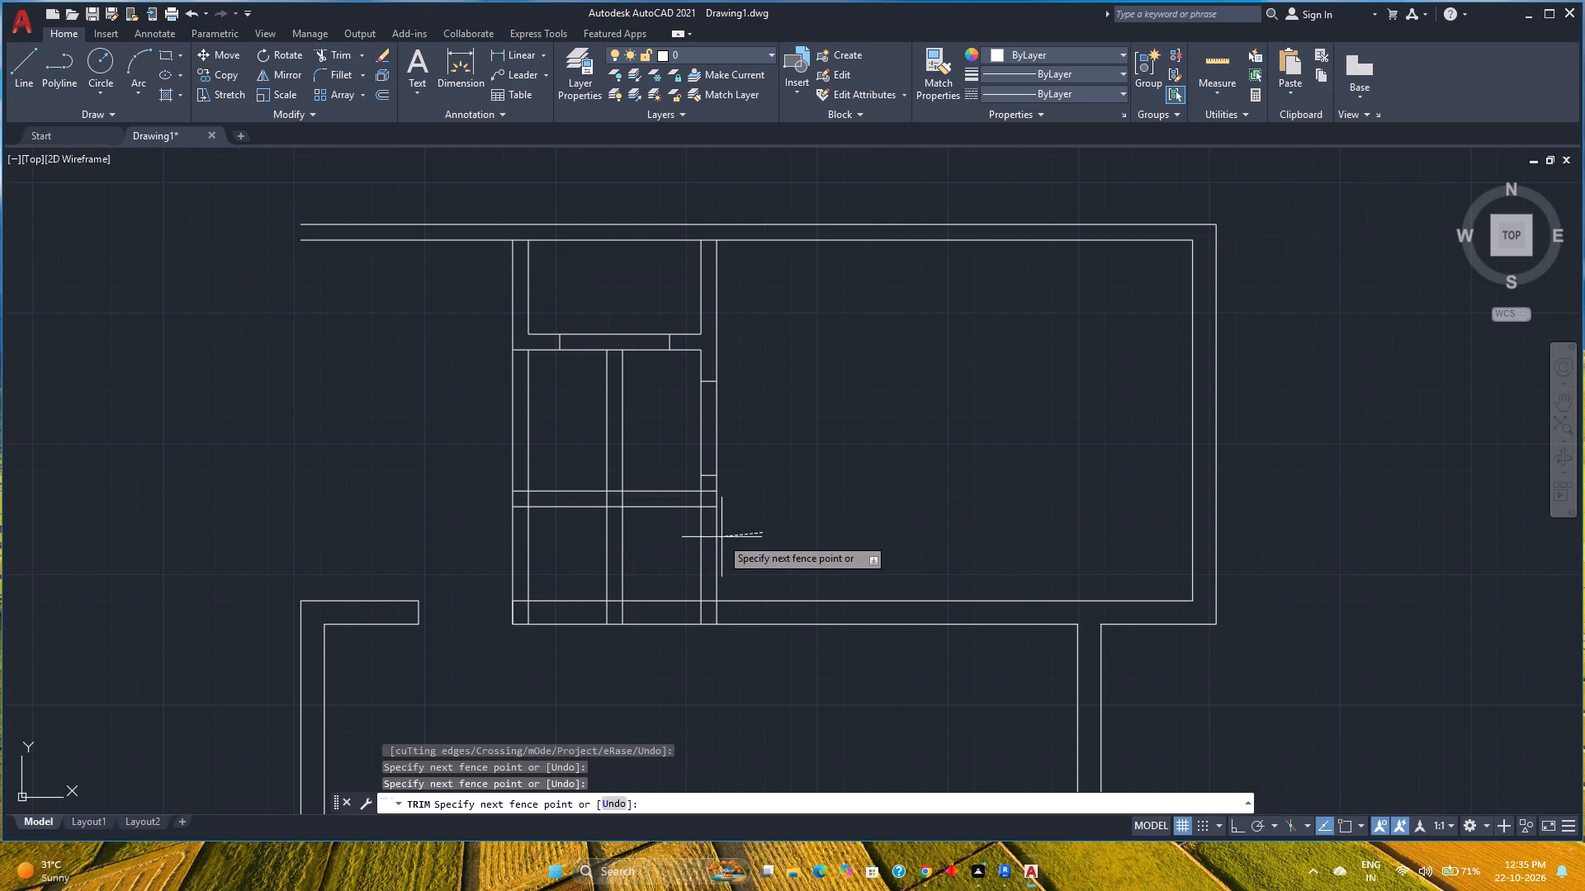
{"action": "left_click", "coordinate": [680, 538]}
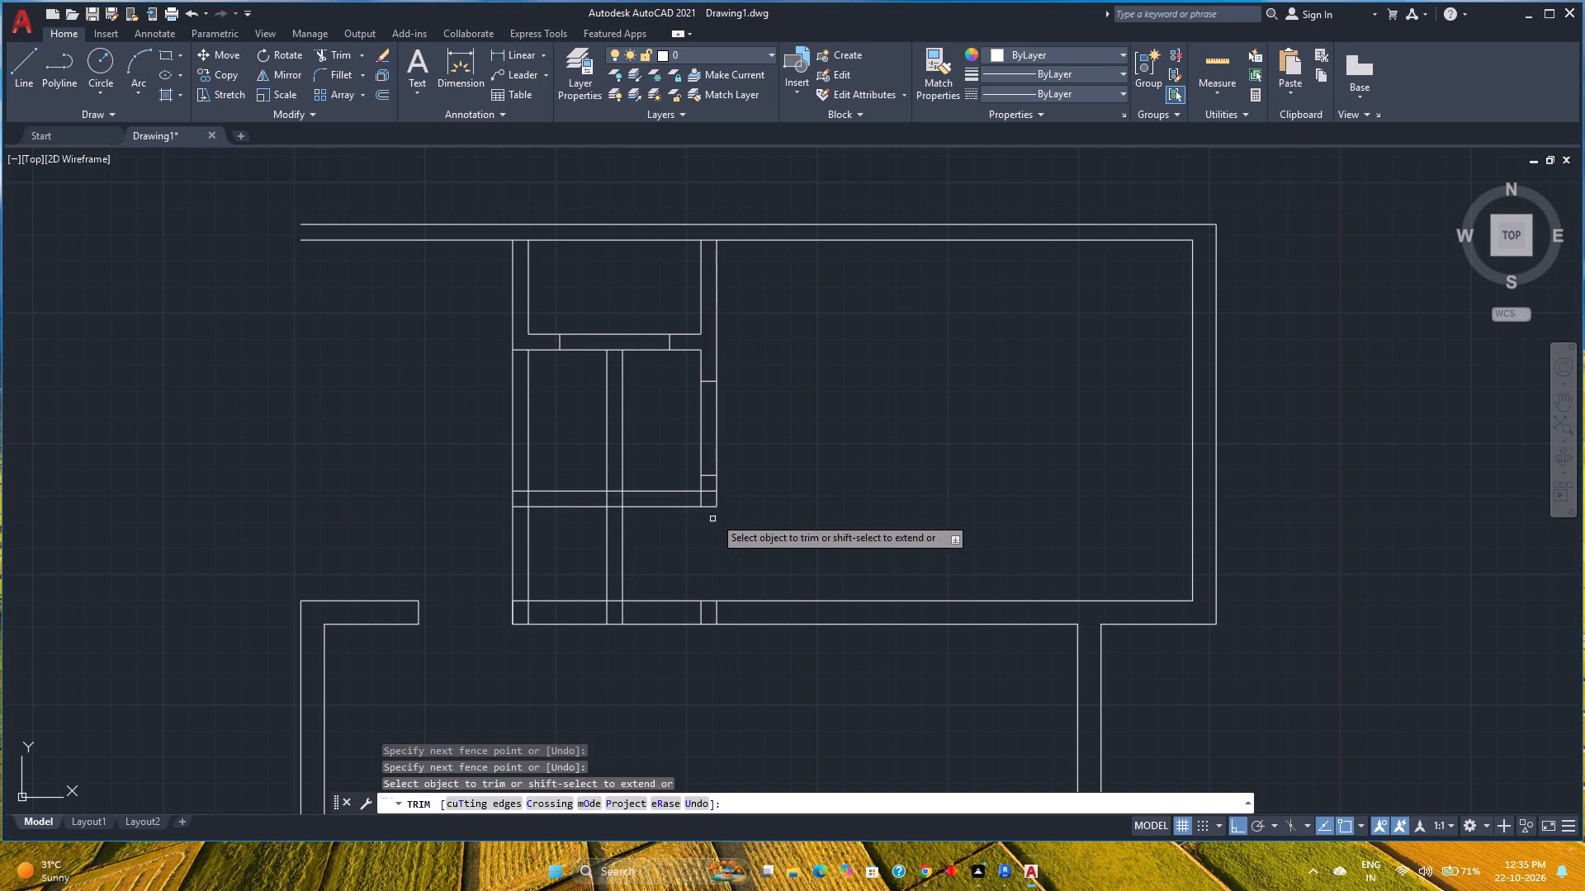
{"action": "left_click", "coordinate": [744, 425]}
{"action": "left_click", "coordinate": [660, 437]}
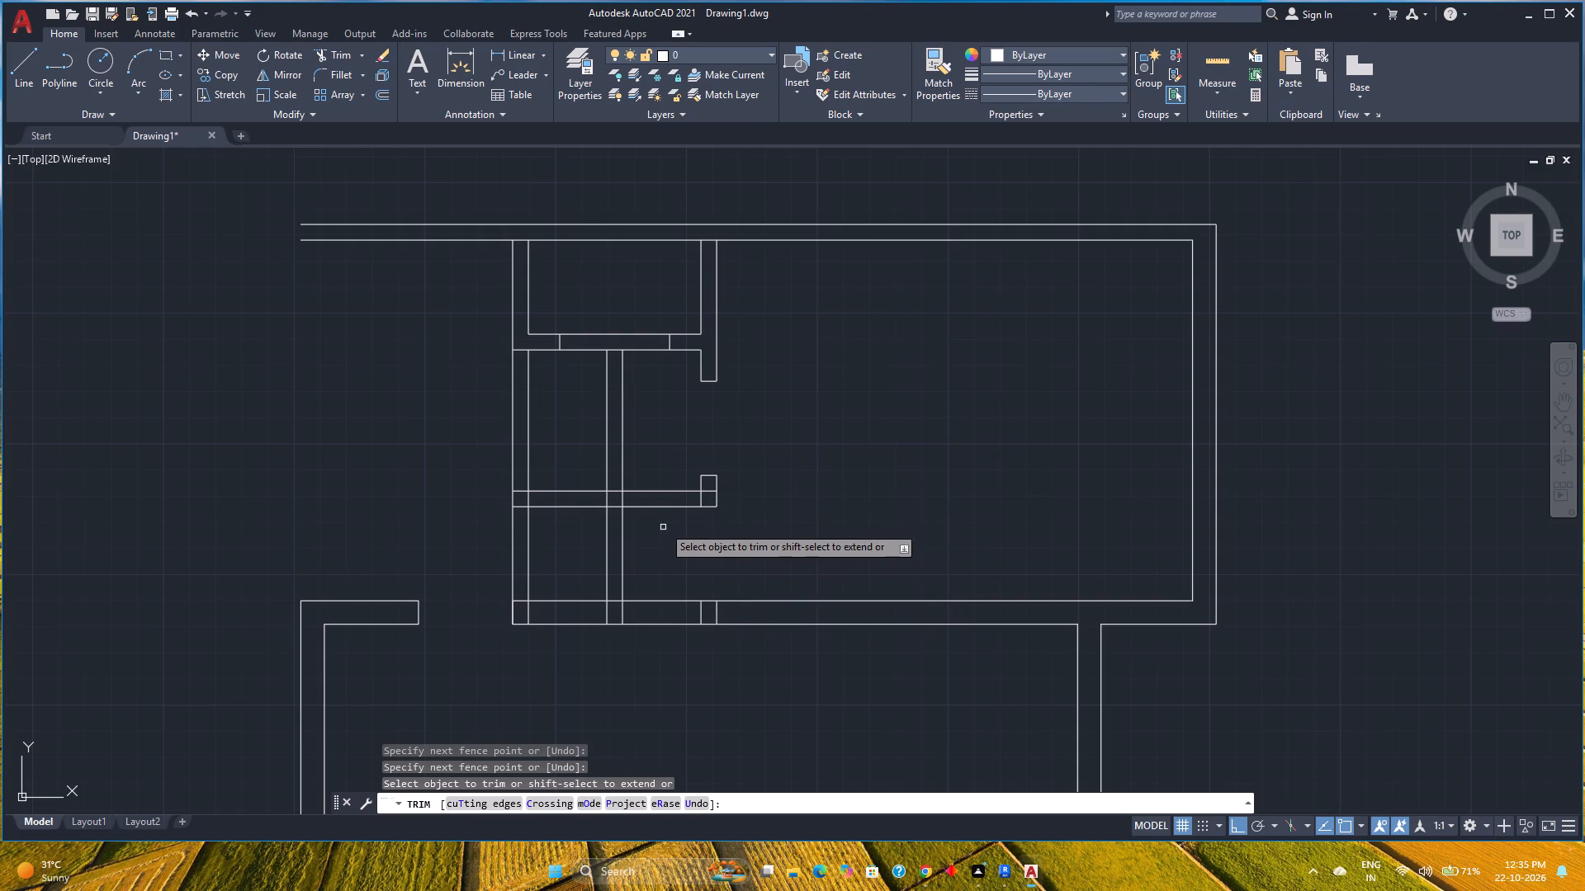
Trim the middle and left vertical line pairs above the horizontal partition, and the upper partition's faces across its doorway.
{"action": "left_click", "coordinate": [650, 441]}
{"action": "left_click", "coordinate": [584, 421]}
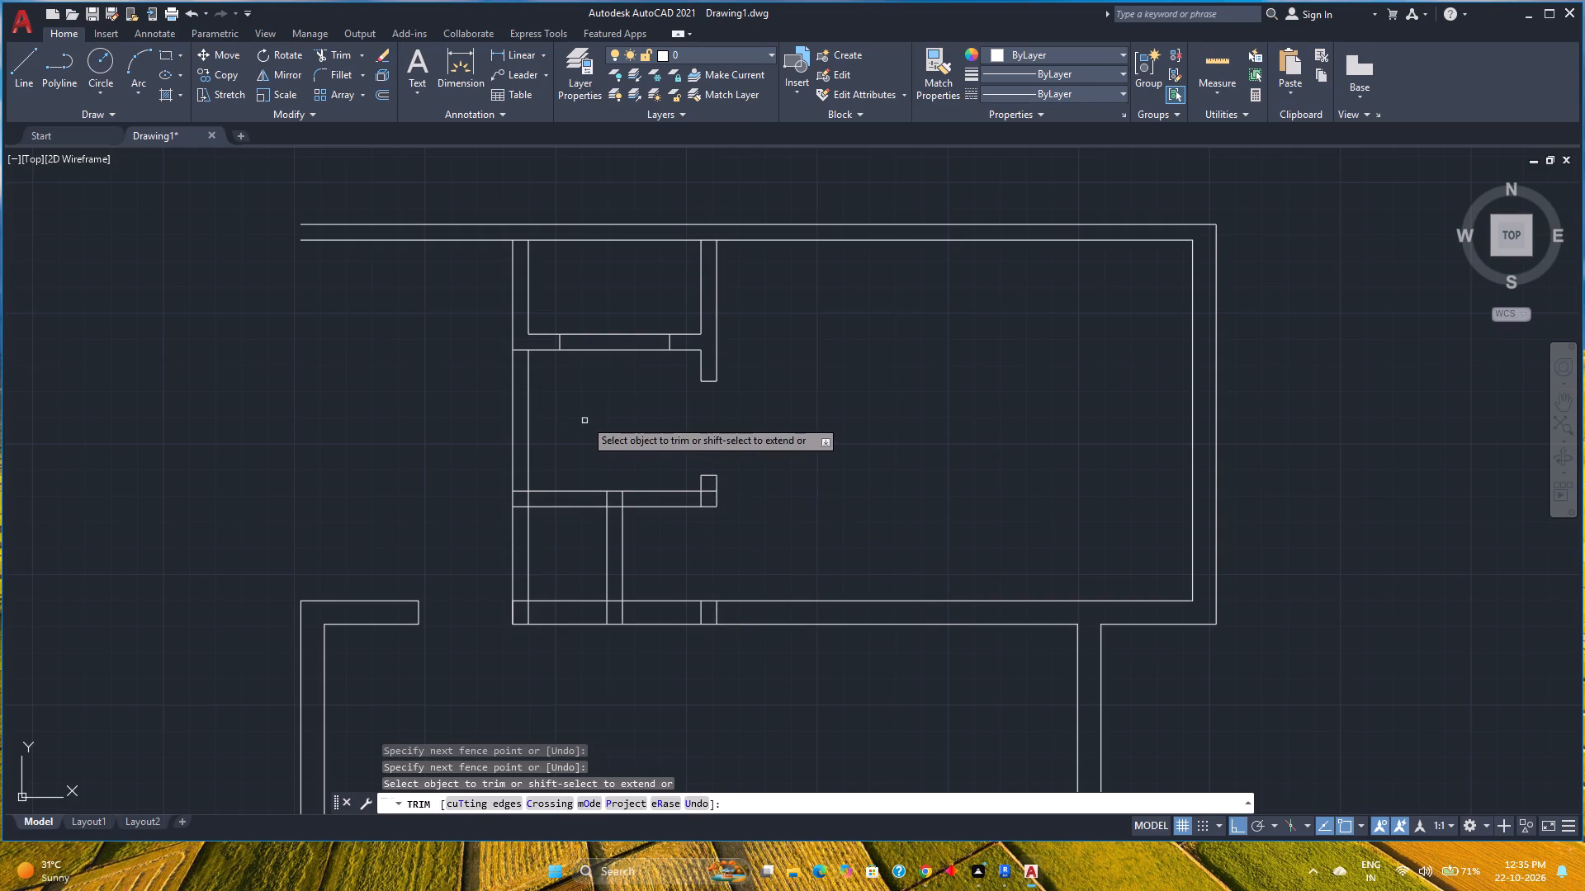
{"action": "left_click", "coordinate": [623, 287]}
{"action": "left_click", "coordinate": [622, 375]}
{"action": "left_click", "coordinate": [567, 448]}
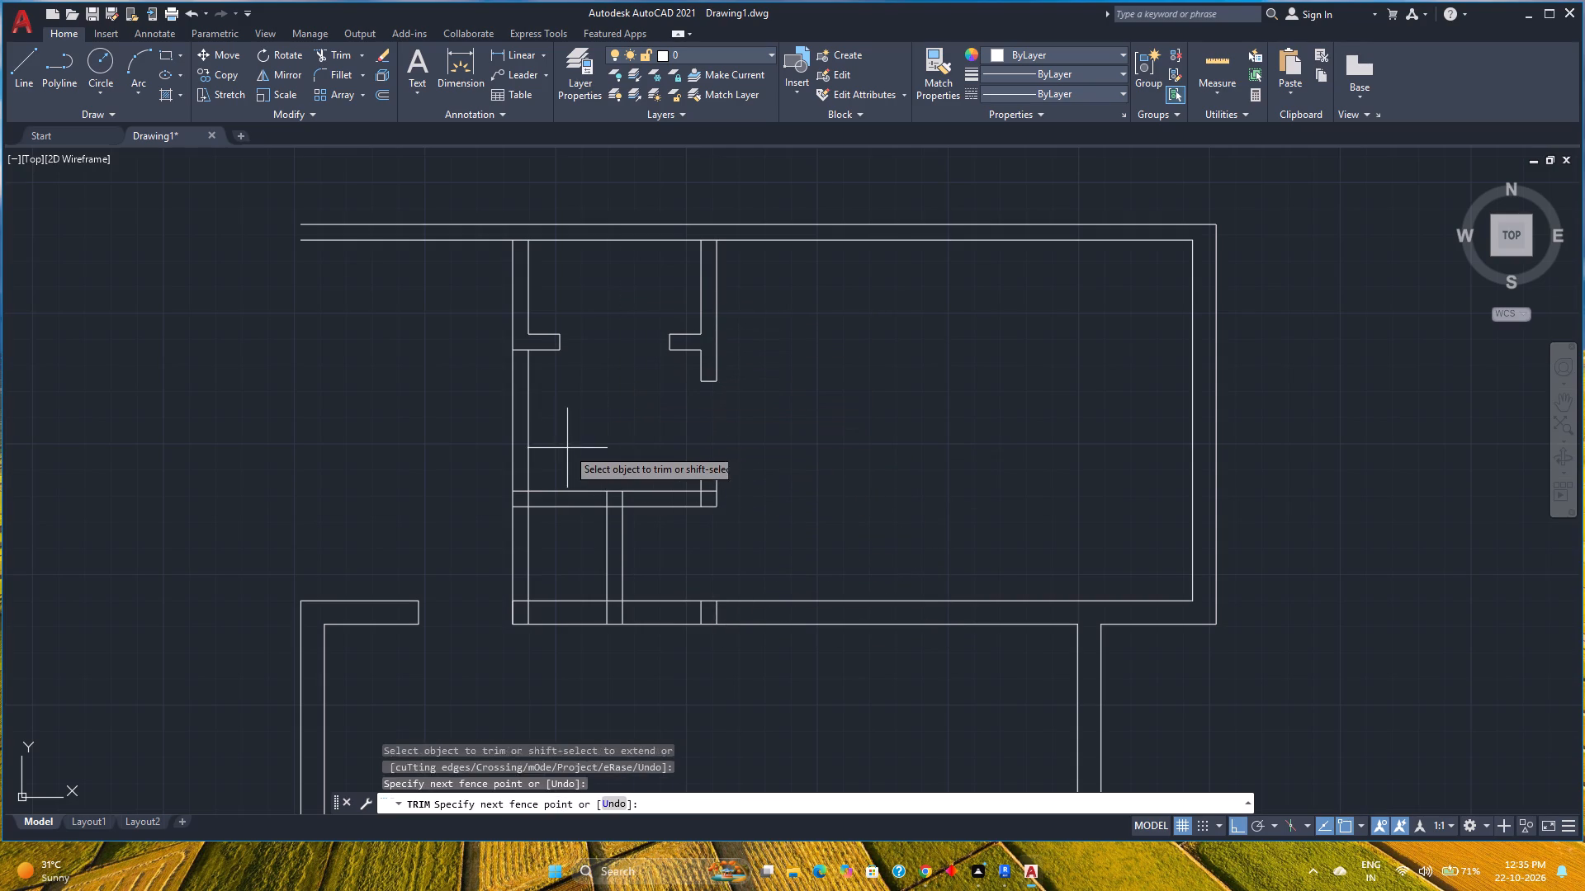
{"action": "left_click", "coordinate": [419, 411]}
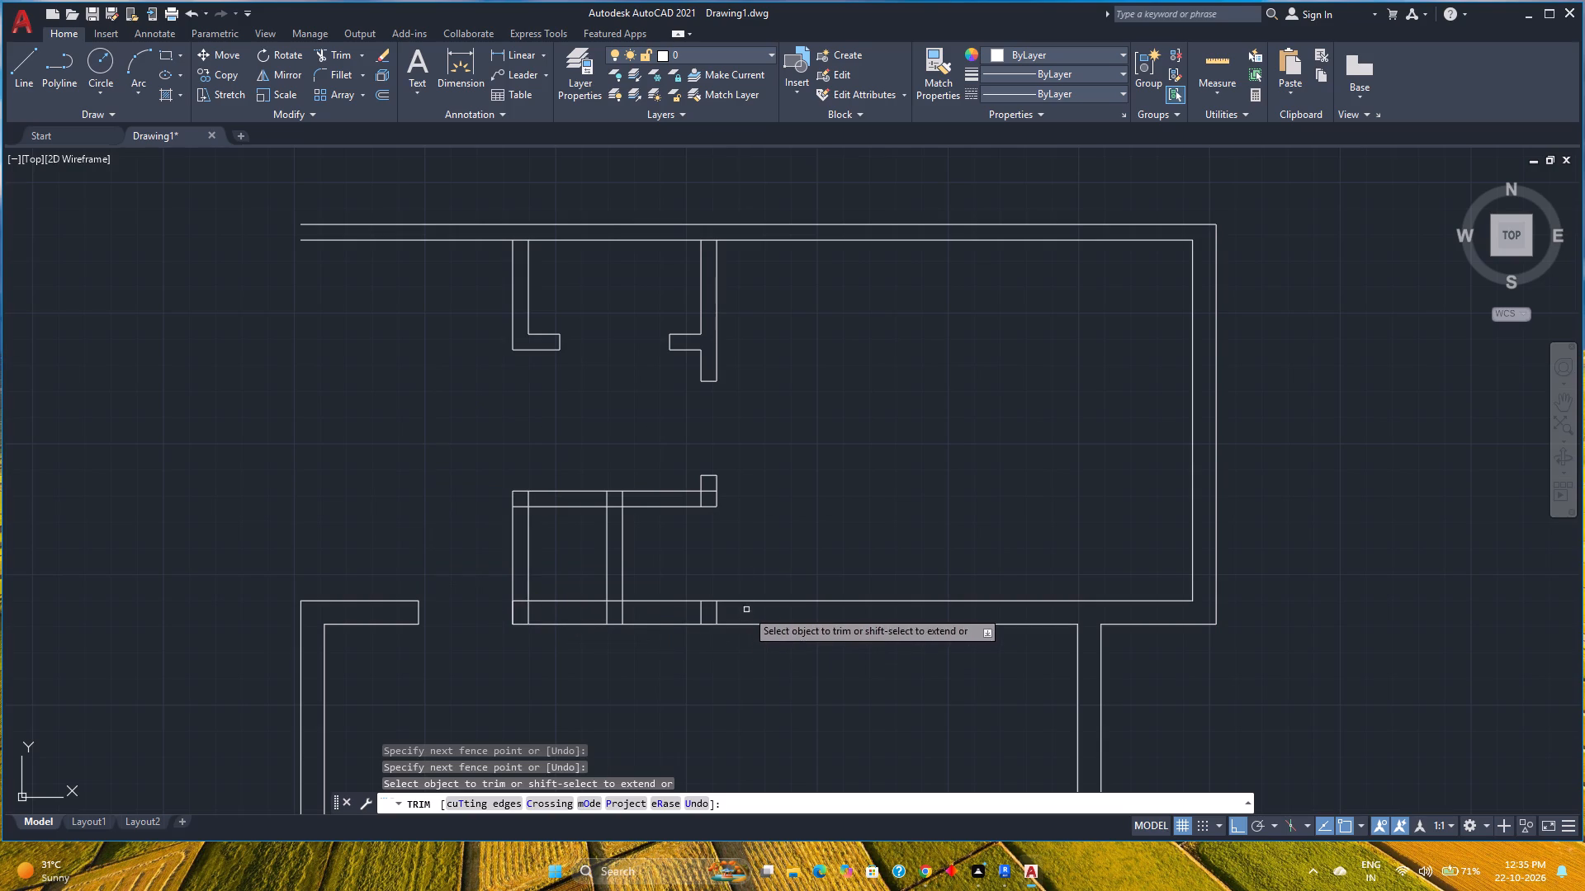
{"action": "left_click", "coordinate": [746, 609]}
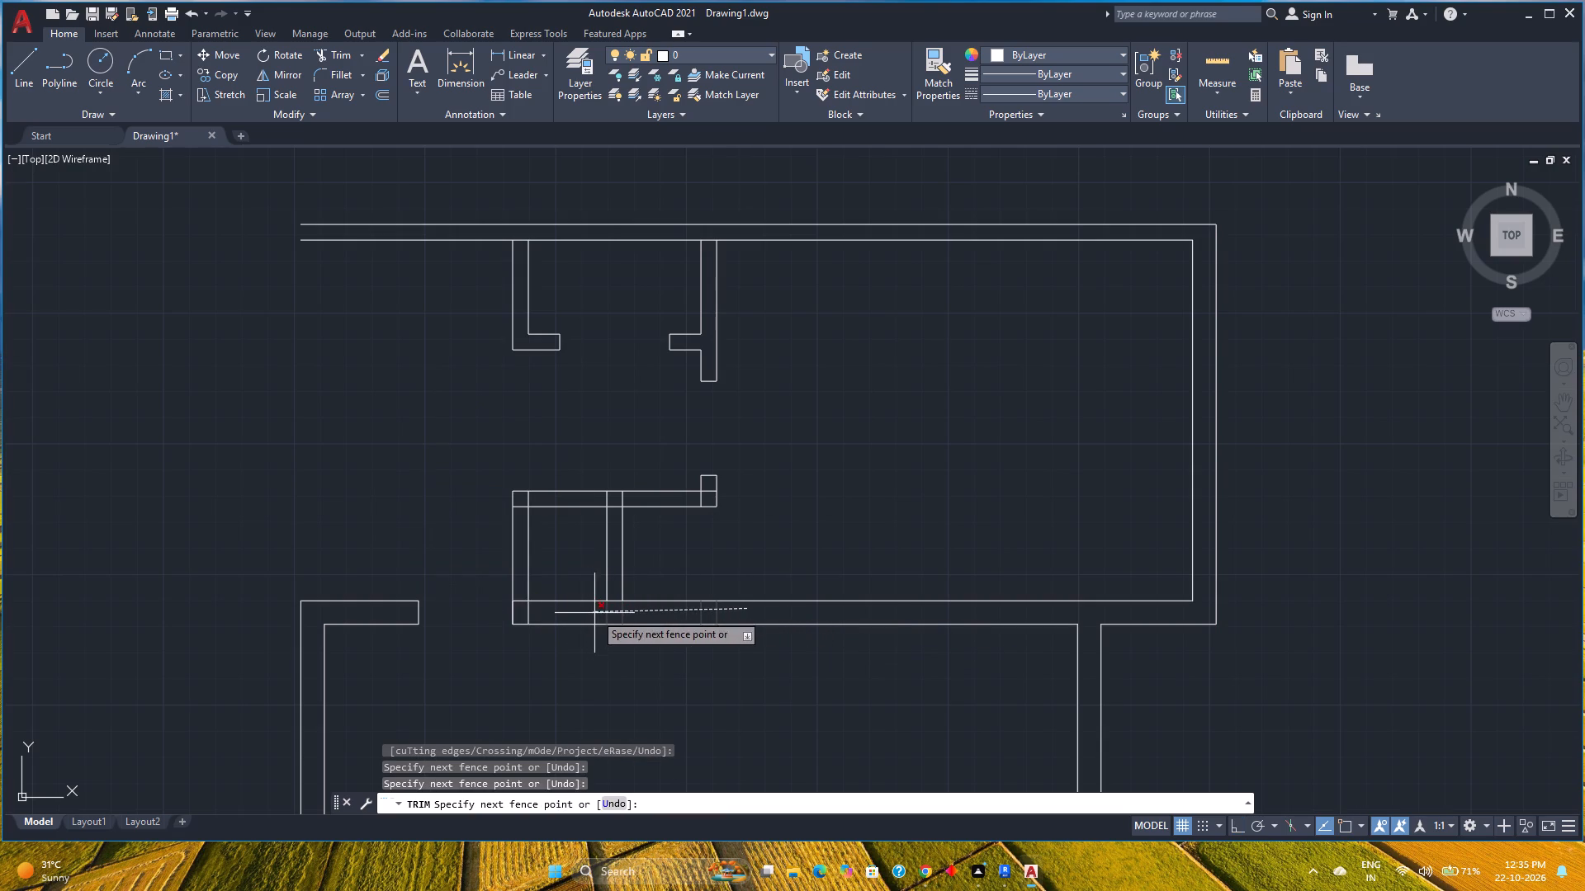
{"action": "key", "text": "Escape"}
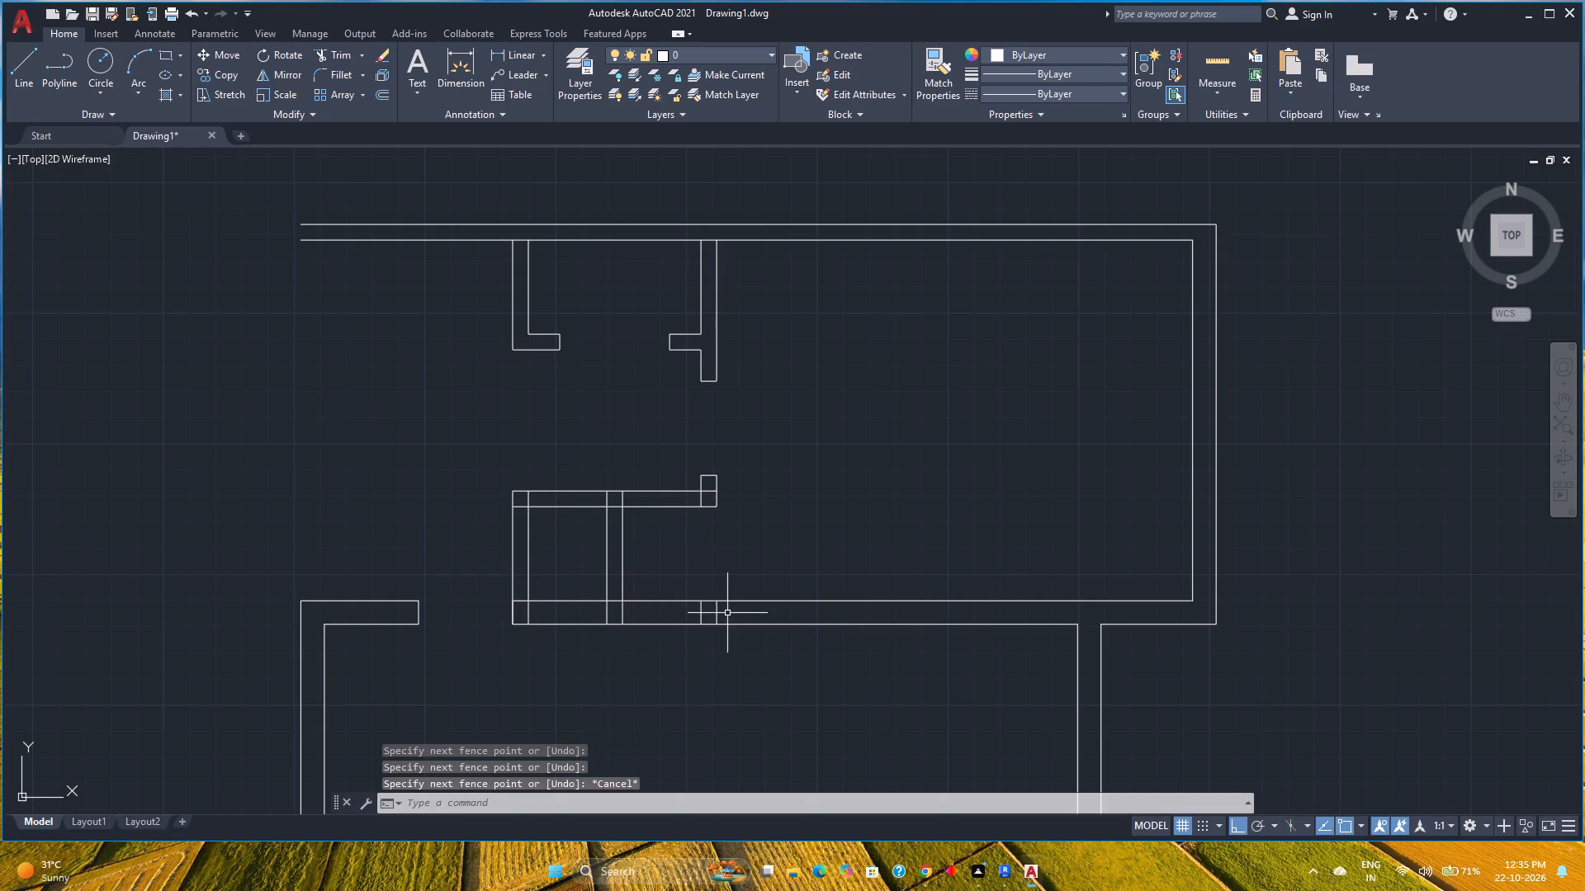
Move the horizontal partition with its vertical lines and door jamb, plus the right partition's lower end line, 6" upward.
{"action": "middle_click_drag", "start_coordinate": [731, 619], "coordinate": [758, 604]}
{"action": "middle_click", "coordinate": [758, 604]}
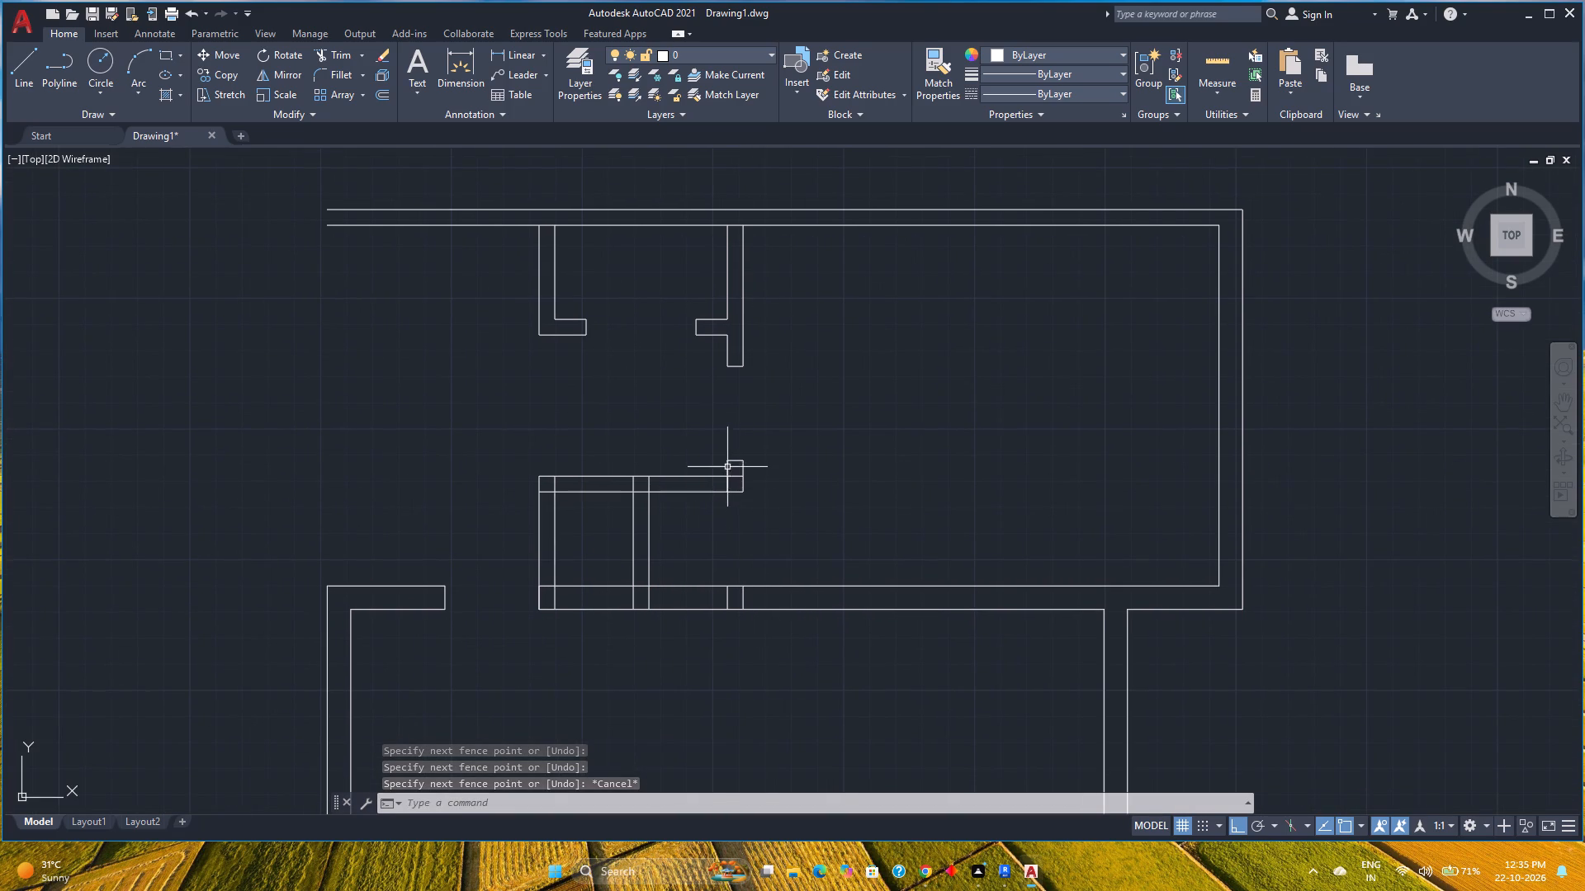
{"action": "left_click", "coordinate": [766, 511]}
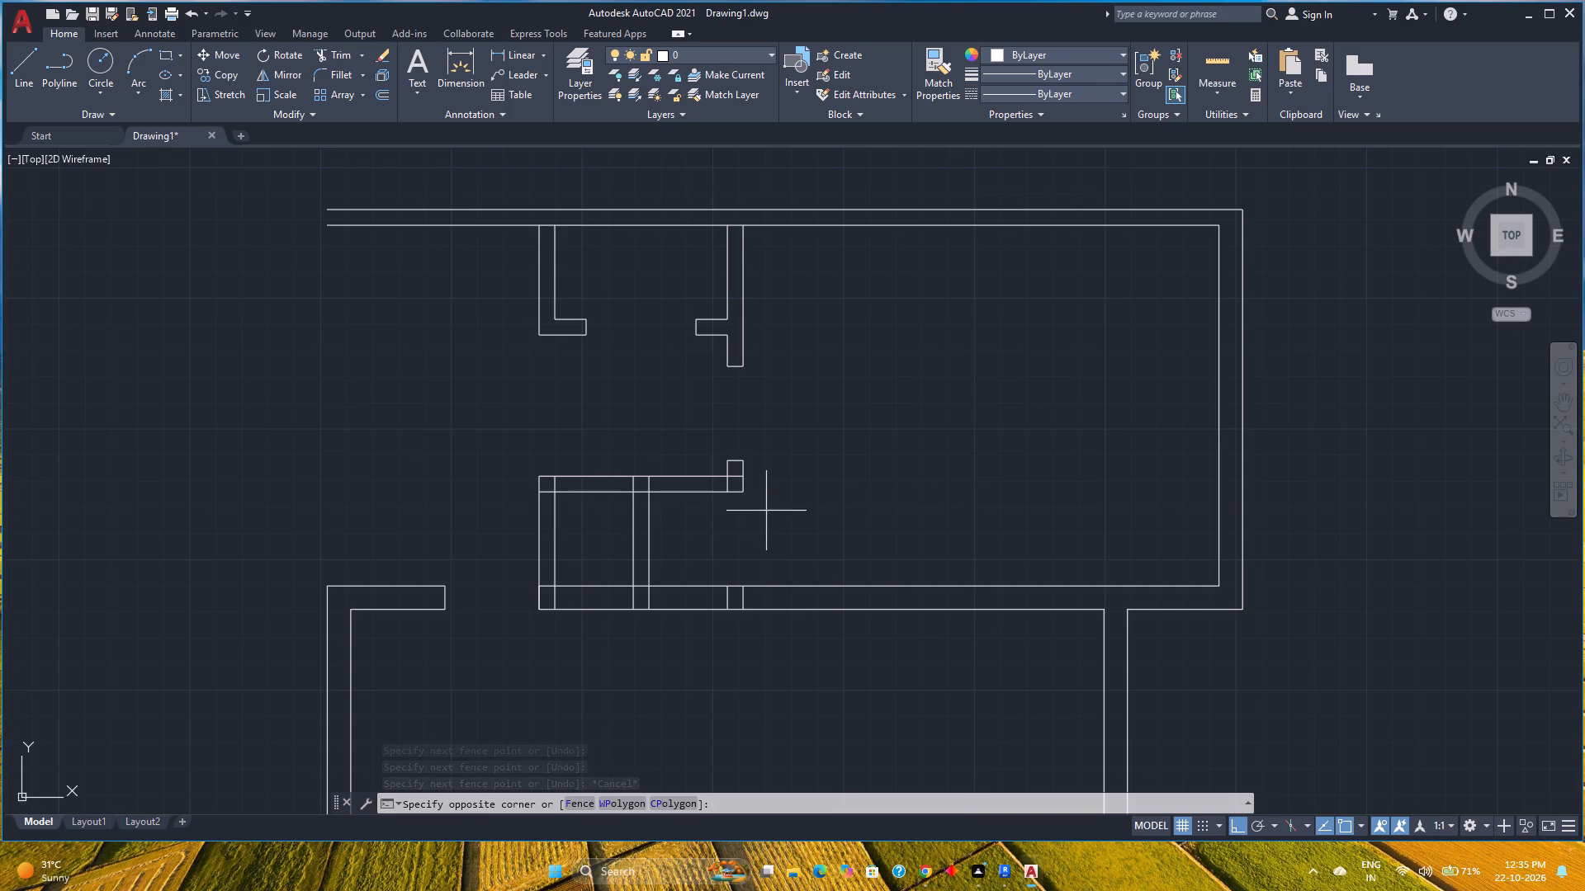
{"action": "left_click", "coordinate": [518, 416]}
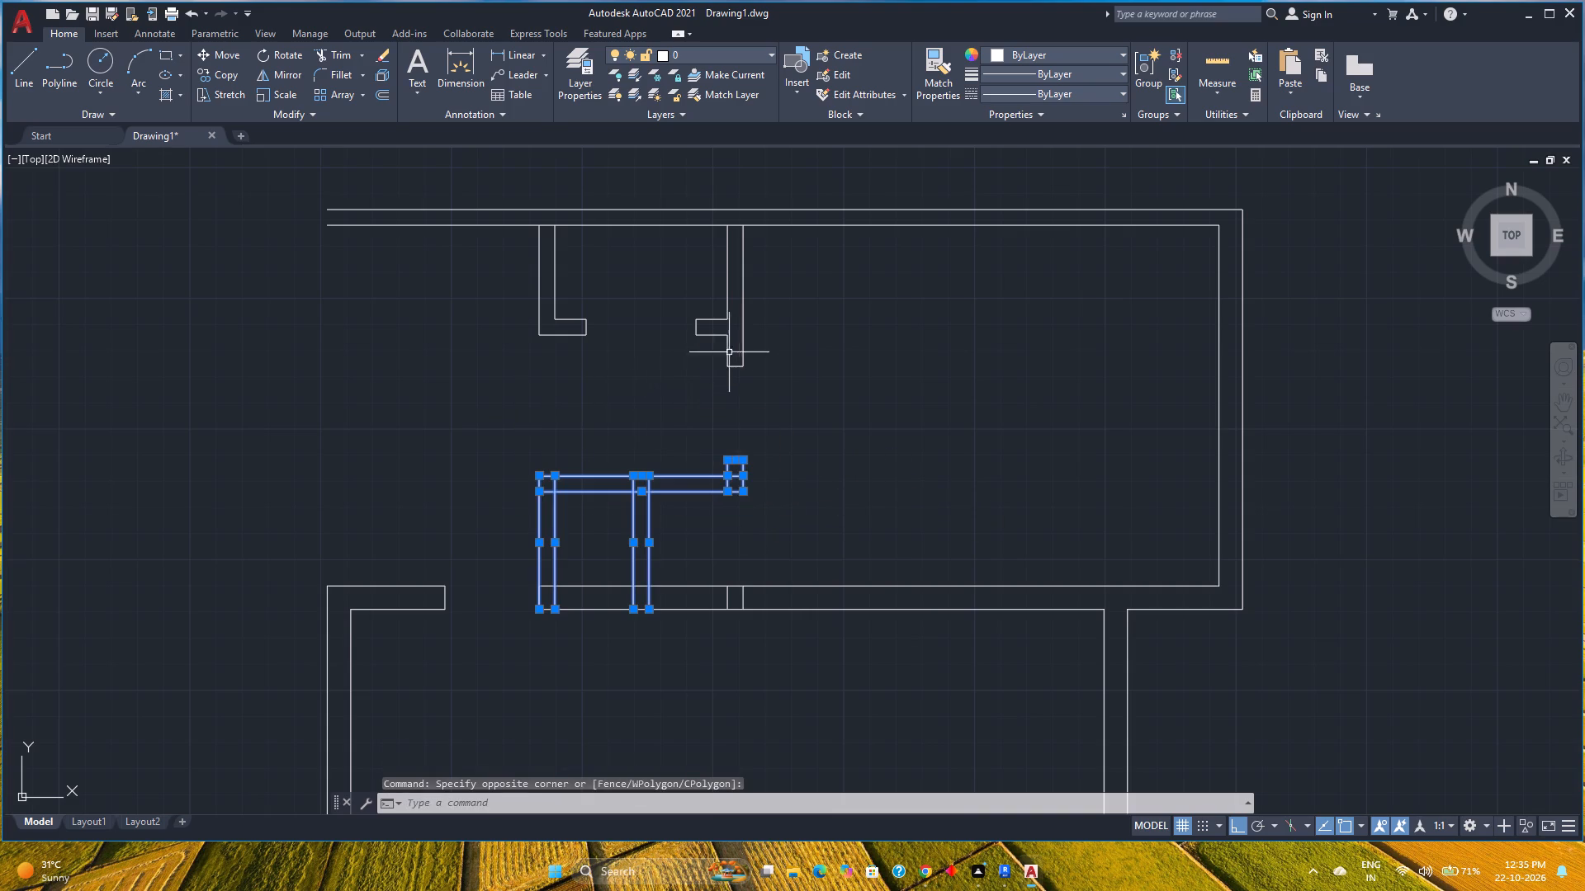
{"action": "scroll", "coordinate": [735, 338], "scroll_direction": "up", "scroll_amount": 3}
{"action": "left_click", "coordinate": [734, 491]}
{"action": "left_click", "coordinate": [726, 441]}
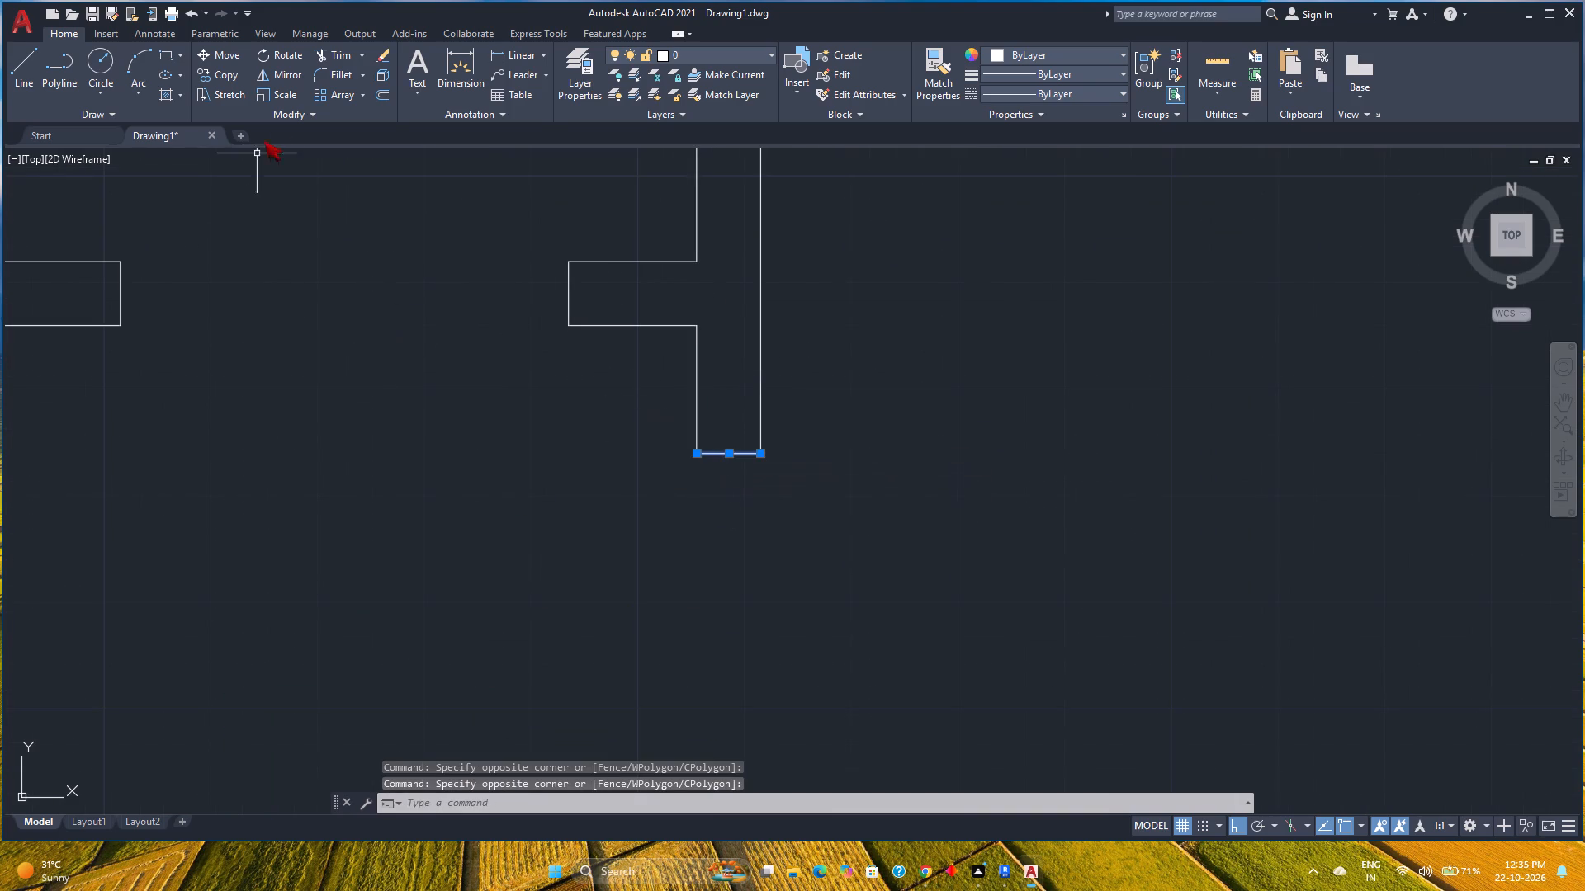
{"action": "left_click", "coordinate": [239, 54]}
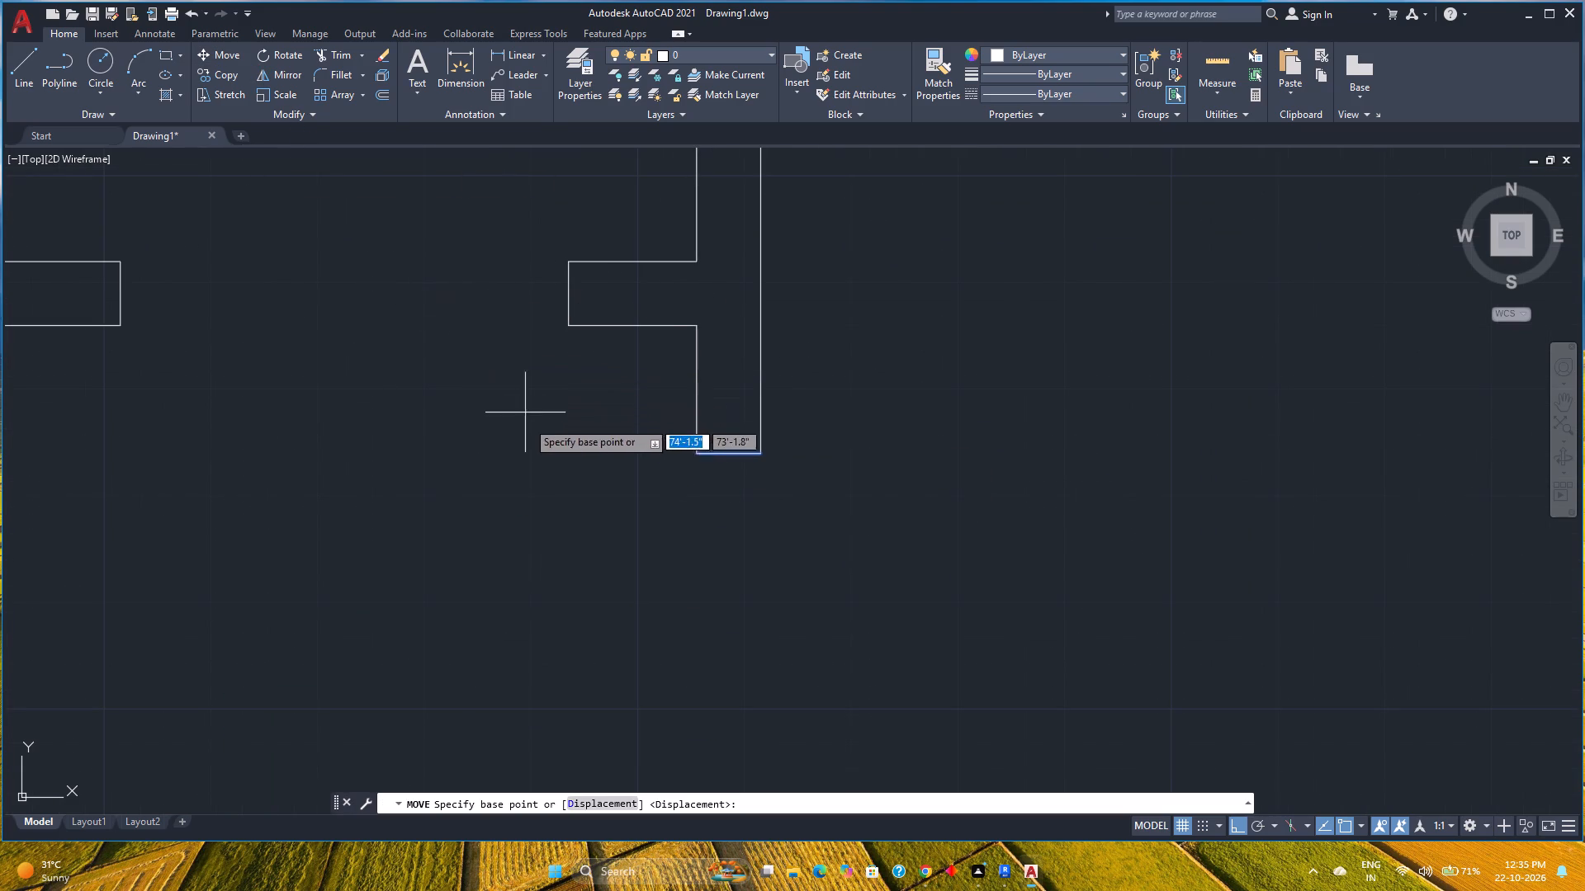
{"action": "left_click", "coordinate": [692, 455]}
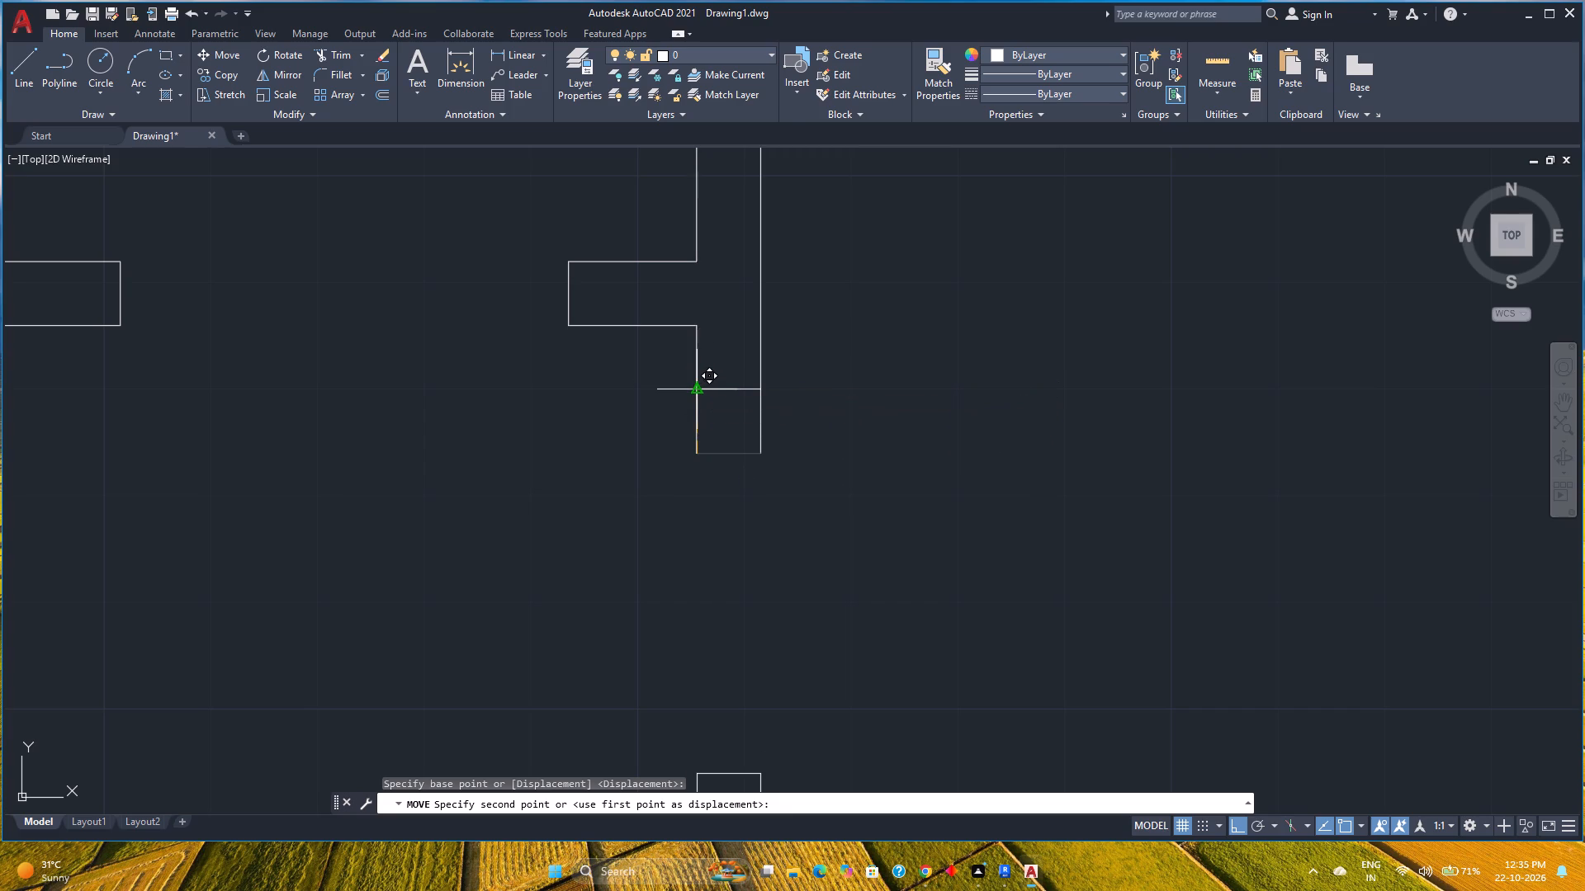
{"action": "key", "text": "6"}
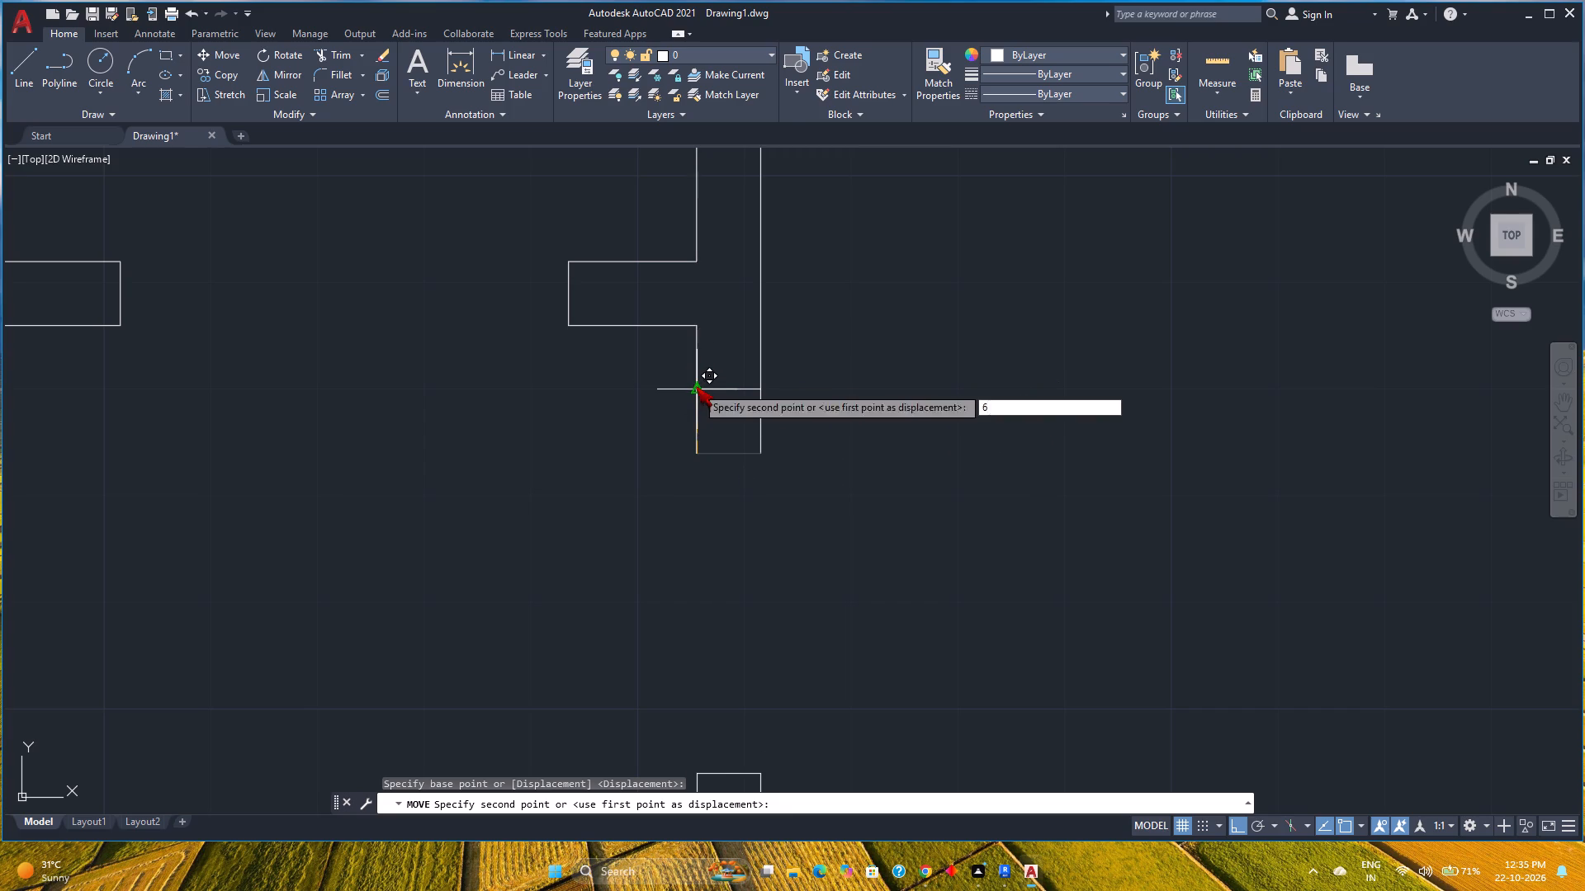
{"action": "key", "text": "Return"}
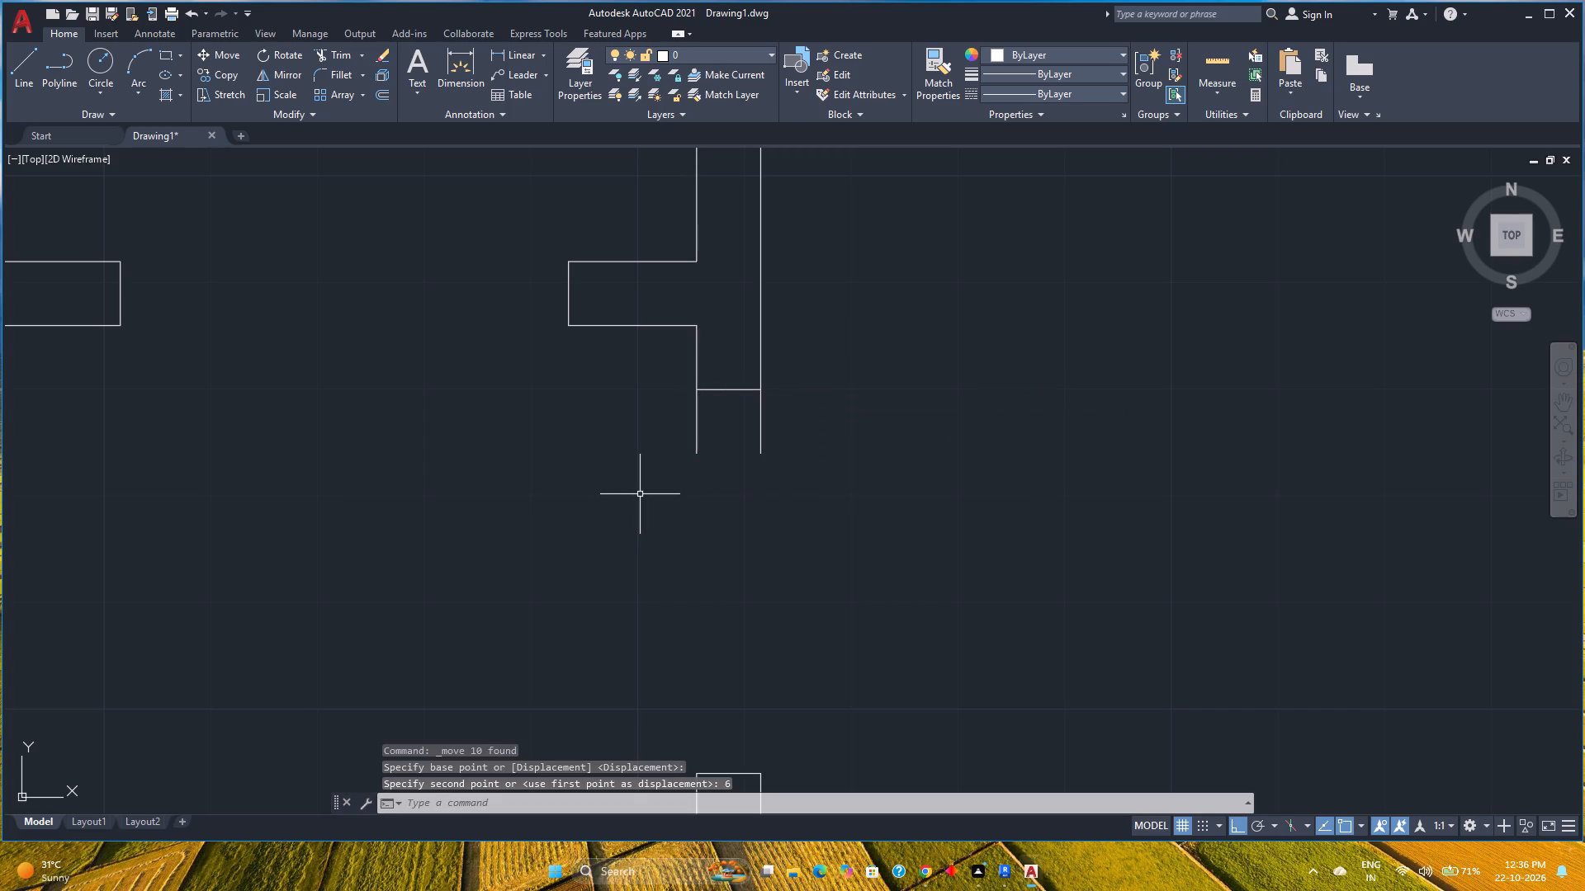
Trim the right partition's two faces protruding below its moved end line.
{"action": "key", "text": "t"}
{"action": "key", "text": "r"}
{"action": "key", "text": "Return"}
{"action": "left_click", "coordinate": [813, 439]}
{"action": "left_click", "coordinate": [627, 454]}
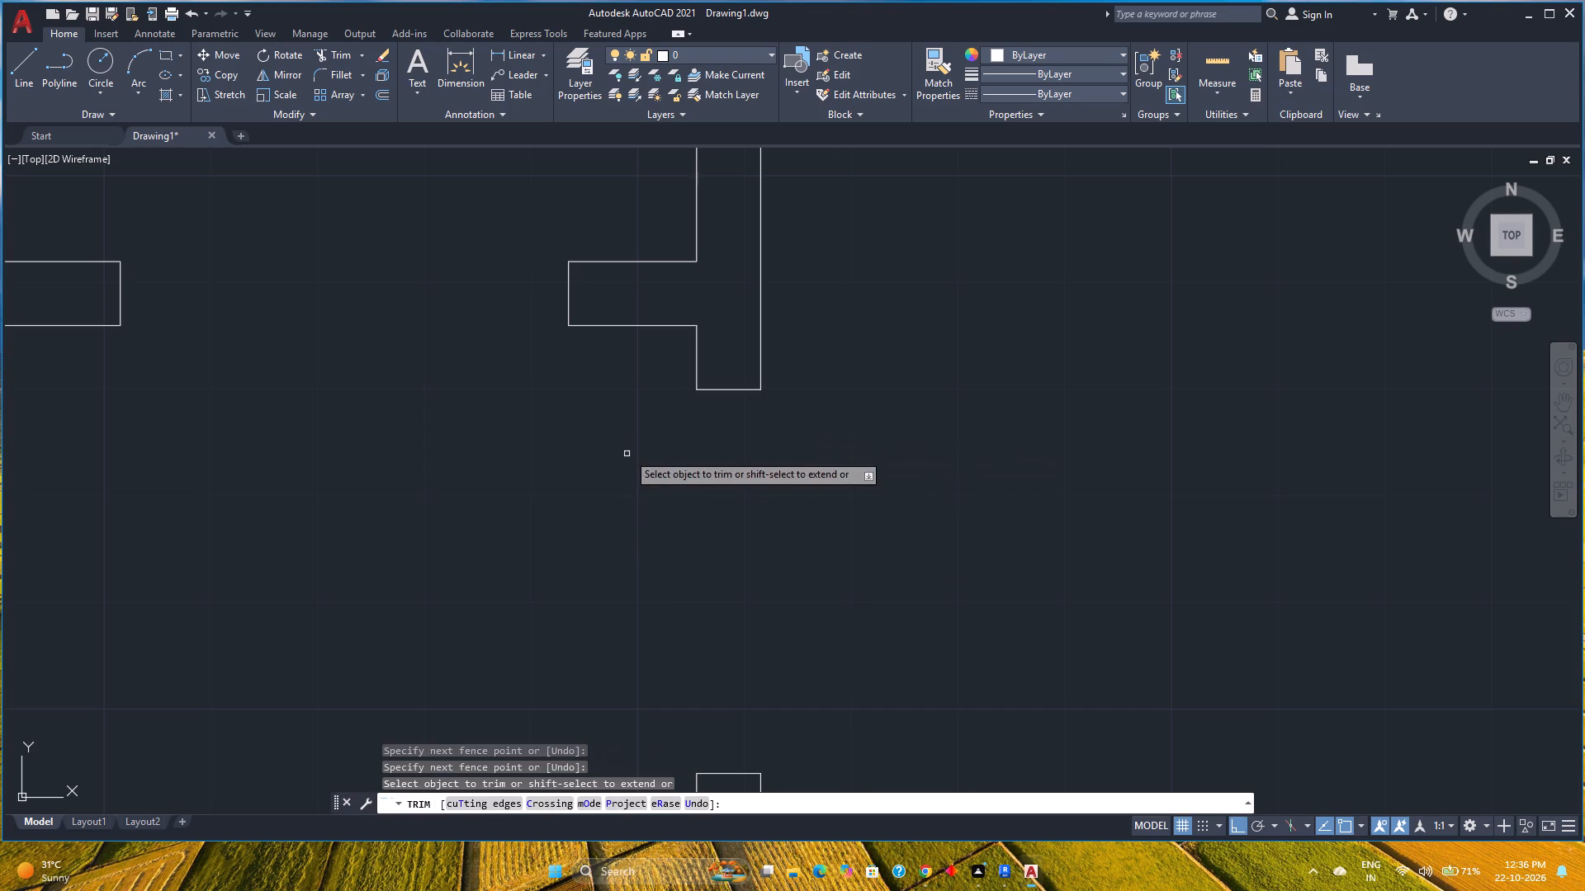
{"action": "scroll", "coordinate": [628, 453], "scroll_direction": "down", "scroll_amount": 3}
{"action": "key", "text": "Escape"}
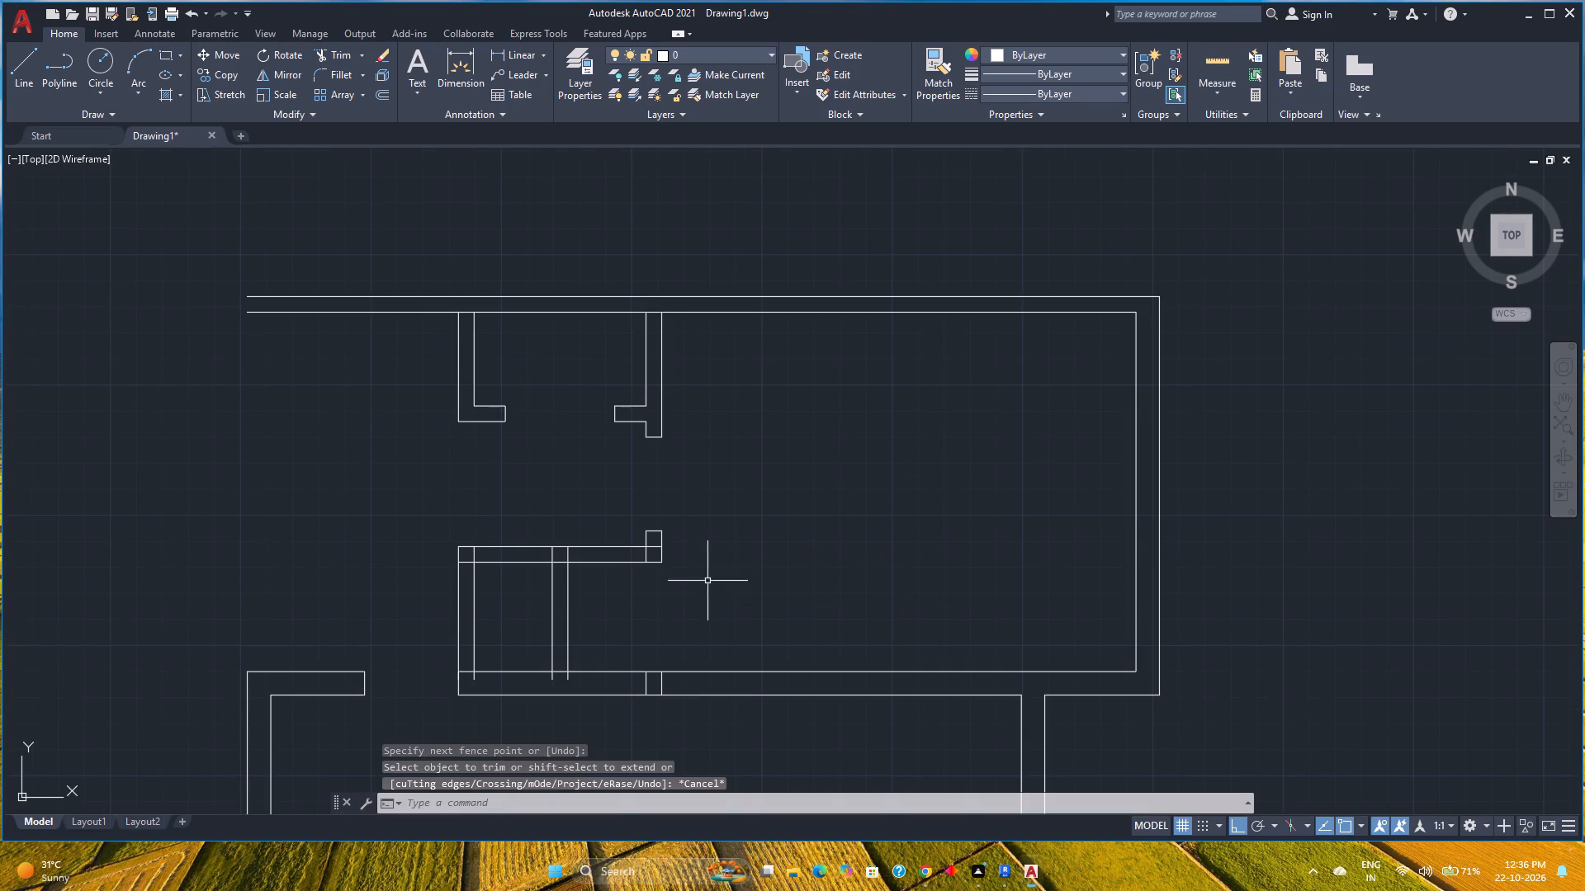
Delete the two leftover vertical stubs of the right partition inside the lower wall.
{"action": "scroll", "coordinate": [643, 681], "scroll_direction": "up", "scroll_amount": 1}
{"action": "left_click", "coordinate": [721, 691]}
{"action": "left_click", "coordinate": [566, 691]}
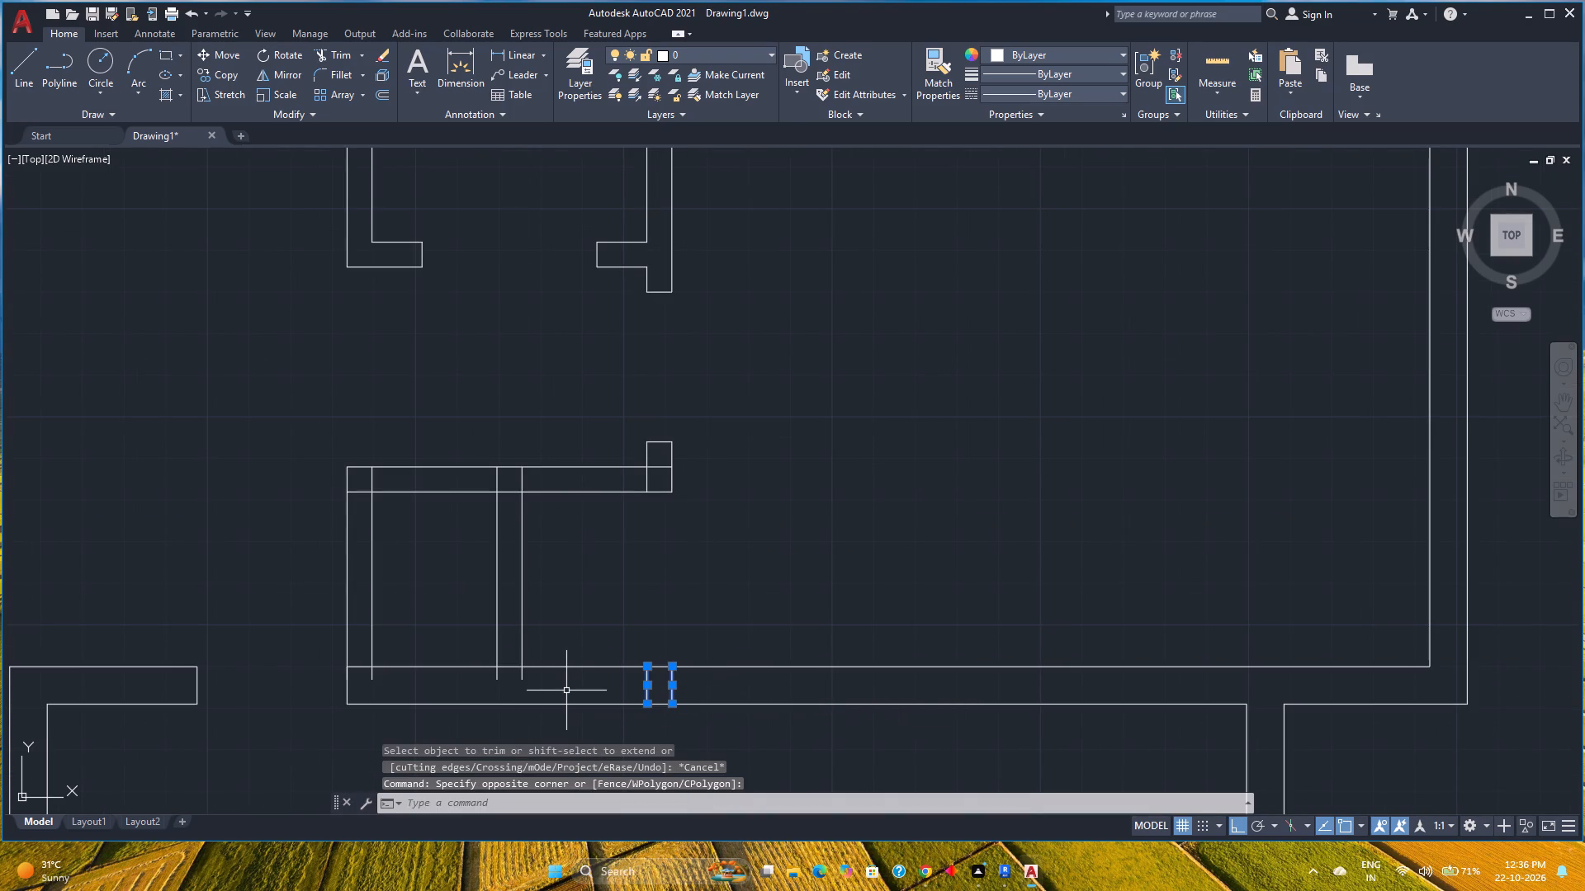
{"action": "key", "text": "Delete"}
Trim the left and middle vertical line pairs where they protrude into the lower wall below its inner face.
{"action": "type", "text": "tr"}
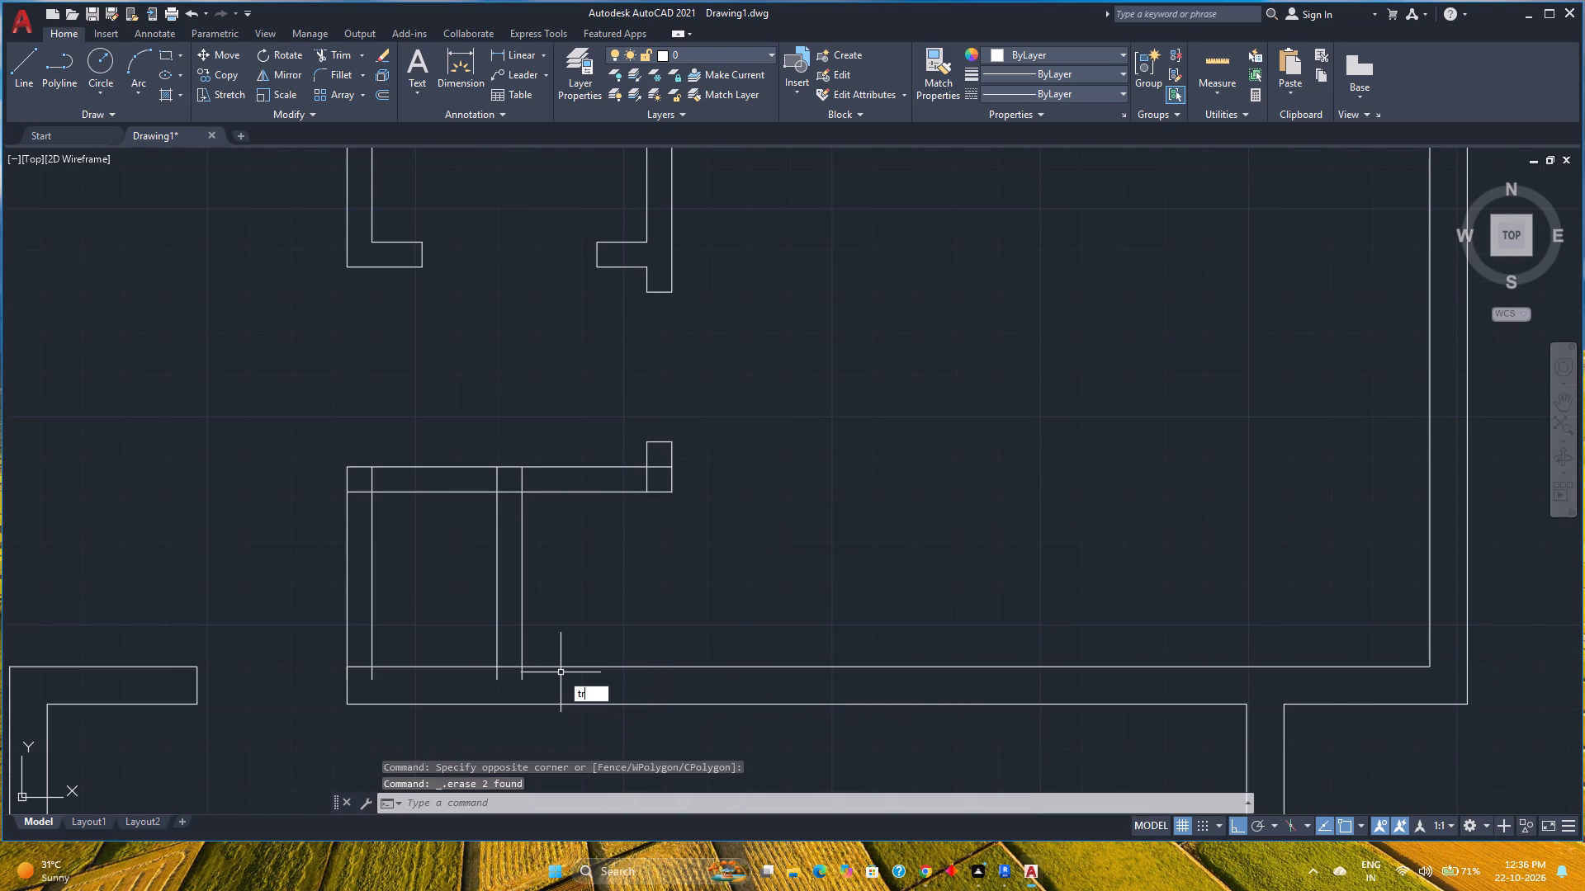
{"action": "key", "text": "Return"}
{"action": "scroll", "coordinate": [492, 686], "scroll_direction": "up", "scroll_amount": 3}
{"action": "left_click", "coordinate": [617, 685]}
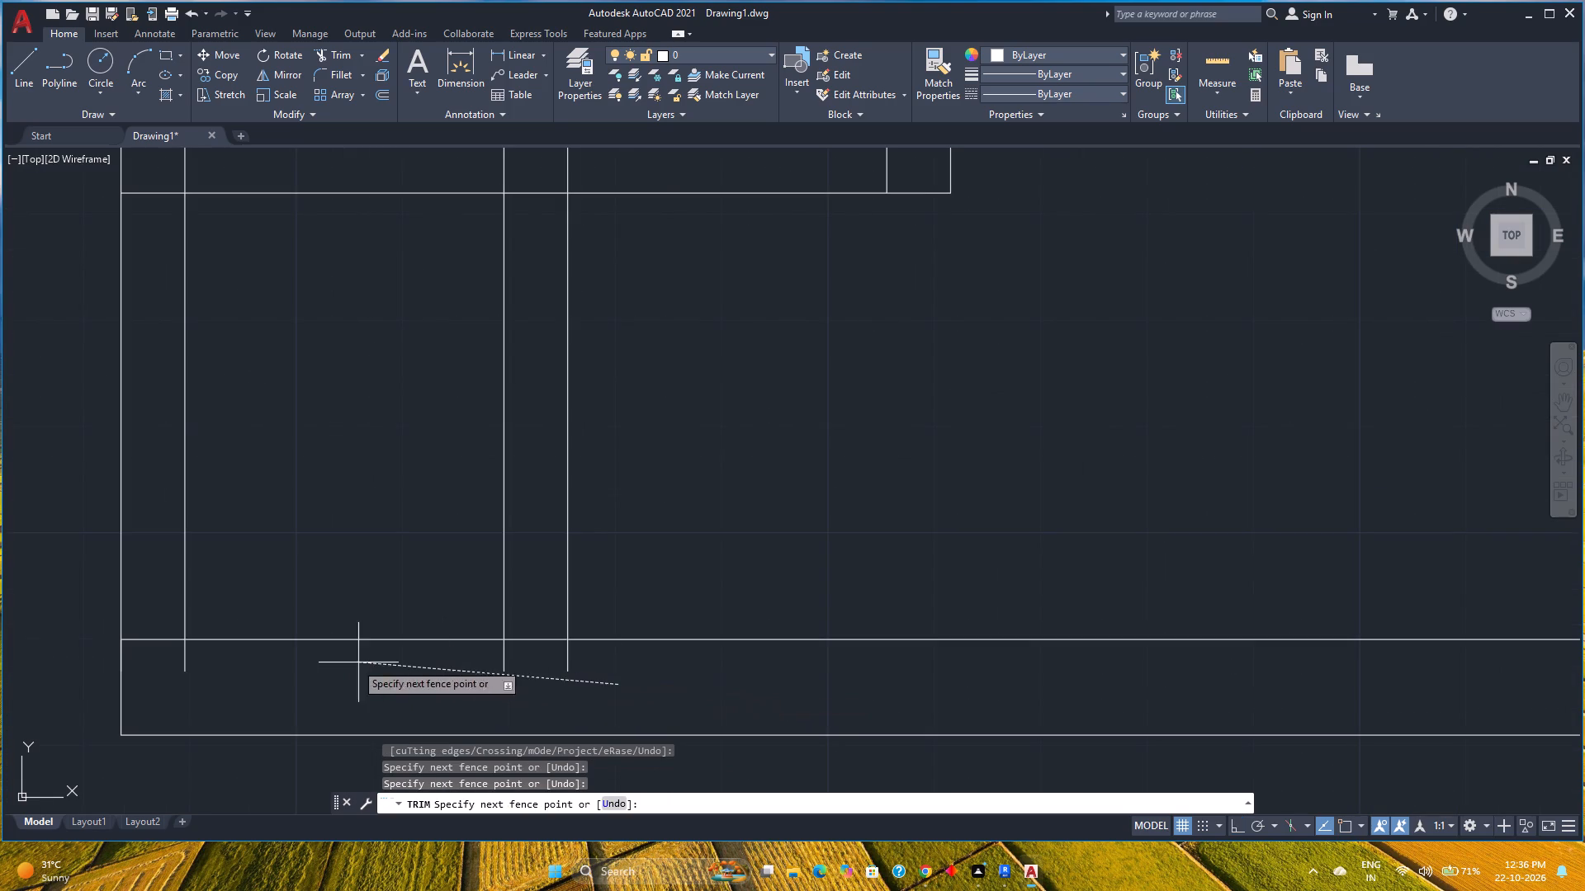
{"action": "left_click", "coordinate": [163, 658]}
{"action": "left_click", "coordinate": [594, 665]}
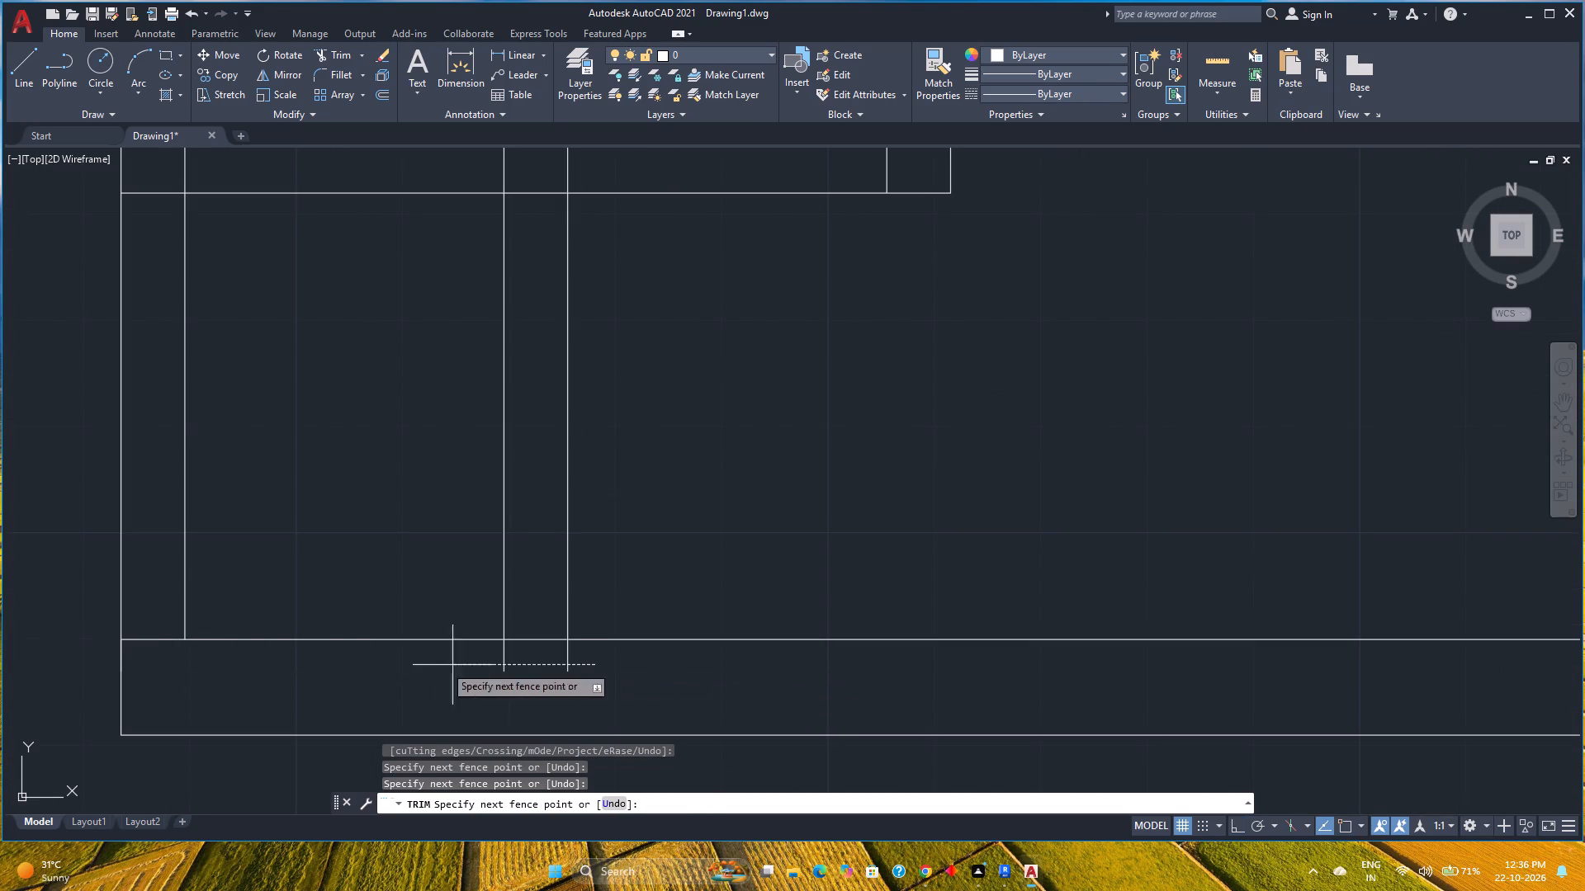
{"action": "left_click", "coordinate": [101, 647]}
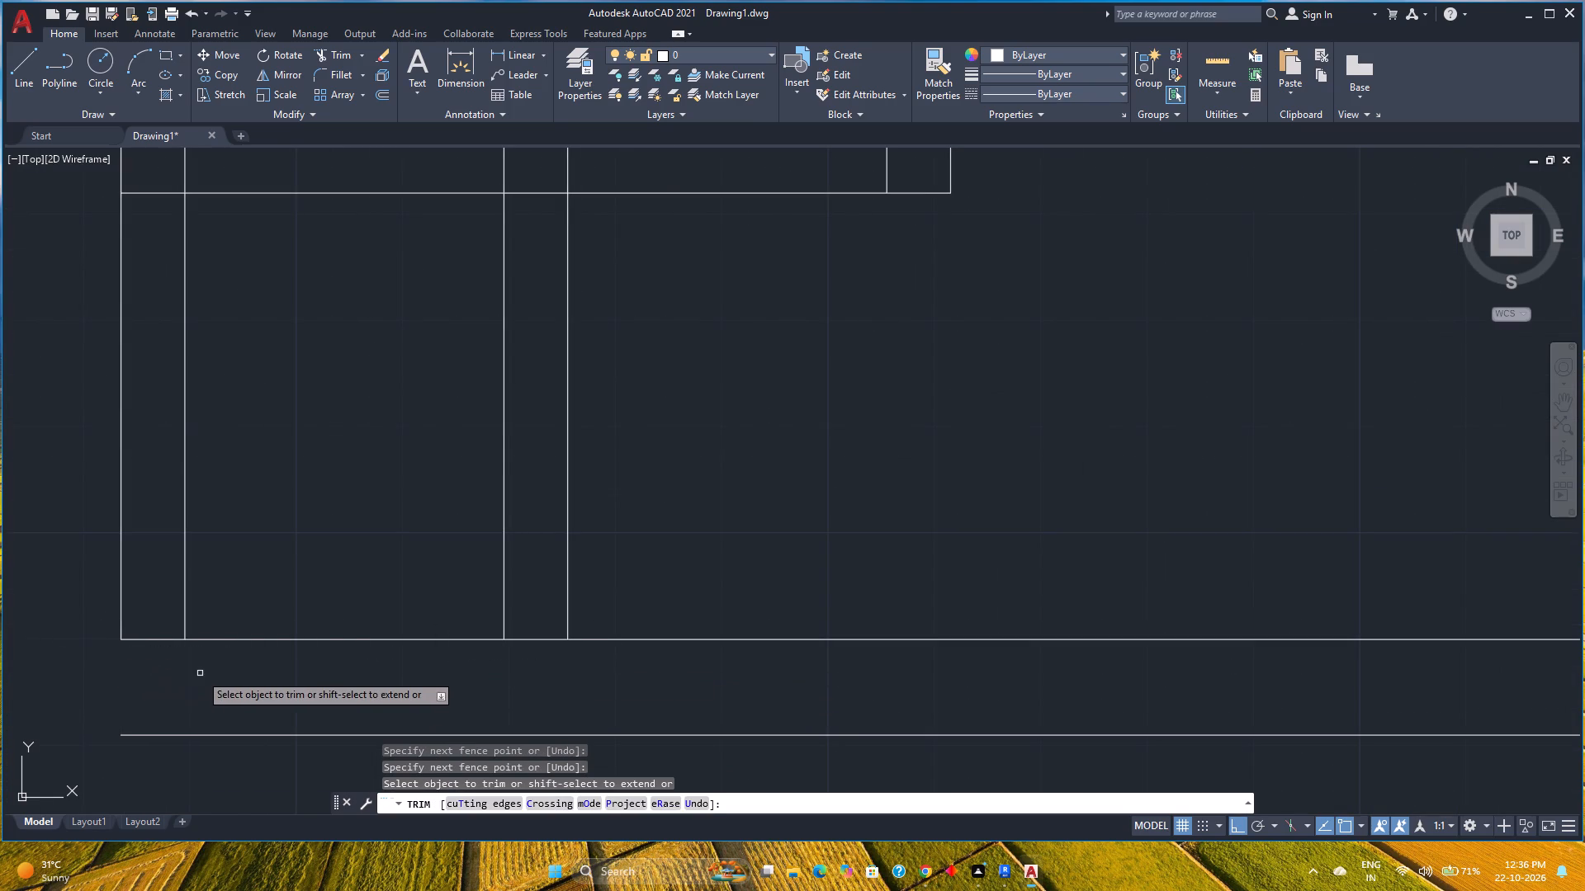
Trim away the left vertical line pair between the horizontal partition and the lower wall.
{"action": "scroll", "coordinate": [200, 673], "scroll_direction": "down", "scroll_amount": 2}
{"action": "middle_click_drag", "start_coordinate": [207, 606], "coordinate": [381, 699]}
{"action": "left_click", "coordinate": [400, 666]}
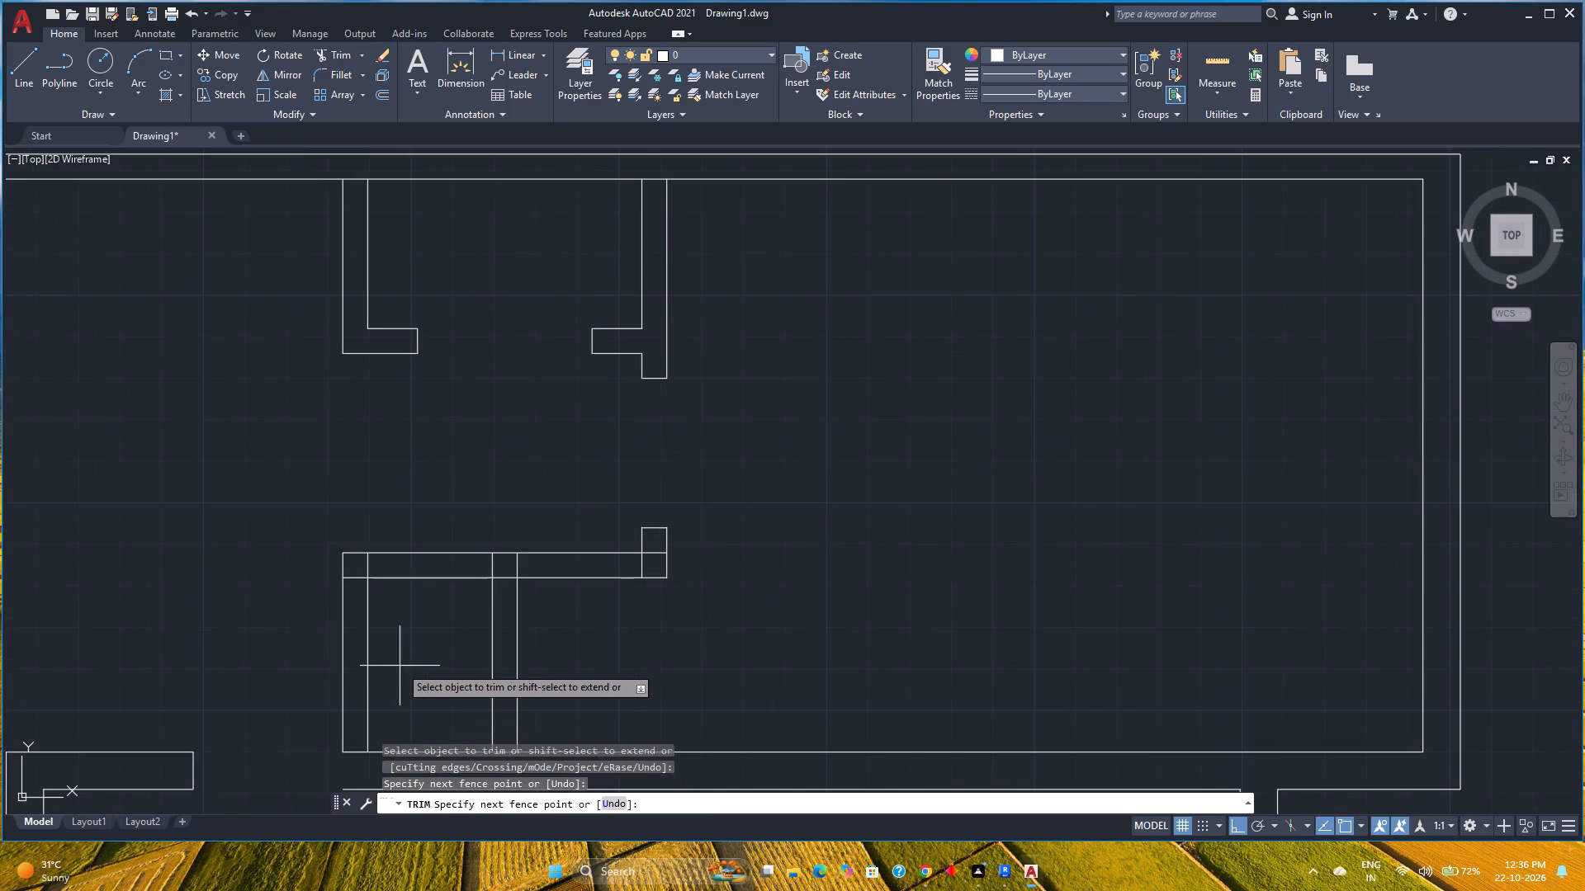
{"action": "left_click", "coordinate": [256, 663]}
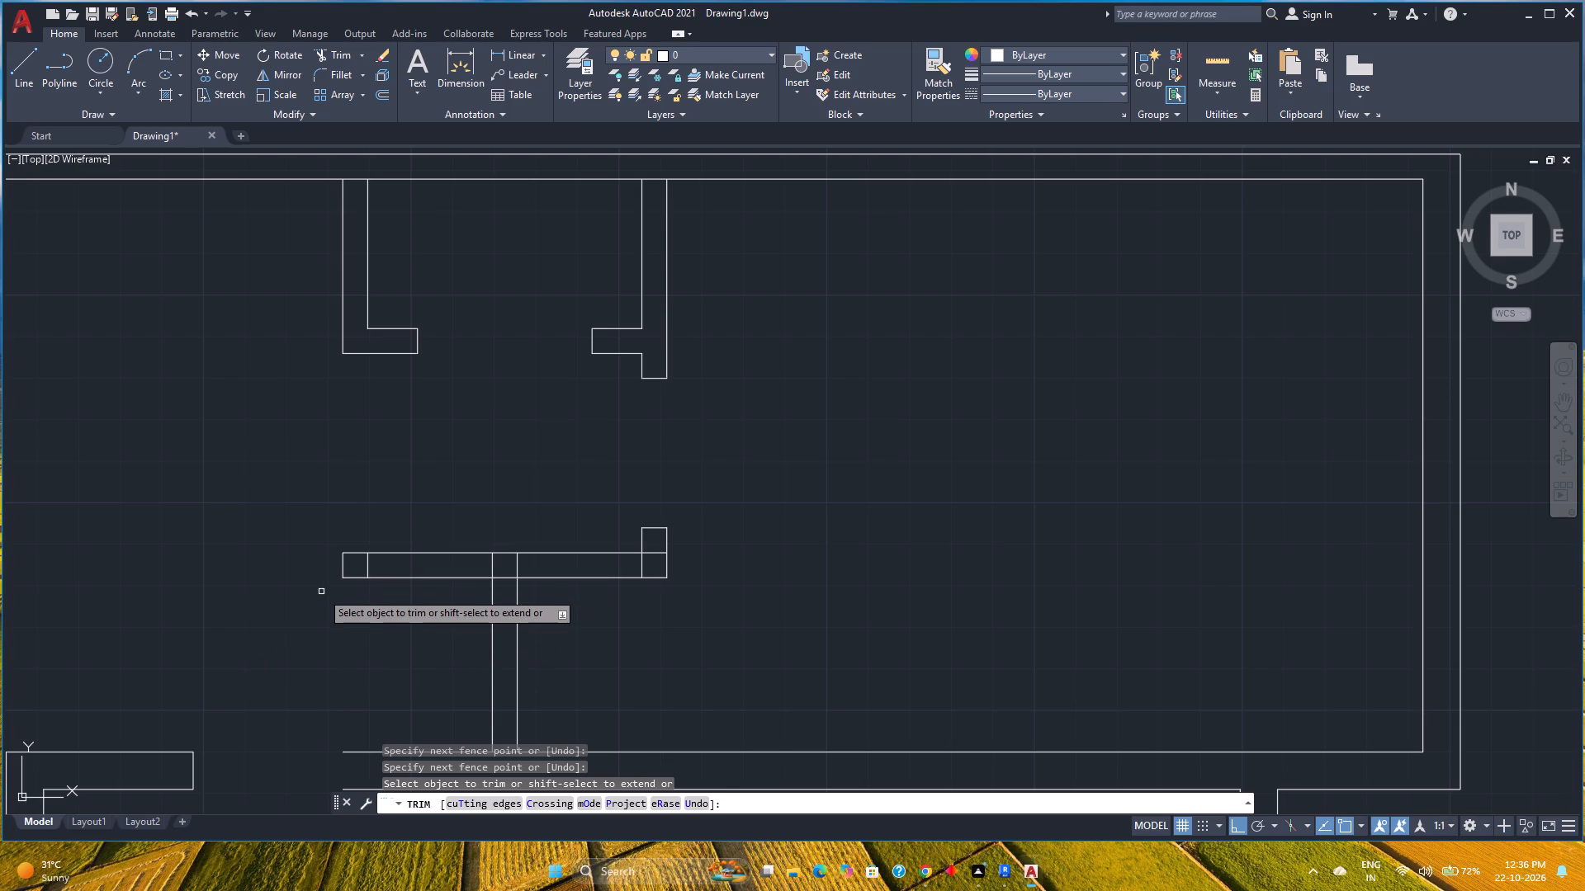
{"action": "key", "text": "Escape"}
Stretch the lower end of the short vertical line near the horizontal partition's left end 3" downward.
{"action": "scroll", "coordinate": [338, 578], "scroll_direction": "up", "scroll_amount": 3}
{"action": "left_click", "coordinate": [454, 535]}
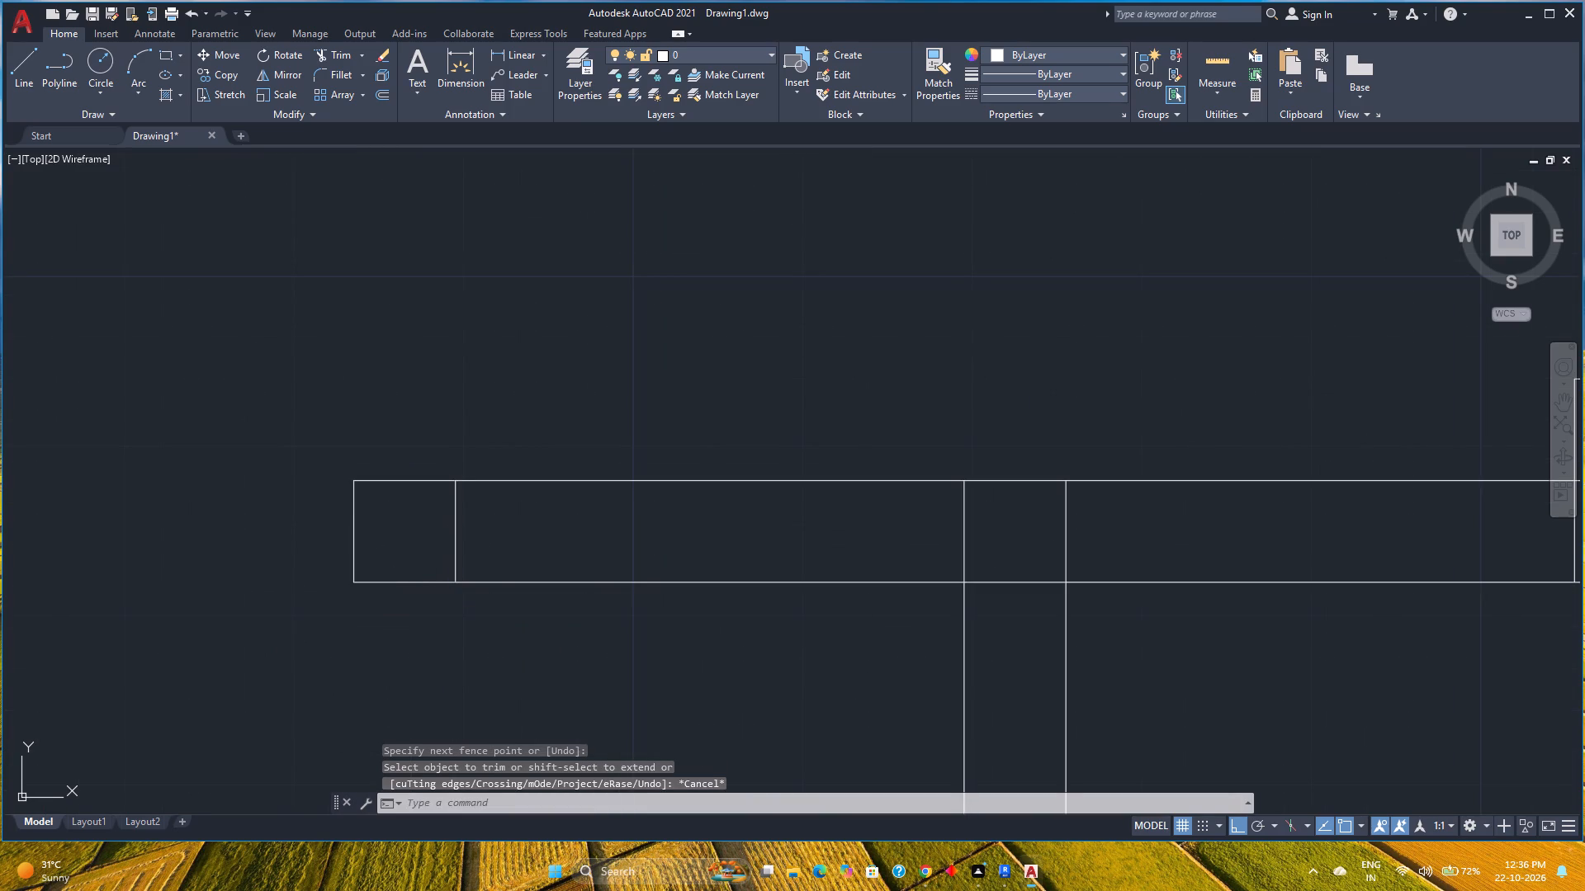
{"action": "left_click", "coordinate": [458, 582]}
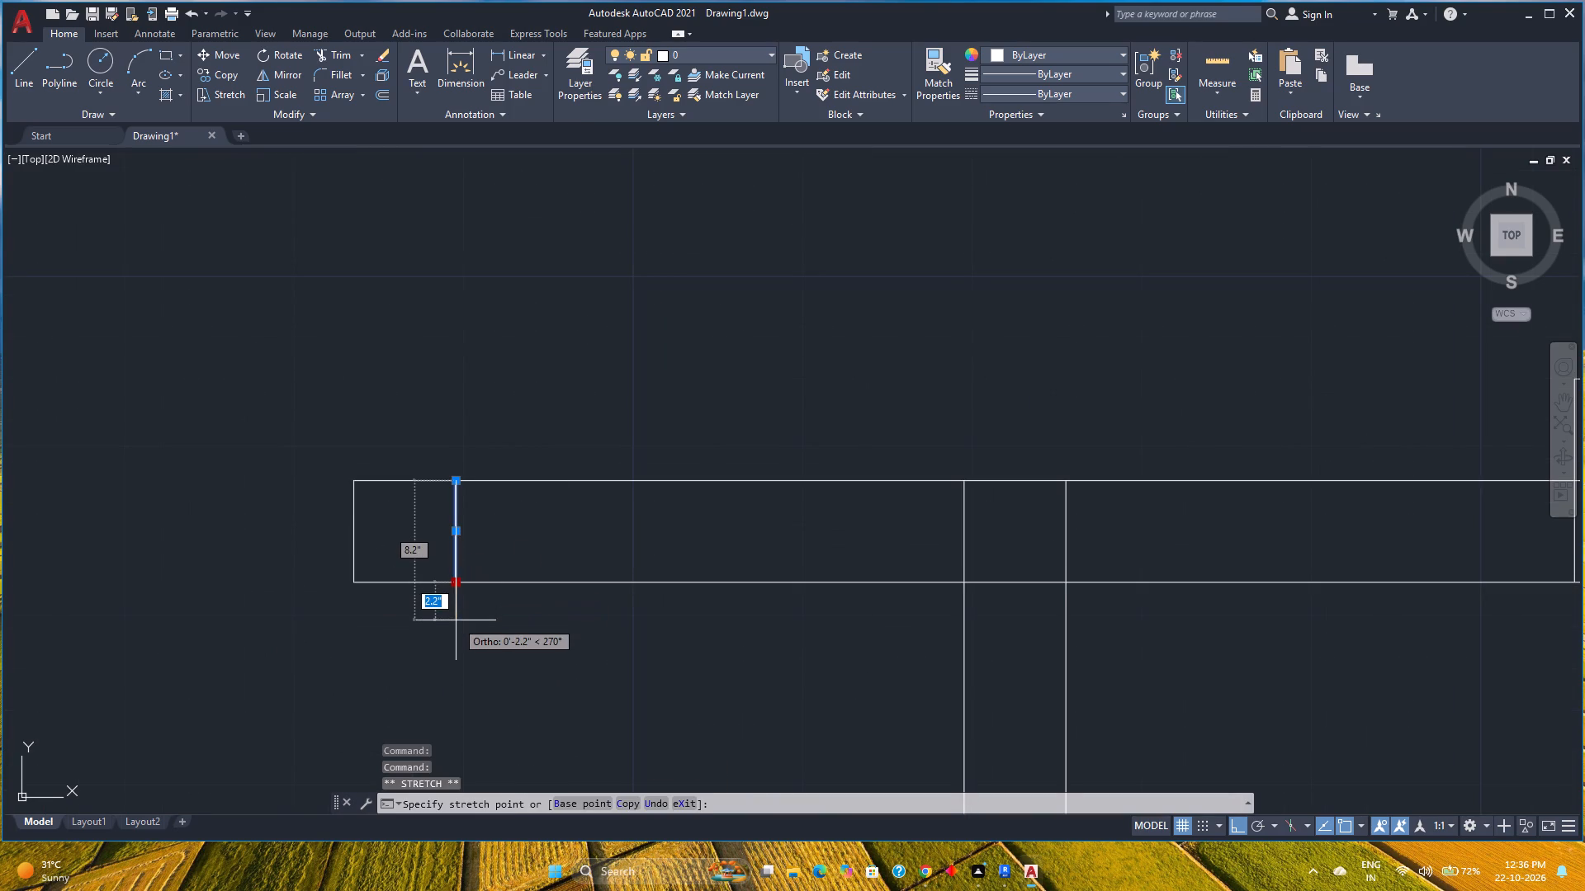
{"action": "key", "text": "3"}
{"action": "key", "text": "Return"}
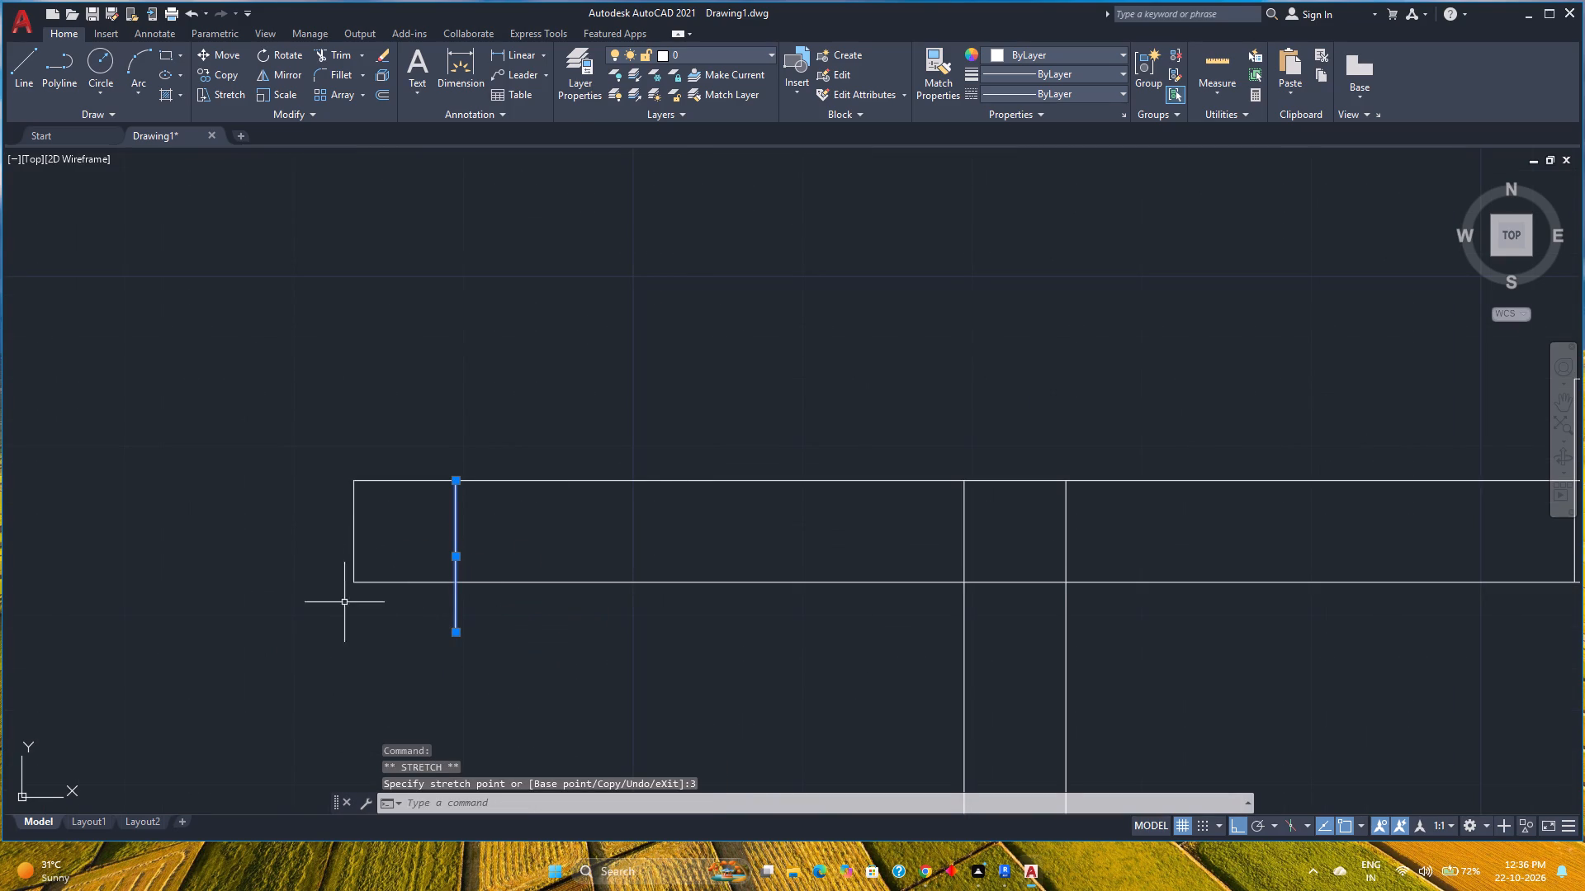
Select the horizontal partition's left end line as well, for extending its lower end below the partition.
{"action": "left_click", "coordinate": [354, 532]}
{"action": "middle_click_drag", "start_coordinate": [367, 651], "coordinate": [365, 624]}
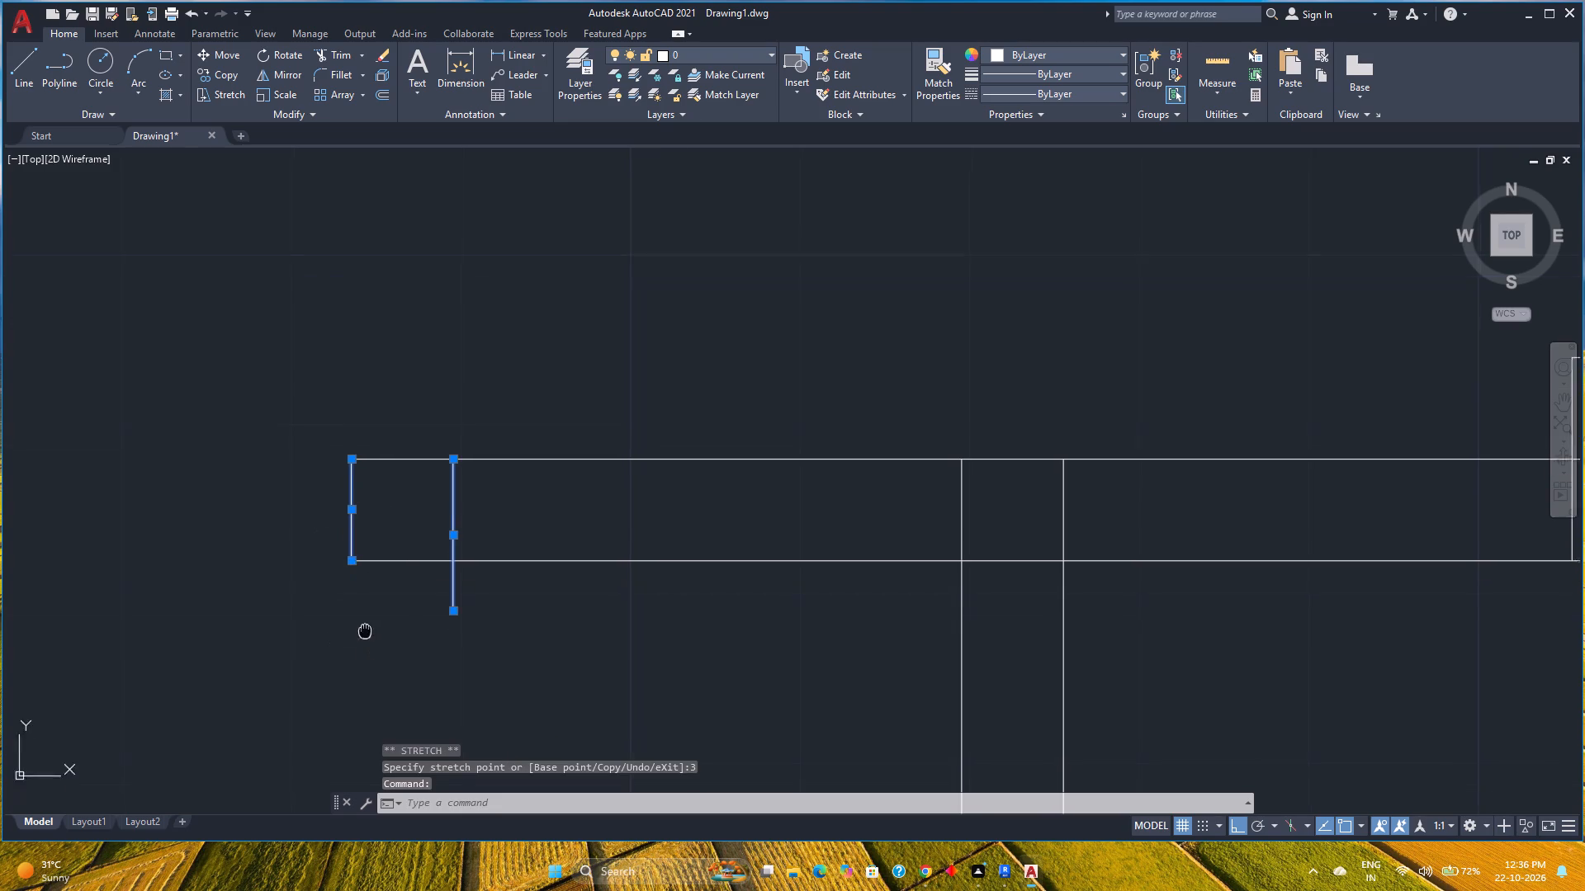
{"action": "middle_click_drag", "start_coordinate": [365, 624], "coordinate": [372, 559]}
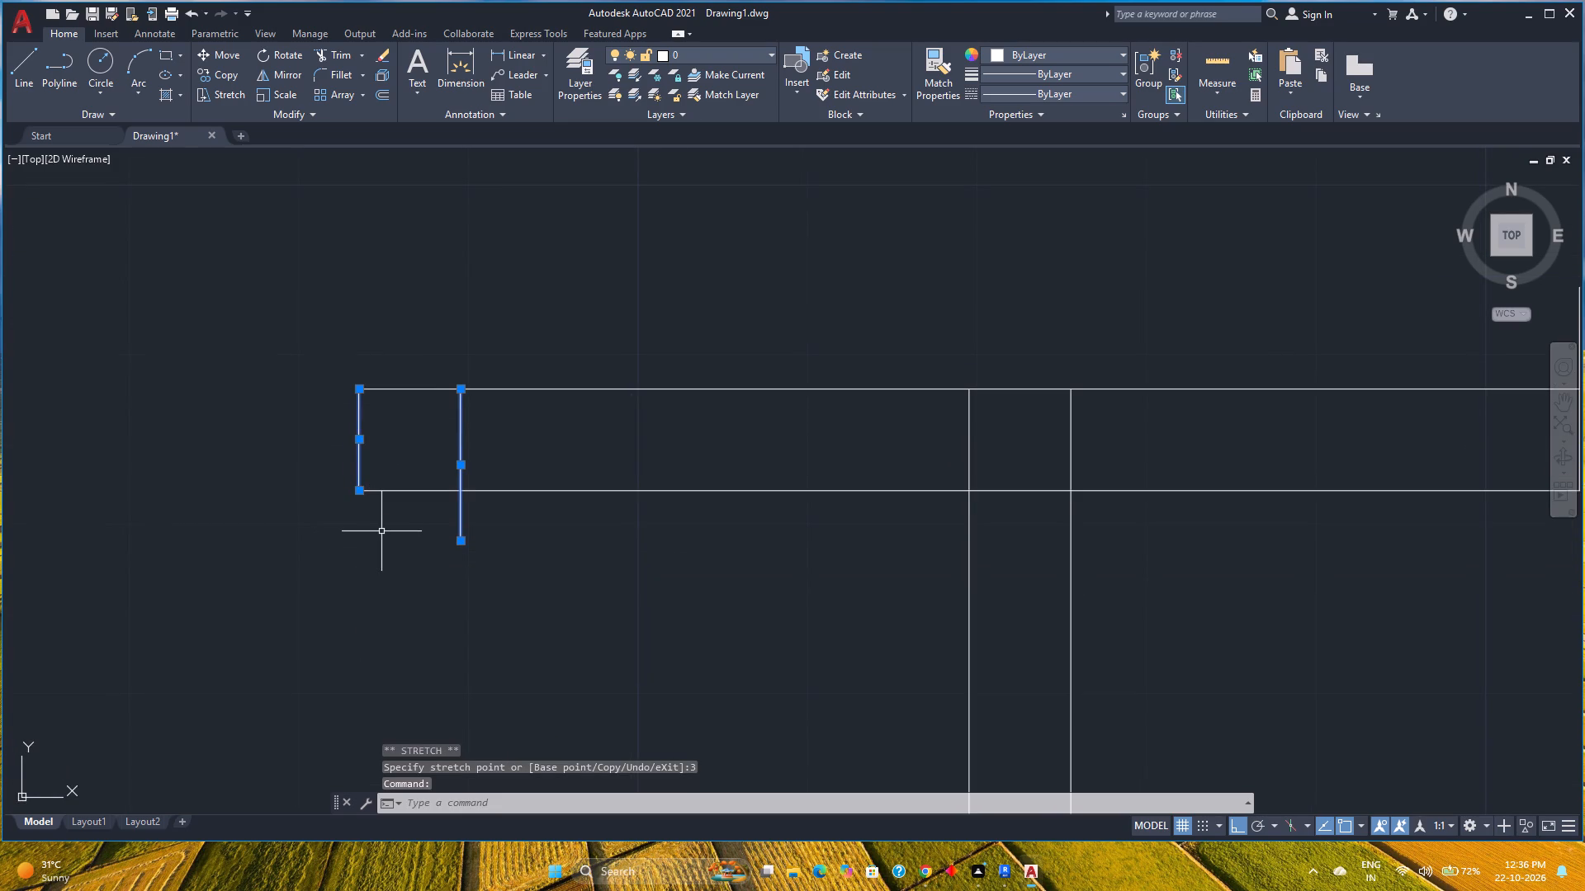
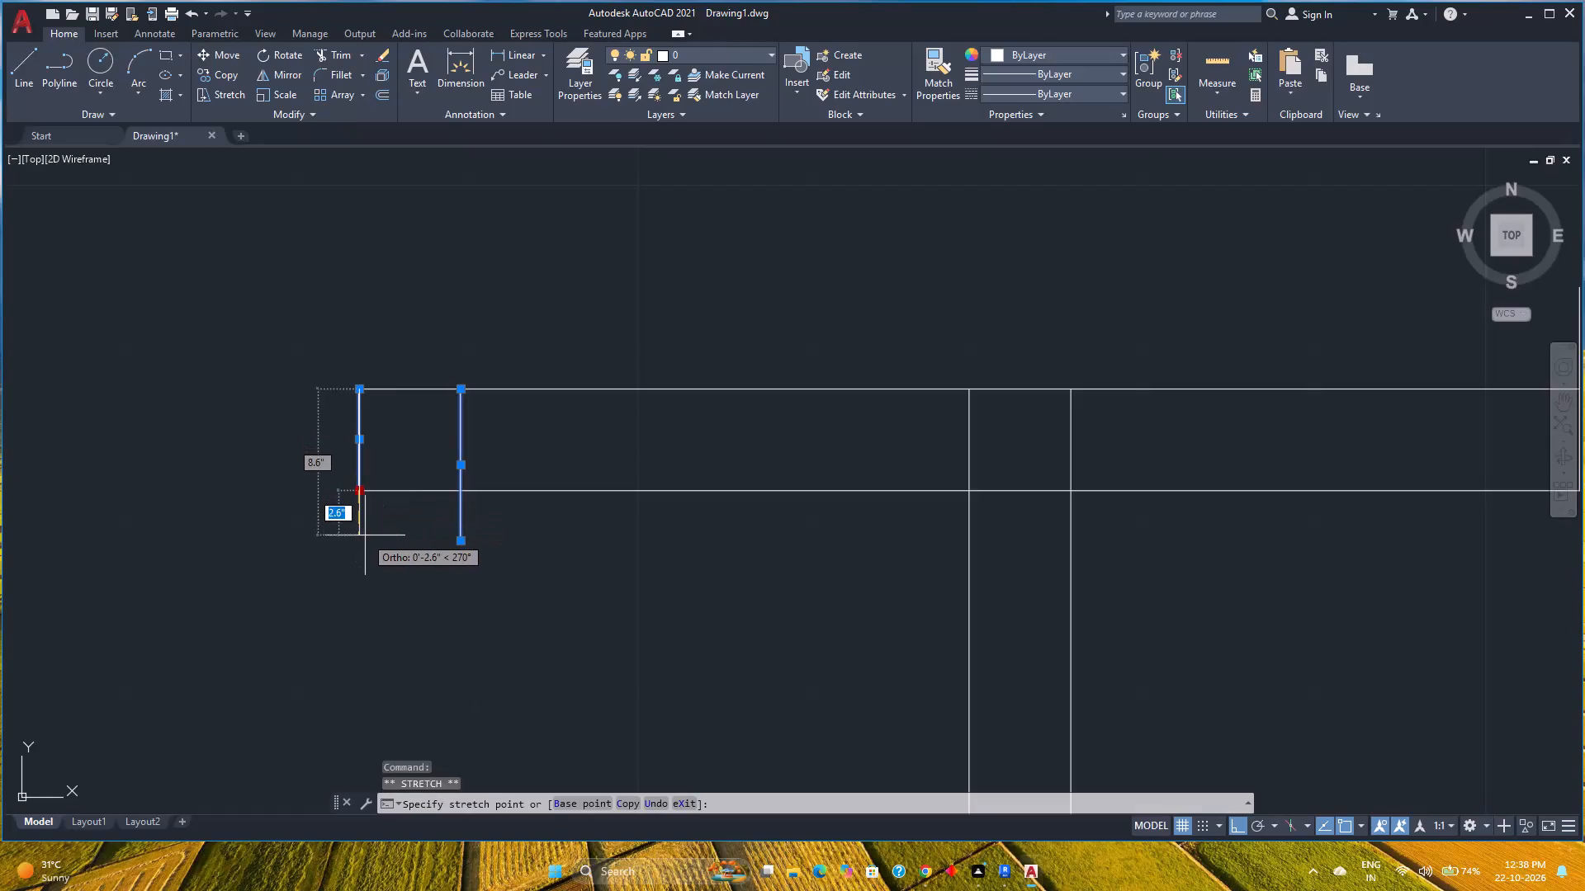
Stretch the lower end of the horizontal partition's left end line 3" downward.
{"action": "key", "text": "3"}
{"action": "key", "text": "Return"}
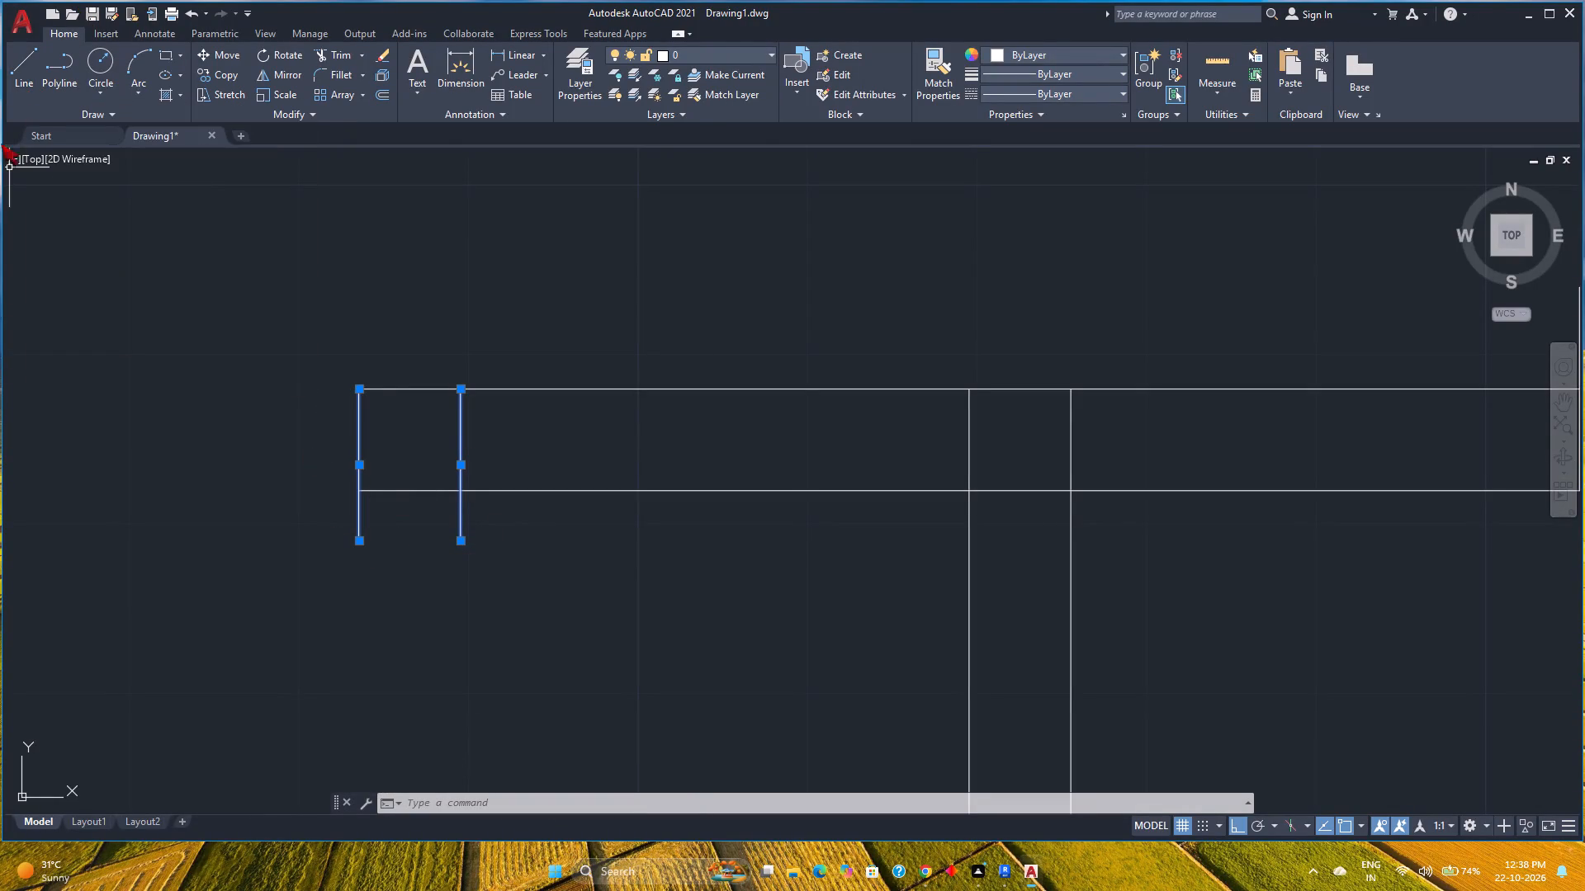
Draw a short horizontal line joining the lower ends of the two extended lines at the partition's left end.
{"action": "left_click", "coordinate": [32, 79]}
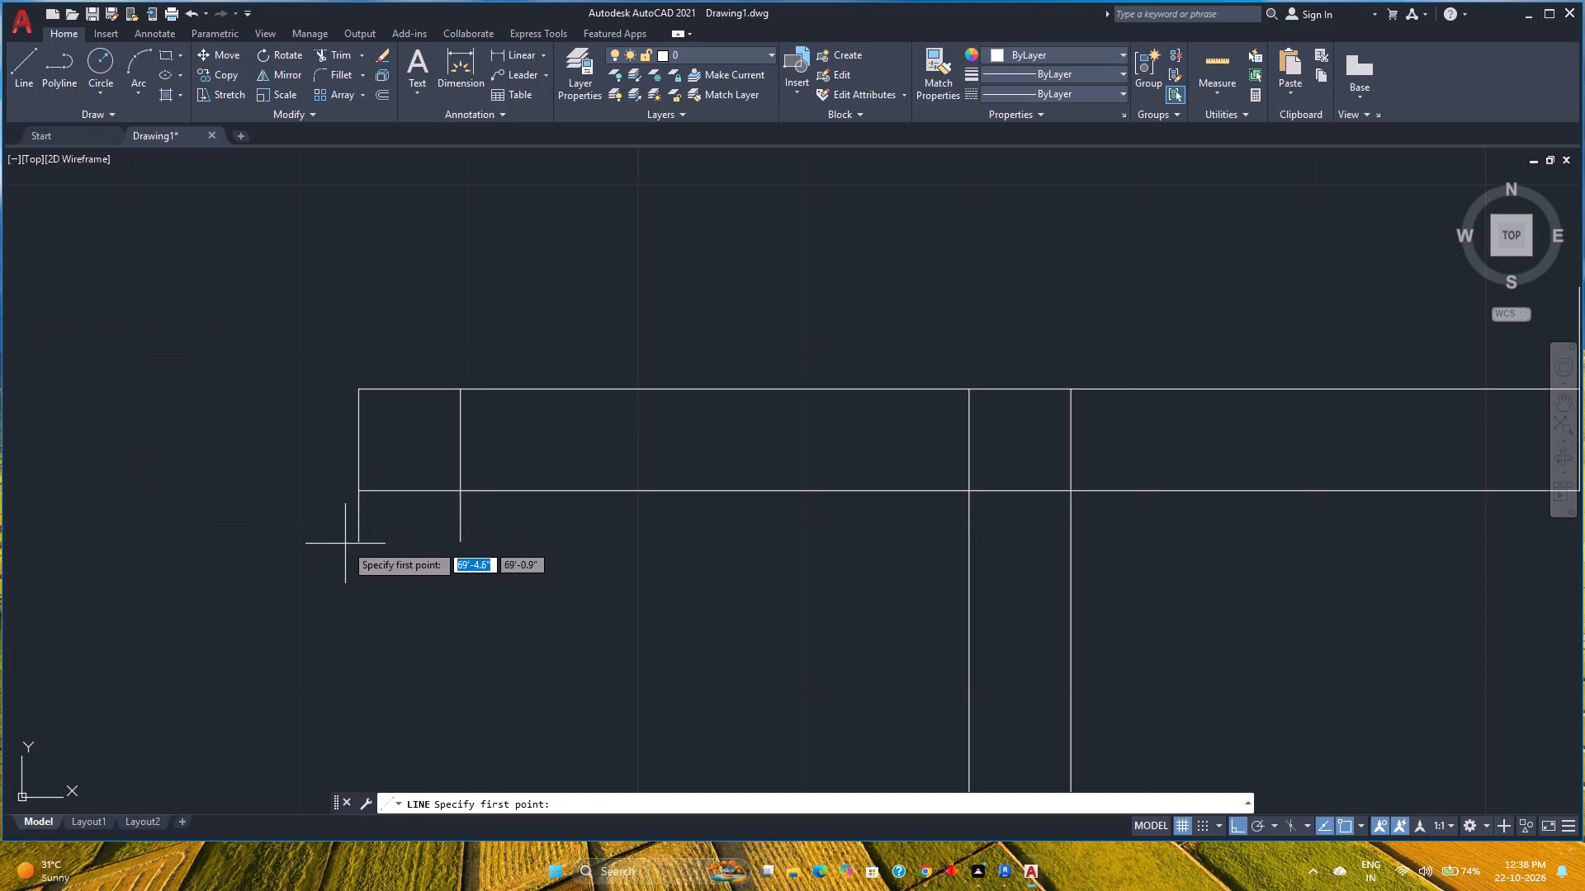
{"action": "left_click", "coordinate": [357, 544]}
{"action": "left_click", "coordinate": [457, 543]}
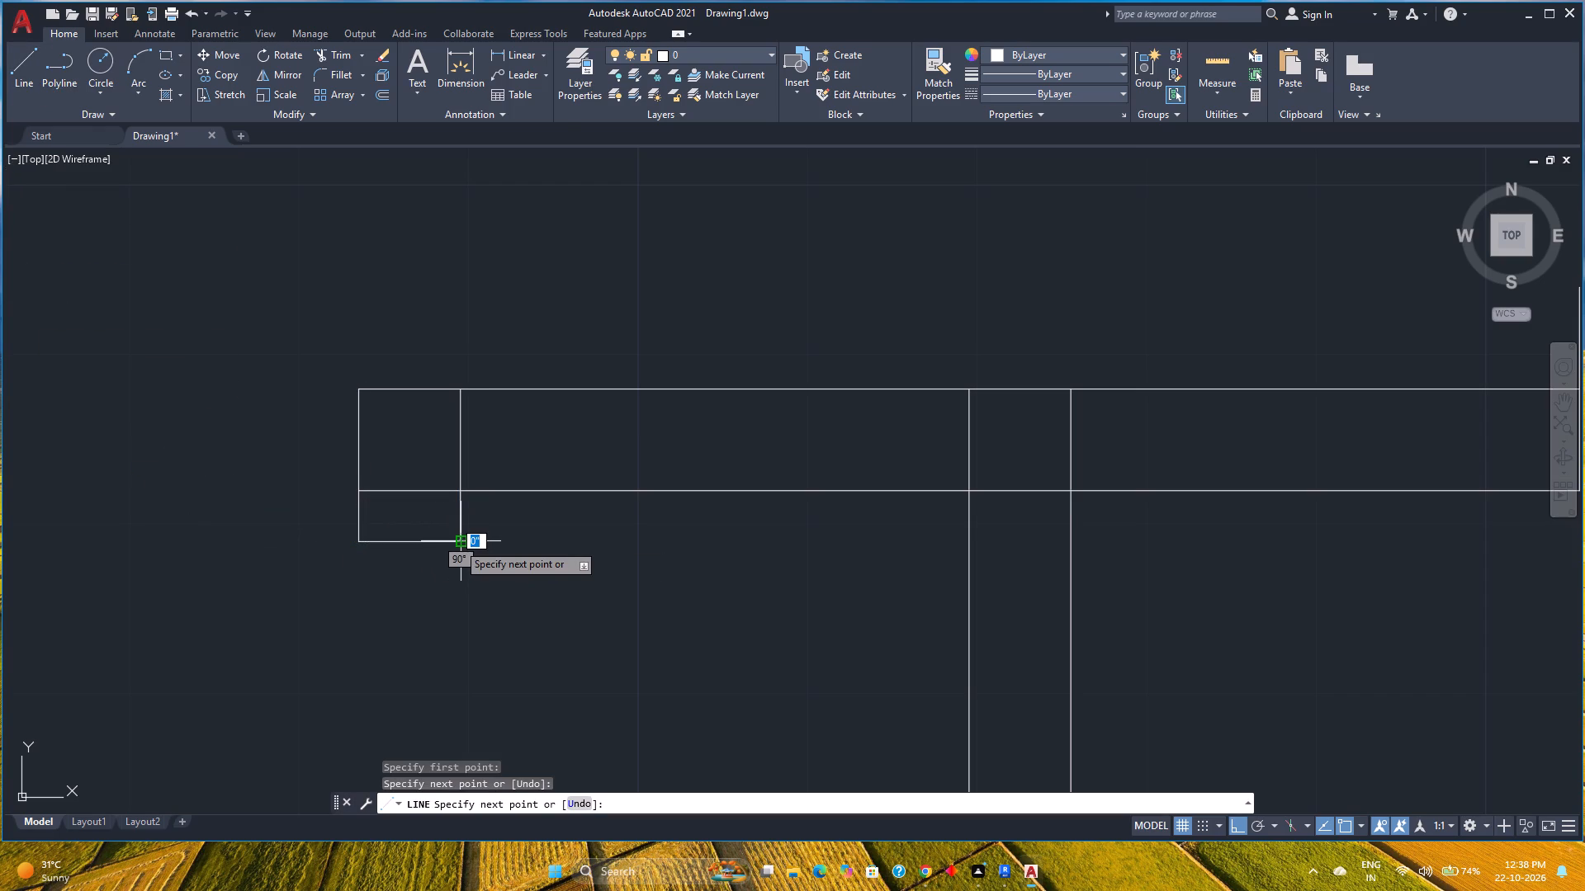
{"action": "key", "text": "Escape"}
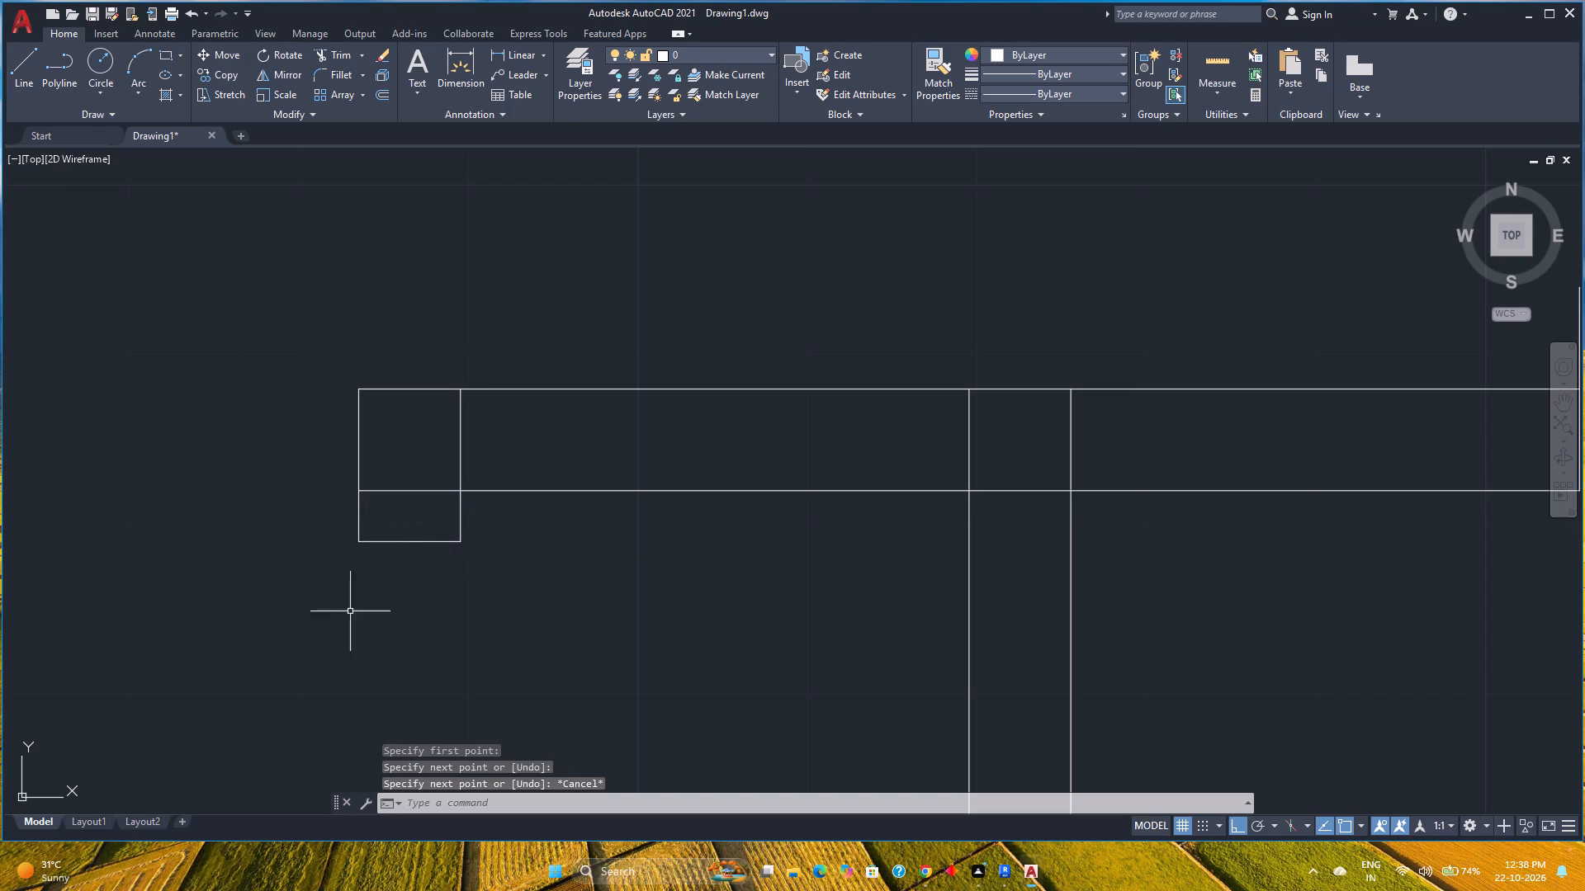
Trim the inner line segments at the horizontal partition's left stub and where the vertical pair below meets the partition.
{"action": "type", "text": "tr"}
{"action": "key", "text": "Return"}
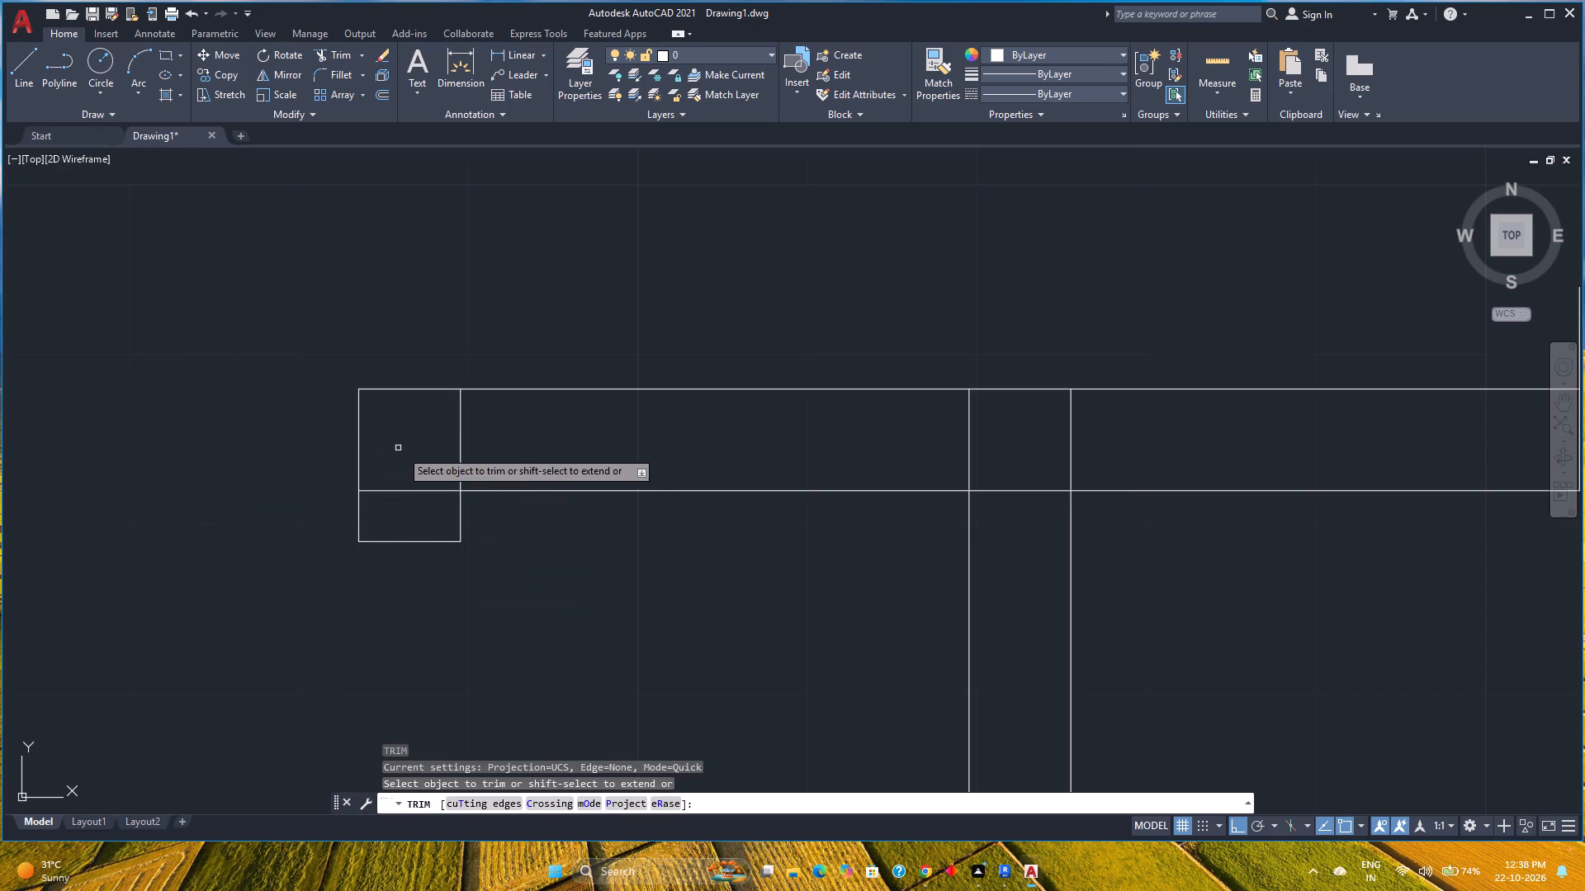
{"action": "left_click_drag", "start_coordinate": [405, 502], "coordinate": [1024, 463]}
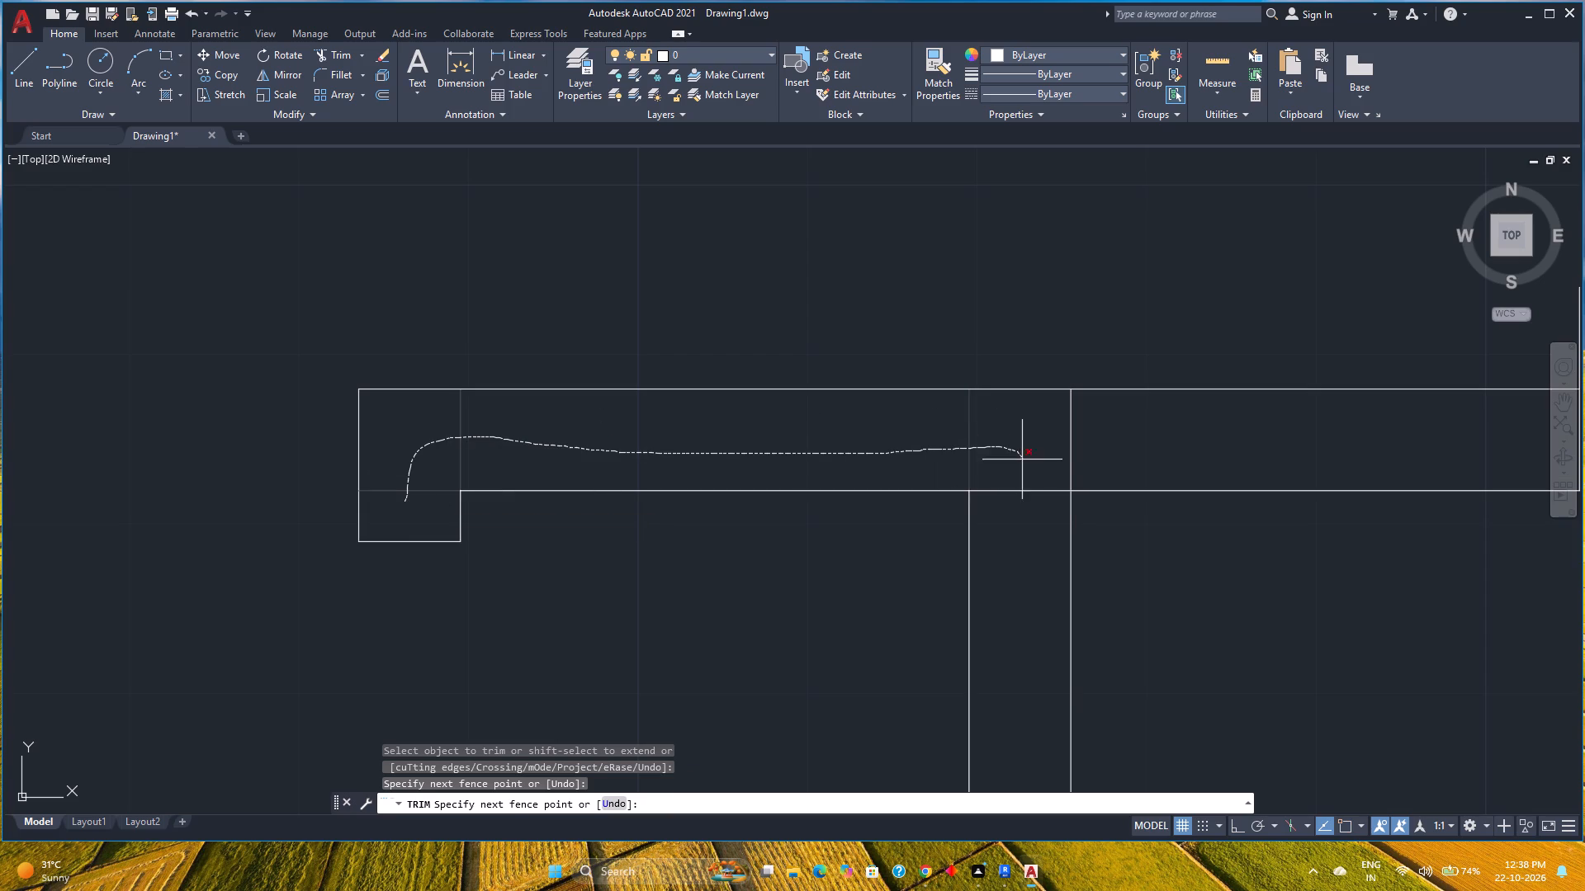
{"action": "left_click_drag", "start_coordinate": [1024, 463], "coordinate": [1091, 445]}
{"action": "scroll", "coordinate": [1068, 456], "scroll_direction": "down", "scroll_amount": 5}
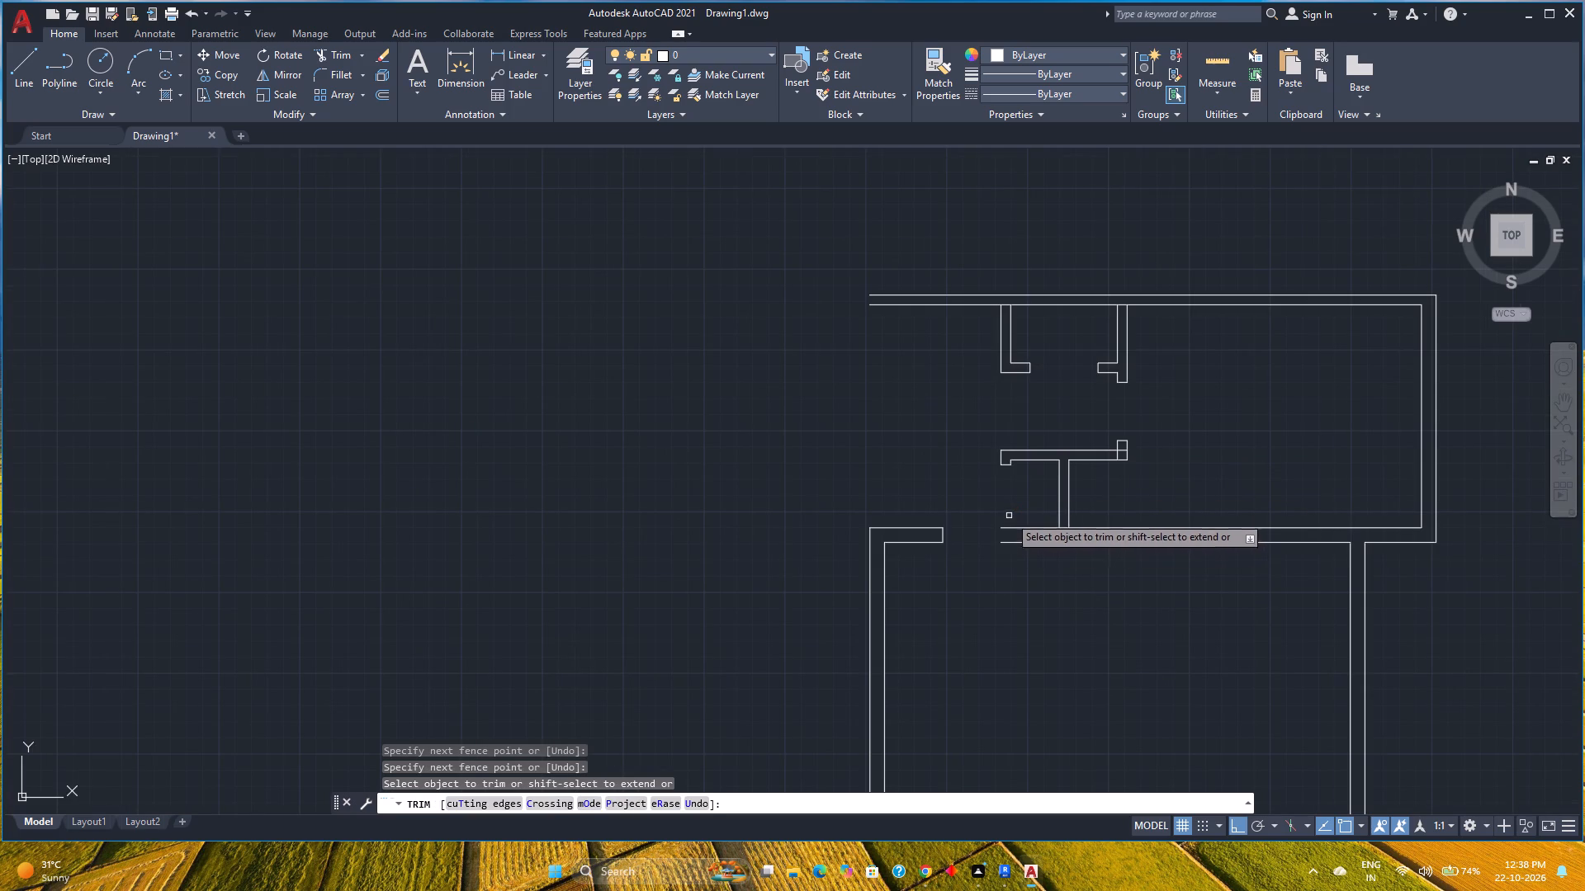
{"action": "key", "text": "ctrl+z"}
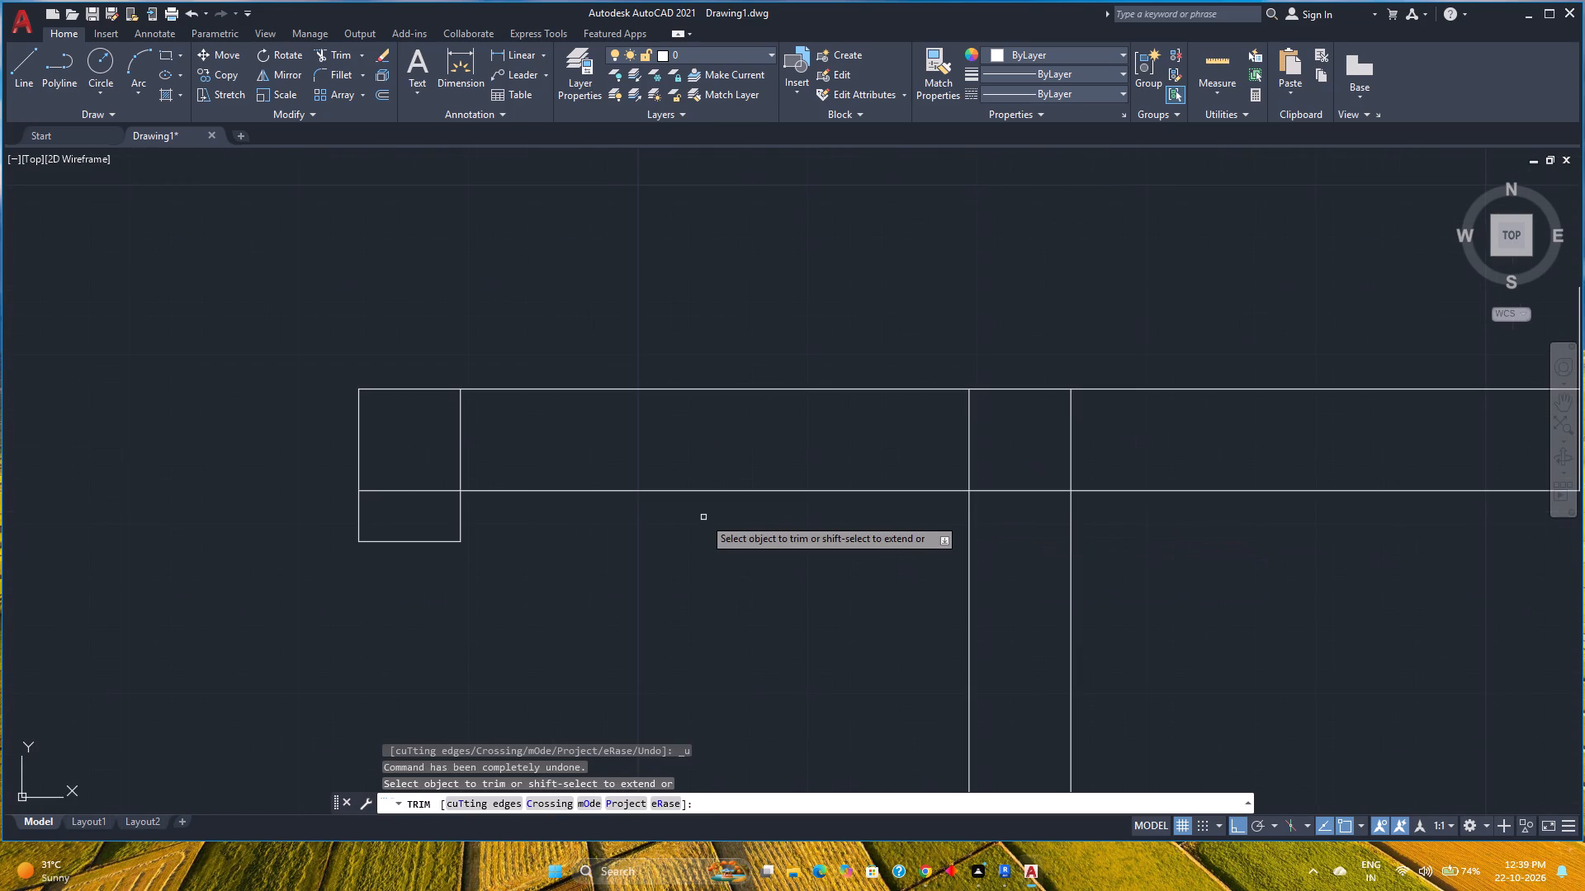
{"action": "scroll", "coordinate": [703, 517], "scroll_direction": "down", "scroll_amount": 5}
{"action": "scroll", "coordinate": [690, 539], "scroll_direction": "up", "scroll_amount": 3}
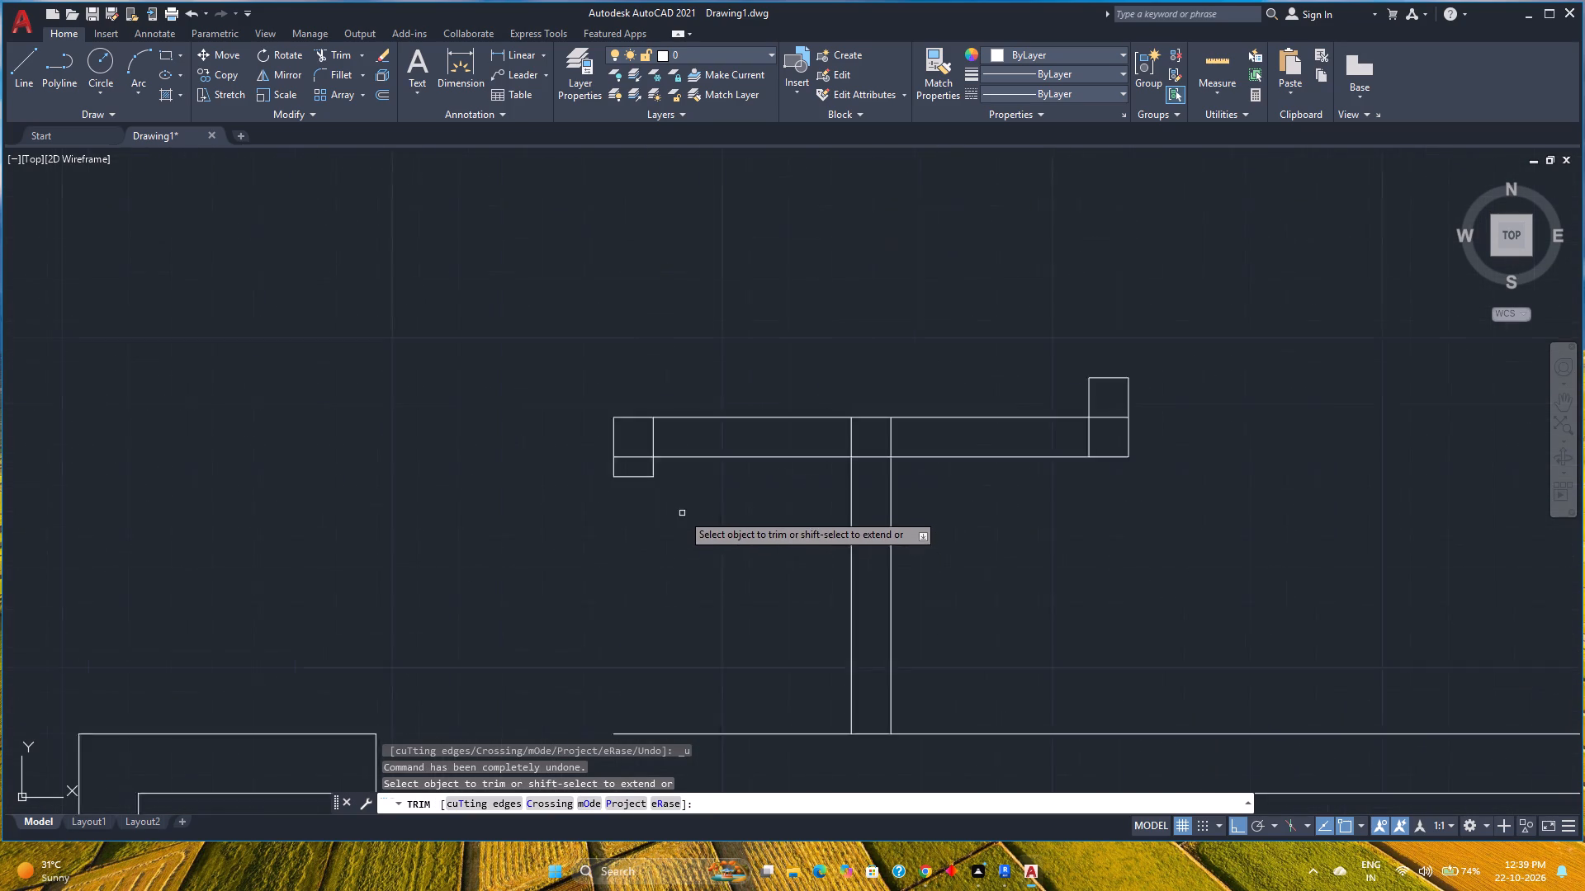
{"action": "scroll", "coordinate": [682, 513], "scroll_direction": "up", "scroll_amount": 2}
{"action": "left_click_drag", "start_coordinate": [563, 387], "coordinate": [1163, 380]}
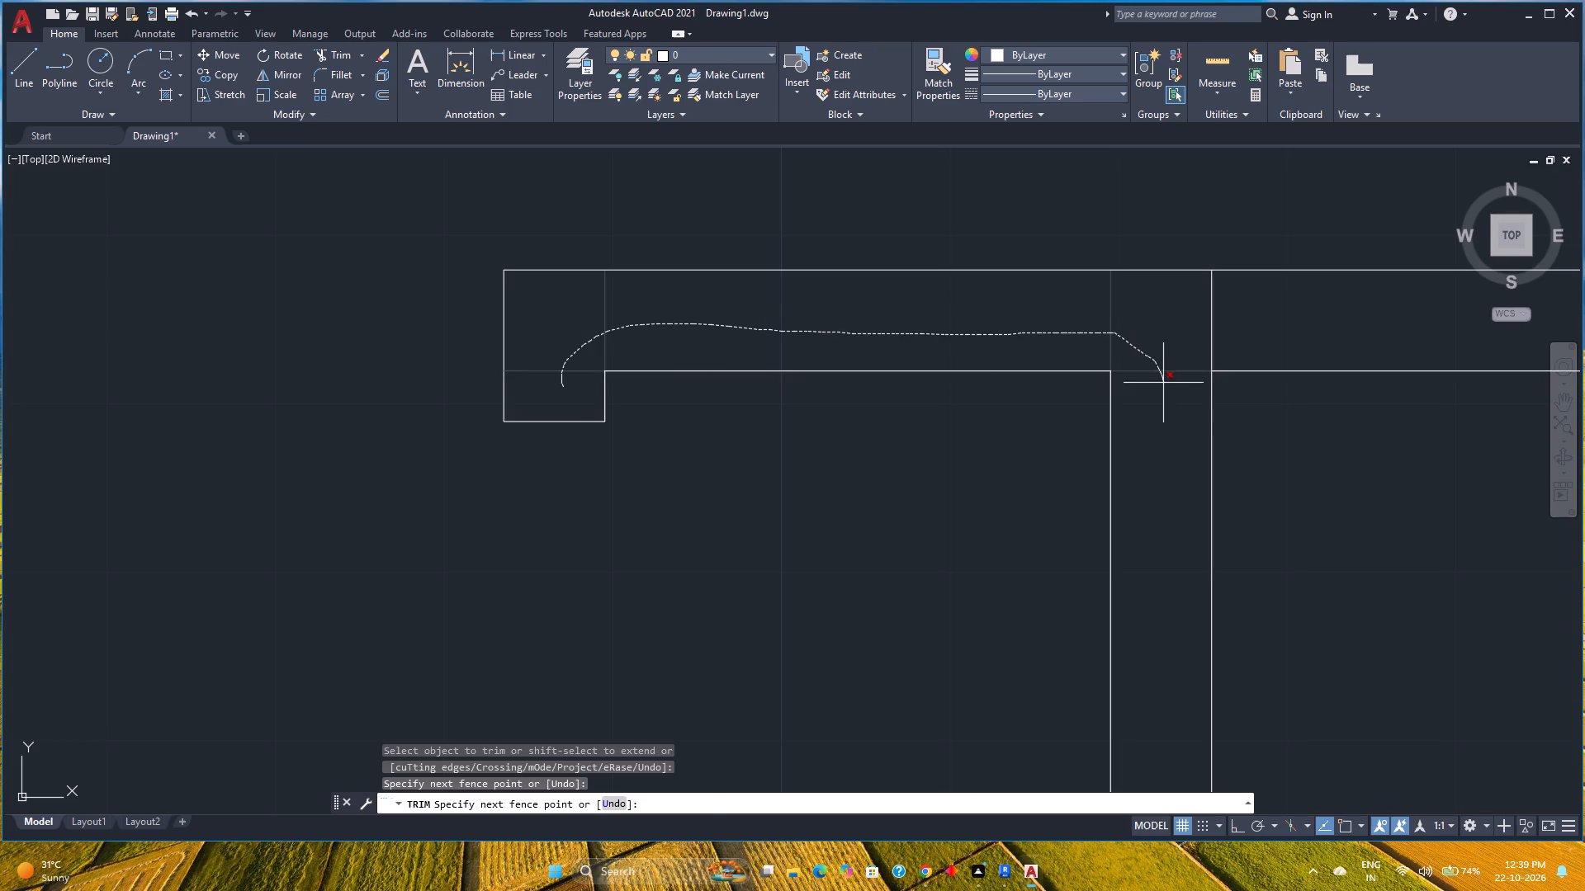
{"action": "left_click_drag", "start_coordinate": [1163, 380], "coordinate": [1233, 327]}
Trim the inner line segments where the upward stub meets the horizontal partition's right end.
{"action": "scroll", "coordinate": [1233, 327], "scroll_direction": "down", "scroll_amount": 4}
{"action": "middle_click_drag", "start_coordinate": [1109, 452], "coordinate": [1076, 457]}
{"action": "middle_click", "coordinate": [840, 537]}
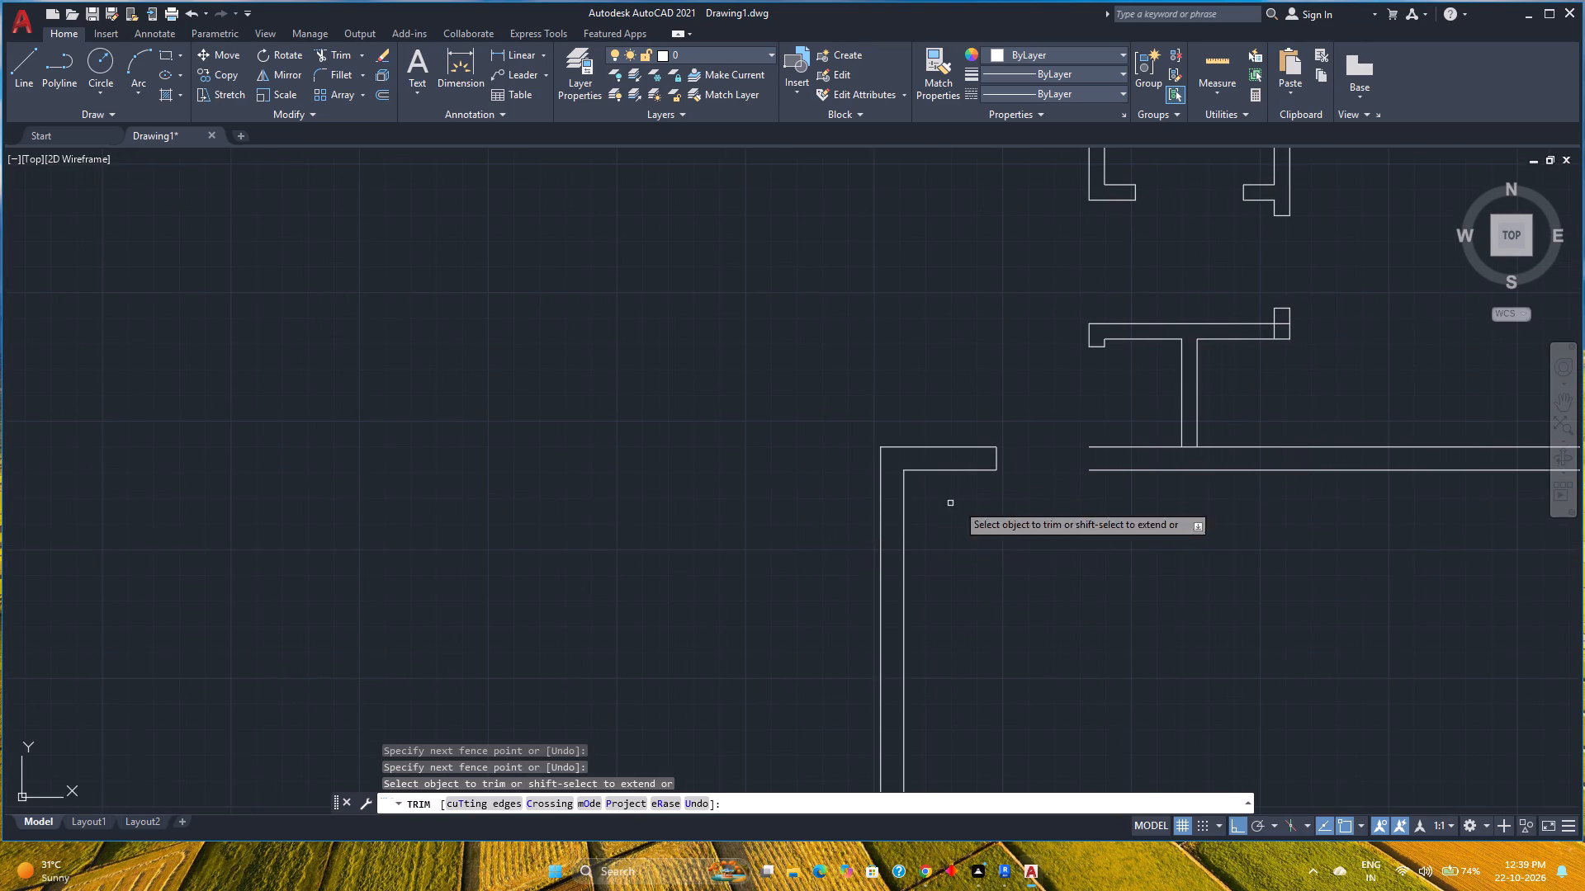
{"action": "middle_click_drag", "start_coordinate": [1110, 568], "coordinate": [877, 575]}
{"action": "scroll", "coordinate": [1058, 288], "scroll_direction": "up", "scroll_amount": 3}
{"action": "left_click_drag", "start_coordinate": [964, 500], "coordinate": [995, 486]}
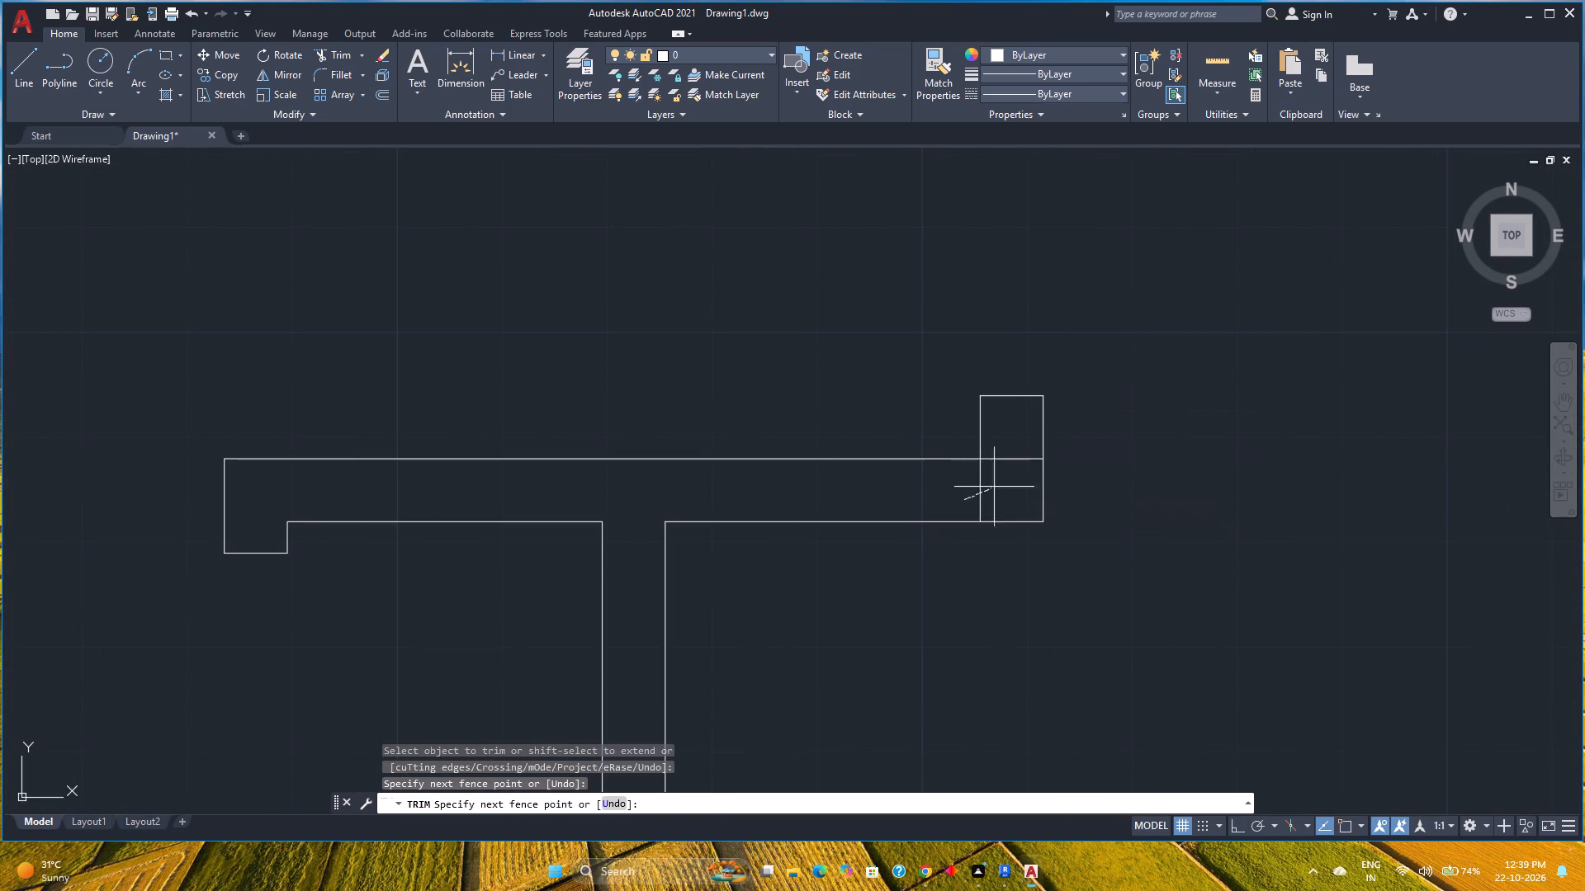
{"action": "left_click_drag", "start_coordinate": [995, 486], "coordinate": [1015, 438]}
{"action": "scroll", "coordinate": [1015, 438], "scroll_direction": "down", "scroll_amount": 2}
Quick-measure the spaces around the lower horizontal partition and between the two upper vertical partitions.
{"action": "left_click", "coordinate": [1194, 65]}
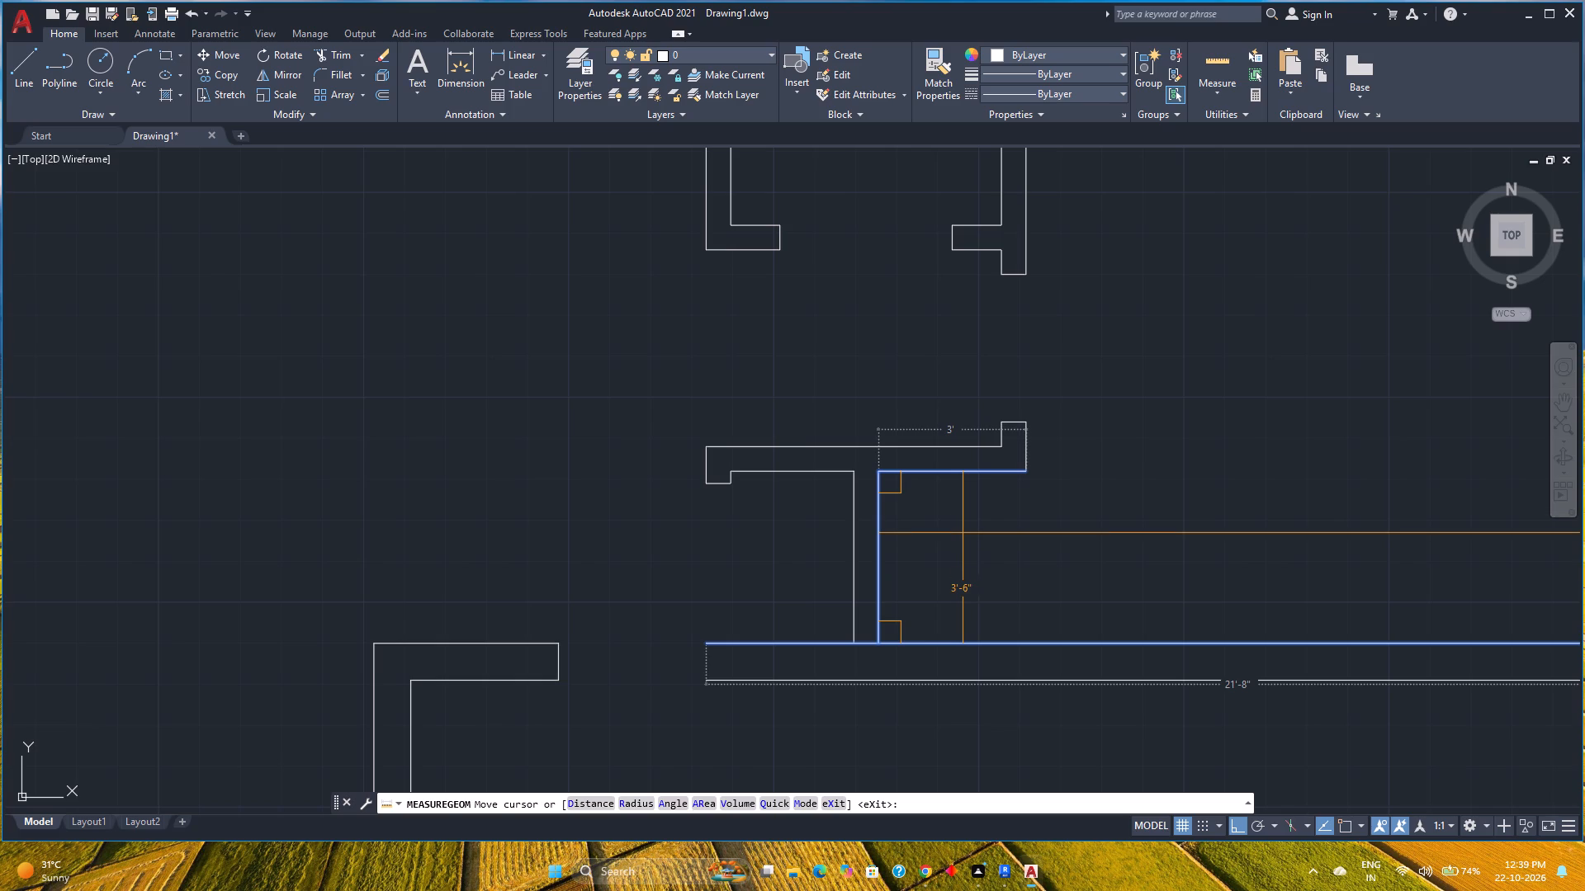
{"action": "middle_click_drag", "start_coordinate": [982, 325], "coordinate": [939, 507]}
{"action": "middle_click", "coordinate": [939, 508]}
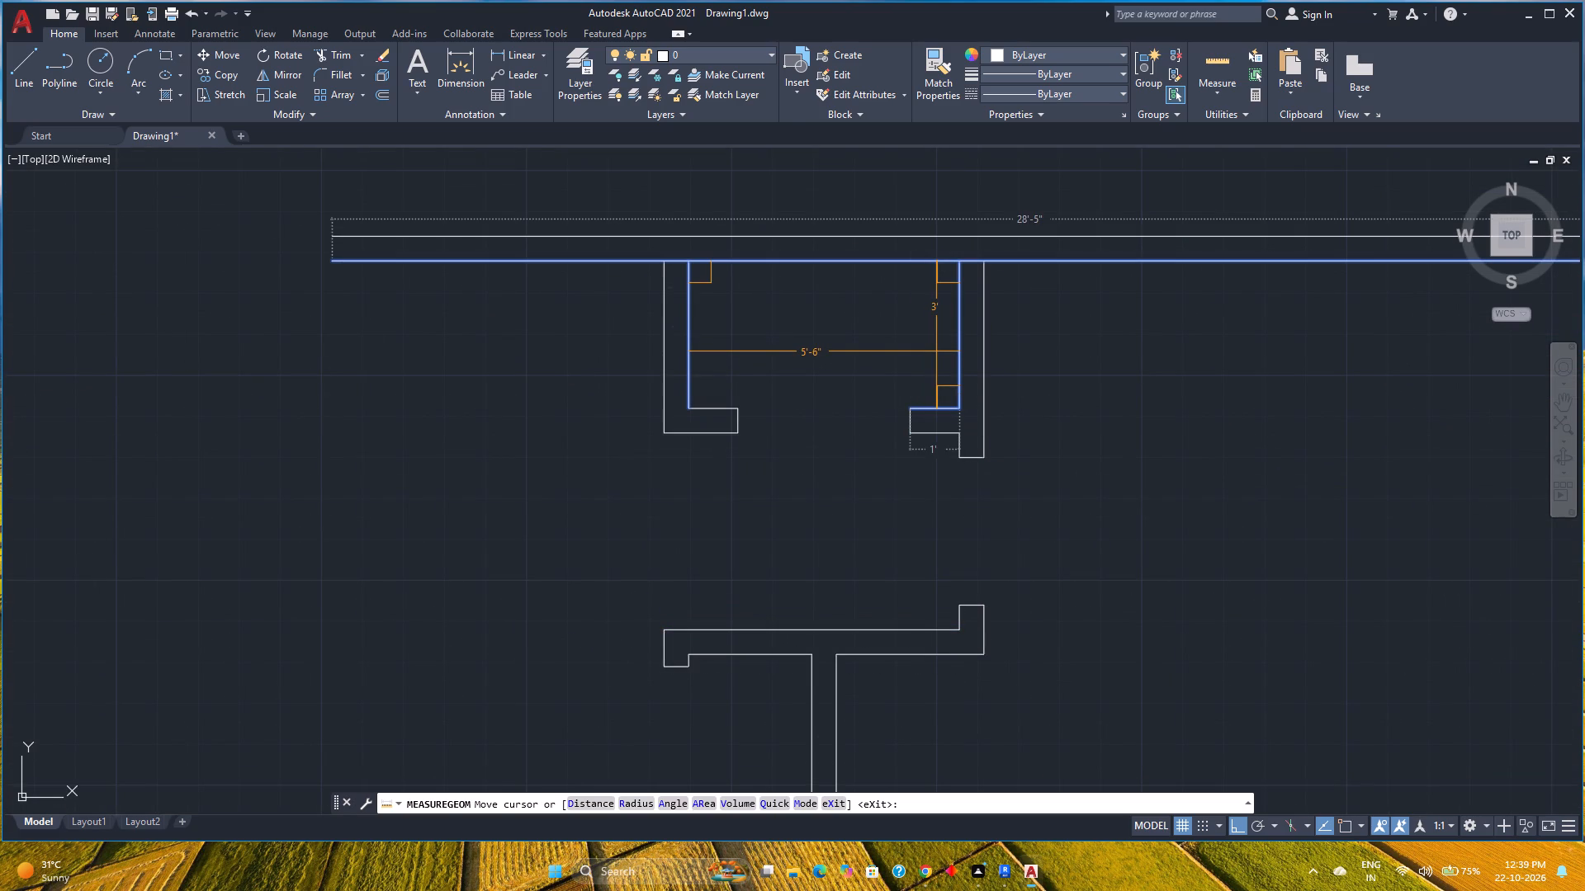
{"action": "key", "text": "Escape"}
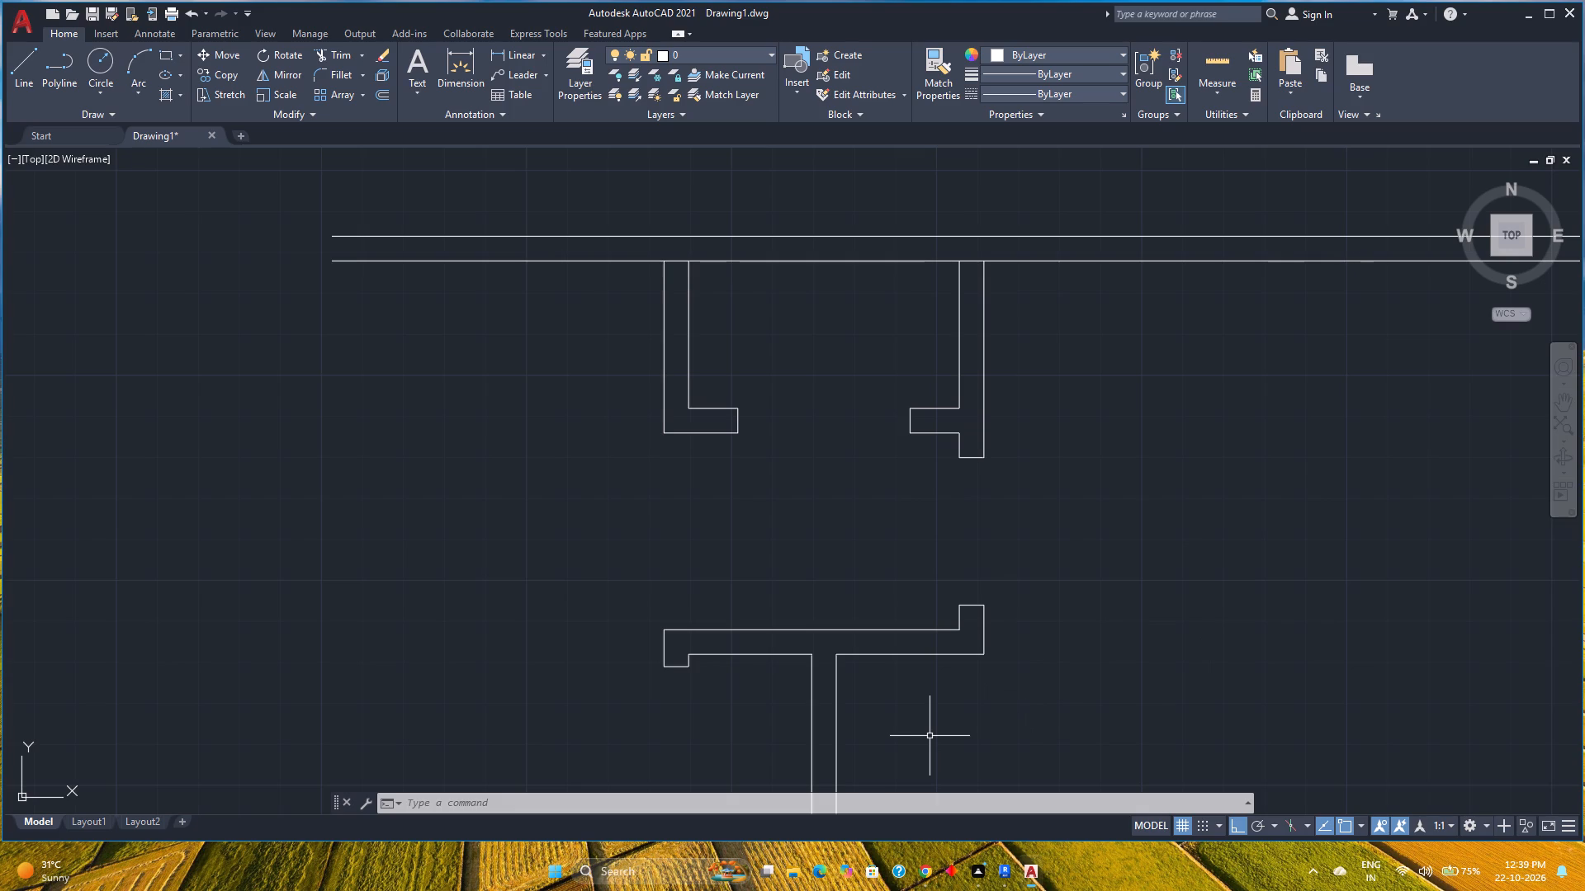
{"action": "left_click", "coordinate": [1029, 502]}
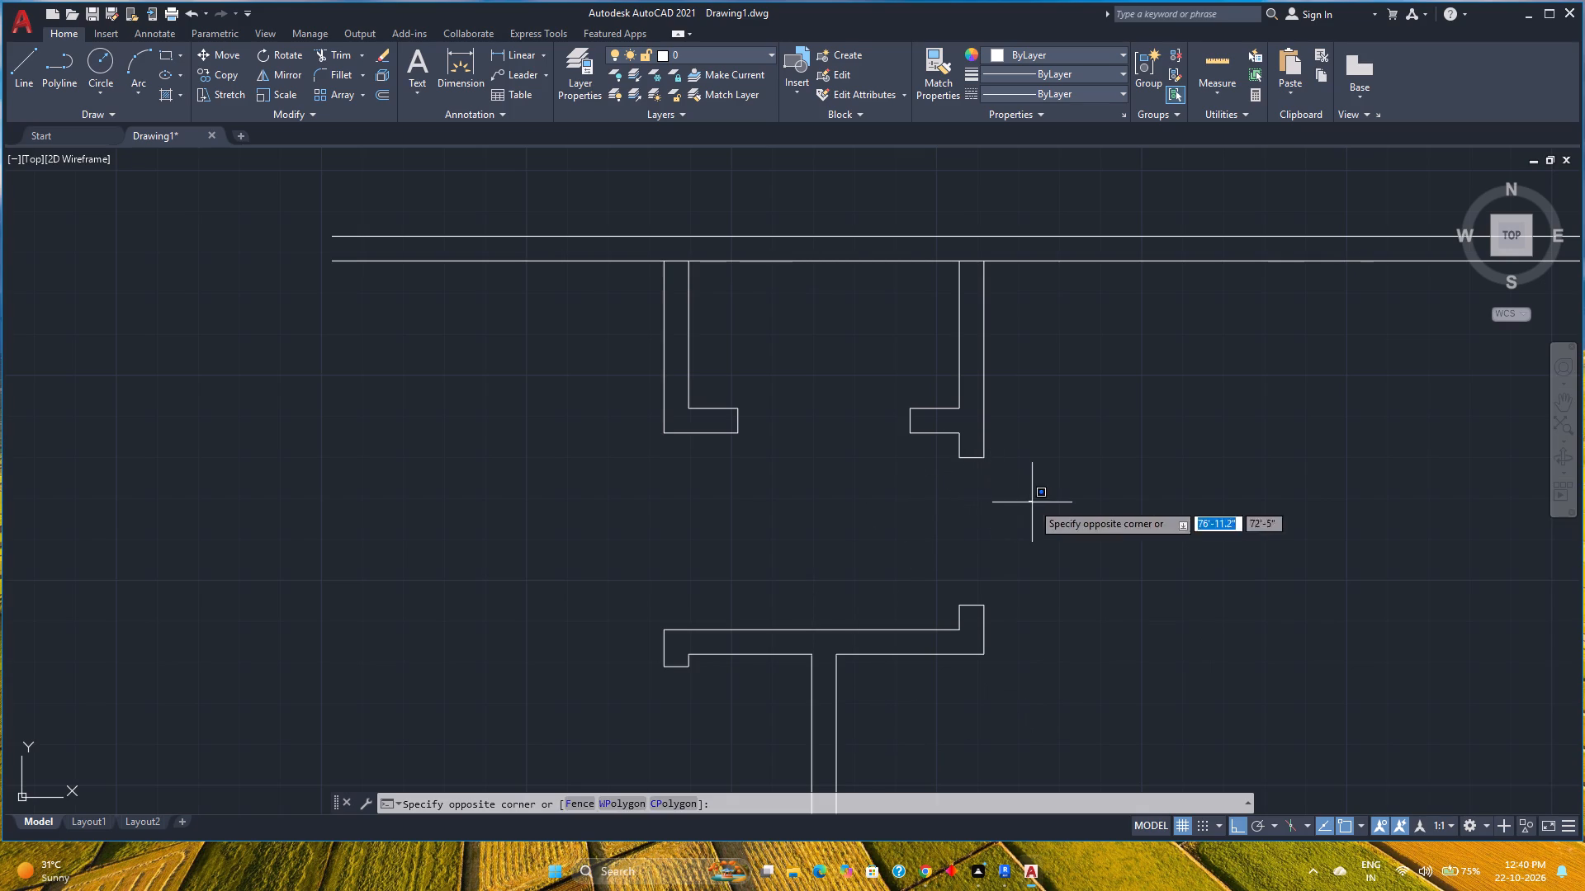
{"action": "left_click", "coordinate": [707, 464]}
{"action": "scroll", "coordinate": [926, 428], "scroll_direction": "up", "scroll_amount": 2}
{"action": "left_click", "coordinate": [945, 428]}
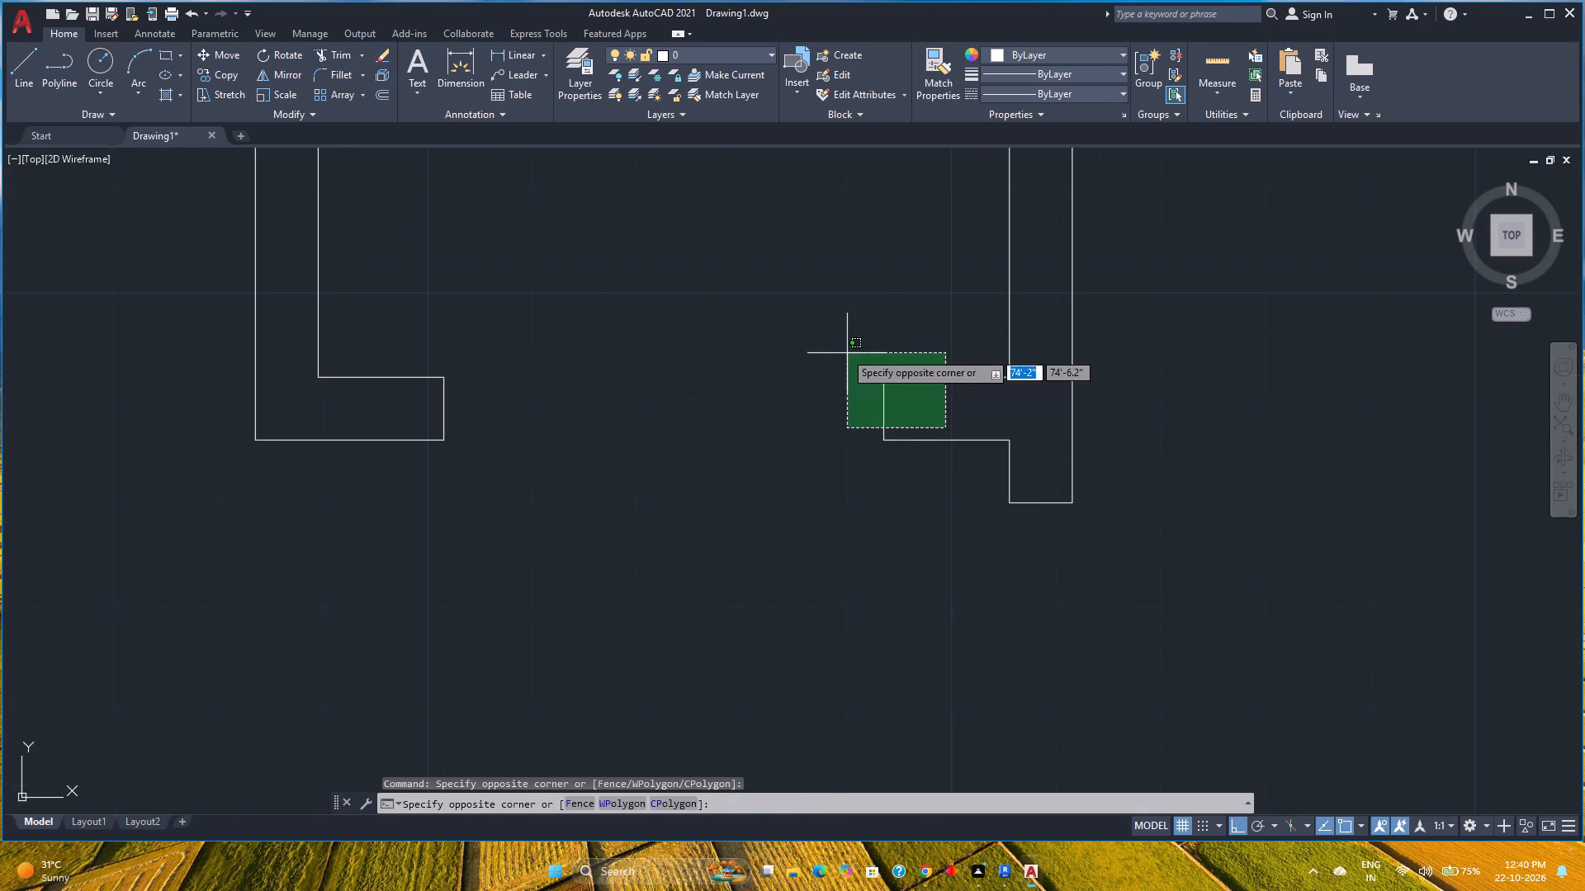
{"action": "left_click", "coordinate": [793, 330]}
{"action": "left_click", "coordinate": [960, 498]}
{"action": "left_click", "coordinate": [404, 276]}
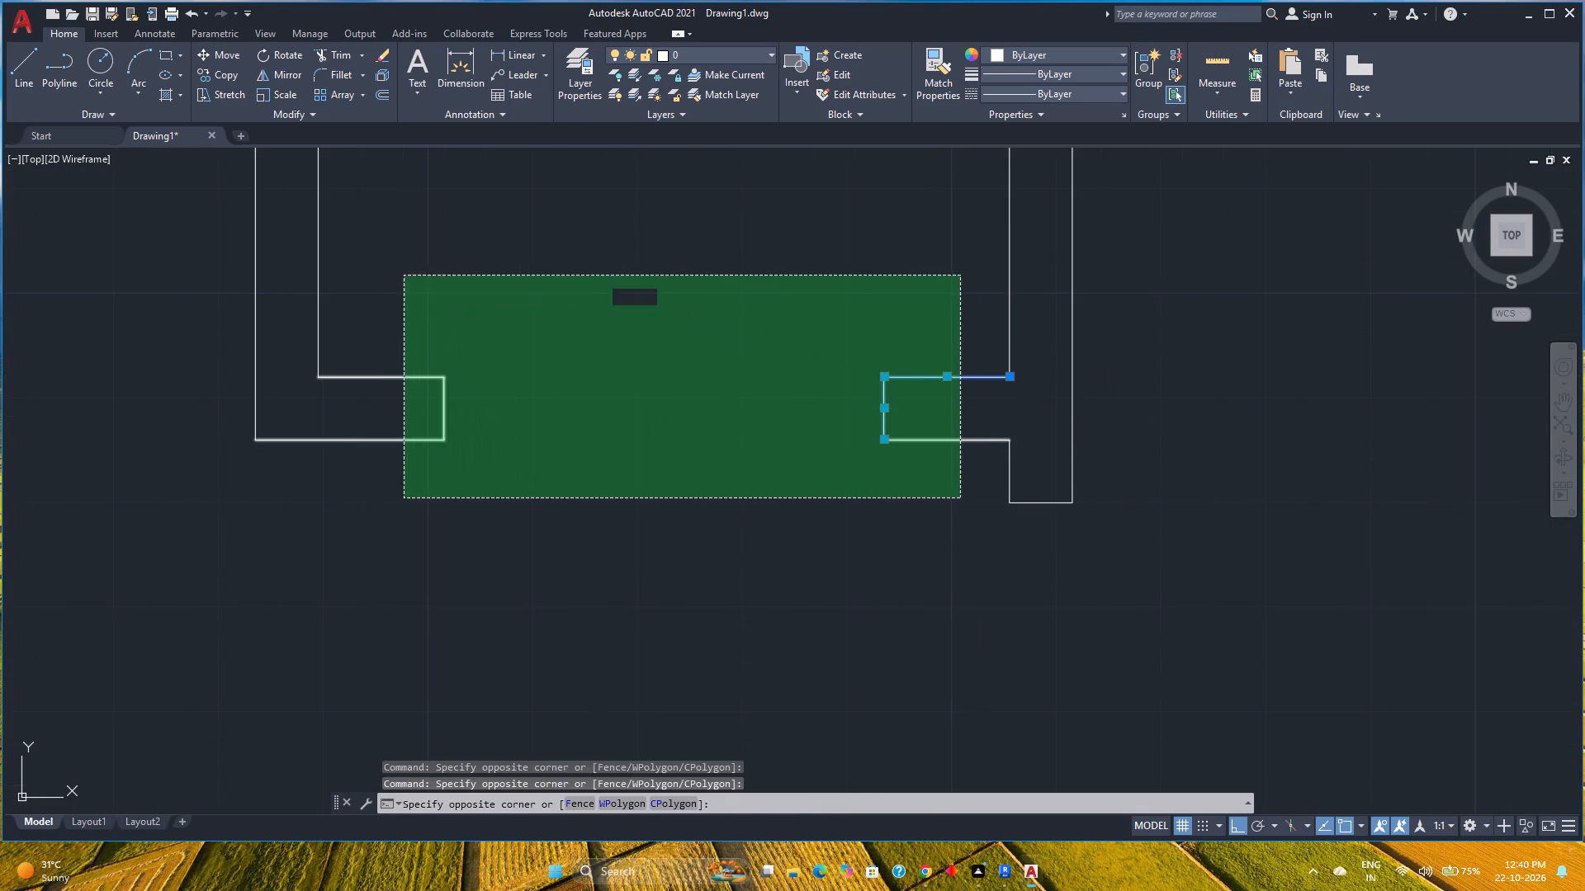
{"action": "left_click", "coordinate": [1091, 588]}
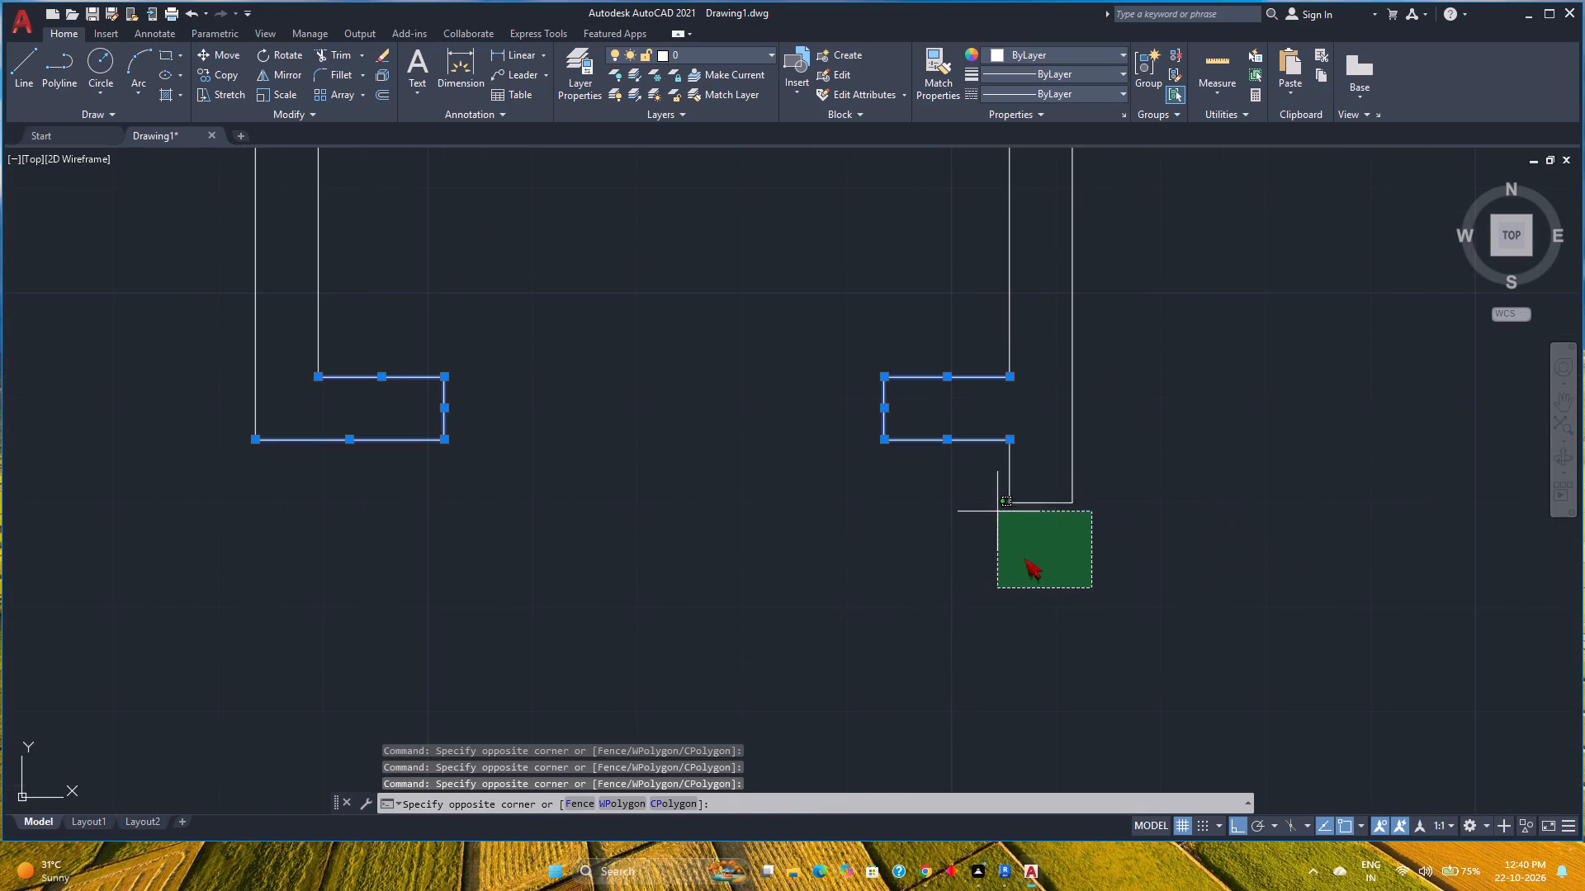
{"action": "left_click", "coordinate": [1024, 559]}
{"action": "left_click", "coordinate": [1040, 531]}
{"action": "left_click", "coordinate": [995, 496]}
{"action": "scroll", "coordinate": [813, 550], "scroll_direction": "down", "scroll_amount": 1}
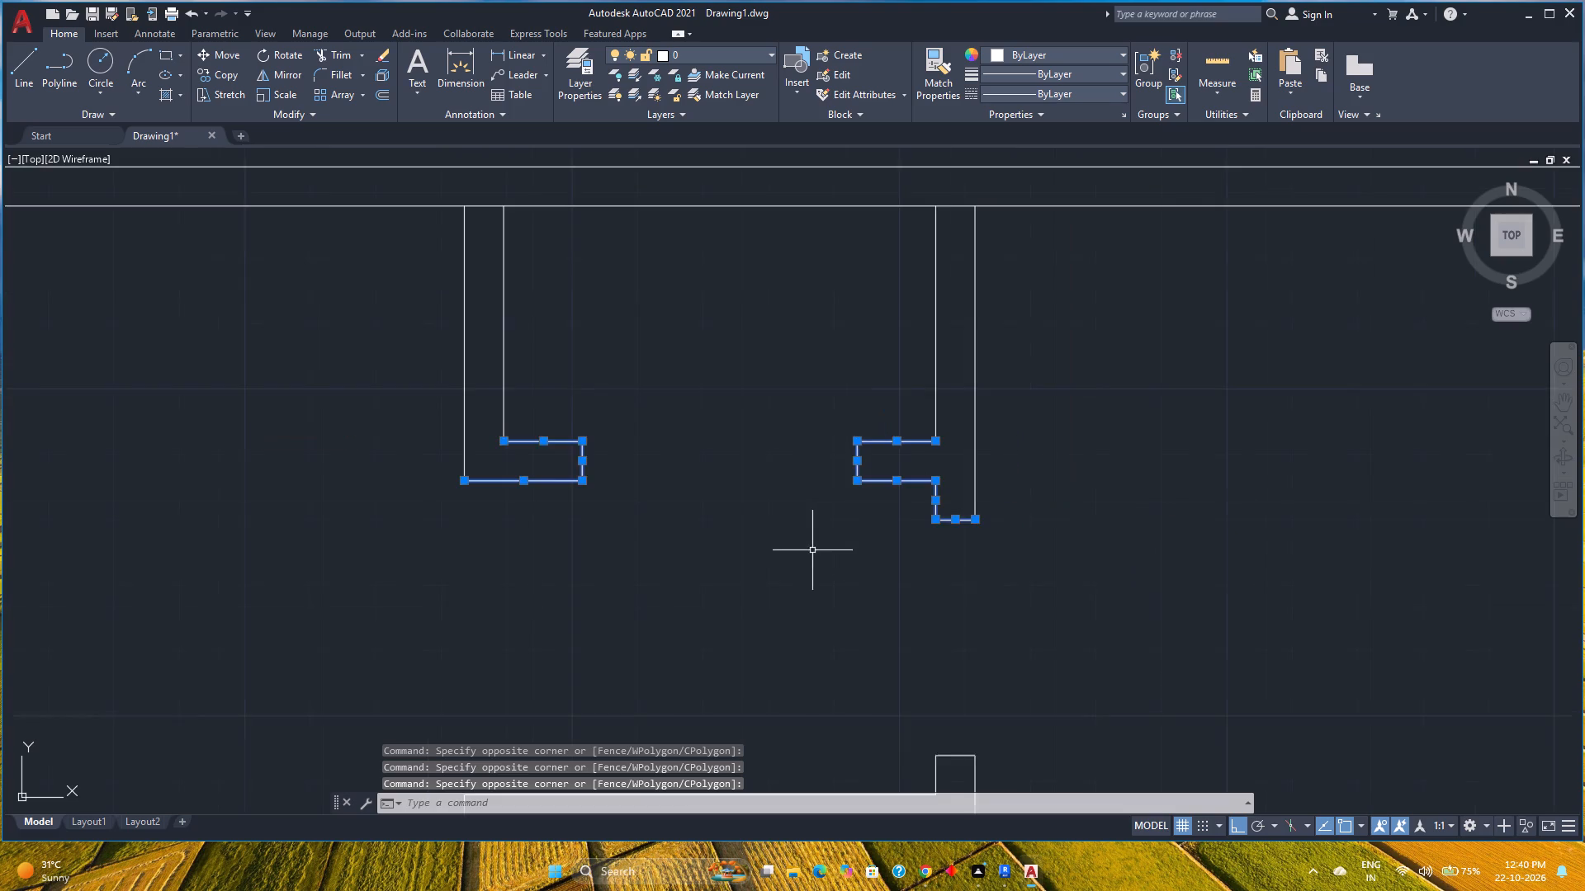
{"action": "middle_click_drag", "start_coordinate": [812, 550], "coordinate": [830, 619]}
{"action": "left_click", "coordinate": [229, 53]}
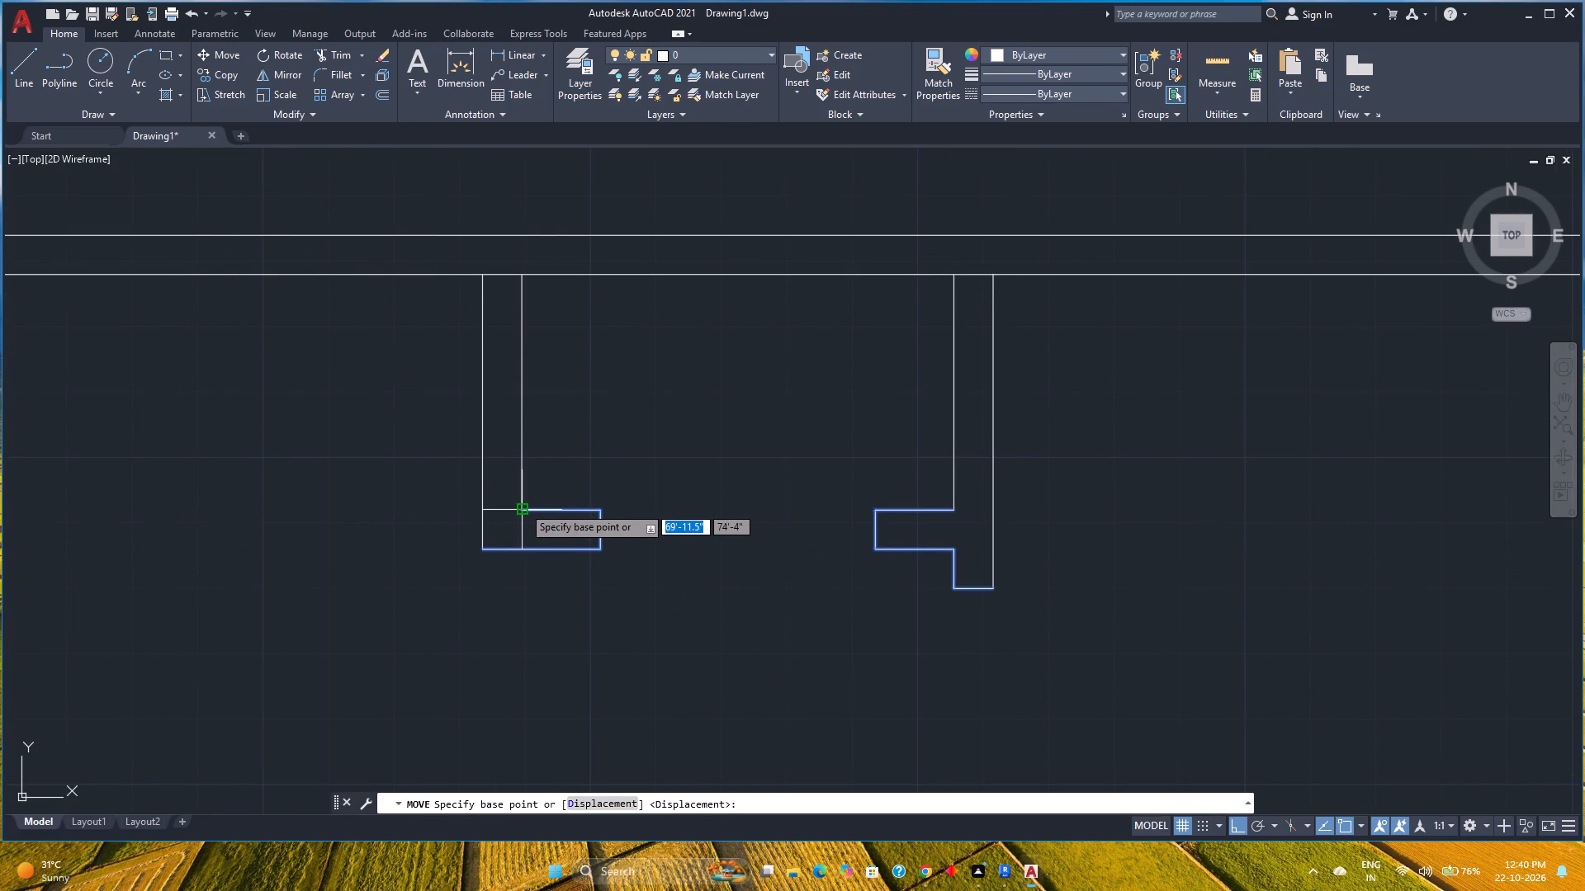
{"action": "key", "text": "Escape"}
Move both door-jamb stubs below the upper vertical partitions, together with the lower horizontal partition and its vertical pair, 6" upward.
{"action": "left_click", "coordinate": [976, 609]}
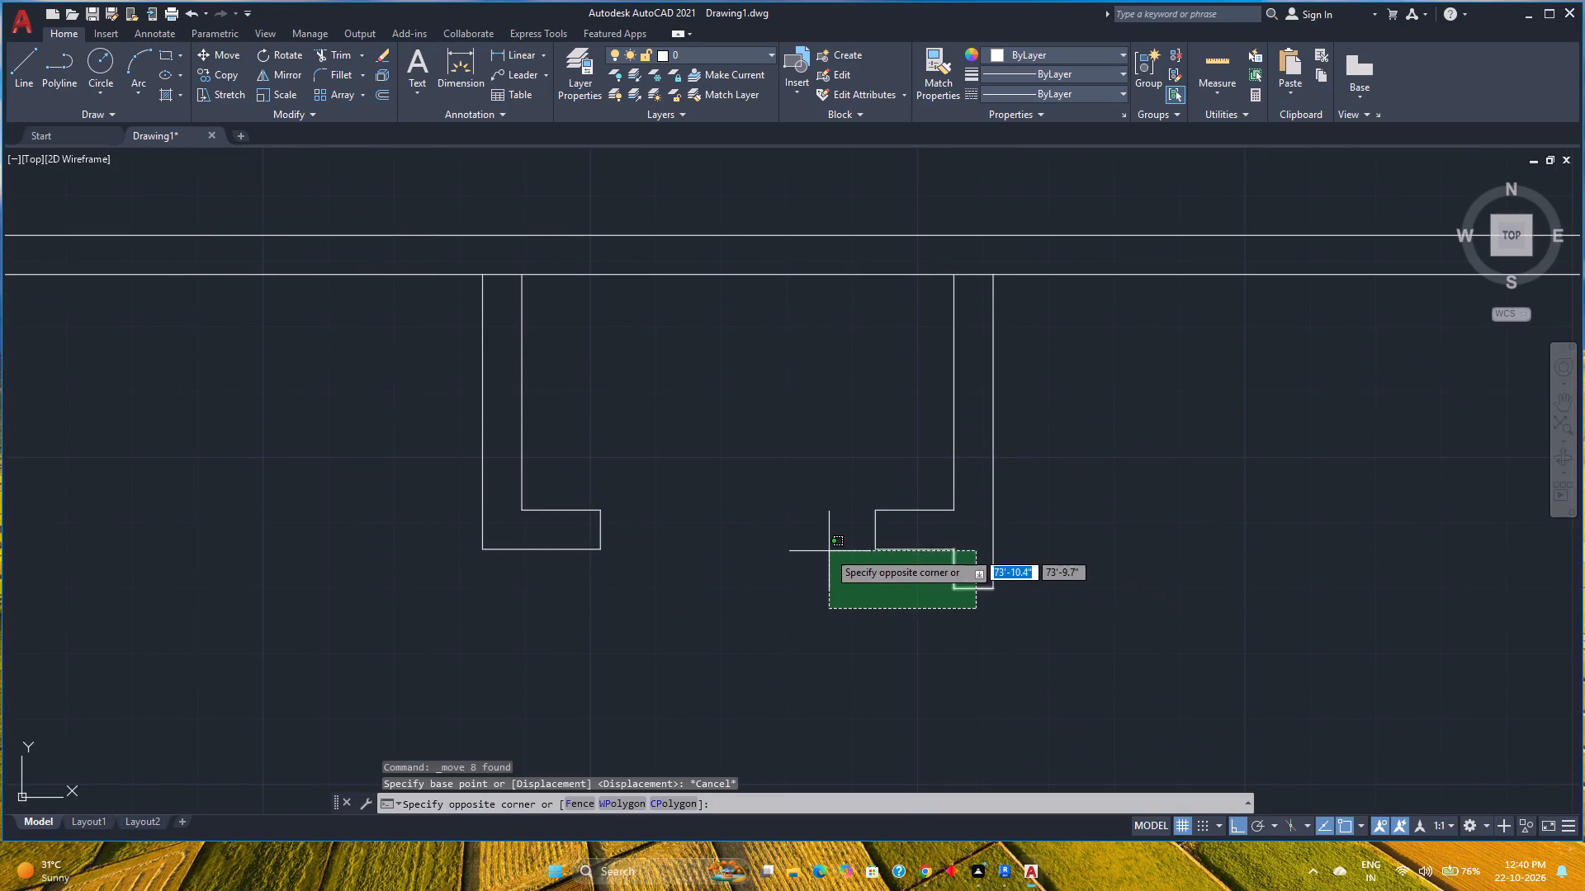
{"action": "left_click", "coordinate": [818, 515]}
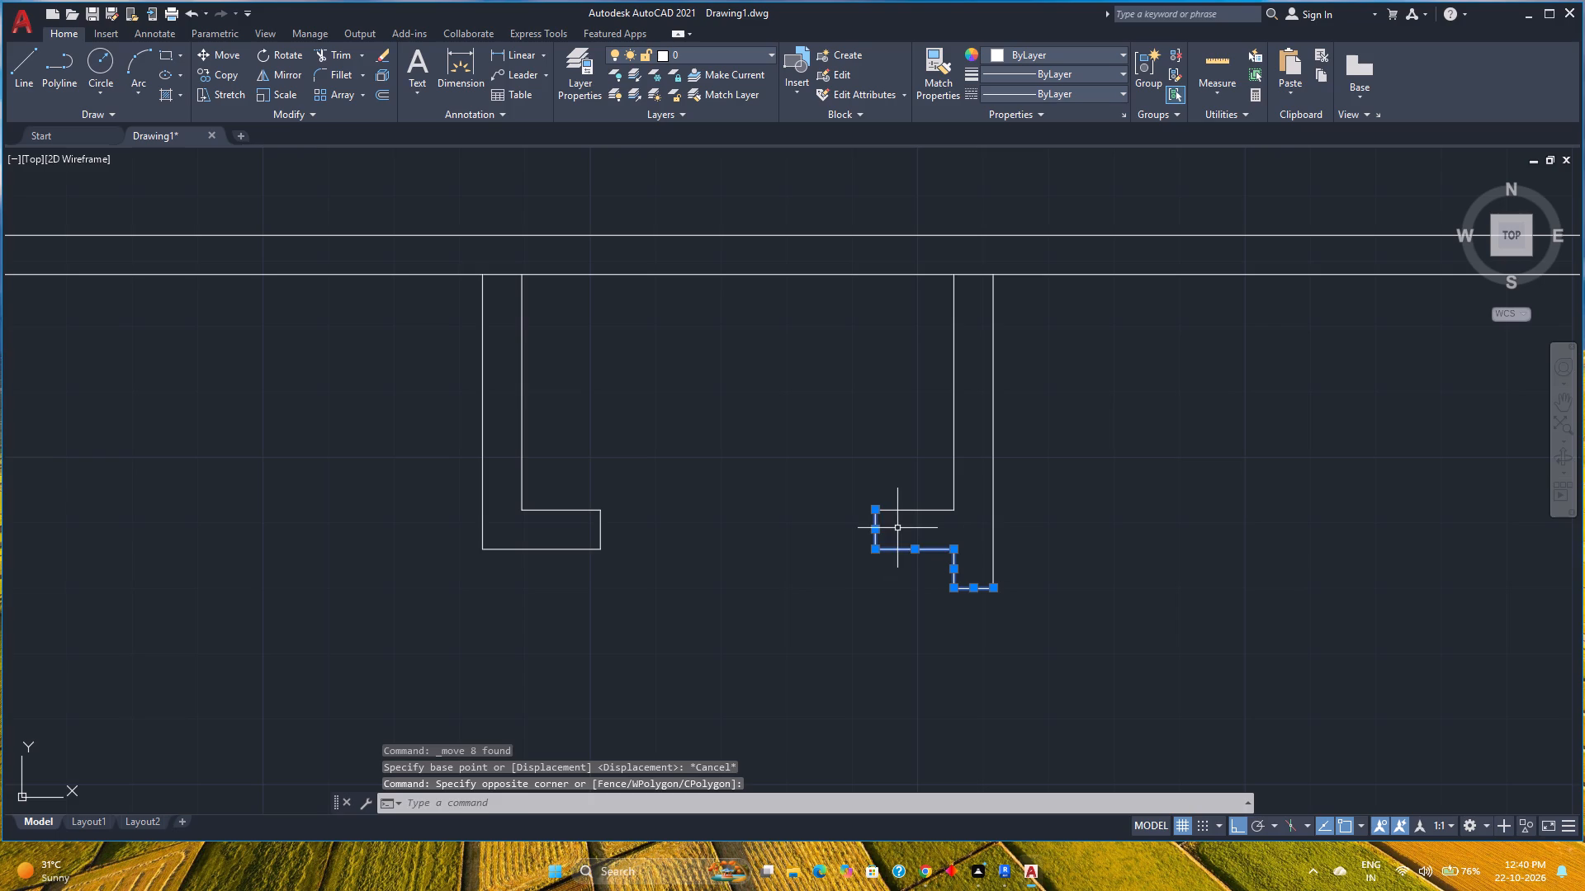
{"action": "left_click", "coordinate": [898, 528]}
{"action": "left_click", "coordinate": [580, 478]}
{"action": "left_click", "coordinate": [589, 586]}
{"action": "left_click", "coordinate": [536, 536]}
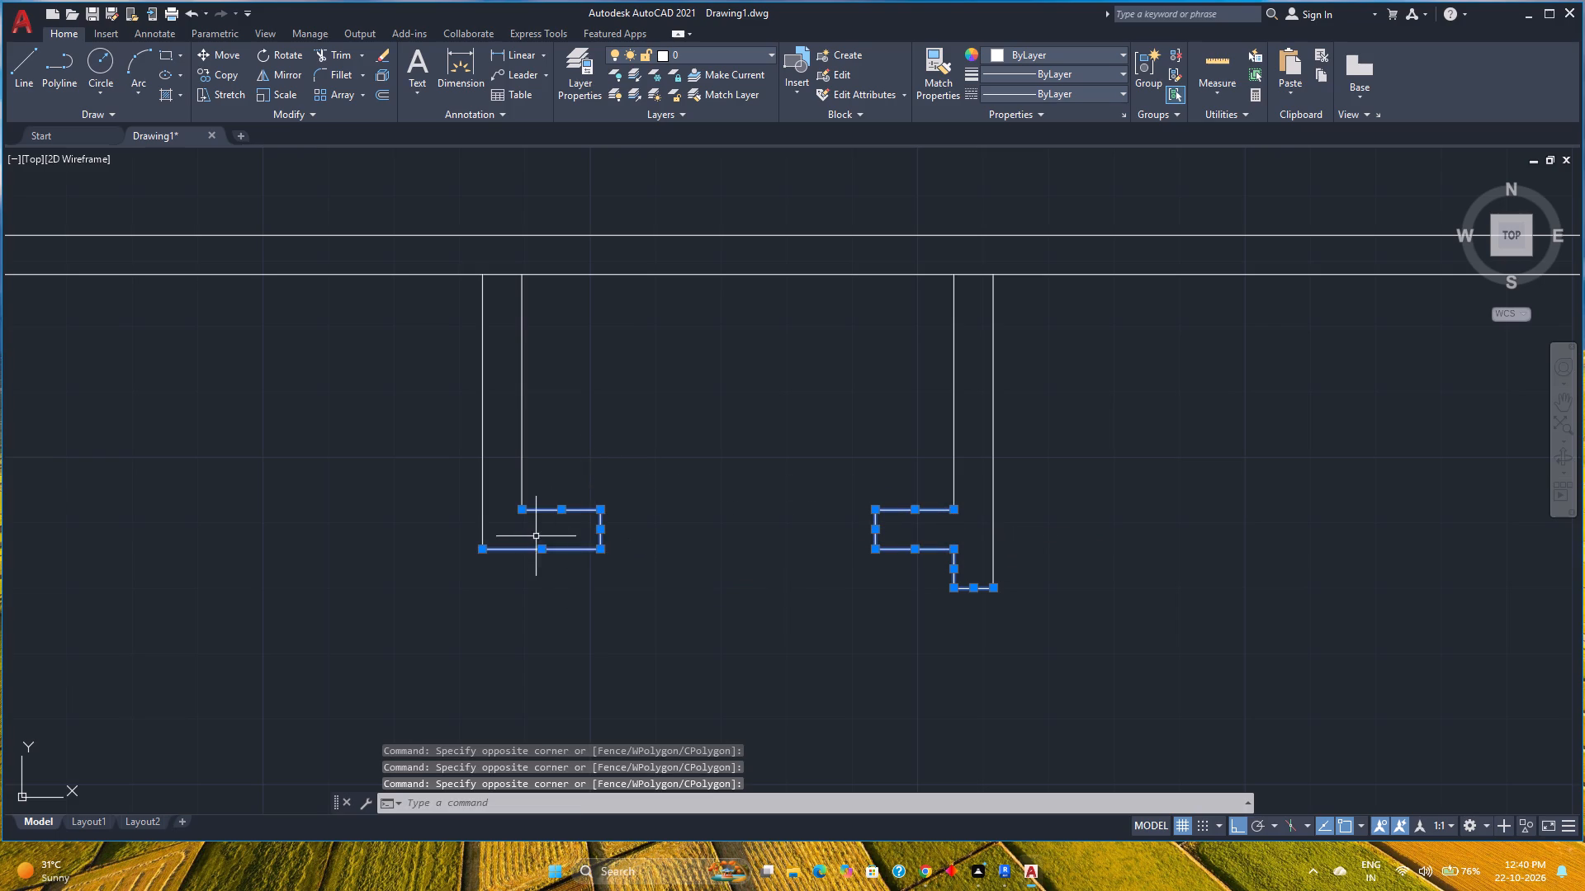
{"action": "scroll", "coordinate": [576, 596], "scroll_direction": "down", "scroll_amount": 2}
{"action": "middle_click_drag", "start_coordinate": [575, 596], "coordinate": [572, 516]}
{"action": "middle_click", "coordinate": [572, 516]}
{"action": "scroll", "coordinate": [730, 625], "scroll_direction": "up", "scroll_amount": 3}
{"action": "scroll", "coordinate": [733, 633], "scroll_direction": "down", "scroll_amount": 2}
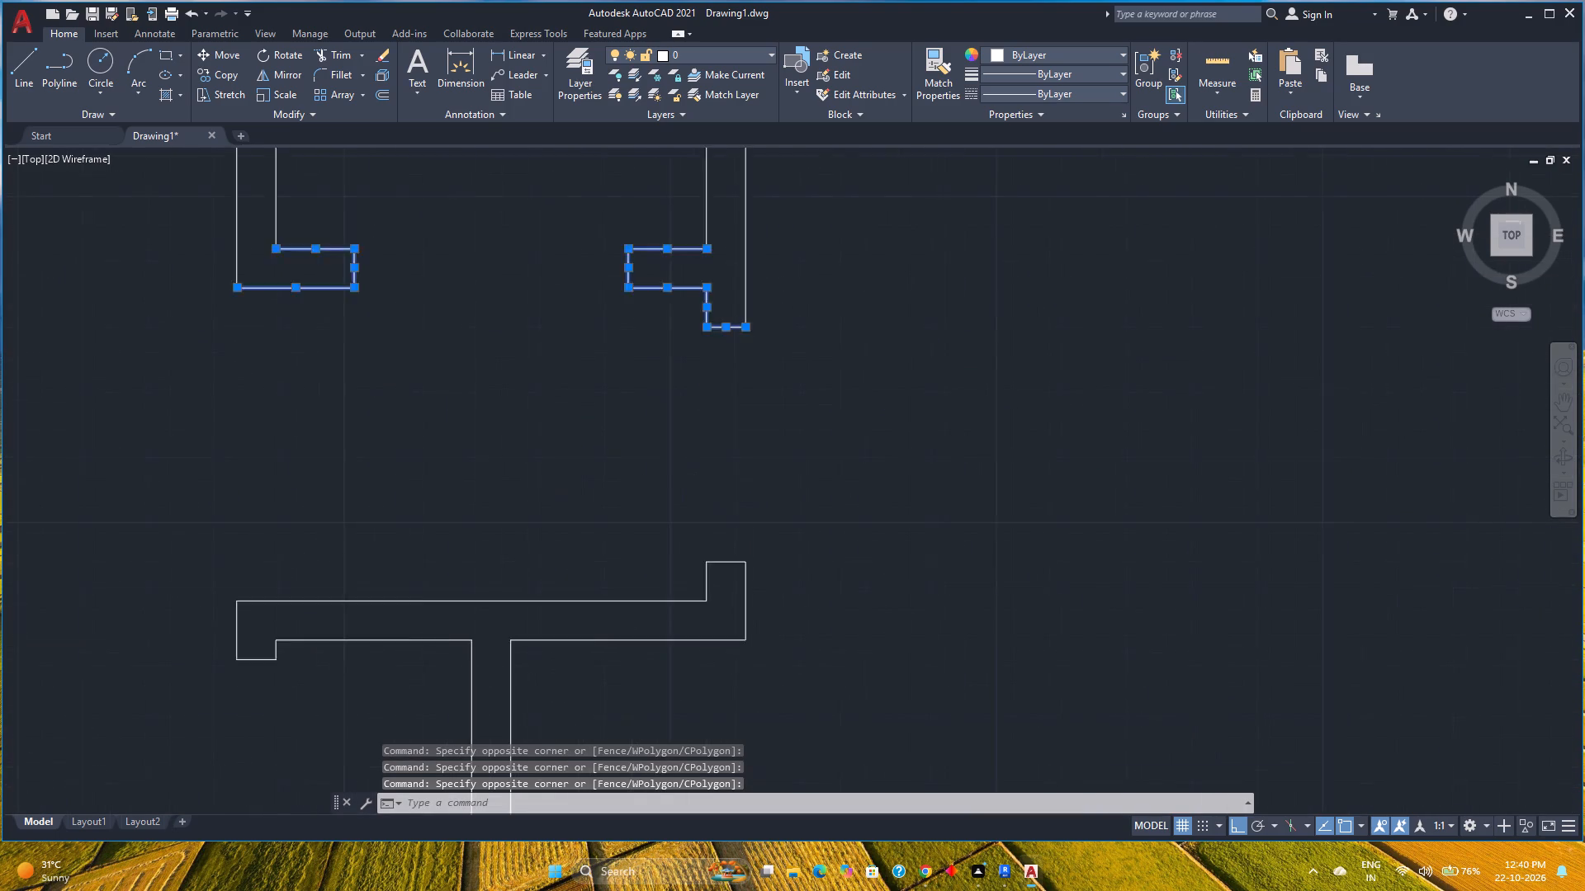
{"action": "scroll", "coordinate": [733, 633], "scroll_direction": "down", "scroll_amount": 1}
{"action": "left_click", "coordinate": [797, 669]}
{"action": "left_click", "coordinate": [514, 588]}
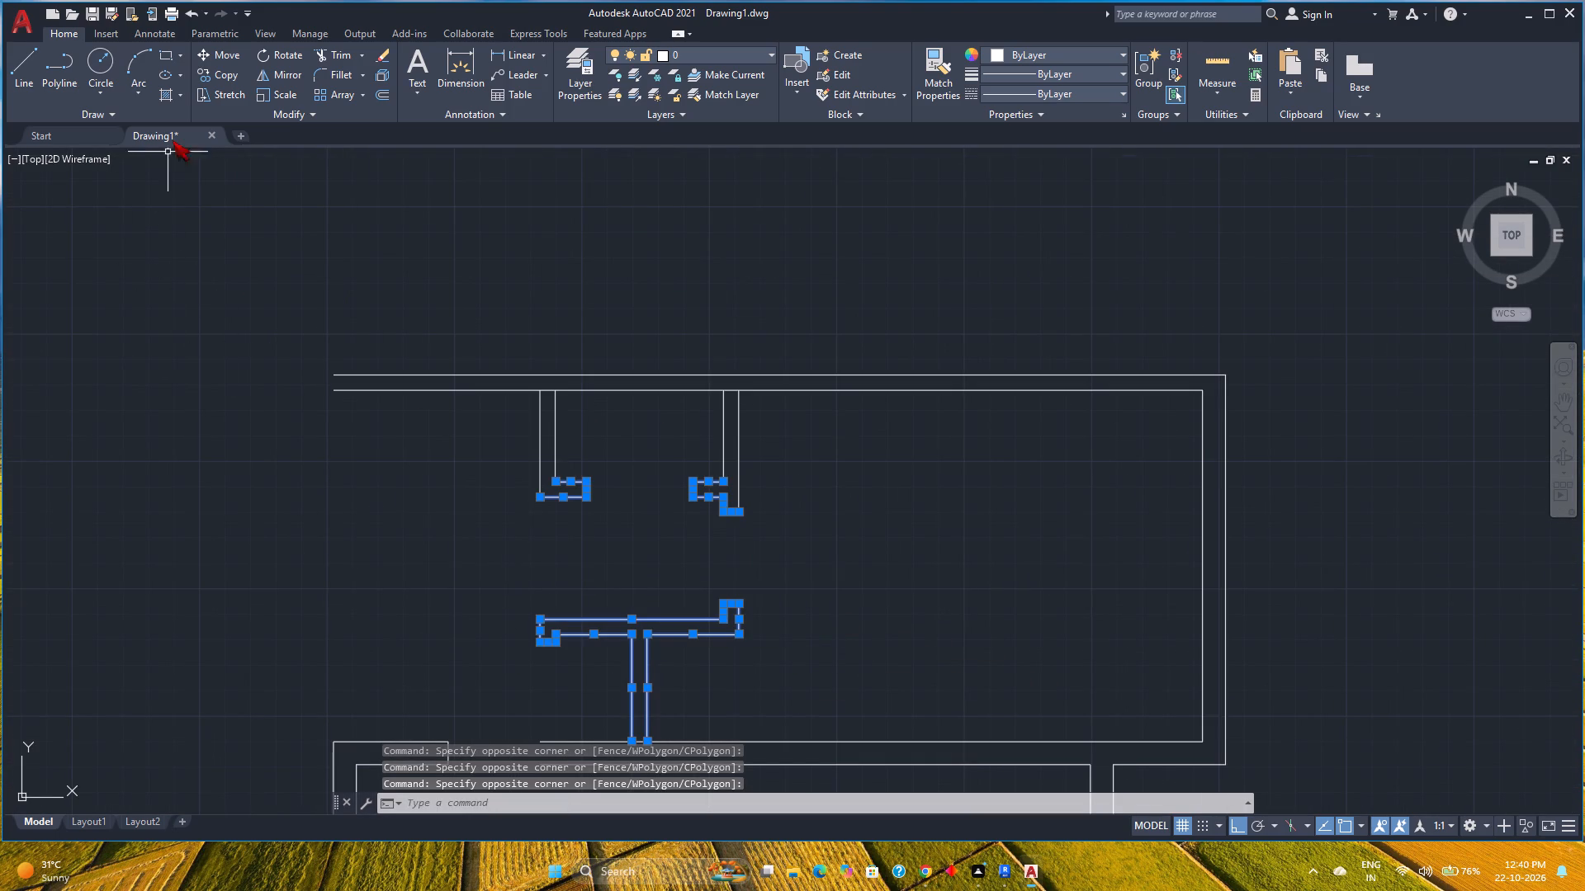
{"action": "left_click", "coordinate": [221, 61]}
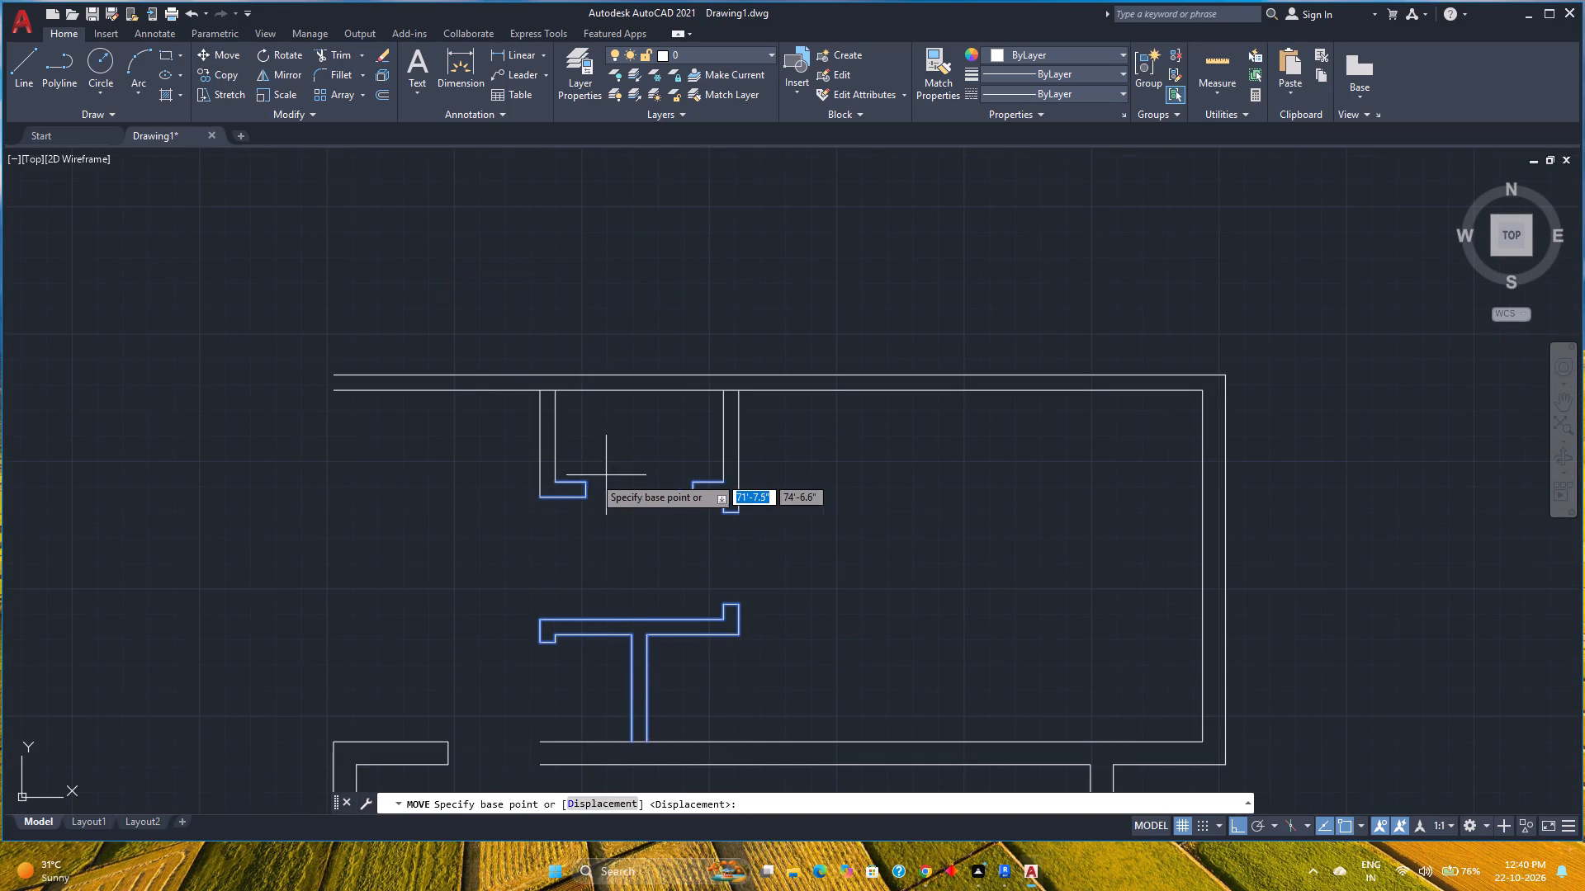
{"action": "scroll", "coordinate": [580, 481], "scroll_direction": "up", "scroll_amount": 4}
{"action": "left_click", "coordinate": [413, 488]}
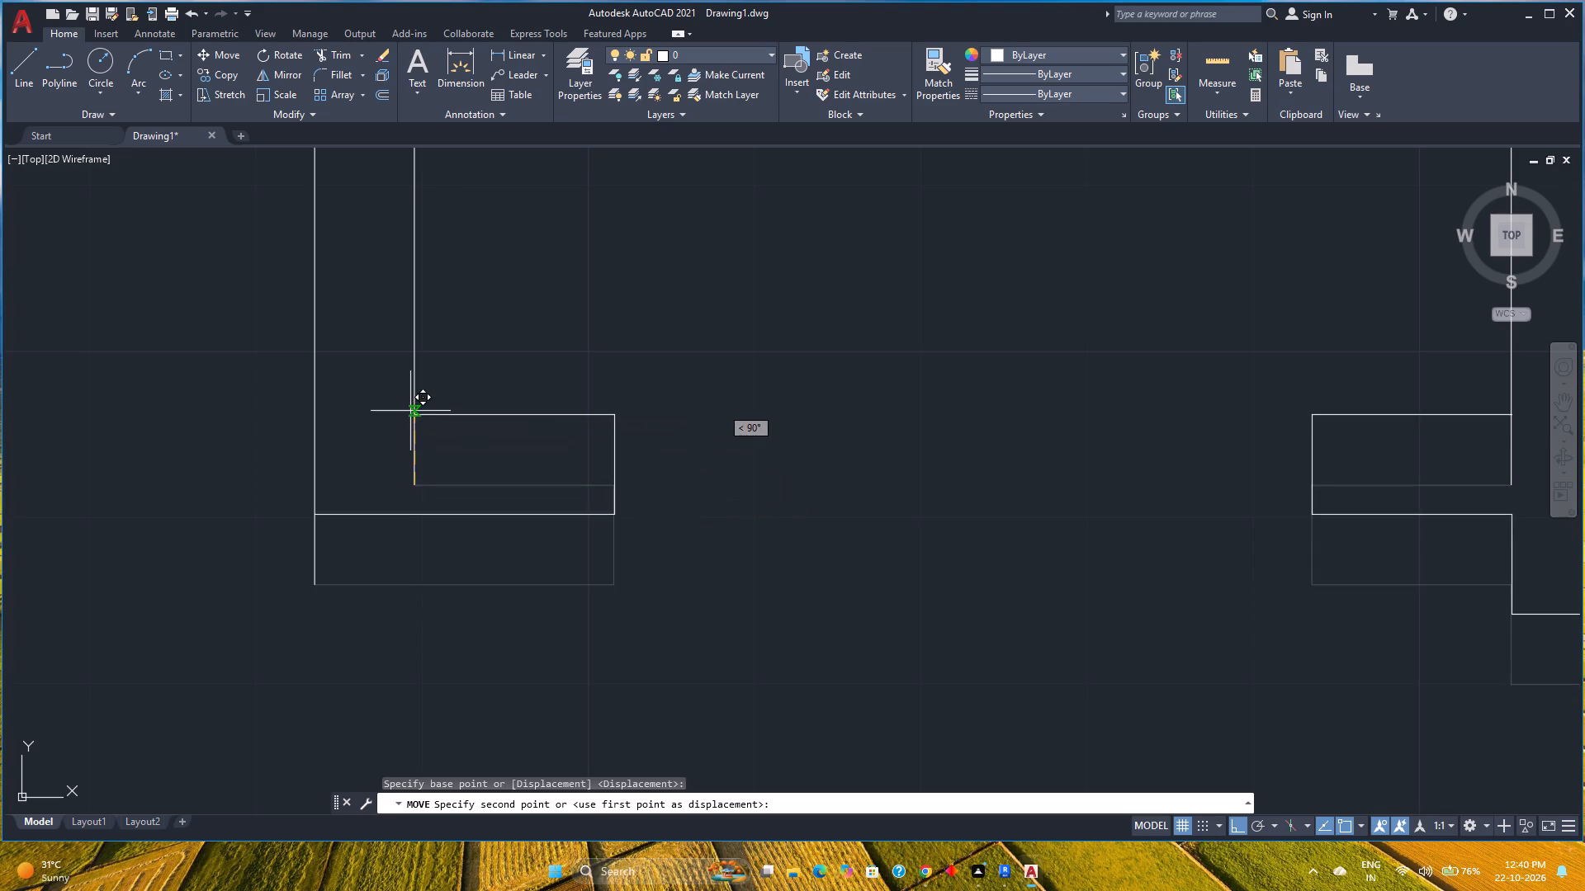
{"action": "scroll", "coordinate": [401, 392], "scroll_direction": "down", "scroll_amount": 2}
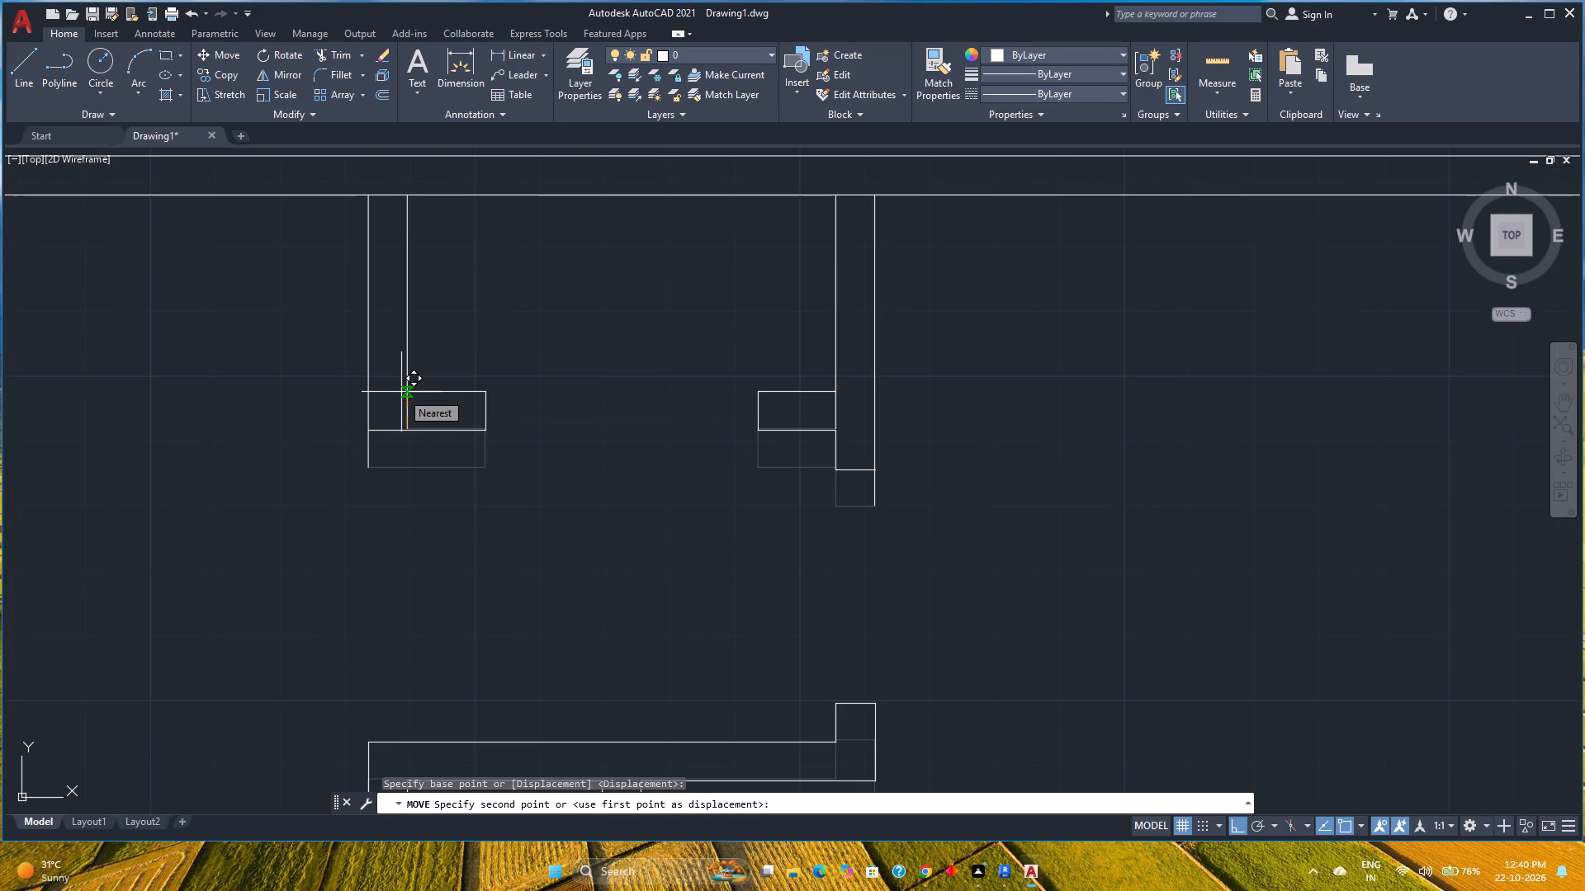
{"action": "key", "text": "6"}
{"action": "key", "text": "shift+quotedbl"}
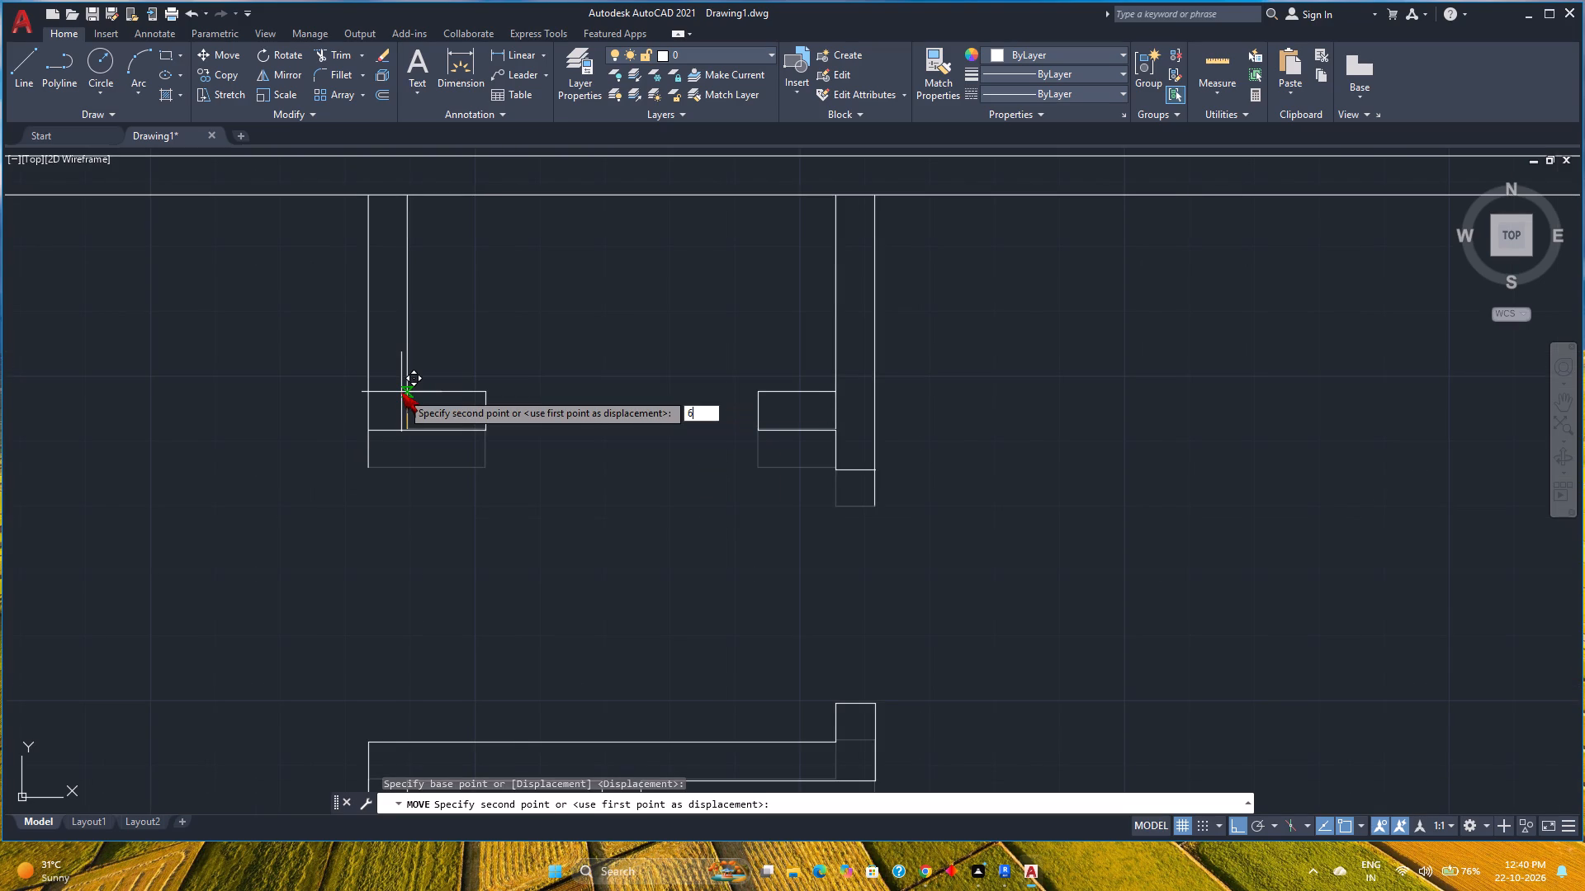
{"action": "key", "text": "Return"}
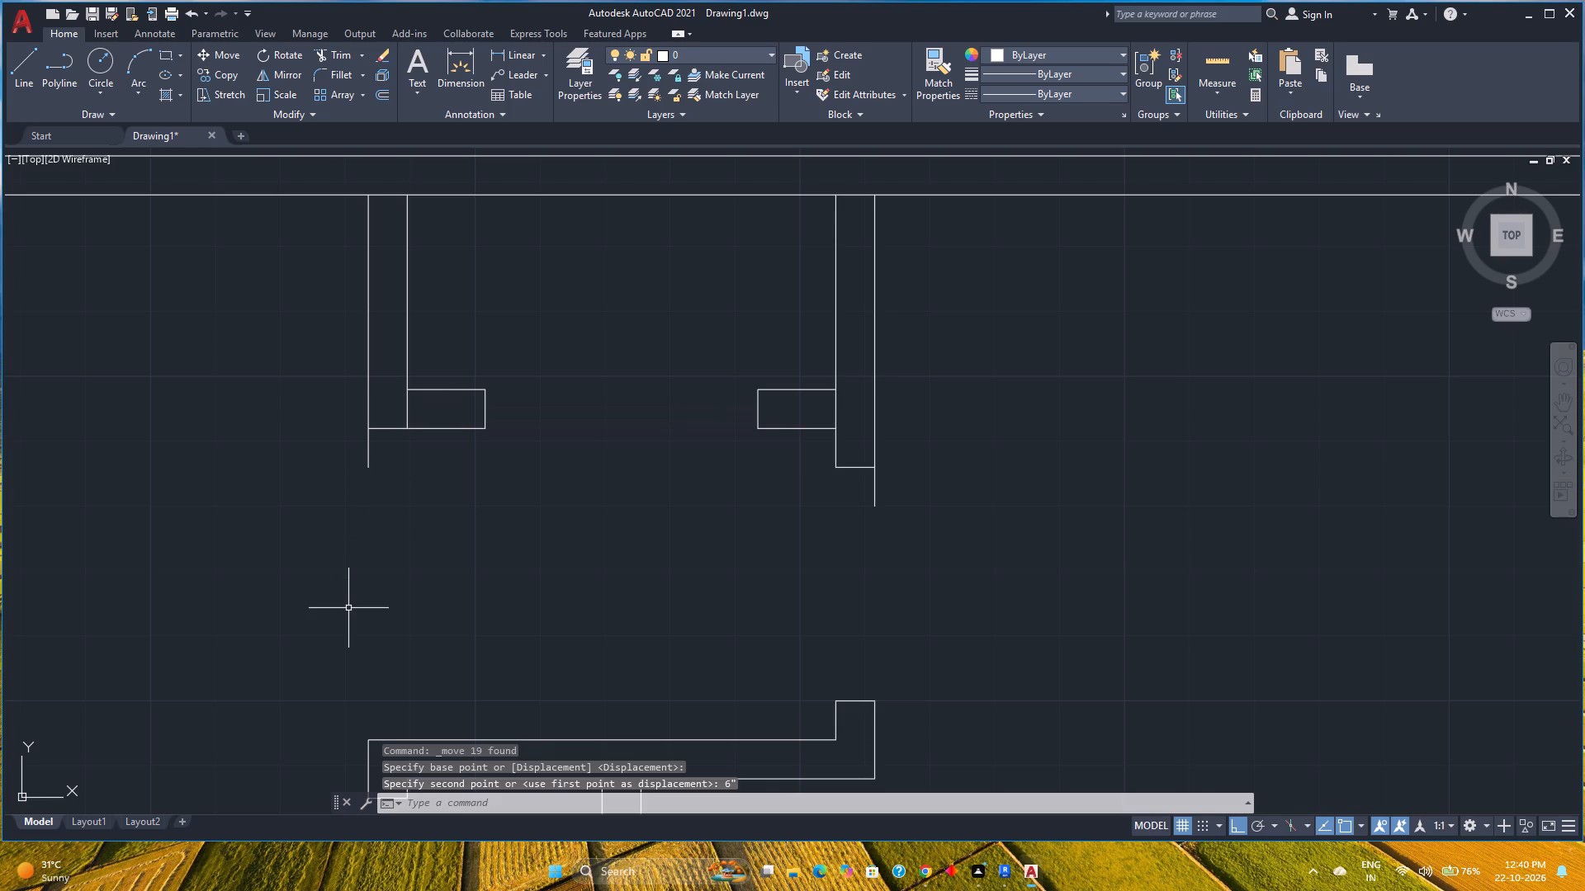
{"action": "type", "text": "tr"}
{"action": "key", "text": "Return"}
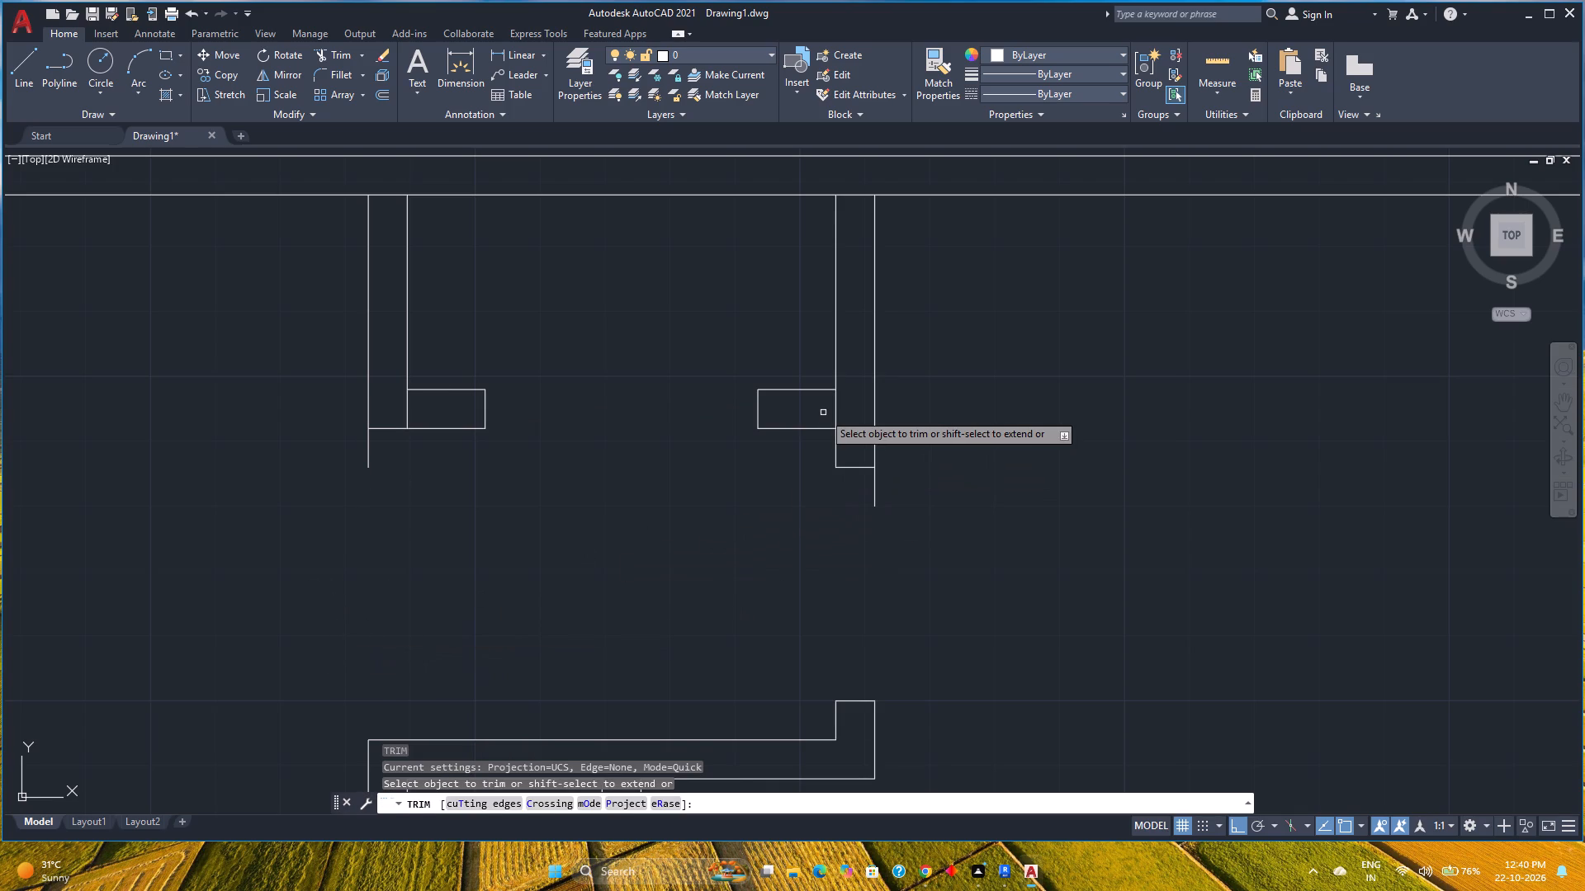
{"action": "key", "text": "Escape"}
Fillet the right door-jamb stub's upper line with the inner line of the right vertical partition into a clean corner.
{"action": "left_click", "coordinate": [327, 73]}
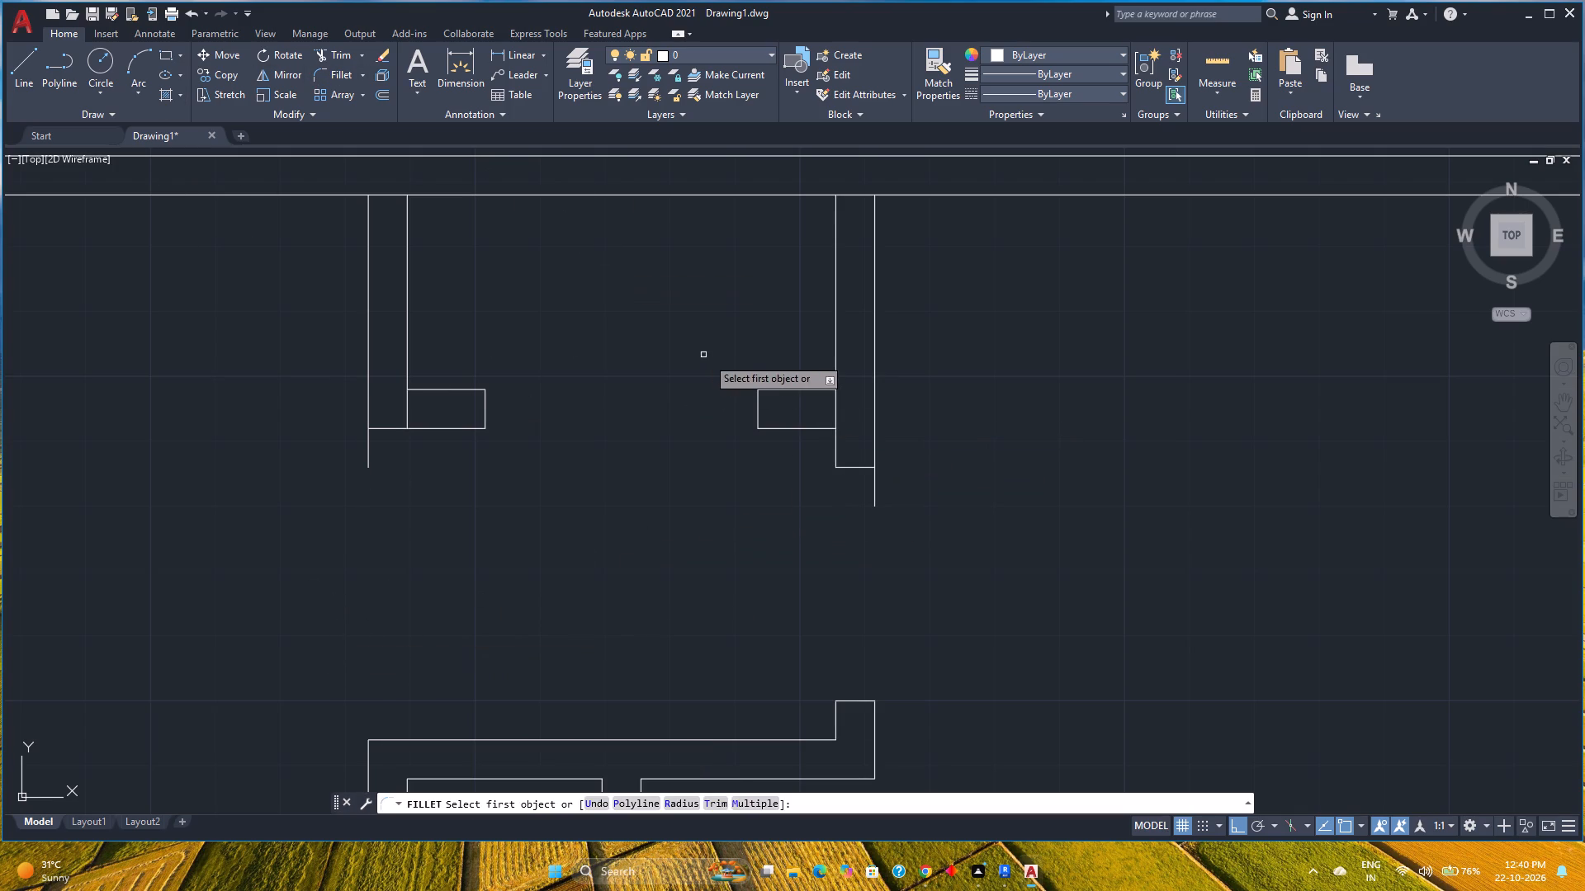
{"action": "left_click", "coordinate": [804, 390]}
{"action": "left_click", "coordinate": [836, 347]}
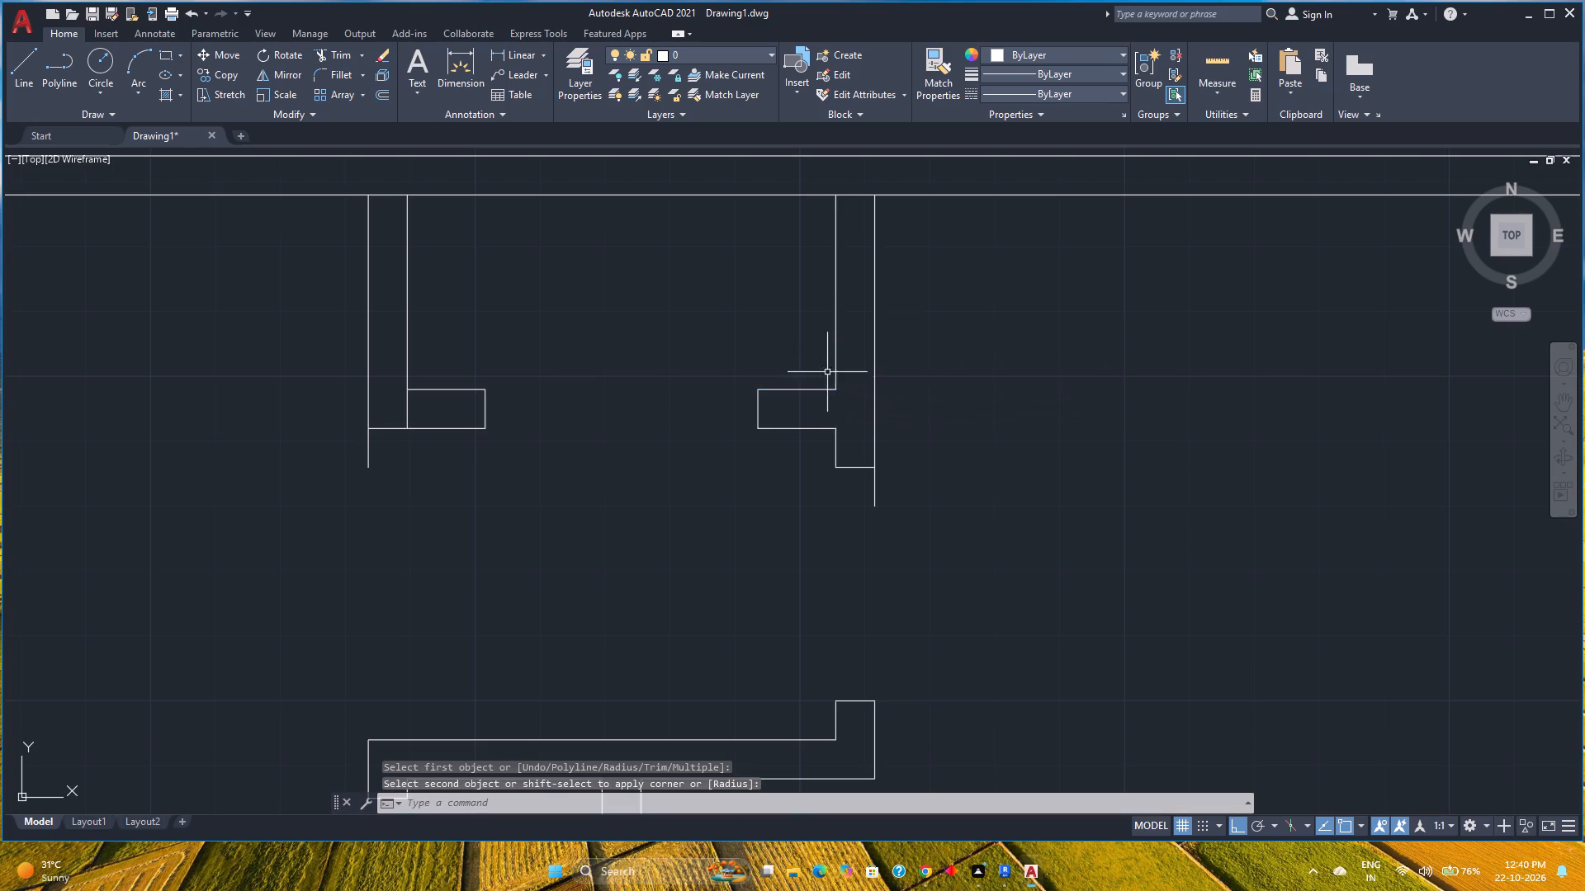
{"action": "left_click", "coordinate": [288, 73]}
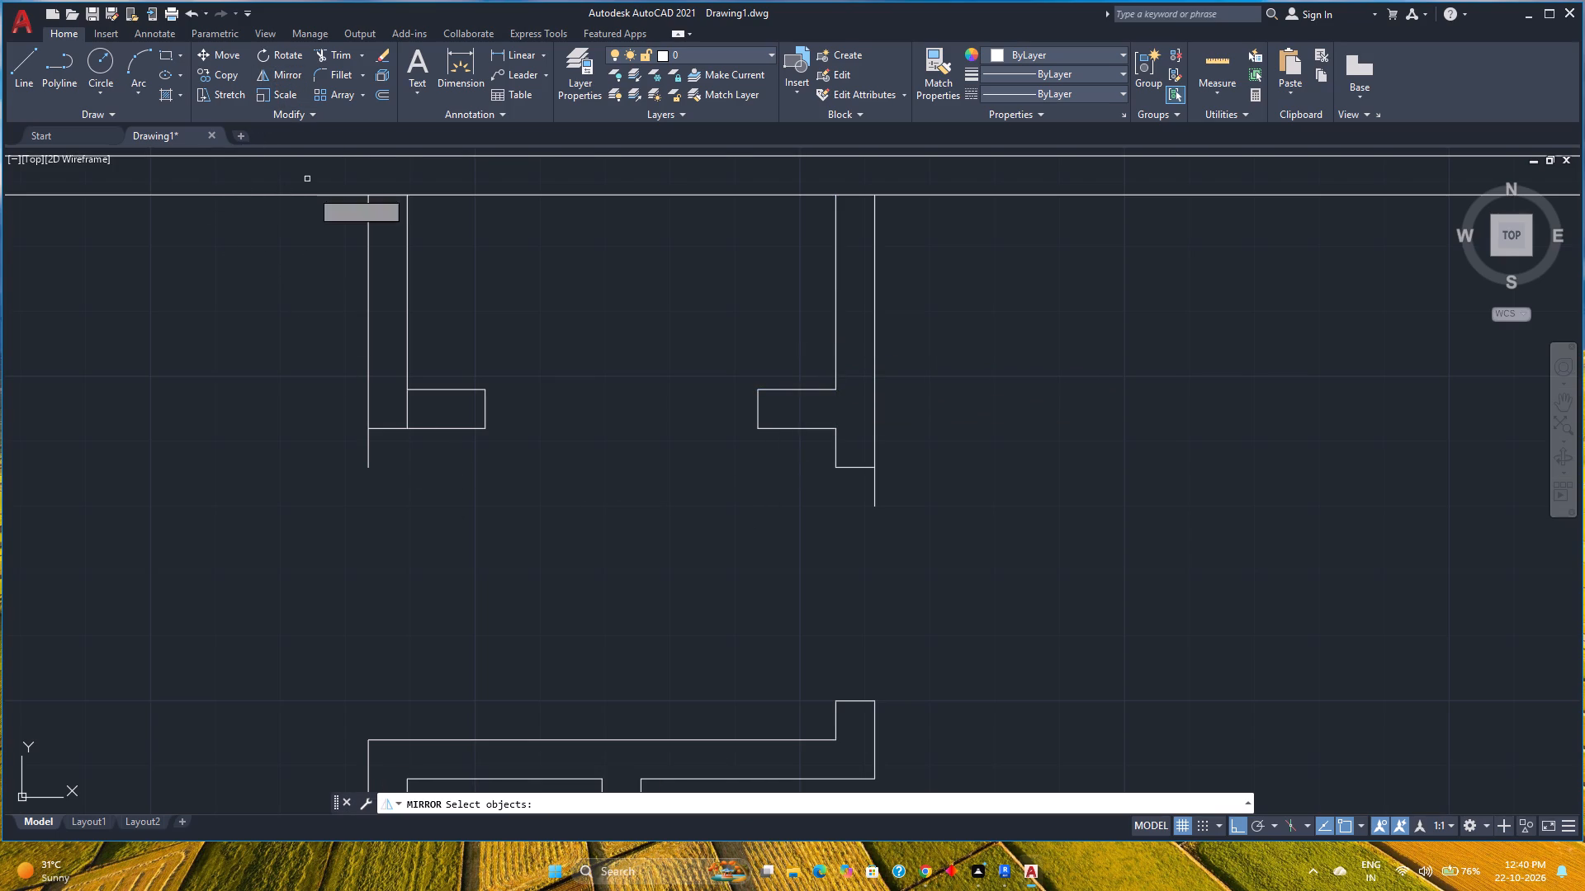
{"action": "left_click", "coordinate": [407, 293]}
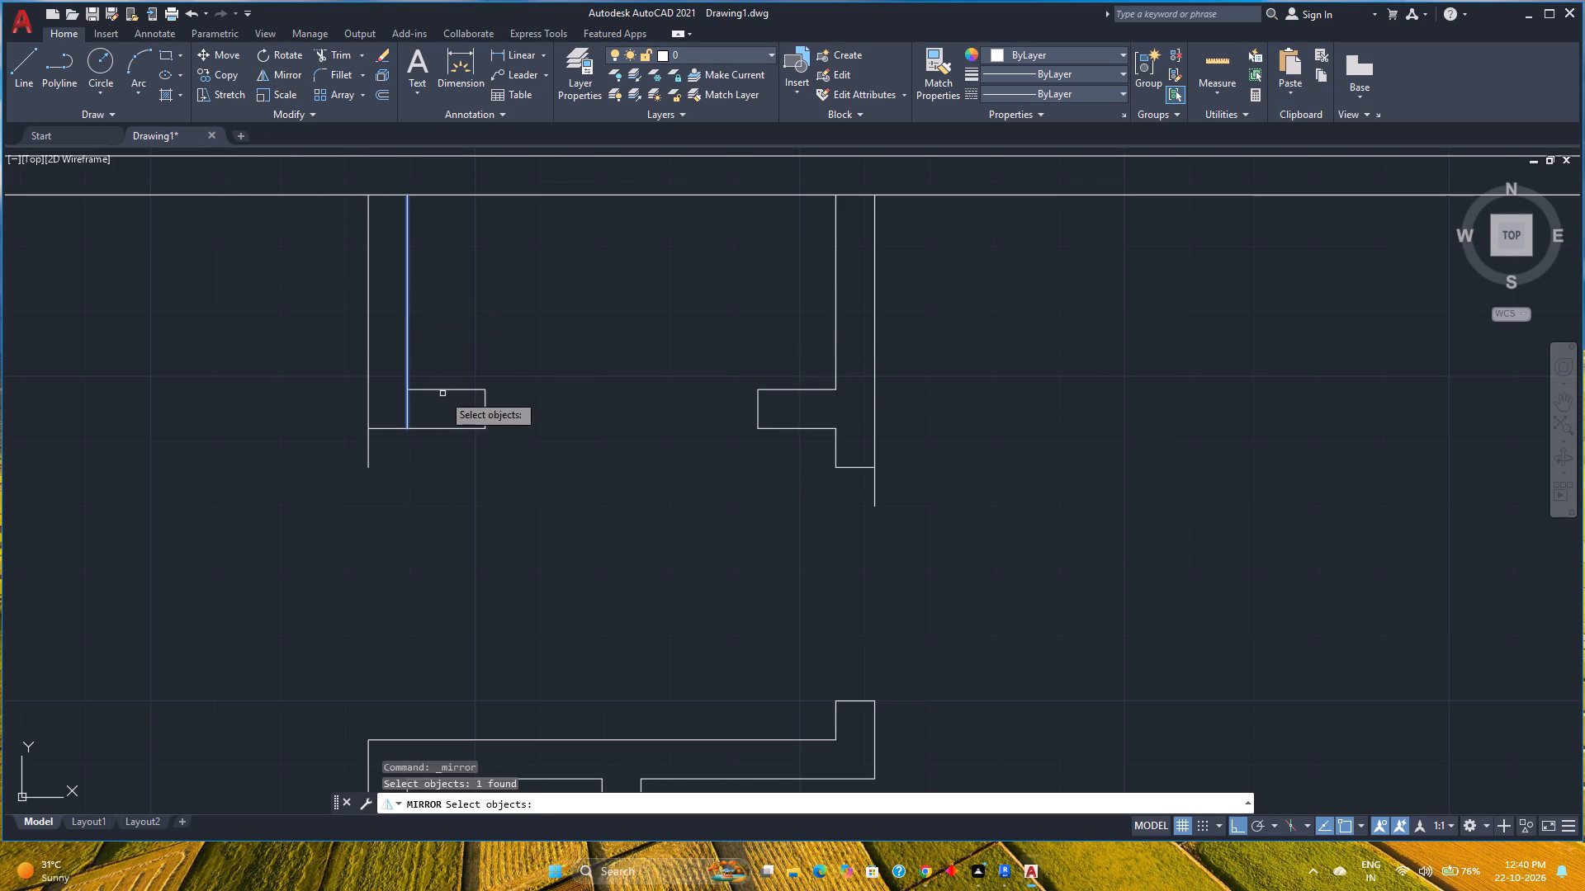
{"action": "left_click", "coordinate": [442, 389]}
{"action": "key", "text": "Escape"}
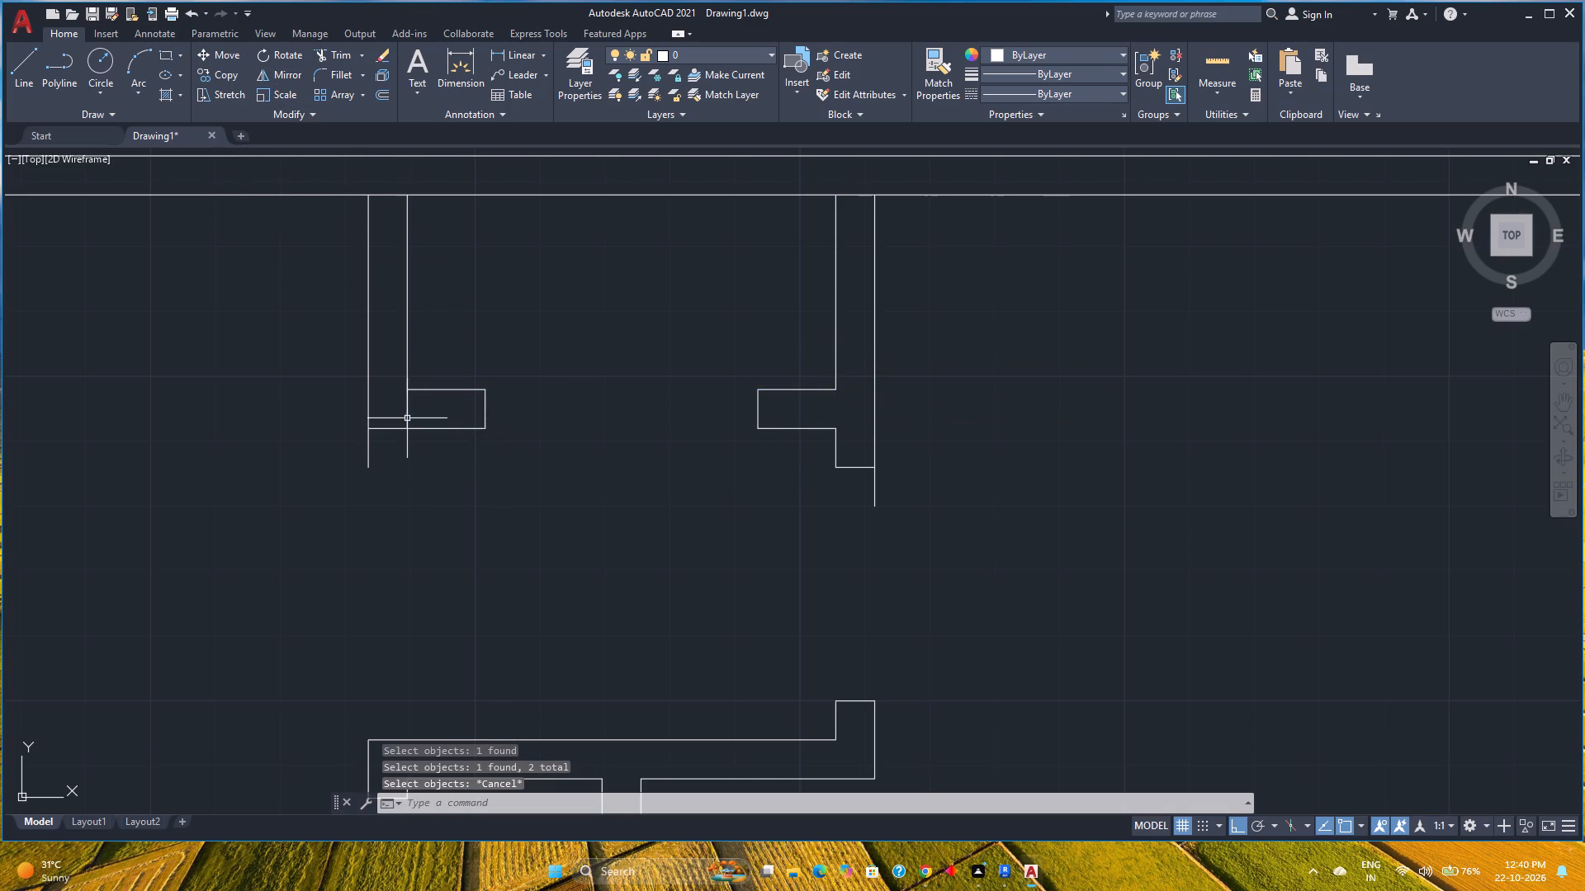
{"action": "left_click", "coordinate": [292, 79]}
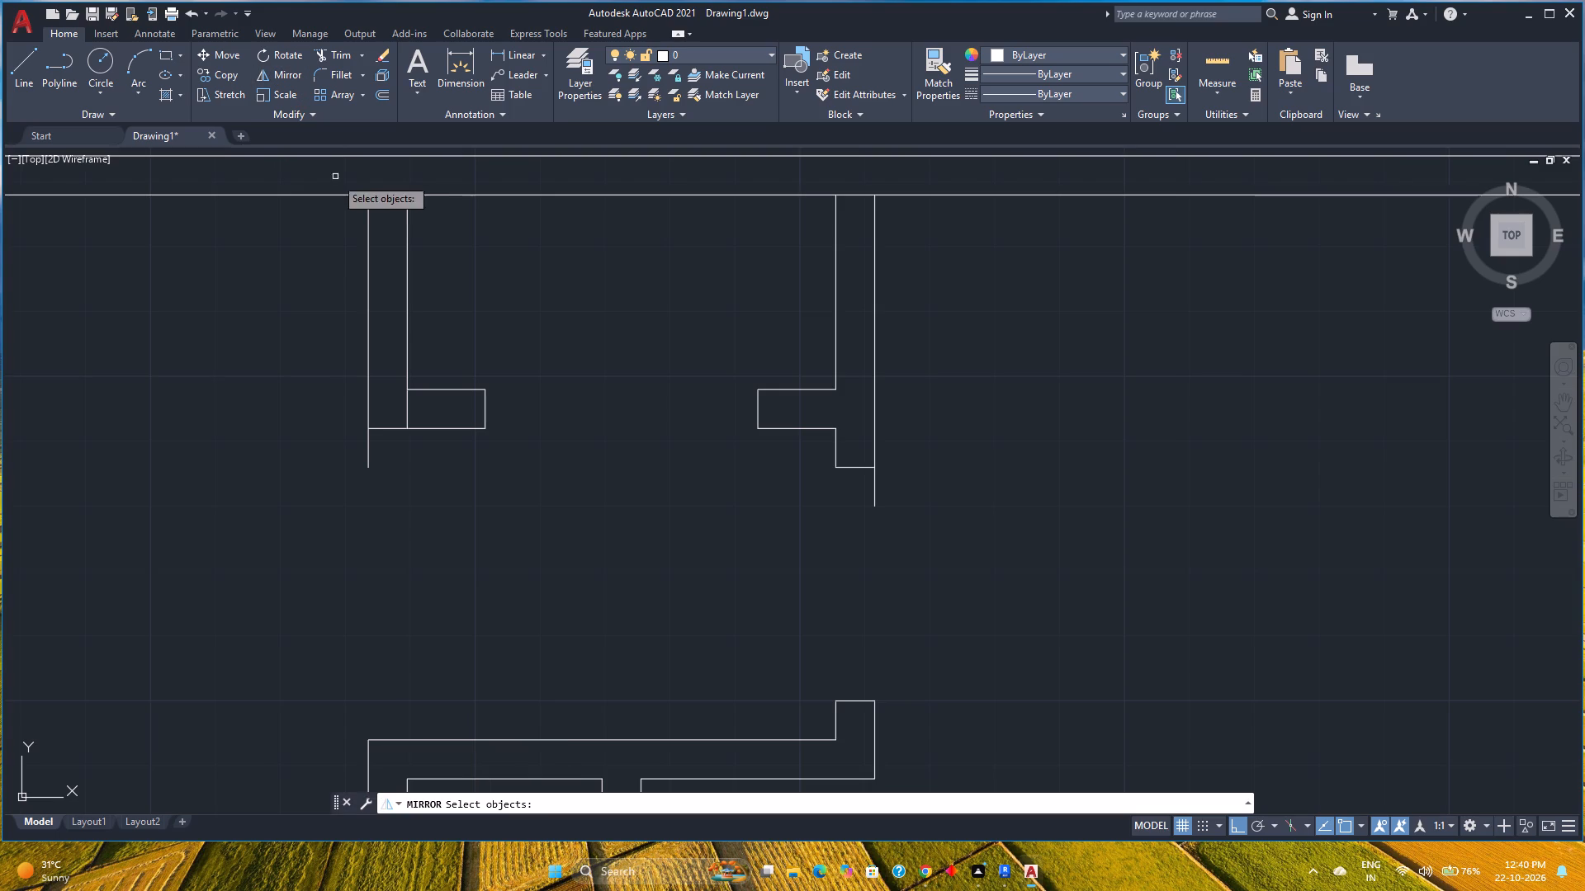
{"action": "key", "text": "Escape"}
Fillet the left door-jamb stub's upper line with the inner line of the left vertical partition into a clean corner.
{"action": "left_click", "coordinate": [332, 79]}
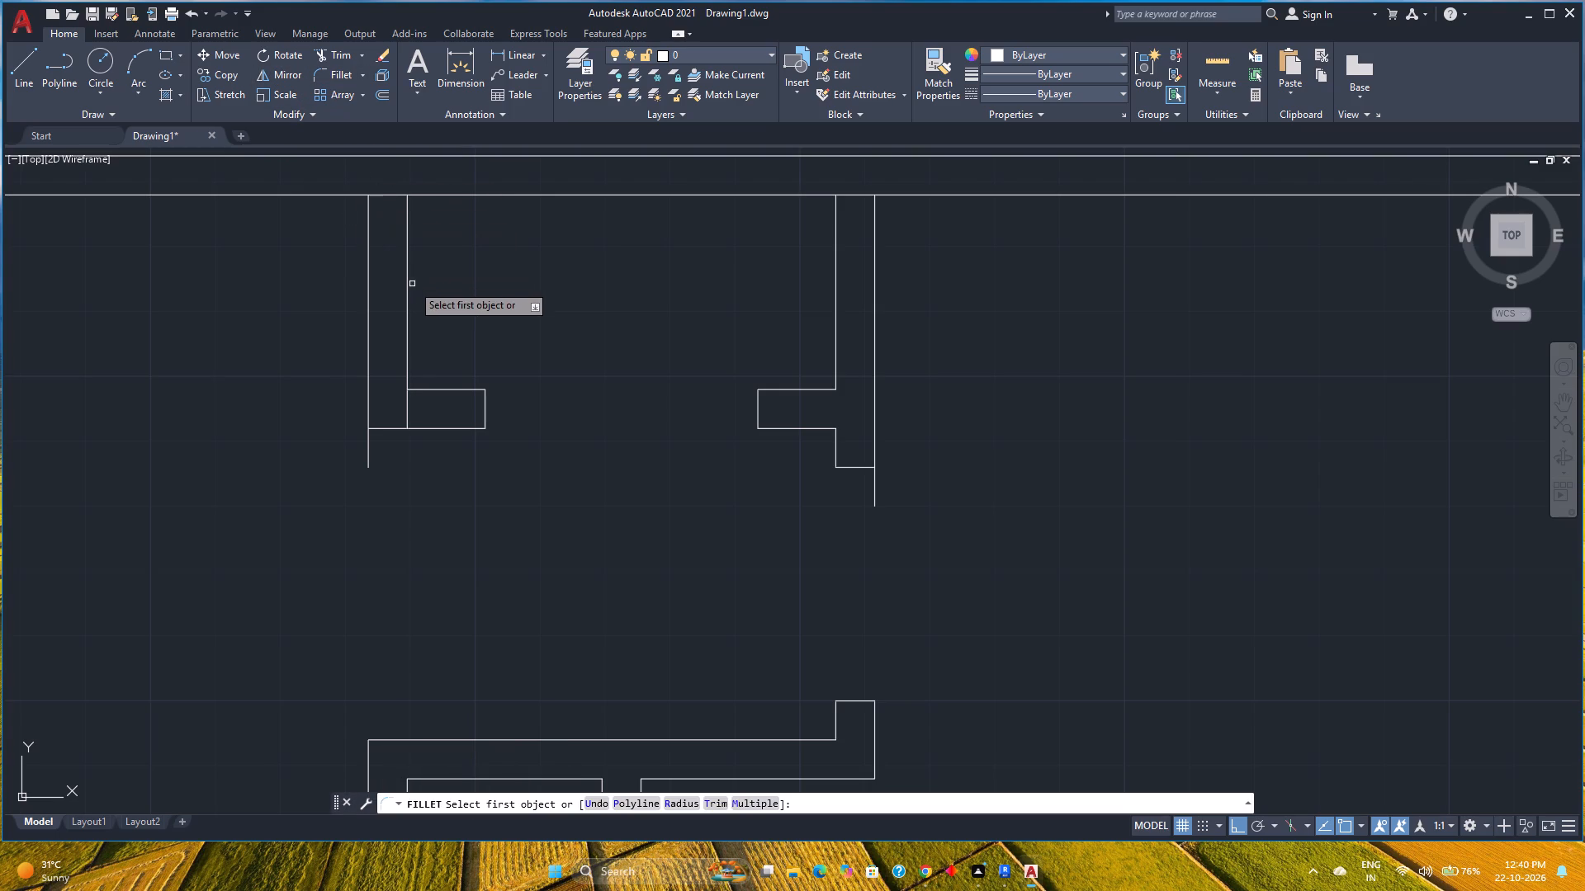
{"action": "left_click", "coordinate": [409, 279]}
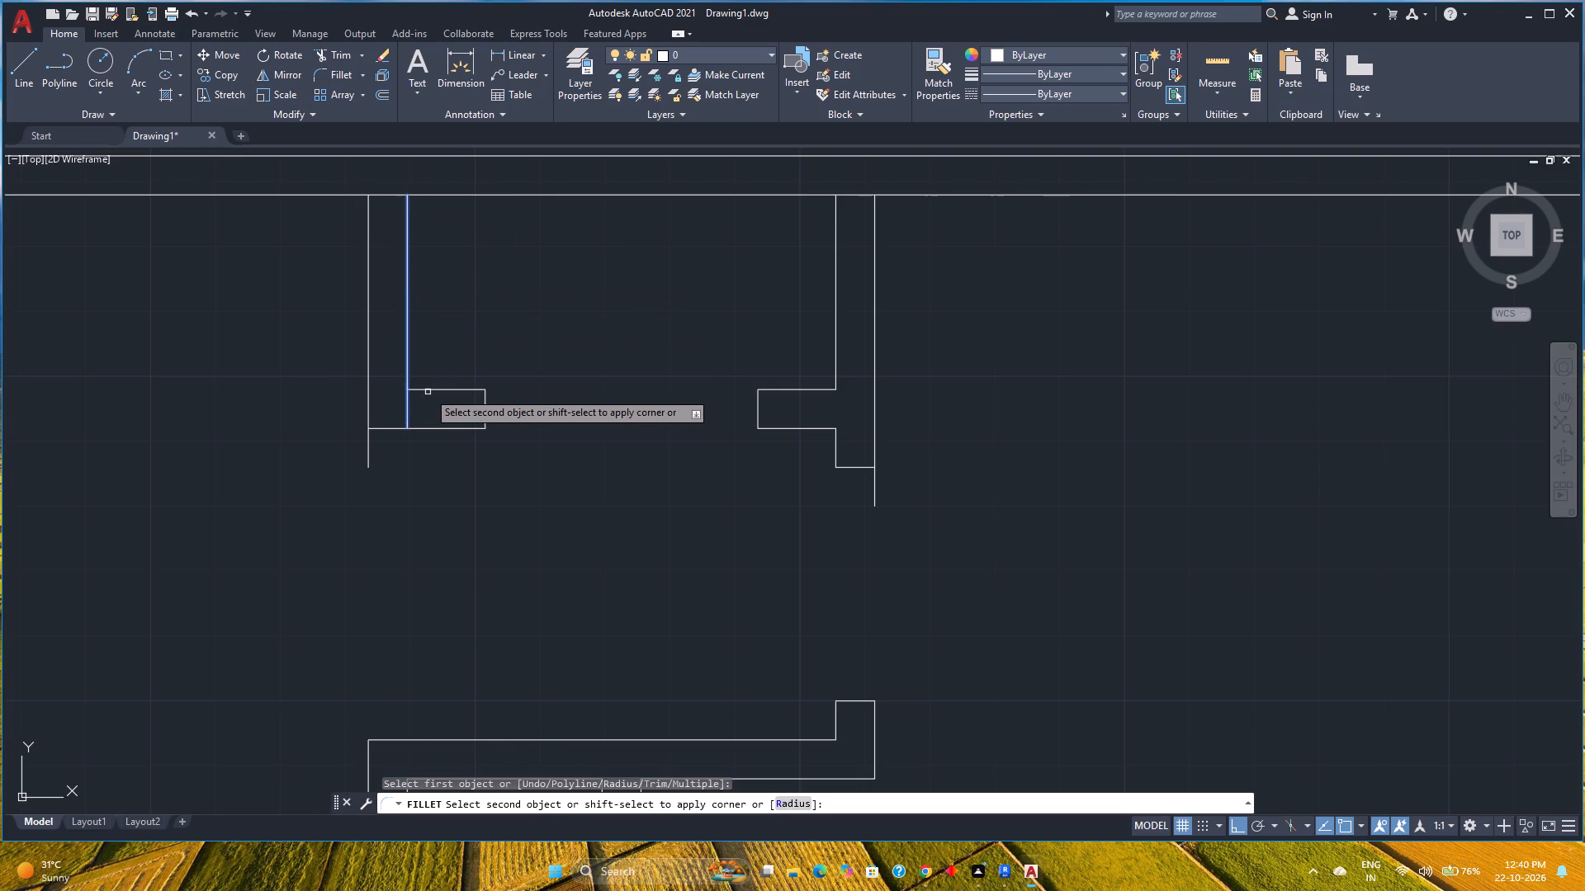
{"action": "left_click", "coordinate": [428, 391]}
Trim the overhanging outer line ends below the left and right door-jamb stubs of the upper vertical partitions.
{"action": "key", "text": "t"}
{"action": "key", "text": "r"}
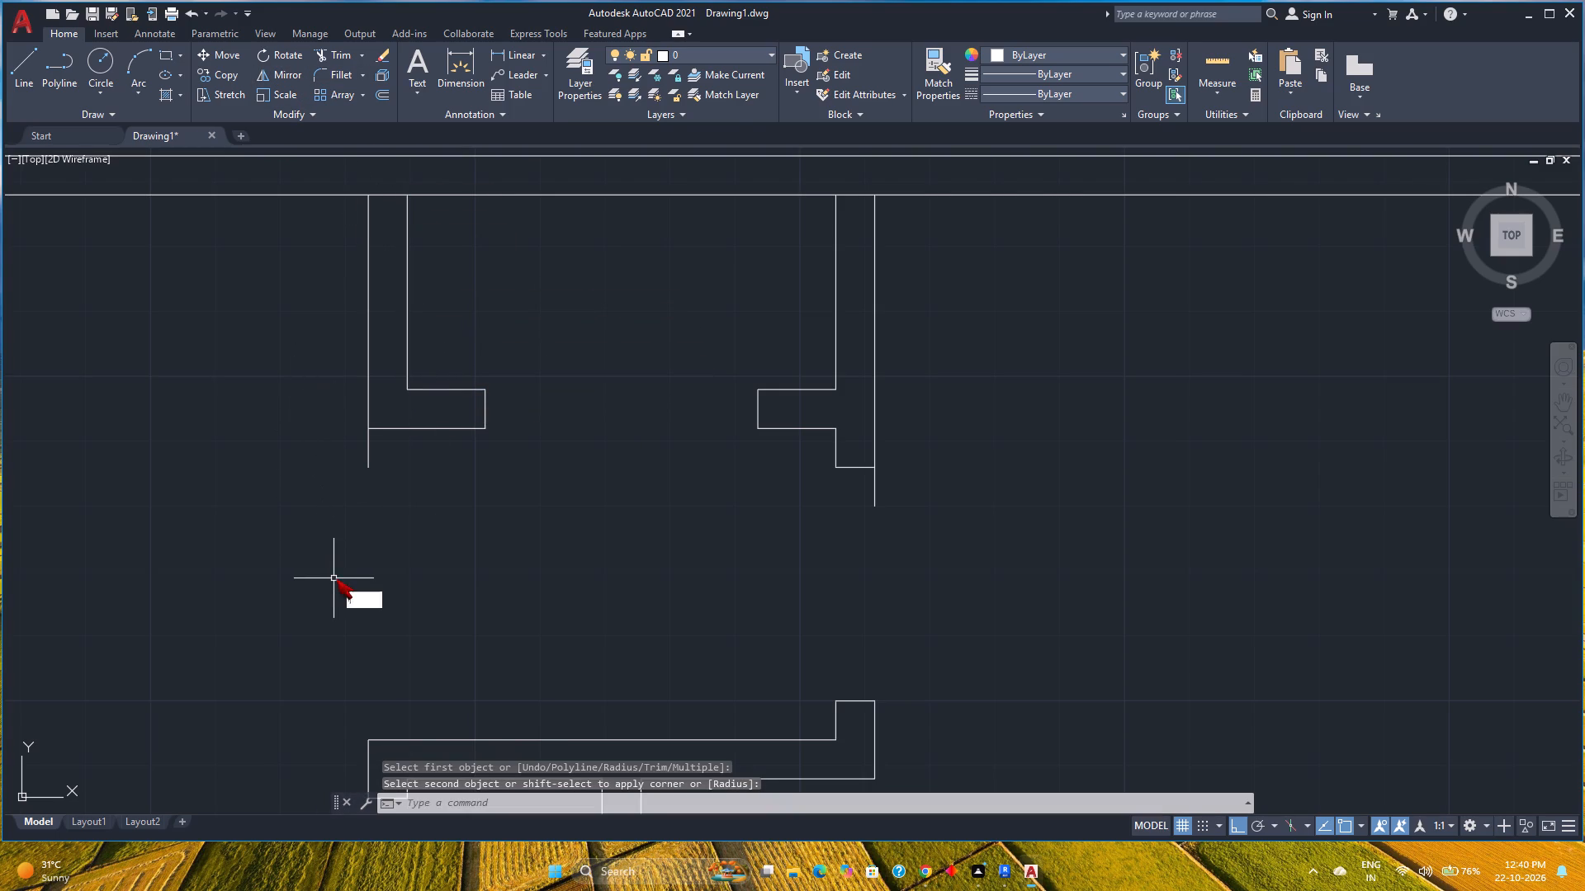
{"action": "key", "text": "Return"}
{"action": "left_click", "coordinate": [942, 505]}
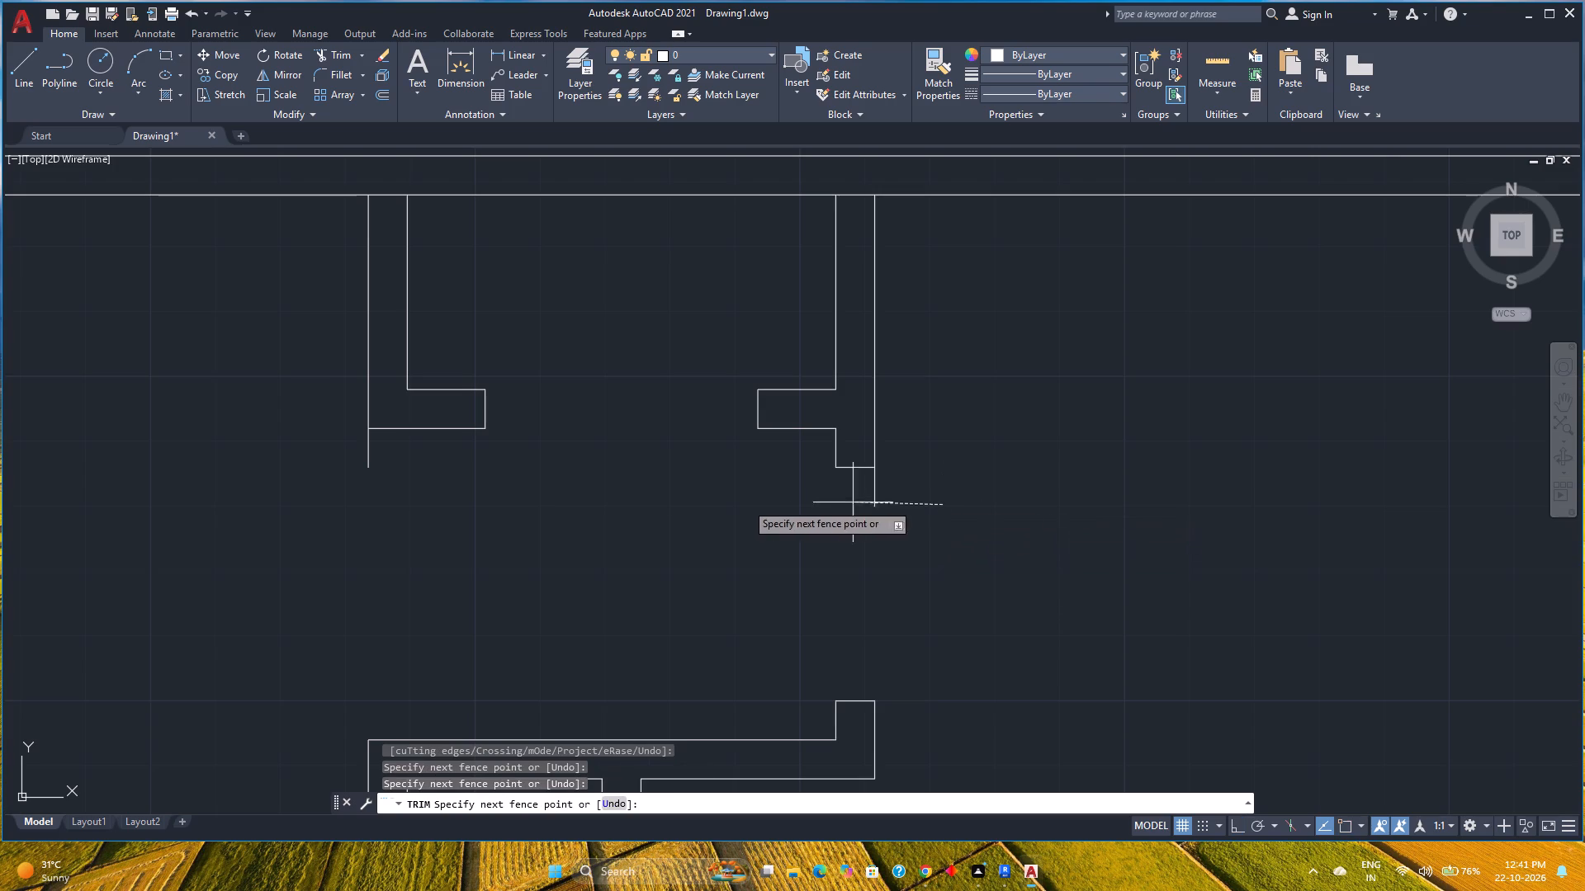
{"action": "left_click", "coordinate": [300, 454]}
{"action": "scroll", "coordinate": [539, 547], "scroll_direction": "down", "scroll_amount": 2}
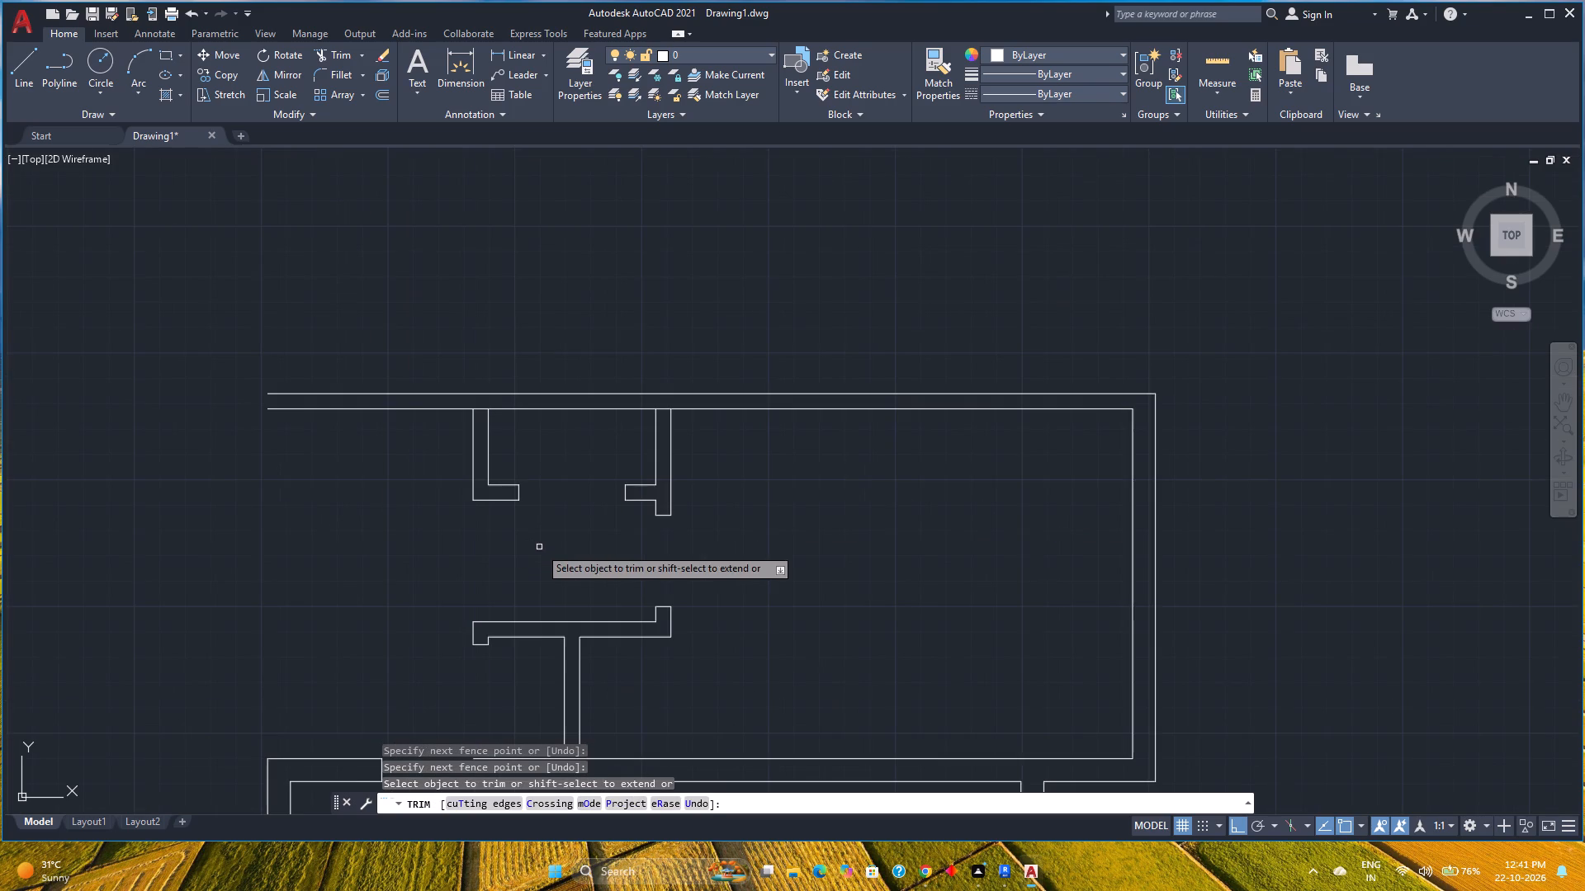
{"action": "key", "text": "Escape"}
Extend both lines of the vertical pair below the horizontal partition down to the upper face of the wall beneath.
{"action": "middle_click", "coordinate": [542, 633]}
{"action": "middle_click_drag", "start_coordinate": [538, 621], "coordinate": [525, 520]}
{"action": "middle_click", "coordinate": [525, 516]}
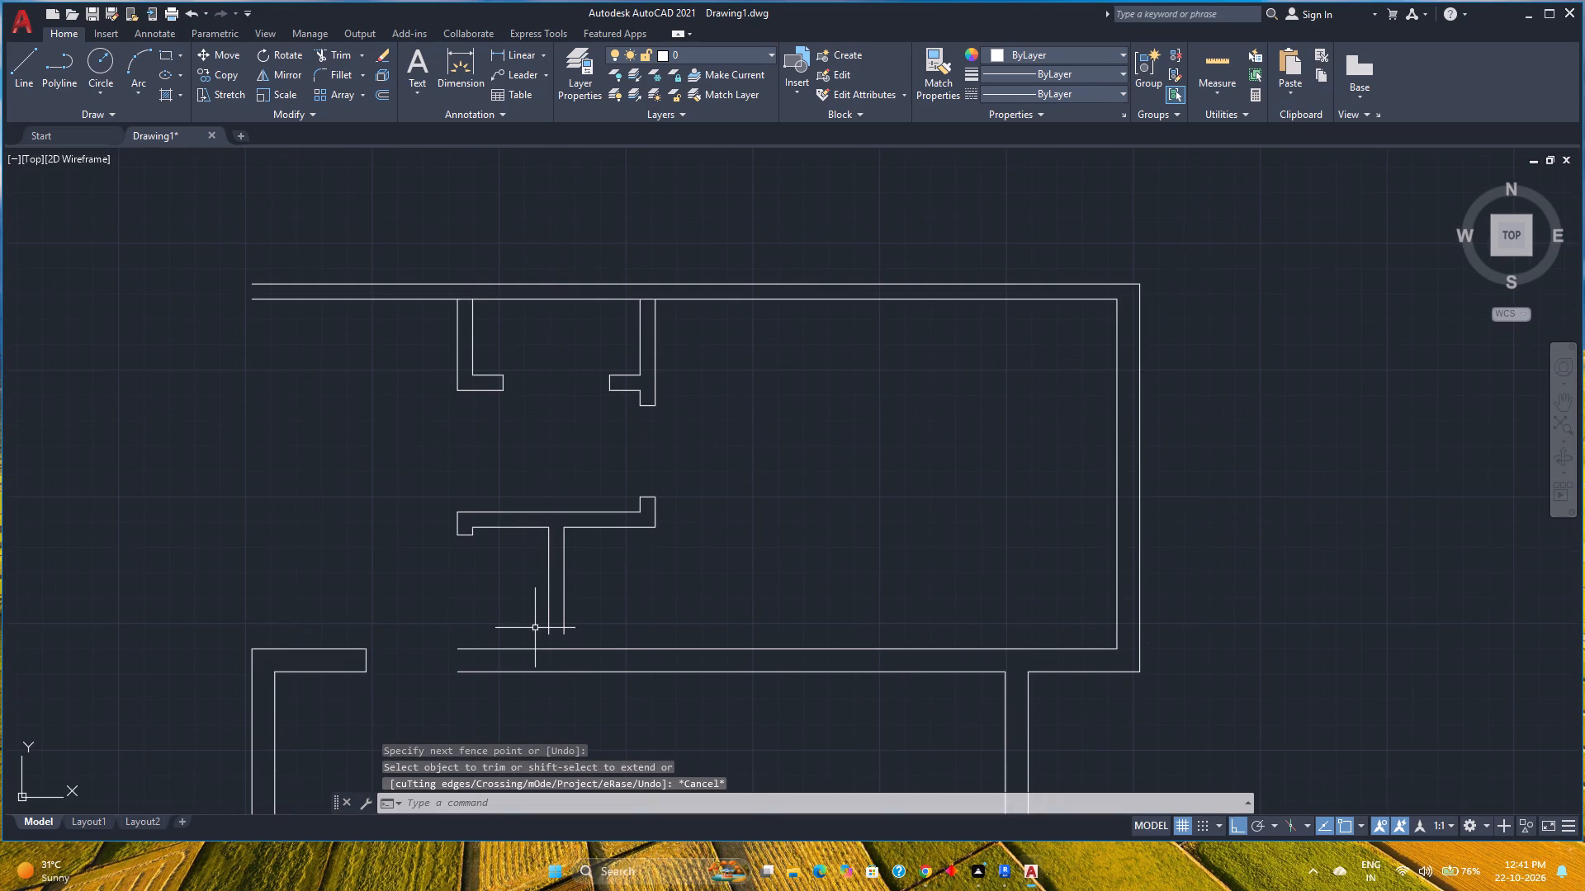
{"action": "type", "text": "ex"}
{"action": "key", "text": "Return"}
{"action": "left_click", "coordinate": [631, 598]}
{"action": "left_click", "coordinate": [450, 596]}
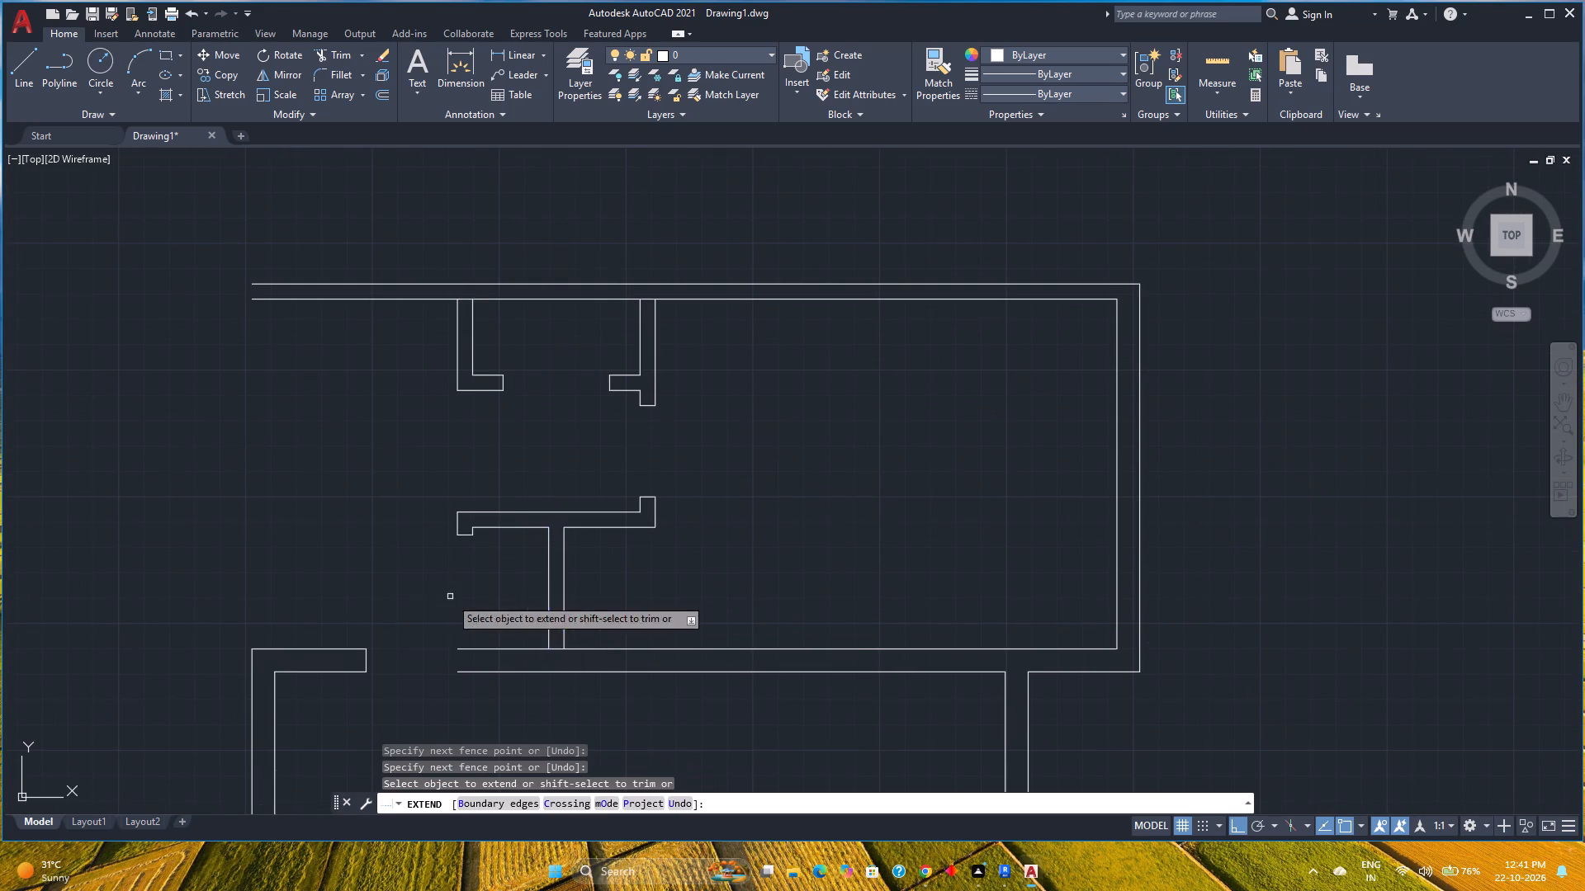
Draw a line closing the open left end of the wall below the partitions, at the door opening.
{"action": "left_click", "coordinate": [25, 63]}
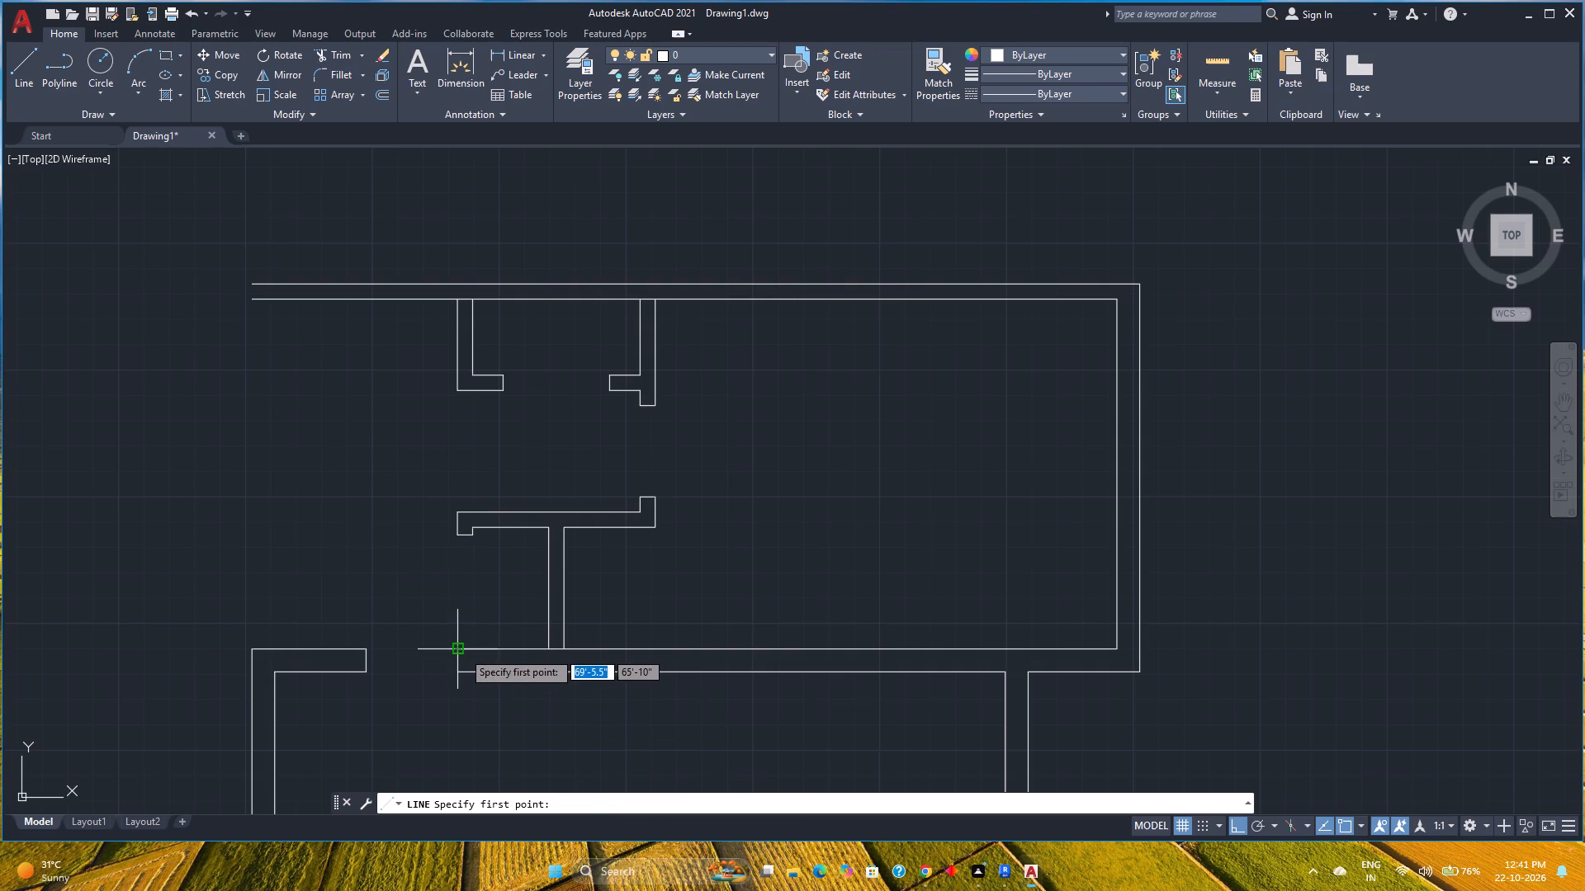
{"action": "left_click", "coordinate": [462, 651]}
{"action": "left_click", "coordinate": [465, 672]}
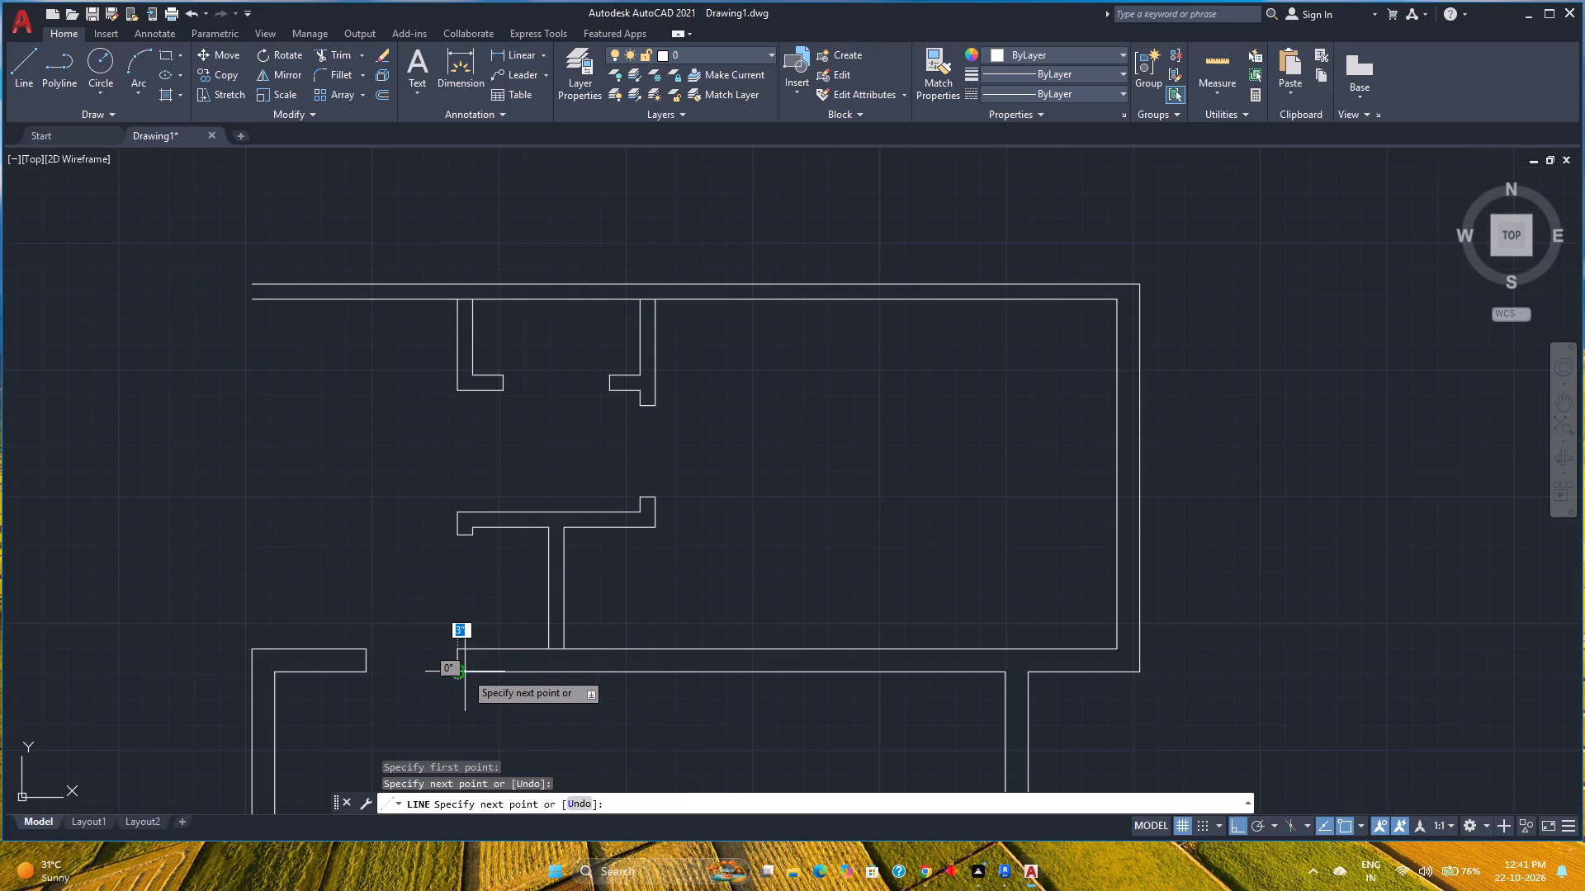
{"action": "key", "text": "Escape"}
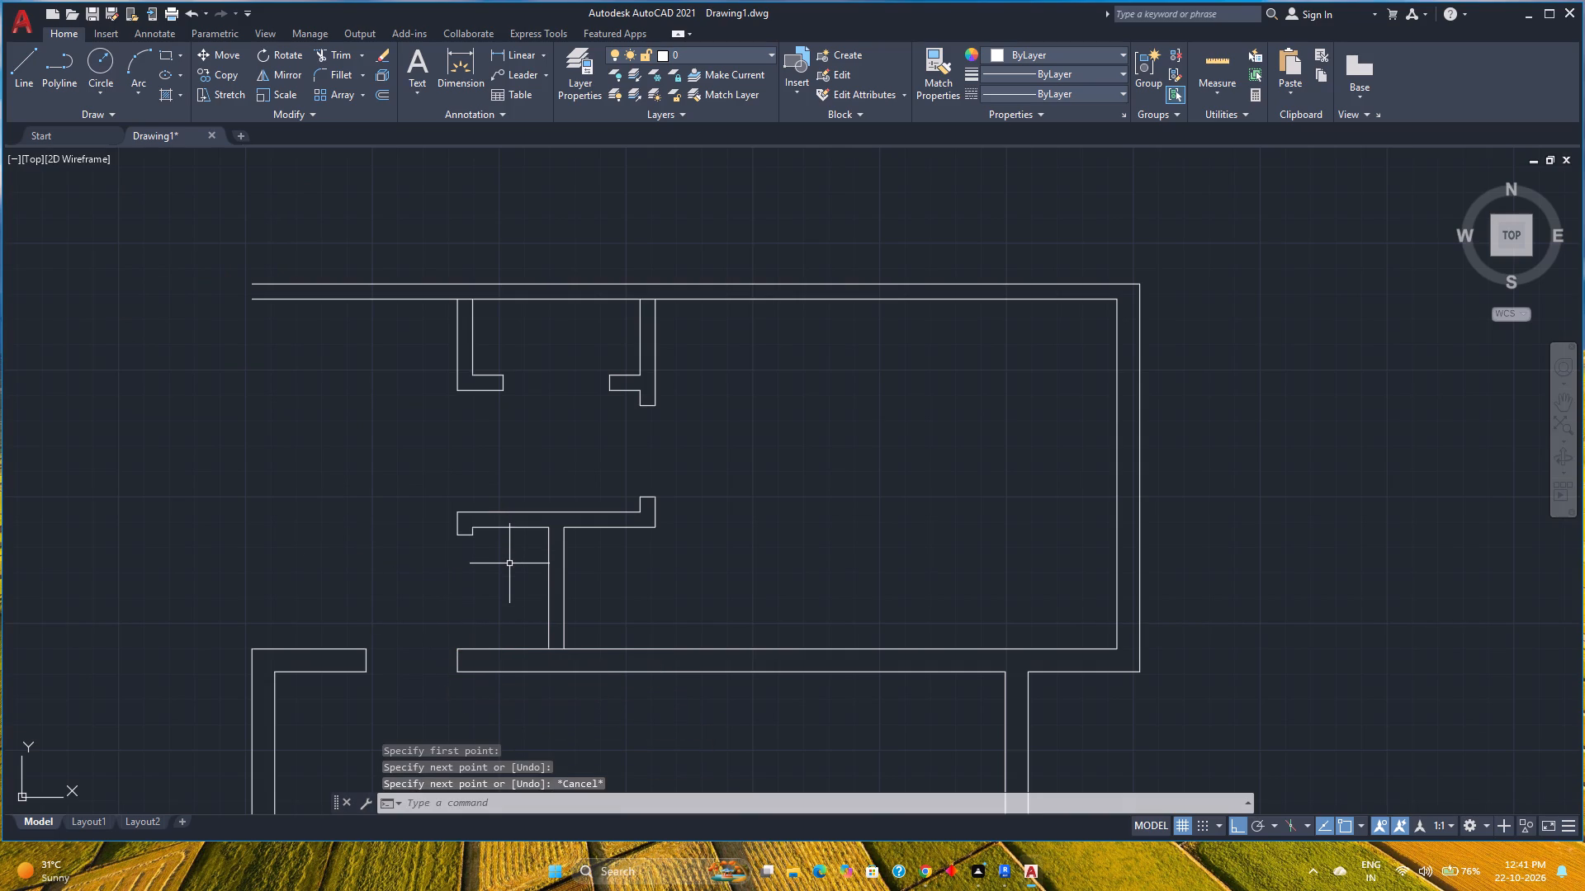
Mirror the downward stub at the horizontal partition's left end about the vertical pair's midpoint onto the wall below, keeping the original.
{"action": "scroll", "coordinate": [473, 583], "scroll_direction": "up", "scroll_amount": 2}
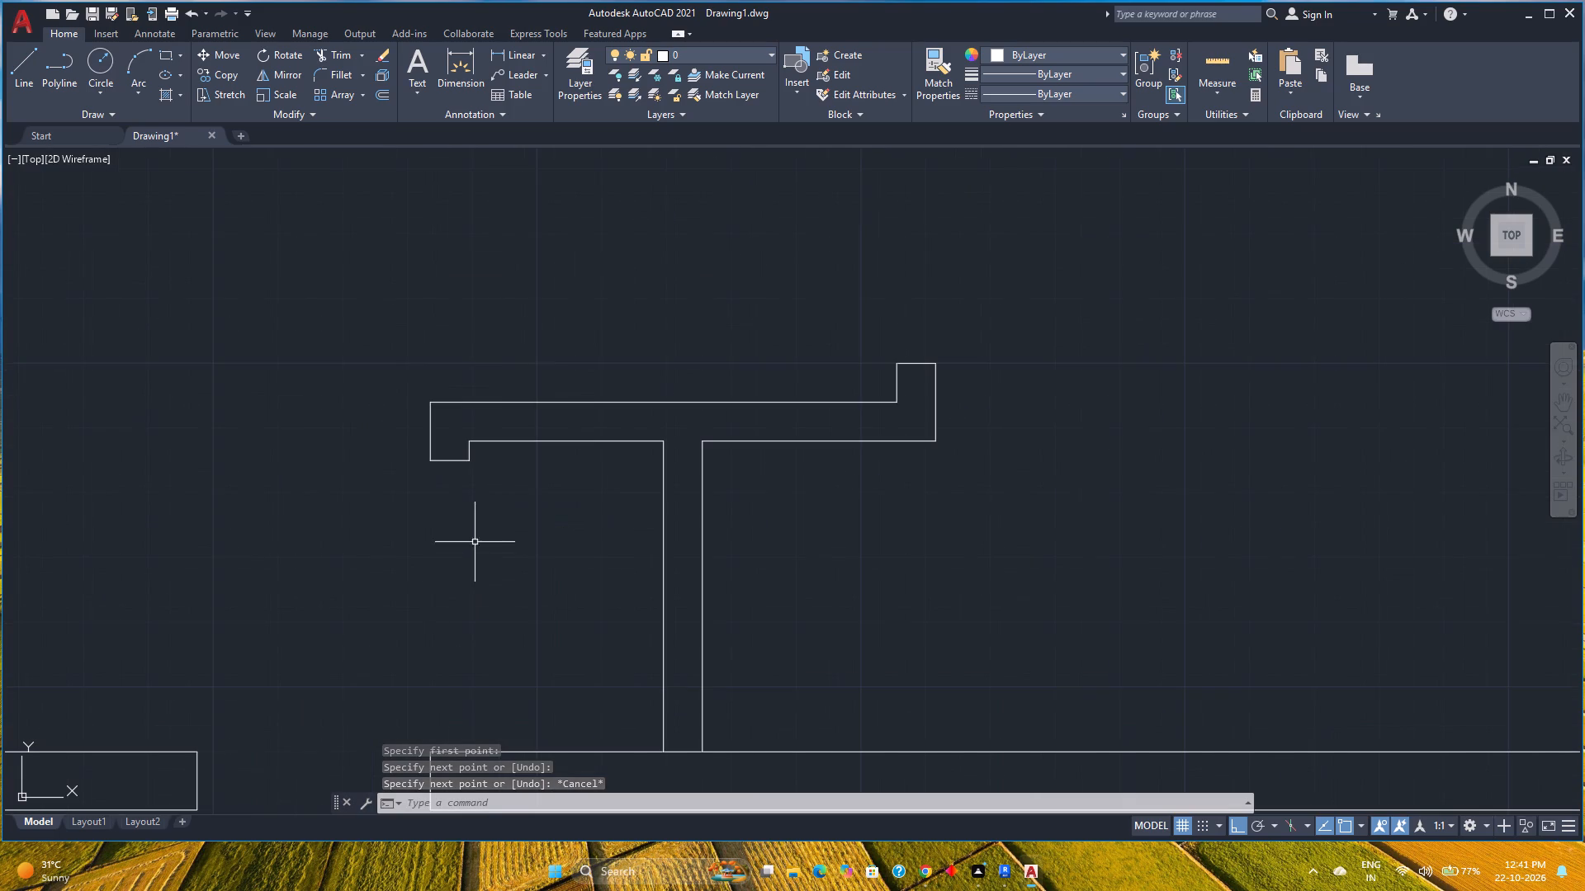
{"action": "left_click", "coordinate": [509, 511]}
{"action": "left_click", "coordinate": [303, 455]}
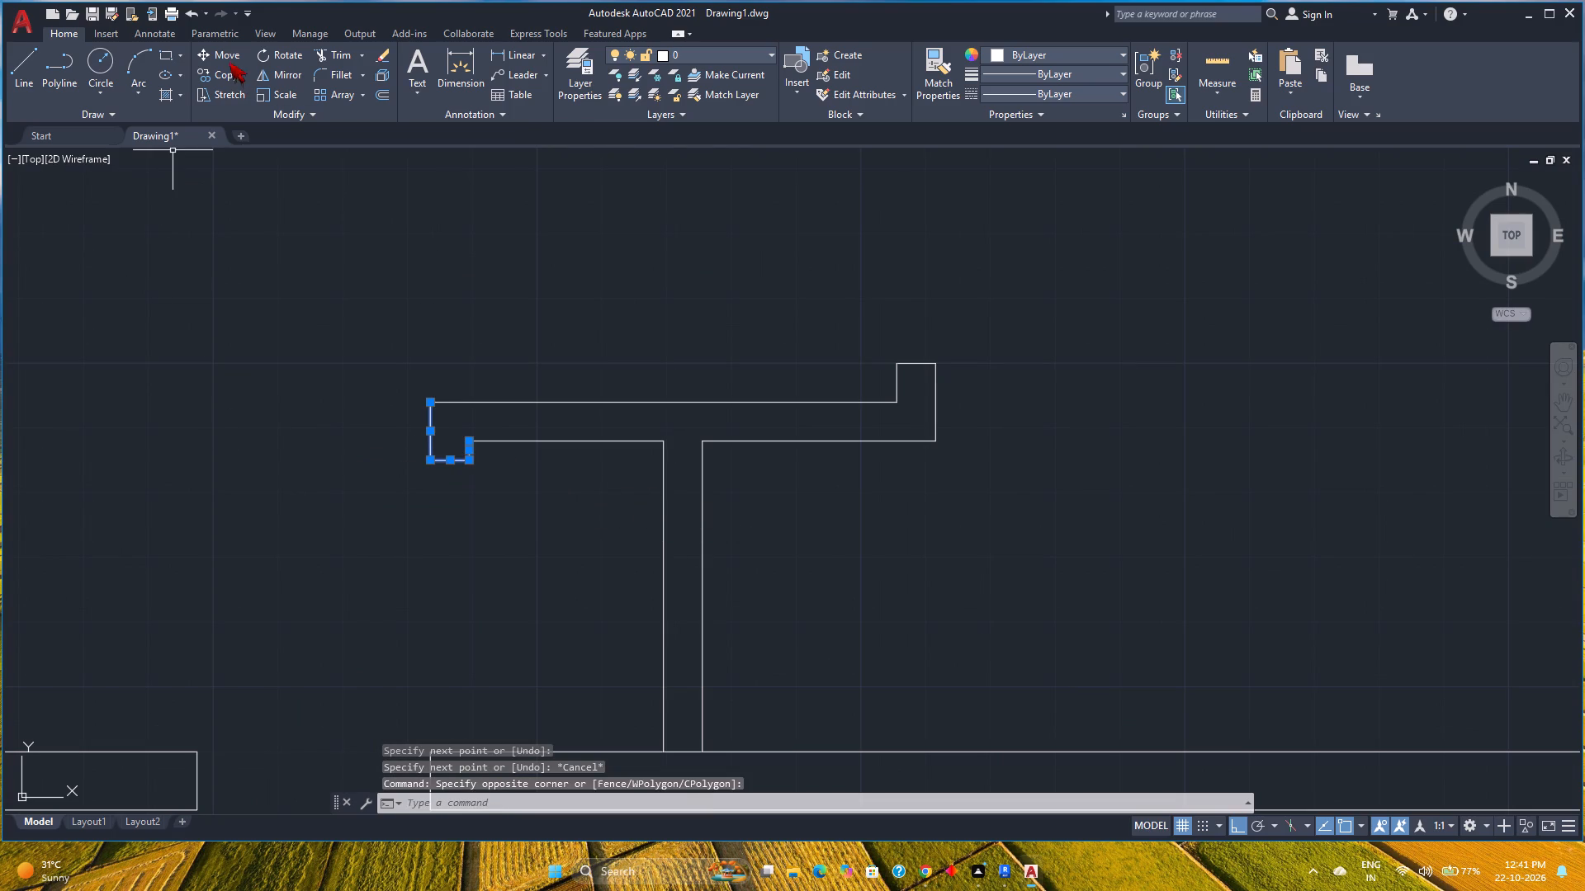
{"action": "left_click", "coordinate": [287, 73]}
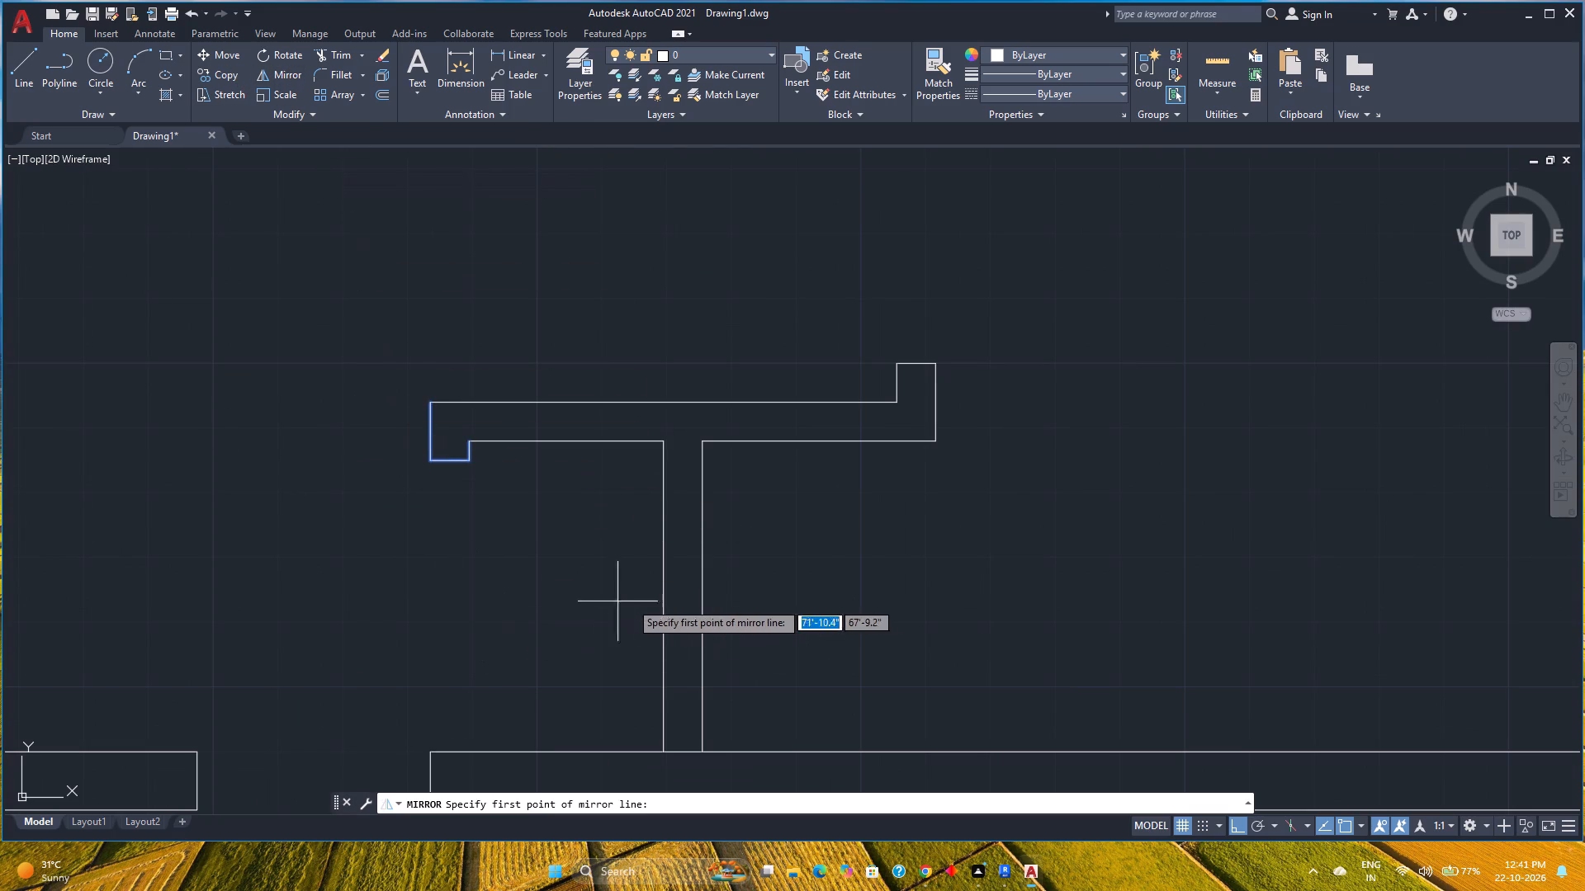
{"action": "left_click", "coordinate": [662, 592]}
{"action": "left_click", "coordinate": [338, 615]}
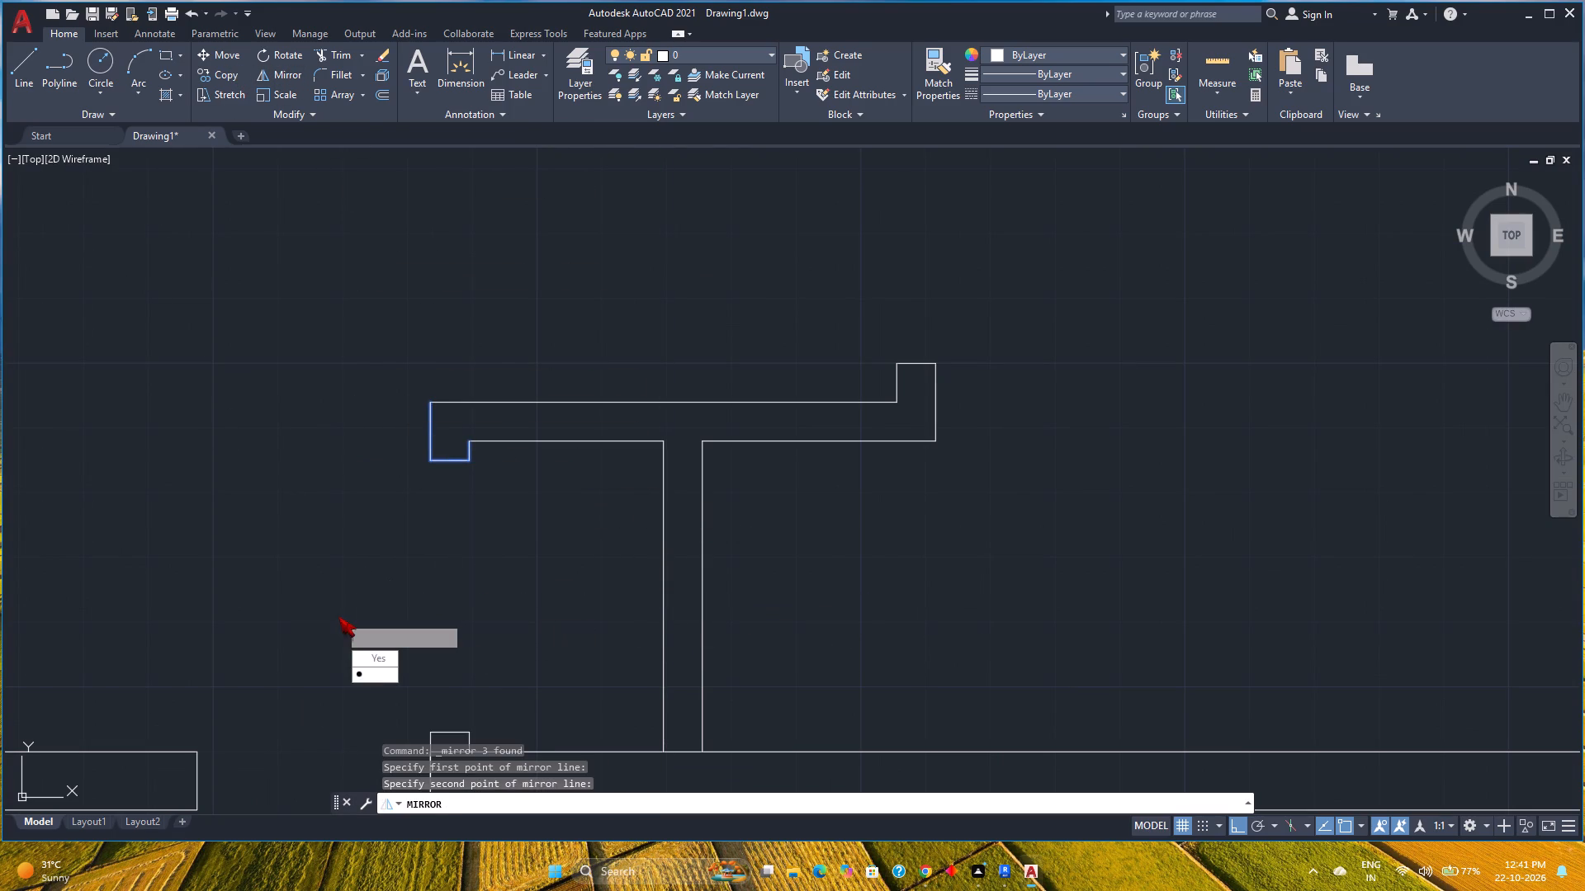
{"action": "left_click_drag", "start_coordinate": [384, 680], "coordinate": [338, 615]}
Trim the wall line that crosses the base of the mirrored stub at the wall's left end.
{"action": "middle_click_drag", "start_coordinate": [595, 618], "coordinate": [580, 504]}
{"action": "middle_click", "coordinate": [580, 503]}
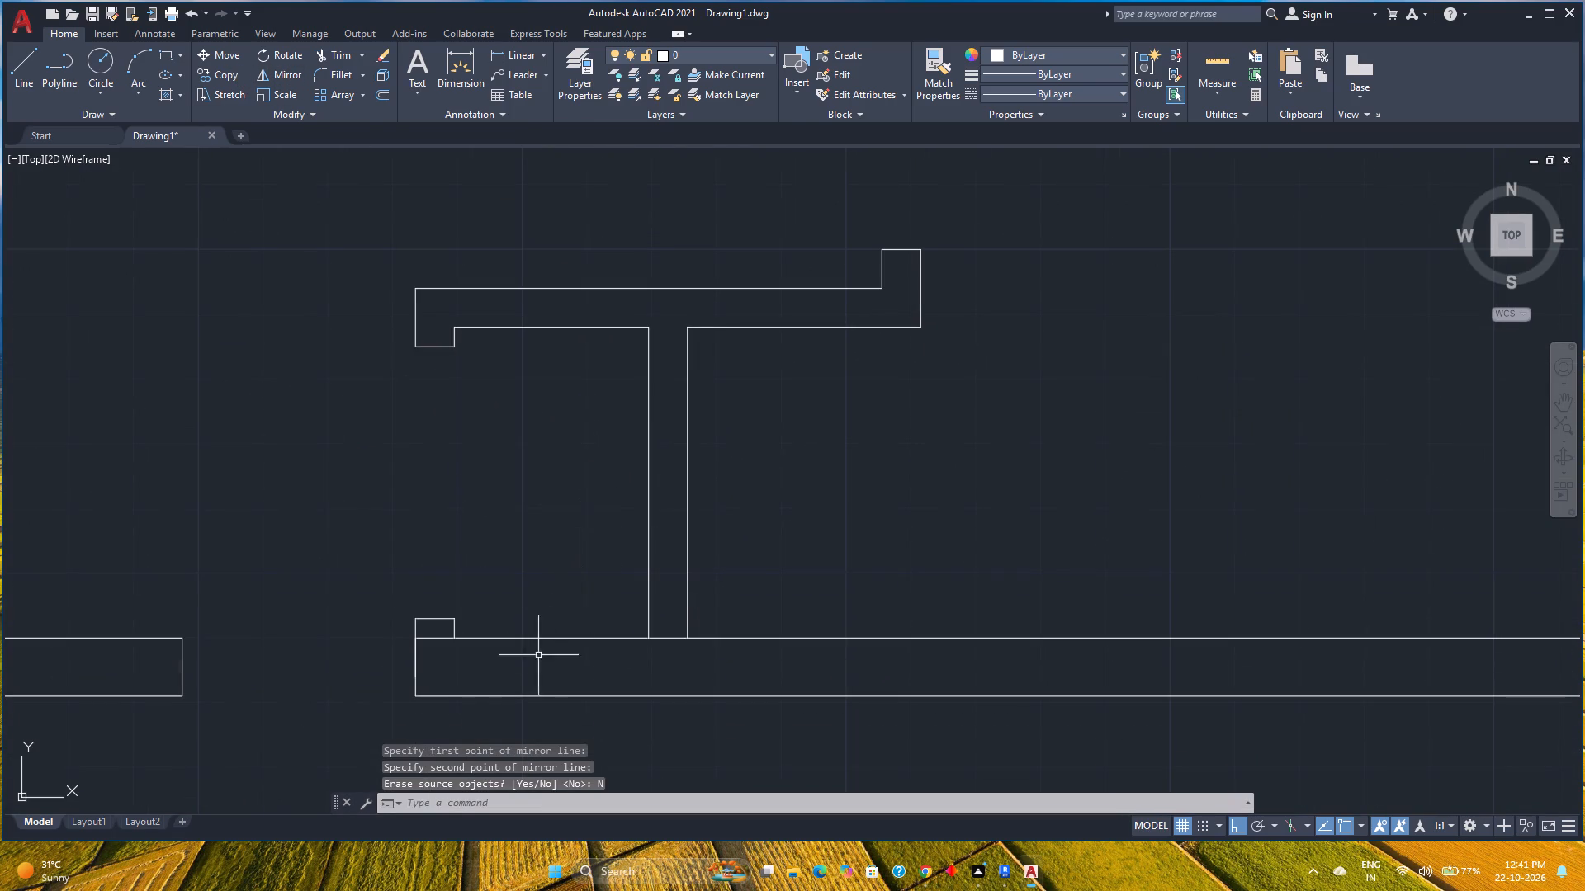
{"action": "key", "text": "t"}
{"action": "key", "text": "r"}
{"action": "key", "text": "Return"}
{"action": "scroll", "coordinate": [428, 648], "scroll_direction": "up", "scroll_amount": 1}
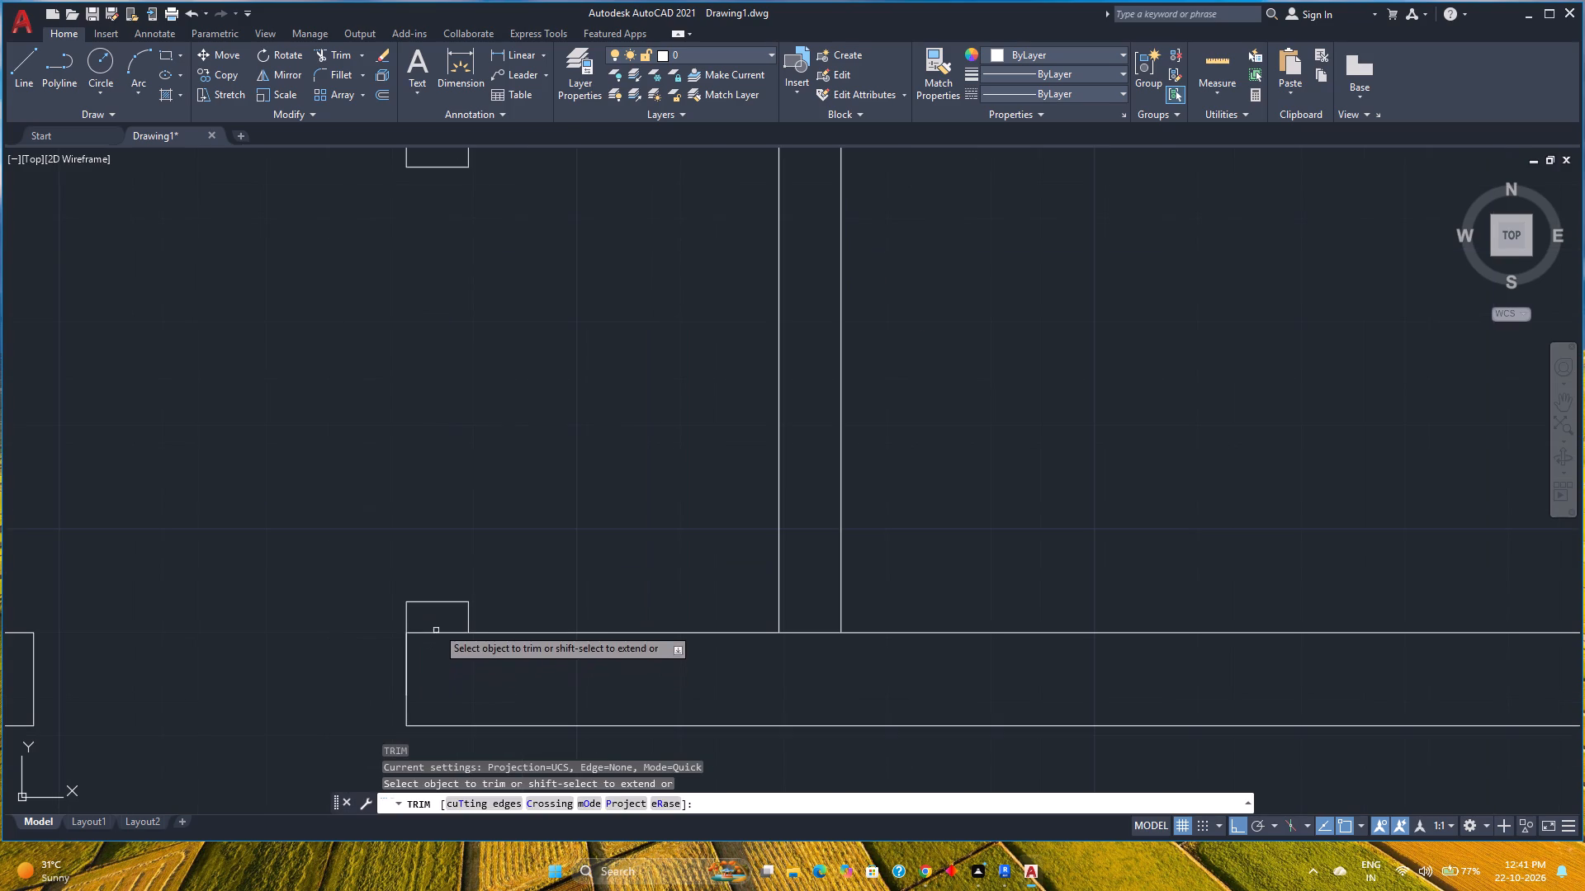
{"action": "left_click", "coordinate": [437, 625]}
{"action": "left_click", "coordinate": [442, 663]}
{"action": "key", "text": "Escape"}
Trim the wall's upper line between the two vertical partition lines where they meet the lower wall.
{"action": "scroll", "coordinate": [466, 648], "scroll_direction": "down", "scroll_amount": 4}
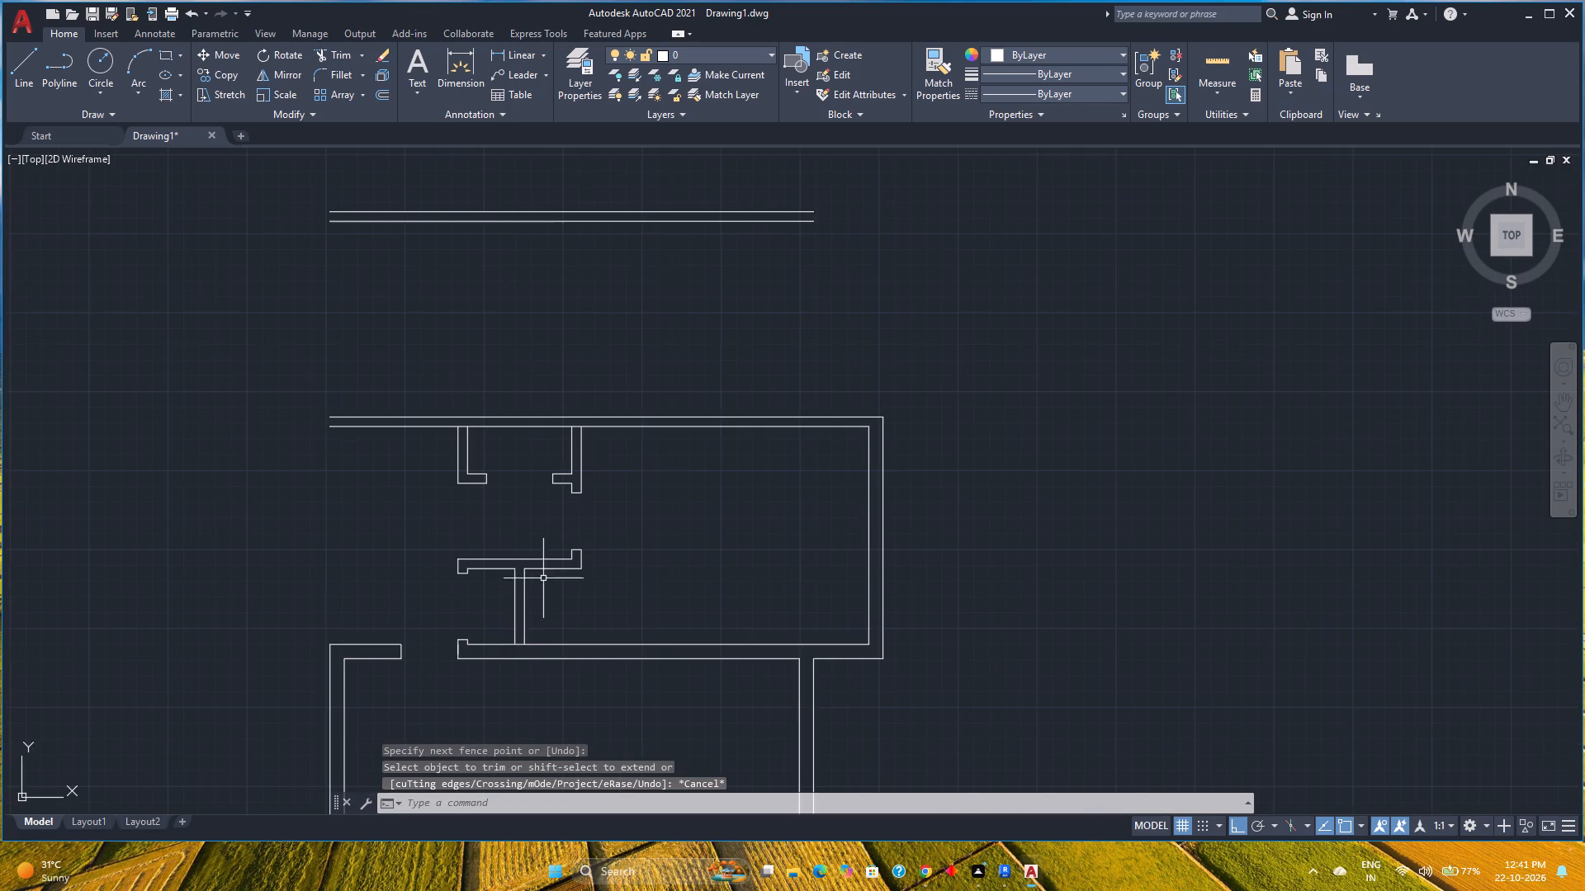
{"action": "scroll", "coordinate": [562, 604], "scroll_direction": "up", "scroll_amount": 2}
{"action": "middle_click_drag", "start_coordinate": [562, 604], "coordinate": [577, 573]}
{"action": "key", "text": "space"}
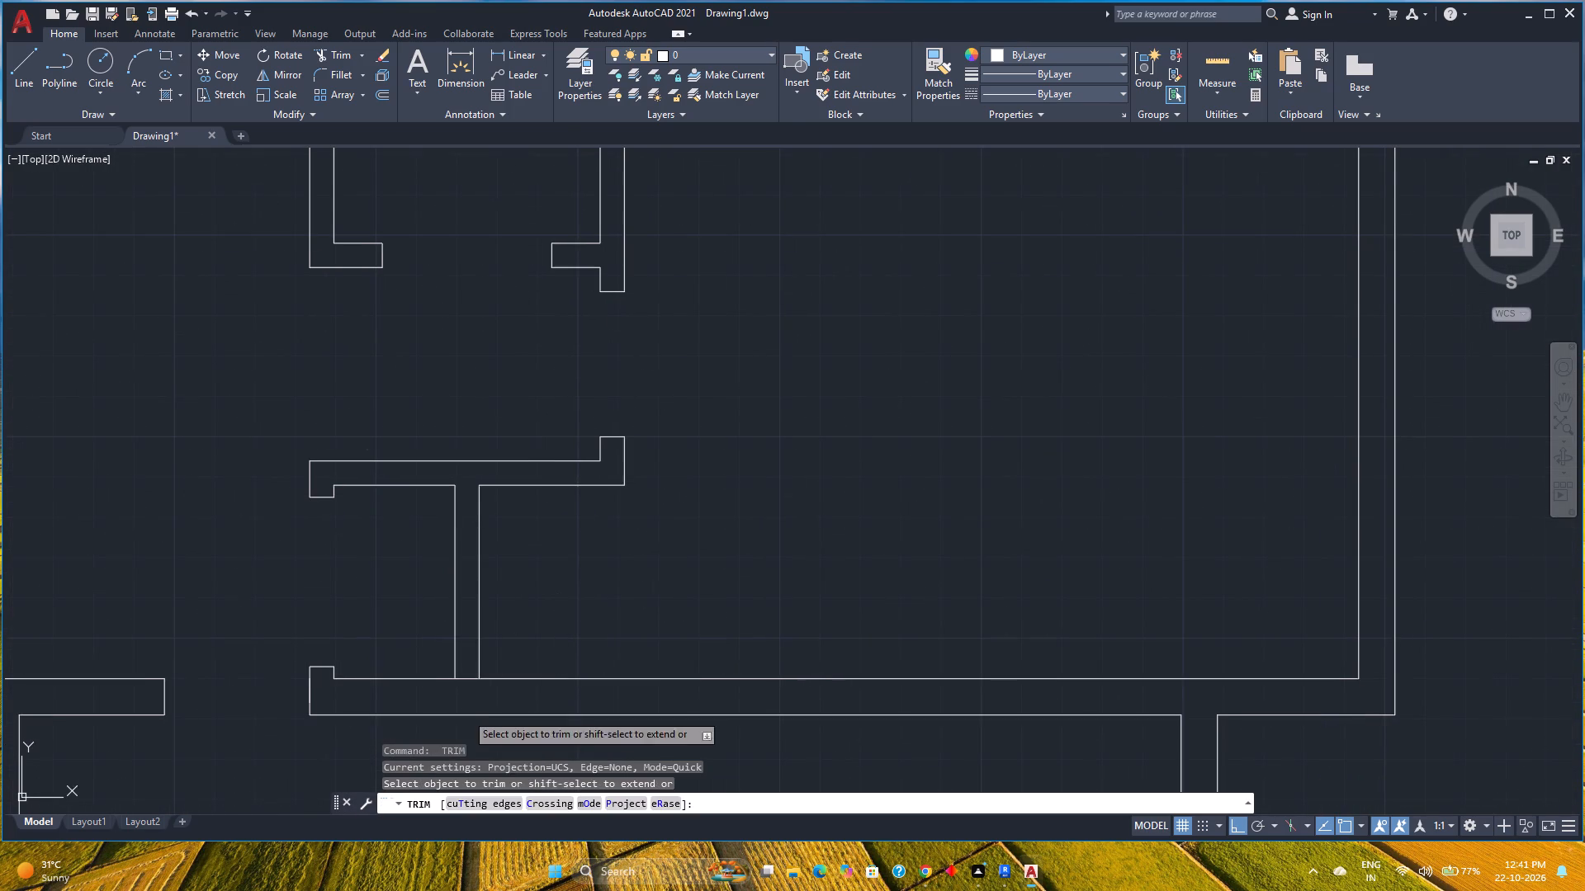
{"action": "scroll", "coordinate": [472, 665], "scroll_direction": "up", "scroll_amount": 3}
{"action": "left_click", "coordinate": [472, 665]}
{"action": "left_click", "coordinate": [473, 728]}
{"action": "scroll", "coordinate": [519, 597], "scroll_direction": "down", "scroll_amount": 5}
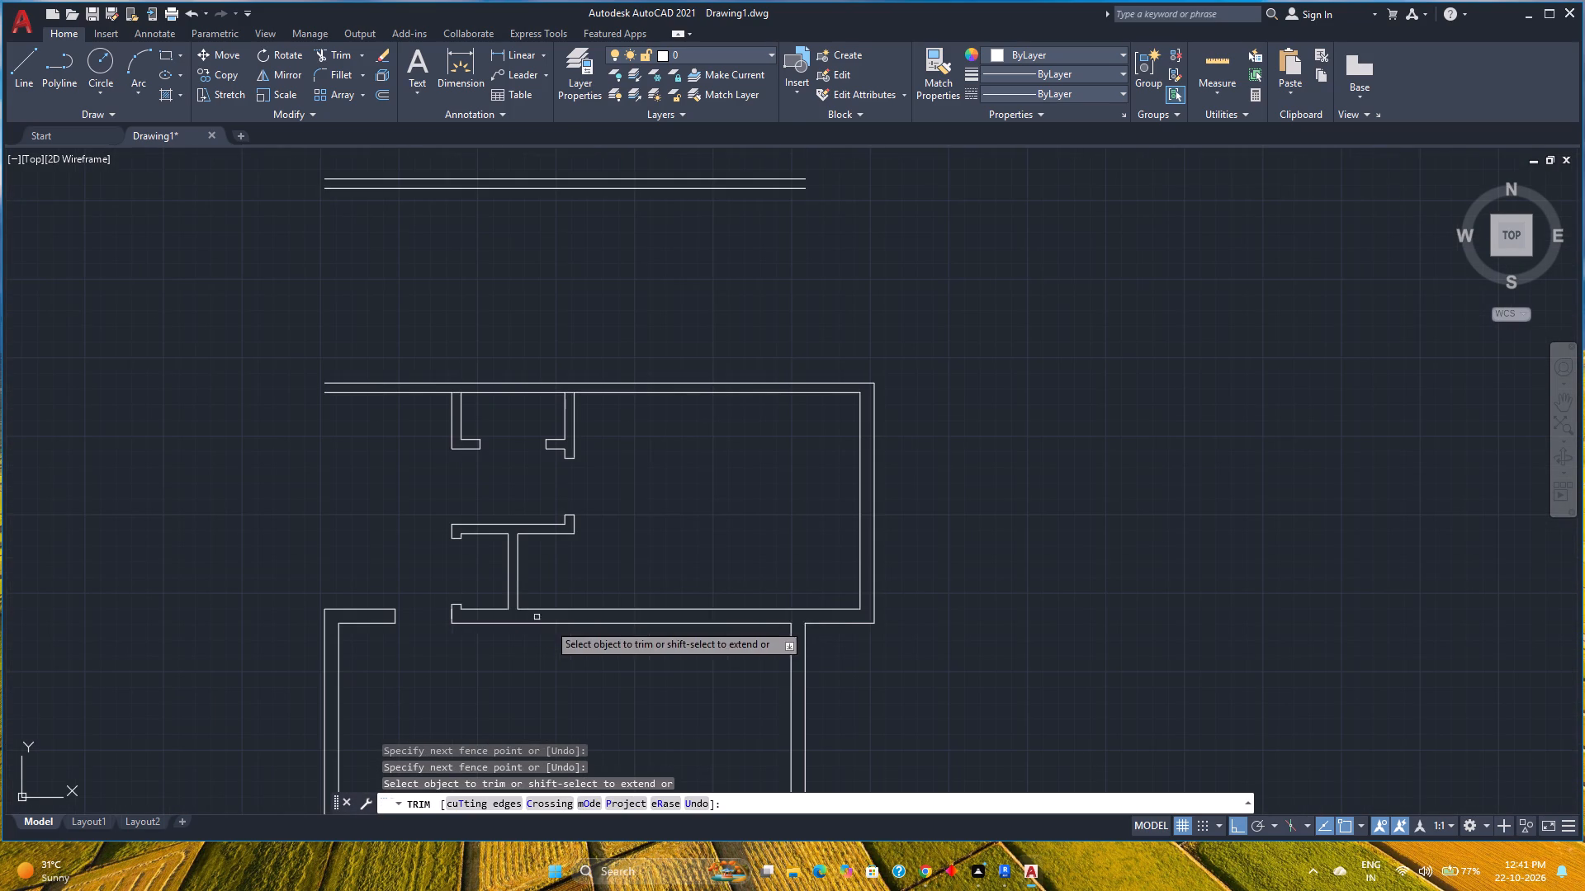
{"action": "key", "text": "Escape"}
Quick-measure the small space beside the vertical pair, the upper door opening, the large right room and the left passage.
{"action": "middle_click_drag", "start_coordinate": [546, 584], "coordinate": [568, 568]}
{"action": "middle_click", "coordinate": [568, 568]}
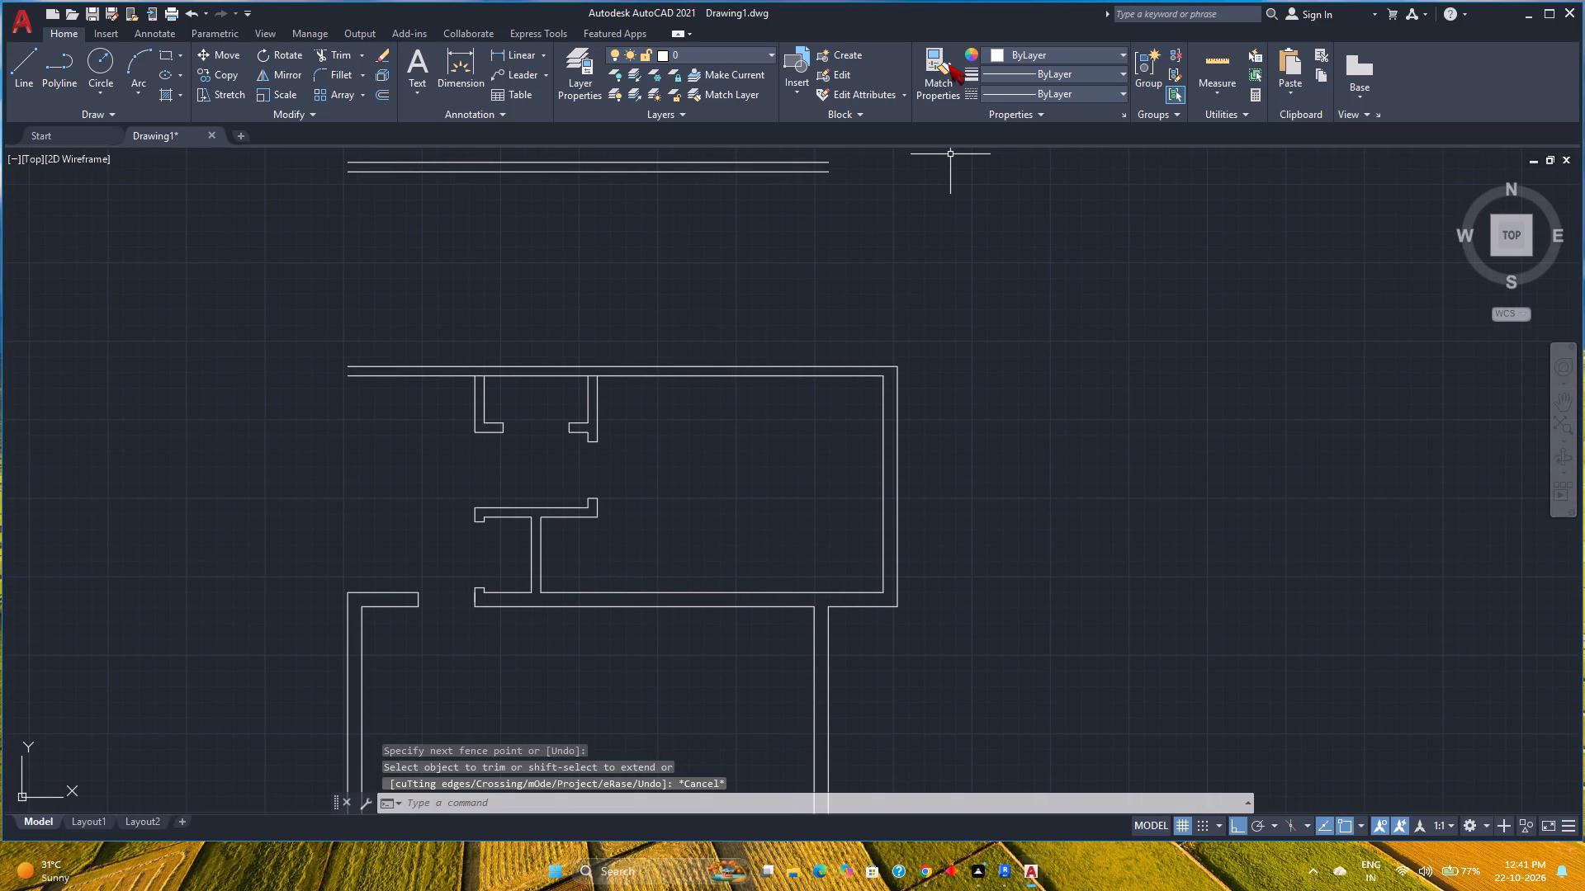
{"action": "left_click", "coordinate": [1208, 54]}
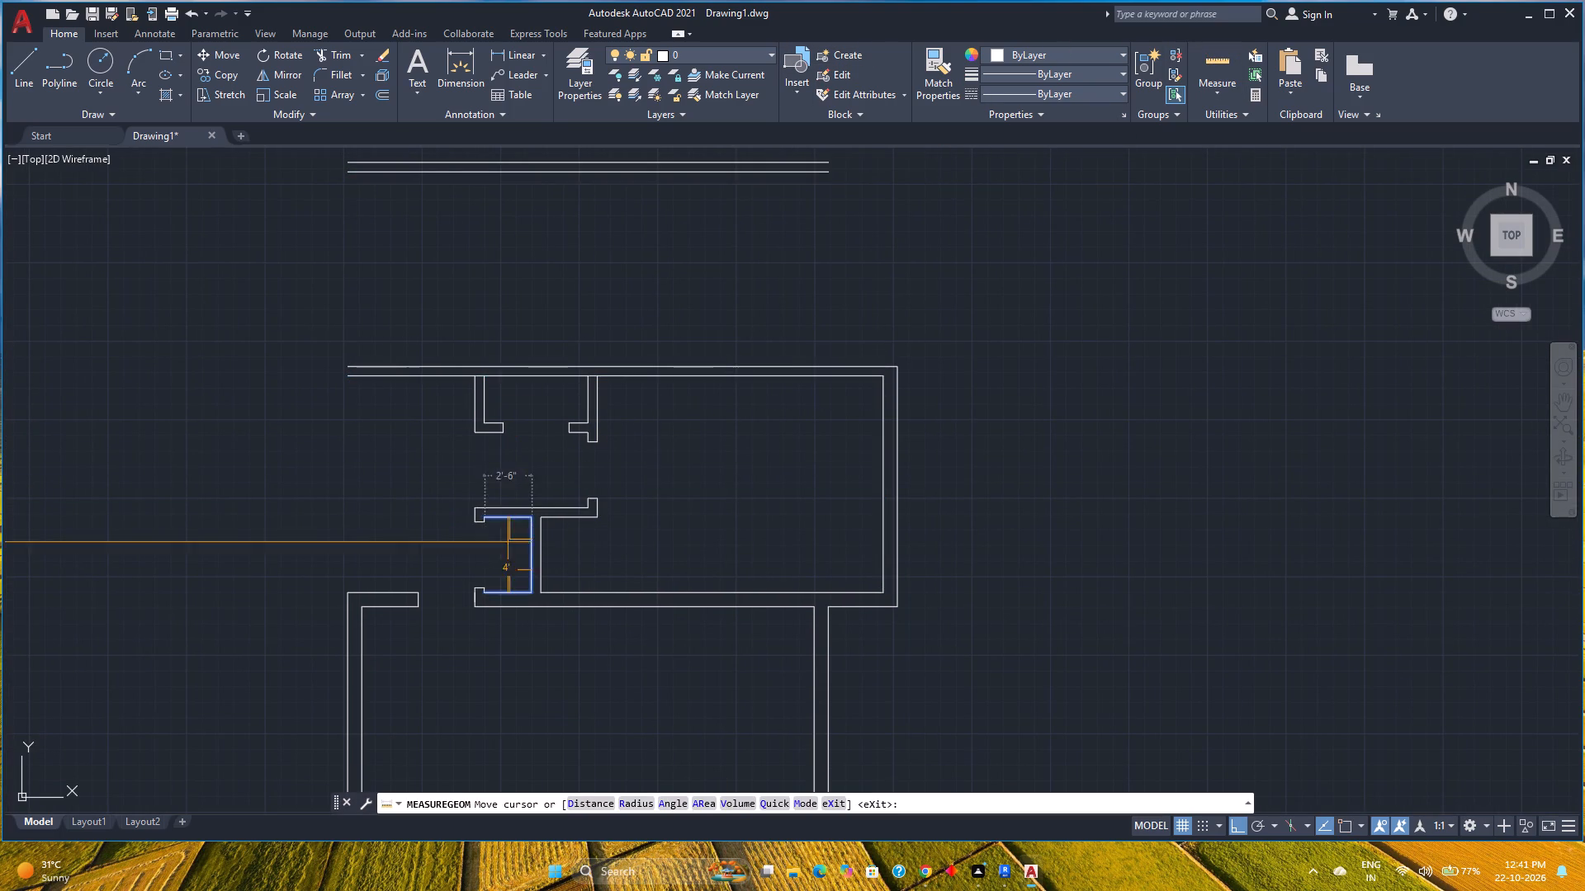
{"action": "scroll", "coordinate": [480, 545], "scroll_direction": "up", "scroll_amount": 2}
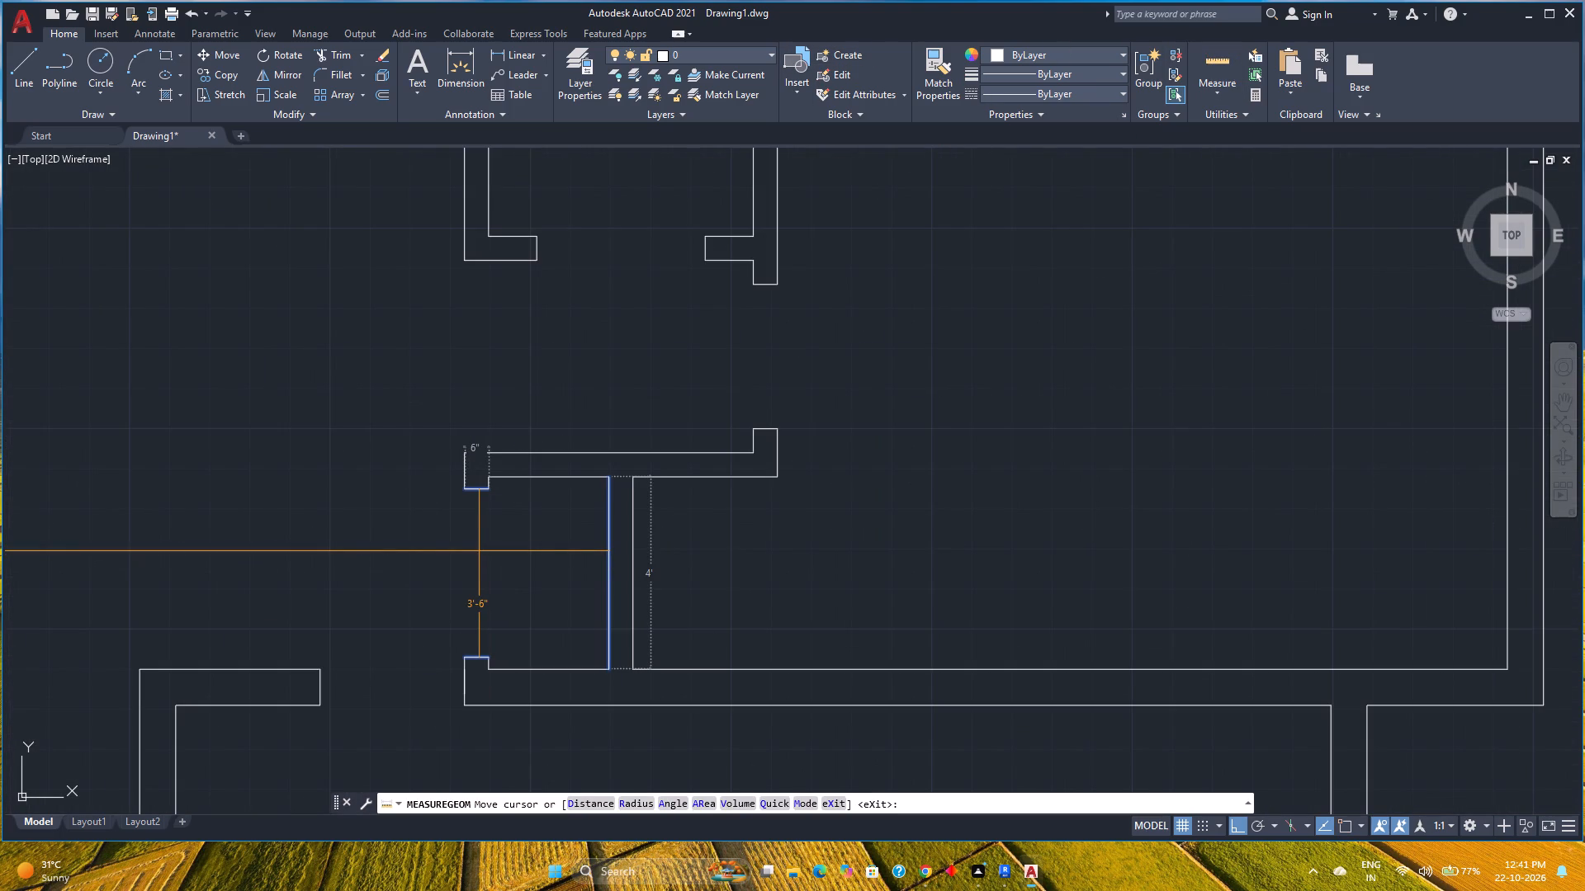
{"action": "scroll", "coordinate": [479, 551], "scroll_direction": "down", "scroll_amount": 2}
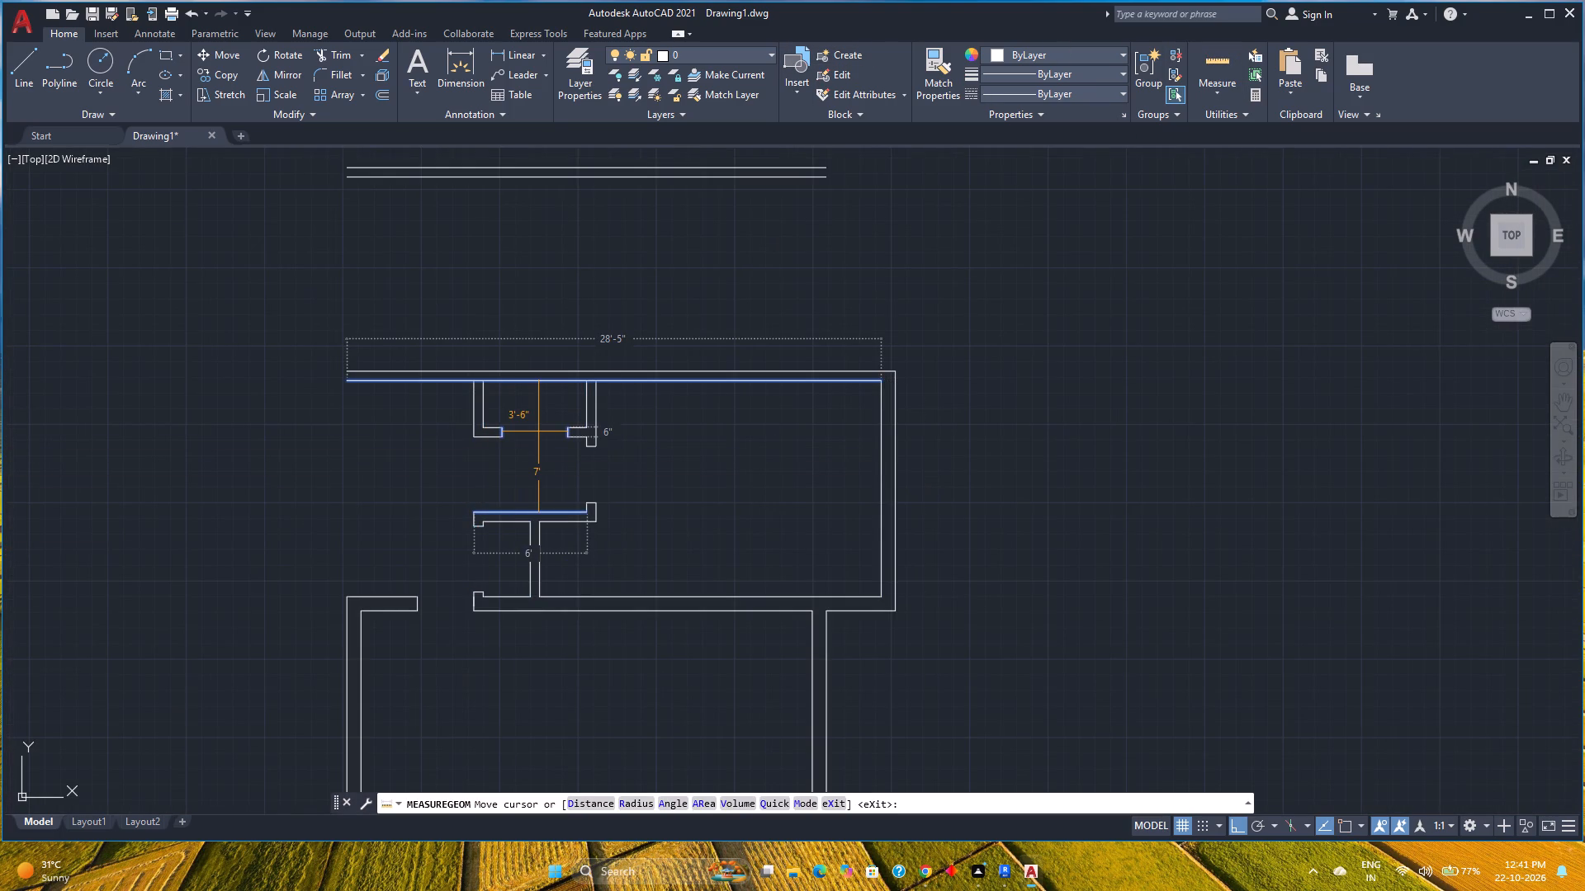
{"action": "scroll", "coordinate": [538, 431], "scroll_direction": "up", "scroll_amount": 4}
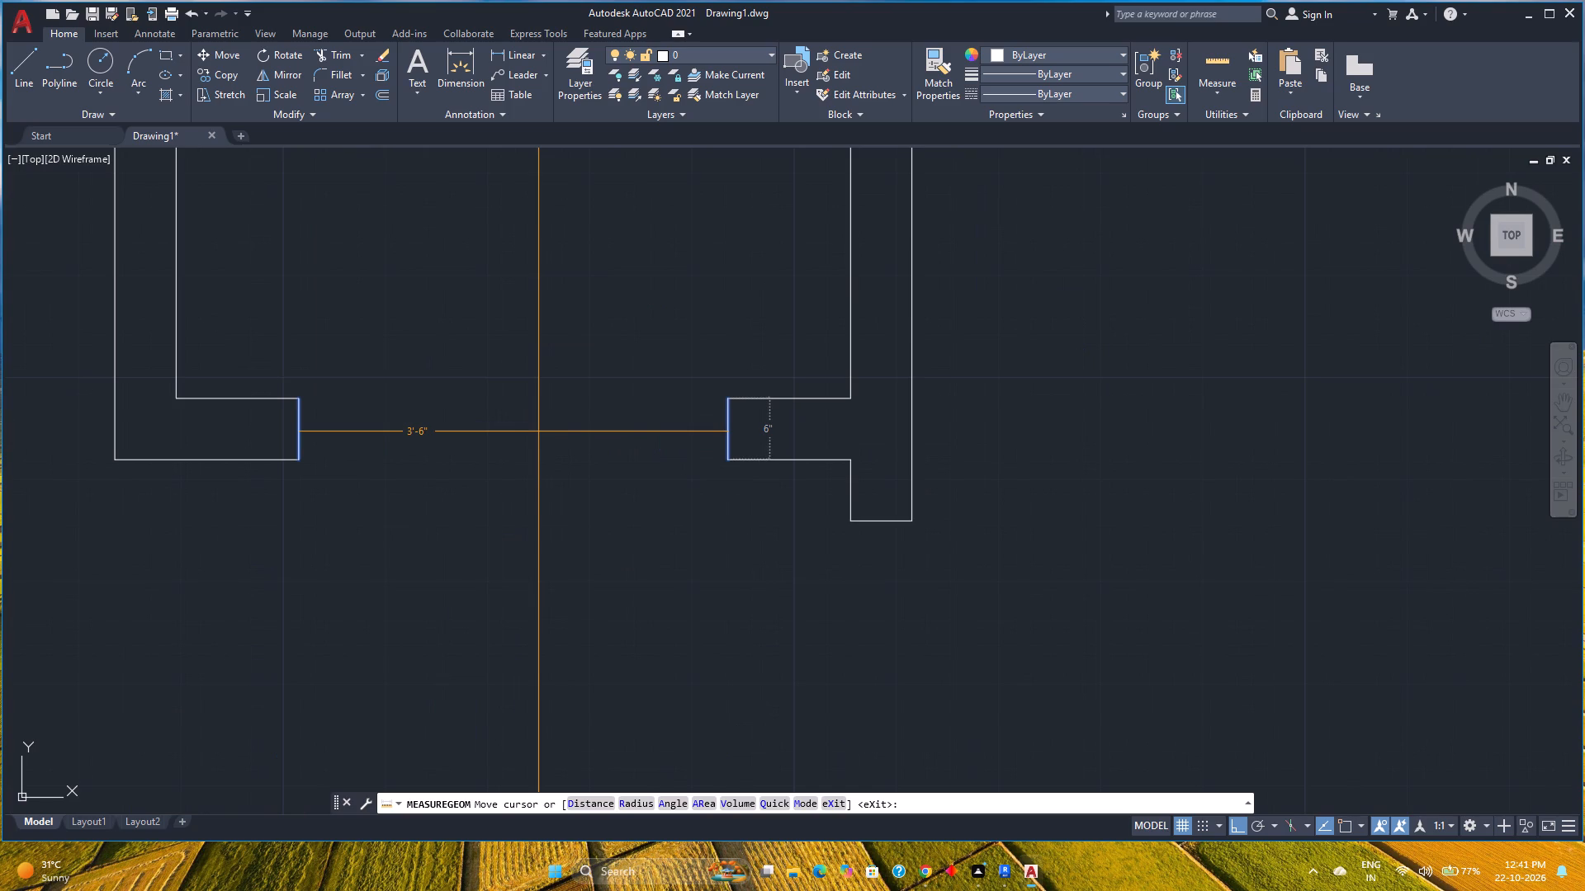
{"action": "scroll", "coordinate": [669, 529], "scroll_direction": "down", "scroll_amount": 3}
{"action": "middle_click_drag", "start_coordinate": [669, 529], "coordinate": [666, 526]}
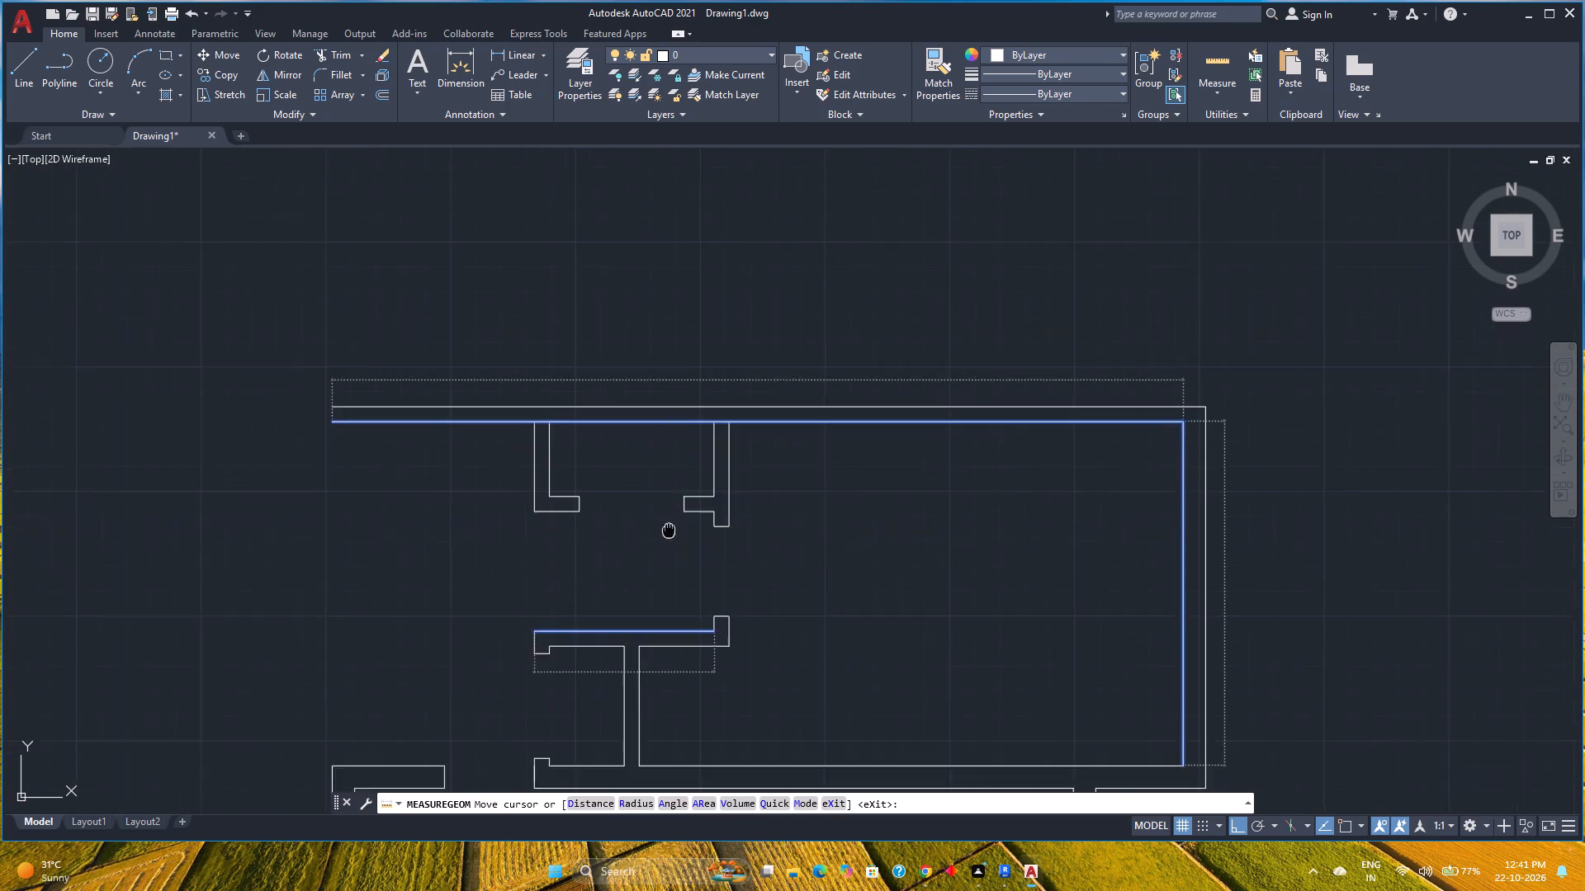
{"action": "middle_click_drag", "start_coordinate": [666, 526], "coordinate": [646, 472]}
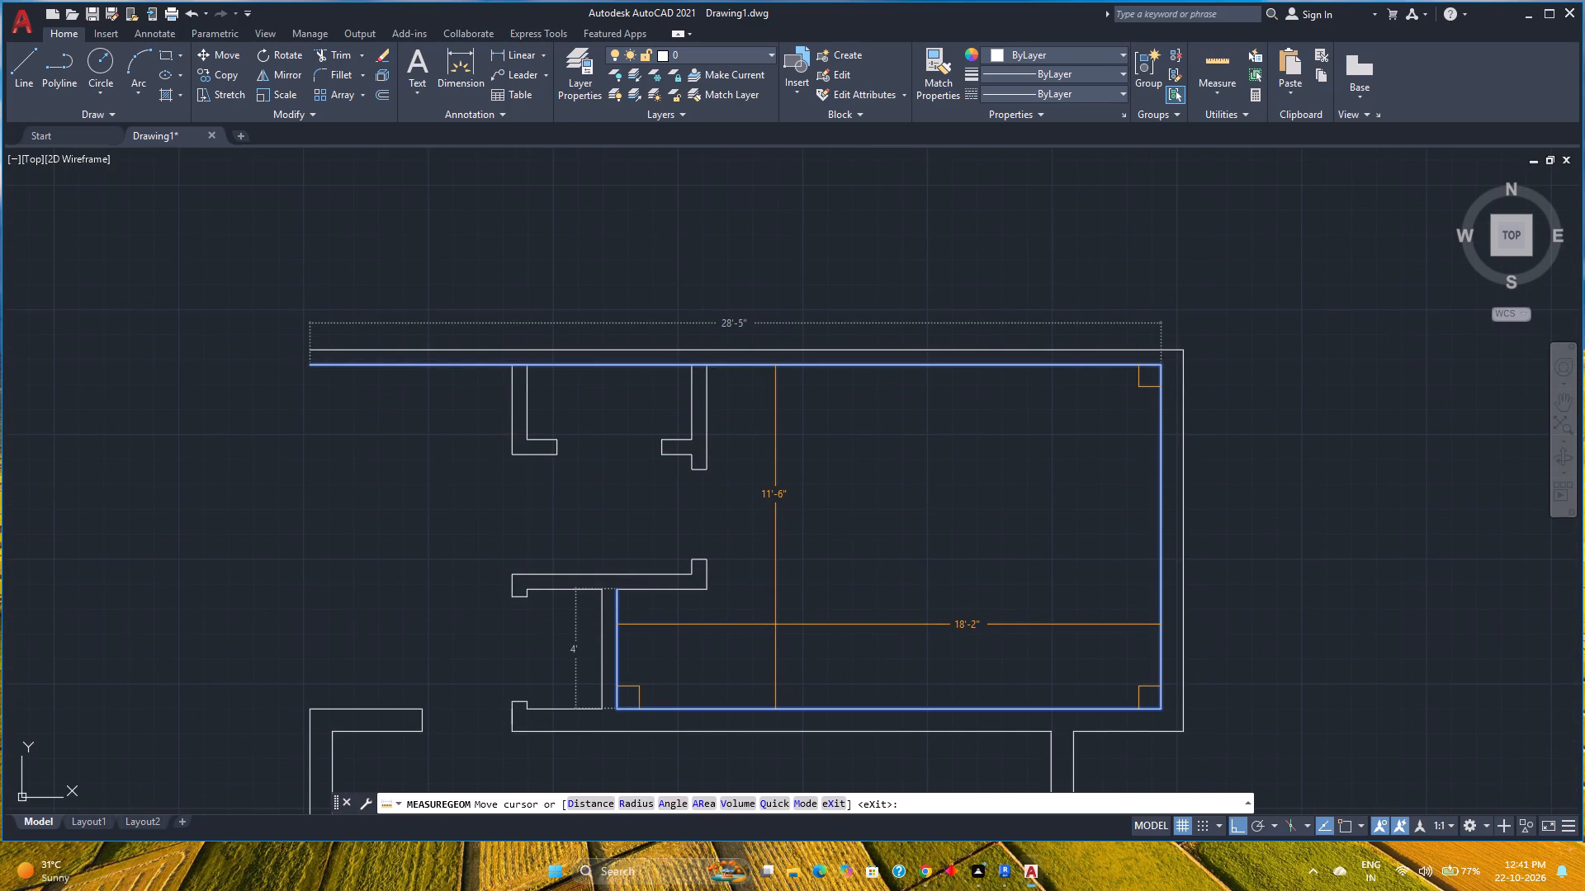
{"action": "scroll", "coordinate": [914, 585], "scroll_direction": "down", "scroll_amount": 1}
{"action": "middle_click", "coordinate": [914, 585]}
{"action": "middle_click", "coordinate": [913, 585]}
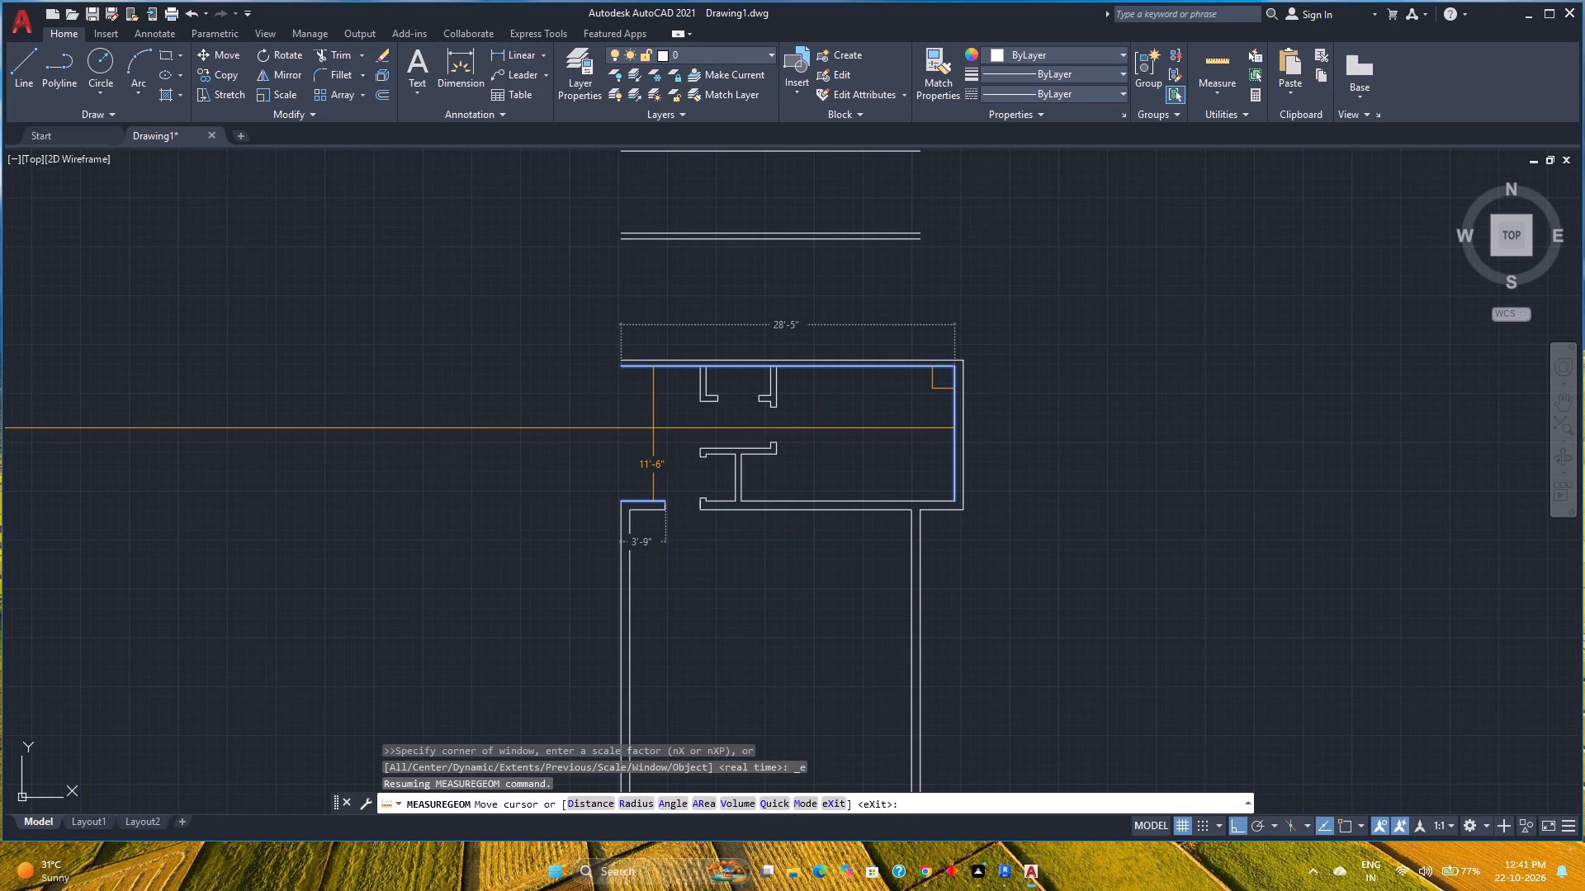
{"action": "key", "text": "Escape"}
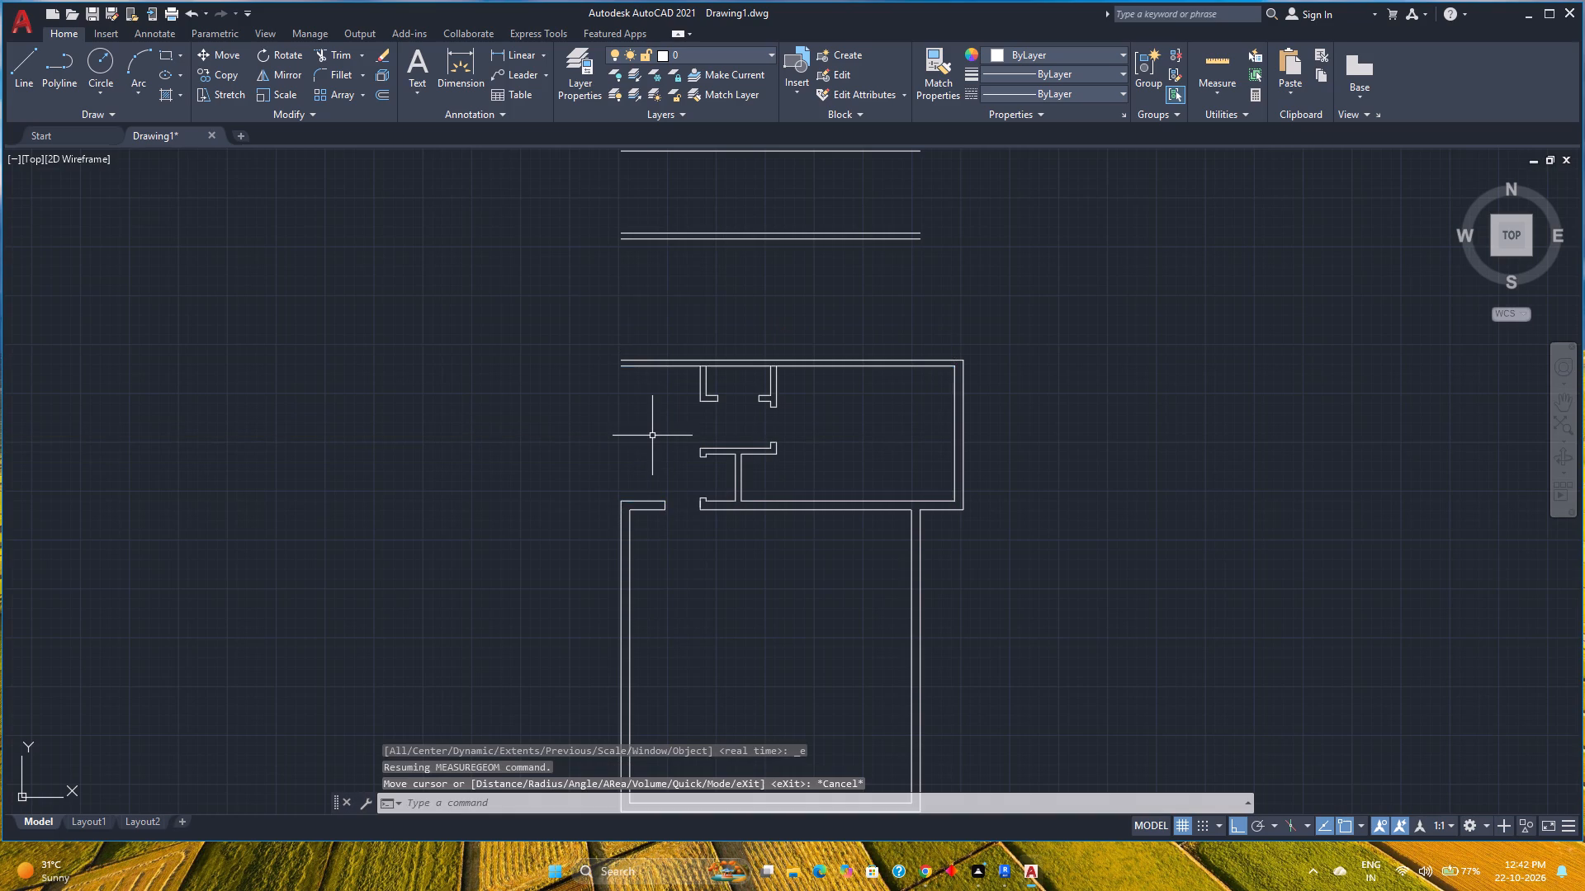
Copy the wall stub at the large room's upper-left corner 6'6" straight up from its lower end corner.
{"action": "scroll", "coordinate": [652, 436], "scroll_direction": "up", "scroll_amount": 2}
{"action": "middle_click_drag", "start_coordinate": [654, 441], "coordinate": [641, 430]}
{"action": "middle_click", "coordinate": [641, 430]}
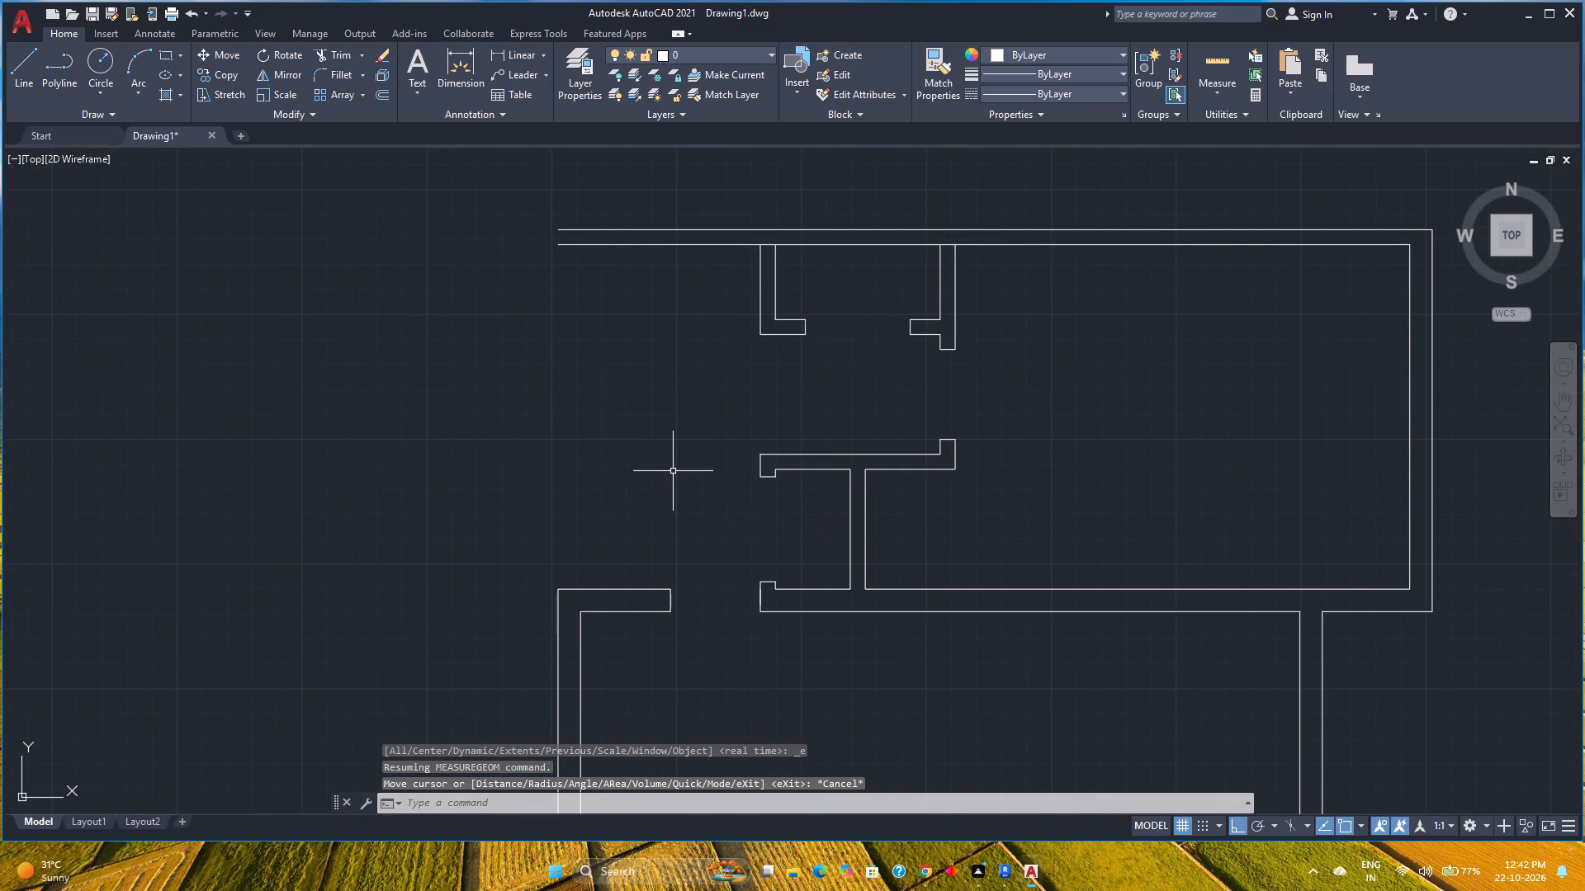
{"action": "left_click", "coordinate": [707, 625]}
{"action": "left_click", "coordinate": [652, 545]}
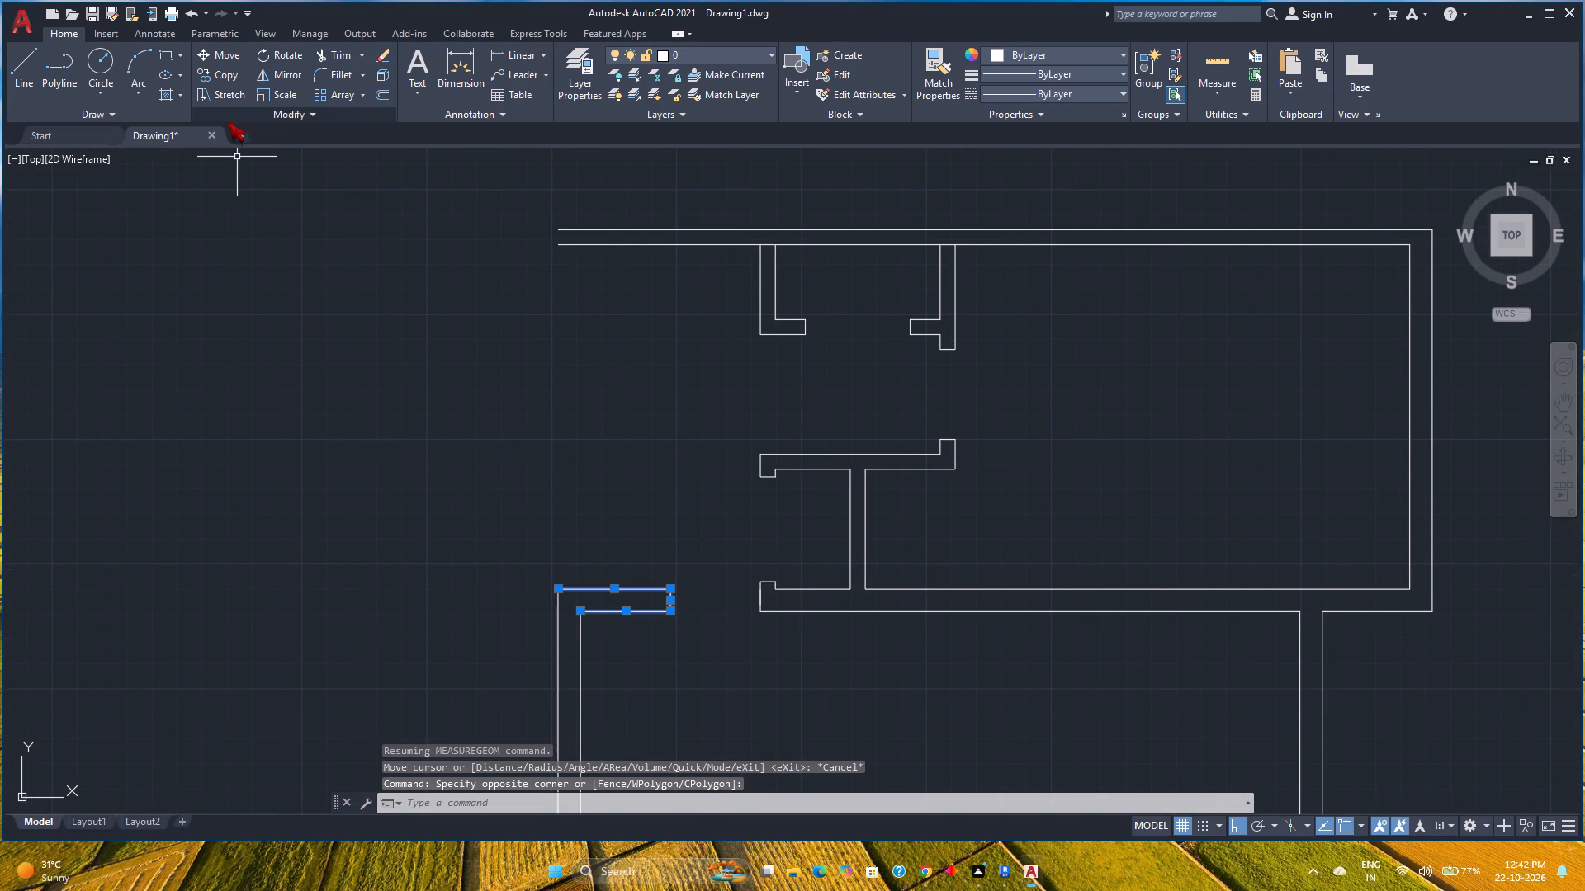
{"action": "left_click", "coordinate": [221, 73]}
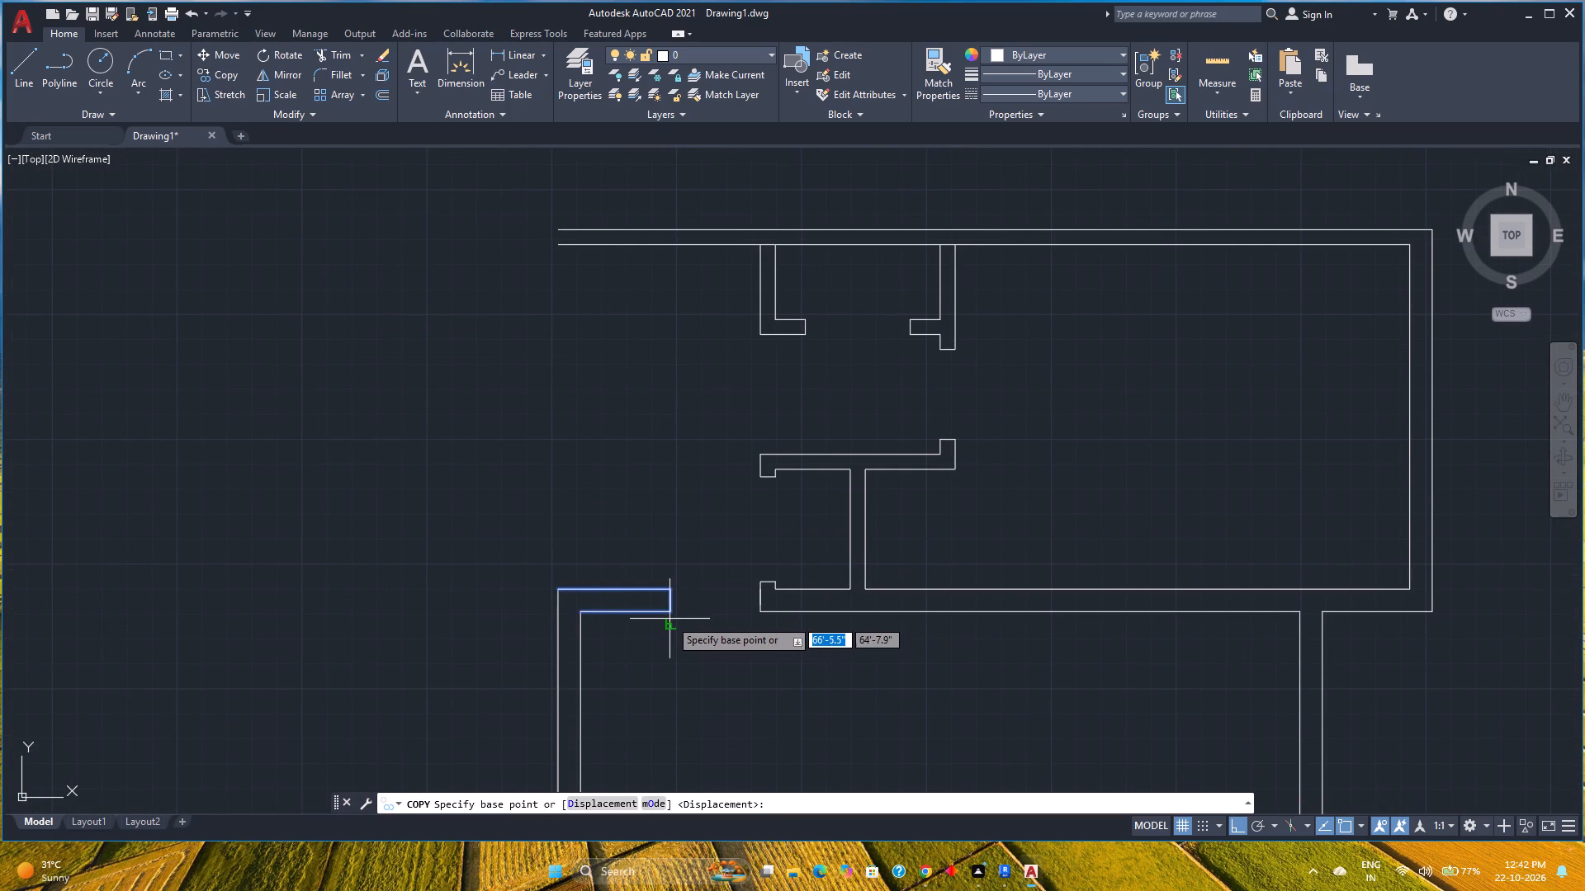
{"action": "left_click", "coordinate": [669, 611]}
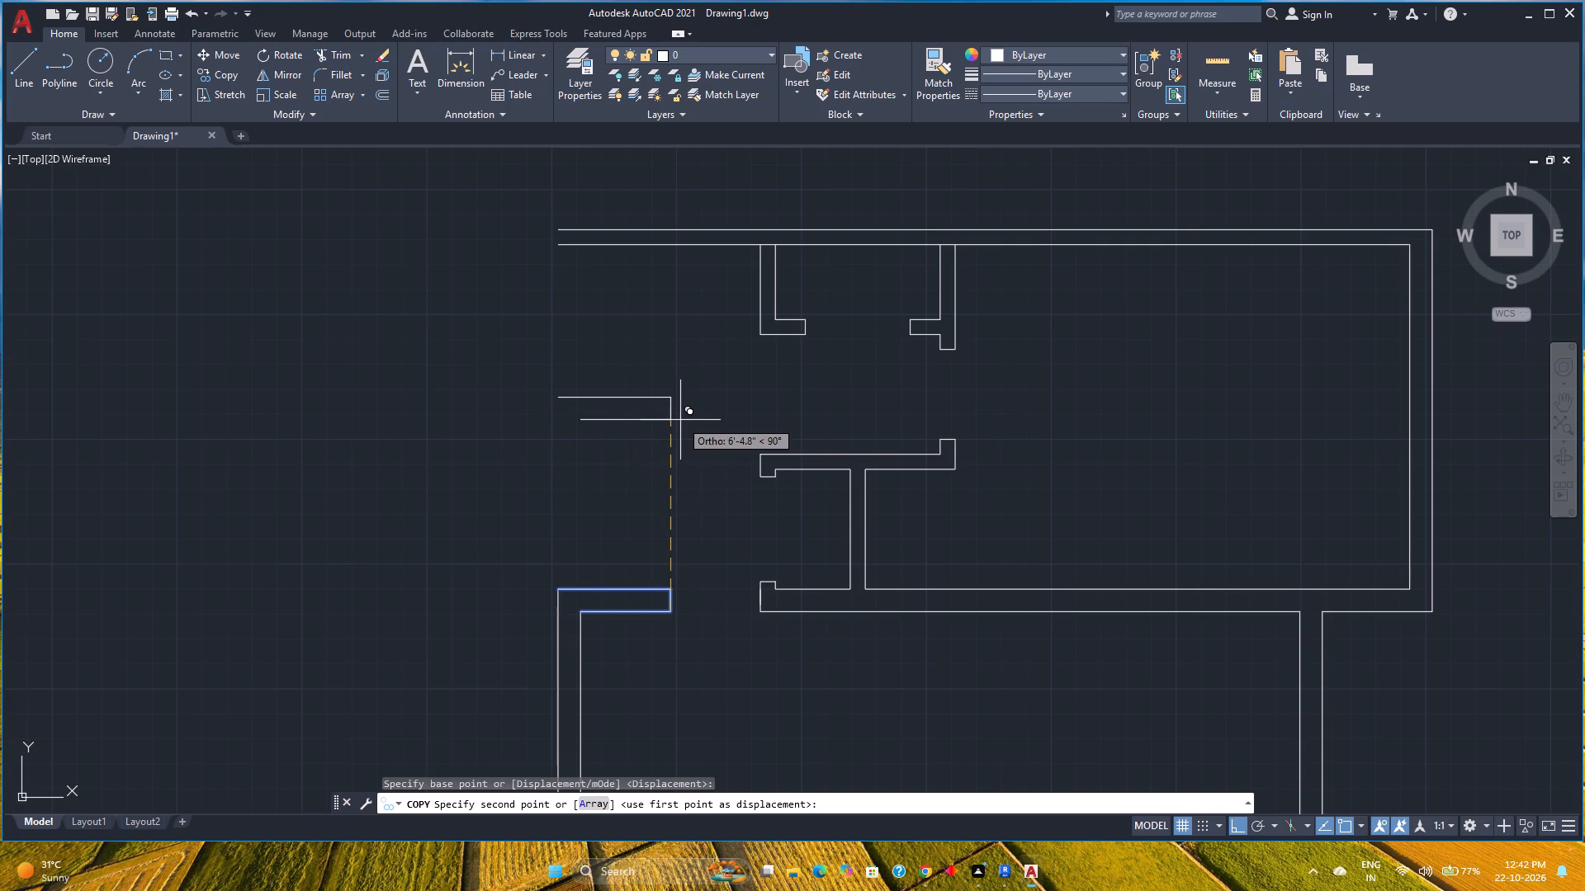
{"action": "type", "text": "6'6\""}
{"action": "key", "text": "Return"}
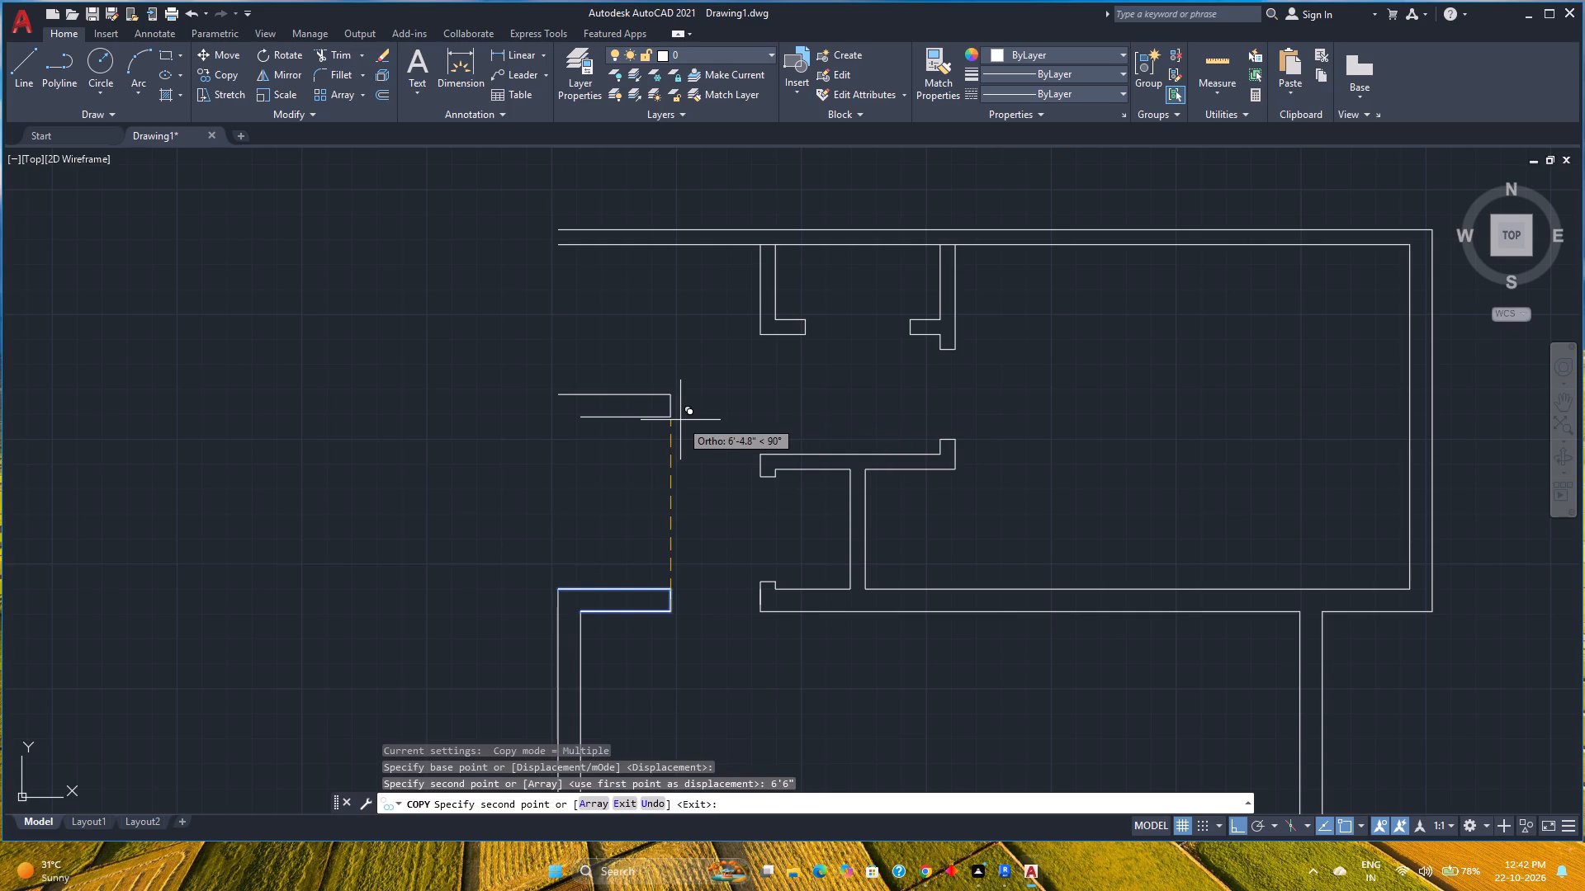
{"action": "key", "text": "Escape"}
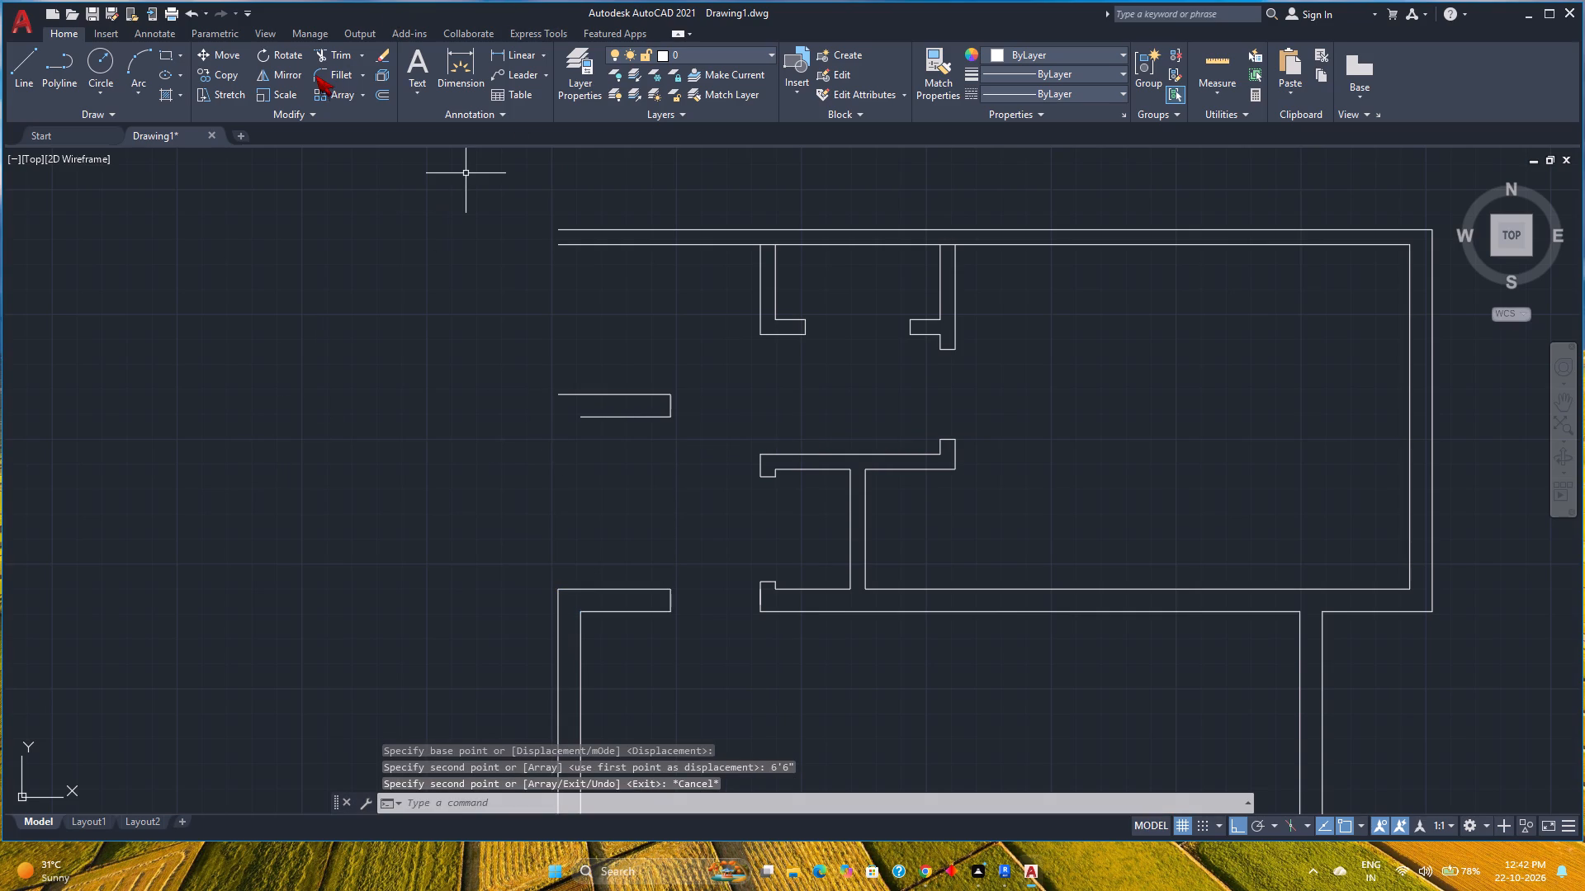
Fillet the left wall's outer and inner lines to the copied stub's upper and lower lines to form the corner.
{"action": "left_click", "coordinate": [315, 75]}
{"action": "left_click", "coordinate": [559, 653]}
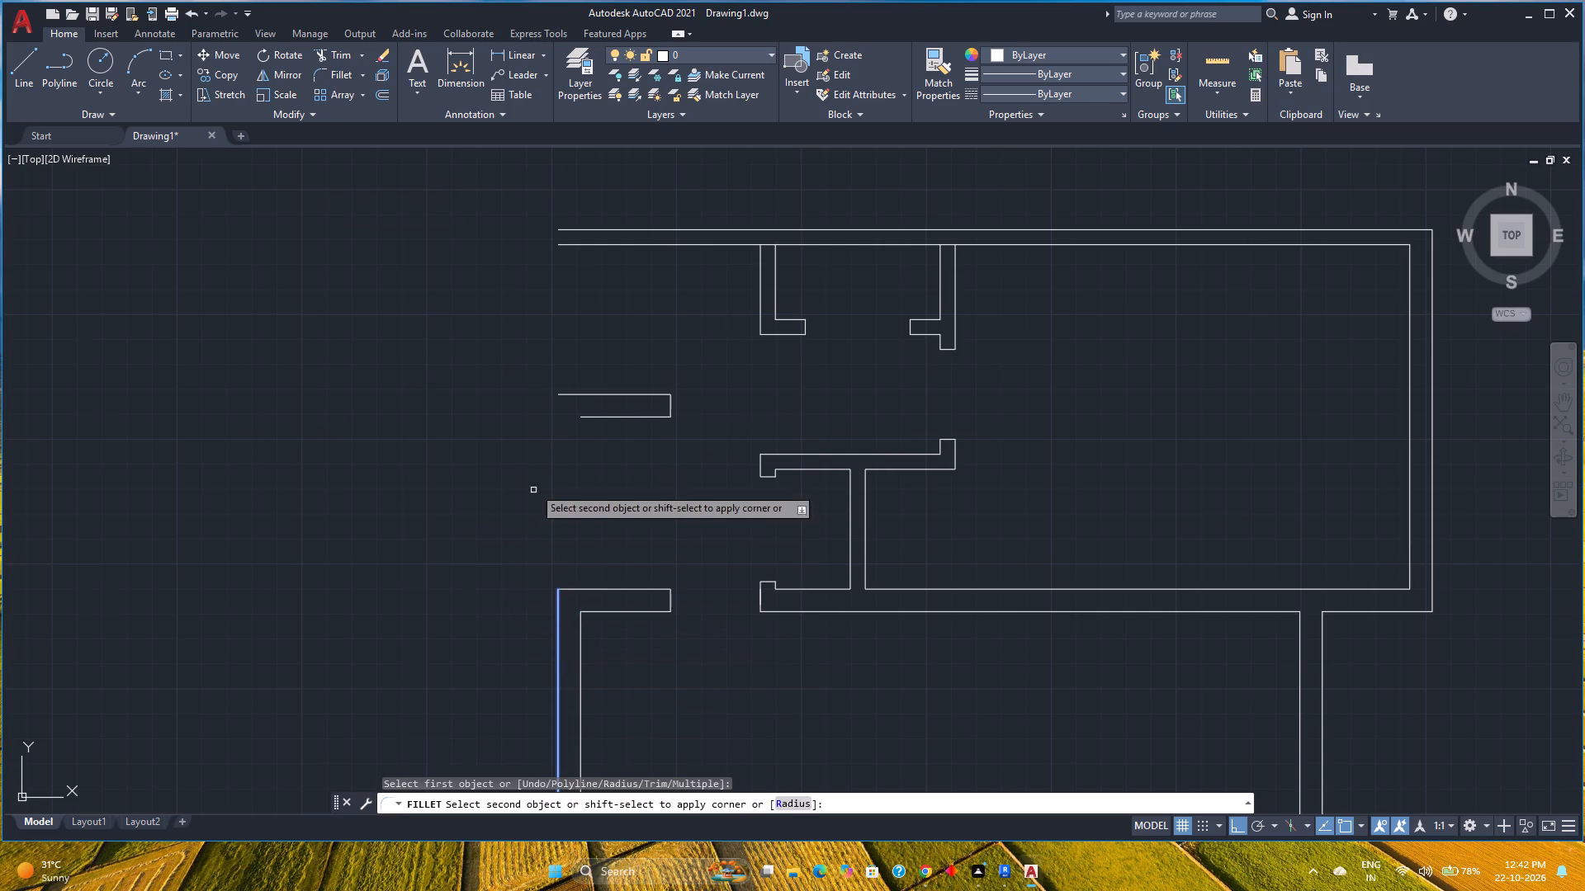
{"action": "left_click", "coordinate": [594, 394]}
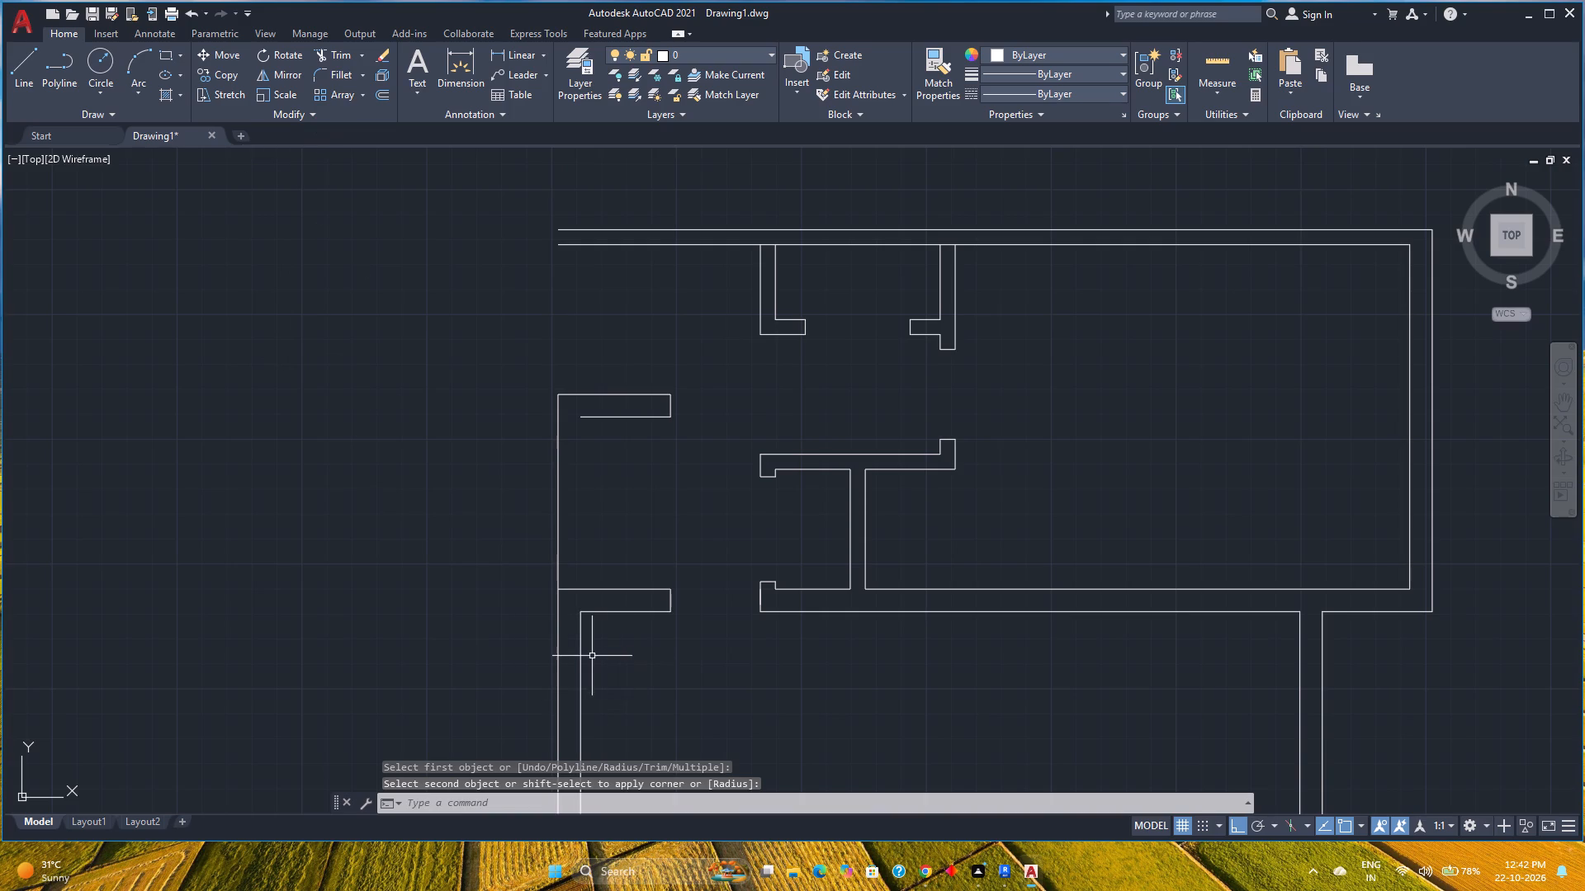
{"action": "left_click", "coordinate": [343, 69]}
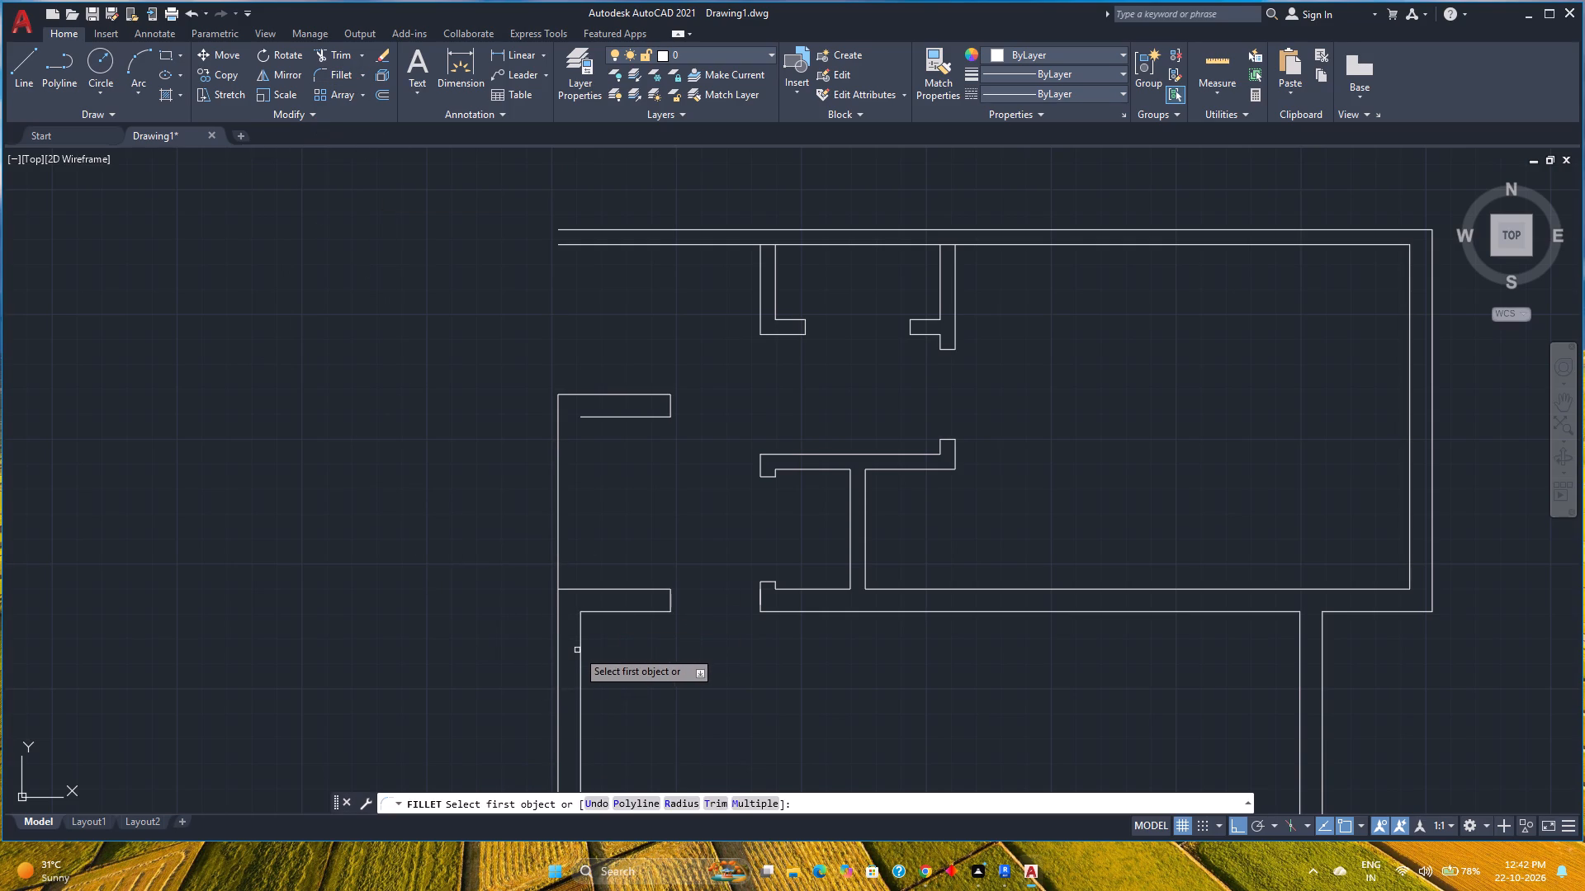
{"action": "left_click", "coordinate": [582, 643]}
{"action": "left_click", "coordinate": [622, 417]}
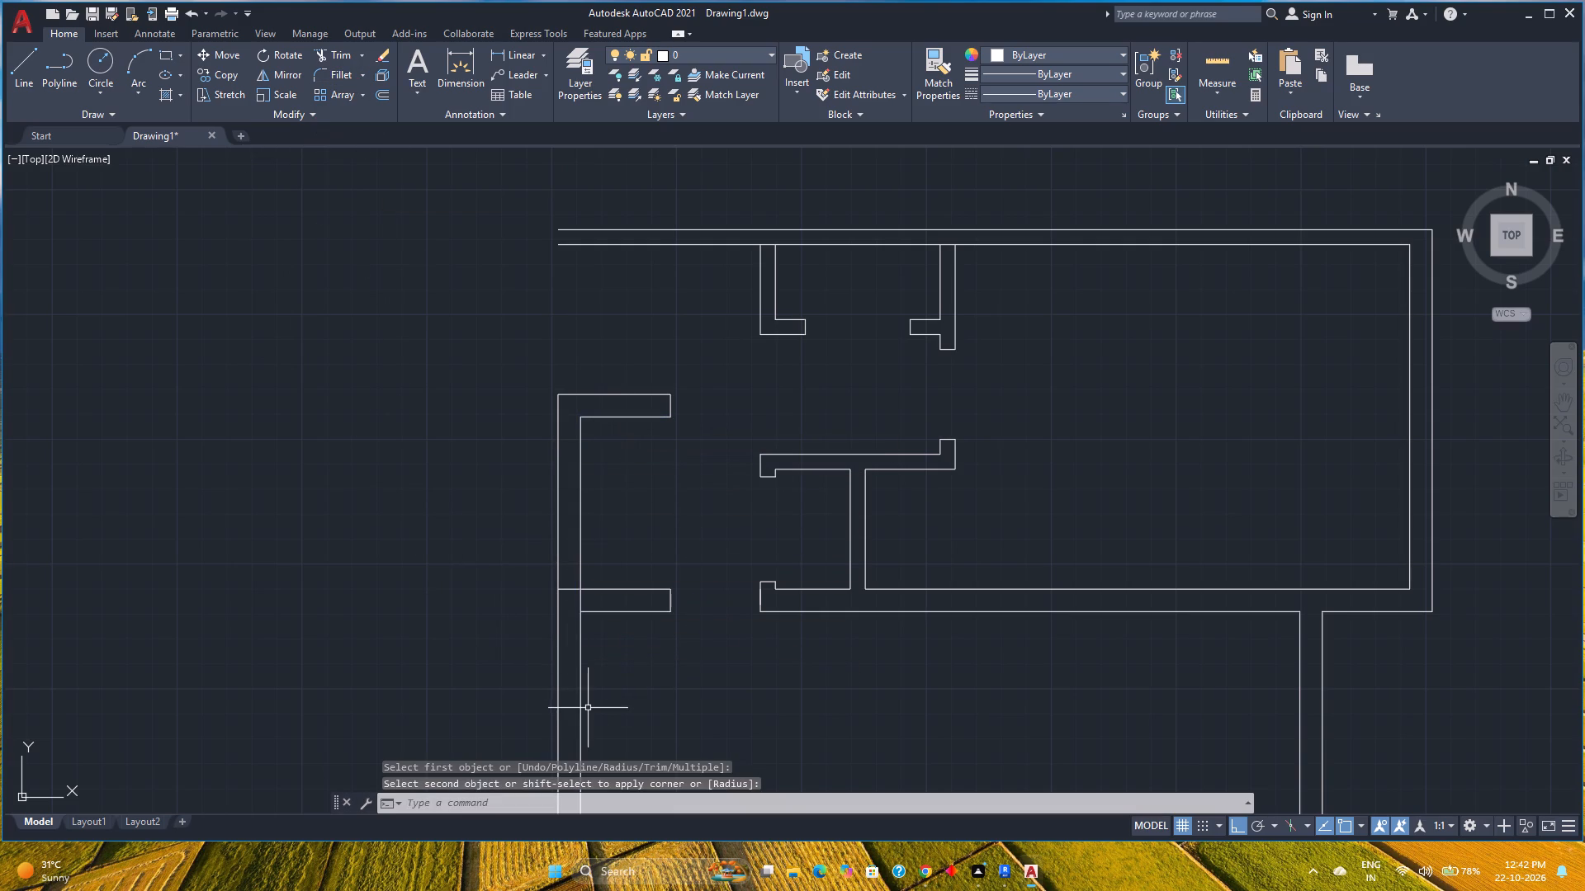
Trim the lines crossing the junction where the lower stub meets the extended left wall.
{"action": "key", "text": "Escape"}
{"action": "key", "text": "t"}
{"action": "key", "text": "r"}
{"action": "key", "text": "Return"}
{"action": "scroll", "coordinate": [602, 606], "scroll_direction": "up", "scroll_amount": 1}
{"action": "left_click_drag", "start_coordinate": [546, 566], "coordinate": [585, 592]}
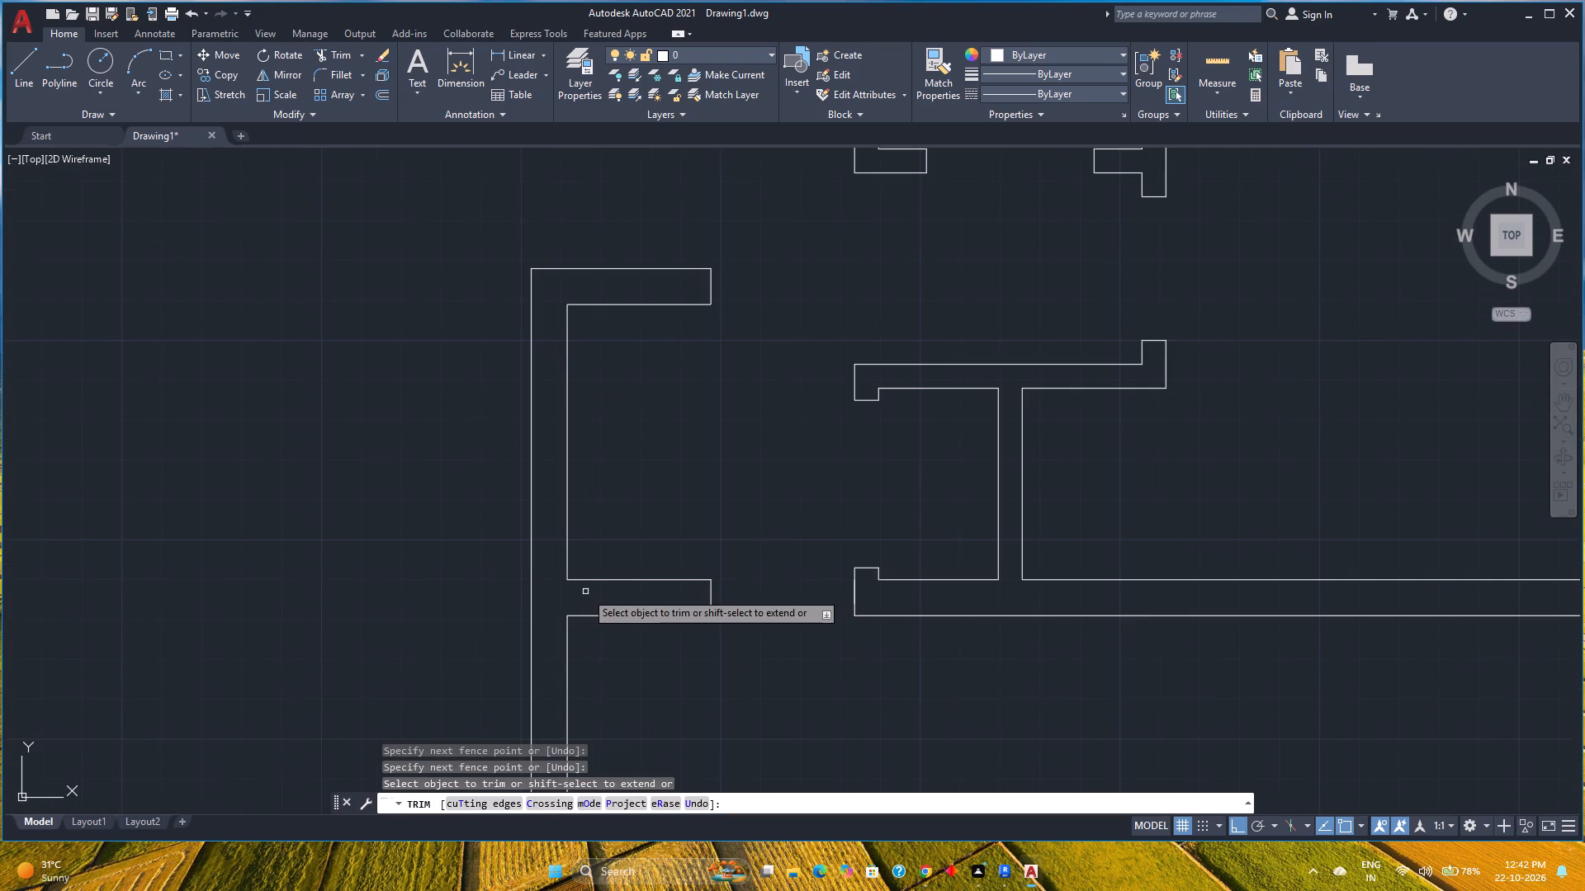
{"action": "scroll", "coordinate": [585, 592], "scroll_direction": "down", "scroll_amount": 2}
{"action": "middle_click_drag", "start_coordinate": [712, 523], "coordinate": [683, 542]}
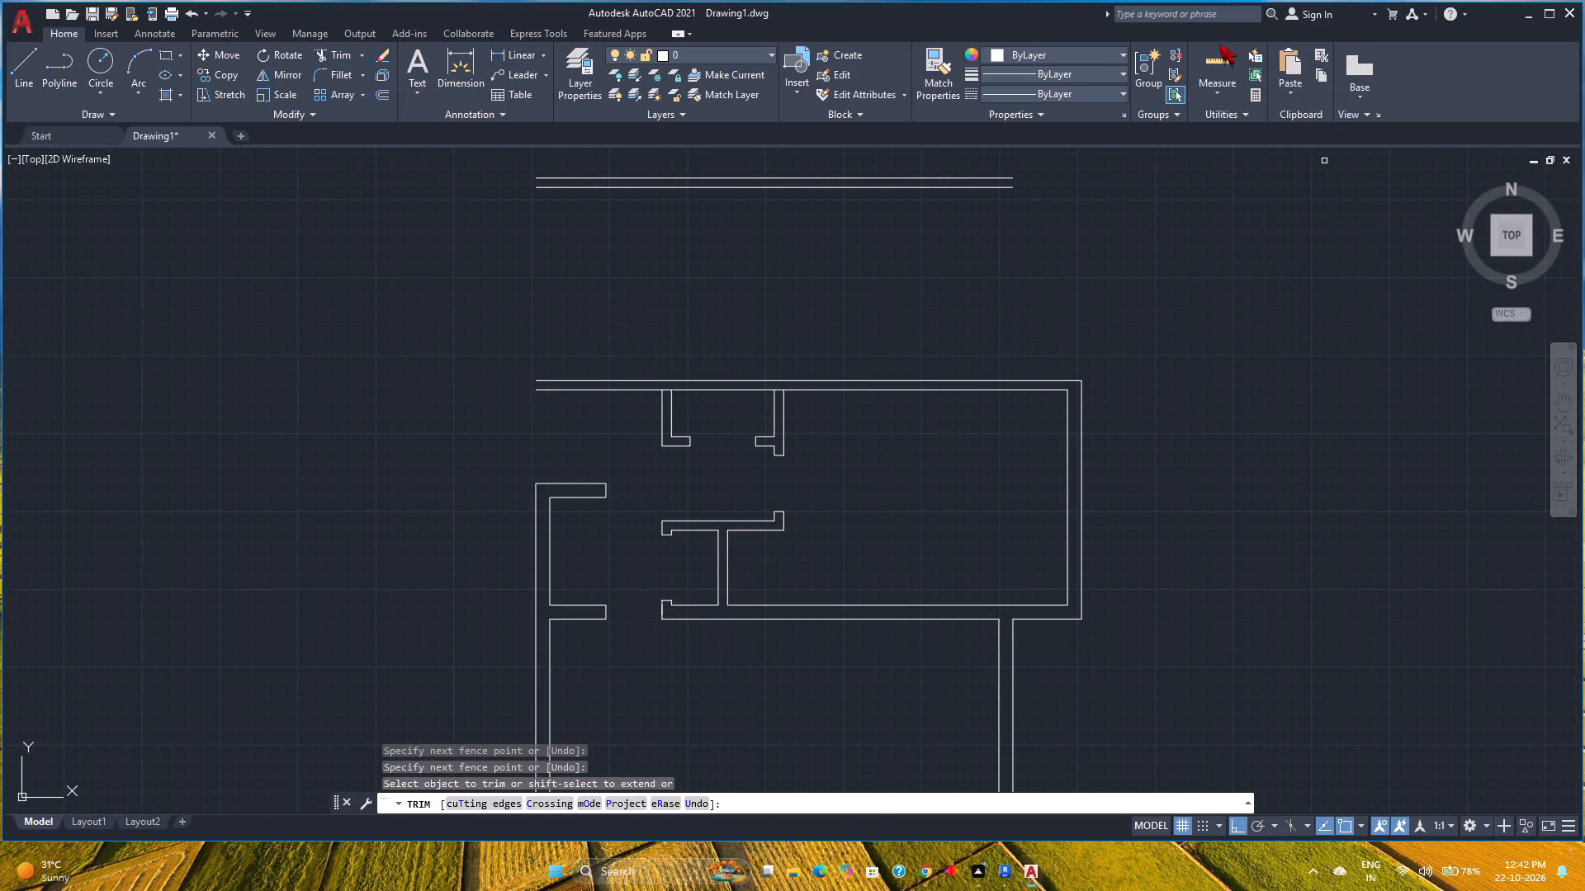
Quick-measure the space between the two left wall stubs.
{"action": "left_click", "coordinate": [1223, 62]}
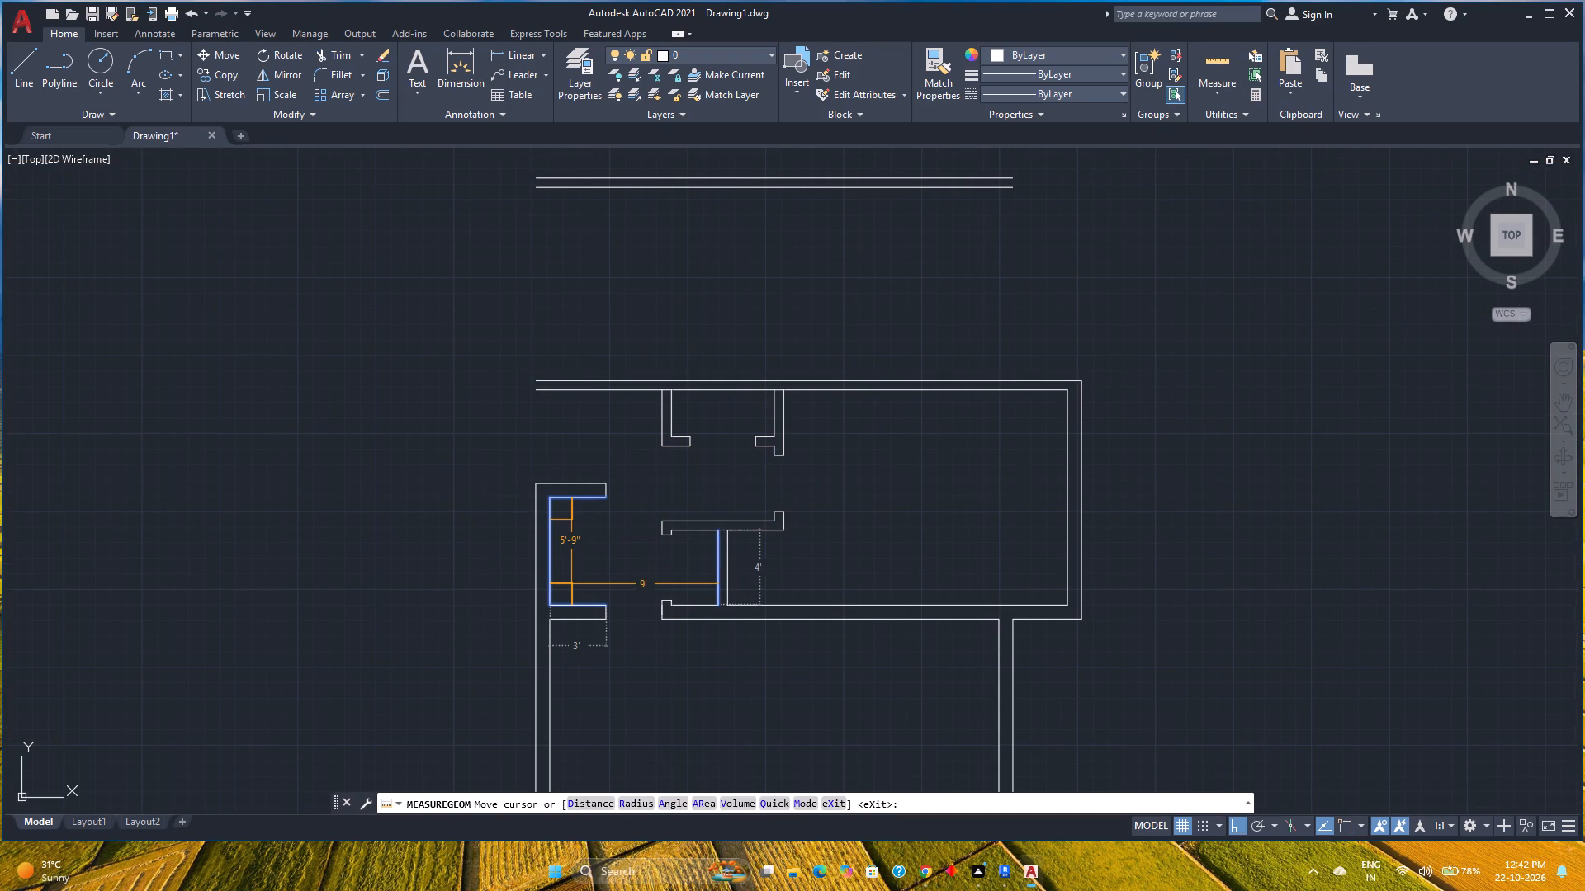
{"action": "key", "text": "Escape"}
Move the upper rooms' top outer wall line and the three loose horizontal lines above it up by 3 inches.
{"action": "scroll", "coordinate": [589, 547], "scroll_direction": "up", "scroll_amount": 1}
{"action": "middle_click_drag", "start_coordinate": [594, 546], "coordinate": [650, 637]}
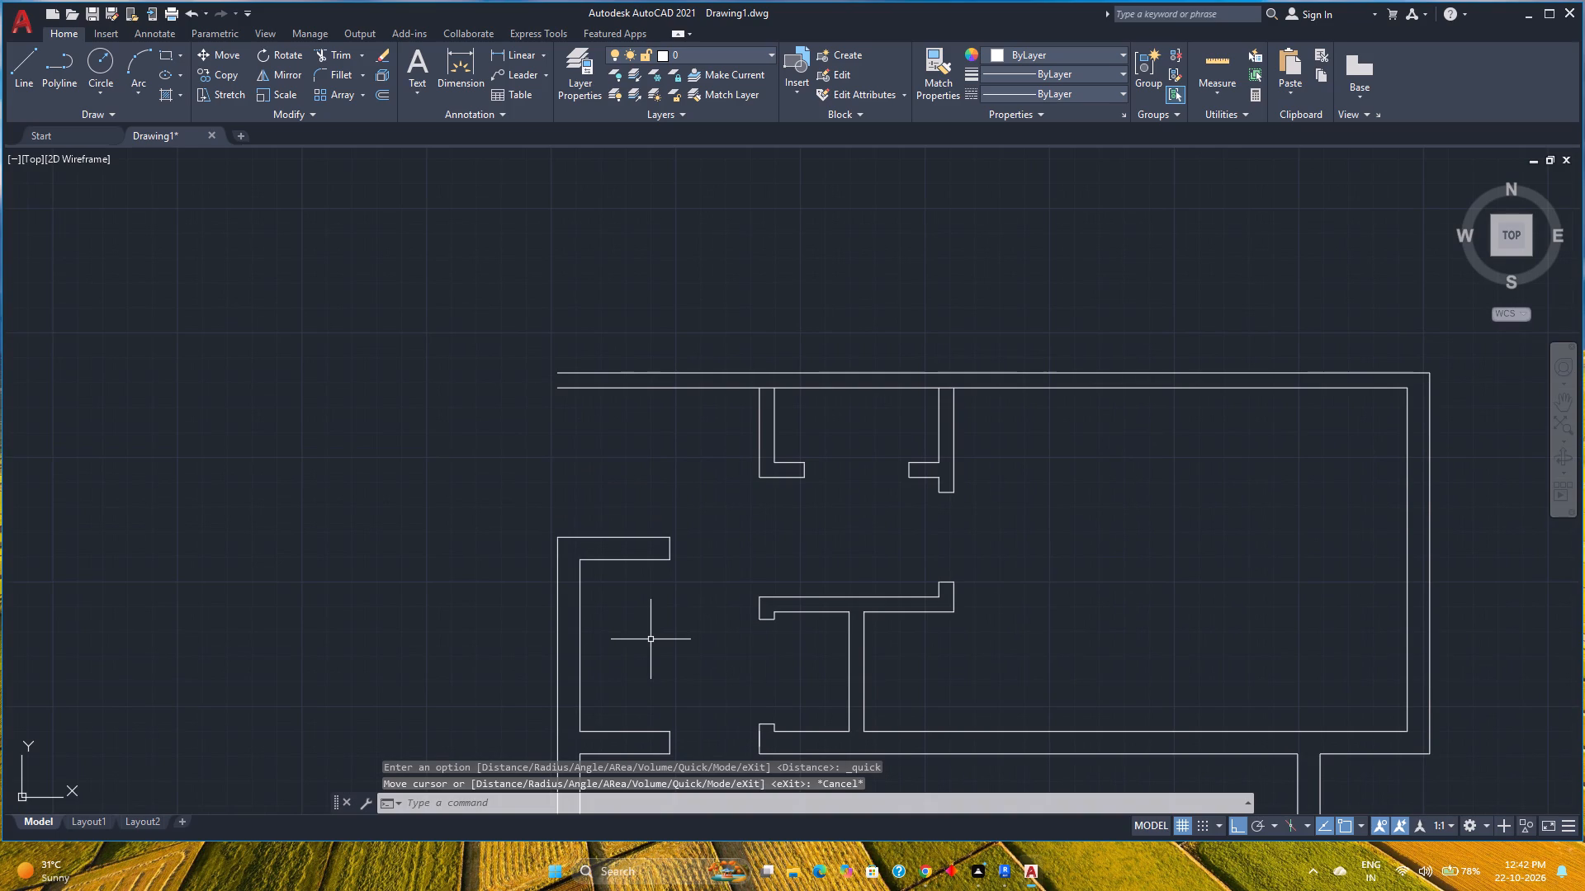
{"action": "middle_click_drag", "start_coordinate": [640, 481], "coordinate": [661, 540]}
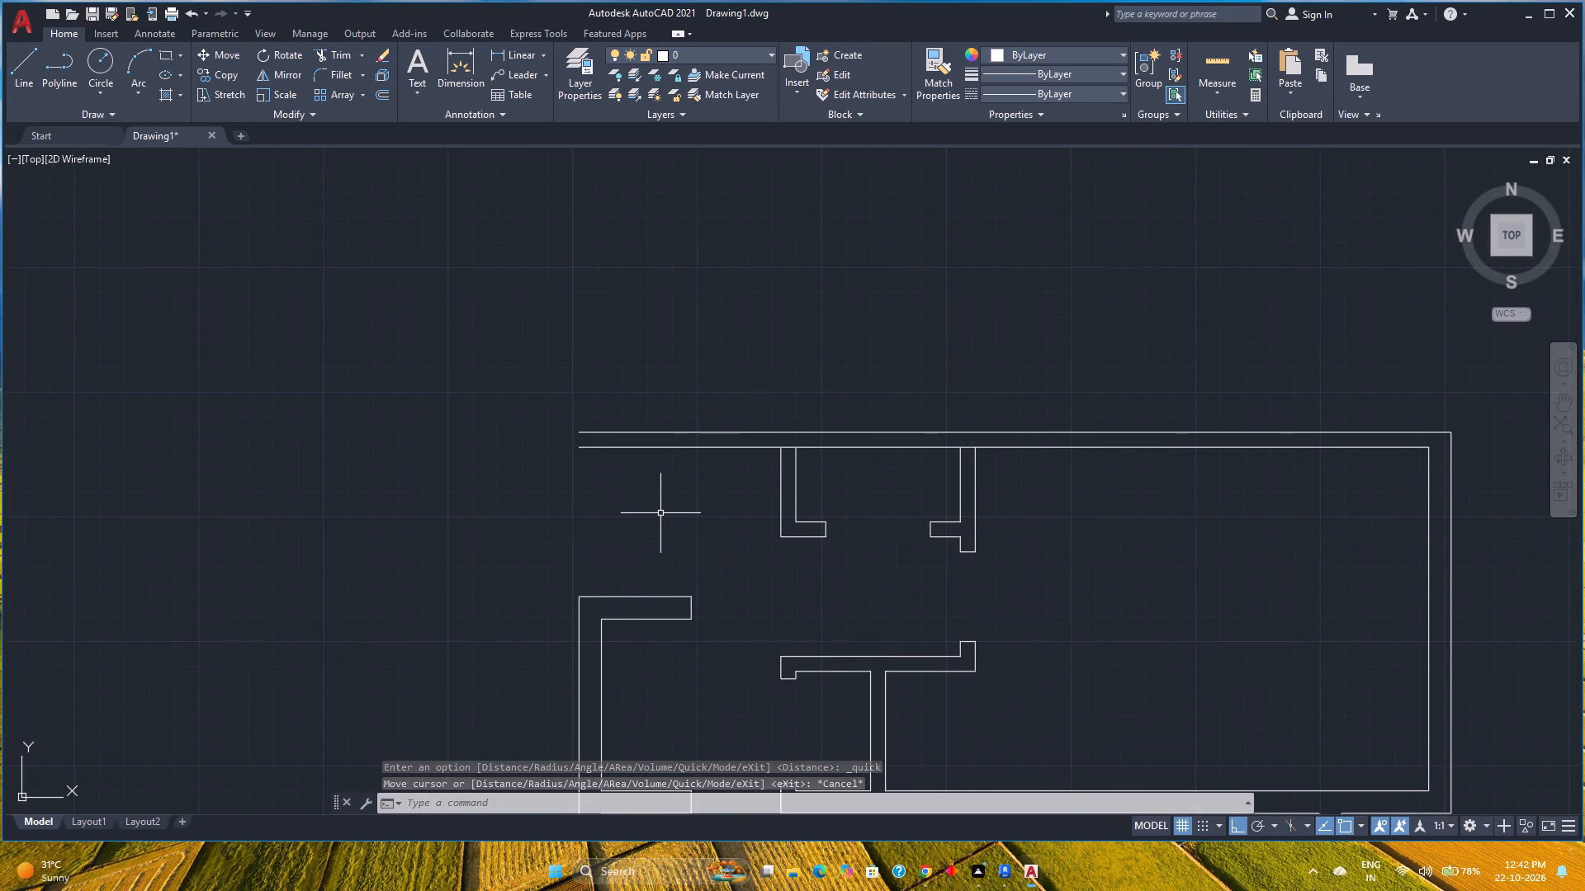
{"action": "middle_click_drag", "start_coordinate": [660, 512], "coordinate": [631, 546]}
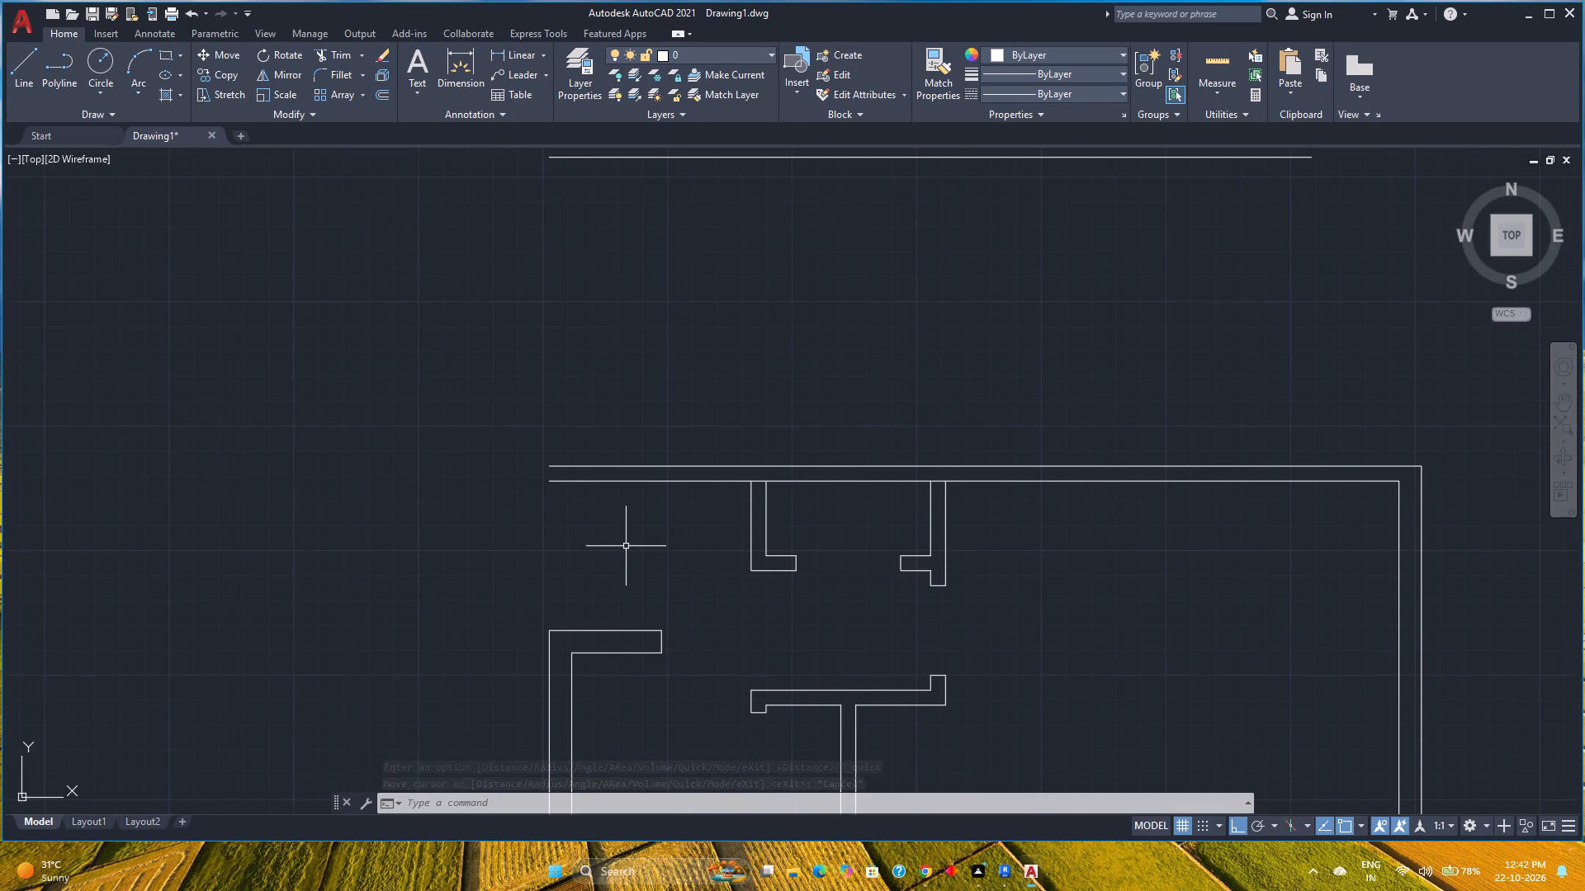
{"action": "left_click", "coordinate": [756, 470]}
{"action": "scroll", "coordinate": [696, 410], "scroll_direction": "down", "scroll_amount": 2}
{"action": "middle_click_drag", "start_coordinate": [696, 410], "coordinate": [709, 431]}
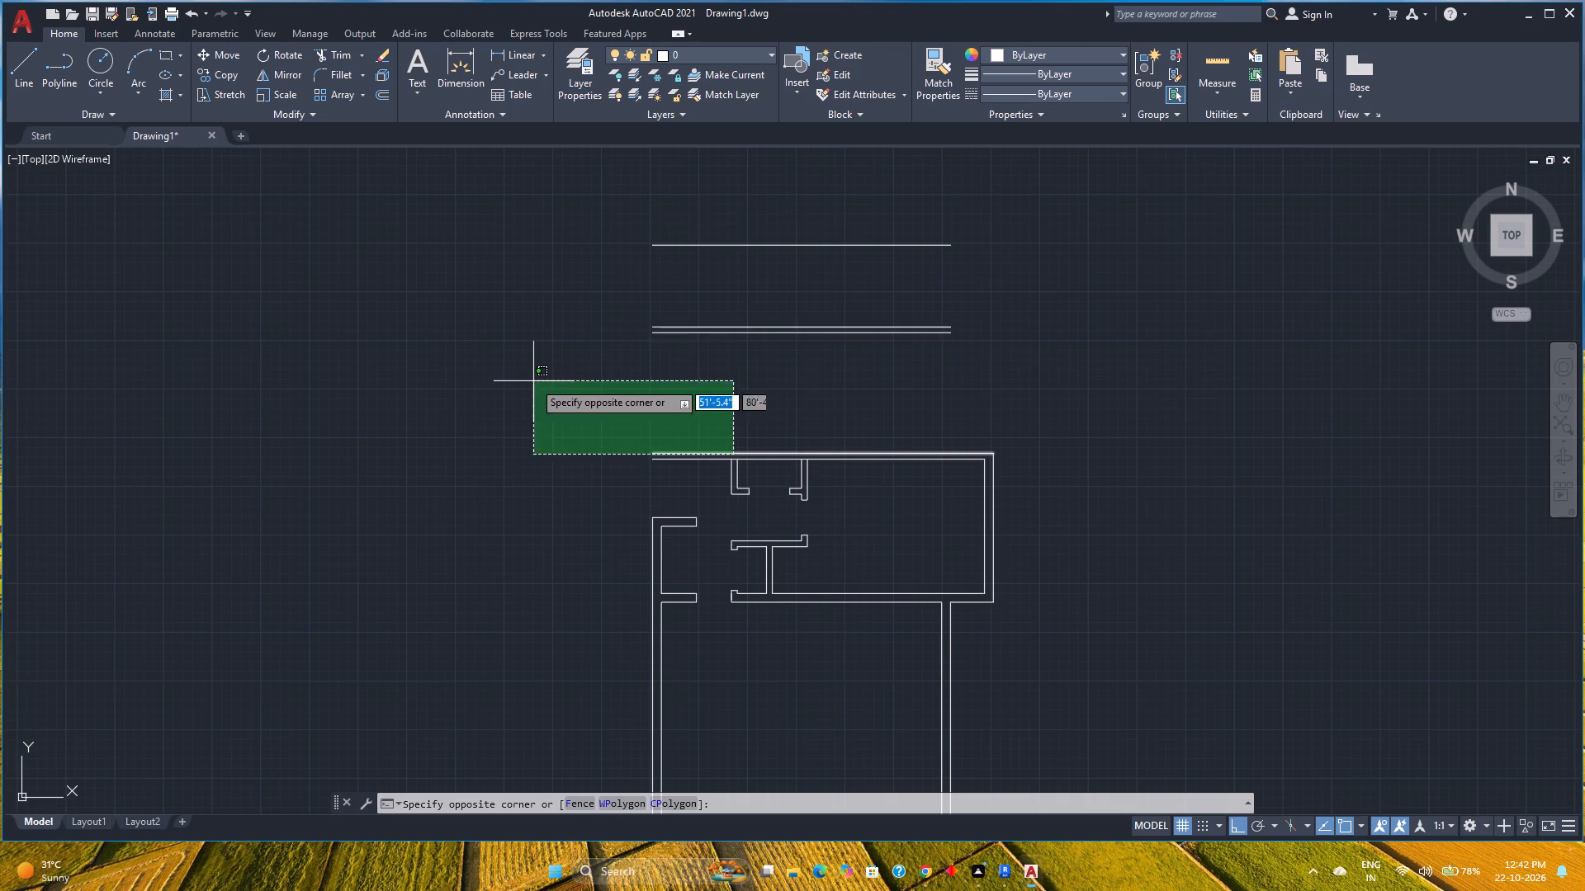
{"action": "left_click", "coordinate": [528, 224]}
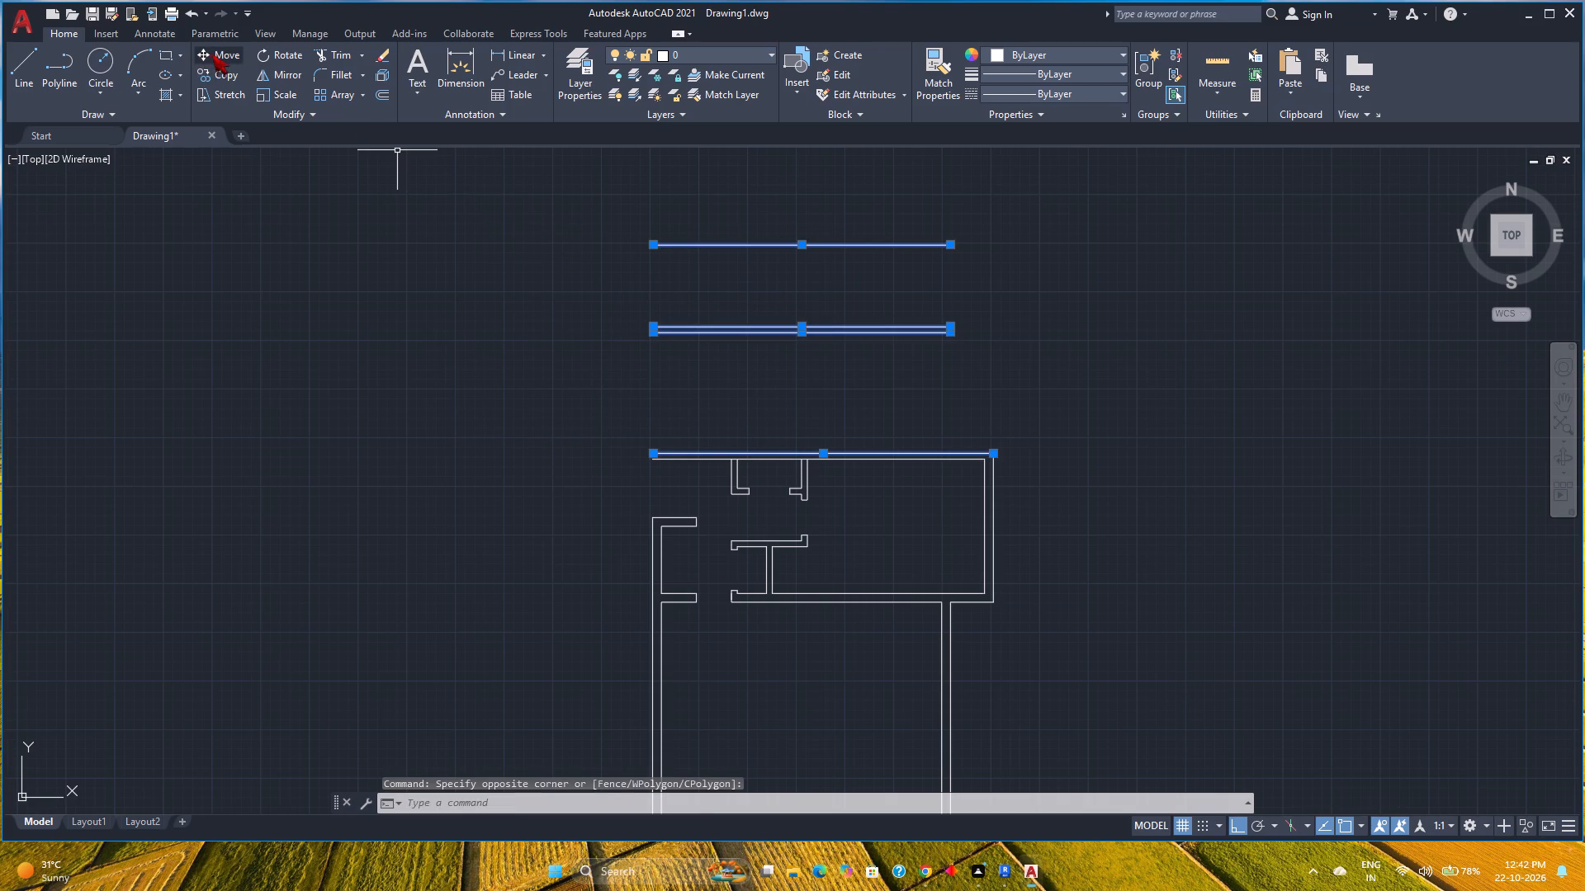
{"action": "left_click", "coordinate": [211, 54]}
{"action": "scroll", "coordinate": [623, 456], "scroll_direction": "up", "scroll_amount": 4}
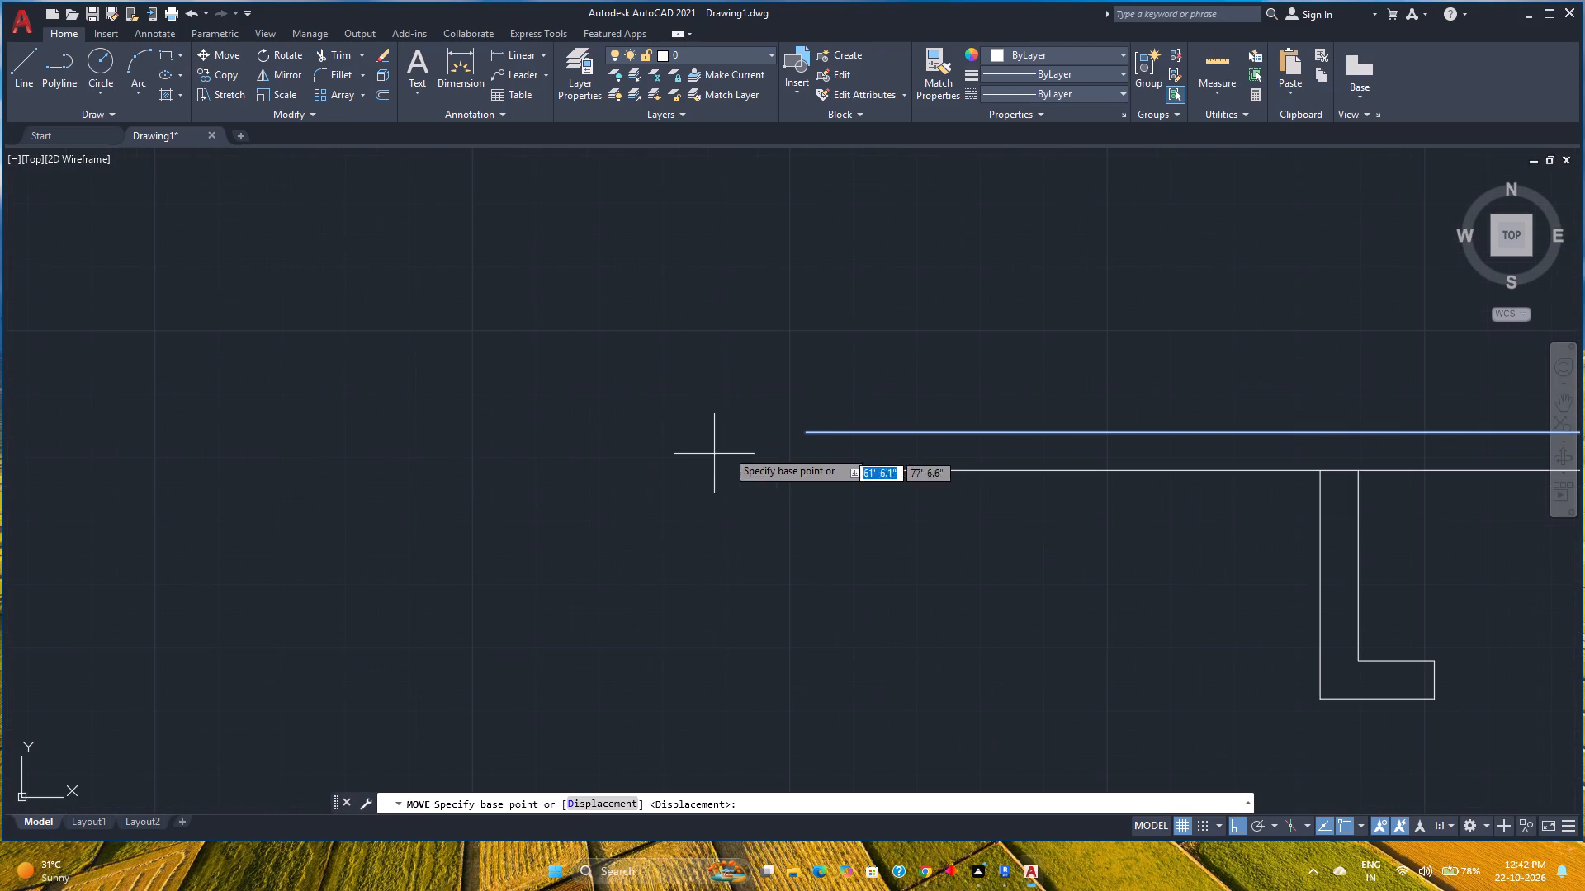
{"action": "left_click", "coordinate": [809, 429]}
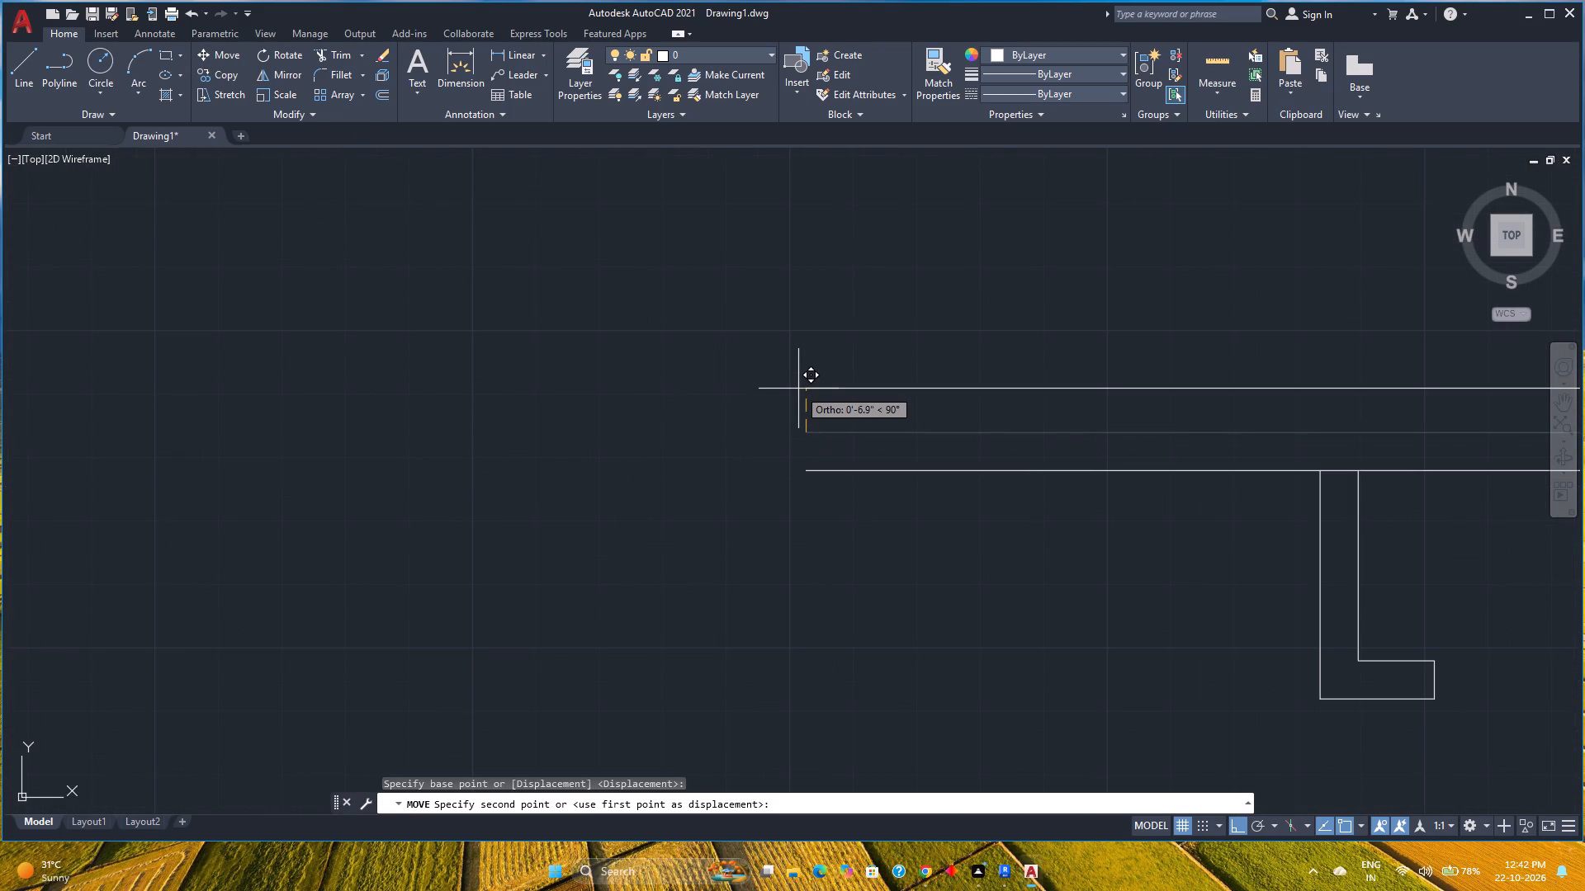
{"action": "key", "text": "3"}
{"action": "key", "text": "Return"}
Fillet the raised top outer wall line with the right outer wall line to close the upper-right corner.
{"action": "scroll", "coordinate": [750, 449], "scroll_direction": "down", "scroll_amount": 3}
{"action": "middle_click_drag", "start_coordinate": [755, 451], "coordinate": [695, 422]}
{"action": "middle_click", "coordinate": [693, 422]}
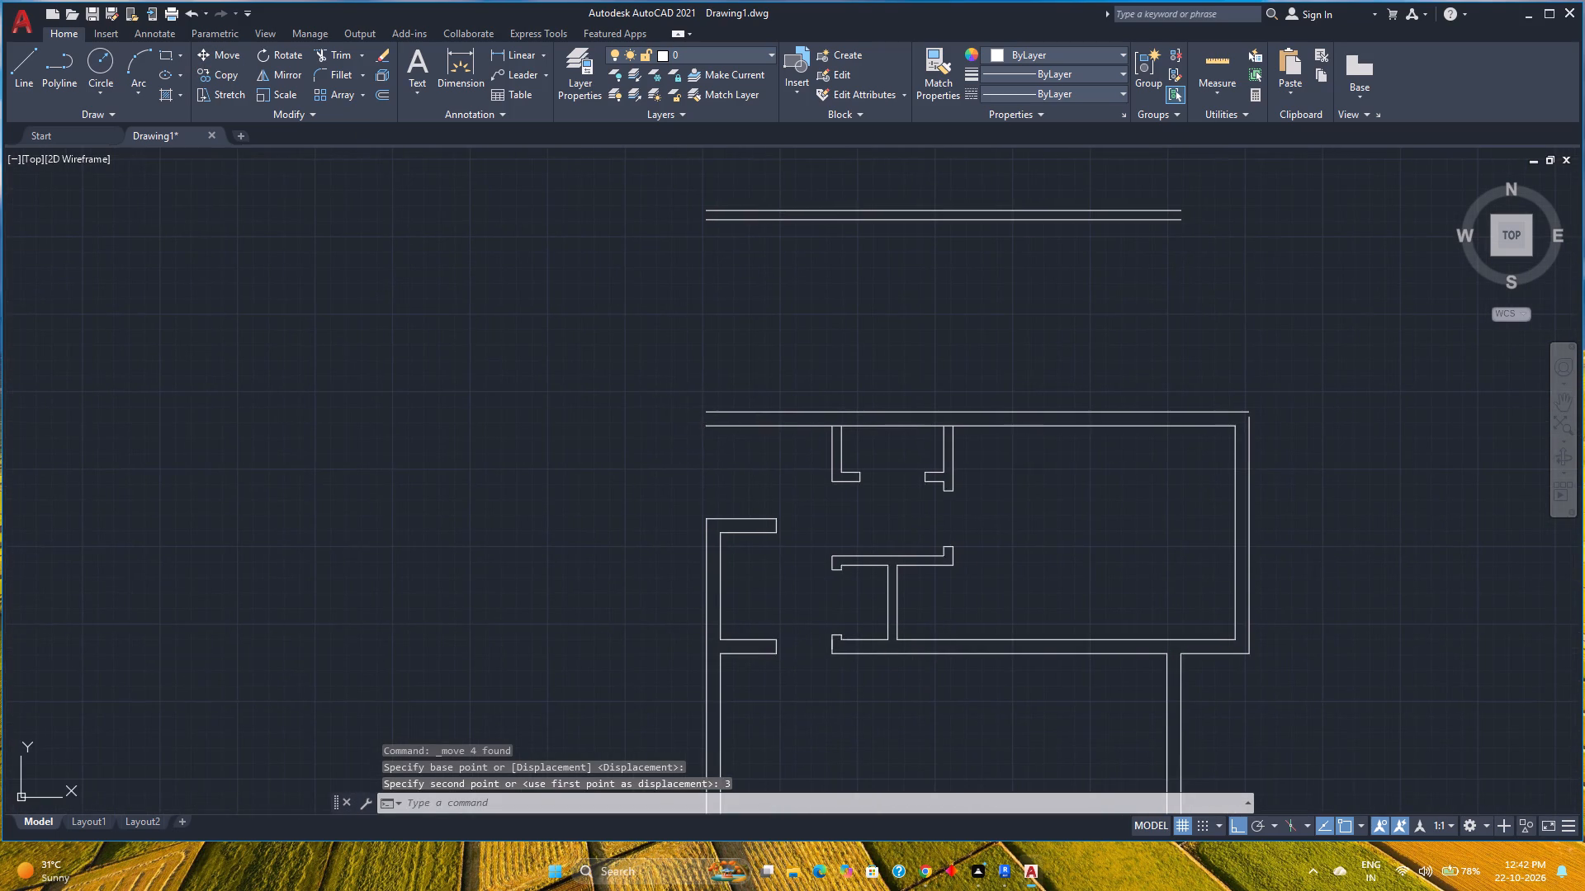
{"action": "middle_click_drag", "start_coordinate": [1014, 487], "coordinate": [750, 490]}
{"action": "middle_click_drag", "start_coordinate": [696, 525], "coordinate": [611, 598]}
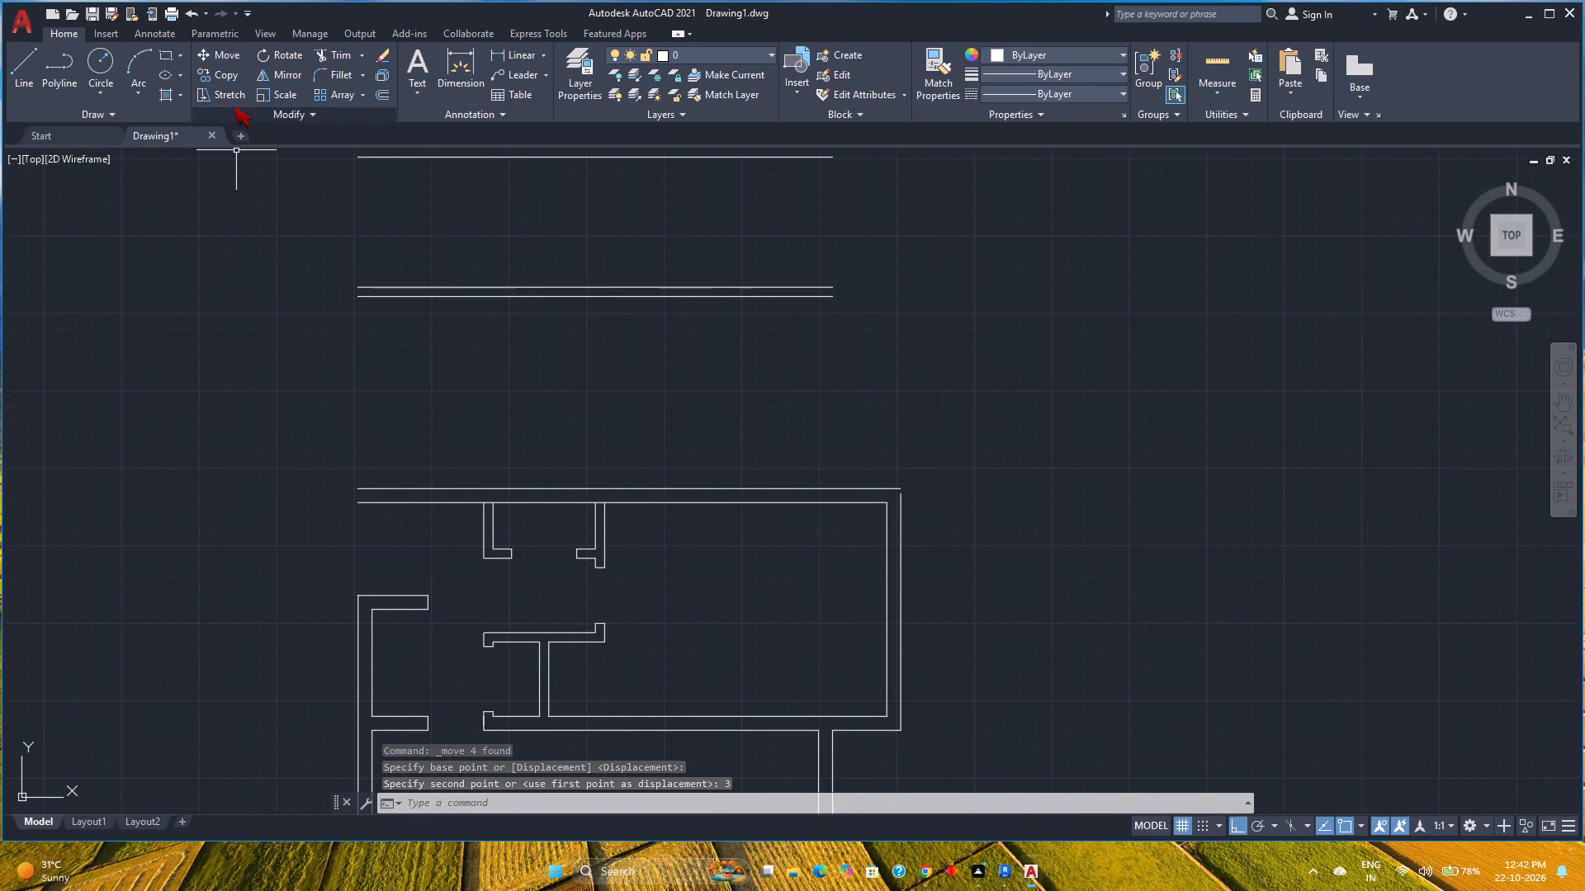
{"action": "left_click", "coordinate": [341, 73]}
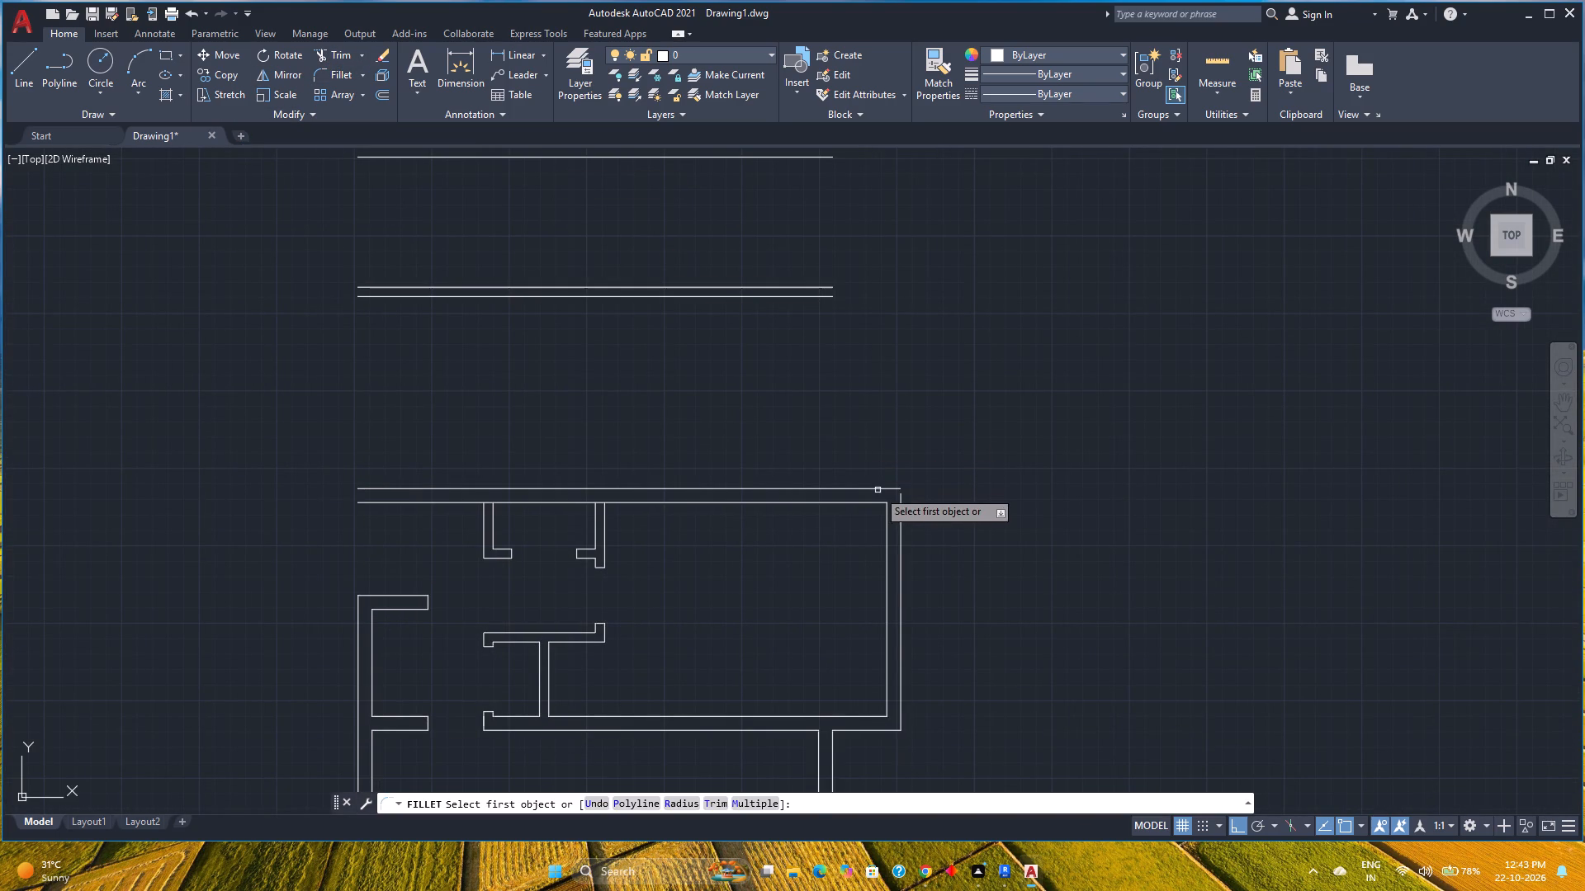
{"action": "left_click", "coordinate": [878, 490]}
{"action": "left_click", "coordinate": [905, 513]}
{"action": "left_click", "coordinate": [901, 511]}
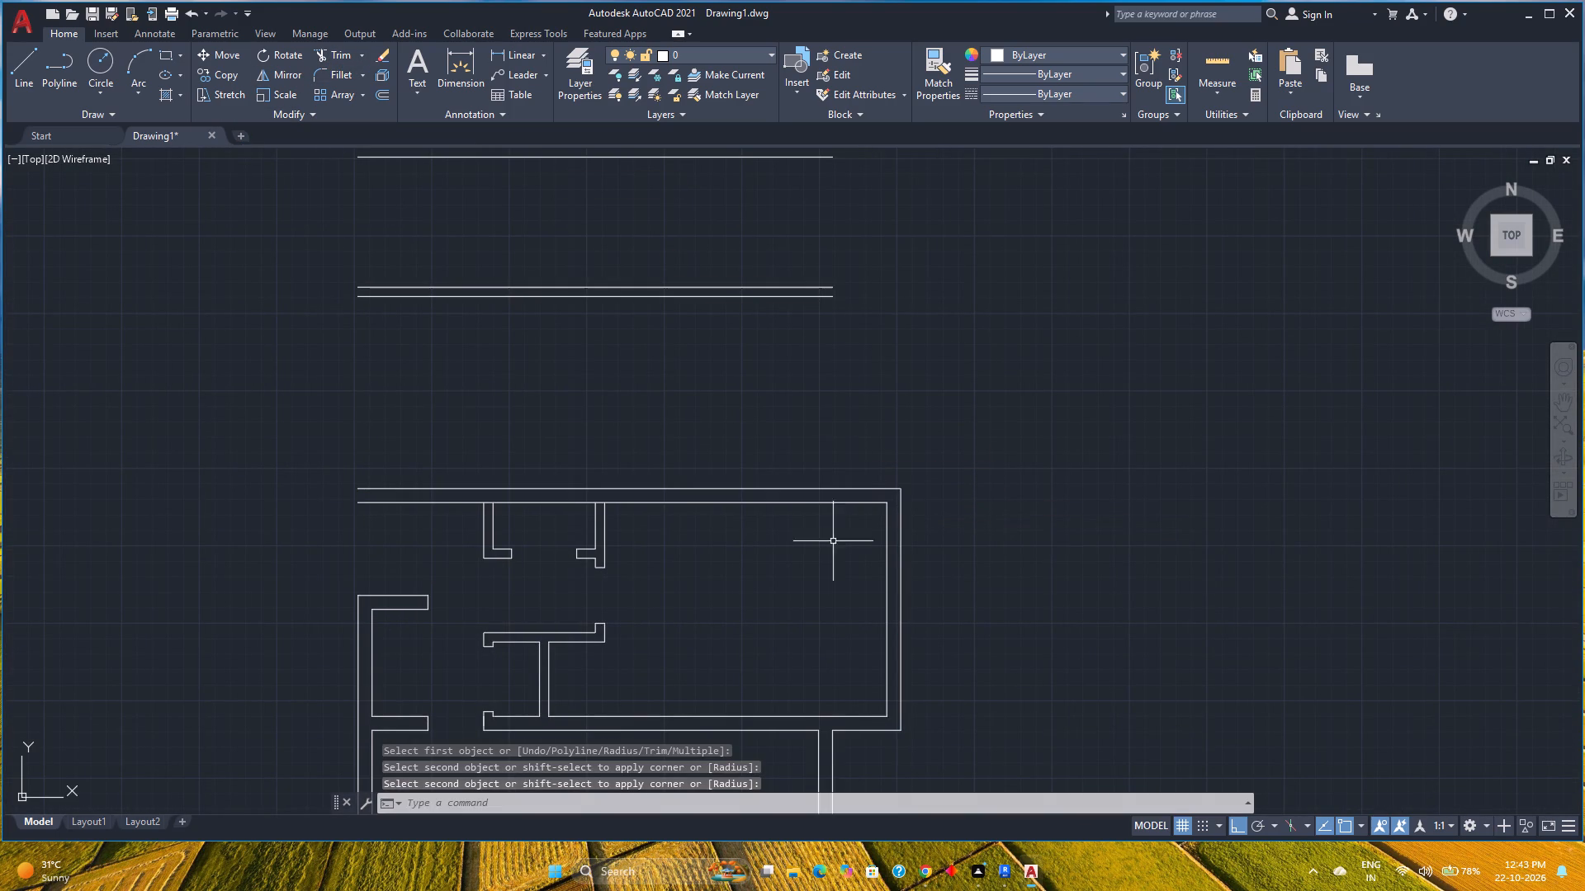
{"action": "key", "text": "Escape"}
Quick-measure the large right room, the recess beside the vertical partition and the passage with the upper door opening.
{"action": "scroll", "coordinate": [807, 582], "scroll_direction": "down", "scroll_amount": 1}
{"action": "middle_click_drag", "start_coordinate": [807, 582], "coordinate": [797, 538]}
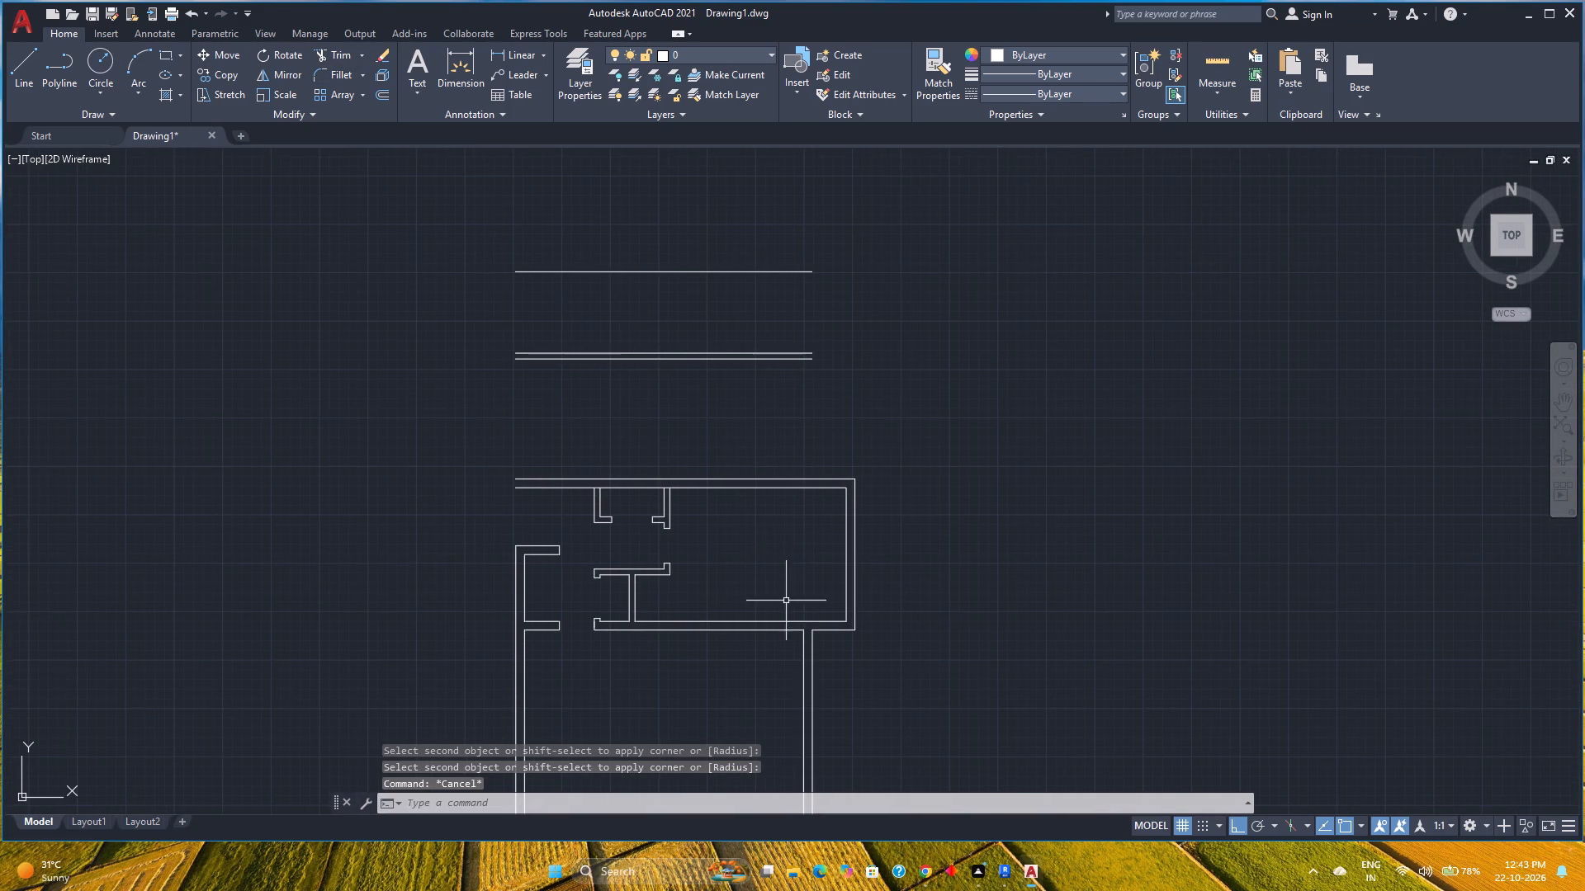
{"action": "scroll", "coordinate": [637, 559], "scroll_direction": "up", "scroll_amount": 3}
{"action": "middle_click_drag", "start_coordinate": [637, 558], "coordinate": [662, 509]}
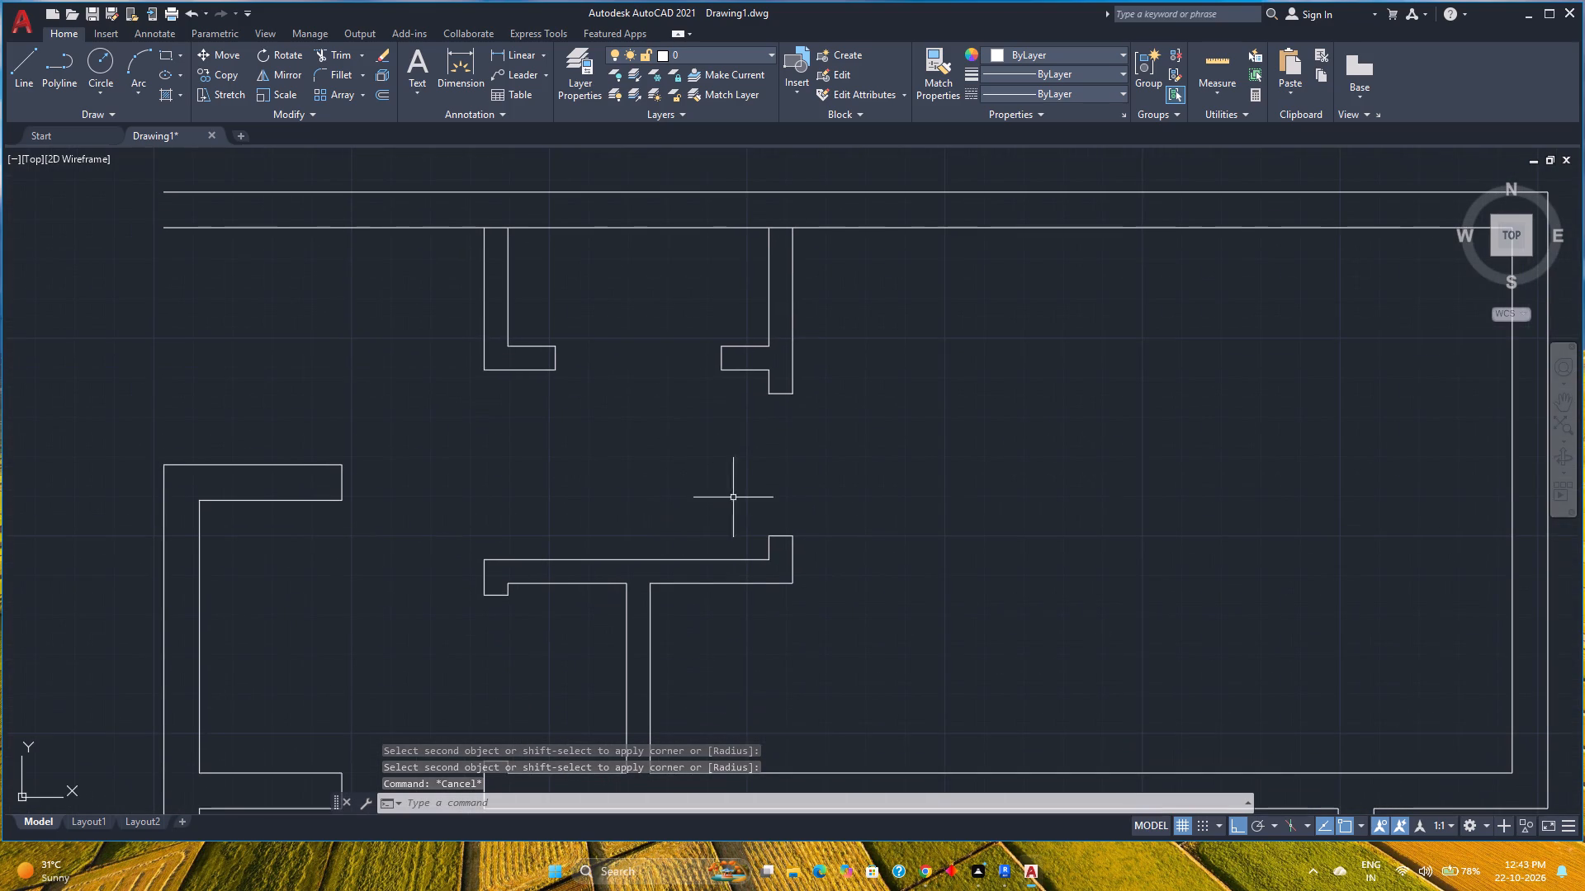
{"action": "scroll", "coordinate": [1042, 405], "scroll_direction": "down", "scroll_amount": 1}
{"action": "middle_click_drag", "start_coordinate": [1042, 405], "coordinate": [968, 378]}
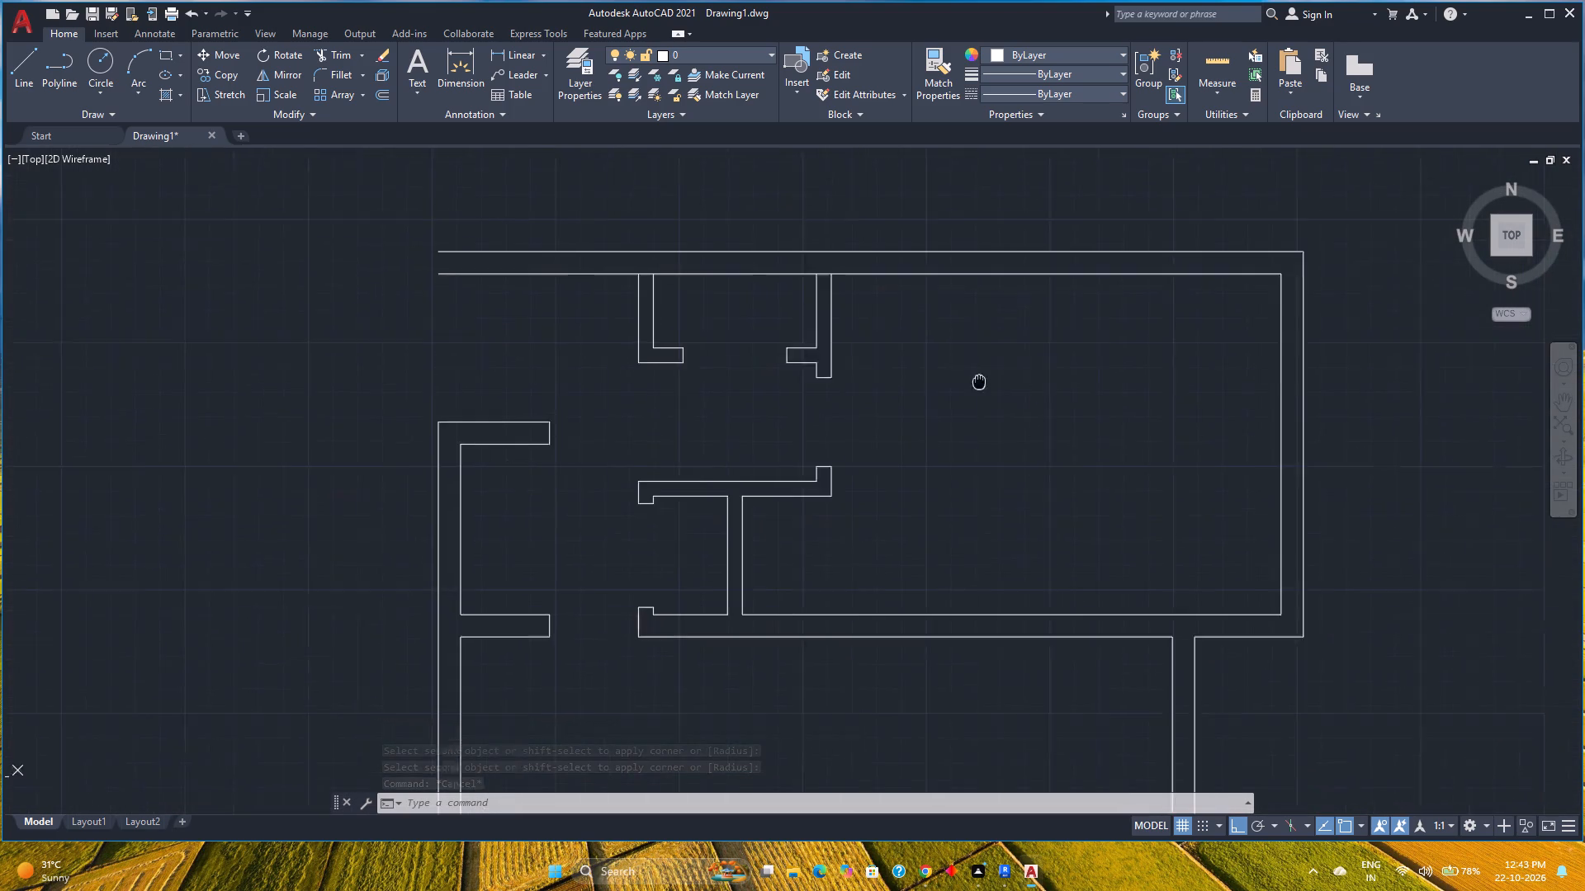
{"action": "middle_click_drag", "start_coordinate": [968, 378], "coordinate": [956, 374]}
{"action": "left_click", "coordinate": [1204, 63]}
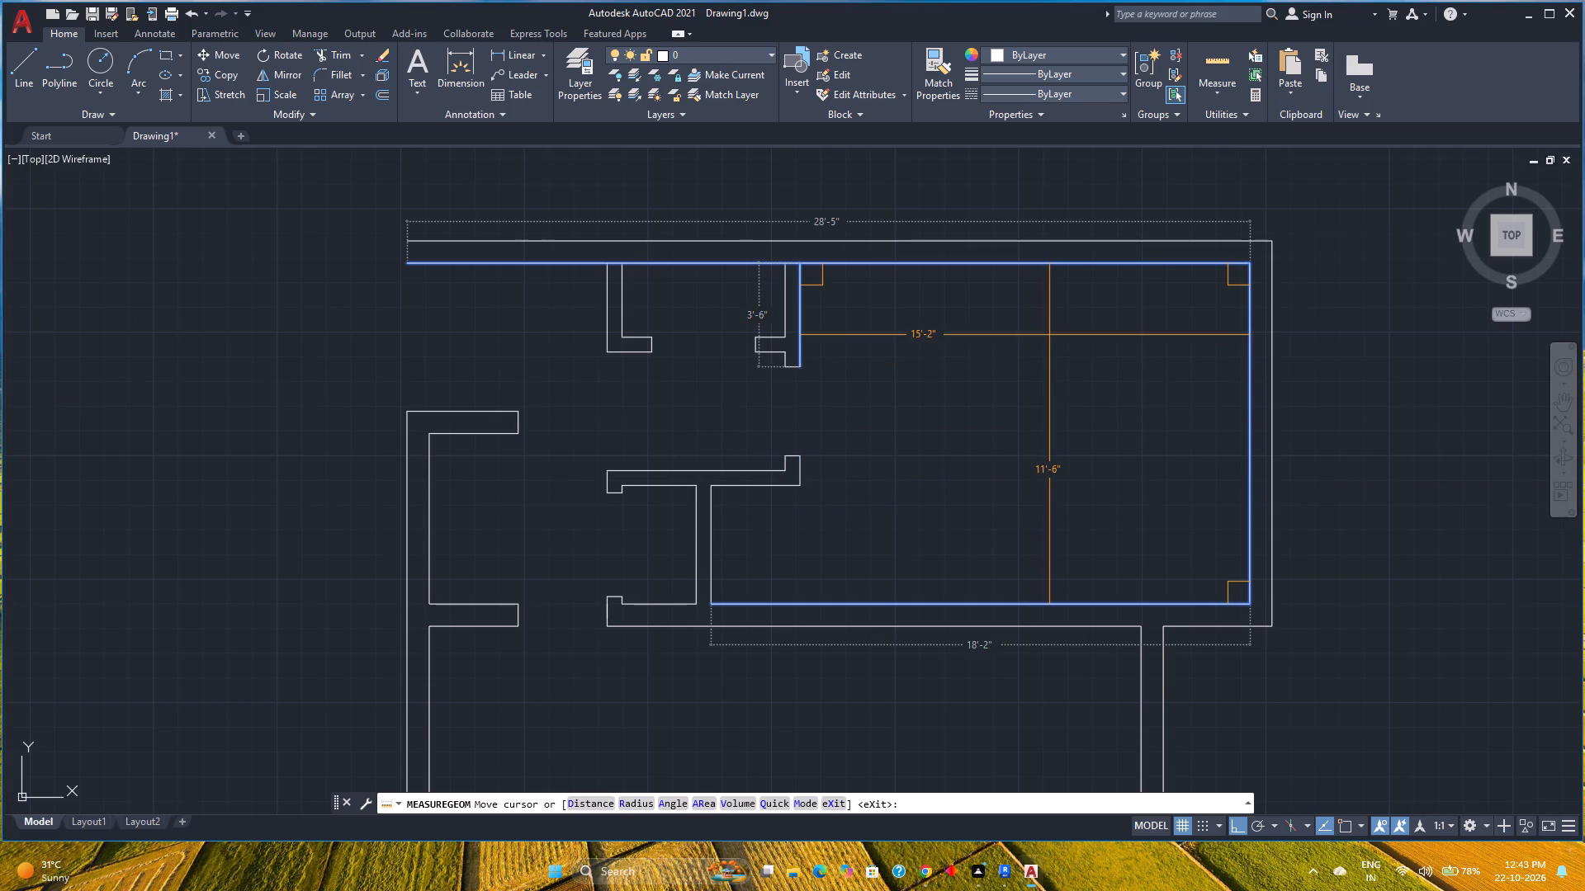
{"action": "scroll", "coordinate": [1094, 532], "scroll_direction": "down", "scroll_amount": 1}
{"action": "middle_click_drag", "start_coordinate": [1095, 532], "coordinate": [1015, 643]}
{"action": "middle_click", "coordinate": [1015, 643]}
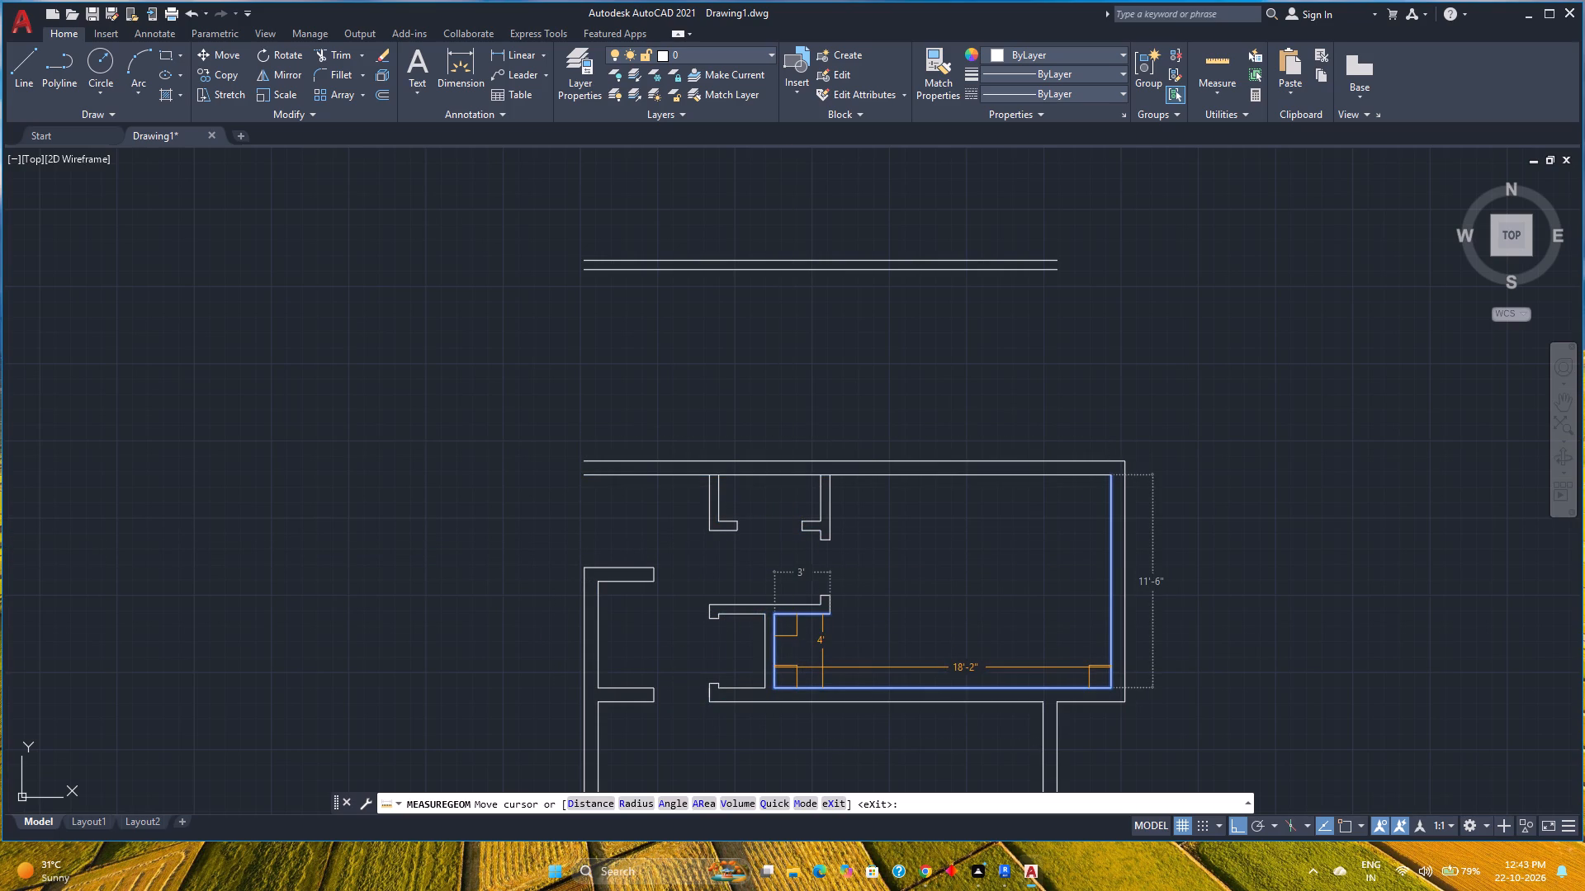
{"action": "middle_click_drag", "start_coordinate": [903, 629], "coordinate": [854, 675]}
{"action": "middle_click", "coordinate": [854, 676]}
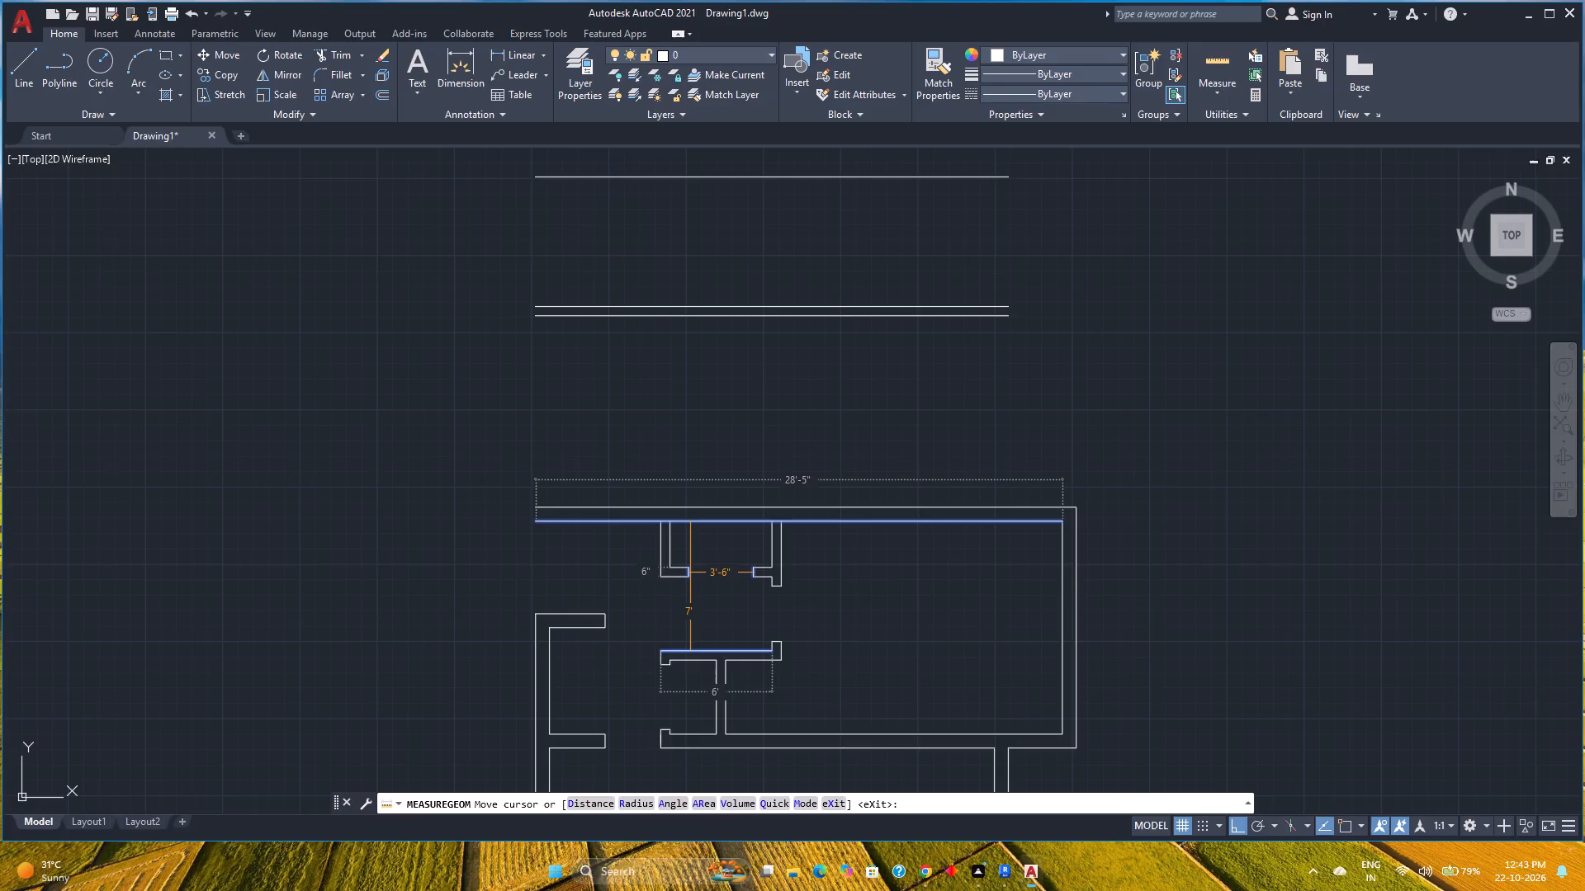
{"action": "key", "text": "Escape"}
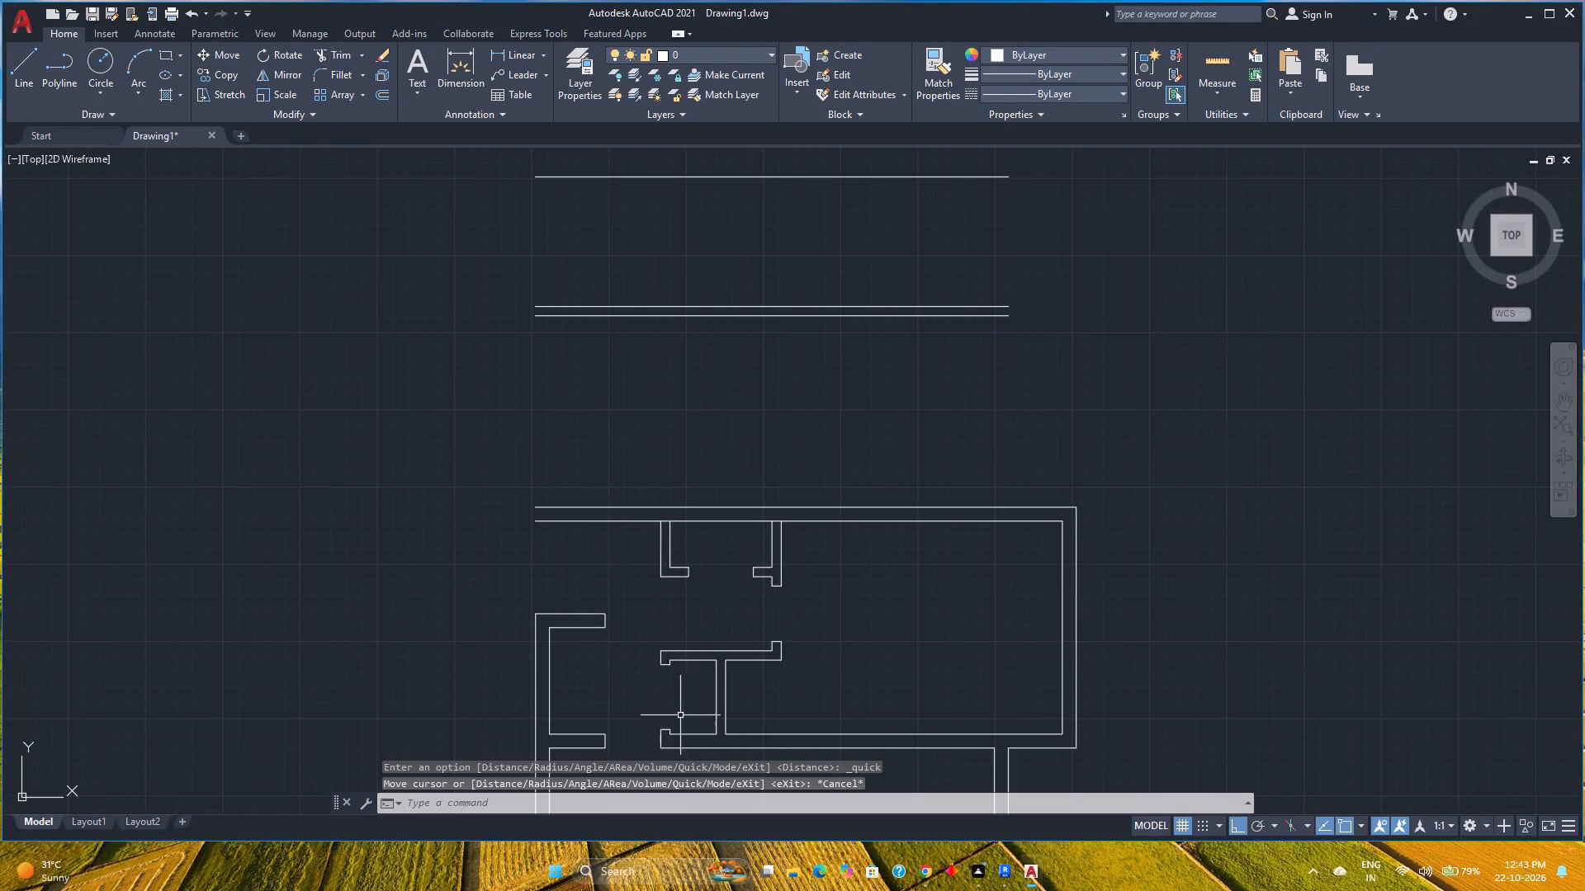
Move the upper-left L-shaped wall stub and the two small door-jamb ends below it 1' to the right.
{"action": "scroll", "coordinate": [684, 725], "scroll_direction": "up", "scroll_amount": 2}
{"action": "middle_click_drag", "start_coordinate": [684, 725], "coordinate": [730, 615]}
{"action": "left_click", "coordinate": [710, 629]}
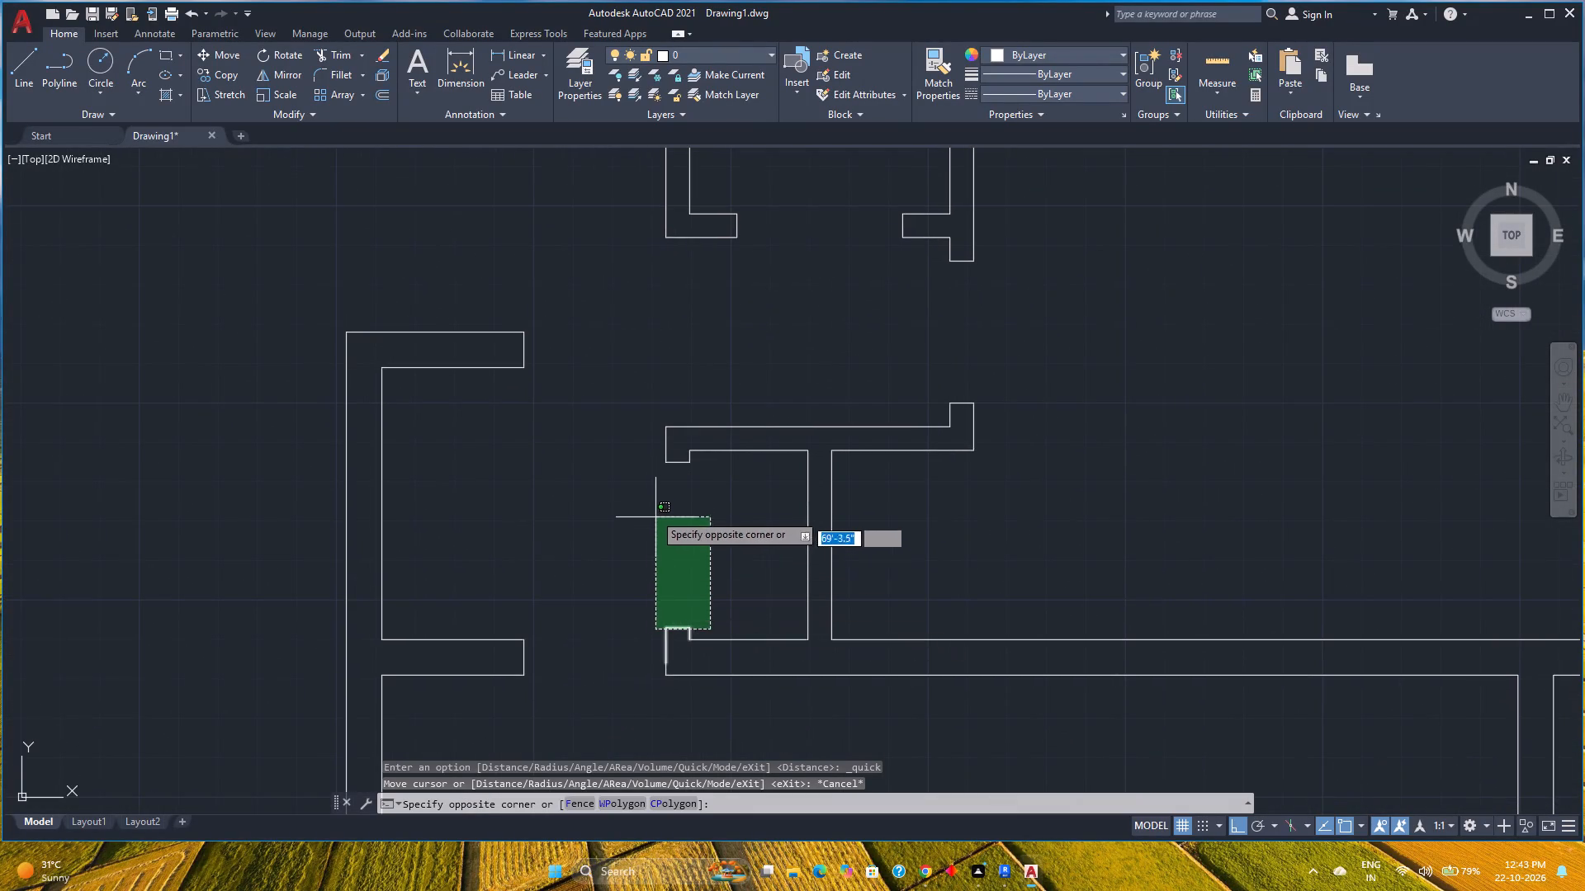
{"action": "left_click", "coordinate": [625, 459]}
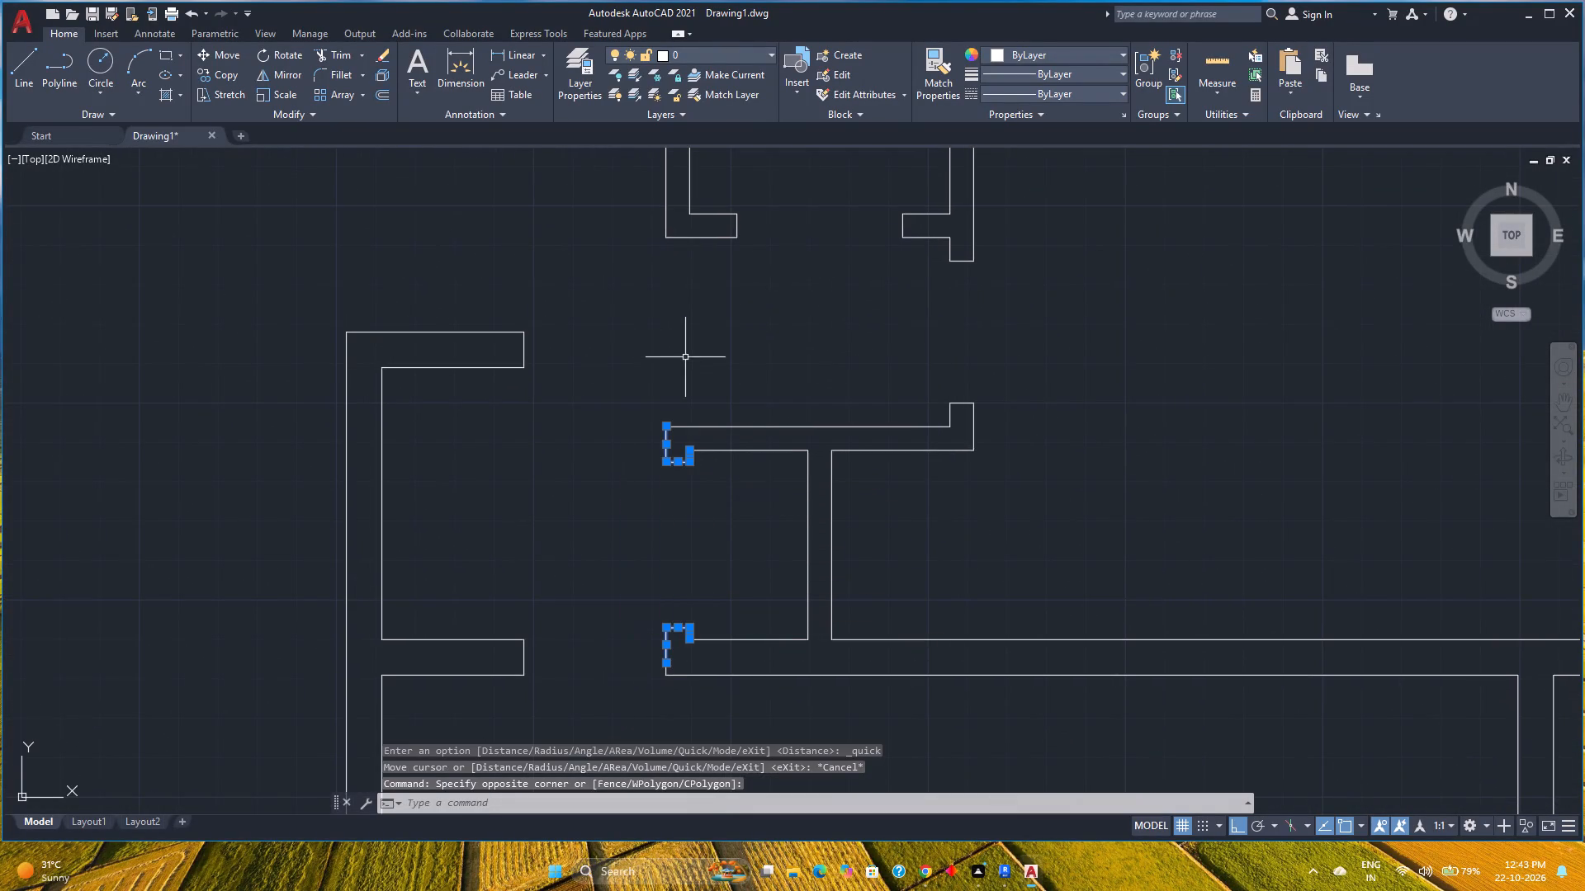
{"action": "middle_click_drag", "start_coordinate": [692, 357], "coordinate": [768, 565]}
{"action": "left_click", "coordinate": [806, 398]}
{"action": "left_click", "coordinate": [676, 376]}
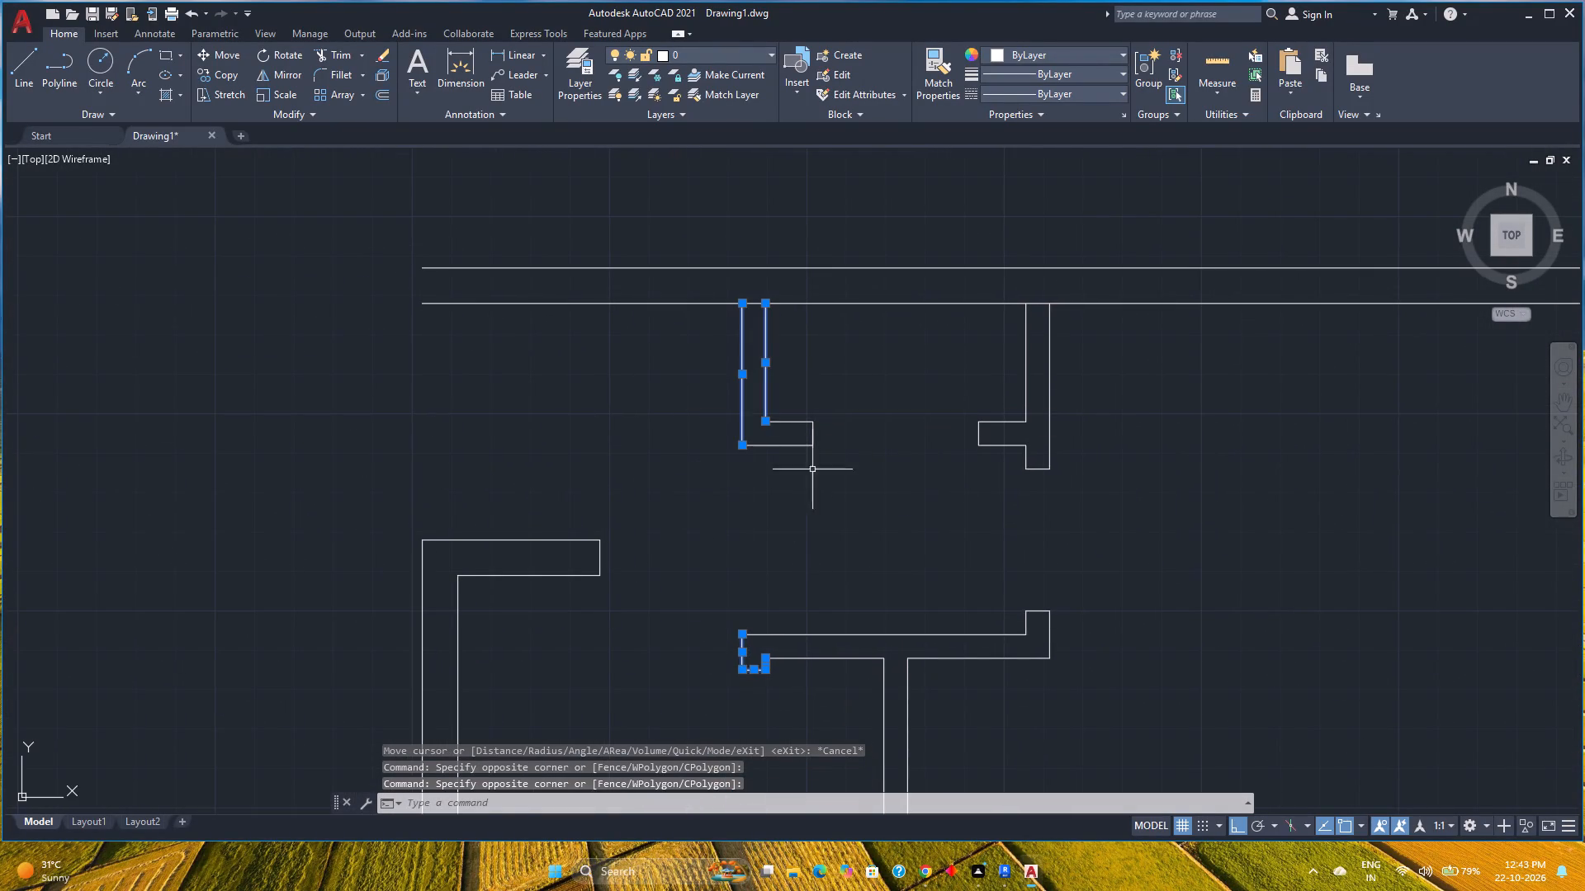
{"action": "left_click", "coordinate": [855, 503]}
{"action": "left_click", "coordinate": [699, 402]}
{"action": "scroll", "coordinate": [697, 487], "scroll_direction": "down", "scroll_amount": 1}
{"action": "scroll", "coordinate": [733, 658], "scroll_direction": "down", "scroll_amount": 1}
{"action": "middle_click_drag", "start_coordinate": [749, 691], "coordinate": [717, 634]}
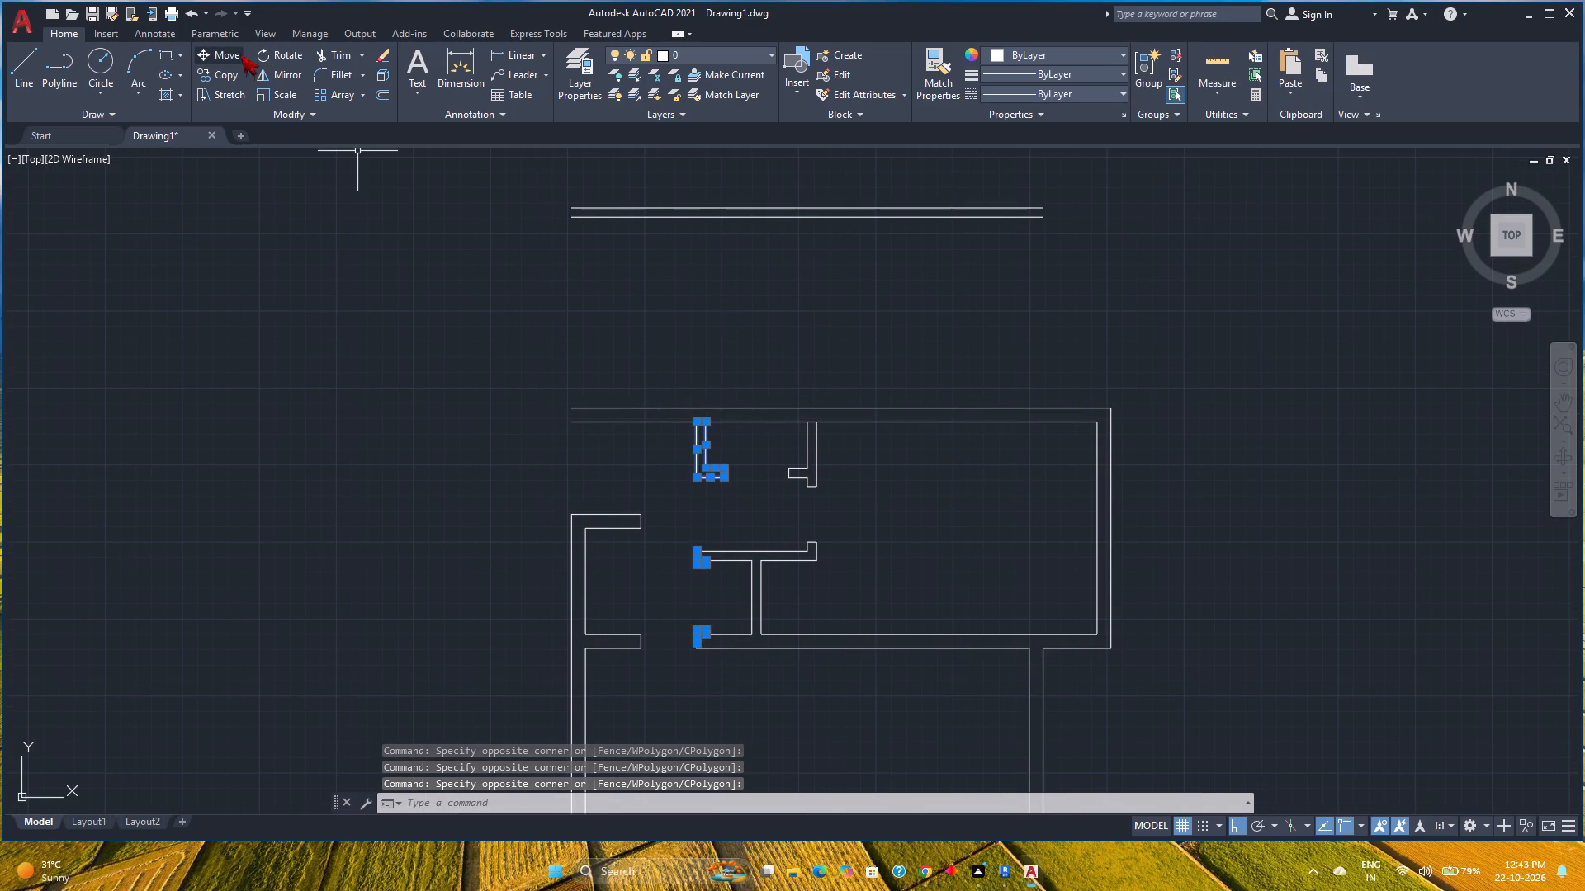
{"action": "left_click", "coordinate": [240, 54]}
{"action": "scroll", "coordinate": [687, 462], "scroll_direction": "up", "scroll_amount": 1}
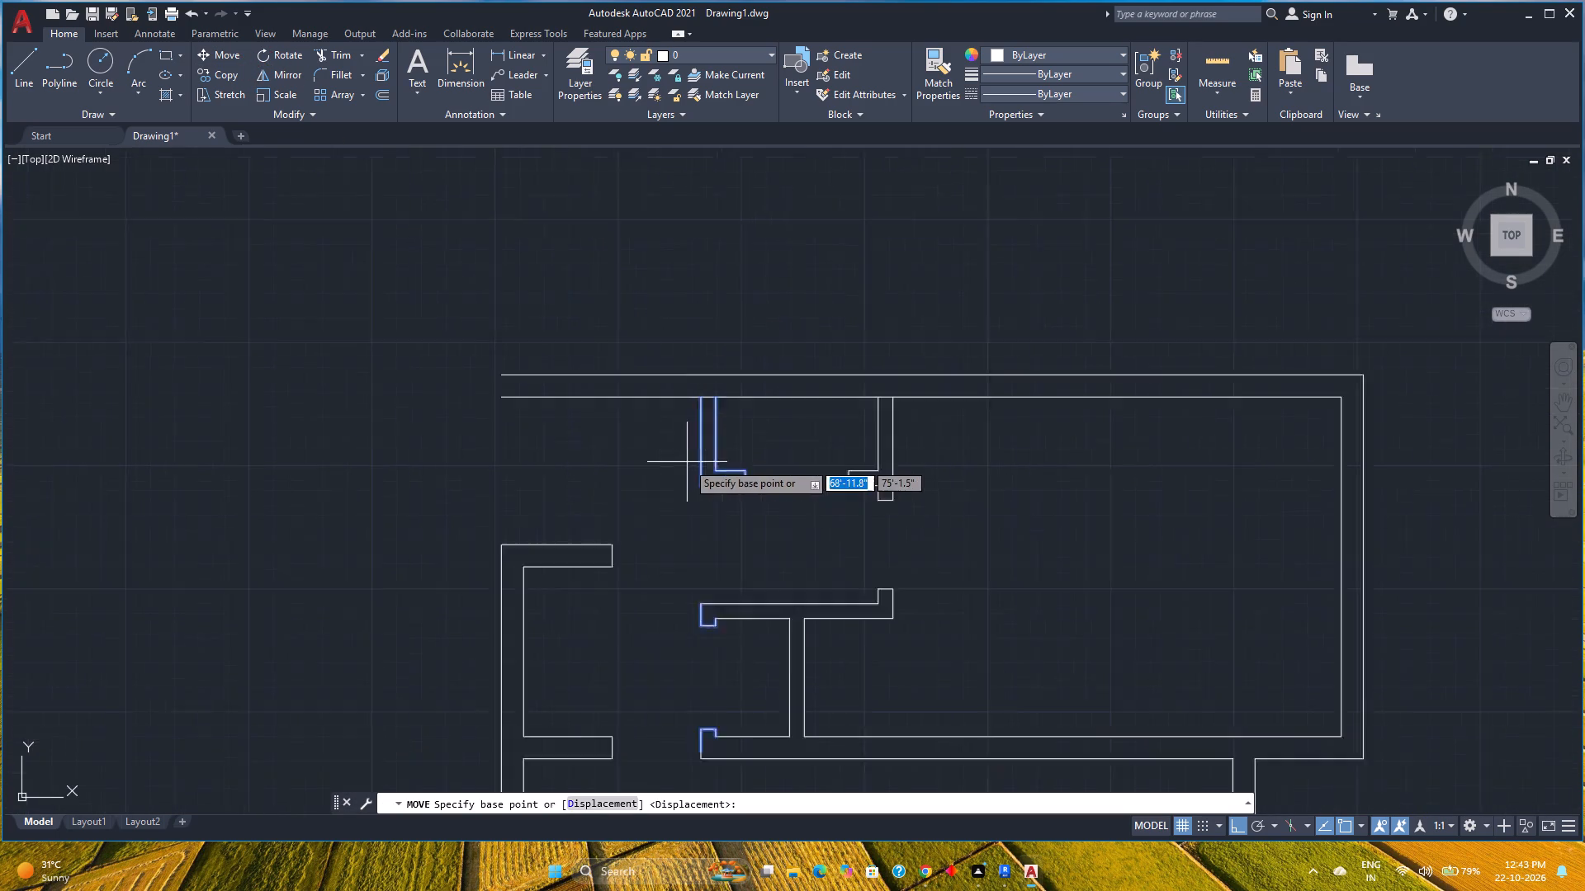
{"action": "scroll", "coordinate": [687, 462], "scroll_direction": "up", "scroll_amount": 2}
{"action": "left_click", "coordinate": [722, 294]}
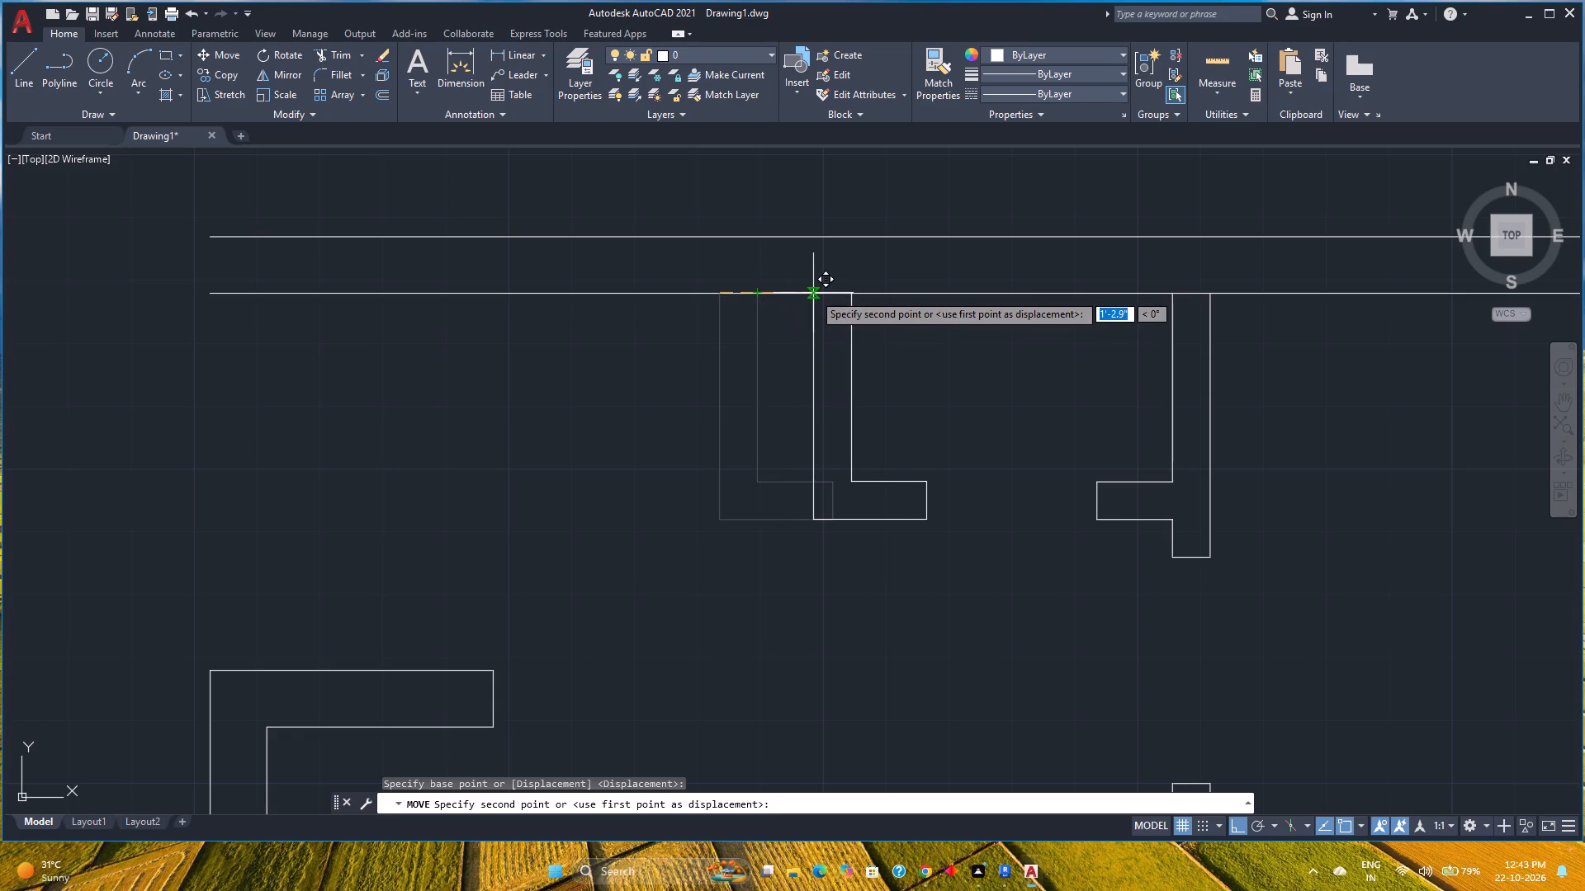
{"action": "type", "text": "1'"}
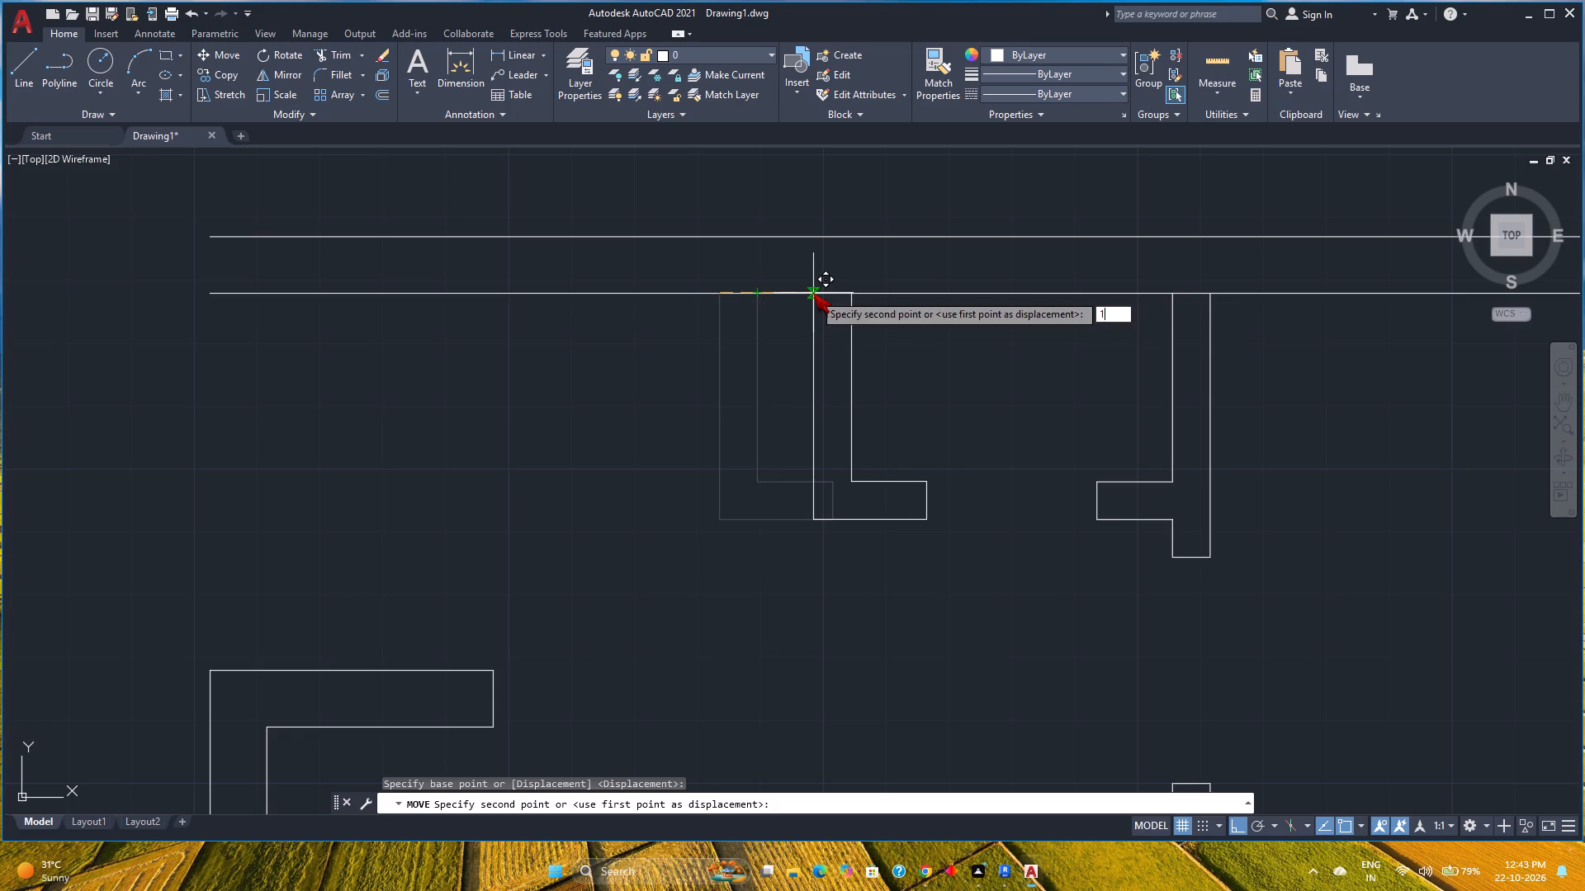
{"action": "key", "text": "Return"}
Trim the wall lines overhanging the moved upper jamb and the vertical tail and crossing line at the lower jamb.
{"action": "scroll", "coordinate": [883, 318], "scroll_direction": "down", "scroll_amount": 1}
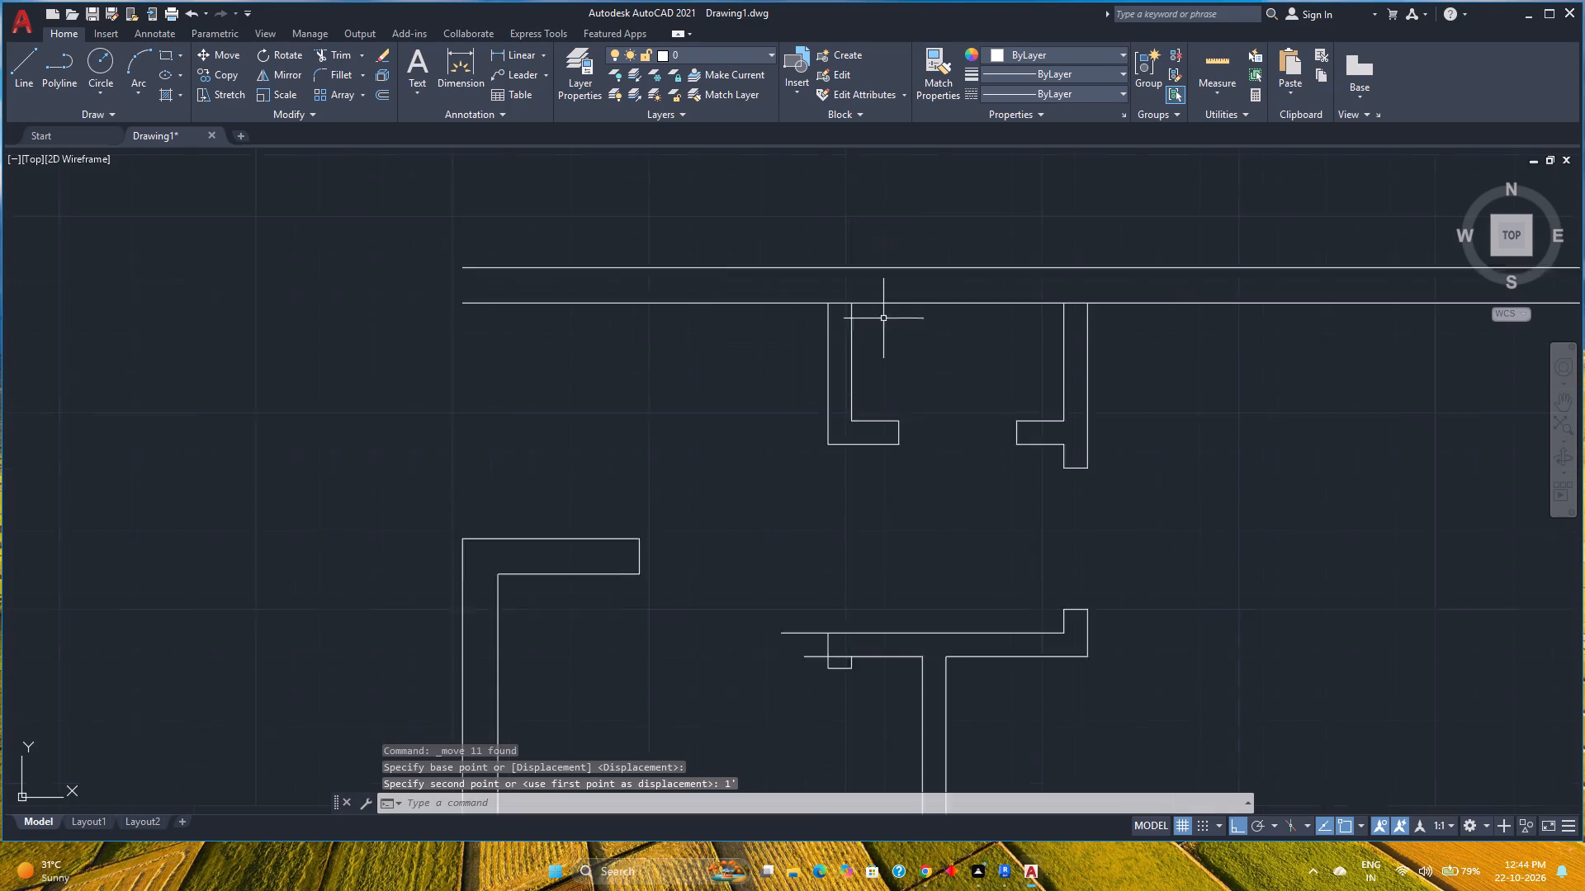
{"action": "scroll", "coordinate": [882, 324], "scroll_direction": "down", "scroll_amount": 3}
{"action": "middle_click_drag", "start_coordinate": [878, 338], "coordinate": [838, 306]}
{"action": "middle_click", "coordinate": [838, 306]}
{"action": "scroll", "coordinate": [816, 396], "scroll_direction": "up", "scroll_amount": 4}
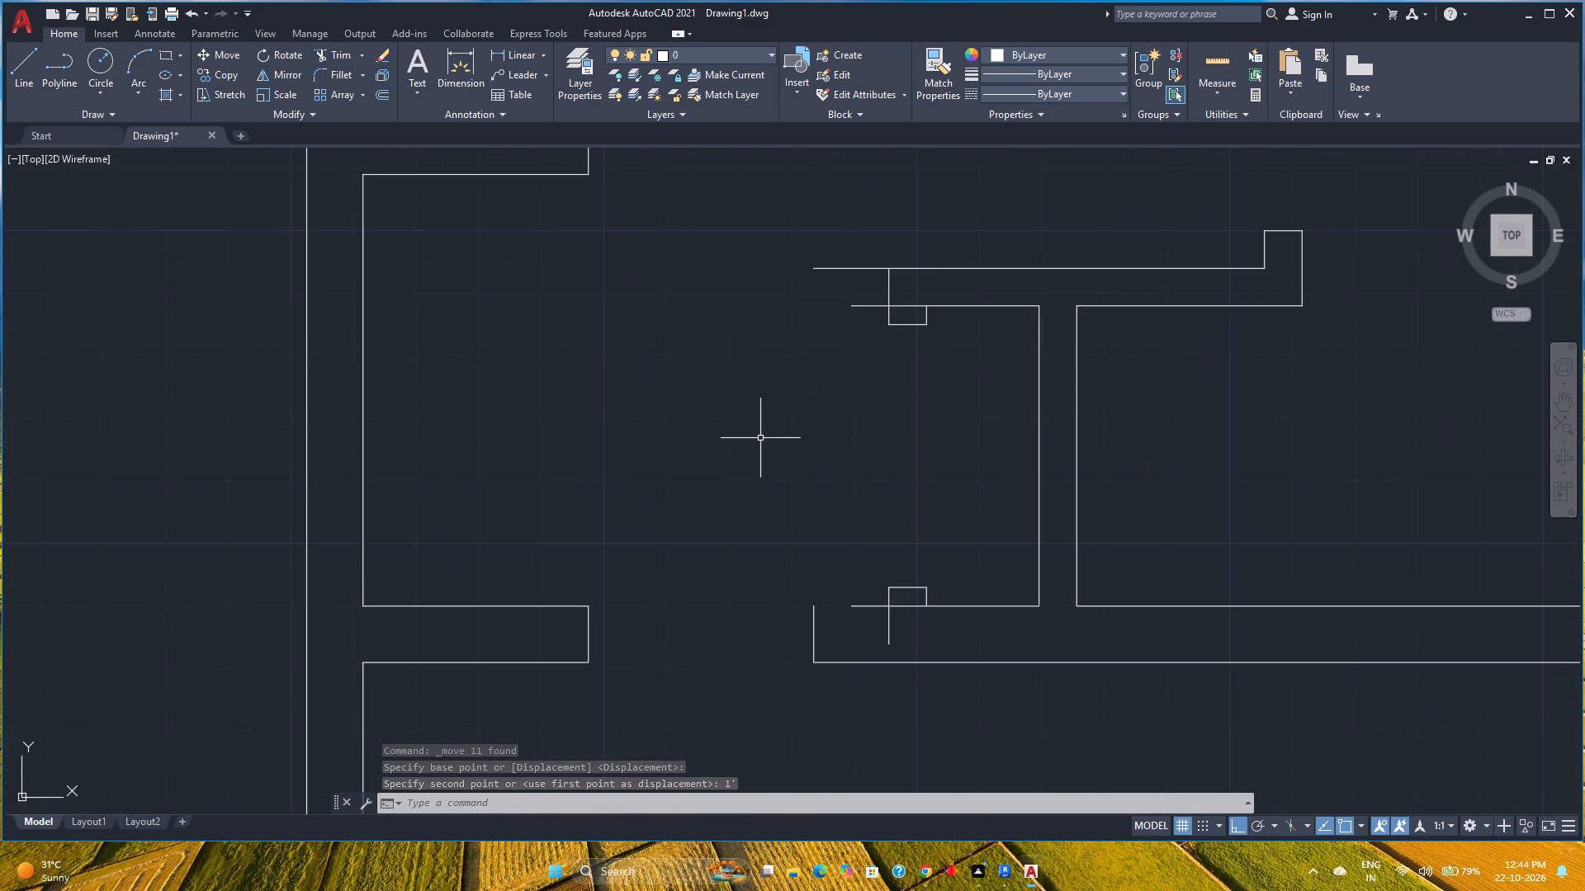
{"action": "type", "text": "tr"}
{"action": "key", "text": "Return"}
{"action": "left_click", "coordinate": [850, 235]}
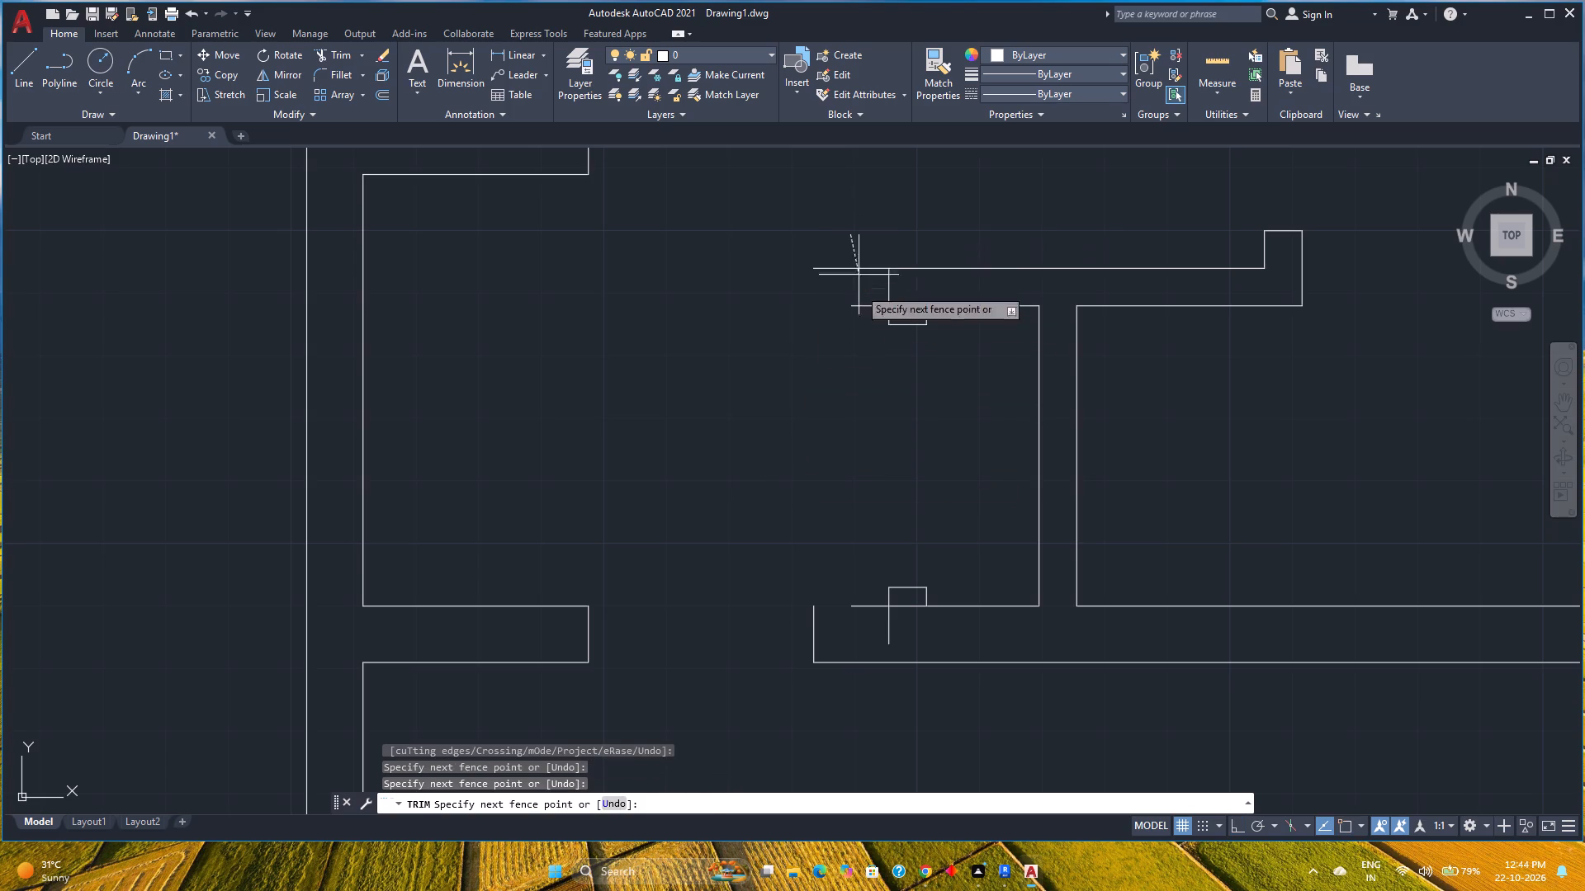
{"action": "left_click", "coordinate": [858, 345]}
{"action": "left_click", "coordinate": [911, 634]}
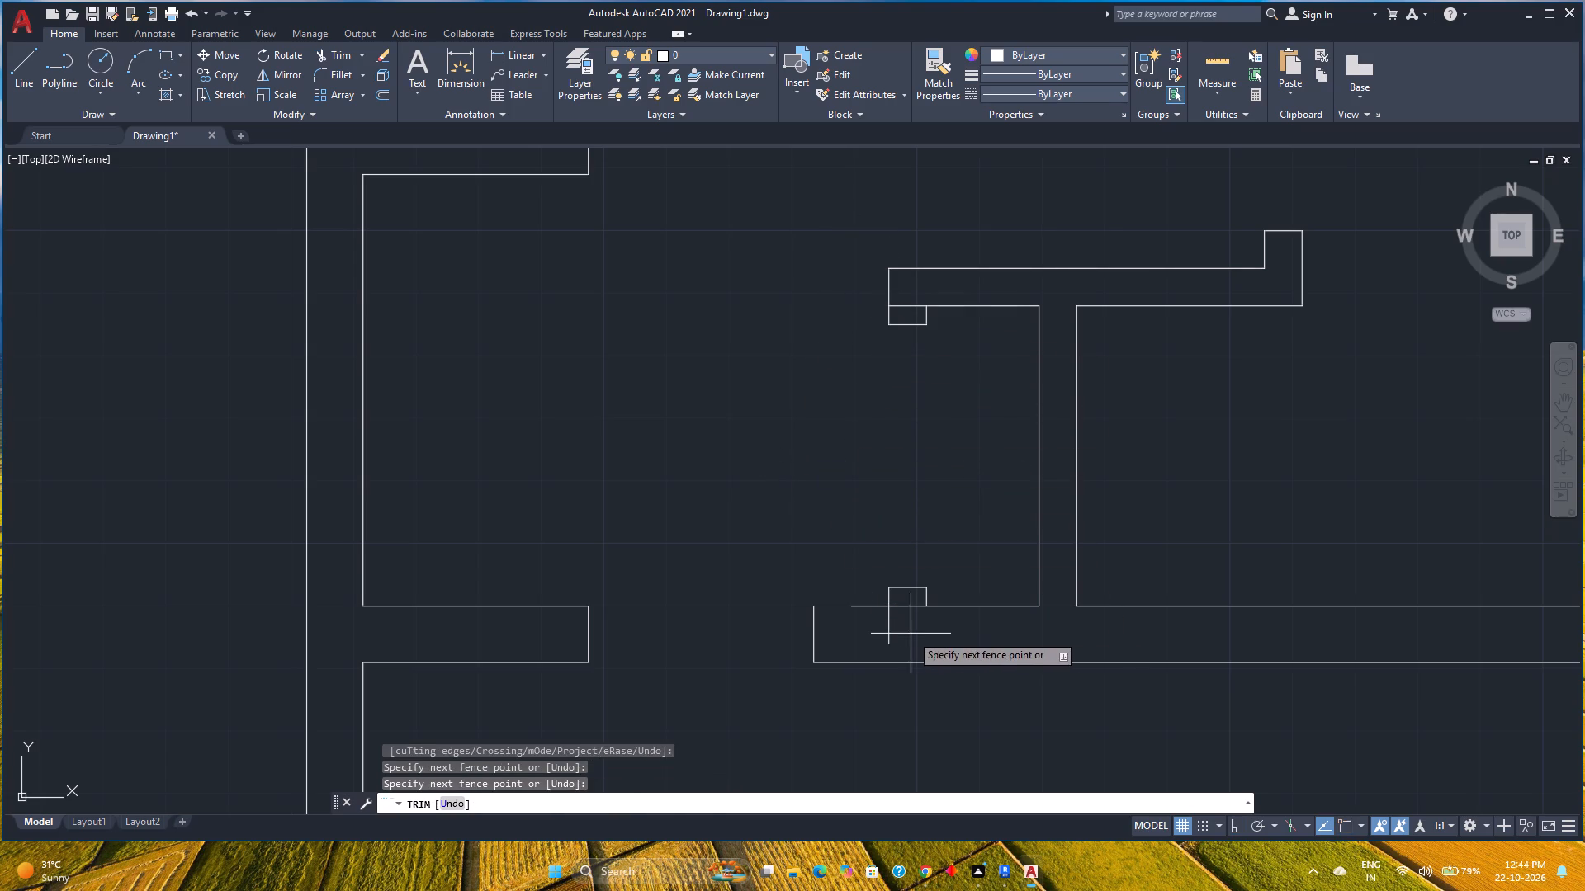
{"action": "left_click", "coordinate": [860, 628]}
{"action": "left_click", "coordinate": [908, 604]}
{"action": "left_click", "coordinate": [908, 622]}
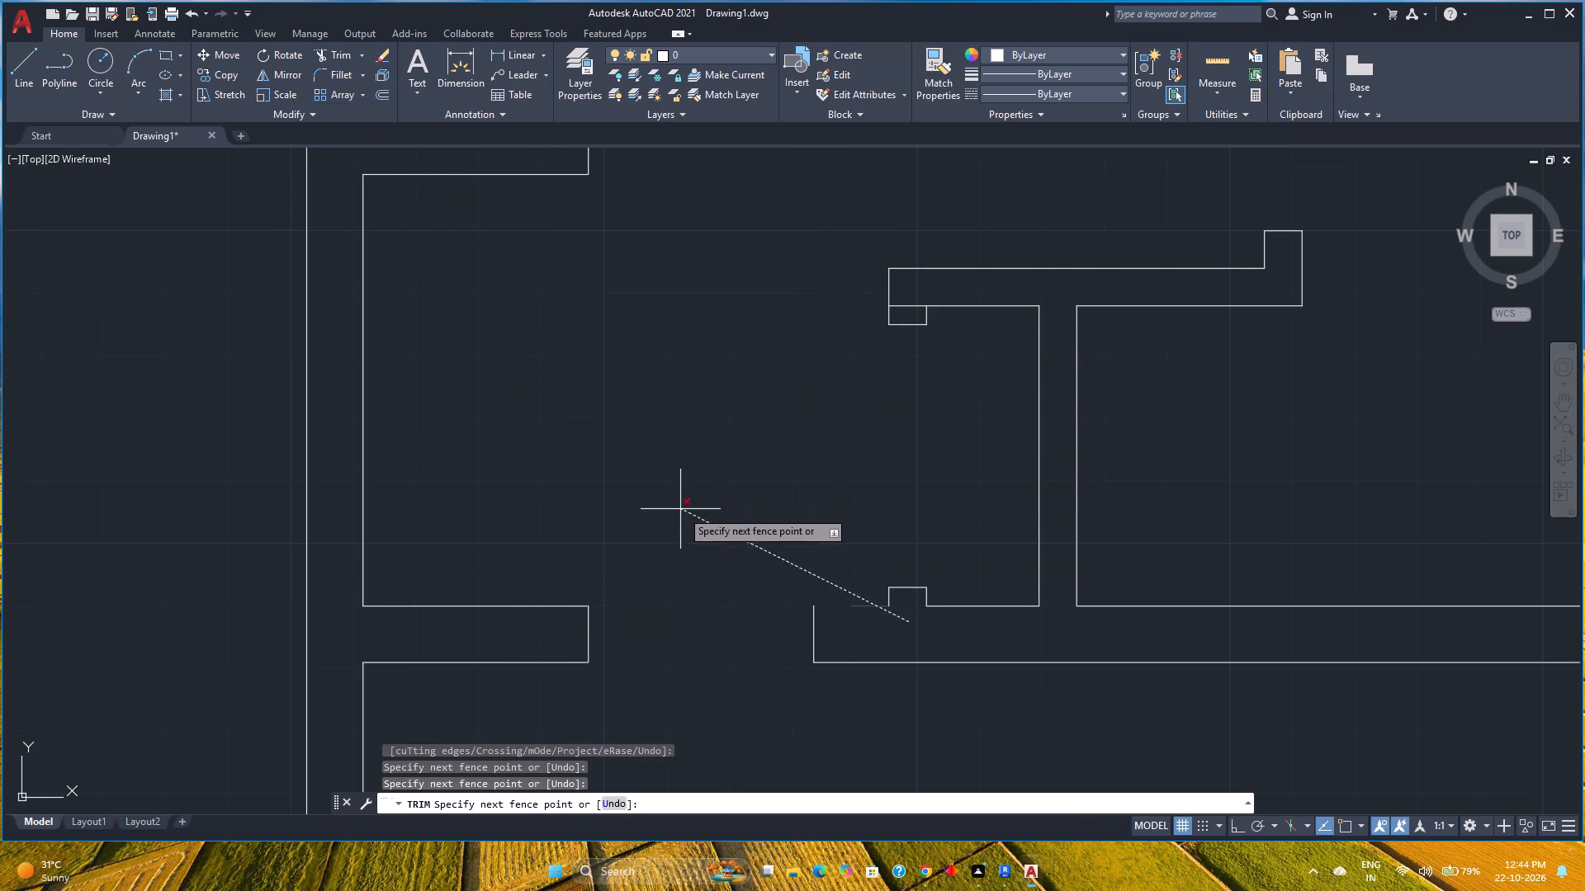
{"action": "key", "text": "Escape"}
Fillet the lower wall's vertical end line with its short upper line to close the wall end.
{"action": "left_click", "coordinate": [329, 75]}
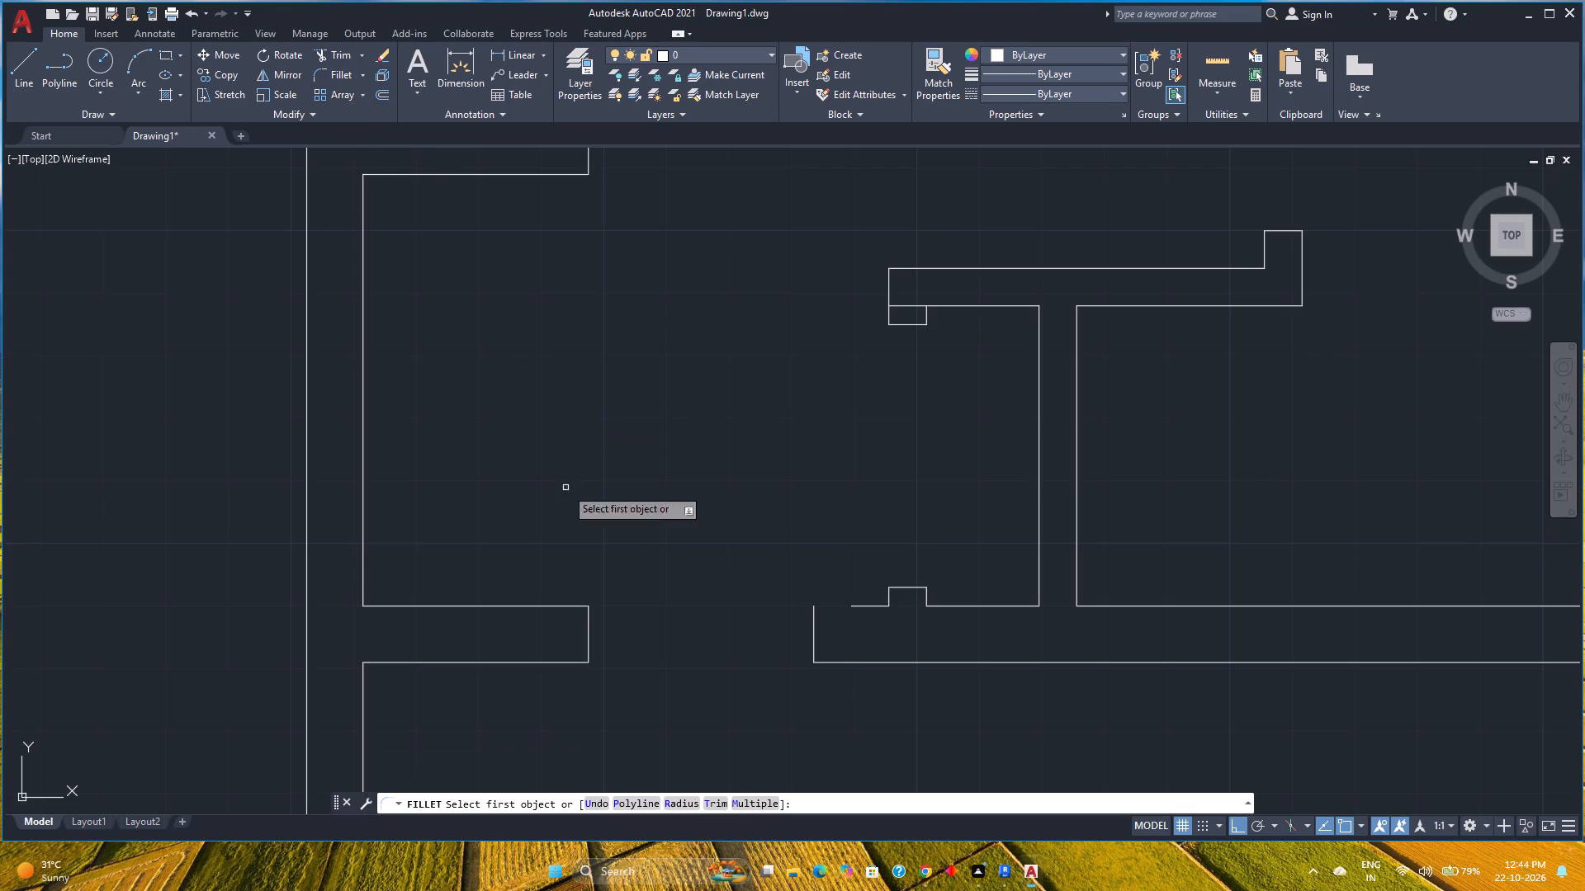
{"action": "left_click", "coordinate": [813, 630]}
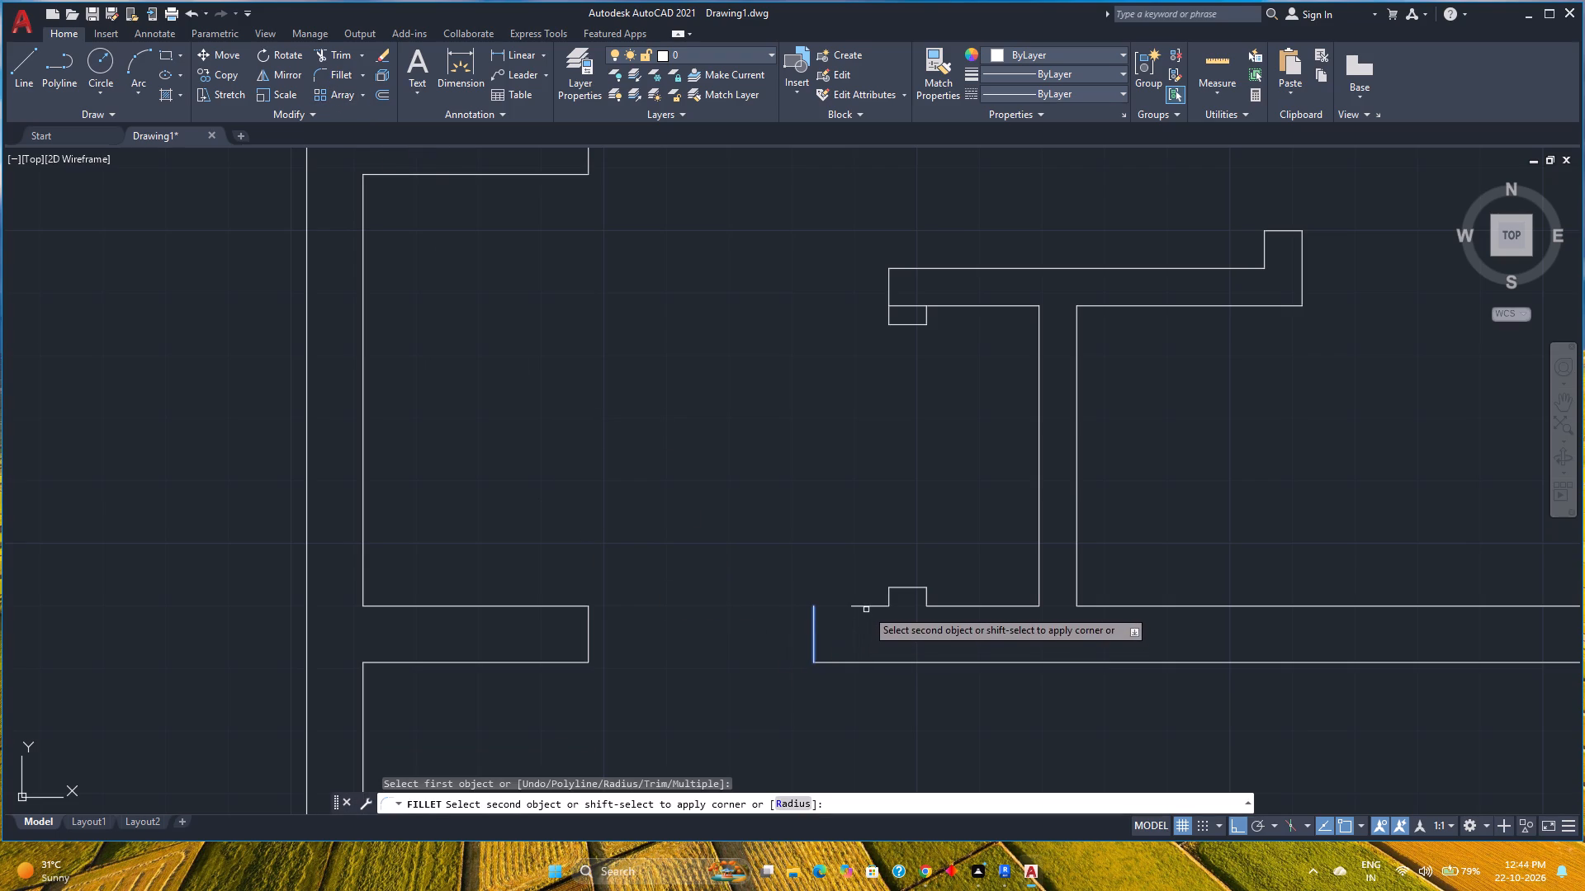
{"action": "left_click", "coordinate": [864, 606]}
Trim the leftover horizontal line between the horizontal partition and its small left jamb.
{"action": "middle_click_drag", "start_coordinate": [802, 468], "coordinate": [624, 612]}
{"action": "scroll", "coordinate": [637, 559], "scroll_direction": "down", "scroll_amount": 2}
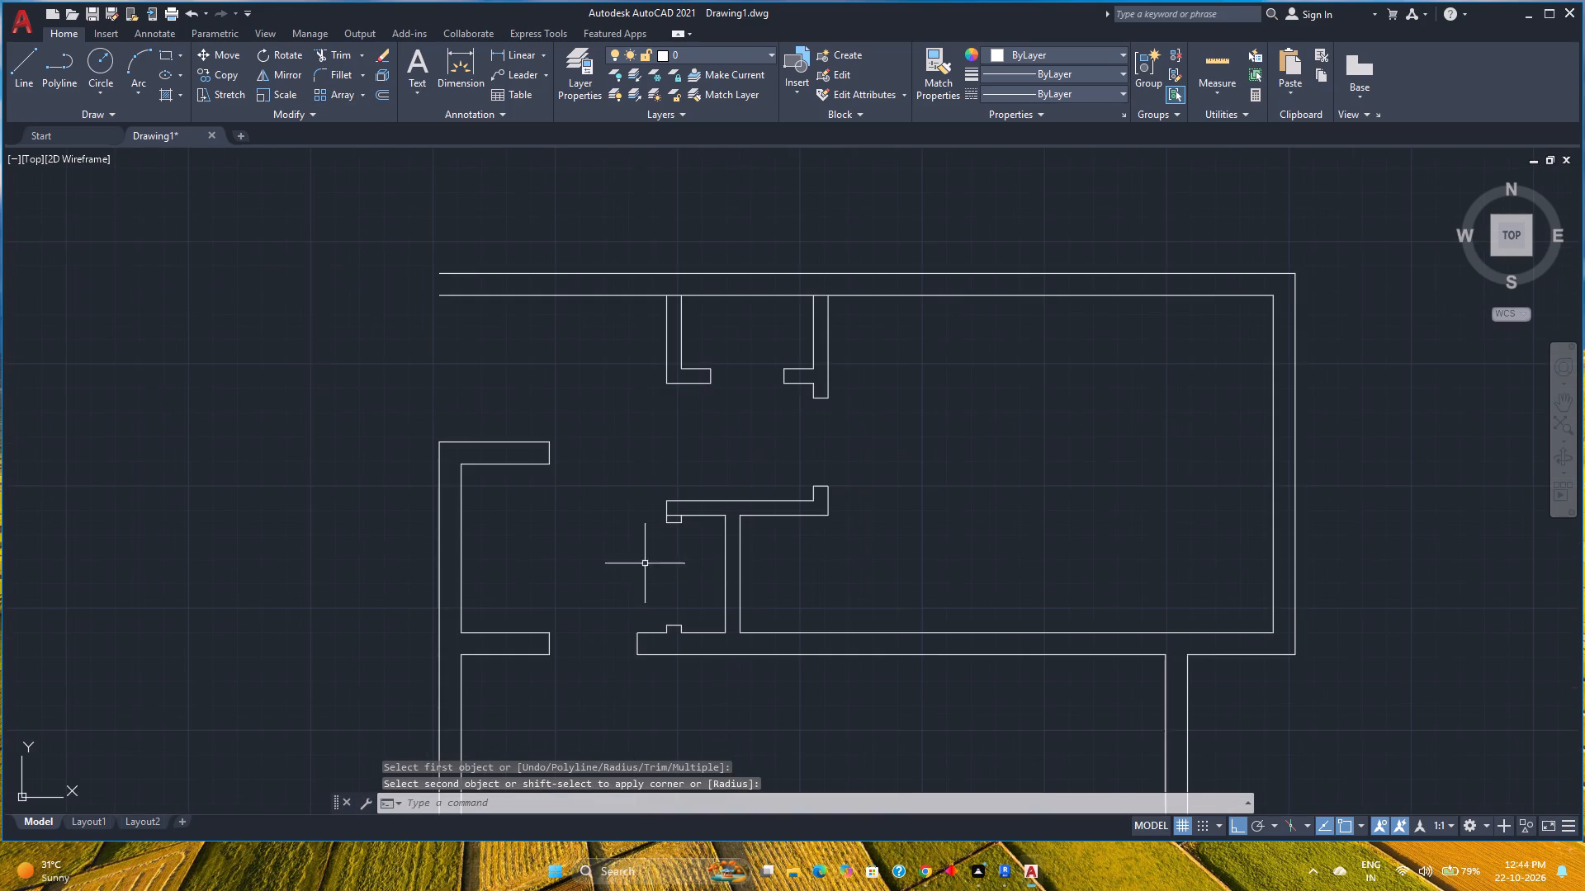
{"action": "type", "text": "tr"}
{"action": "key", "text": "Return"}
{"action": "scroll", "coordinate": [667, 506], "scroll_direction": "up", "scroll_amount": 2}
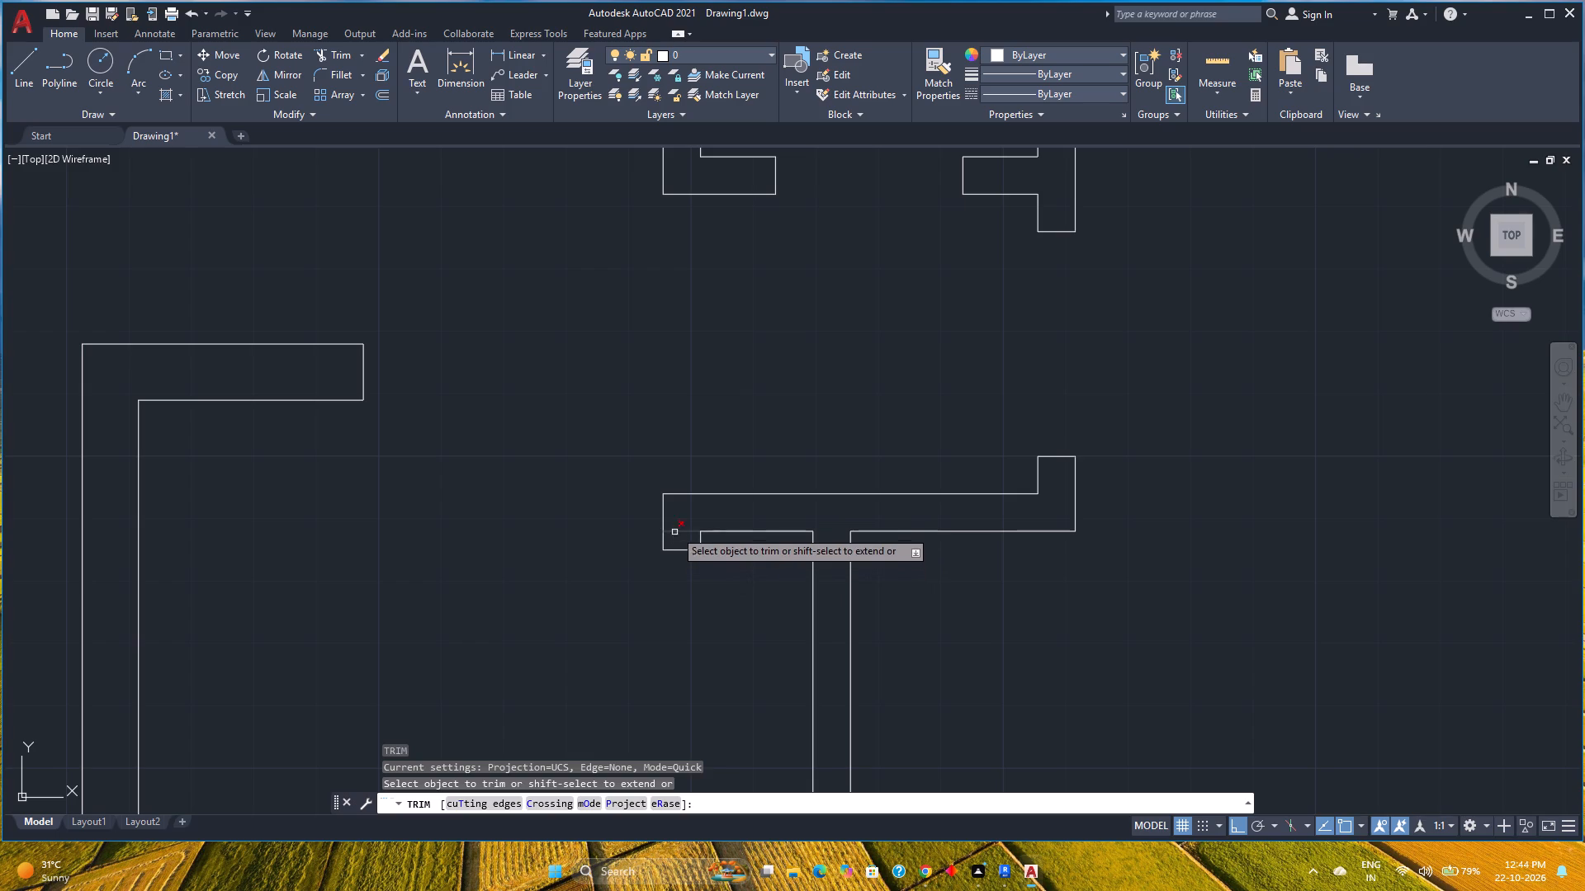
{"action": "left_click", "coordinate": [677, 526]}
{"action": "left_click", "coordinate": [690, 540]}
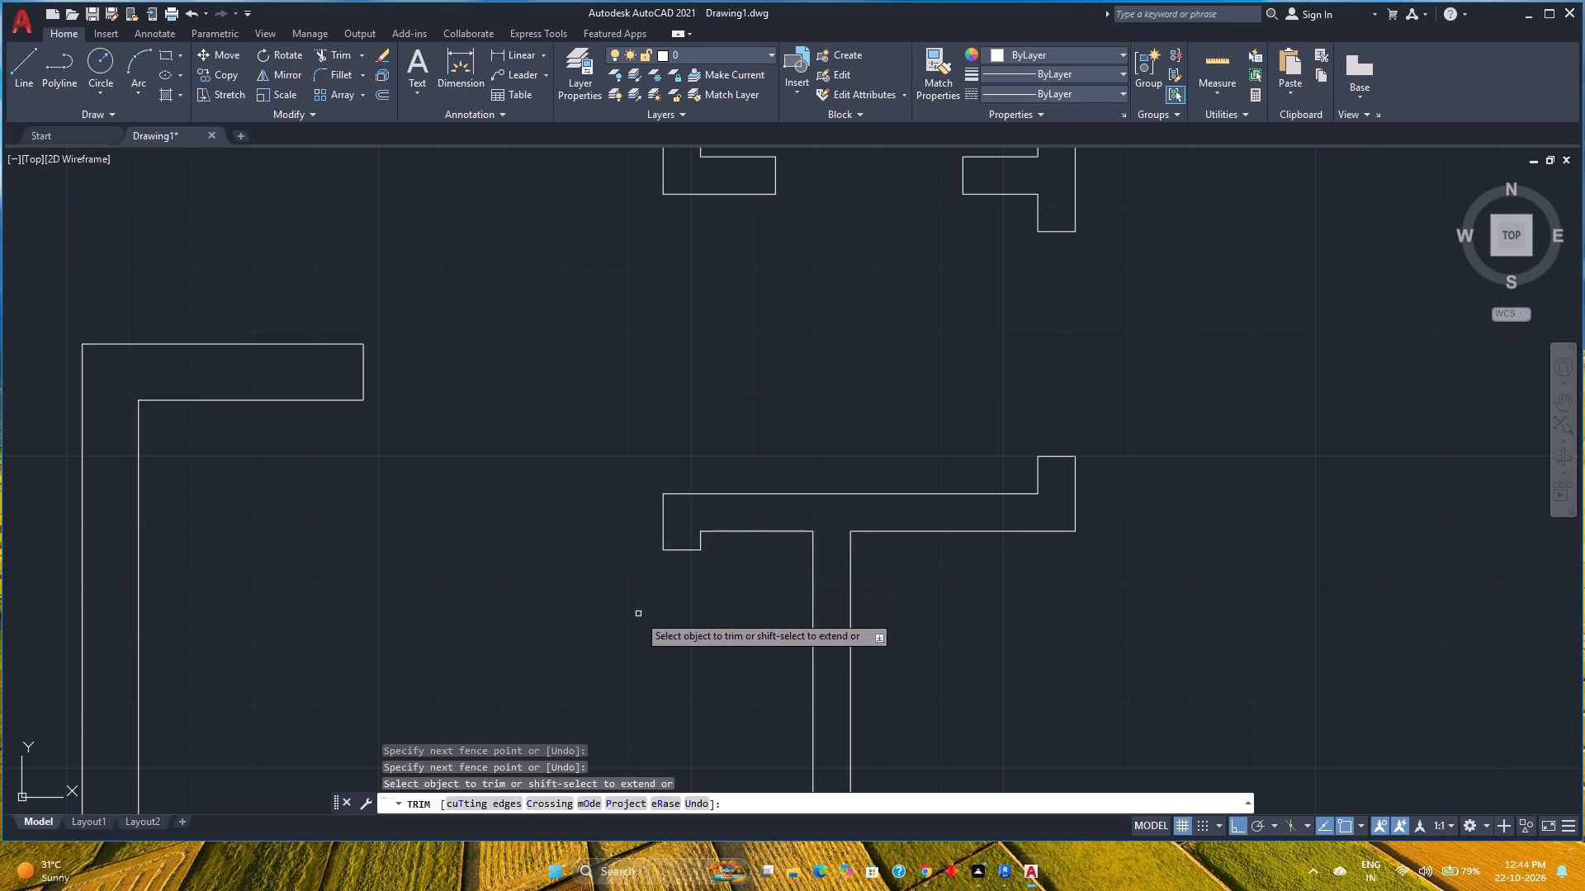
{"action": "key", "text": "Escape"}
Move the two lines of the short vertical partition 6" to the right.
{"action": "scroll", "coordinate": [635, 623], "scroll_direction": "down", "scroll_amount": 2}
{"action": "middle_click_drag", "start_coordinate": [635, 623], "coordinate": [613, 577]}
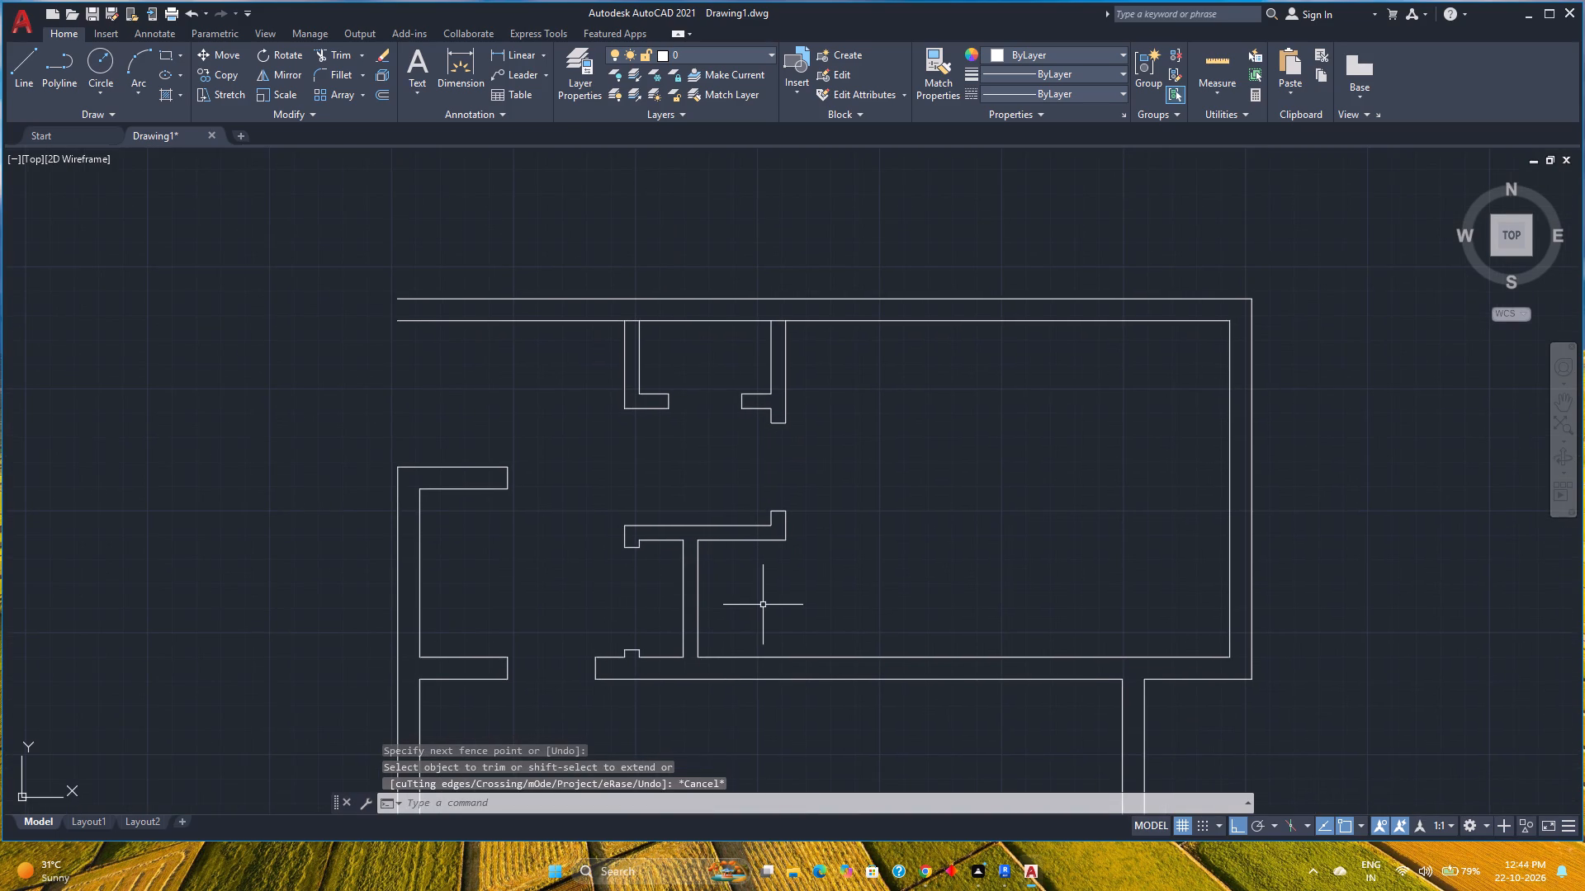
{"action": "left_click", "coordinate": [742, 601]}
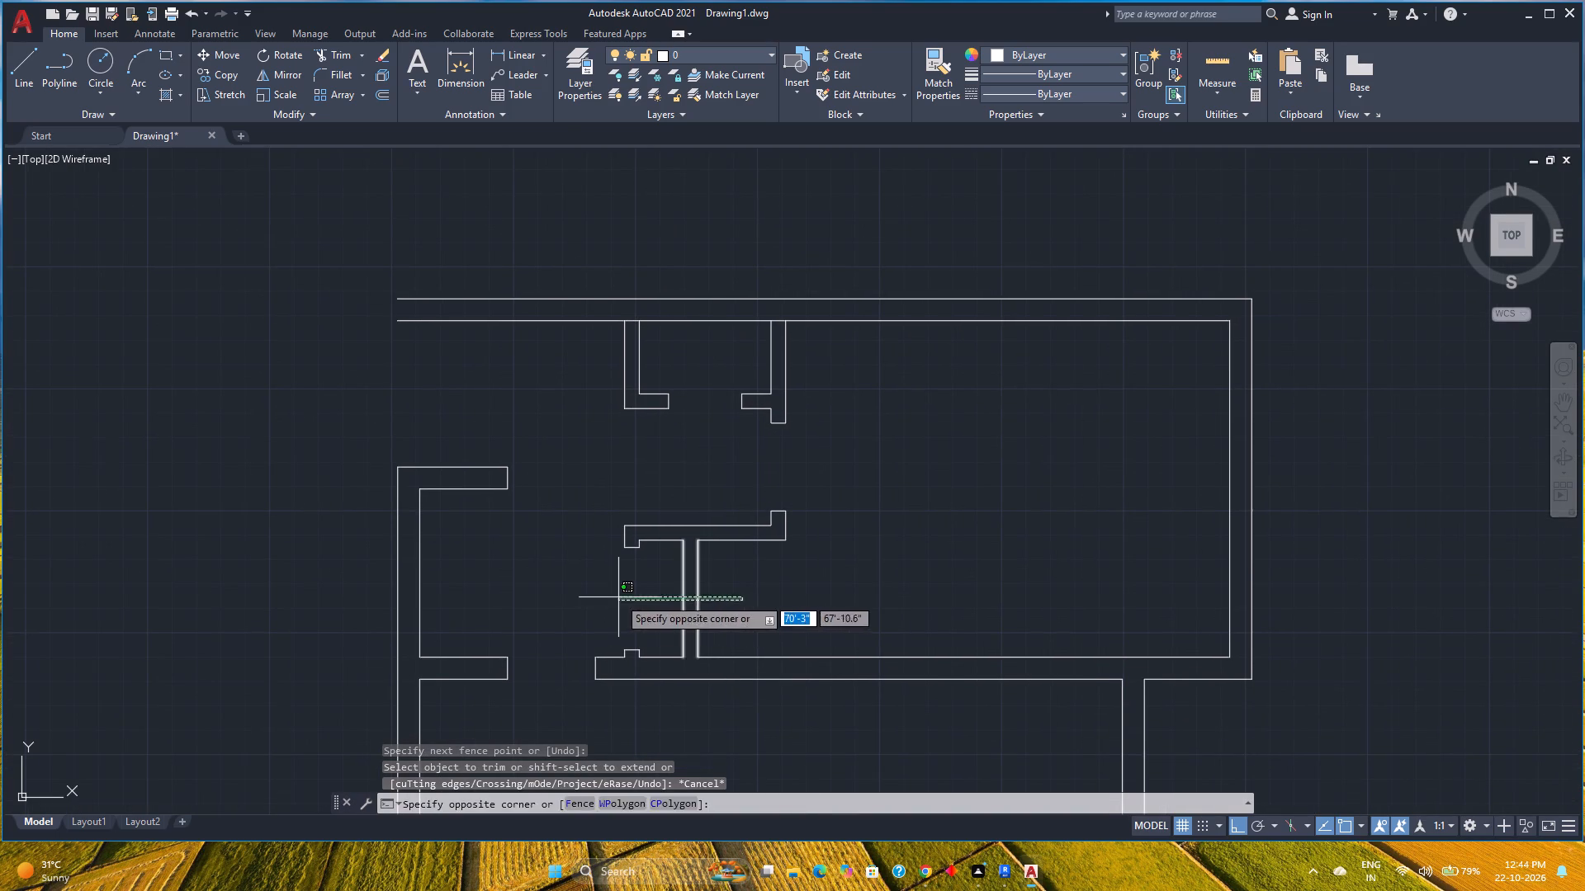
{"action": "left_click", "coordinate": [618, 597]}
{"action": "left_click", "coordinate": [210, 57]}
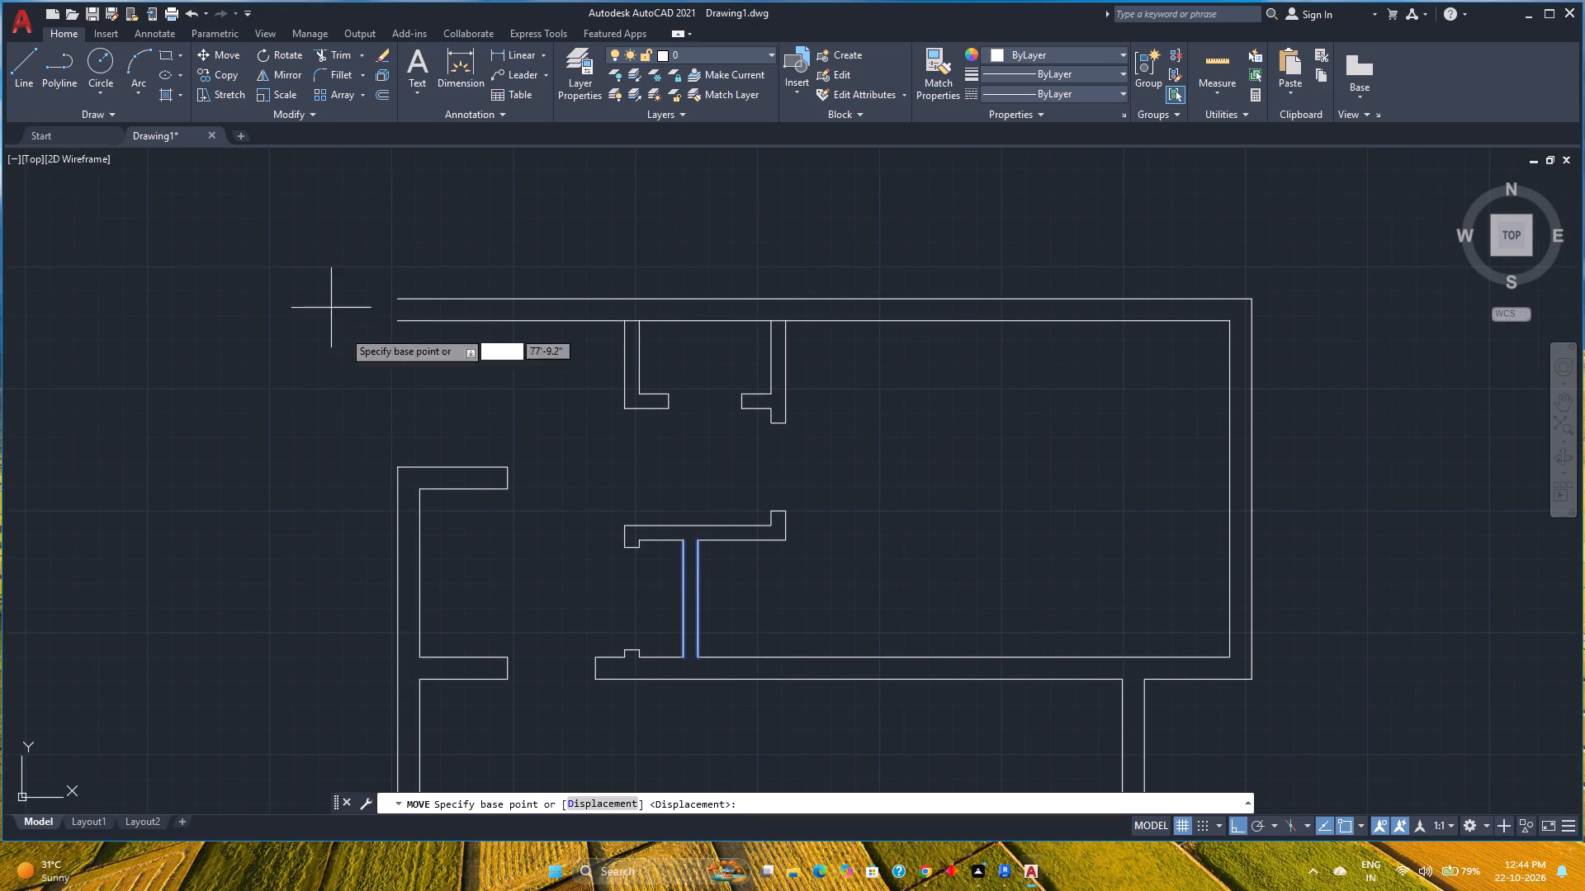
{"action": "scroll", "coordinate": [697, 553], "scroll_direction": "up", "scroll_amount": 4}
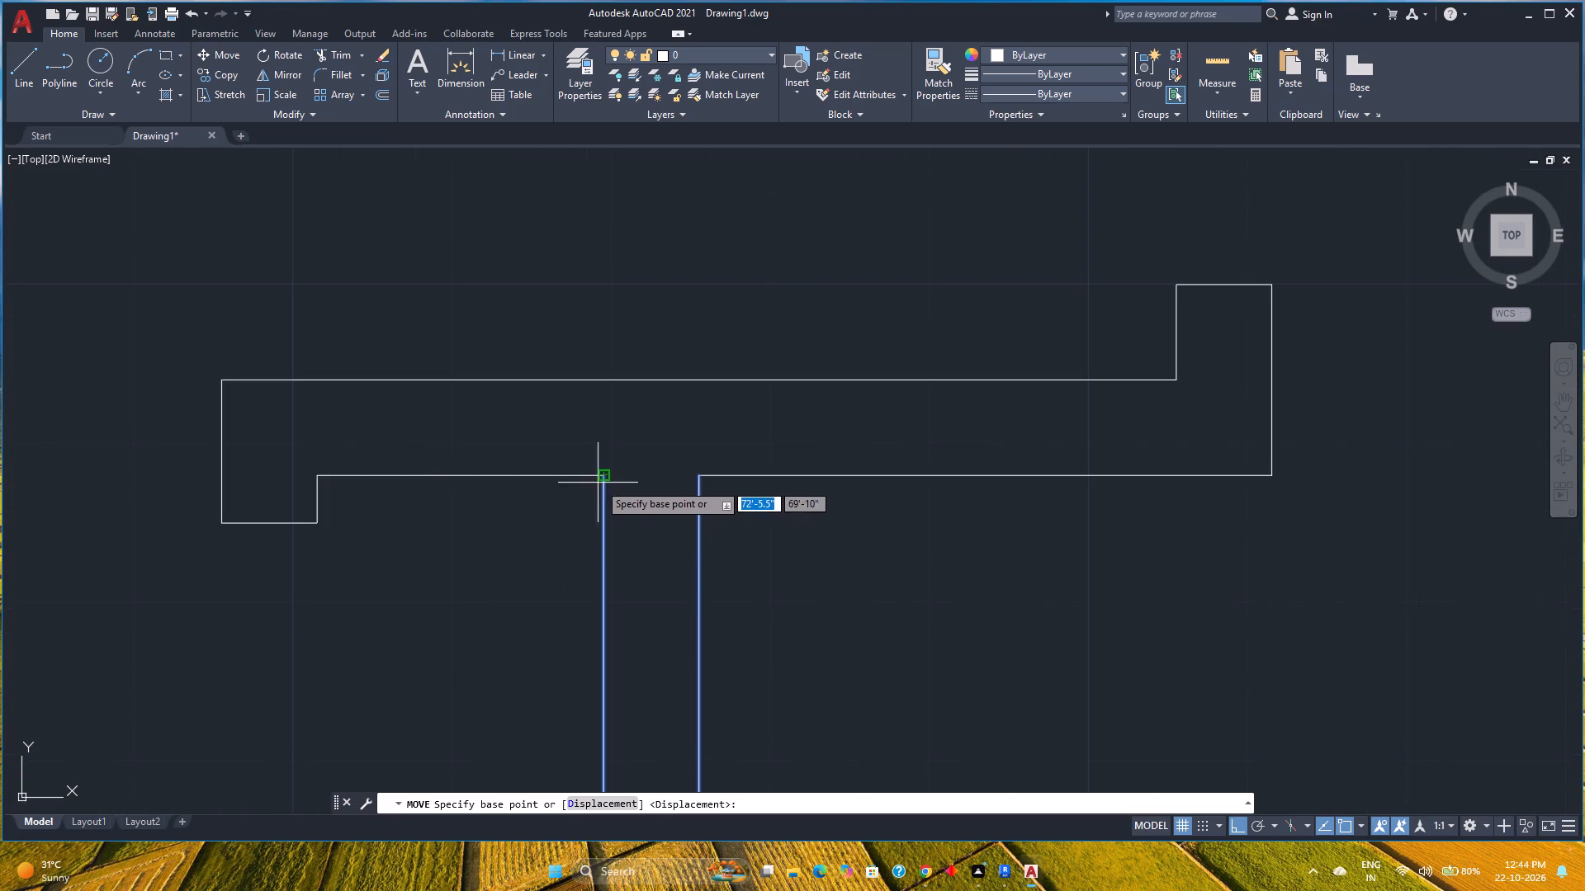
{"action": "left_click", "coordinate": [606, 478]}
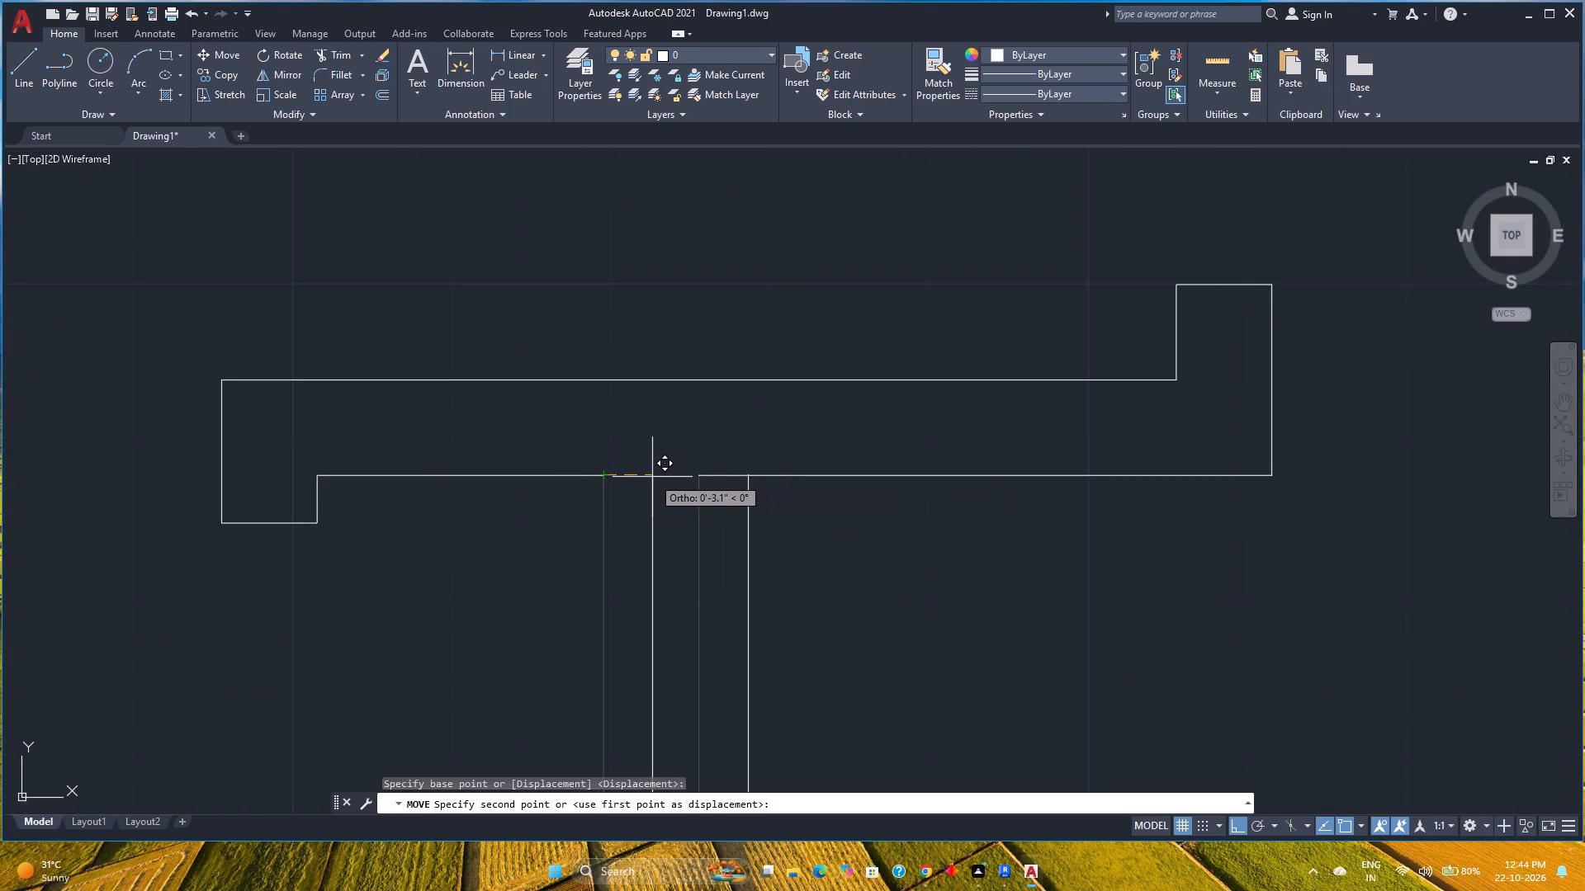
{"action": "left_click", "coordinate": [697, 476]}
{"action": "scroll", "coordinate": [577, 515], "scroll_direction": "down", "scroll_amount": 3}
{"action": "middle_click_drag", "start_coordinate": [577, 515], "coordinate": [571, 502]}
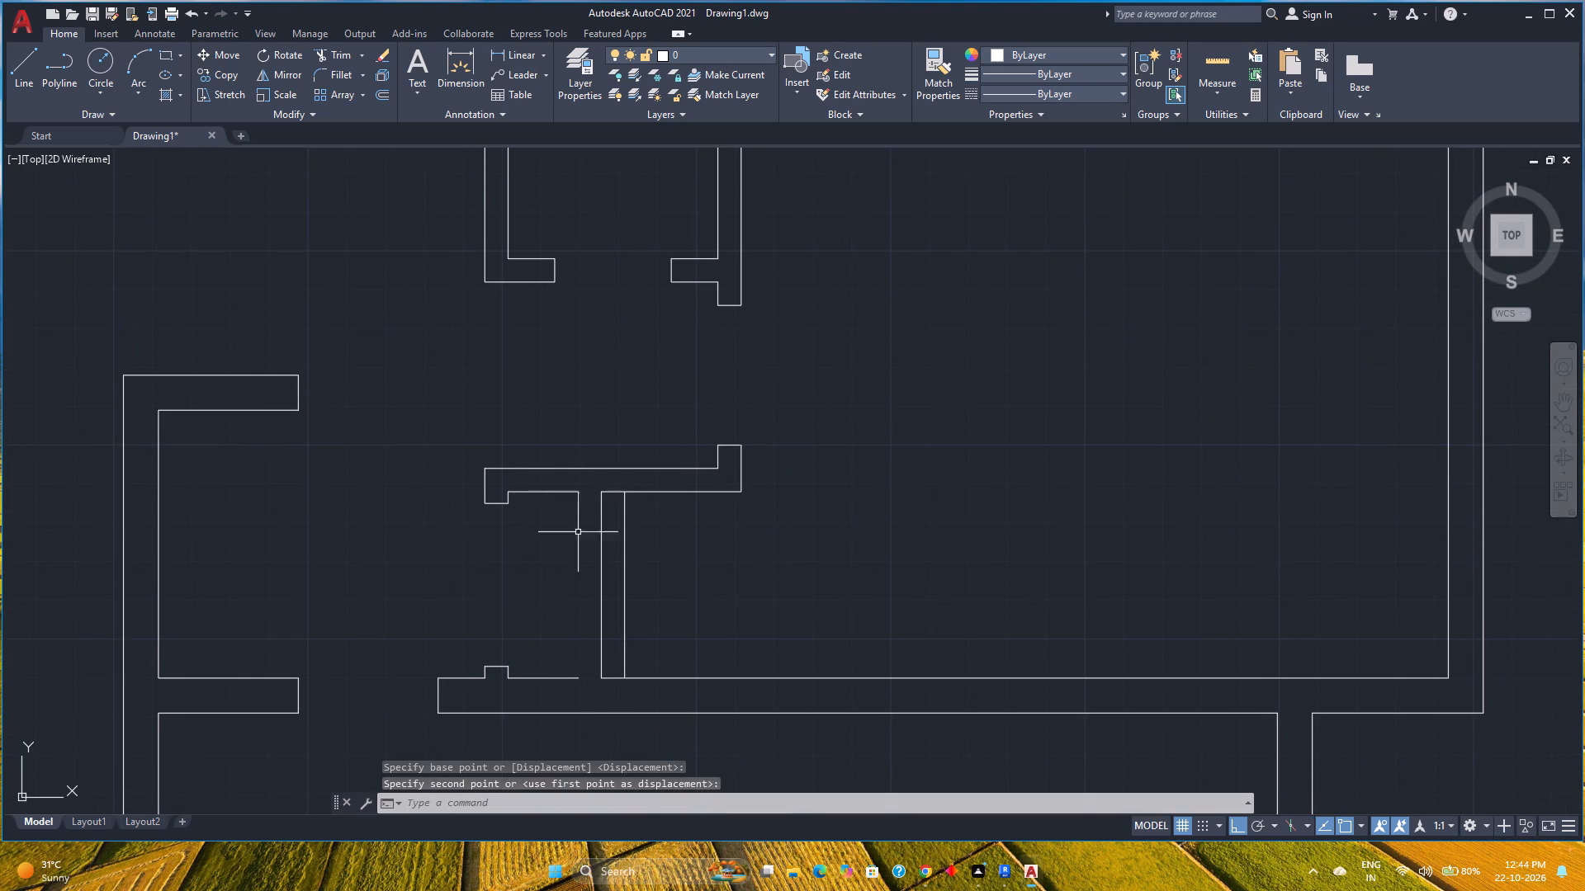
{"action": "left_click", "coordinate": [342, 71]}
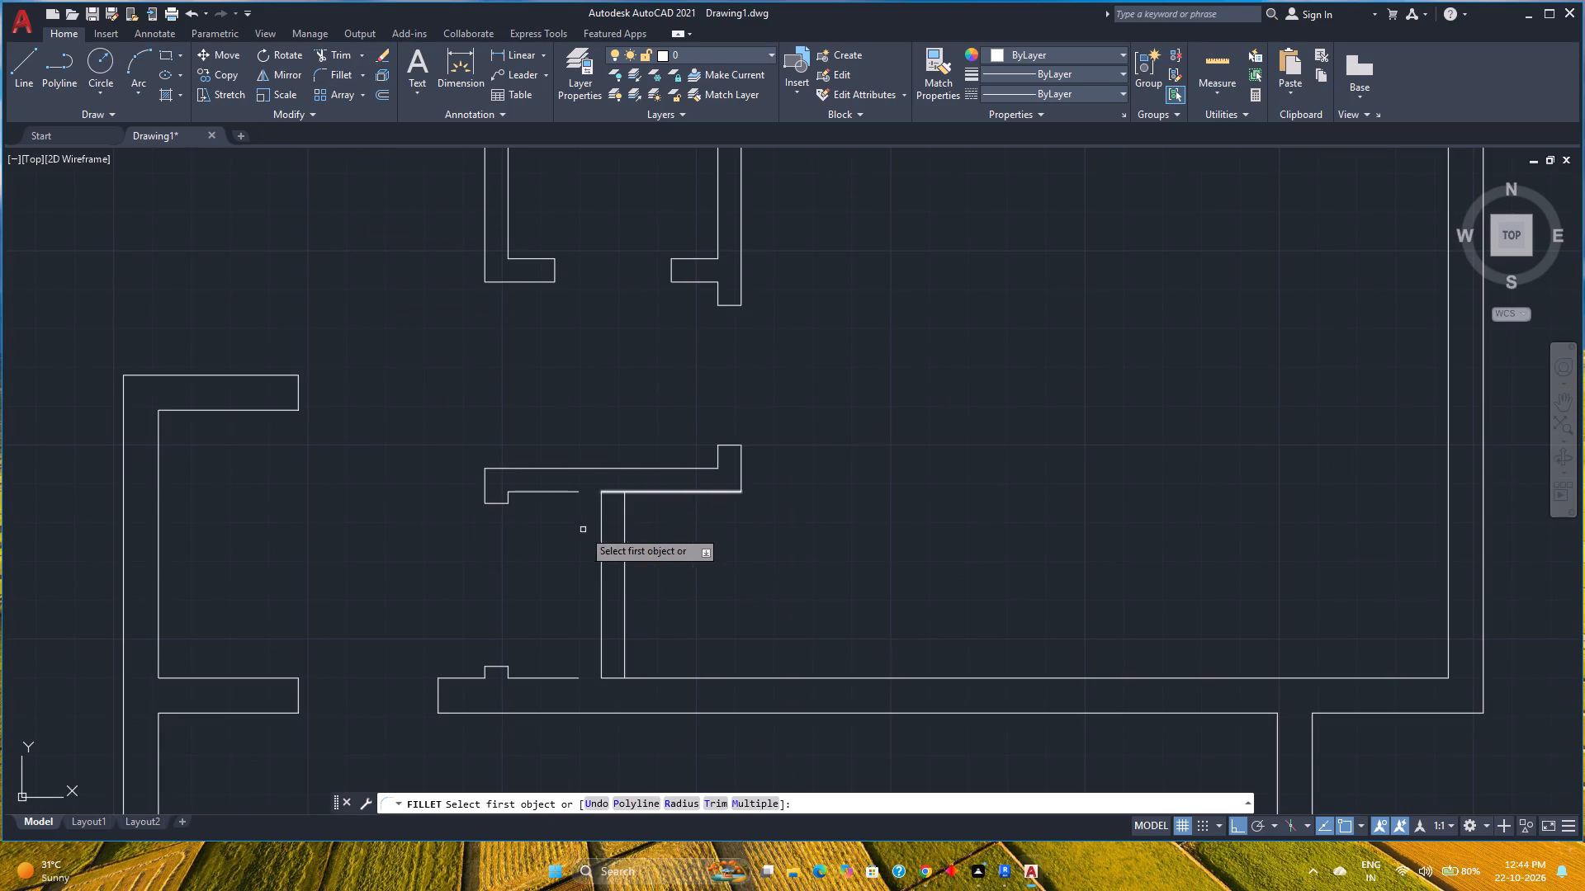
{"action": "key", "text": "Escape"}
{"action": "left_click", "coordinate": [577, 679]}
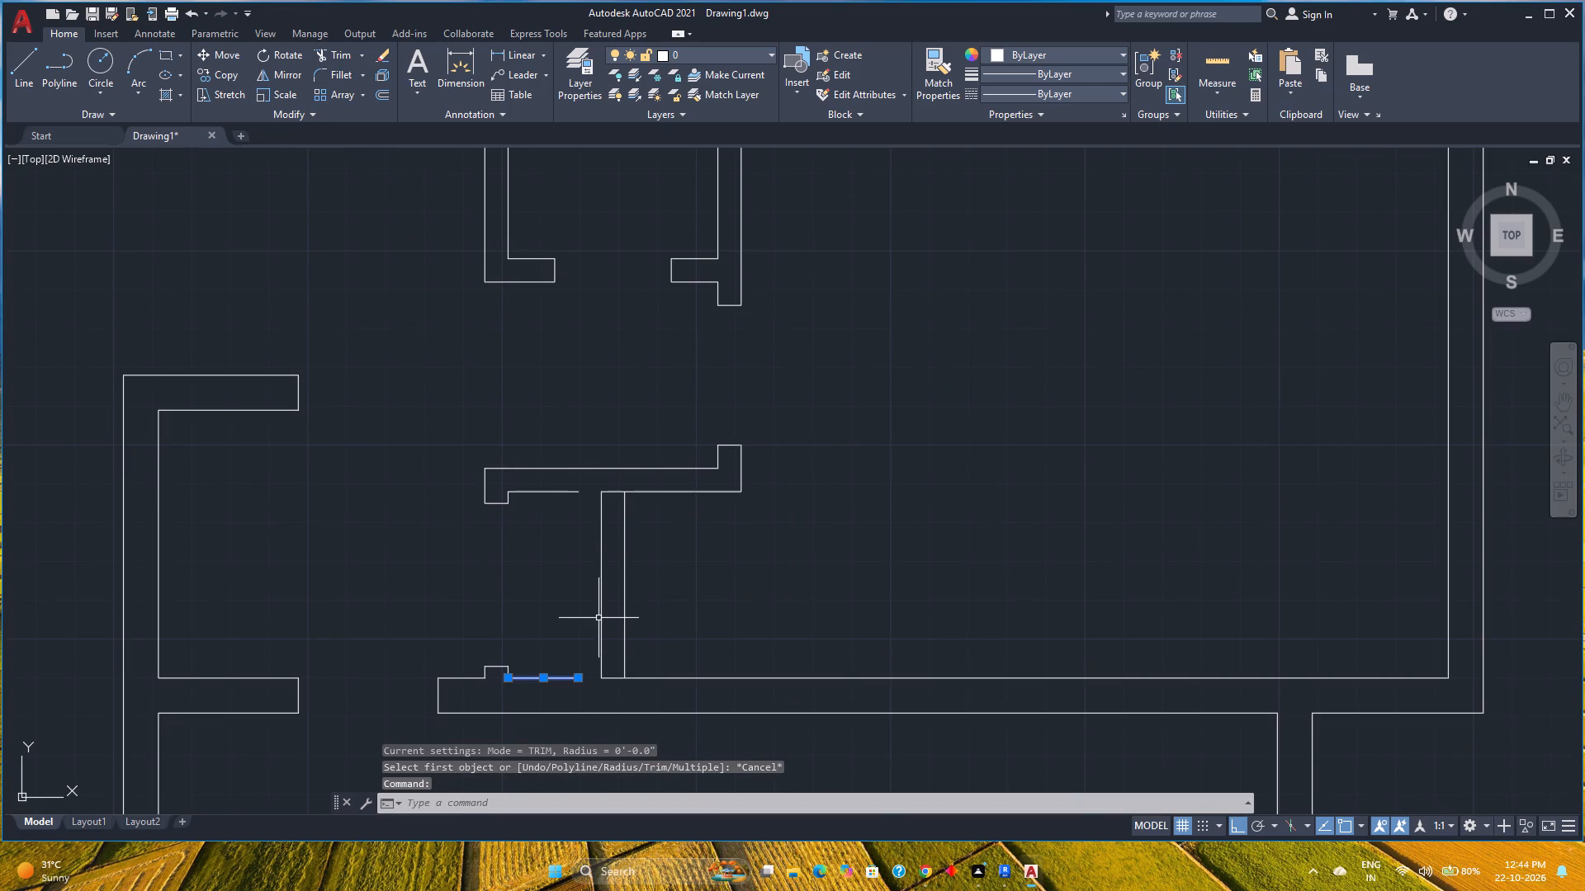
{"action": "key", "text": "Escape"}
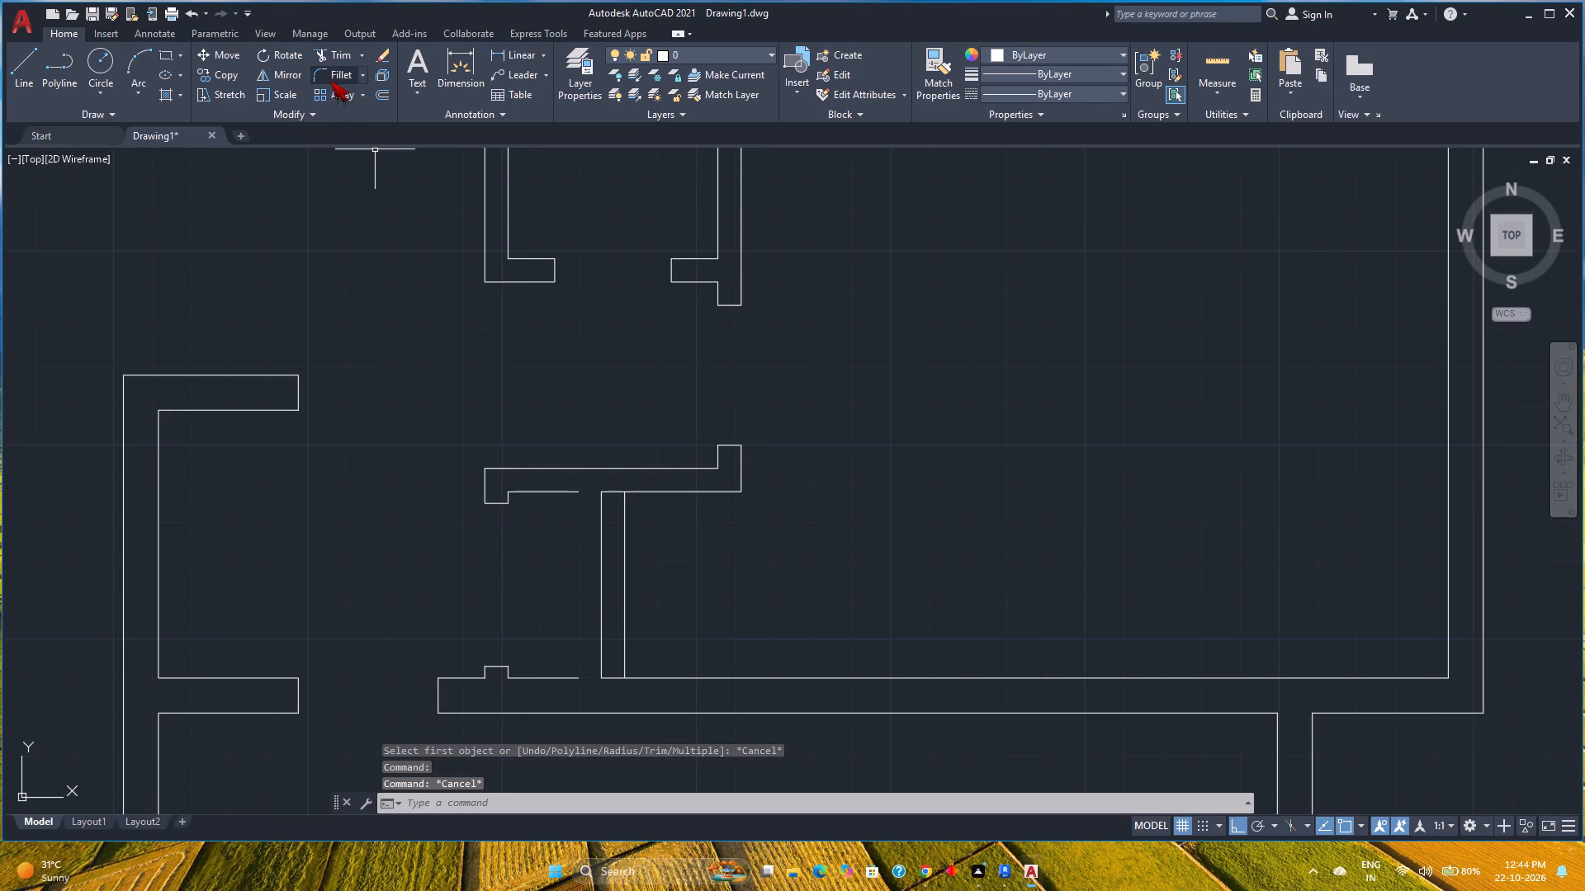
Fillet the moved vertical partition's lines with the adjoining horizontal wall lines to close the corners at its upper and lower ends.
{"action": "left_click", "coordinate": [335, 72]}
{"action": "left_click", "coordinate": [566, 491]}
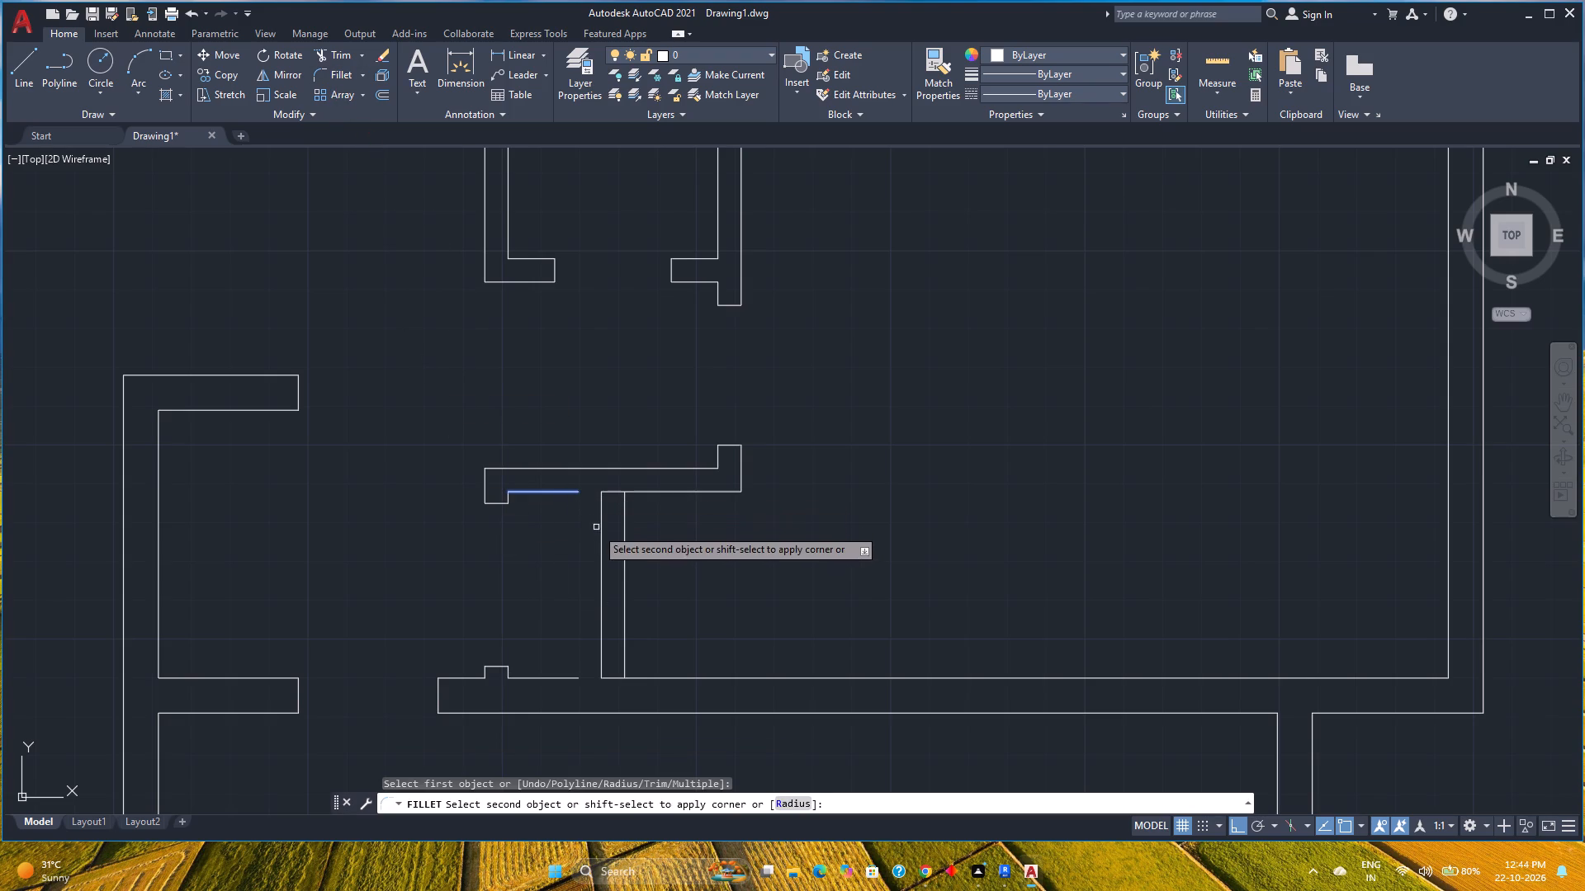
{"action": "left_click", "coordinate": [603, 531]}
{"action": "left_click", "coordinate": [343, 76]}
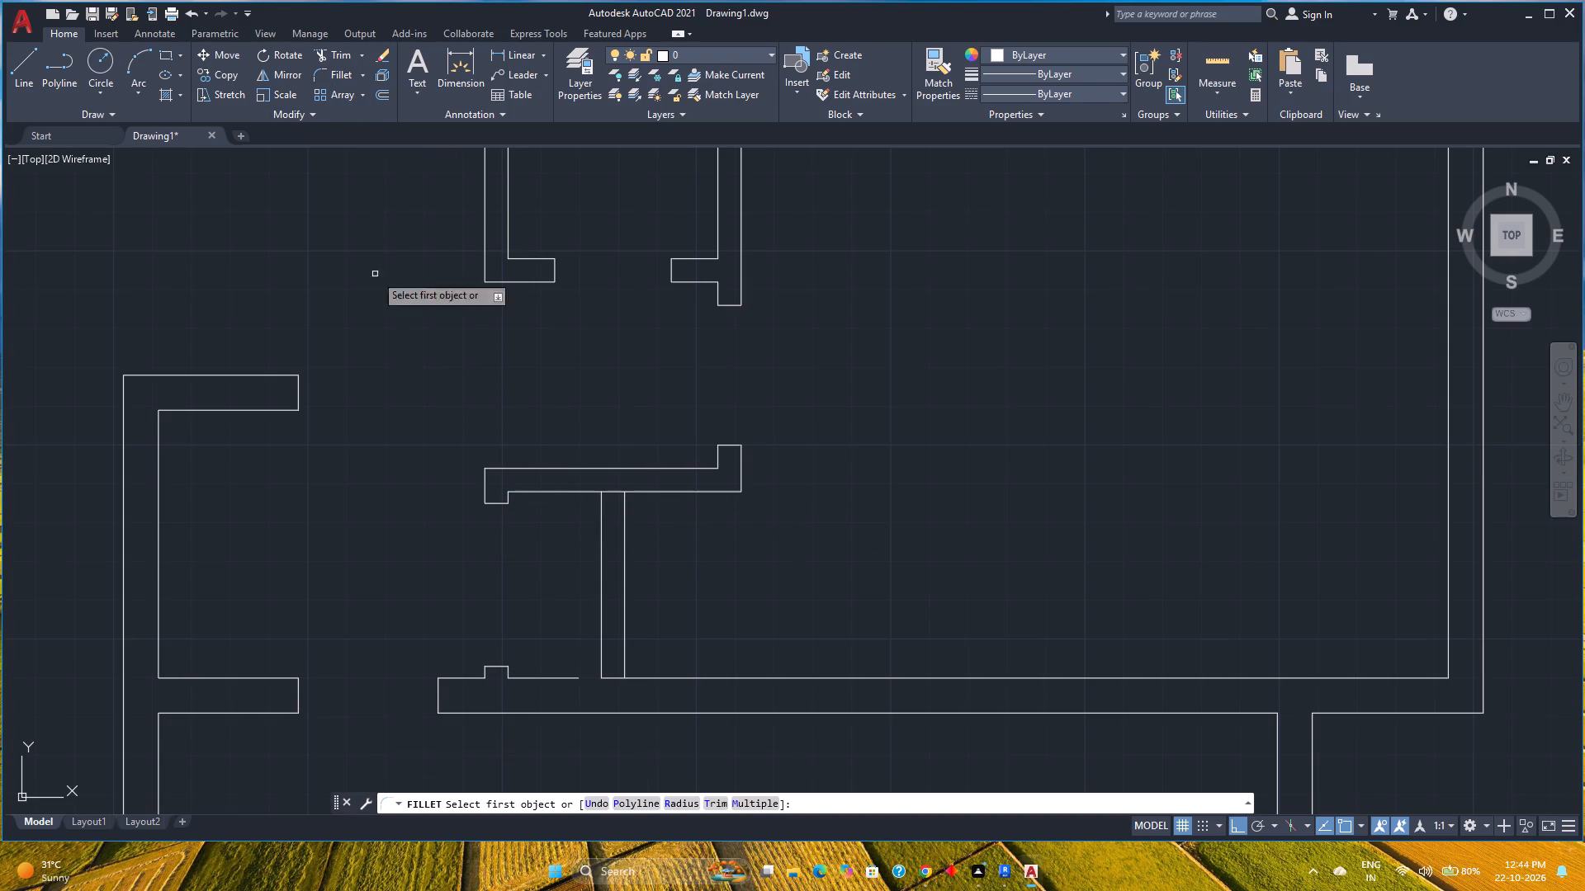
{"action": "left_click", "coordinate": [739, 803]}
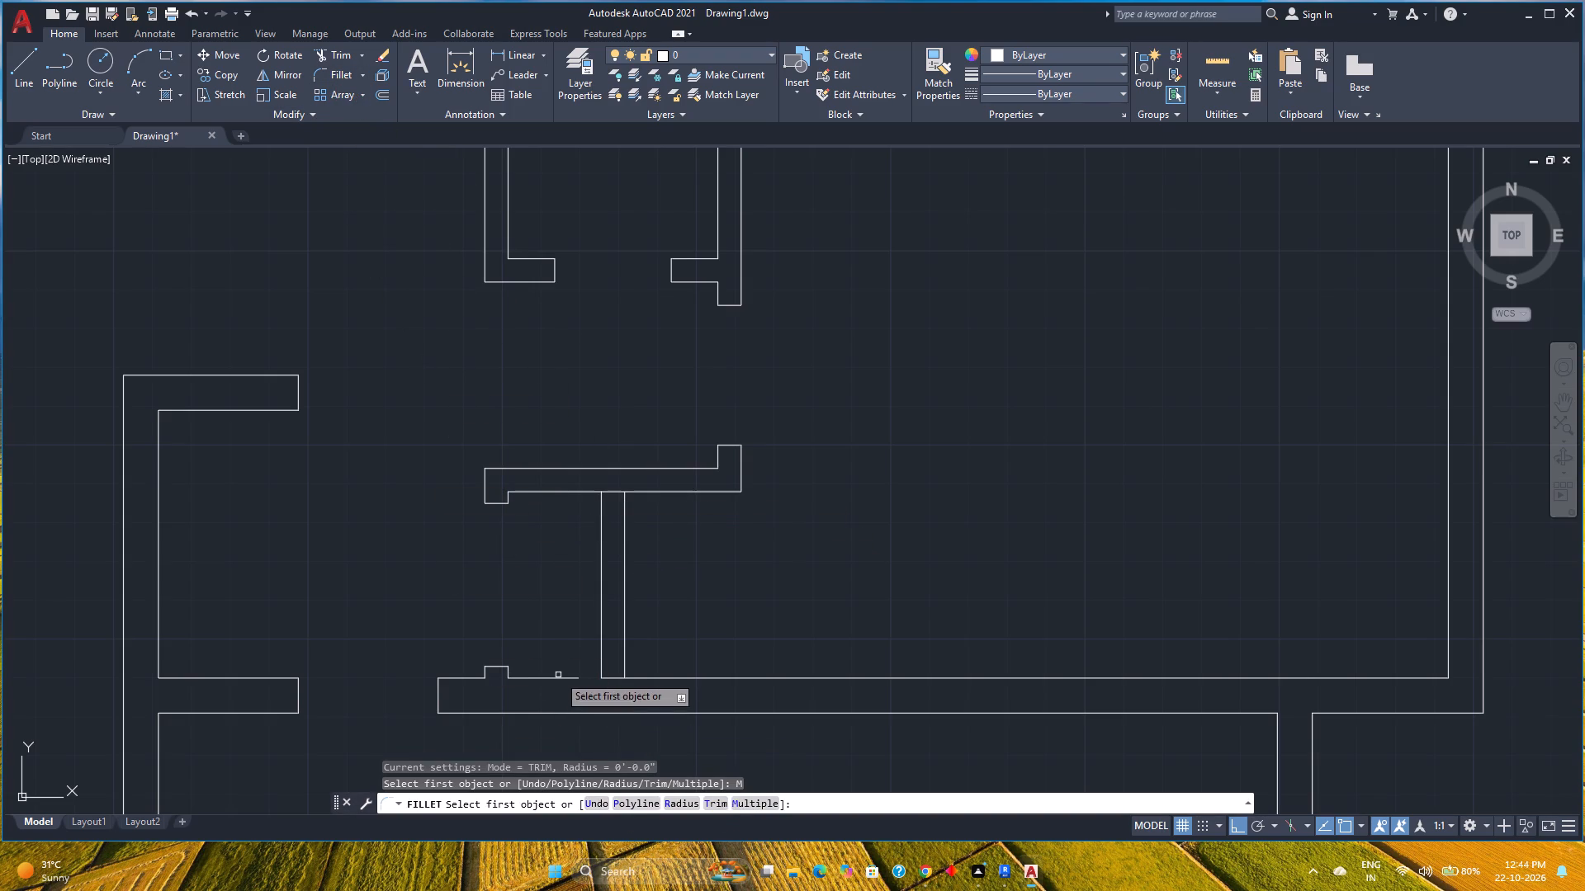
{"action": "left_click", "coordinate": [569, 677]}
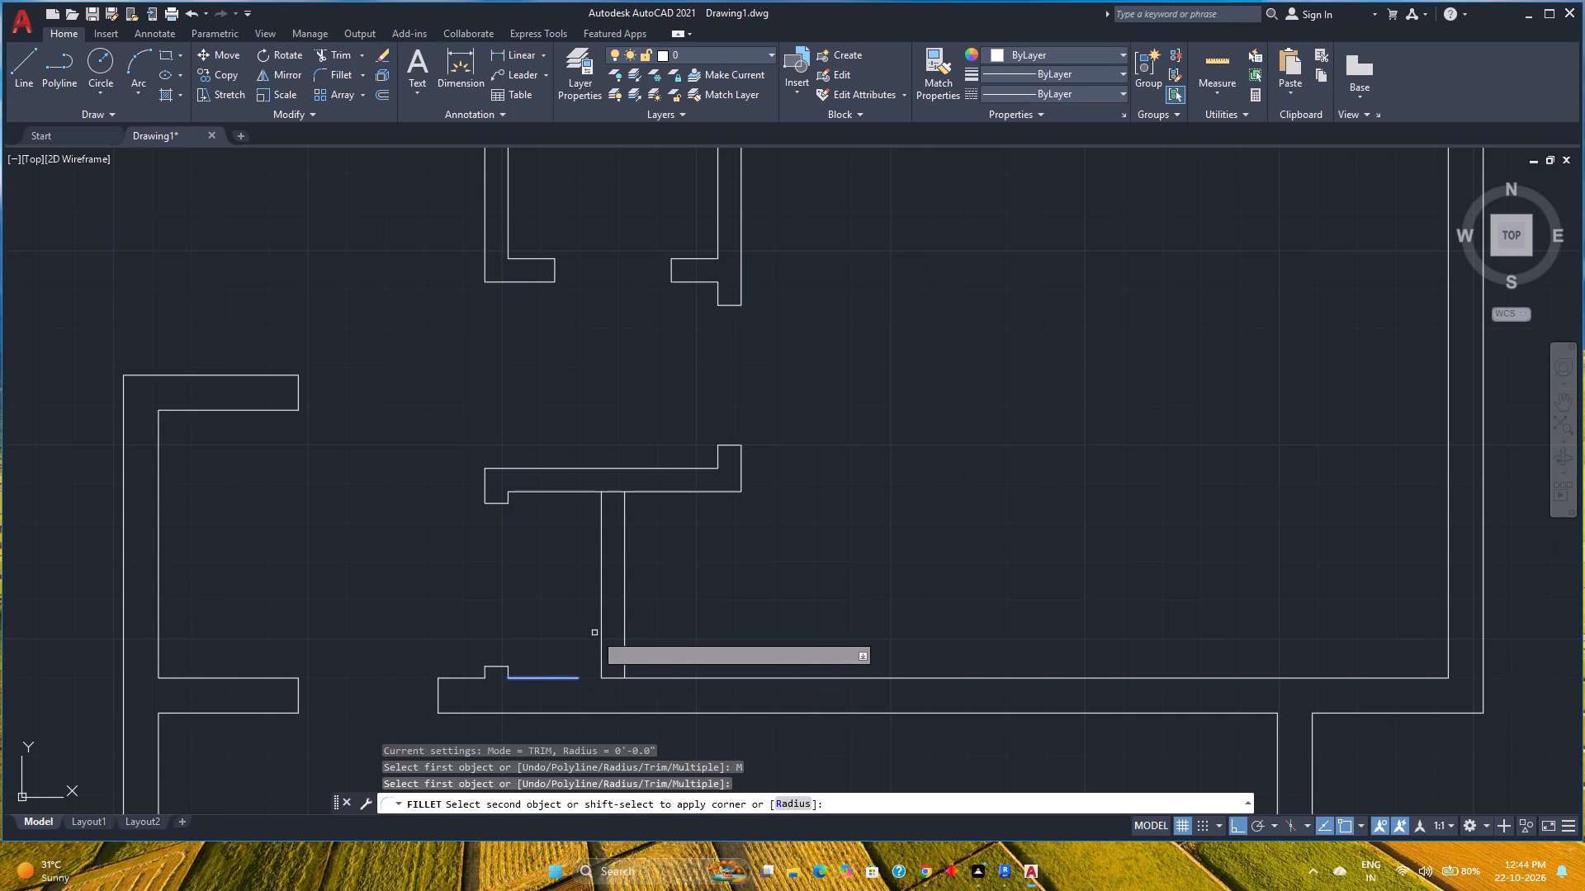
{"action": "left_click", "coordinate": [600, 629]}
{"action": "left_click", "coordinate": [627, 618]}
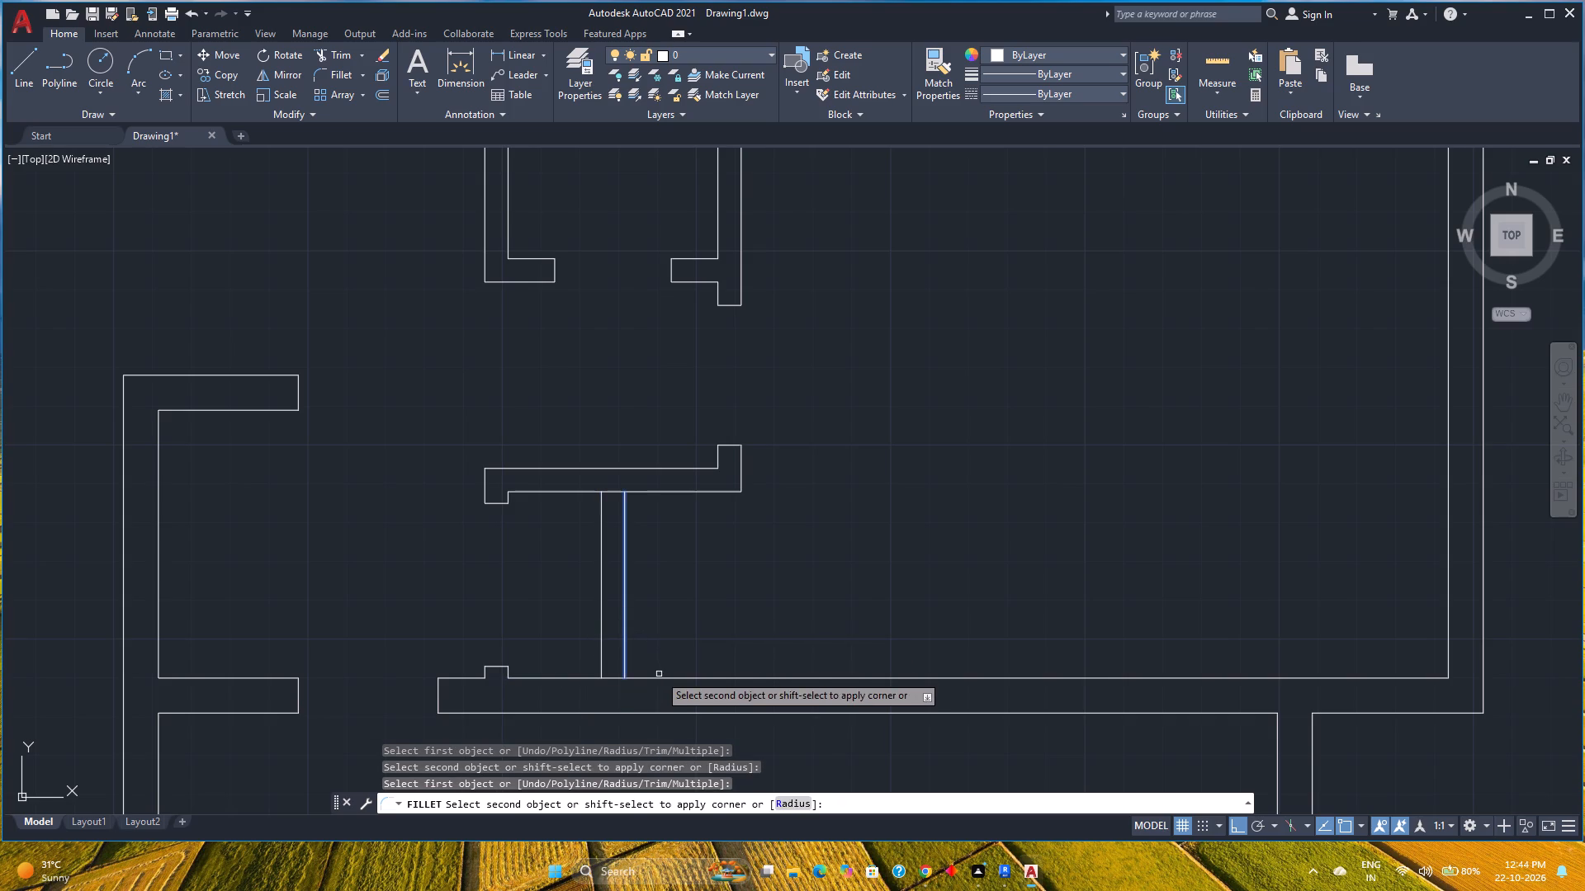
{"action": "left_click", "coordinate": [661, 677]}
{"action": "left_click", "coordinate": [623, 536]}
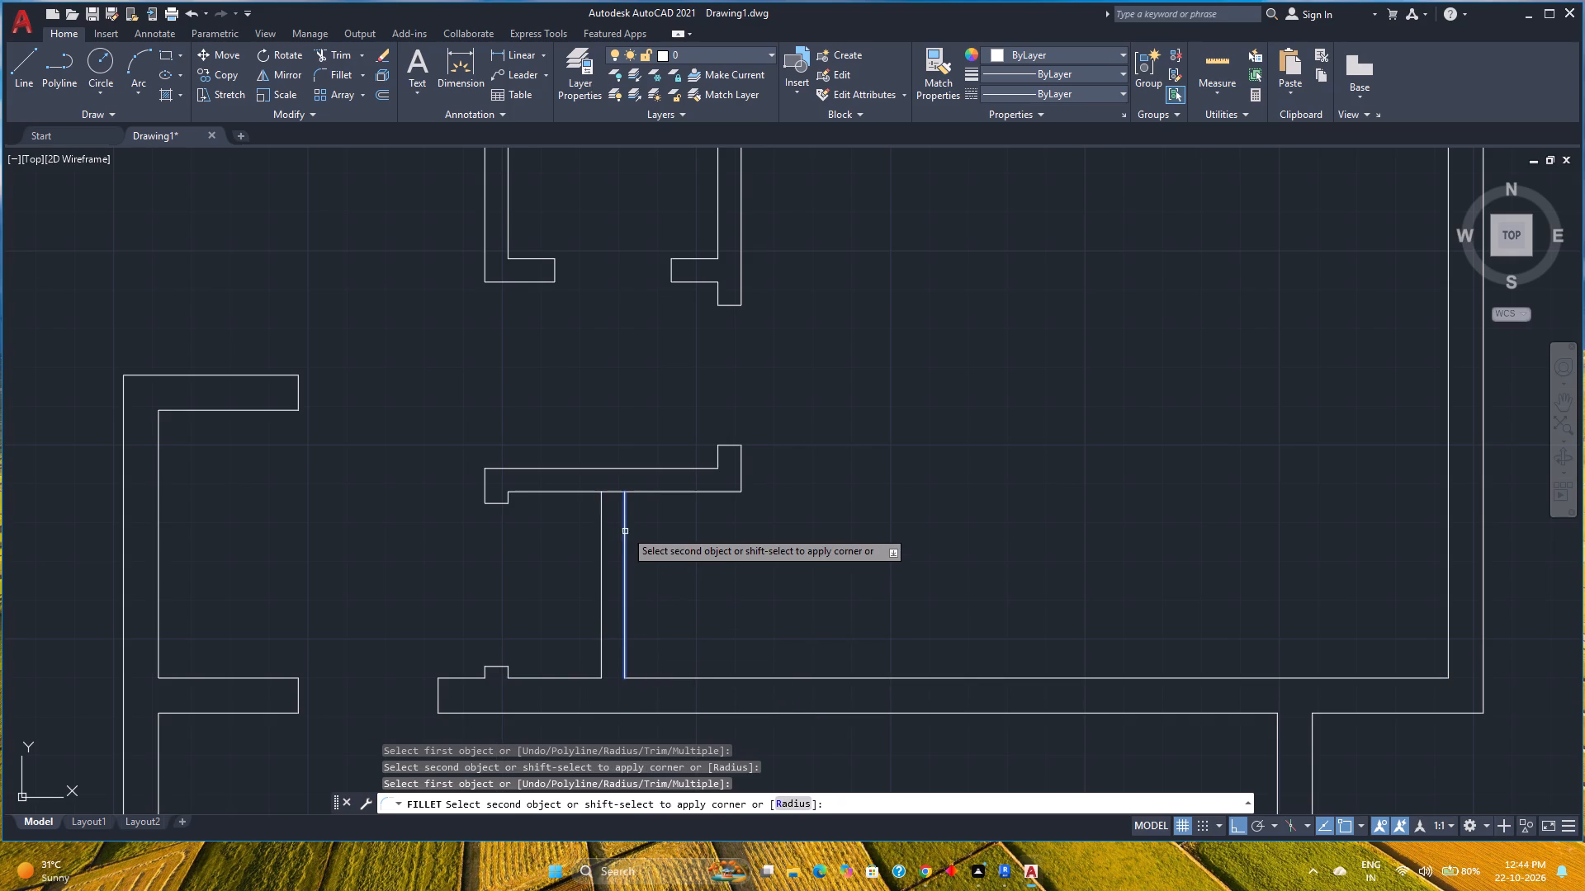
{"action": "left_click", "coordinate": [657, 490]}
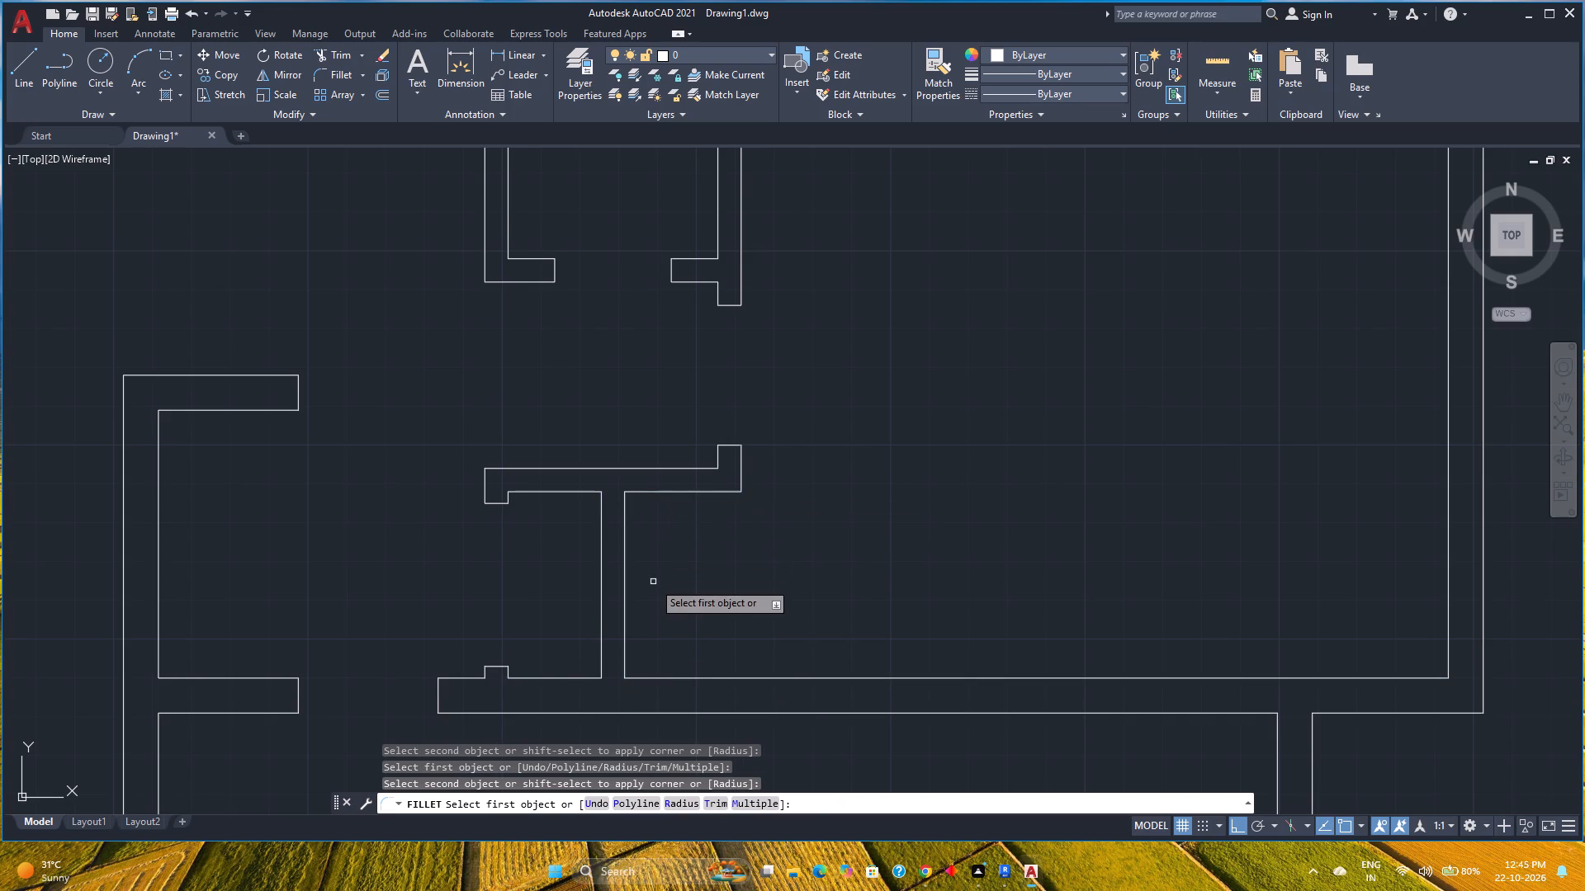
{"action": "key", "text": "Escape"}
{"action": "scroll", "coordinate": [674, 564], "scroll_direction": "down", "scroll_amount": 2}
{"action": "scroll", "coordinate": [825, 509], "scroll_direction": "down", "scroll_amount": 1}
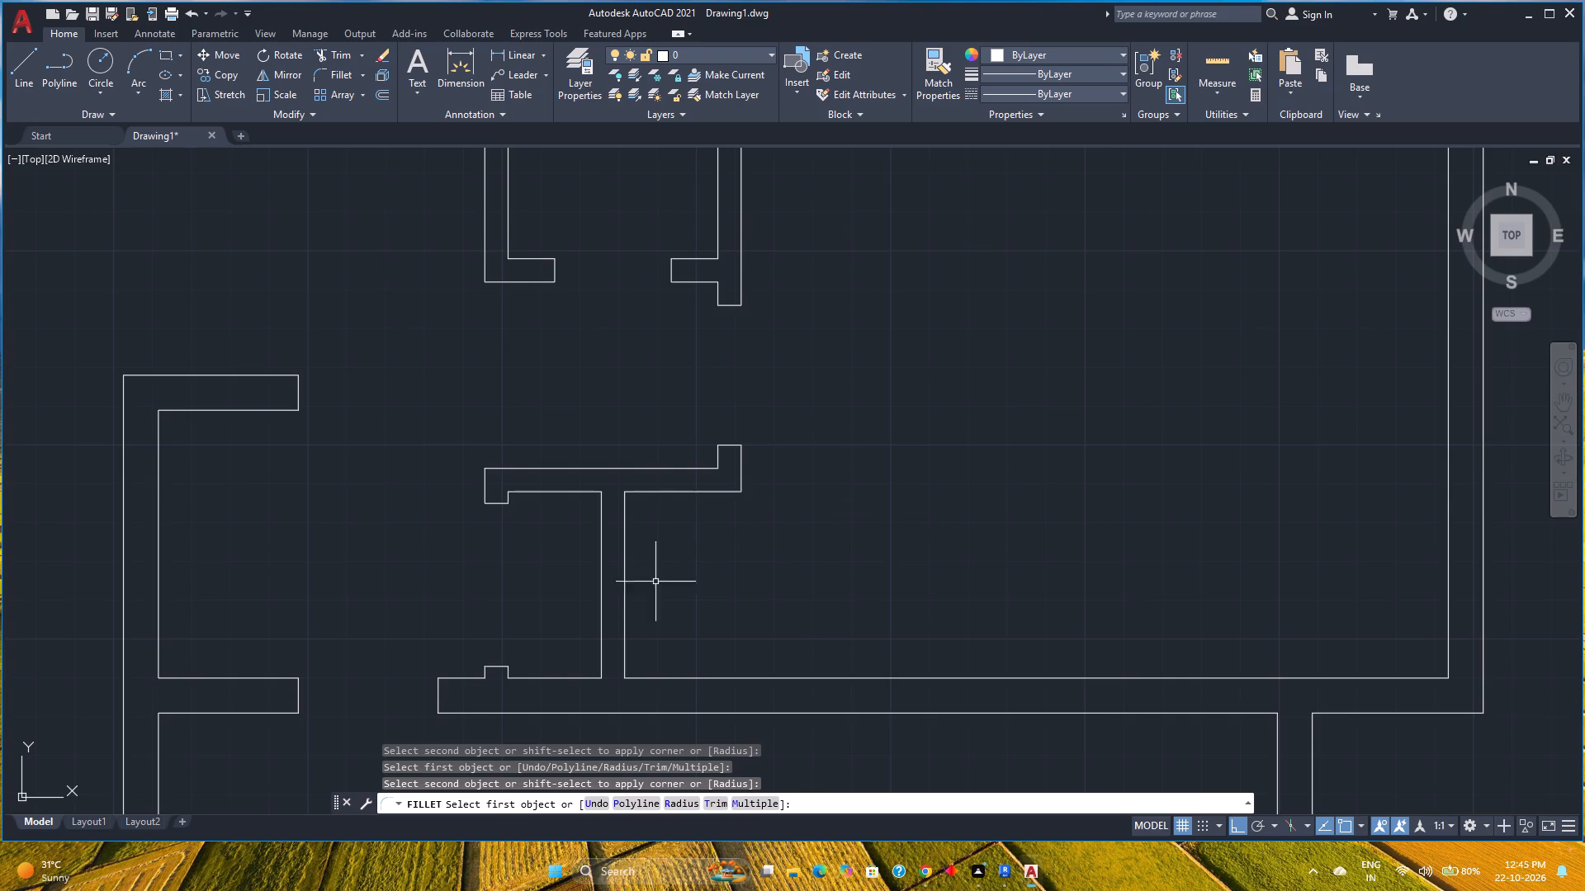
Check the wall lengths and spacings in the upper rooms and the parallel lines above them with Quick Measure.
{"action": "middle_click_drag", "start_coordinate": [561, 446], "coordinate": [499, 500]}
{"action": "middle_click", "coordinate": [497, 501]}
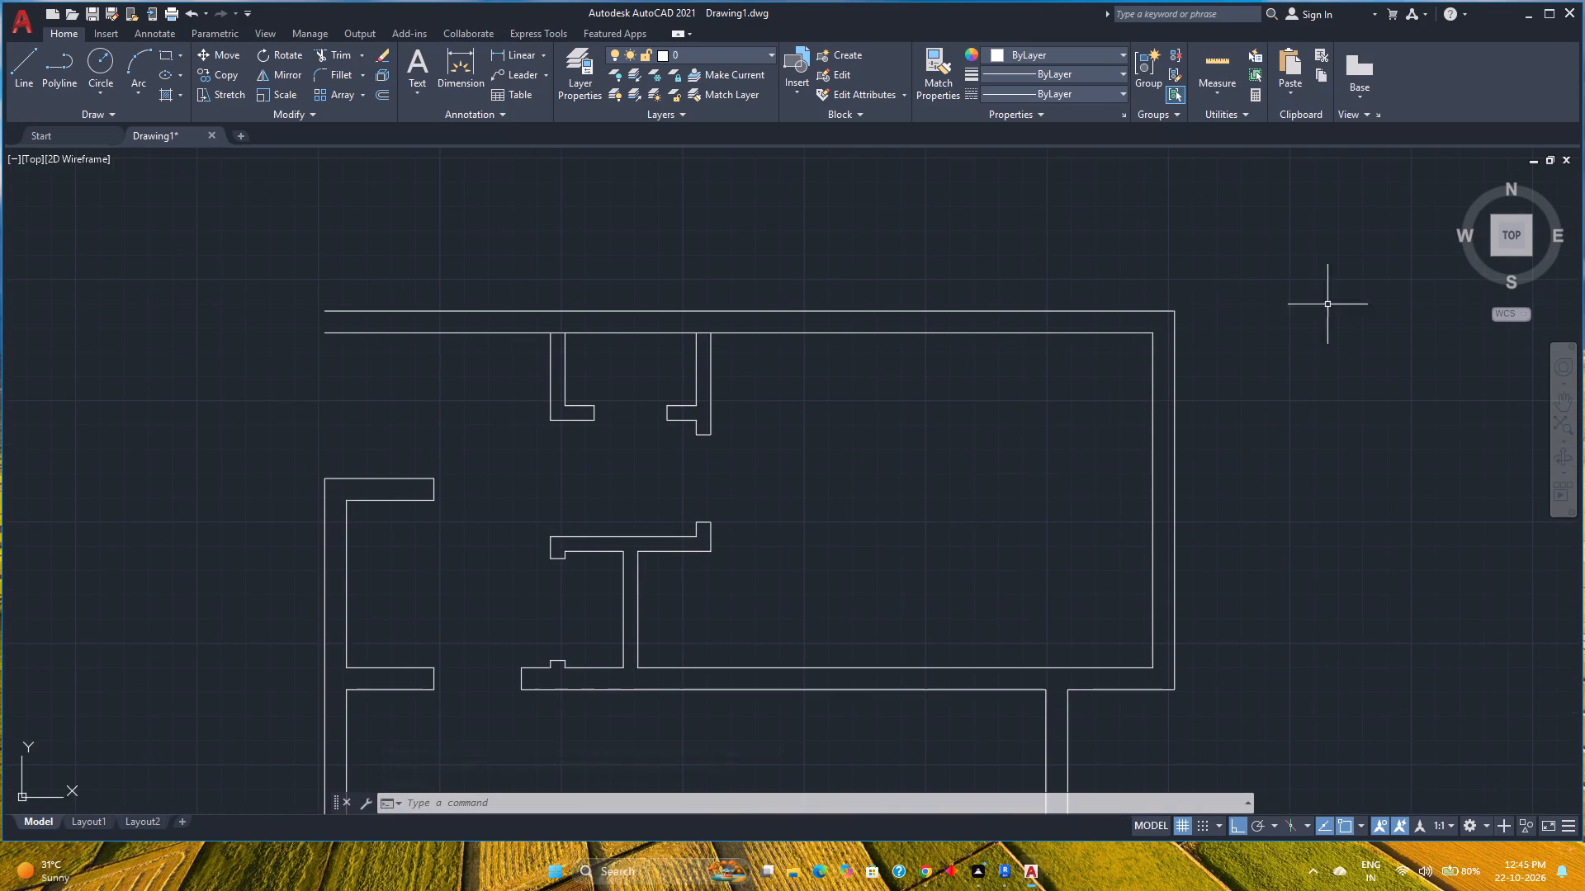
{"action": "left_click", "coordinate": [1221, 54]}
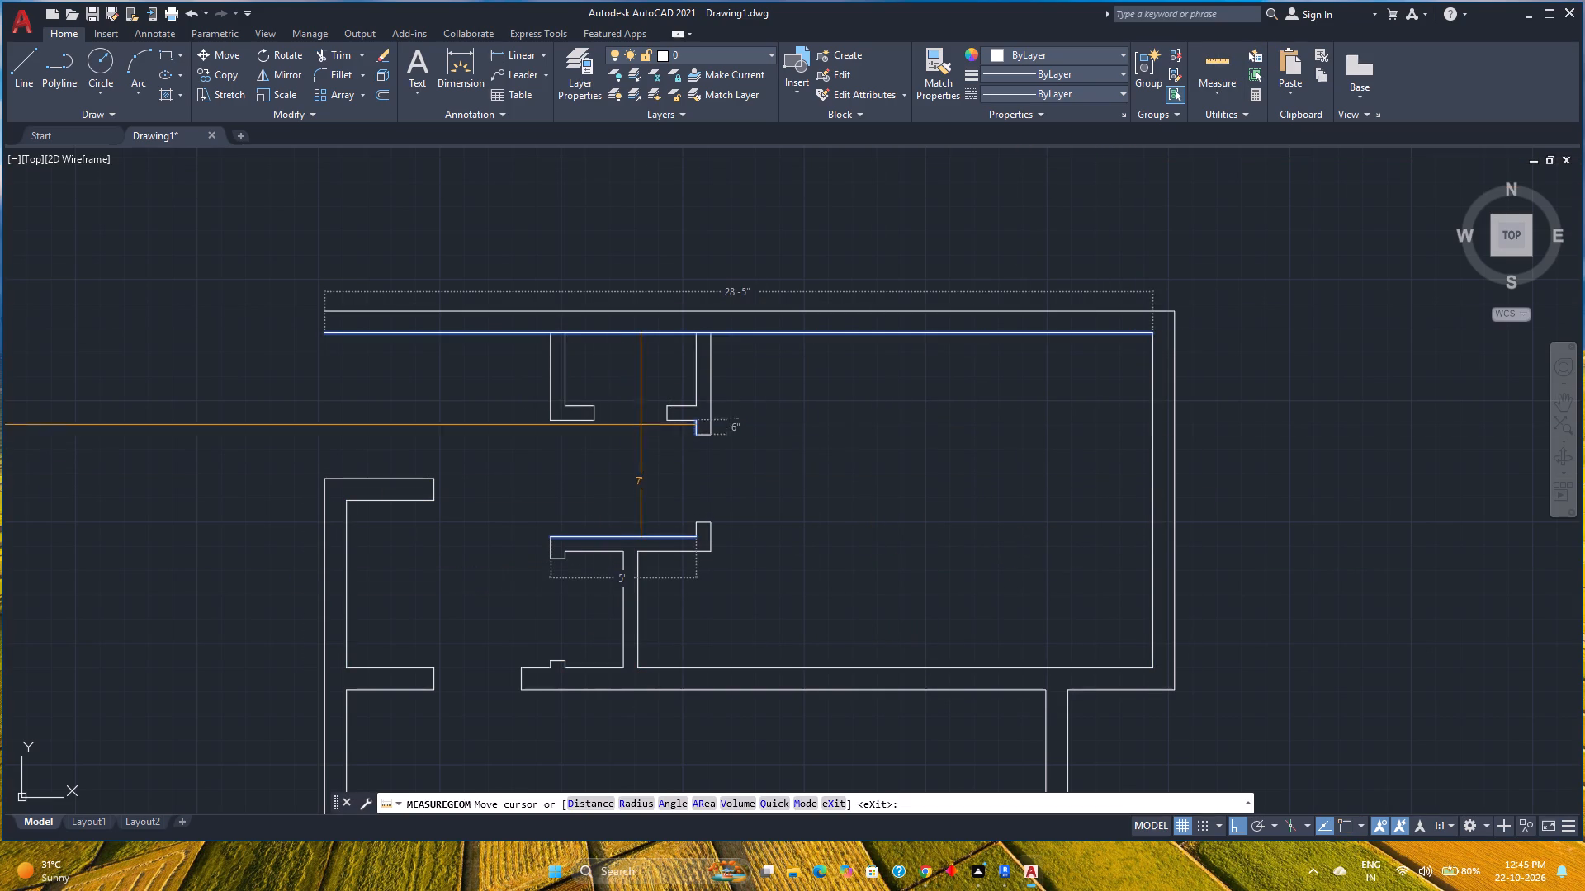
{"action": "middle_click_drag", "start_coordinate": [646, 371], "coordinate": [664, 543]}
{"action": "scroll", "coordinate": [634, 374], "scroll_direction": "down", "scroll_amount": 2}
{"action": "middle_click_drag", "start_coordinate": [634, 374], "coordinate": [639, 391]}
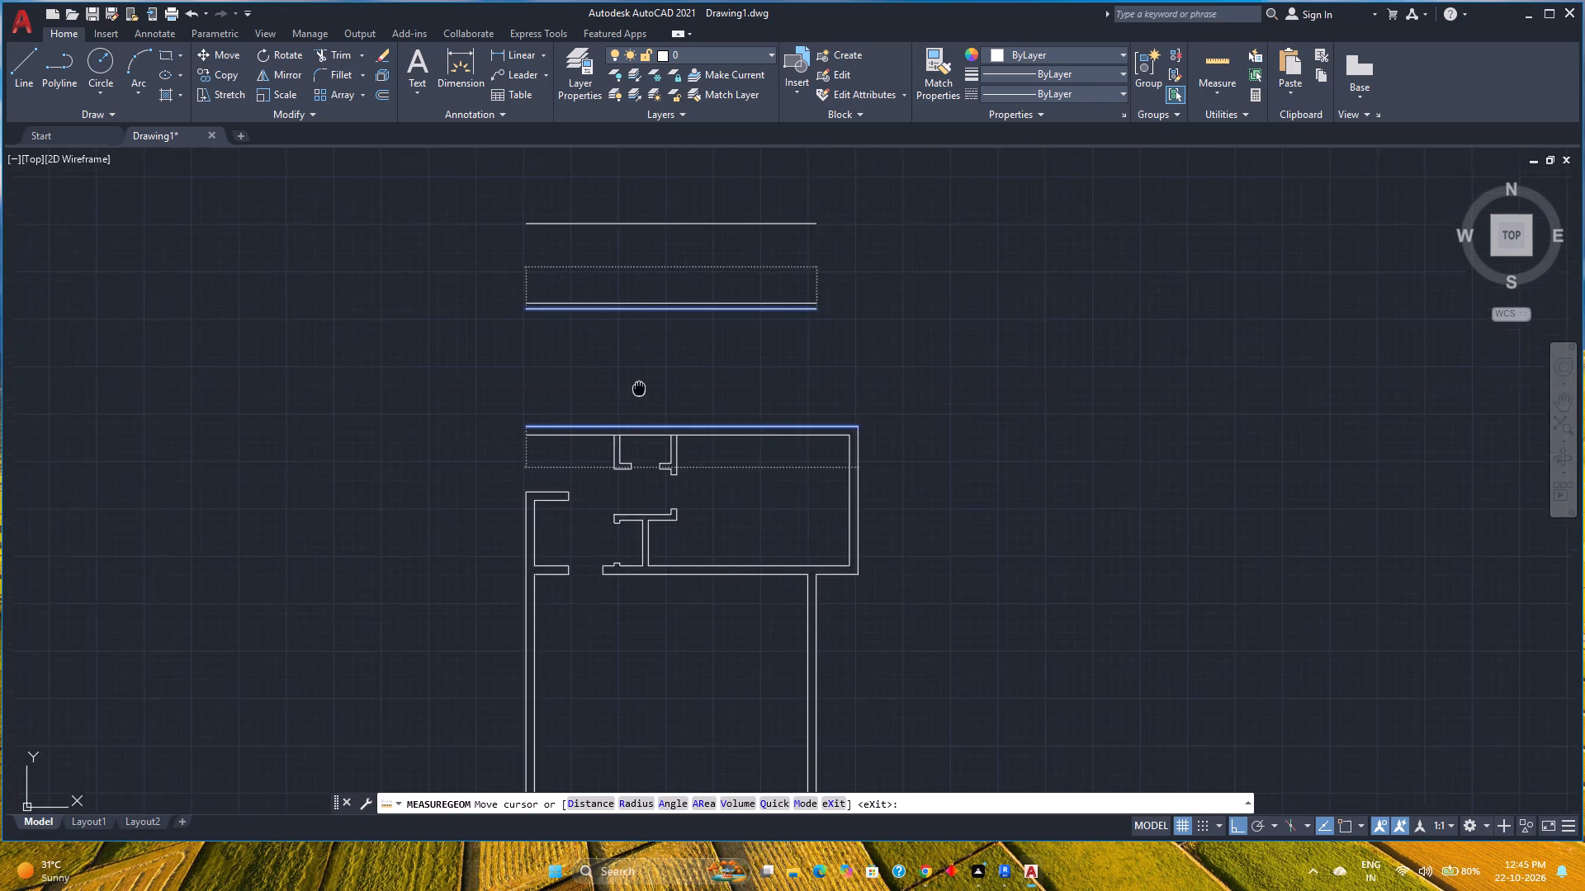
{"action": "middle_click_drag", "start_coordinate": [639, 391], "coordinate": [630, 452]}
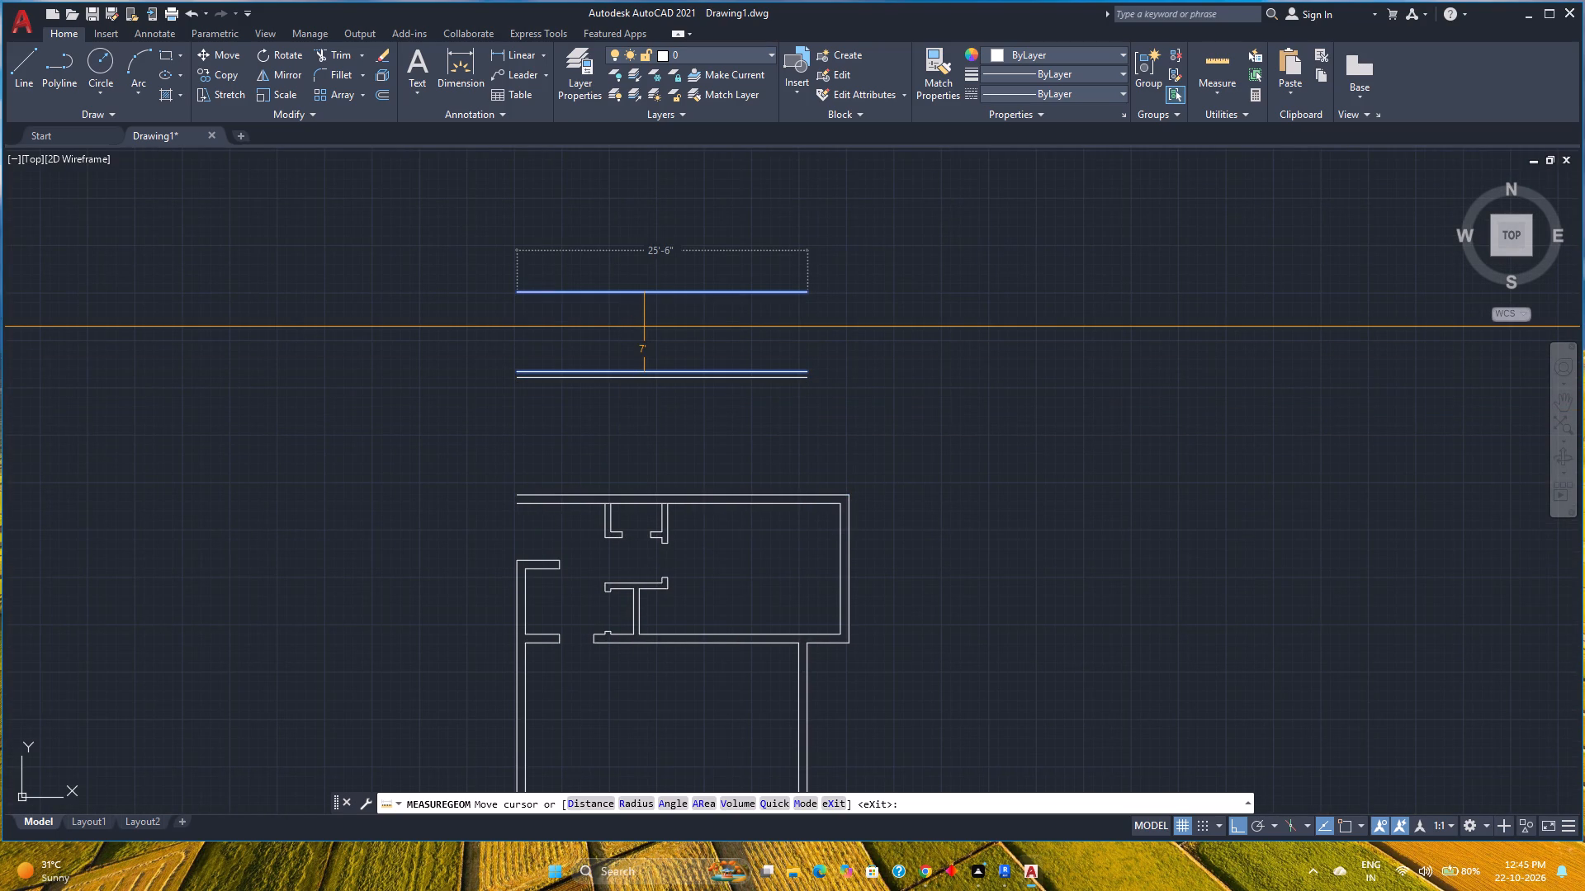
{"action": "key", "text": "Escape"}
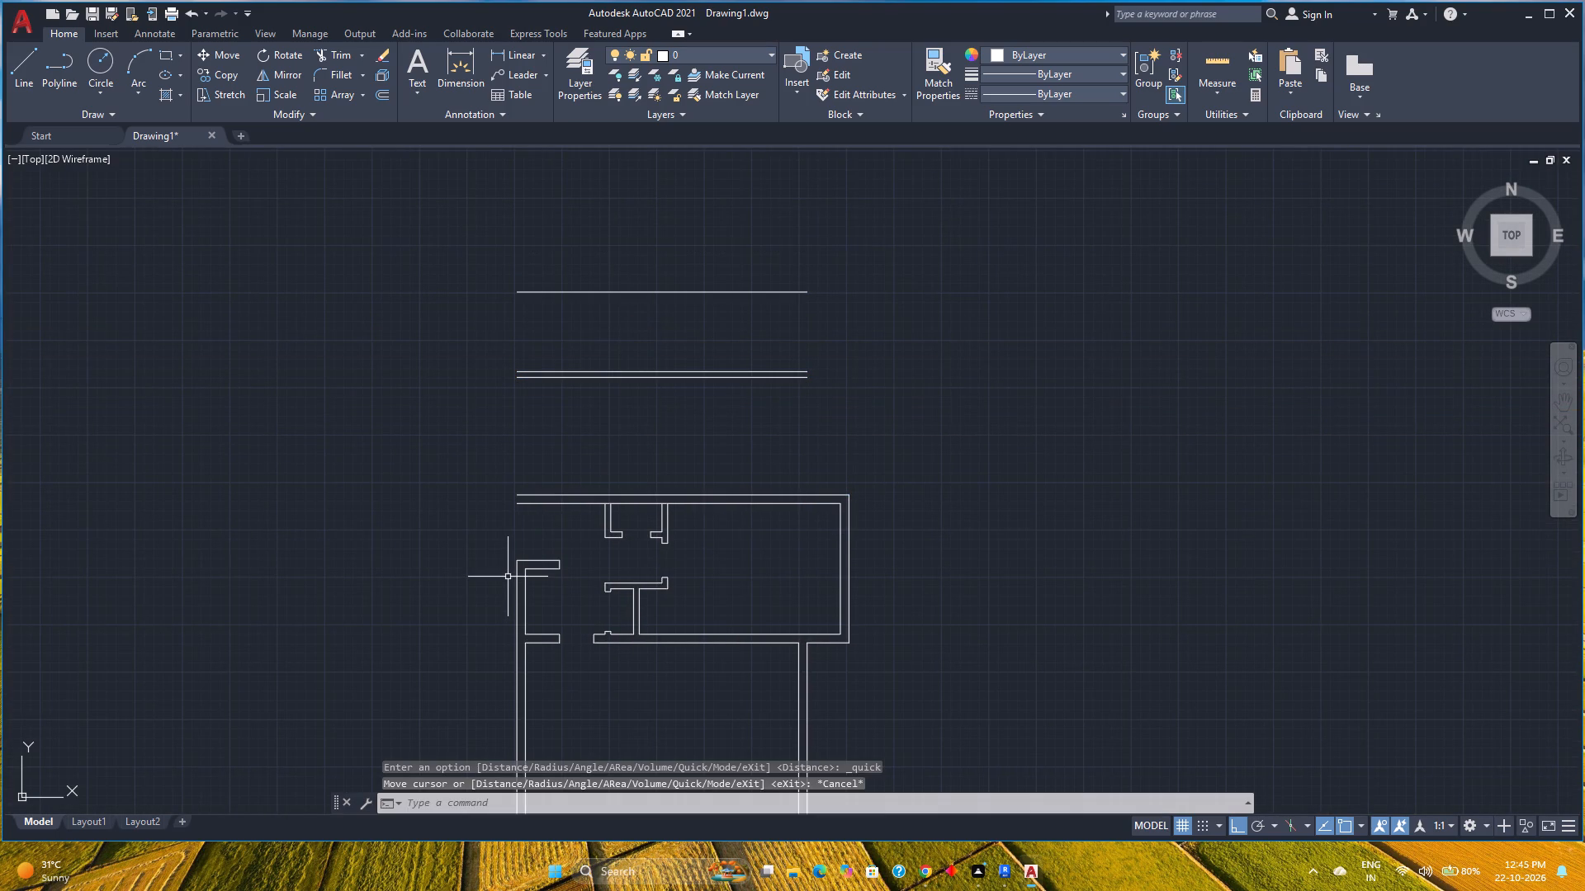
Stretch the upper ends of both lines of the short partition beneath the upper wall's left part up to the topmost horizontal line.
{"action": "left_click", "coordinate": [603, 517]}
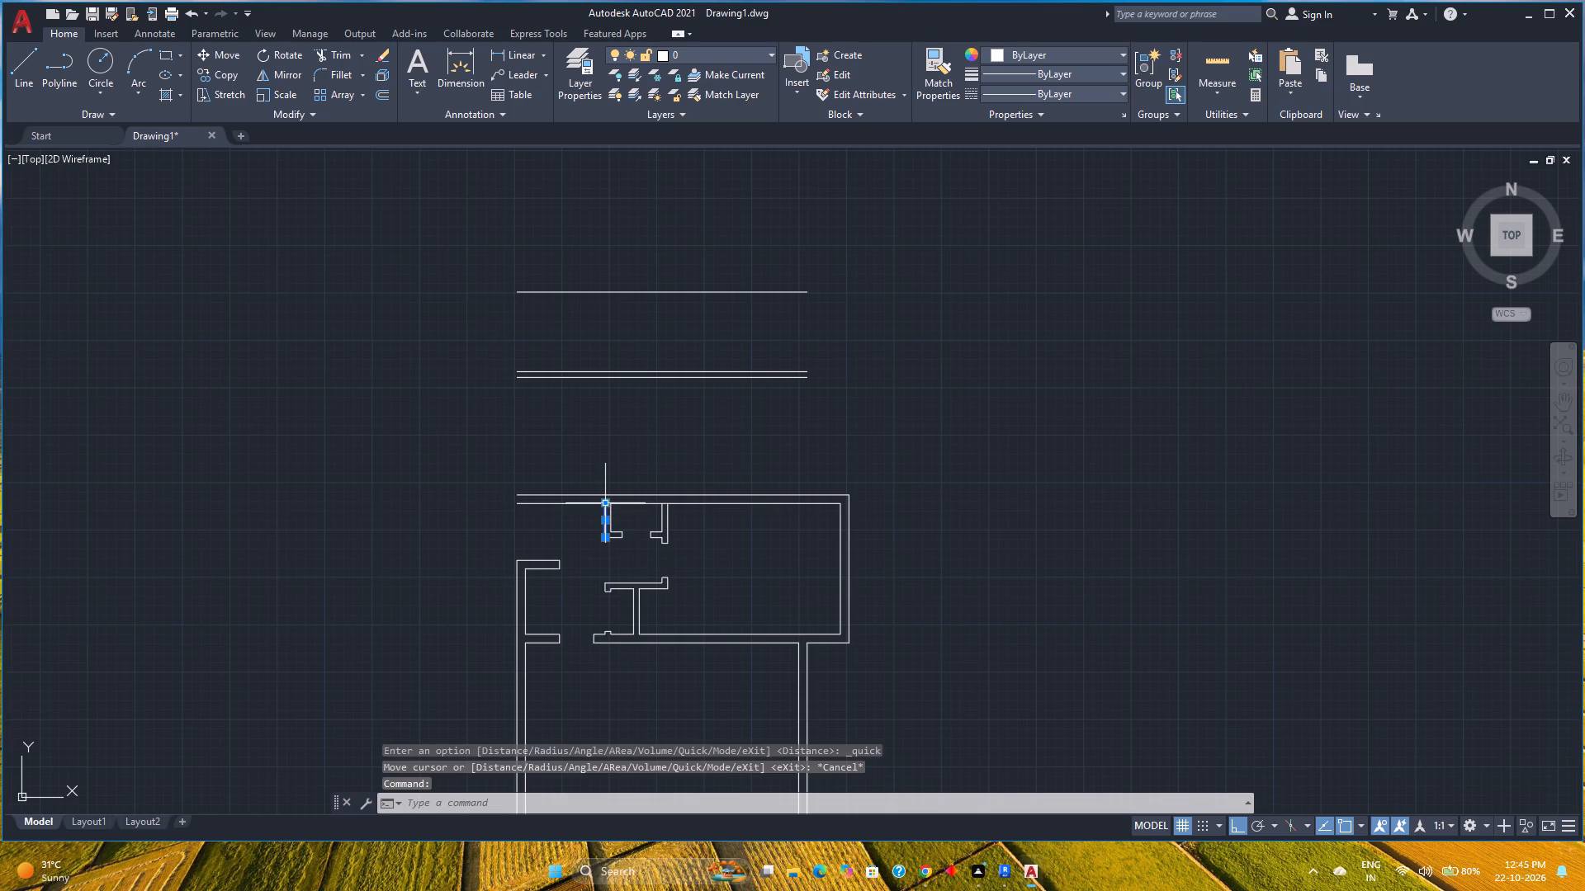
{"action": "left_click", "coordinate": [606, 502]}
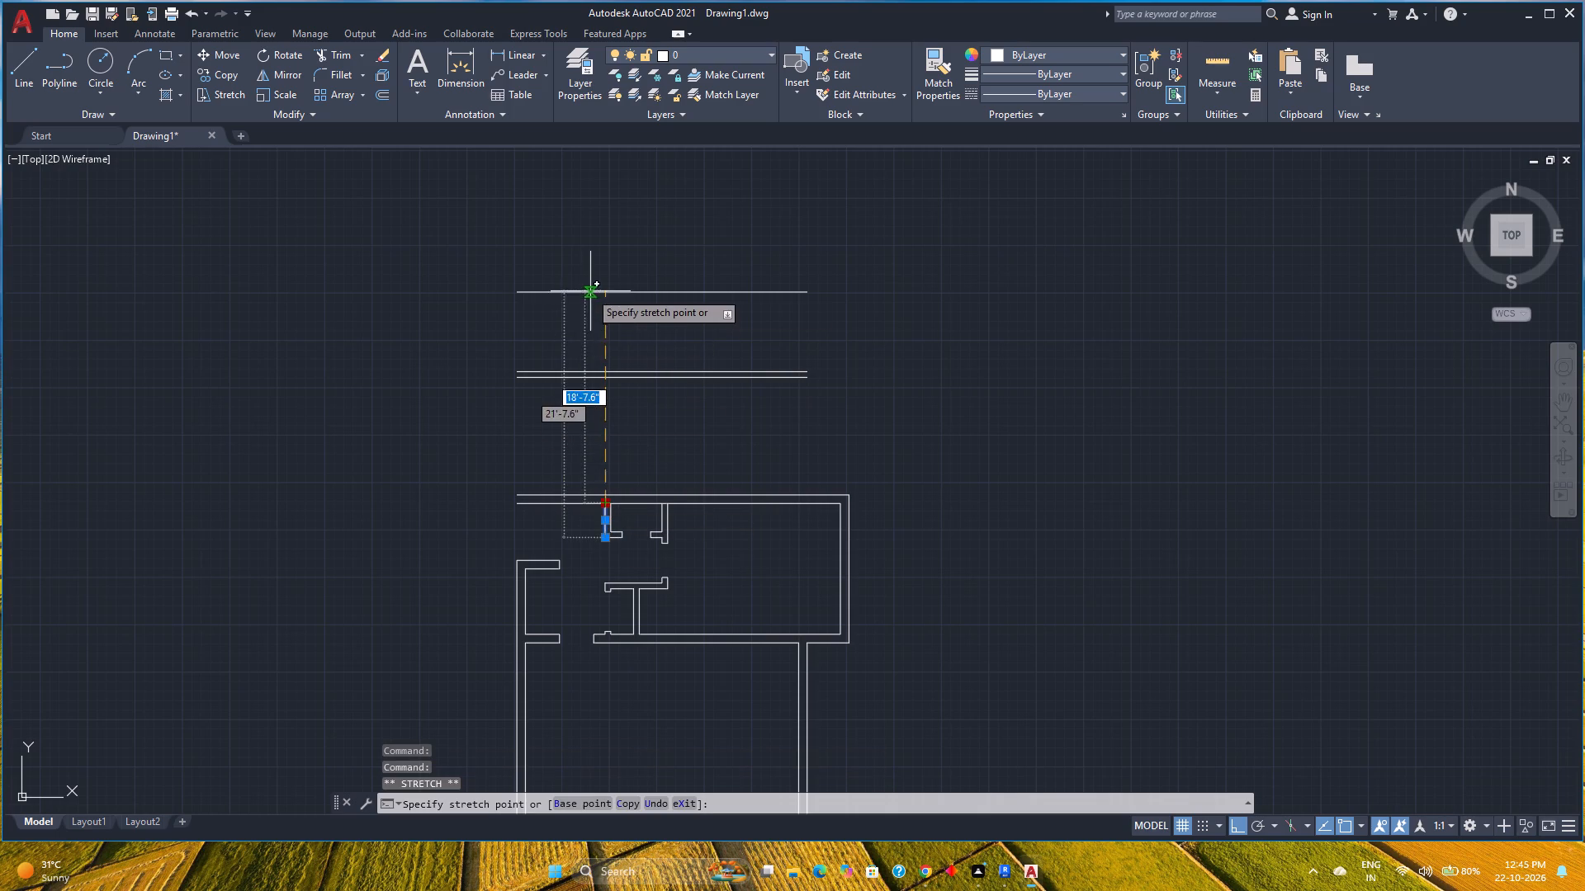
{"action": "left_click", "coordinate": [606, 289]}
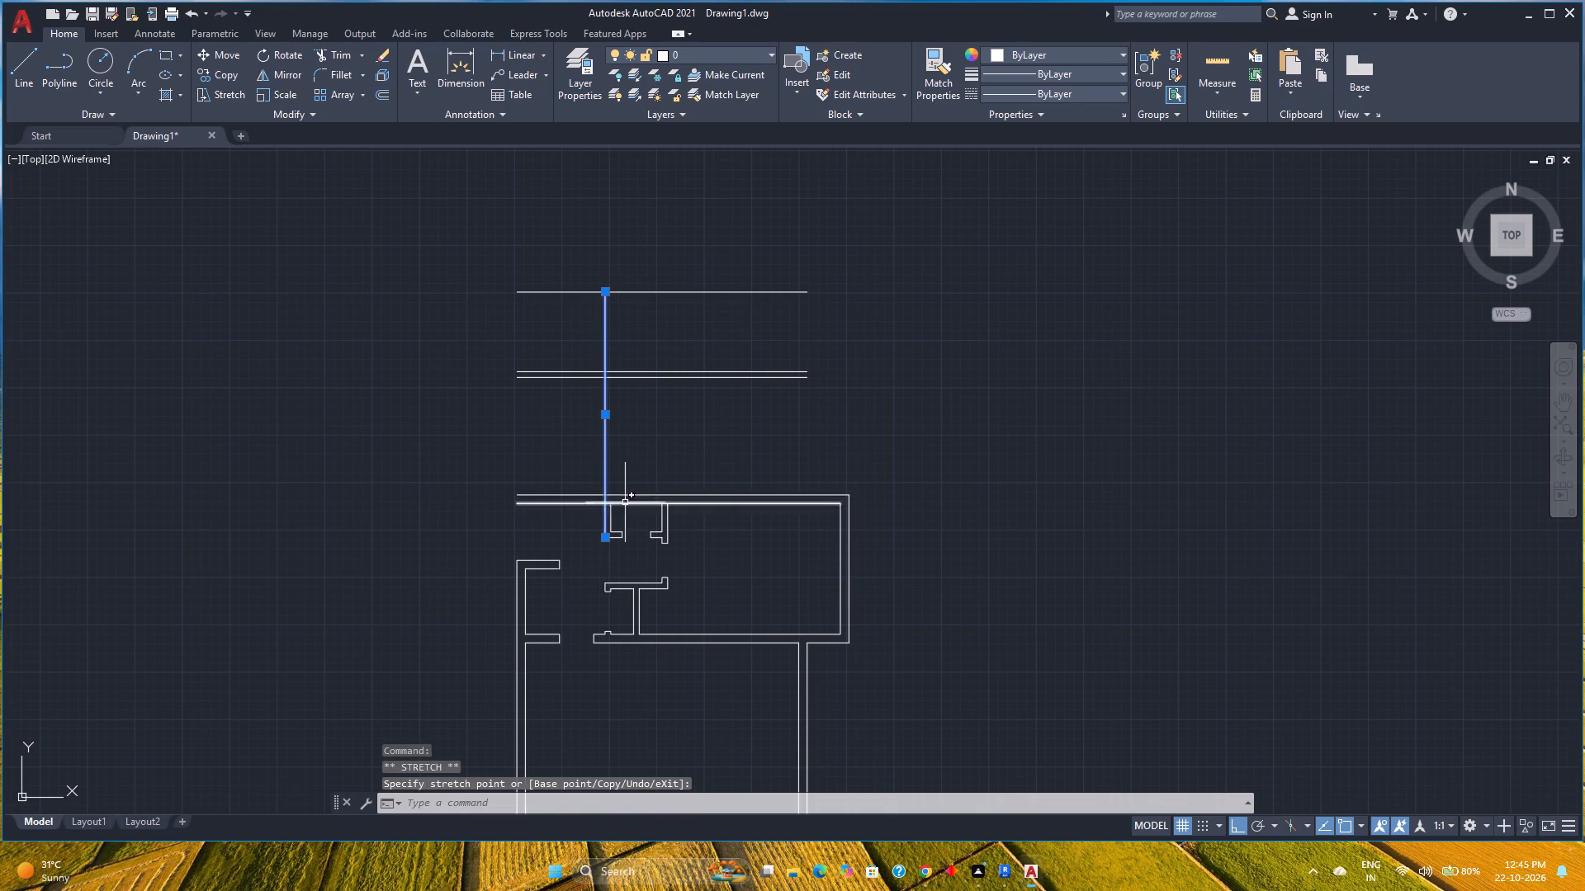
{"action": "scroll", "coordinate": [625, 502], "scroll_direction": "up", "scroll_amount": 2}
{"action": "key", "text": "Escape"}
{"action": "left_click", "coordinate": [587, 530]}
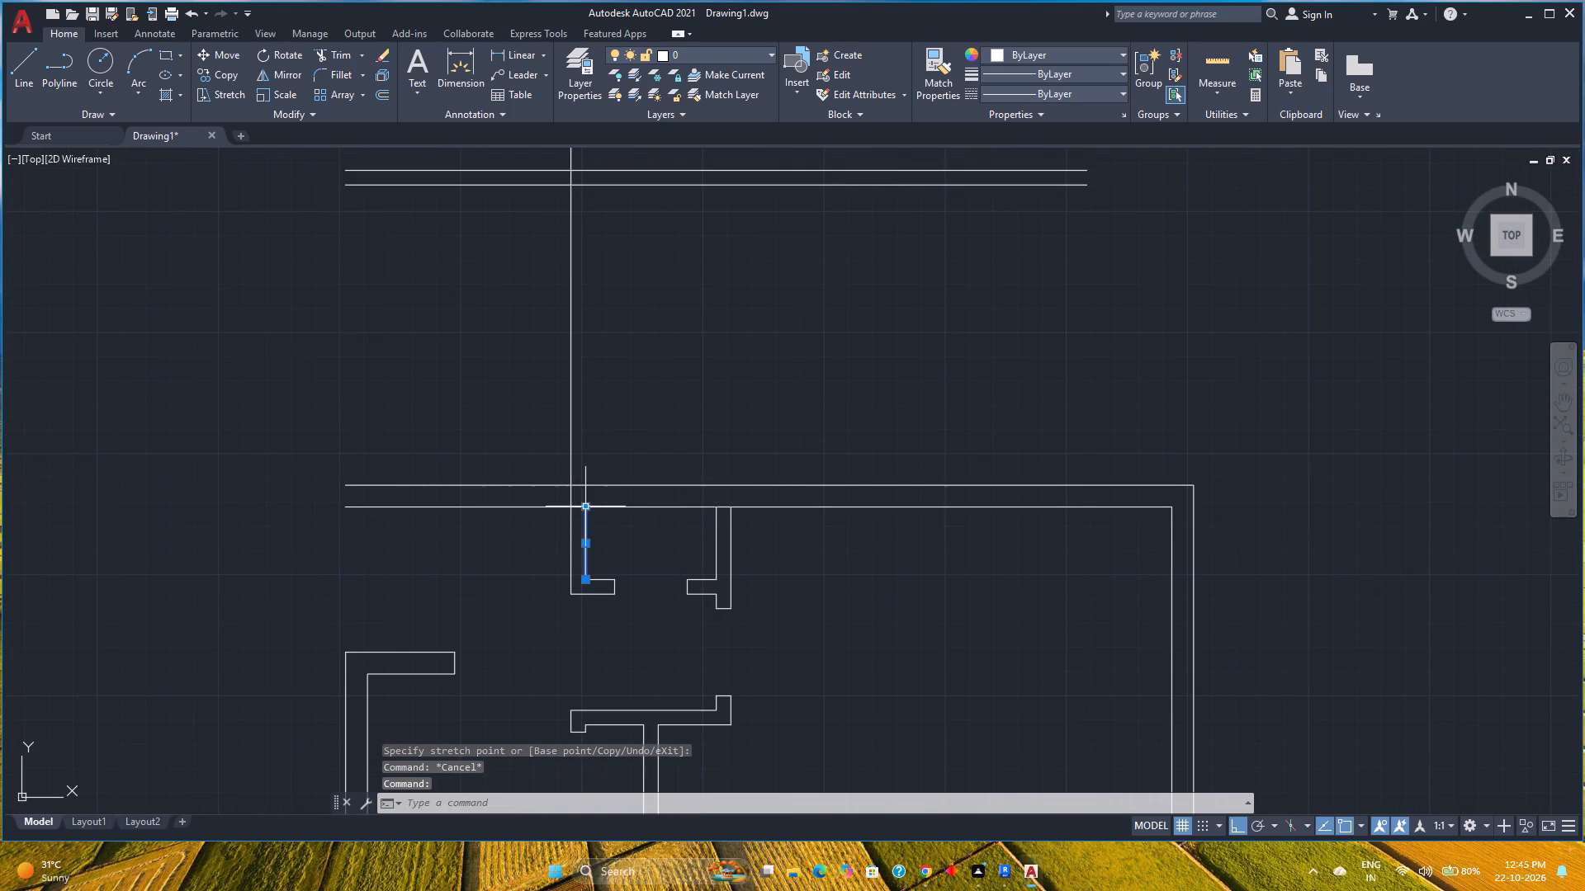
{"action": "left_click", "coordinate": [584, 508]}
{"action": "scroll", "coordinate": [586, 405], "scroll_direction": "down", "scroll_amount": 2}
{"action": "middle_click_drag", "start_coordinate": [586, 405], "coordinate": [572, 528]}
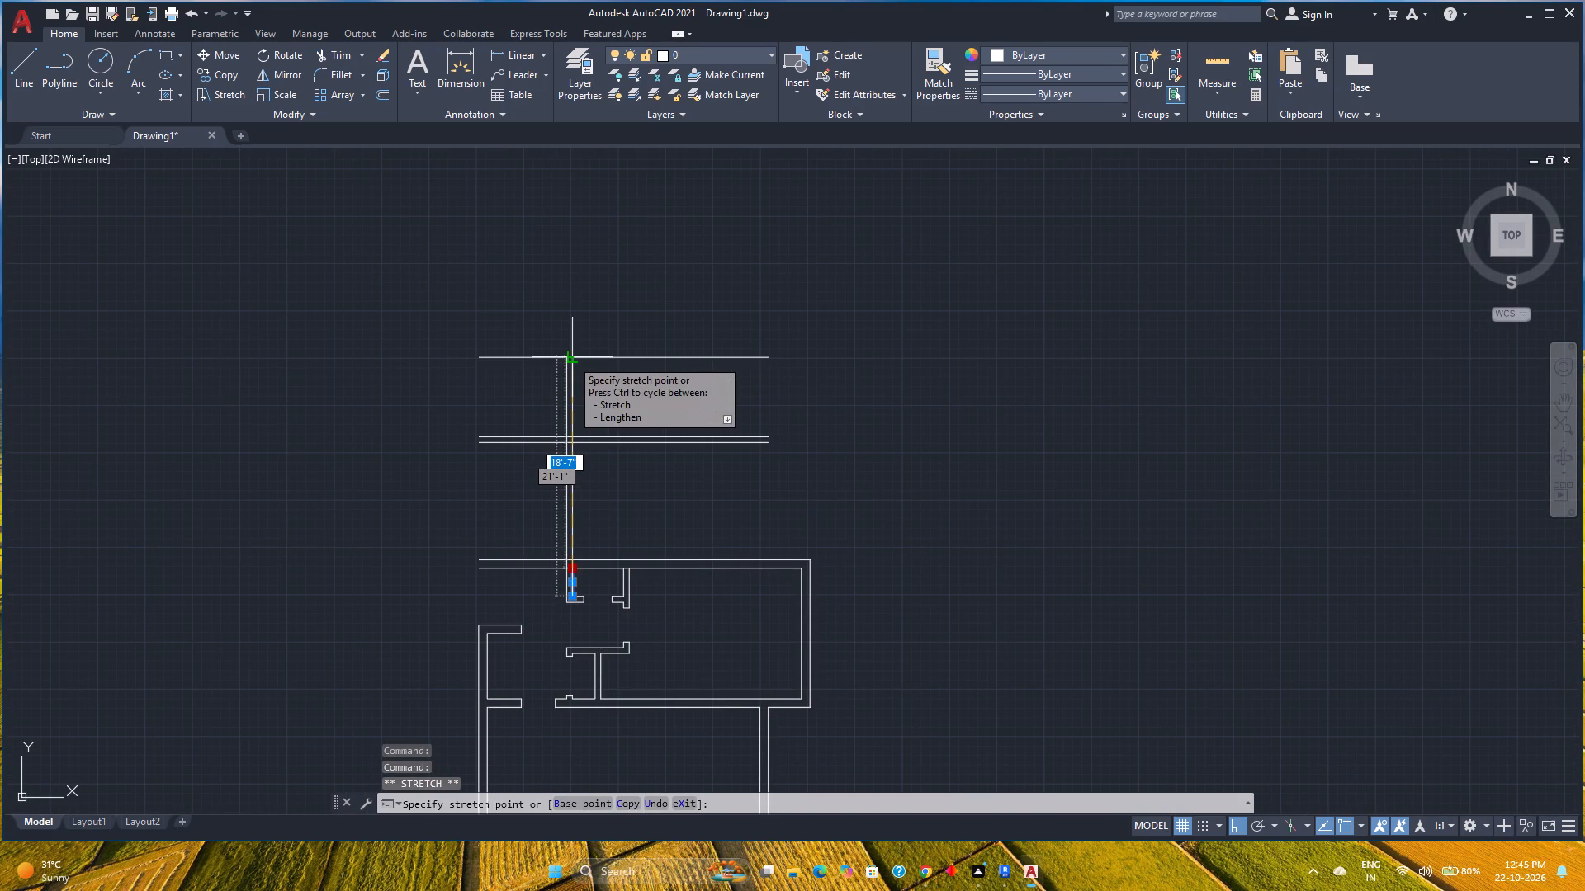
{"action": "scroll", "coordinate": [571, 359], "scroll_direction": "up", "scroll_amount": 2}
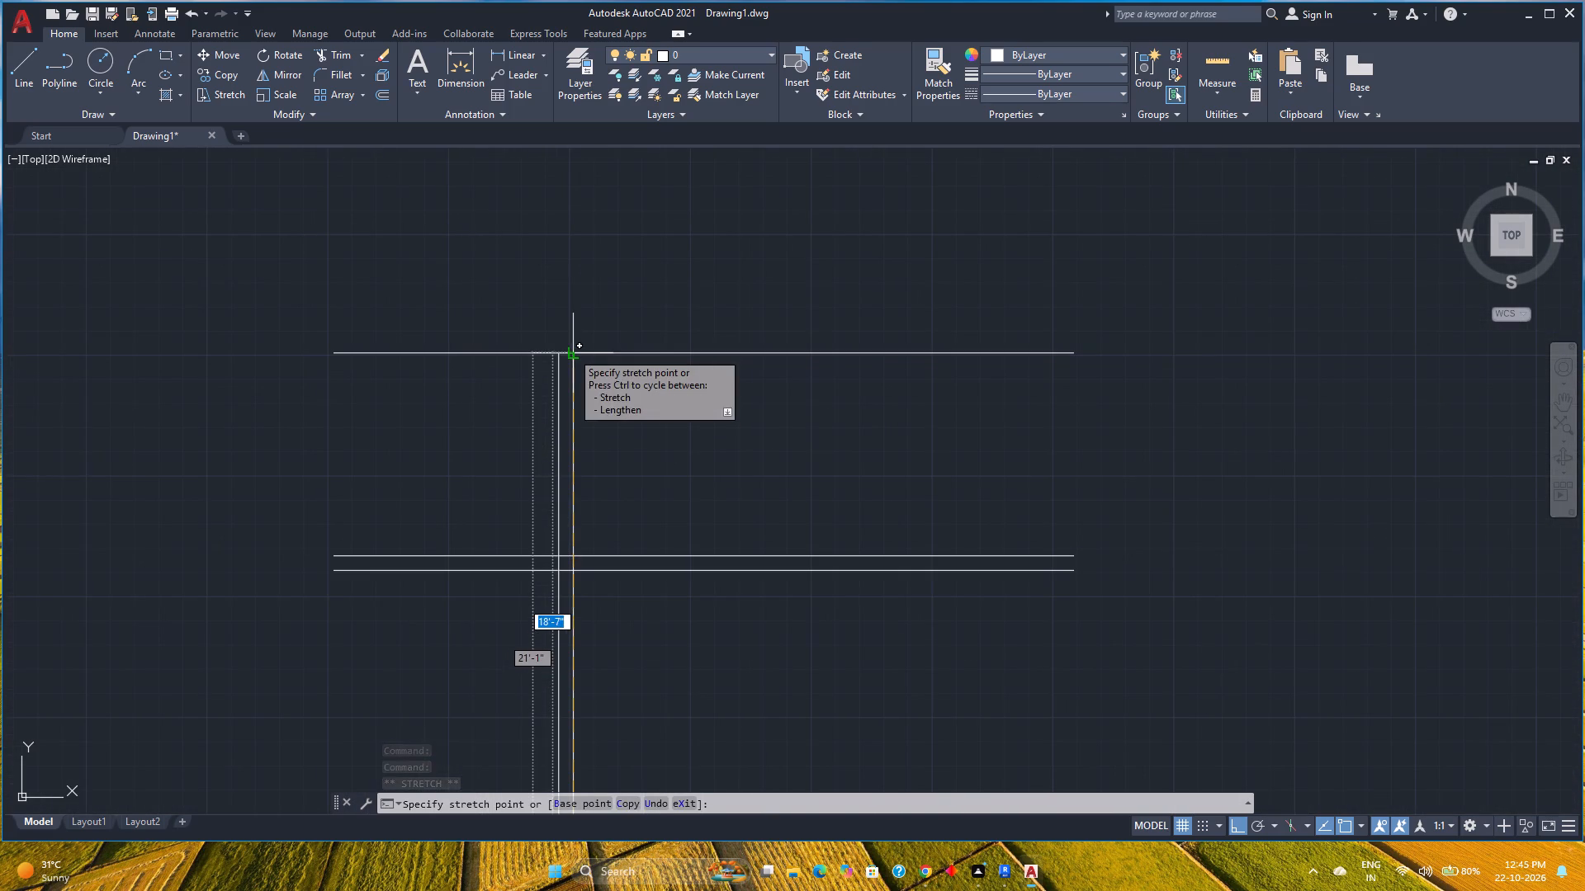
{"action": "left_click", "coordinate": [571, 351]}
{"action": "key", "text": "Escape"}
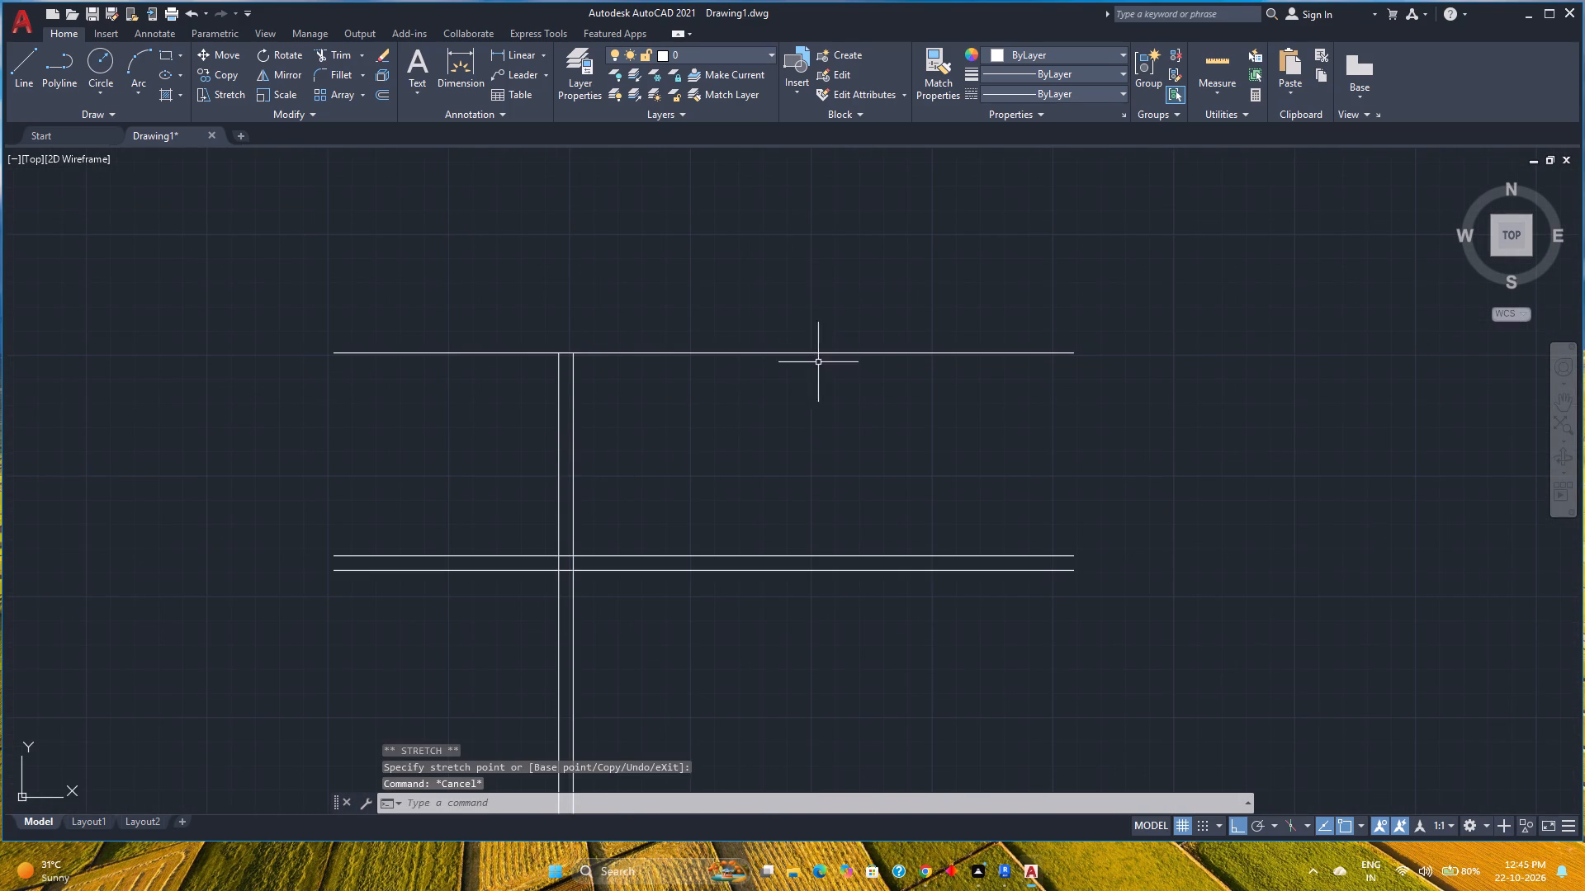
Mirror the two extended partition lines about a vertical axis midway between the lower wall's left opening end and the small stub, keeping the originals.
{"action": "scroll", "coordinate": [712, 525], "scroll_direction": "down", "scroll_amount": 2}
{"action": "middle_click_drag", "start_coordinate": [709, 543], "coordinate": [680, 448]}
{"action": "middle_click", "coordinate": [680, 448]}
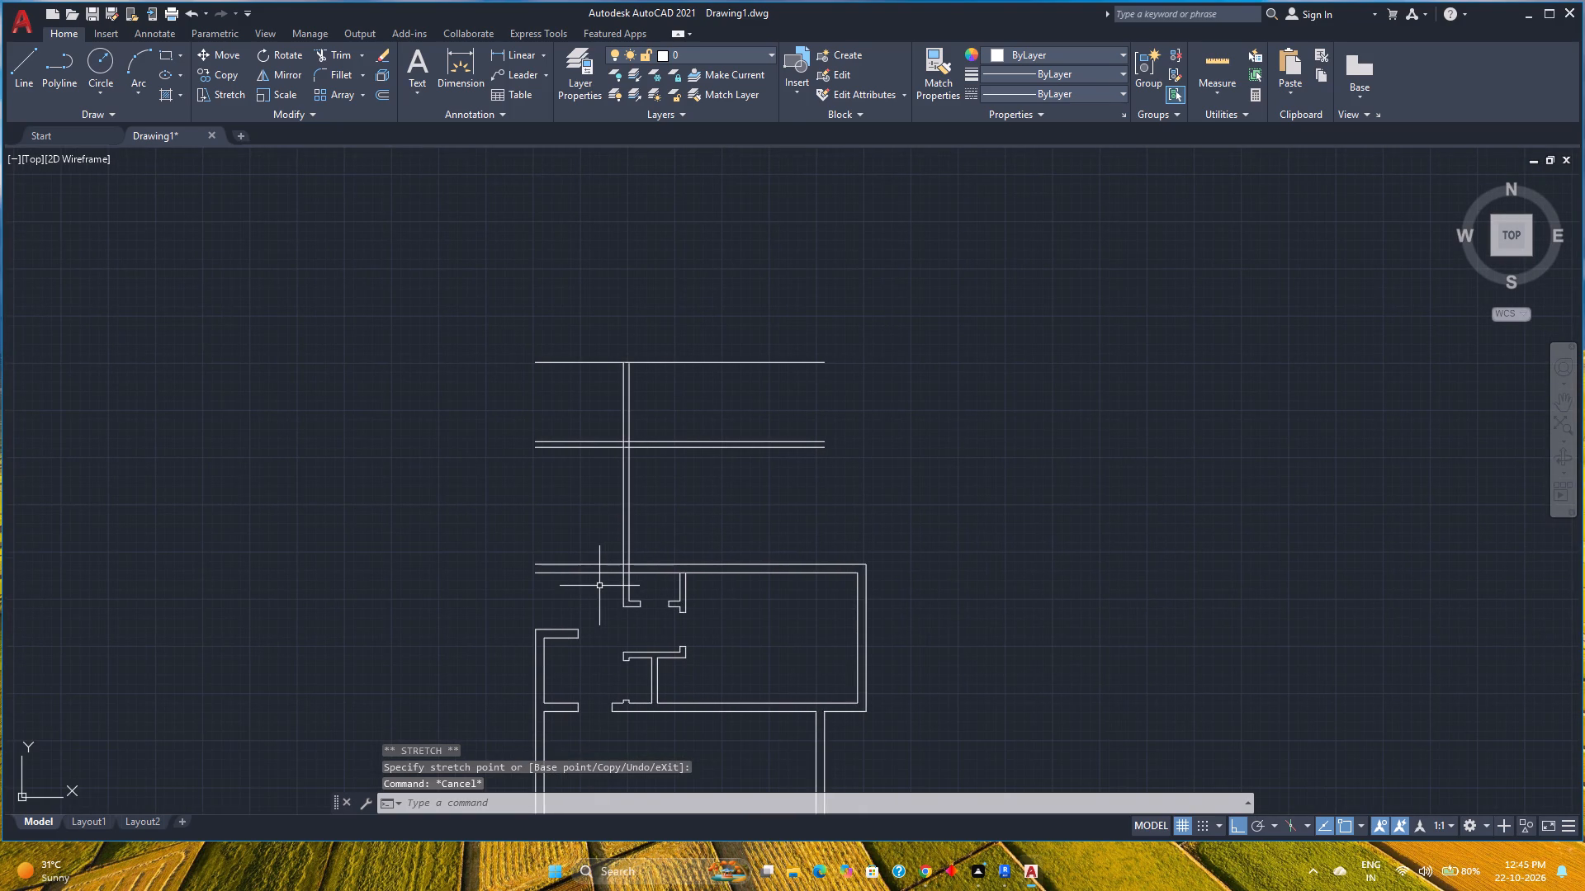
{"action": "scroll", "coordinate": [599, 586], "scroll_direction": "up", "scroll_amount": 1}
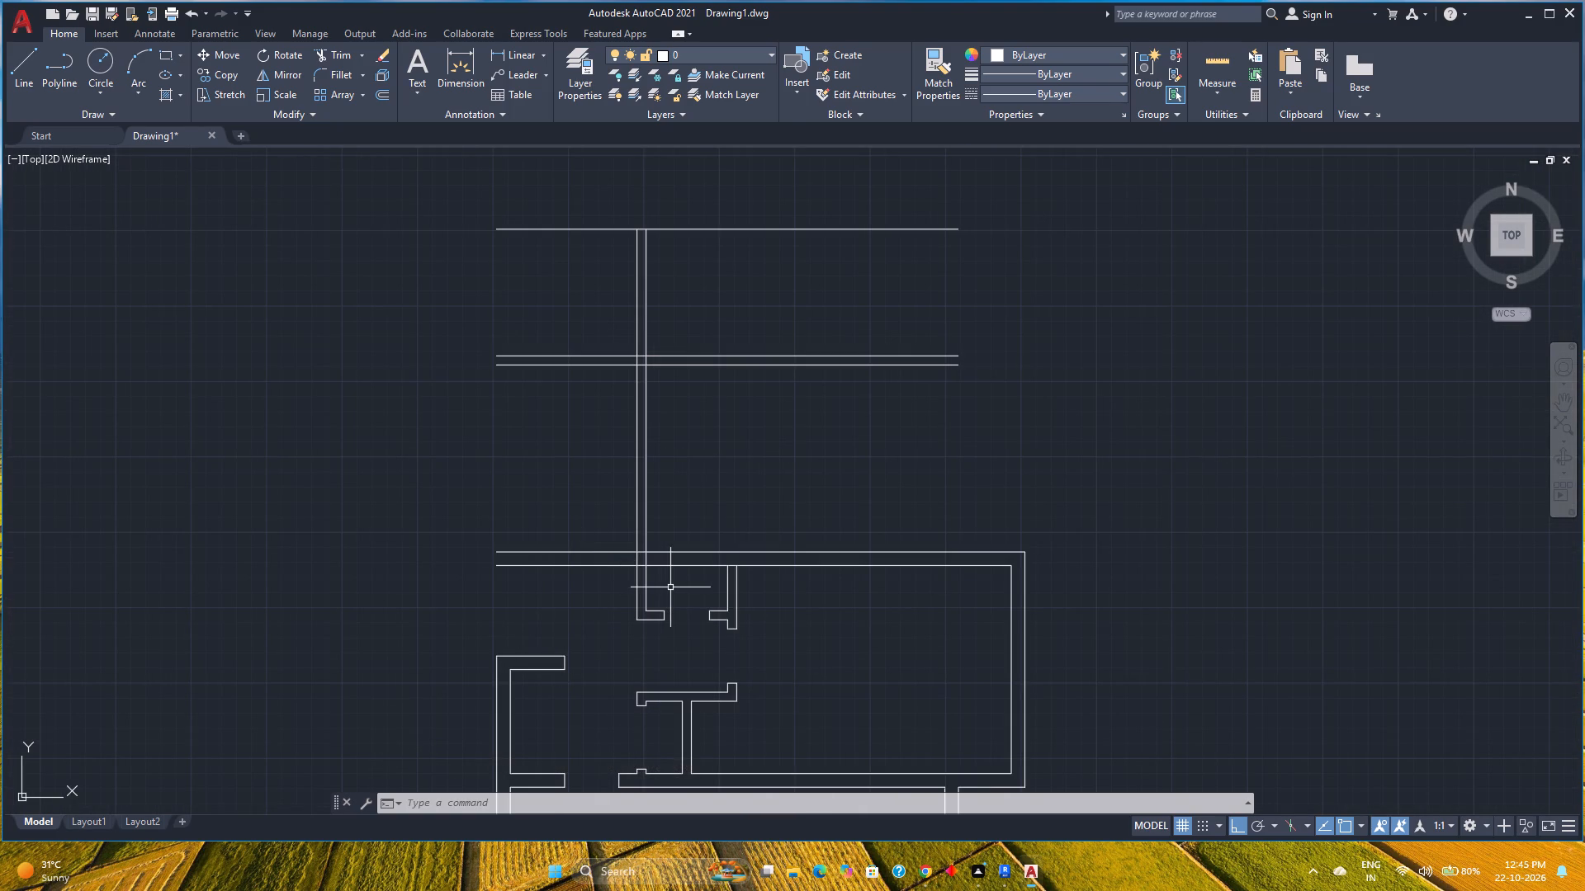
{"action": "middle_click_drag", "start_coordinate": [604, 664], "coordinate": [602, 660]}
{"action": "middle_click_drag", "start_coordinate": [602, 660], "coordinate": [582, 609]}
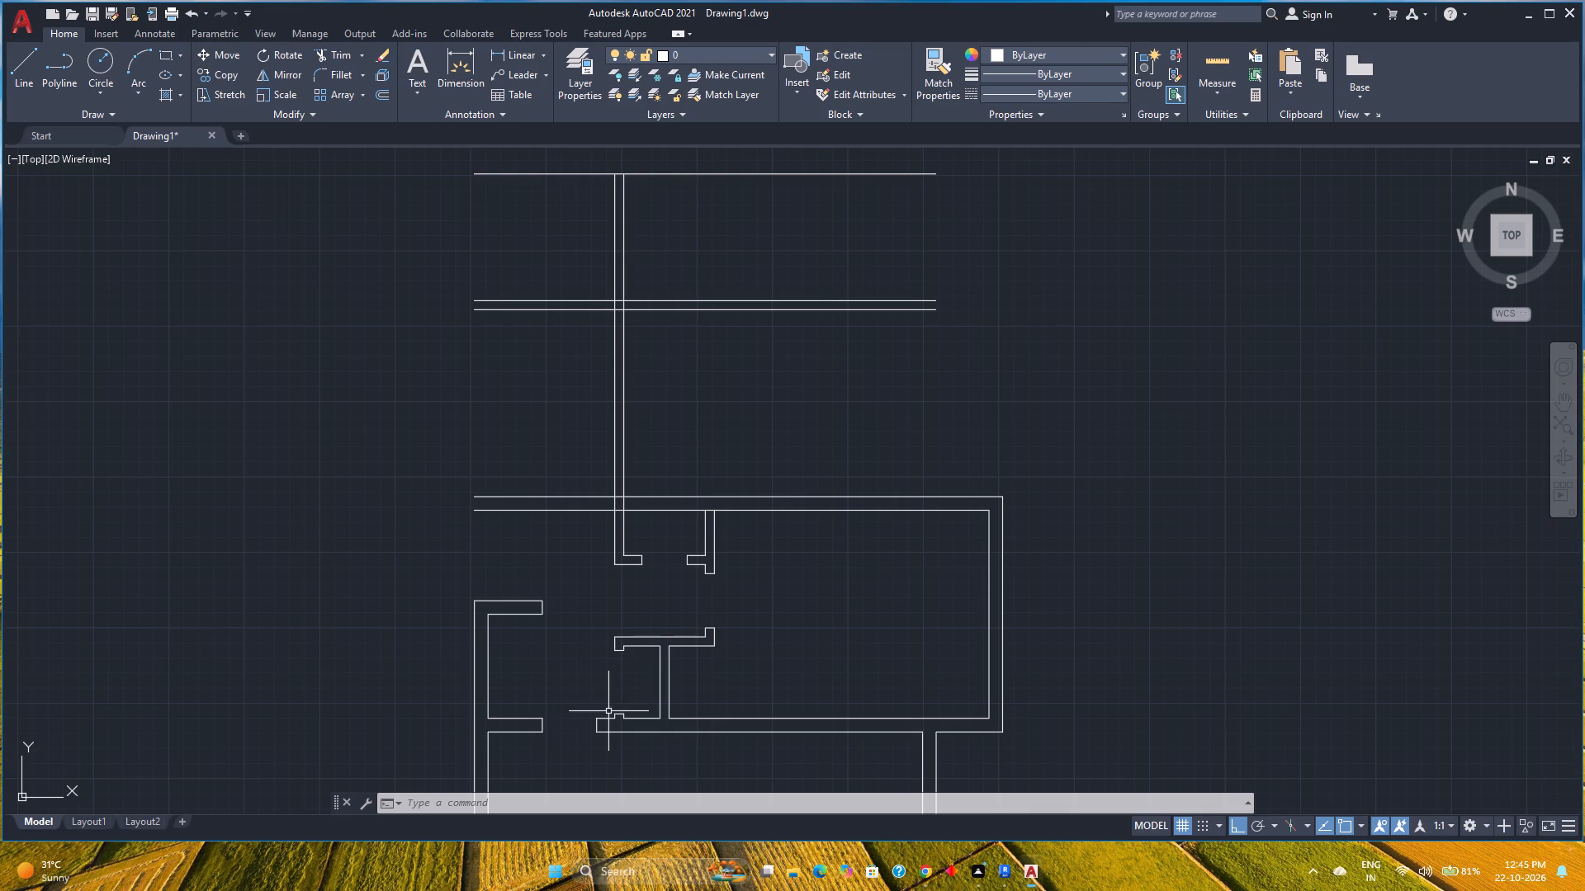
{"action": "left_click", "coordinate": [698, 445]}
{"action": "left_click", "coordinate": [477, 348]}
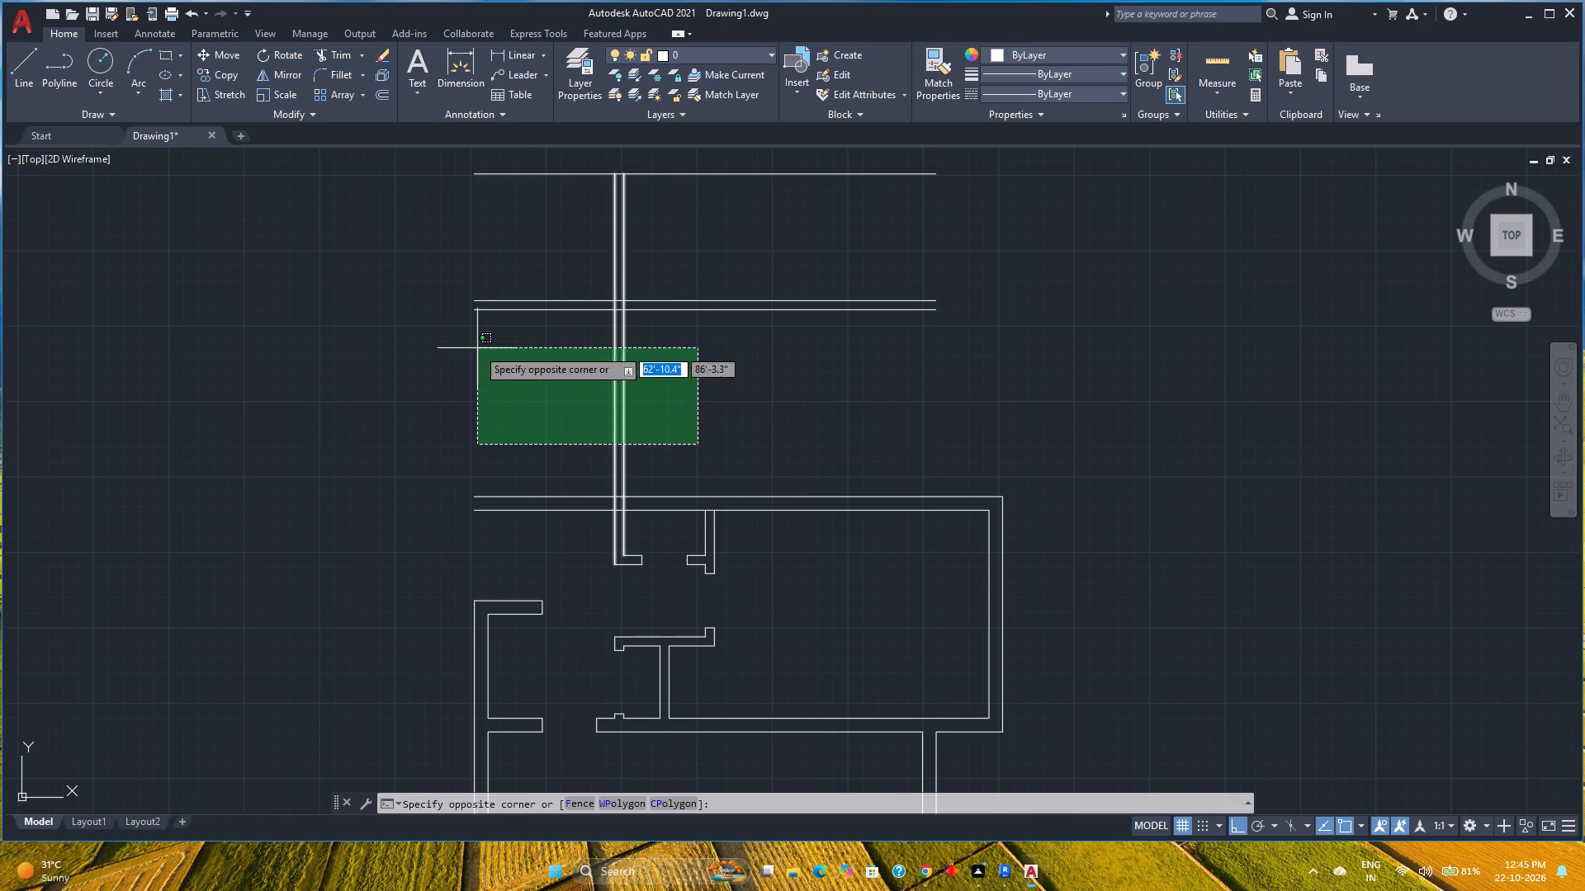
{"action": "left_click", "coordinate": [280, 71]}
{"action": "key", "text": "m"}
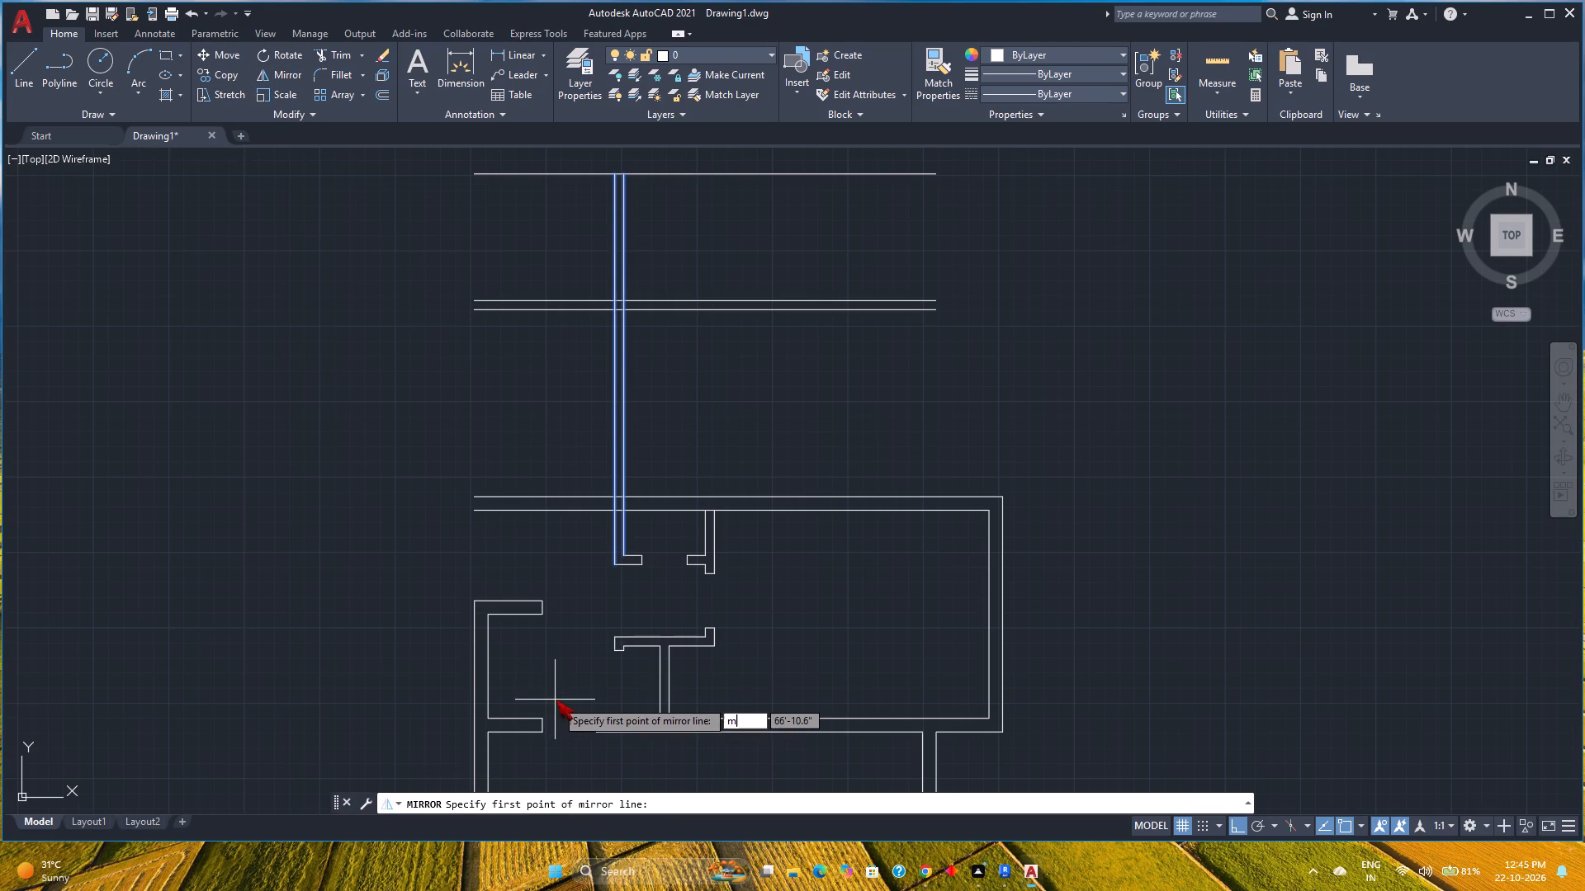
{"action": "key", "text": "2"}
{"action": "key", "text": "p"}
{"action": "key", "text": "Return"}
{"action": "scroll", "coordinate": [591, 740], "scroll_direction": "up", "scroll_amount": 4}
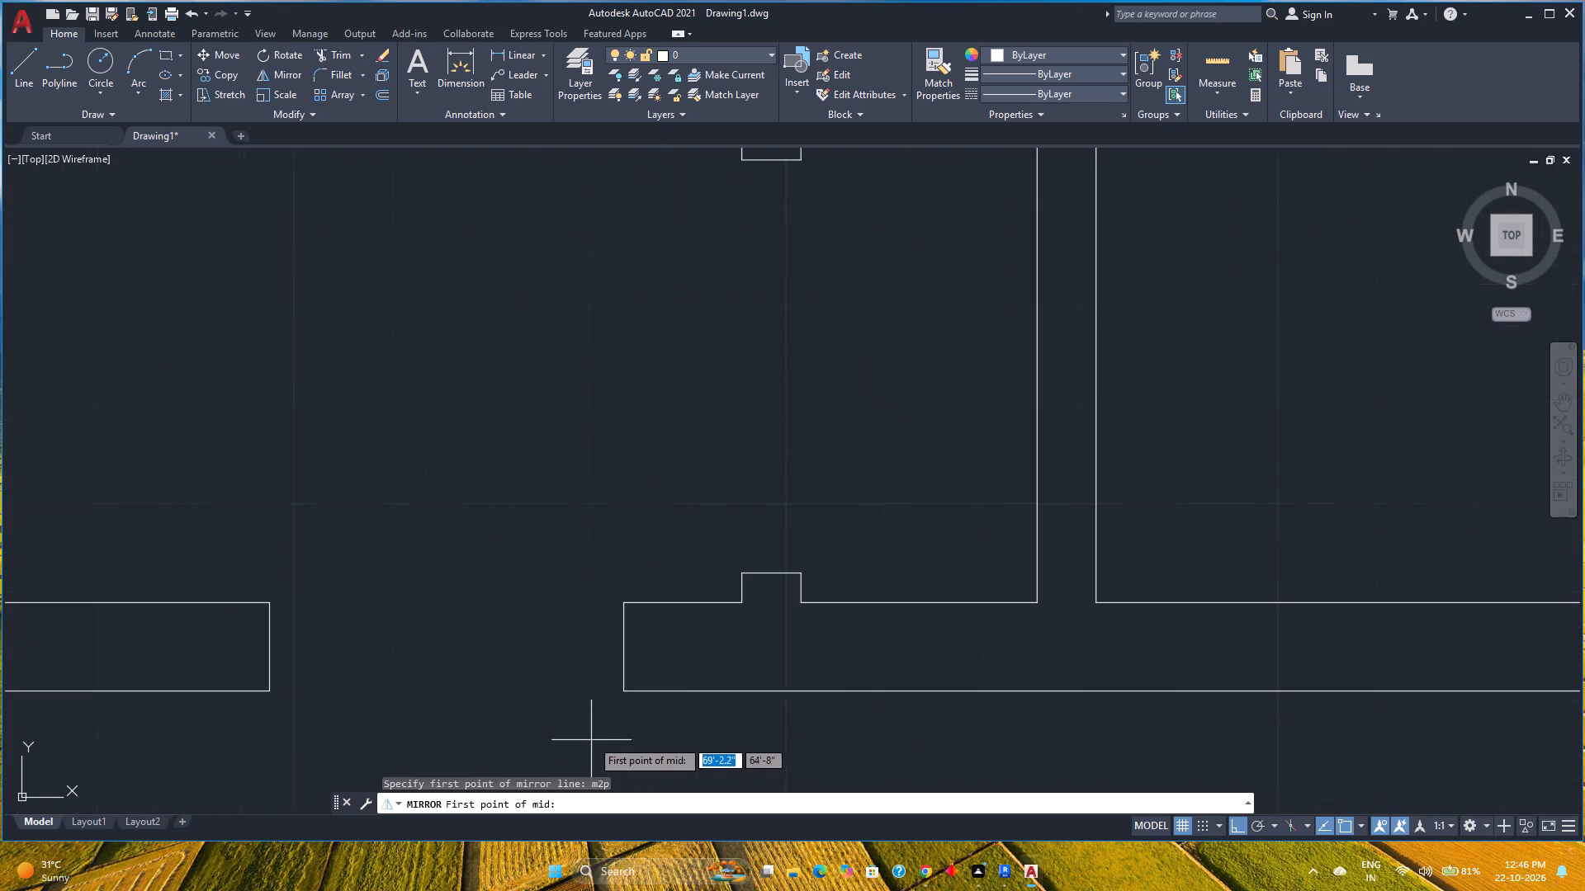
{"action": "left_click", "coordinate": [739, 605]}
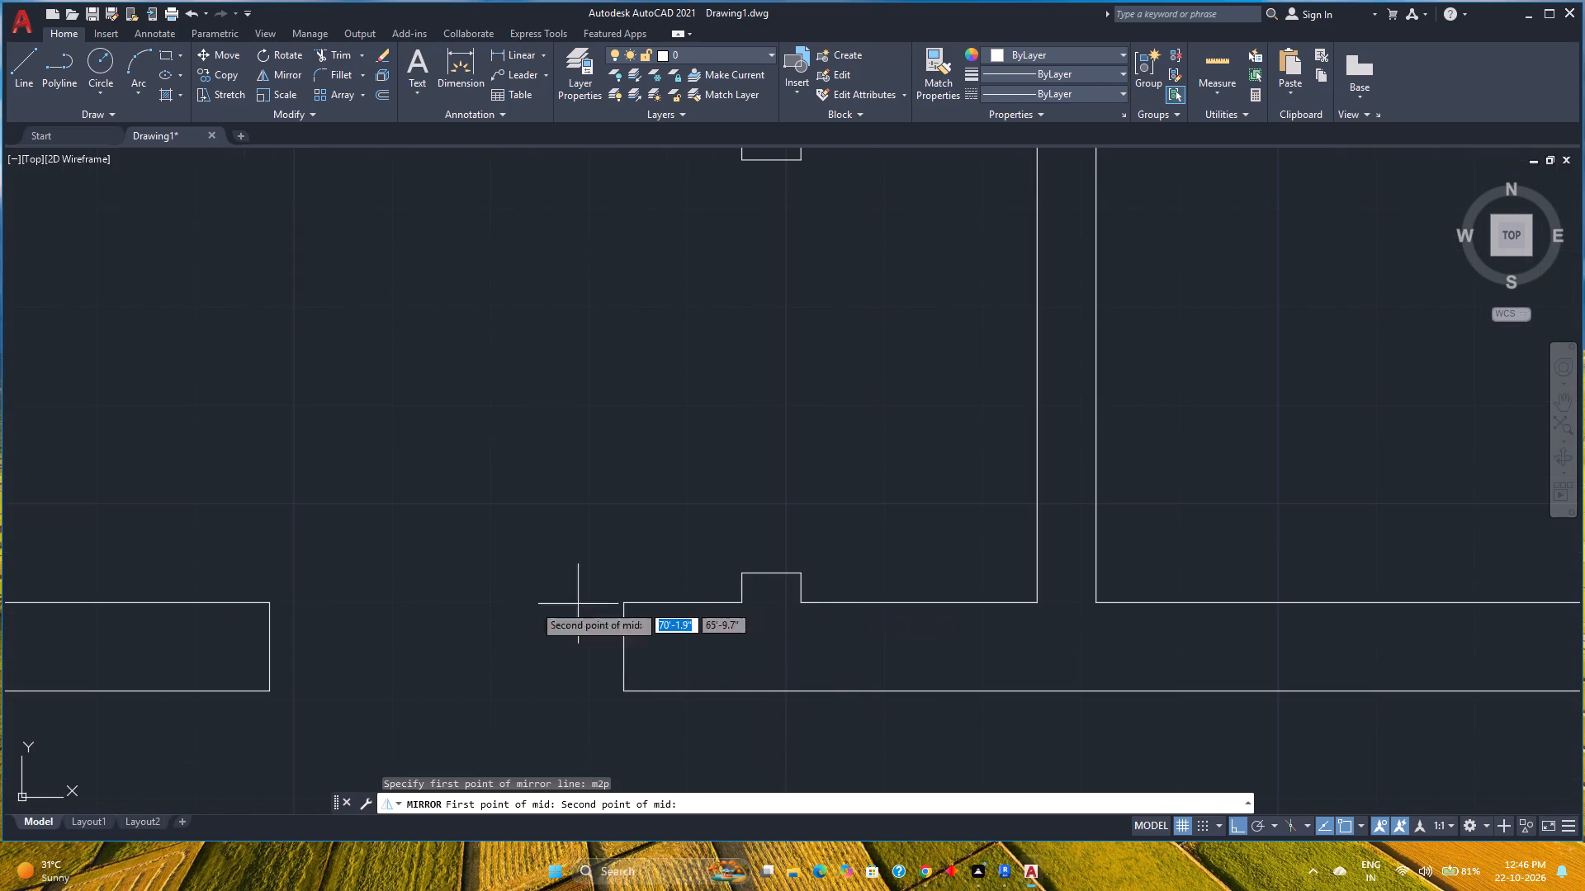
{"action": "left_click", "coordinate": [270, 605]}
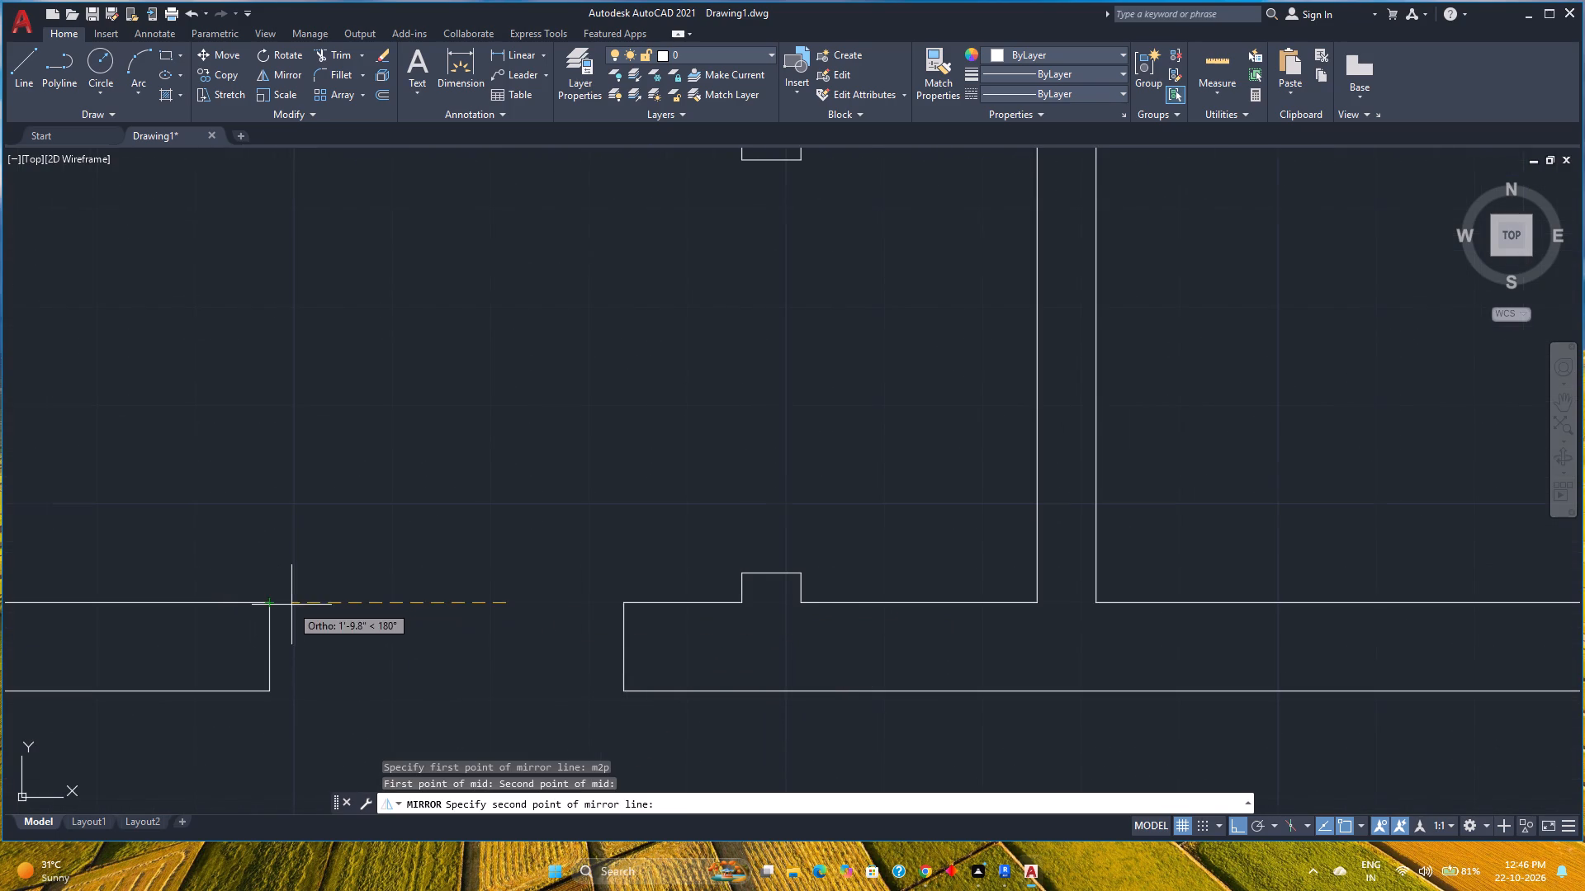
{"action": "scroll", "coordinate": [292, 605], "scroll_direction": "down", "scroll_amount": 5}
{"action": "left_click", "coordinate": [304, 379]}
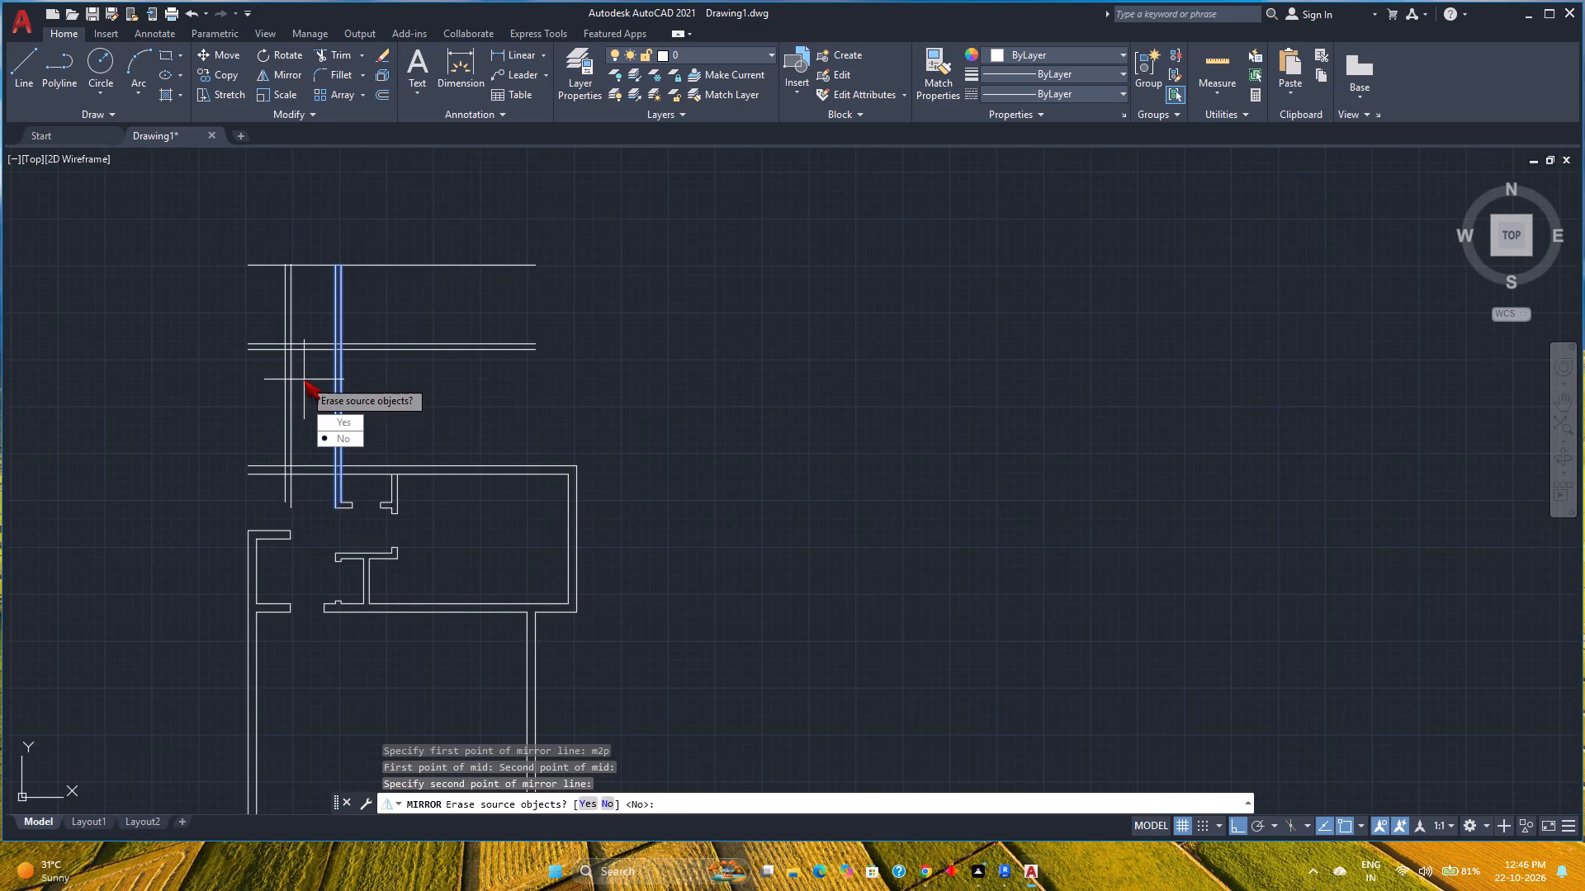
{"action": "left_click_drag", "start_coordinate": [352, 436], "coordinate": [304, 379]}
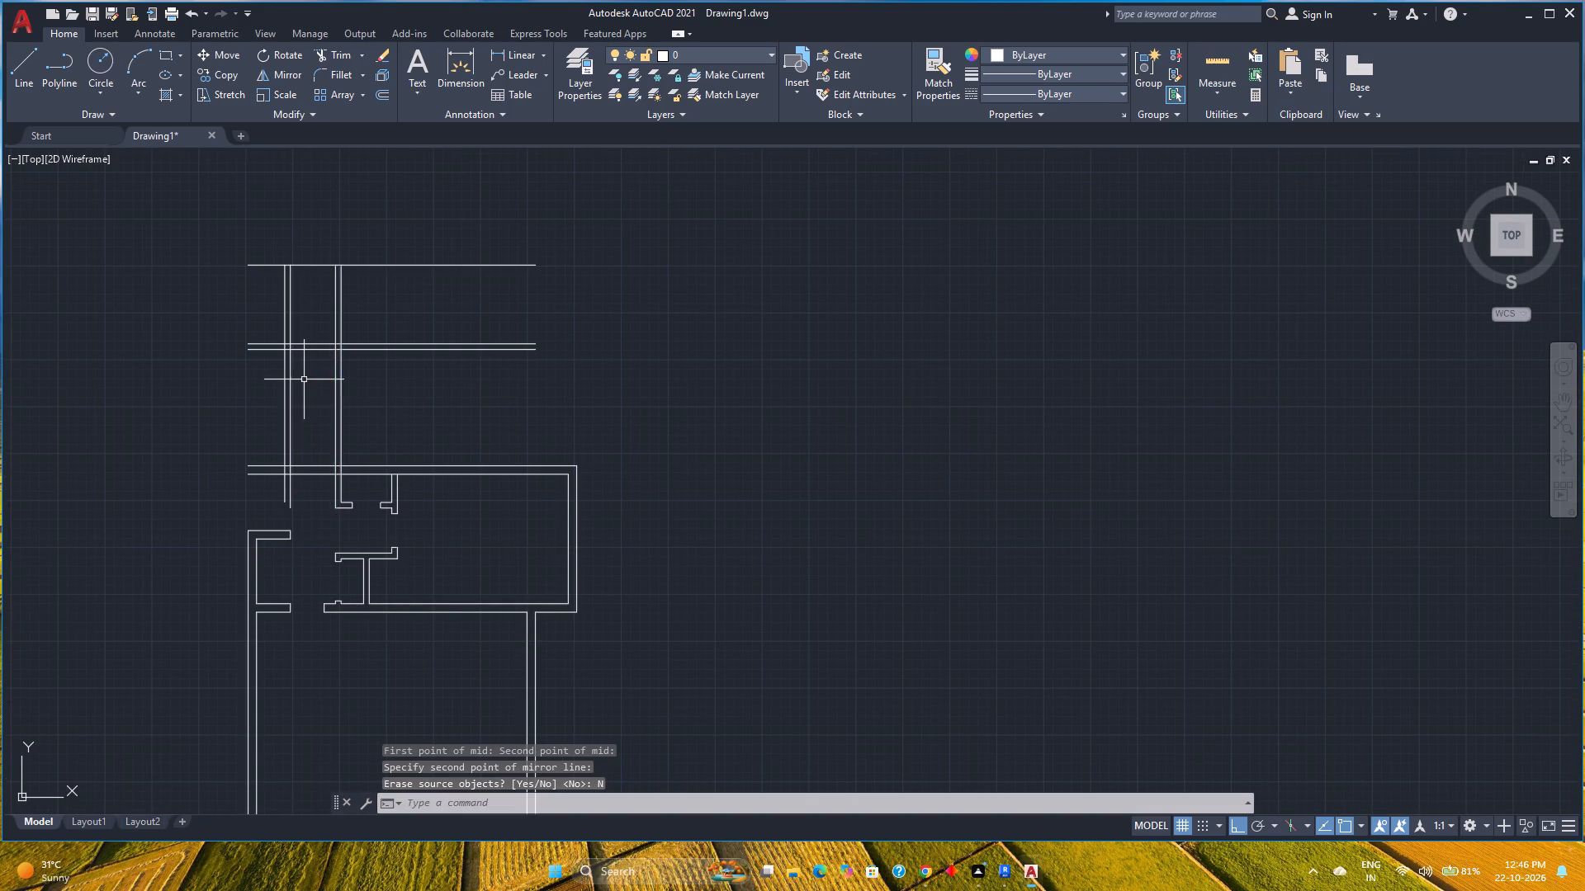
Draw a short vertical line closing the open left end of the upper rooms' double-line top wall.
{"action": "scroll", "coordinate": [281, 559], "scroll_direction": "up", "scroll_amount": 2}
{"action": "middle_click_drag", "start_coordinate": [282, 558], "coordinate": [361, 638]}
{"action": "middle_click", "coordinate": [361, 638]}
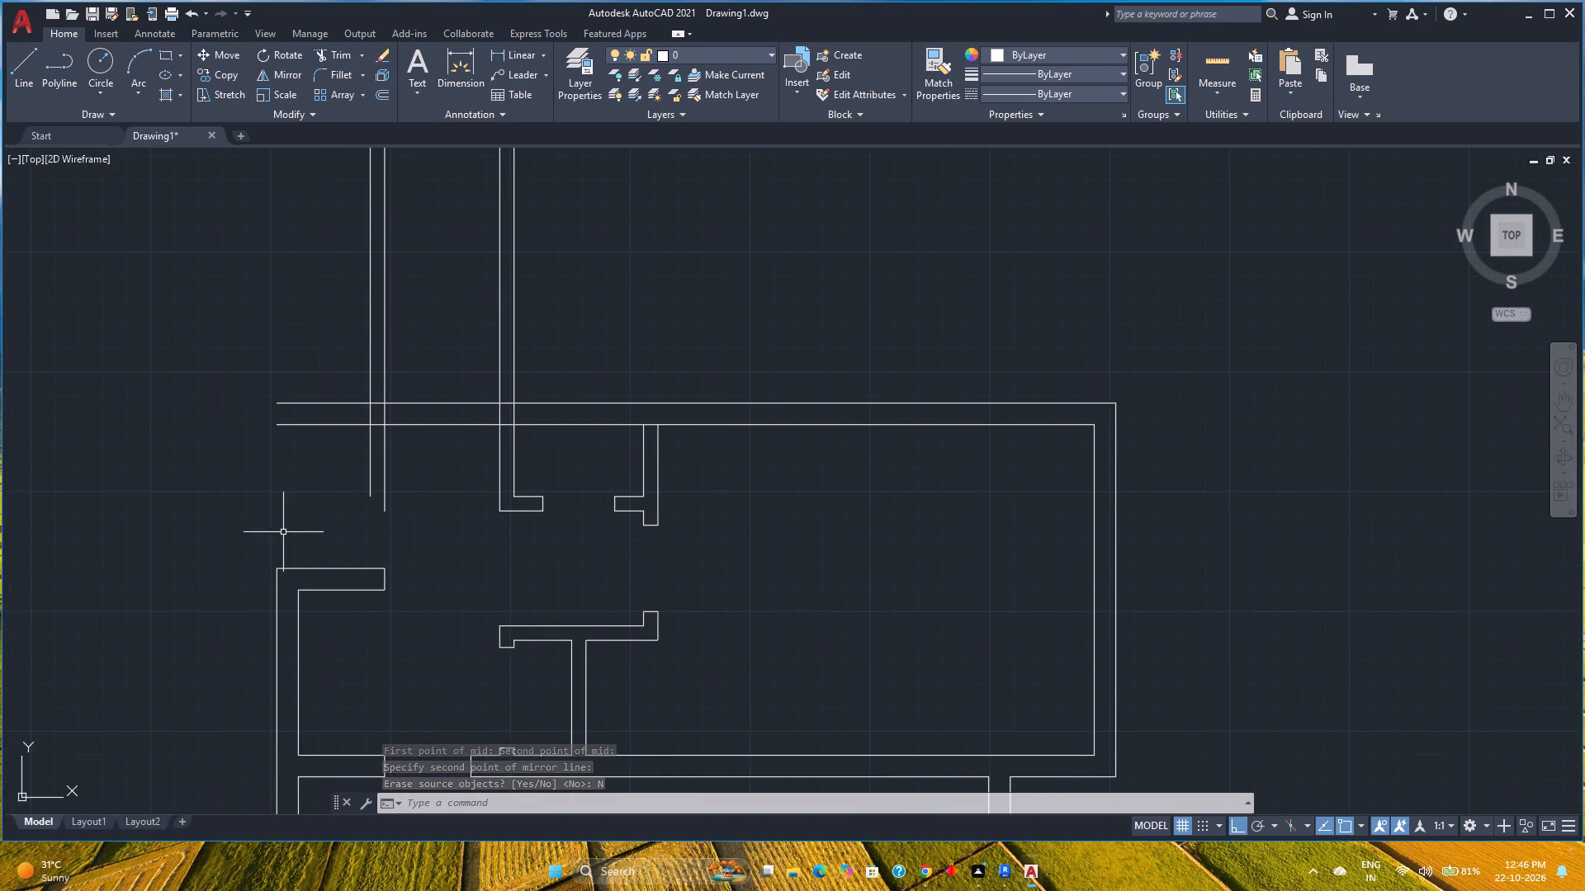
{"action": "middle_click_drag", "start_coordinate": [283, 532], "coordinate": [350, 627]}
{"action": "middle_click", "coordinate": [350, 627]}
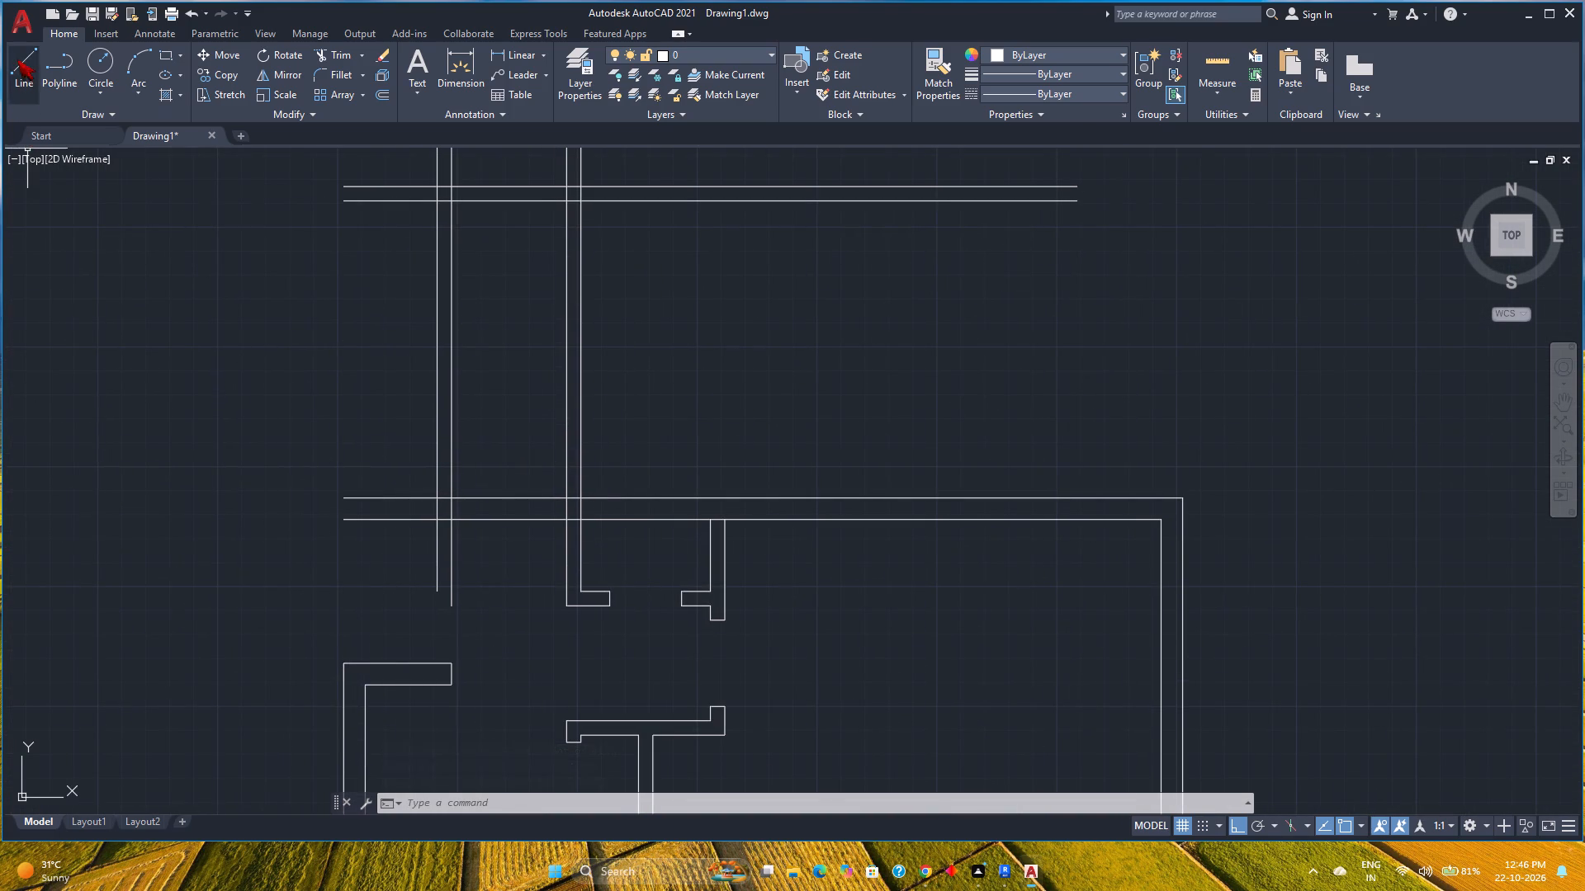
{"action": "left_click", "coordinate": [17, 59]}
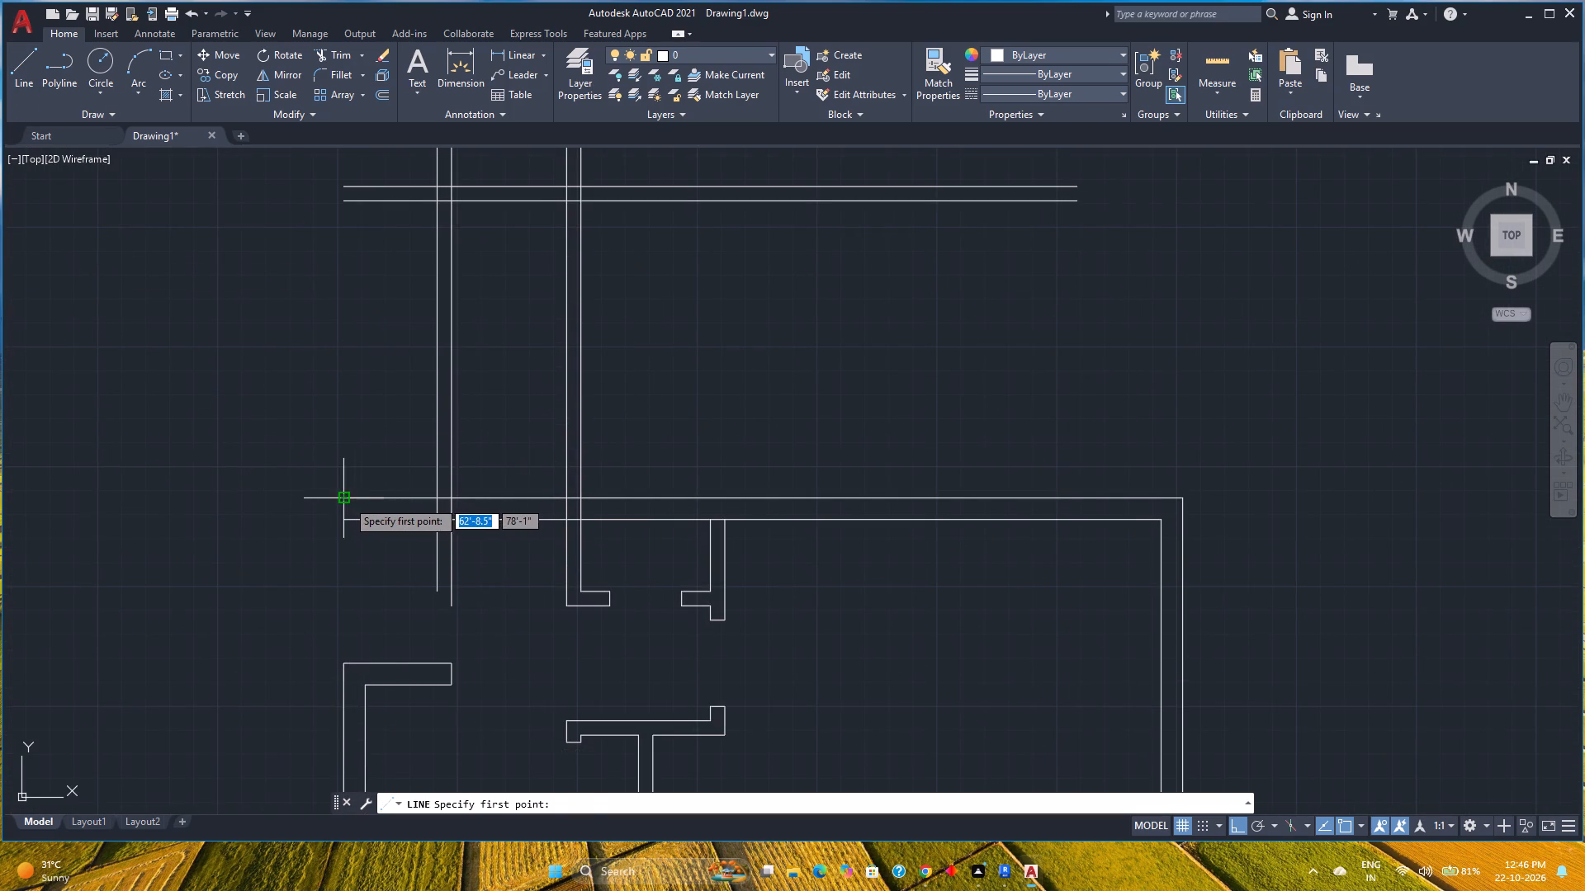
{"action": "left_click", "coordinate": [347, 500]}
{"action": "left_click", "coordinate": [348, 519]}
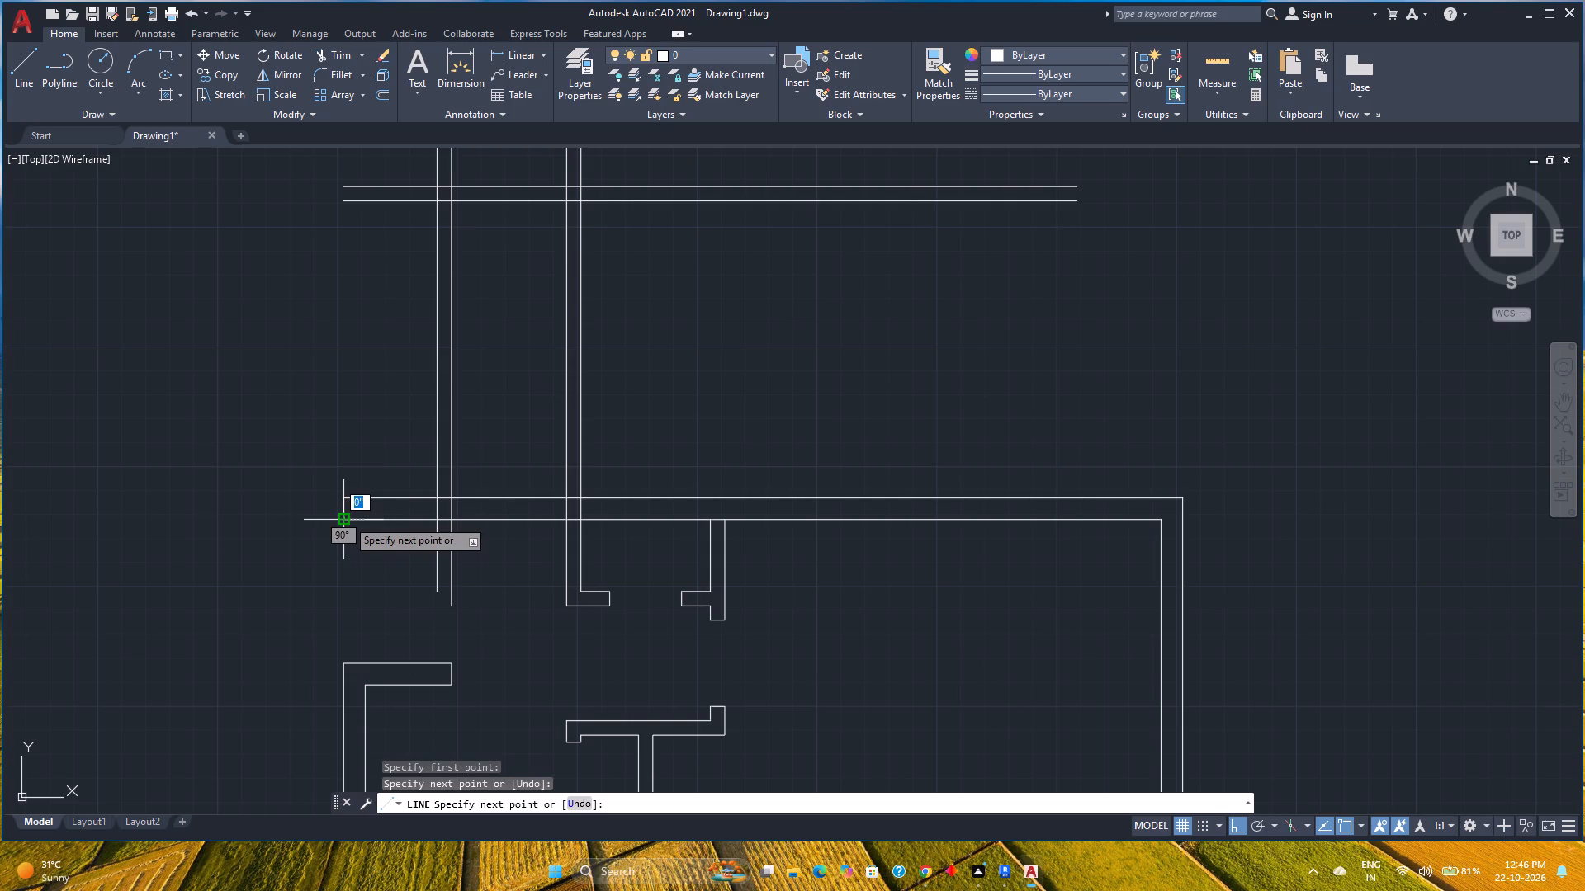
{"action": "key", "text": "Escape"}
Trim the mirrored partition's two line ends that project below the upper rooms' top wall.
{"action": "type", "text": "tr"}
{"action": "key", "text": "Return"}
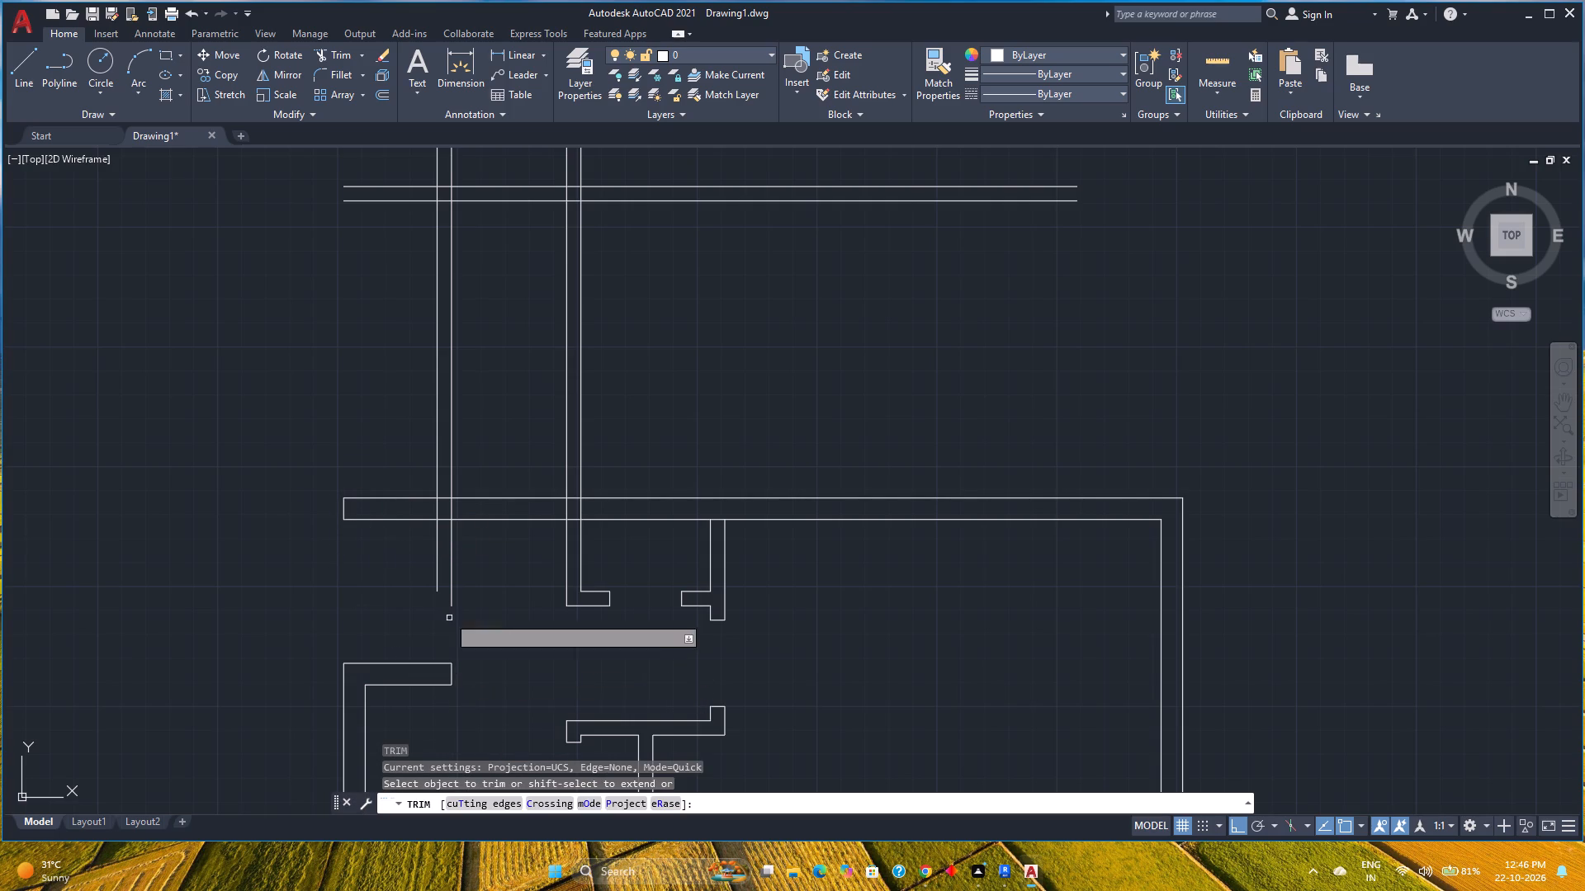
{"action": "left_click", "coordinate": [392, 577]}
{"action": "left_click", "coordinate": [494, 573]}
Trim the double horizontal wall lines between the two long vertical partitions, at the upper rooms' top wall and the partition above it.
{"action": "scroll", "coordinate": [488, 588], "scroll_direction": "down", "scroll_amount": 1}
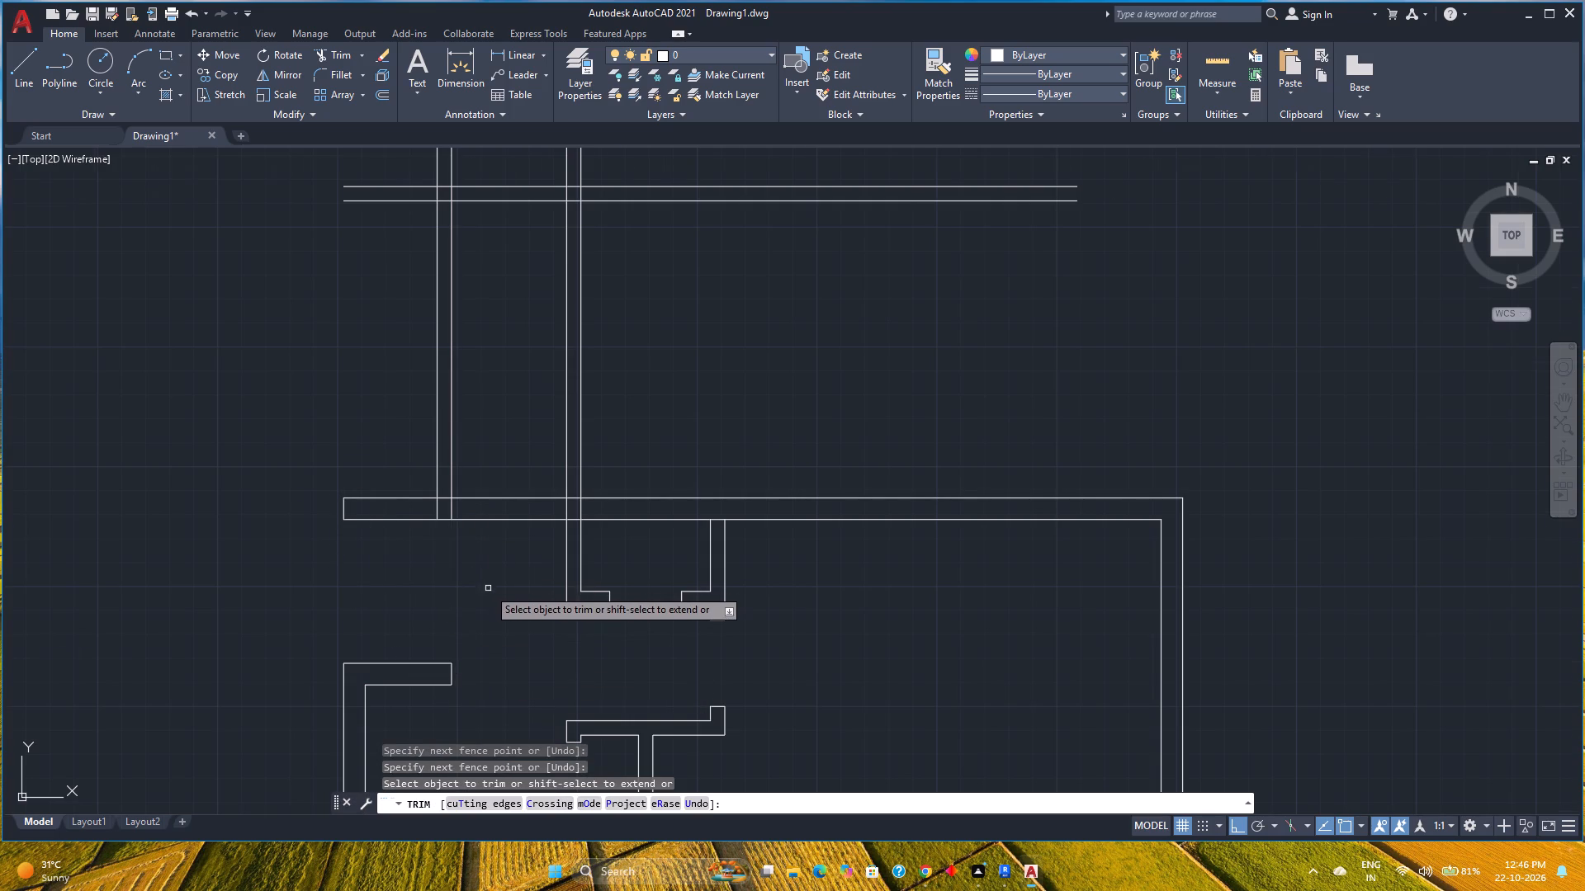
{"action": "scroll", "coordinate": [488, 588], "scroll_direction": "down", "scroll_amount": 1}
{"action": "left_click", "coordinate": [496, 410]}
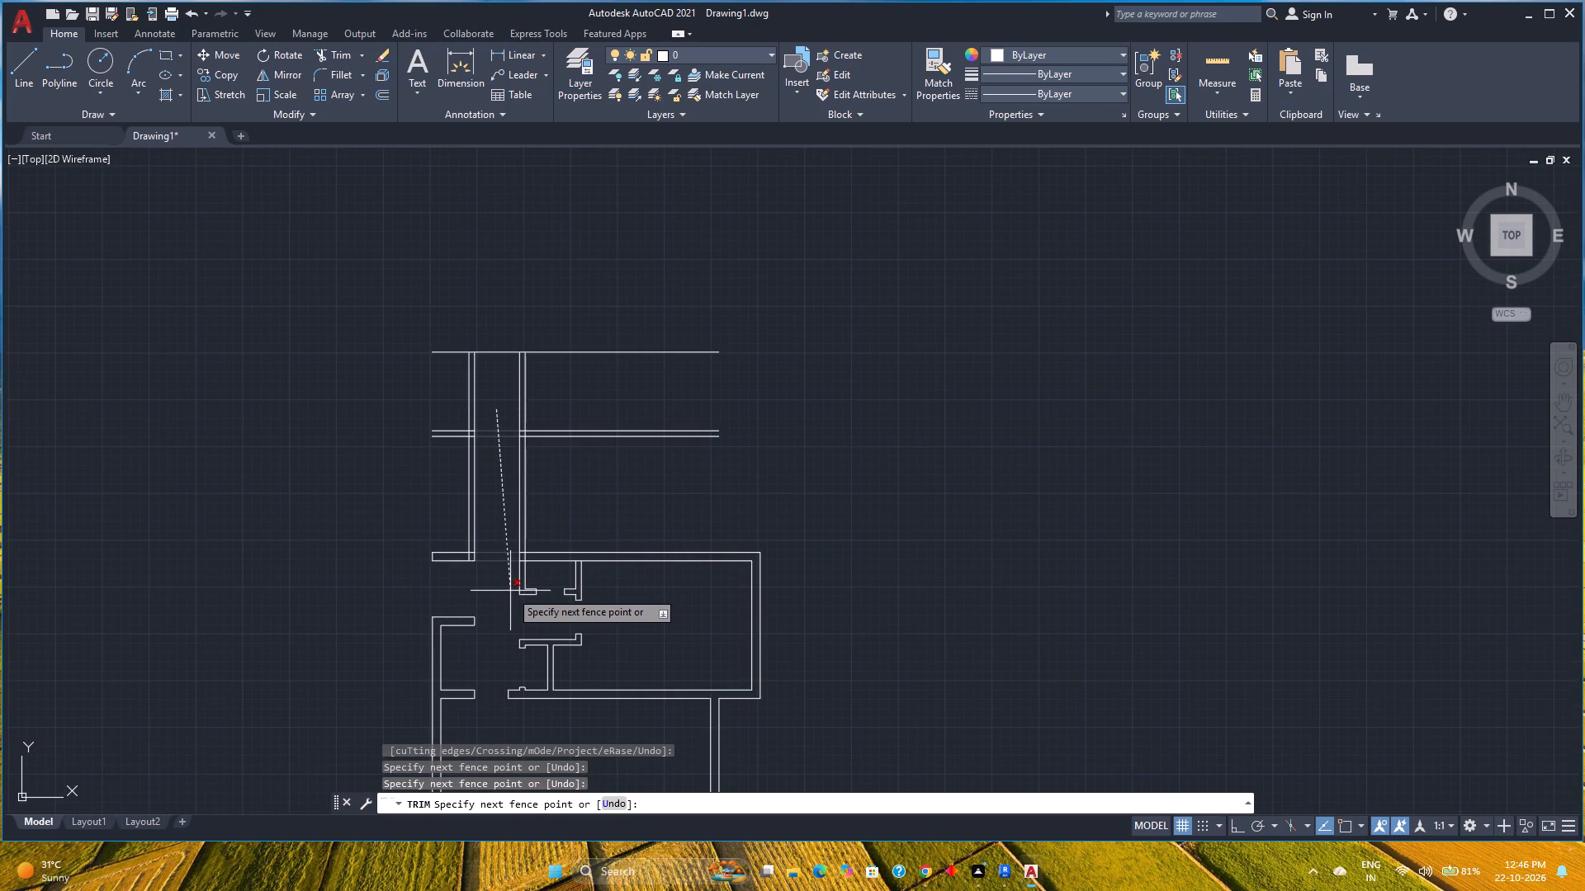
{"action": "left_click", "coordinate": [509, 591]}
{"action": "middle_click_drag", "start_coordinate": [494, 577], "coordinate": [461, 615]}
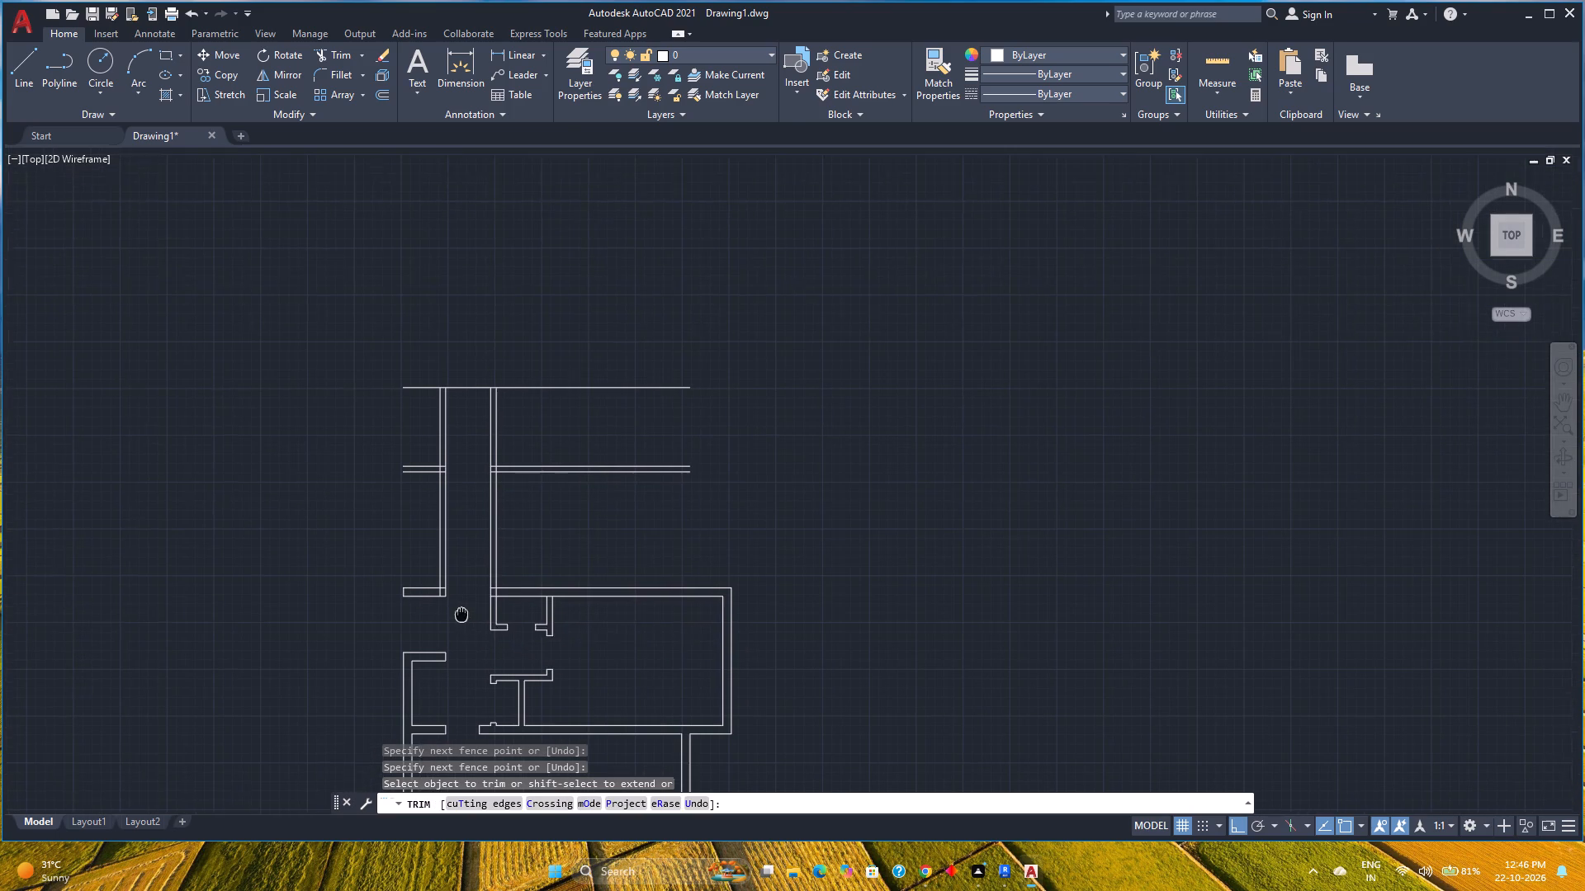
{"action": "middle_click_drag", "start_coordinate": [461, 615], "coordinate": [460, 616]}
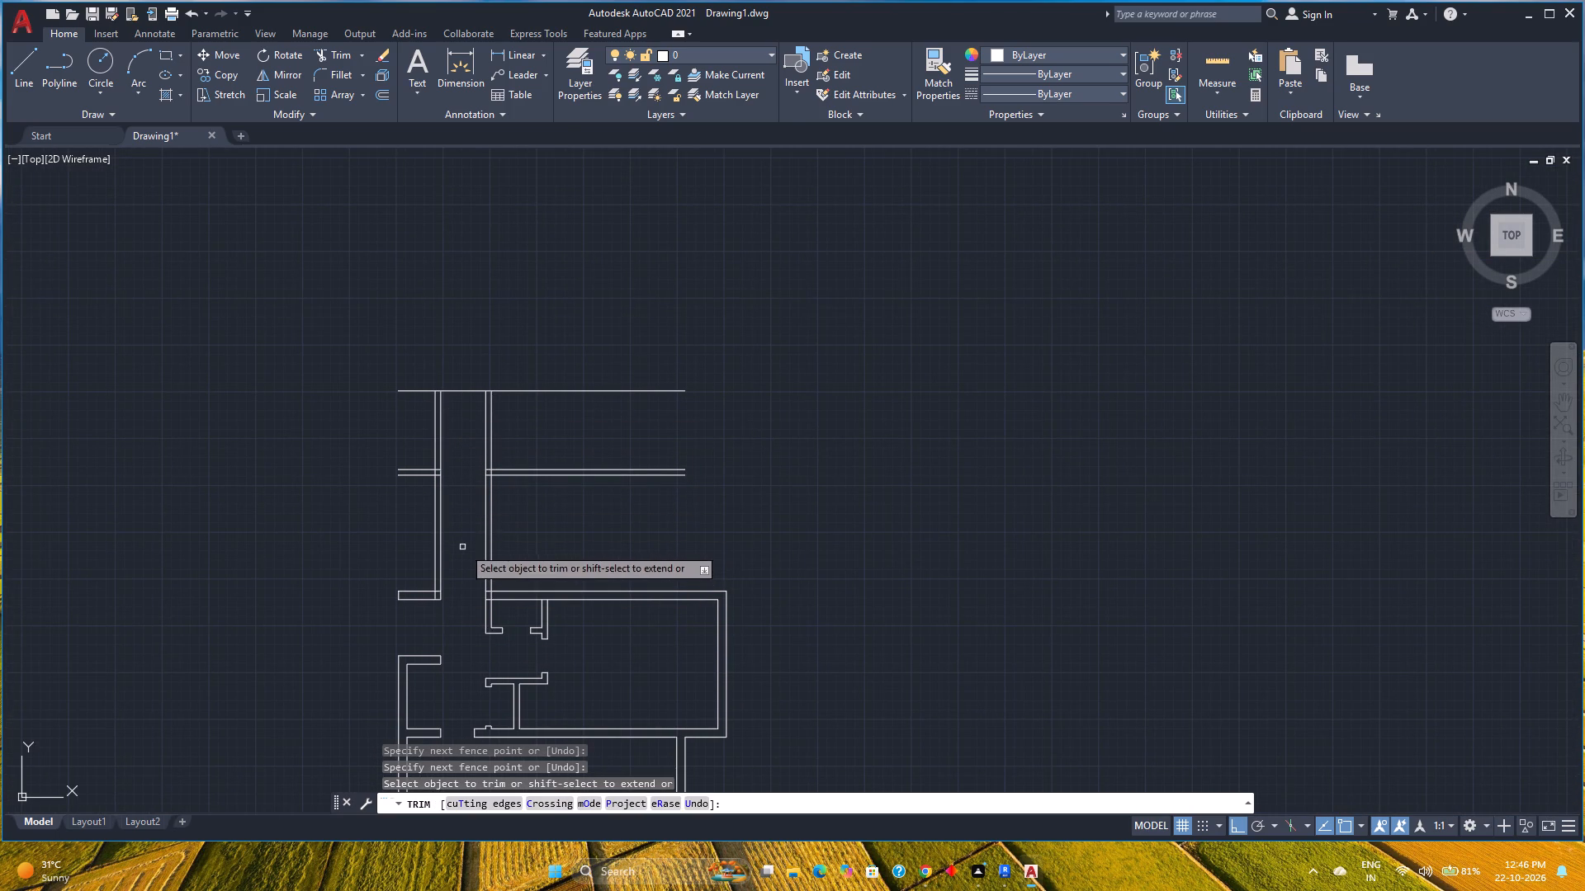
Trim the overlapping lines where the two long vertical partitions meet the upper rooms' top wall to clean both junctions.
{"action": "scroll", "coordinate": [478, 607], "scroll_direction": "up", "scroll_amount": 5}
{"action": "left_click_drag", "start_coordinate": [566, 443], "coordinate": [613, 505]}
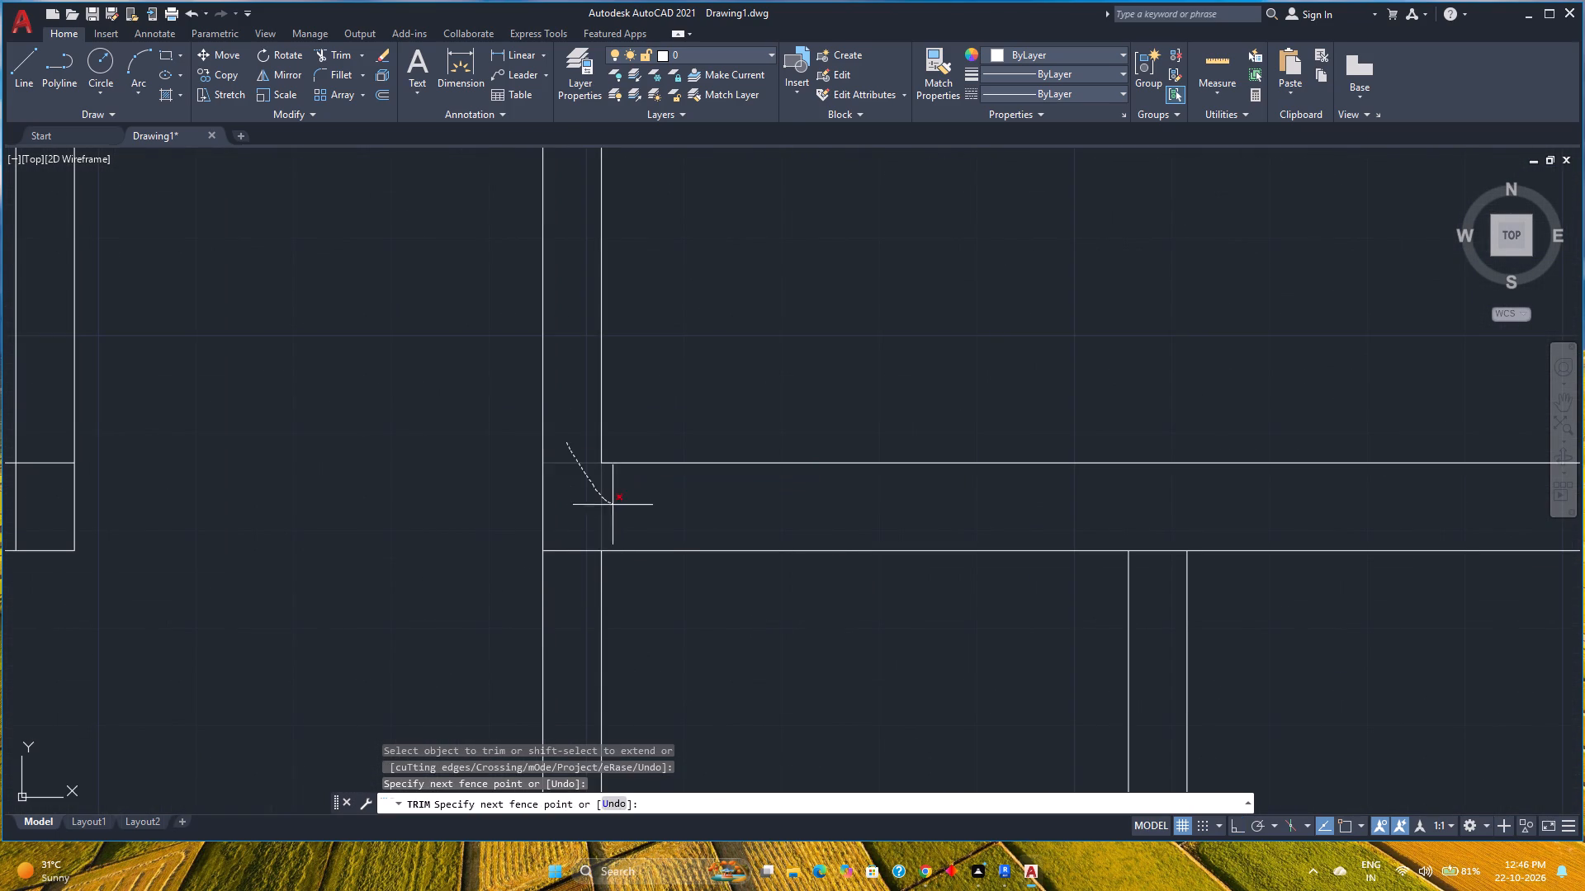
{"action": "left_click_drag", "start_coordinate": [613, 505], "coordinate": [577, 571]}
{"action": "scroll", "coordinate": [577, 571], "scroll_direction": "down", "scroll_amount": 3}
{"action": "scroll", "coordinate": [445, 554], "scroll_direction": "up", "scroll_amount": 3}
{"action": "left_click_drag", "start_coordinate": [415, 561], "coordinate": [446, 497]}
{"action": "scroll", "coordinate": [446, 497], "scroll_direction": "down", "scroll_amount": 4}
{"action": "middle_click_drag", "start_coordinate": [466, 445], "coordinate": [452, 673]}
{"action": "middle_click", "coordinate": [452, 676]}
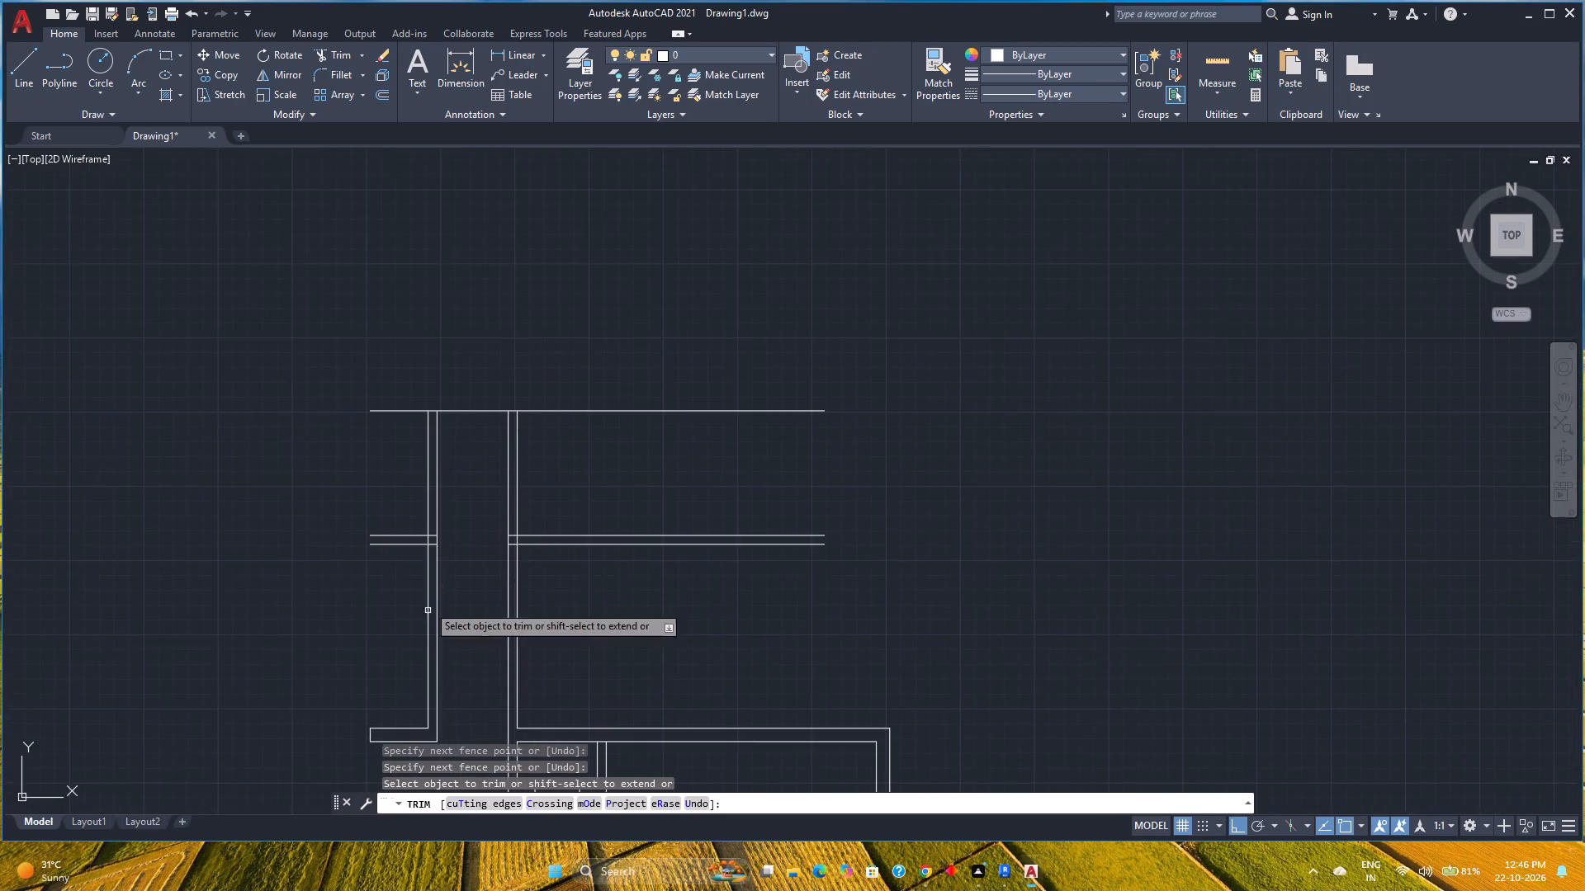
{"action": "scroll", "coordinate": [424, 544], "scroll_direction": "up", "scroll_amount": 4}
{"action": "scroll", "coordinate": [708, 626], "scroll_direction": "down", "scroll_amount": 2}
{"action": "middle_click_drag", "start_coordinate": [708, 626], "coordinate": [519, 509]}
{"action": "scroll", "coordinate": [514, 506], "scroll_direction": "down", "scroll_amount": 3}
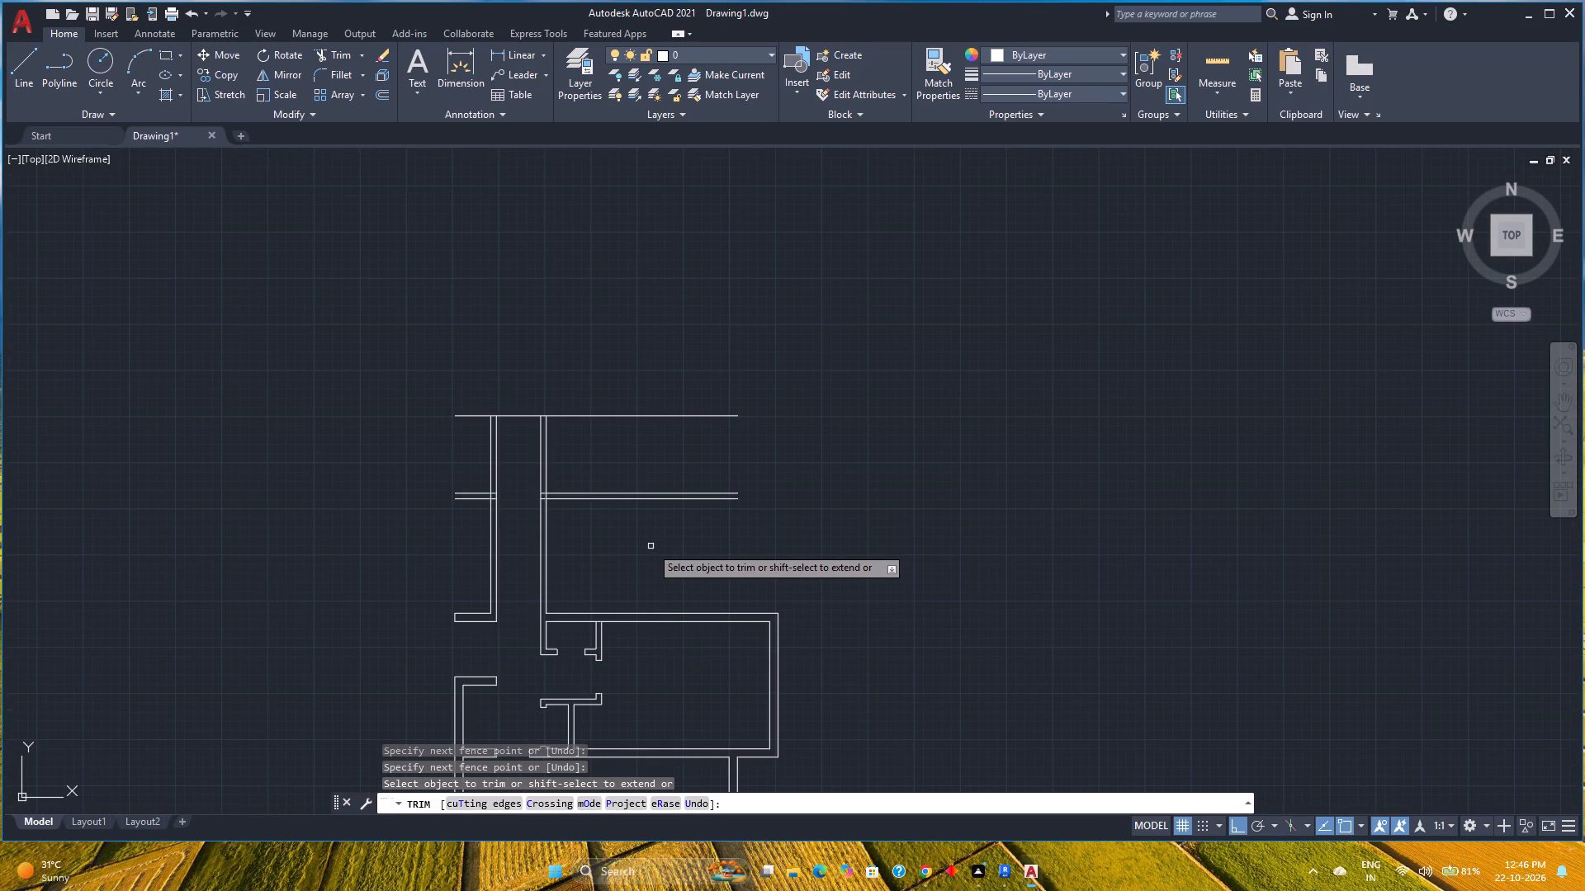
Offset the corridor's right wall line 13' to the right, and offset that copy another 6" to form a vertical partition.
{"action": "key", "text": "Escape"}
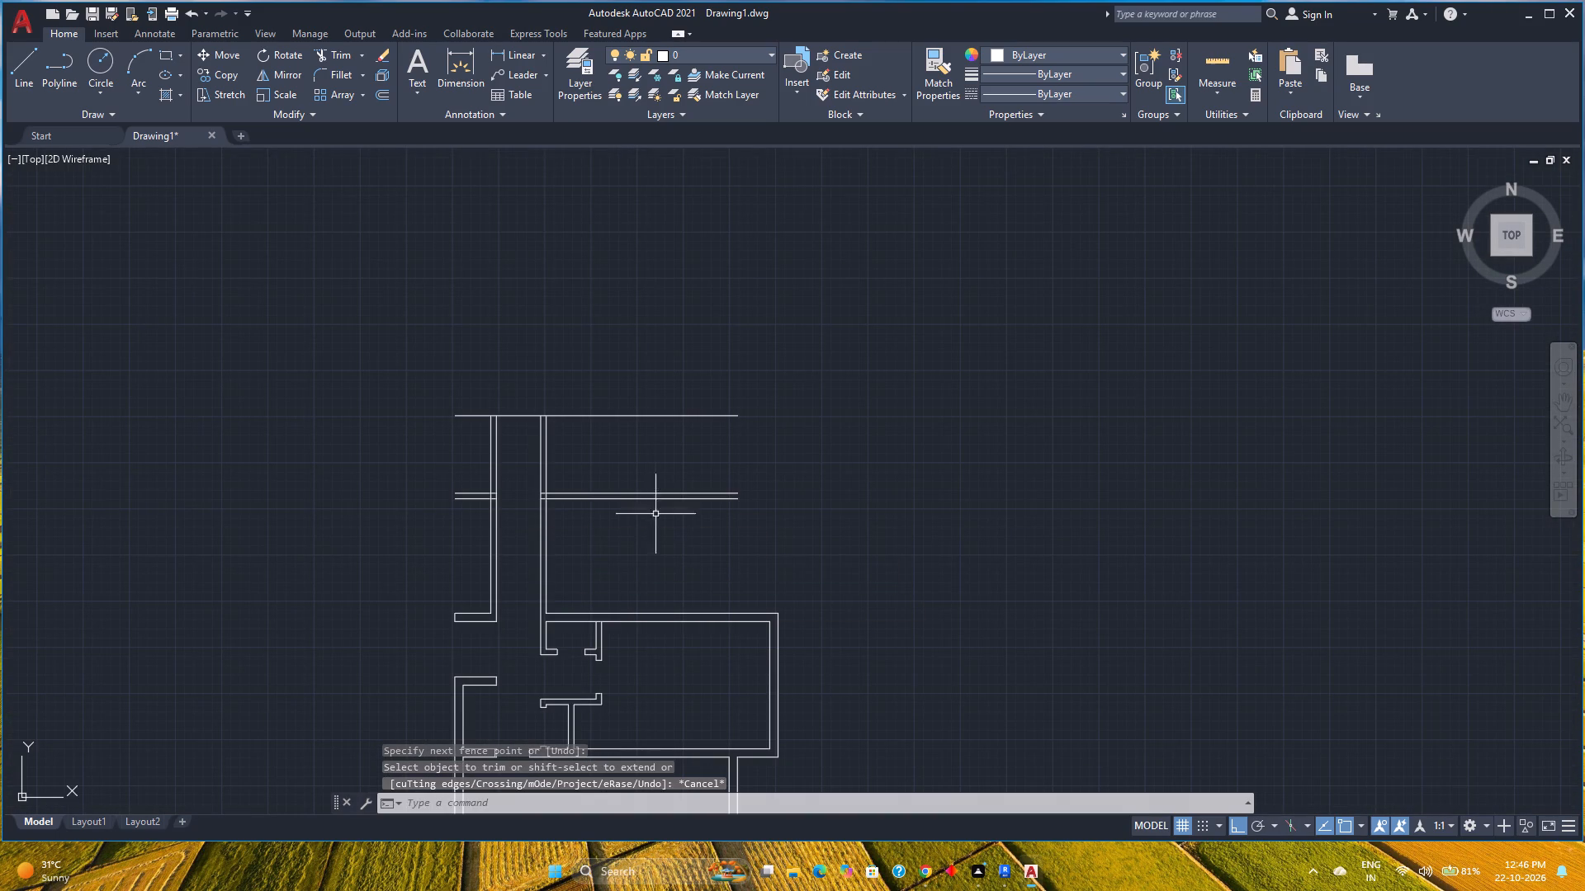
{"action": "left_click", "coordinate": [388, 100]}
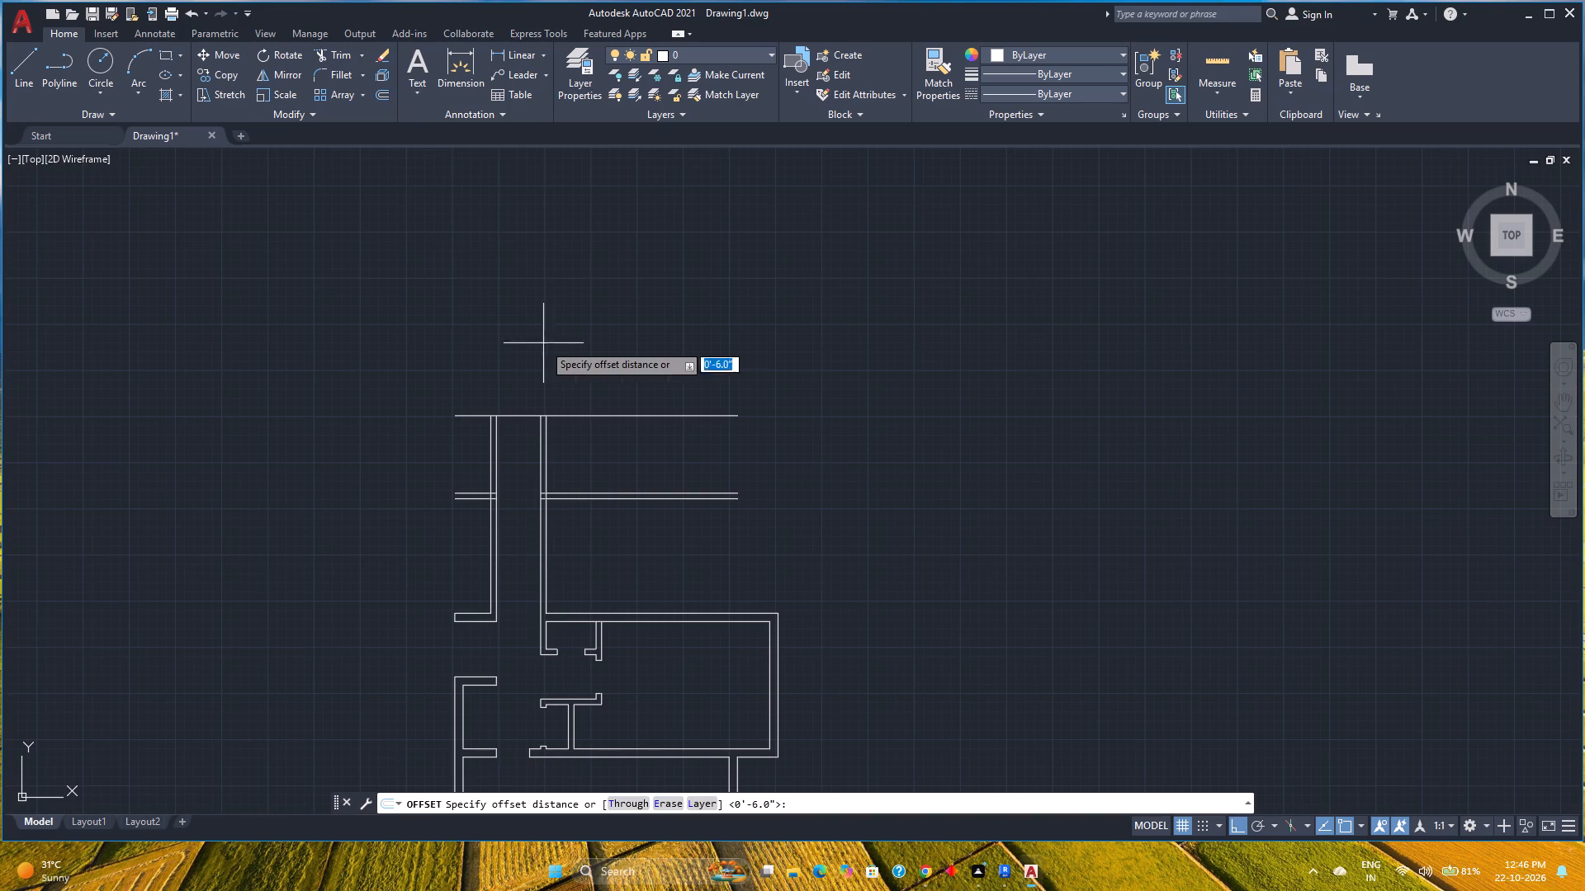
{"action": "type", "text": "13'"}
{"action": "key", "text": "Return"}
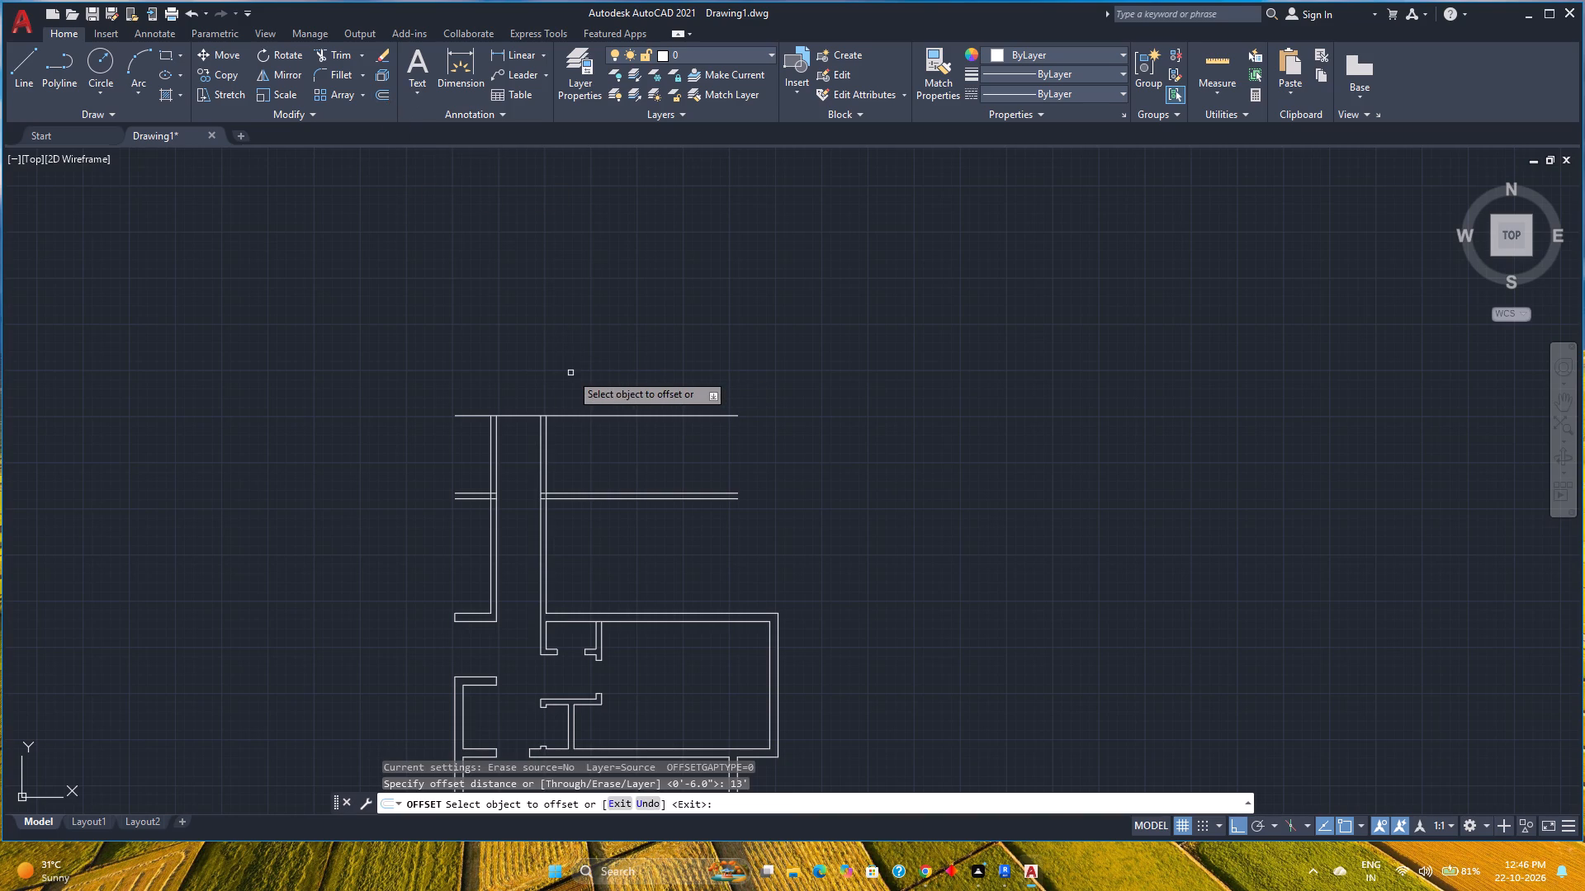
{"action": "left_click", "coordinate": [548, 557]}
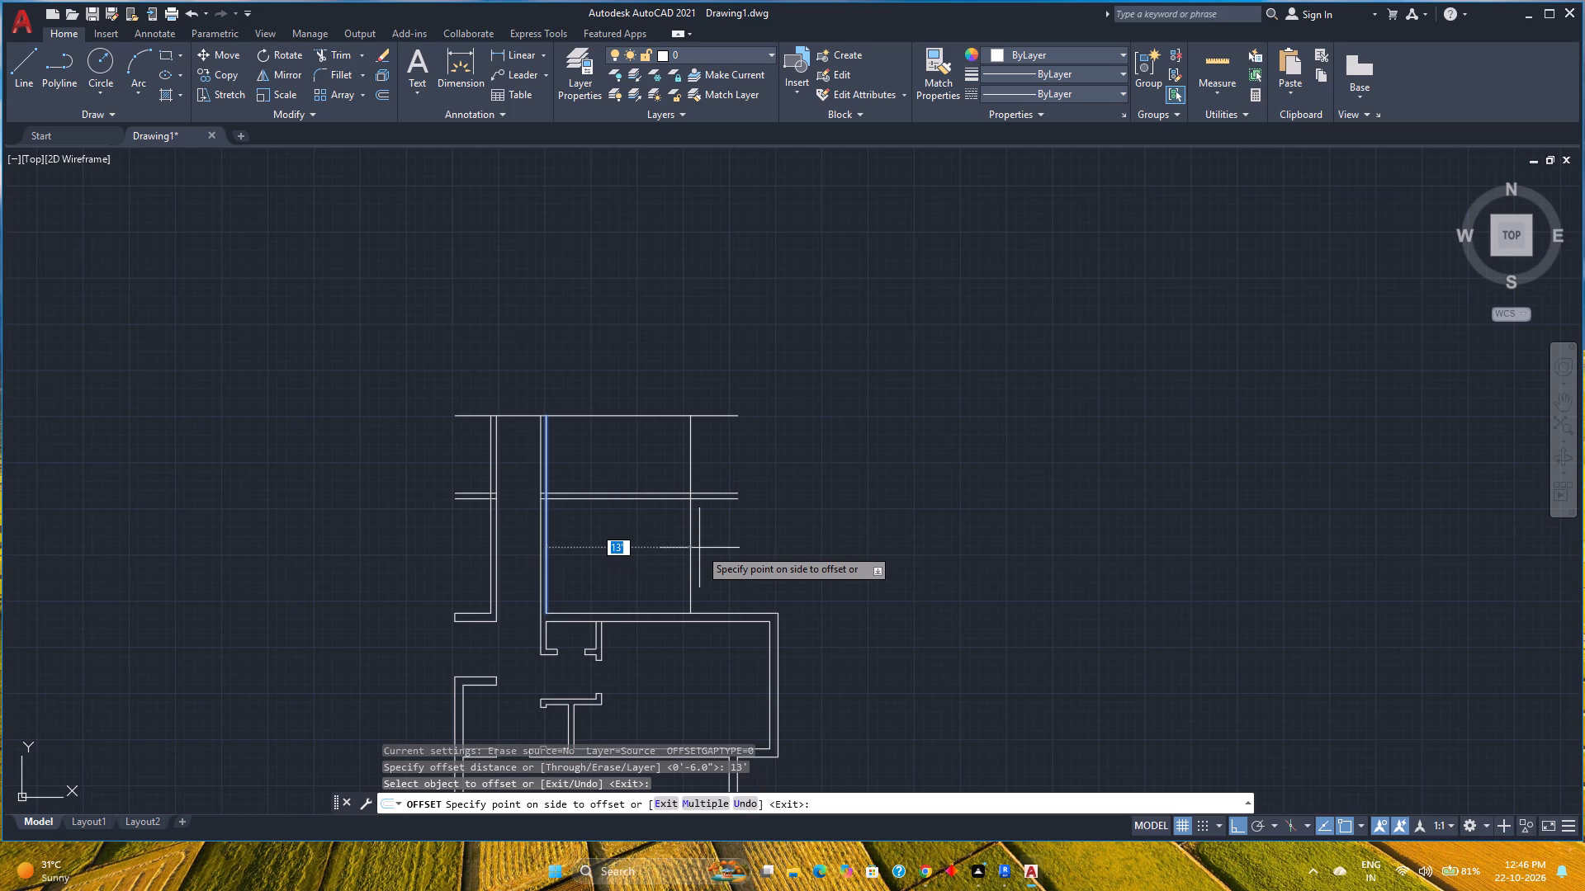
{"action": "left_click", "coordinate": [699, 548]}
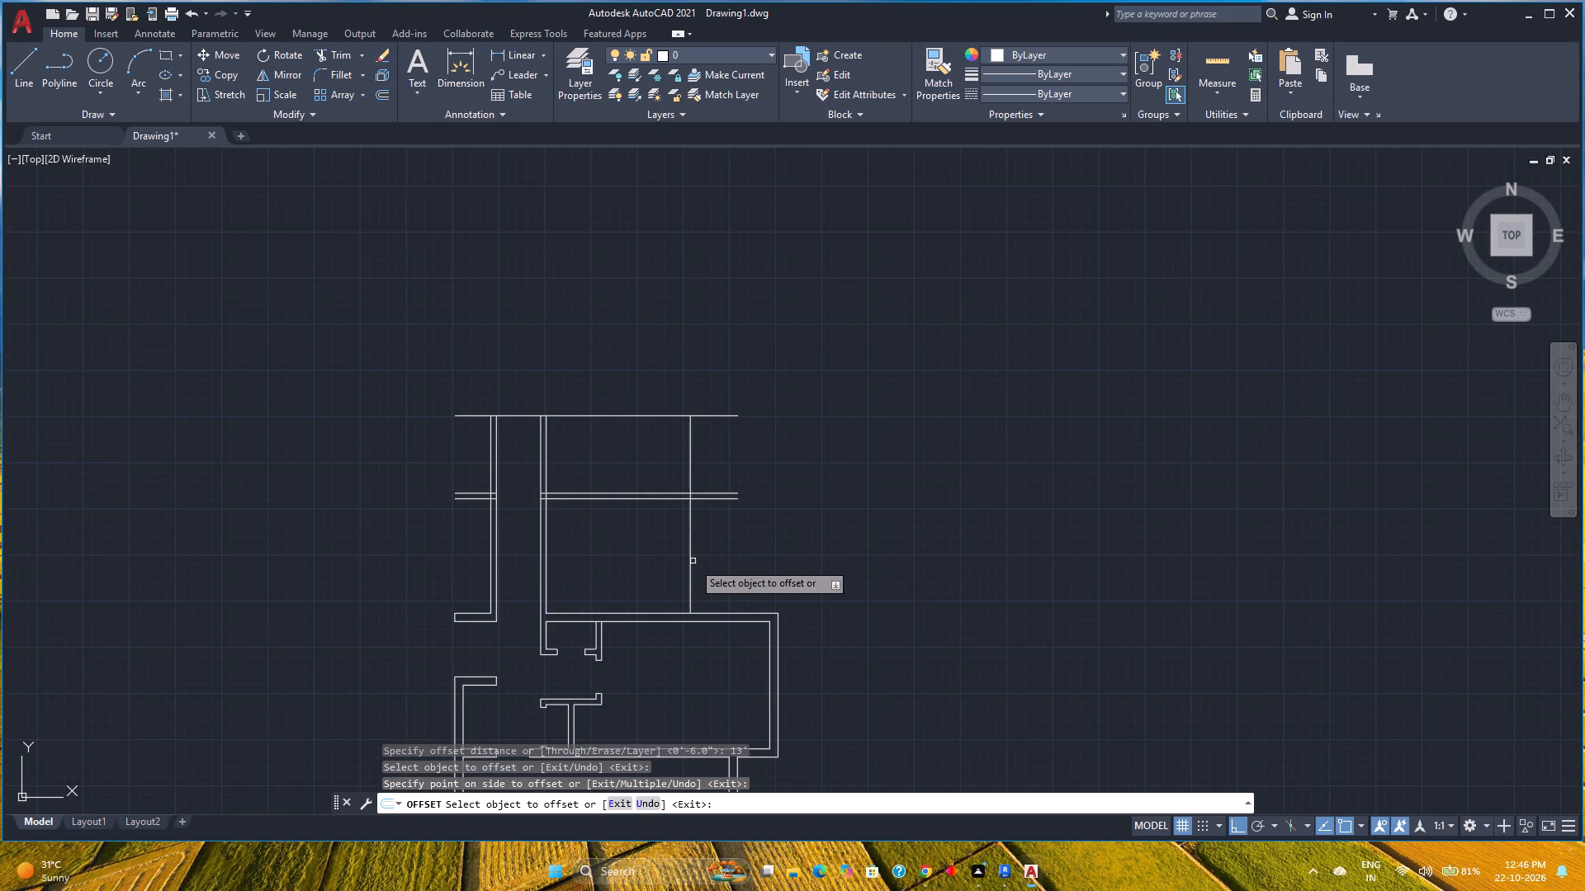
{"action": "left_click", "coordinate": [692, 569]}
{"action": "key", "text": "6"}
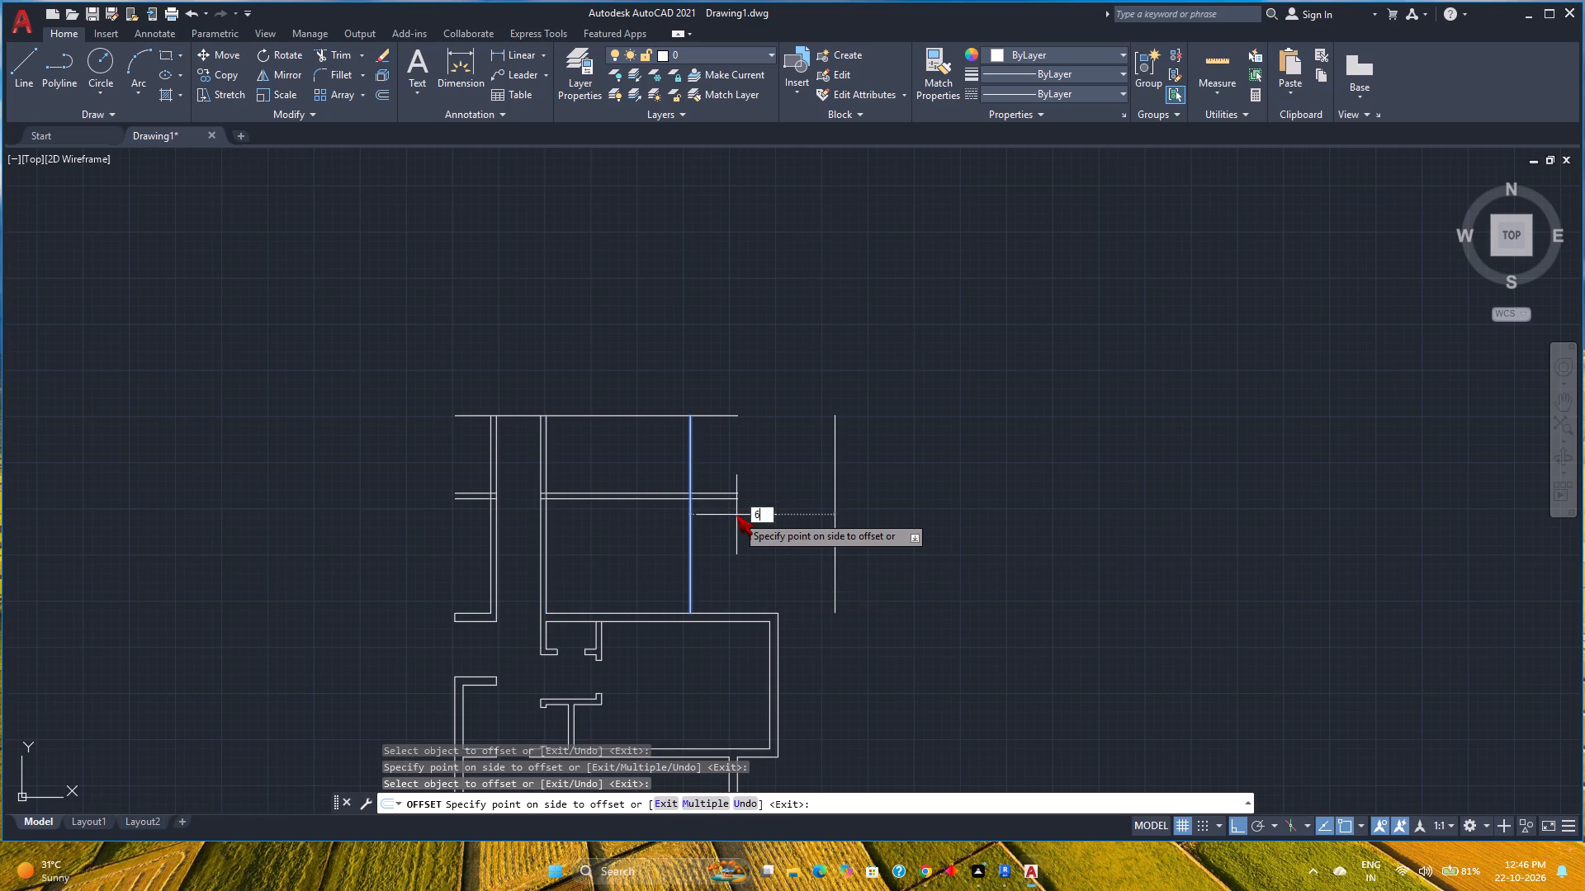
{"action": "key", "text": "Return"}
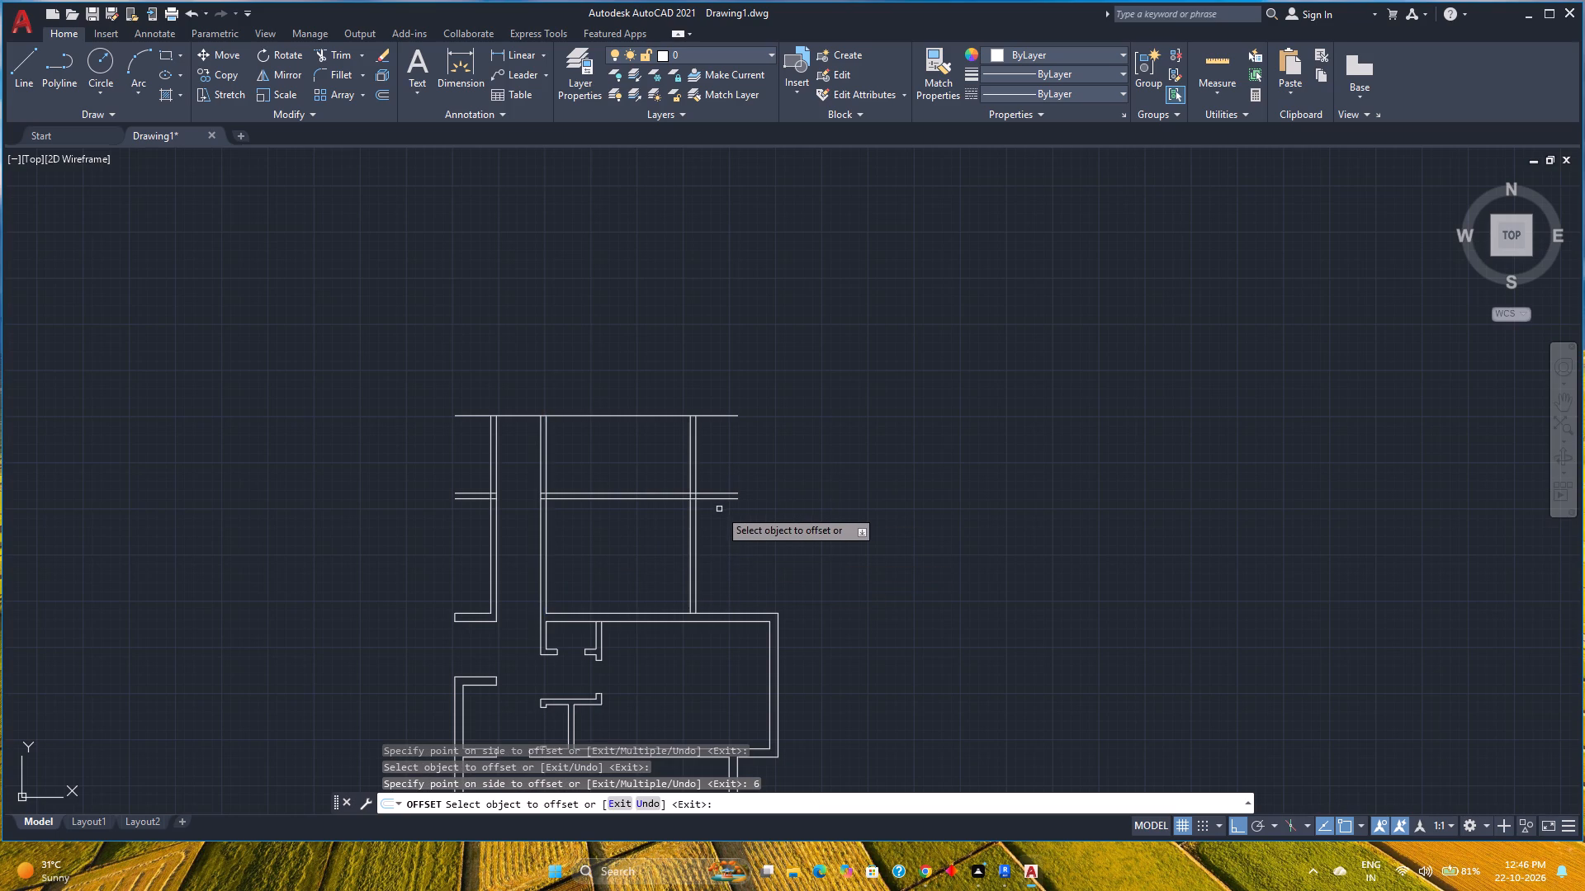
Offset the new partition's right line 6'4" to the right, and offset that copy 9" to form the outer wall.
{"action": "left_click", "coordinate": [698, 554]}
{"action": "type", "text": "6'4\""}
{"action": "key", "text": "Return"}
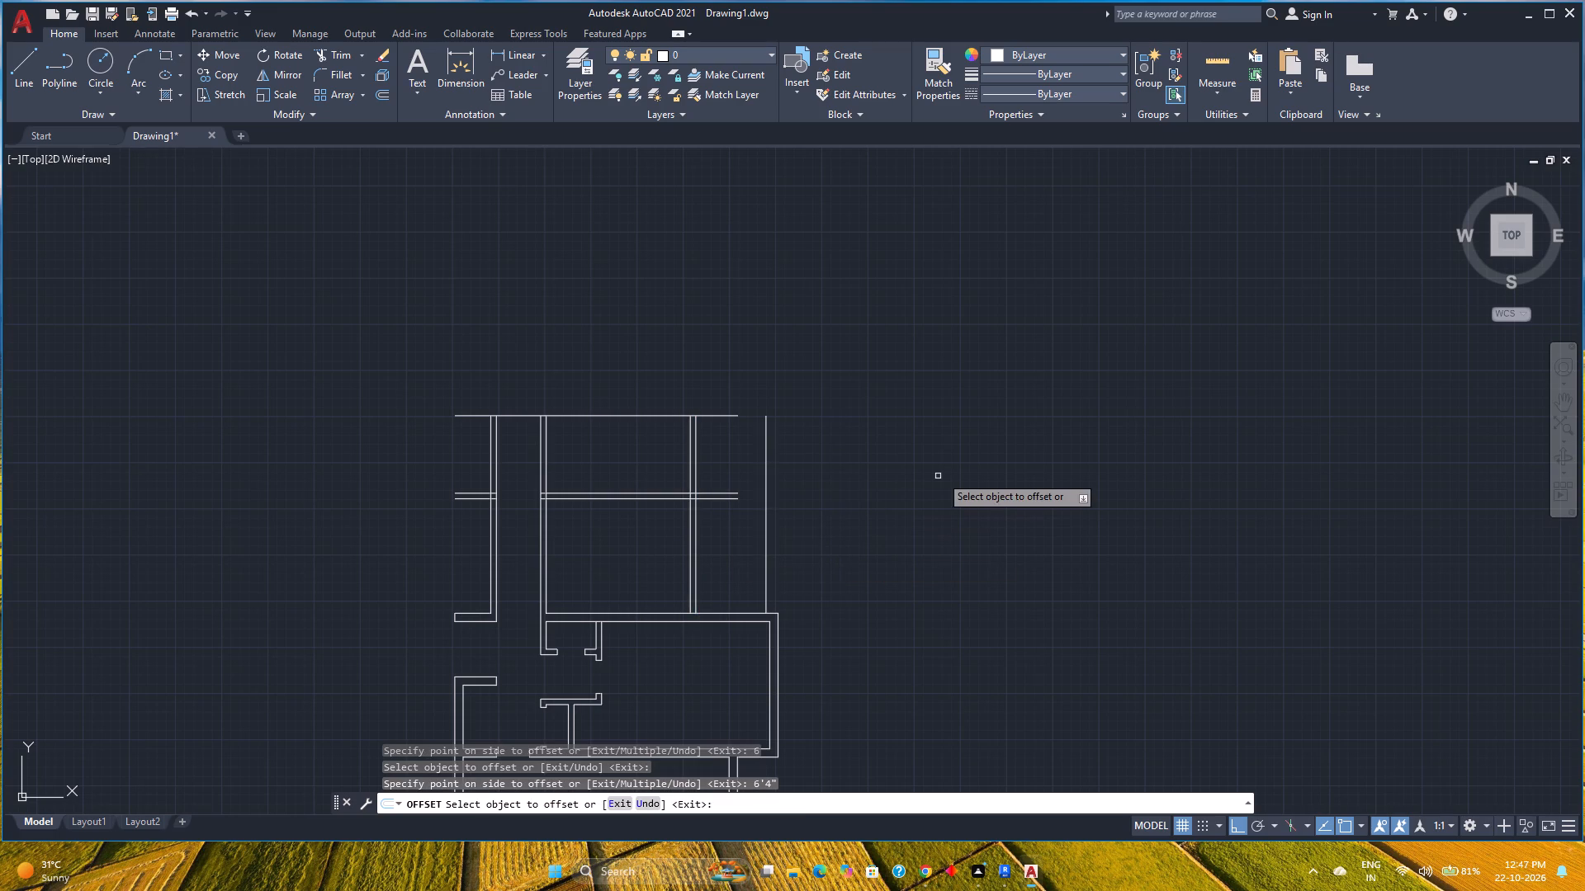
{"action": "scroll", "coordinate": [778, 624], "scroll_direction": "up", "scroll_amount": 4}
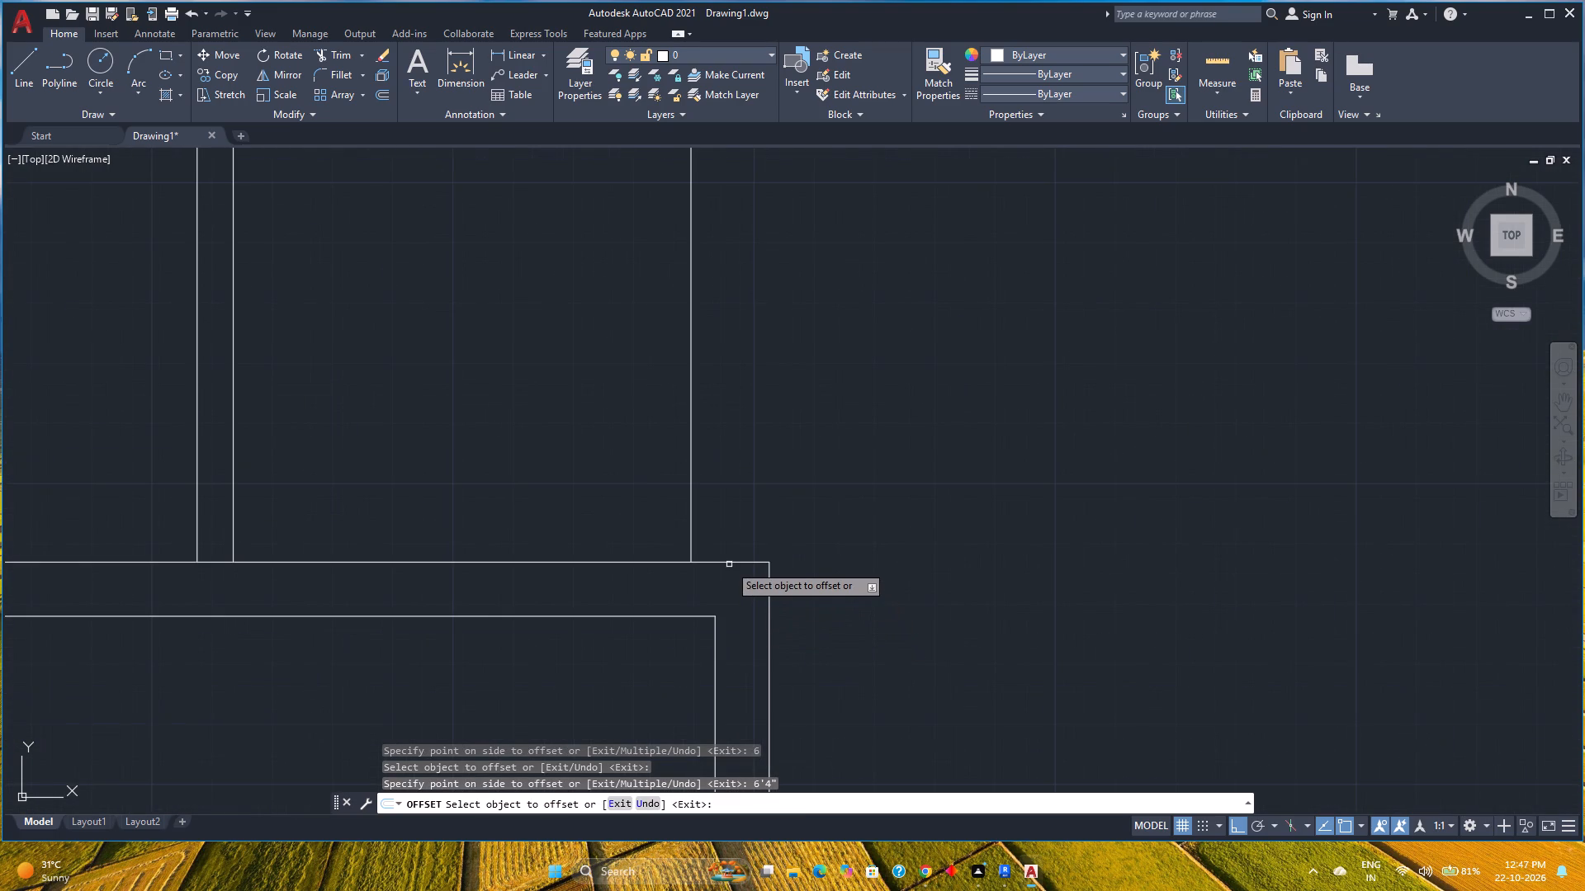
{"action": "scroll", "coordinate": [729, 557], "scroll_direction": "down", "scroll_amount": 2}
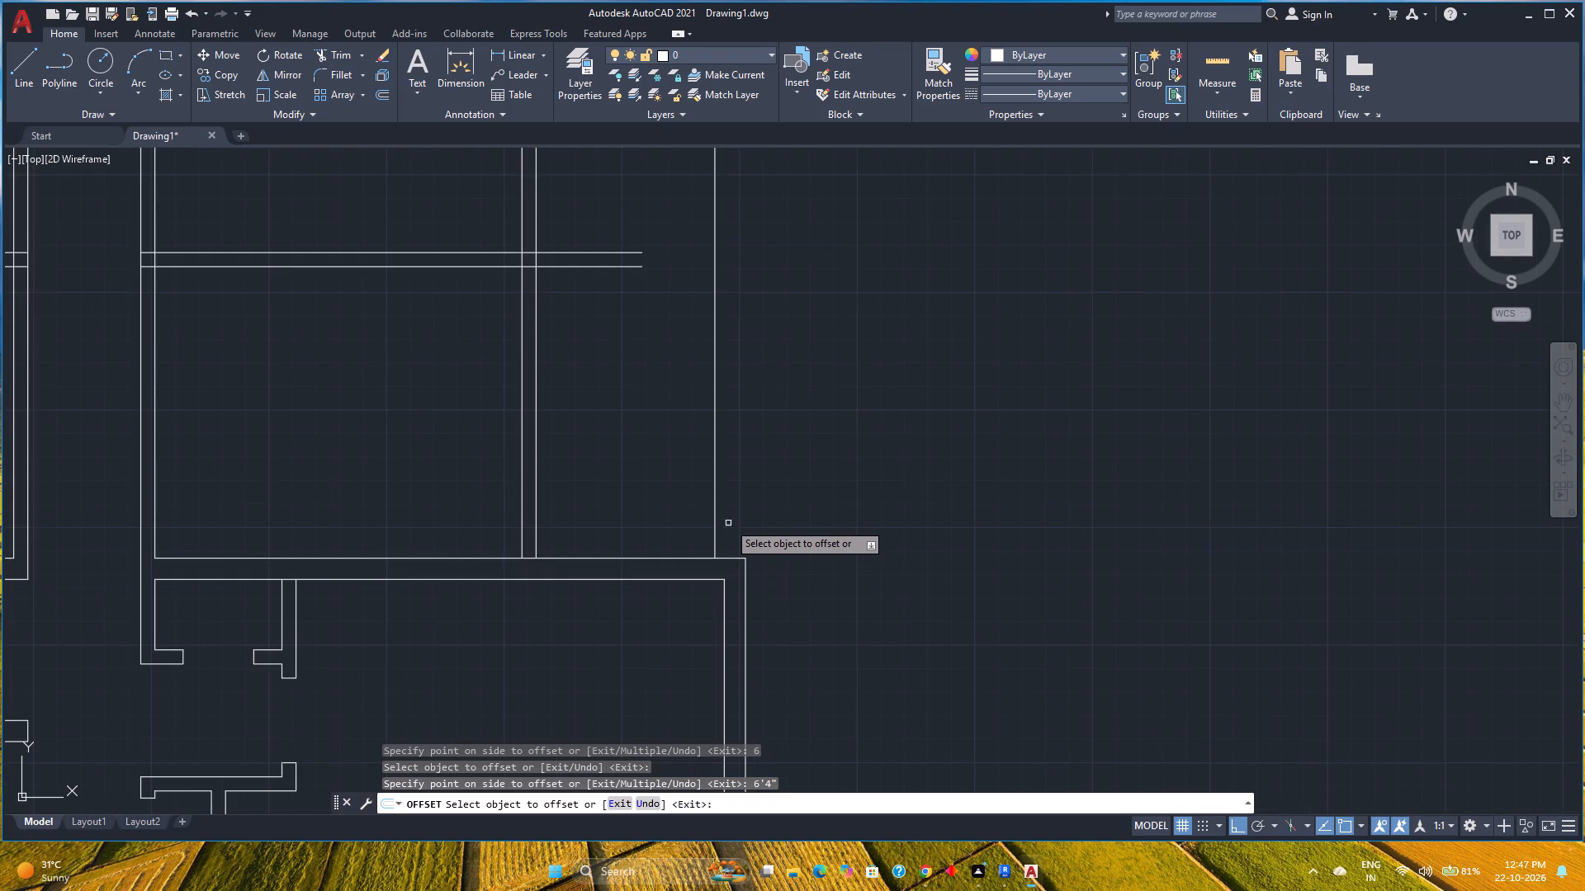
{"action": "left_click", "coordinate": [713, 505]}
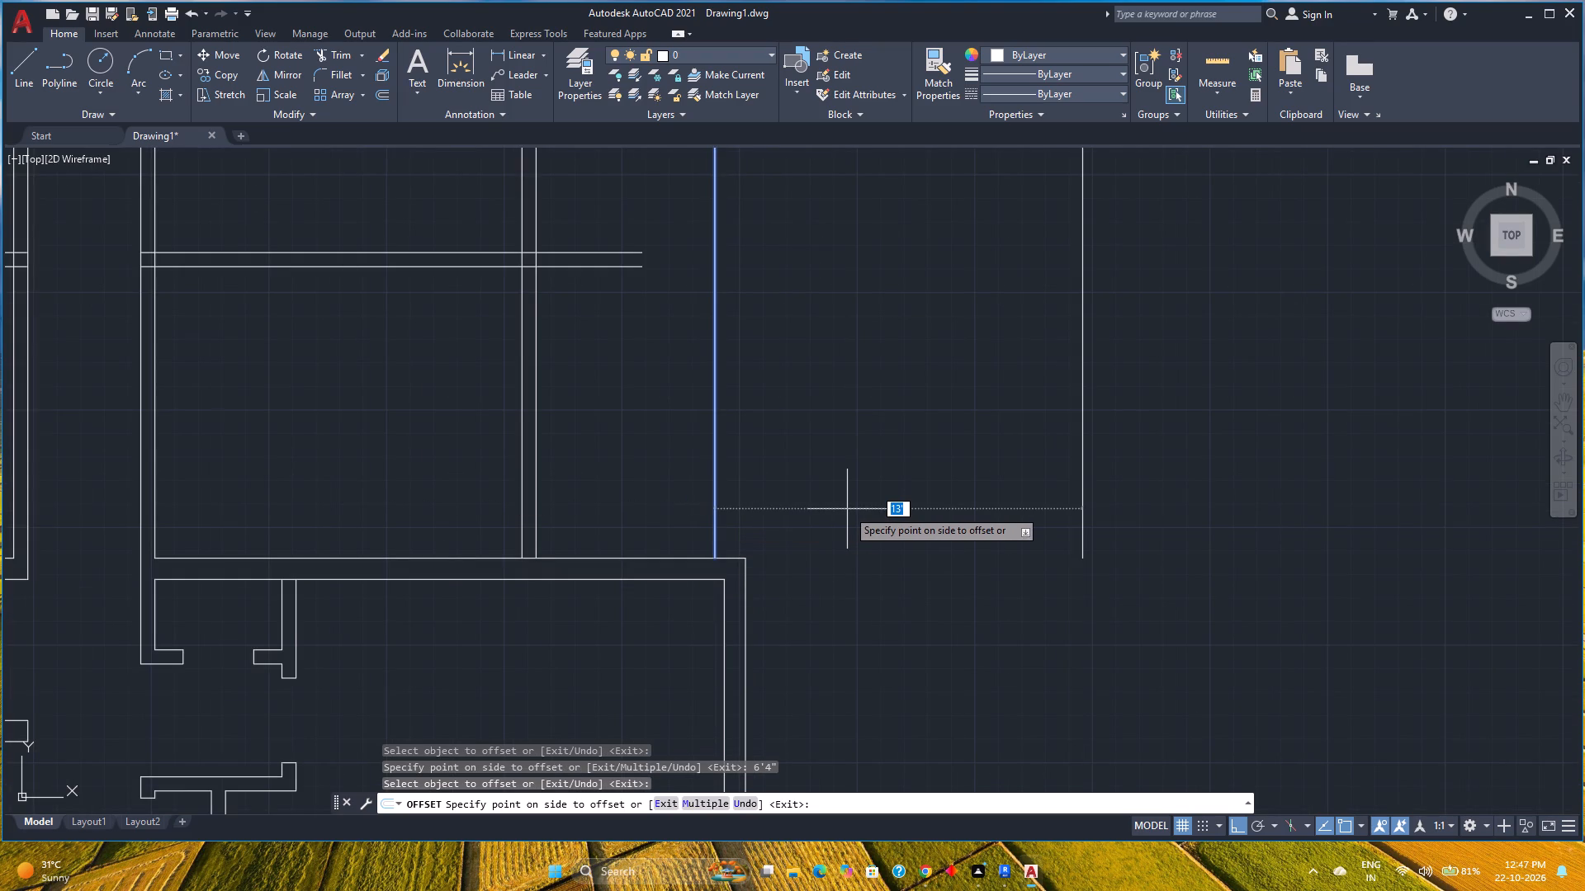
{"action": "key", "text": "9"}
{"action": "key", "text": "Return"}
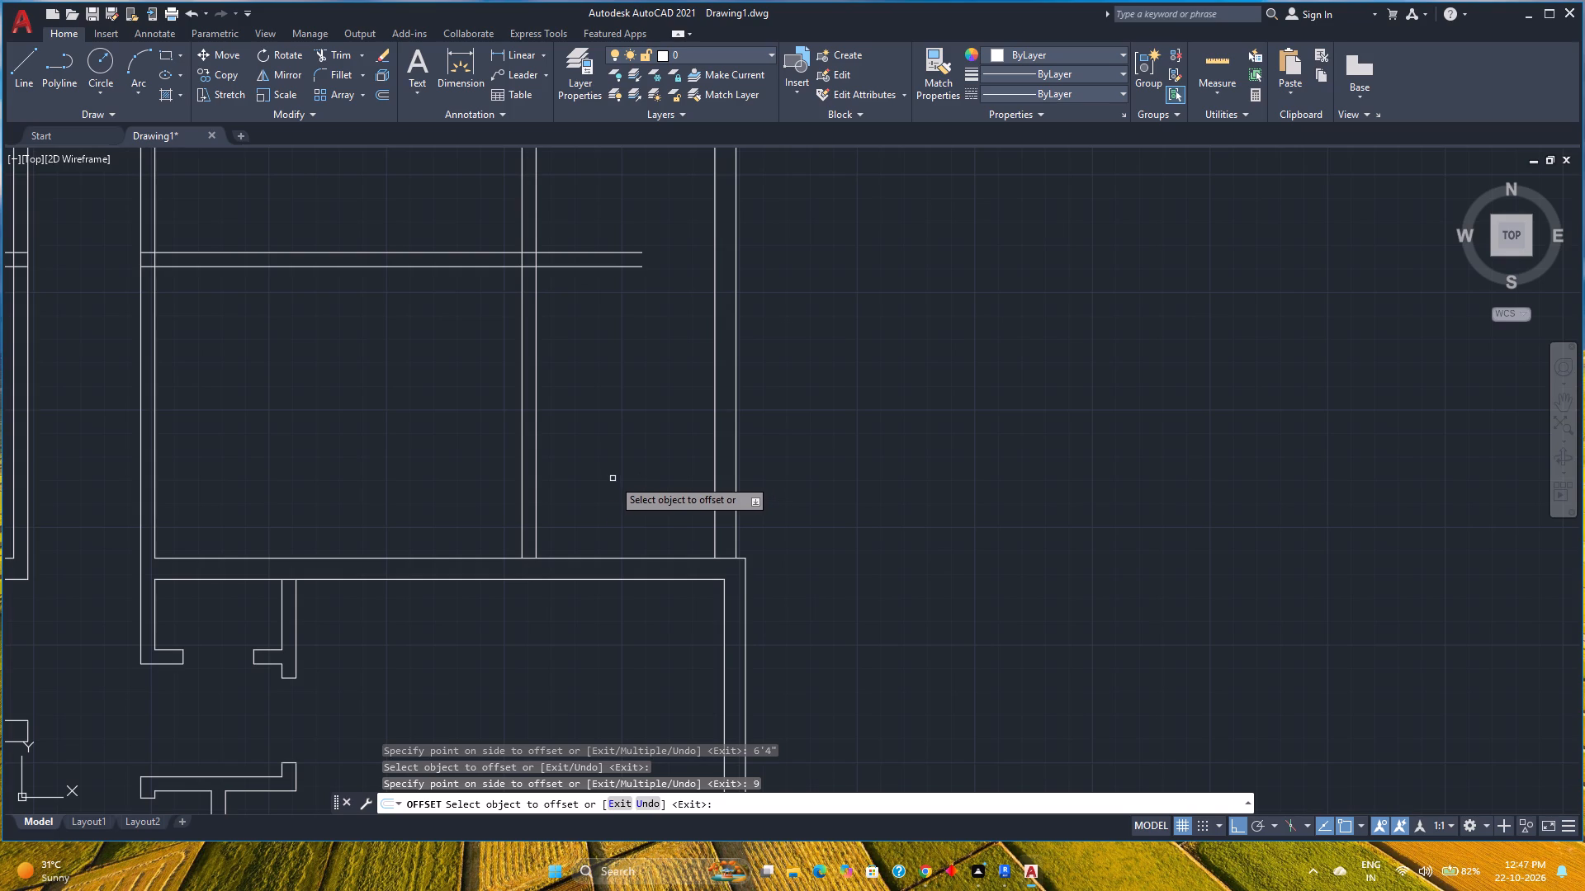
Offset the upper rooms' top wall line upward 5', and offset that copy 6" to form a horizontal partition.
{"action": "scroll", "coordinate": [627, 489], "scroll_direction": "down", "scroll_amount": 3}
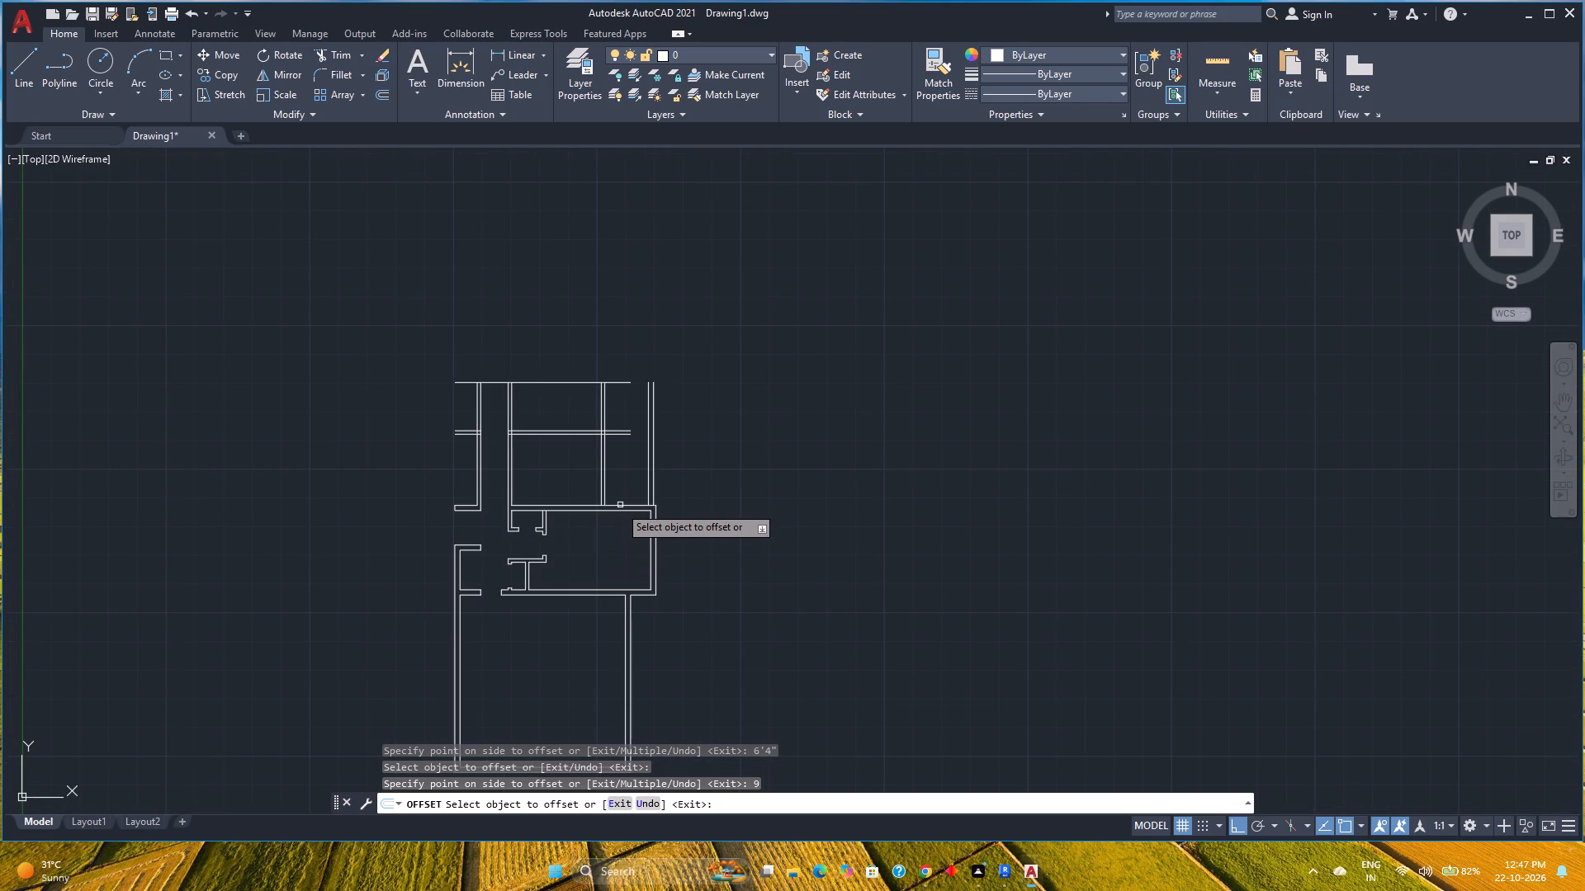
{"action": "scroll", "coordinate": [618, 507], "scroll_direction": "up", "scroll_amount": 5}
{"action": "left_click", "coordinate": [664, 502]}
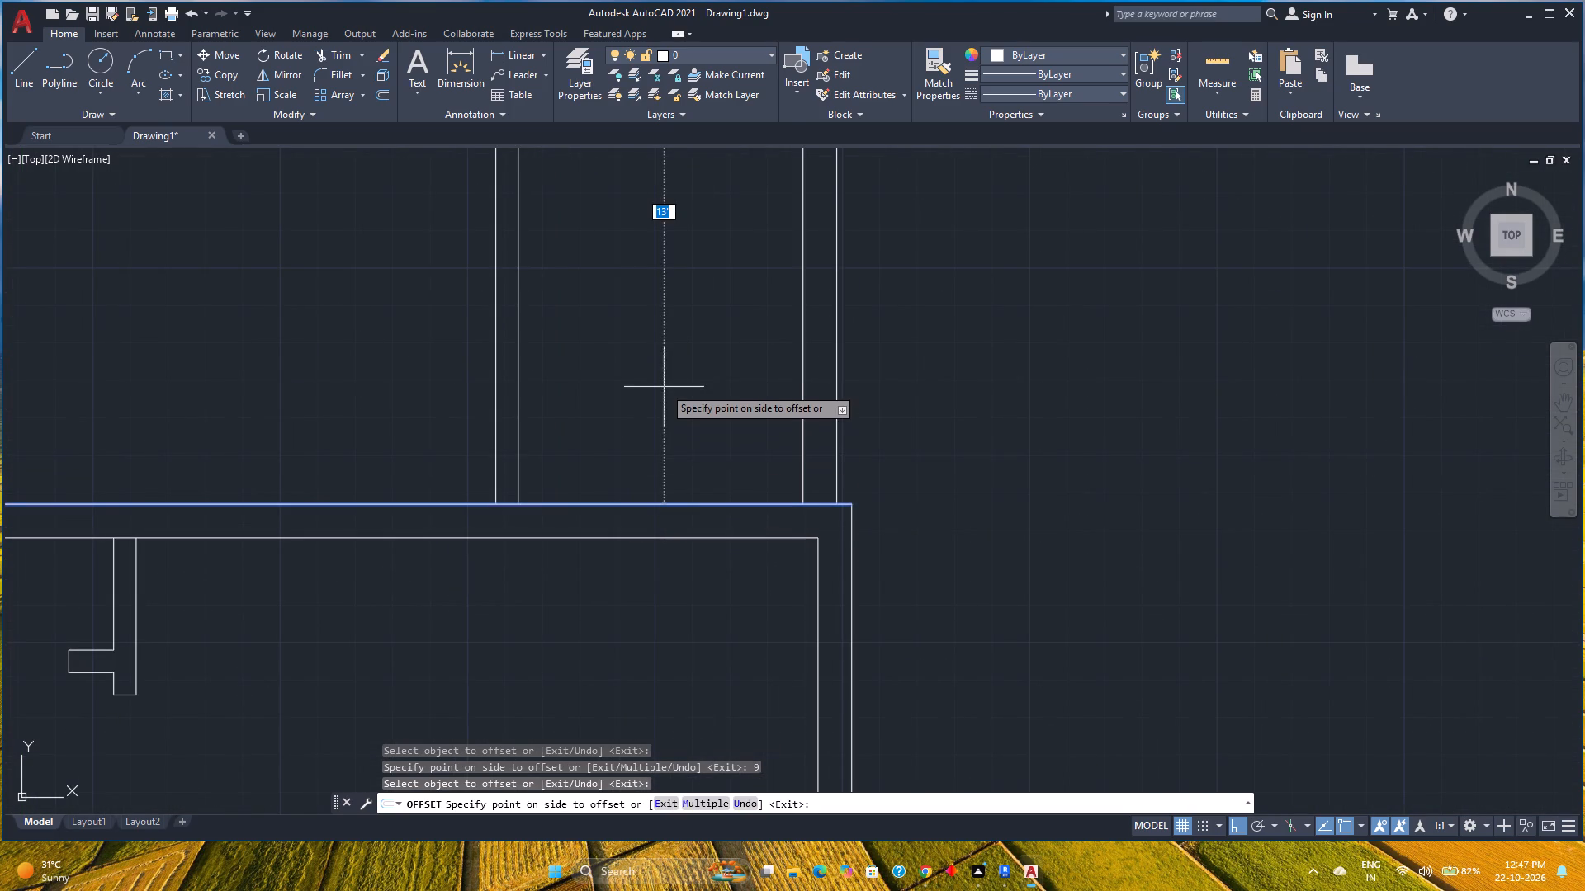
{"action": "type", "text": "5'"}
{"action": "key", "text": "Return"}
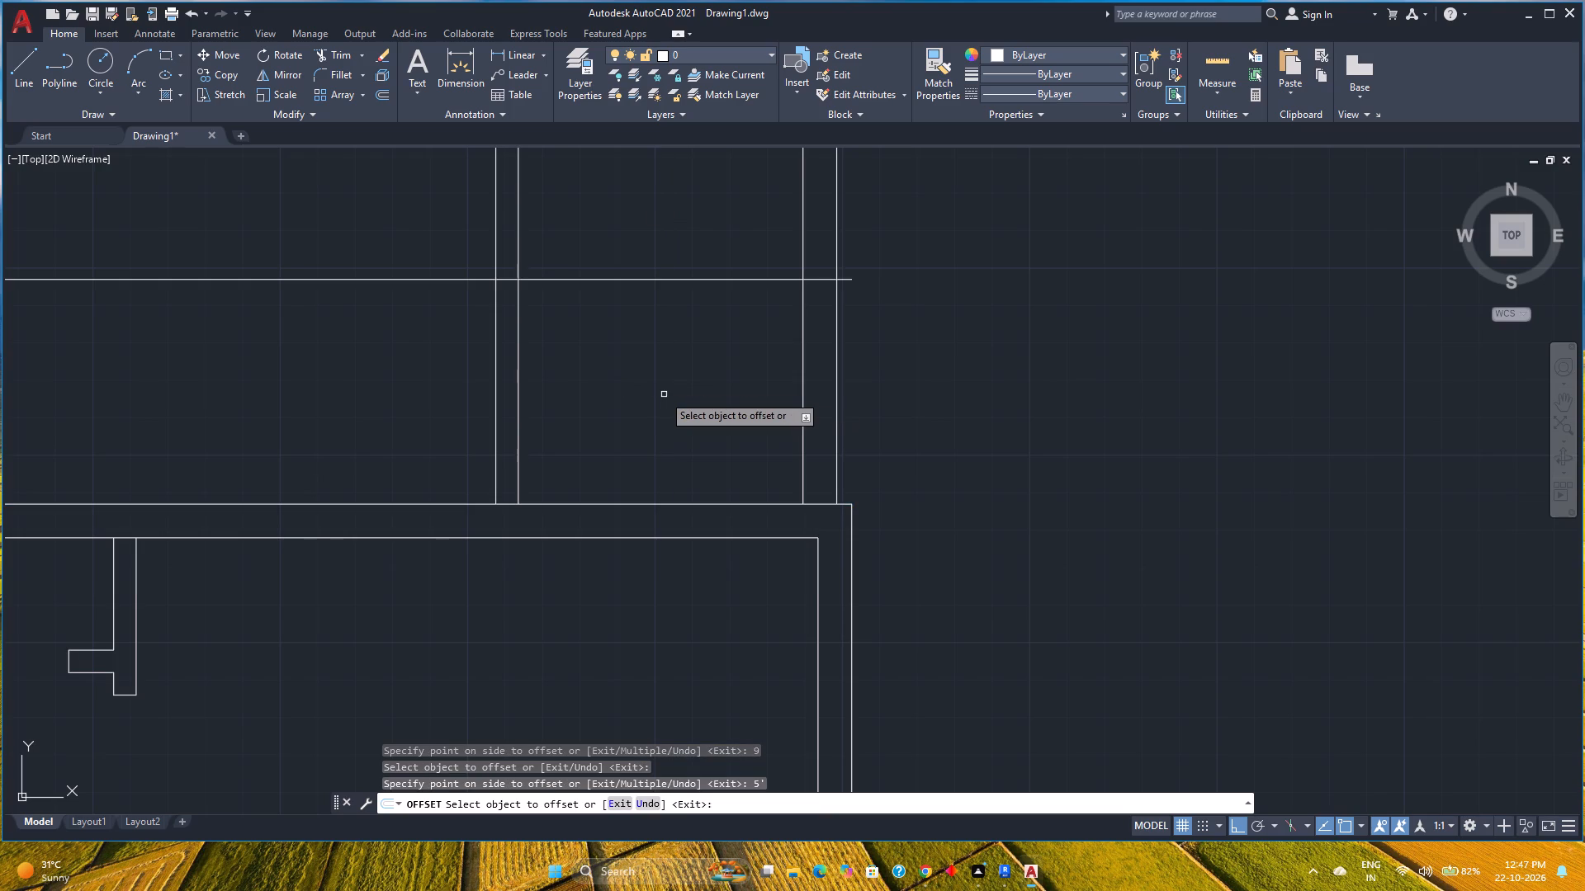
{"action": "left_click", "coordinate": [675, 277]}
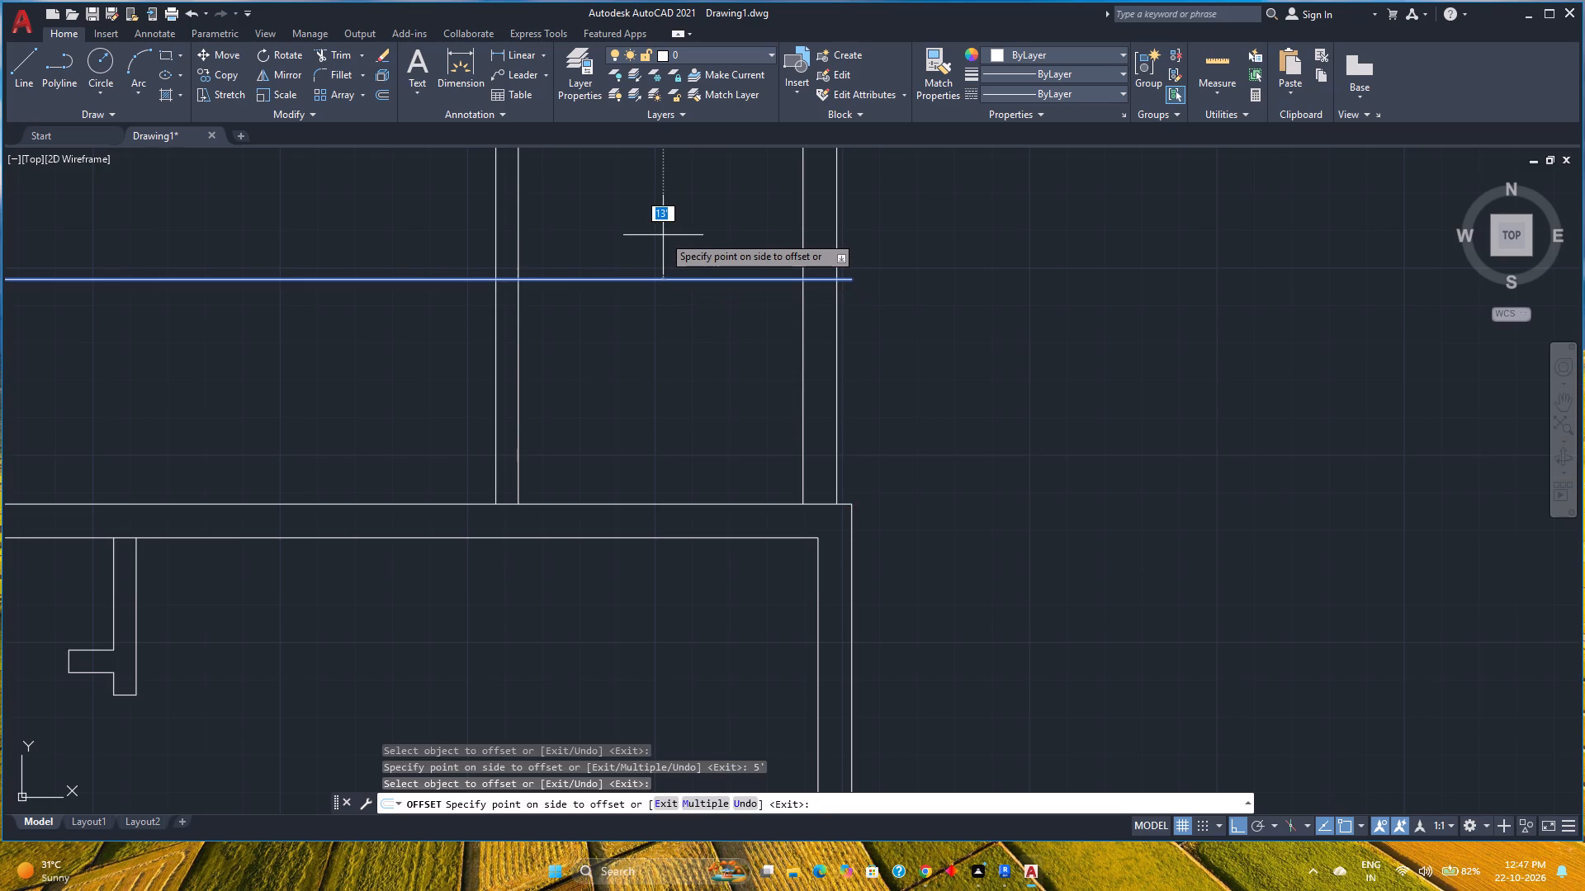
{"action": "key", "text": "6"}
{"action": "key", "text": "Return"}
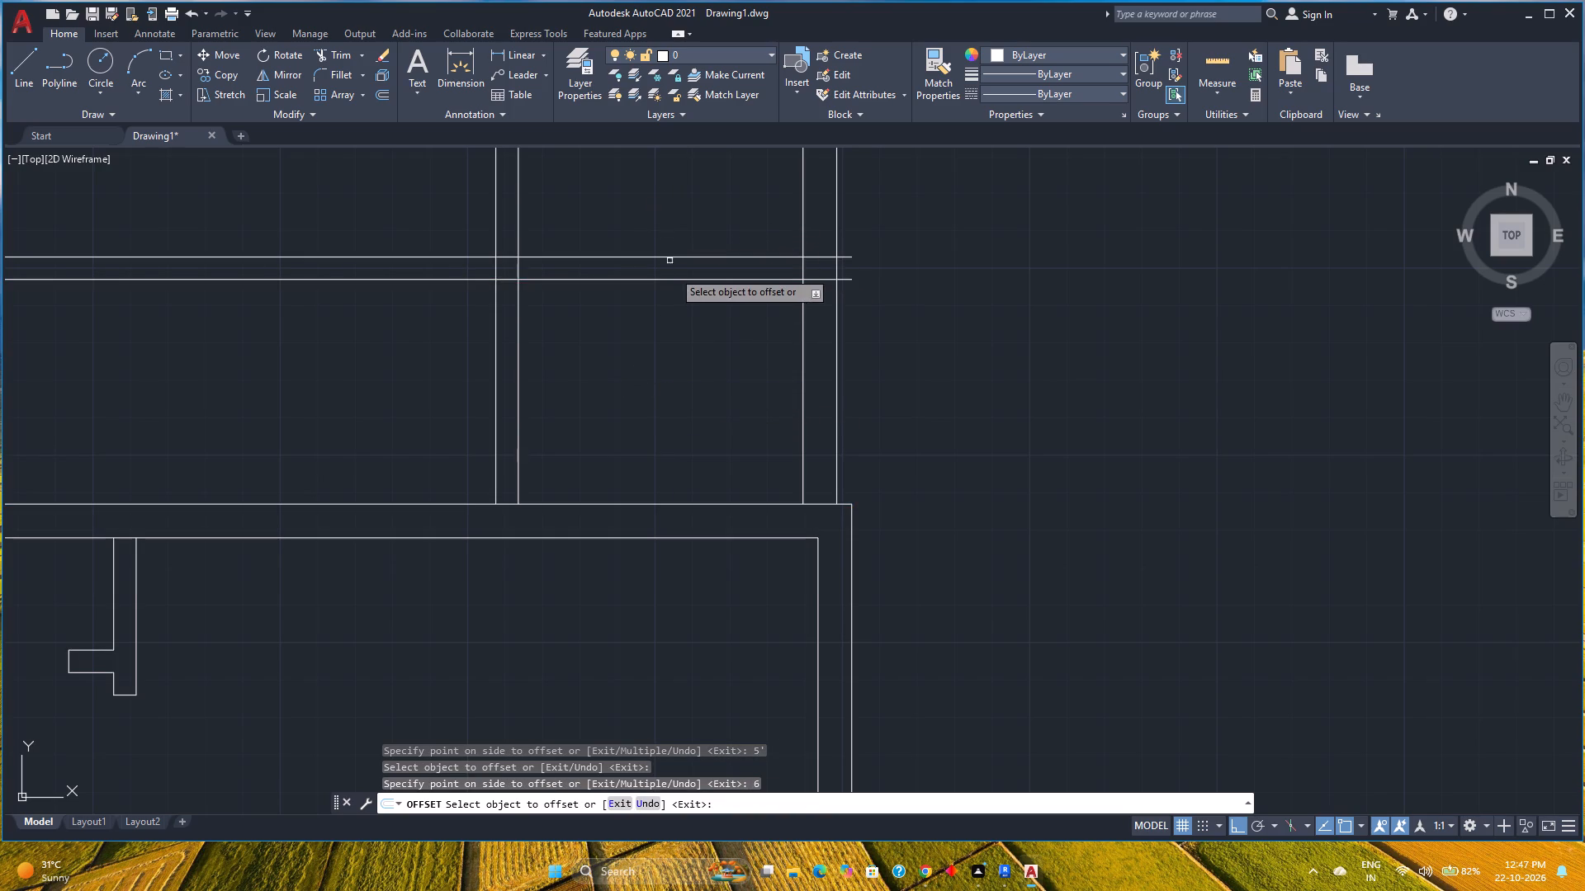
Trim the new horizontal partition's two lines between the corridor wall and the new vertical partition.
{"action": "middle_click_drag", "start_coordinate": [706, 318], "coordinate": [744, 456]}
{"action": "scroll", "coordinate": [741, 406], "scroll_direction": "down", "scroll_amount": 2}
{"action": "middle_click_drag", "start_coordinate": [740, 406], "coordinate": [737, 478]}
{"action": "middle_click", "coordinate": [737, 478]}
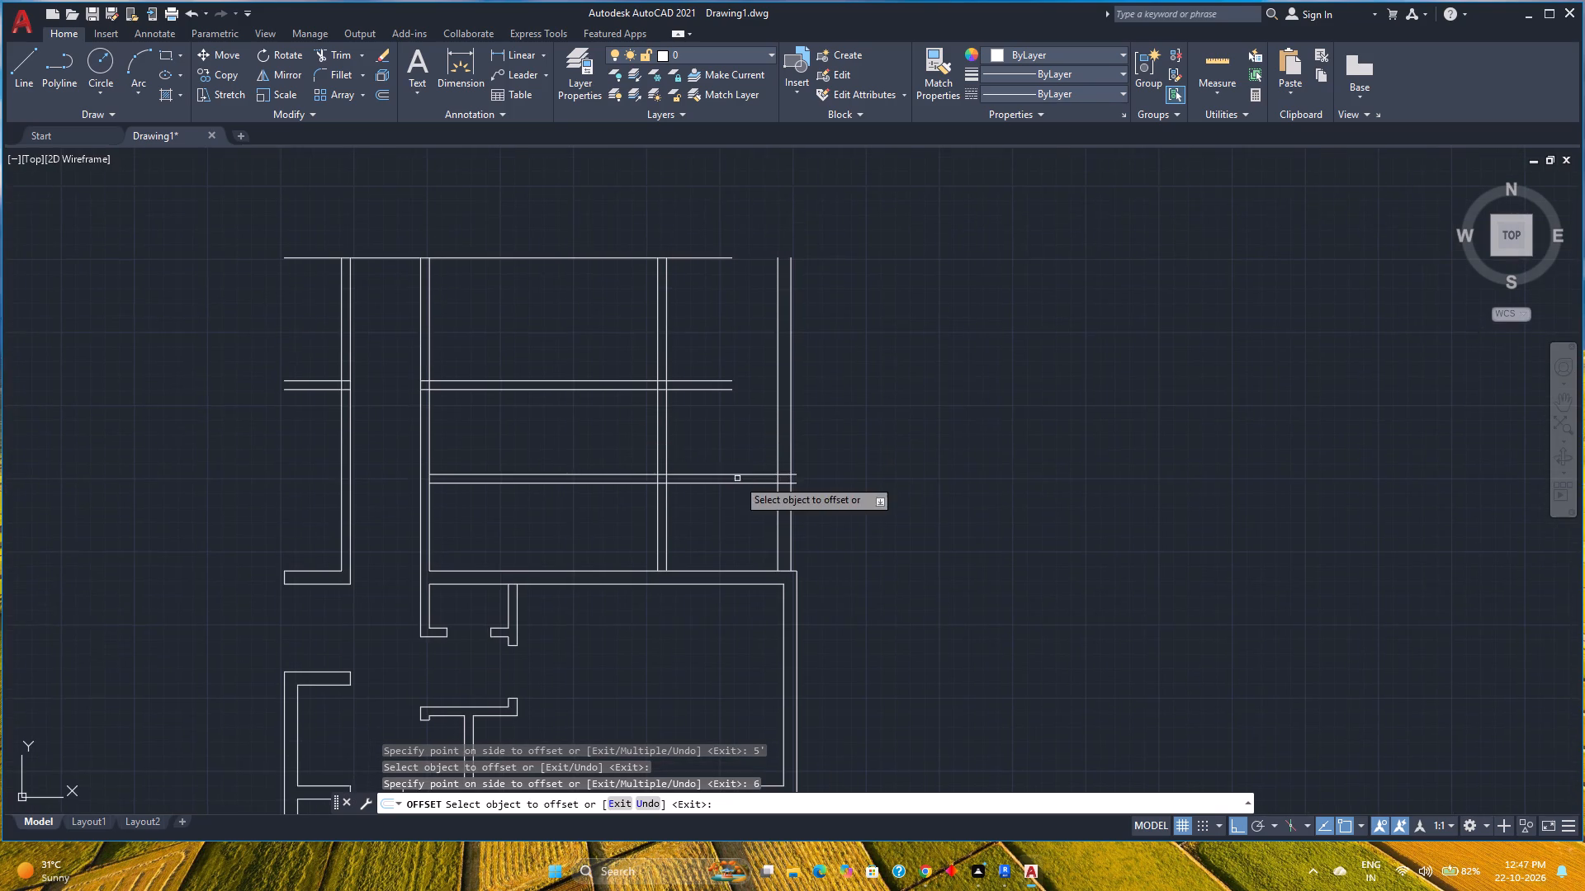
{"action": "key", "text": "Escape"}
{"action": "type", "text": "tr"}
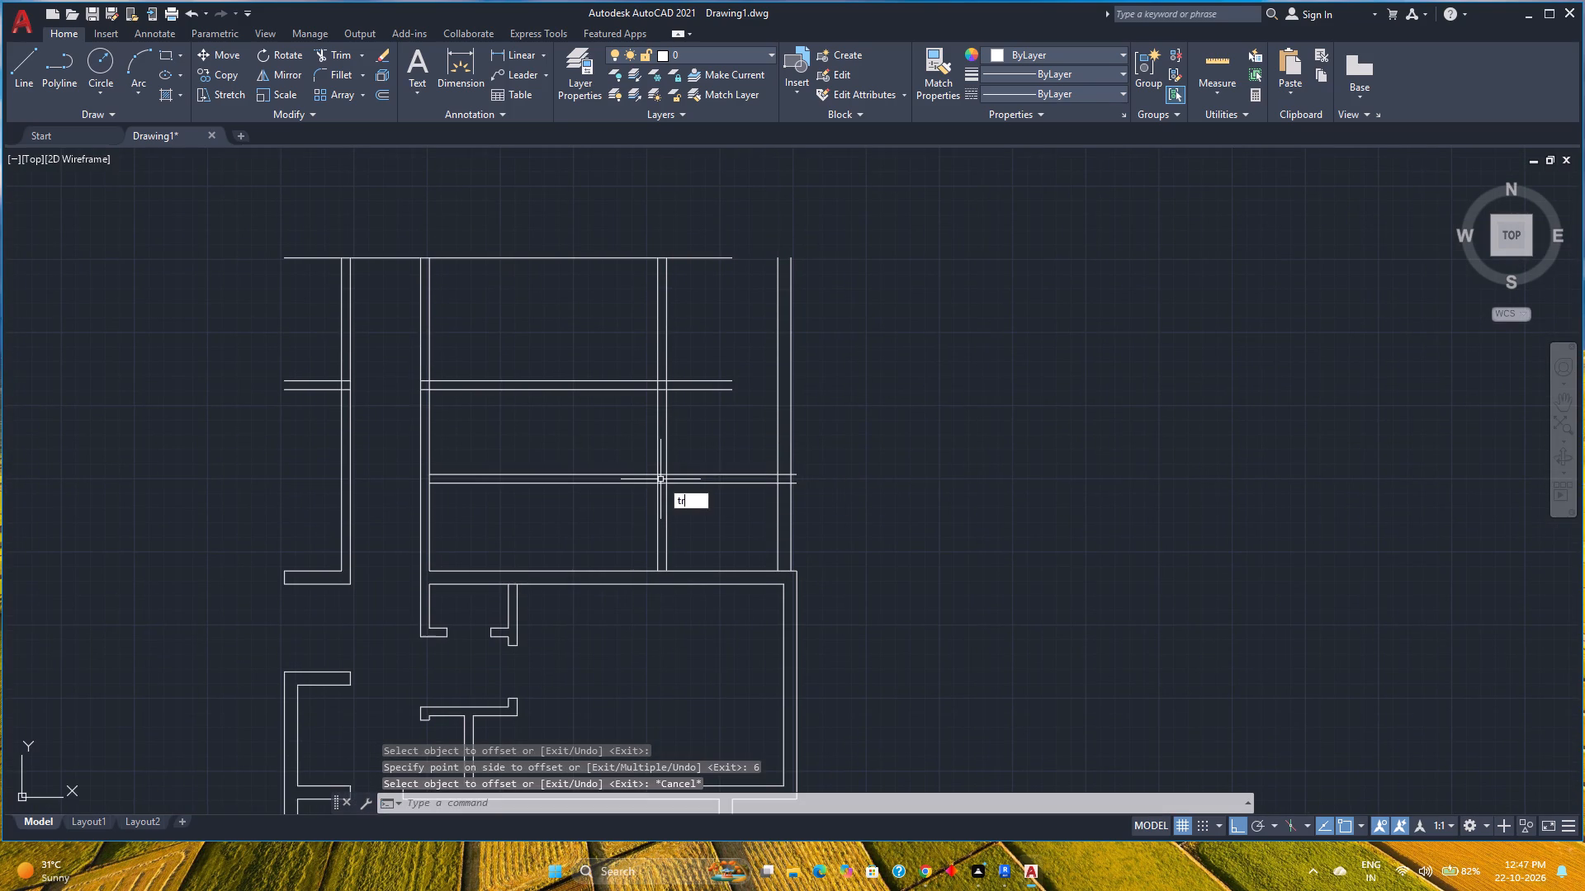
{"action": "key", "text": "Return"}
{"action": "left_click", "coordinate": [521, 453]}
{"action": "left_click", "coordinate": [528, 535]}
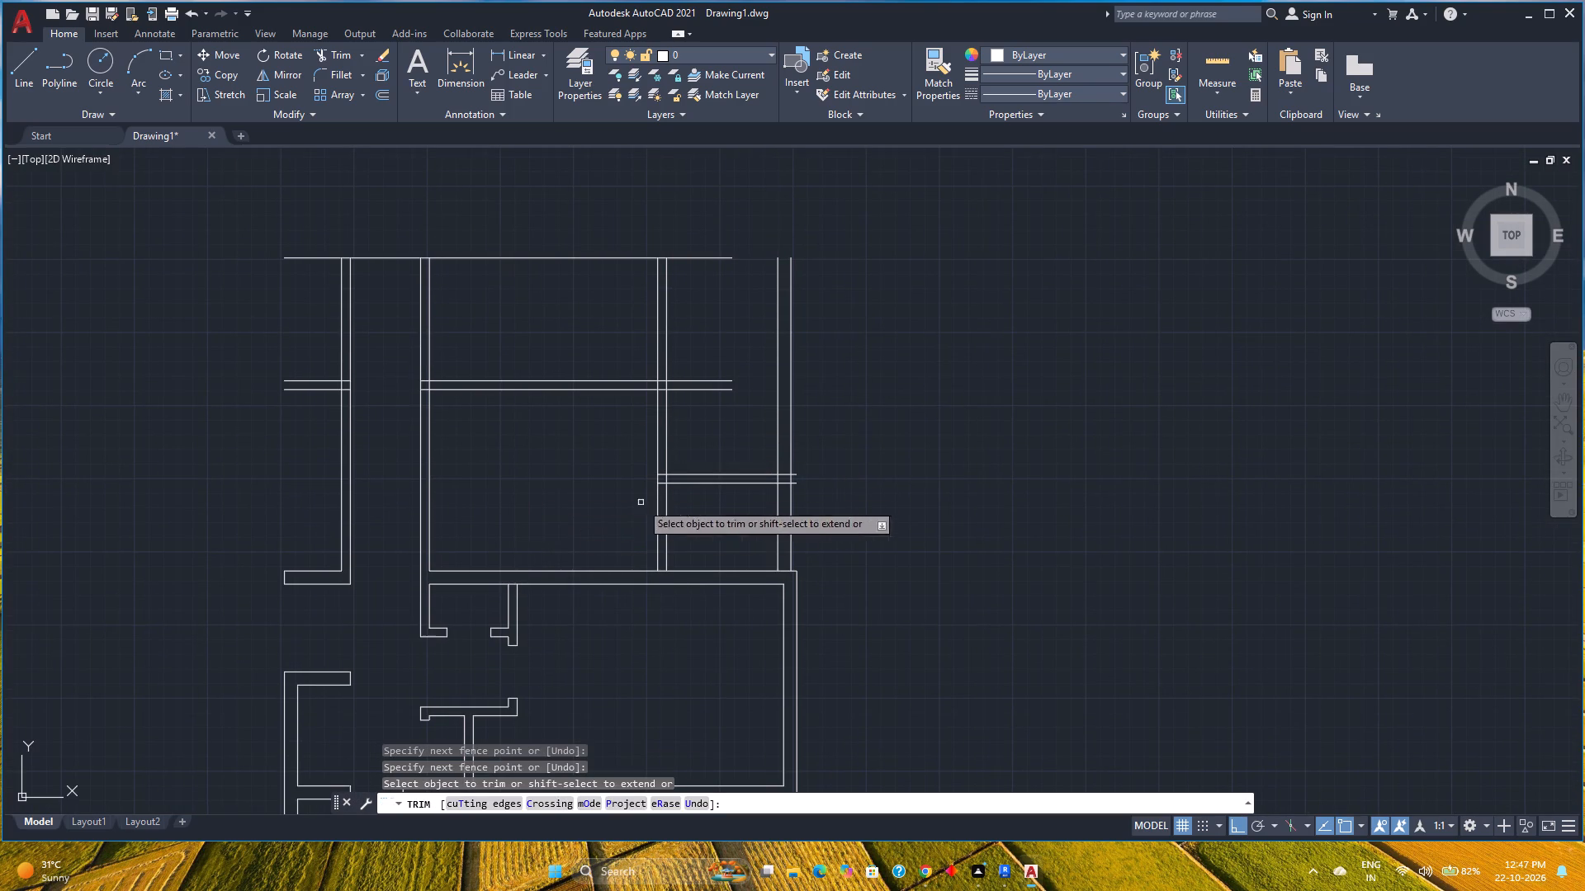
Extend the two lines of the higher horizontal partition to the outer line of the new 9" right wall.
{"action": "scroll", "coordinate": [853, 480], "scroll_direction": "up", "scroll_amount": 3}
{"action": "scroll", "coordinate": [719, 502], "scroll_direction": "down", "scroll_amount": 2}
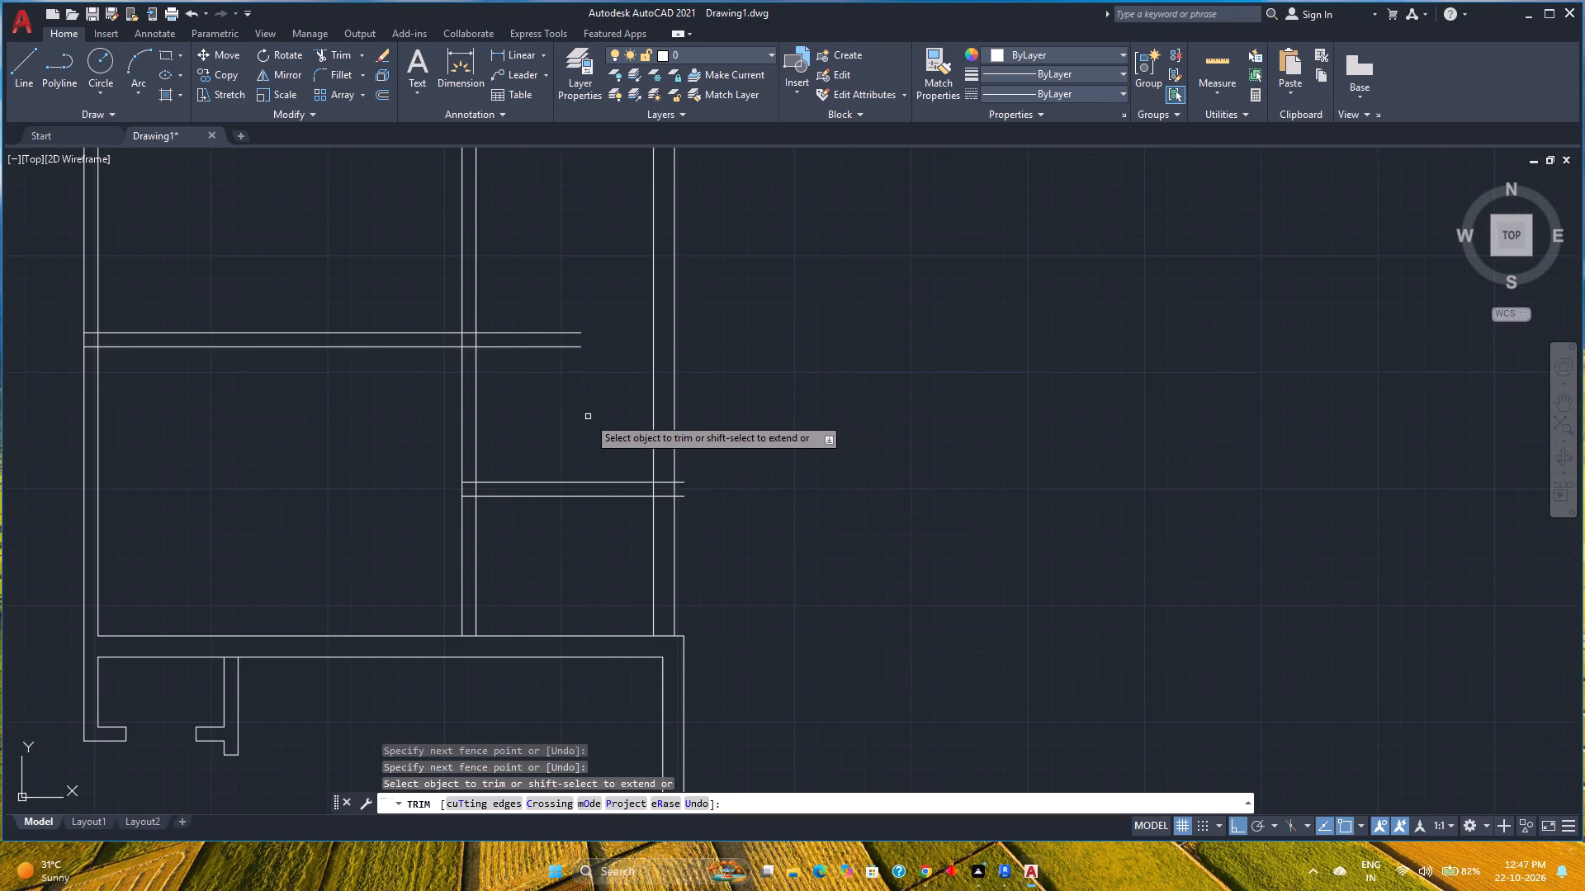
{"action": "left_click", "coordinate": [547, 313], "text": "shift"}
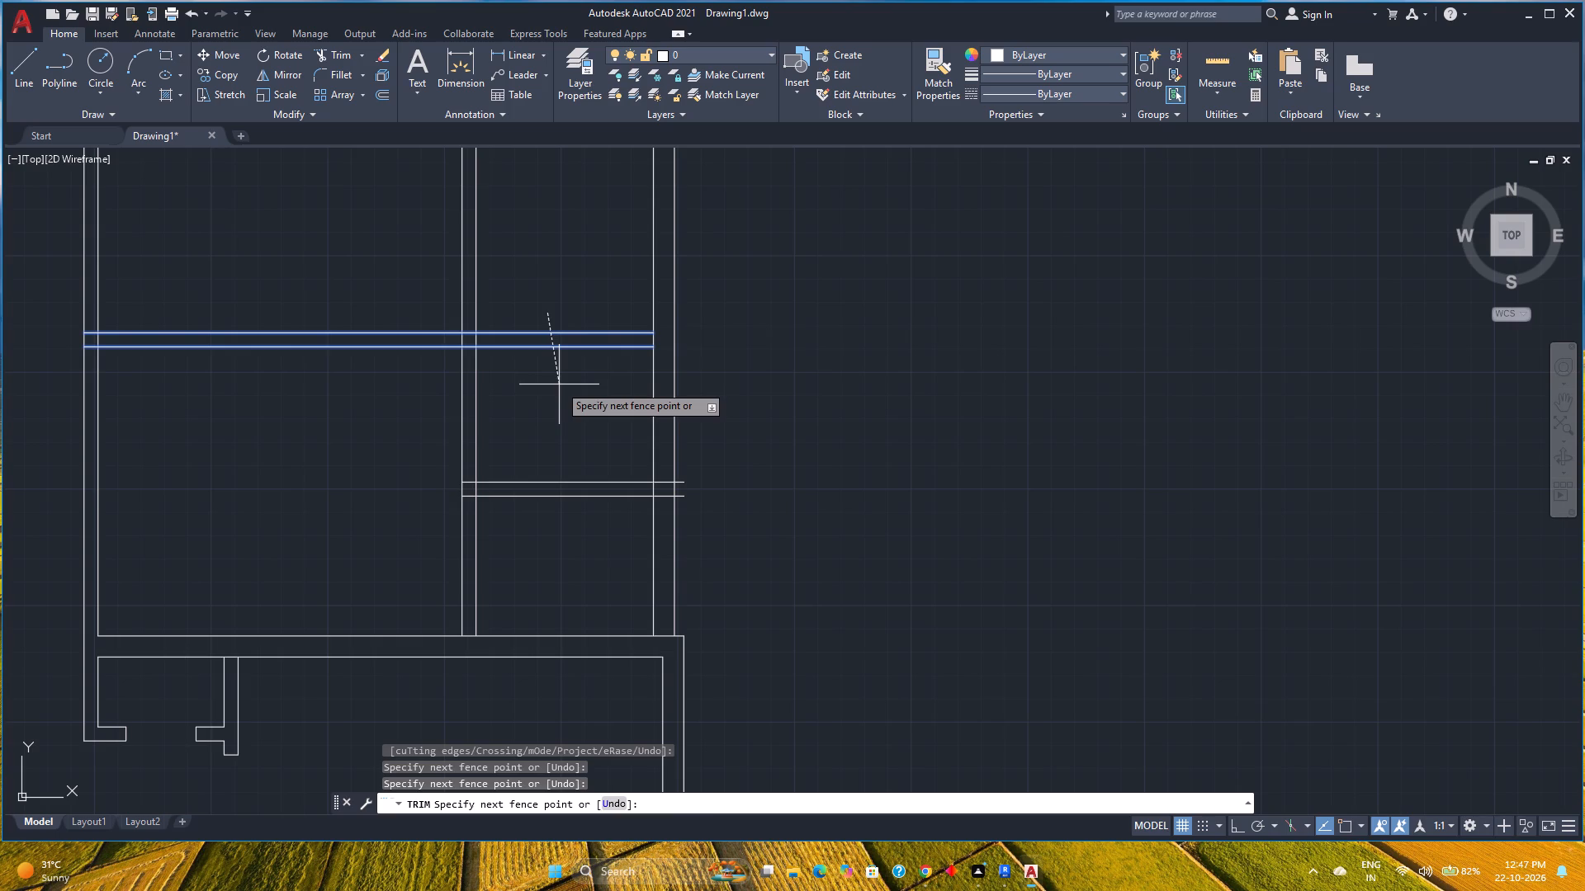
{"action": "left_click", "coordinate": [559, 384], "text": "shift"}
{"action": "left_click", "coordinate": [589, 299], "text": "shift"}
{"action": "left_click", "coordinate": [605, 385], "text": "shift"}
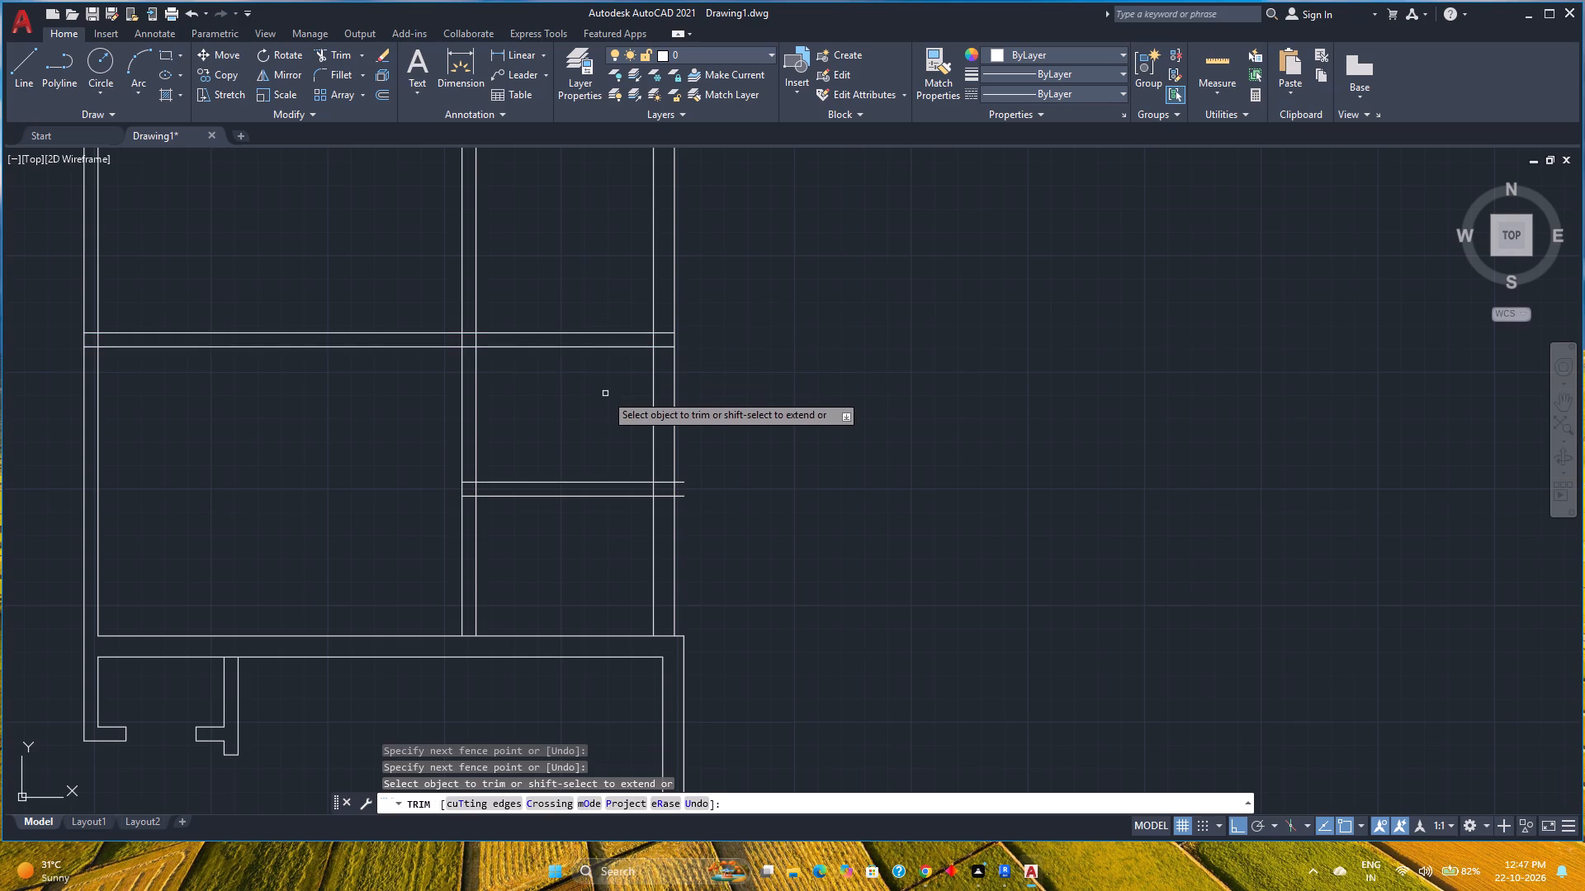
{"action": "key", "text": "Escape"}
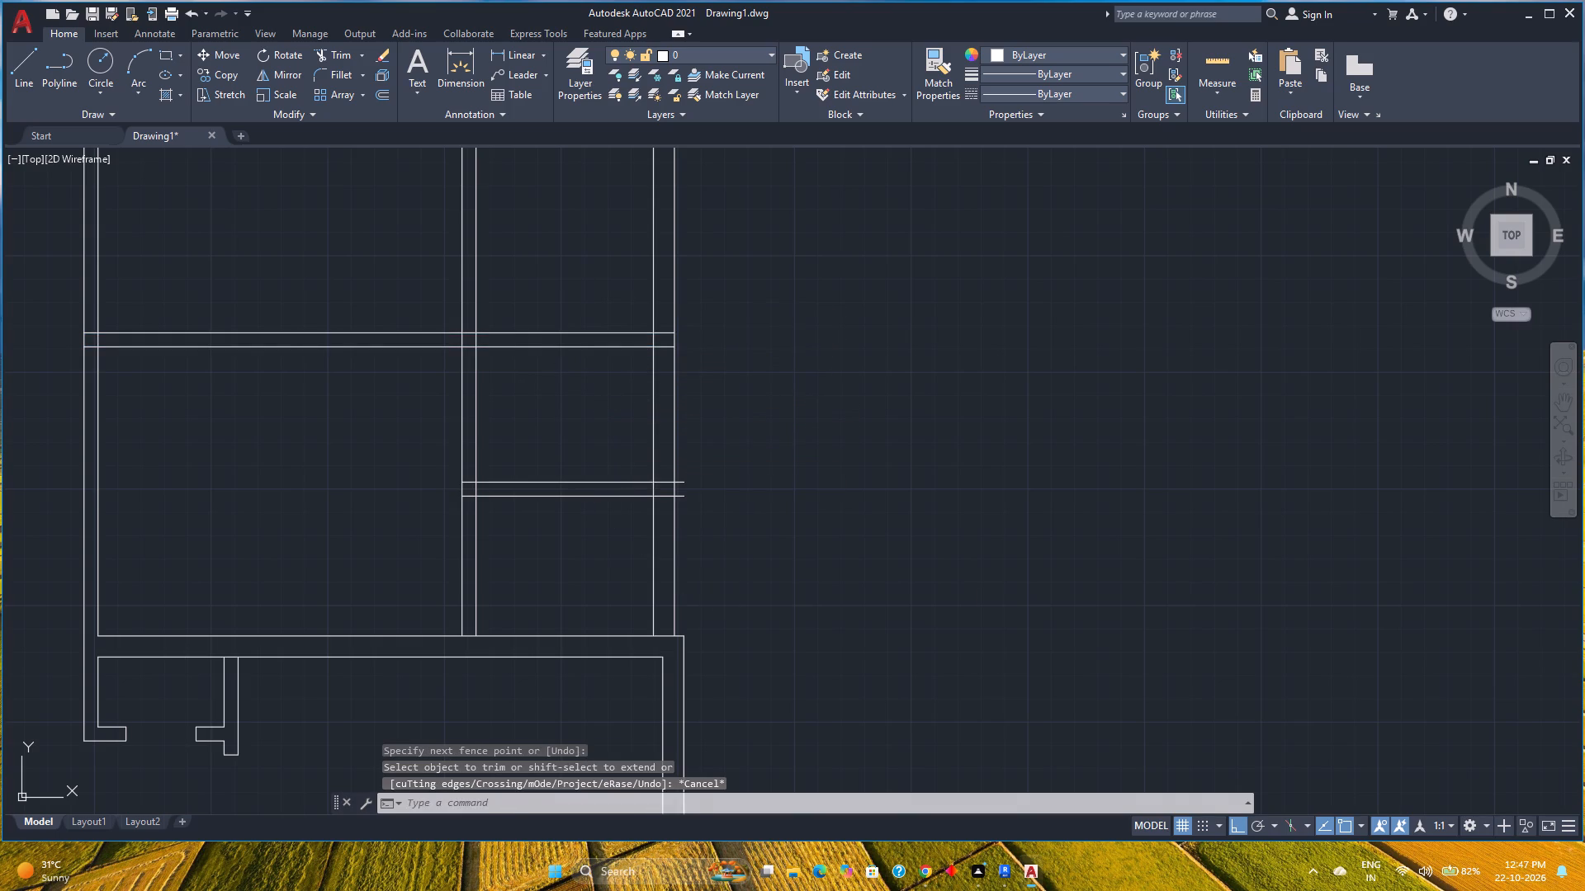
Move the two lines of the 9" right wall horizontally to align with the right wall of the room below.
{"action": "left_click", "coordinate": [726, 574]}
{"action": "left_click", "coordinate": [608, 565]}
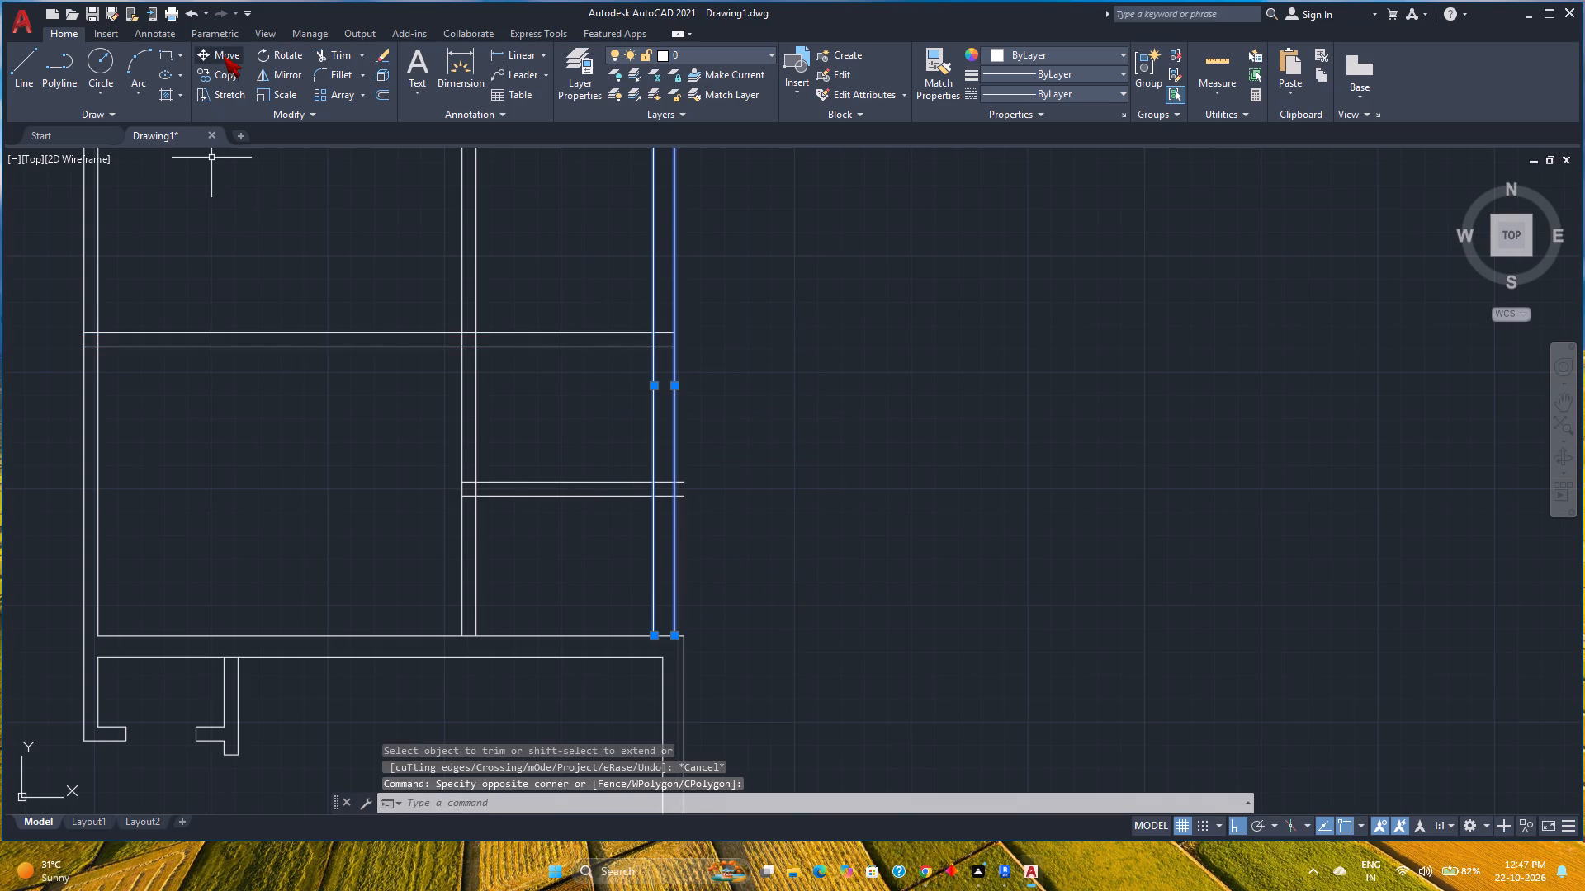
{"action": "left_click", "coordinate": [224, 56]}
{"action": "scroll", "coordinate": [660, 662], "scroll_direction": "up", "scroll_amount": 1}
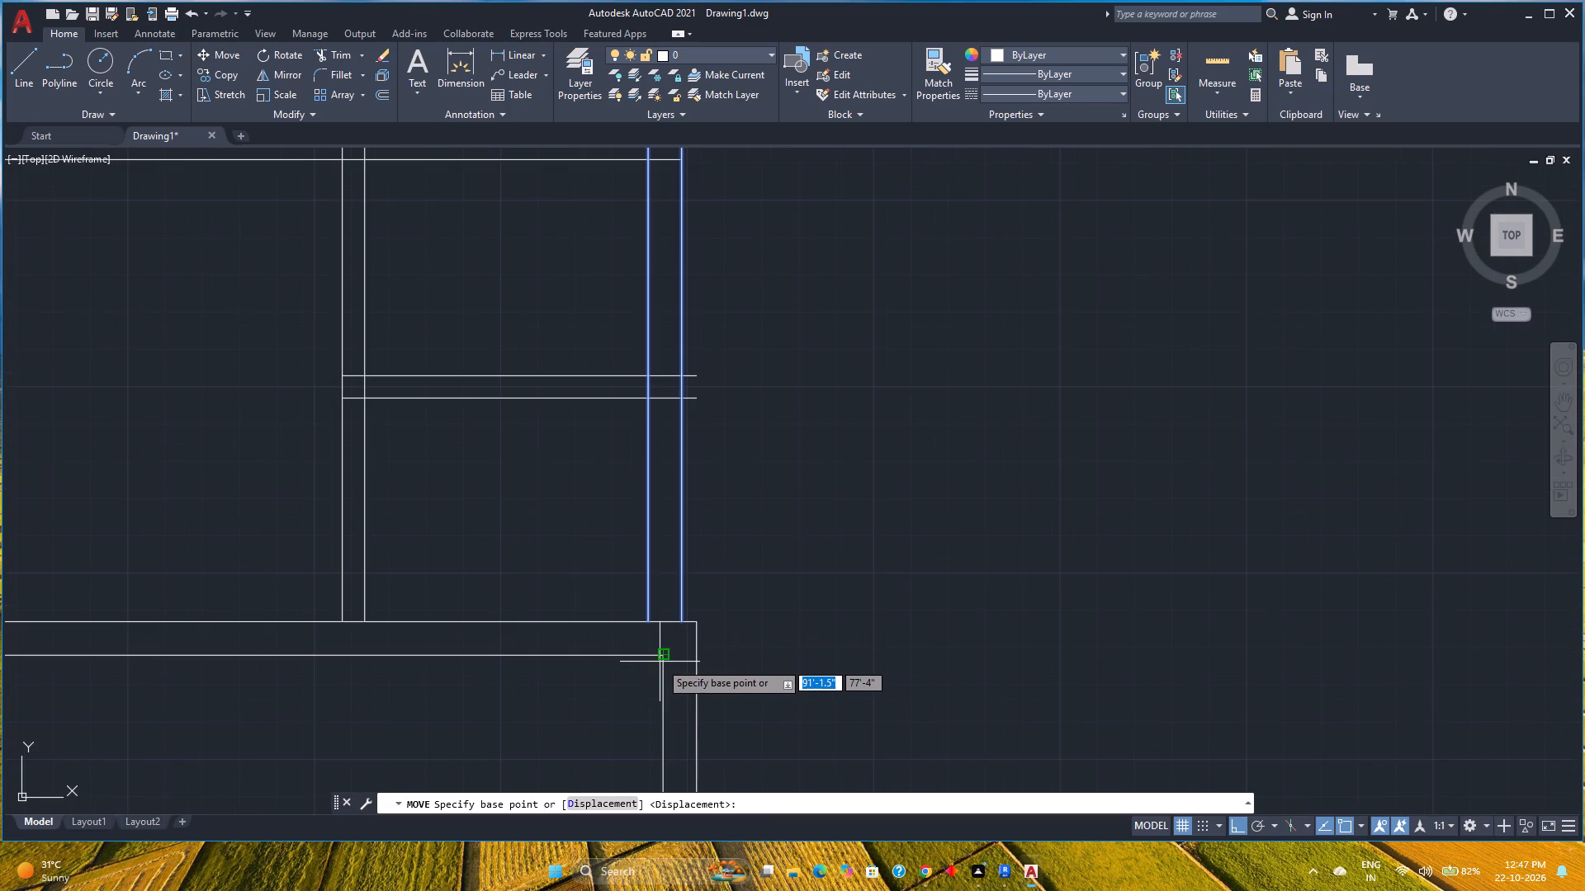
{"action": "scroll", "coordinate": [660, 662], "scroll_direction": "up", "scroll_amount": 2}
{"action": "left_click", "coordinate": [628, 561]}
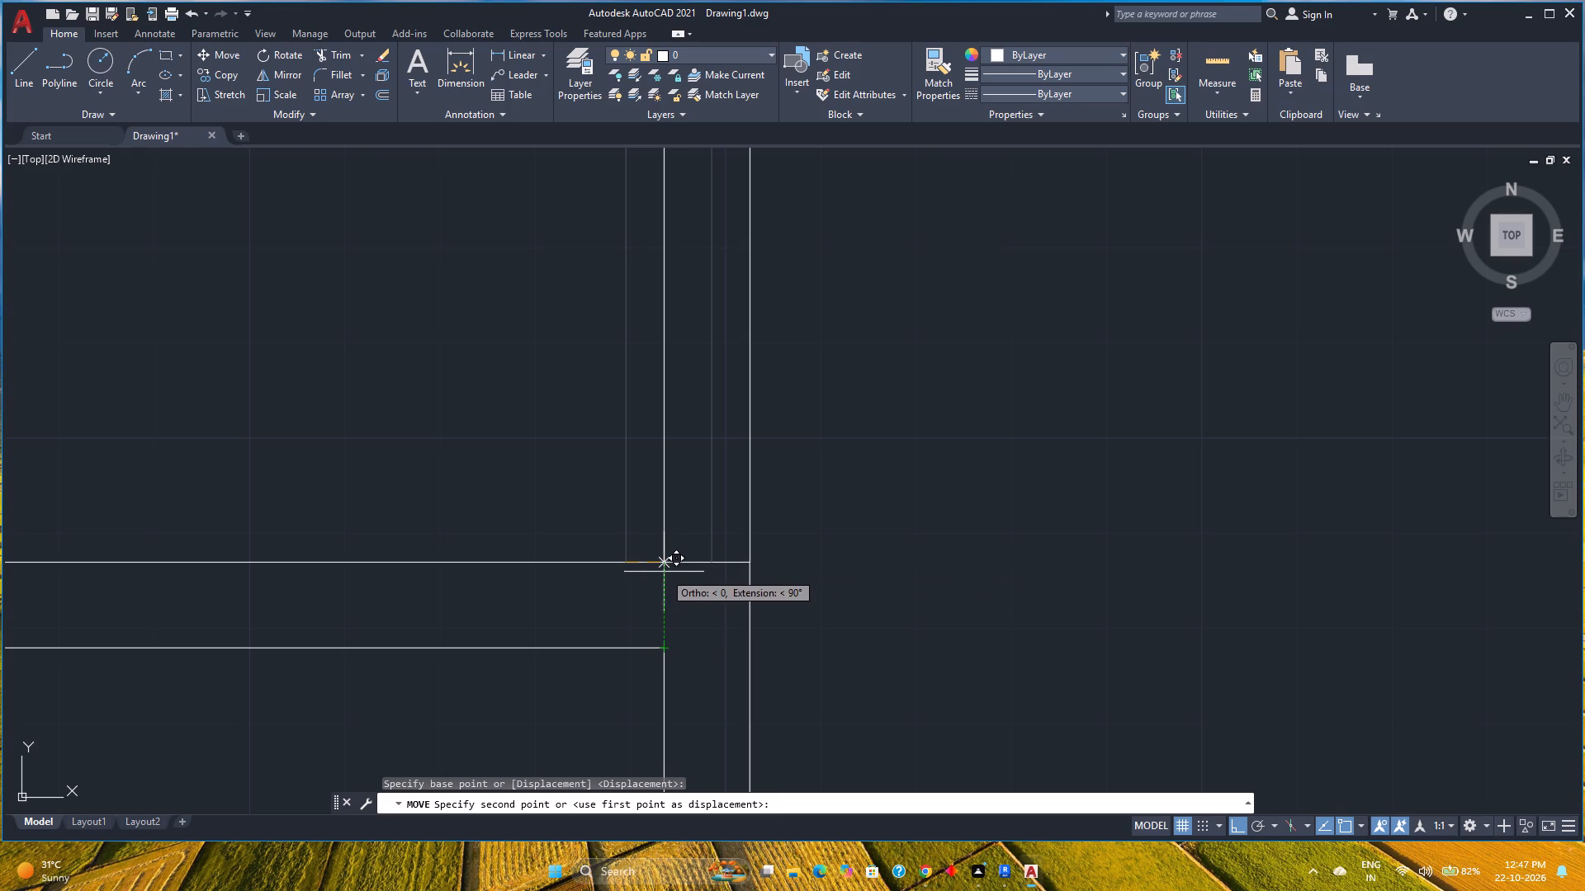
{"action": "left_click", "coordinate": [664, 572]}
{"action": "scroll", "coordinate": [618, 596], "scroll_direction": "down", "scroll_amount": 3}
{"action": "middle_click_drag", "start_coordinate": [604, 549], "coordinate": [656, 599]}
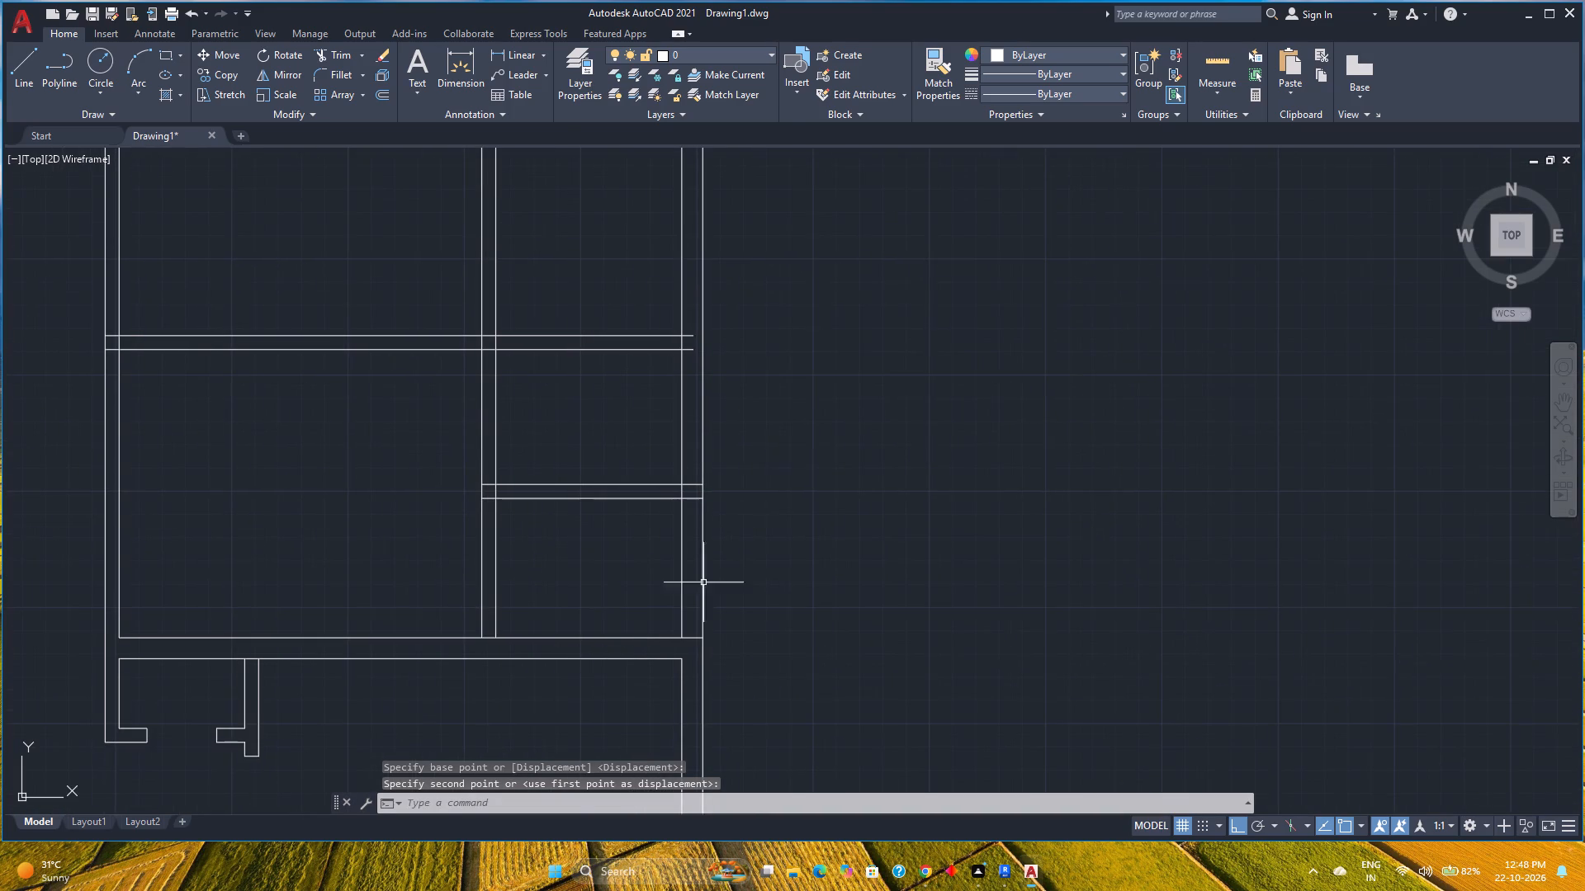
Measure the small room between the two horizontal partitions beside the right outer wall.
{"action": "left_click", "coordinate": [1214, 71]}
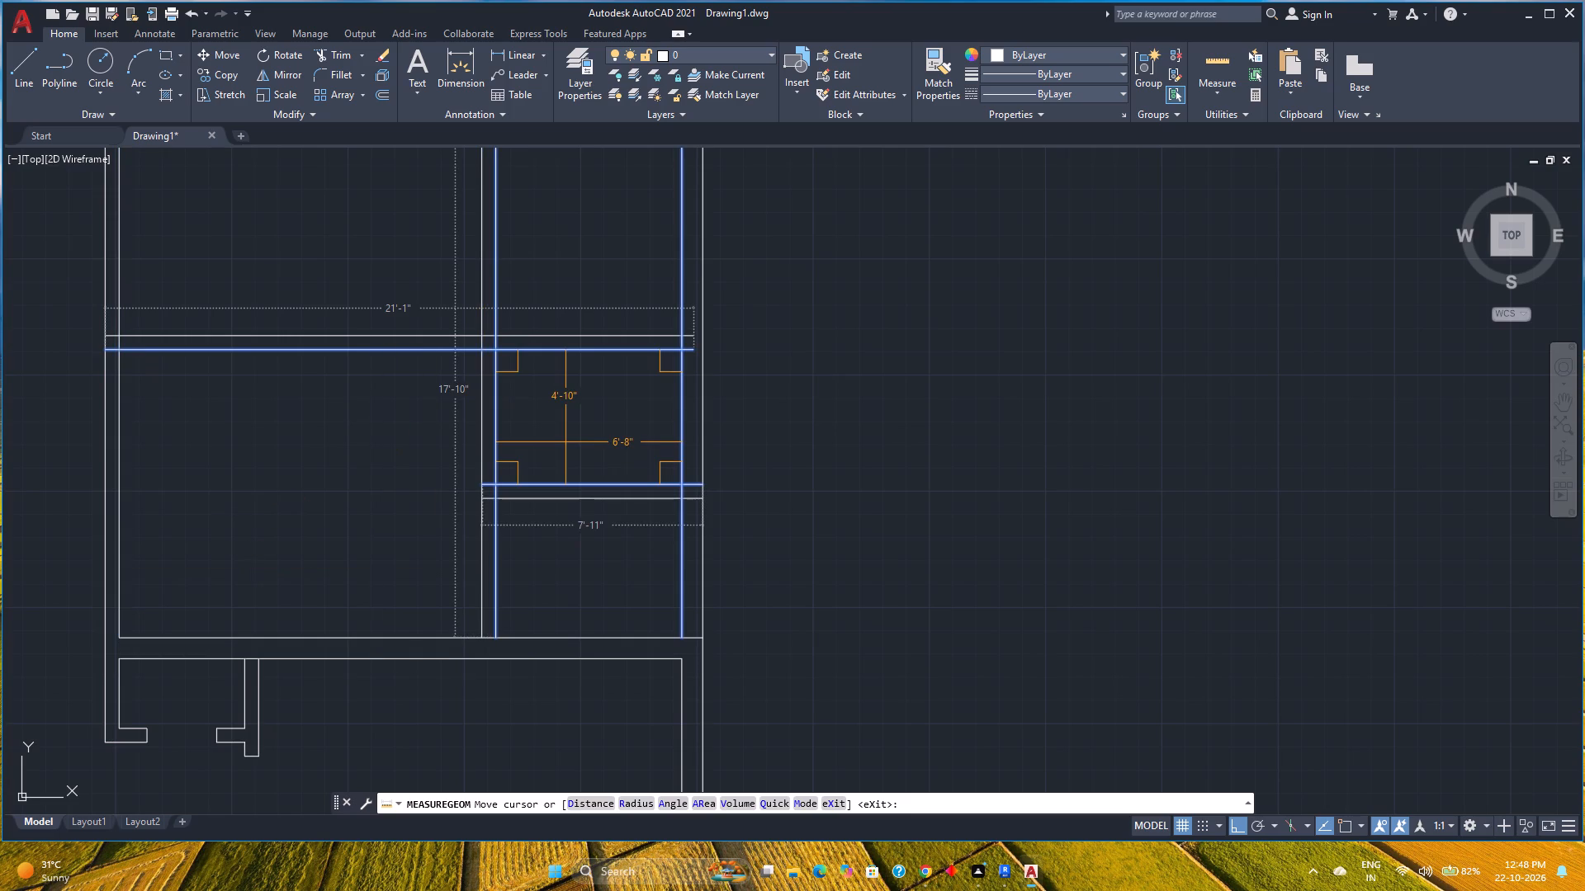
{"action": "scroll", "coordinate": [565, 430], "scroll_direction": "up", "scroll_amount": 1}
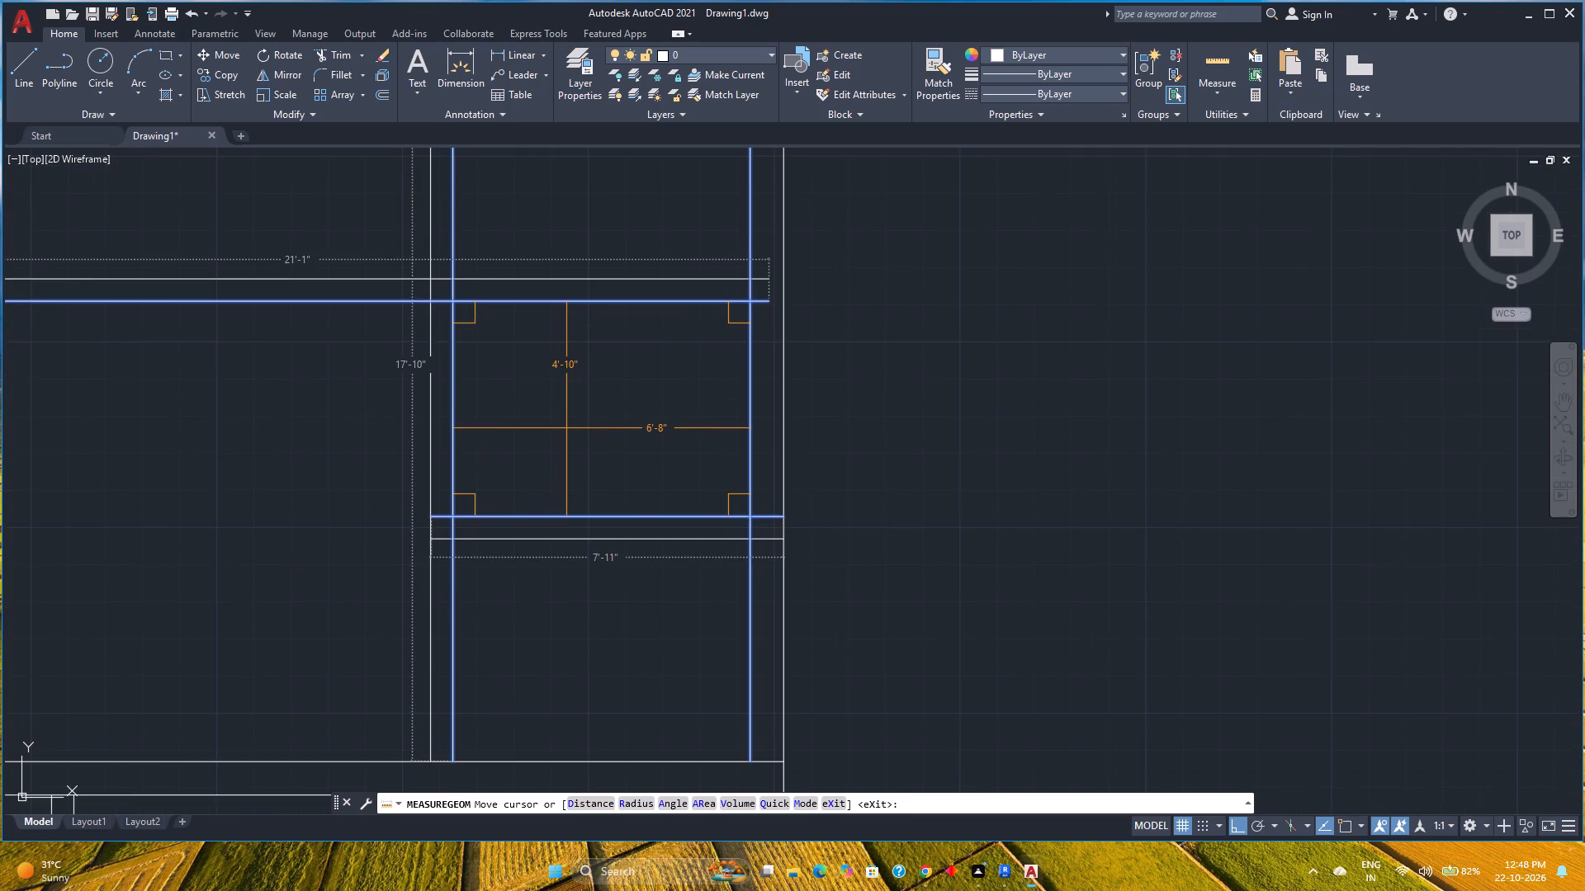
{"action": "middle_click_drag", "start_coordinate": [566, 428], "coordinate": [612, 532]}
{"action": "middle_click_drag", "start_coordinate": [616, 532], "coordinate": [621, 641]}
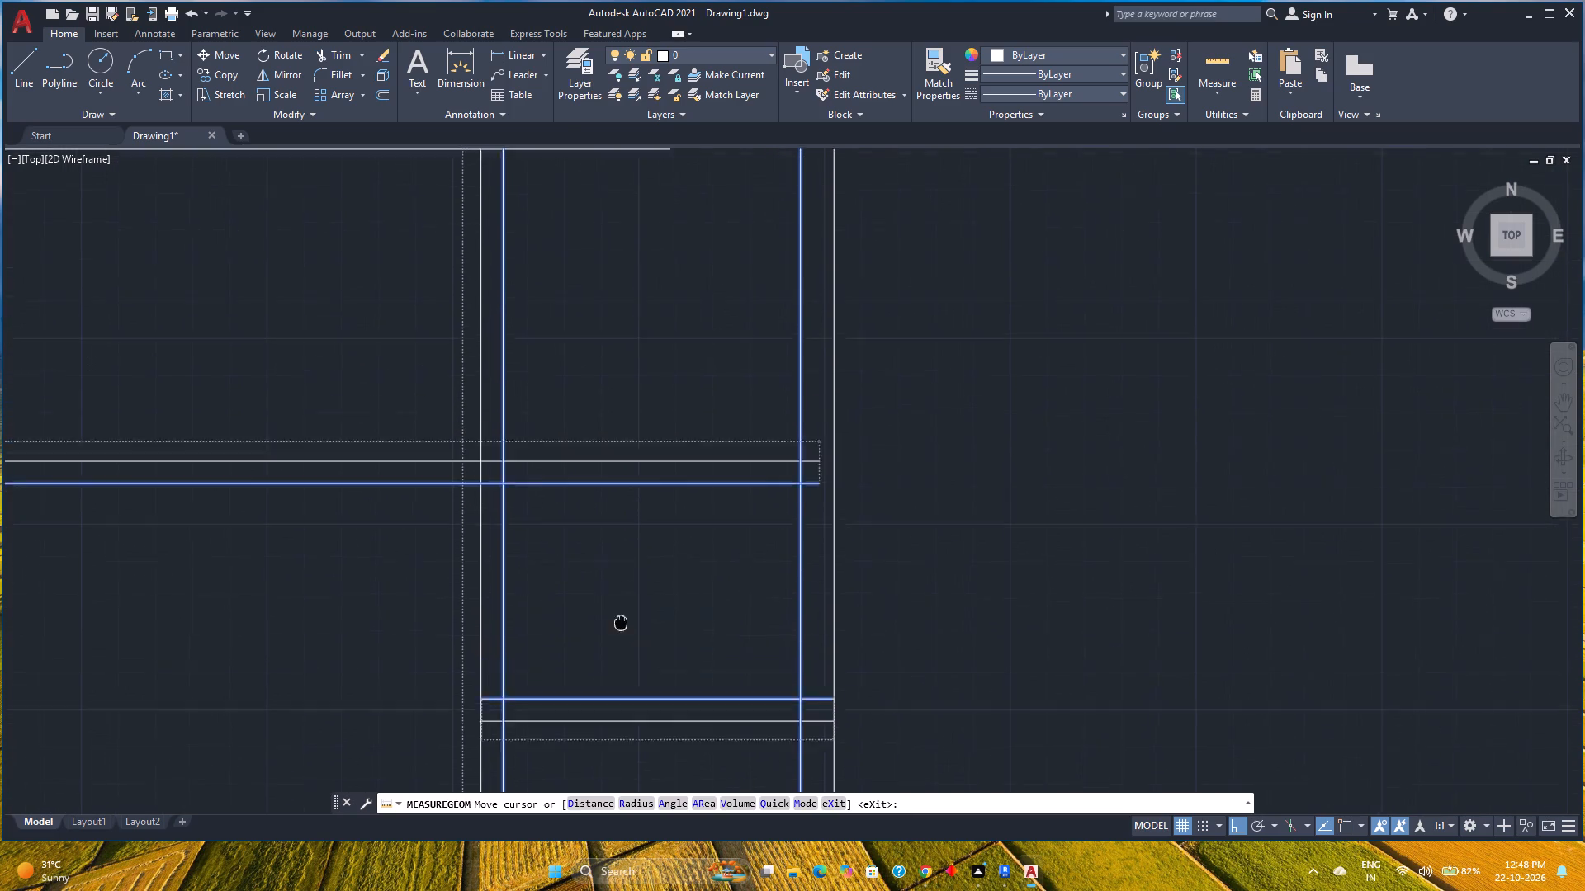
{"action": "middle_click_drag", "start_coordinate": [621, 641], "coordinate": [630, 681]}
{"action": "key", "text": "Escape"}
Trim the new vertical partition's two lines above the higher horizontal partition.
{"action": "scroll", "coordinate": [619, 634], "scroll_direction": "down", "scroll_amount": 2}
{"action": "middle_click_drag", "start_coordinate": [620, 634], "coordinate": [621, 634]}
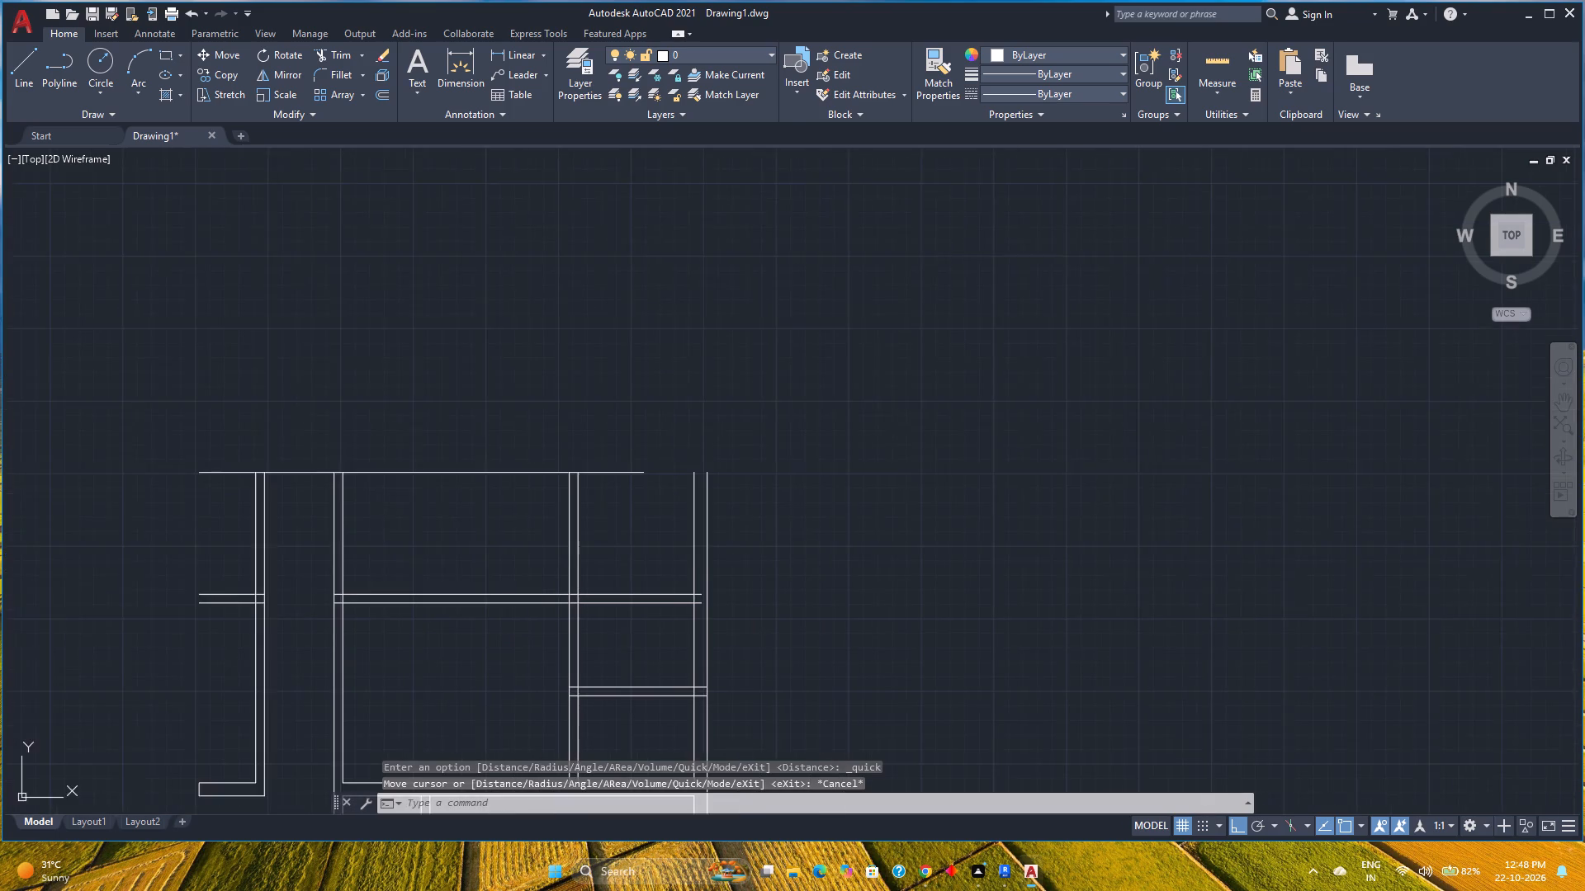
{"action": "middle_click_drag", "start_coordinate": [621, 634], "coordinate": [647, 661]}
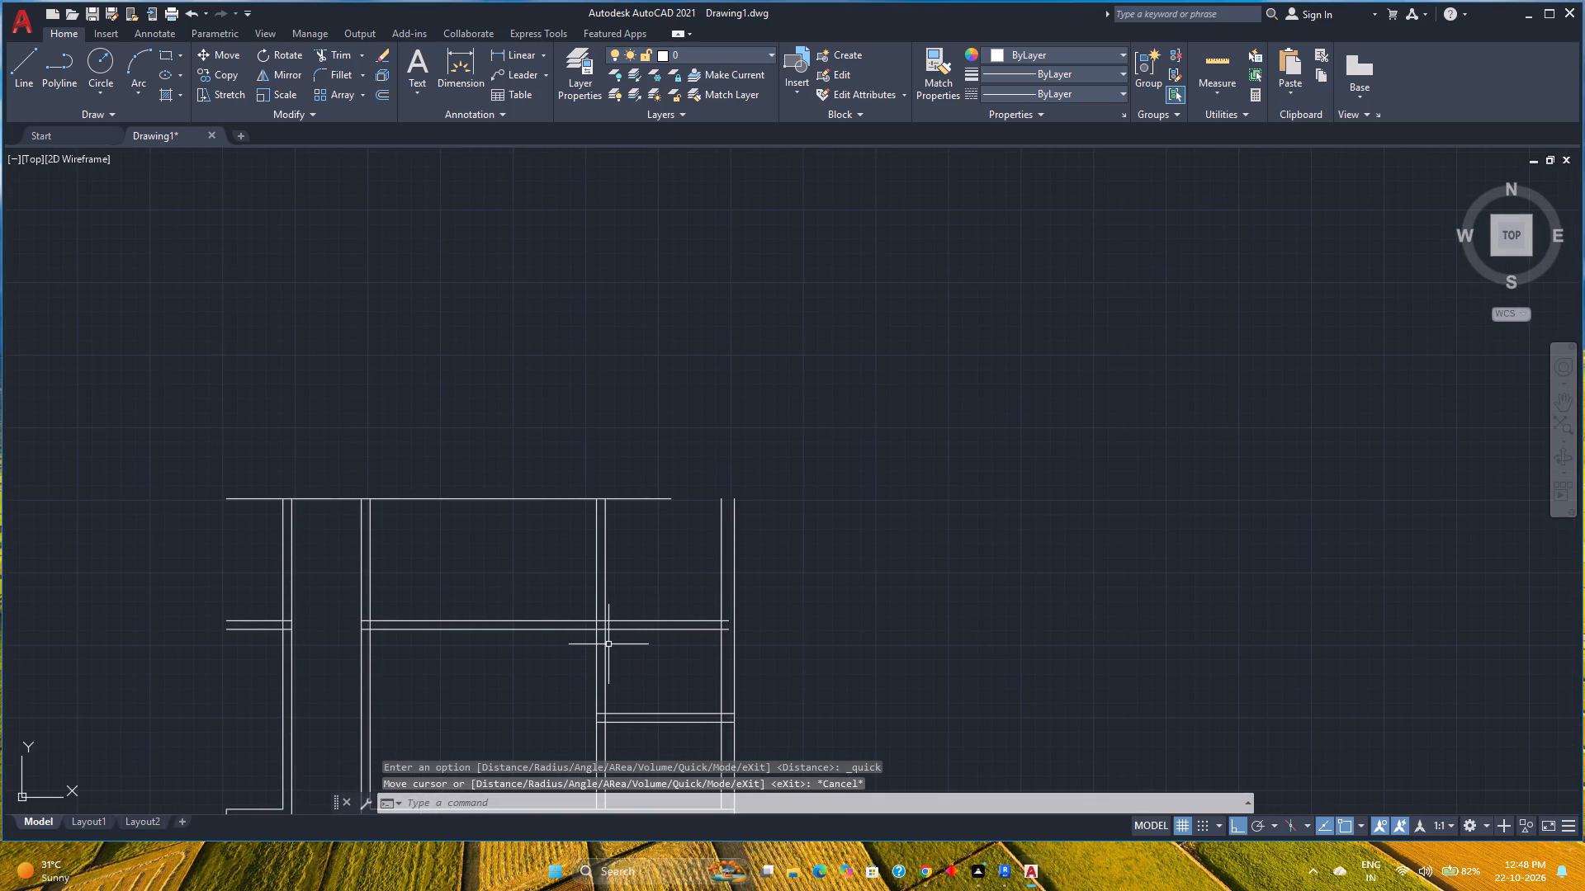
{"action": "type", "text": "tr"}
{"action": "key", "text": "Return"}
{"action": "left_click", "coordinate": [658, 545]}
{"action": "left_click", "coordinate": [513, 552]}
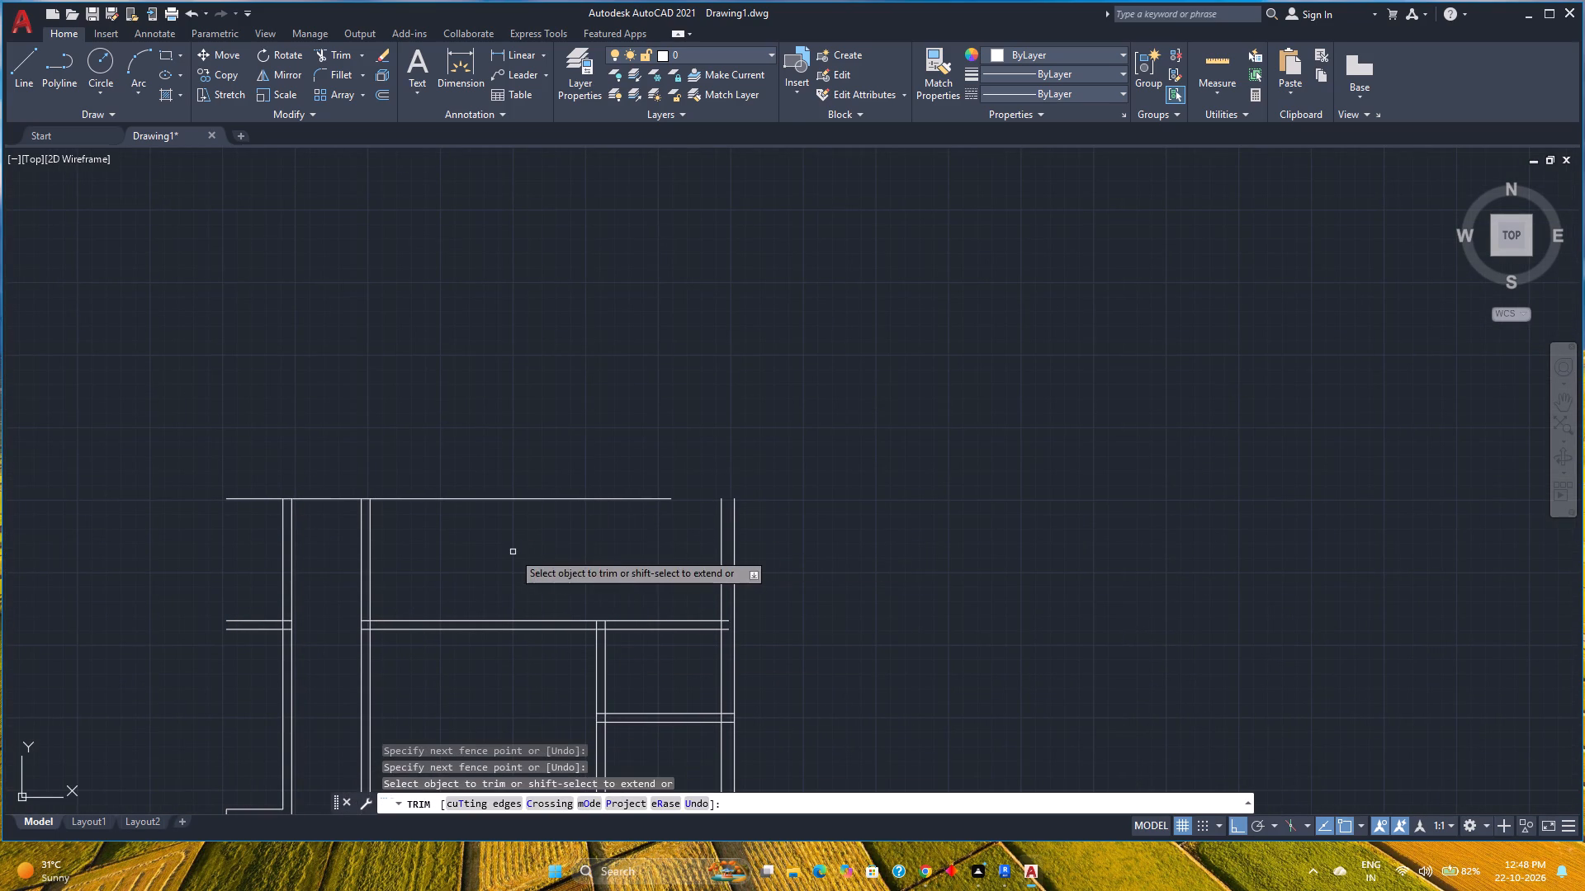
{"action": "key", "text": "Escape"}
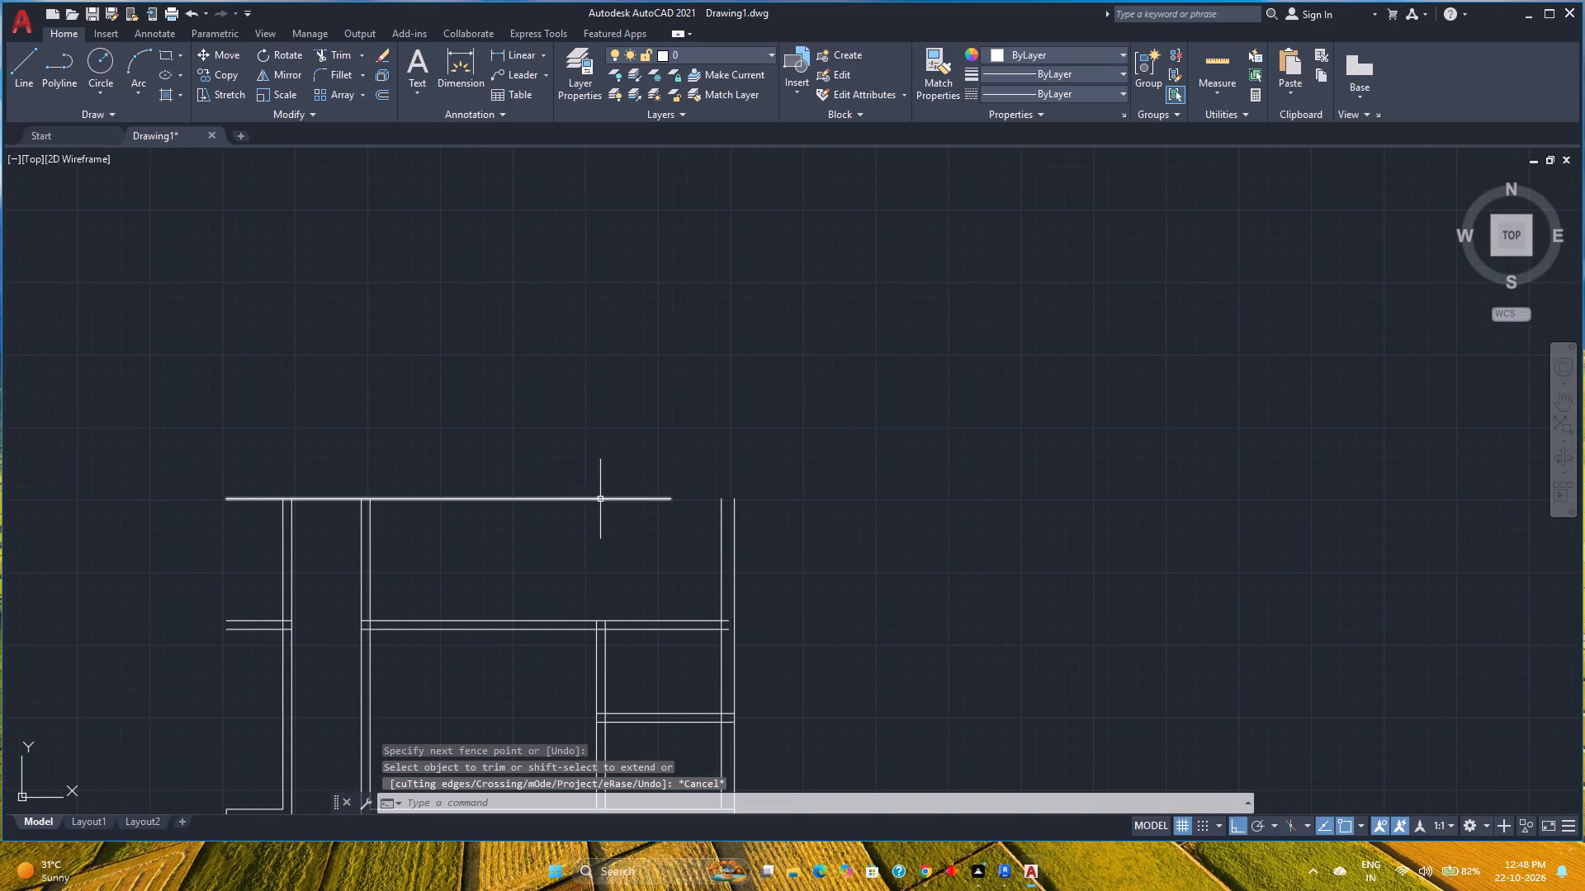
Stretch the topmost horizontal line's open end to the top corner of the right wall's outer line.
{"action": "left_click", "coordinate": [600, 499]}
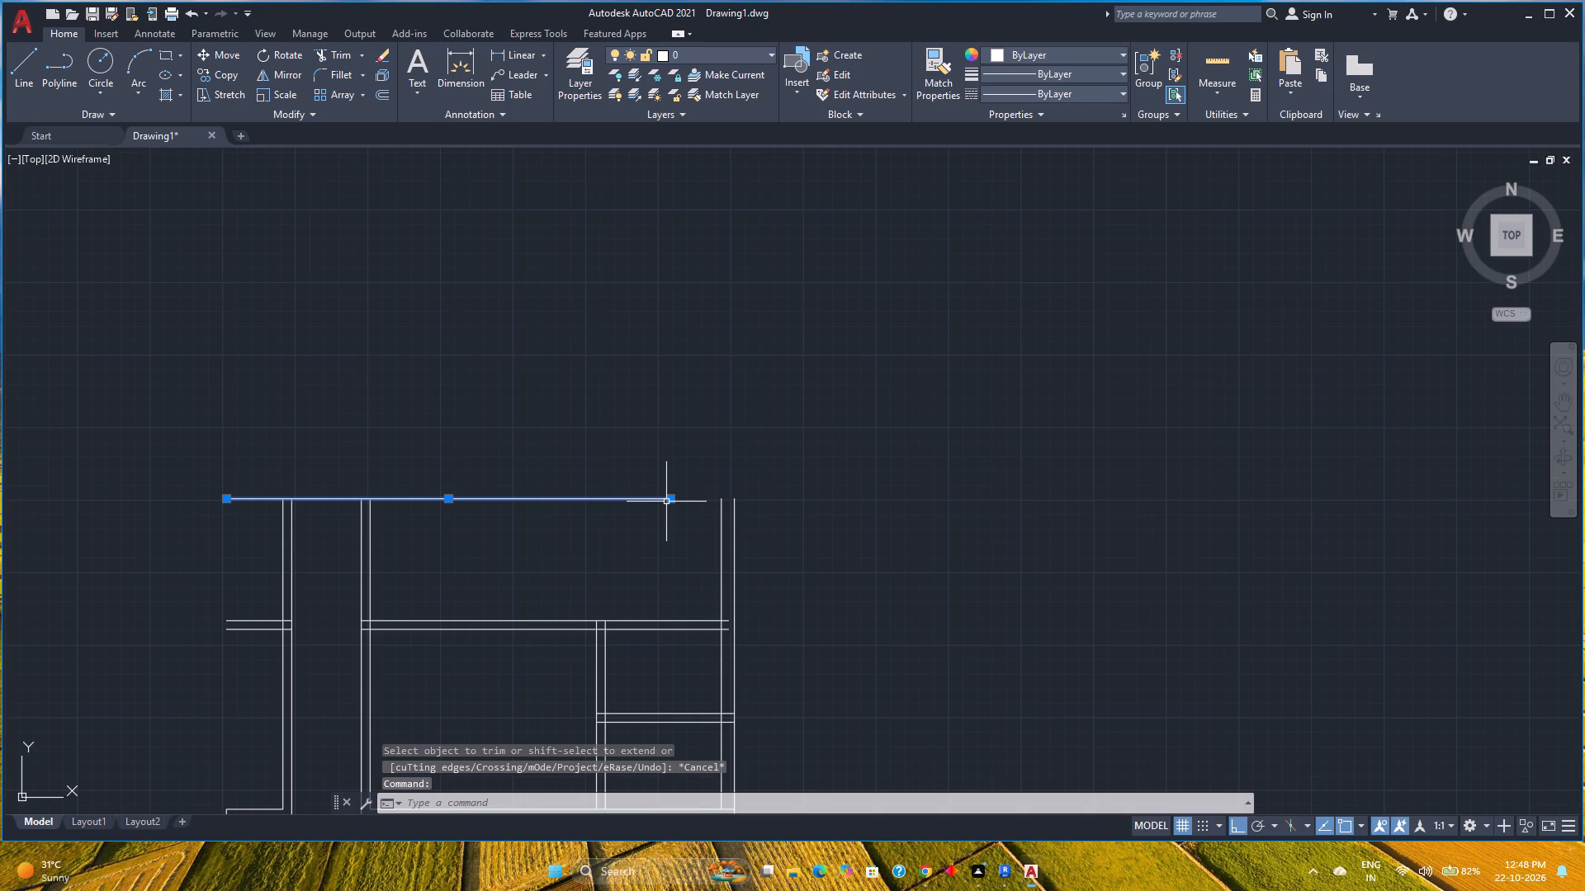
{"action": "left_click", "coordinate": [670, 497]}
{"action": "left_click", "coordinate": [738, 494]}
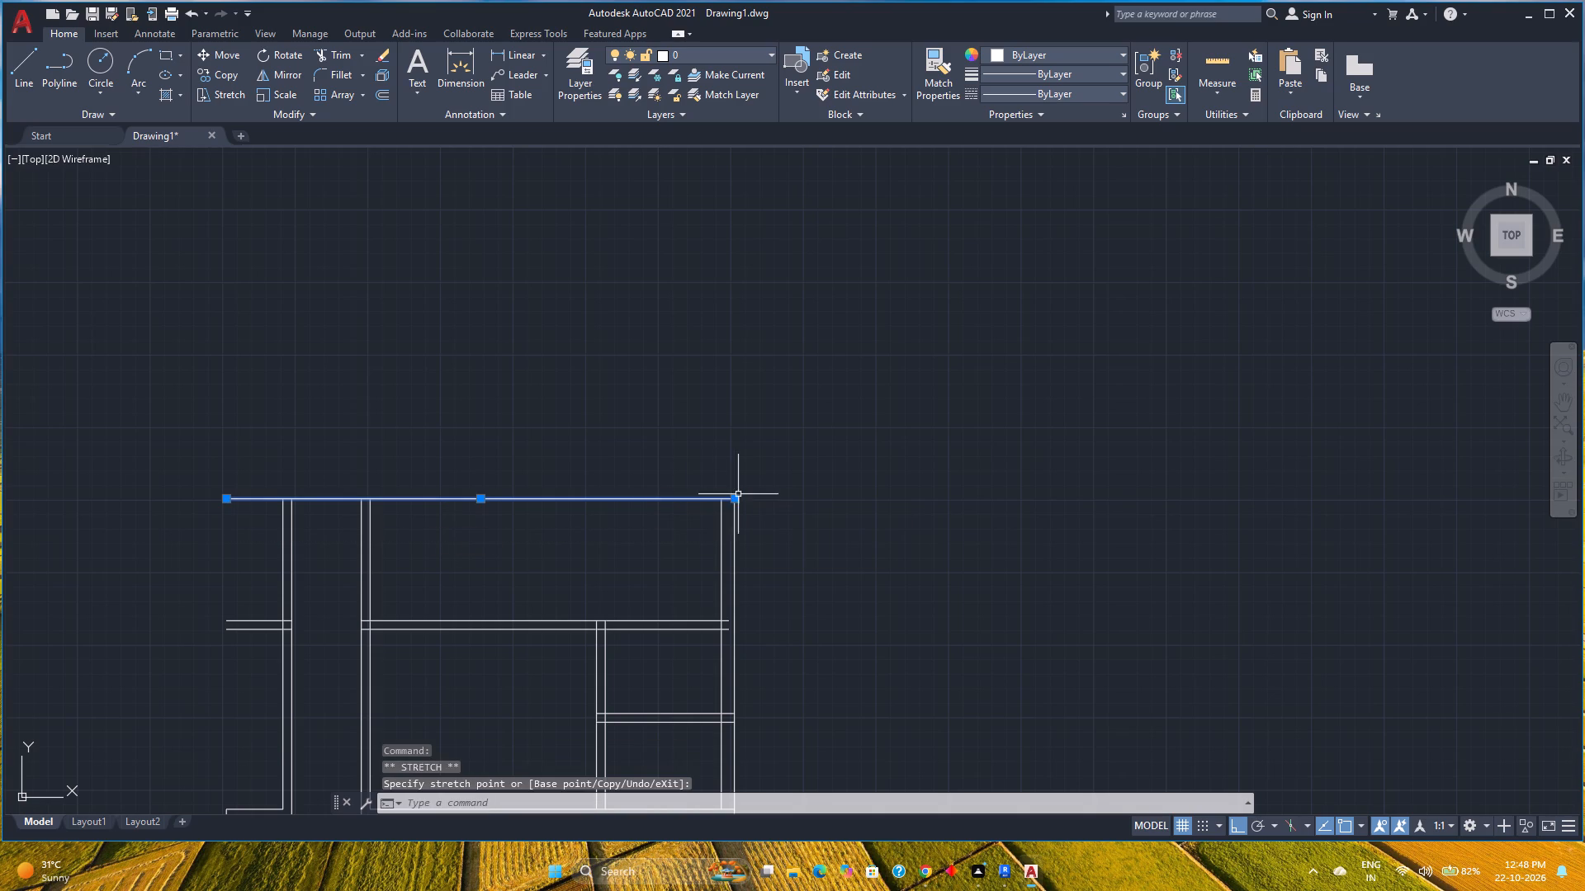
{"action": "key", "text": "Escape"}
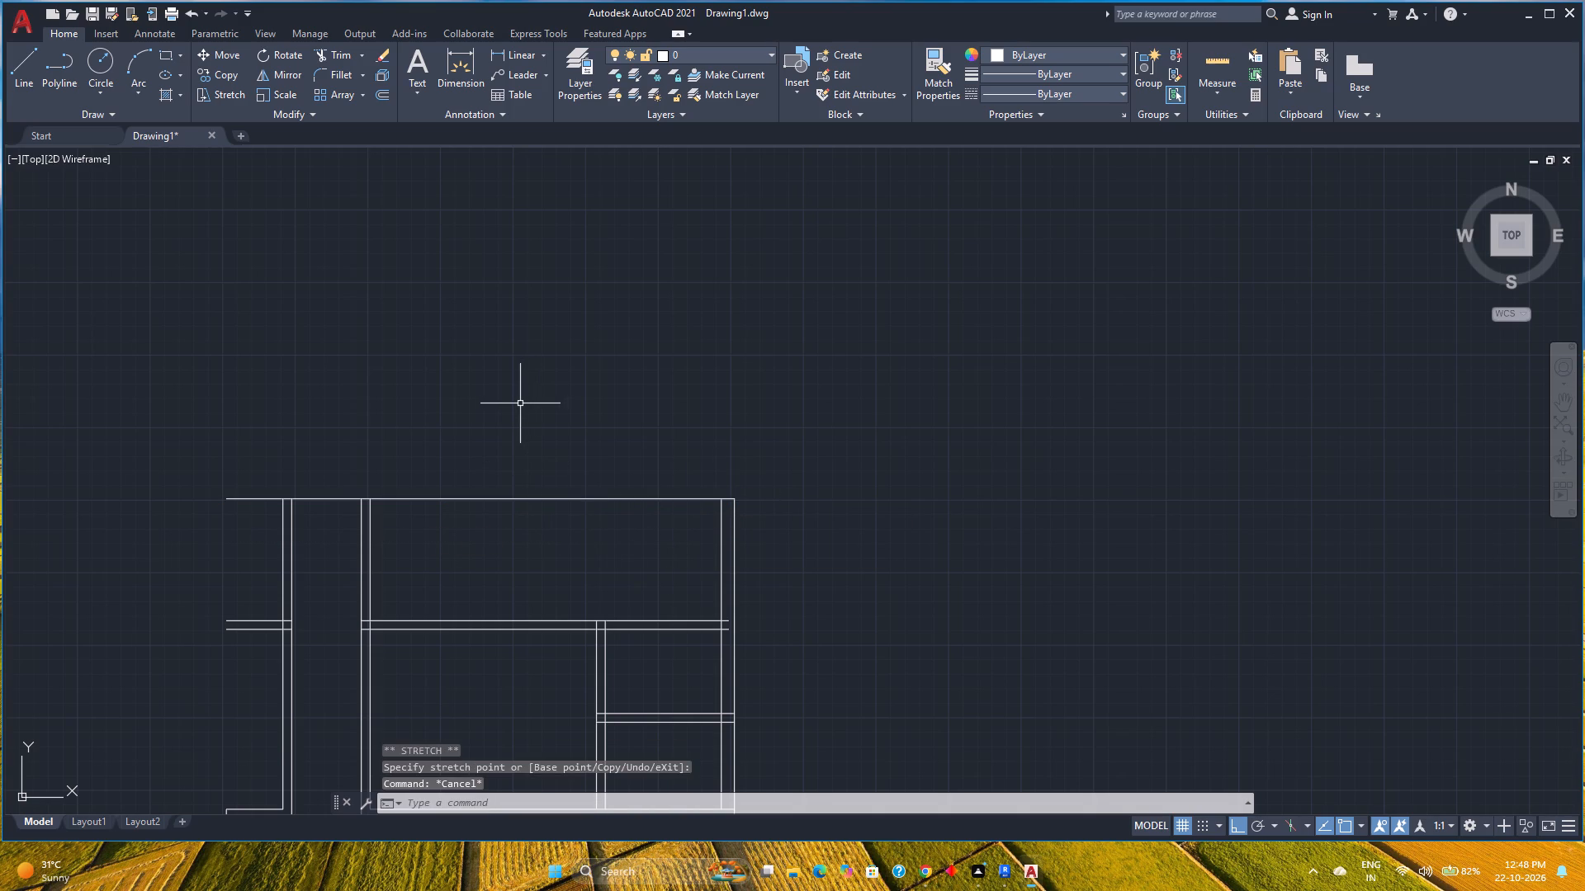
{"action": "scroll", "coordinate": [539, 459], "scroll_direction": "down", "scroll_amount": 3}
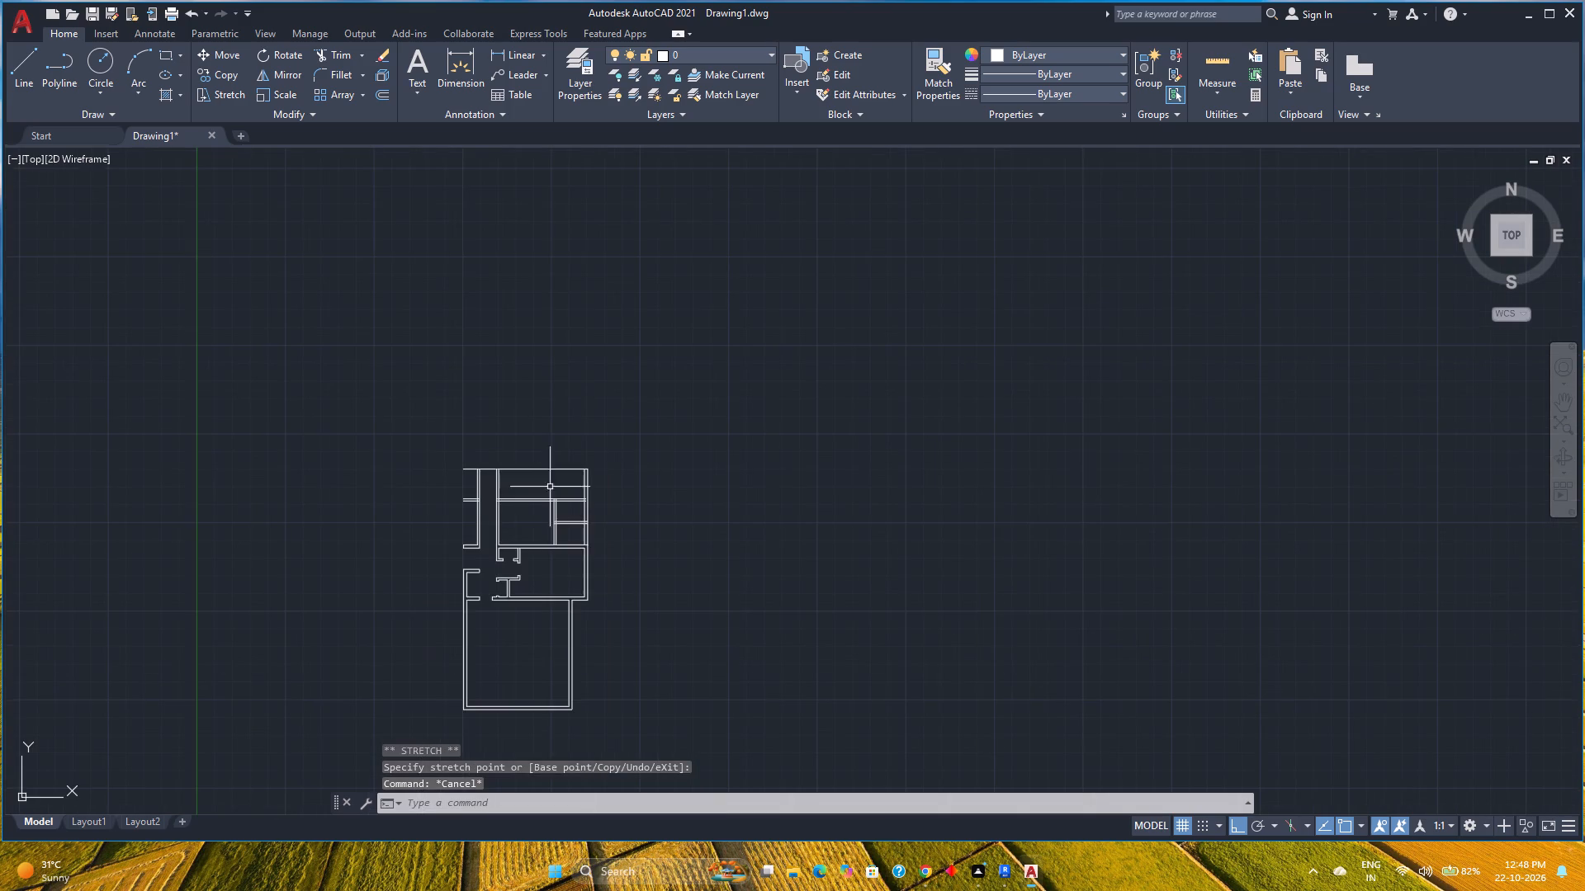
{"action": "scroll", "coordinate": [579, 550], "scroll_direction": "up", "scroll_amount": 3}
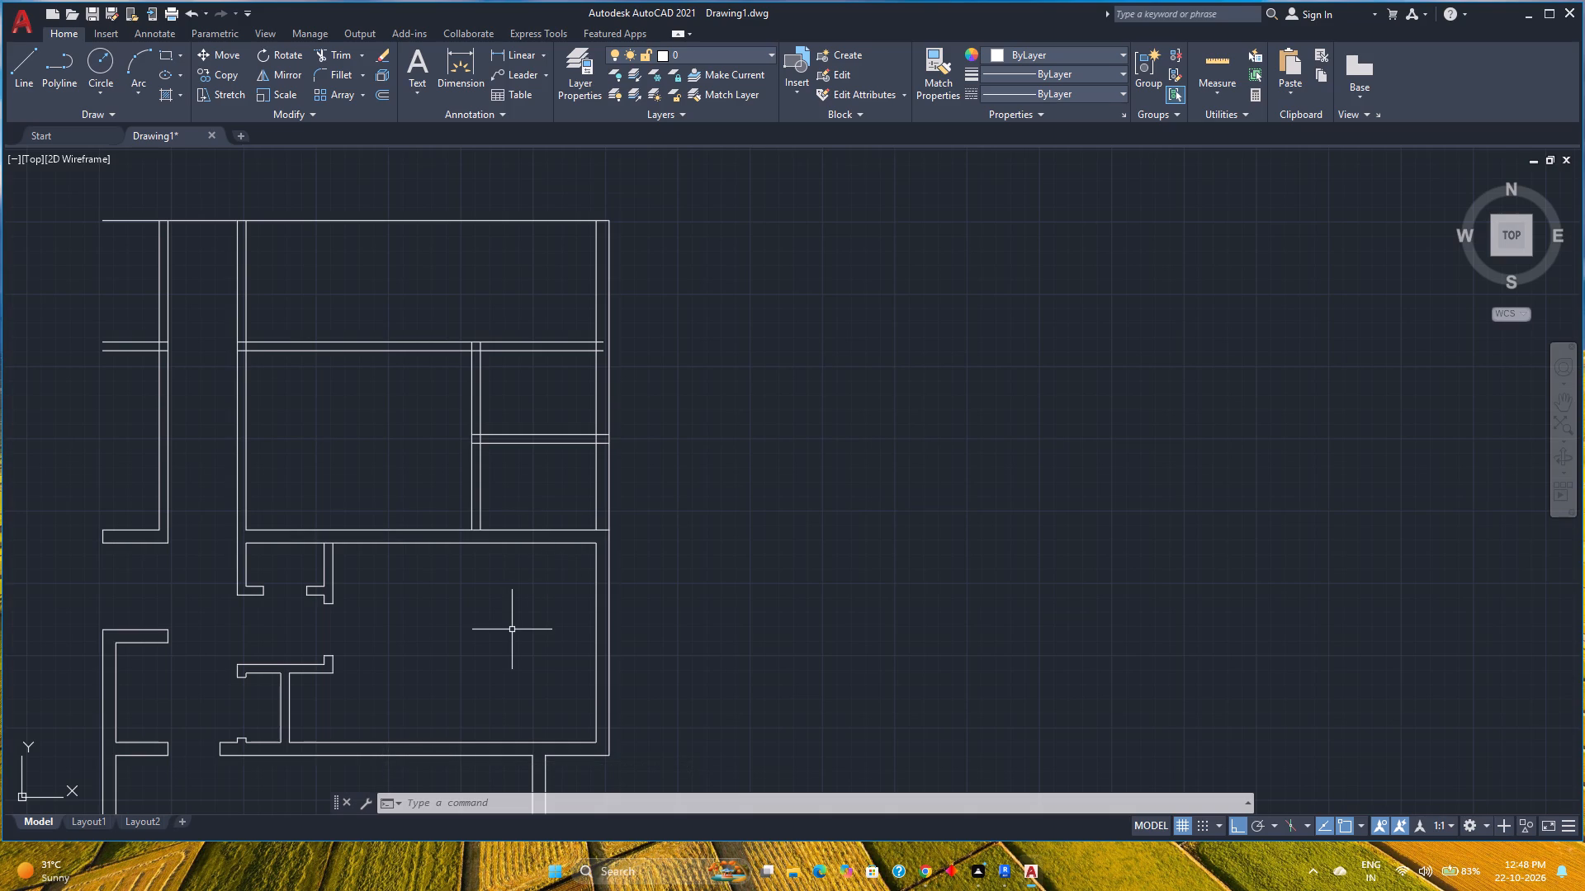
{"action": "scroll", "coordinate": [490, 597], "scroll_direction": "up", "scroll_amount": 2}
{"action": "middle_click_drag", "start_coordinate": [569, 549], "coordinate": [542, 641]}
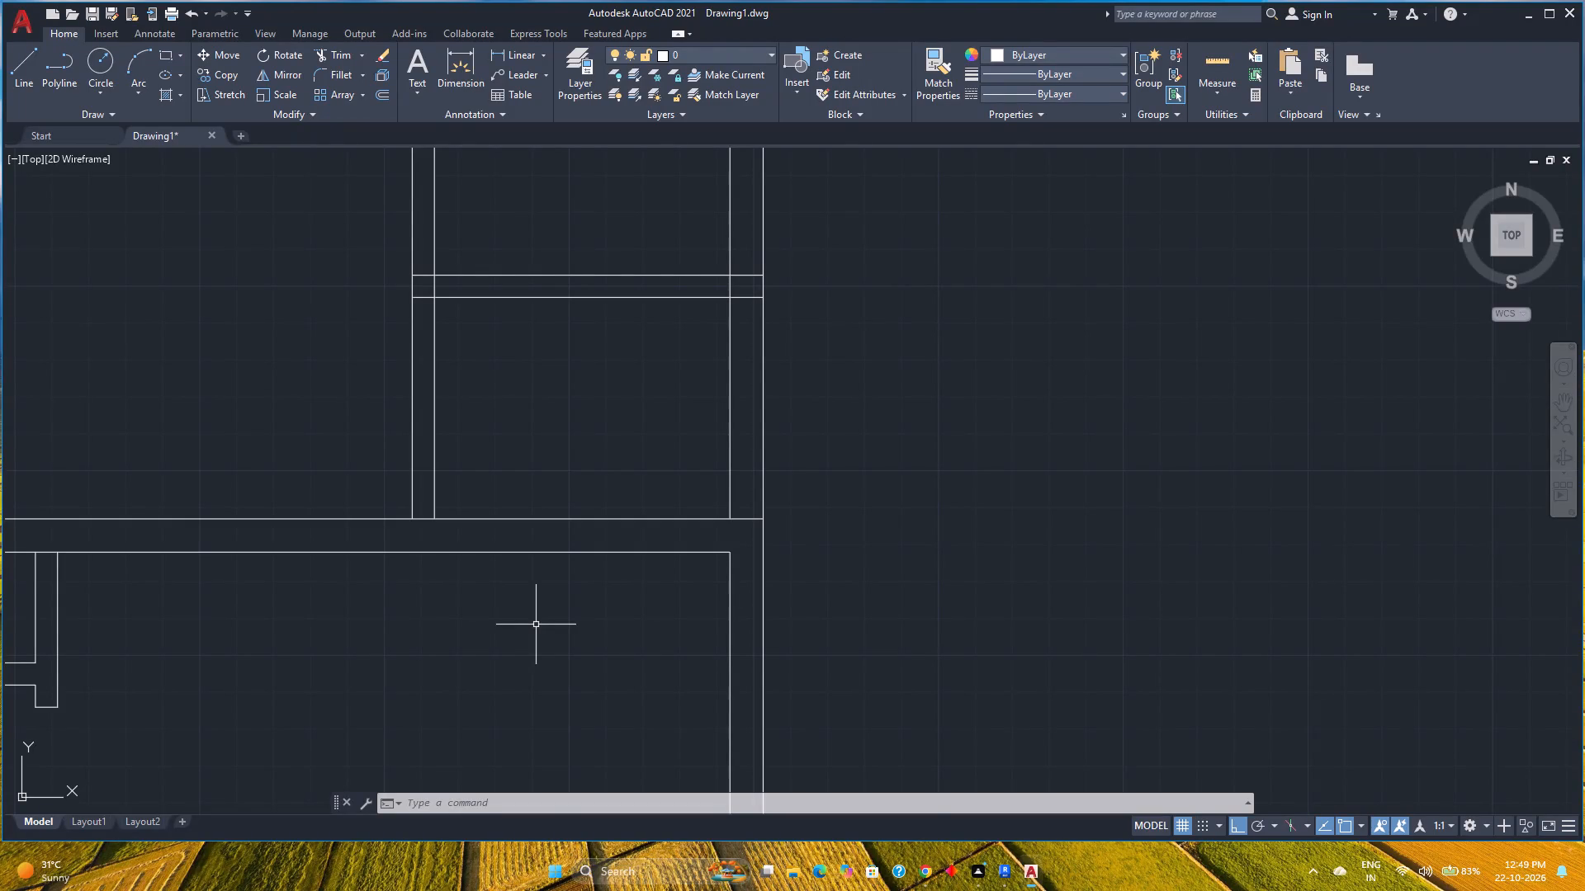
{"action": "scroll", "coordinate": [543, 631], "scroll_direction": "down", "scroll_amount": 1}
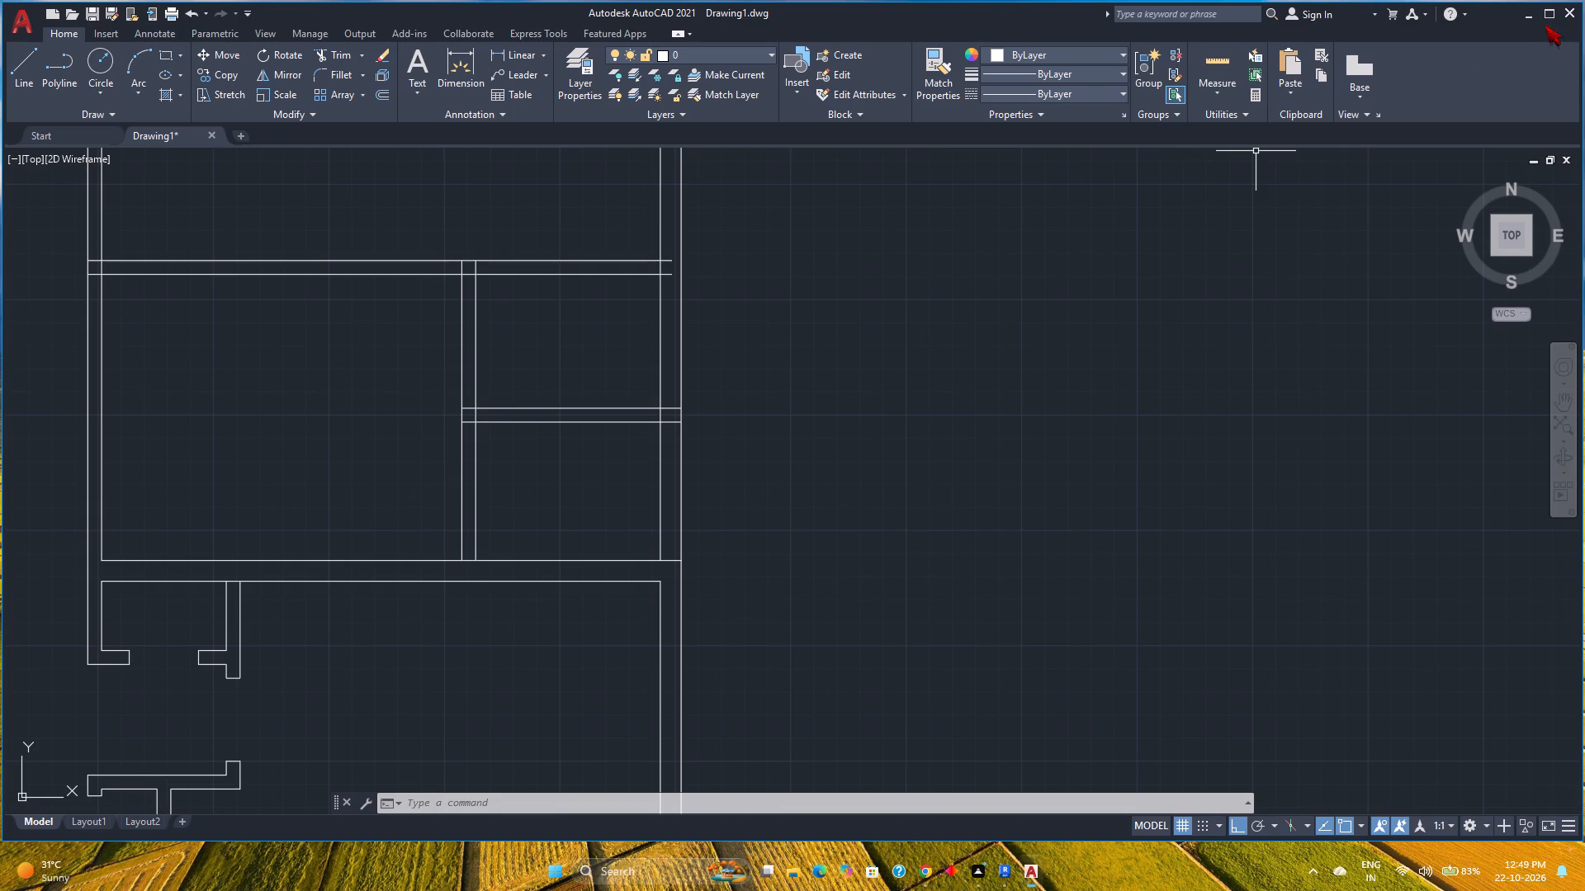
Maximize the application window to fill the screen.
{"action": "left_click", "coordinate": [1545, 13]}
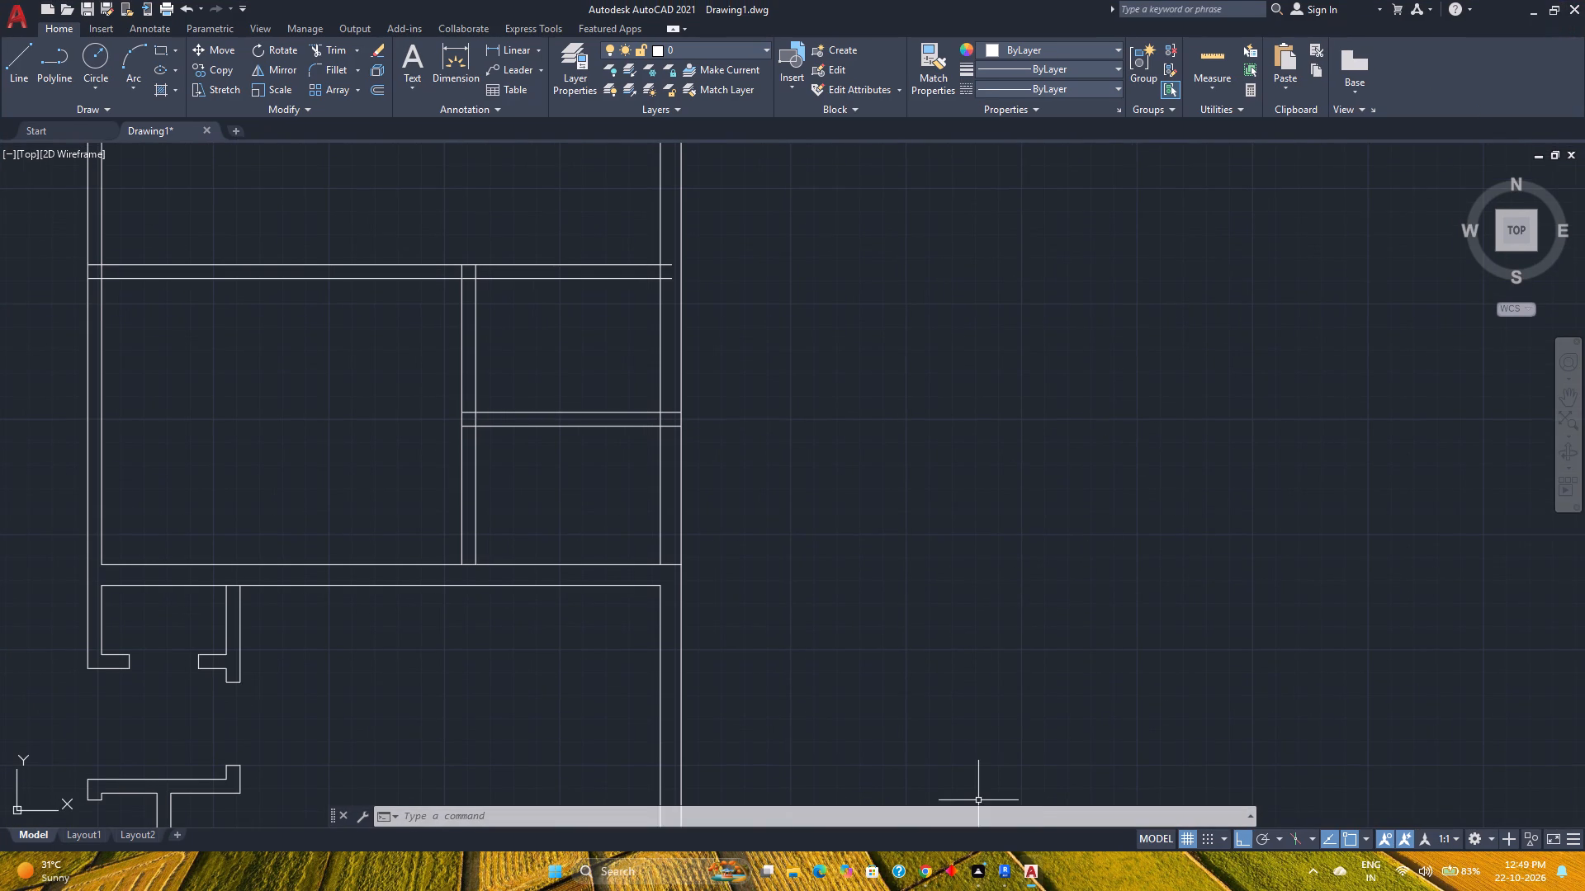
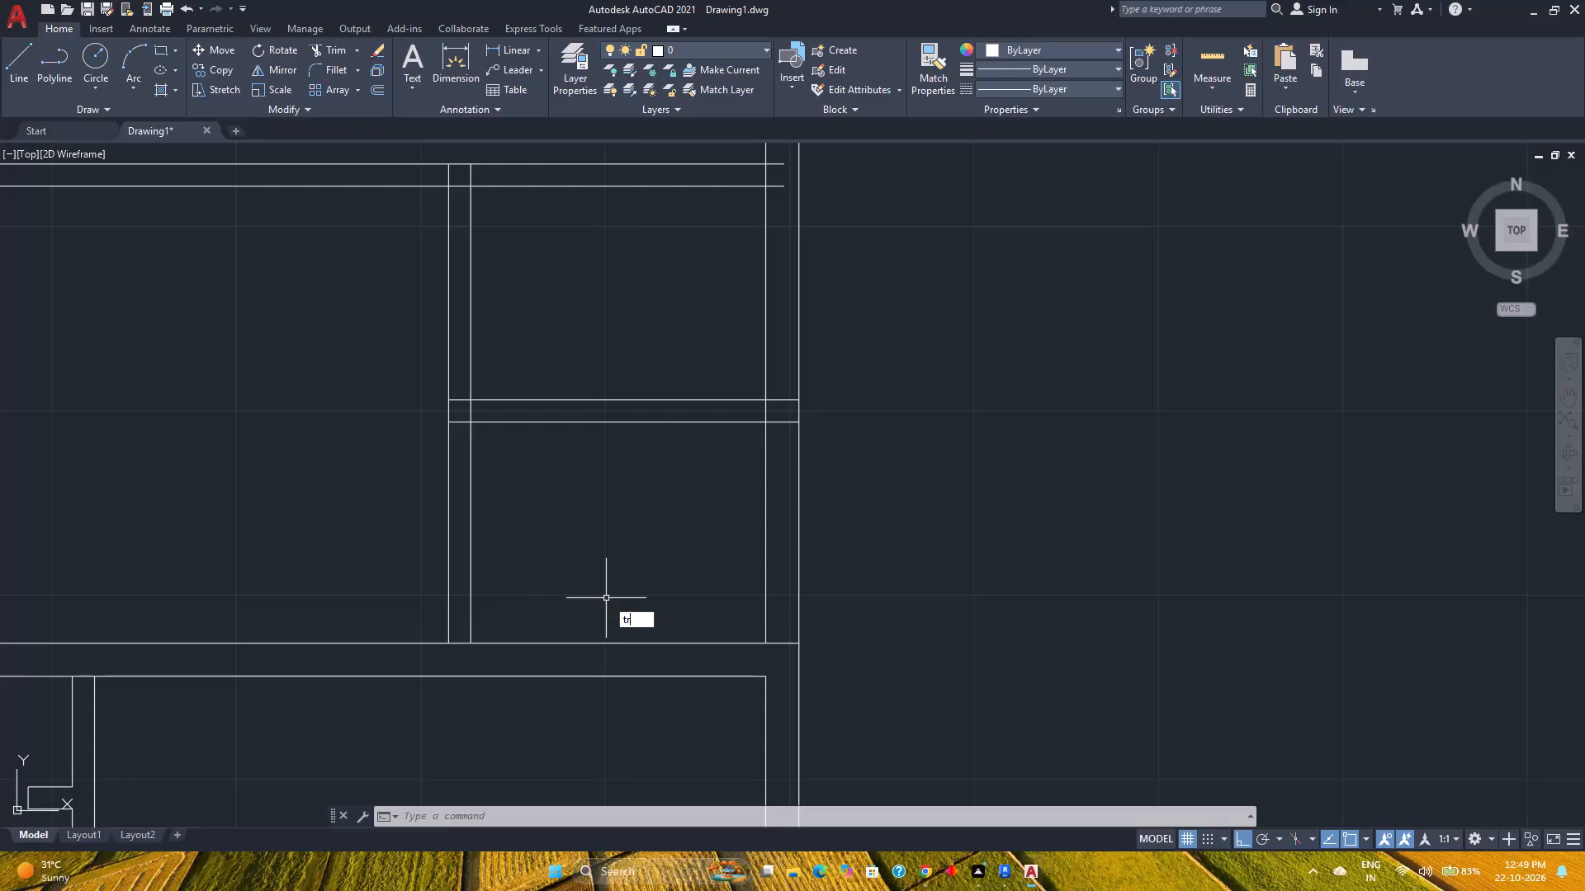
Trim the lower horizontal partition's line ends inside the right wall and inside the vertical partition, opening both wall junctions.
{"action": "key", "text": "Return"}
{"action": "scroll", "coordinate": [743, 441], "scroll_direction": "up", "scroll_amount": 3}
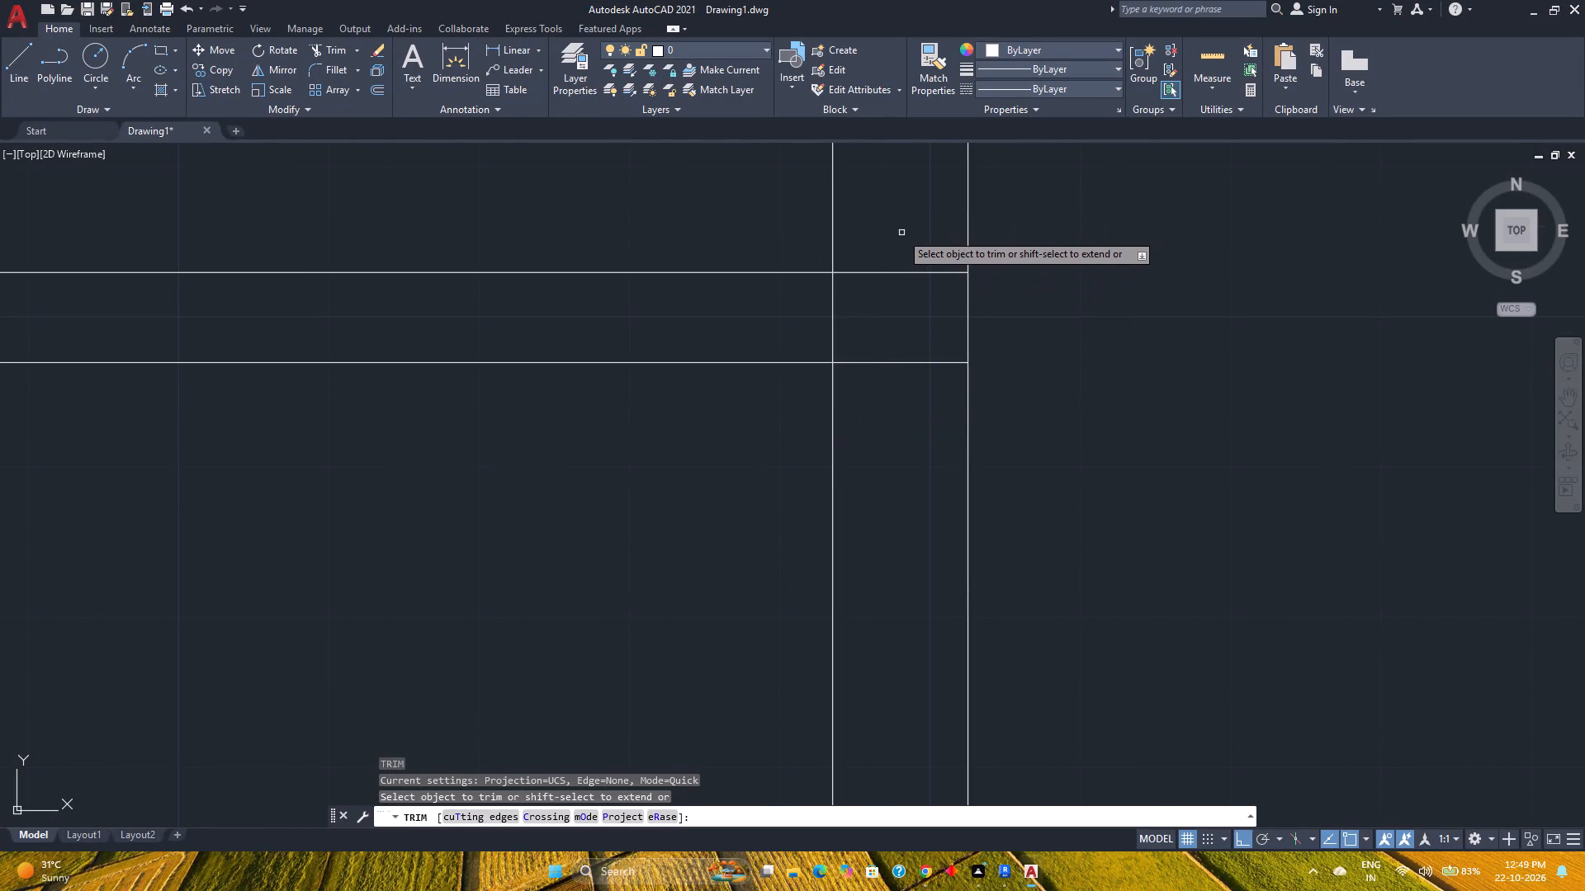
{"action": "left_click_drag", "start_coordinate": [906, 243], "coordinate": [902, 405]}
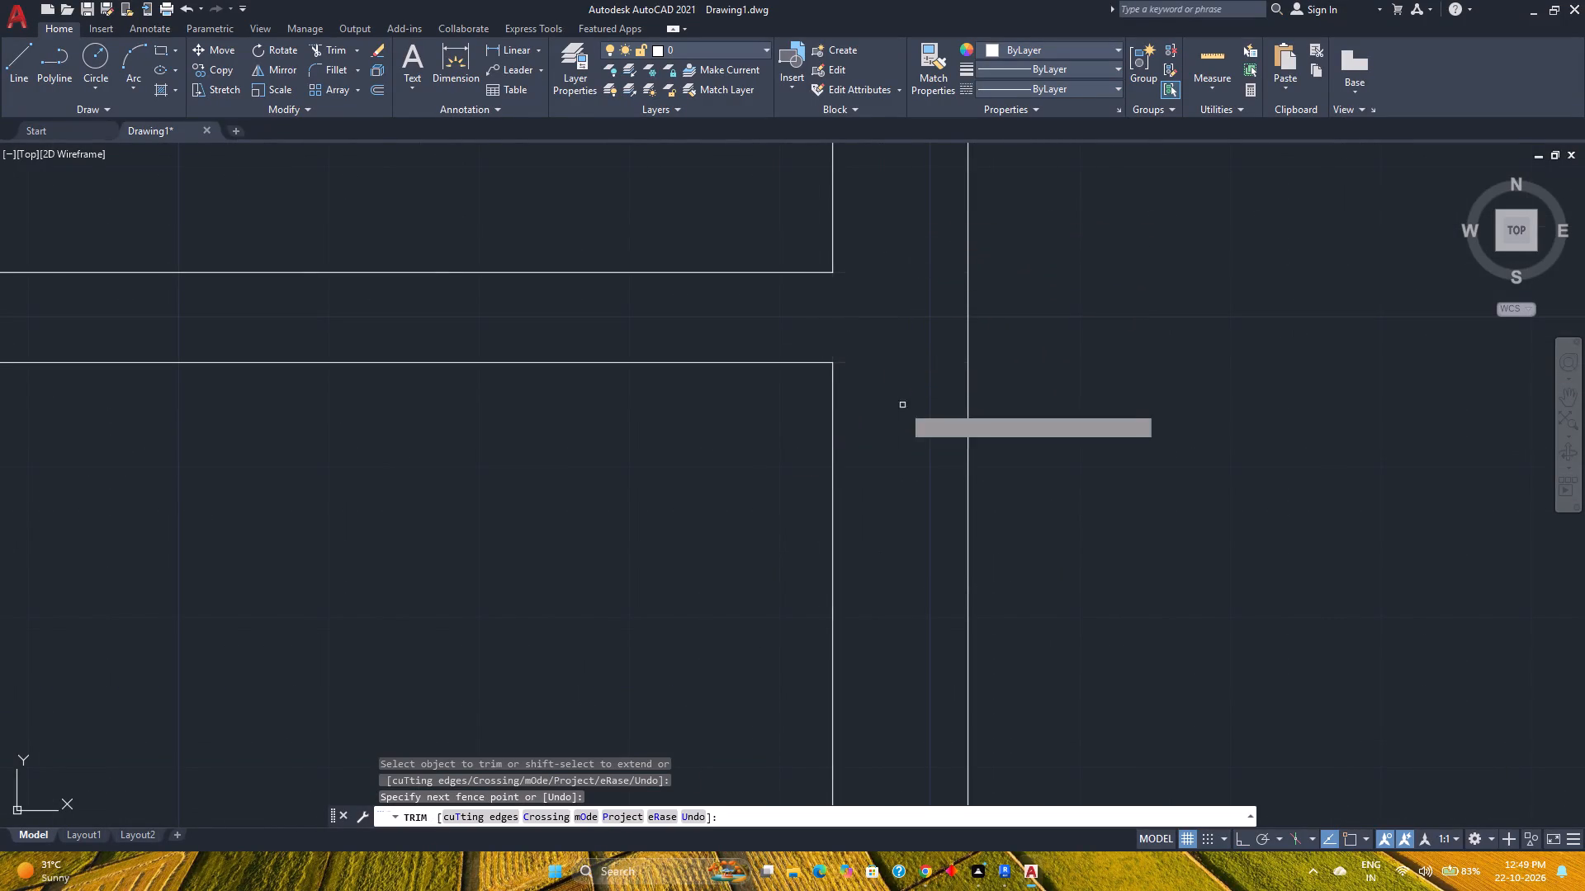
{"action": "scroll", "coordinate": [920, 403], "scroll_direction": "down", "scroll_amount": 3}
{"action": "scroll", "coordinate": [607, 369], "scroll_direction": "up", "scroll_amount": 3}
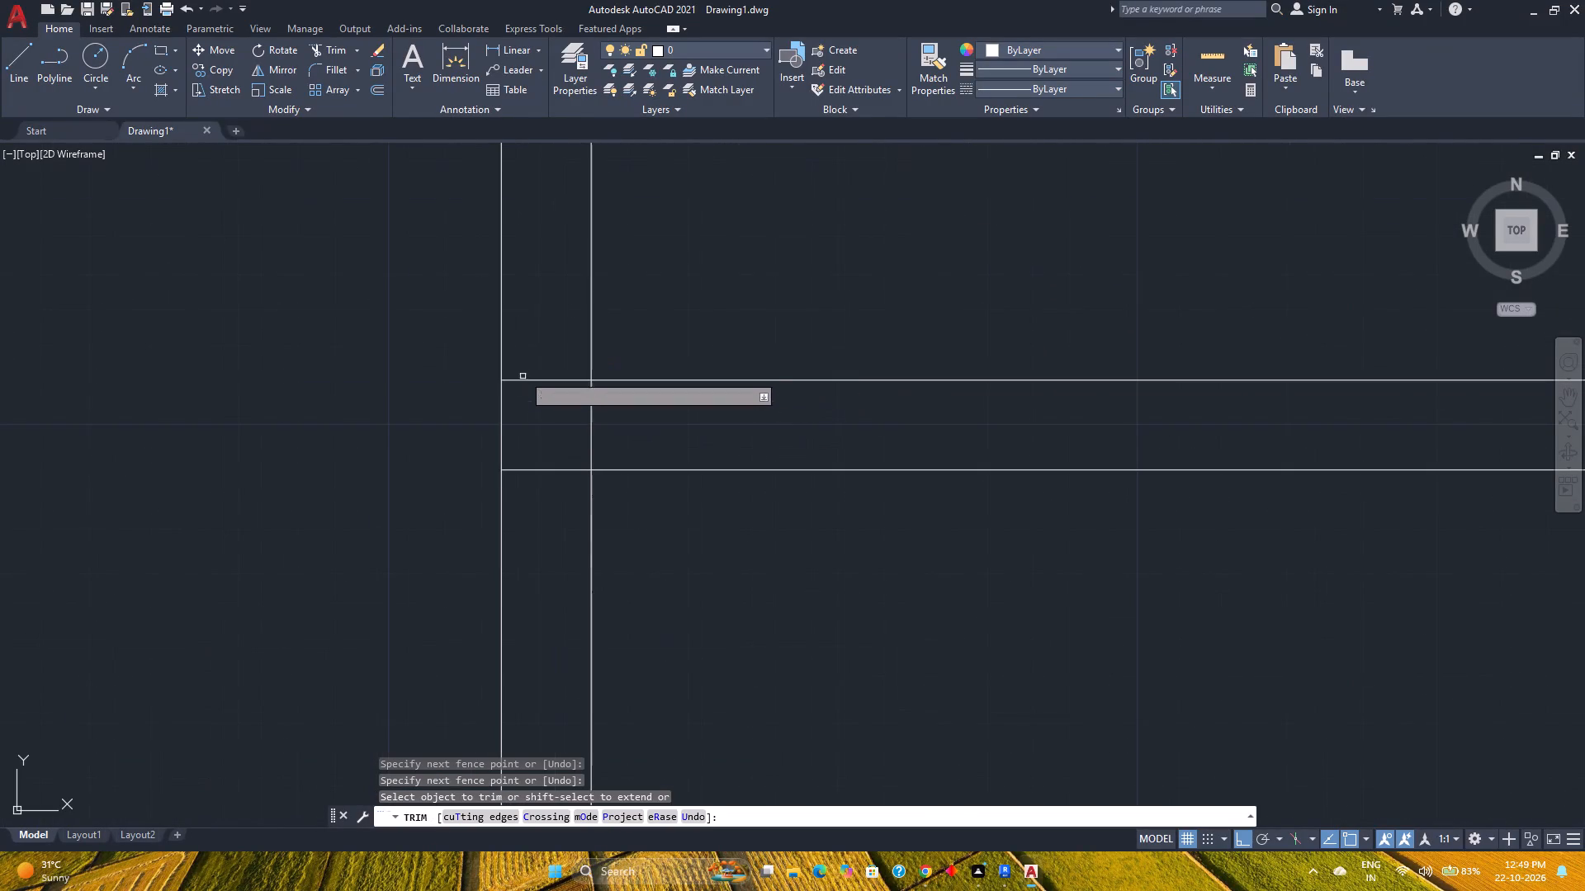
{"action": "left_click_drag", "start_coordinate": [532, 351], "coordinate": [557, 502]}
{"action": "scroll", "coordinate": [557, 502], "scroll_direction": "down", "scroll_amount": 3}
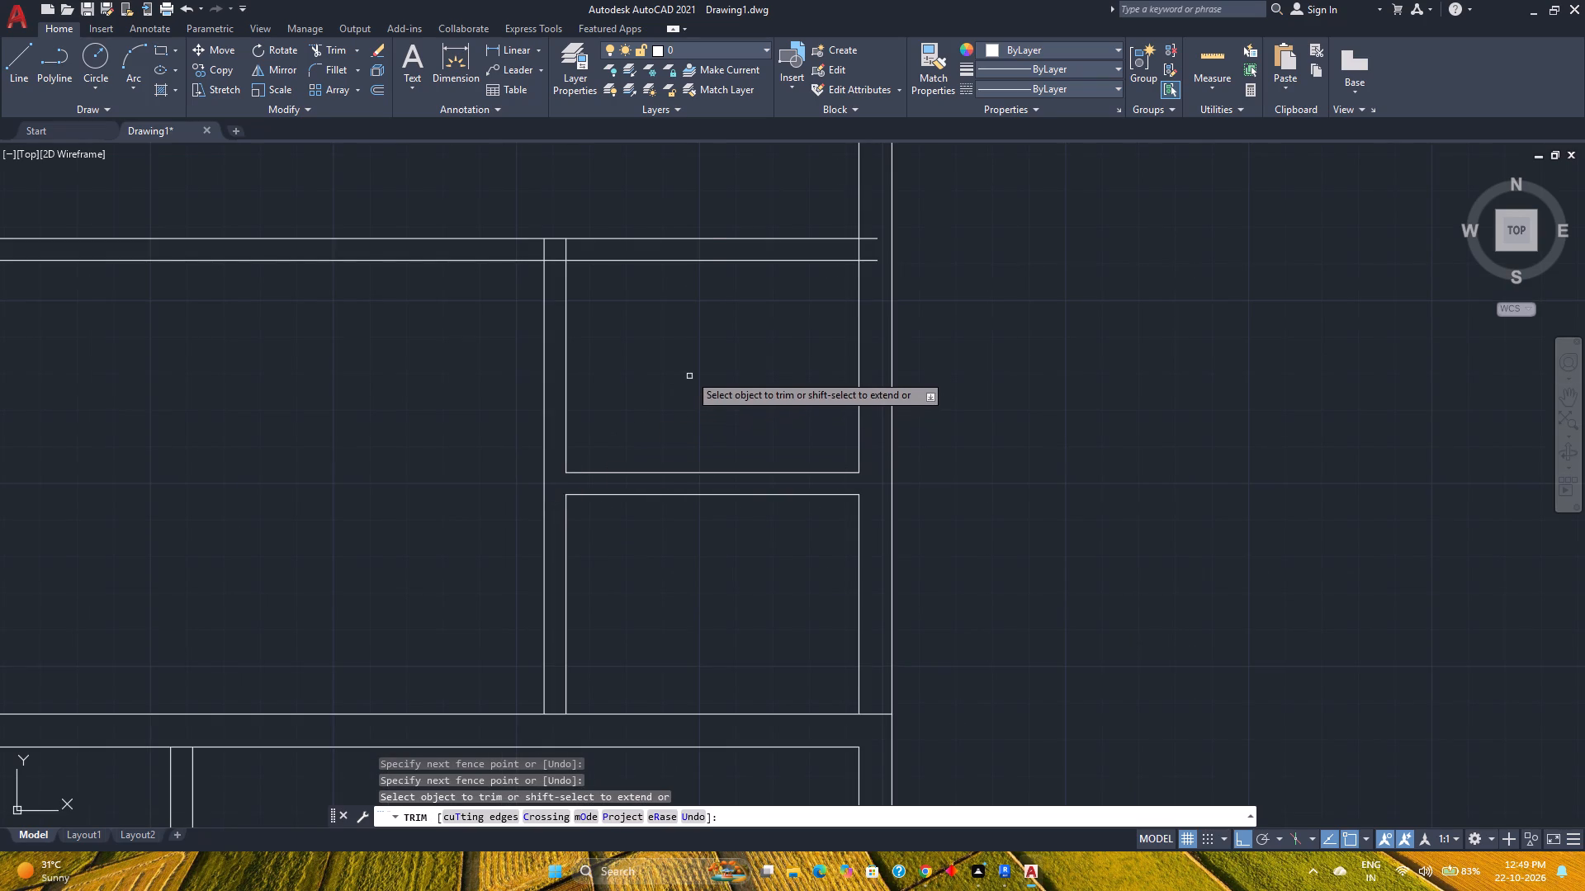
Trim the higher horizontal partition's line ends past the right wall's inner line and open that wall junction.
{"action": "middle_click_drag", "start_coordinate": [823, 368], "coordinate": [764, 507]}
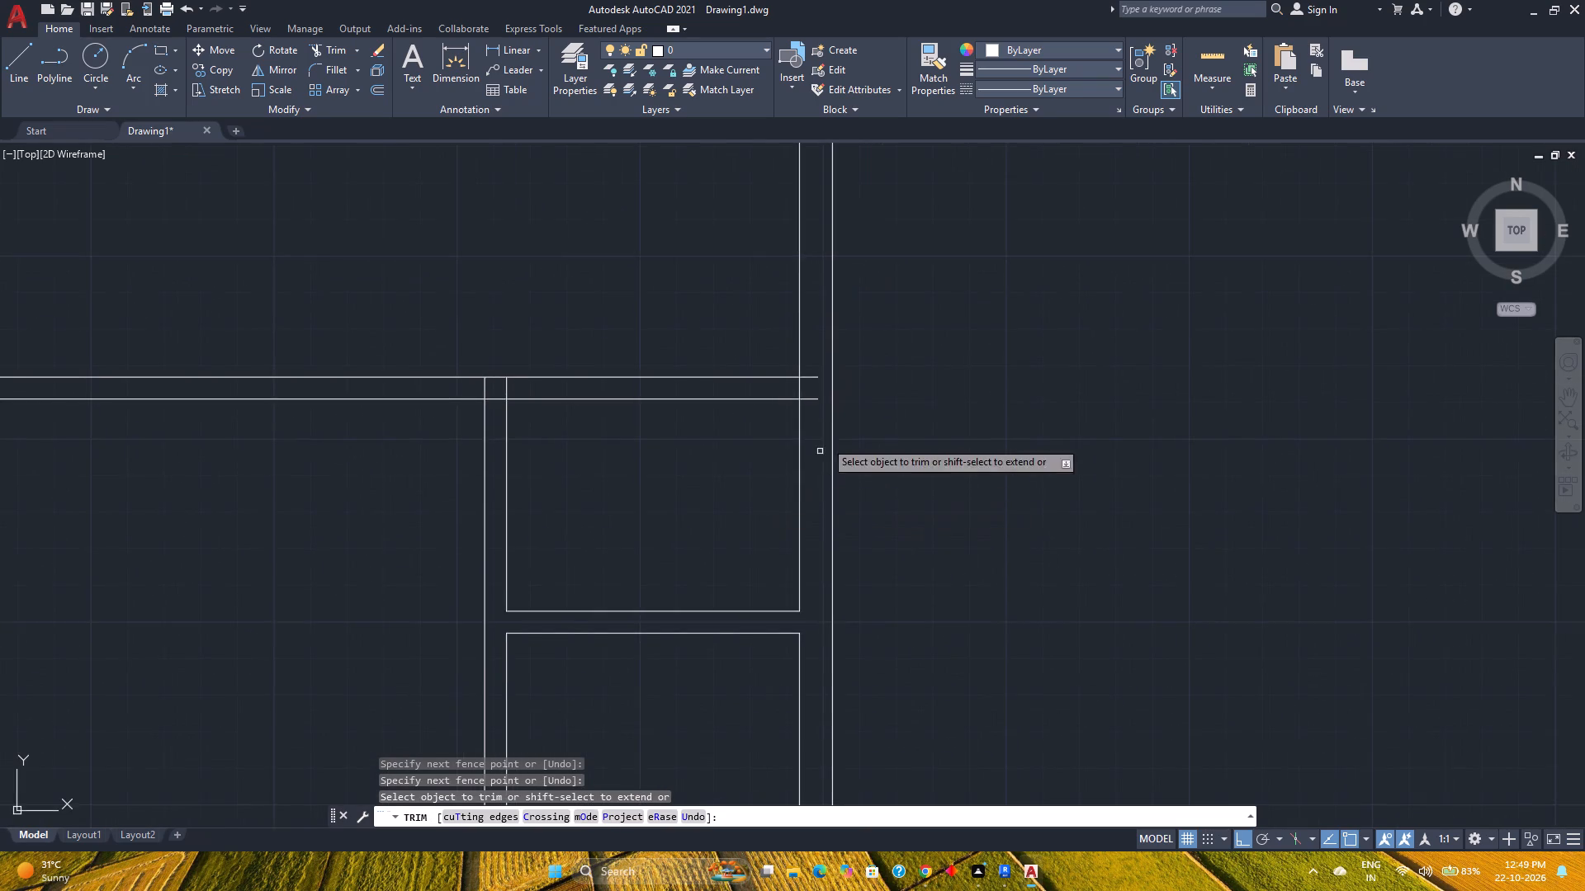
{"action": "scroll", "coordinate": [828, 422], "scroll_direction": "up", "scroll_amount": 2}
{"action": "left_click_drag", "start_coordinate": [743, 344], "coordinate": [781, 289]}
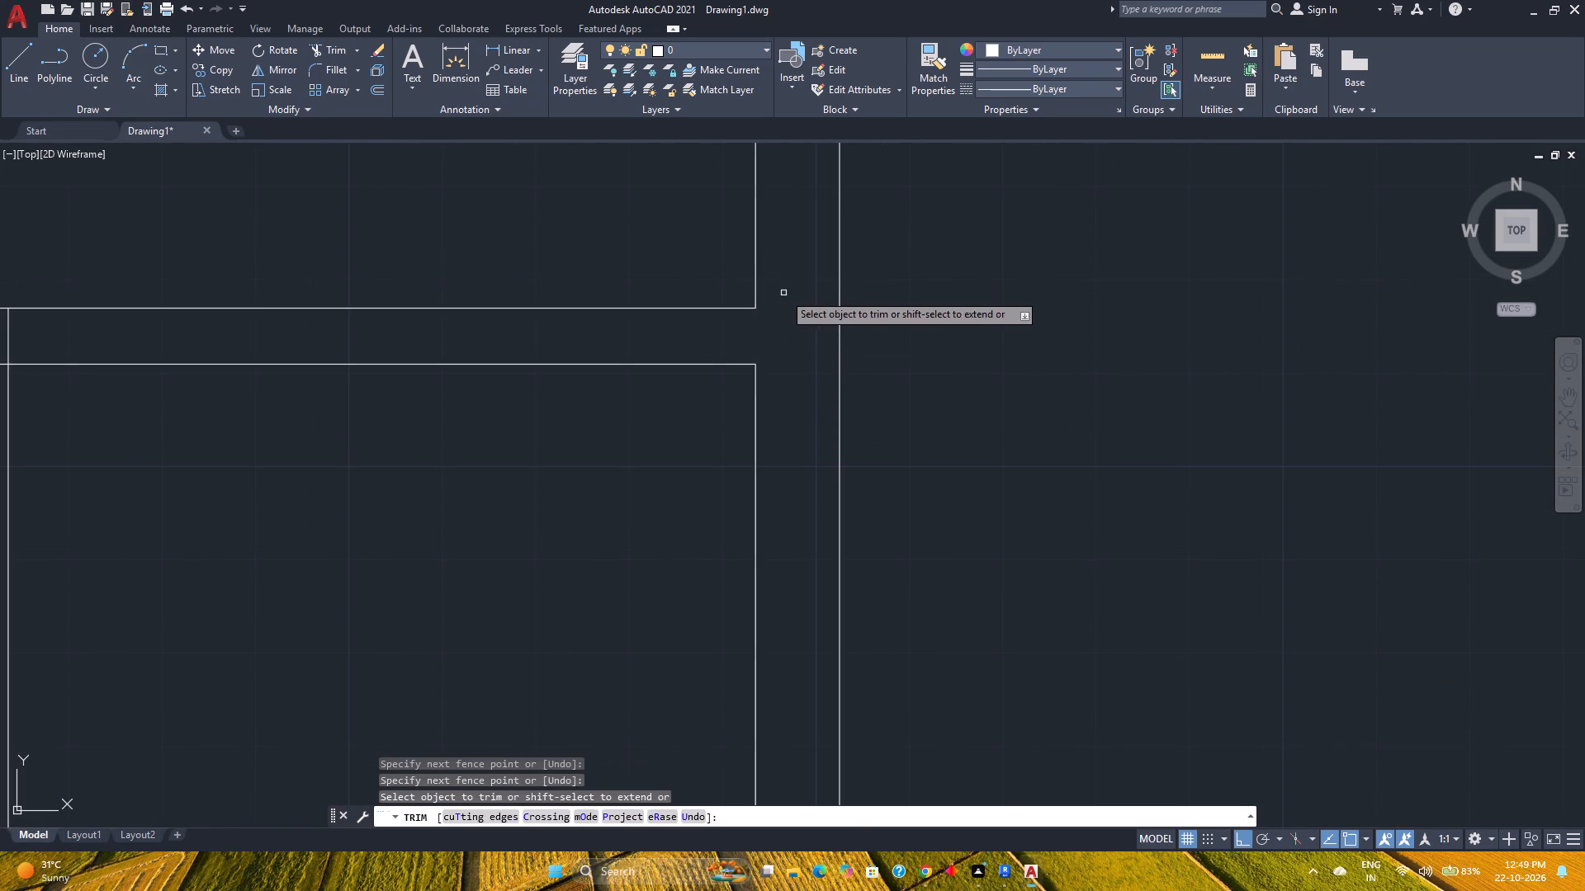
{"action": "scroll", "coordinate": [783, 293], "scroll_direction": "down", "scroll_amount": 3}
Offset the right-hand line of the corridor's right wall 5'8" to the right, into the upper room.
{"action": "middle_click_drag", "start_coordinate": [674, 349], "coordinate": [728, 416]}
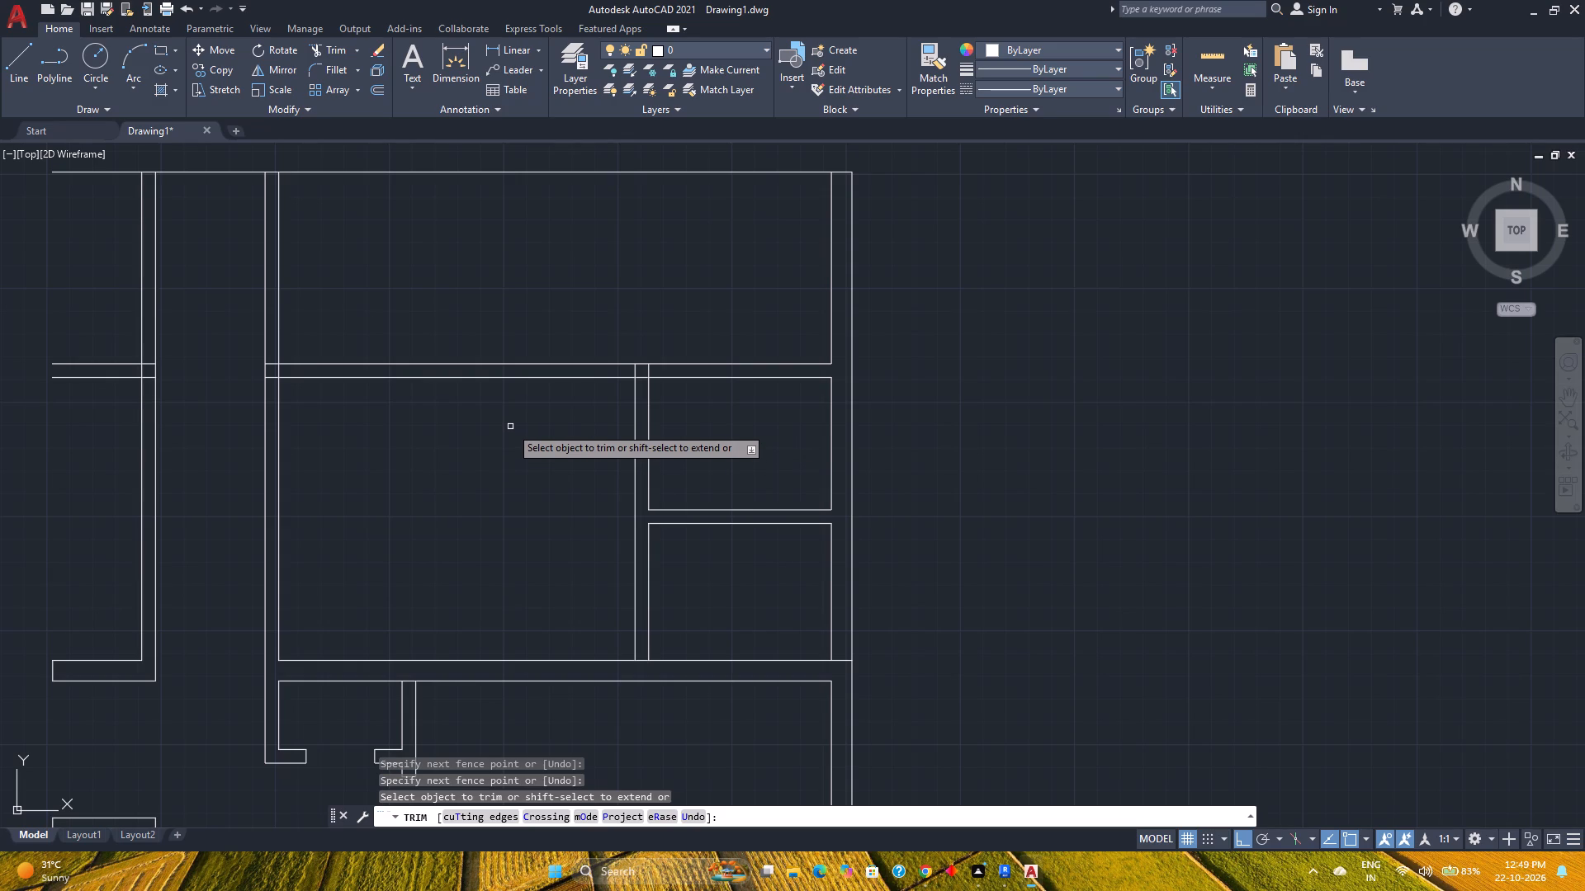
{"action": "middle_click_drag", "start_coordinate": [444, 229], "coordinate": [498, 292]}
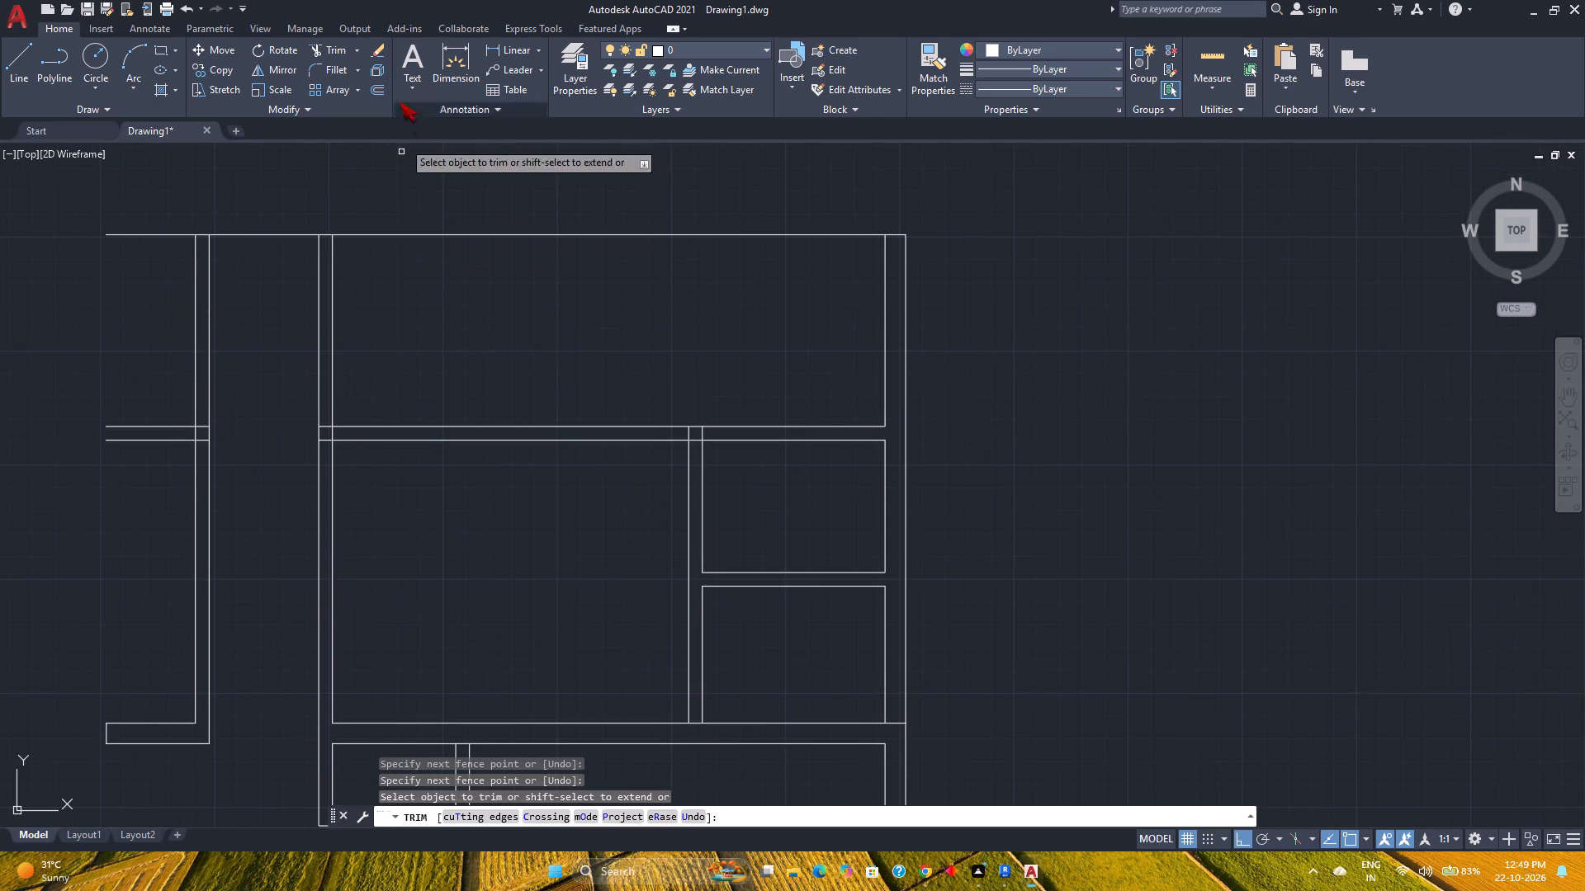
{"action": "left_click", "coordinate": [370, 88]}
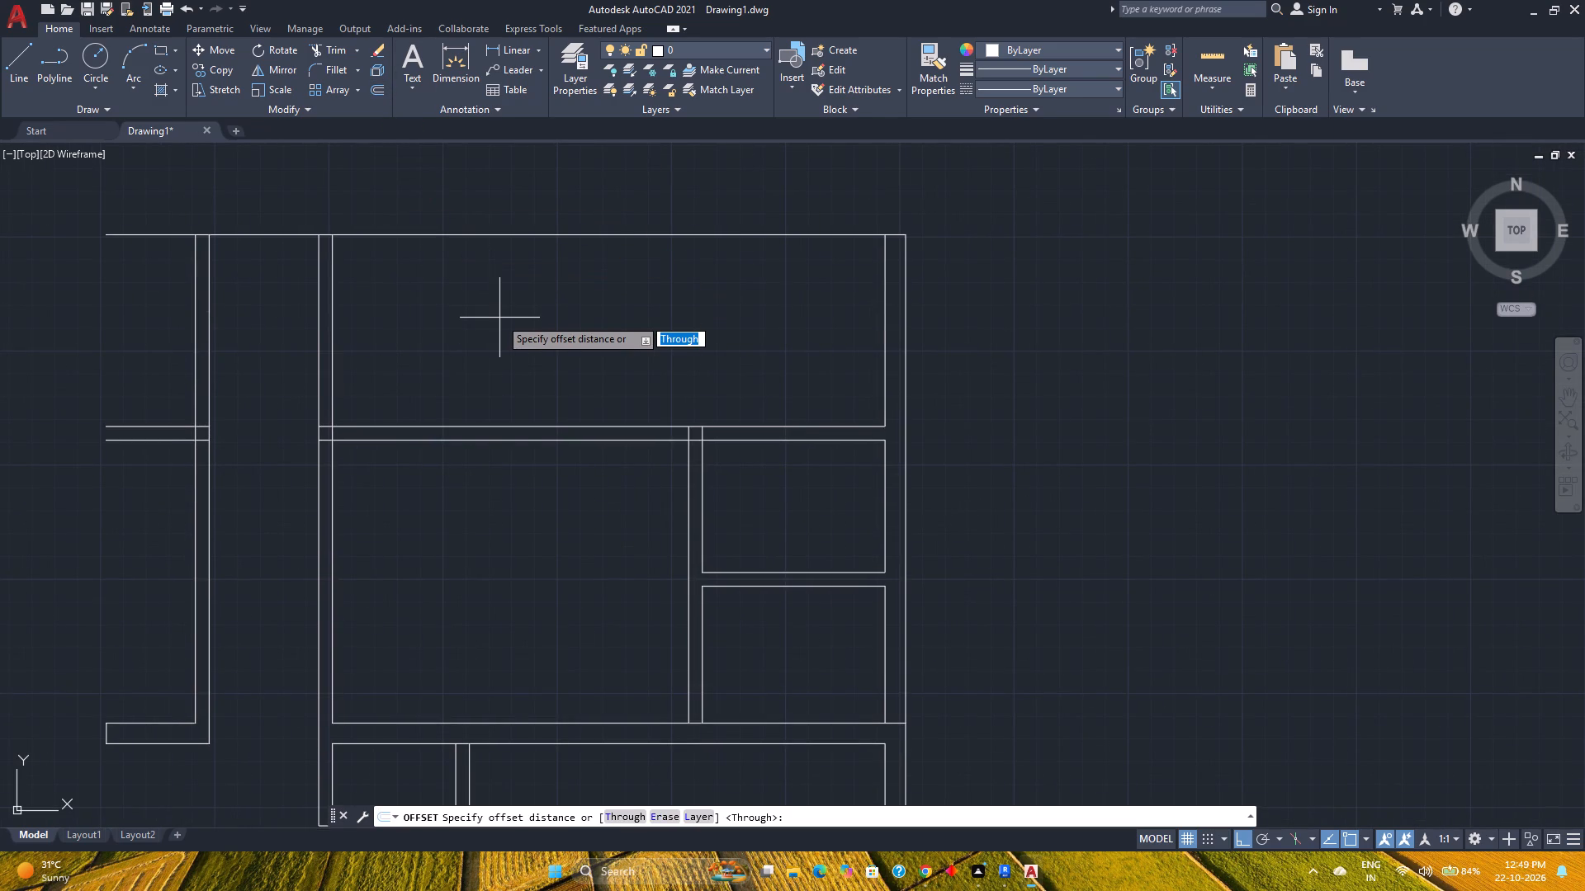
{"action": "type", "text": "5'8\""}
{"action": "key", "text": "Return"}
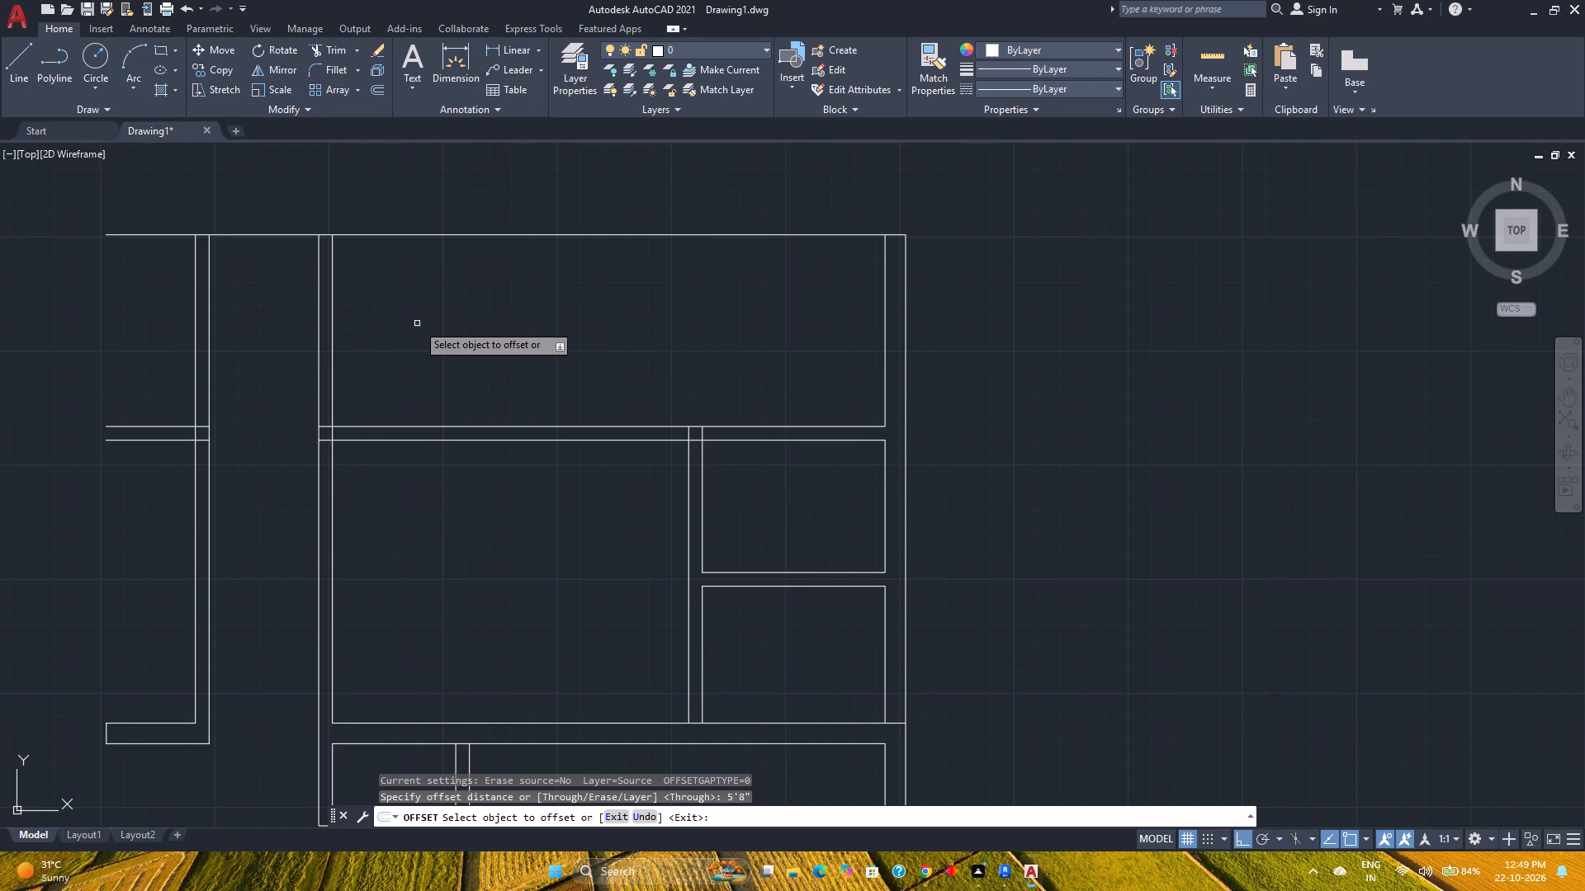
{"action": "left_click", "coordinate": [332, 371]}
{"action": "left_click", "coordinate": [475, 377]}
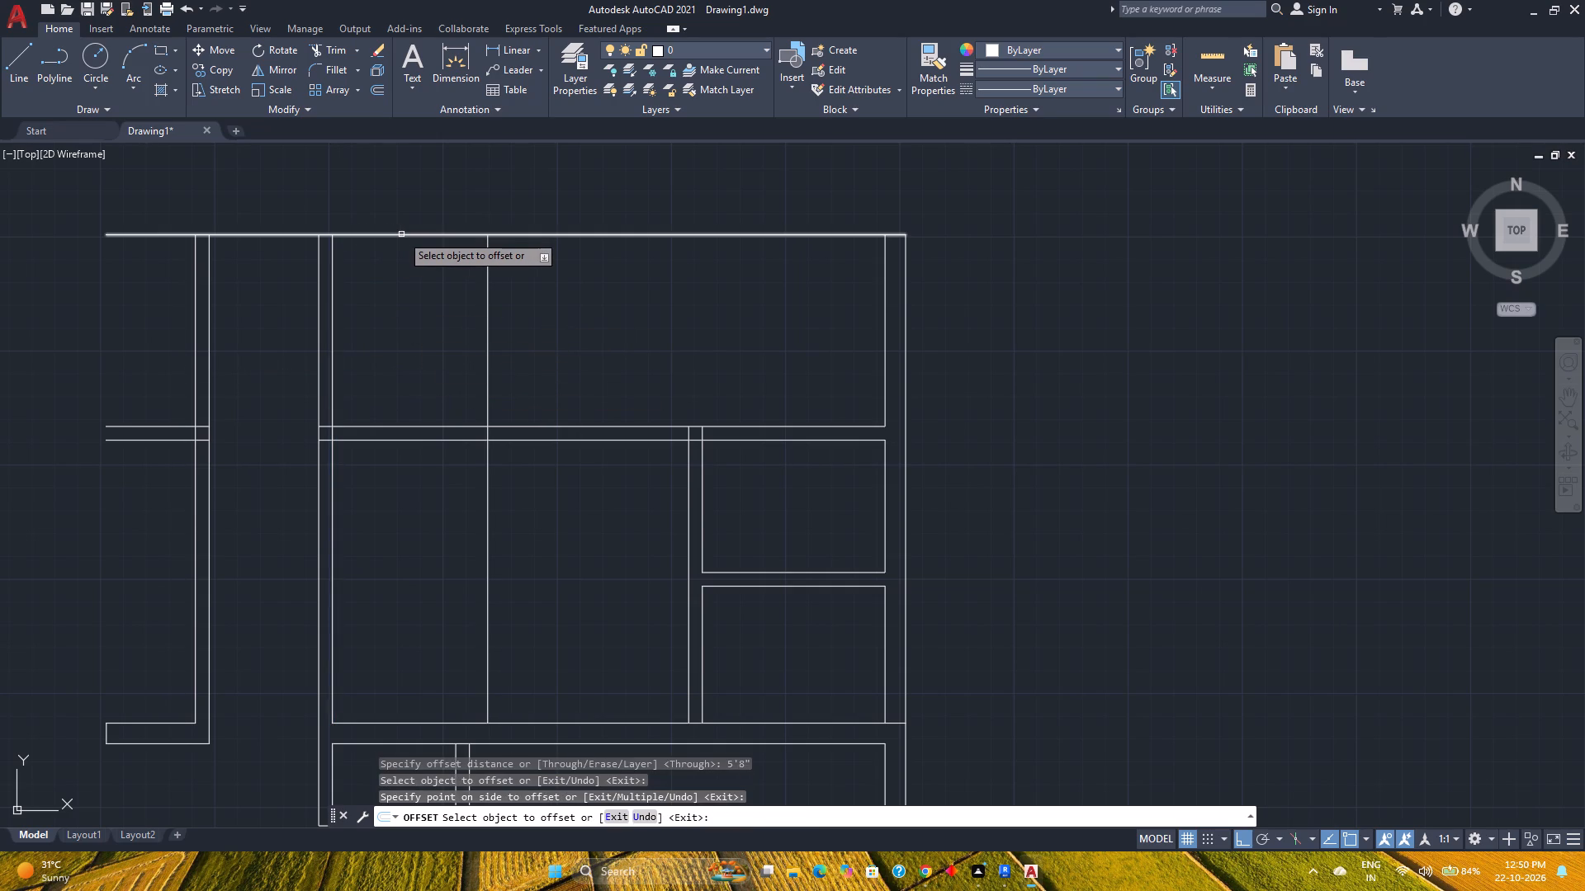
Offset the topmost horizontal line 6" upward to give the top wall its thickness.
{"action": "left_click", "coordinate": [401, 234]}
{"action": "key", "text": "6"}
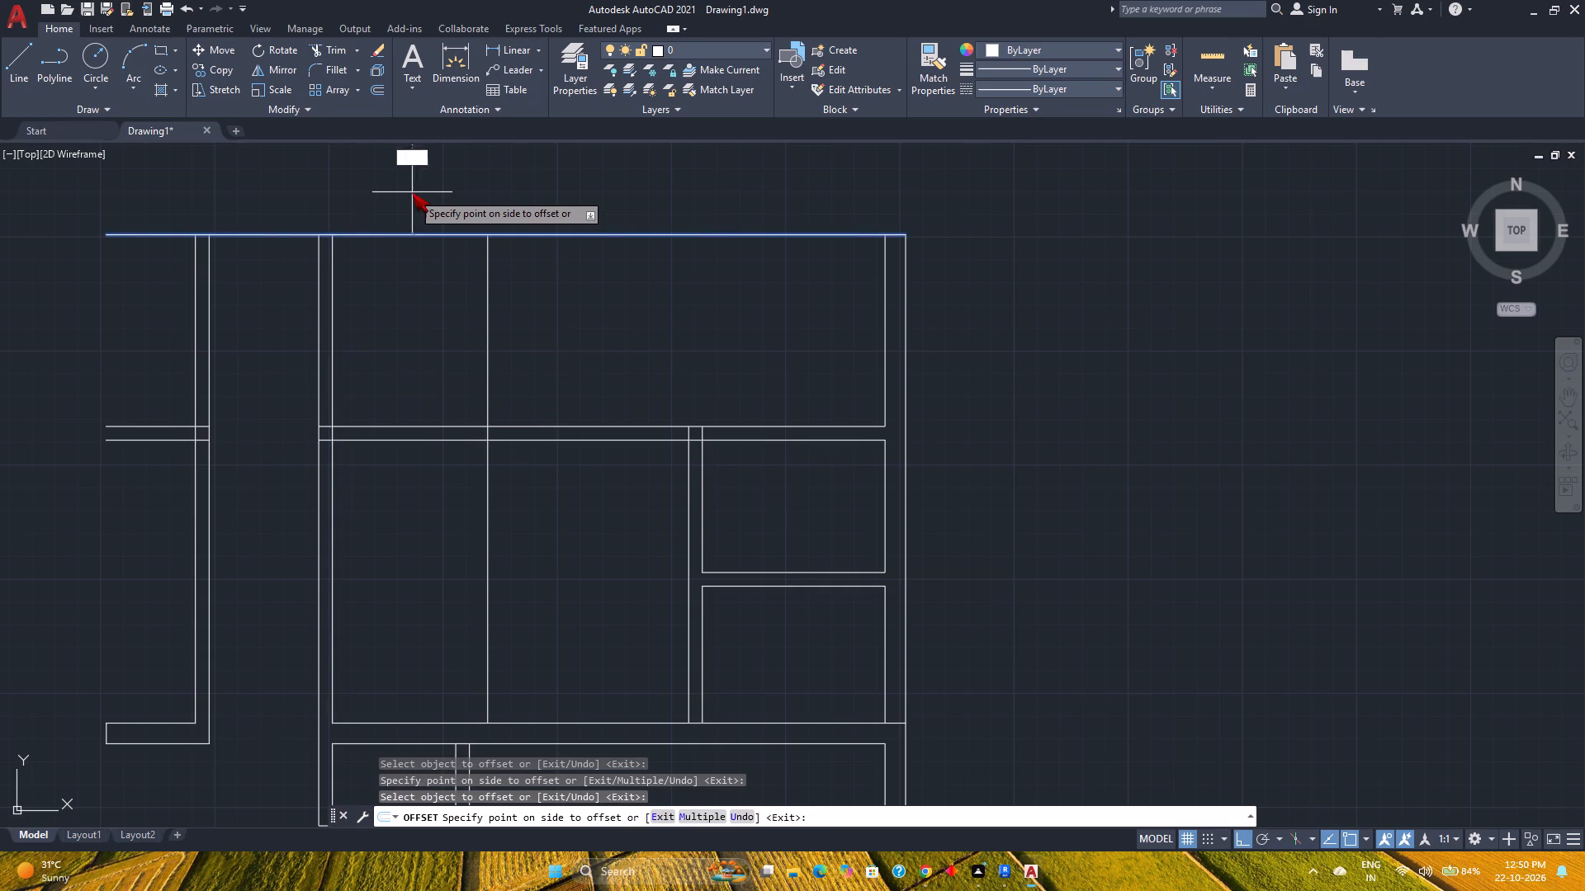
{"action": "key", "text": "Return"}
Offset the top wall's lower line 3' downward, and offset that copy 6" downward to form a horizontal partition.
{"action": "left_click", "coordinate": [417, 233]}
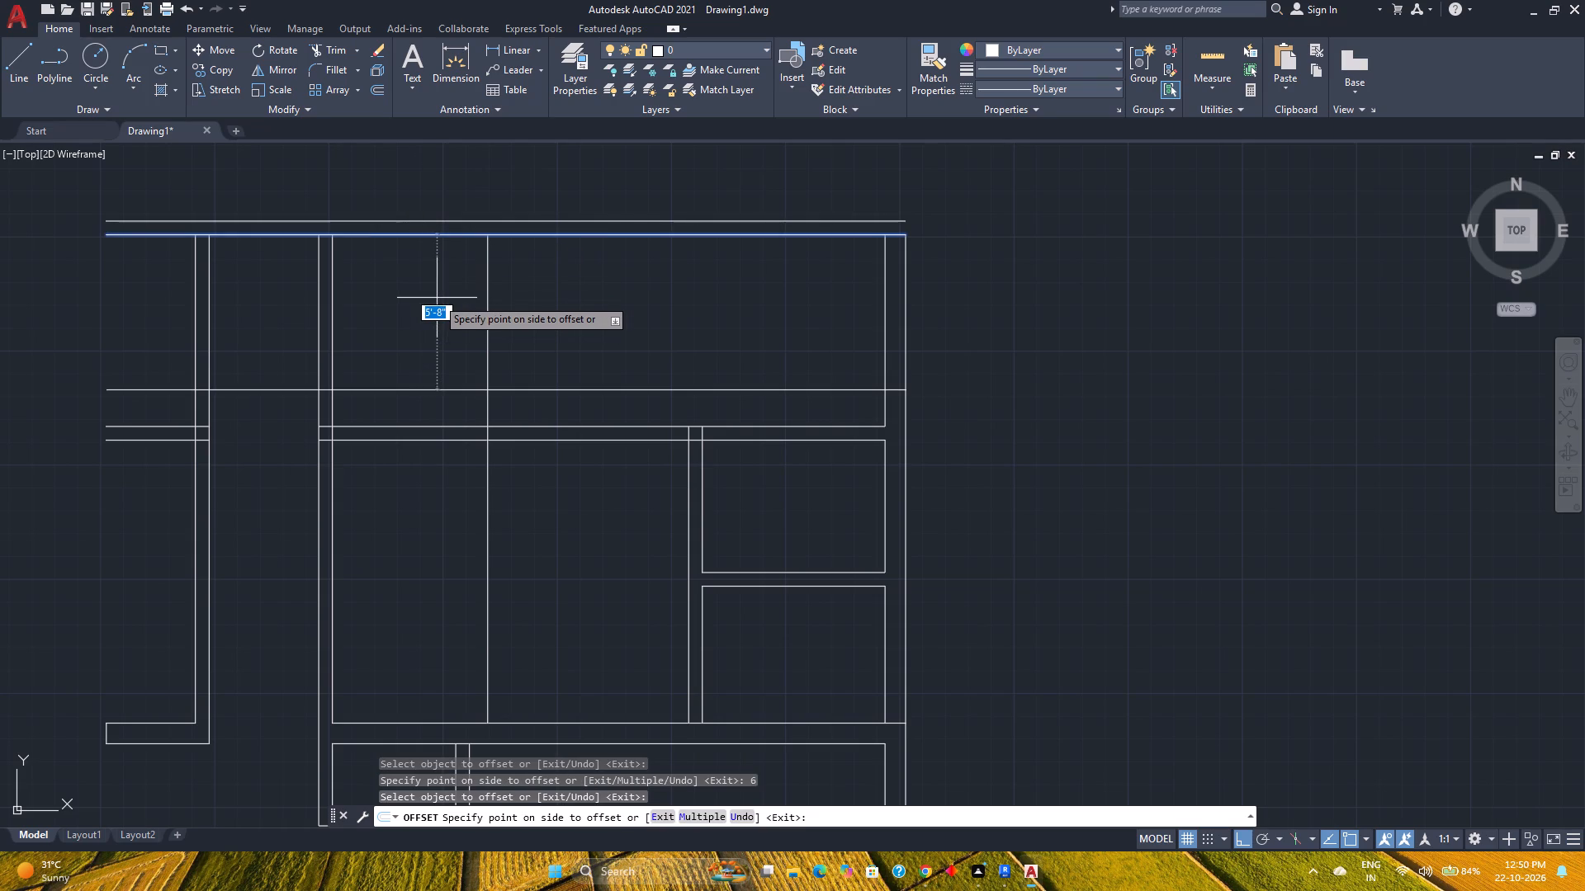
{"action": "type", "text": "3'"}
{"action": "key", "text": "Return"}
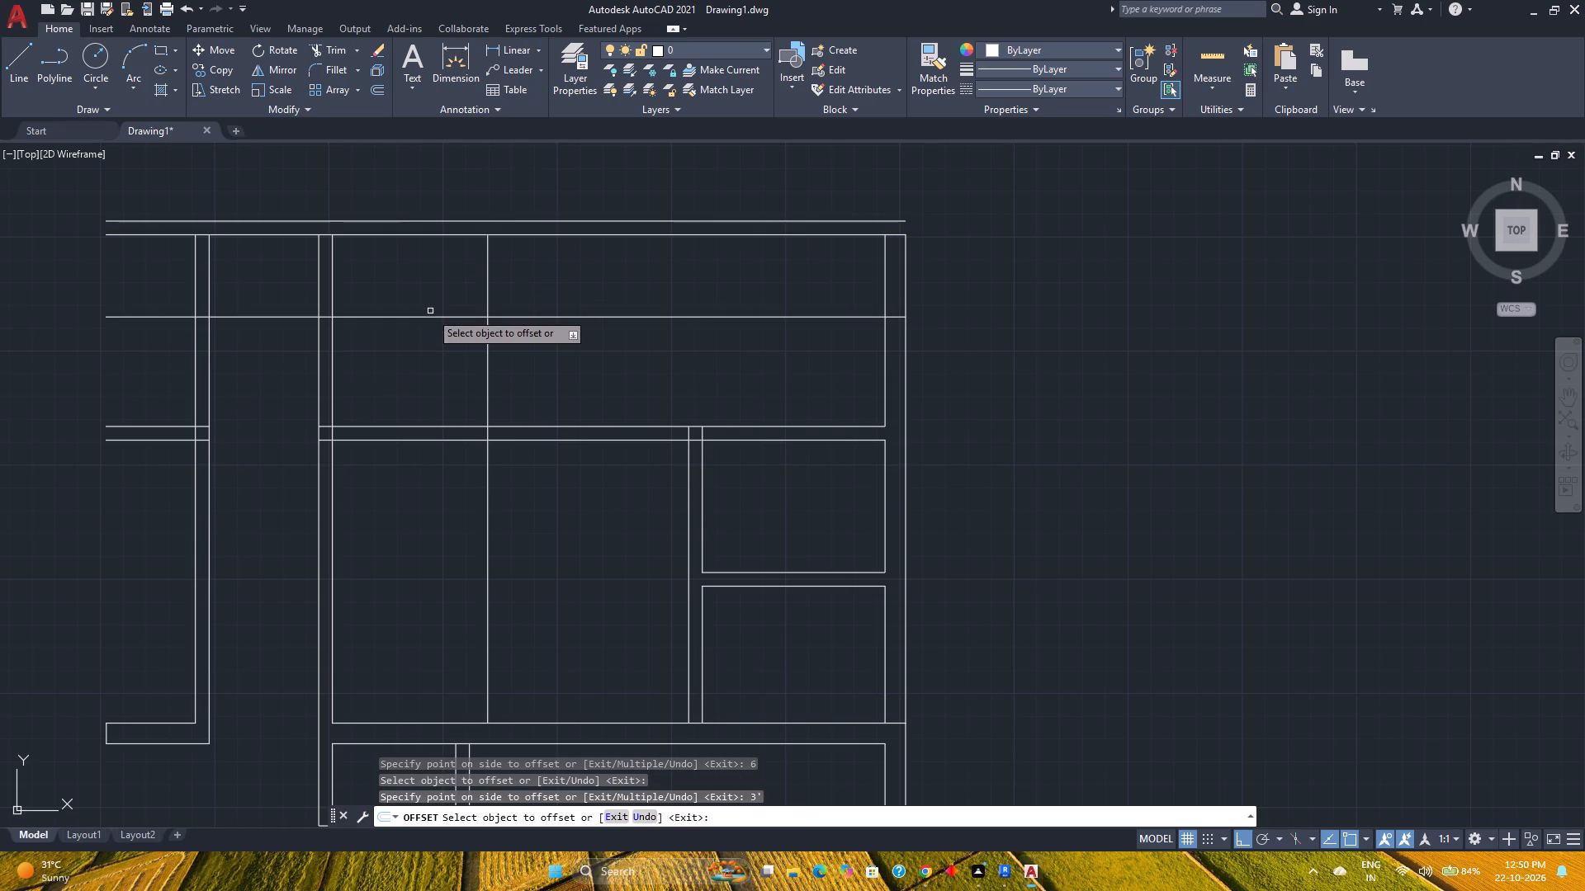
{"action": "left_click", "coordinate": [434, 314]}
{"action": "key", "text": "6"}
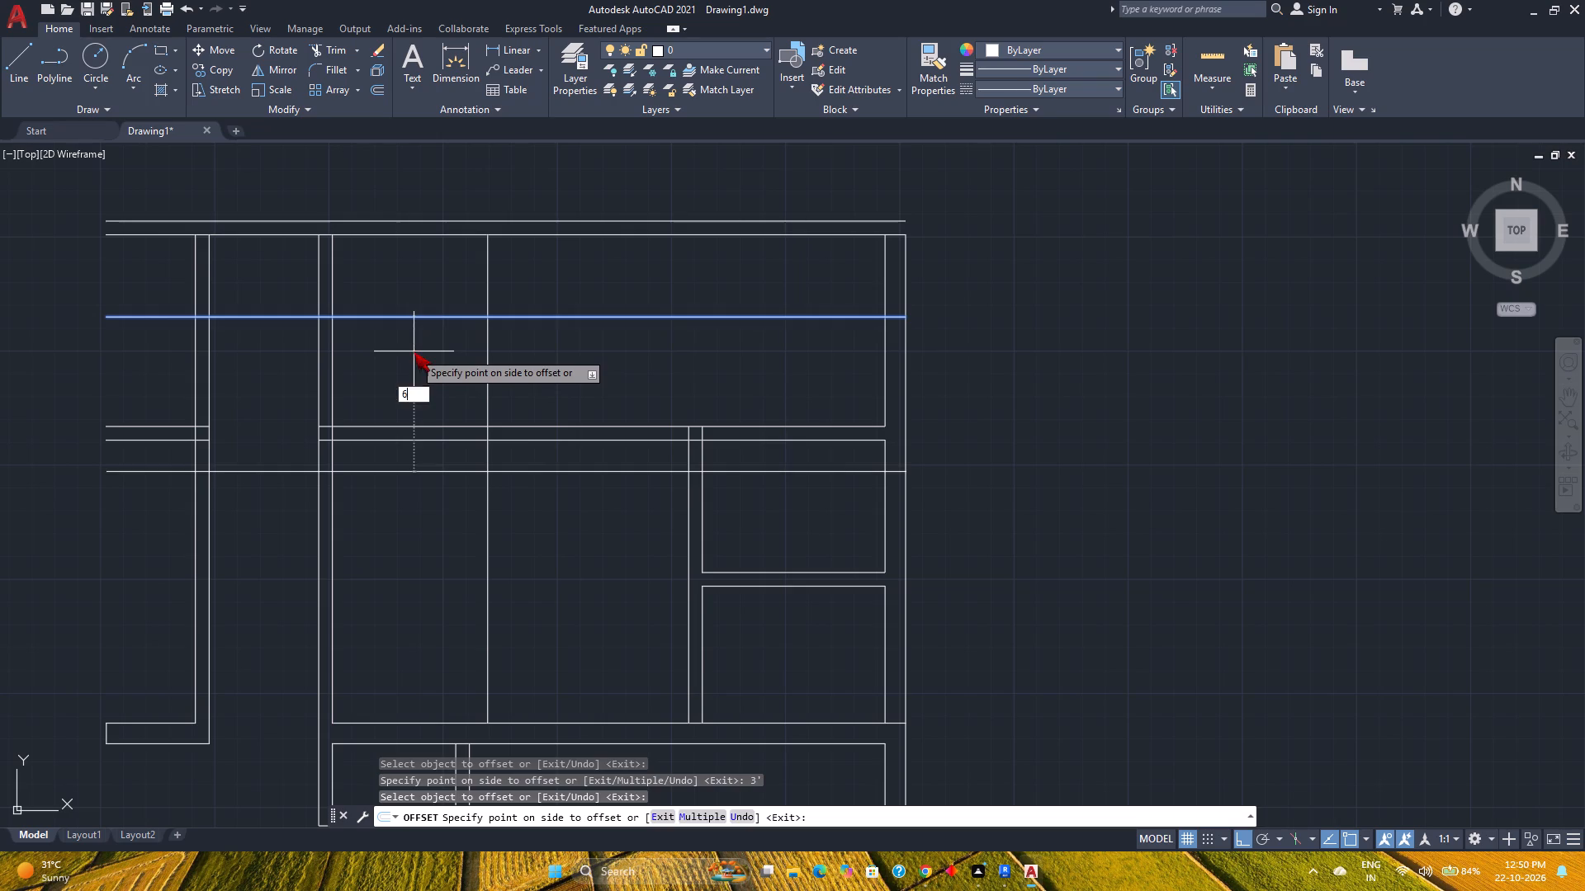
{"action": "key", "text": "Return"}
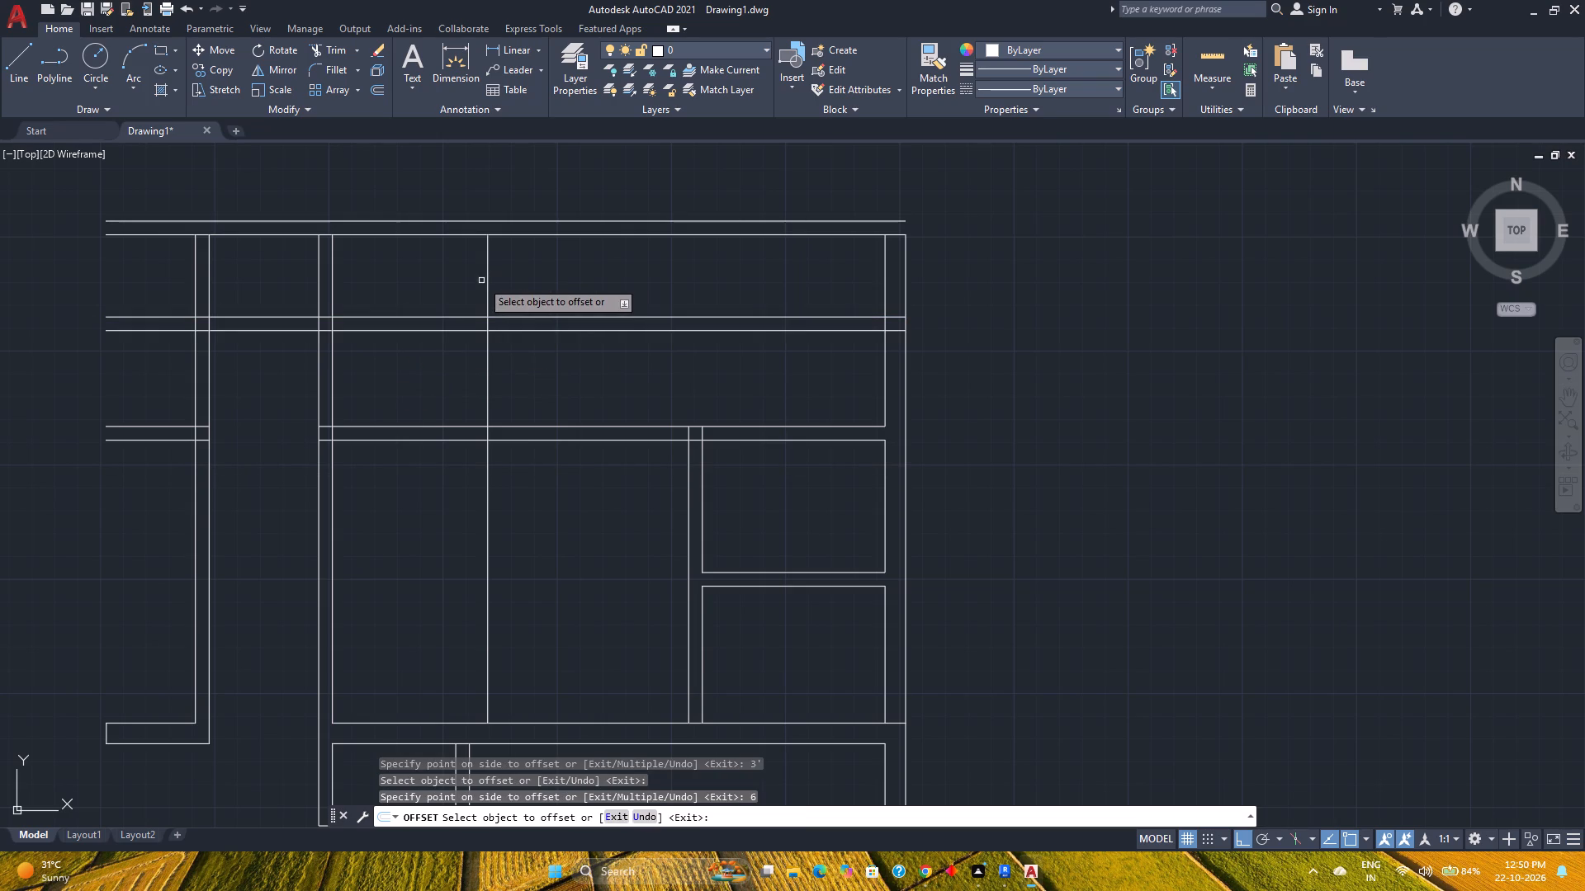
Offset the new vertical line in the upper room 6" to the right to form a partition.
{"action": "left_click", "coordinate": [487, 273]}
{"action": "key", "text": "6"}
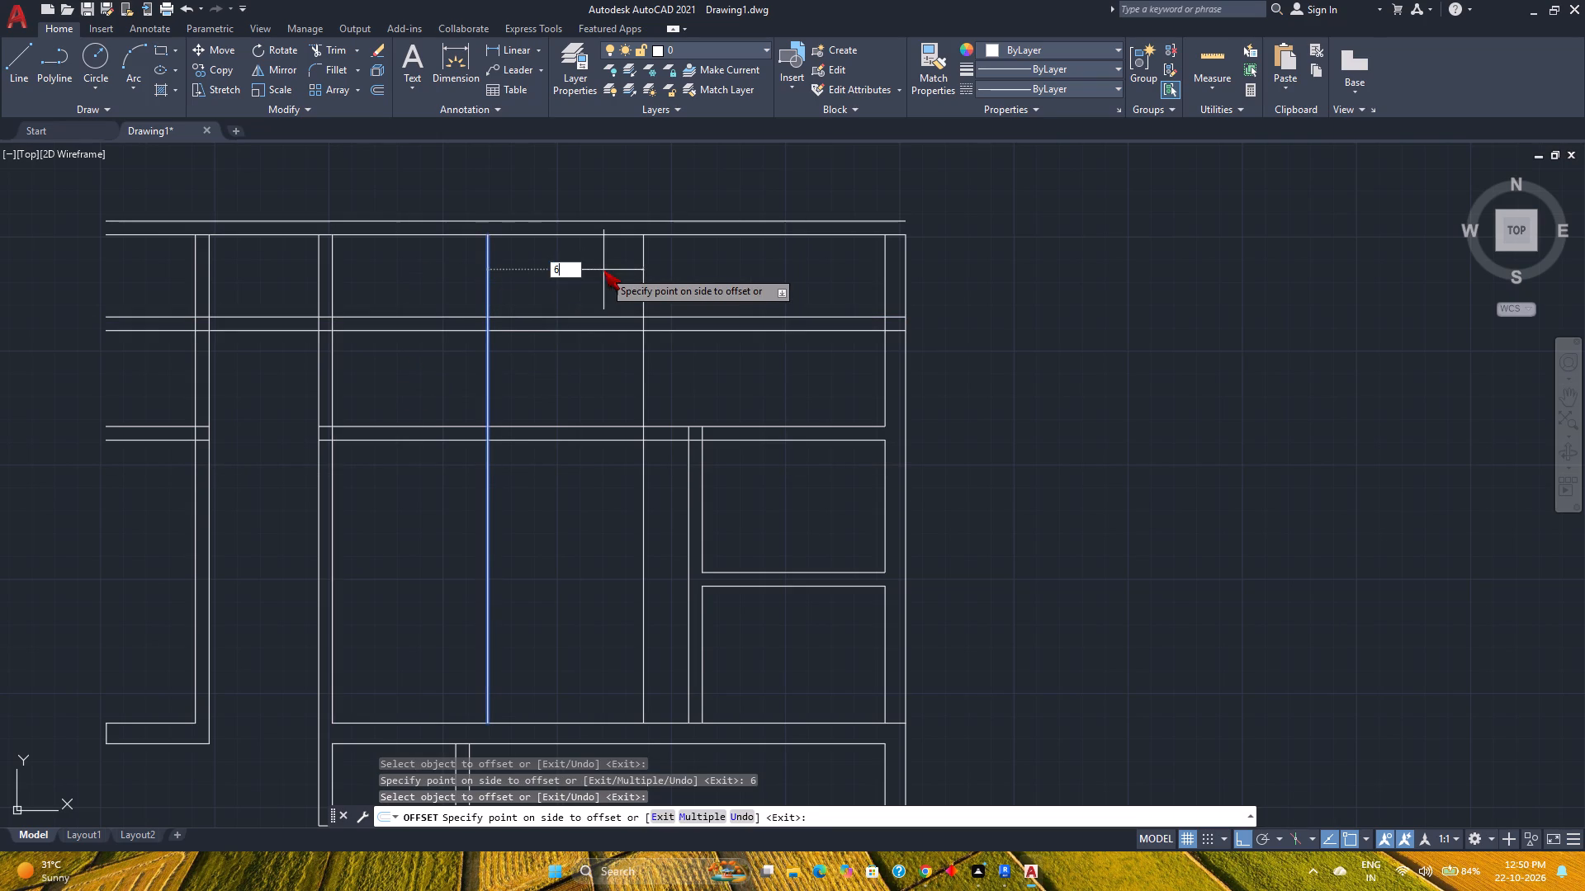
{"action": "key", "text": "Return"}
{"action": "key", "text": "Escape"}
Trim the new horizontal and vertical partition lines that run past their shared lower right corner.
{"action": "type", "text": "tr"}
{"action": "key", "text": "Return"}
{"action": "scroll", "coordinate": [546, 315], "scroll_direction": "up", "scroll_amount": 4}
{"action": "middle_click_drag", "start_coordinate": [478, 306], "coordinate": [587, 371]}
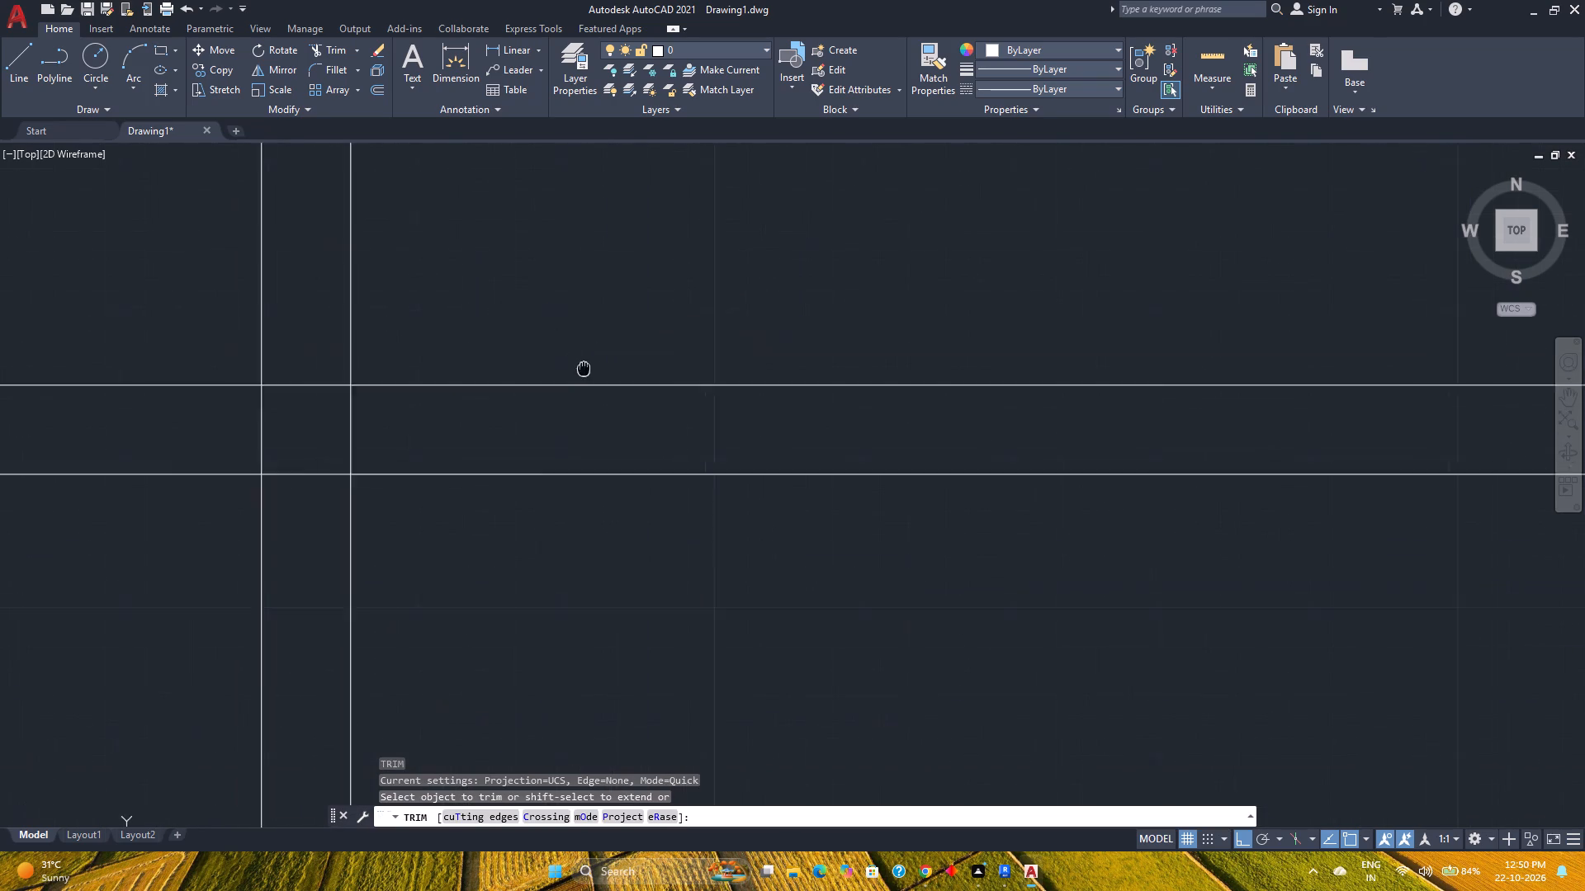
{"action": "middle_click_drag", "start_coordinate": [587, 371], "coordinate": [608, 398]}
{"action": "left_click_drag", "start_coordinate": [225, 540], "coordinate": [520, 381]}
{"action": "scroll", "coordinate": [520, 381], "scroll_direction": "down", "scroll_amount": 4}
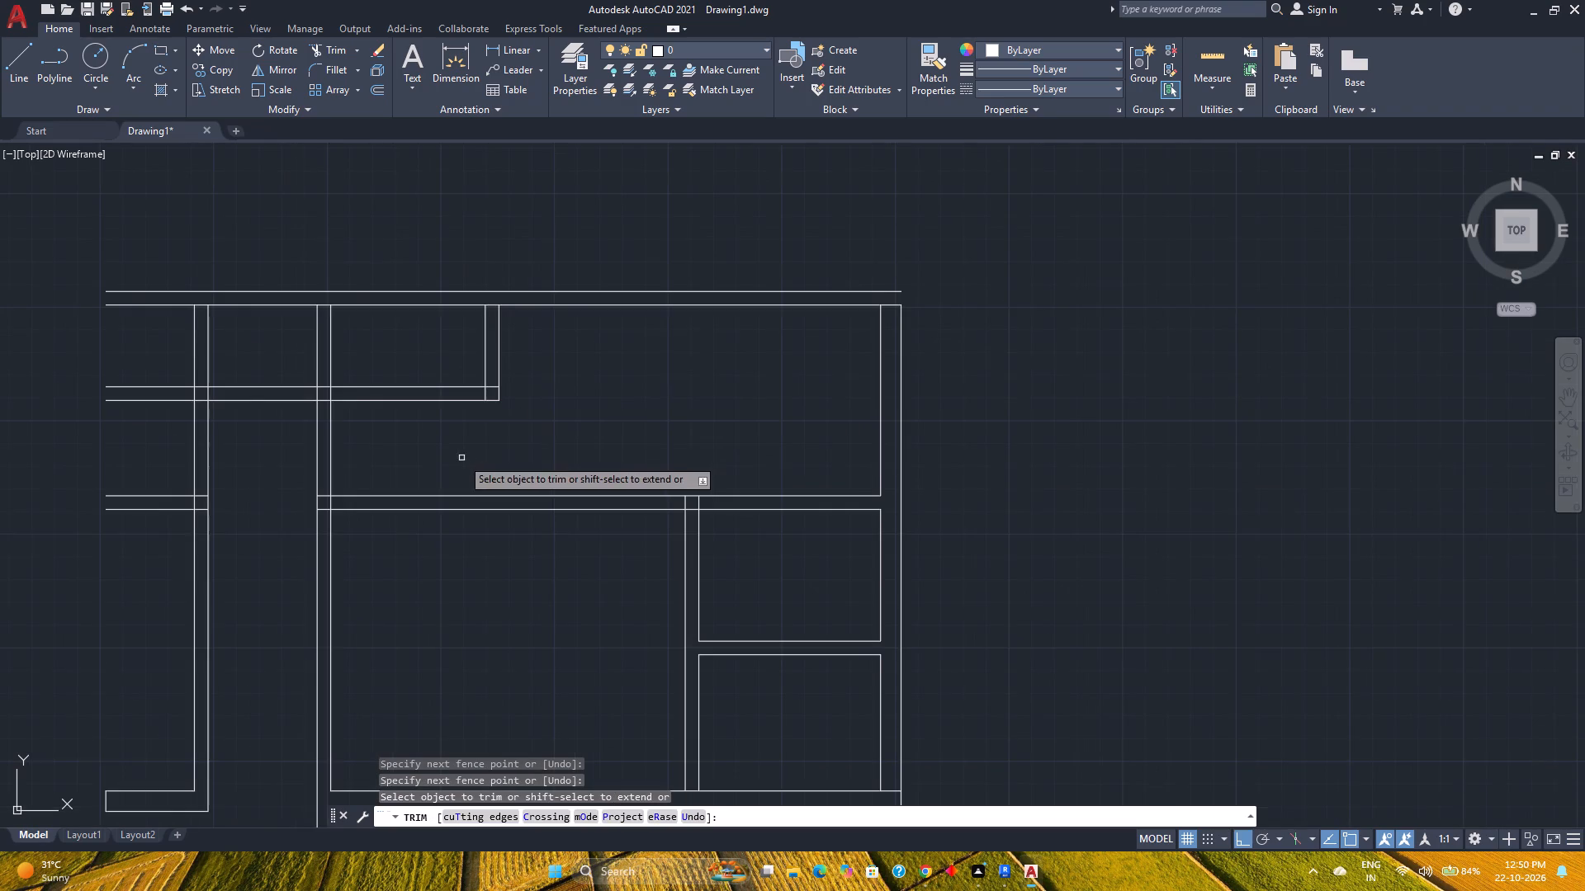
Trim the new horizontal partition's two lines where they extend left across the corridor.
{"action": "middle_click_drag", "start_coordinate": [461, 458], "coordinate": [528, 476]}
{"action": "scroll", "coordinate": [328, 397], "scroll_direction": "up", "scroll_amount": 5}
{"action": "middle_click_drag", "start_coordinate": [712, 403], "coordinate": [659, 402]}
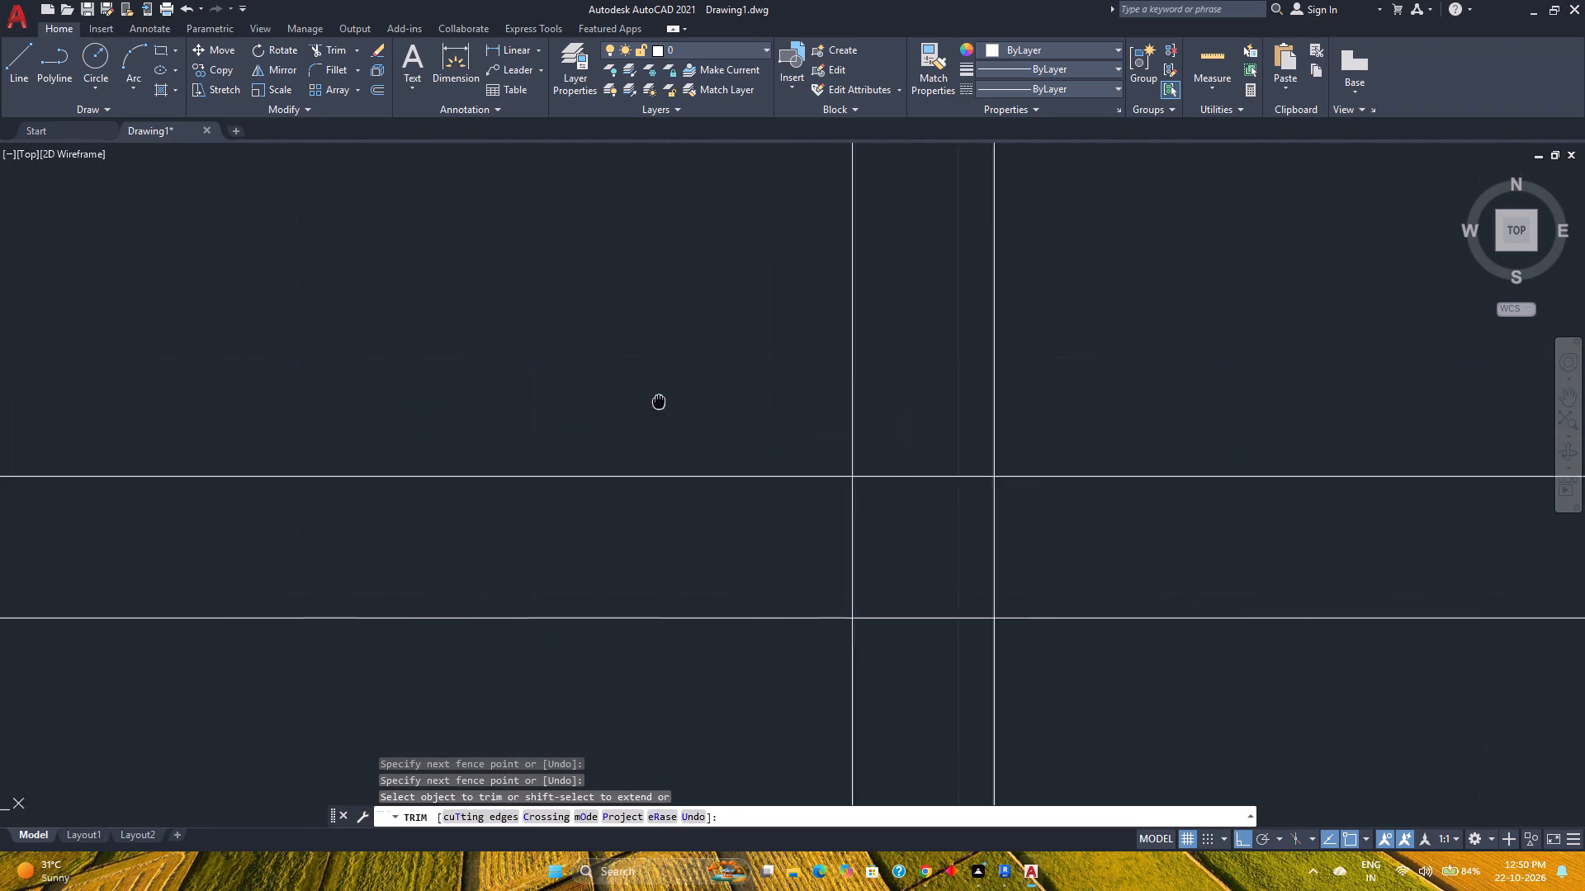
{"action": "middle_click_drag", "start_coordinate": [659, 402], "coordinate": [535, 372]}
{"action": "left_click_drag", "start_coordinate": [615, 396], "coordinate": [584, 643]}
{"action": "scroll", "coordinate": [557, 488], "scroll_direction": "down", "scroll_amount": 3}
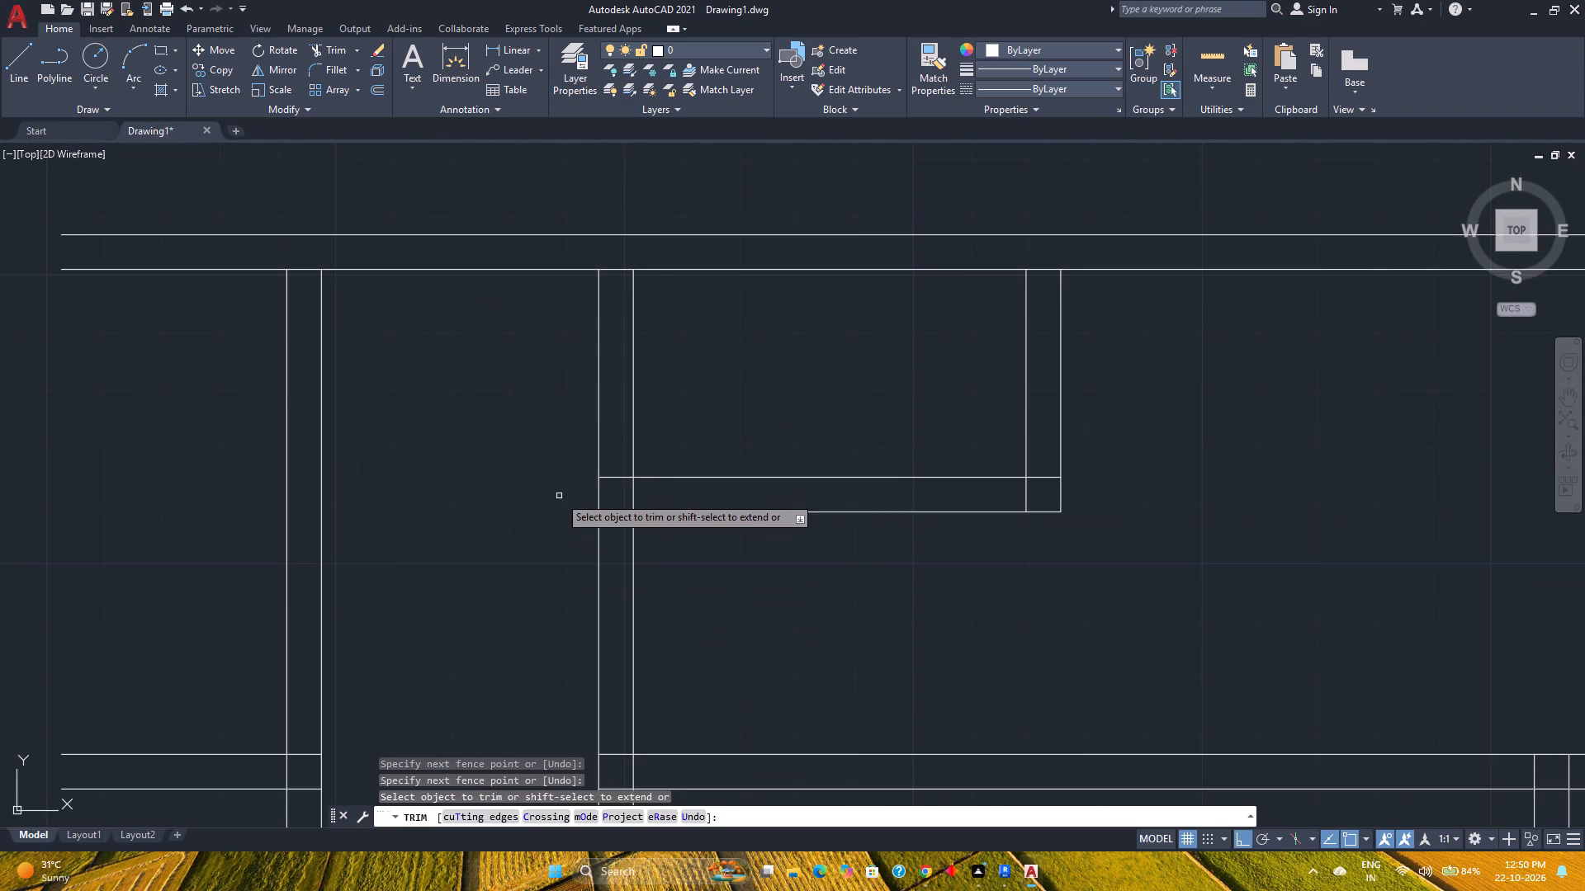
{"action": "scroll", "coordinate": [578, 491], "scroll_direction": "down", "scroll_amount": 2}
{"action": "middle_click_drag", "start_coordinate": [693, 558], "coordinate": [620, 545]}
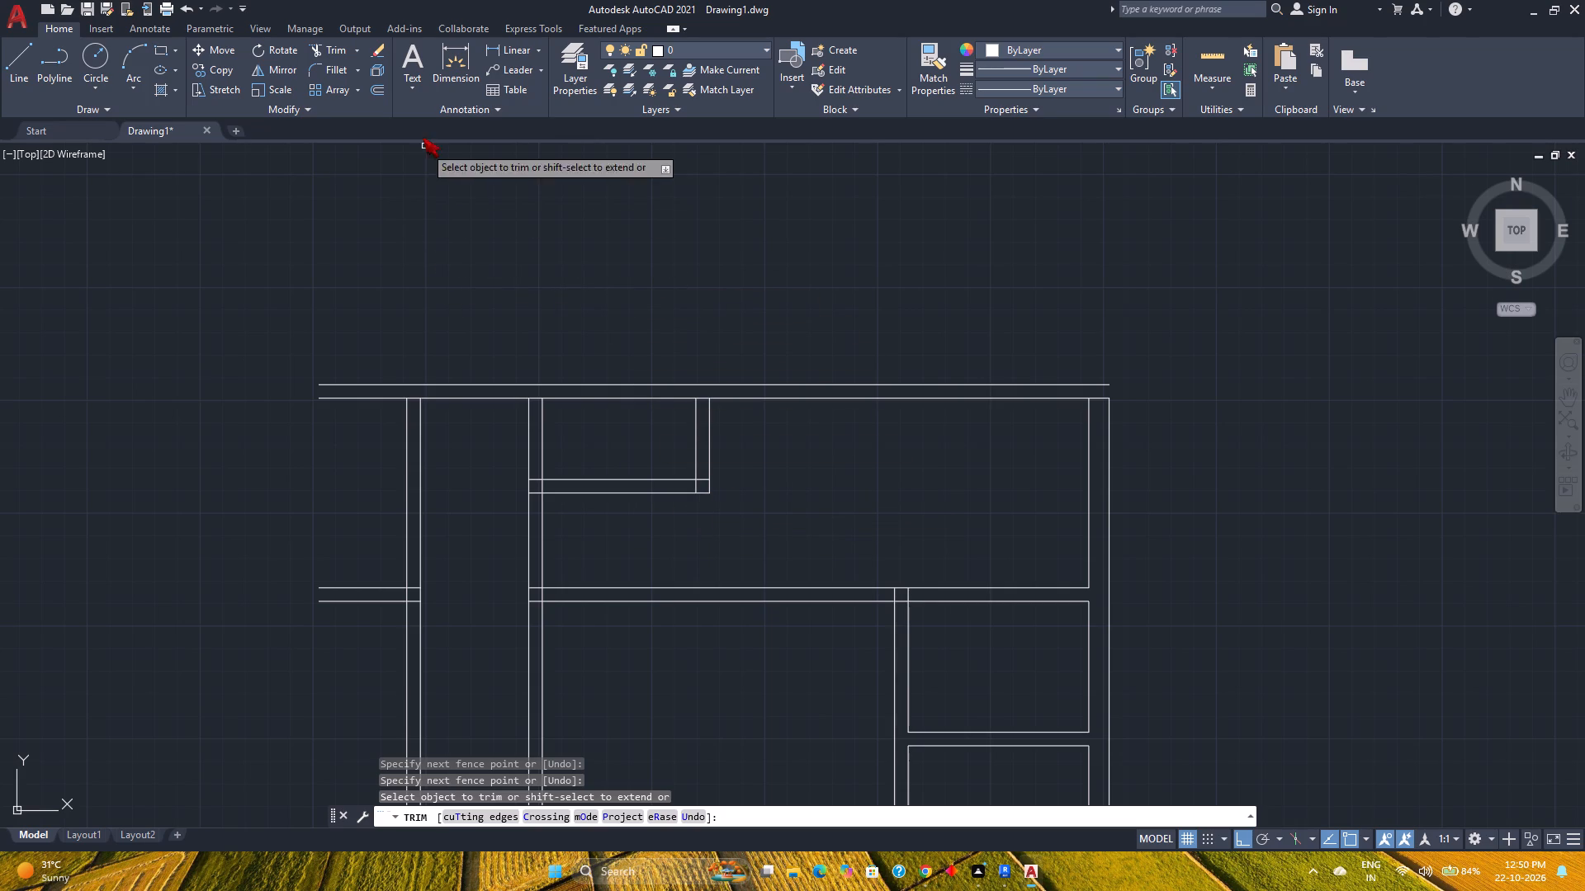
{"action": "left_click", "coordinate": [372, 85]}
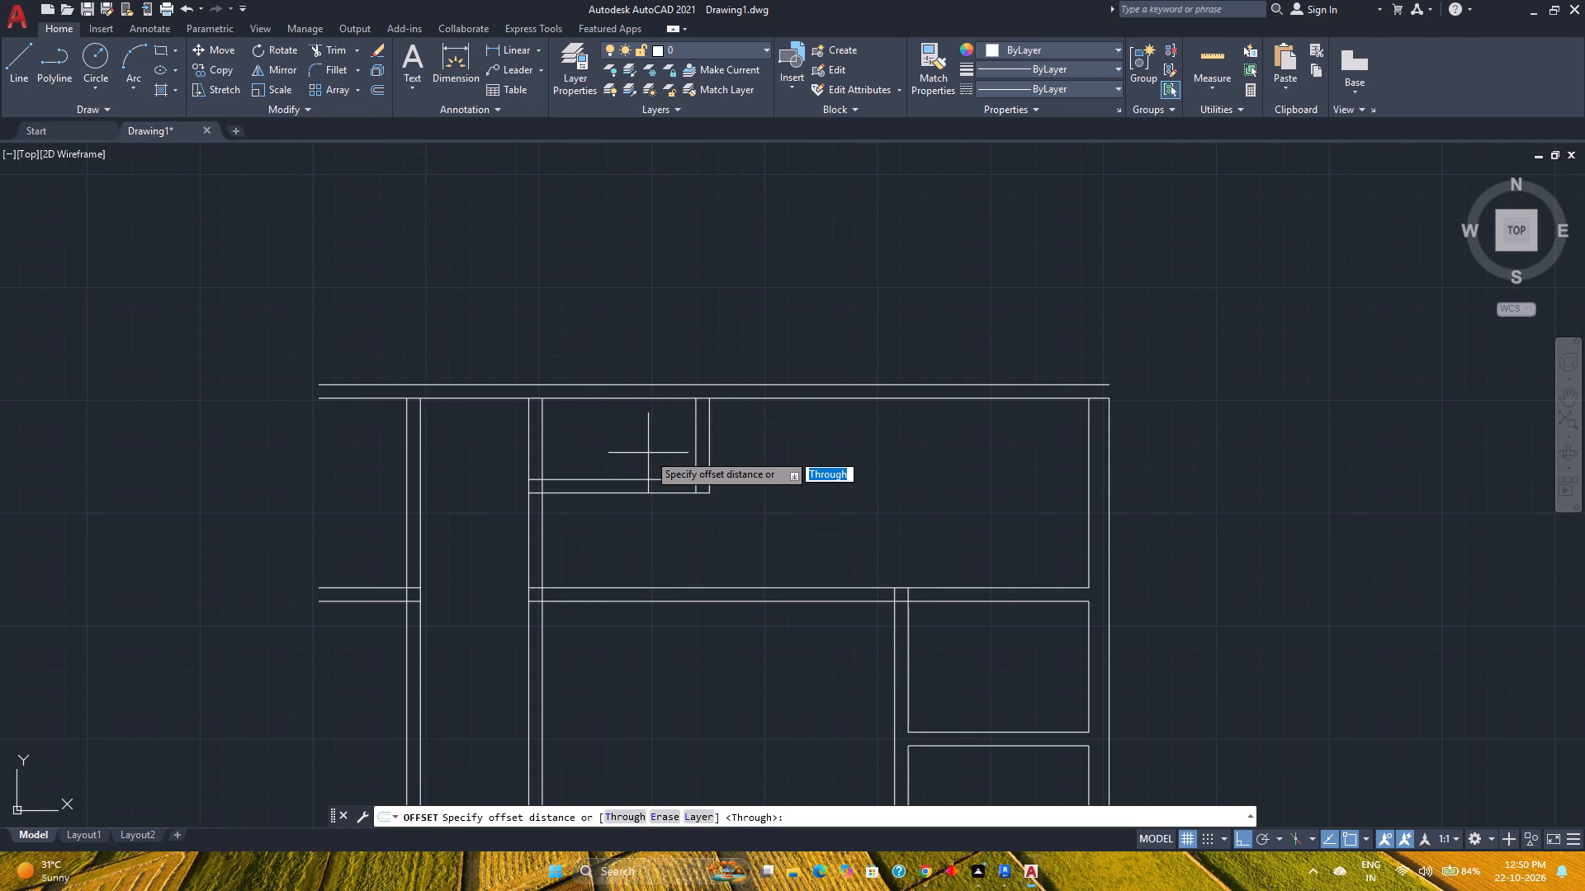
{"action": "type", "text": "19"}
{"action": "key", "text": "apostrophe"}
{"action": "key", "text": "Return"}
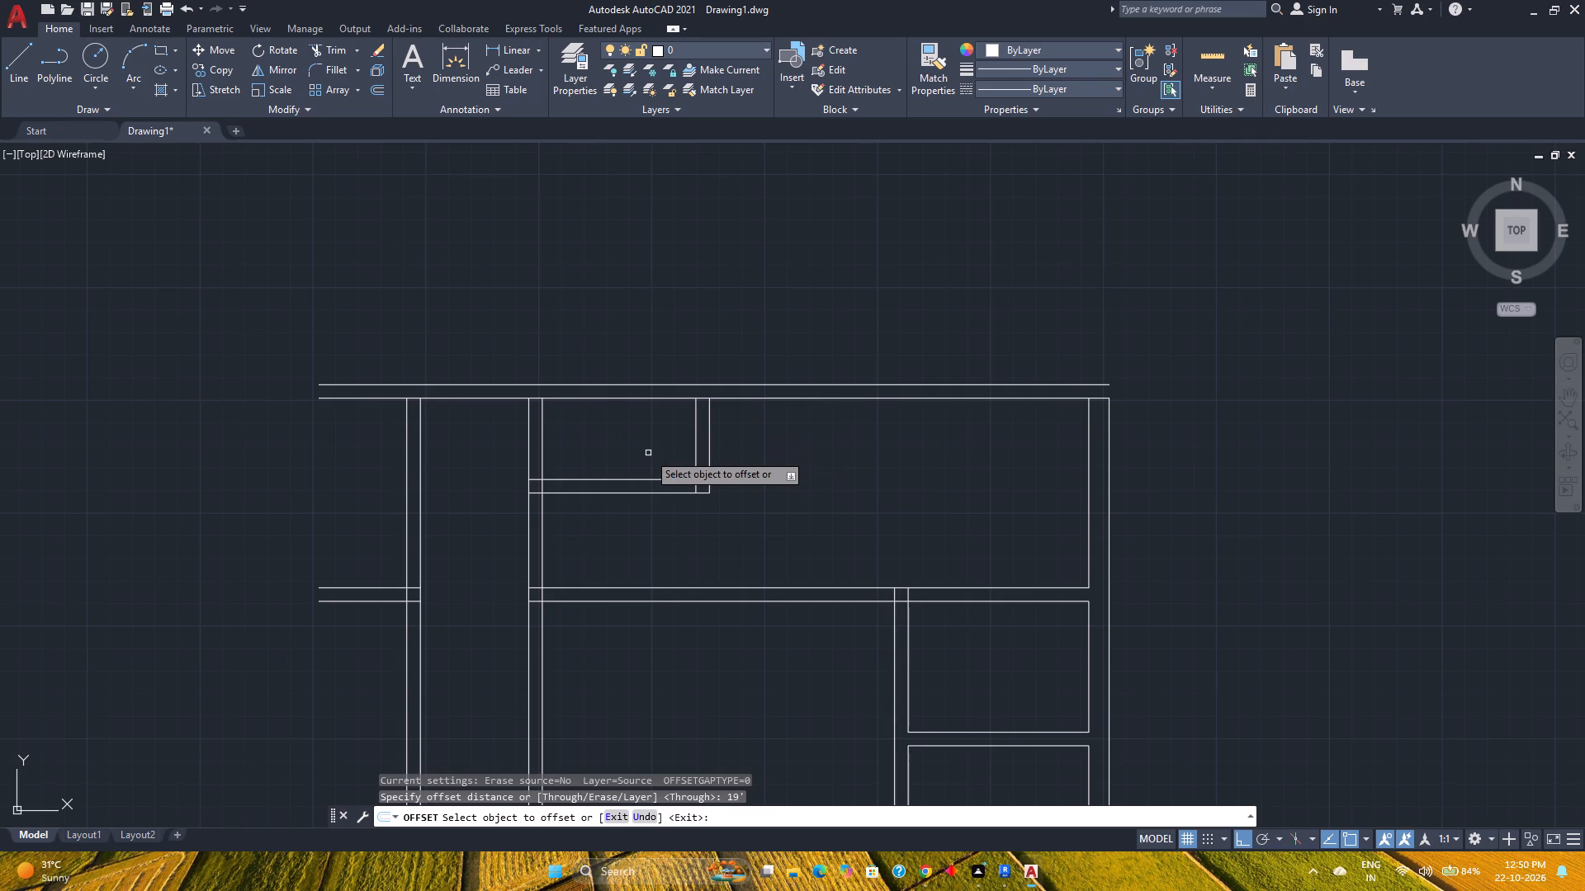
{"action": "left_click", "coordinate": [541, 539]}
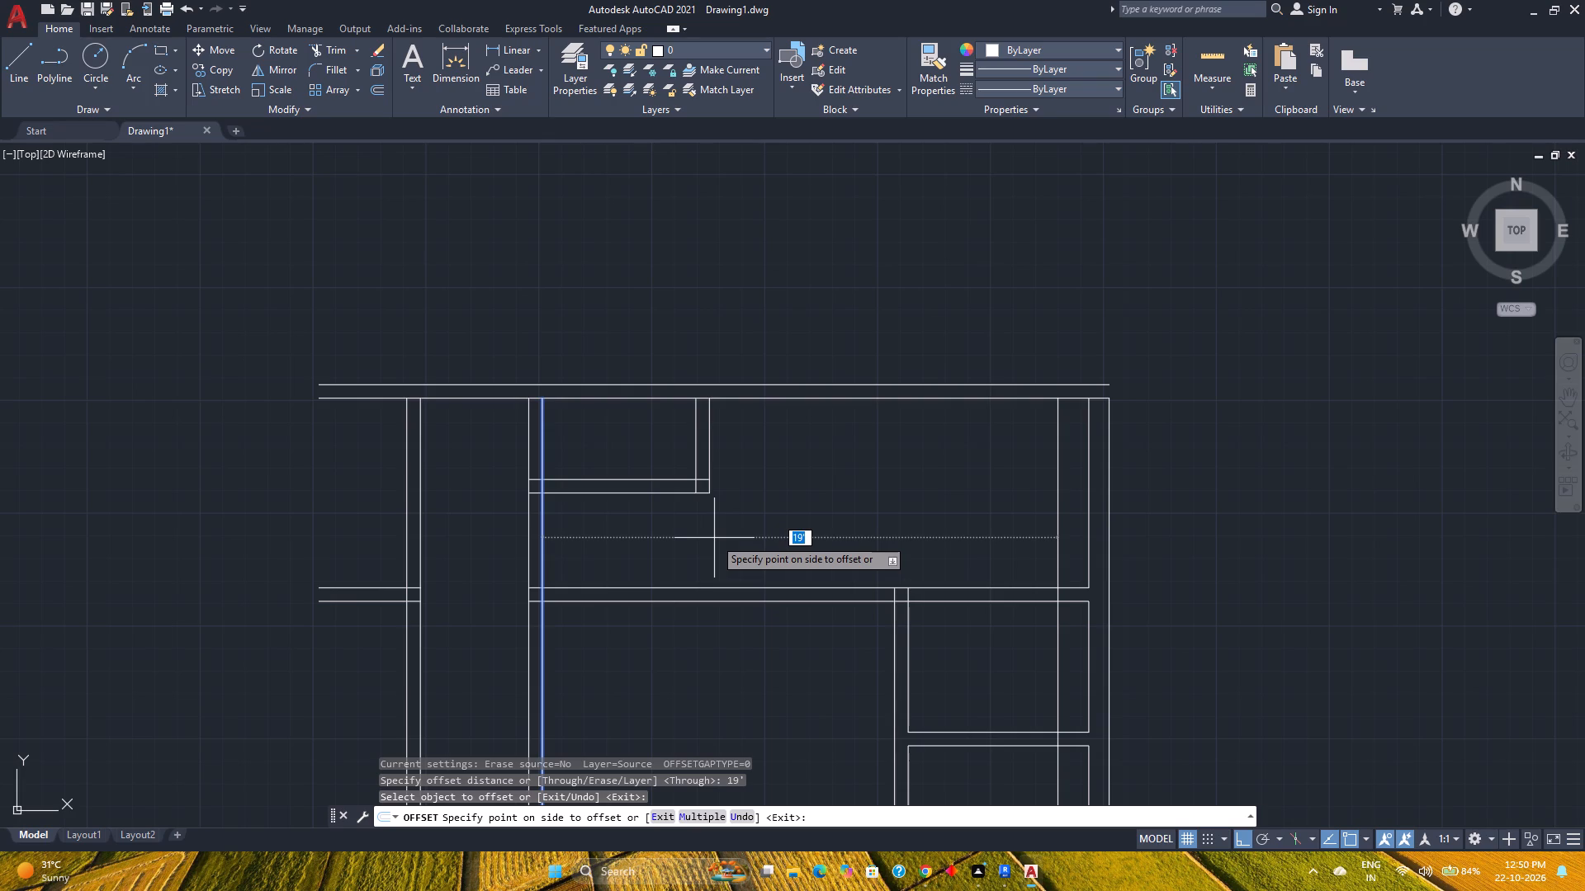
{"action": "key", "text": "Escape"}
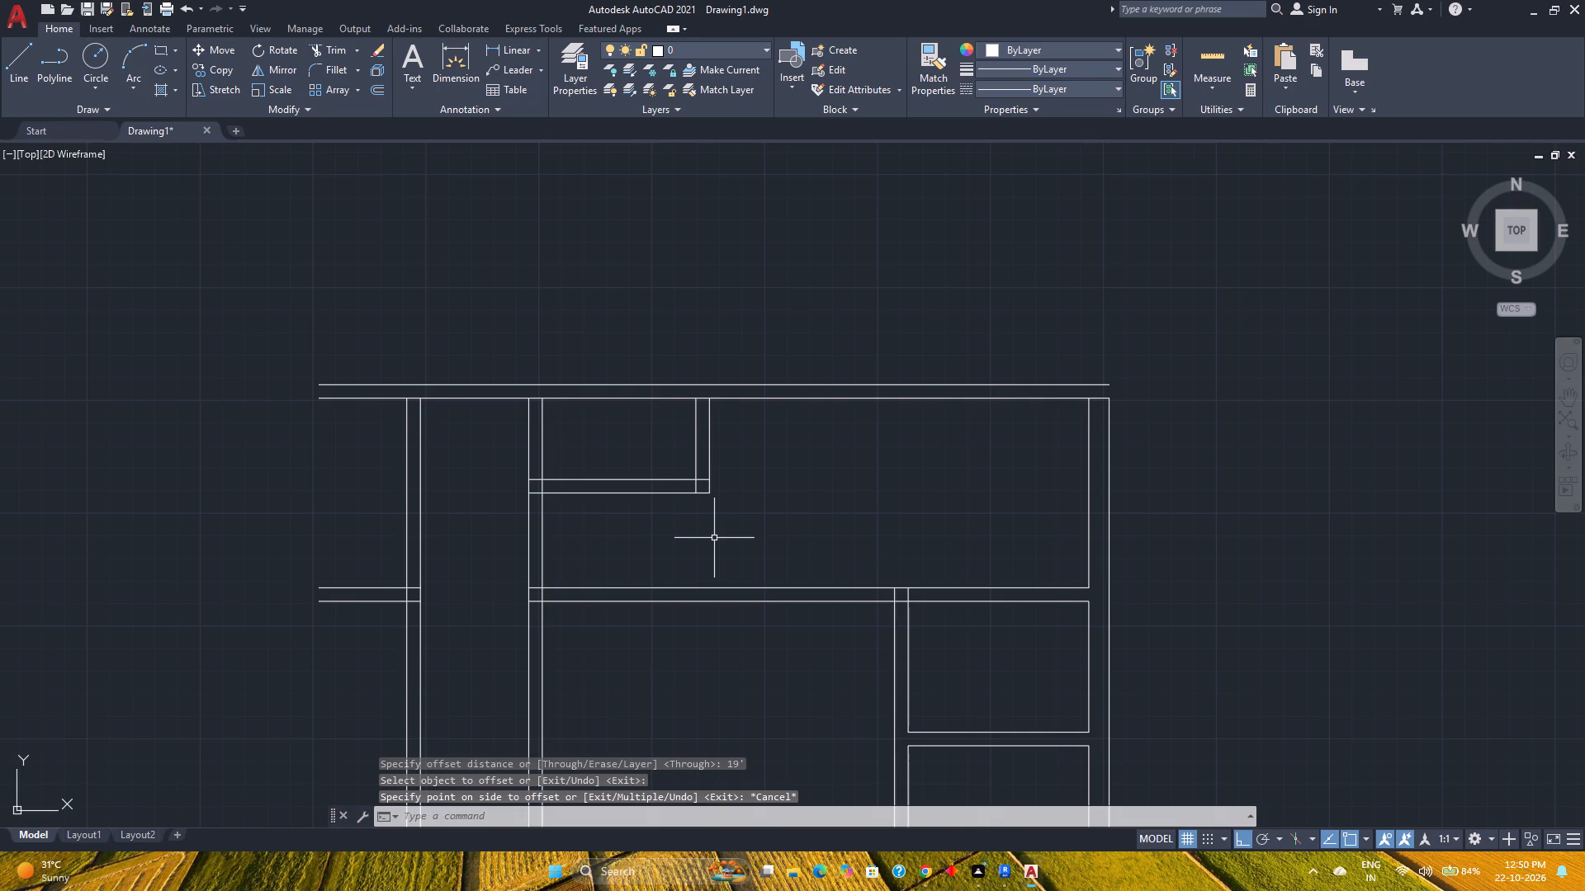
Measure the length and width of the uppermost room between the corridor's right wall and the outer right wall.
{"action": "left_click", "coordinate": [1206, 52]}
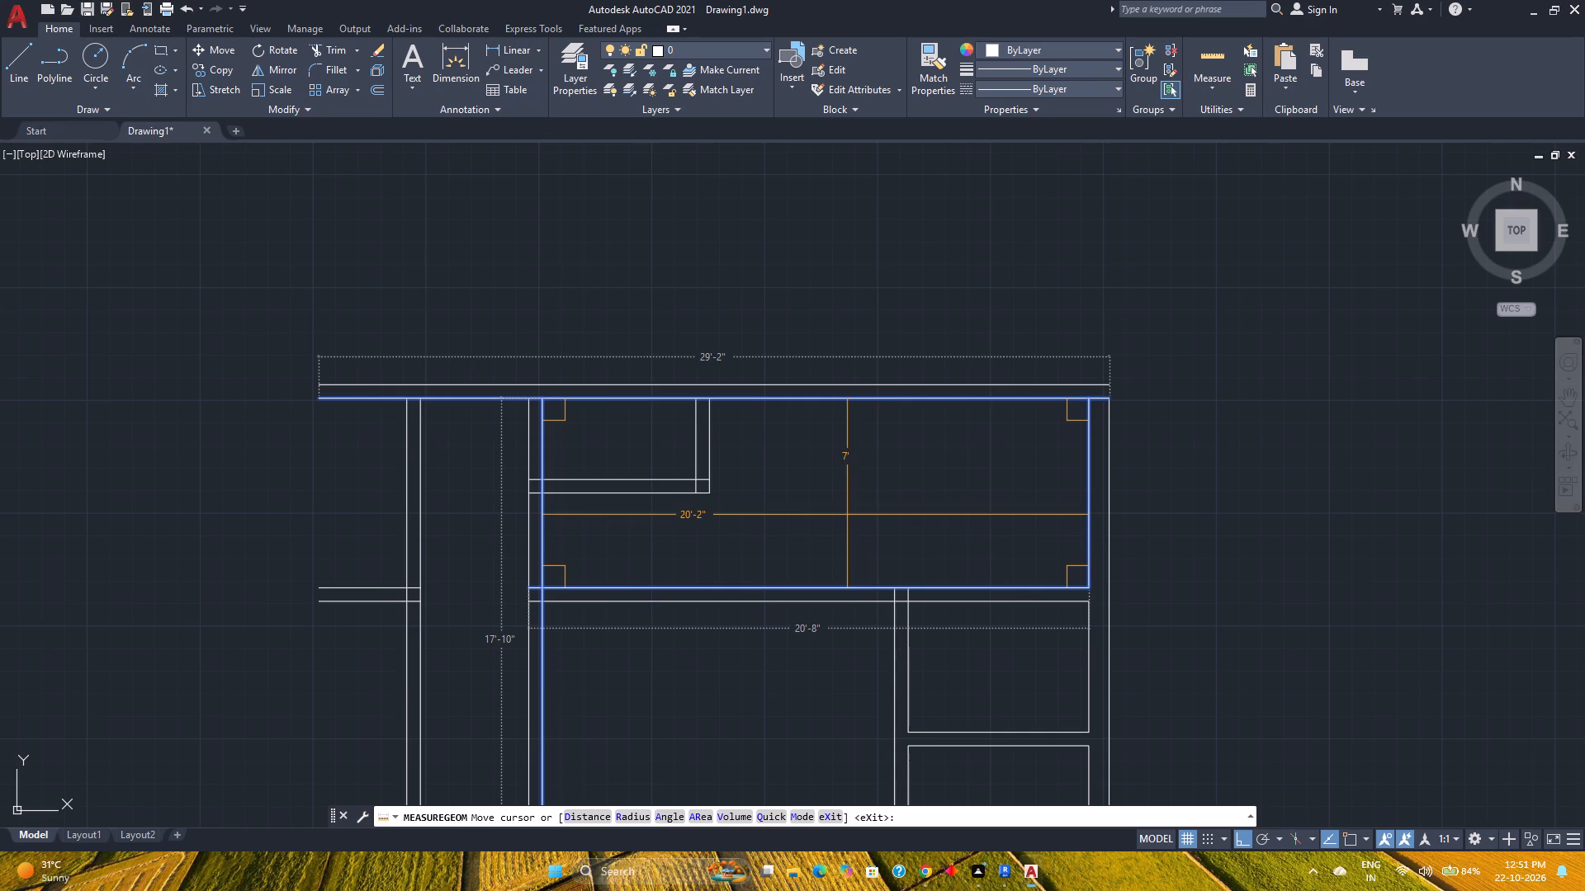
{"action": "key", "text": "Escape"}
Offset the left line of the vertical partition beside the two small rooms 2' to the left, and offset that copy 6" left.
{"action": "middle_click_drag", "start_coordinate": [888, 542], "coordinate": [865, 521]}
{"action": "middle_click", "coordinate": [865, 521]}
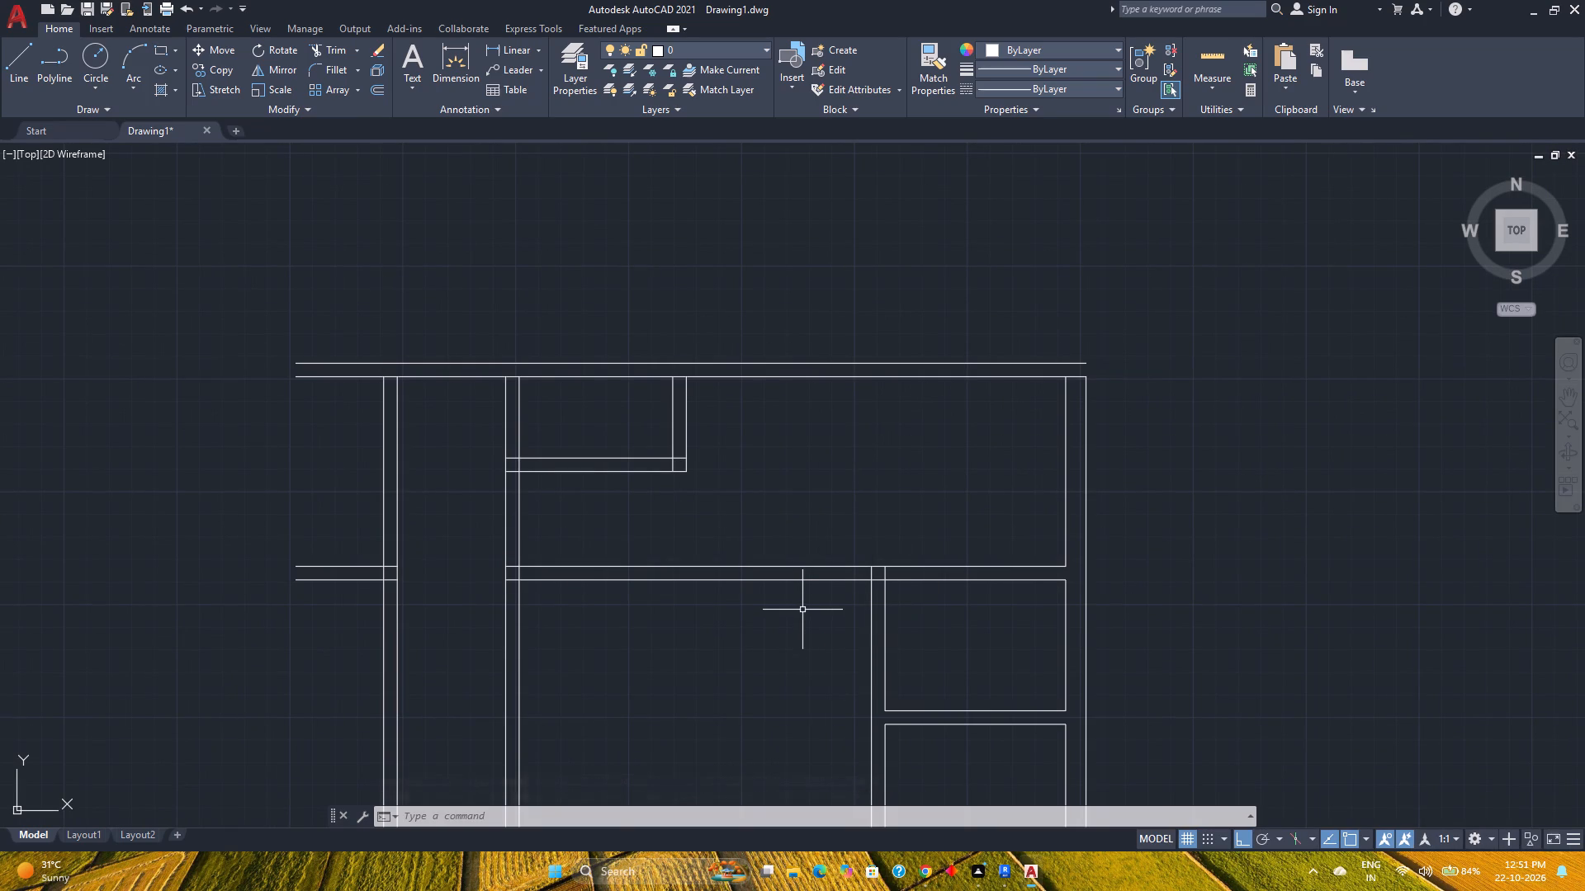
{"action": "scroll", "coordinate": [857, 631], "scroll_direction": "up", "scroll_amount": 2}
{"action": "middle_click_drag", "start_coordinate": [856, 631], "coordinate": [828, 480]}
{"action": "scroll", "coordinate": [829, 476], "scroll_direction": "down", "scroll_amount": 1}
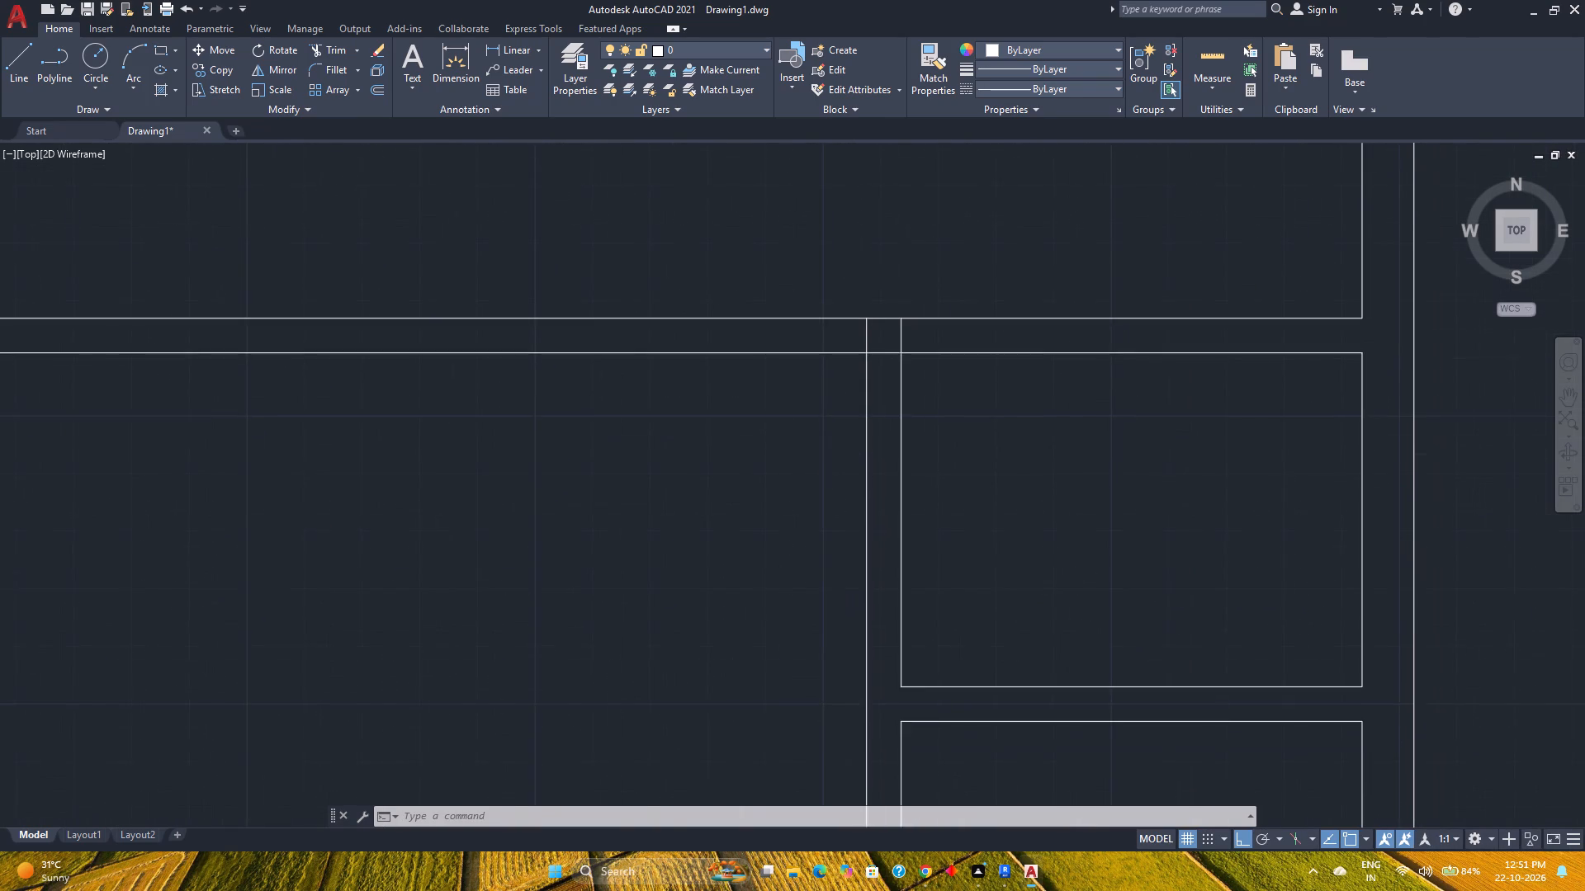
{"action": "scroll", "coordinate": [829, 476], "scroll_direction": "down", "scroll_amount": 1}
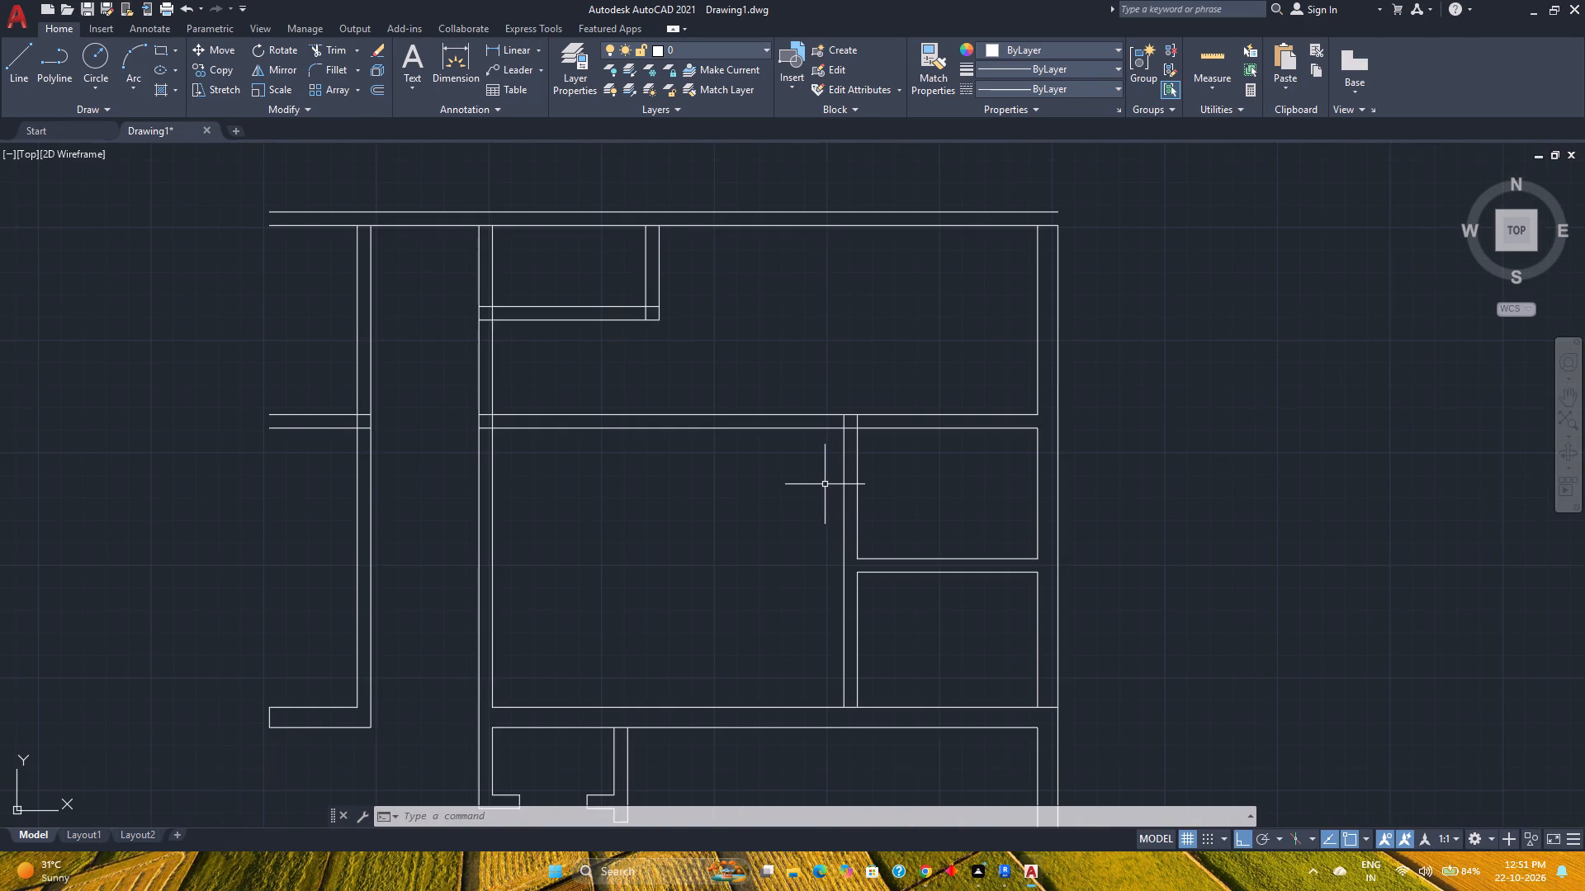
{"action": "left_click", "coordinate": [382, 95]}
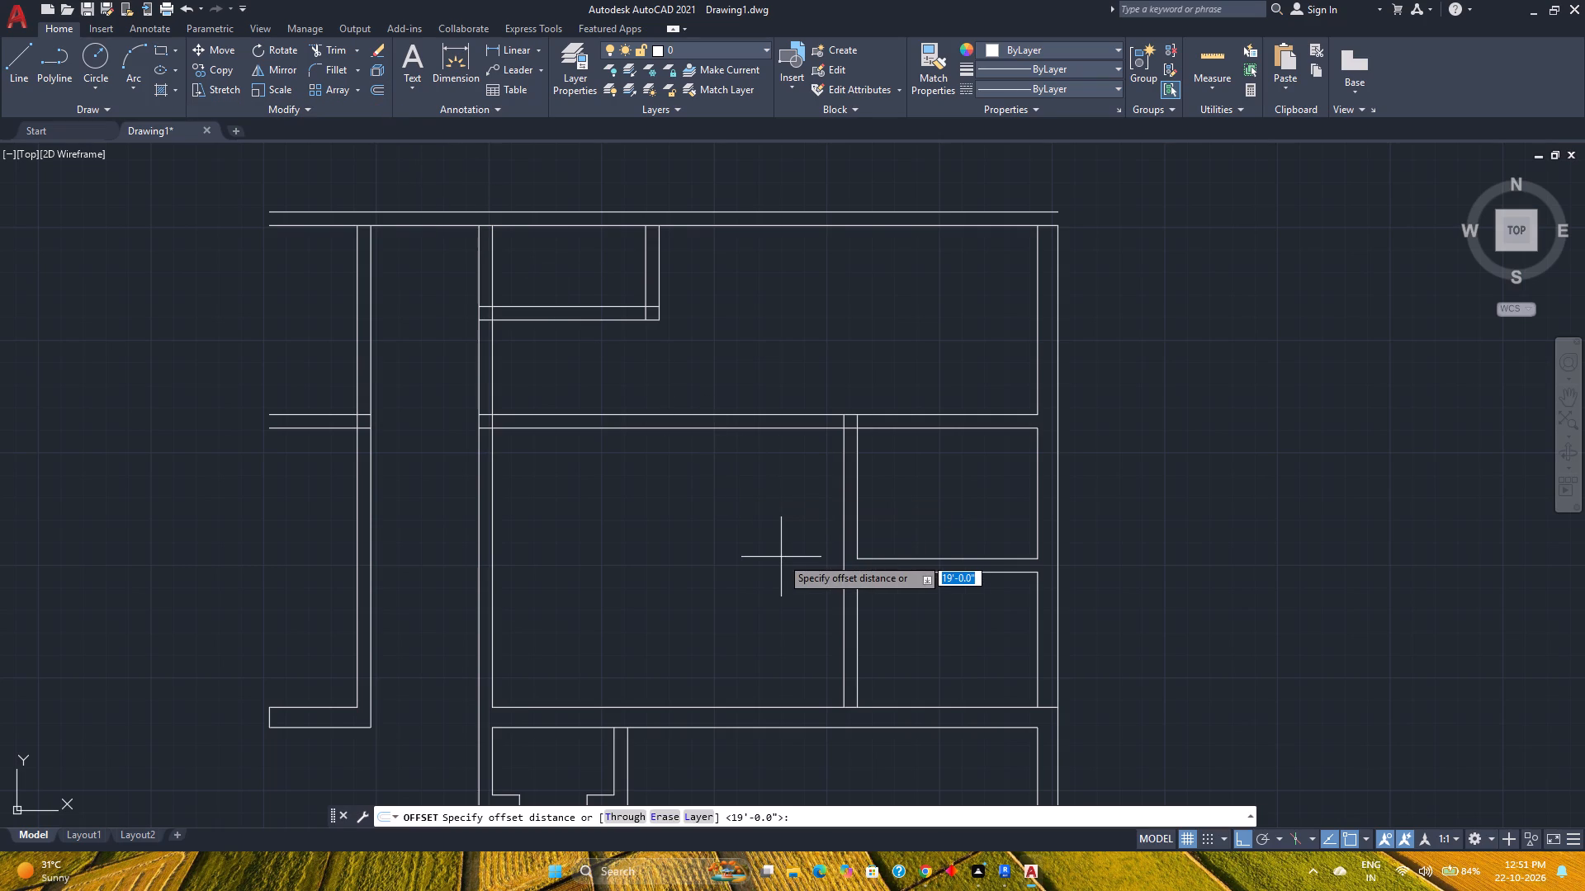
{"action": "key", "text": "Return"}
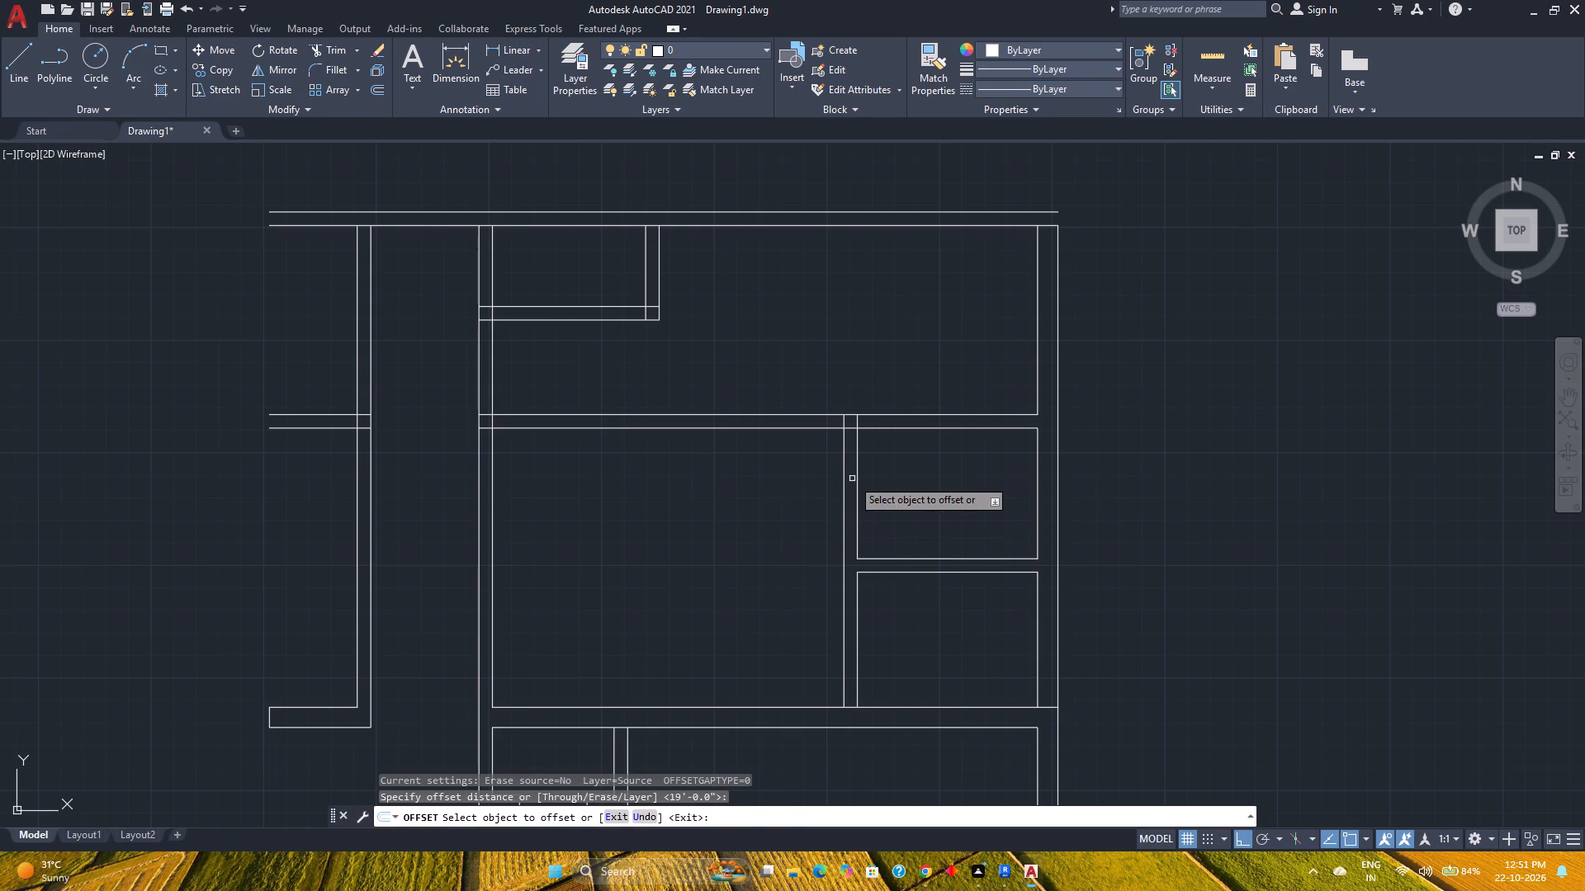
{"action": "left_click", "coordinate": [844, 485]}
{"action": "type", "text": "2'"}
{"action": "key", "text": "Return"}
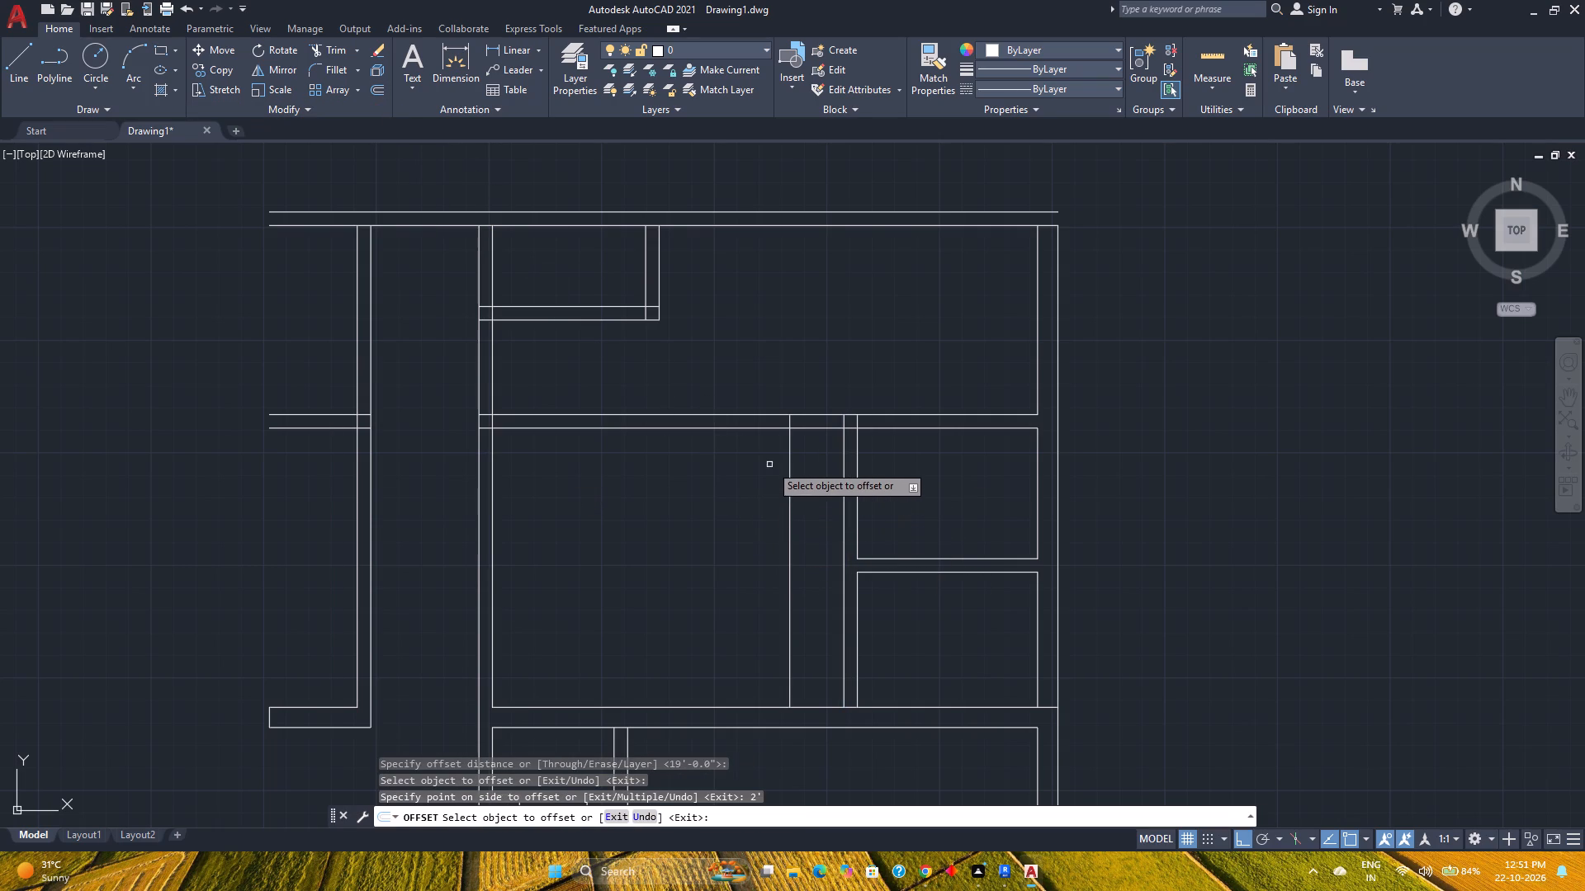
{"action": "left_click", "coordinate": [790, 458]}
{"action": "key", "text": "6"}
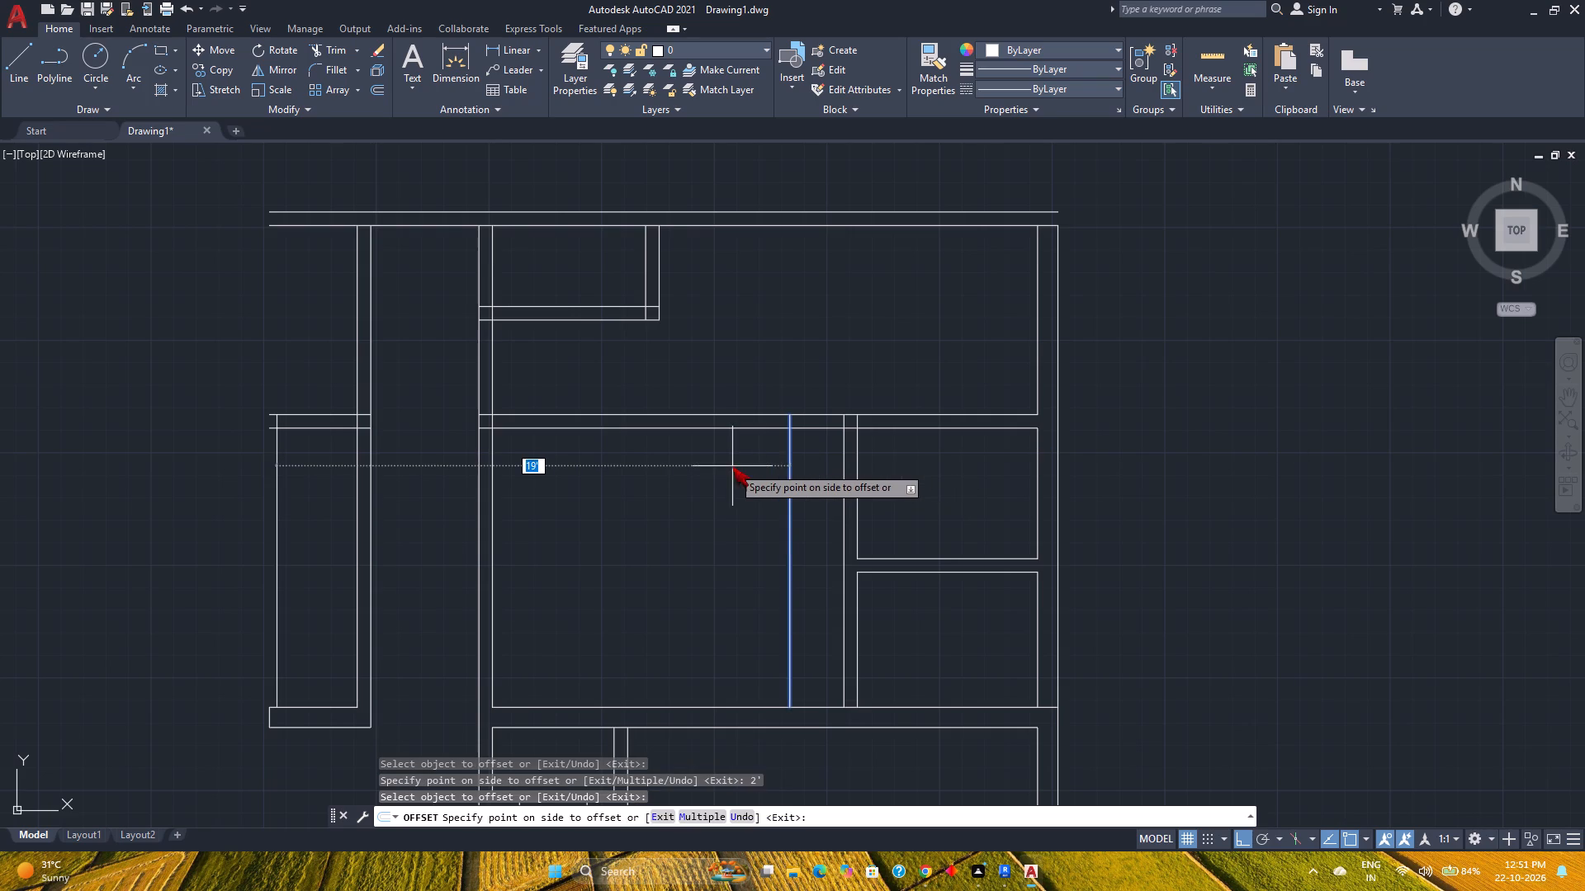
{"action": "key", "text": "Return"}
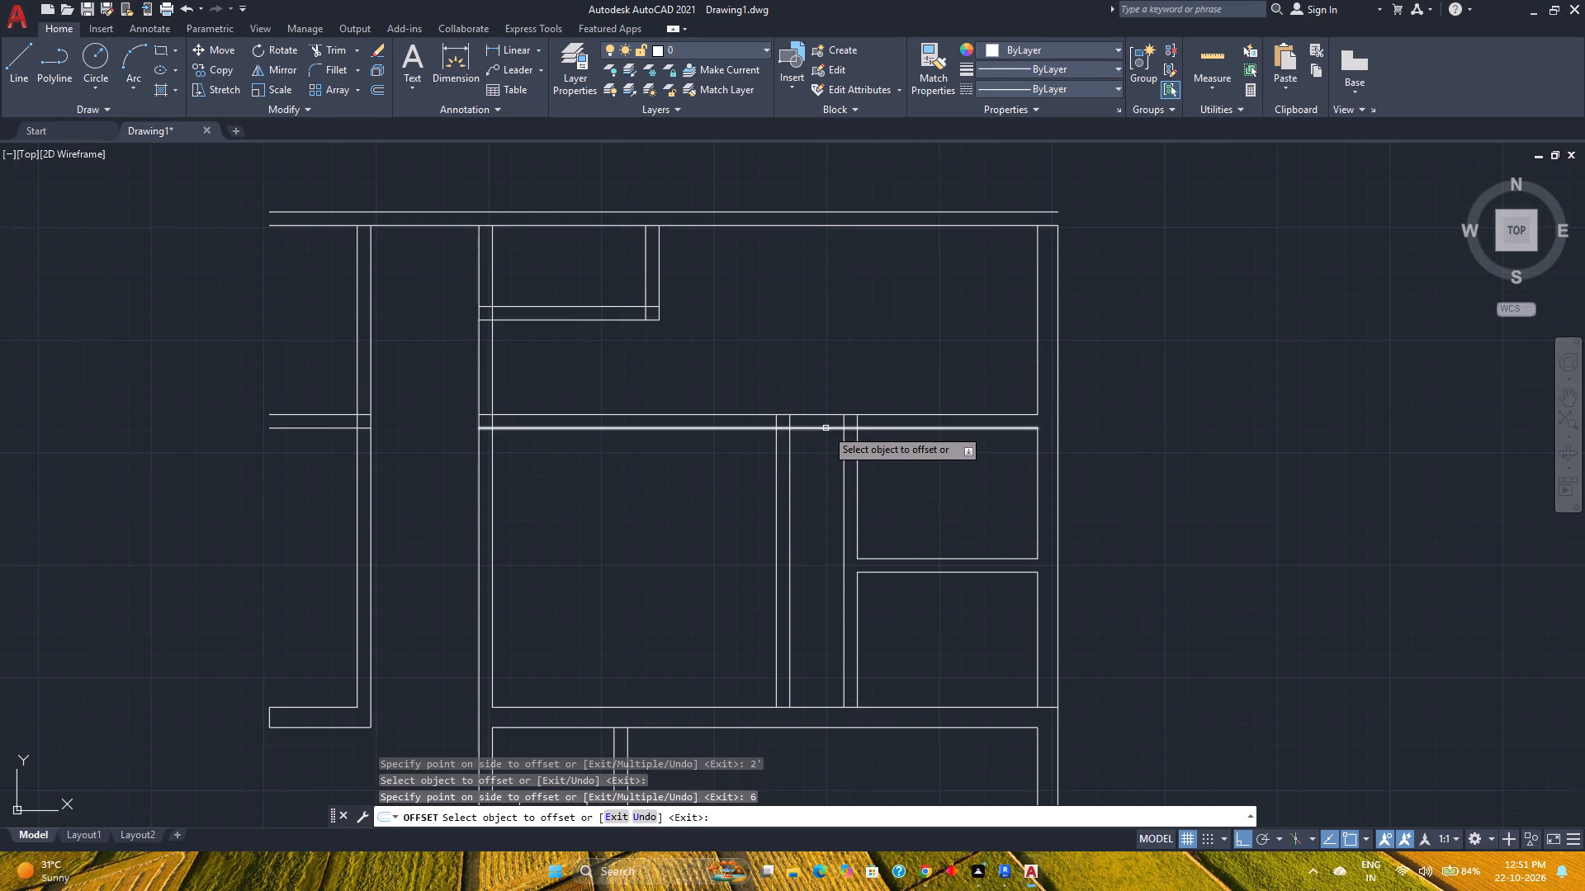
Undo the last two offsets, the 2' copy of the vertical partition line and its 6" copy.
{"action": "left_click", "coordinate": [826, 428]}
{"action": "key", "text": "ctrl+z"}
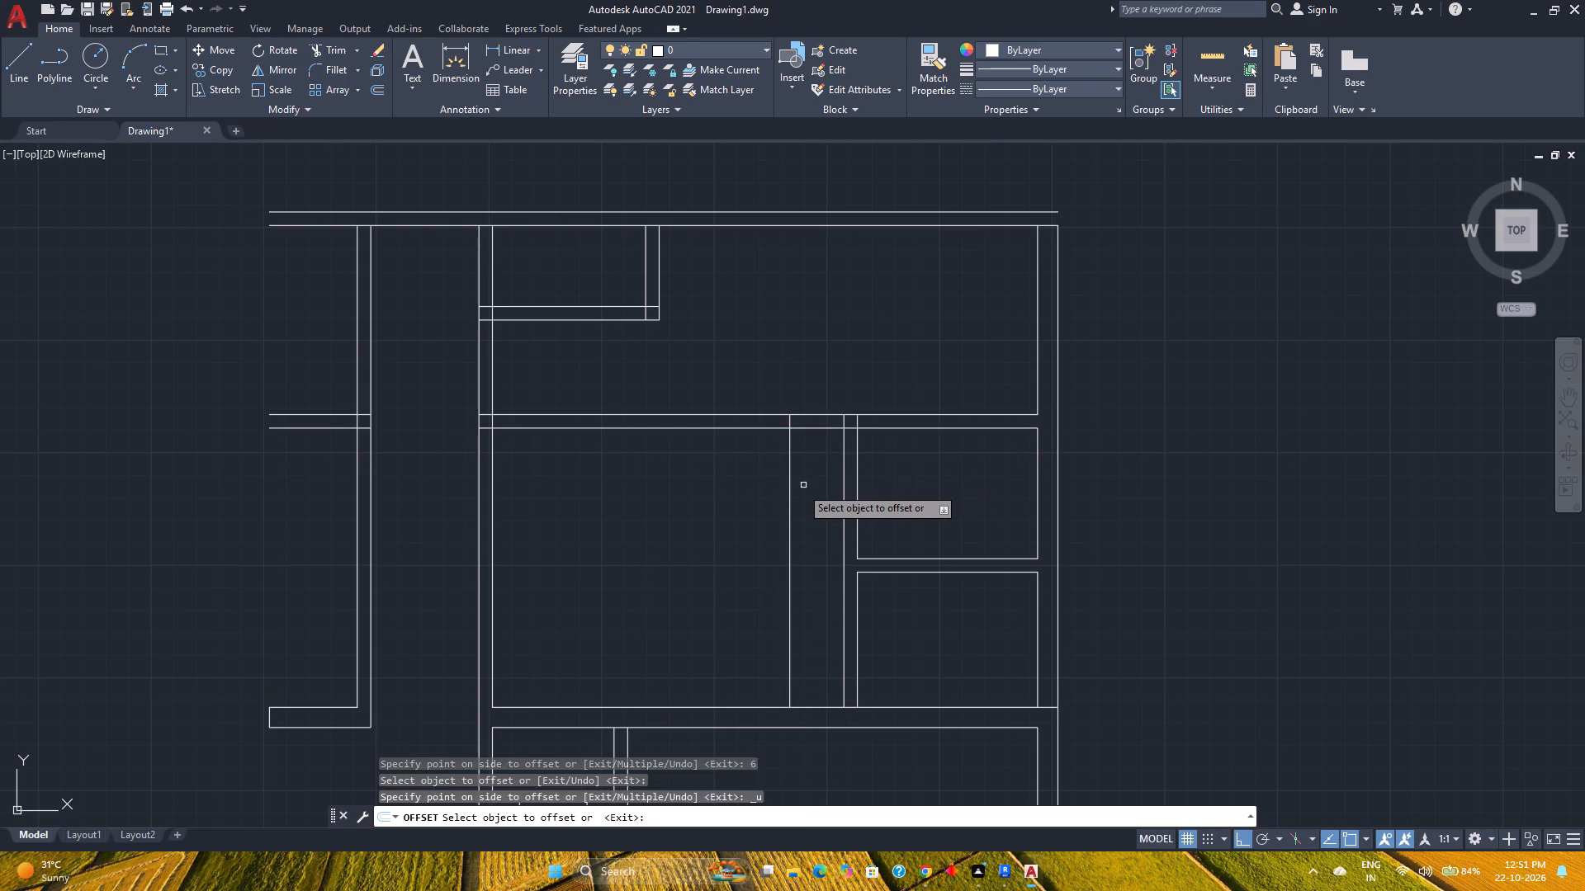
{"action": "key", "text": "ctrl+z"}
Offset the left line of the vertical partition beside the two small rooms 2'6" to the left, and offset that copy 6" left.
{"action": "left_click", "coordinate": [843, 463]}
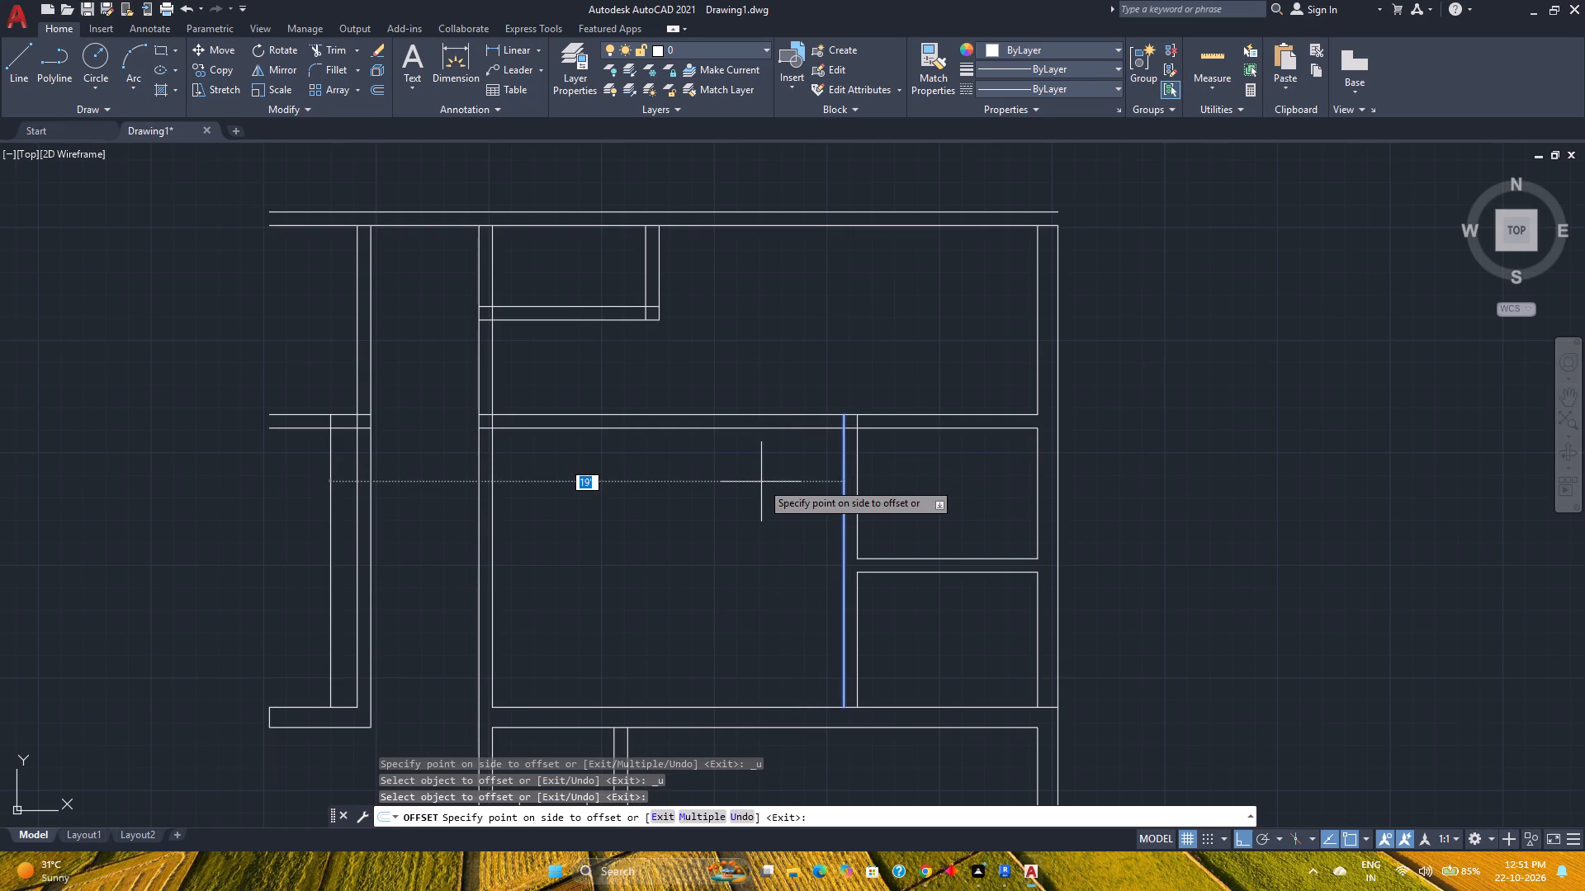
{"action": "key", "text": "2"}
{"action": "key", "text": "apostrophe"}
{"action": "key", "text": "6"}
{"action": "key", "text": "shift+quotedbl"}
{"action": "key", "text": "Return"}
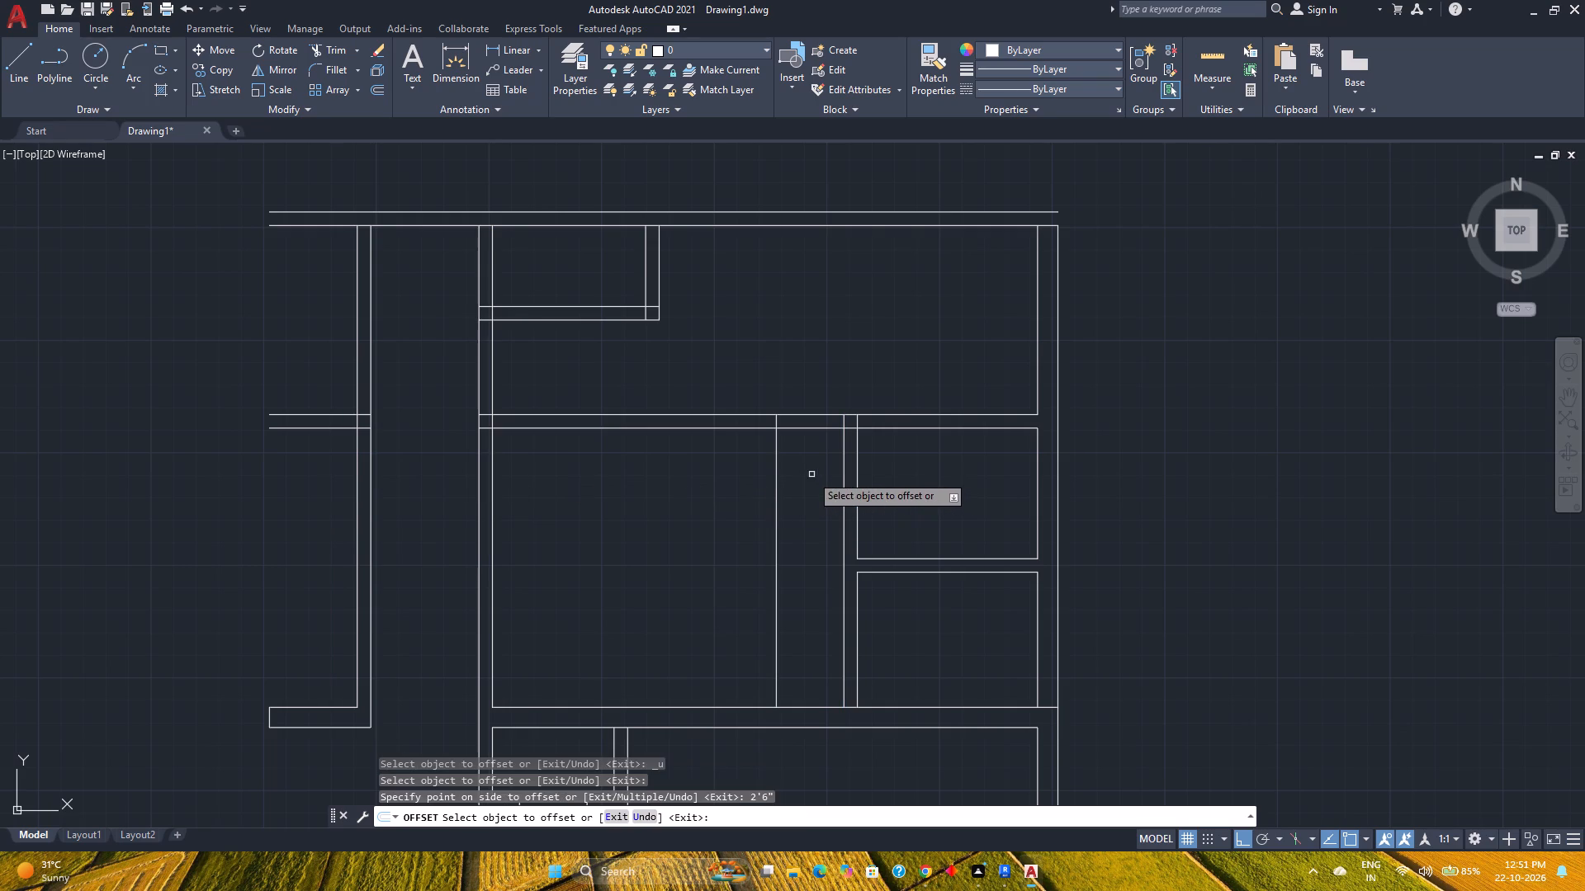
{"action": "left_click", "coordinate": [778, 486]}
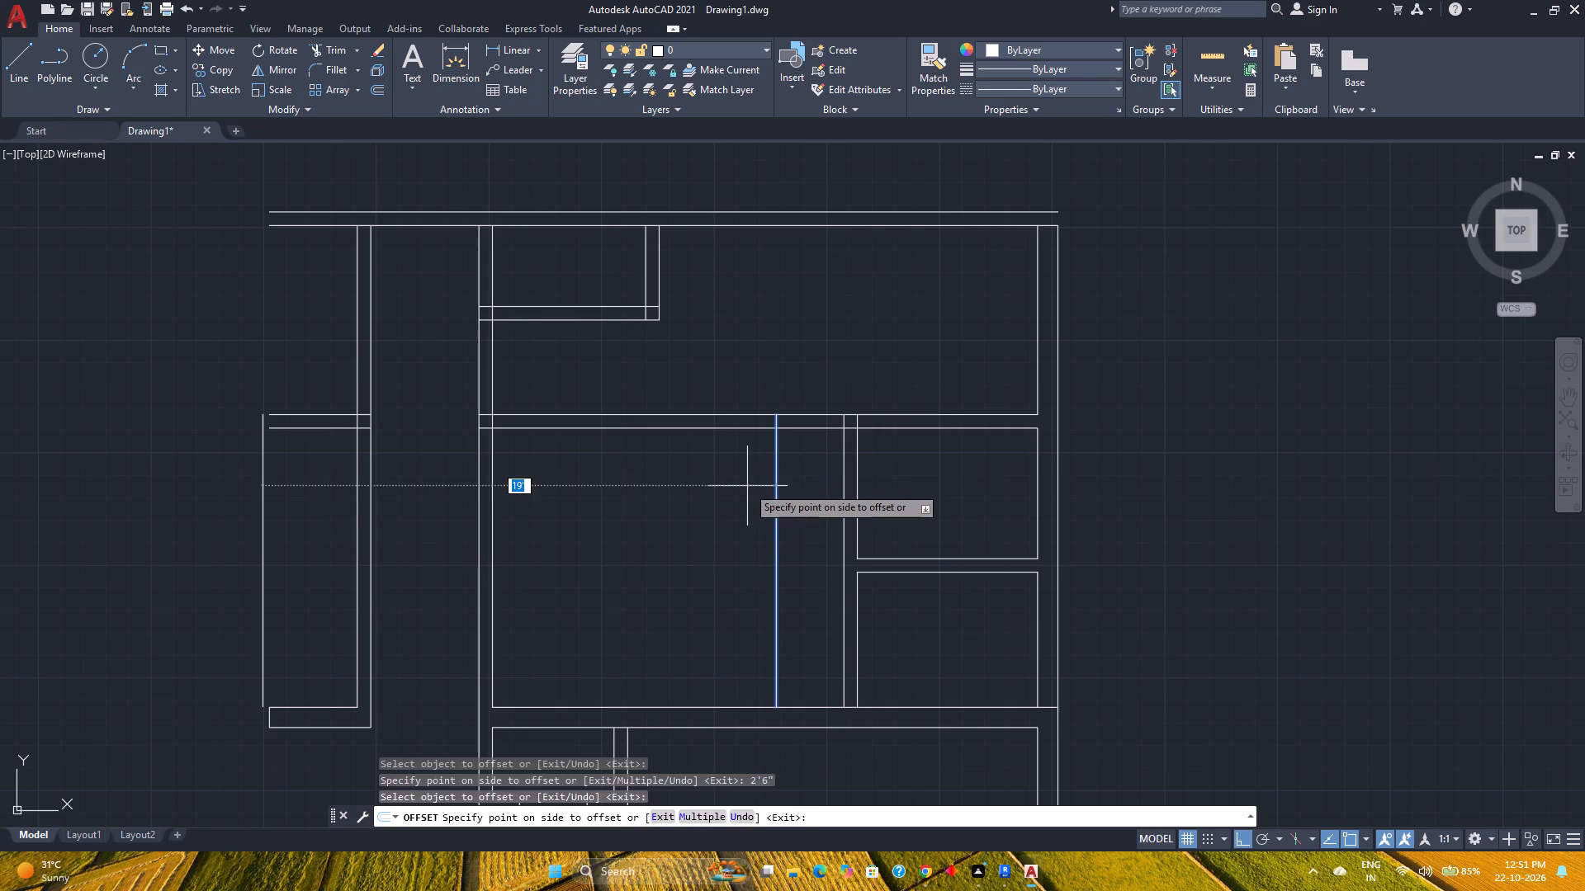
{"action": "key", "text": "6"}
{"action": "key", "text": "Return"}
Offset the lower line of the horizontal partition above the two small rooms 2' down, and offset that copy 6" down.
{"action": "left_click", "coordinate": [810, 428]}
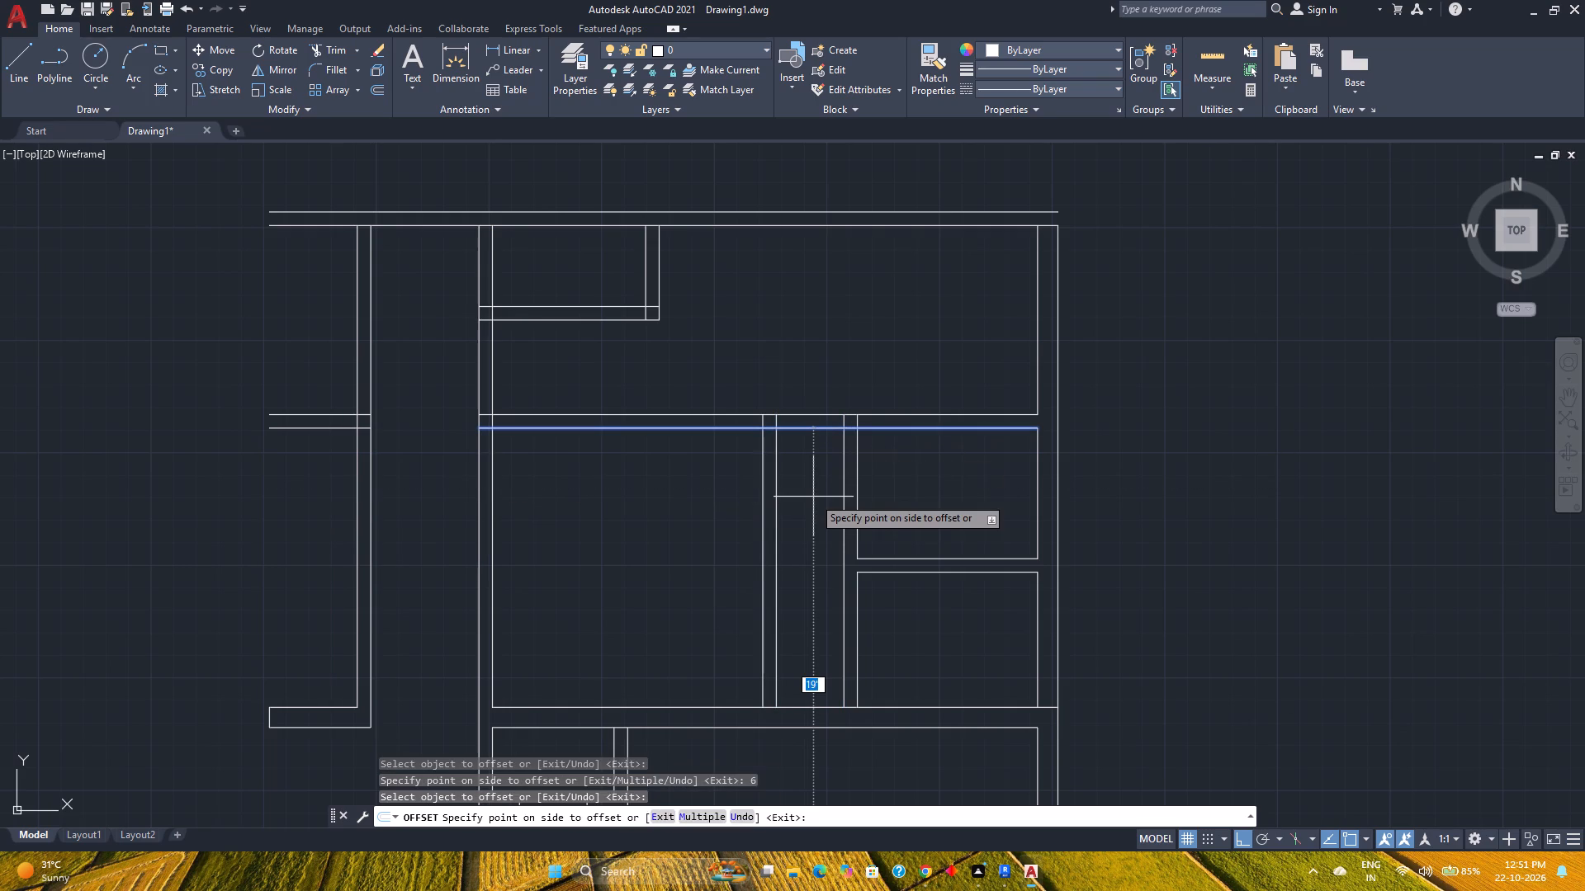
{"action": "type", "text": "2'"}
{"action": "key", "text": "Return"}
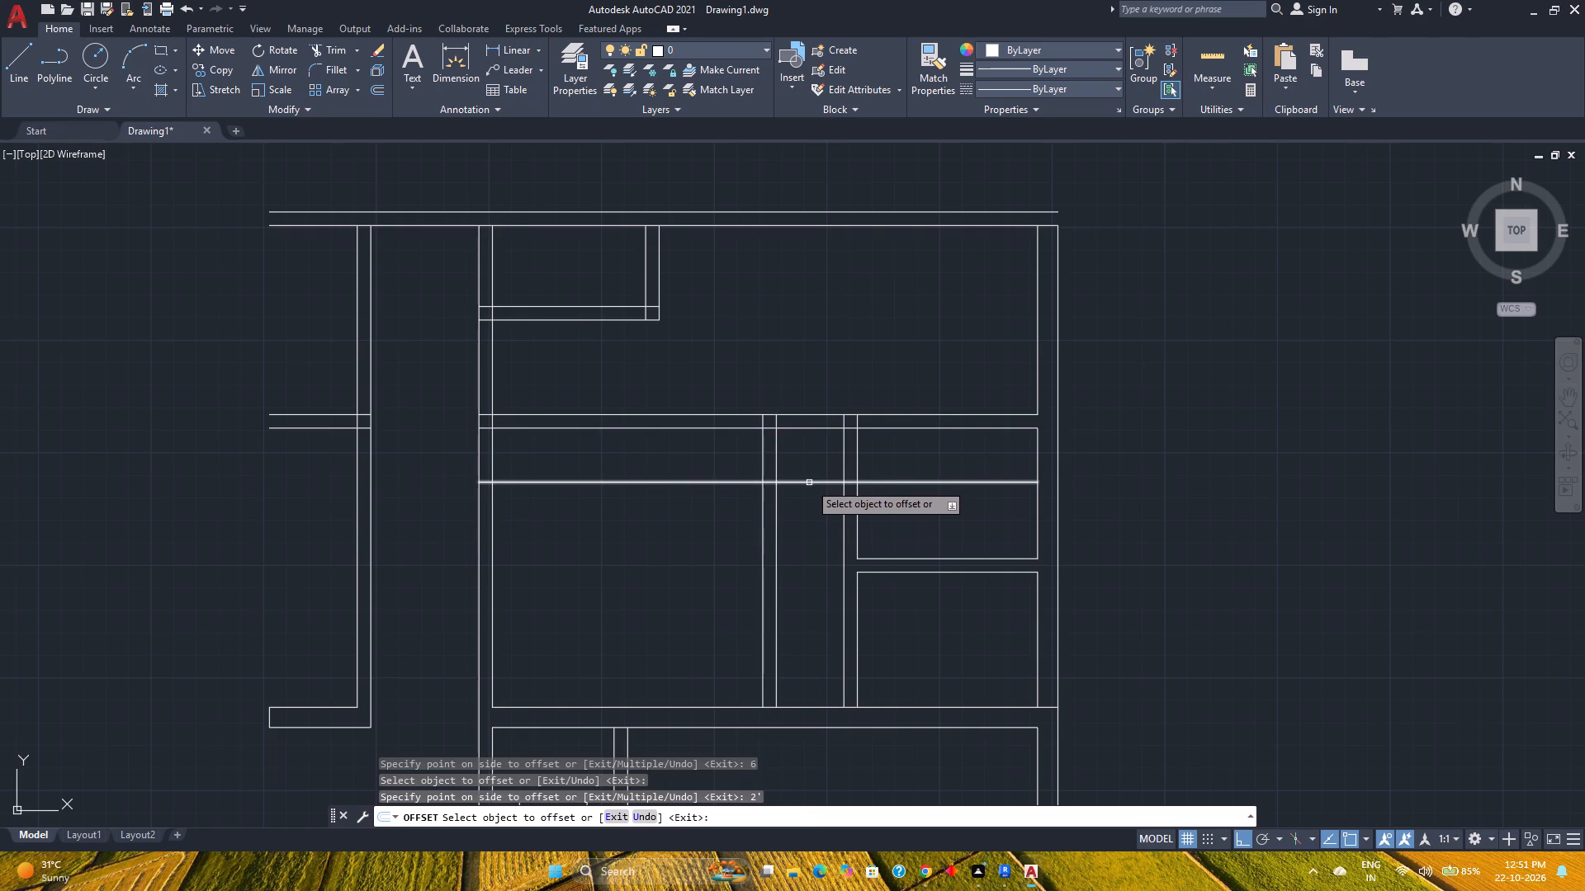
{"action": "left_click", "coordinate": [809, 483]}
{"action": "key", "text": "6"}
{"action": "key", "text": "Return"}
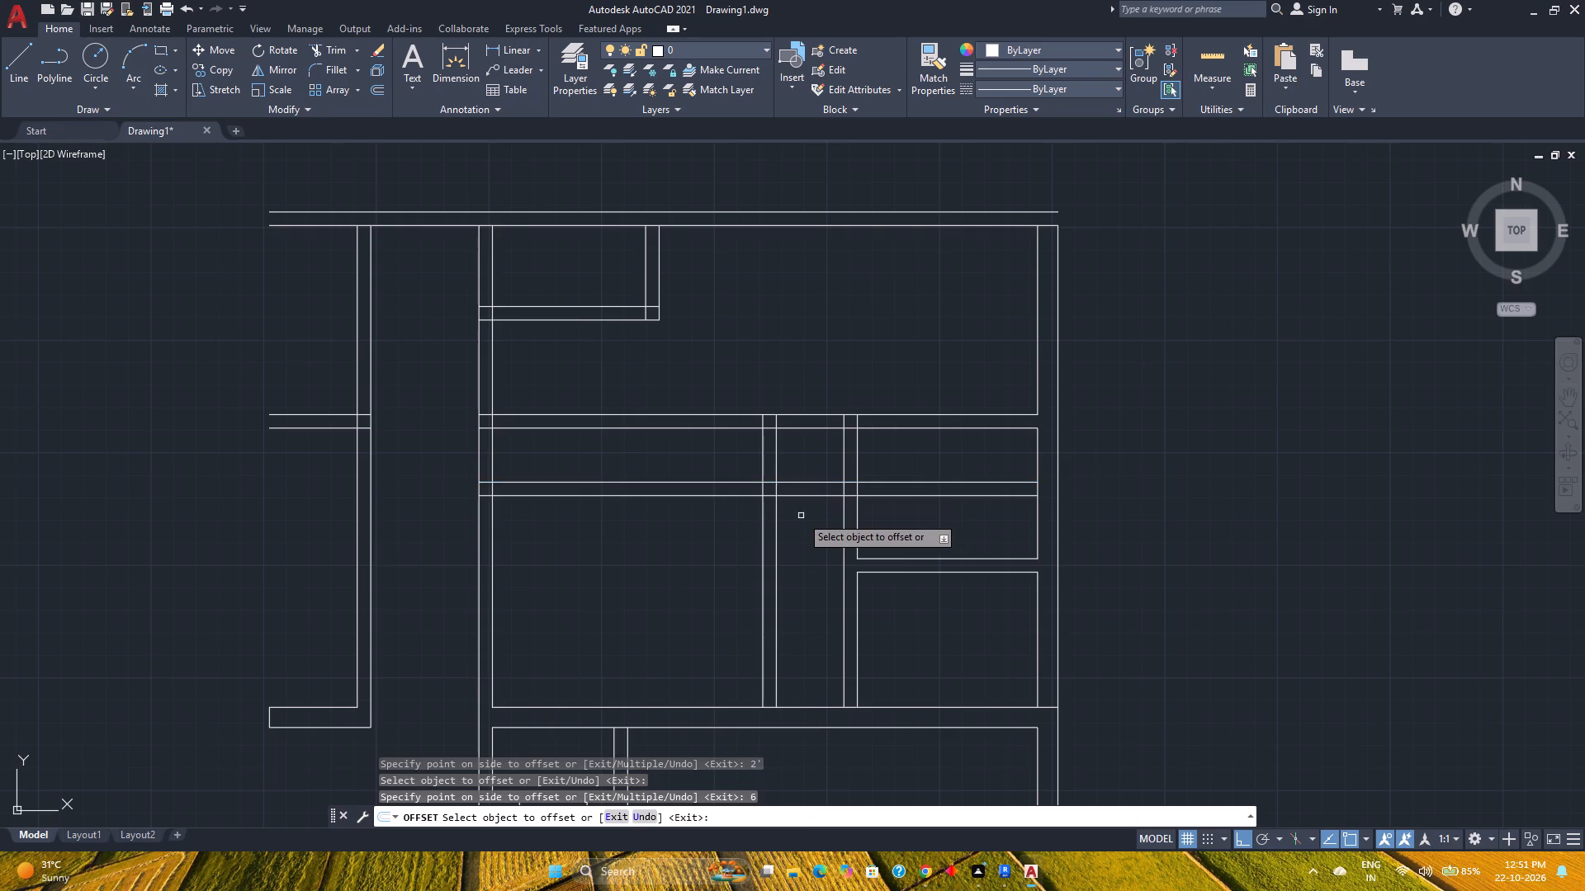
Trim the new horizontal and vertical lines that run past the small recess on its left, right and lower sides.
{"action": "key", "text": "Escape"}
{"action": "type", "text": "tr"}
{"action": "key", "text": "Return"}
{"action": "scroll", "coordinate": [816, 483], "scroll_direction": "up", "scroll_amount": 4}
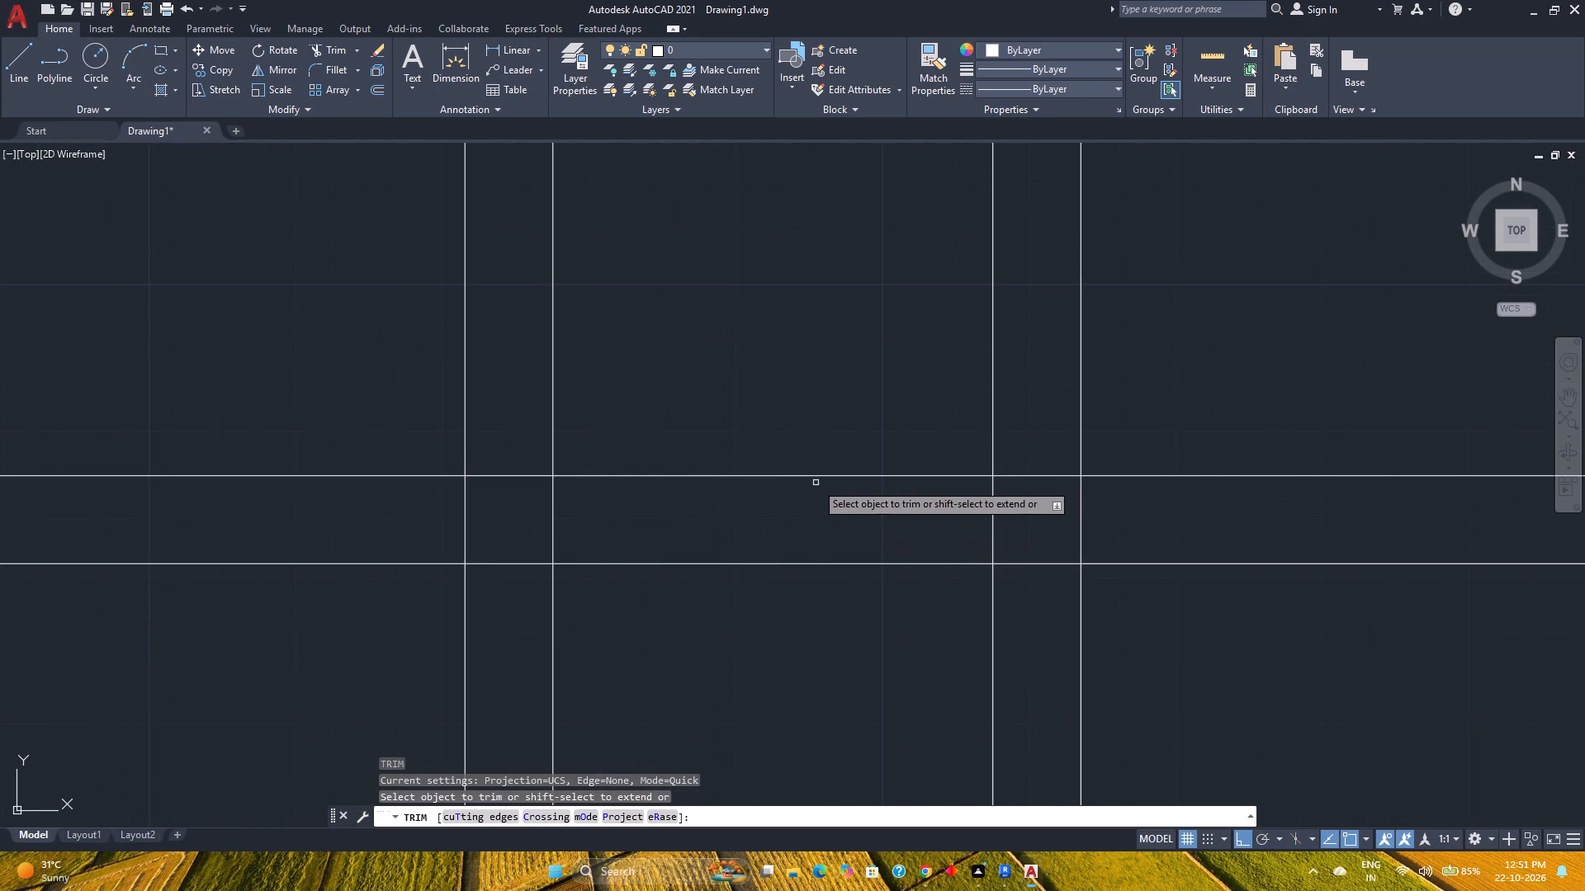
{"action": "scroll", "coordinate": [705, 502], "scroll_direction": "up", "scroll_amount": 1}
{"action": "left_click_drag", "start_coordinate": [237, 434], "coordinate": [603, 706]}
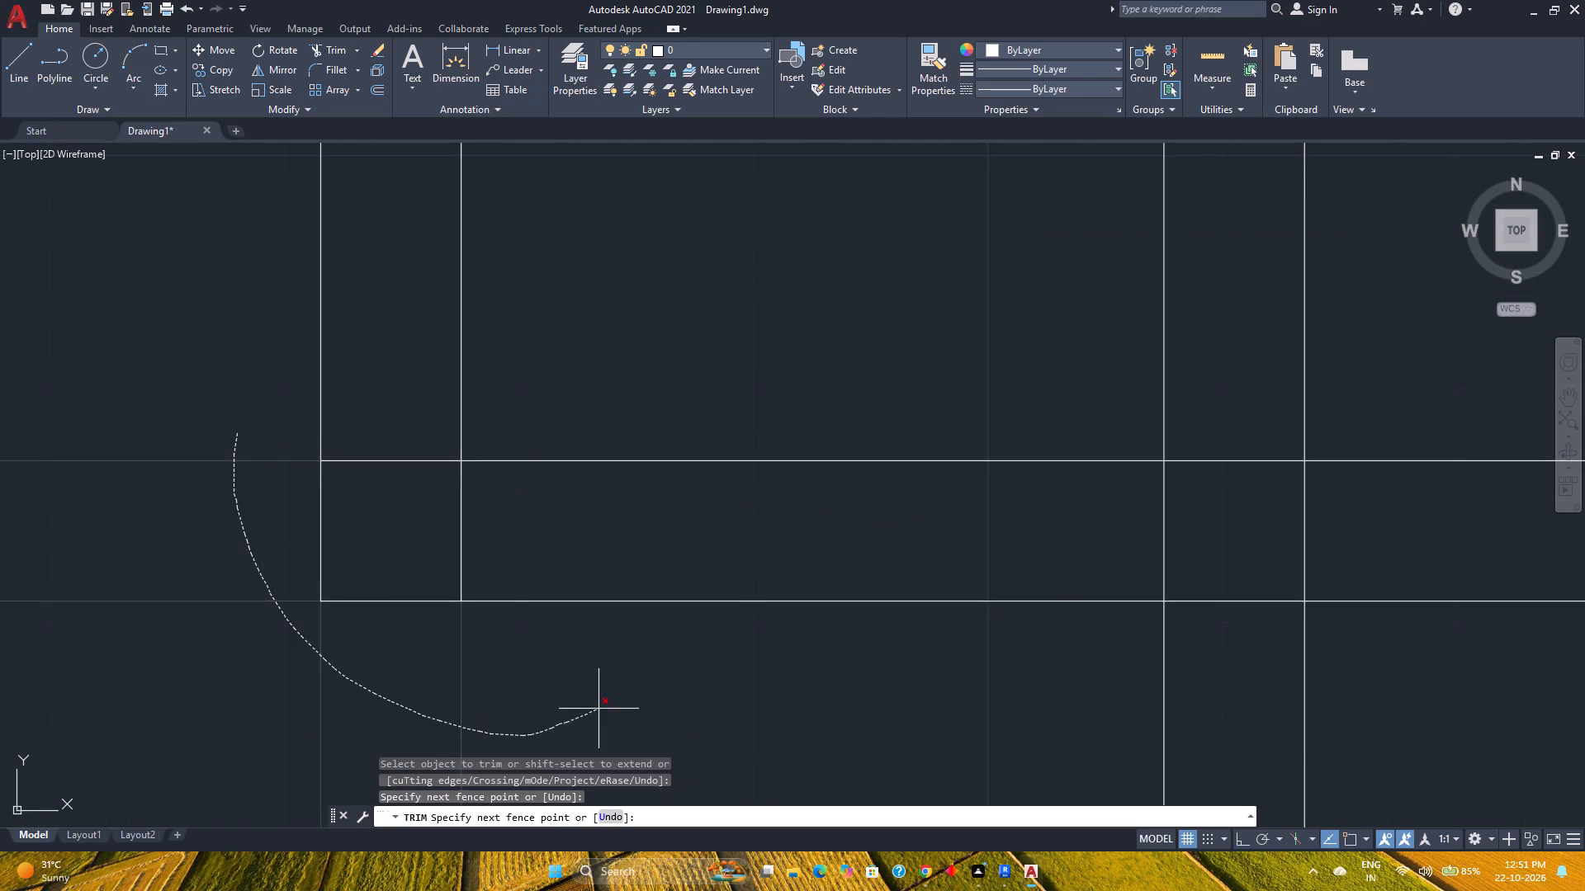
{"action": "left_click_drag", "start_coordinate": [603, 706], "coordinate": [614, 698]}
{"action": "left_click_drag", "start_coordinate": [1386, 404], "coordinate": [1312, 685]}
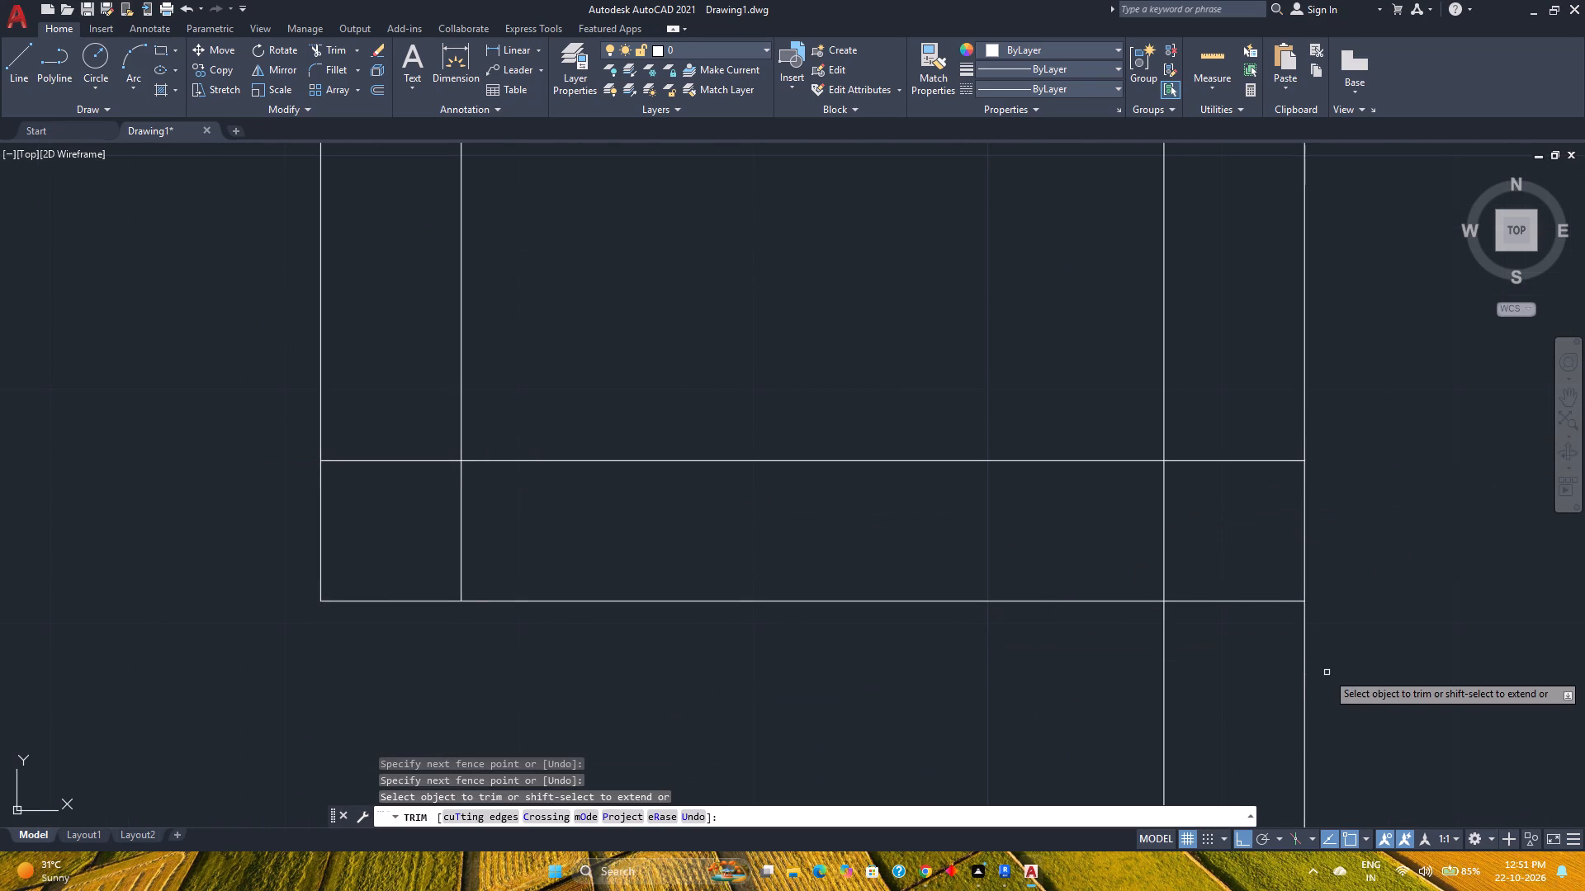
{"action": "scroll", "coordinate": [1321, 662], "scroll_direction": "down", "scroll_amount": 3}
{"action": "middle_click_drag", "start_coordinate": [1318, 661], "coordinate": [1153, 643]}
{"action": "middle_click", "coordinate": [914, 630]}
{"action": "scroll", "coordinate": [901, 606], "scroll_direction": "down", "scroll_amount": 3}
{"action": "middle_click_drag", "start_coordinate": [864, 653], "coordinate": [780, 573]}
{"action": "middle_click", "coordinate": [778, 571]}
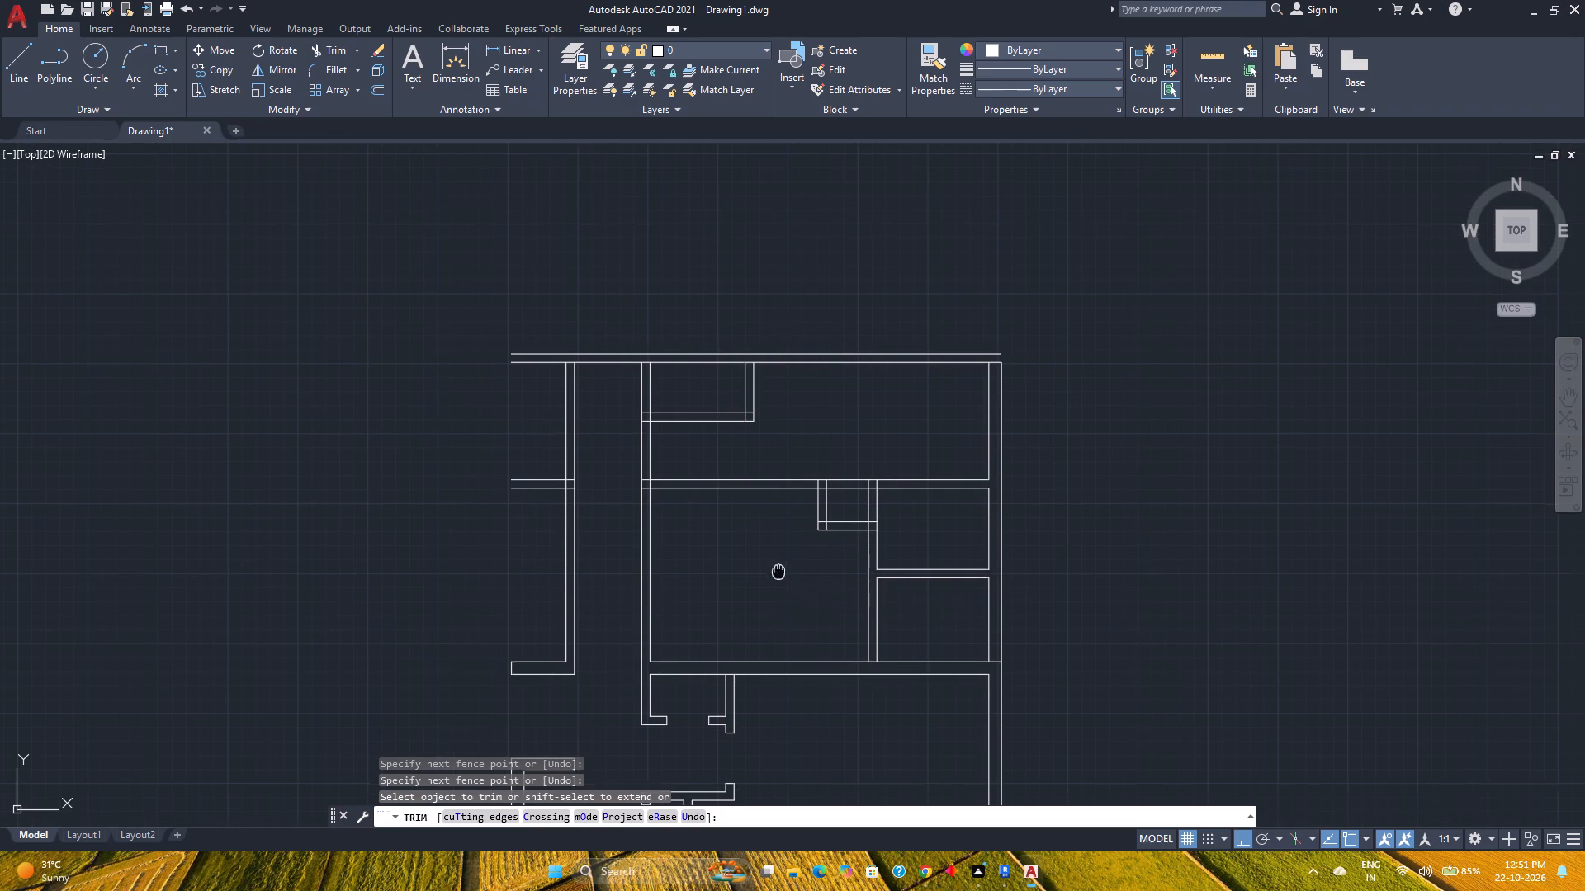
{"action": "key", "text": "space"}
Move the two horizontal lines at the bottom of the small recess 6" up.
{"action": "middle_click_drag", "start_coordinate": [801, 569], "coordinate": [743, 539]}
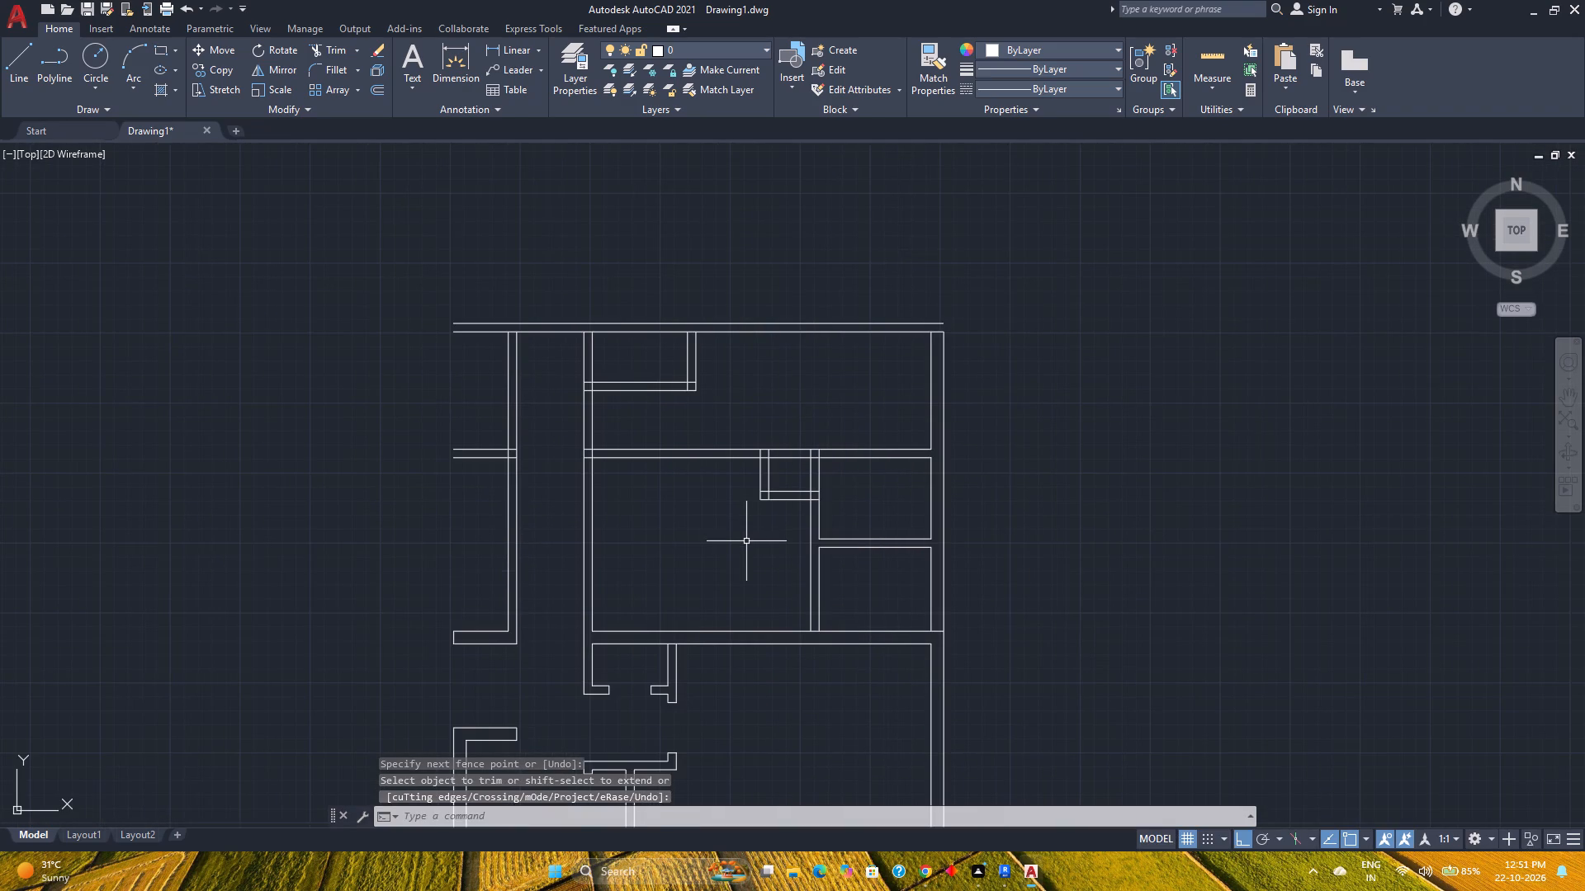
{"action": "scroll", "coordinate": [811, 505], "scroll_direction": "up", "scroll_amount": 4}
{"action": "left_click", "coordinate": [737, 513]}
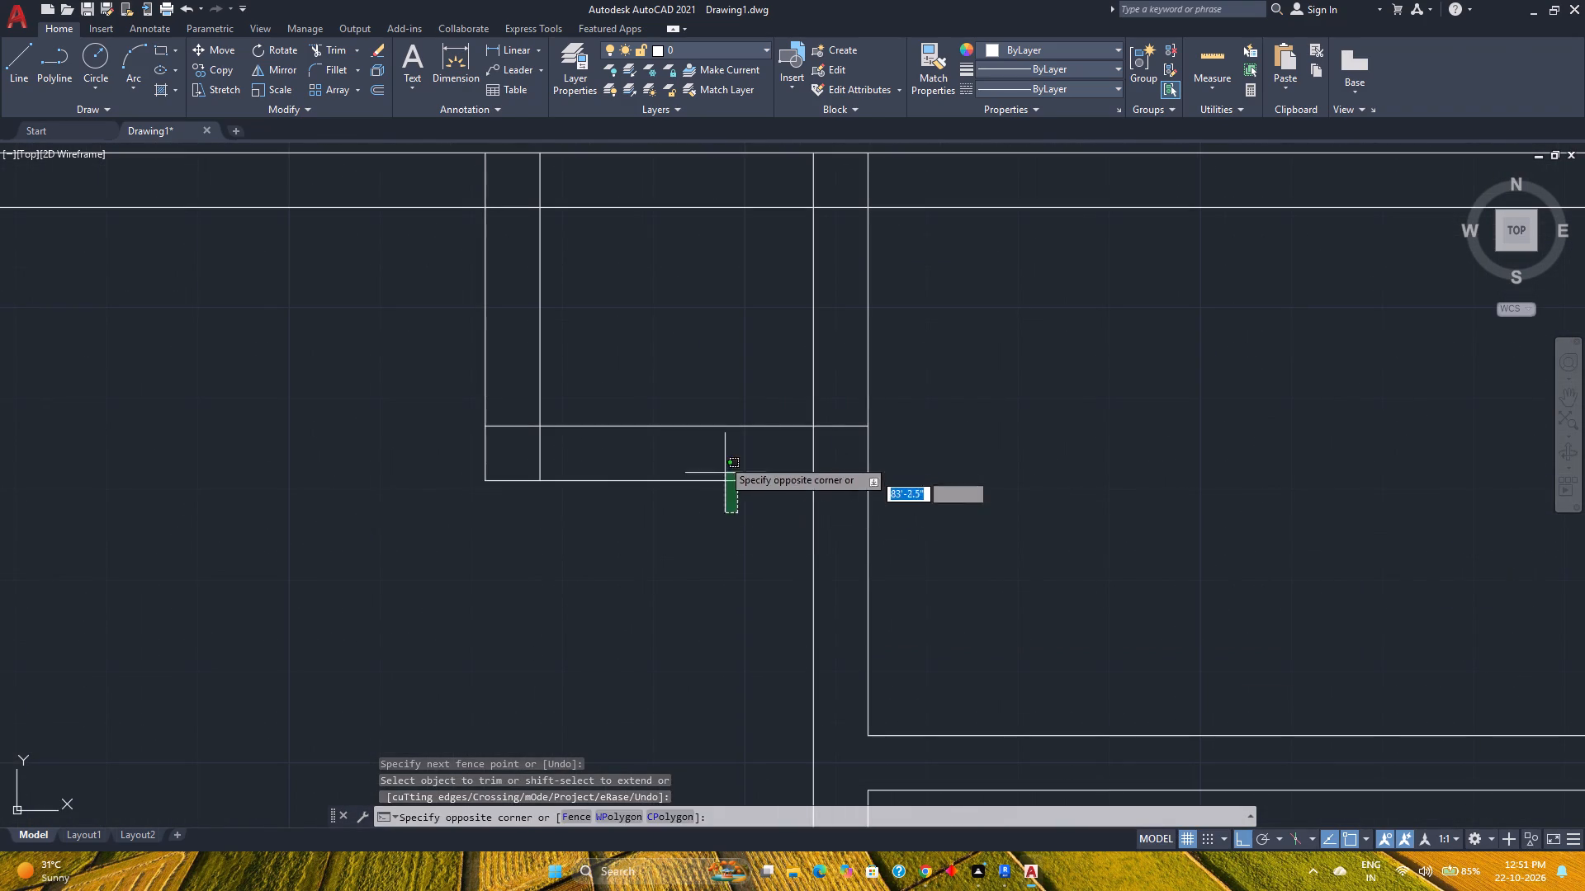
{"action": "left_click", "coordinate": [721, 409]}
{"action": "left_click", "coordinate": [234, 45]}
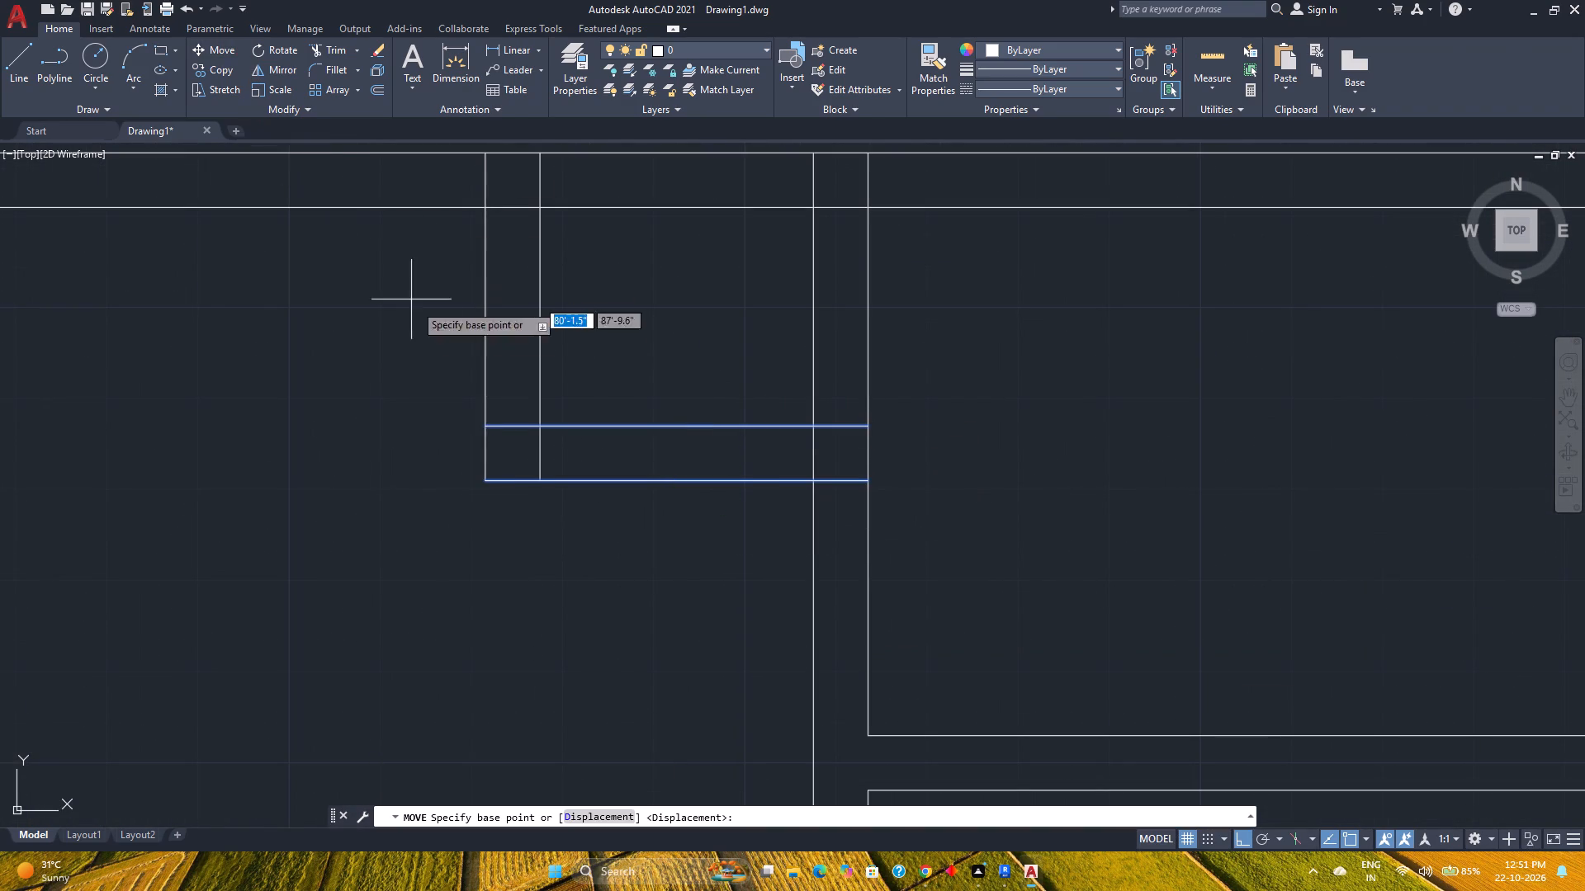
{"action": "left_click", "coordinate": [540, 422]}
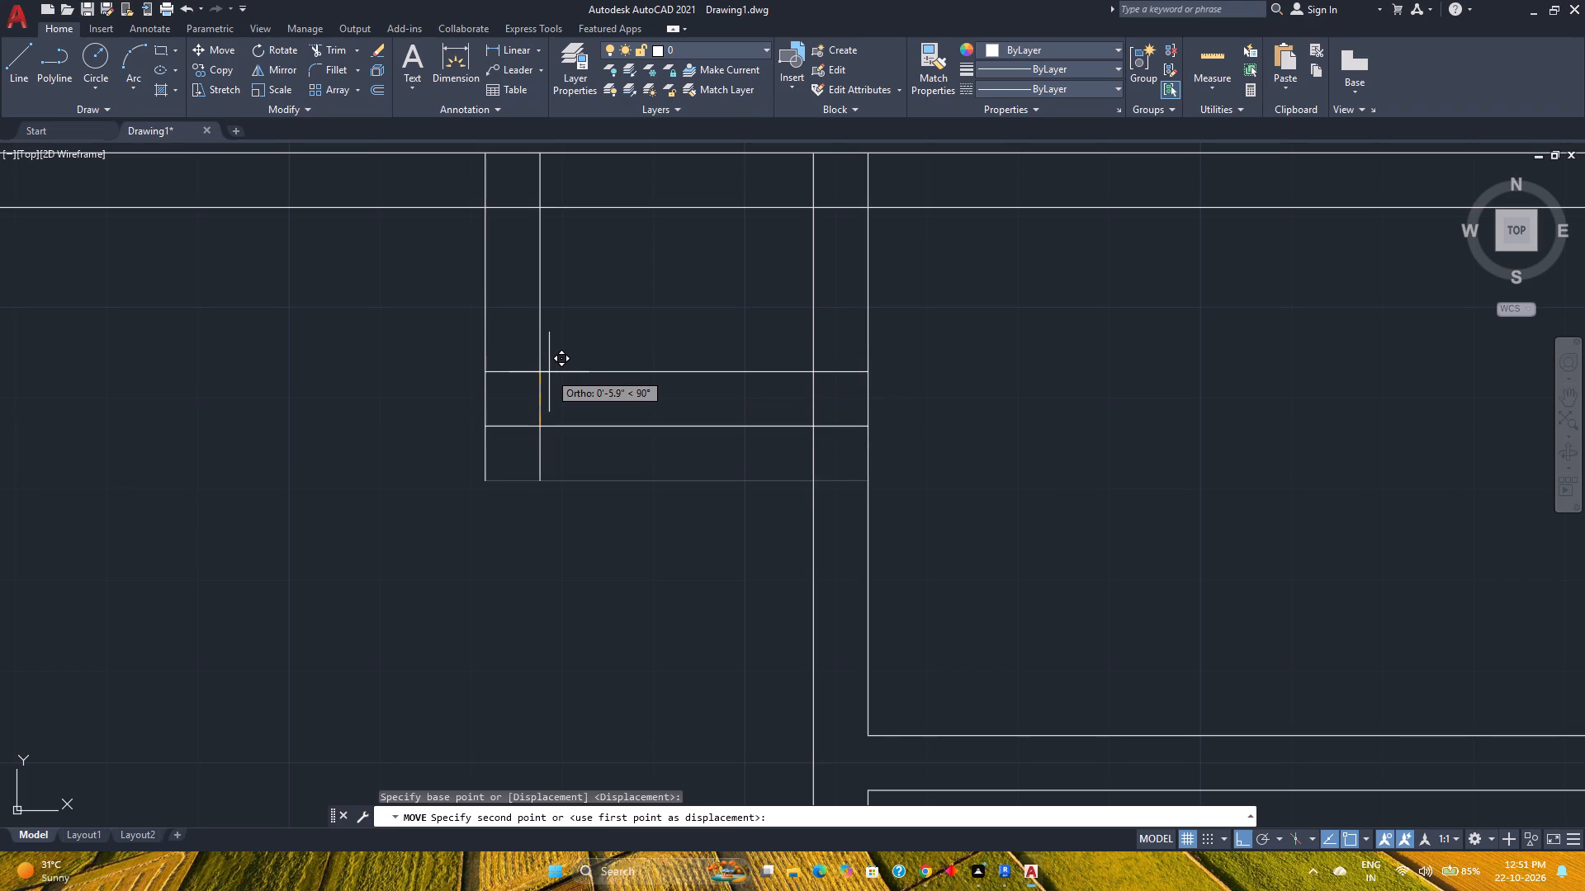
{"action": "scroll", "coordinate": [546, 361], "scroll_direction": "down", "scroll_amount": 2}
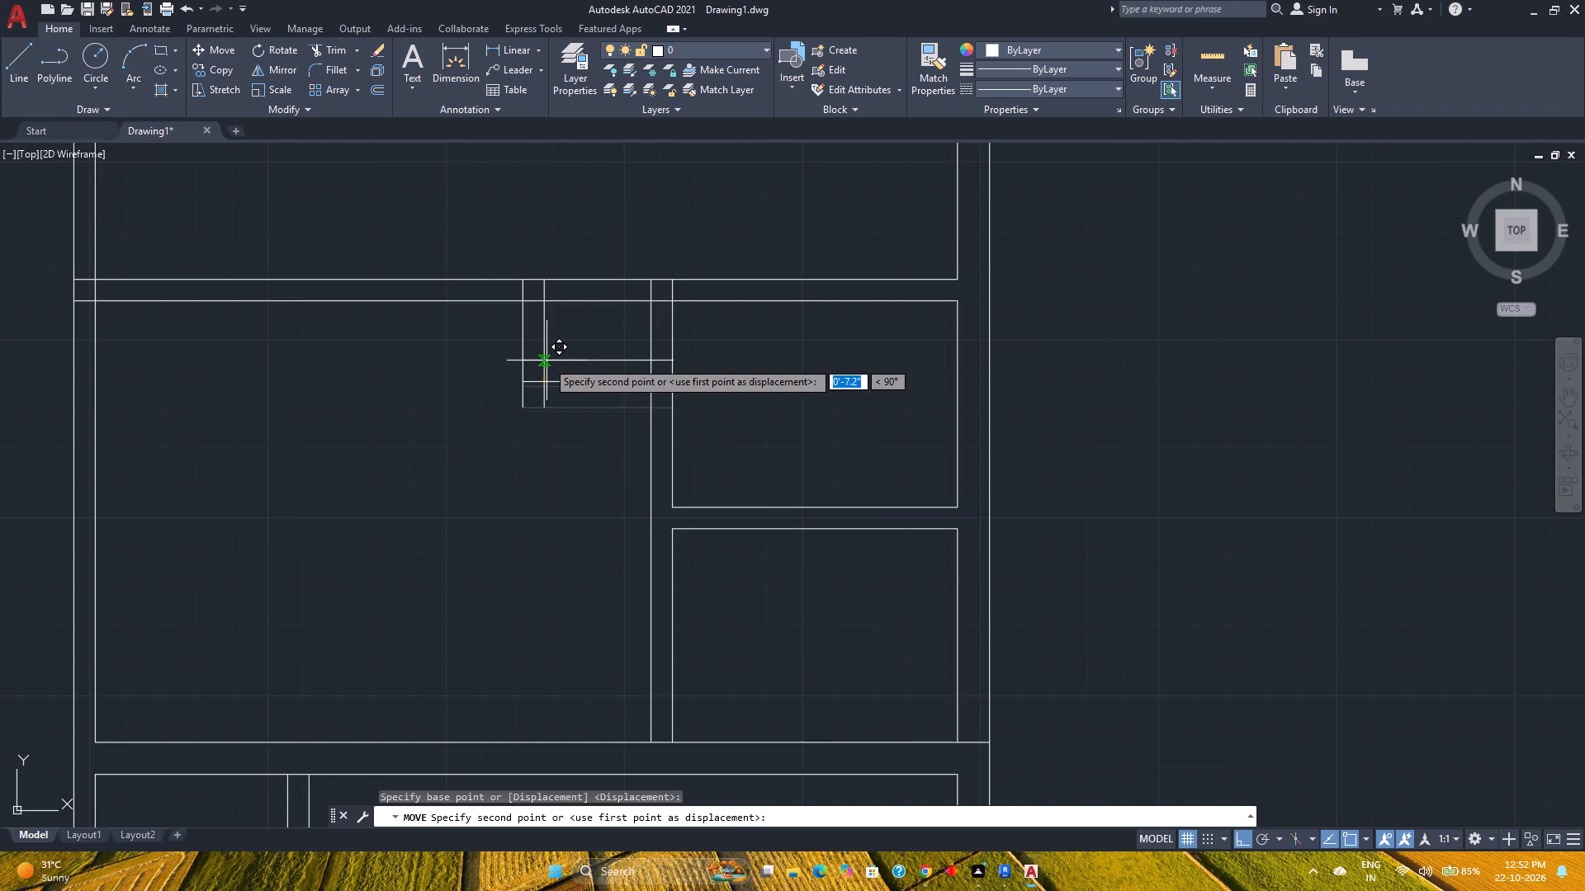
{"action": "key", "text": "6"}
{"action": "key", "text": "Return"}
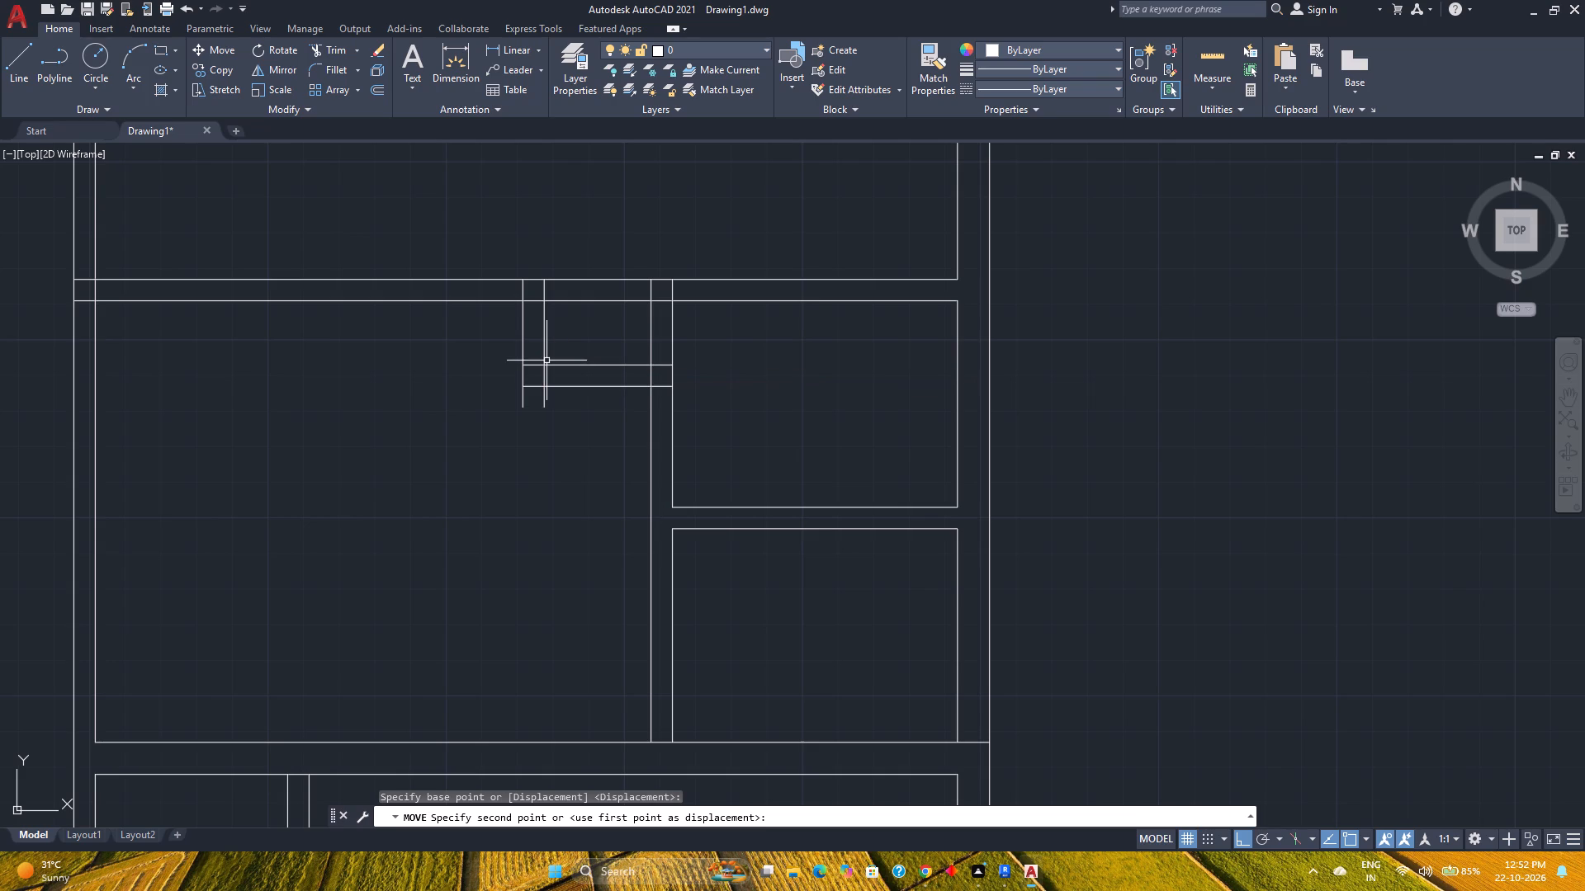
{"action": "key", "text": "Escape"}
Trim the vertical stubs below the recess's moved bottom wall and the overlapping lines at its two lower corners.
{"action": "type", "text": "tr"}
{"action": "key", "text": "Return"}
{"action": "scroll", "coordinate": [561, 397], "scroll_direction": "up", "scroll_amount": 3}
{"action": "left_click", "coordinate": [561, 397]}
{"action": "left_click", "coordinate": [321, 402]}
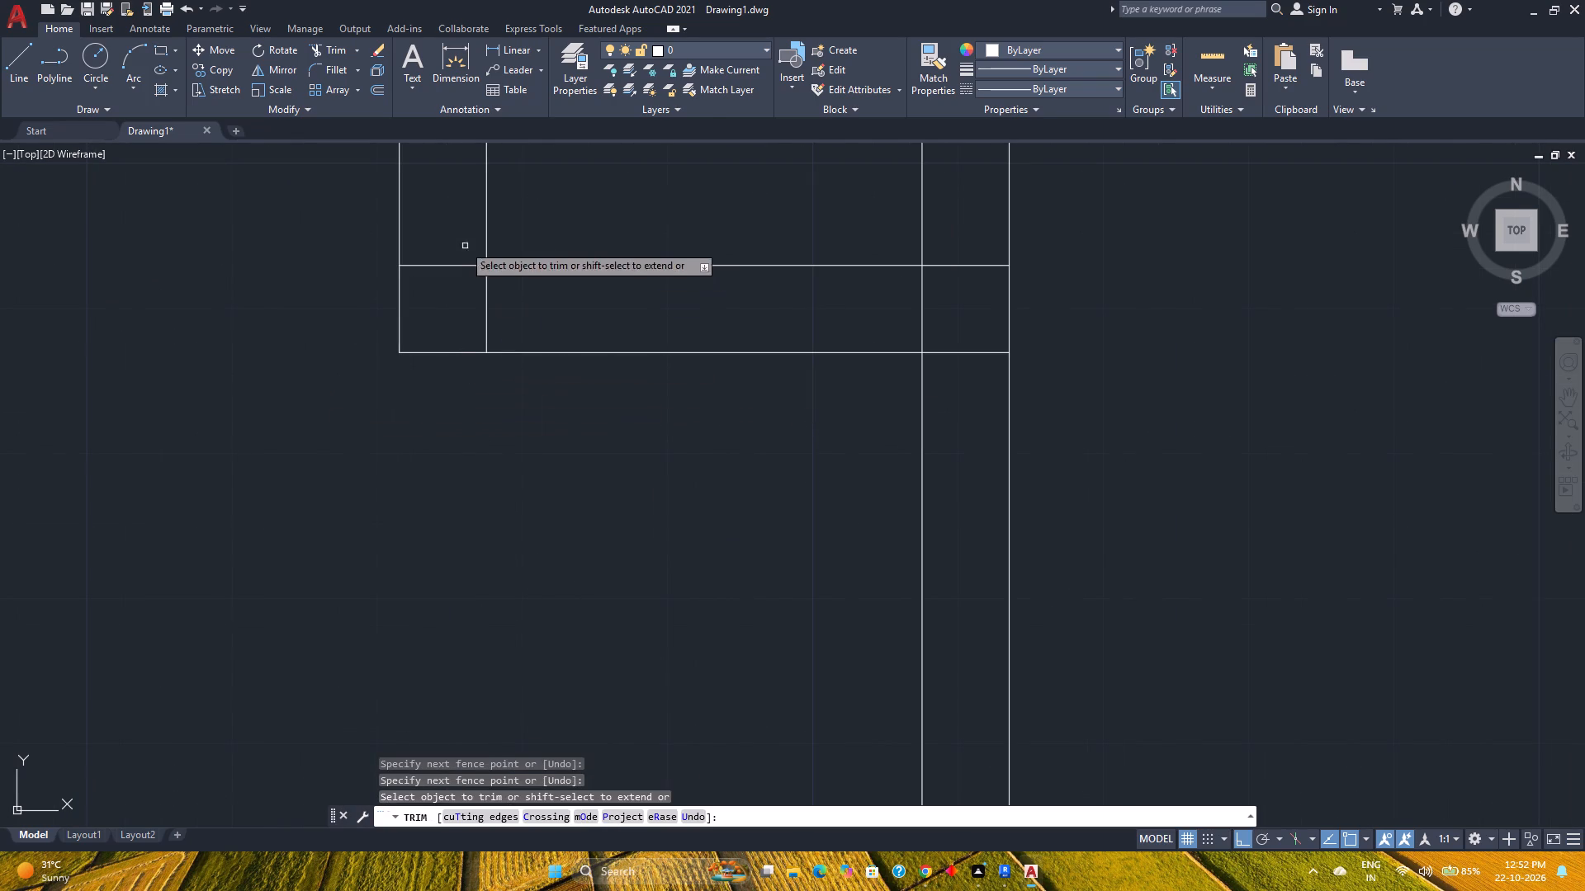
{"action": "left_click_drag", "start_coordinate": [448, 238], "coordinate": [821, 314]}
{"action": "left_click_drag", "start_coordinate": [941, 247], "coordinate": [879, 313]}
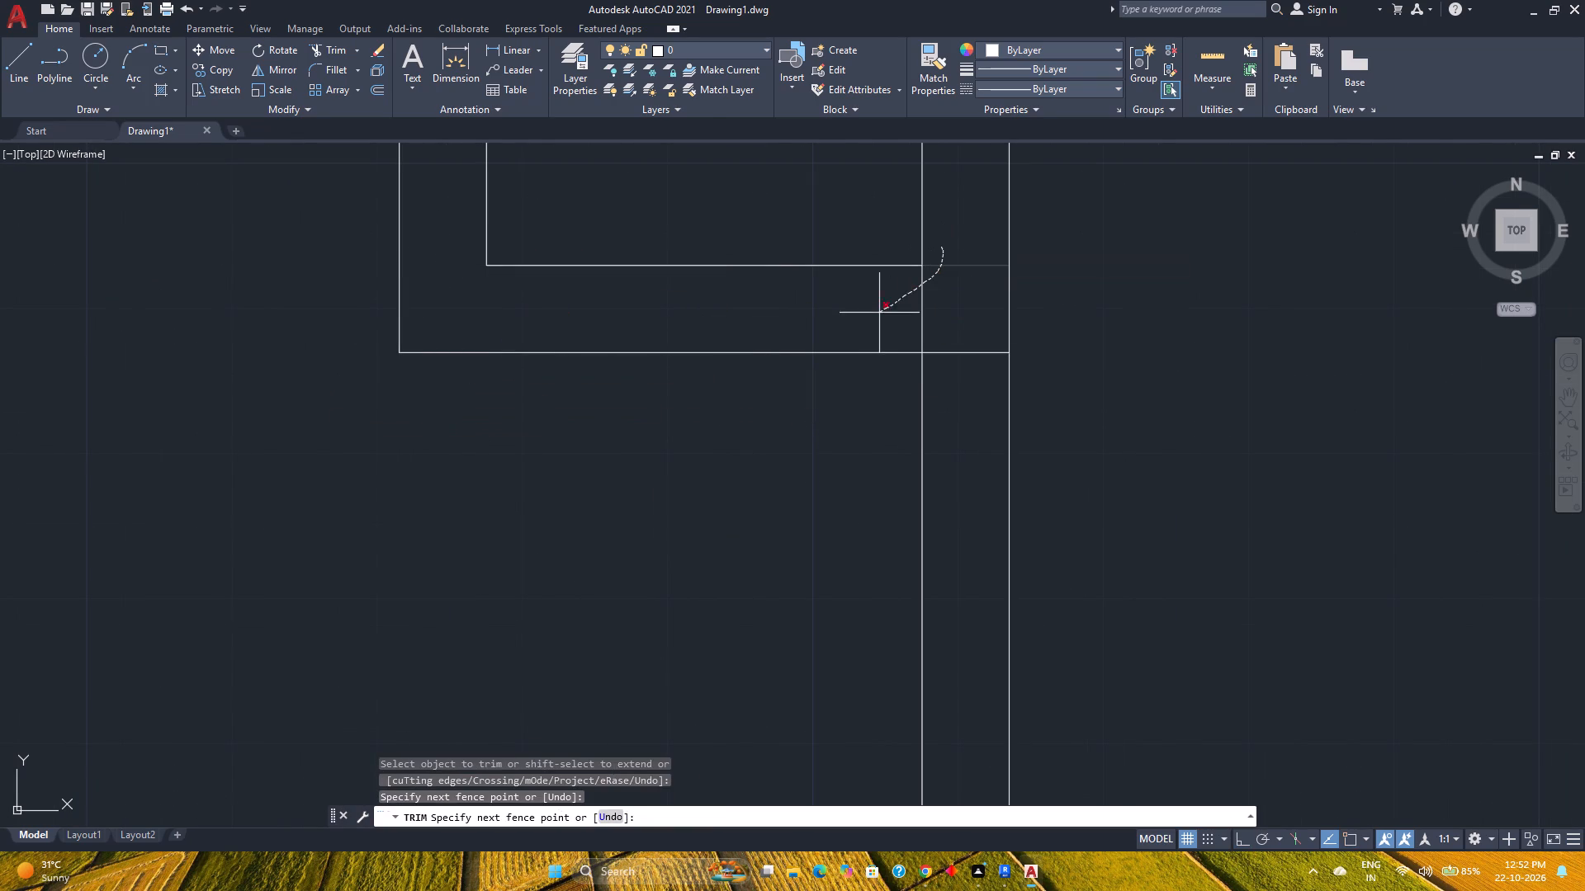
{"action": "left_click_drag", "start_coordinate": [879, 313], "coordinate": [965, 375]}
Trim the horizontal partition's lines across the recess's top to open it to the upper room, and clean up both adjoining upper corners.
{"action": "scroll", "coordinate": [588, 457], "scroll_direction": "down", "scroll_amount": 2}
{"action": "middle_click_drag", "start_coordinate": [588, 458], "coordinate": [568, 620]}
{"action": "middle_click", "coordinate": [568, 620]}
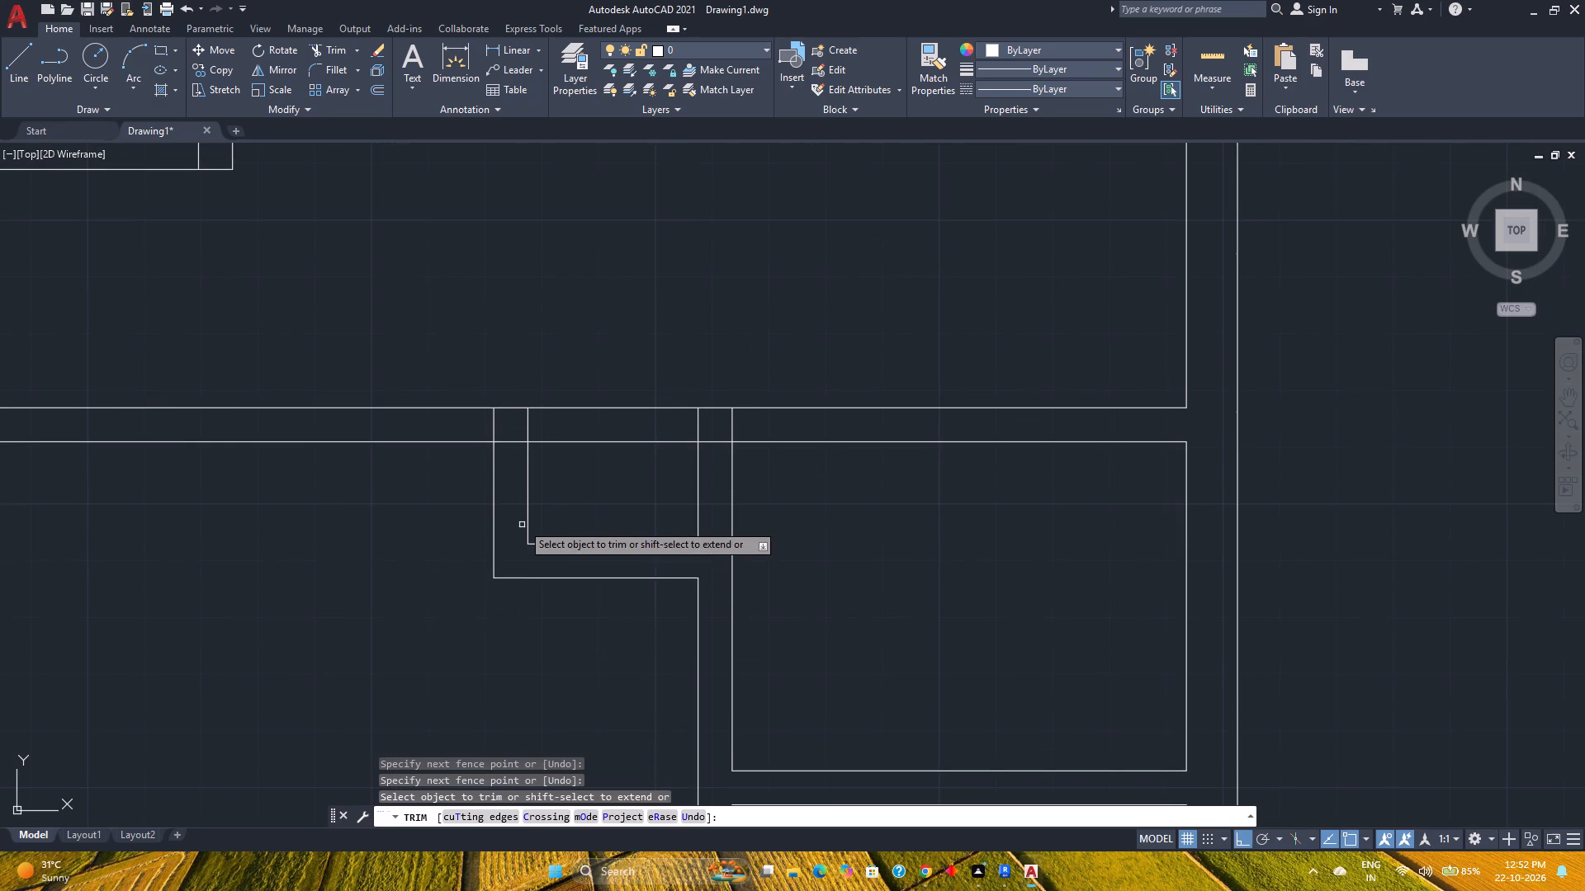
{"action": "left_click", "coordinate": [594, 482]}
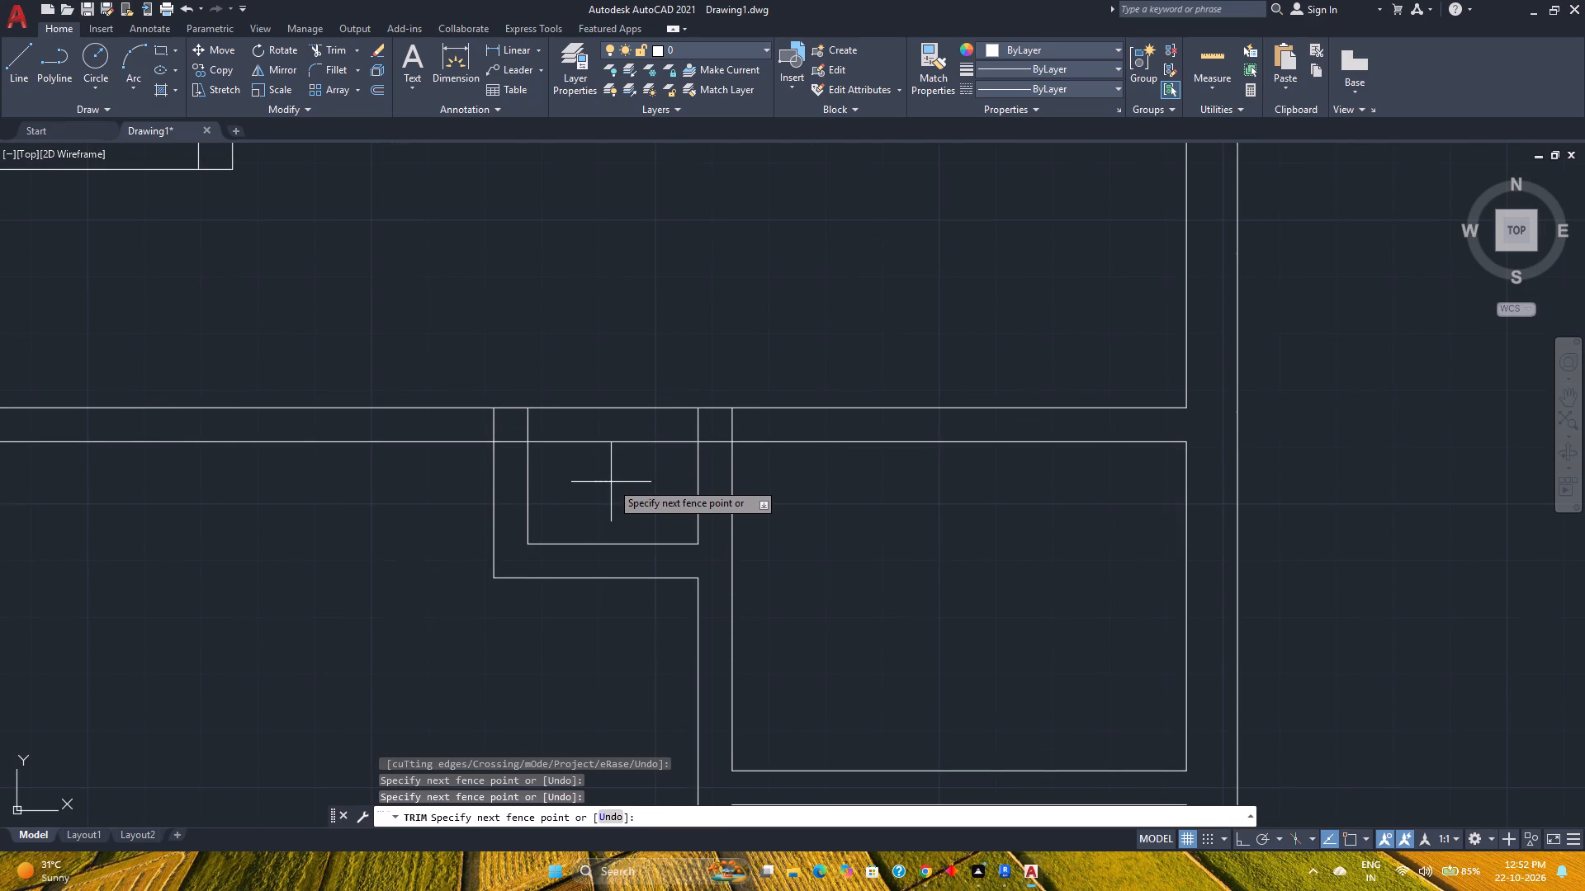
{"action": "left_click", "coordinate": [603, 374]}
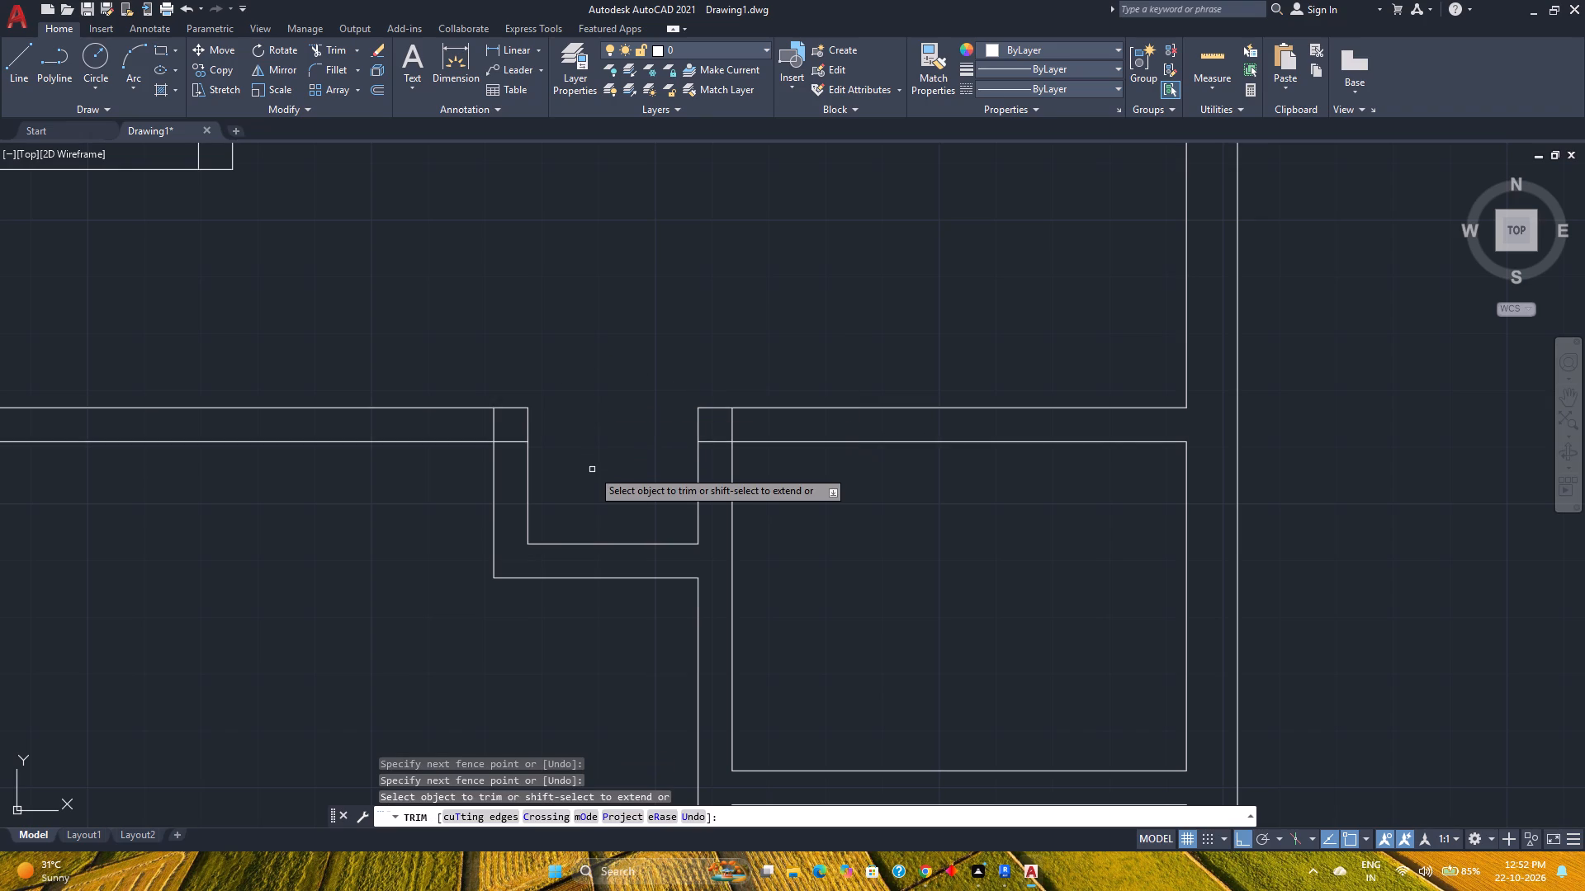
{"action": "scroll", "coordinate": [674, 450], "scroll_direction": "up", "scroll_amount": 3}
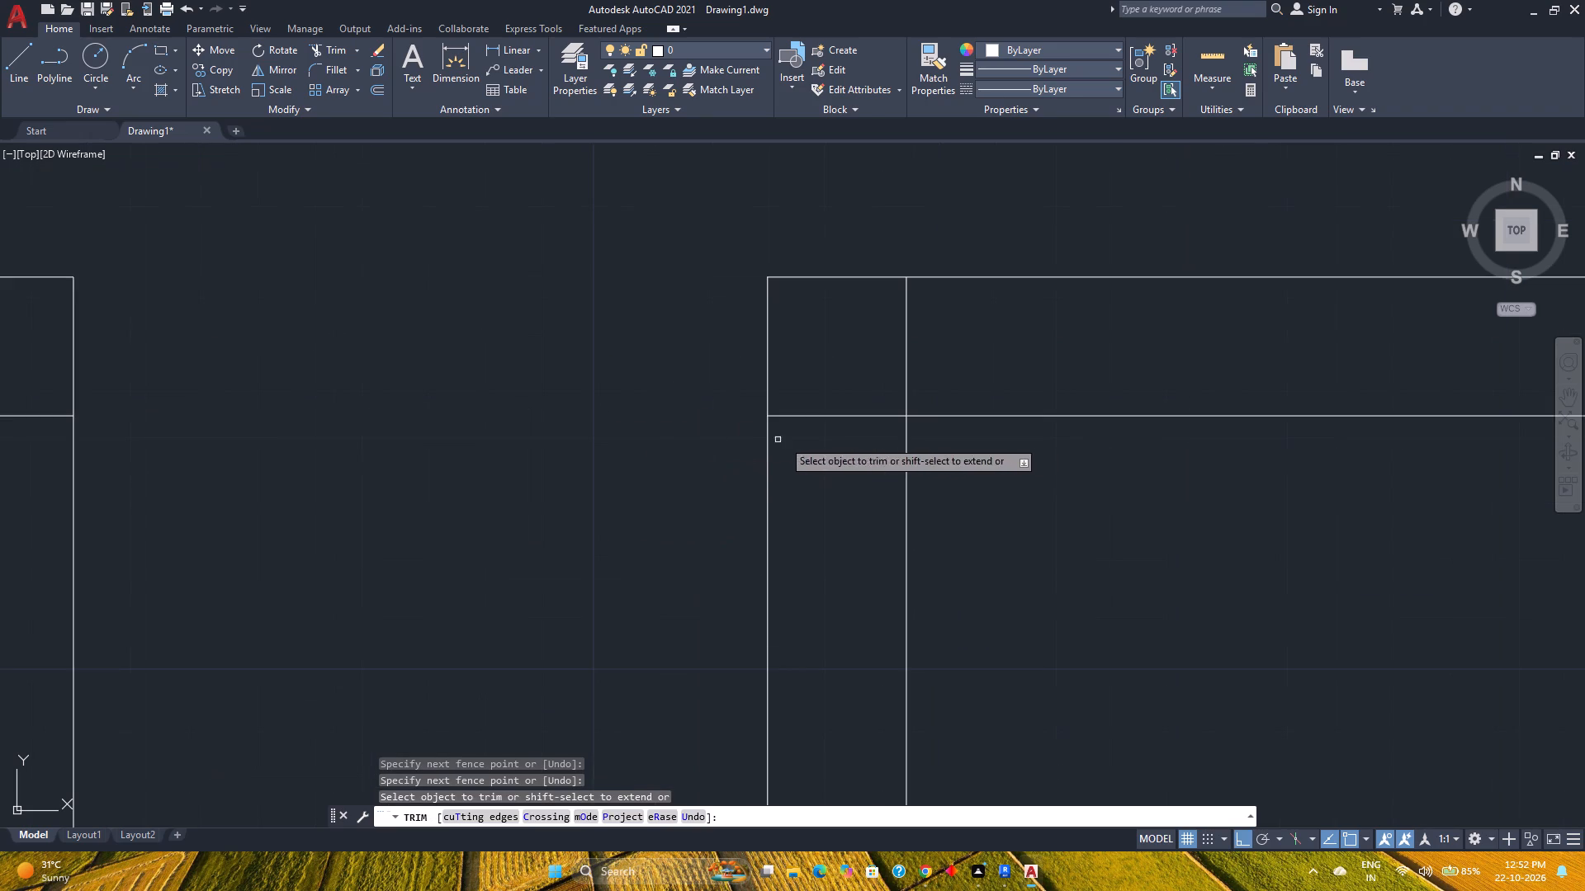
{"action": "left_click_drag", "start_coordinate": [843, 490], "coordinate": [935, 371]}
{"action": "scroll", "coordinate": [921, 355], "scroll_direction": "down", "scroll_amount": 4}
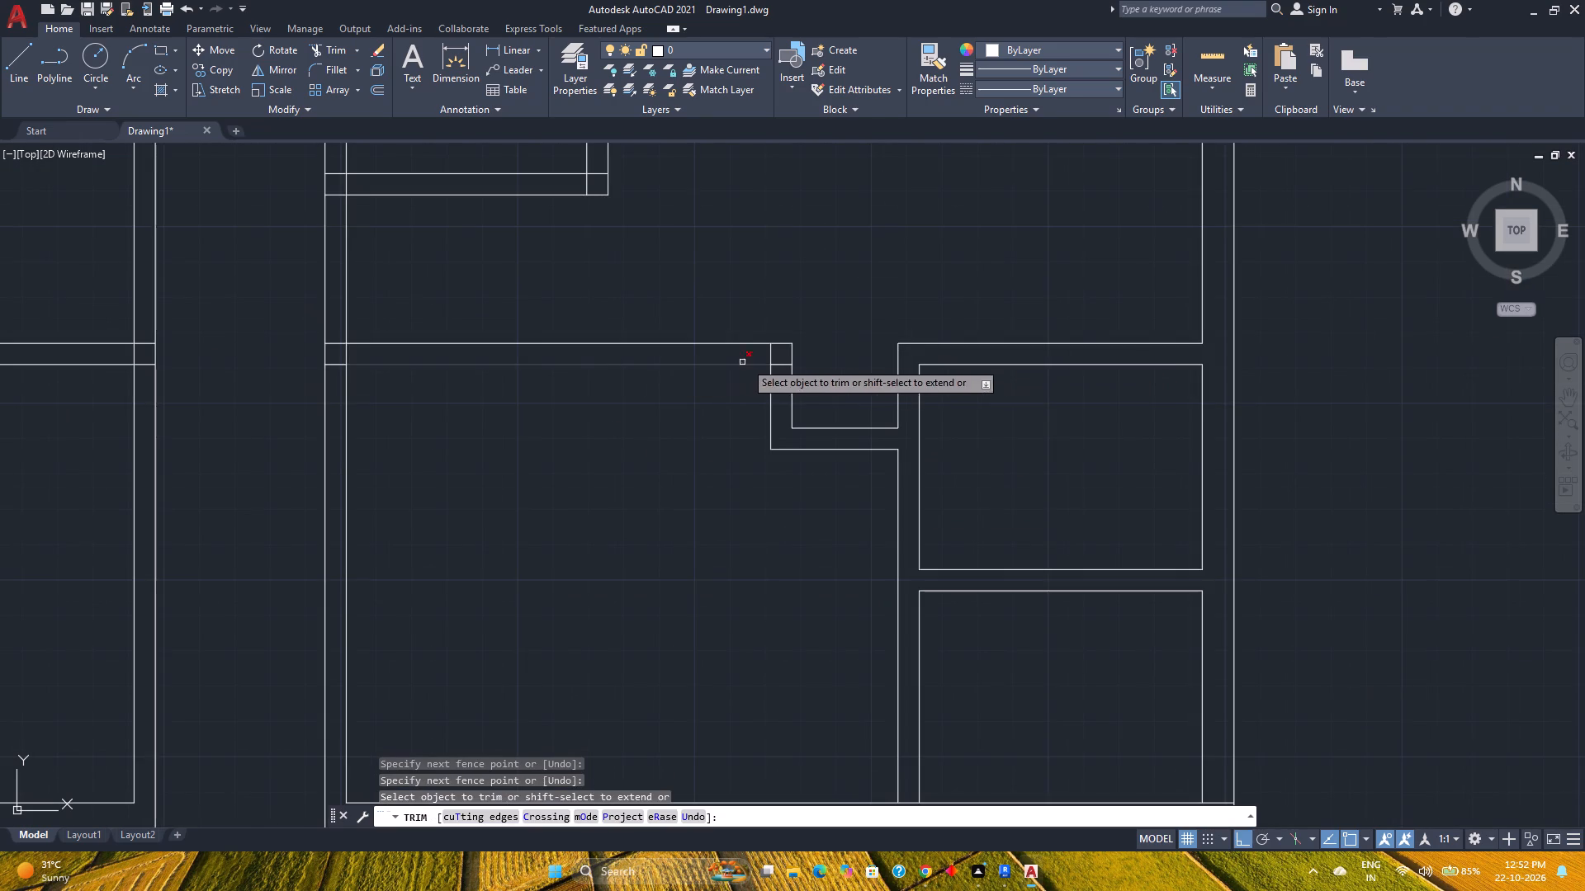
{"action": "scroll", "coordinate": [771, 358], "scroll_direction": "up", "scroll_amount": 3}
{"action": "left_click_drag", "start_coordinate": [712, 362], "coordinate": [810, 406]}
{"action": "scroll", "coordinate": [783, 402], "scroll_direction": "down", "scroll_amount": 3}
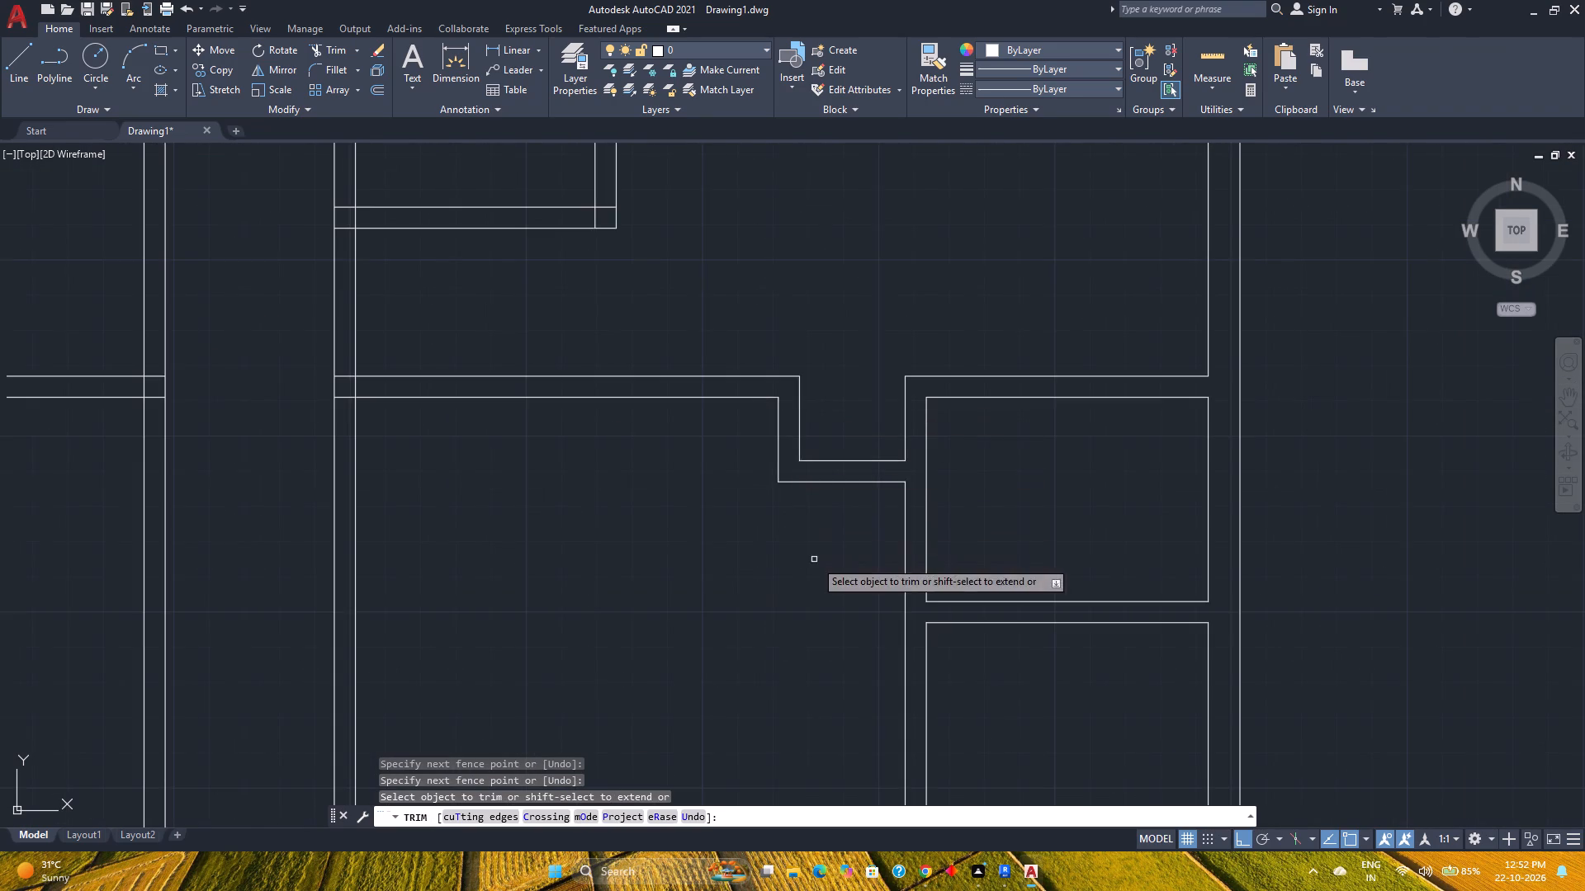
Trim the overlapping lines where the horizontal partition above the middle room meets the corridor's right wall.
{"action": "middle_click_drag", "start_coordinate": [806, 560], "coordinate": [717, 579]}
{"action": "middle_click", "coordinate": [717, 581]}
{"action": "scroll", "coordinate": [709, 570], "scroll_direction": "down", "scroll_amount": 3}
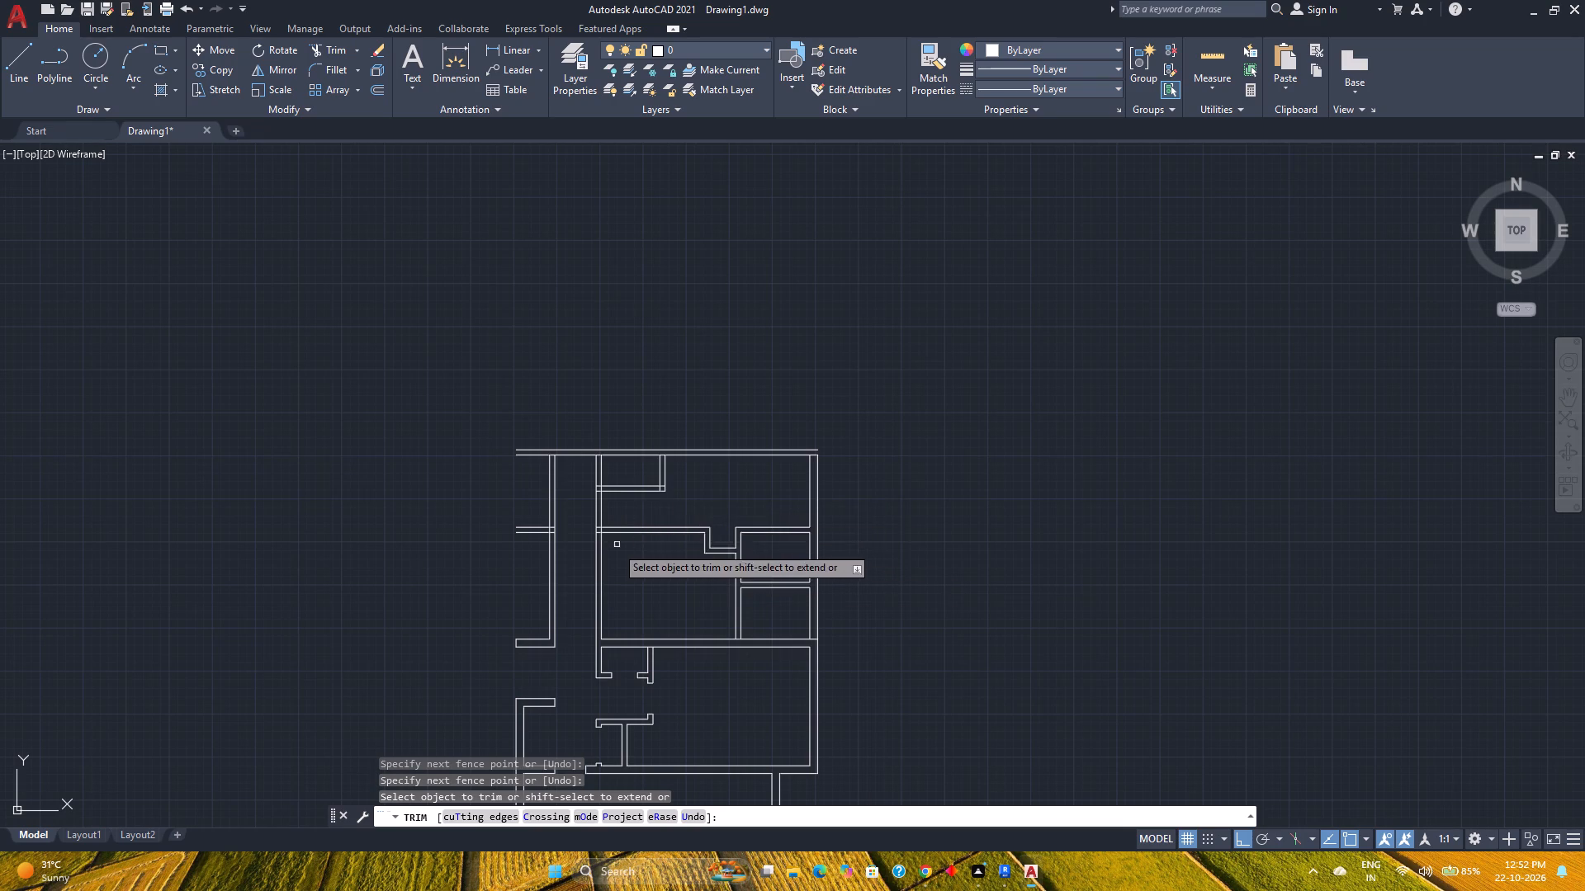
{"action": "scroll", "coordinate": [614, 549], "scroll_direction": "up", "scroll_amount": 5}
{"action": "scroll", "coordinate": [501, 450], "scroll_direction": "up", "scroll_amount": 5}
{"action": "scroll", "coordinate": [519, 345], "scroll_direction": "down", "scroll_amount": 3}
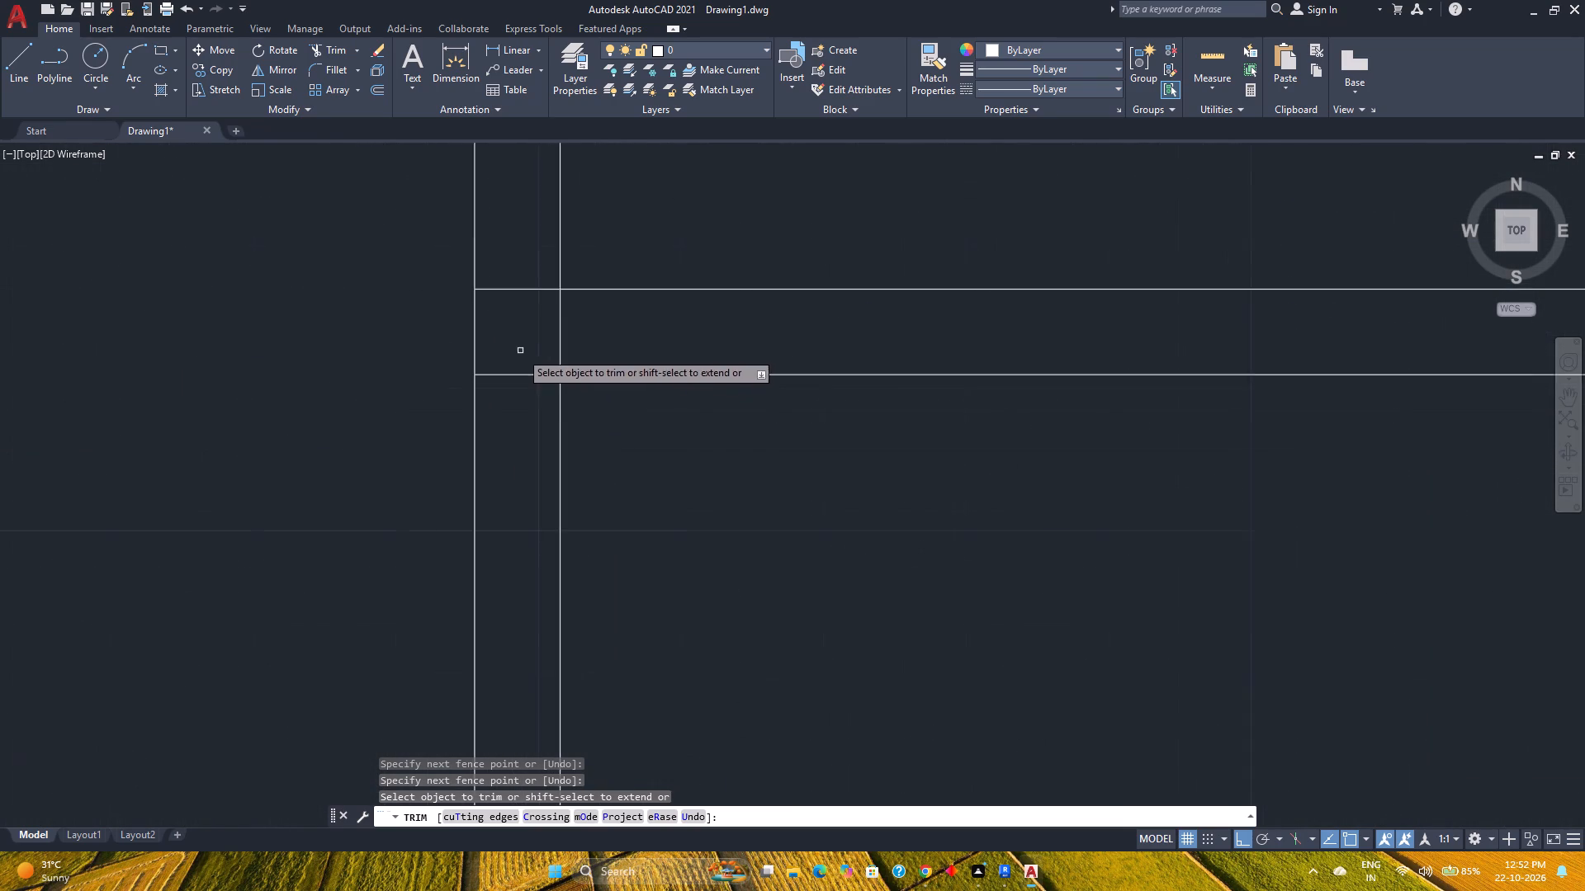
{"action": "middle_click_drag", "start_coordinate": [523, 355], "coordinate": [532, 465]}
{"action": "left_click_drag", "start_coordinate": [510, 381], "coordinate": [522, 516]}
{"action": "scroll", "coordinate": [521, 514], "scroll_direction": "down", "scroll_amount": 4}
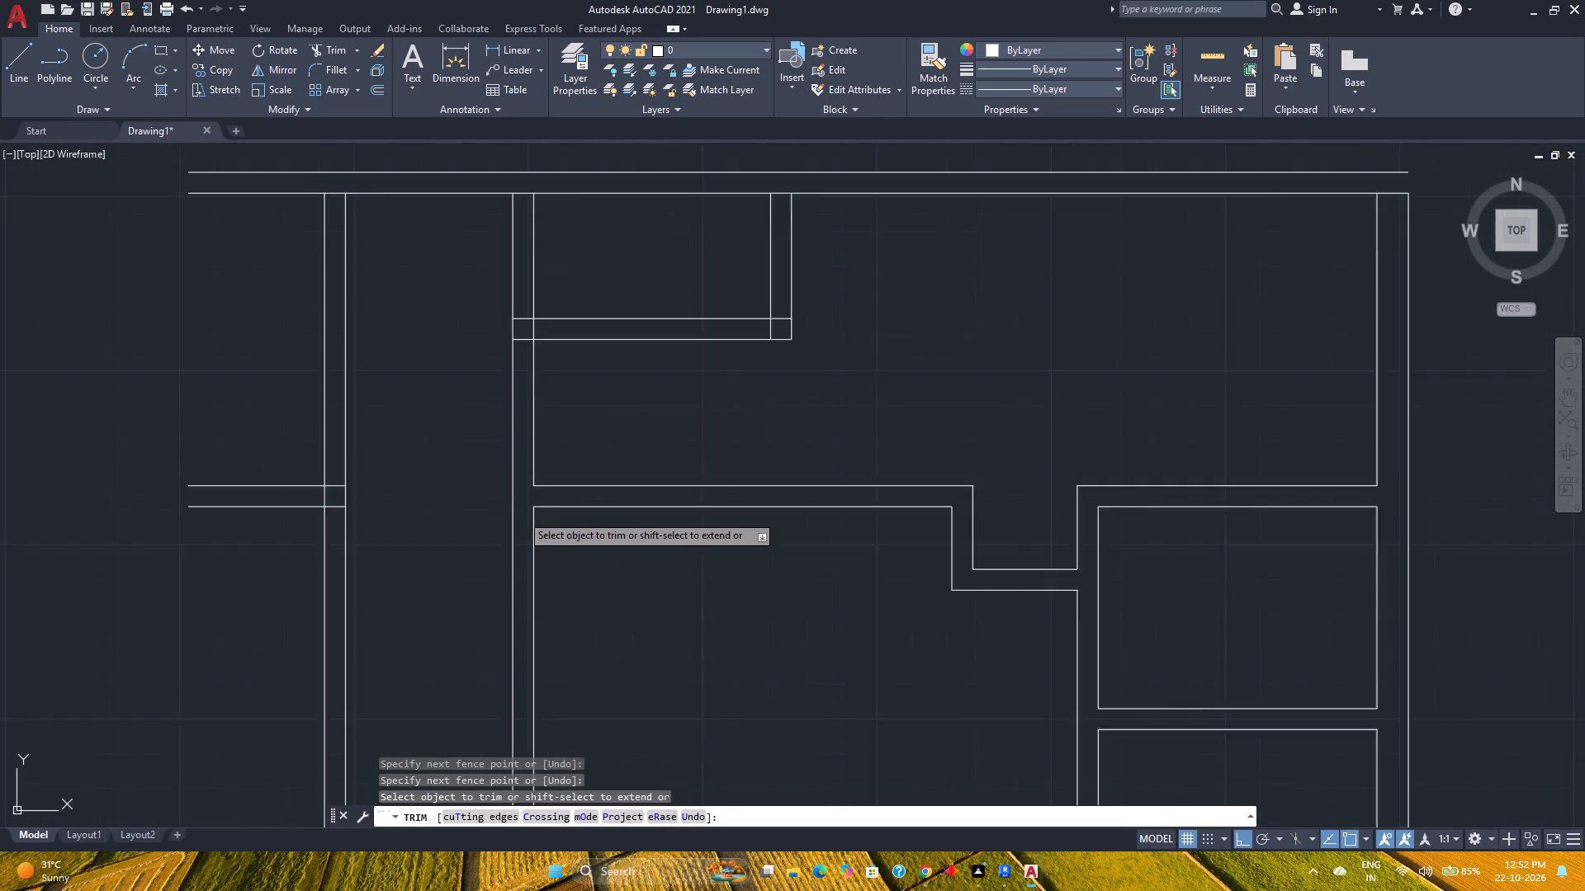
Trim the overlapping lines of the small top room's partitions at the corridor wall and at its lower right corner.
{"action": "scroll", "coordinate": [621, 459], "scroll_direction": "up", "scroll_amount": 2}
{"action": "middle_click_drag", "start_coordinate": [620, 459], "coordinate": [590, 561]}
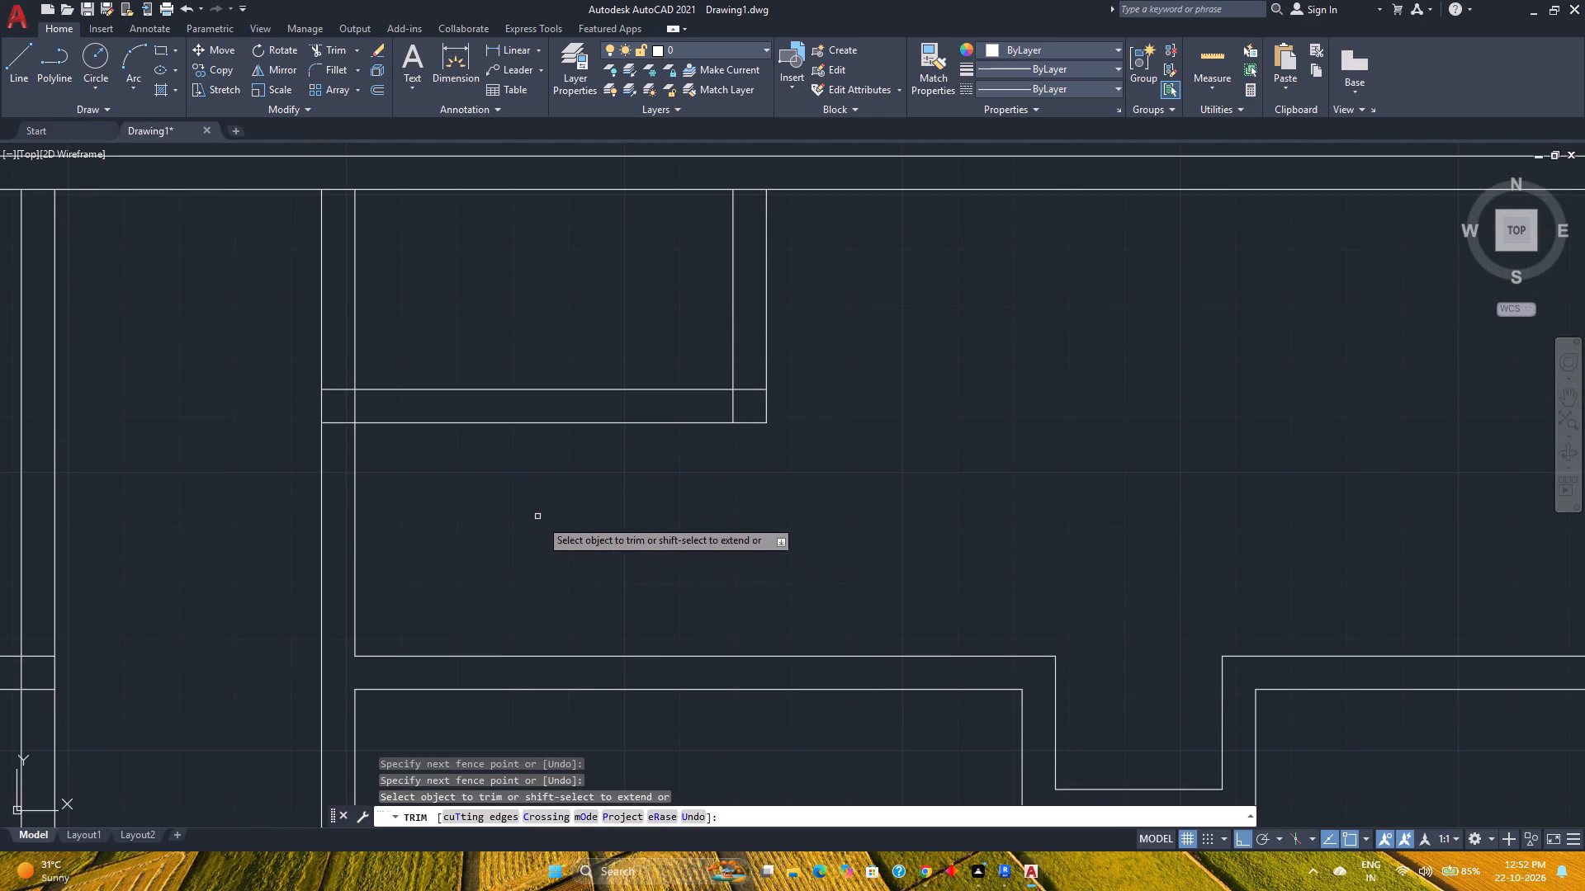
{"action": "scroll", "coordinate": [519, 452], "scroll_direction": "up", "scroll_amount": 3}
{"action": "scroll", "coordinate": [469, 440], "scroll_direction": "down", "scroll_amount": 2}
{"action": "middle_click_drag", "start_coordinate": [476, 442], "coordinate": [569, 540]}
{"action": "scroll", "coordinate": [353, 447], "scroll_direction": "up", "scroll_amount": 2}
{"action": "left_click_drag", "start_coordinate": [188, 397], "coordinate": [222, 601]}
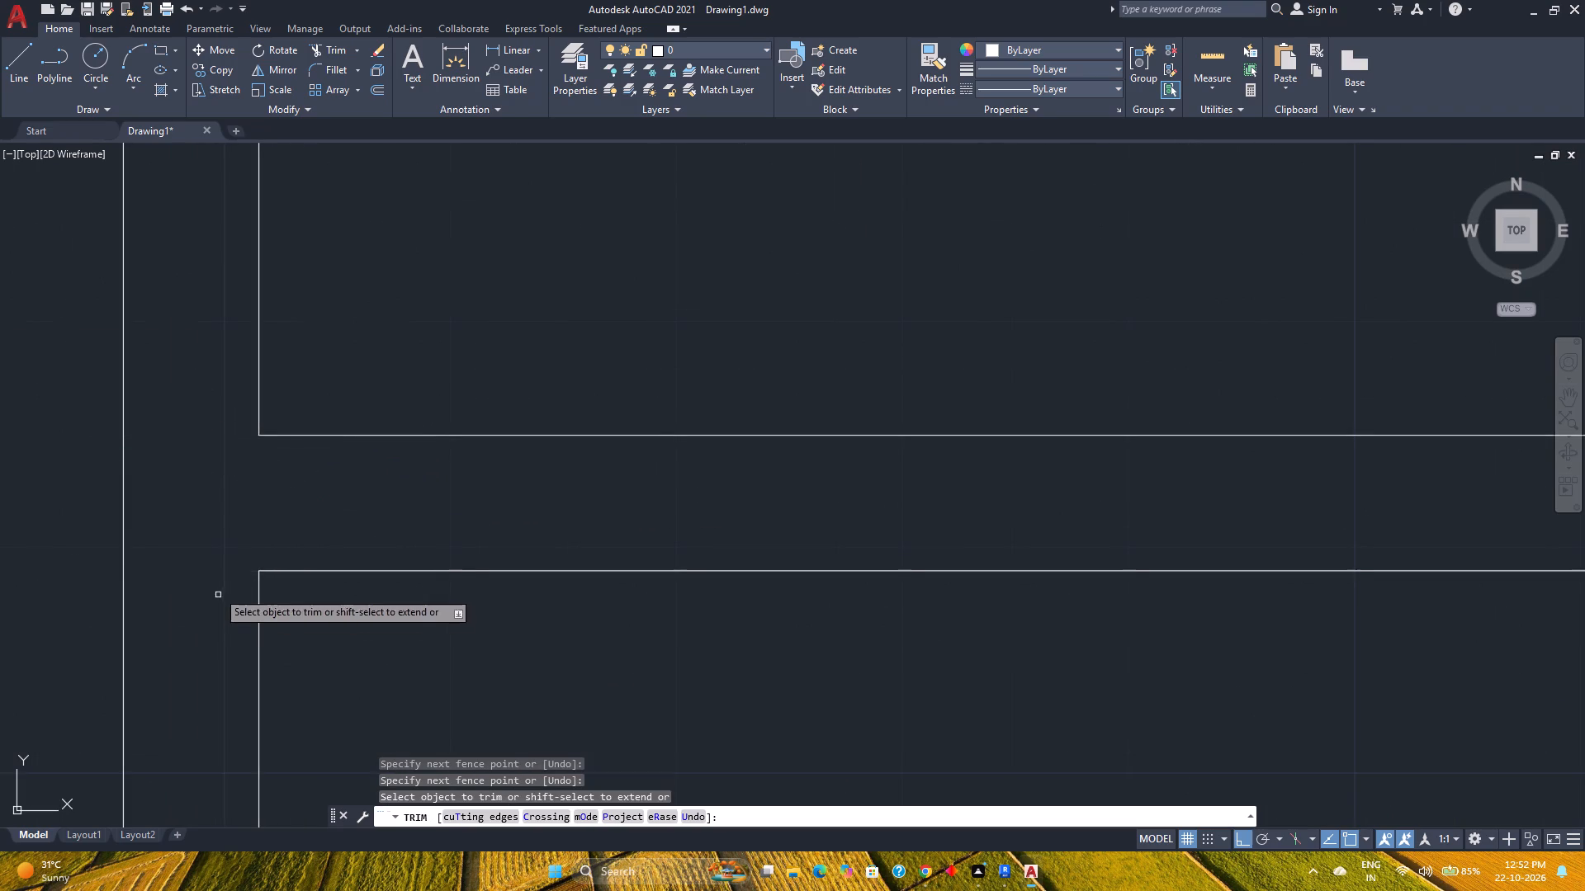
{"action": "scroll", "coordinate": [198, 561], "scroll_direction": "down", "scroll_amount": 4}
{"action": "scroll", "coordinate": [440, 559], "scroll_direction": "up", "scroll_amount": 5}
{"action": "left_click_drag", "start_coordinate": [425, 535], "coordinate": [531, 497]}
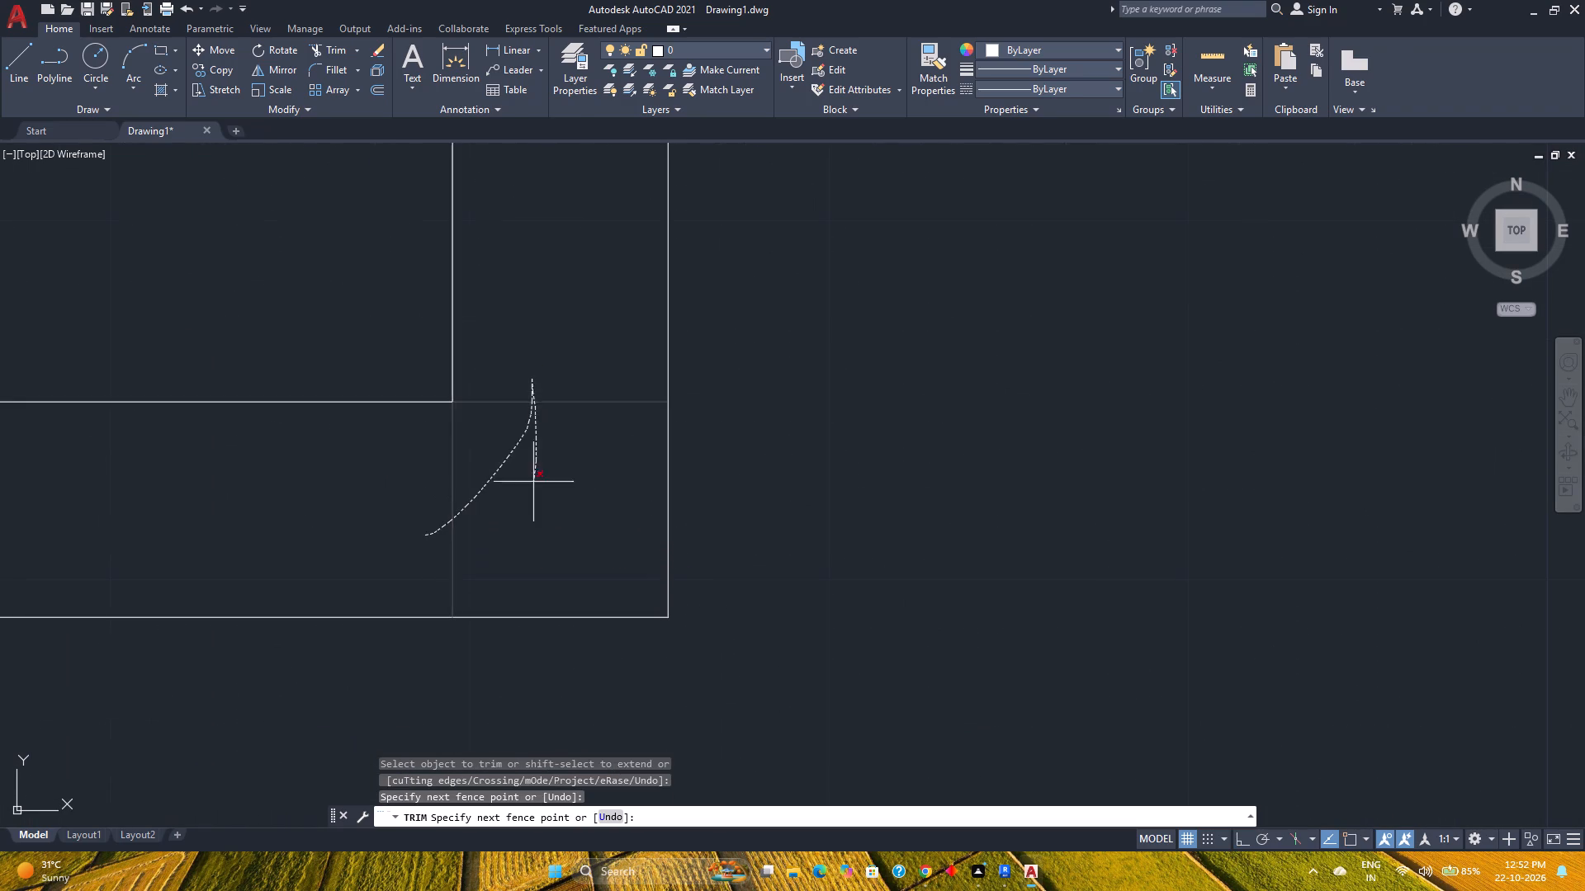
{"action": "left_click_drag", "start_coordinate": [531, 497], "coordinate": [529, 511]}
{"action": "scroll", "coordinate": [528, 505], "scroll_direction": "down", "scroll_amount": 5}
{"action": "middle_click_drag", "start_coordinate": [659, 530], "coordinate": [619, 511]}
{"action": "scroll", "coordinate": [587, 467], "scroll_direction": "down", "scroll_amount": 1}
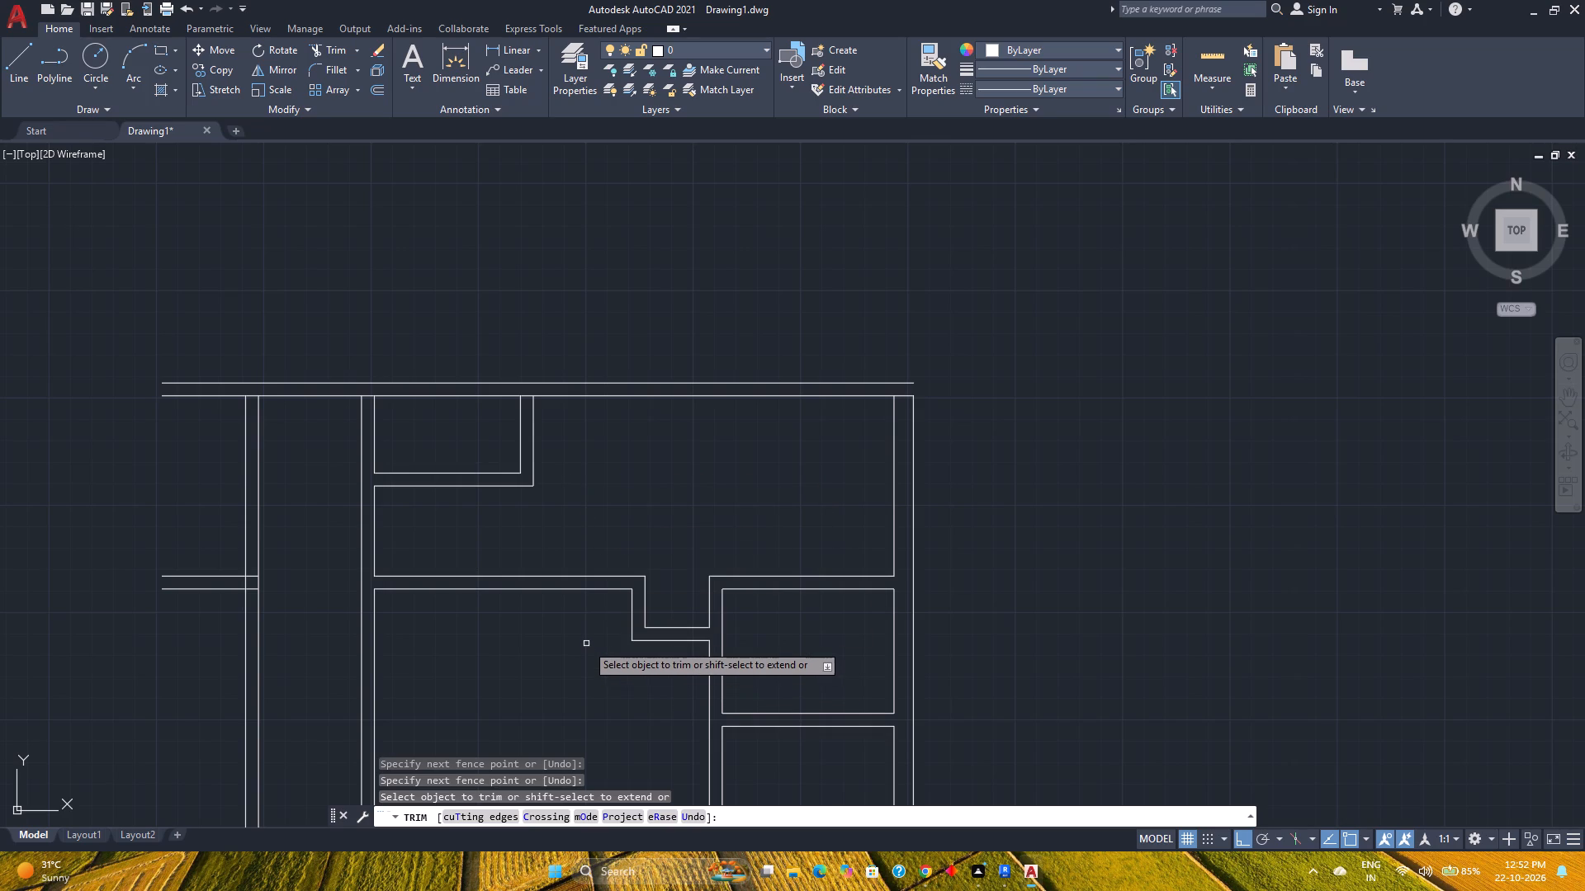
{"action": "key", "text": "Escape"}
Copy the small top room's two right partition lines along the top wall, aligned with the vertical partition beside the recess.
{"action": "left_click", "coordinate": [583, 432]}
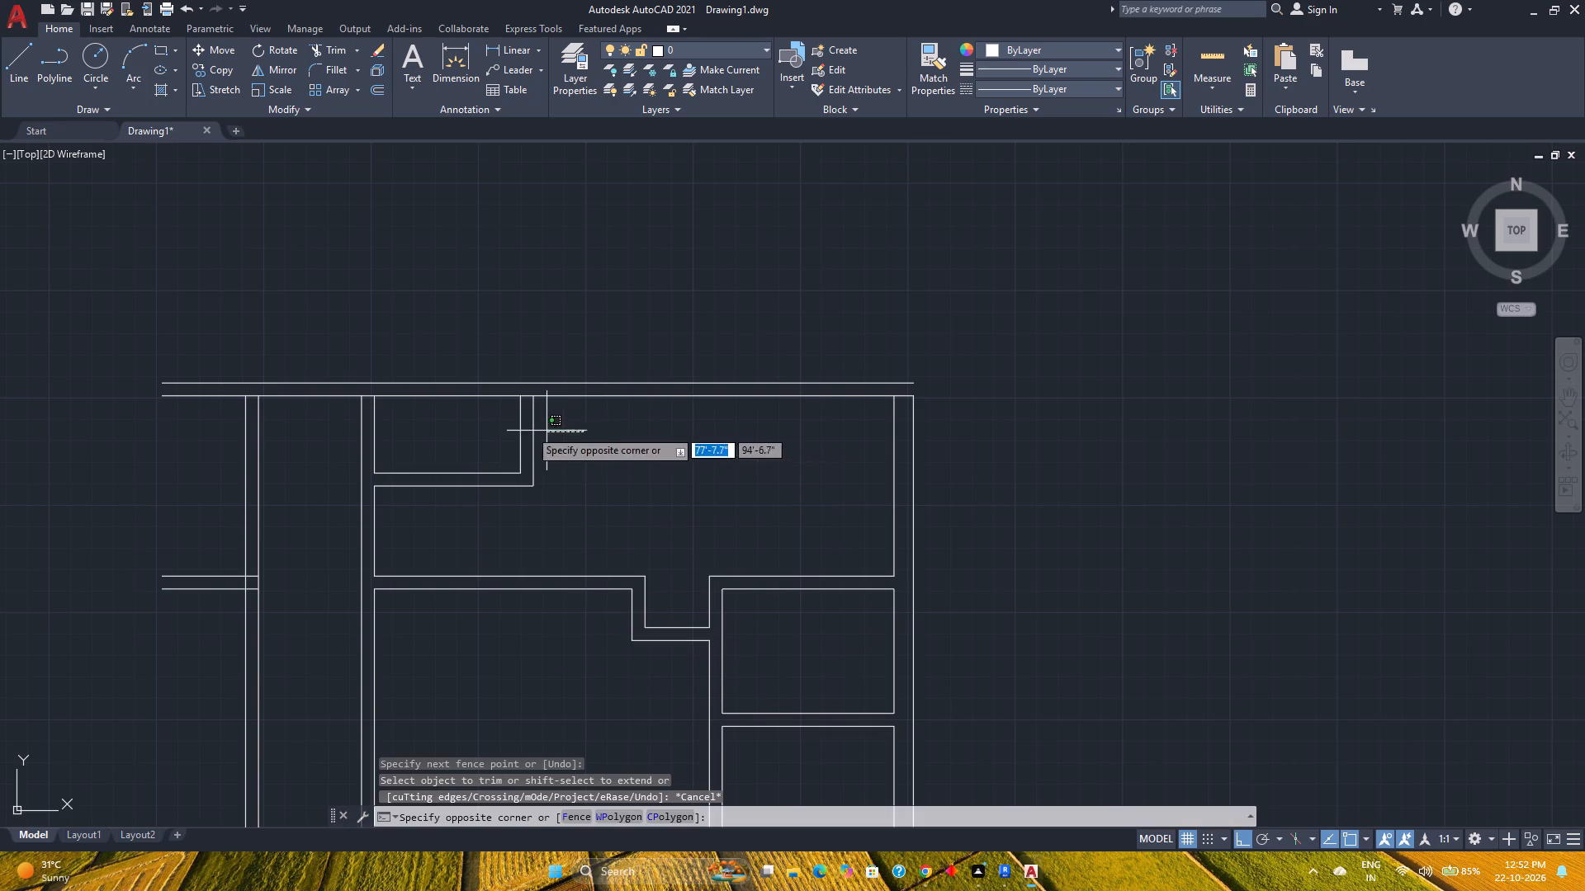
{"action": "left_click", "coordinate": [466, 430]}
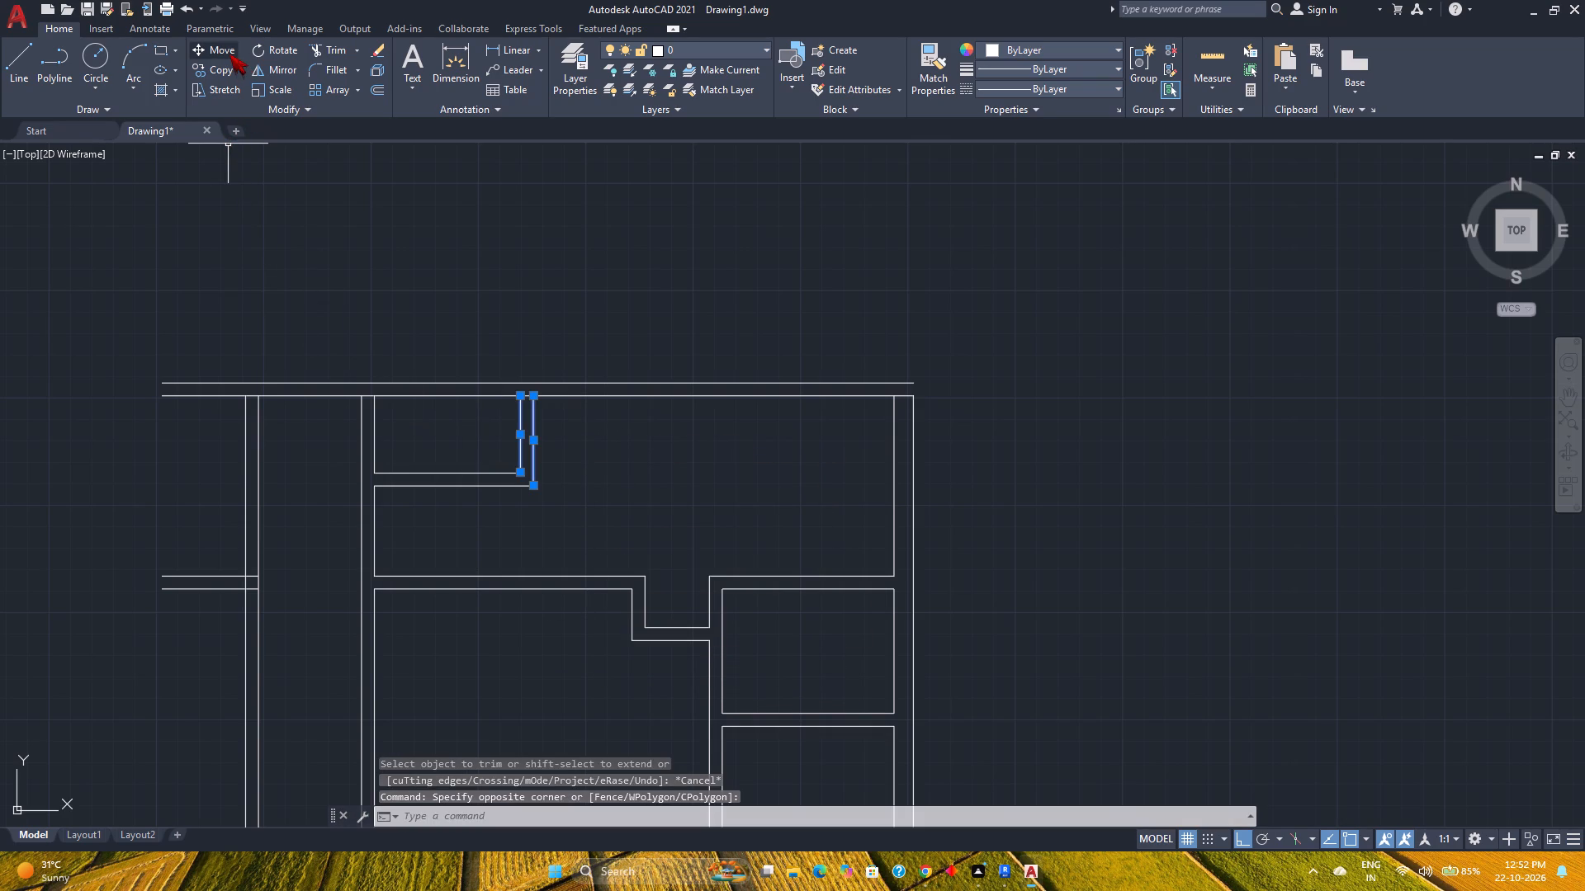
{"action": "left_click", "coordinate": [227, 66]}
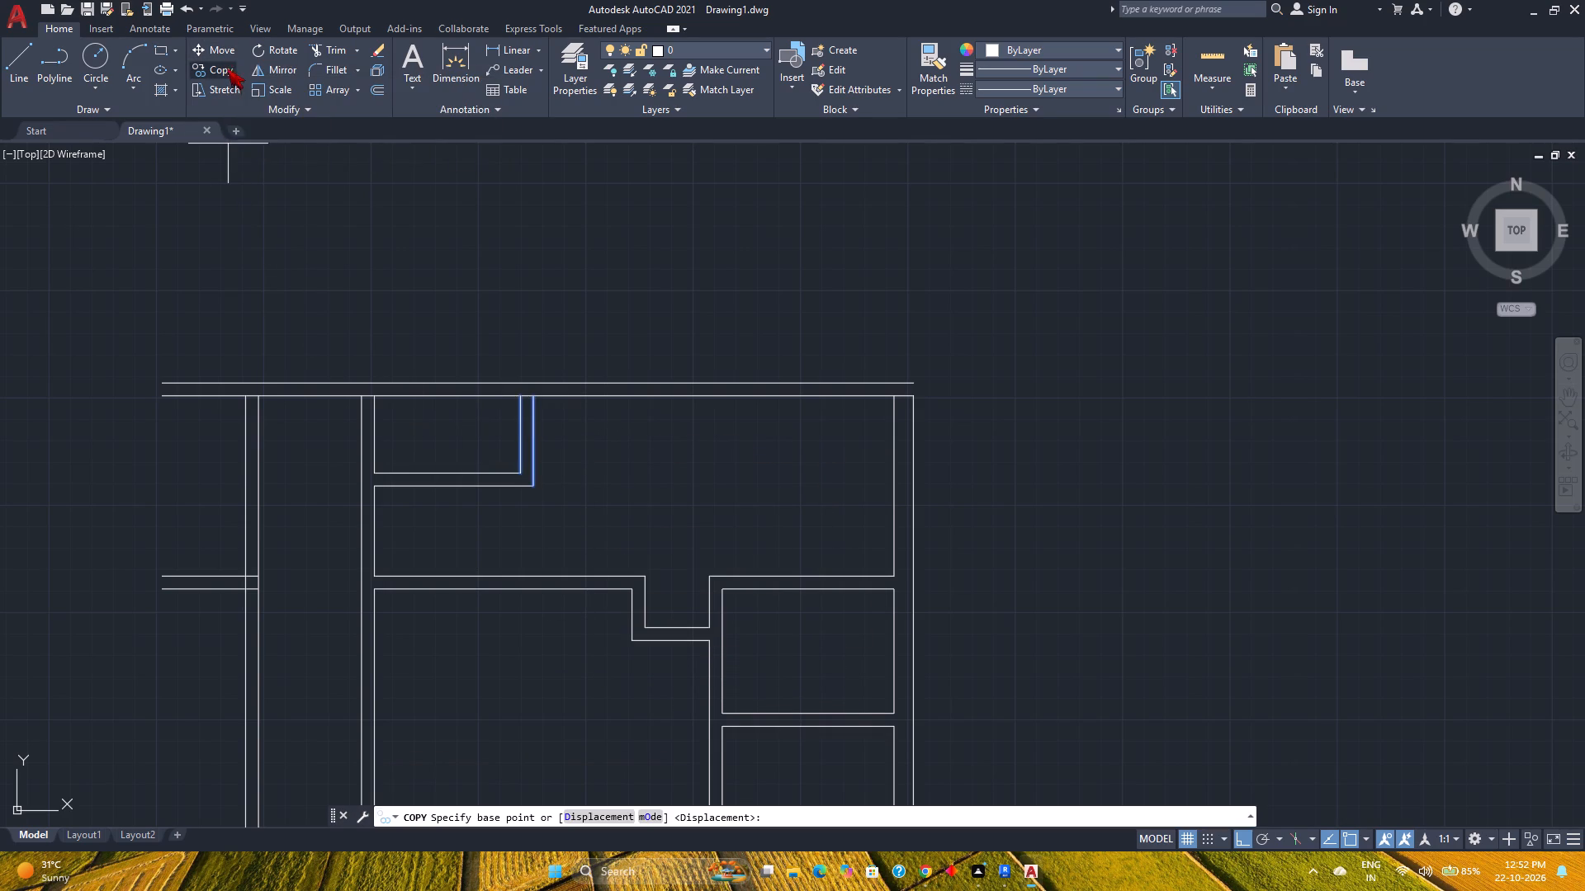
{"action": "left_click", "coordinate": [531, 398]}
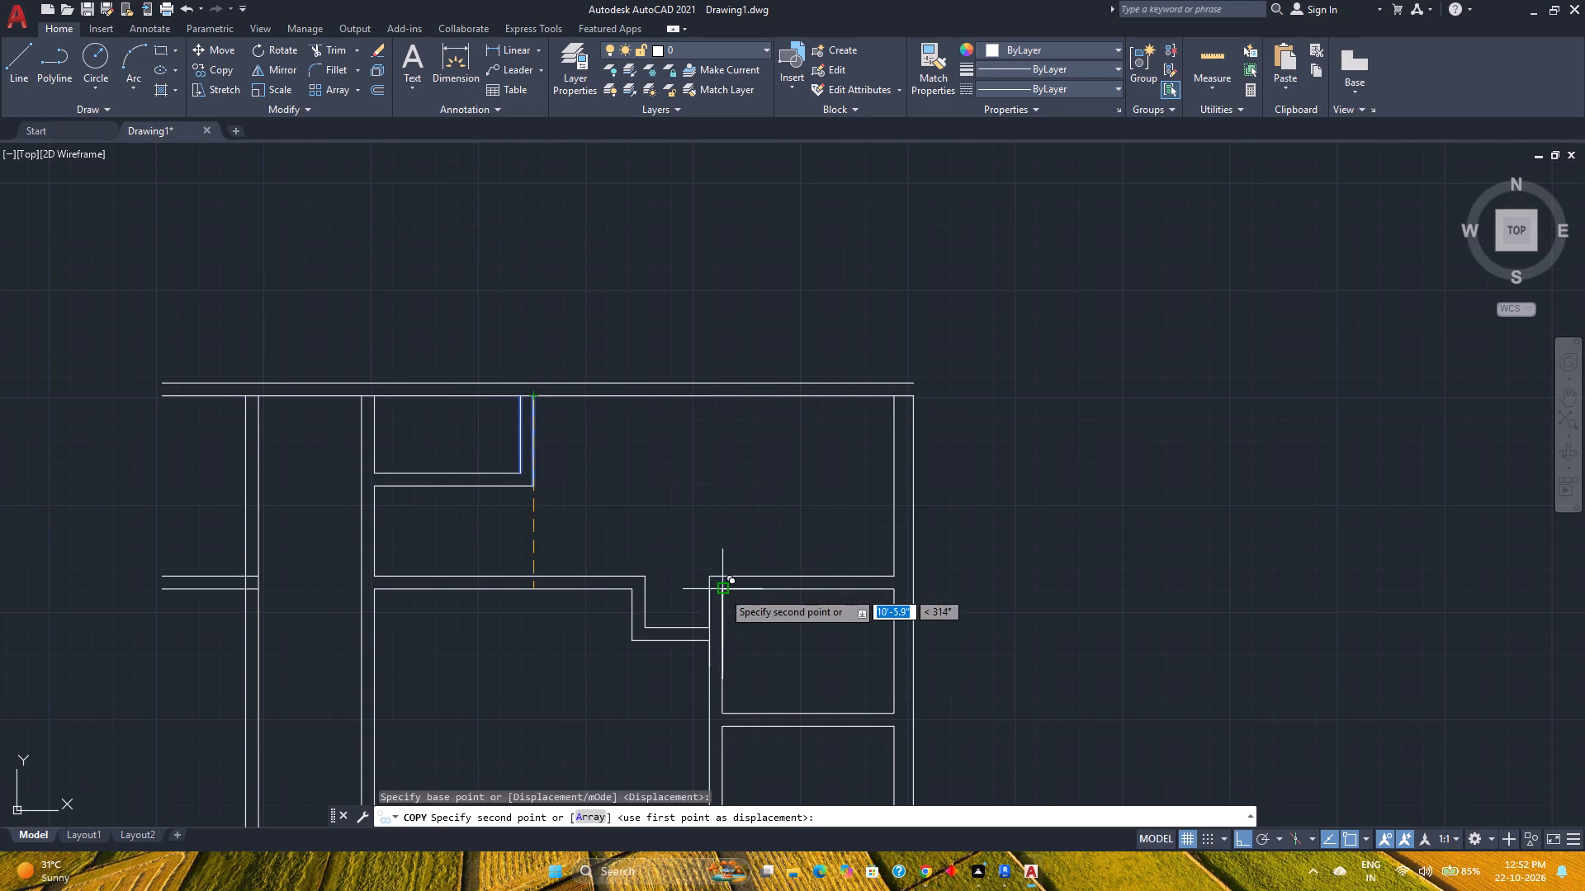
{"action": "left_click", "coordinate": [717, 485]}
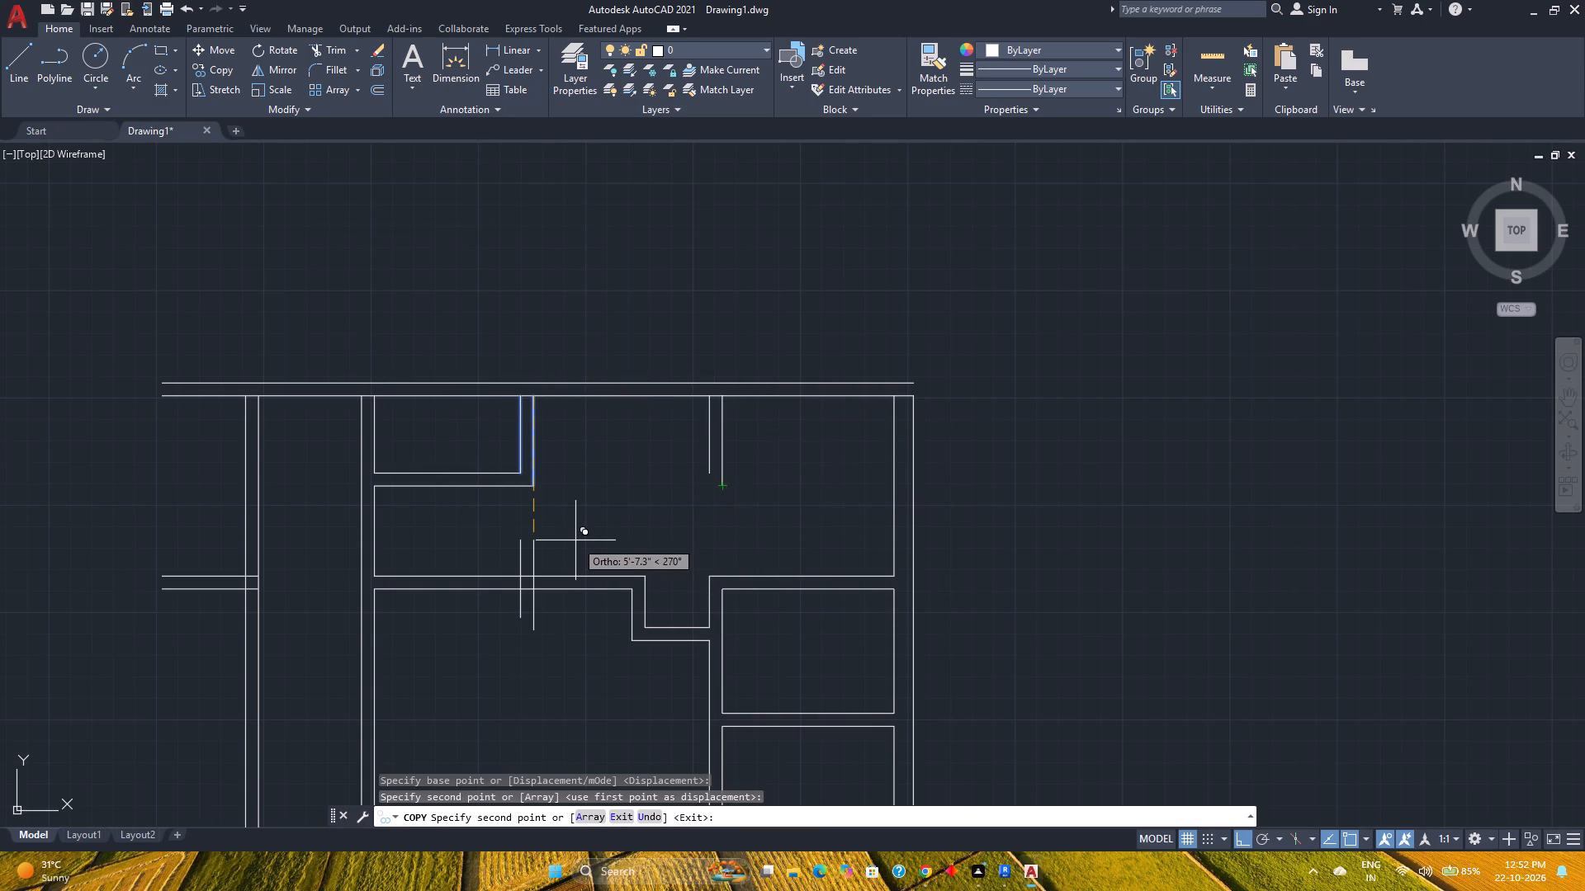
{"action": "key", "text": "Escape"}
Close the copied partition's lower end with a short line and trim the longer line's overhang below it.
{"action": "scroll", "coordinate": [736, 483], "scroll_direction": "up", "scroll_amount": 2}
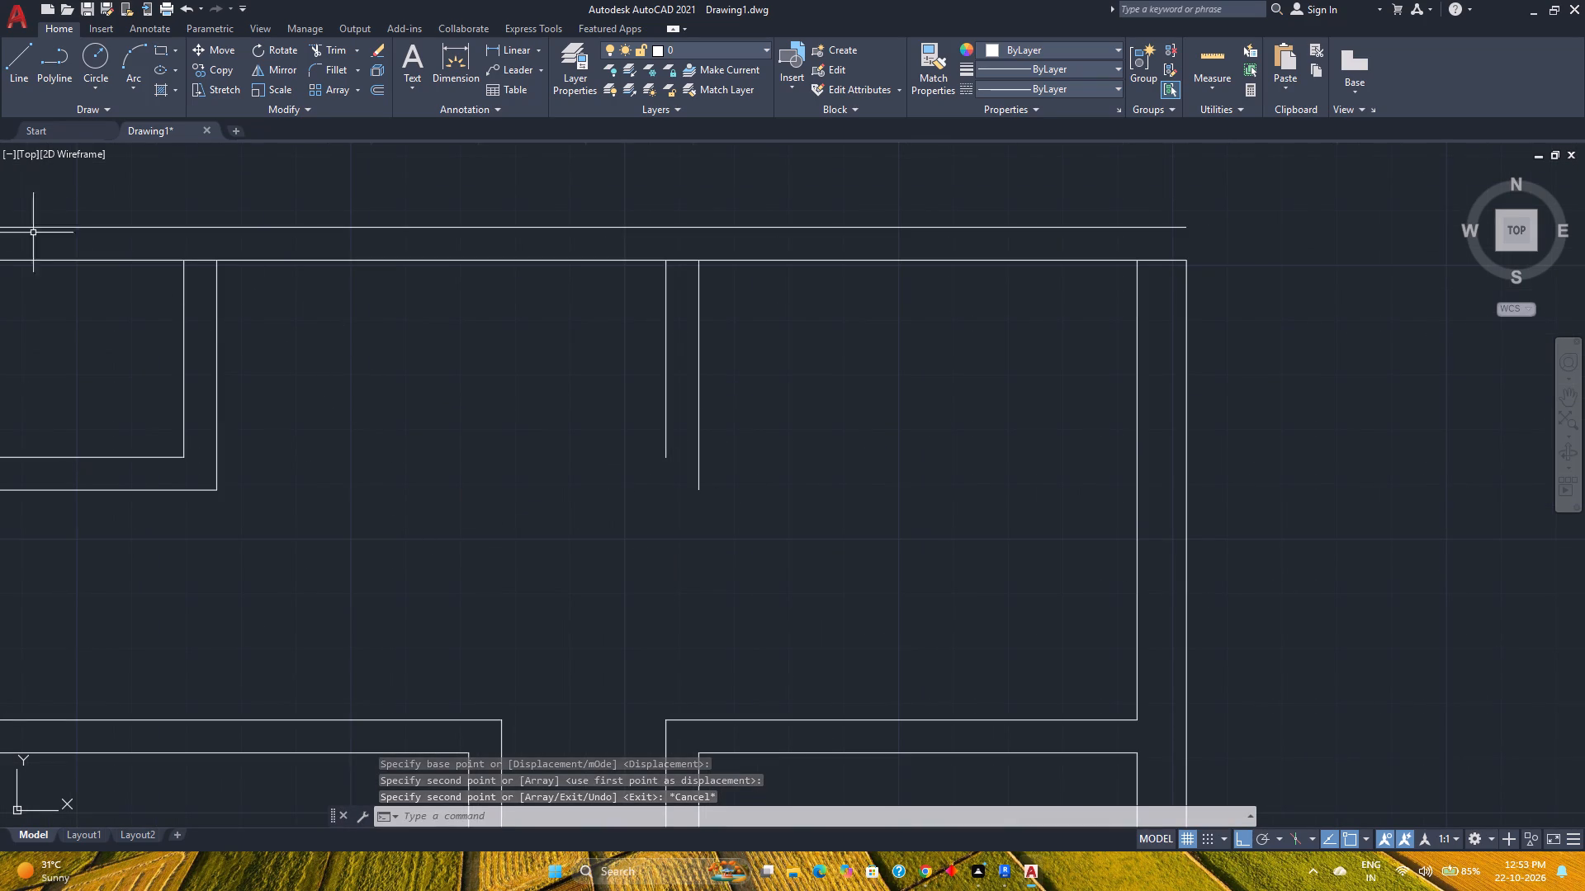
{"action": "left_click", "coordinate": [18, 84]}
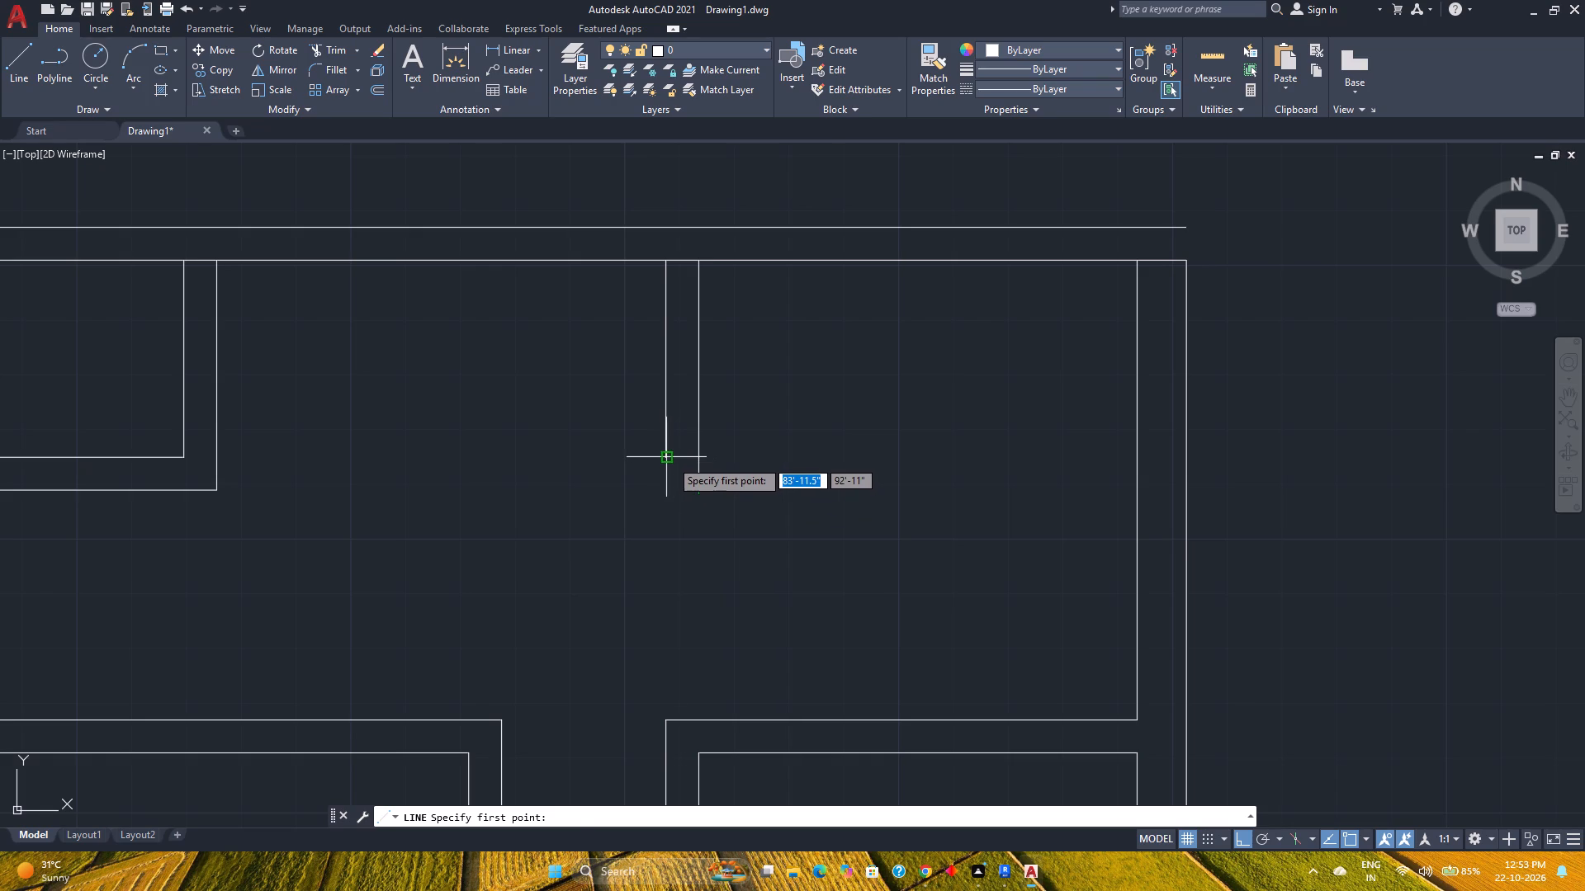
{"action": "left_click", "coordinate": [670, 460]}
{"action": "left_click", "coordinate": [694, 460]}
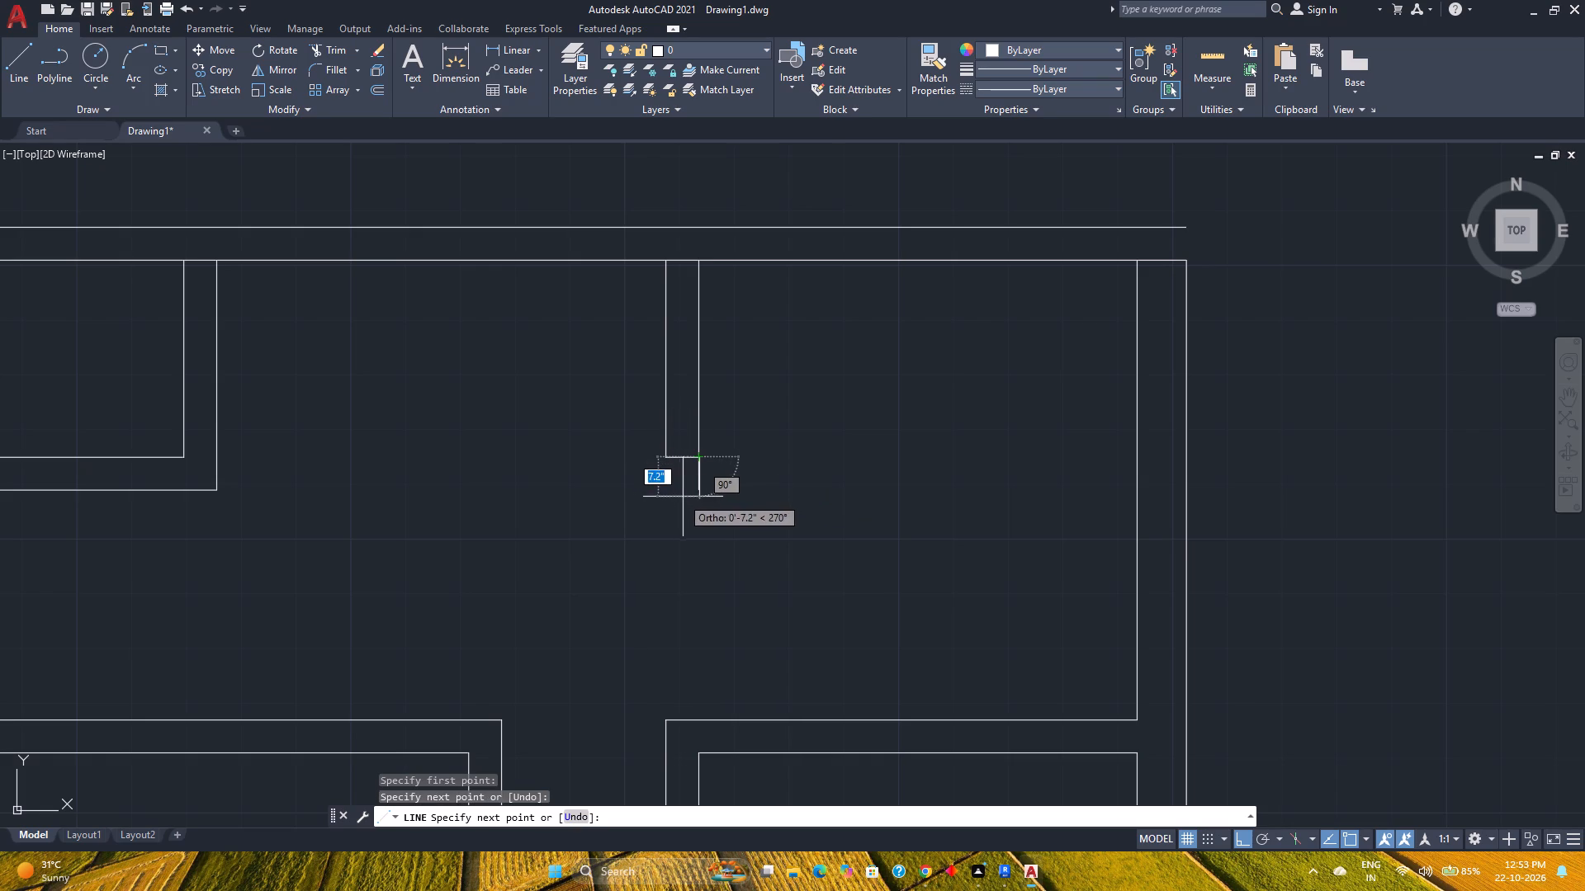
{"action": "key", "text": "Escape"}
{"action": "type", "text": "tr"}
{"action": "key", "text": "Return"}
{"action": "left_click_drag", "start_coordinate": [717, 483], "coordinate": [704, 491]}
{"action": "left_click", "coordinate": [660, 478]}
{"action": "key", "text": "Escape"}
Draw a partition stub 2'6" long and 6" wide down from the midpoint of the top wall of the room beside the recess.
{"action": "scroll", "coordinate": [661, 479], "scroll_direction": "down", "scroll_amount": 3}
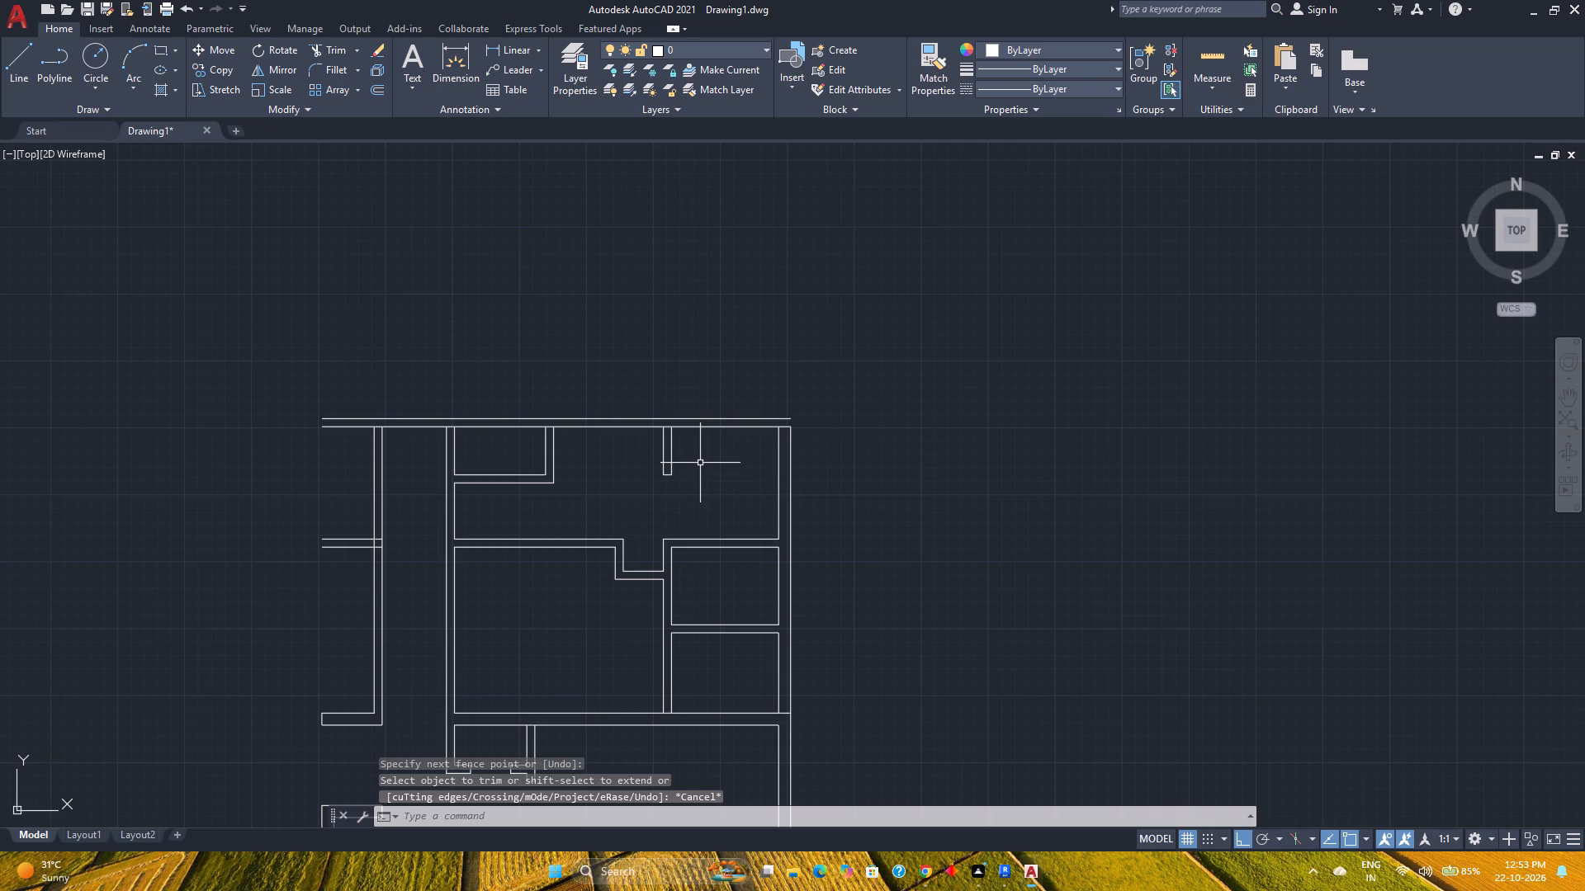
{"action": "middle_click_drag", "start_coordinate": [702, 462], "coordinate": [675, 489]}
{"action": "middle_click", "coordinate": [675, 489]}
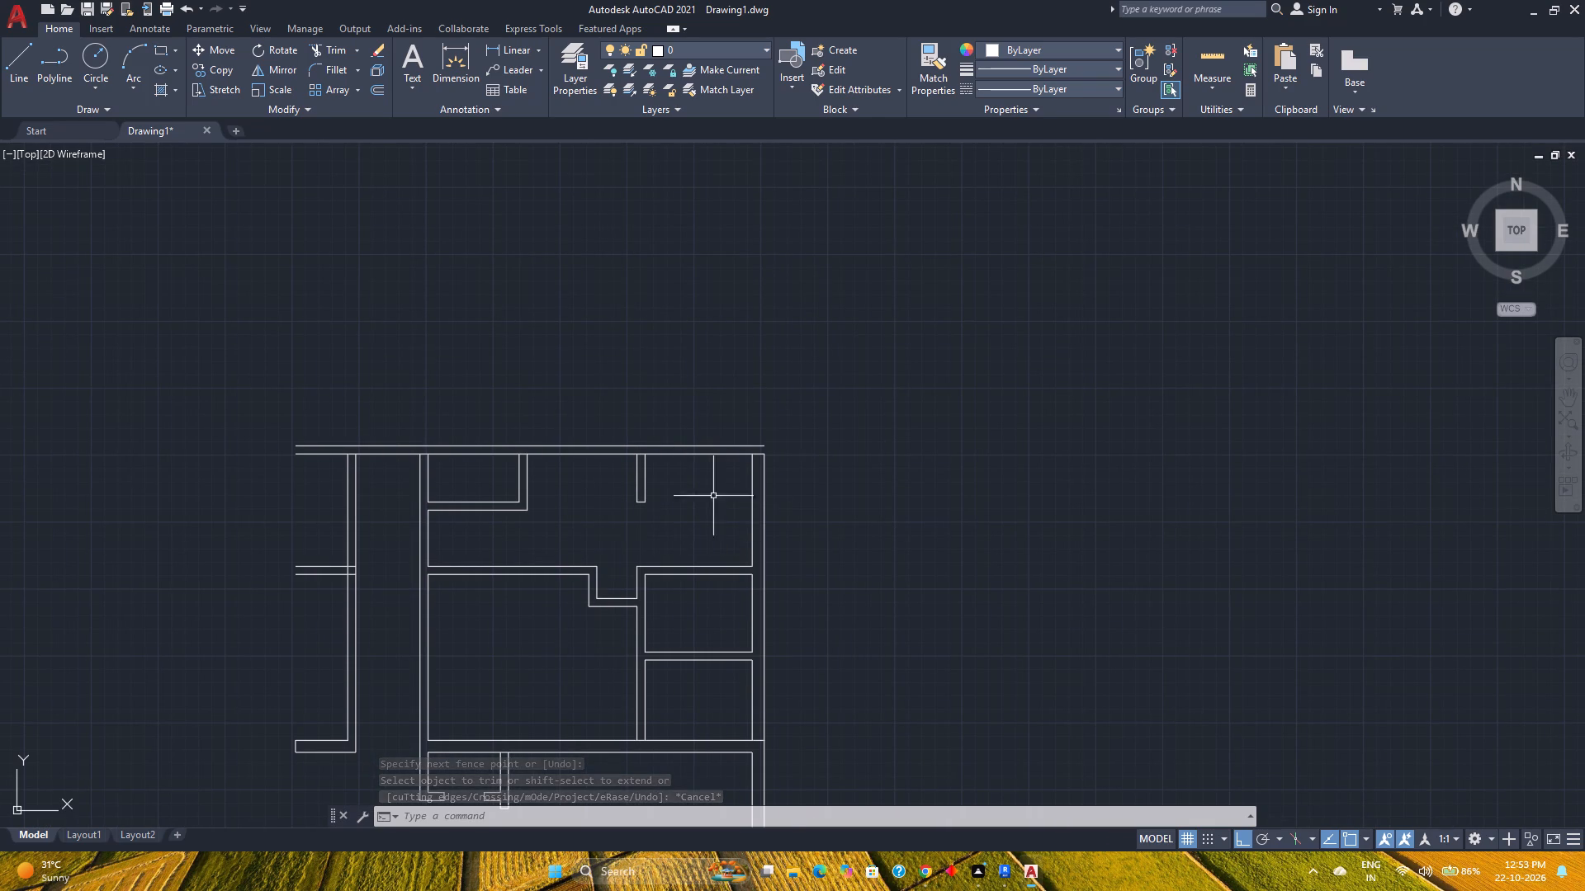
{"action": "scroll", "coordinate": [695, 613], "scroll_direction": "up", "scroll_amount": 3}
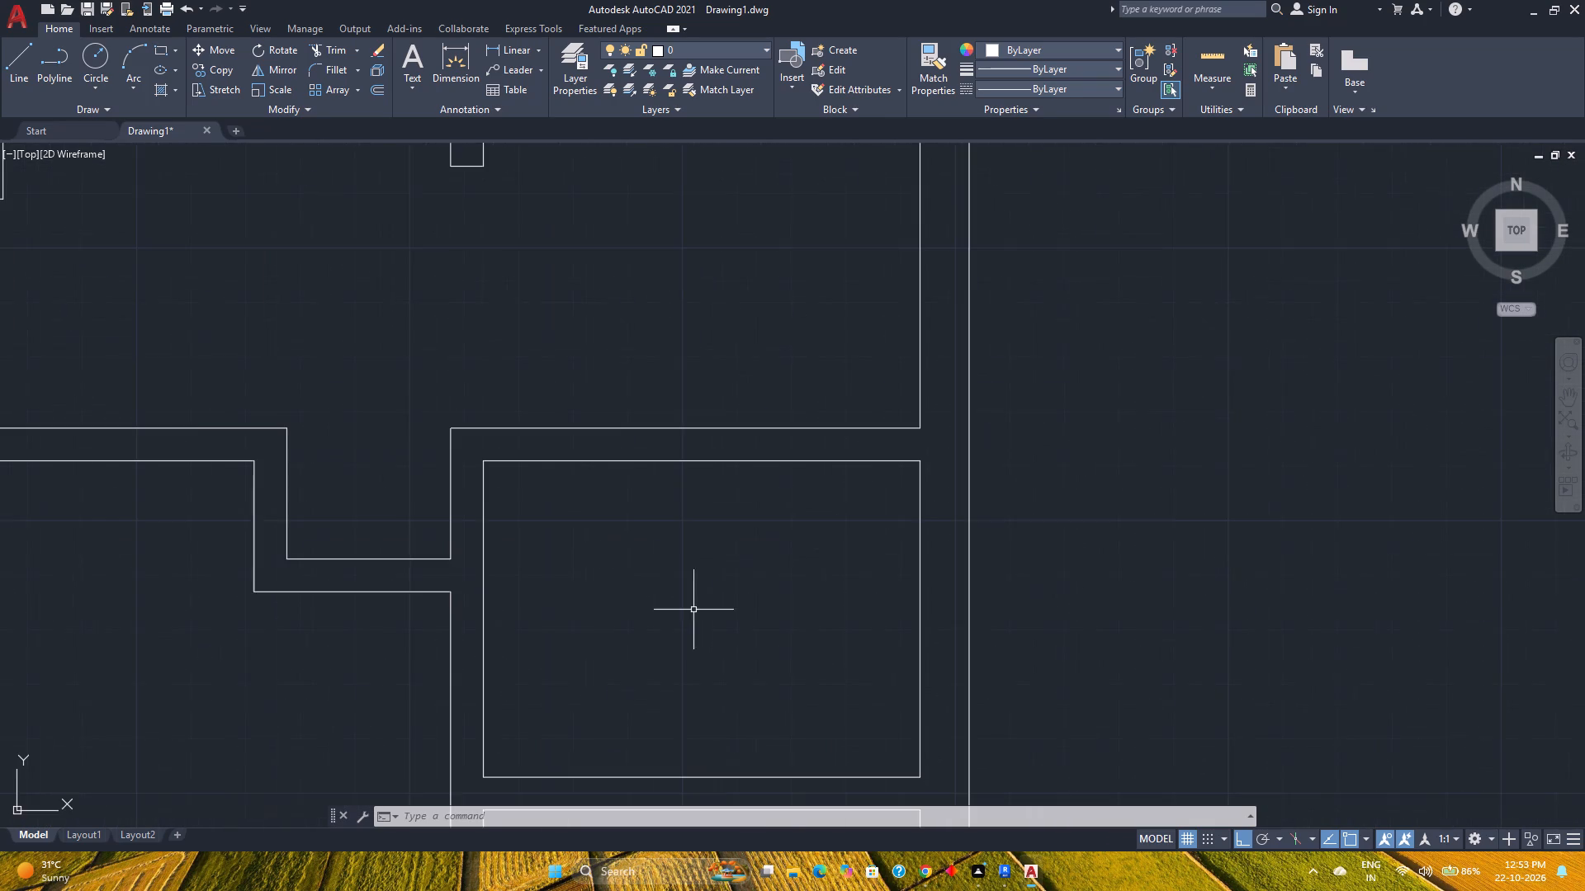
{"action": "middle_click", "coordinate": [688, 593]}
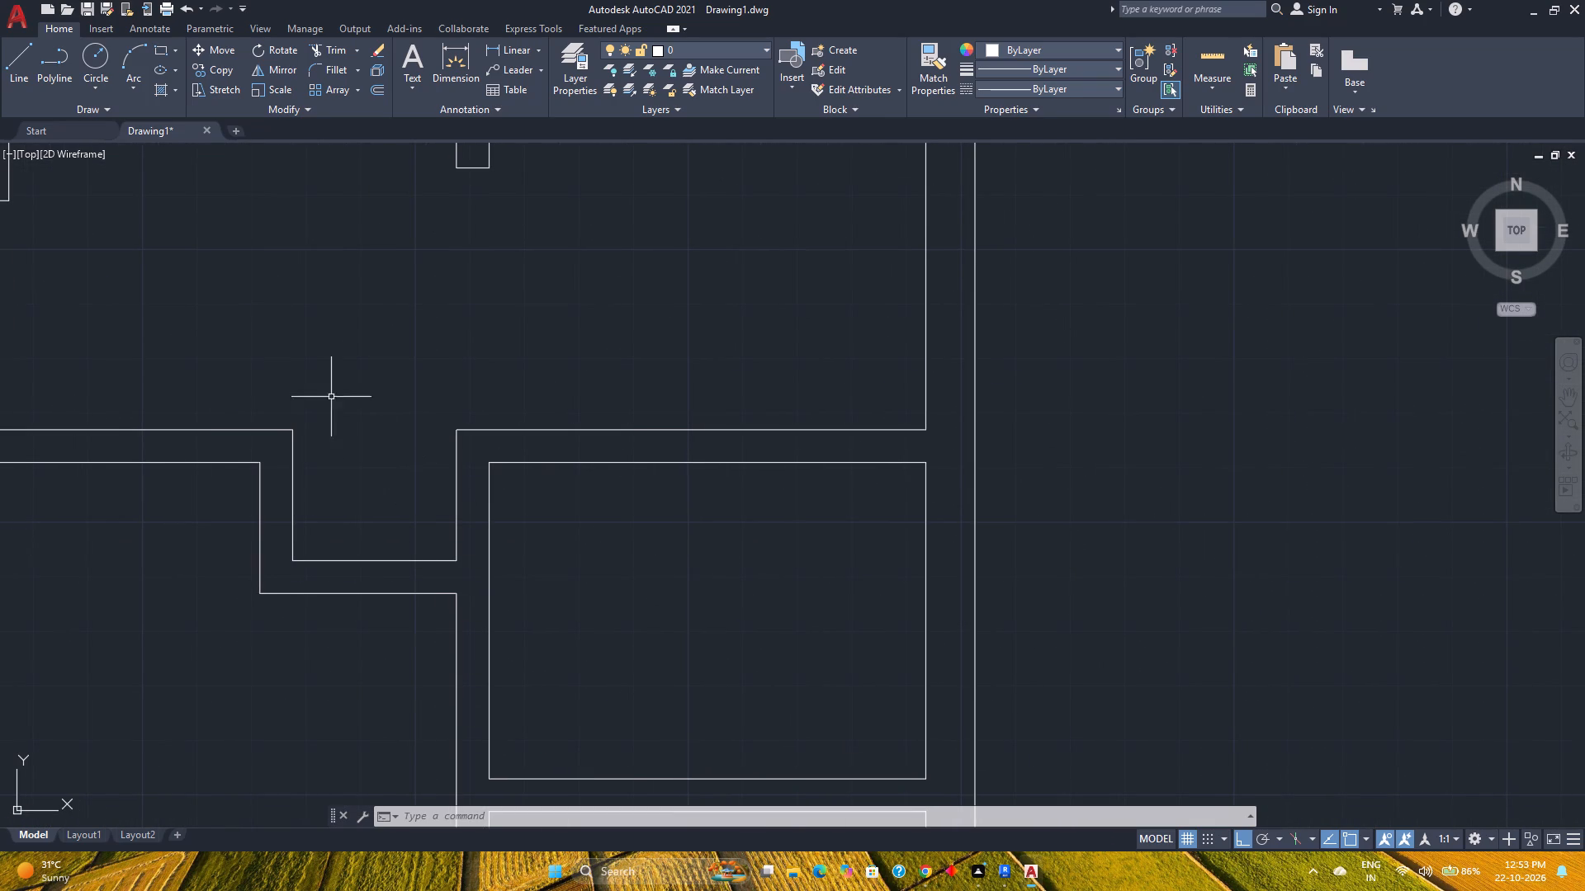
{"action": "left_click", "coordinate": [21, 62]}
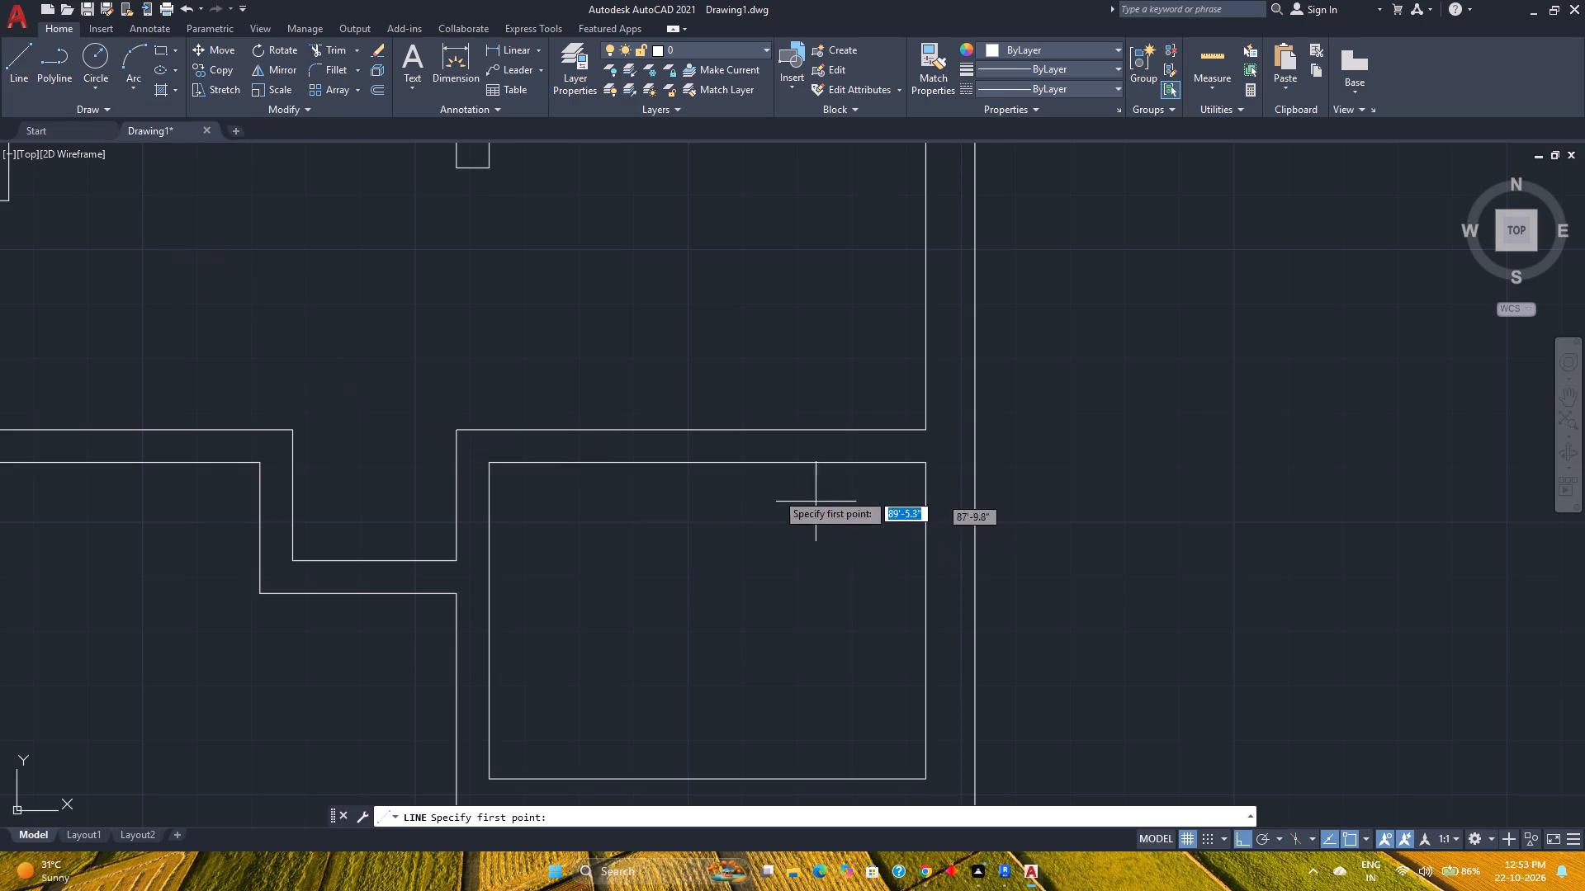
{"action": "left_click", "coordinate": [705, 460]}
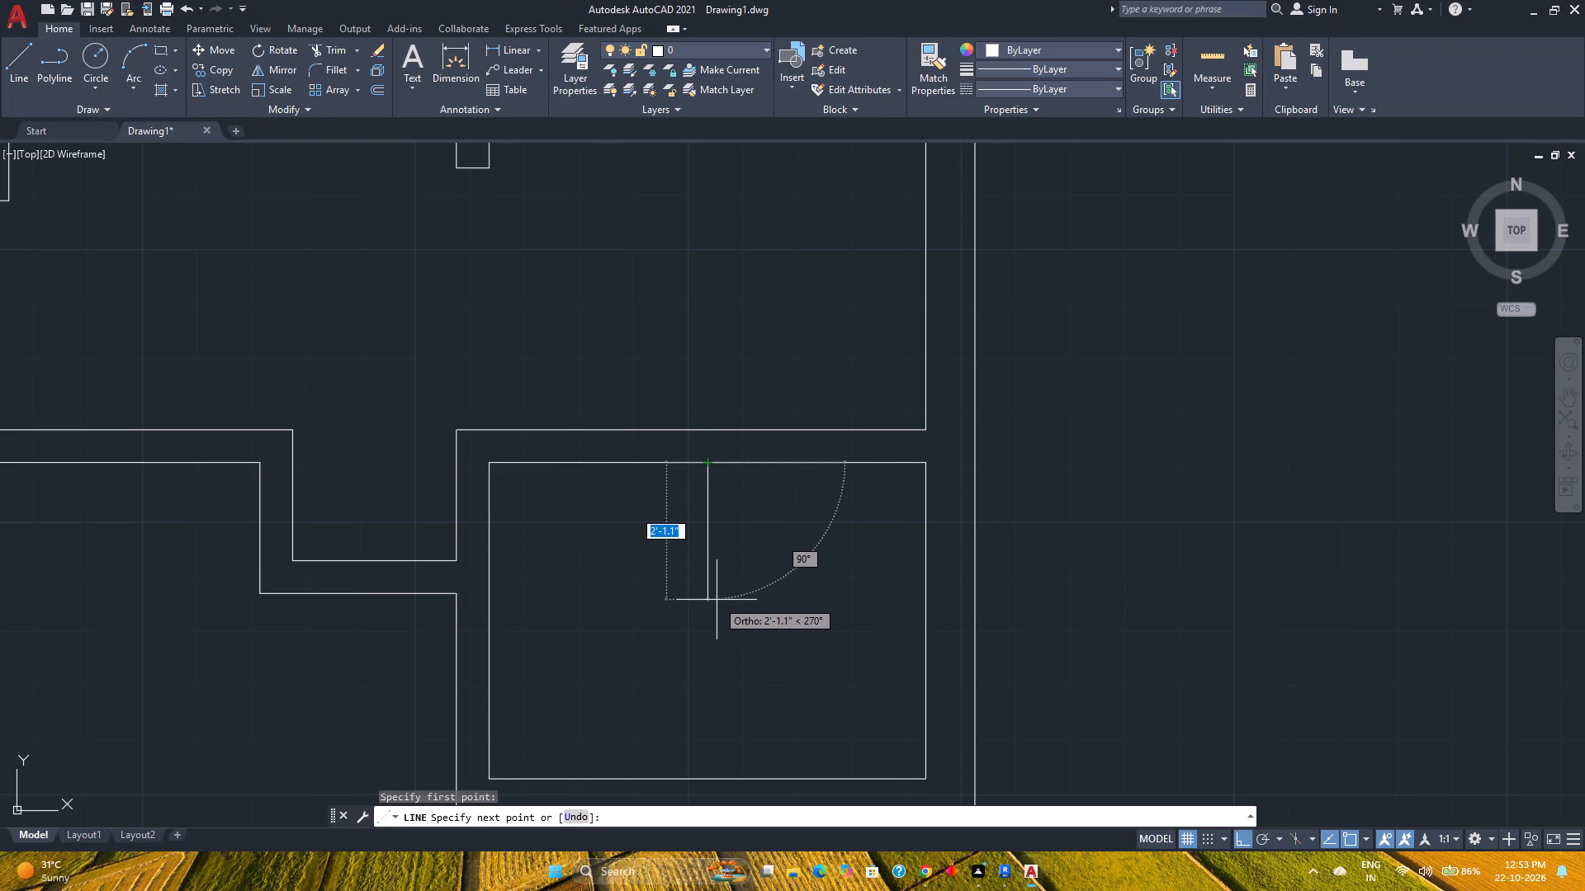
{"action": "type", "text": "2'6\""}
{"action": "key", "text": "Return"}
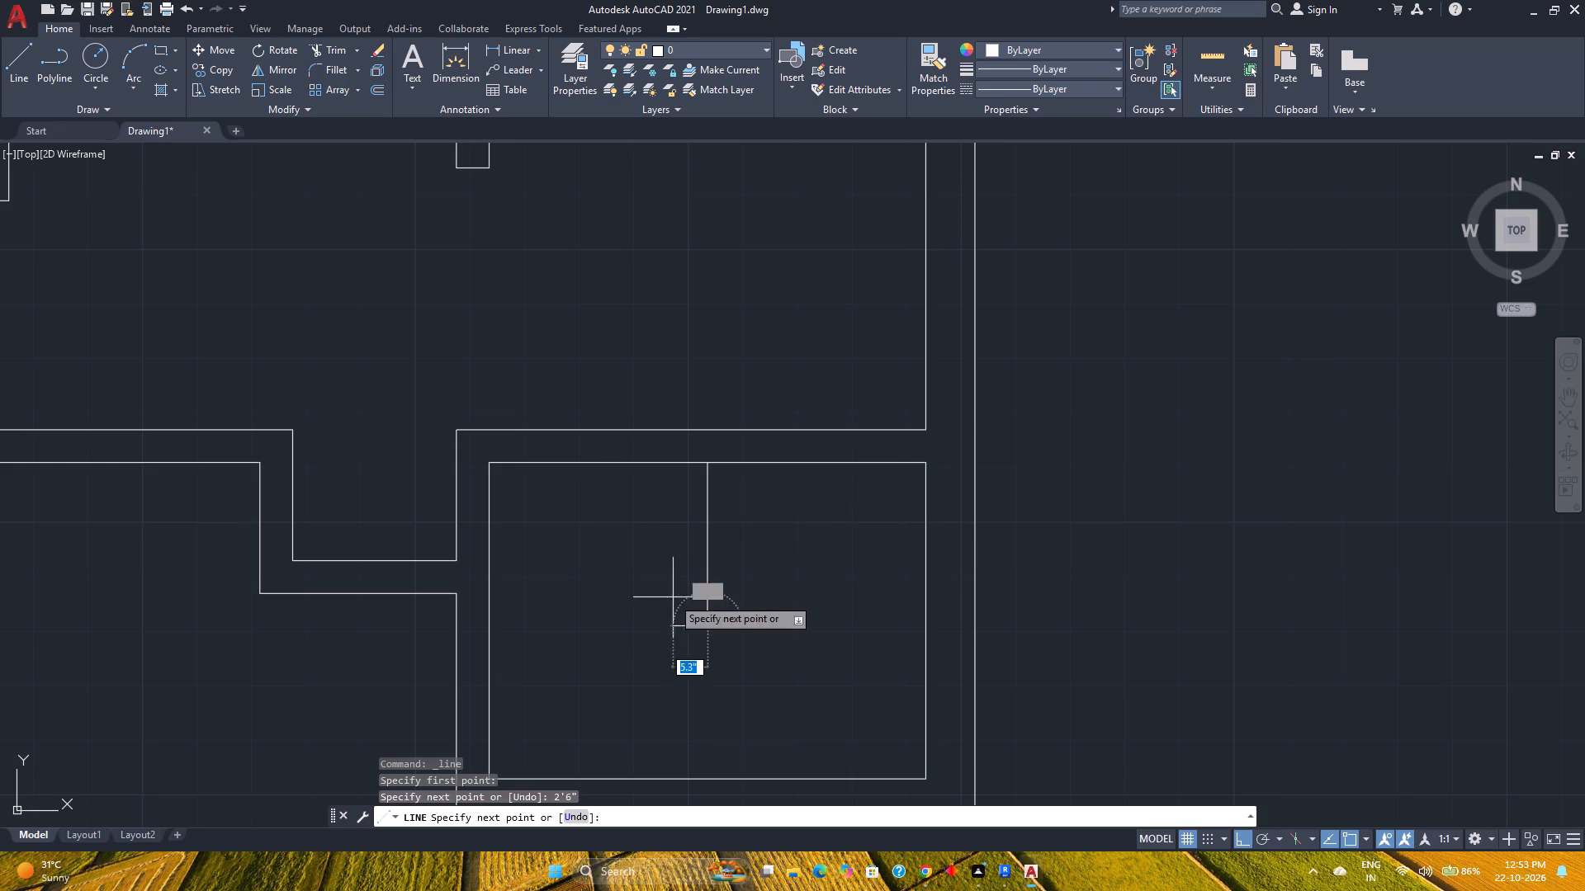
{"action": "key", "text": "6"}
{"action": "key", "text": "Return"}
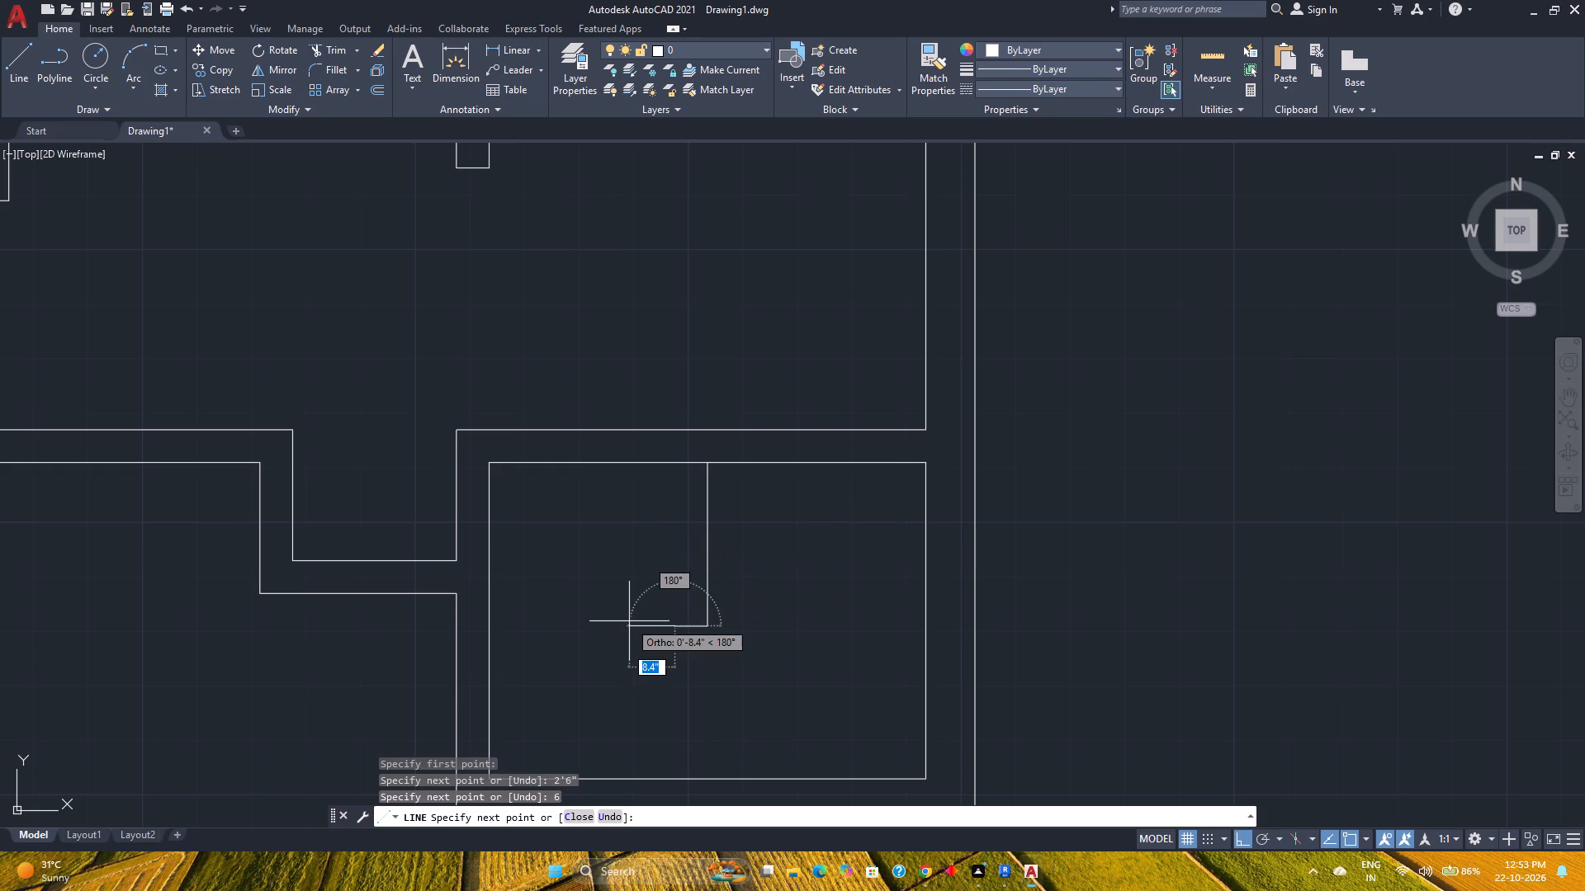
{"action": "left_click", "coordinate": [677, 427]}
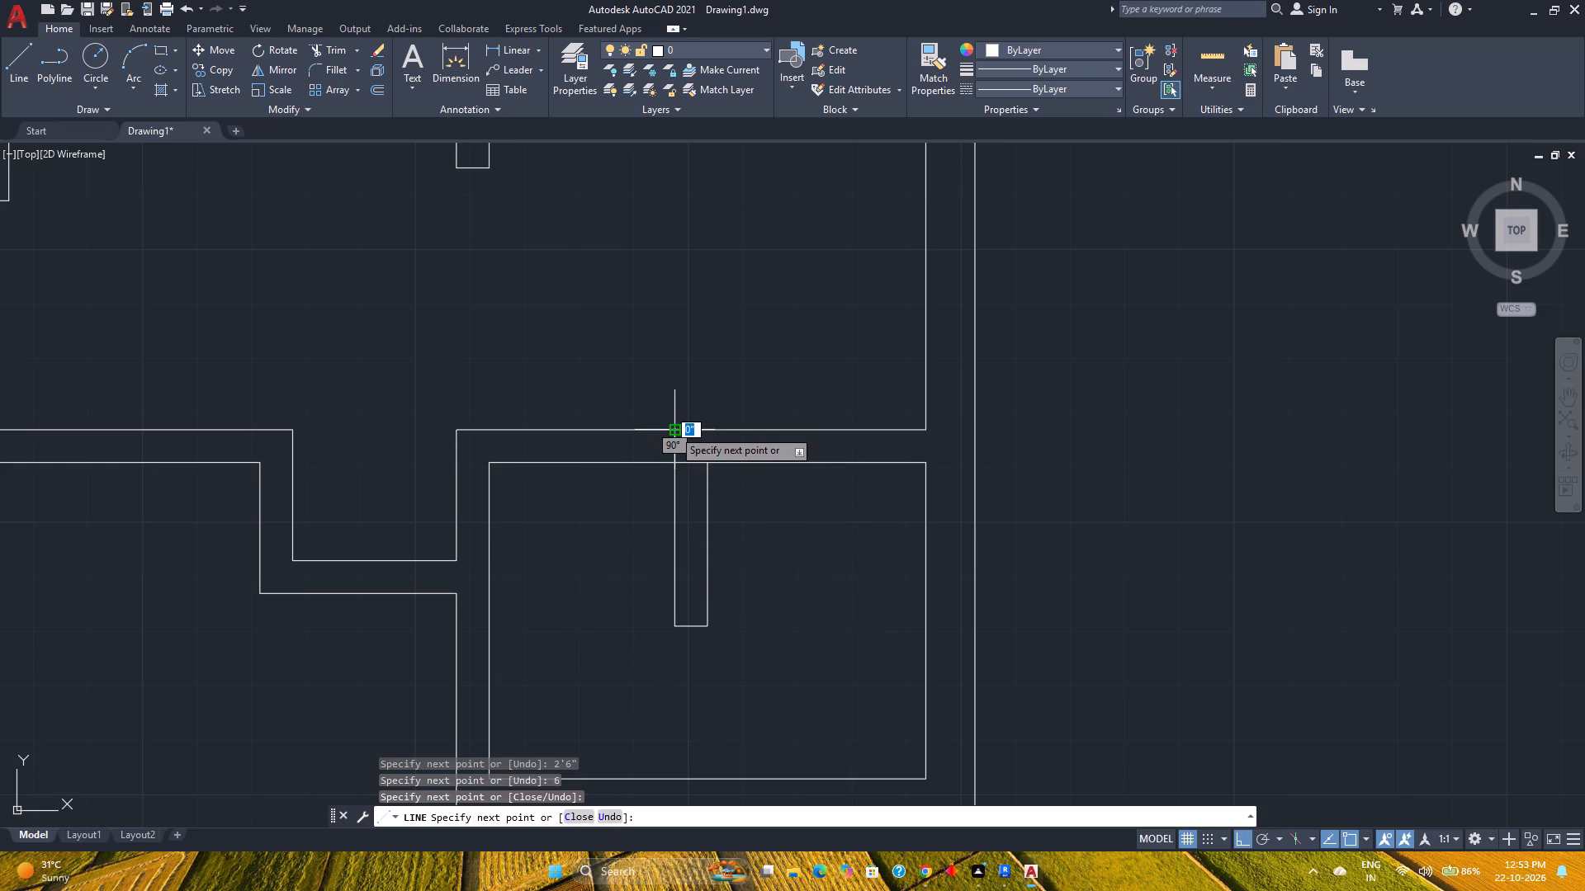
{"action": "key", "text": "Escape"}
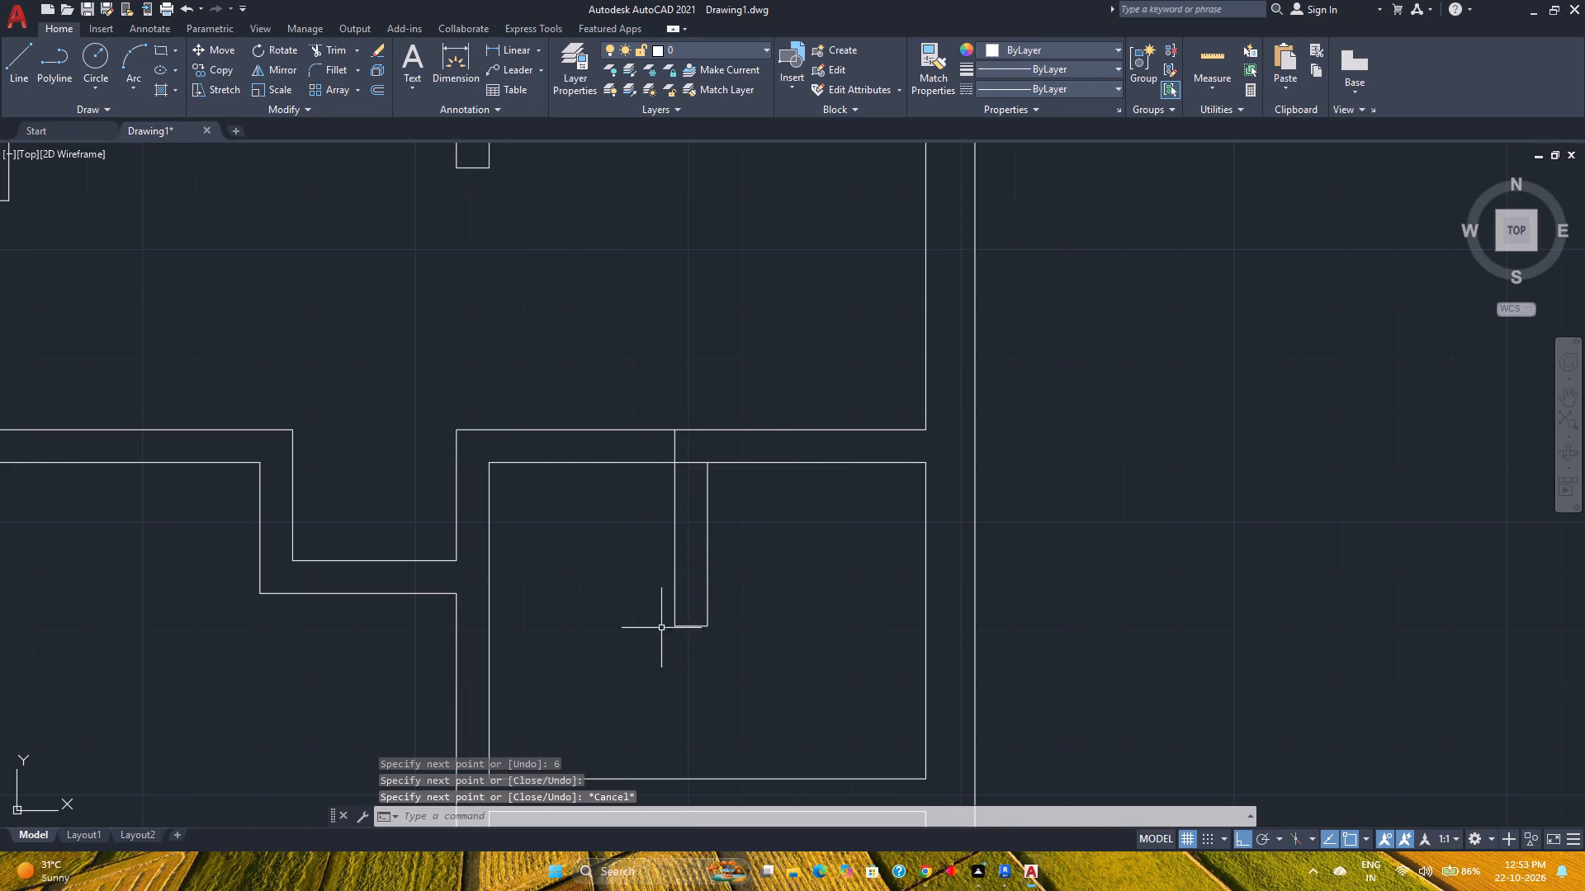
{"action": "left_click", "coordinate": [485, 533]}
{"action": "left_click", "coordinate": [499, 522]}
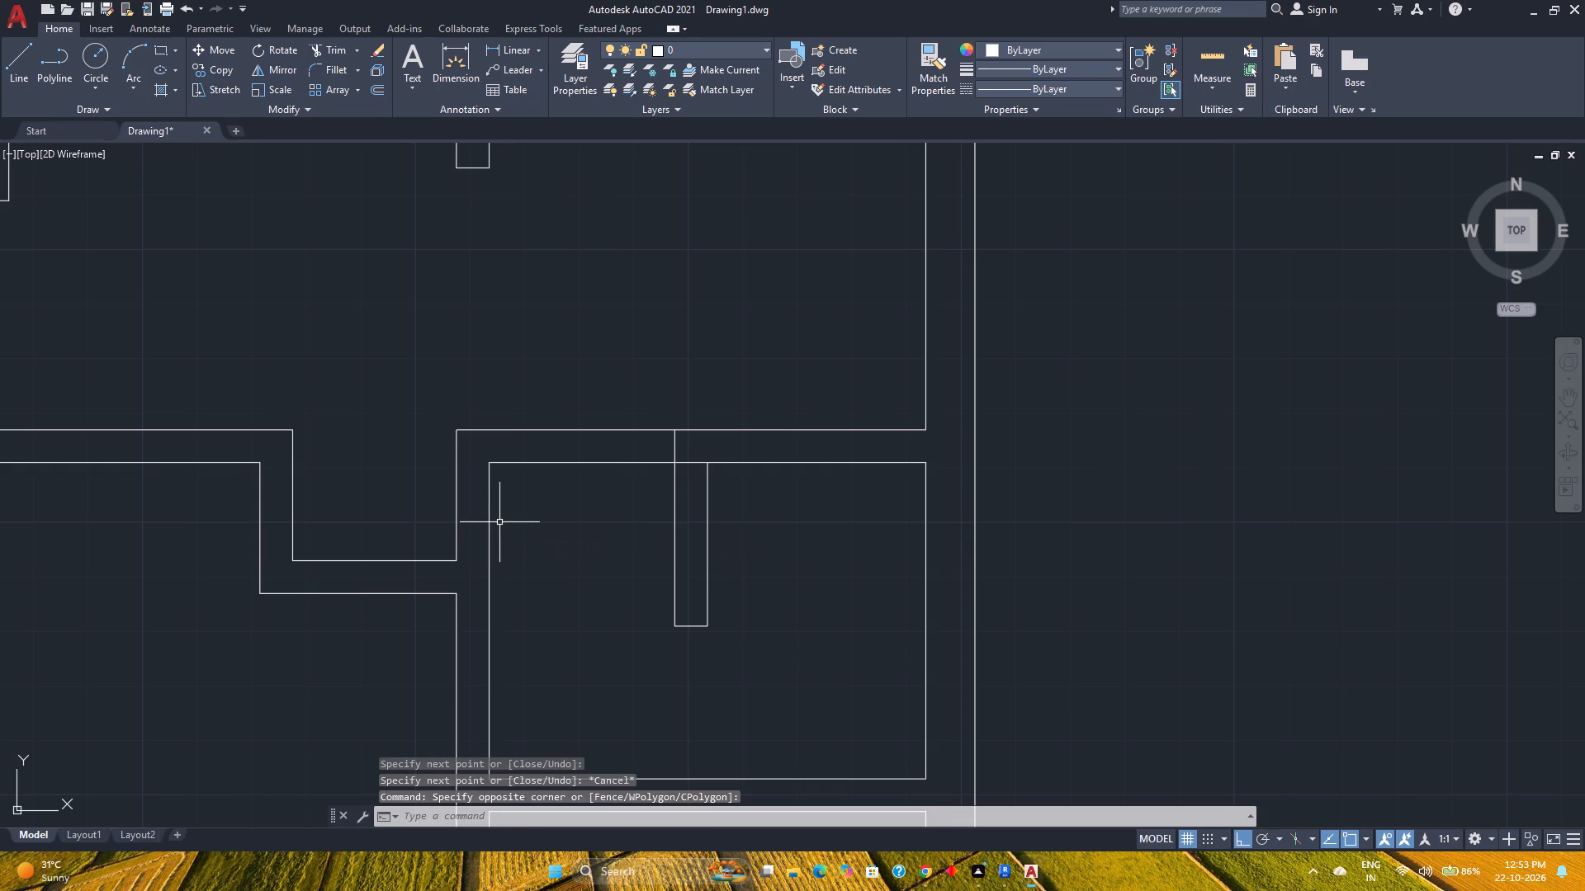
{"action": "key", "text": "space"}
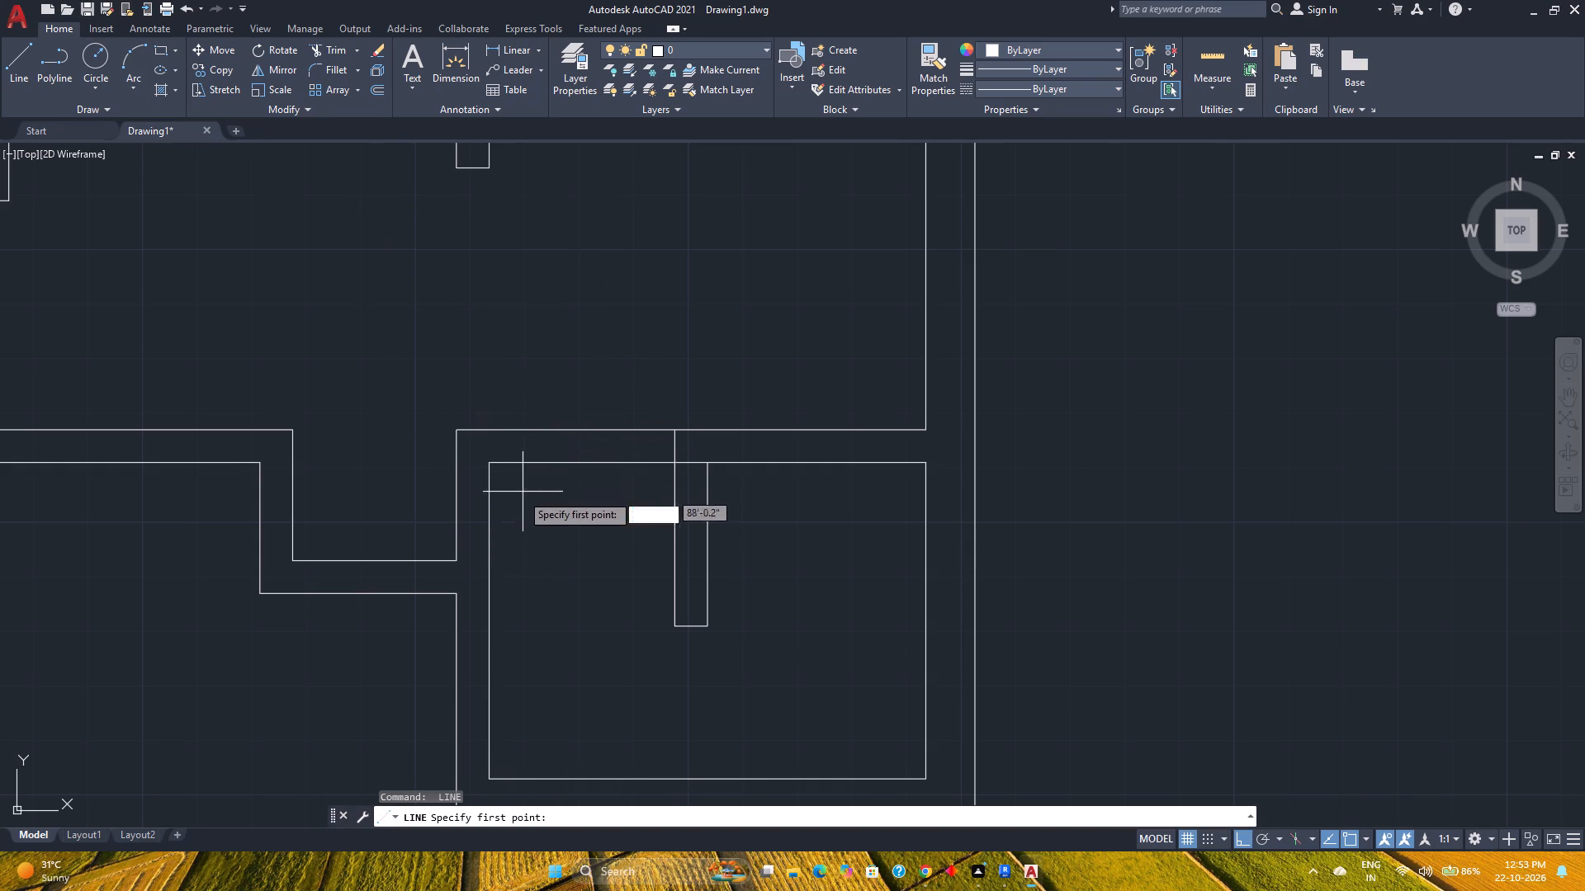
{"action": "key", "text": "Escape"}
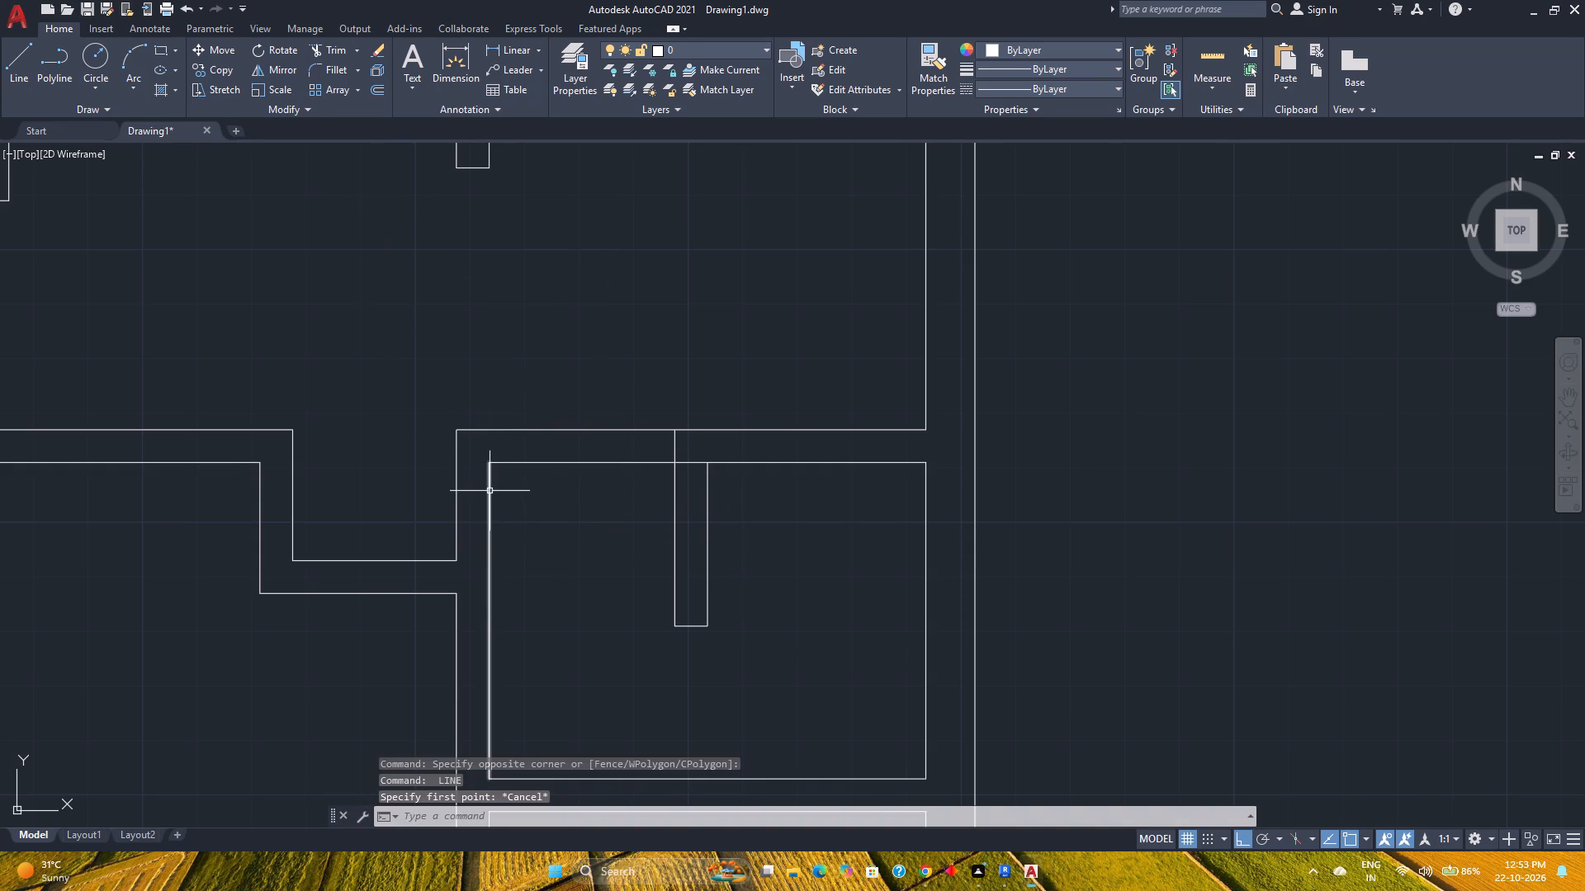
Stretch the inner left wall line of the room with the stub up to the horizontal partition's upper line.
{"action": "left_click", "coordinate": [489, 492]}
{"action": "left_click", "coordinate": [492, 460]}
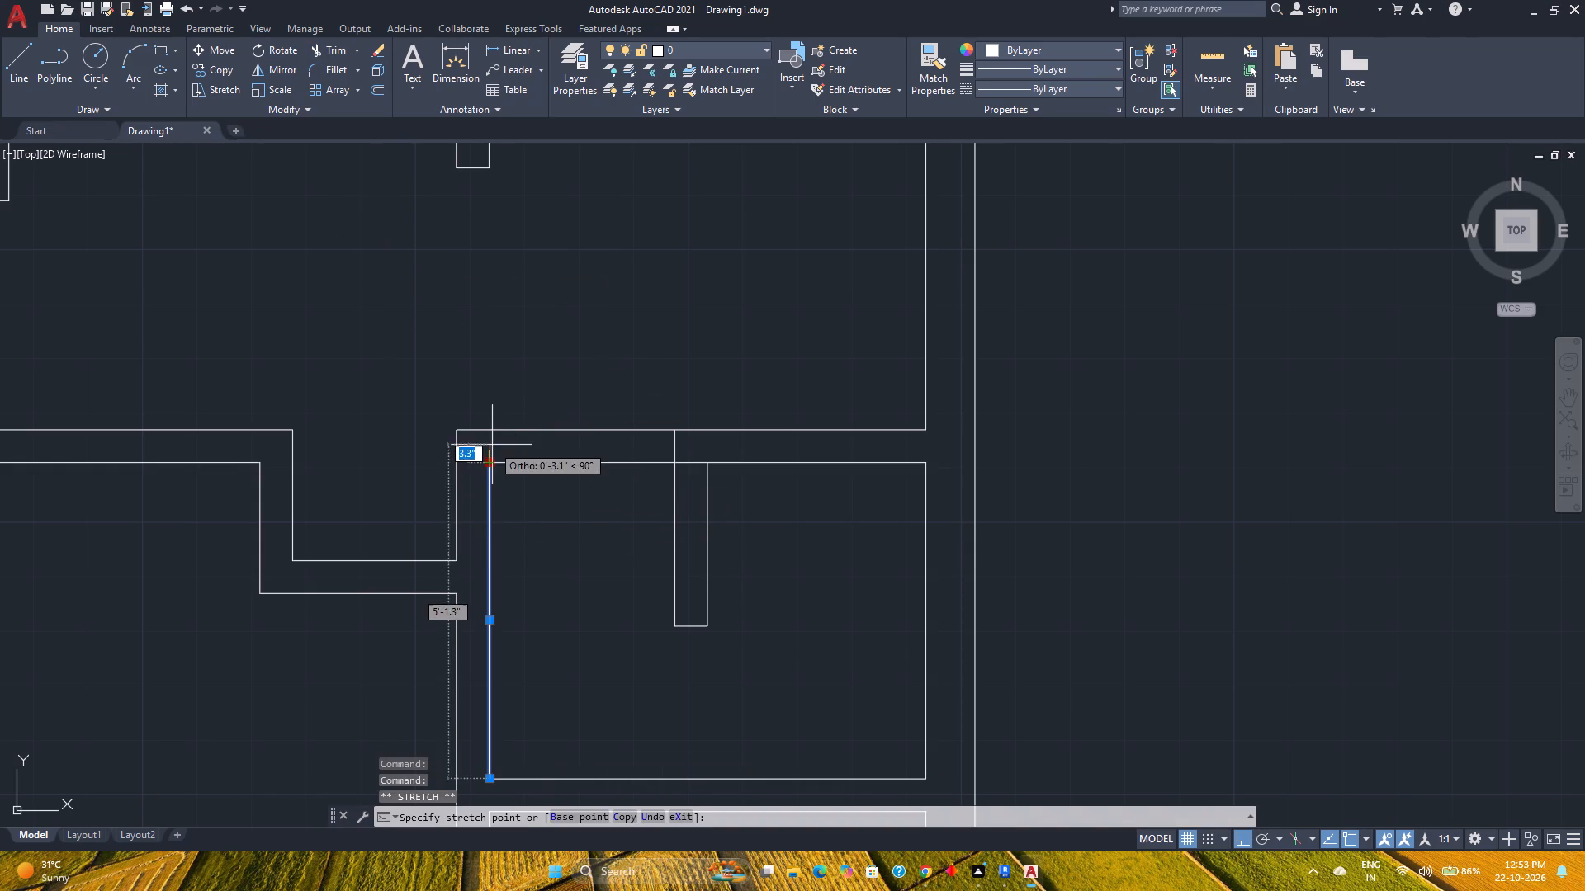
{"action": "left_click", "coordinate": [492, 432]}
{"action": "key", "text": "Escape"}
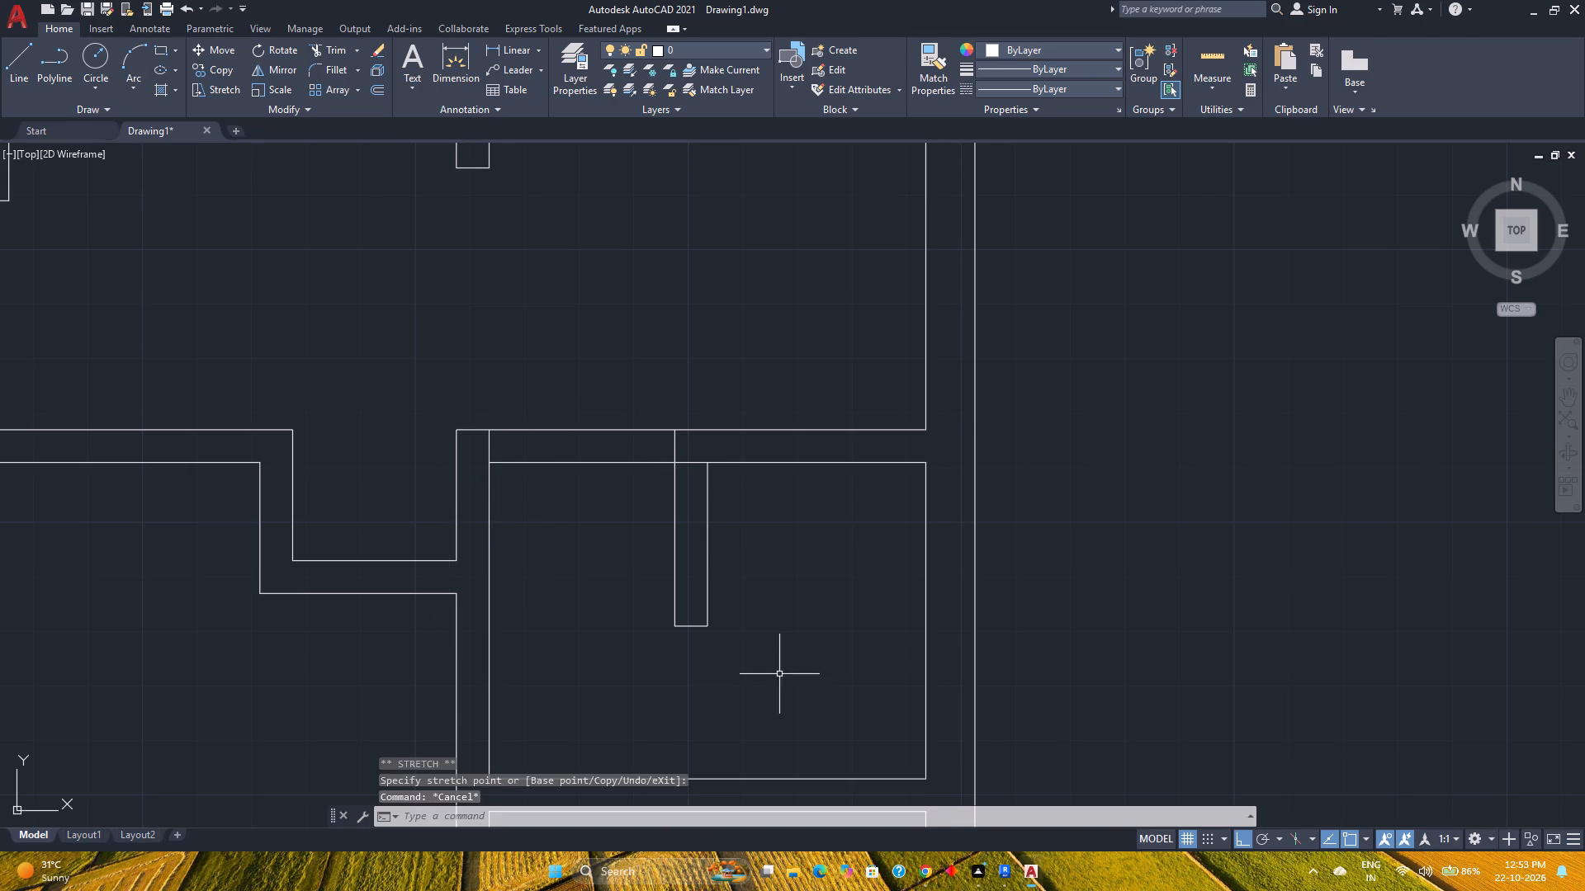
Trim the horizontal partition's lines between the left wall and the stub to form an opening, and clean up the stub's top junction.
{"action": "type", "text": "tr"}
{"action": "key", "text": "Return"}
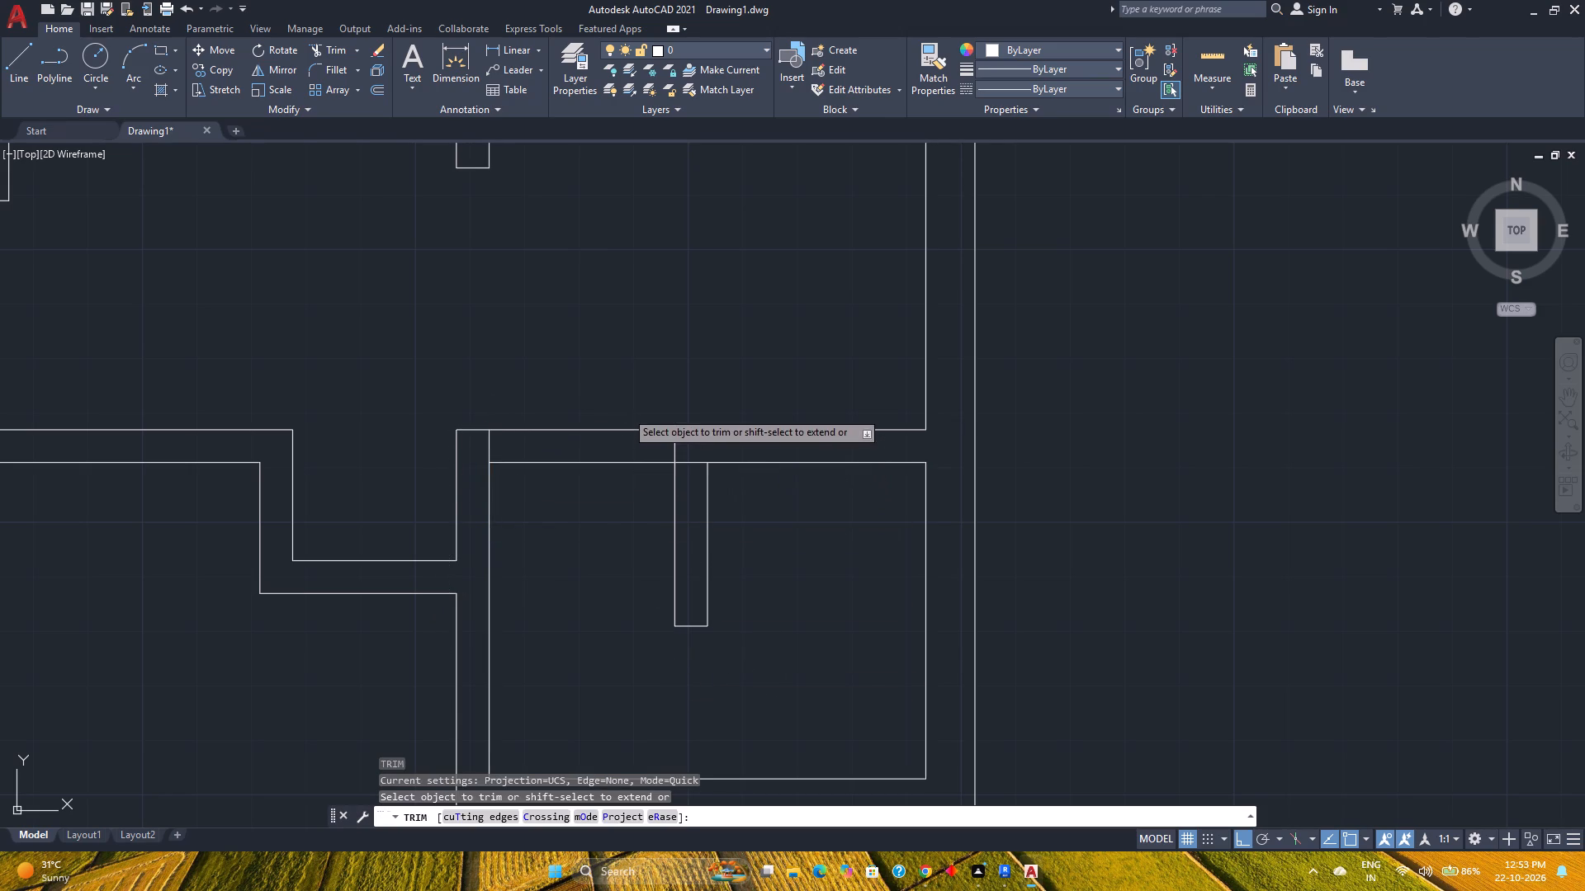
{"action": "left_click", "coordinate": [626, 411]}
{"action": "left_click", "coordinate": [616, 500]}
{"action": "left_click", "coordinate": [700, 450]}
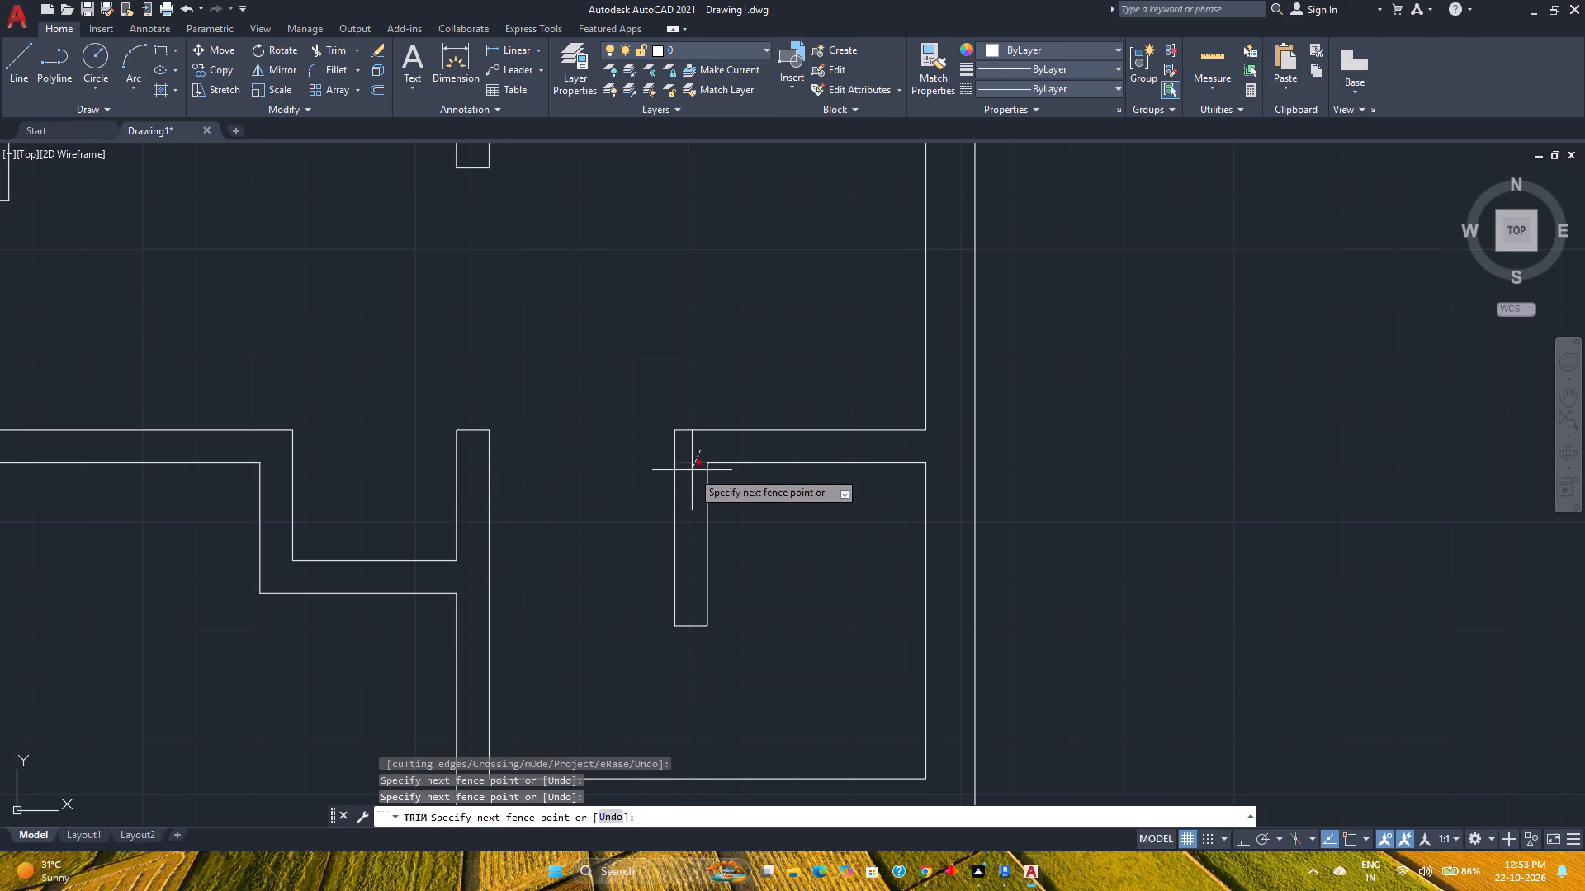
{"action": "left_click", "coordinate": [692, 472]}
{"action": "key", "text": "Escape"}
Review the plan around the new opening and partition stubs, and the rooms below them.
{"action": "scroll", "coordinate": [594, 549], "scroll_direction": "down", "scroll_amount": 2}
{"action": "middle_click_drag", "start_coordinate": [599, 555], "coordinate": [618, 618]}
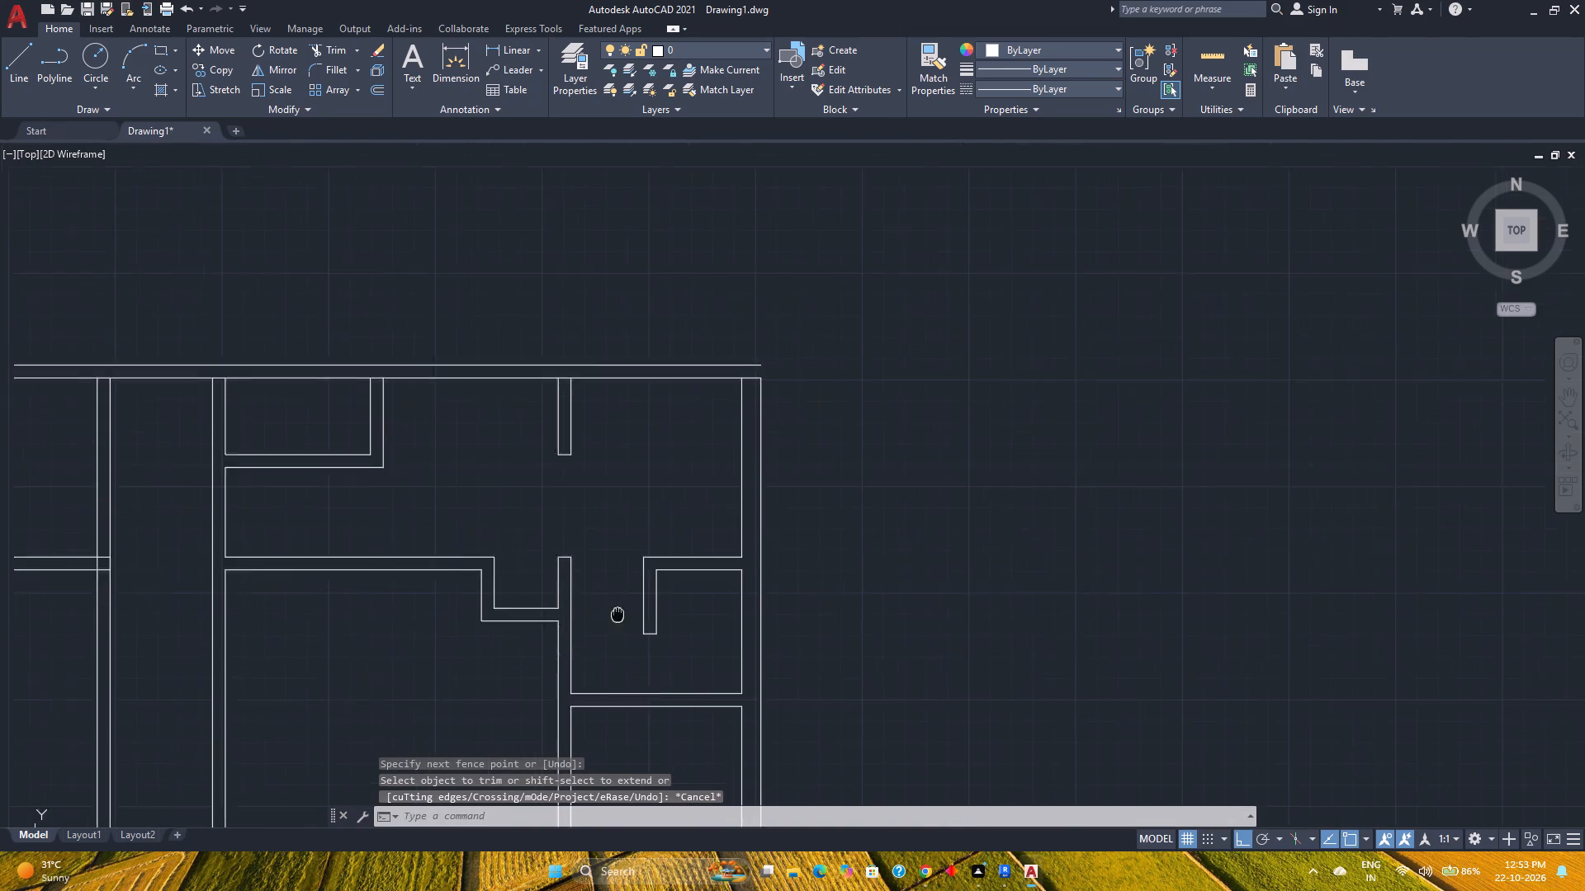
{"action": "middle_click_drag", "start_coordinate": [618, 618], "coordinate": [626, 645]}
{"action": "middle_click", "coordinate": [626, 645]}
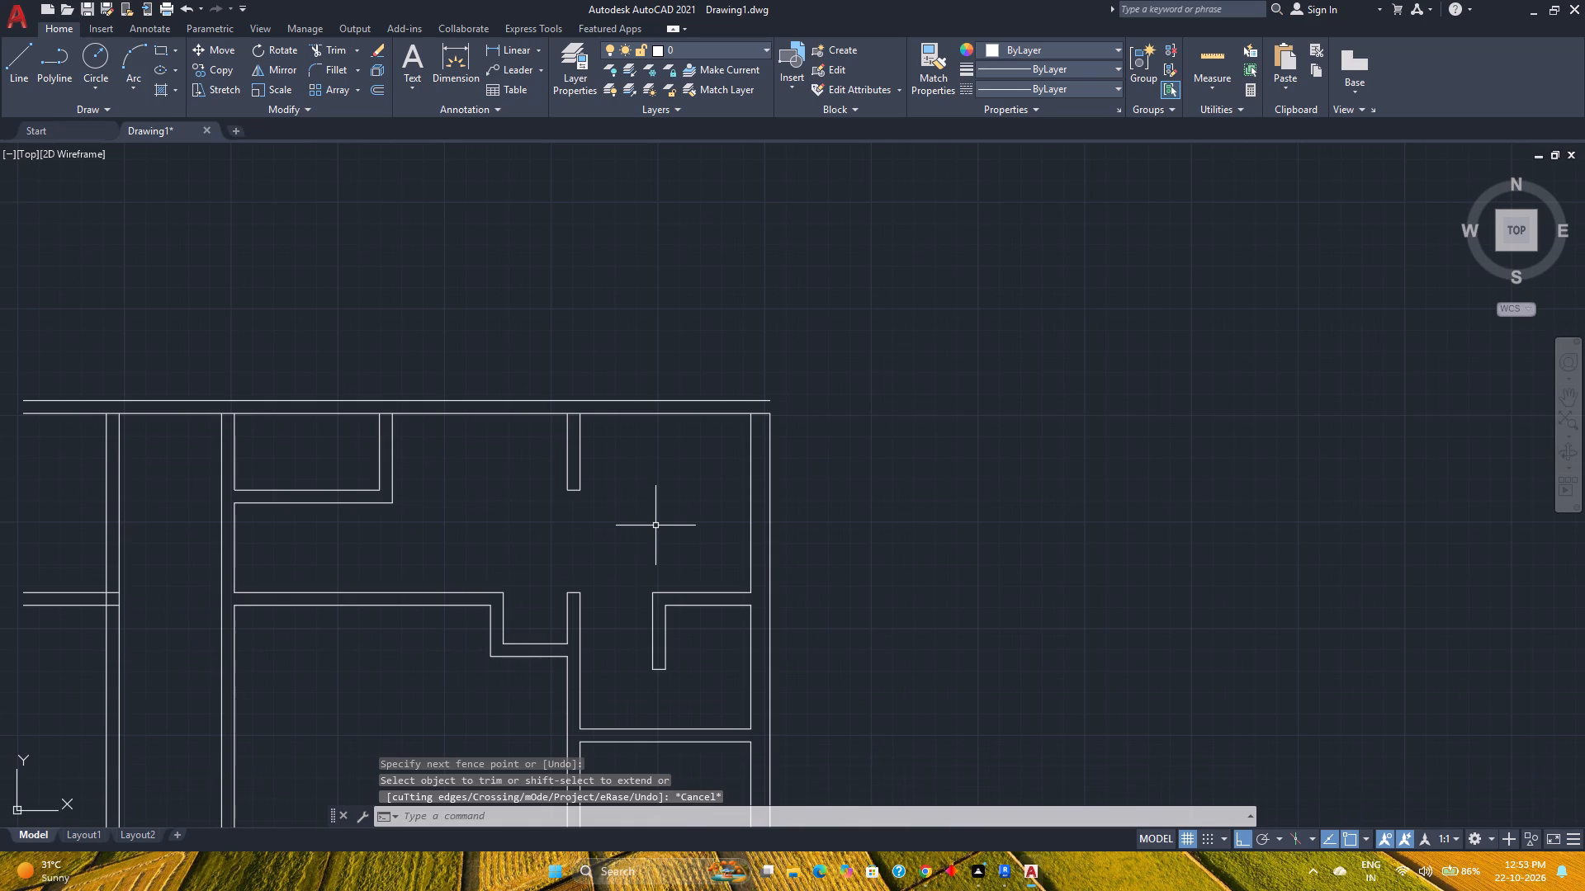
{"action": "scroll", "coordinate": [669, 549], "scroll_direction": "down", "scroll_amount": 1}
{"action": "middle_click_drag", "start_coordinate": [665, 541], "coordinate": [660, 508]}
{"action": "scroll", "coordinate": [668, 491], "scroll_direction": "up", "scroll_amount": 1}
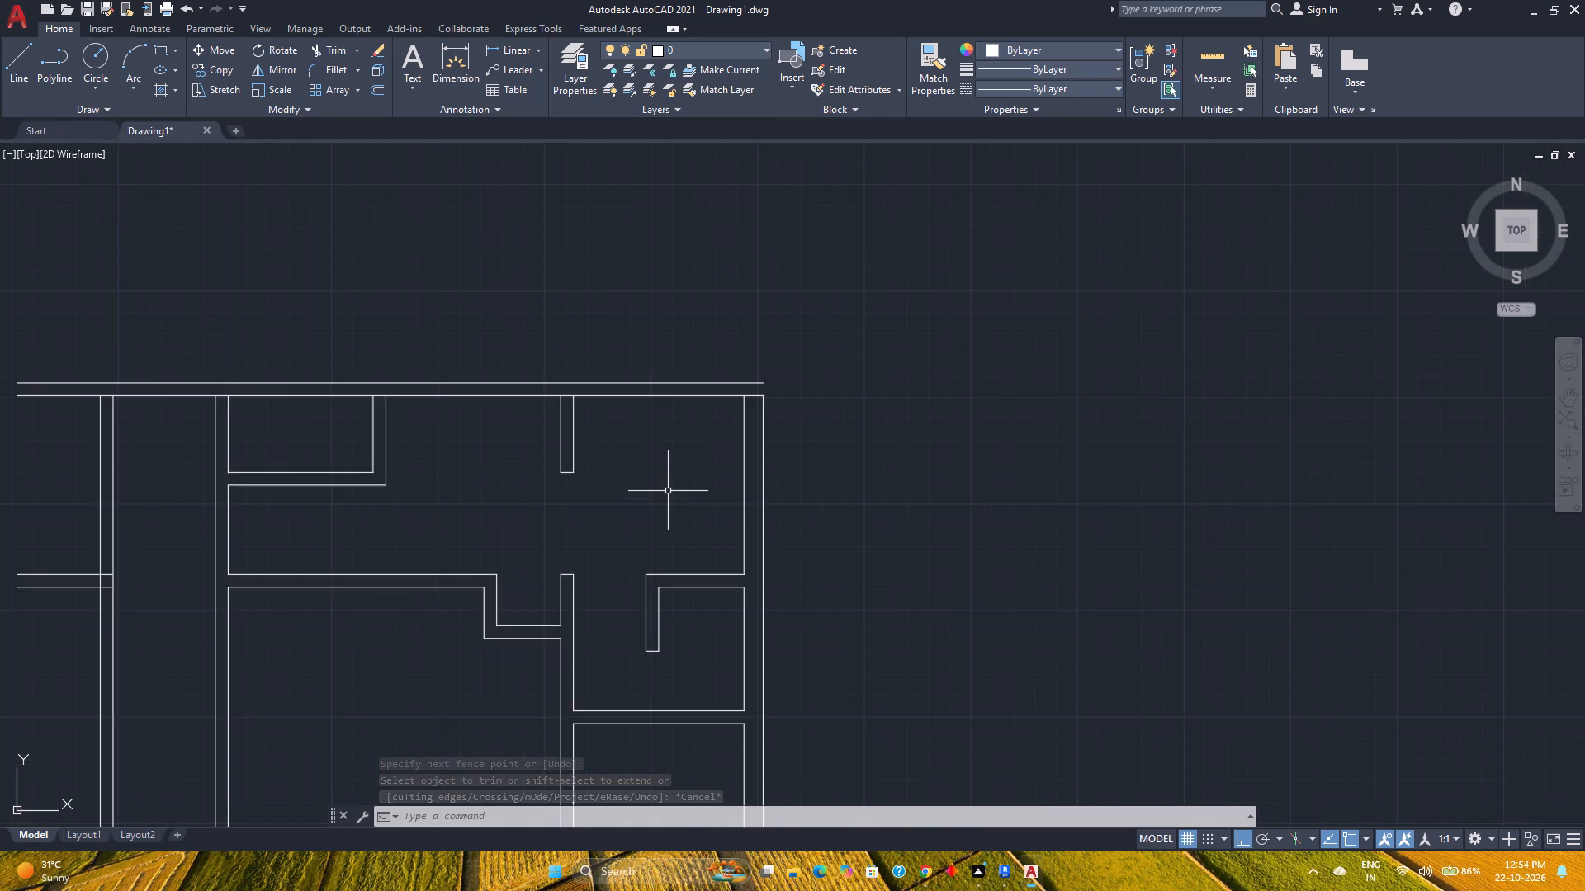
{"action": "middle_click", "coordinate": [668, 491]}
{"action": "middle_click_drag", "start_coordinate": [668, 491], "coordinate": [682, 507]}
{"action": "middle_click", "coordinate": [682, 507]}
{"action": "scroll", "coordinate": [898, 501], "scroll_direction": "up", "scroll_amount": 1}
{"action": "middle_click_drag", "start_coordinate": [898, 500], "coordinate": [818, 601]}
{"action": "middle_click", "coordinate": [818, 601]}
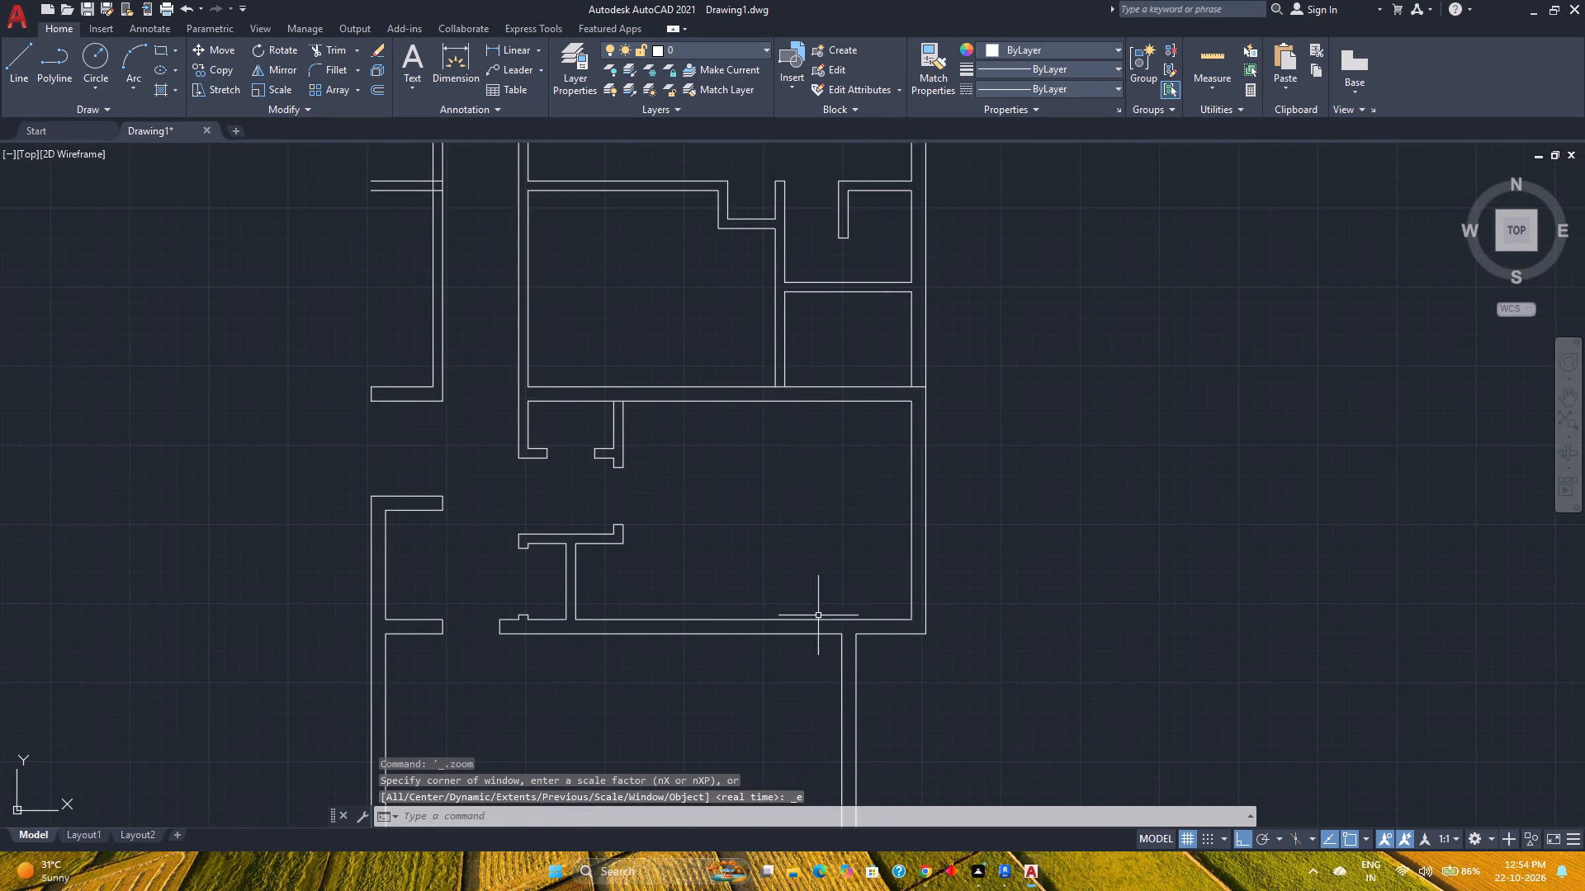
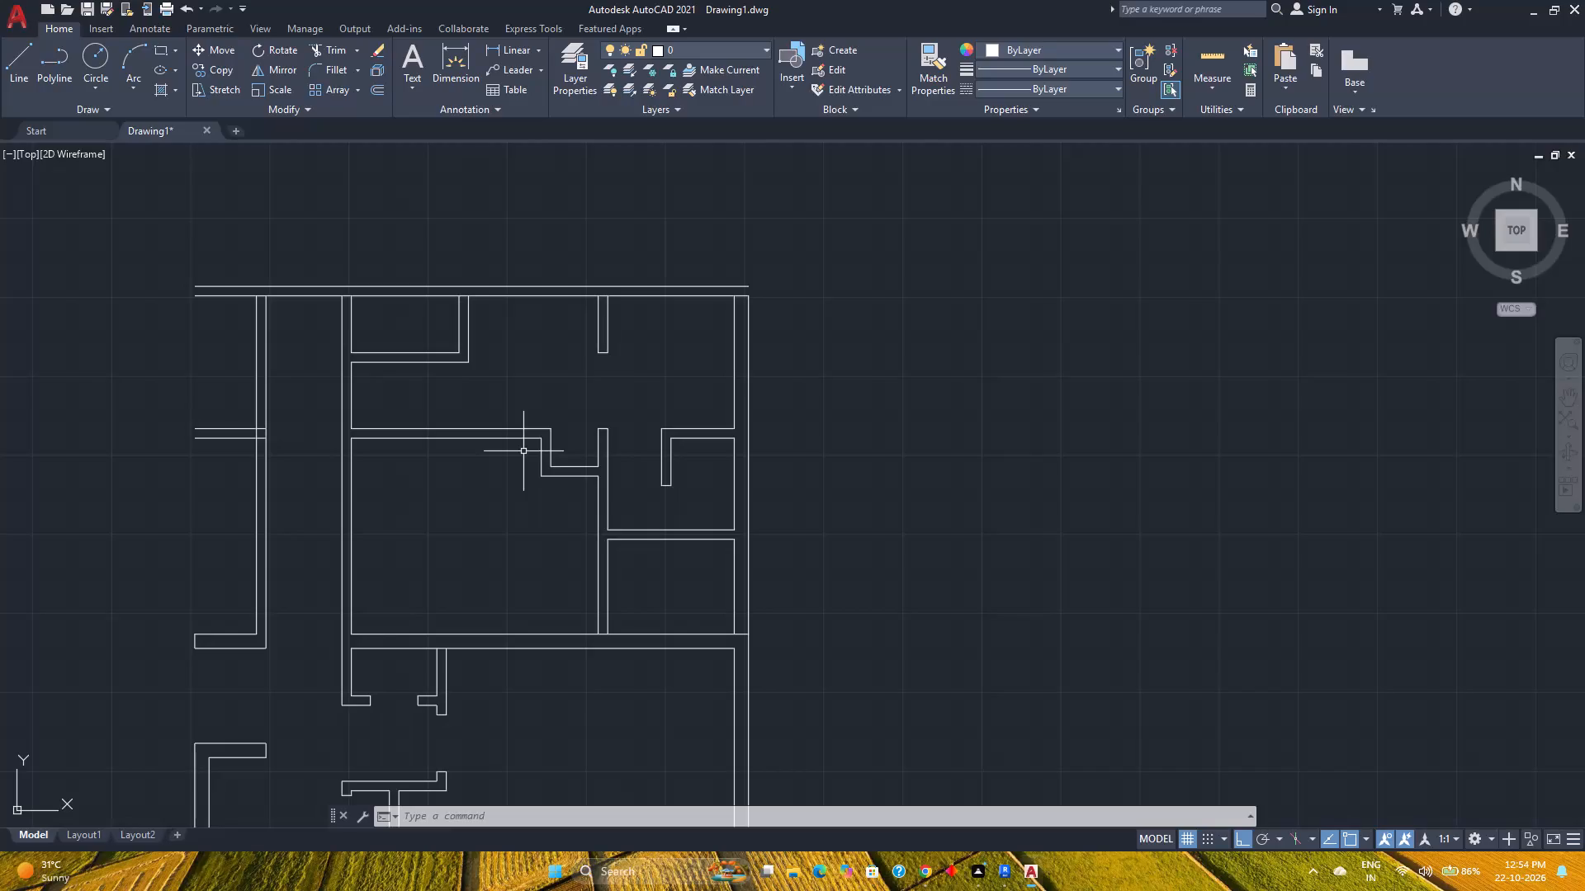
Fillet the outer and inner wall lines at the upper-right corner of the plan so both pairs meet squarely.
{"action": "scroll", "coordinate": [504, 459], "scroll_direction": "down", "scroll_amount": 2}
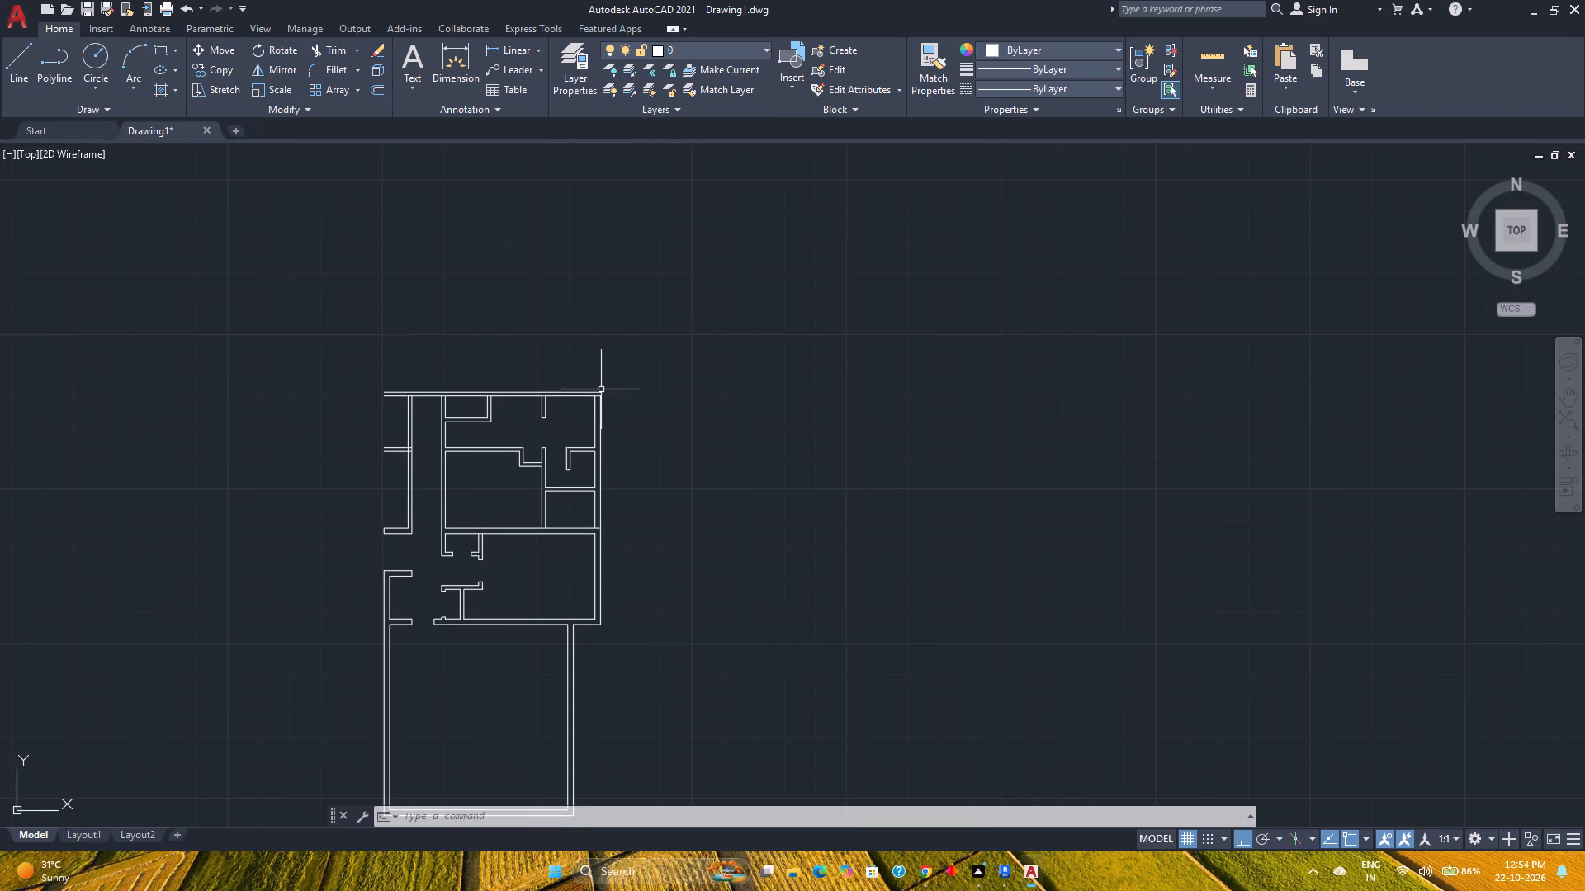
{"action": "scroll", "coordinate": [601, 389], "scroll_direction": "up", "scroll_amount": 3}
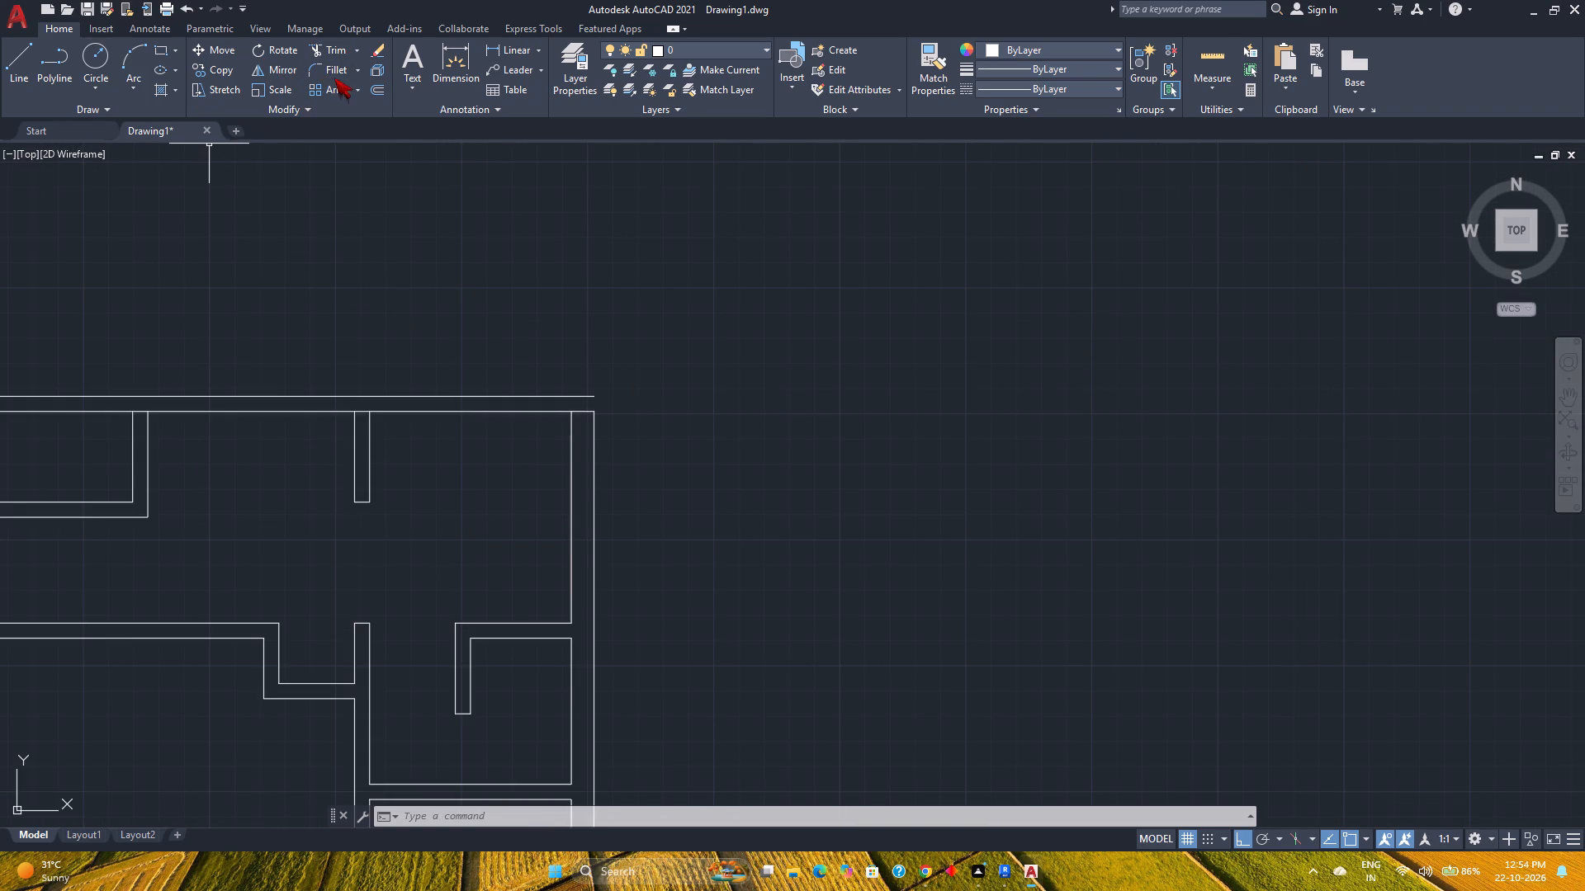
{"action": "left_click", "coordinate": [334, 78]}
{"action": "left_click", "coordinate": [562, 395]}
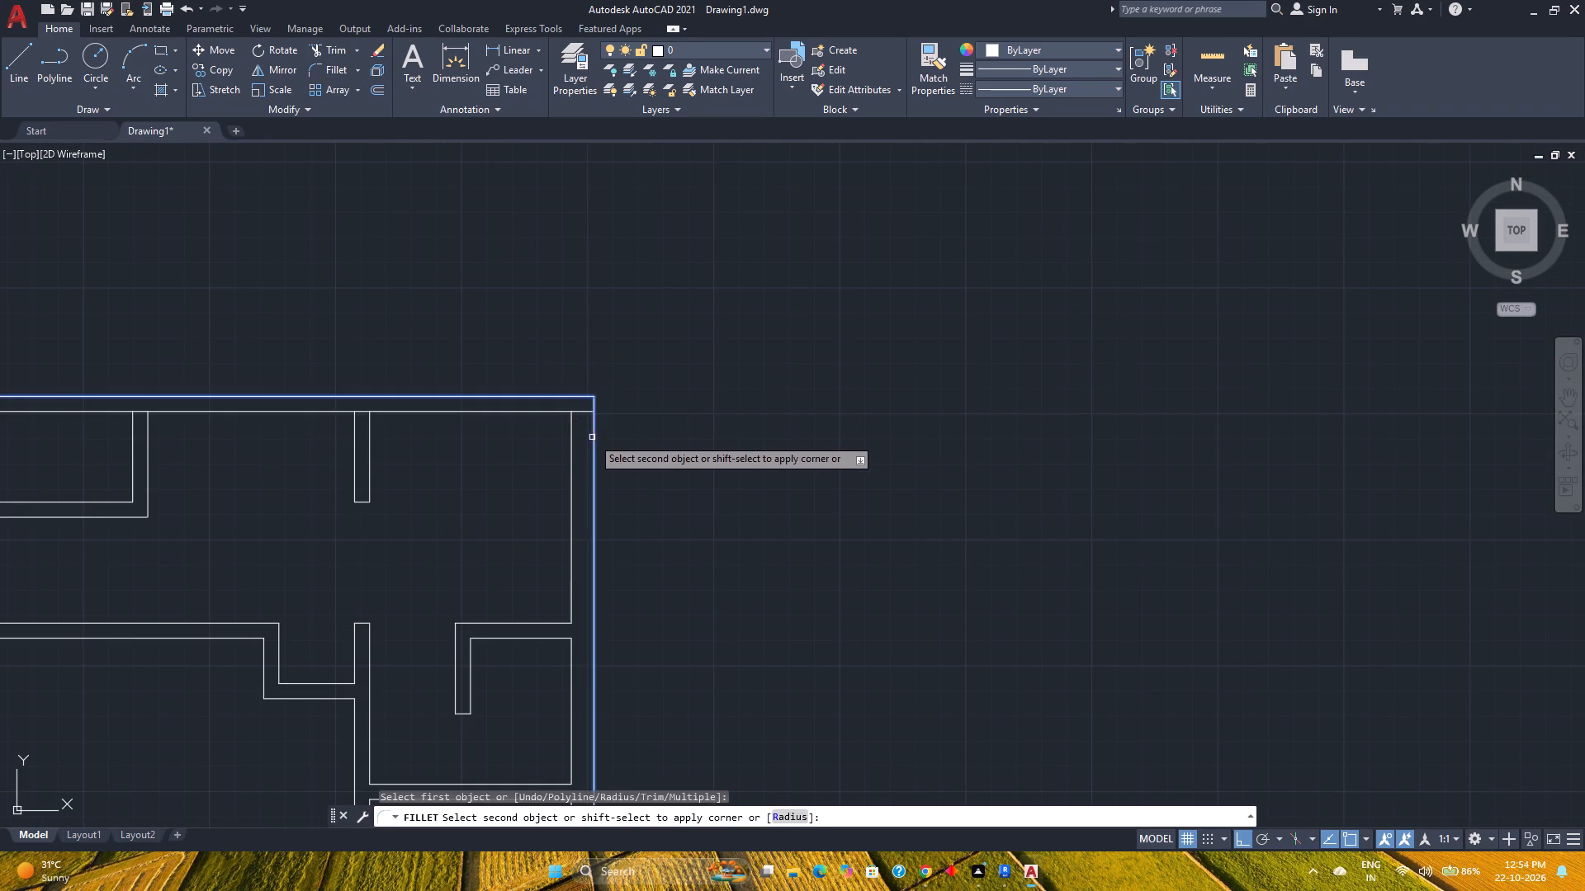
{"action": "left_click", "coordinate": [597, 440]}
{"action": "left_click", "coordinate": [591, 436]}
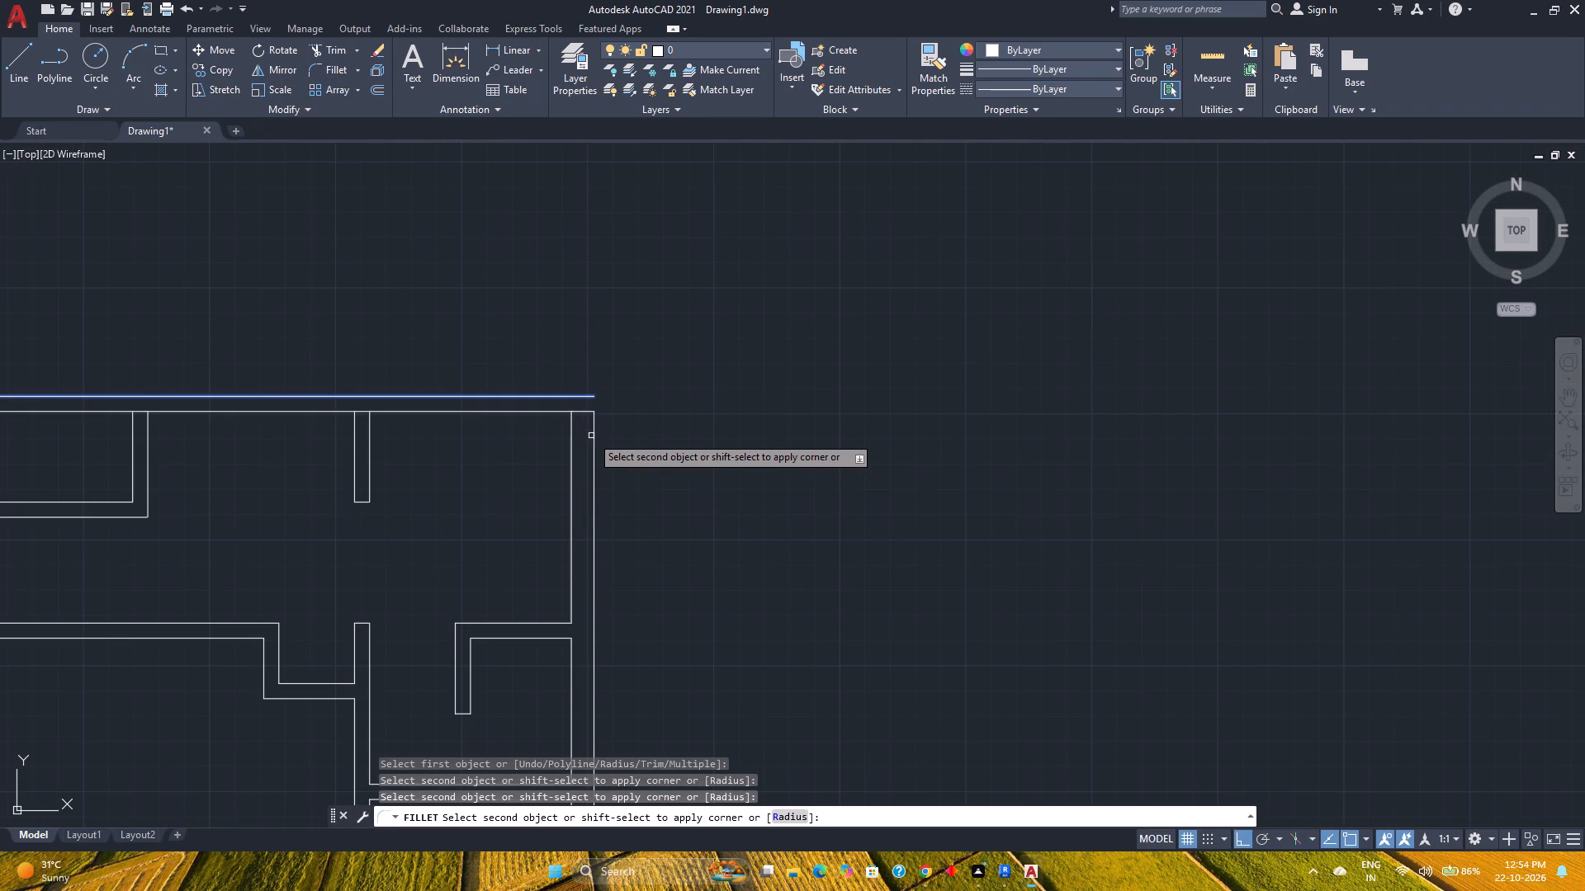
{"action": "left_click", "coordinate": [594, 436]}
{"action": "left_click", "coordinate": [338, 74]}
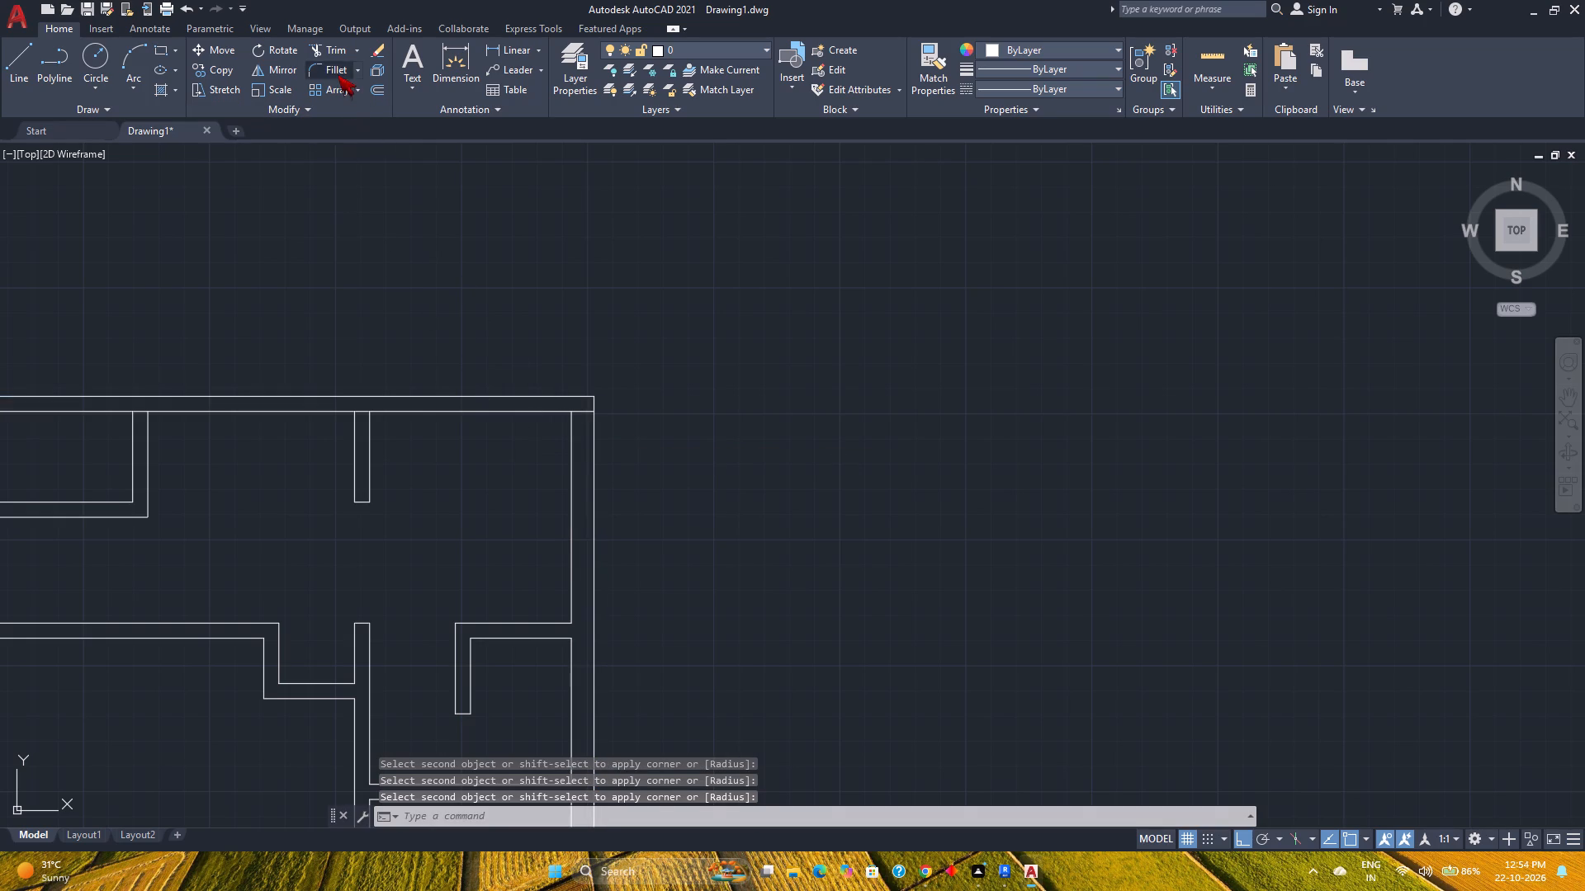
{"action": "left_click", "coordinate": [542, 411]}
{"action": "left_click", "coordinate": [573, 438]}
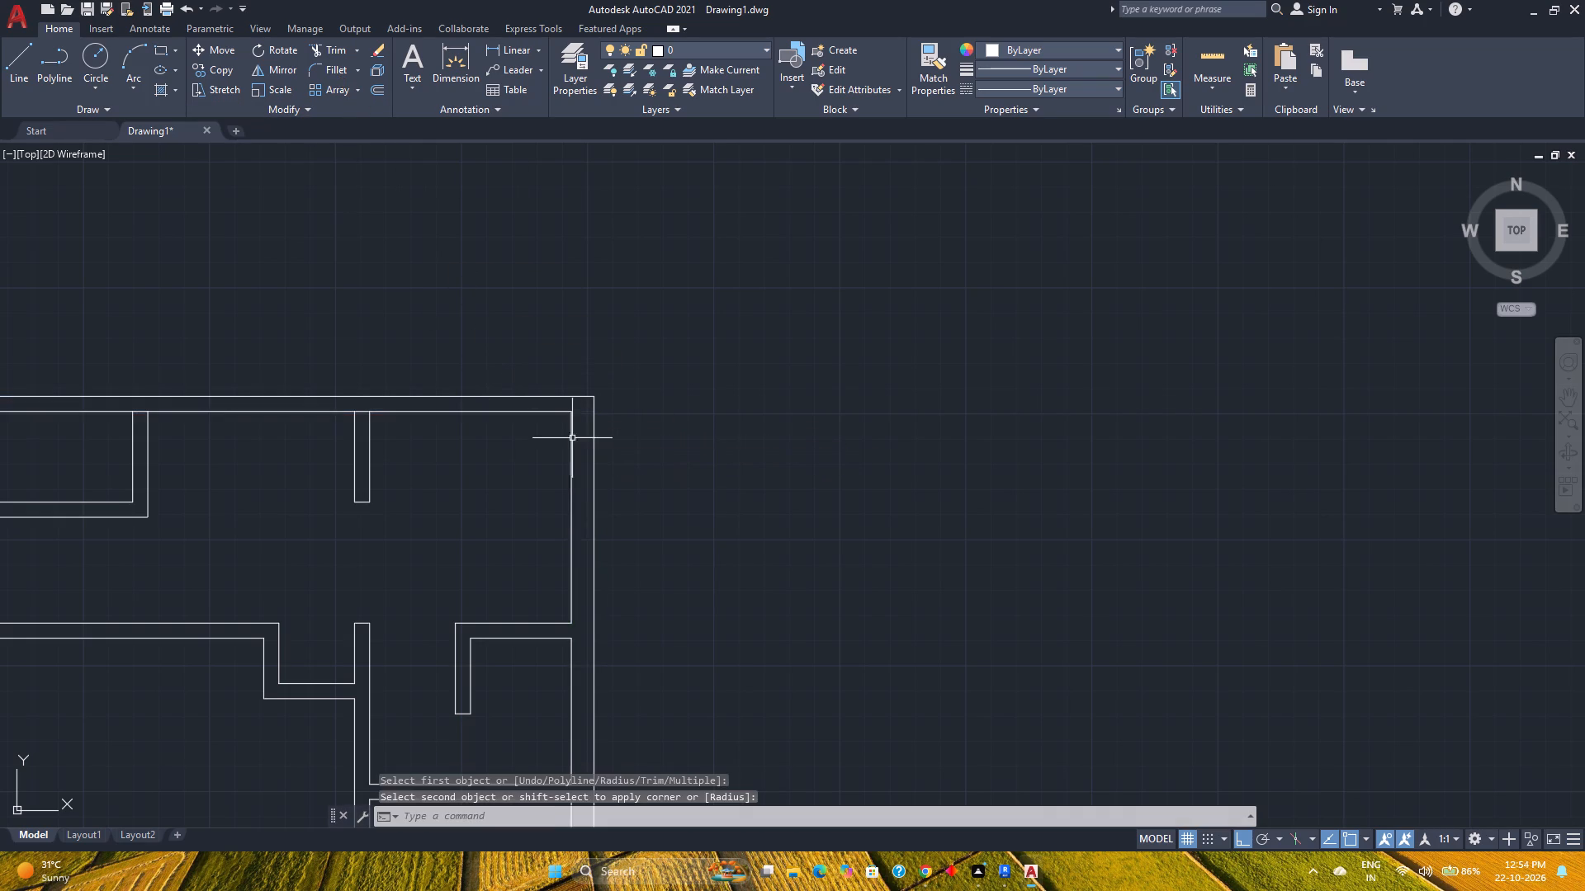
Fillet the top wall's outer and inner lines with the corridor's right-hand wall lines to close the room block's upper-left corner.
{"action": "scroll", "coordinate": [485, 455], "scroll_direction": "down", "scroll_amount": 1}
{"action": "middle_click_drag", "start_coordinate": [486, 457], "coordinate": [665, 448]}
{"action": "scroll", "coordinate": [335, 494], "scroll_direction": "up", "scroll_amount": 1}
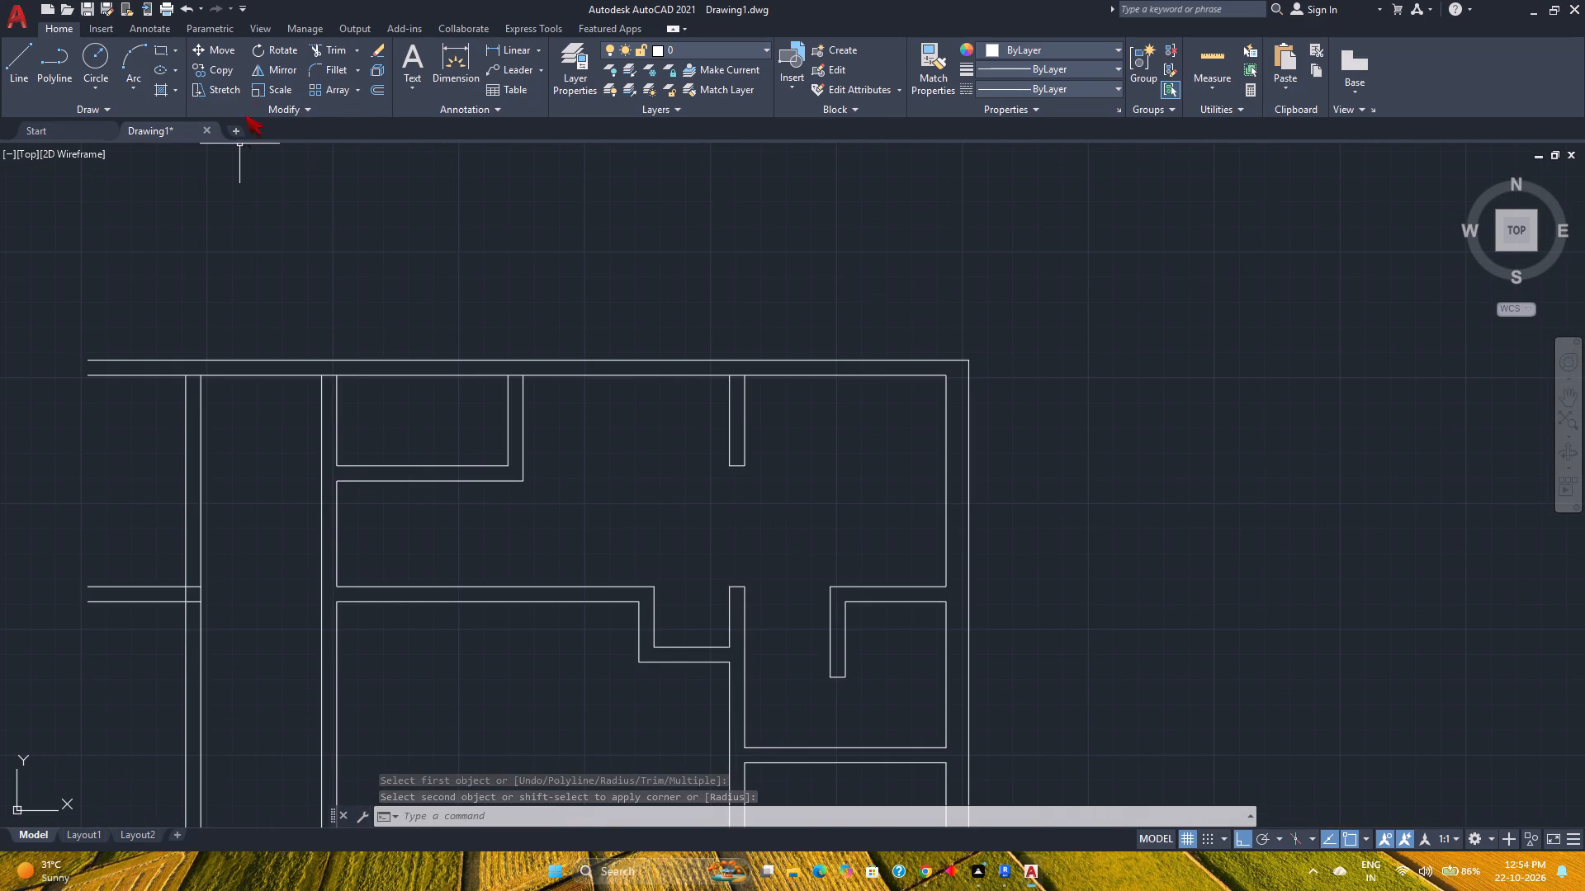
{"action": "left_click", "coordinate": [317, 66]}
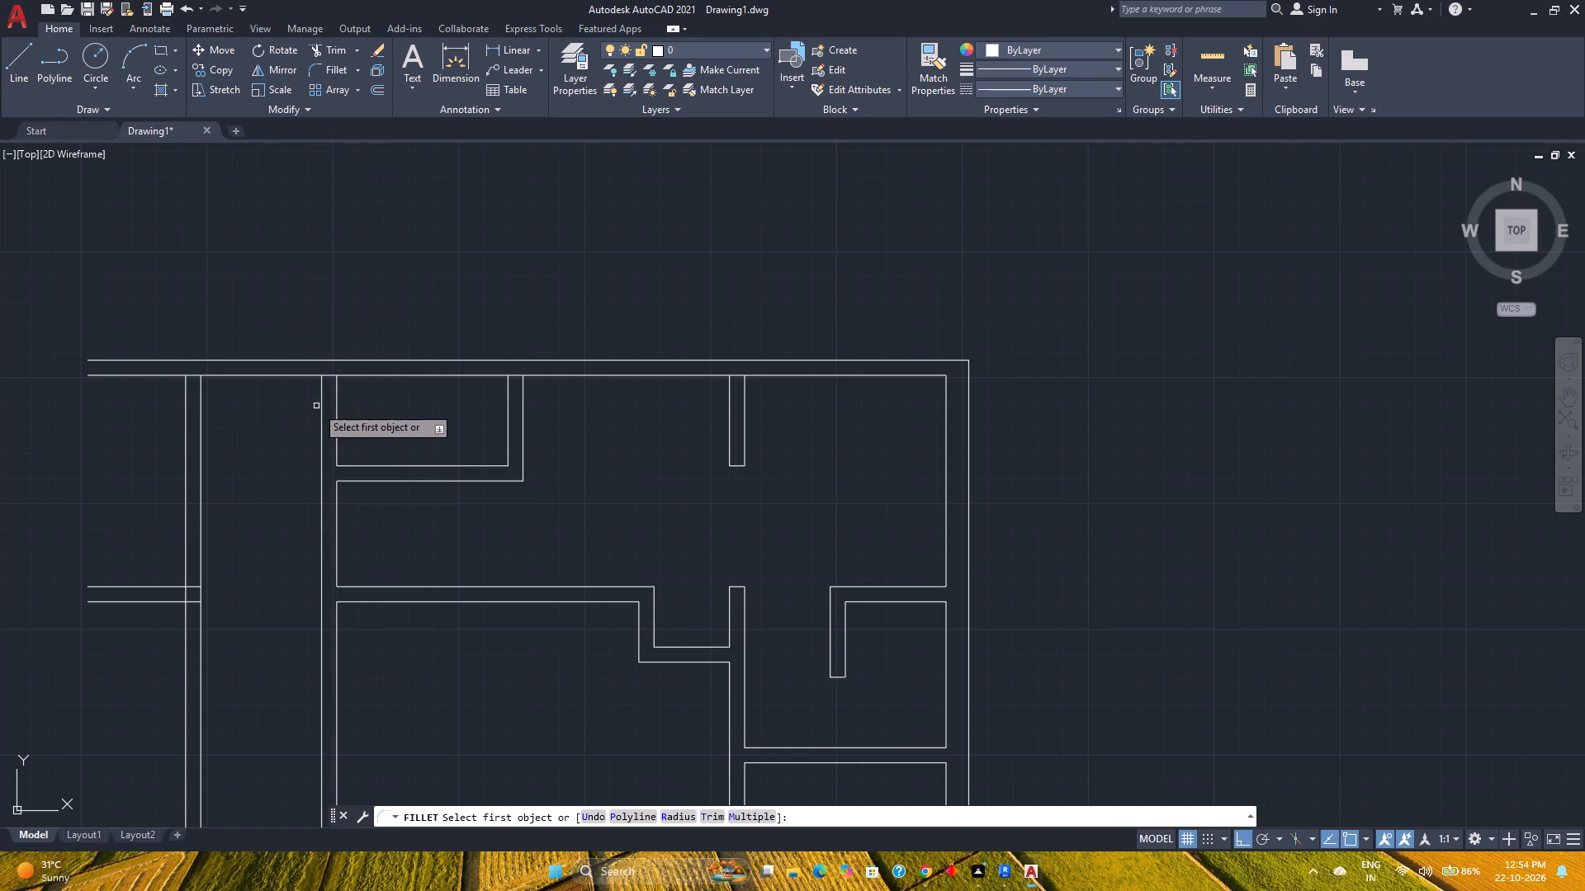
{"action": "left_click", "coordinate": [320, 399]}
{"action": "left_click", "coordinate": [331, 361]}
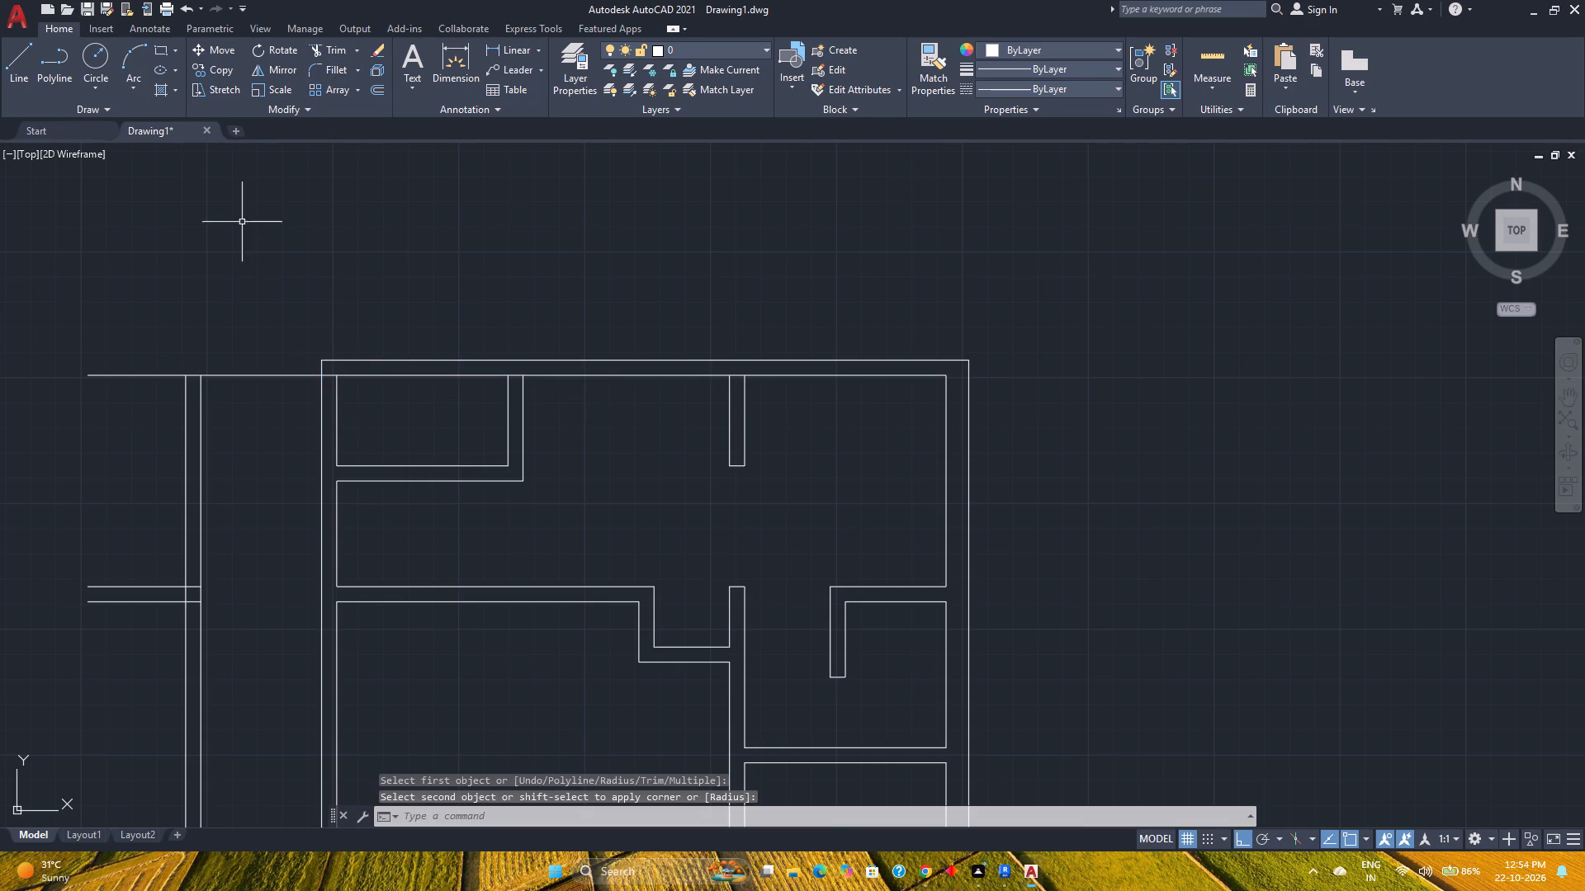
{"action": "left_click", "coordinate": [324, 68]}
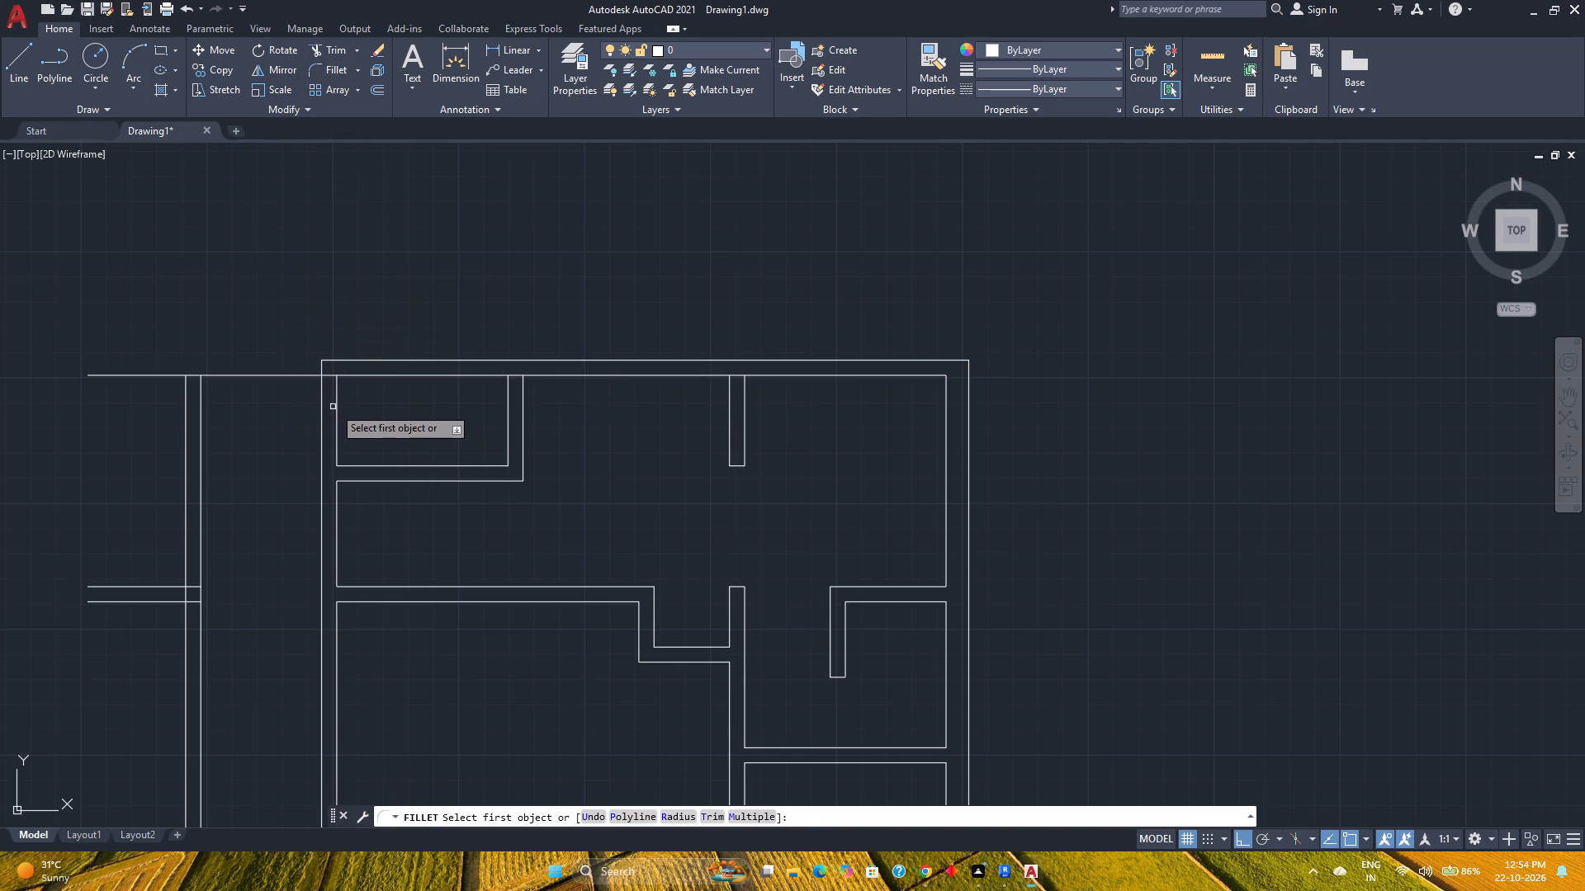
{"action": "left_click", "coordinate": [338, 403]}
{"action": "left_click", "coordinate": [355, 377]}
{"action": "scroll", "coordinate": [423, 408], "scroll_direction": "down", "scroll_amount": 2}
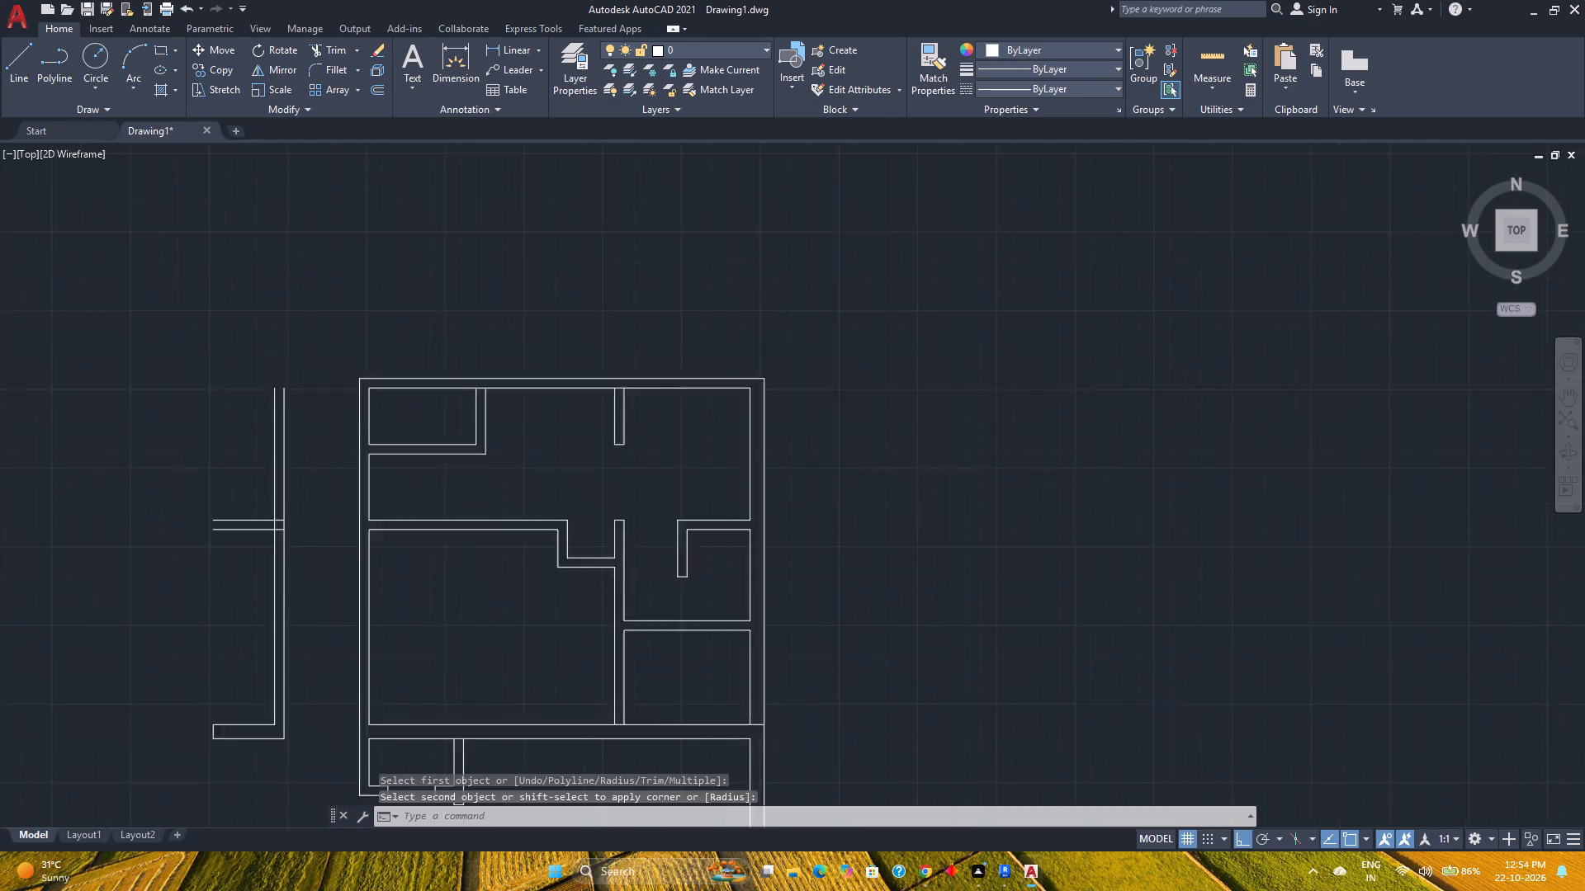
Trim the top wall's inner line across the hanging partition stub and the small corner room's right partition to open both junctions.
{"action": "scroll", "coordinate": [423, 408], "scroll_direction": "down", "scroll_amount": 1}
{"action": "middle_click_drag", "start_coordinate": [423, 408], "coordinate": [400, 332]}
{"action": "middle_click", "coordinate": [400, 326]}
{"action": "scroll", "coordinate": [376, 448], "scroll_direction": "up", "scroll_amount": 2}
{"action": "middle_click_drag", "start_coordinate": [376, 448], "coordinate": [494, 573]}
{"action": "middle_click", "coordinate": [494, 573]}
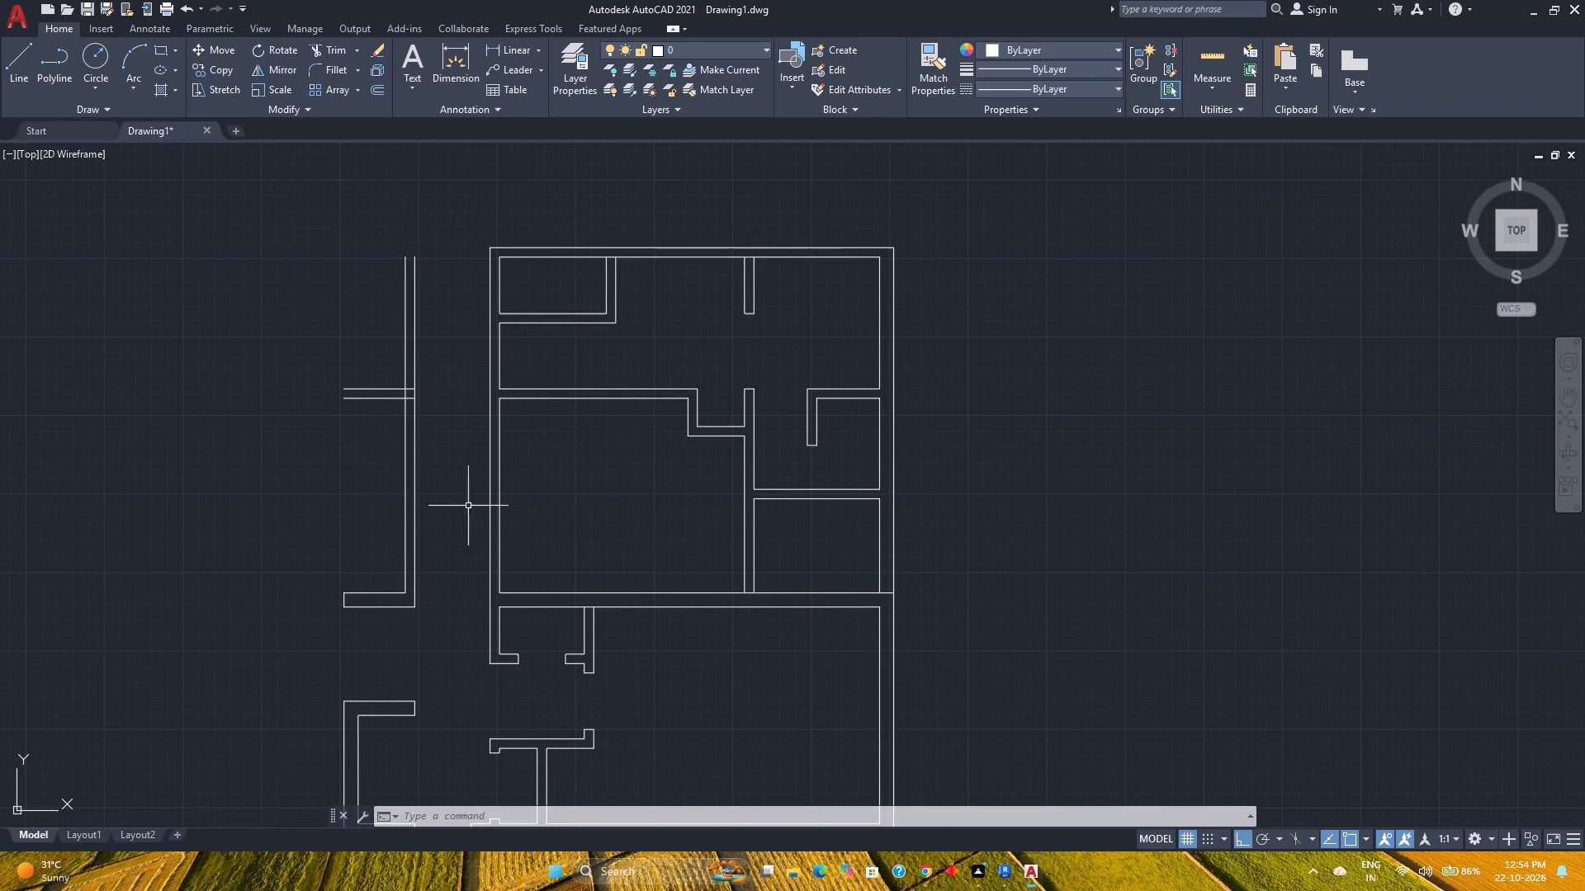
{"action": "middle_click_drag", "start_coordinate": [672, 325], "coordinate": [446, 500]}
{"action": "scroll", "coordinate": [490, 483], "scroll_direction": "up", "scroll_amount": 2}
{"action": "middle_click_drag", "start_coordinate": [490, 482], "coordinate": [443, 608]}
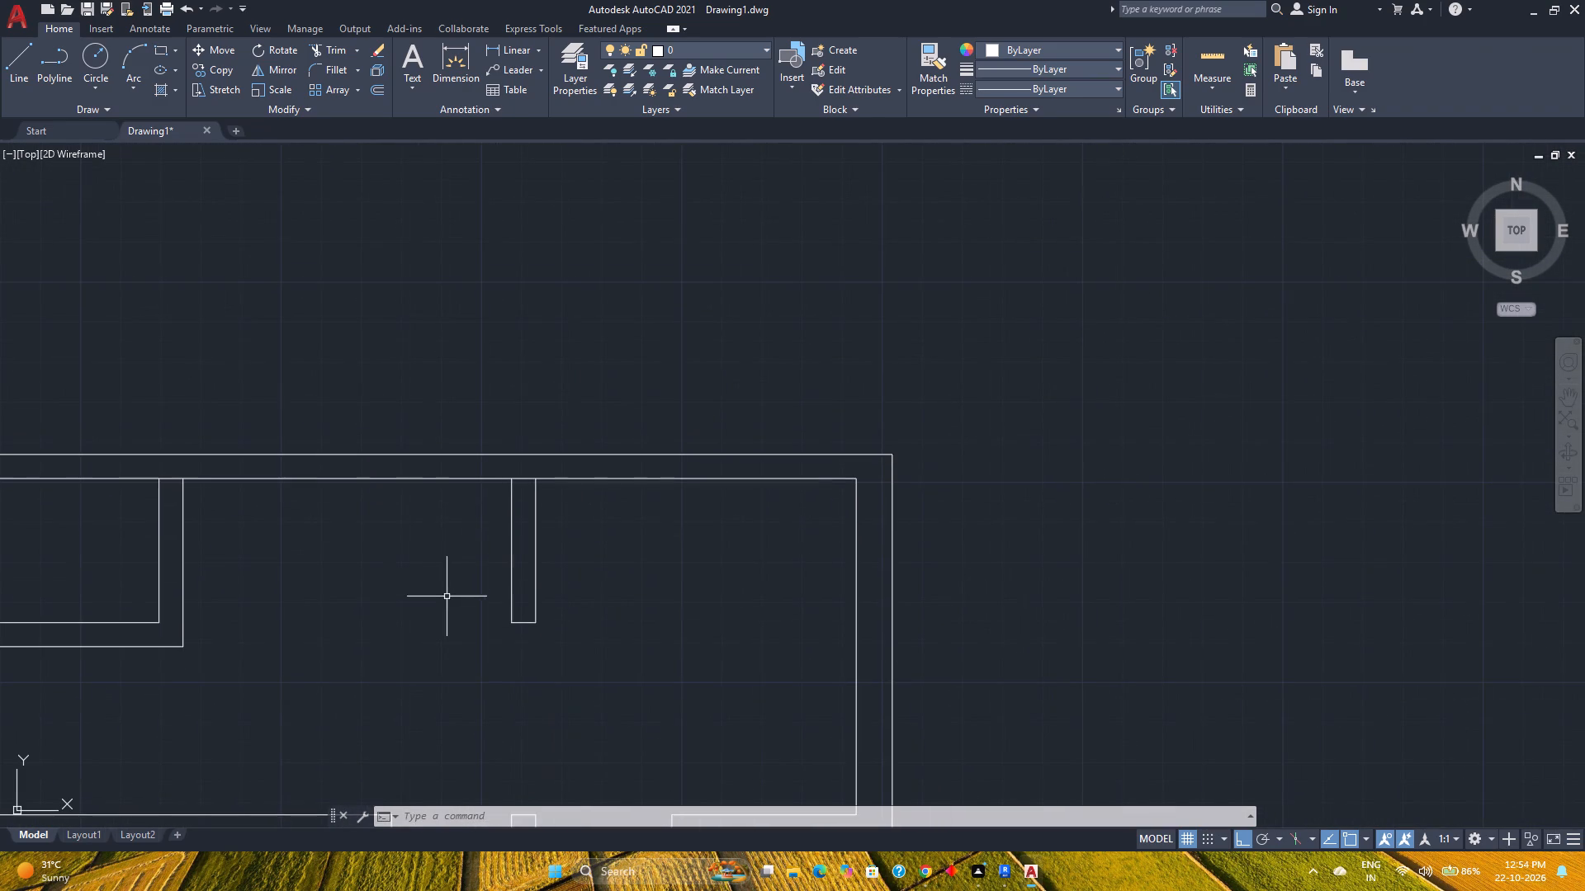
{"action": "key", "text": "t"}
{"action": "key", "text": "r"}
{"action": "key", "text": "Return"}
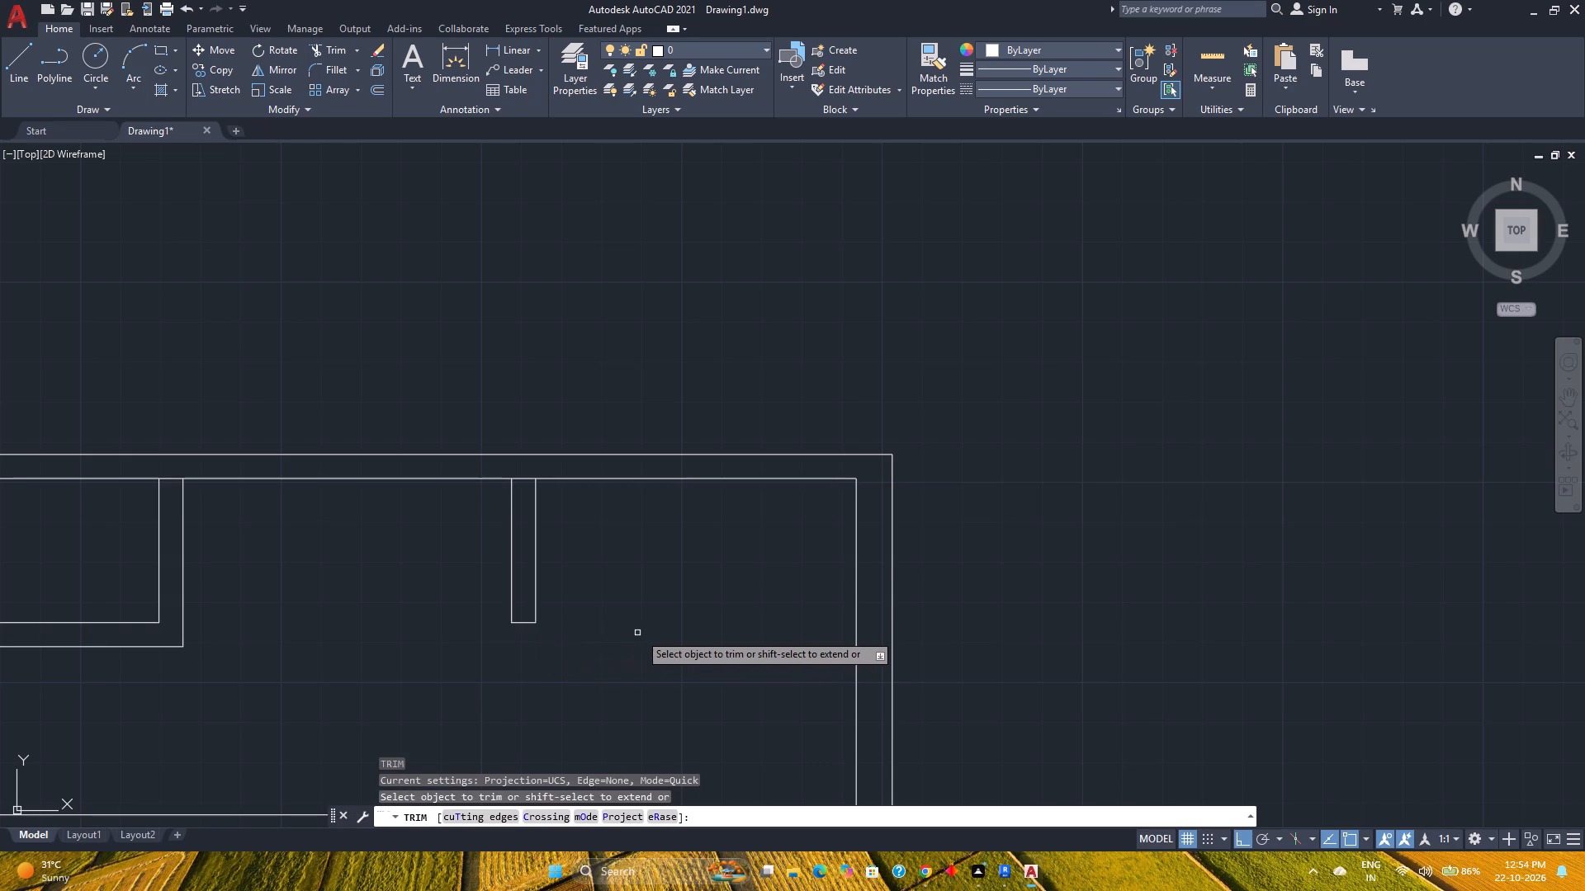
{"action": "scroll", "coordinate": [647, 633], "scroll_direction": "up", "scroll_amount": 3}
{"action": "scroll", "coordinate": [617, 549], "scroll_direction": "down", "scroll_amount": 2}
{"action": "middle_click_drag", "start_coordinate": [617, 549], "coordinate": [768, 711]}
{"action": "left_click", "coordinate": [580, 481]}
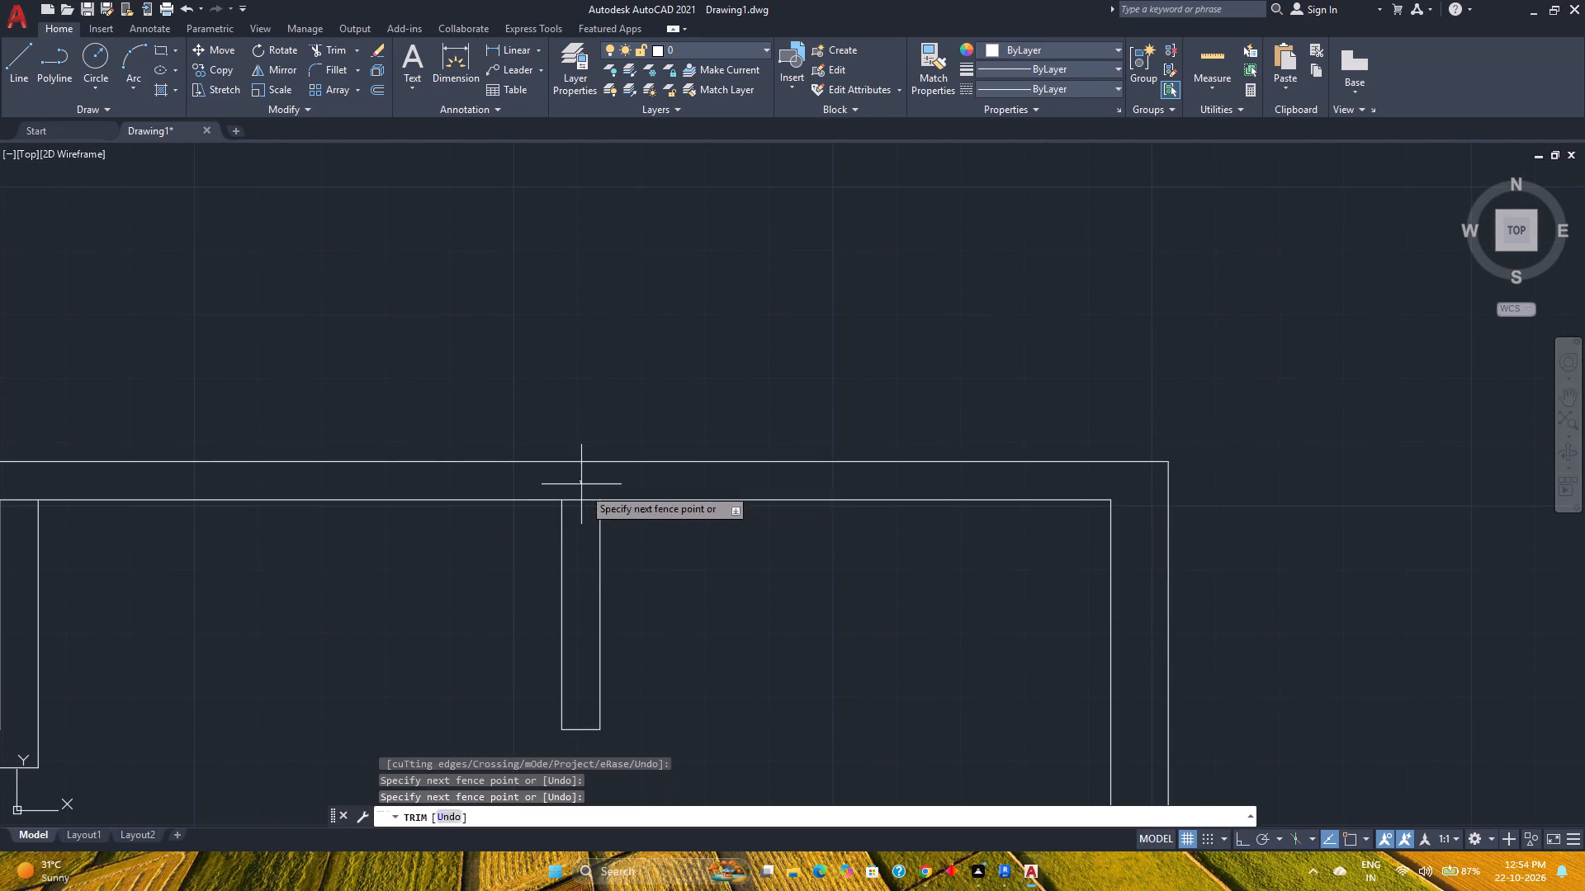
{"action": "left_click", "coordinate": [591, 545]}
{"action": "middle_click_drag", "start_coordinate": [390, 565], "coordinate": [801, 630]}
{"action": "left_click", "coordinate": [428, 555]}
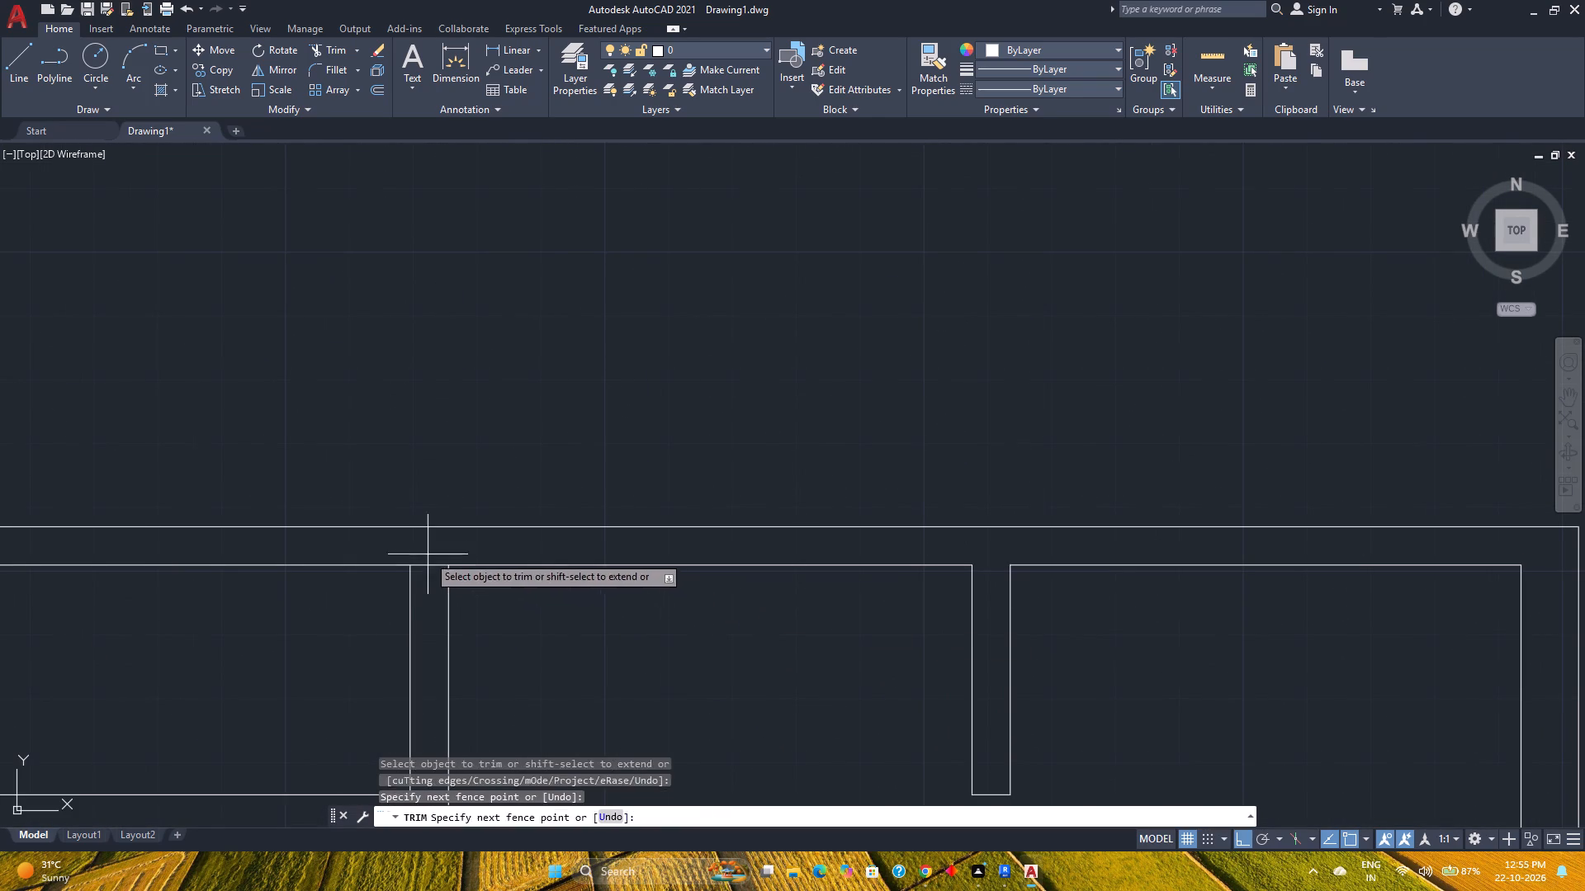
{"action": "left_click", "coordinate": [423, 605]}
{"action": "scroll", "coordinate": [423, 606], "scroll_direction": "down", "scroll_amount": 2}
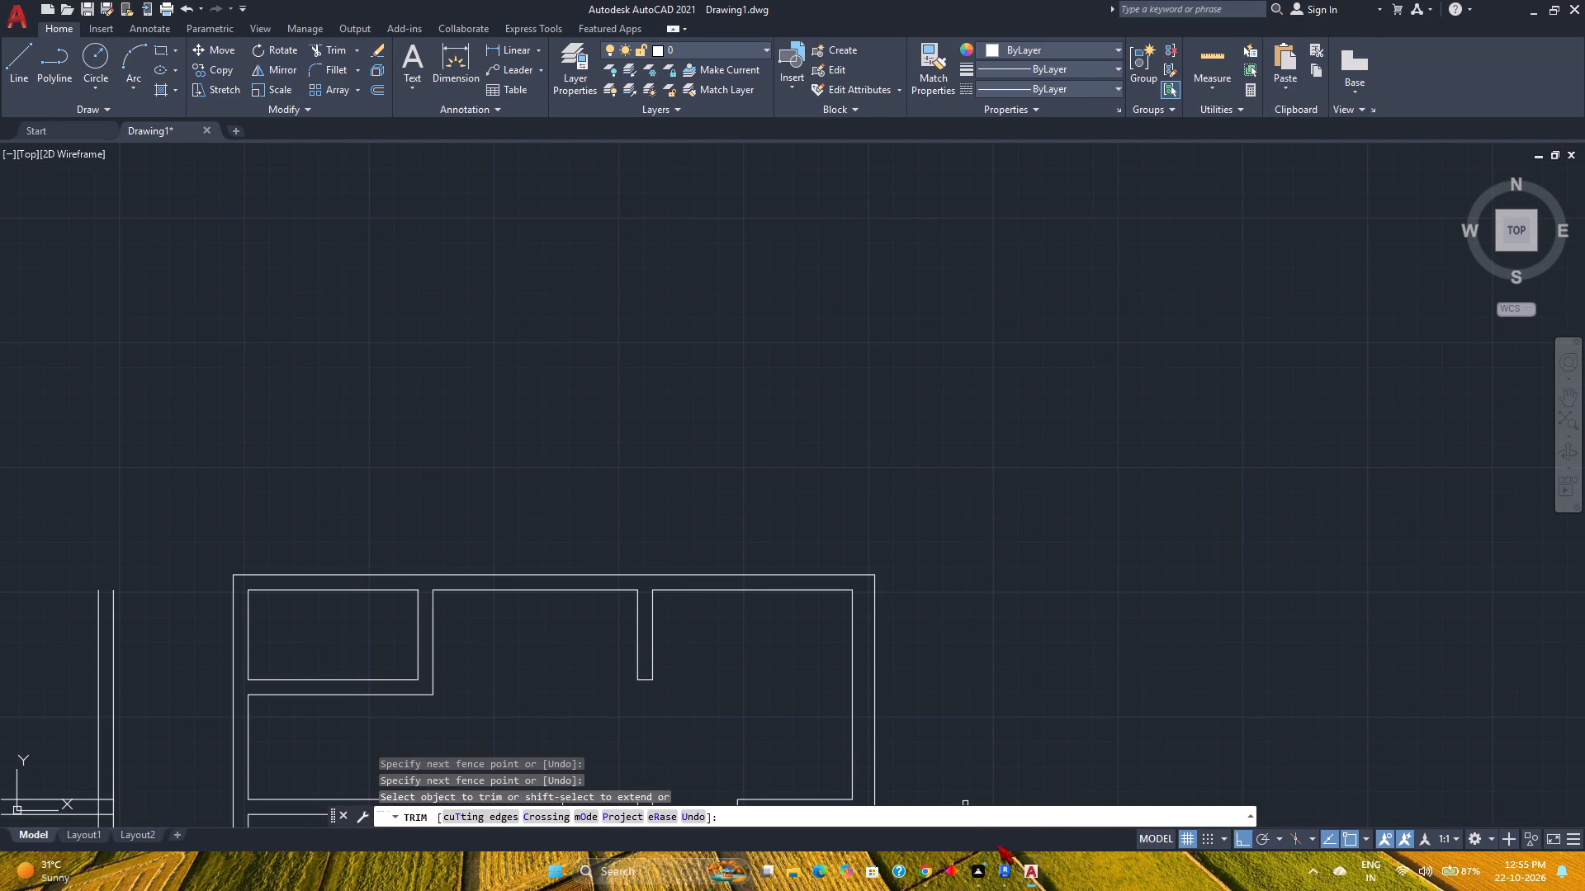
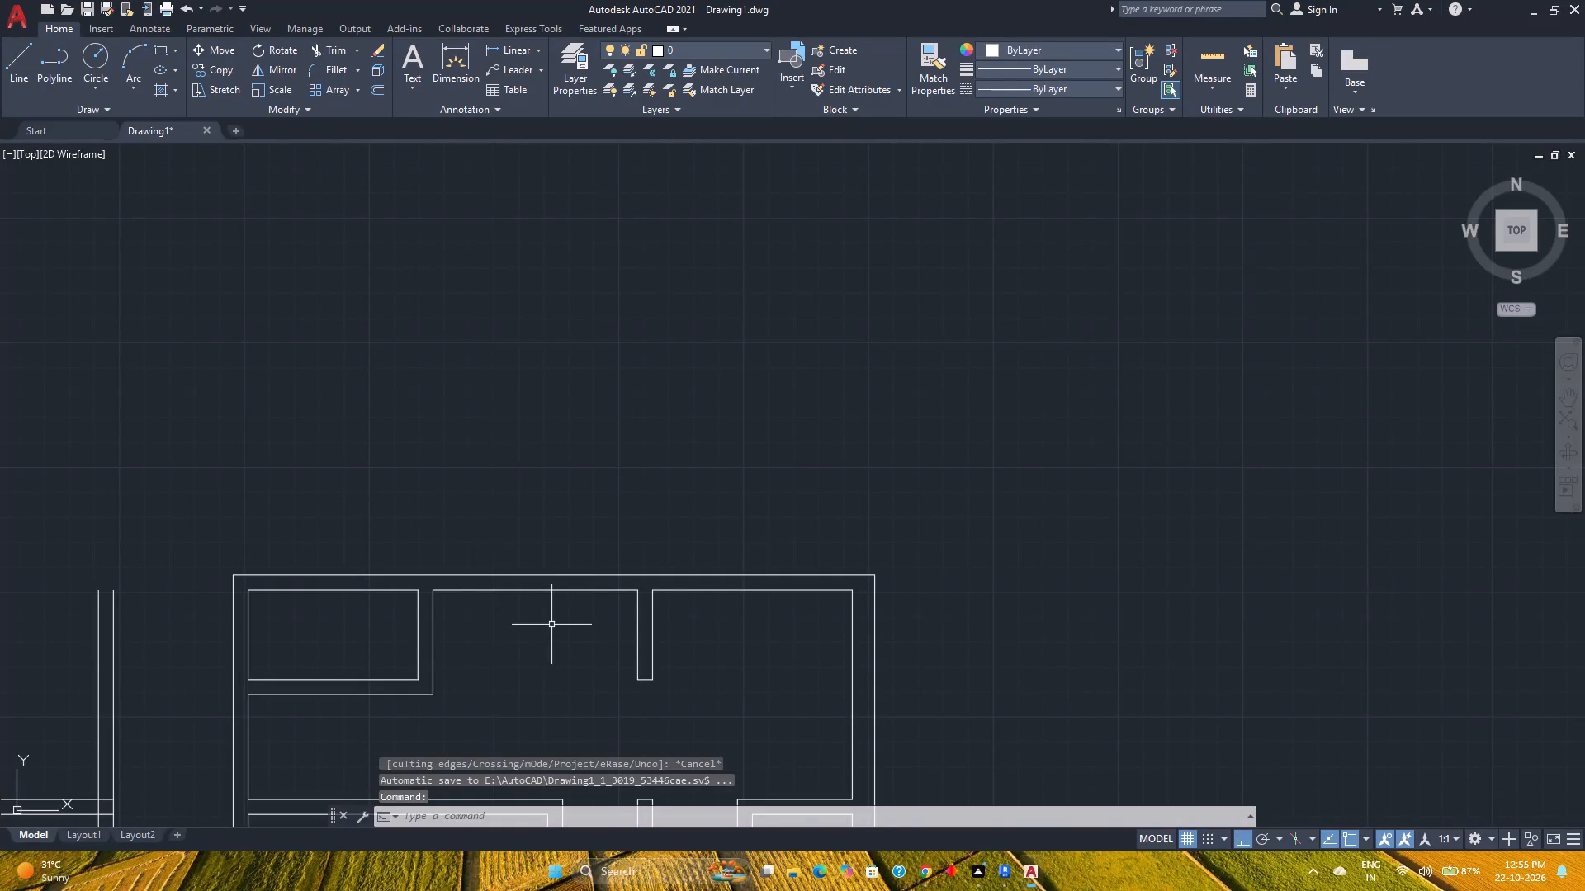
Draw a 15'8" vertical line upward from the top wall's outer line, aligned with the hanging partition stub's left face.
{"action": "left_click", "coordinate": [29, 64]}
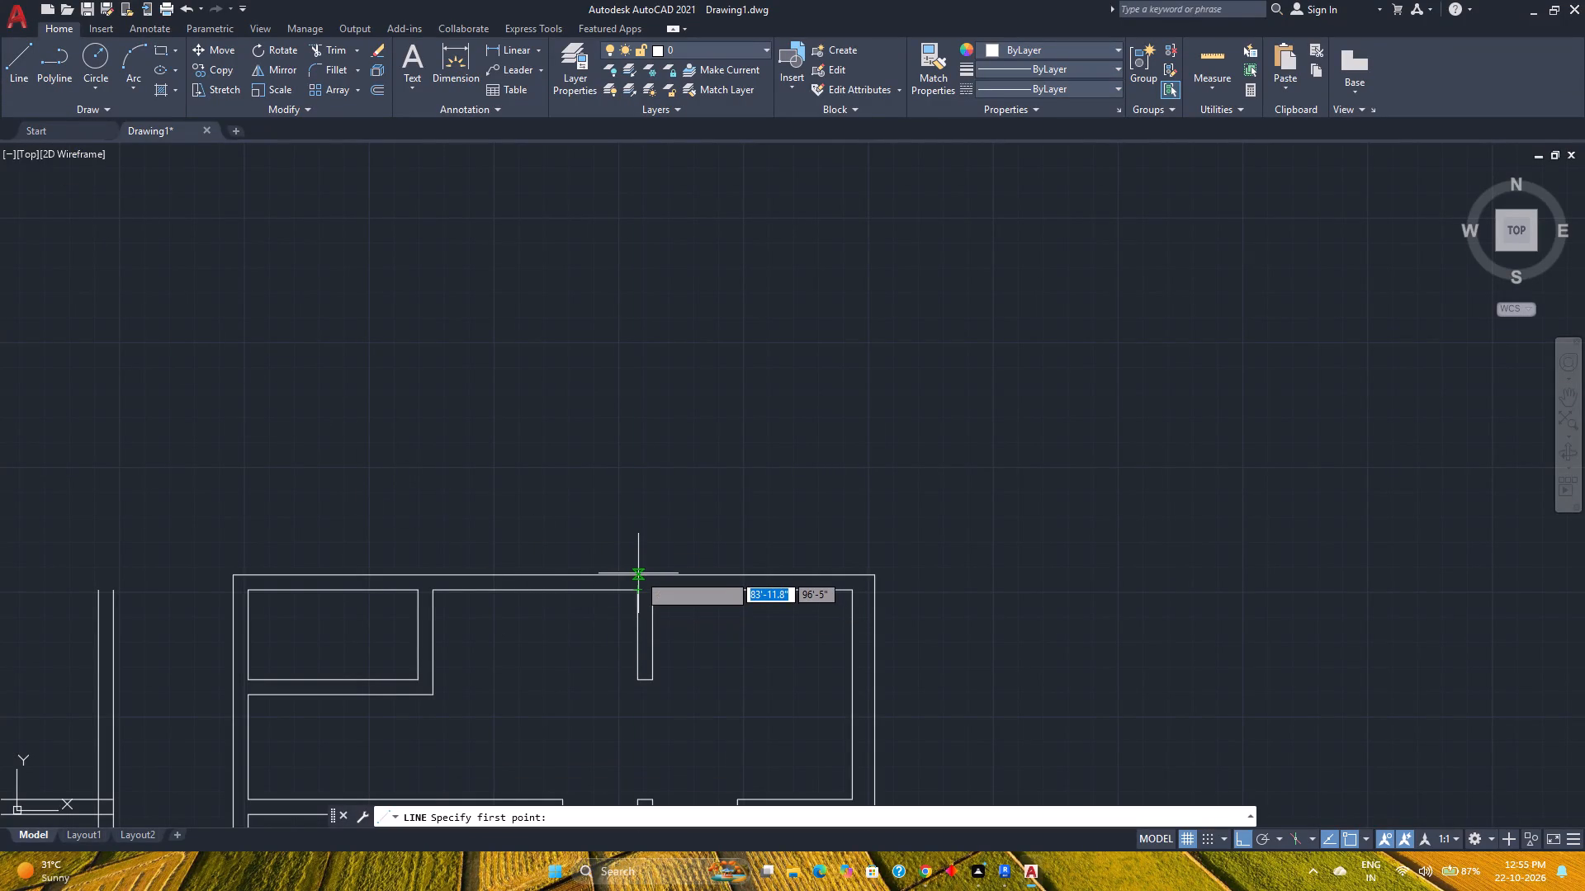
{"action": "scroll", "coordinate": [638, 573], "scroll_direction": "up", "scroll_amount": 3}
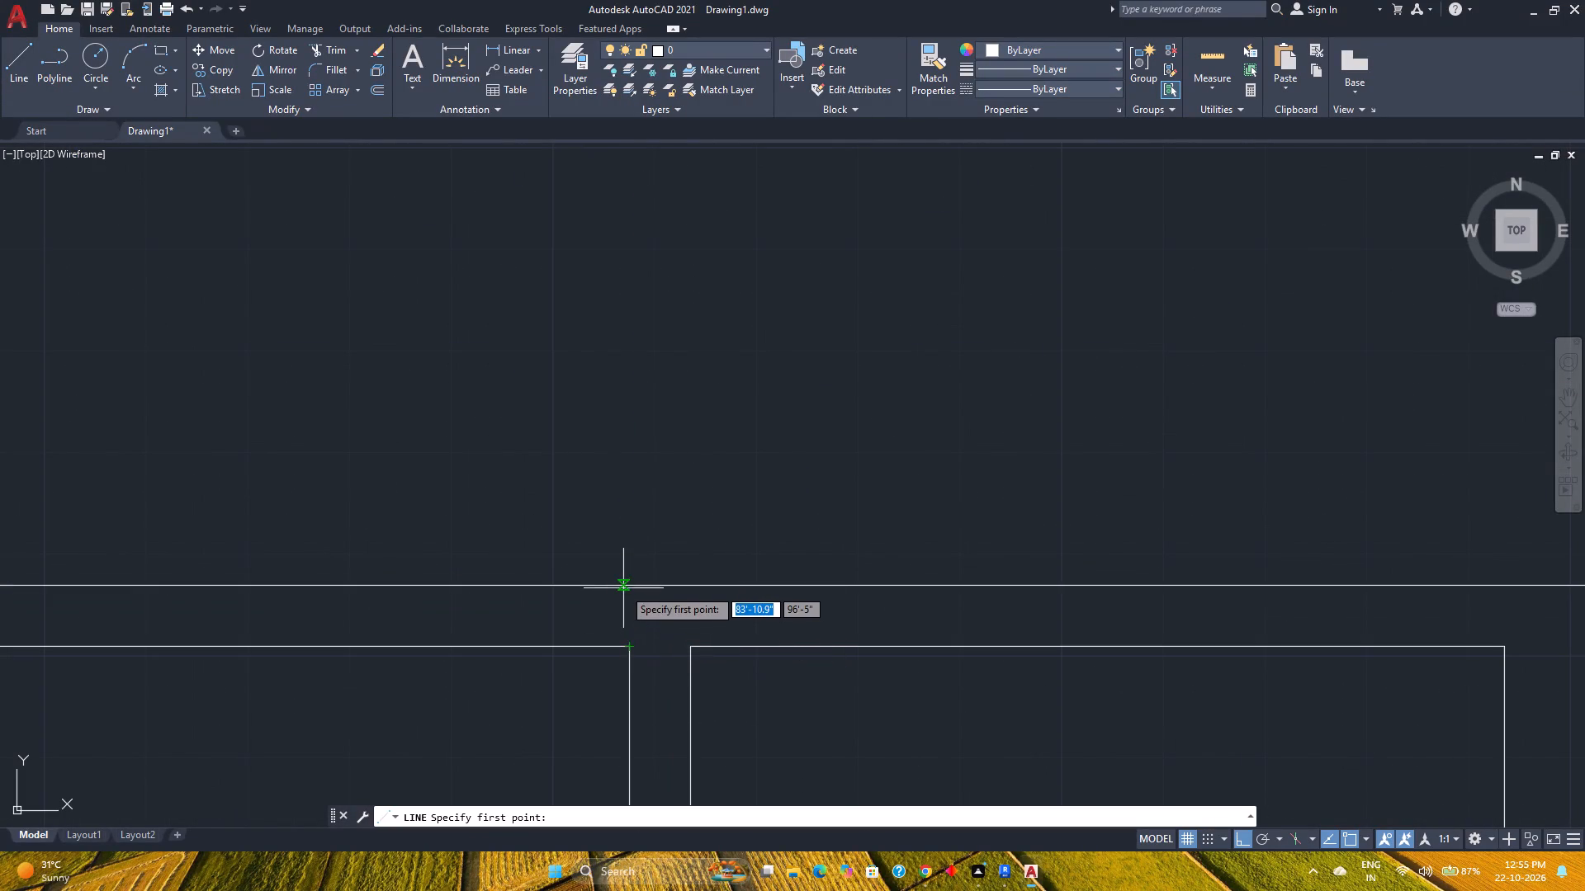
{"action": "left_click", "coordinate": [632, 587]}
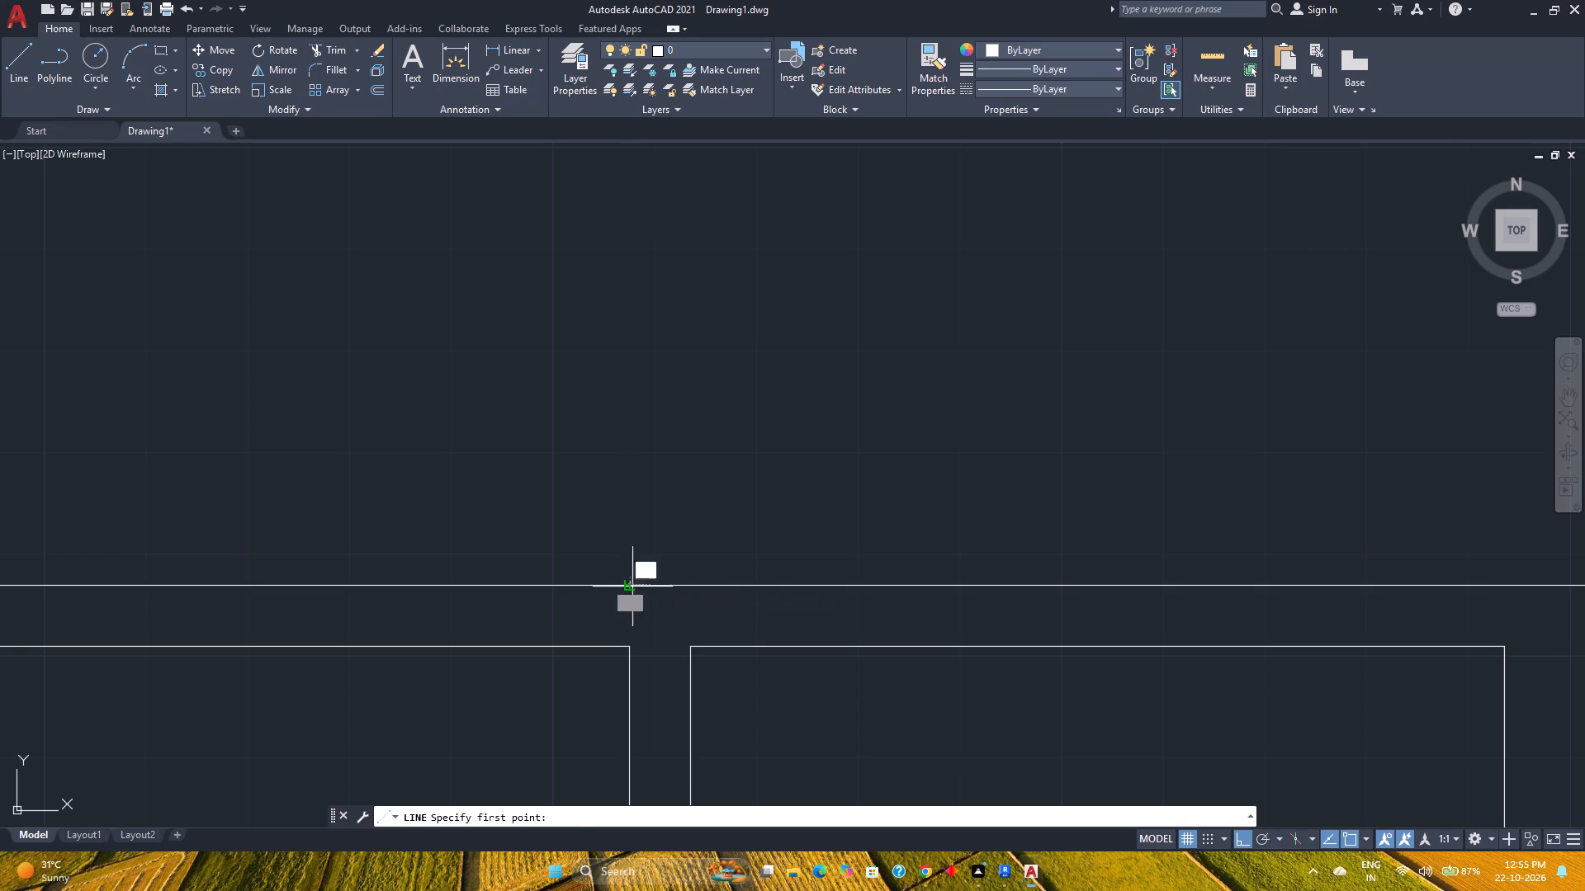
{"action": "scroll", "coordinate": [639, 525], "scroll_direction": "down", "scroll_amount": 2}
{"action": "middle_click_drag", "start_coordinate": [639, 525], "coordinate": [641, 601]}
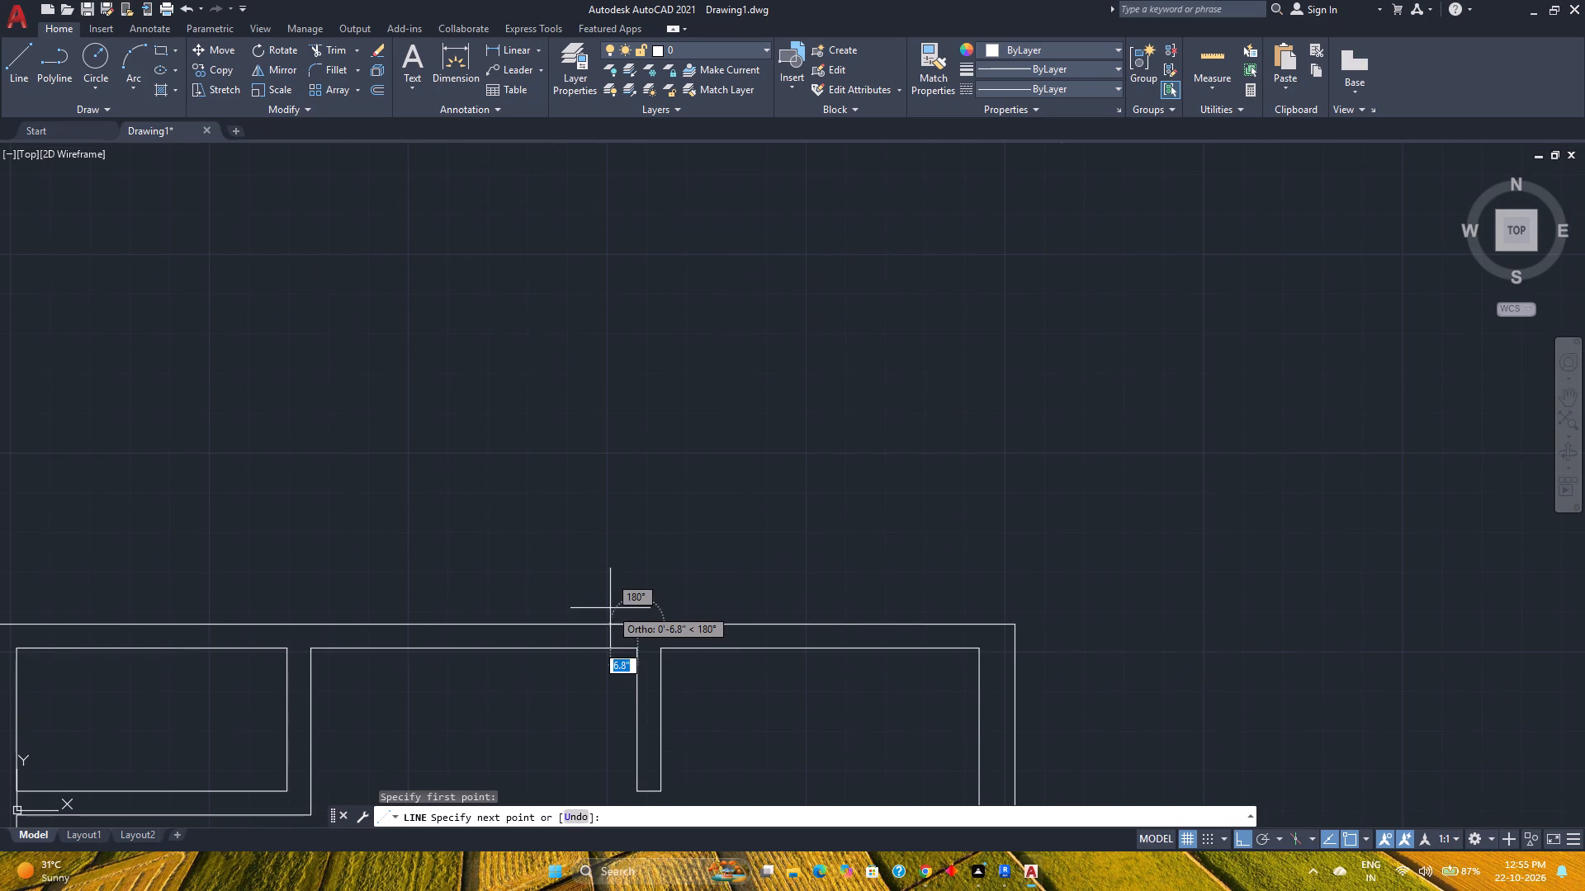
{"action": "middle_click_drag", "start_coordinate": [643, 568], "coordinate": [643, 733]}
{"action": "middle_click", "coordinate": [643, 733]}
{"action": "scroll", "coordinate": [651, 445], "scroll_direction": "down", "scroll_amount": 2}
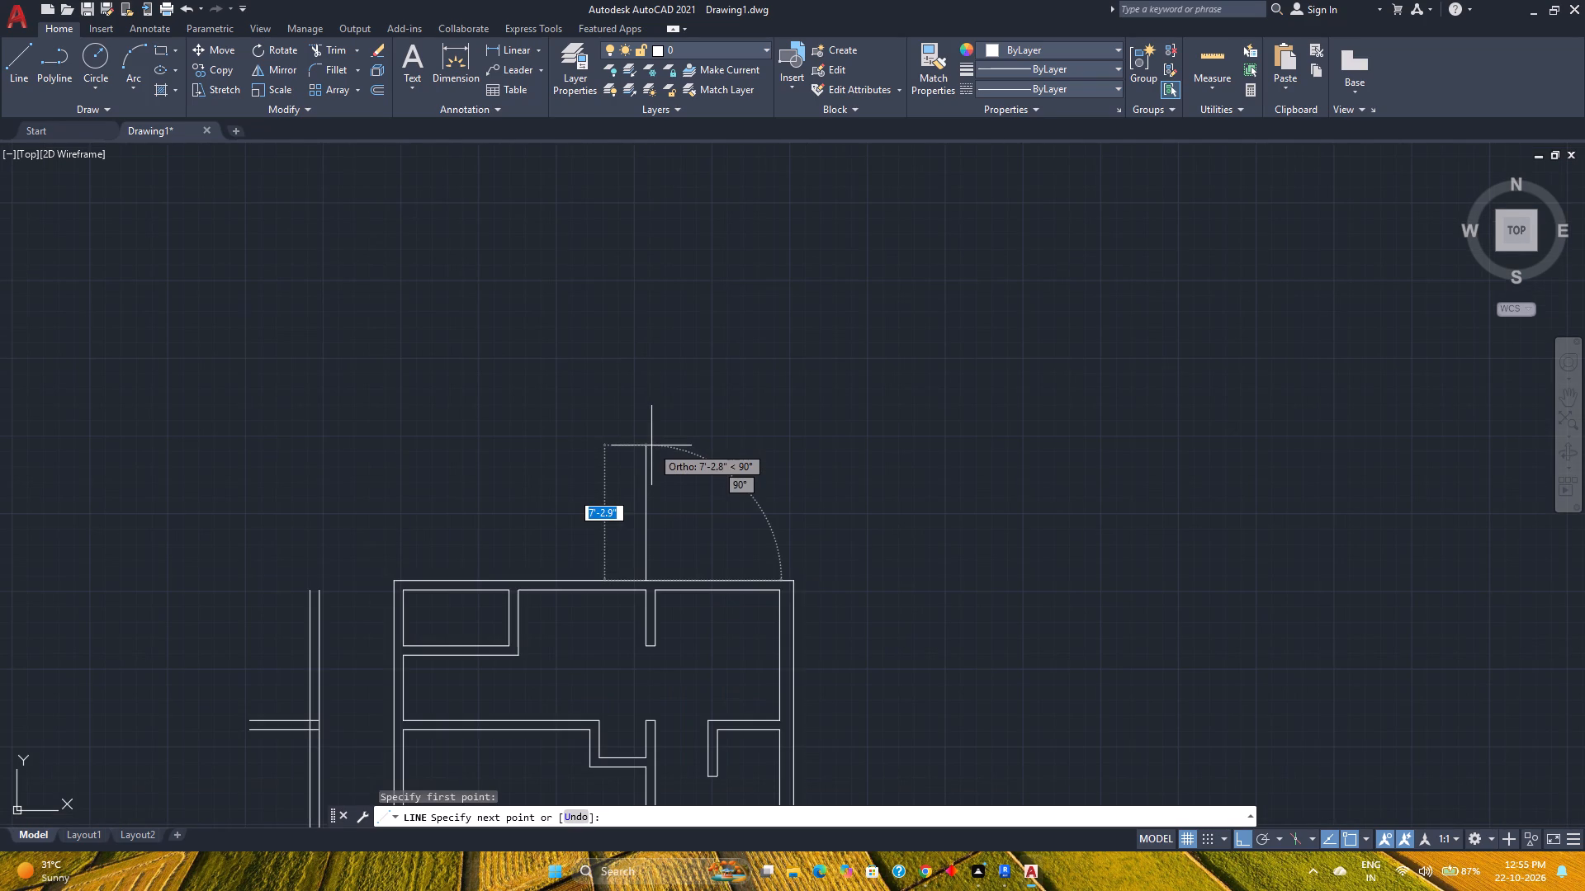
{"action": "type", "text": "15'8"}
{"action": "key", "text": "shift+quotedbl"}
{"action": "key", "text": "Return"}
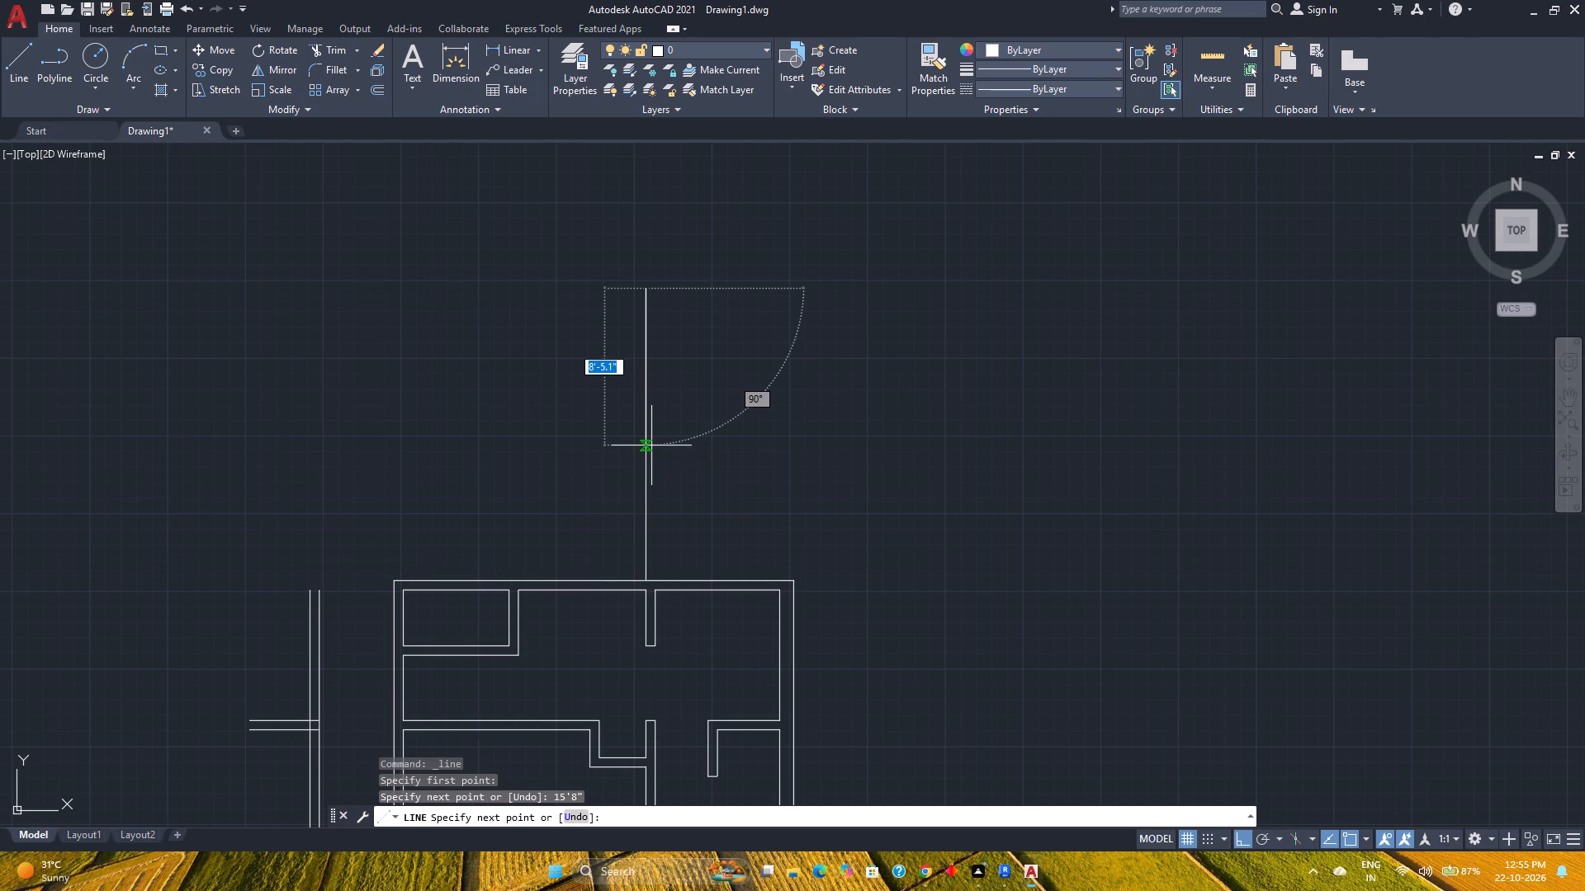
{"action": "key", "text": "Escape"}
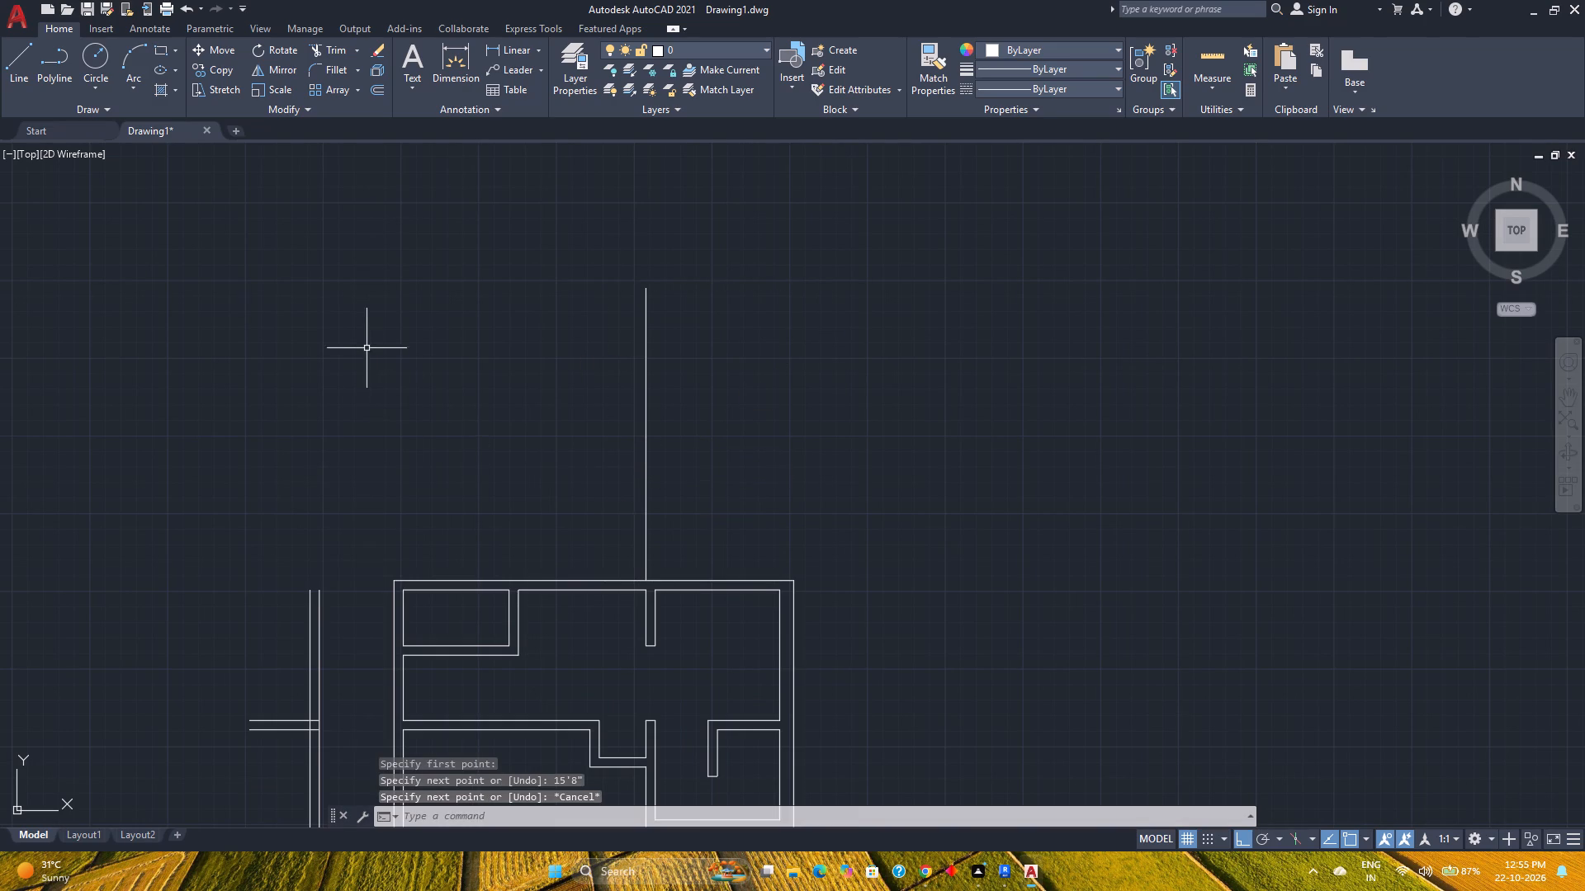
Measure the new vertical line above the room block's top wall.
{"action": "scroll", "coordinate": [770, 454], "scroll_direction": "down", "scroll_amount": 2}
{"action": "middle_click_drag", "start_coordinate": [770, 453], "coordinate": [761, 441]}
{"action": "middle_click", "coordinate": [761, 441]}
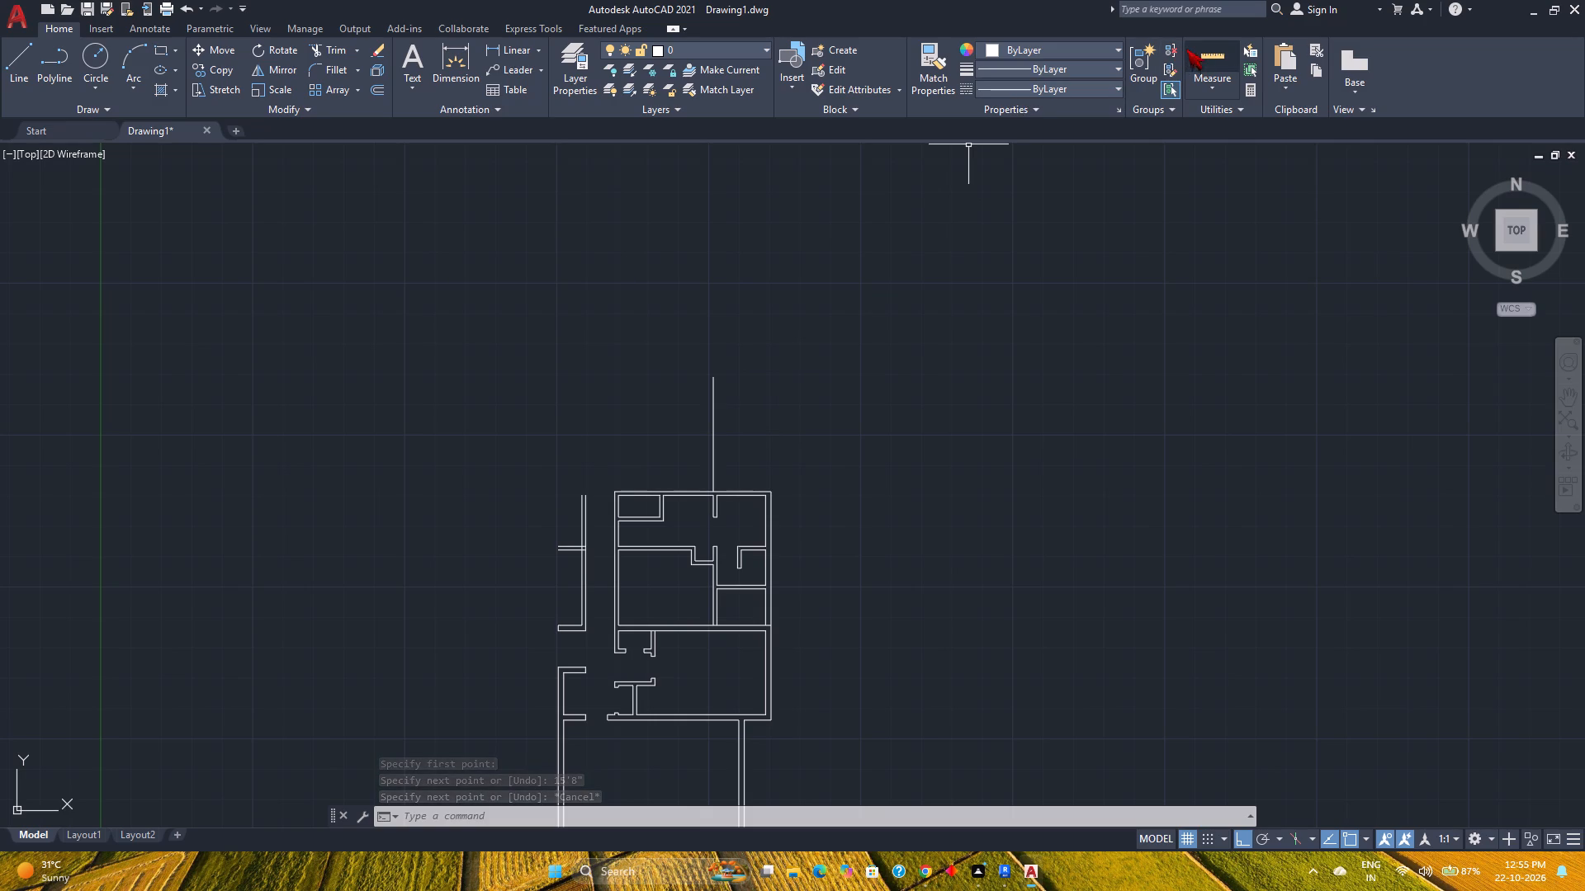
{"action": "left_click", "coordinate": [1194, 49]}
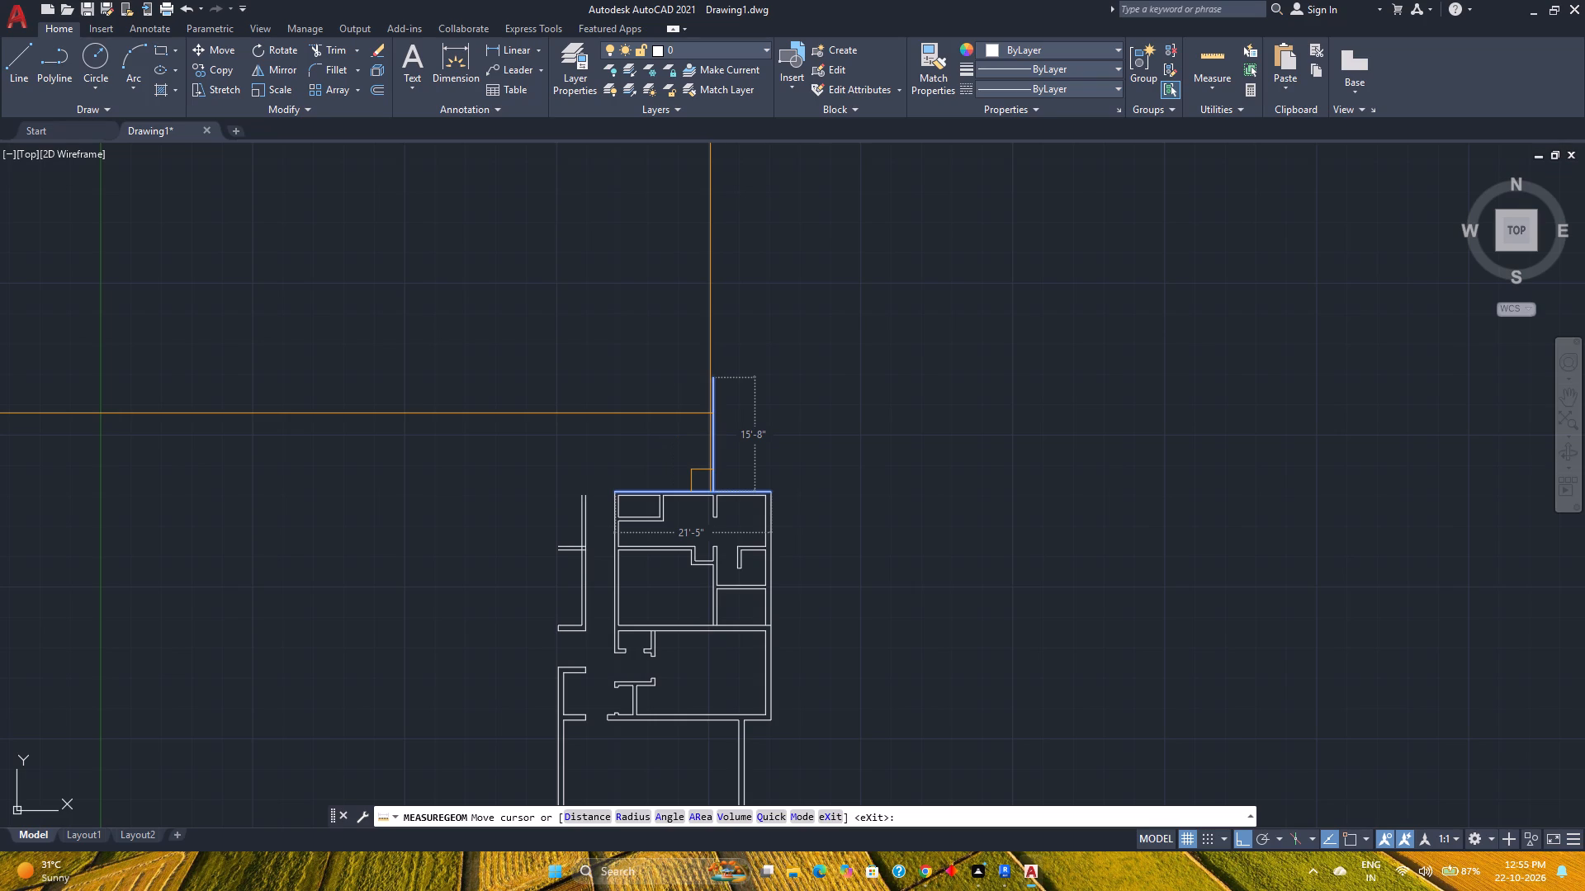
{"action": "middle_click_drag", "start_coordinate": [710, 413], "coordinate": [669, 455]}
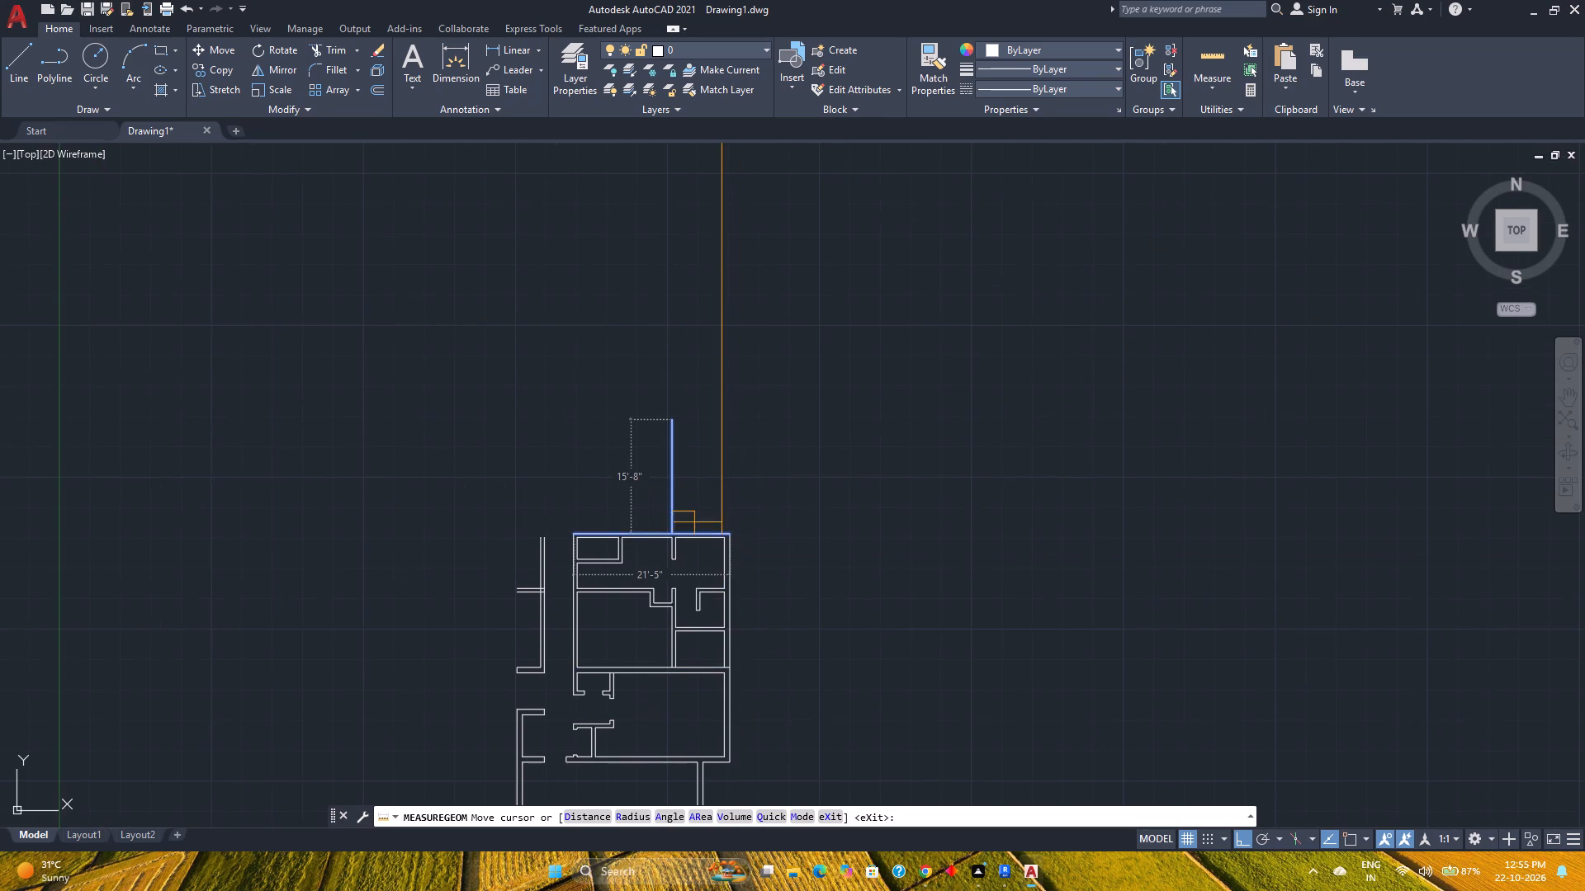
{"action": "key", "text": "Escape"}
Offset the new vertical line 9 inches to the left to give the upper wall its thickness.
{"action": "left_click", "coordinate": [372, 85]}
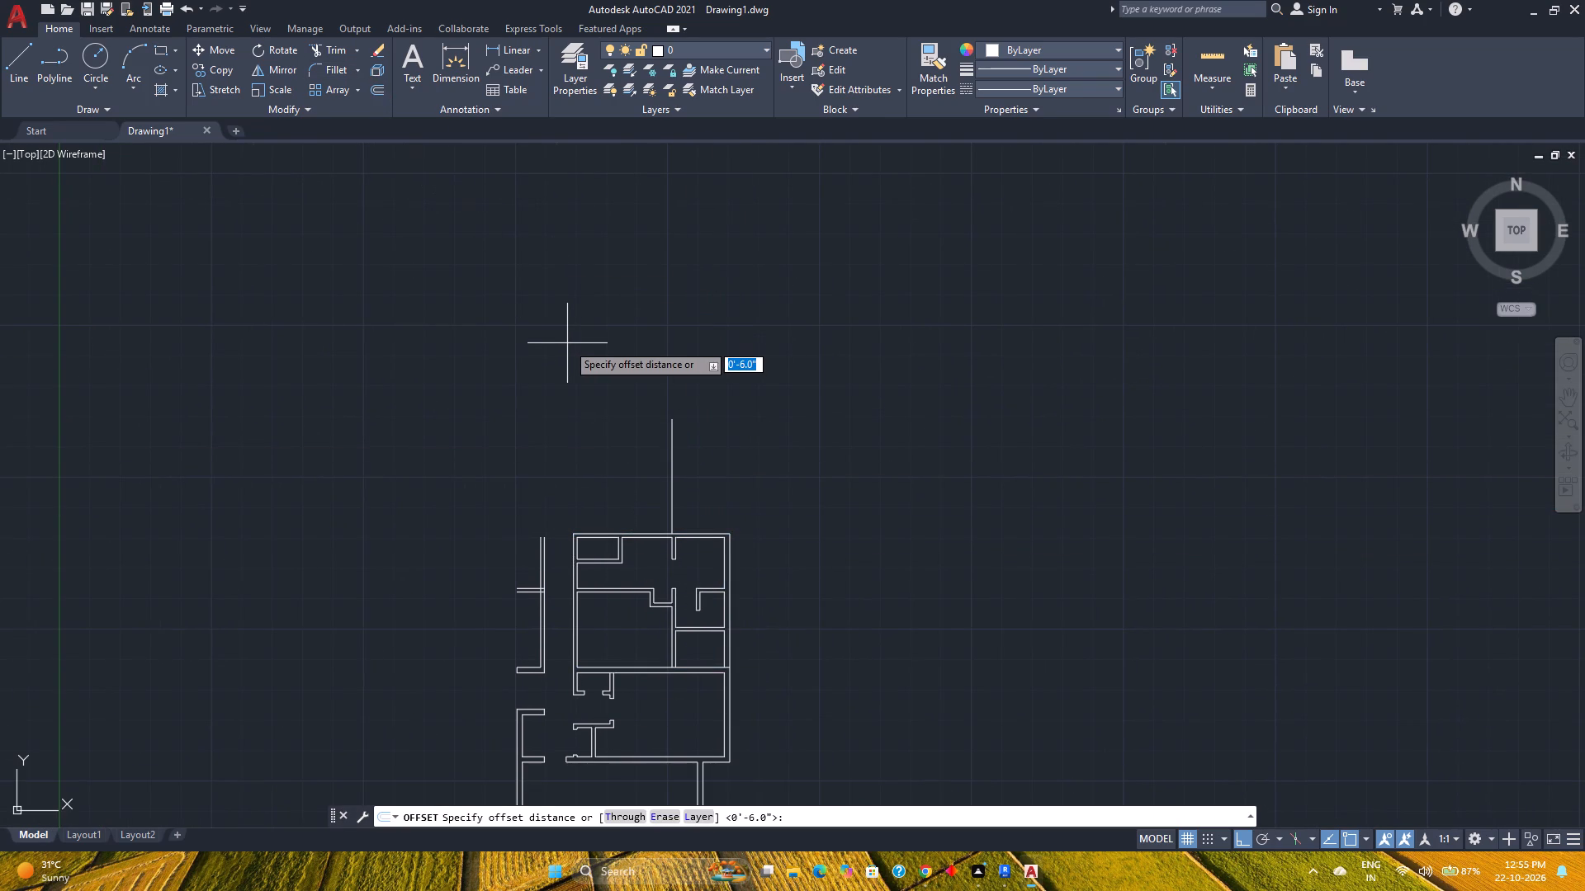
{"action": "key", "text": "9"}
{"action": "key", "text": "Return"}
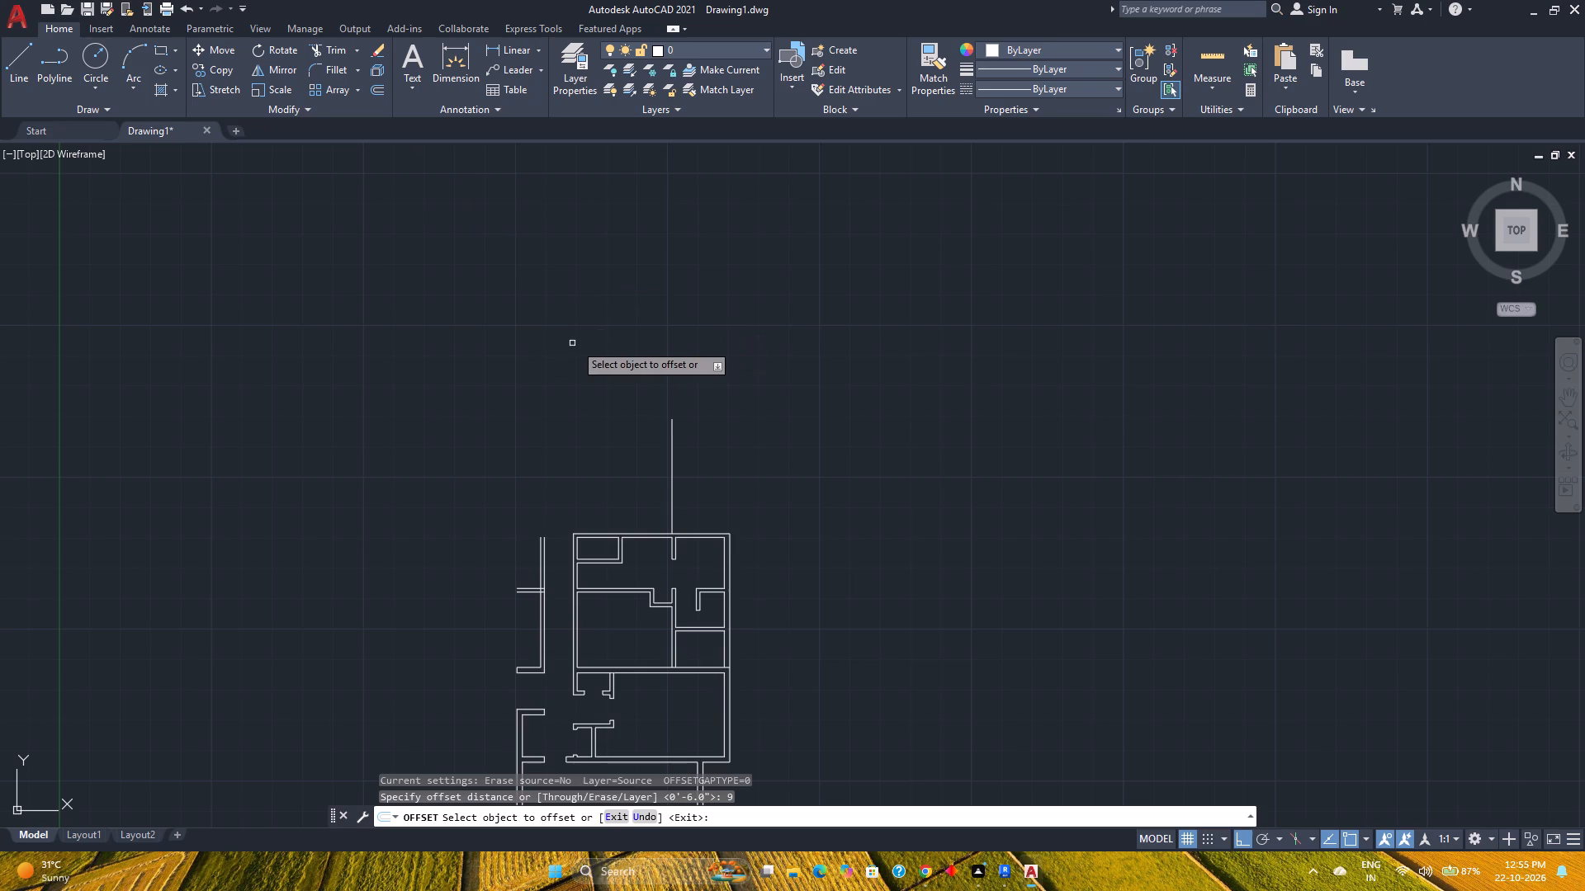
{"action": "scroll", "coordinate": [663, 504], "scroll_direction": "up", "scroll_amount": 4}
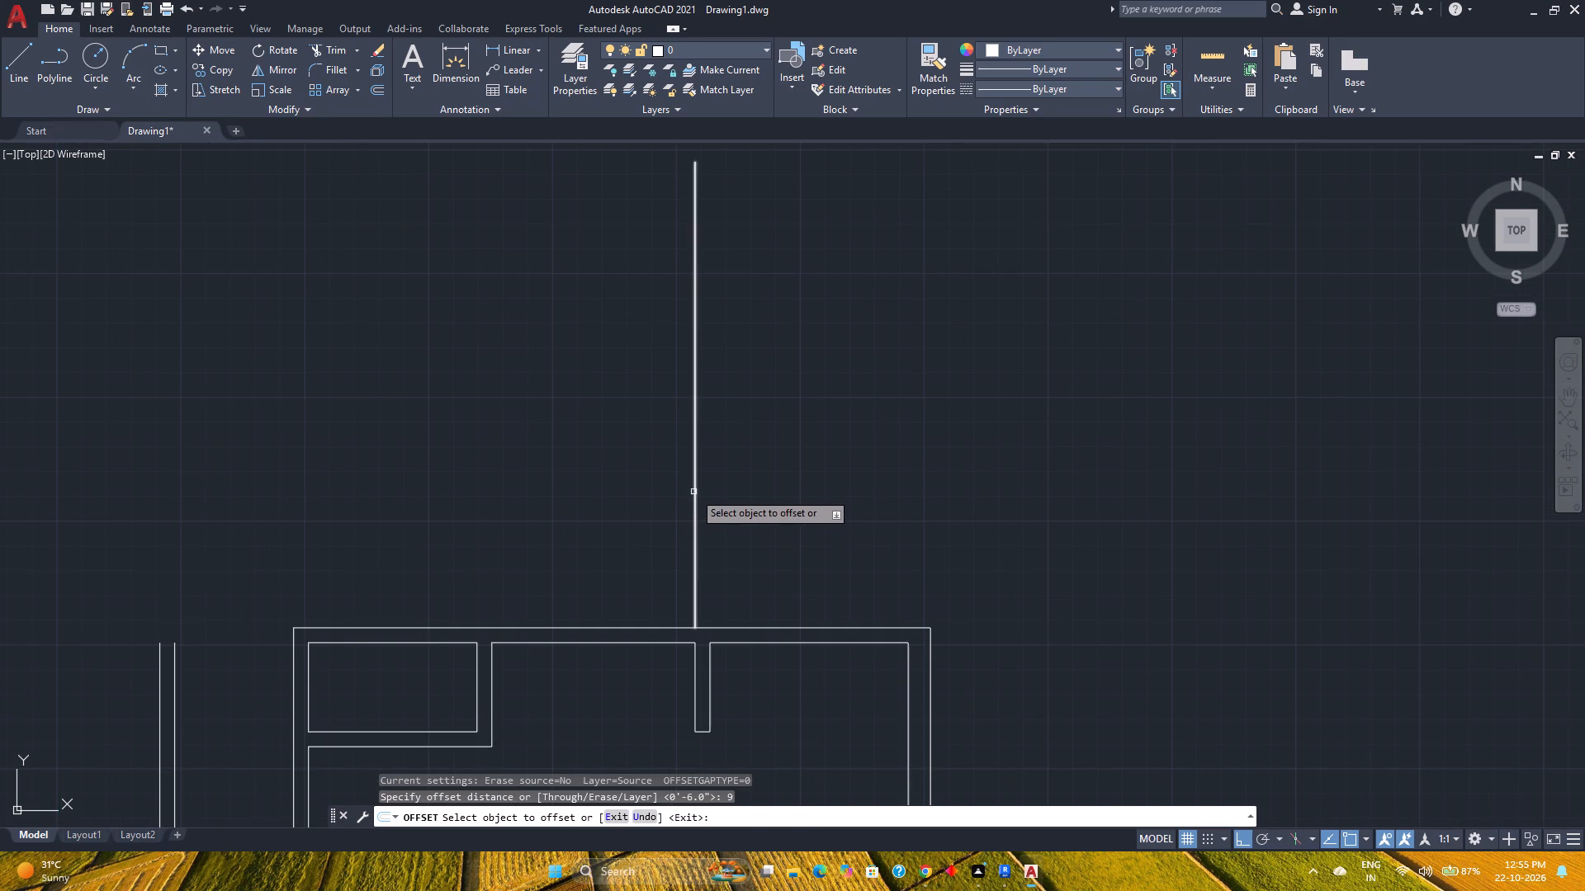
{"action": "left_click", "coordinate": [695, 491]}
{"action": "left_click", "coordinate": [615, 510]}
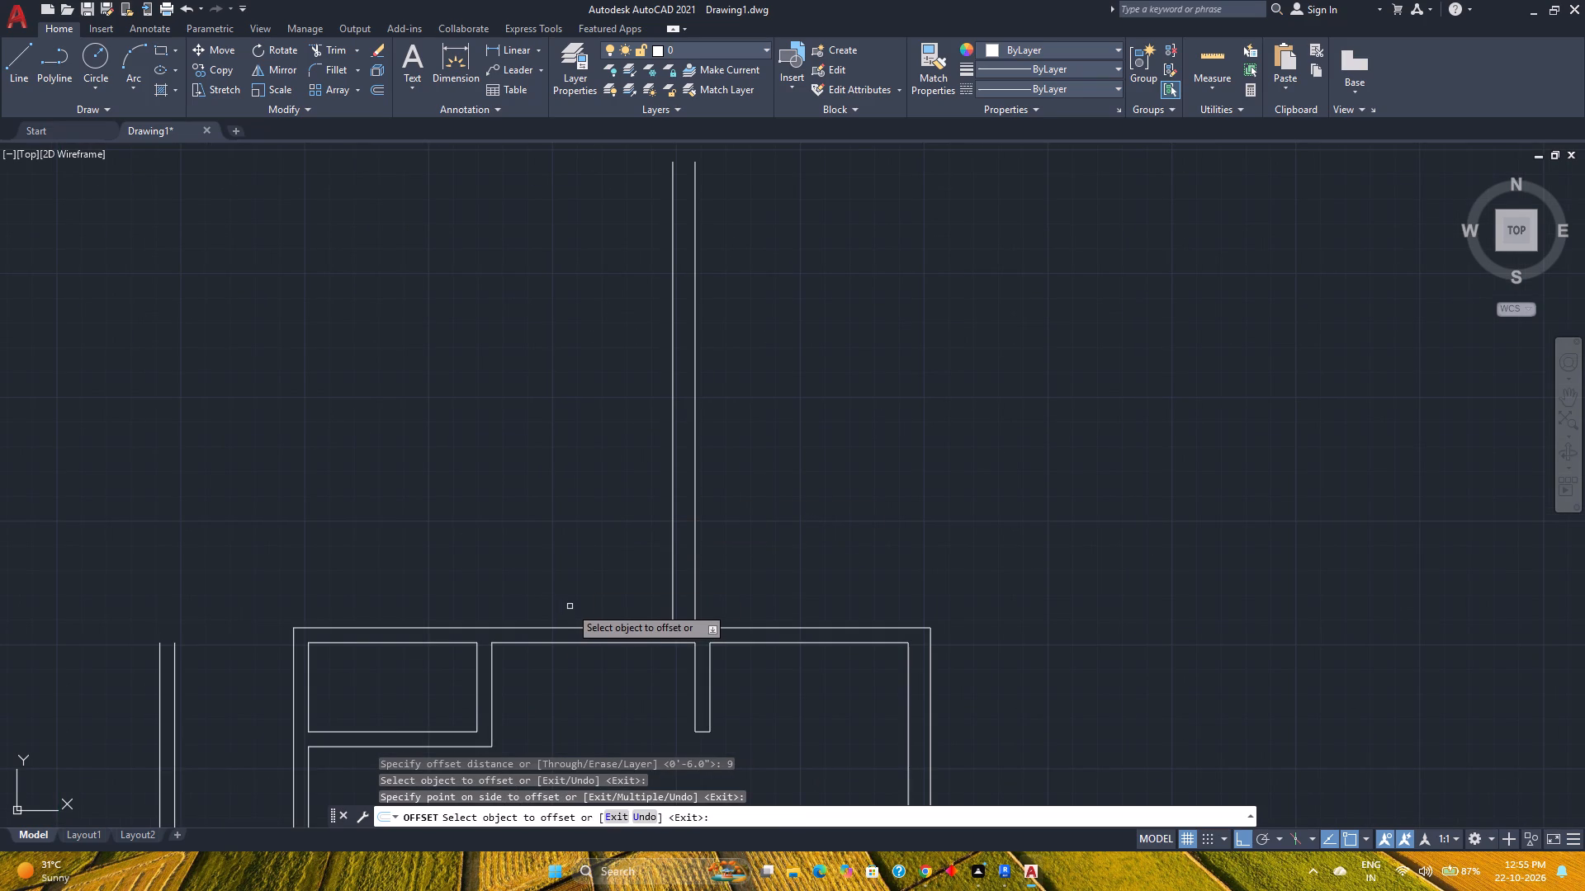
Offset the upper wall's left line 17' to the left, and offset that copy 9 inches further left to form the opposite wall.
{"action": "left_click", "coordinate": [674, 491]}
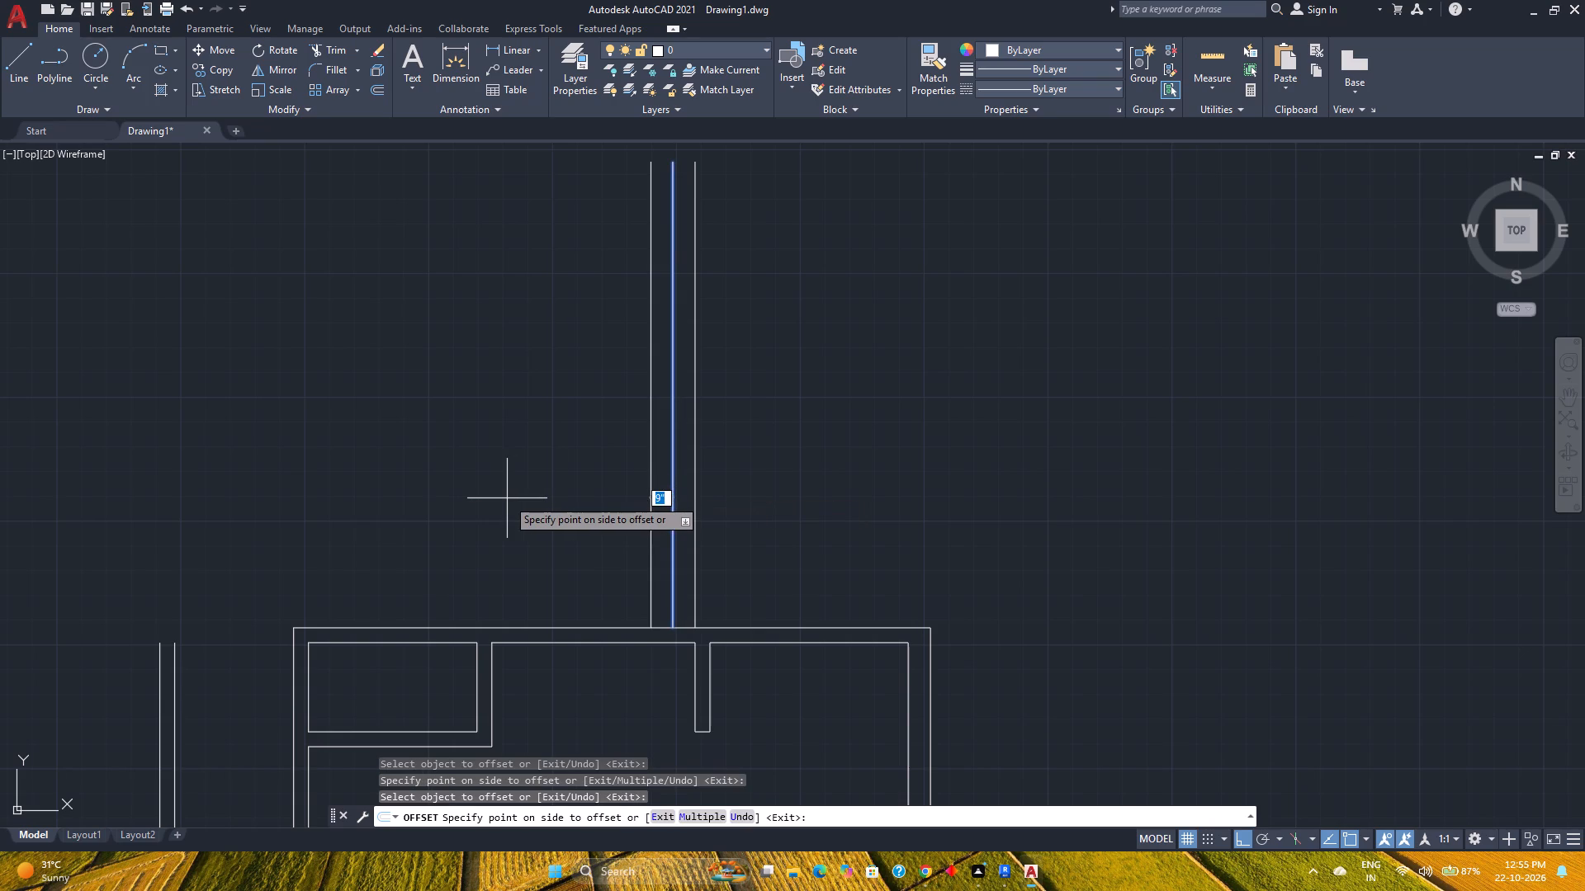
{"action": "type", "text": "17'"}
{"action": "key", "text": "Return"}
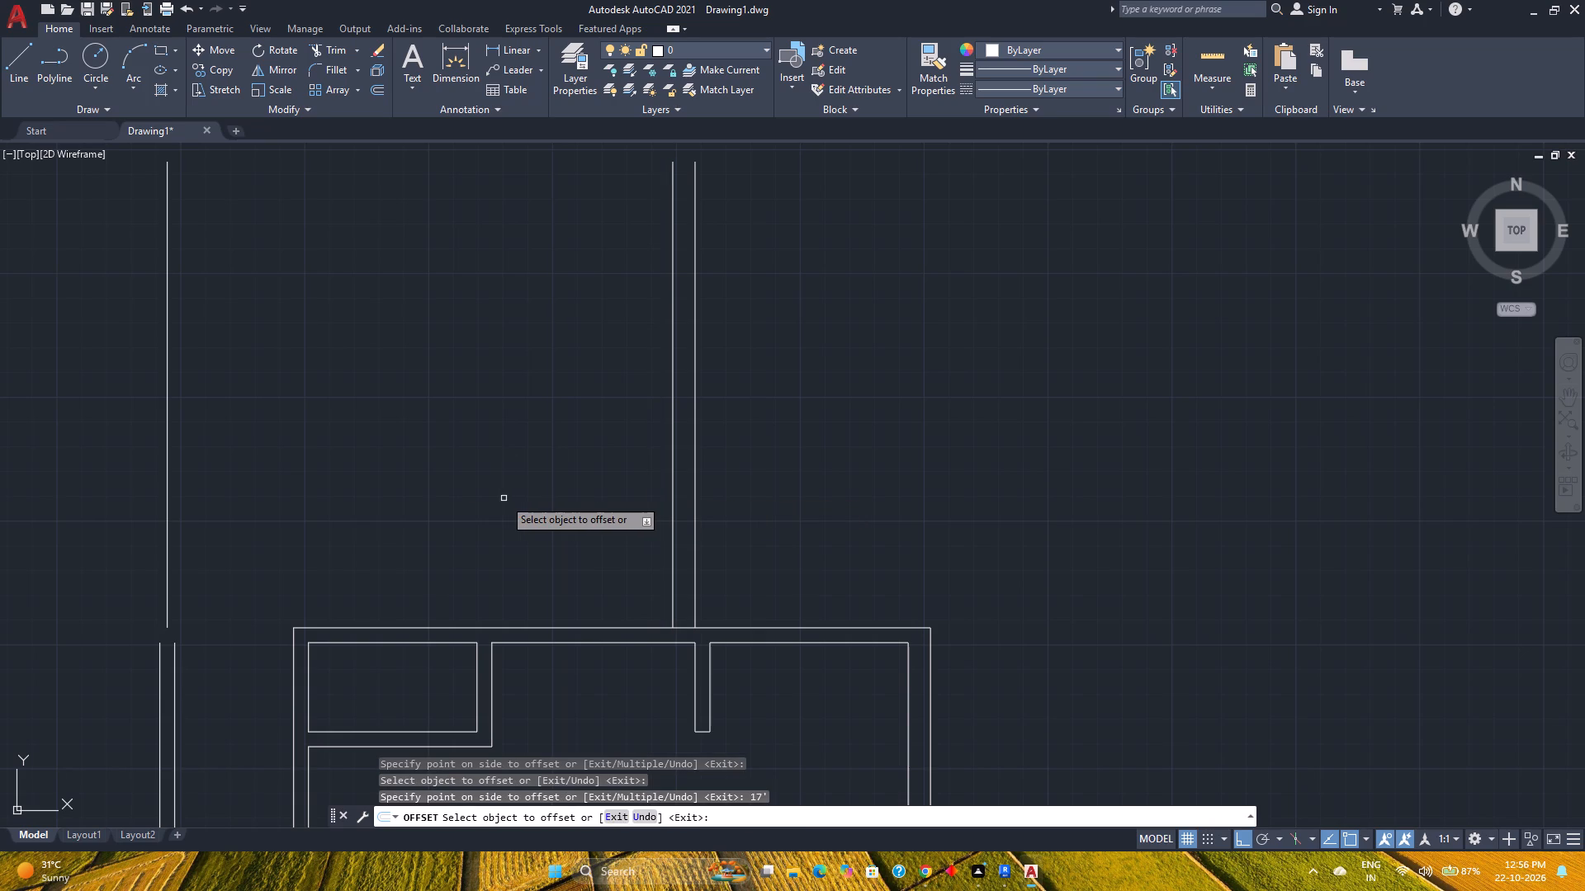
{"action": "left_click", "coordinate": [168, 486]}
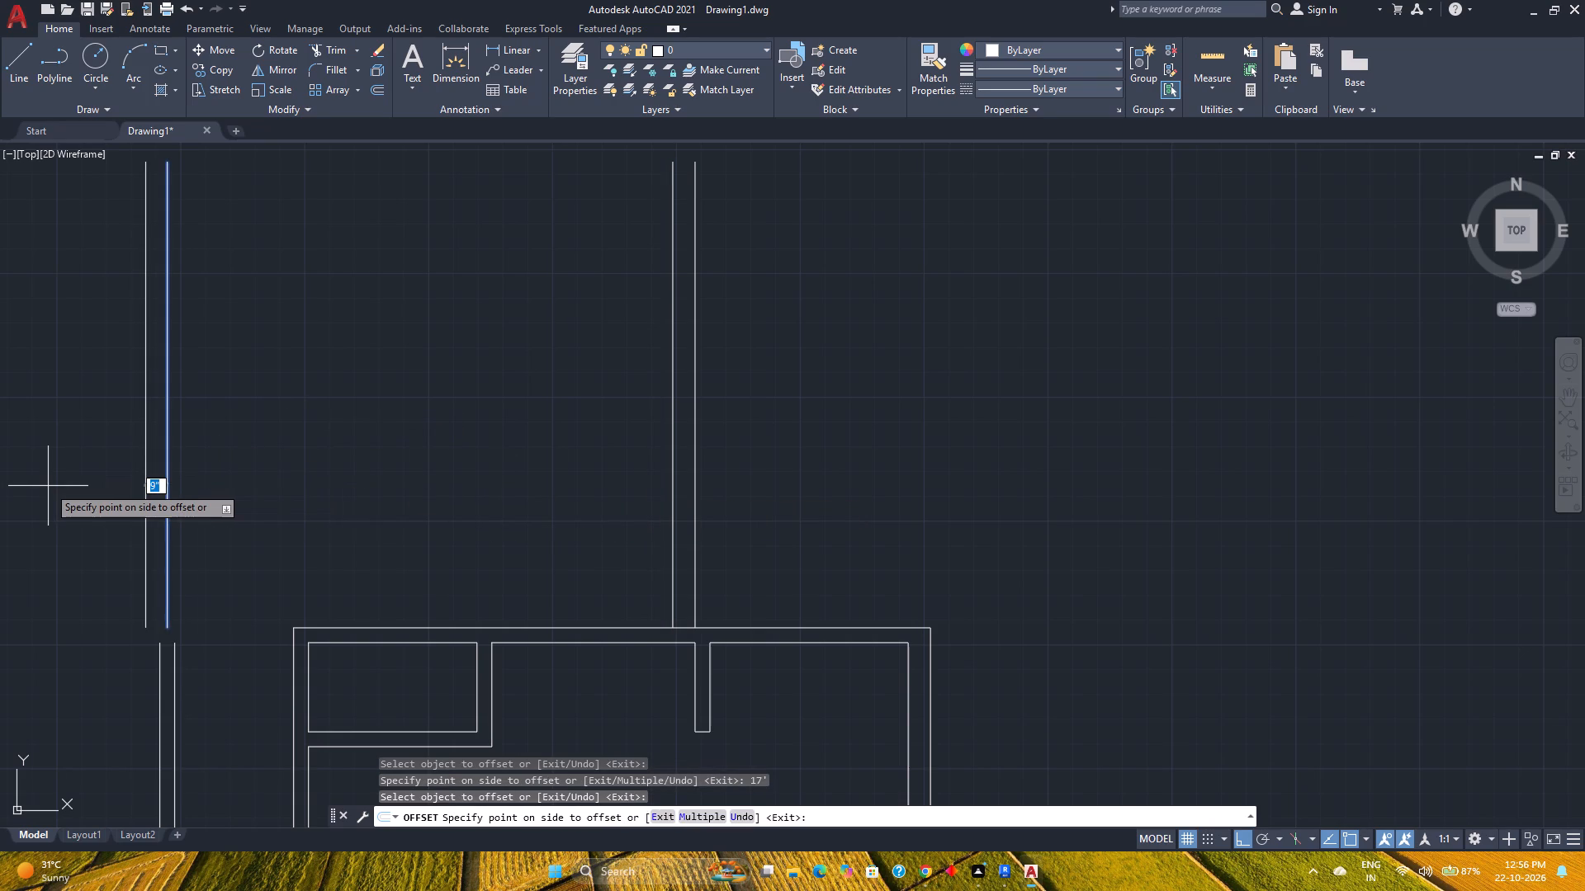
{"action": "left_click", "coordinate": [47, 486]}
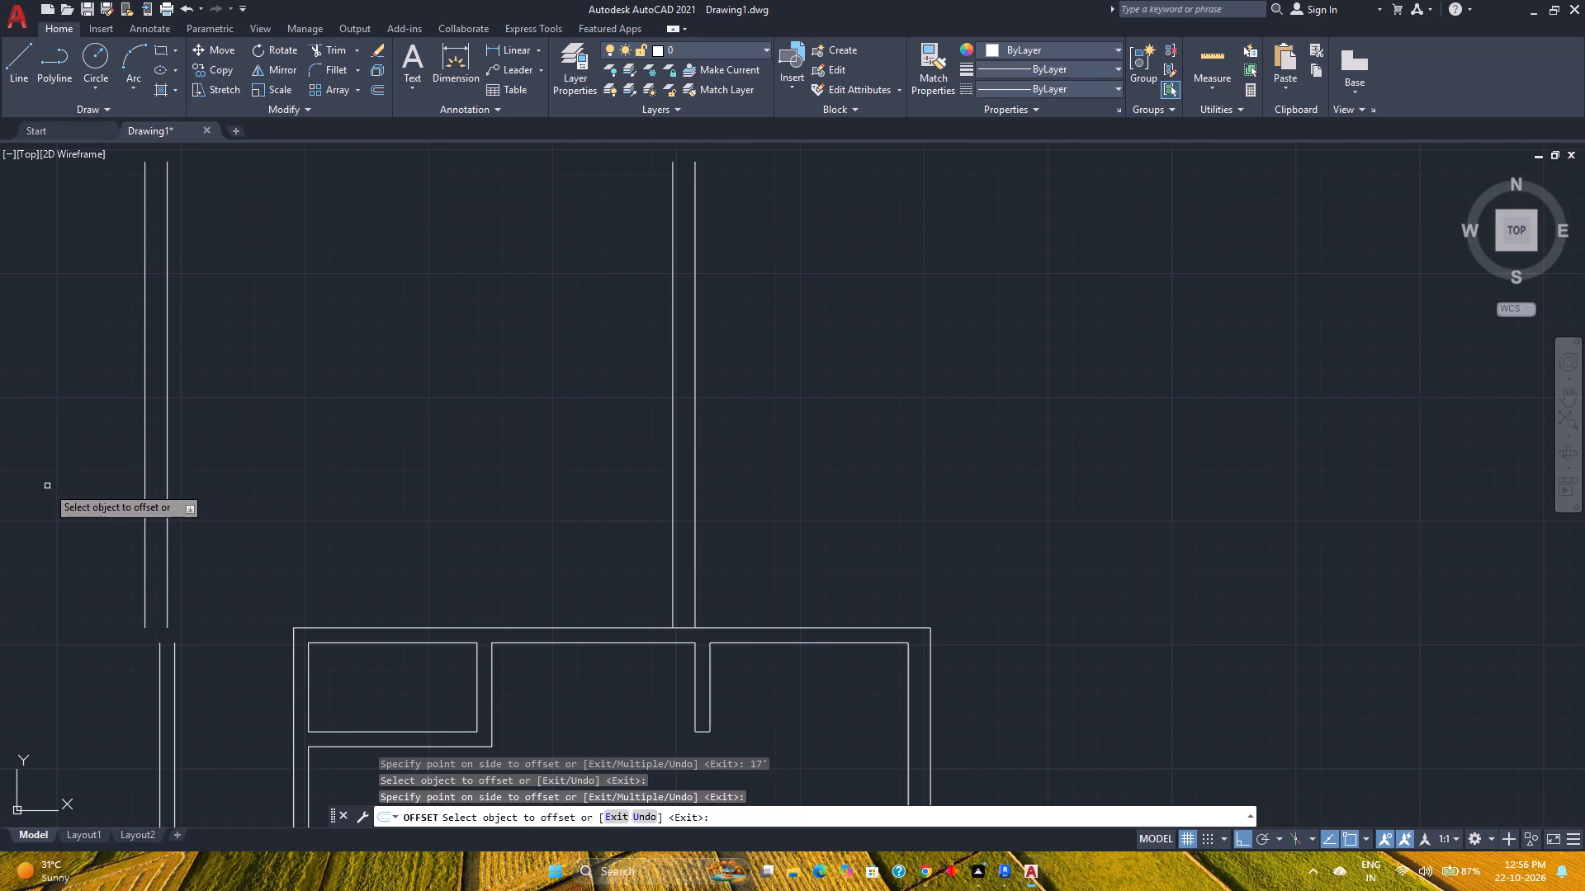
{"action": "key", "text": "Escape"}
Move the corridor's left-hand wall pair left so its right line aligns with the inner line of the new 9-inch wall above.
{"action": "left_click", "coordinate": [212, 710]}
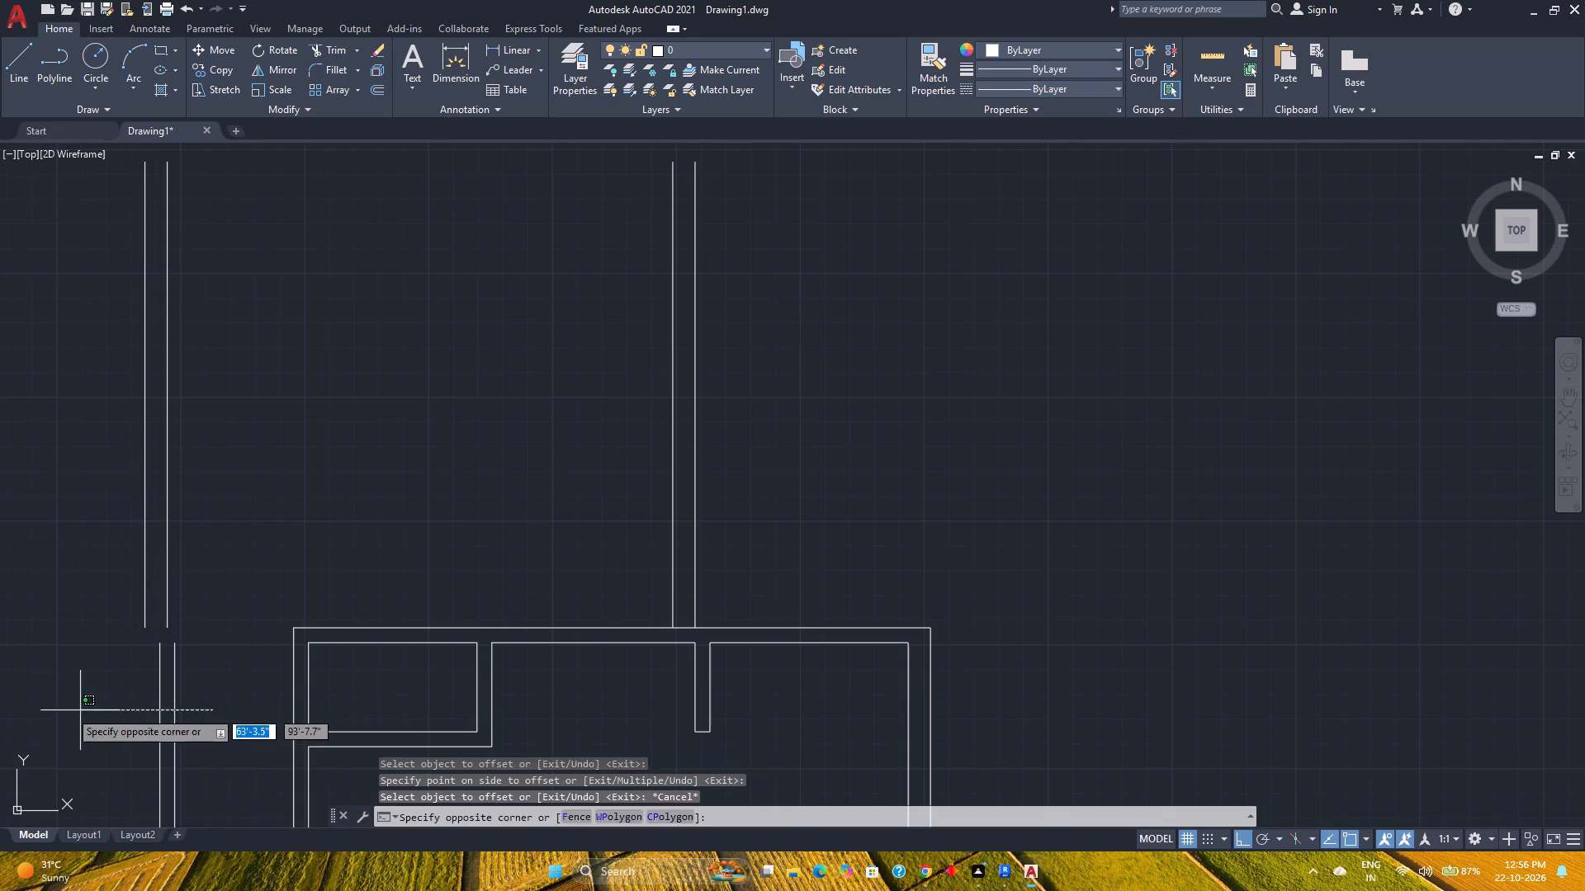
{"action": "left_click", "coordinate": [69, 710]}
{"action": "left_click", "coordinate": [215, 44]}
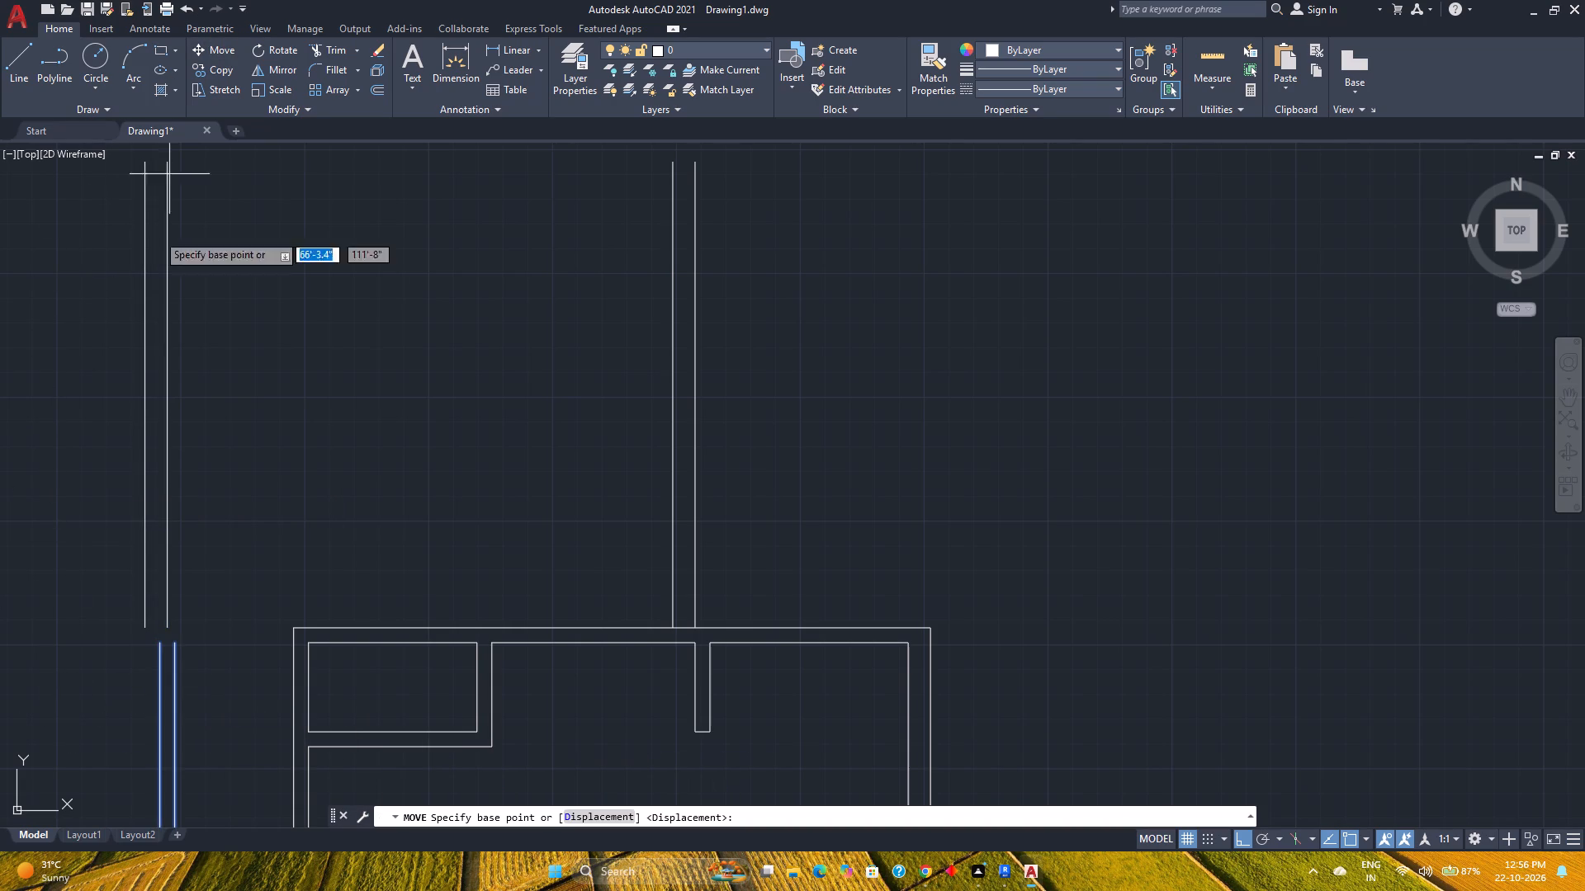
{"action": "scroll", "coordinate": [147, 630], "scroll_direction": "up", "scroll_amount": 3}
{"action": "middle_click_drag", "start_coordinate": [175, 641], "coordinate": [203, 560]}
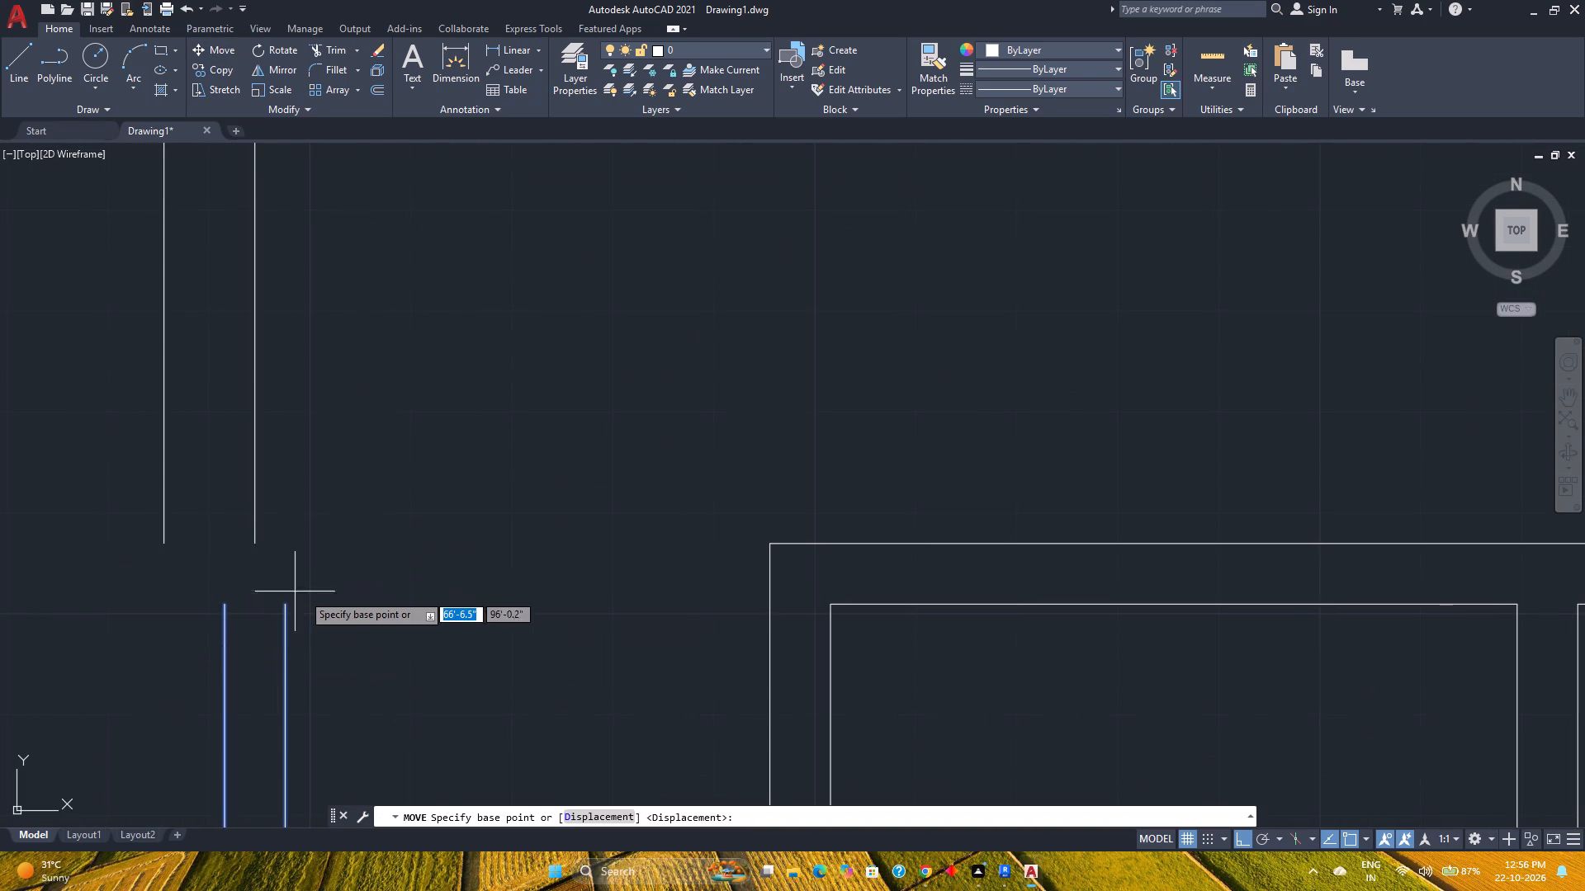
{"action": "left_click", "coordinate": [282, 606]}
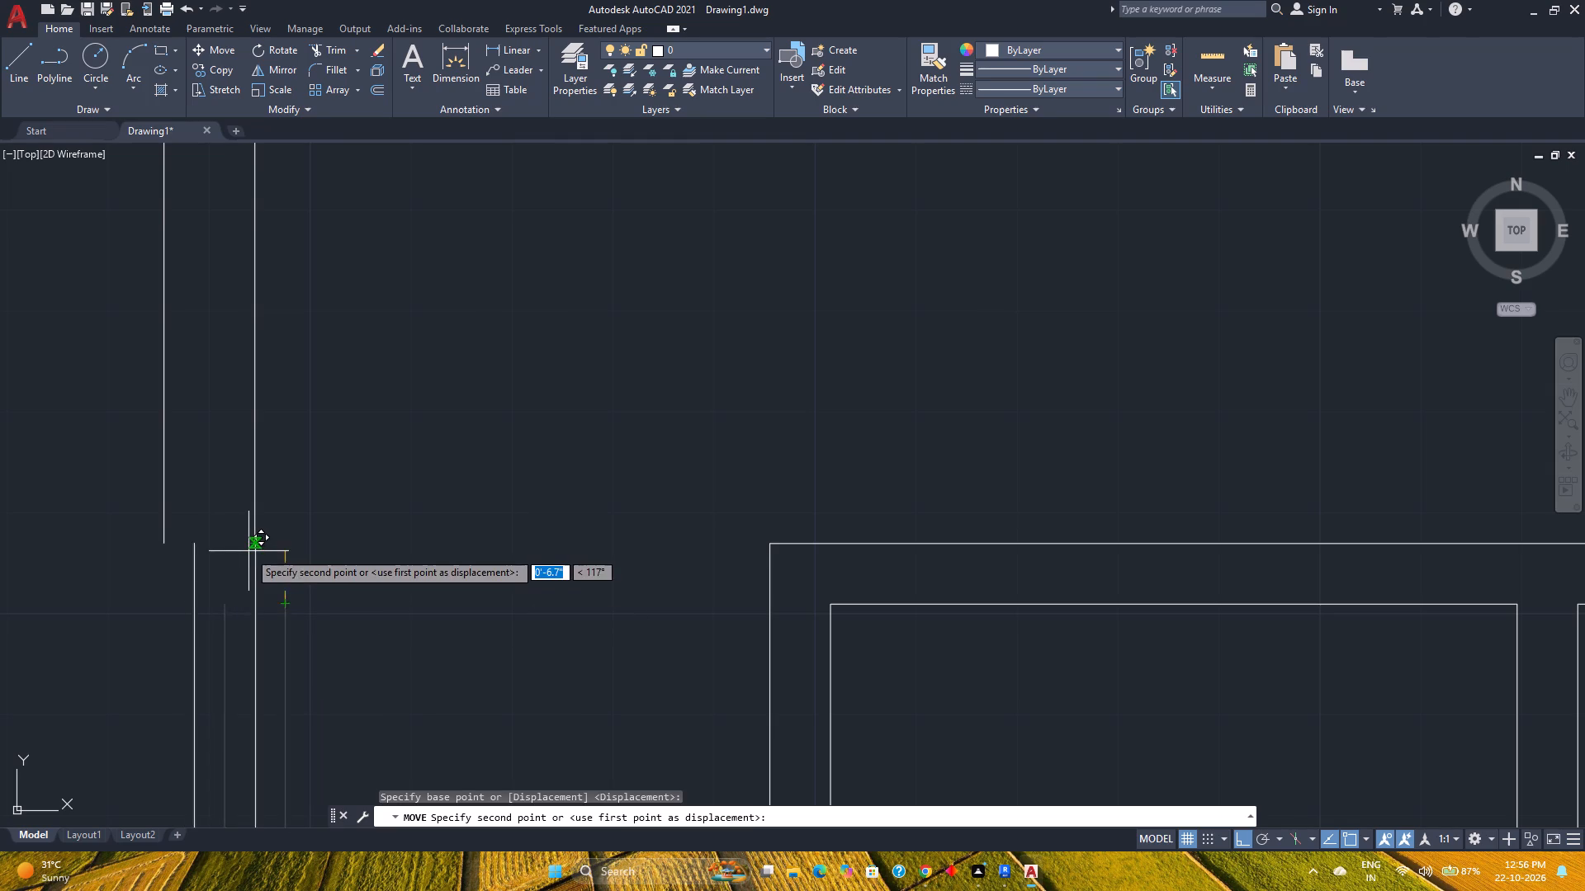
{"action": "left_click", "coordinate": [258, 600]}
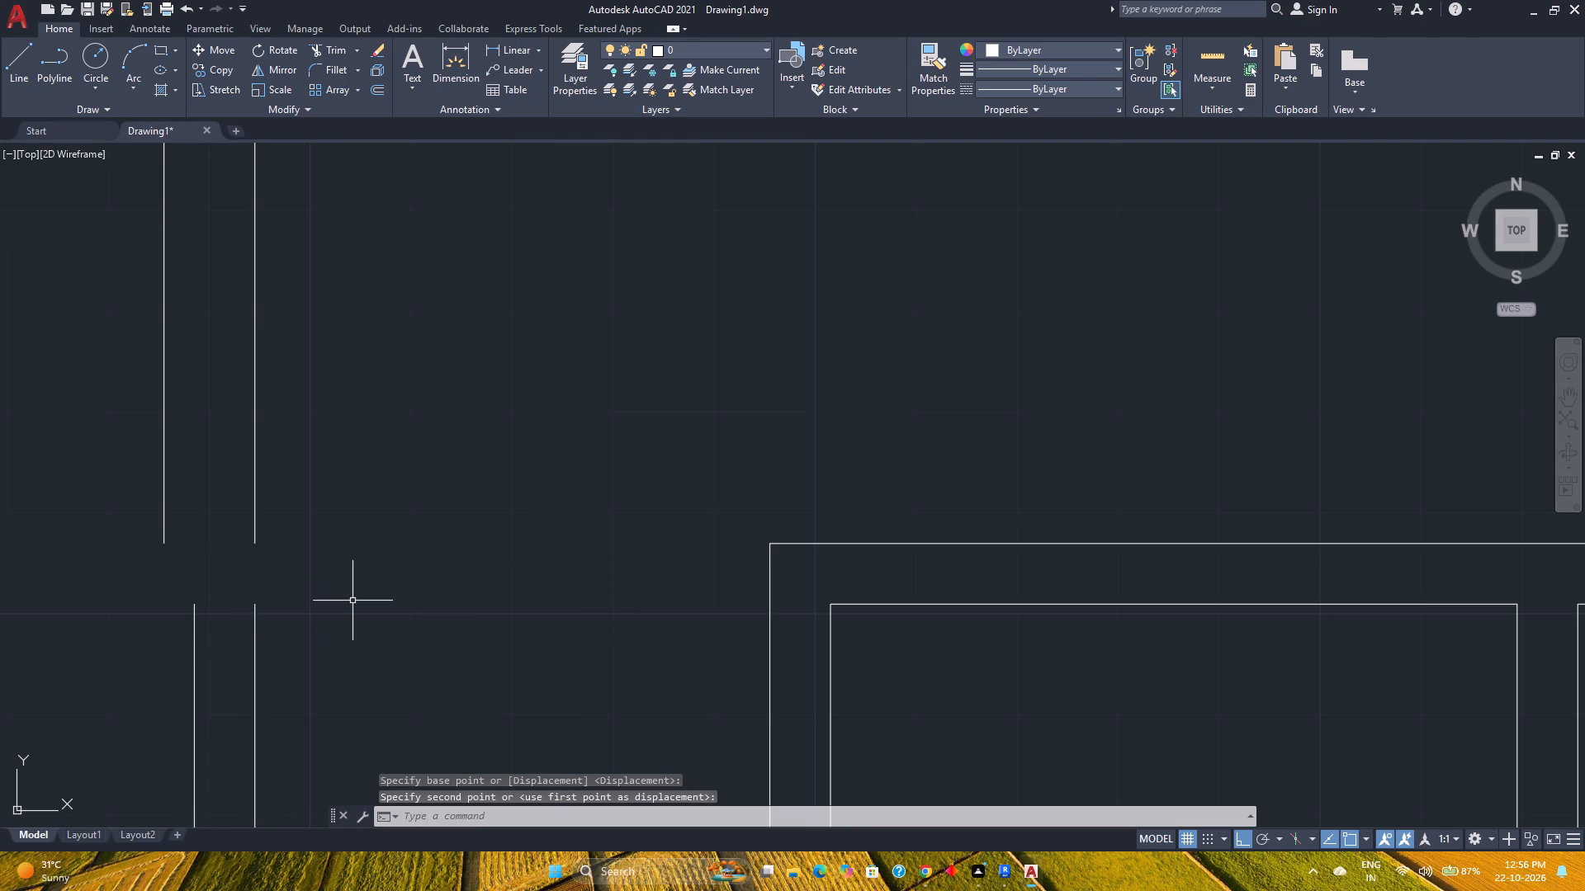
Join the corridor wall's right line with the inner line of the new wall above into one continuous line.
{"action": "scroll", "coordinate": [352, 593], "scroll_direction": "down", "scroll_amount": 1}
{"action": "middle_click_drag", "start_coordinate": [352, 593], "coordinate": [352, 545]}
{"action": "middle_click", "coordinate": [352, 545]}
{"action": "scroll", "coordinate": [373, 550], "scroll_direction": "down", "scroll_amount": 2}
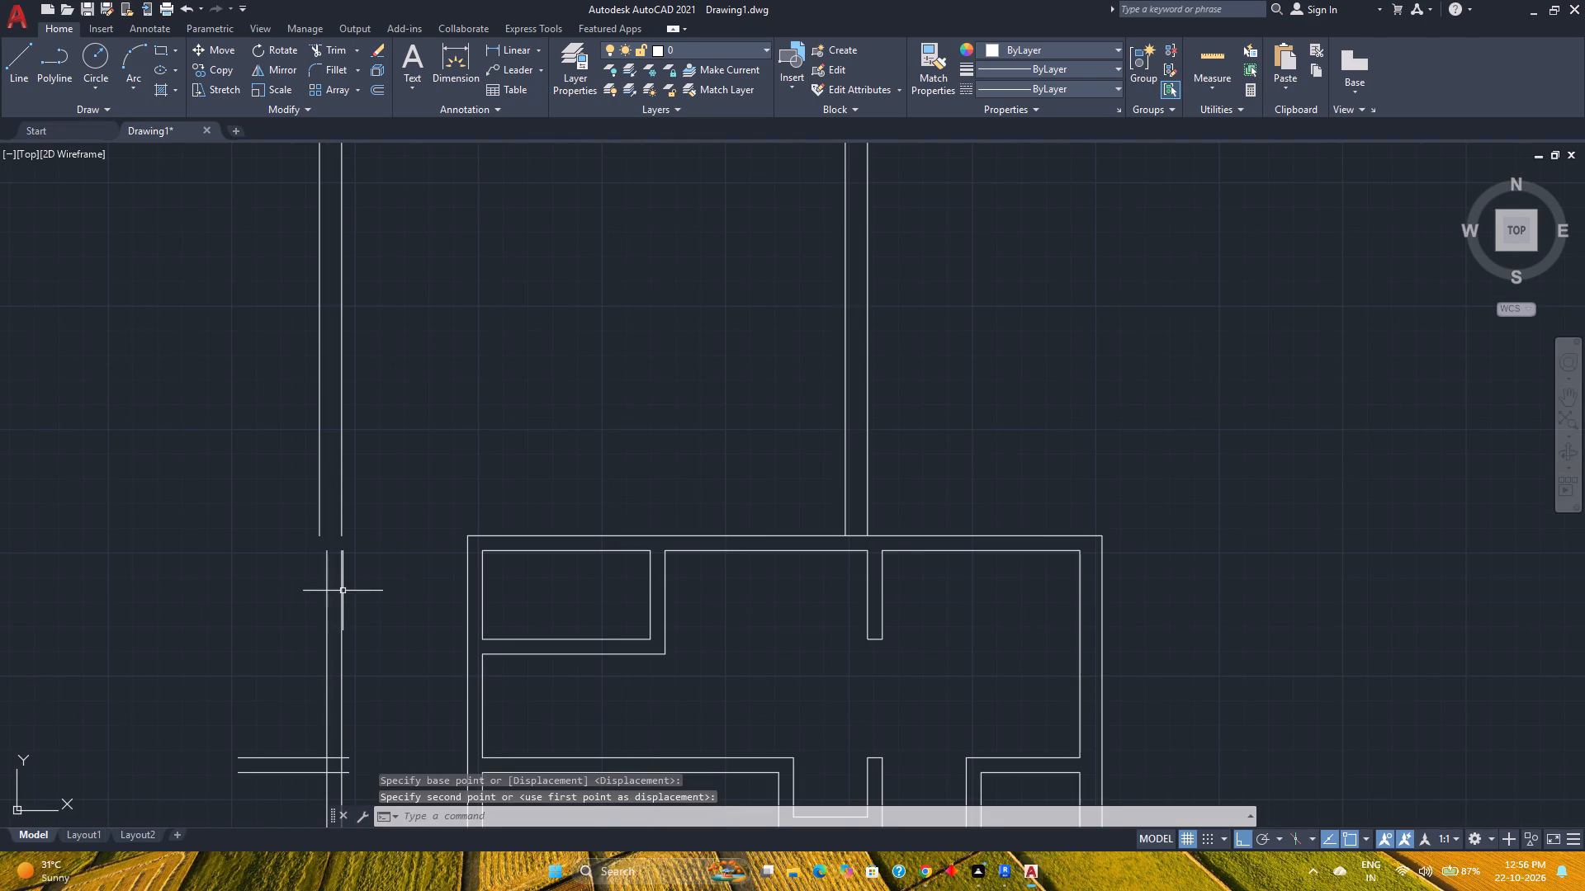
{"action": "left_click", "coordinate": [343, 591]}
{"action": "left_click", "coordinate": [342, 519]}
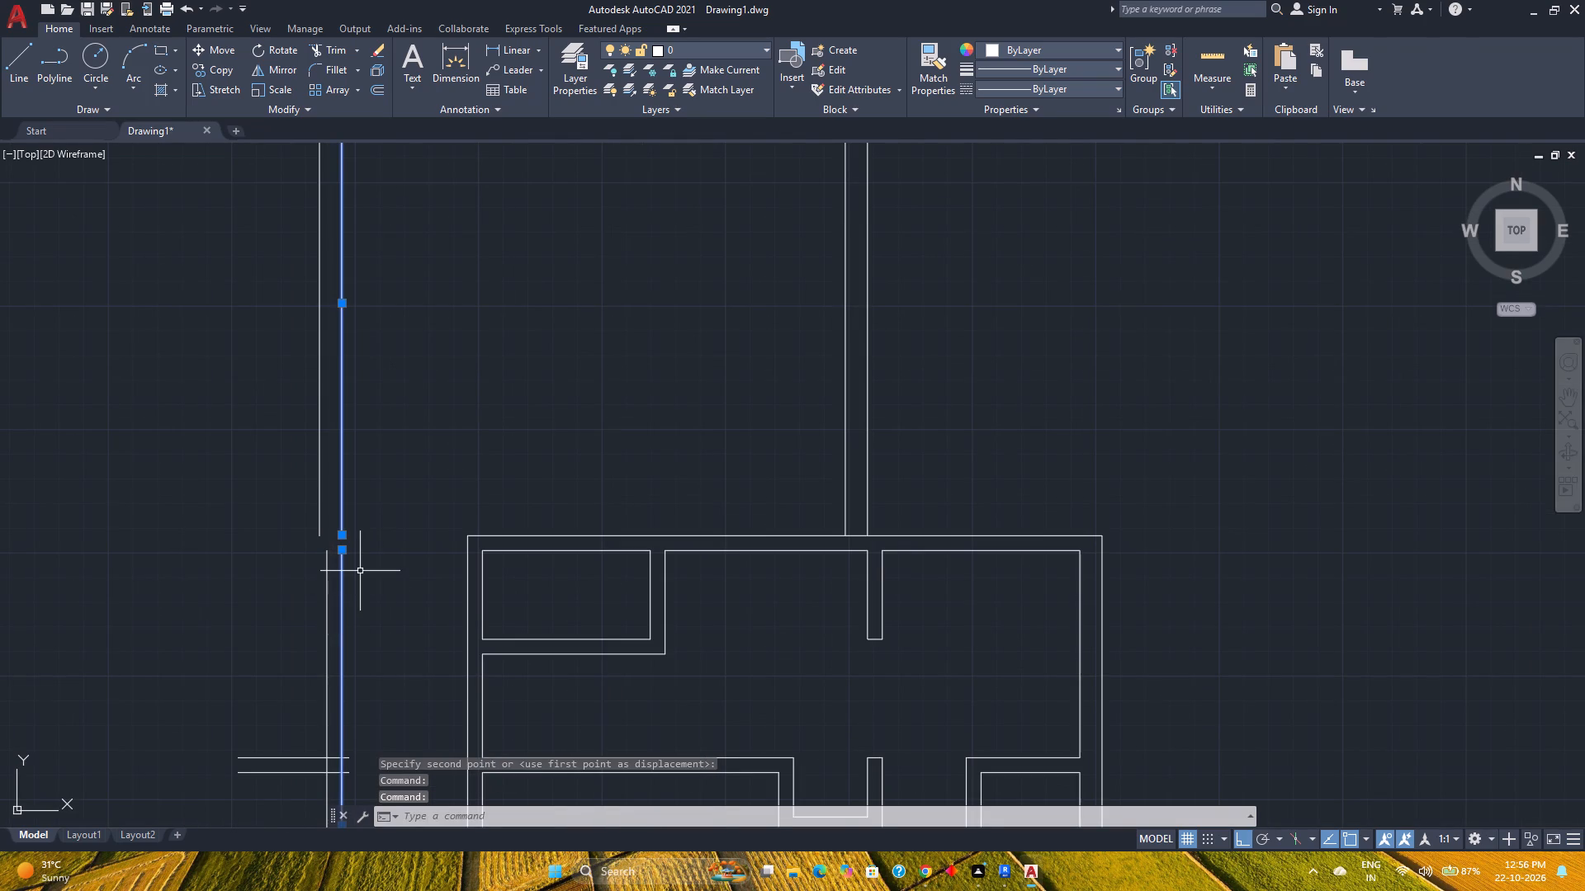
{"action": "key", "text": "j"}
{"action": "key", "text": "Return"}
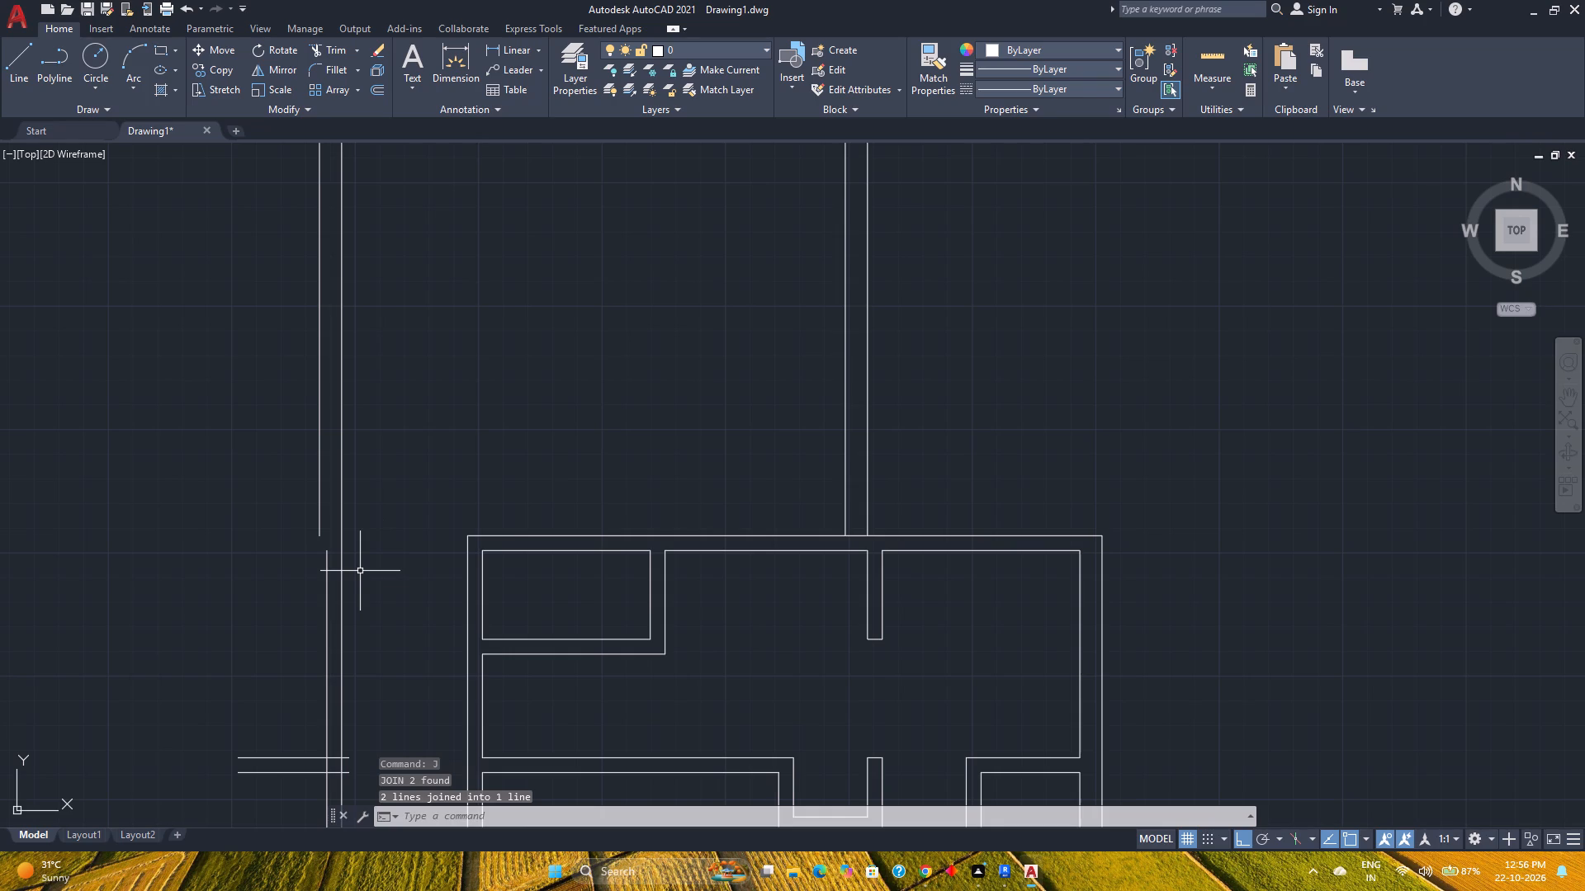
Move the short horizontal wall end at the corridor wall's foot left so its upper line ends at the wall's left line.
{"action": "scroll", "coordinate": [360, 571], "scroll_direction": "down", "scroll_amount": 3}
{"action": "middle_click_drag", "start_coordinate": [391, 641], "coordinate": [402, 606]}
{"action": "middle_click", "coordinate": [402, 606]}
{"action": "scroll", "coordinate": [363, 704], "scroll_direction": "up", "scroll_amount": 3}
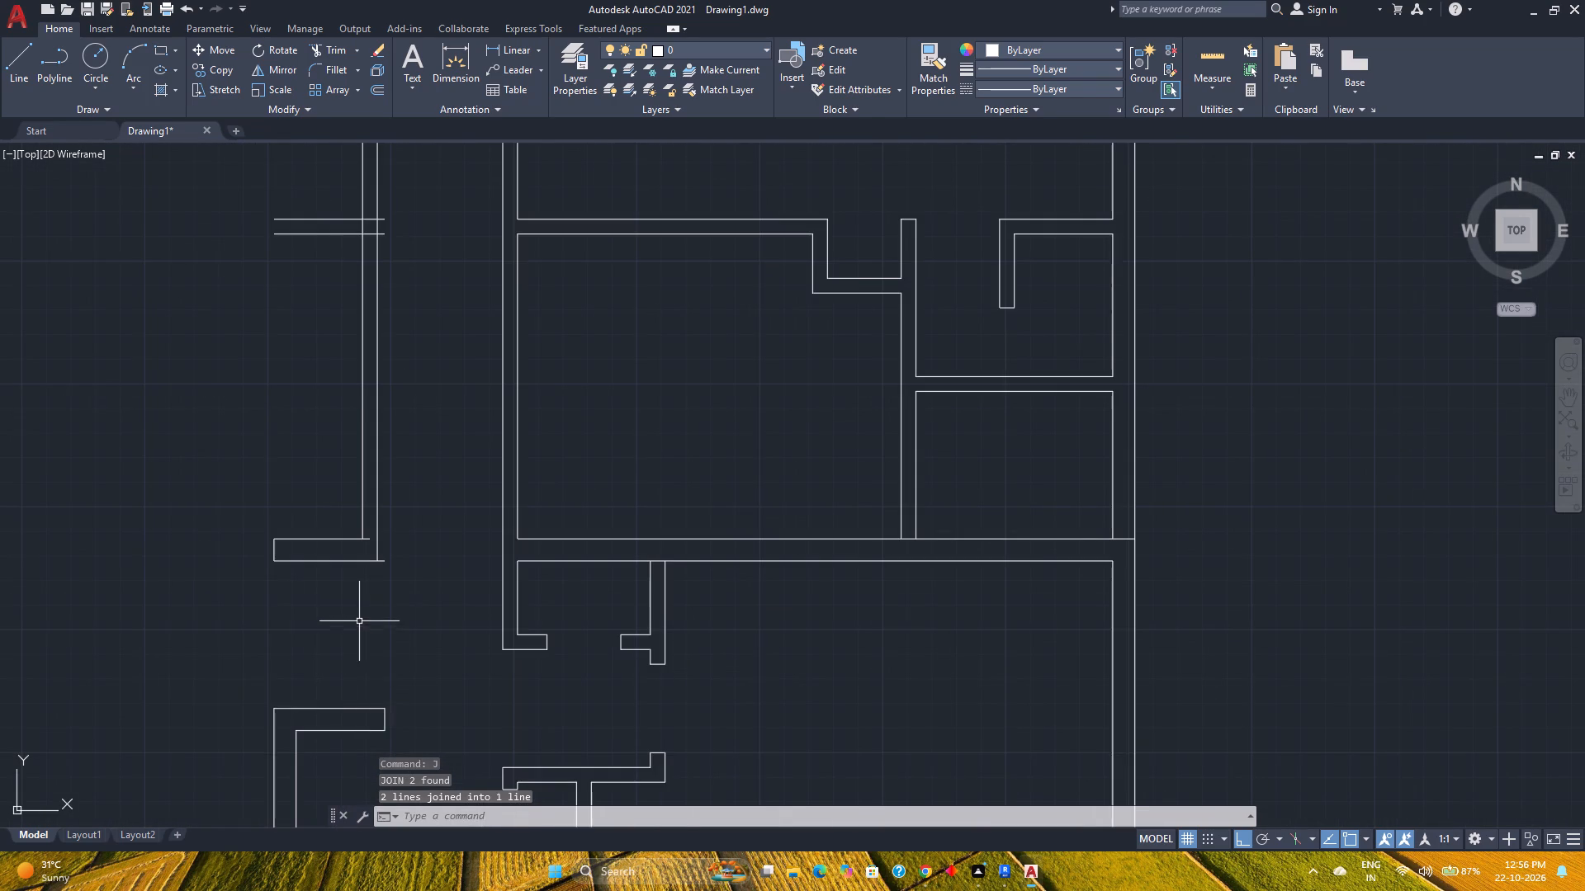
{"action": "left_click", "coordinate": [355, 615]}
{"action": "left_click", "coordinate": [244, 535]}
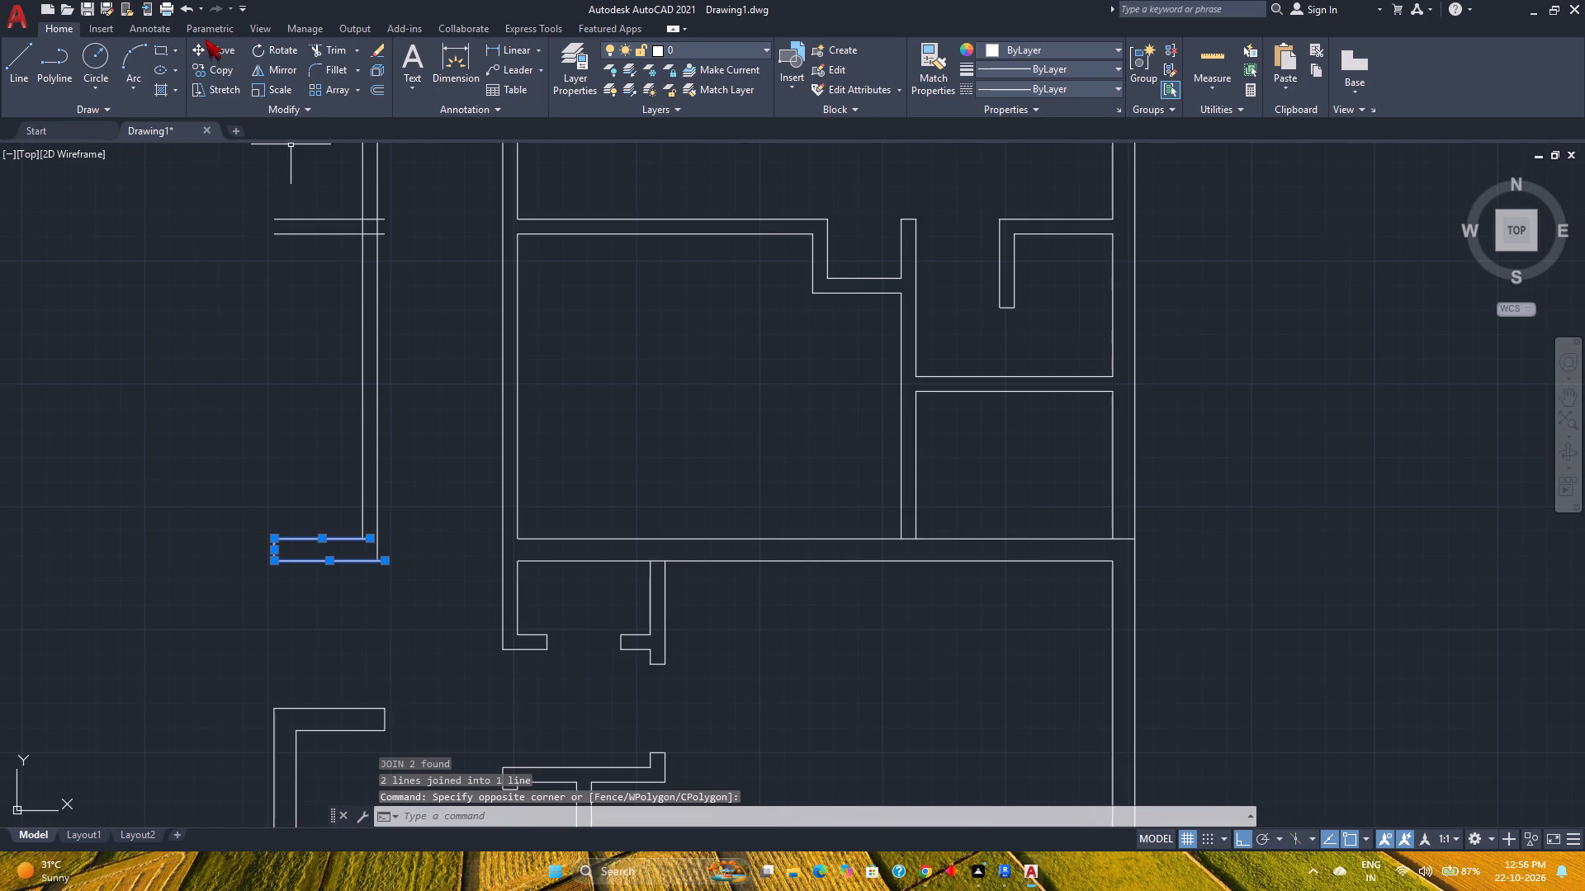
{"action": "left_click", "coordinate": [220, 51]}
{"action": "scroll", "coordinate": [375, 554], "scroll_direction": "up", "scroll_amount": 3}
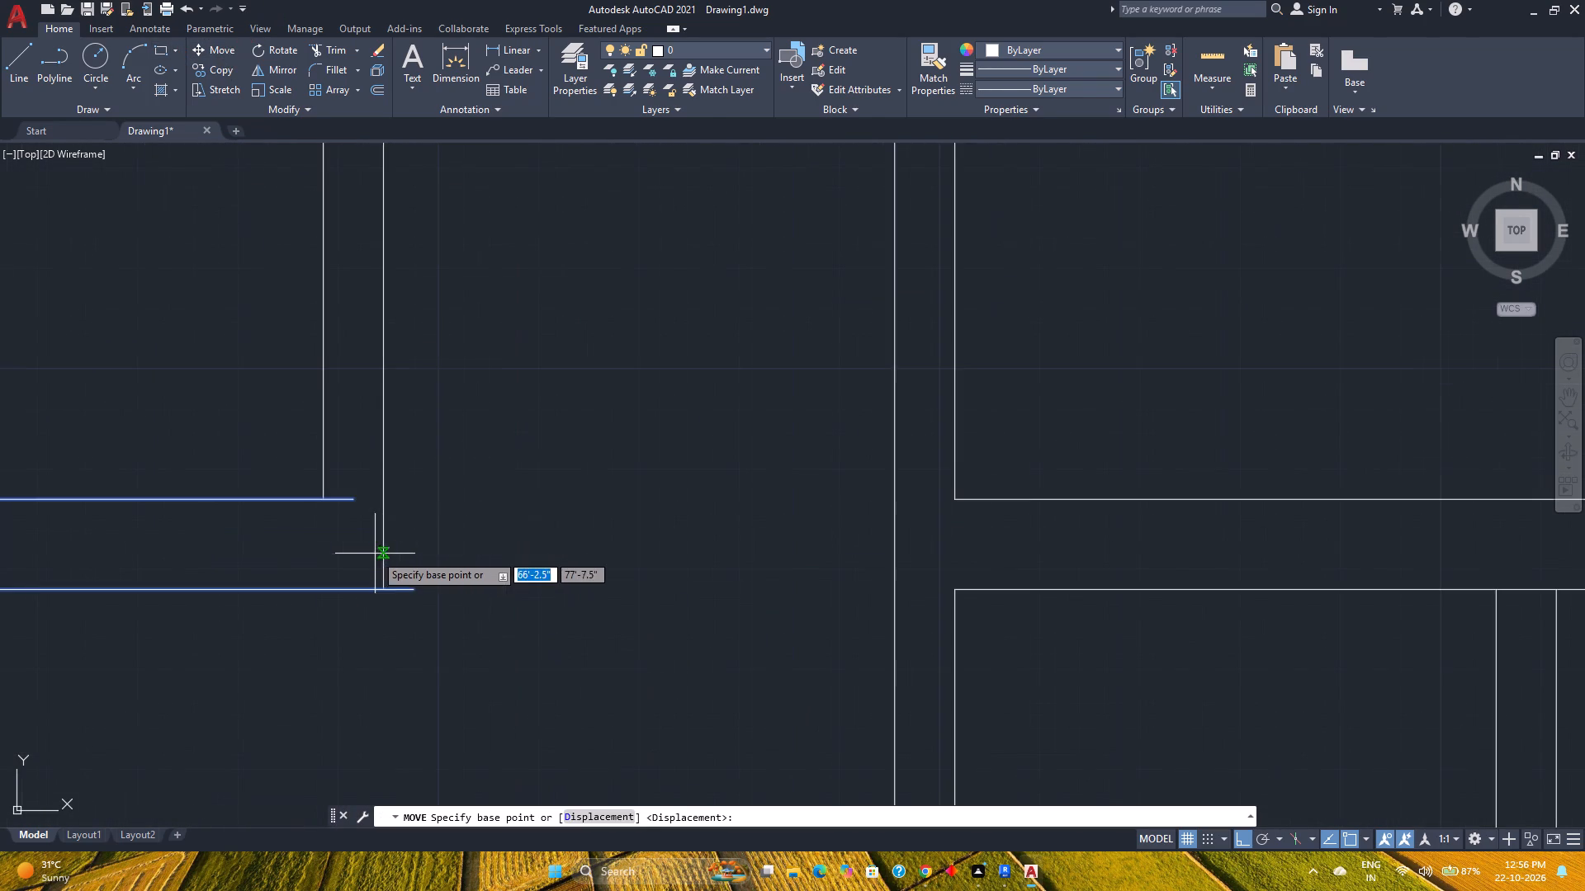
{"action": "left_click", "coordinate": [351, 503]}
{"action": "left_click", "coordinate": [319, 503]}
Erase the two short horizontal partition lines crossing the corridor's left-hand wall.
{"action": "scroll", "coordinate": [331, 503], "scroll_direction": "down", "scroll_amount": 2}
{"action": "middle_click_drag", "start_coordinate": [331, 503], "coordinate": [409, 667]}
{"action": "scroll", "coordinate": [346, 504], "scroll_direction": "down", "scroll_amount": 3}
{"action": "middle_click_drag", "start_coordinate": [344, 446], "coordinate": [395, 559]}
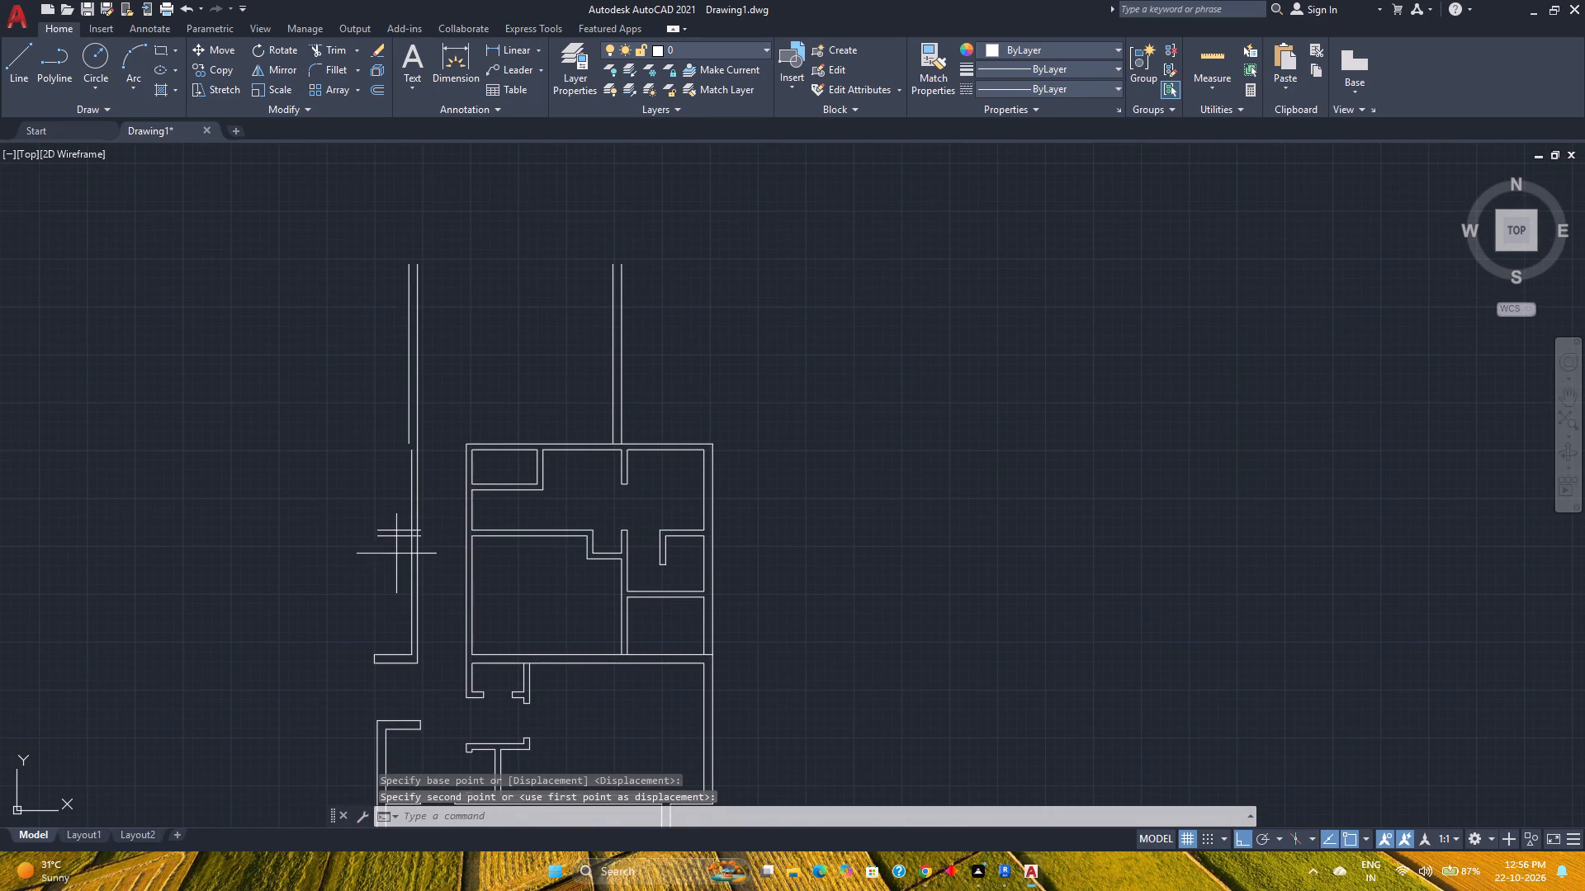
{"action": "left_click", "coordinate": [396, 554]}
{"action": "left_click", "coordinate": [347, 498]}
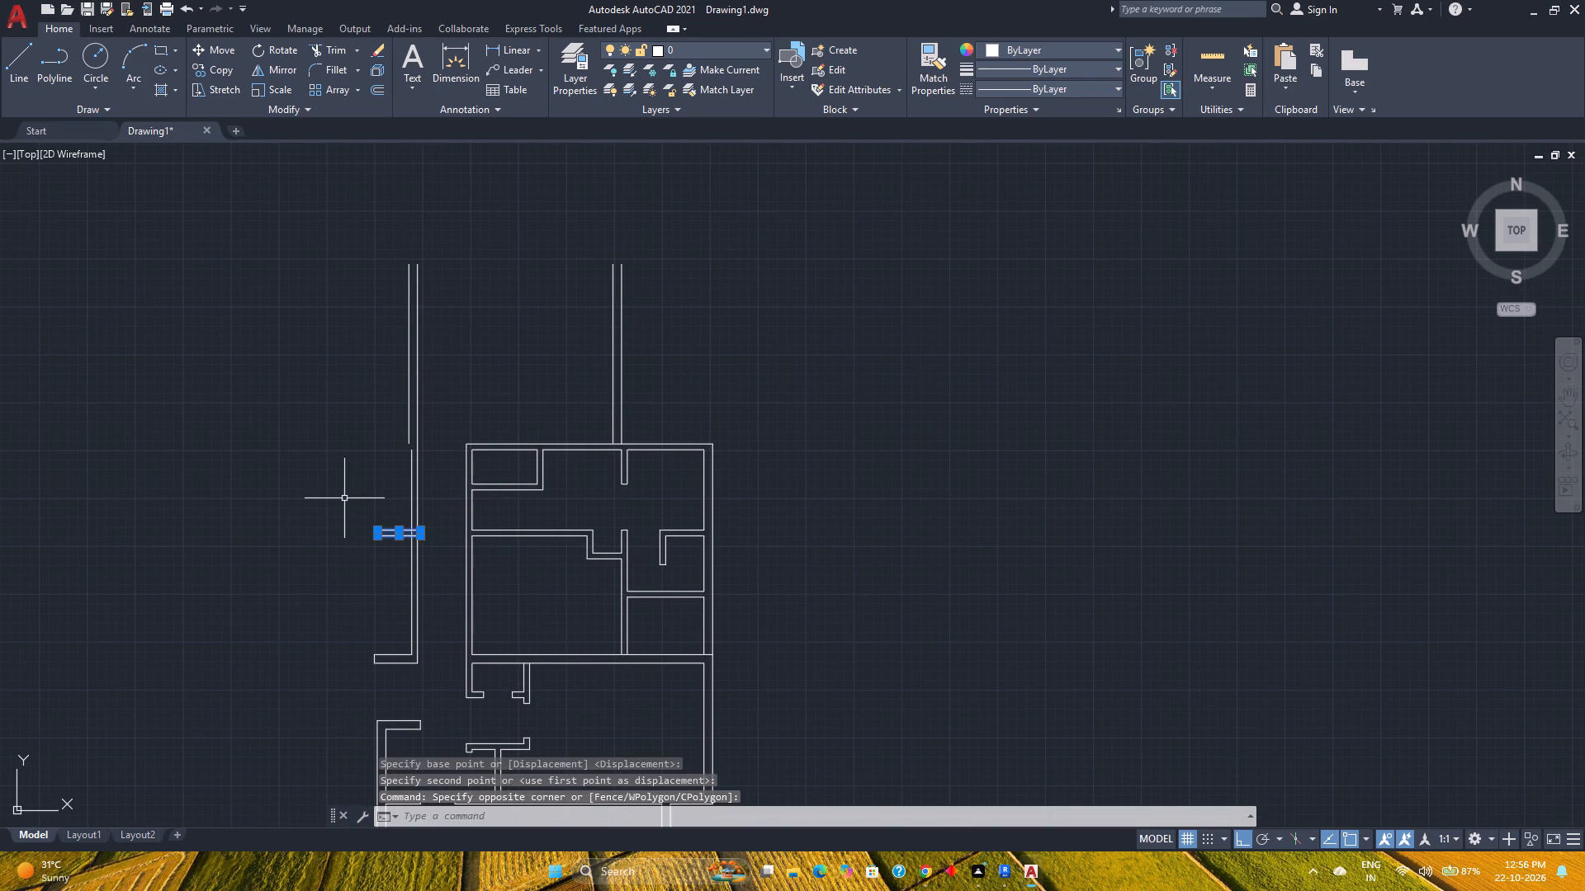
{"action": "key", "text": "Delete"}
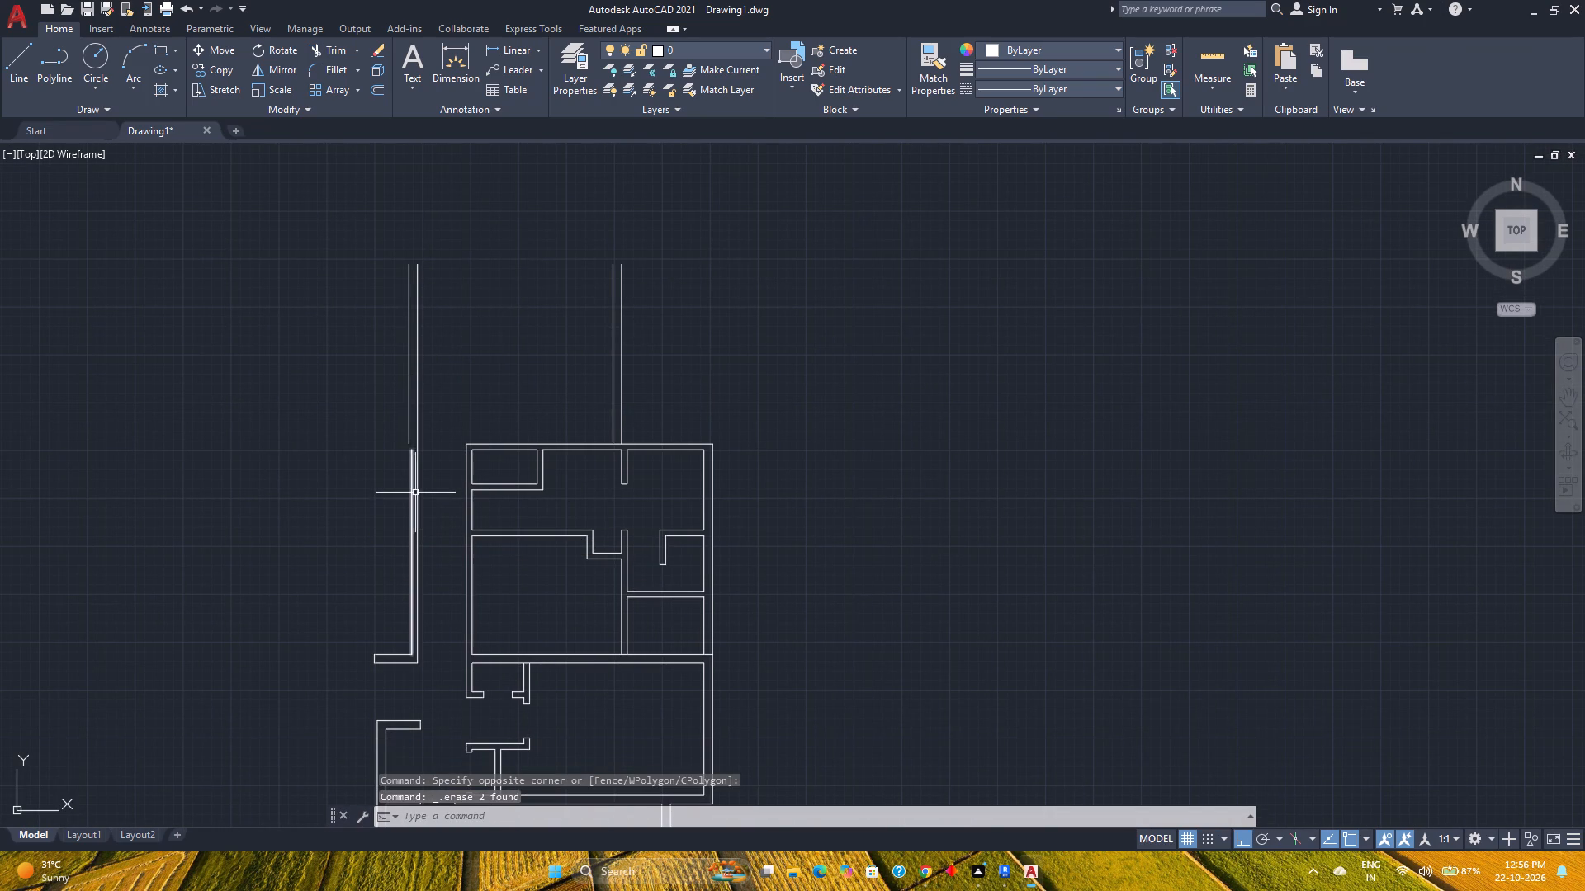
Draw a horizontal line across the upper room's open top, joining the outer lines of its two side walls.
{"action": "scroll", "coordinate": [417, 452], "scroll_direction": "up", "scroll_amount": 3}
{"action": "scroll", "coordinate": [417, 452], "scroll_direction": "down", "scroll_amount": 2}
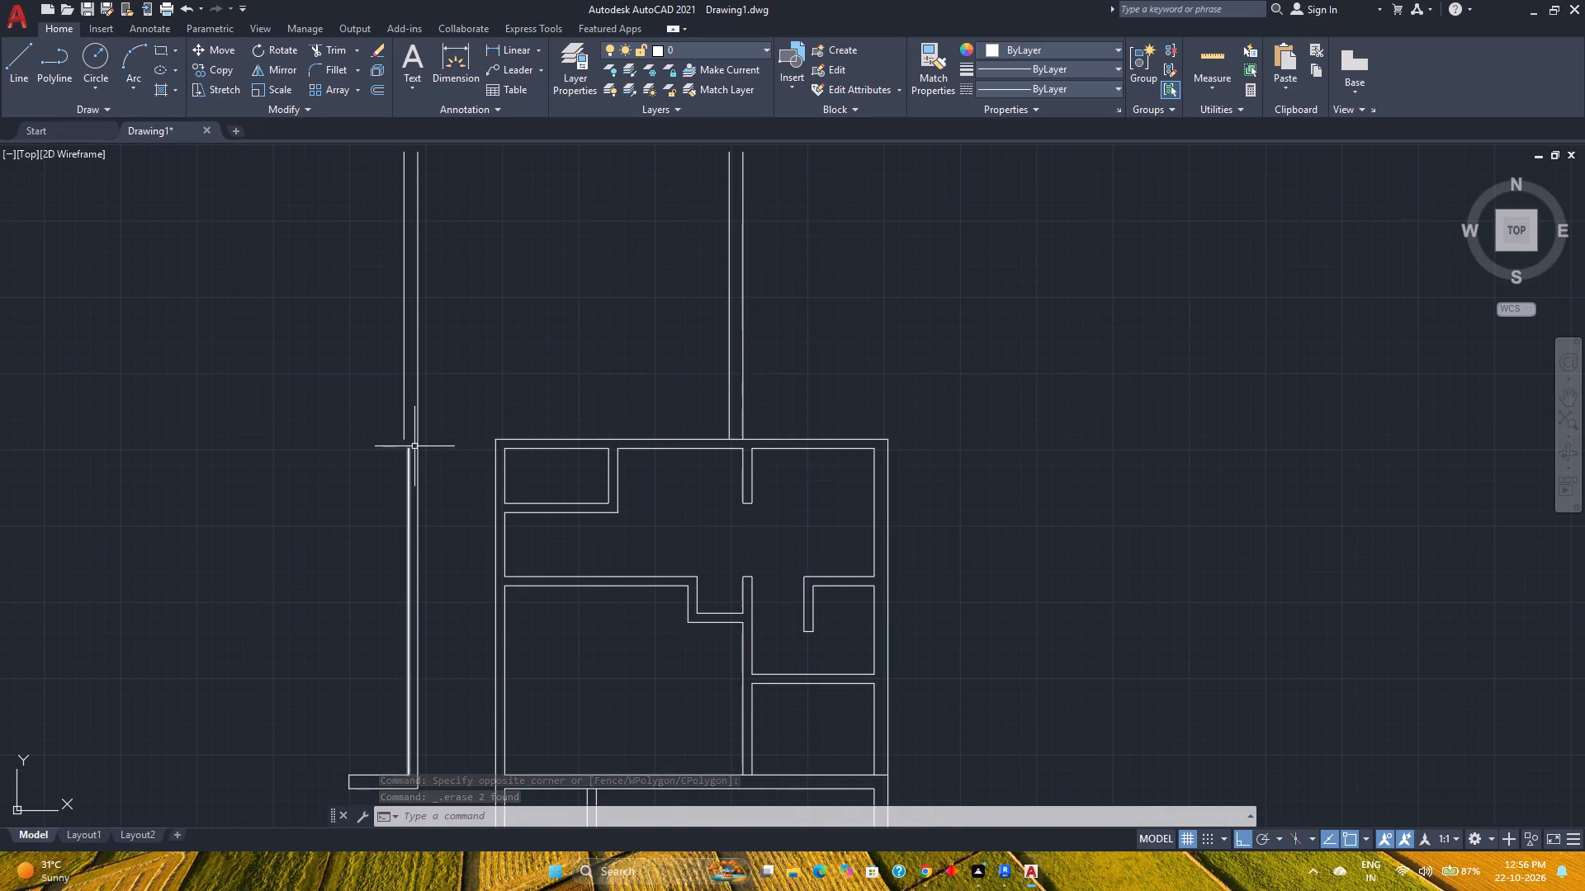
{"action": "middle_click_drag", "start_coordinate": [540, 333], "coordinate": [575, 508]}
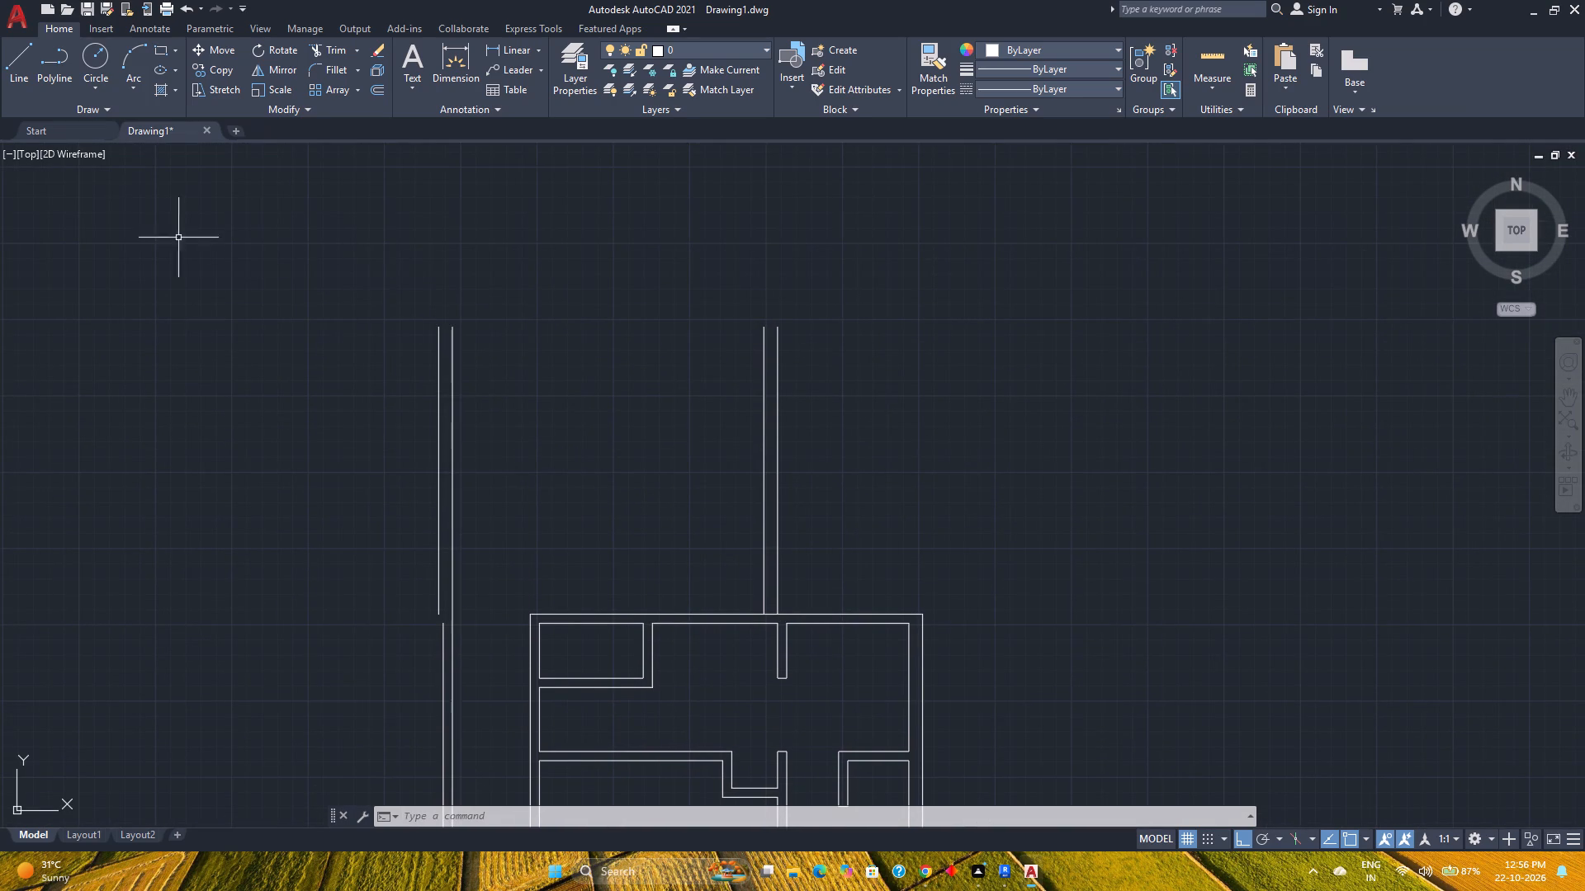
{"action": "left_click", "coordinate": [1223, 49]}
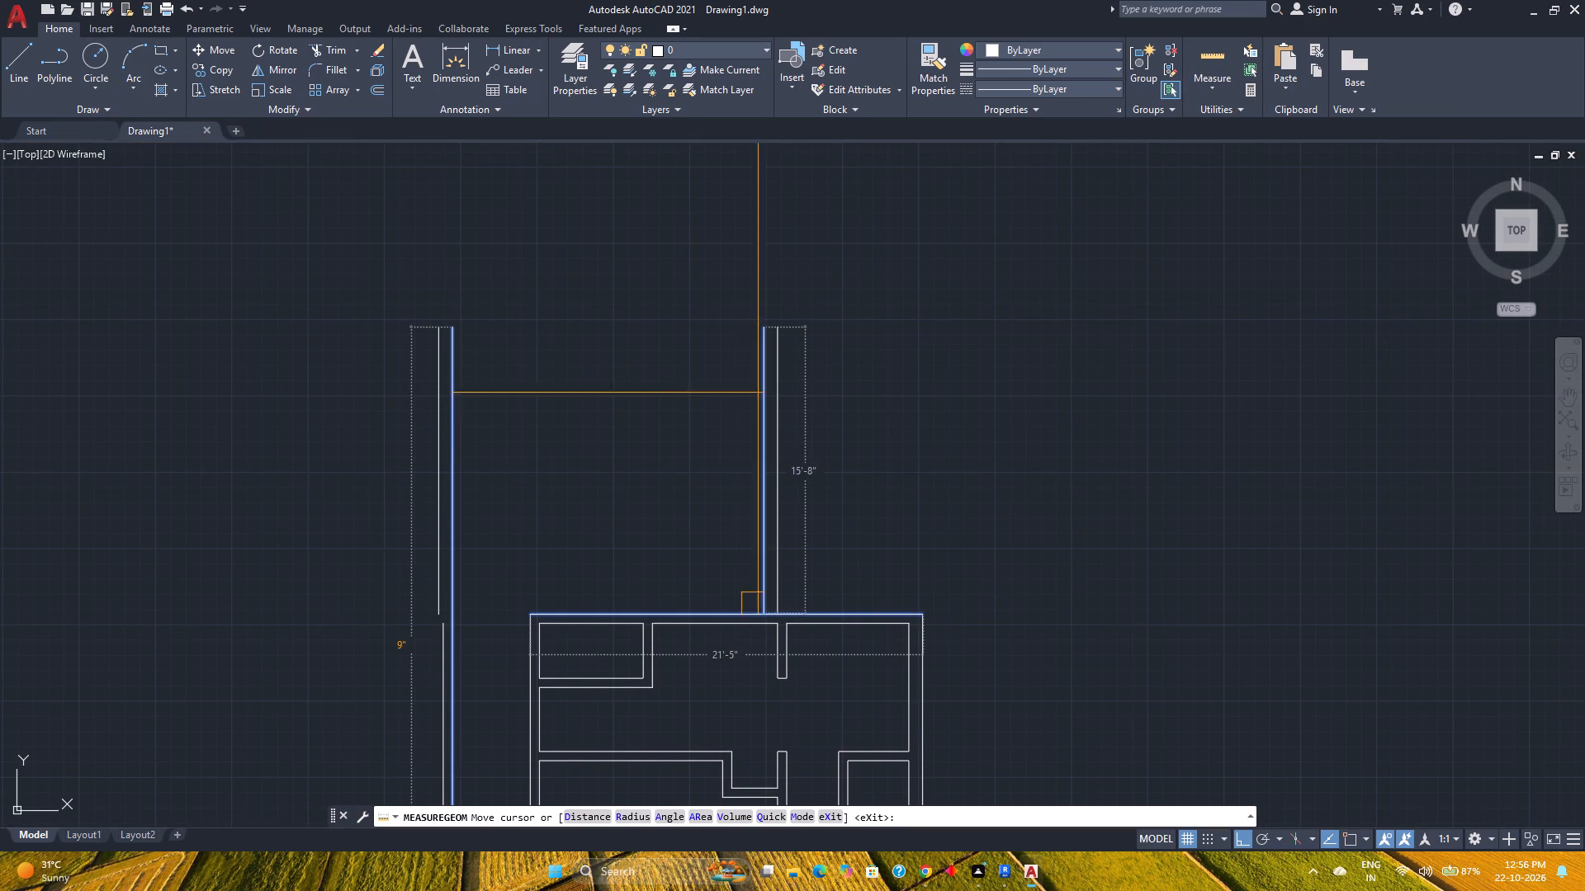
{"action": "left_click", "coordinate": [25, 78]}
{"action": "left_click", "coordinate": [780, 326]}
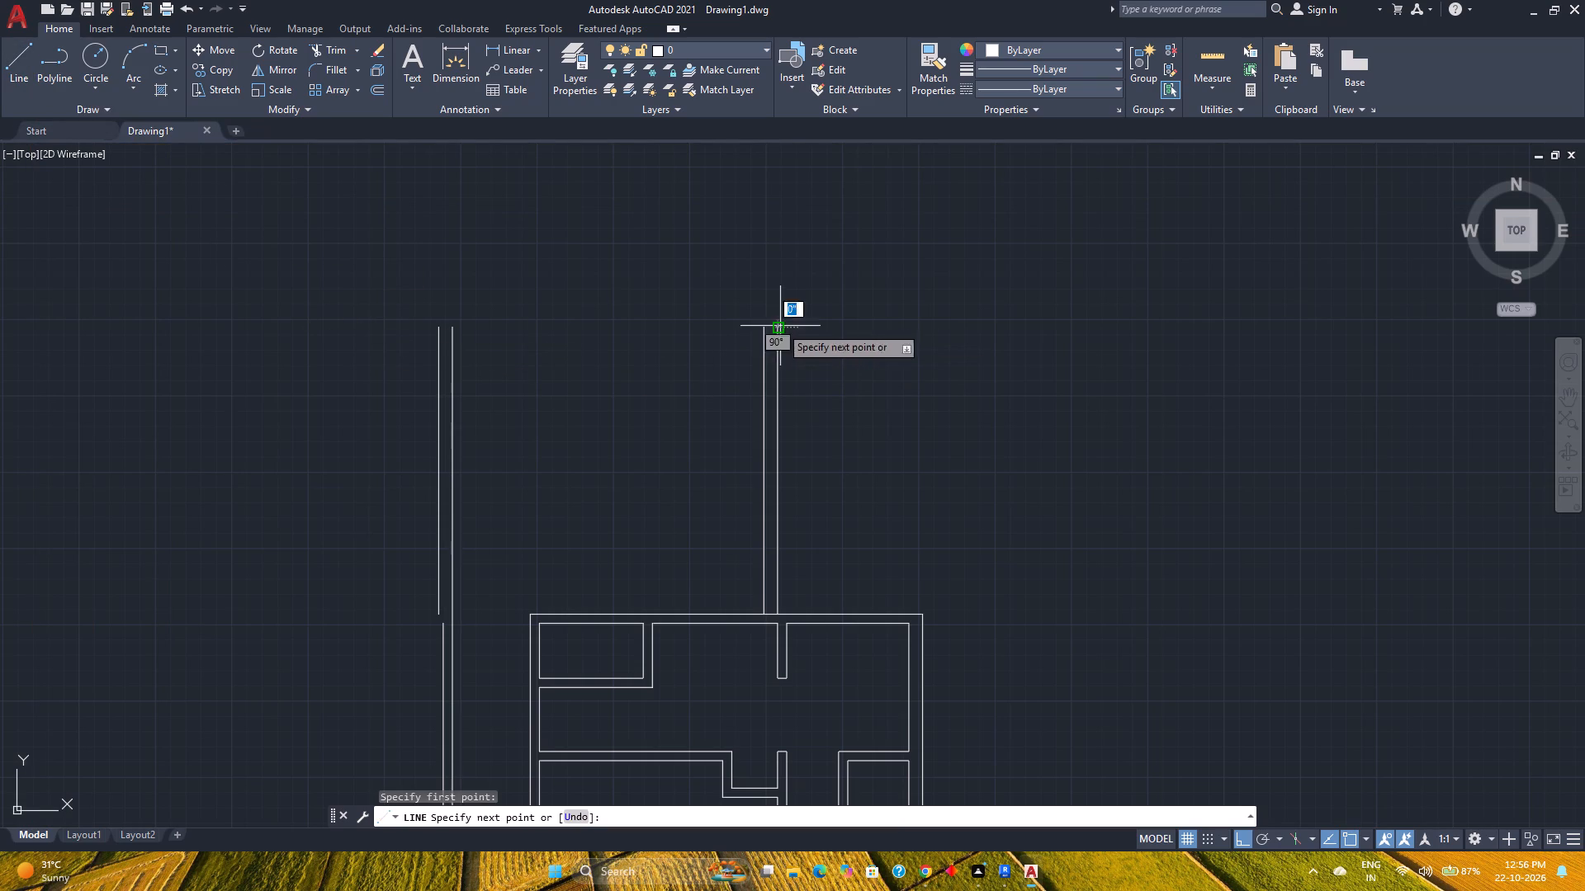
{"action": "left_click", "coordinate": [437, 327]}
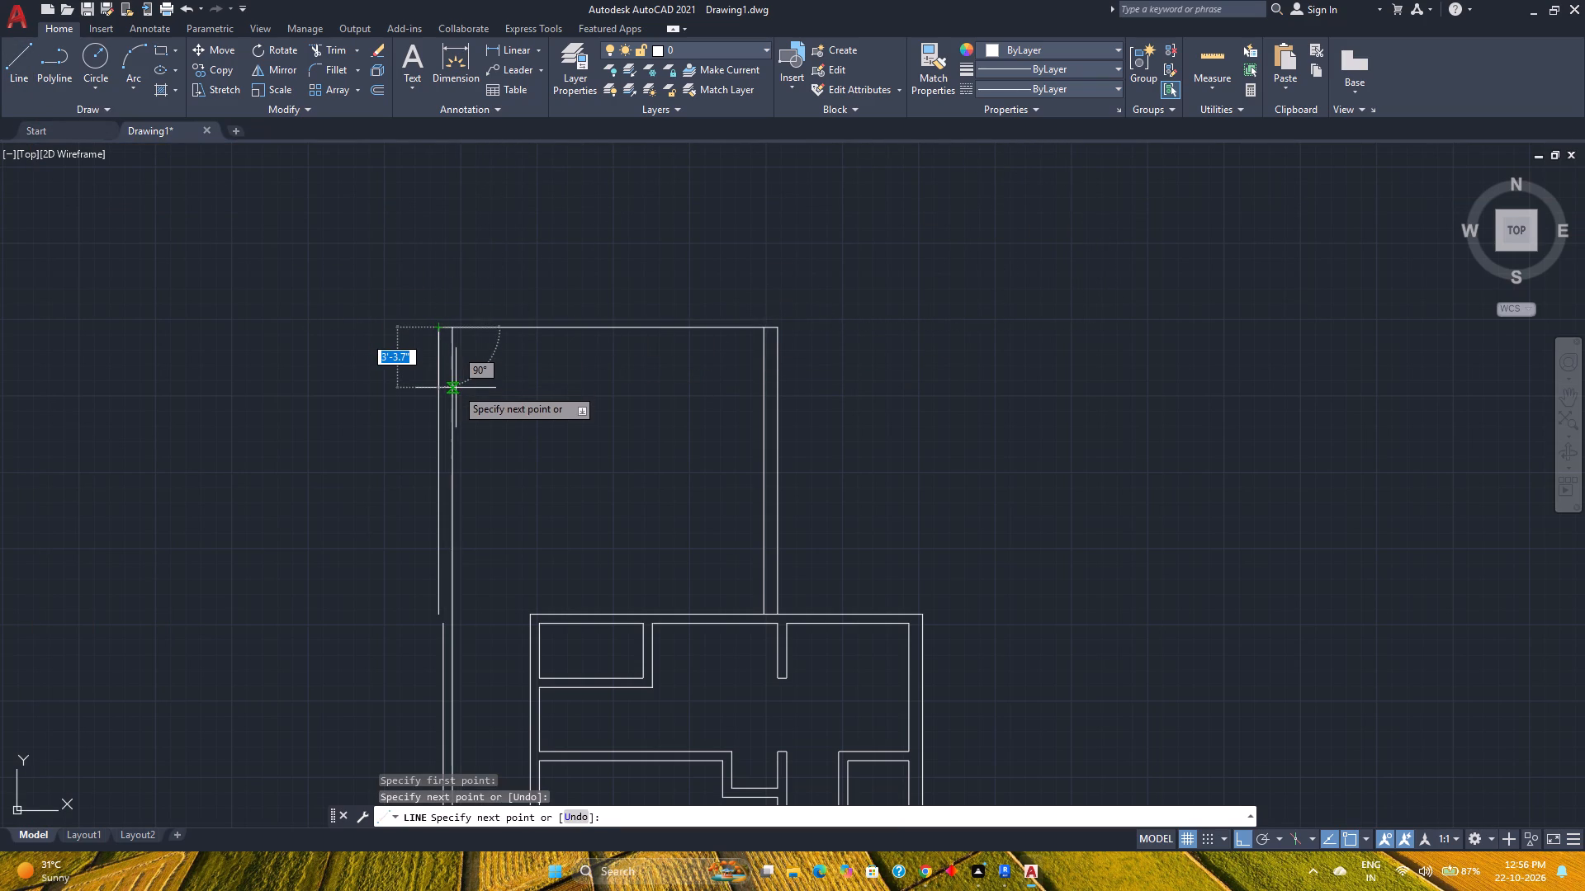
{"action": "key", "text": "Escape"}
Offset the upper room's new top line 9 inches outward to form the top wall.
{"action": "left_click", "coordinate": [377, 94]}
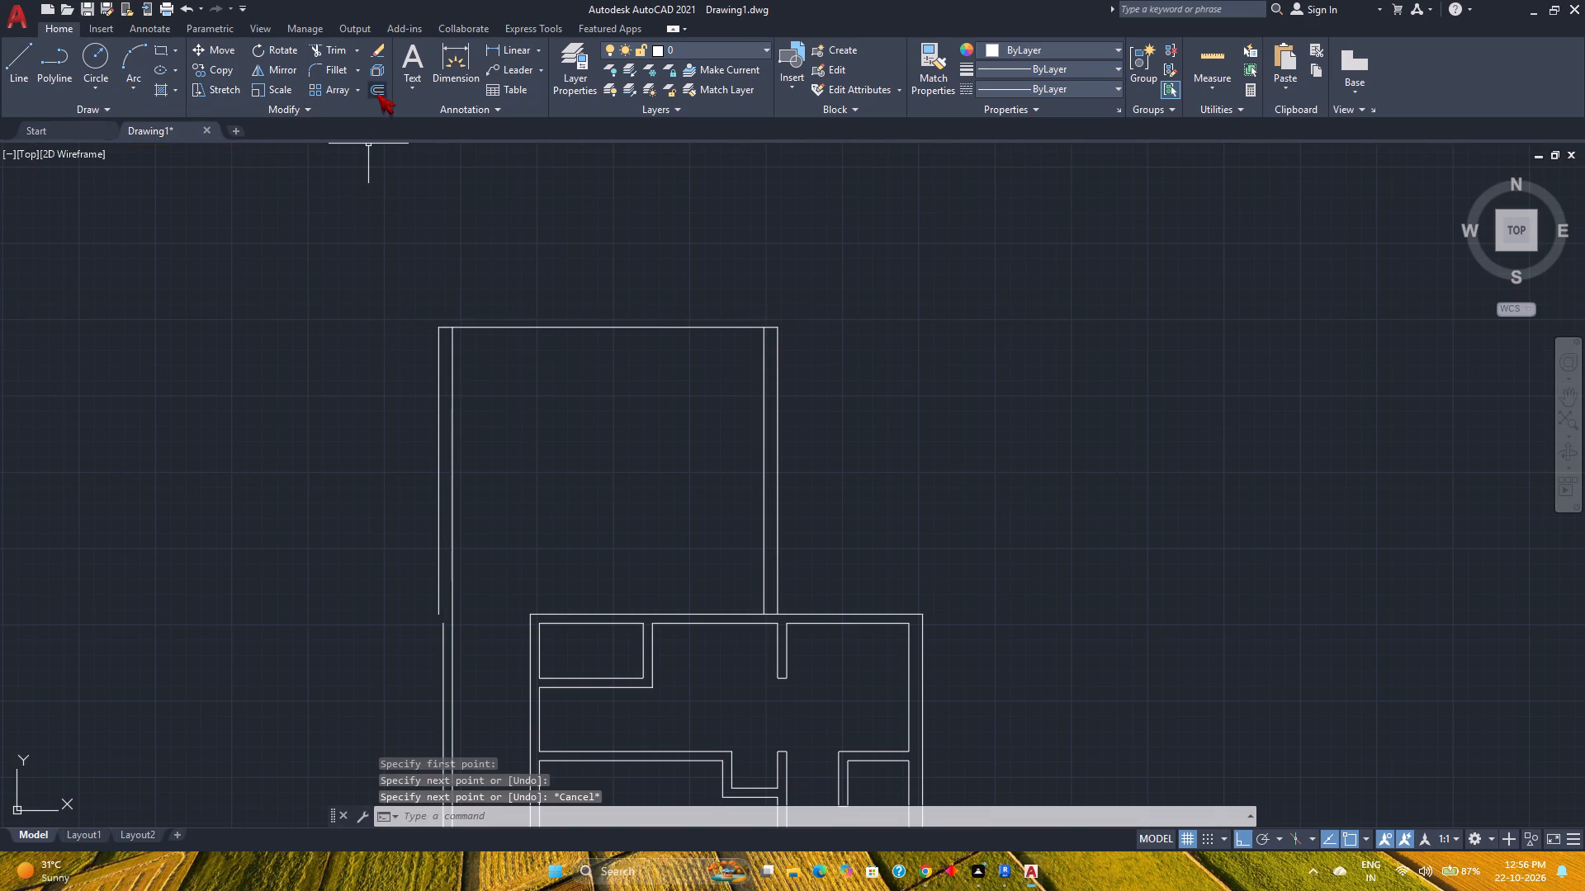
{"action": "key", "text": "9"}
{"action": "key", "text": "Return"}
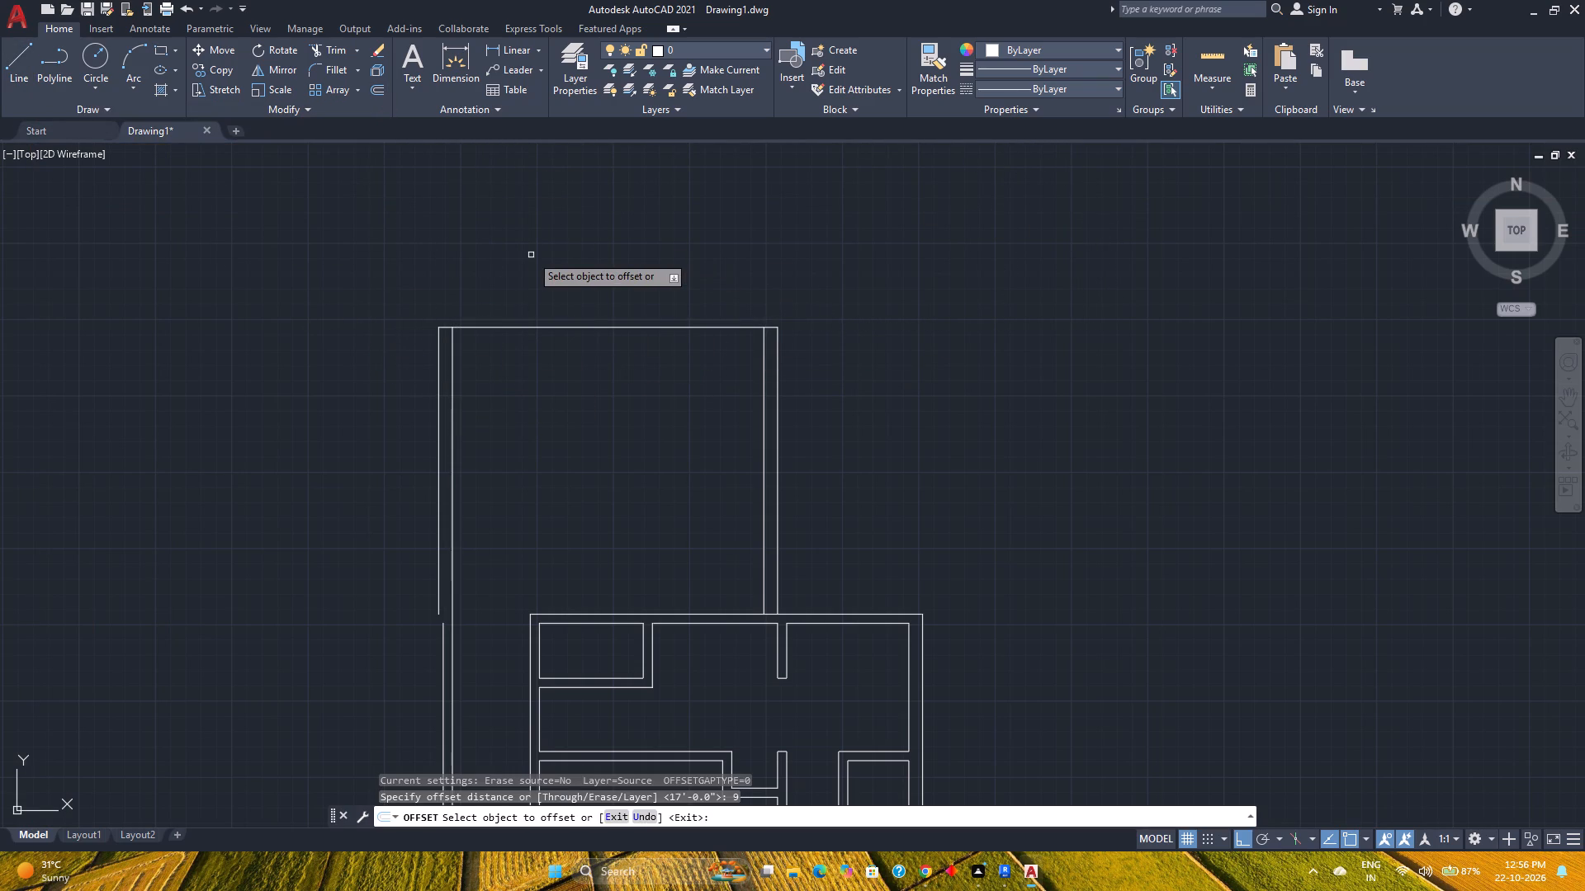
{"action": "left_click", "coordinate": [567, 326]}
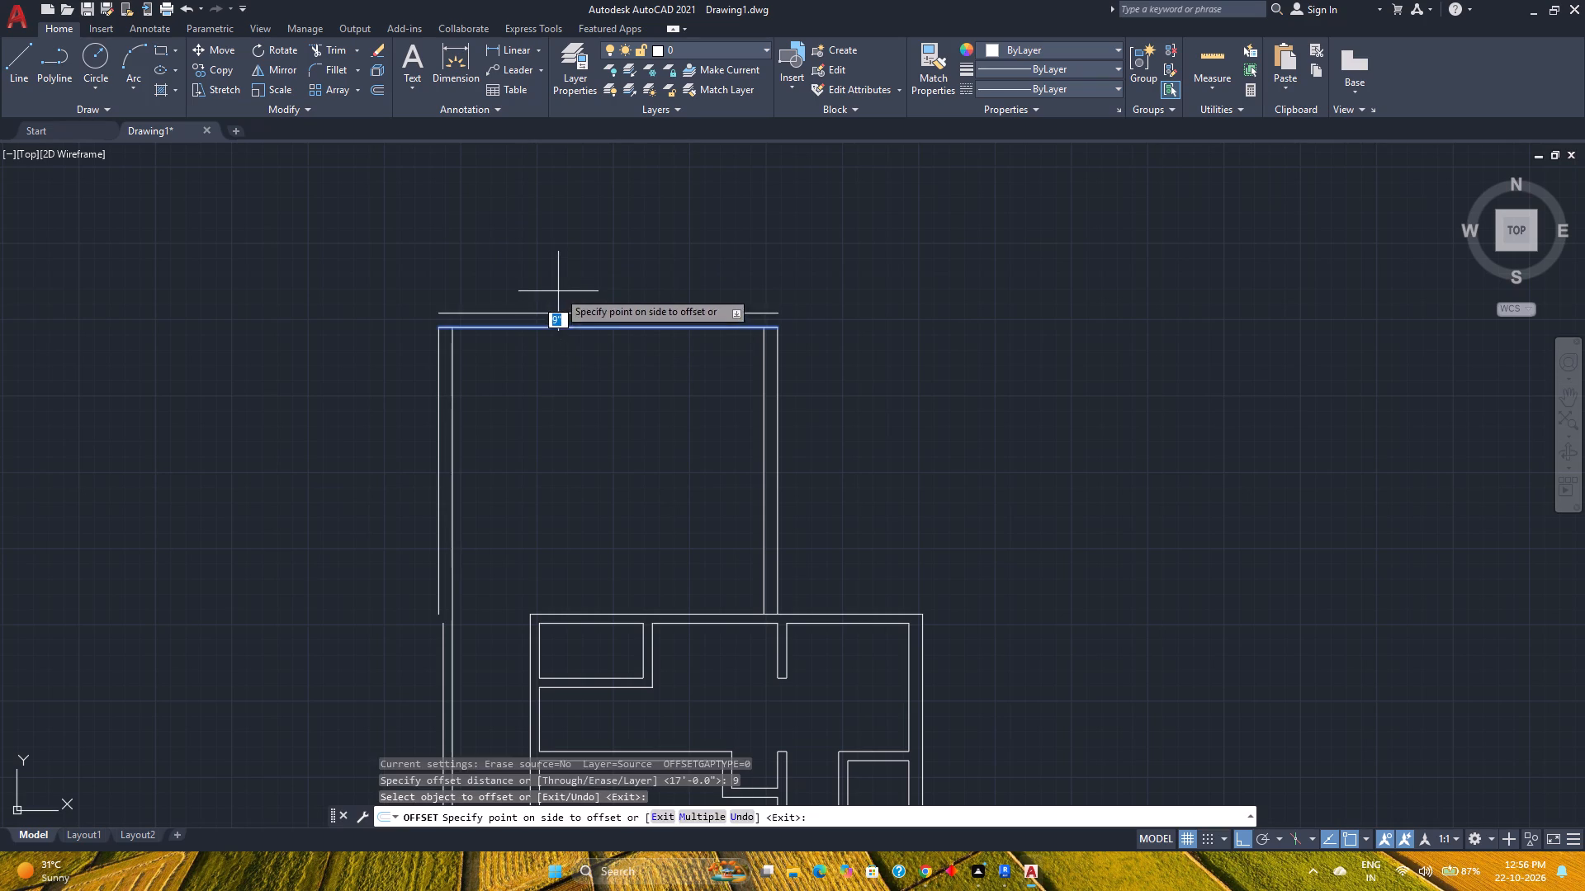
{"action": "left_click", "coordinate": [558, 290]}
Fillet the top wall's outer and inner lines with the matching side wall lines to form square corners at both ends.
{"action": "left_click", "coordinate": [343, 74]}
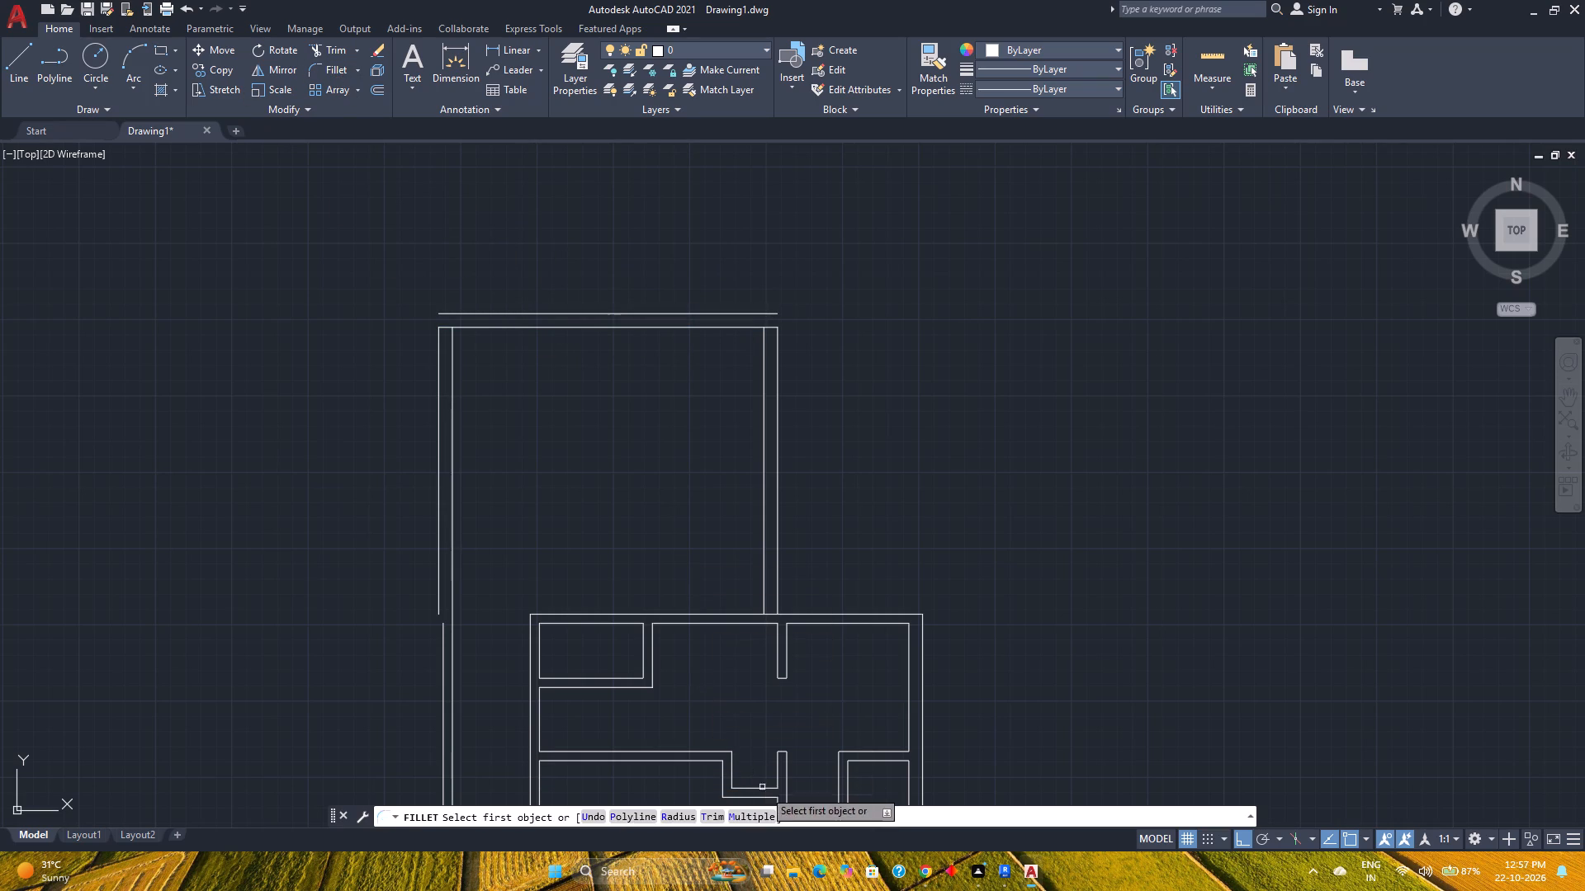
{"action": "left_click", "coordinate": [756, 815]}
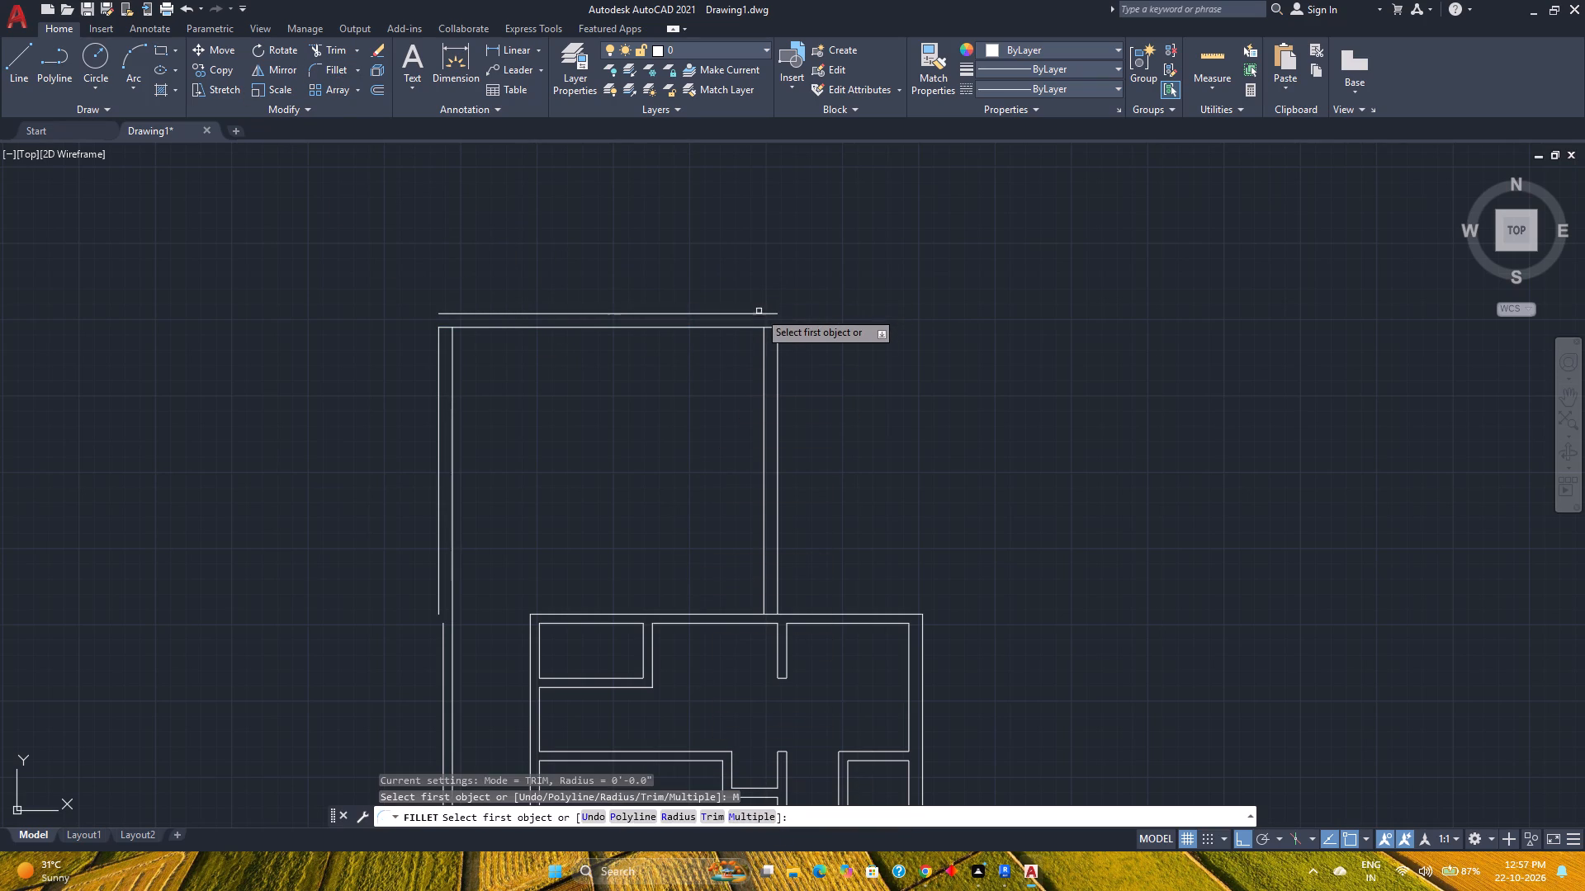
{"action": "left_click", "coordinate": [758, 316]}
{"action": "left_click", "coordinate": [756, 314]}
{"action": "left_click", "coordinate": [779, 351]}
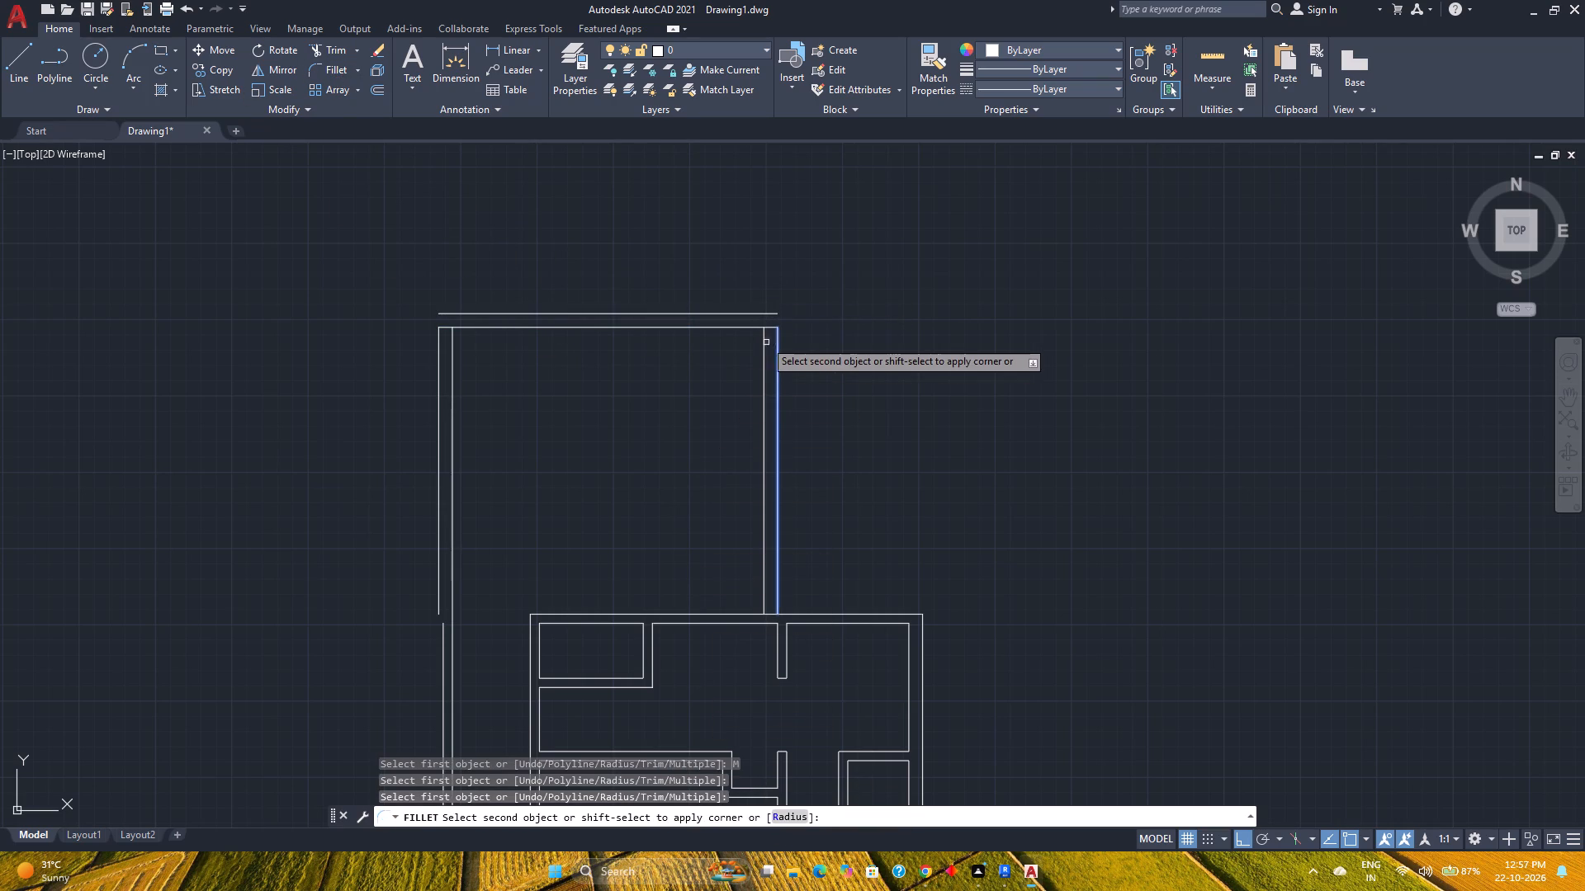
{"action": "left_click", "coordinate": [763, 313]}
{"action": "left_click", "coordinate": [756, 327]}
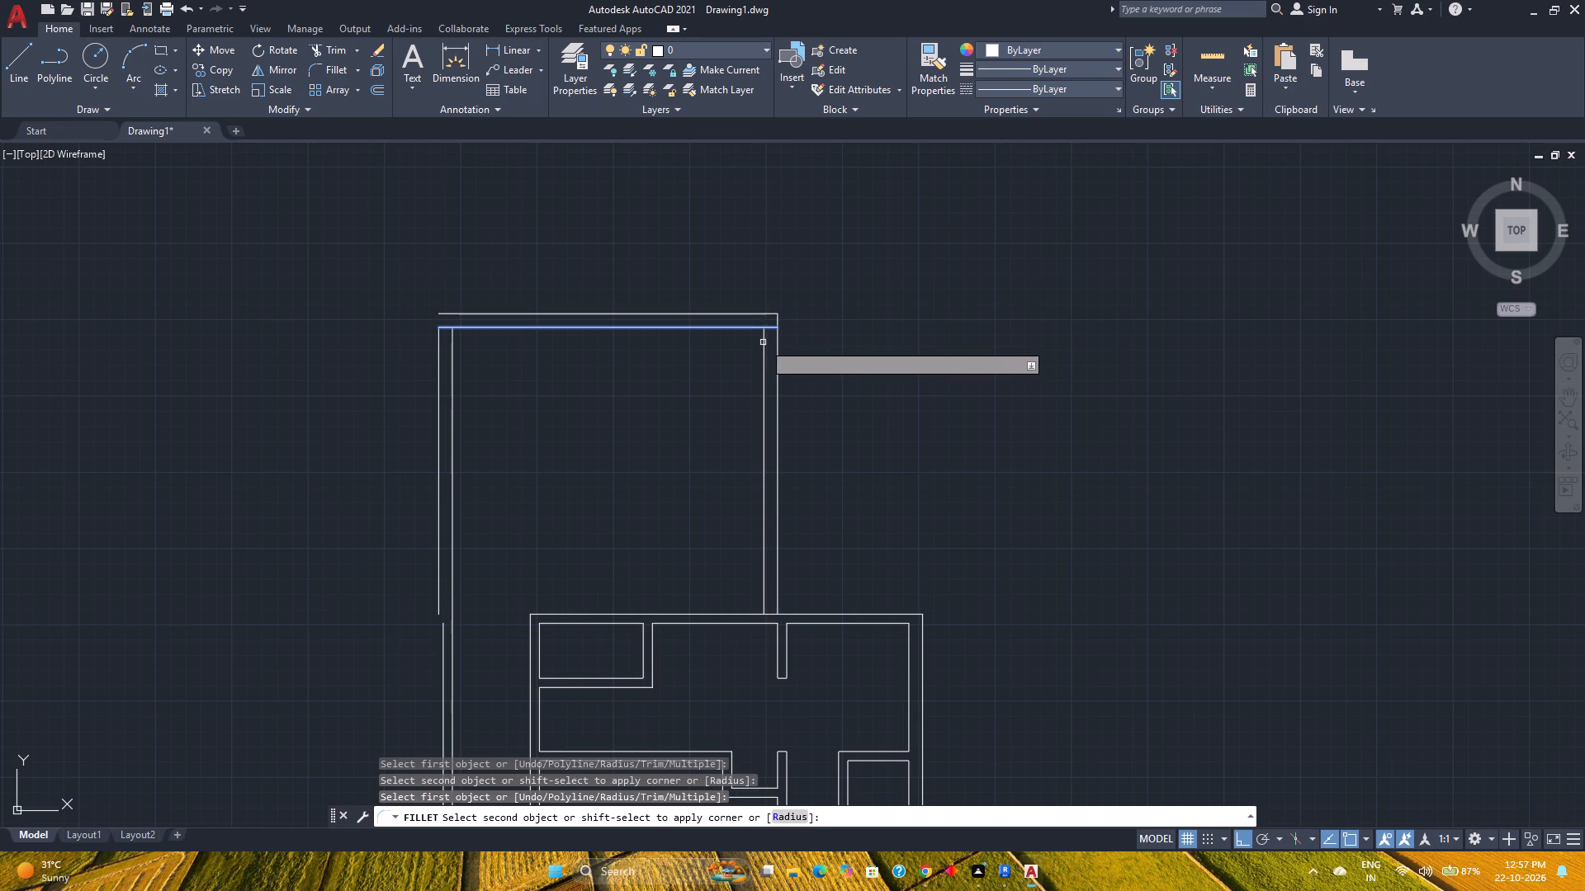
{"action": "left_click", "coordinate": [764, 346]}
{"action": "left_click", "coordinate": [439, 370]}
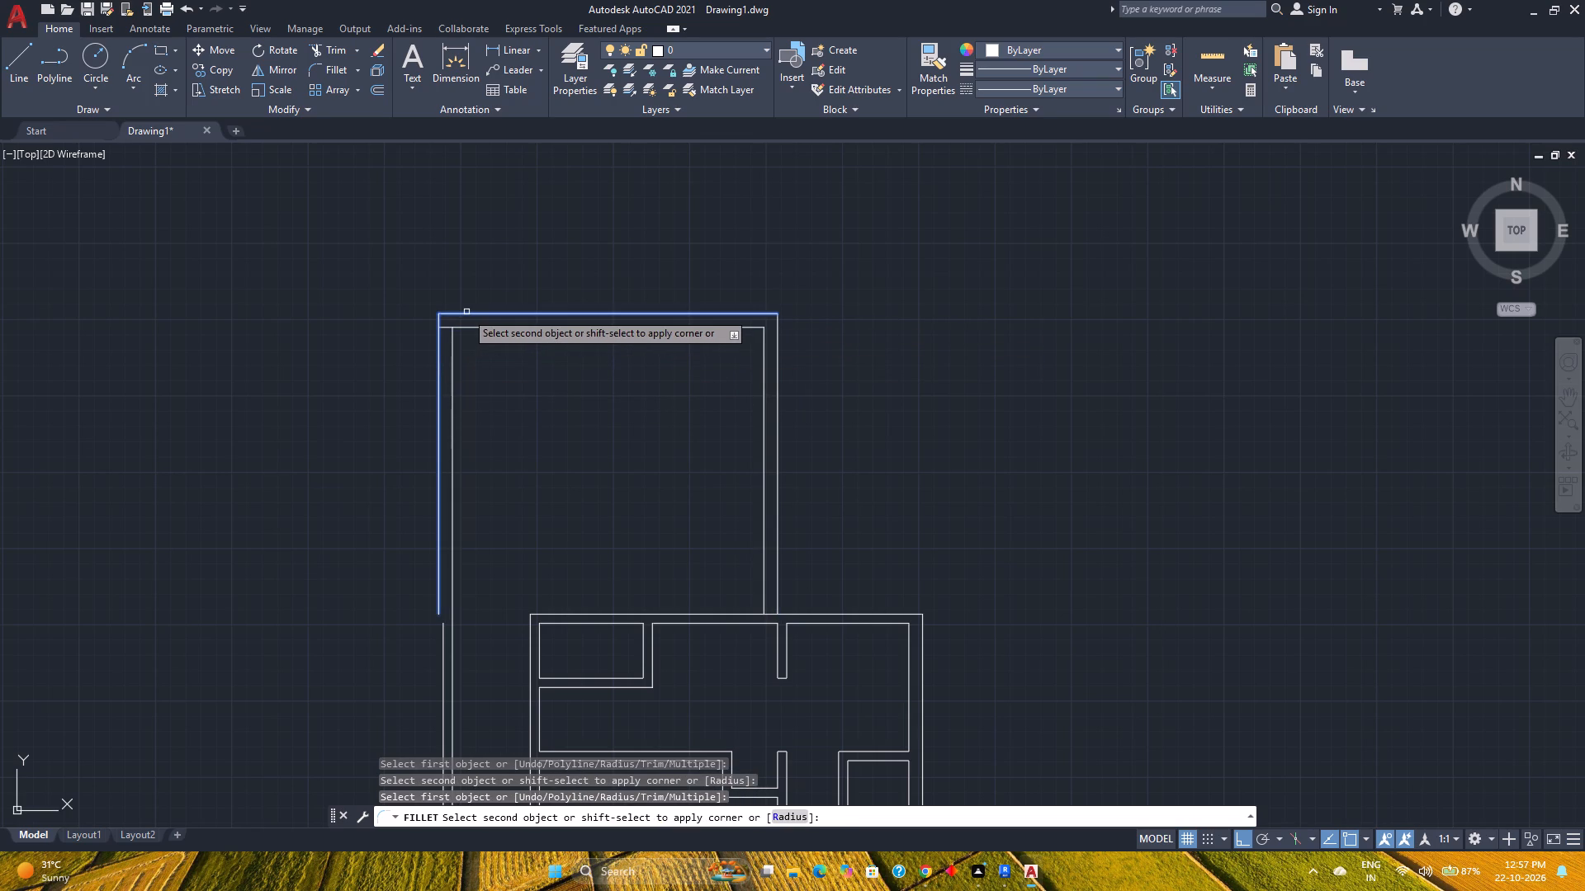
{"action": "left_click", "coordinate": [464, 313]}
{"action": "left_click", "coordinate": [454, 356]}
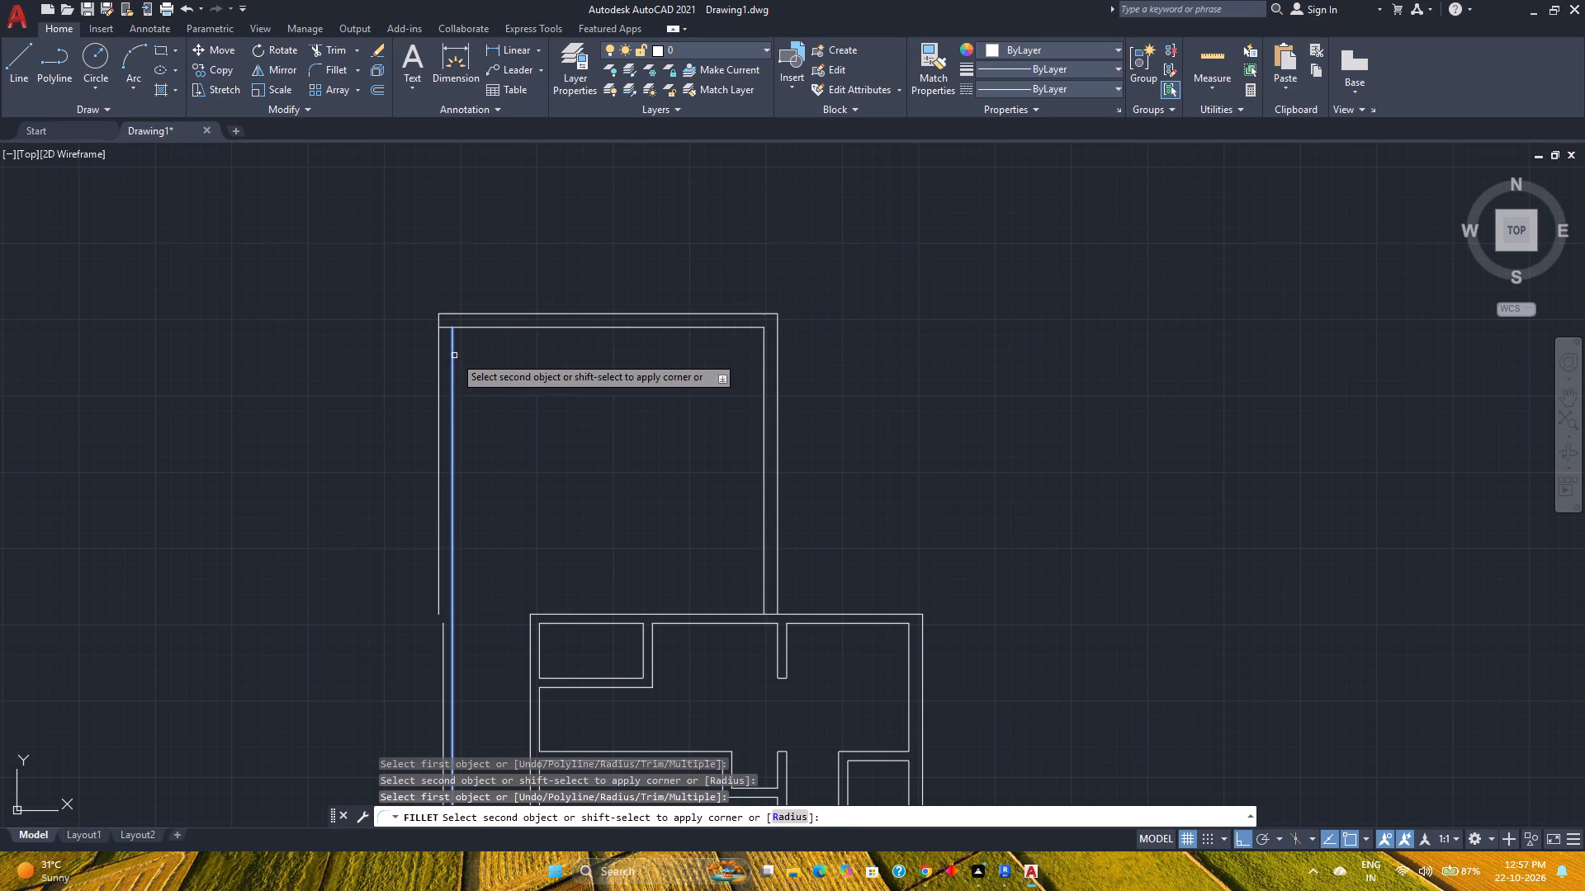
{"action": "left_click", "coordinate": [478, 329]}
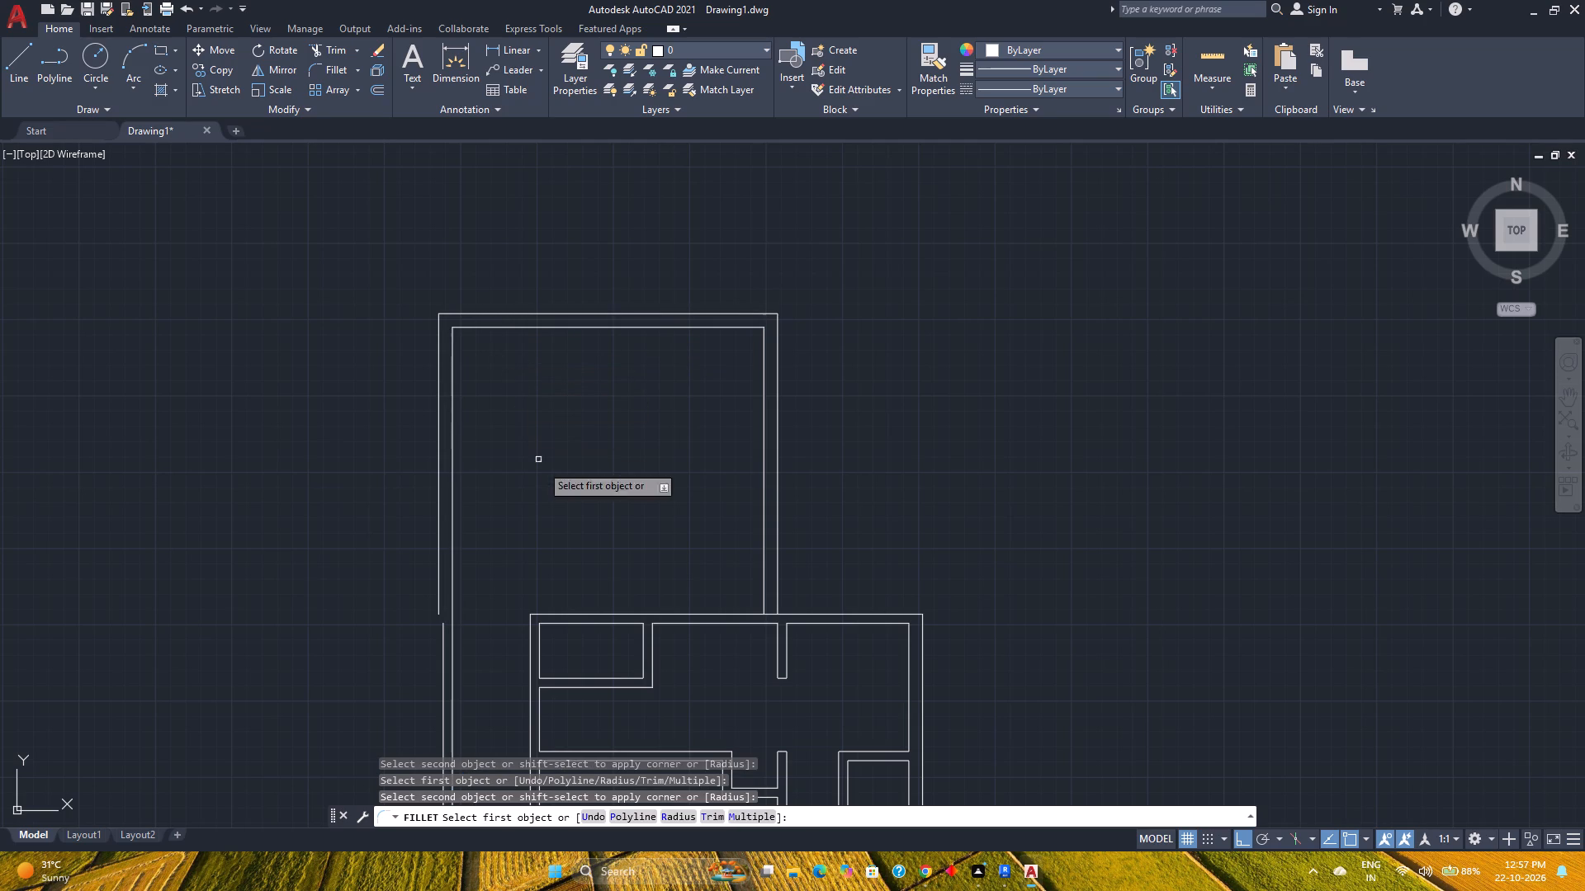
{"action": "key", "text": "Escape"}
Offset the outer line of the upper room's left-hand wall 31'6" to the left.
{"action": "scroll", "coordinate": [573, 518], "scroll_direction": "down", "scroll_amount": 1}
{"action": "middle_click_drag", "start_coordinate": [573, 518], "coordinate": [581, 478]}
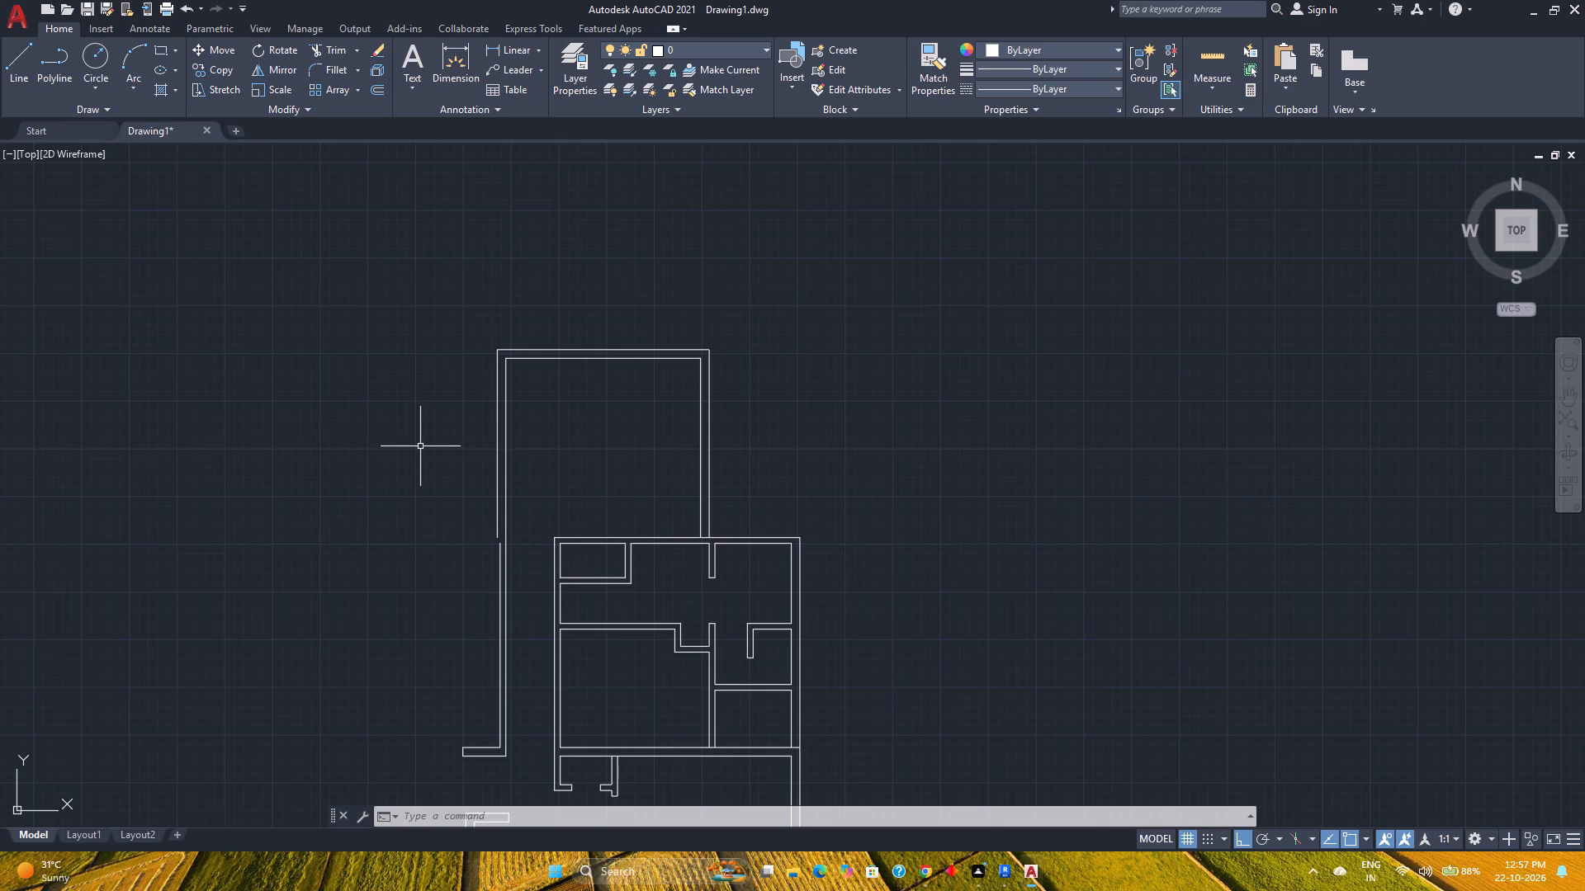
{"action": "left_click", "coordinate": [373, 92]}
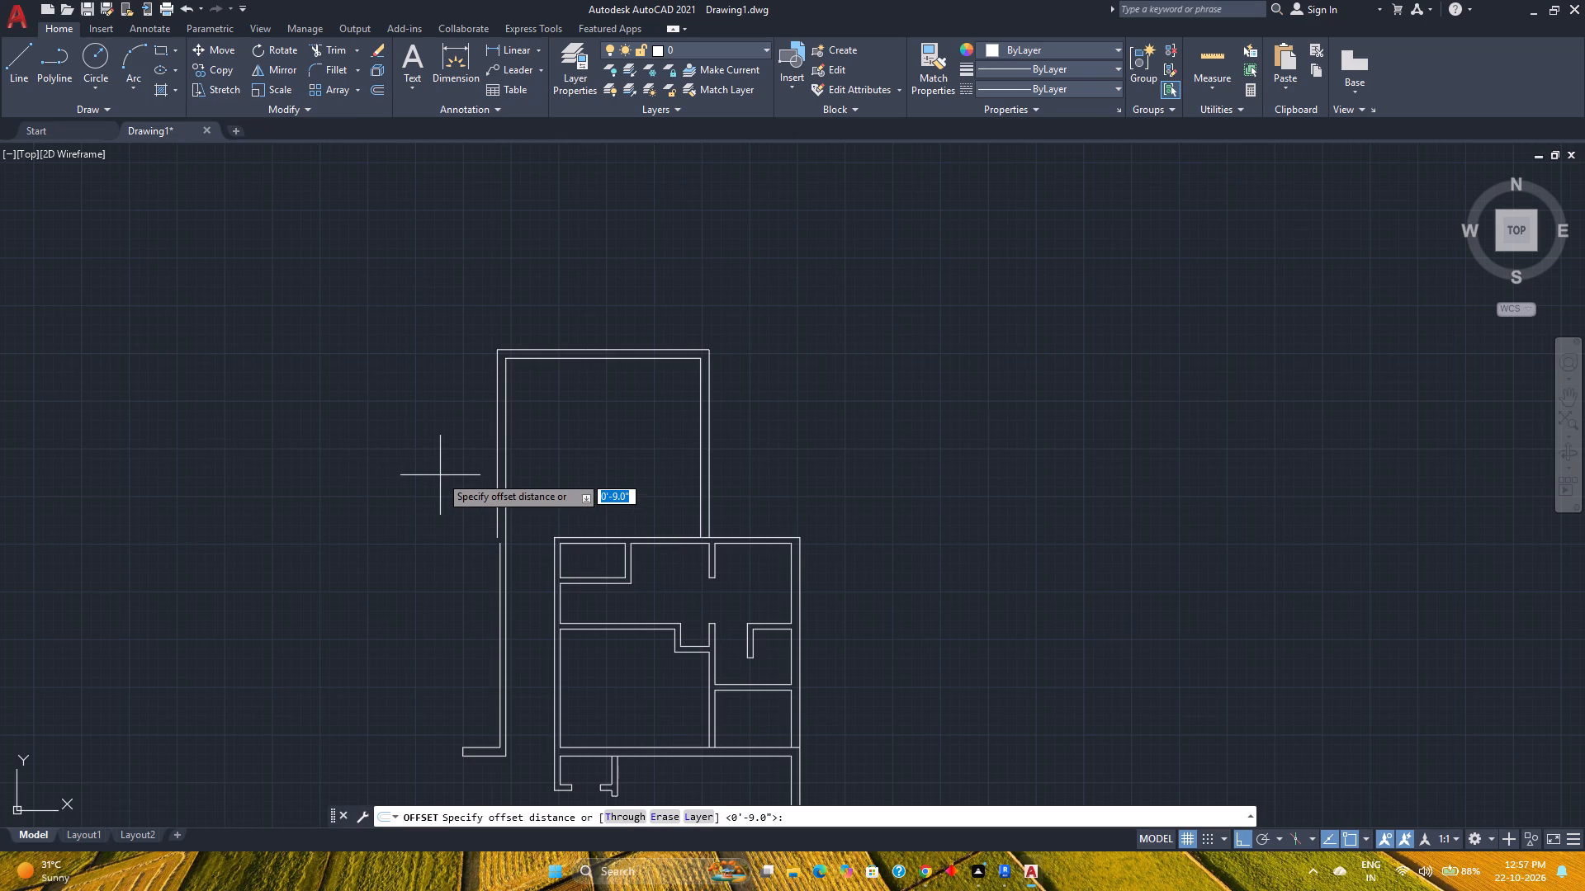
{"action": "key", "text": "1"}
{"action": "key", "text": "BackSpace"}
{"action": "type", "text": "31'"}
{"action": "type", "text": "6'"}
{"action": "key", "text": "Return"}
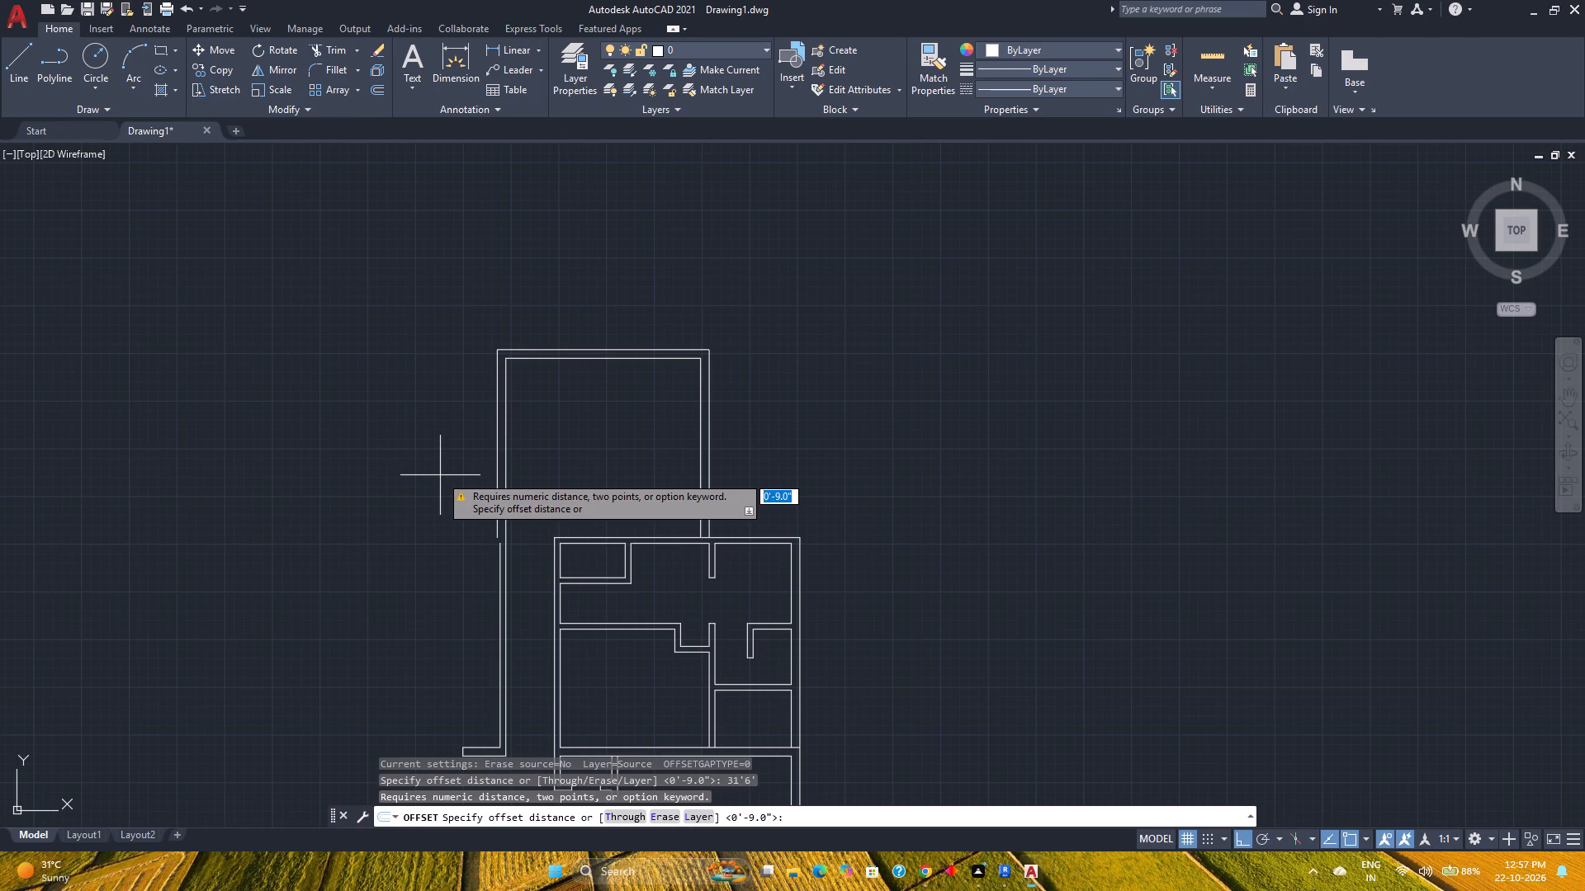
{"action": "type", "text": "31'6"}
{"action": "key", "text": "shift+quotedbl"}
{"action": "key", "text": "Return"}
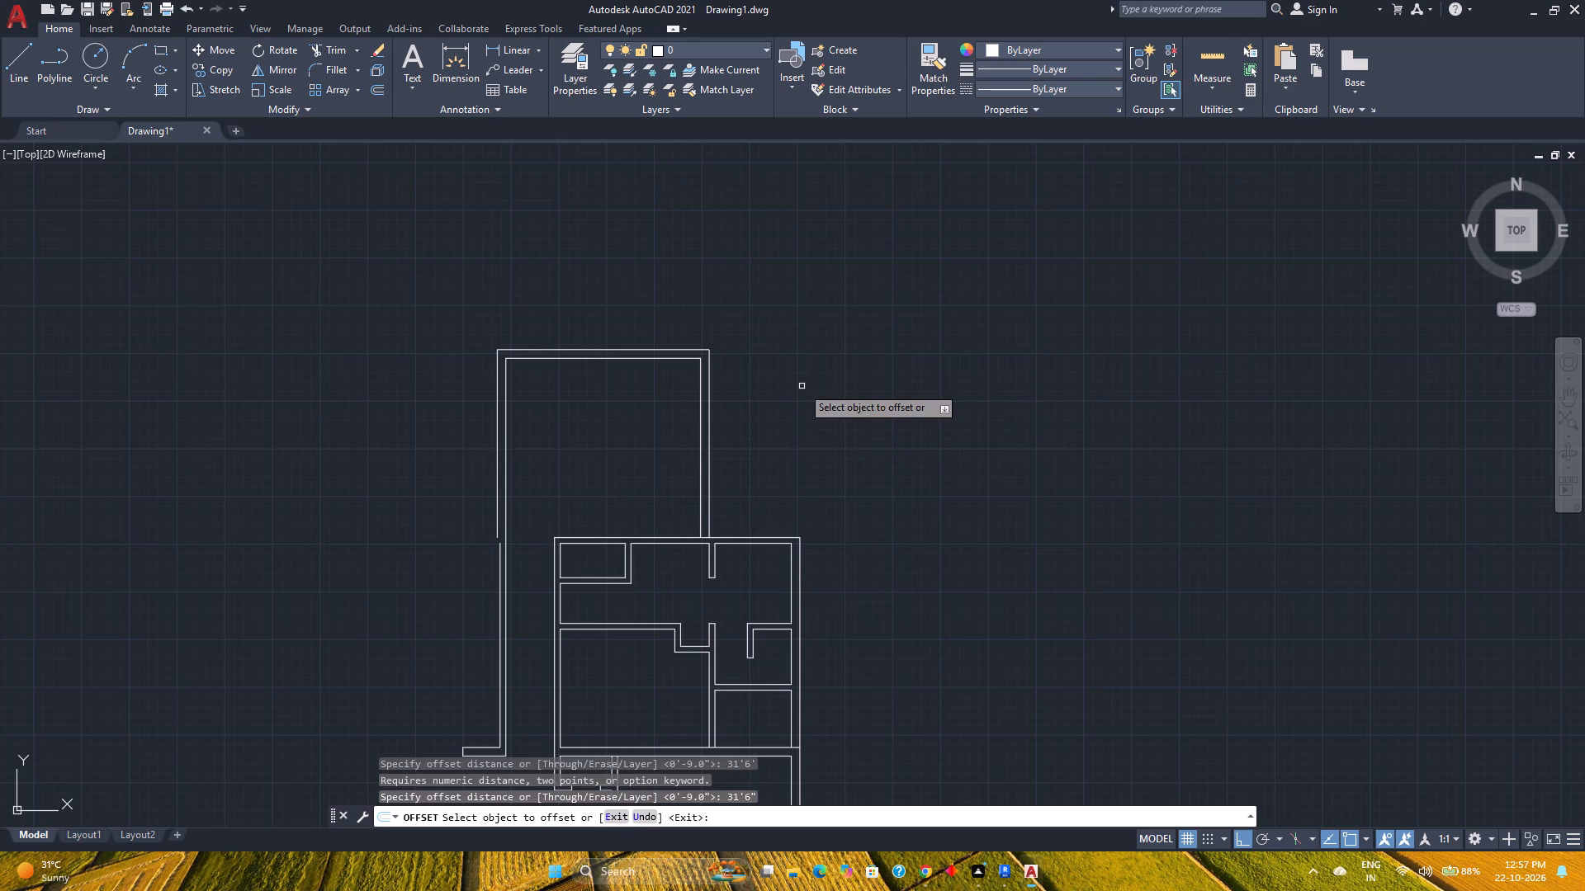
{"action": "left_click", "coordinate": [497, 403]}
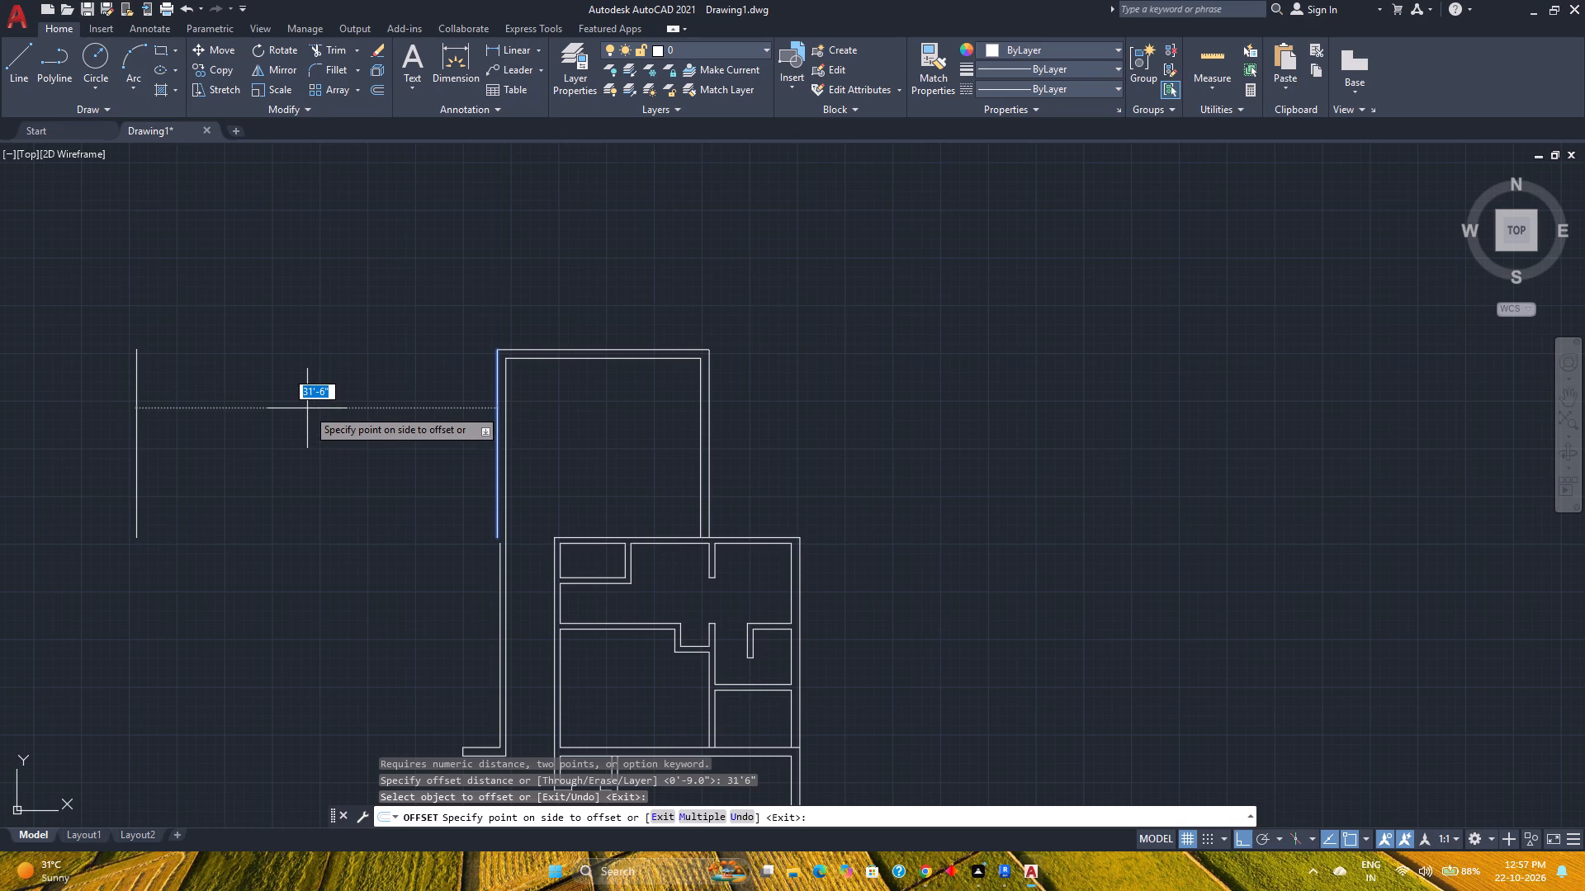
{"action": "left_click", "coordinate": [307, 408]}
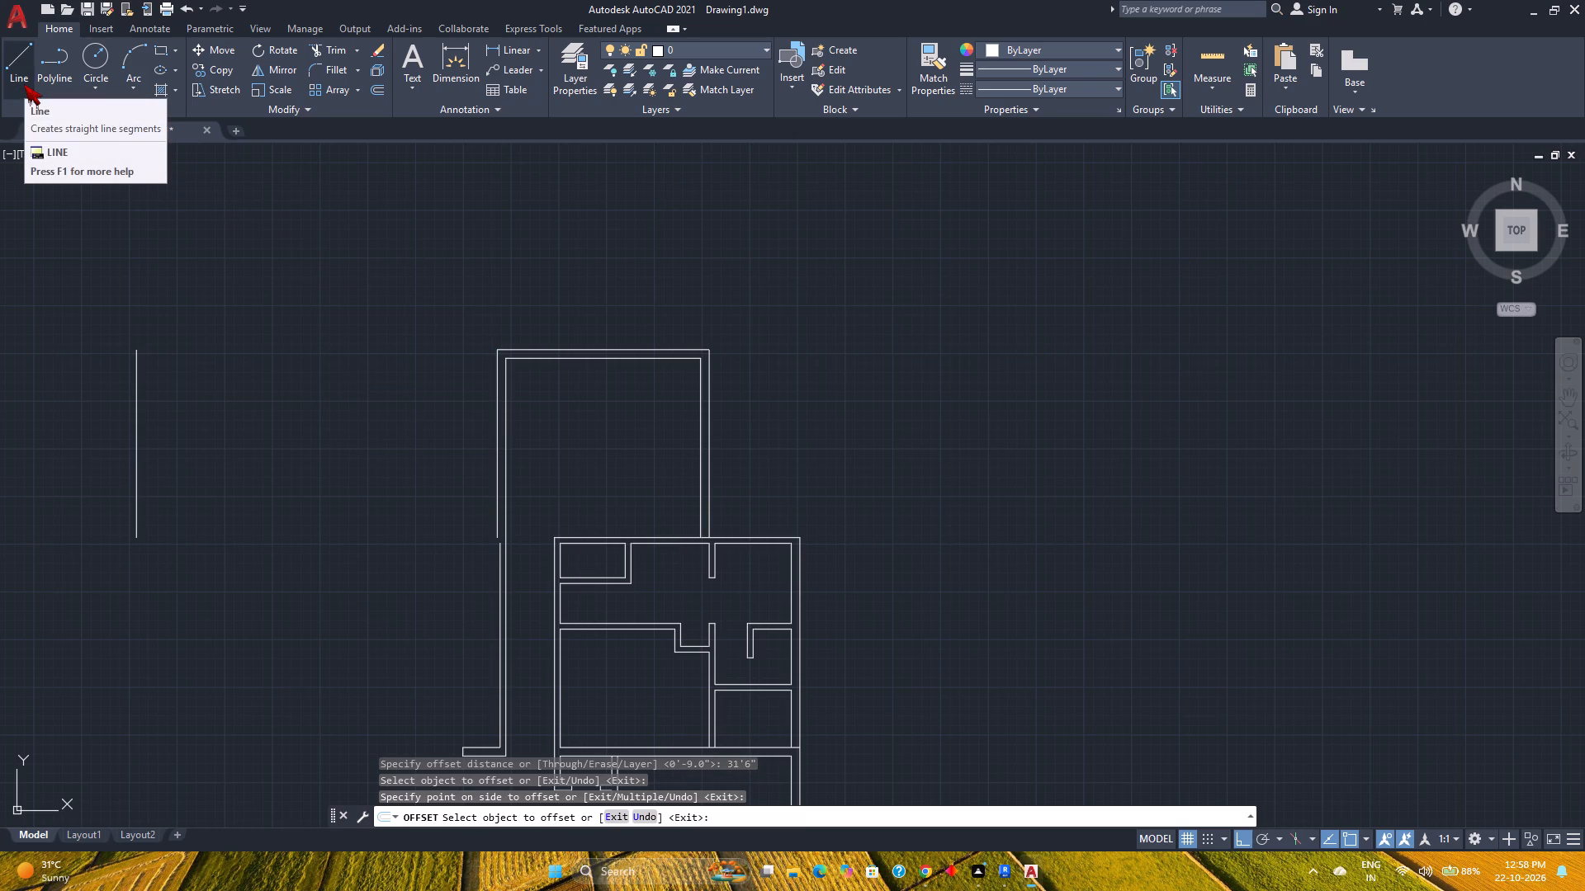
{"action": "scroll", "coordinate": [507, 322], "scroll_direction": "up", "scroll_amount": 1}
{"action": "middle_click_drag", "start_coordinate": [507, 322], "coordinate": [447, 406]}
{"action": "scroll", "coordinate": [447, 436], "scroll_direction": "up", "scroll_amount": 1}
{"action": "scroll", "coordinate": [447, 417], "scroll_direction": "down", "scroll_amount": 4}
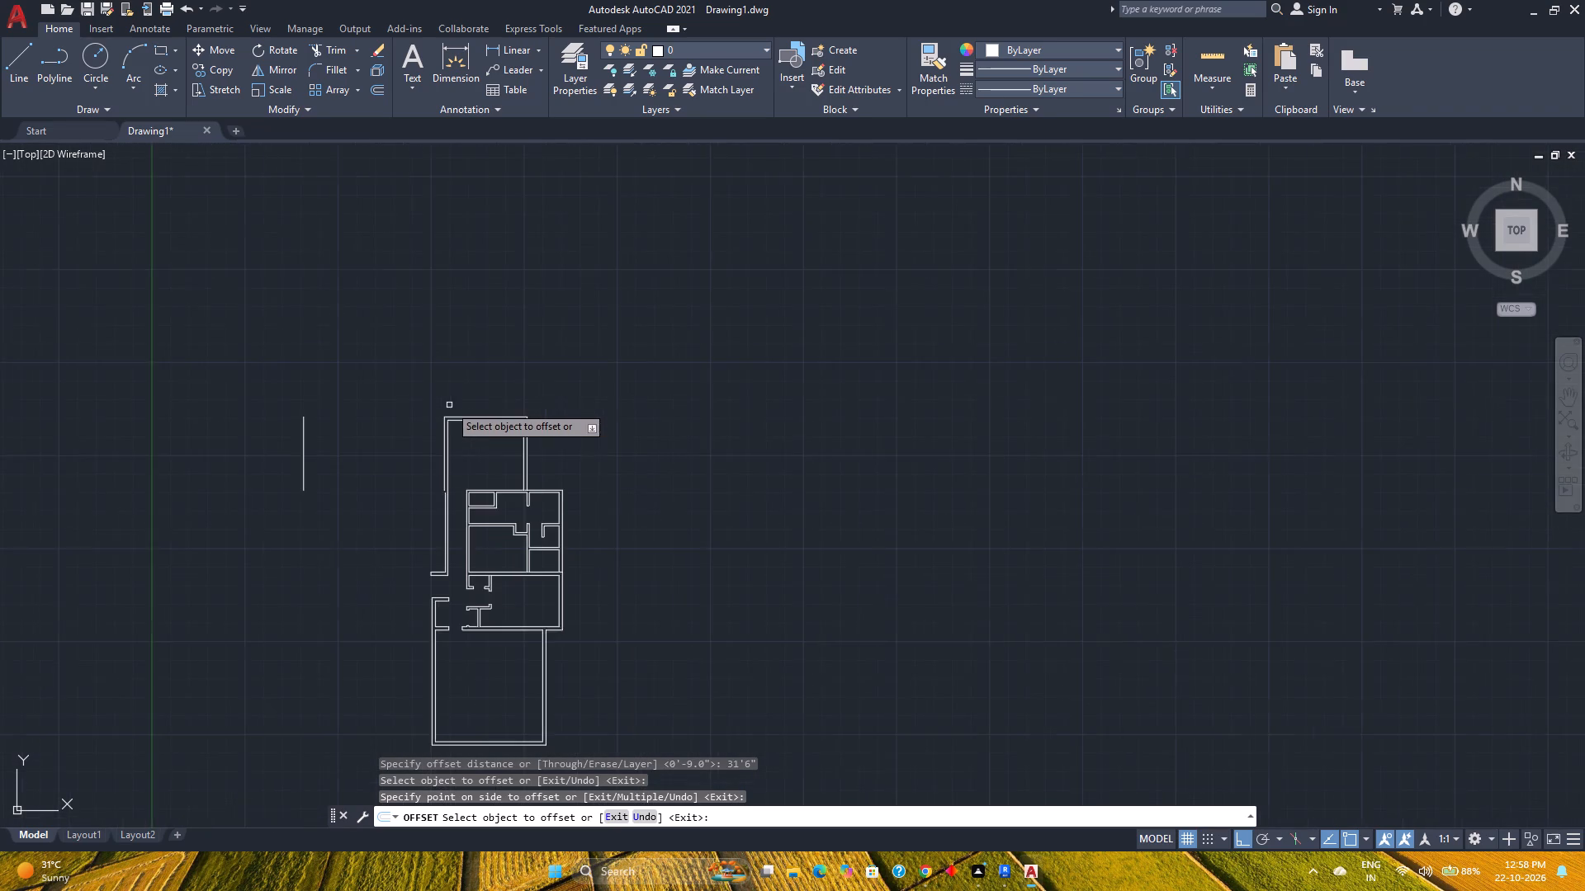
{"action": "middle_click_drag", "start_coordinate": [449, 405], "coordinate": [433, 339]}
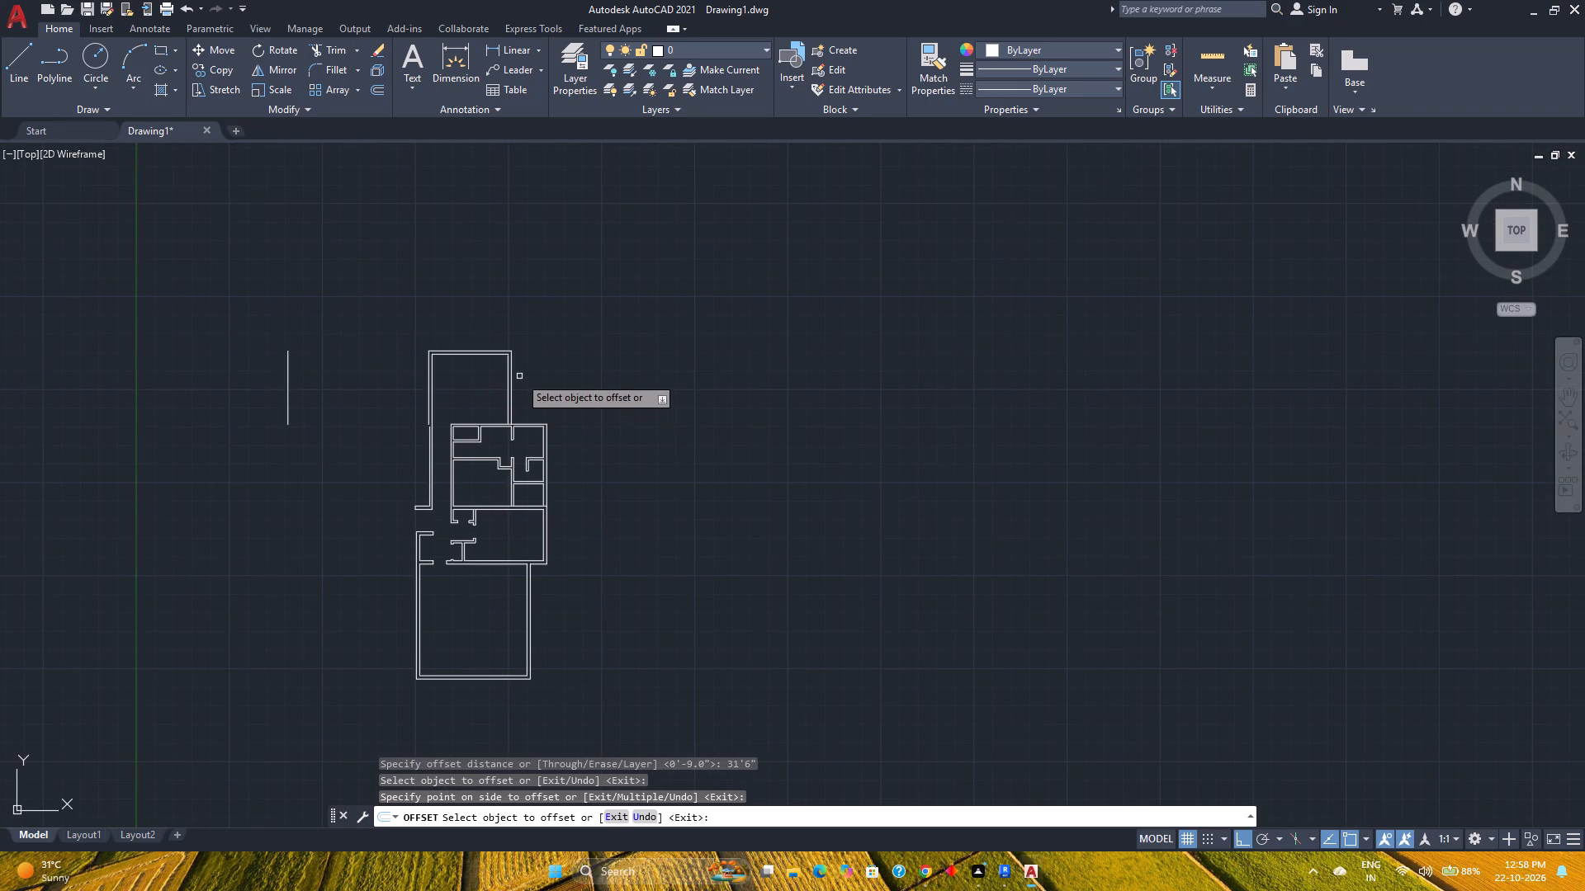
Save the drawing as Floor Plan 2 in the Fuji Files folder on drive E.
{"action": "key", "text": "ctrl+s"}
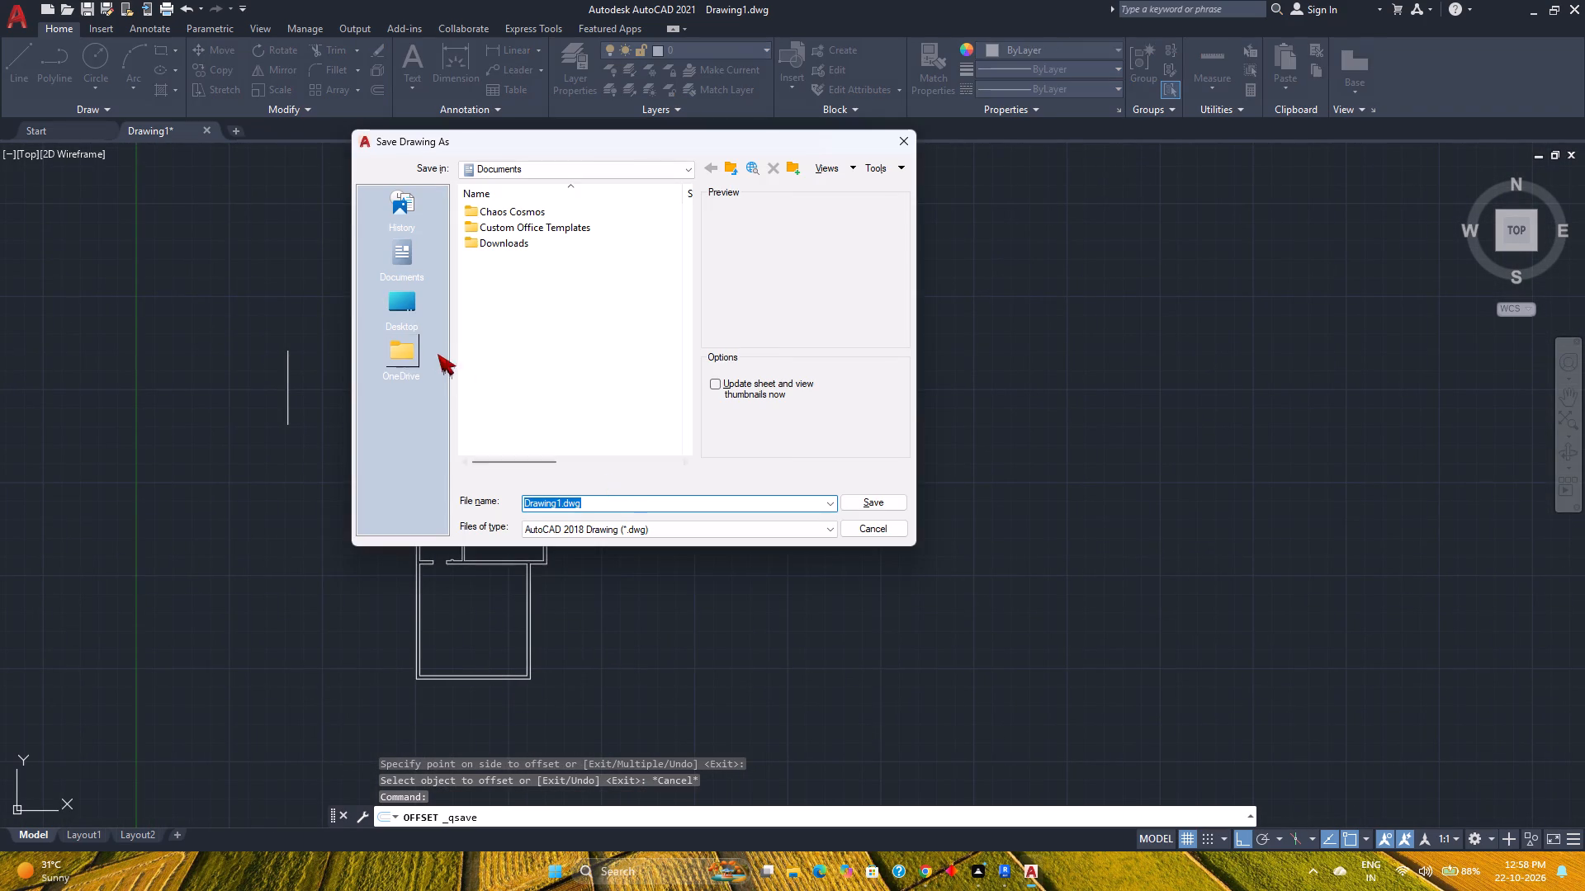
{"action": "left_click", "coordinate": [406, 314]}
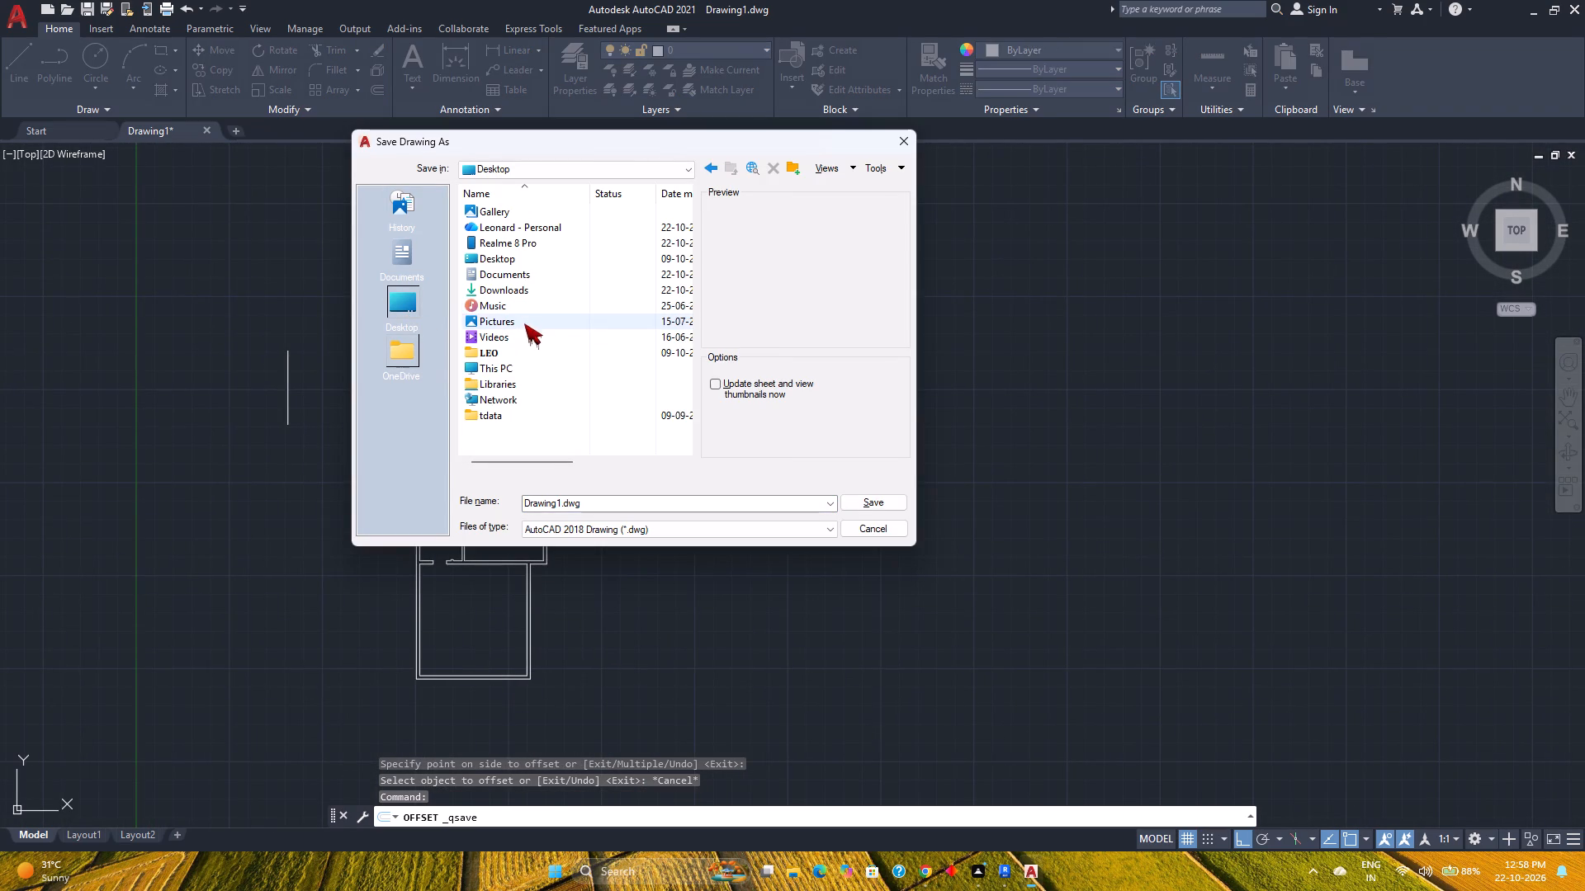
{"action": "double_click", "coordinate": [506, 370]}
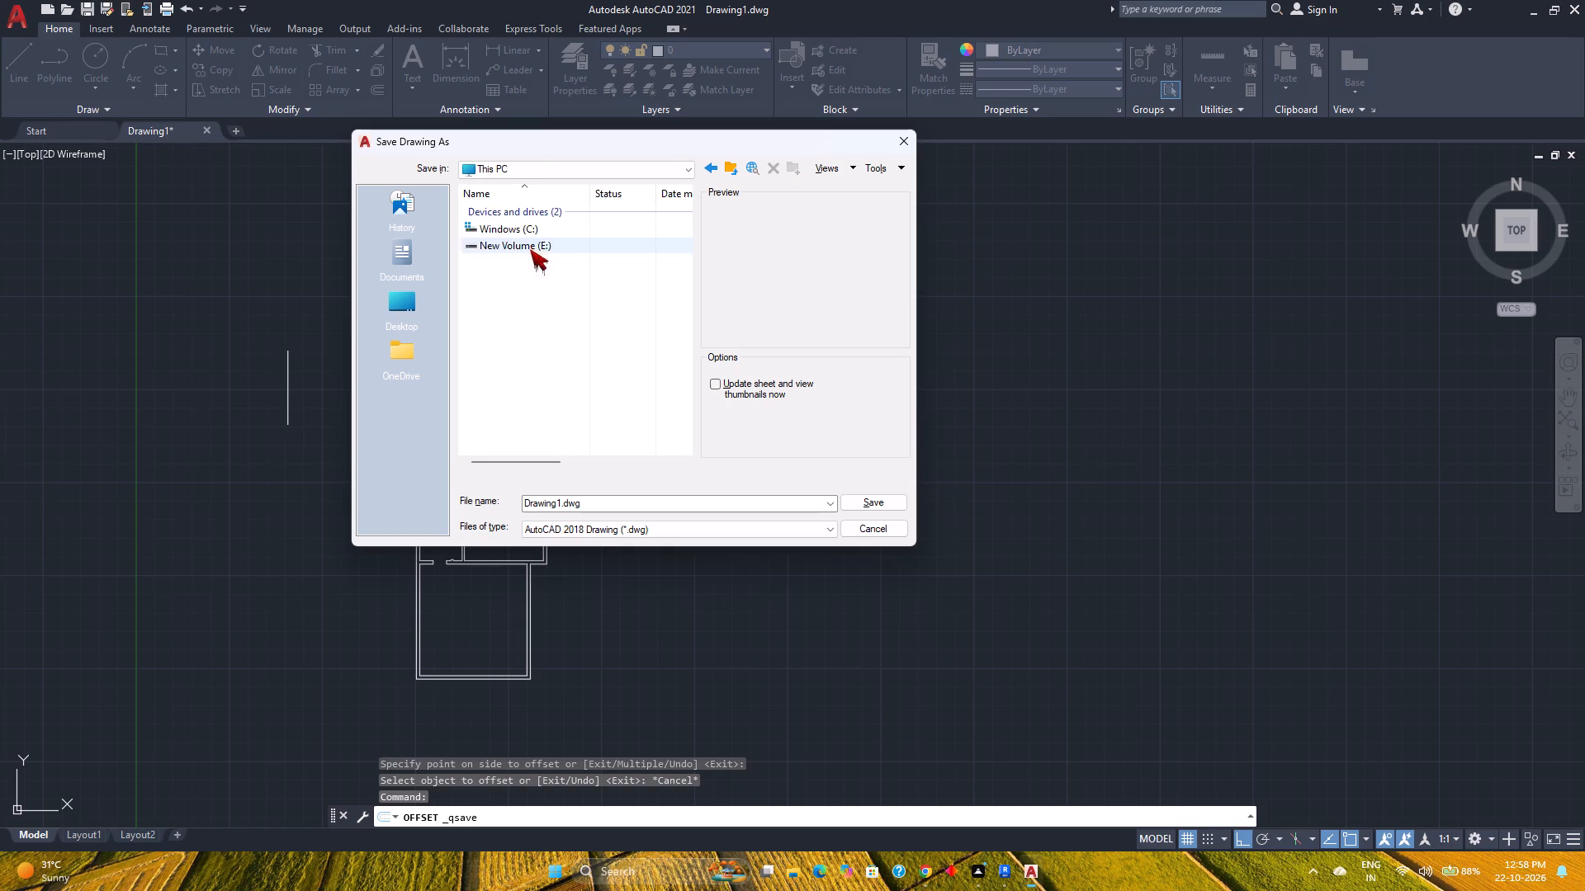
{"action": "double_click", "coordinate": [531, 247]}
{"action": "double_click", "coordinate": [519, 285]}
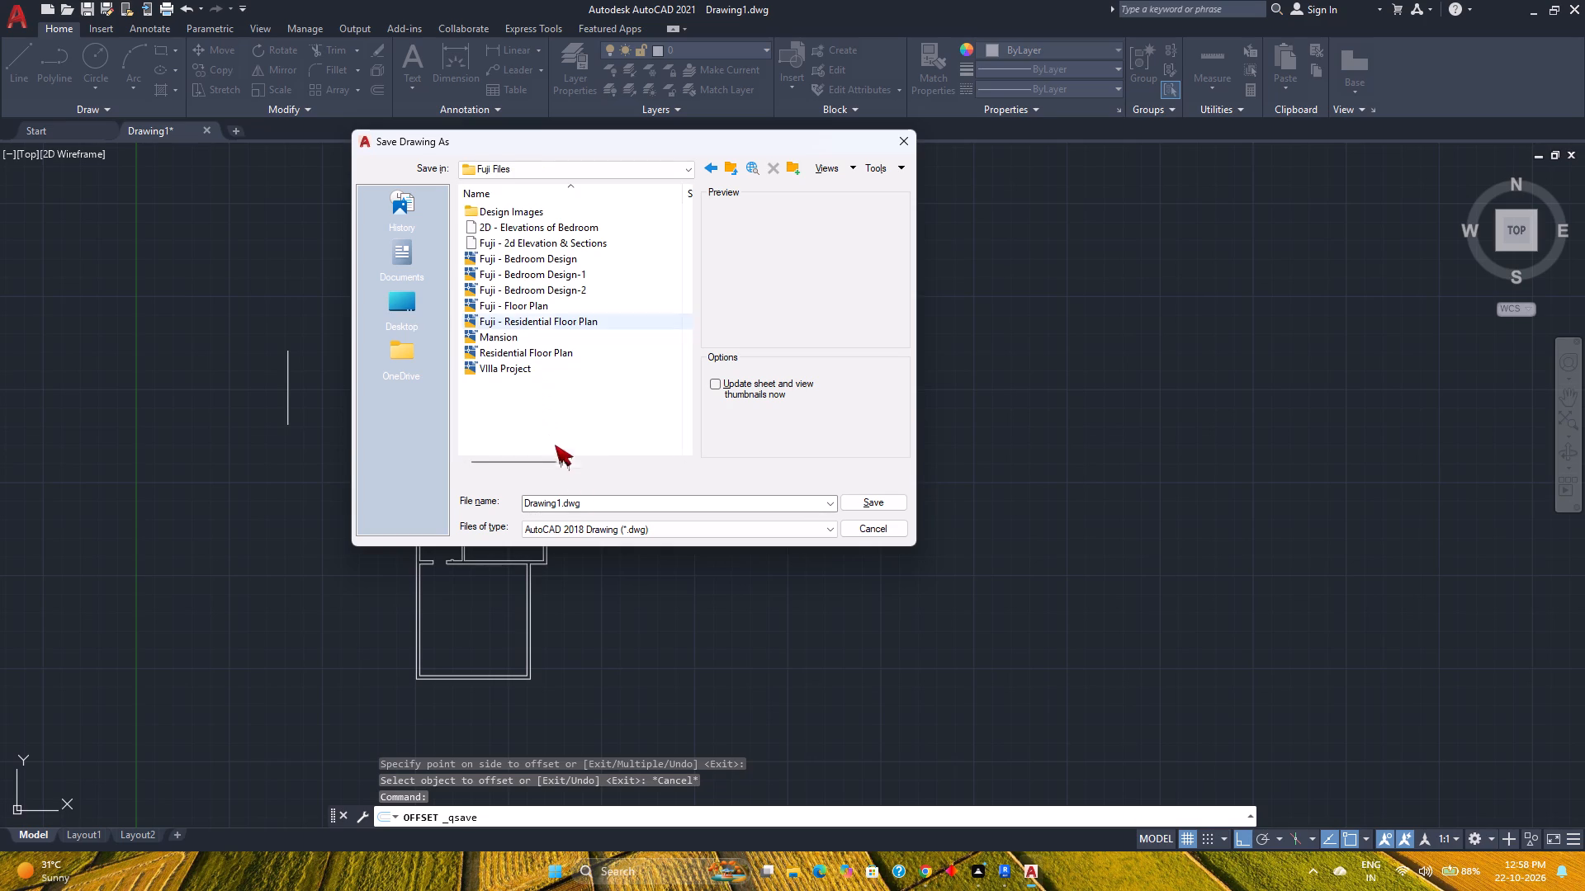
{"action": "left_click", "coordinate": [594, 499]}
{"action": "type", "text": "Floor Plan 2"}
{"action": "key", "text": "Return"}
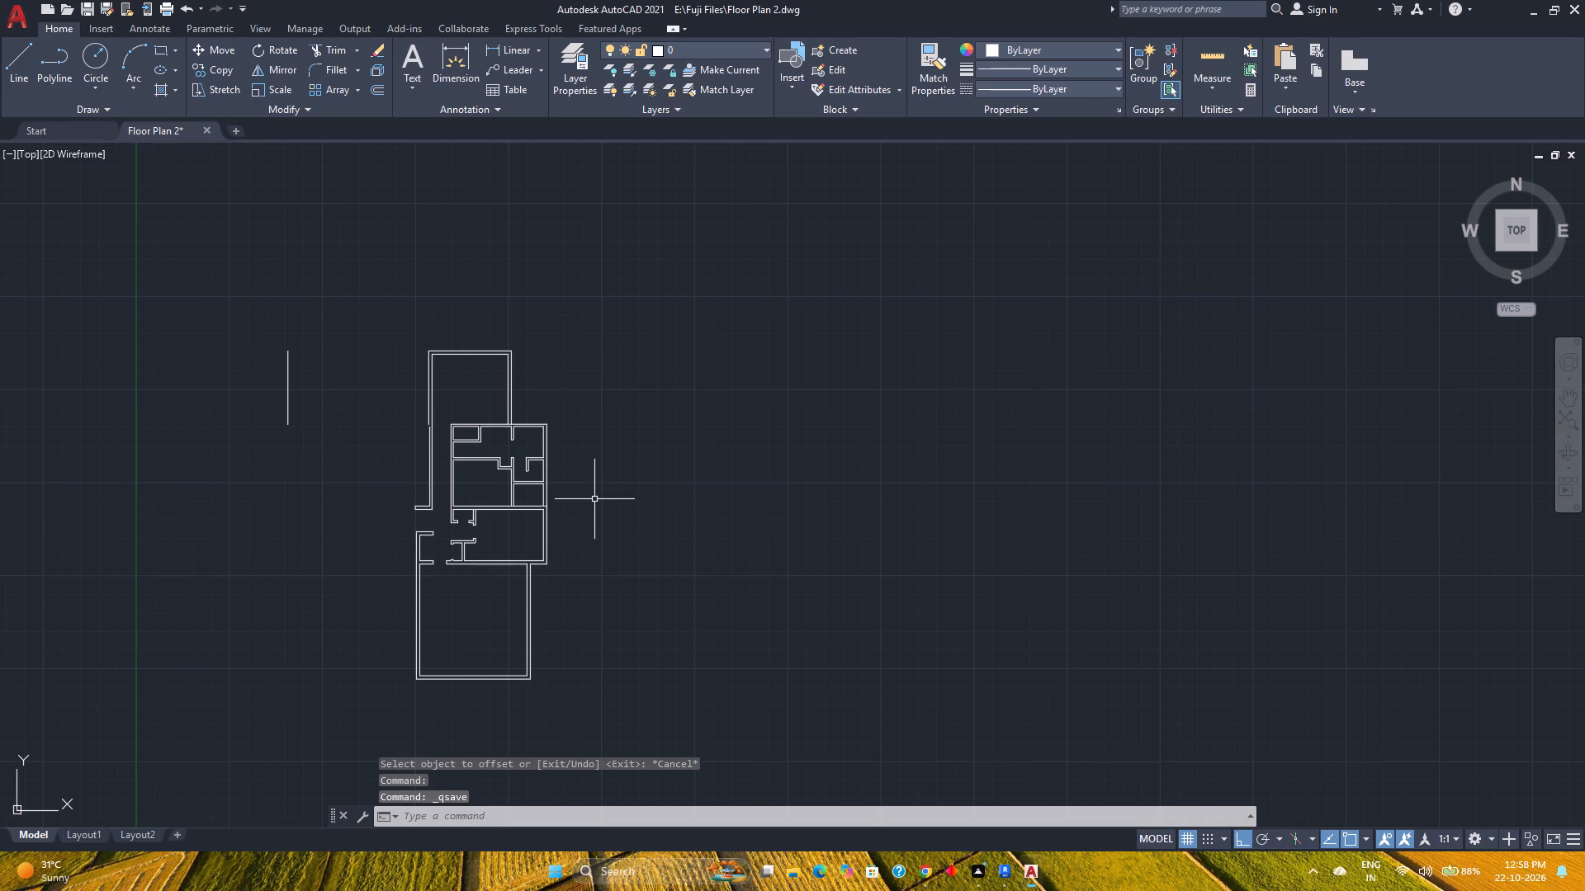
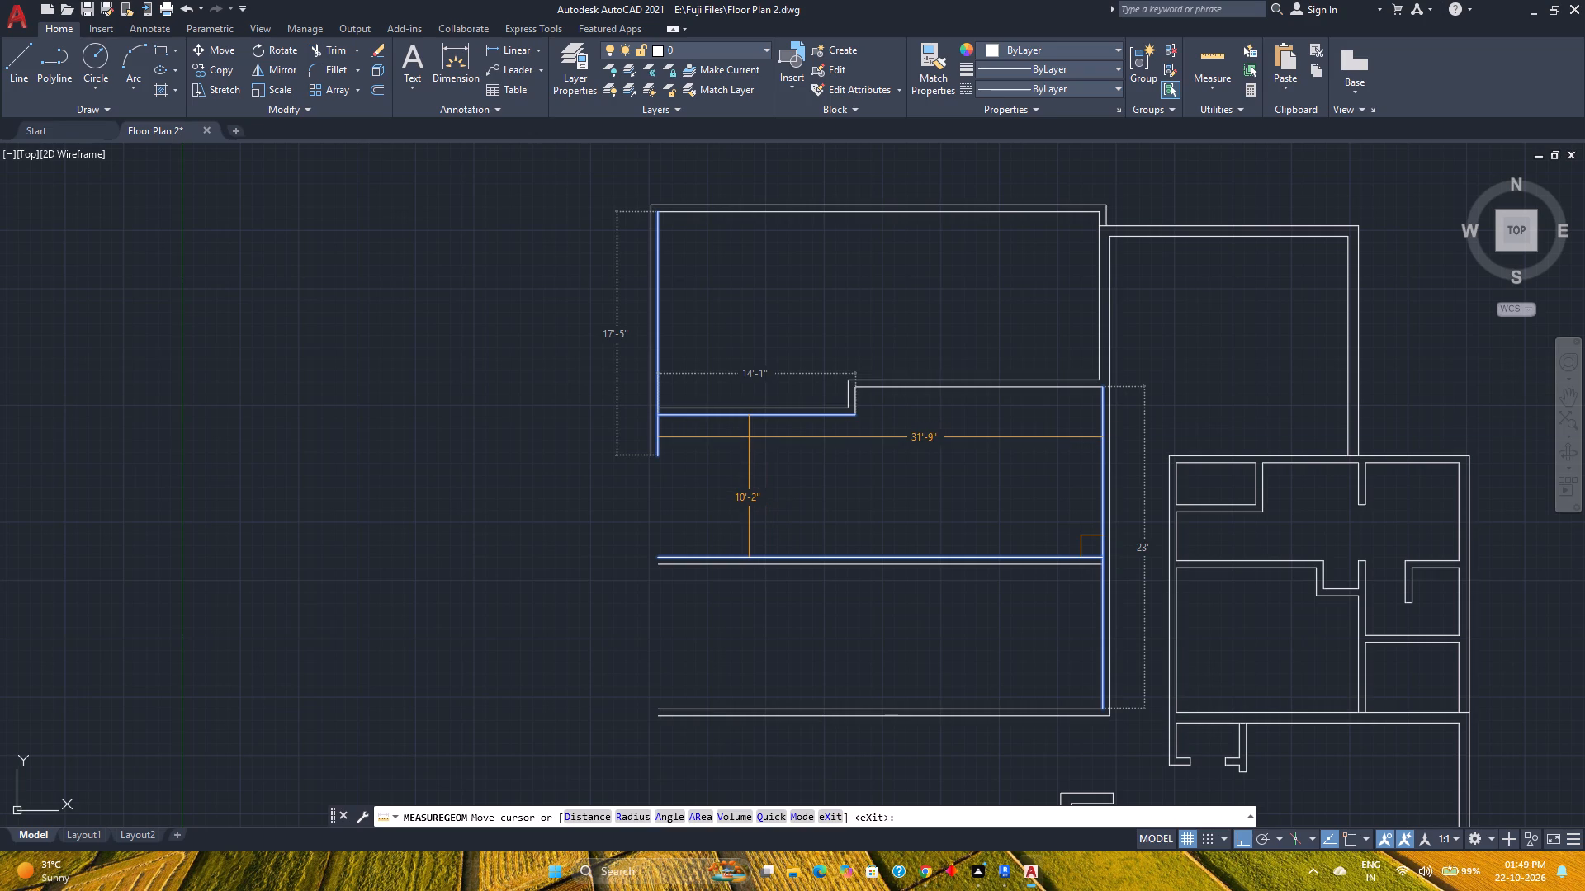
Move both lines of the horizontal wall below the stepped partition 1' straight down.
{"action": "key", "text": "Escape"}
{"action": "left_click", "coordinate": [768, 606]}
{"action": "left_click", "coordinate": [696, 522]}
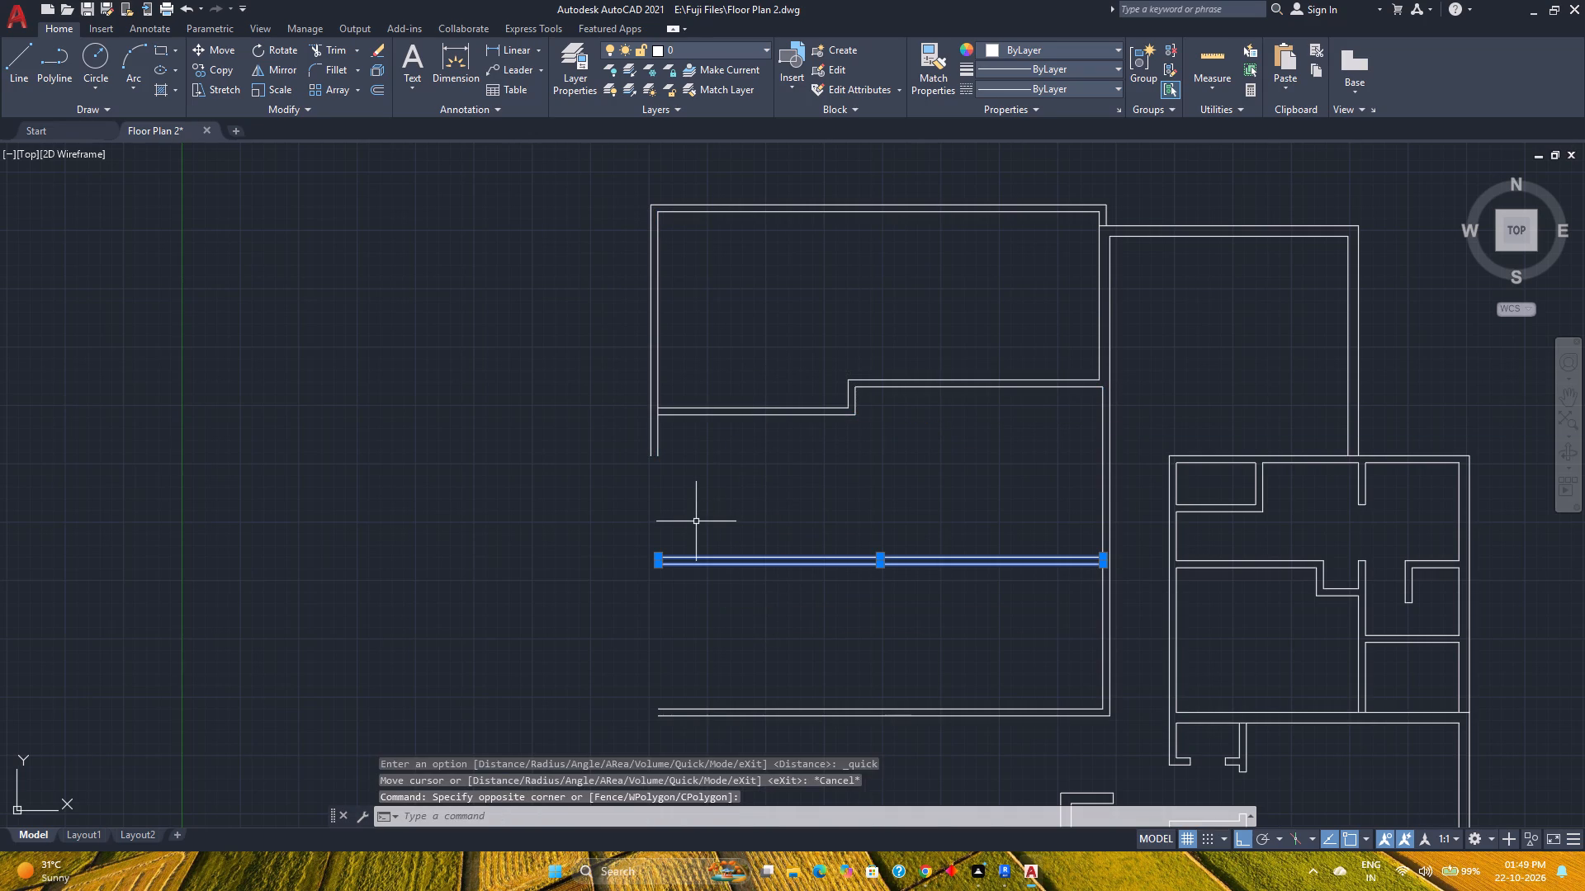
{"action": "left_click", "coordinate": [213, 55]}
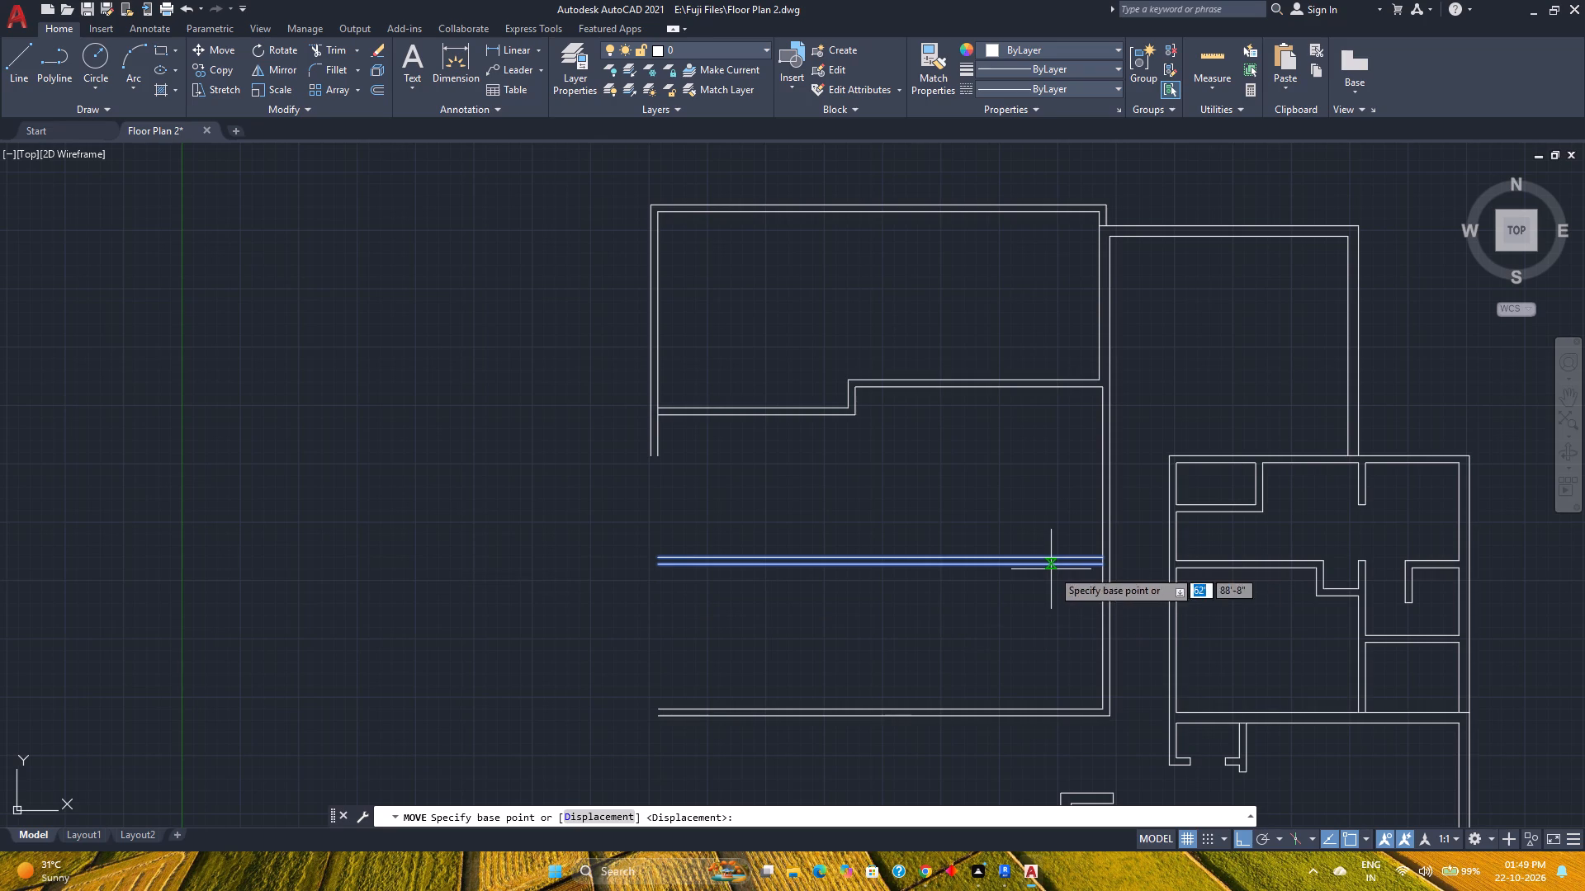
{"action": "scroll", "coordinate": [1102, 559], "scroll_direction": "up", "scroll_amount": 2}
{"action": "left_click", "coordinate": [1102, 559]}
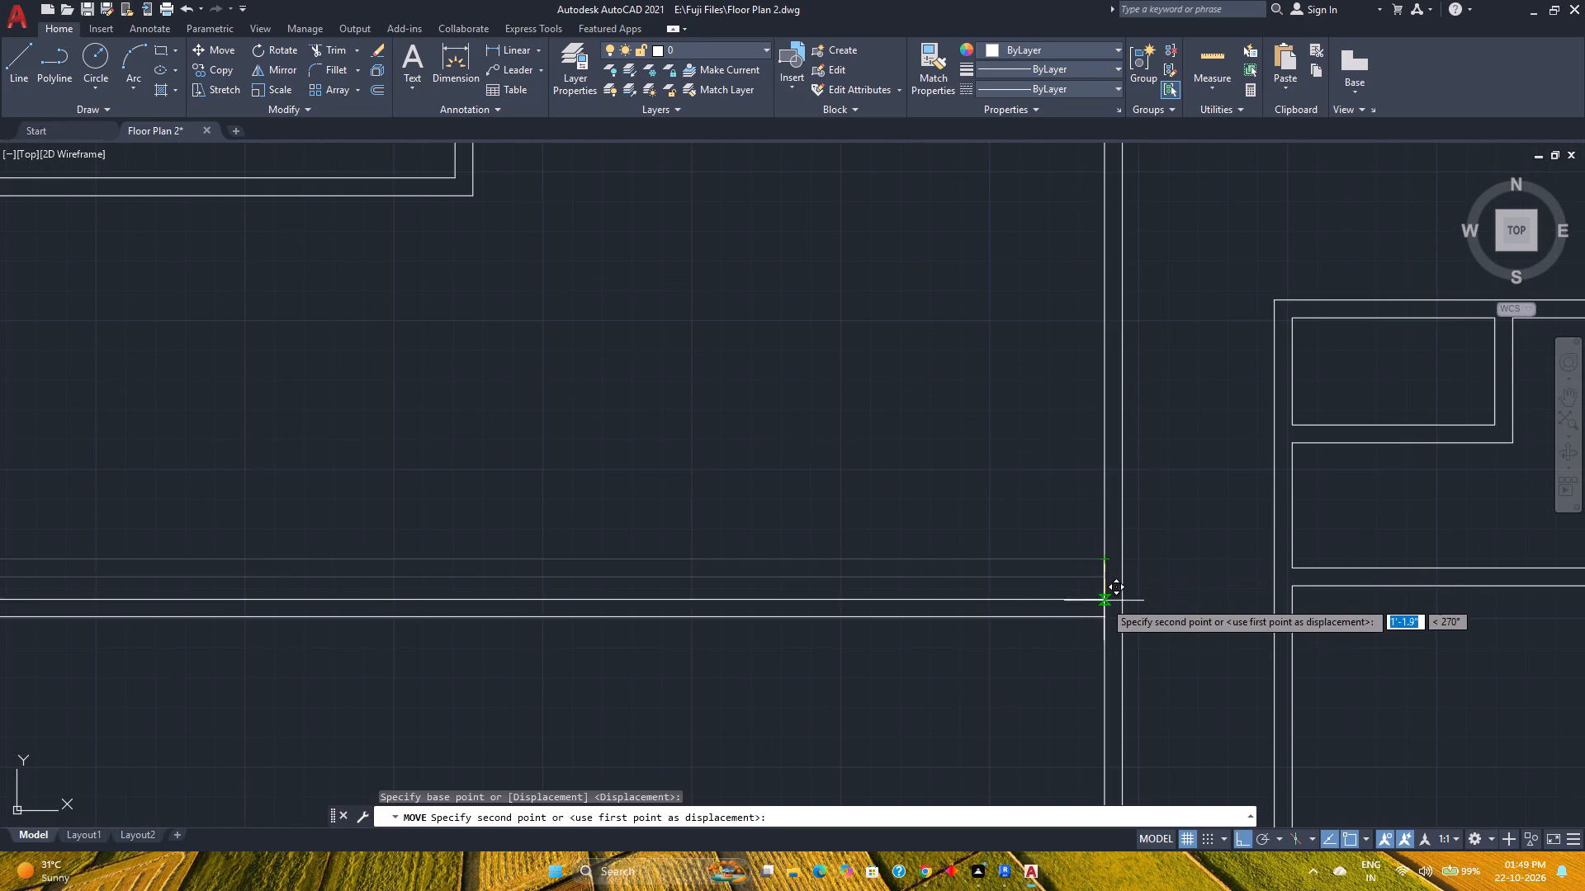
{"action": "type", "text": "1'"}
{"action": "key", "text": "Return"}
Measure the clear height between the stepped partition and the horizontal wall below it.
{"action": "scroll", "coordinate": [1092, 602], "scroll_direction": "down", "scroll_amount": 3}
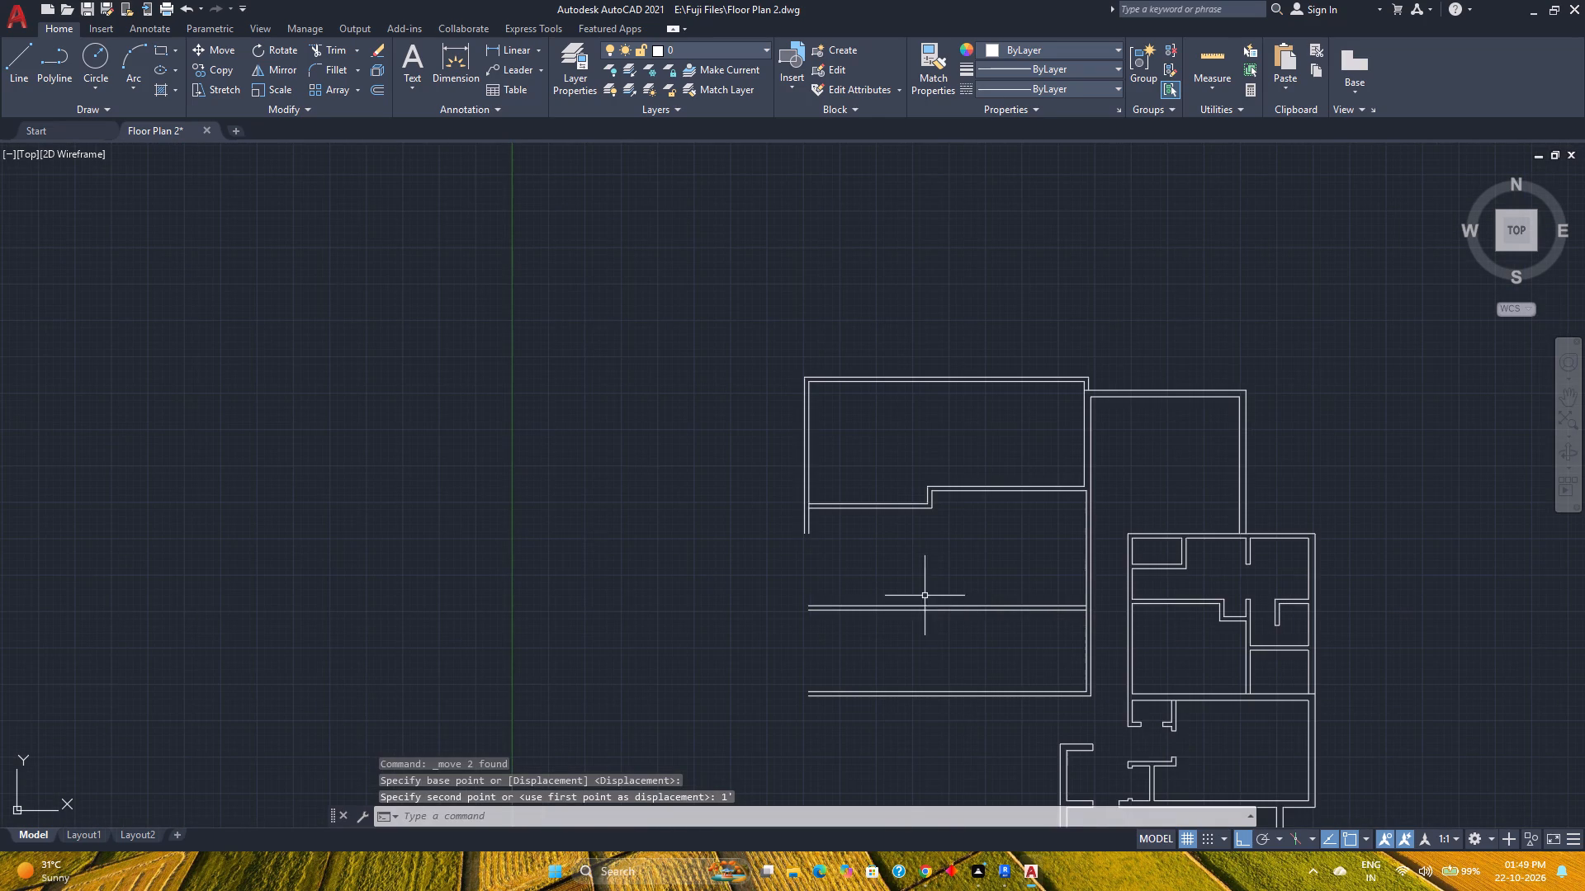
{"action": "scroll", "coordinate": [897, 575], "scroll_direction": "up", "scroll_amount": 2}
{"action": "middle_click_drag", "start_coordinate": [897, 575], "coordinate": [911, 604]}
{"action": "middle_click", "coordinate": [911, 604]}
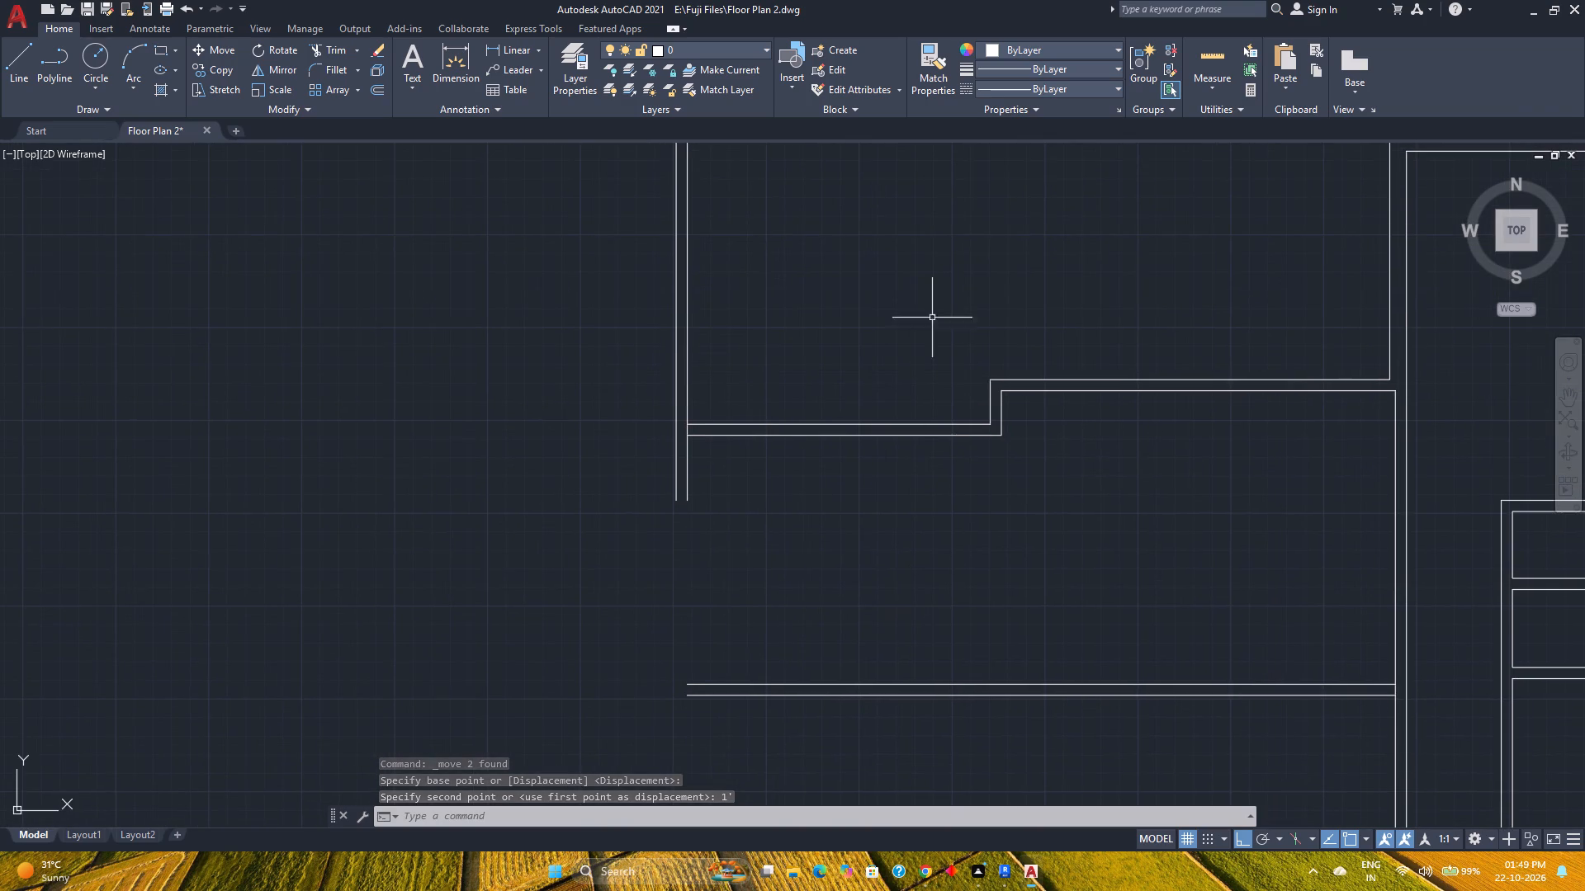
{"action": "left_click", "coordinate": [1209, 56]}
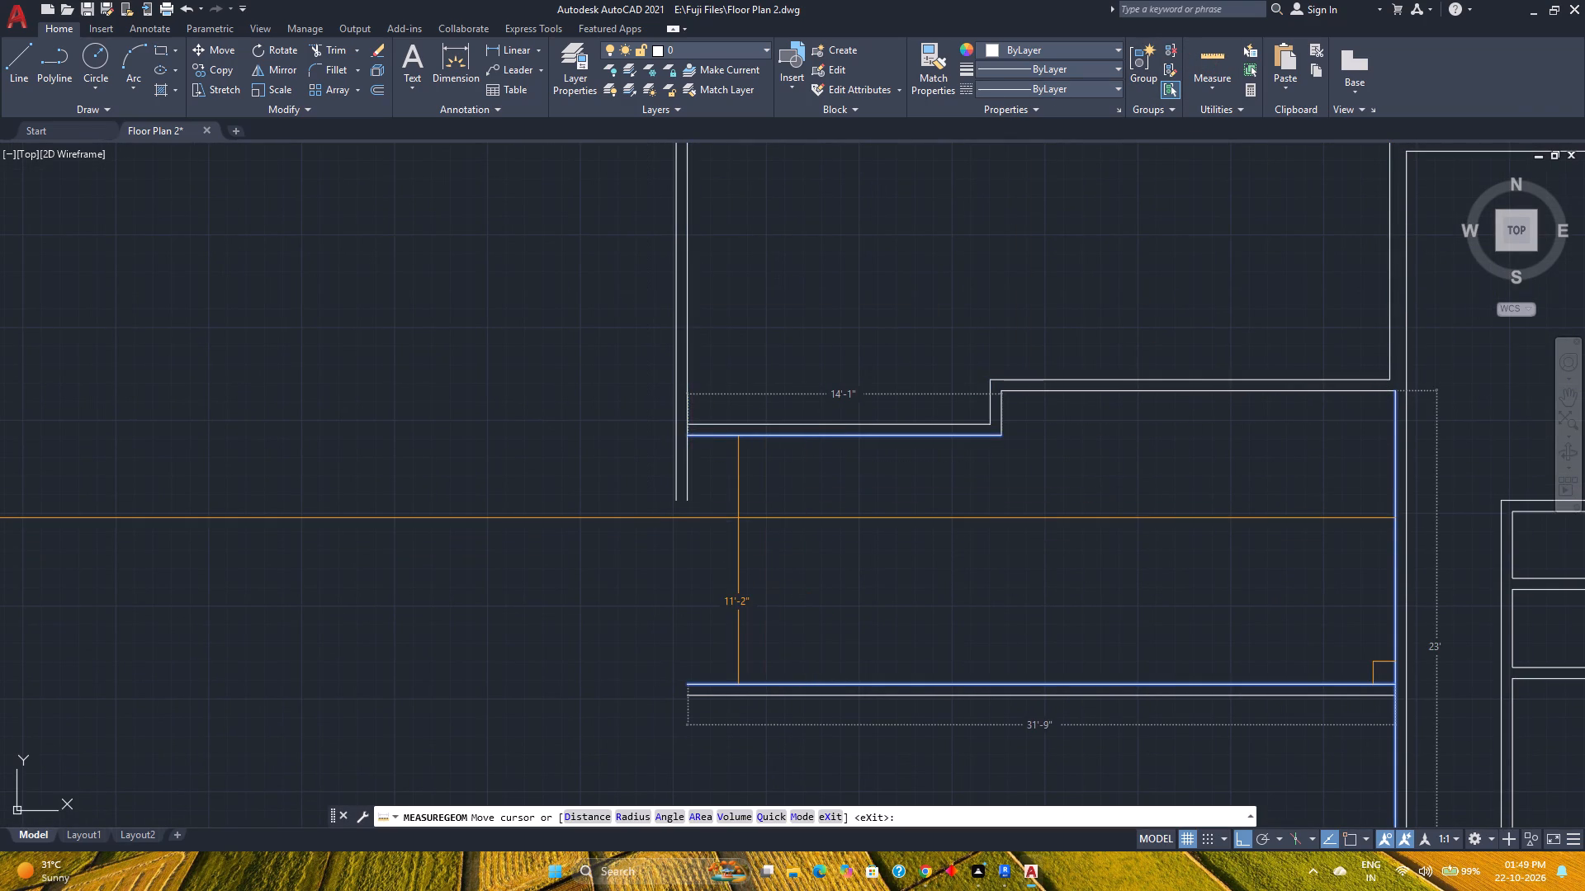
{"action": "key", "text": "Escape"}
Fillet the left-hand wall's inner and outer lines with the moved wall's upper and lower lines respectively to form square corners.
{"action": "left_click", "coordinate": [318, 65]}
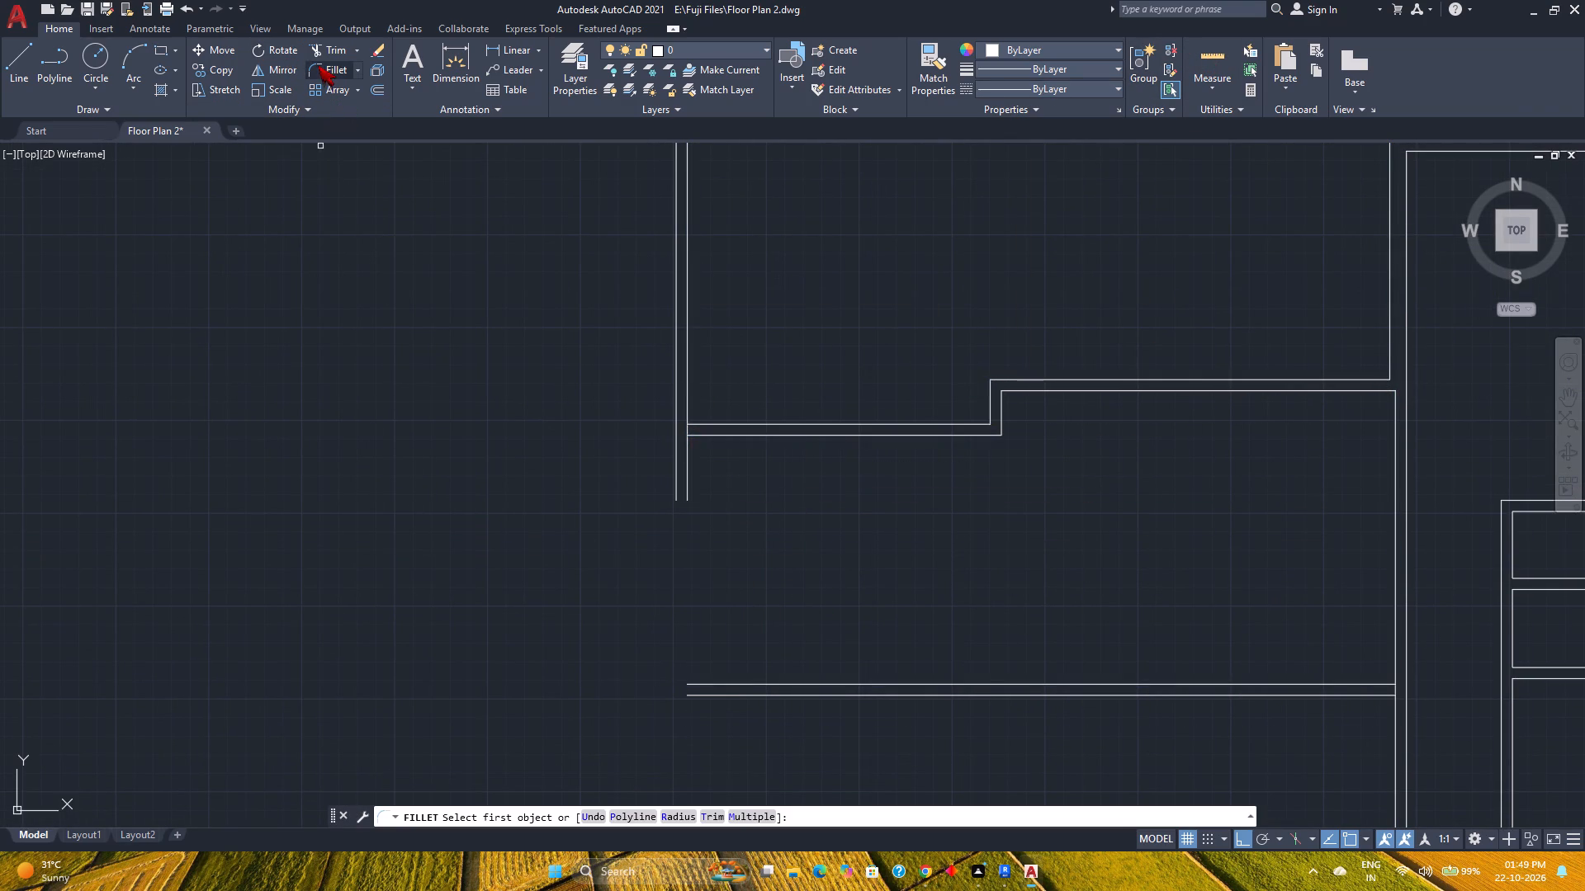
{"action": "left_click", "coordinate": [688, 483]}
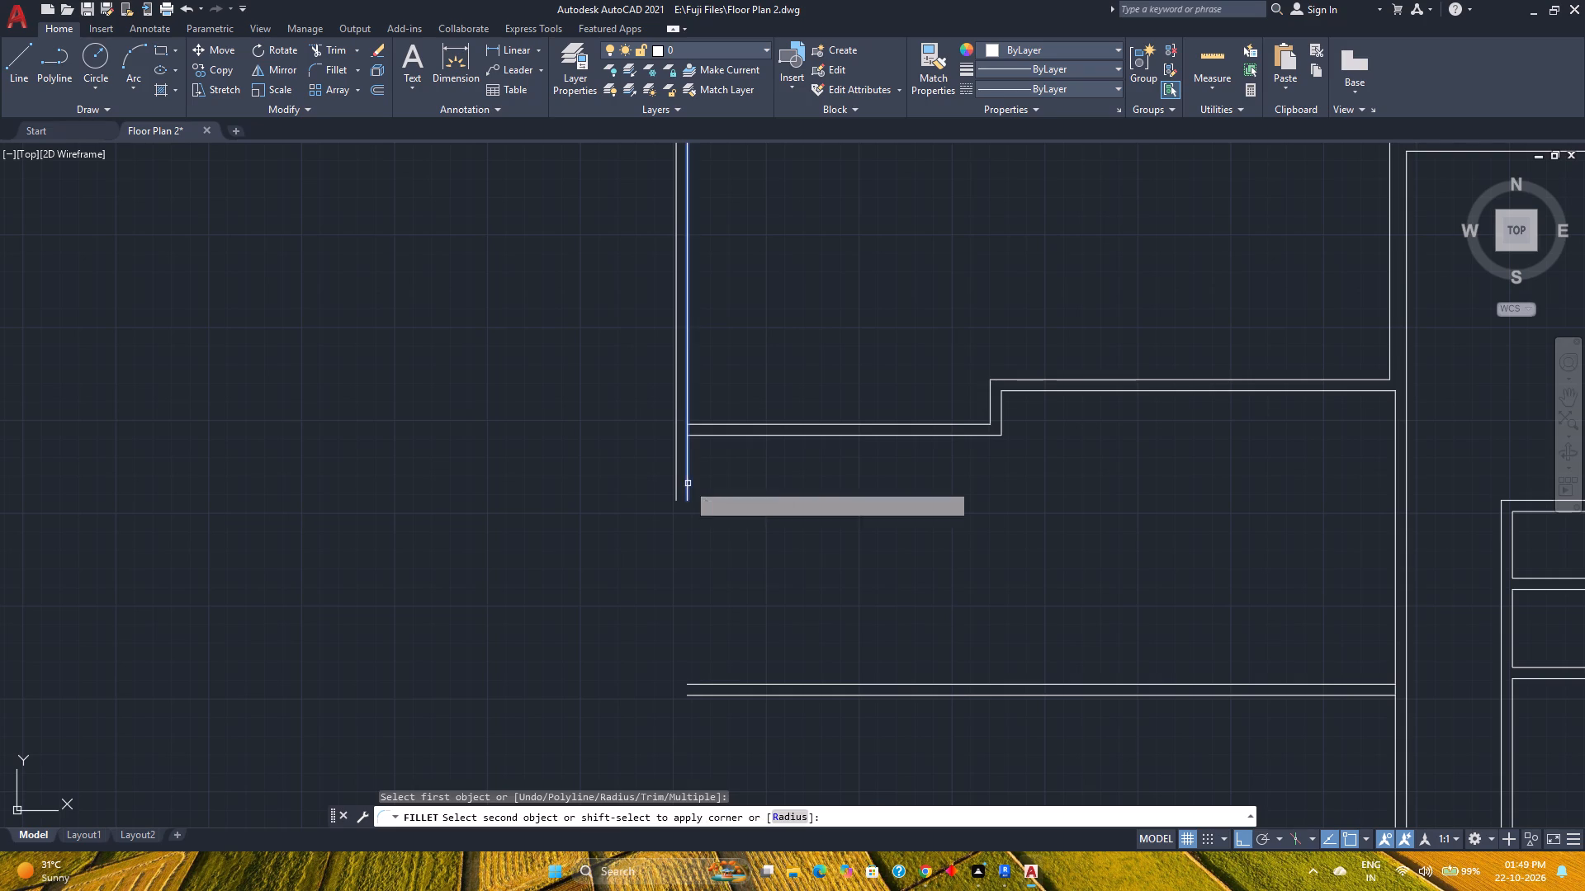
{"action": "left_click", "coordinate": [692, 684]}
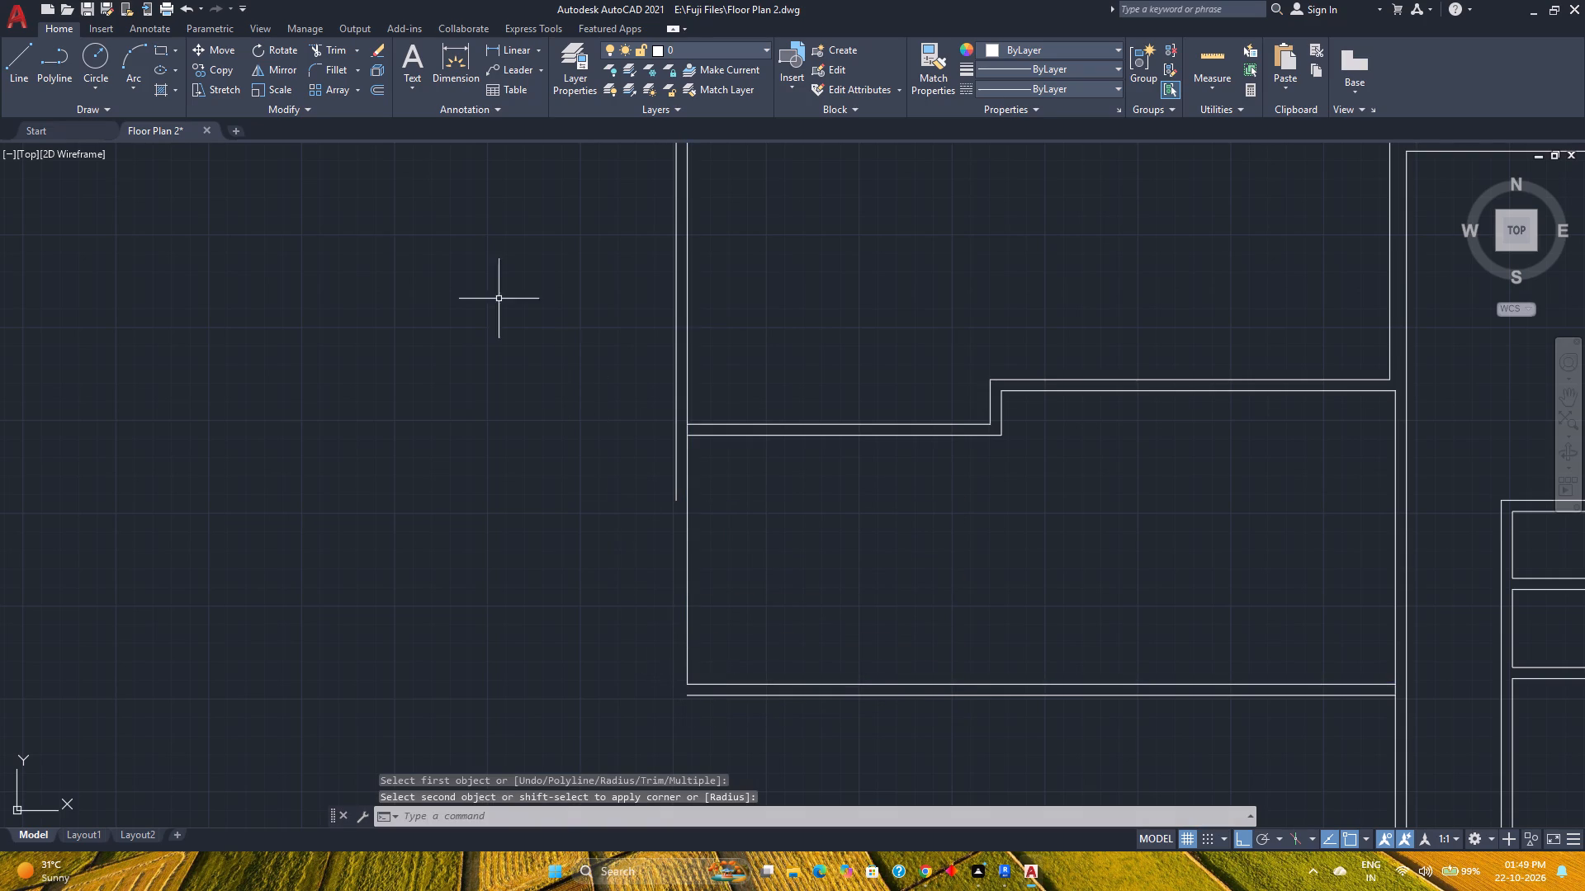
{"action": "left_click", "coordinate": [320, 71]}
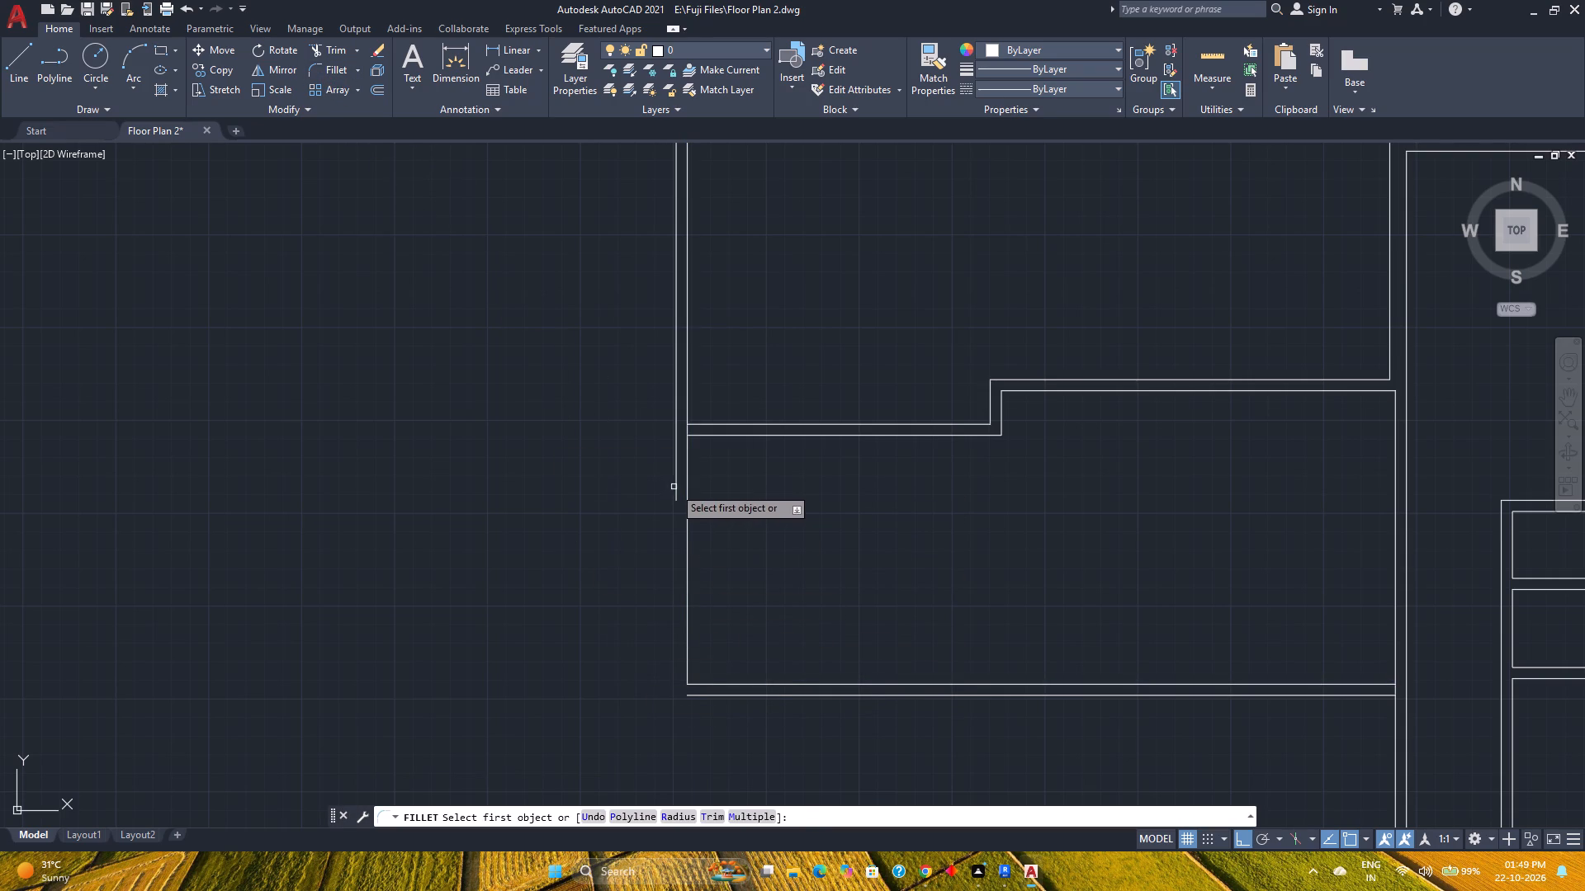
{"action": "left_click", "coordinate": [674, 485]}
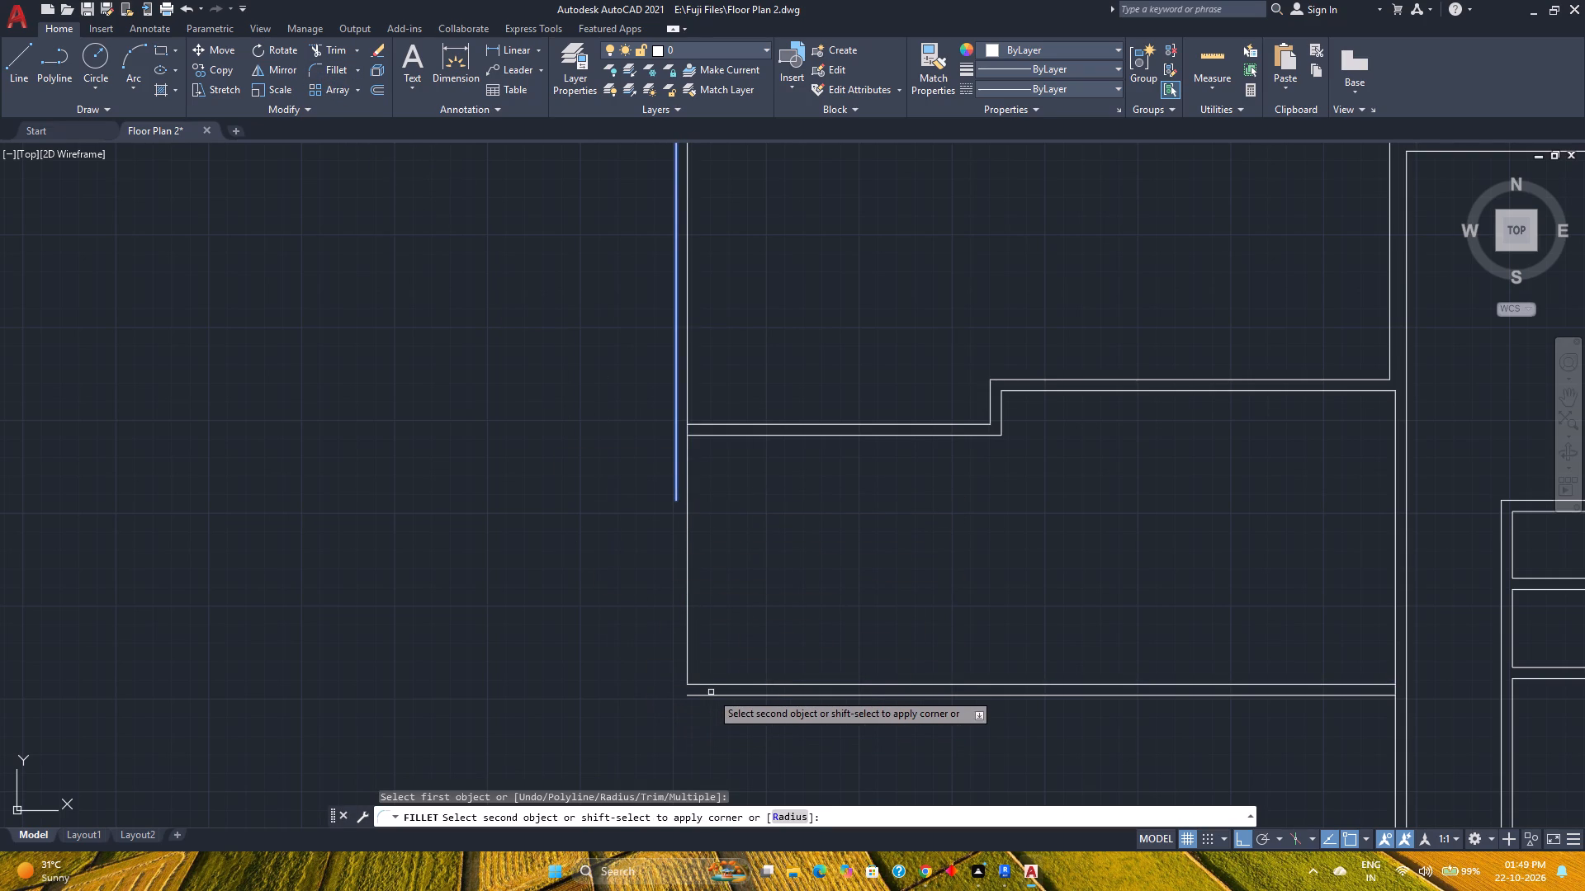
{"action": "left_click", "coordinate": [711, 694]}
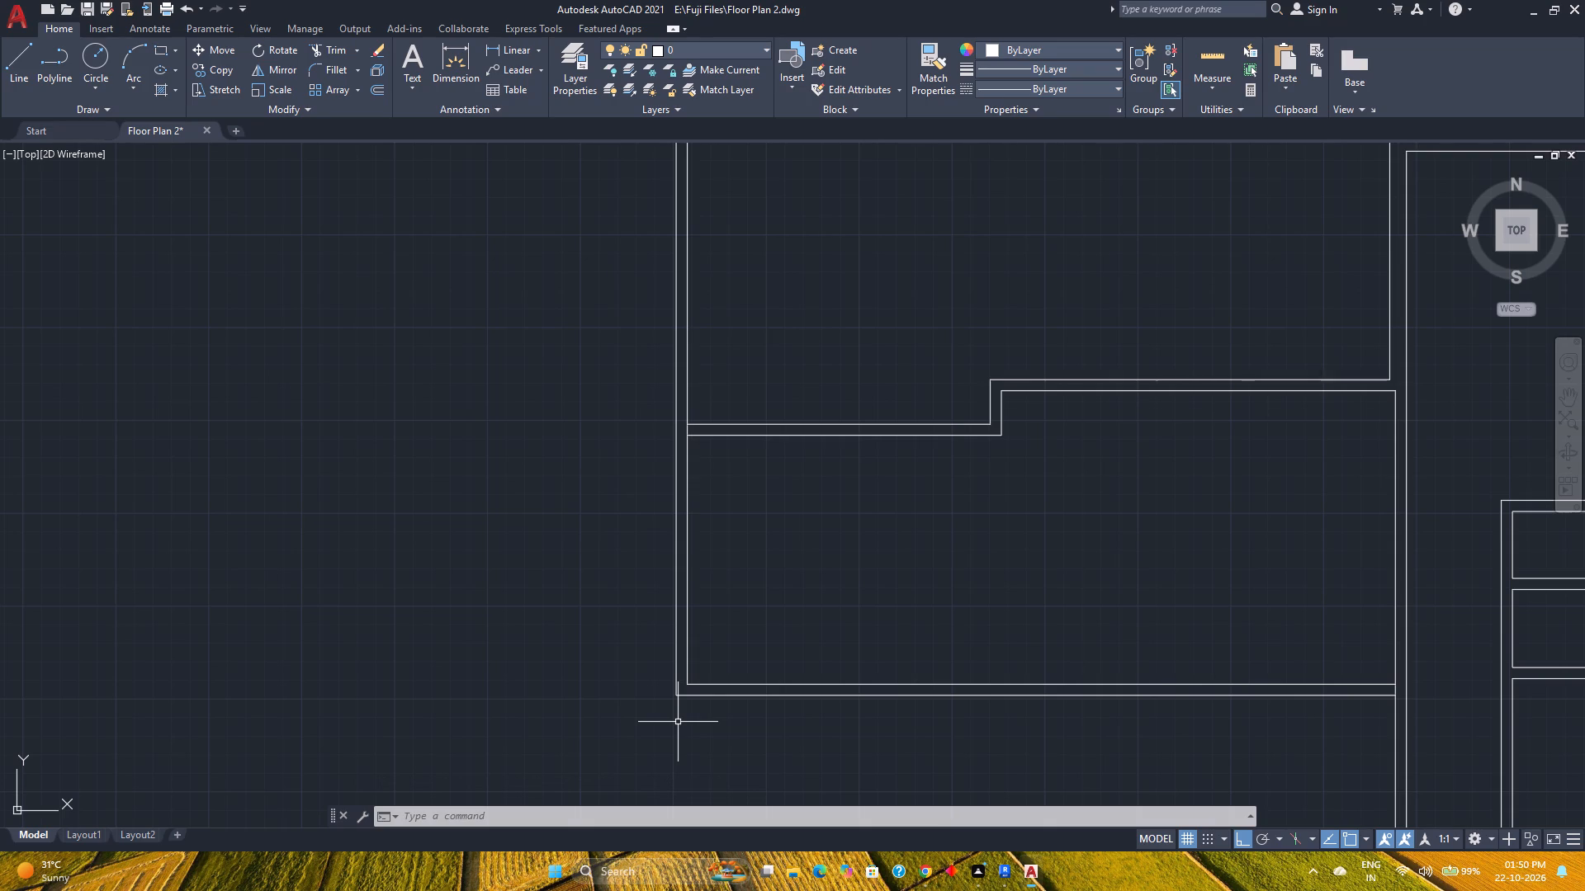
Fillet the left-hand wall's inner line with the inner line of the lowest horizontal wall of the left block to close that corner.
{"action": "scroll", "coordinate": [871, 638], "scroll_direction": "down", "scroll_amount": 4}
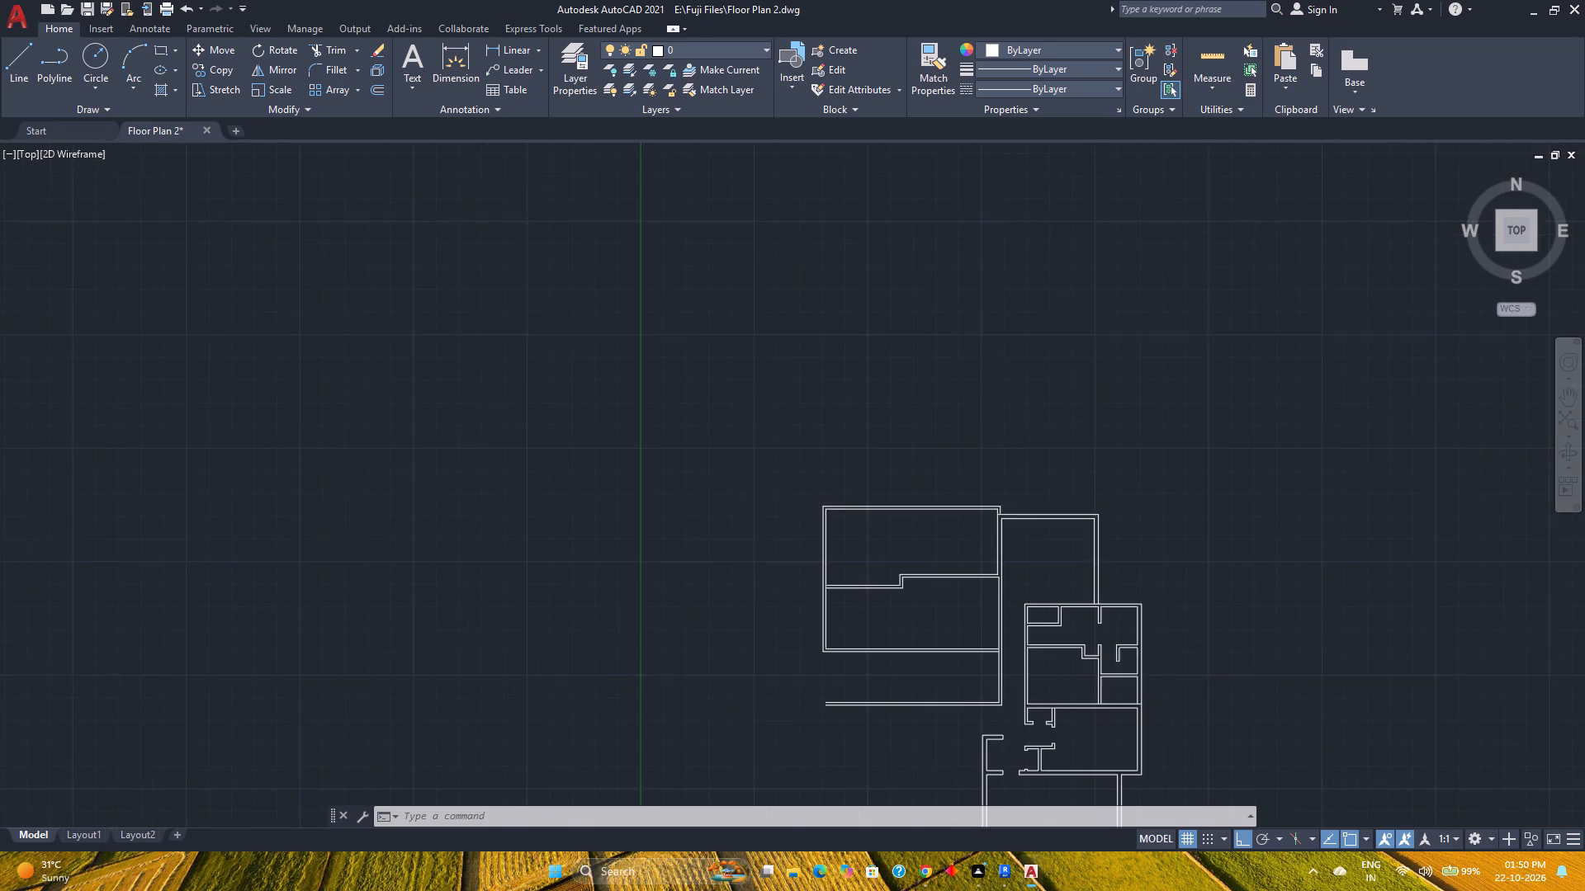
{"action": "scroll", "coordinate": [906, 606], "scroll_direction": "up", "scroll_amount": 2}
{"action": "middle_click_drag", "start_coordinate": [903, 639], "coordinate": [913, 561]}
{"action": "middle_click", "coordinate": [913, 561]}
{"action": "middle_click", "coordinate": [913, 561]}
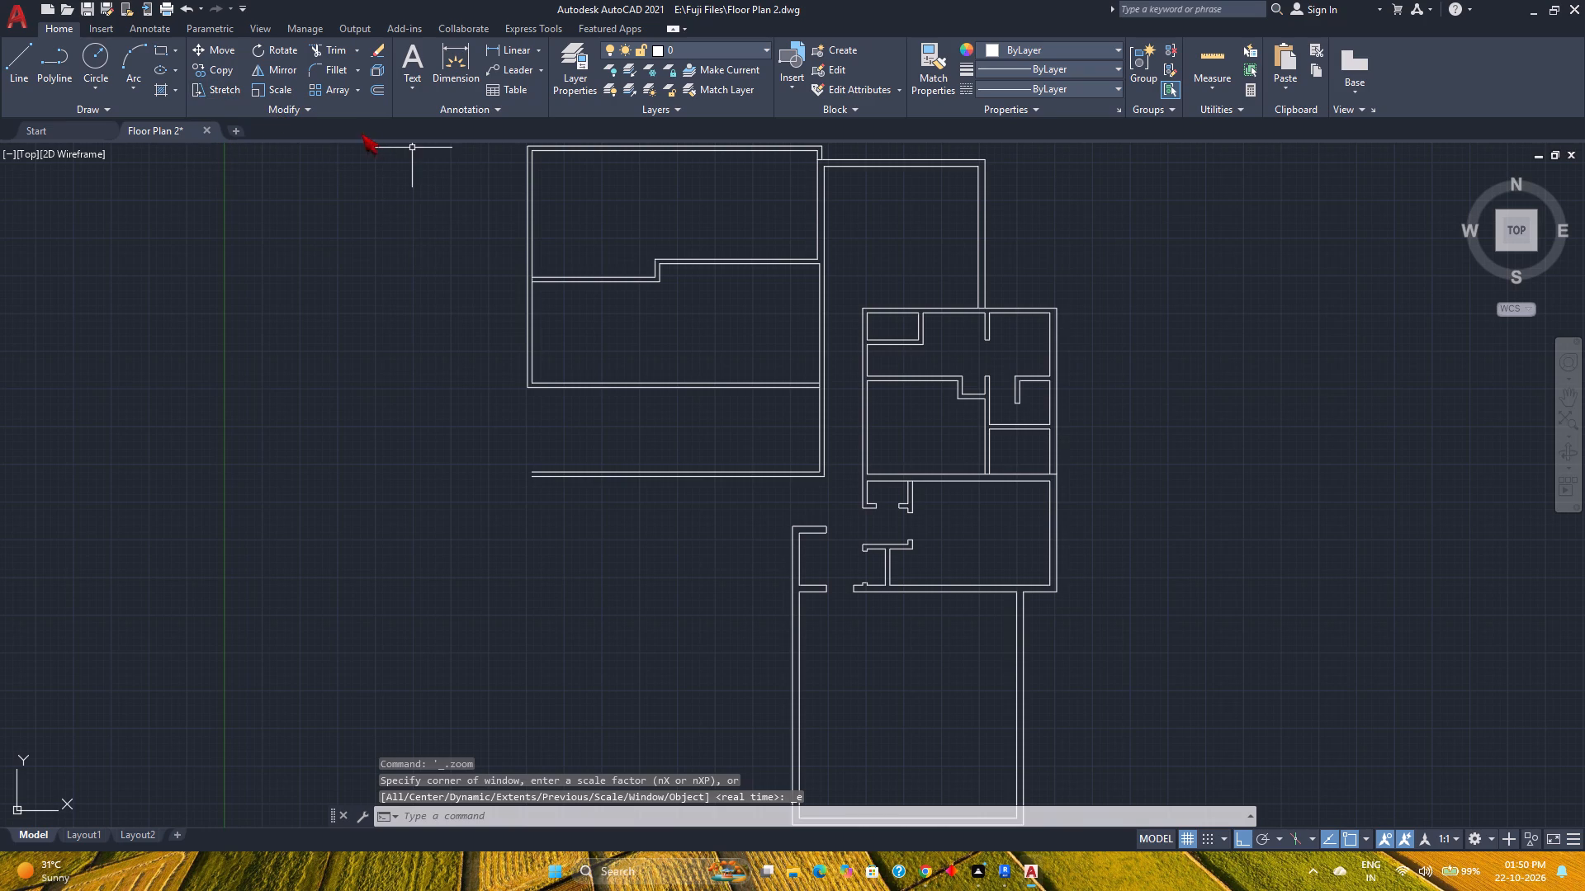
{"action": "left_click", "coordinate": [329, 78]}
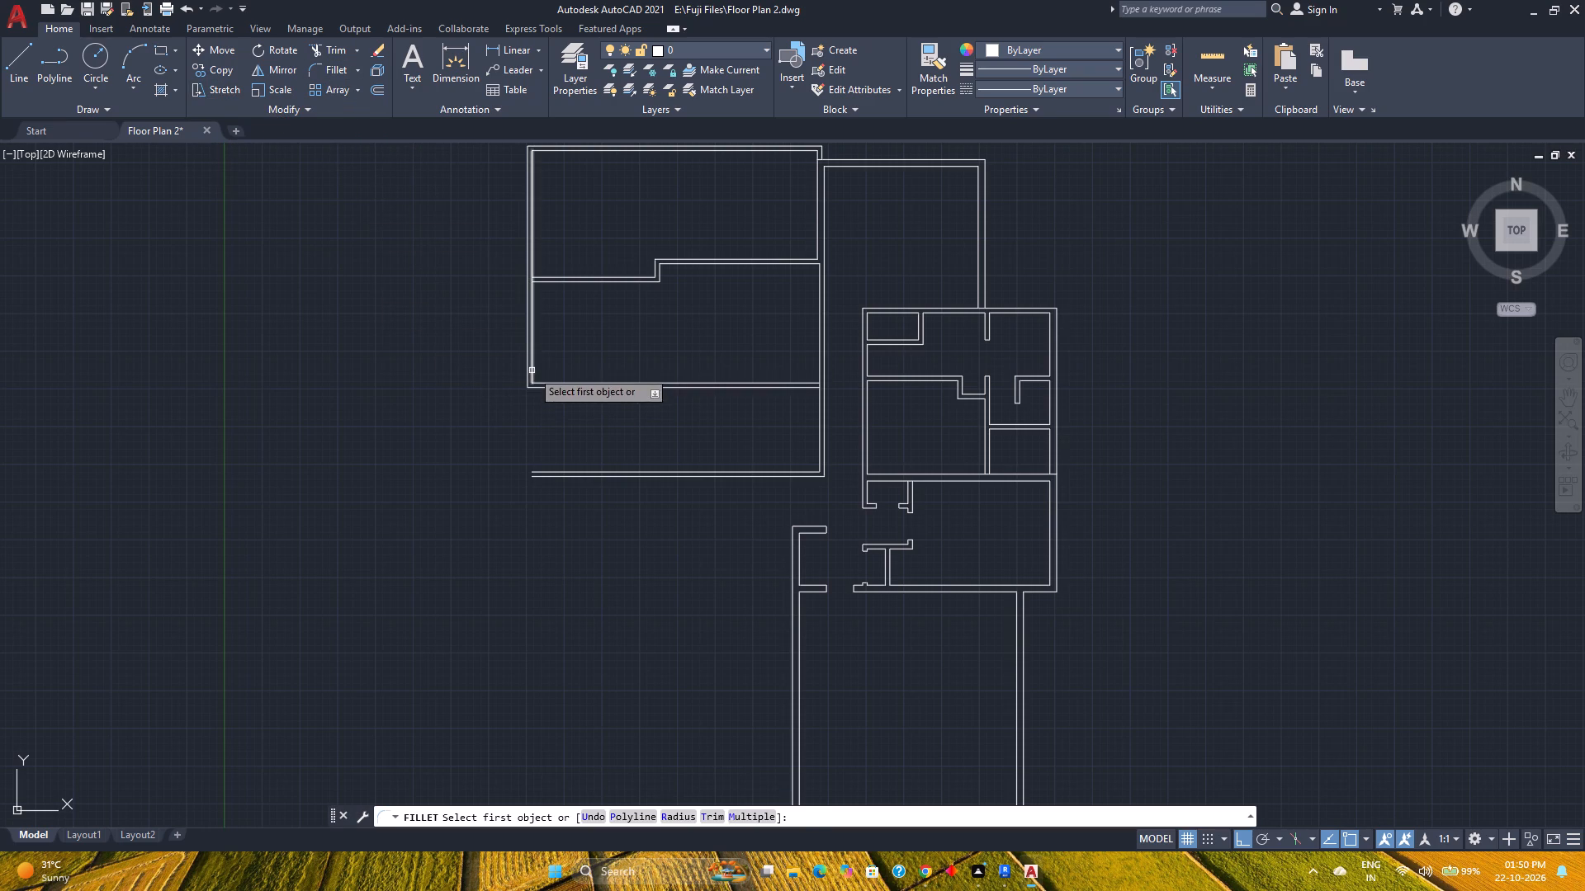
{"action": "left_click", "coordinate": [532, 370]}
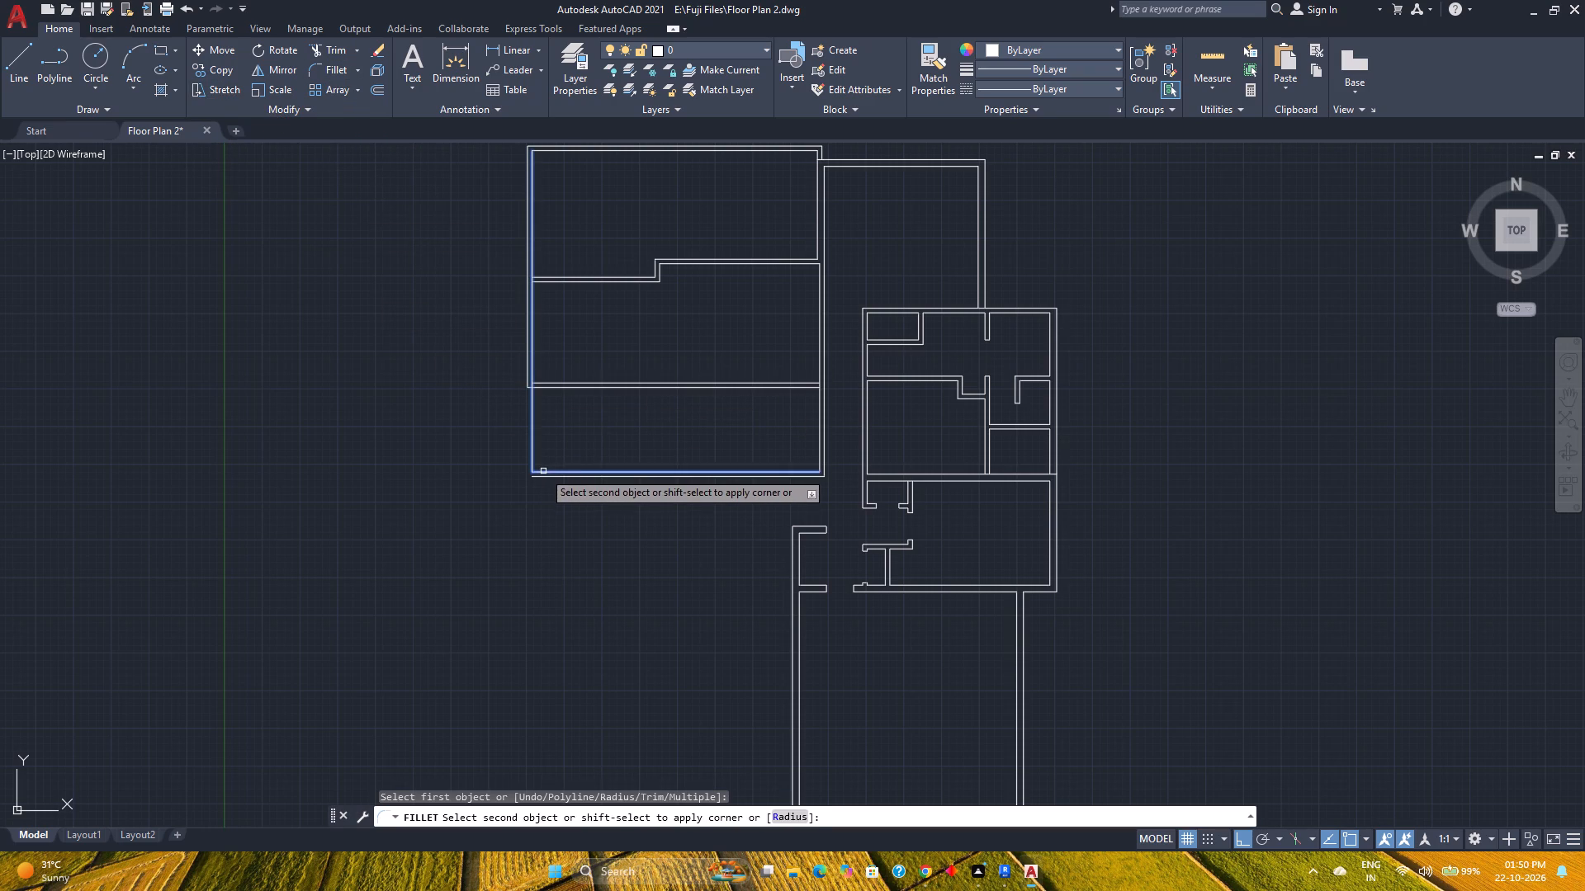
{"action": "left_click", "coordinate": [543, 471]}
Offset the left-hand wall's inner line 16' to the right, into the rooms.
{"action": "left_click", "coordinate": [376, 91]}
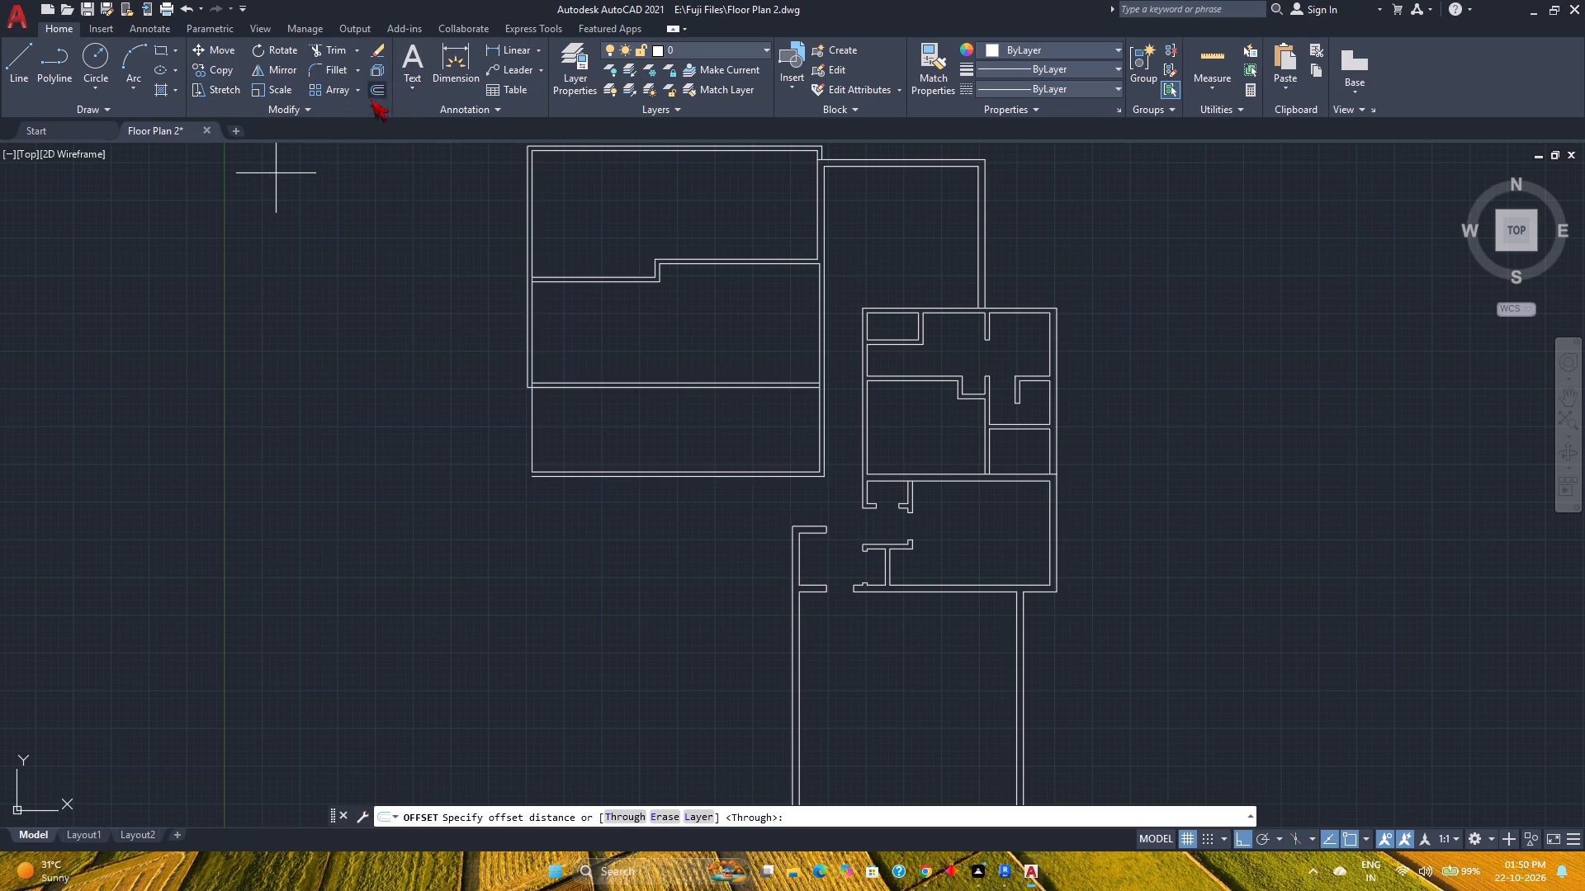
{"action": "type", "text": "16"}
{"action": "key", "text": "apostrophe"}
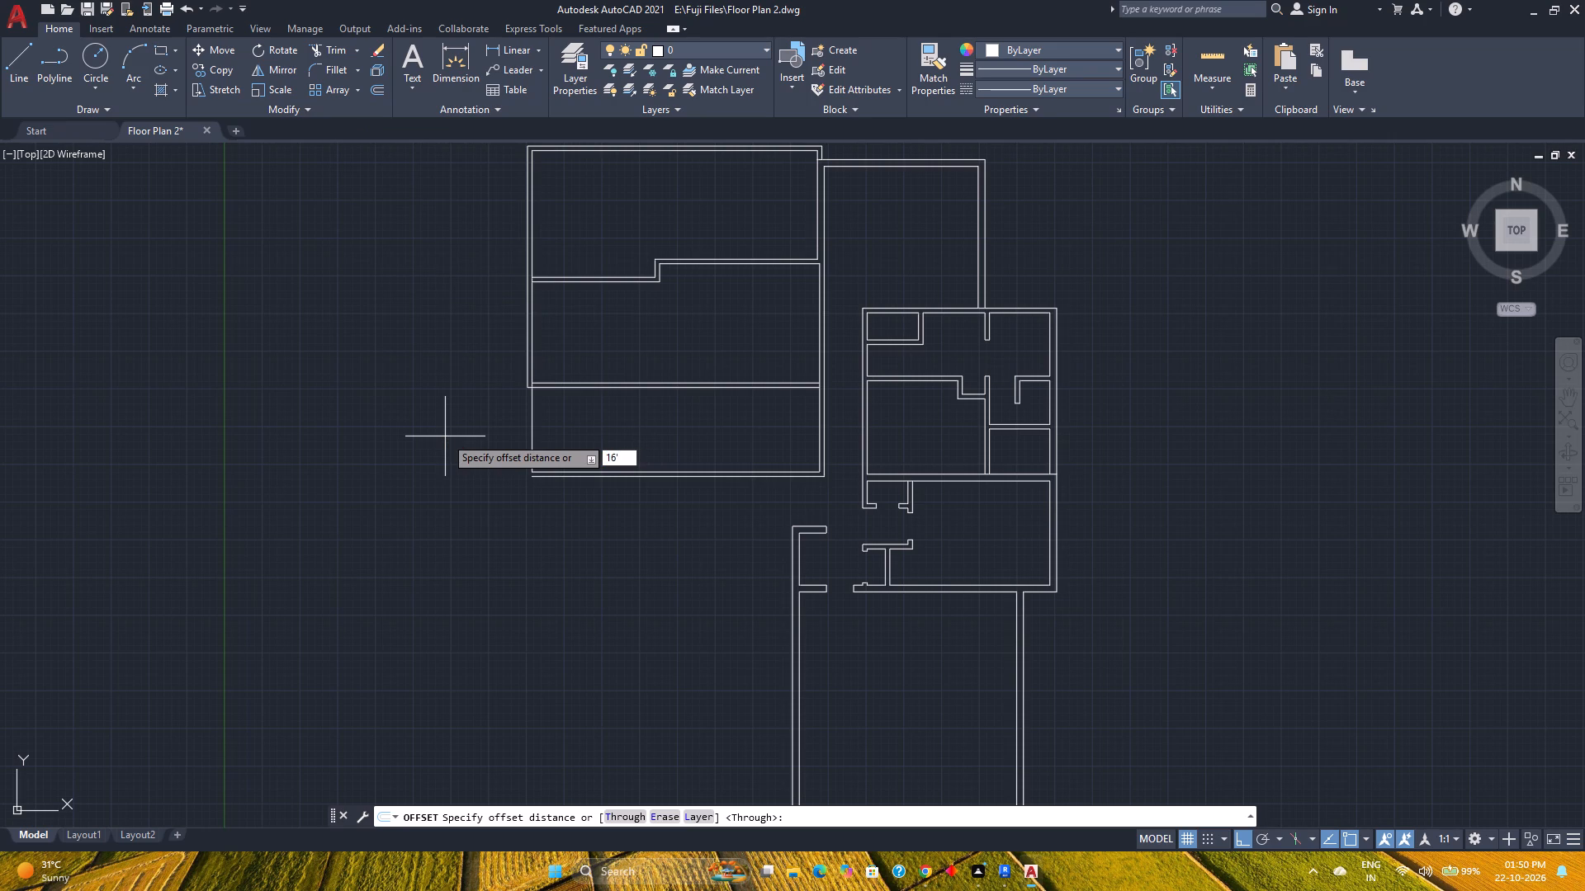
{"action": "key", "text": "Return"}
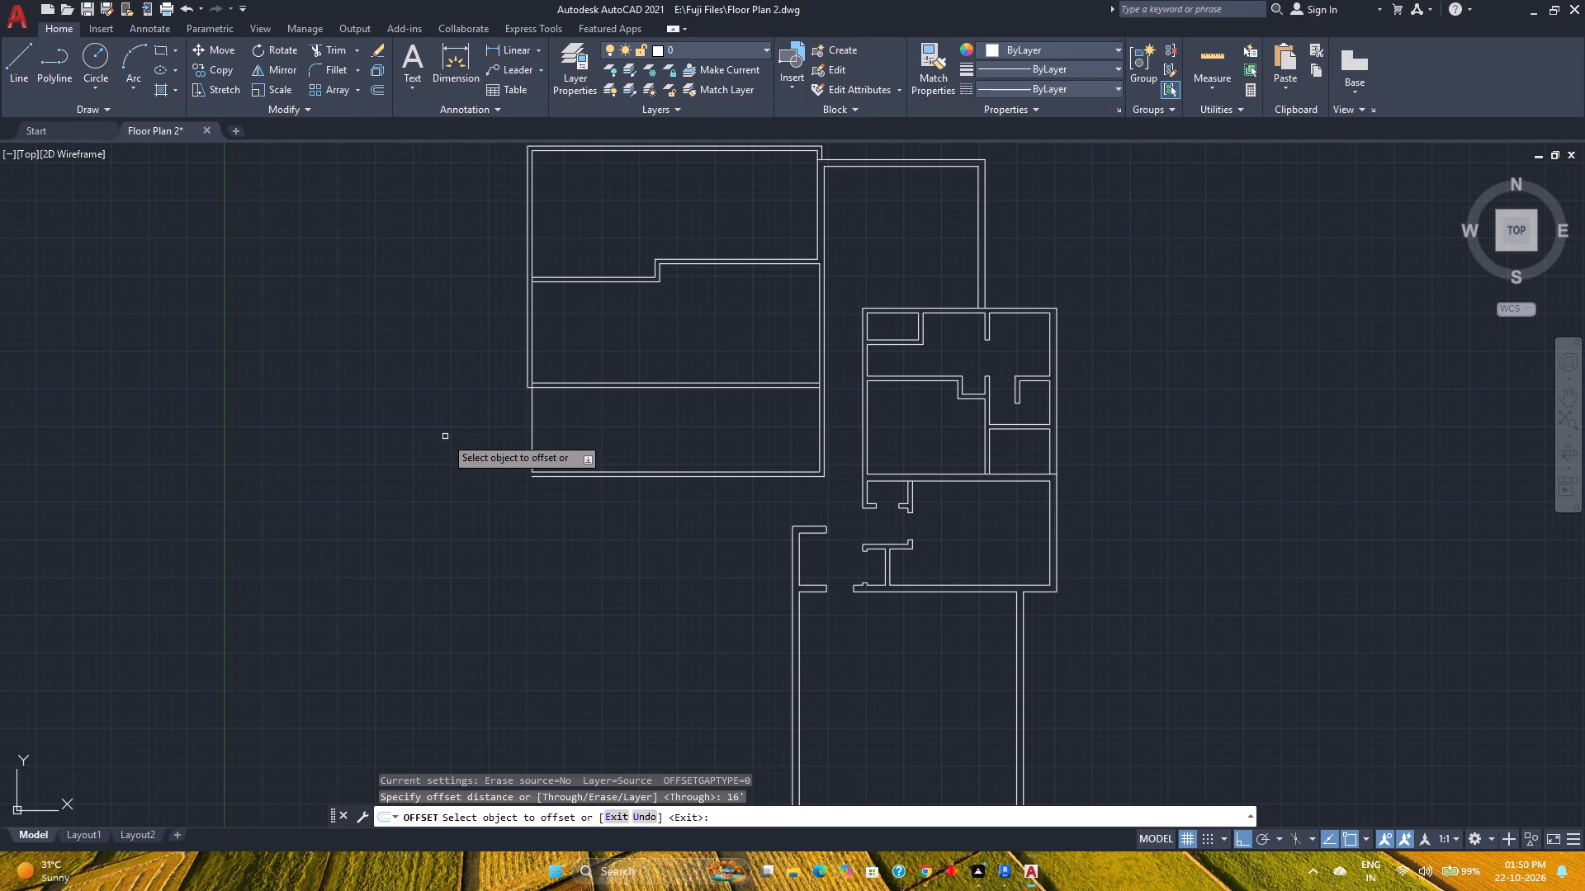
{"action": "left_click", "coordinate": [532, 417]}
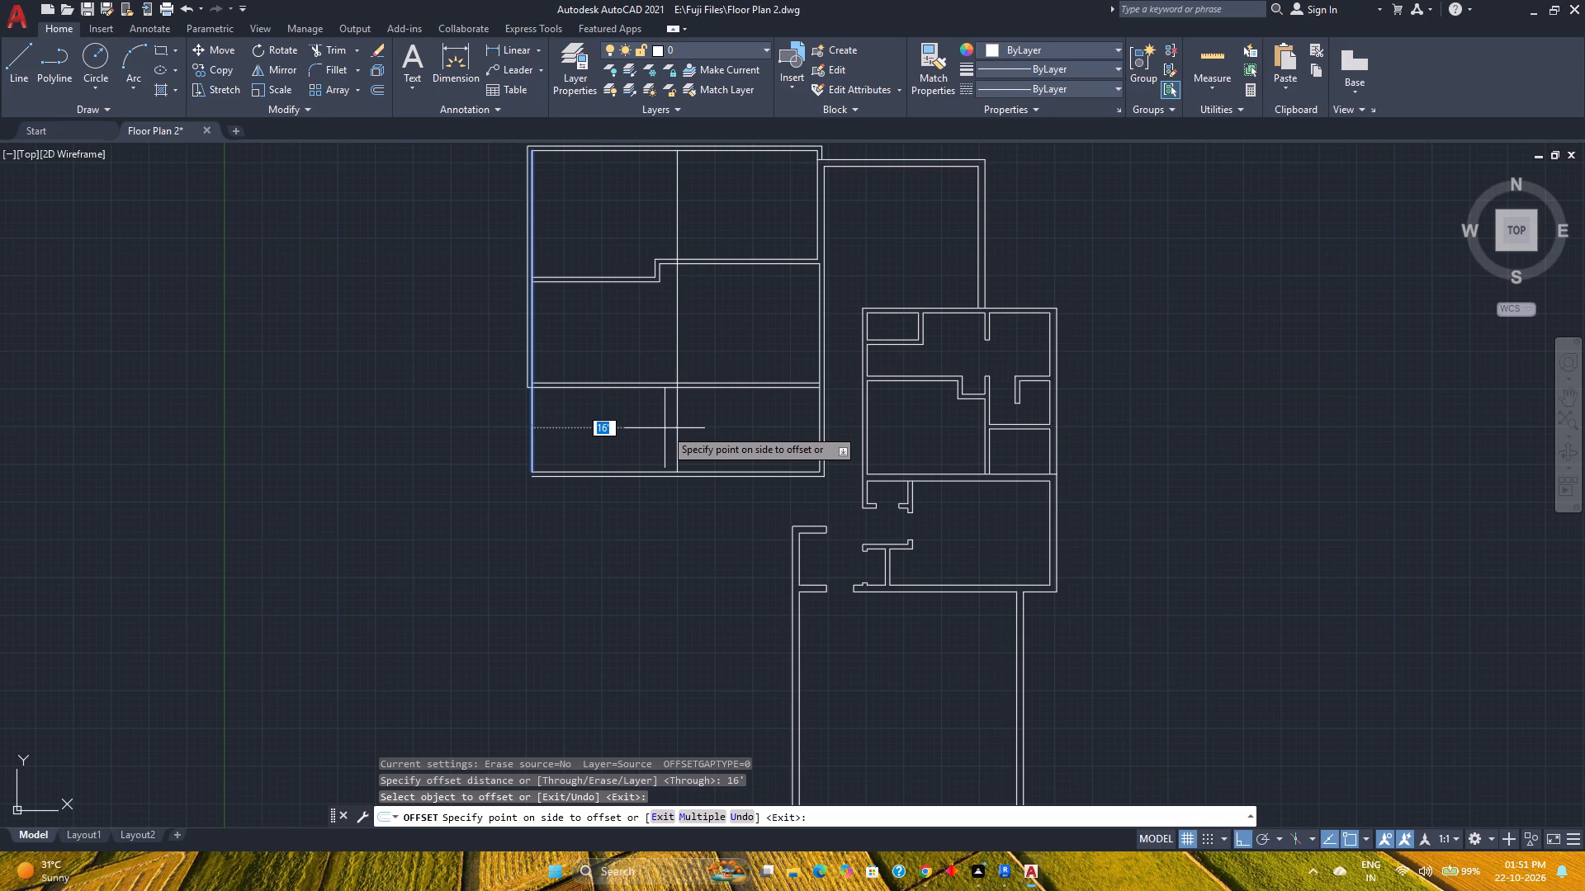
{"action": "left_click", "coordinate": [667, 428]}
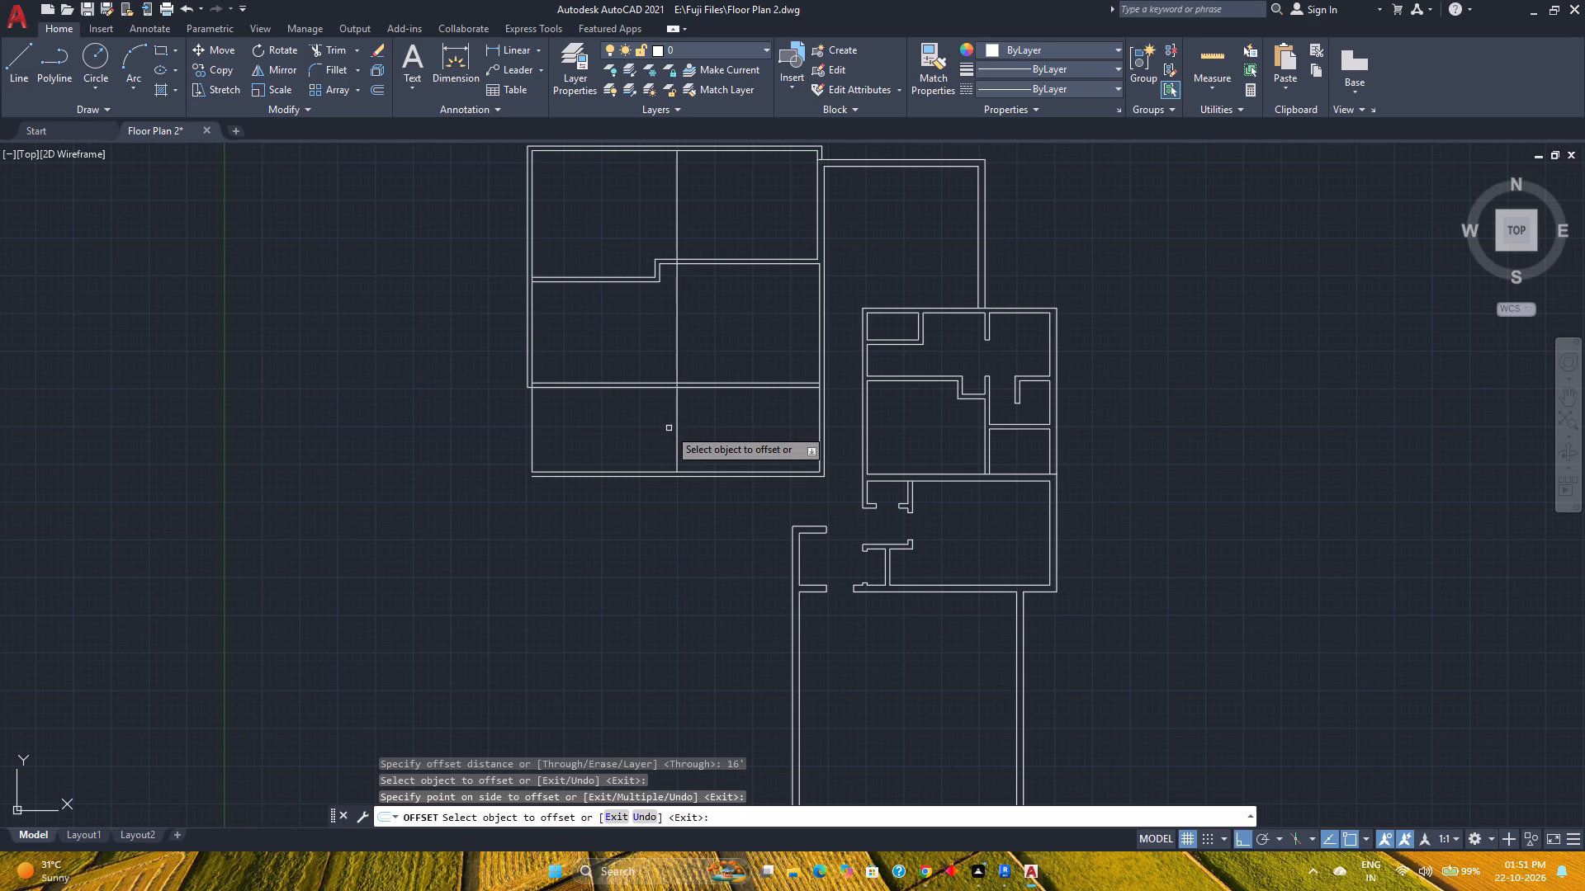
Measure the lower room's space between the offset vertical line and the right-hand wall.
{"action": "left_click", "coordinate": [1214, 64]}
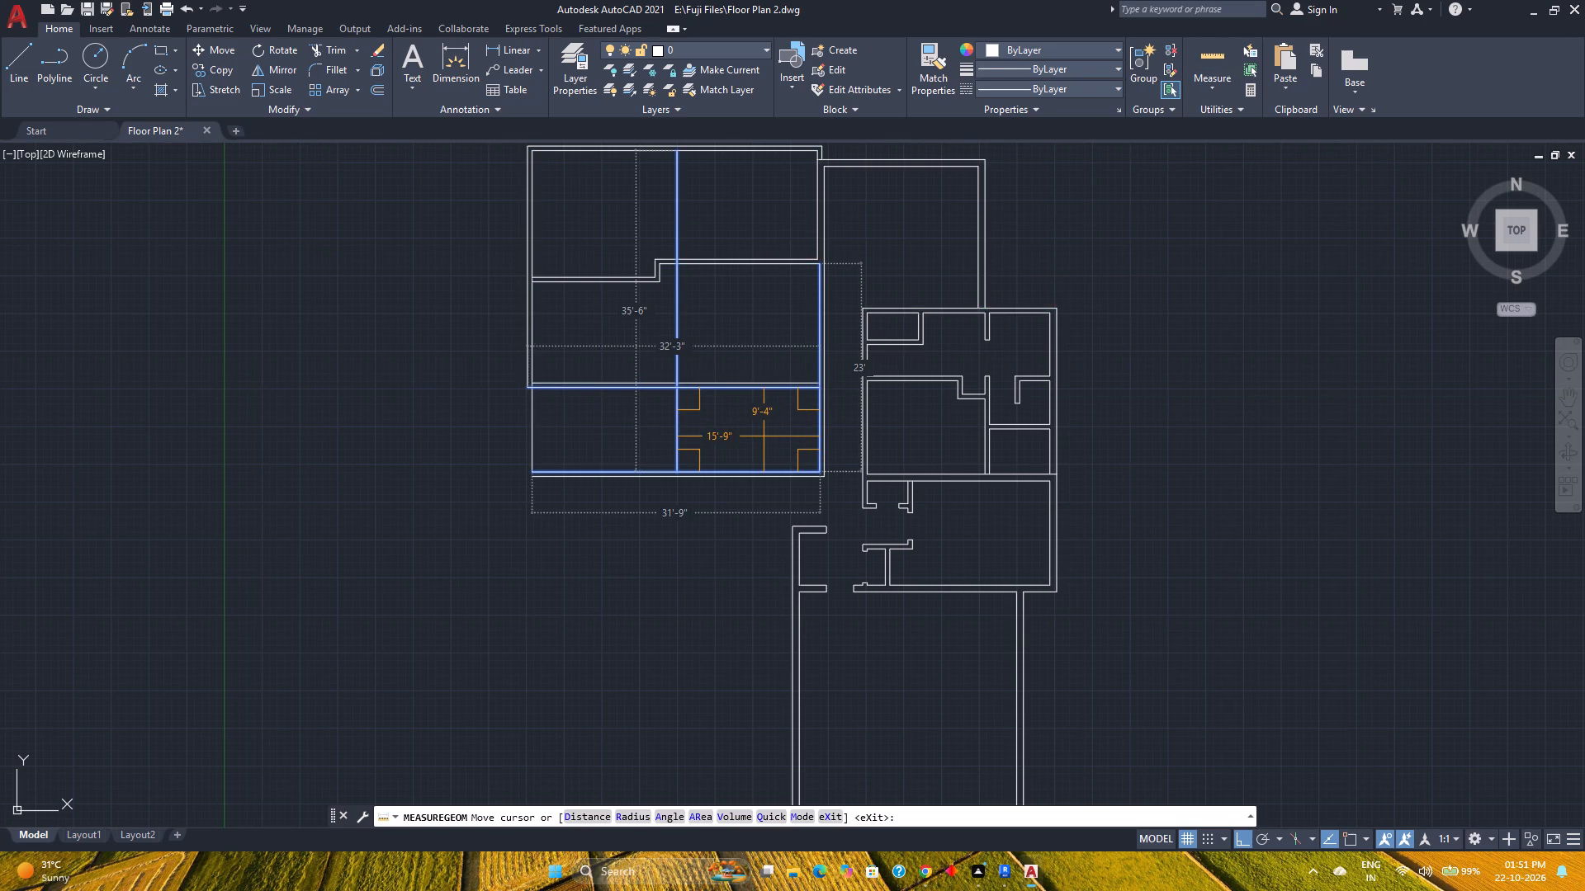
{"action": "key", "text": "Escape"}
{"action": "left_click", "coordinate": [740, 386]}
{"action": "key", "text": "Escape"}
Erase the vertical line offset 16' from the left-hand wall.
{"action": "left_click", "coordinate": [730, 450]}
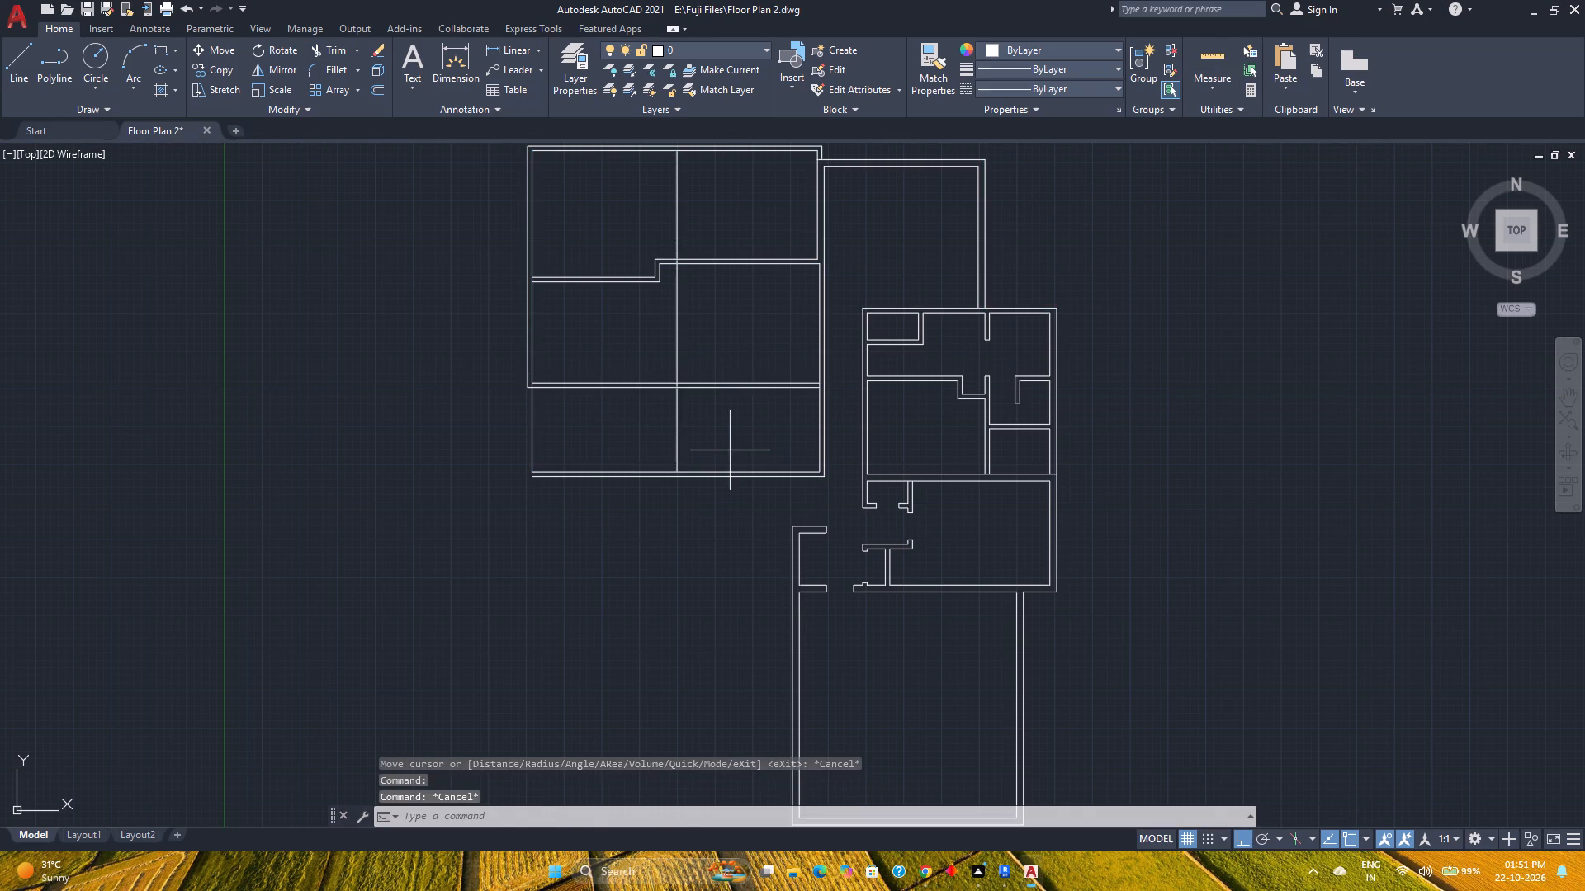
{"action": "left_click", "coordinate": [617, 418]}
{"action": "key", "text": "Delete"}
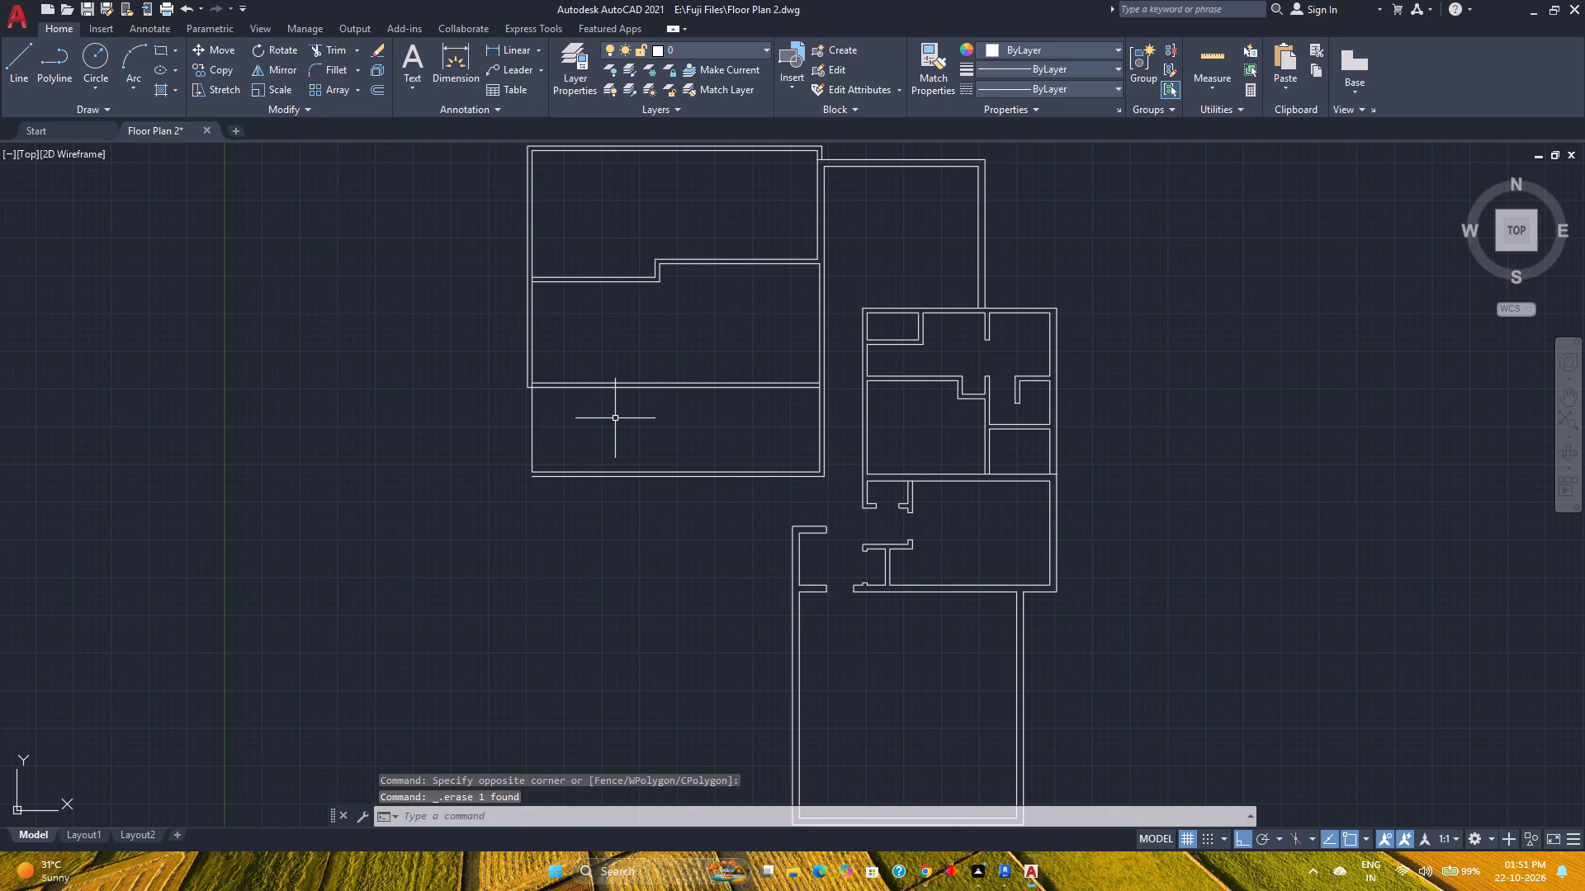
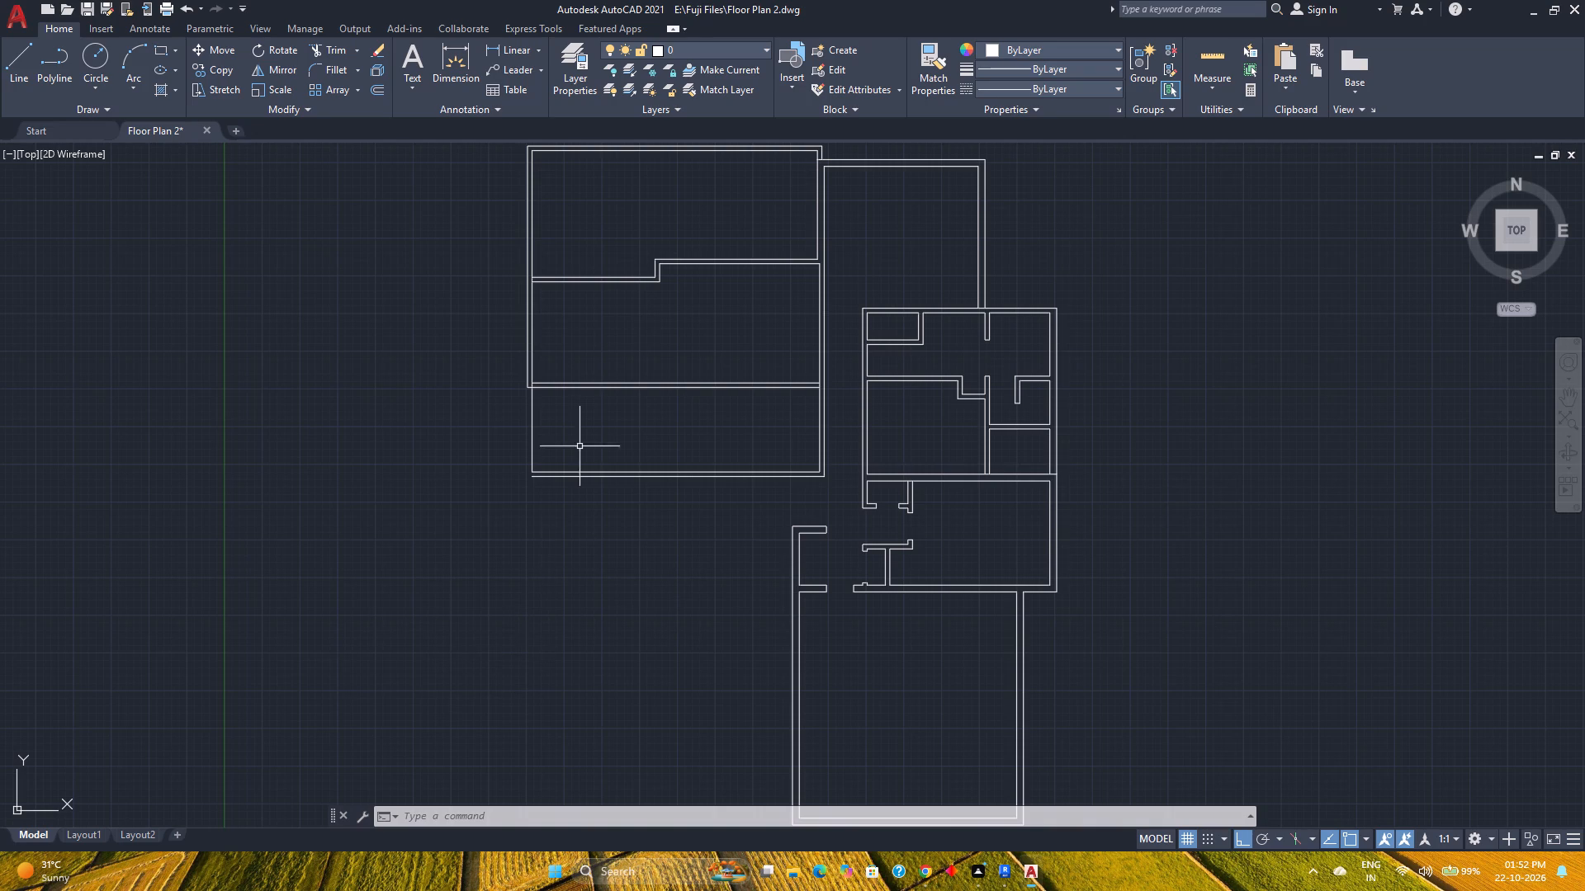
Stretch the left end of the lower line of the horizontal wall above the lowest room 3' outward to the left.
{"action": "scroll", "coordinate": [556, 405], "scroll_direction": "up", "scroll_amount": 1}
{"action": "left_click", "coordinate": [542, 375]}
{"action": "middle_click_drag", "start_coordinate": [474, 389], "coordinate": [507, 437]}
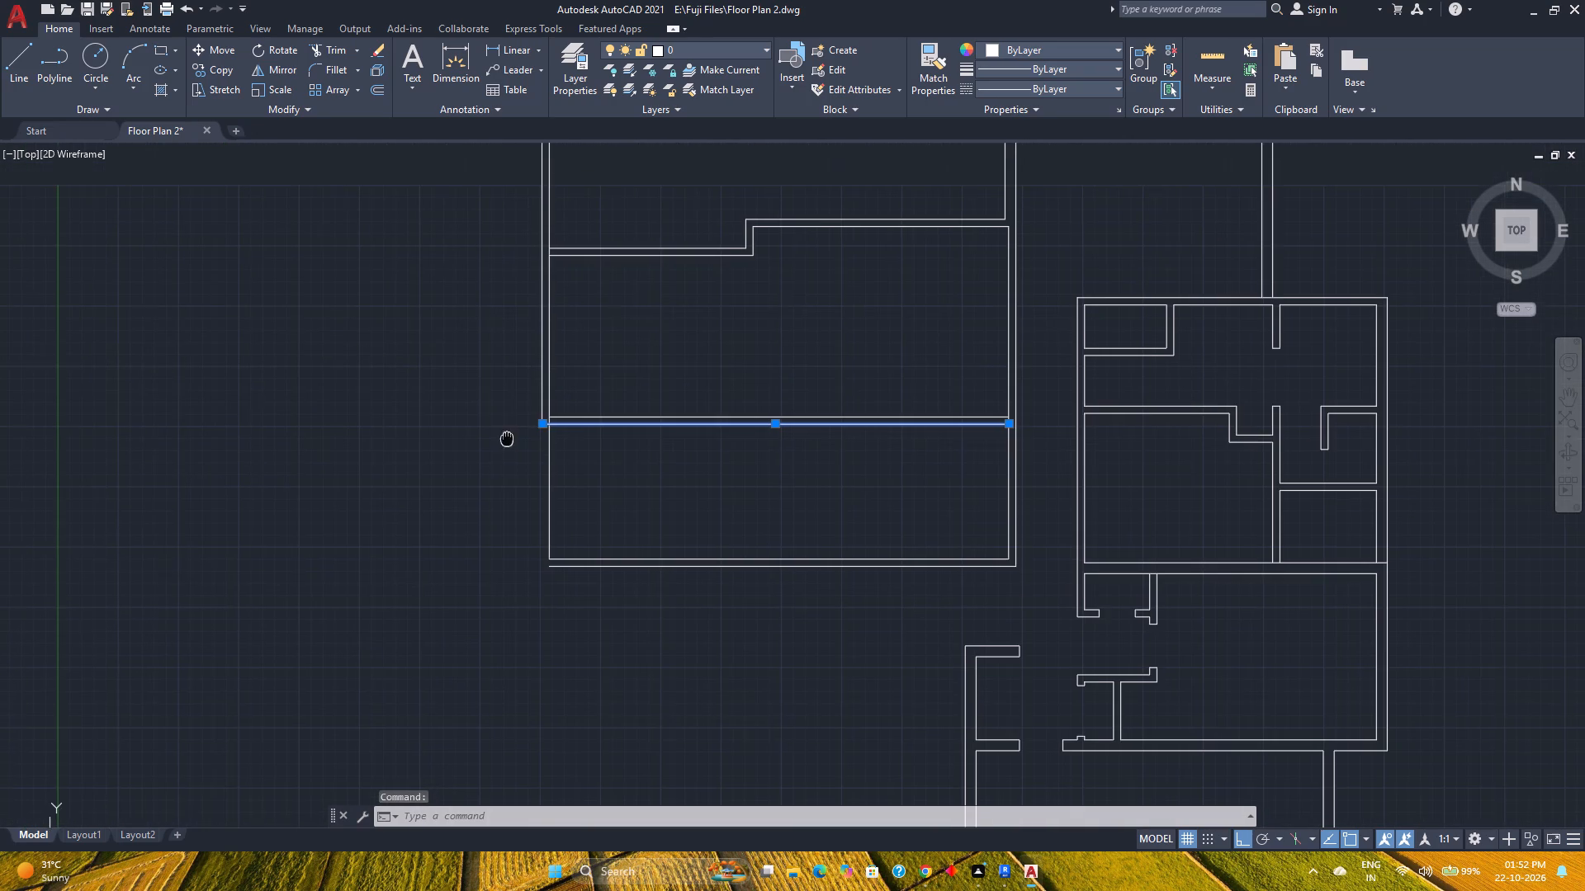
{"action": "middle_click", "coordinate": [507, 437]}
{"action": "left_click", "coordinate": [545, 426]}
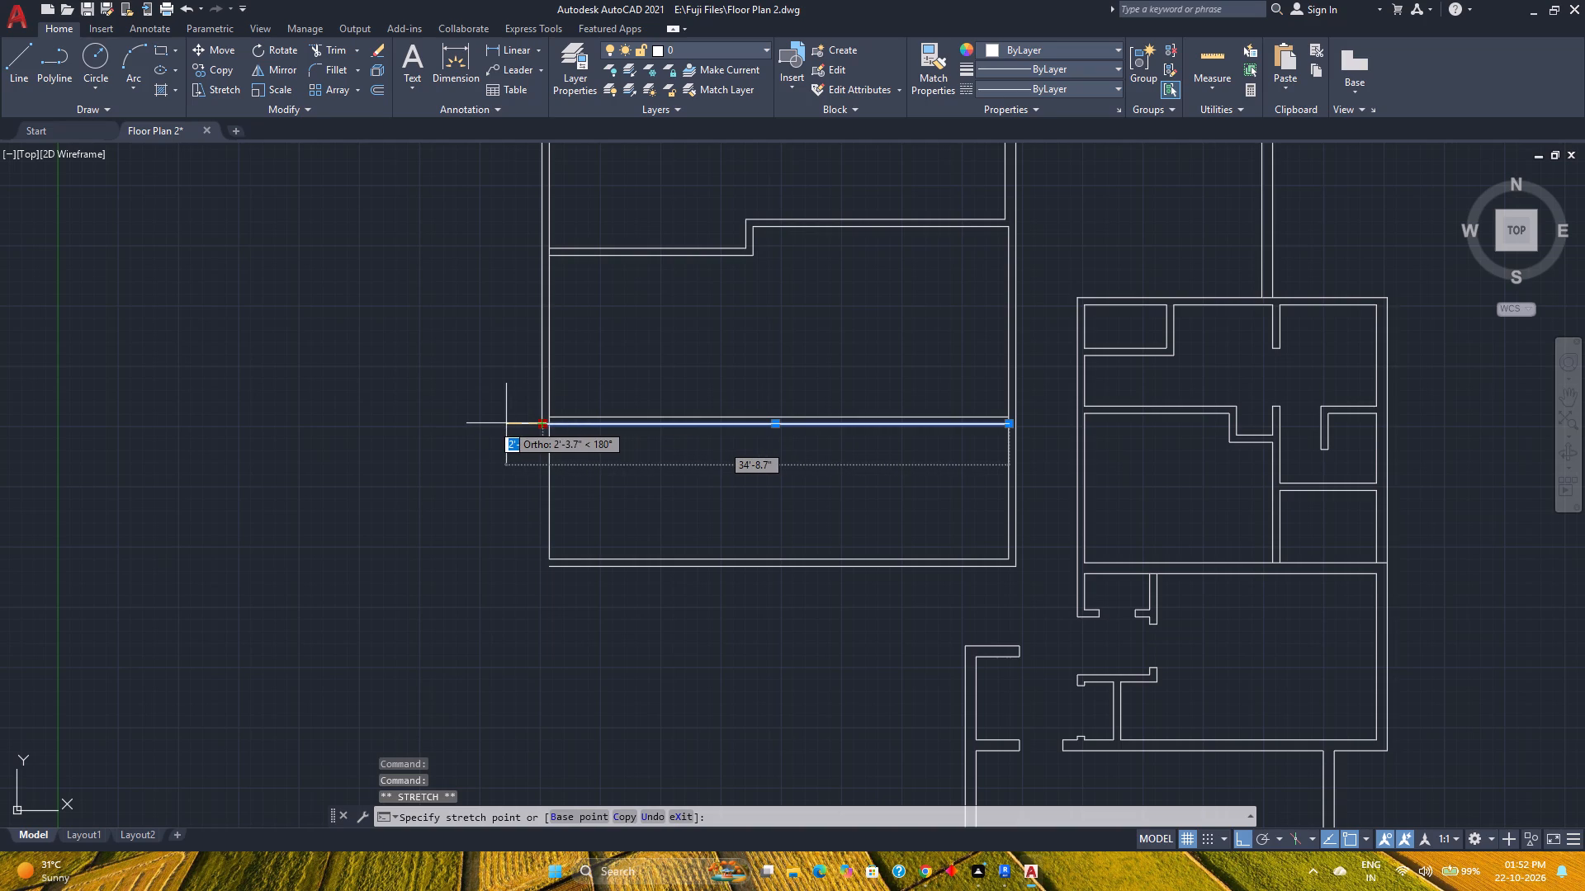
{"action": "type", "text": "3'"}
{"action": "key", "text": "Return"}
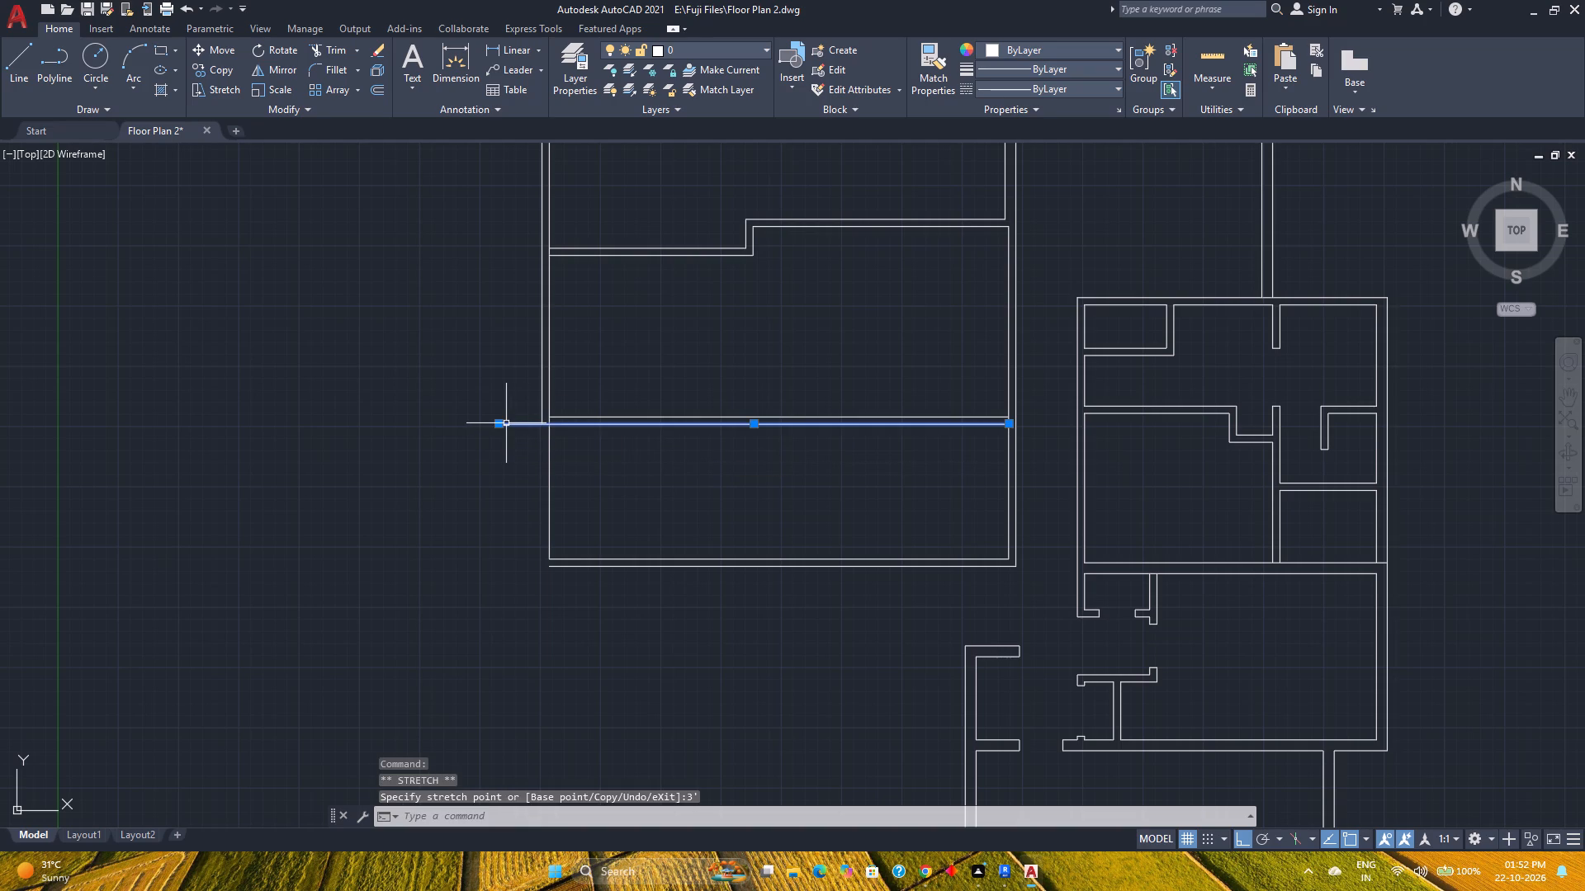
Stretch the left end of the same wall's upper line 3'6" to the left, then 6" more.
{"action": "left_click", "coordinate": [580, 415]}
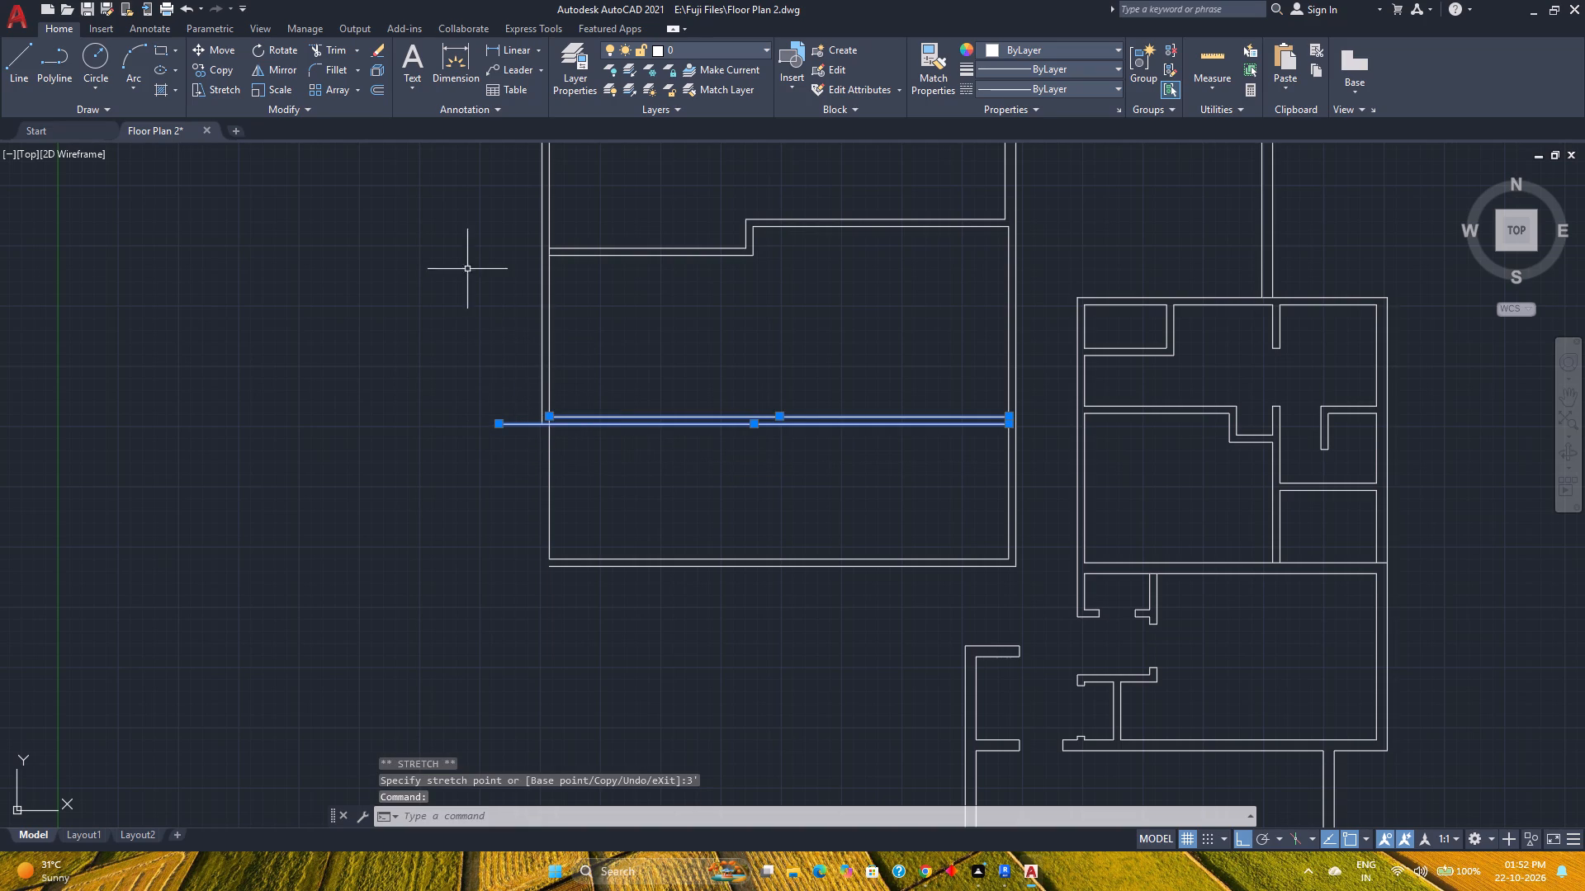
{"action": "left_click", "coordinate": [550, 419]}
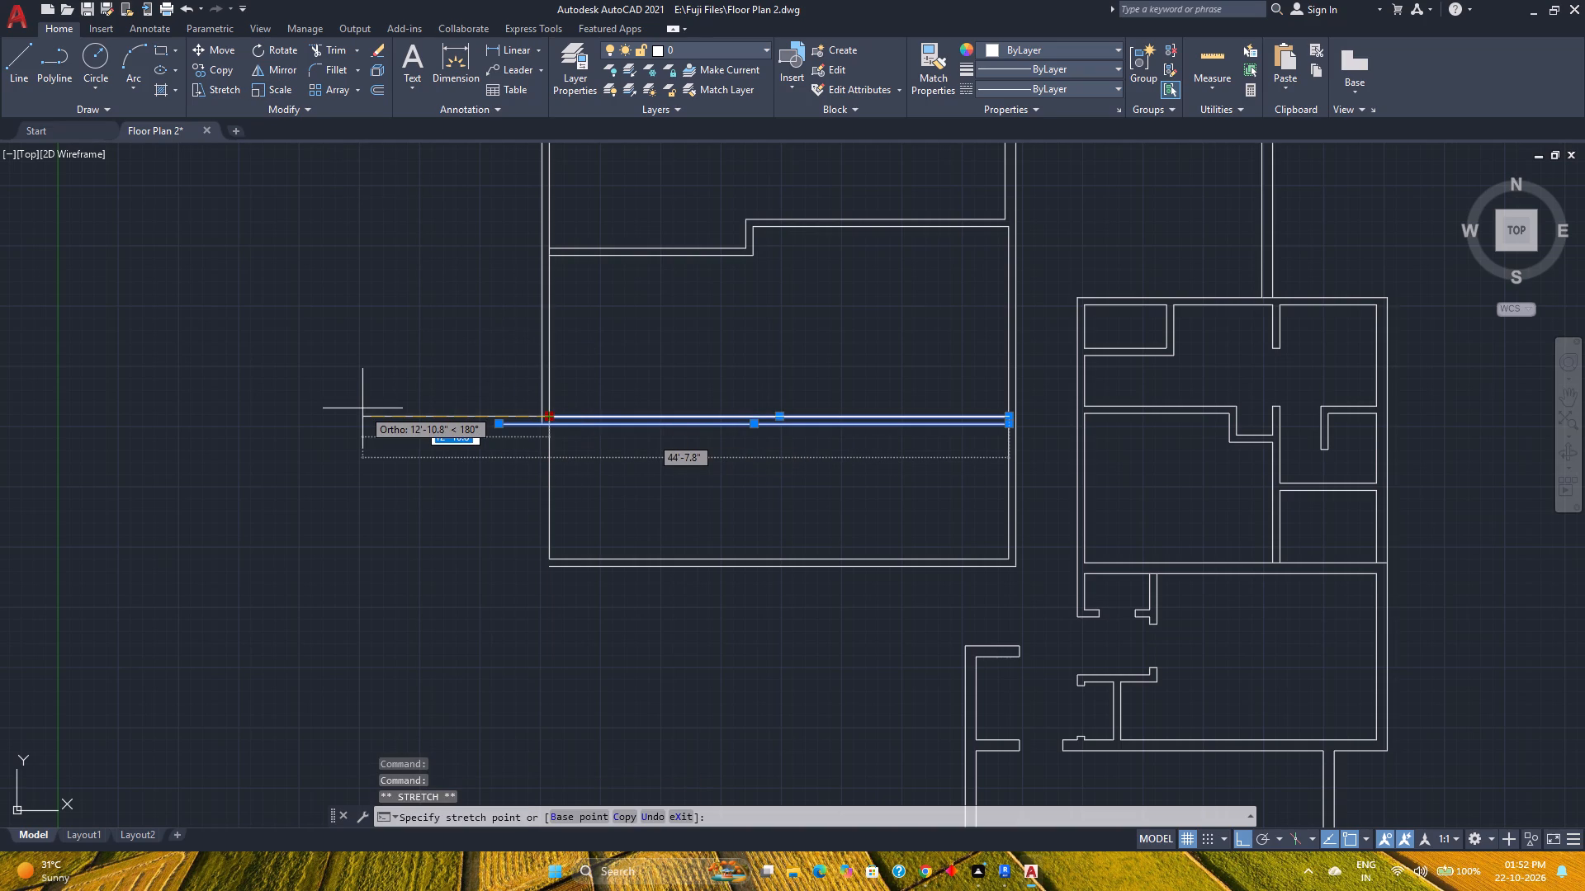
{"action": "type", "text": "3'6\""}
{"action": "key", "text": "Return"}
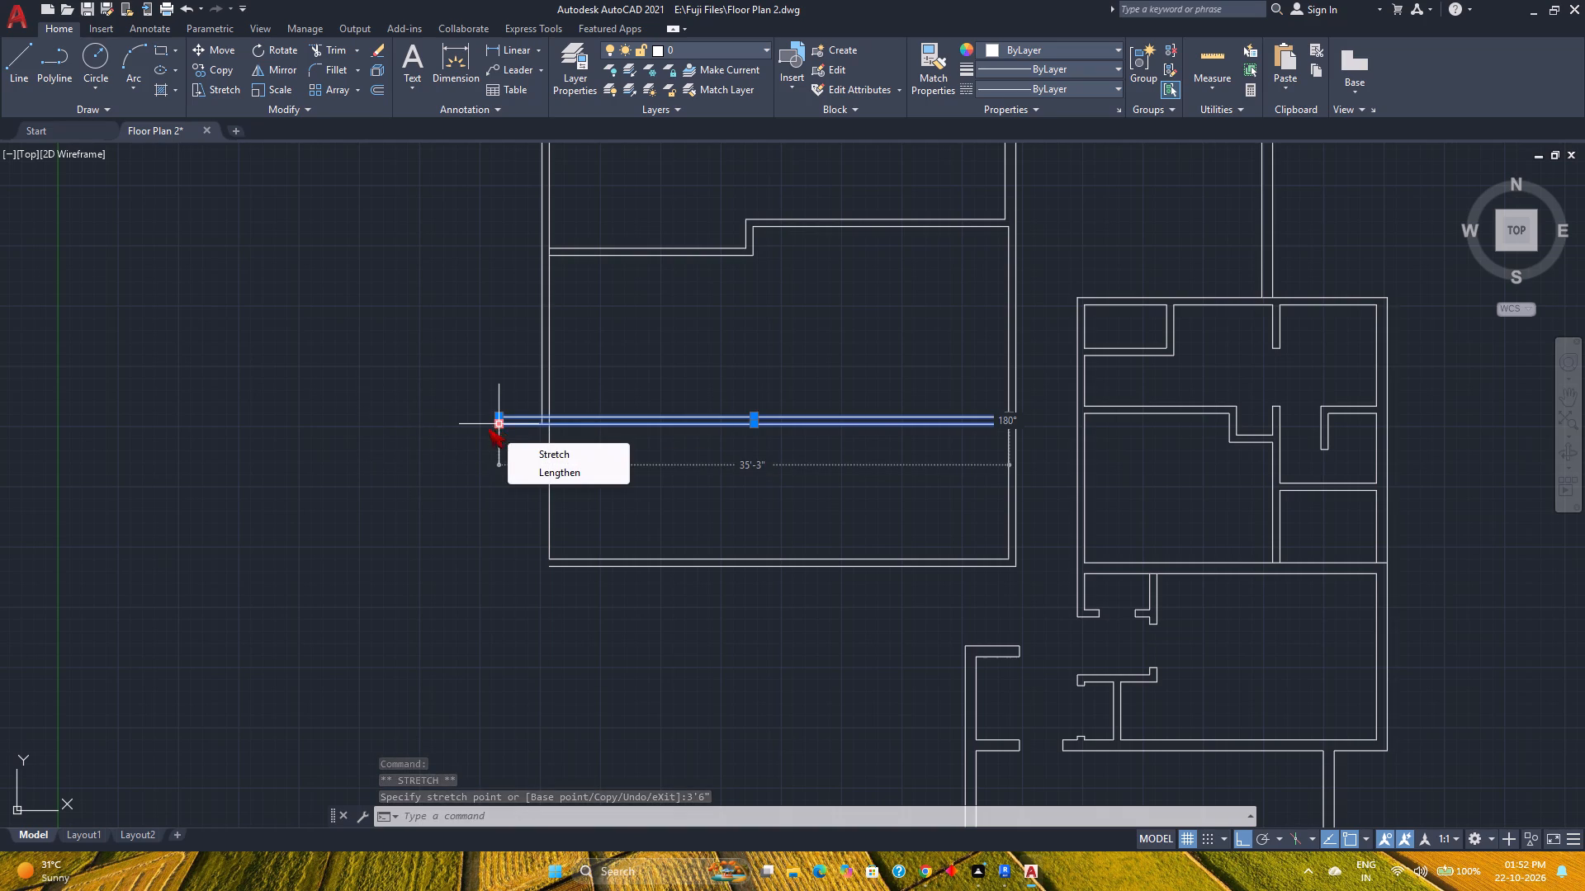
{"action": "scroll", "coordinate": [461, 409], "scroll_direction": "up", "scroll_amount": 3}
{"action": "left_click", "coordinate": [616, 438]}
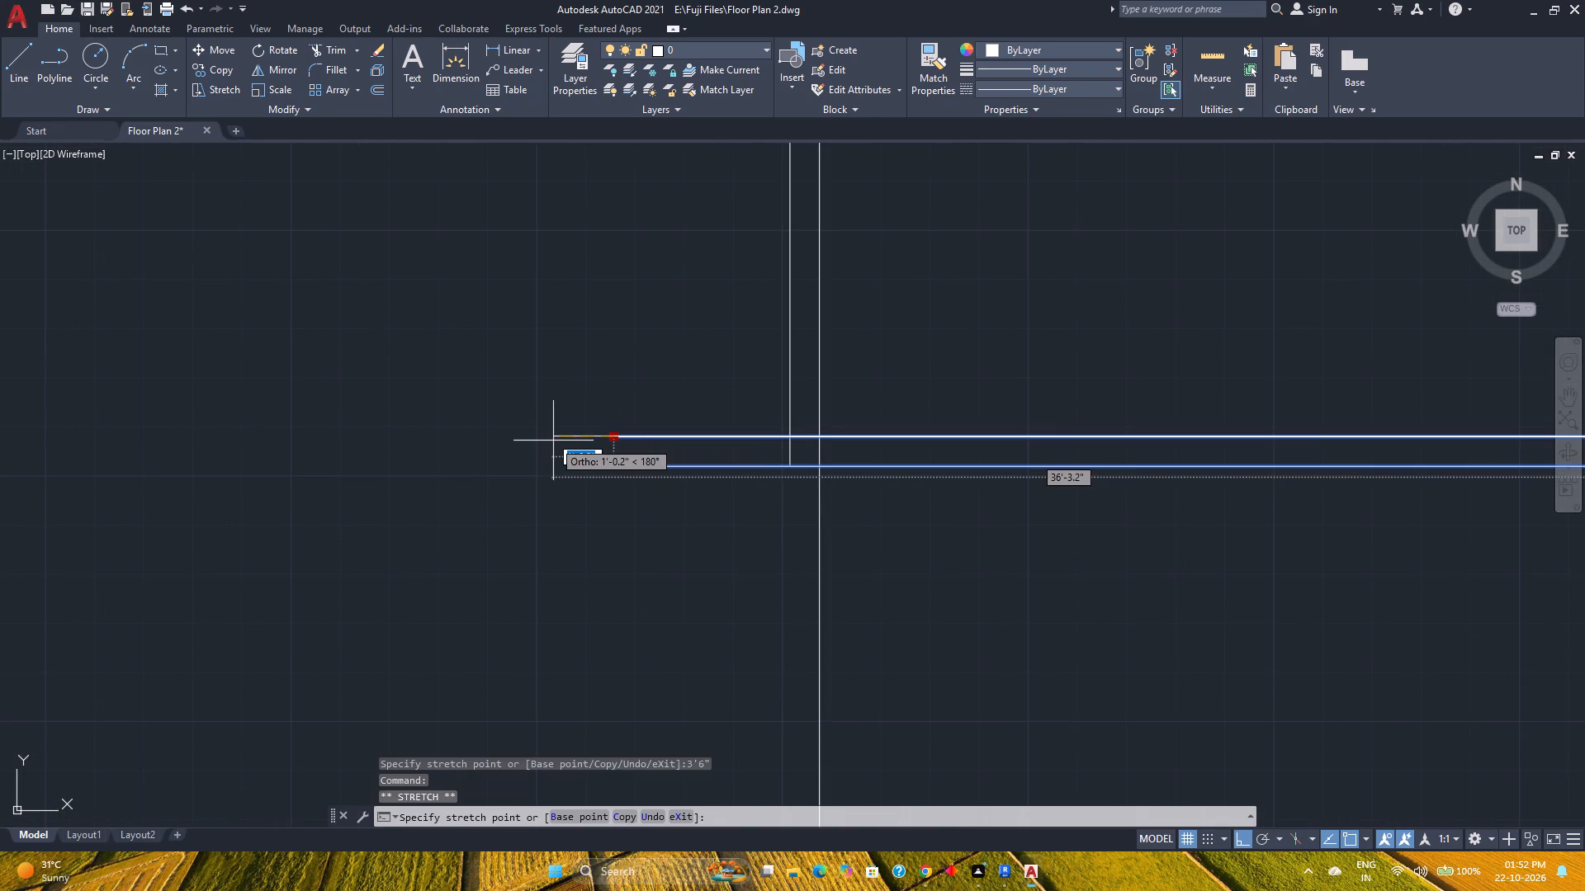
{"action": "key", "text": "6"}
{"action": "key", "text": "Return"}
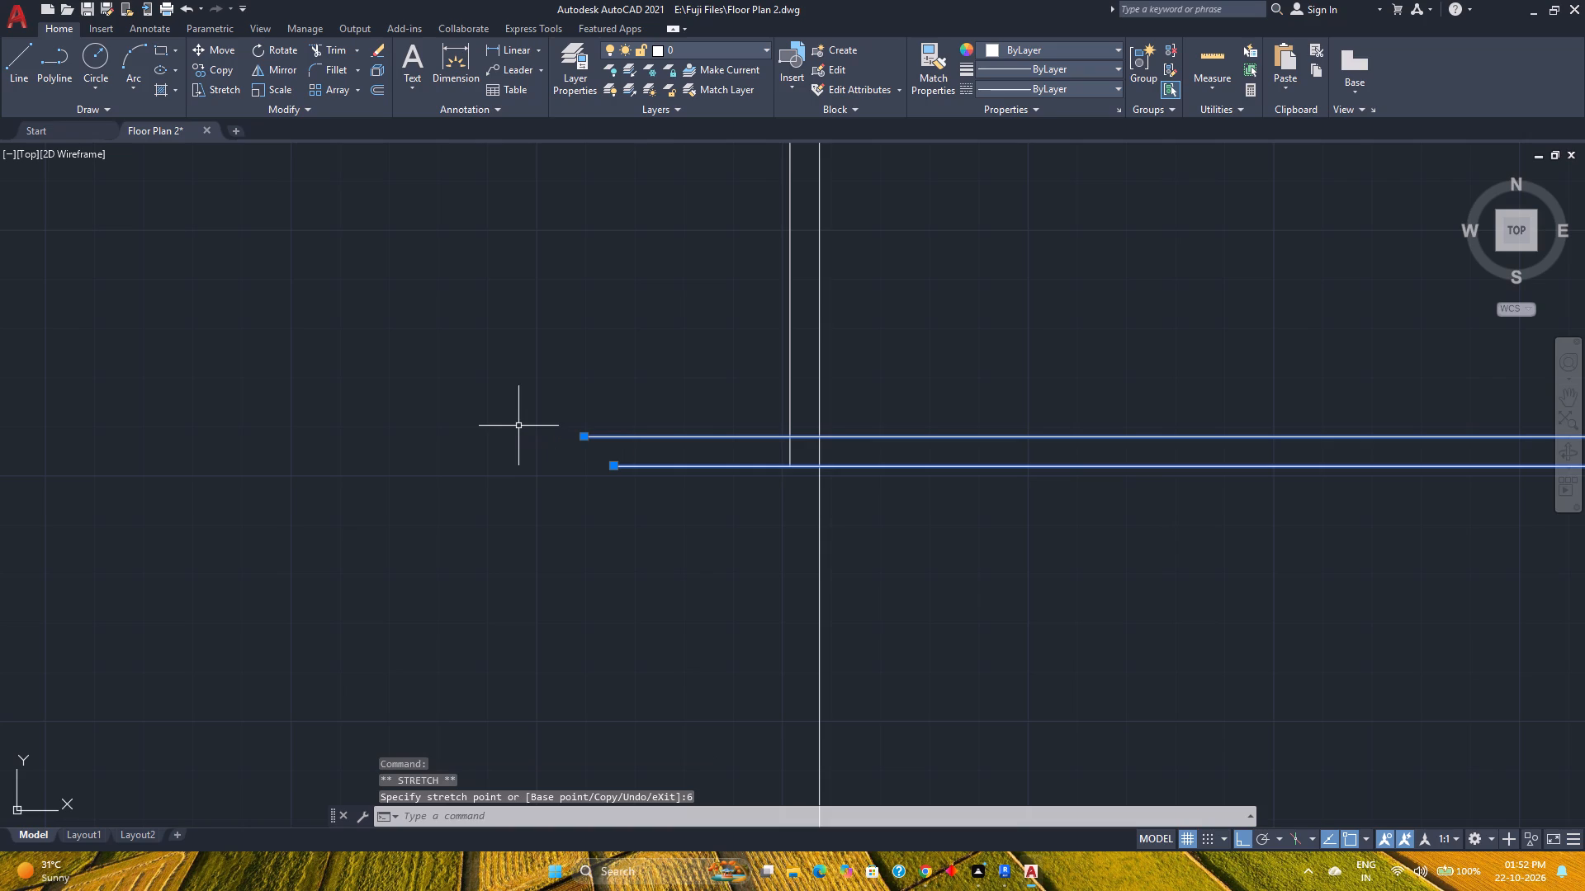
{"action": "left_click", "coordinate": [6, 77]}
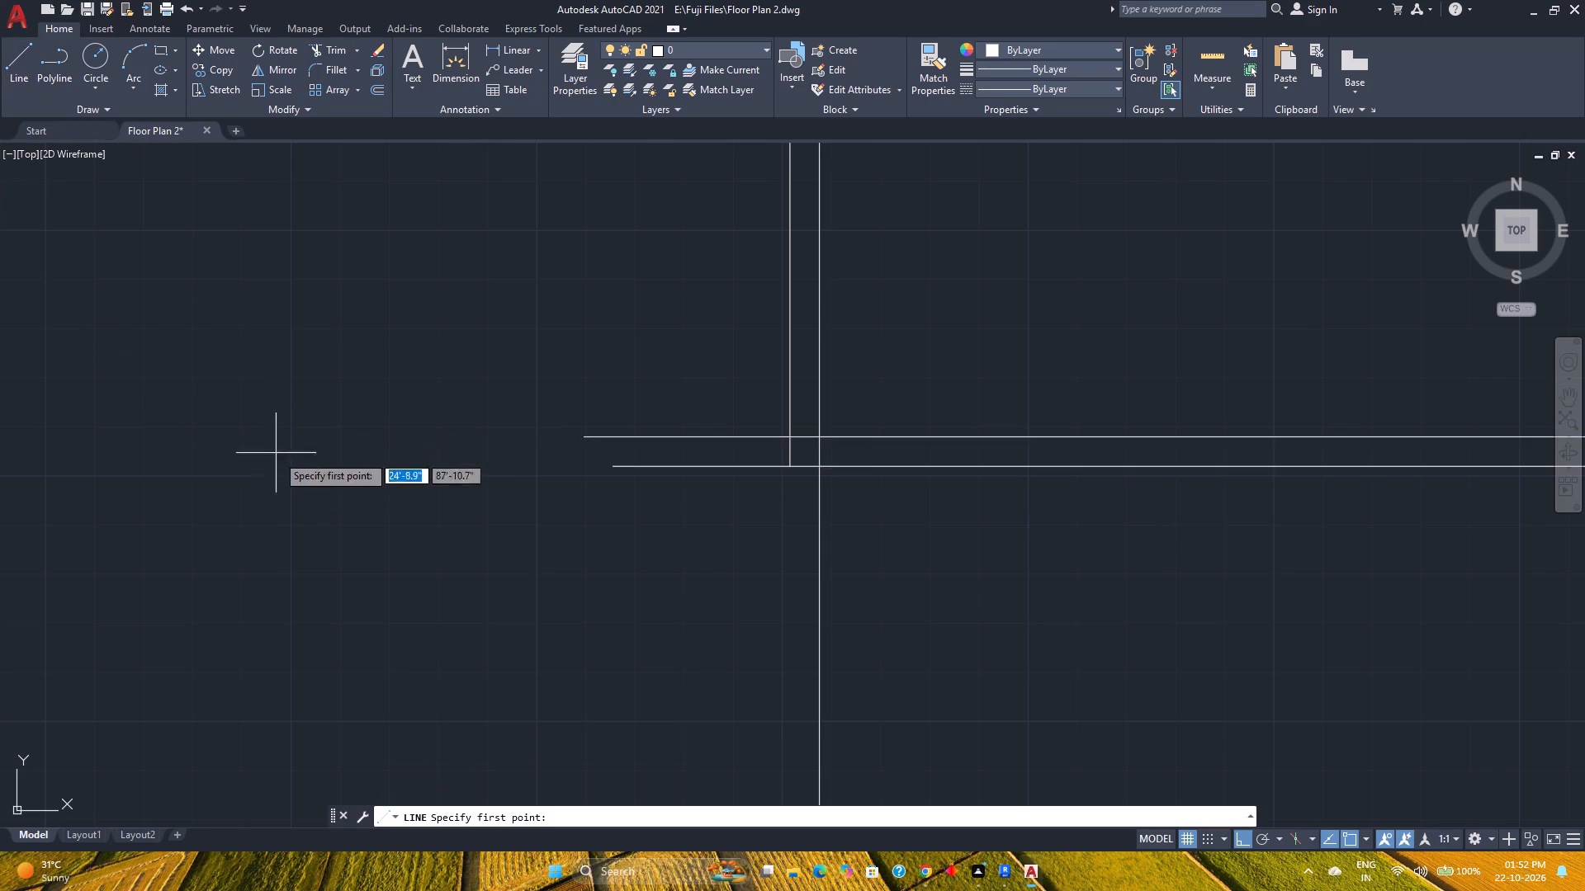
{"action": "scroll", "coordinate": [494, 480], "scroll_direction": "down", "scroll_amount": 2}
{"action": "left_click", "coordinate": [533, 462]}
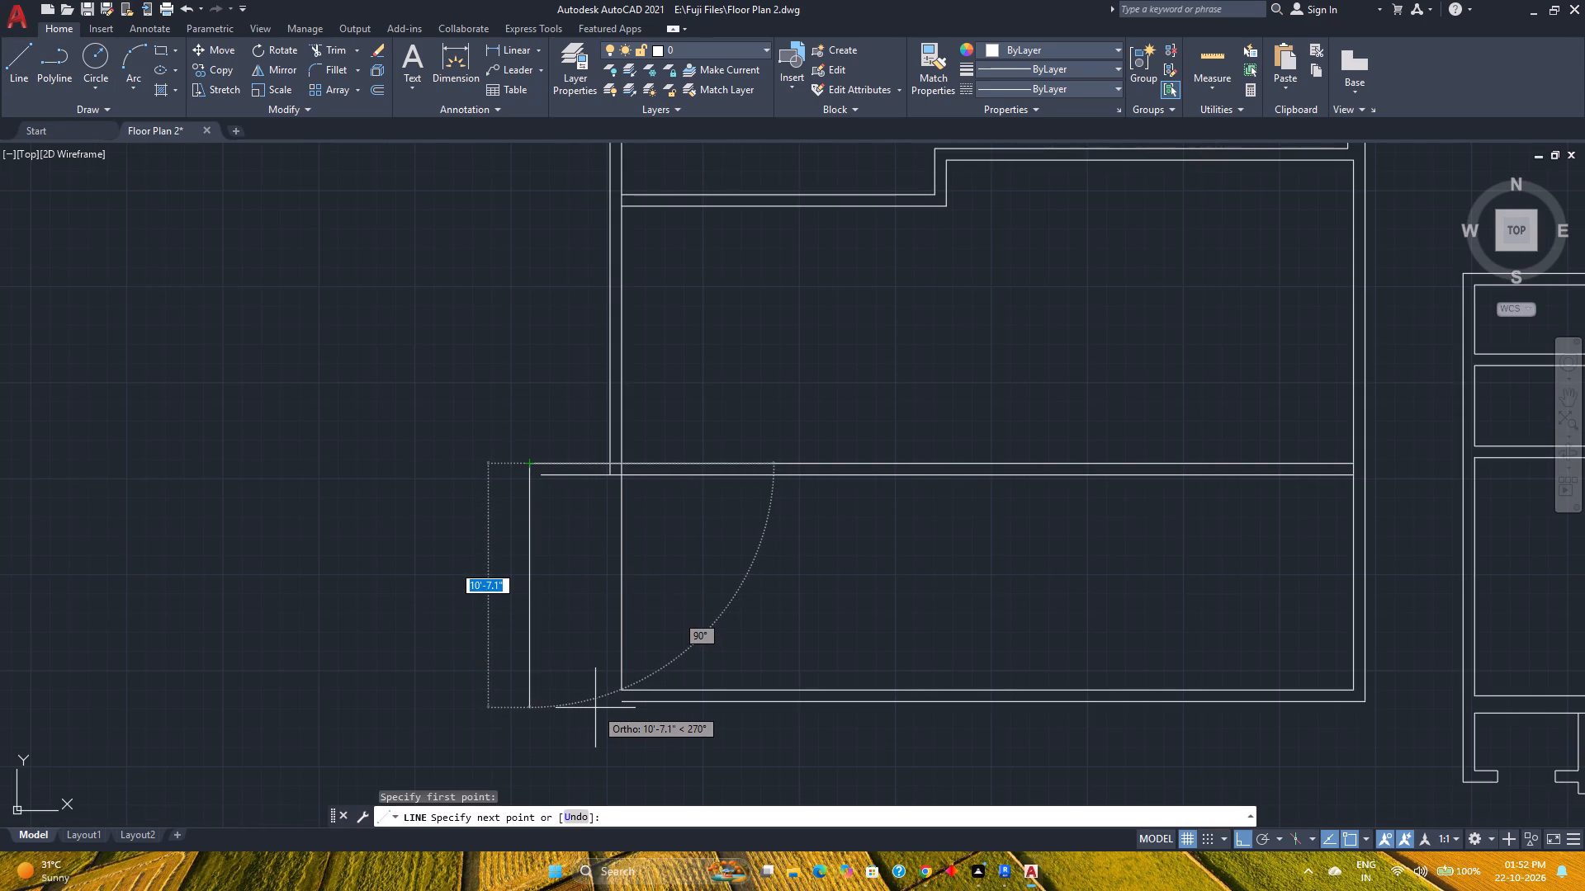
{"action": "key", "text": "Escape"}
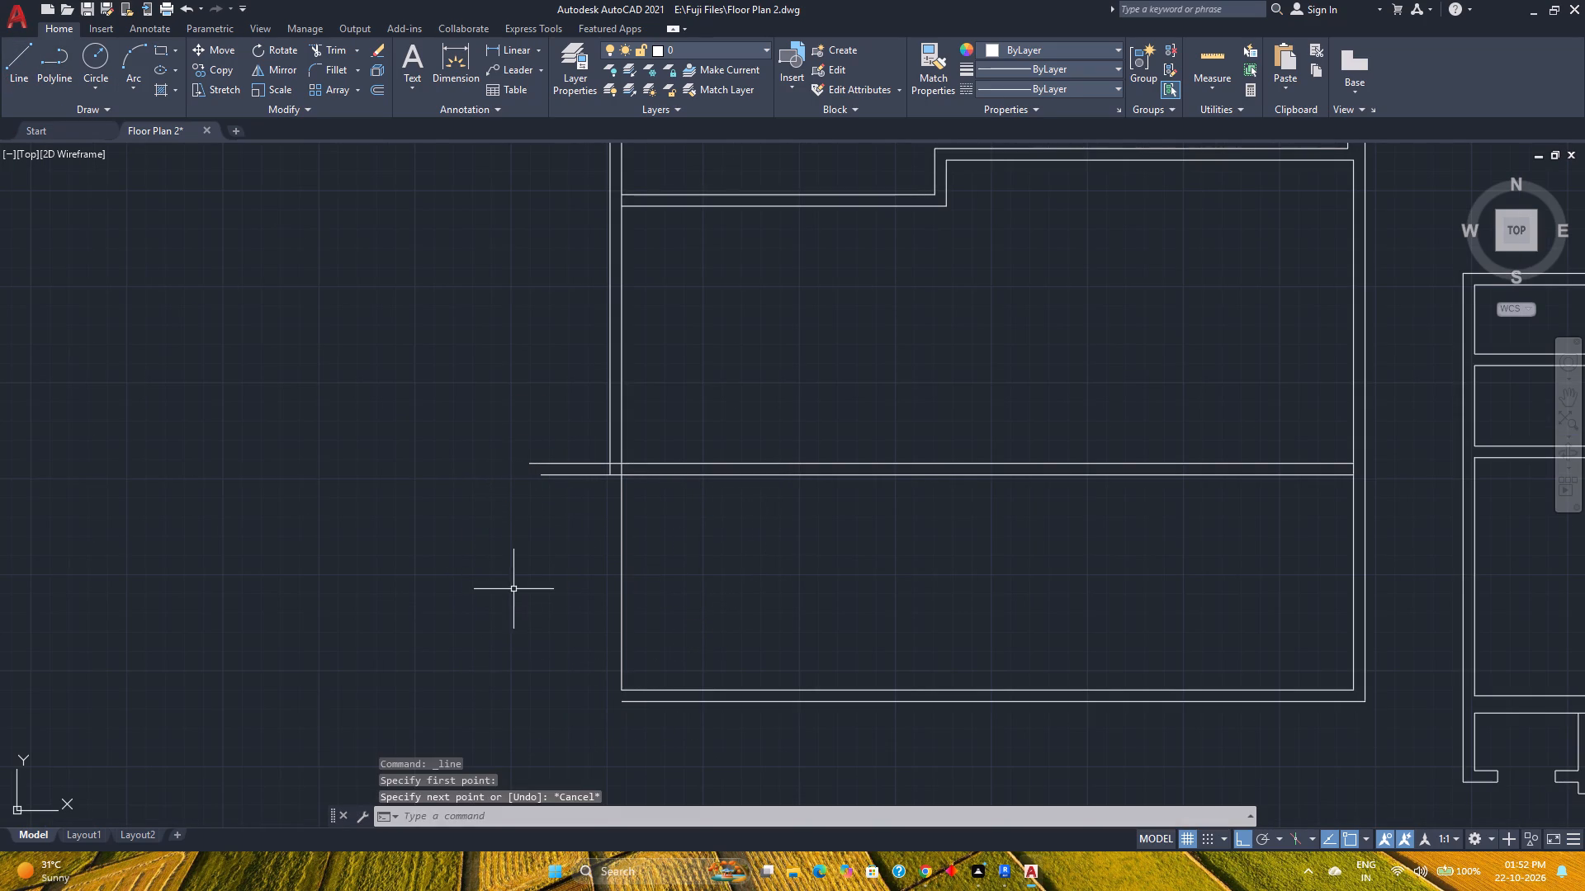
Draw two vertical lines downward from the left ends of the extended wall's upper and lower lines.
{"action": "left_click", "coordinate": [31, 71]}
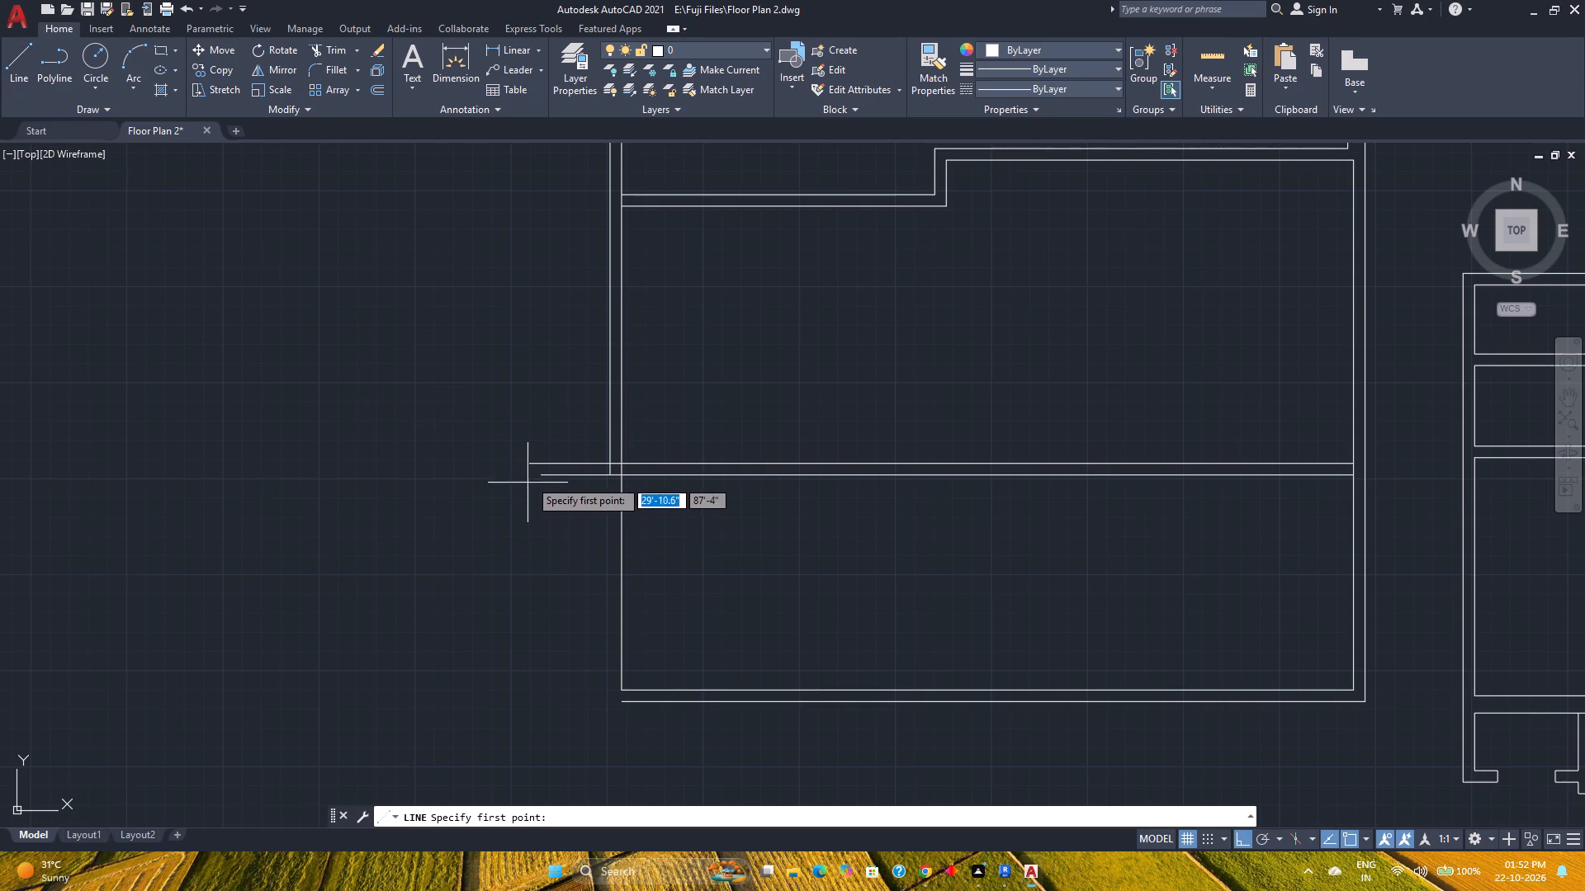
{"action": "left_click", "coordinate": [532, 464]}
{"action": "left_click", "coordinate": [559, 658]}
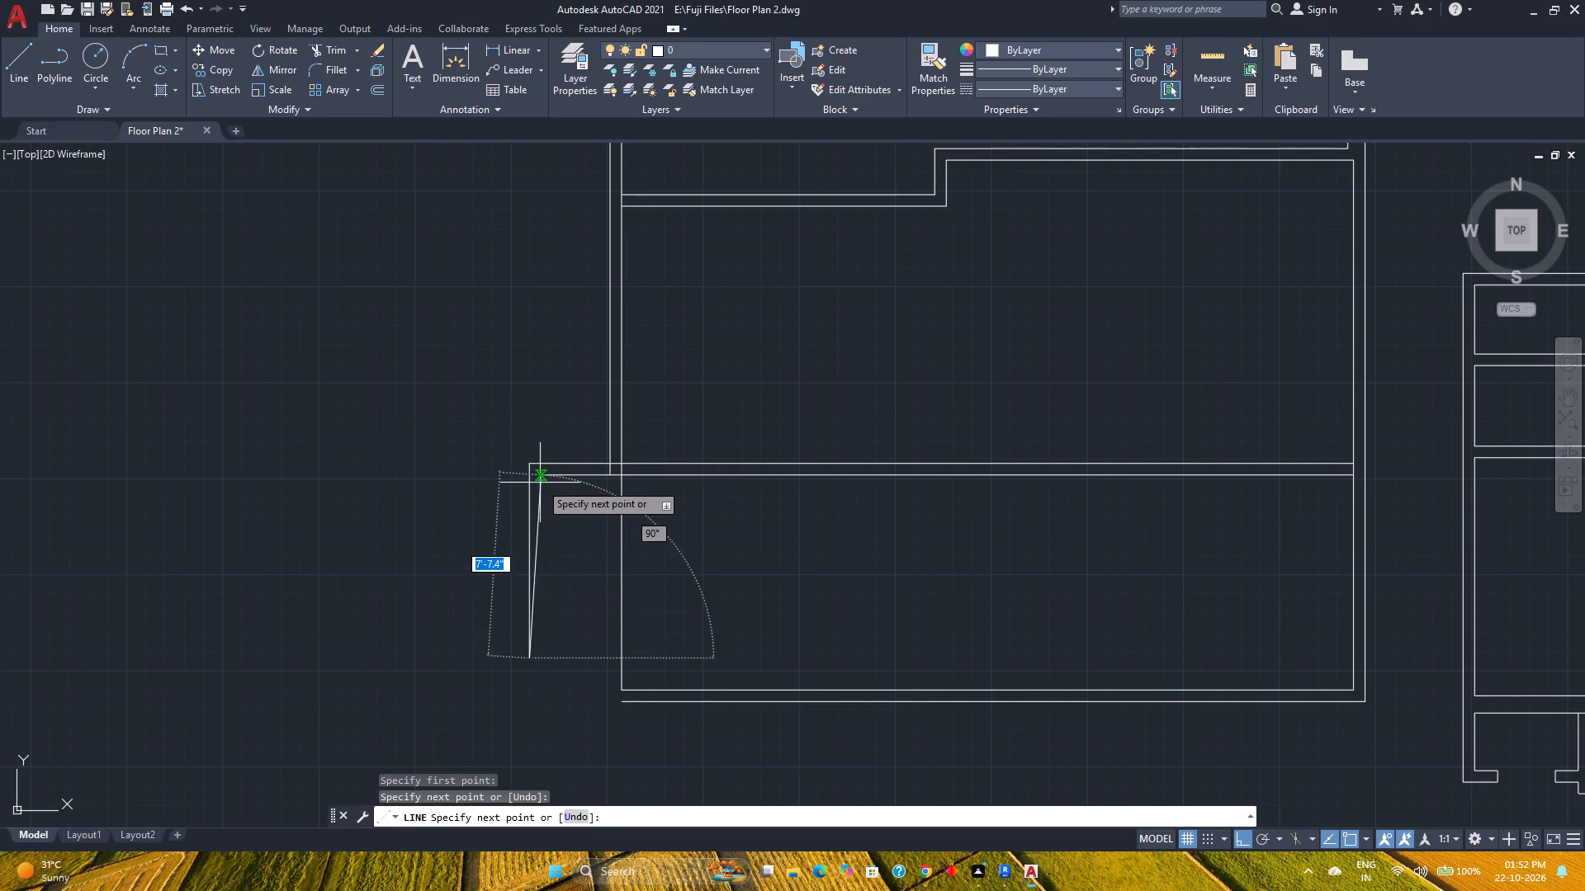
{"action": "key", "text": "Escape"}
{"action": "key", "text": "space"}
{"action": "left_click", "coordinate": [542, 478]}
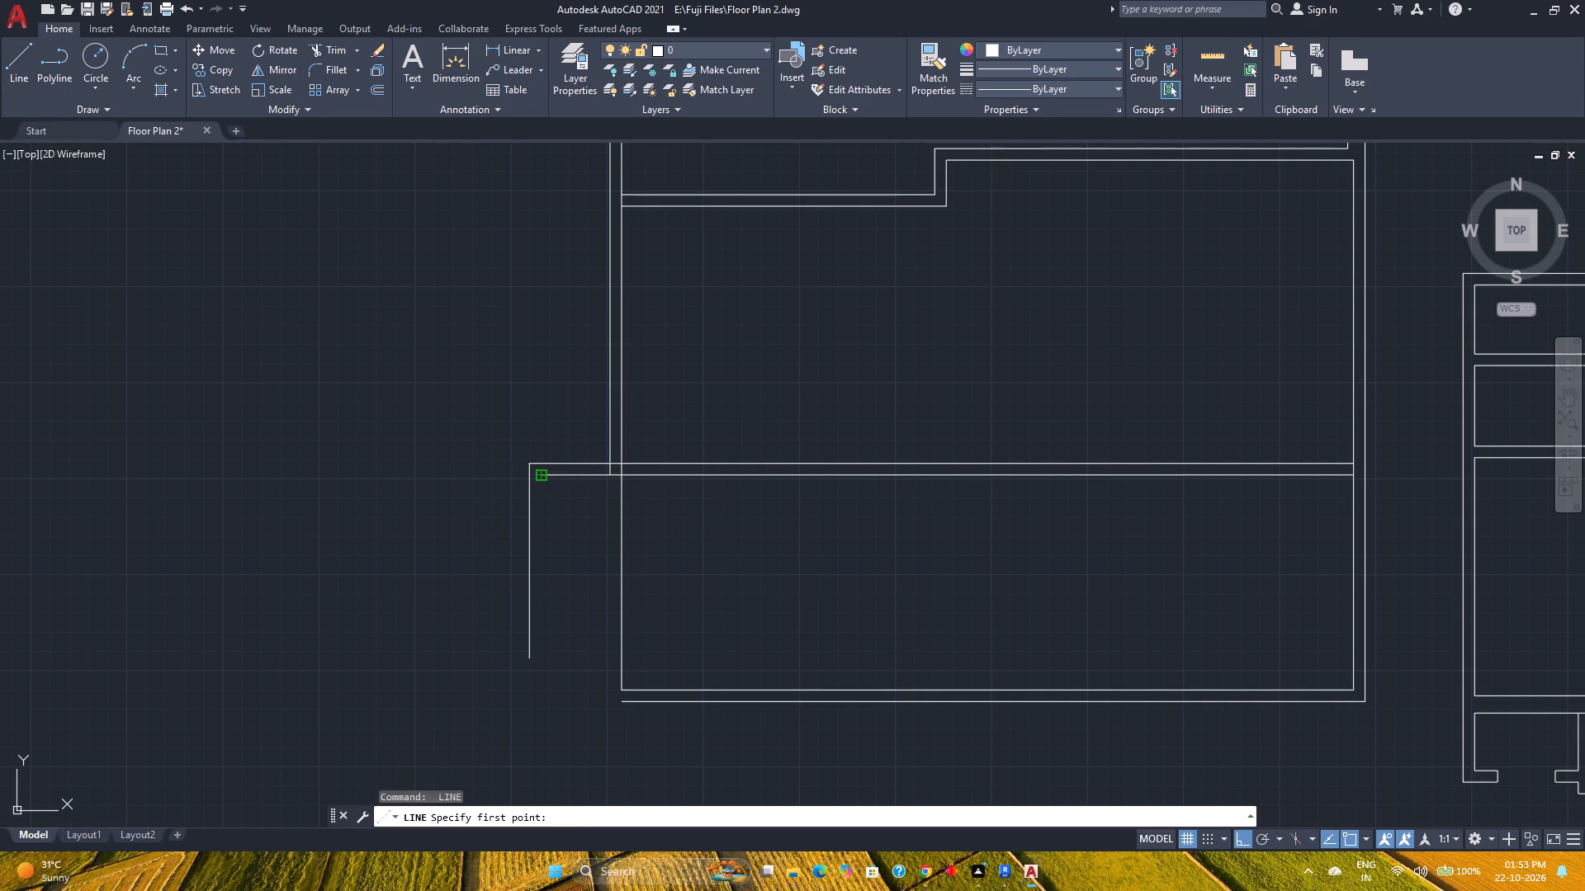
{"action": "left_click", "coordinate": [546, 628]}
{"action": "key", "text": "Escape"}
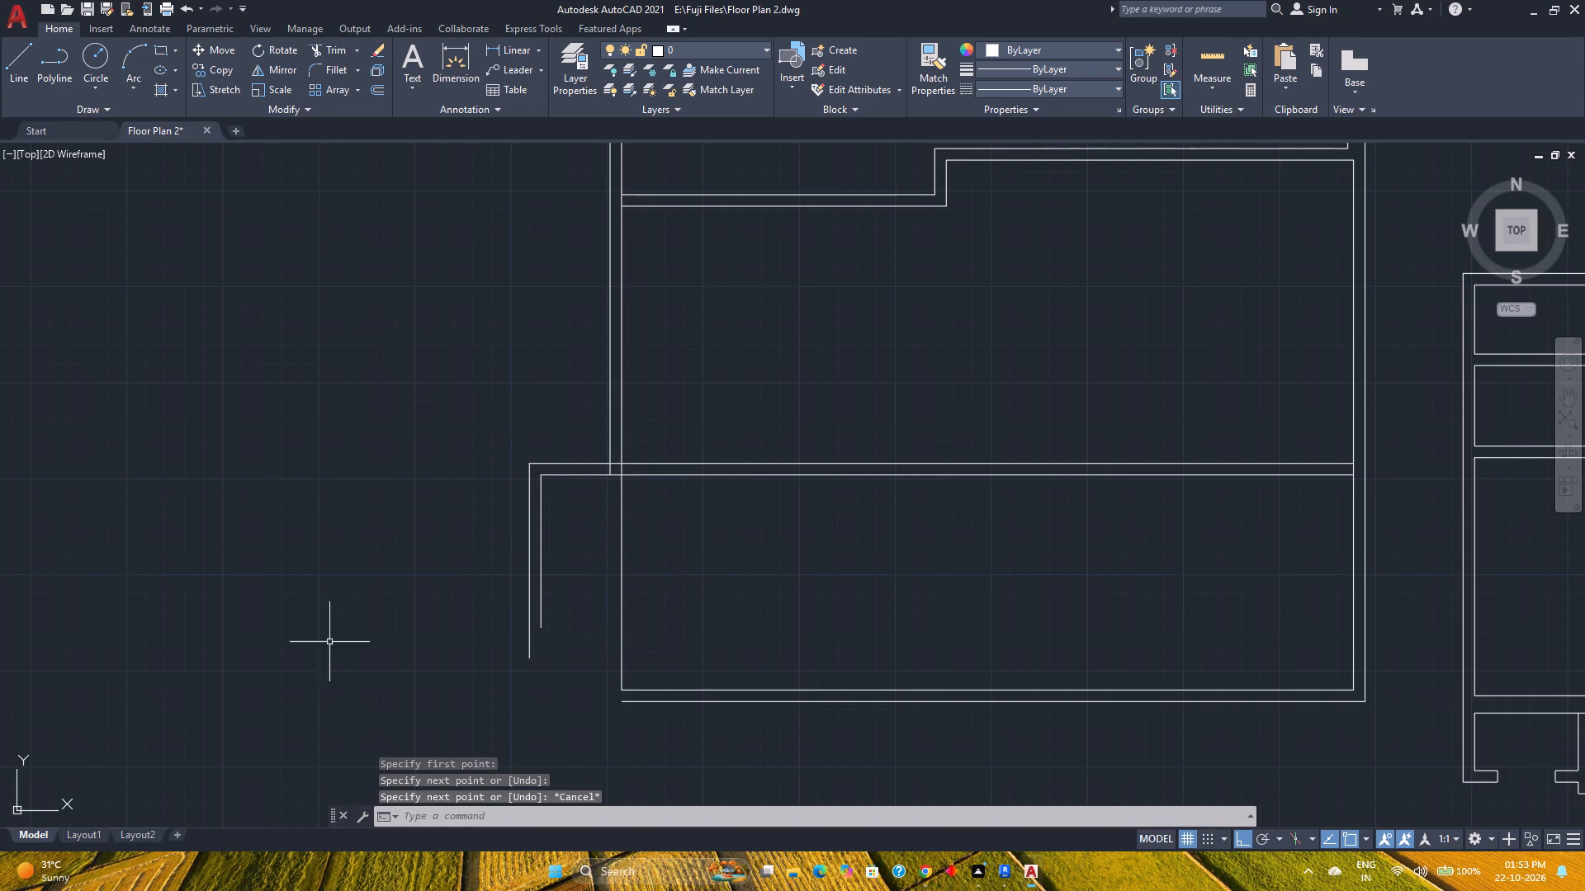
Fillet the new inner vertical line with the inner line of the bottom wall to close the inside corner.
{"action": "left_click", "coordinate": [315, 75]}
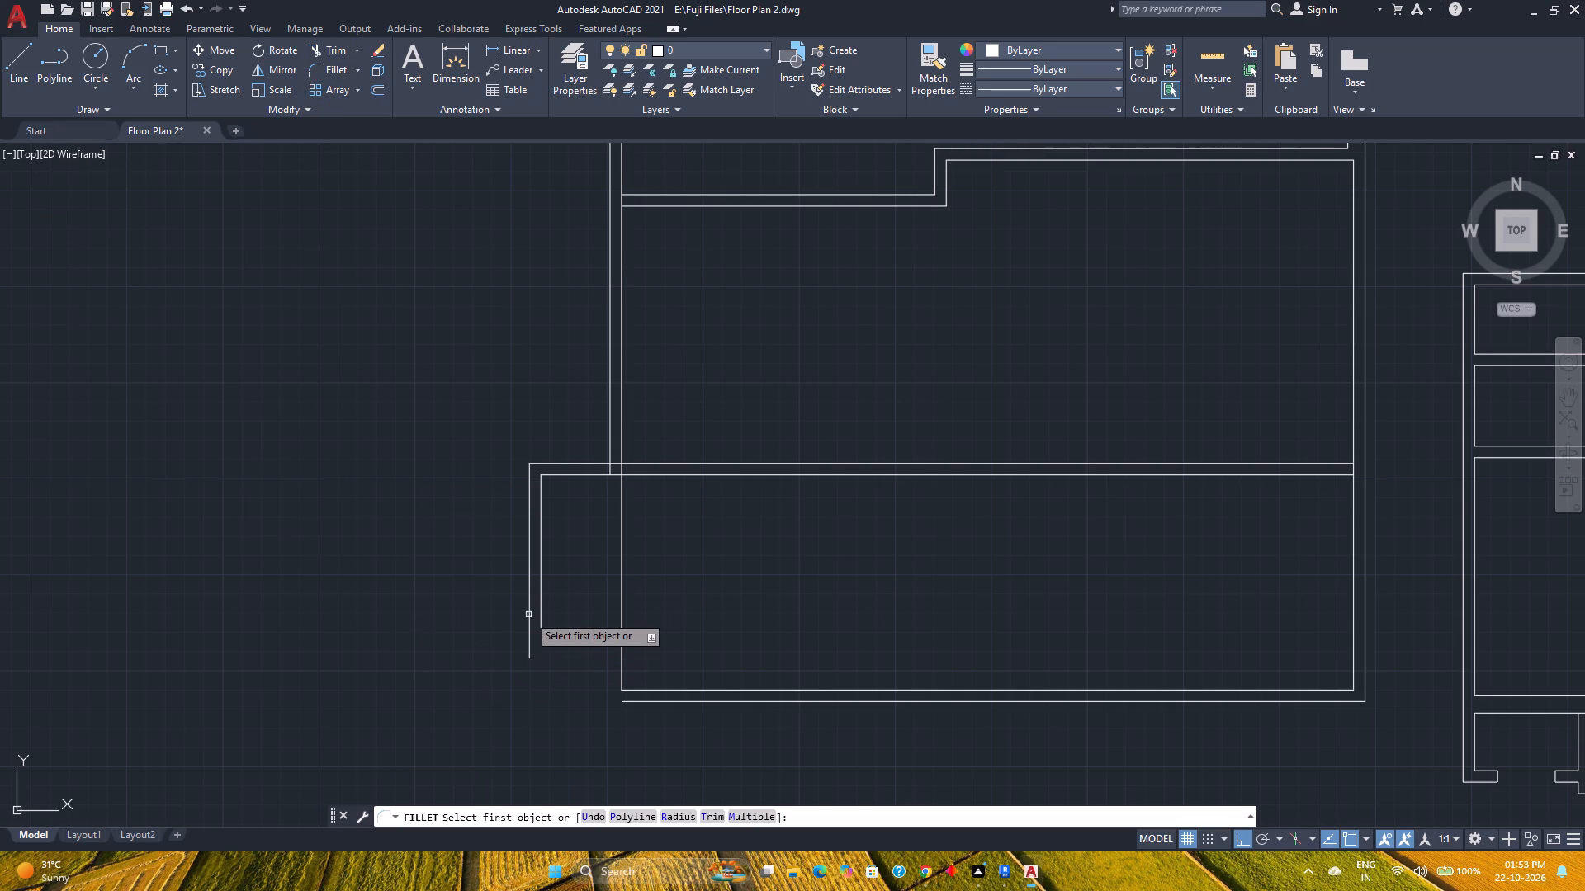
{"action": "left_click", "coordinate": [538, 600]}
{"action": "left_click", "coordinate": [542, 596]}
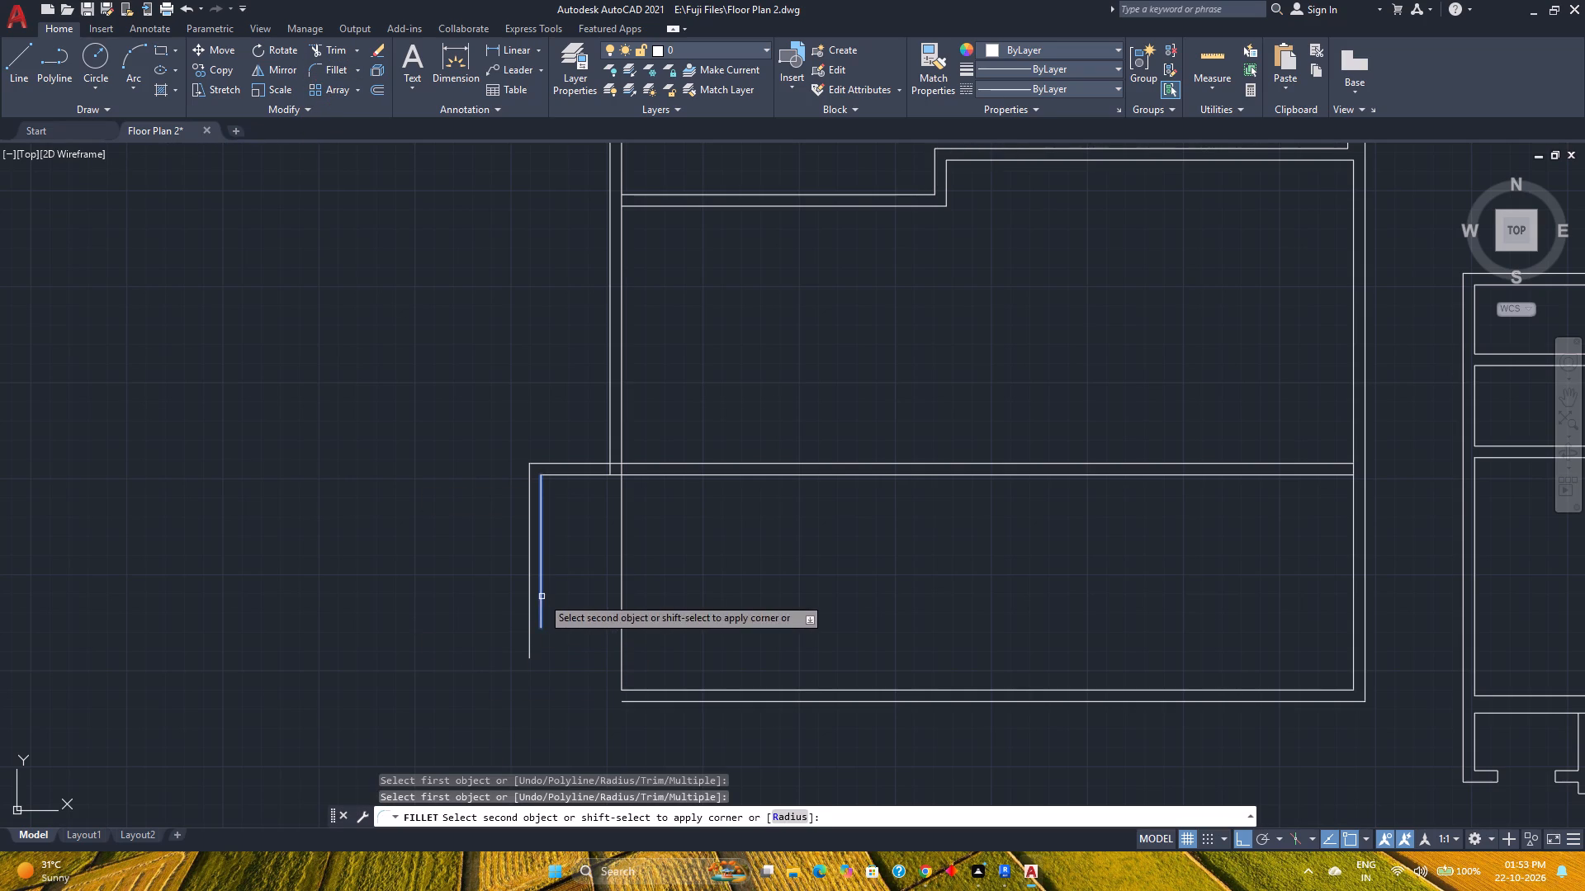
{"action": "left_click", "coordinate": [652, 691]}
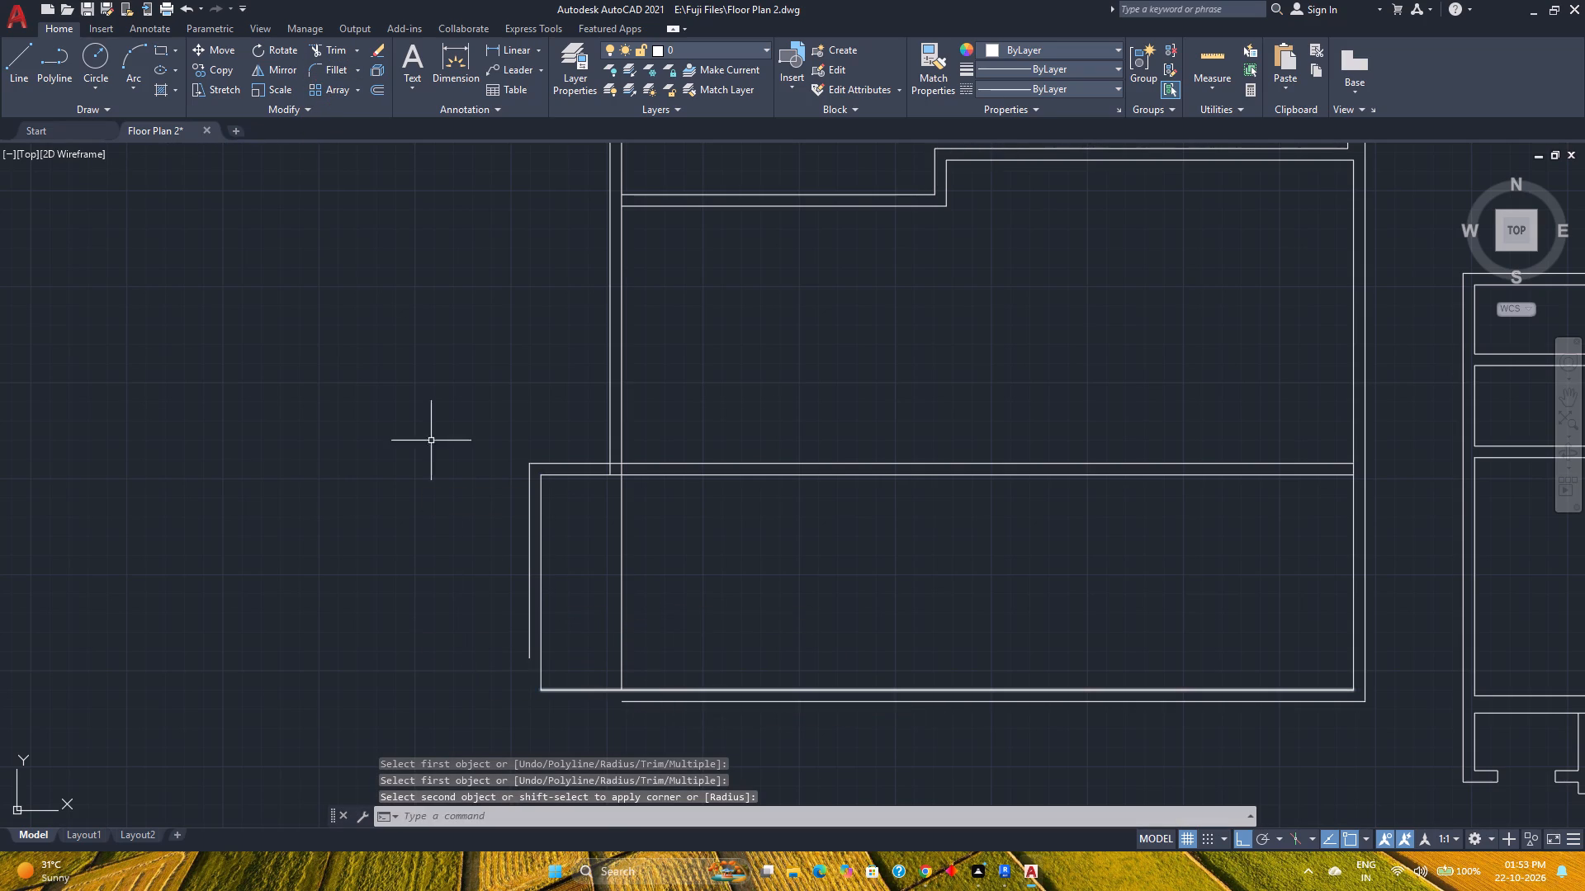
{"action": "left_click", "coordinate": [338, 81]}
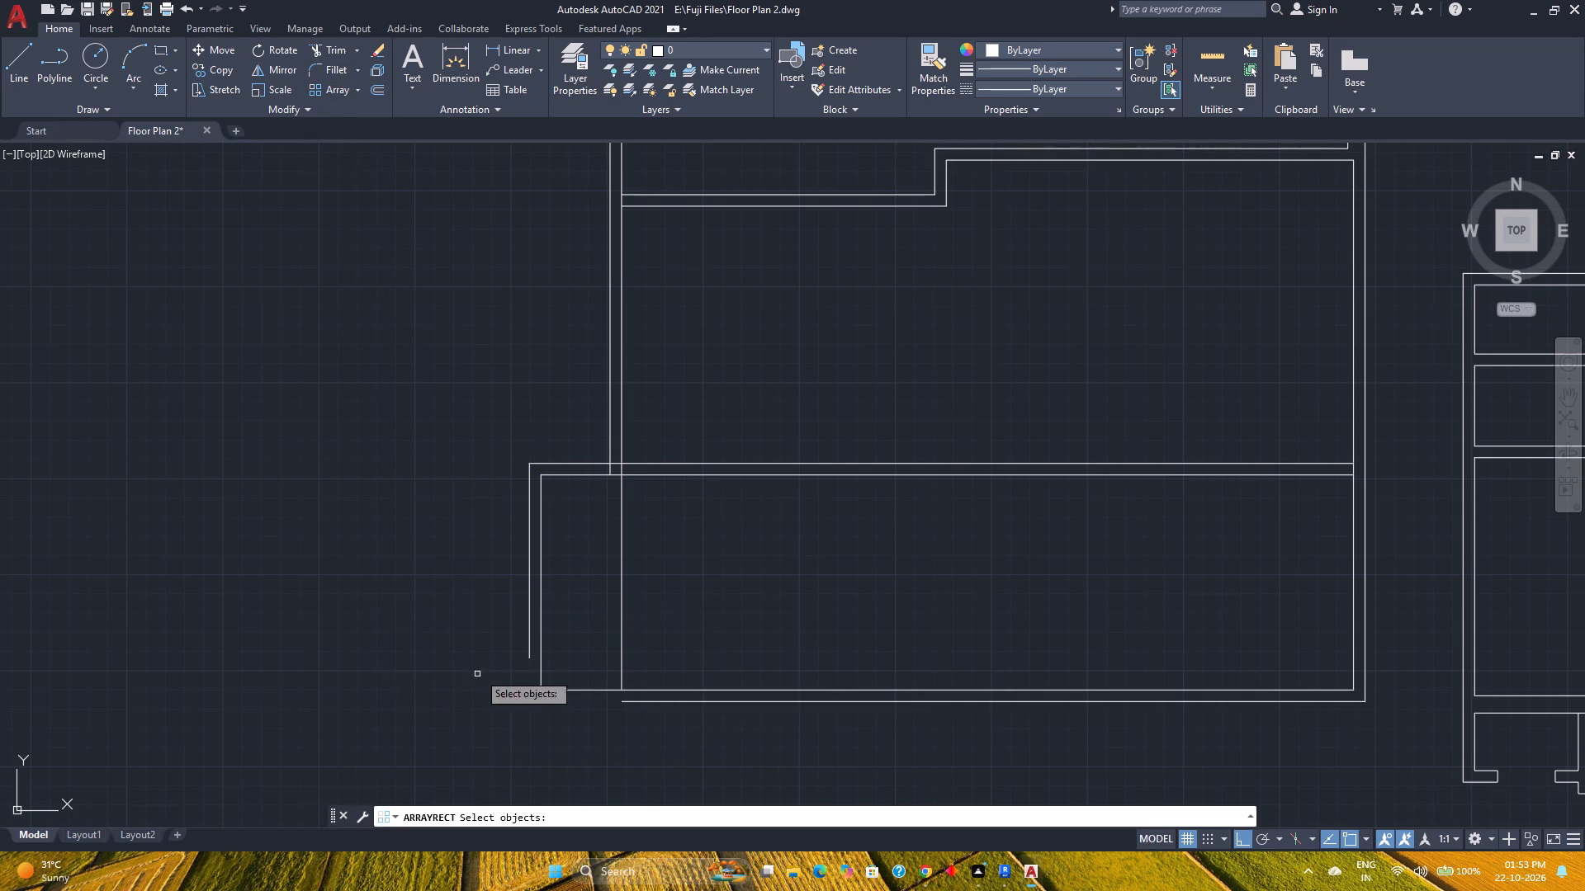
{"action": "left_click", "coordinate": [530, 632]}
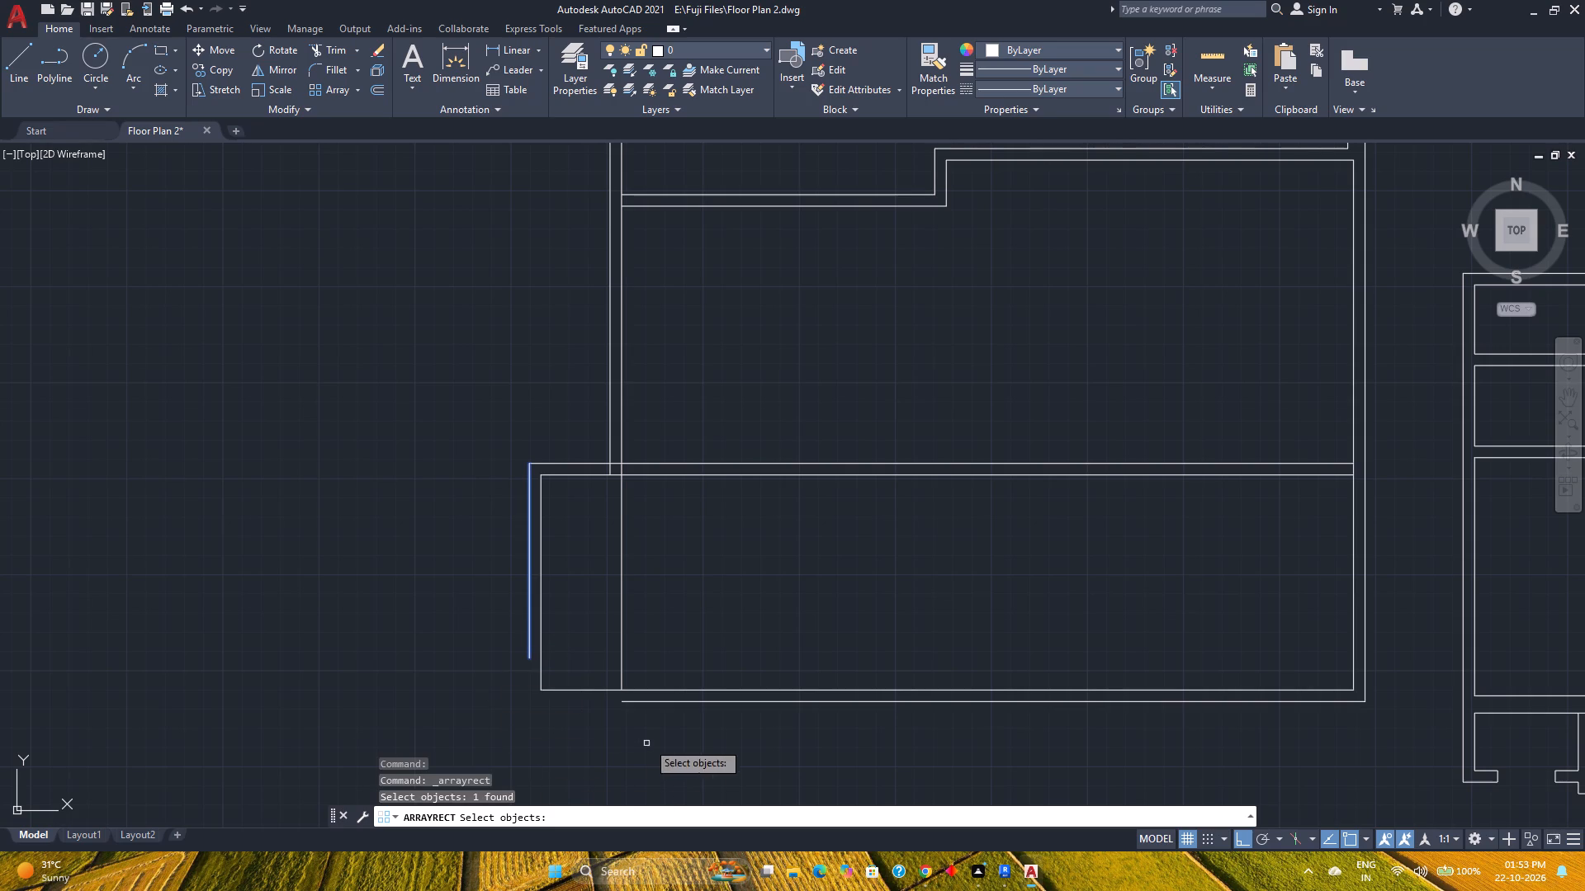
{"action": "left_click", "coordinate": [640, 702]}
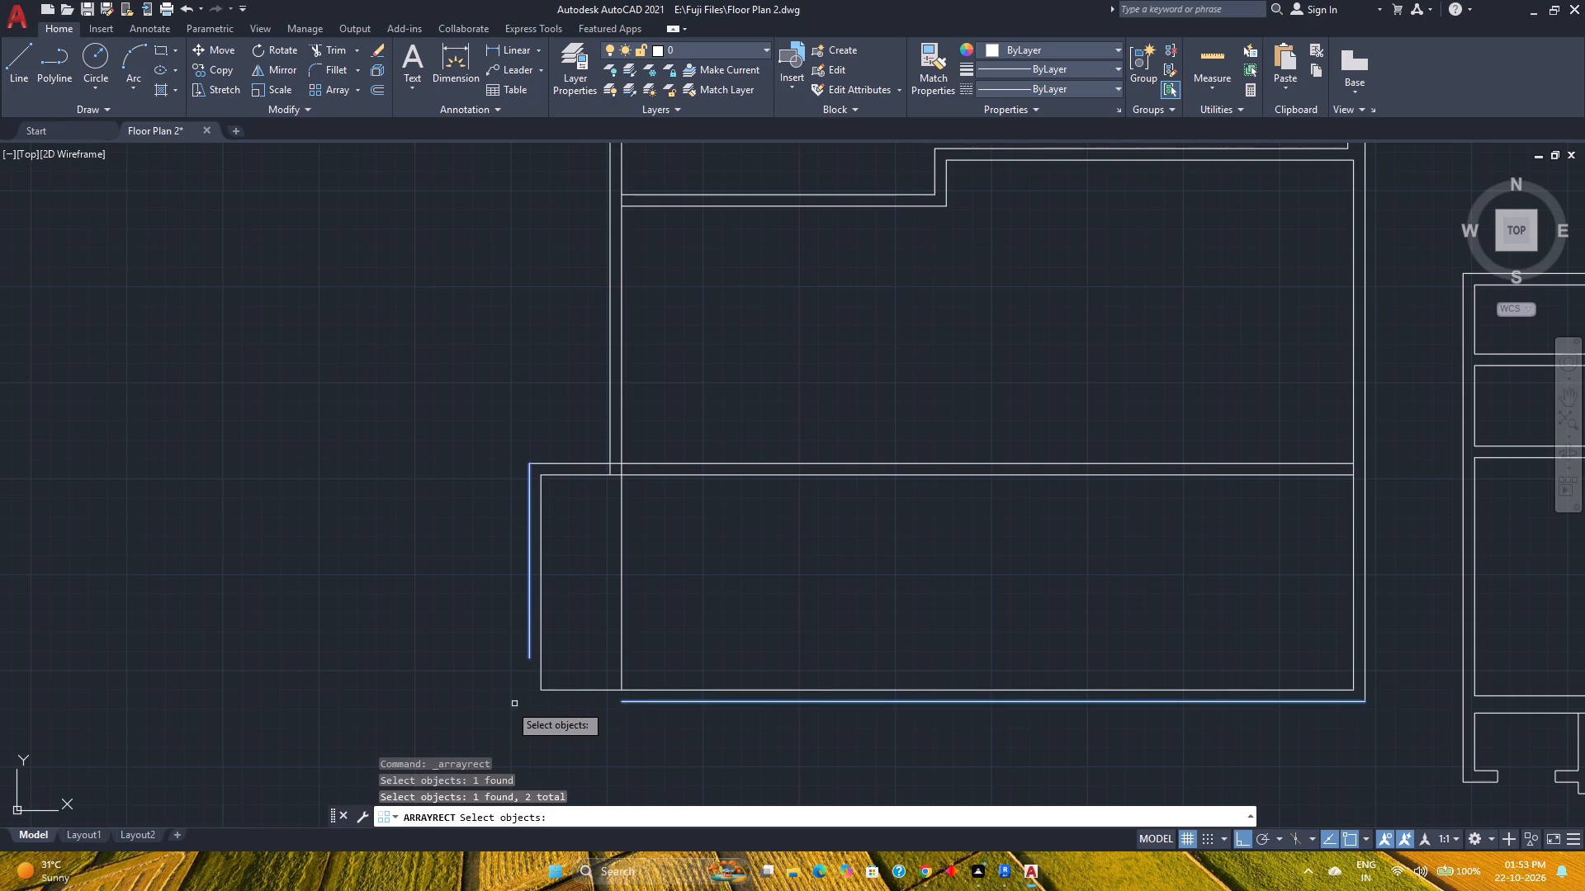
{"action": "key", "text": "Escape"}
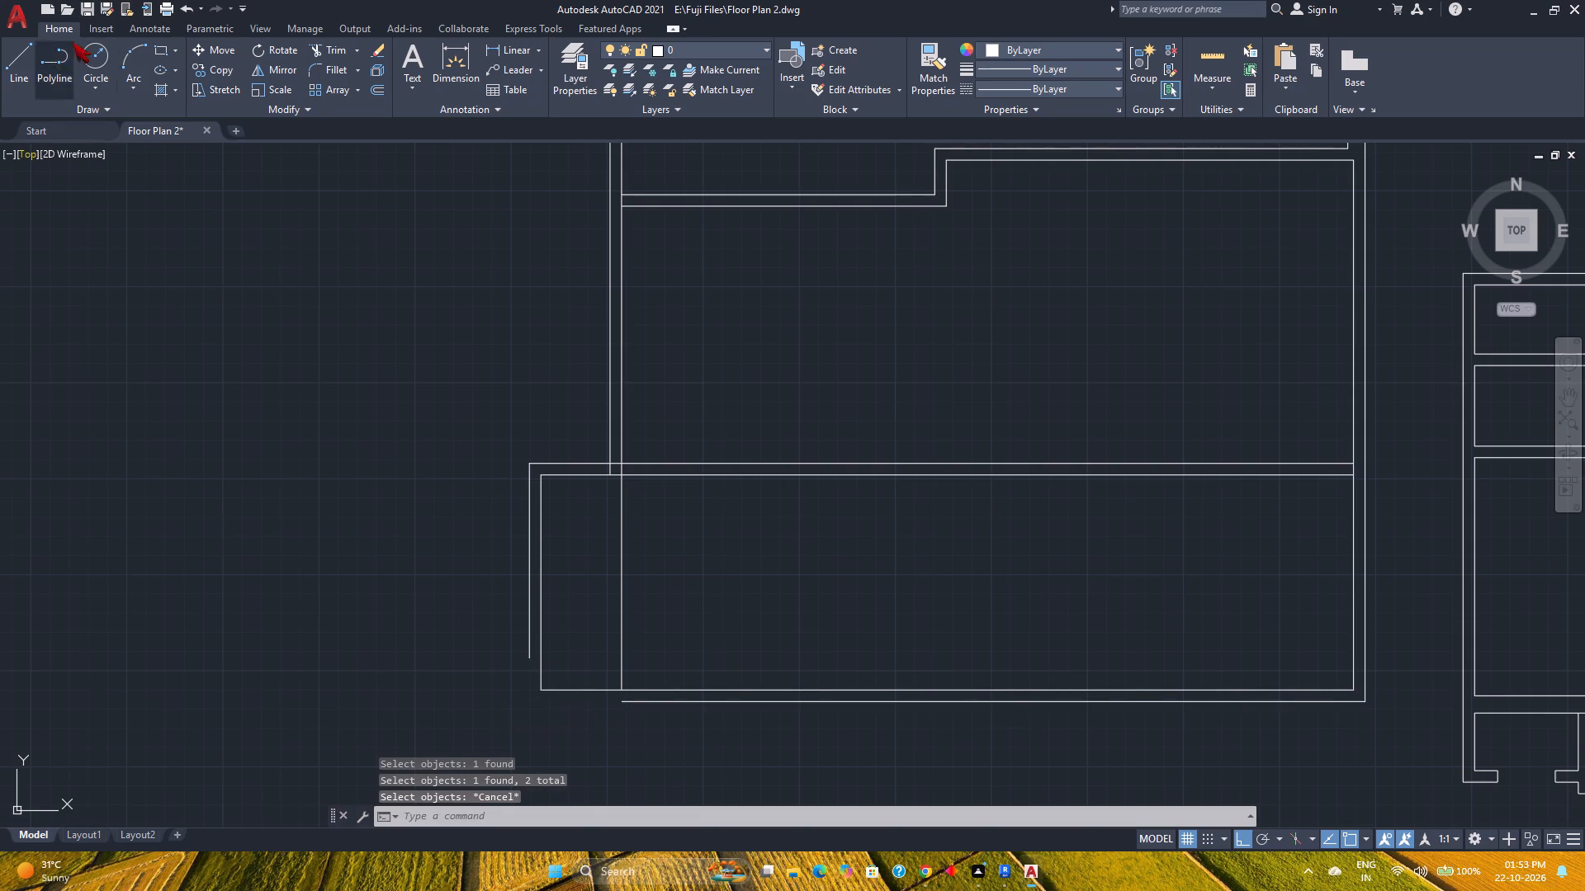
Fillet the new outer vertical line with the outer line of the bottom wall to close the outside corner.
{"action": "left_click", "coordinate": [317, 73]}
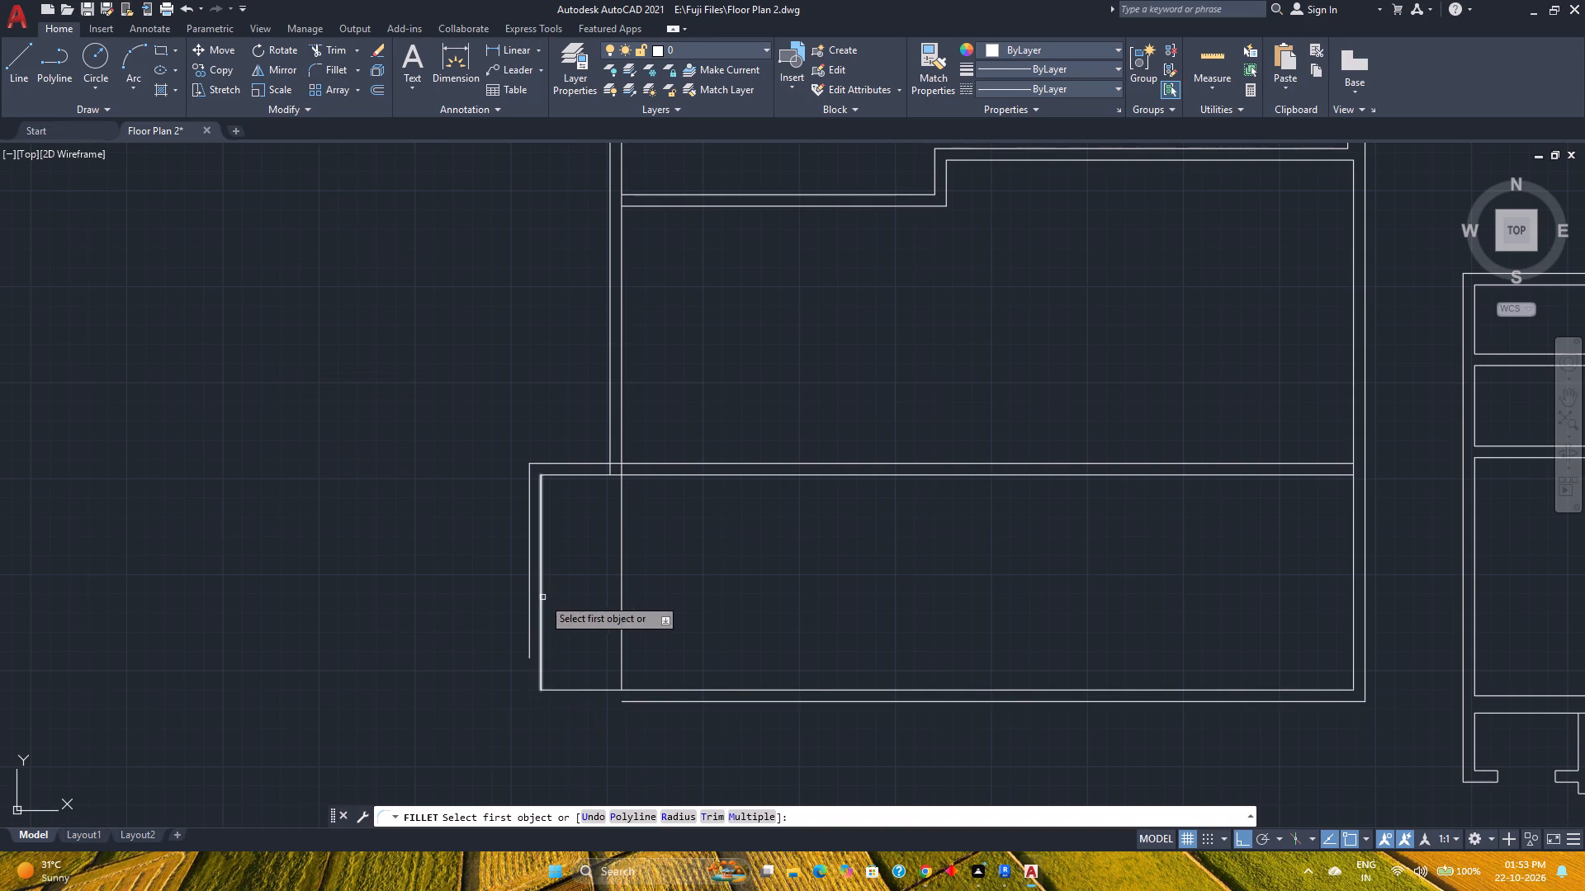
{"action": "left_click", "coordinate": [528, 599]}
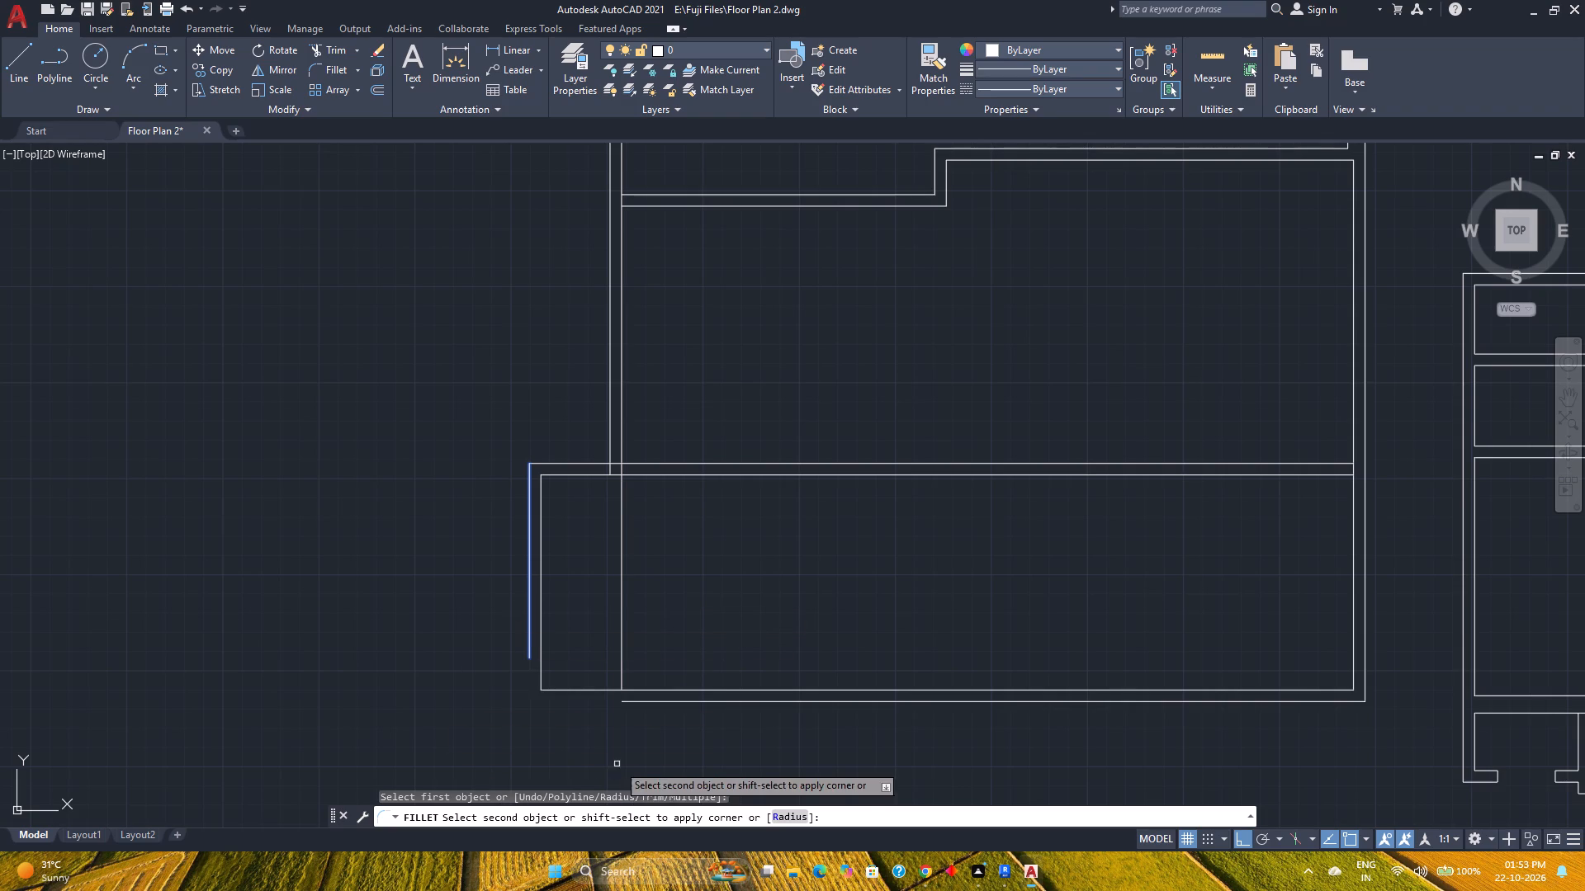
{"action": "left_click", "coordinate": [626, 702]}
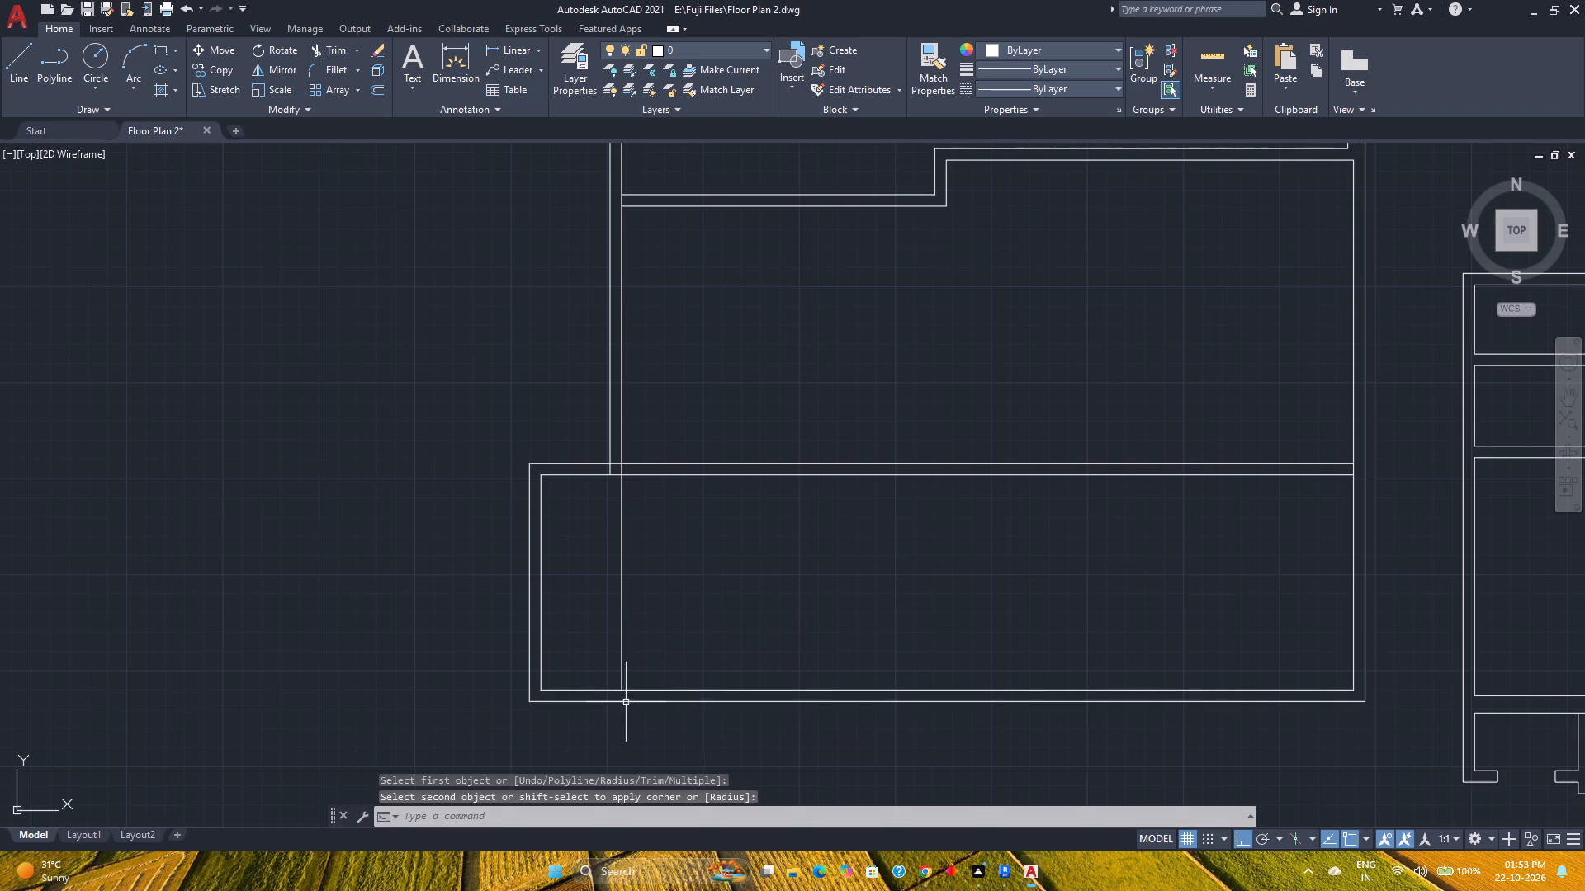
{"action": "key", "text": "Escape"}
Trim the old left wall line crossing the lowest room and the leftover segments where that wall meets the extended horizontal wall.
{"action": "type", "text": "tr"}
{"action": "key", "text": "Return"}
{"action": "left_click", "coordinate": [651, 623]}
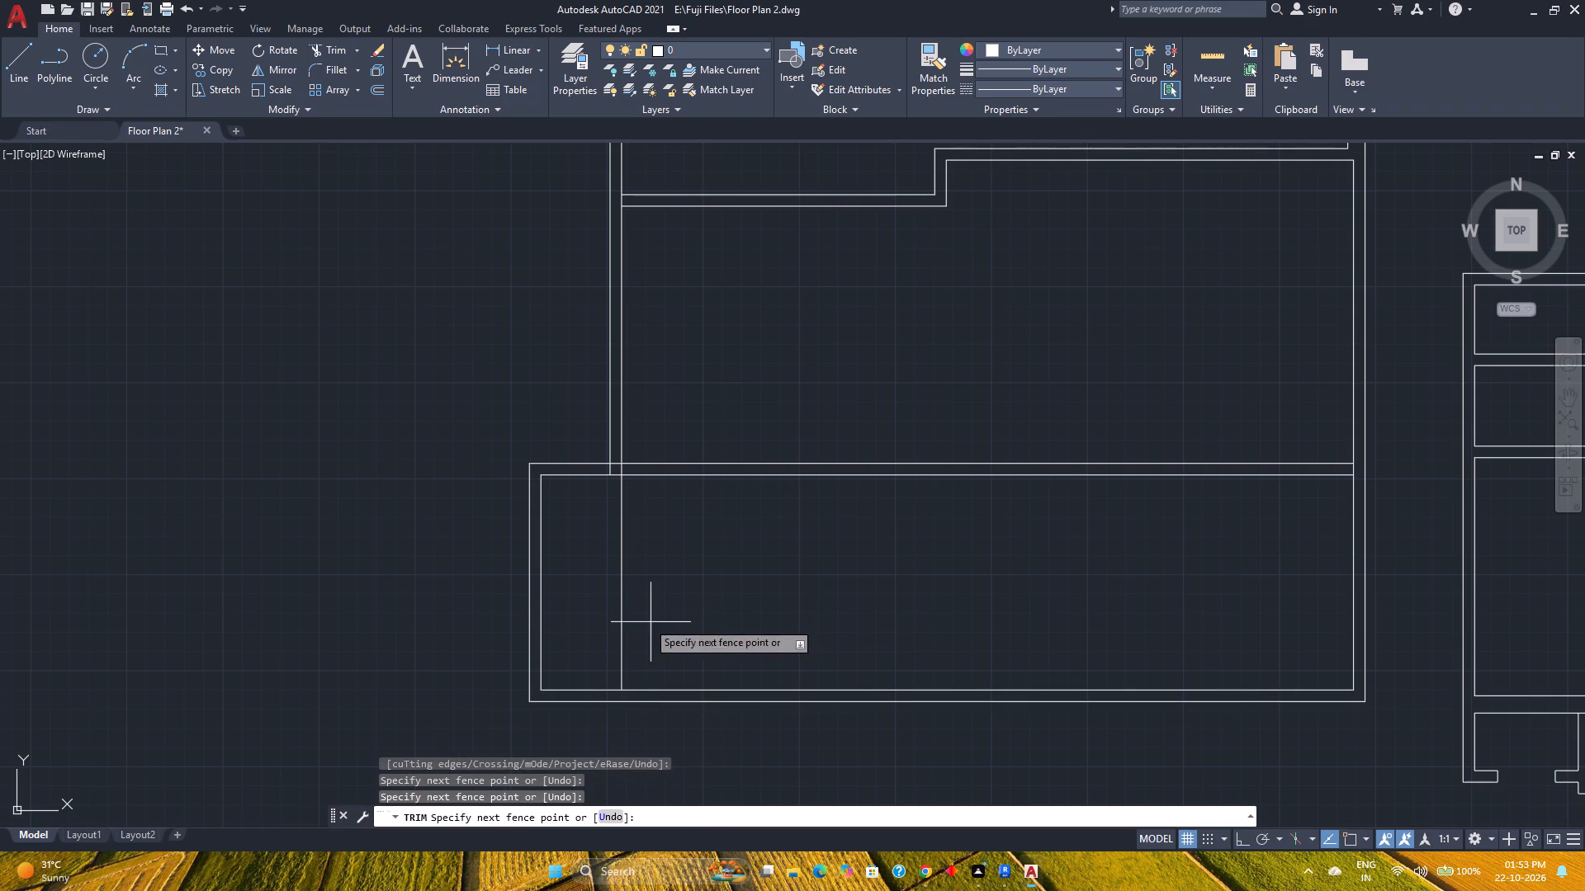
{"action": "left_click", "coordinate": [581, 613]}
{"action": "scroll", "coordinate": [608, 426], "scroll_direction": "up", "scroll_amount": 1}
{"action": "scroll", "coordinate": [625, 497], "scroll_direction": "up", "scroll_amount": 5}
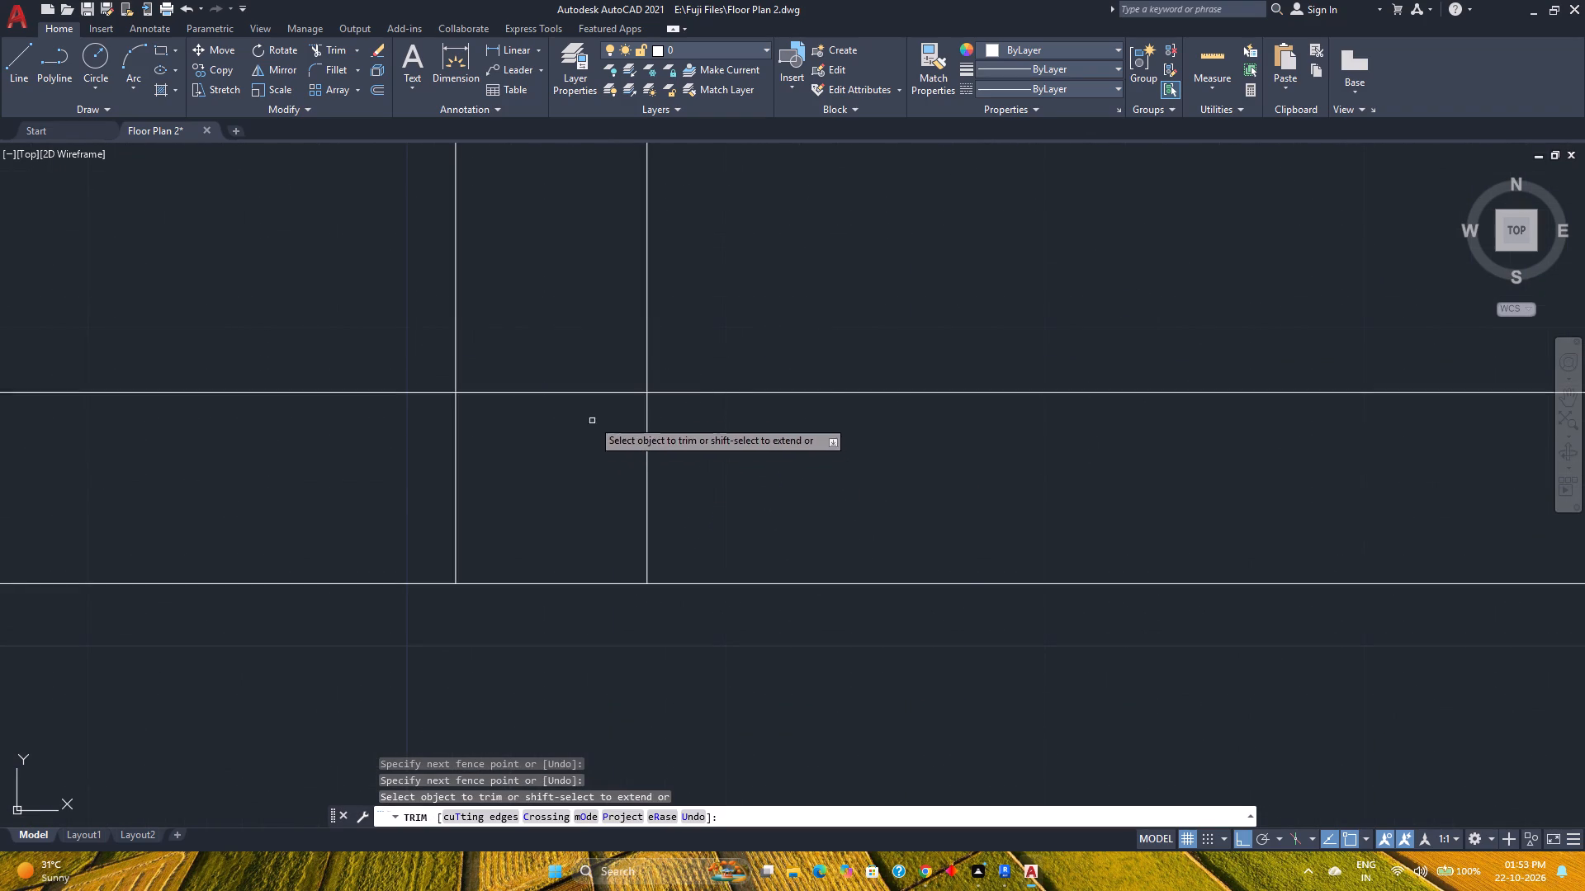
{"action": "left_click_drag", "start_coordinate": [580, 374], "coordinate": [823, 487]}
Measure the middle room of the left block with the quick measuring tool.
{"action": "scroll", "coordinate": [821, 486], "scroll_direction": "down", "scroll_amount": 4}
{"action": "scroll", "coordinate": [872, 586], "scroll_direction": "down", "scroll_amount": 2}
{"action": "middle_click_drag", "start_coordinate": [872, 586], "coordinate": [429, 647]}
{"action": "middle_click", "coordinate": [429, 647]}
{"action": "scroll", "coordinate": [572, 687], "scroll_direction": "down", "scroll_amount": 2}
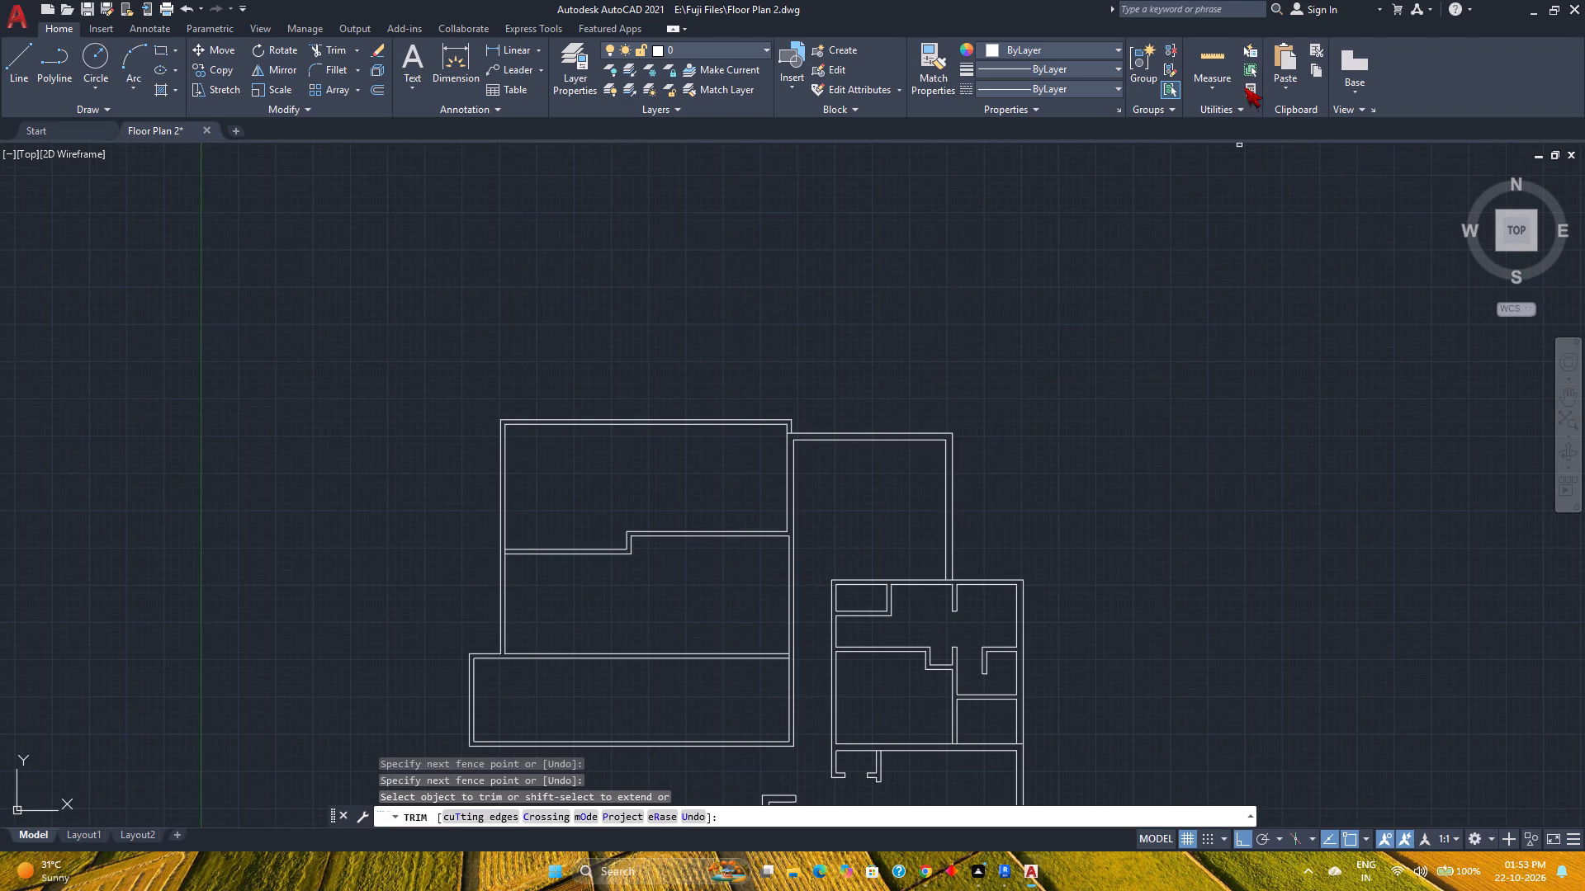
{"action": "left_click", "coordinate": [1218, 64]}
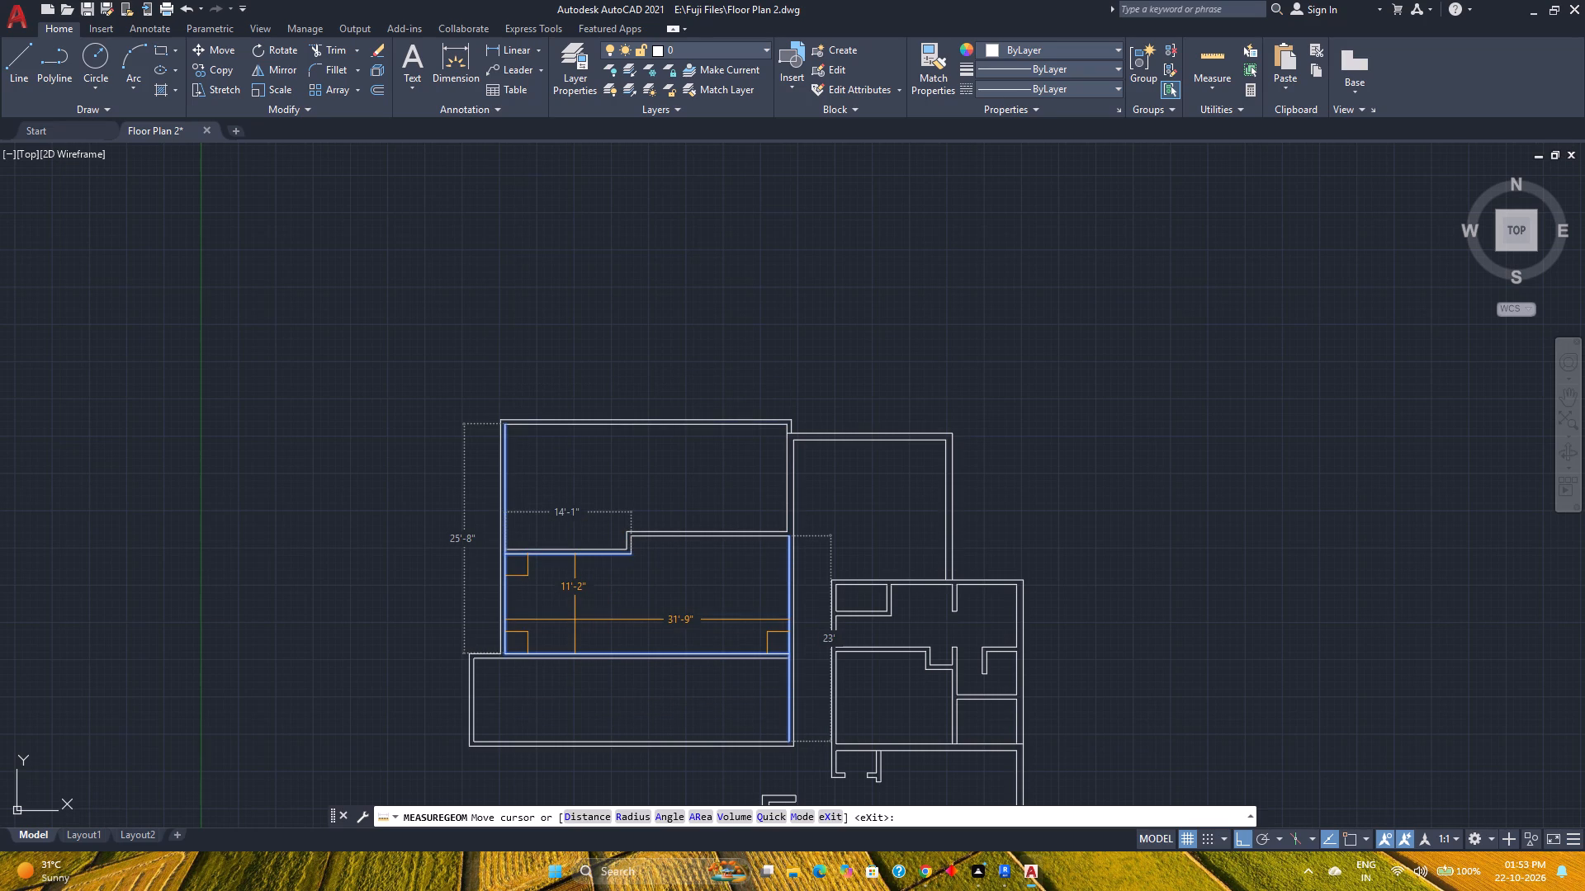
{"action": "key", "text": "Escape"}
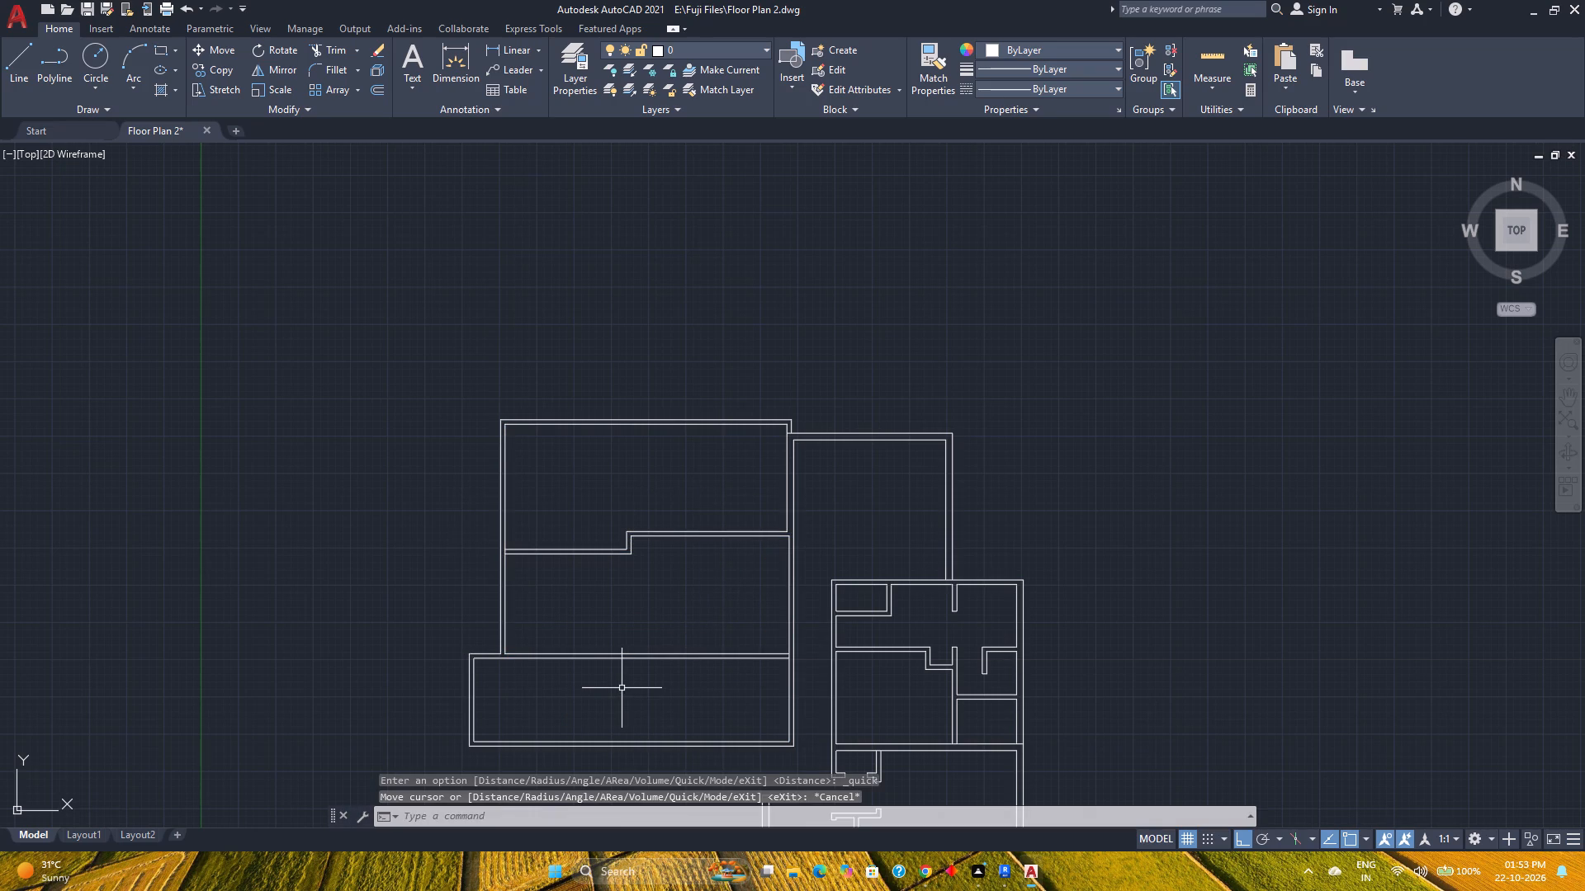
Fillet the lower line of the extended wall's left return with the inner line of the left wall above it.
{"action": "scroll", "coordinate": [499, 636], "scroll_direction": "up", "scroll_amount": 3}
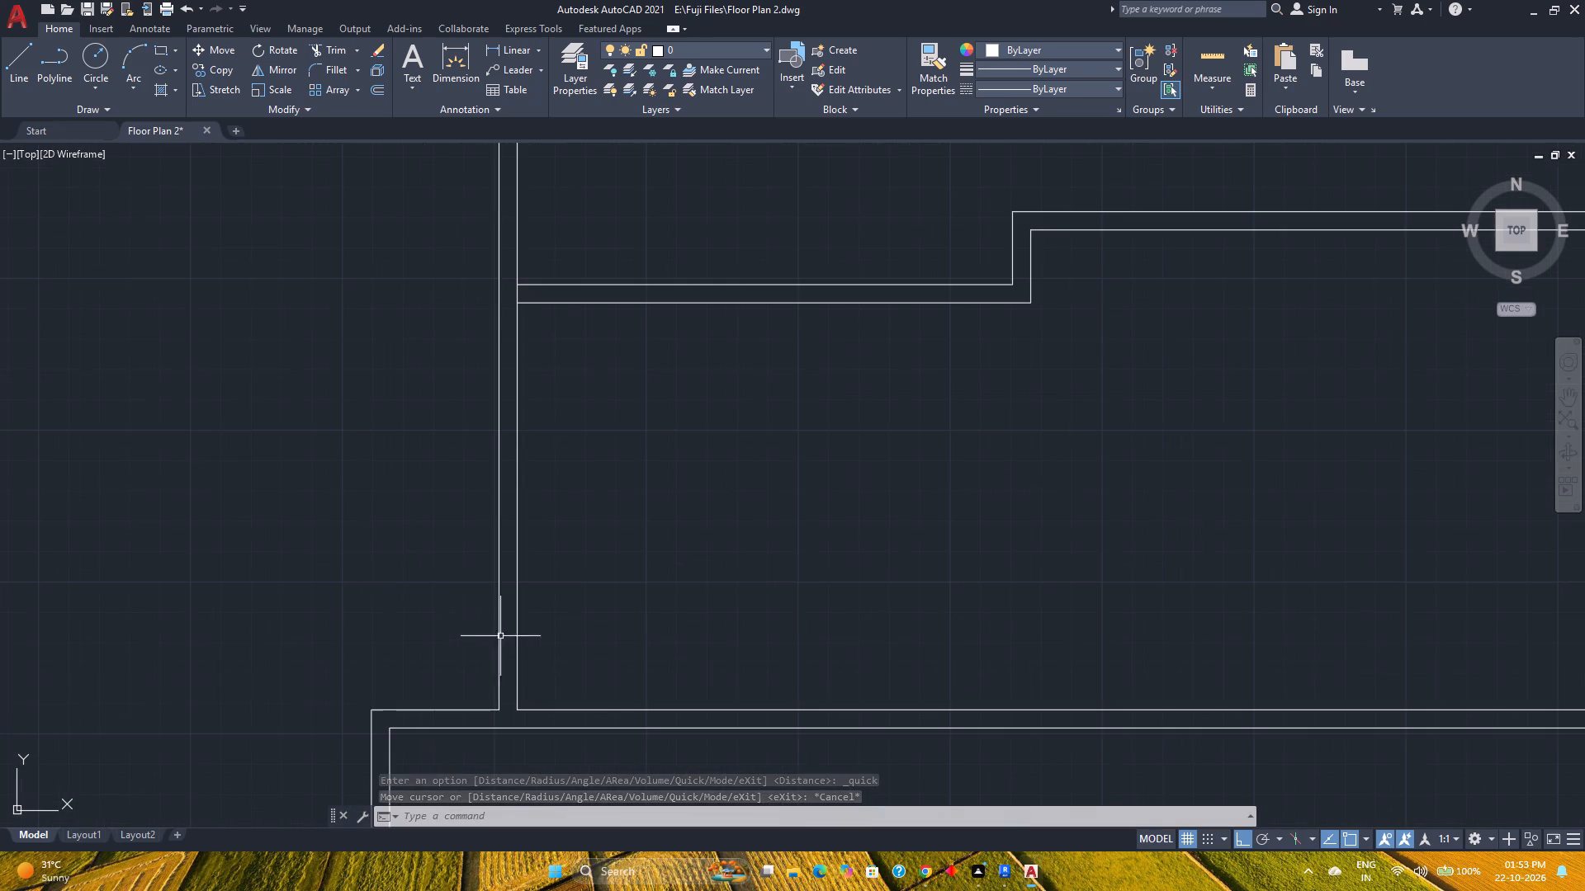
{"action": "left_click", "coordinate": [336, 65]}
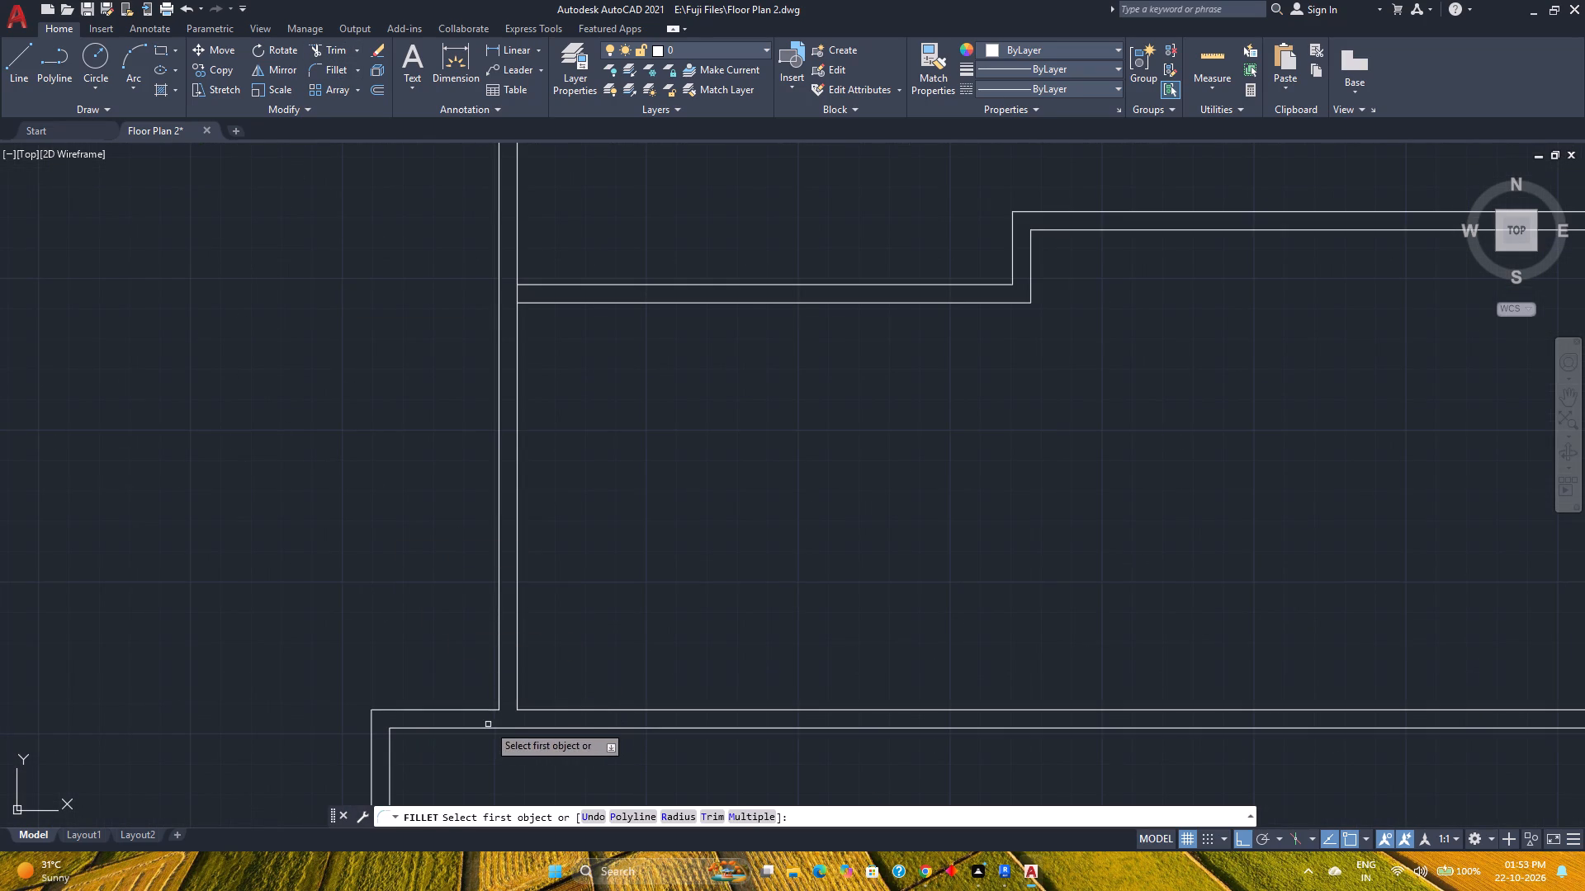
{"action": "left_click", "coordinate": [485, 728]}
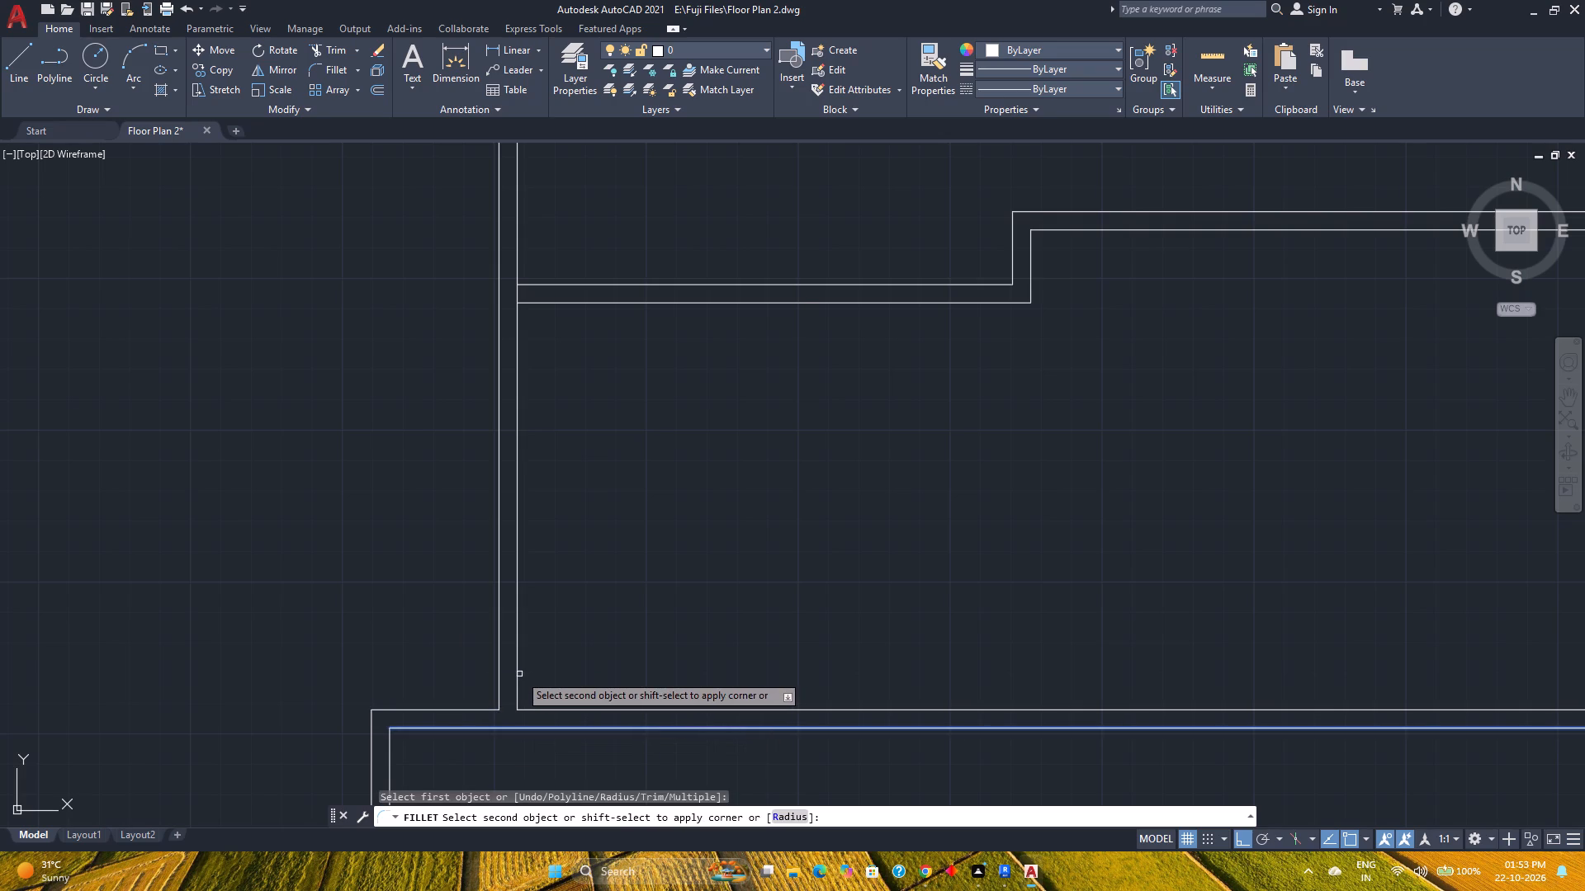
{"action": "left_click", "coordinate": [519, 674]}
Erase the remaining horizontal wall line between the middle and lowest rooms of the left block.
{"action": "left_click", "coordinate": [622, 739]}
{"action": "left_click", "coordinate": [621, 681]}
{"action": "scroll", "coordinate": [625, 672], "scroll_direction": "down", "scroll_amount": 4}
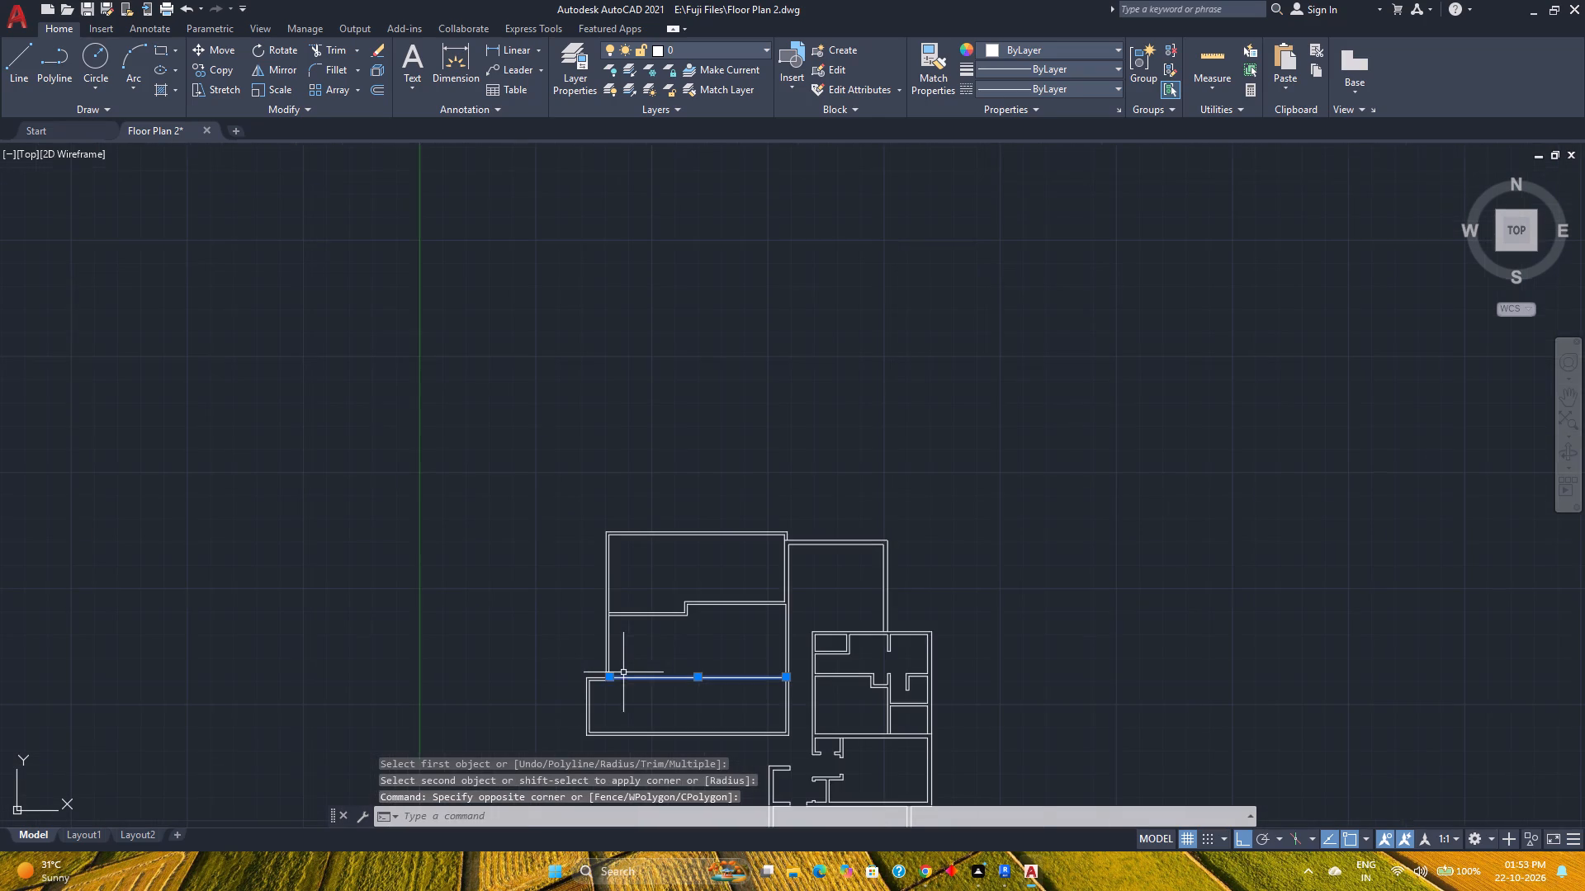
{"action": "key", "text": "Delete"}
{"action": "middle_click_drag", "start_coordinate": [676, 690], "coordinate": [602, 624]}
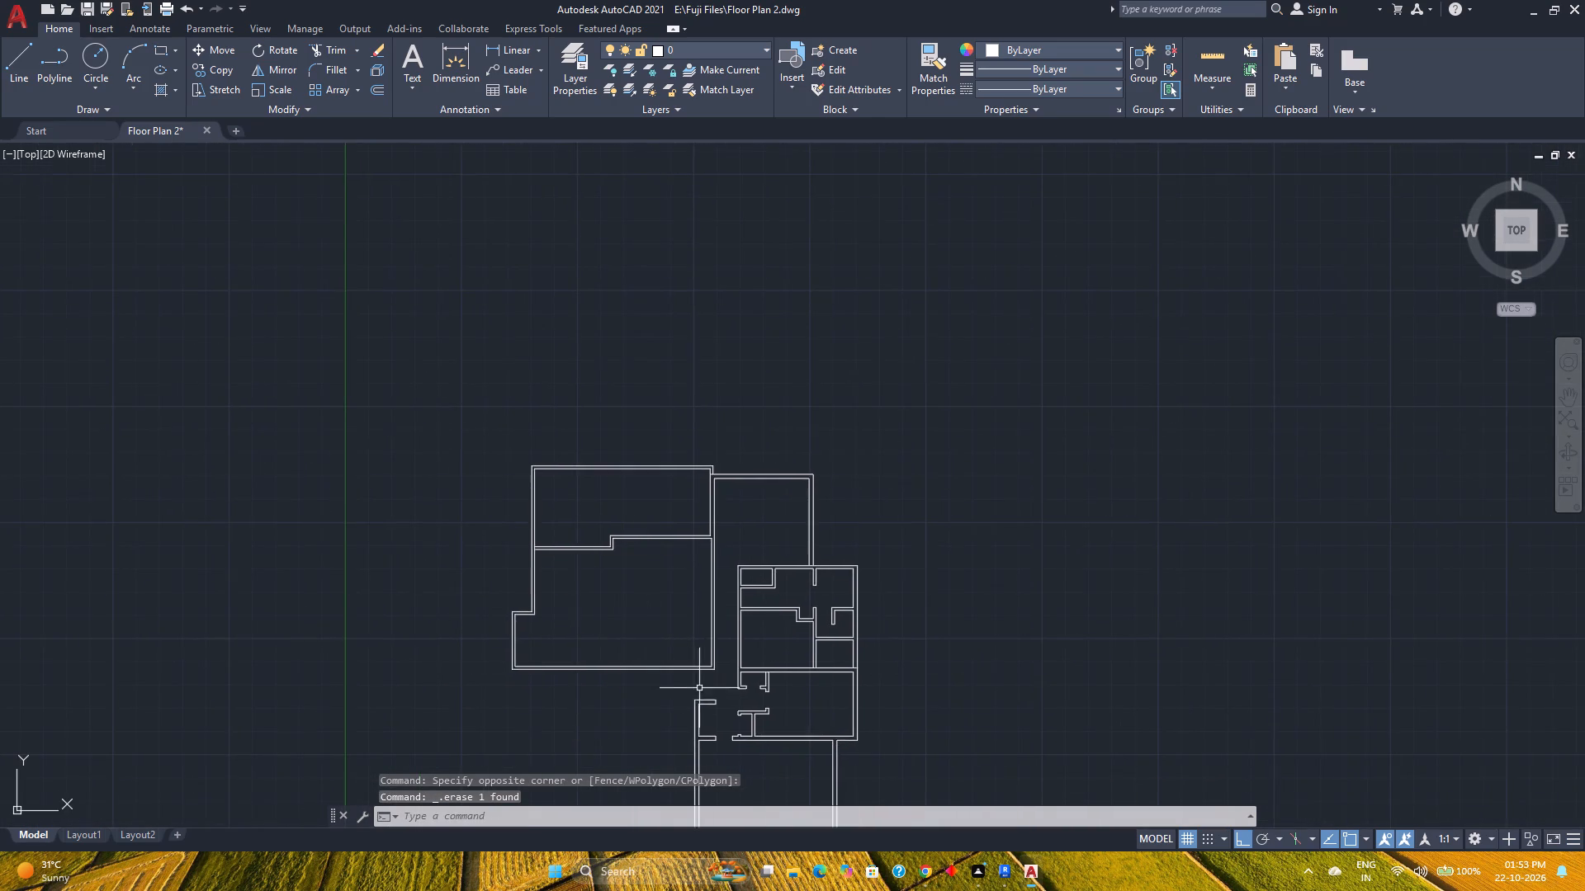
Stretch the outer left line of the wall below the left block up to the inner line of the block's bottom wall.
{"action": "scroll", "coordinate": [699, 688], "scroll_direction": "up", "scroll_amount": 3}
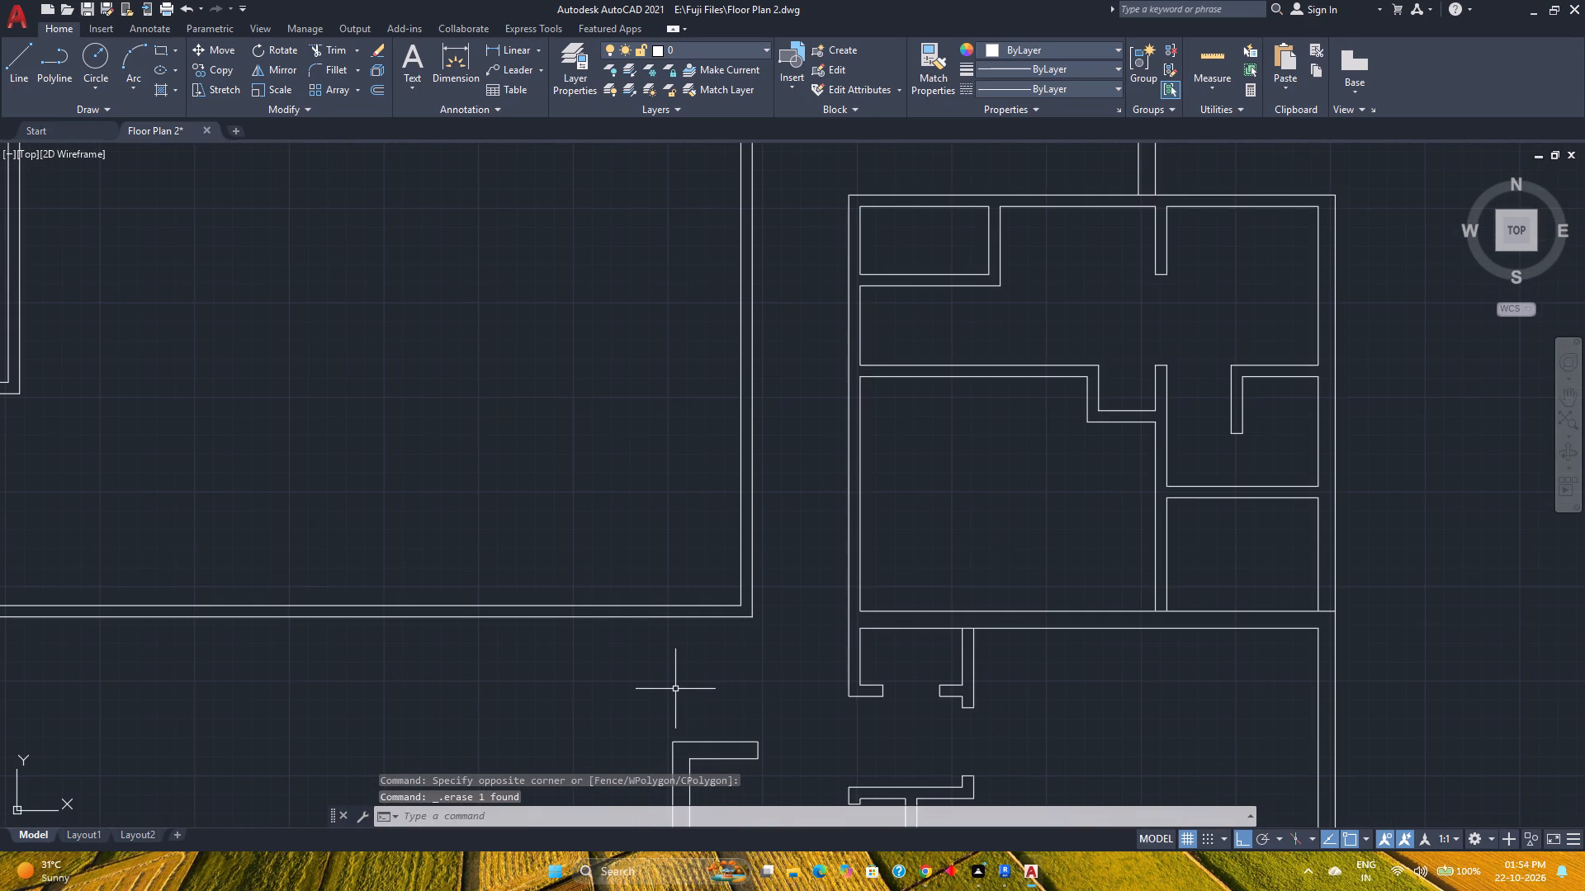
{"action": "scroll", "coordinate": [726, 681], "scroll_direction": "up", "scroll_amount": 1}
{"action": "middle_click_drag", "start_coordinate": [727, 681], "coordinate": [711, 601]}
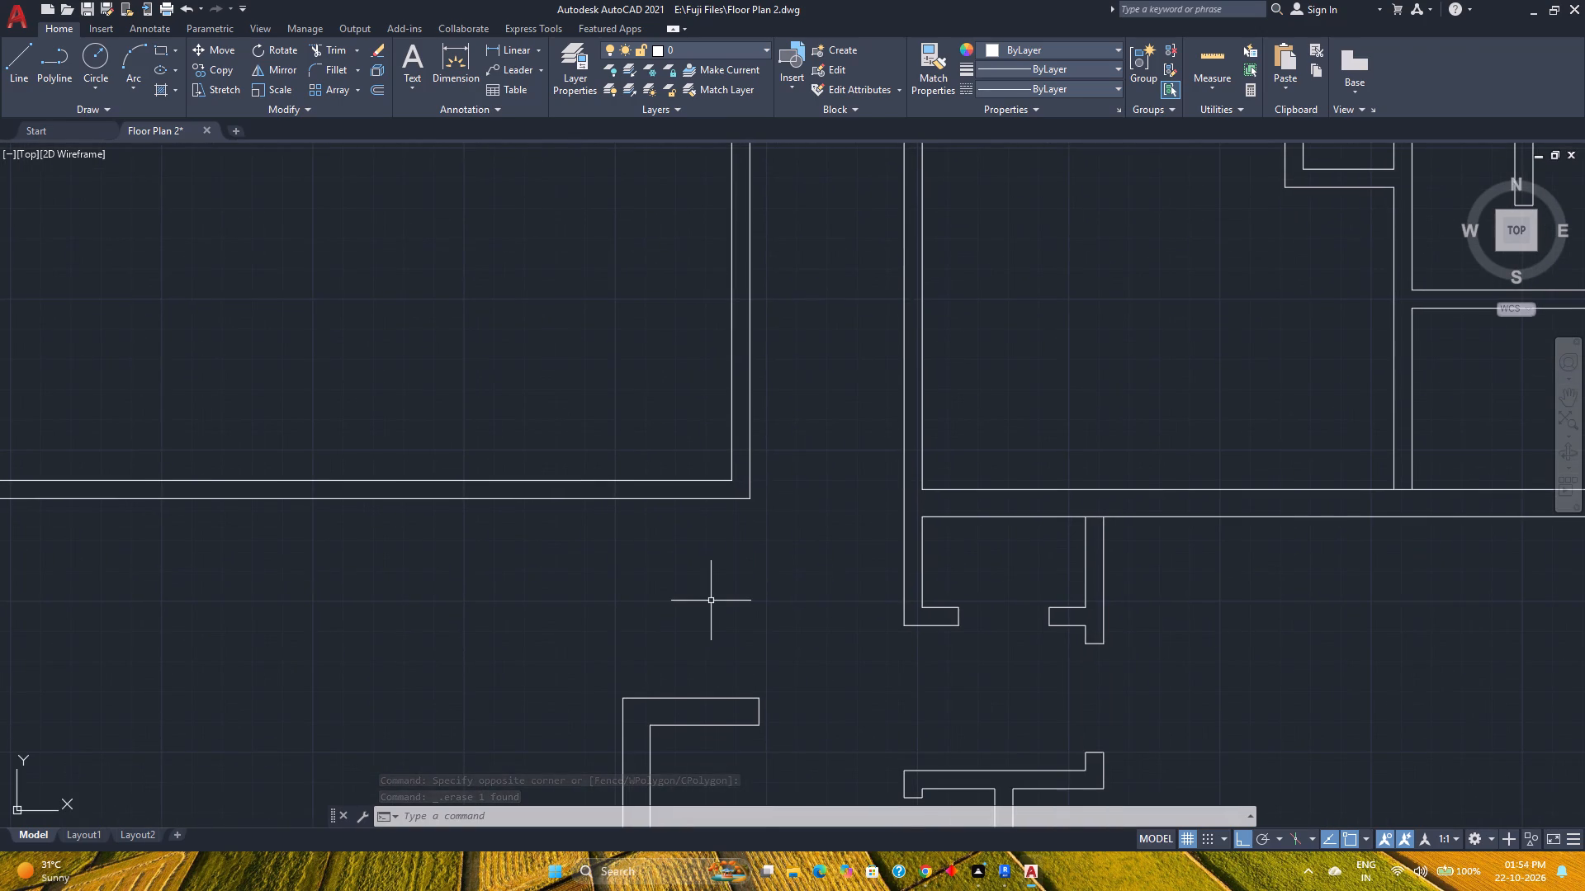
{"action": "left_click", "coordinate": [621, 723]}
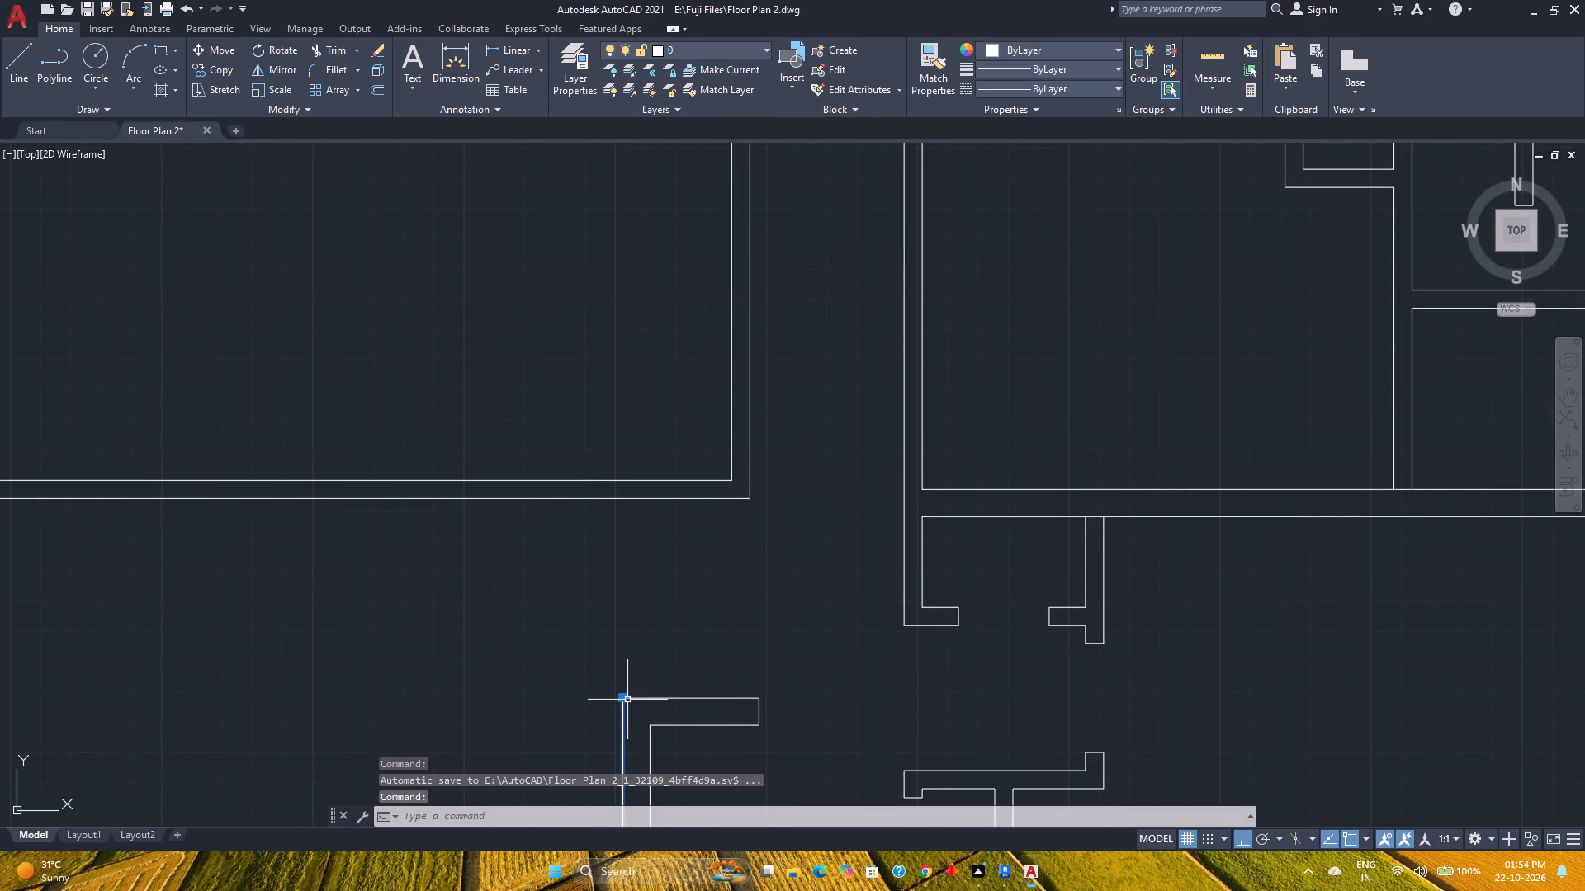
{"action": "left_click", "coordinate": [624, 695]}
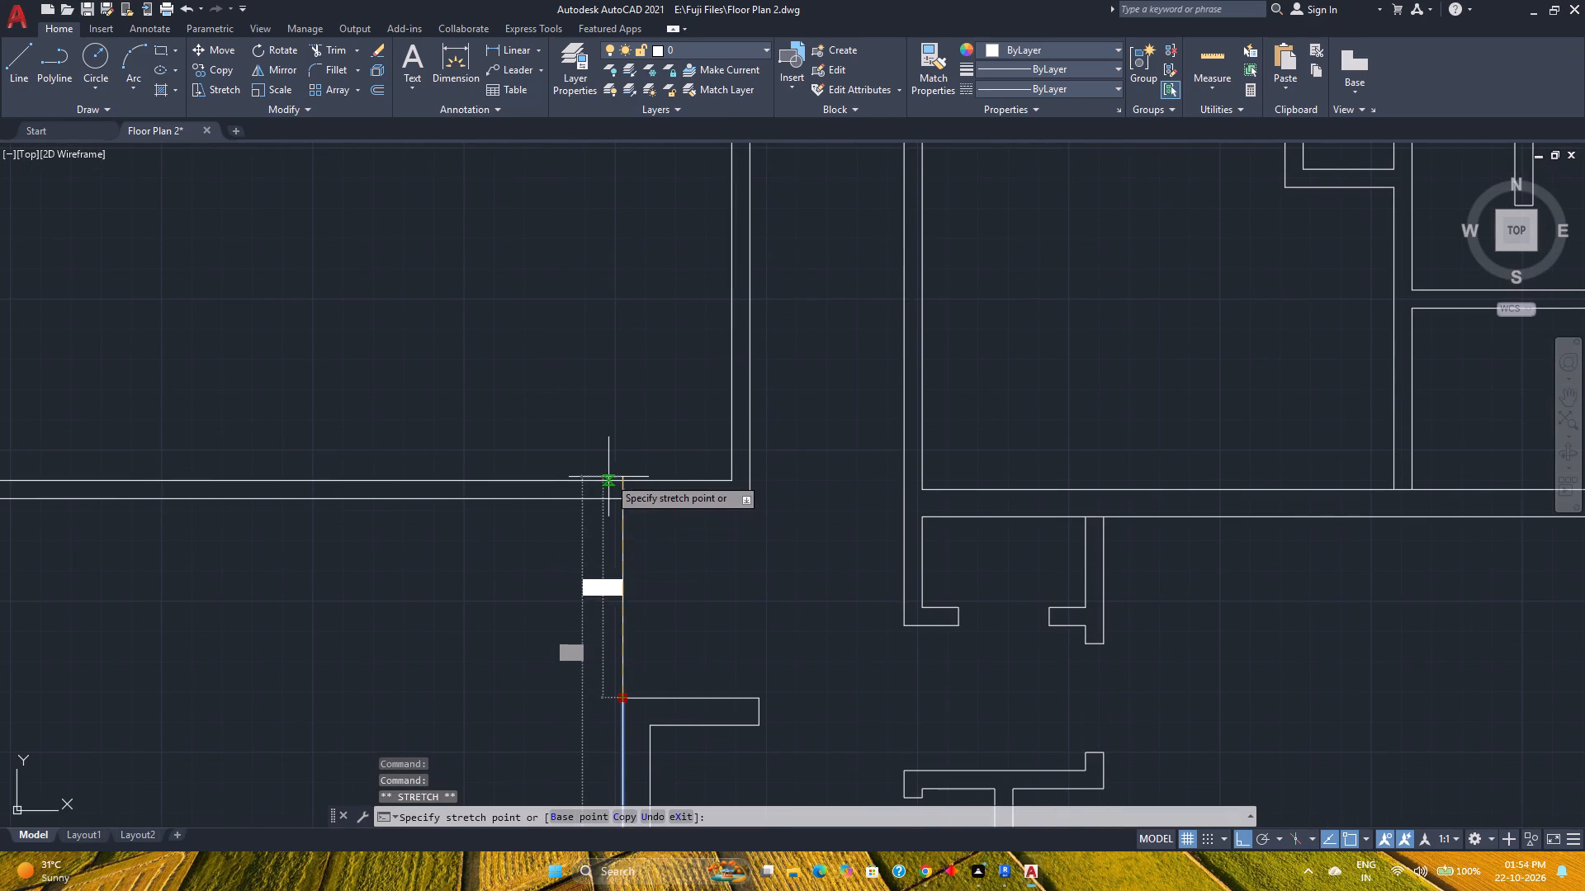
{"action": "left_click", "coordinate": [619, 480]}
{"action": "key", "text": "Escape"}
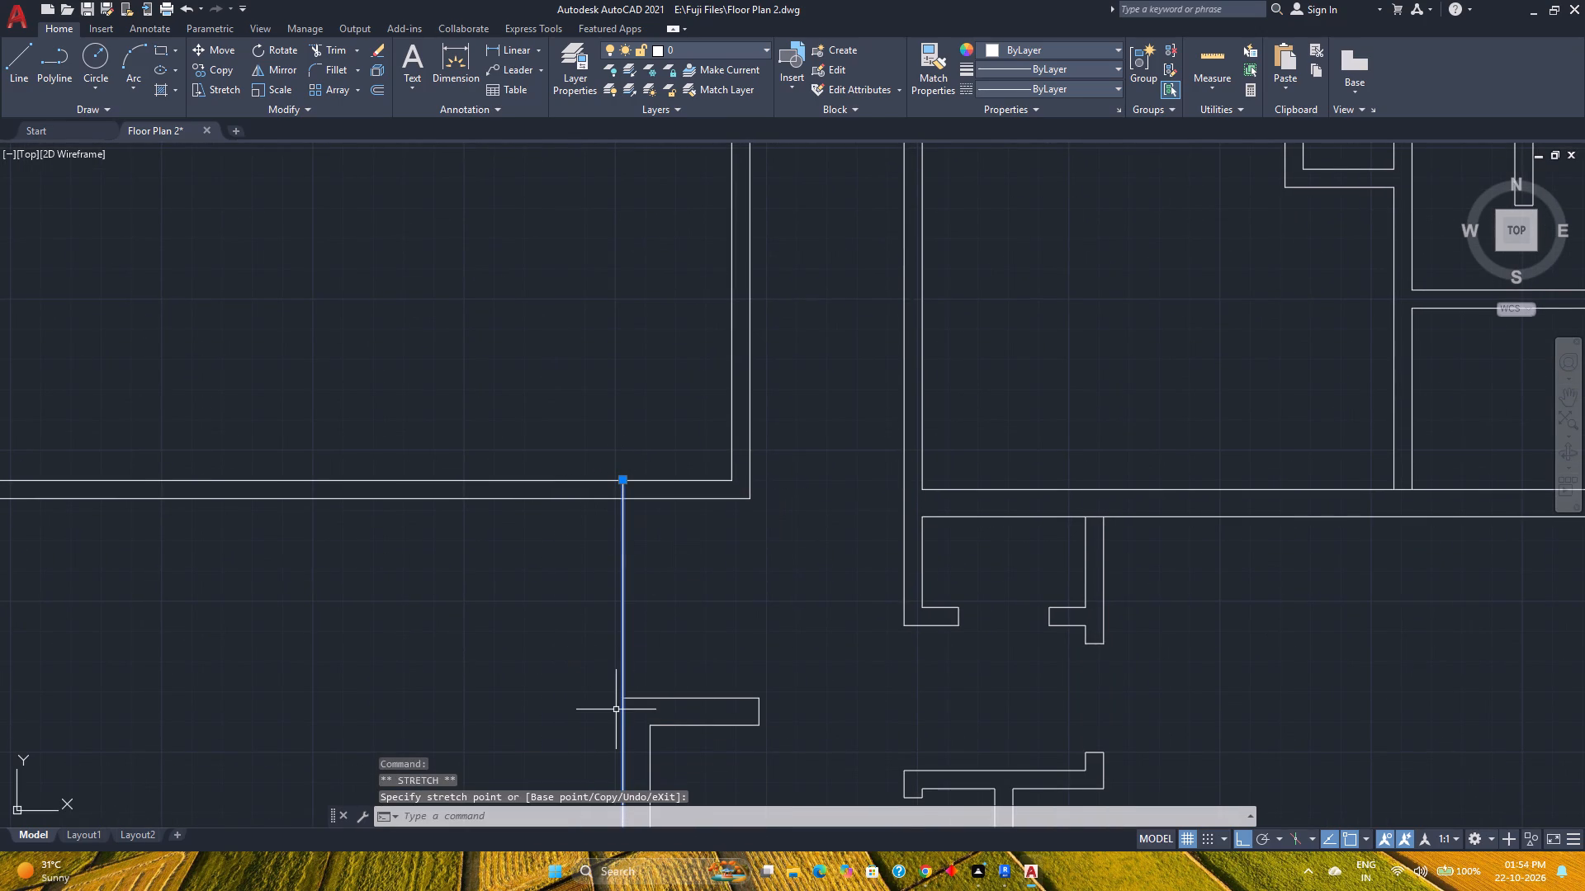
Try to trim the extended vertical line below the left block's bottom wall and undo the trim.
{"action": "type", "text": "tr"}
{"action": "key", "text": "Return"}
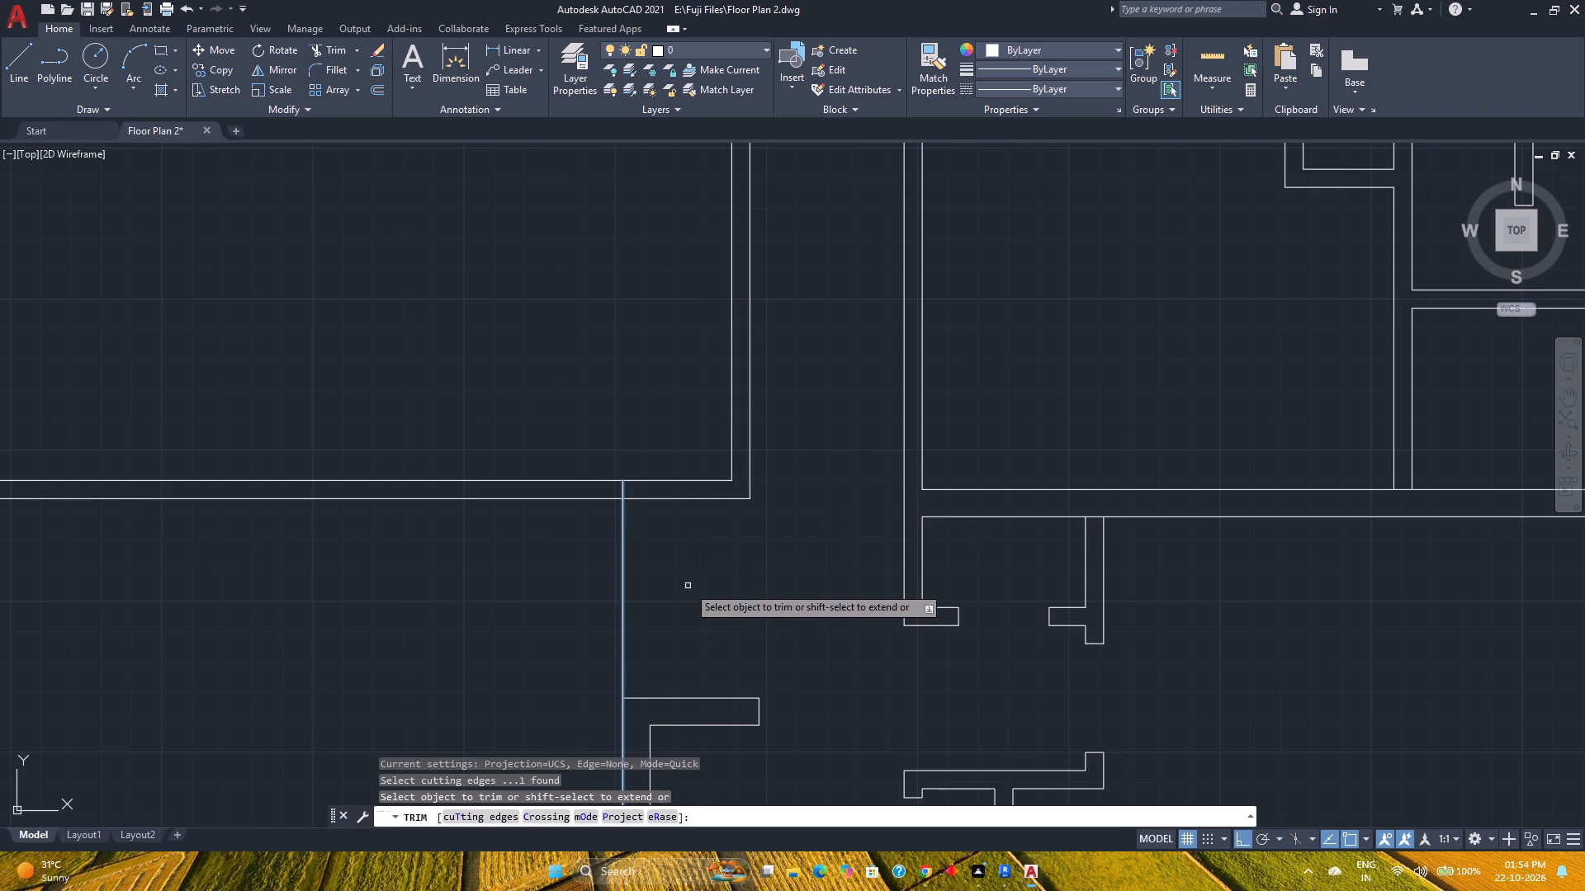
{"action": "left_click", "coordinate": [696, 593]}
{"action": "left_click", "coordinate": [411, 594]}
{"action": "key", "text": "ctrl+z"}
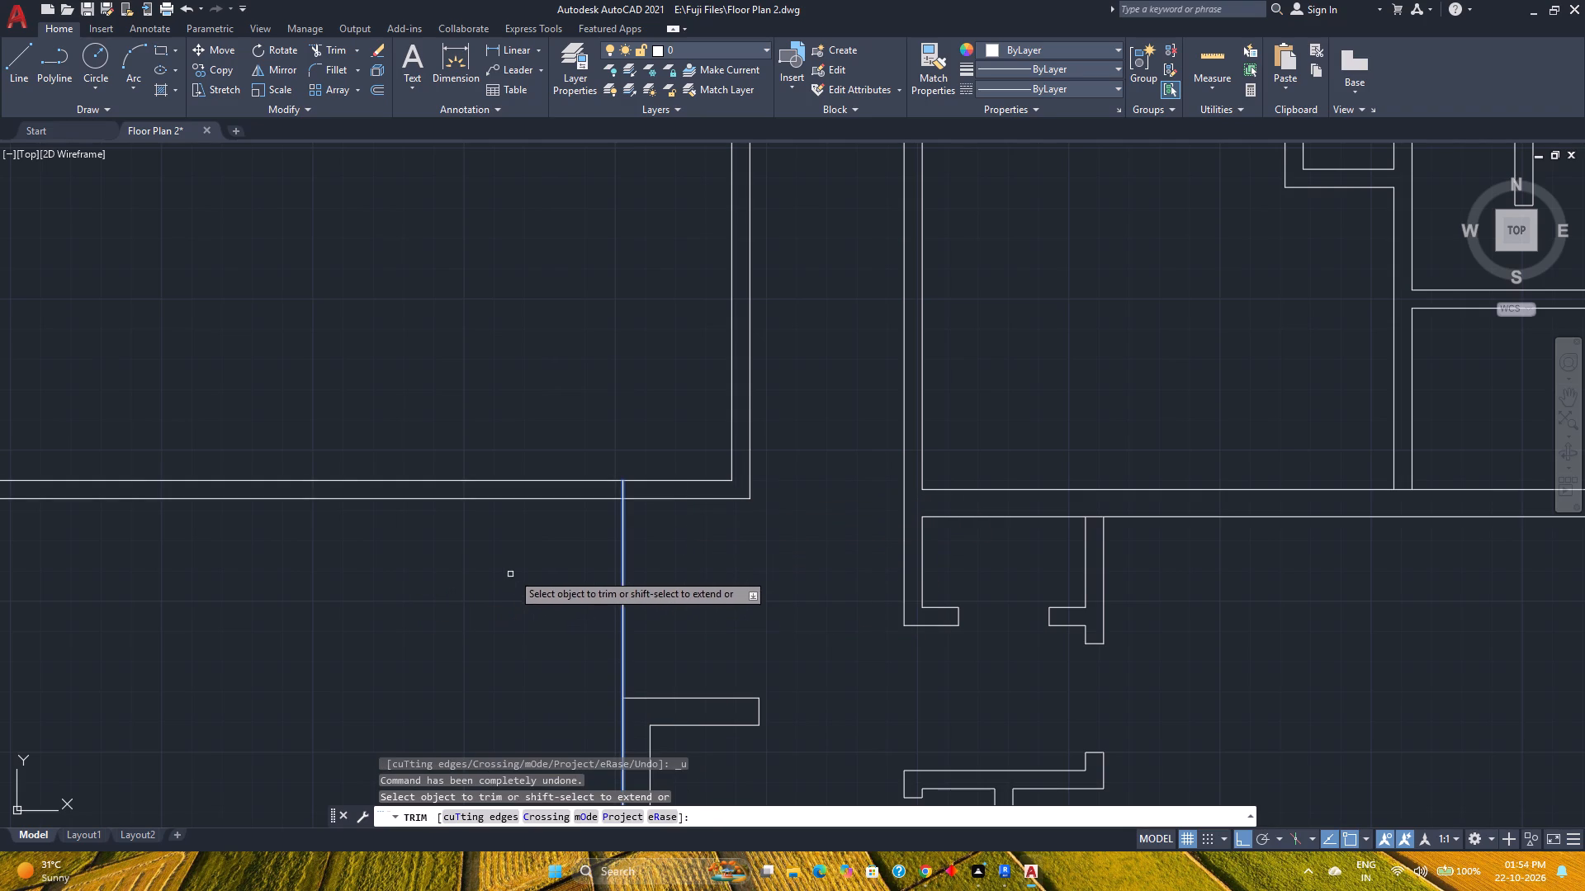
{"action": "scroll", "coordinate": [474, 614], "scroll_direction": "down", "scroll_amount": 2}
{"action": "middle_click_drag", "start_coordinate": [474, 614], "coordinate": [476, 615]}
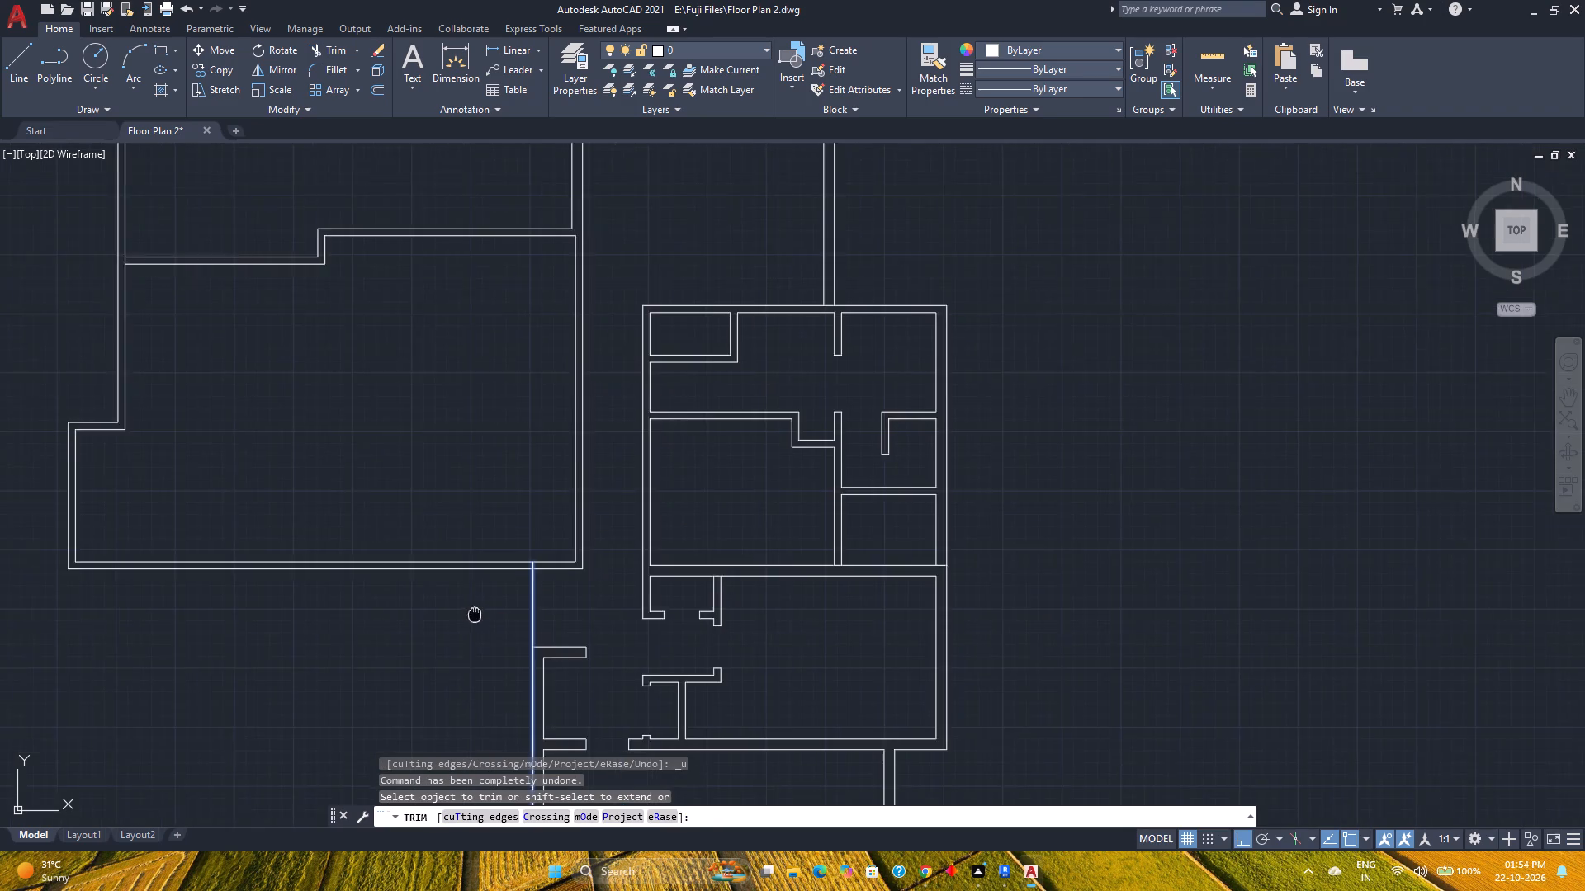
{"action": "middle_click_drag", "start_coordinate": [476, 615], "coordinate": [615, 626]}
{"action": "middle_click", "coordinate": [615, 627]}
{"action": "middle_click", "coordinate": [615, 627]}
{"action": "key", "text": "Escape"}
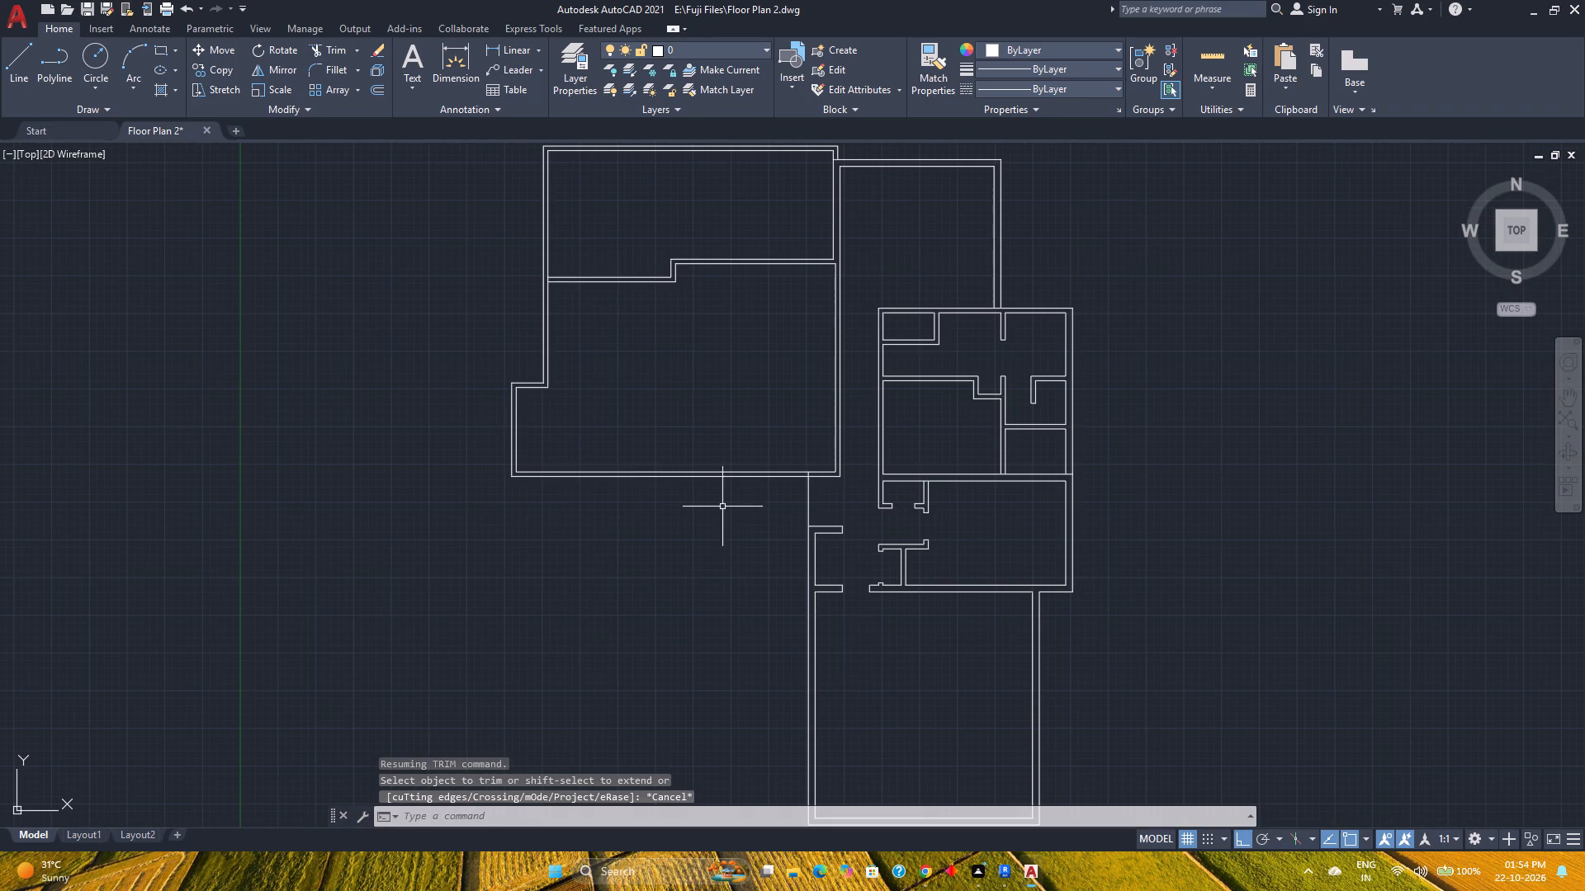
Trim the extended vertical line below the left block's bottom wall, keeping only the short piece within the wall's thickness.
{"action": "key", "text": "space"}
{"action": "scroll", "coordinate": [780, 461], "scroll_direction": "up", "scroll_amount": 2}
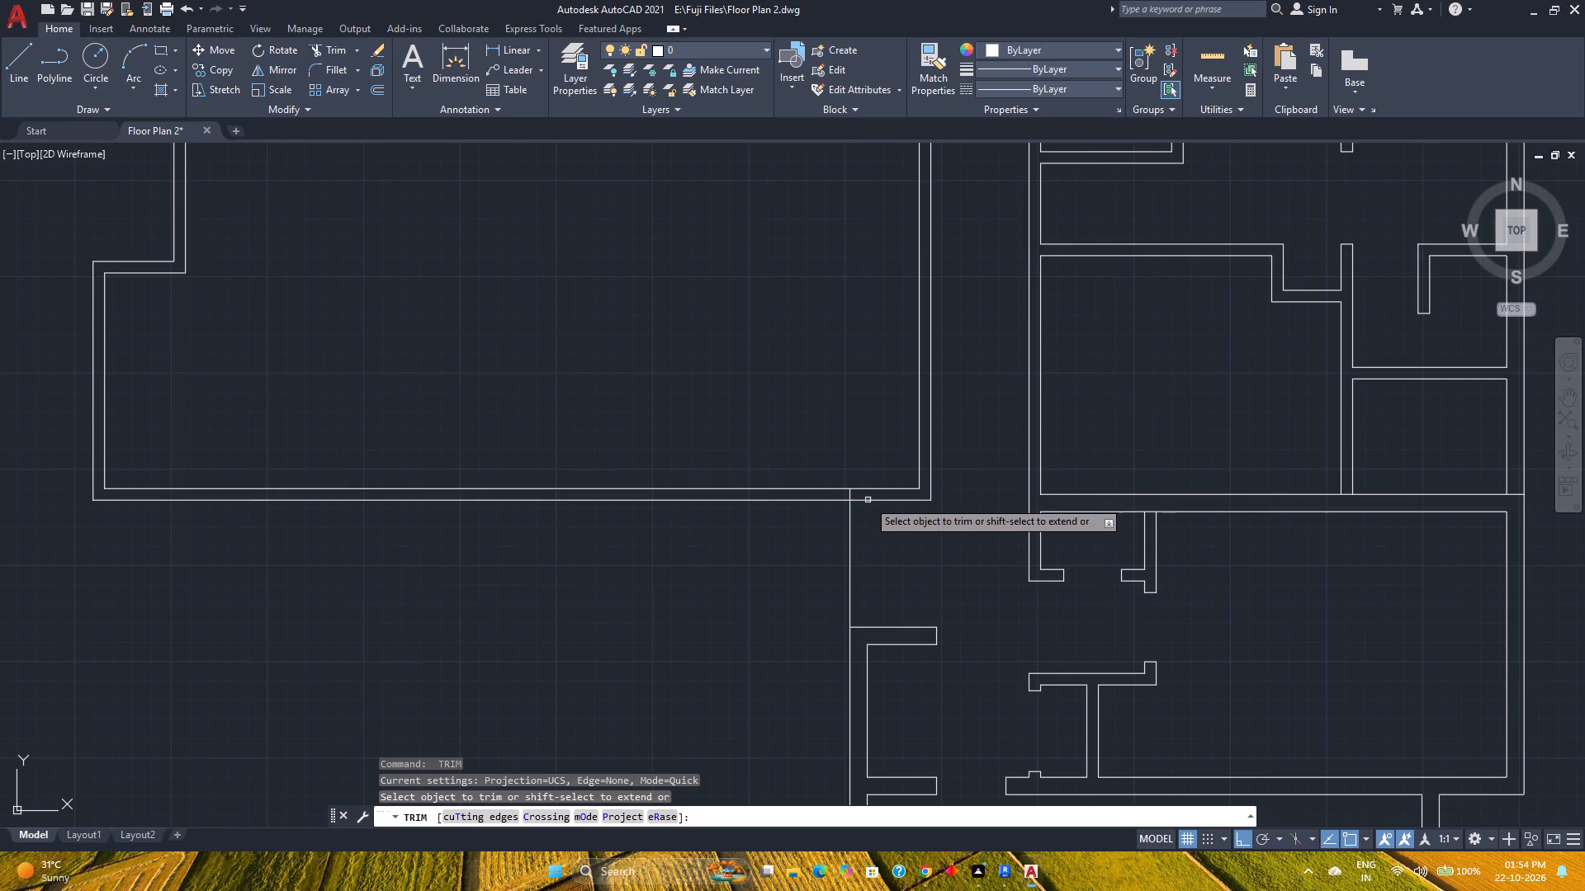
{"action": "left_click", "coordinate": [901, 552]}
{"action": "left_click", "coordinate": [735, 561]}
{"action": "scroll", "coordinate": [735, 561], "scroll_direction": "down", "scroll_amount": 1}
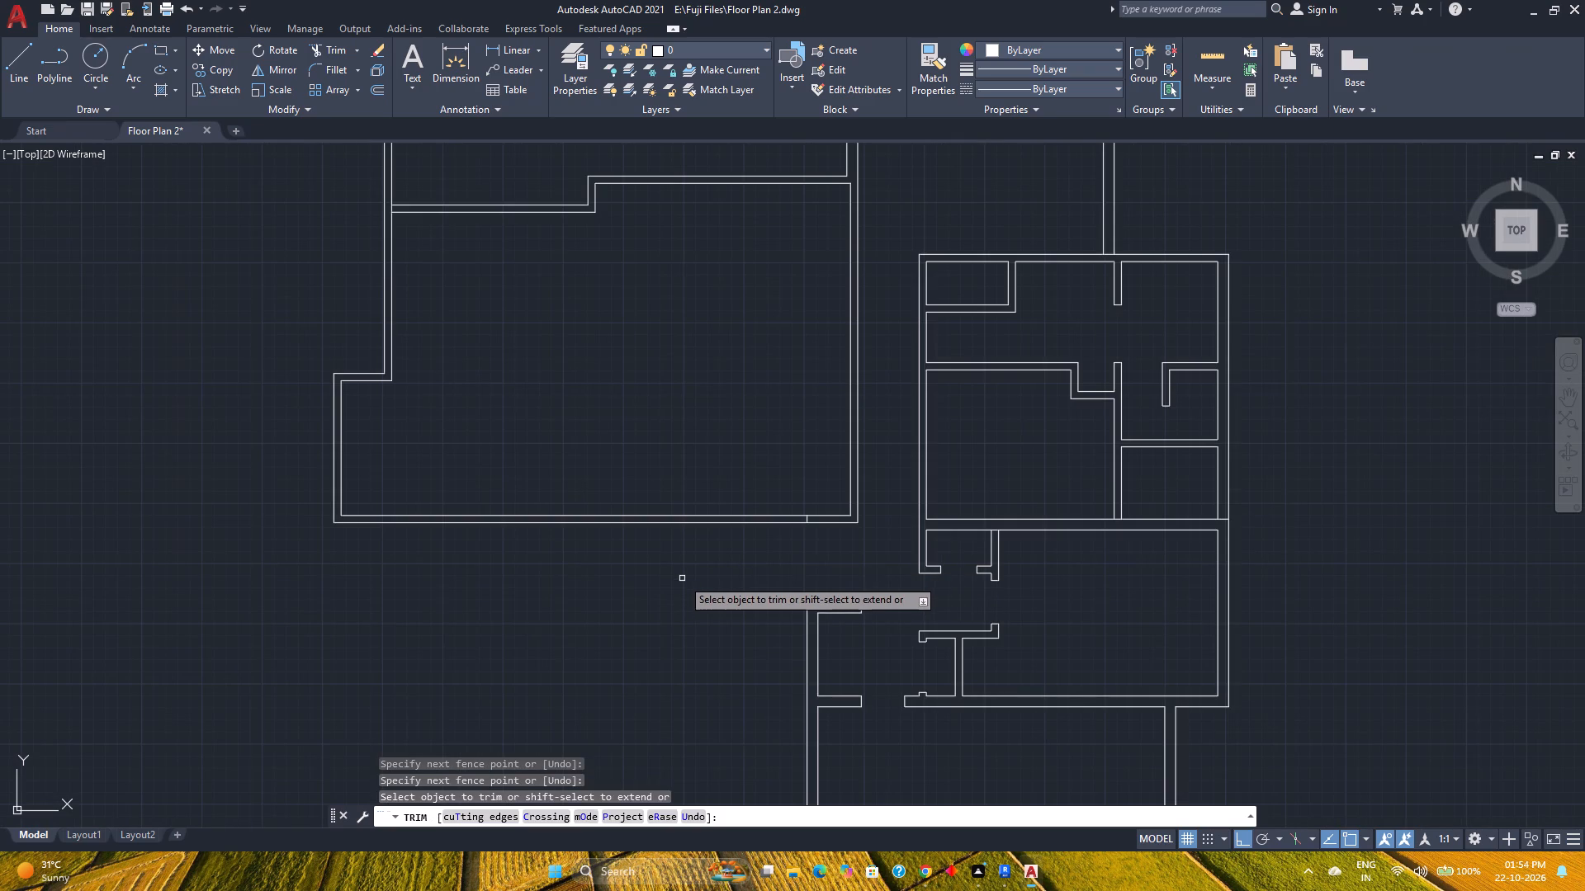
{"action": "key", "text": "Escape"}
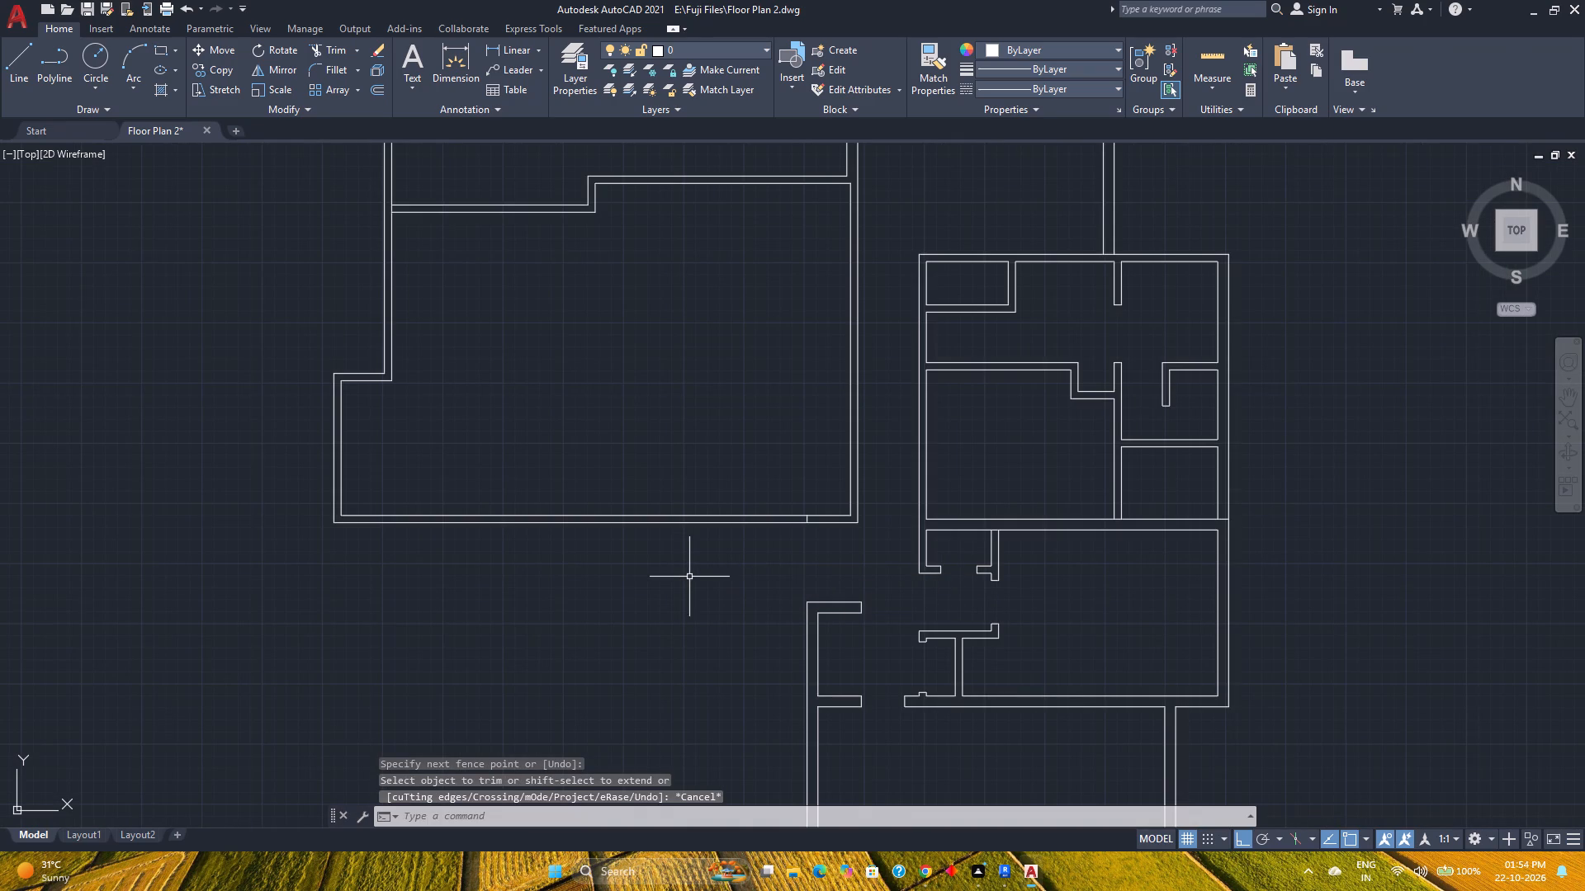
Offset the short line across the left block's bottom wall by 6' towards the west.
{"action": "left_click", "coordinate": [379, 89]}
{"action": "scroll", "coordinate": [793, 486], "scroll_direction": "up", "scroll_amount": 2}
{"action": "middle_click_drag", "start_coordinate": [794, 482], "coordinate": [764, 482]}
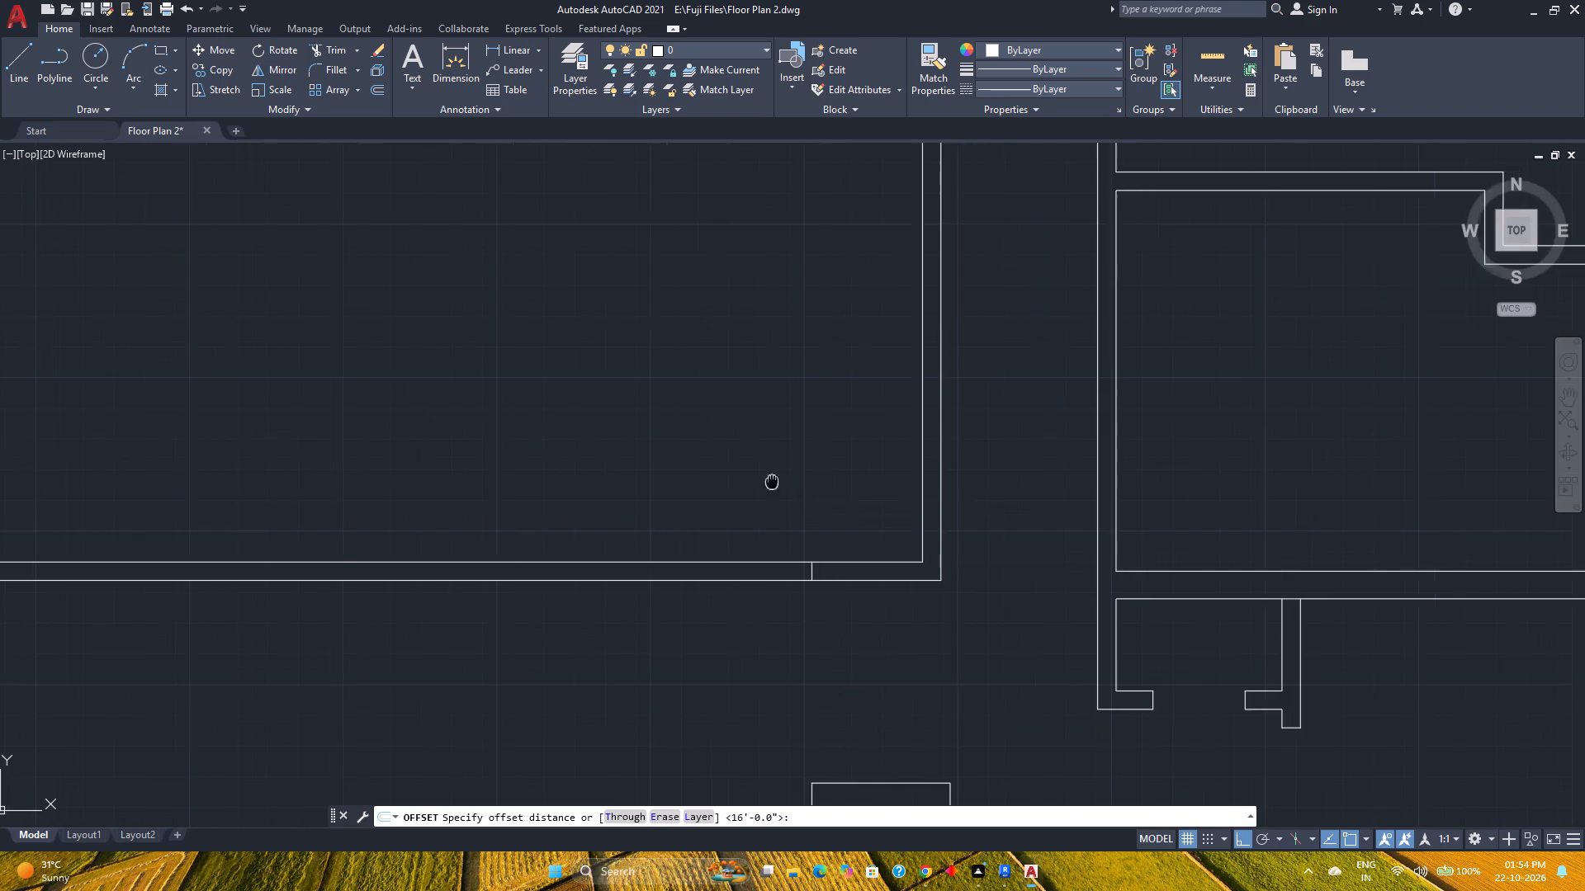
{"action": "middle_click_drag", "start_coordinate": [764, 482], "coordinate": [663, 510]}
{"action": "scroll", "coordinate": [663, 510], "scroll_direction": "up", "scroll_amount": 1}
{"action": "scroll", "coordinate": [668, 518], "scroll_direction": "down", "scroll_amount": 2}
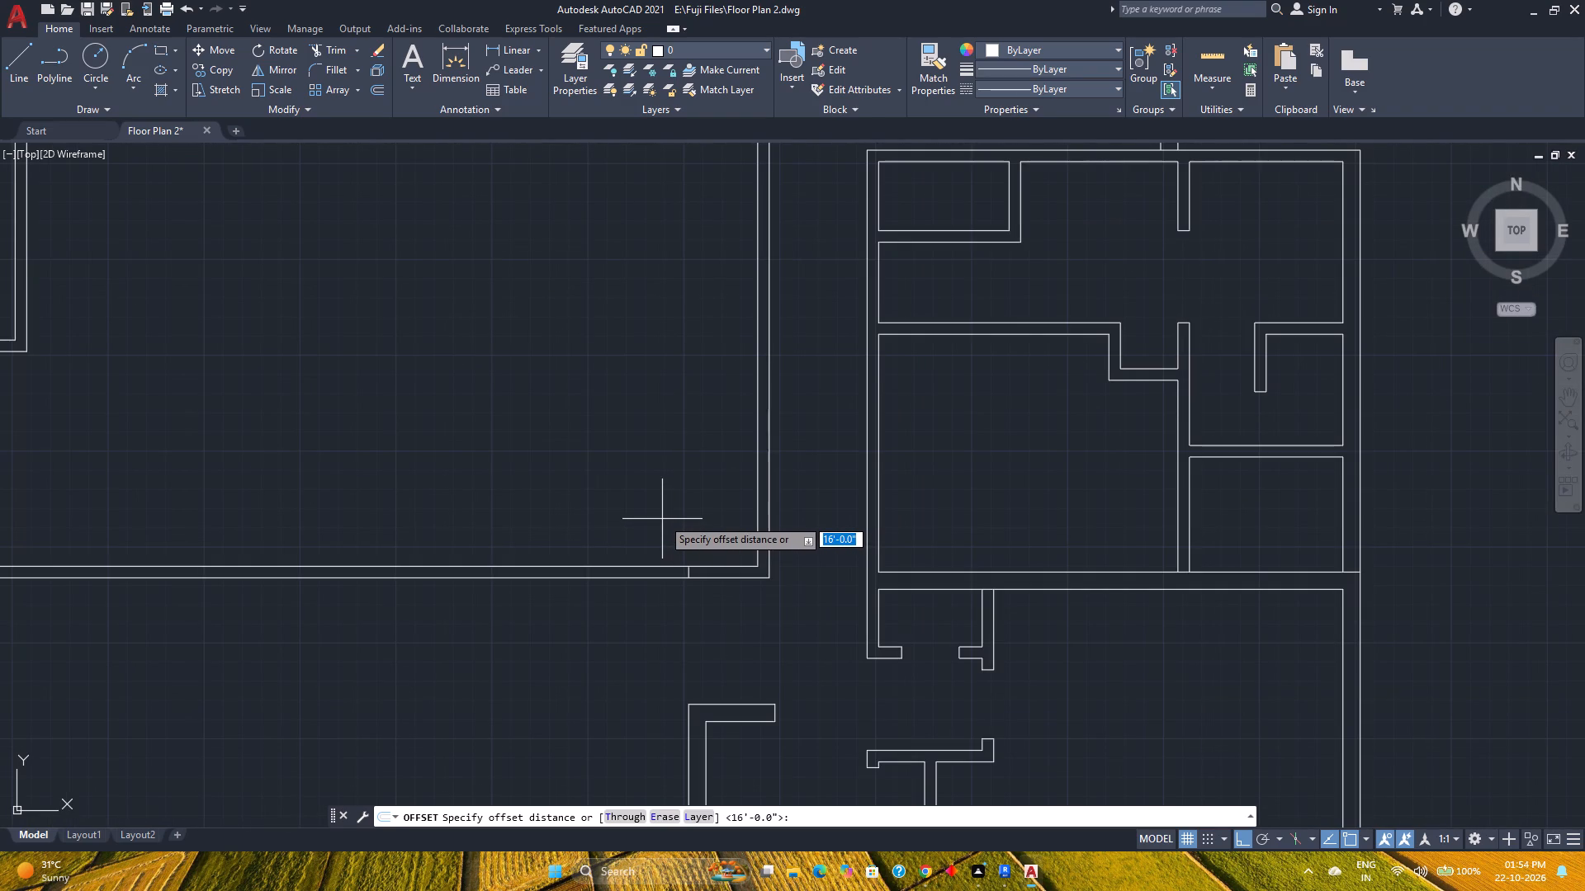
{"action": "type", "text": "6'"}
{"action": "key", "text": "Return"}
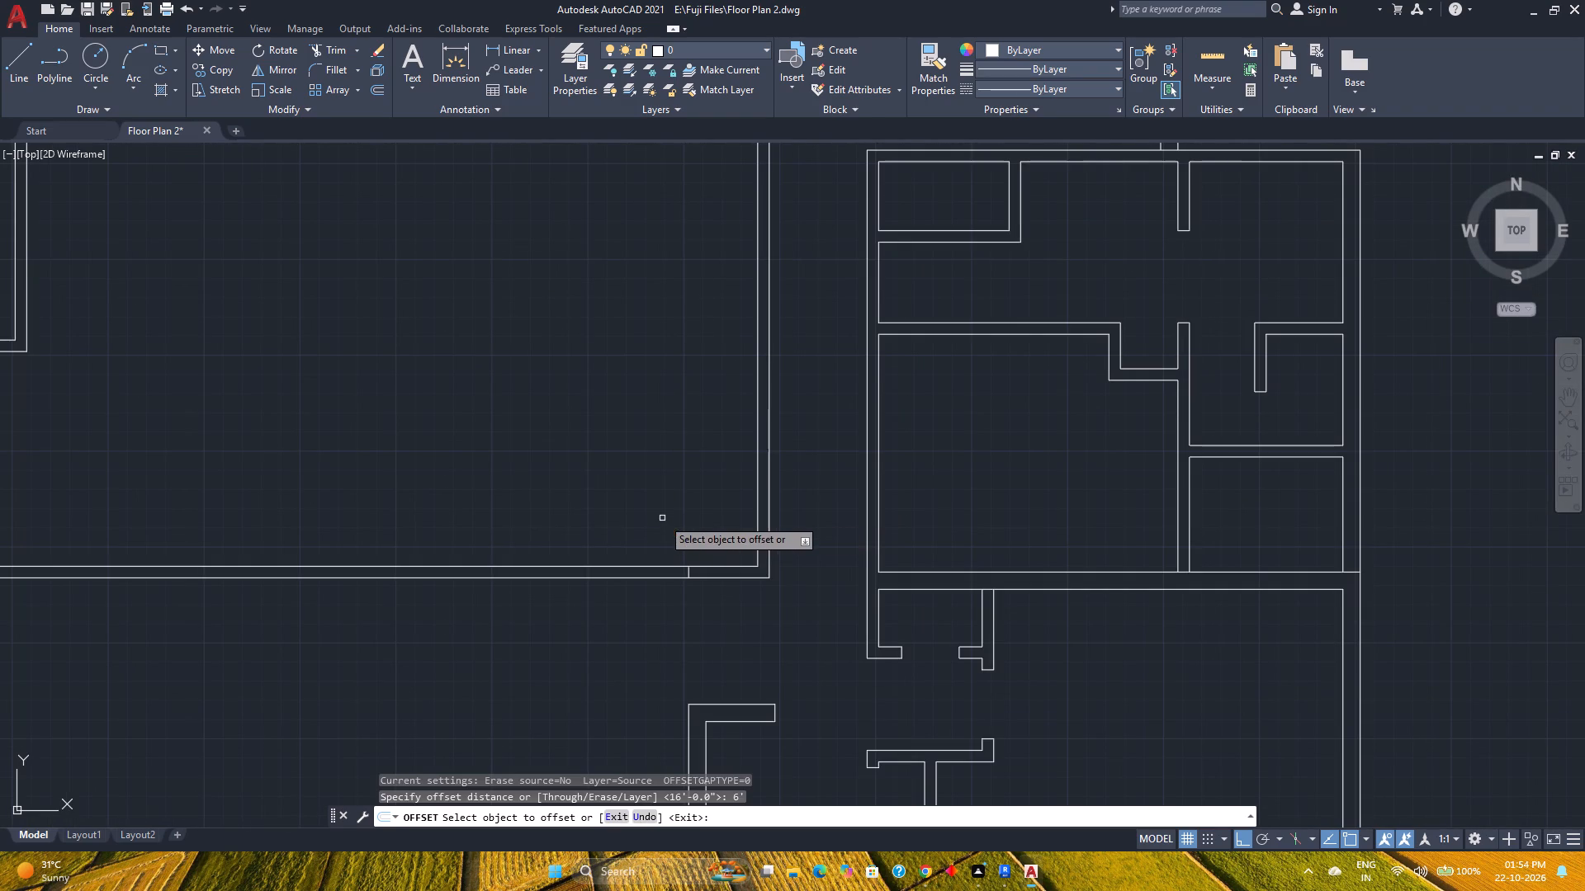
{"action": "scroll", "coordinate": [678, 584], "scroll_direction": "up", "scroll_amount": 2}
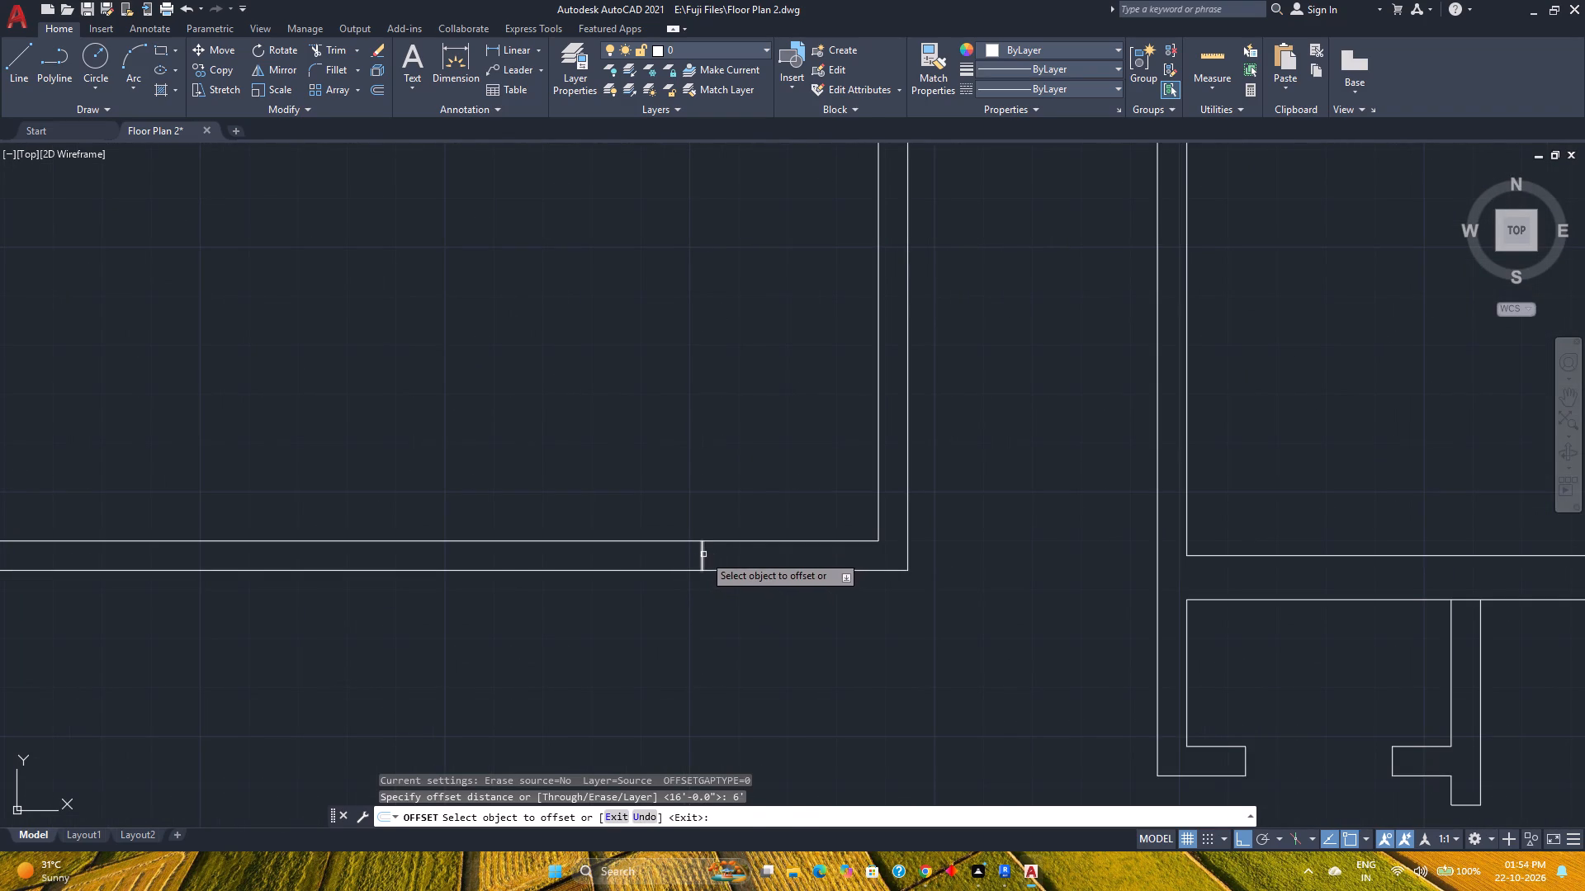
{"action": "left_click", "coordinate": [703, 554]}
{"action": "scroll", "coordinate": [454, 569], "scroll_direction": "down", "scroll_amount": 3}
{"action": "middle_click_drag", "start_coordinate": [454, 585], "coordinate": [551, 640]}
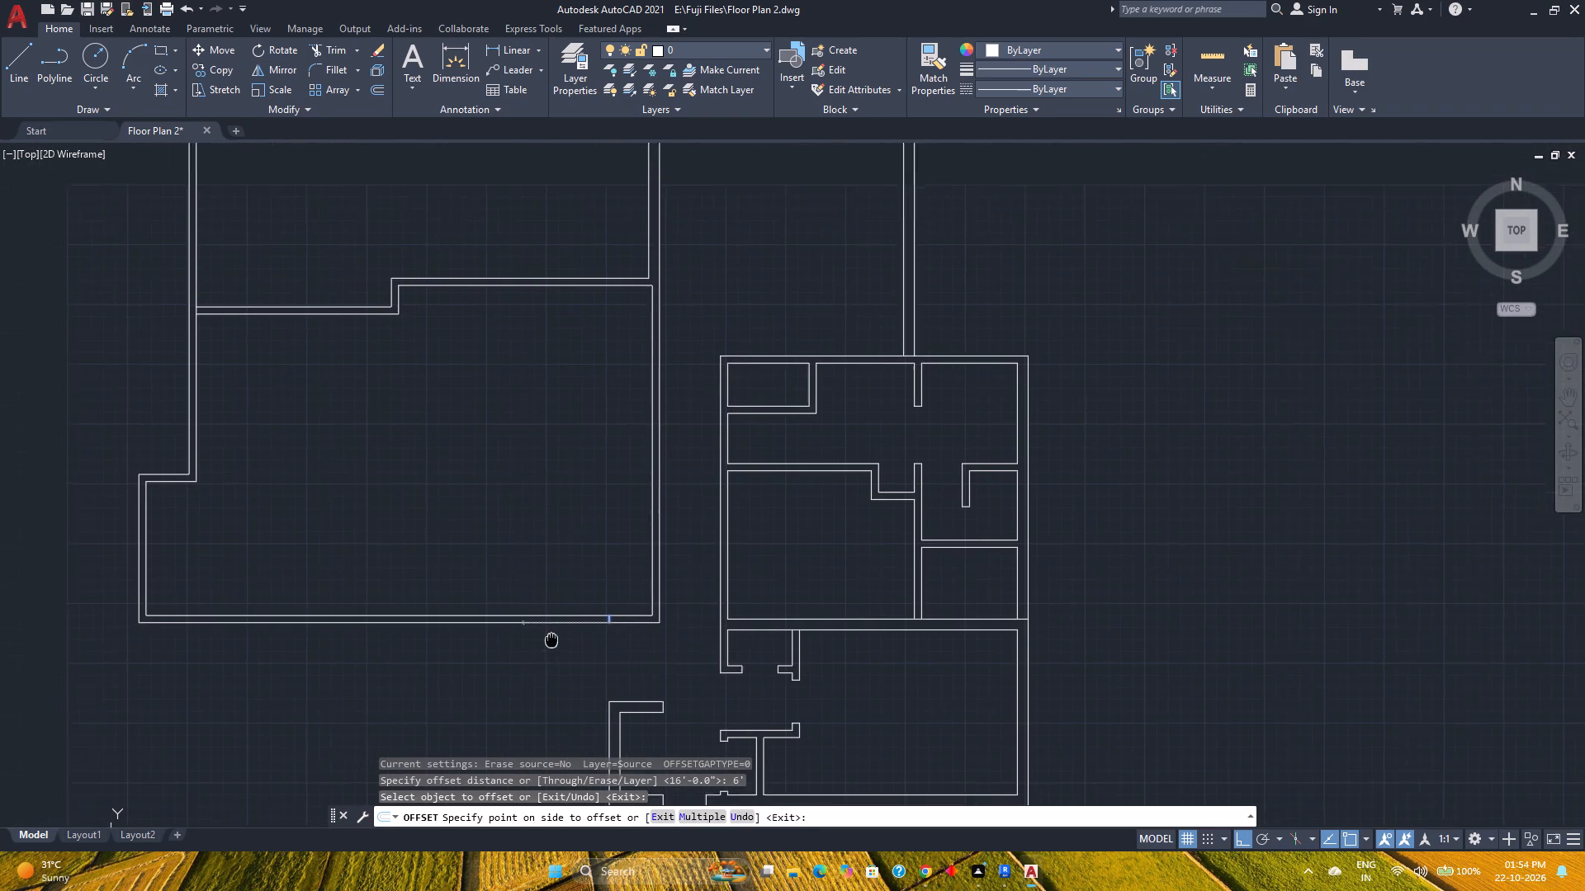
{"action": "middle_click_drag", "start_coordinate": [551, 640], "coordinate": [585, 652]}
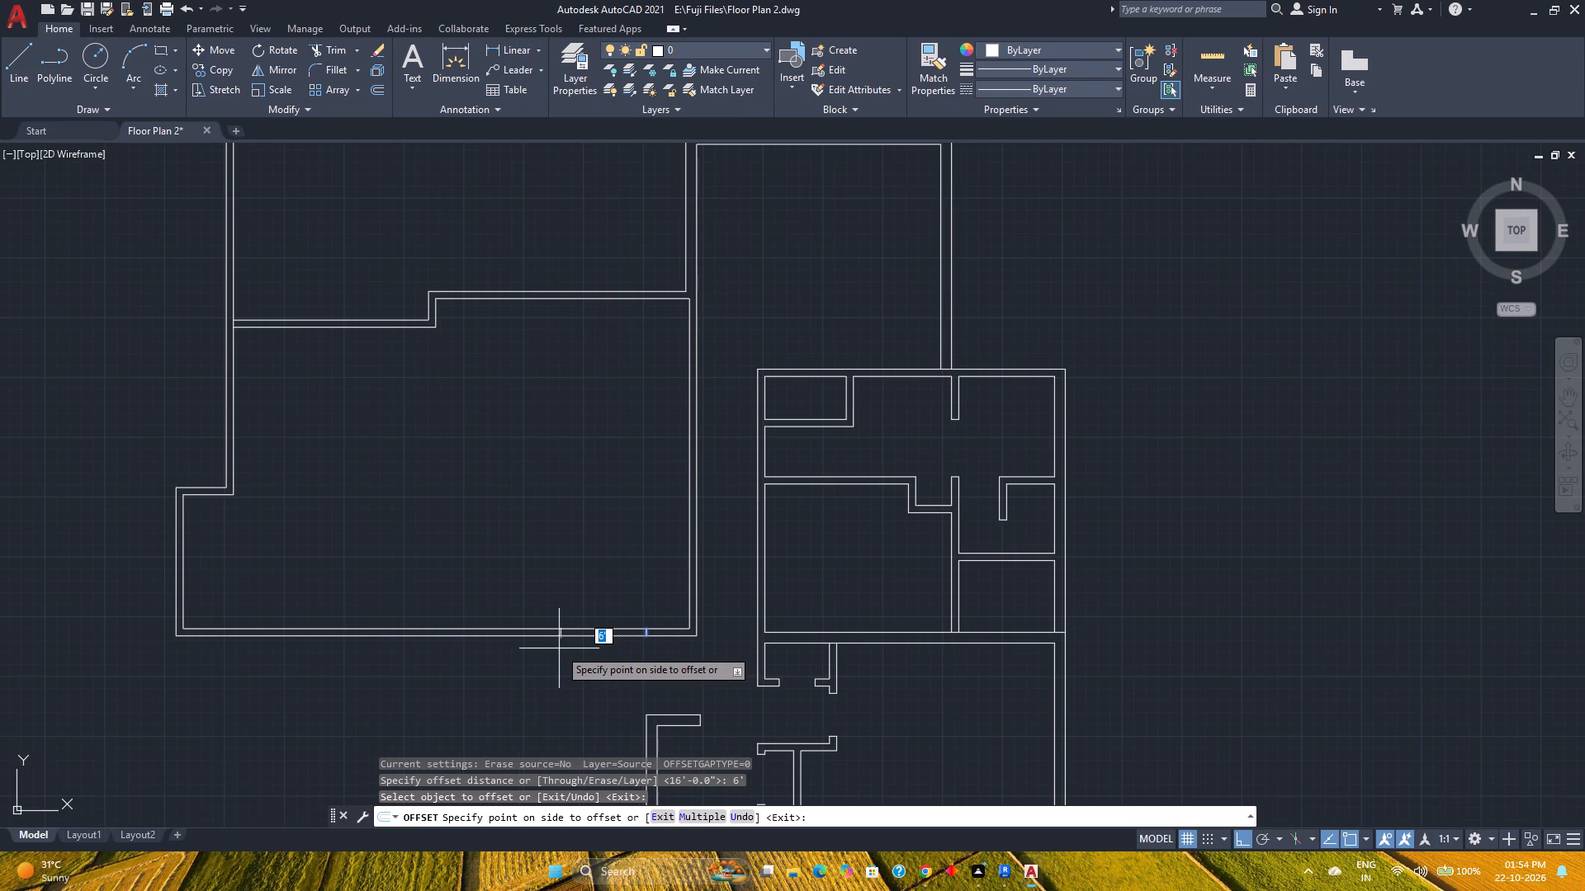
{"action": "left_click", "coordinate": [559, 648]}
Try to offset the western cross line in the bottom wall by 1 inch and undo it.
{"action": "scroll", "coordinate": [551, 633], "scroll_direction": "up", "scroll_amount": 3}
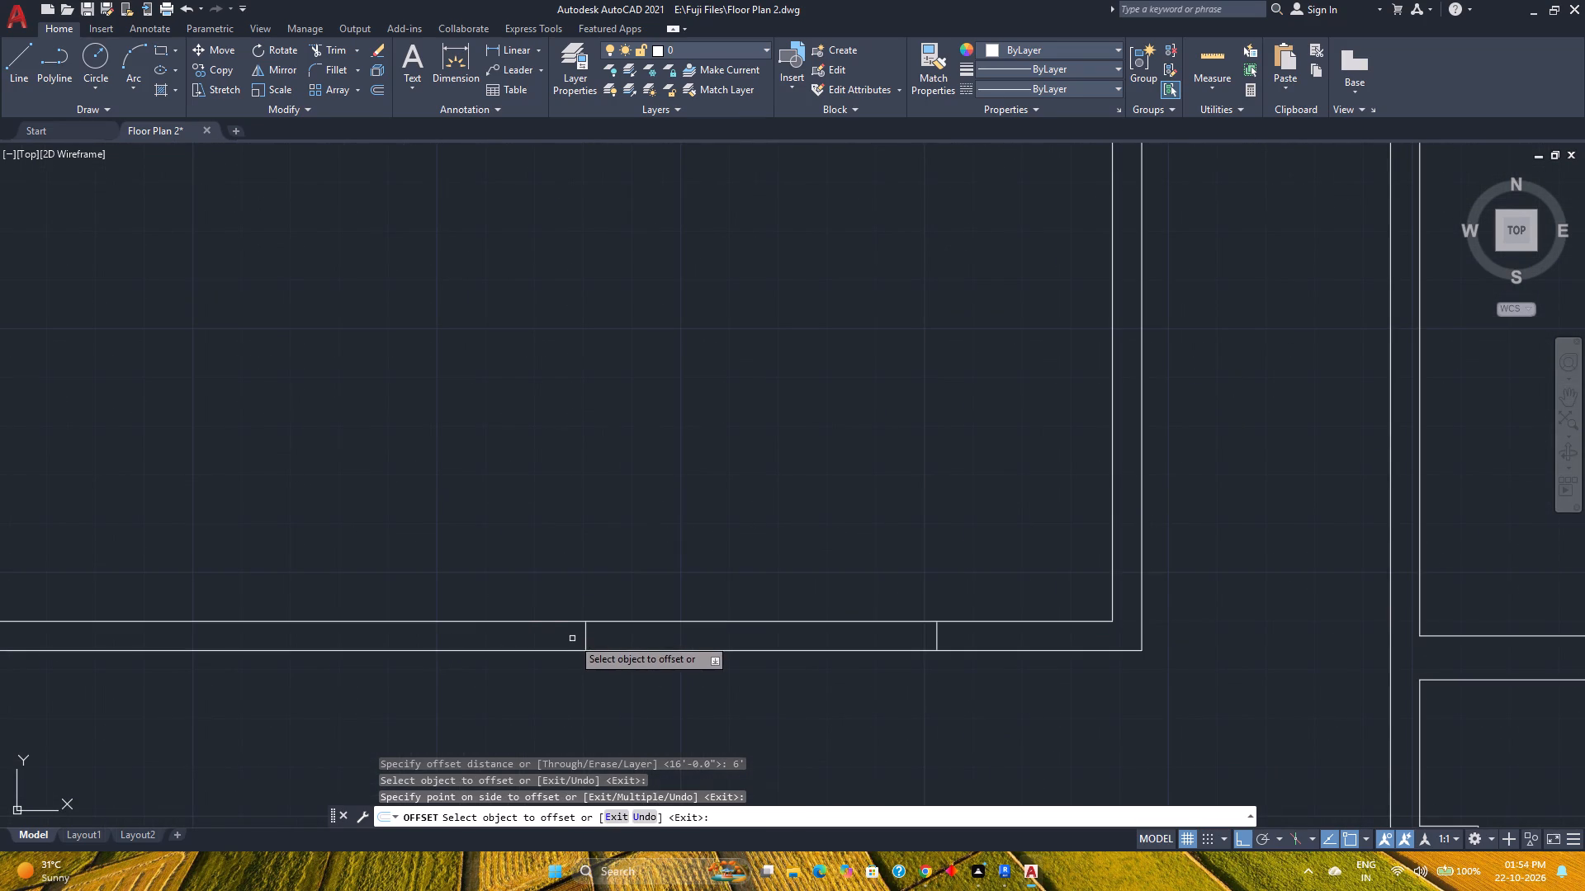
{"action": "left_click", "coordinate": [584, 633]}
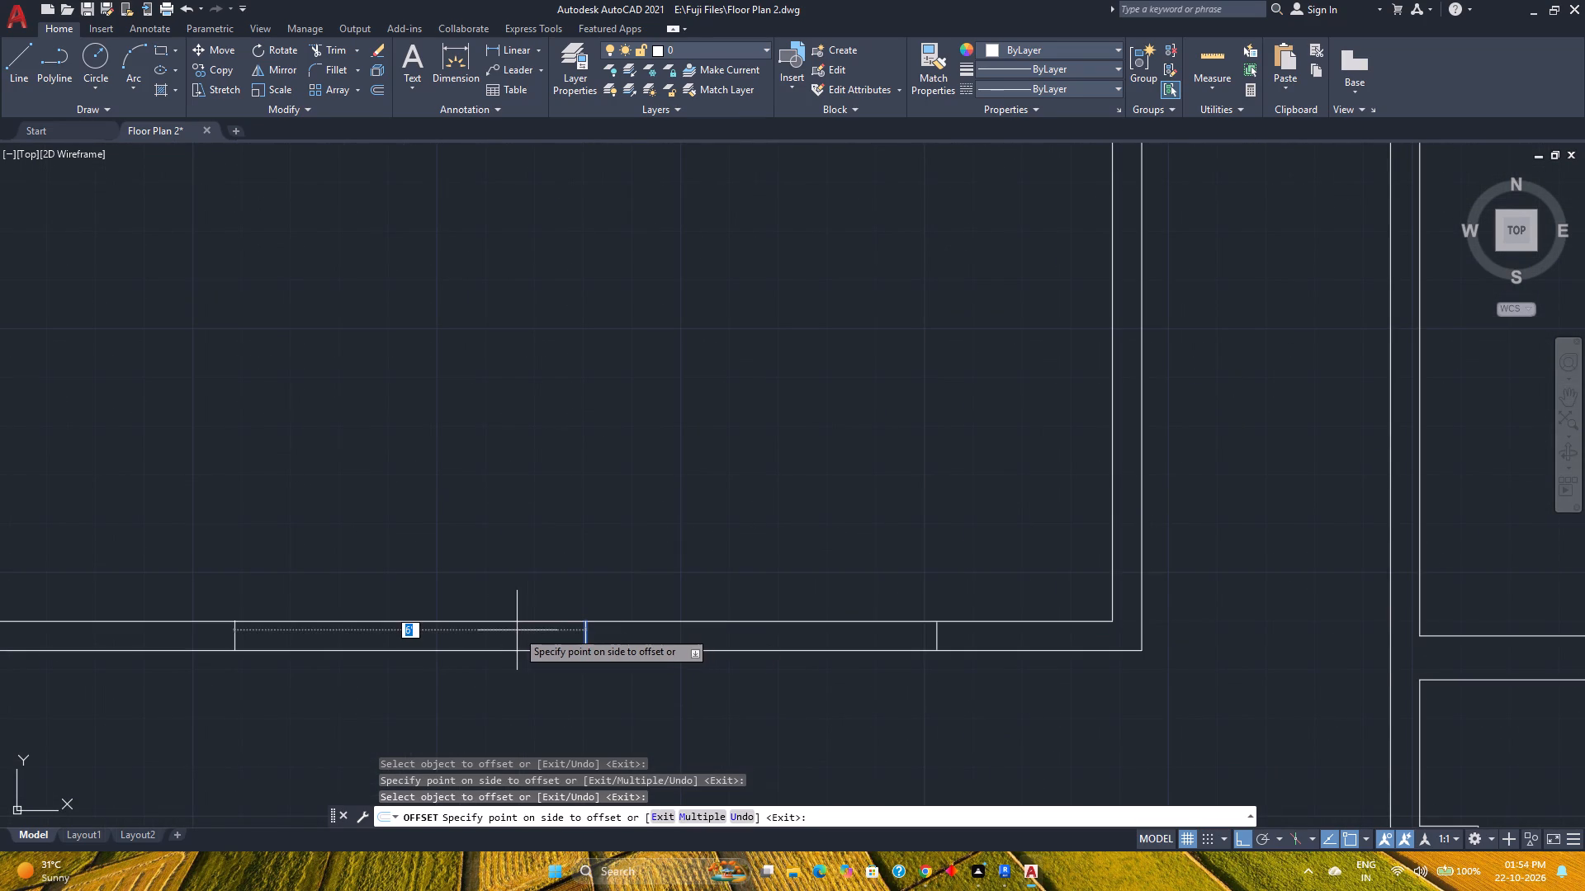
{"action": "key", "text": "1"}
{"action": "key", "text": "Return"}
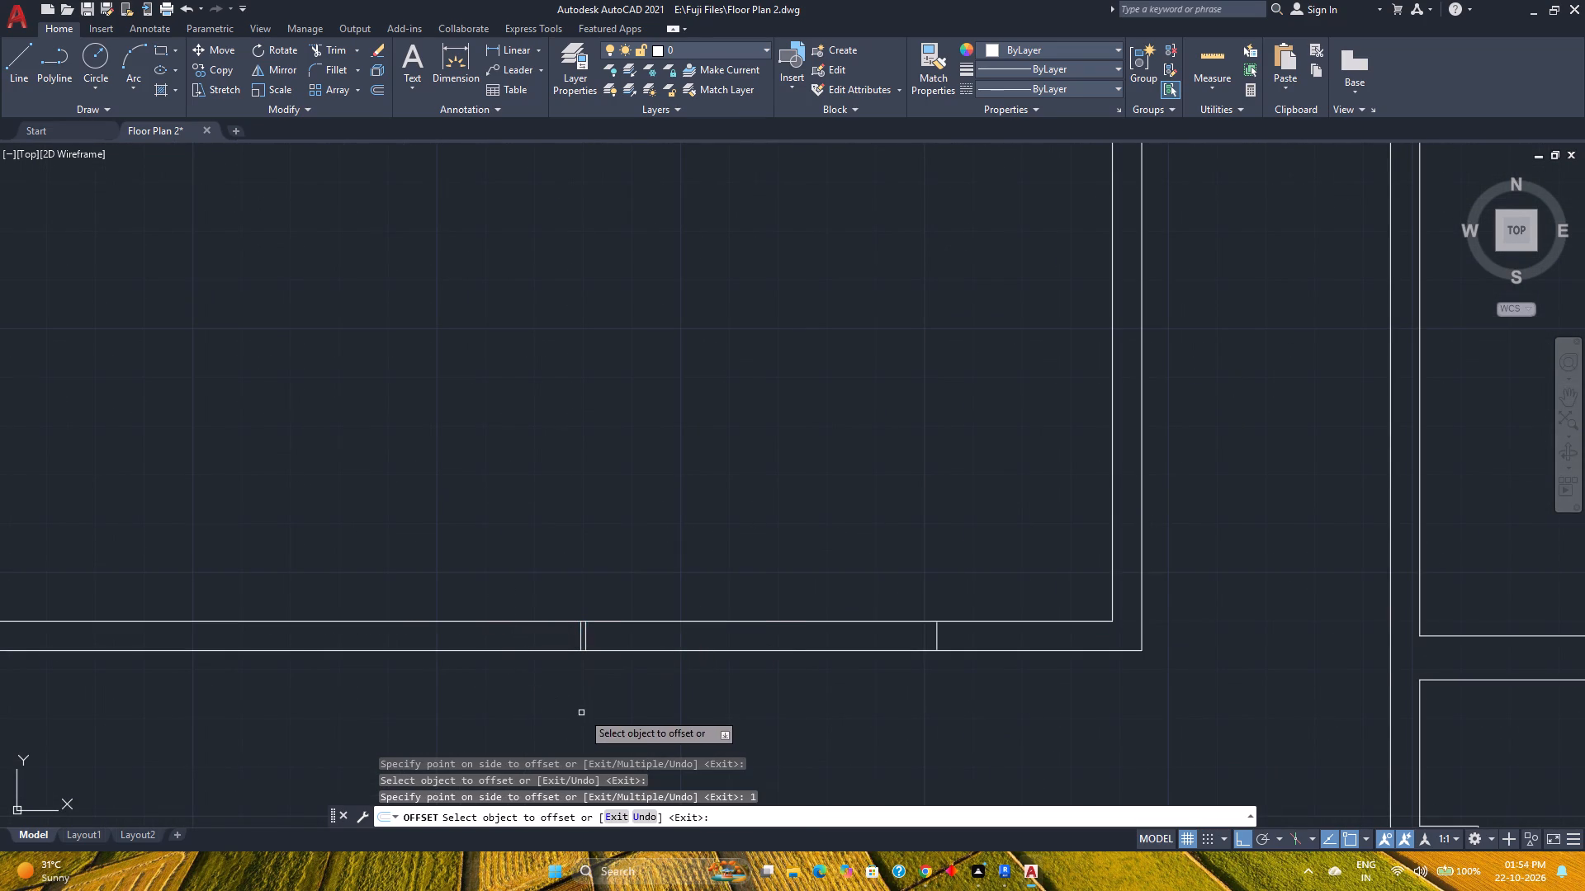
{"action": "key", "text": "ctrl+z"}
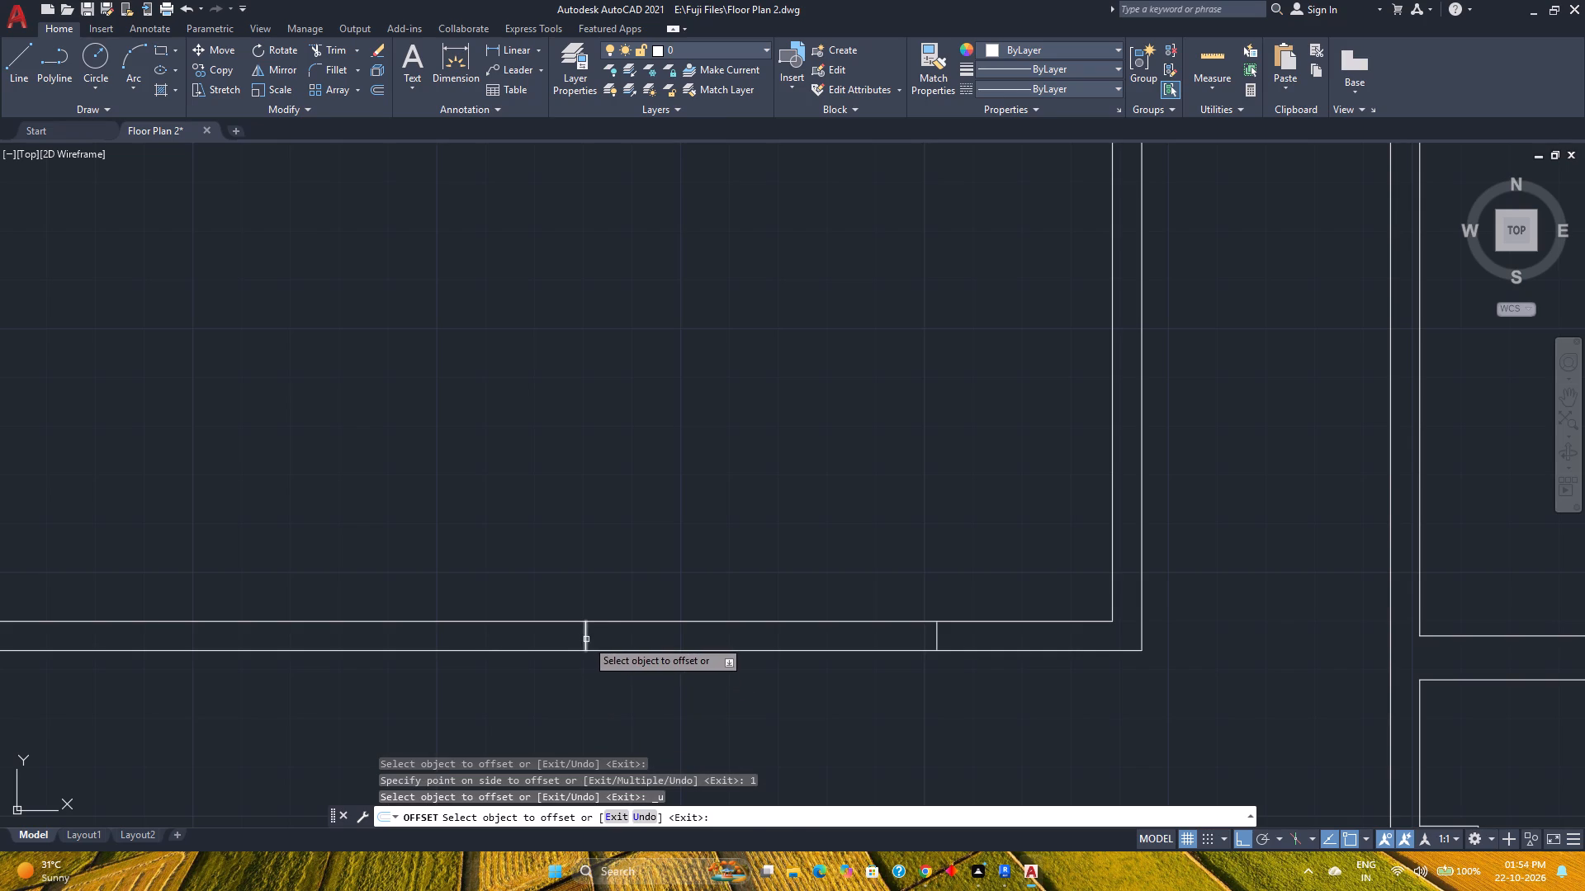
Offset the western cross line in the left block's bottom wall by 1' further west.
{"action": "left_click", "coordinate": [586, 639]}
{"action": "type", "text": "1'"}
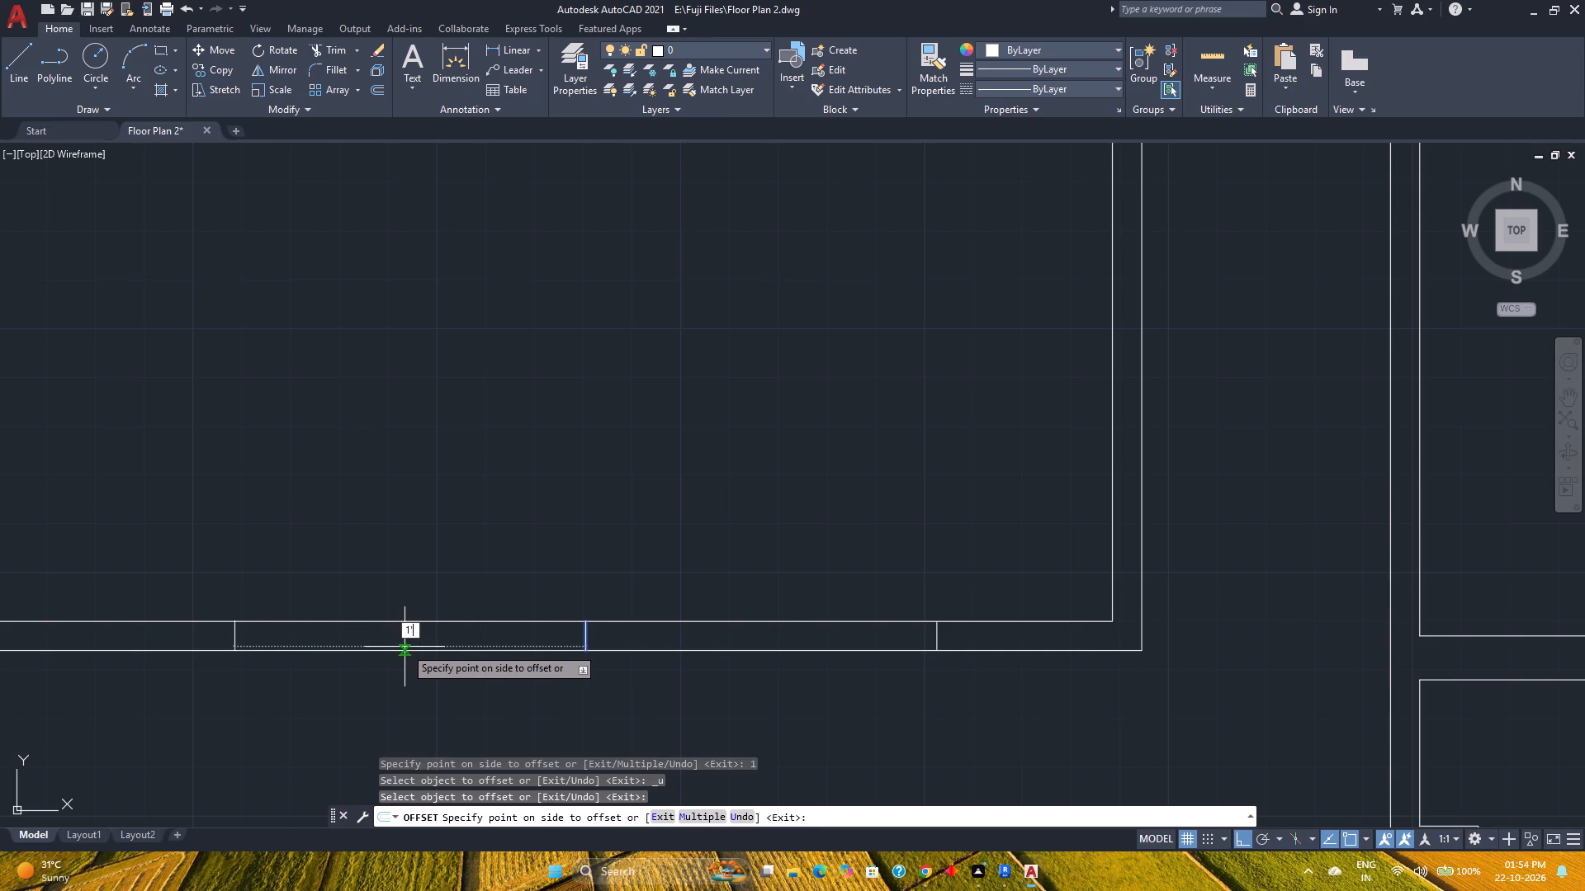
{"action": "key", "text": "Return"}
{"action": "key", "text": "Escape"}
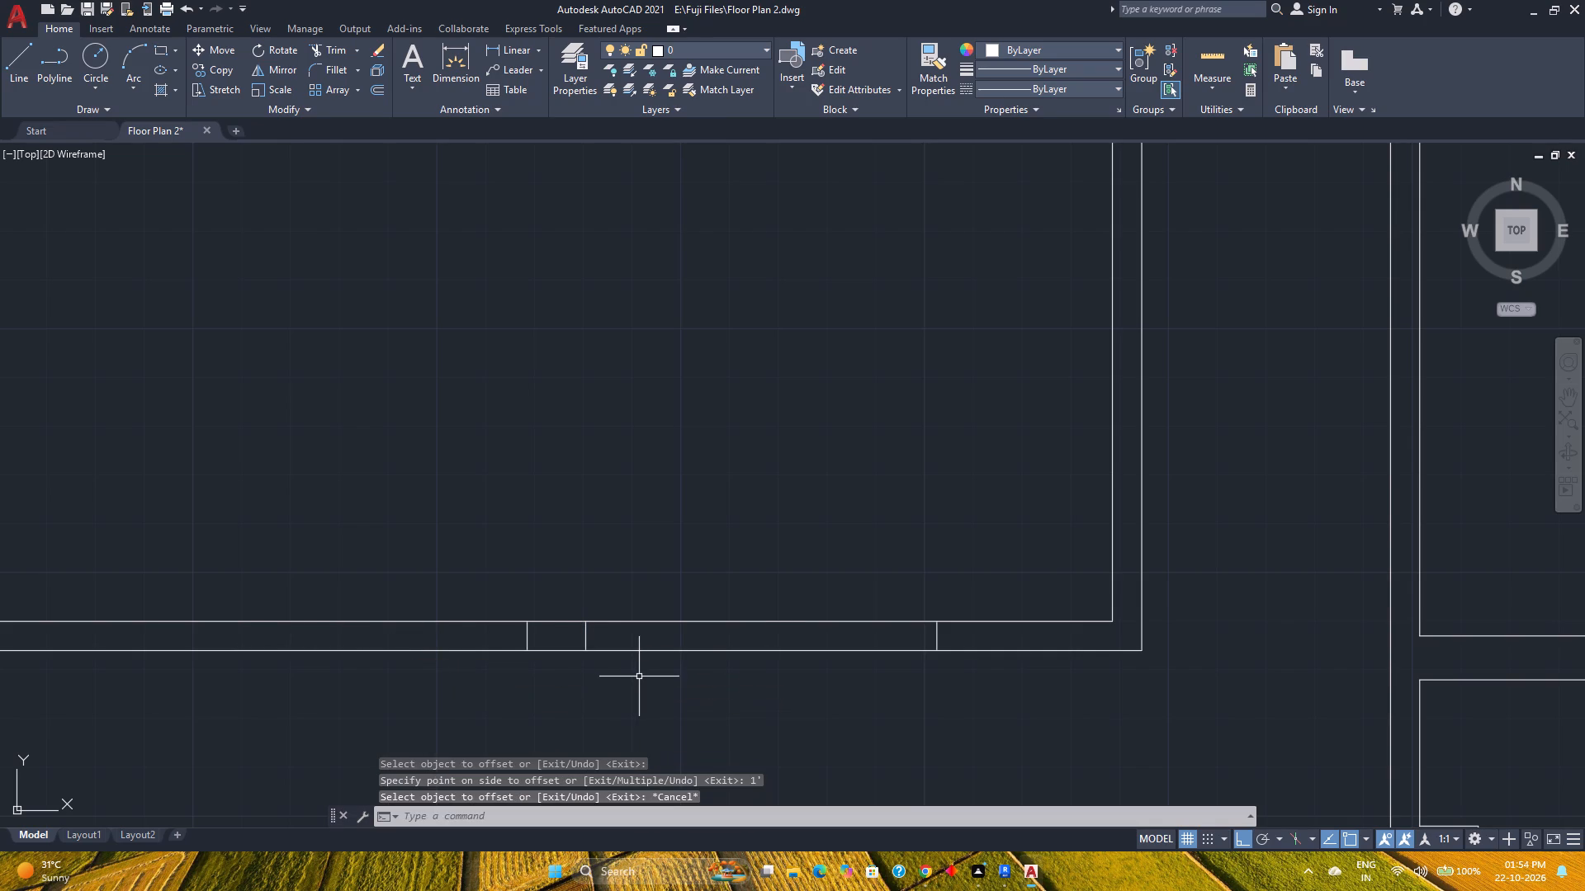
Trim both bottom wall lines between the two cross lines 6' apart to cut an opening.
{"action": "type", "text": "tr"}
{"action": "key", "text": "Return"}
{"action": "left_click", "coordinate": [666, 575]}
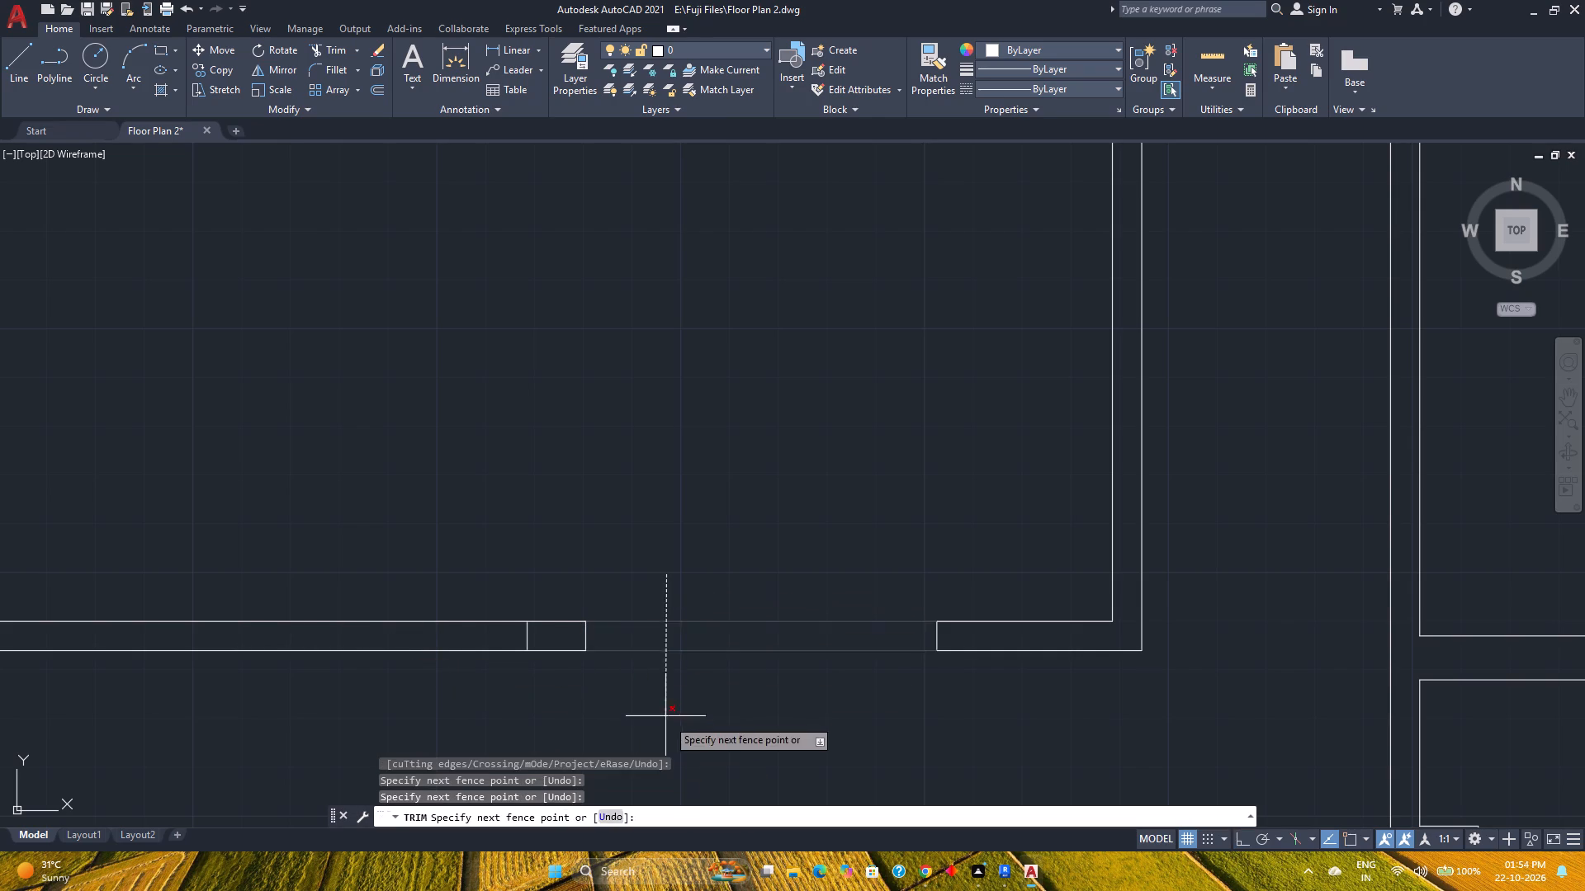
{"action": "left_click", "coordinate": [670, 722]}
{"action": "scroll", "coordinate": [674, 682], "scroll_direction": "down", "scroll_amount": 2}
{"action": "middle_click_drag", "start_coordinate": [674, 682], "coordinate": [646, 559]}
{"action": "middle_click", "coordinate": [646, 559]}
{"action": "key", "text": "Escape"}
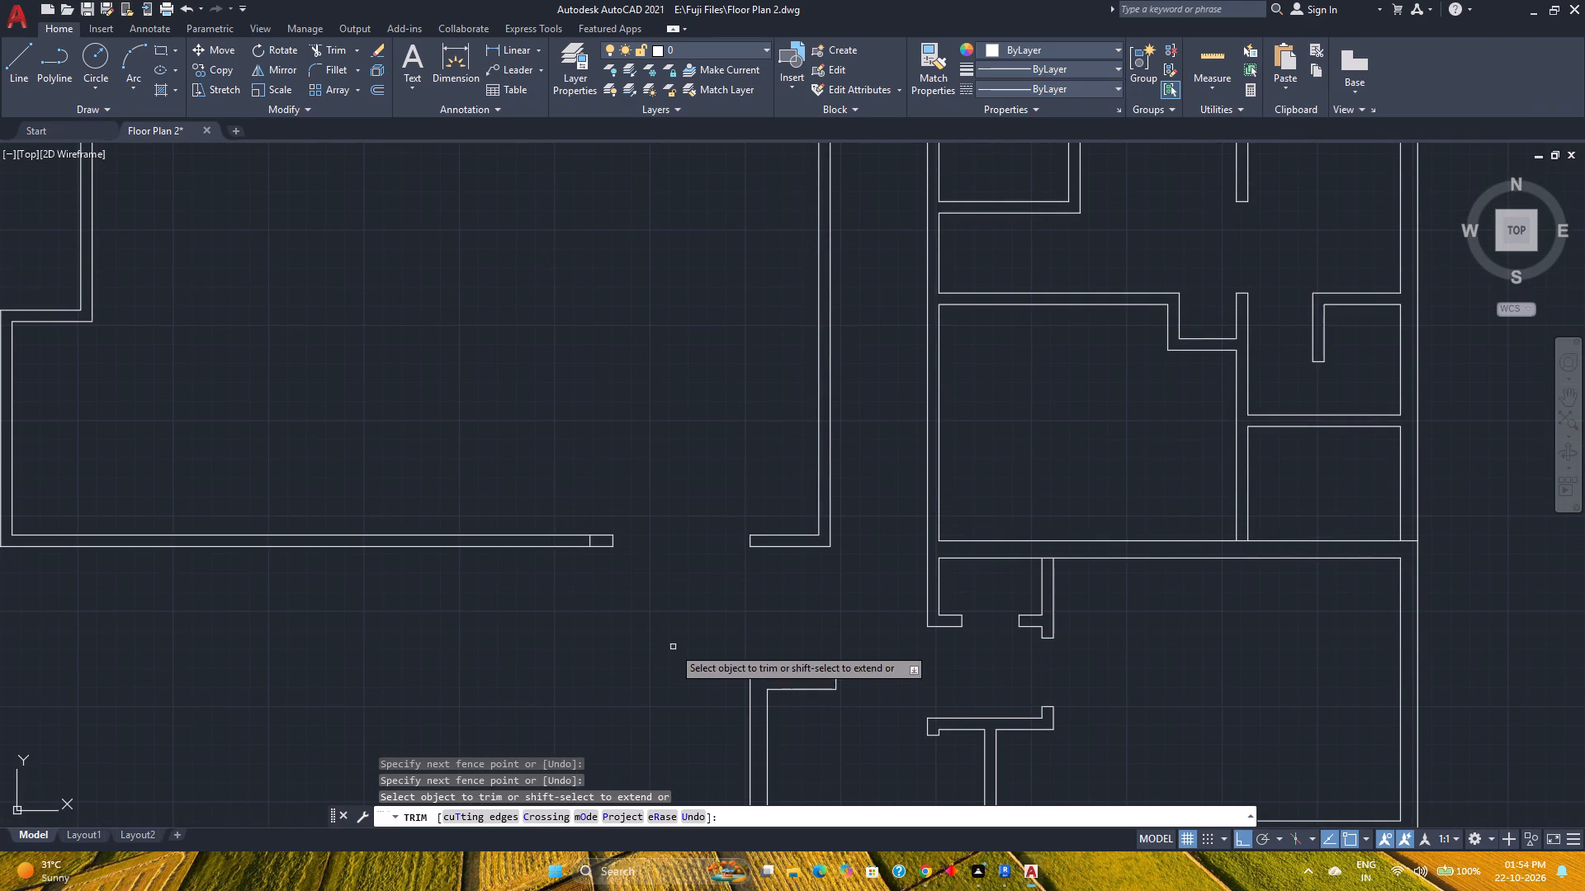
Stretch the lower end of the 1' offset line downward to make a vertical line about 23'-11" long below the left block.
{"action": "scroll", "coordinate": [586, 545], "scroll_direction": "up", "scroll_amount": 3}
{"action": "left_click", "coordinate": [597, 530]}
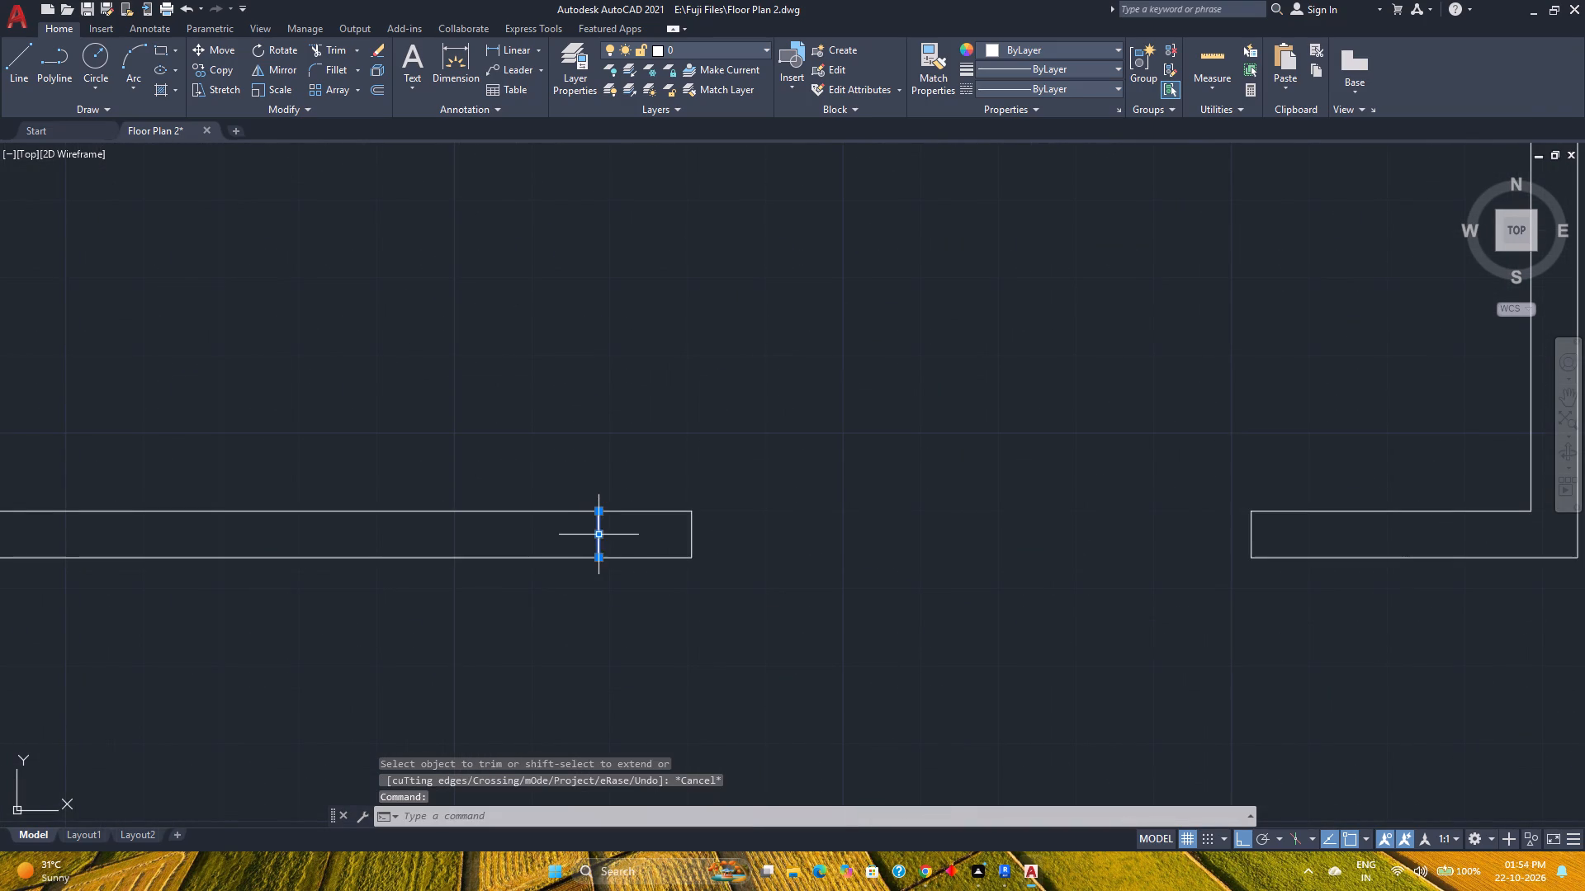
{"action": "left_click", "coordinate": [596, 555]}
{"action": "scroll", "coordinate": [608, 618], "scroll_direction": "down", "scroll_amount": 4}
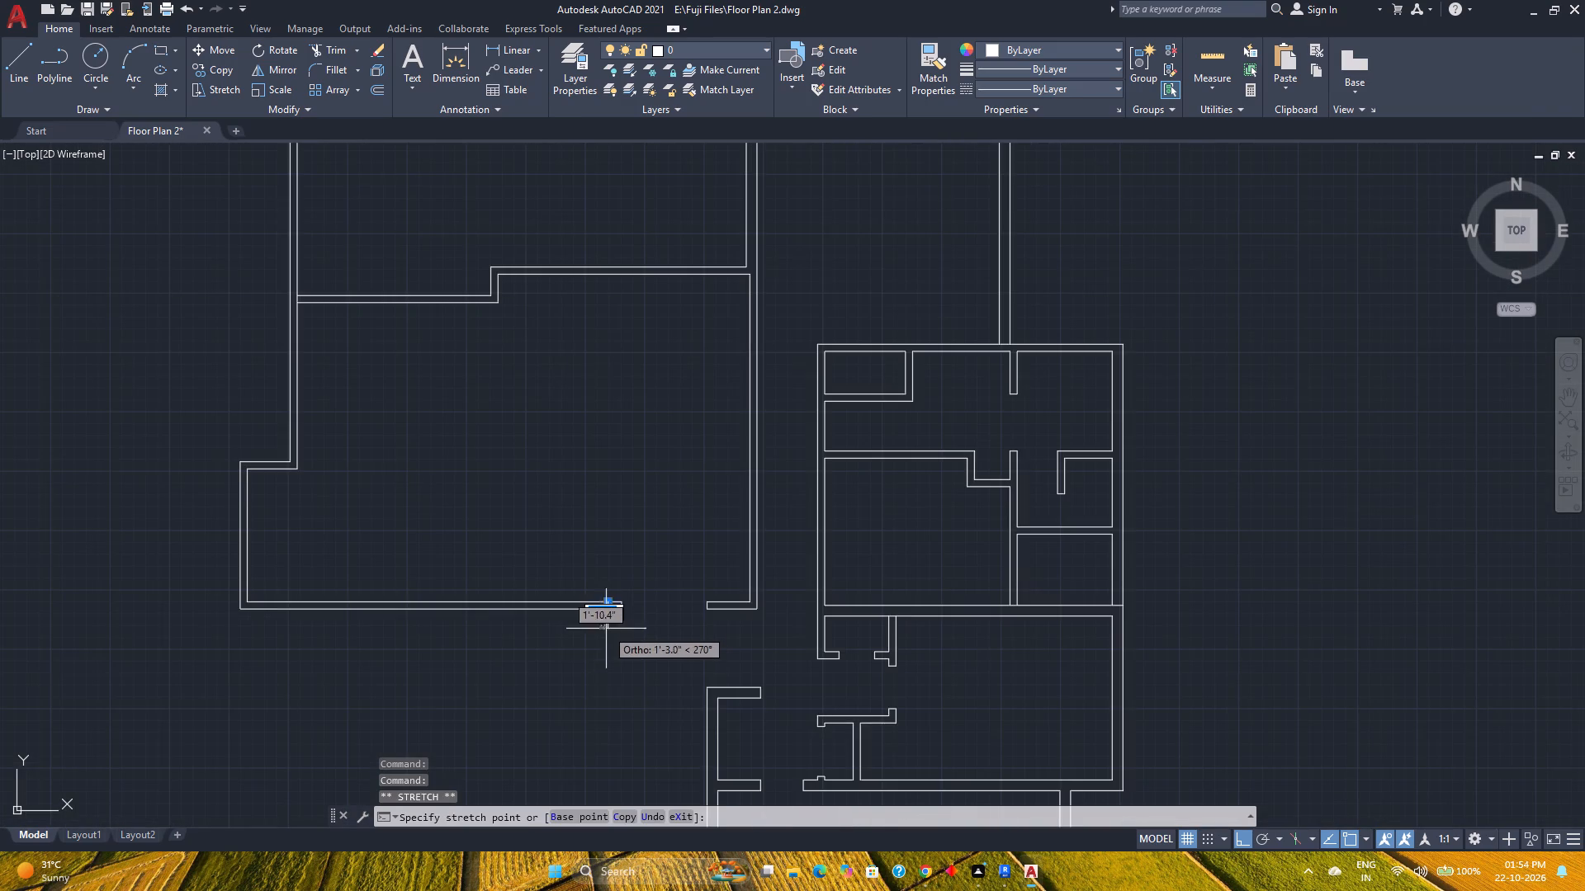
{"action": "scroll", "coordinate": [605, 698], "scroll_direction": "down", "scroll_amount": 1}
{"action": "middle_click_drag", "start_coordinate": [605, 698], "coordinate": [567, 552]}
{"action": "middle_click", "coordinate": [567, 552]}
{"action": "middle_click", "coordinate": [567, 552]}
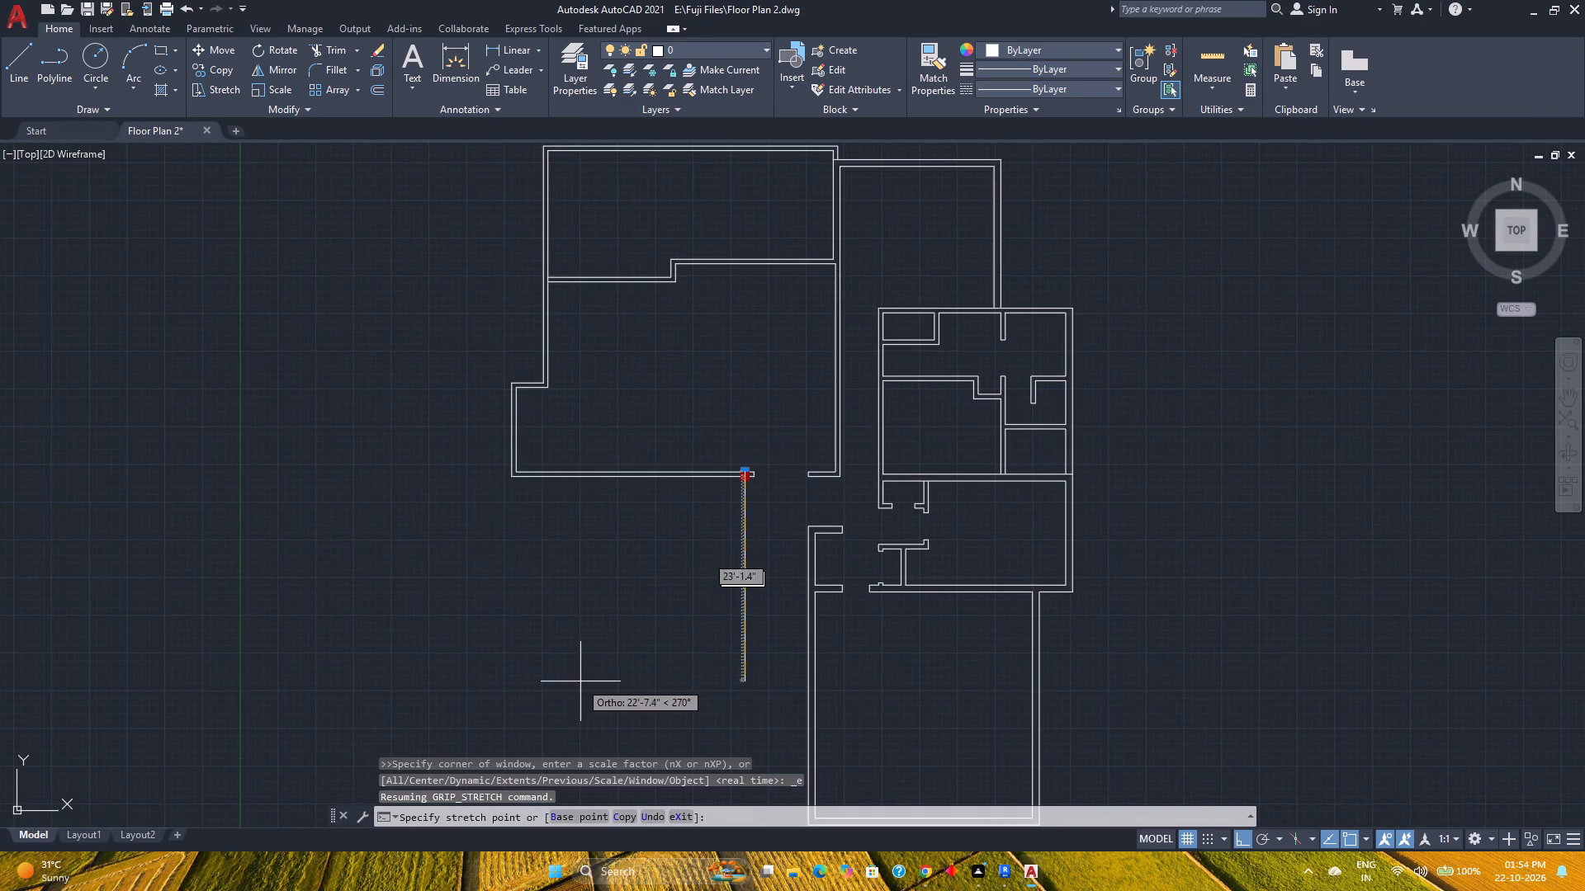
{"action": "middle_click_drag", "start_coordinate": [697, 698], "coordinate": [670, 594]}
{"action": "middle_click", "coordinate": [670, 594]}
{"action": "middle_click", "coordinate": [670, 594]}
{"action": "middle_click", "coordinate": [670, 594]}
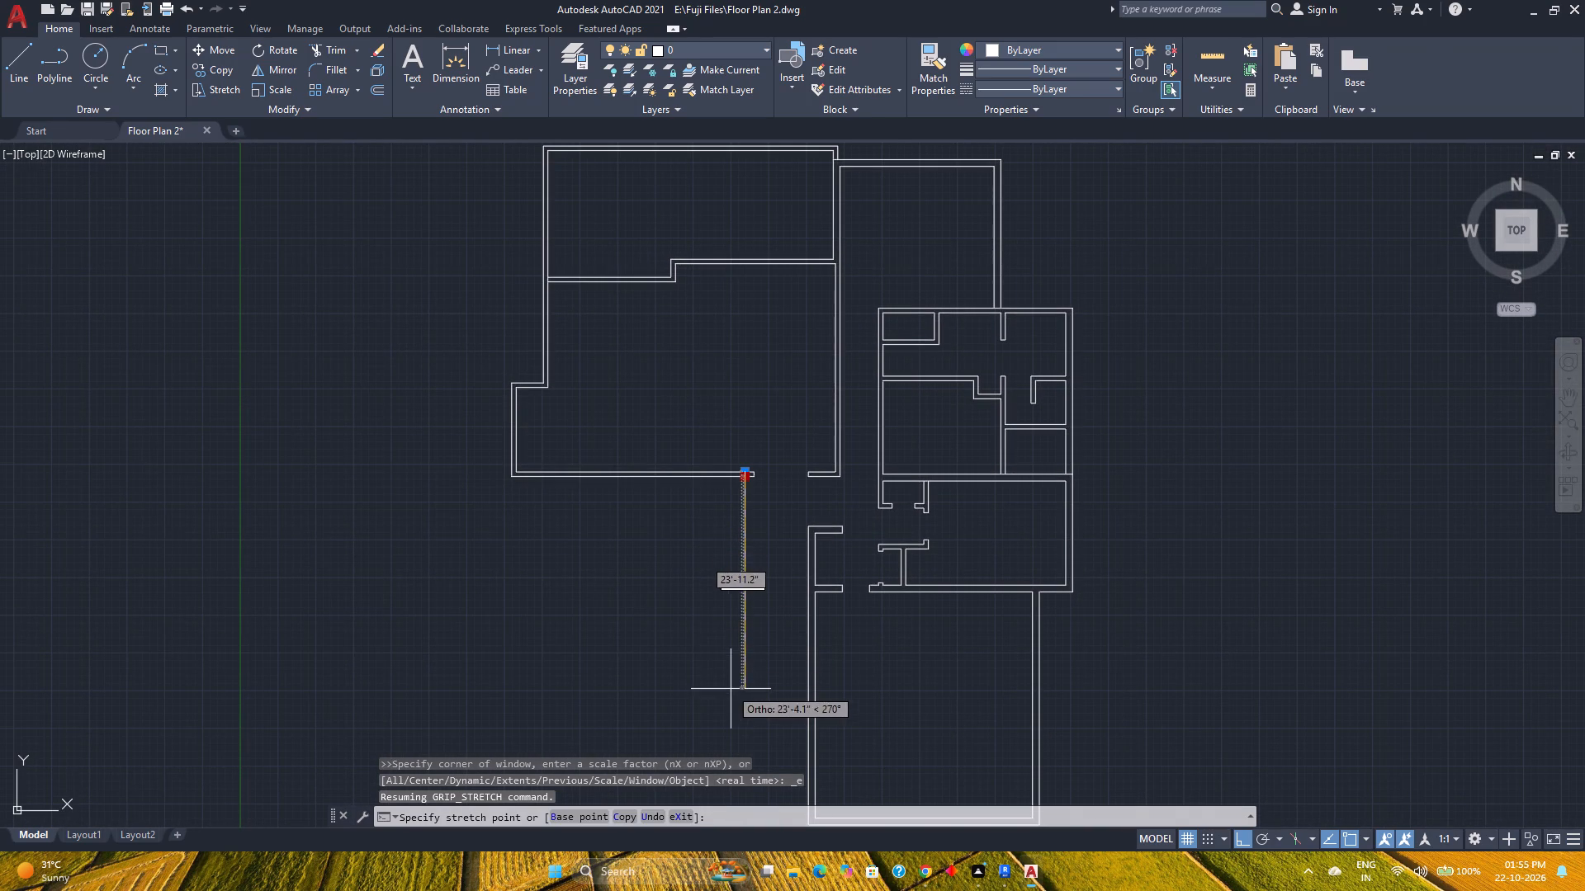
{"action": "left_click", "coordinate": [731, 689]}
{"action": "key", "text": "Escape"}
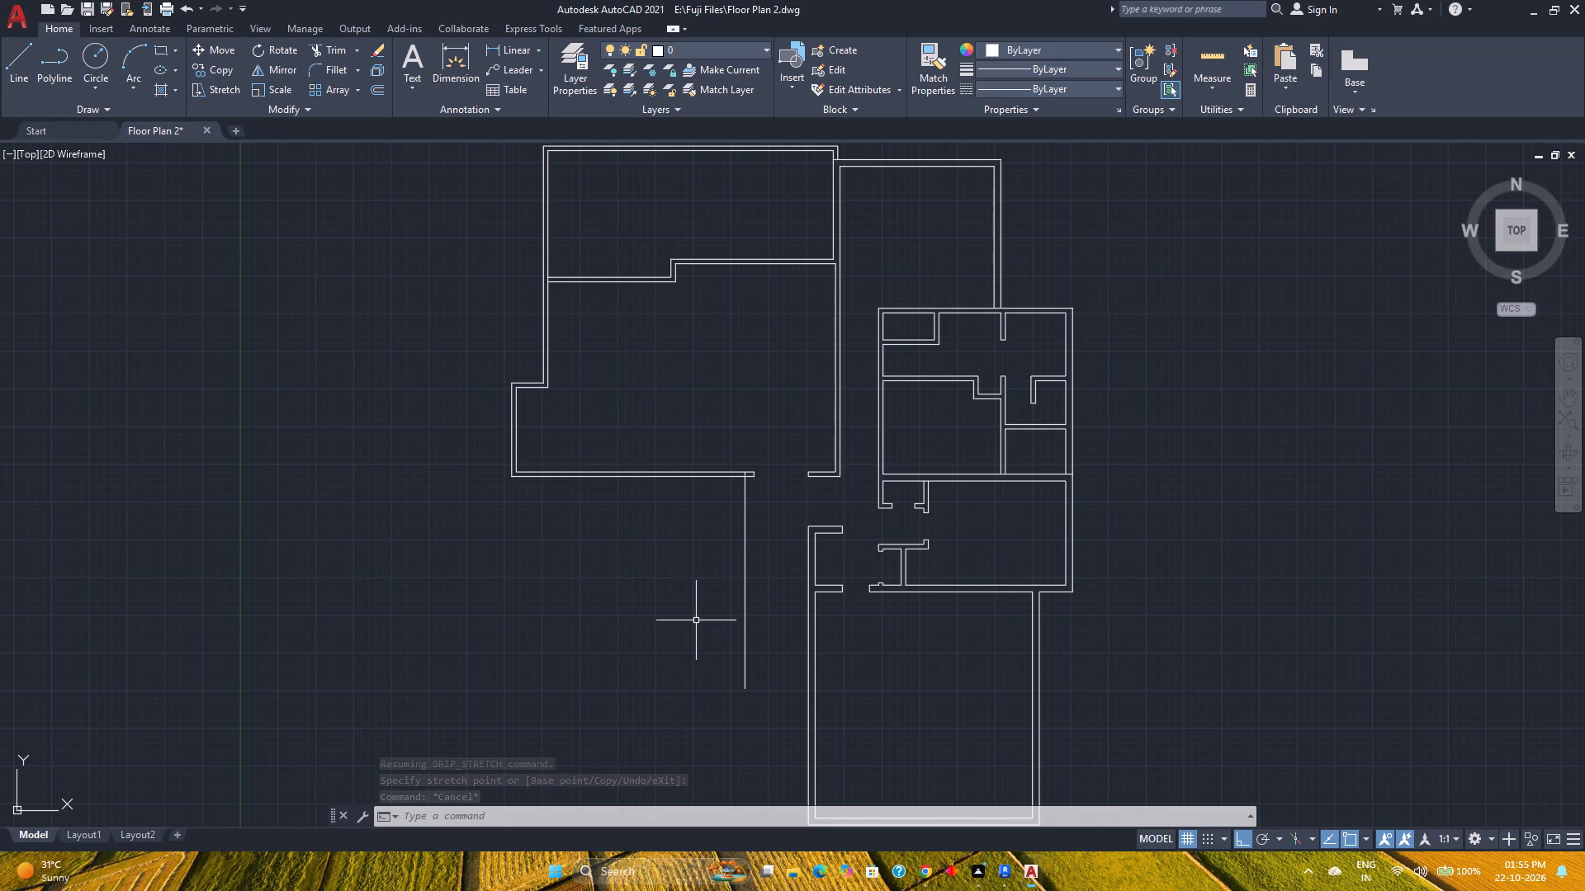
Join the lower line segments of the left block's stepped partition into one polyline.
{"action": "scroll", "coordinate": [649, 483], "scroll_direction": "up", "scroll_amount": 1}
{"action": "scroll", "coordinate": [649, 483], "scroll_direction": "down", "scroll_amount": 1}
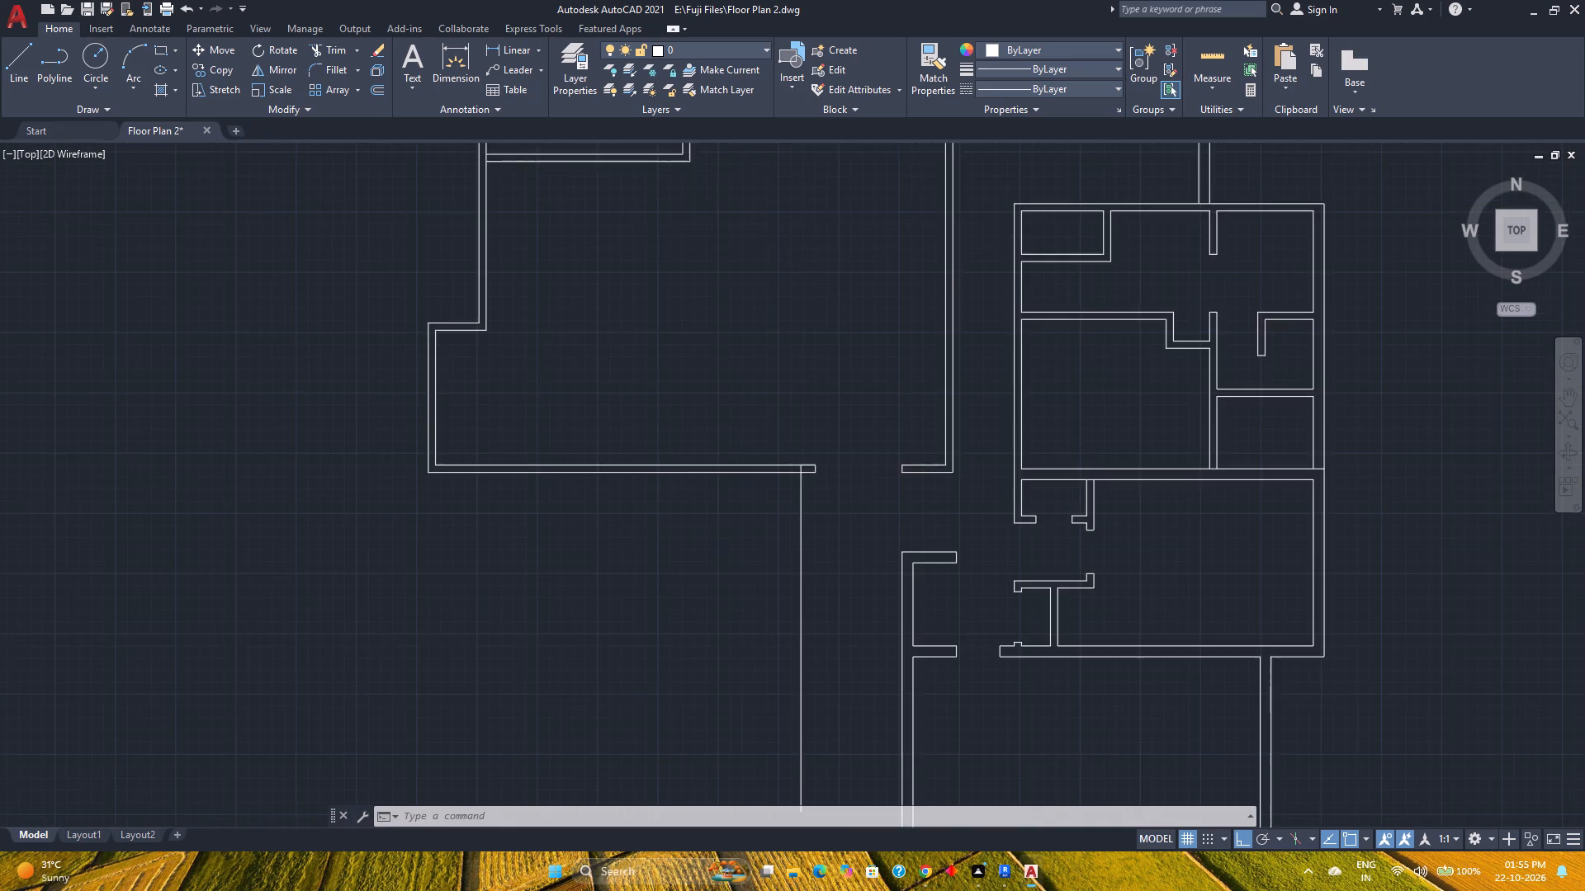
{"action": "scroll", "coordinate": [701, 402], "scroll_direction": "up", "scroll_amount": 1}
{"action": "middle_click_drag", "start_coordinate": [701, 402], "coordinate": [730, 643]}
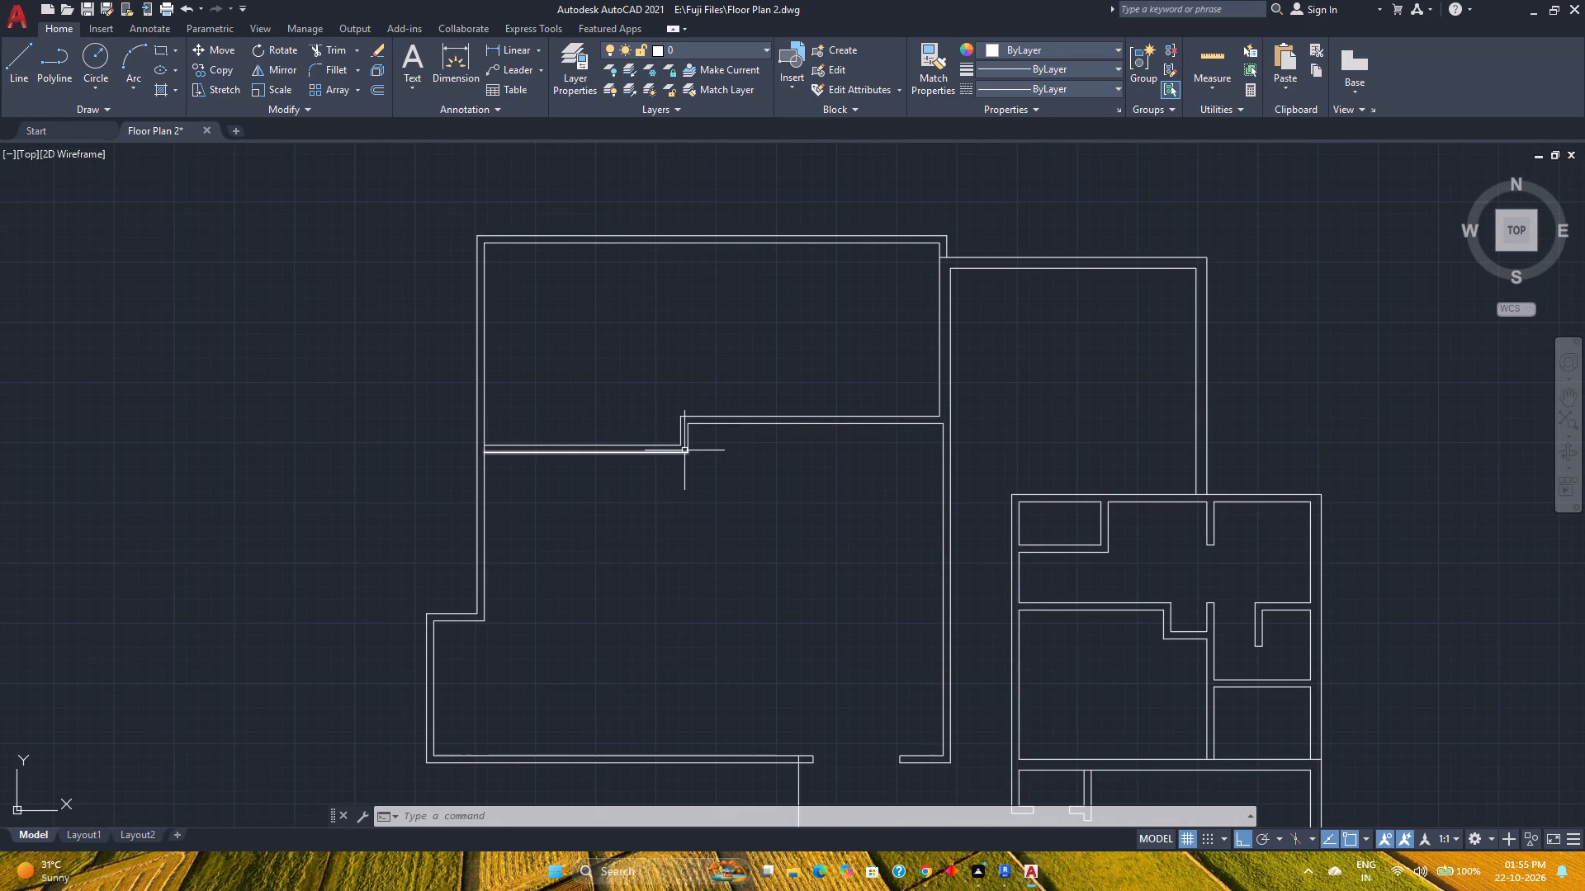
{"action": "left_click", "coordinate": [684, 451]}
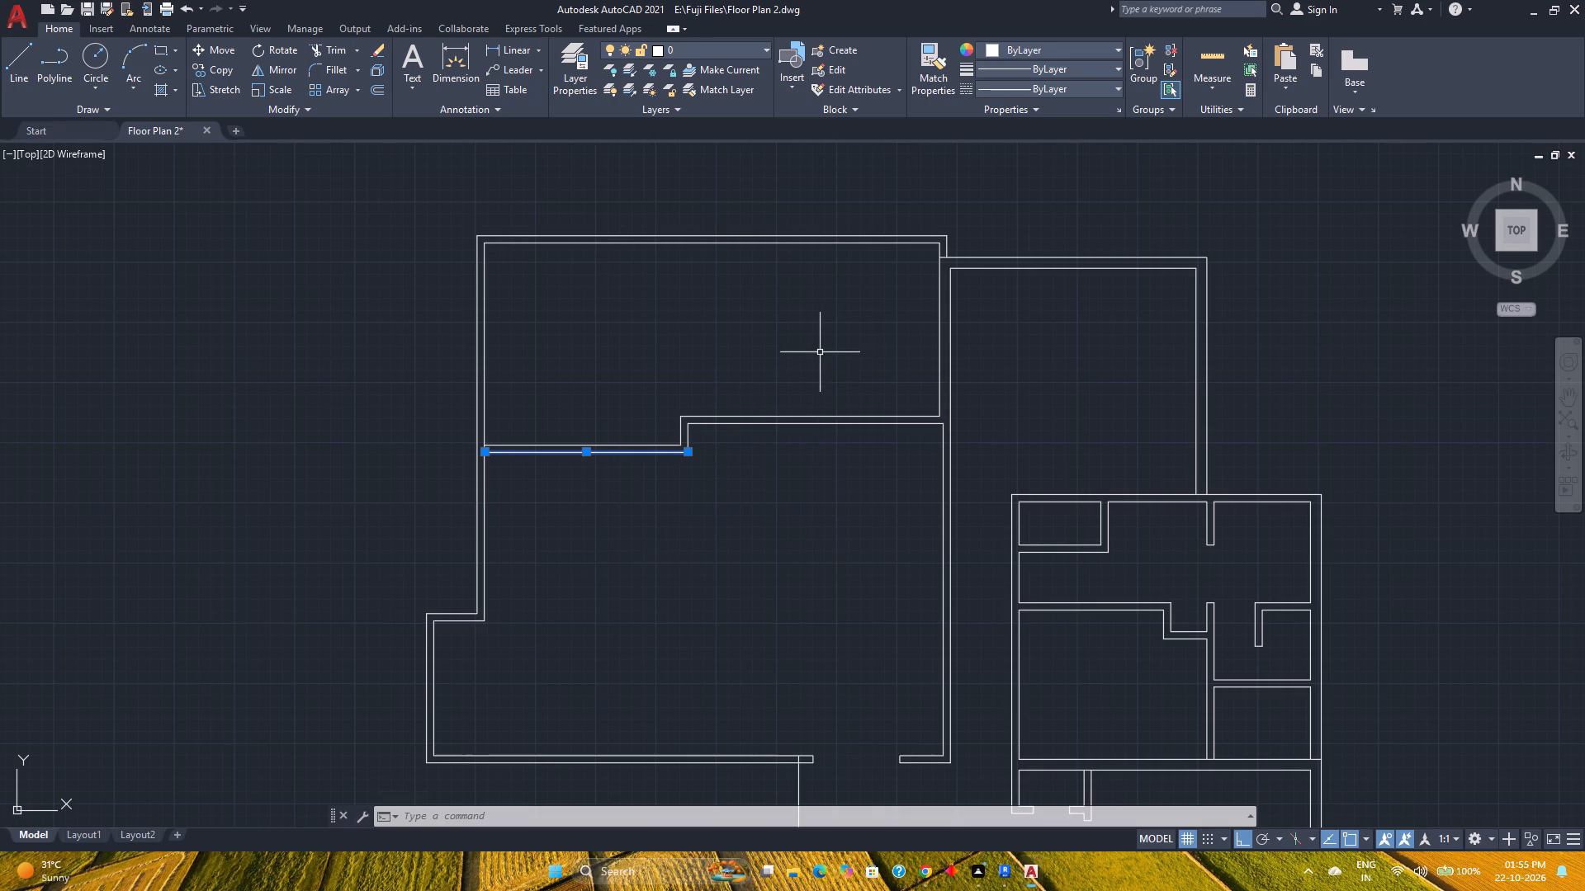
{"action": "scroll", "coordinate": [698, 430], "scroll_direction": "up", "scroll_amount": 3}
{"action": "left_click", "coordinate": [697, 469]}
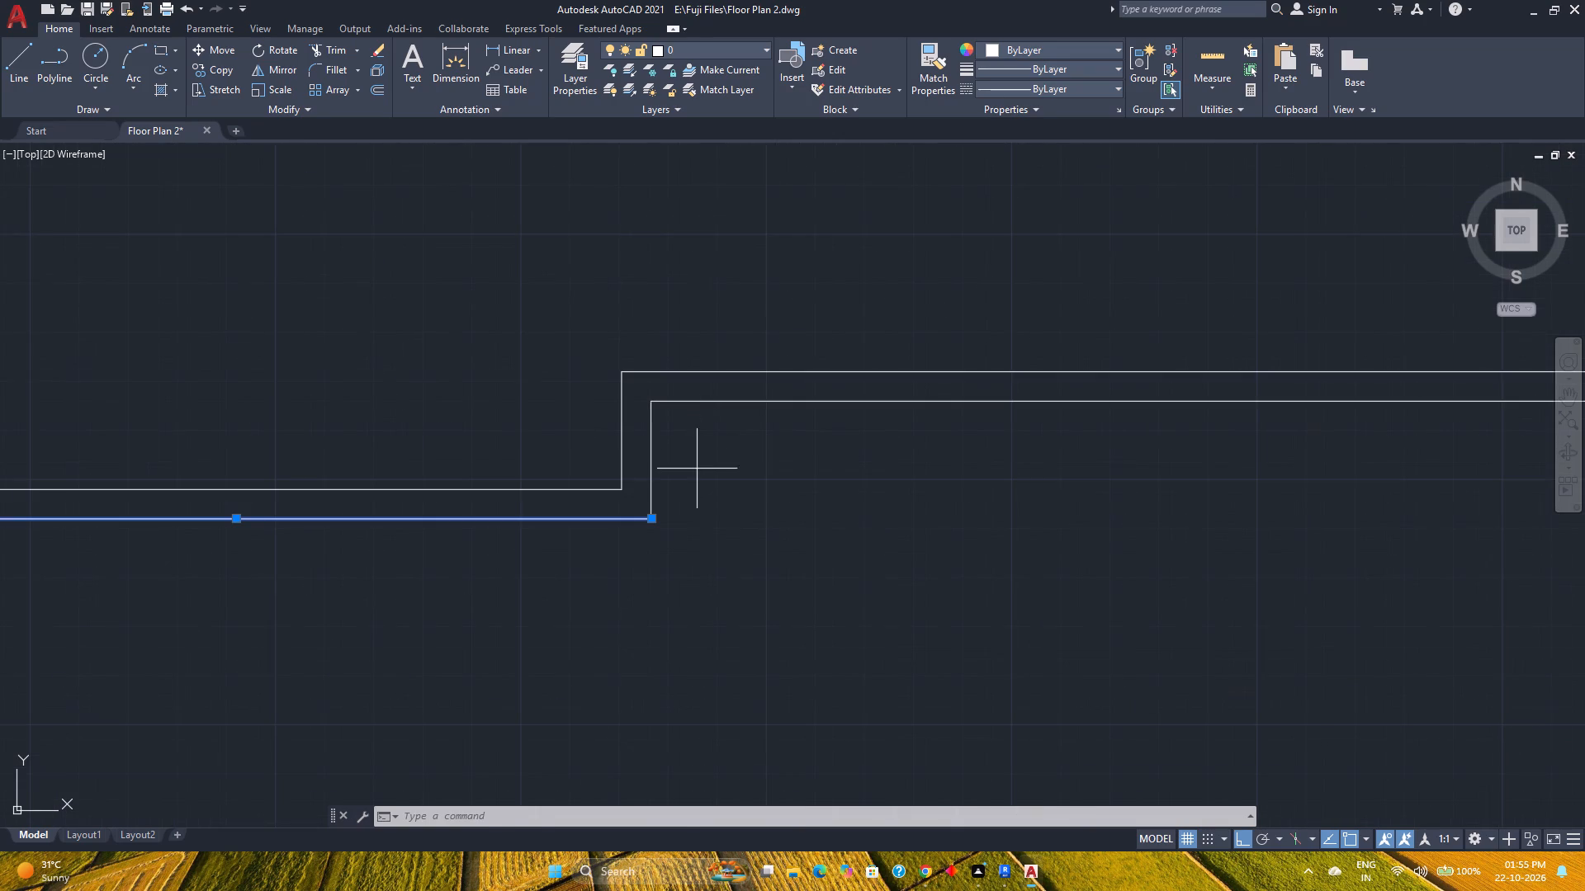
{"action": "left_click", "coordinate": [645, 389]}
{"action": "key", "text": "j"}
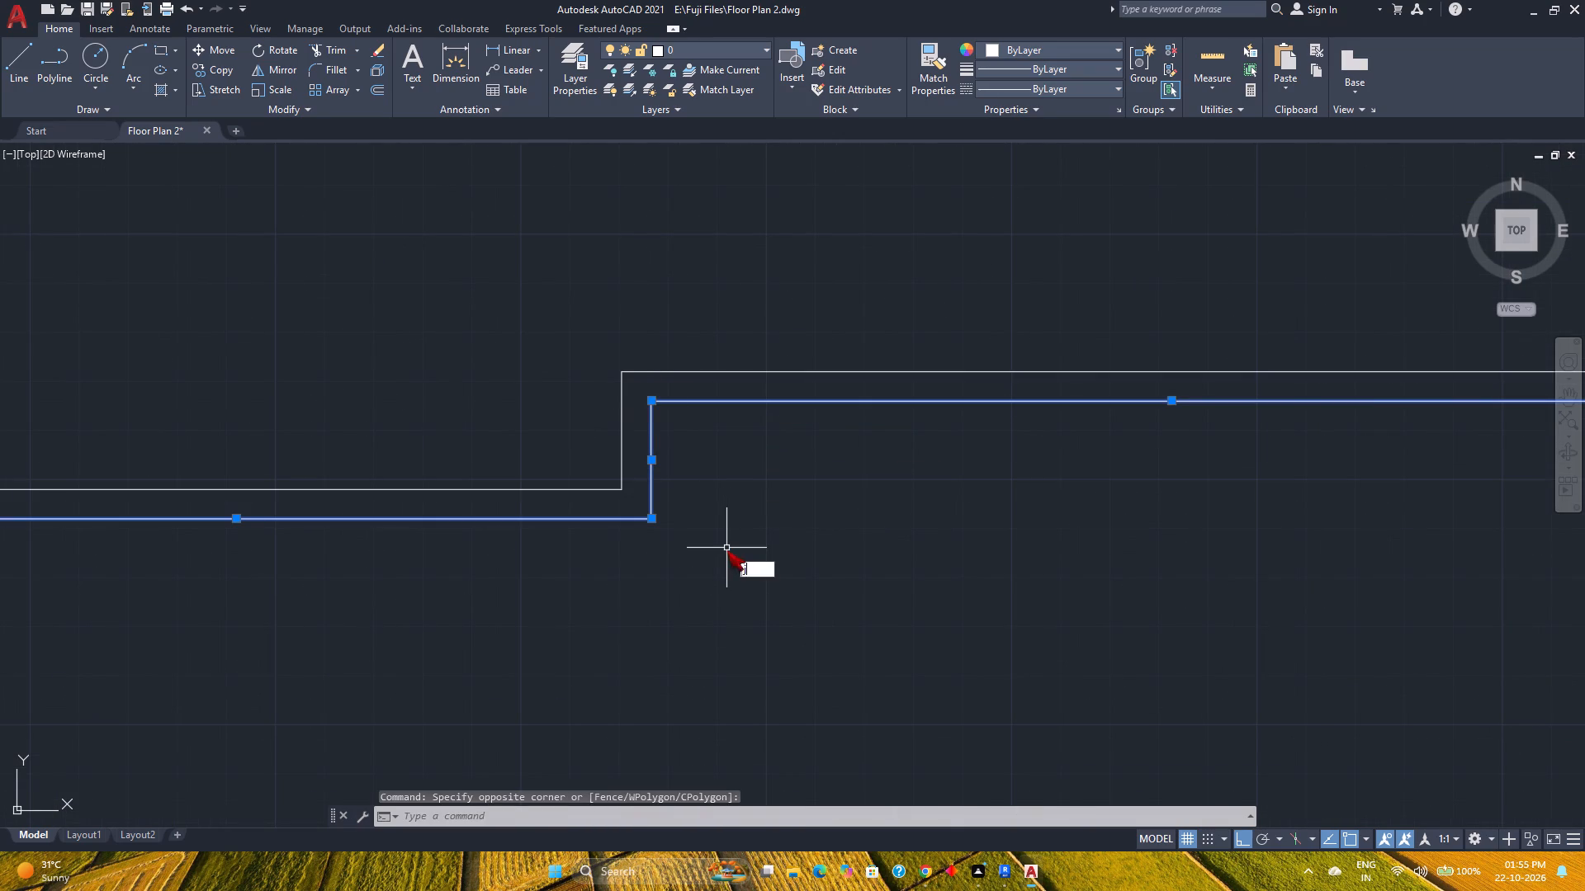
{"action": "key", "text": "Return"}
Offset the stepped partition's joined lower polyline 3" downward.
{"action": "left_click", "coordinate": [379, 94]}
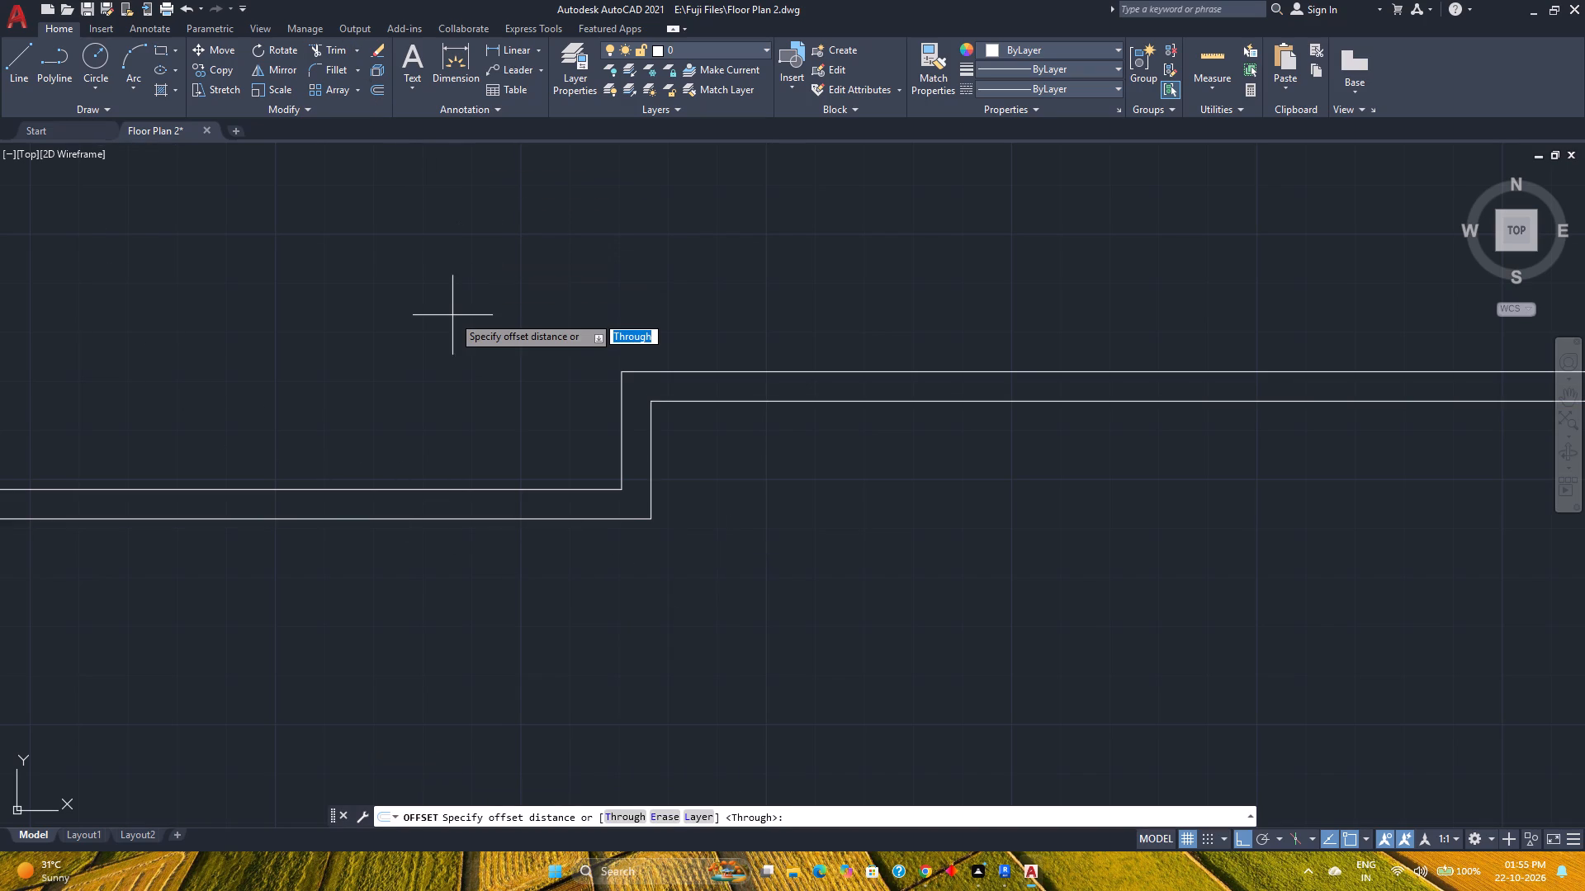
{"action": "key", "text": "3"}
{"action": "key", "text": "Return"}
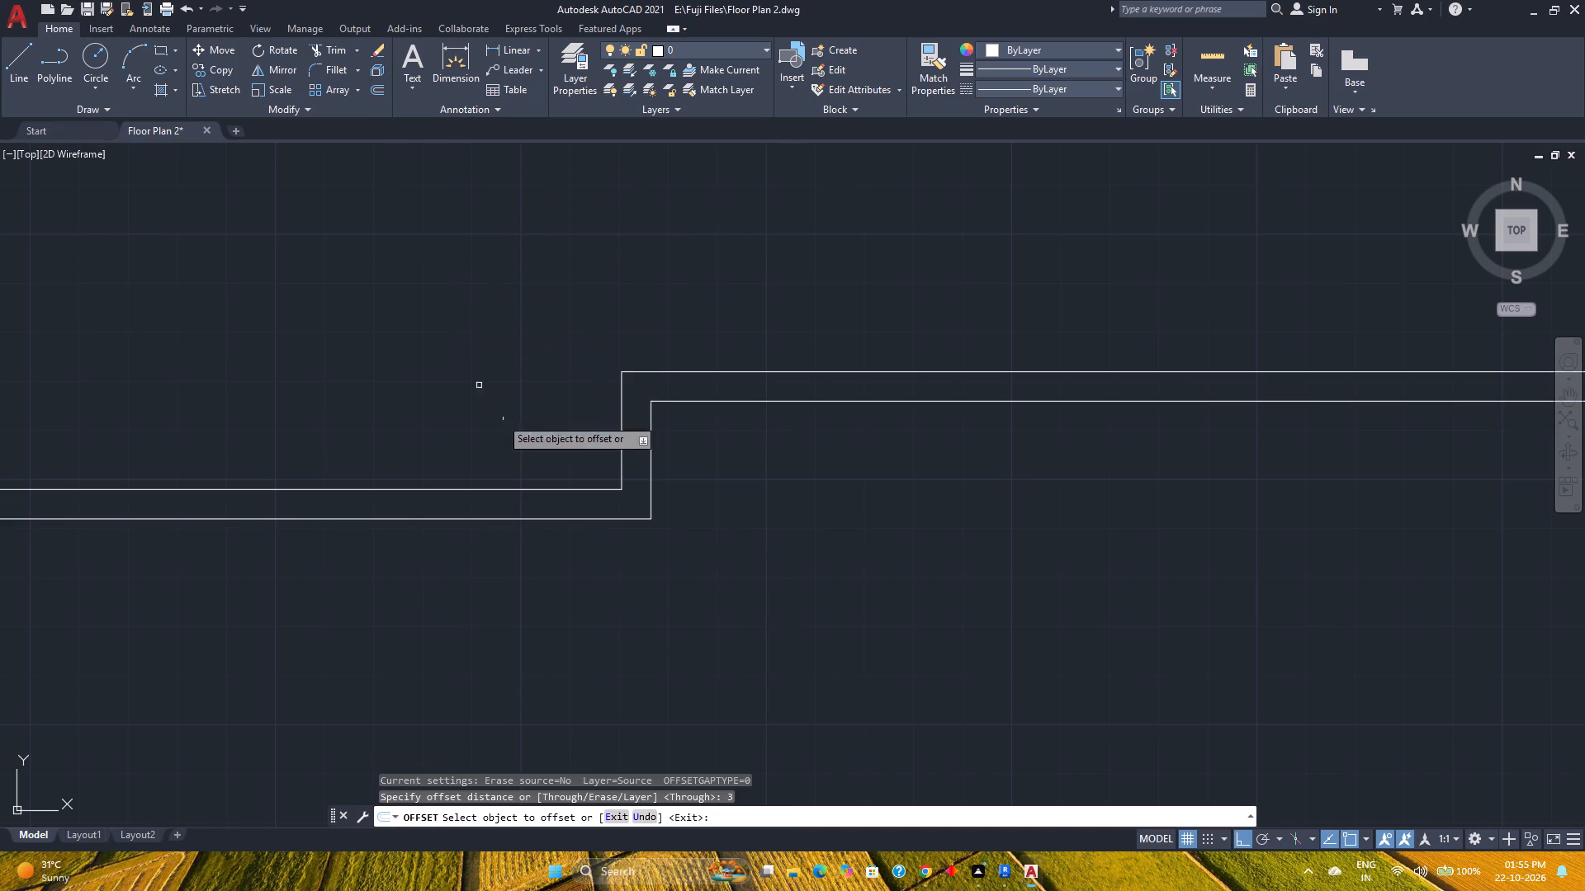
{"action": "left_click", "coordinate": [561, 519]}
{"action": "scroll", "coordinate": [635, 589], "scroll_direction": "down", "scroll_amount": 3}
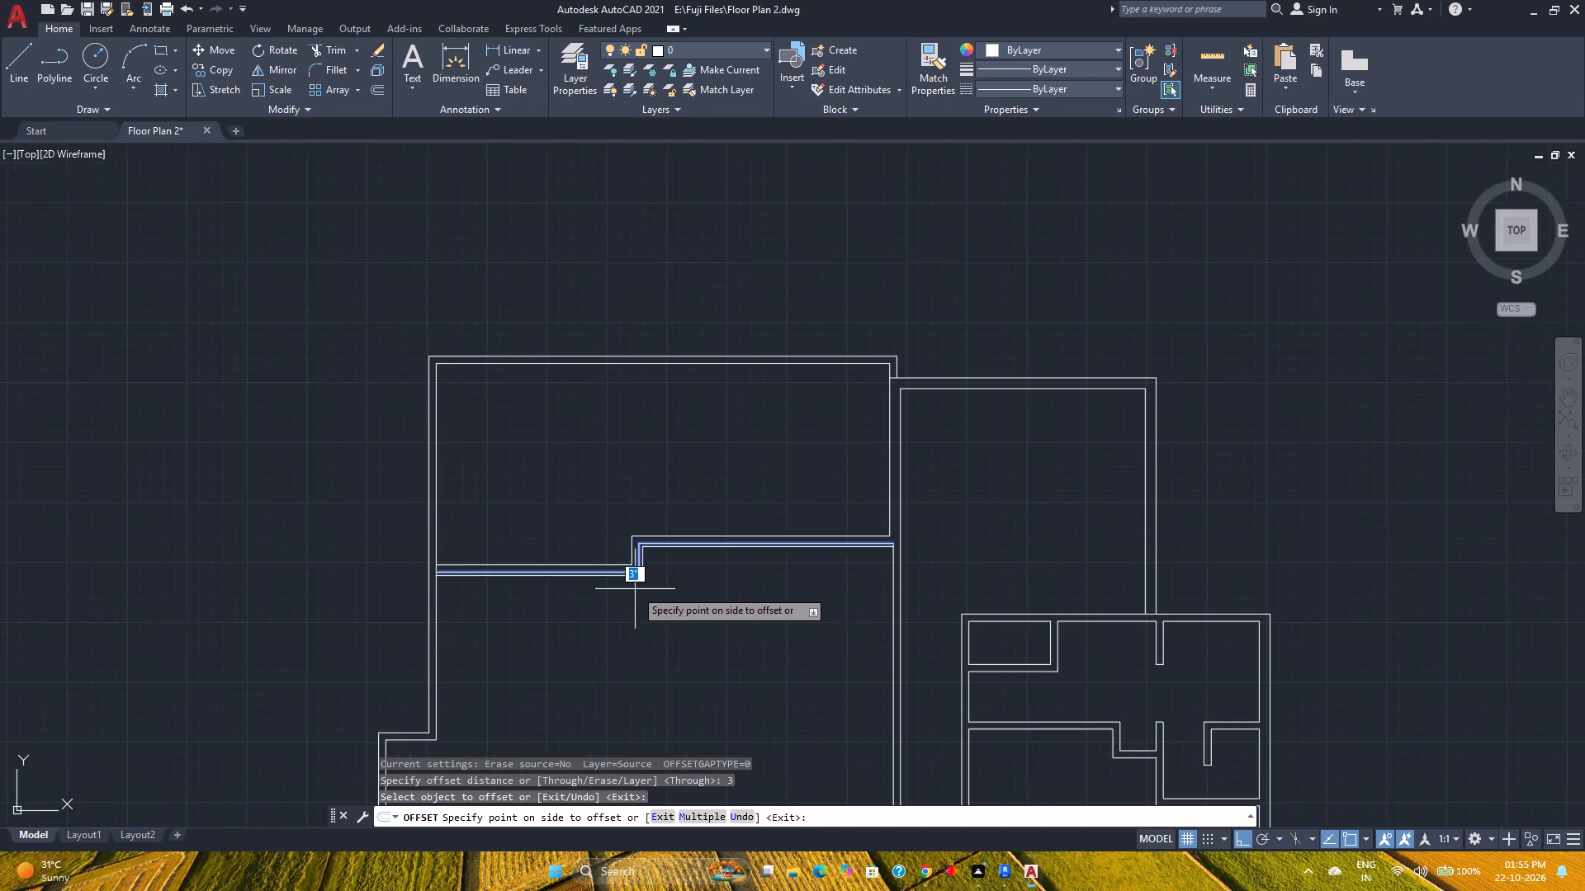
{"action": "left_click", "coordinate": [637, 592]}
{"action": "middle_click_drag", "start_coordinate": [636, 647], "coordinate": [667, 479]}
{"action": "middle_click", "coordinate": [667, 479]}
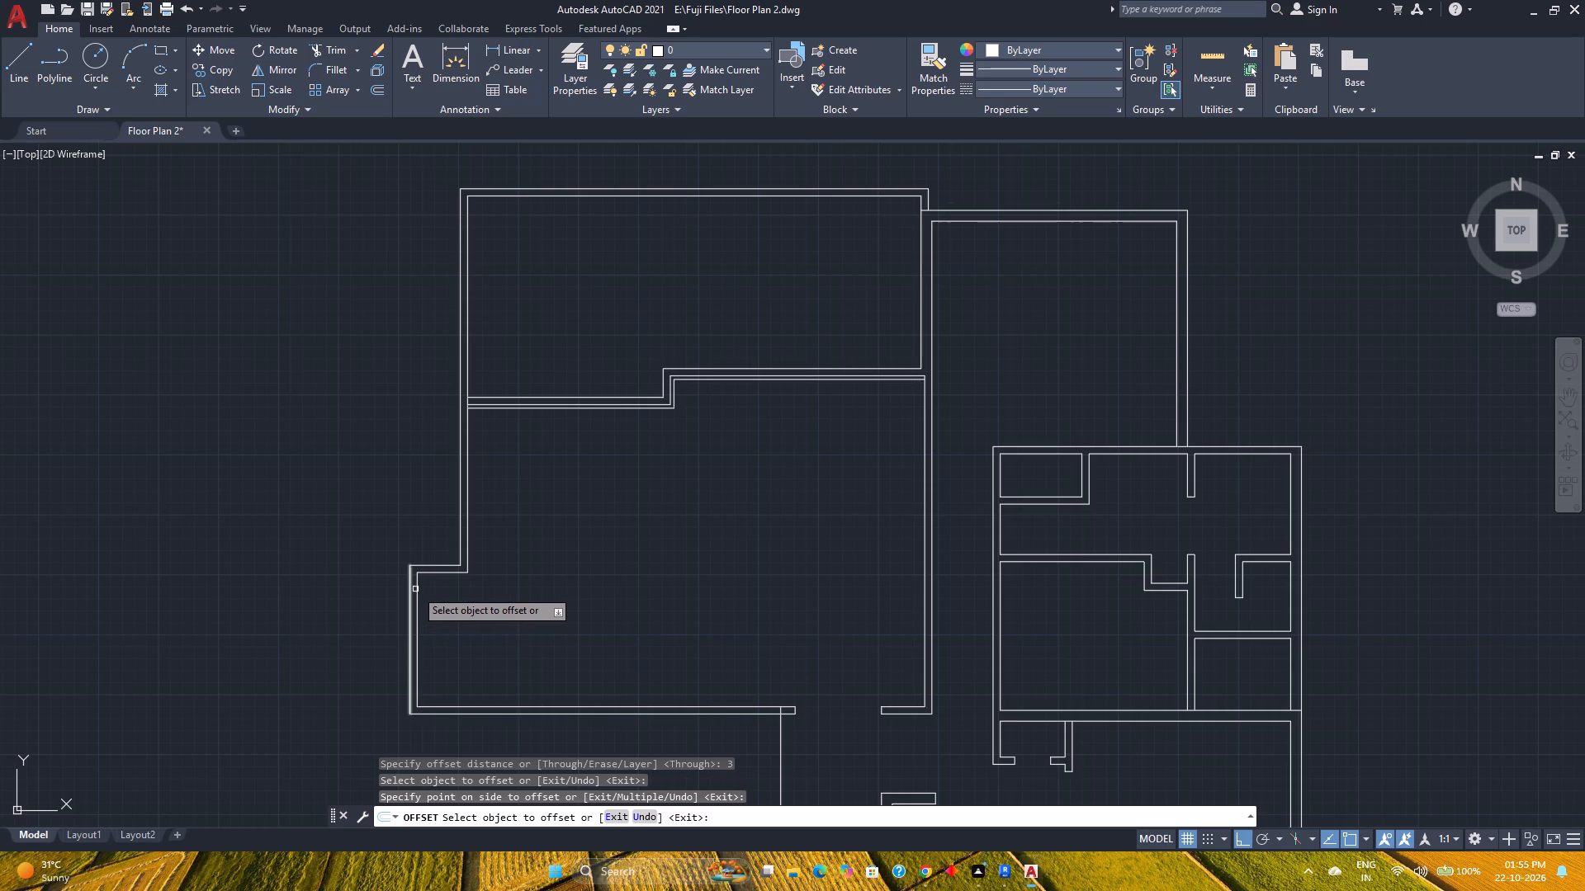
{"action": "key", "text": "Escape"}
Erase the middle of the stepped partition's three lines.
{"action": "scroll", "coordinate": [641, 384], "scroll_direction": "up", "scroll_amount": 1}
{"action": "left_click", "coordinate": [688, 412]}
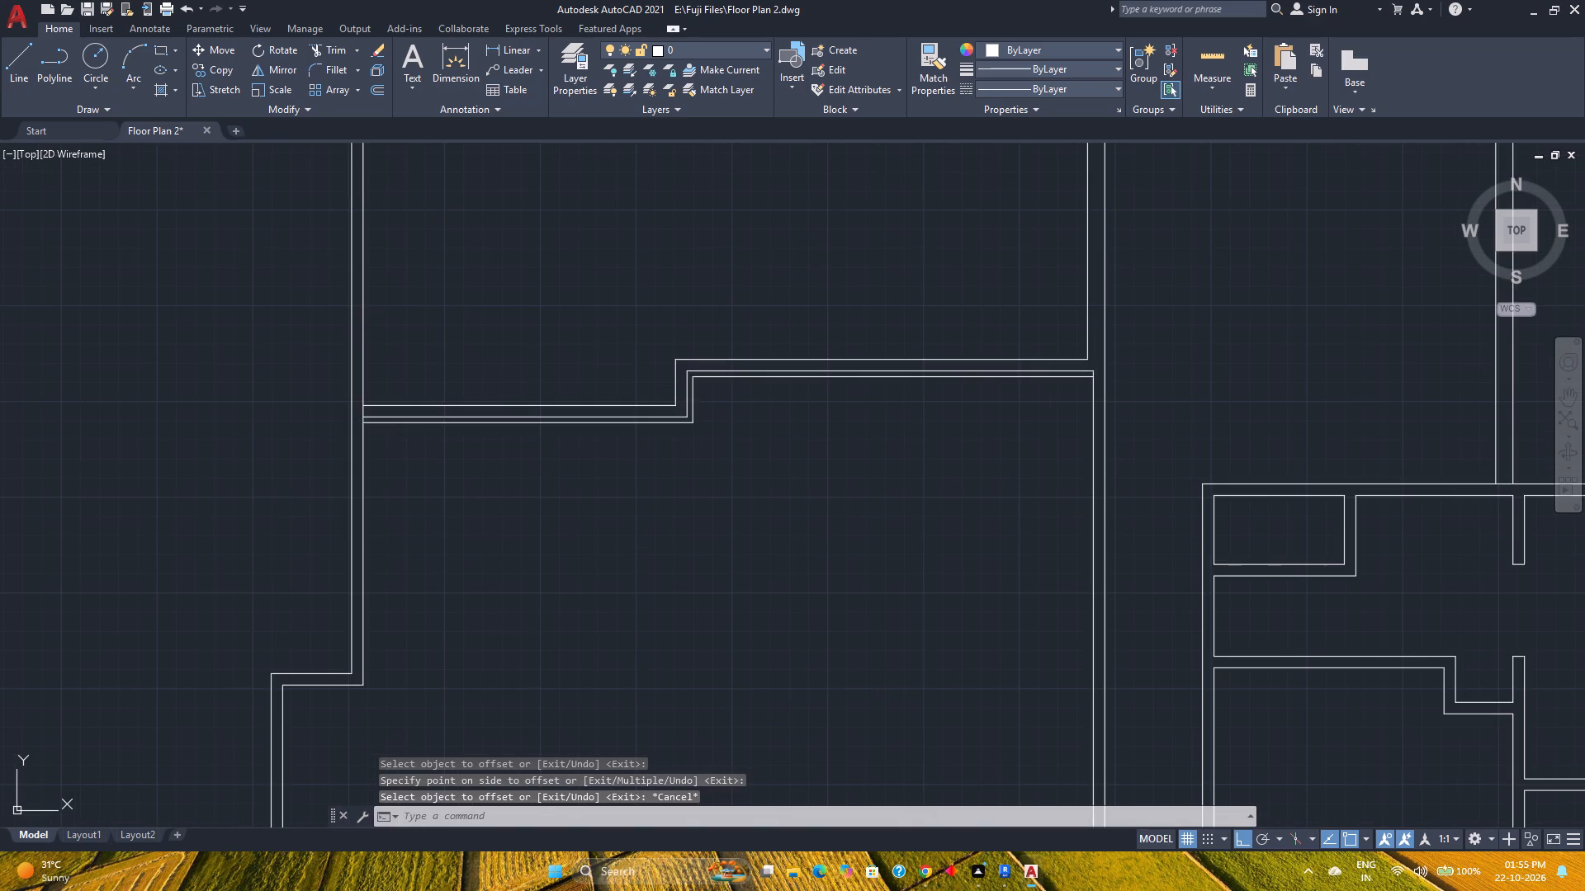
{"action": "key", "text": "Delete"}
Measure the left block's upper room and its stepped partition.
{"action": "scroll", "coordinate": [649, 503], "scroll_direction": "down", "scroll_amount": 1}
{"action": "middle_click_drag", "start_coordinate": [649, 503], "coordinate": [623, 466]}
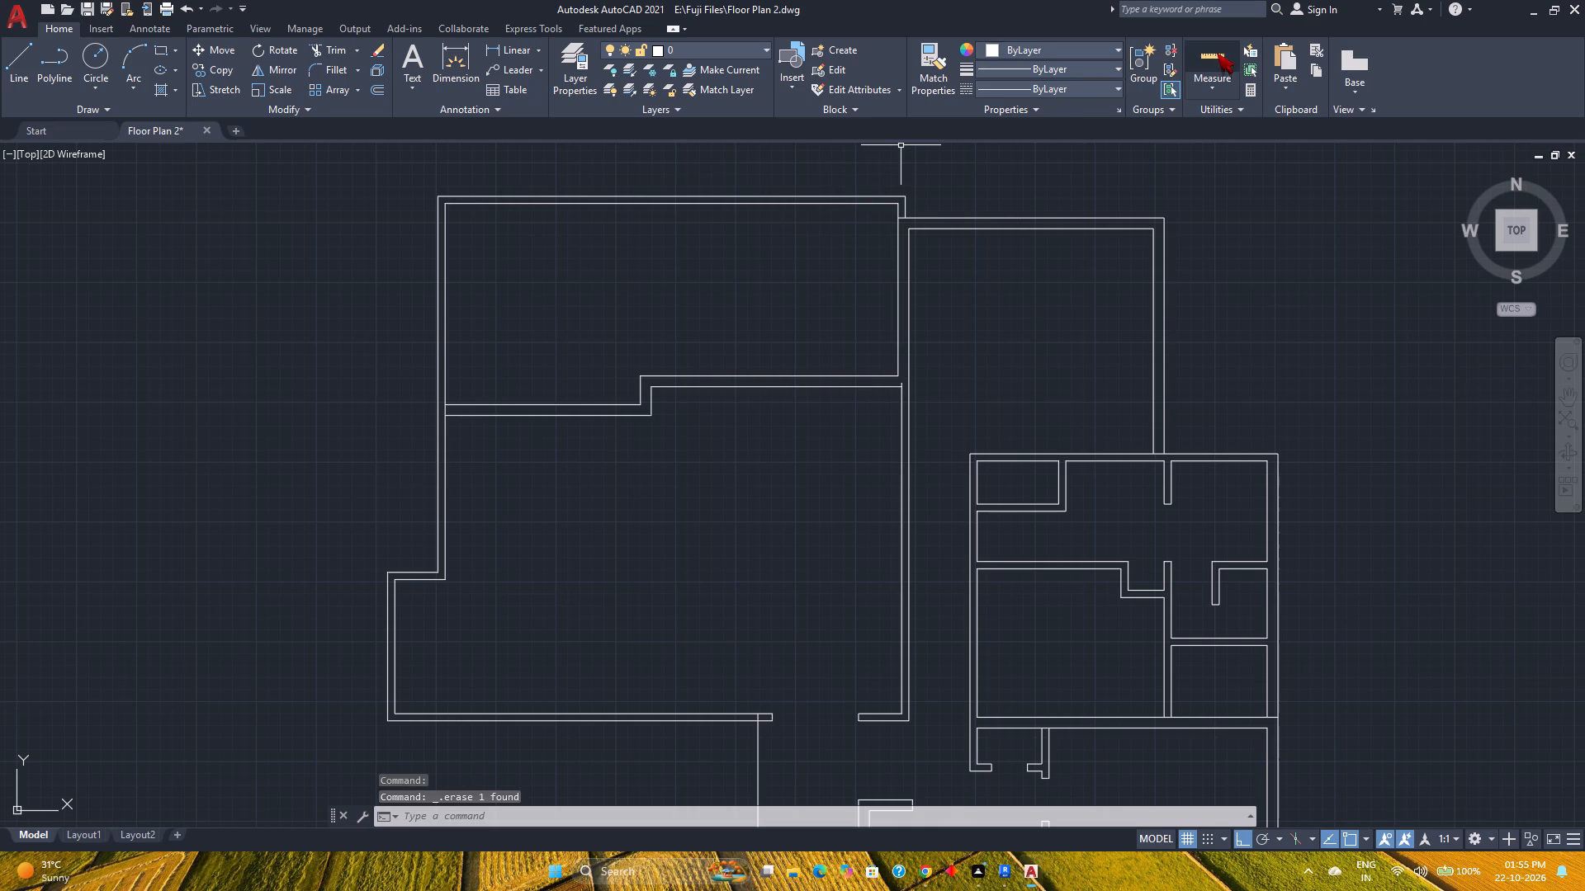
{"action": "left_click", "coordinate": [1217, 53]}
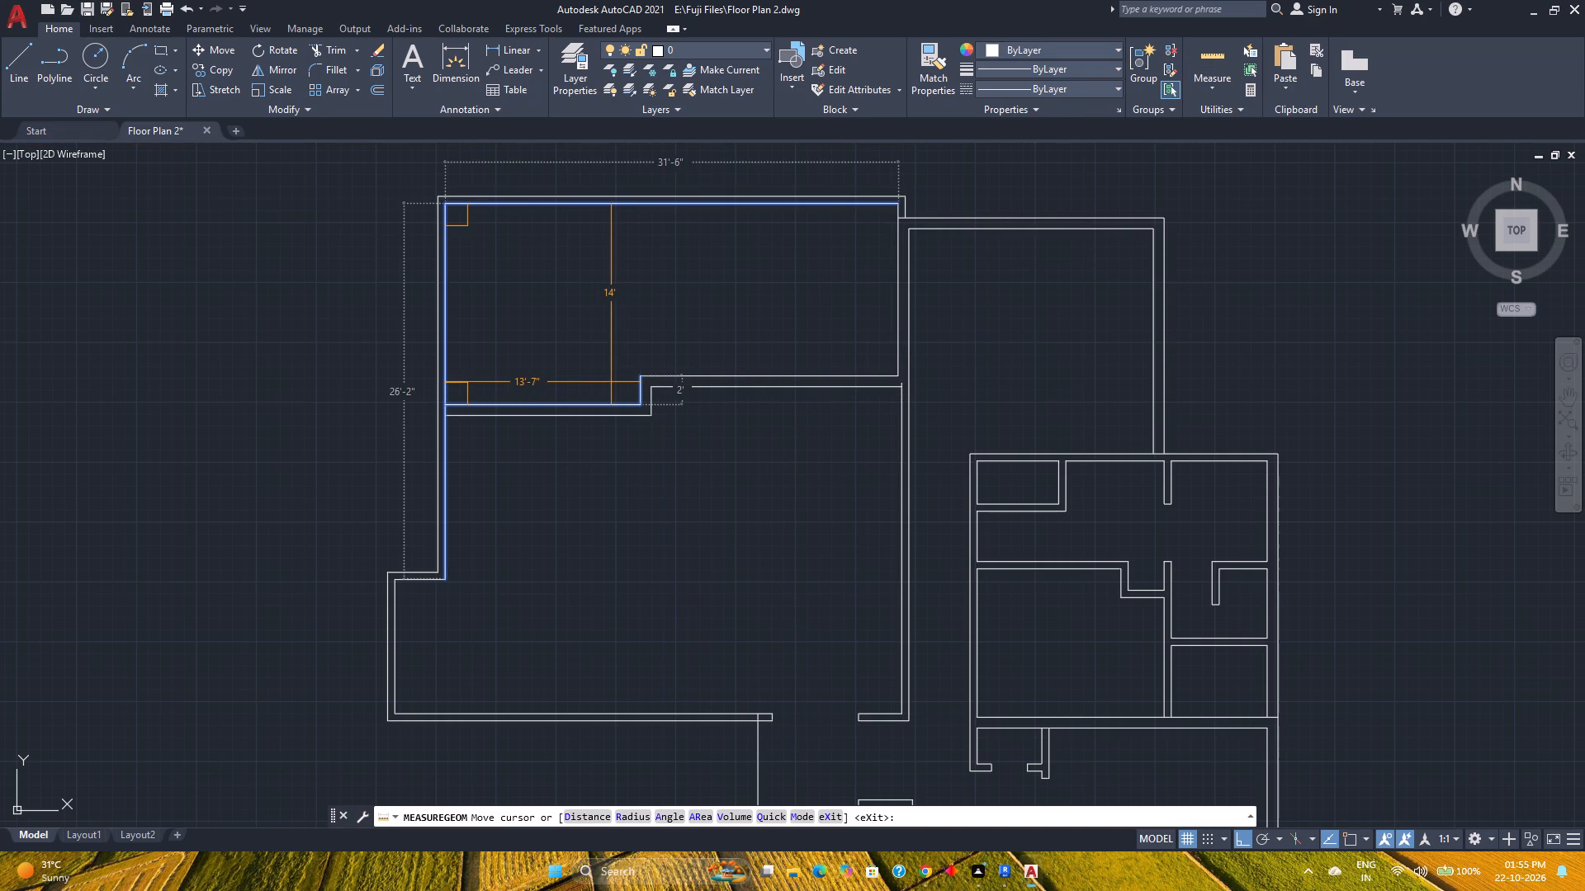
{"action": "key", "text": "Escape"}
Erase both lines of the stepped partition across the left block.
{"action": "left_click", "coordinate": [787, 462]}
{"action": "left_click", "coordinate": [634, 346]}
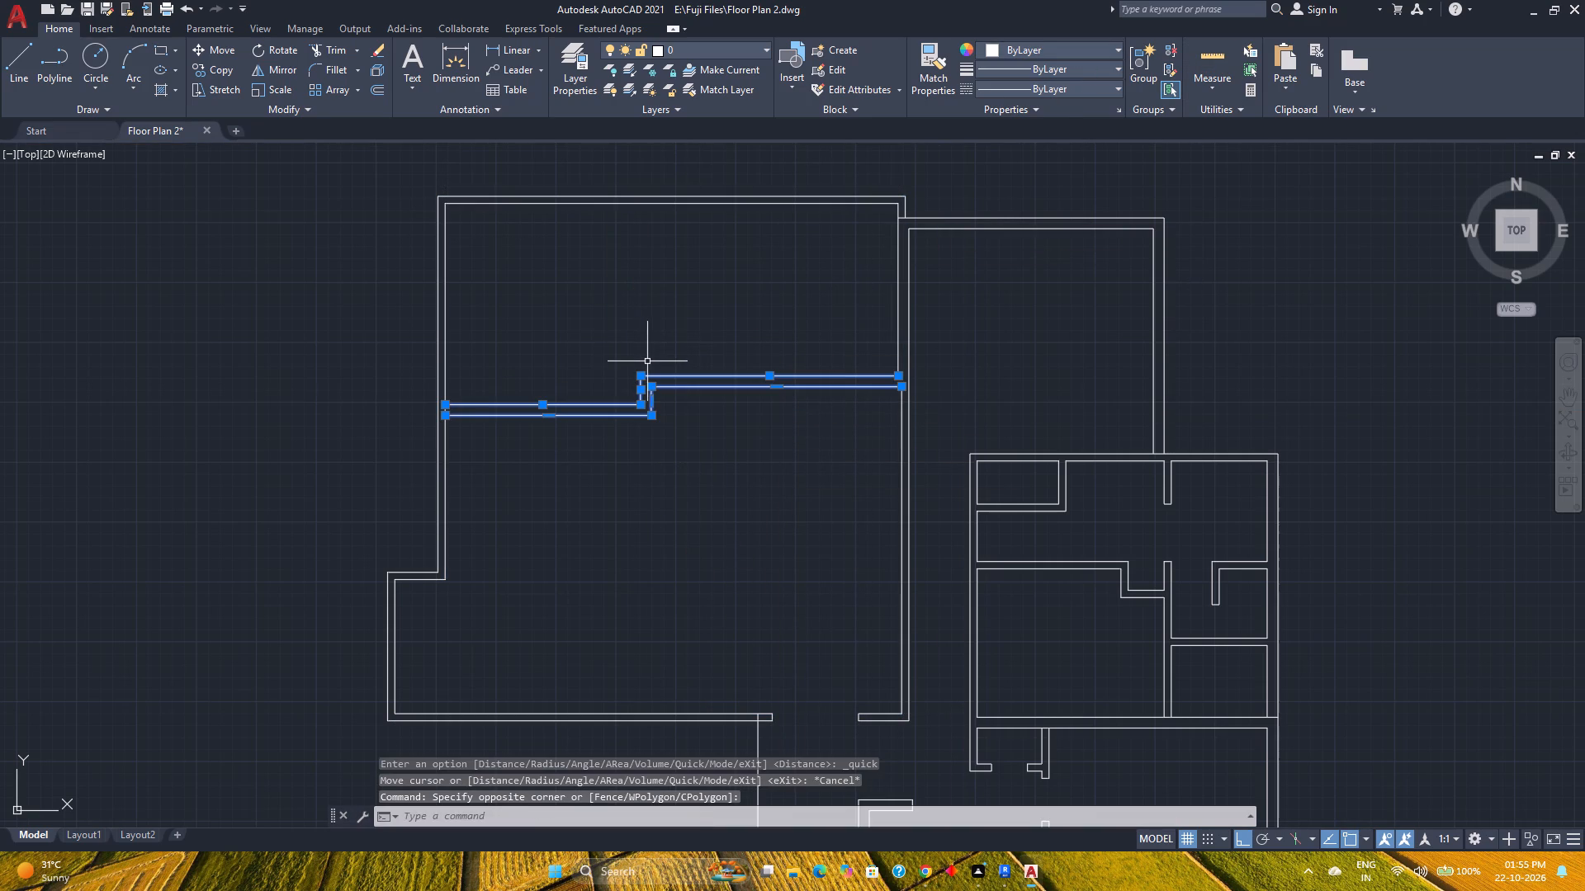
{"action": "key", "text": "Delete"}
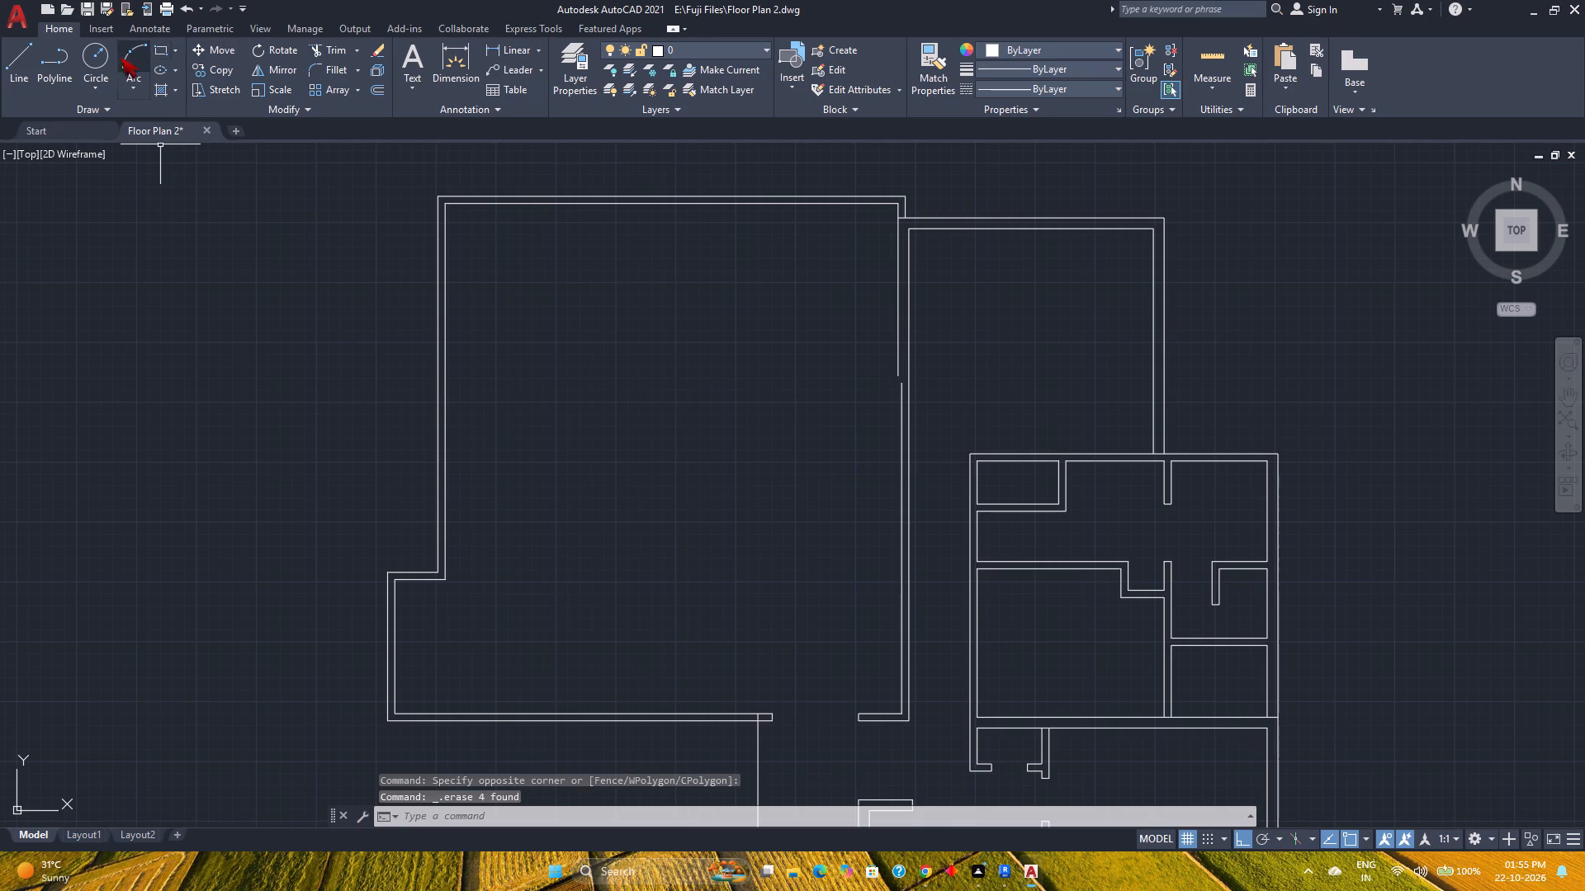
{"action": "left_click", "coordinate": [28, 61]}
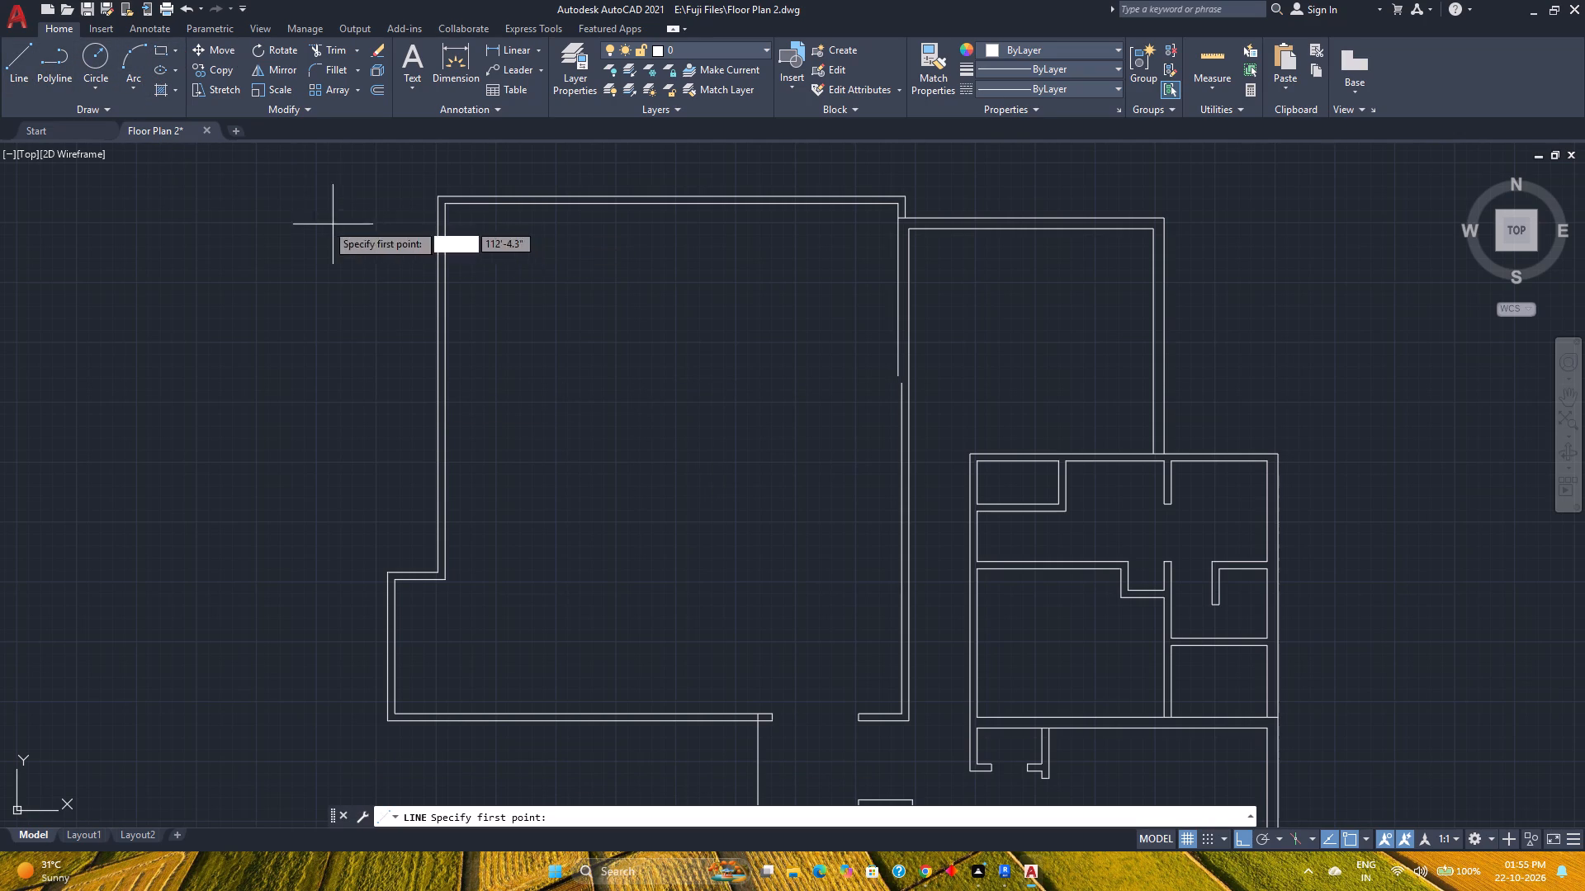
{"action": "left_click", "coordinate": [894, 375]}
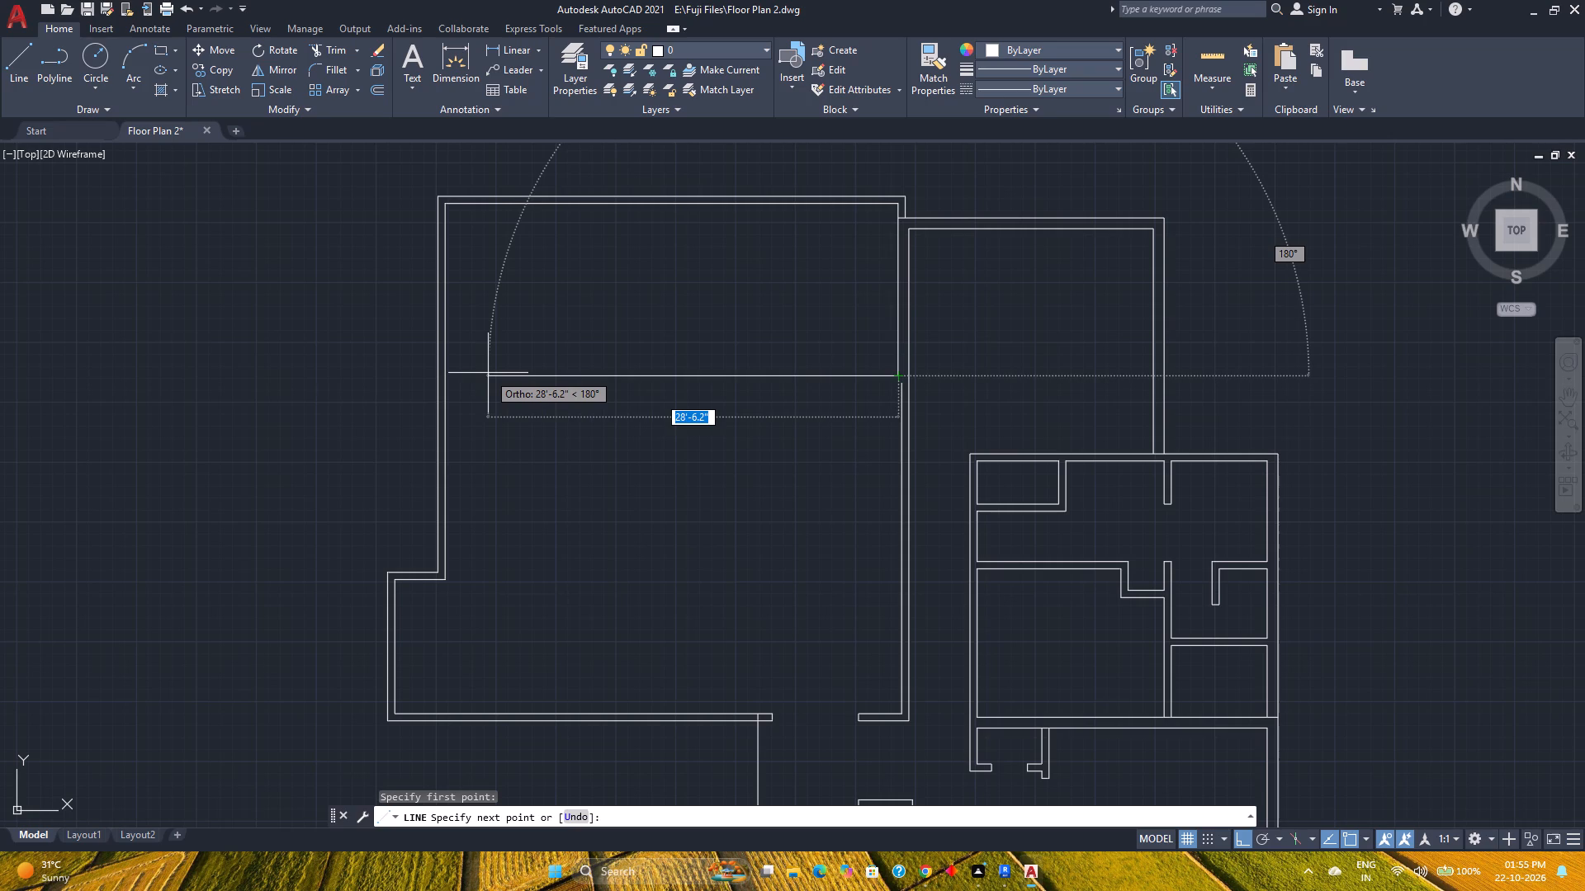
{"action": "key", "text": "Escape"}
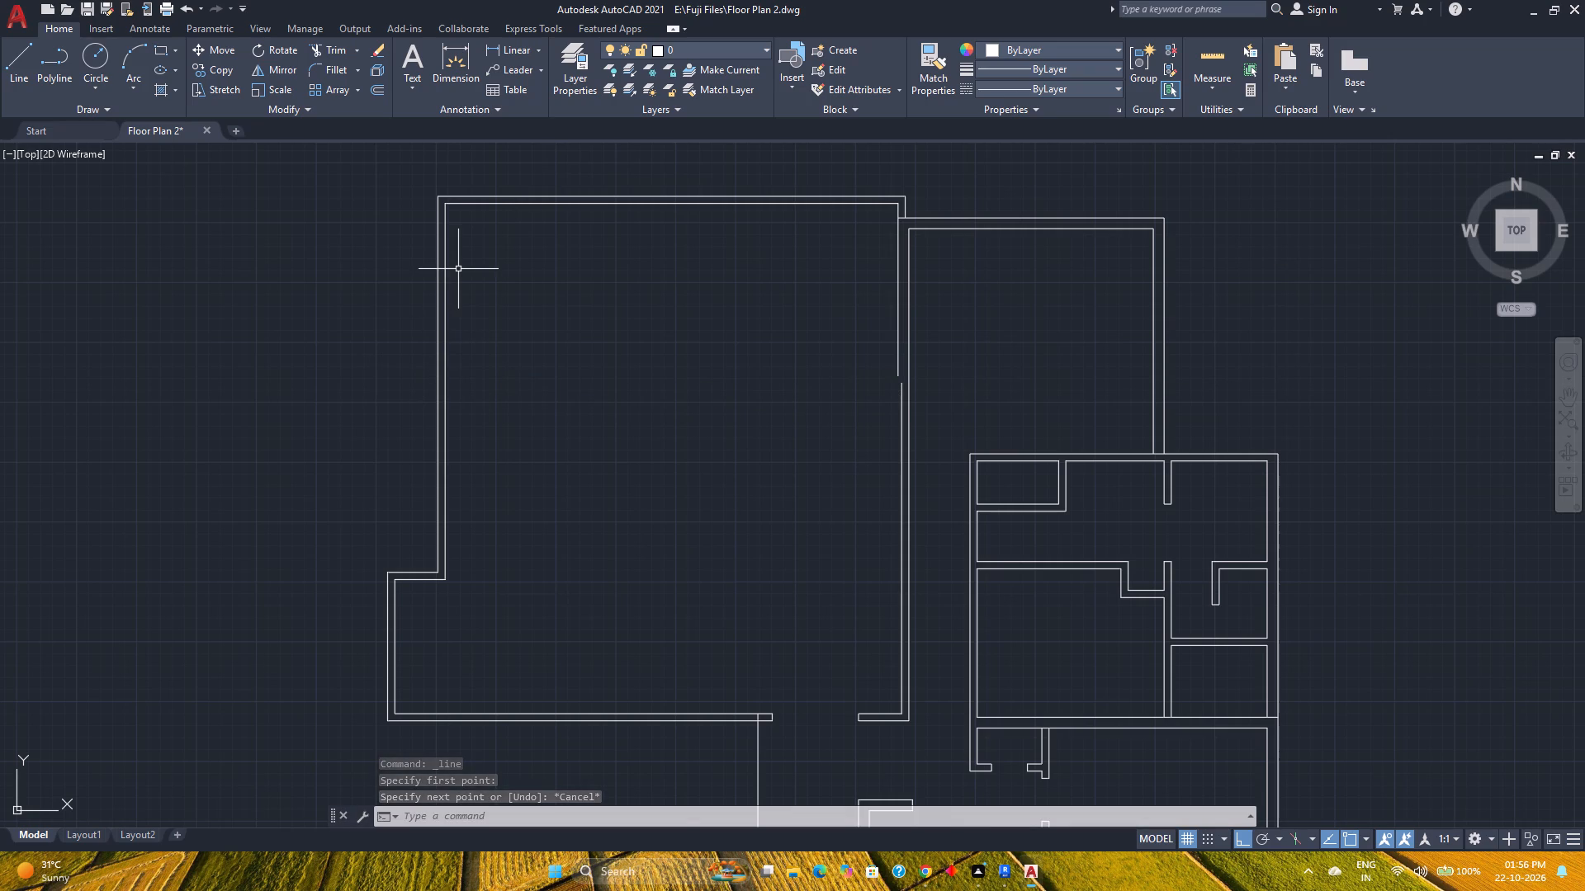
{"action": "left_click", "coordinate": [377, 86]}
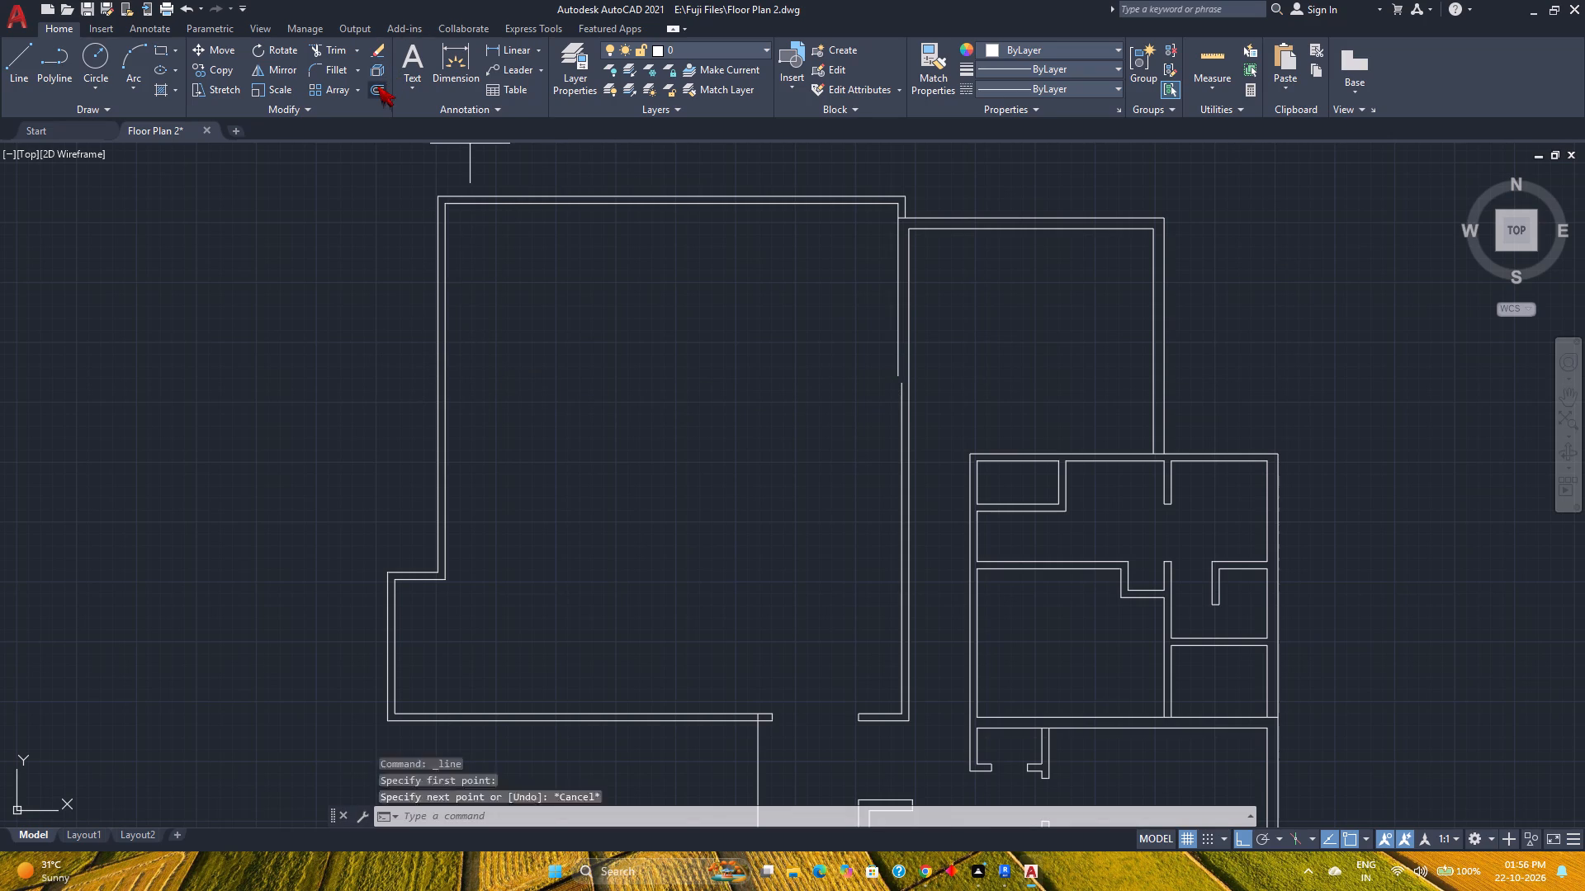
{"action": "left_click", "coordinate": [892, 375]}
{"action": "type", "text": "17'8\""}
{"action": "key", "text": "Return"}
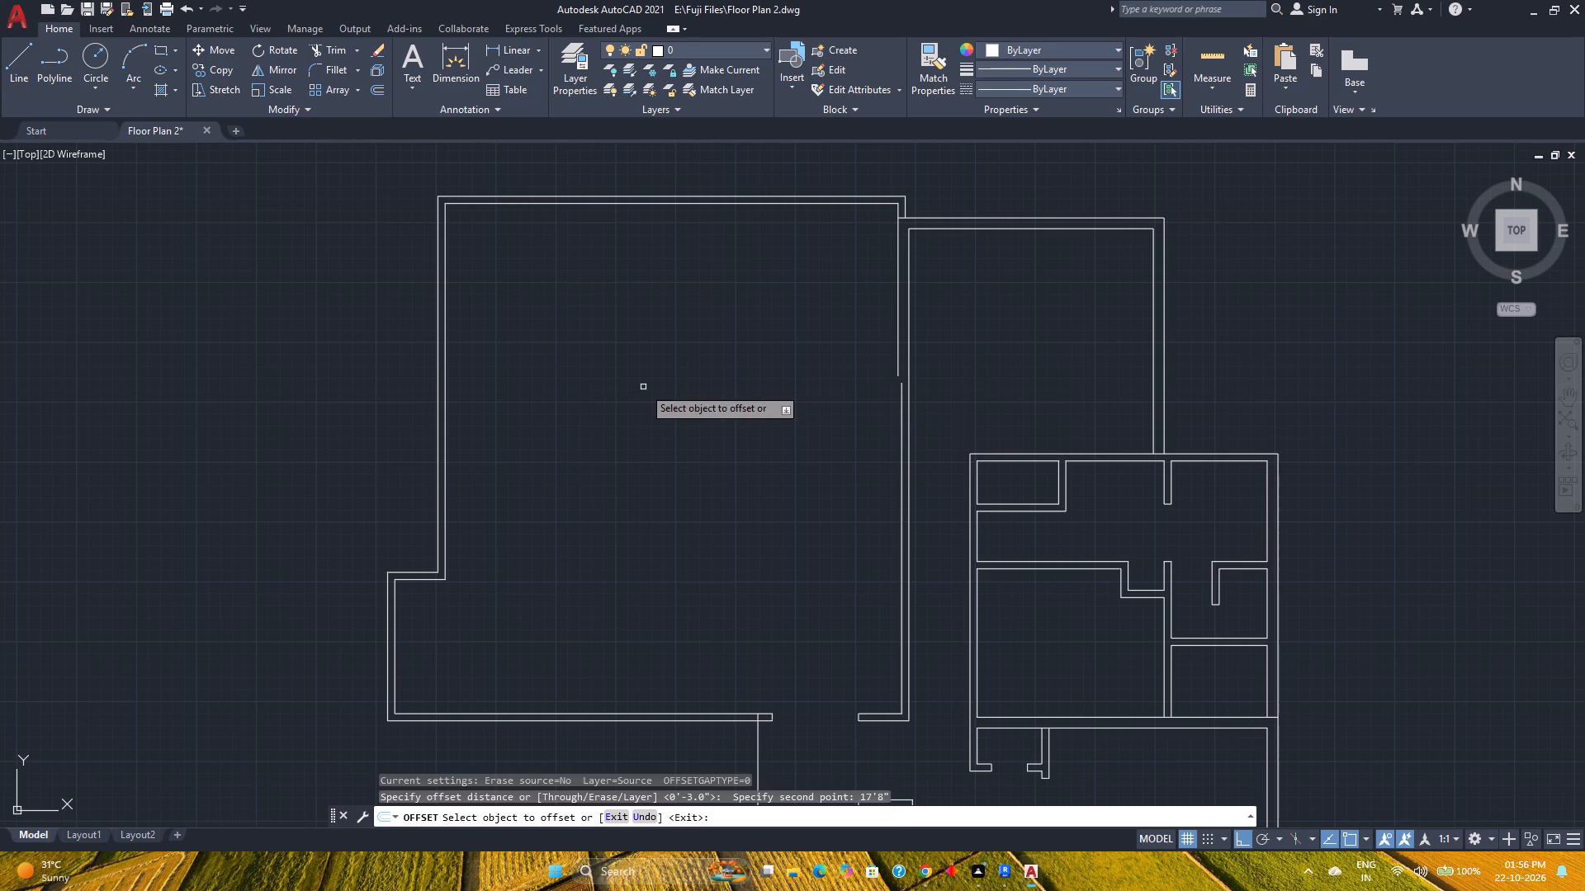
Draw a stepped line from the upper east wall's inner line end: 17'-8" west, 2' down, and west to the west wall's inner face.
{"action": "left_click", "coordinate": [31, 69]}
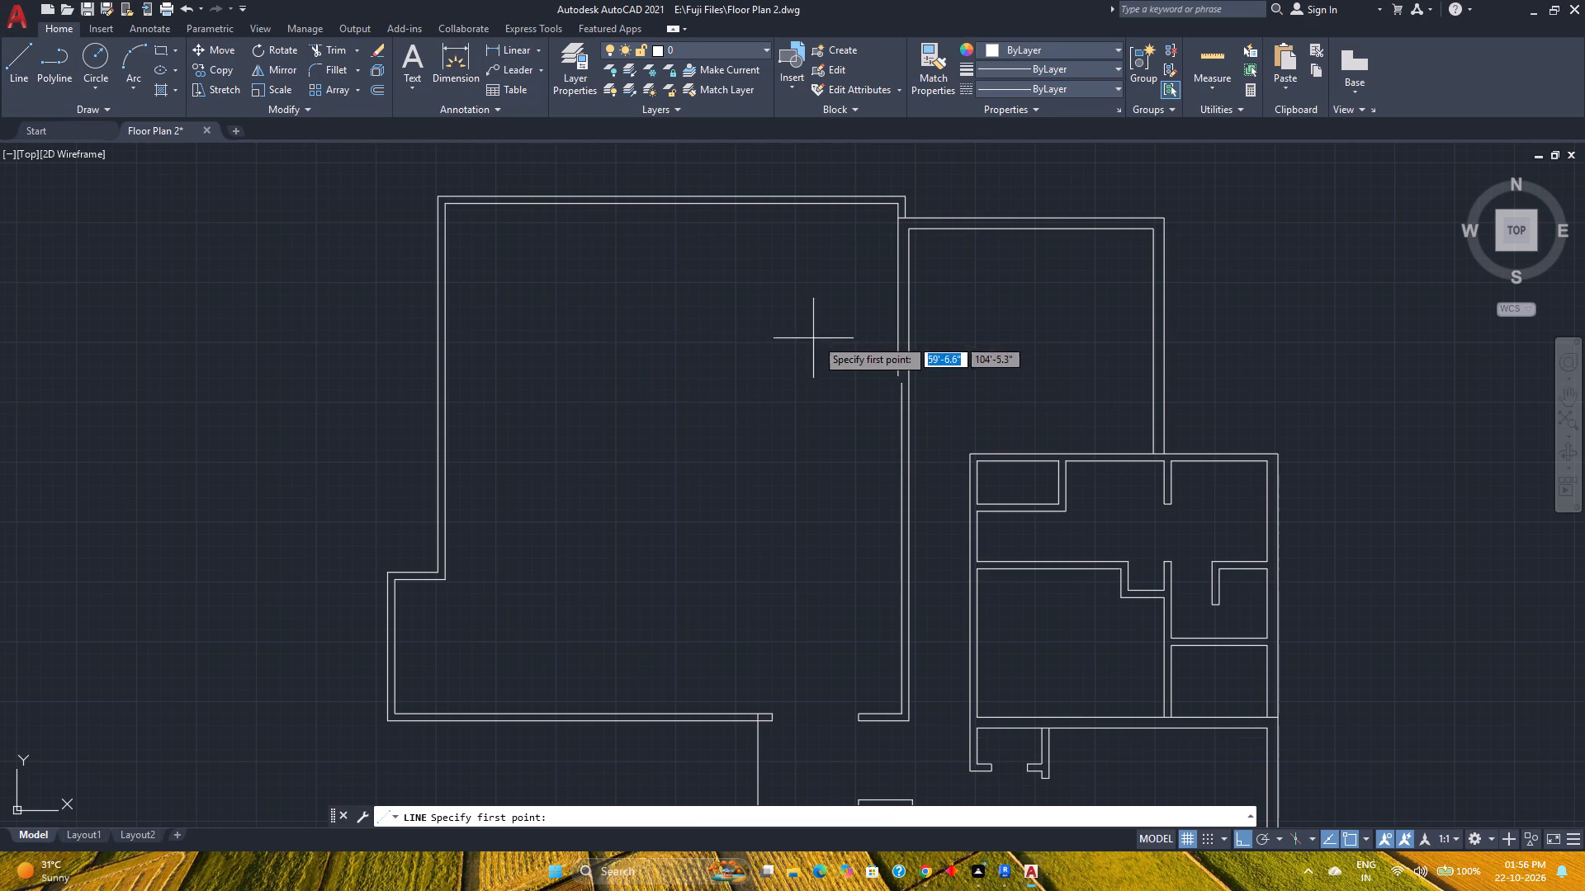
{"action": "left_click", "coordinate": [900, 372]}
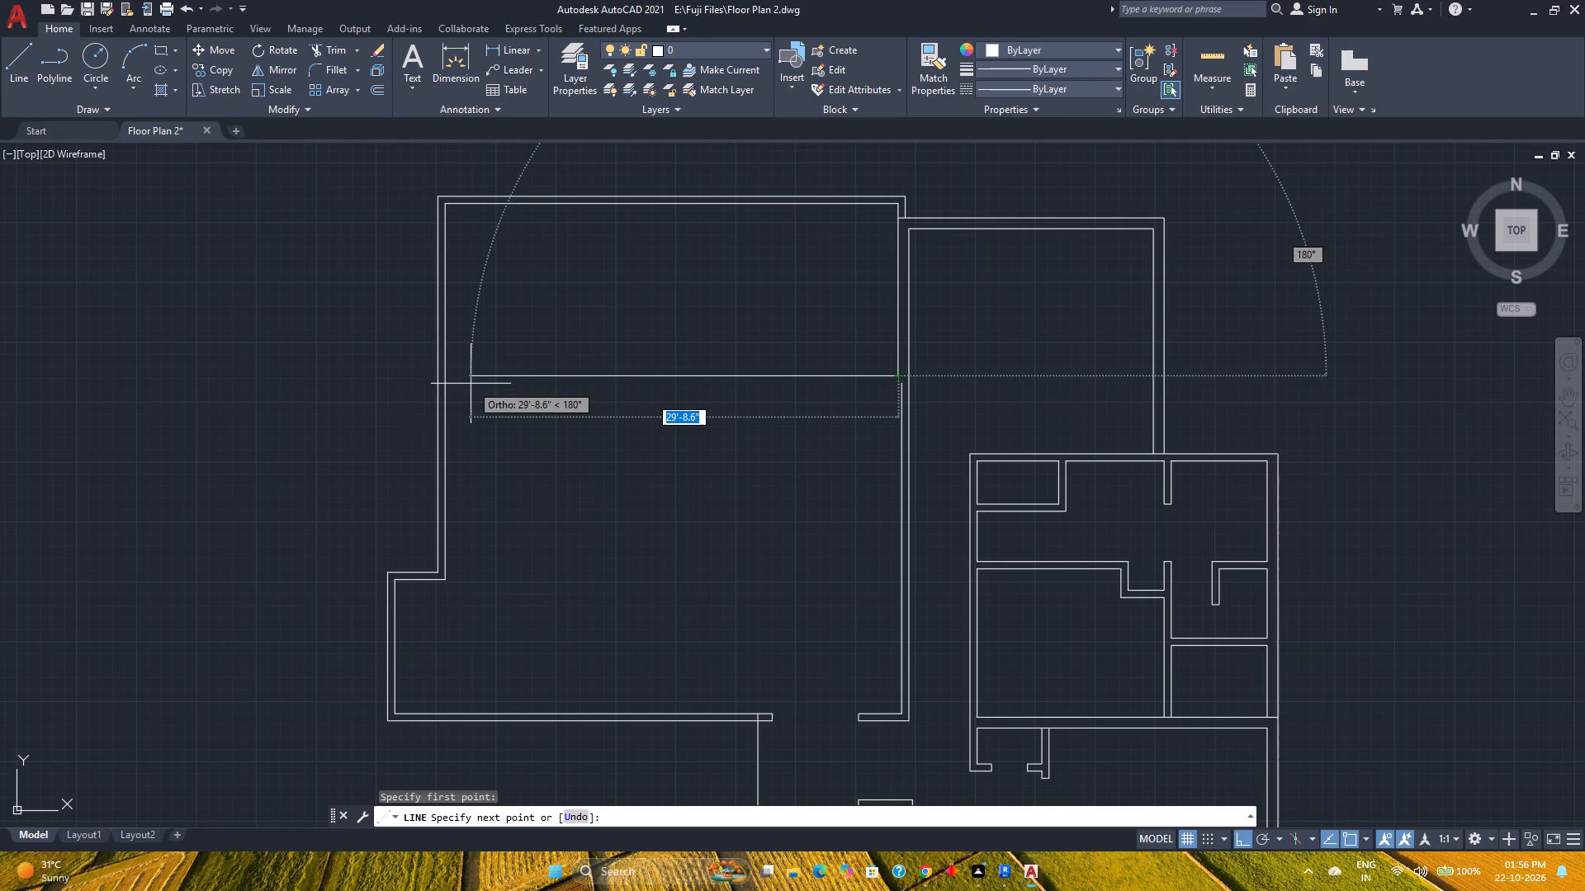
{"action": "type", "text": "17'8\""}
{"action": "key", "text": "Return"}
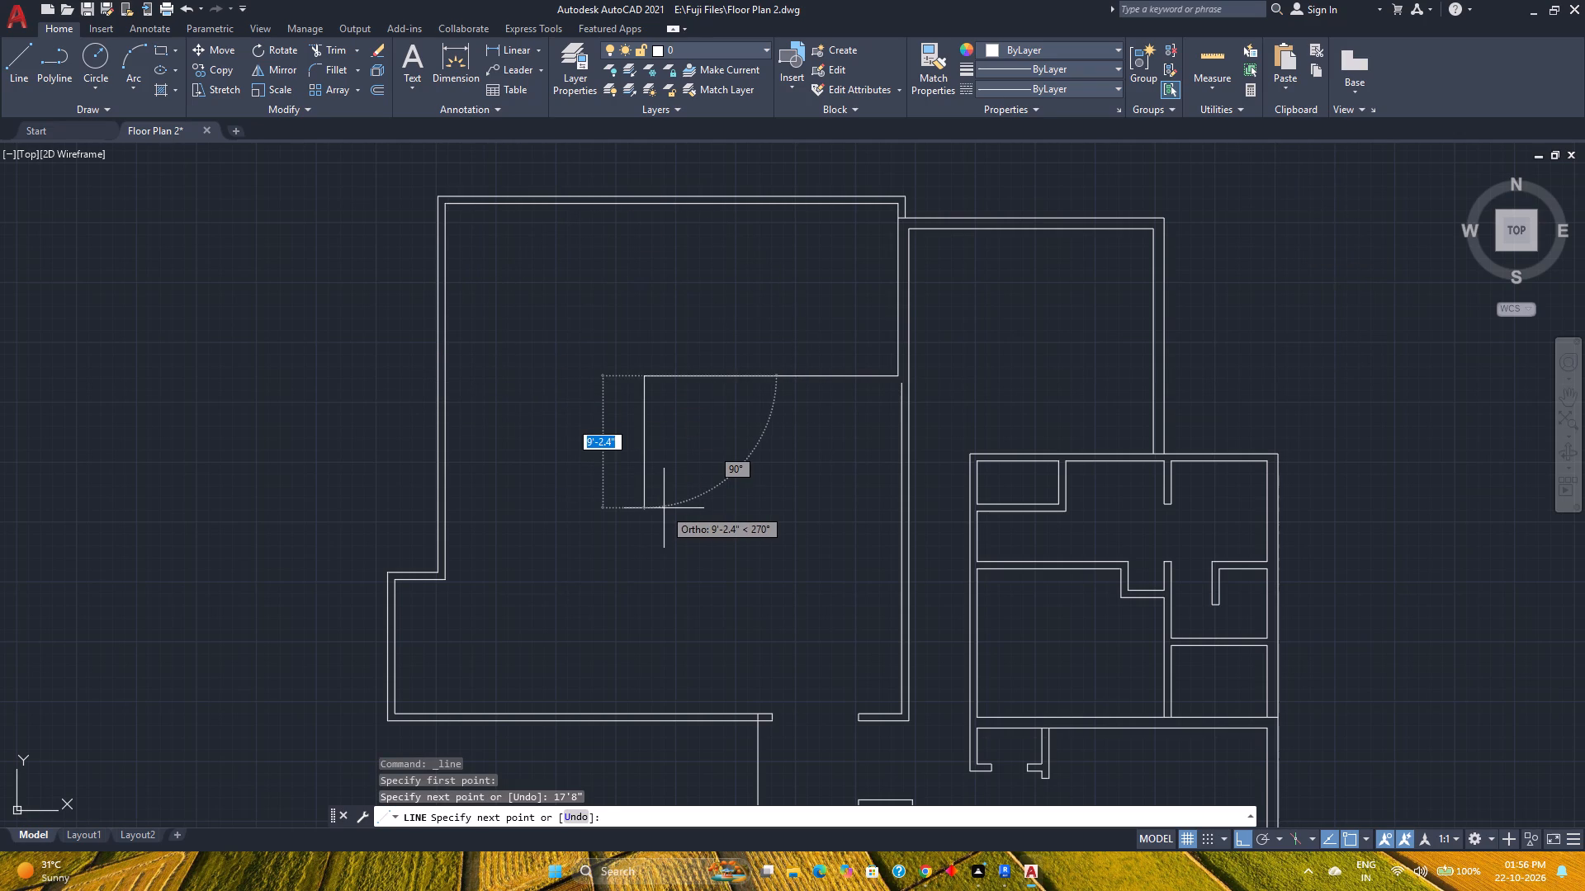
{"action": "key", "text": "2"}
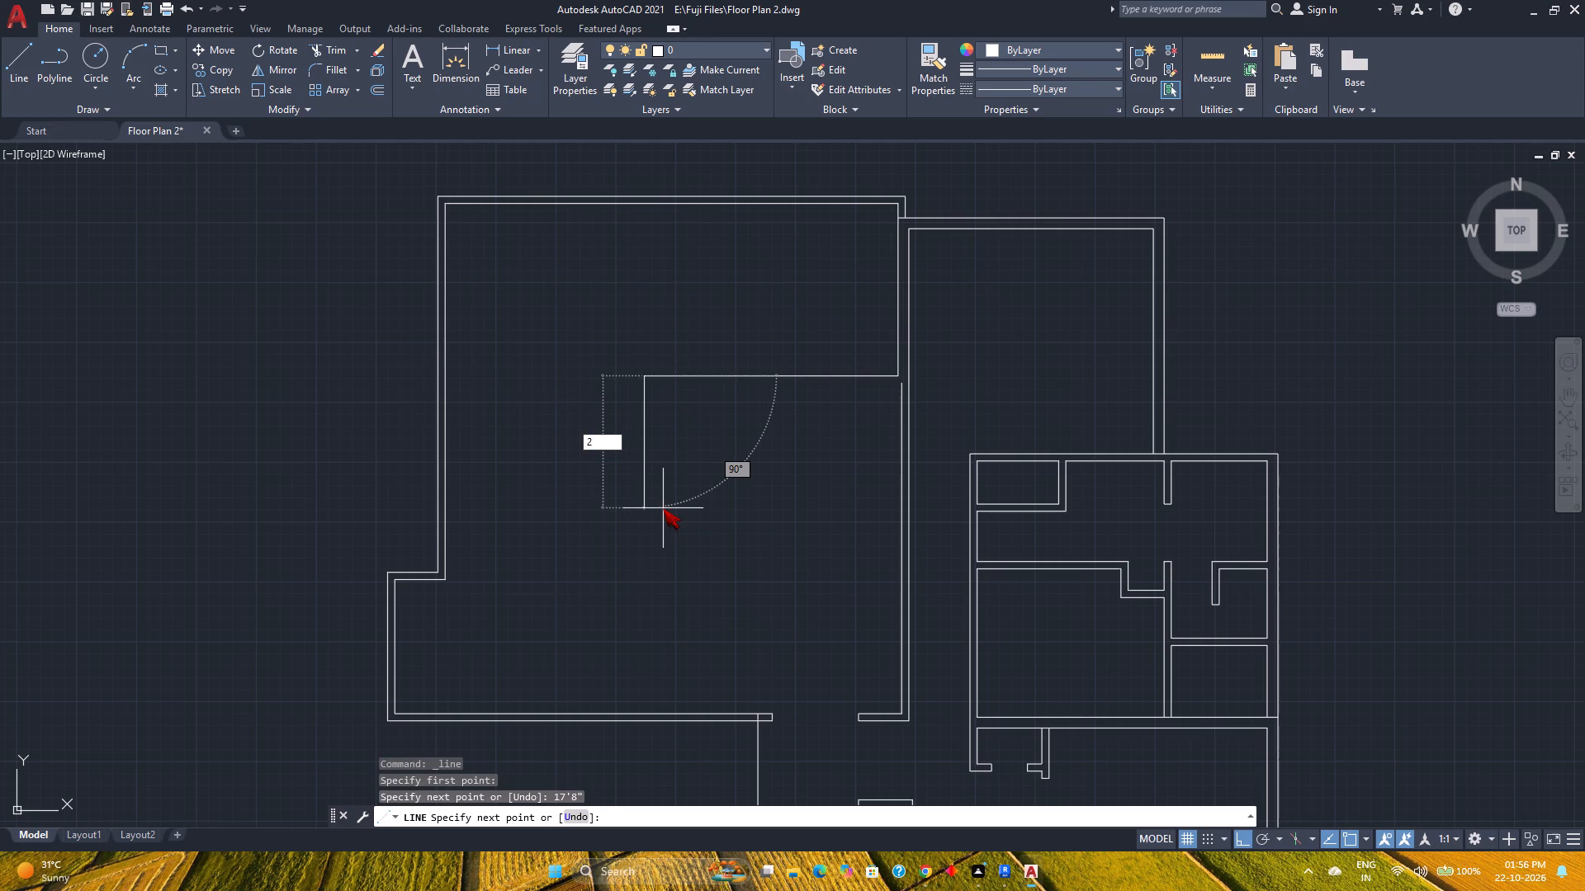
{"action": "key", "text": "apostrophe"}
{"action": "key", "text": "Return"}
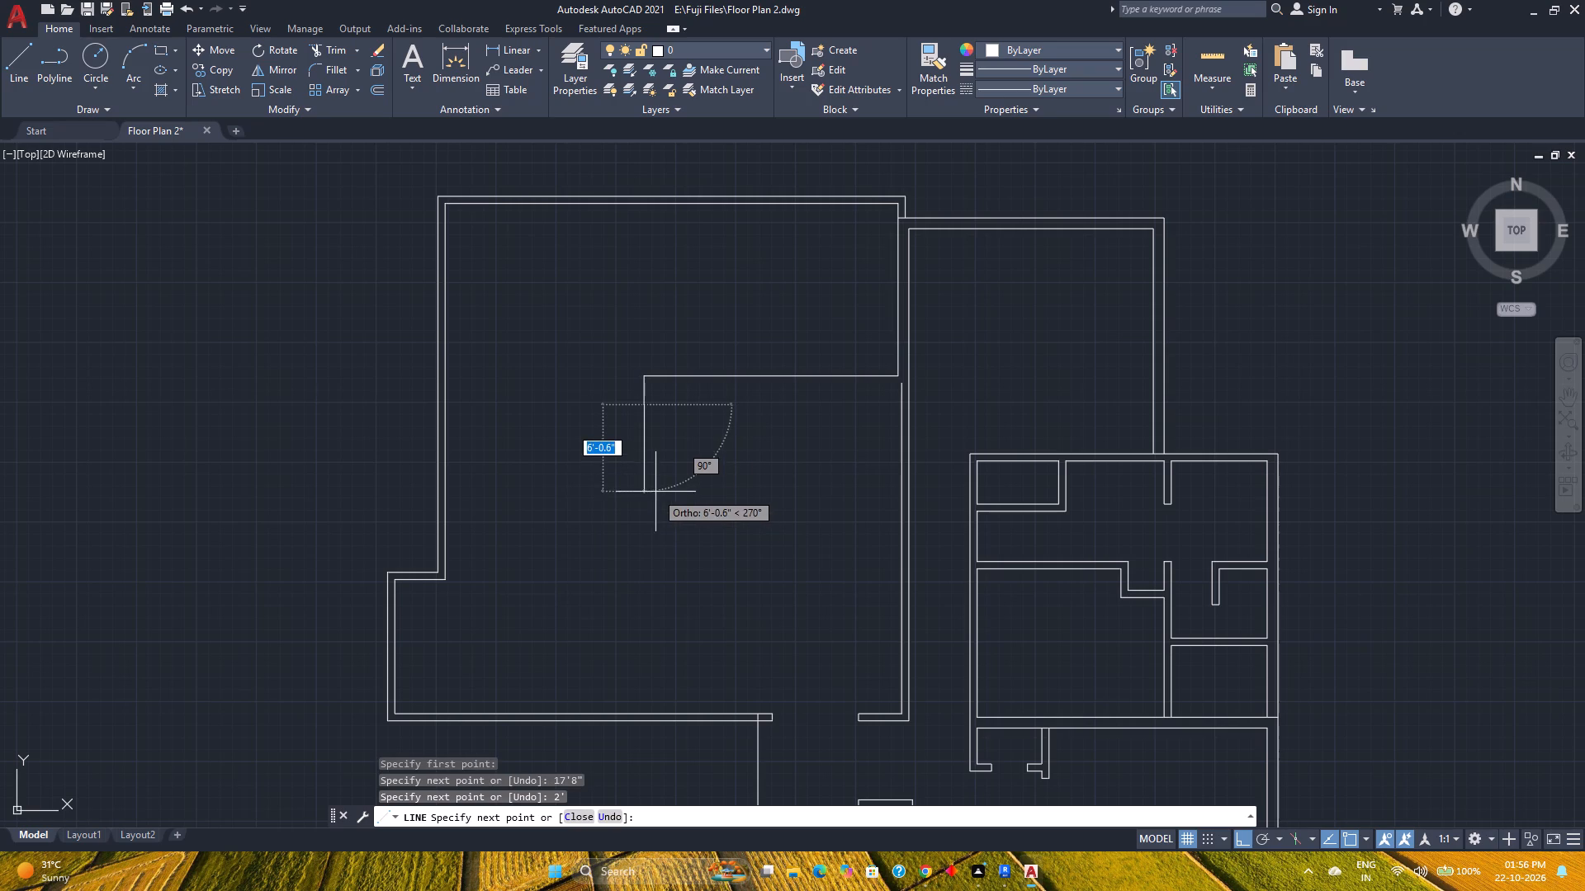
{"action": "left_click", "coordinate": [445, 401]}
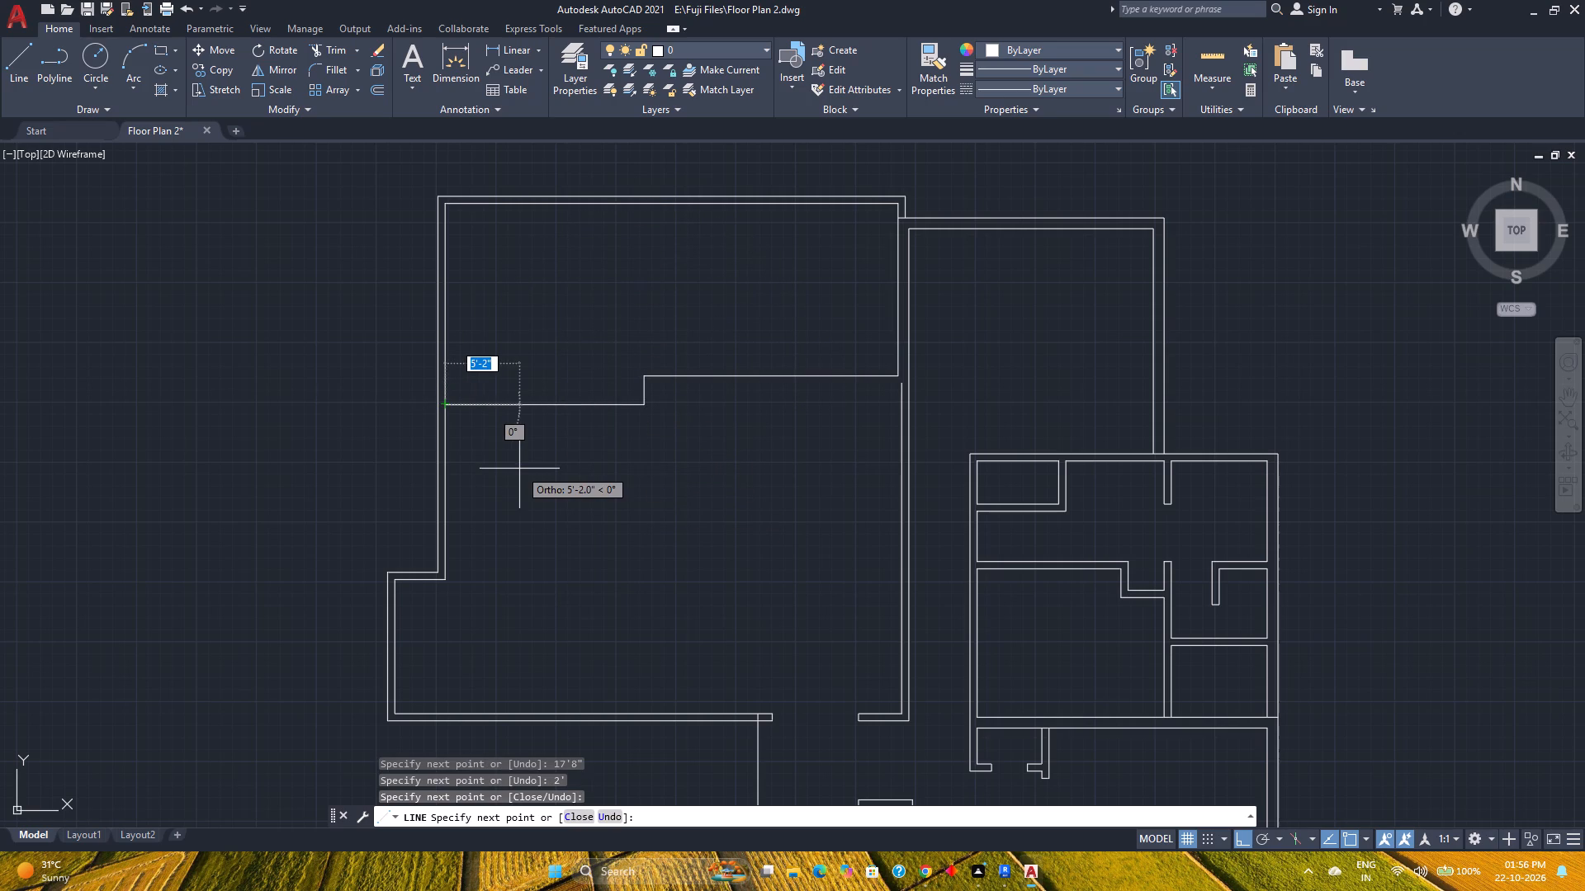
{"action": "key", "text": "Escape"}
Join the three segments of the new stepped line into one polyline.
{"action": "left_click", "coordinate": [750, 468]}
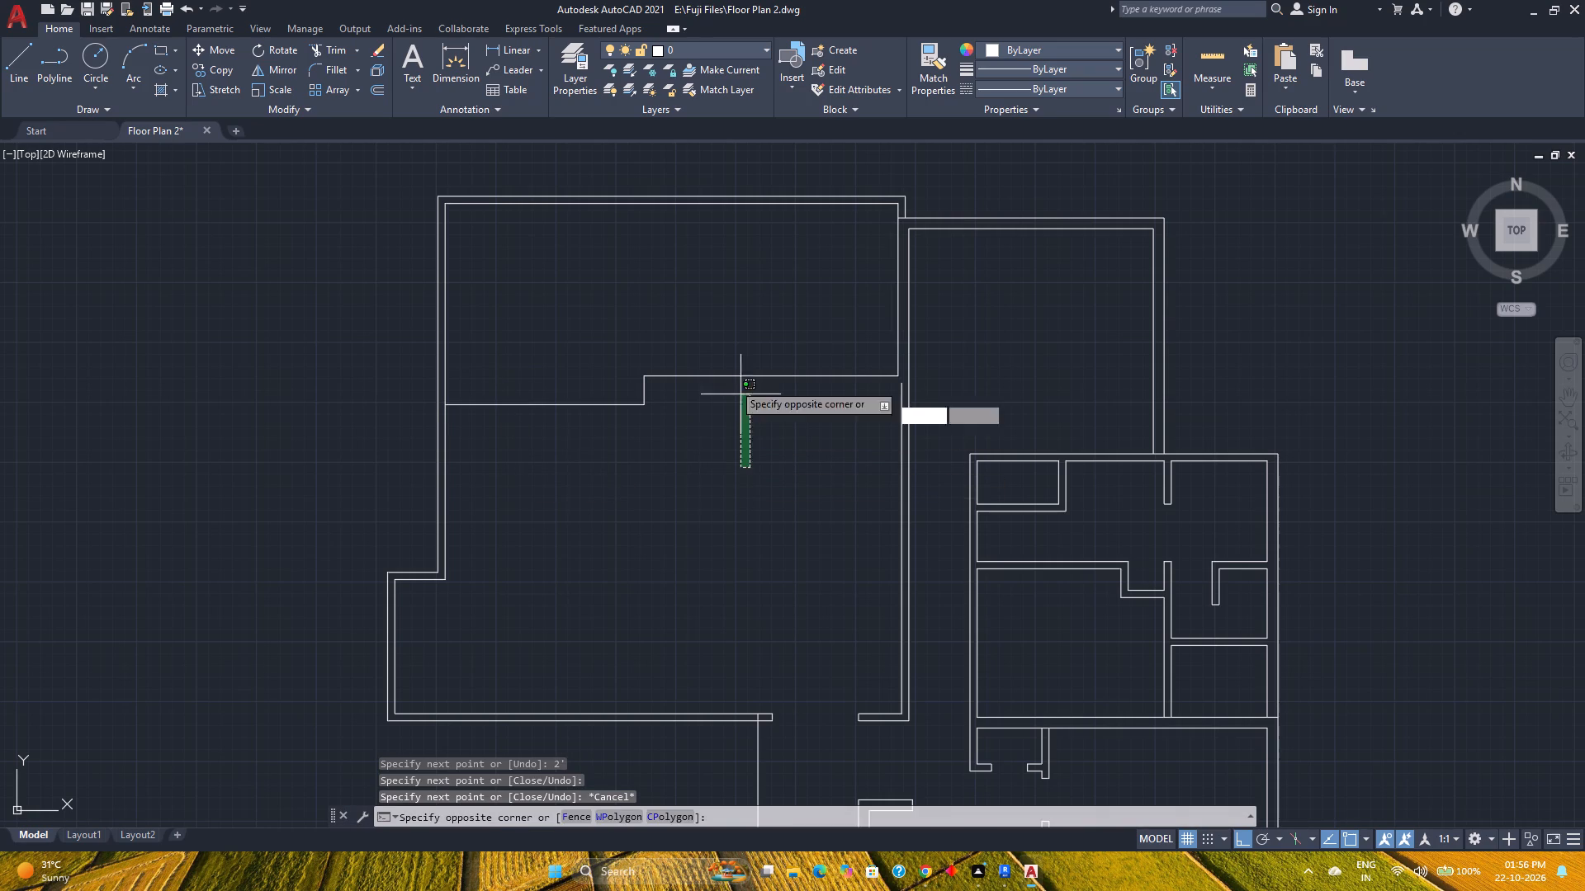
{"action": "left_click", "coordinate": [553, 357]}
{"action": "key", "text": "j"}
{"action": "key", "text": "Return"}
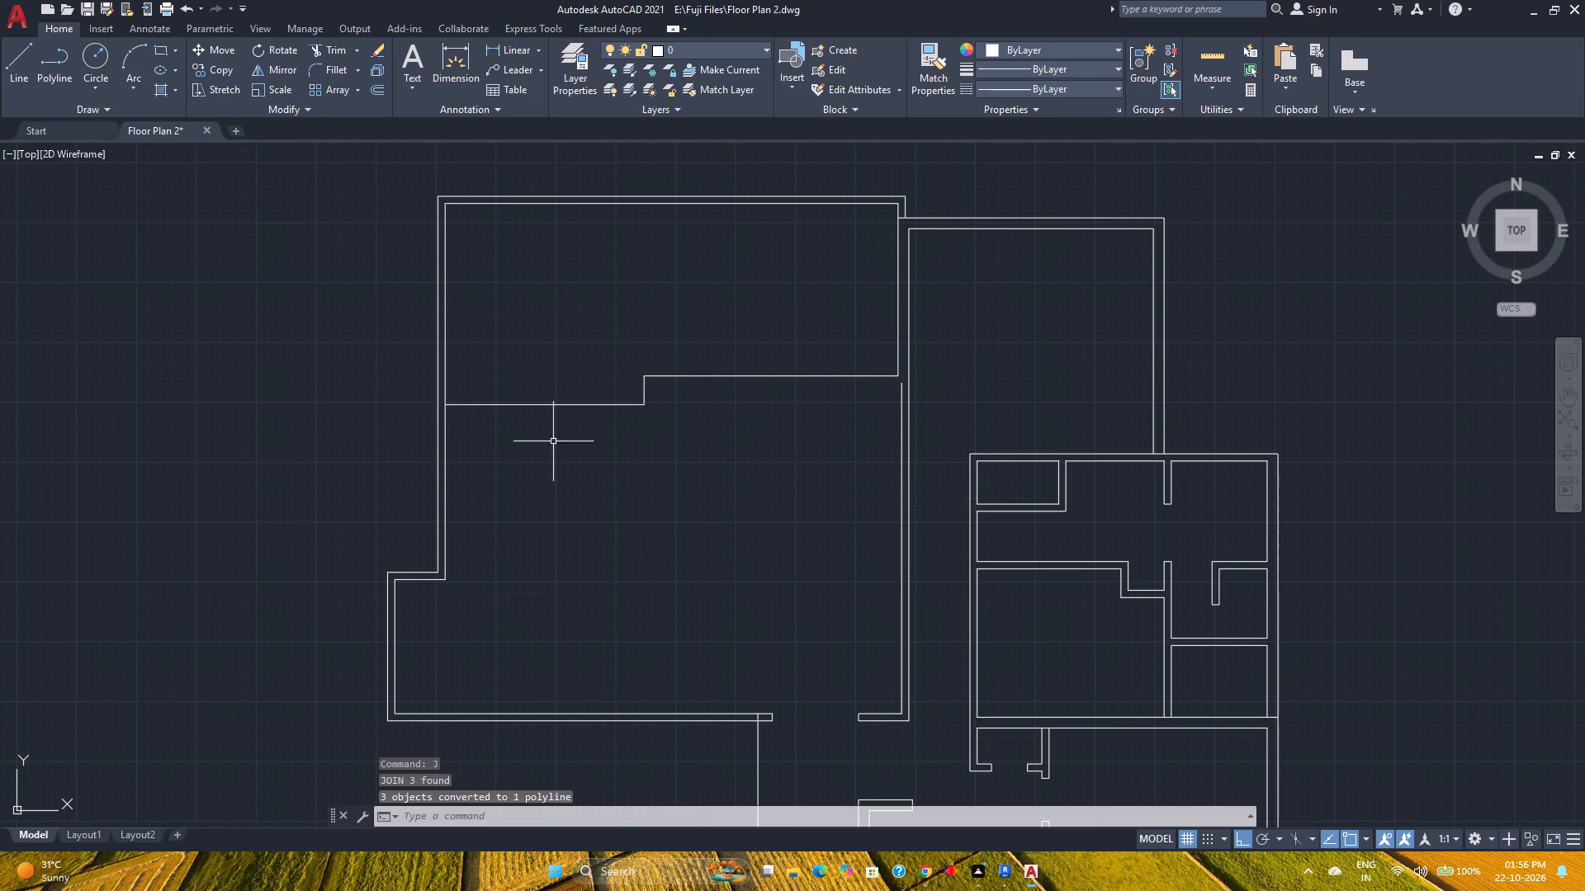
Offset the new stepped polyline 9" downward to form the wall's second face.
{"action": "left_click", "coordinate": [380, 81]}
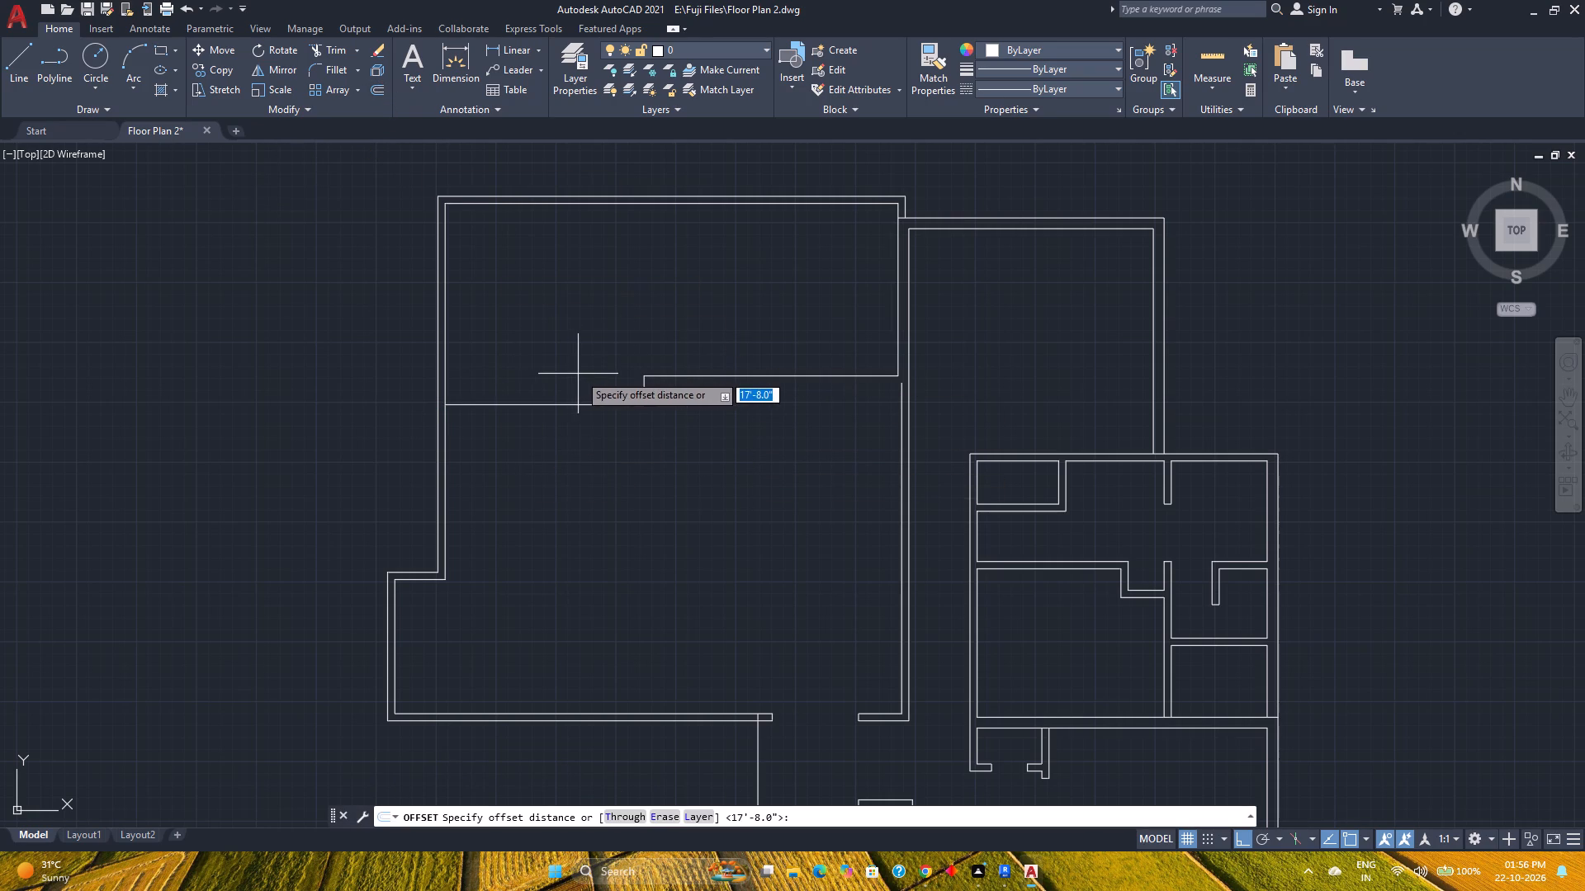
{"action": "key", "text": "9"}
{"action": "key", "text": "Return"}
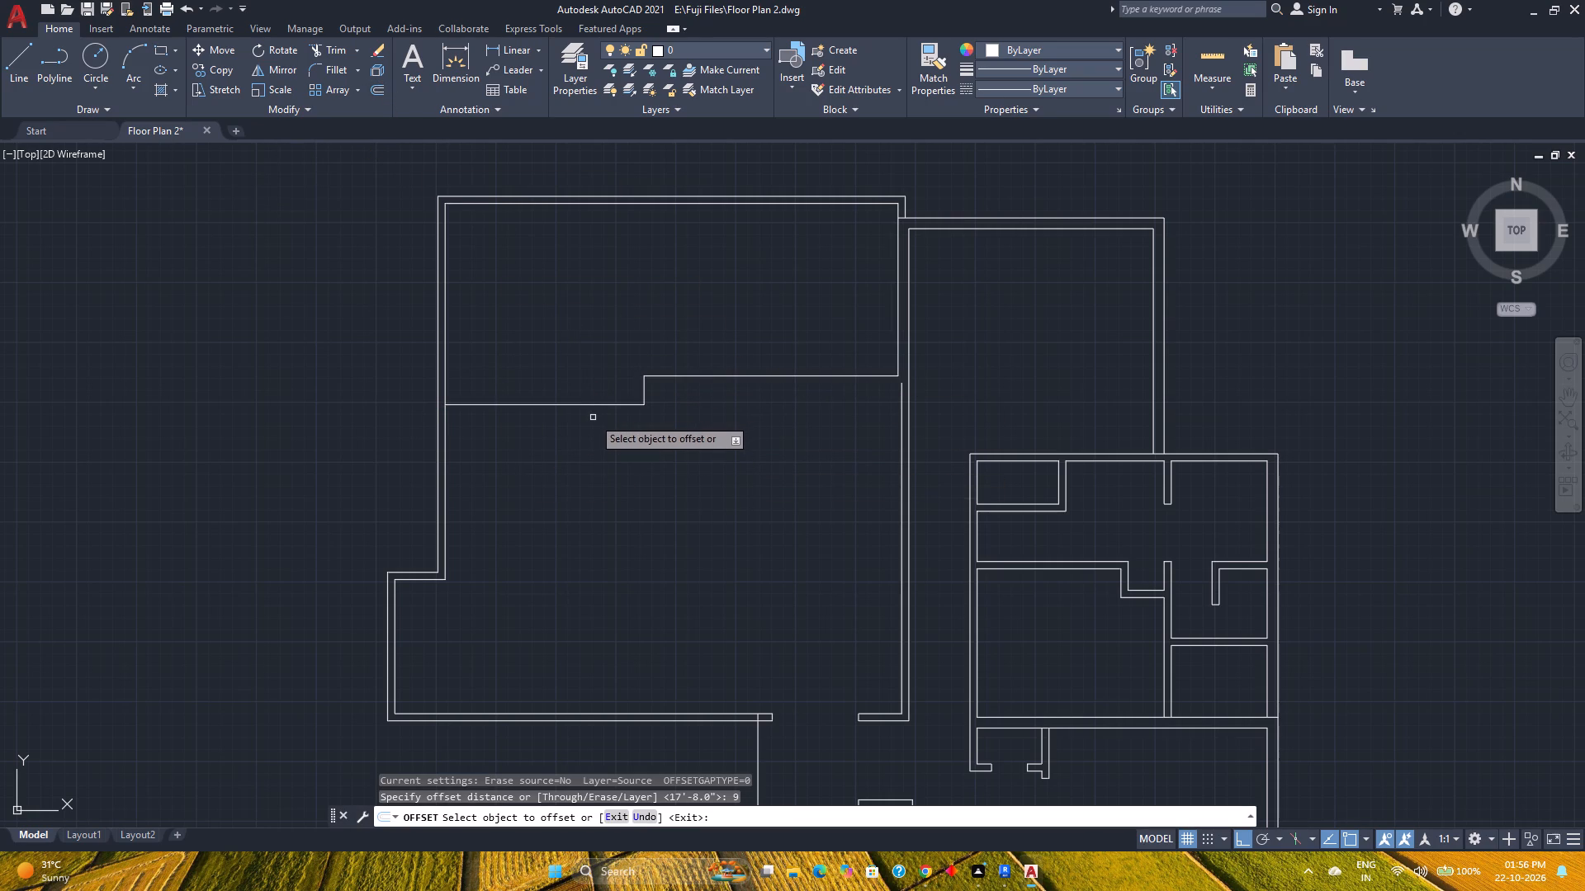
{"action": "left_click", "coordinate": [594, 403]}
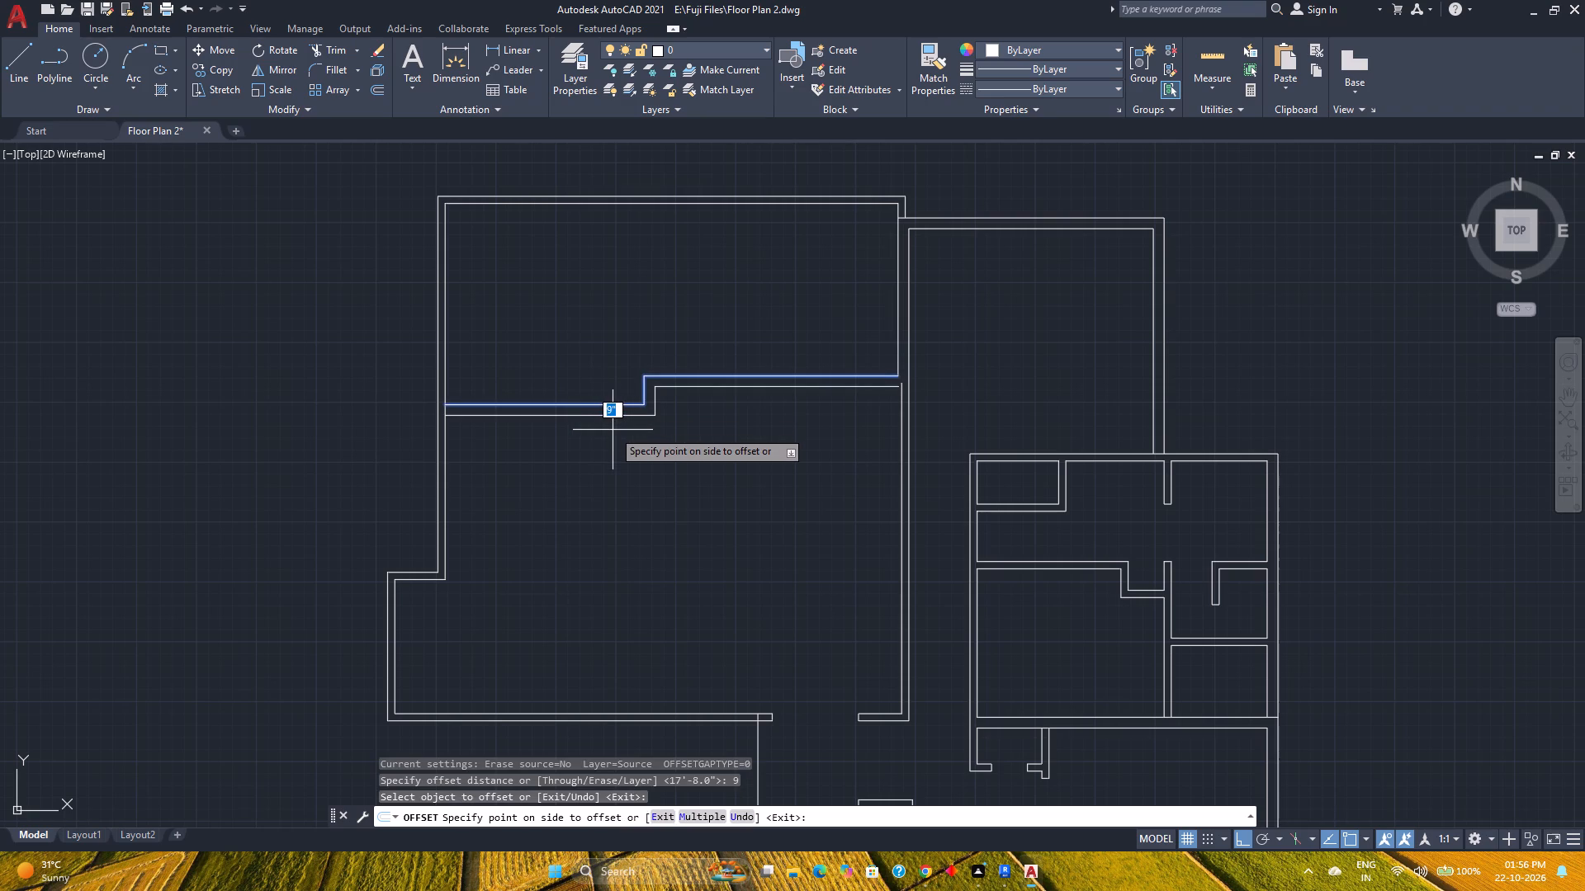
{"action": "left_click", "coordinate": [613, 430]}
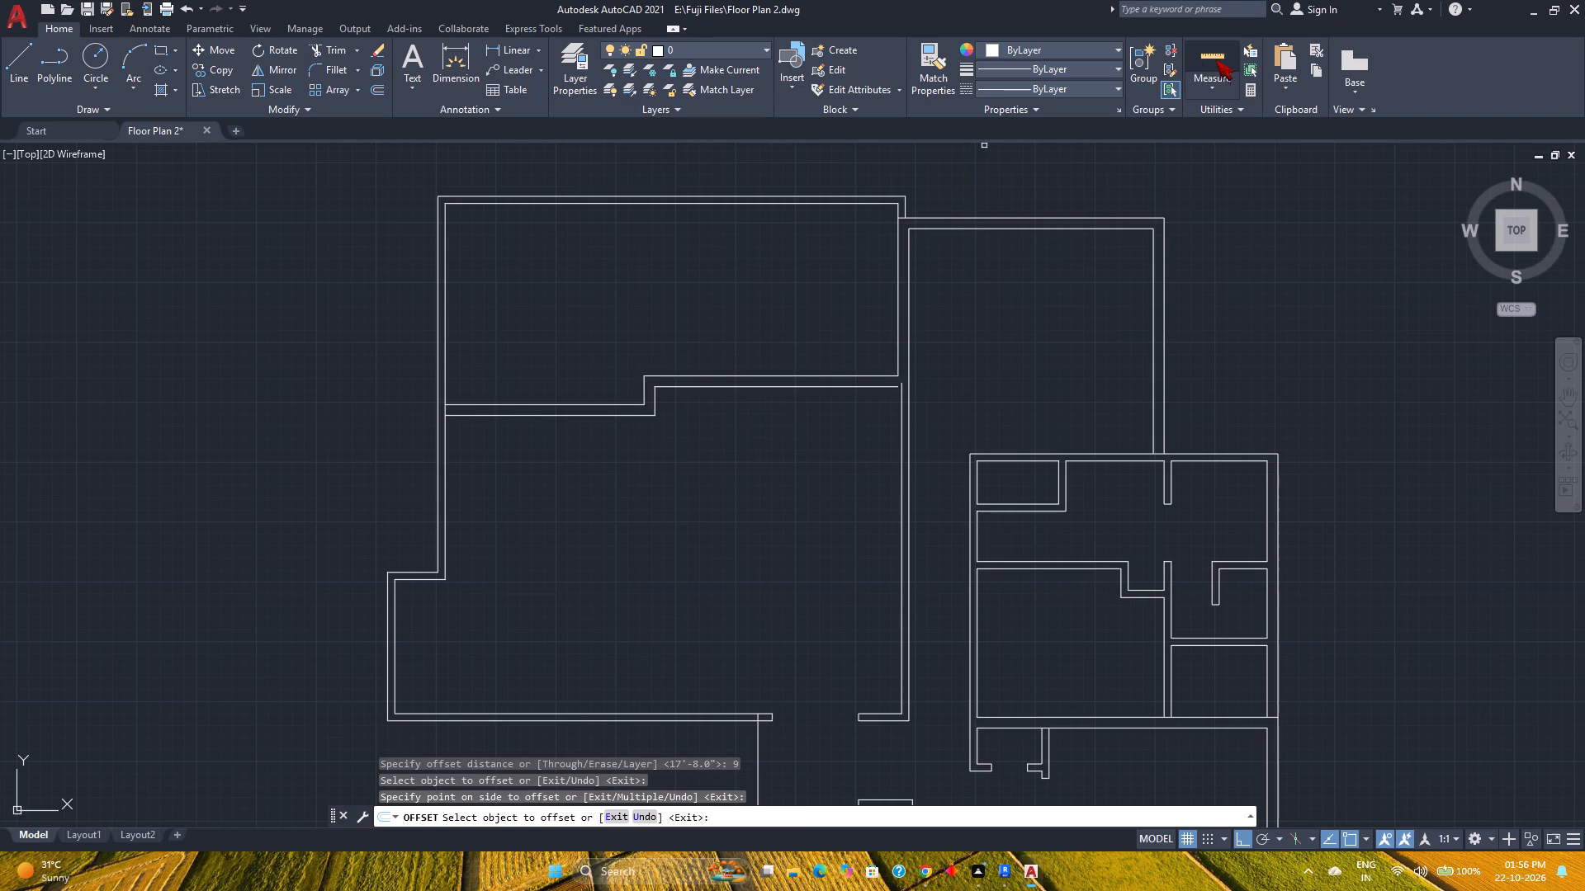
Measure the room below the new stepped wall, including the wall's lower segments.
{"action": "left_click", "coordinate": [1216, 59]}
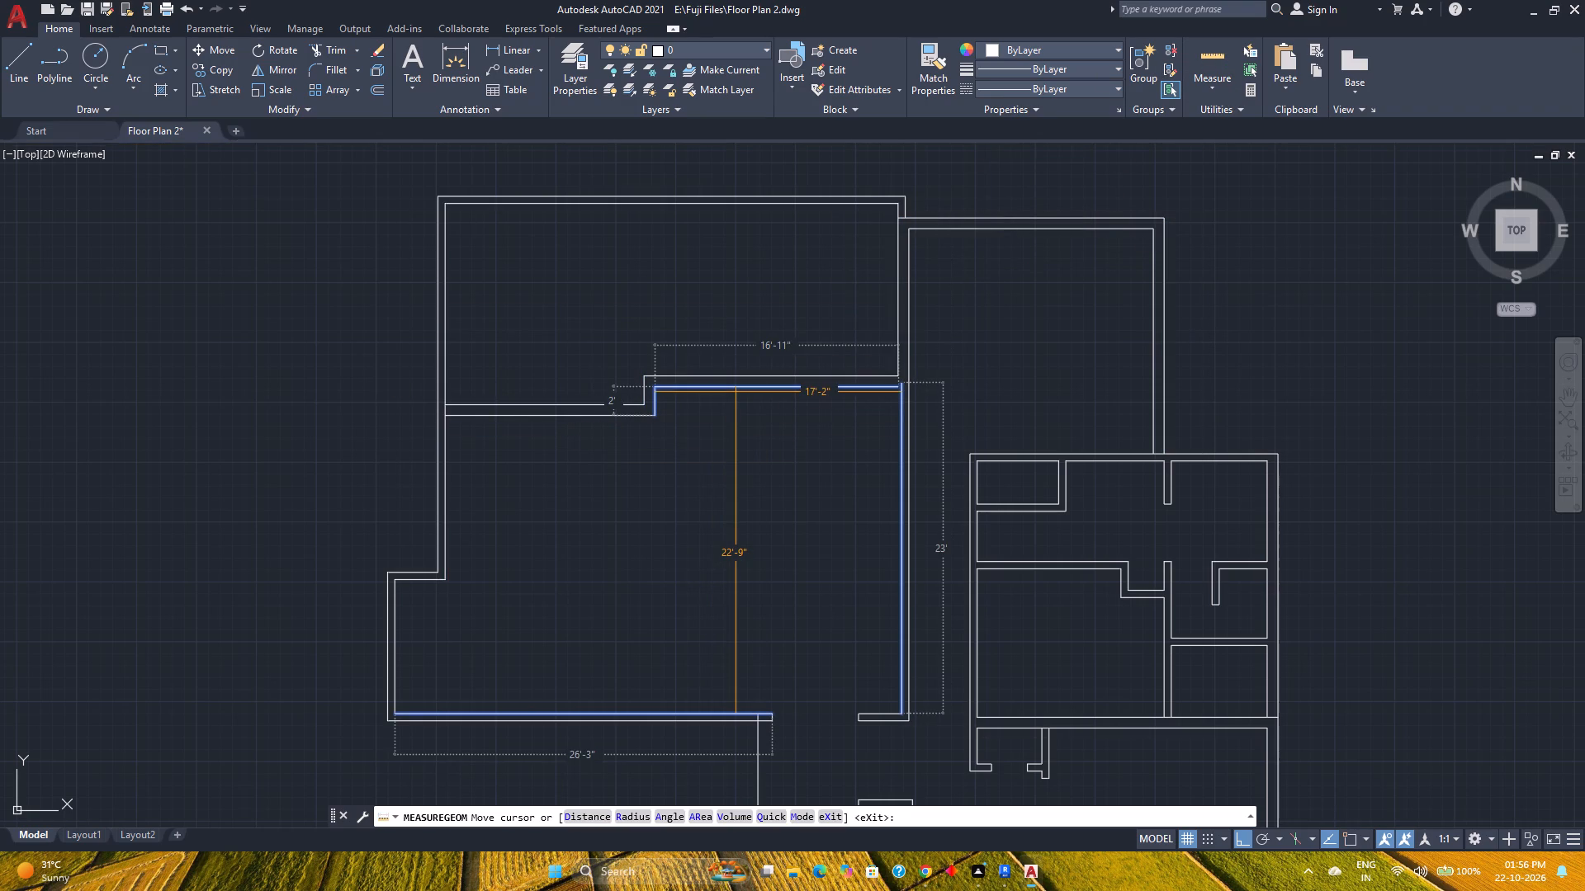
{"action": "key", "text": "Escape"}
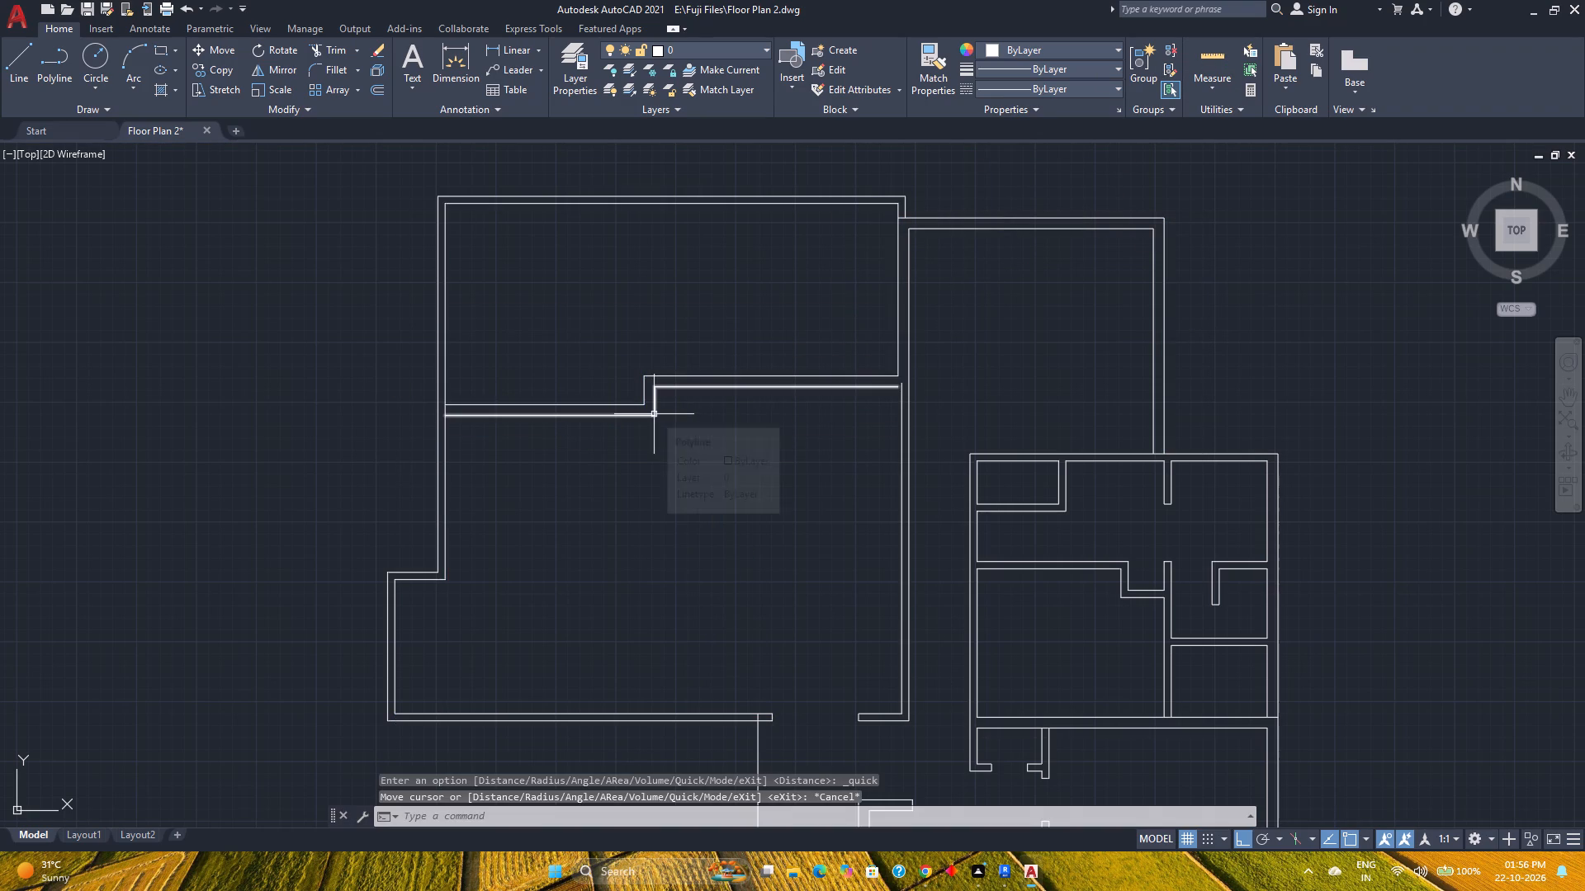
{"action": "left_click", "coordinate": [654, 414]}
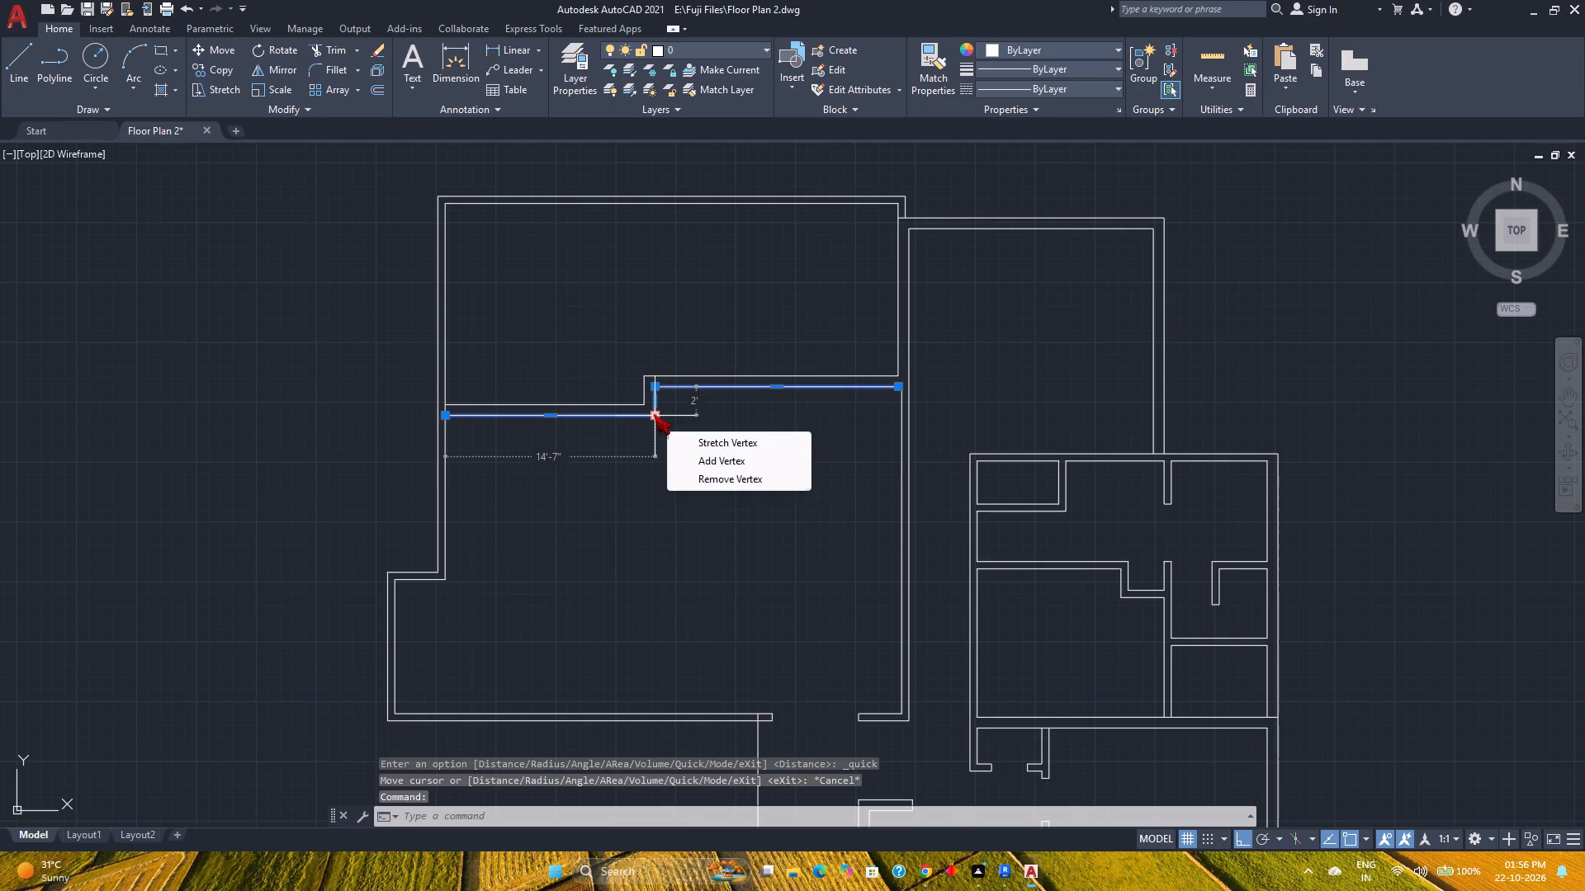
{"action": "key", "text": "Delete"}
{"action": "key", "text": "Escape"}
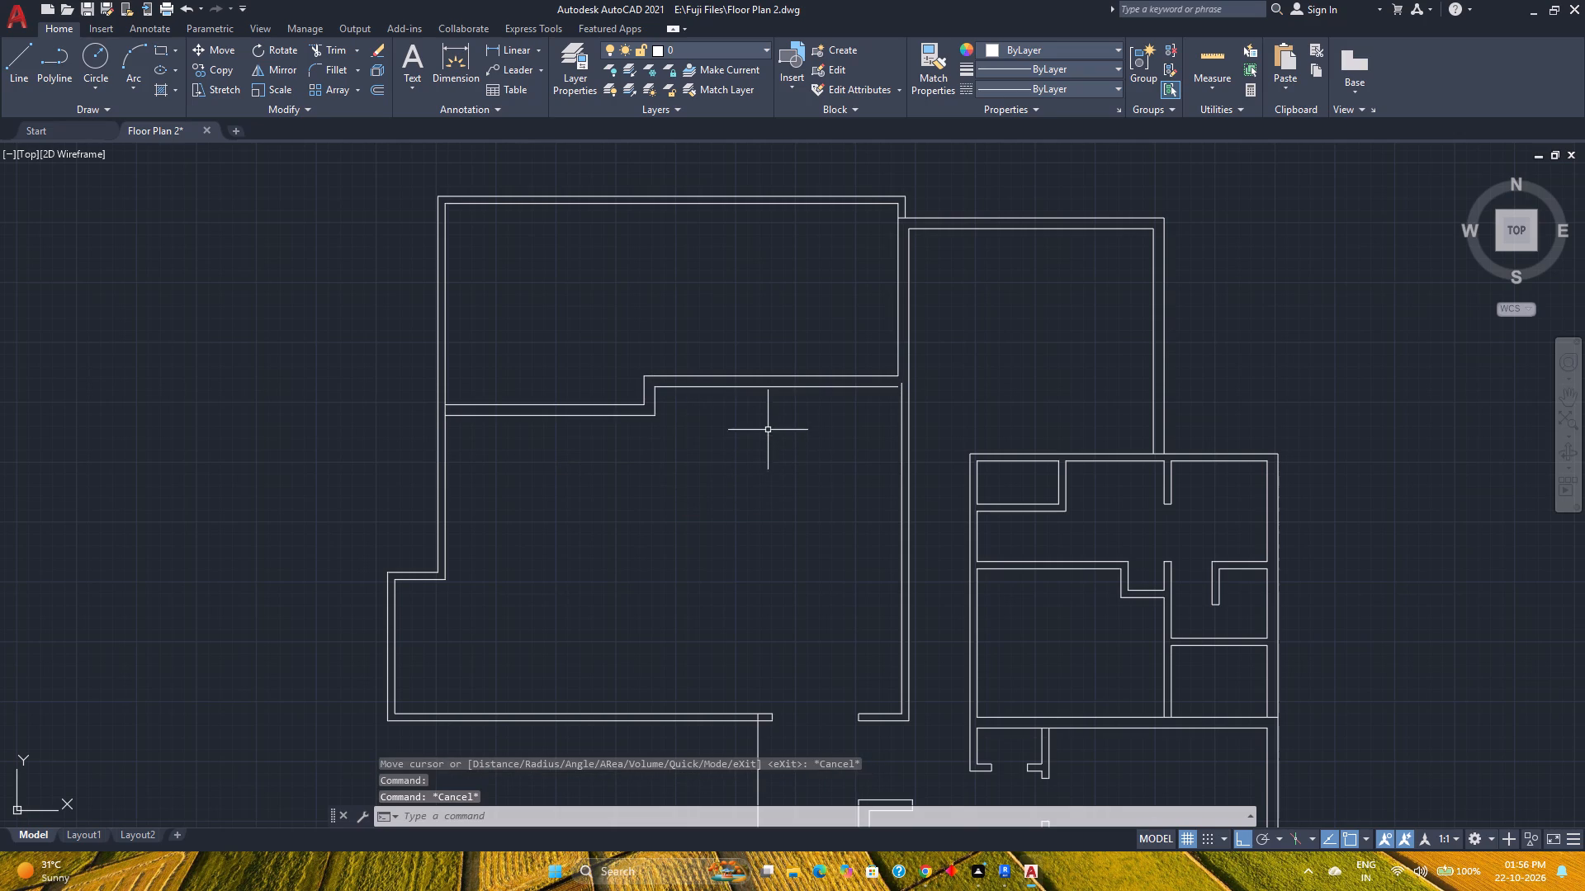
Erase both stepped polylines that form the faces of the new wall across the left block.
{"action": "left_click", "coordinate": [769, 387]}
{"action": "key", "text": "Delete"}
{"action": "left_click", "coordinate": [769, 387]}
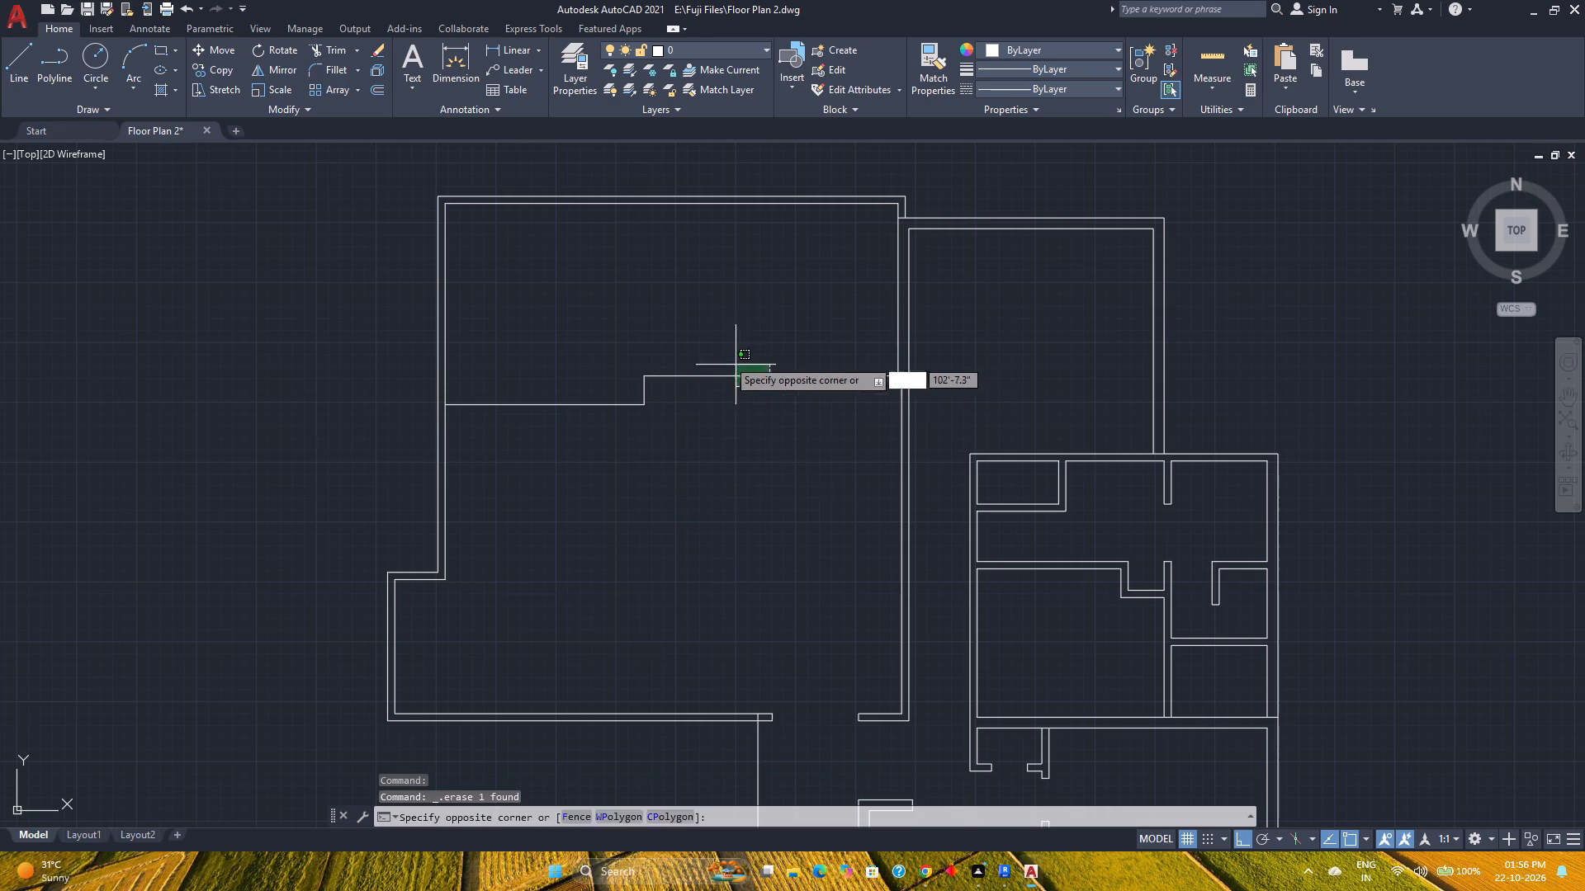
{"action": "left_click", "coordinate": [724, 358]}
{"action": "key", "text": "Delete"}
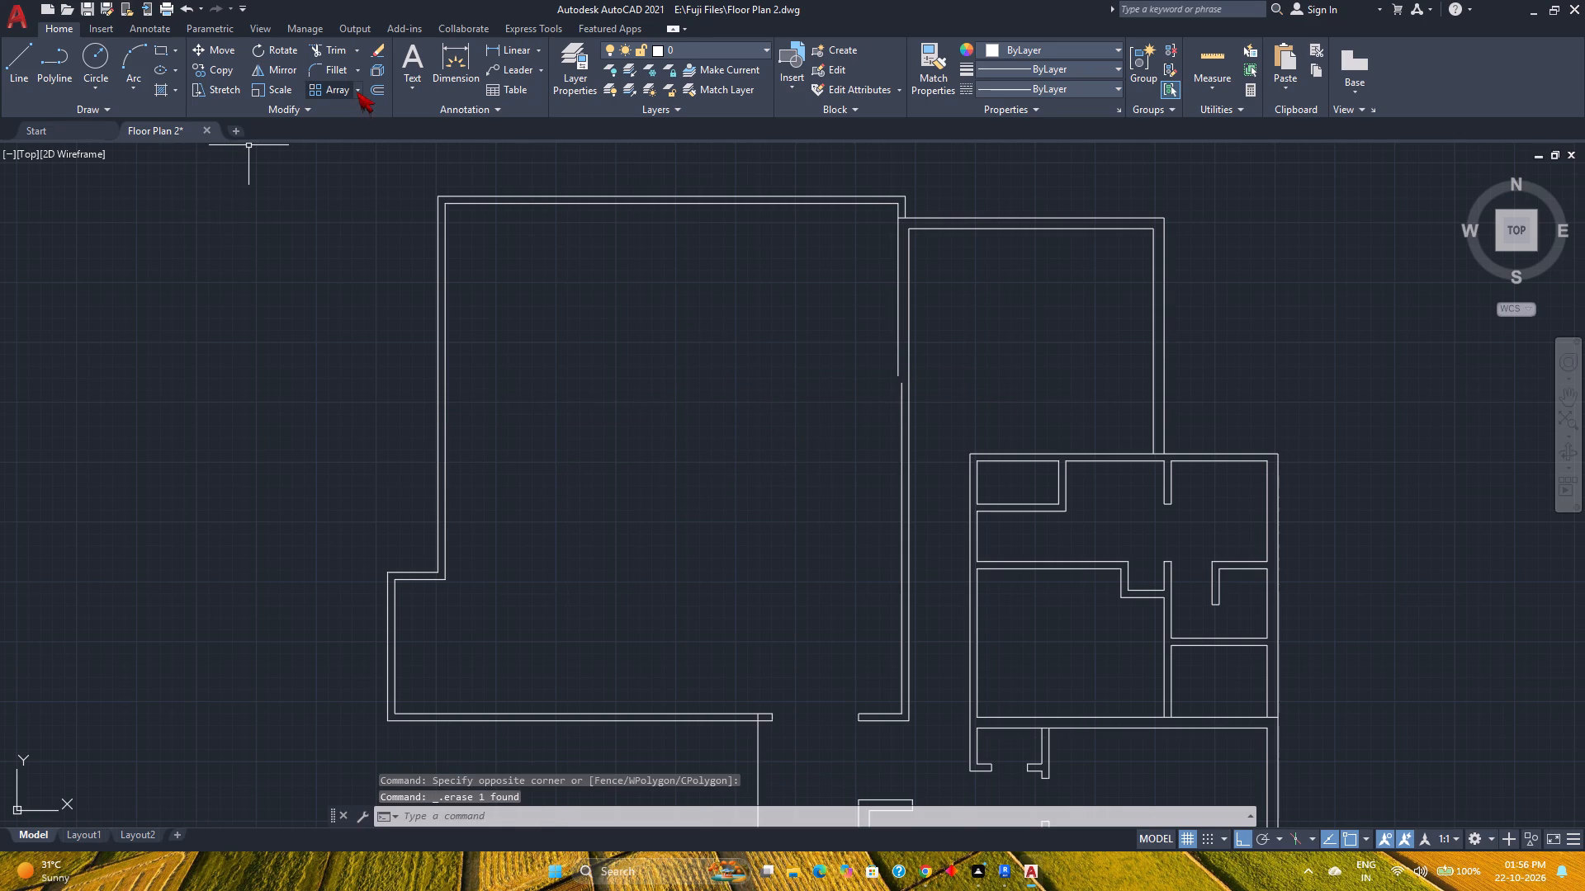
Start an Offset at the break between the upper and lower inner lines of the left block's east wall.
{"action": "left_click", "coordinate": [372, 87]}
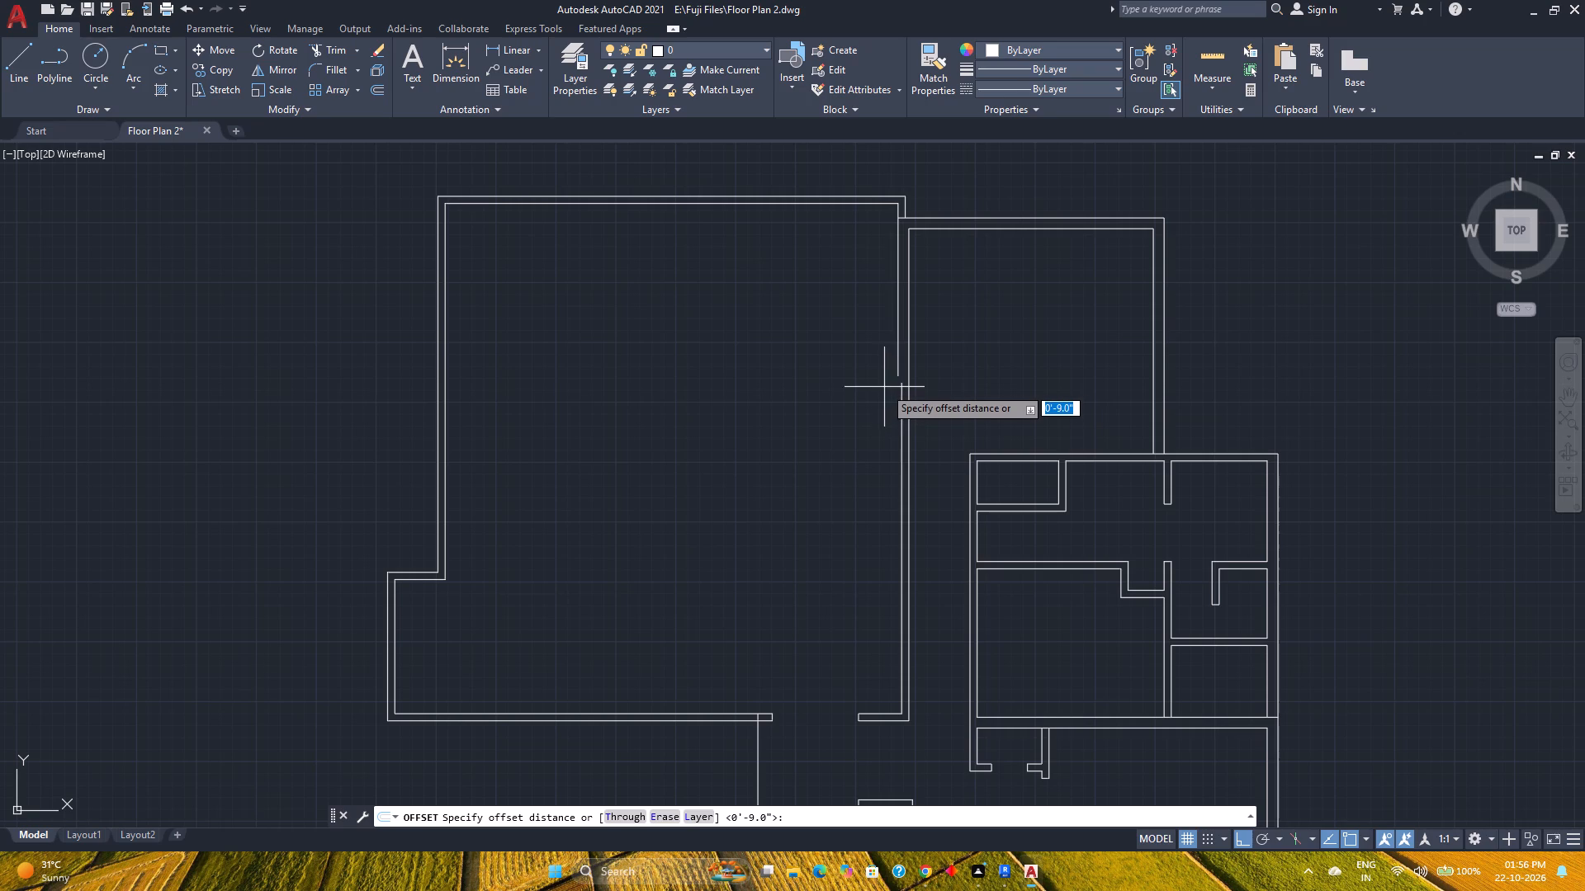
{"action": "scroll", "coordinate": [895, 395], "scroll_direction": "up", "scroll_amount": 2}
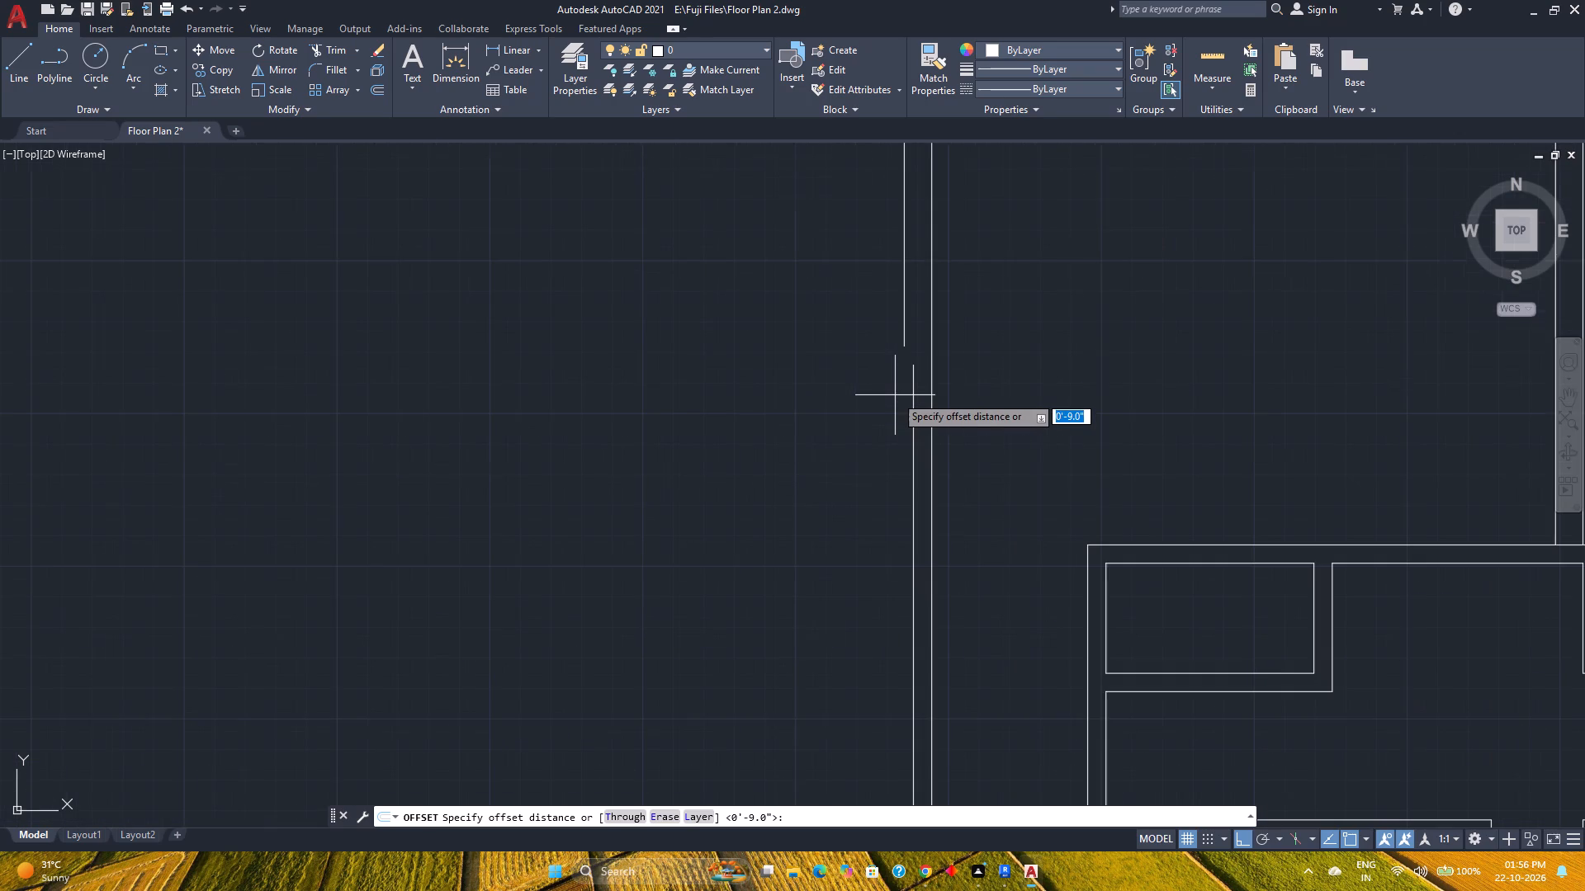
{"action": "scroll", "coordinate": [897, 406], "scroll_direction": "down", "scroll_amount": 1}
{"action": "middle_click_drag", "start_coordinate": [903, 430], "coordinate": [924, 620]}
{"action": "middle_click", "coordinate": [924, 620]}
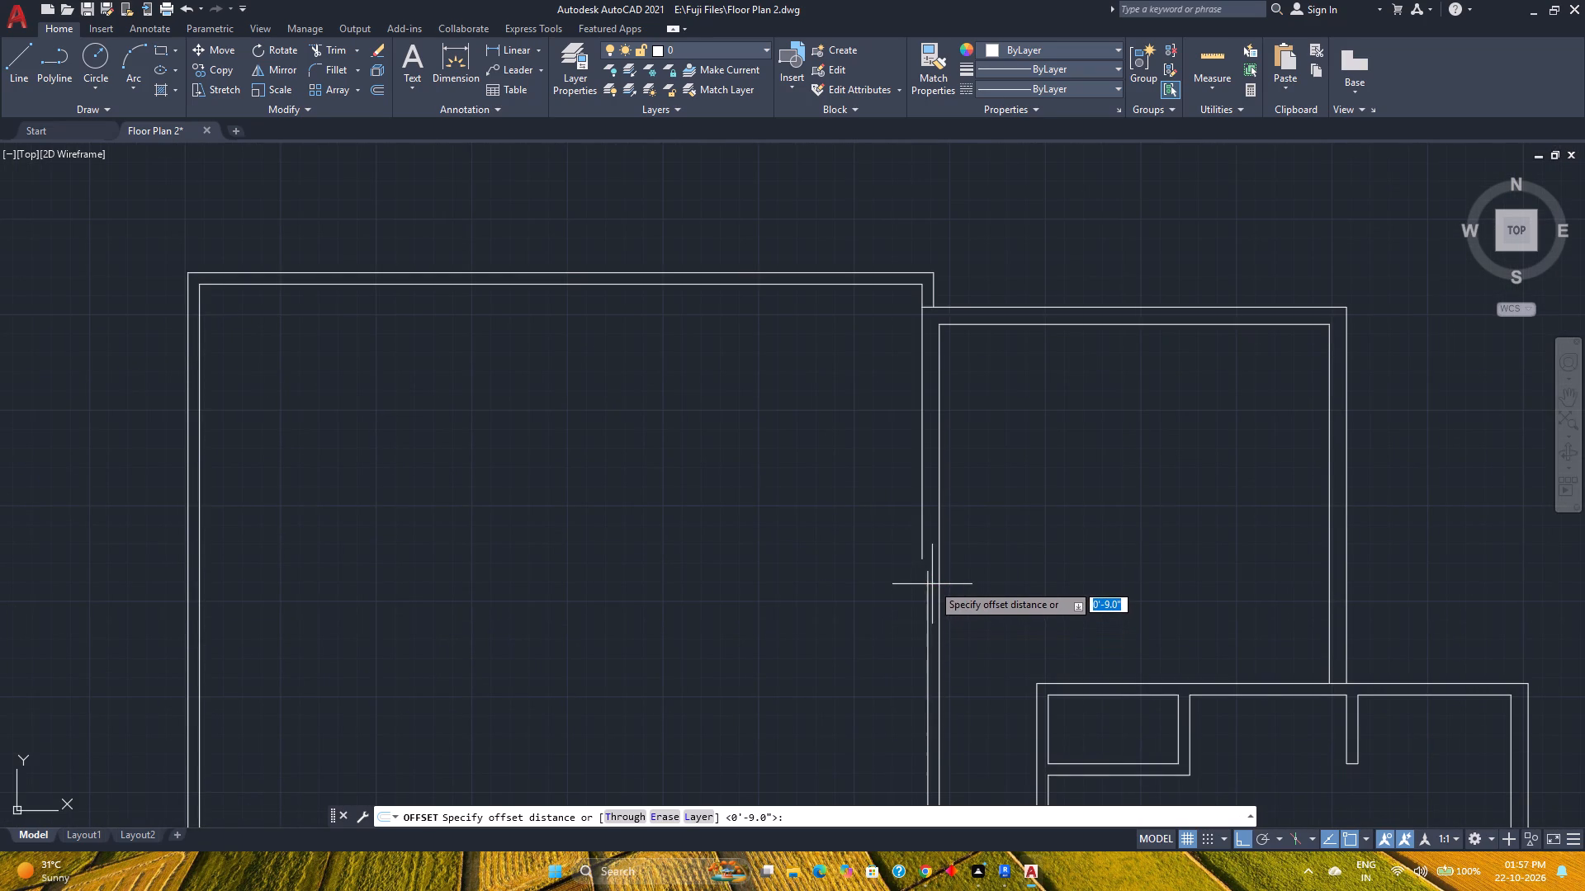
{"action": "scroll", "coordinate": [926, 585], "scroll_direction": "up", "scroll_amount": 3}
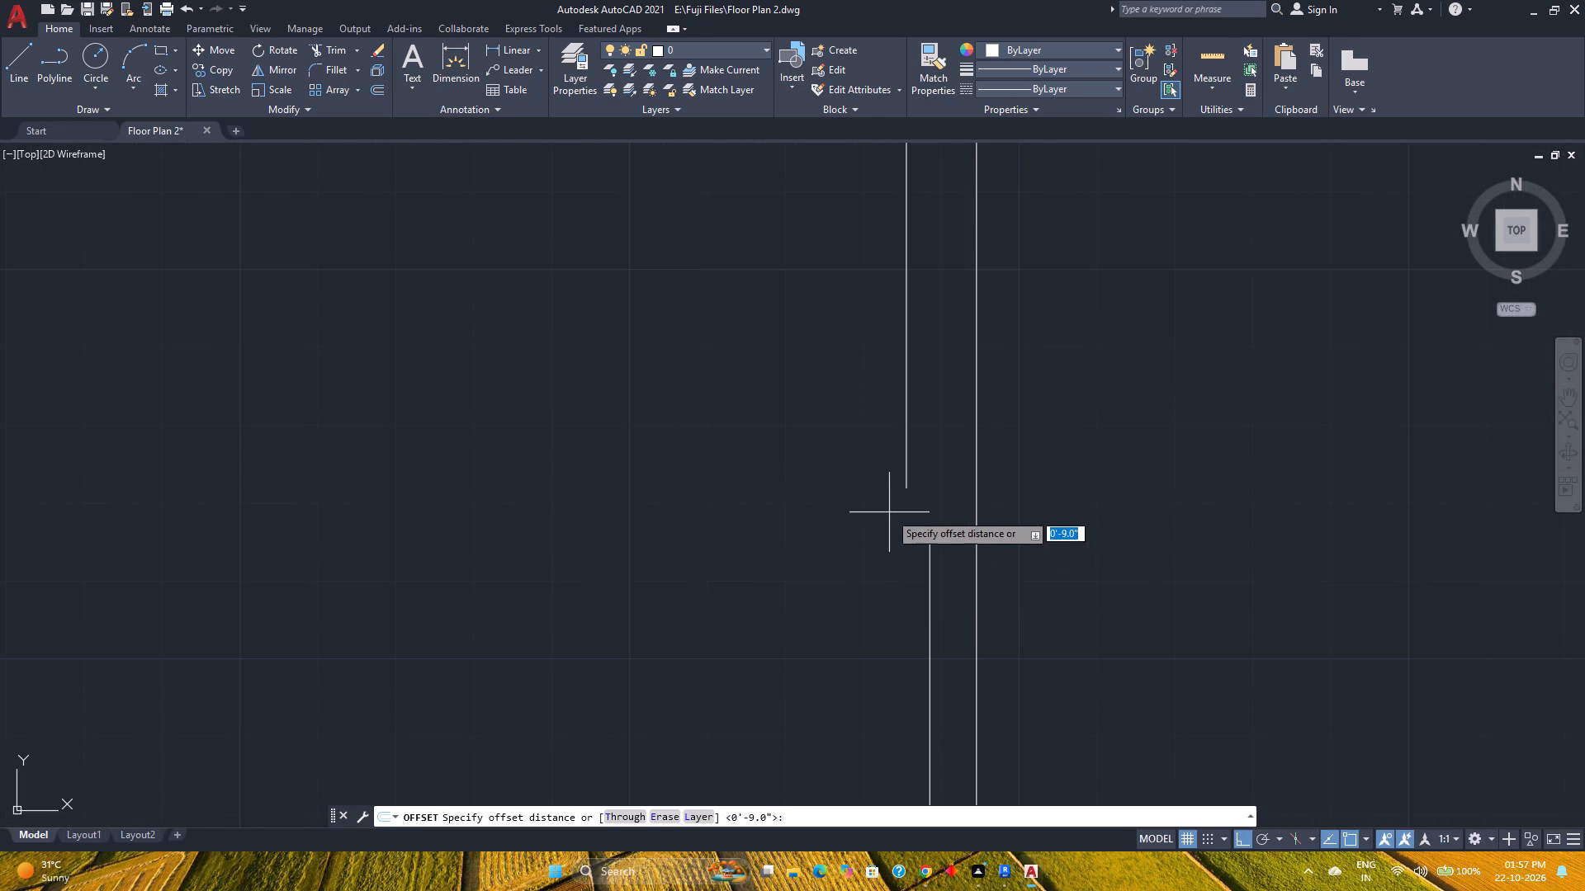
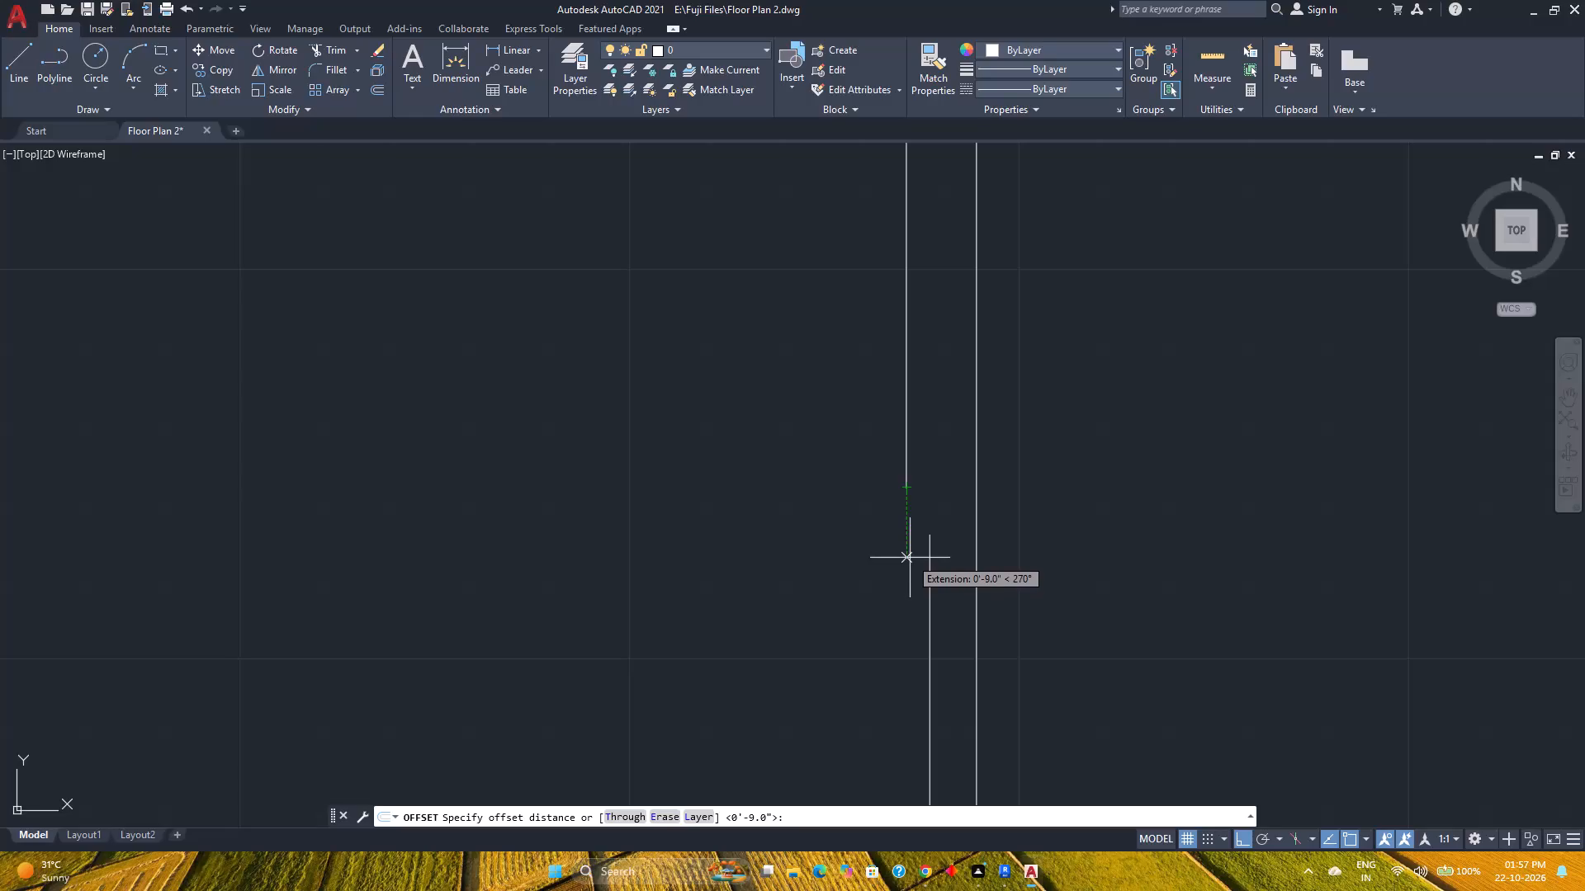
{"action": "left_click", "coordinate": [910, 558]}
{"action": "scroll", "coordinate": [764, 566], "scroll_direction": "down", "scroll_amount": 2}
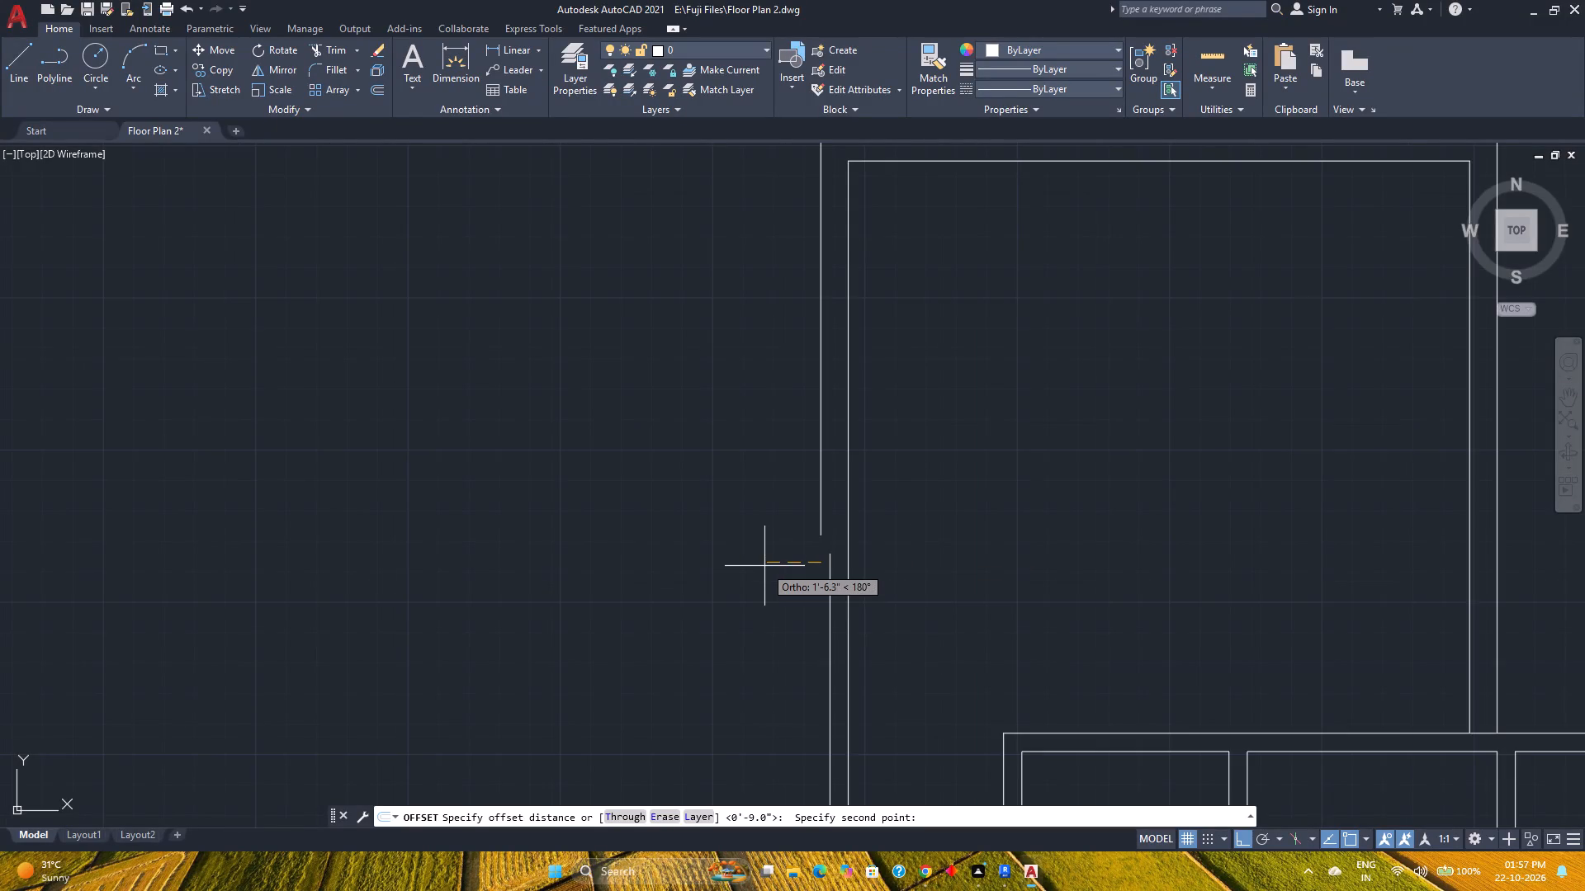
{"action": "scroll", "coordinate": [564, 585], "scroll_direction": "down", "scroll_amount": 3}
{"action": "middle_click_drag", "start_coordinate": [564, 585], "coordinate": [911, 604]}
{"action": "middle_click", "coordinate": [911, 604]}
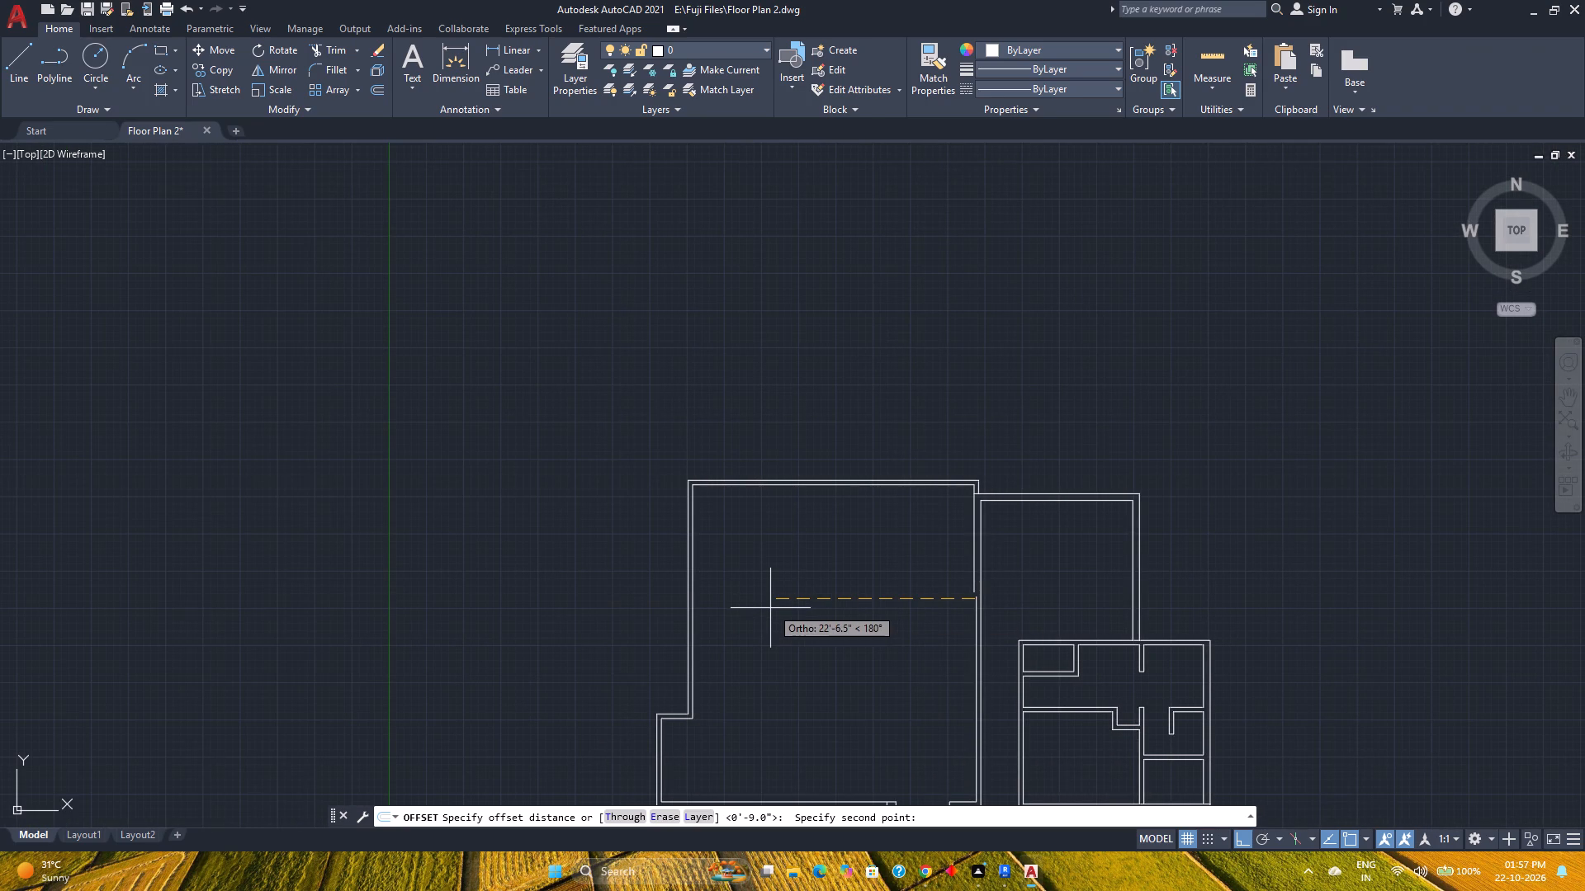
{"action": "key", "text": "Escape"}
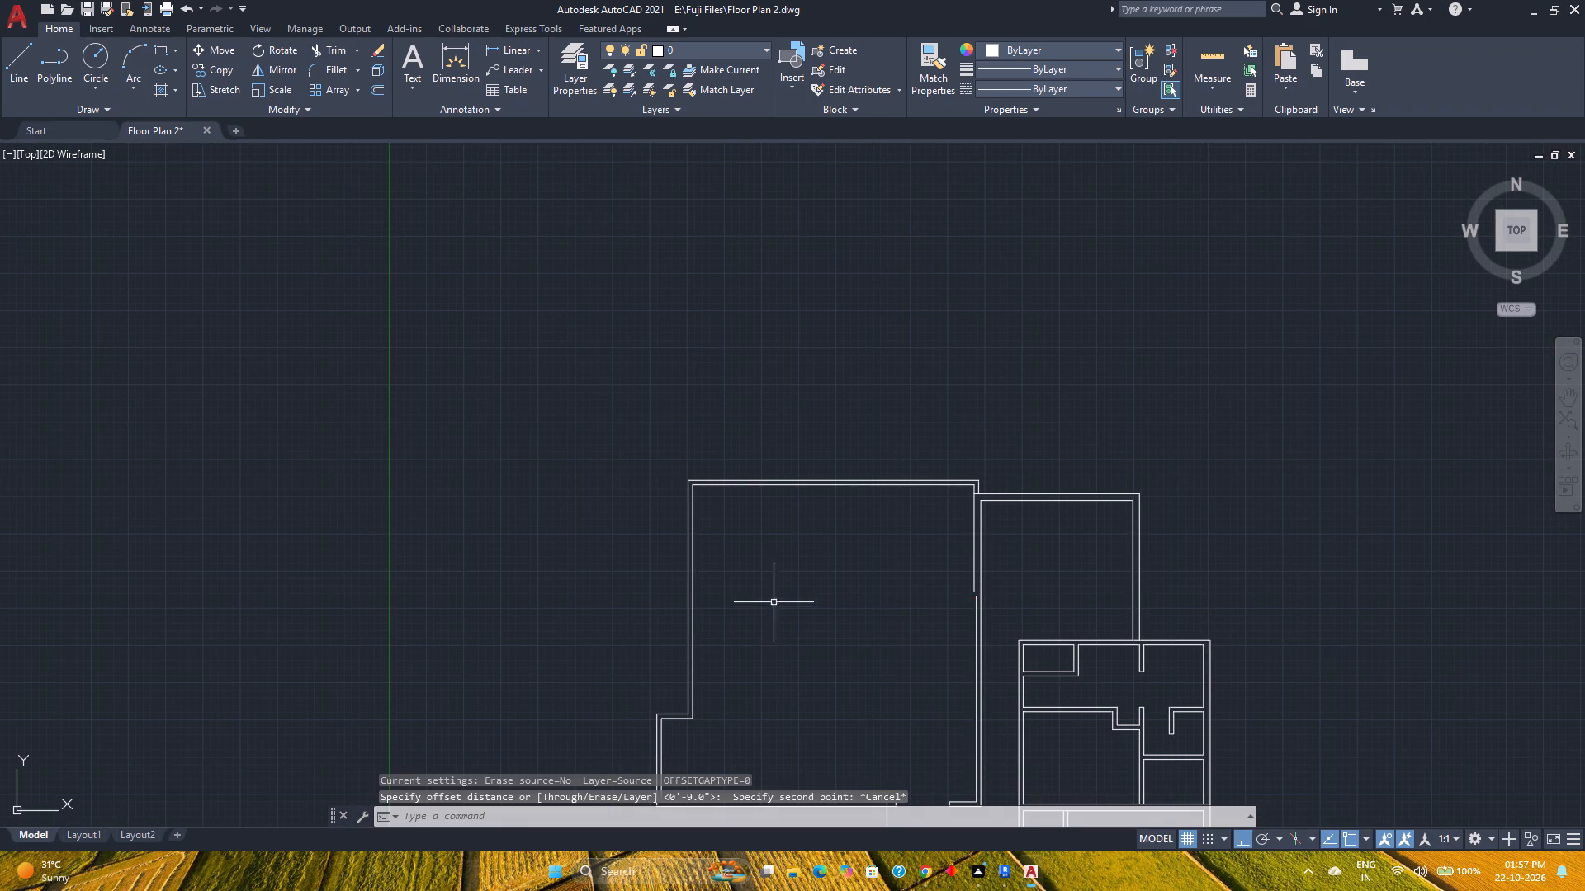
Draw a line 17'8" westward, starting 9" below the lower end of the east wall's upper inner line in the left block.
{"action": "left_click", "coordinate": [21, 82]}
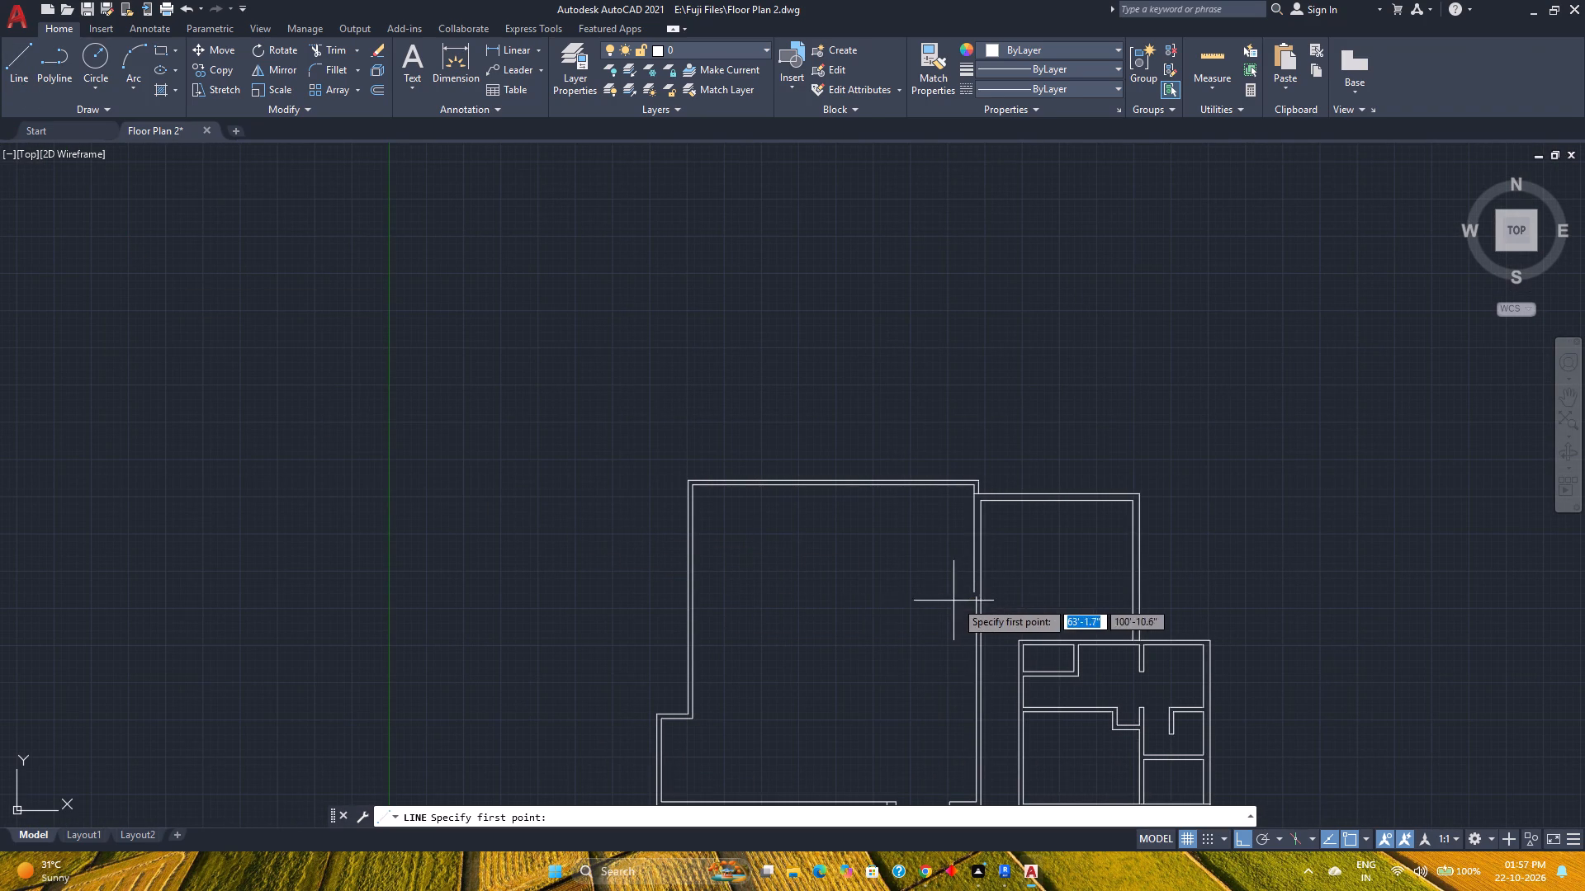
{"action": "scroll", "coordinate": [959, 603], "scroll_direction": "up", "scroll_amount": 6}
{"action": "middle_click_drag", "start_coordinate": [985, 615], "coordinate": [740, 651]}
{"action": "middle_click", "coordinate": [740, 651]}
{"action": "middle_click", "coordinate": [740, 651]}
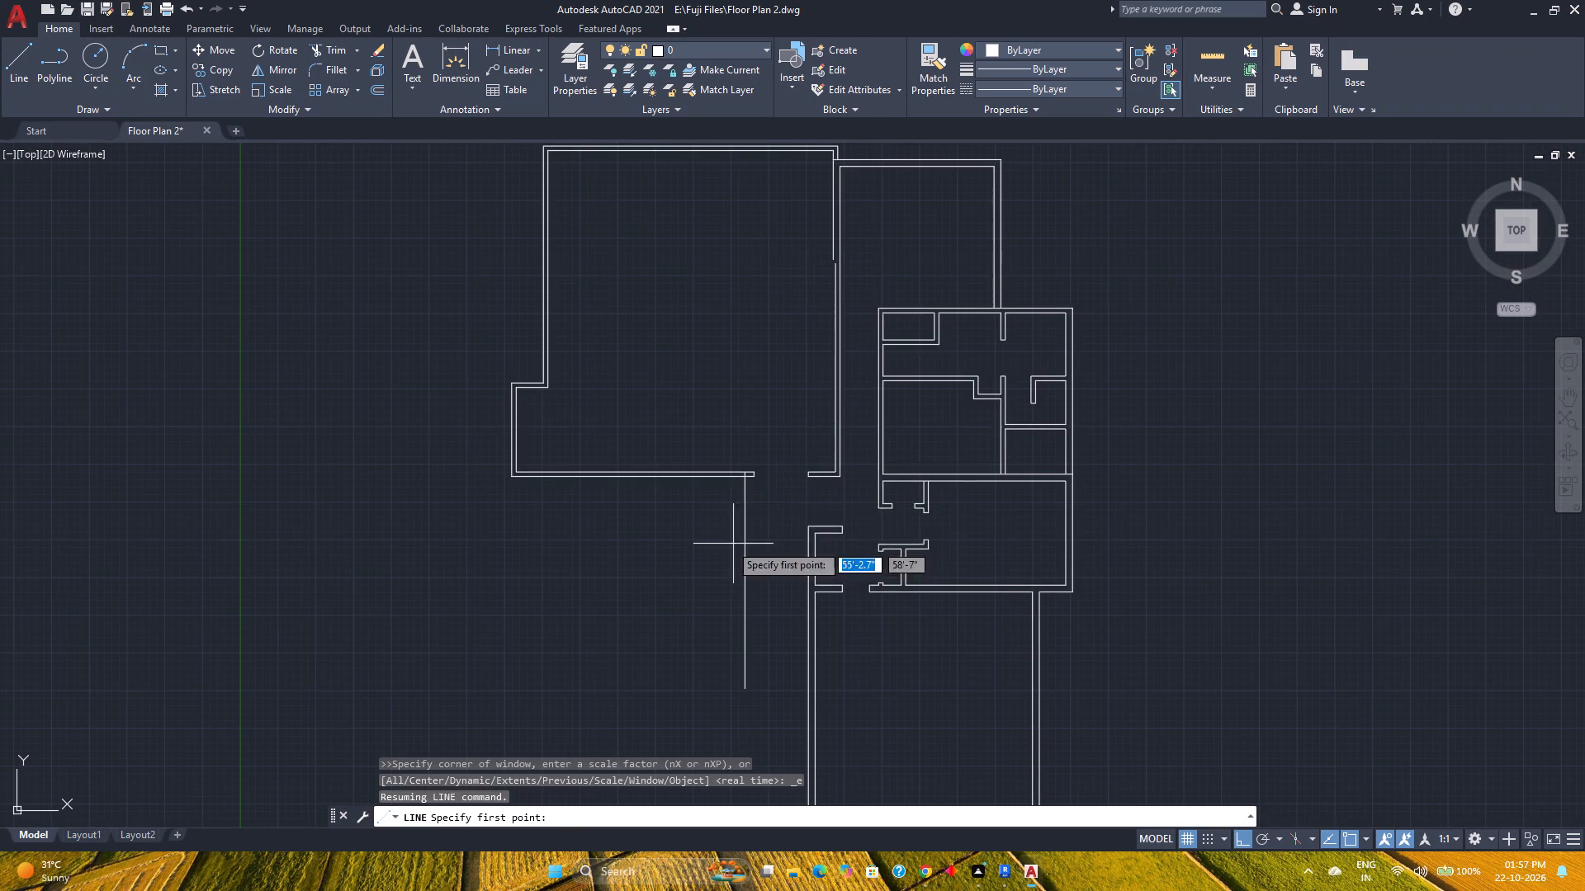
{"action": "scroll", "coordinate": [830, 231], "scroll_direction": "up", "scroll_amount": 5}
{"action": "scroll", "coordinate": [858, 488], "scroll_direction": "down", "scroll_amount": 1}
{"action": "middle_click_drag", "start_coordinate": [855, 500], "coordinate": [794, 433]}
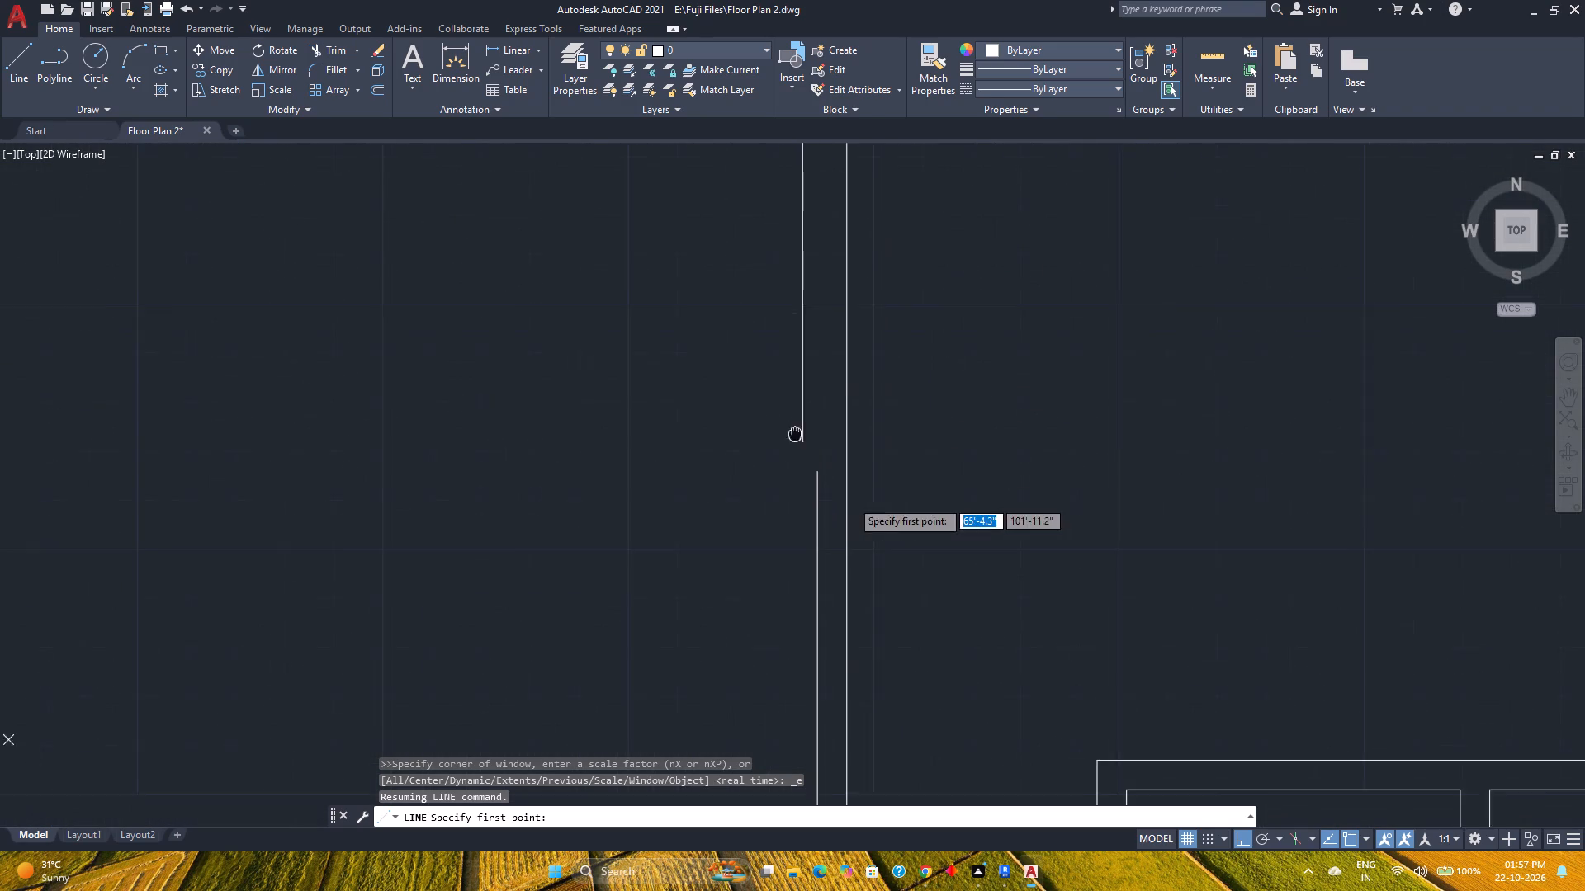
{"action": "middle_click_drag", "start_coordinate": [794, 433], "coordinate": [792, 431]}
{"action": "middle_click", "coordinate": [790, 431]}
{"action": "scroll", "coordinate": [806, 450], "scroll_direction": "up", "scroll_amount": 1}
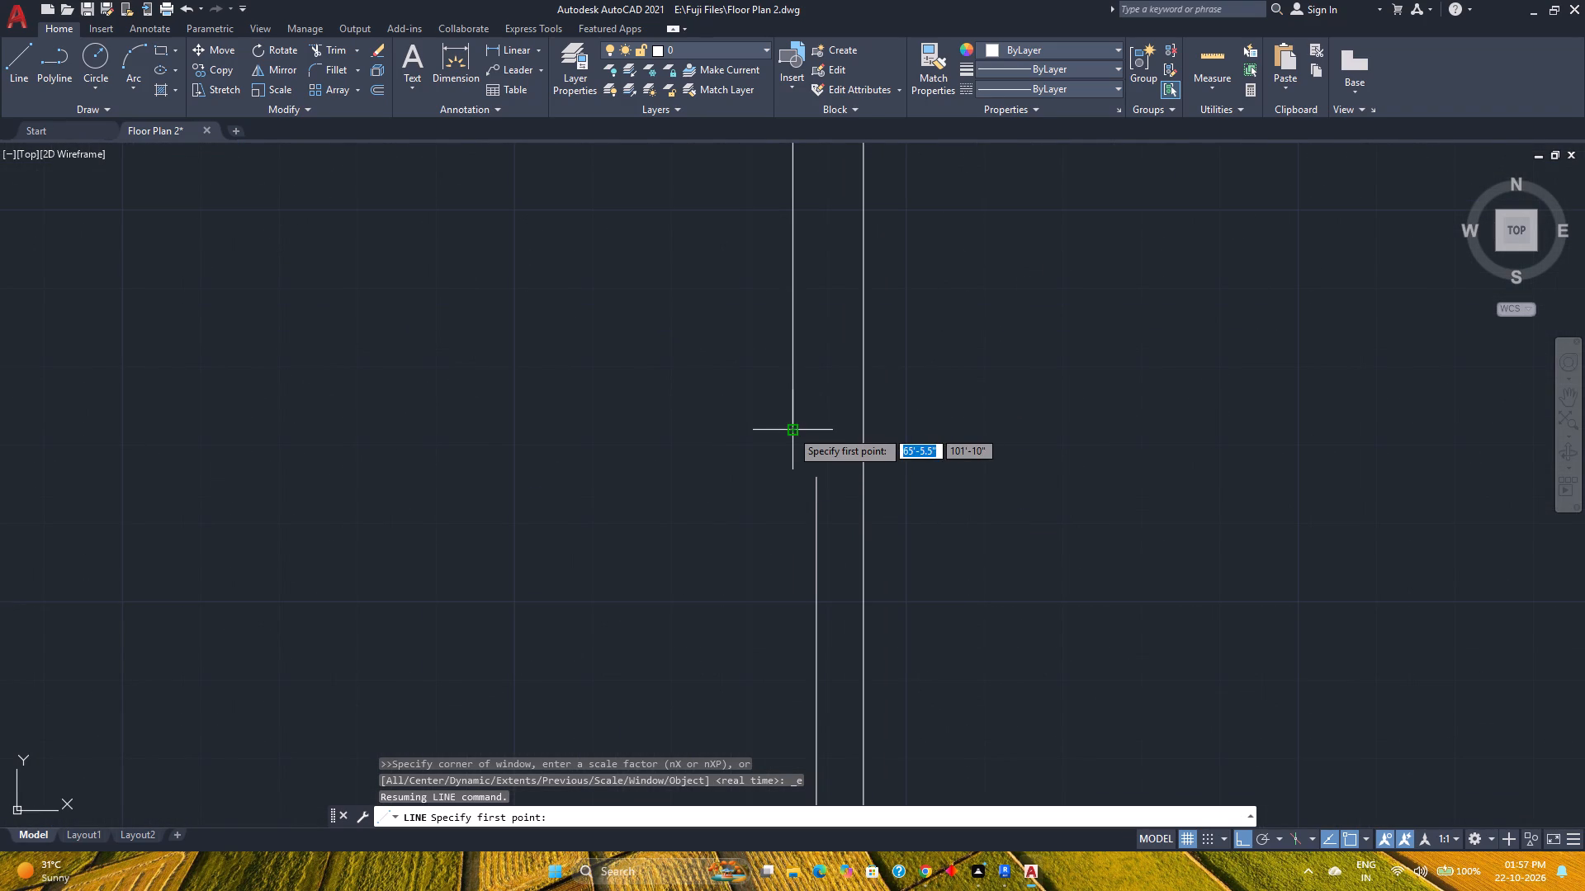
{"action": "left_click", "coordinate": [794, 500]}
{"action": "scroll", "coordinate": [511, 512], "scroll_direction": "down", "scroll_amount": 2}
{"action": "middle_click_drag", "start_coordinate": [511, 512], "coordinate": [972, 553]}
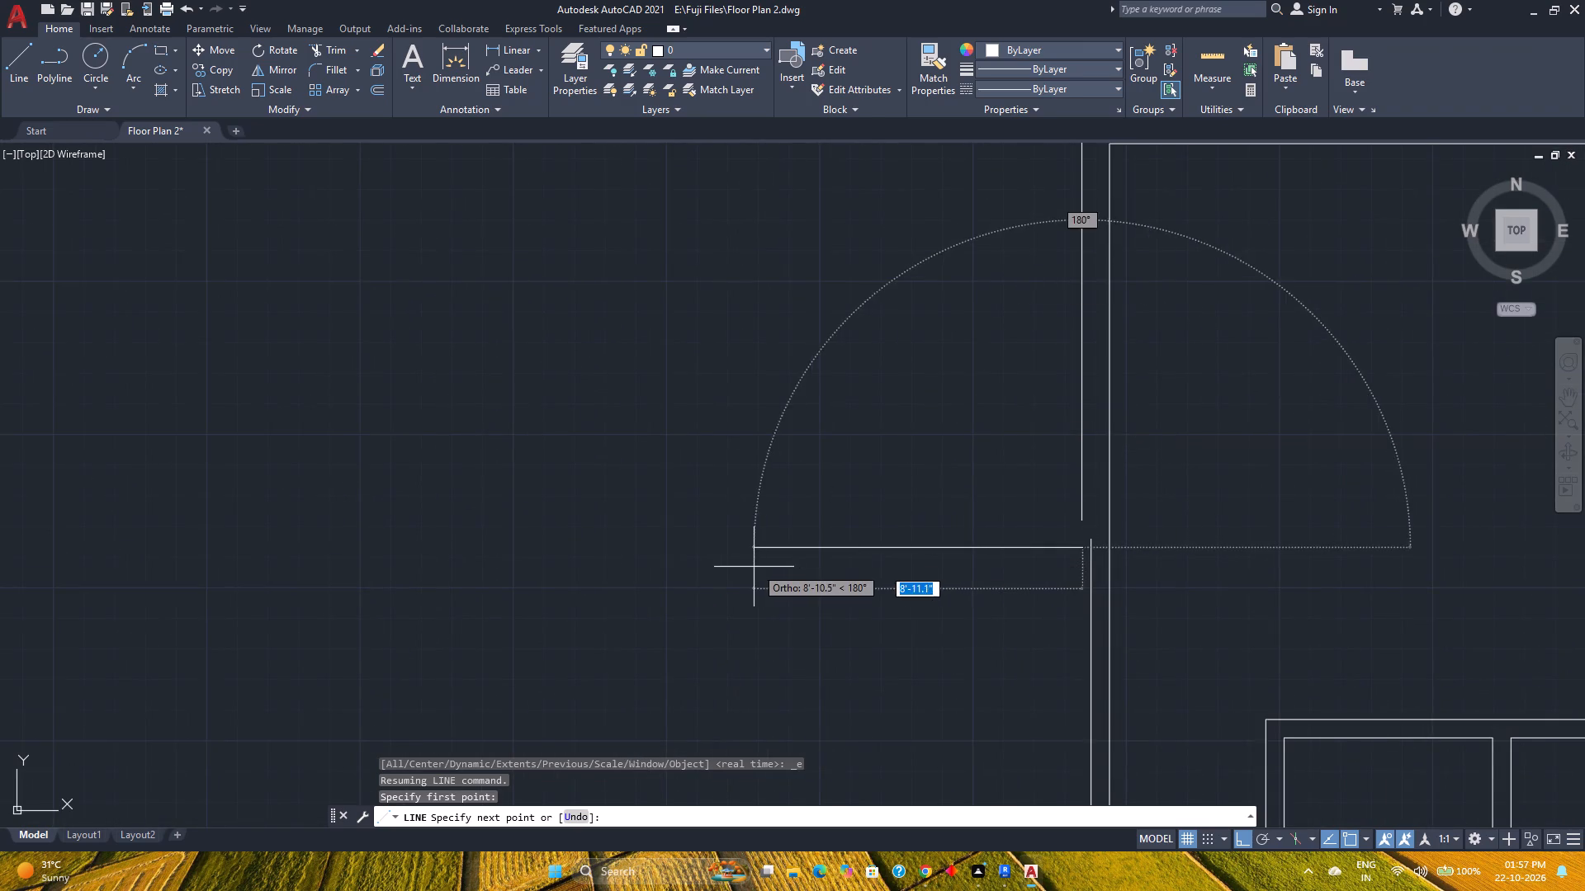
{"action": "scroll", "coordinate": [754, 567], "scroll_direction": "down", "scroll_amount": 5}
{"action": "type", "text": "17"}
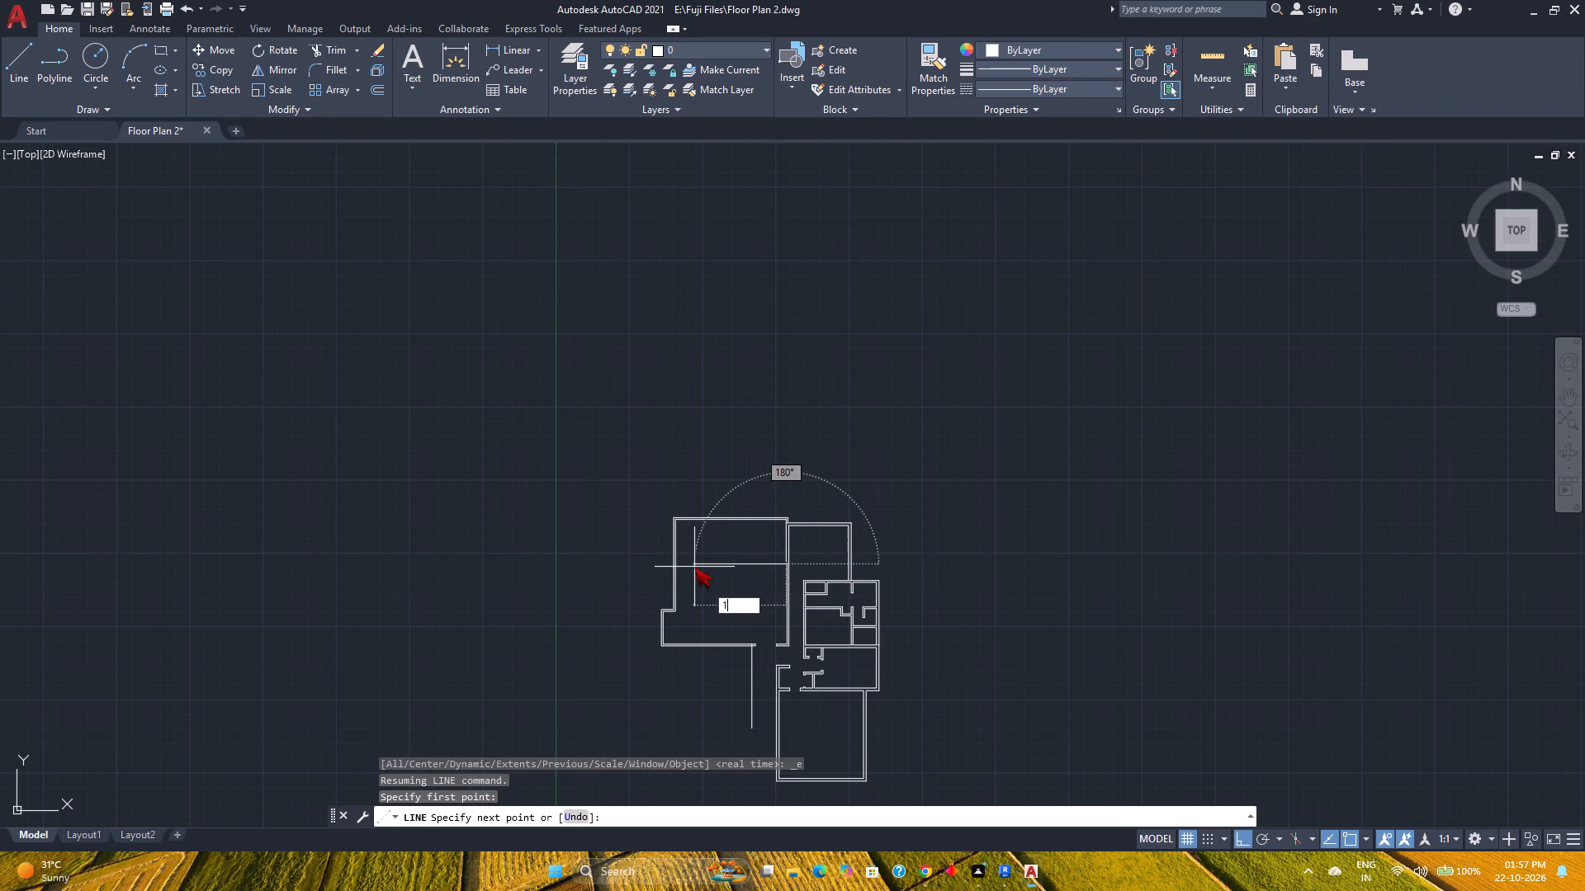
{"action": "key", "text": "apostrophe"}
{"action": "type", "text": "8\""}
{"action": "key", "text": "Return"}
Continue the line 2'6" downward, then west to the inner face of the left block's west wall.
{"action": "scroll", "coordinate": [717, 578], "scroll_direction": "up", "scroll_amount": 4}
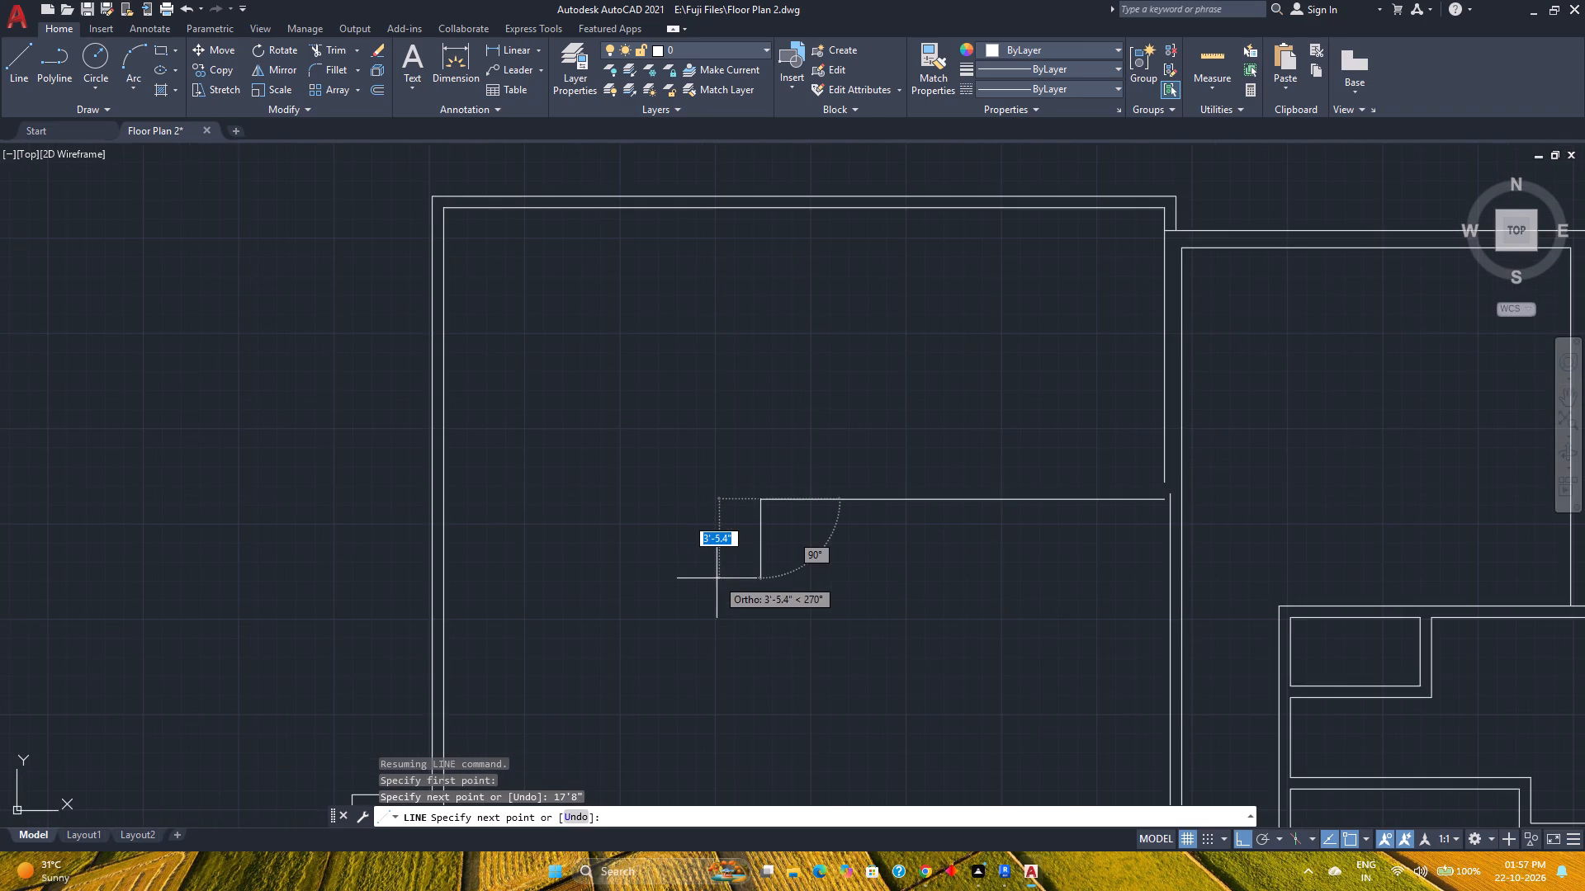
{"action": "key", "text": "2"}
{"action": "type", "text": "'6"}
{"action": "key", "text": "shift+quotedbl"}
{"action": "key", "text": "Return"}
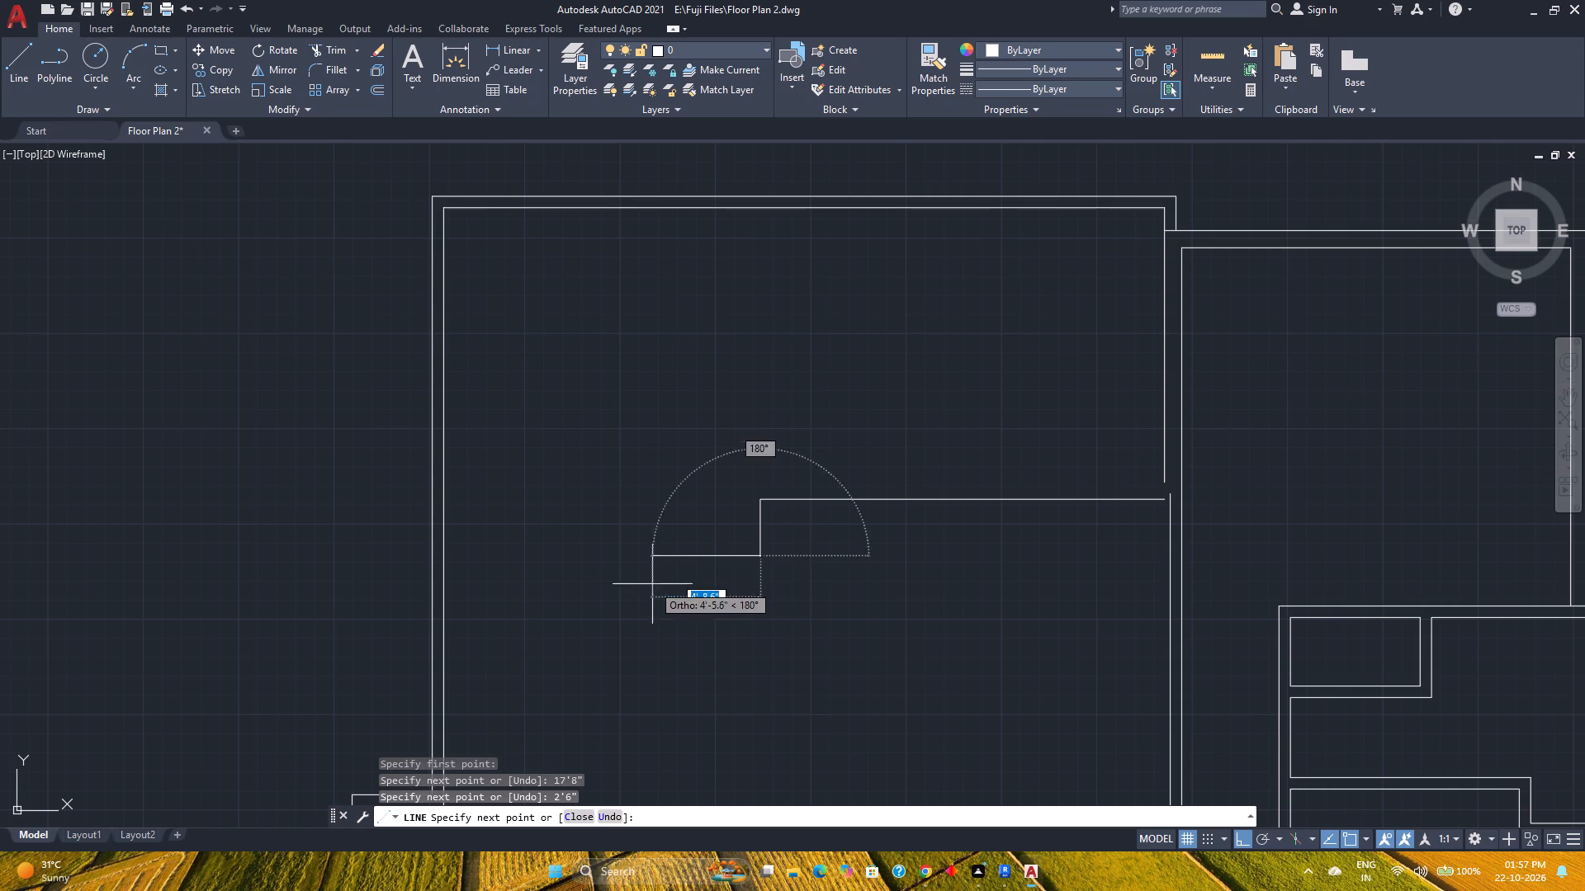
{"action": "left_click", "coordinate": [441, 559]}
{"action": "key", "text": "Escape"}
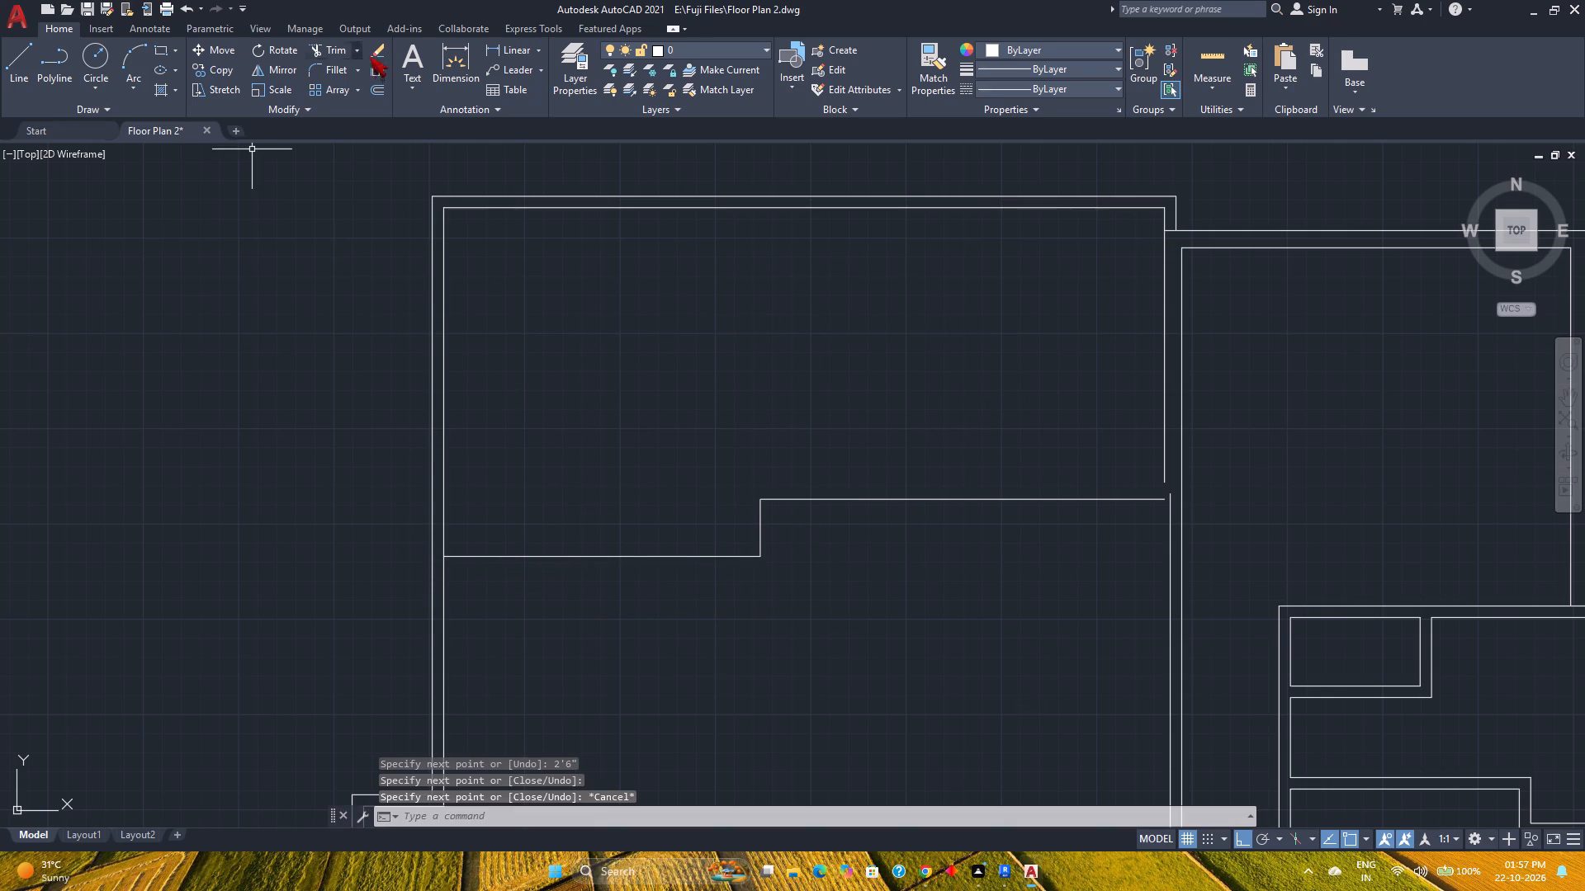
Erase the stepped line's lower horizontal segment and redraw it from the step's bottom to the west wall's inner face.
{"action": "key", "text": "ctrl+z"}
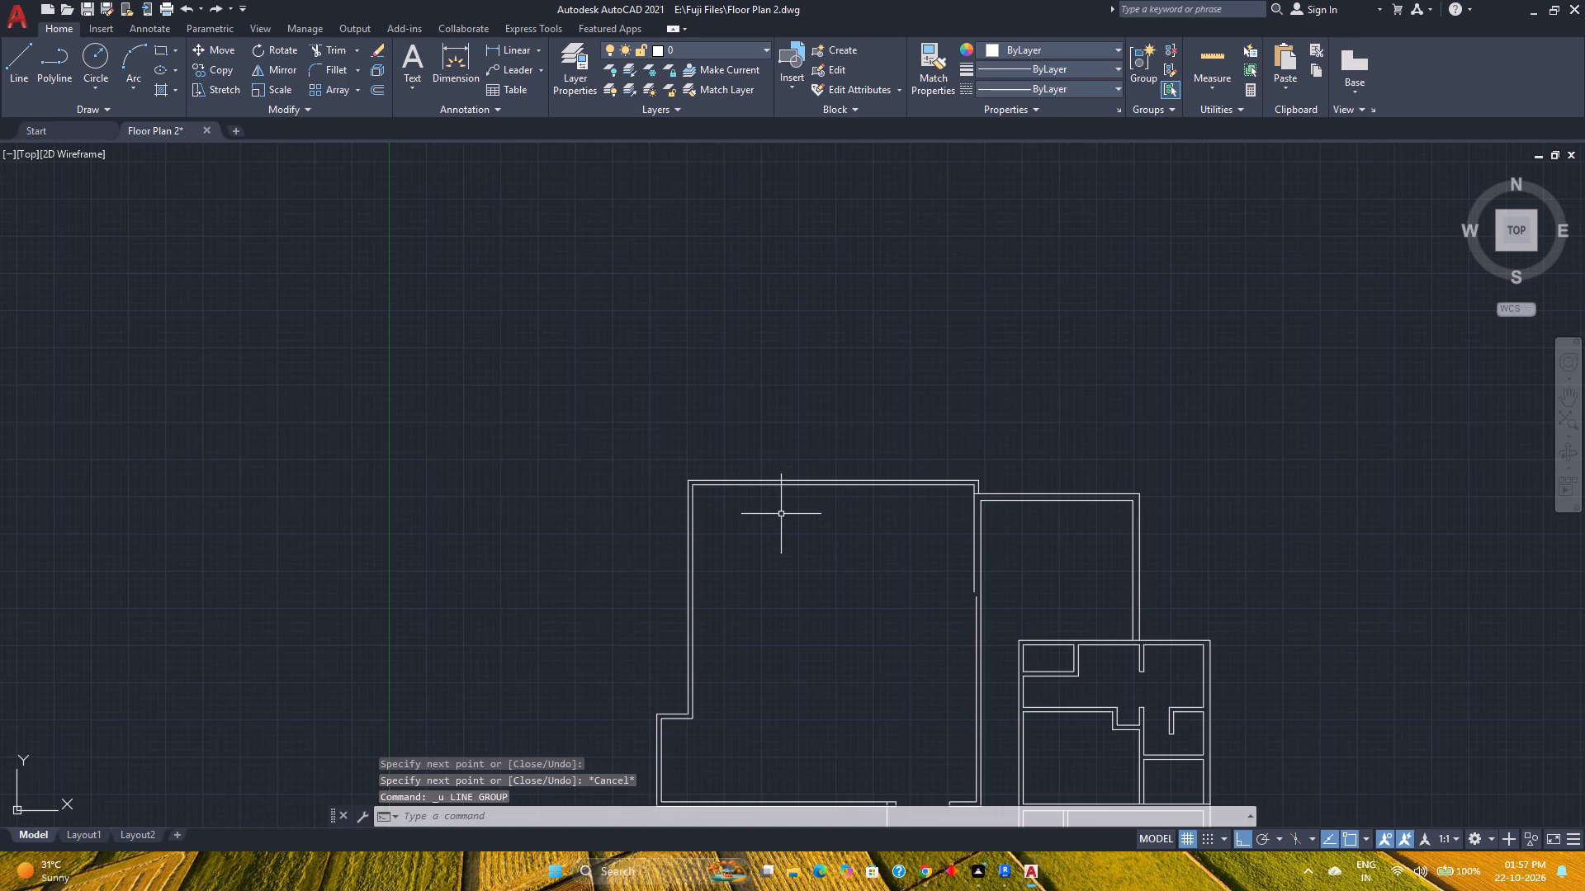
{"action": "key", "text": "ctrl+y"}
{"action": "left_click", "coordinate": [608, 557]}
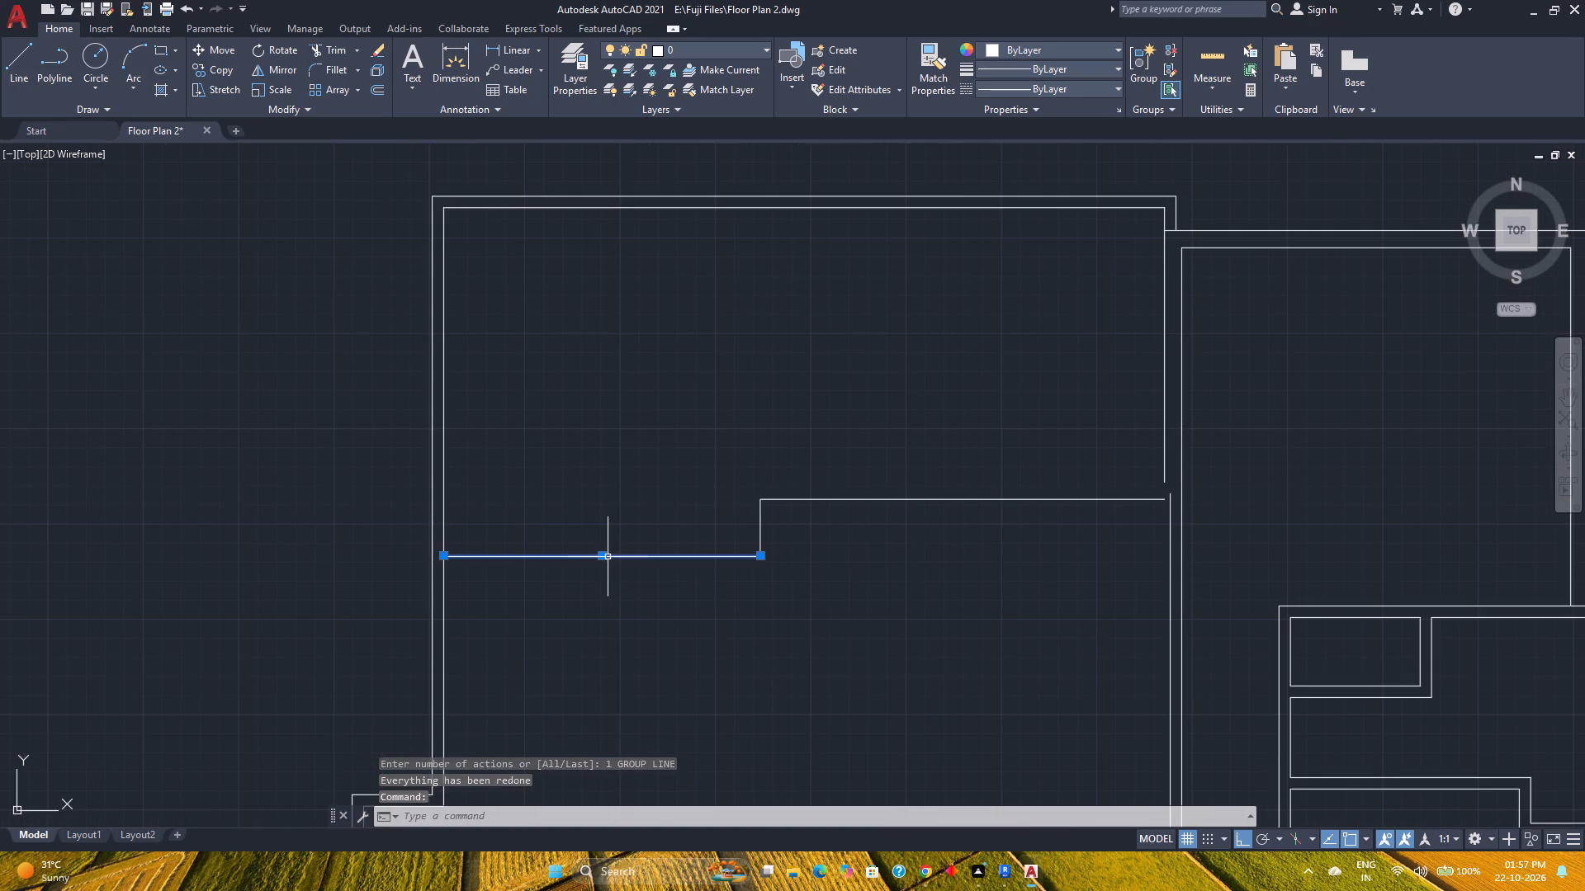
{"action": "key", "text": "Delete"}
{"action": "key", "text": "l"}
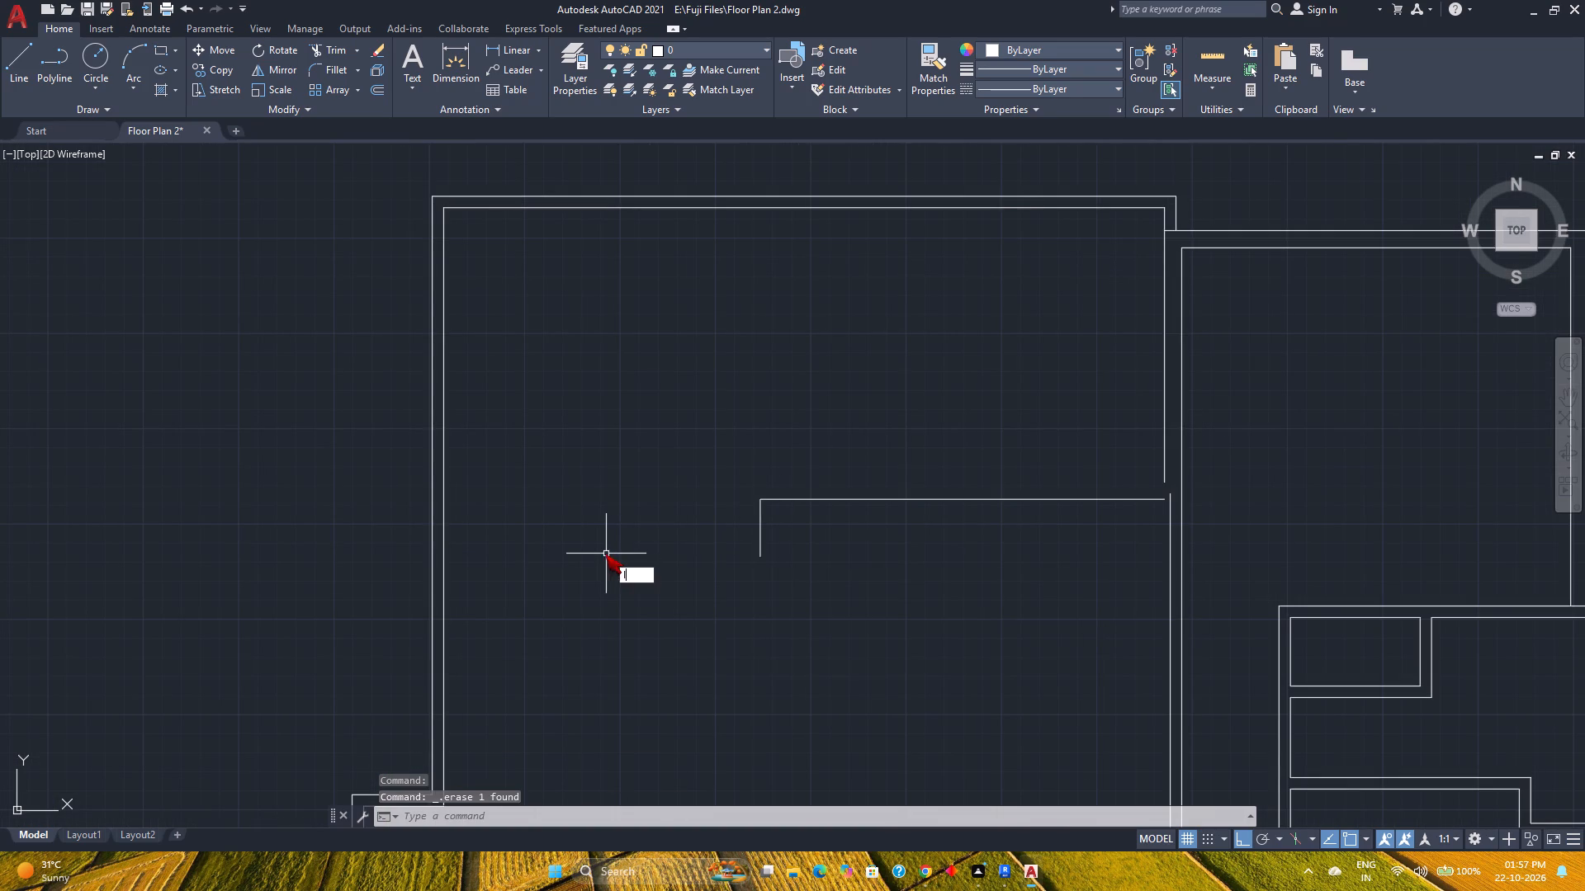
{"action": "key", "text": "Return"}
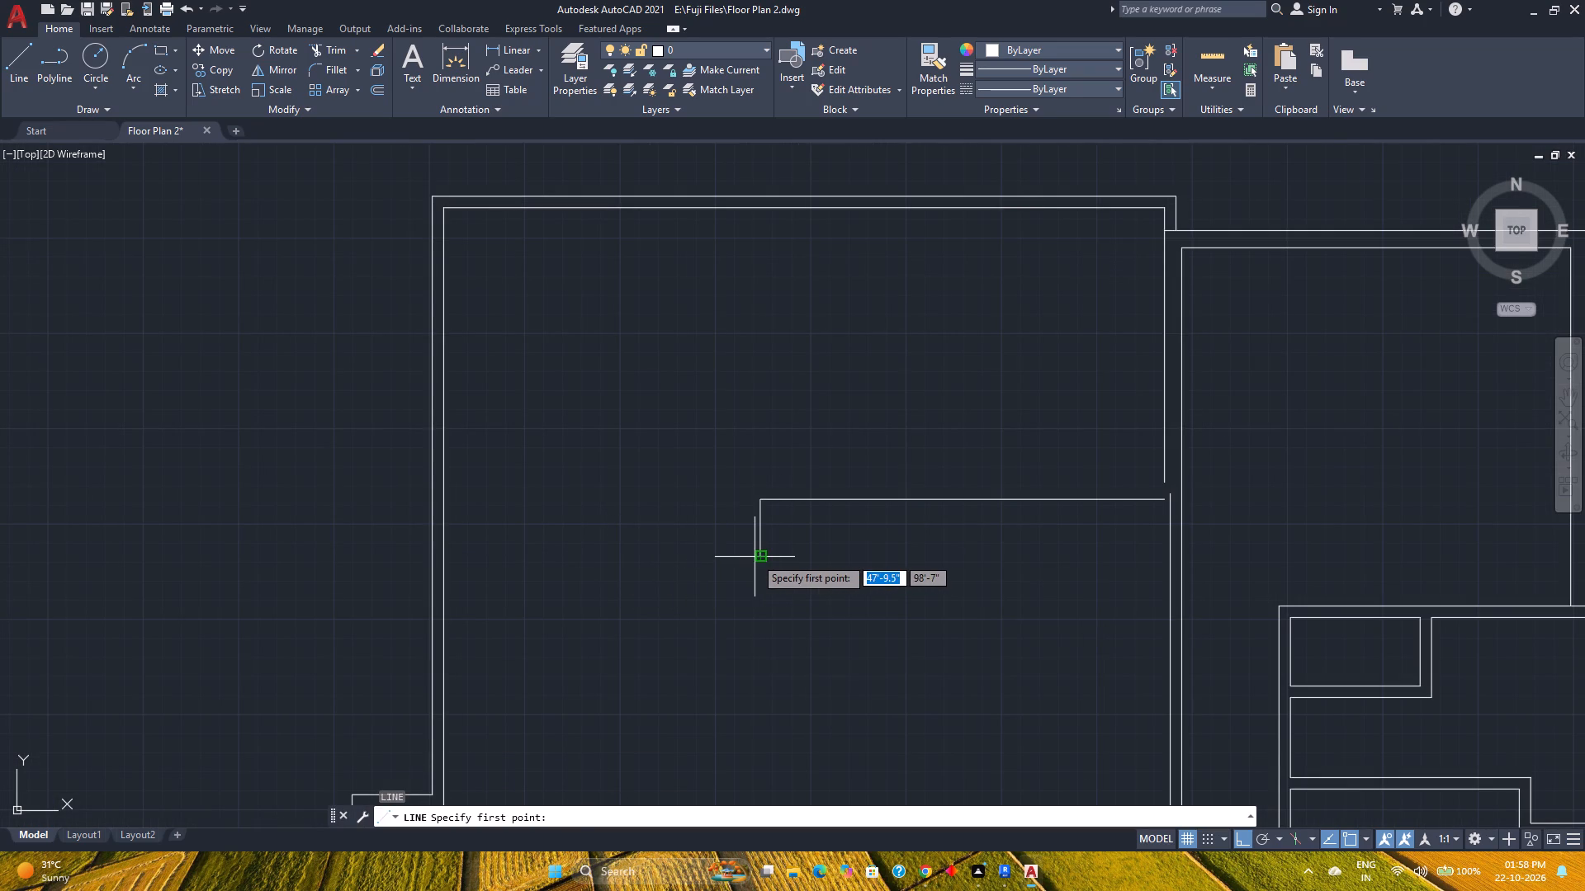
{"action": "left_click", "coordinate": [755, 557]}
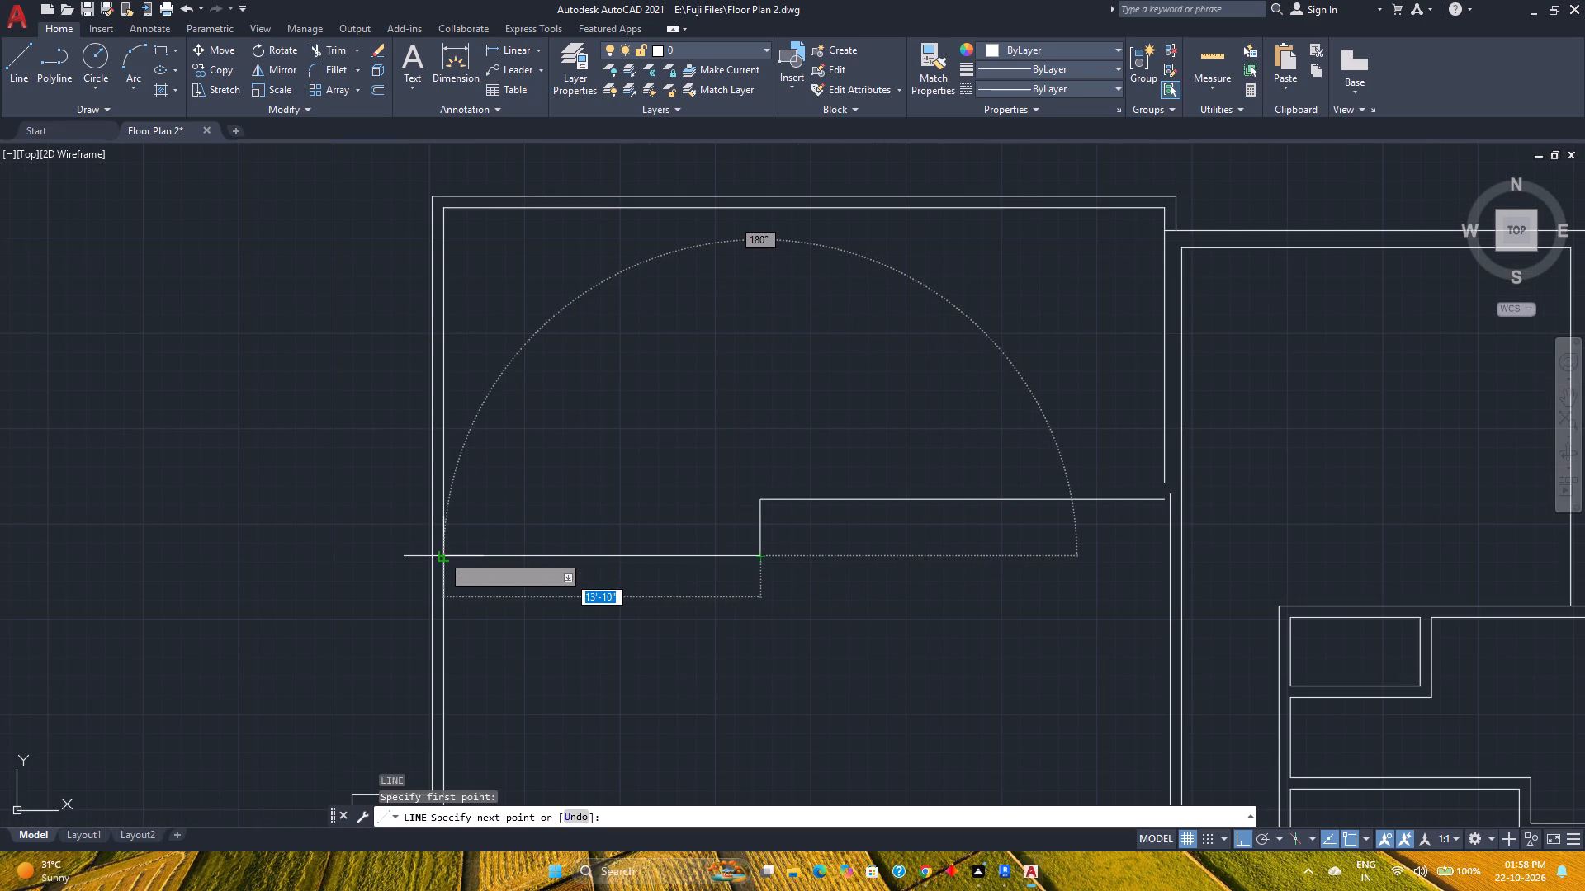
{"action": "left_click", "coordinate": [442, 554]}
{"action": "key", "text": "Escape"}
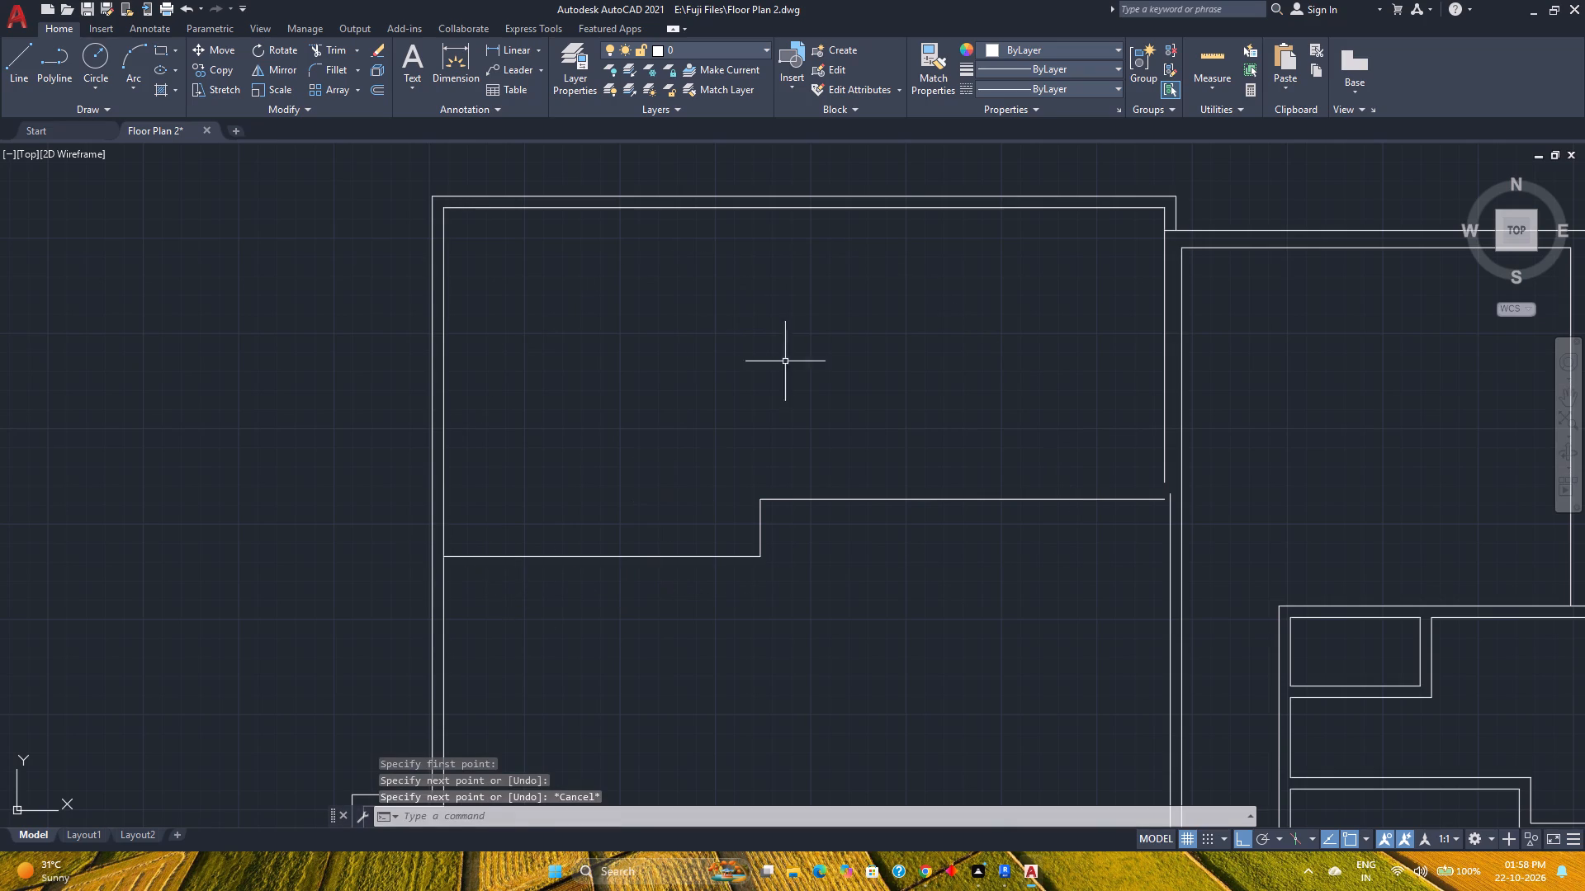
Join the three segments of the new stepped line into one polyline.
{"action": "left_click_drag", "start_coordinate": [820, 606], "coordinate": [811, 600]}
{"action": "left_click", "coordinate": [650, 427]}
{"action": "key", "text": "j"}
{"action": "key", "text": "Return"}
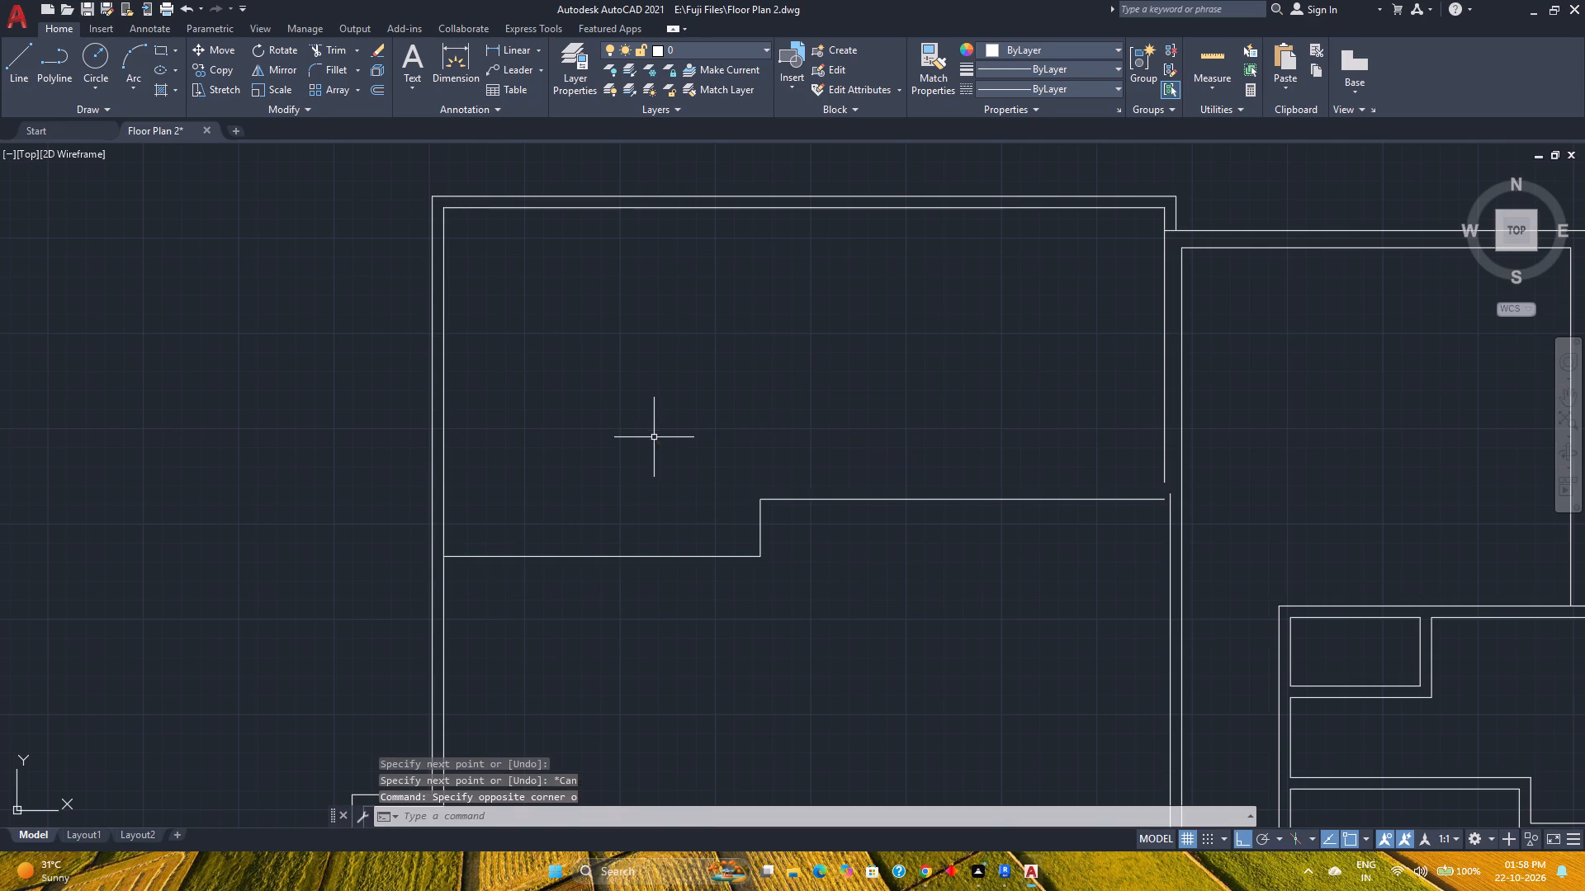
Offset the stepped polyline 9" upward to form the dividing wall's second face.
{"action": "left_click", "coordinate": [371, 94]}
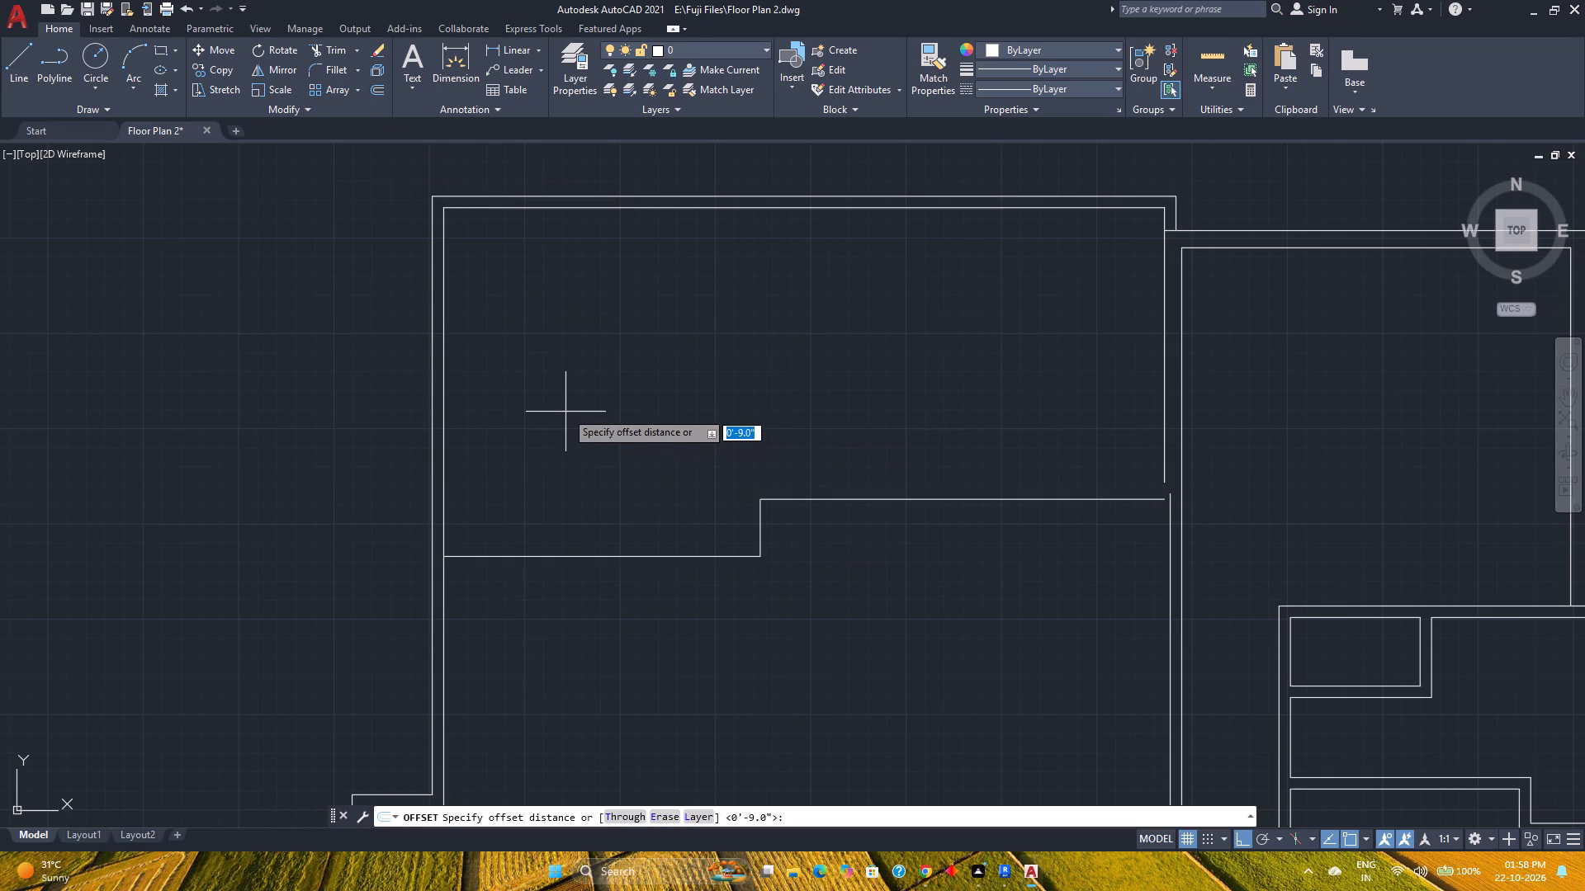
{"action": "key", "text": "Return"}
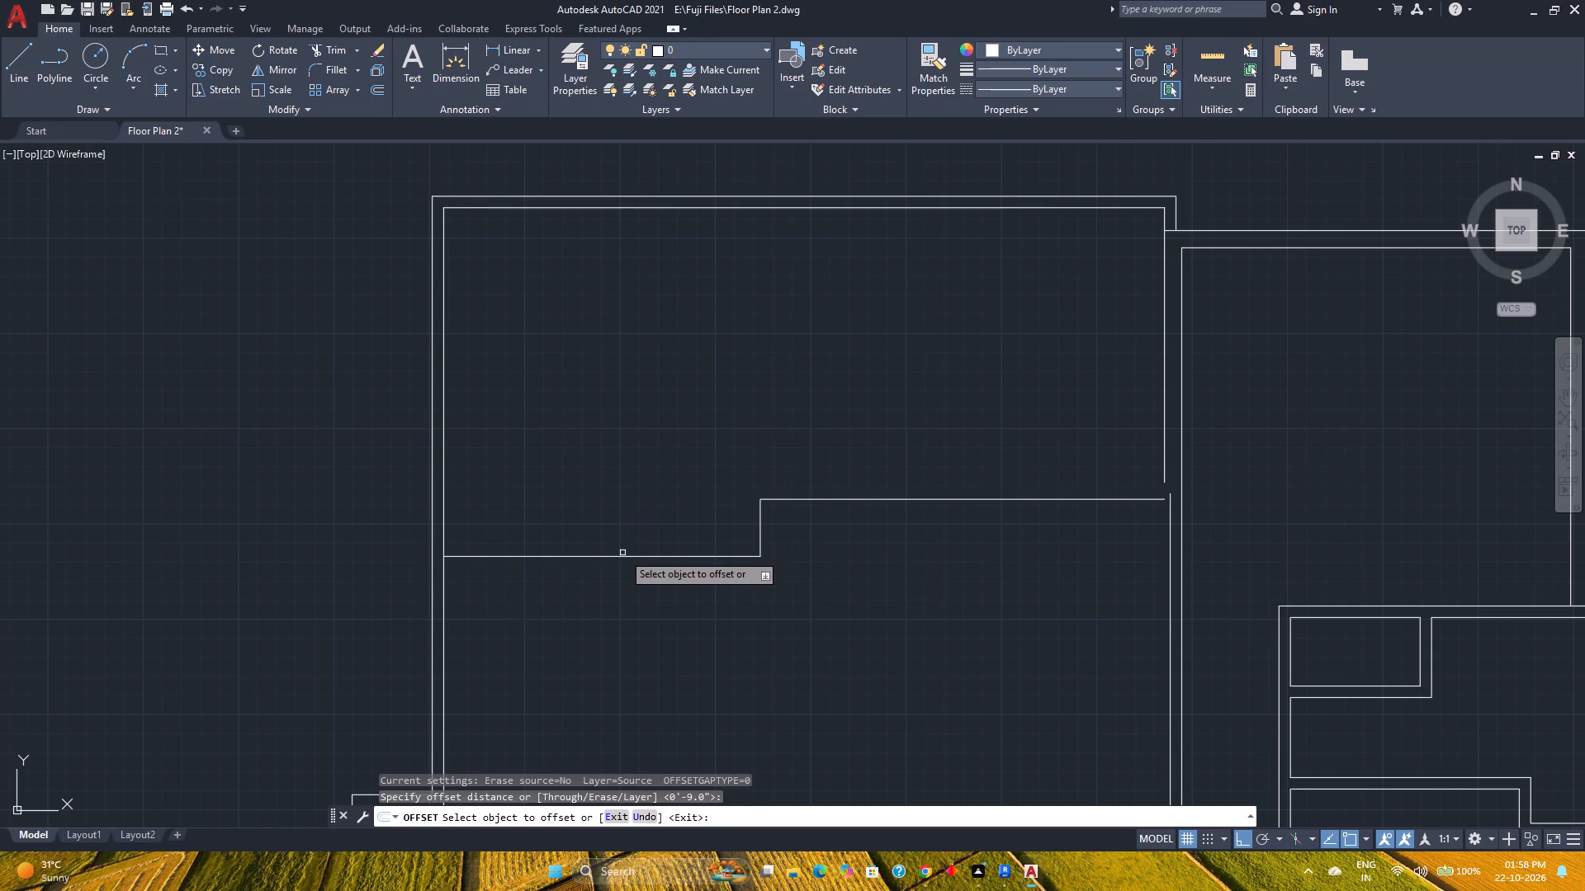
{"action": "left_click", "coordinate": [624, 557]}
{"action": "left_click", "coordinate": [612, 519]}
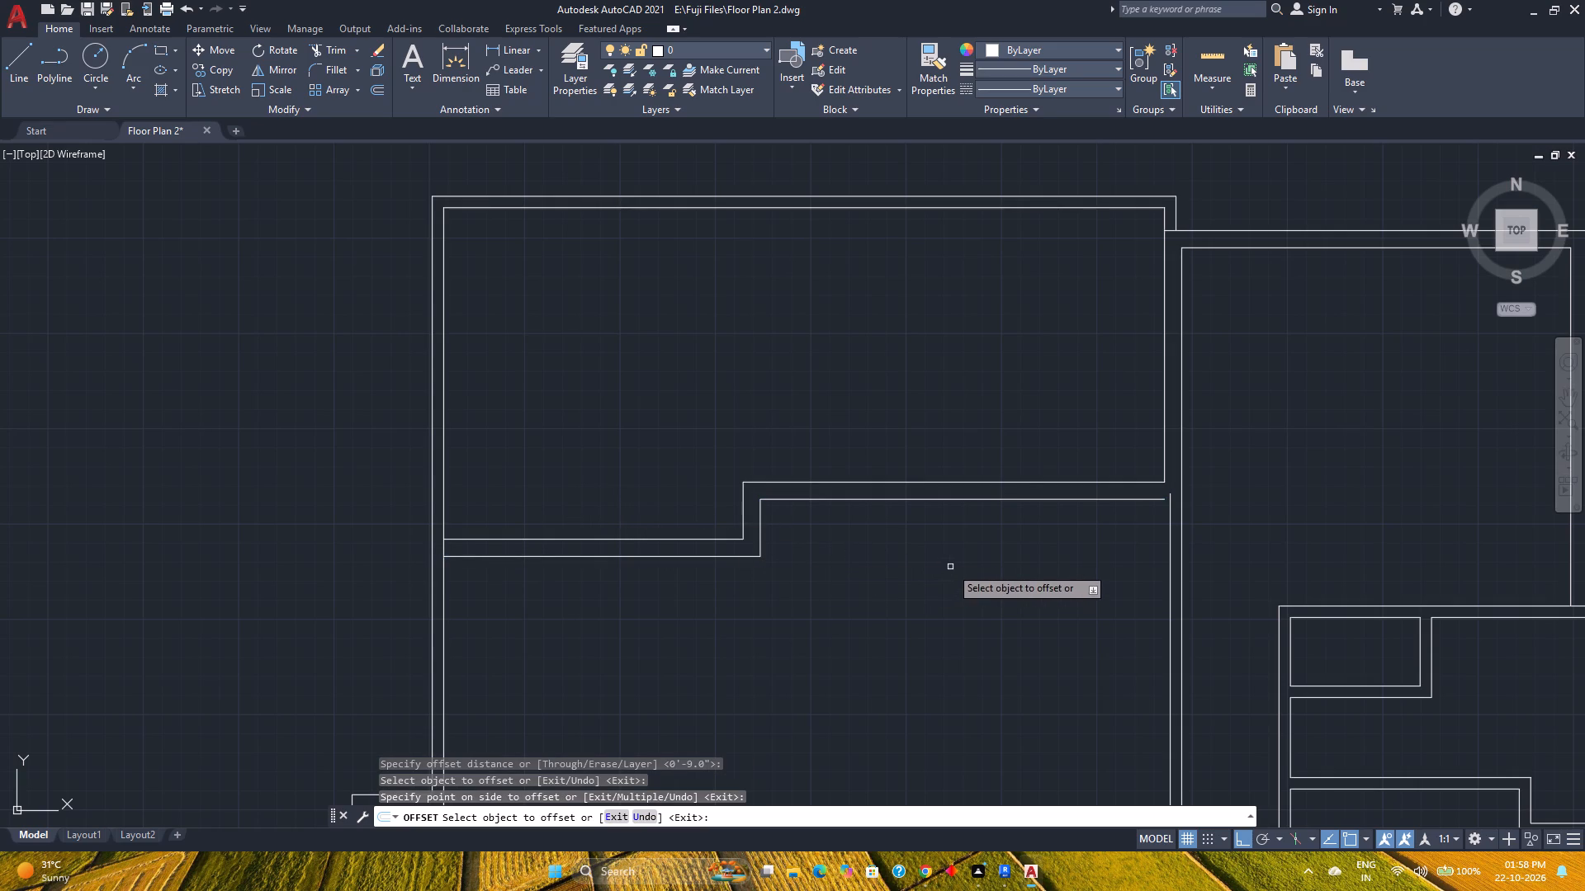
{"action": "key", "text": "space"}
{"action": "key", "text": "space"}
{"action": "key", "text": "space"}
{"action": "key", "text": "space"}
{"action": "key", "text": "space"}
{"action": "key", "text": "space"}
{"action": "key", "text": "space"}
{"action": "key", "text": "space"}
{"action": "key", "text": "space"}
{"action": "key", "text": "space"}
{"action": "key", "text": "space"}
{"action": "key", "text": "space"}
{"action": "key", "text": "space"}
{"action": "key", "text": "space"}
{"action": "key", "text": "space"}
{"action": "key", "text": "space"}
{"action": "key", "text": "space"}
{"action": "key", "text": "space"}
{"action": "key", "text": "space"}
{"action": "key", "text": "space"}
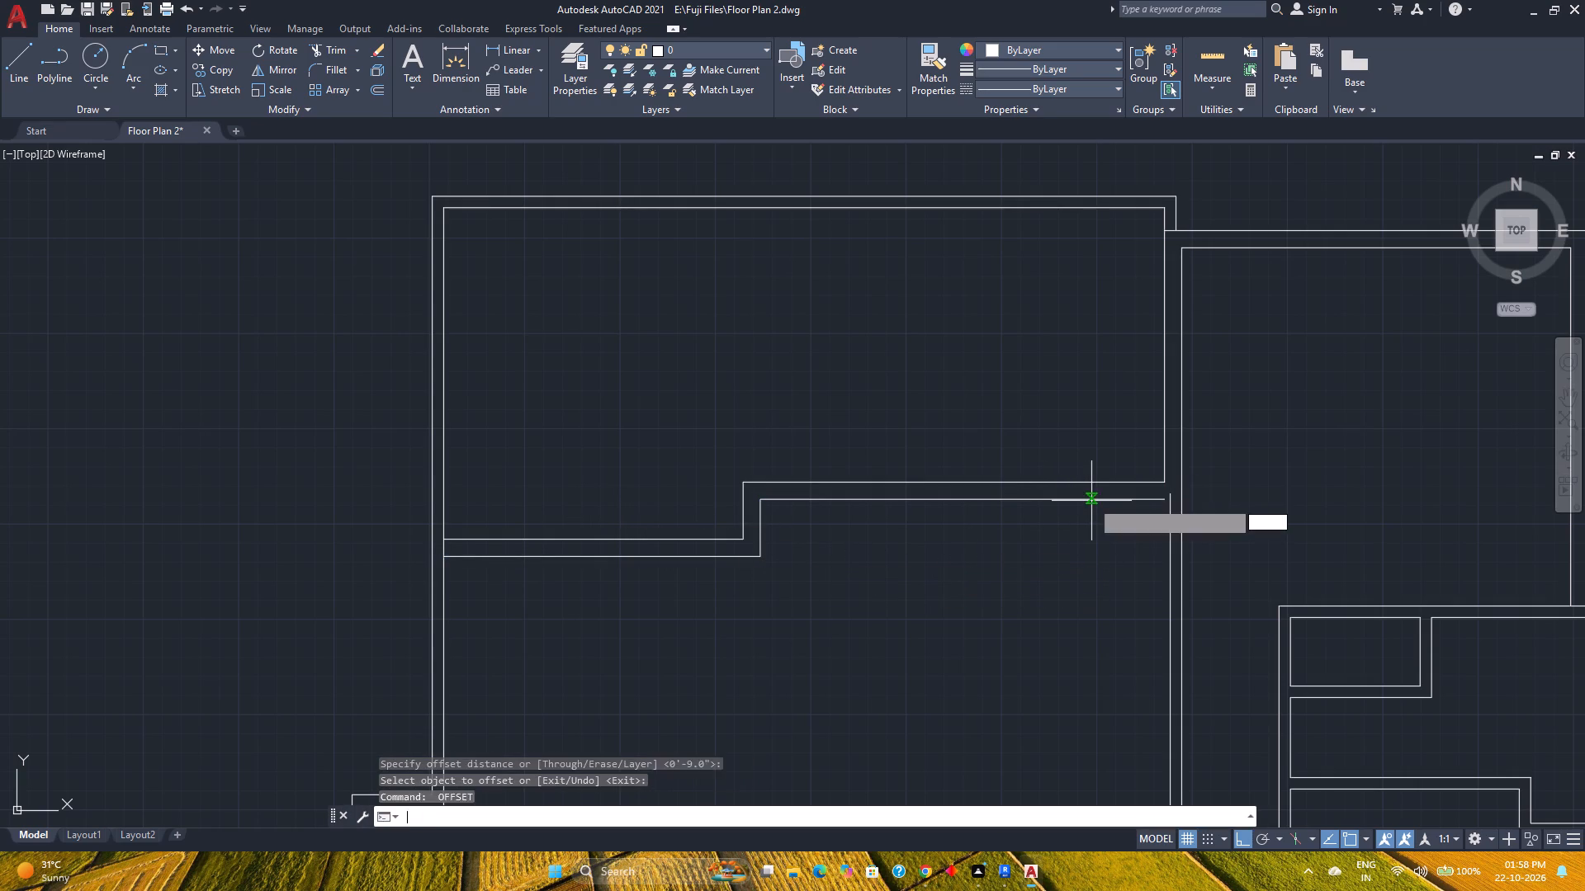
{"action": "key", "text": "Escape"}
Stretch the east end of the stepped wall's lower face to meet the lower inner line of the east wall.
{"action": "scroll", "coordinate": [1067, 541], "scroll_direction": "up", "scroll_amount": 2}
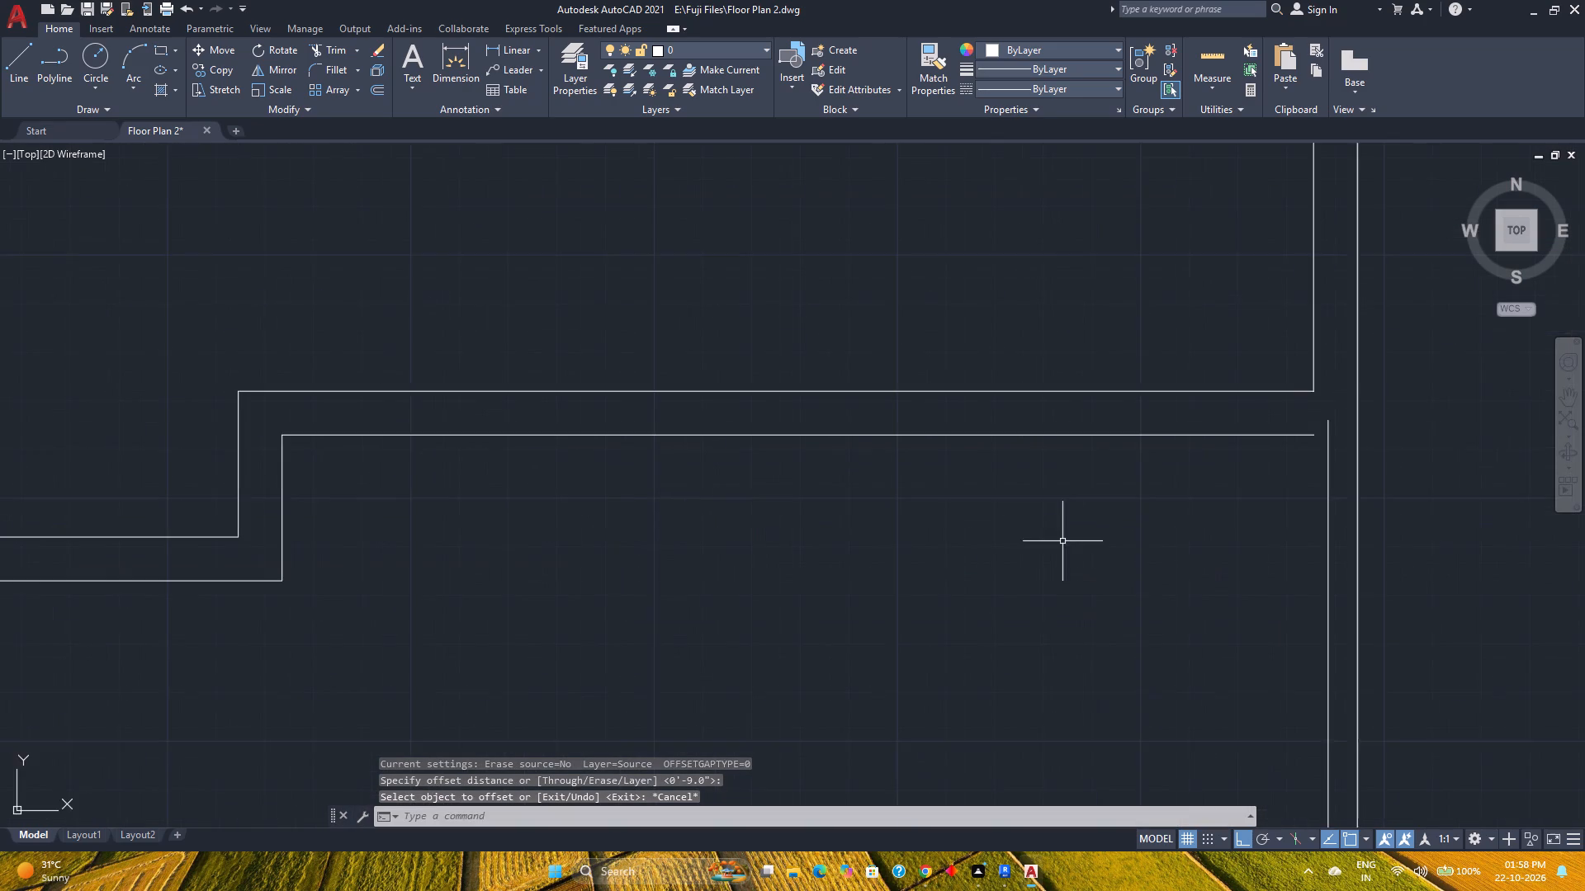
{"action": "middle_click", "coordinate": [1062, 541]}
{"action": "middle_click_drag", "start_coordinate": [1060, 541], "coordinate": [981, 559]}
{"action": "middle_click_drag", "start_coordinate": [957, 565], "coordinate": [939, 570]}
{"action": "middle_click", "coordinate": [938, 570]}
{"action": "middle_click", "coordinate": [933, 571]}
{"action": "scroll", "coordinate": [766, 274], "scroll_direction": "up", "scroll_amount": 2}
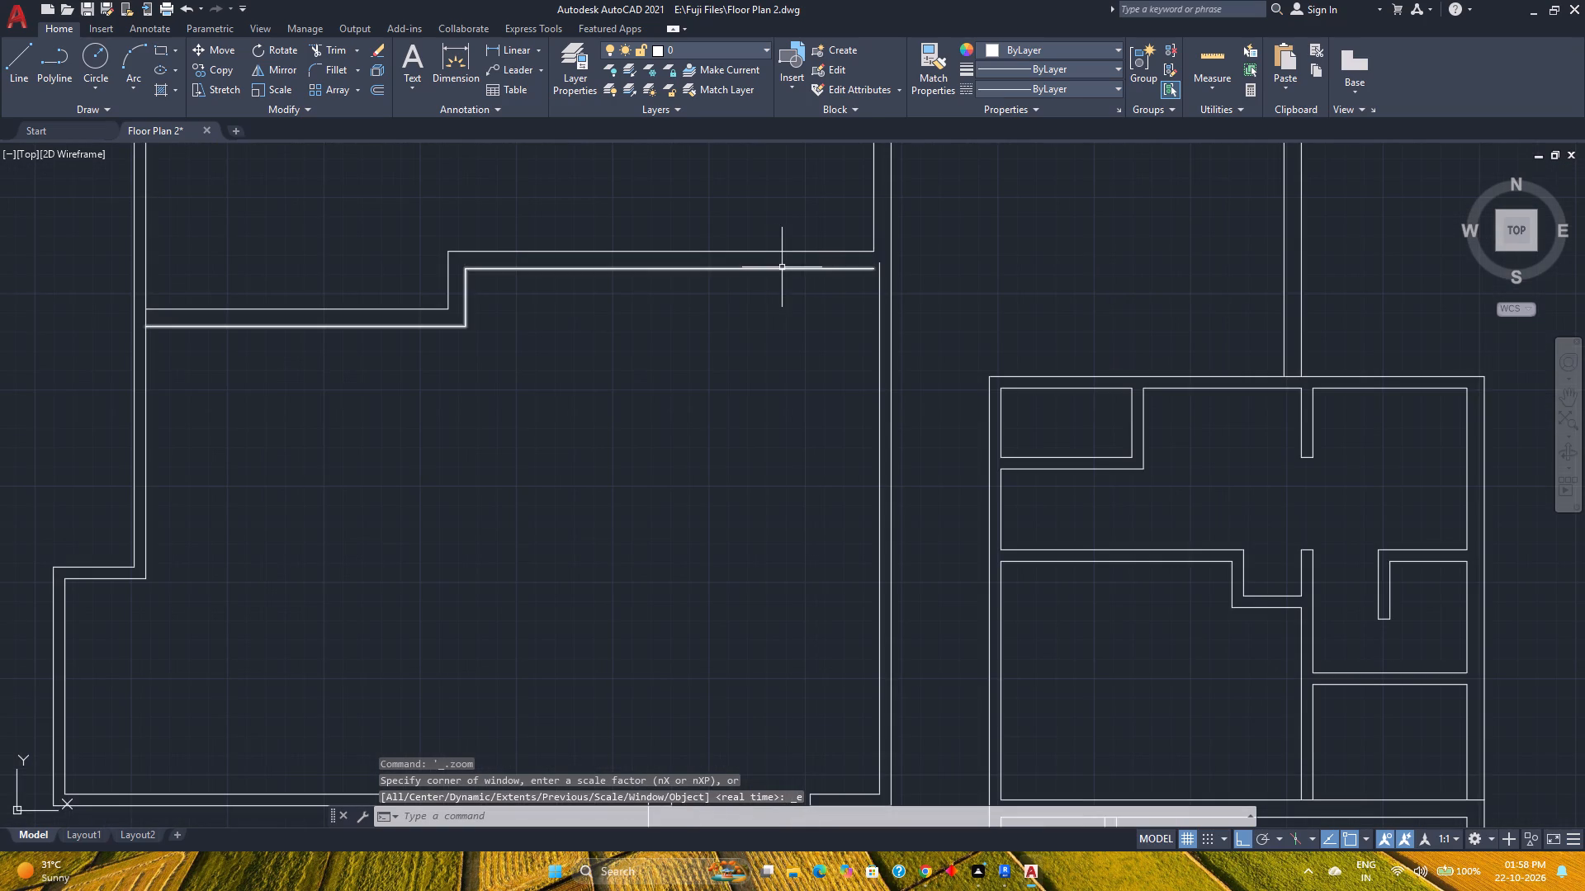
{"action": "left_click", "coordinate": [782, 267]}
{"action": "scroll", "coordinate": [868, 266], "scroll_direction": "up", "scroll_amount": 3}
{"action": "left_click", "coordinate": [886, 272]}
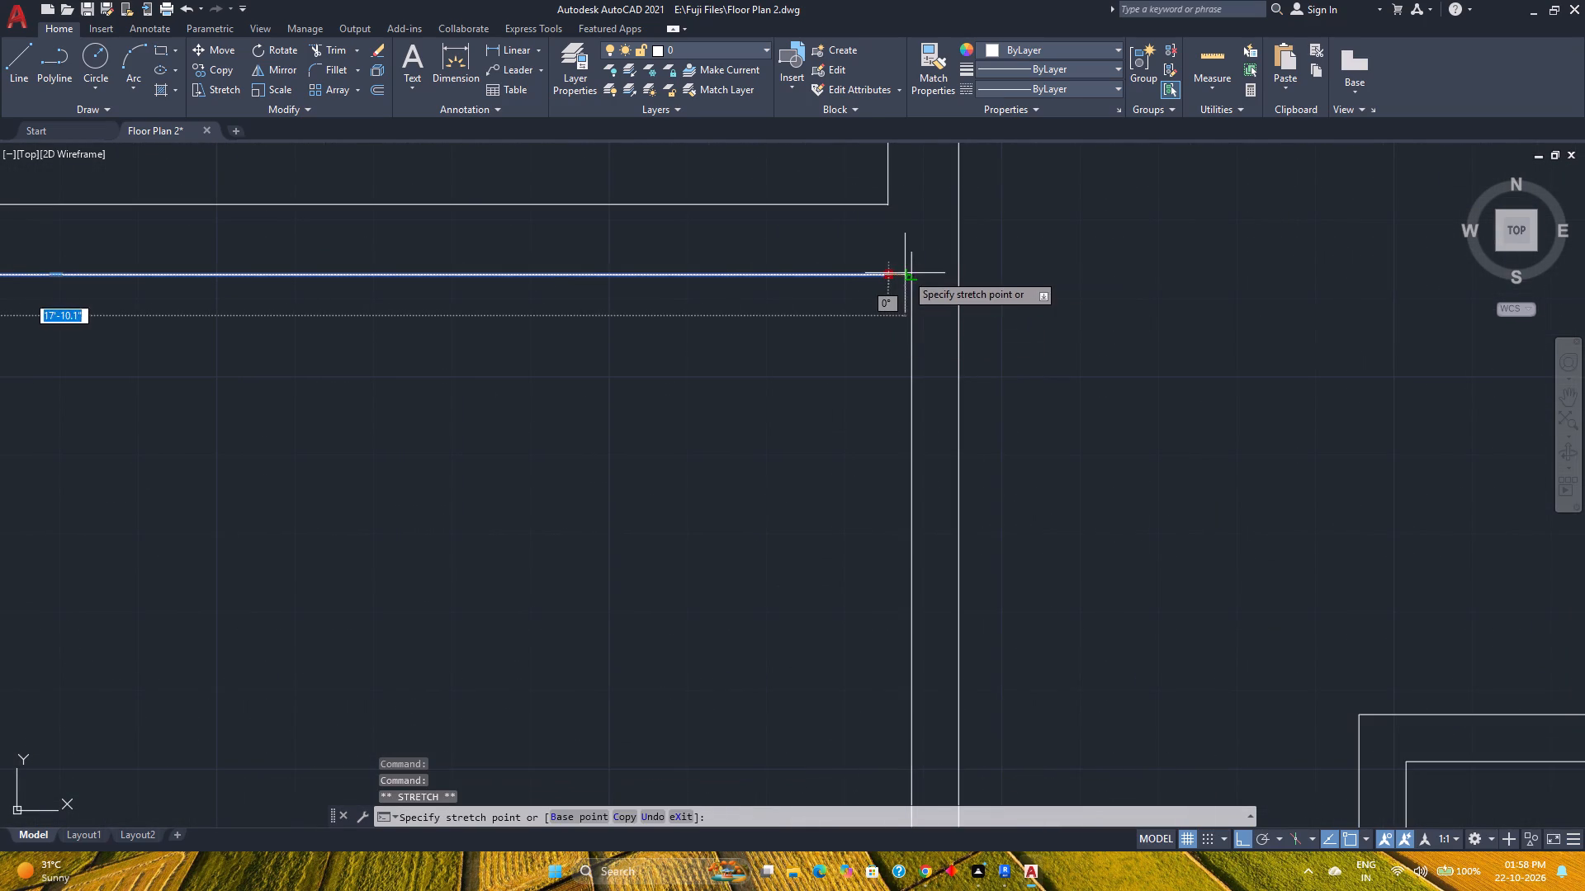
{"action": "left_click", "coordinate": [913, 276]}
{"action": "key", "text": "Escape"}
Trim the short ends of the east wall's inner lines that project past the stepped wall's lower and upper faces.
{"action": "key", "text": "t"}
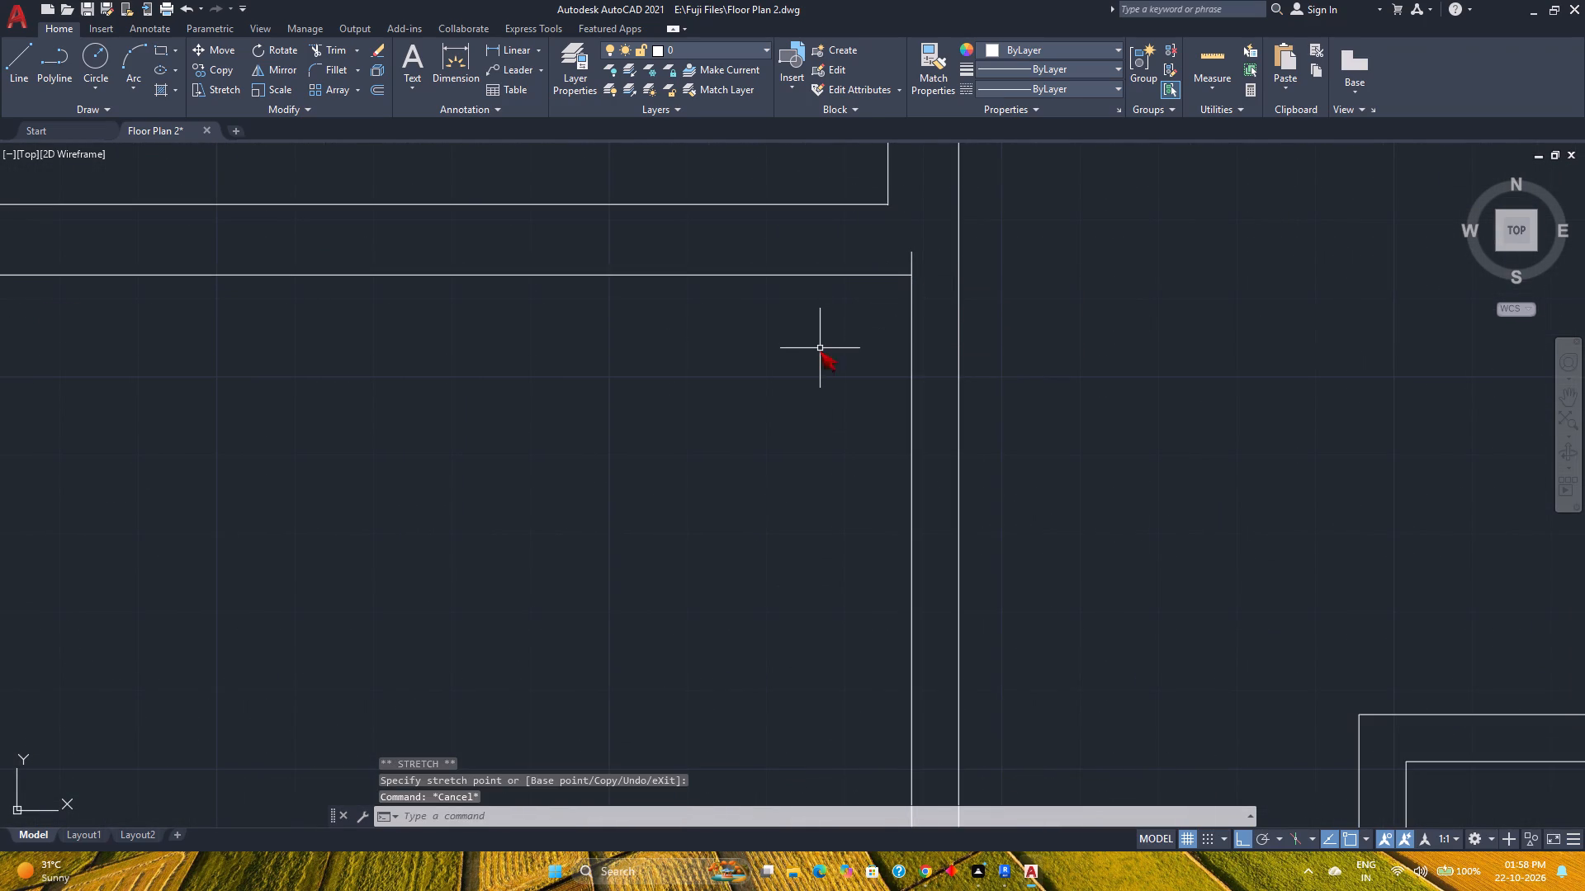
{"action": "key", "text": "r"}
{"action": "key", "text": "Return"}
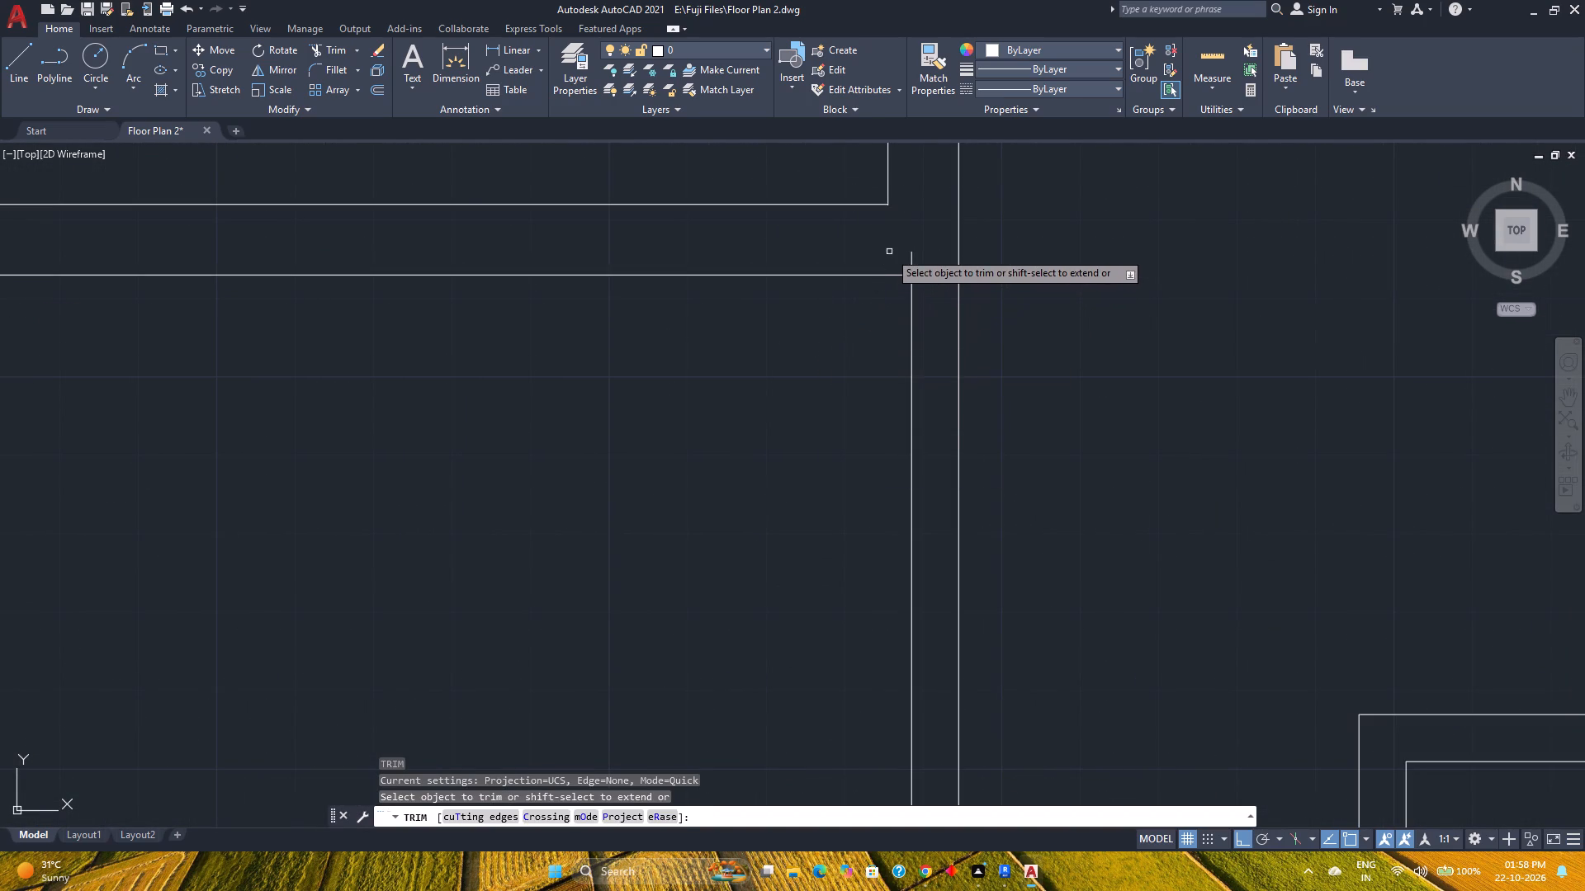
{"action": "left_click", "coordinate": [889, 252]}
{"action": "left_click", "coordinate": [914, 257]}
{"action": "scroll", "coordinate": [860, 239], "scroll_direction": "down", "scroll_amount": 1}
{"action": "scroll", "coordinate": [861, 227], "scroll_direction": "up", "scroll_amount": 4}
{"action": "scroll", "coordinate": [939, 194], "scroll_direction": "up", "scroll_amount": 2}
{"action": "middle_click_drag", "start_coordinate": [951, 196], "coordinate": [835, 482]}
{"action": "scroll", "coordinate": [875, 412], "scroll_direction": "up", "scroll_amount": 4}
{"action": "left_click", "coordinate": [915, 372]}
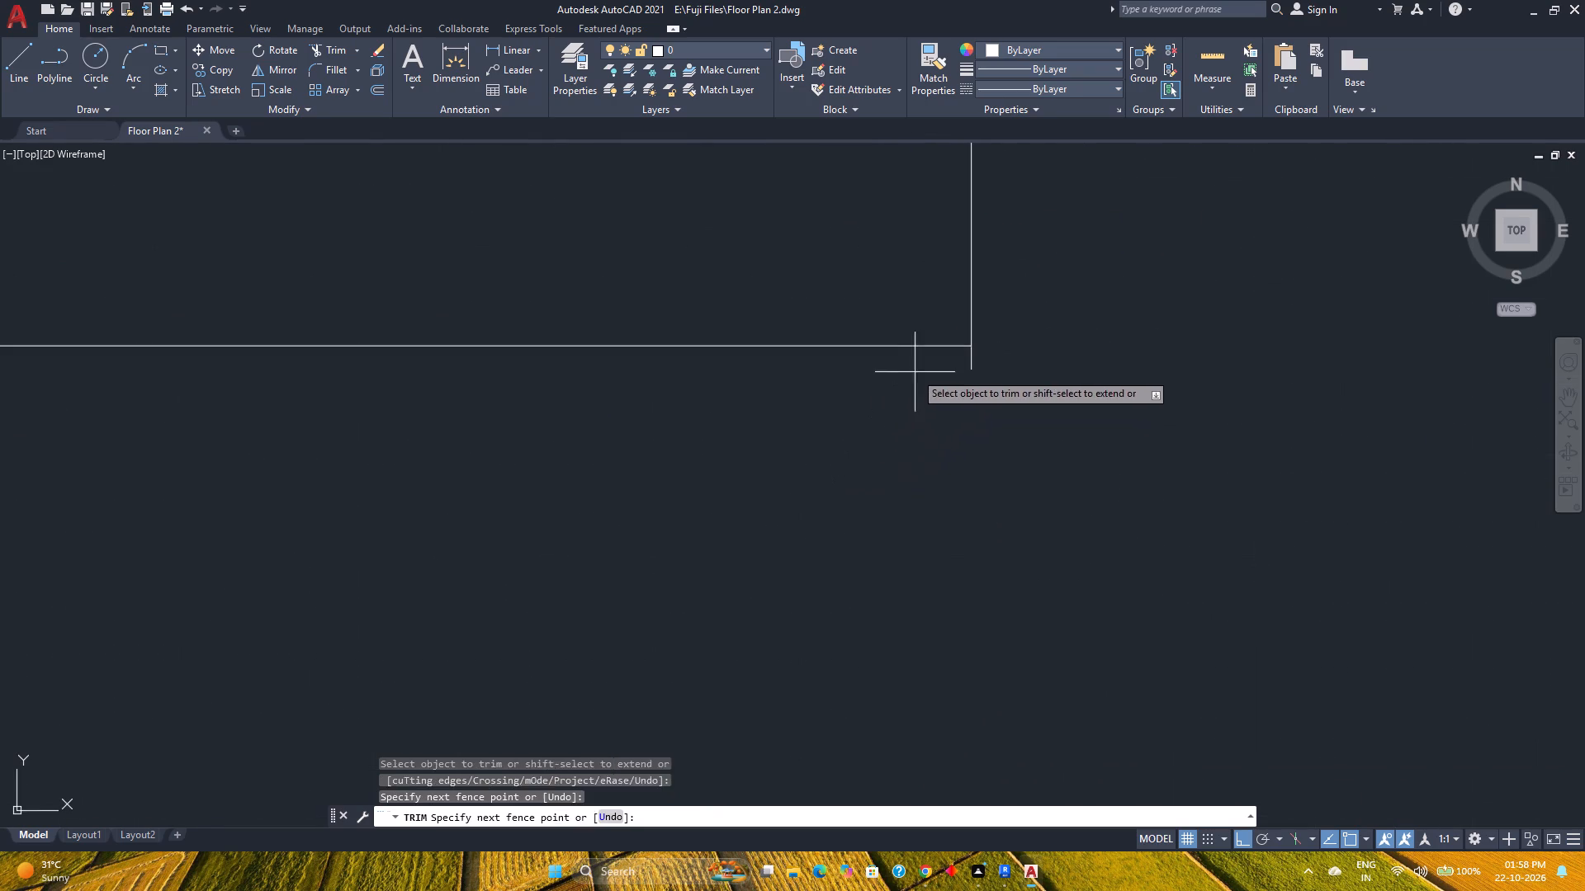
{"action": "left_click", "coordinate": [1049, 356]}
Trim the west wall's inner line between the two faces of the stepped wall to open the junction.
{"action": "scroll", "coordinate": [1047, 351], "scroll_direction": "down", "scroll_amount": 13}
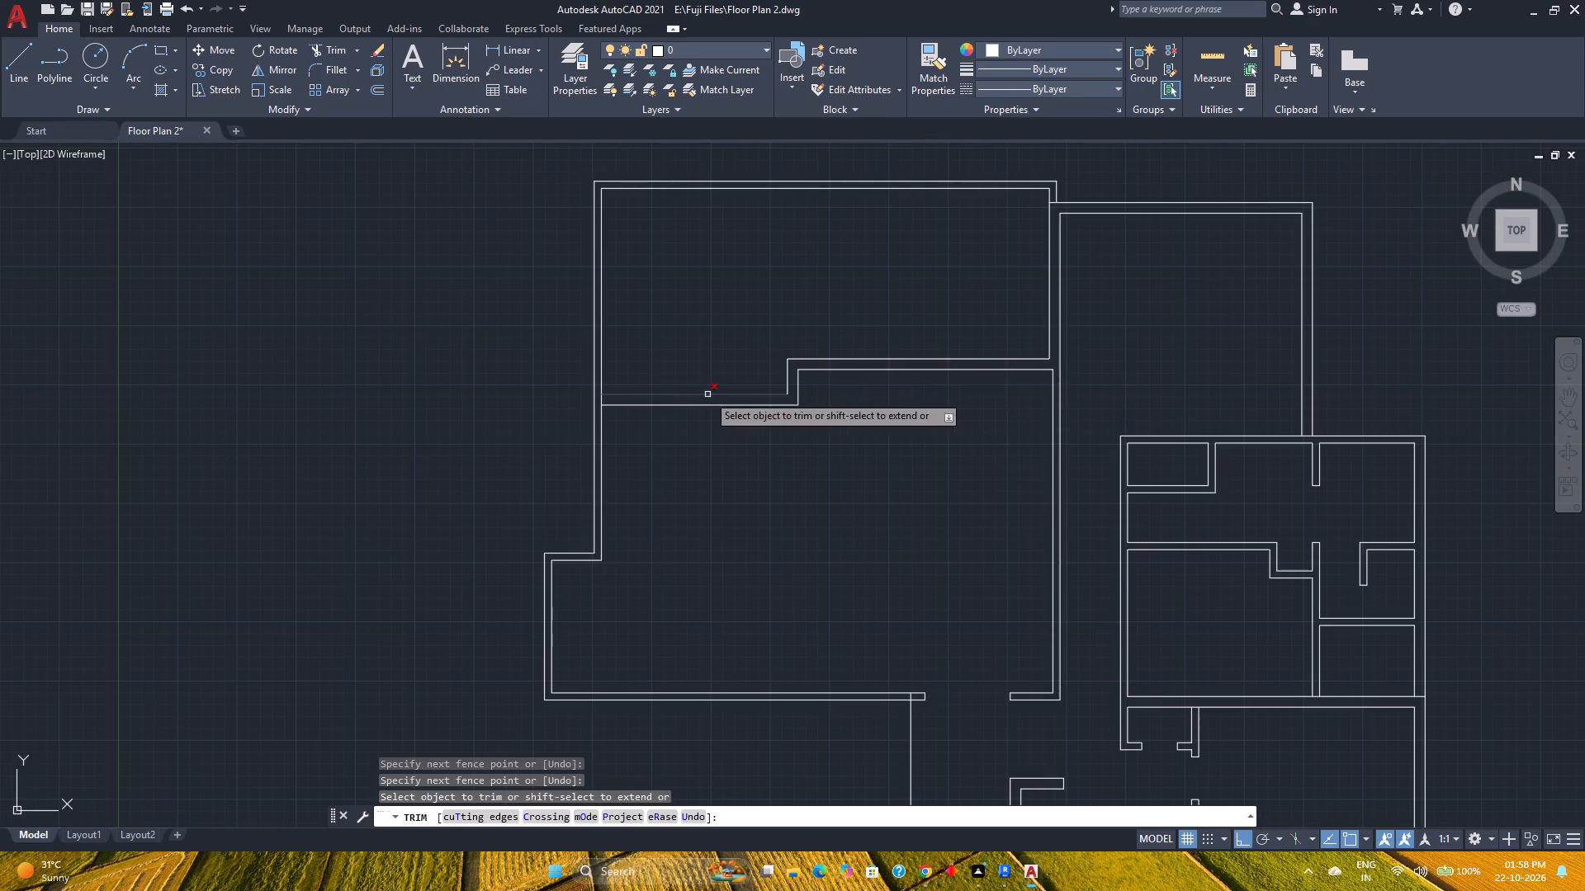
{"action": "scroll", "coordinate": [589, 395], "scroll_direction": "up", "scroll_amount": 4}
{"action": "left_click", "coordinate": [726, 422]}
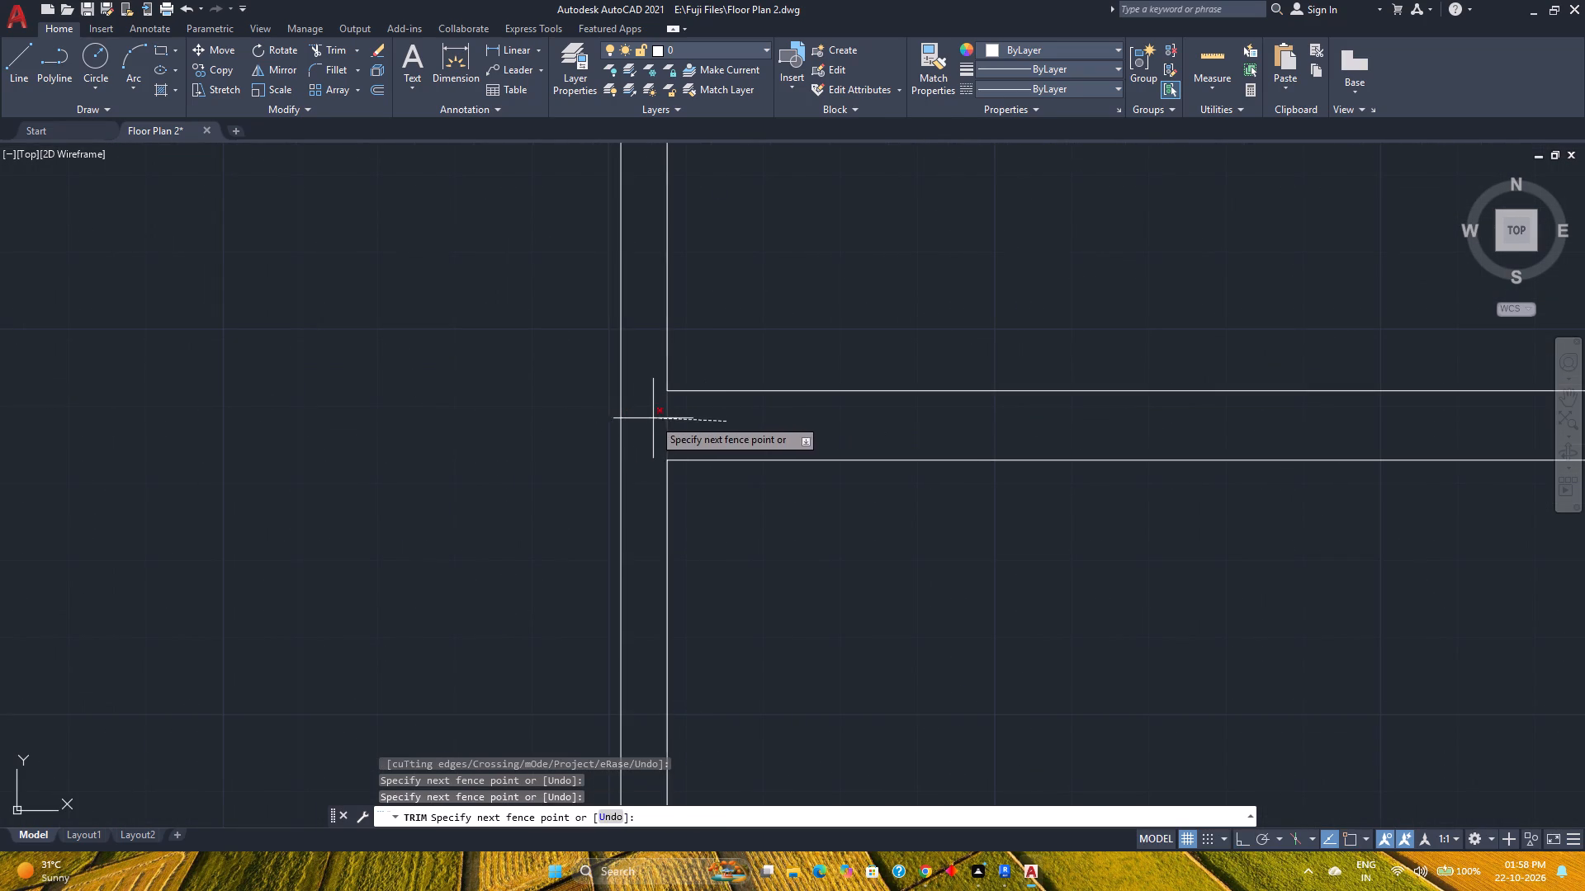
{"action": "left_click", "coordinate": [653, 418]}
Measure the clear dimensions of the rooms above and below the stepped dividing wall.
{"action": "scroll", "coordinate": [653, 418], "scroll_direction": "down", "scroll_amount": 4}
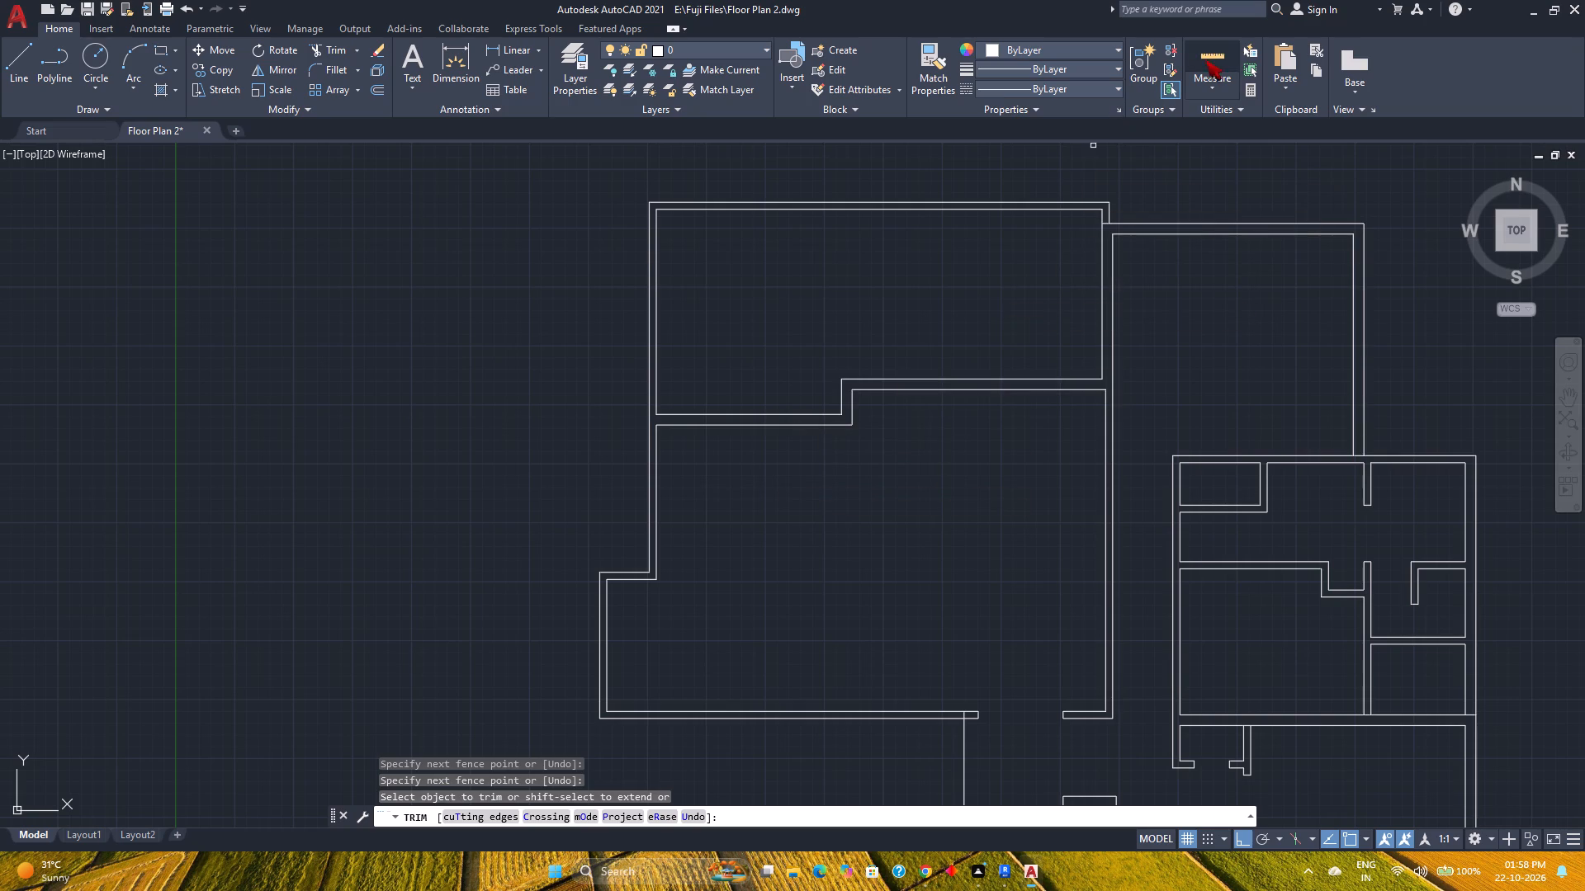
{"action": "left_click", "coordinate": [1211, 58]}
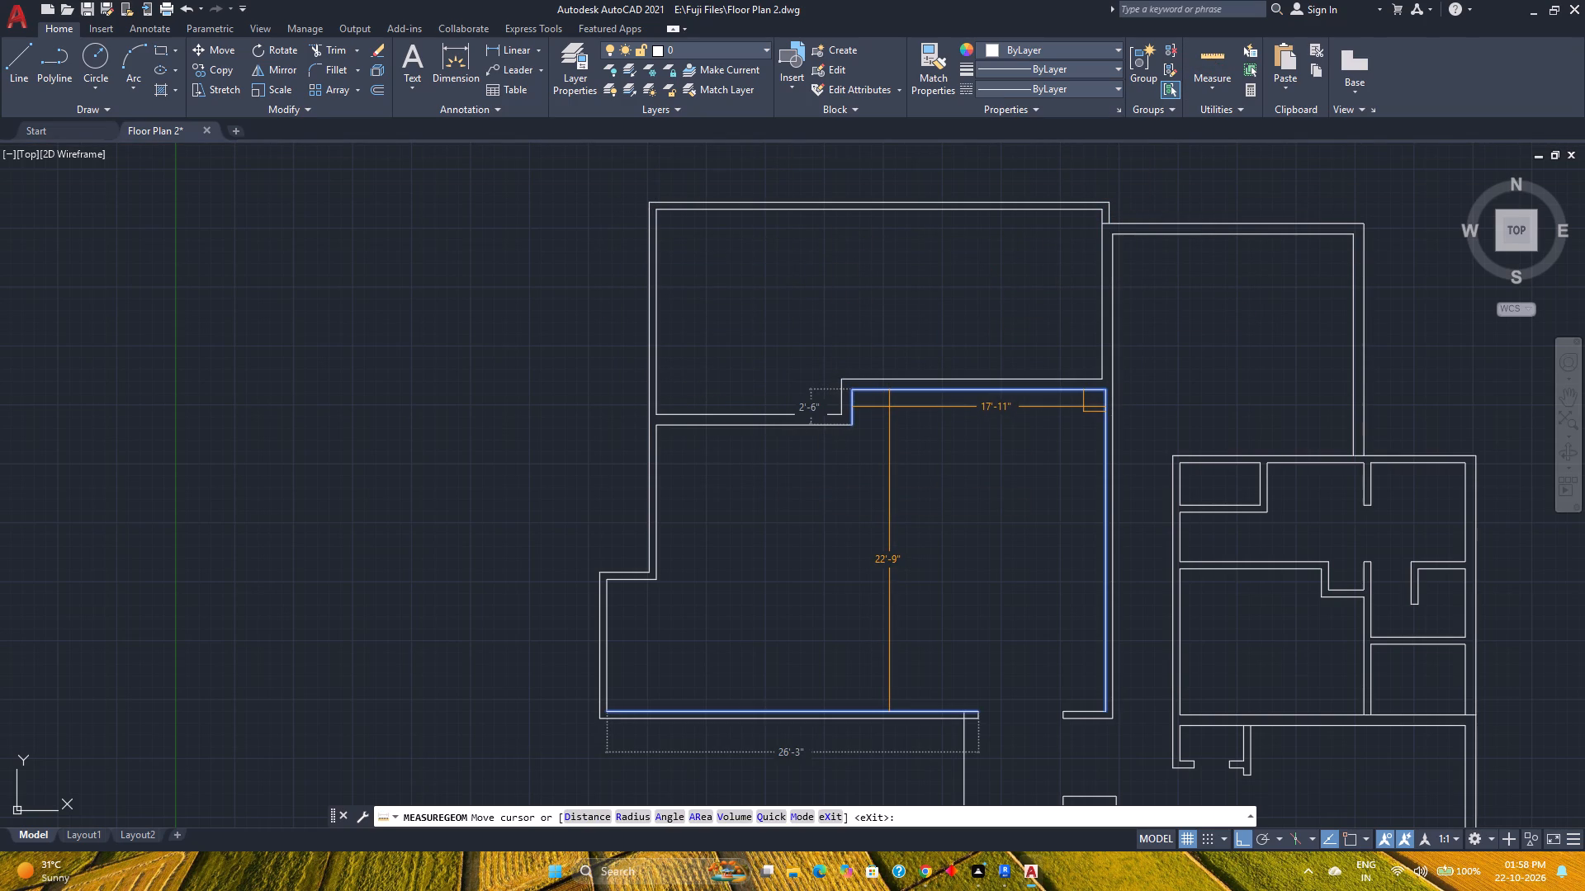
{"action": "key", "text": "ctrl+z"}
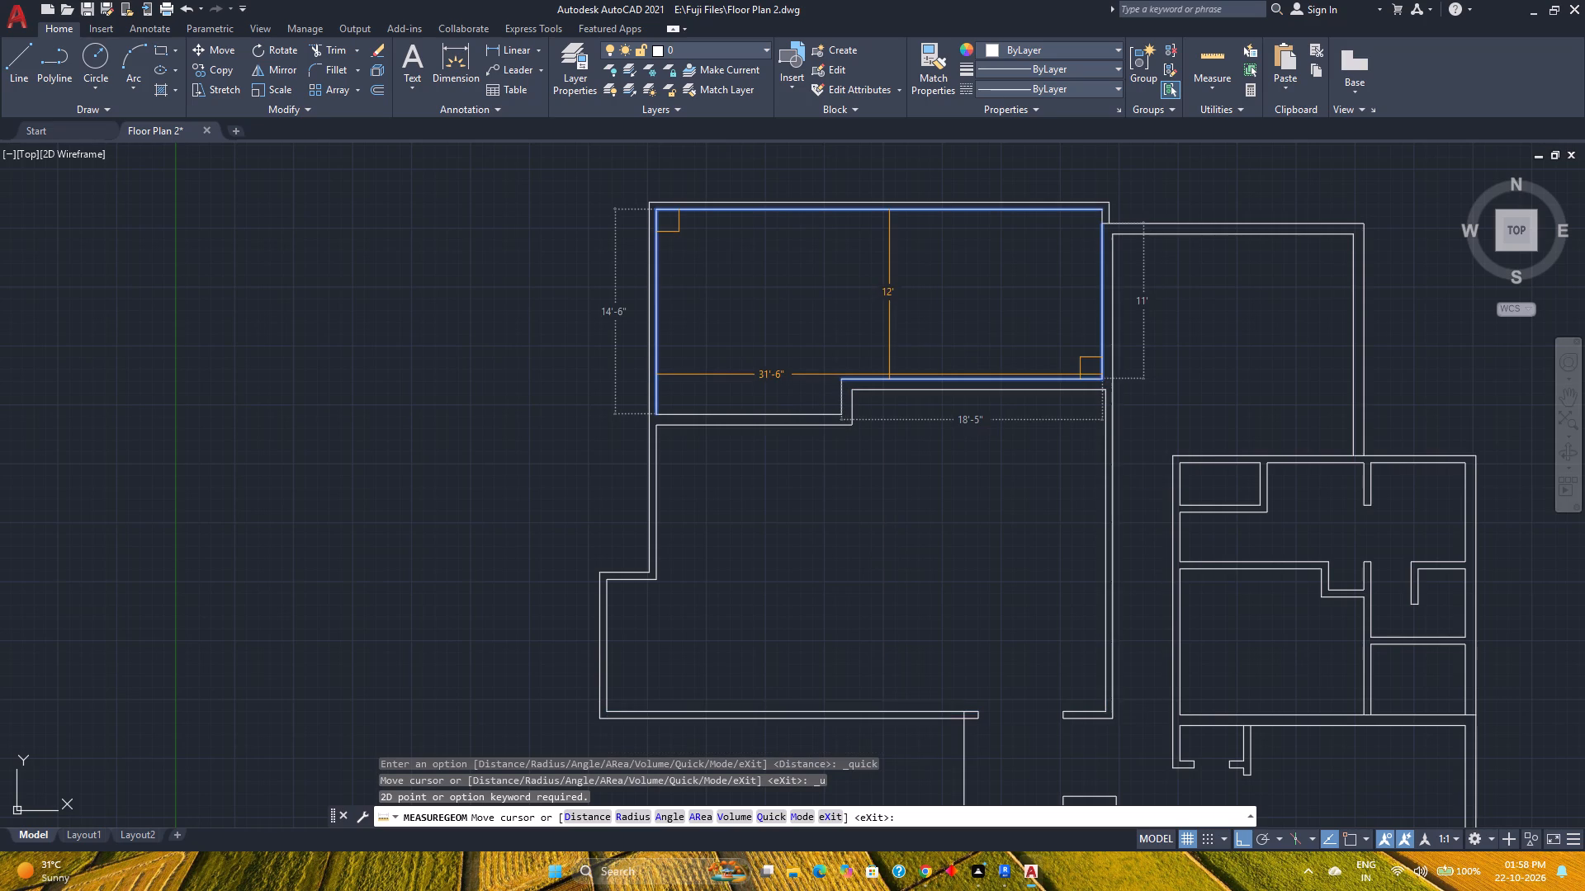
{"action": "key", "text": "Escape"}
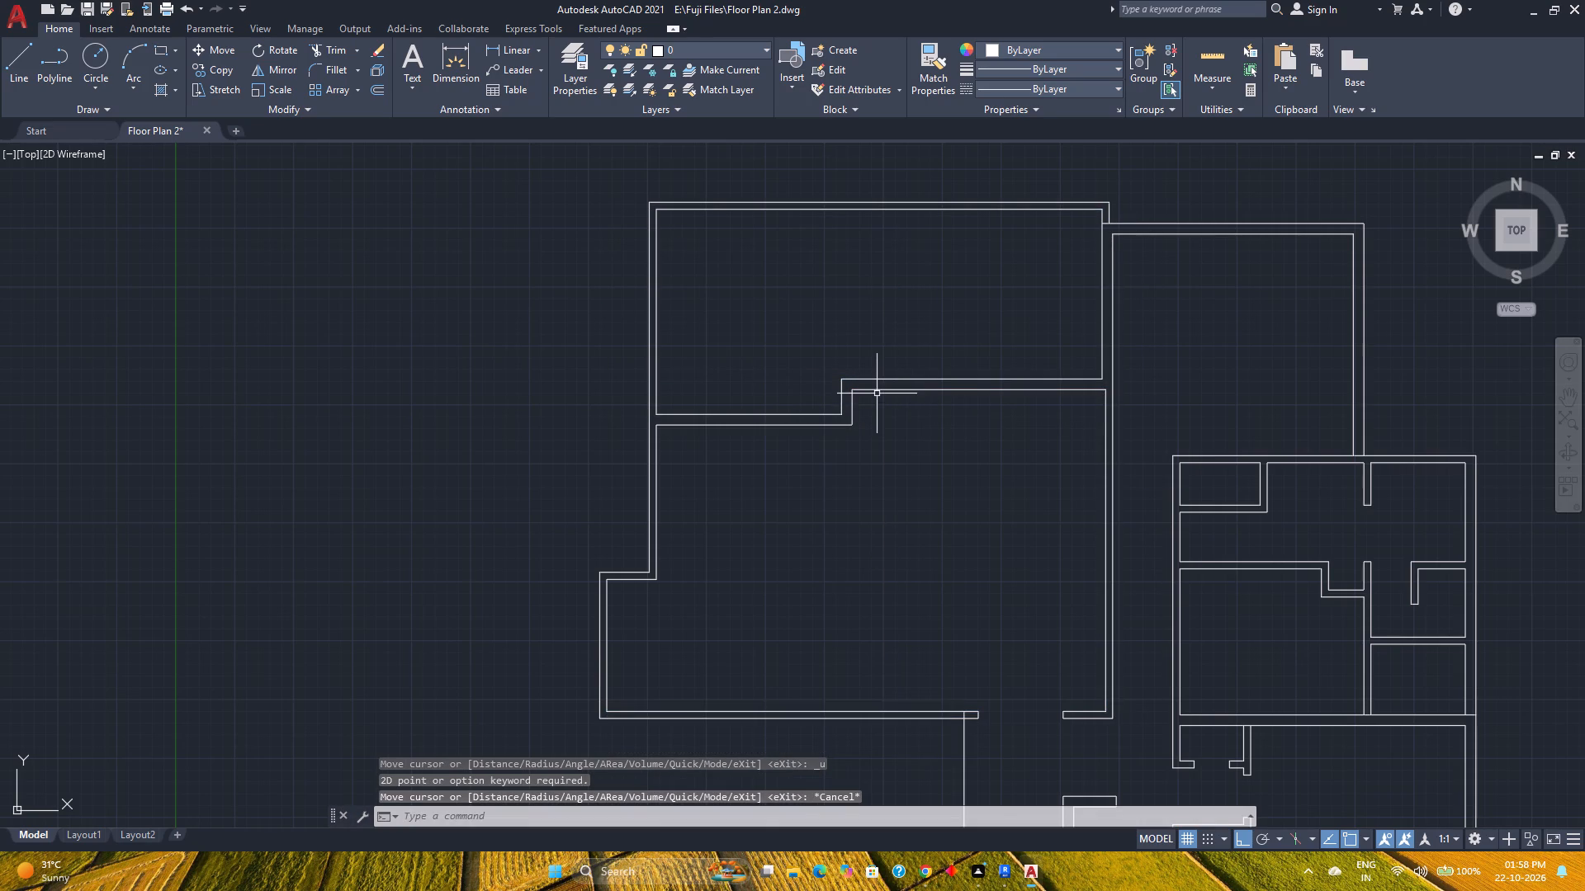
Undo the junction trims, the east-end stretch and the 9" offset, back to the single stepped polyline.
{"action": "key", "text": "ctrl+z"}
{"action": "key", "text": "ctrl+z"}
{"action": "key", "text": "ctrl+z"}
{"action": "key", "text": "ctrl+z"}
{"action": "key", "text": "ctrl+z"}
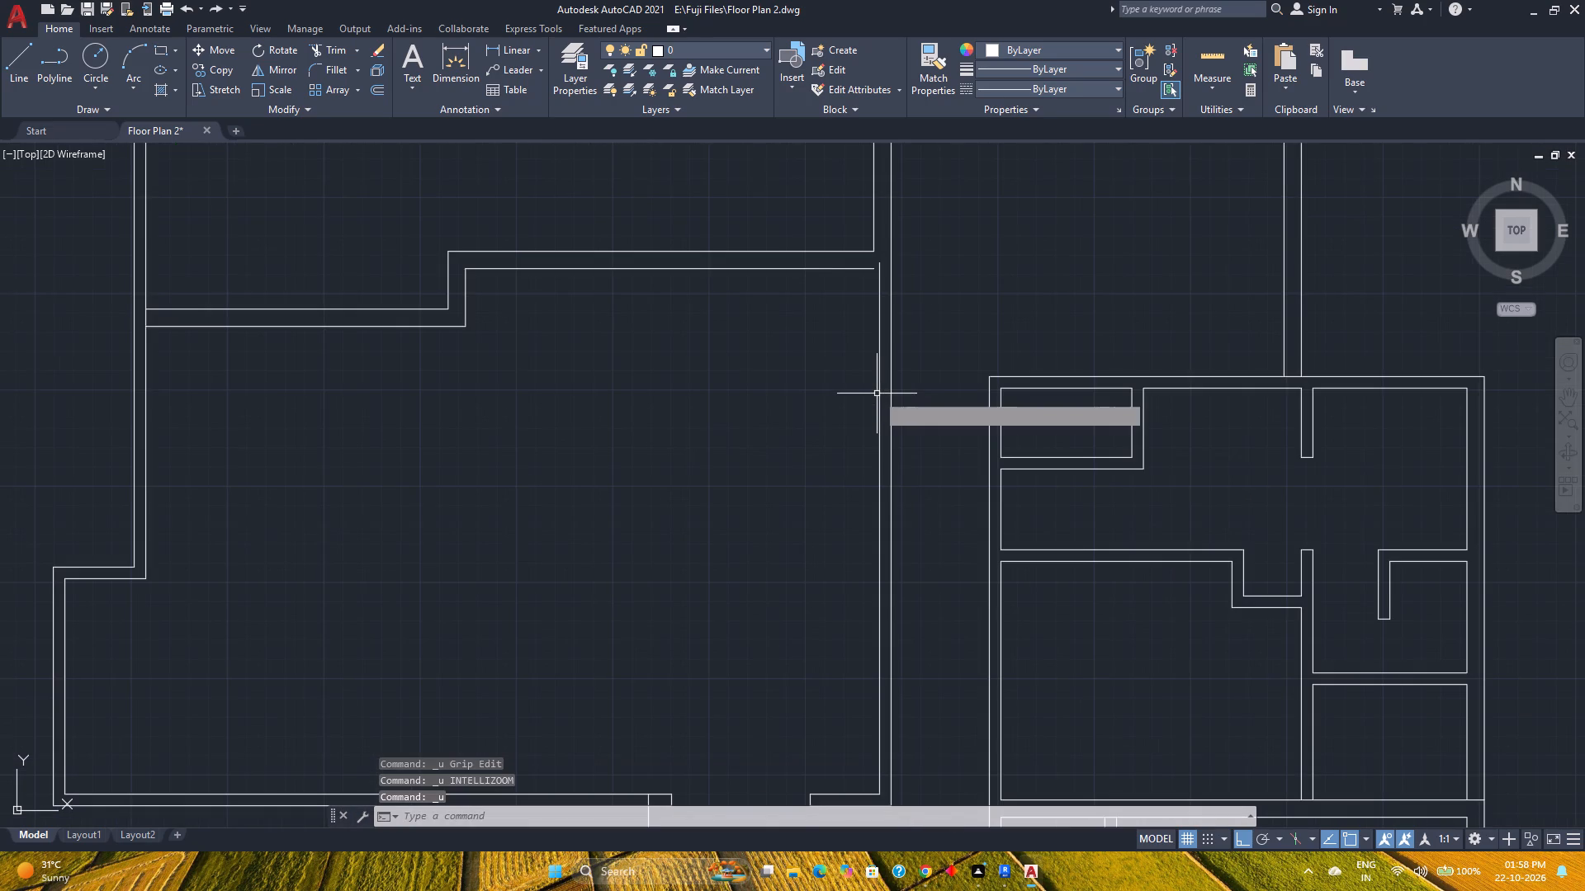
{"action": "key", "text": "ctrl+z"}
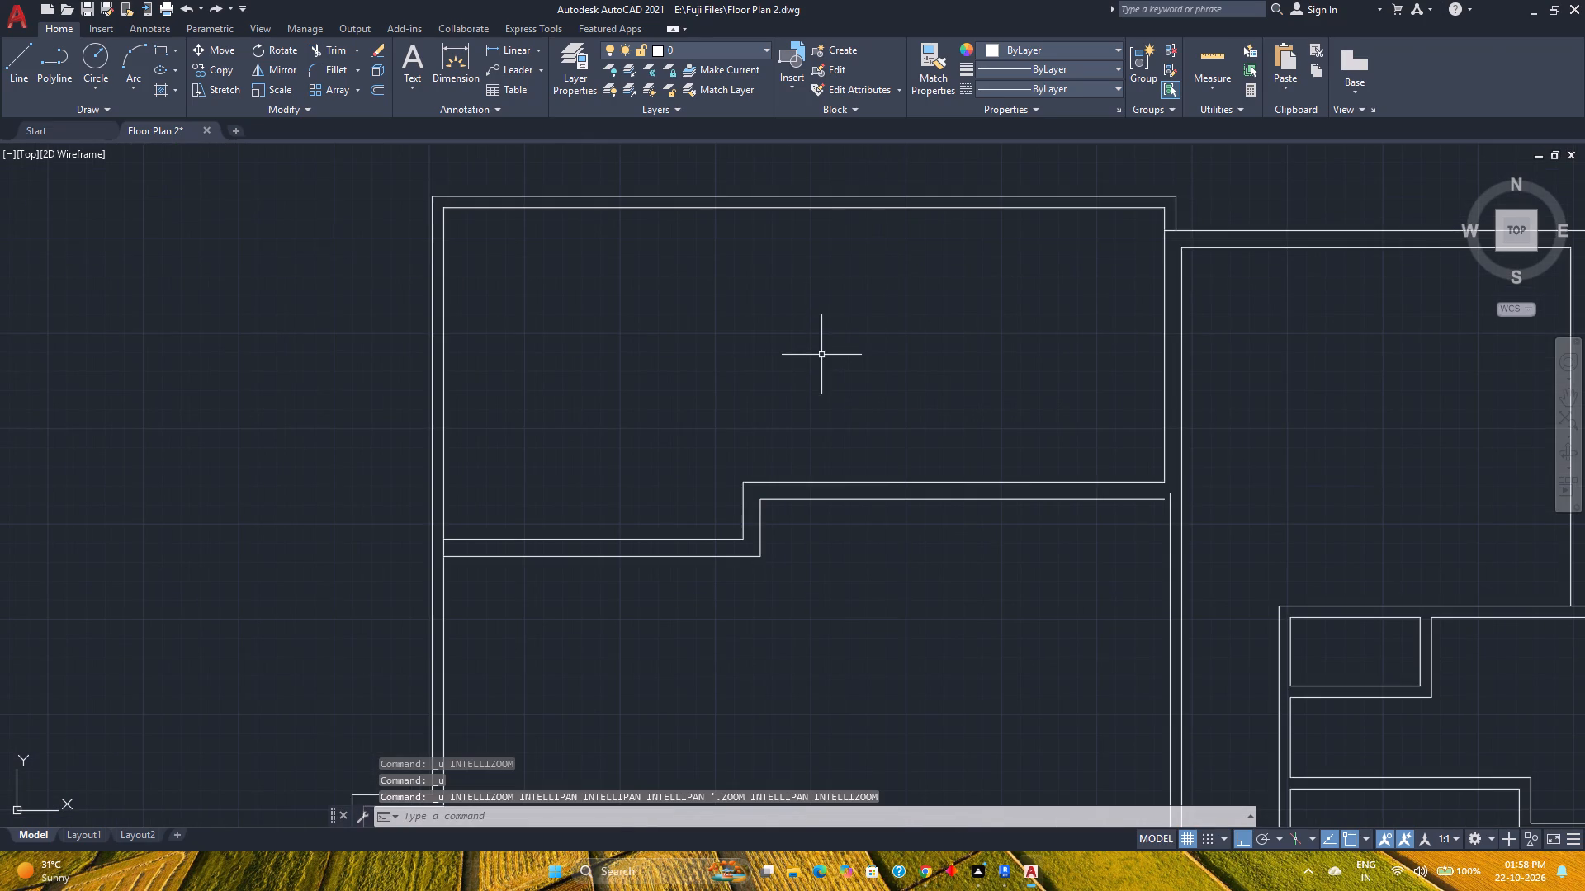
{"action": "key", "text": "ctrl+z"}
{"action": "key", "text": "ctrl+z"}
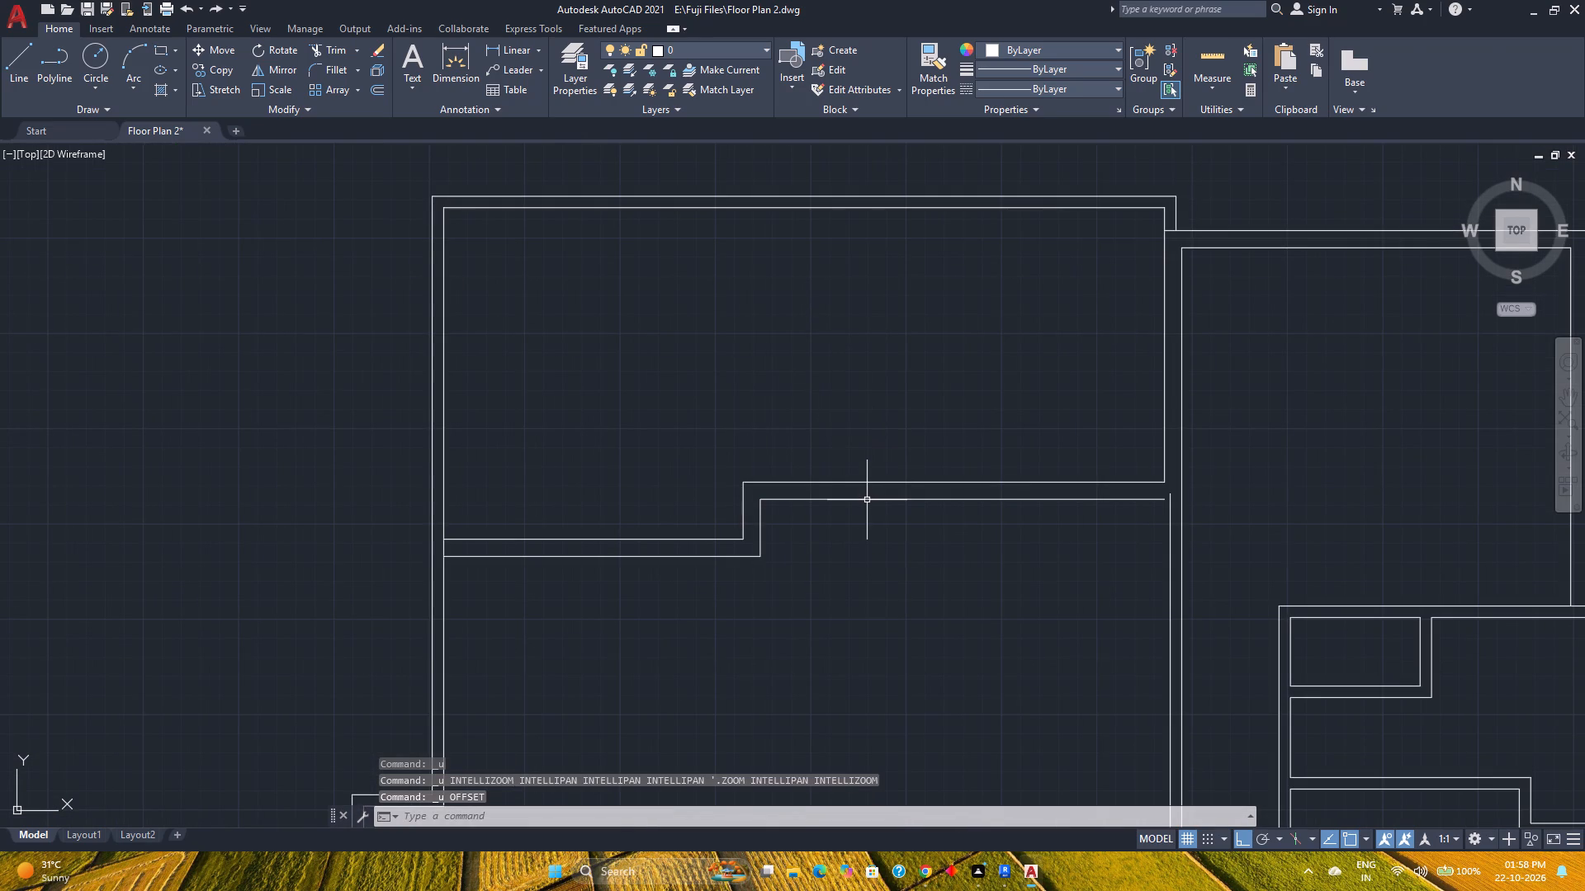
{"action": "key", "text": "ctrl+z"}
{"action": "key", "text": "ctrl+z"}
{"action": "key", "text": "ctrl+z"}
{"action": "key", "text": "ctrl+z"}
{"action": "key", "text": "ctrl+z"}
{"action": "key", "text": "ctrl+z"}
{"action": "key", "text": "ctrl+z"}
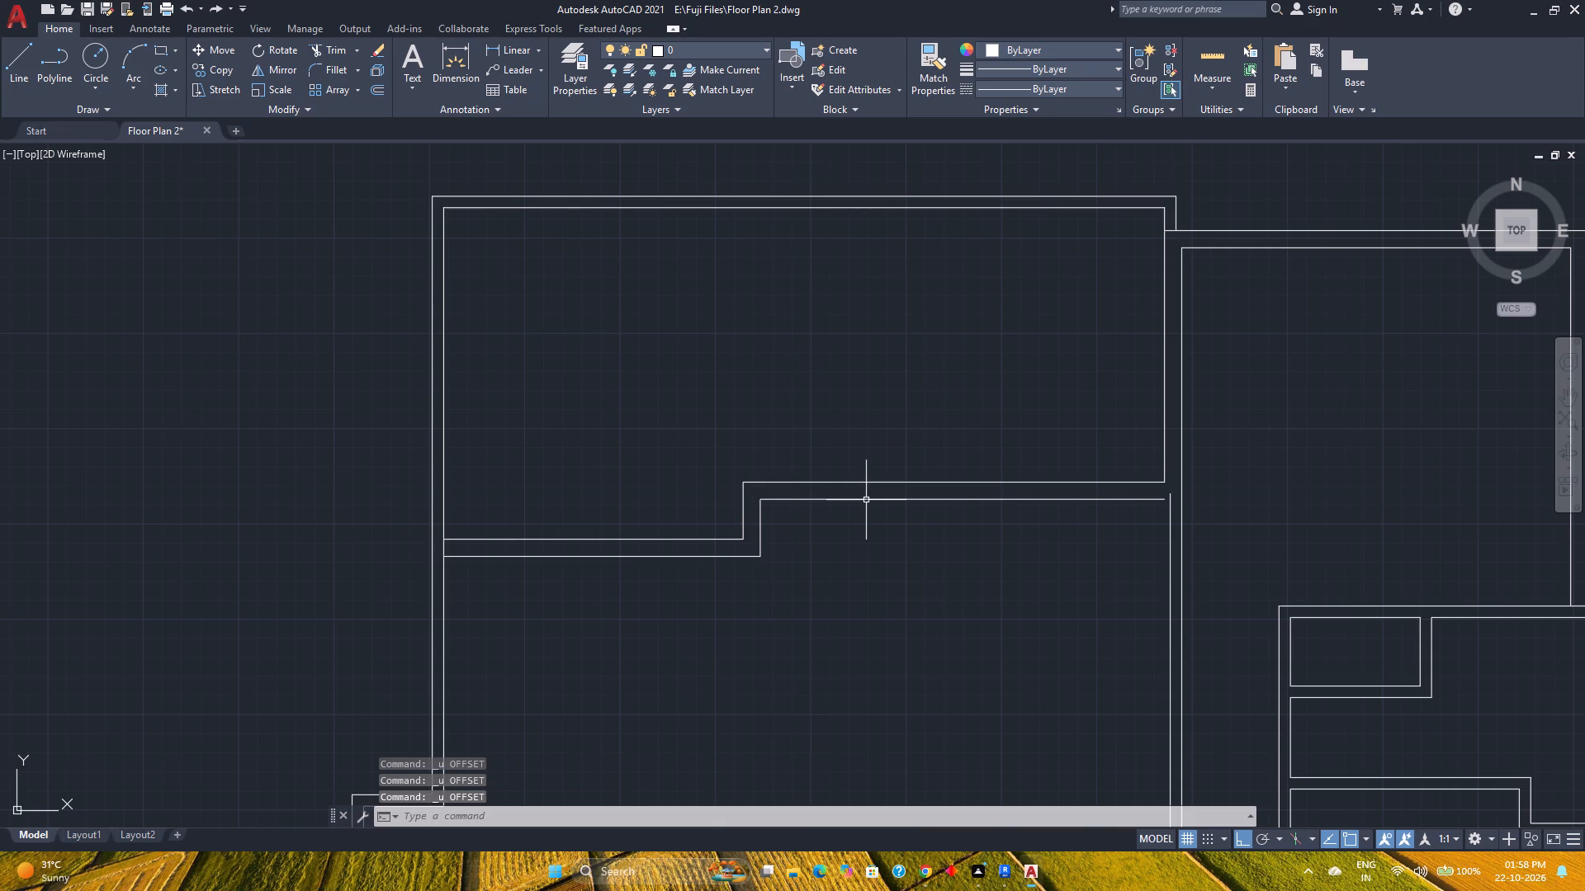
{"action": "key", "text": "Escape"}
{"action": "key", "text": "ctrl+z"}
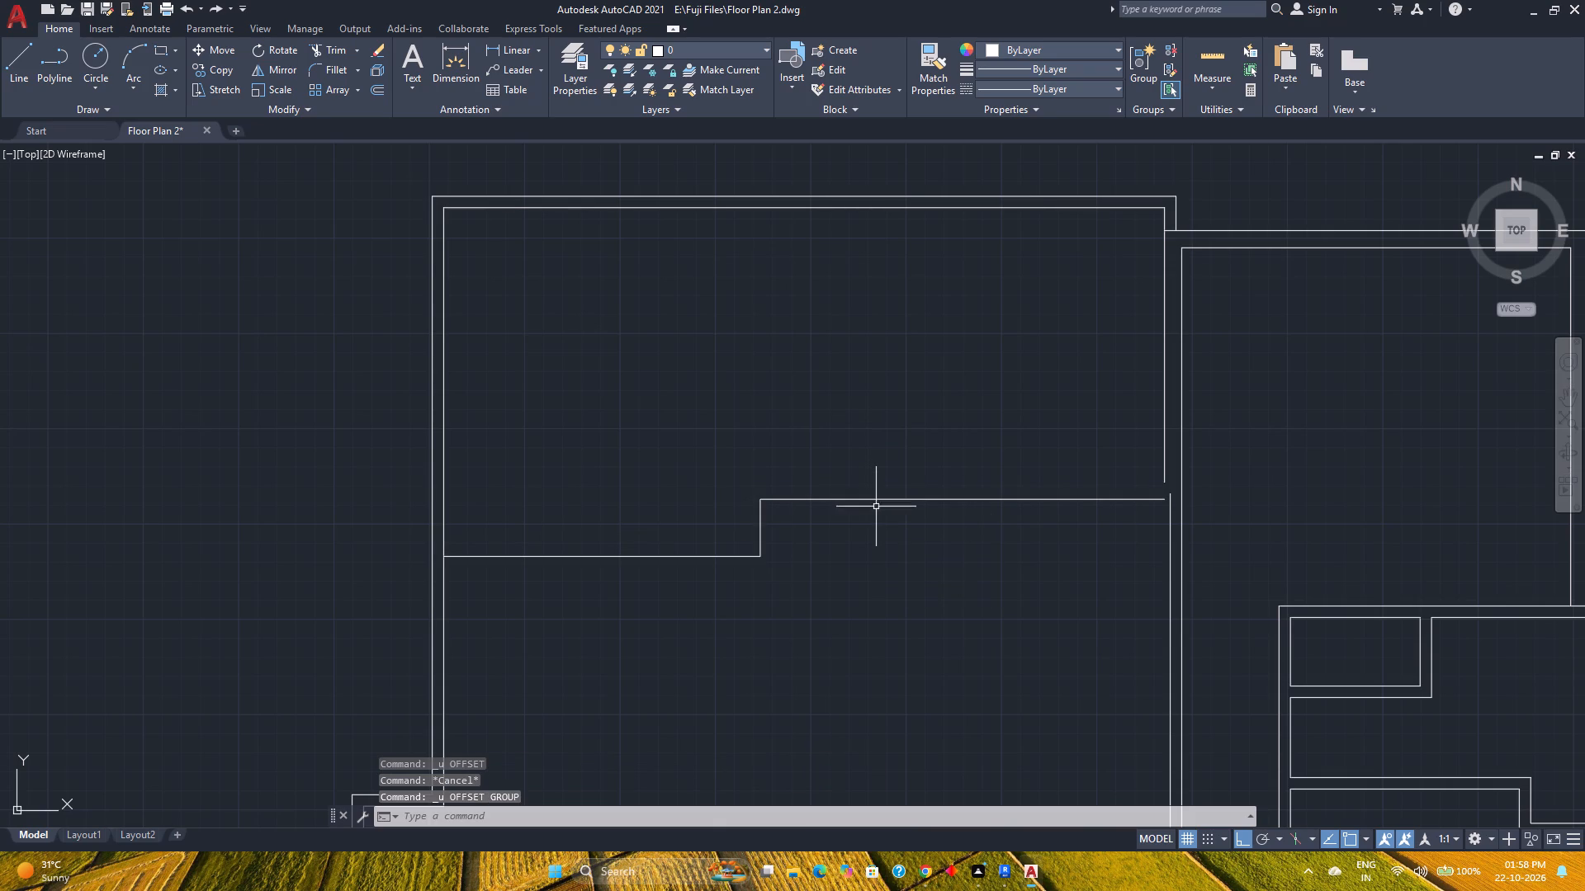
Move the stepped polyline 3" east so its east end meets the east wall's lower inner line.
{"action": "left_click", "coordinate": [916, 498]}
{"action": "scroll", "coordinate": [1147, 527], "scroll_direction": "up", "scroll_amount": 2}
{"action": "middle_click_drag", "start_coordinate": [1148, 527], "coordinate": [1043, 554]}
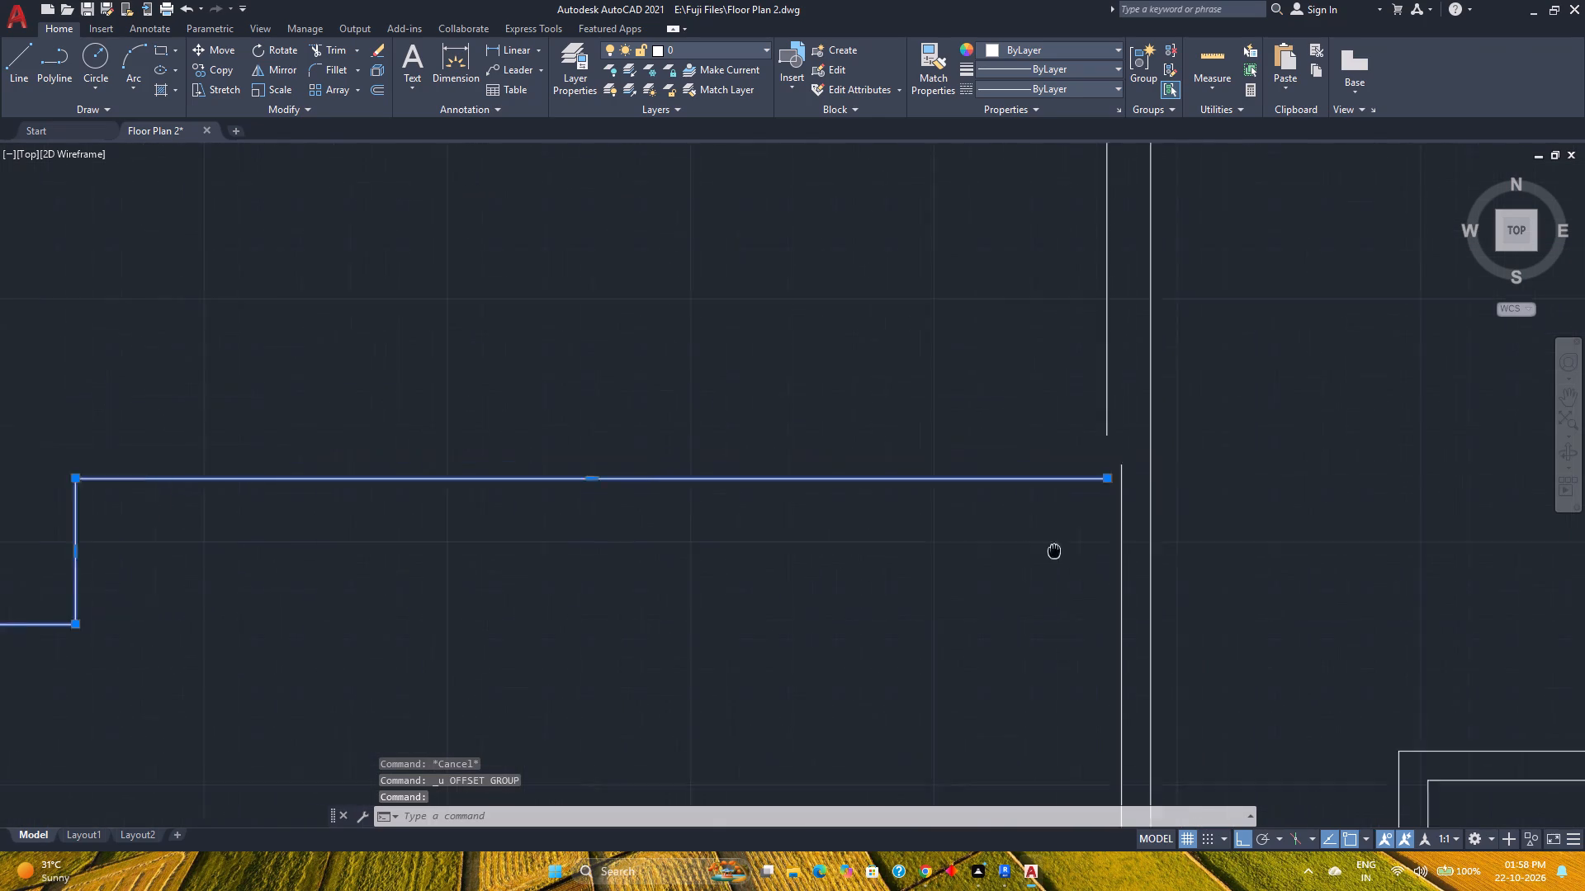
{"action": "middle_click_drag", "start_coordinate": [1043, 554], "coordinate": [991, 569]}
{"action": "middle_click", "coordinate": [990, 569]}
{"action": "key", "text": "m"}
{"action": "key", "text": "Return"}
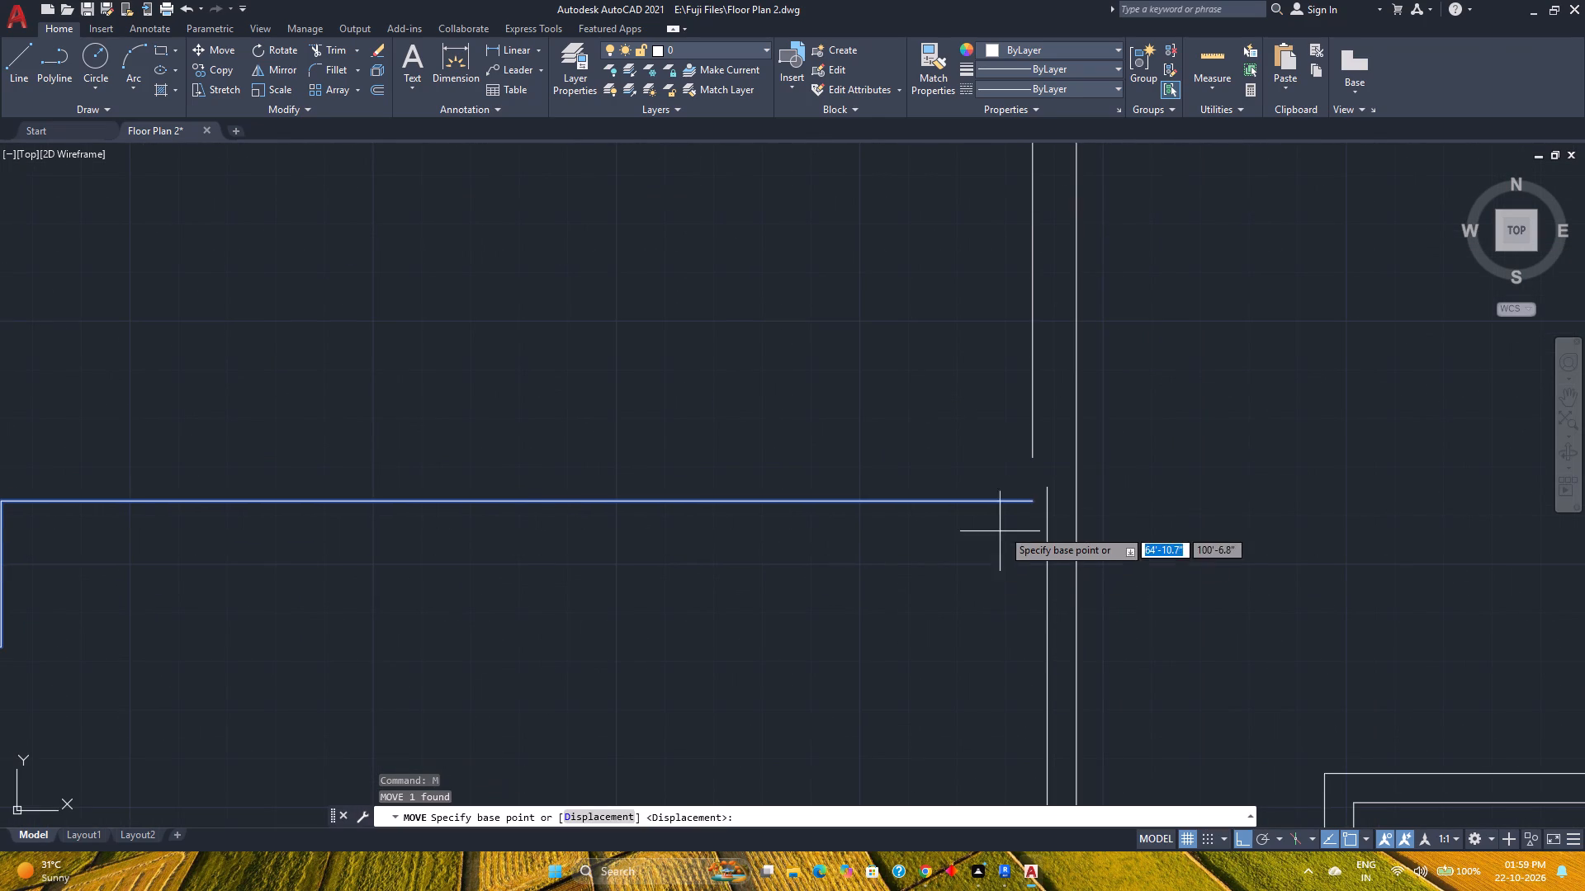
{"action": "scroll", "coordinate": [1029, 502], "scroll_direction": "up", "scroll_amount": 5}
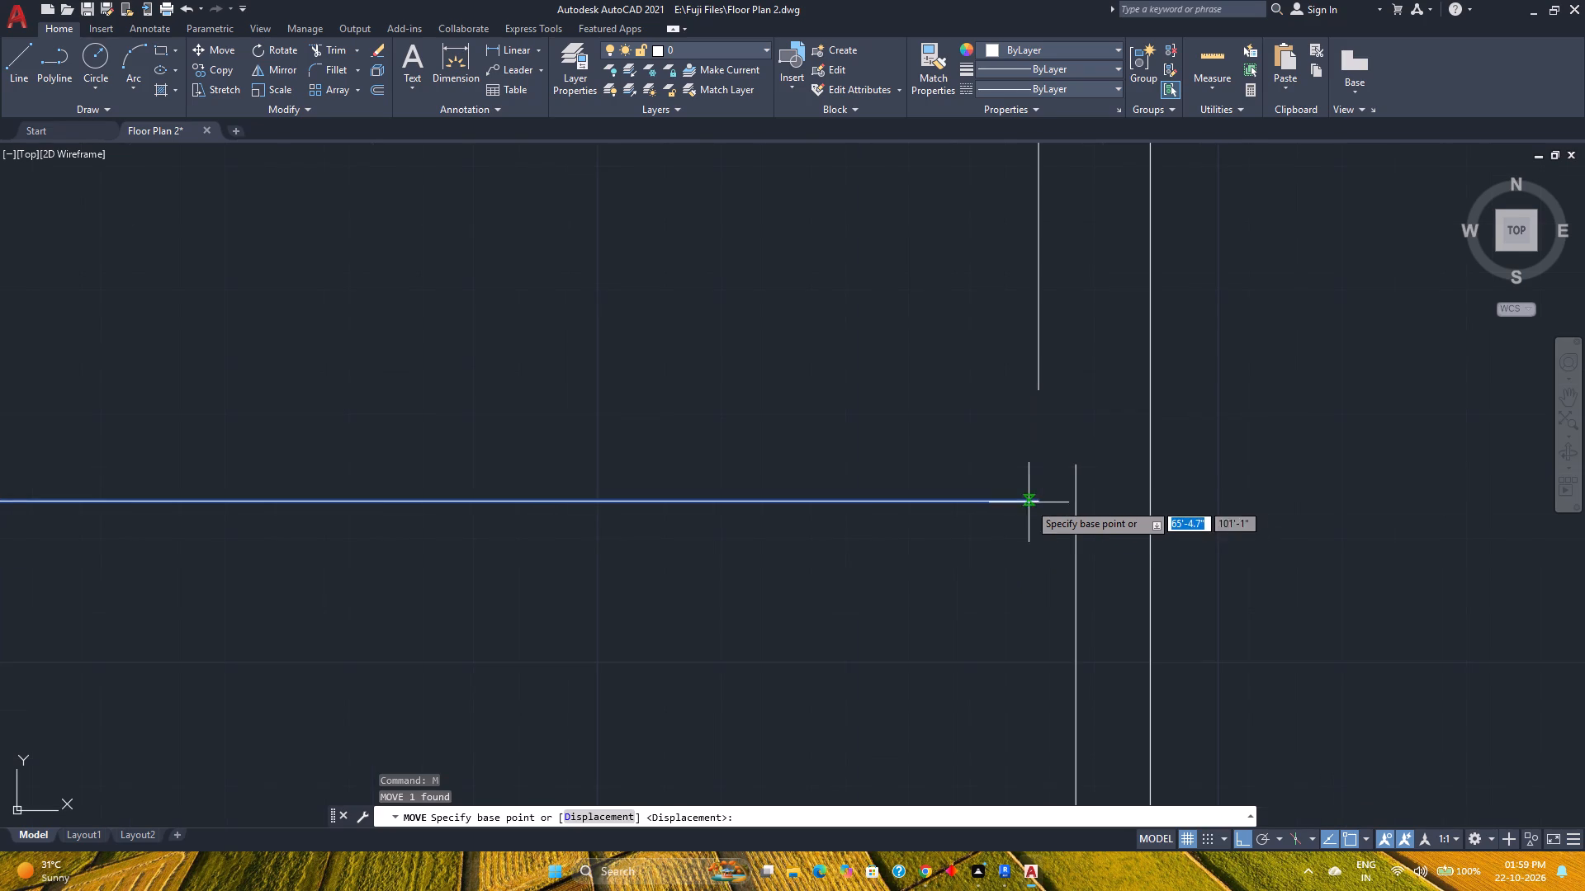
{"action": "scroll", "coordinate": [1030, 524], "scroll_direction": "up", "scroll_amount": 3}
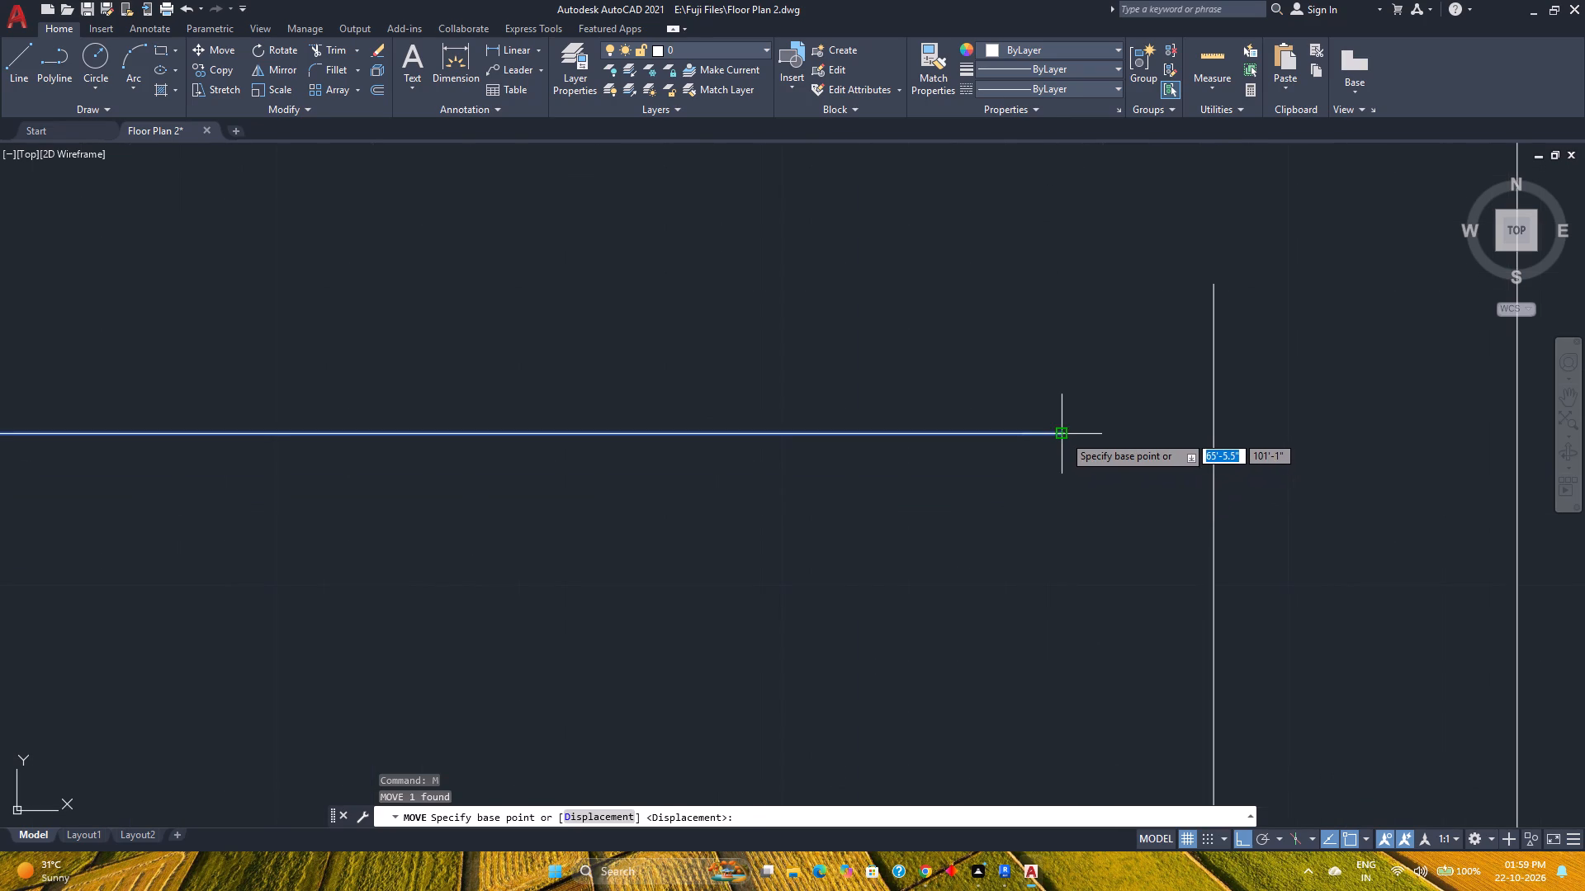
{"action": "left_click", "coordinate": [1062, 435]}
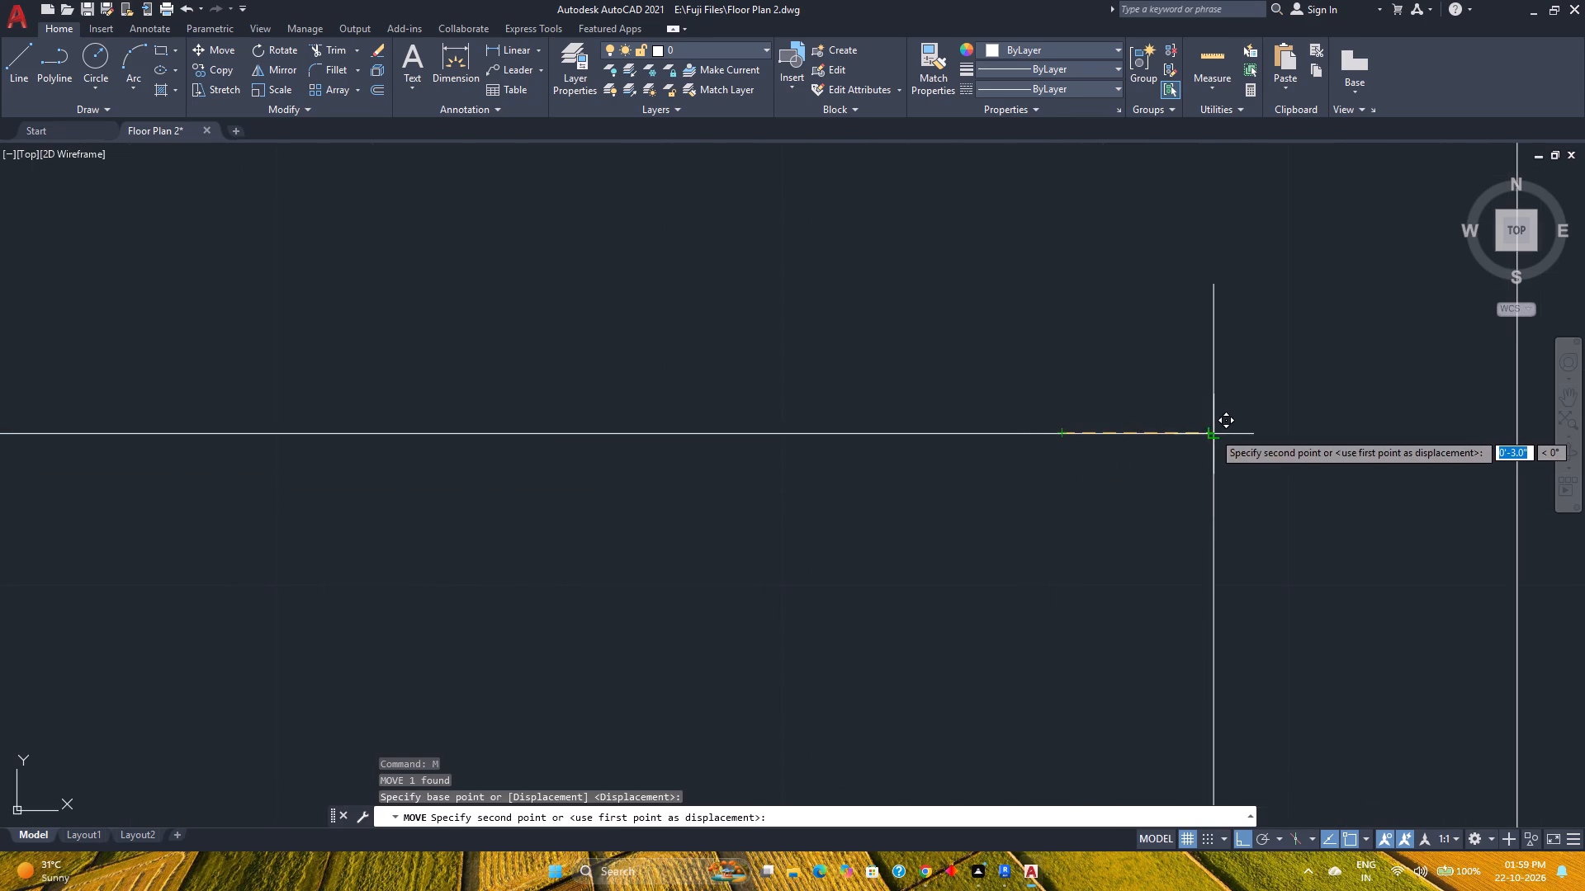
{"action": "left_click", "coordinate": [1213, 431]}
Extend the west end of the stepped polyline to the west wall's inner line.
{"action": "scroll", "coordinate": [934, 486], "scroll_direction": "down", "scroll_amount": 5}
{"action": "scroll", "coordinate": [742, 516], "scroll_direction": "down", "scroll_amount": 2}
{"action": "middle_click_drag", "start_coordinate": [742, 516], "coordinate": [1080, 540]}
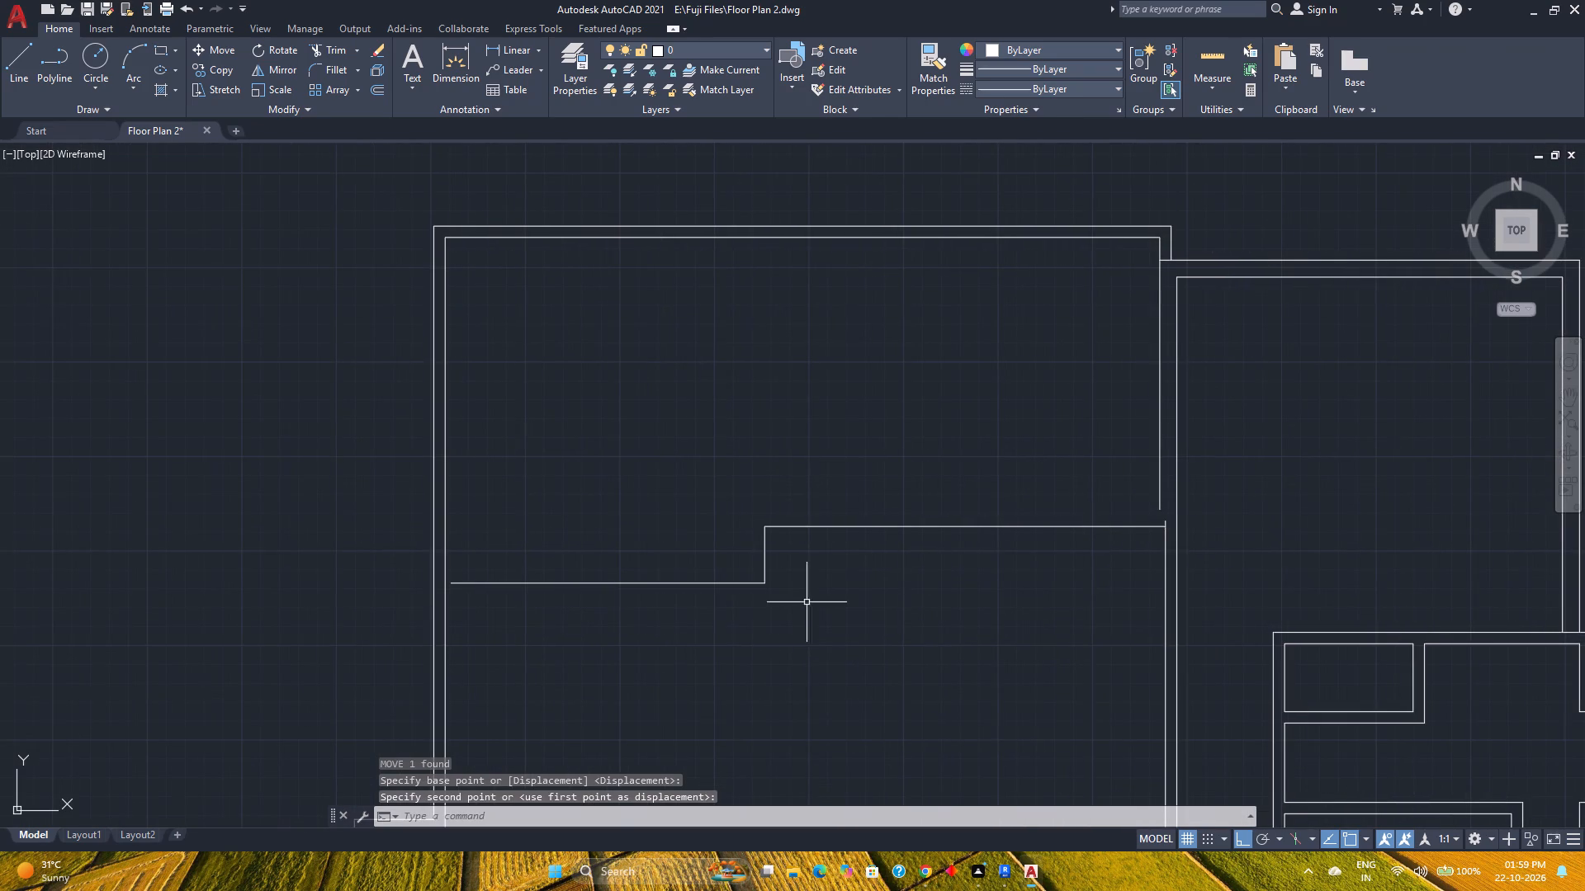
{"action": "key", "text": "e"}
{"action": "key", "text": "x"}
{"action": "key", "text": "Return"}
{"action": "left_click", "coordinate": [480, 558]}
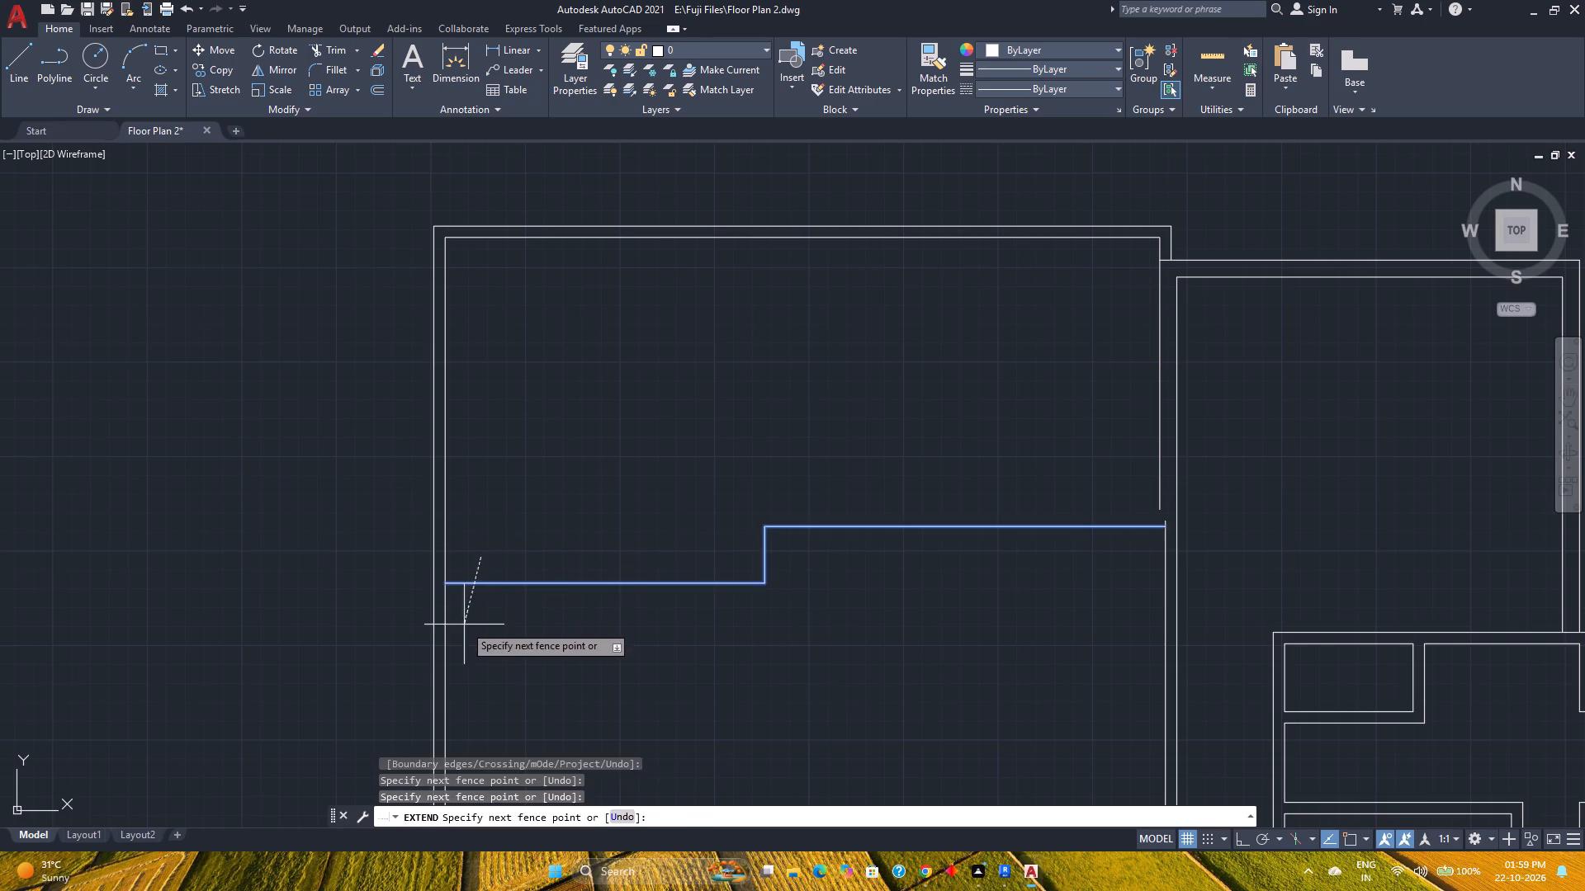
{"action": "left_click", "coordinate": [463, 625]}
{"action": "key", "text": "Escape"}
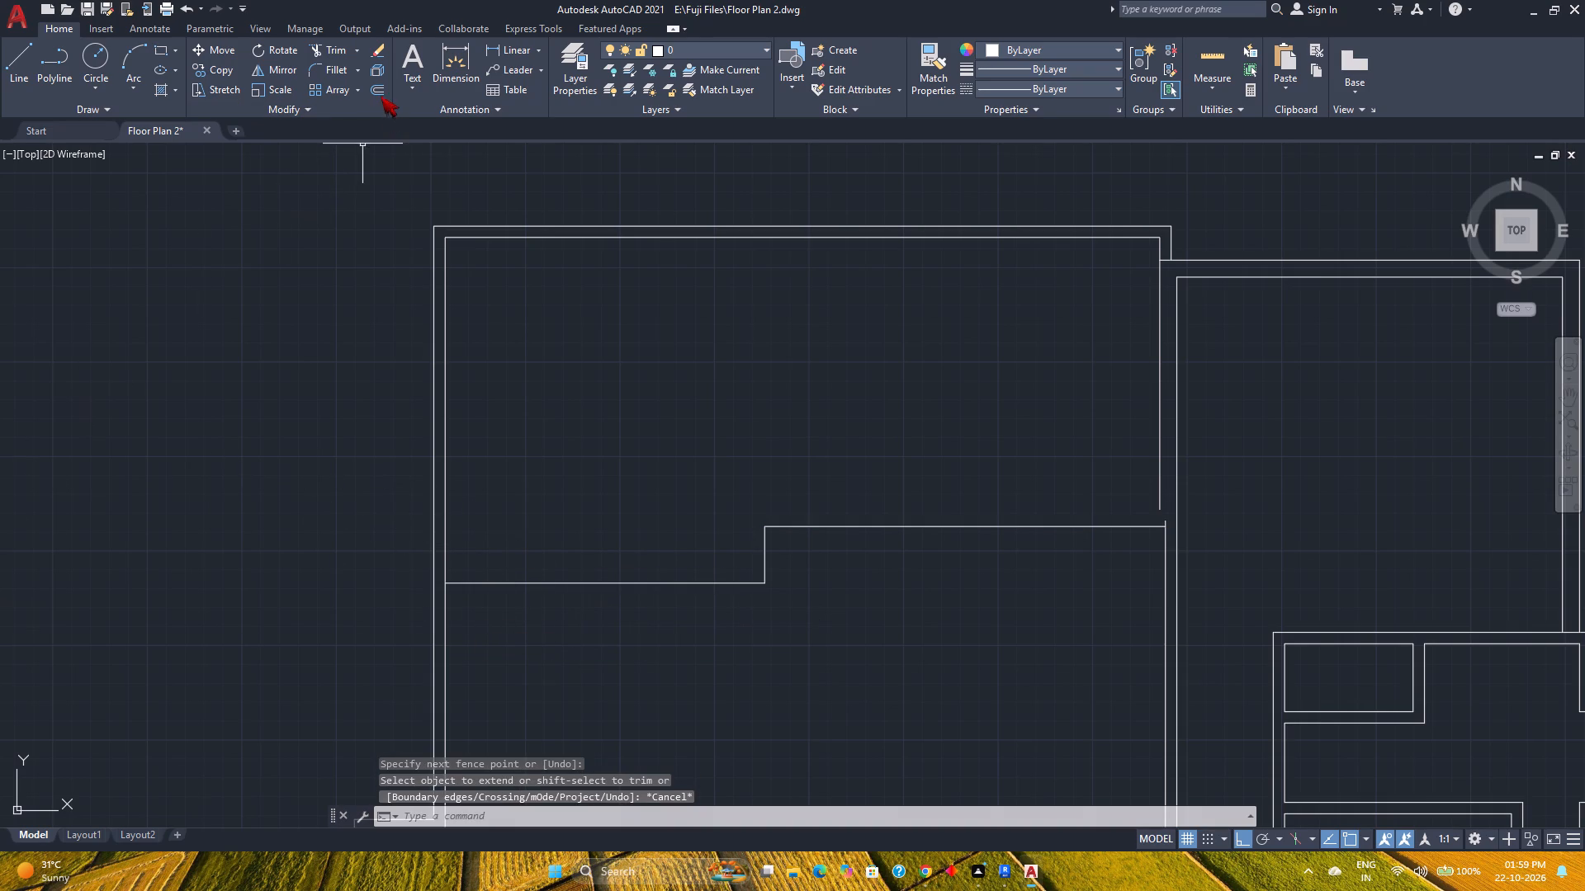
Offset the stepped polyline 9" upward to form the dividing wall's upper face.
{"action": "left_click", "coordinate": [381, 95]}
{"action": "key", "text": "Return"}
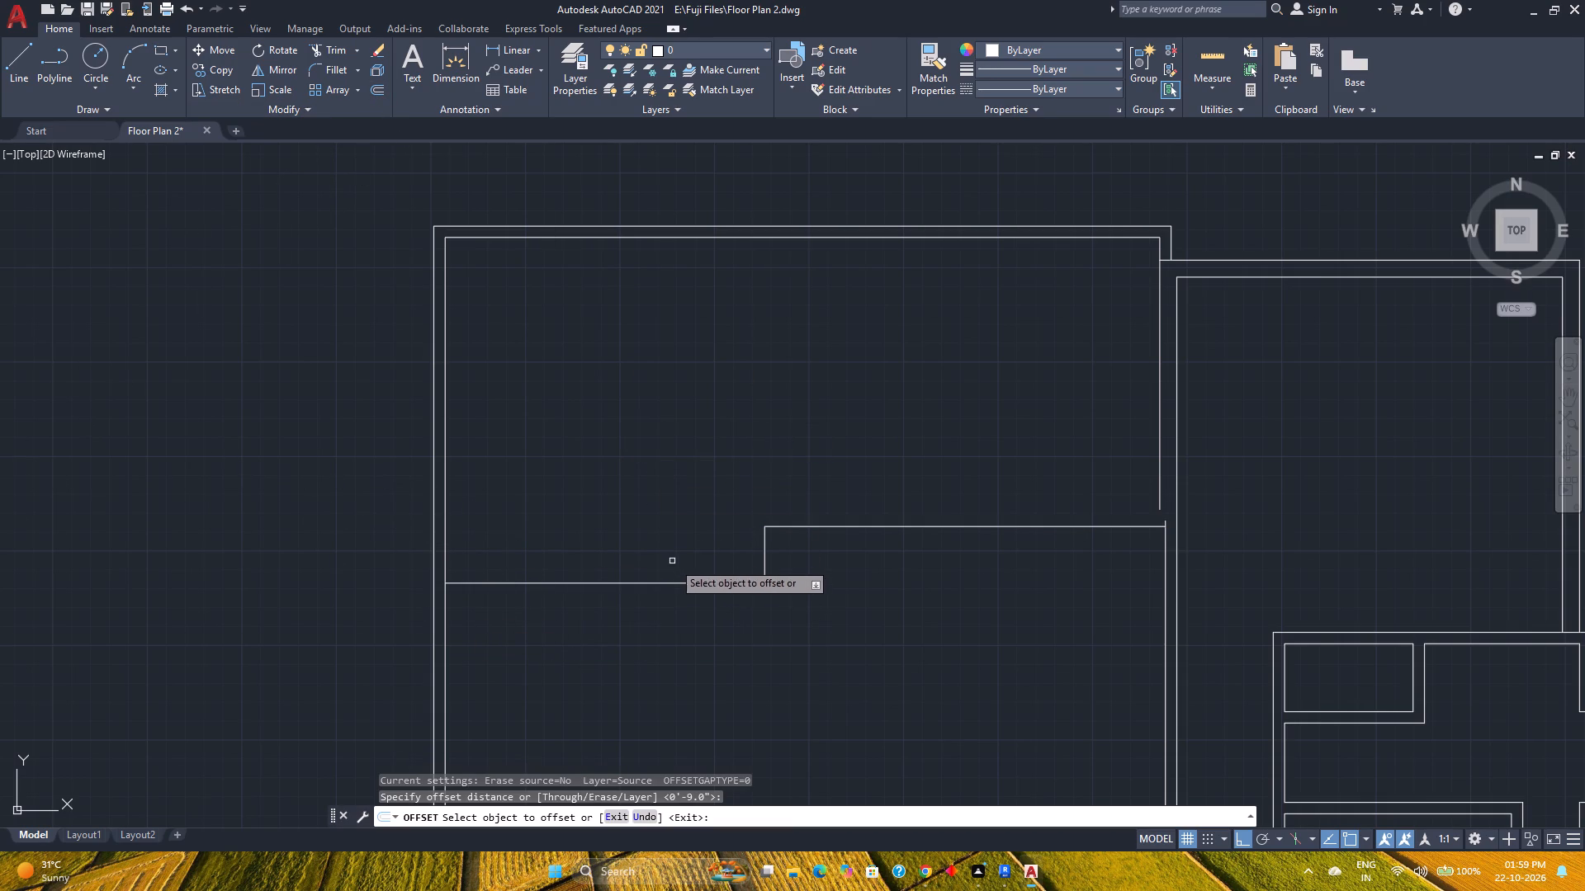
{"action": "left_click", "coordinate": [680, 581]}
{"action": "left_click", "coordinate": [656, 530]}
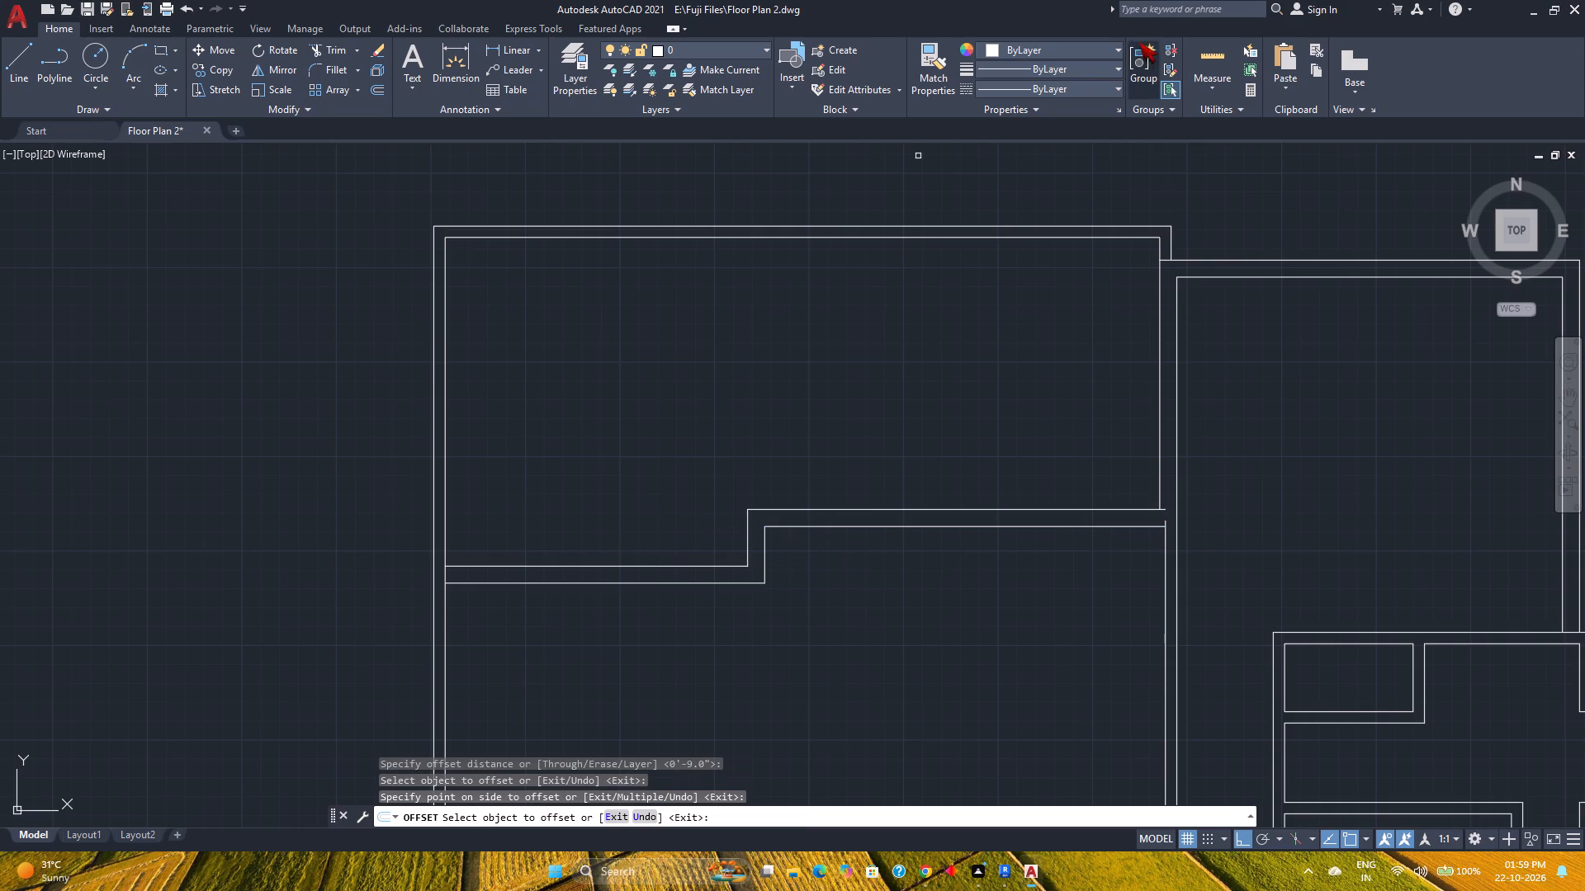
Measure the rooms above and below the rebuilt stepped wall.
{"action": "left_click", "coordinate": [1215, 60]}
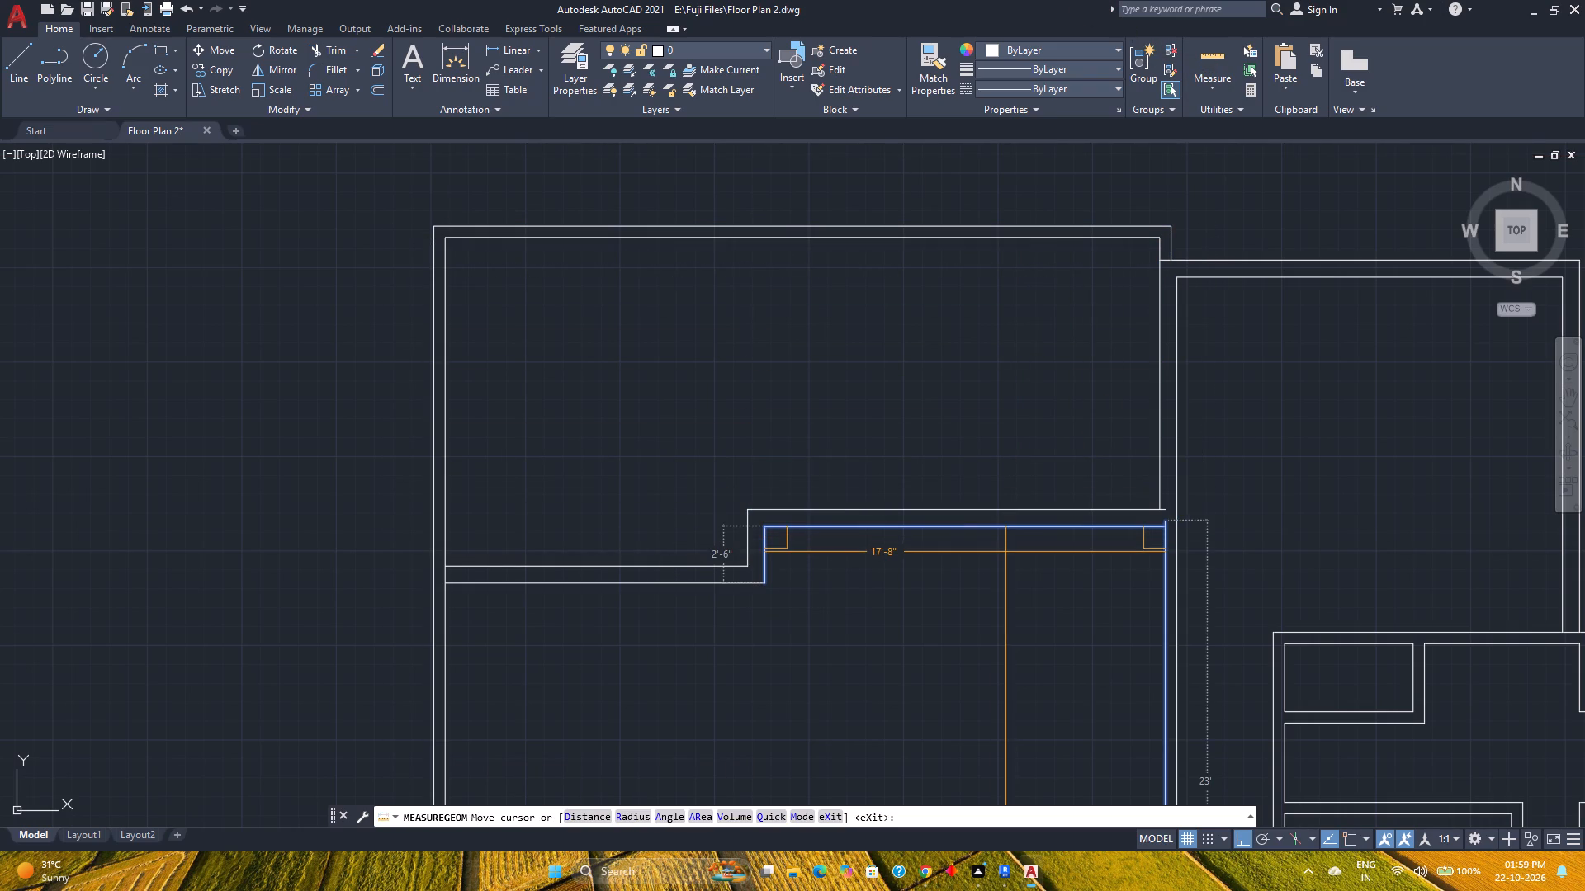
{"action": "key", "text": "Escape"}
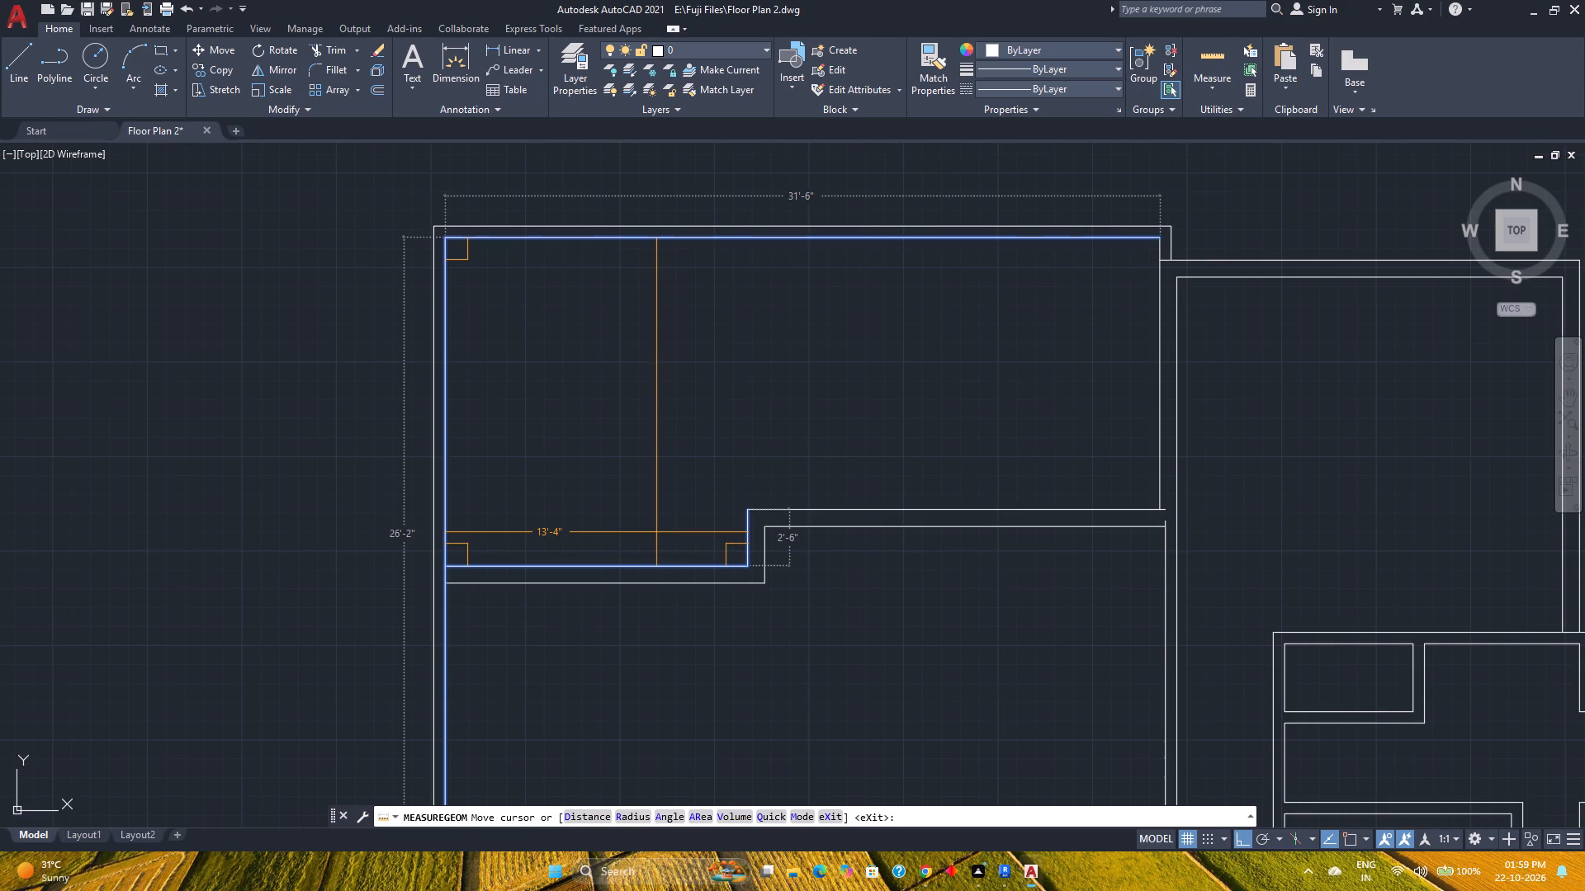
Trim the projecting line ends where the stepped wall's two faces meet the east wall's inner lines.
{"action": "scroll", "coordinate": [1153, 514], "scroll_direction": "up", "scroll_amount": 3}
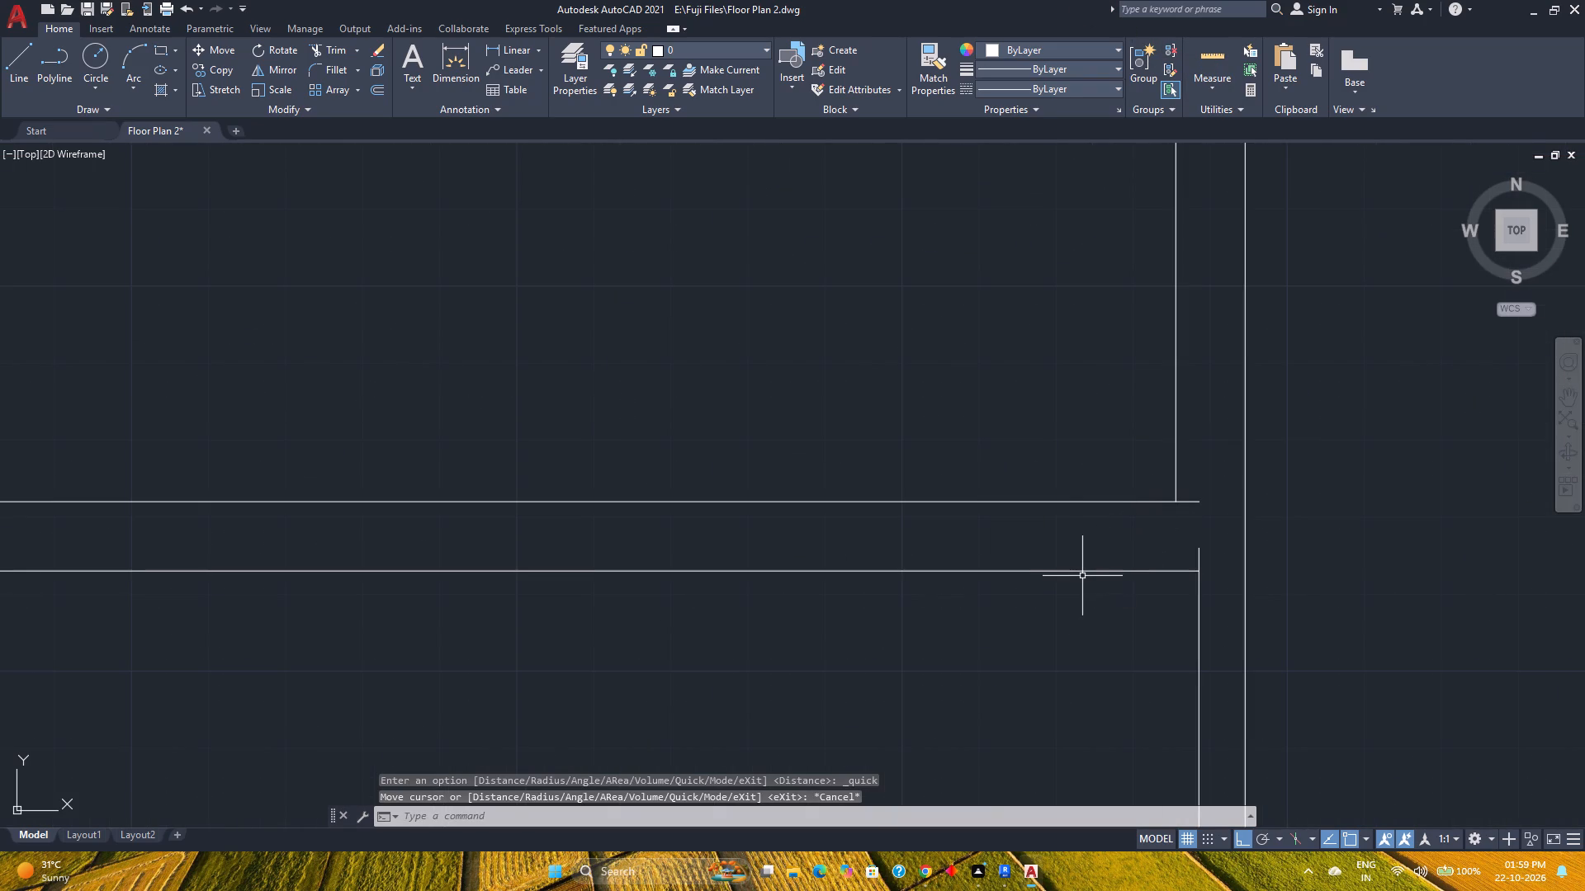
{"action": "key", "text": "t"}
{"action": "key", "text": "r"}
{"action": "key", "text": "Return"}
{"action": "scroll", "coordinate": [1199, 525], "scroll_direction": "up", "scroll_amount": 3}
{"action": "left_click_drag", "start_coordinate": [1173, 404], "coordinate": [1182, 451]}
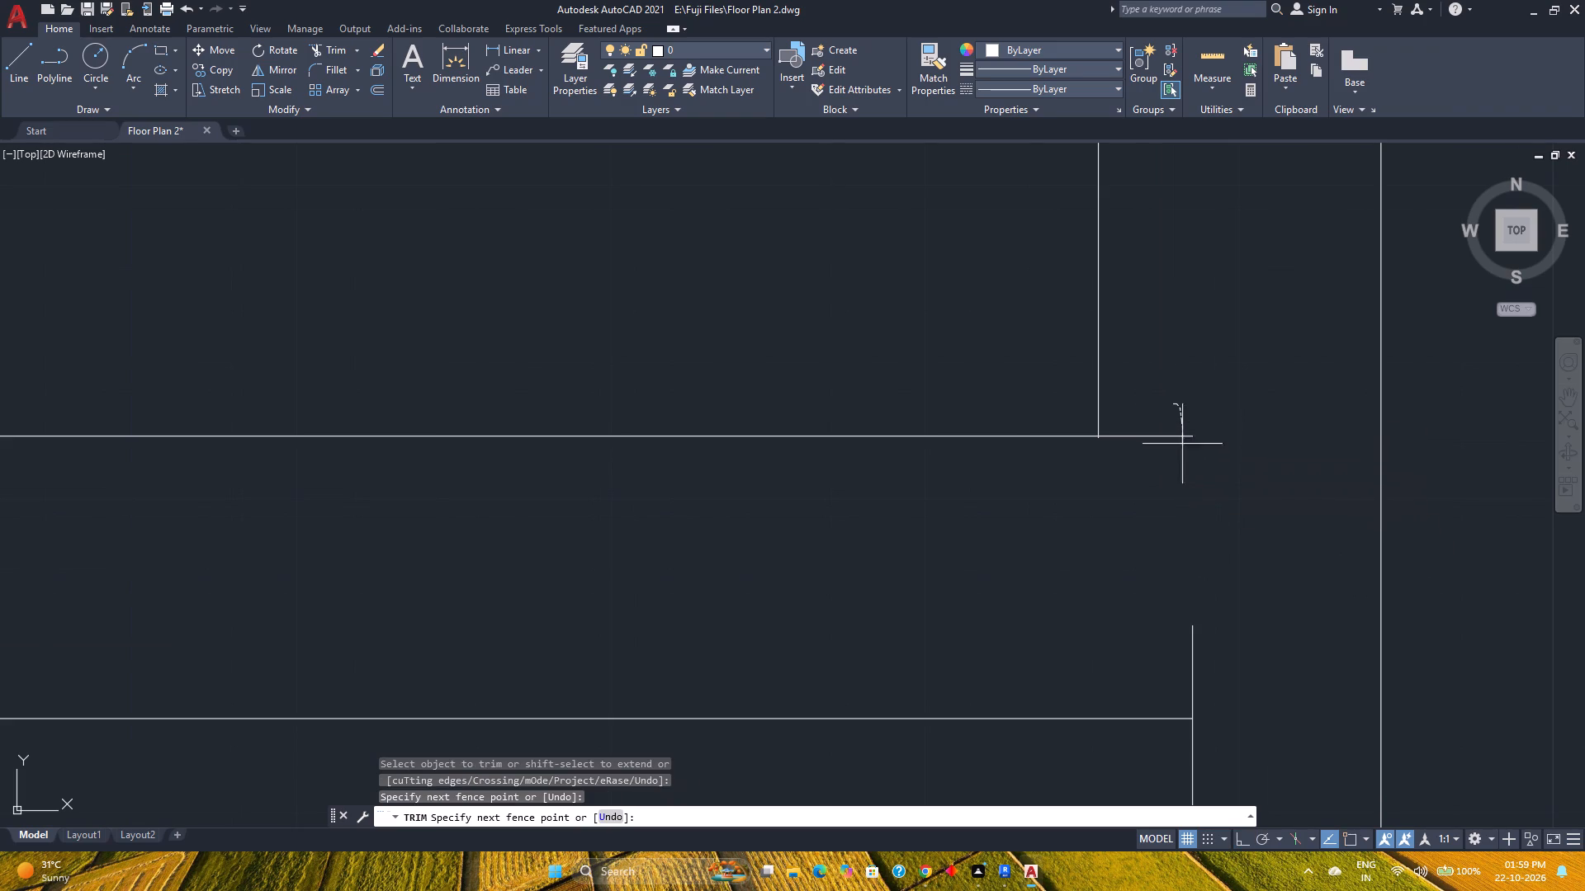
{"action": "left_click_drag", "start_coordinate": [1182, 451], "coordinate": [1234, 656]}
{"action": "scroll", "coordinate": [1190, 599], "scroll_direction": "down", "scroll_amount": 2}
{"action": "scroll", "coordinate": [1172, 535], "scroll_direction": "up", "scroll_amount": 6}
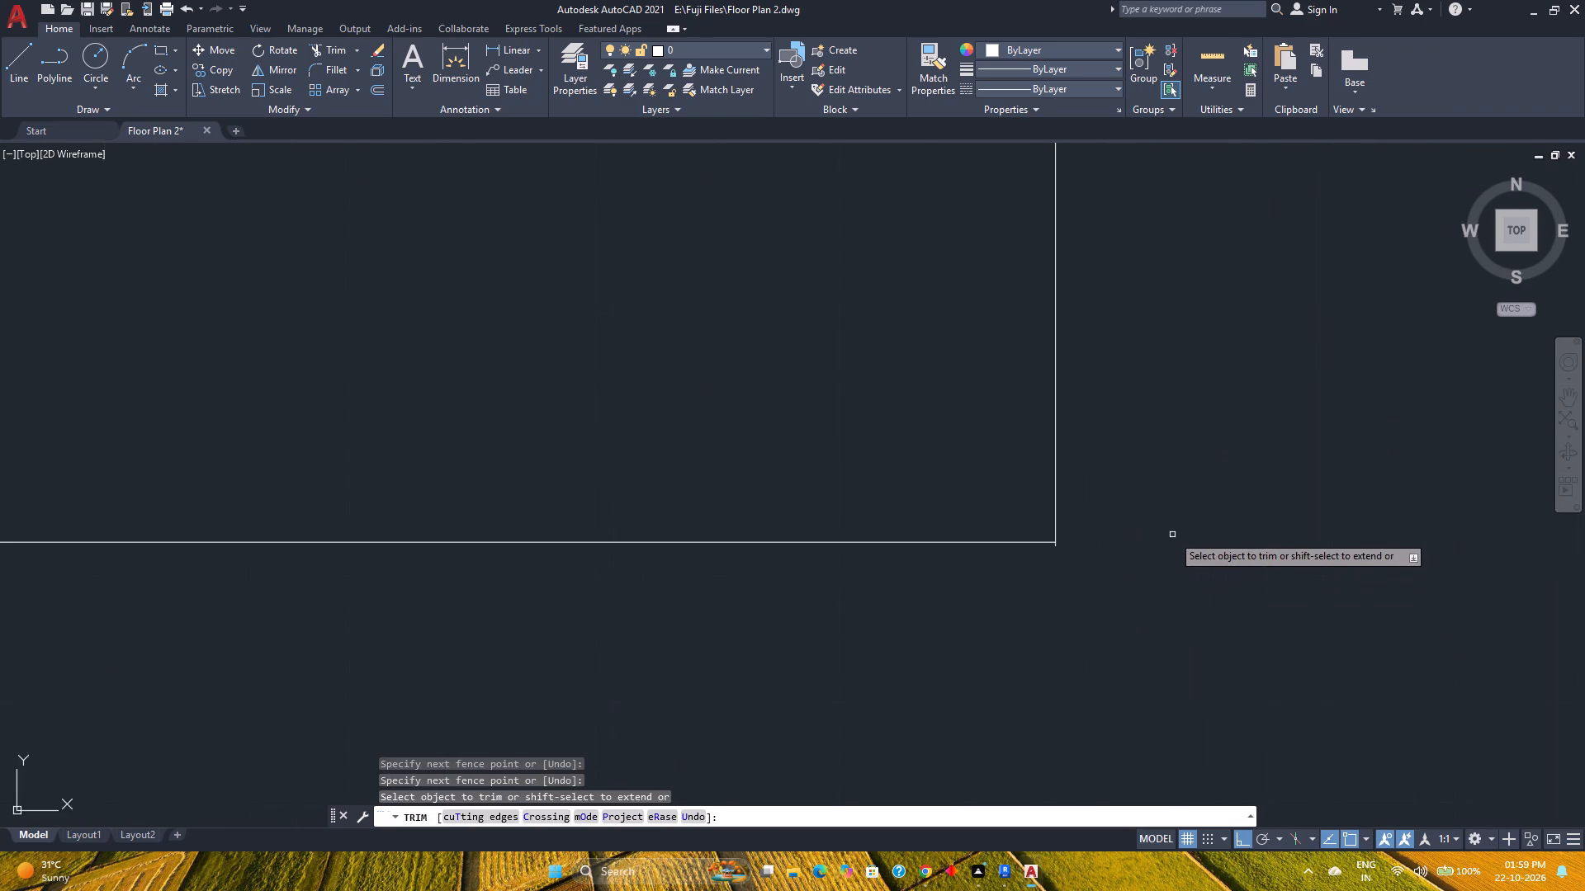
{"action": "scroll", "coordinate": [1172, 535], "scroll_direction": "up", "scroll_amount": 3}
{"action": "scroll", "coordinate": [735, 597], "scroll_direction": "down", "scroll_amount": 4}
{"action": "scroll", "coordinate": [613, 614], "scroll_direction": "up", "scroll_amount": 4}
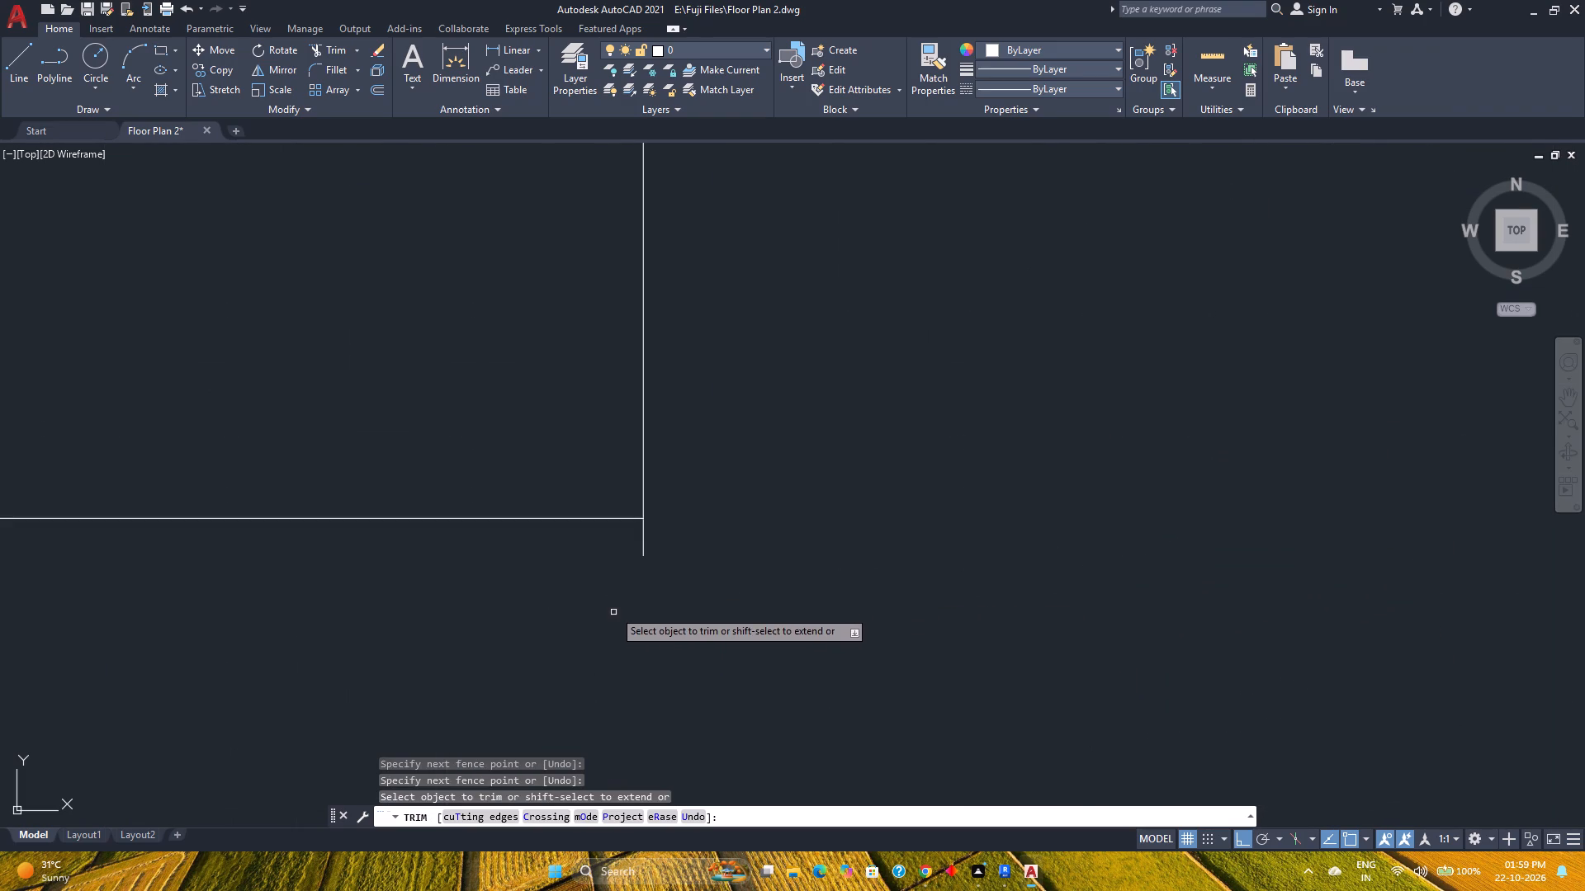
{"action": "left_click", "coordinate": [621, 557]}
{"action": "left_click", "coordinate": [758, 515]}
{"action": "scroll", "coordinate": [766, 521], "scroll_direction": "down", "scroll_amount": 3}
{"action": "key", "text": "Escape"}
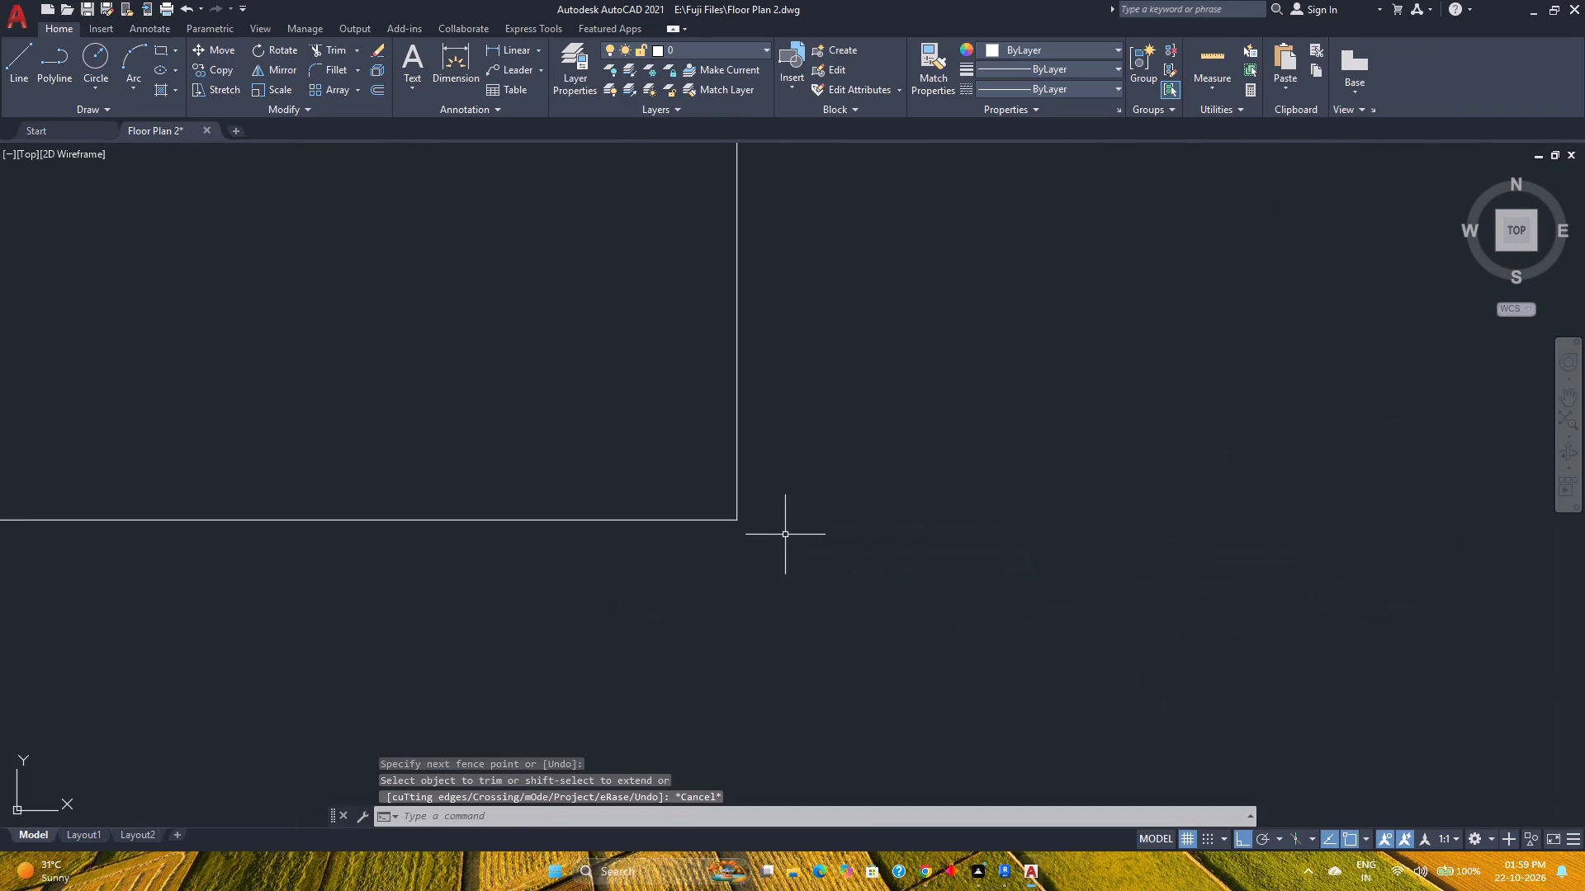
Explode both stepped face polylines of the dividing wall into separate lines.
{"action": "scroll", "coordinate": [785, 535], "scroll_direction": "down", "scroll_amount": 10}
{"action": "scroll", "coordinate": [688, 662], "scroll_direction": "down", "scroll_amount": 1}
{"action": "middle_click_drag", "start_coordinate": [688, 661], "coordinate": [706, 655]}
{"action": "middle_click_drag", "start_coordinate": [706, 655], "coordinate": [731, 653]}
{"action": "middle_click", "coordinate": [847, 635]}
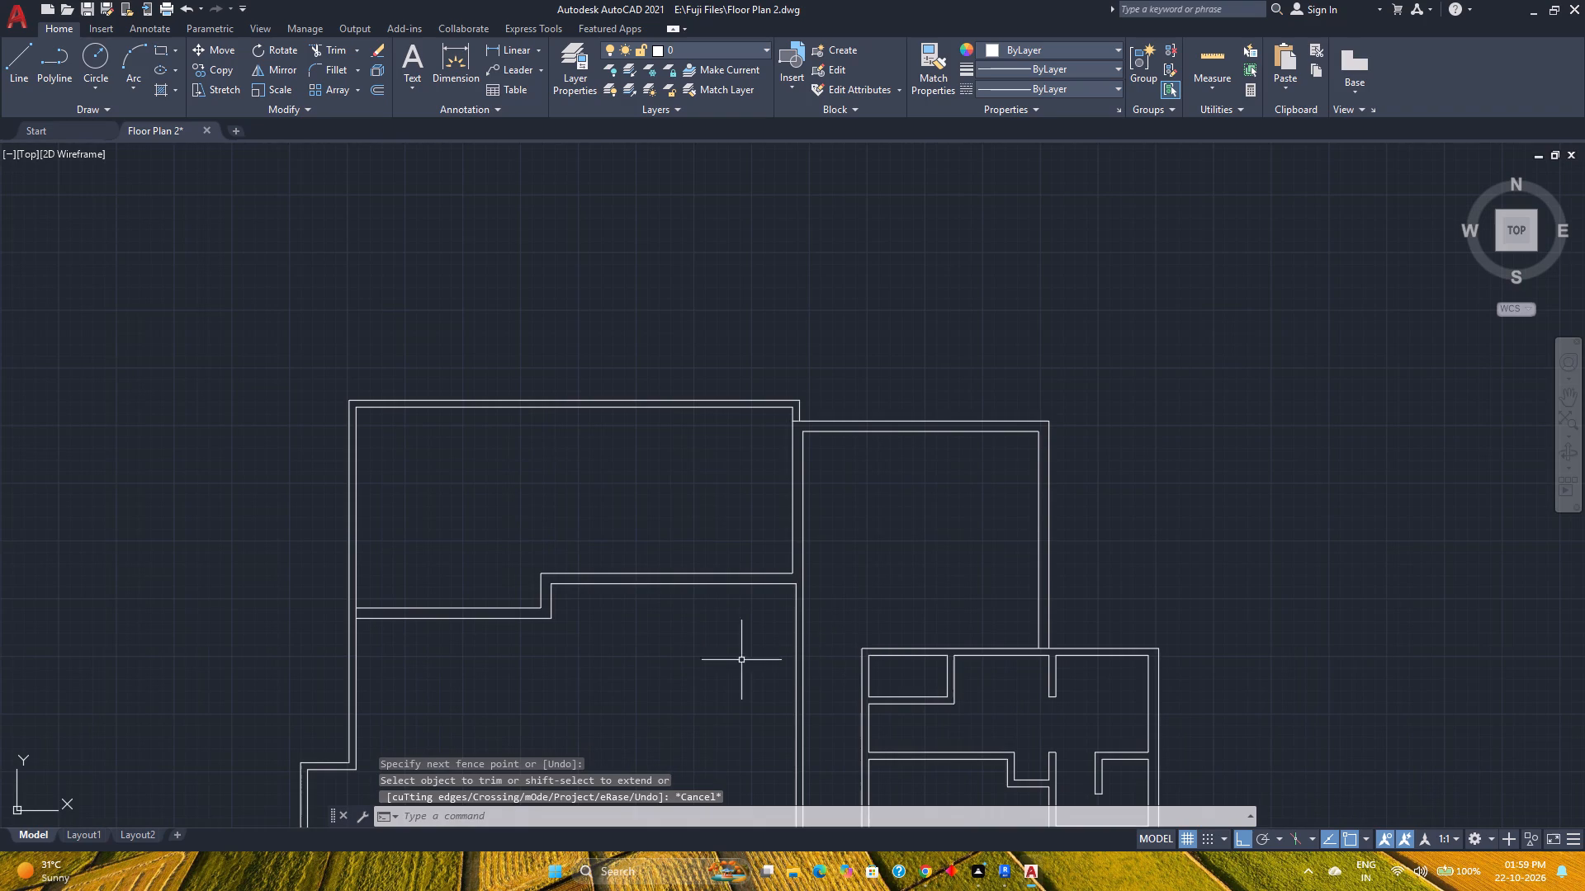
{"action": "scroll", "coordinate": [684, 667], "scroll_direction": "down", "scroll_amount": 1}
{"action": "middle_click_drag", "start_coordinate": [684, 667], "coordinate": [777, 566]}
{"action": "middle_click_drag", "start_coordinate": [783, 560], "coordinate": [805, 543]}
{"action": "middle_click", "coordinate": [806, 543]}
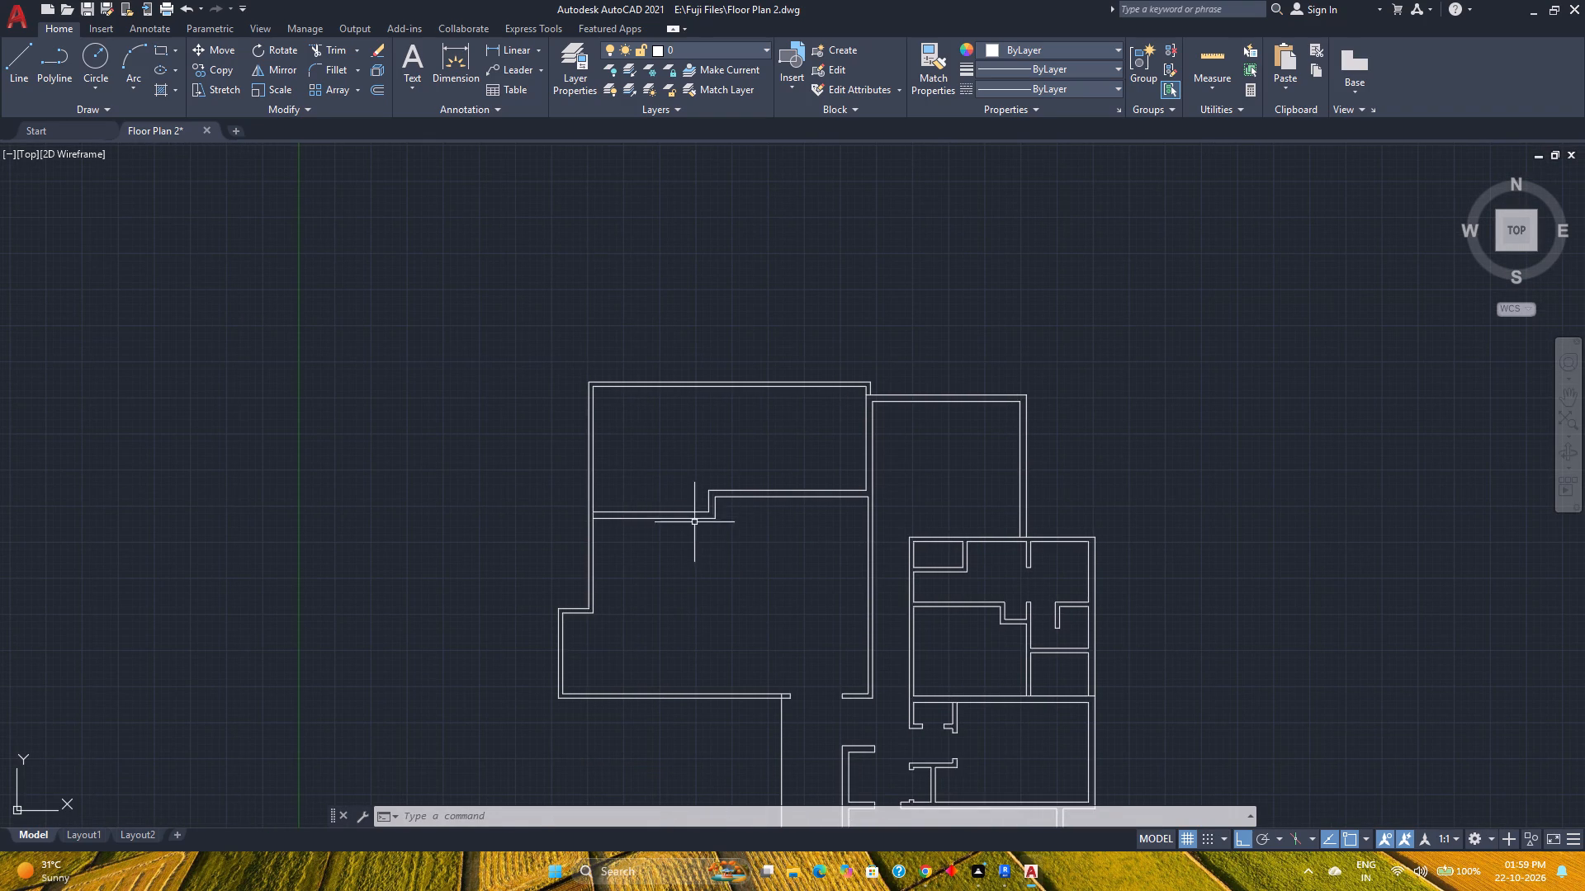
{"action": "left_click", "coordinate": [754, 538]}
{"action": "left_click", "coordinate": [693, 483]}
{"action": "type", "text": "ex"}
{"action": "key", "text": "p"}
{"action": "key", "text": "o"}
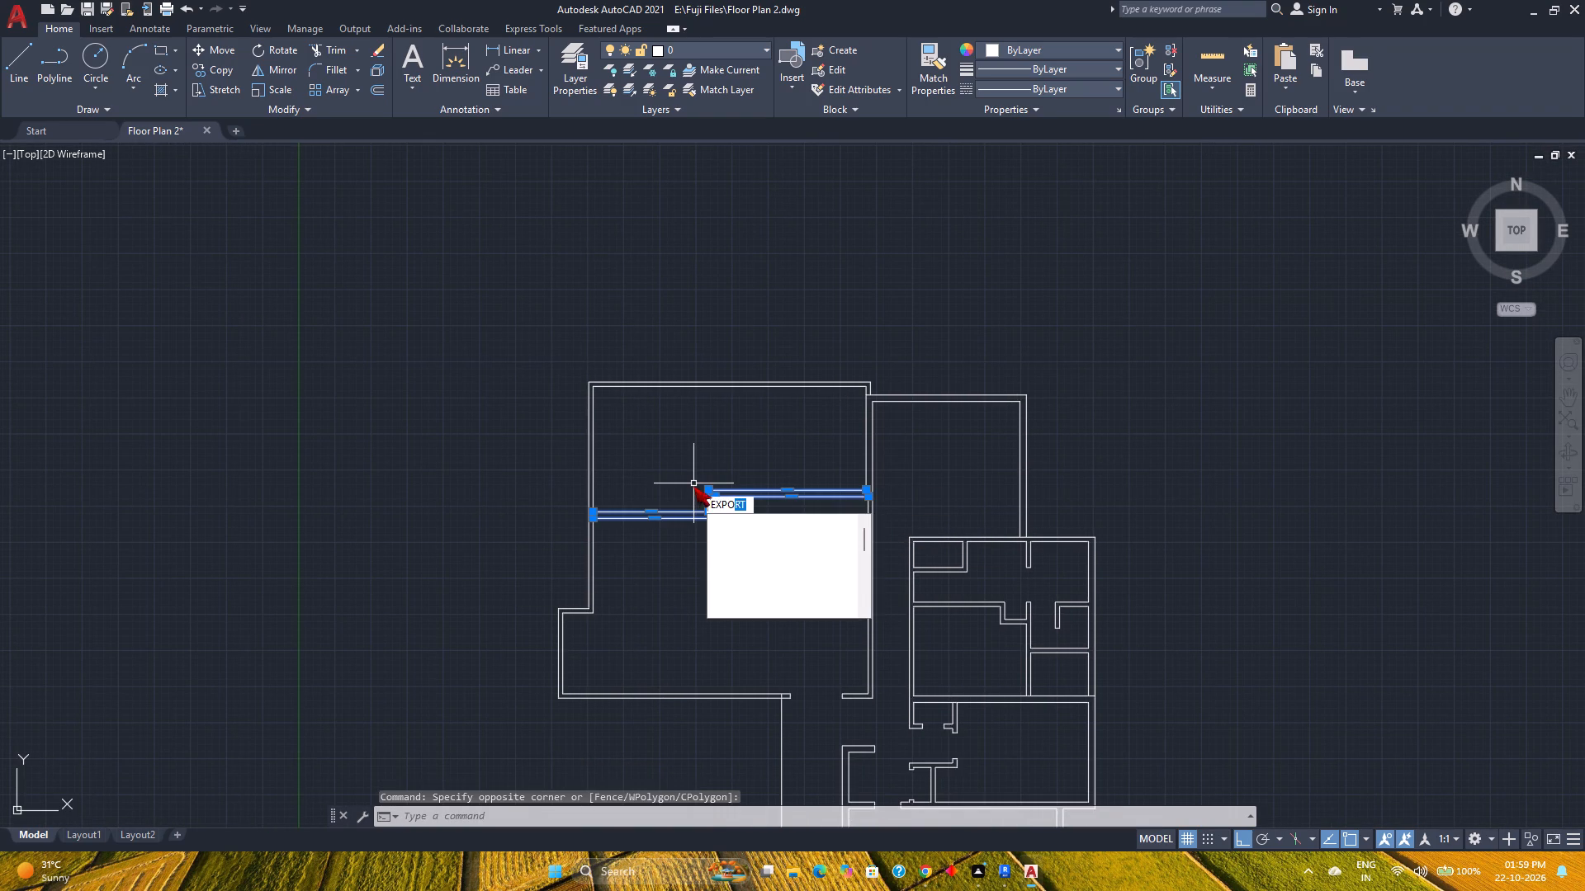
{"action": "key", "text": "BackSpace"}
{"action": "key", "text": "BackSpace"}
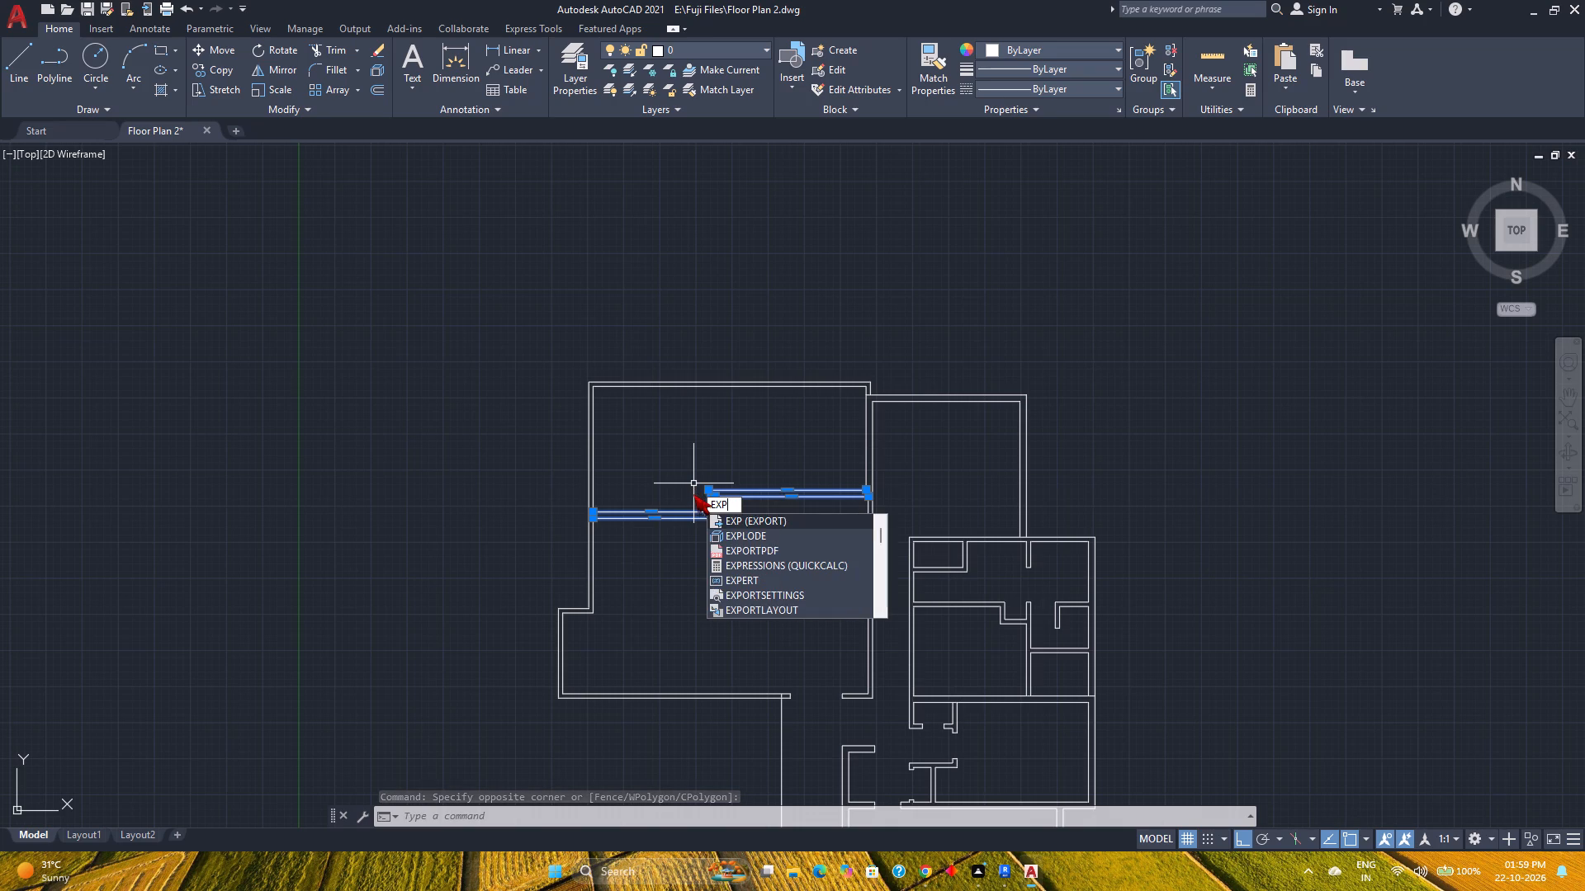
{"action": "type", "text": "lo"}
{"action": "key", "text": "Return"}
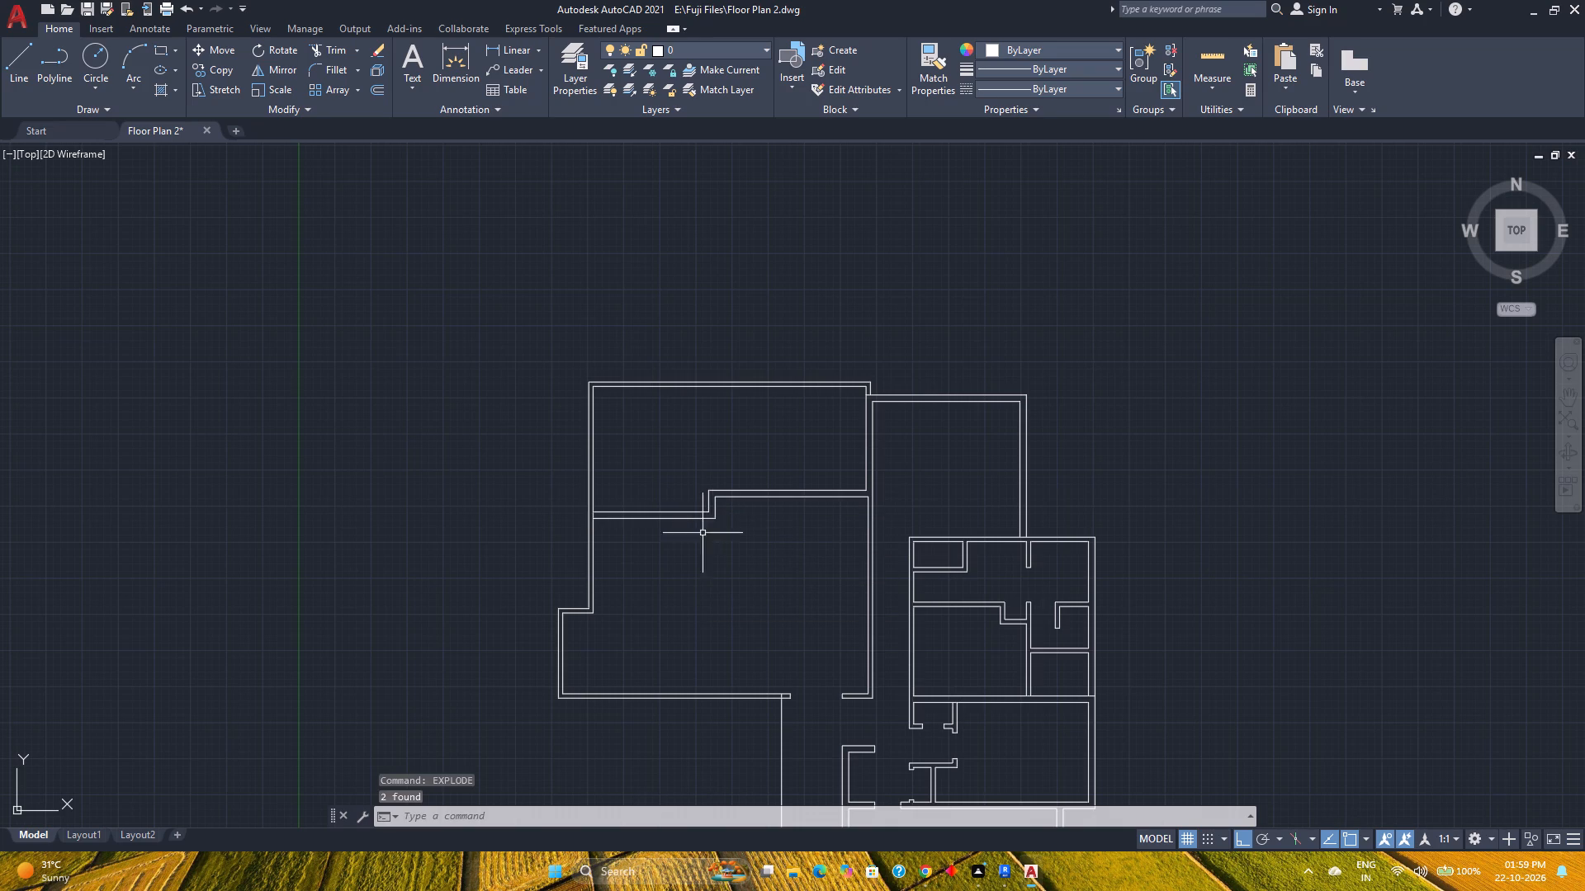
Measure the clear dimensions of the room below the stepped dividing wall.
{"action": "scroll", "coordinate": [626, 593], "scroll_direction": "up", "scroll_amount": 3}
{"action": "scroll", "coordinate": [626, 593], "scroll_direction": "down", "scroll_amount": 1}
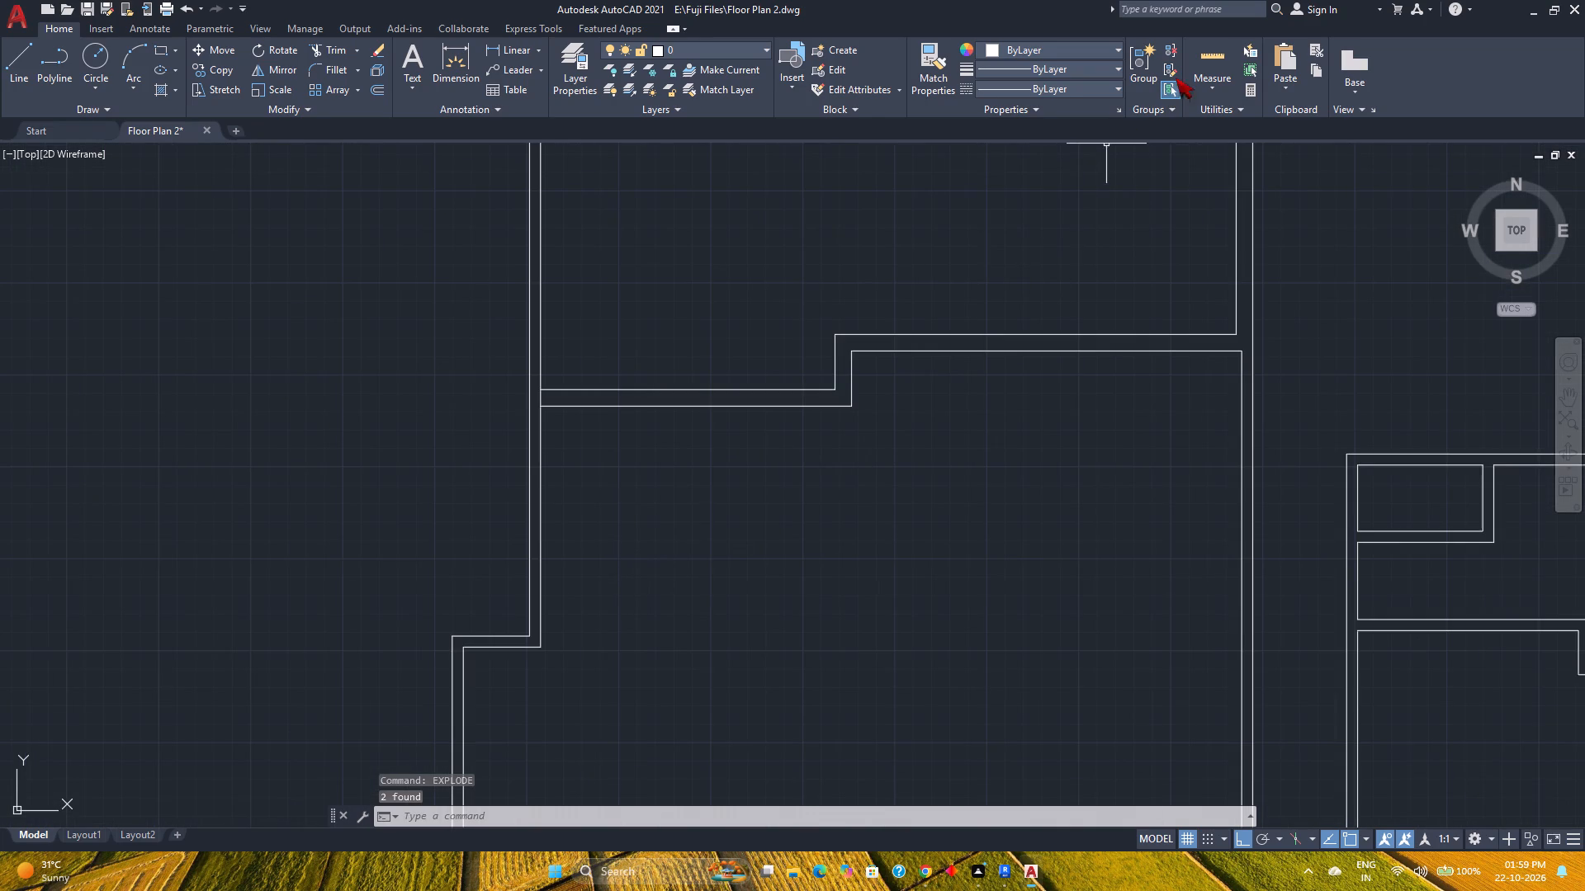
{"action": "left_click", "coordinate": [1211, 53]}
{"action": "scroll", "coordinate": [959, 435], "scroll_direction": "down", "scroll_amount": 1}
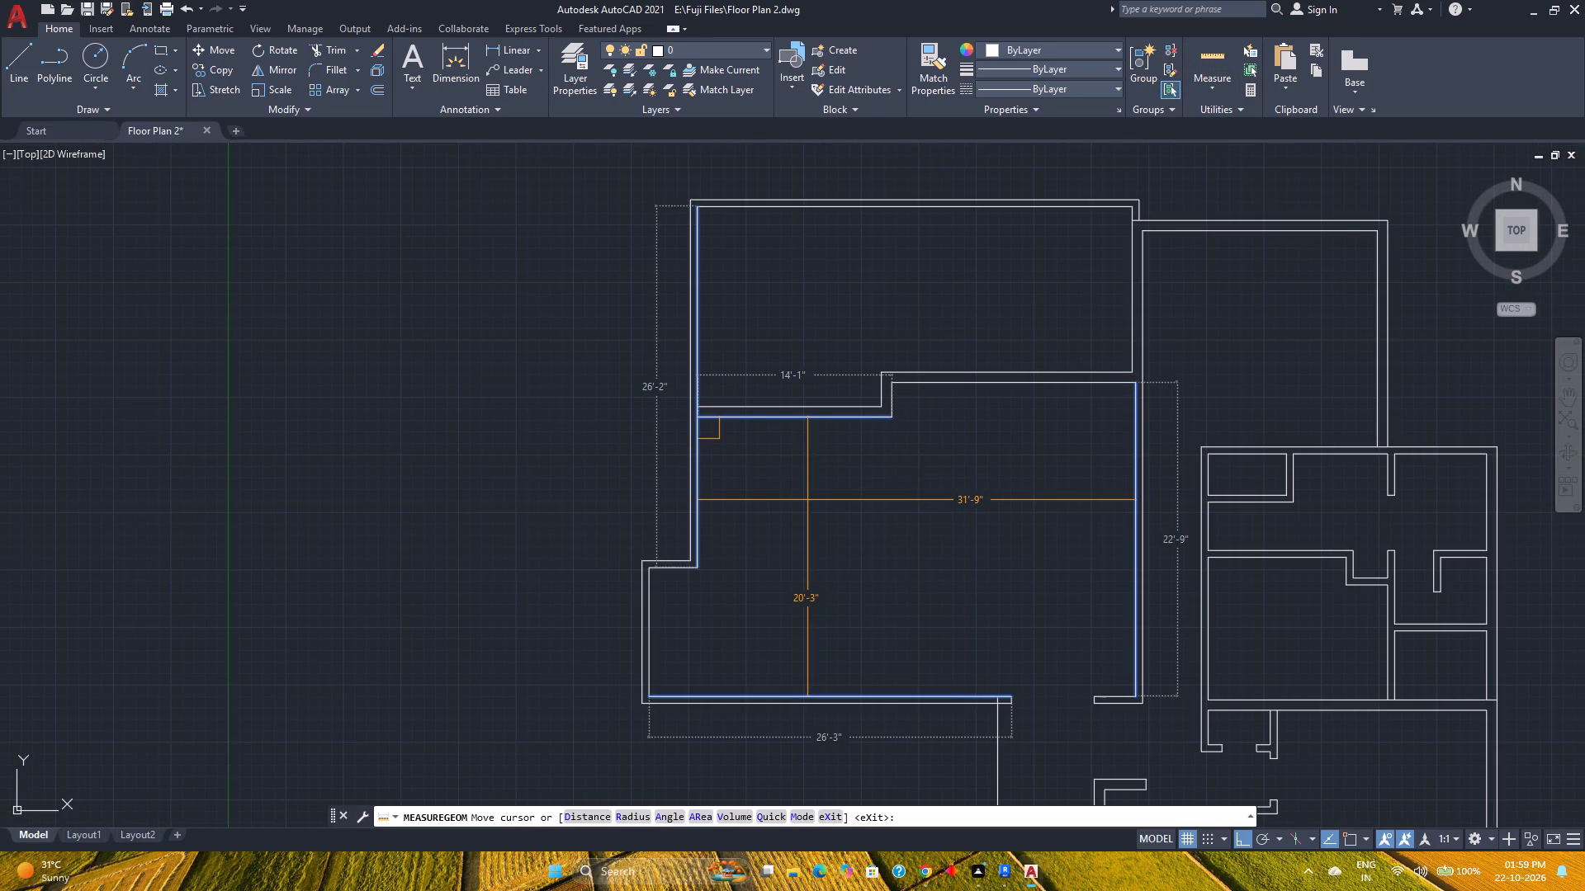
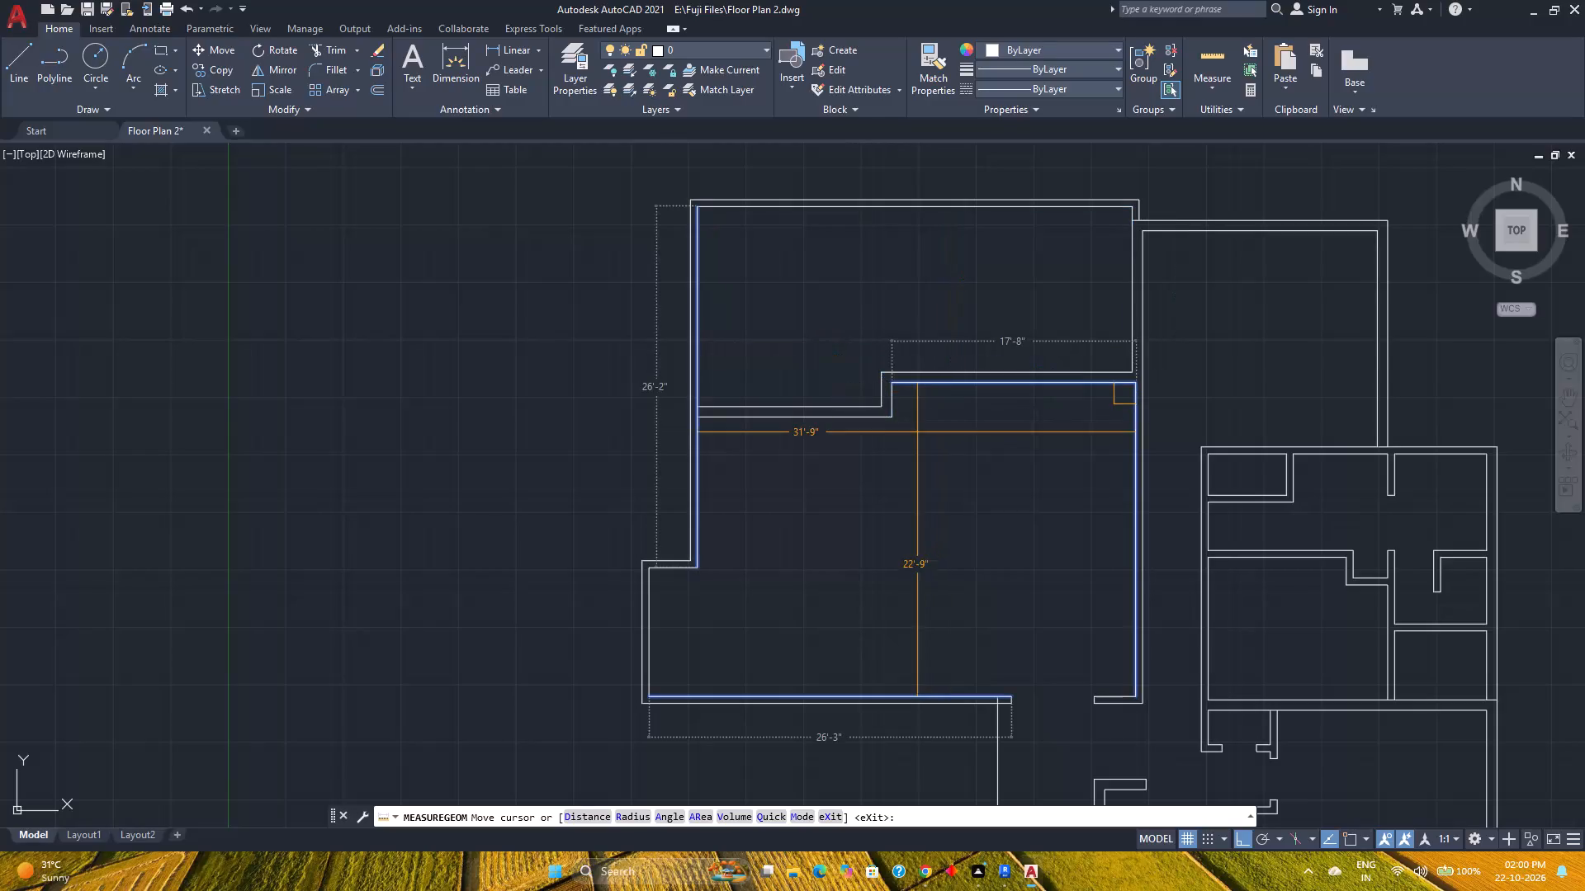
Use Quick measurement to examine the short wall jog along the upper side of the large room.
{"action": "scroll", "coordinate": [923, 406], "scroll_direction": "up", "scroll_amount": 4}
{"action": "scroll", "coordinate": [923, 406], "scroll_direction": "down", "scroll_amount": 1}
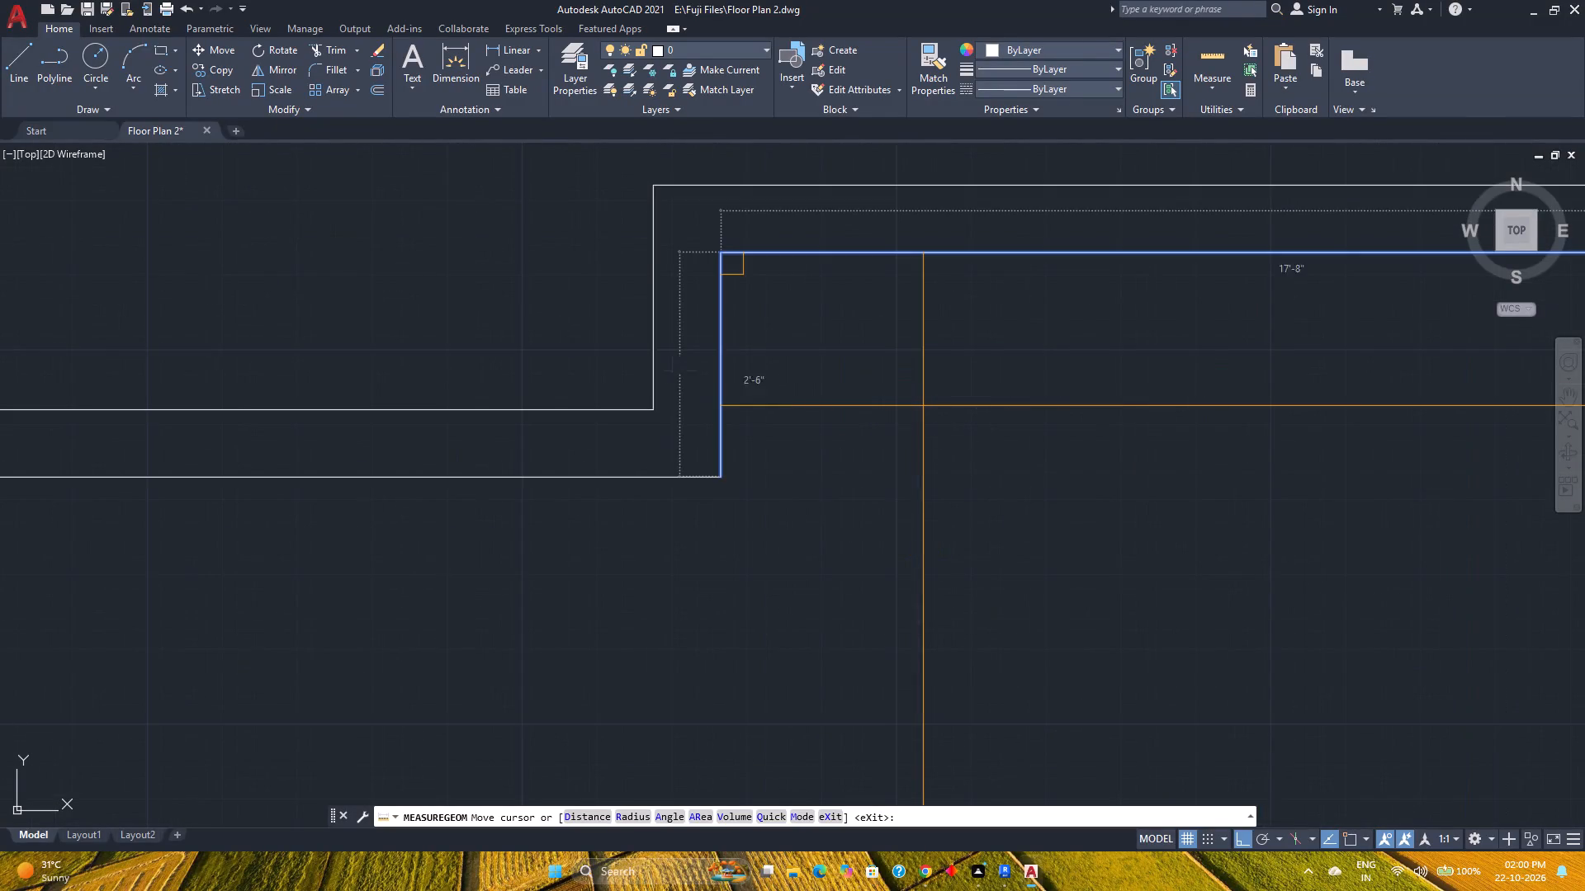
{"action": "scroll", "coordinate": [923, 406], "scroll_direction": "down", "scroll_amount": 3}
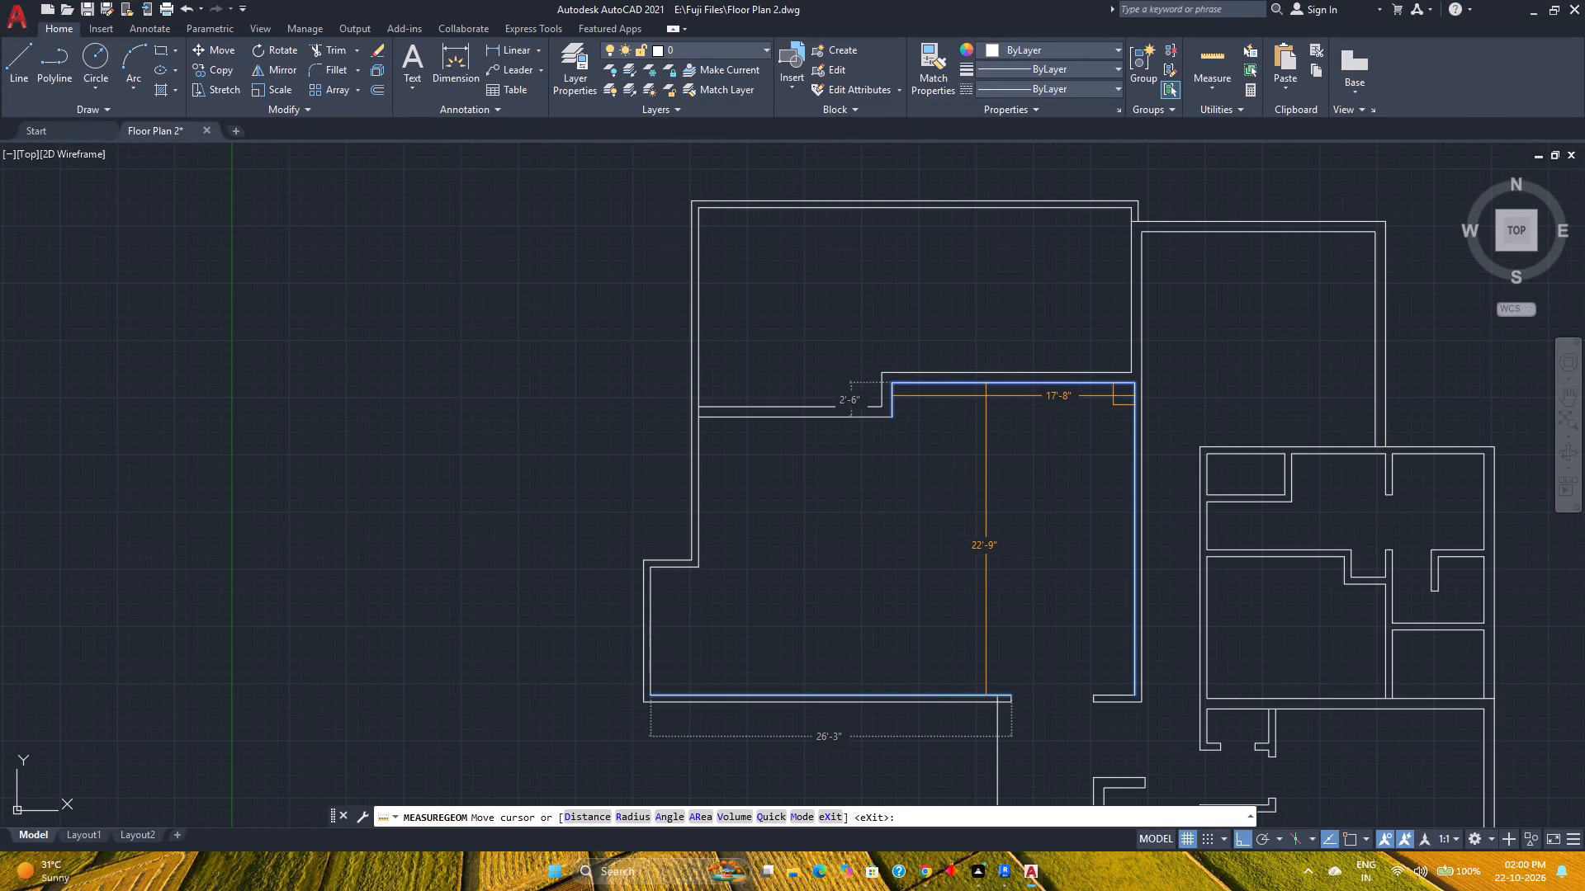
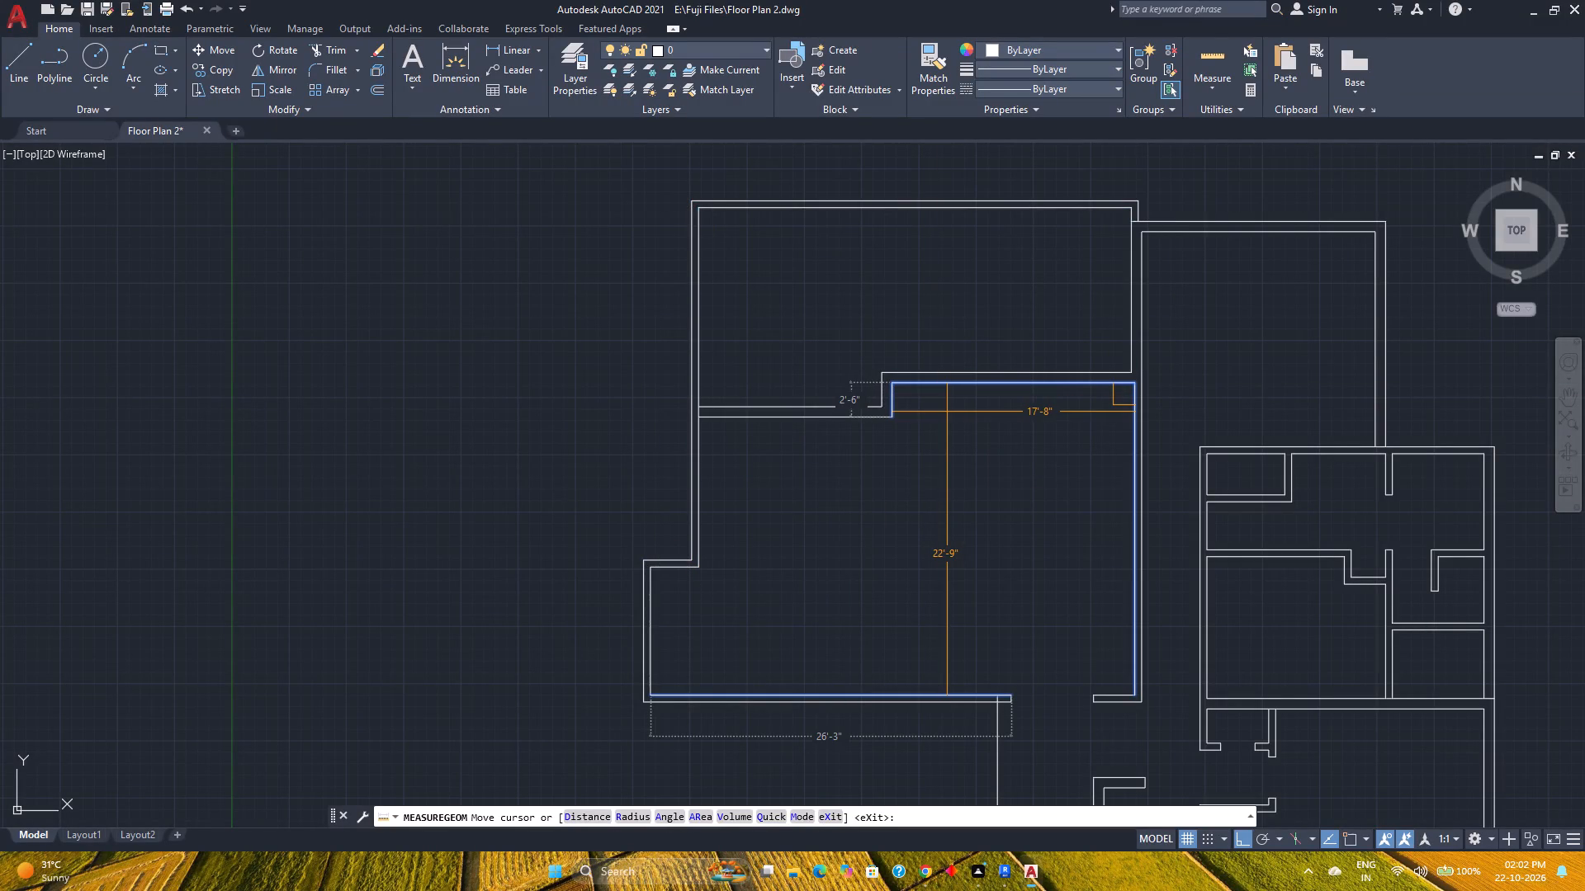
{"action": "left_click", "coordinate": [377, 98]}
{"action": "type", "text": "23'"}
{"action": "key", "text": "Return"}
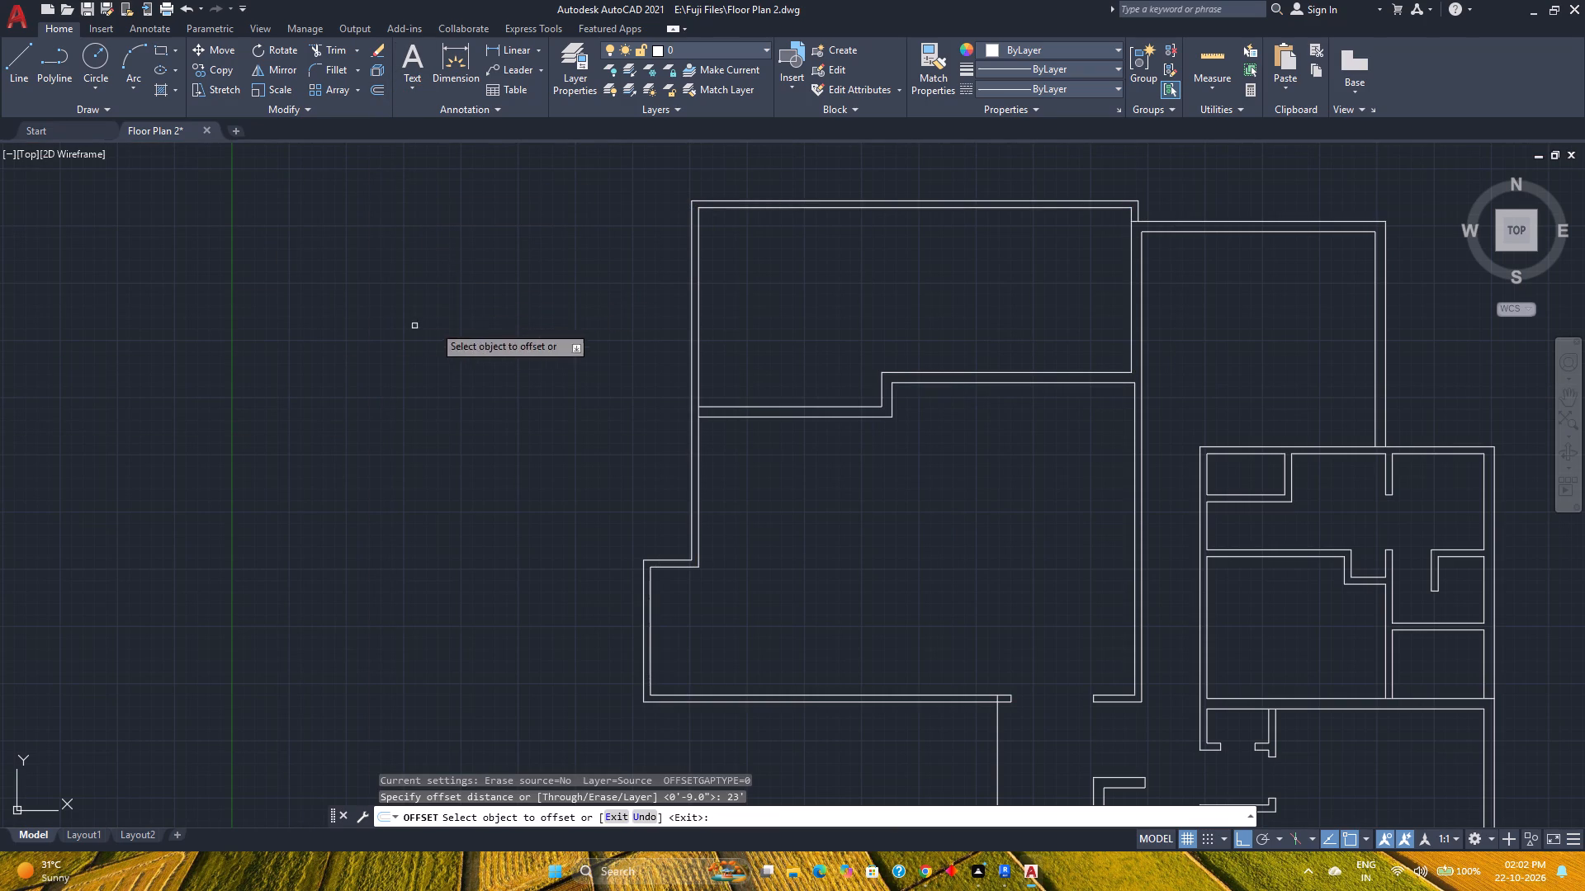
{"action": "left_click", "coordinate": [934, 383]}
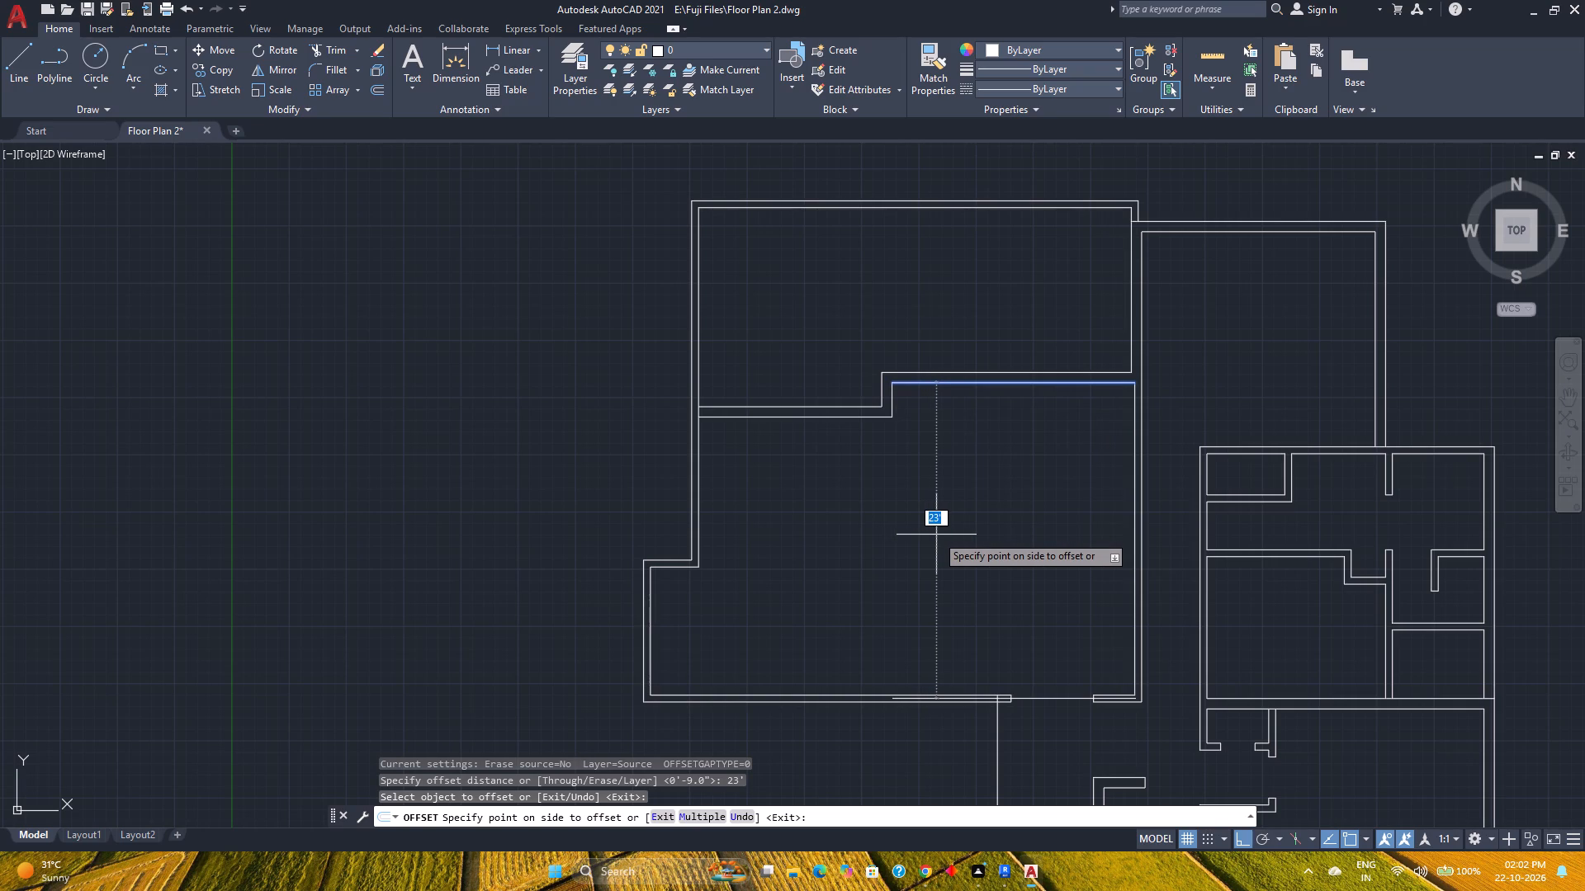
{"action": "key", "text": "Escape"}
Offset the lower line of the large room's stepped upper wall, left of the jog, 12'8" downward into the room.
{"action": "left_click", "coordinate": [374, 94]}
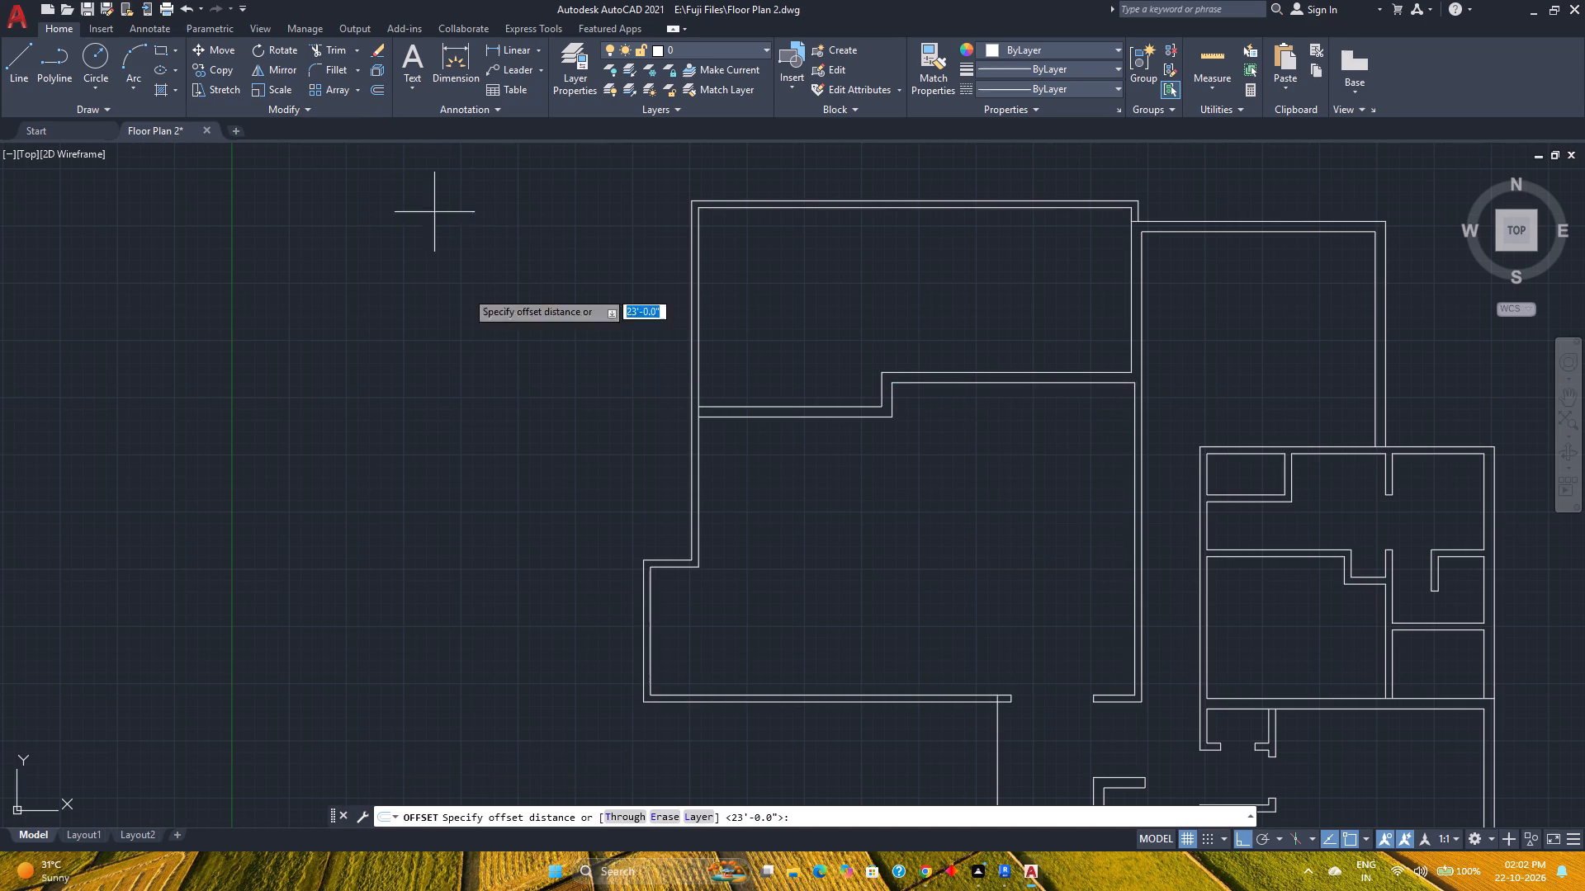
{"action": "key", "text": "Return"}
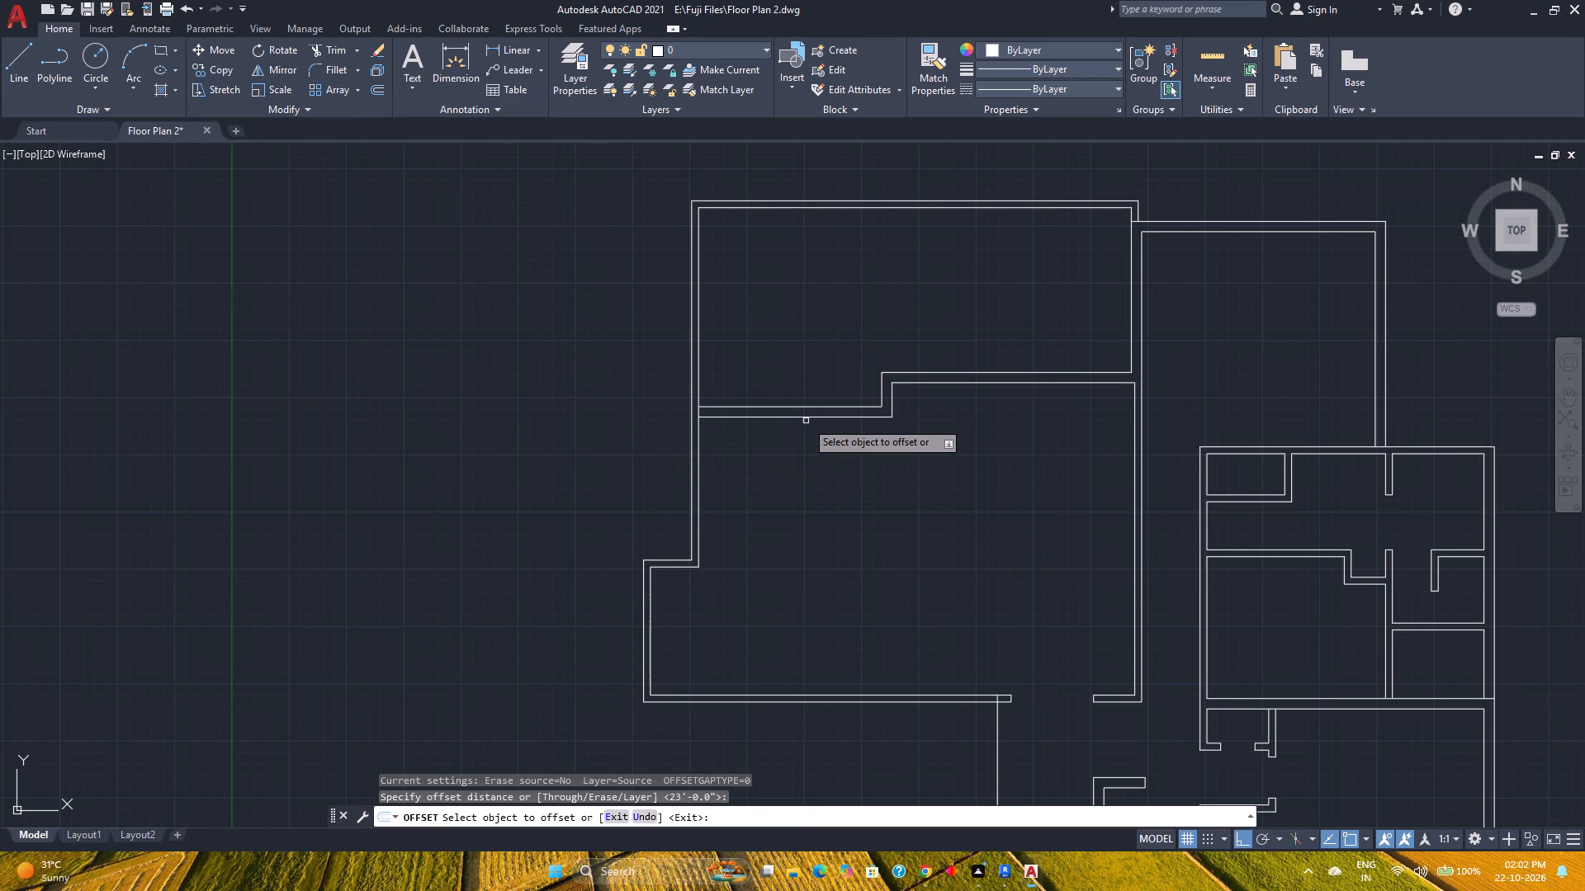
{"action": "left_click", "coordinate": [806, 417]}
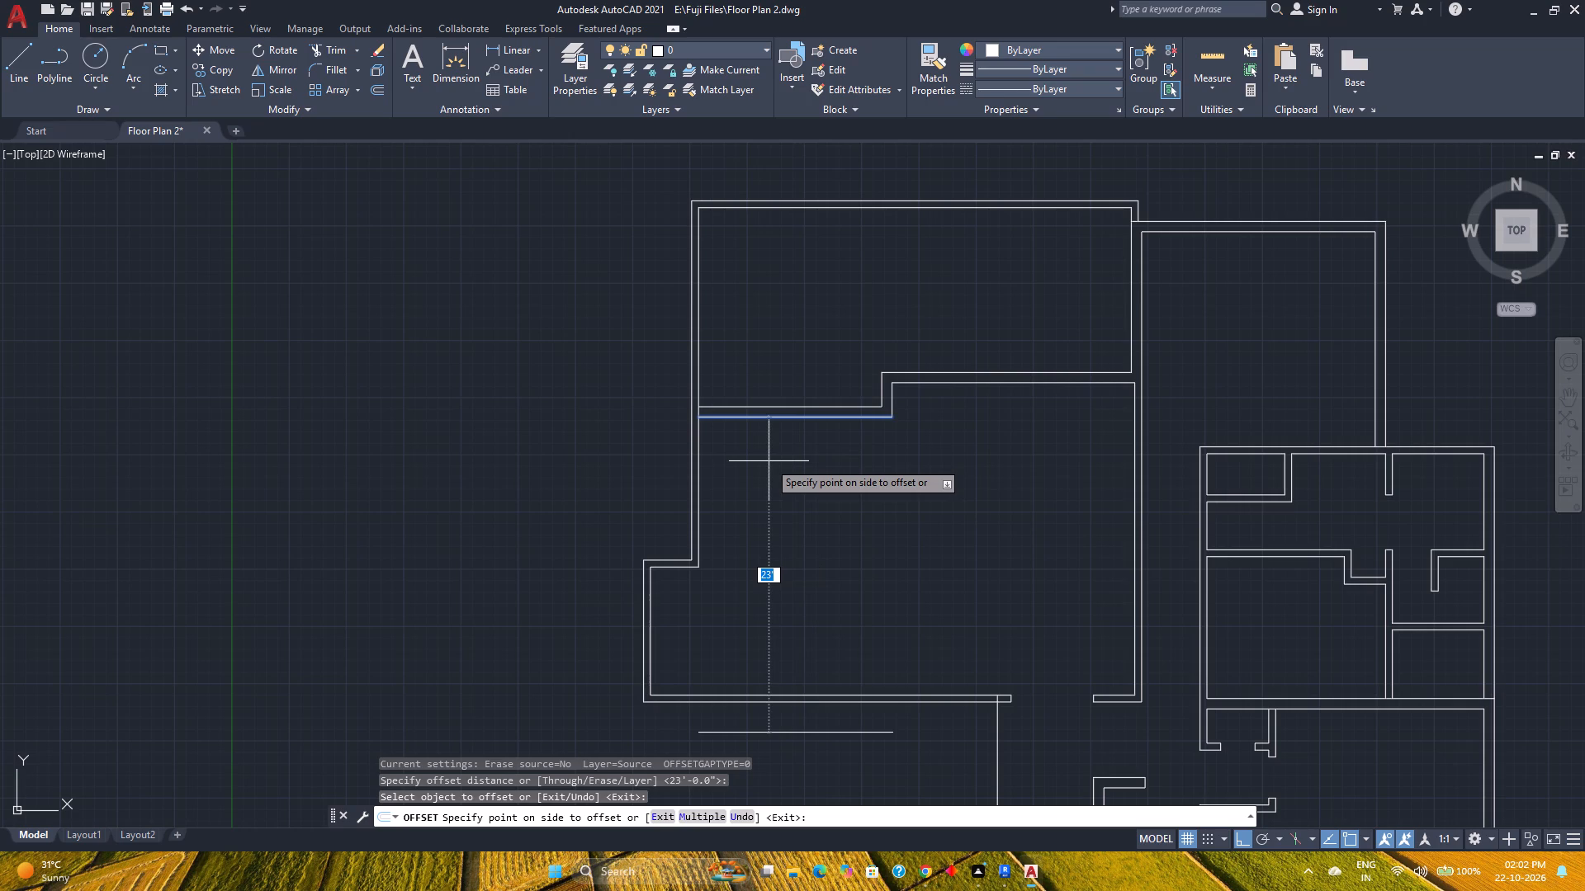
{"action": "type", "text": "12"}
{"action": "key", "text": "apostrophe"}
{"action": "key", "text": "8"}
{"action": "key", "text": "shift+quotedbl"}
{"action": "key", "text": "Return"}
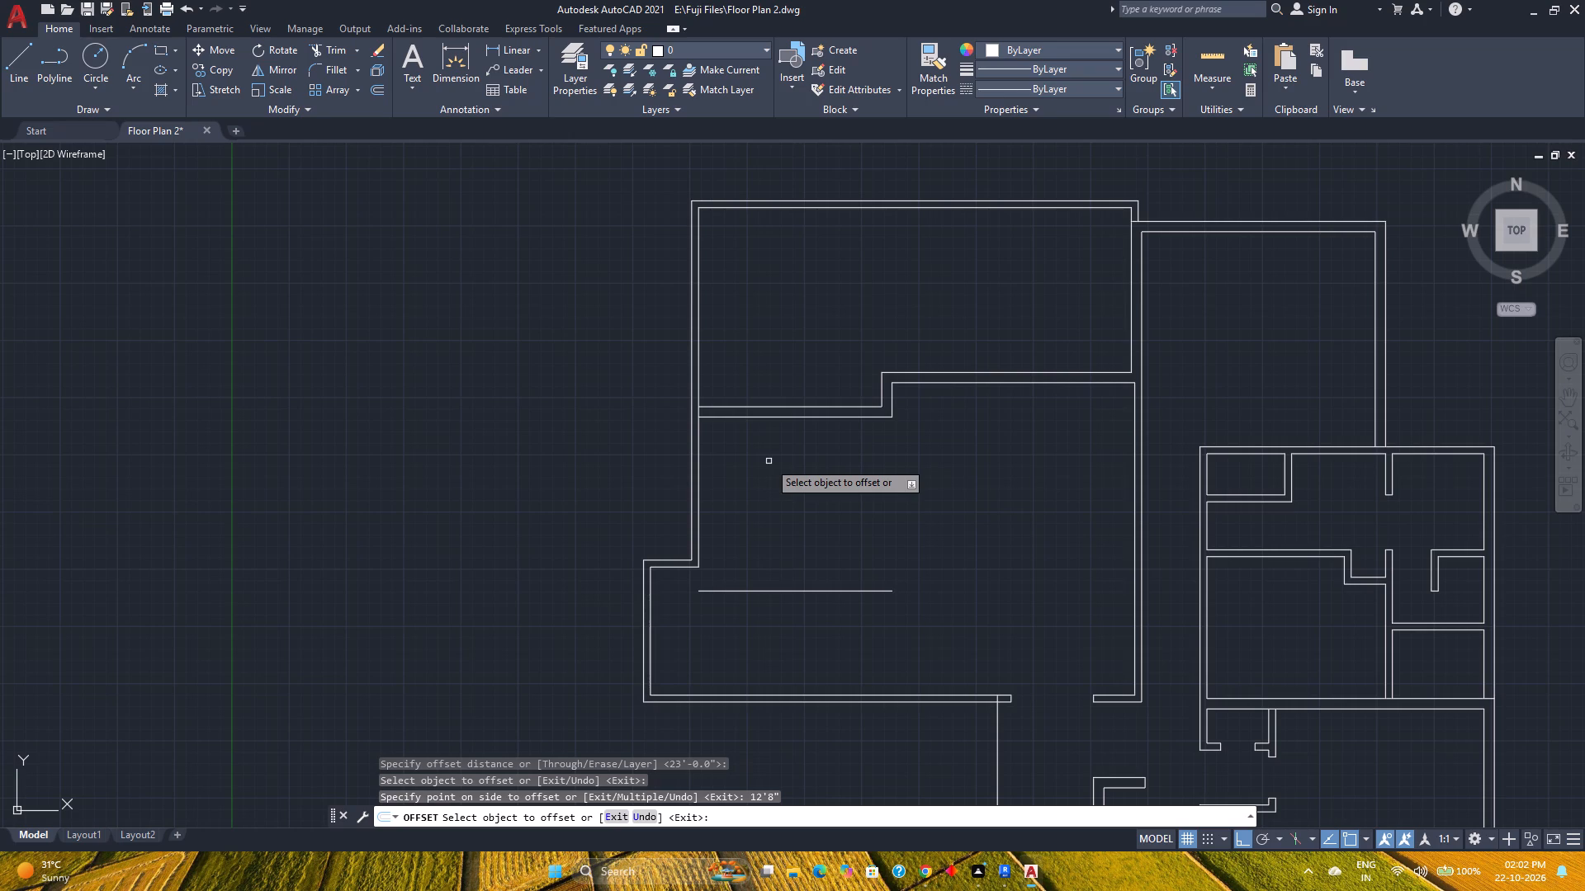
Offset the new horizontal line in the large room 9" downward to form a double wall.
{"action": "scroll", "coordinate": [769, 464], "scroll_direction": "down", "scroll_amount": 2}
{"action": "scroll", "coordinate": [770, 531], "scroll_direction": "up", "scroll_amount": 3}
{"action": "scroll", "coordinate": [770, 531], "scroll_direction": "down", "scroll_amount": 1}
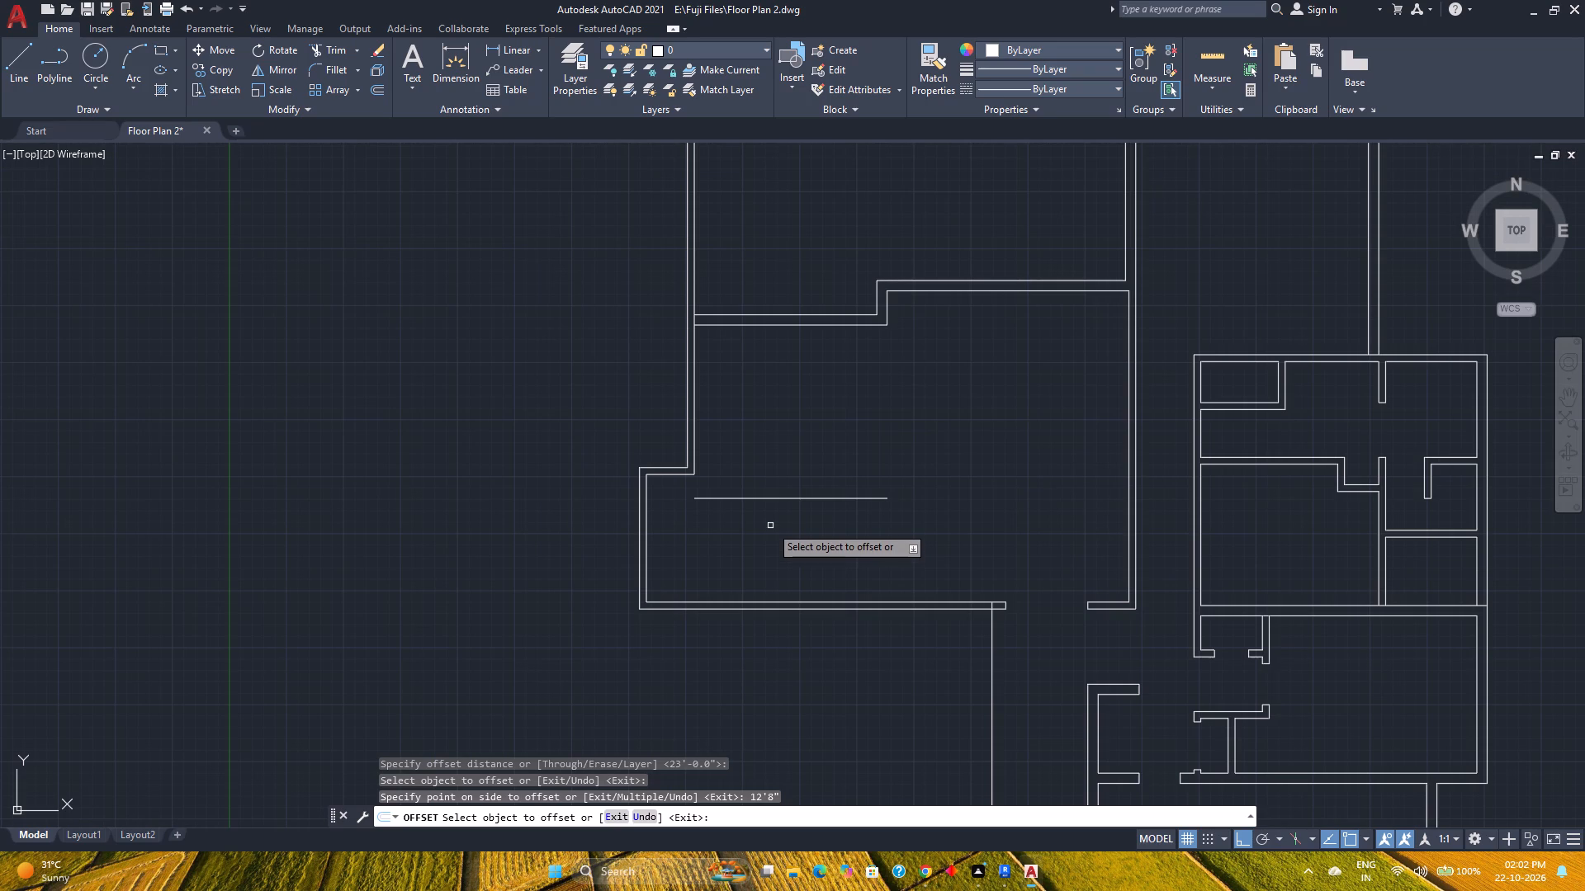
{"action": "middle_click_drag", "start_coordinate": [864, 554], "coordinate": [787, 539]}
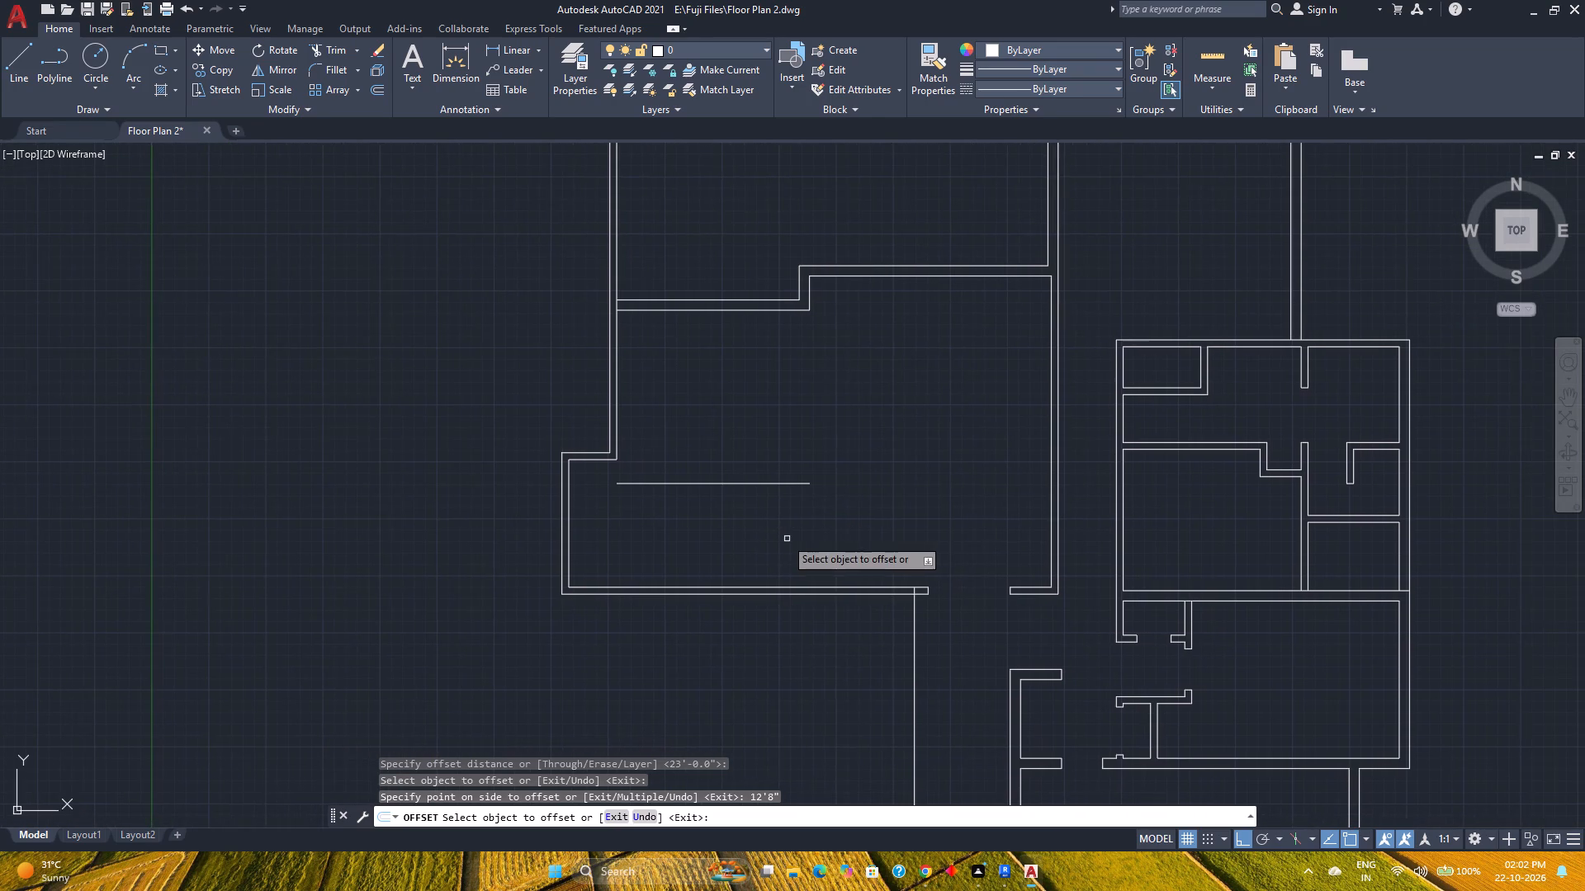
{"action": "left_click", "coordinate": [755, 483]}
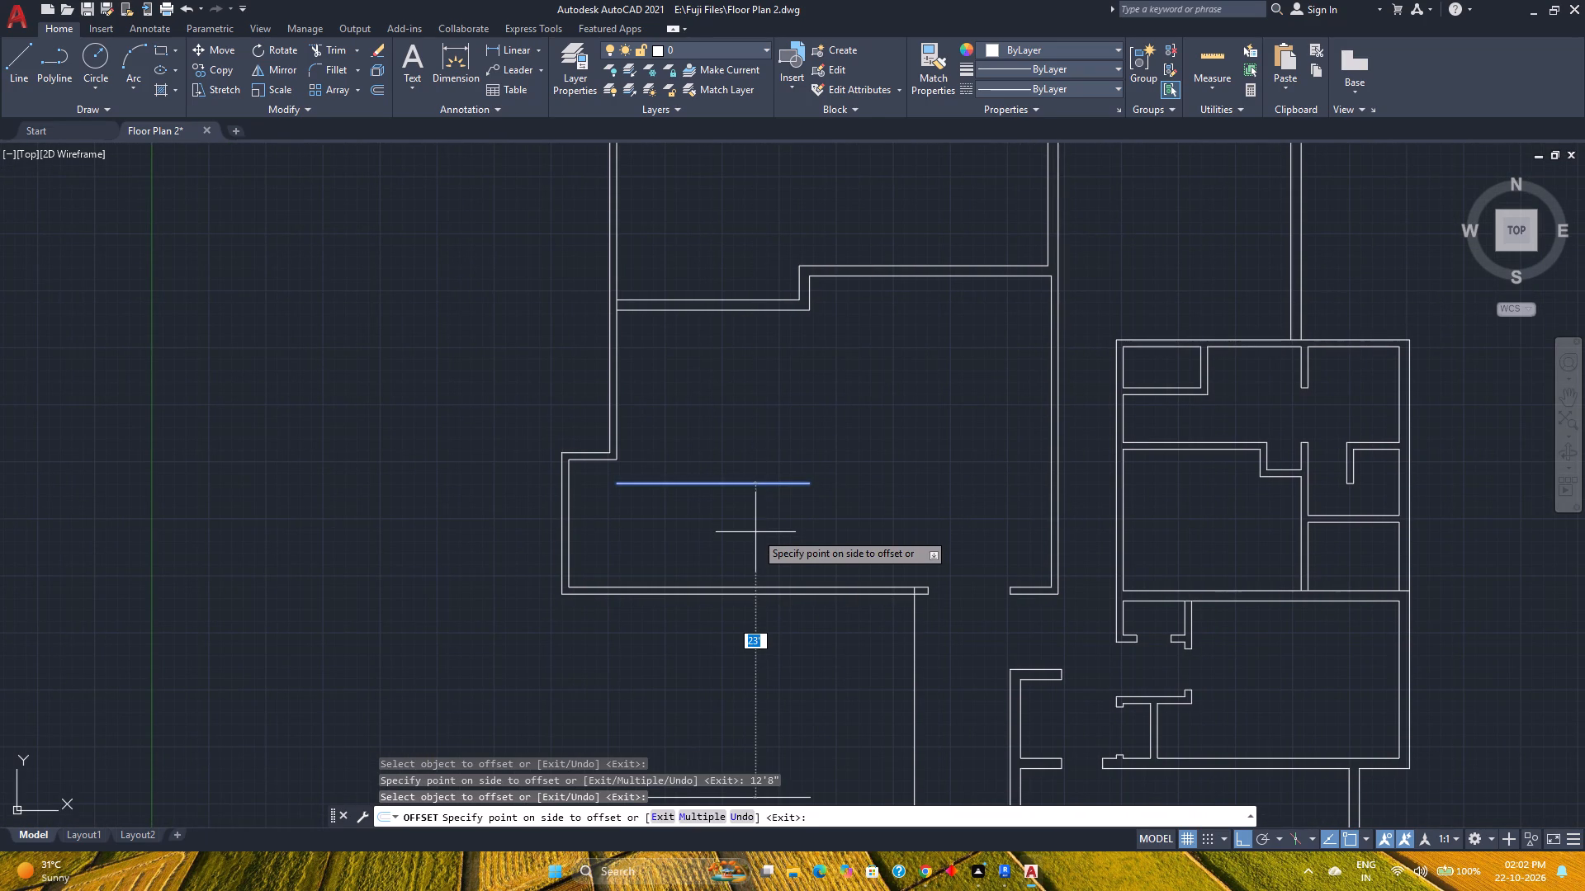
{"action": "key", "text": "9"}
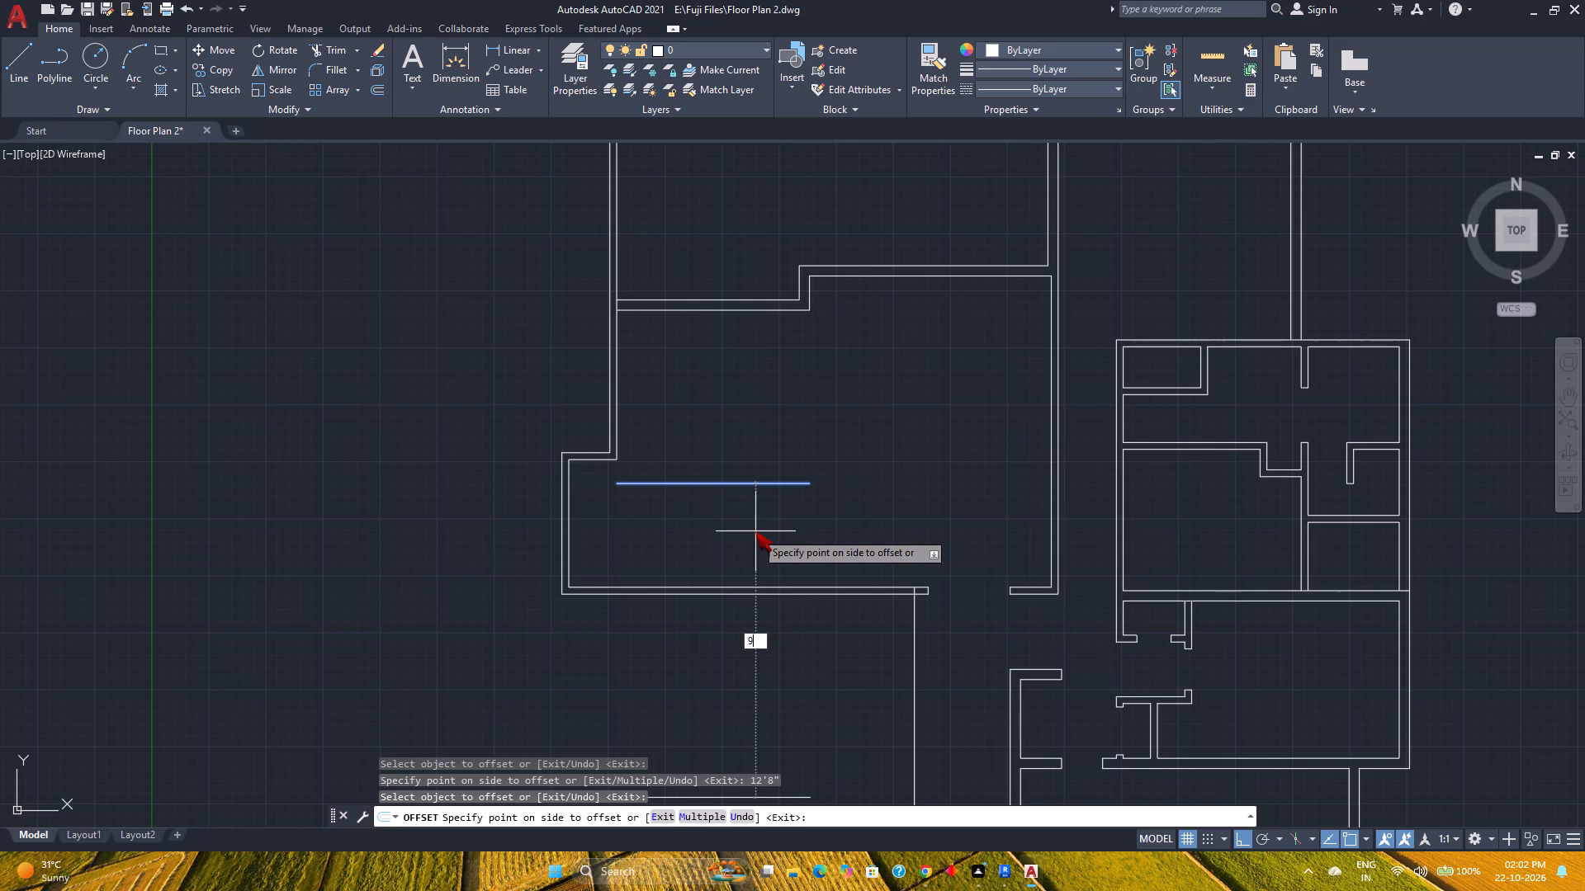
{"action": "key", "text": "Return"}
Offset the lower line of the new double wall 10'4" downward, past the large room's bottom wall.
{"action": "left_click", "coordinate": [750, 491]}
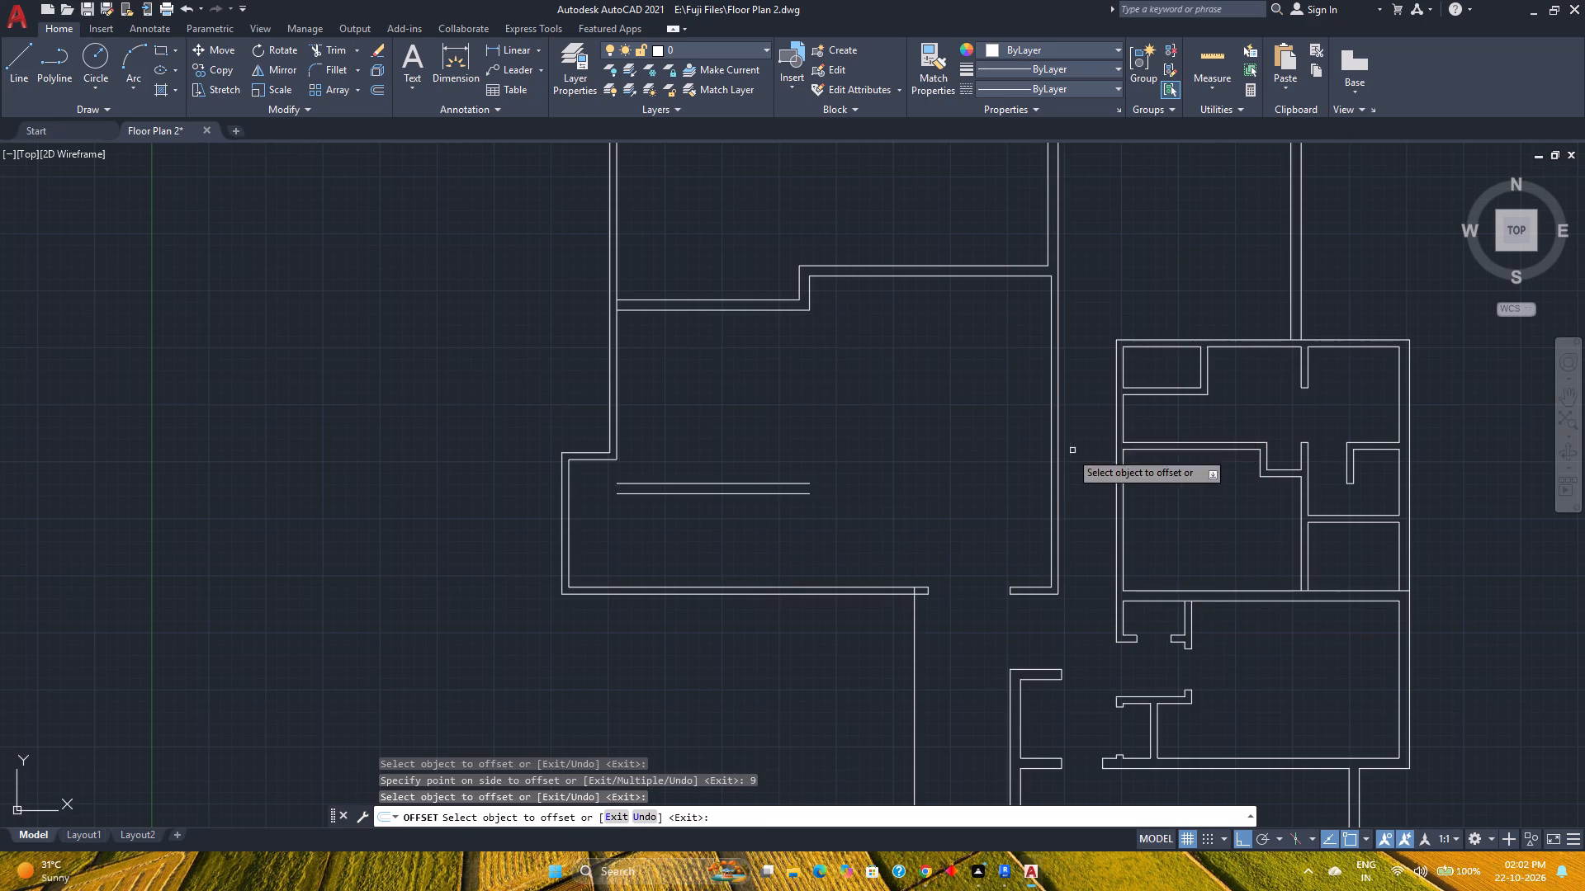
{"action": "left_click", "coordinate": [712, 493]}
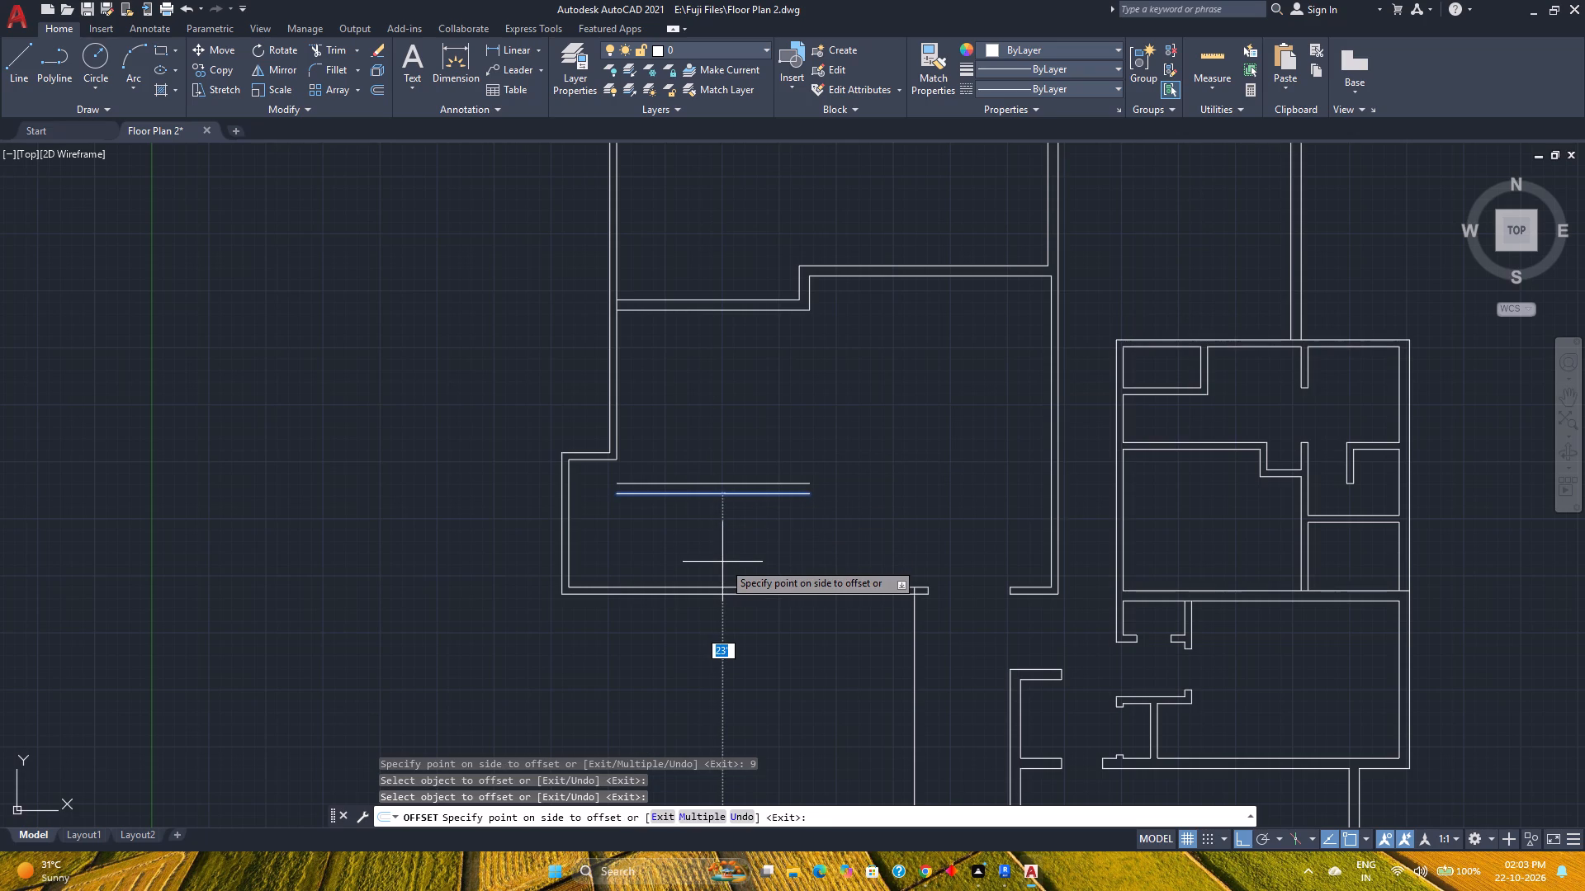
{"action": "type", "text": "10"}
{"action": "type", "text": "'4"}
{"action": "key", "text": "shift+quotedbl"}
{"action": "key", "text": "Return"}
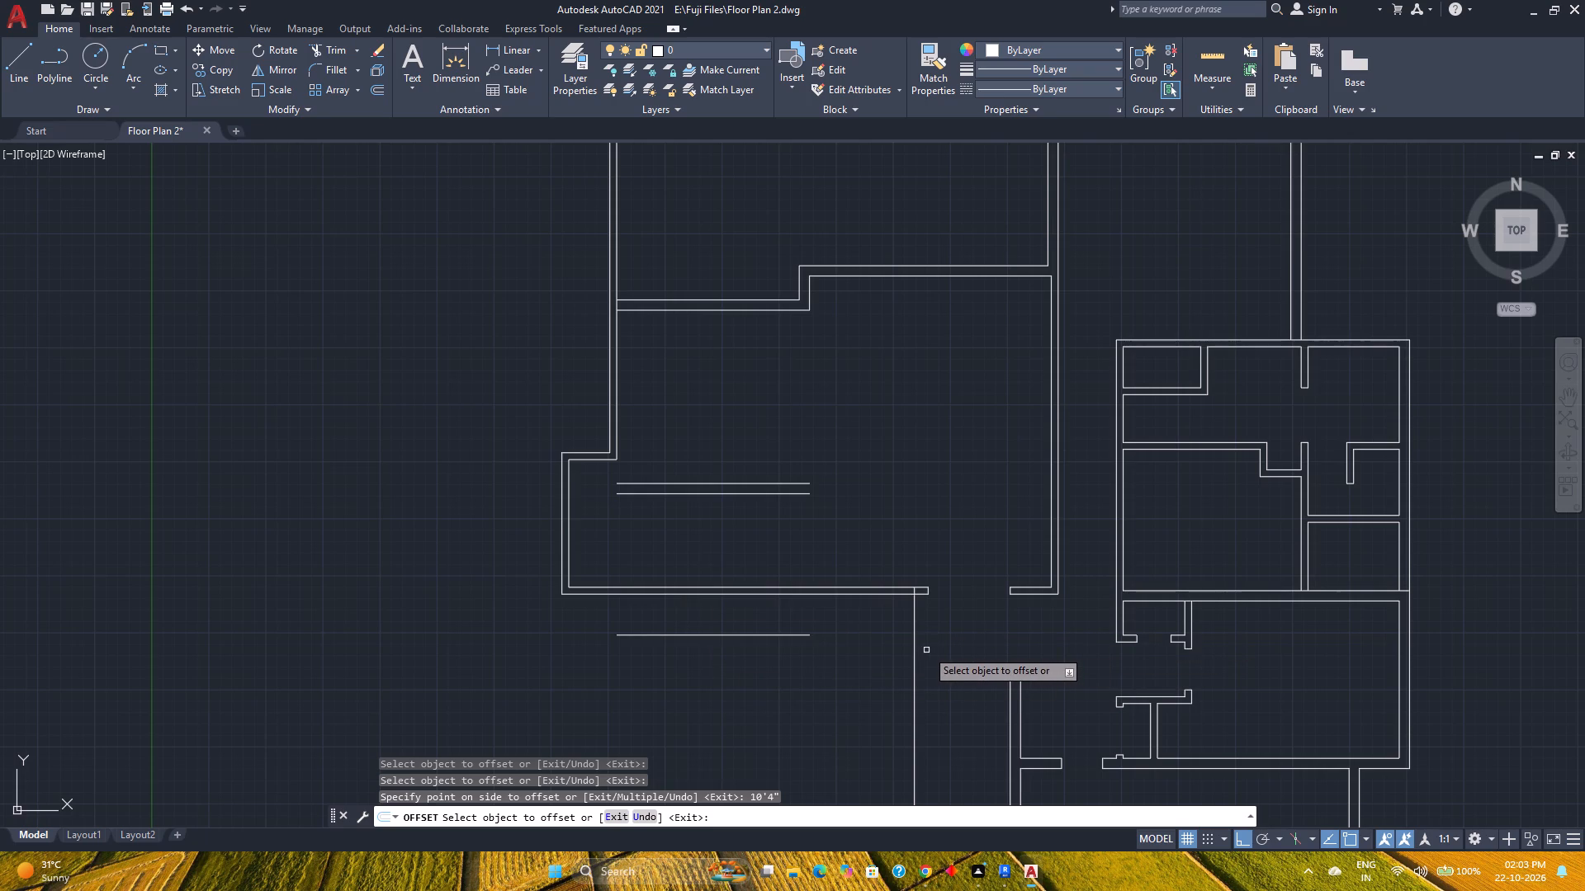
{"action": "key", "text": "Escape"}
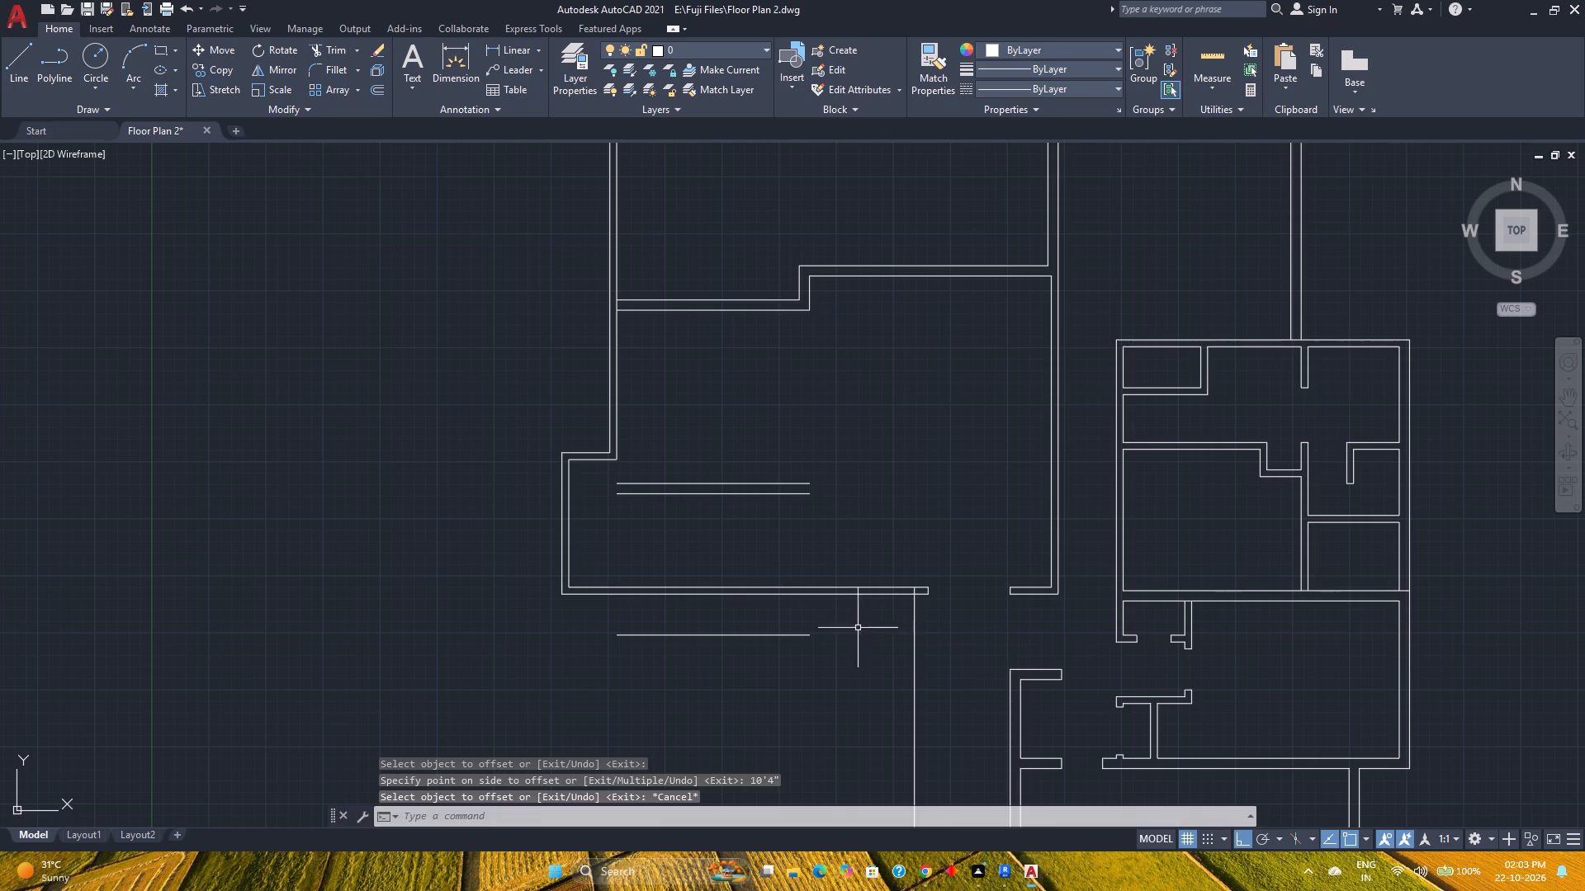
Erase the large room's long double bottom wall lines, their short end cap and the vertical line running down from them.
{"action": "left_click", "coordinate": [853, 611]}
{"action": "left_click", "coordinate": [745, 537]}
{"action": "key", "text": "Delete"}
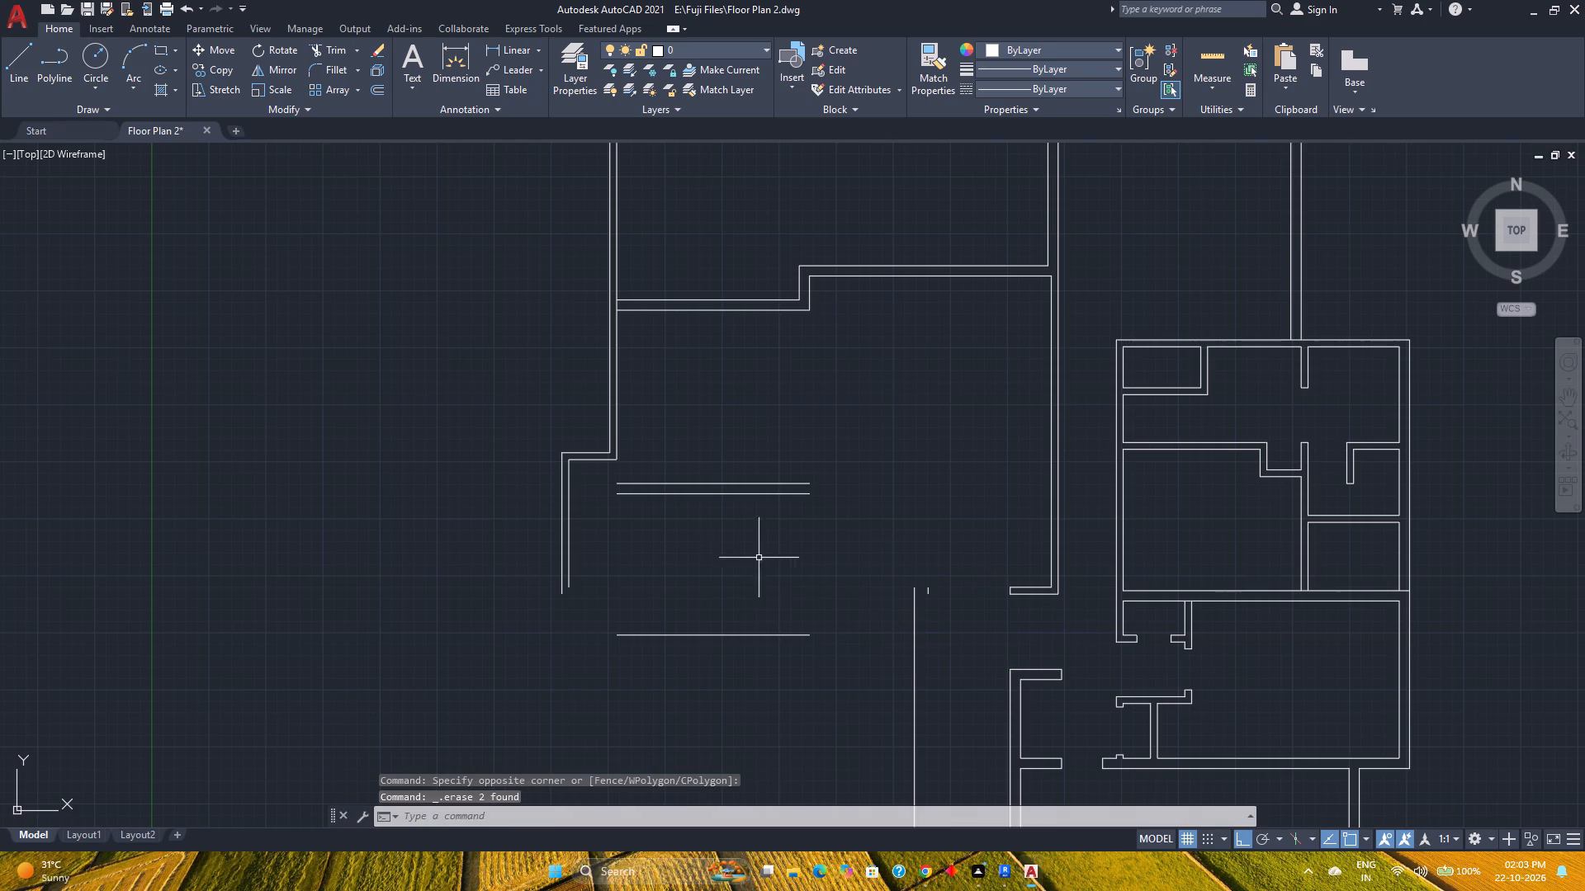
{"action": "left_click", "coordinate": [939, 637]}
{"action": "left_click", "coordinate": [889, 575]}
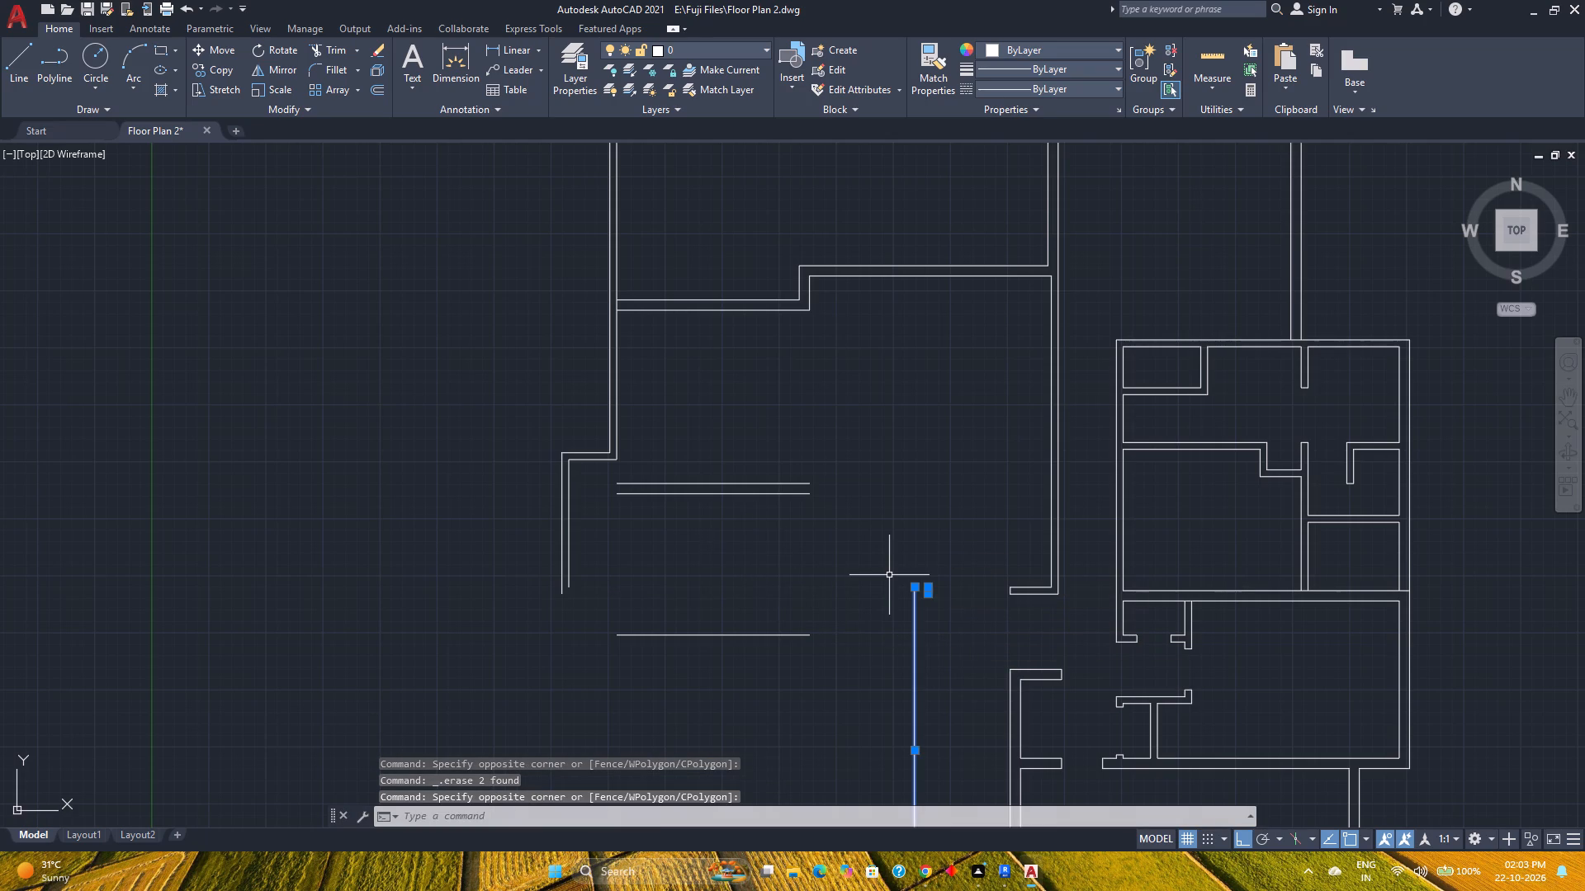
{"action": "key", "text": "Delete"}
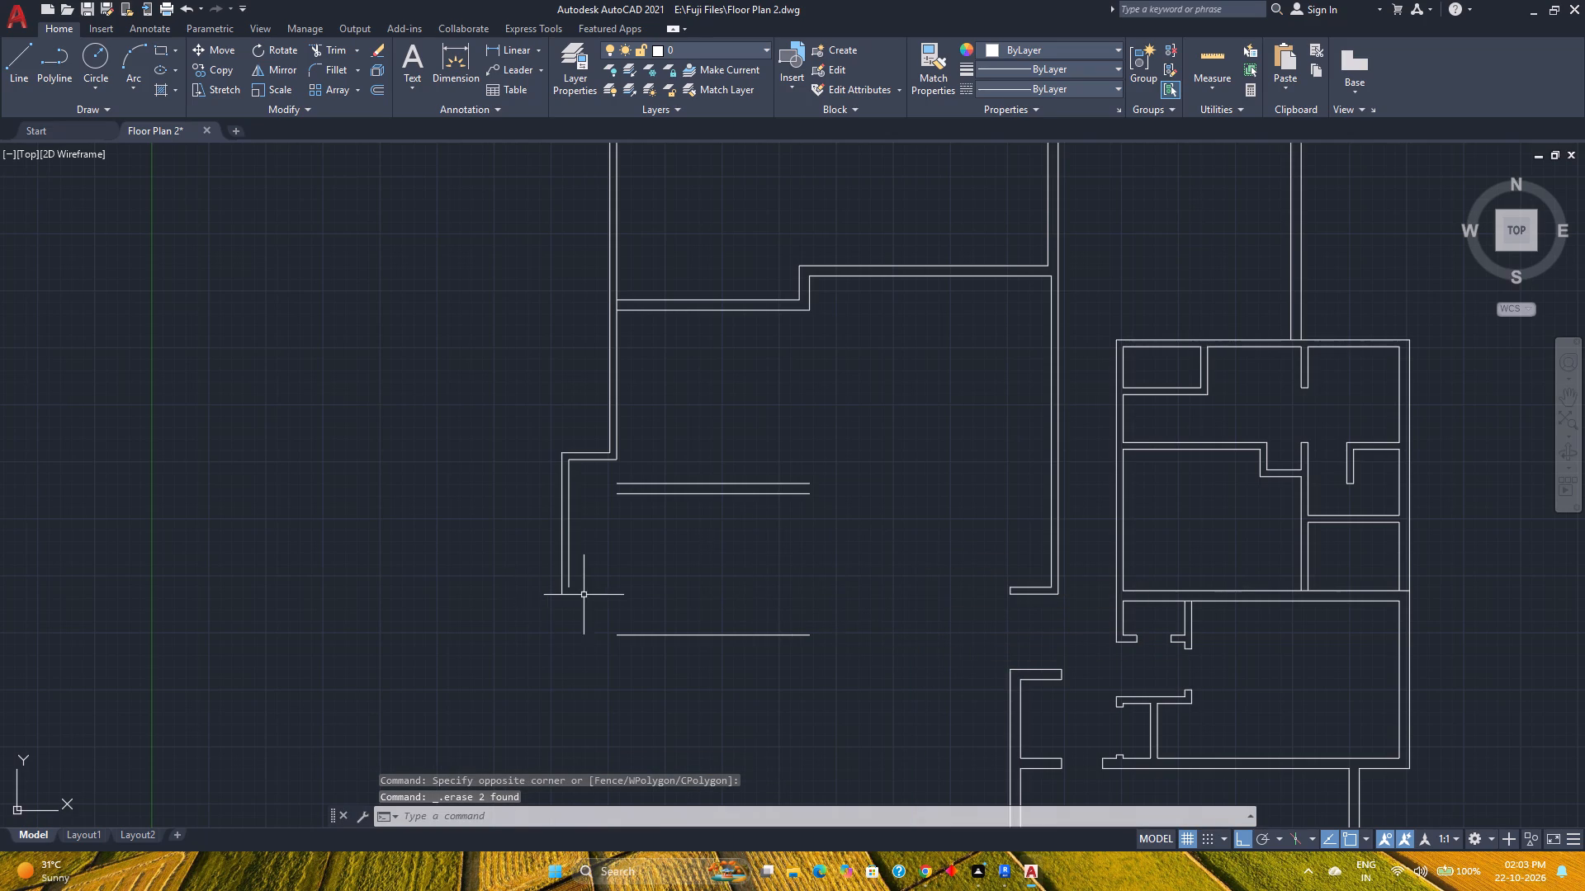
Erase the vertical and short horizontal wall lines of the projection at the large room's lower-left corner.
{"action": "left_click", "coordinate": [587, 593]}
{"action": "left_click", "coordinate": [513, 554]}
{"action": "key", "text": "Delete"}
{"action": "left_click", "coordinate": [582, 471]}
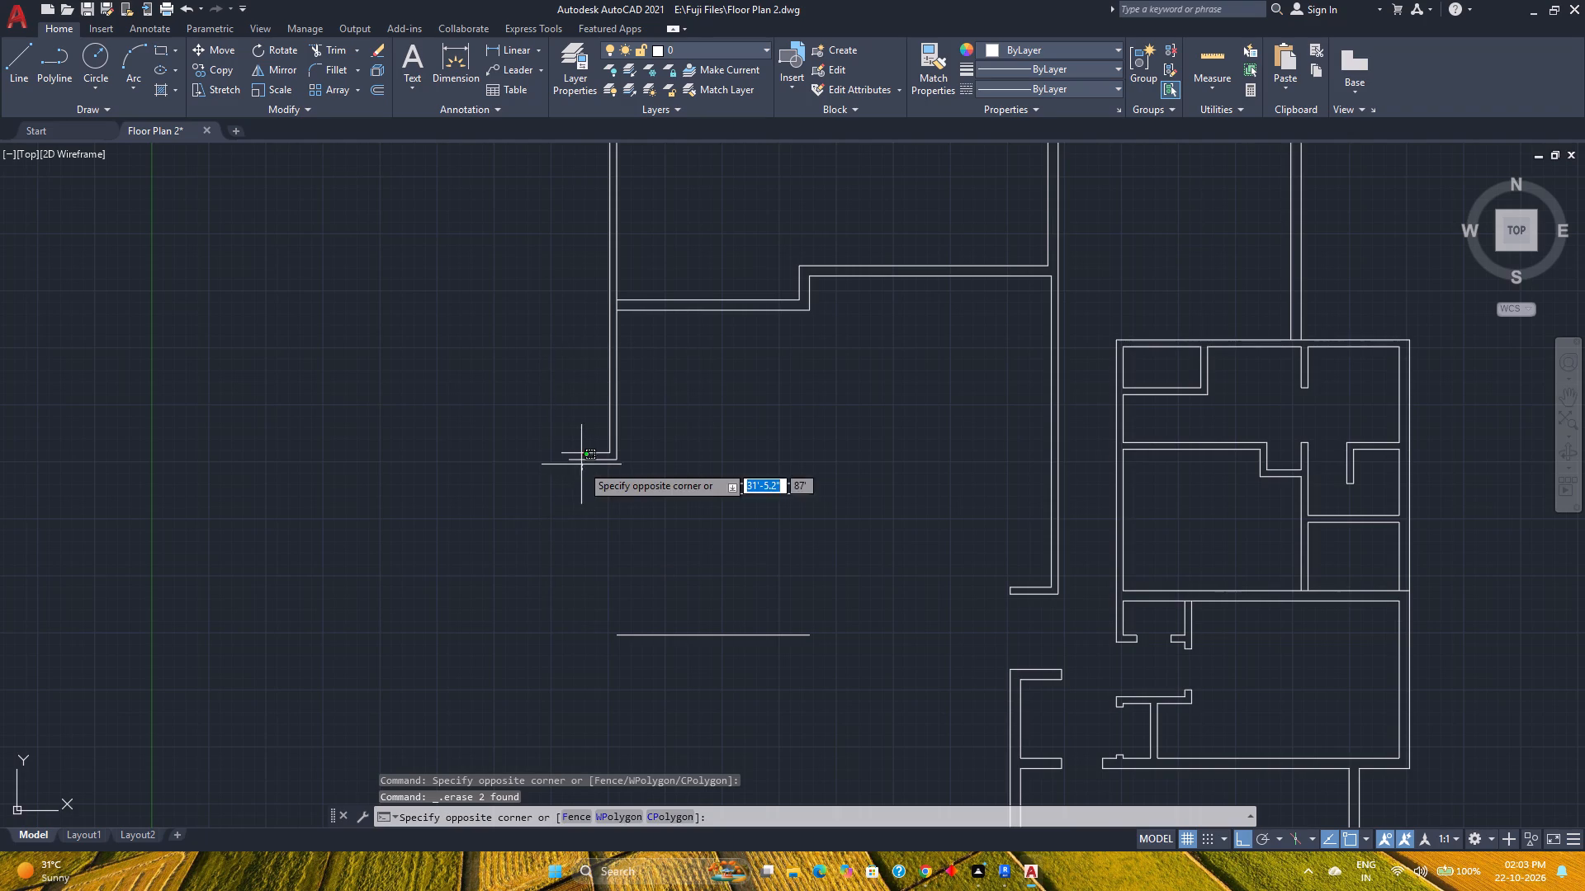
{"action": "left_click", "coordinate": [565, 434]}
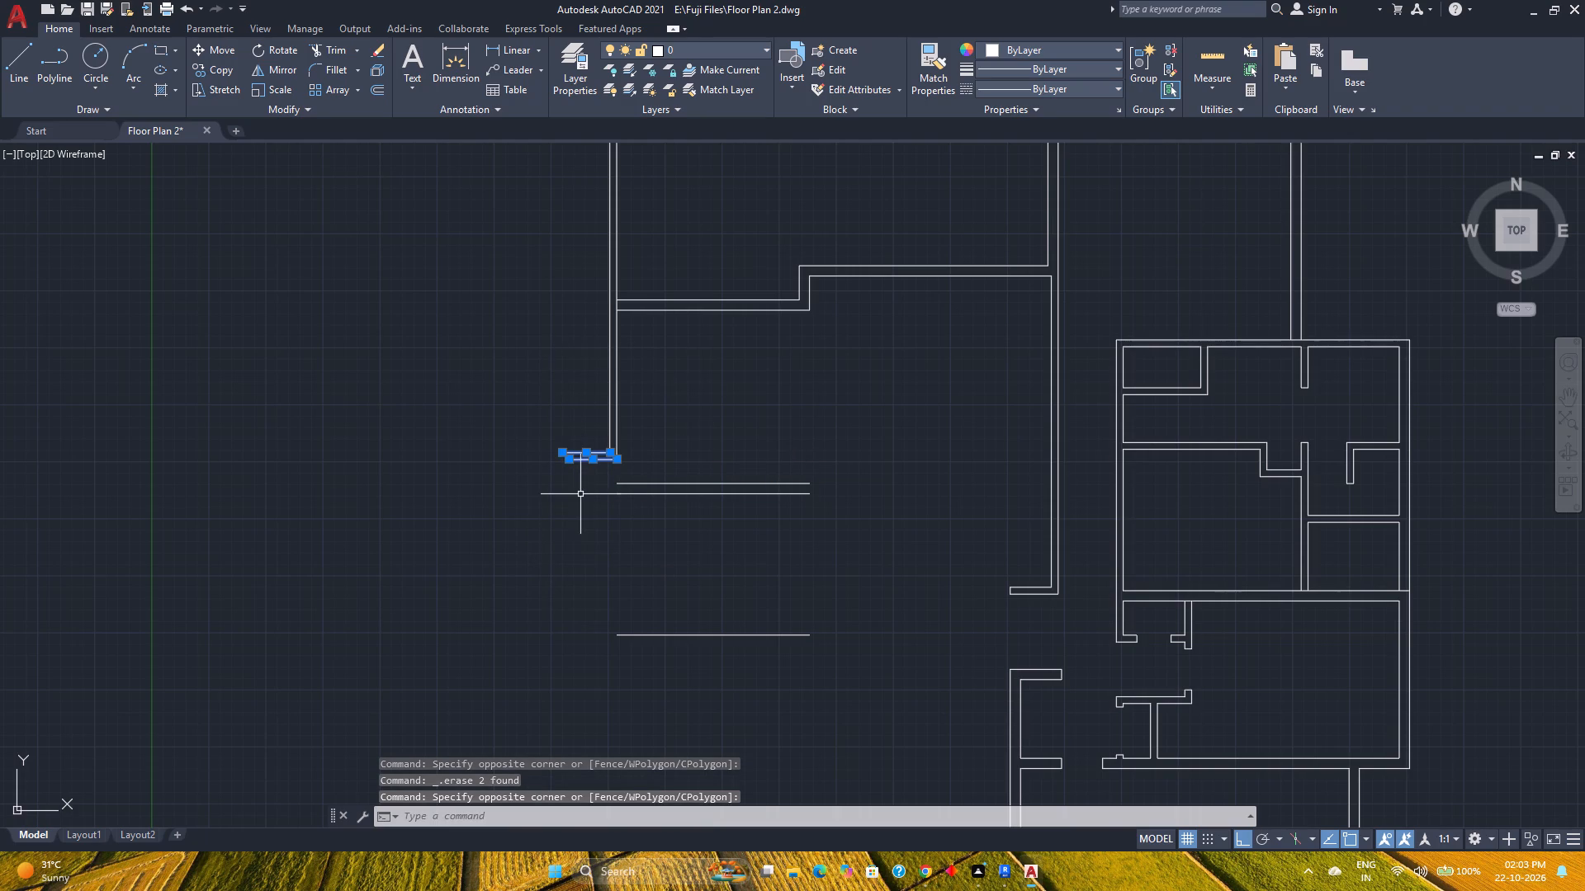
{"action": "scroll", "coordinate": [580, 493], "scroll_direction": "up", "scroll_amount": 1}
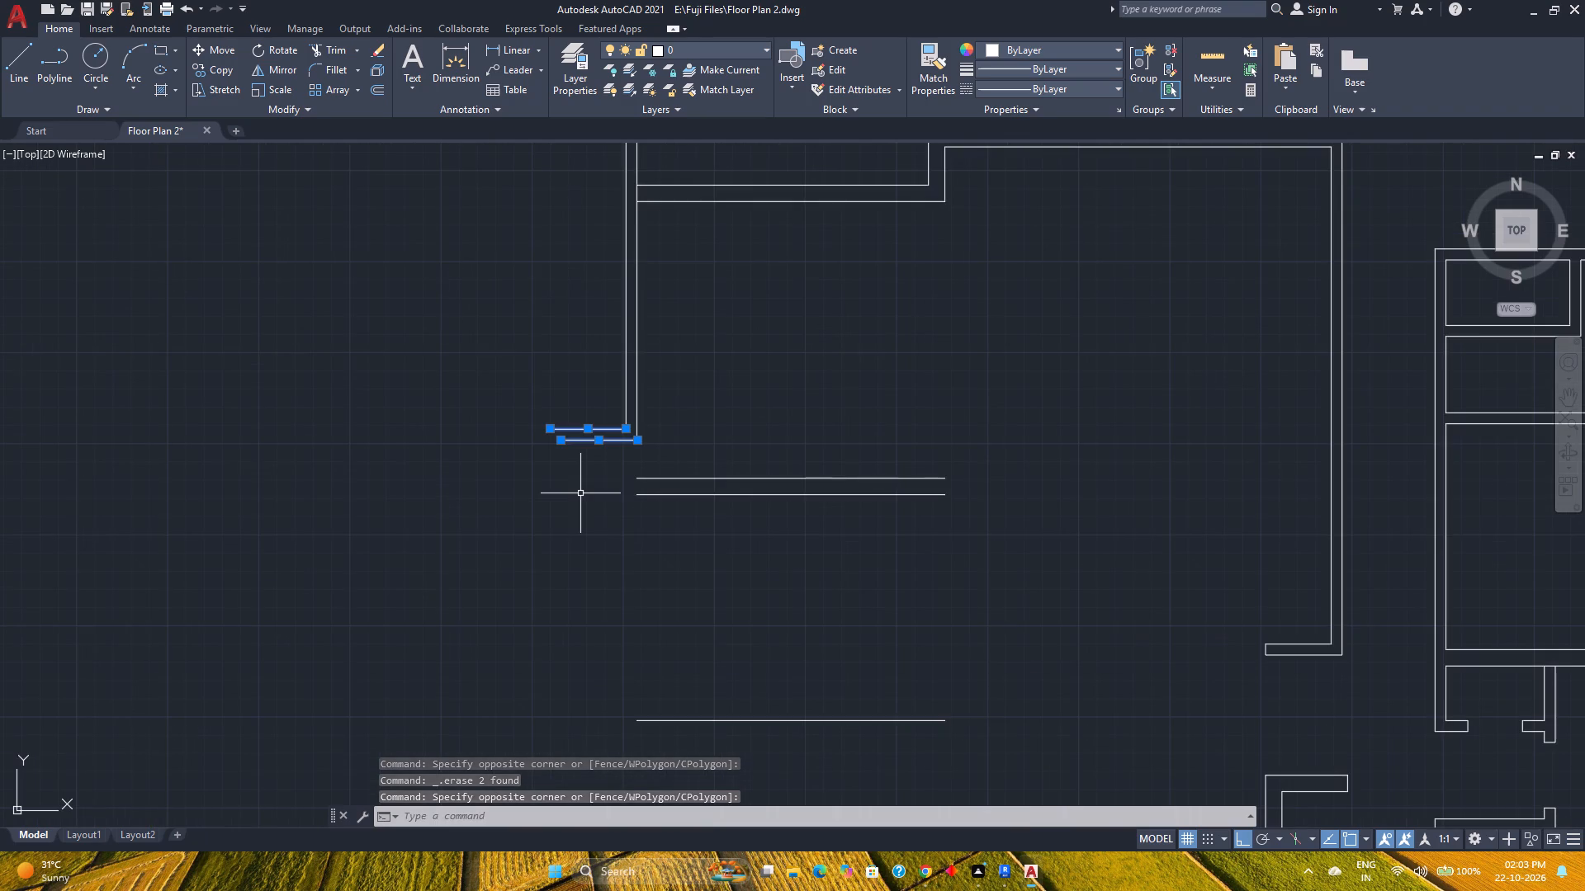
{"action": "key", "text": "Delete"}
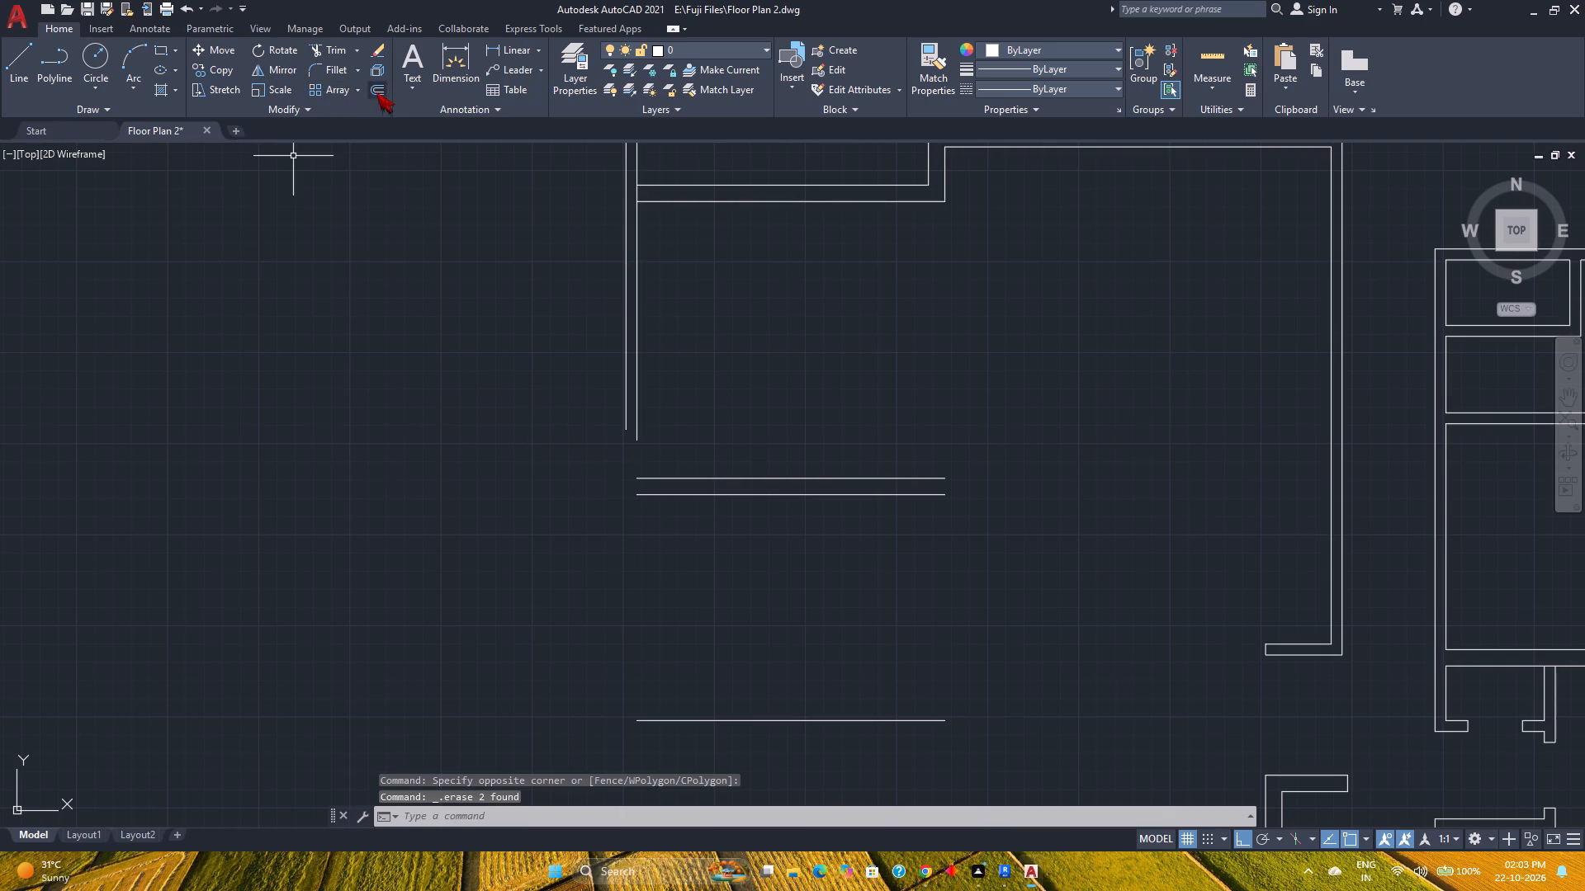
Fillet the left wall's inner line with the new double wall's upper line and its outer line with the lower line.
{"action": "left_click", "coordinate": [333, 71]}
{"action": "left_click", "coordinate": [635, 385]}
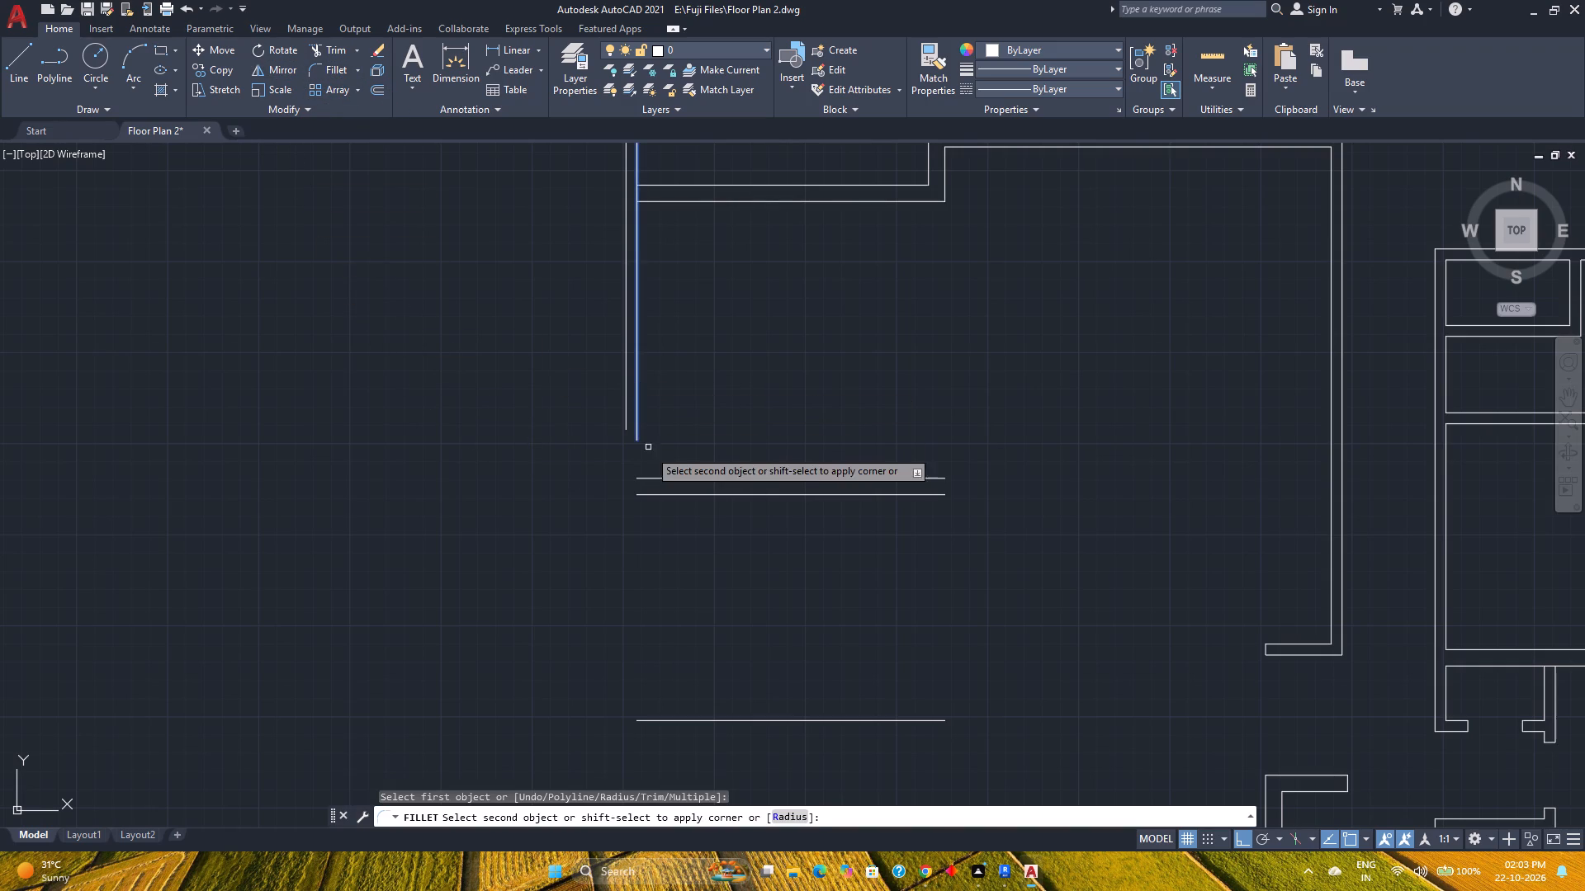
{"action": "left_click", "coordinate": [660, 478]}
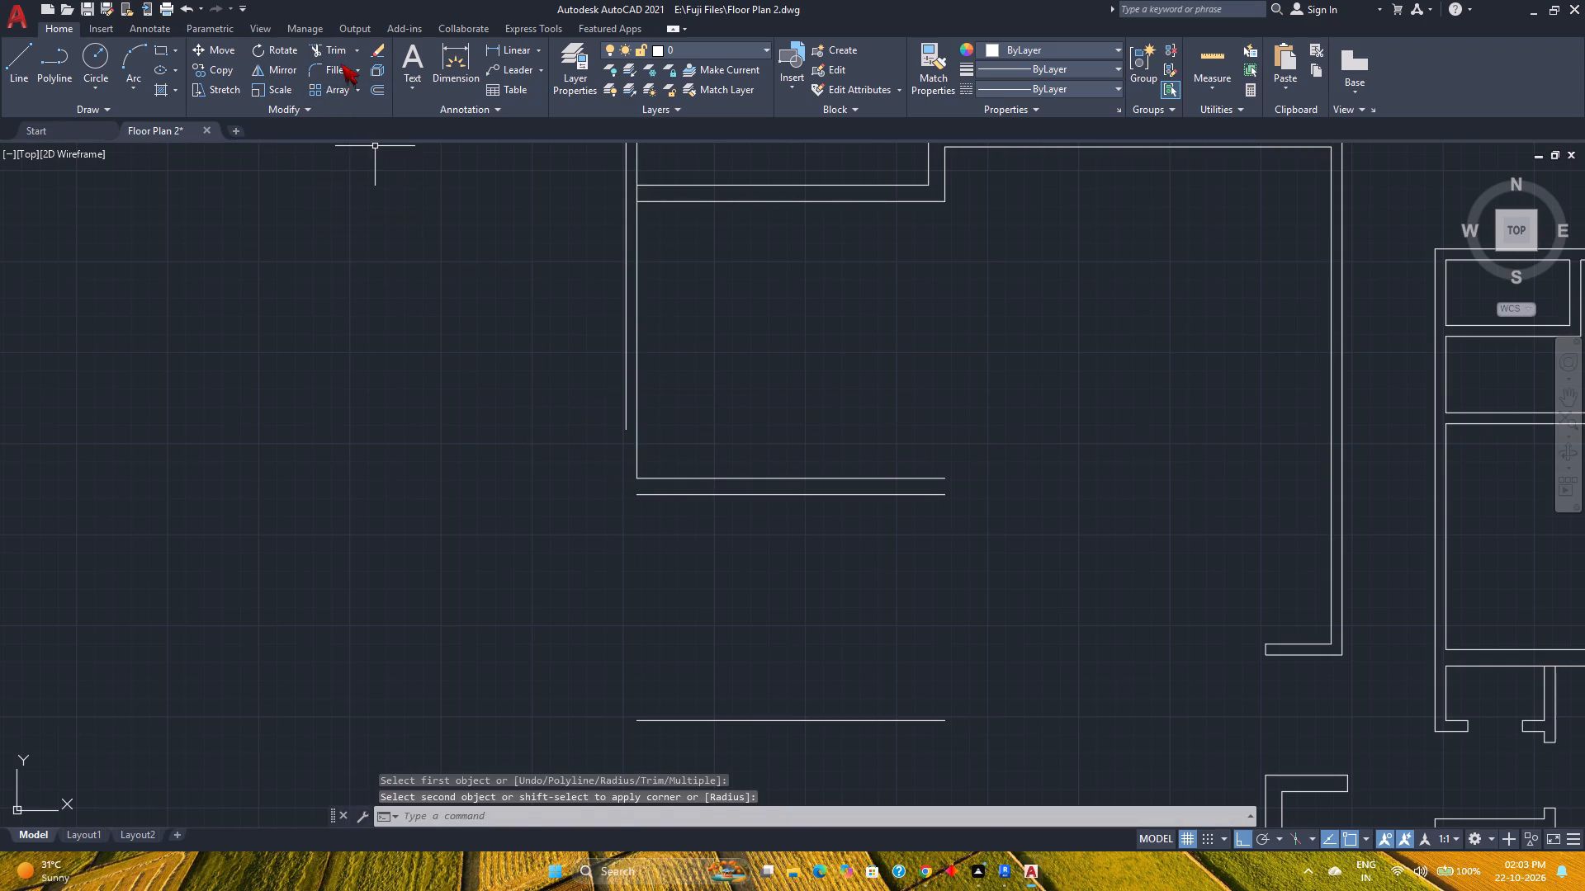
{"action": "left_click", "coordinate": [341, 64]}
{"action": "left_click", "coordinate": [626, 409]}
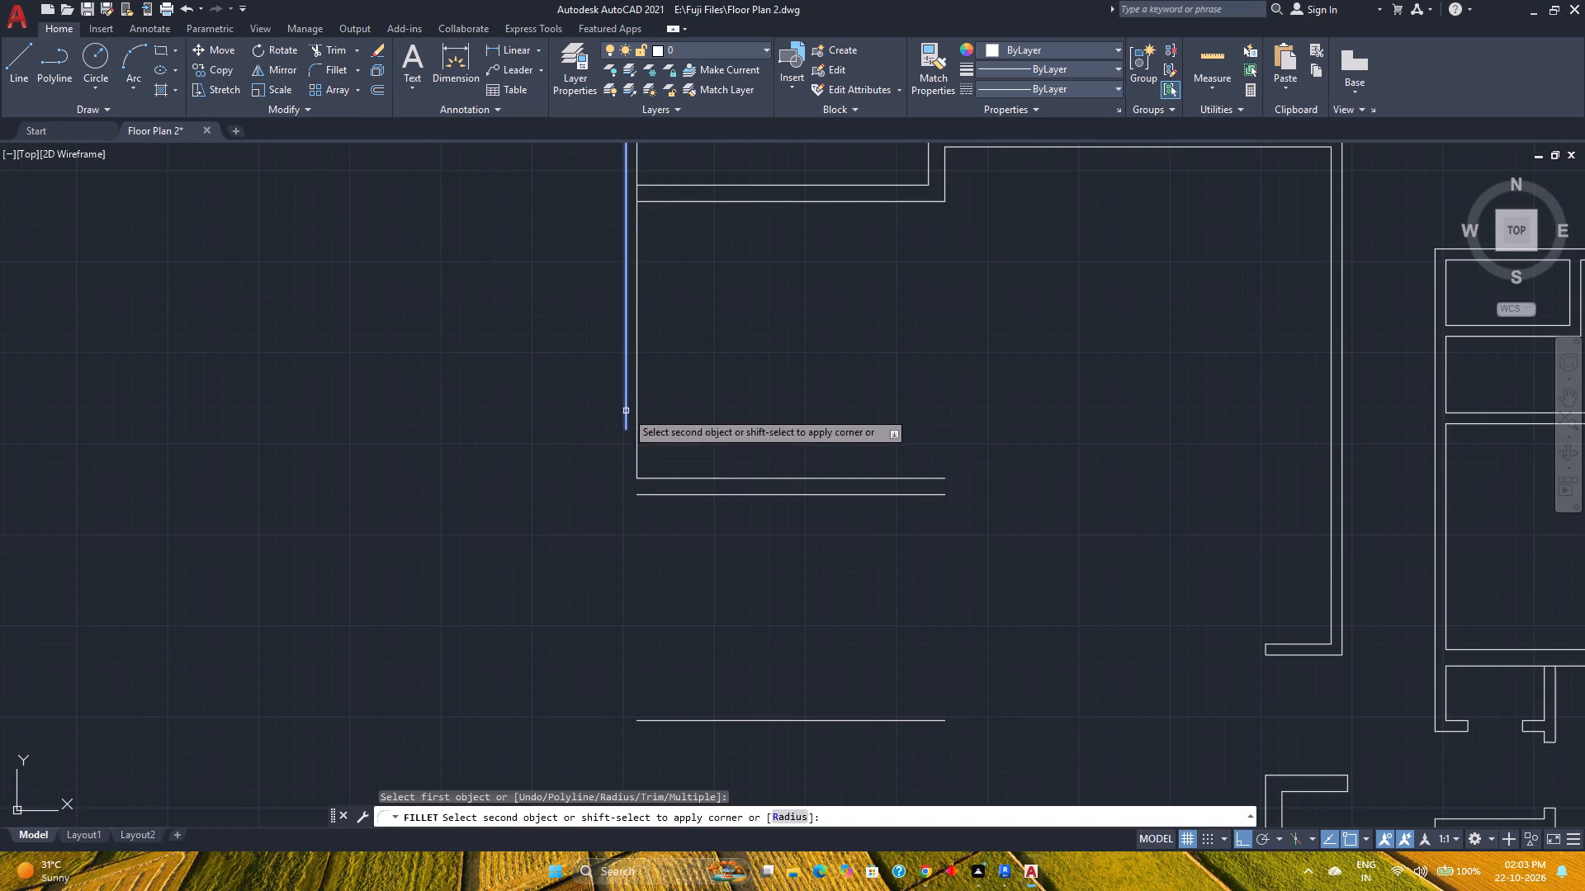
{"action": "left_click", "coordinate": [649, 494]}
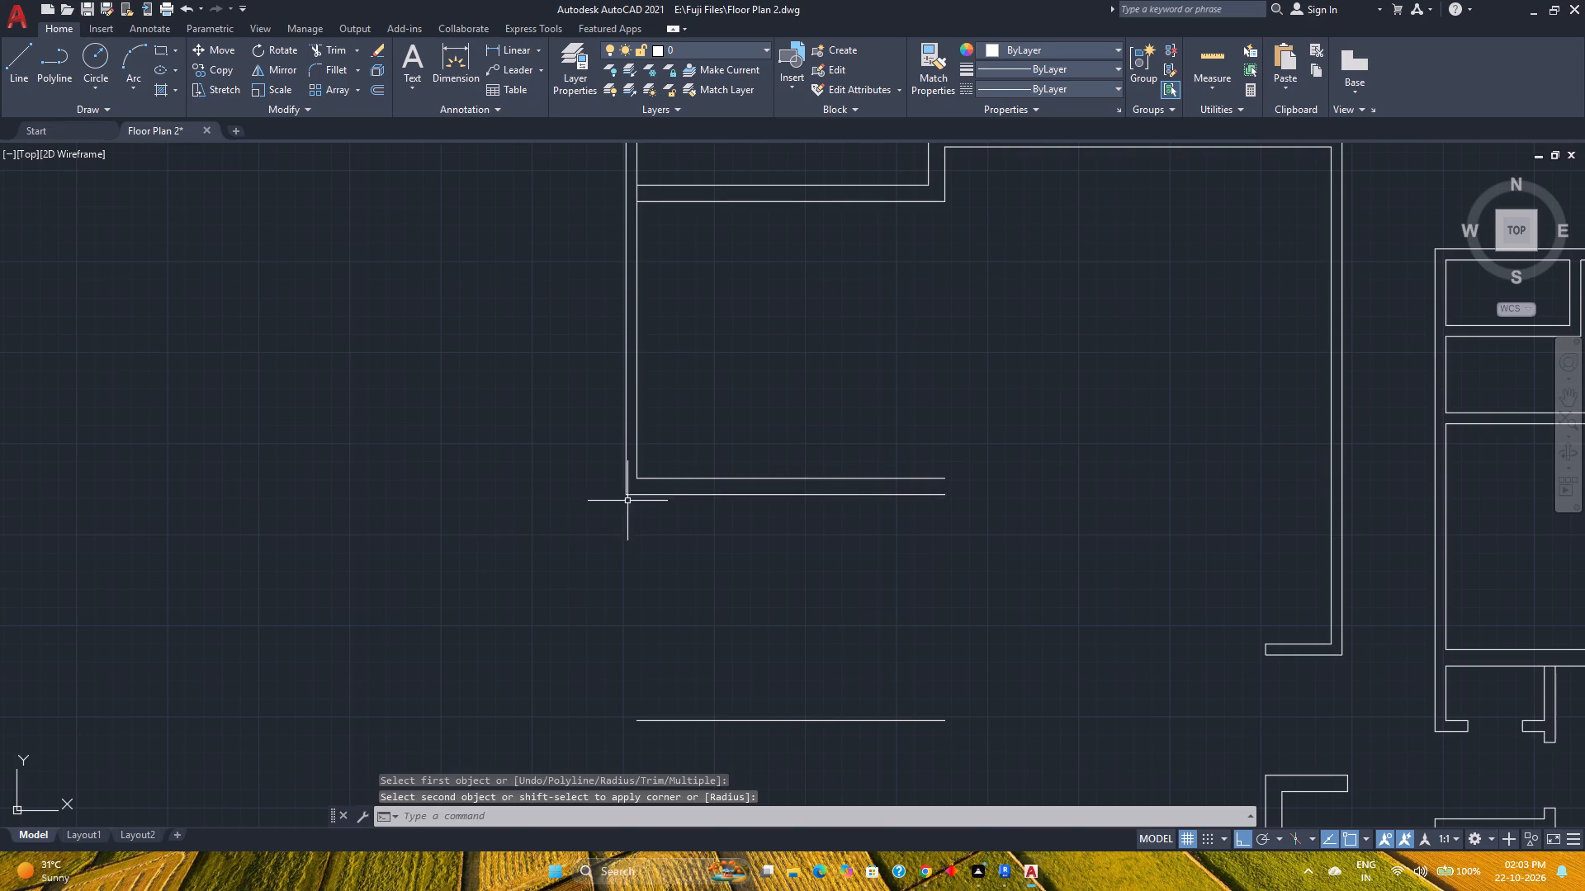
Stretch the left end of the new double wall's upper line 4'6" outward beyond the left wall.
{"action": "left_click", "coordinate": [658, 478]}
{"action": "left_click", "coordinate": [640, 477]}
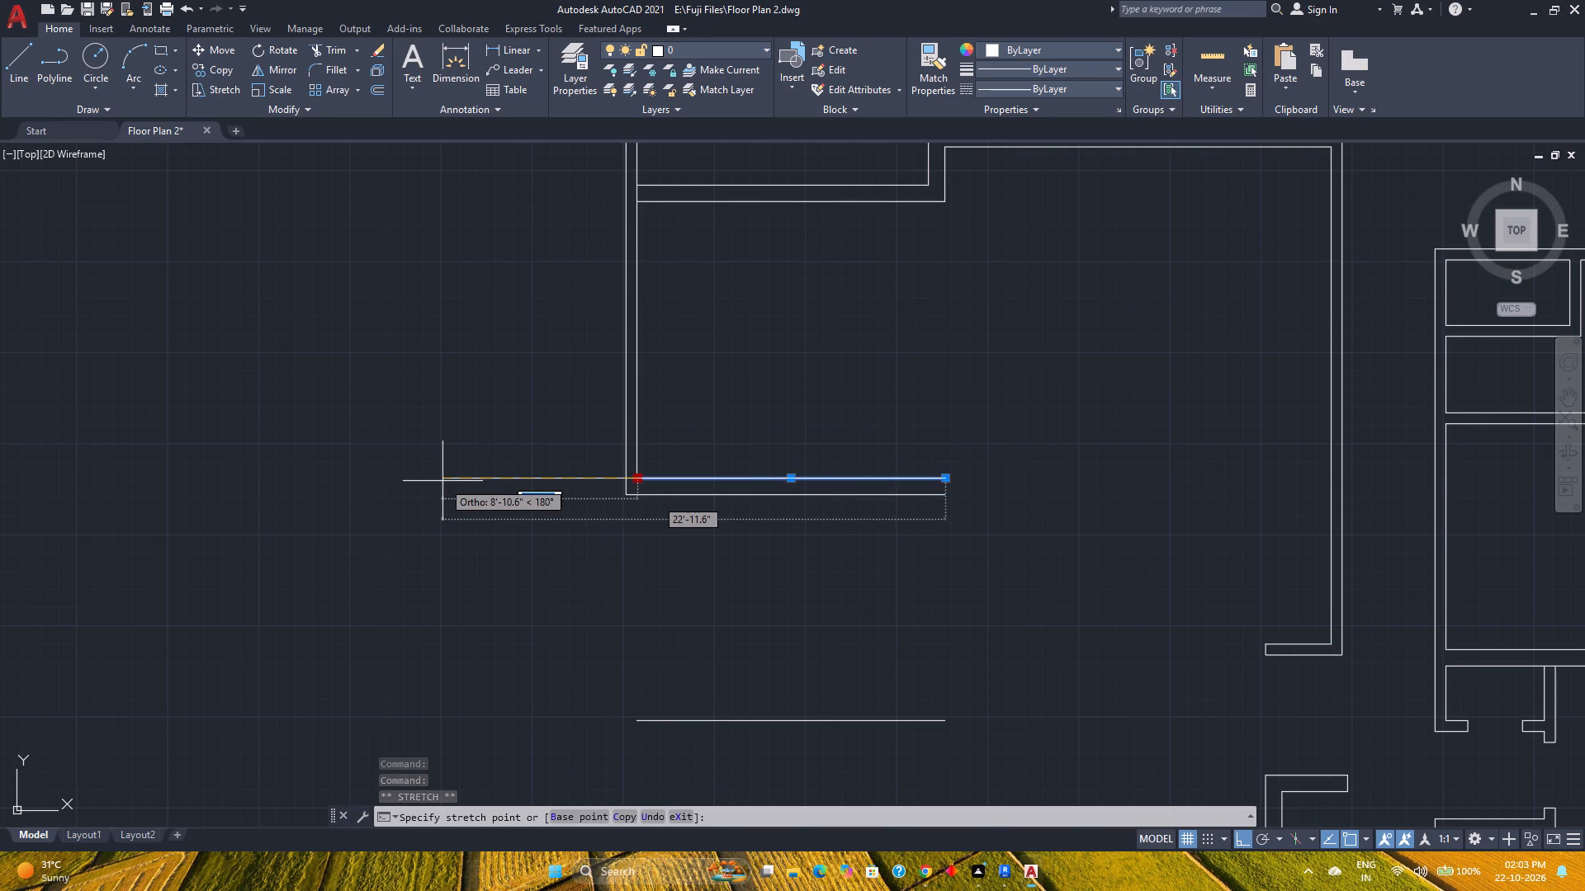
{"action": "type", "text": "4'6\""}
{"action": "key", "text": "Return"}
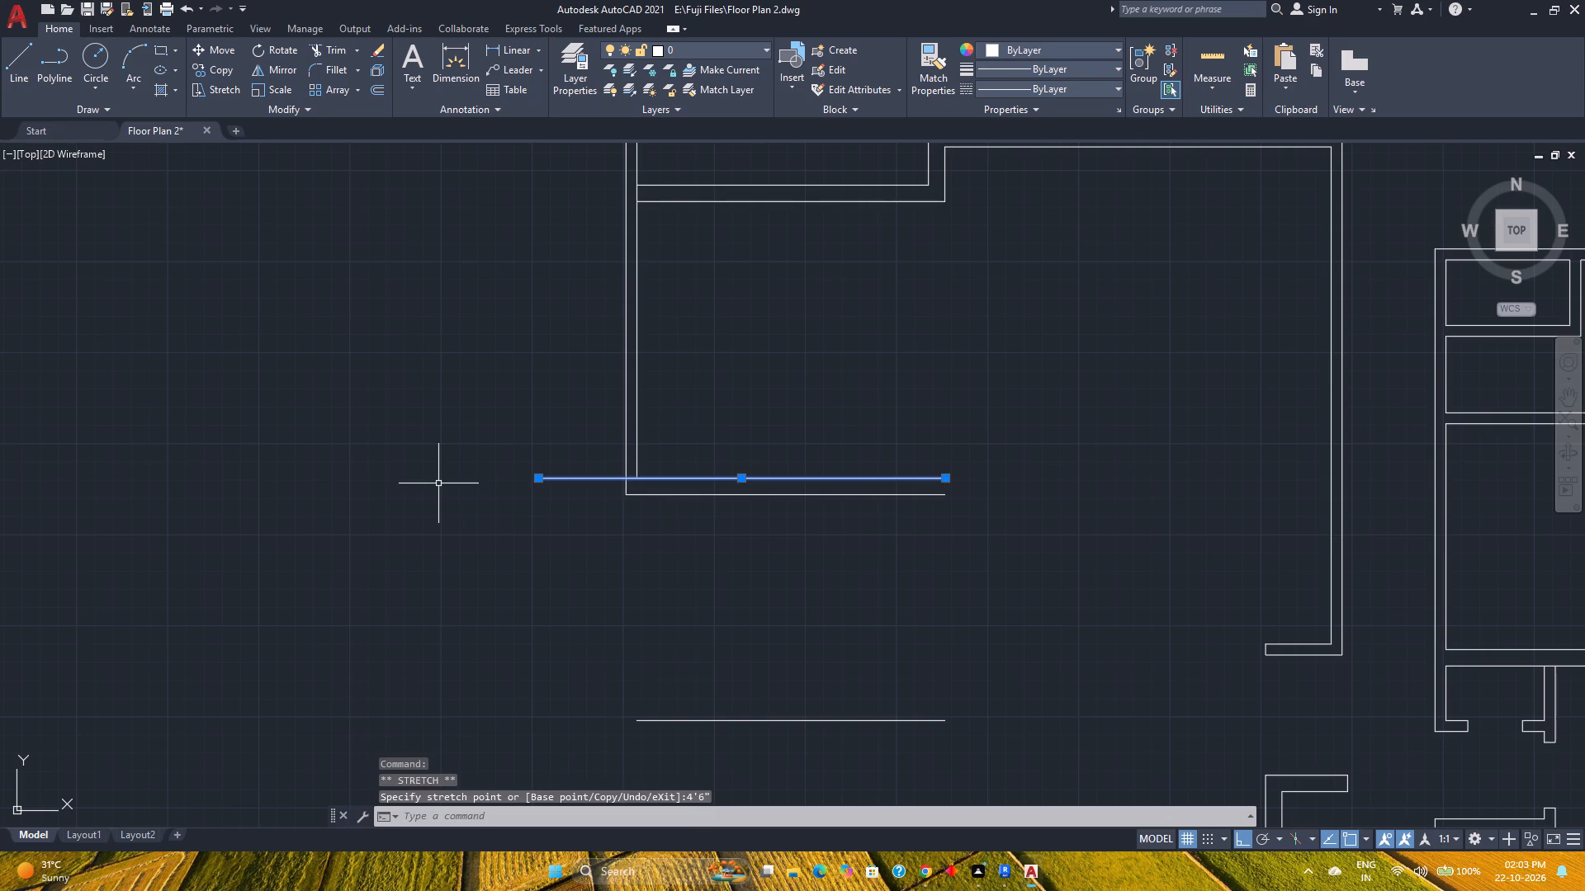
{"action": "key", "text": "Escape"}
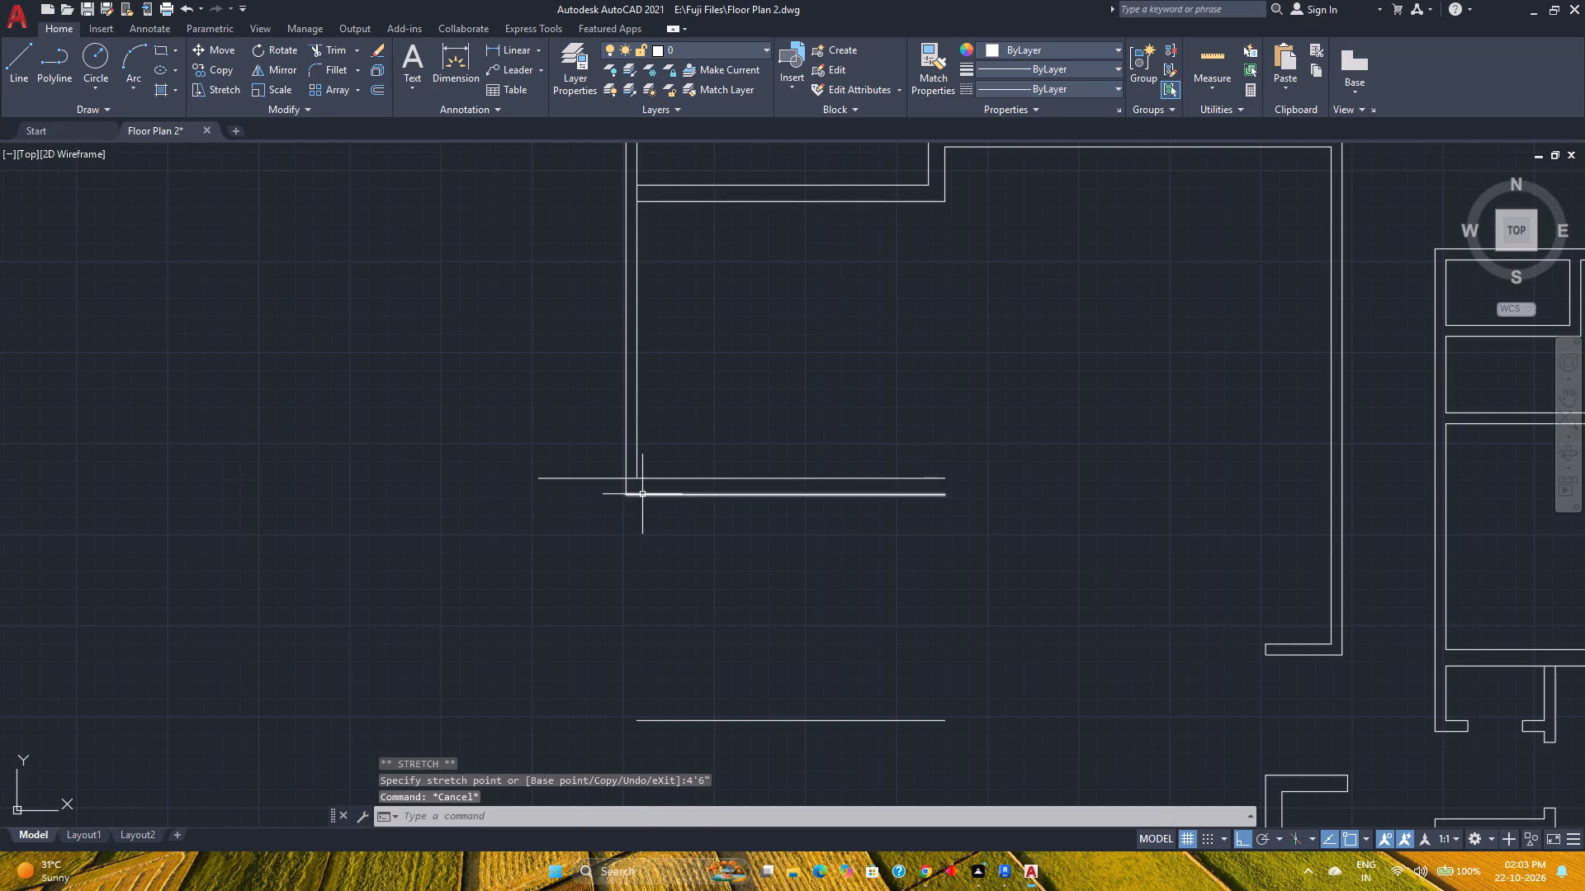
Stretch the left end of the new double wall's lower line 3'6" outward beyond the left wall.
{"action": "left_click", "coordinate": [642, 493]}
{"action": "left_click", "coordinate": [627, 493]}
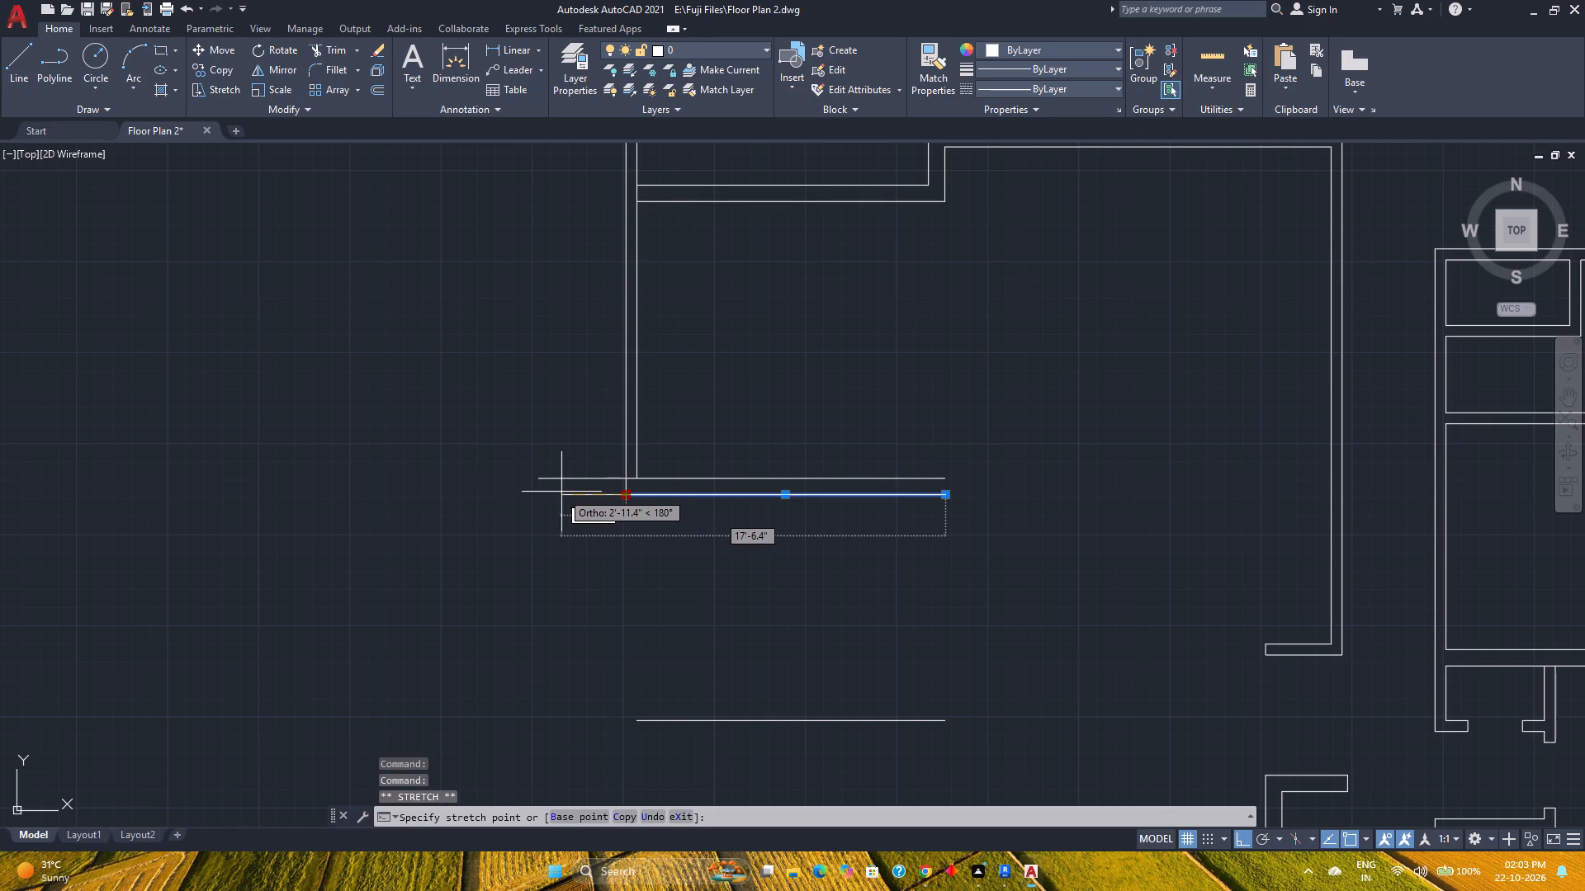
{"action": "type", "text": "3'6\""}
{"action": "key", "text": "Return"}
{"action": "key", "text": "Escape"}
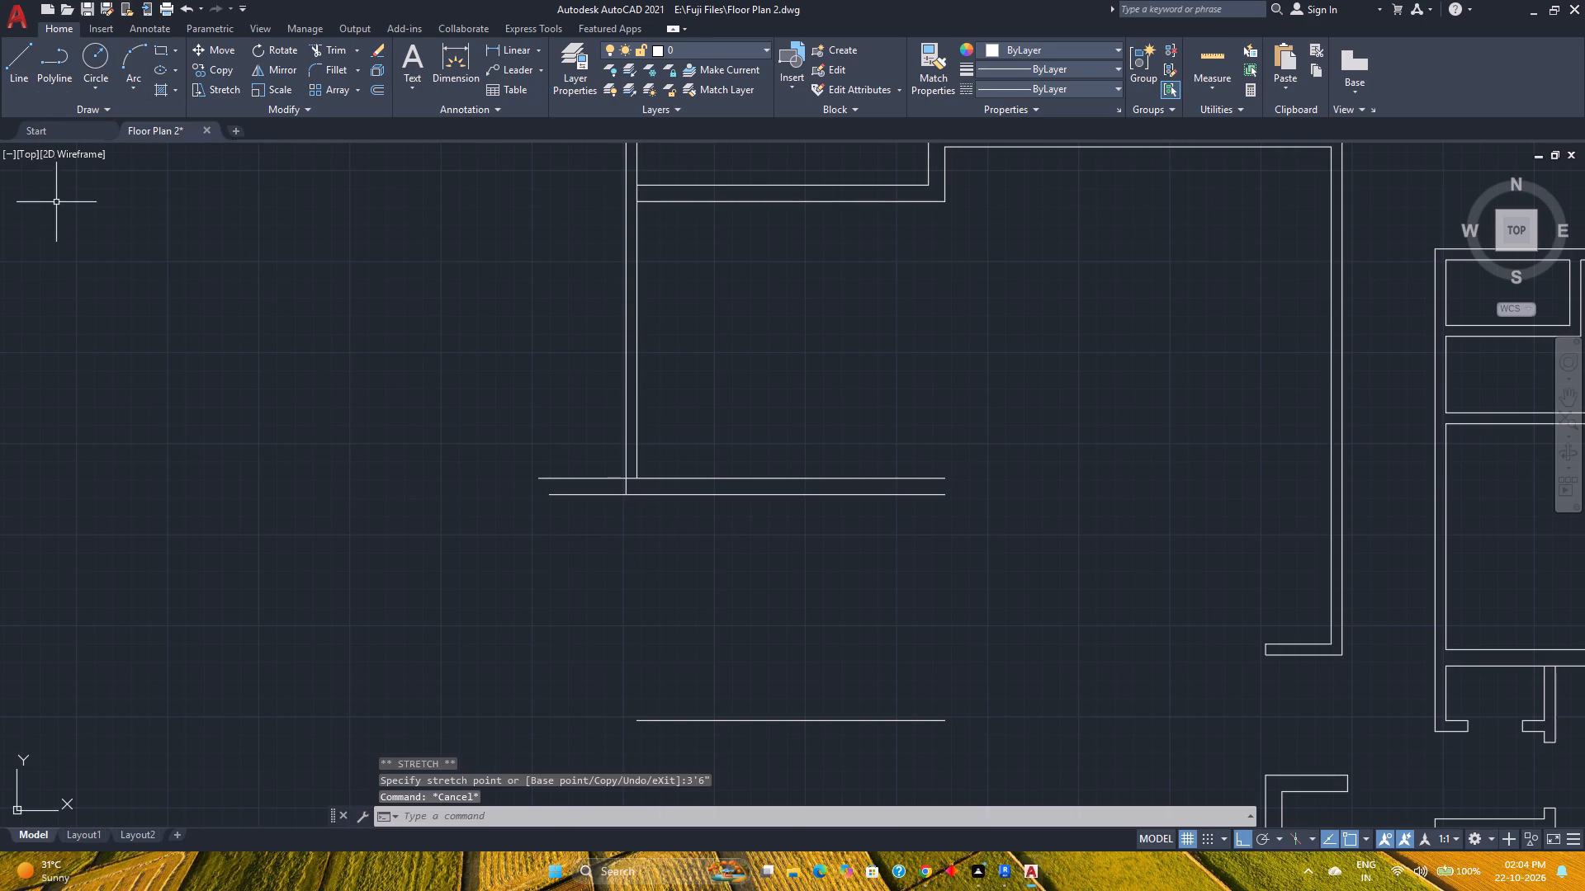
Stretch the left end of the new double wall's upper line a further 6" outward.
{"action": "left_click", "coordinate": [595, 476]}
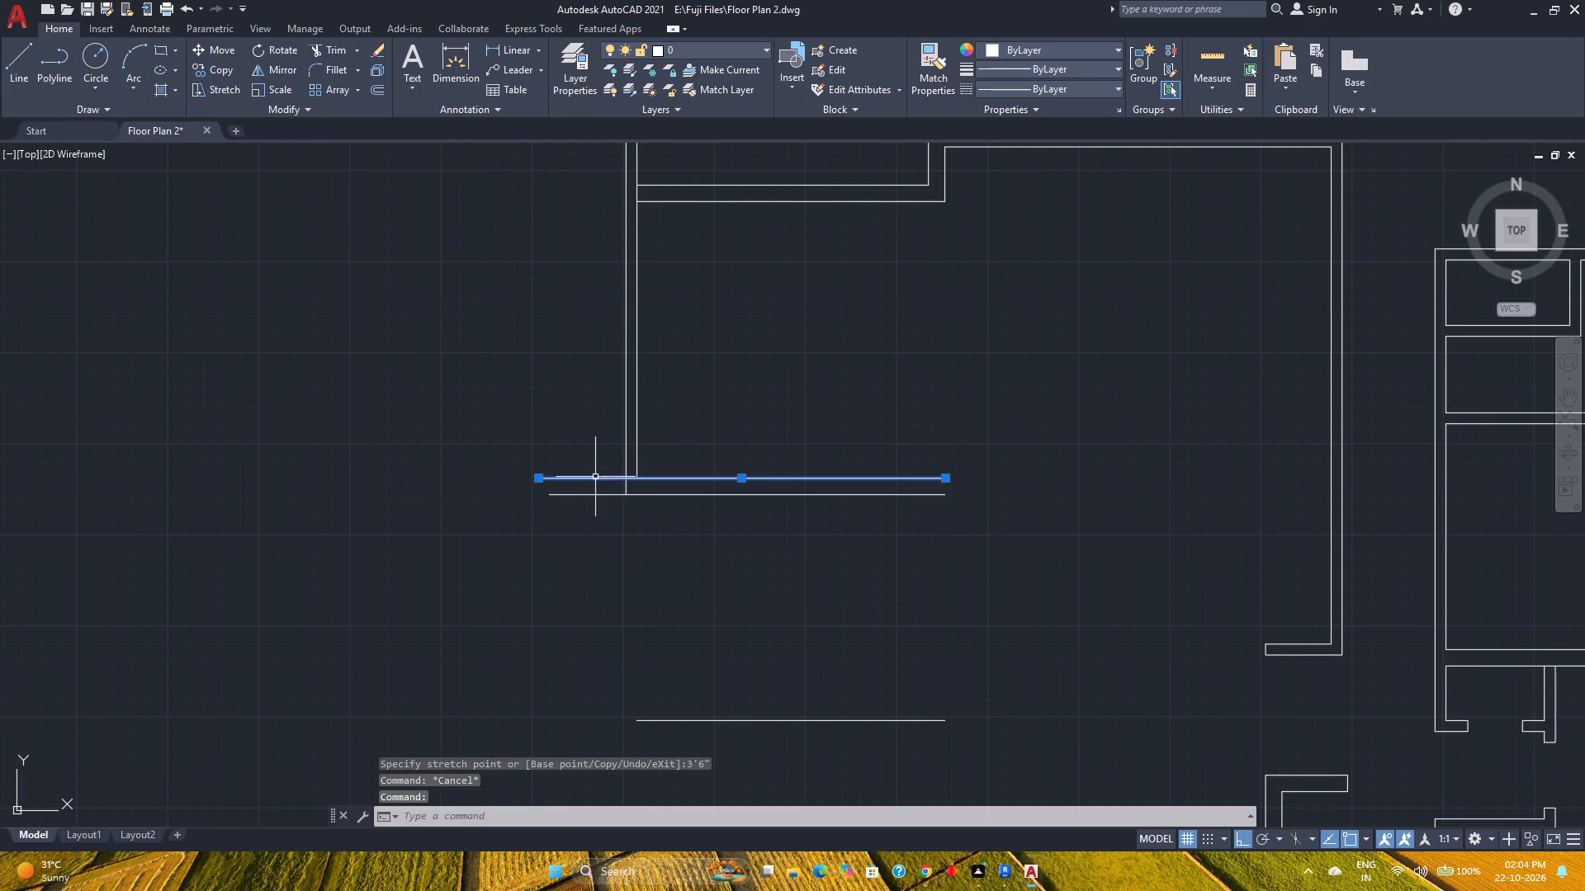
{"action": "left_click", "coordinate": [540, 479]}
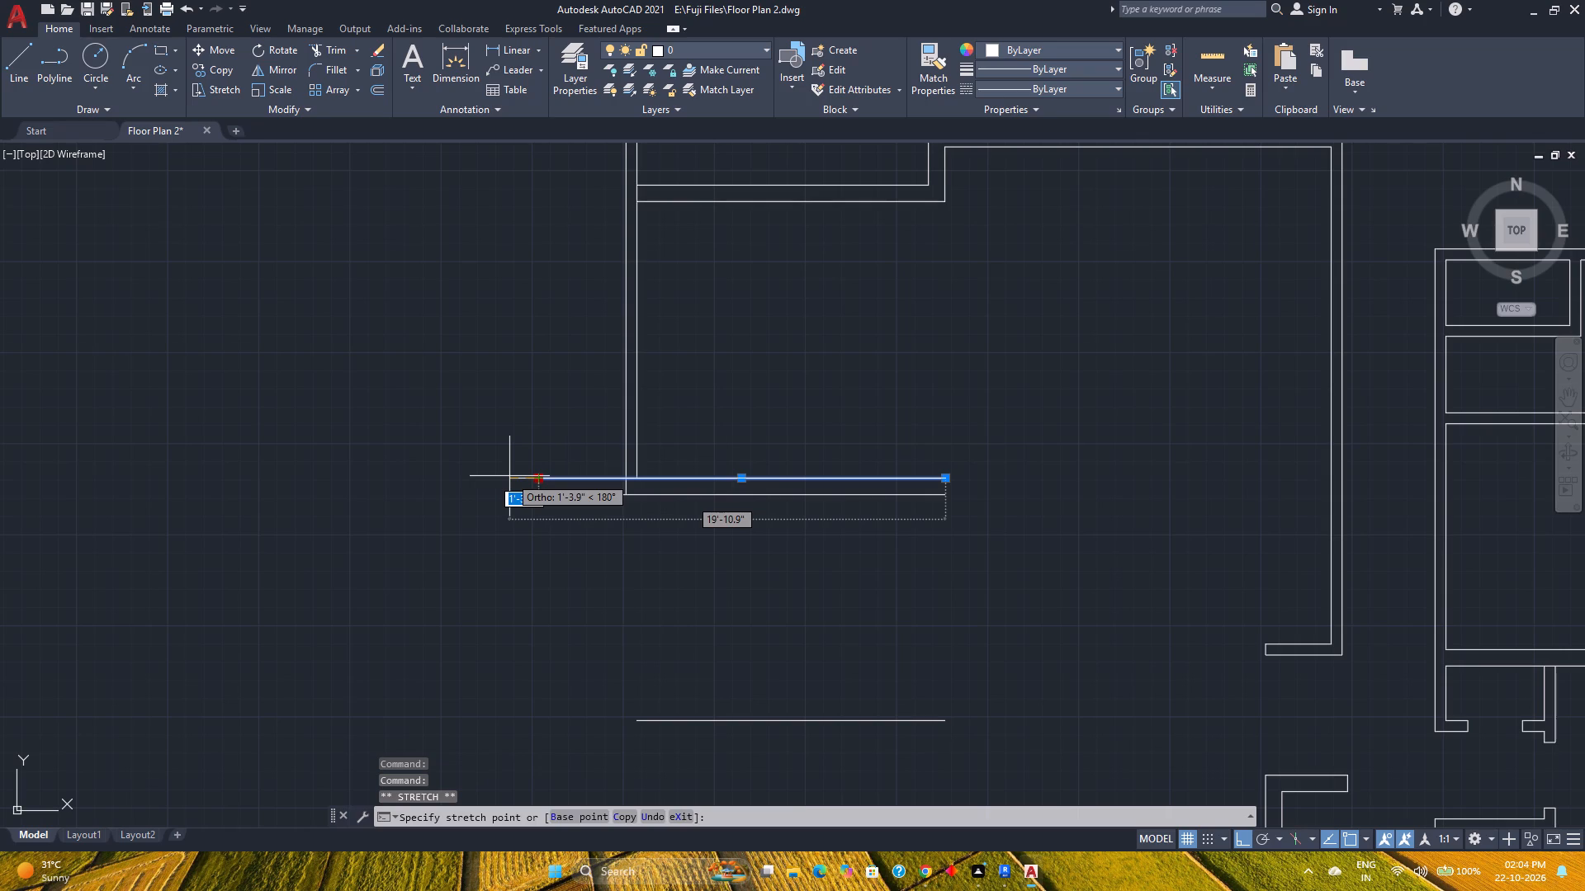
{"action": "key", "text": "6"}
{"action": "key", "text": "Return"}
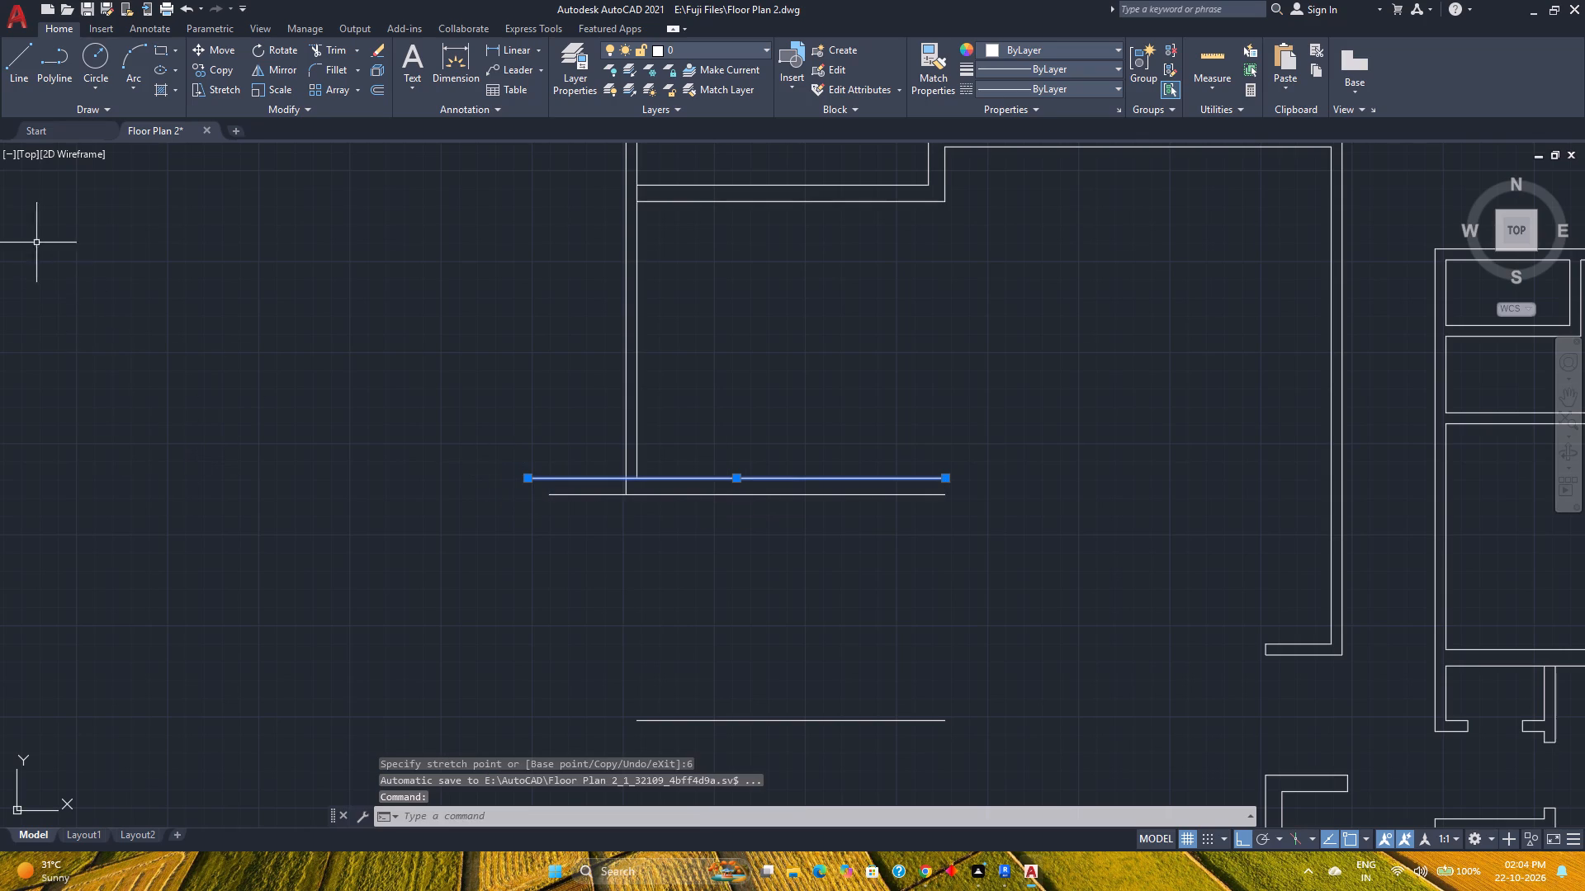
Draw a vertical line about 11'-1" down from the upper line's left end, level with the separate horizontal line below.
{"action": "left_click", "coordinate": [8, 72]}
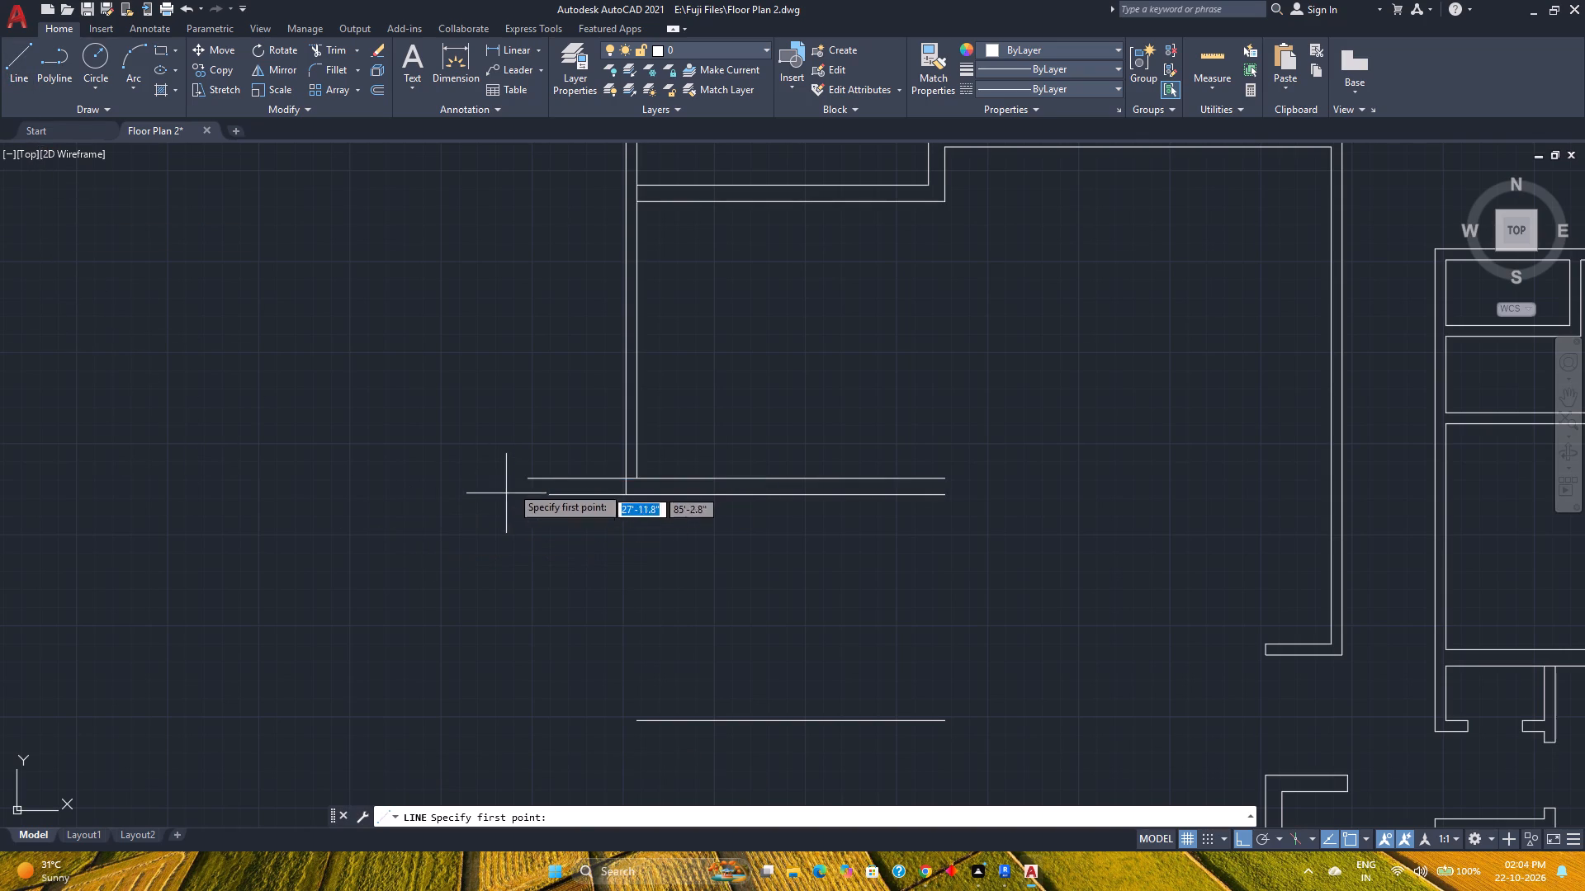
{"action": "left_click", "coordinate": [520, 477]}
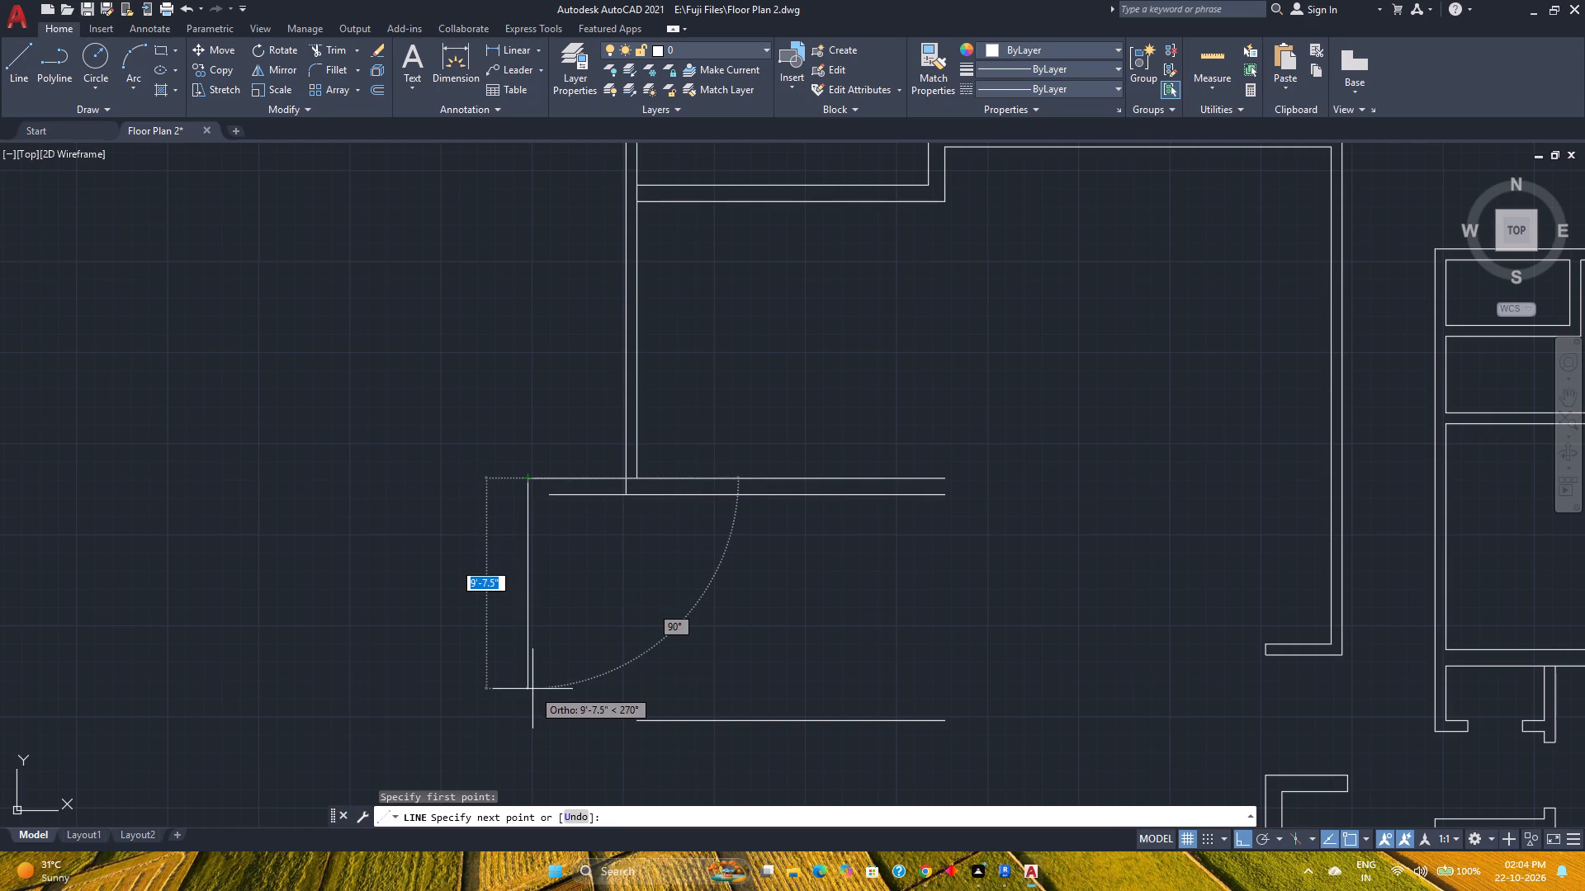
{"action": "scroll", "coordinate": [532, 689], "scroll_direction": "down", "scroll_amount": 1}
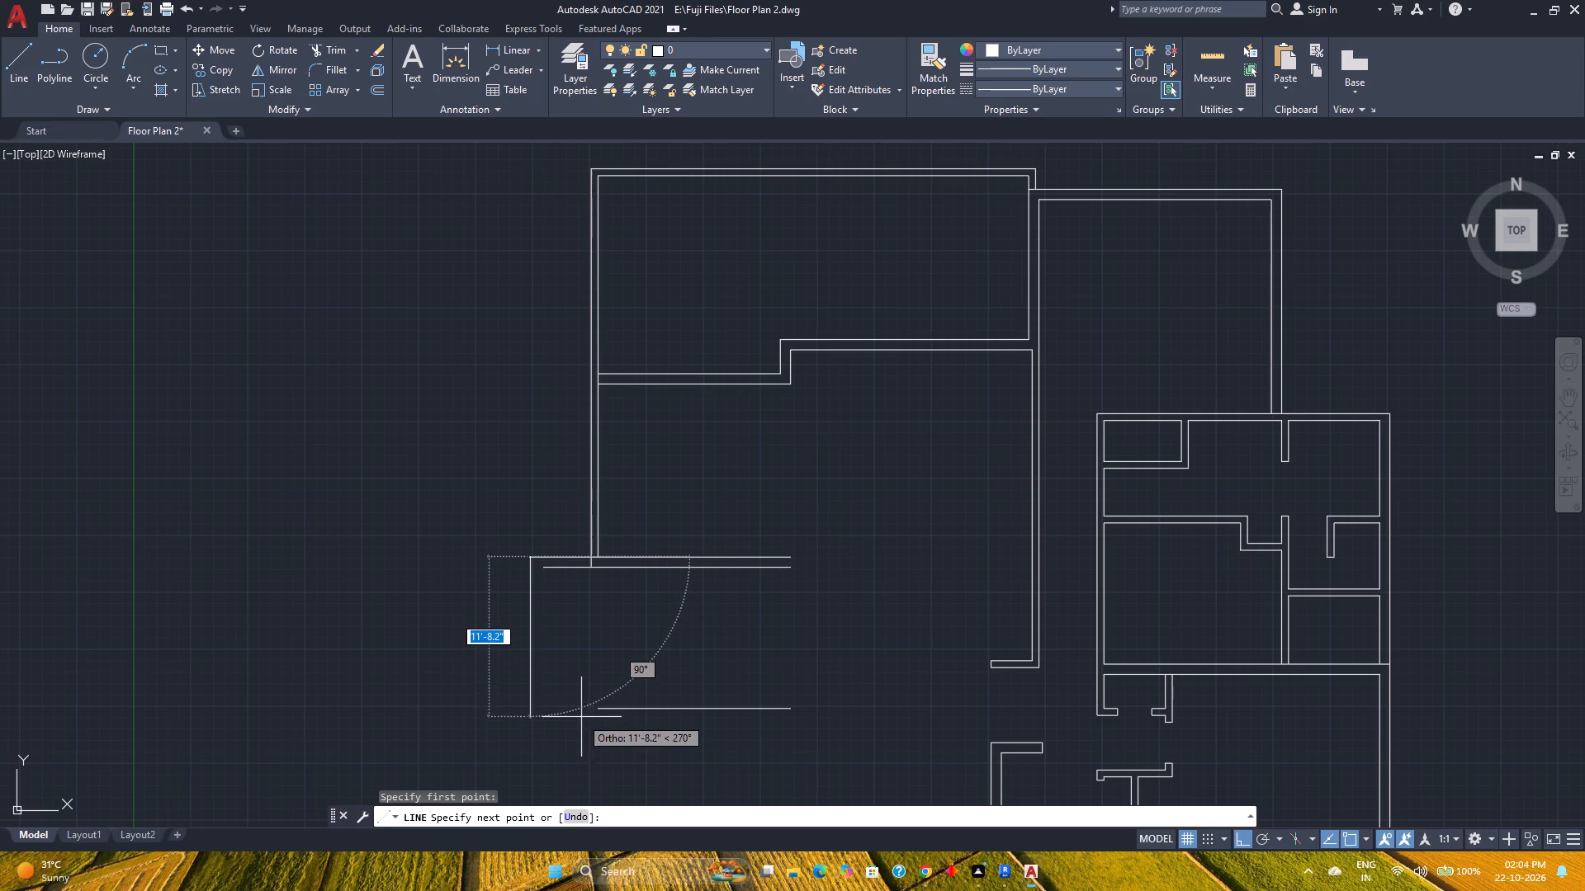
{"action": "left_click", "coordinate": [524, 709]}
{"action": "key", "text": "Escape"}
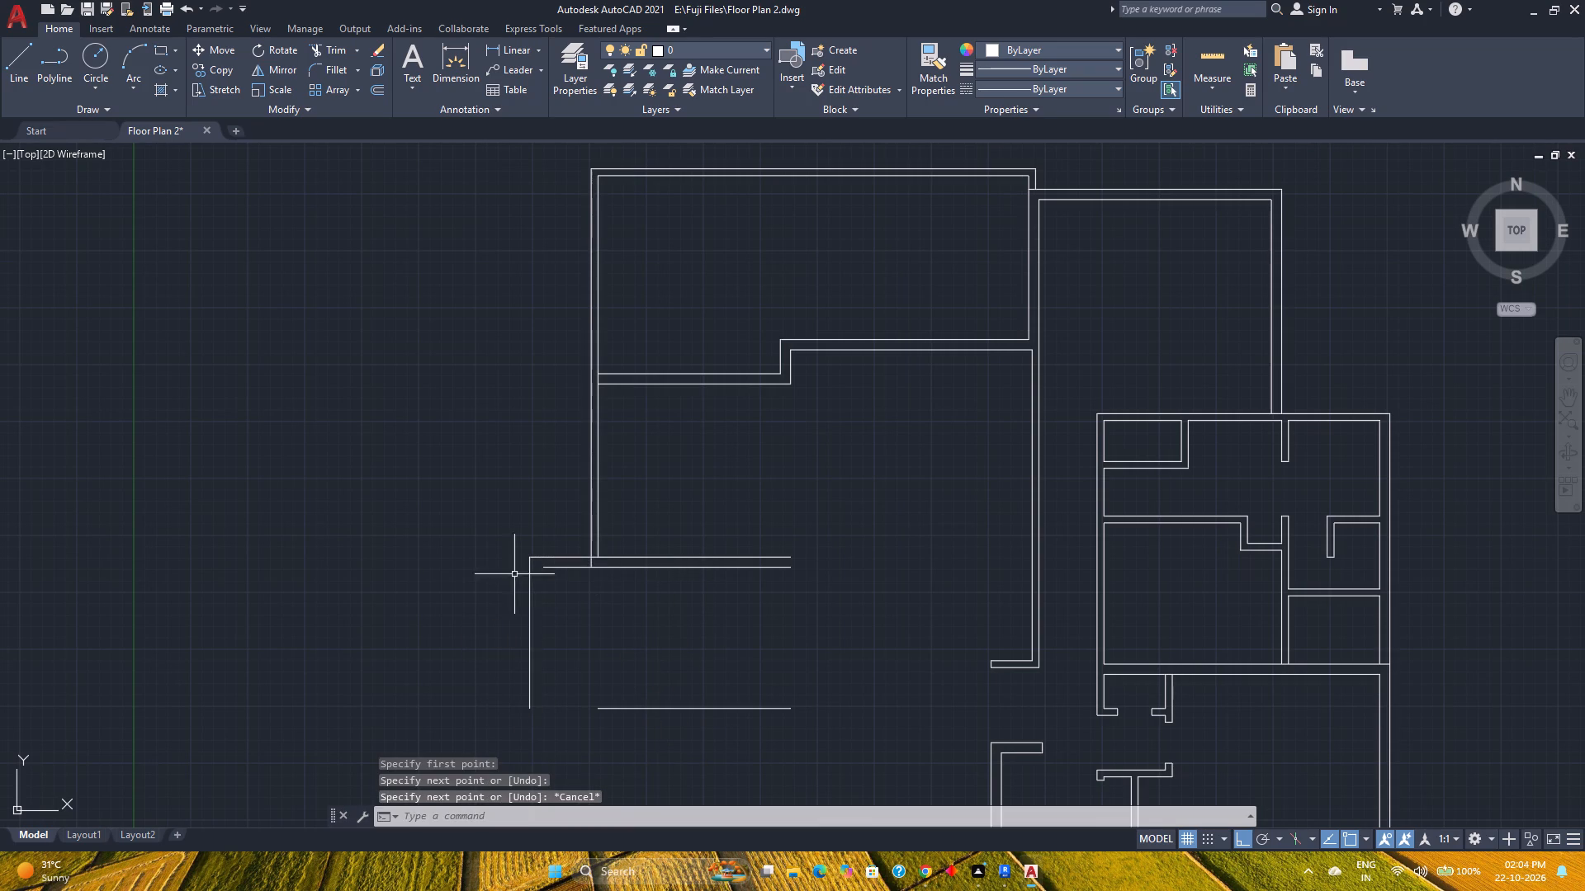
Offset the new vertical line 9" inward to form the double wall of the projection.
{"action": "left_click", "coordinate": [372, 88]}
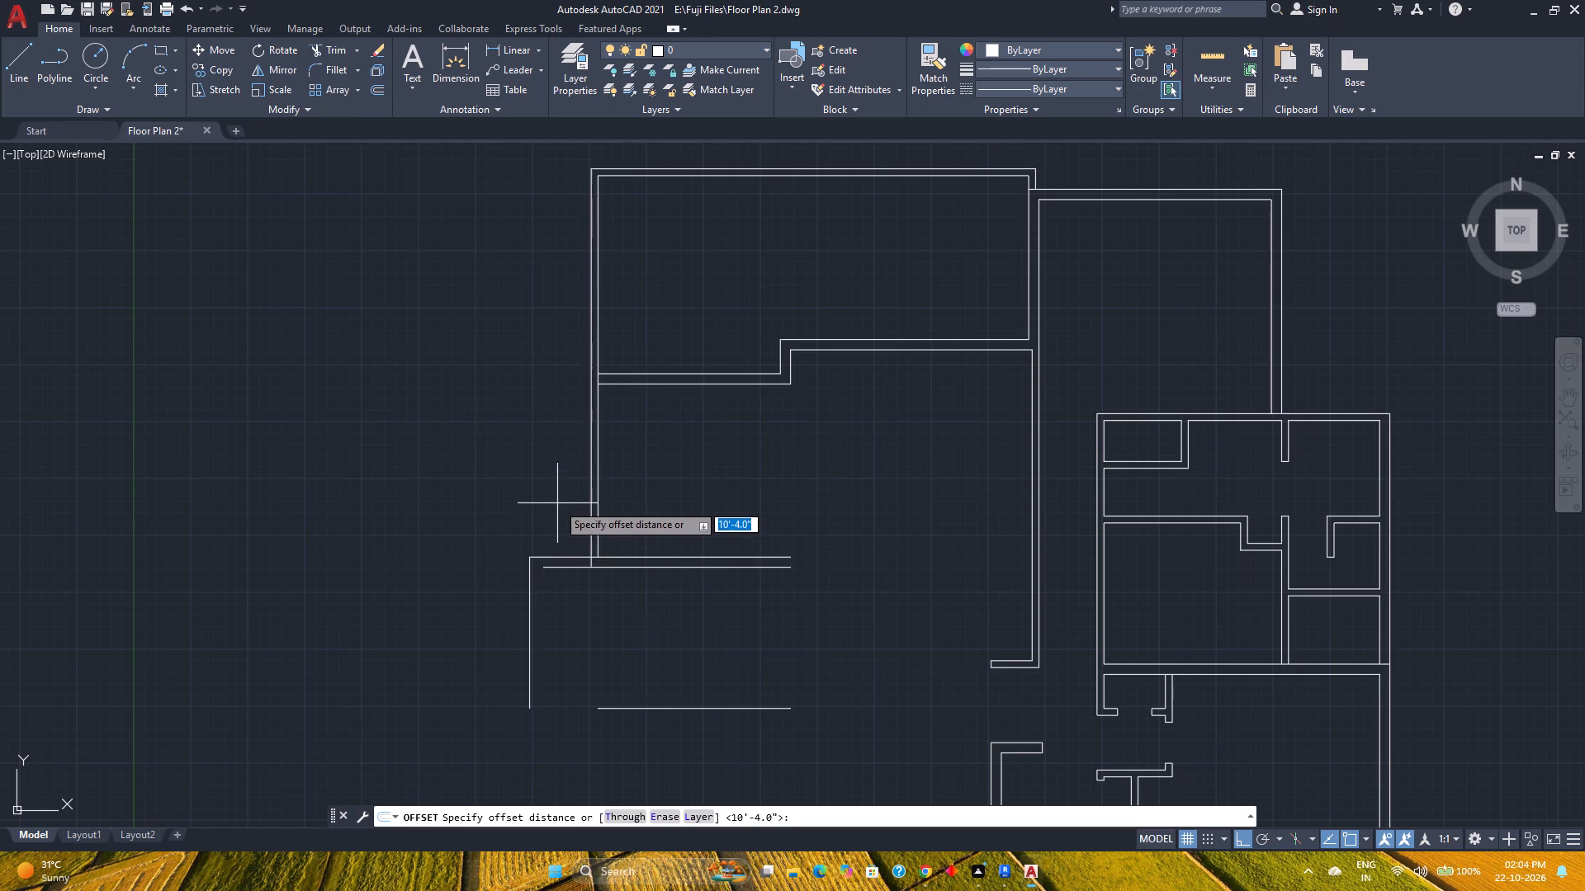
{"action": "key", "text": "Return"}
{"action": "left_click", "coordinate": [530, 639]}
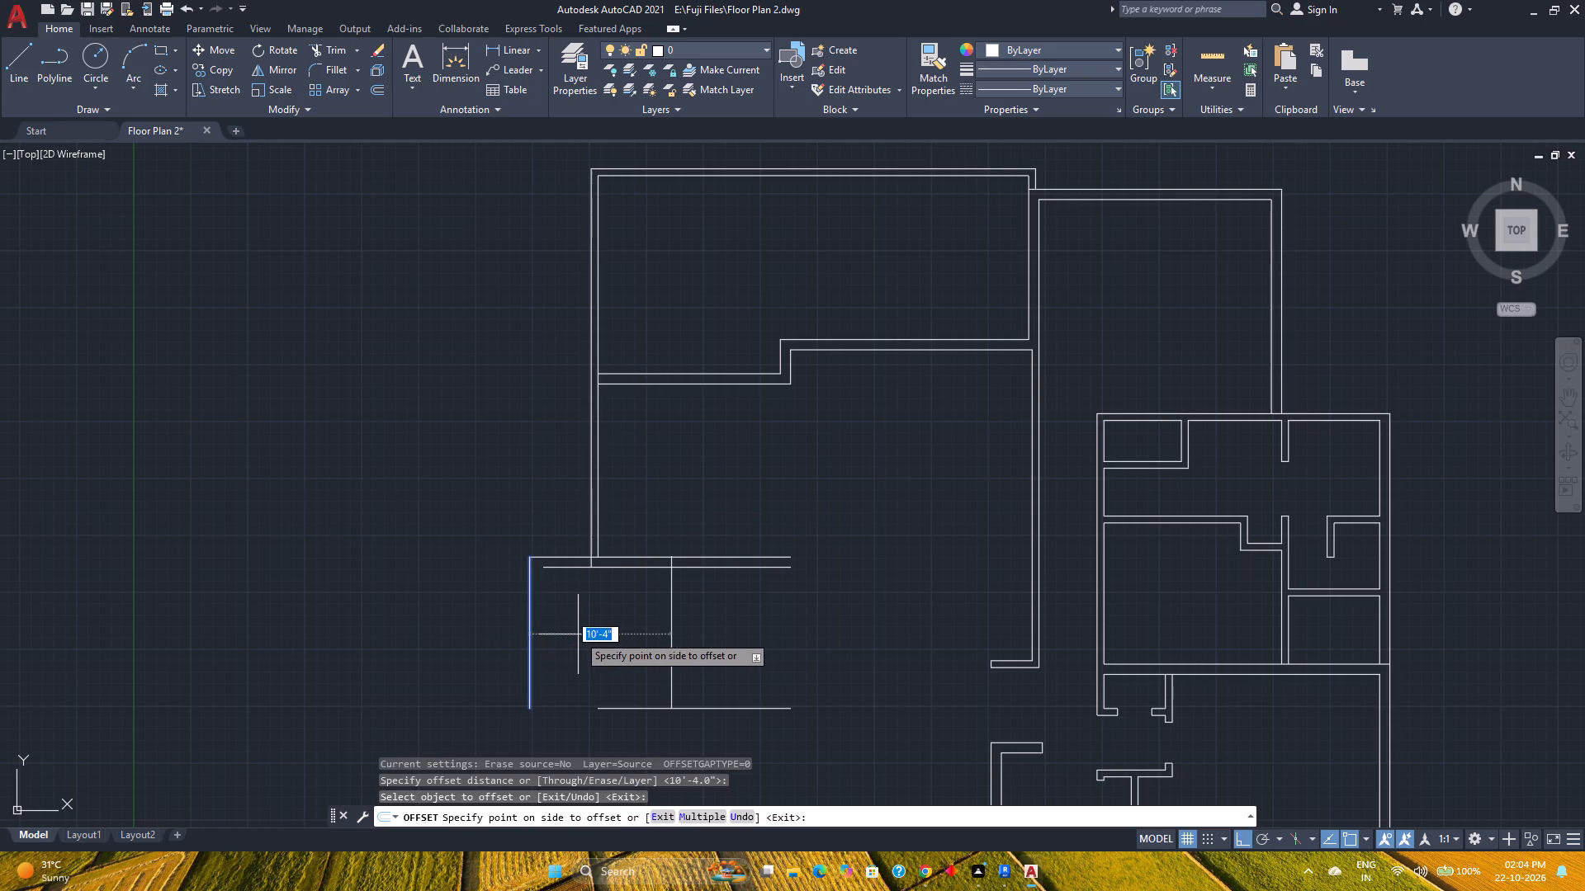
{"action": "key", "text": "9"}
{"action": "key", "text": "Return"}
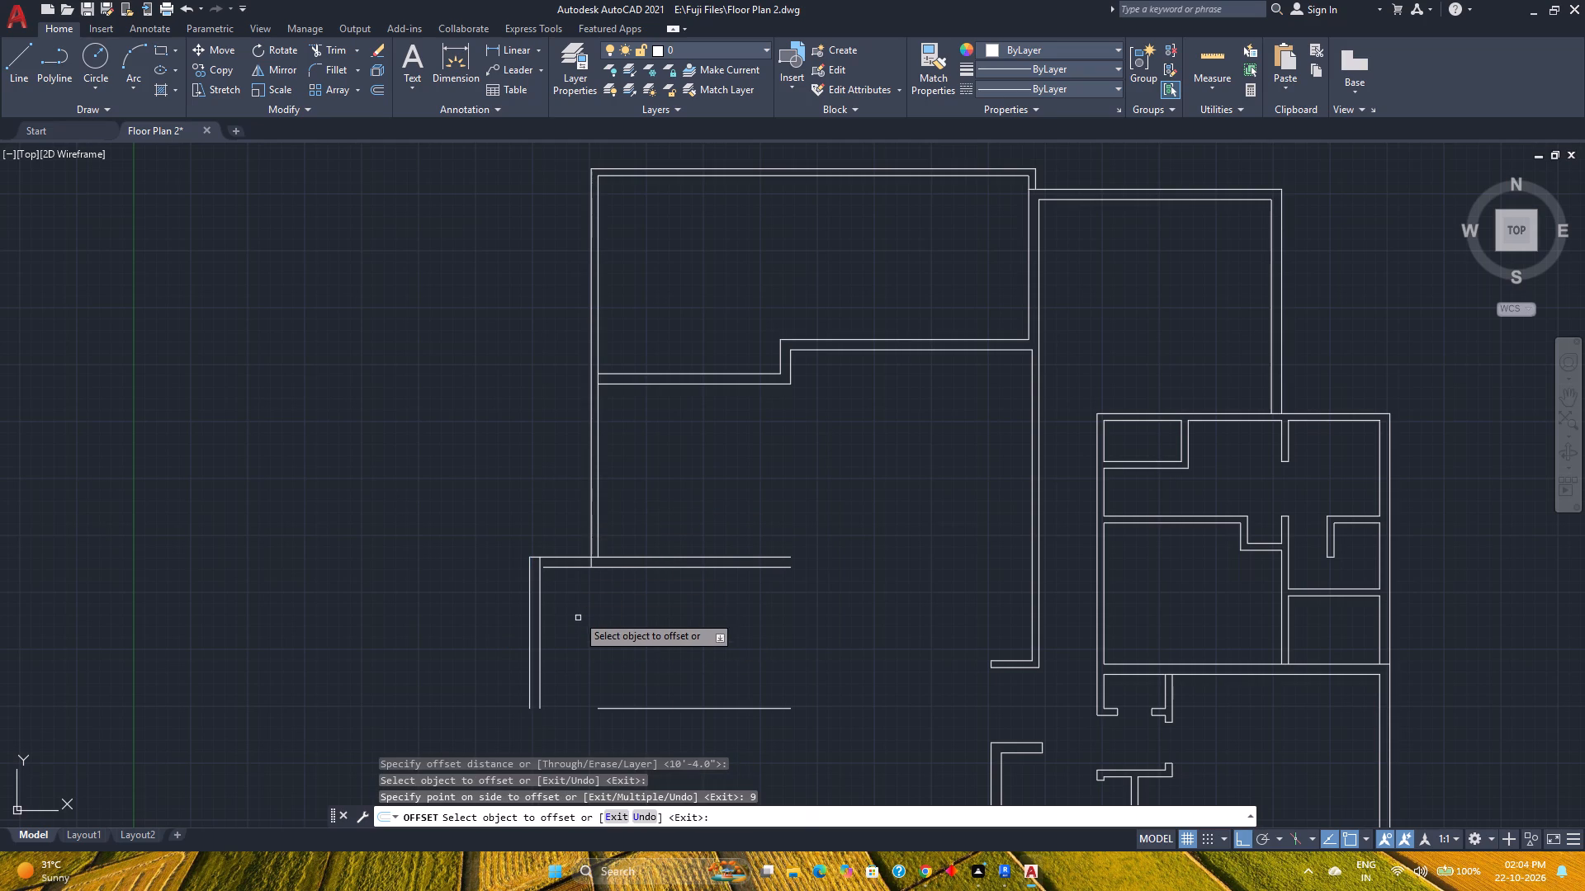
Fillet the projection's inner vertical line with the lower line of the double wall above it.
{"action": "left_click", "coordinate": [331, 78]}
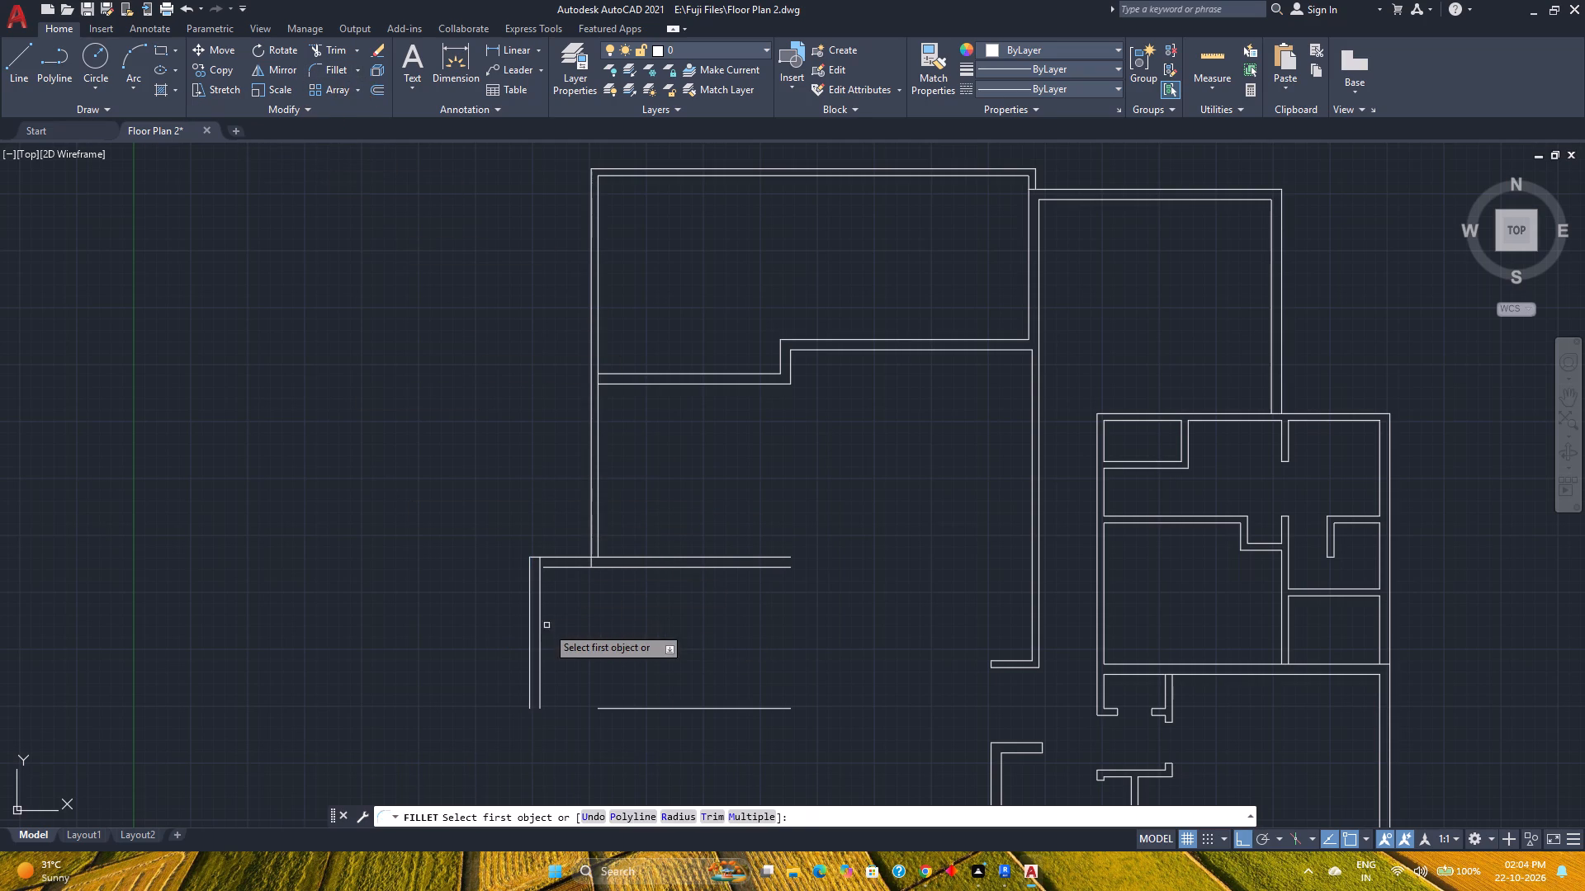
{"action": "scroll", "coordinate": [560, 601], "scroll_direction": "up", "scroll_amount": 4}
{"action": "left_click", "coordinate": [423, 567]}
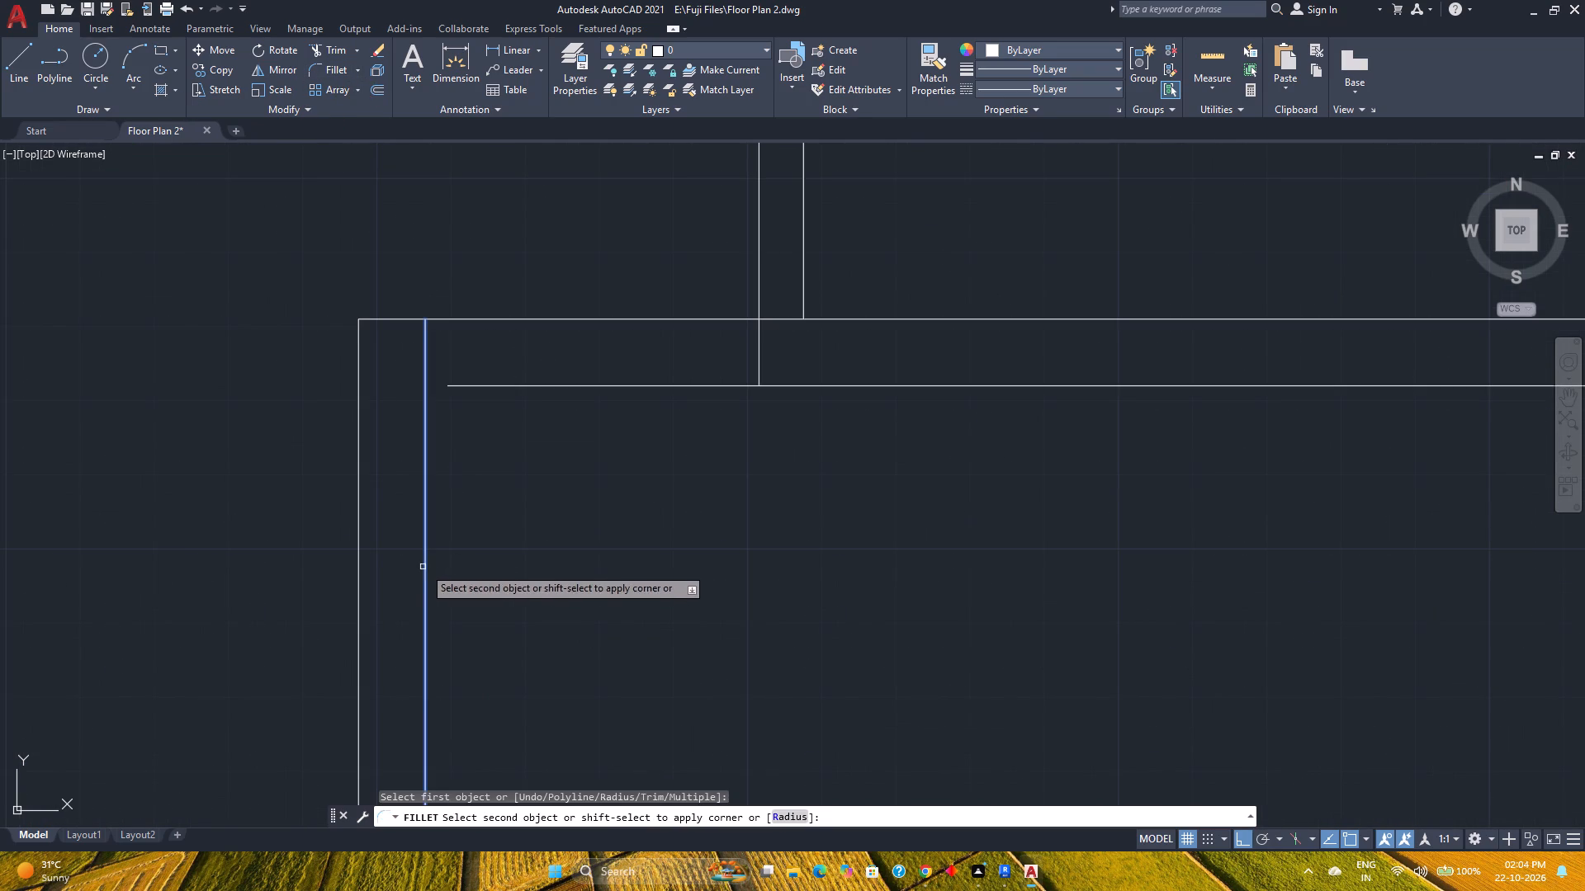
{"action": "left_click", "coordinate": [560, 386]}
{"action": "scroll", "coordinate": [565, 396], "scroll_direction": "down", "scroll_amount": 4}
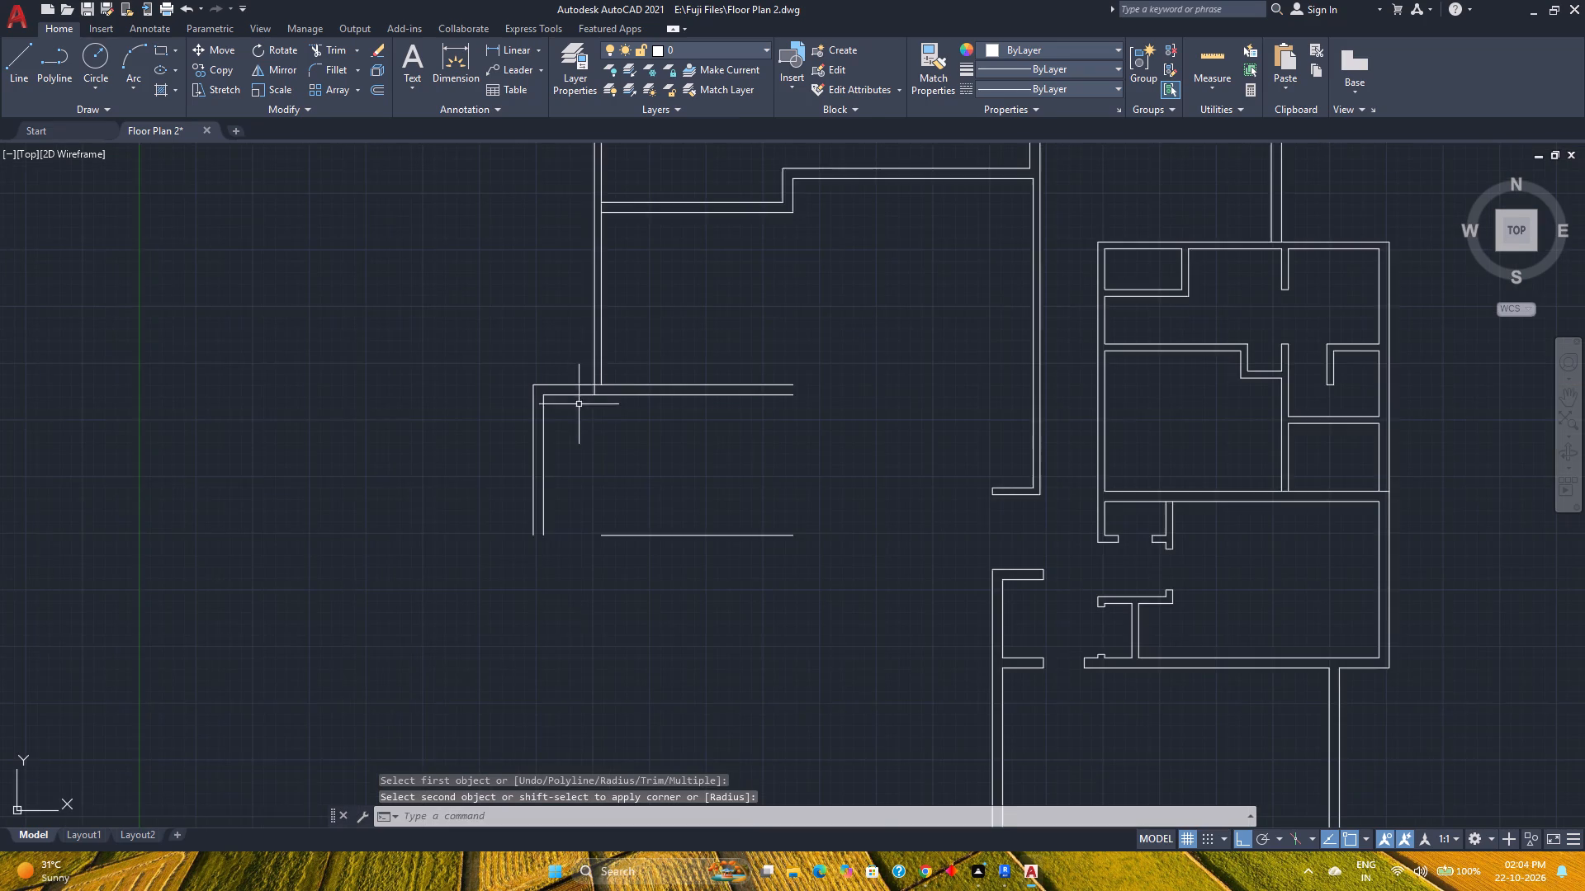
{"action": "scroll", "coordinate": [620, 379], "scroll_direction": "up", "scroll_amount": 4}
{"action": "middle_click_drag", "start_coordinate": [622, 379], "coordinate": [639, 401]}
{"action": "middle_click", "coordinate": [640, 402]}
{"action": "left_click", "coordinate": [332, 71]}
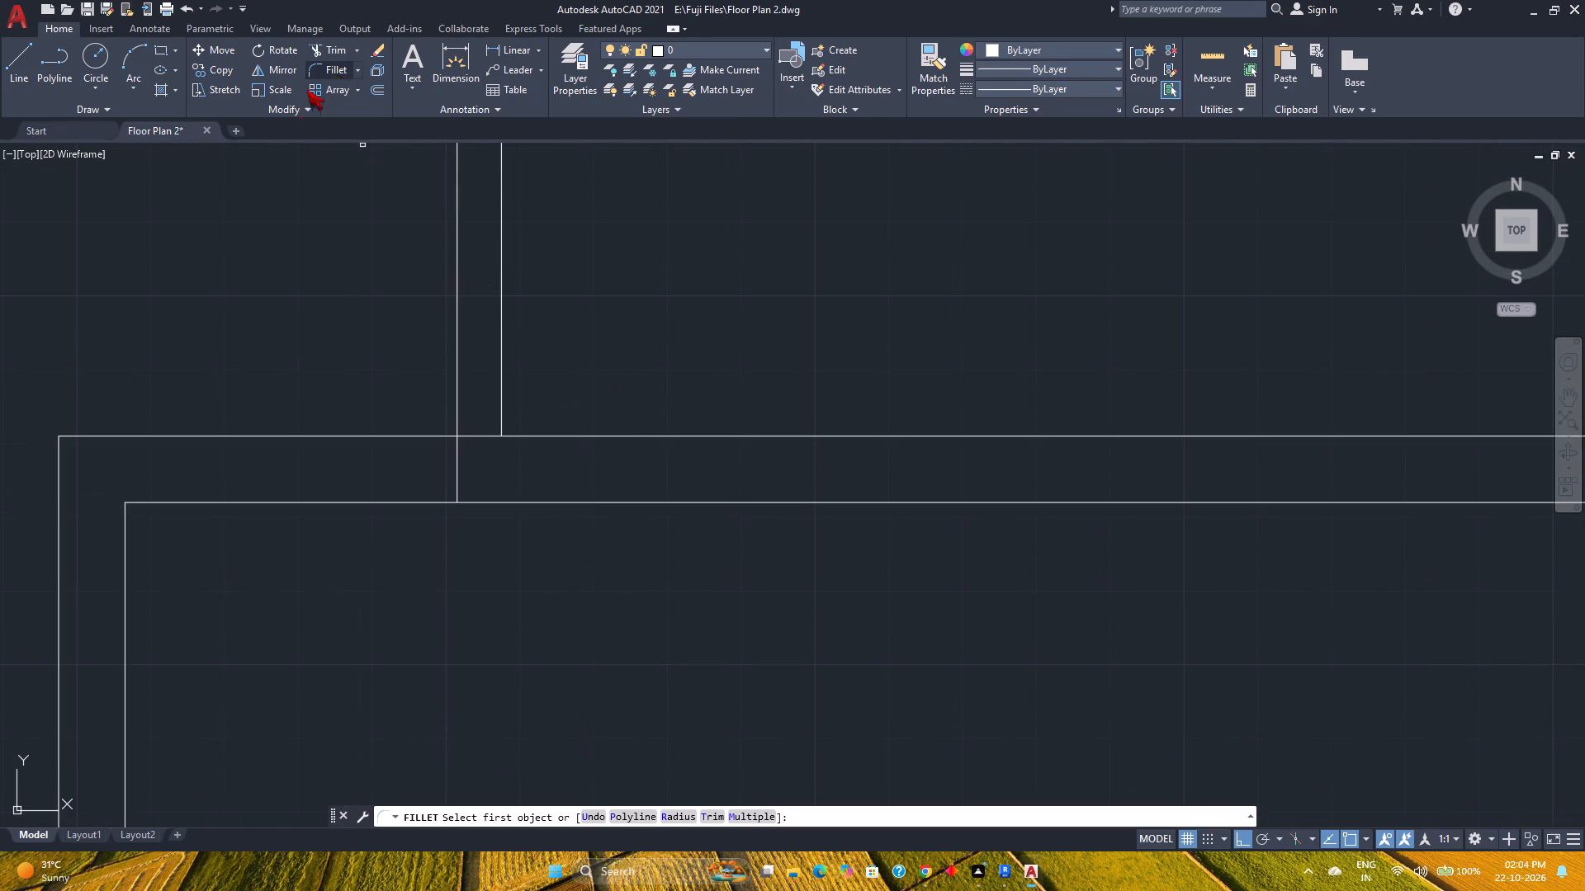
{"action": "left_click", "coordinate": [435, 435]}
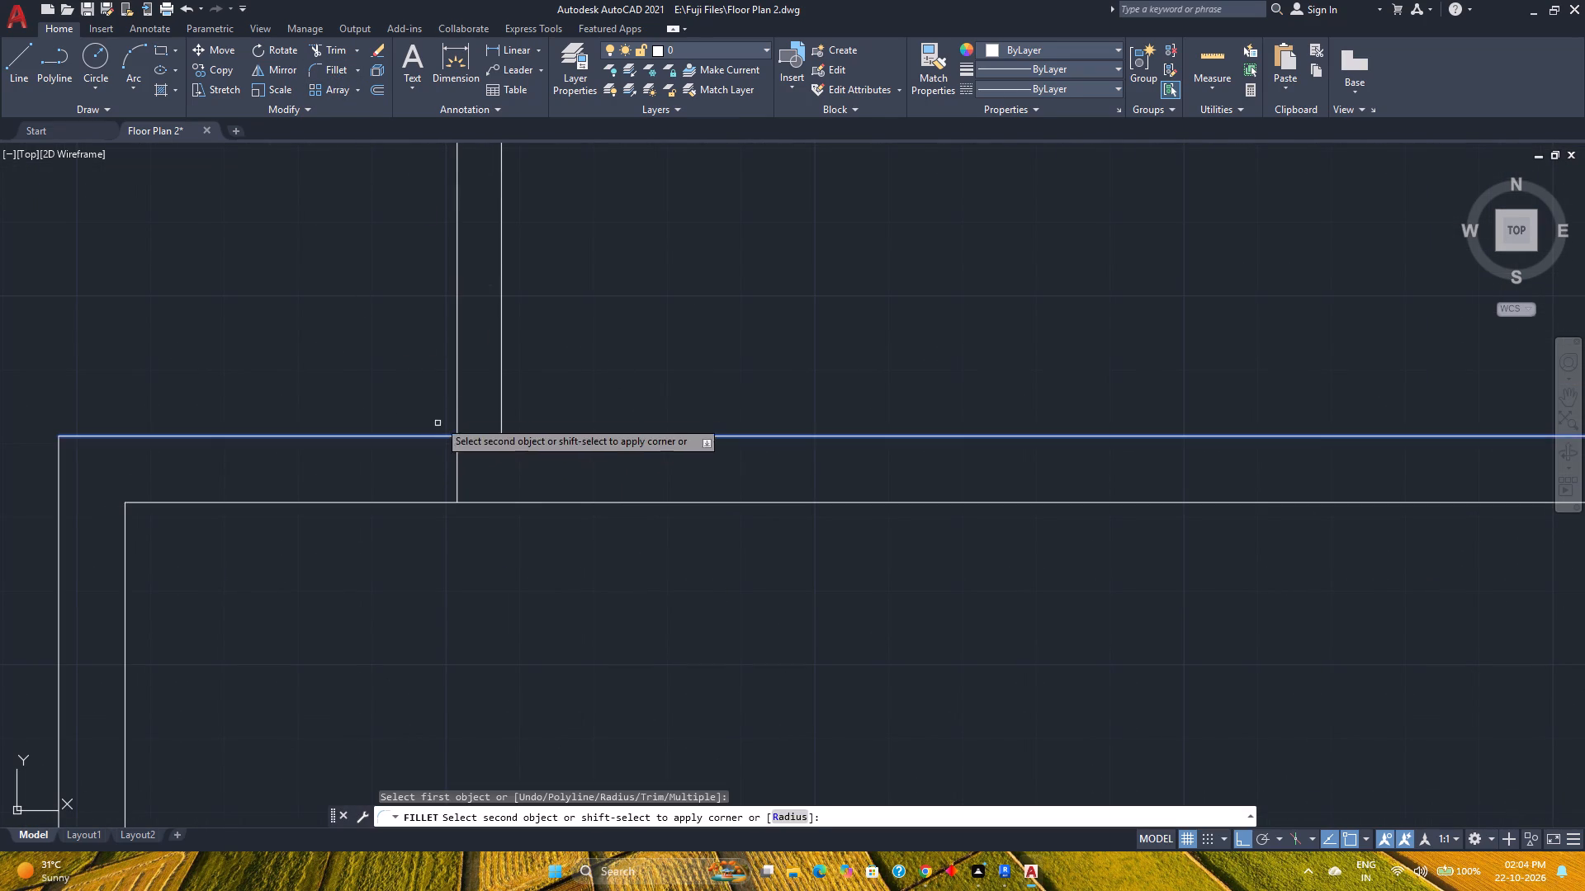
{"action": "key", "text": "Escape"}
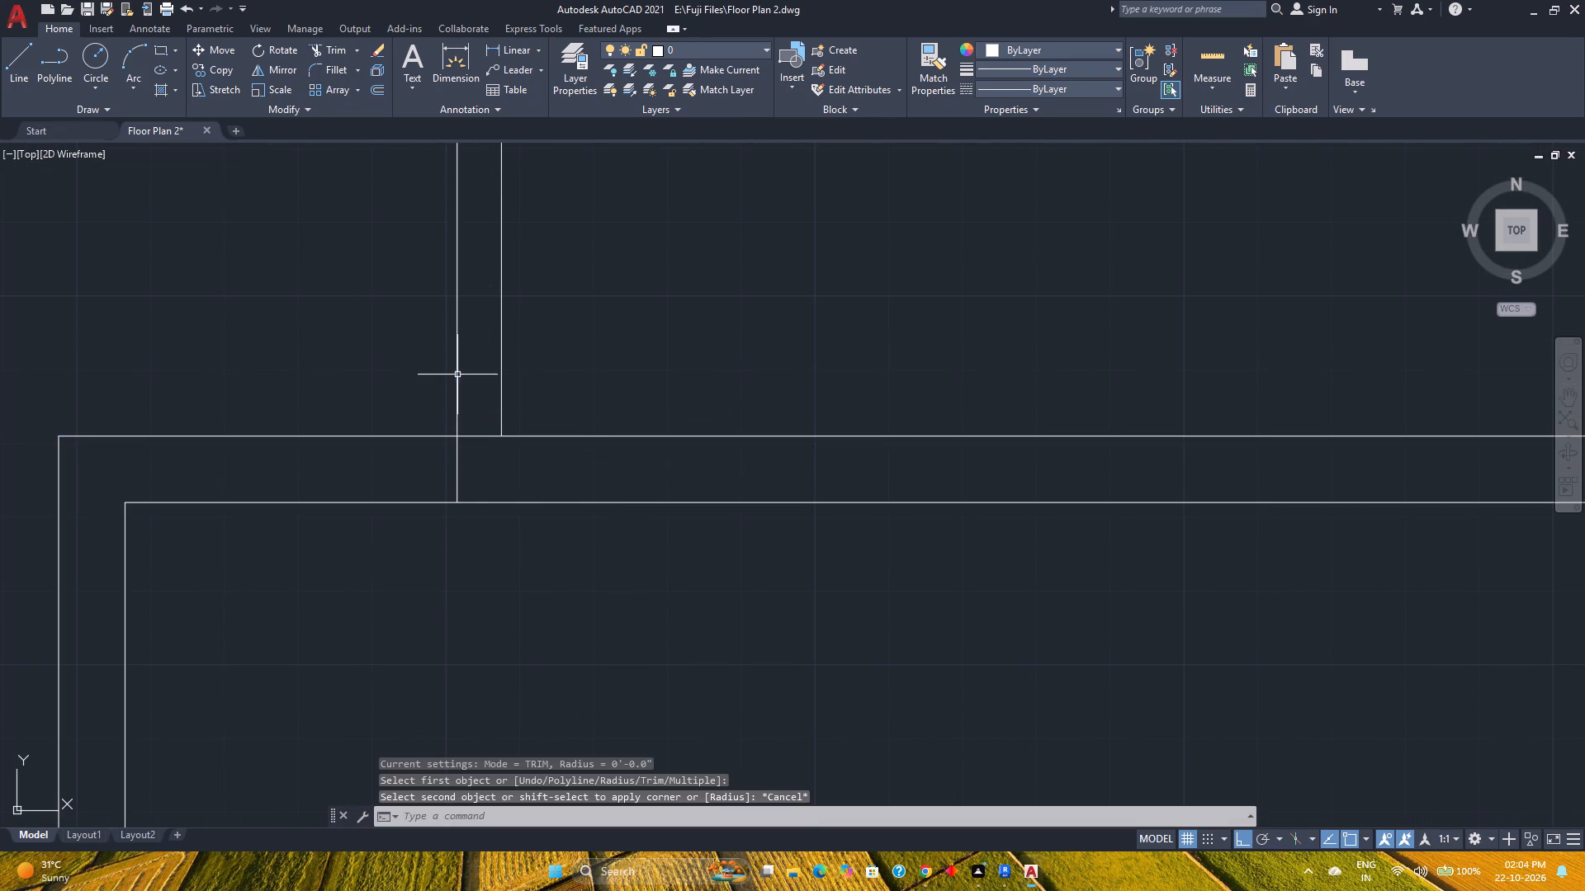
Trim the overlapping line pieces where the large room's left wall meets the projection's upper double wall.
{"action": "type", "text": "tr"}
{"action": "key", "text": "Return"}
{"action": "left_click", "coordinate": [521, 473]}
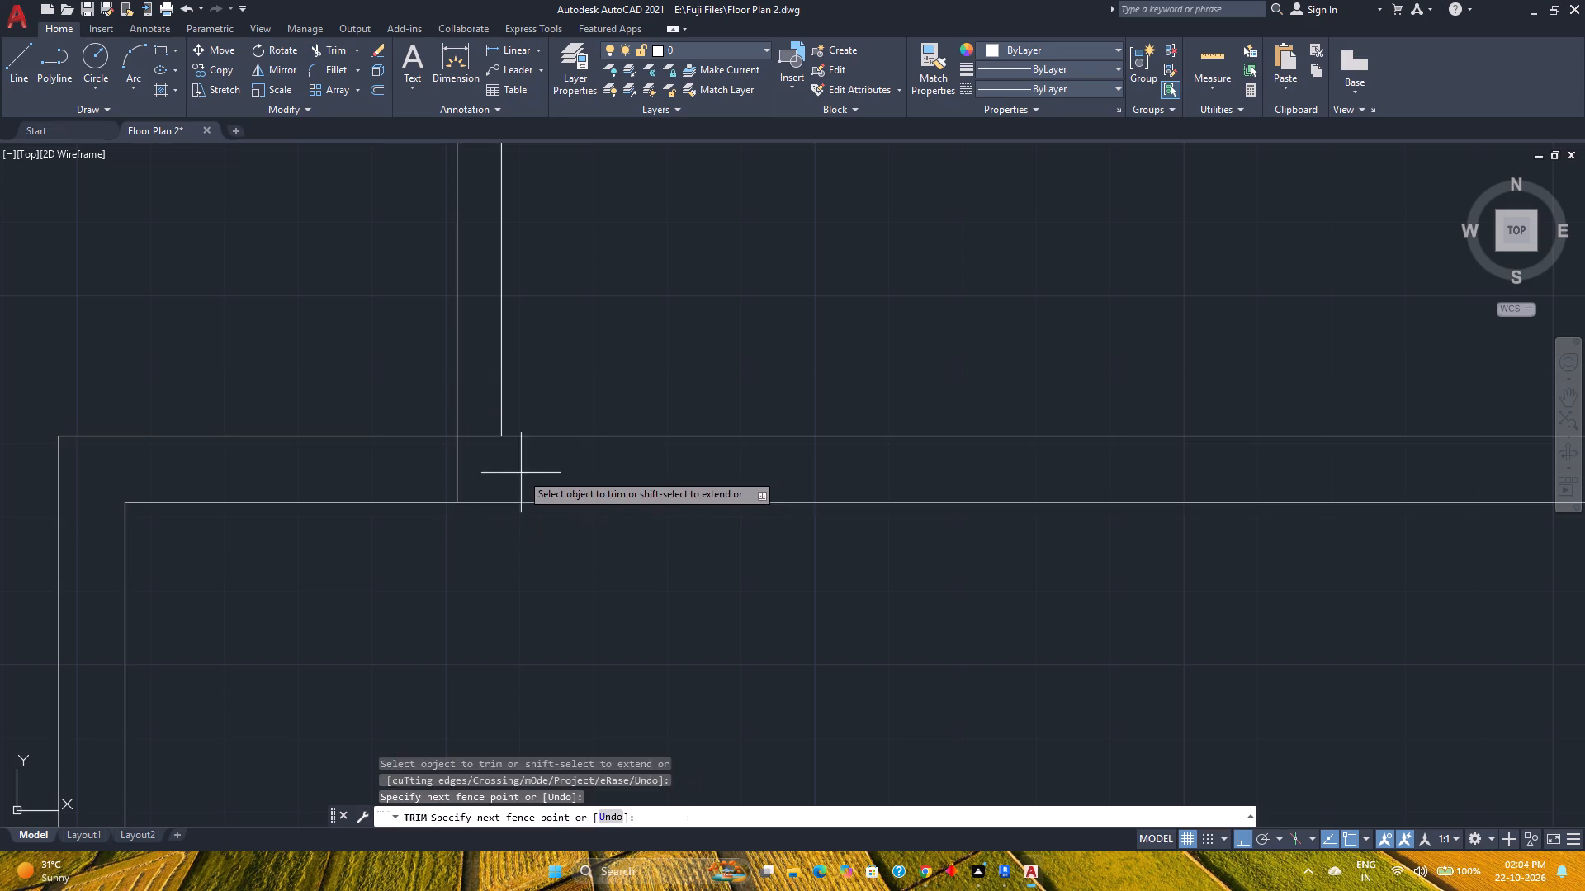
{"action": "left_click", "coordinate": [417, 469]}
{"action": "left_click", "coordinate": [478, 420]}
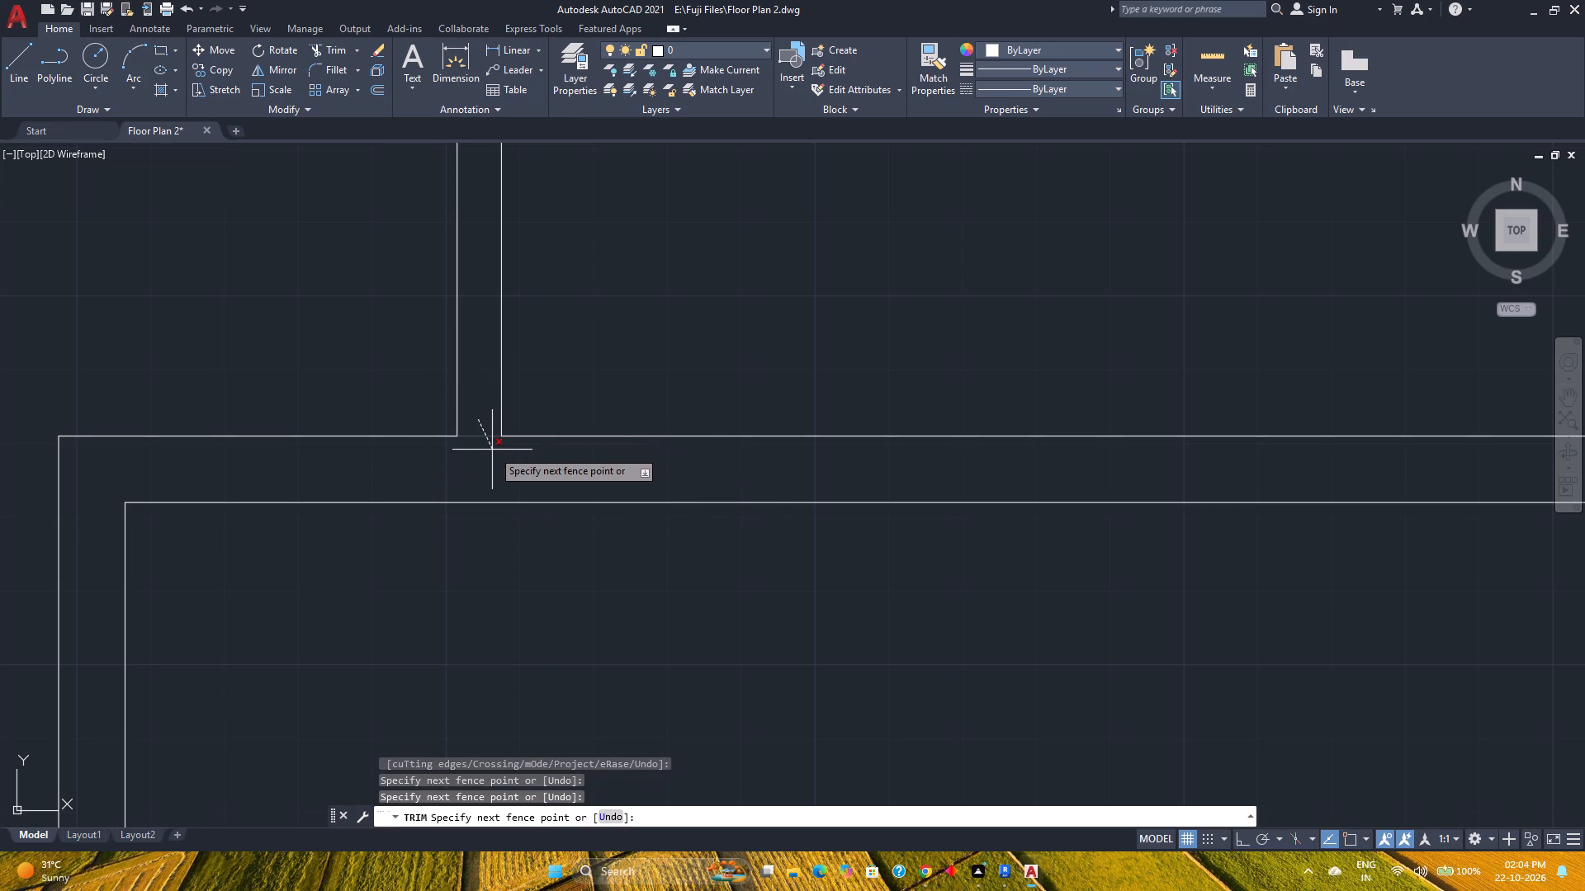
{"action": "left_click", "coordinate": [492, 450]}
{"action": "key", "text": "Escape"}
Fillet the projection's inner vertical line with the horizontal line at its bottom.
{"action": "scroll", "coordinate": [490, 456], "scroll_direction": "down", "scroll_amount": 5}
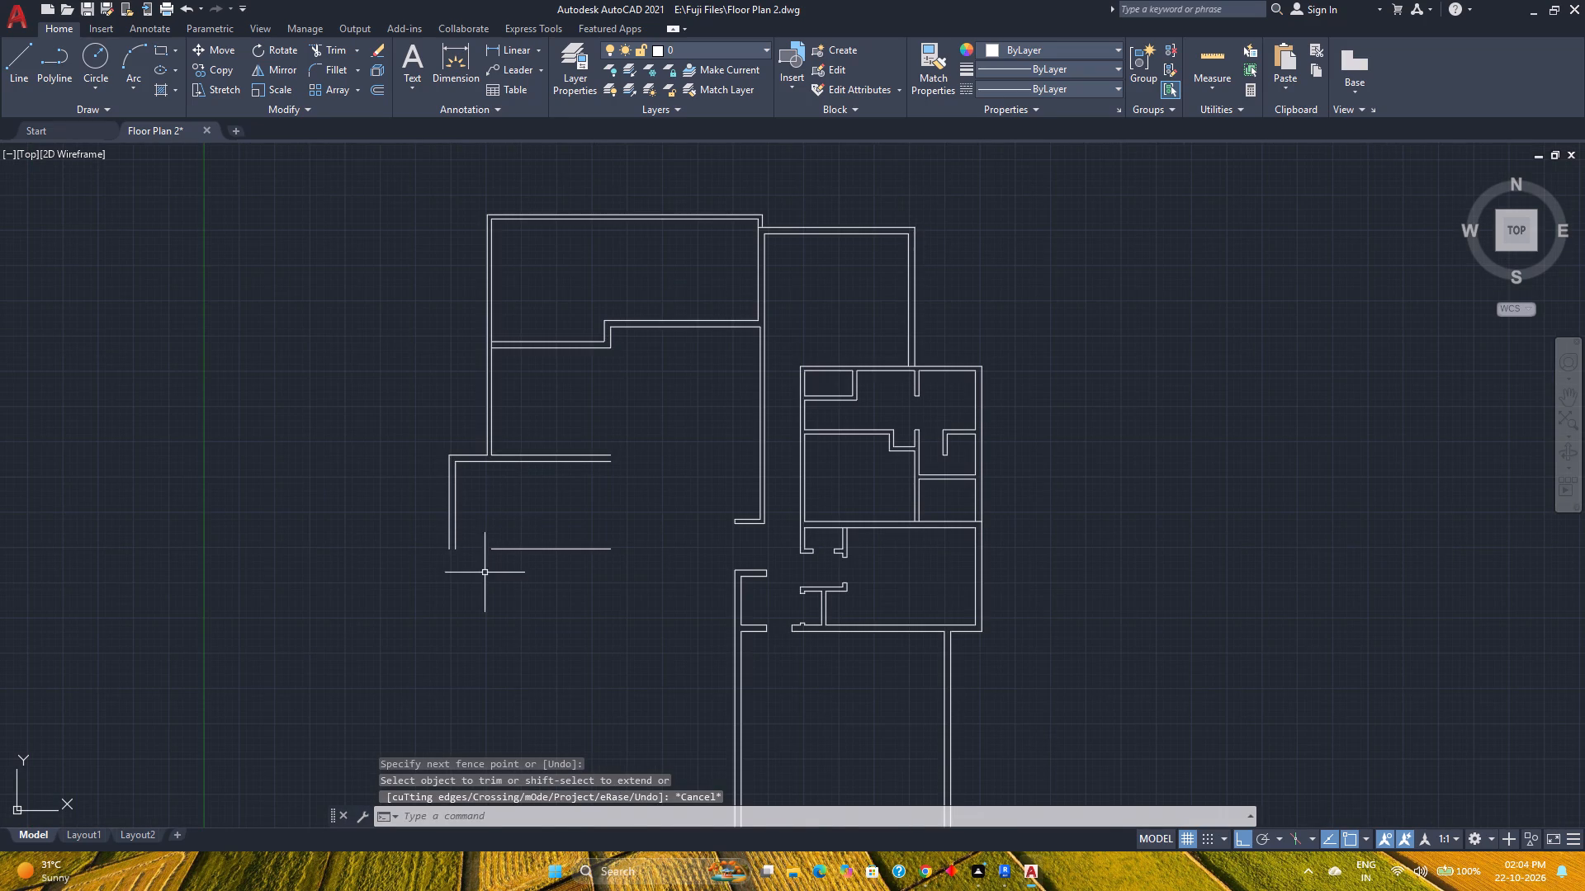
{"action": "middle_click_drag", "start_coordinate": [488, 573], "coordinate": [491, 549]}
{"action": "middle_click", "coordinate": [492, 549]}
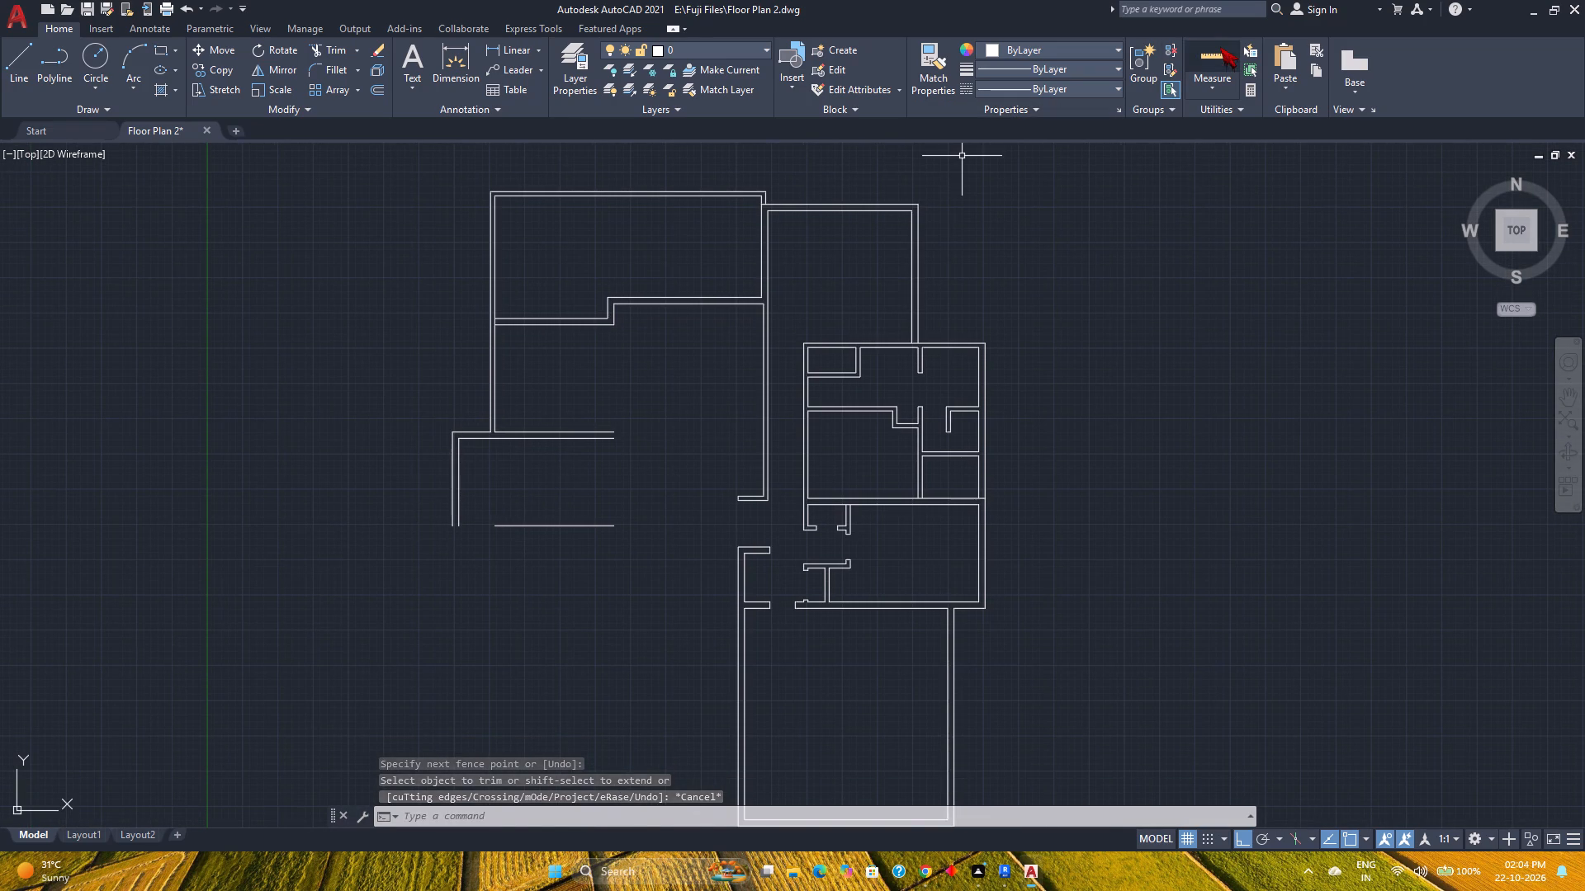
{"action": "left_click", "coordinate": [1220, 47]}
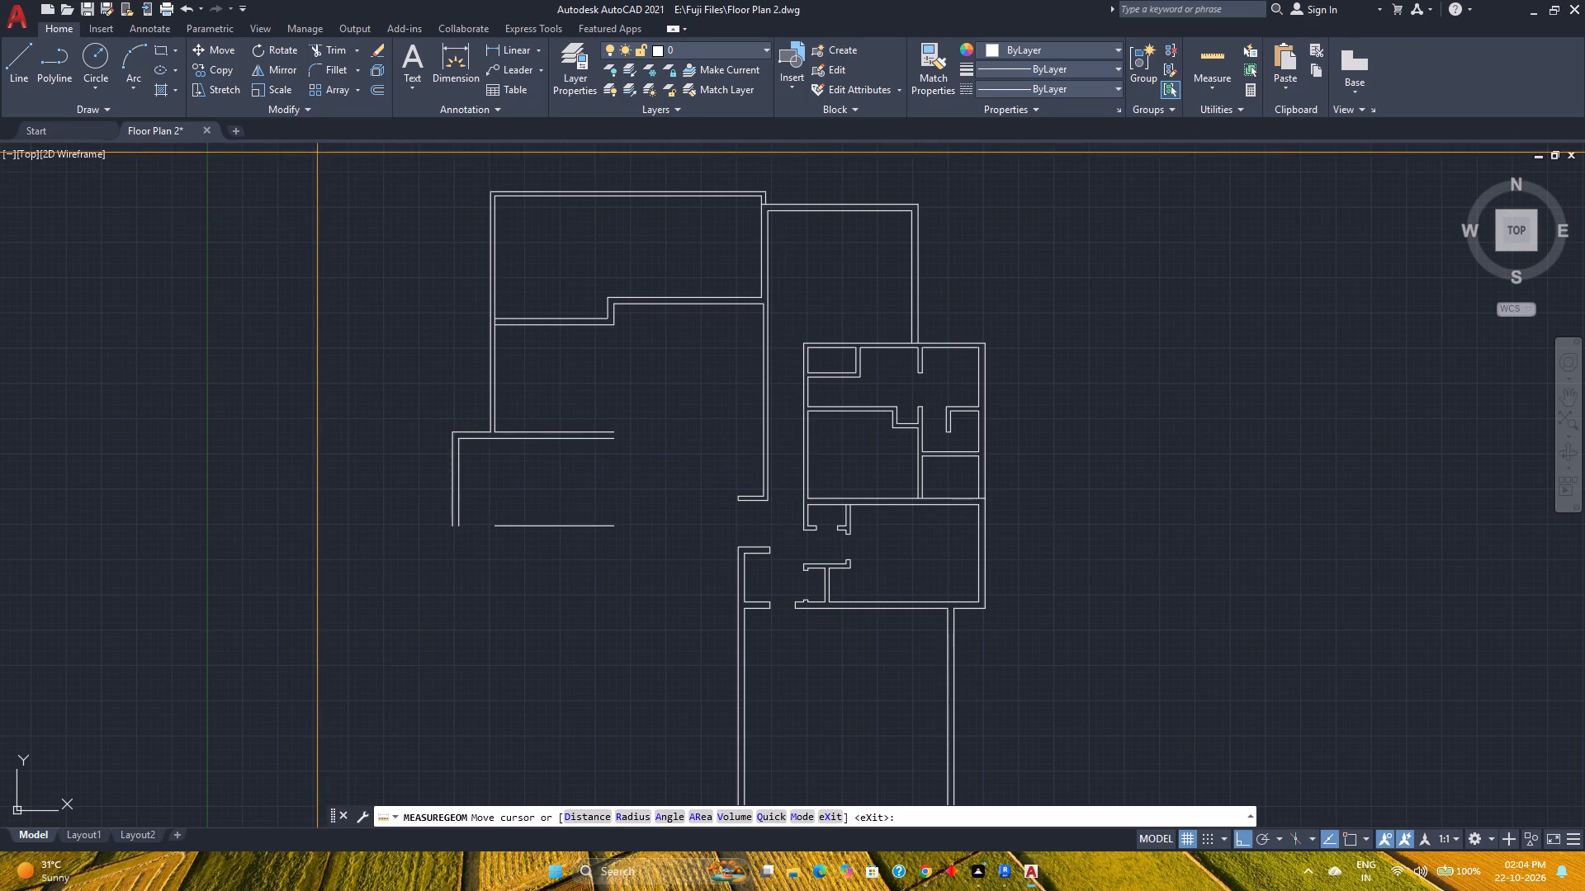
{"action": "left_click", "coordinate": [316, 73]}
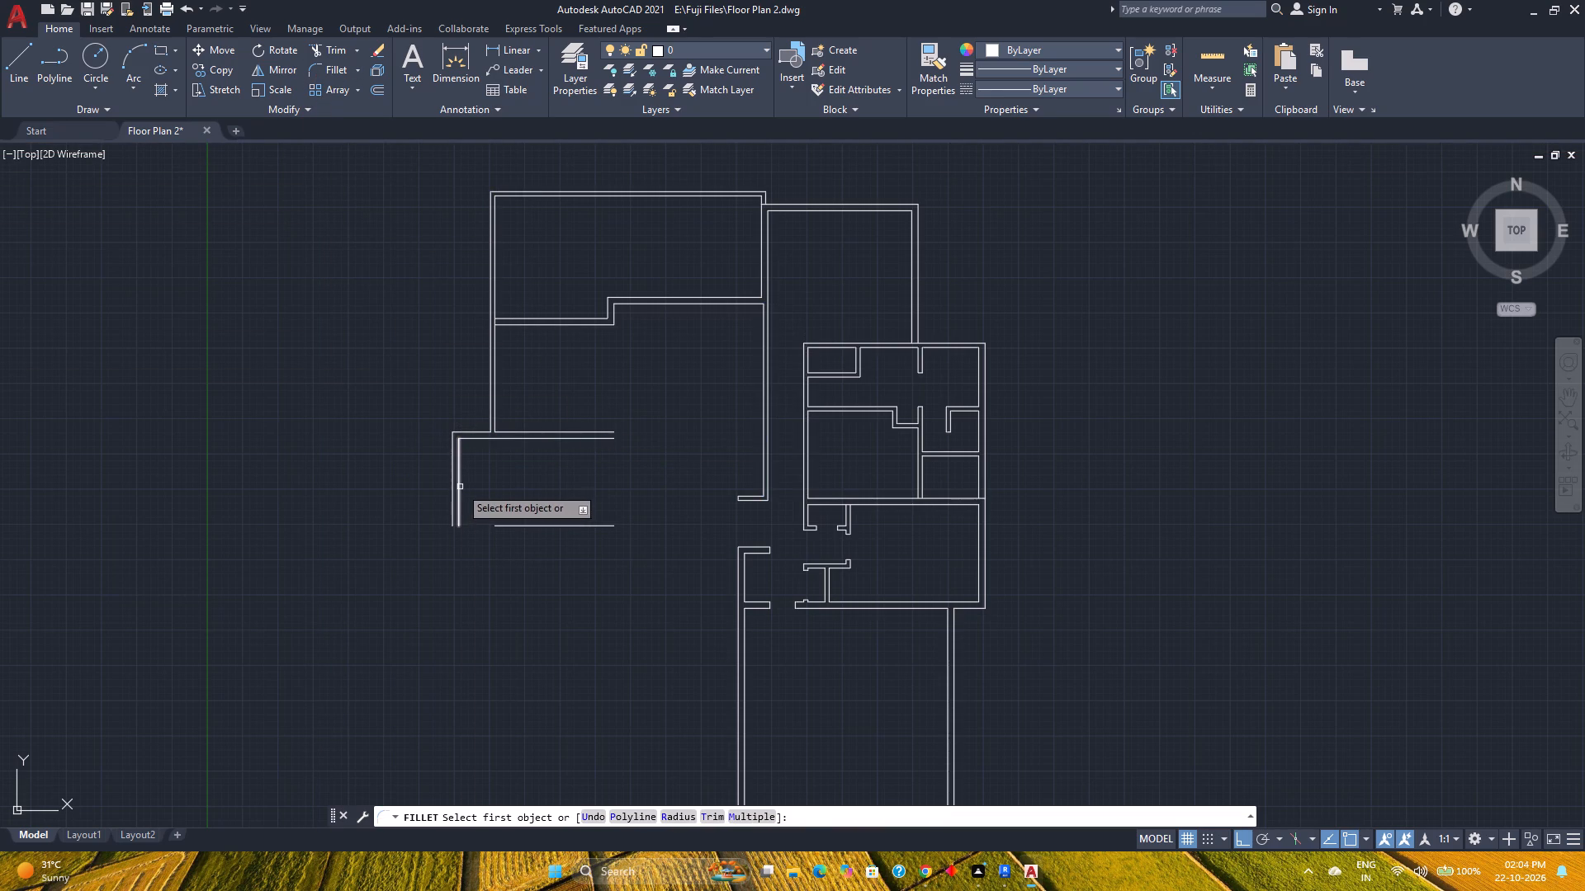
{"action": "left_click", "coordinate": [460, 486]}
{"action": "left_click", "coordinate": [517, 526]}
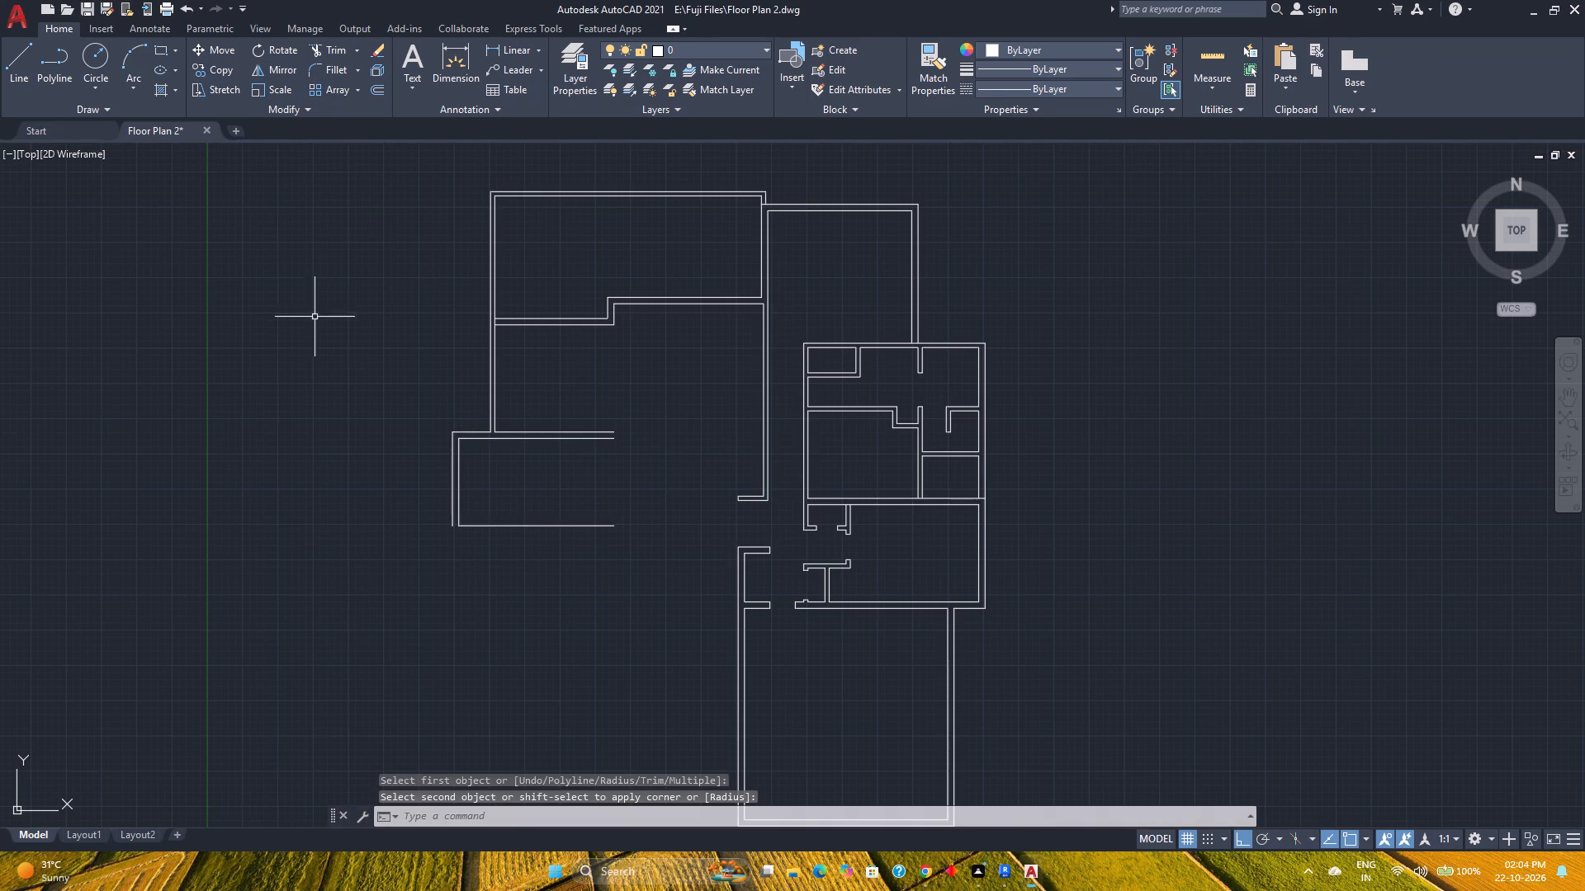
Offset the projection's bottom horizontal line 9" downward to make the outer wall line.
{"action": "left_click", "coordinate": [380, 87]}
{"action": "key", "text": "Return"}
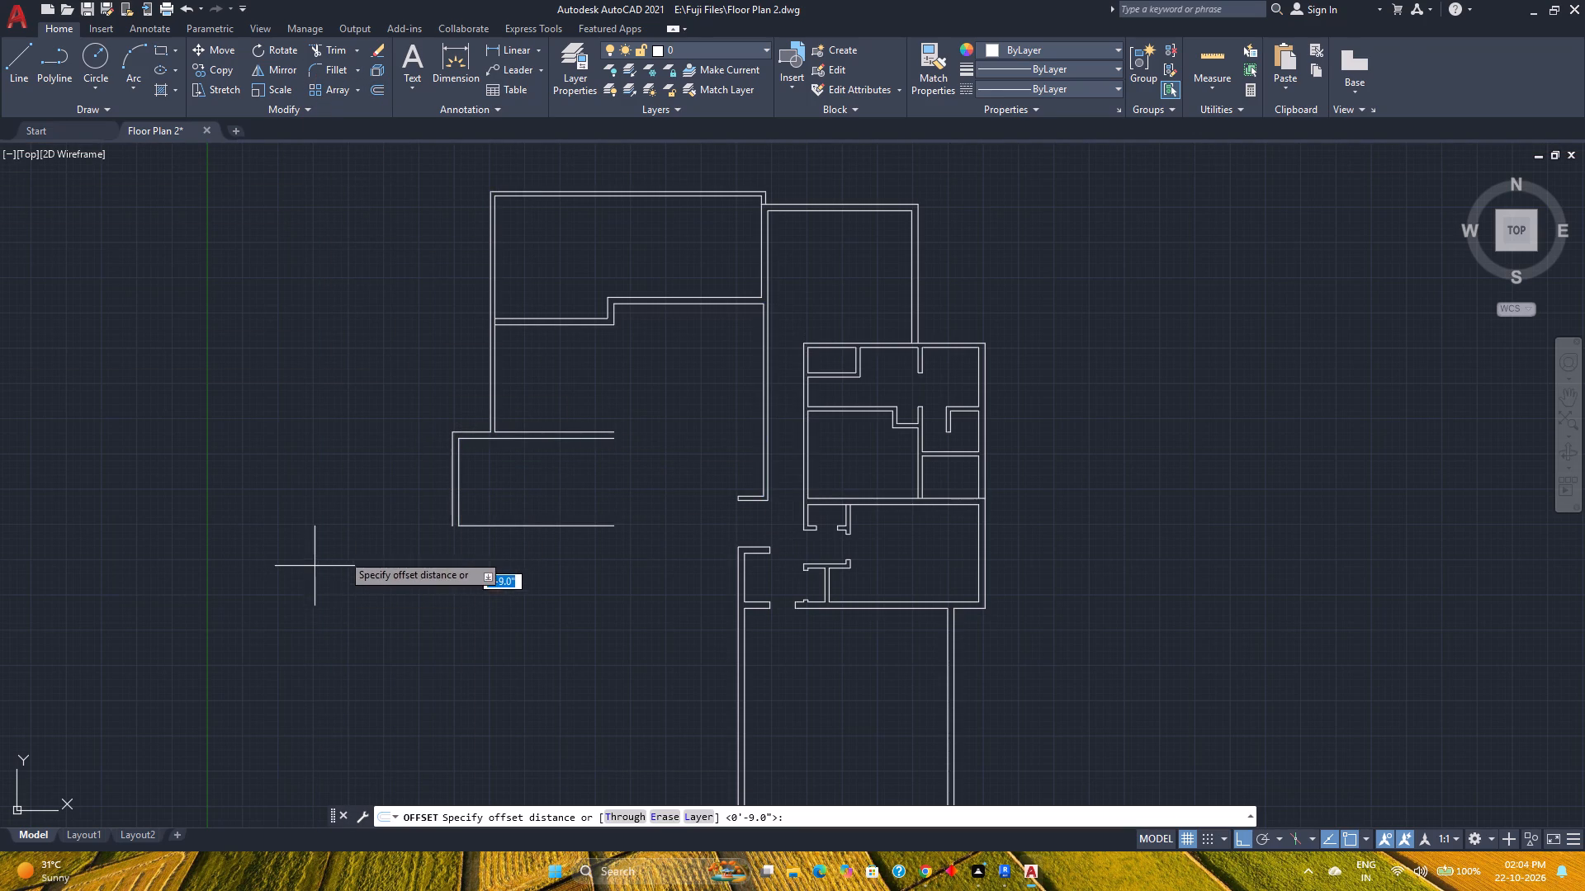
{"action": "left_click", "coordinate": [546, 525]}
{"action": "left_click", "coordinate": [547, 563]}
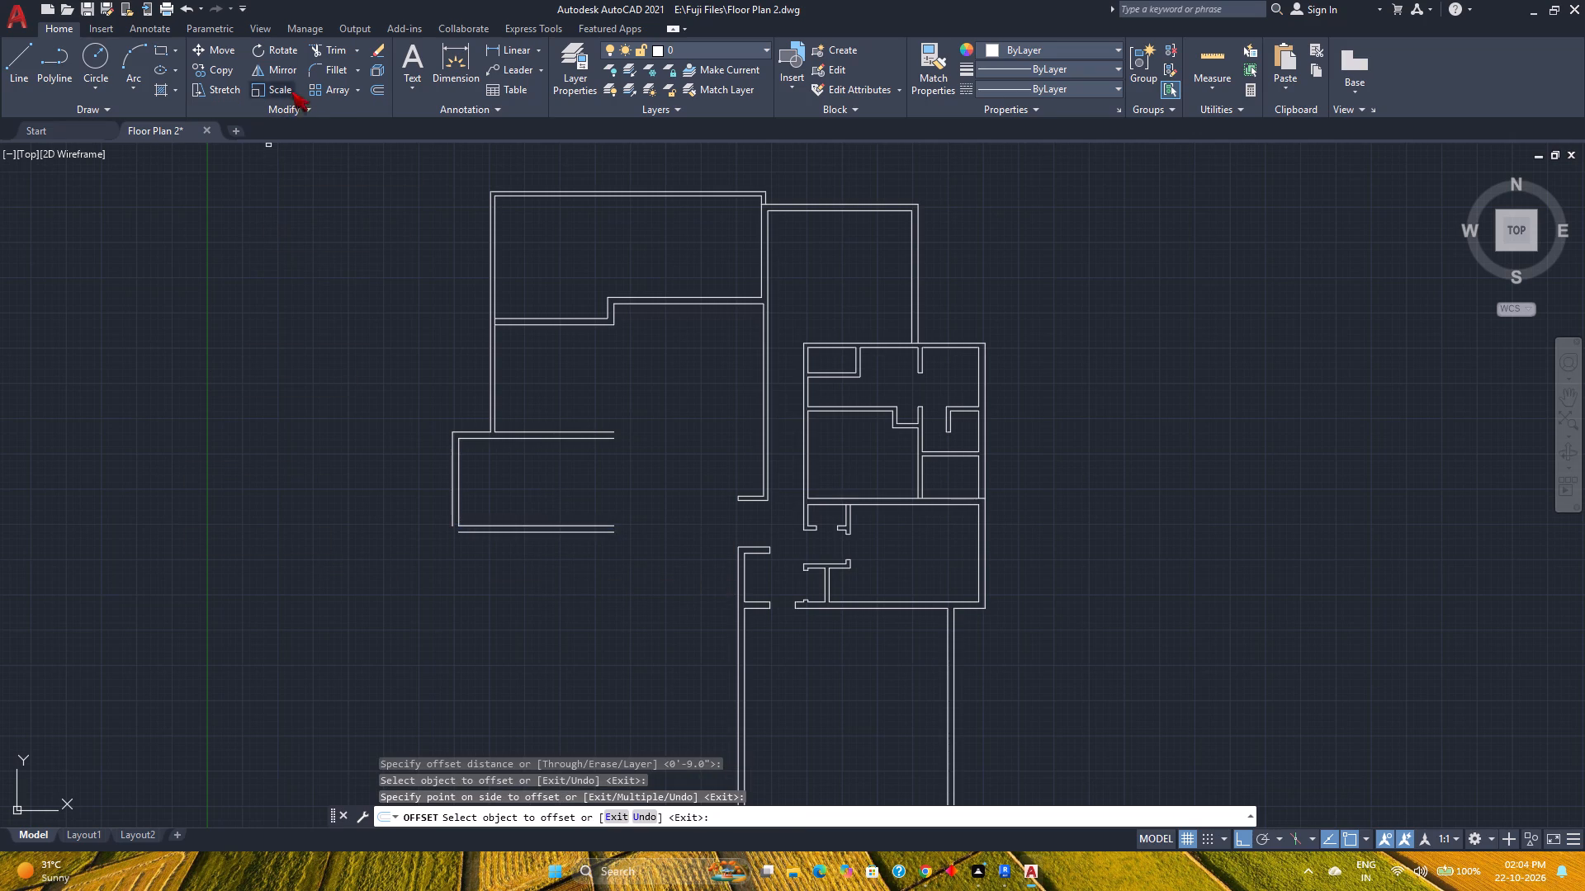
Fillet the projection's outer vertical line with the new outer bottom line.
{"action": "left_click", "coordinate": [313, 75]}
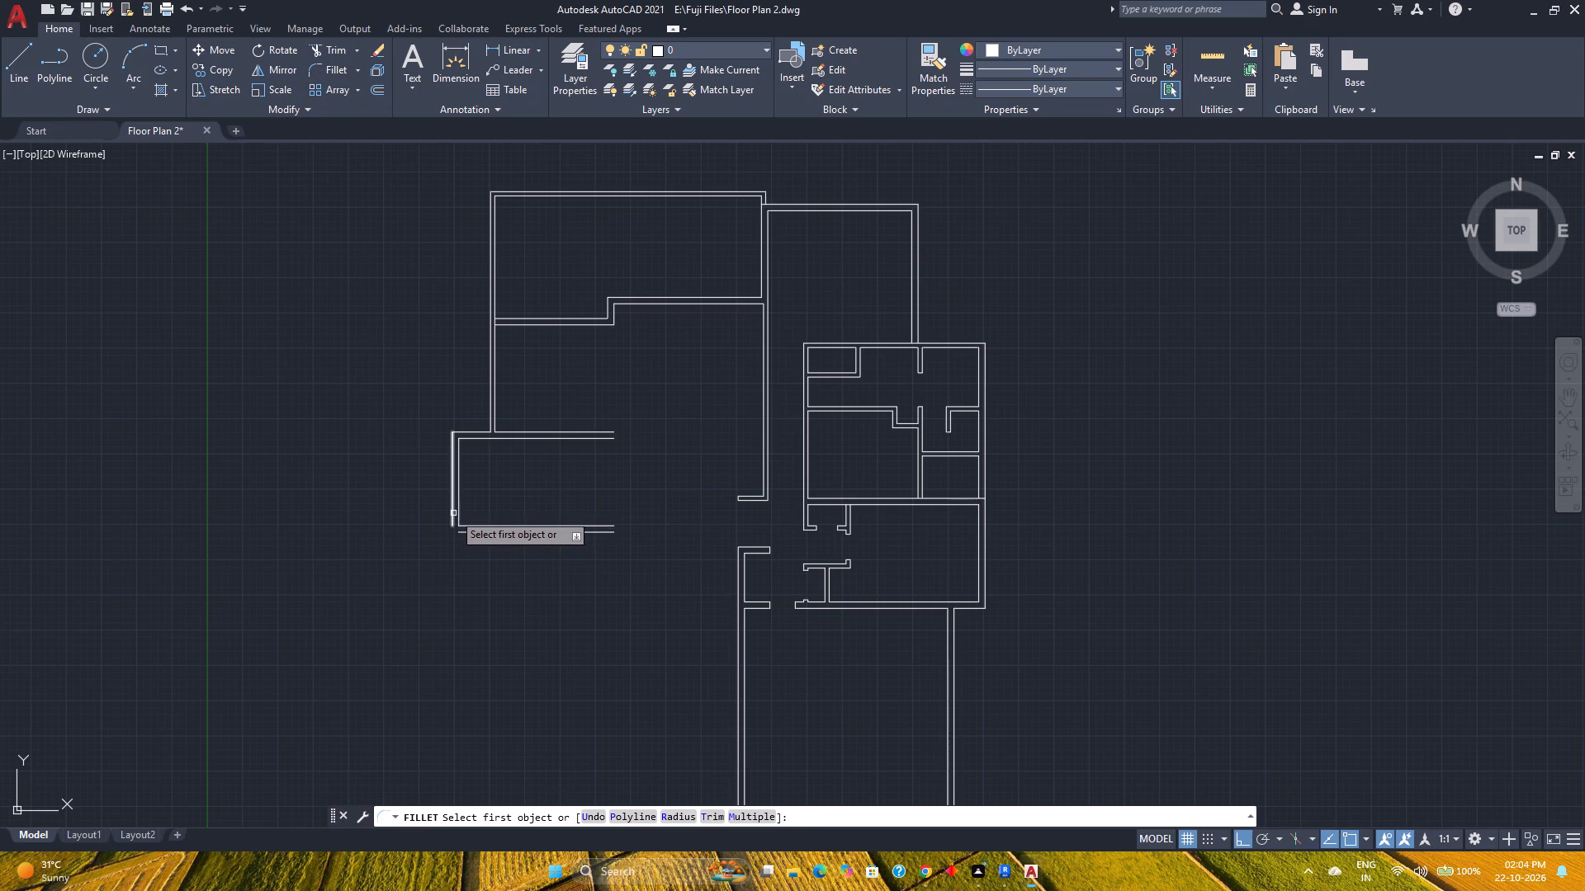
{"action": "left_click", "coordinate": [453, 513]}
{"action": "left_click", "coordinate": [466, 533]}
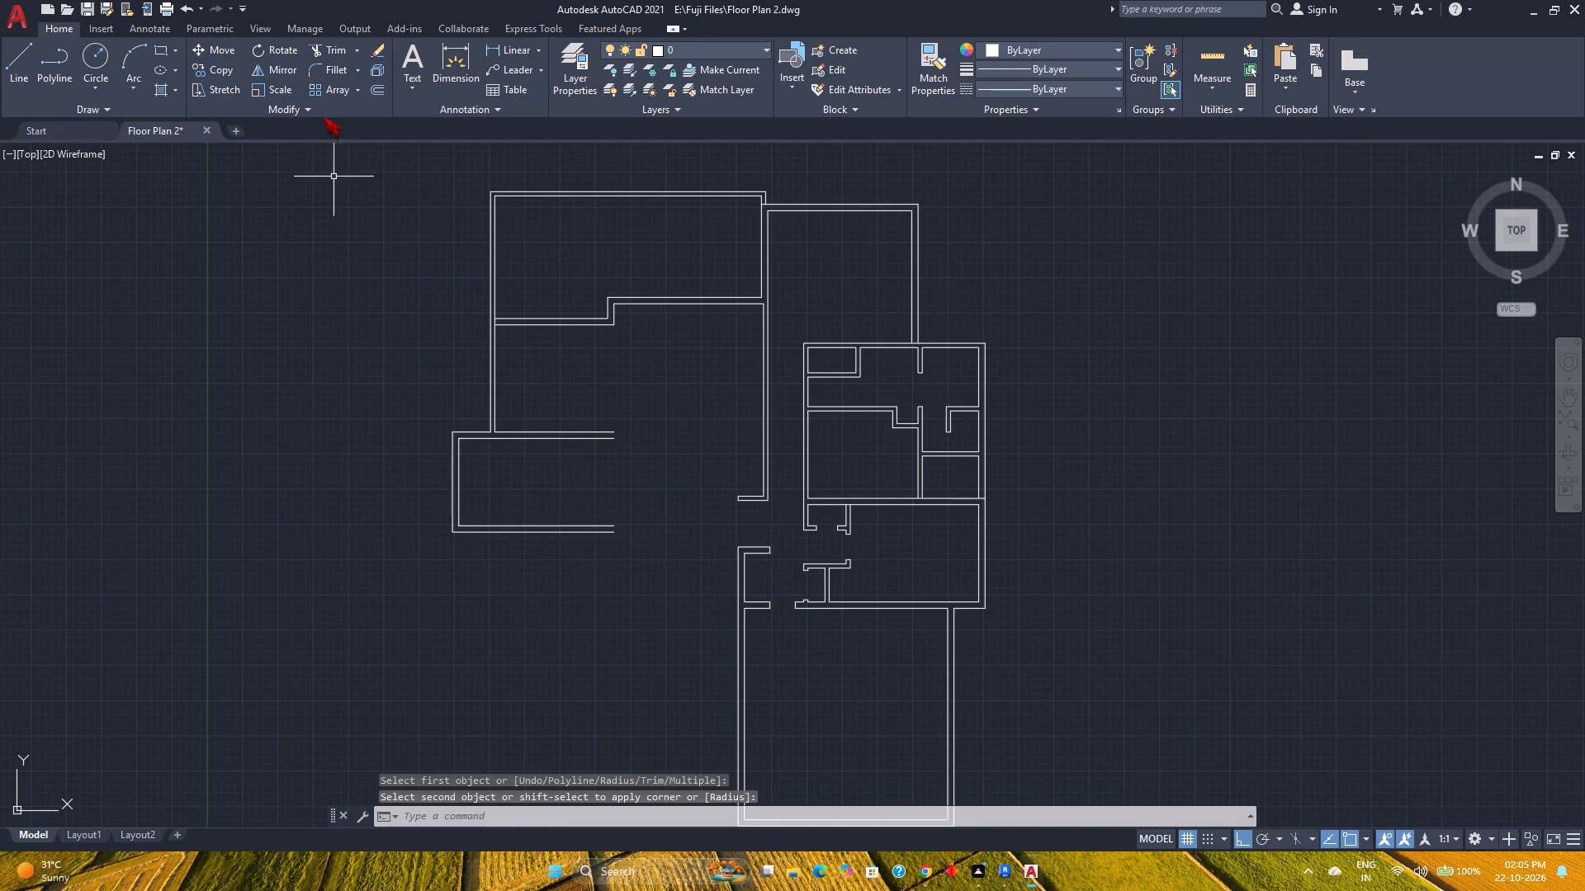
Fillet the lower line of the projection's upper wall with the inner line of the large room's left wall.
{"action": "left_click", "coordinate": [324, 73]}
{"action": "scroll", "coordinate": [490, 428], "scroll_direction": "up", "scroll_amount": 2}
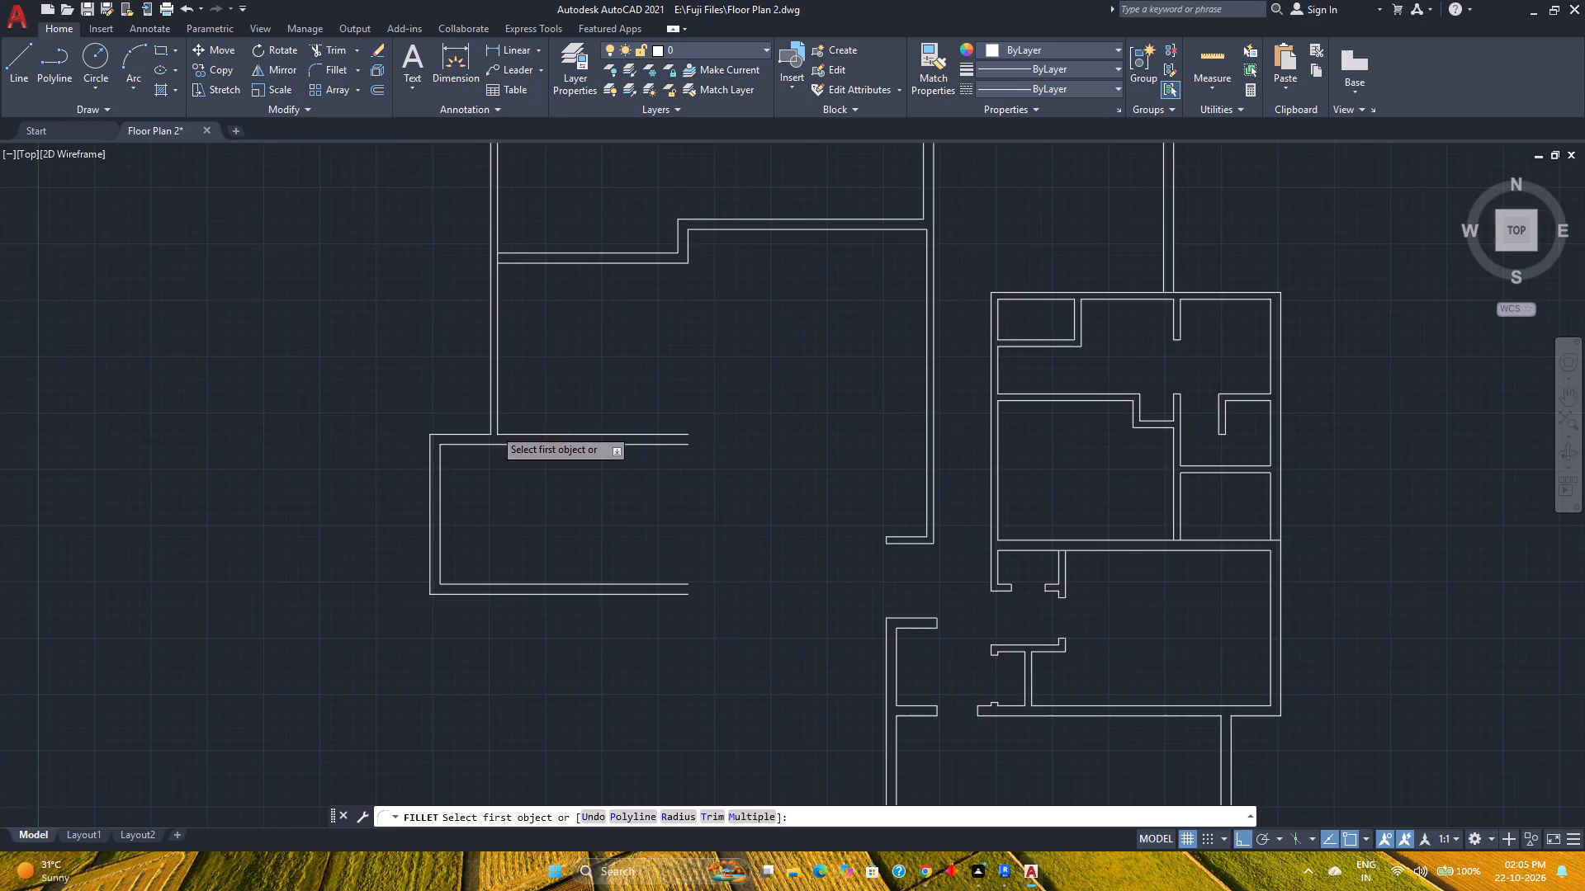
{"action": "left_click", "coordinate": [494, 454]}
{"action": "left_click", "coordinate": [498, 396]}
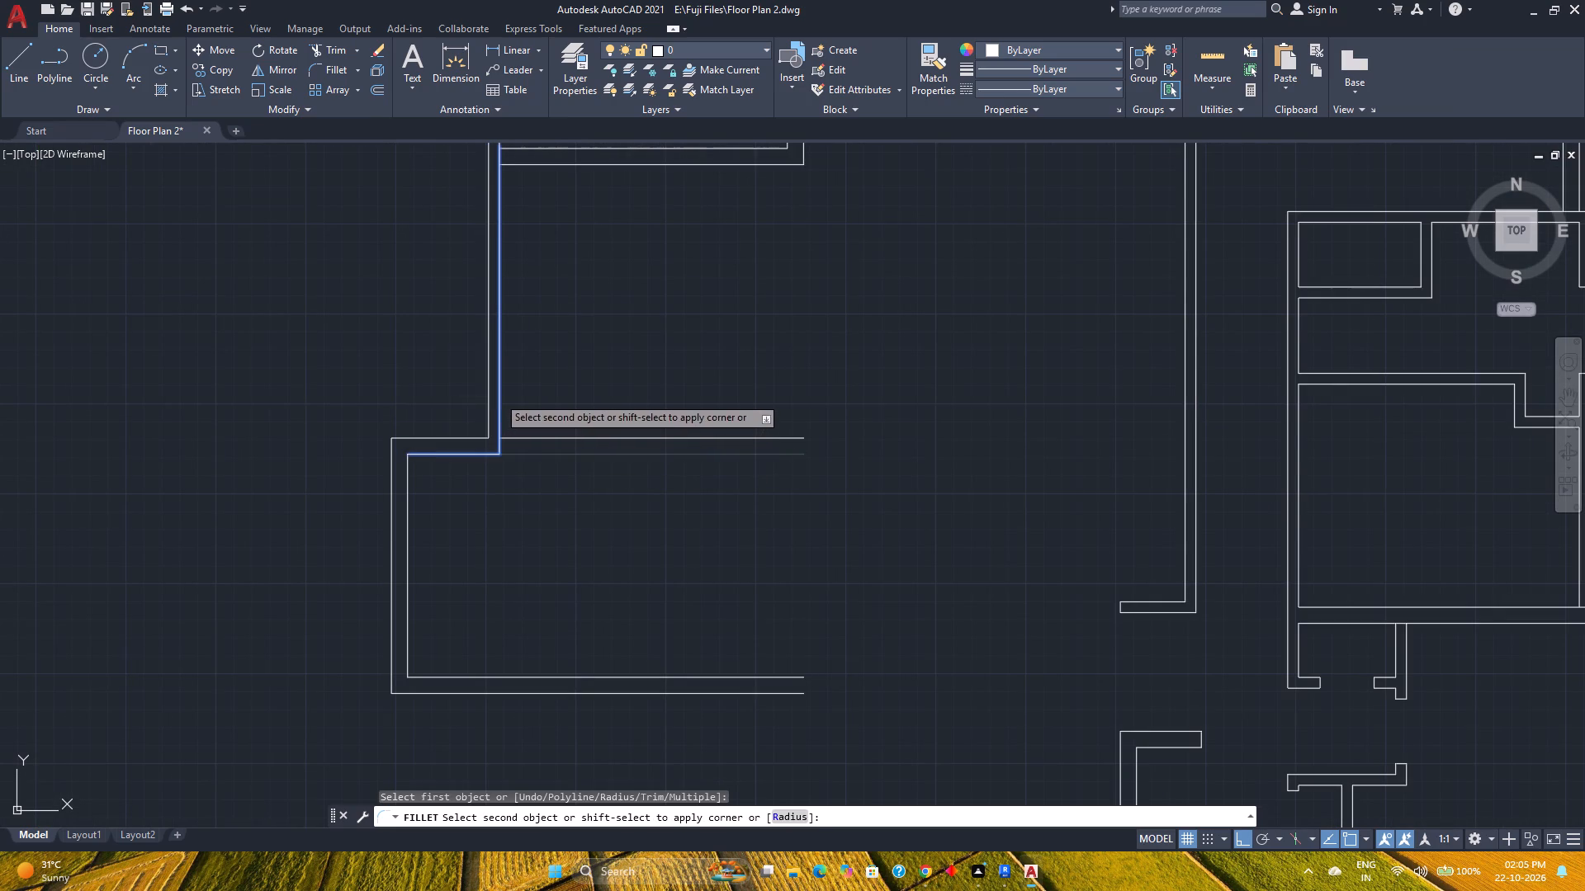
Erase the leftover upper wall line extending into the large room from the left wall.
{"action": "left_click", "coordinate": [660, 489]}
{"action": "left_click", "coordinate": [623, 398]}
{"action": "key", "text": "Delete"}
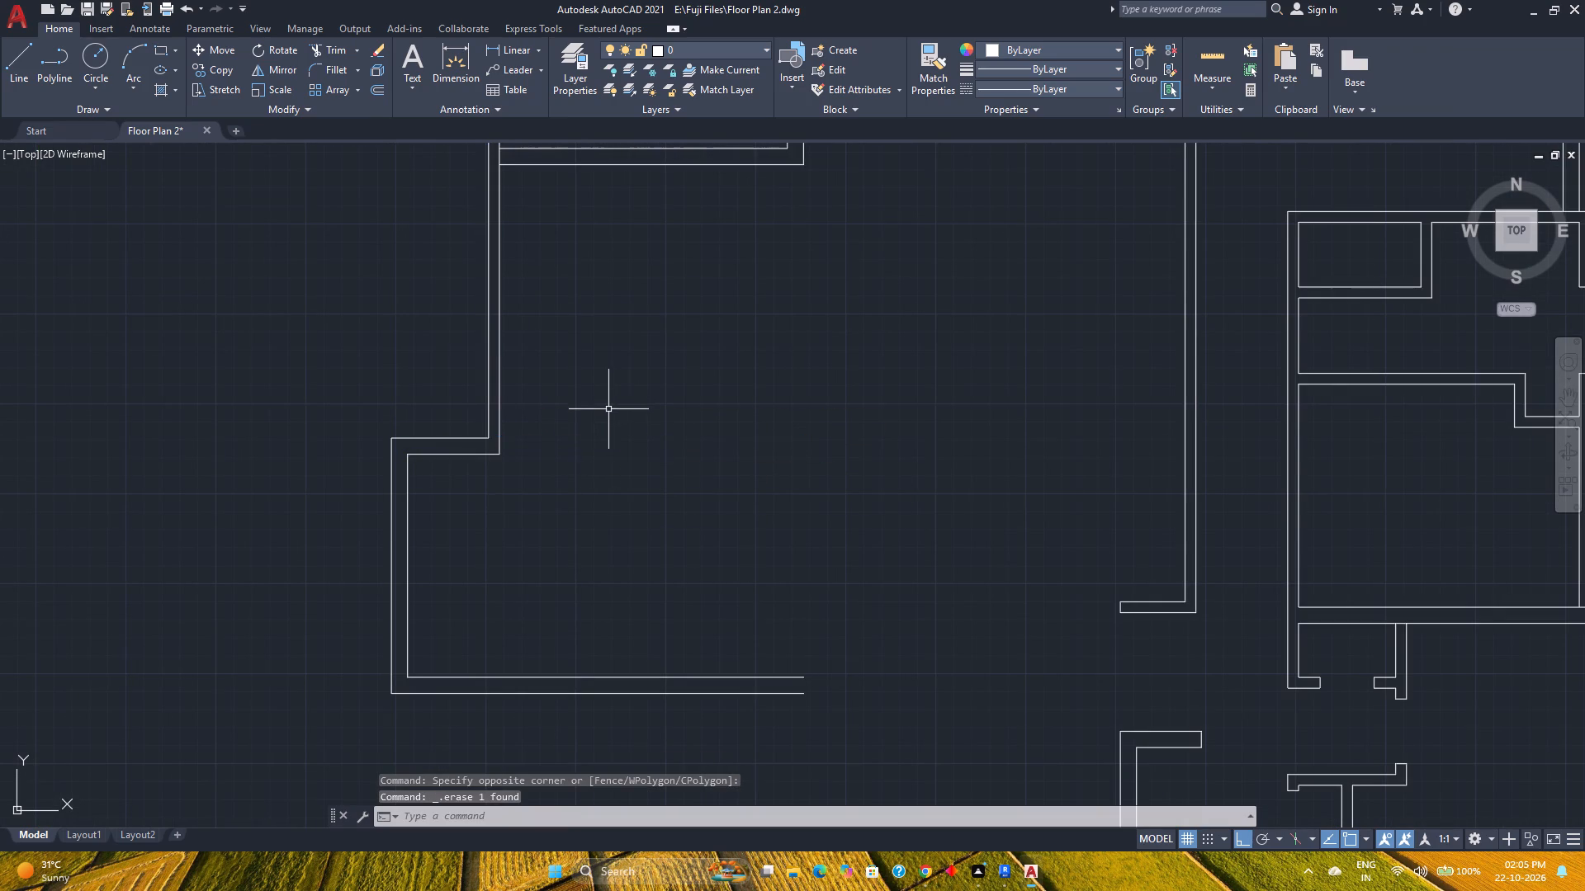
Move the bottom line of the wall stub at the large room's lower-right corner 3" downward.
{"action": "scroll", "coordinate": [653, 510], "scroll_direction": "down", "scroll_amount": 3}
{"action": "middle_click_drag", "start_coordinate": [653, 510], "coordinate": [537, 504]}
{"action": "middle_click", "coordinate": [537, 504]}
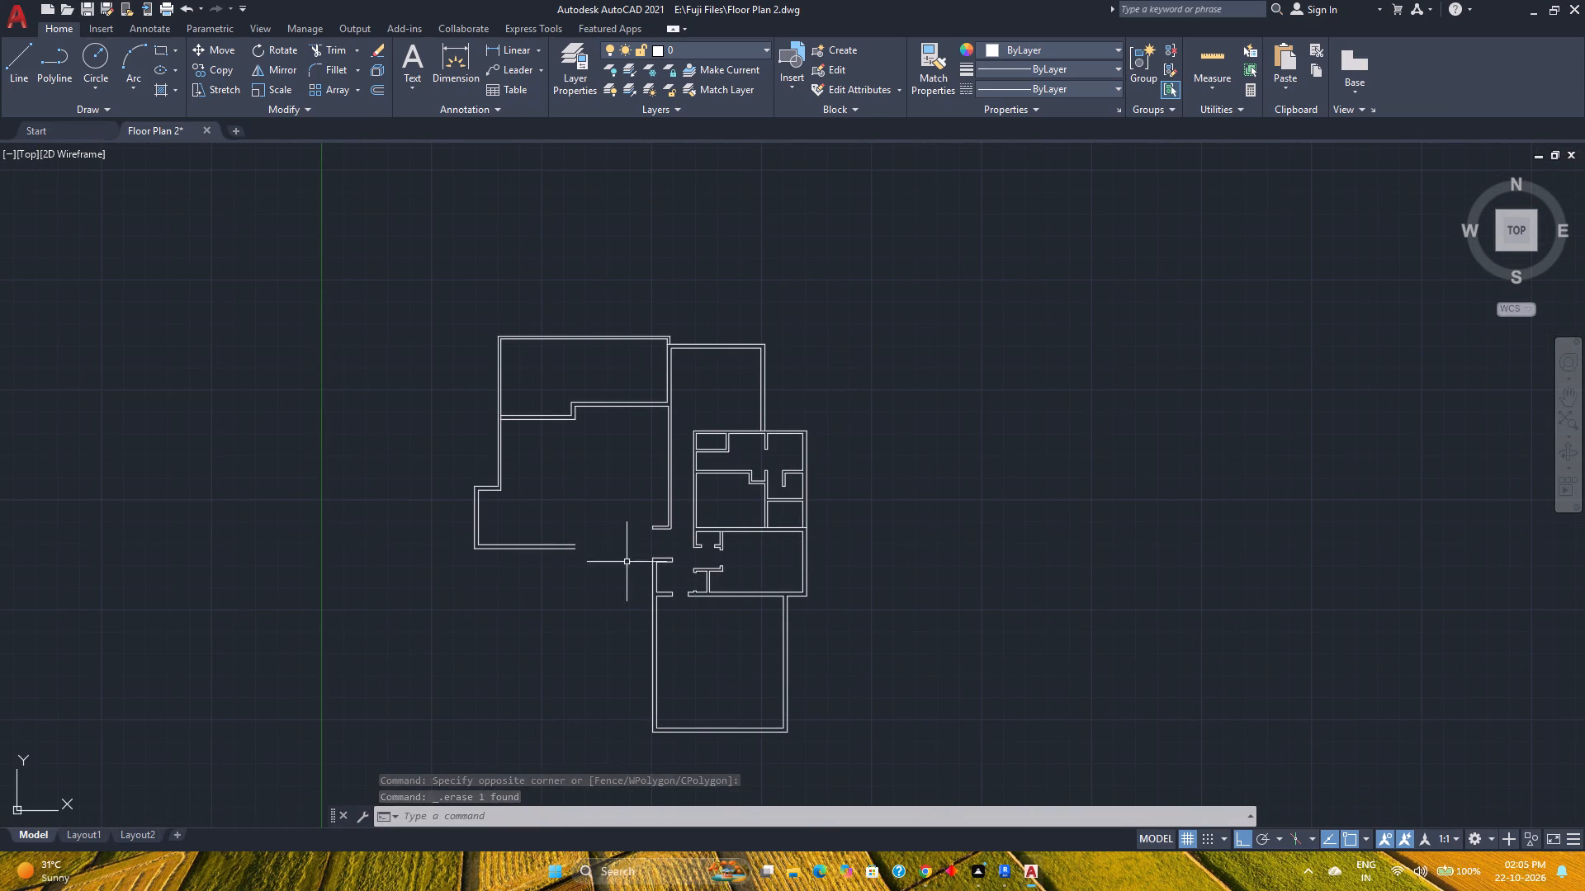
{"action": "scroll", "coordinate": [626, 552], "scroll_direction": "up", "scroll_amount": 3}
{"action": "middle_click_drag", "start_coordinate": [626, 551], "coordinate": [698, 620]}
{"action": "middle_click", "coordinate": [698, 620]}
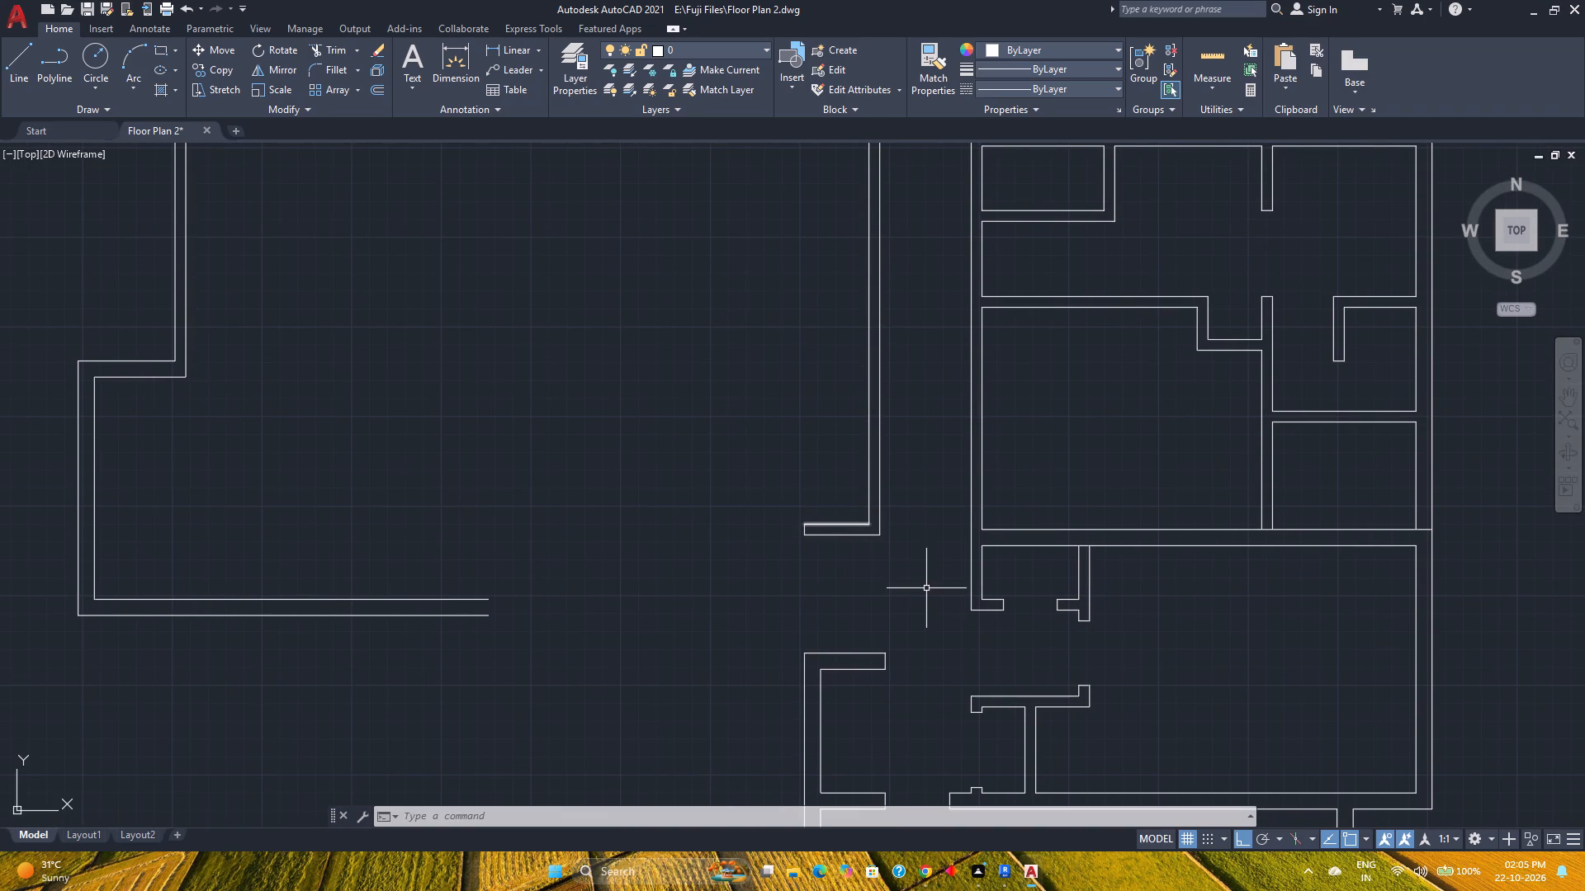
{"action": "scroll", "coordinate": [901, 564], "scroll_direction": "up", "scroll_amount": 2}
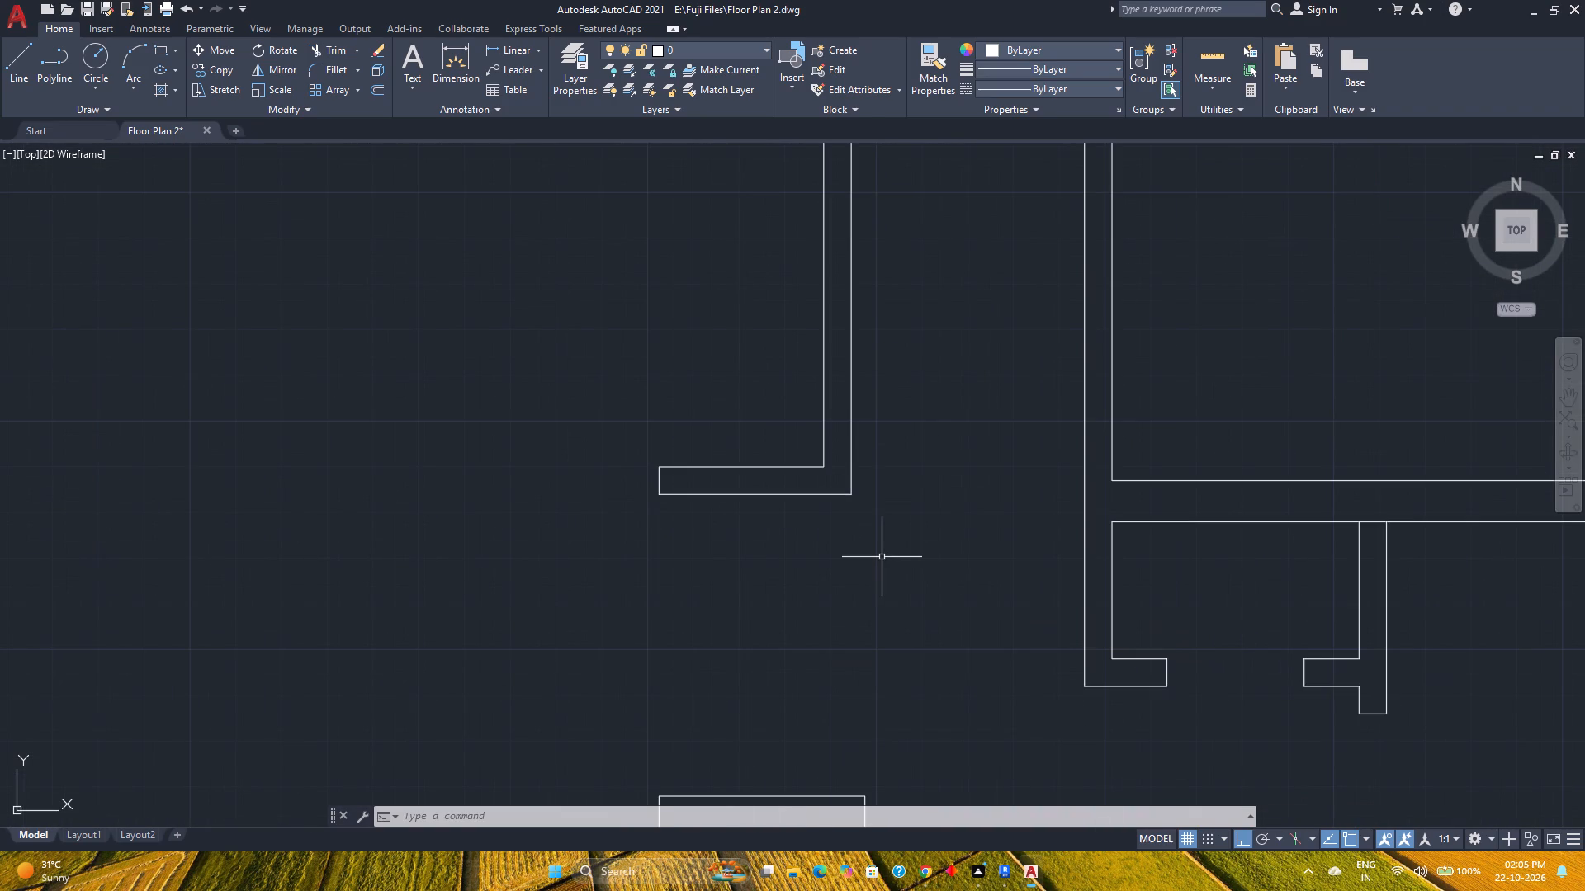
{"action": "left_click", "coordinate": [792, 508]}
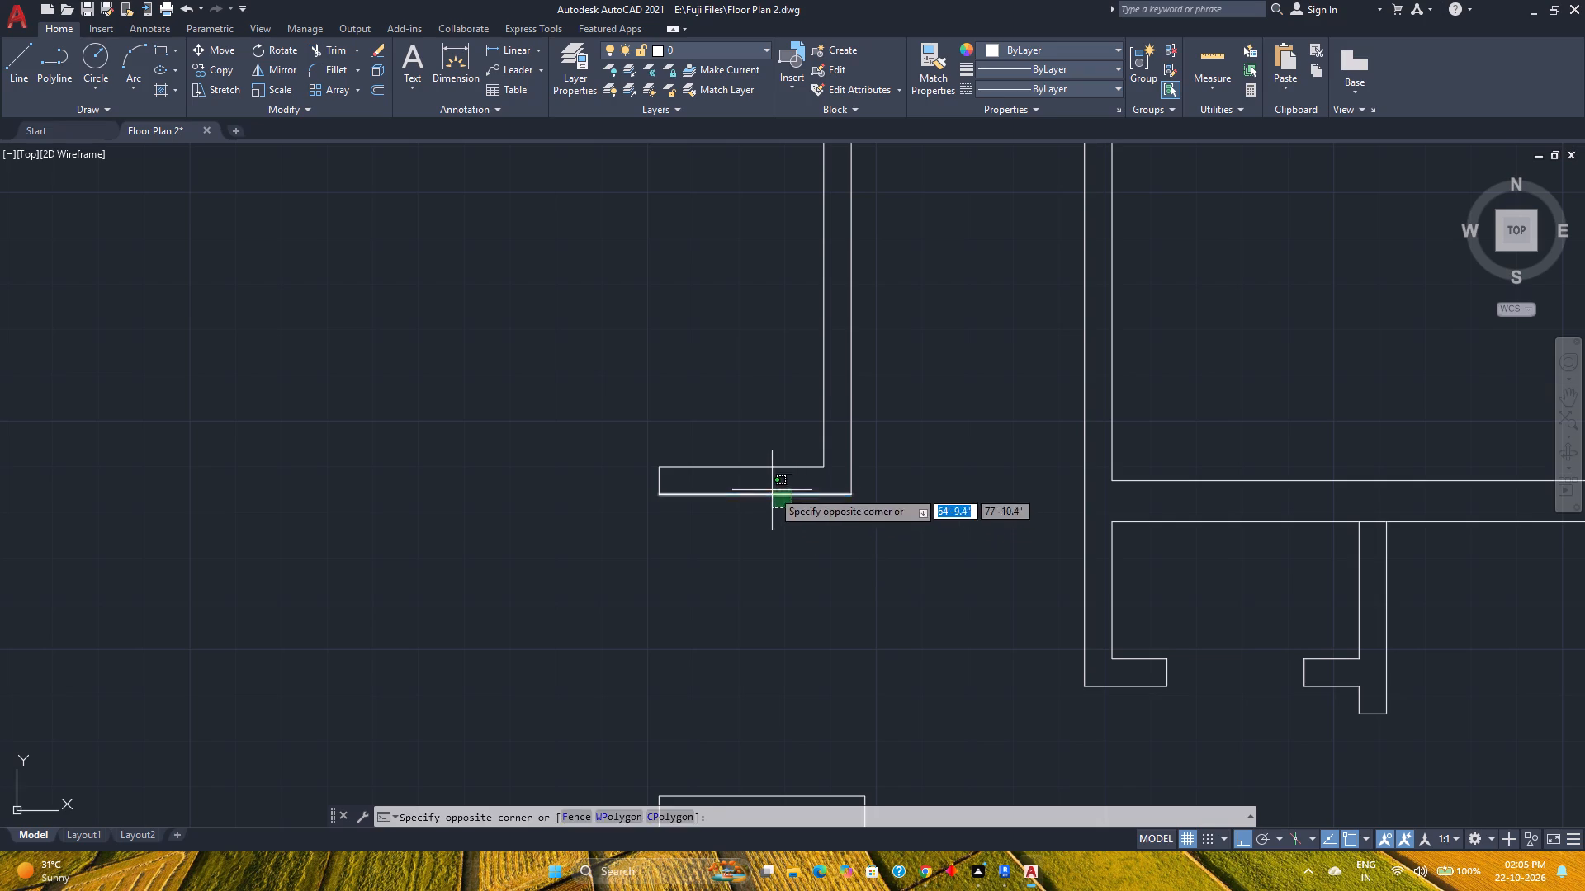
{"action": "left_click", "coordinate": [772, 490]}
{"action": "left_click", "coordinate": [231, 48]}
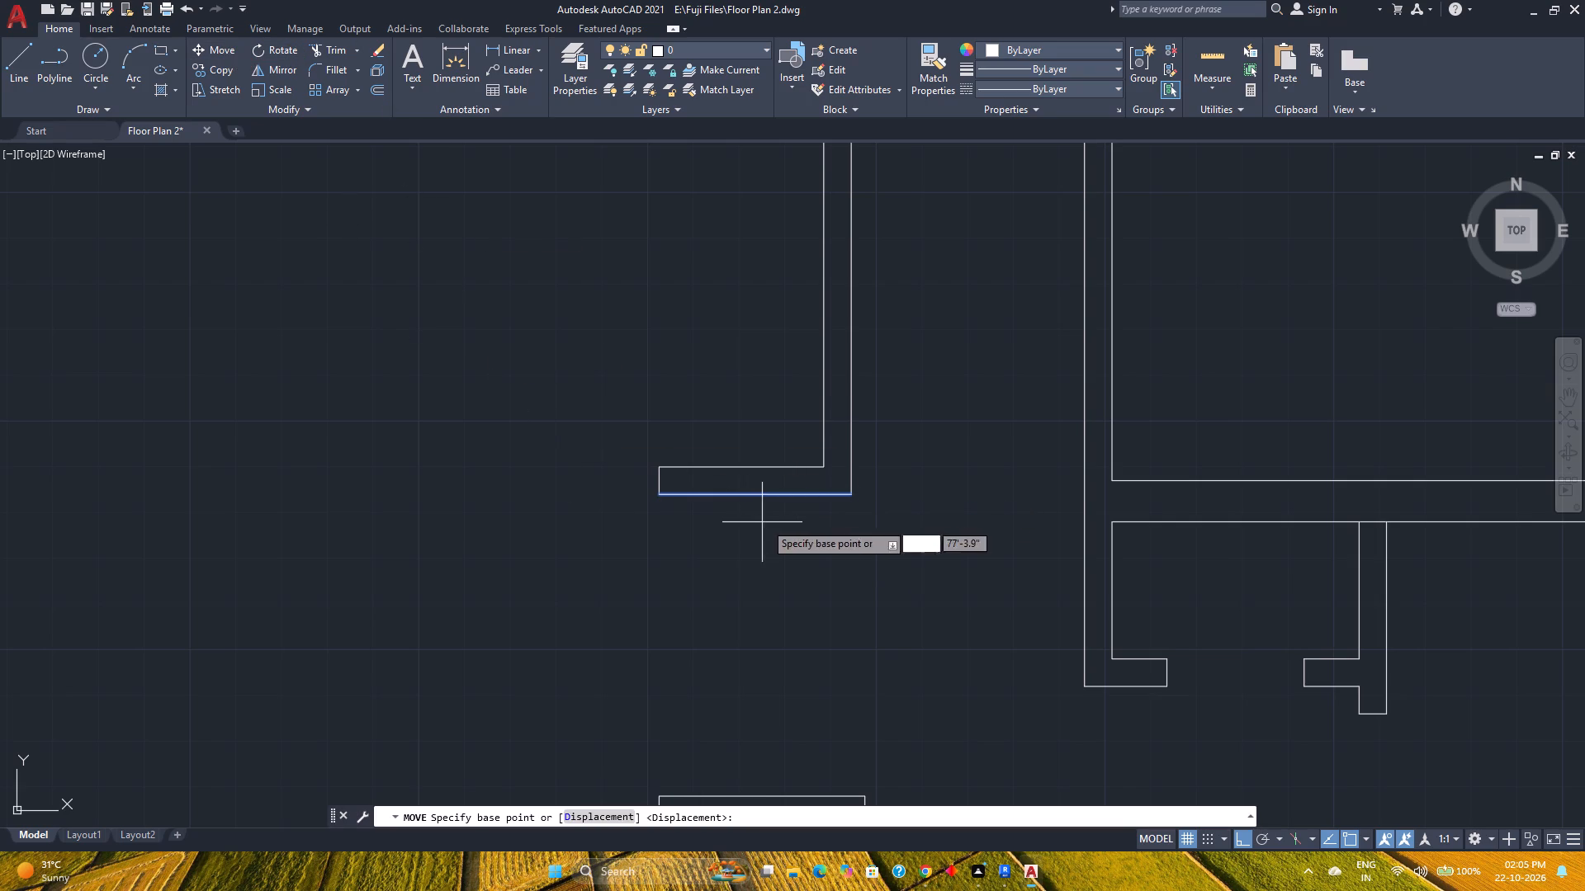
{"action": "left_click", "coordinate": [854, 494]}
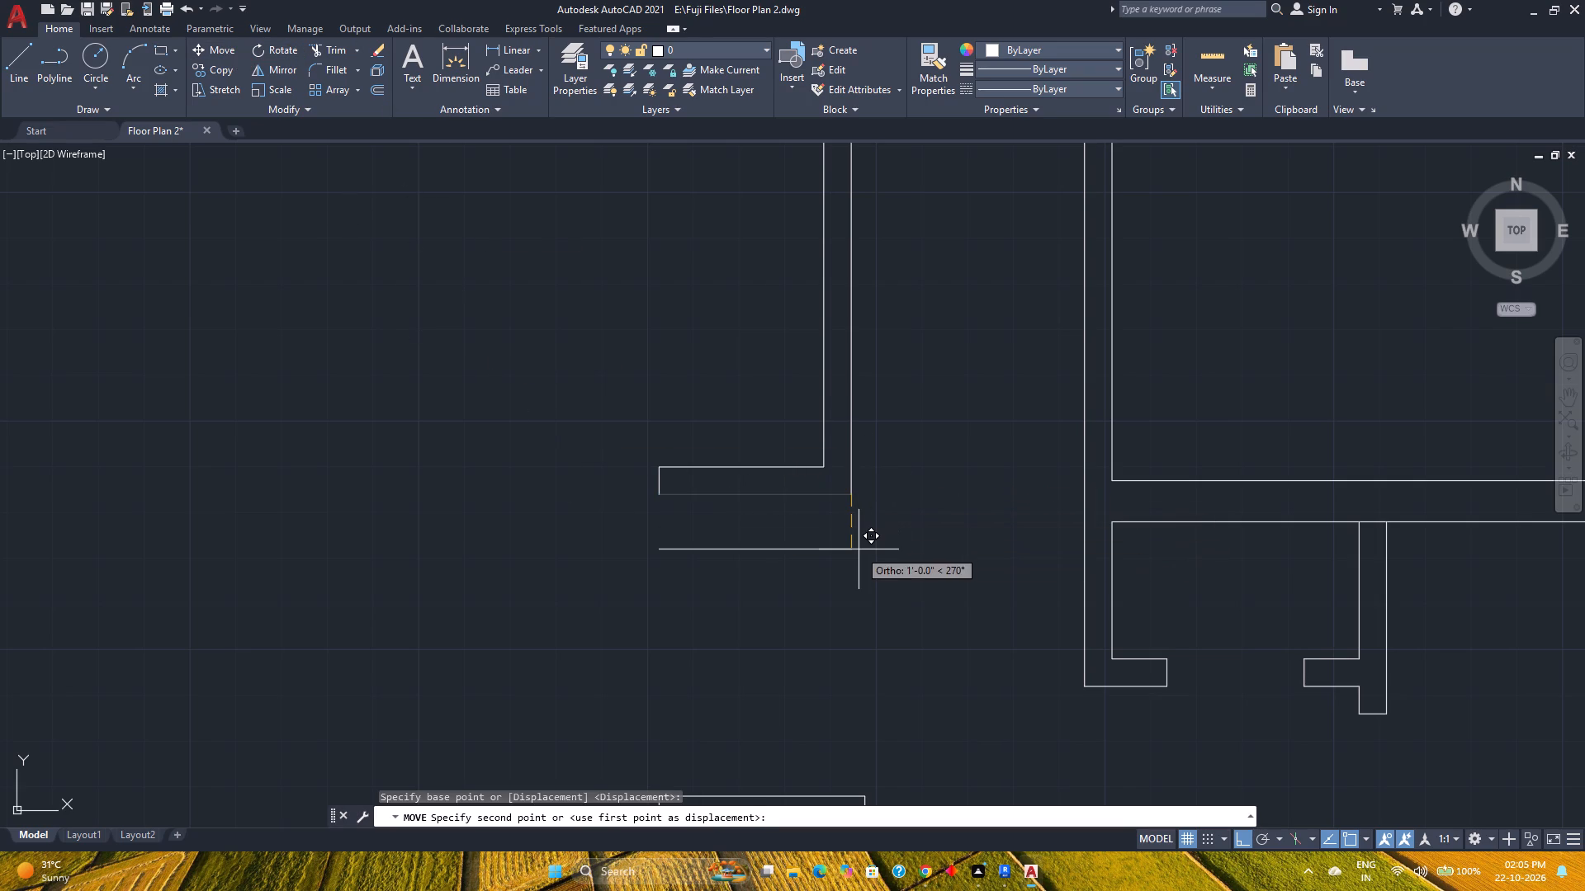
{"action": "key", "text": "3"}
{"action": "key", "text": "Return"}
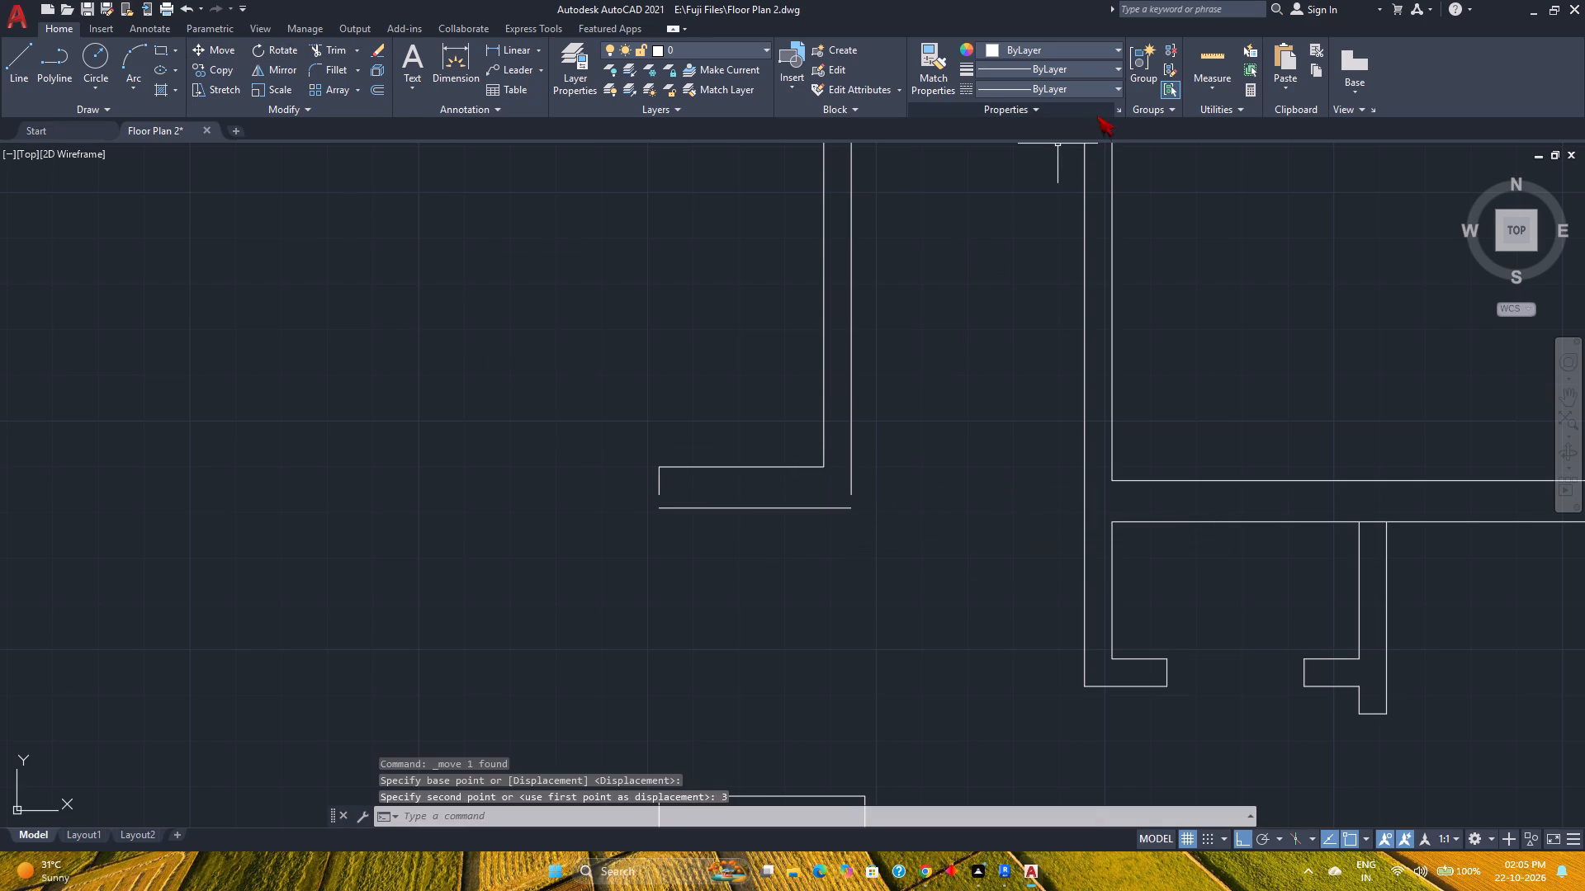
{"action": "left_click", "coordinate": [1195, 54]}
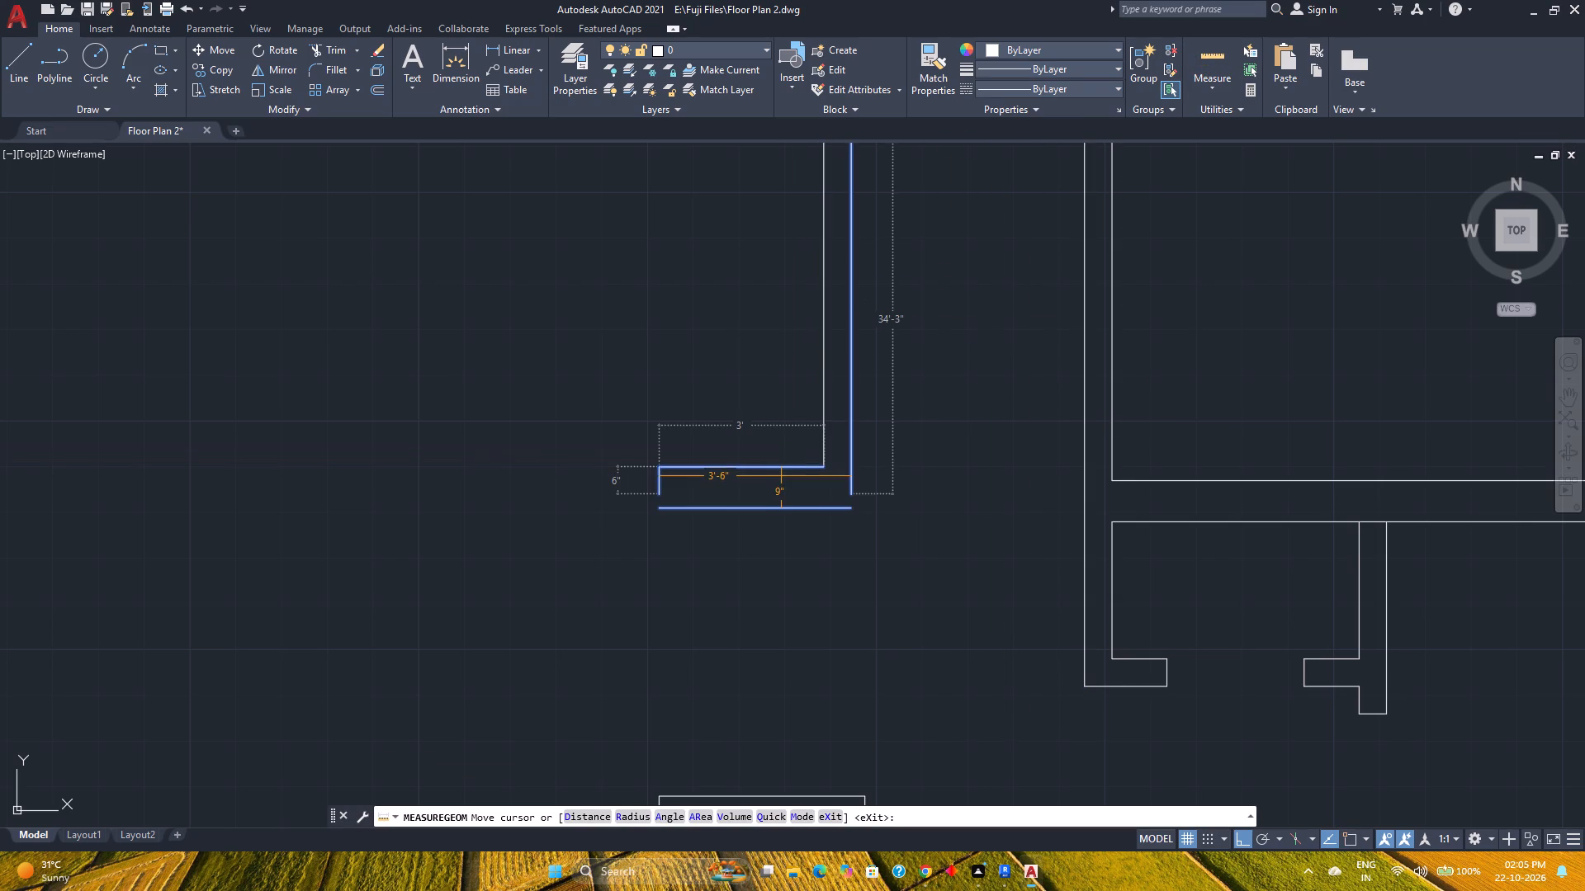
{"action": "key", "text": "Escape"}
Extend the stub's end line and the right wall's outer line down to the stub's bottom line.
{"action": "type", "text": "ex"}
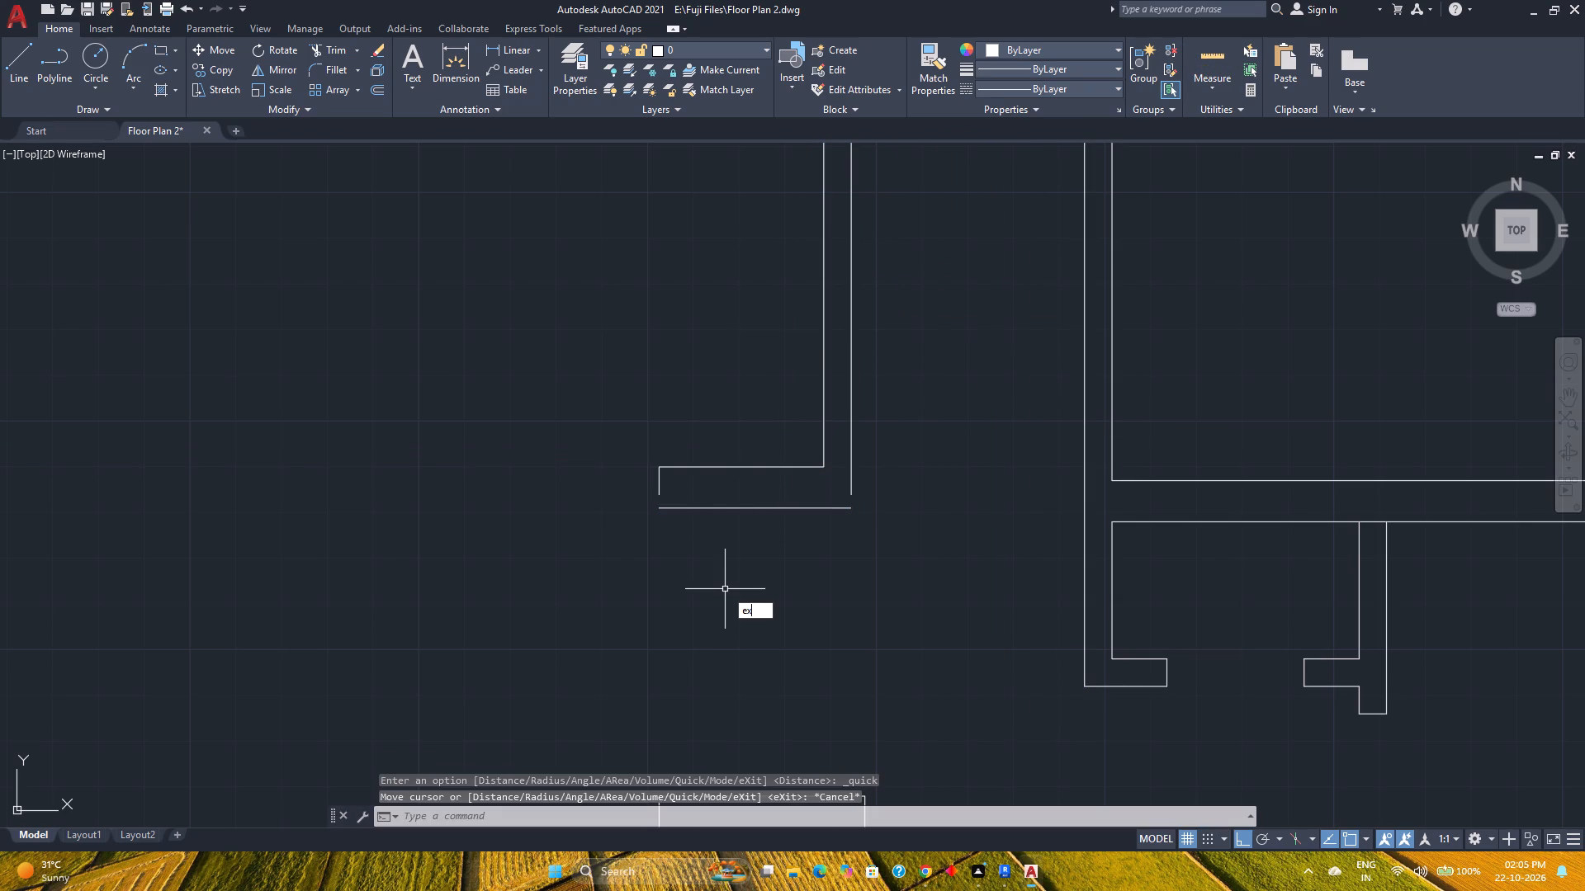
{"action": "key", "text": "Return"}
{"action": "left_click", "coordinate": [615, 500]}
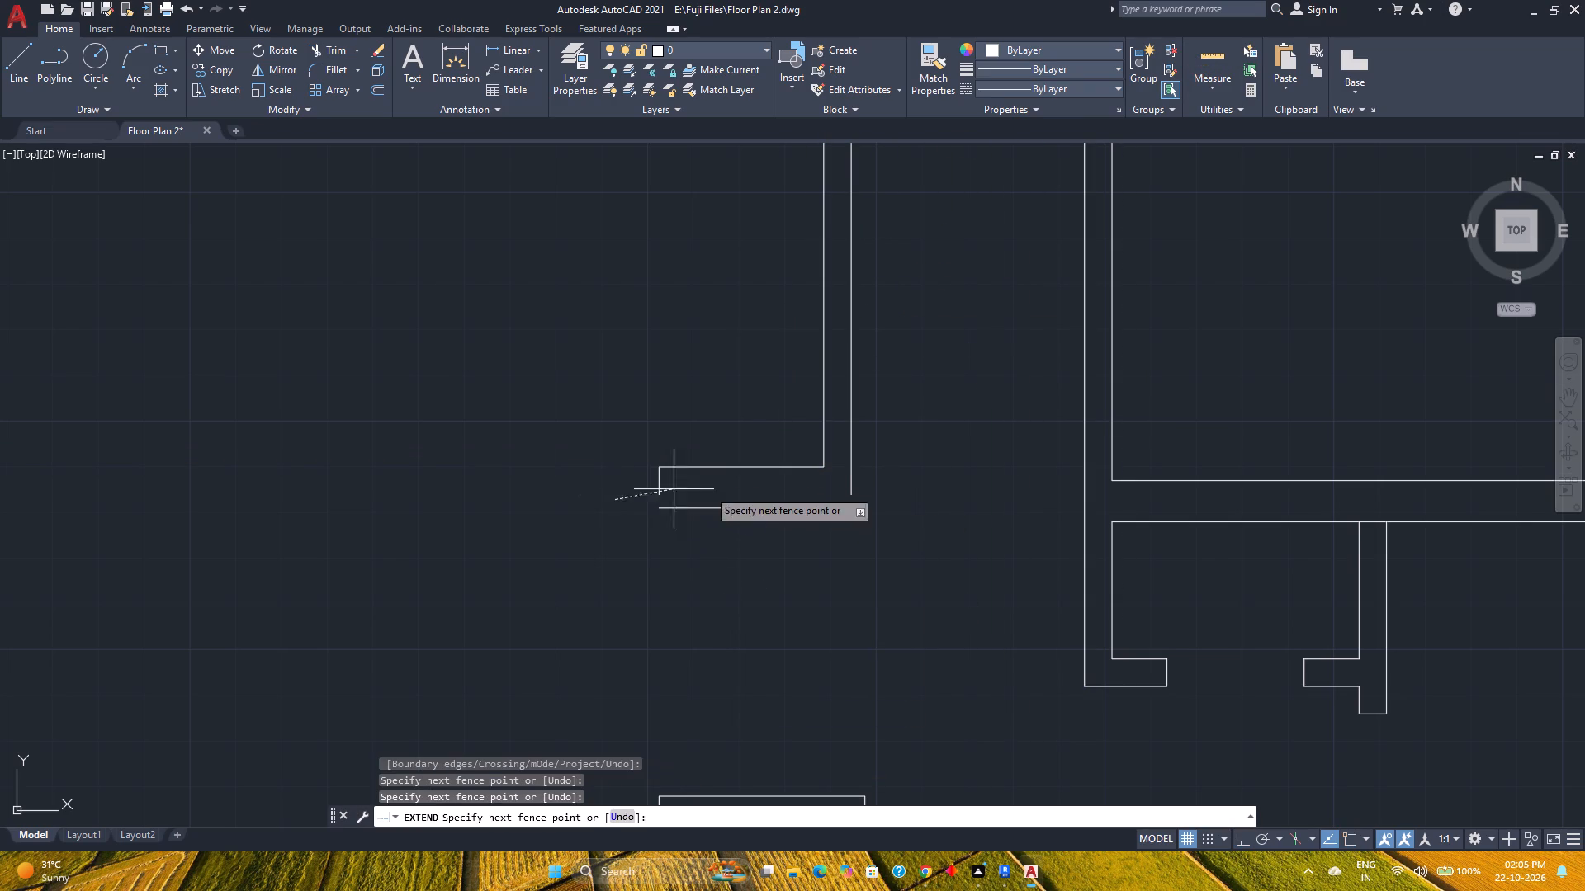
{"action": "left_click", "coordinate": [897, 474]}
{"action": "left_click", "coordinate": [742, 495]}
{"action": "left_click", "coordinate": [604, 483]}
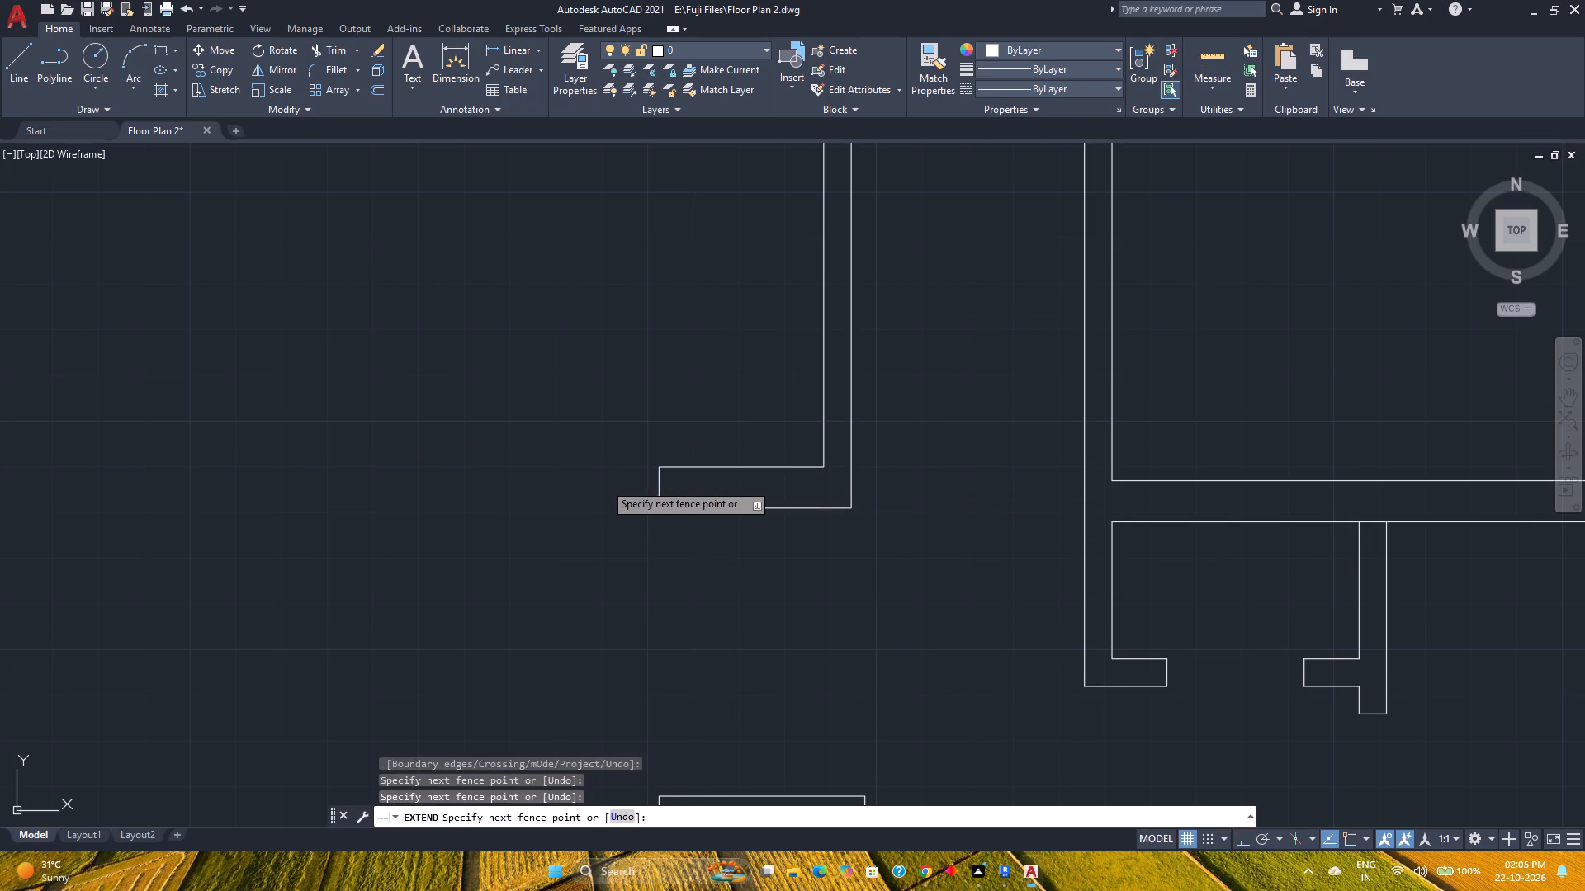
{"action": "key", "text": "Escape"}
Offset the inner line of the large room's upper wall, right of the jog, 23' downward as a guide line.
{"action": "scroll", "coordinate": [688, 591], "scroll_direction": "down", "scroll_amount": 3}
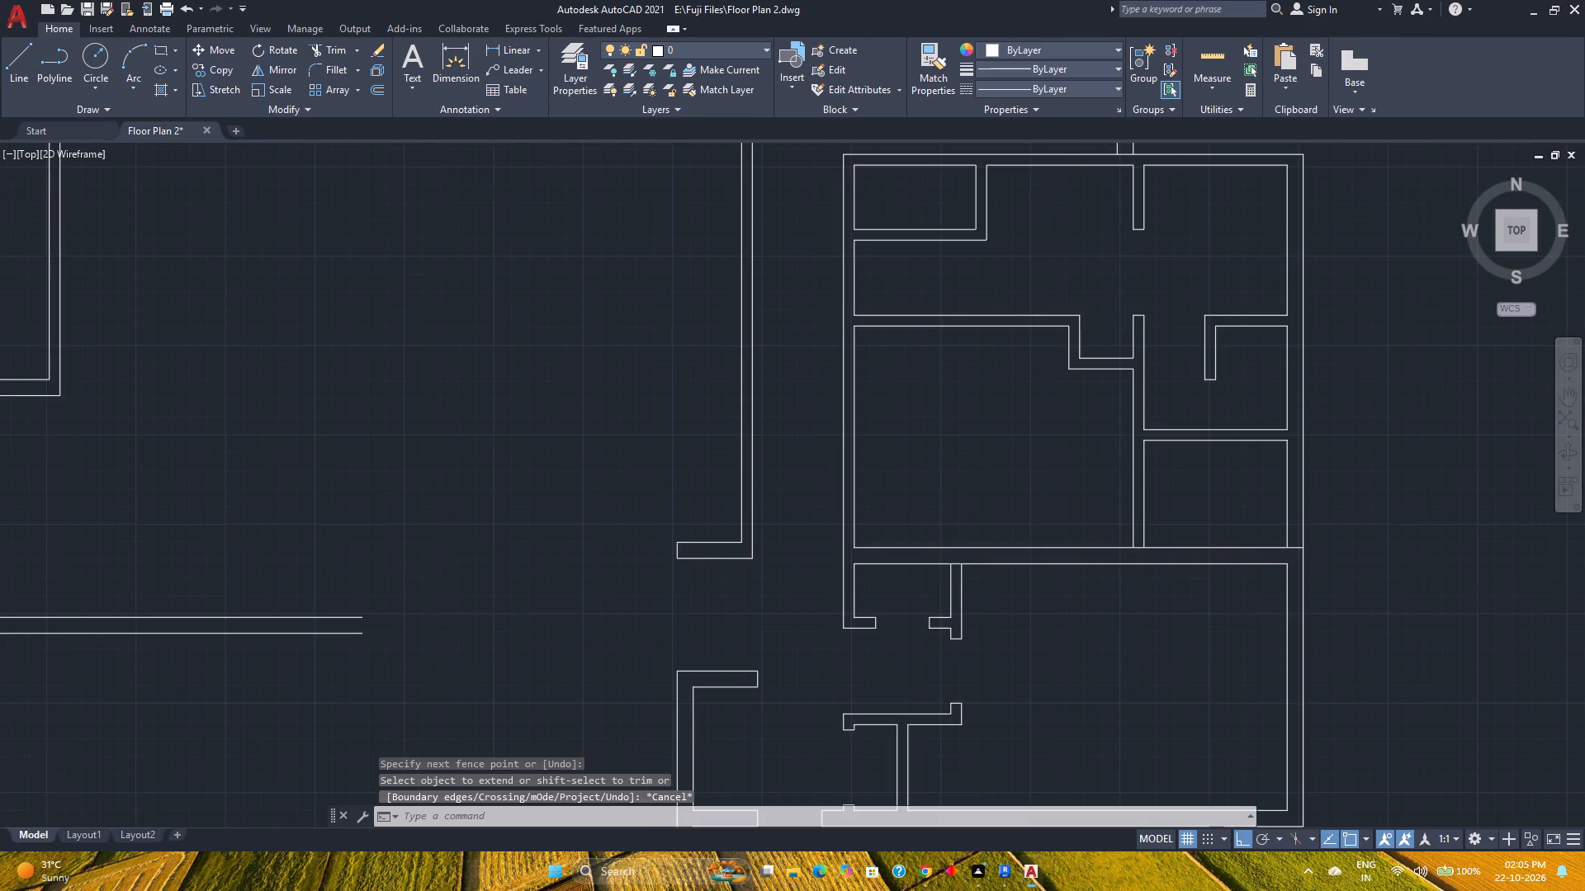
{"action": "left_click", "coordinate": [1204, 53]}
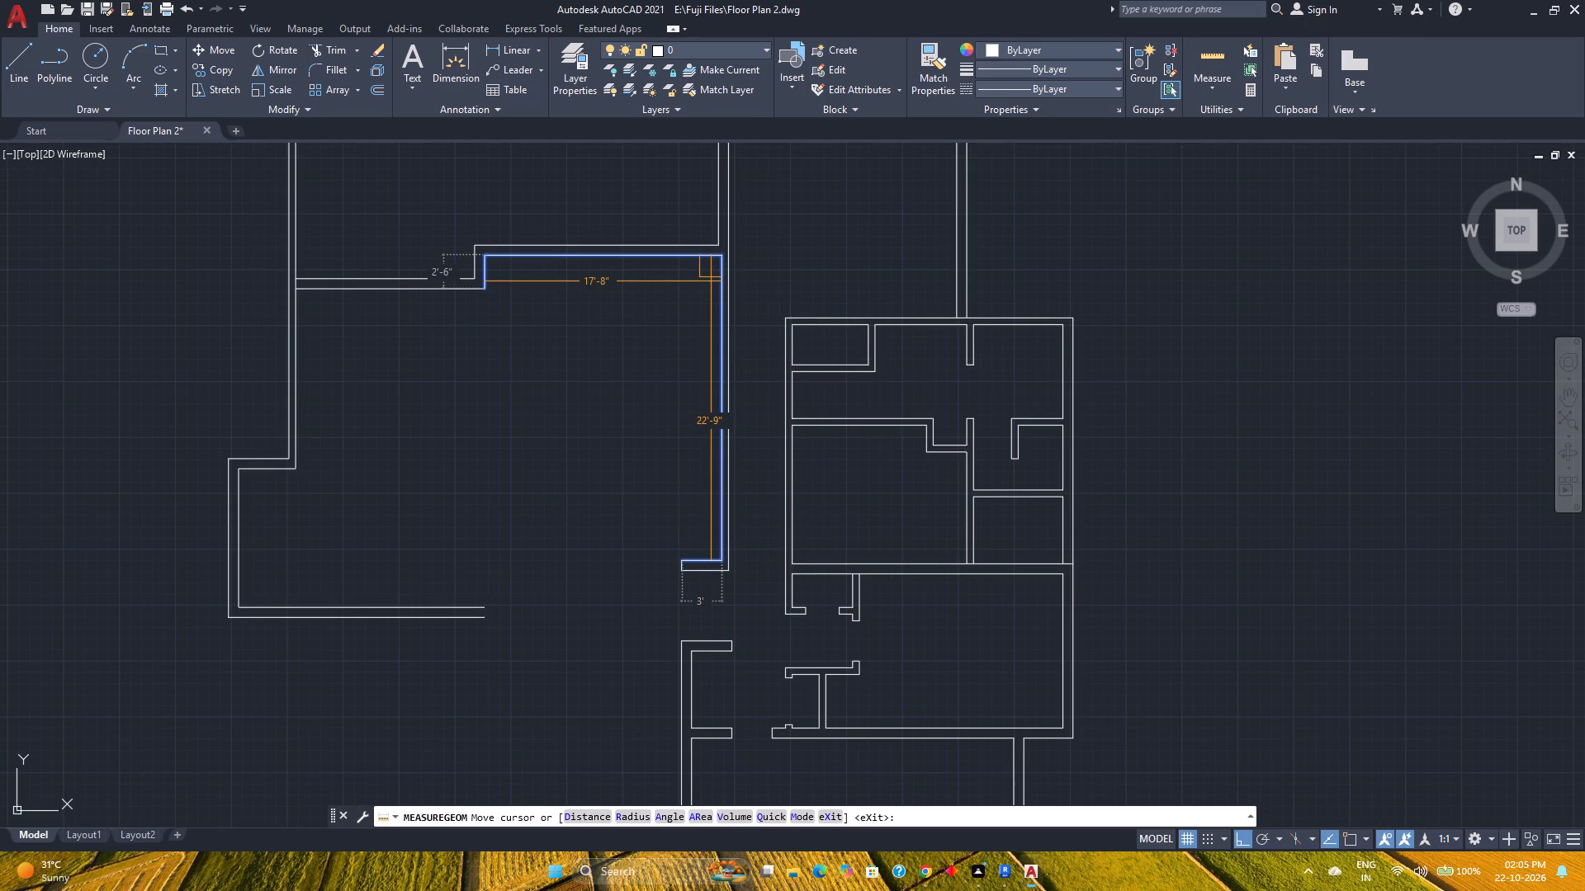
{"action": "key", "text": "Escape"}
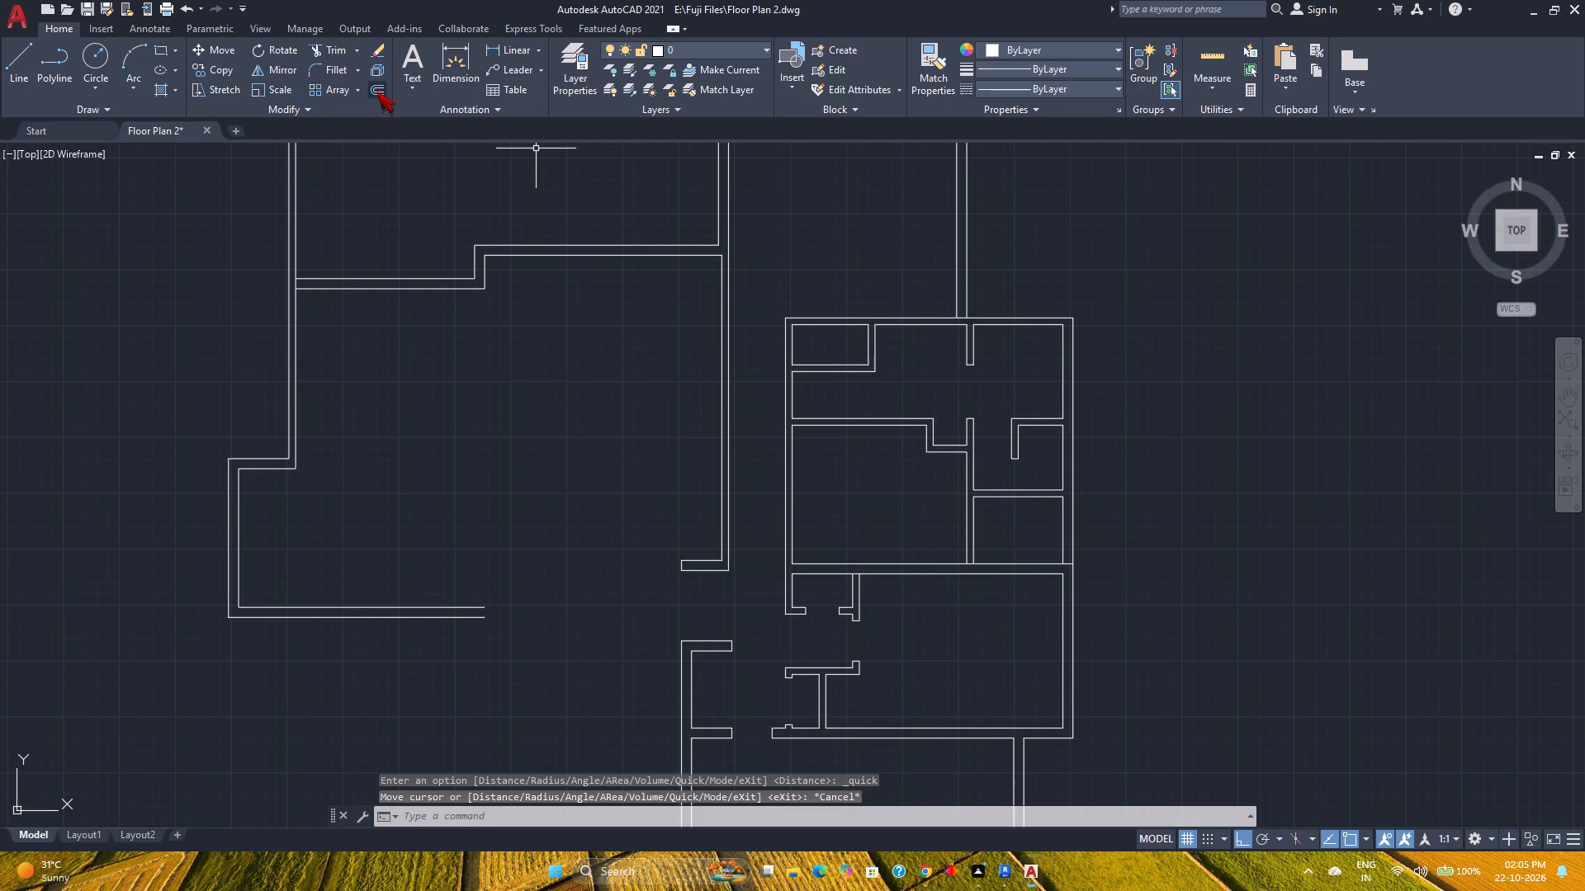
{"action": "left_click", "coordinate": [381, 92]}
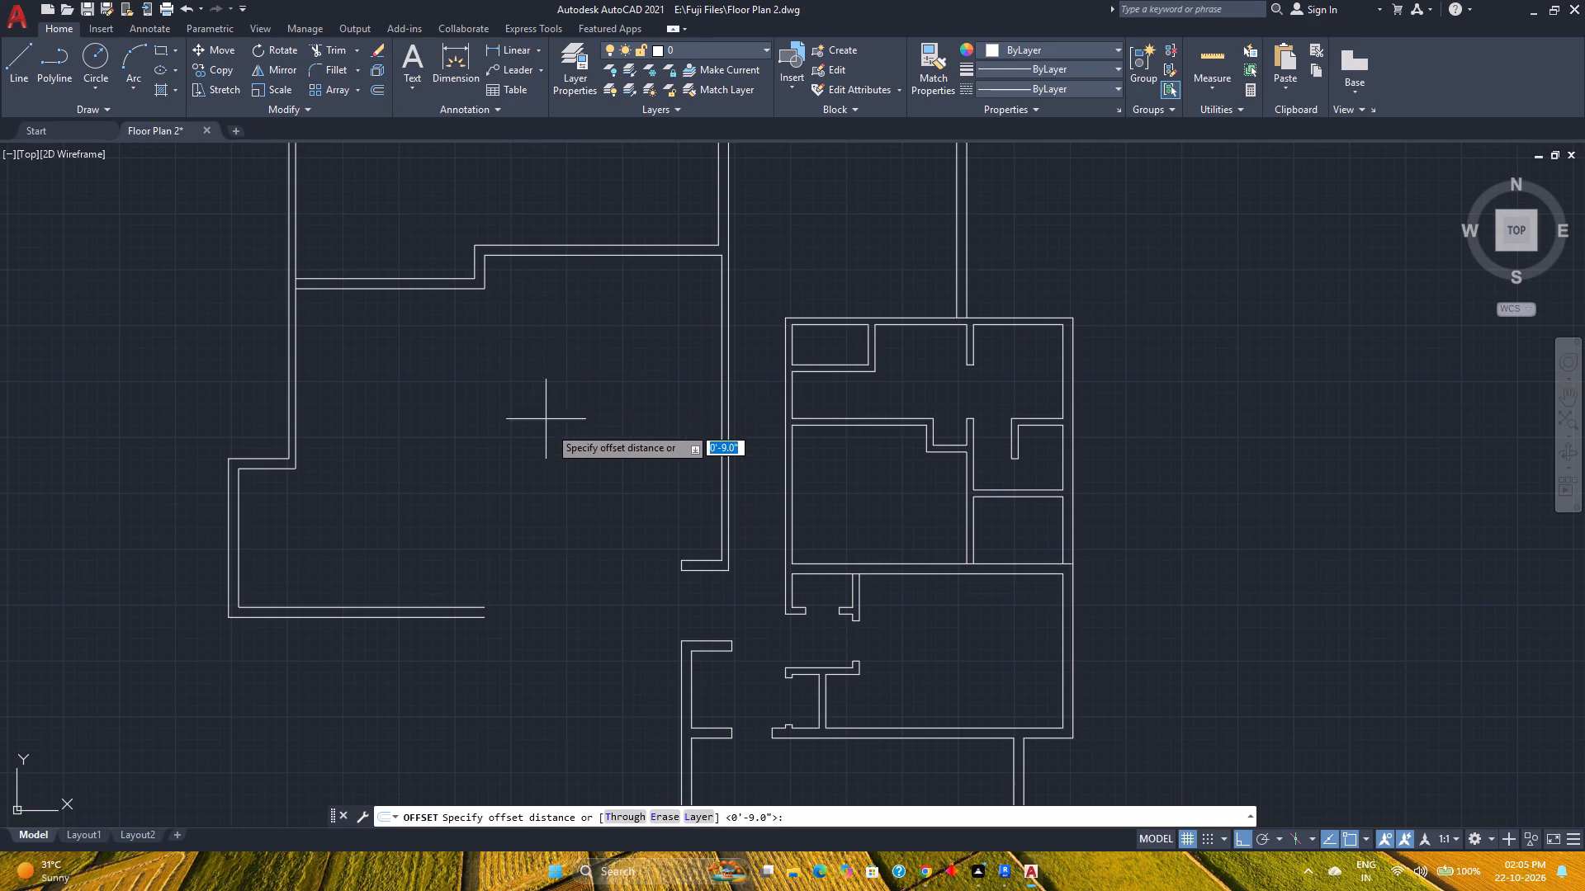
{"action": "key", "text": "2"}
{"action": "key", "text": "3"}
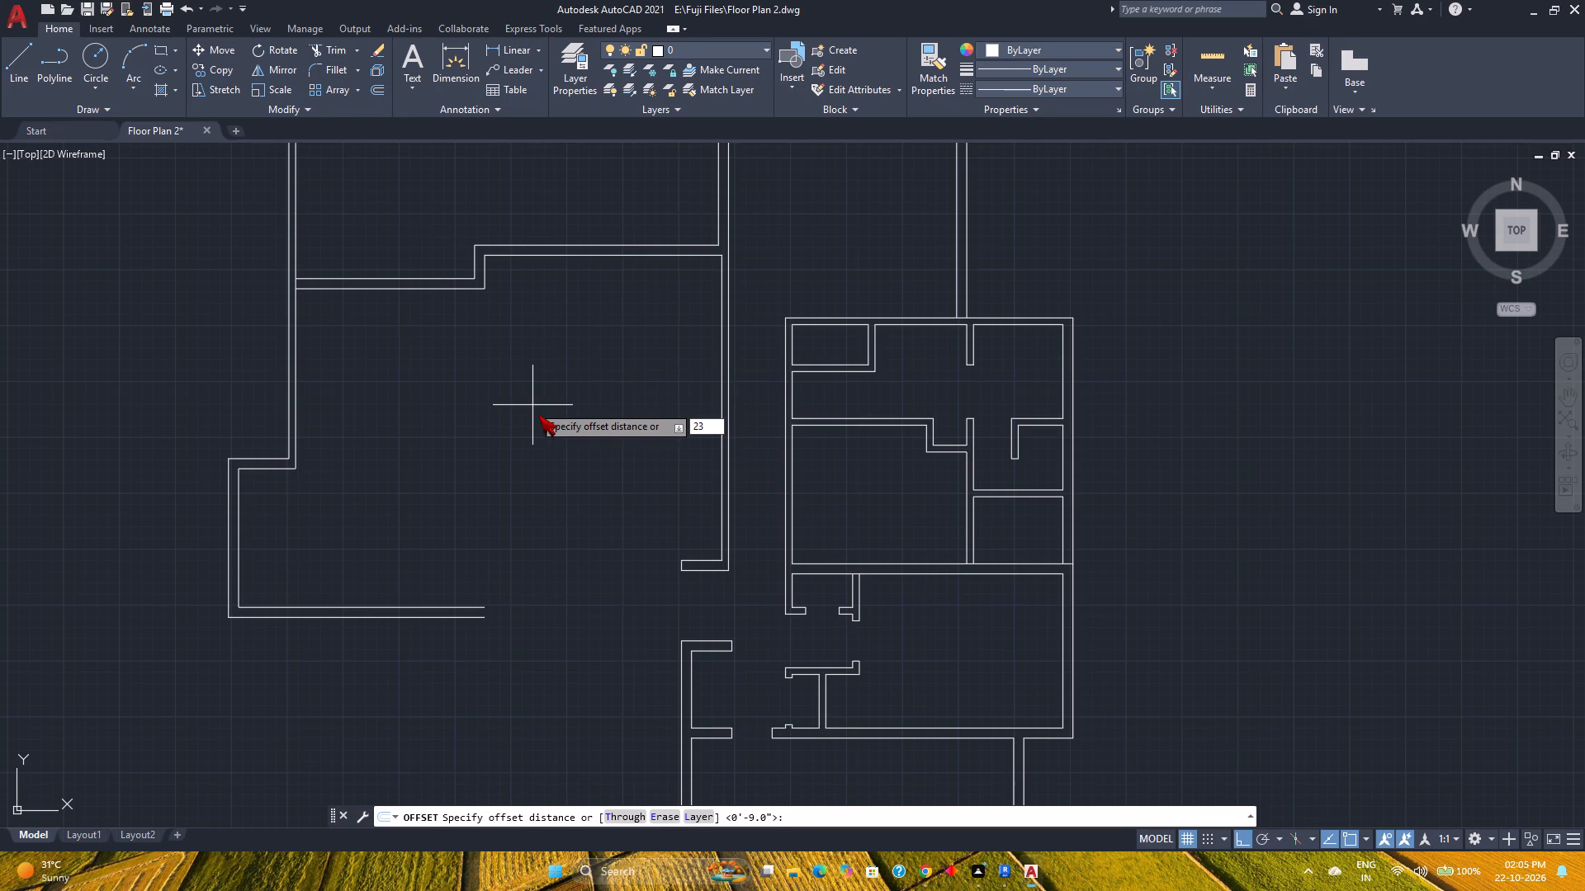
{"action": "key", "text": "apostrophe"}
{"action": "key", "text": "Return"}
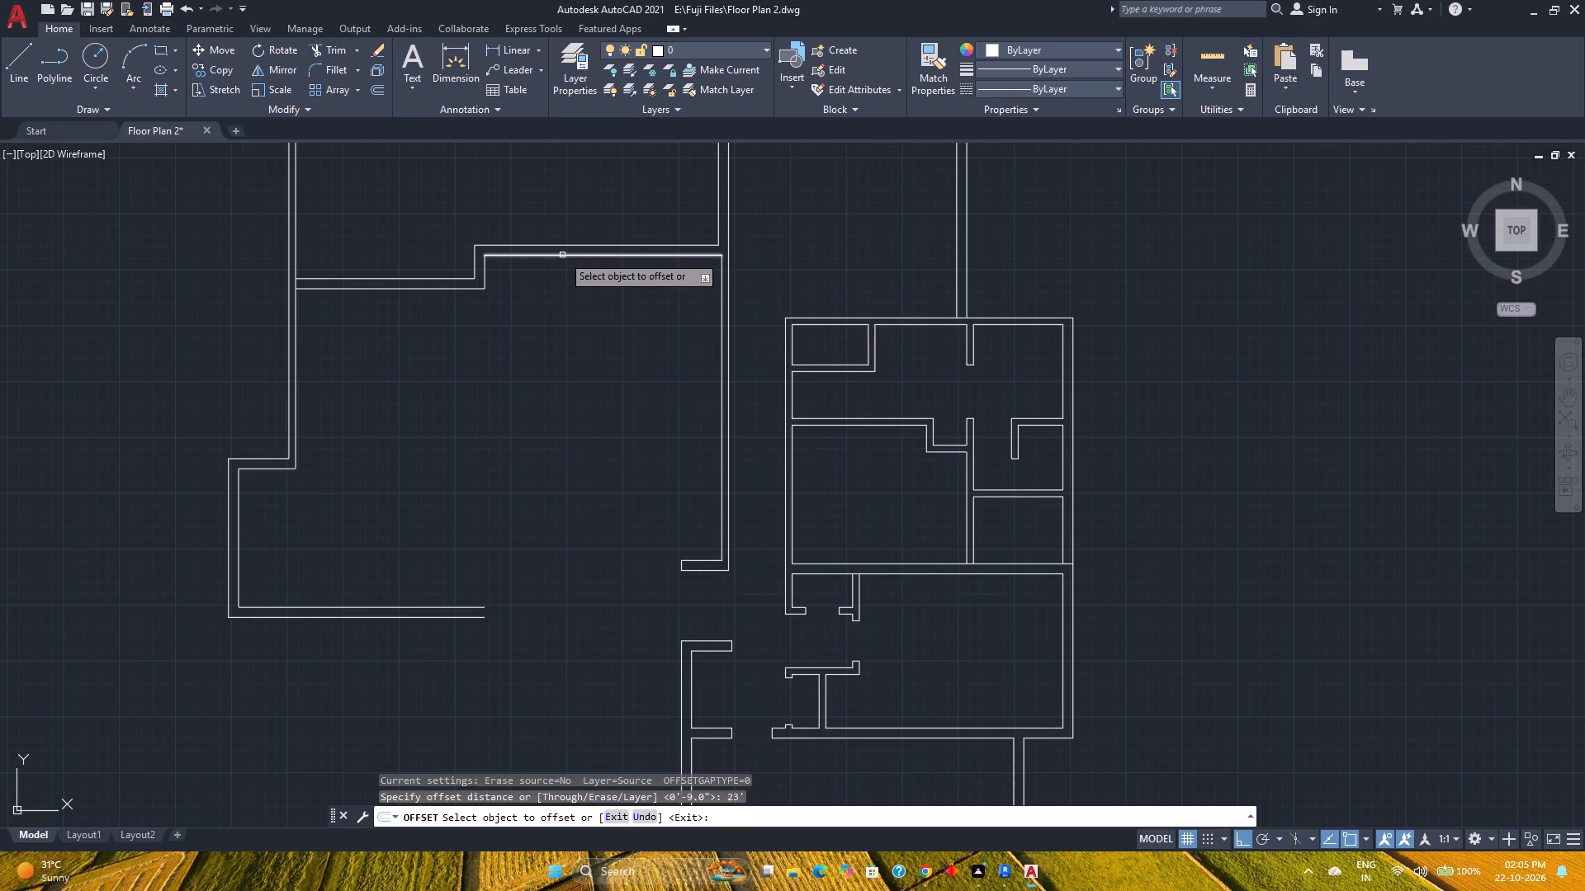
{"action": "left_click", "coordinate": [563, 255]}
{"action": "left_click", "coordinate": [589, 431]}
{"action": "key", "text": "Escape"}
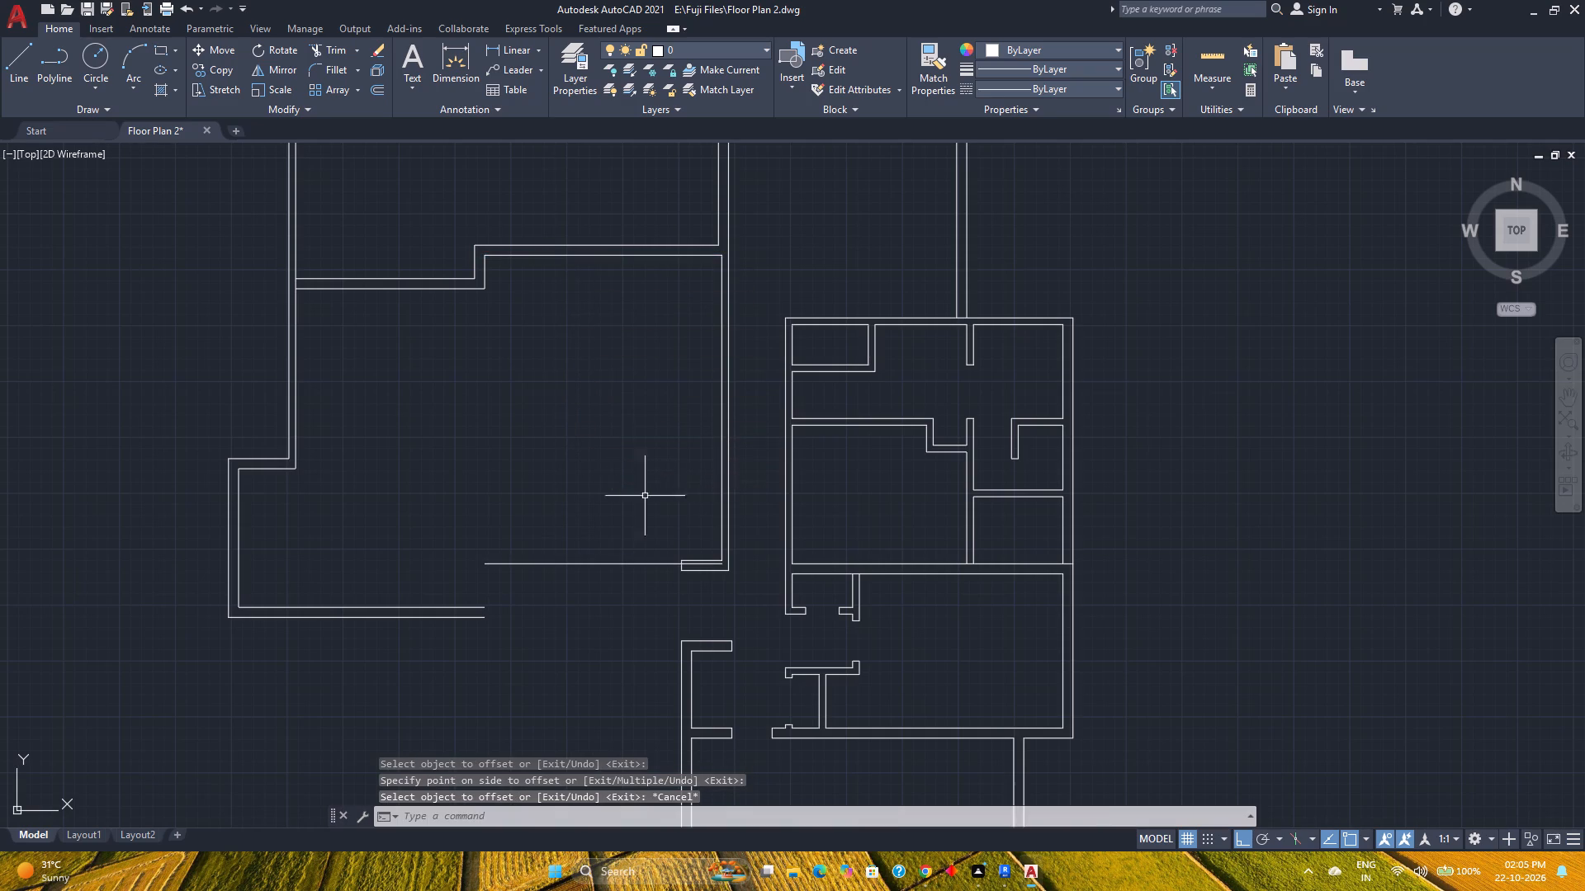
Move the stub's top, end and bottom lines about 3" down so its top line sits on the guide line.
{"action": "scroll", "coordinate": [705, 543], "scroll_direction": "up", "scroll_amount": 4}
{"action": "left_click_drag", "start_coordinate": [698, 661], "coordinate": [673, 629]}
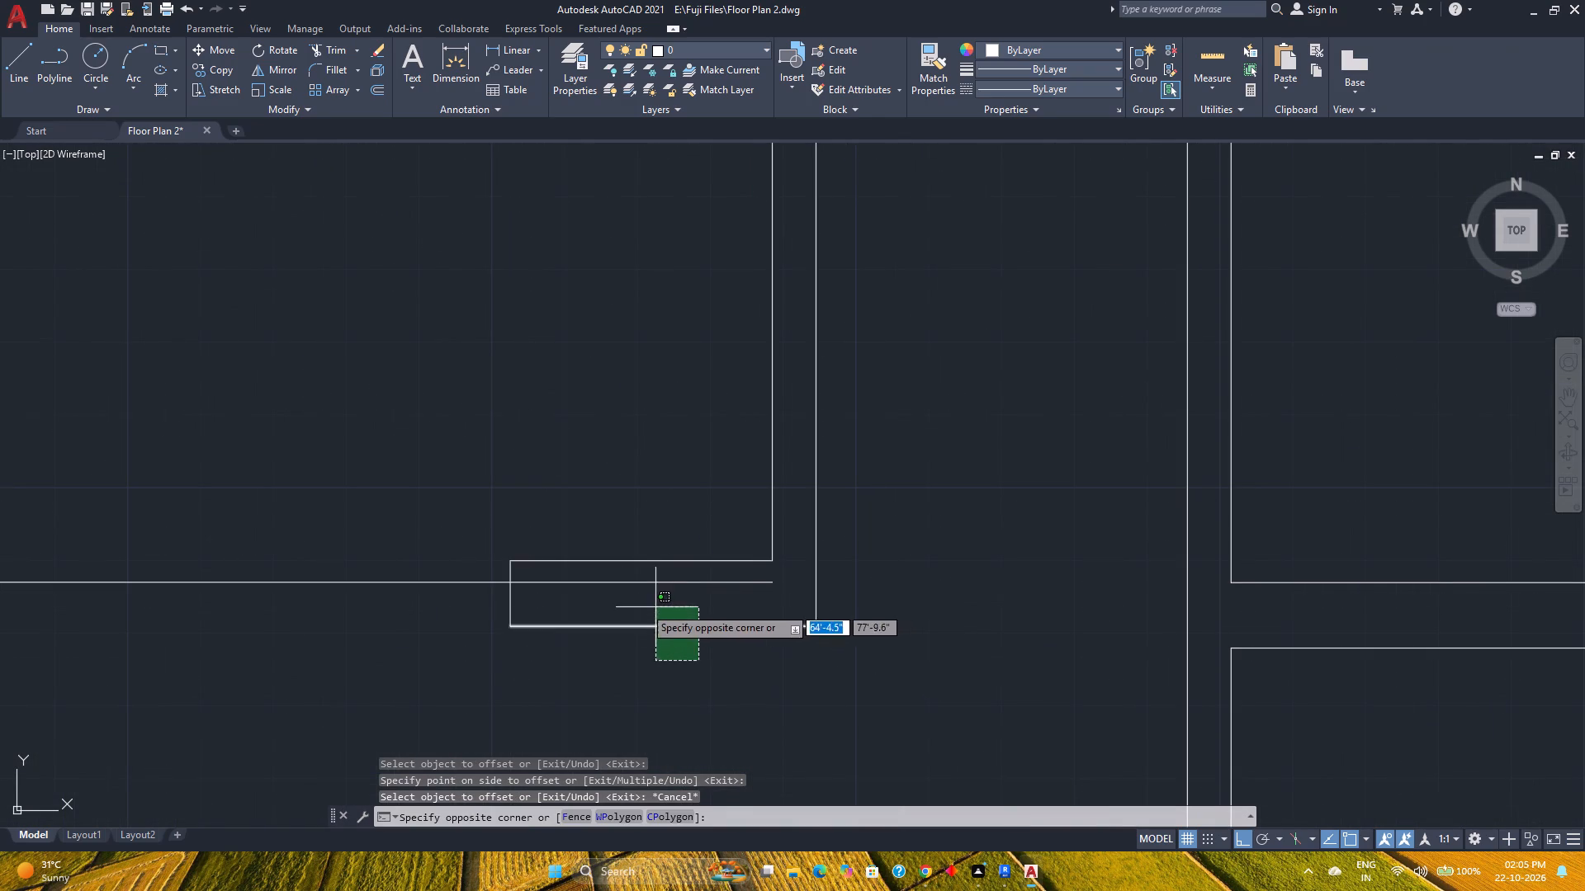
{"action": "left_click", "coordinate": [480, 598]}
{"action": "left_click", "coordinate": [570, 574]}
{"action": "left_click", "coordinate": [551, 550]}
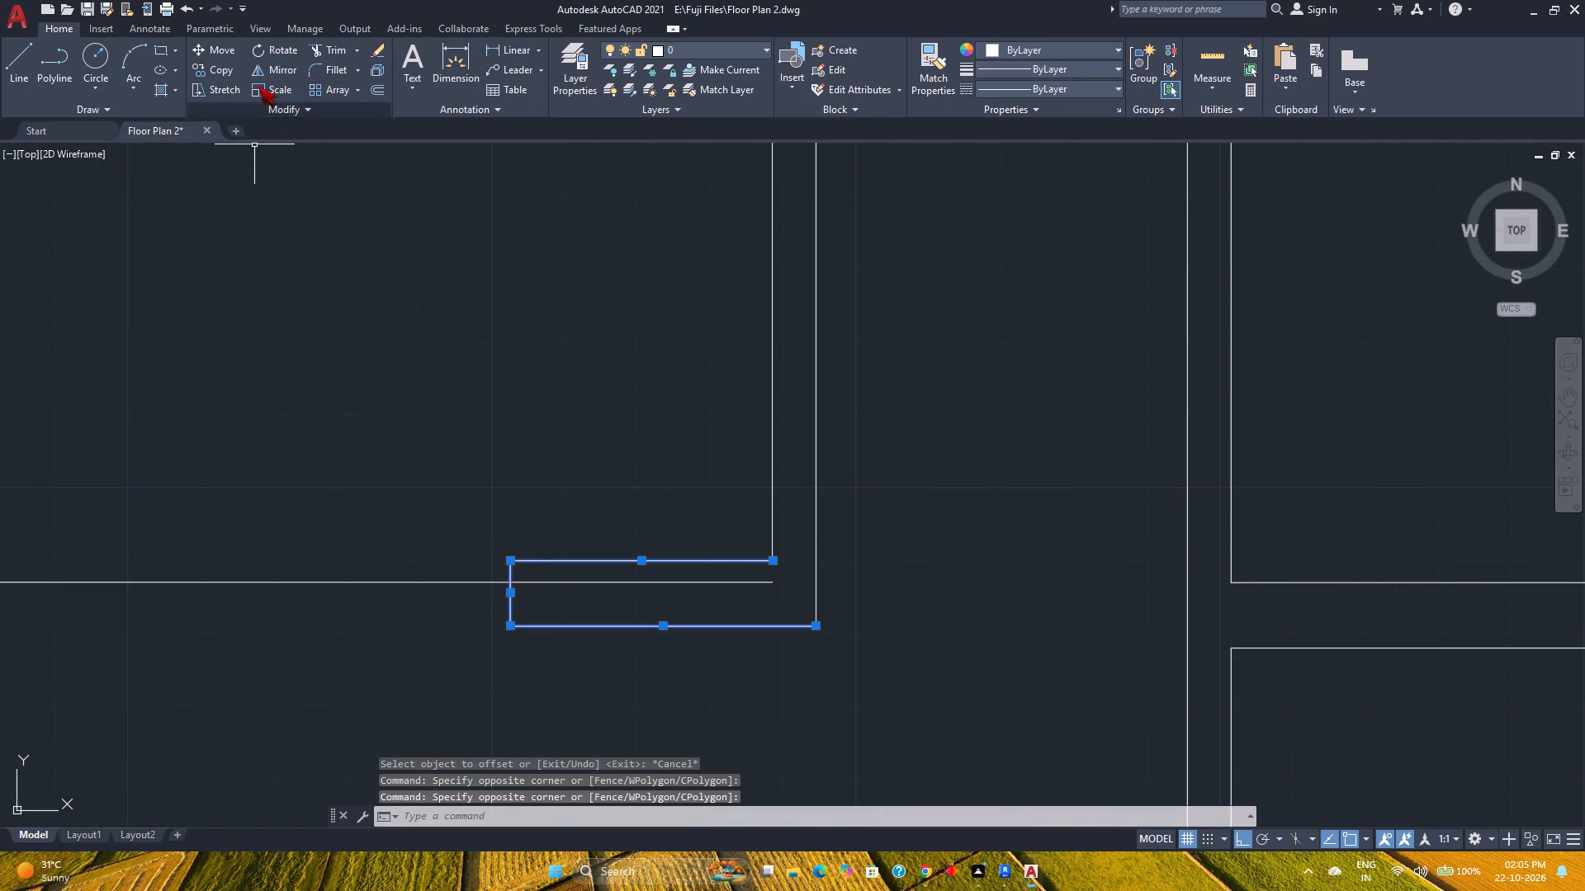
{"action": "left_click", "coordinate": [226, 44]}
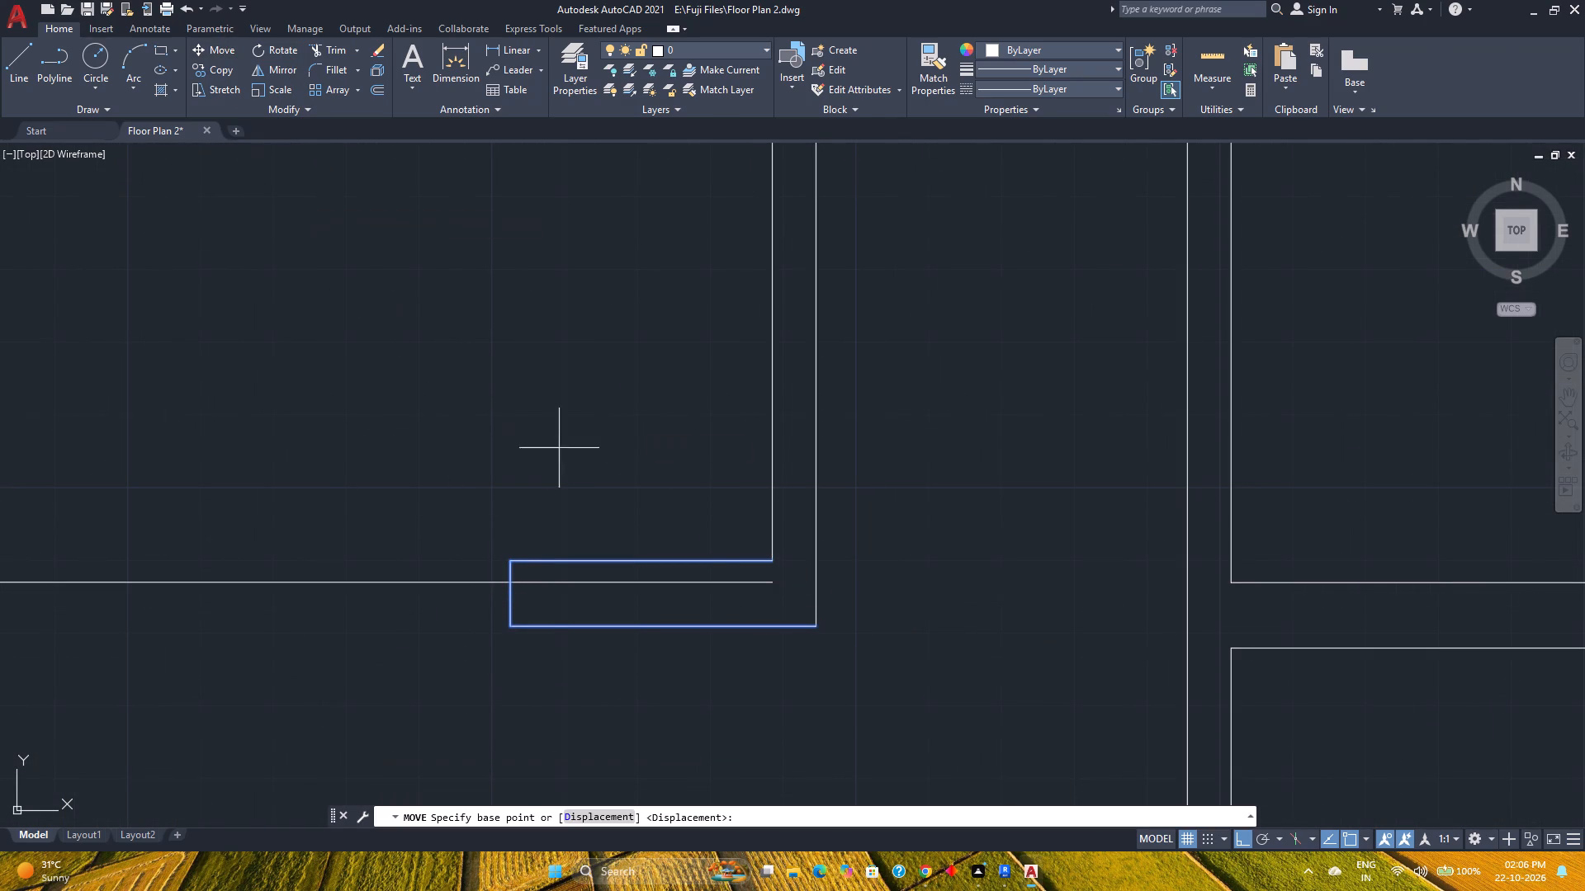
{"action": "left_click", "coordinate": [778, 563]}
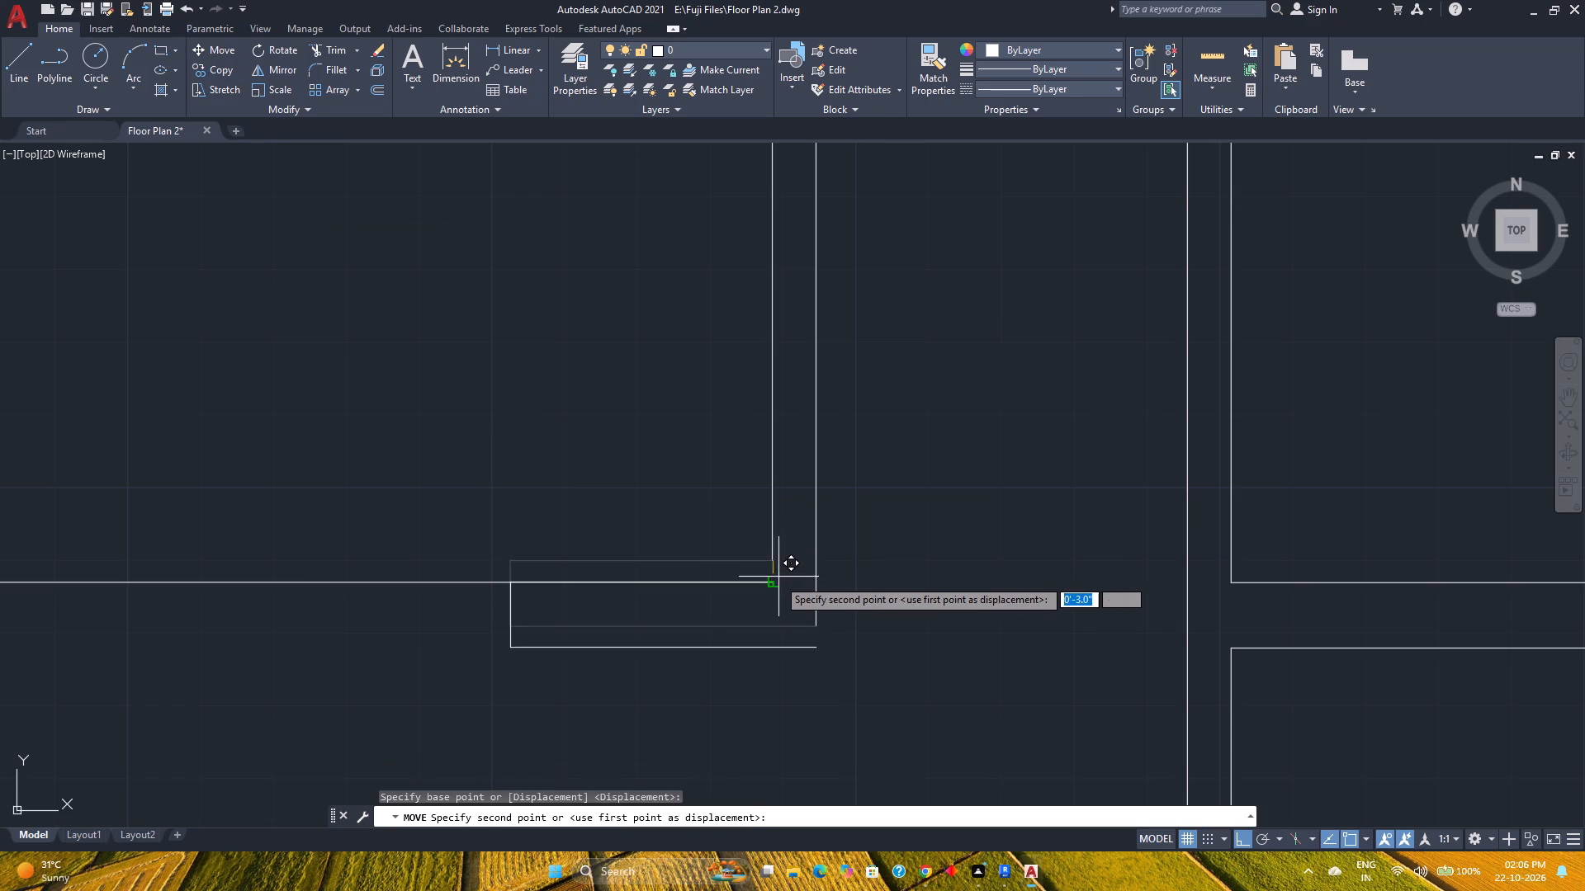
{"action": "left_click", "coordinate": [778, 579]}
Erase the horizontal guide line running left from the wall stub.
{"action": "left_click", "coordinate": [422, 648]}
{"action": "left_click", "coordinate": [368, 556]}
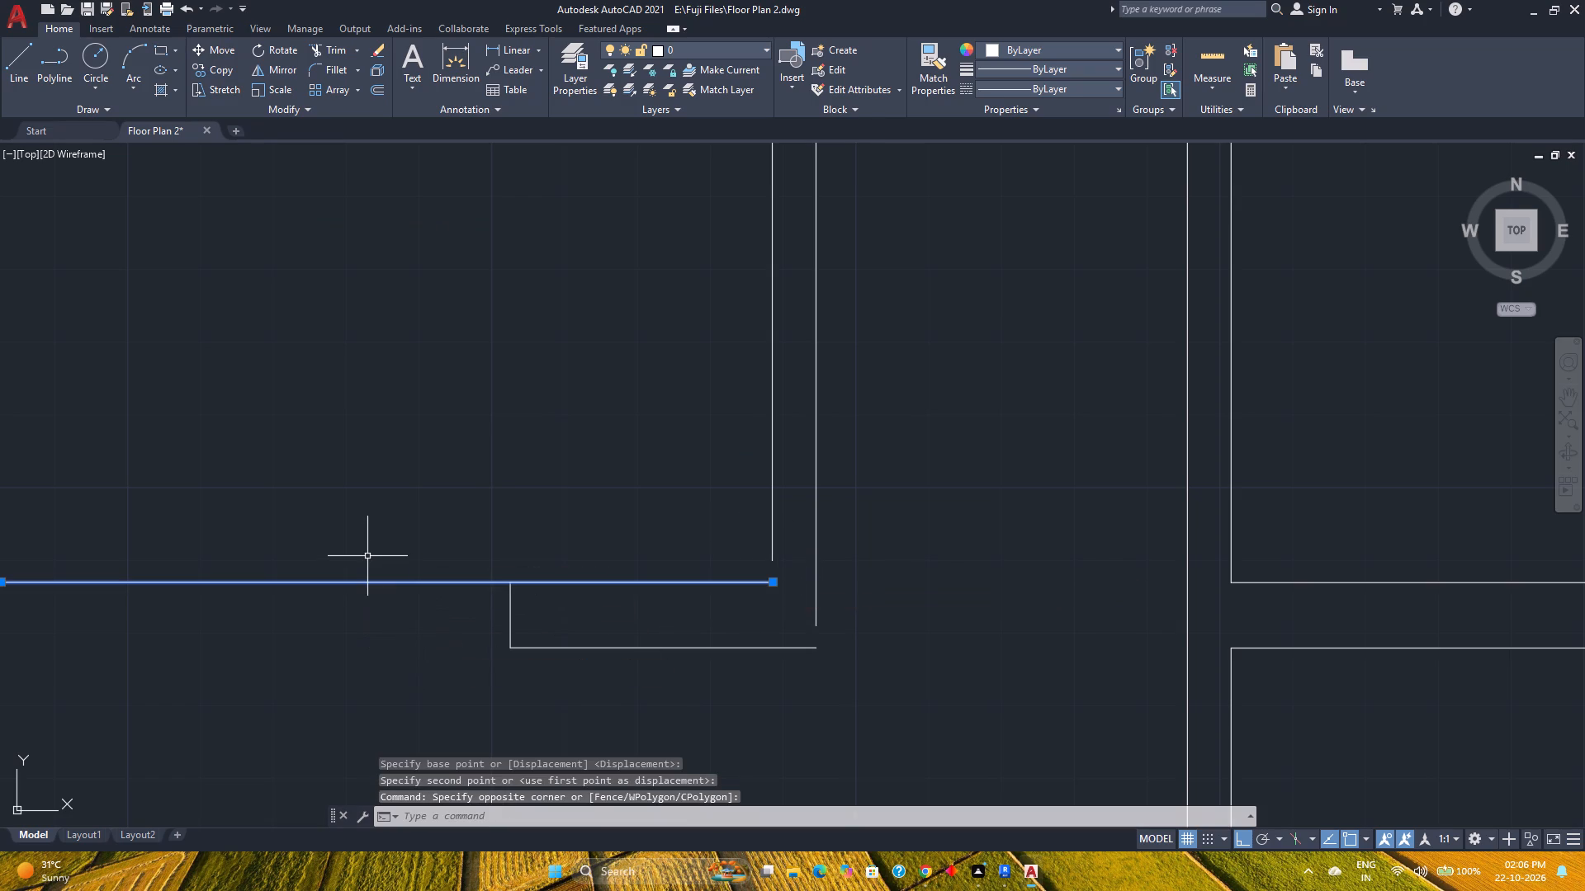
{"action": "key", "text": "Delete"}
Fillet the stub's top and bottom lines with the right wall's inner and outer lines, using the Multiple option.
{"action": "scroll", "coordinate": [413, 538], "scroll_direction": "down", "scroll_amount": 3}
{"action": "middle_click_drag", "start_coordinate": [423, 539], "coordinate": [602, 689]}
{"action": "middle_click", "coordinate": [605, 693]}
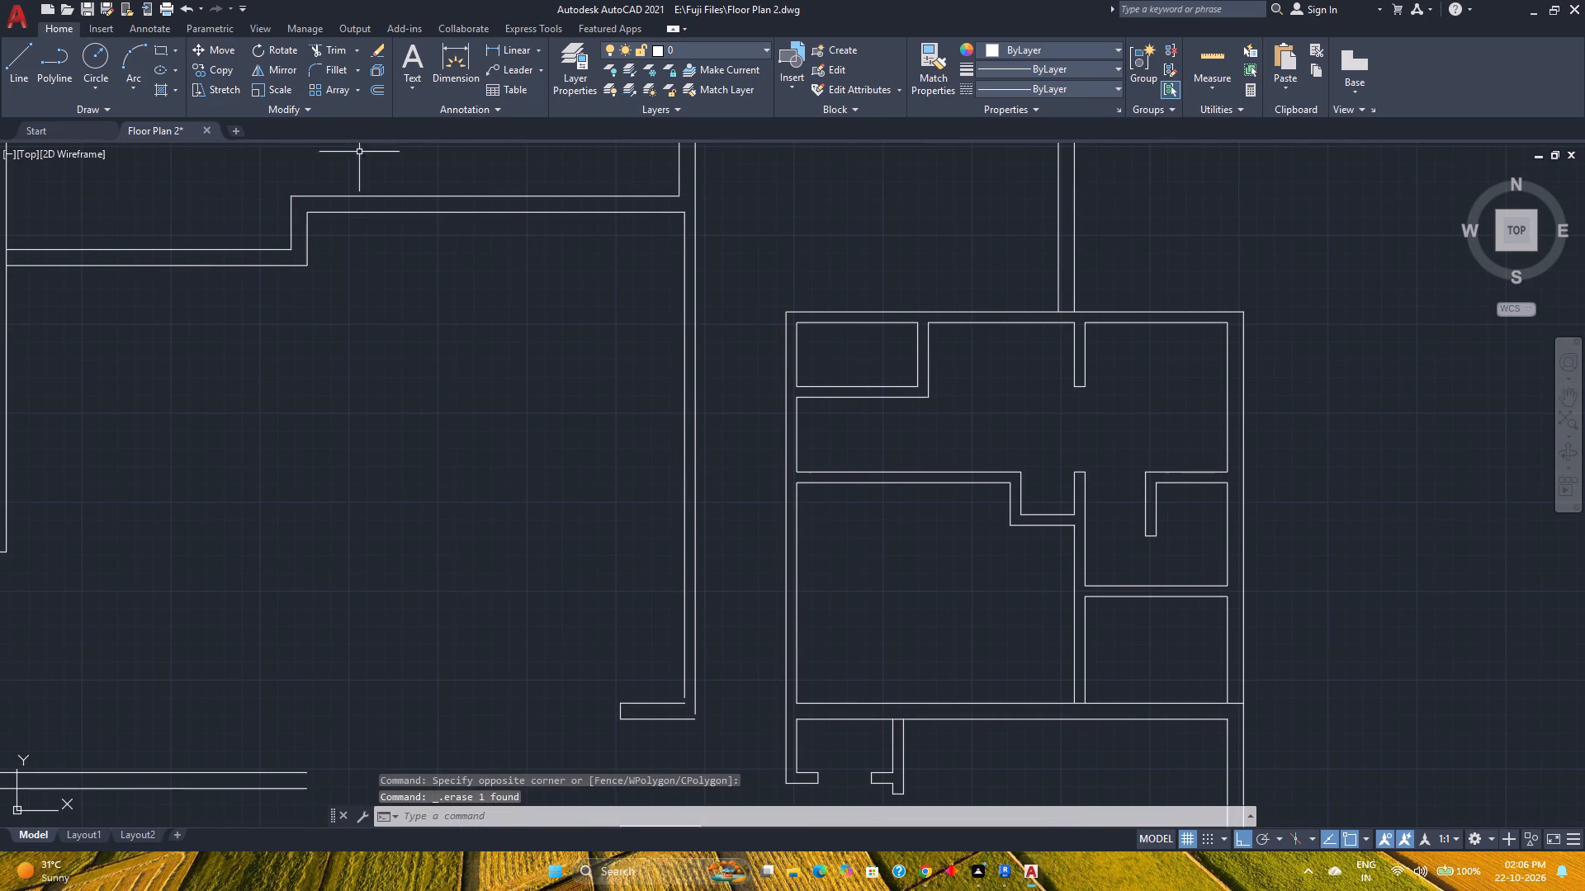
{"action": "left_click", "coordinate": [1232, 55]}
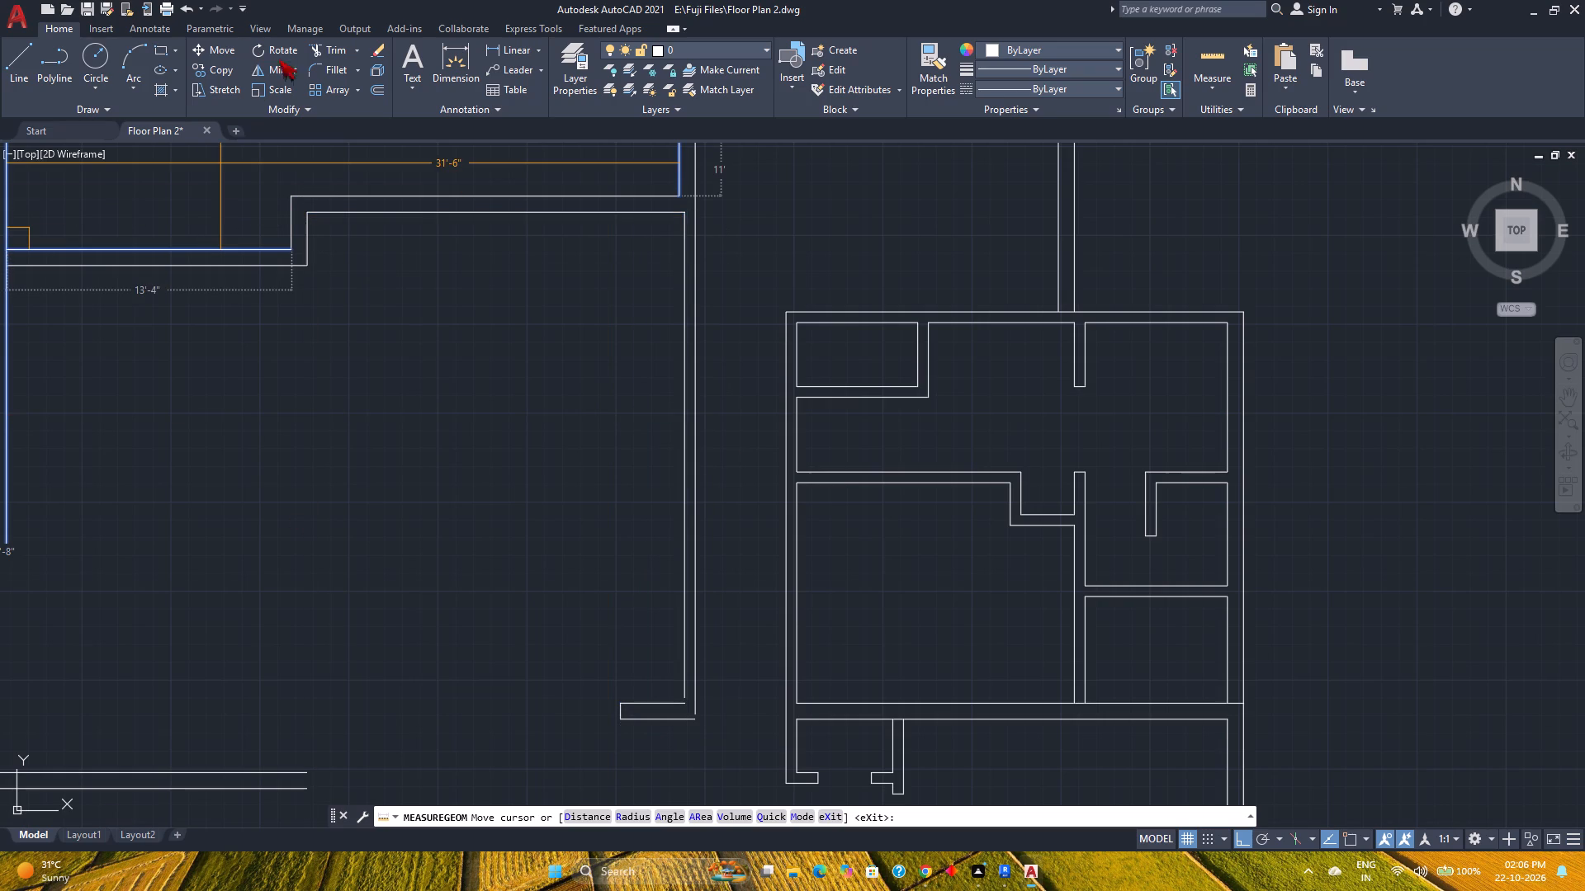
{"action": "left_click", "coordinate": [314, 68]}
{"action": "left_click", "coordinate": [748, 820]}
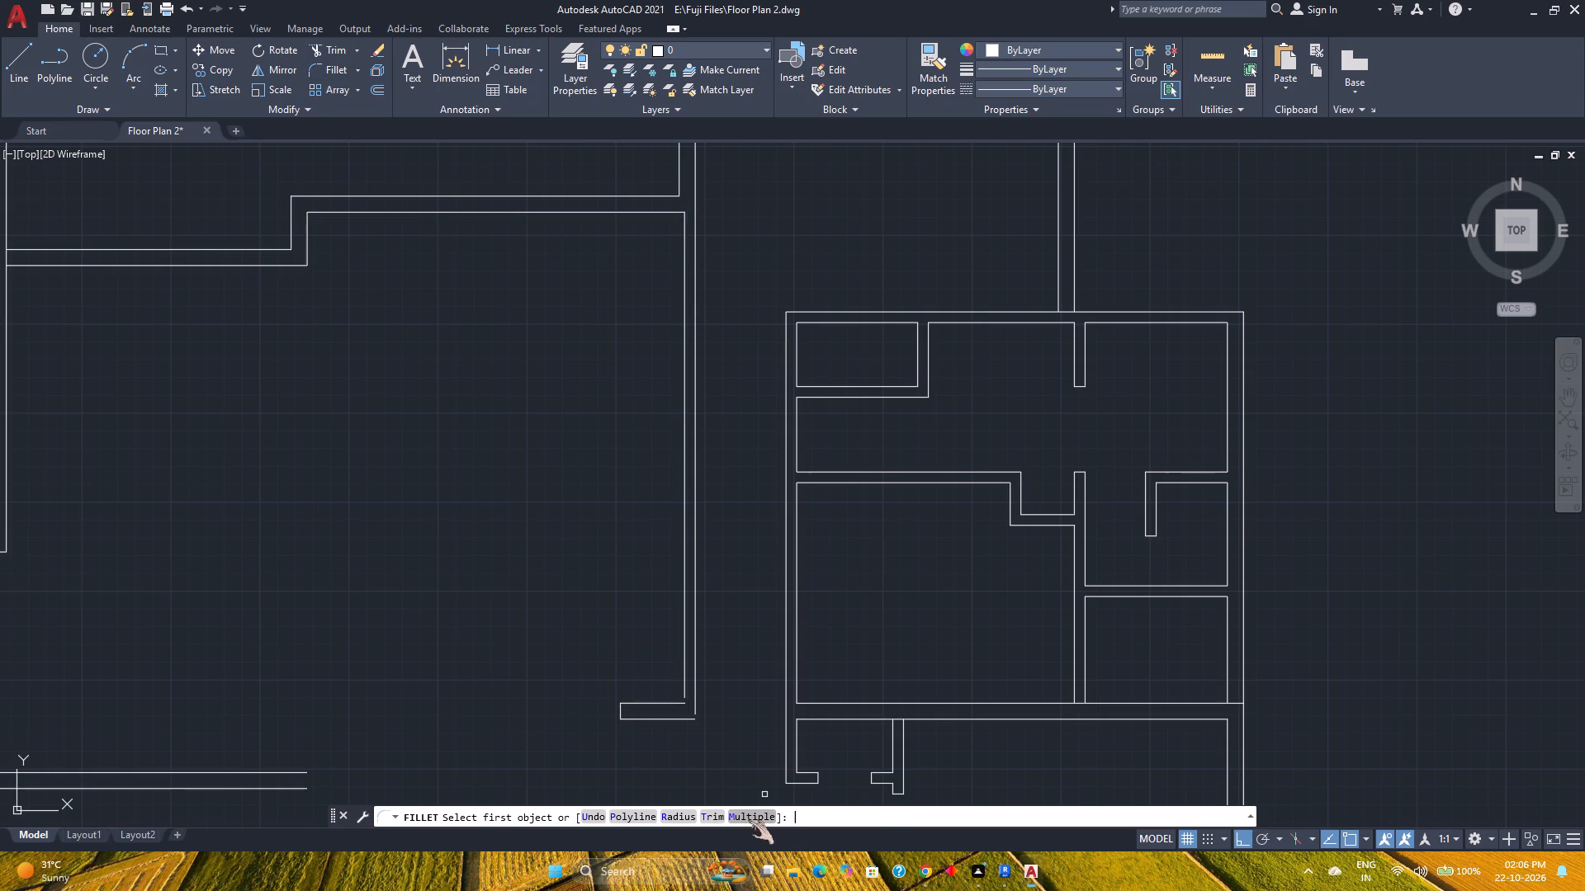
{"action": "left_click", "coordinate": [662, 701]}
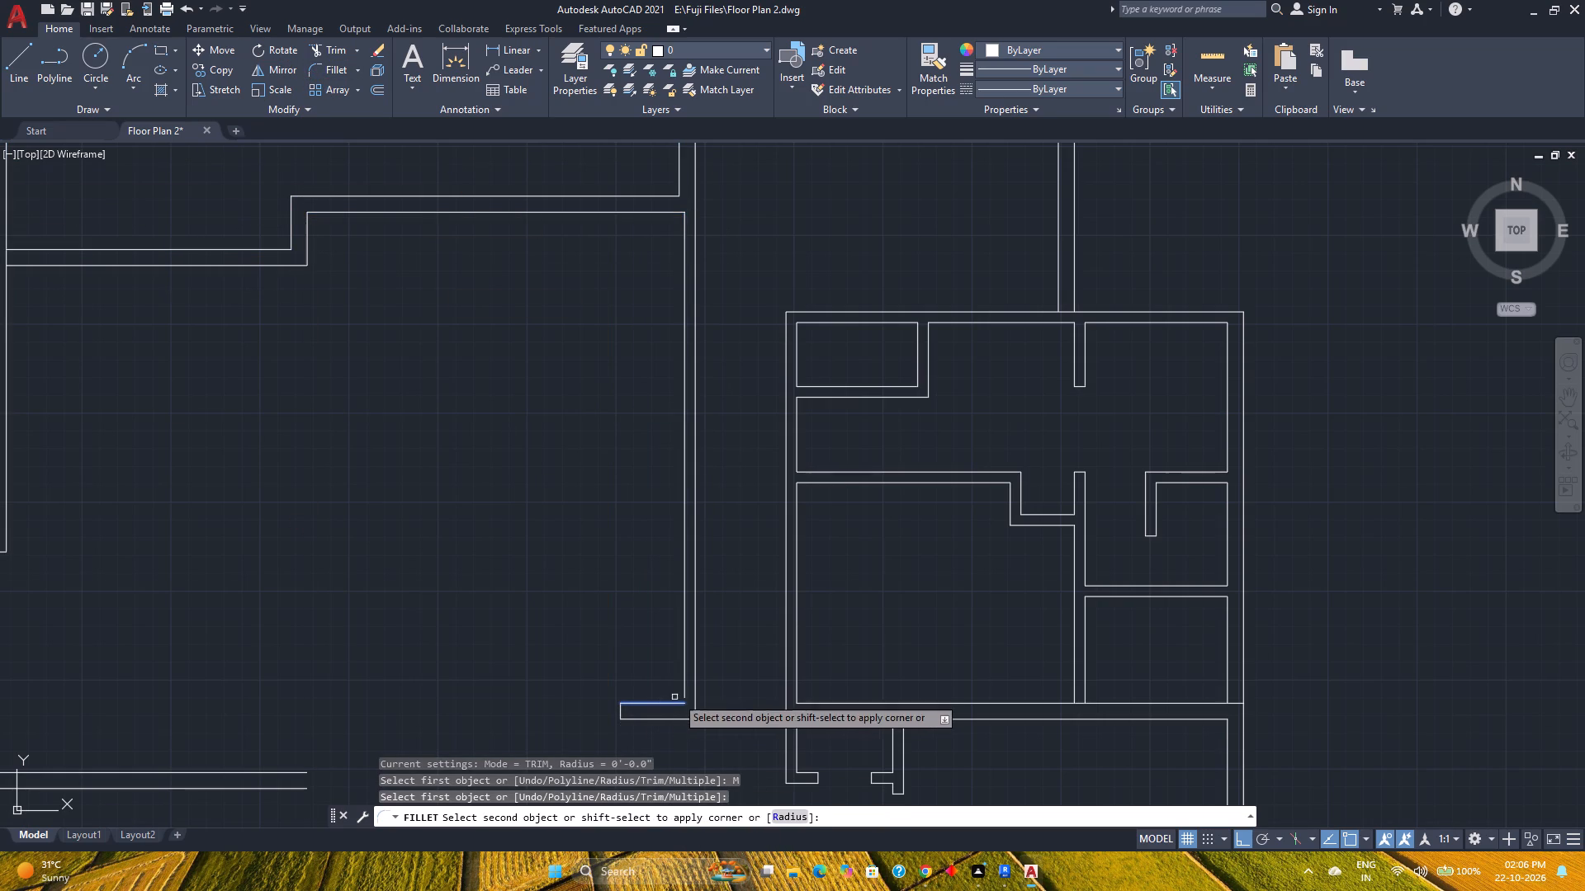
{"action": "left_click", "coordinate": [687, 686]}
{"action": "left_click", "coordinate": [687, 719]}
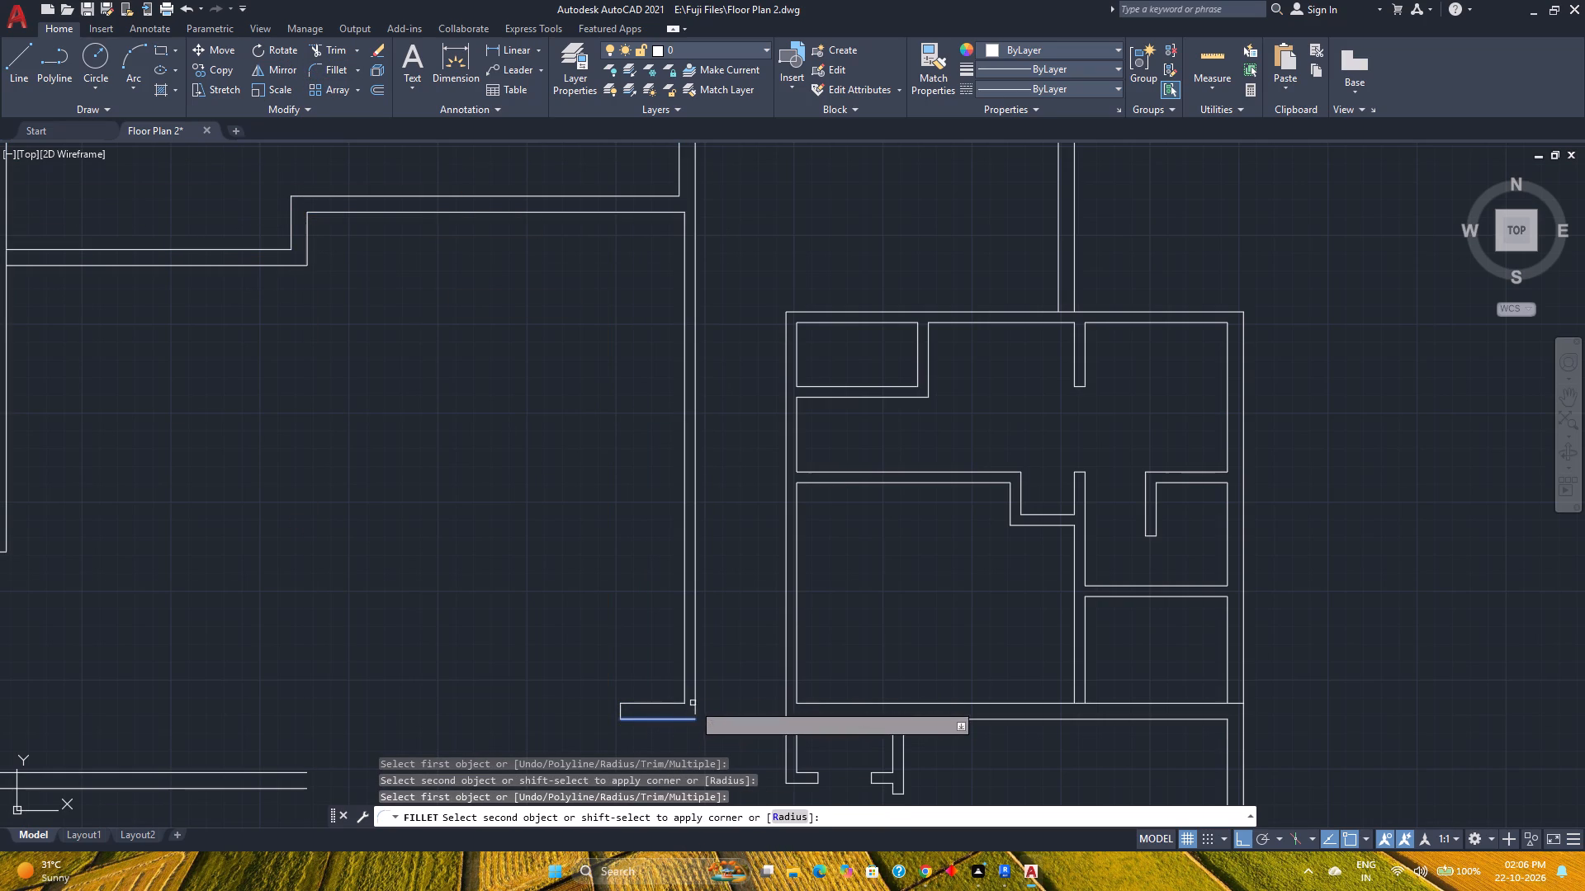
{"action": "left_click", "coordinate": [695, 700]}
{"action": "scroll", "coordinate": [751, 686], "scroll_direction": "down", "scroll_amount": 1}
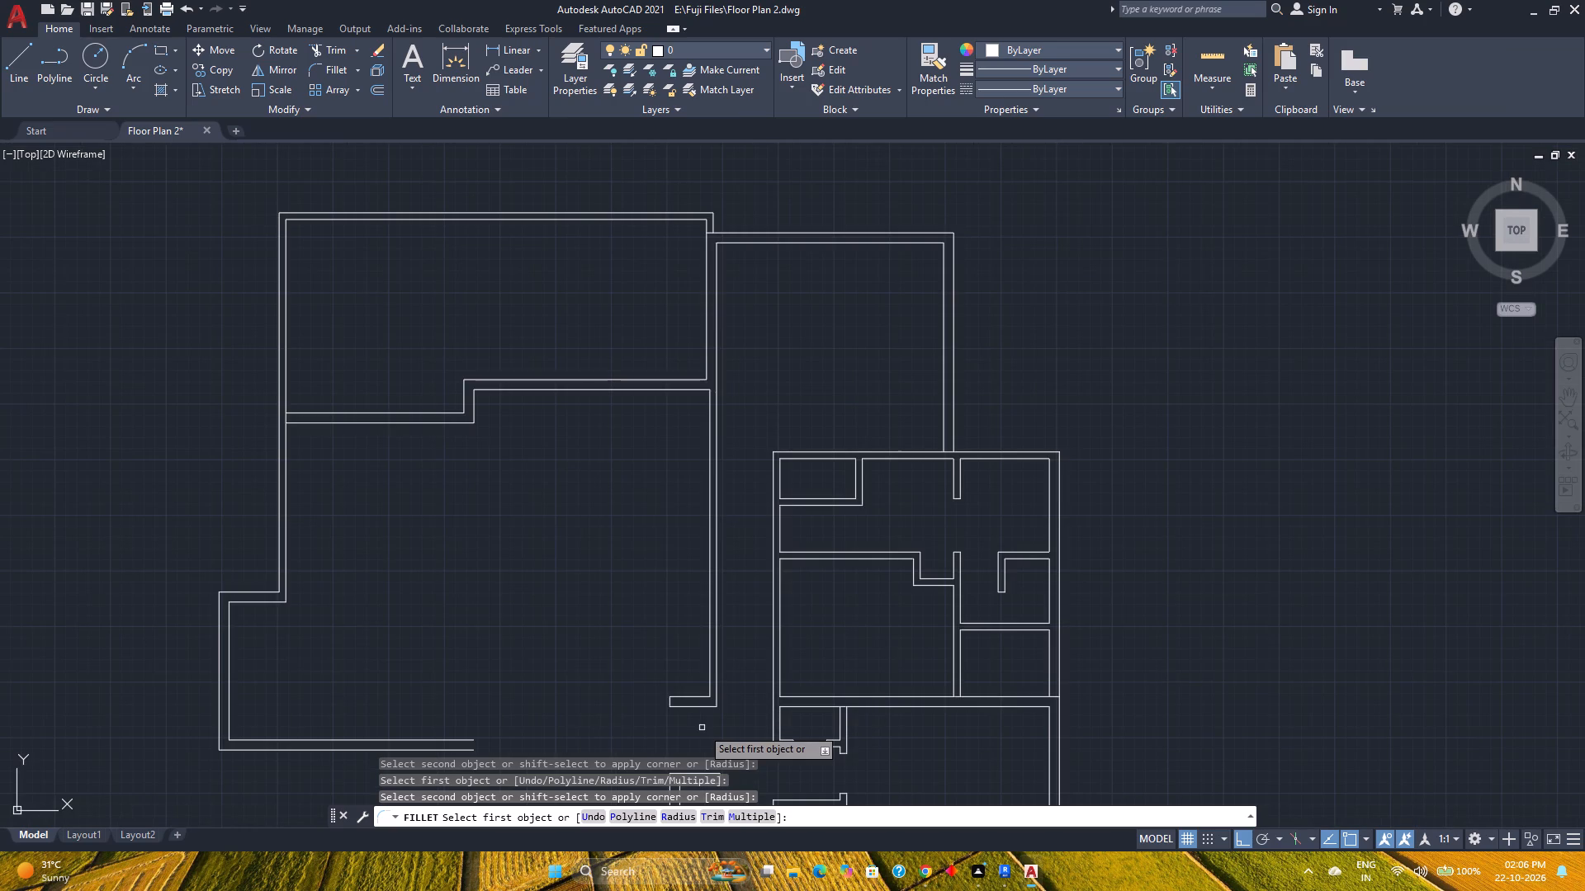
{"action": "key", "text": "Escape"}
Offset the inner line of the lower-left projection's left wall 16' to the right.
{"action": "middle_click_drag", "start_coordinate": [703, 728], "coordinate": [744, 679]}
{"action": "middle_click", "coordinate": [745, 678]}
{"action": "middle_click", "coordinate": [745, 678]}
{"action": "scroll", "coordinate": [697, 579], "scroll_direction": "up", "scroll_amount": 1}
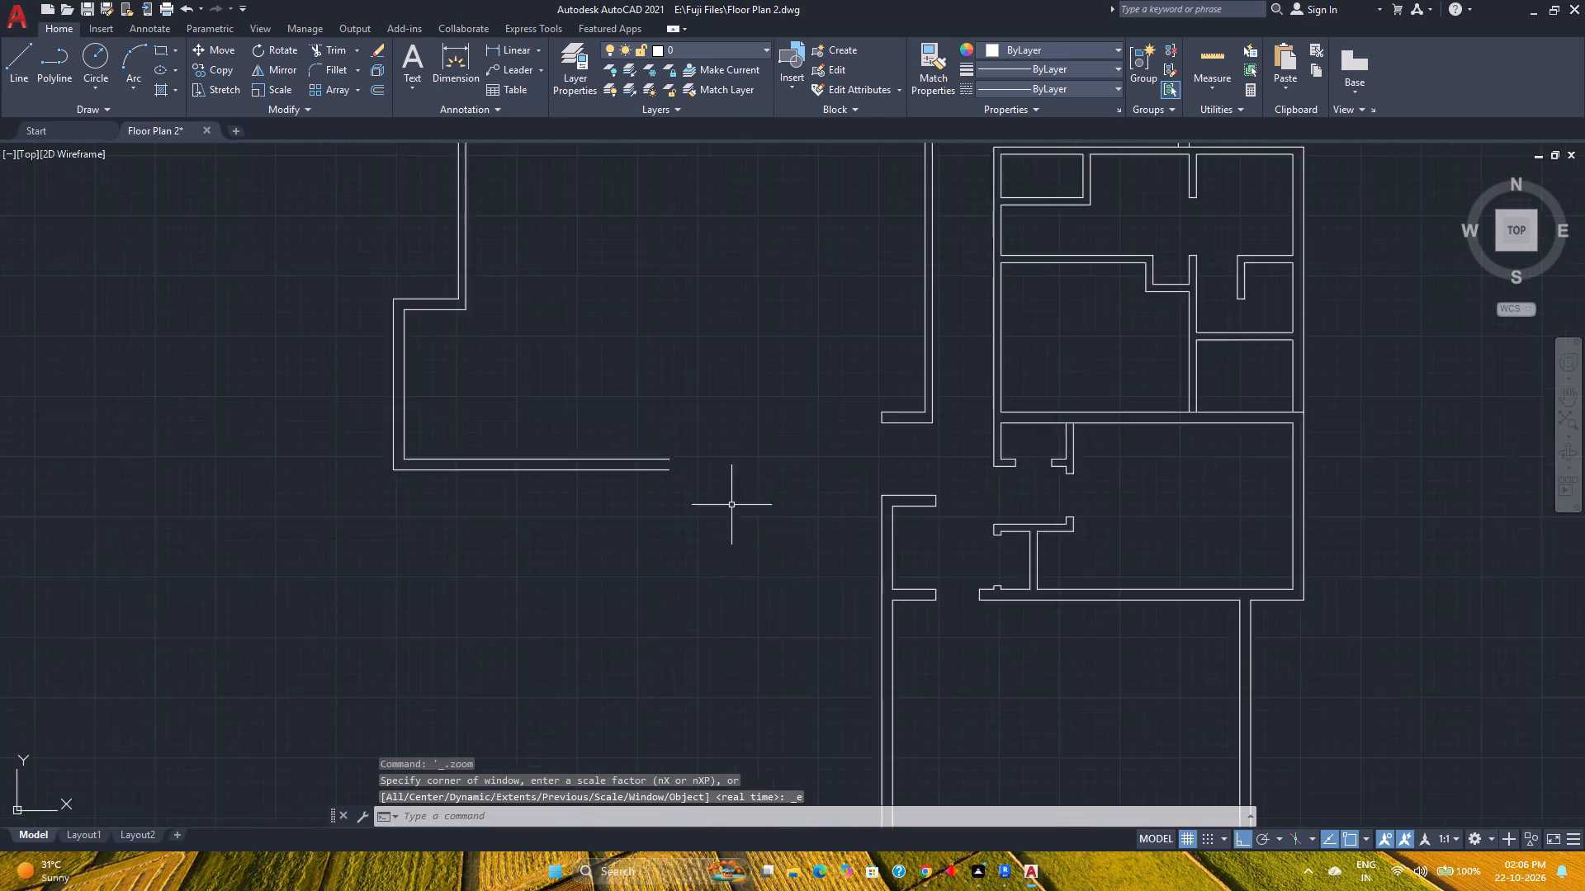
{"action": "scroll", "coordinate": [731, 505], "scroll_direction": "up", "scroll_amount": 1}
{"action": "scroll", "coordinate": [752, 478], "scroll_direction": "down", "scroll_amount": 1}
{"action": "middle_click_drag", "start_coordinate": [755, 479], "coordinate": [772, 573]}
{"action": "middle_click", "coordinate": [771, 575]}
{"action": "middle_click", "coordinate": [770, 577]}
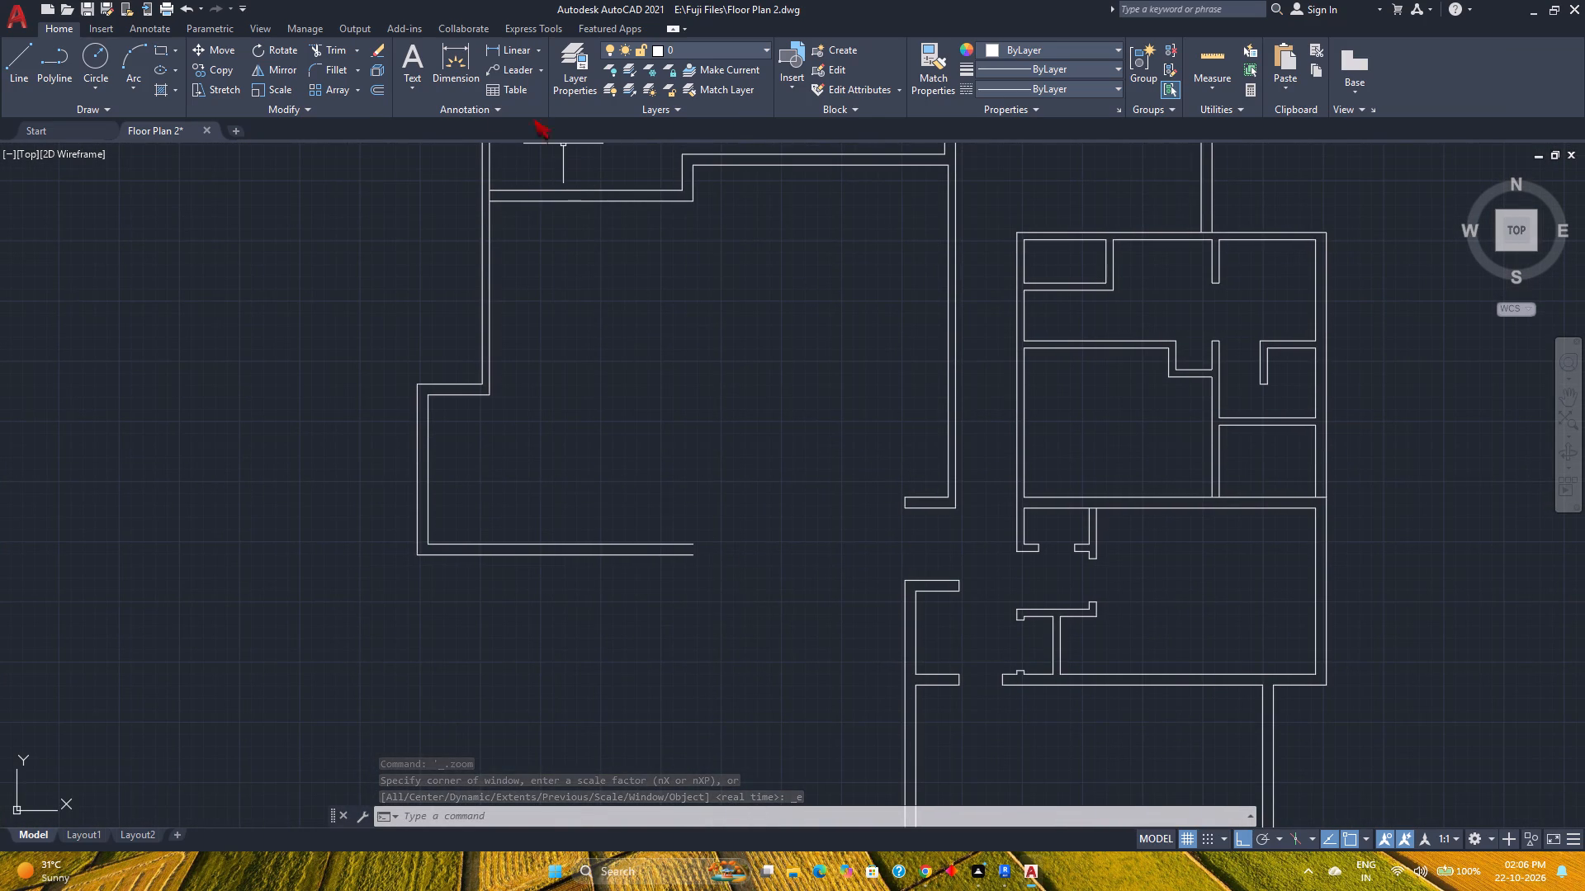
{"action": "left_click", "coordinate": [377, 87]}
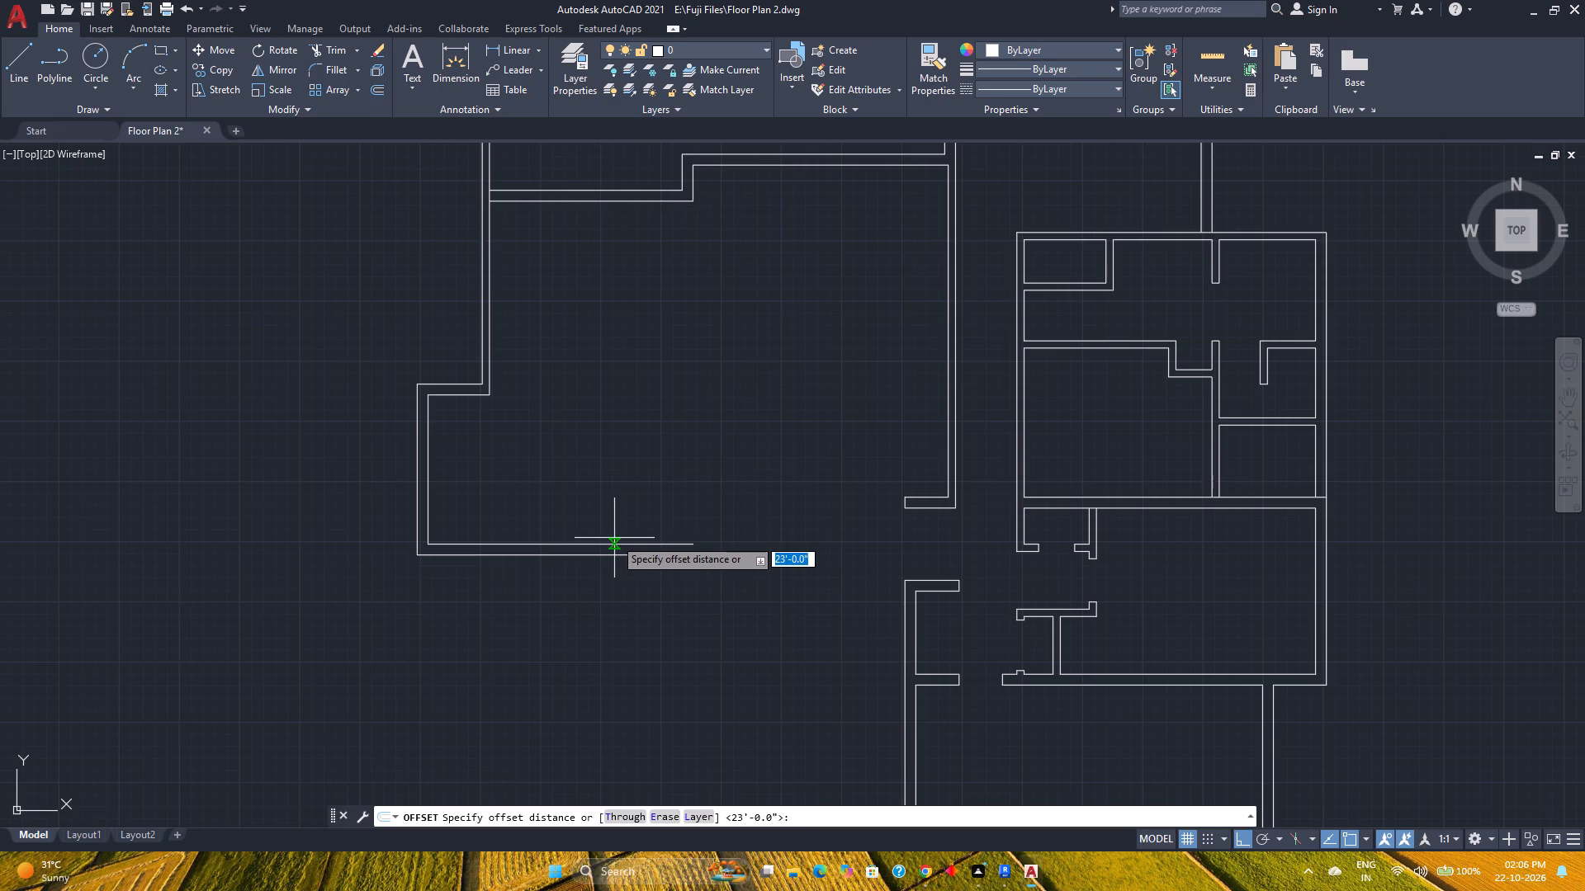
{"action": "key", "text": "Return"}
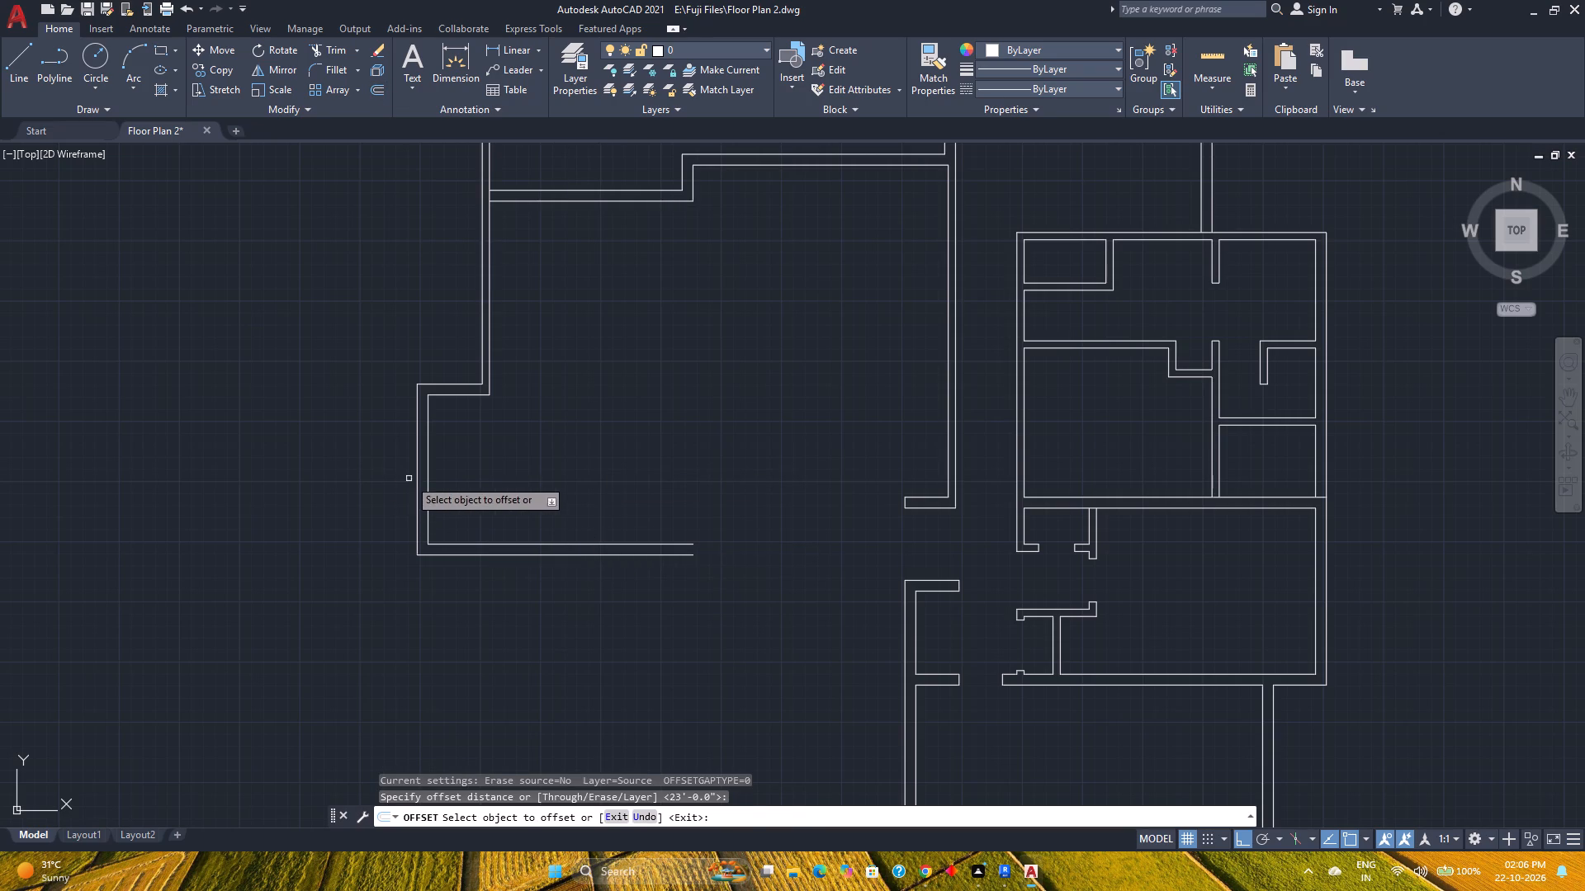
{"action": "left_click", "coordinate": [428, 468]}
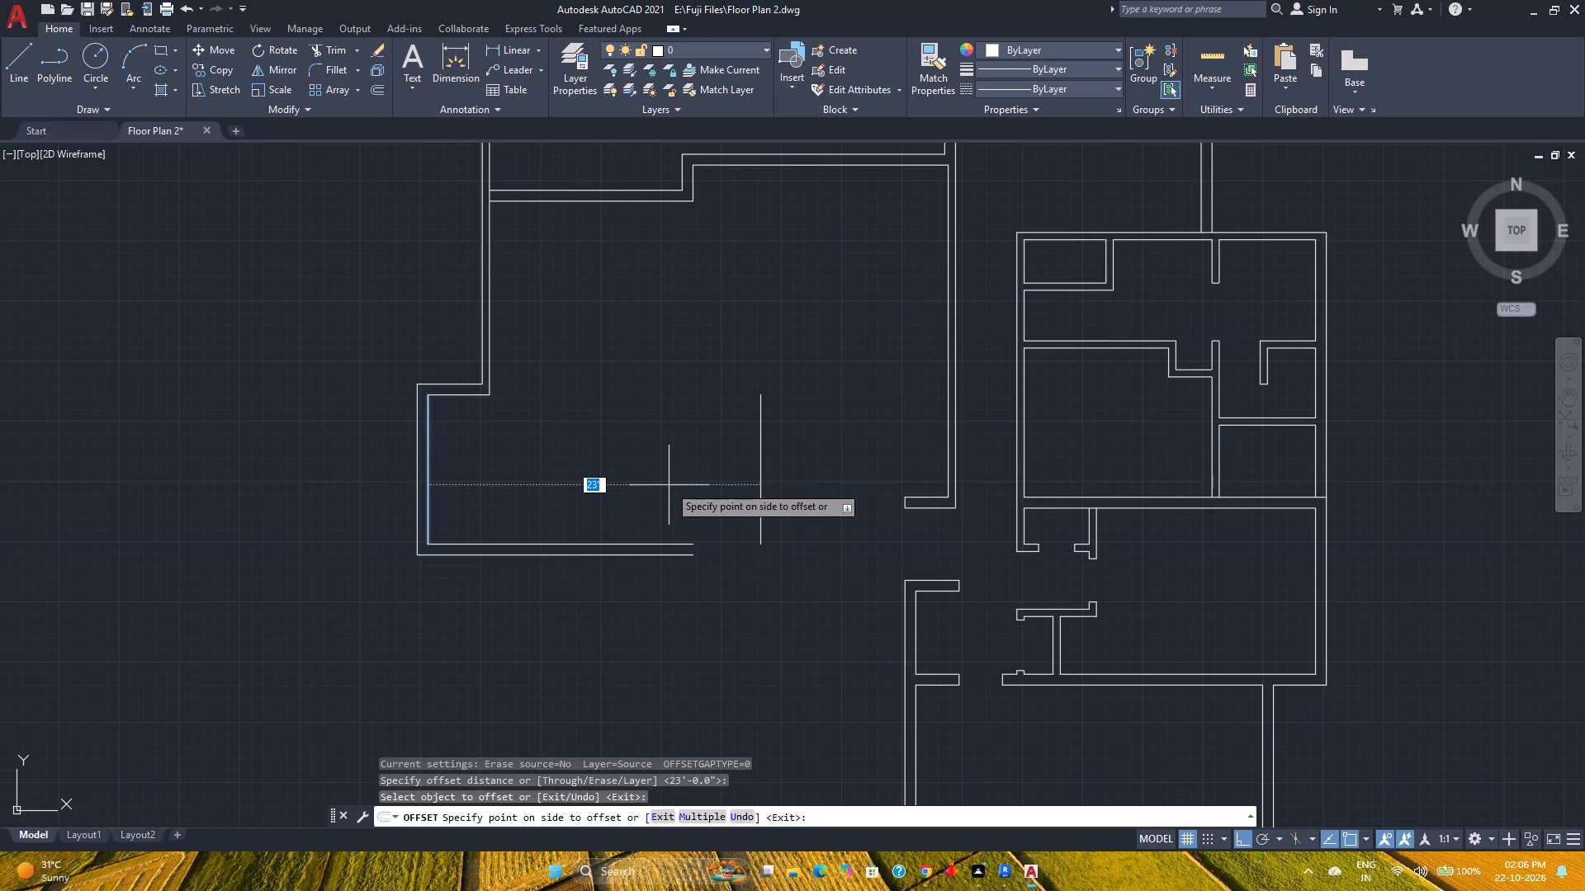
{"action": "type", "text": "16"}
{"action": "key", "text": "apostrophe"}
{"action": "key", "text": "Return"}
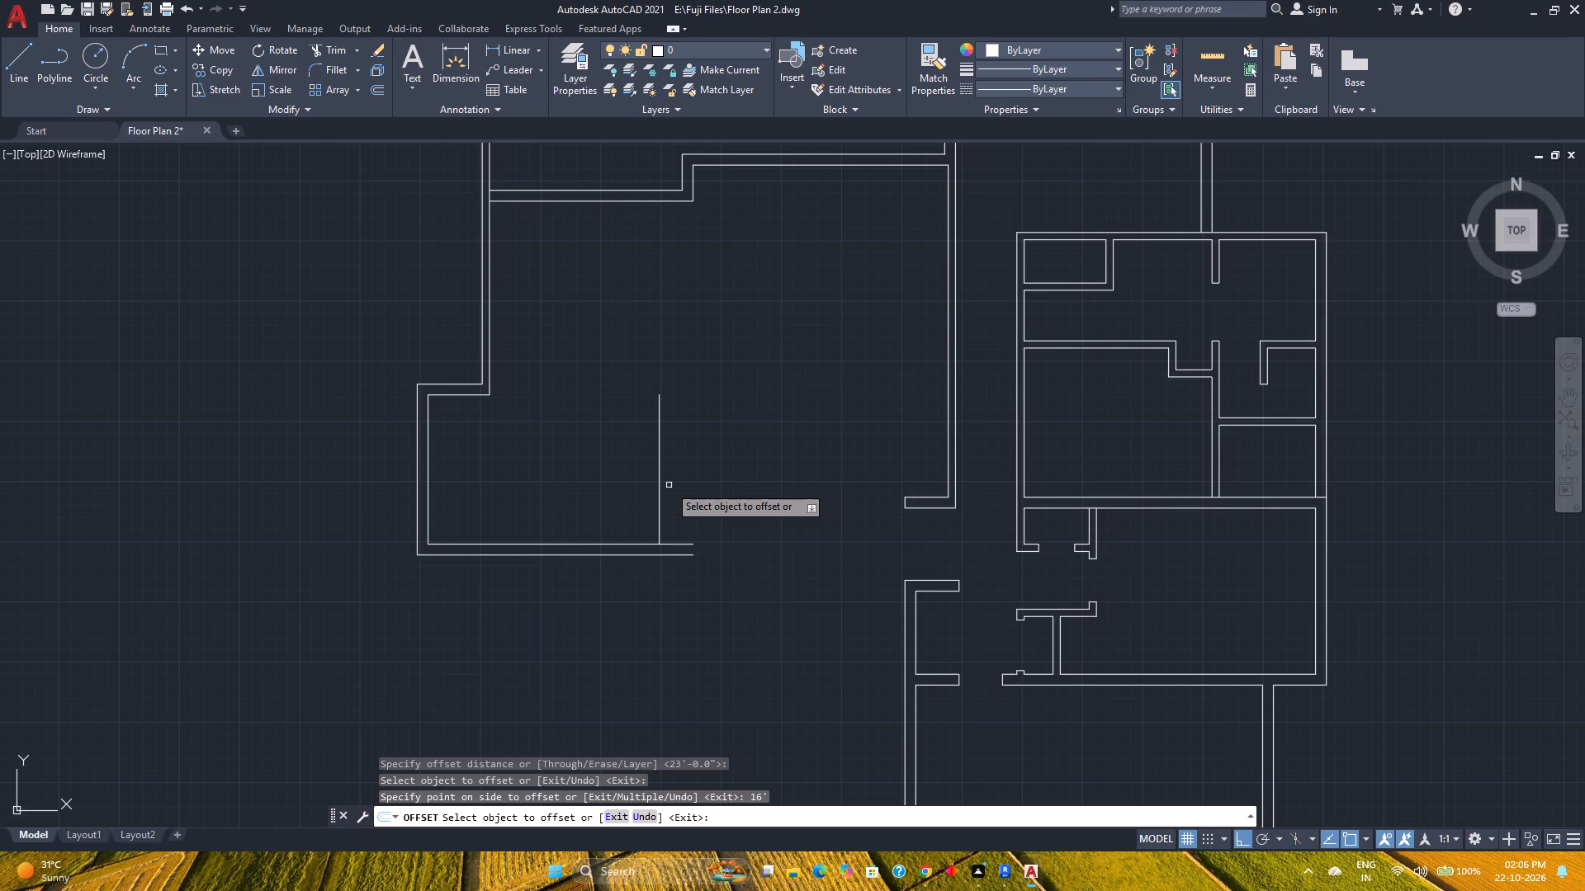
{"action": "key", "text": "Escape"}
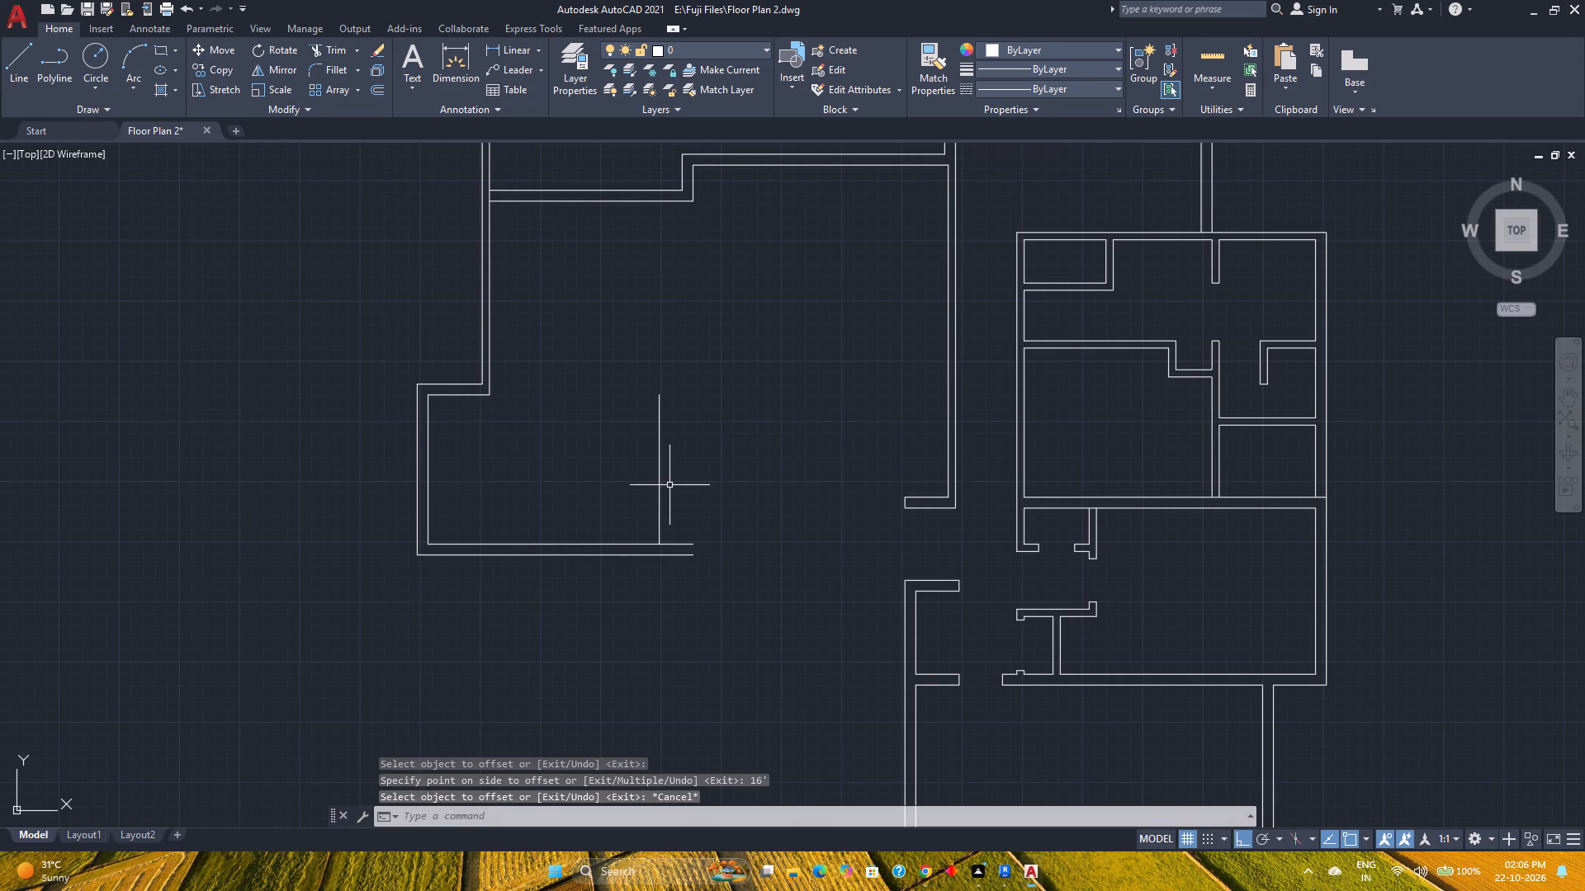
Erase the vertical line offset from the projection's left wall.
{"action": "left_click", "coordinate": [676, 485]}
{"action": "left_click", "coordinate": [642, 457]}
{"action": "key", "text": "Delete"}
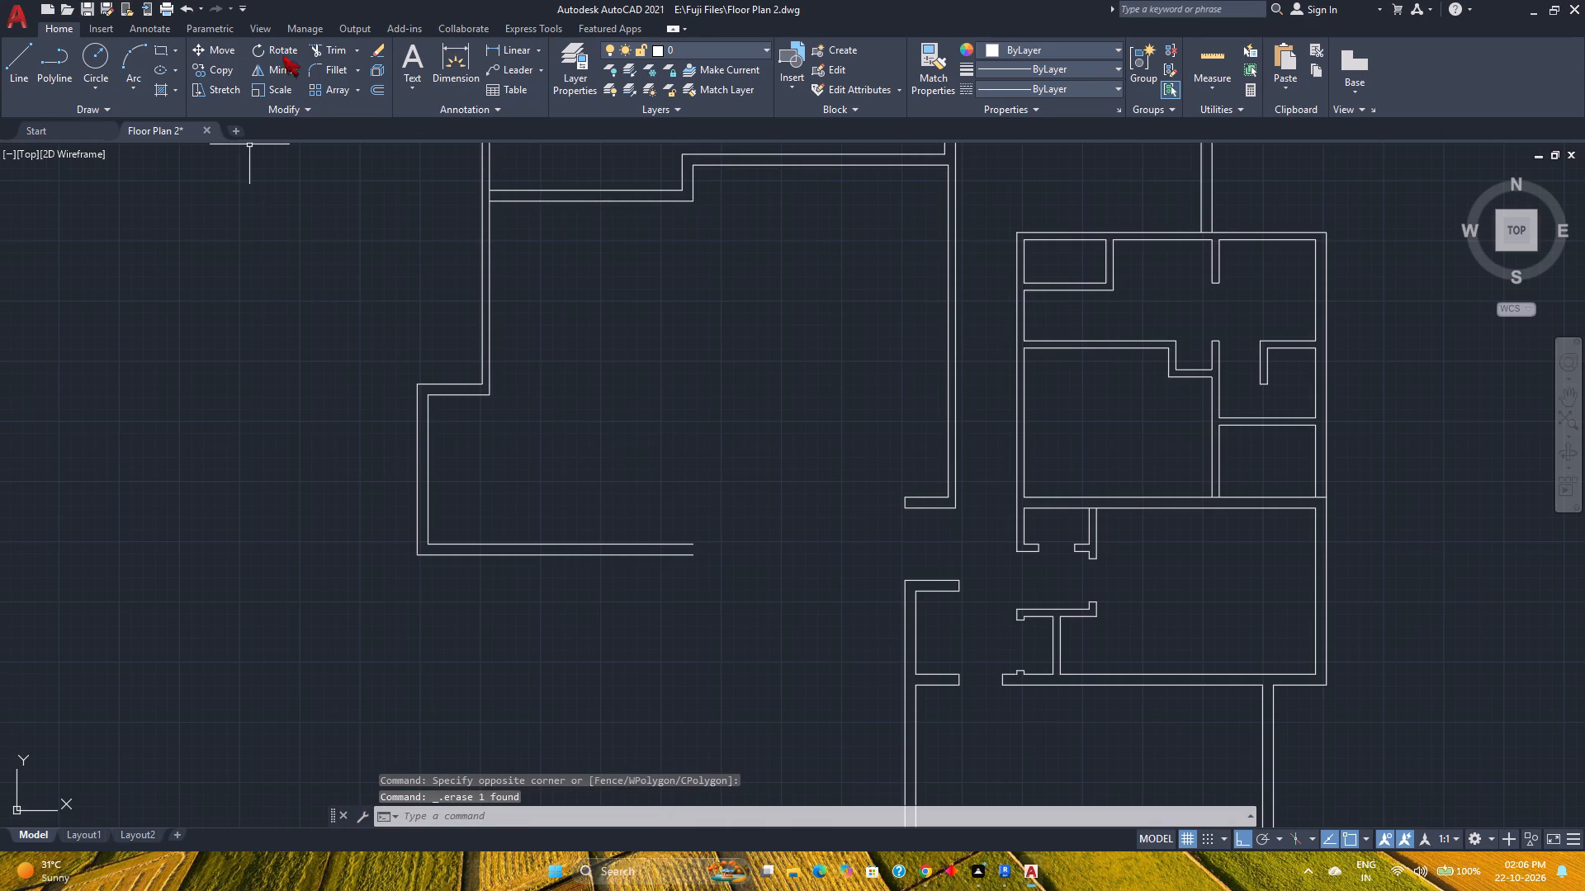
Trim the left wall's inner line between the two lines of the partition above the large room.
{"action": "scroll", "coordinate": [559, 196], "scroll_direction": "up", "scroll_amount": 2}
{"action": "middle_click_drag", "start_coordinate": [561, 196], "coordinate": [603, 380]}
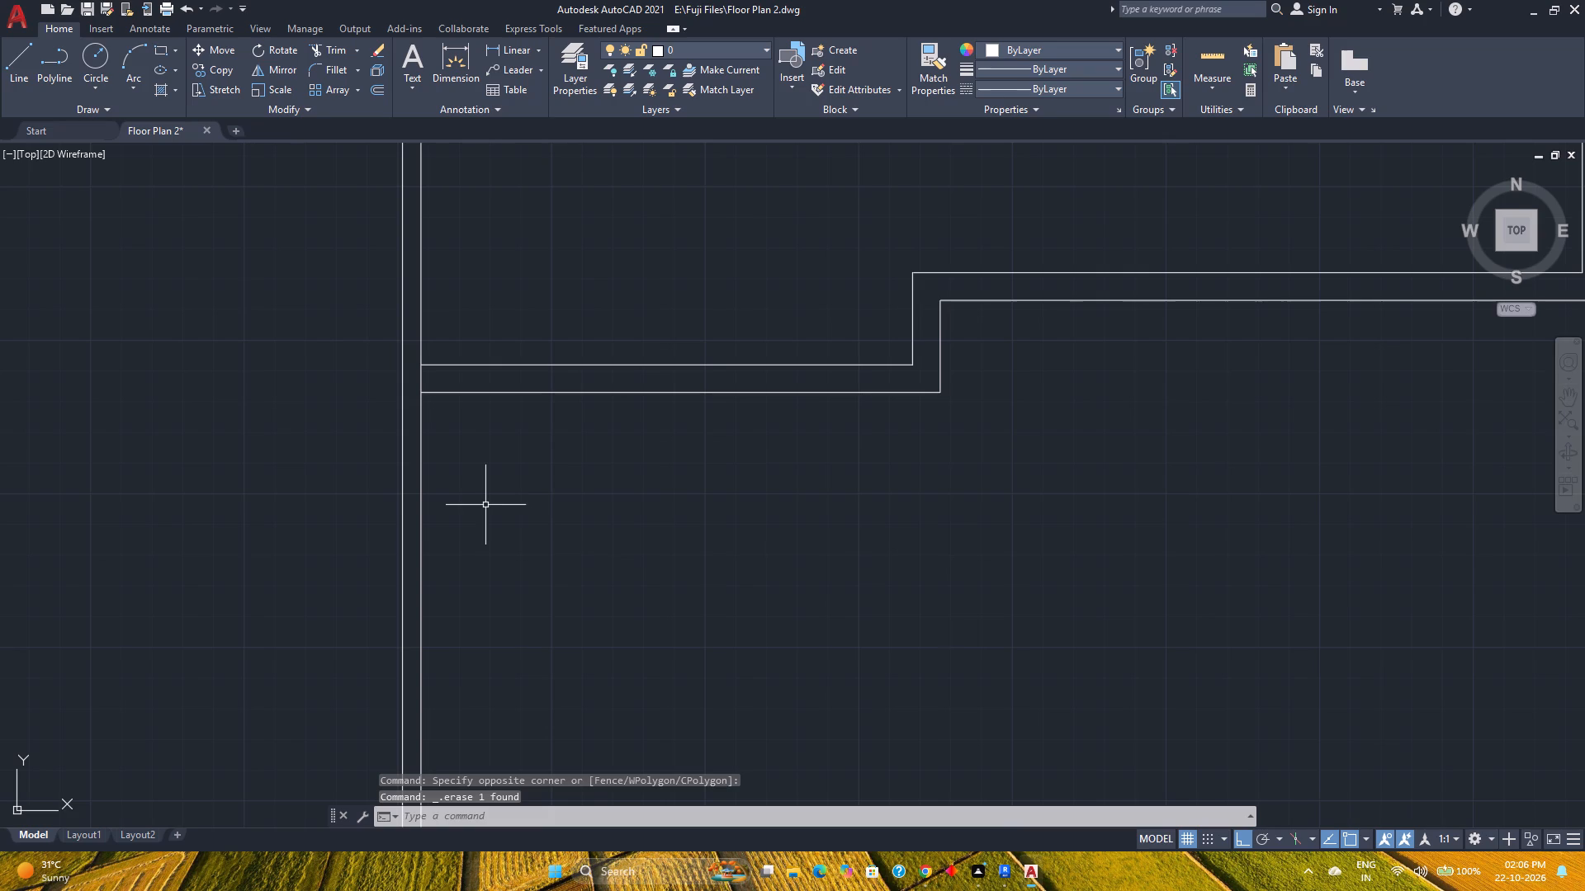
{"action": "key", "text": "r"}
{"action": "key", "text": "Escape"}
{"action": "key", "text": "t"}
{"action": "key", "text": "r"}
{"action": "key", "text": "Return"}
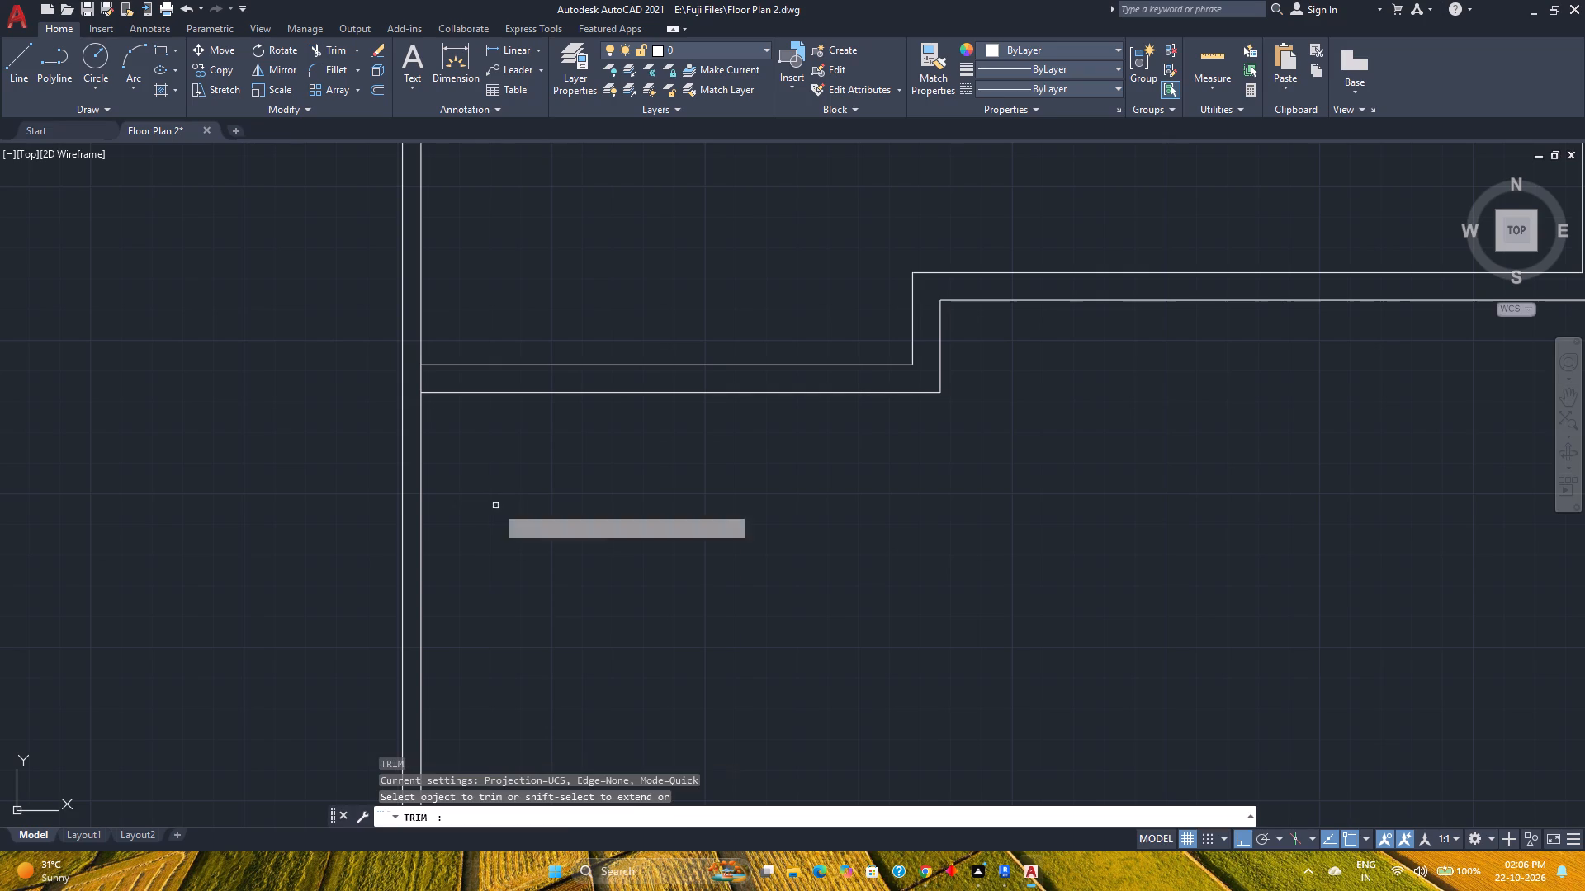
{"action": "scroll", "coordinate": [445, 410], "scroll_direction": "up", "scroll_amount": 3}
{"action": "left_click", "coordinate": [404, 291]}
{"action": "left_click", "coordinate": [350, 290]}
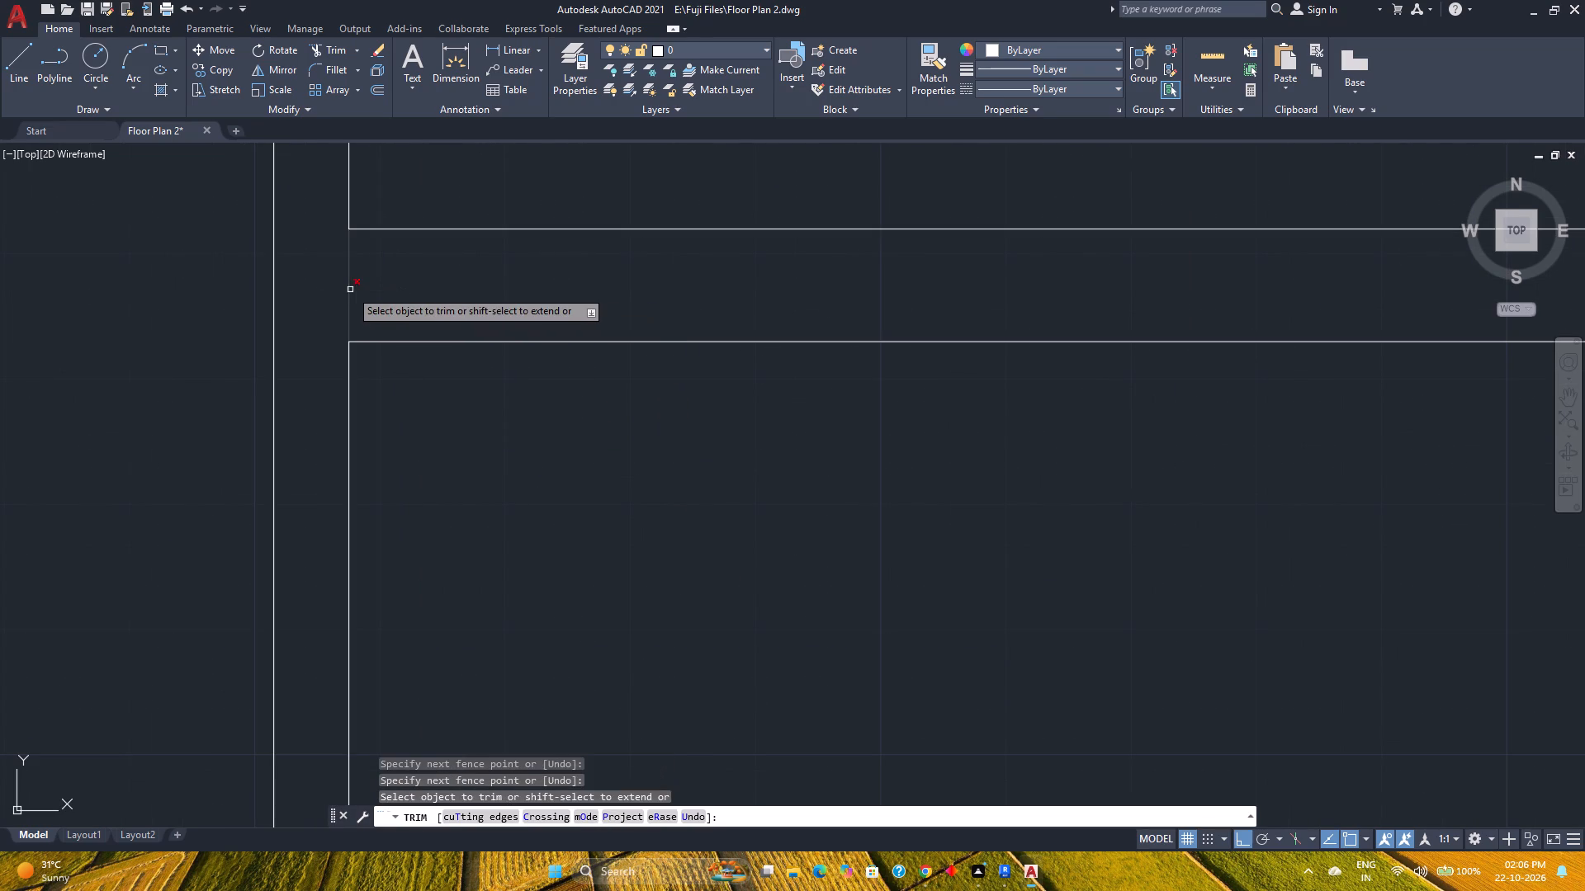
{"action": "left_click", "coordinate": [427, 285]}
{"action": "left_click", "coordinate": [340, 286]}
{"action": "key", "text": "Escape"}
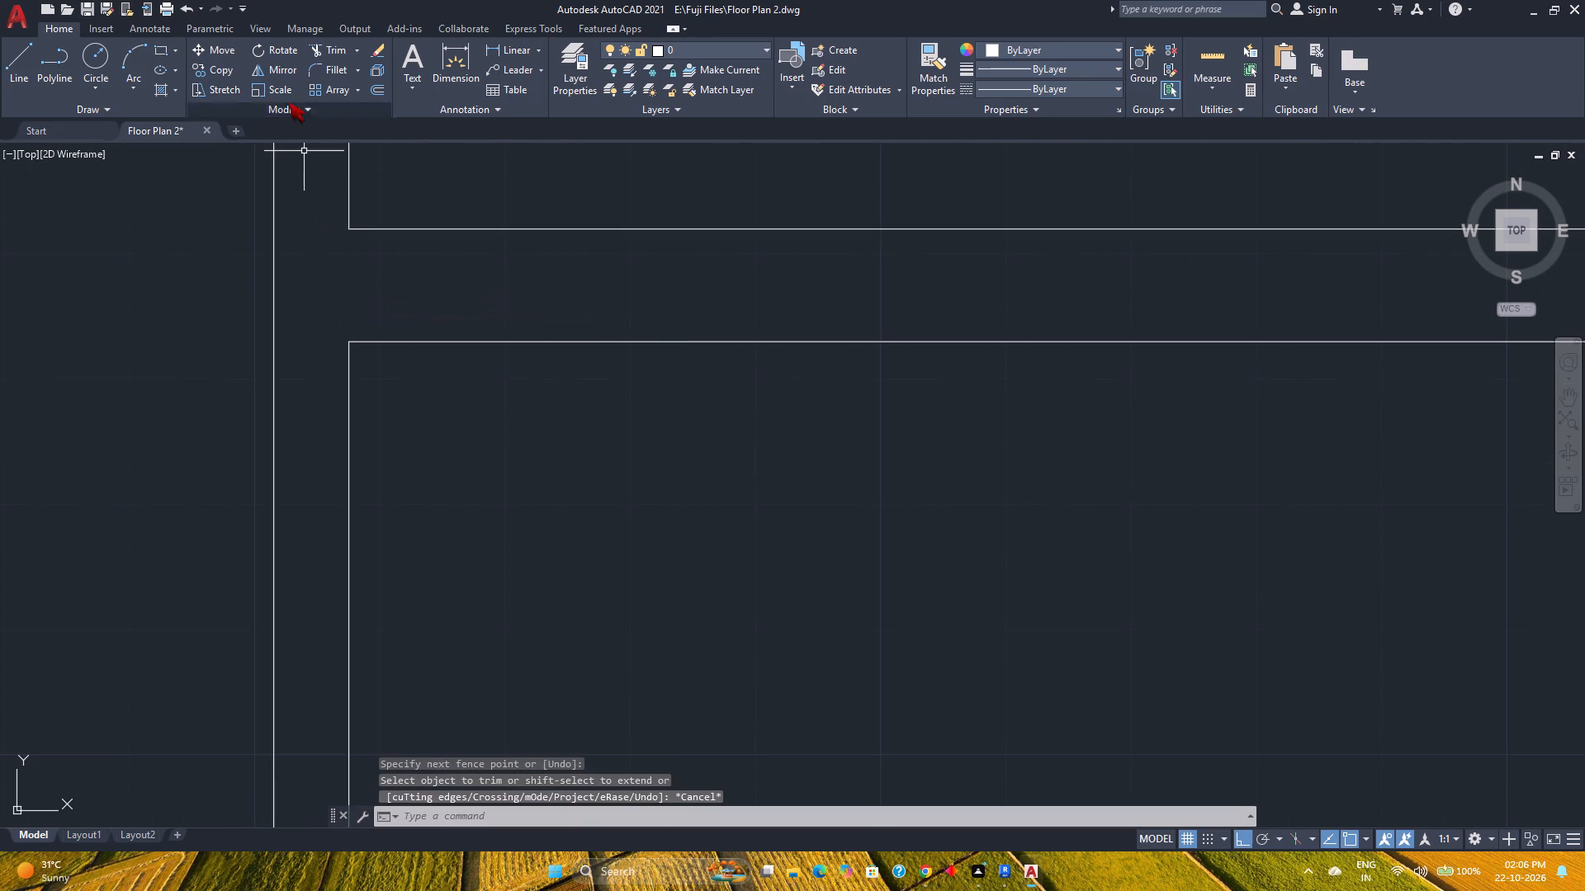
Offset the inner line of the large room's left wall, above the projection, 16' to the right.
{"action": "left_click", "coordinate": [372, 90]}
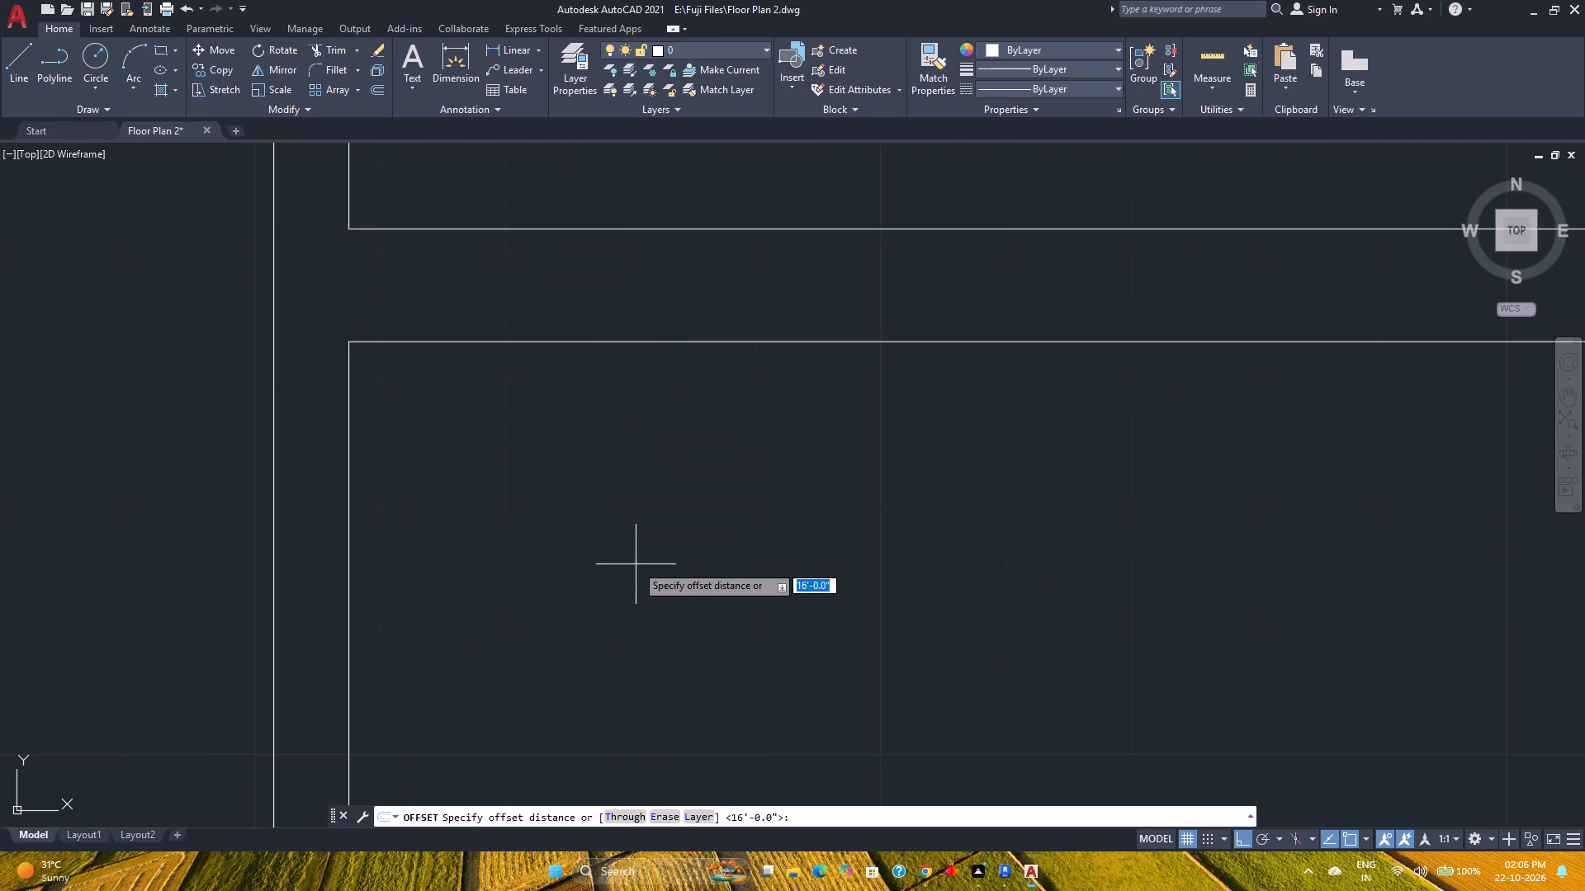
{"action": "key", "text": "Return"}
{"action": "scroll", "coordinate": [679, 552], "scroll_direction": "down", "scroll_amount": 2}
{"action": "scroll", "coordinate": [622, 620], "scroll_direction": "down", "scroll_amount": 3}
{"action": "middle_click_drag", "start_coordinate": [621, 618], "coordinate": [513, 528]}
{"action": "middle_click", "coordinate": [512, 526]}
{"action": "middle_click", "coordinate": [507, 521]}
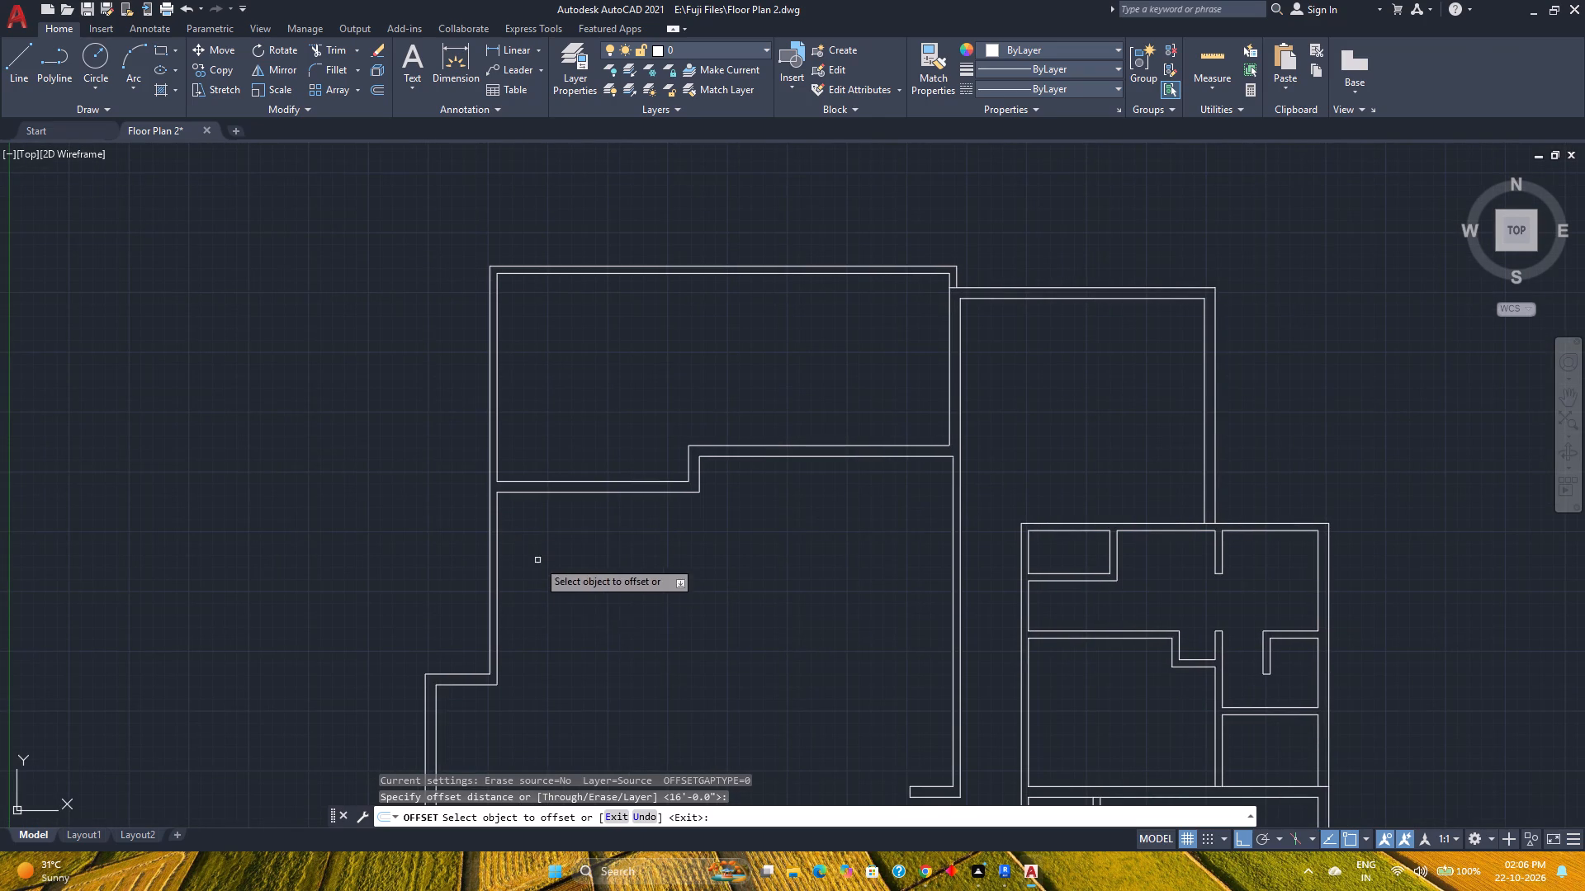
{"action": "left_click", "coordinate": [497, 578]}
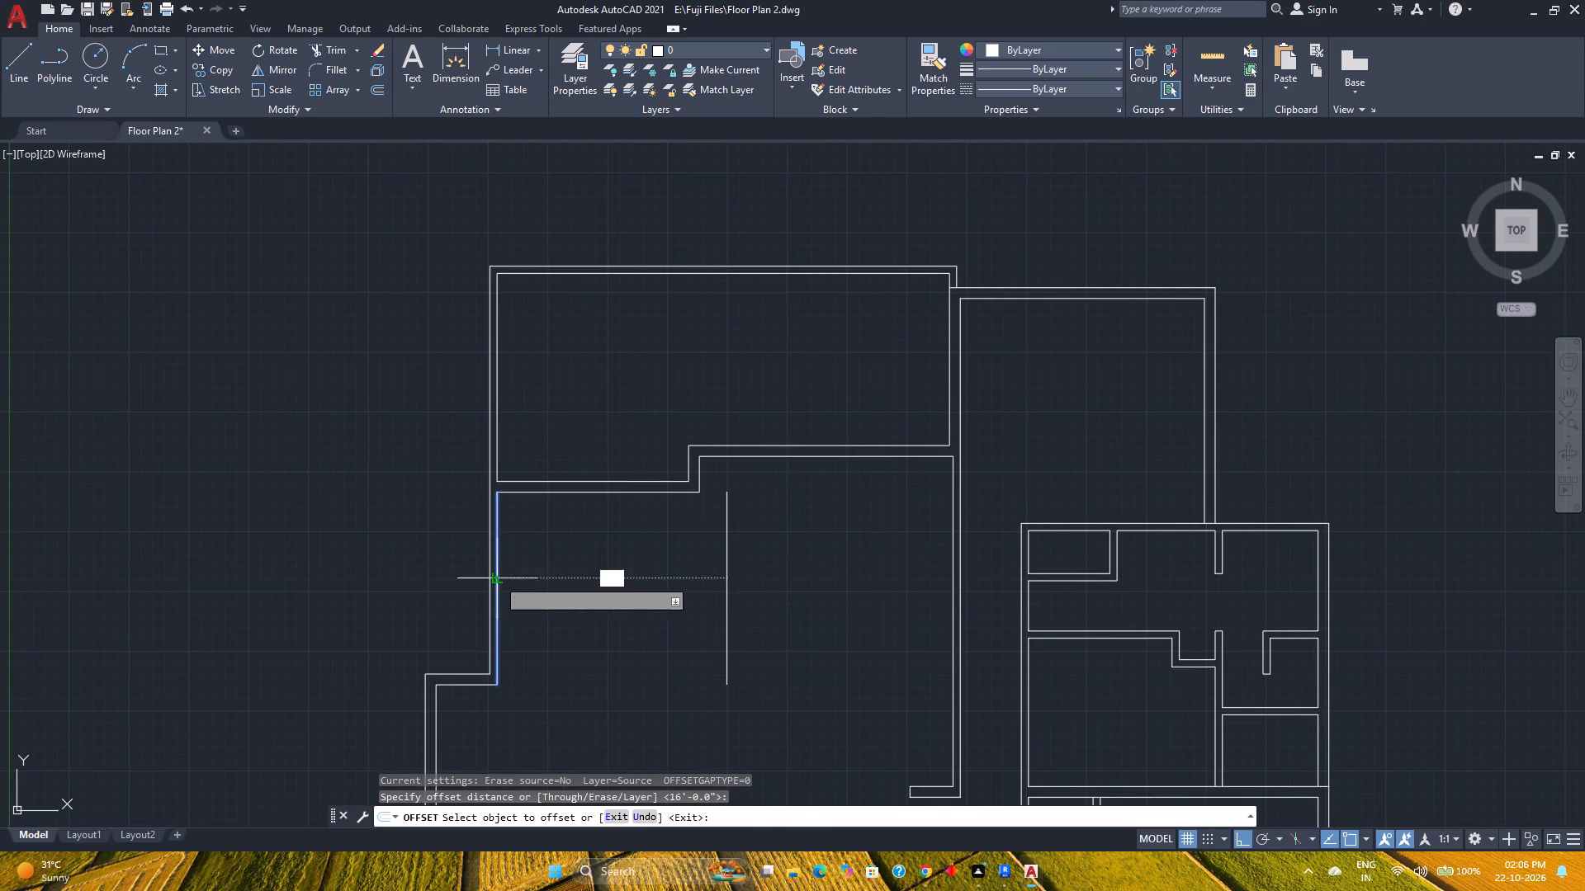
{"action": "scroll", "coordinate": [687, 592], "scroll_direction": "down", "scroll_amount": 2}
{"action": "middle_click_drag", "start_coordinate": [687, 592], "coordinate": [681, 577]}
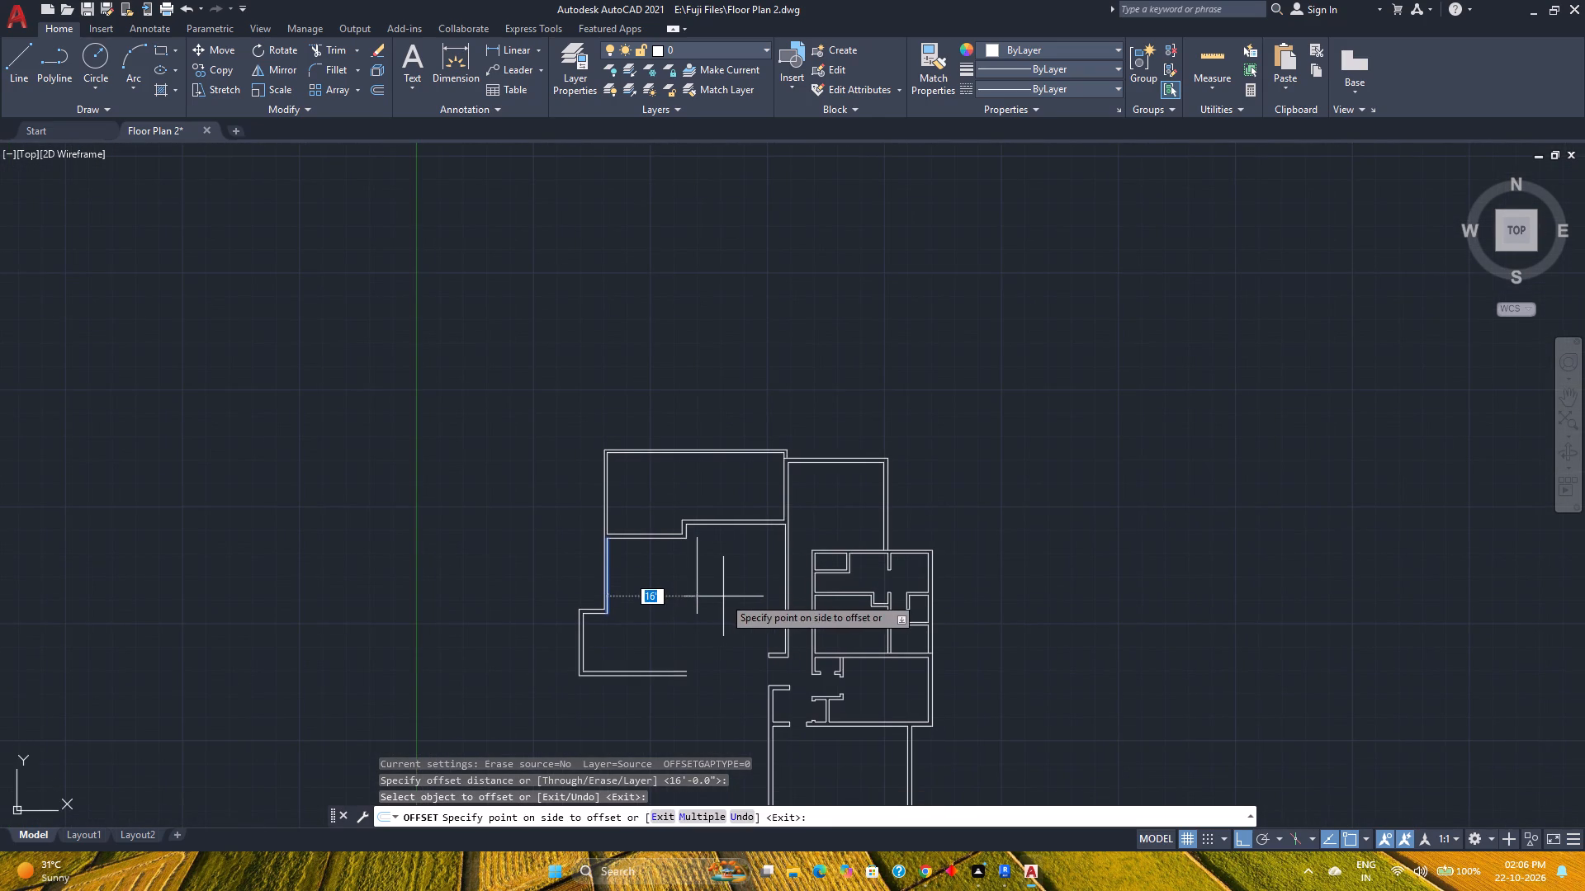
{"action": "left_click", "coordinate": [723, 596]}
{"action": "scroll", "coordinate": [707, 593], "scroll_direction": "up", "scroll_amount": 2}
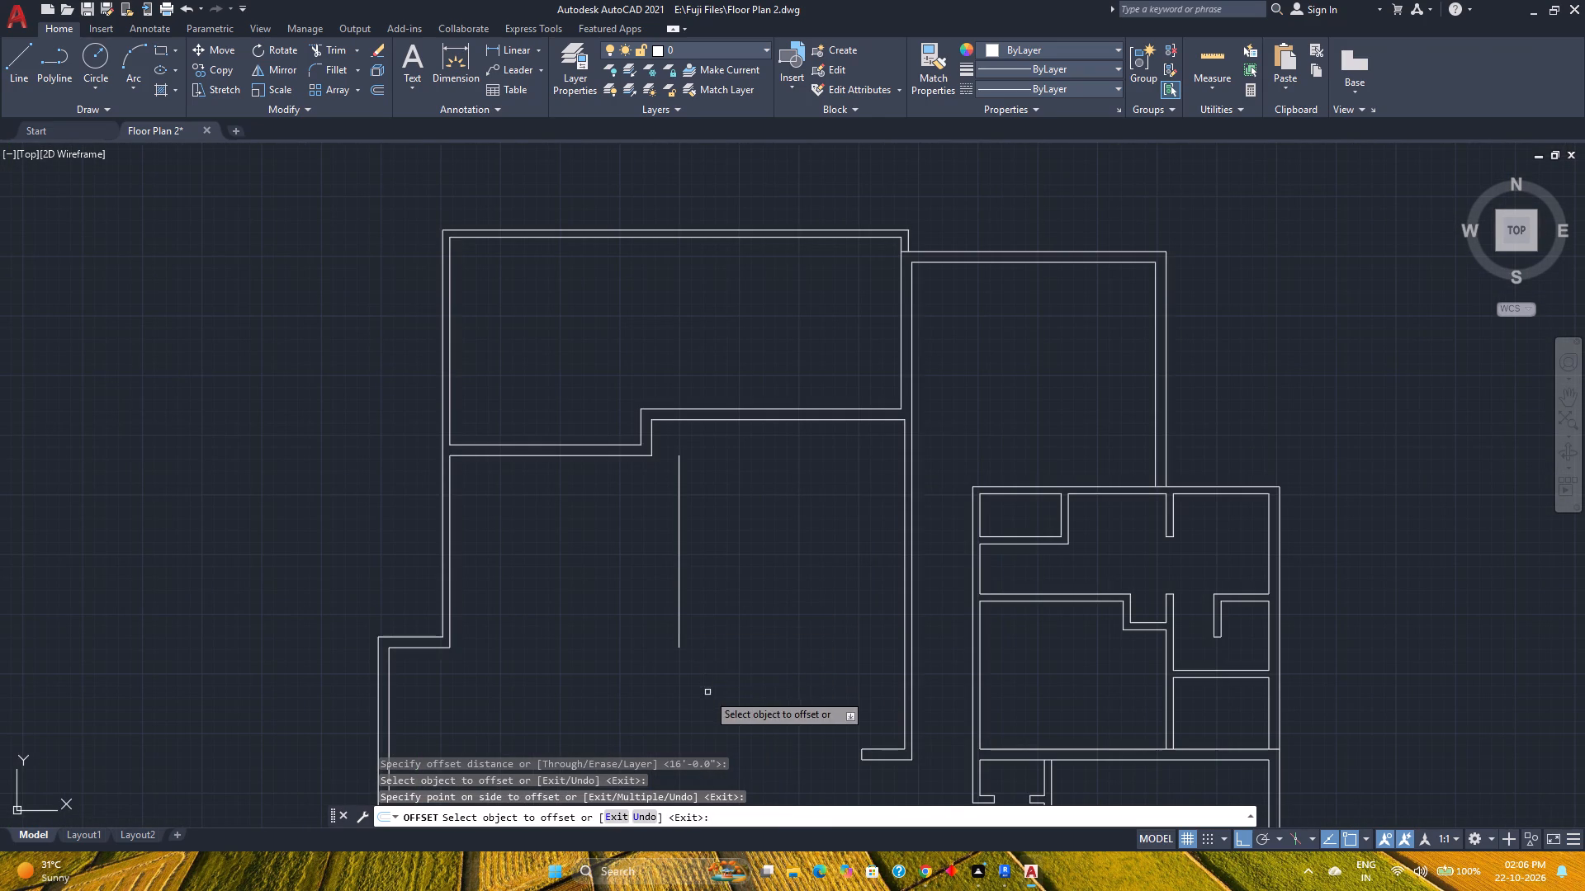
Offset the new vertical line 6" to the right to form a double-line wall.
{"action": "left_click", "coordinate": [678, 610]}
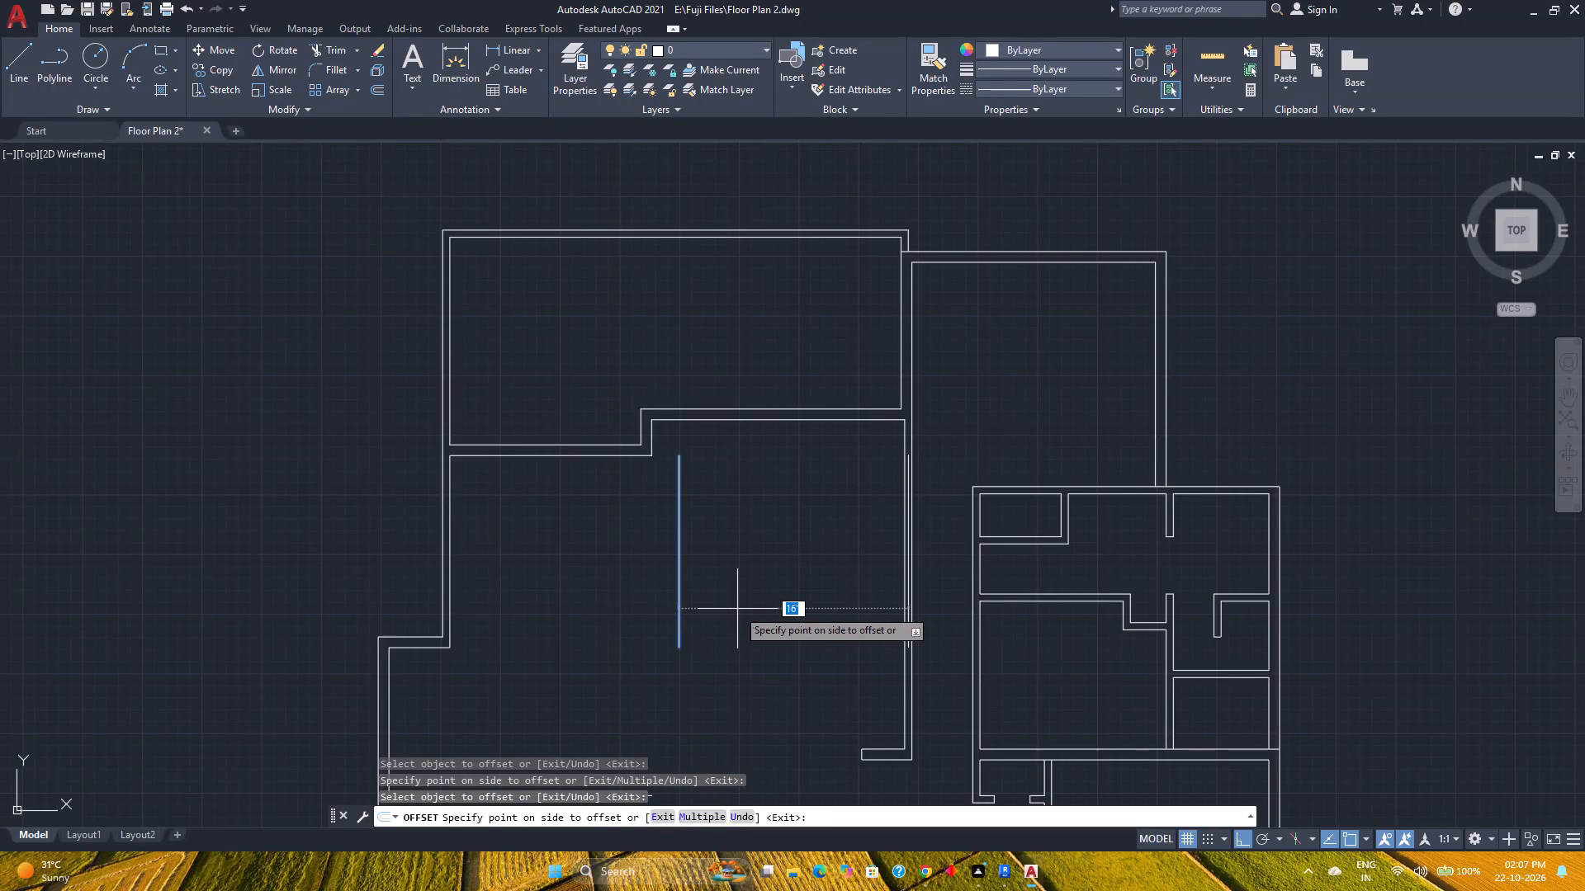
{"action": "key", "text": "6"}
{"action": "key", "text": "Return"}
{"action": "scroll", "coordinate": [792, 646], "scroll_direction": "down", "scroll_amount": 2}
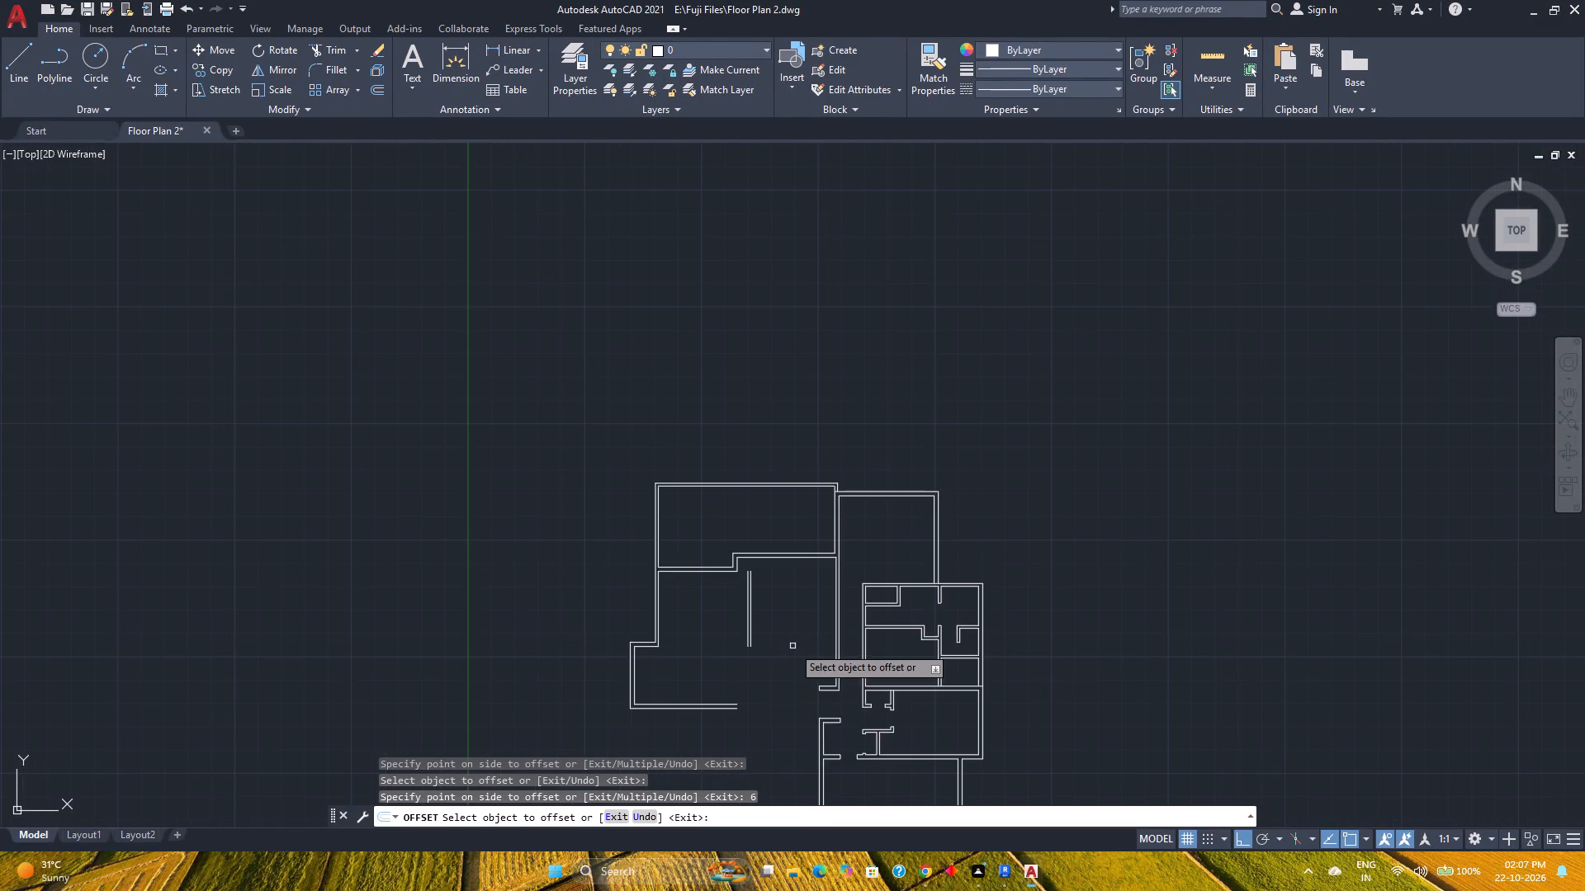
{"action": "key", "text": "Escape"}
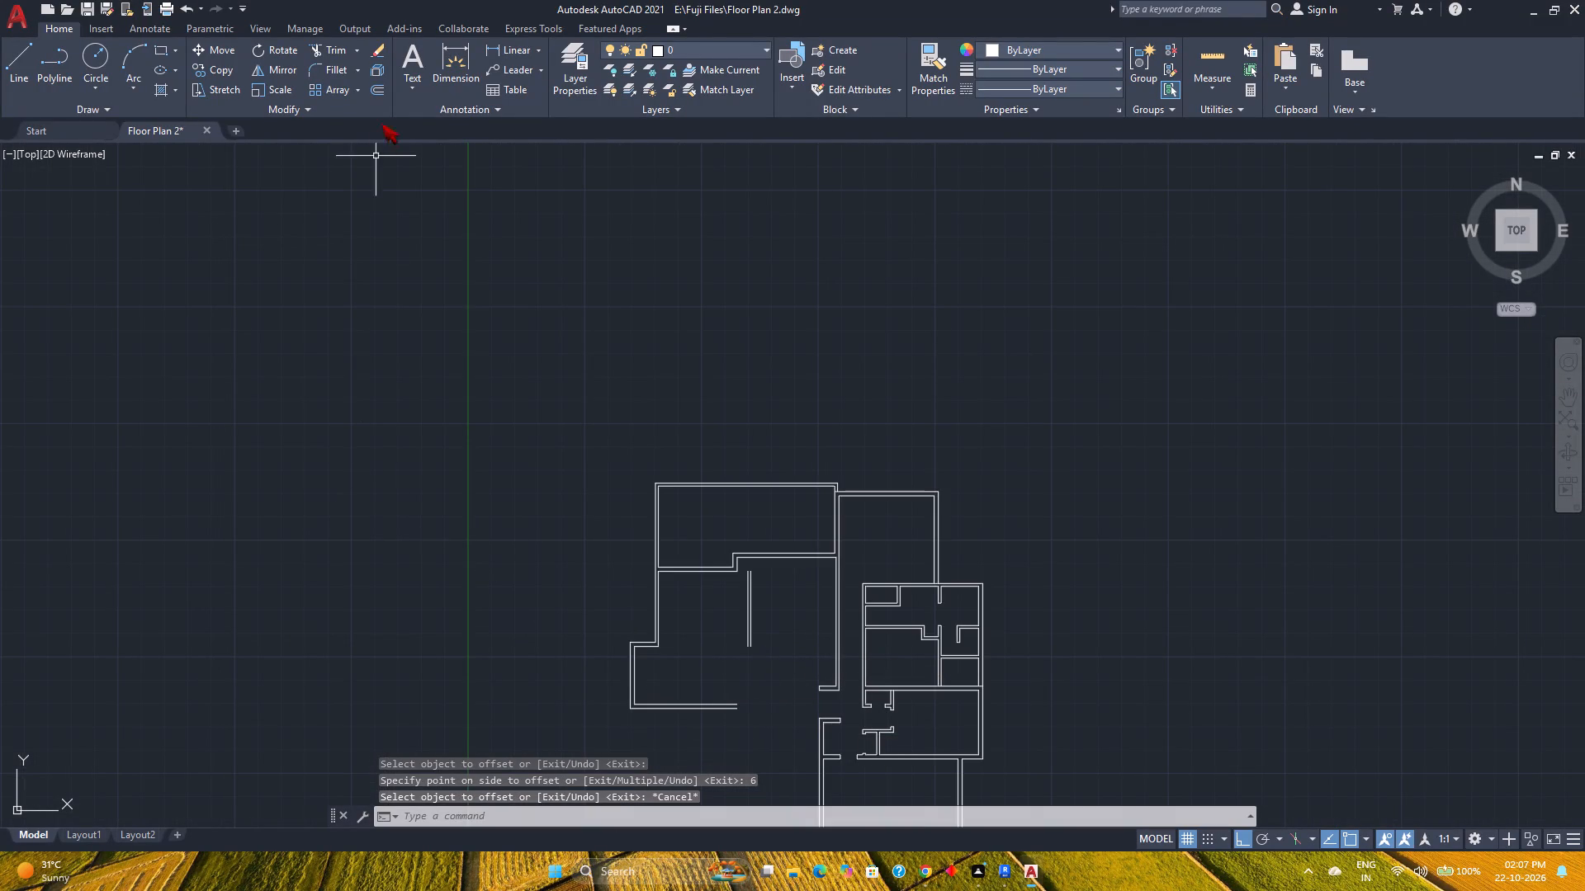
Fillet the projection's inner and outer bottom lines with the new wall's left and right lines, using the Multiple option.
{"action": "left_click", "coordinate": [334, 73]}
{"action": "left_click", "coordinate": [740, 814]}
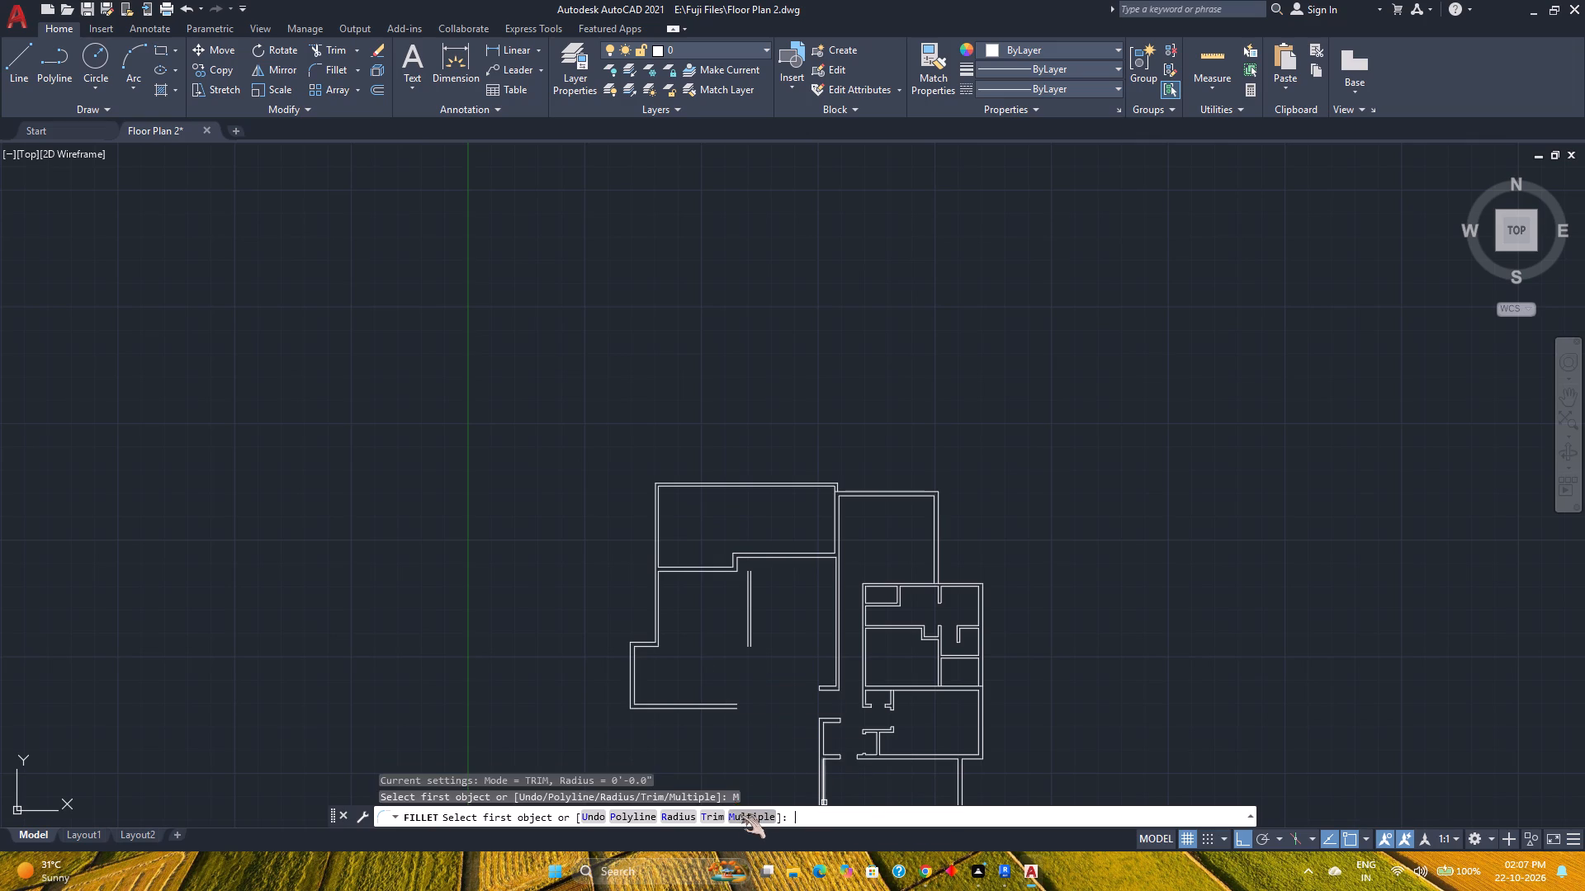
{"action": "scroll", "coordinate": [726, 699], "scroll_direction": "up", "scroll_amount": 3}
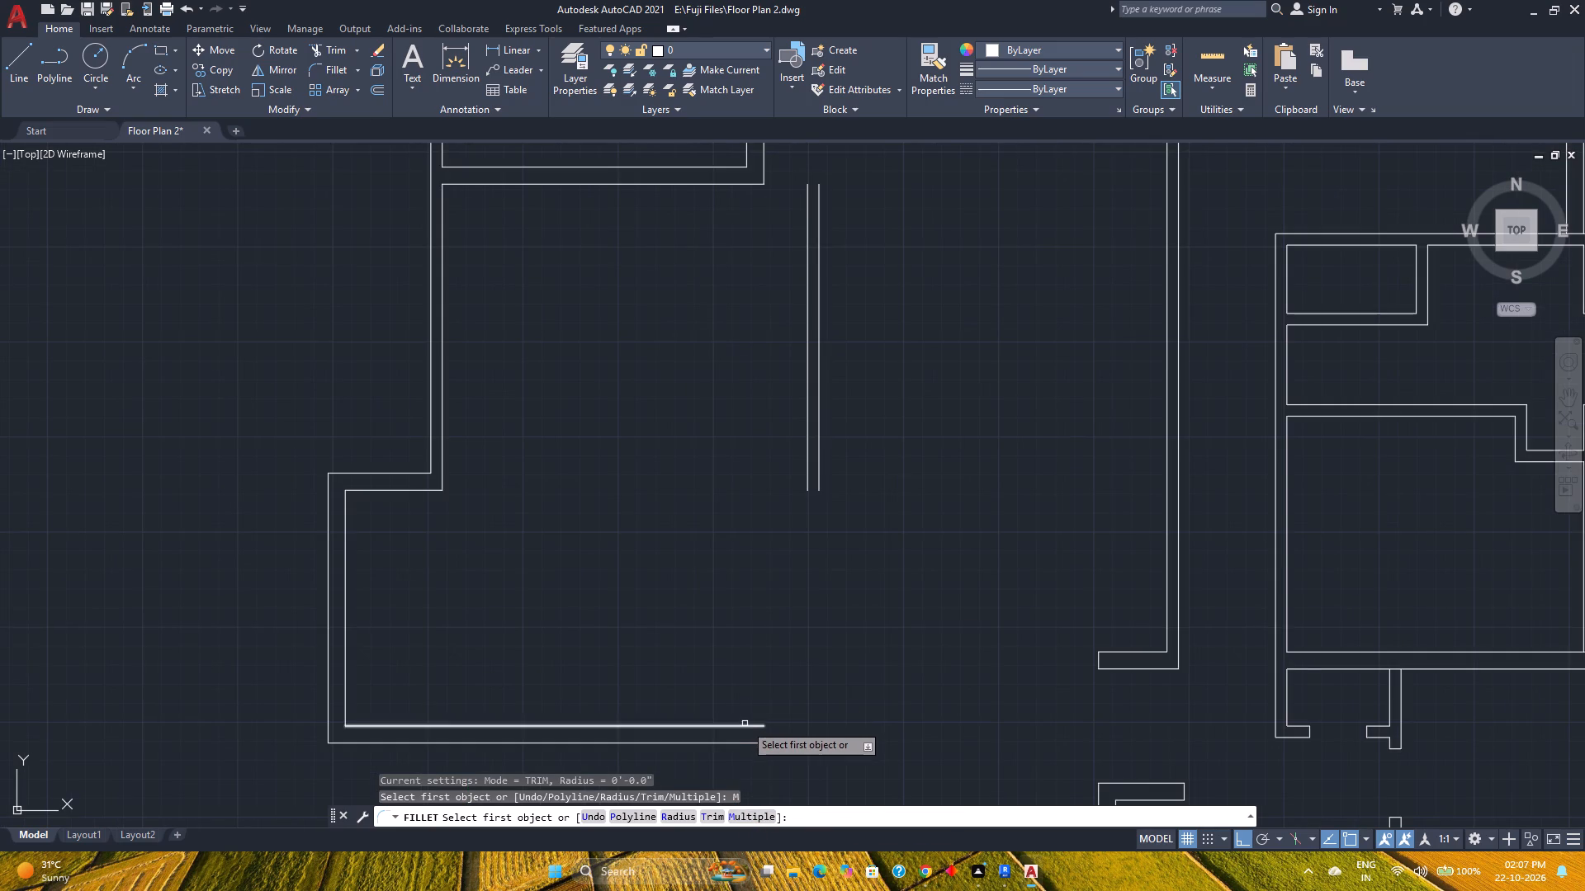
{"action": "left_click", "coordinate": [745, 724]}
{"action": "left_click", "coordinate": [808, 466]}
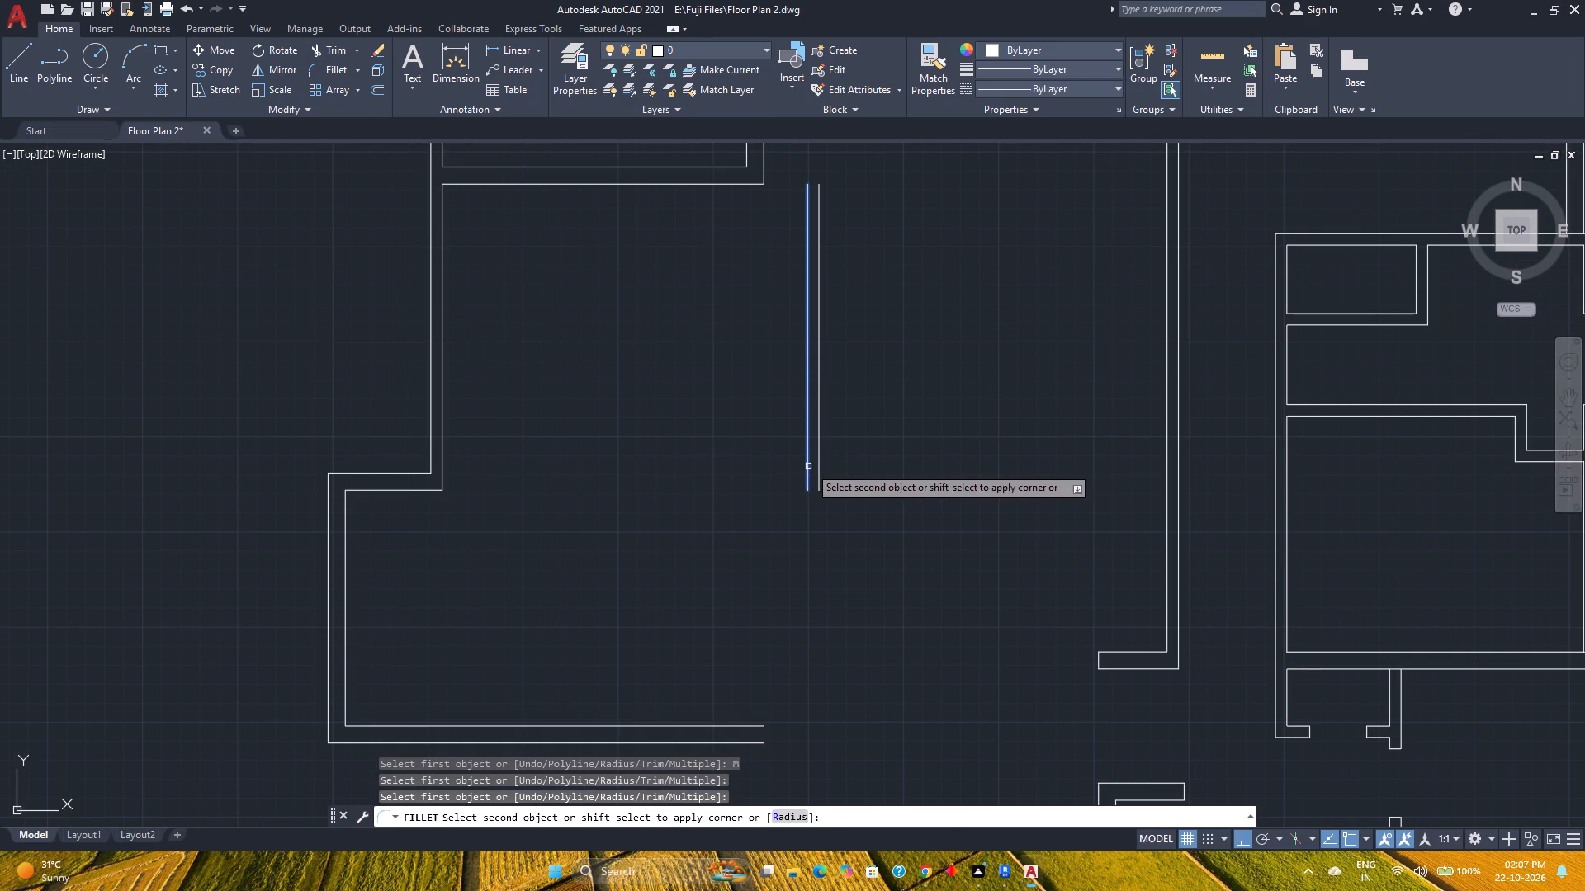
{"action": "left_click", "coordinate": [764, 727]}
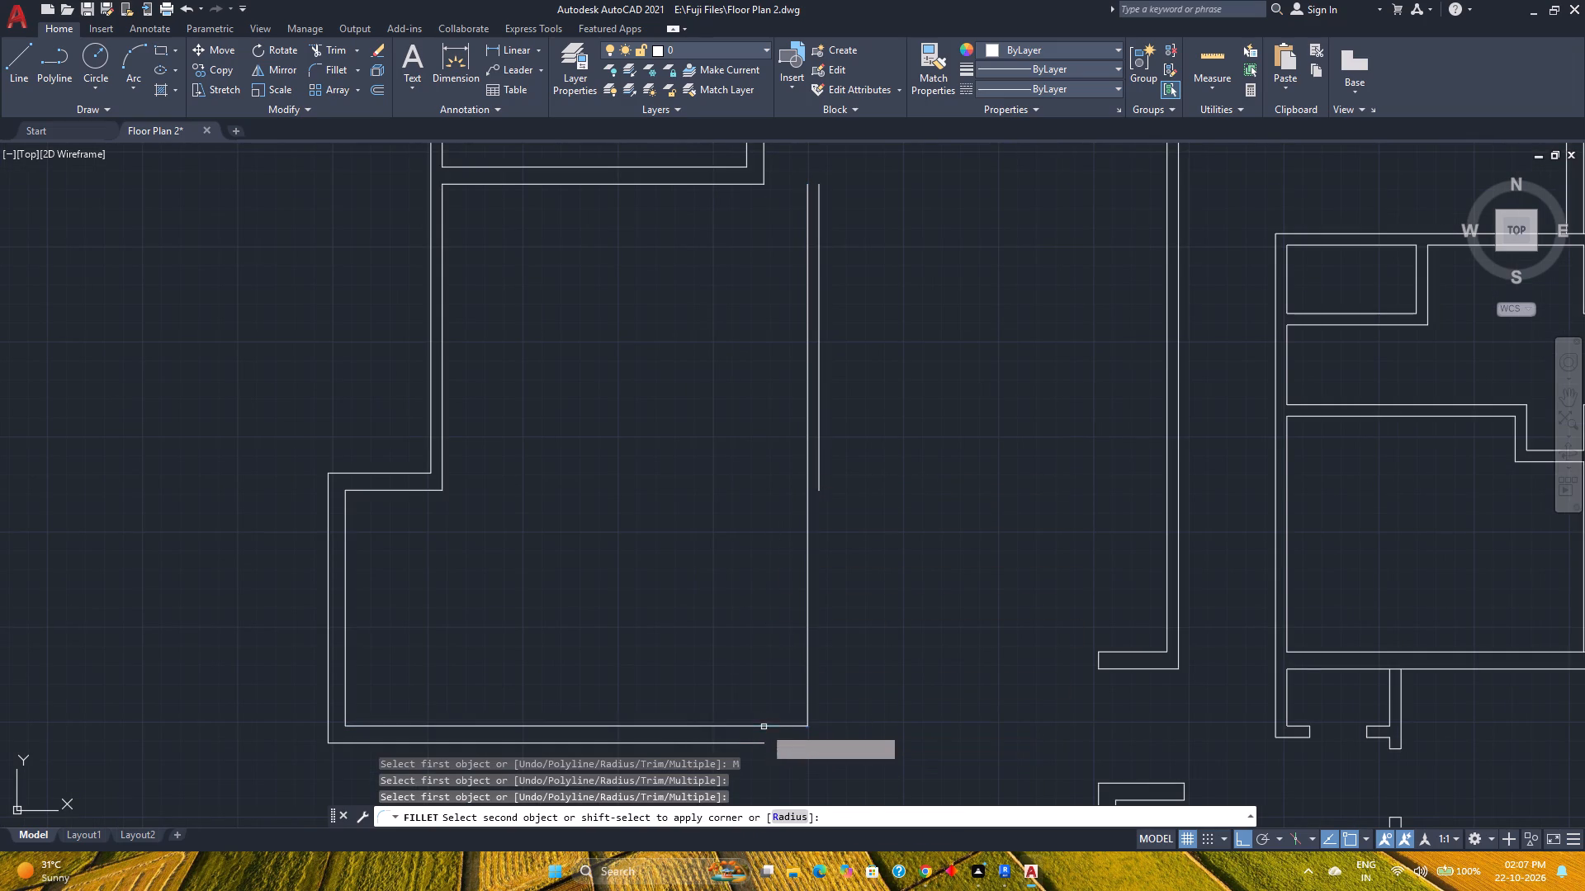
{"action": "left_click", "coordinate": [754, 742]}
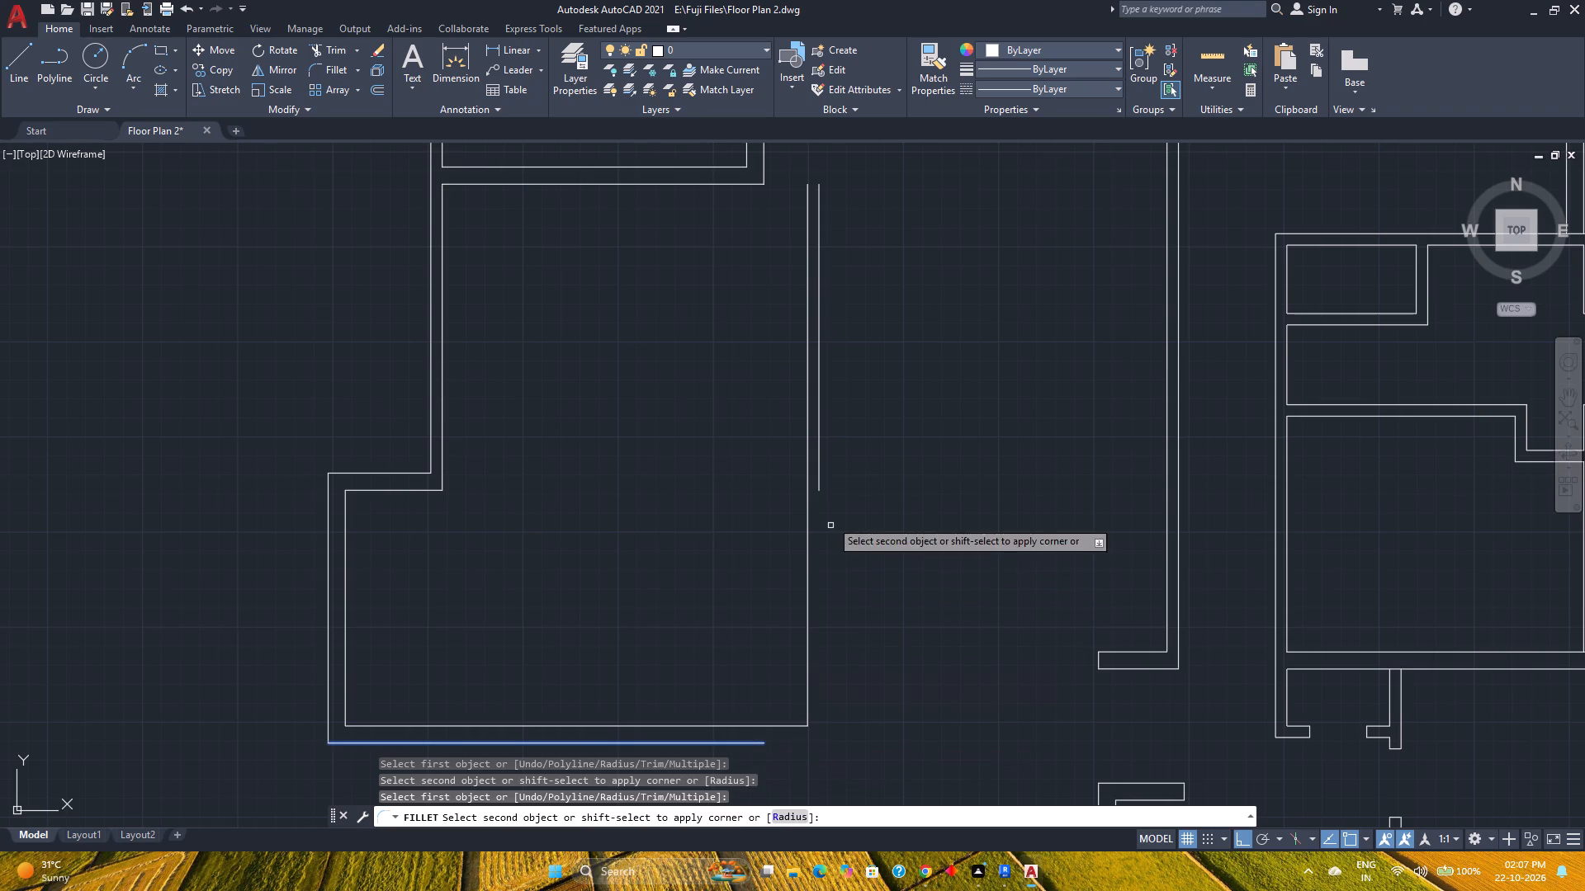
{"action": "left_click", "coordinate": [821, 479]}
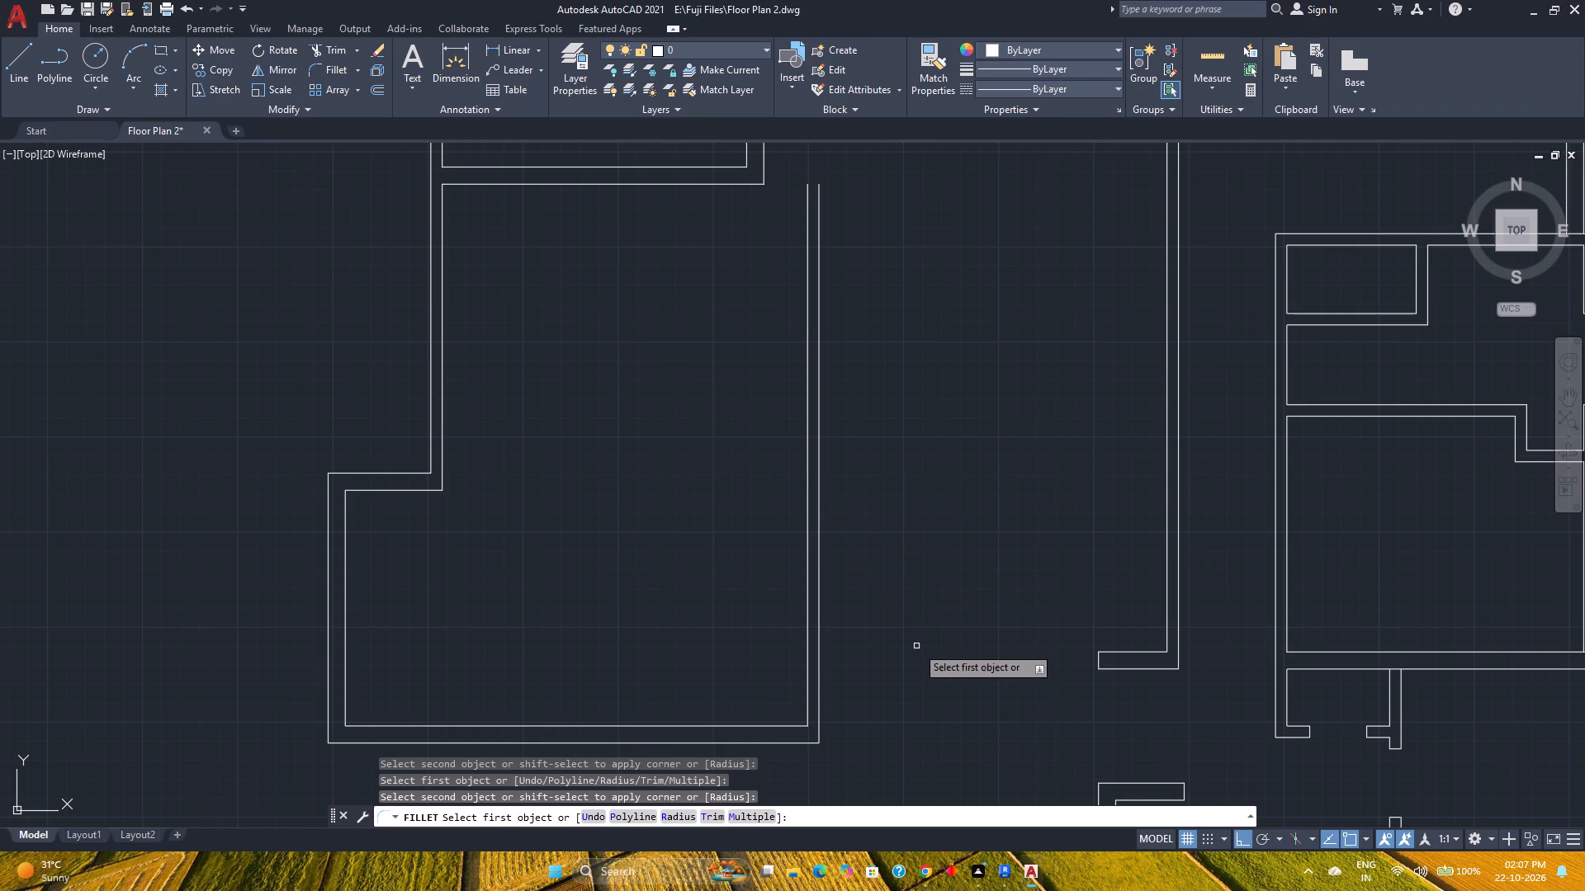
Fillet the new wall's left and right lines with the wall stub's top and bottom lines to close the stepped lower wall.
{"action": "scroll", "coordinate": [932, 671], "scroll_direction": "down", "scroll_amount": 1}
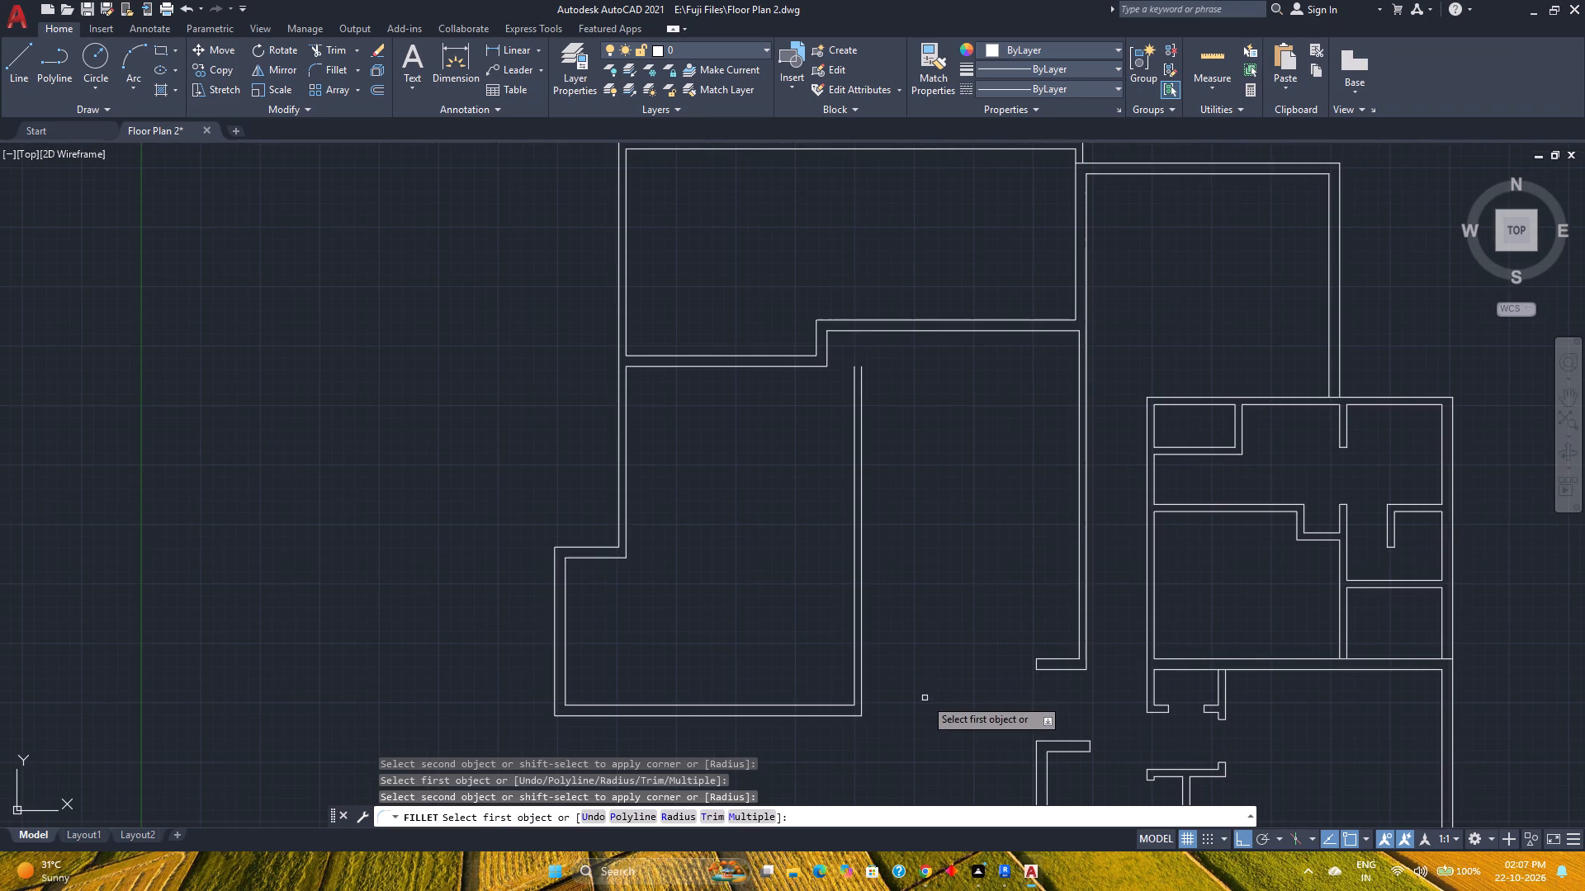
{"action": "middle_click_drag", "start_coordinate": [920, 733], "coordinate": [879, 681]}
{"action": "middle_click", "coordinate": [879, 681]}
{"action": "scroll", "coordinate": [879, 680], "scroll_direction": "down", "scroll_amount": 1}
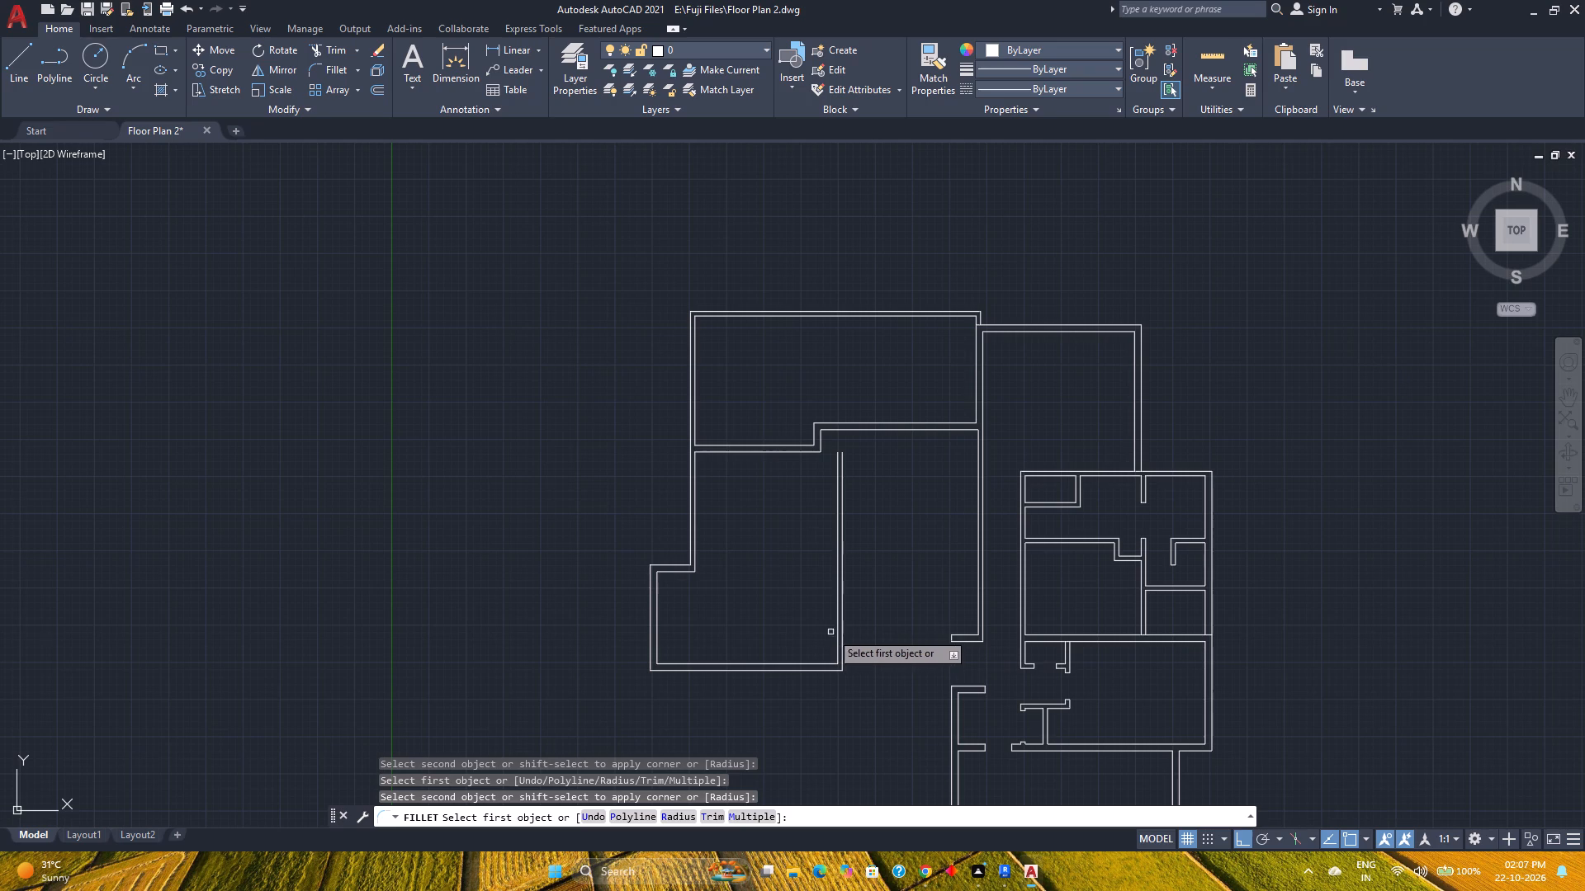
{"action": "left_click", "coordinate": [839, 637]}
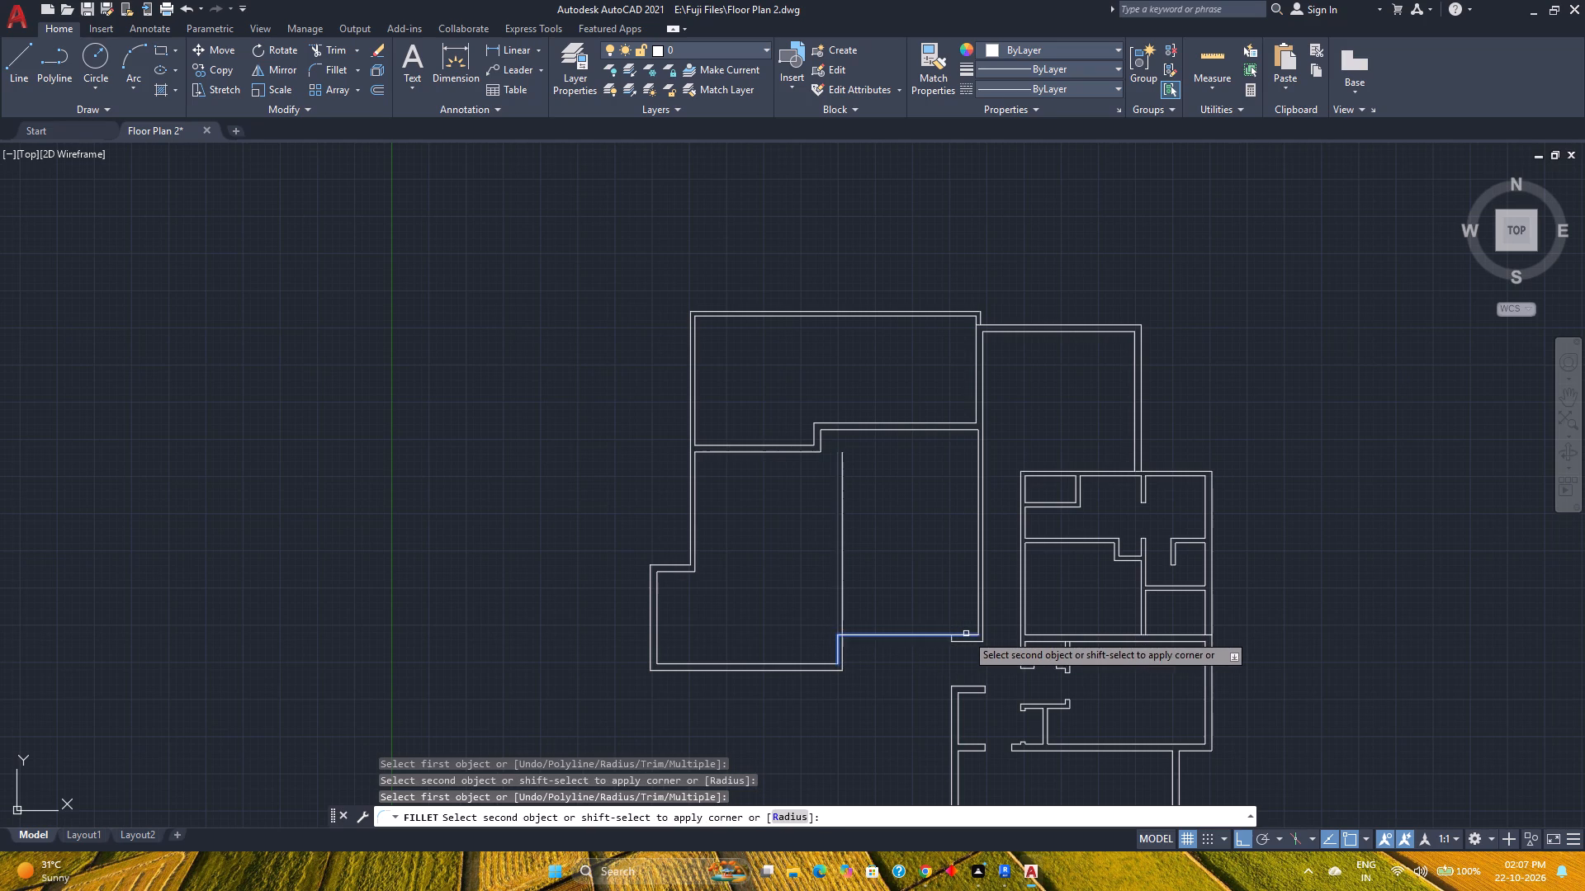
{"action": "left_click", "coordinate": [966, 634]}
{"action": "left_click", "coordinate": [844, 651]}
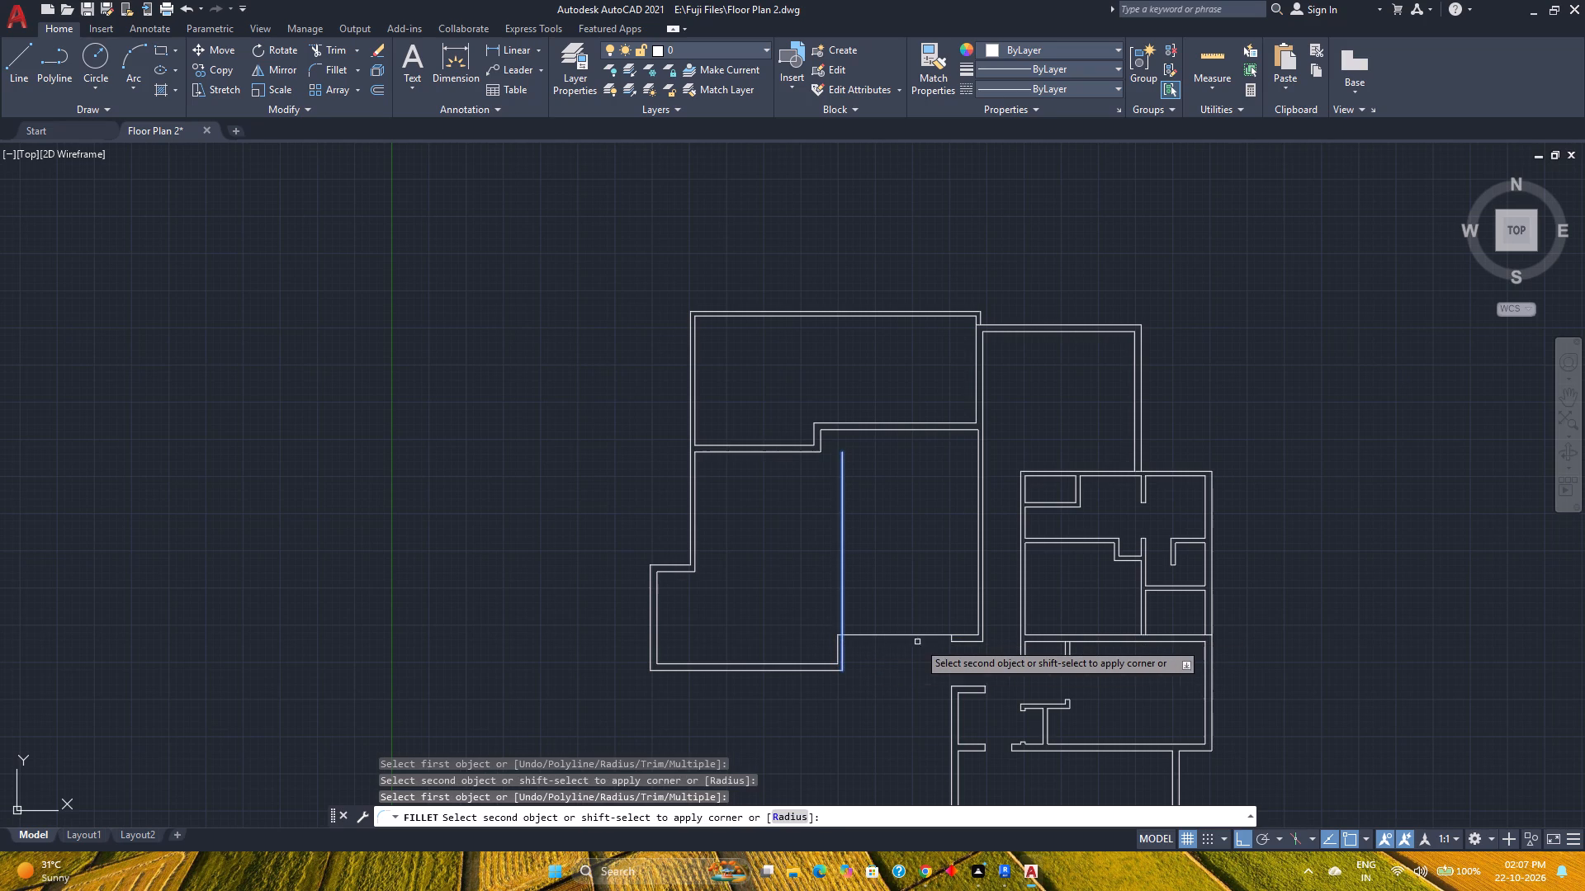
{"action": "left_click", "coordinate": [962, 643]}
{"action": "key", "text": "Escape"}
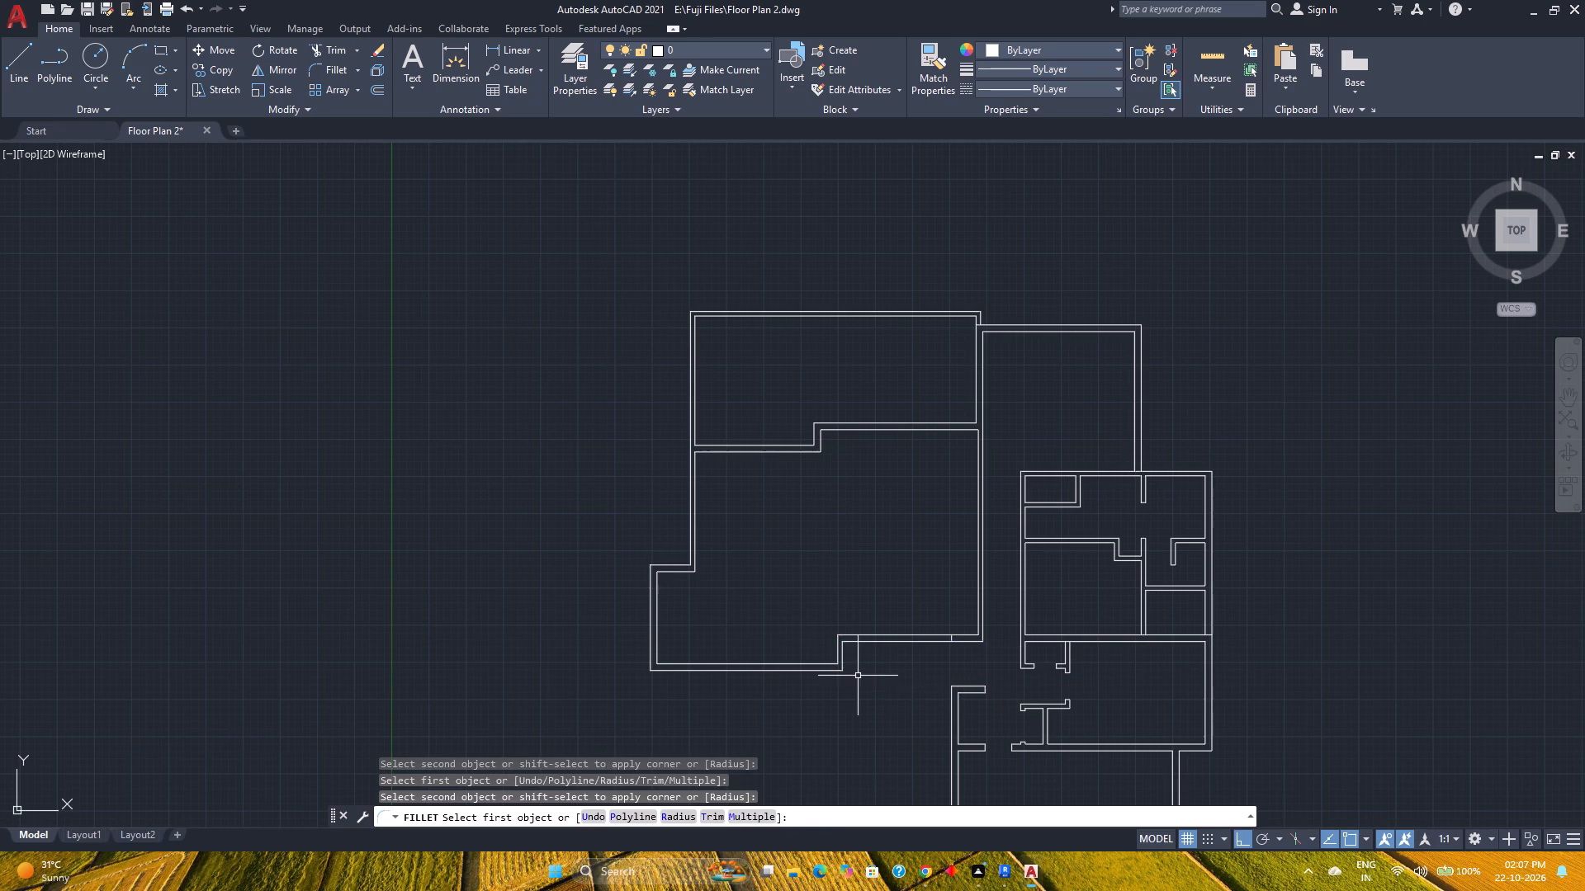
Check the large room's dimensions with Quick Measure.
{"action": "scroll", "coordinate": [874, 666], "scroll_direction": "up", "scroll_amount": 2}
{"action": "middle_click_drag", "start_coordinate": [875, 666], "coordinate": [811, 668]}
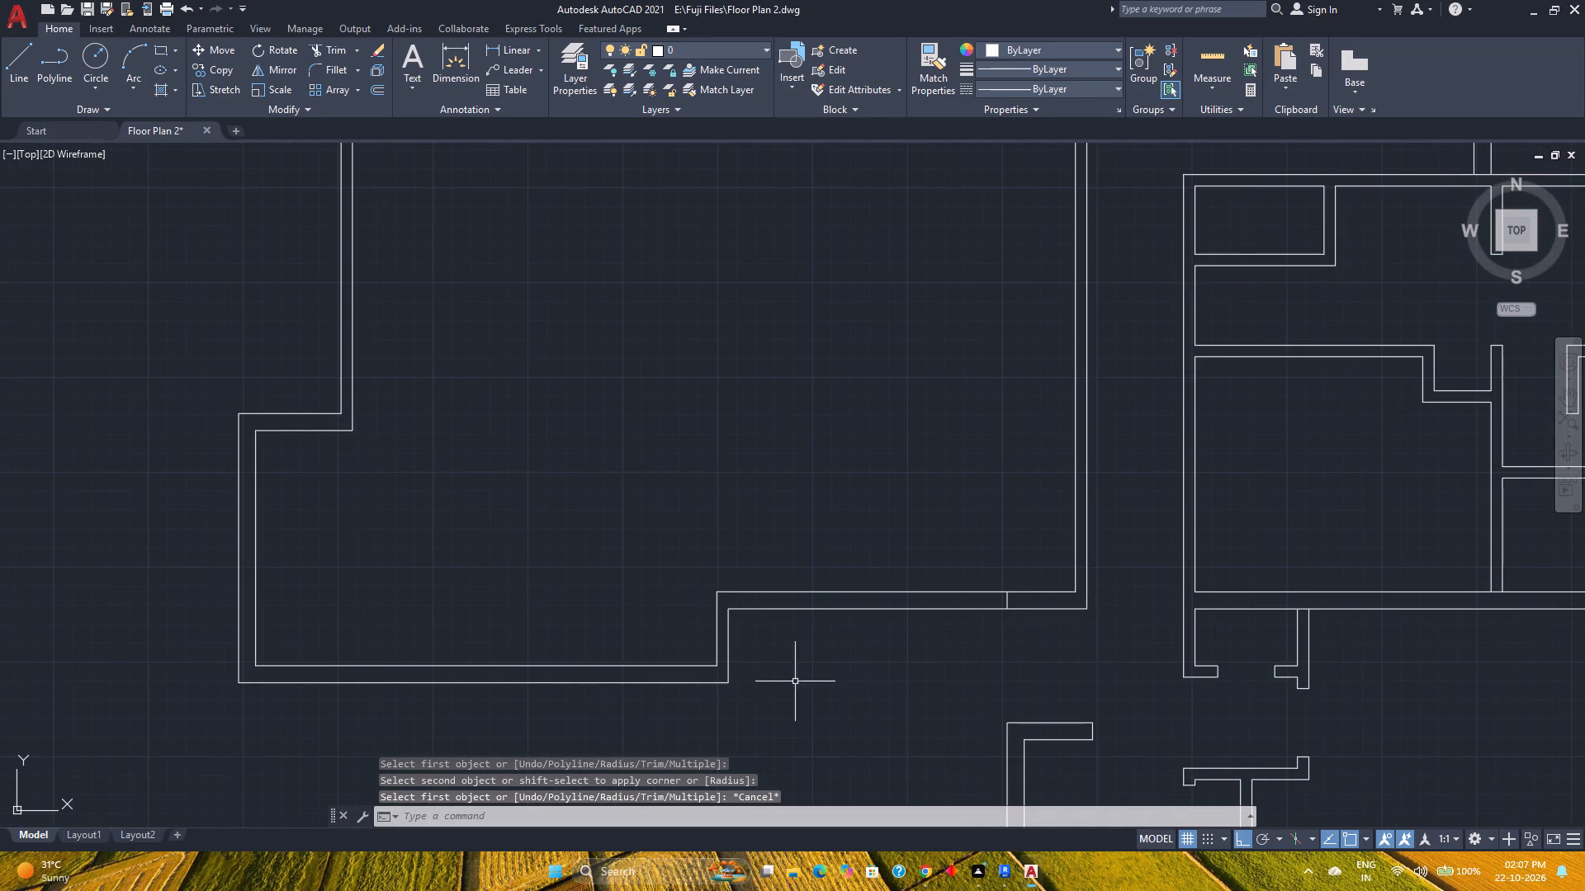
{"action": "scroll", "coordinate": [1019, 266], "scroll_direction": "down", "scroll_amount": 2}
{"action": "middle_click_drag", "start_coordinate": [1018, 266], "coordinate": [1020, 339]}
{"action": "middle_click", "coordinate": [1020, 339]}
{"action": "left_click", "coordinate": [1214, 59]}
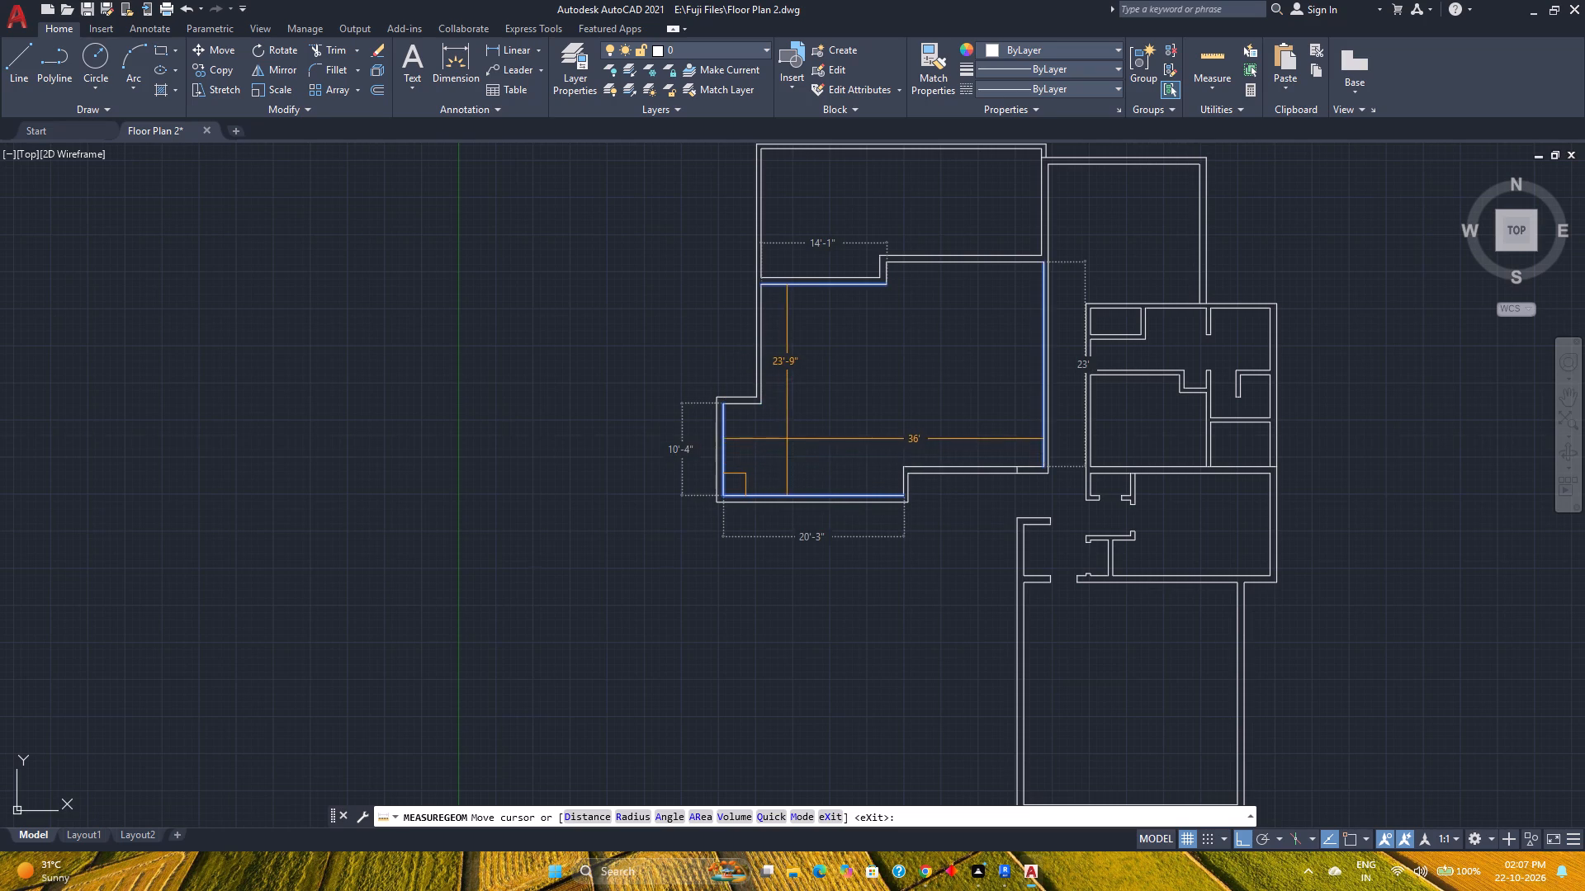
{"action": "scroll", "coordinate": [985, 495], "scroll_direction": "up", "scroll_amount": 3}
{"action": "middle_click_drag", "start_coordinate": [985, 495], "coordinate": [956, 607]}
{"action": "key", "text": "Escape"}
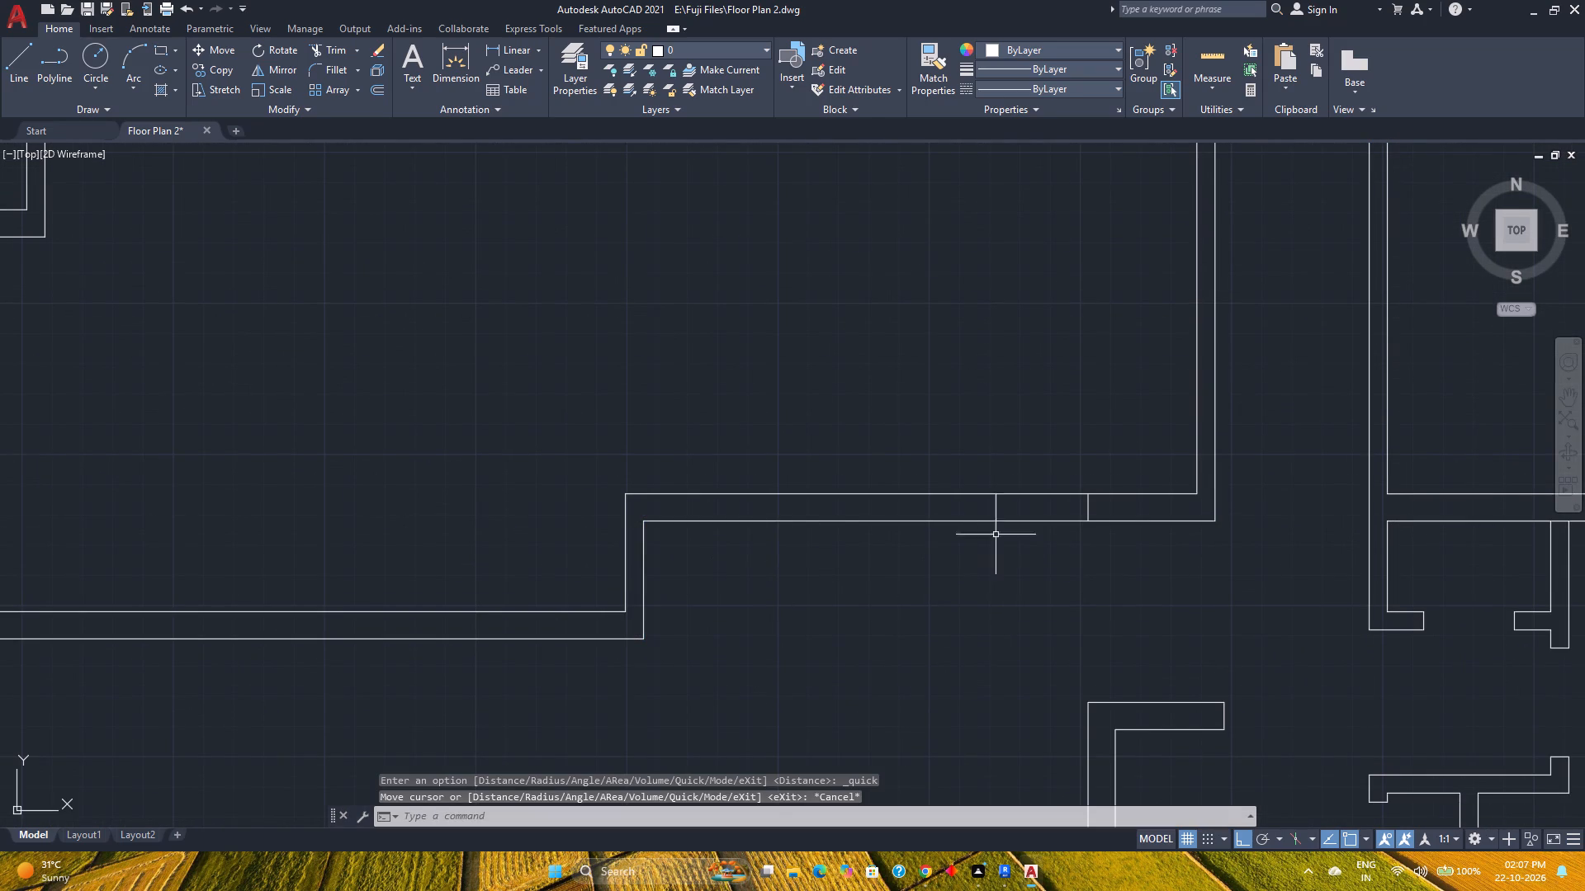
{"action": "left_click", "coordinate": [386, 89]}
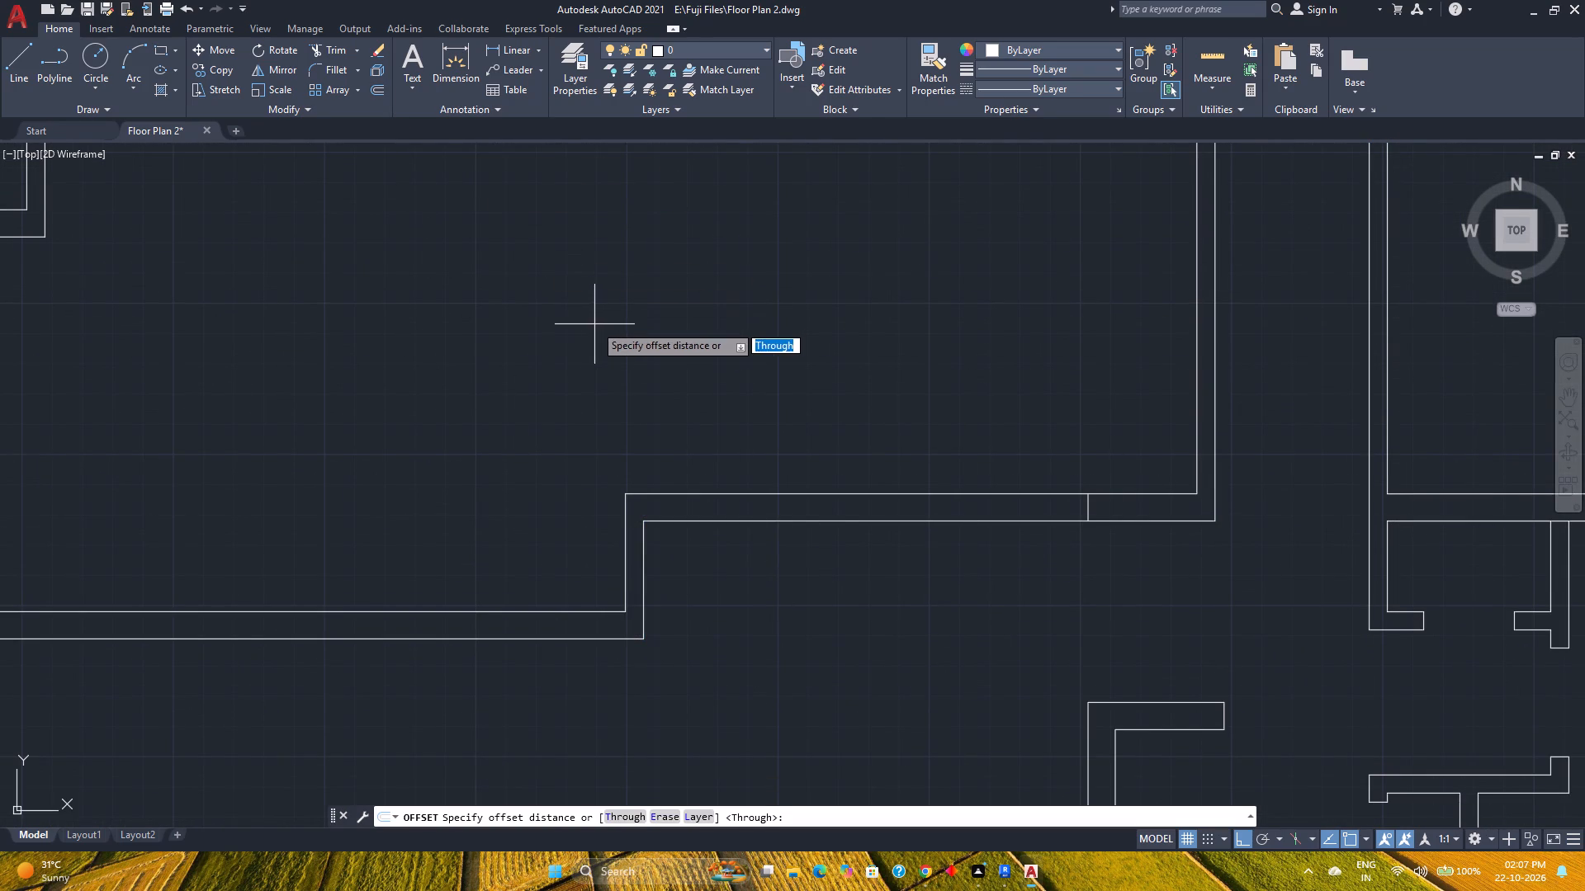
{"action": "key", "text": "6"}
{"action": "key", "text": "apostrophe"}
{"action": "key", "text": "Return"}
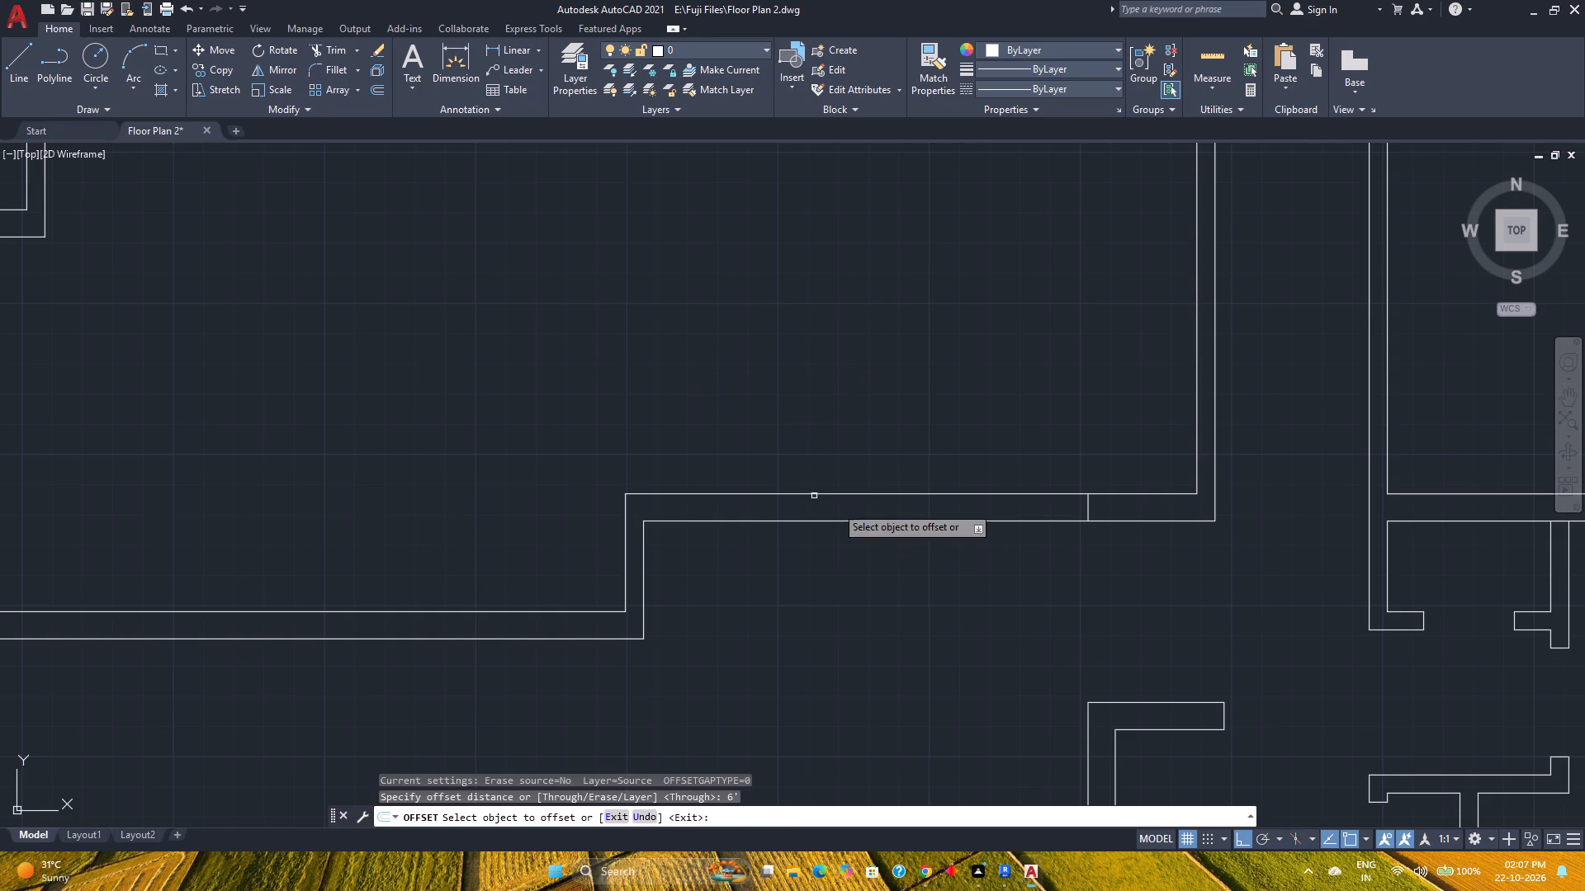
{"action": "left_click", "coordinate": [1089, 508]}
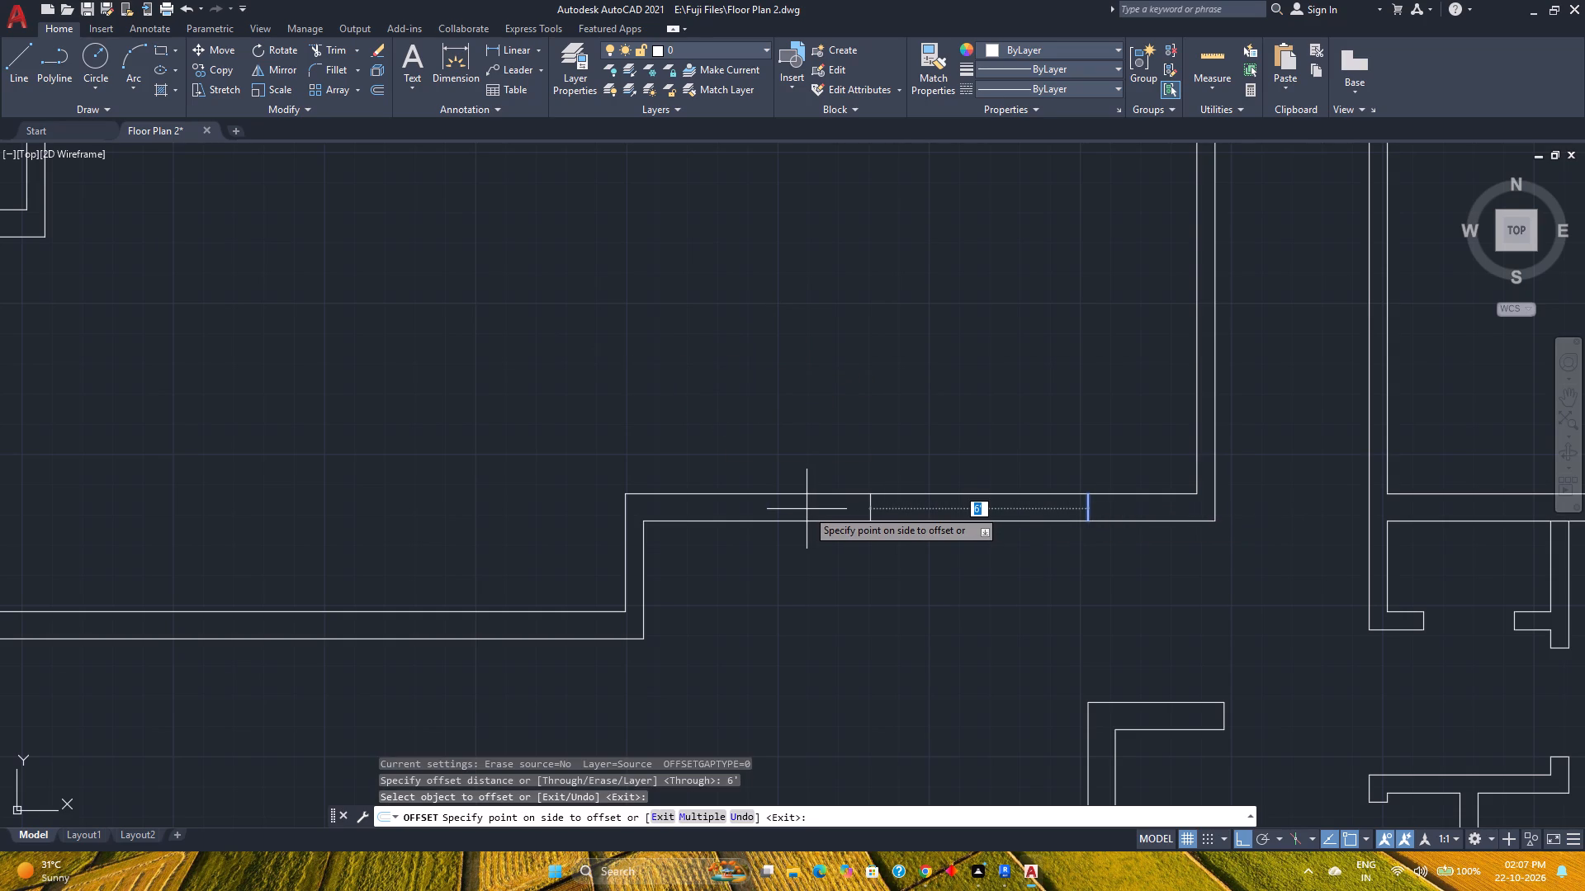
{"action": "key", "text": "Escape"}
Copy the short vertical line closing the lower wall's right stub to the inner corner of the wall step.
{"action": "left_click", "coordinate": [1086, 508]}
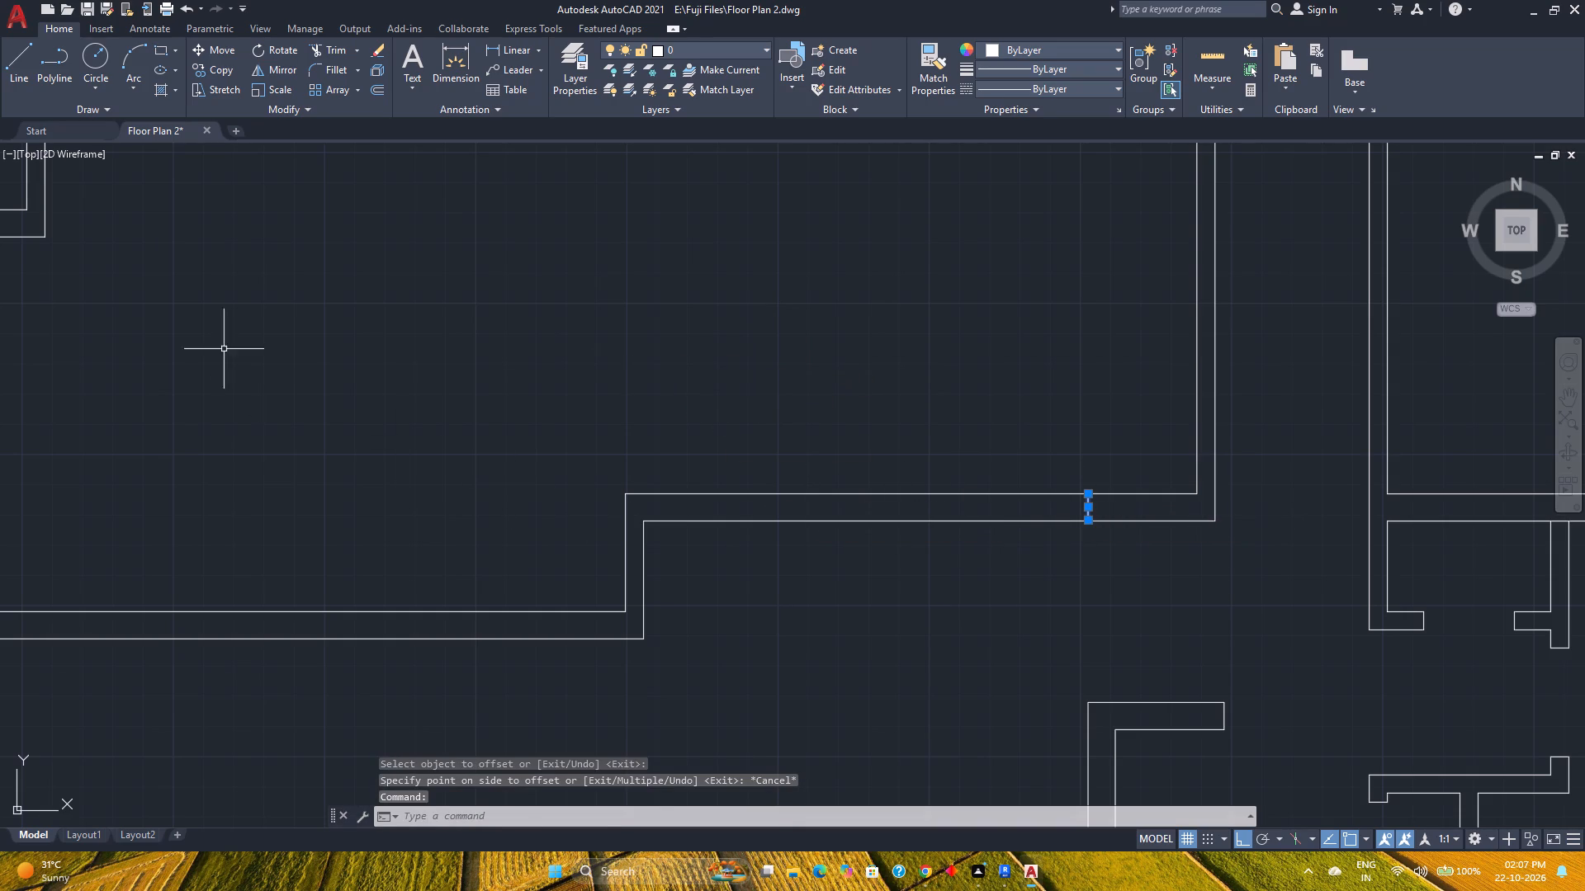
{"action": "left_click", "coordinate": [226, 67]}
{"action": "left_click", "coordinate": [1088, 525]}
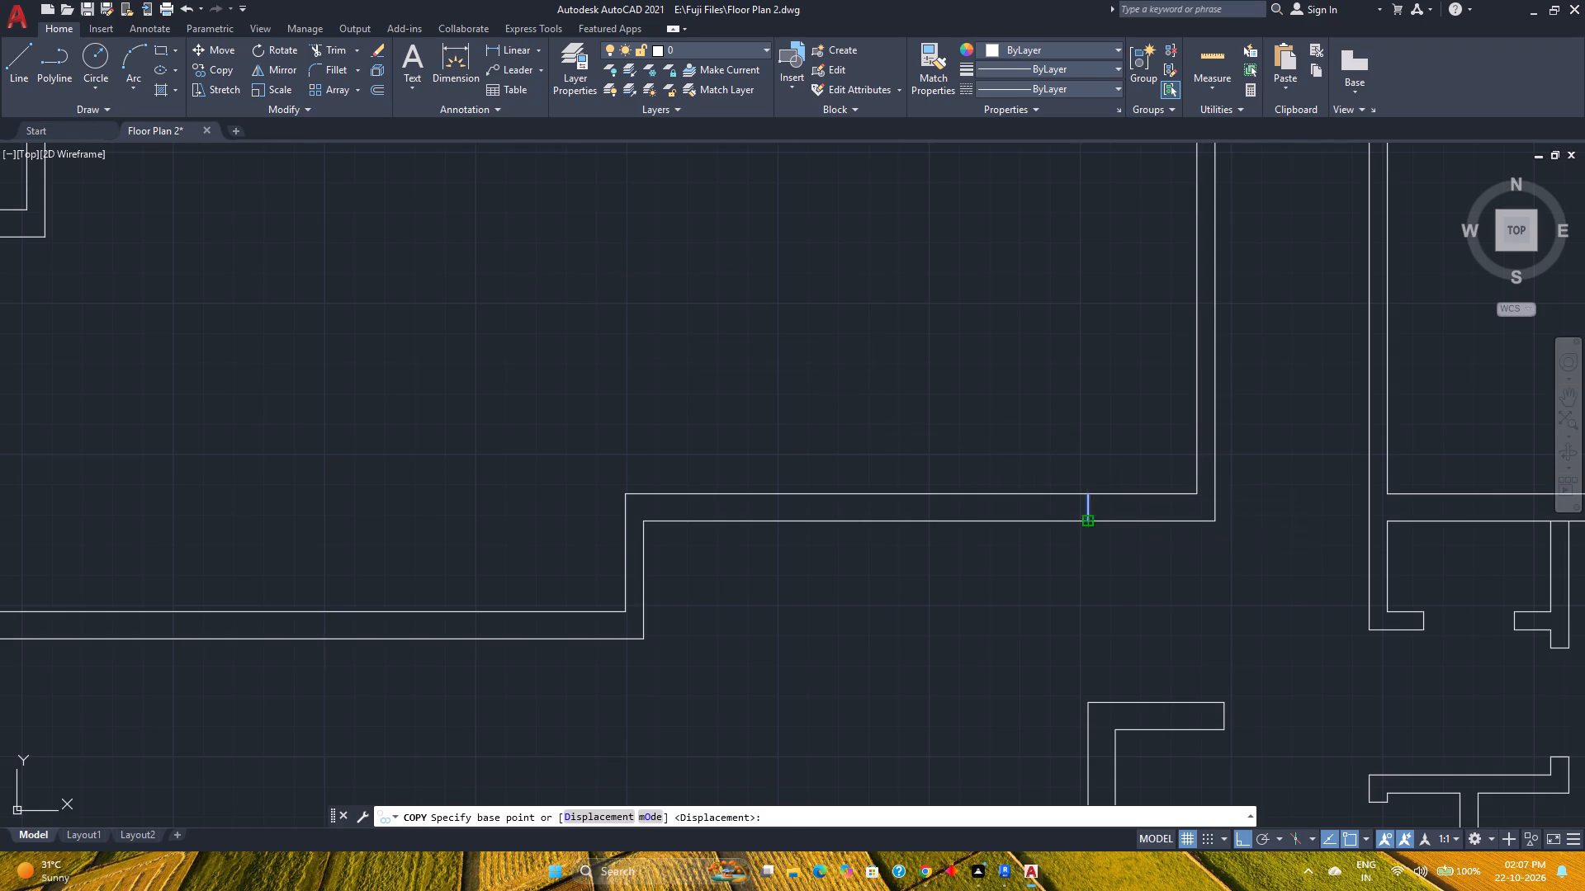
{"action": "left_click", "coordinate": [639, 519]}
{"action": "key", "text": "Escape"}
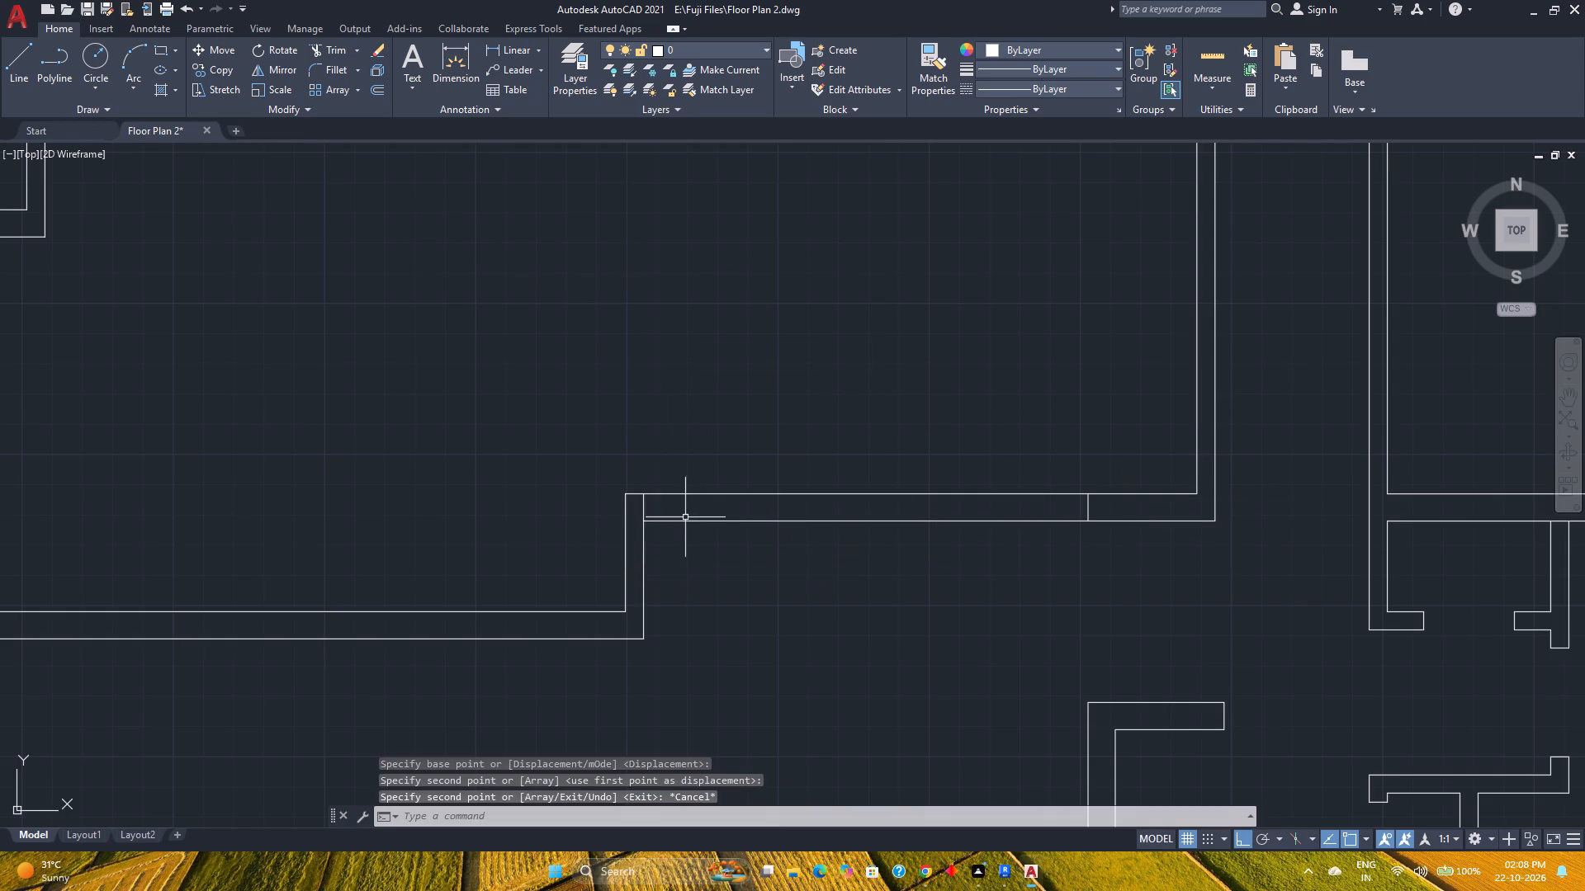
Offset the copied line 6" to the right, and offset that new line another 6" to the right.
{"action": "left_click", "coordinate": [376, 87]}
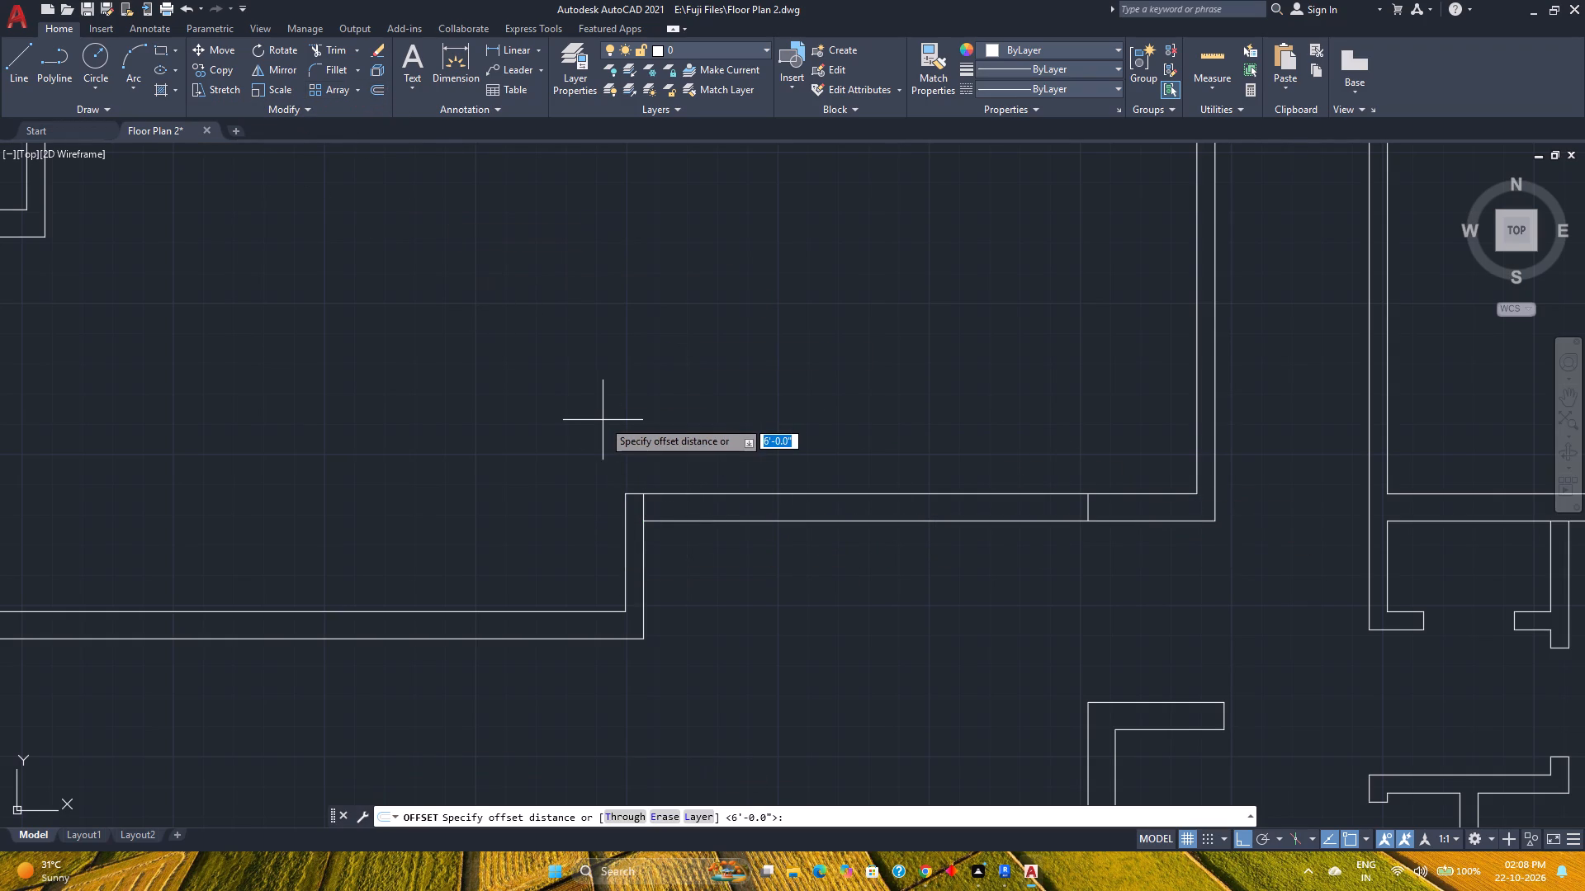
{"action": "key", "text": "6"}
{"action": "key", "text": "Return"}
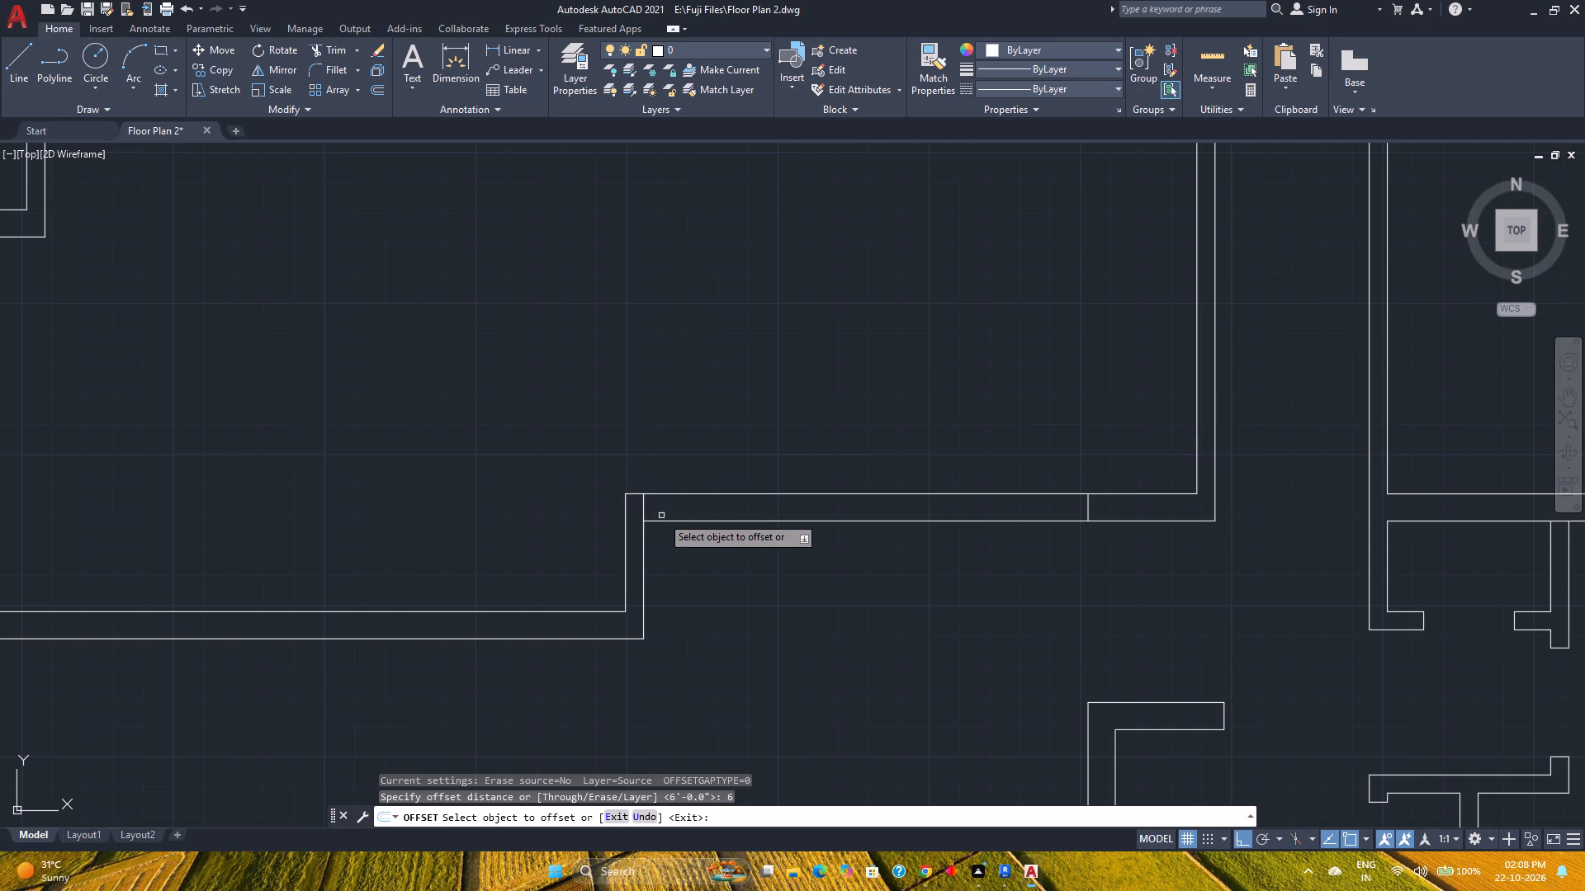
{"action": "scroll", "coordinate": [688, 535], "scroll_direction": "up", "scroll_amount": 3}
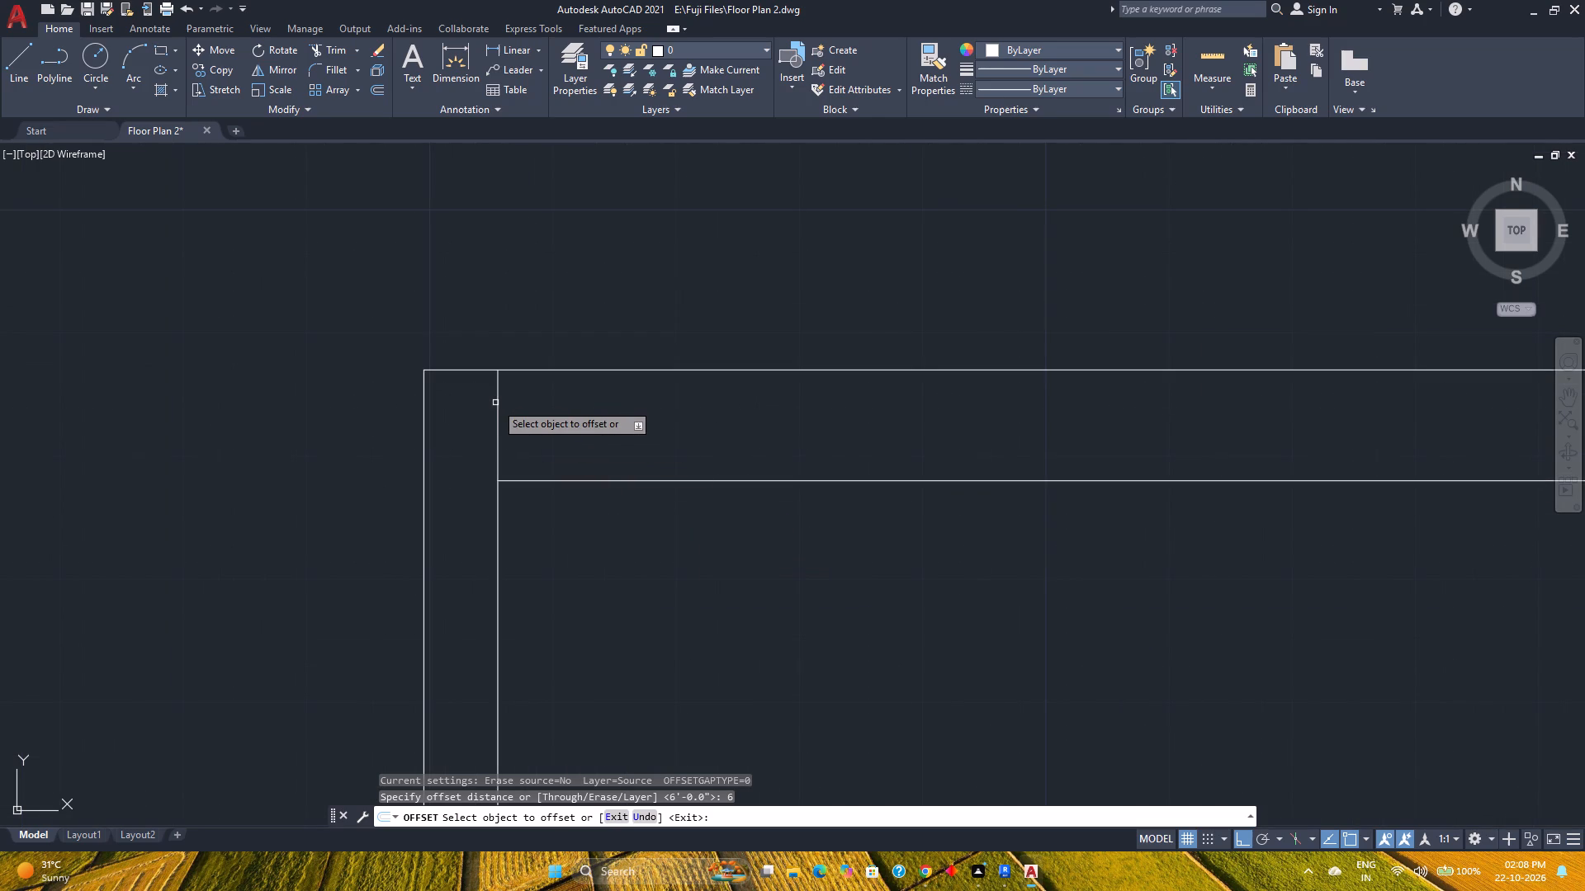
{"action": "left_click", "coordinate": [497, 400]}
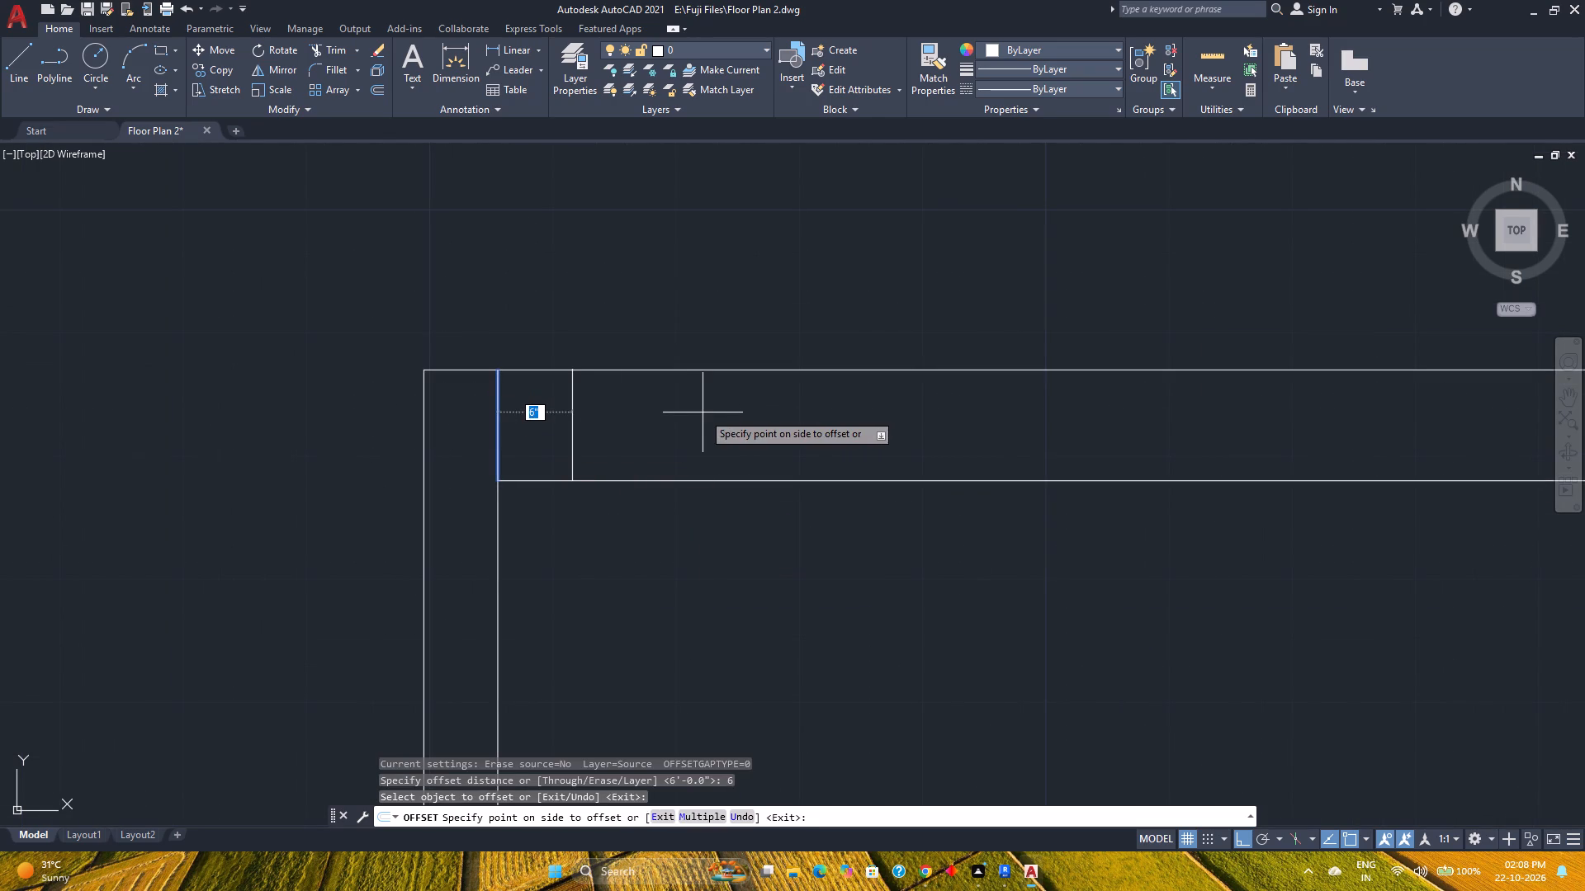
{"action": "left_click", "coordinate": [703, 412]}
{"action": "left_click", "coordinate": [574, 452]}
{"action": "left_click", "coordinate": [758, 441]}
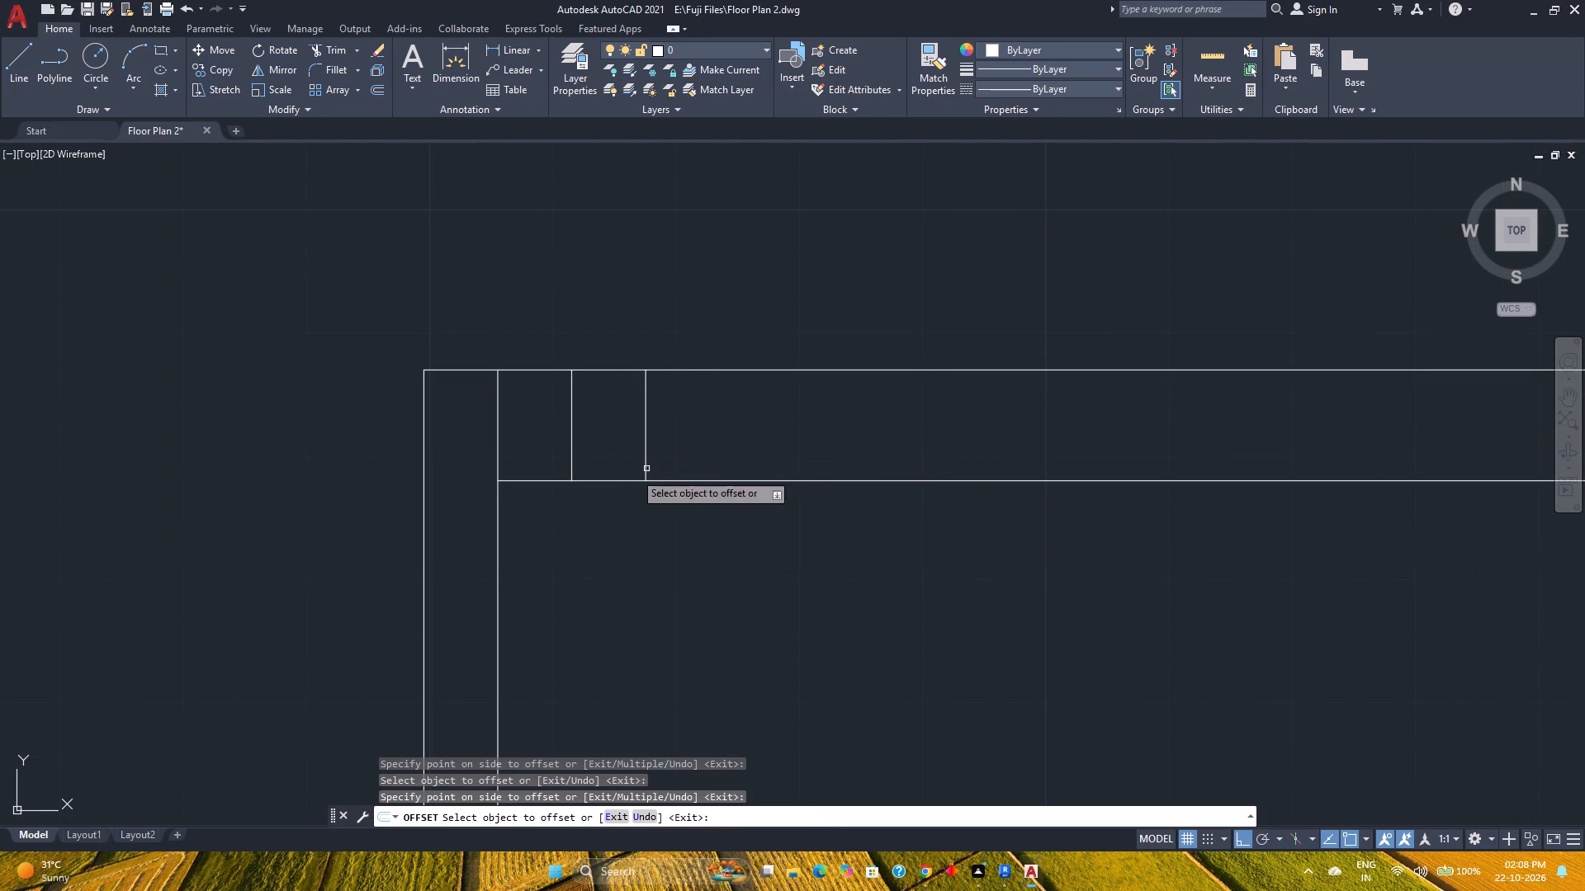
{"action": "key", "text": "Escape"}
Erase the copied line and the first offset line, keeping only the line farthest from the wall step.
{"action": "left_click", "coordinate": [578, 445]}
{"action": "left_click", "coordinate": [488, 435]}
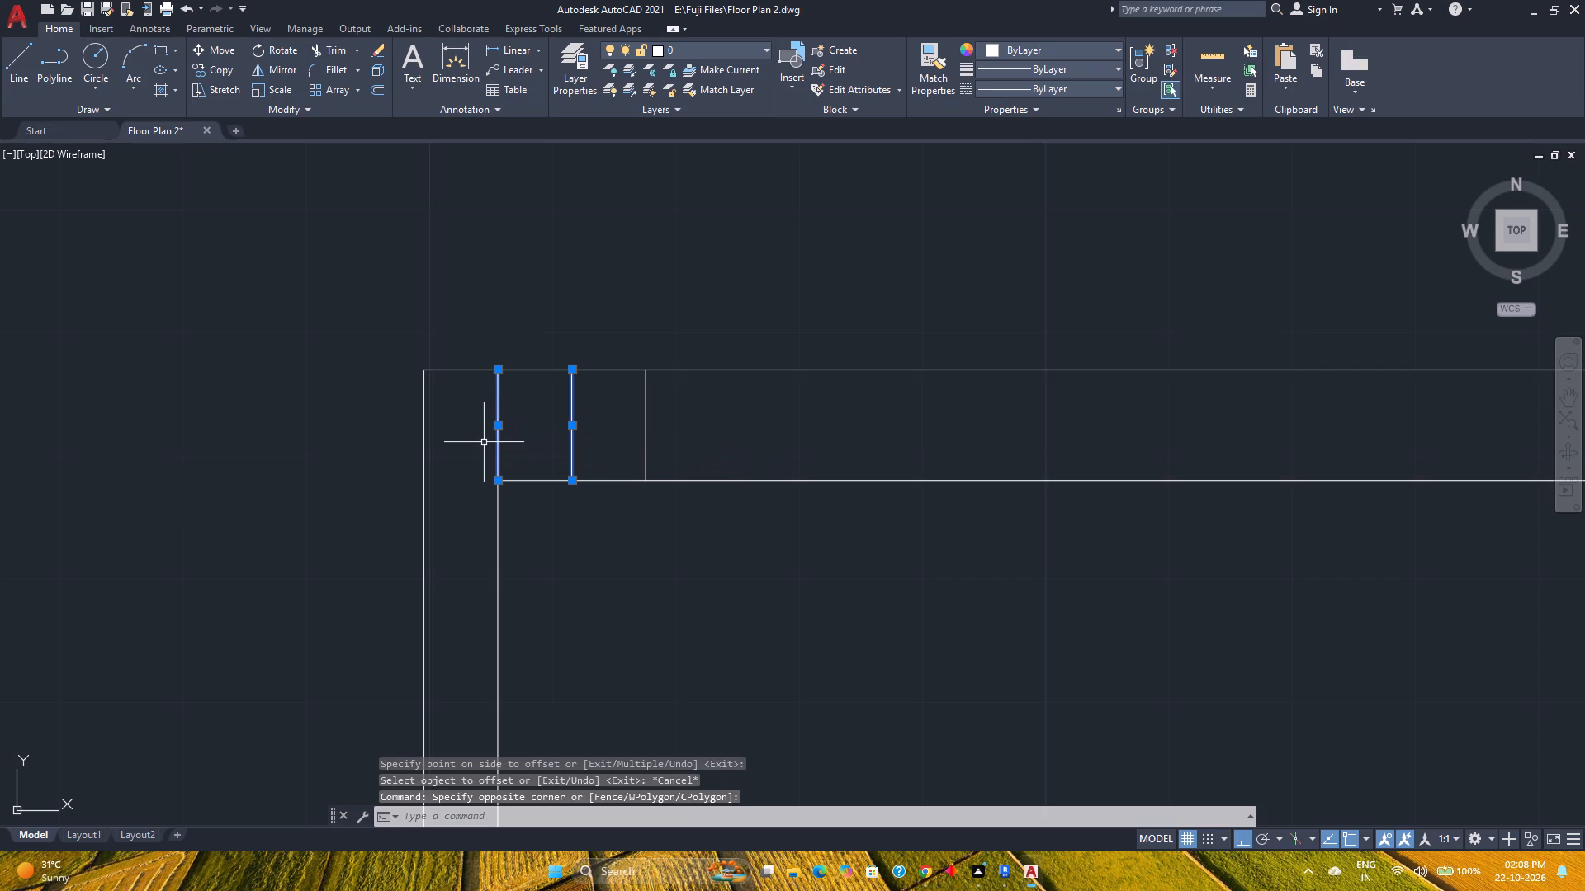
{"action": "key", "text": "Delete"}
Trim both lower wall lines between the two short vertical lines to open the large room's wall.
{"action": "scroll", "coordinate": [527, 472], "scroll_direction": "down", "scroll_amount": 4}
{"action": "key", "text": "t"}
{"action": "key", "text": "r"}
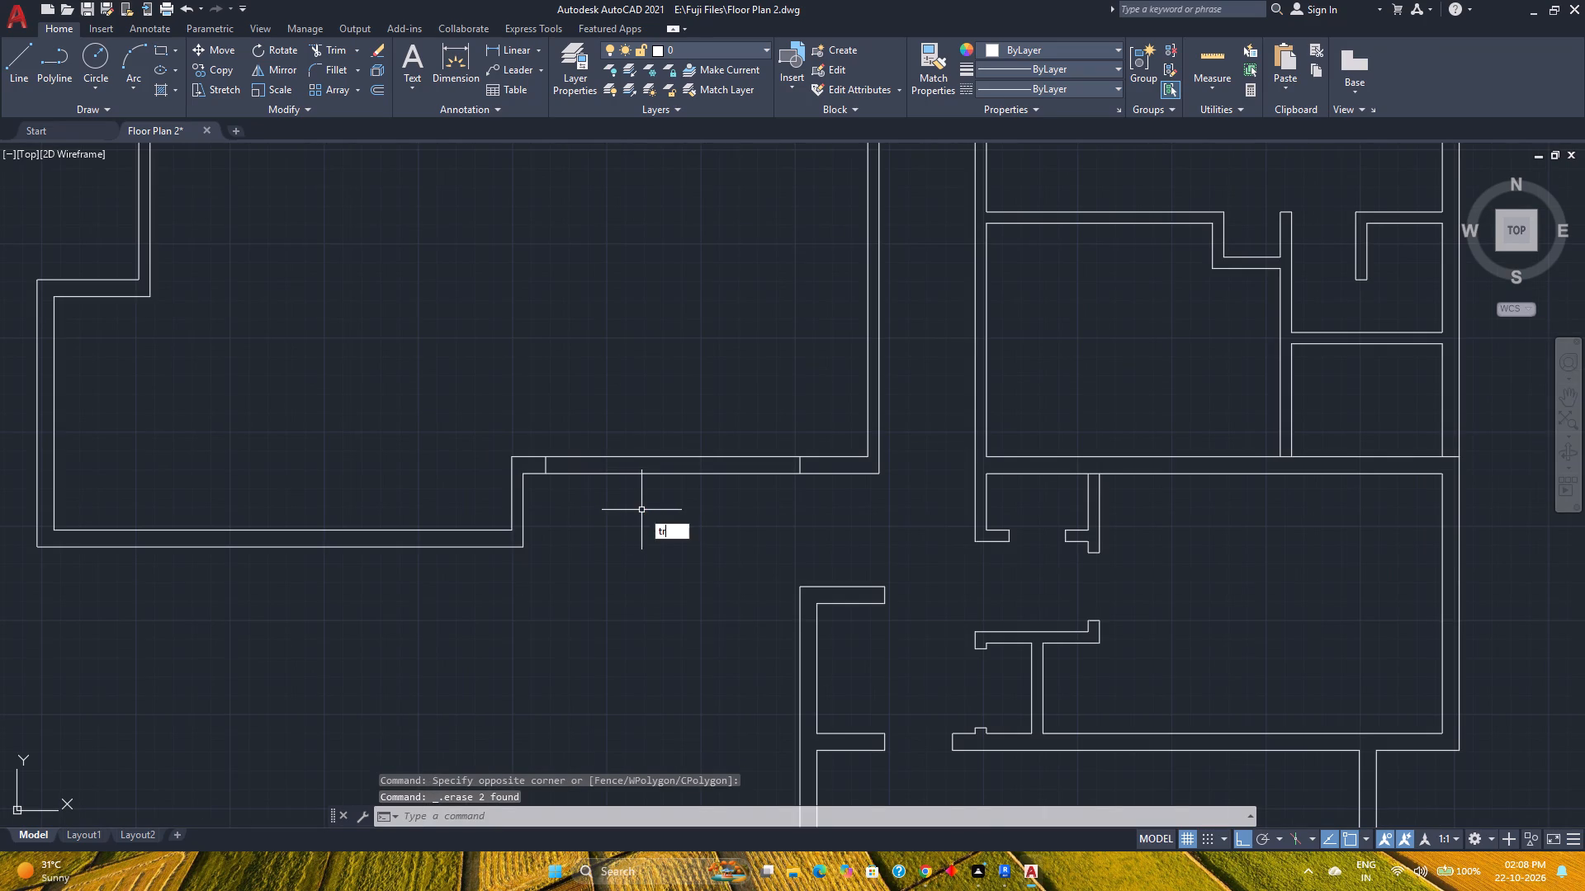
{"action": "key", "text": "Return"}
{"action": "left_click", "coordinate": [686, 415]}
{"action": "left_click", "coordinate": [717, 542]}
{"action": "key", "text": "Escape"}
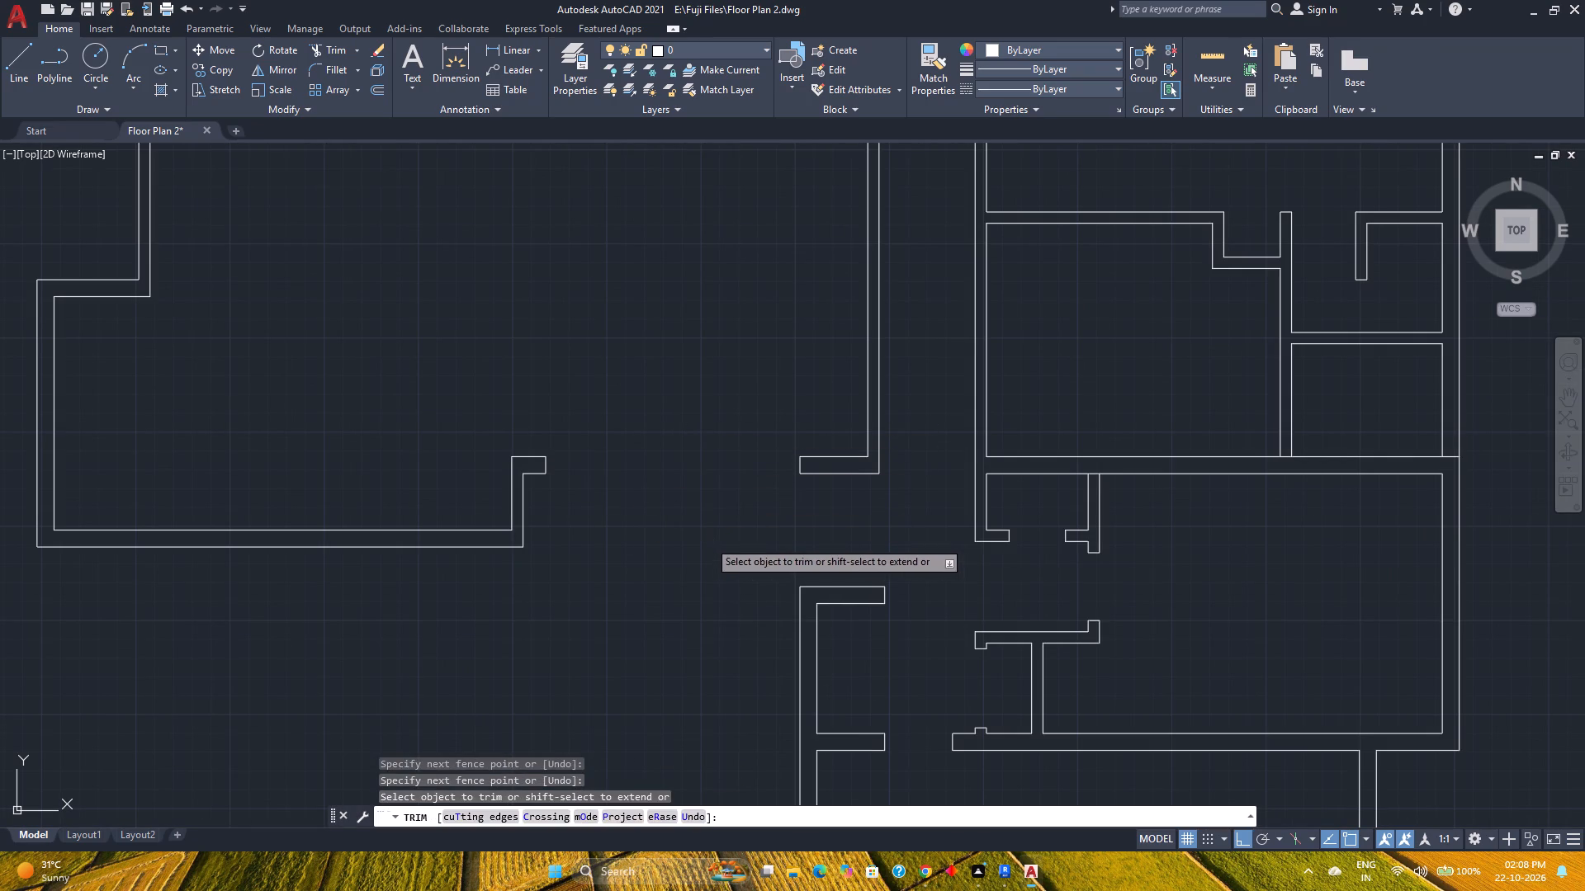
Check the large room's dimensions with Quick Measure.
{"action": "scroll", "coordinate": [708, 537], "scroll_direction": "down", "scroll_amount": 2}
{"action": "middle_click_drag", "start_coordinate": [713, 537], "coordinate": [755, 611]}
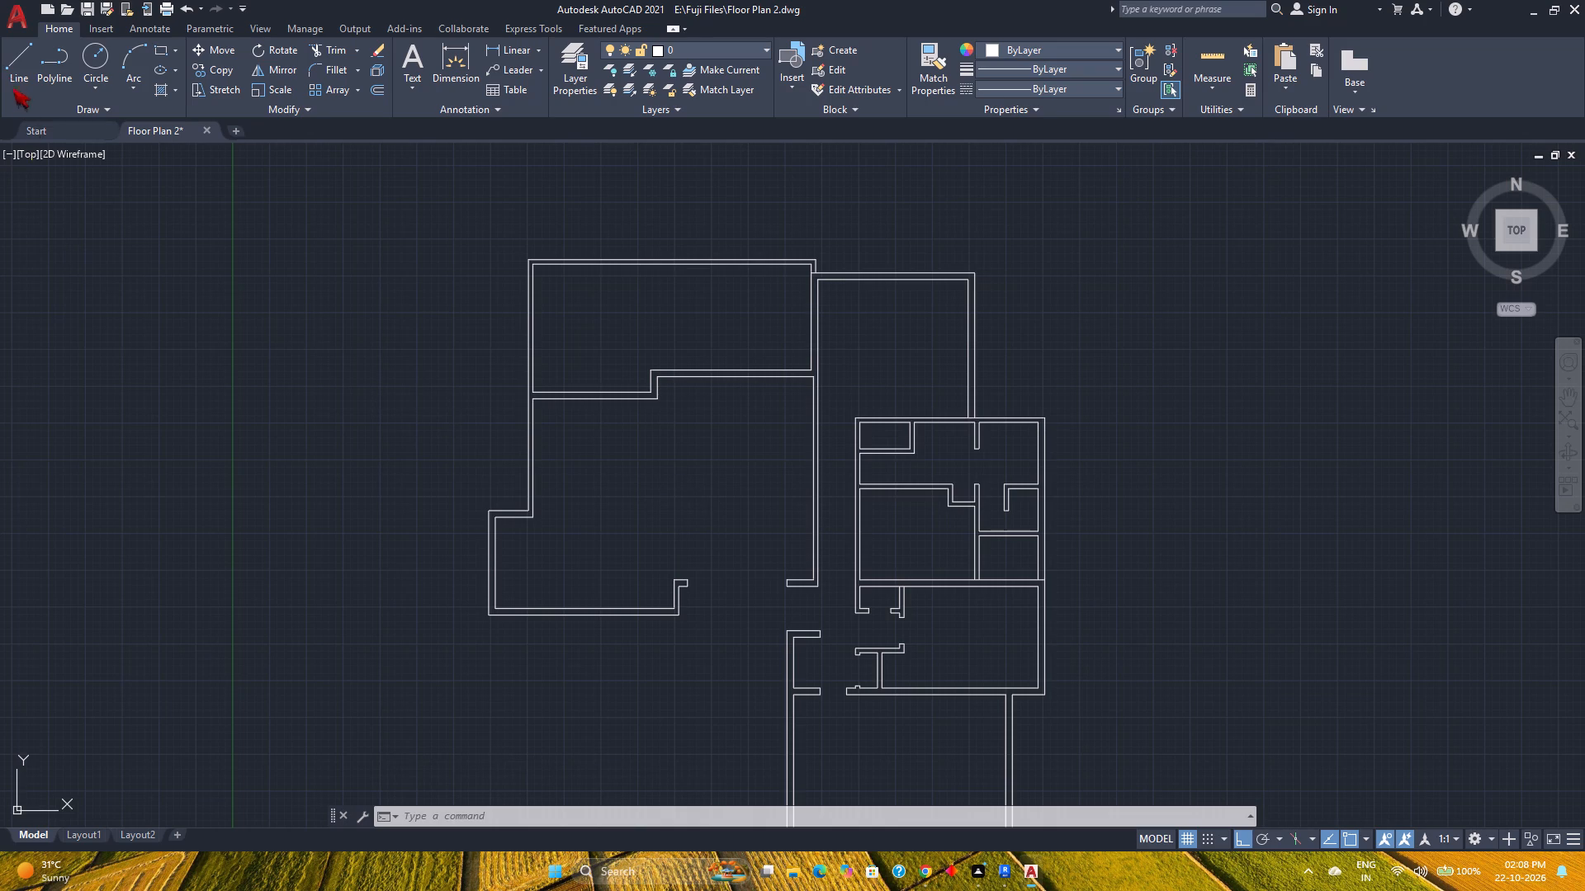
{"action": "scroll", "coordinate": [585, 655], "scroll_direction": "down", "scroll_amount": 1}
{"action": "middle_click_drag", "start_coordinate": [585, 655], "coordinate": [572, 518]}
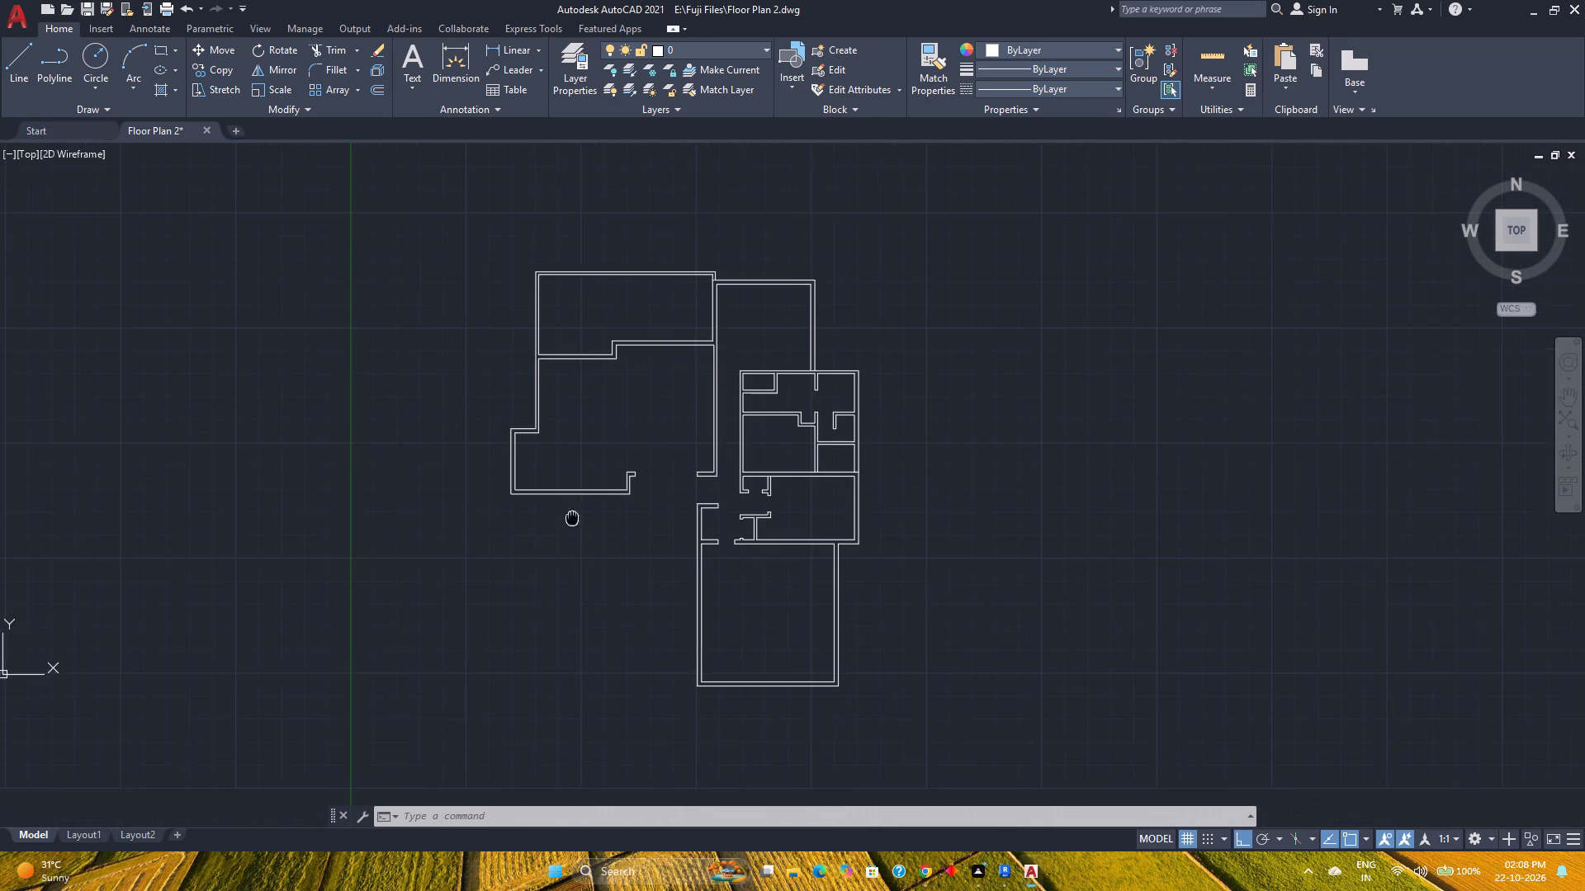
{"action": "middle_click_drag", "start_coordinate": [572, 518], "coordinate": [572, 517]}
{"action": "middle_click", "coordinate": [572, 517]}
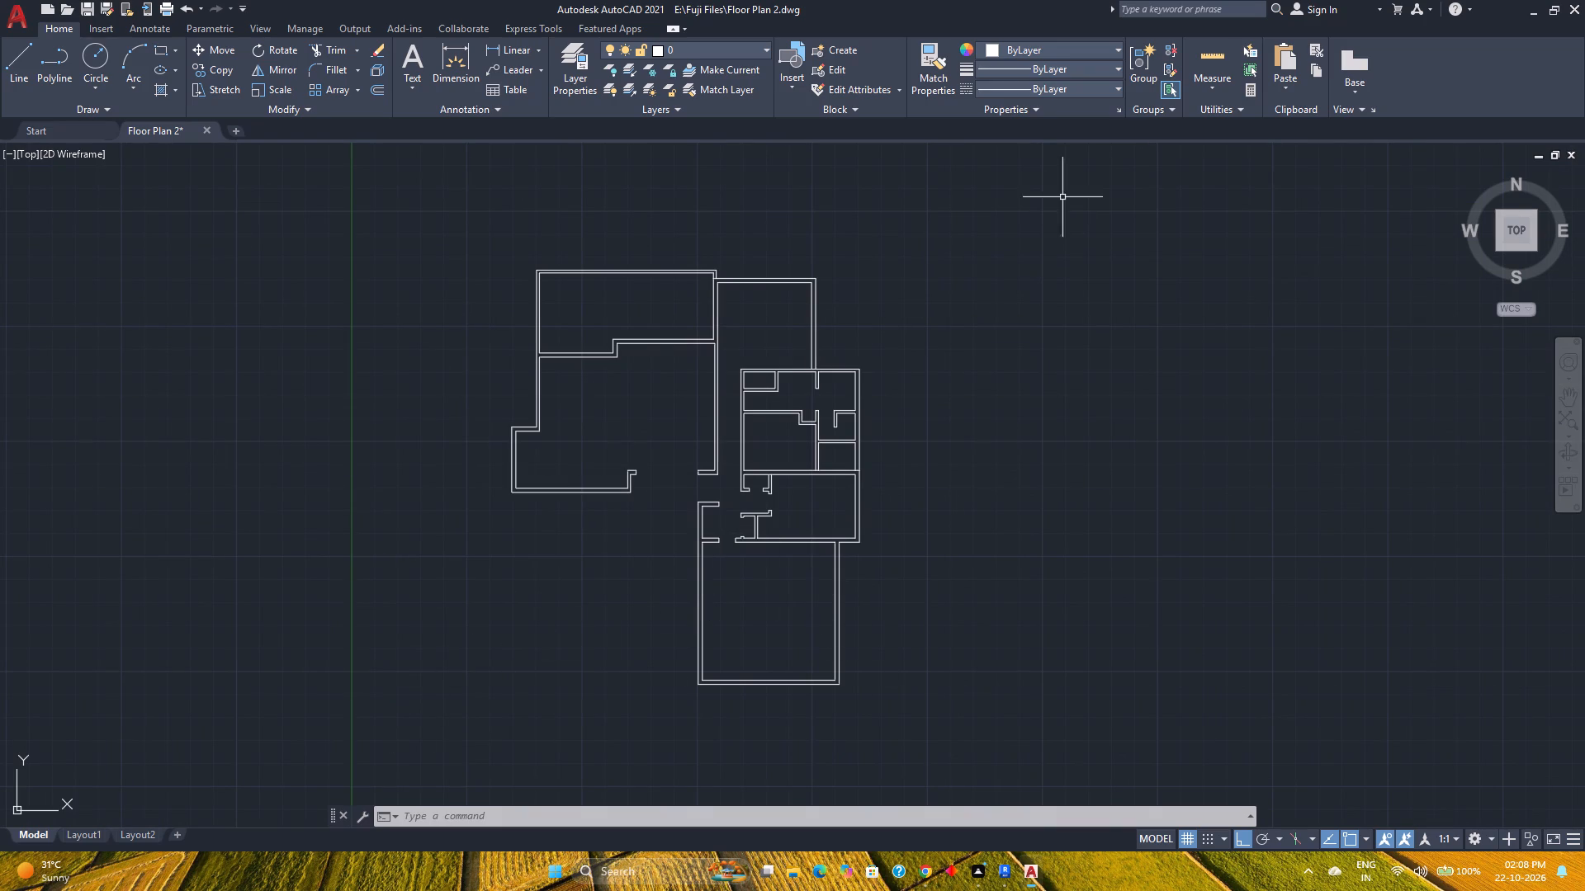
{"action": "left_click", "coordinate": [1207, 58]}
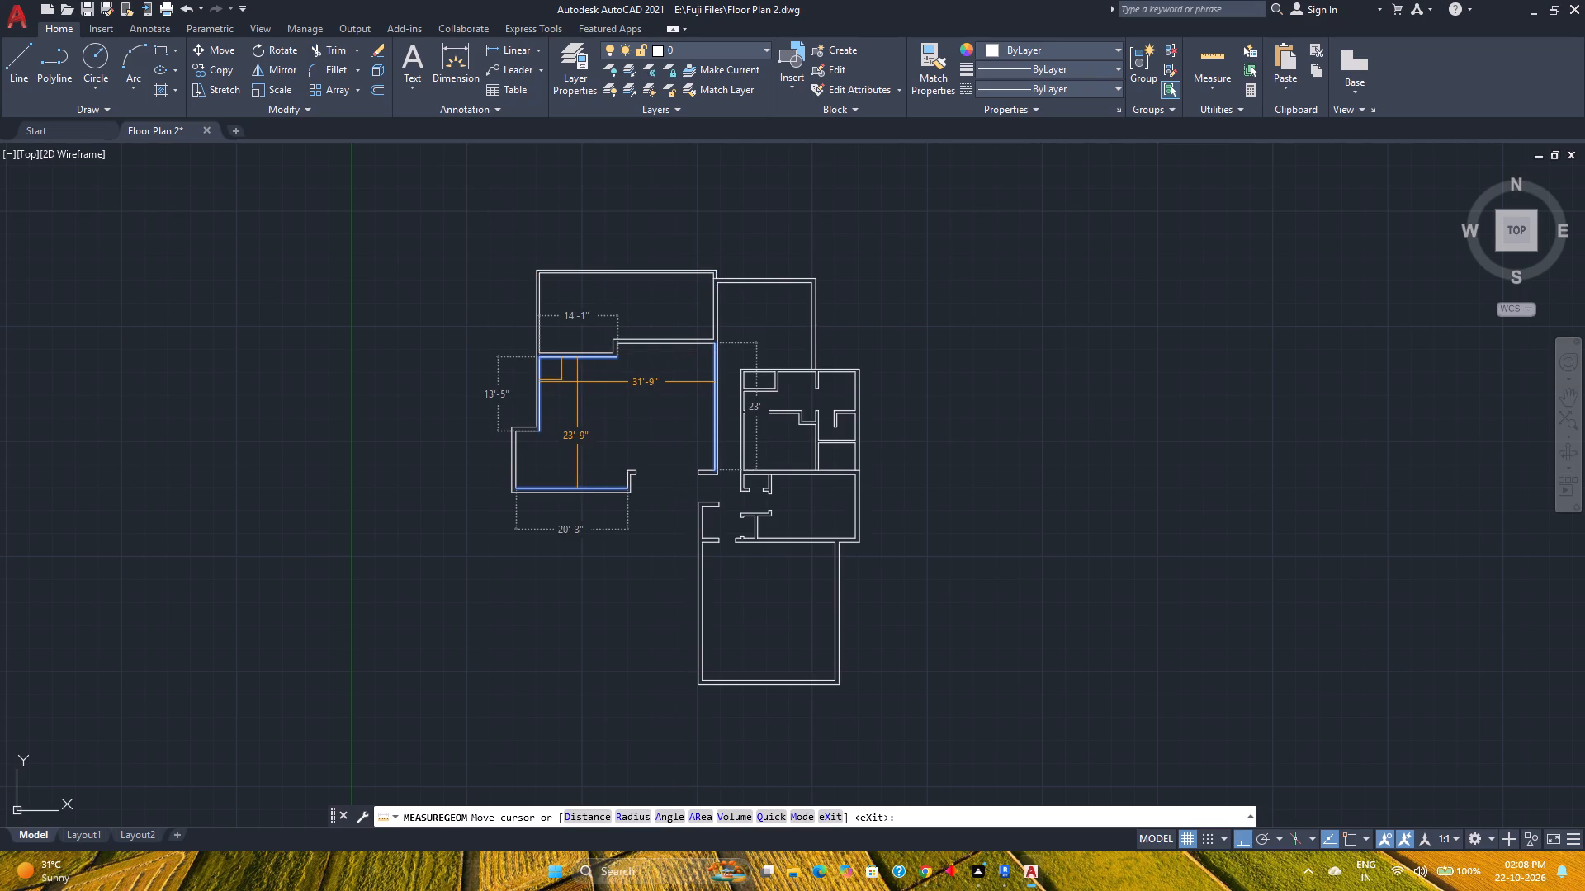
{"action": "key", "text": "Escape"}
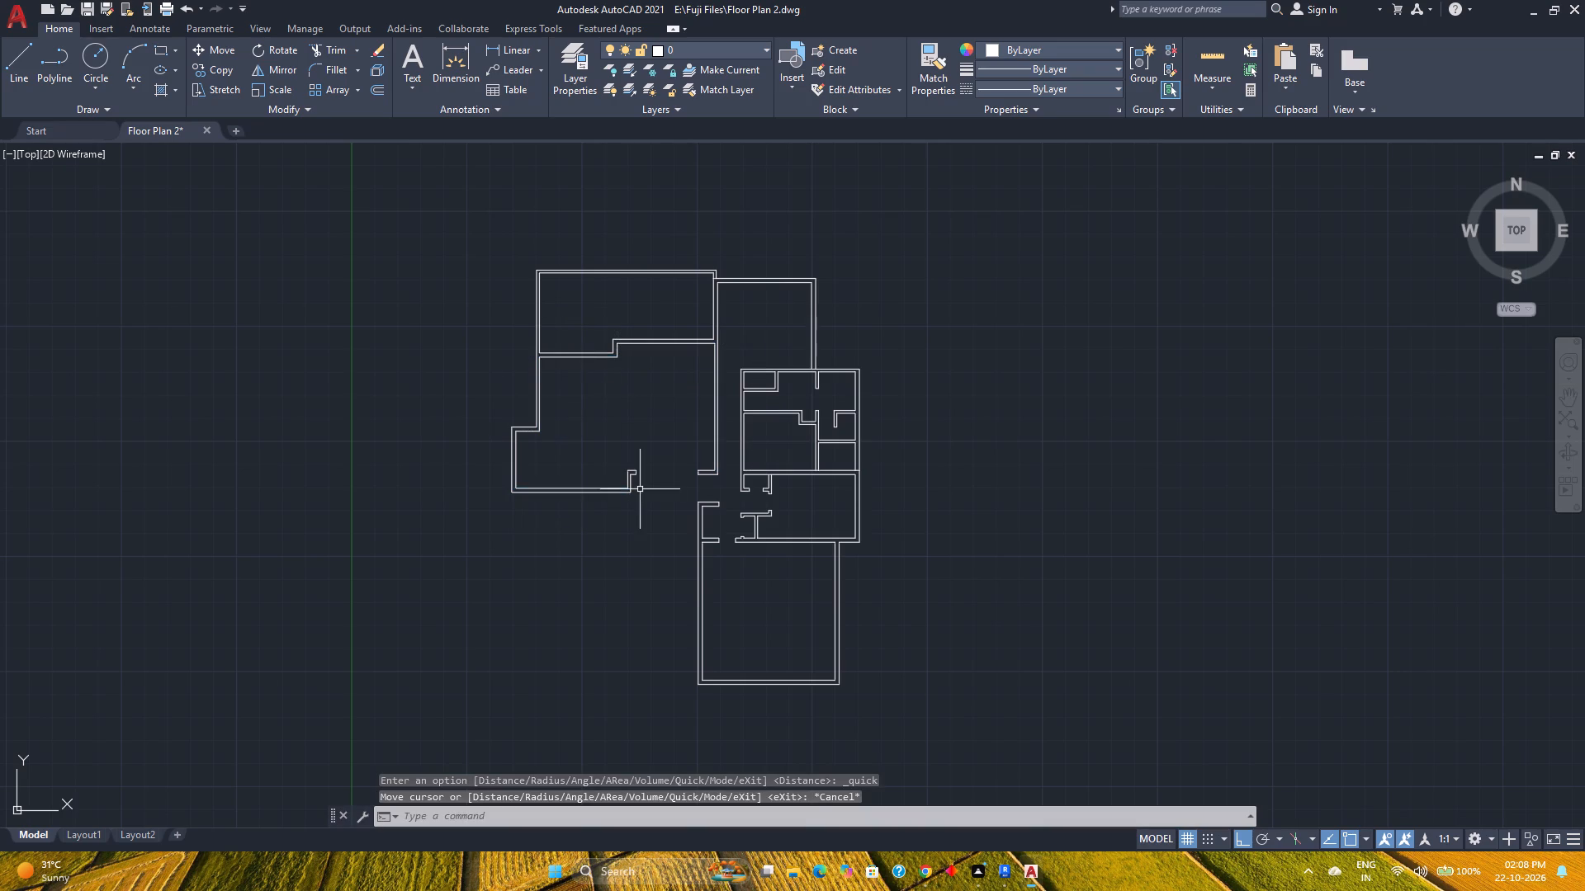
Stretch the lower end of the wall step's right vertical line straight down, alongside the bottom room.
{"action": "scroll", "coordinate": [635, 496], "scroll_direction": "down", "scroll_amount": 1}
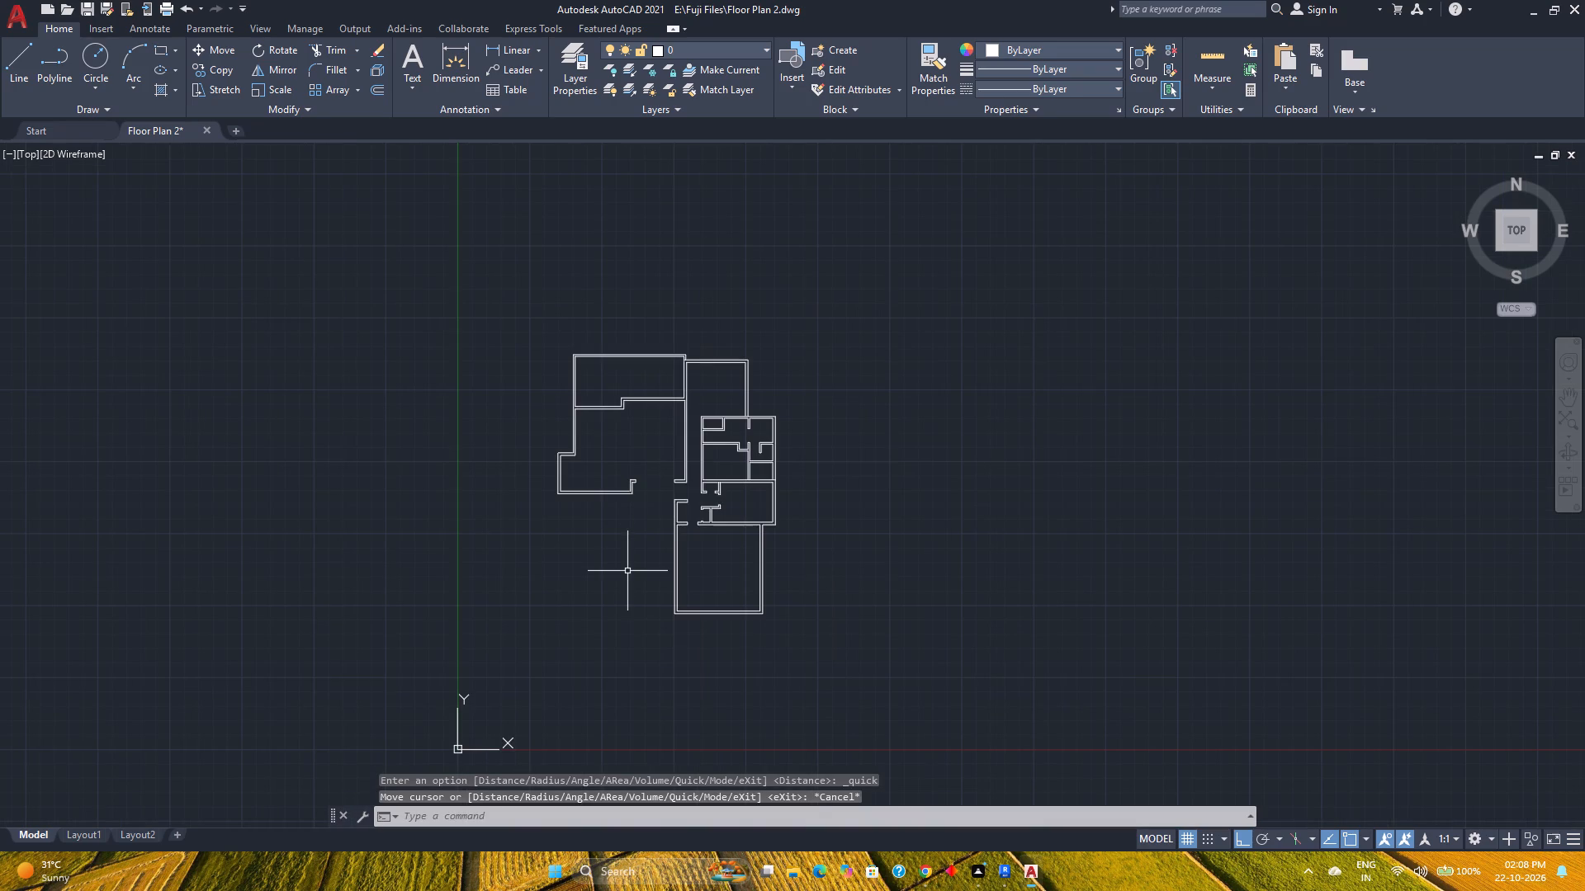
{"action": "scroll", "coordinate": [627, 571], "scroll_direction": "up", "scroll_amount": 4}
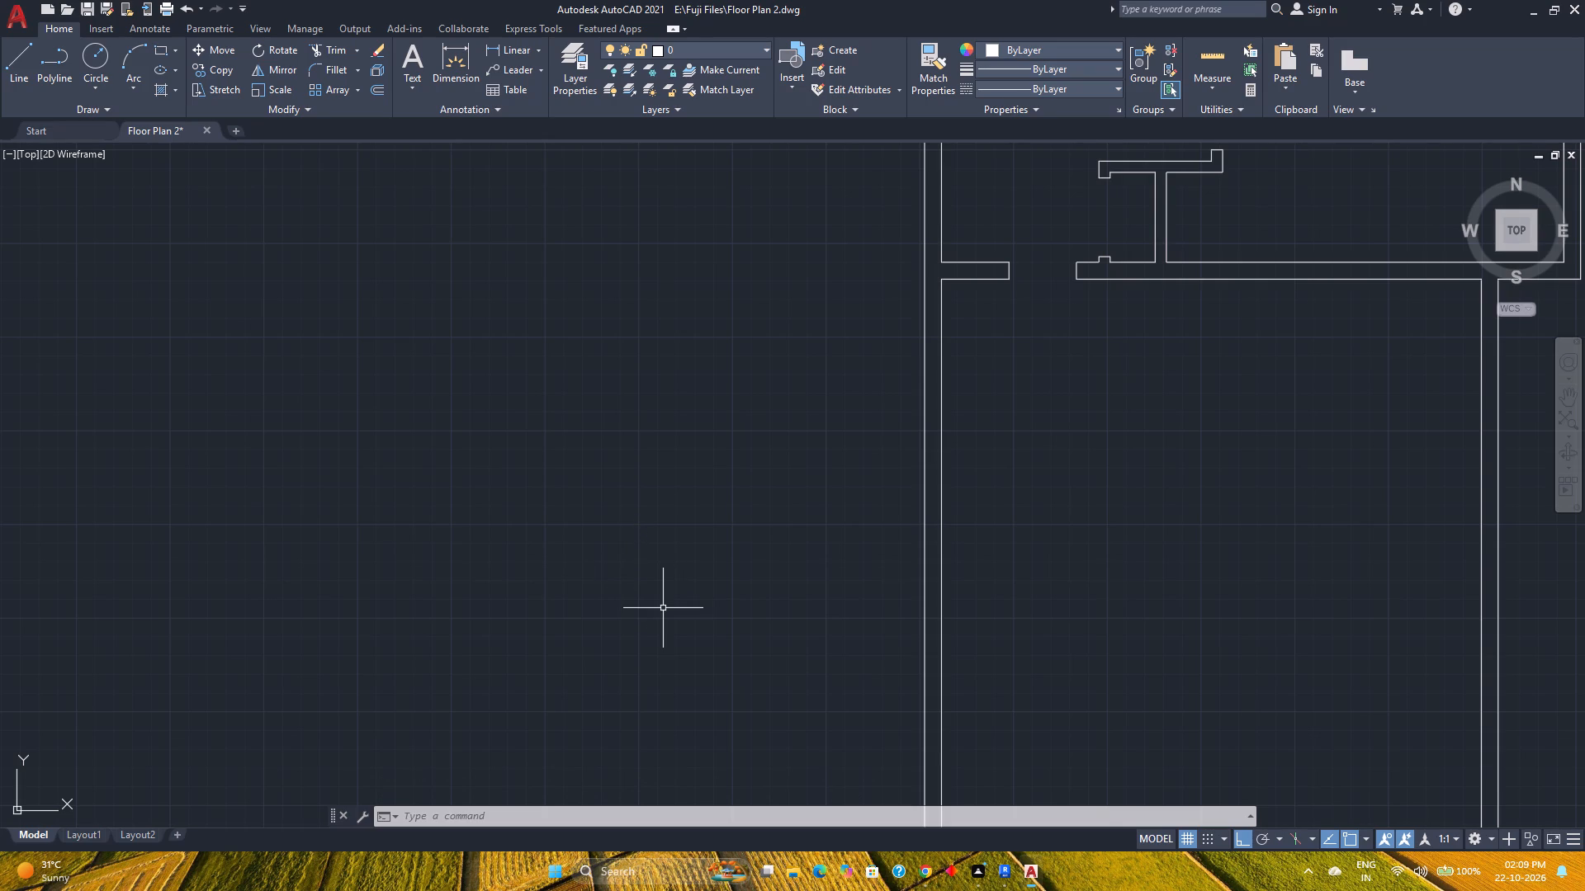
{"action": "scroll", "coordinate": [690, 676], "scroll_direction": "down", "scroll_amount": 1}
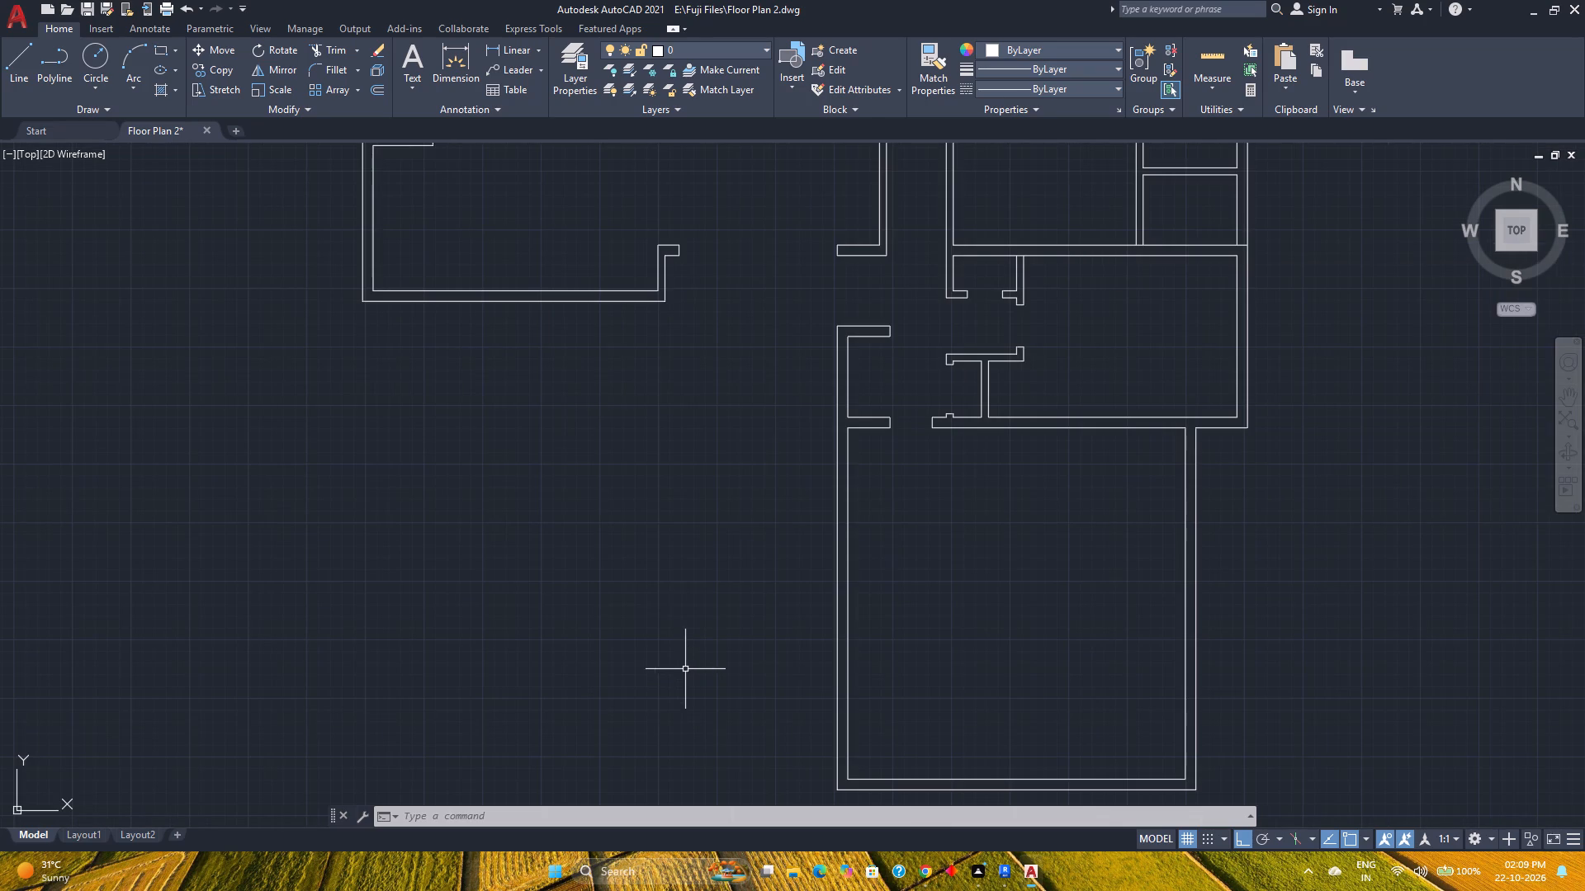
{"action": "left_click", "coordinate": [663, 267]}
{"action": "middle_click_drag", "start_coordinate": [680, 361], "coordinate": [685, 341]}
{"action": "middle_click", "coordinate": [685, 341]}
{"action": "middle_click", "coordinate": [685, 341]}
{"action": "scroll", "coordinate": [674, 318], "scroll_direction": "down", "scroll_amount": 1}
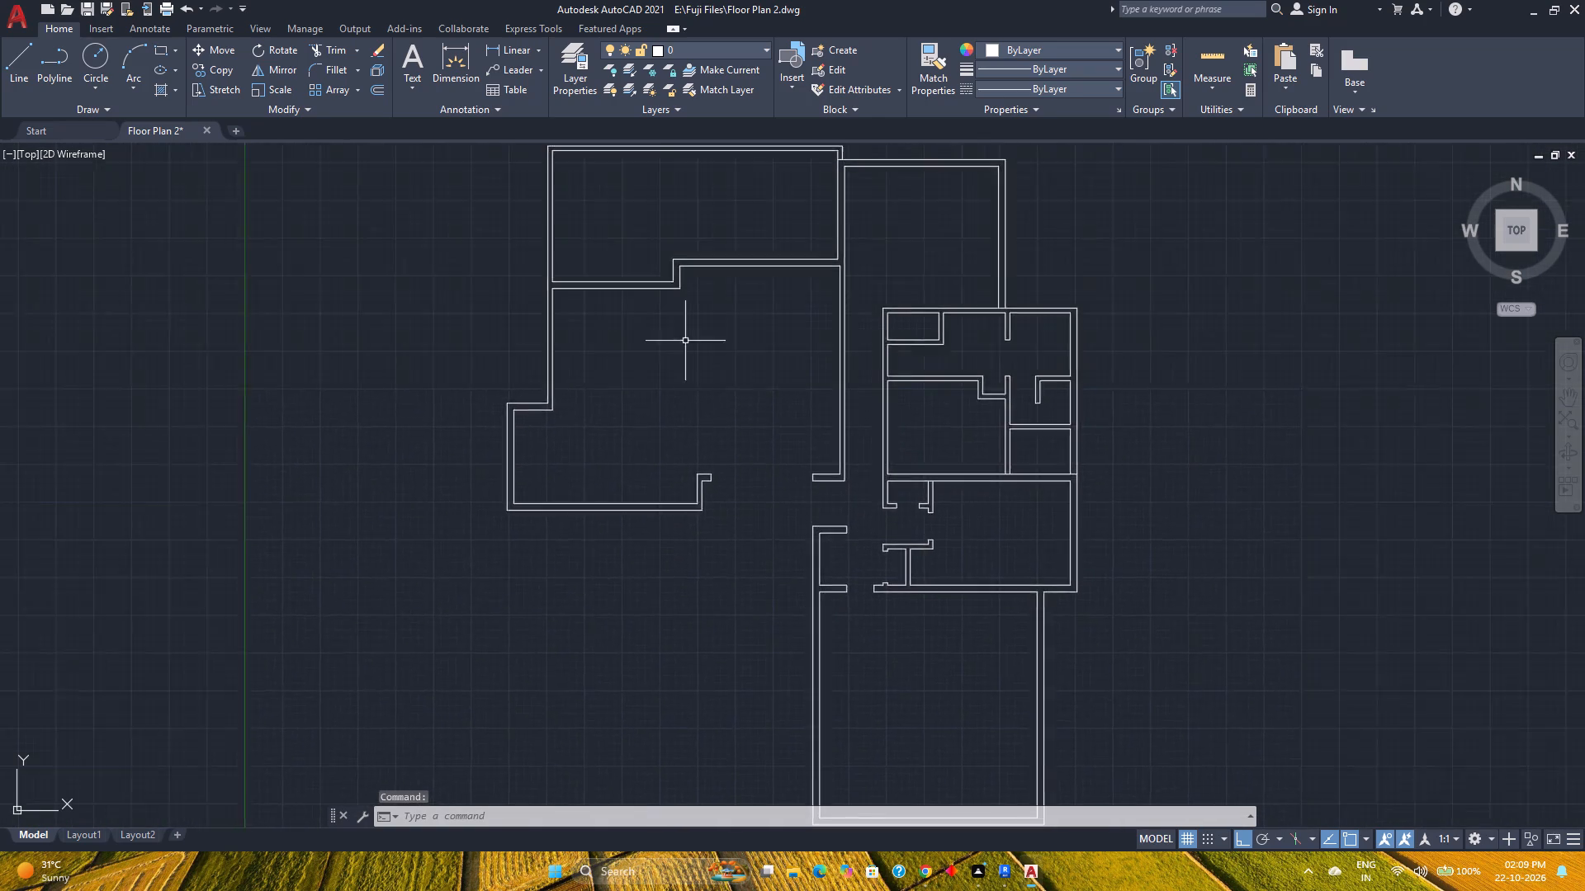
{"action": "scroll", "coordinate": [695, 435], "scroll_direction": "up", "scroll_amount": 2}
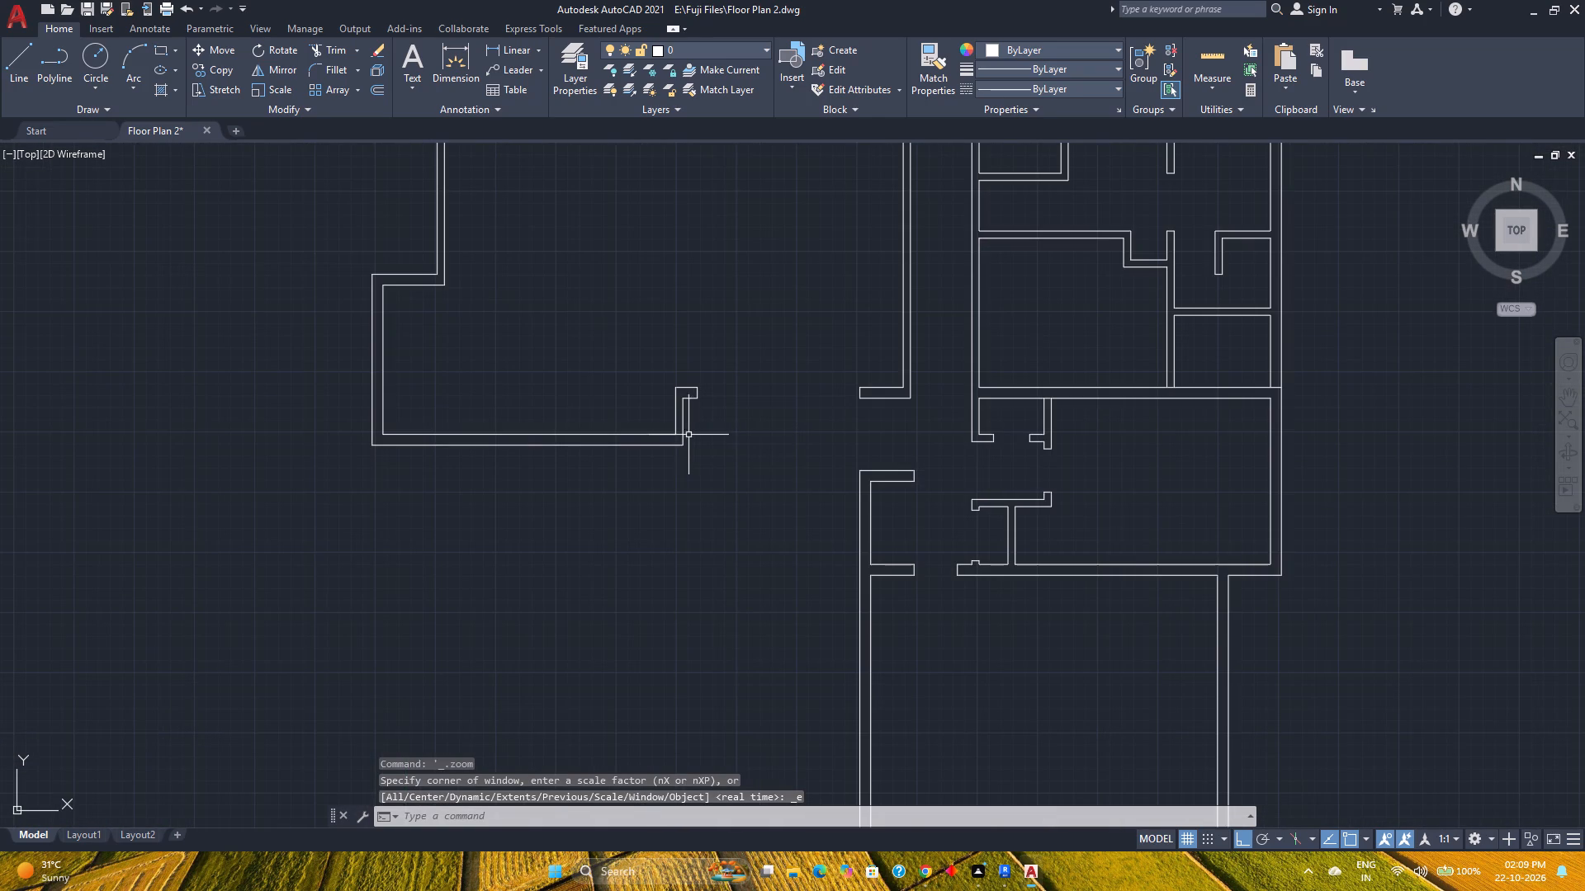
{"action": "left_click", "coordinate": [683, 434]}
{"action": "scroll", "coordinate": [673, 511], "scroll_direction": "down", "scroll_amount": 1}
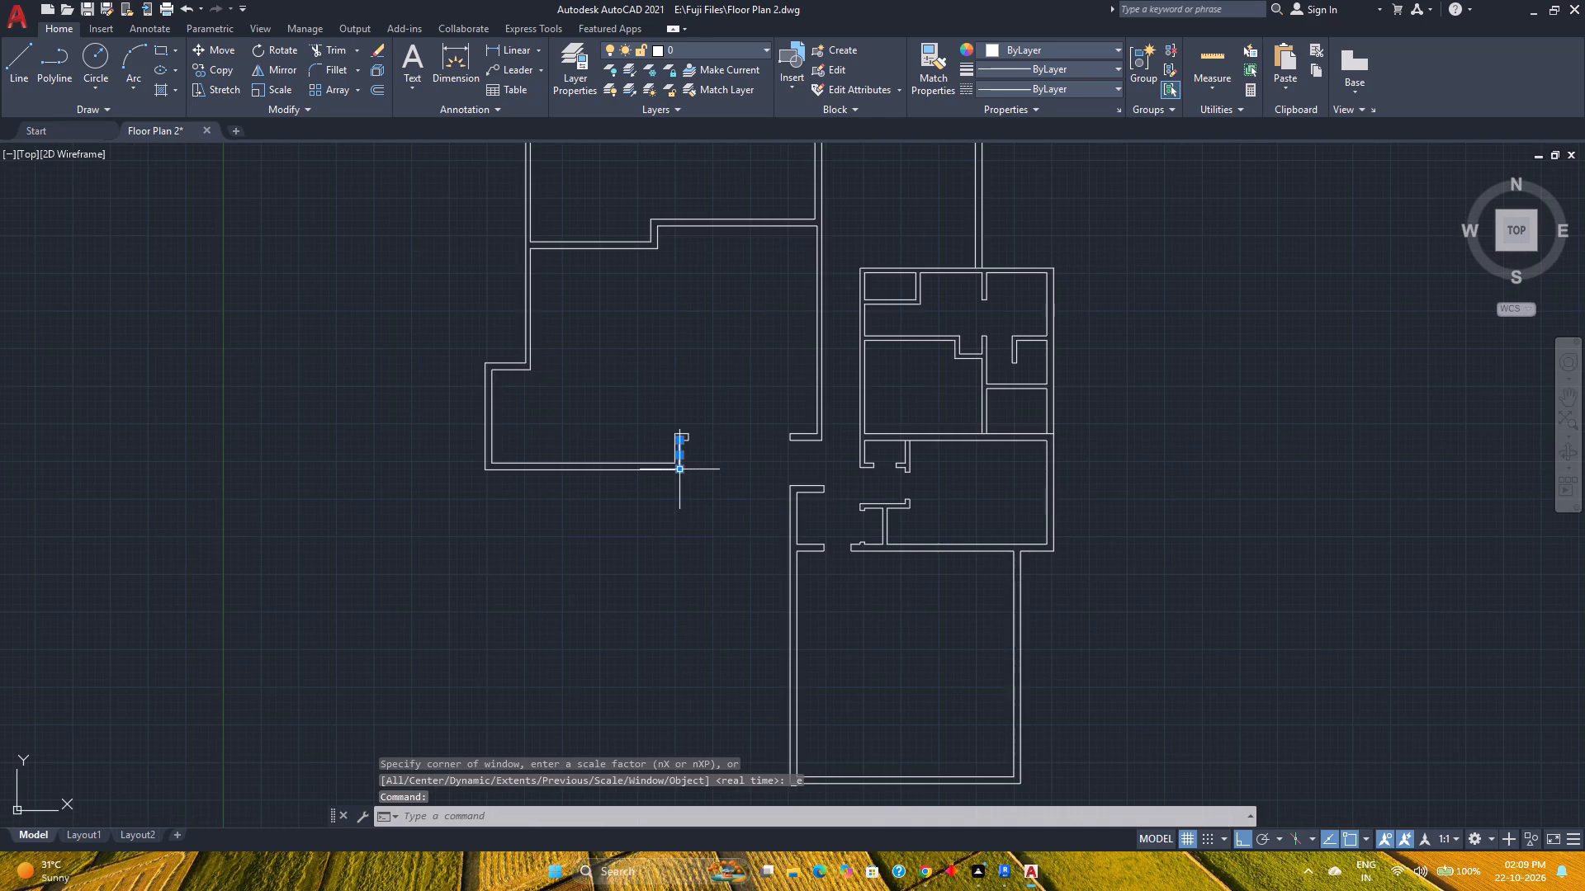
{"action": "left_click", "coordinate": [680, 473]}
{"action": "left_click", "coordinate": [685, 717]}
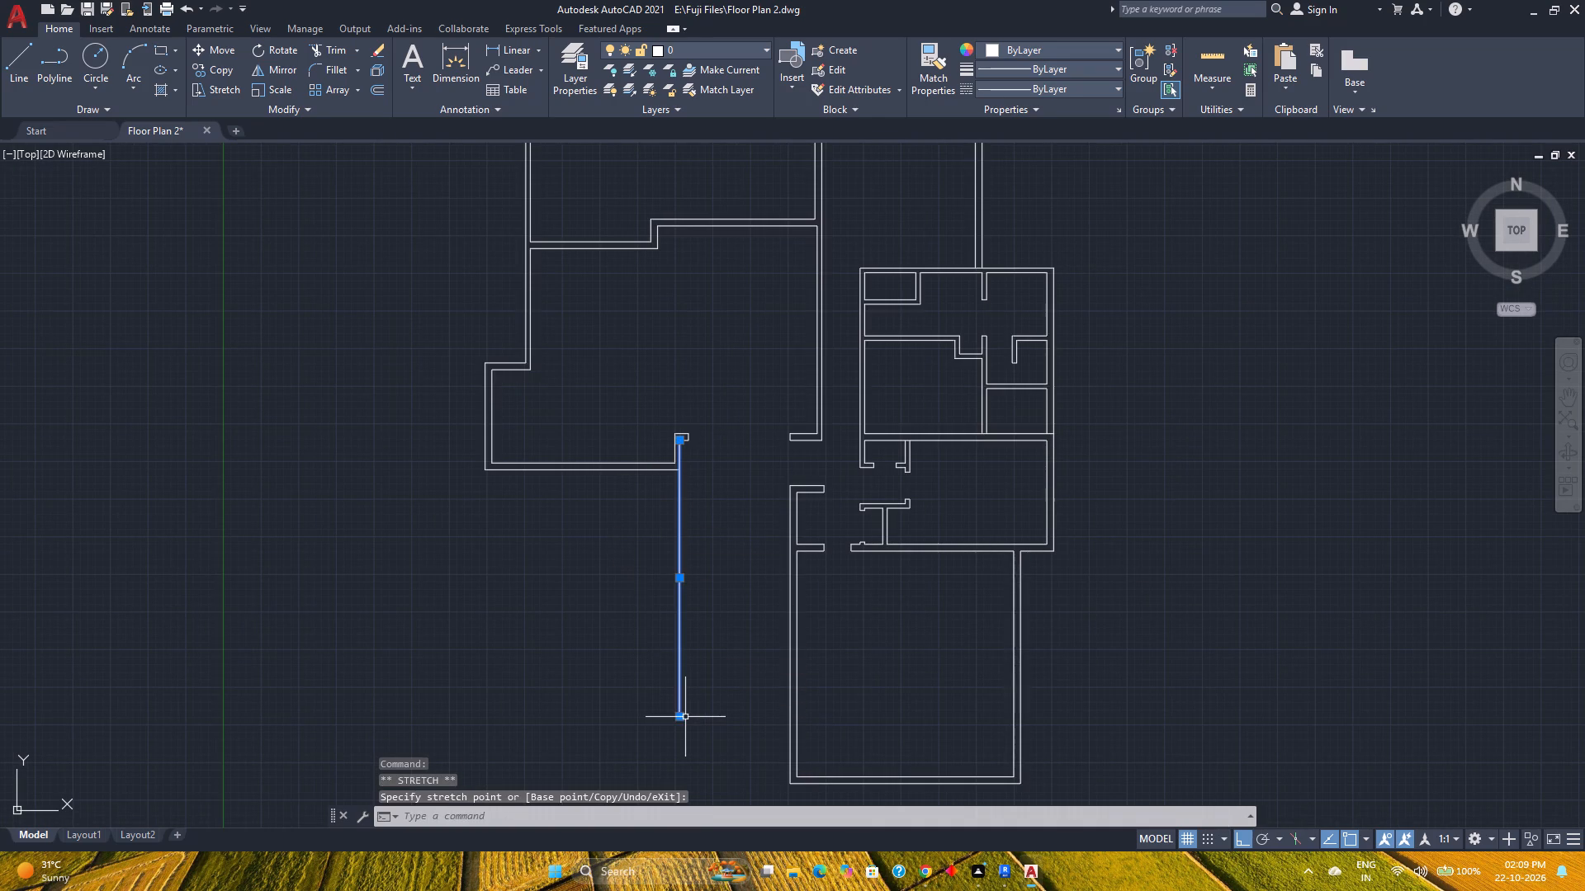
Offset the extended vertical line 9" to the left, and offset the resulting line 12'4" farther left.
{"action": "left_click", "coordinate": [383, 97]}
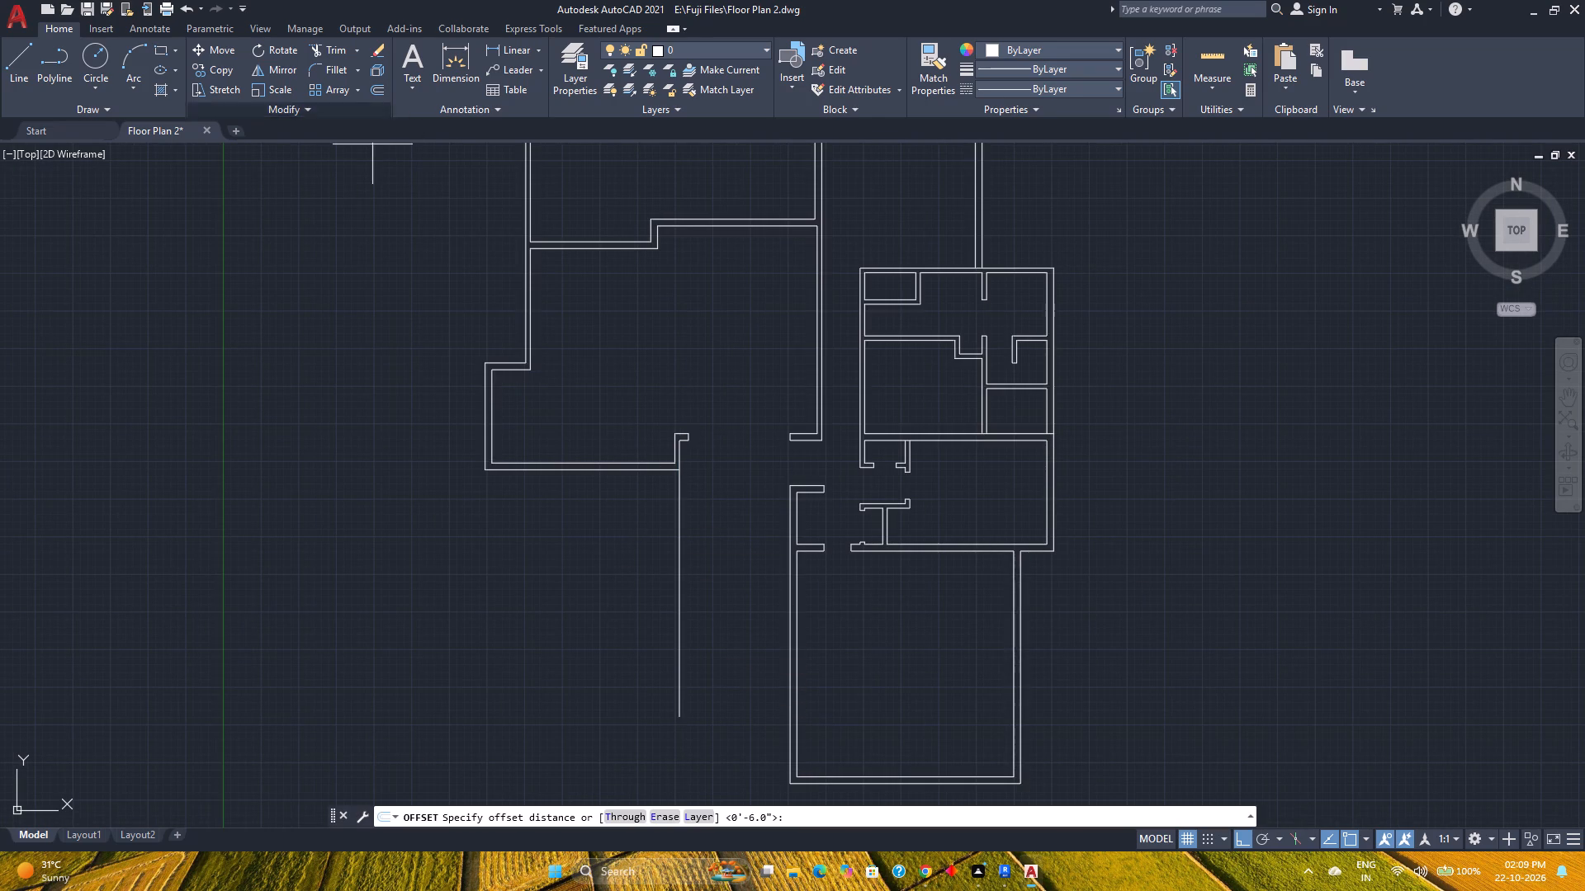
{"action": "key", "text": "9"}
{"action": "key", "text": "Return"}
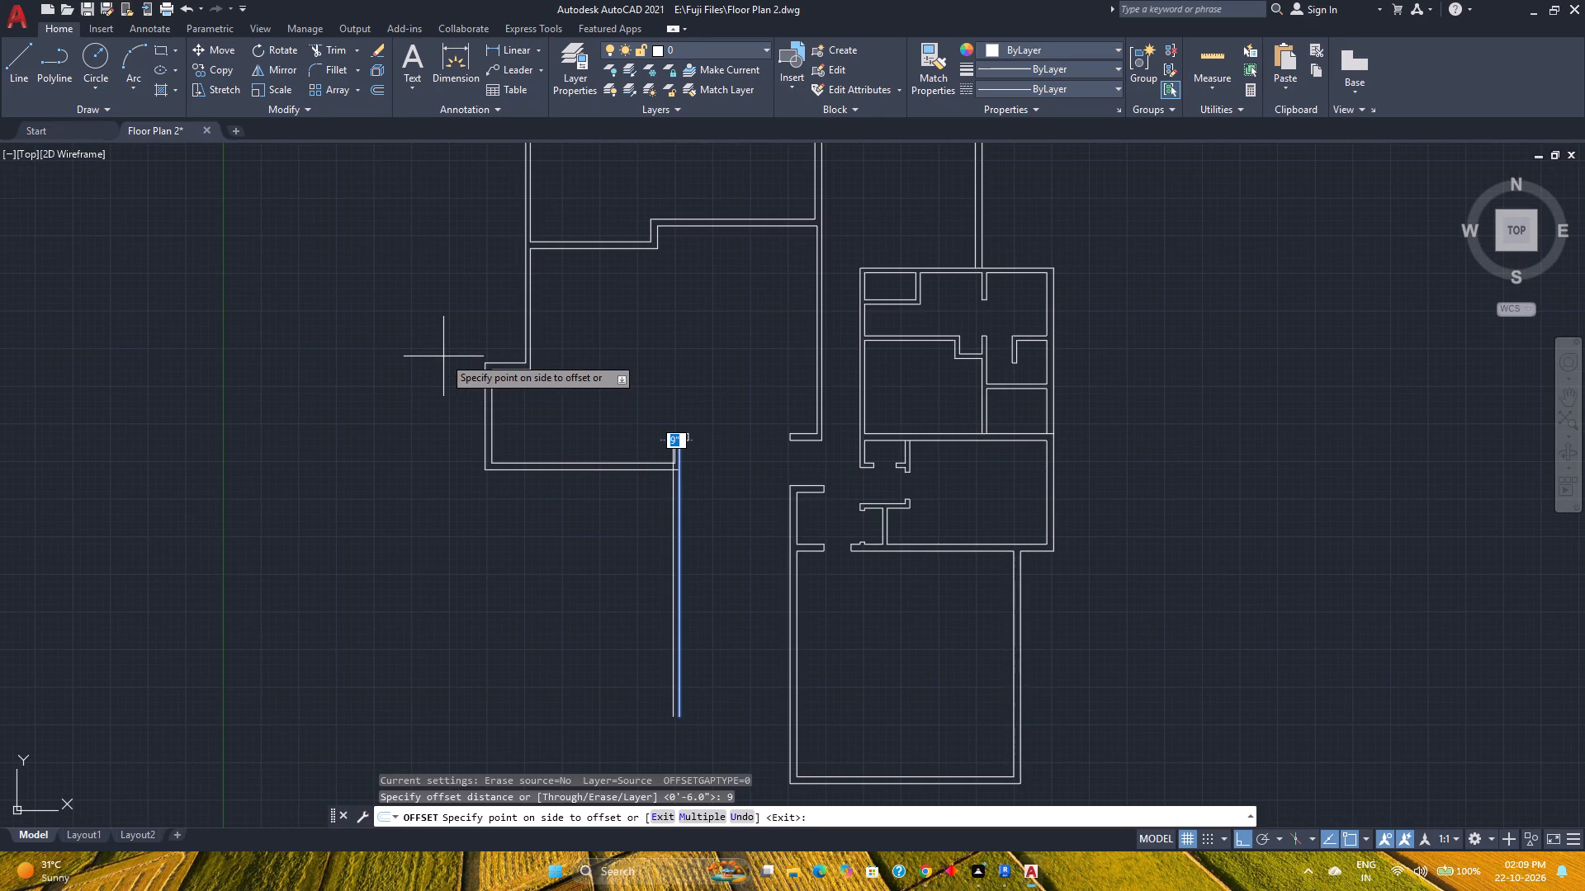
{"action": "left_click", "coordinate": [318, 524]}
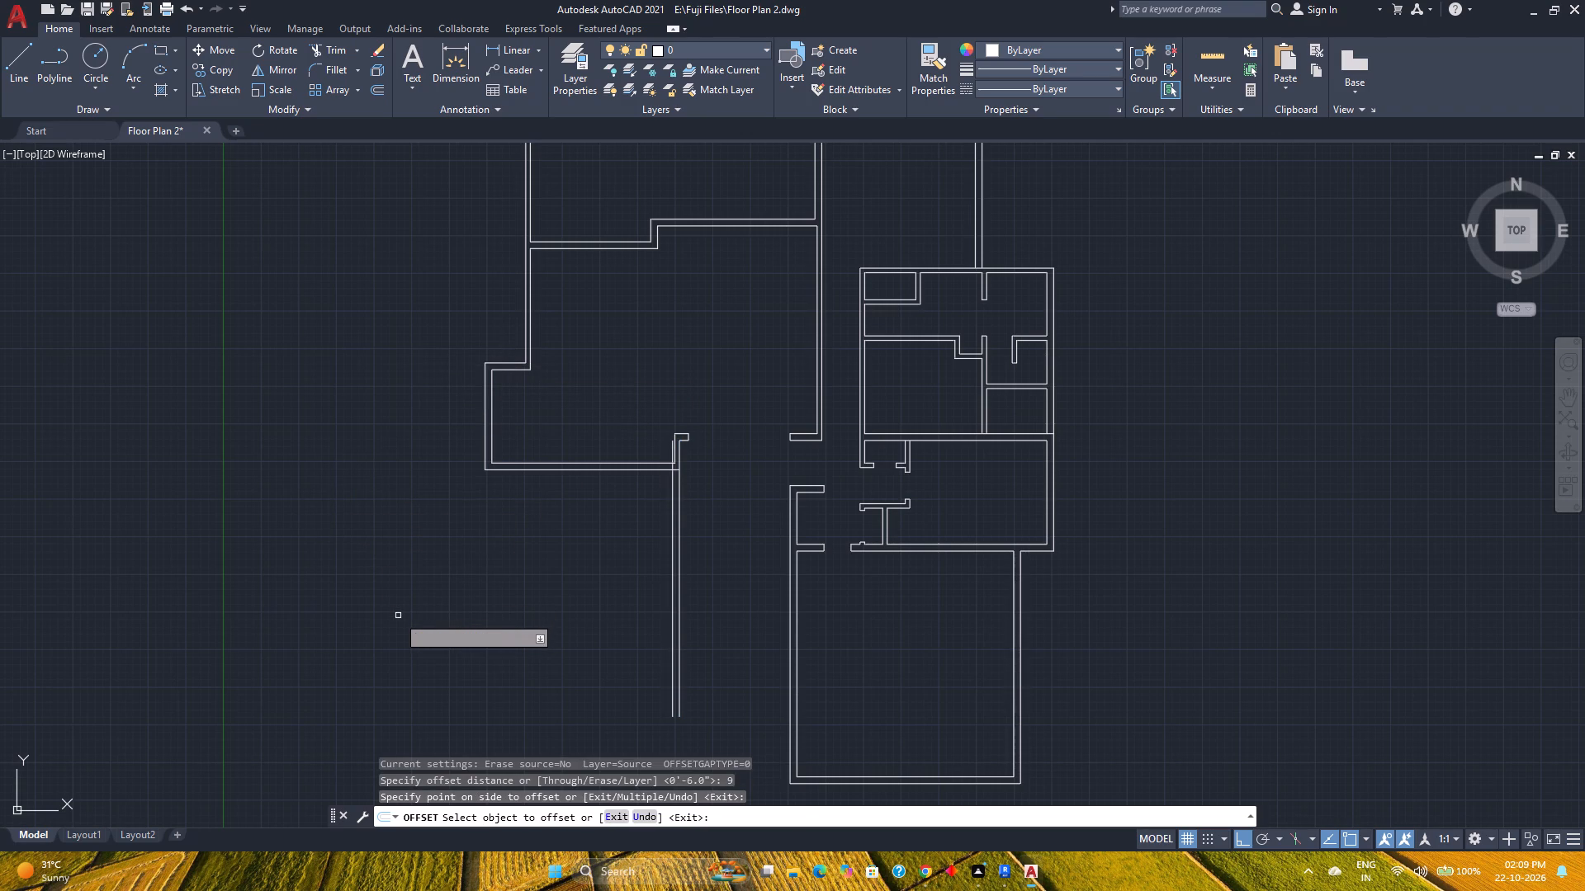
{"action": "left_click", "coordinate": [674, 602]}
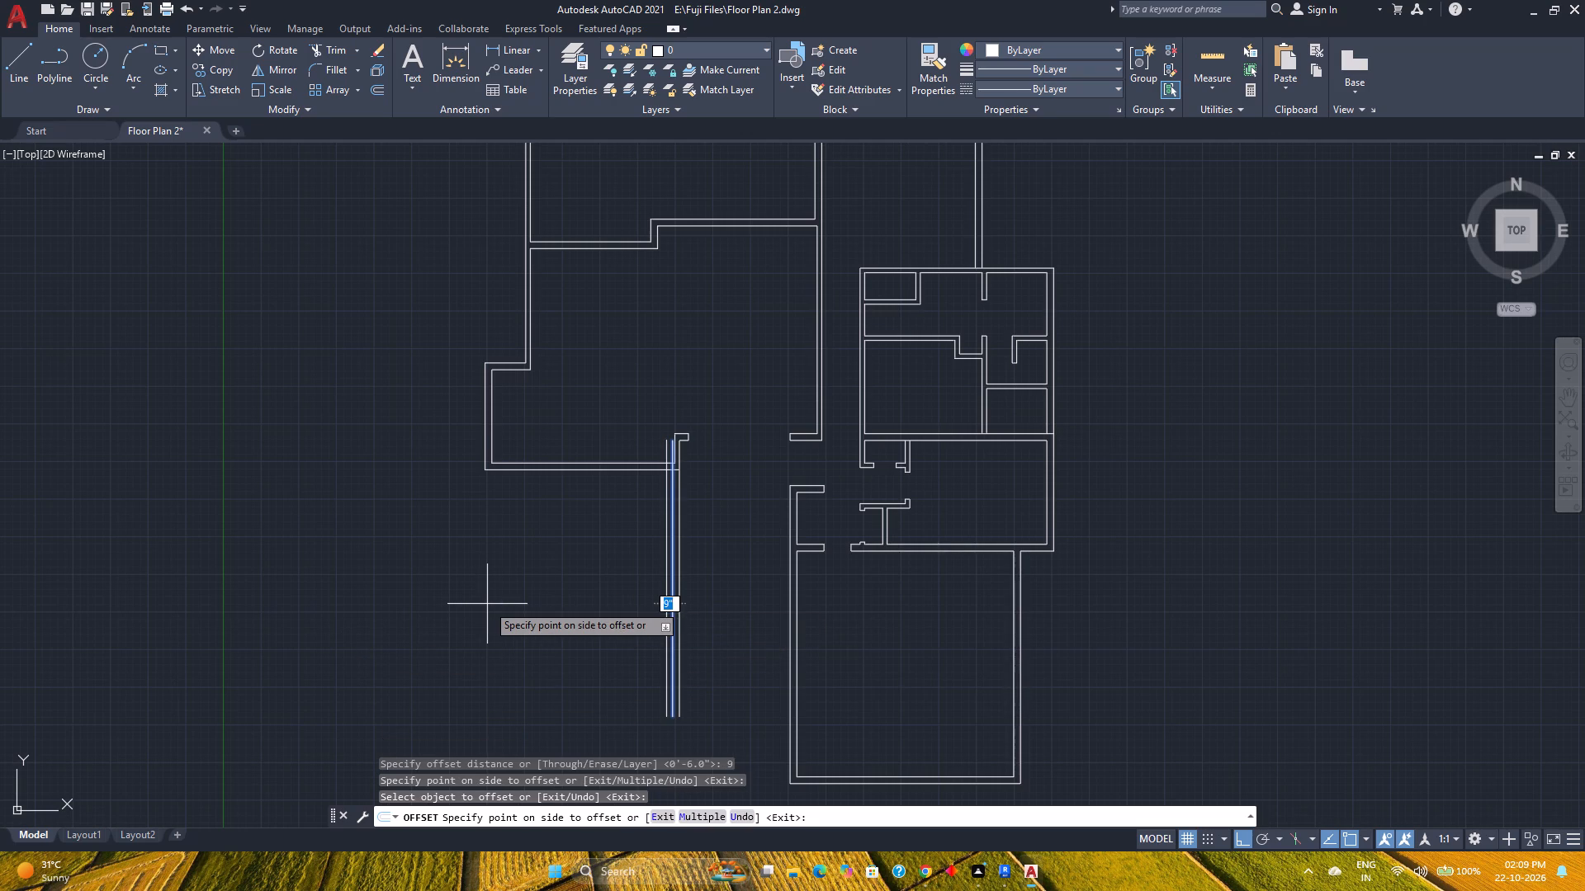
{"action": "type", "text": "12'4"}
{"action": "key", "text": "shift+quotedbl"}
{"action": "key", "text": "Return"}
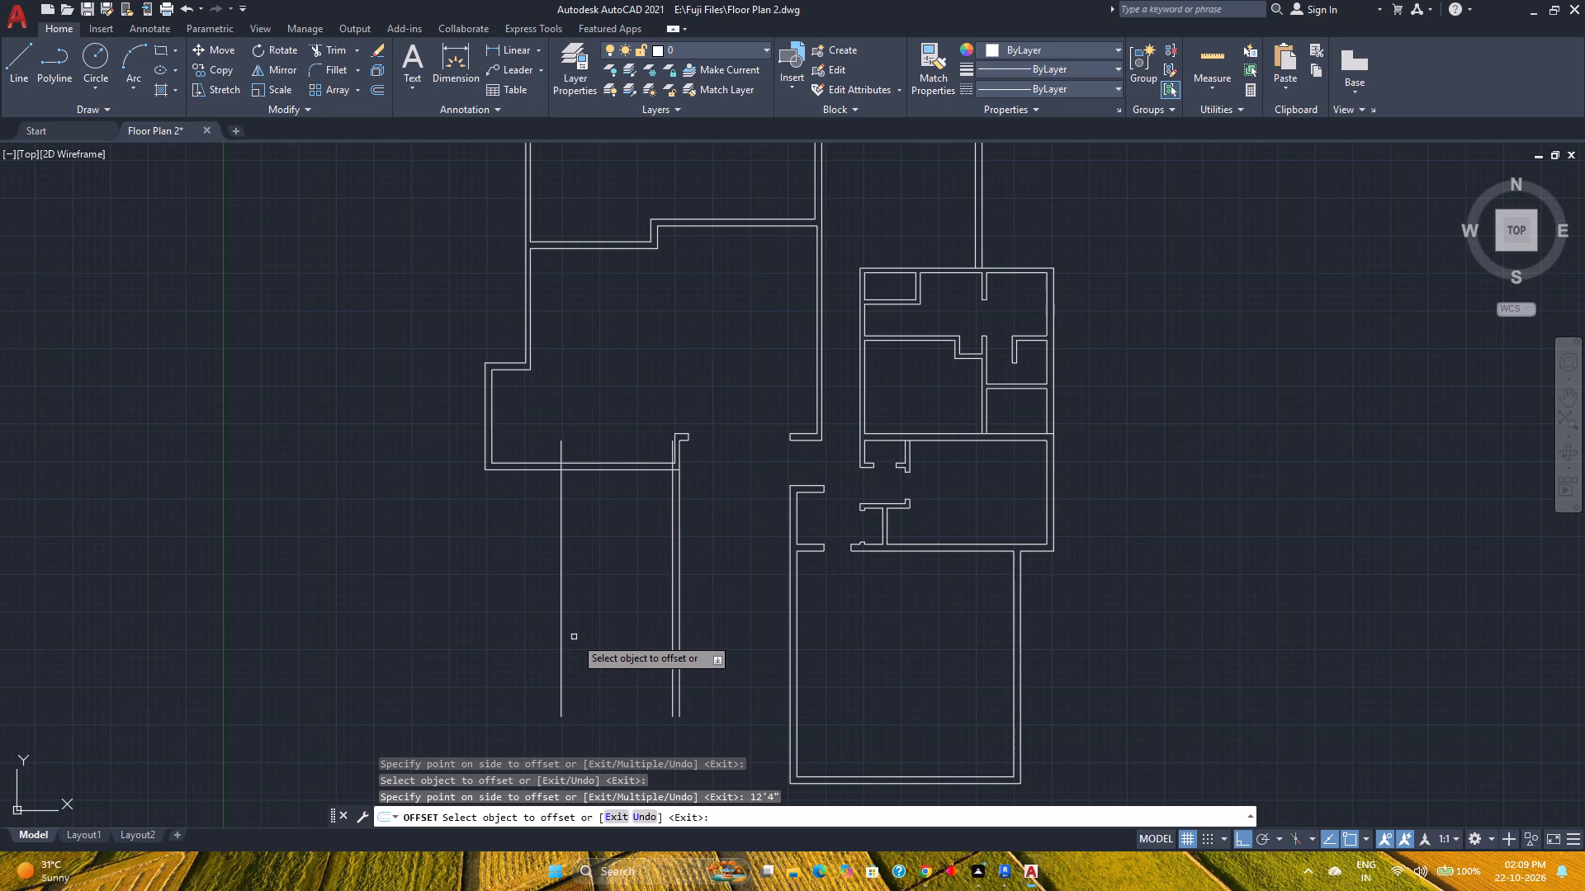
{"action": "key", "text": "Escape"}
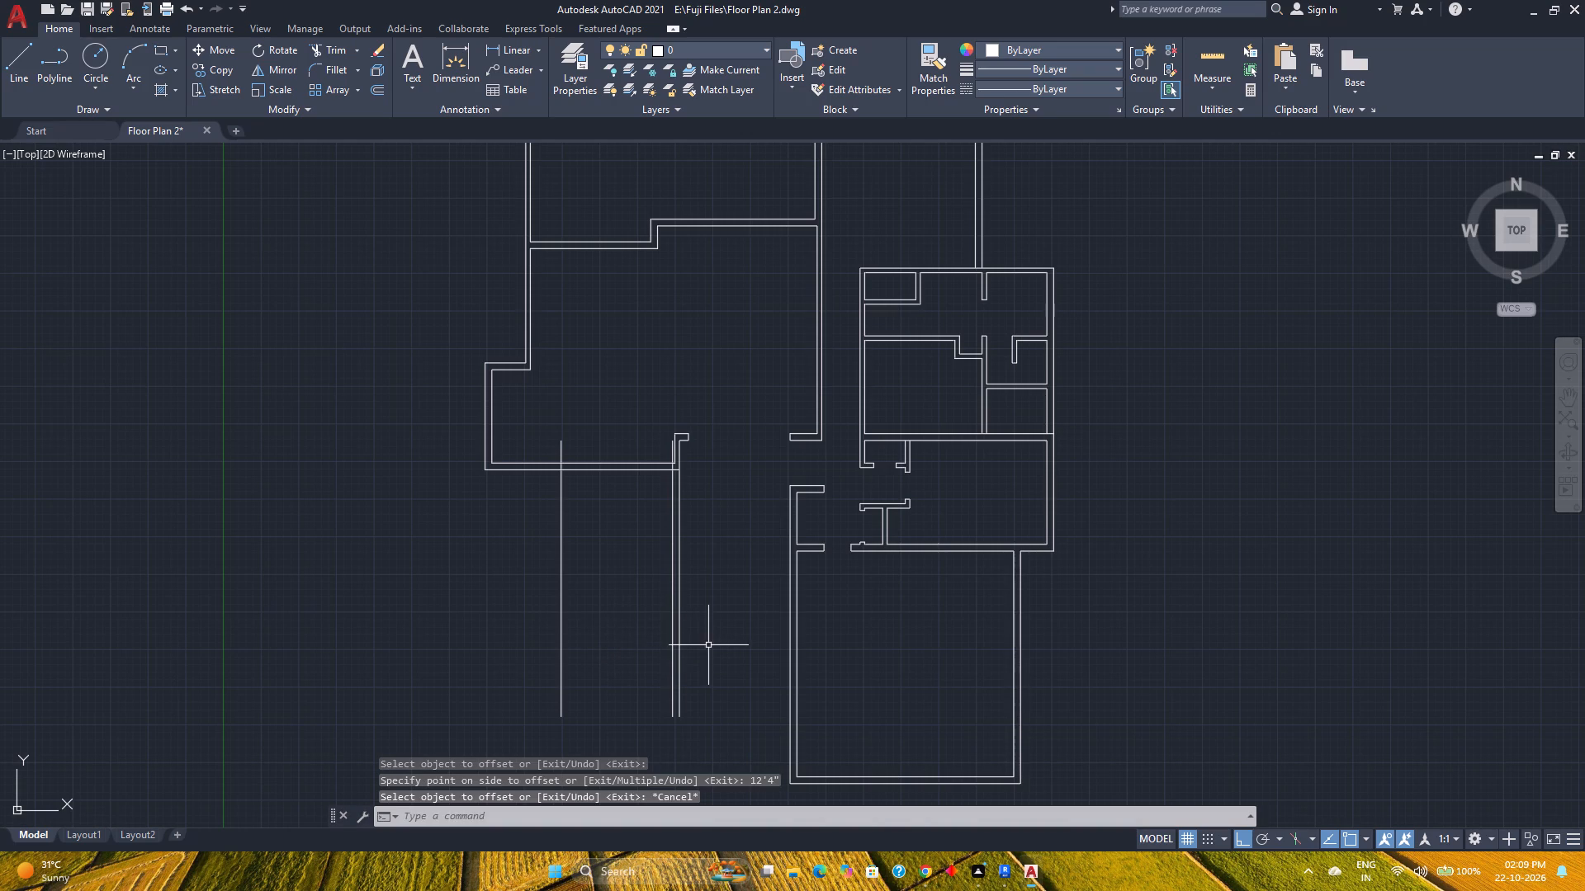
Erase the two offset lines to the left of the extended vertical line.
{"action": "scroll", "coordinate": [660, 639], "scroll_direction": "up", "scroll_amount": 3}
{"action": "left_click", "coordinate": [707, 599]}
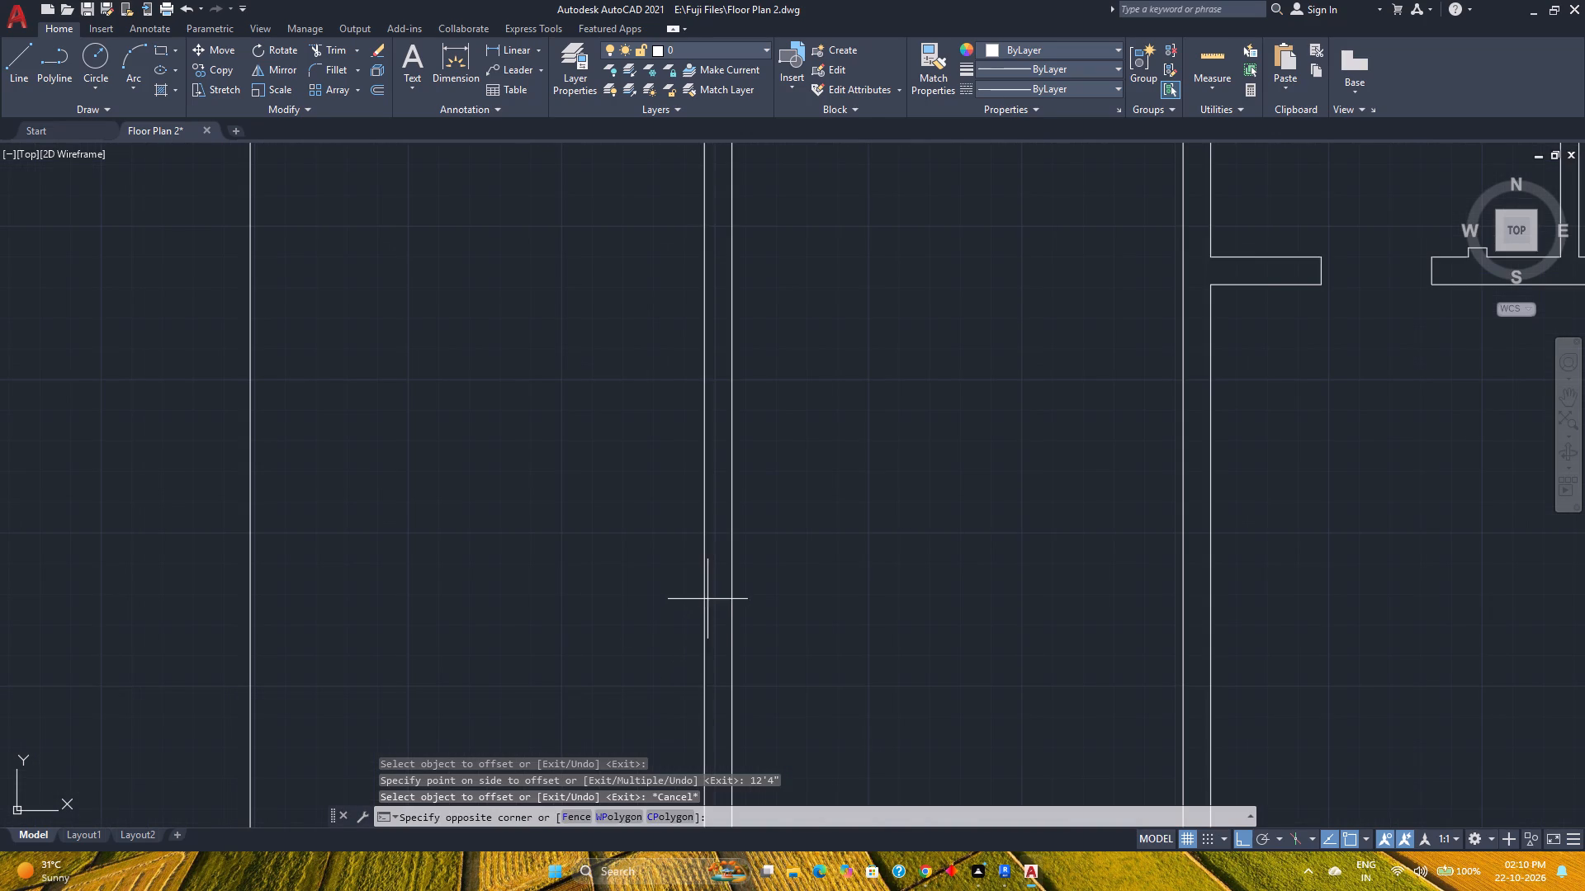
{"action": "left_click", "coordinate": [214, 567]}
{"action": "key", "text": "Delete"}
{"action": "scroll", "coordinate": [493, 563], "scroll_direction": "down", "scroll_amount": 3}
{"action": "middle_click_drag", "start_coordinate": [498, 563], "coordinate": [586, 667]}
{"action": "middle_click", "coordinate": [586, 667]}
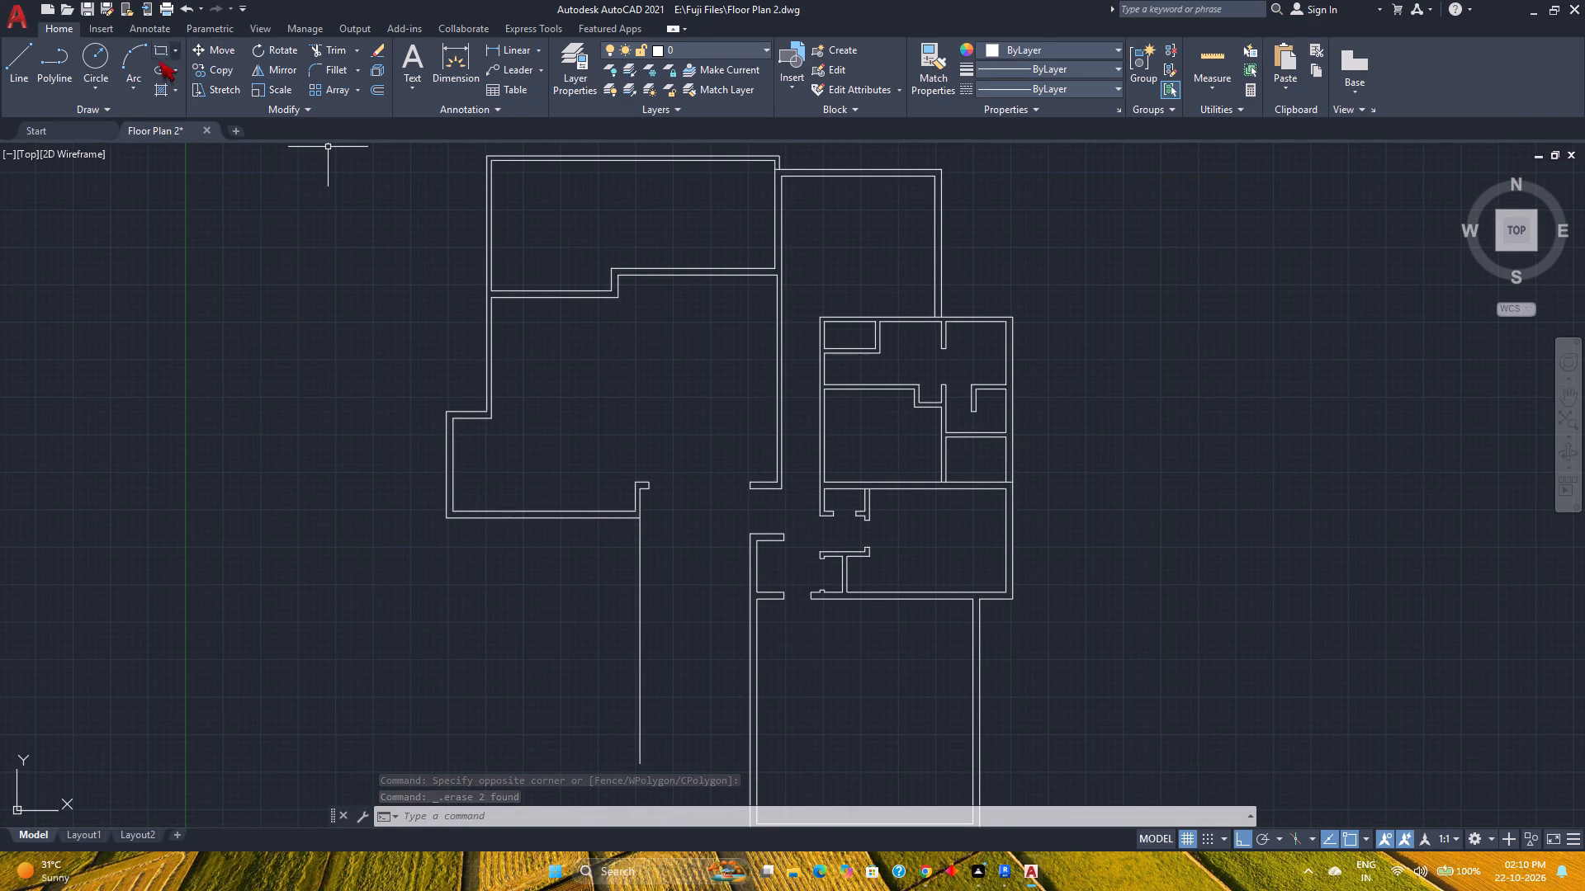
Measure the width of the opening in the large room's lower wall with Quick Measure.
{"action": "left_click", "coordinate": [27, 63]}
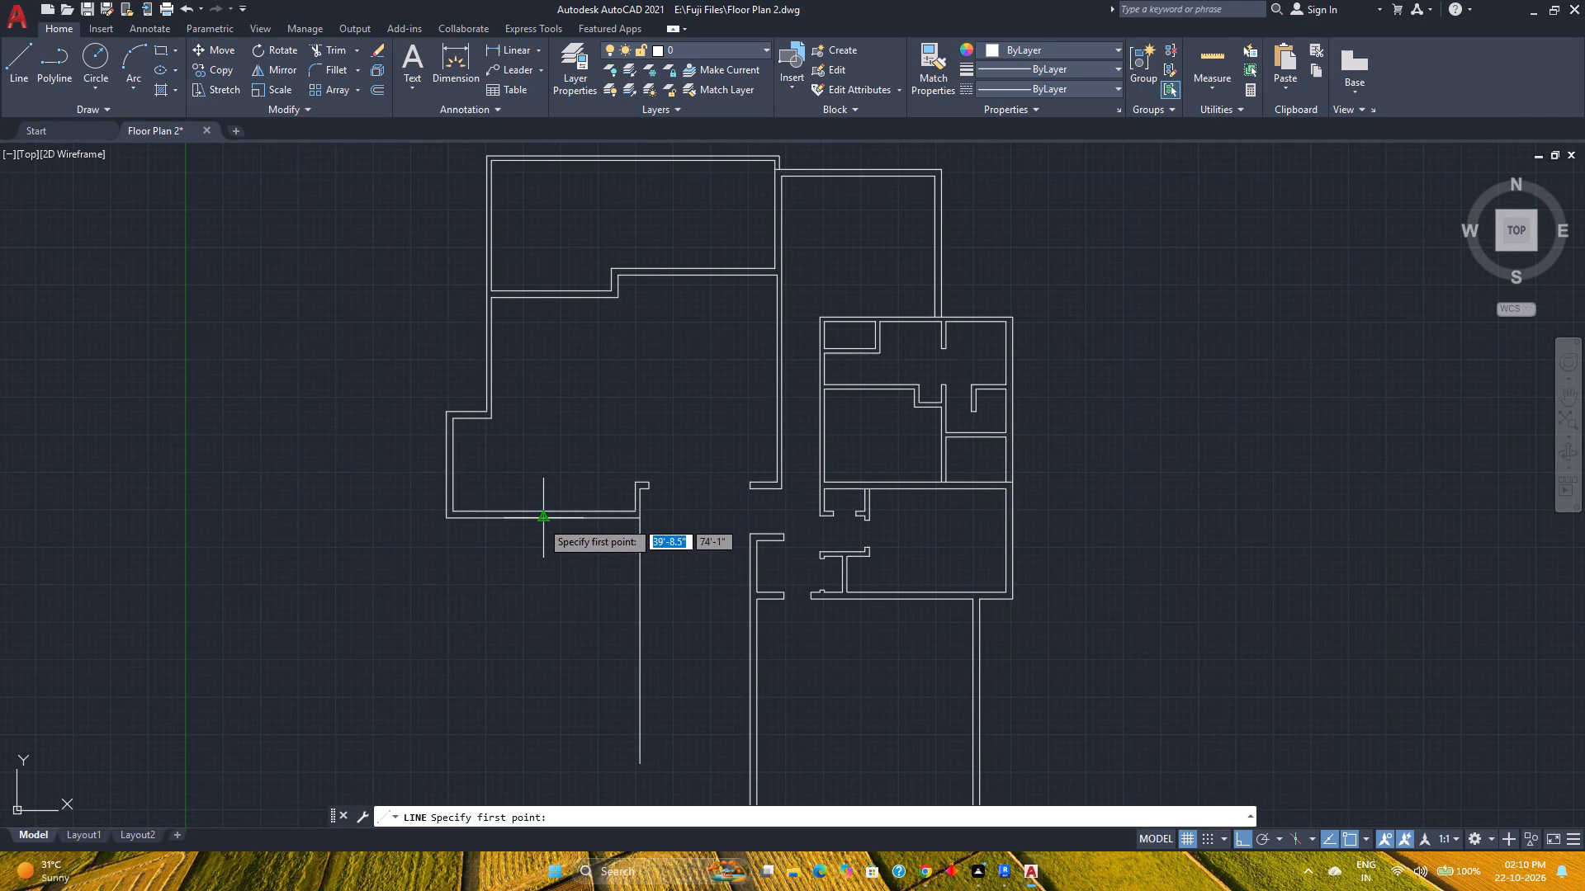
{"action": "key", "text": "Escape"}
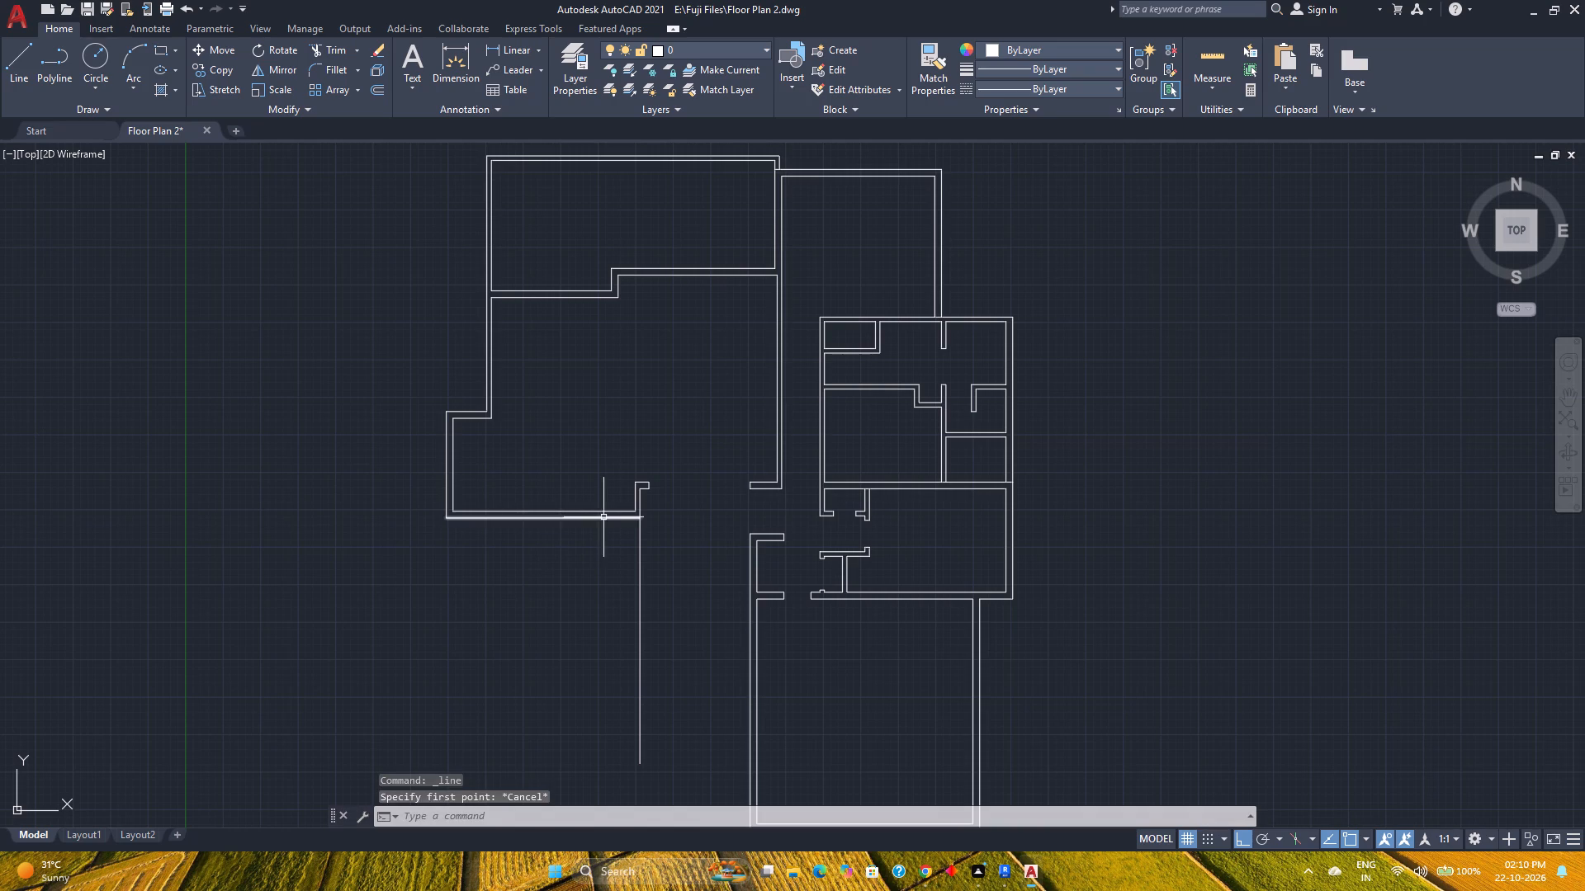
{"action": "left_click", "coordinate": [1197, 58]}
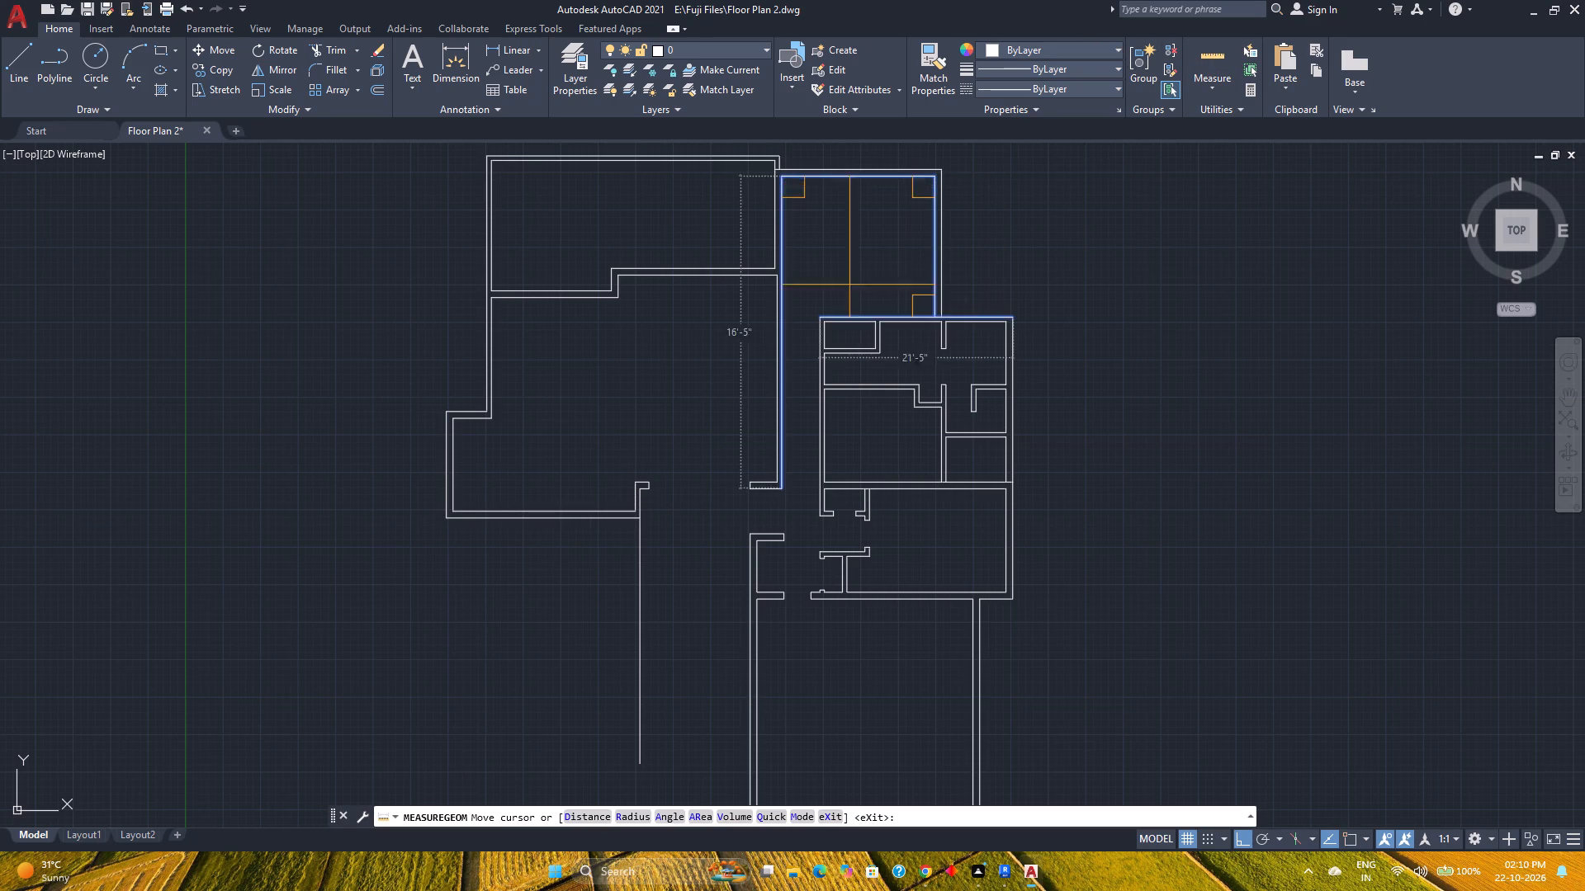
{"action": "scroll", "coordinate": [684, 493], "scroll_direction": "up", "scroll_amount": 2}
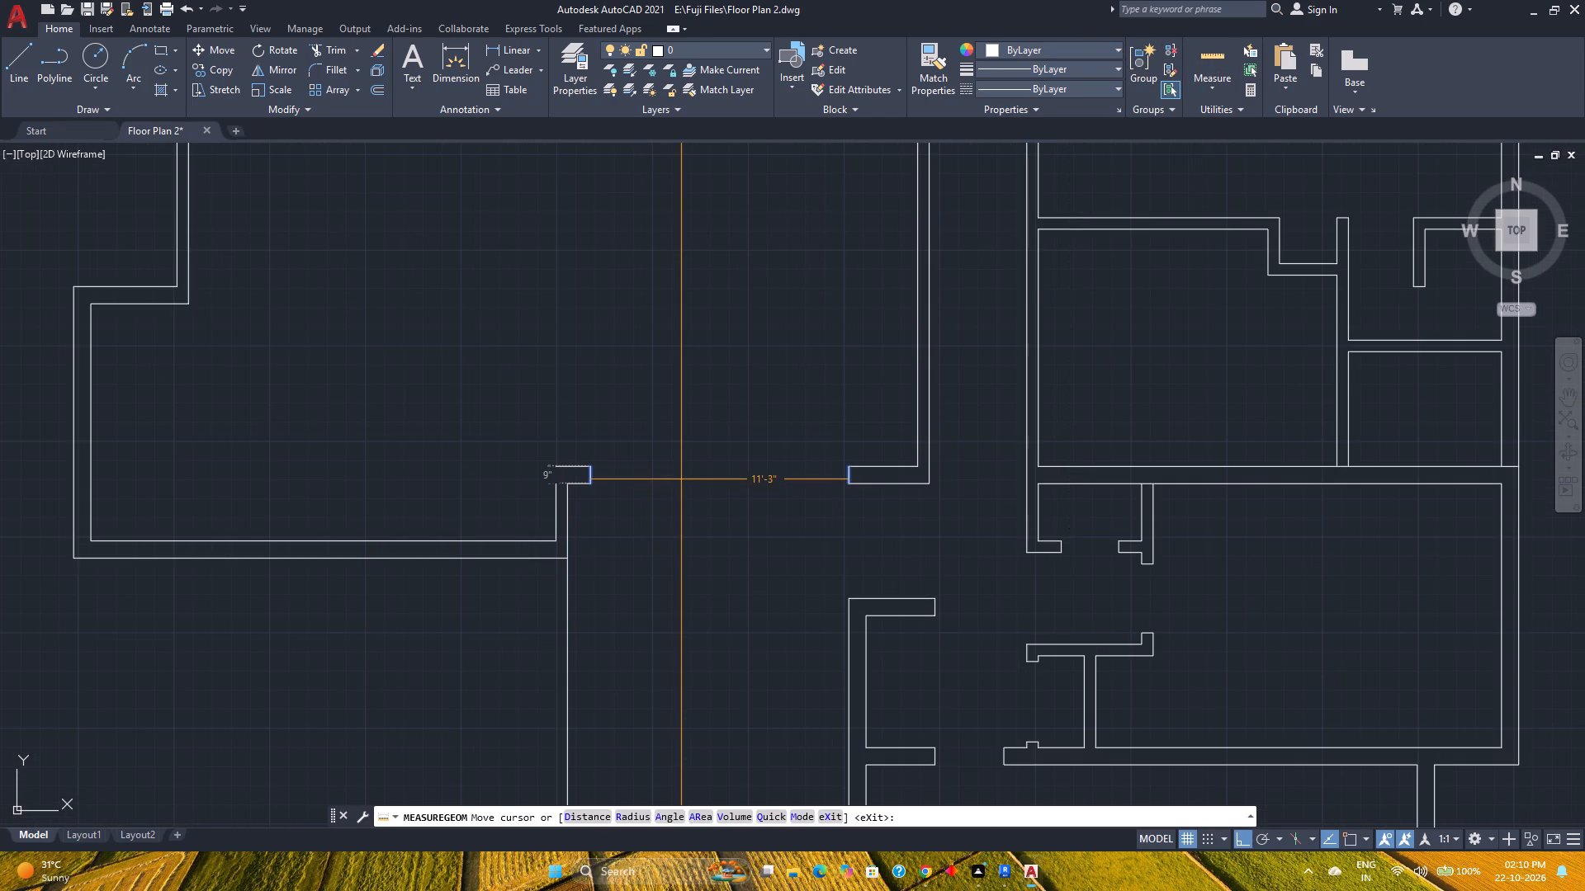
{"action": "key", "text": "Escape"}
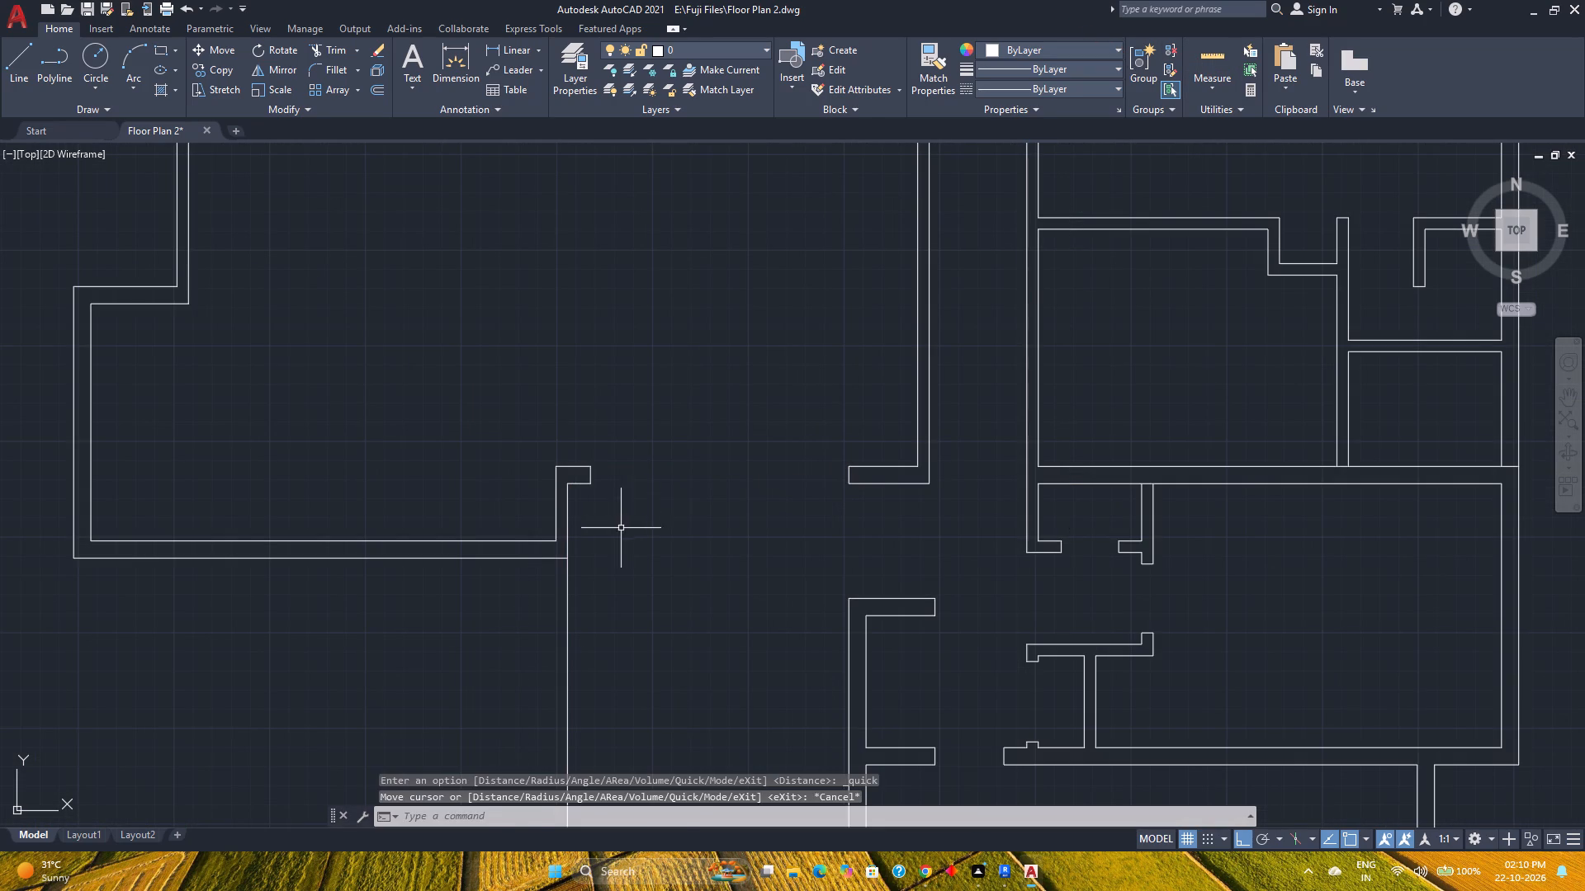
Move the wall step beside the large room's opening, including the extended vertical line, 1'3" to the right.
{"action": "left_click", "coordinate": [621, 528]}
{"action": "left_click", "coordinate": [543, 434]}
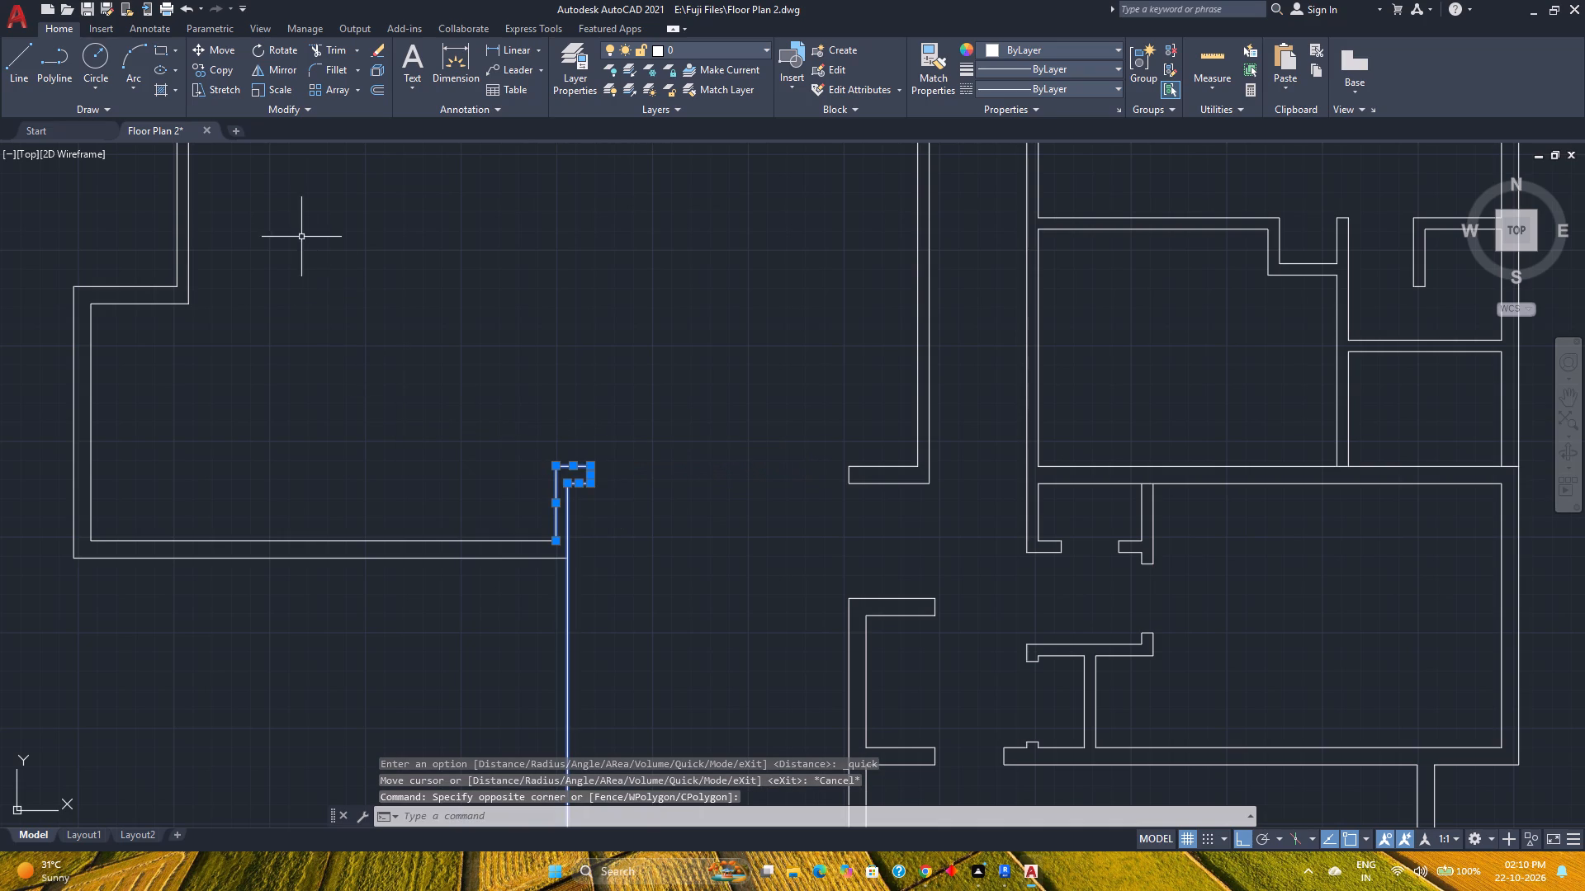
{"action": "left_click", "coordinate": [234, 49]}
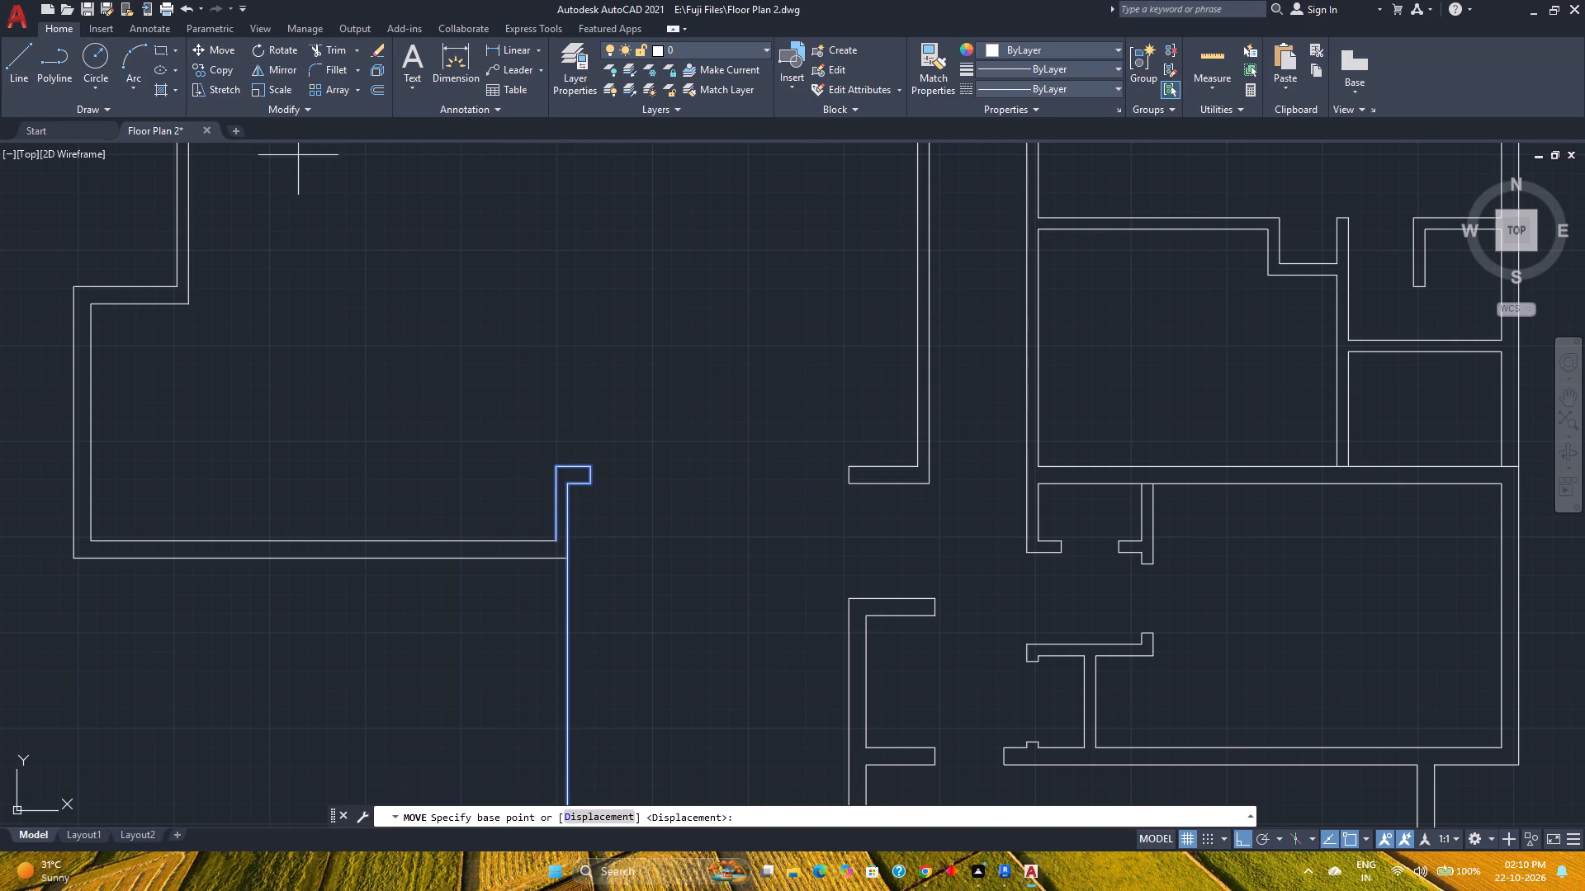
{"action": "scroll", "coordinate": [584, 478], "scroll_direction": "up", "scroll_amount": 3}
{"action": "left_click", "coordinate": [603, 428]}
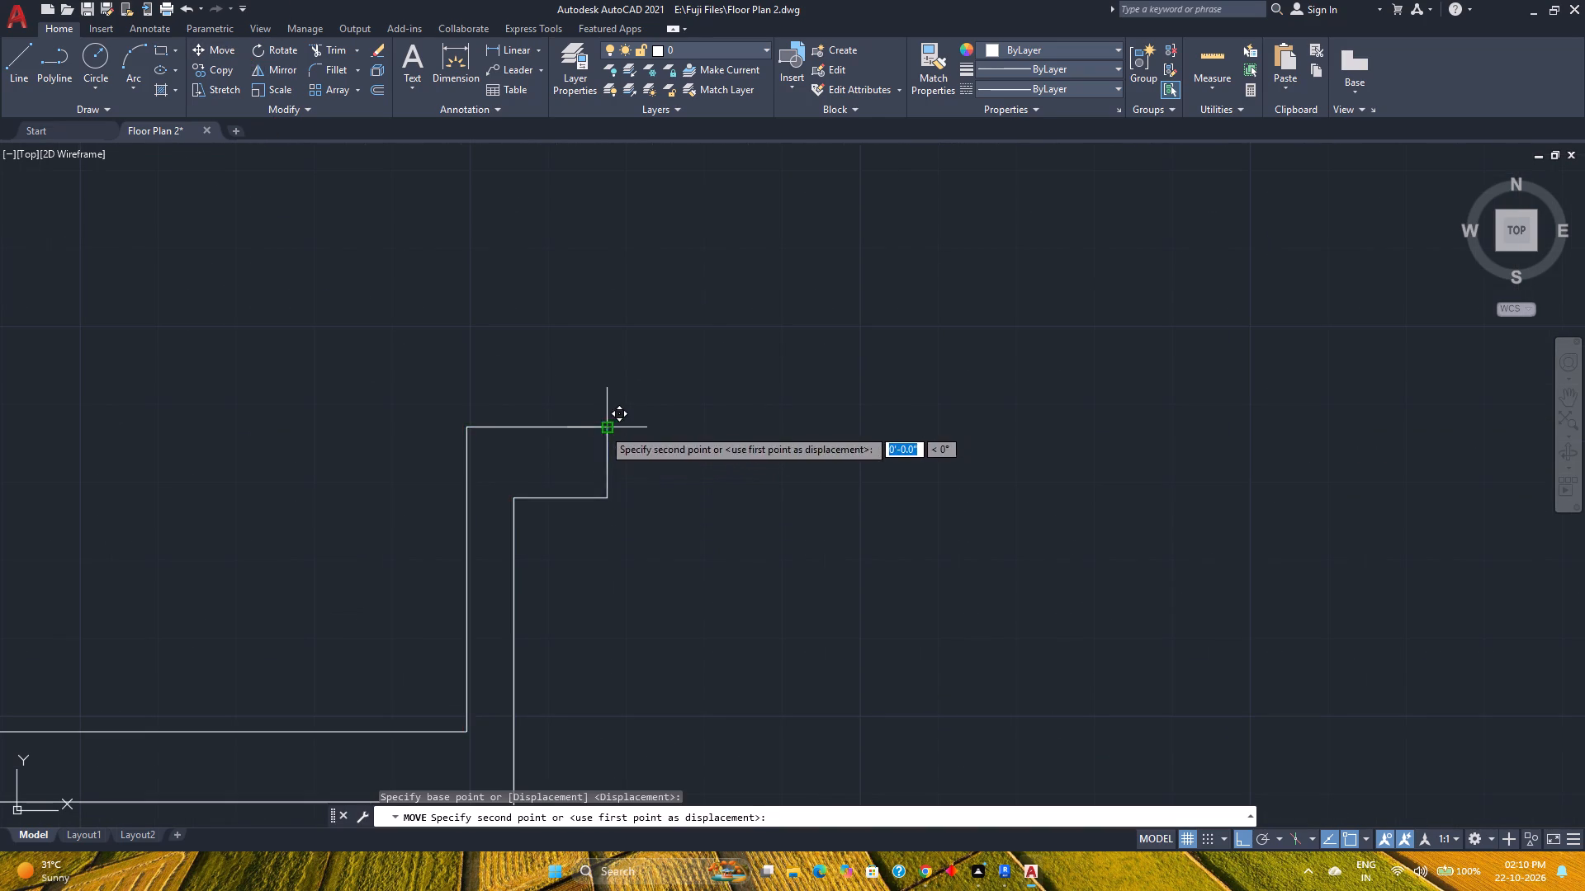
{"action": "scroll", "coordinate": [693, 427], "scroll_direction": "down", "scroll_amount": 3}
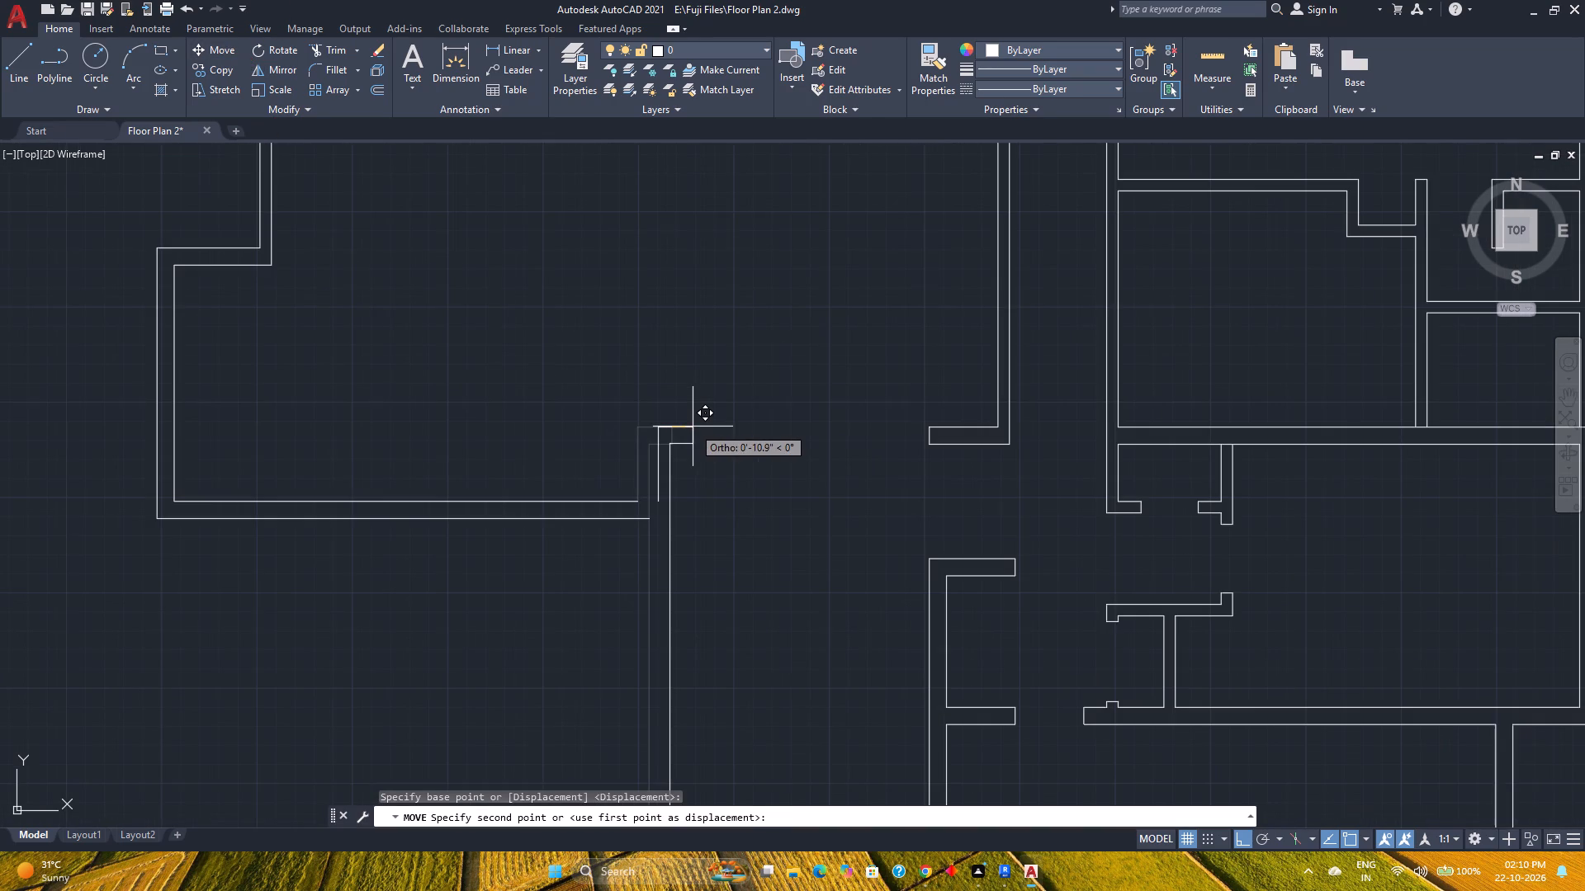
{"action": "type", "text": "1'3\""}
{"action": "key", "text": "Return"}
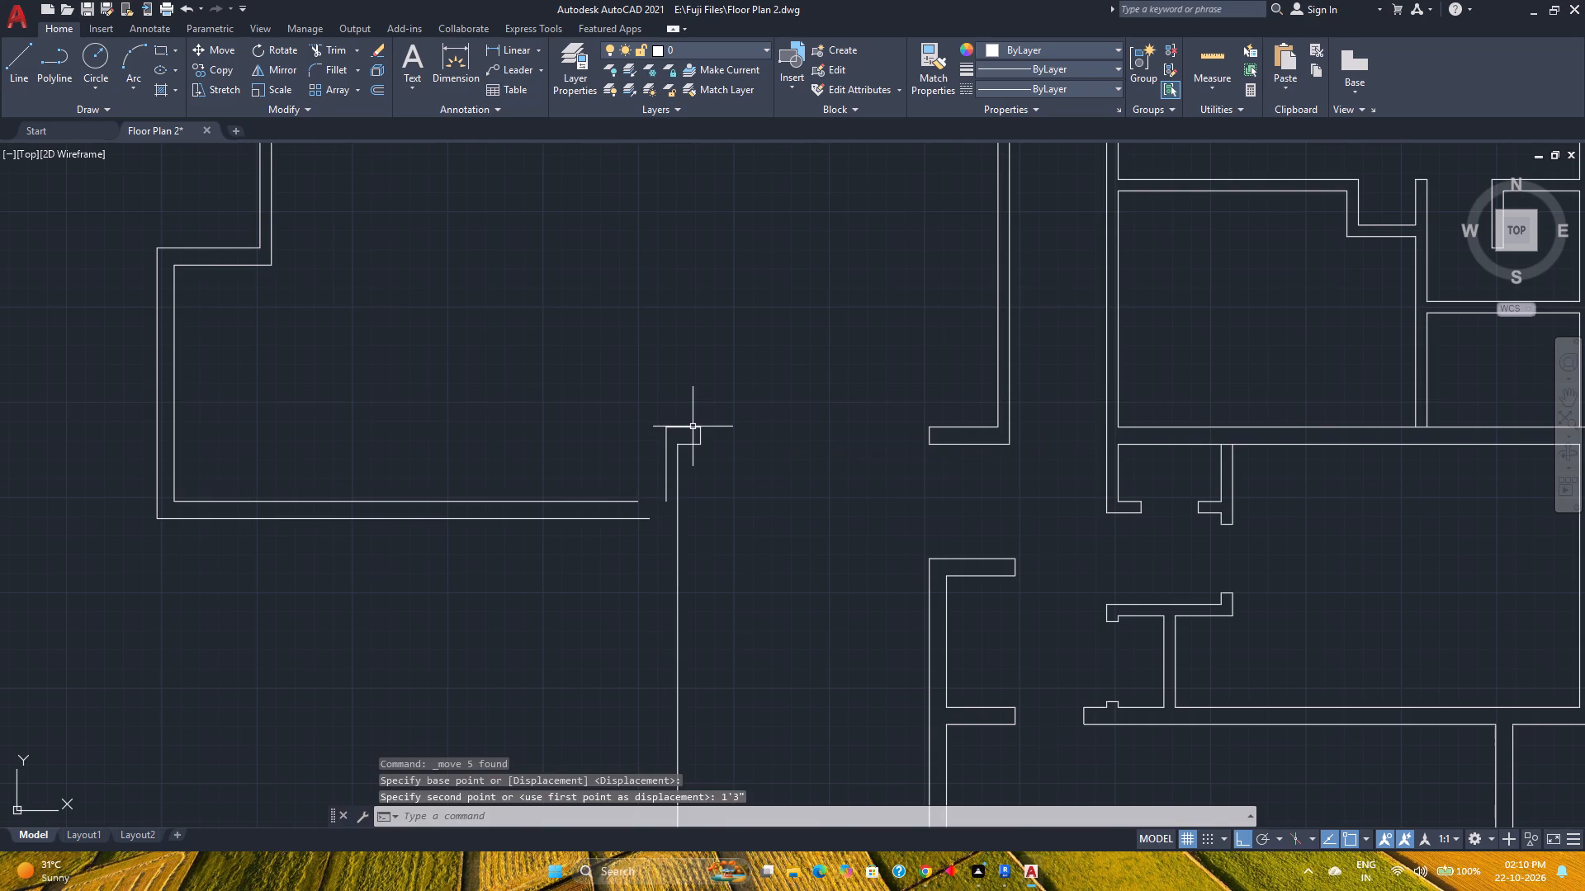
Measure the width of the opening beside the moved wall step again.
{"action": "scroll", "coordinate": [753, 517], "scroll_direction": "down", "scroll_amount": 2}
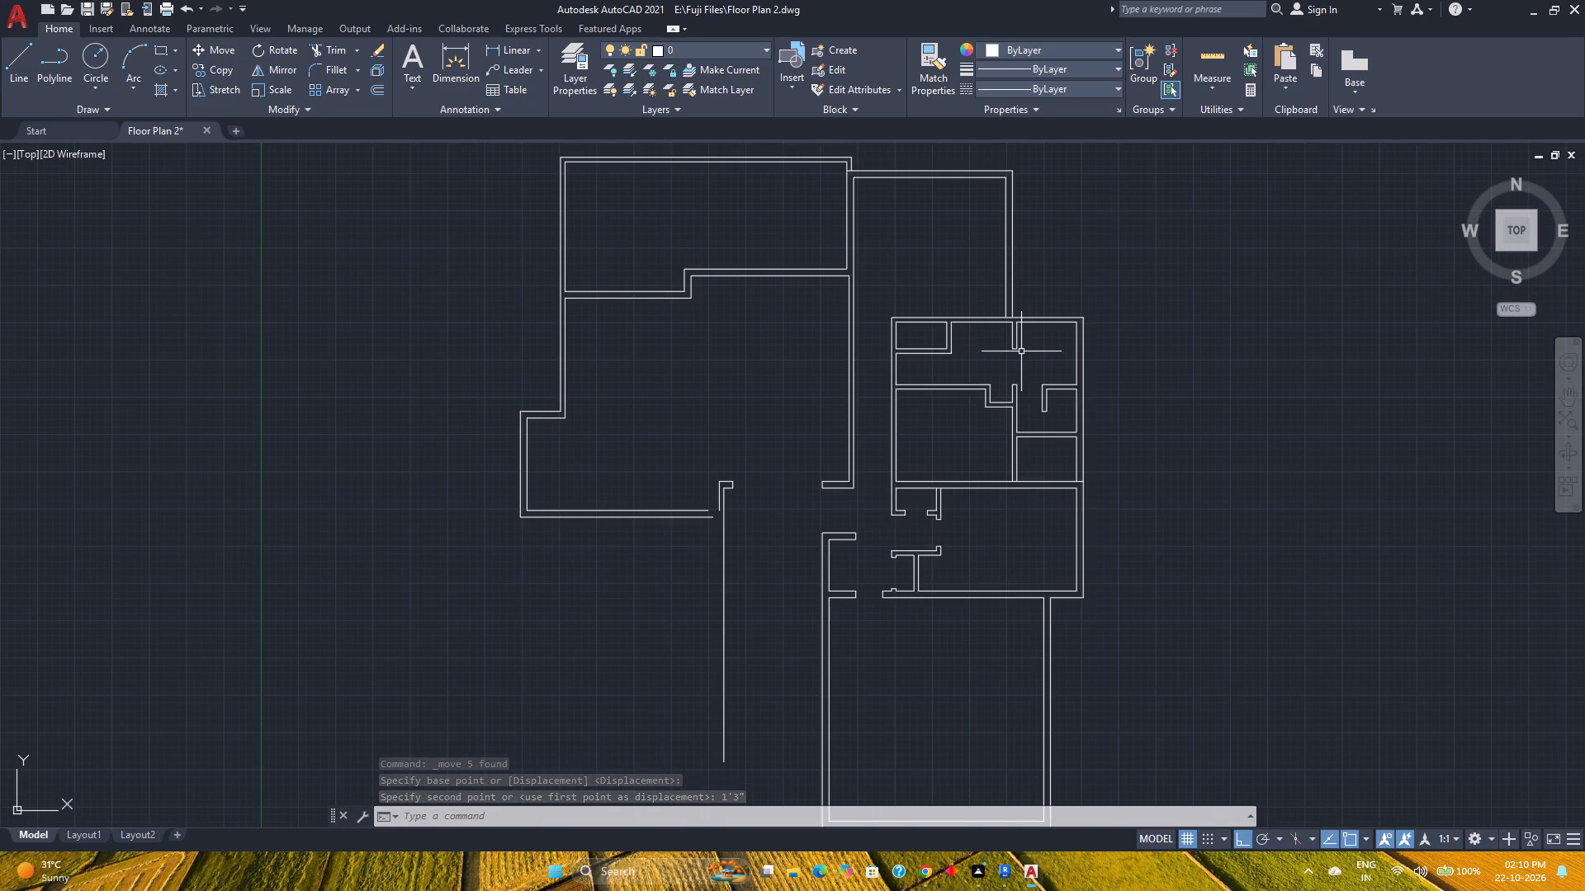
{"action": "left_click", "coordinate": [1208, 60]}
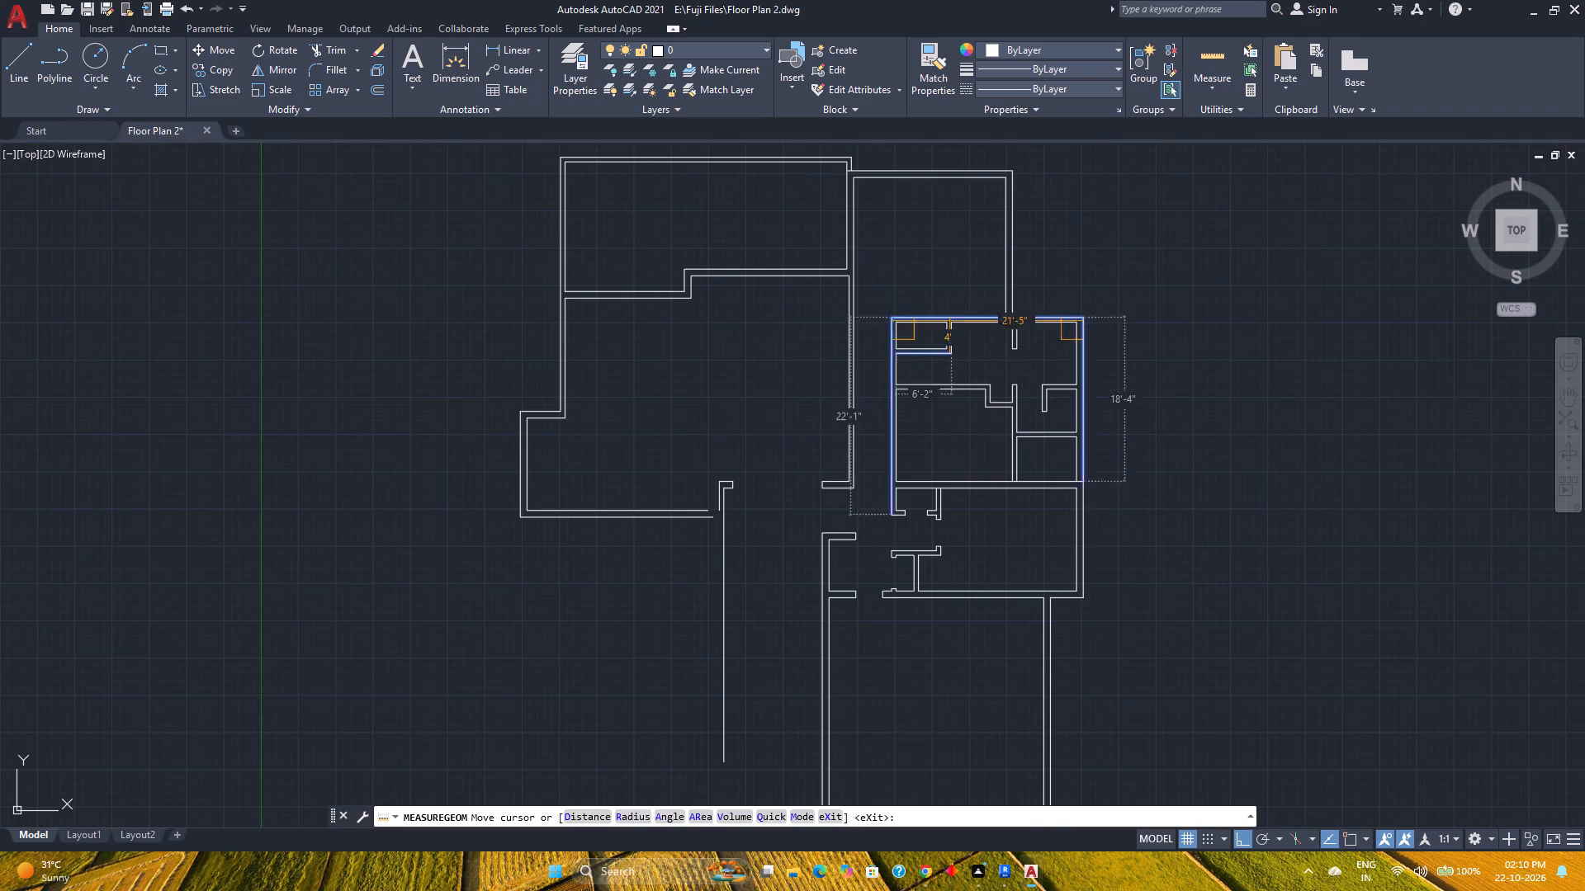
{"action": "scroll", "coordinate": [783, 484], "scroll_direction": "up", "scroll_amount": 3}
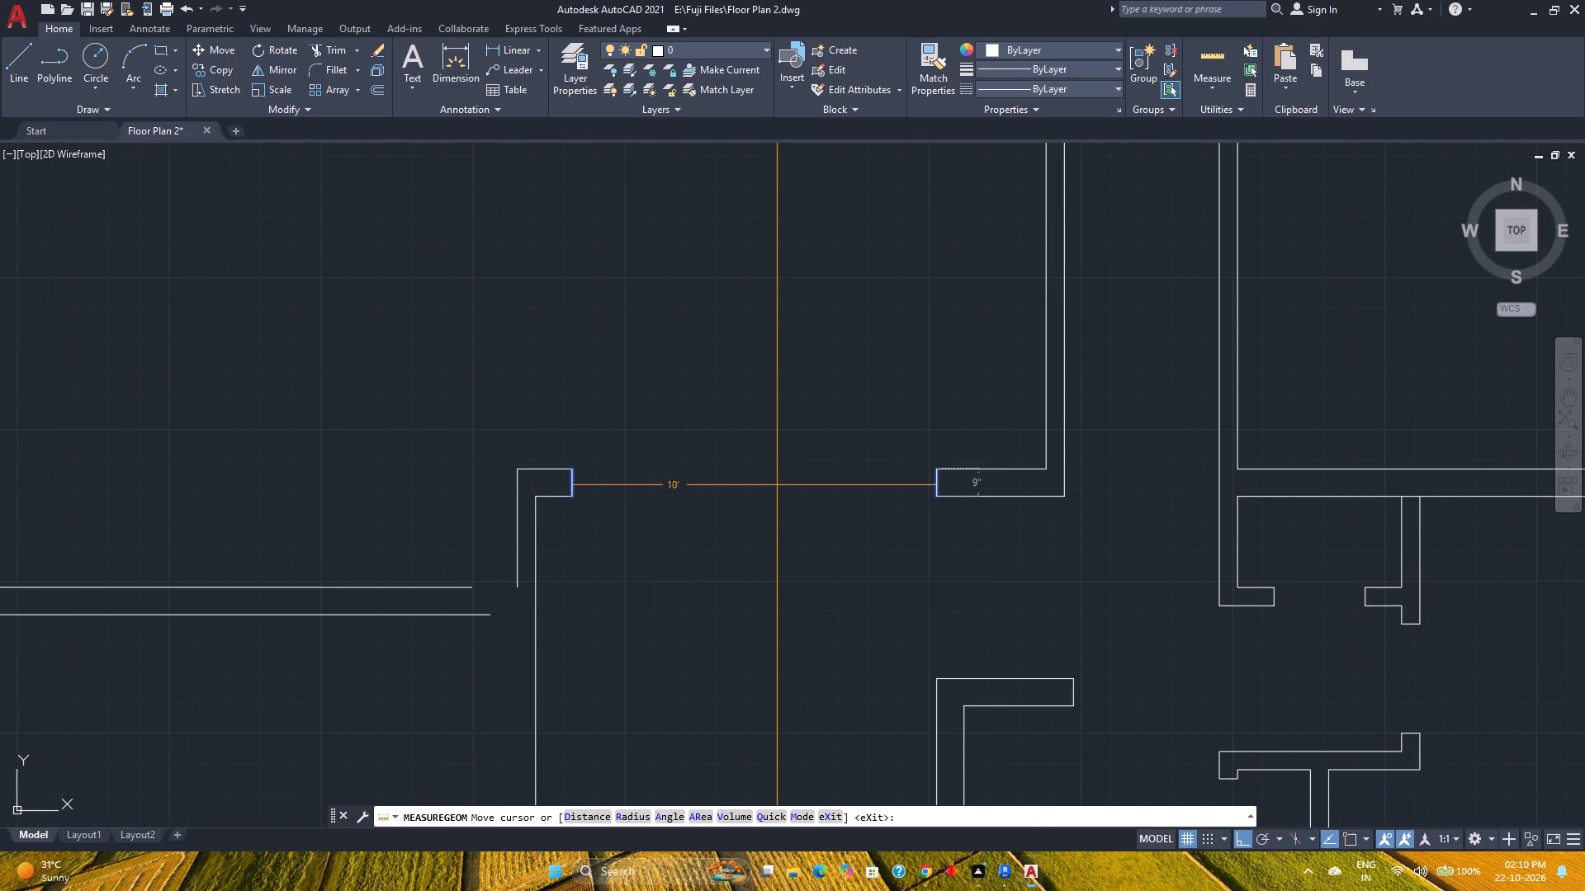
{"action": "key", "text": "Escape"}
Move the wall step and its extended vertical line a further 1'6" to the right.
{"action": "left_click", "coordinate": [646, 605]}
{"action": "left_click", "coordinate": [484, 440]}
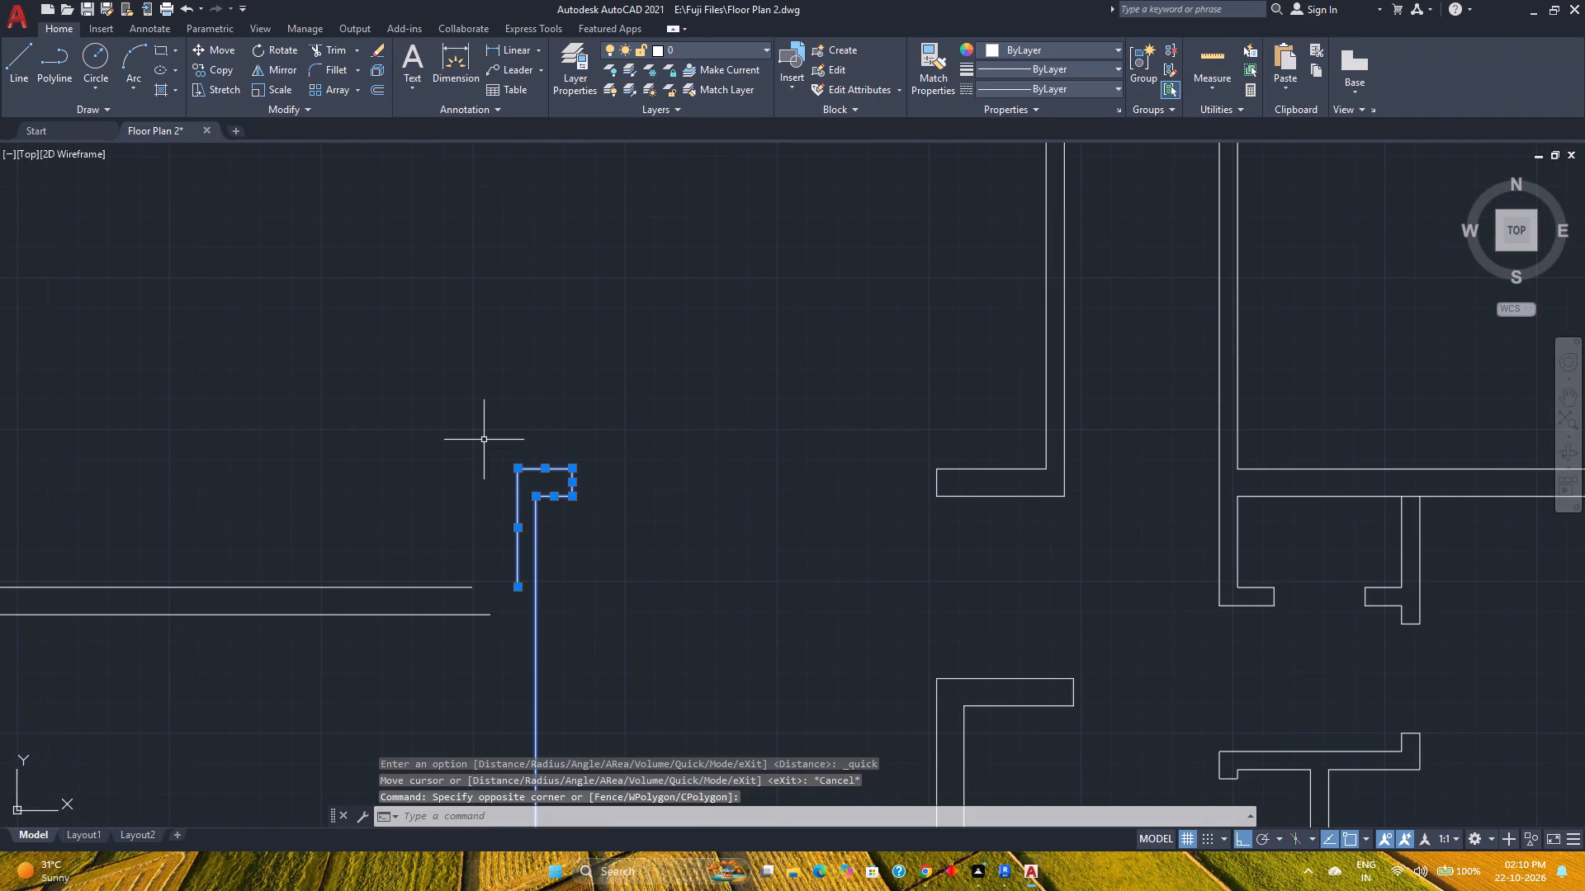
{"action": "left_click", "coordinate": [219, 46]}
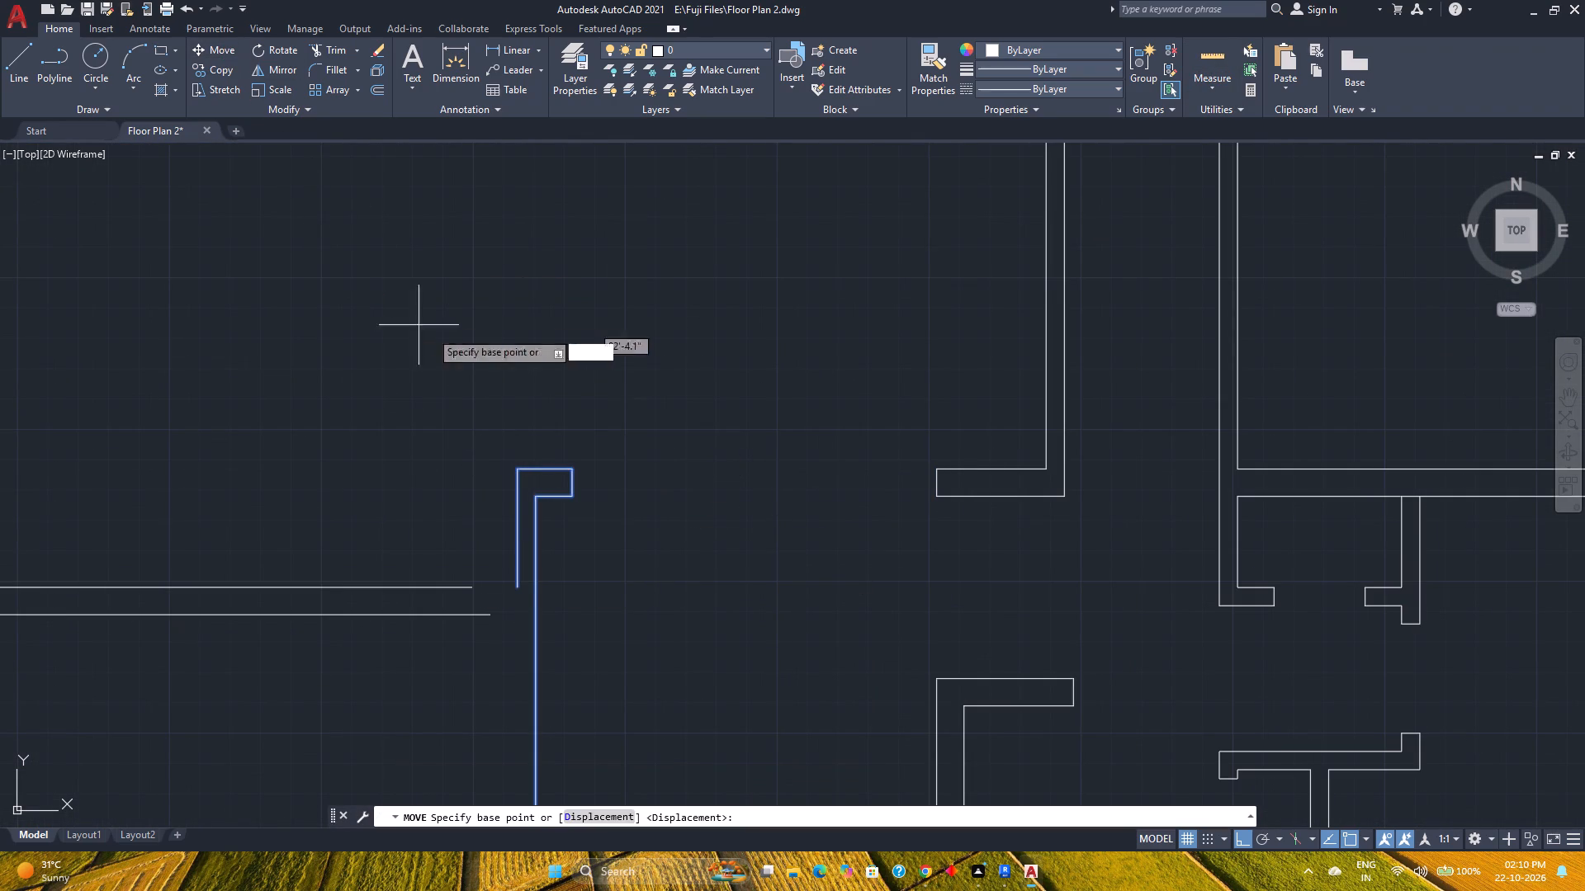
{"action": "left_click", "coordinate": [568, 468]}
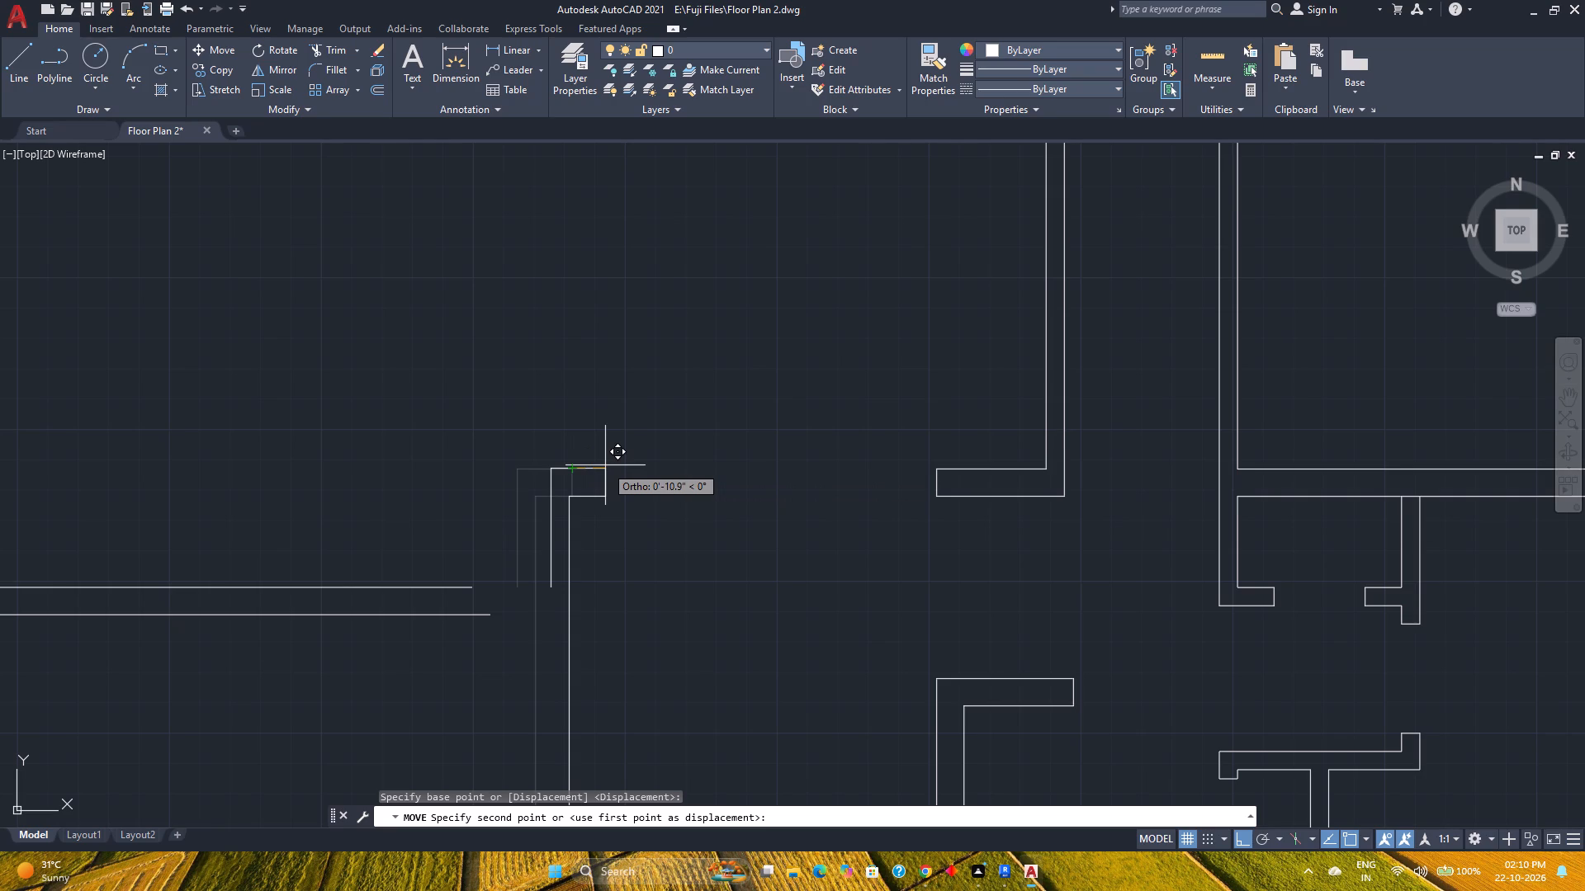
{"action": "type", "text": "1'6\""}
{"action": "key", "text": "Return"}
Extend the large room's two lower wall lines to meet the moved wall step.
{"action": "scroll", "coordinate": [560, 404], "scroll_direction": "down", "scroll_amount": 1}
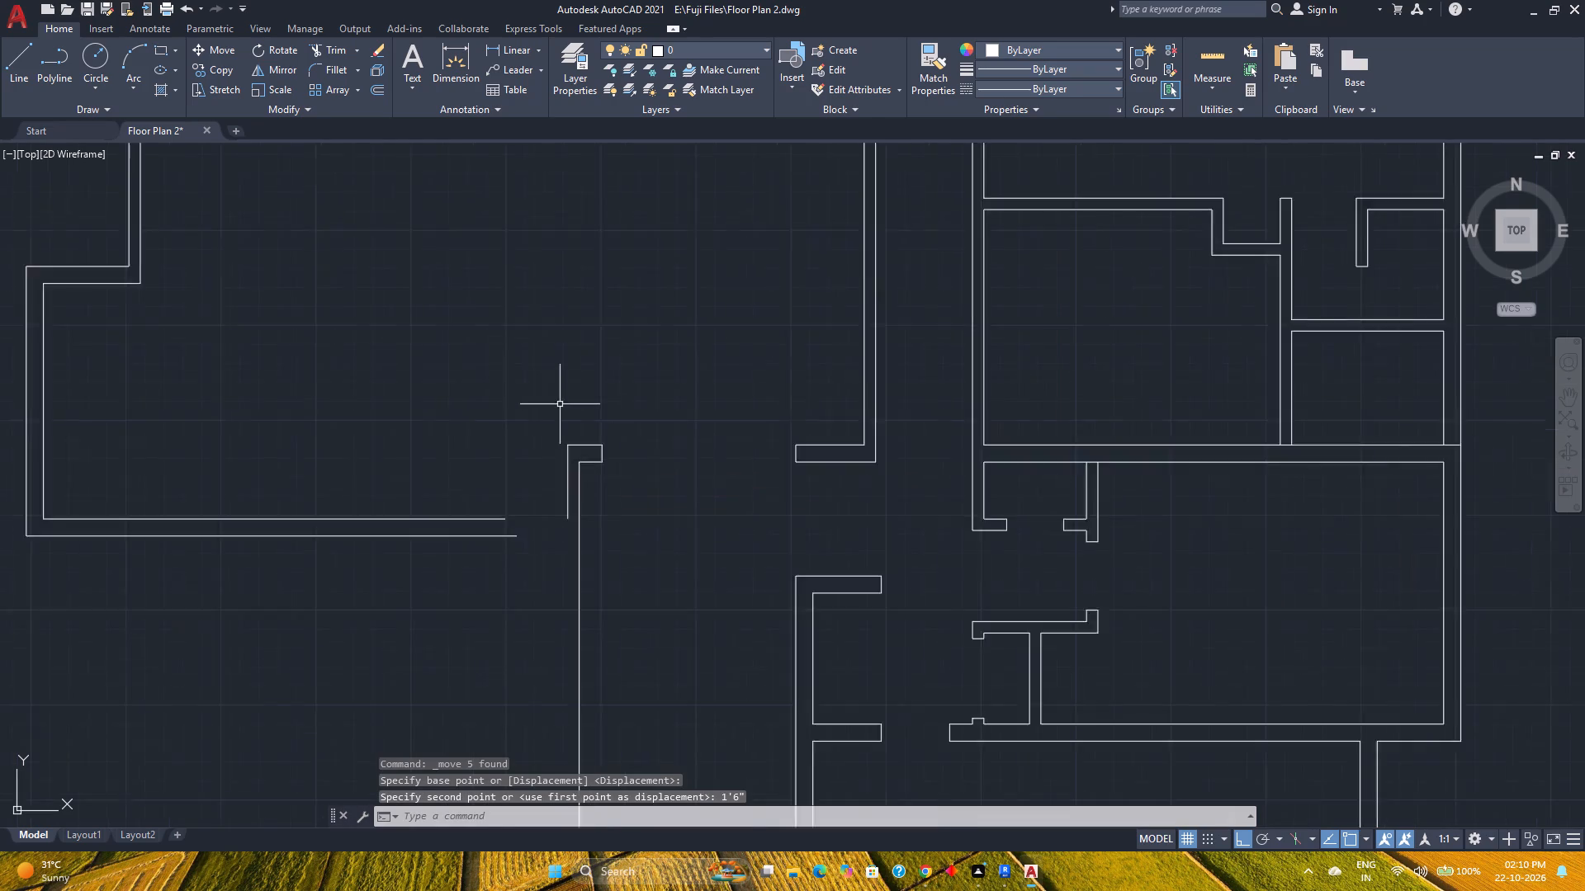
{"action": "scroll", "coordinate": [561, 404], "scroll_direction": "down", "scroll_amount": 2}
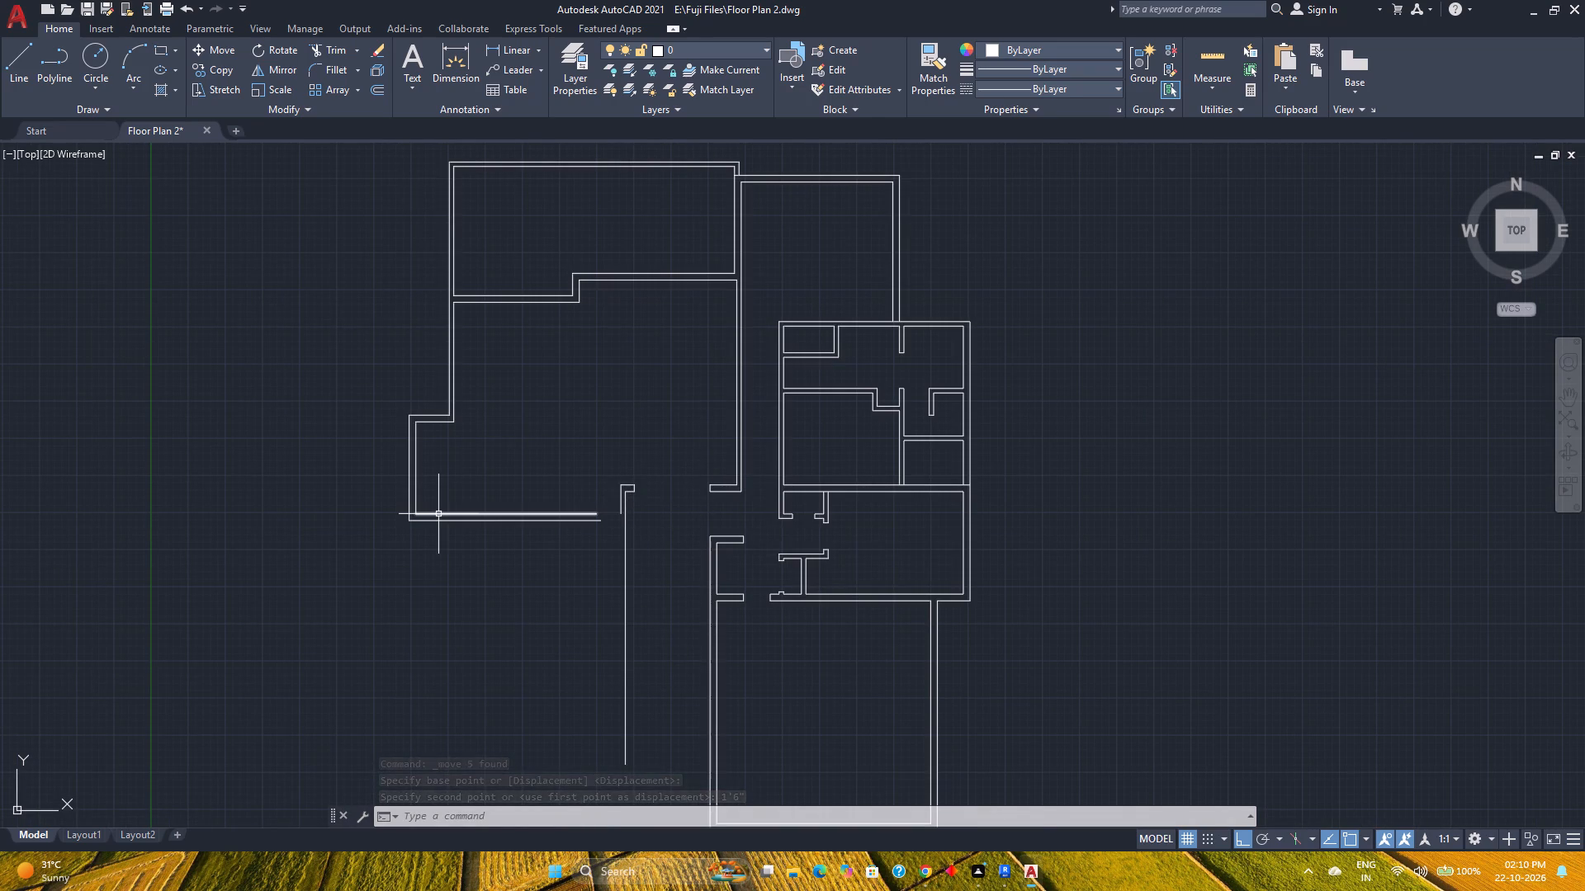
{"action": "type", "text": "ex"}
{"action": "key", "text": "Return"}
{"action": "left_click", "coordinate": [551, 475]}
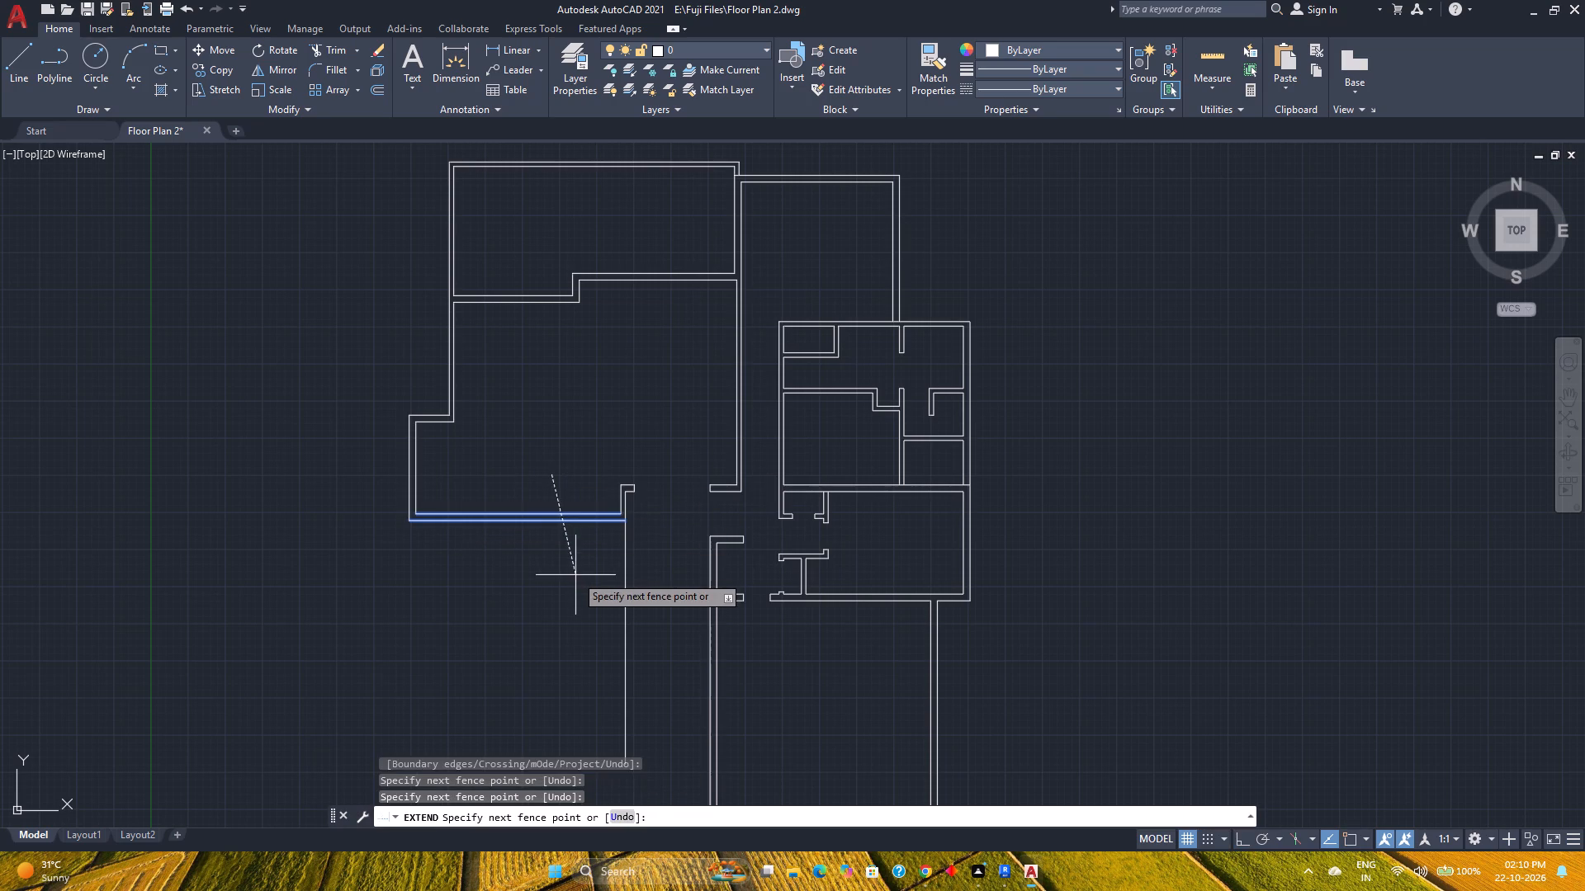
{"action": "left_click", "coordinate": [575, 575]}
{"action": "key", "text": "Escape"}
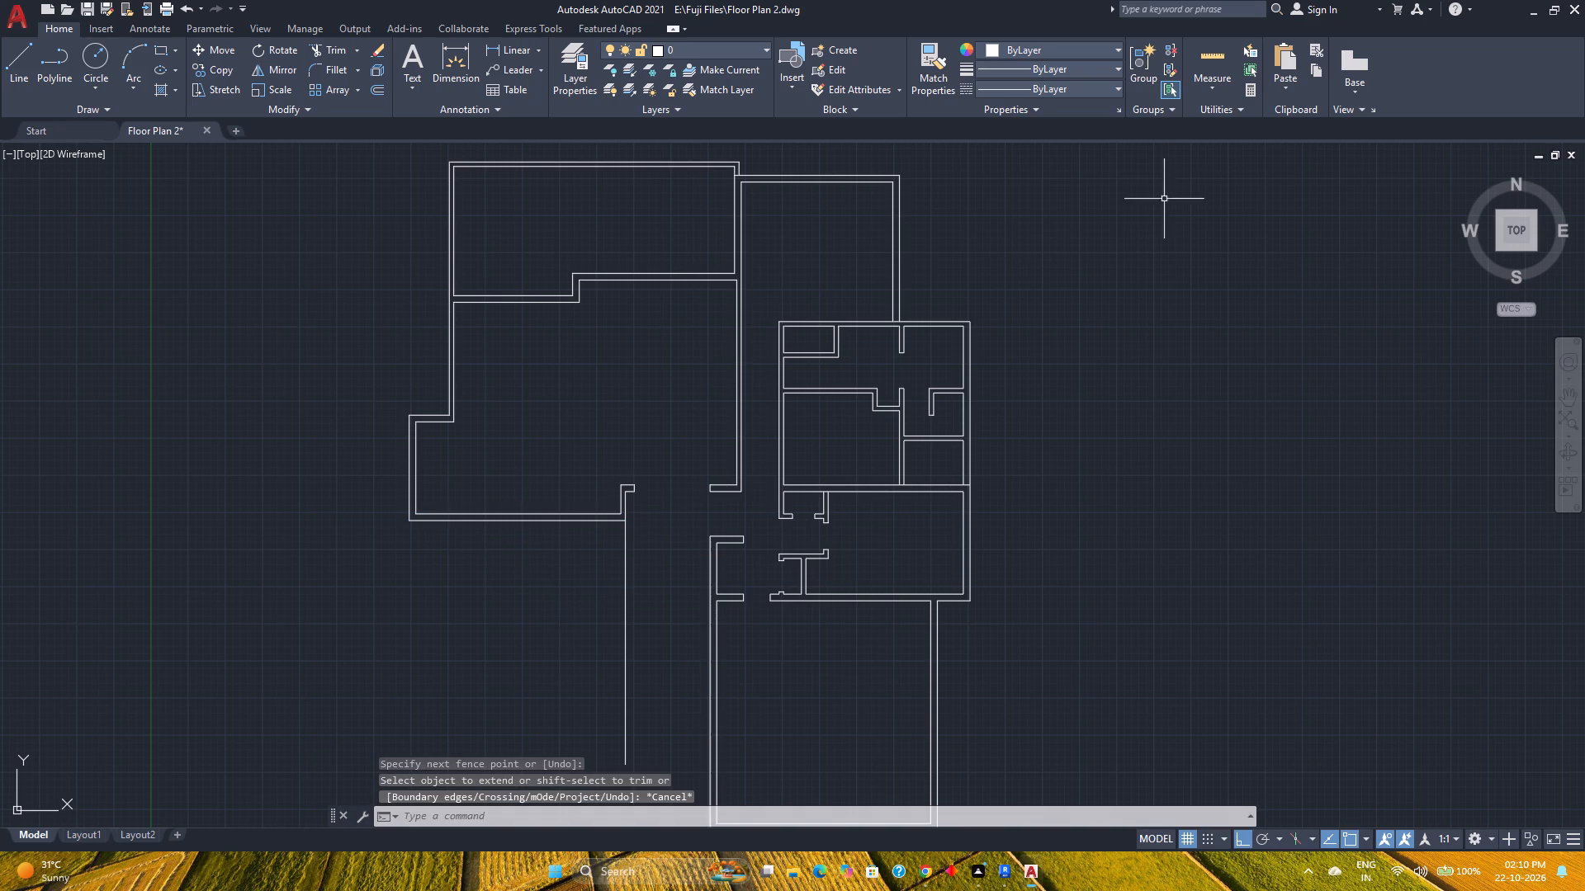
Check the distances around the extended vertical line and opening with Quick Measure, and review the whole plan.
{"action": "left_click", "coordinate": [1199, 49]}
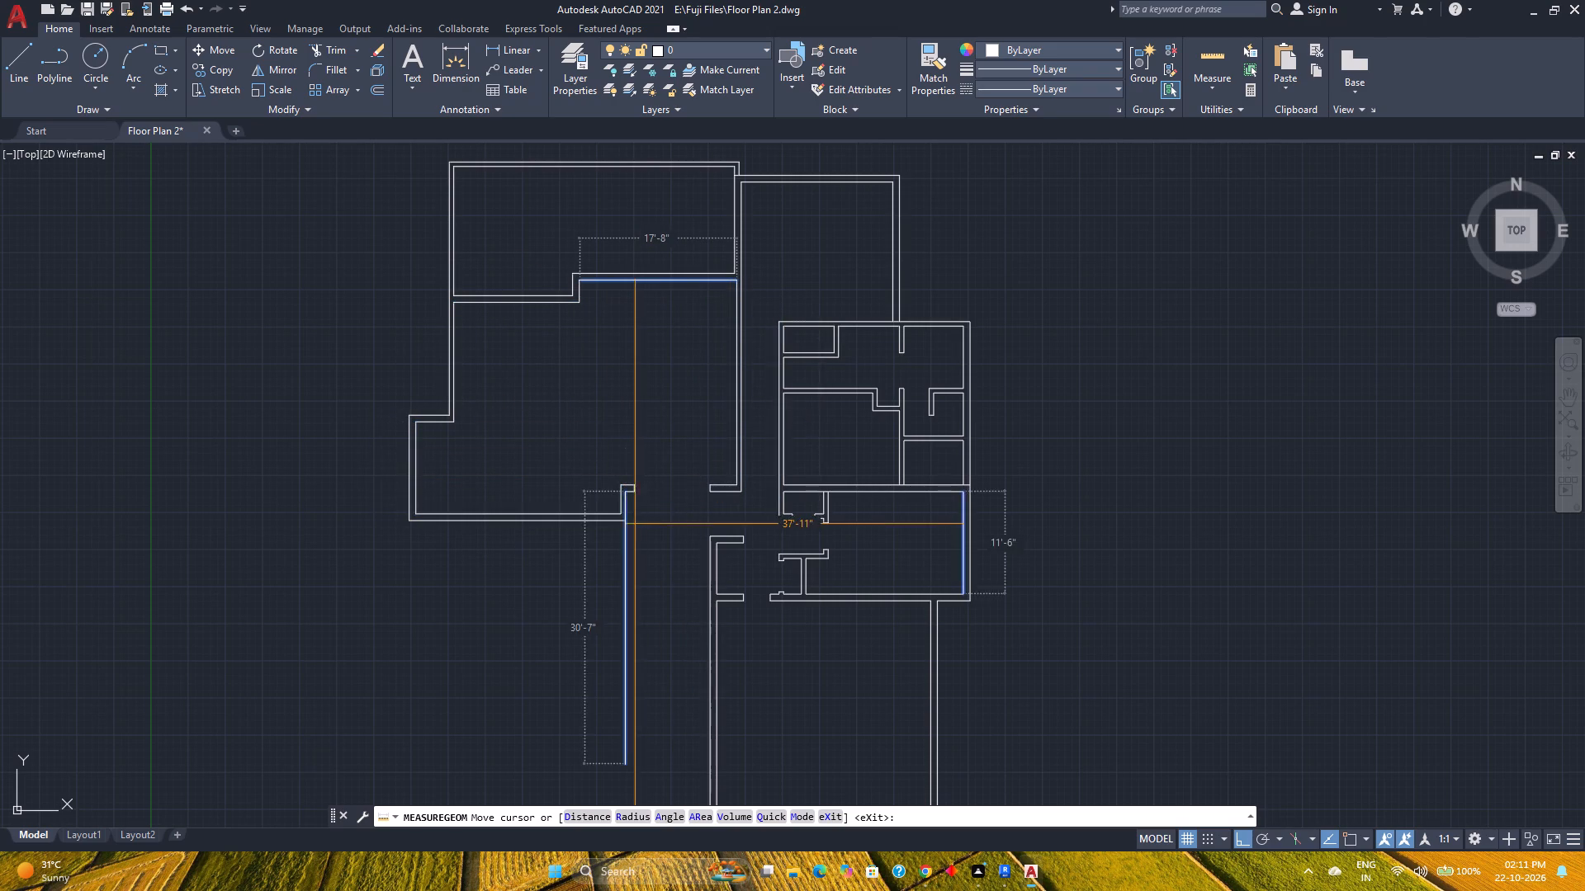
{"action": "key", "text": "Escape"}
{"action": "scroll", "coordinate": [615, 506], "scroll_direction": "up", "scroll_amount": 2}
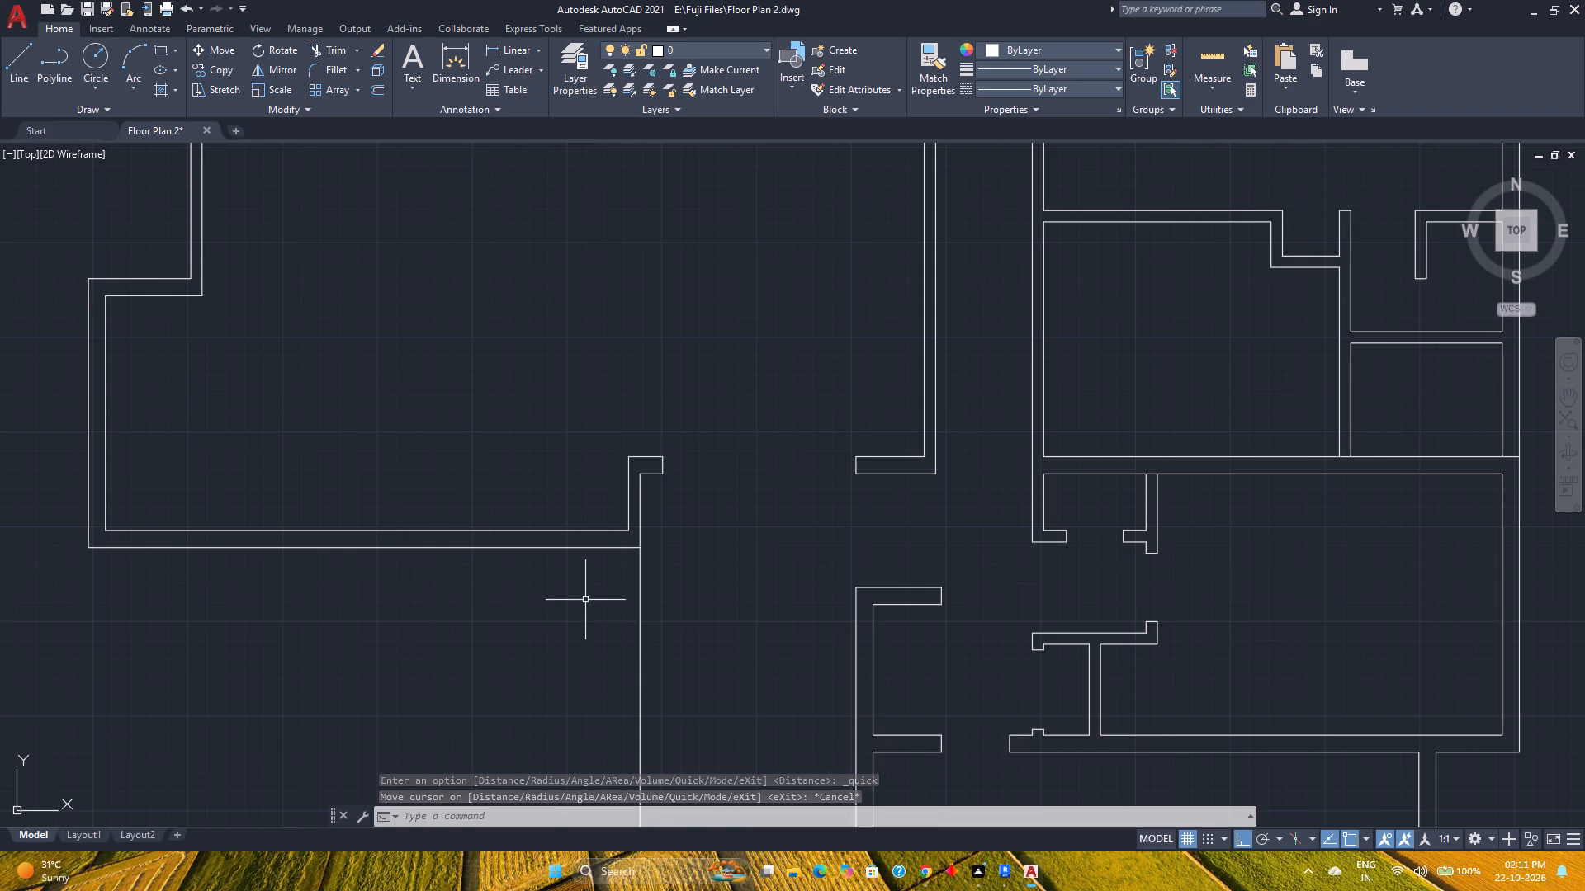
{"action": "middle_click_drag", "start_coordinate": [581, 606], "coordinate": [583, 494]}
{"action": "middle_click", "coordinate": [583, 494]}
{"action": "middle_click", "coordinate": [583, 494]}
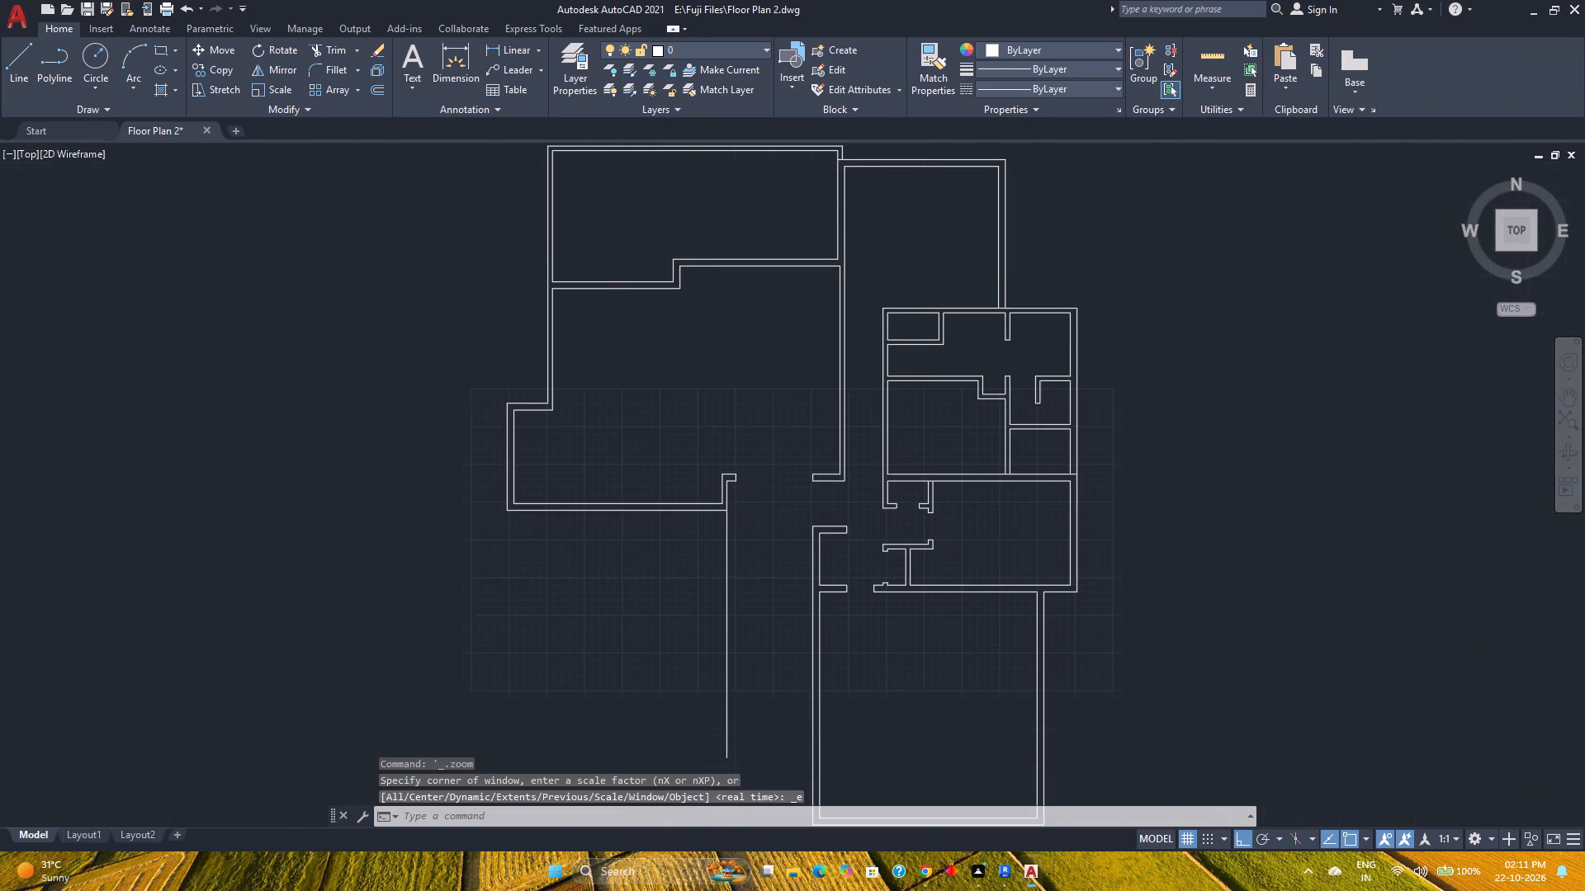
Save the floor plan drawing.
{"action": "key", "text": "ctrl+s"}
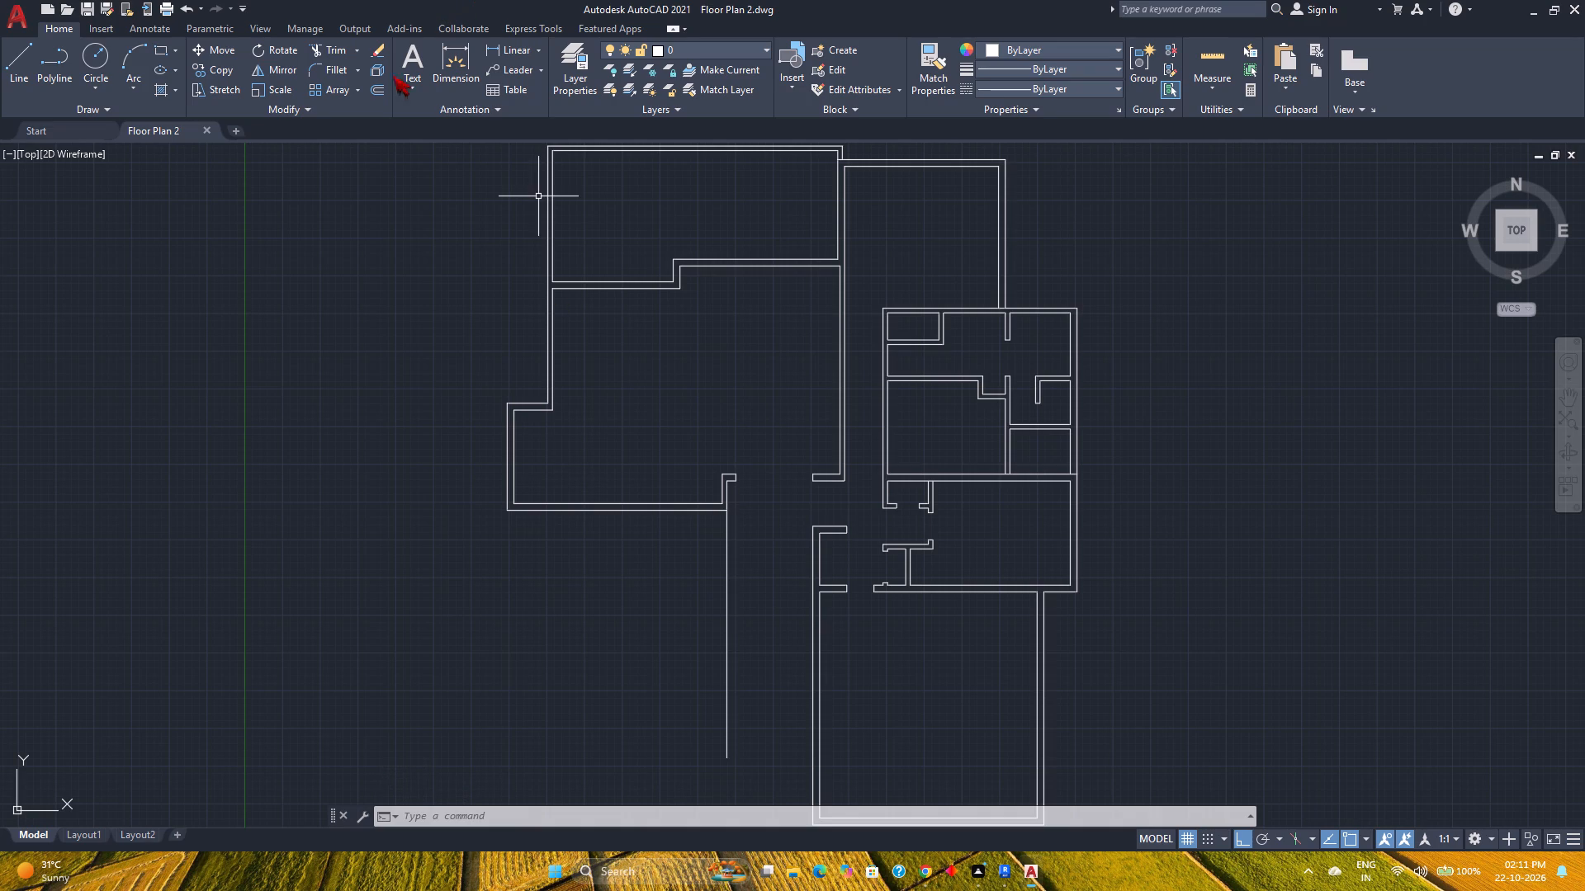
Offset the extended vertical line below the wall step 9" to the left.
{"action": "left_click", "coordinate": [6, 85]}
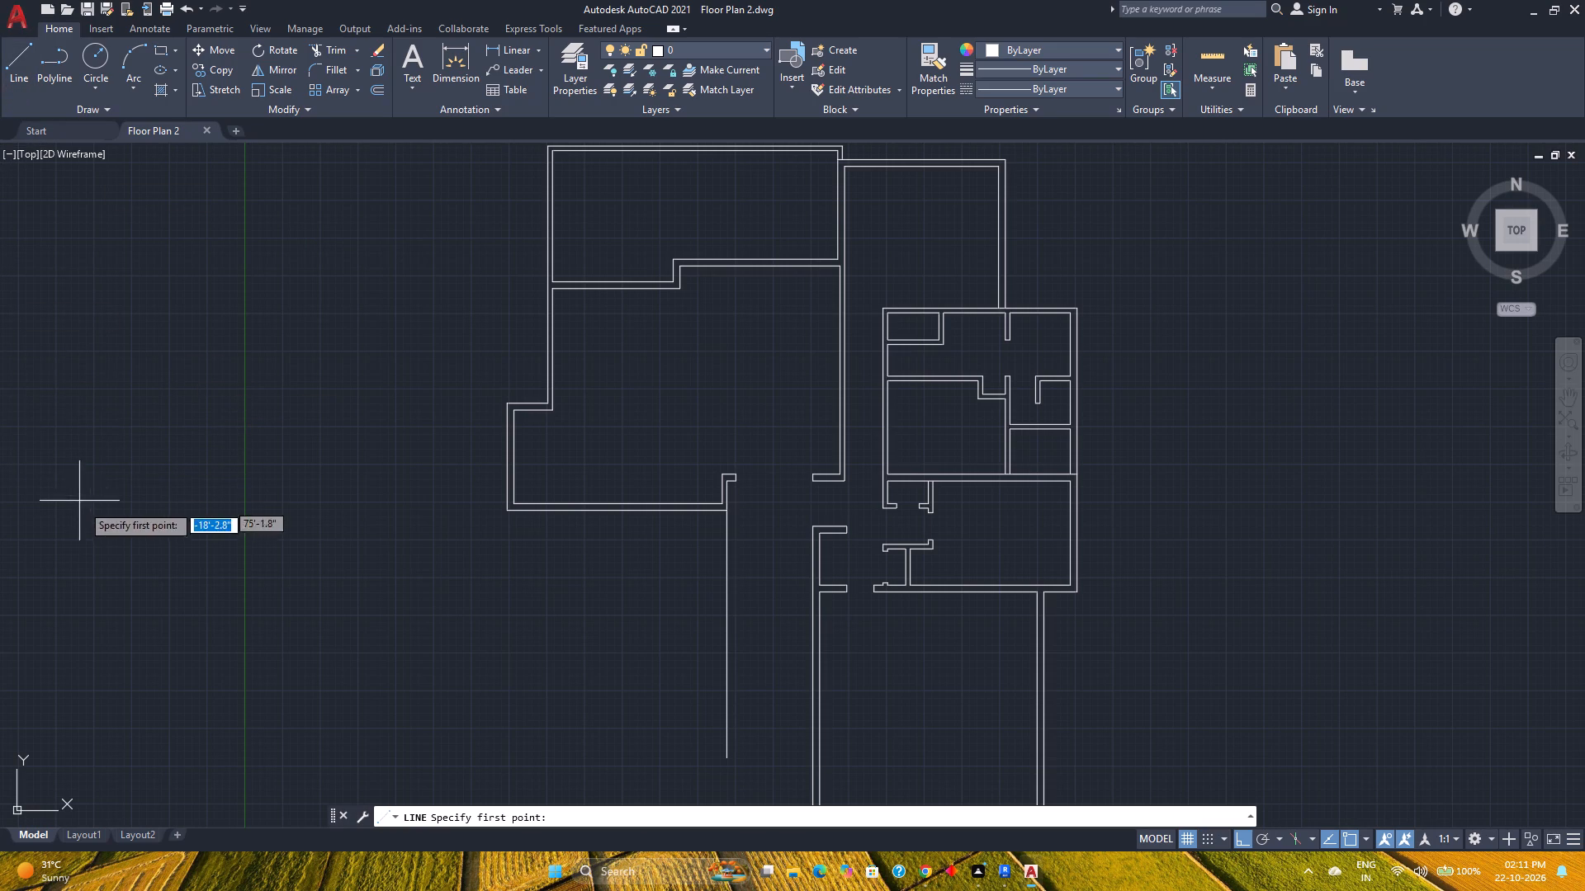
{"action": "key", "text": "Escape"}
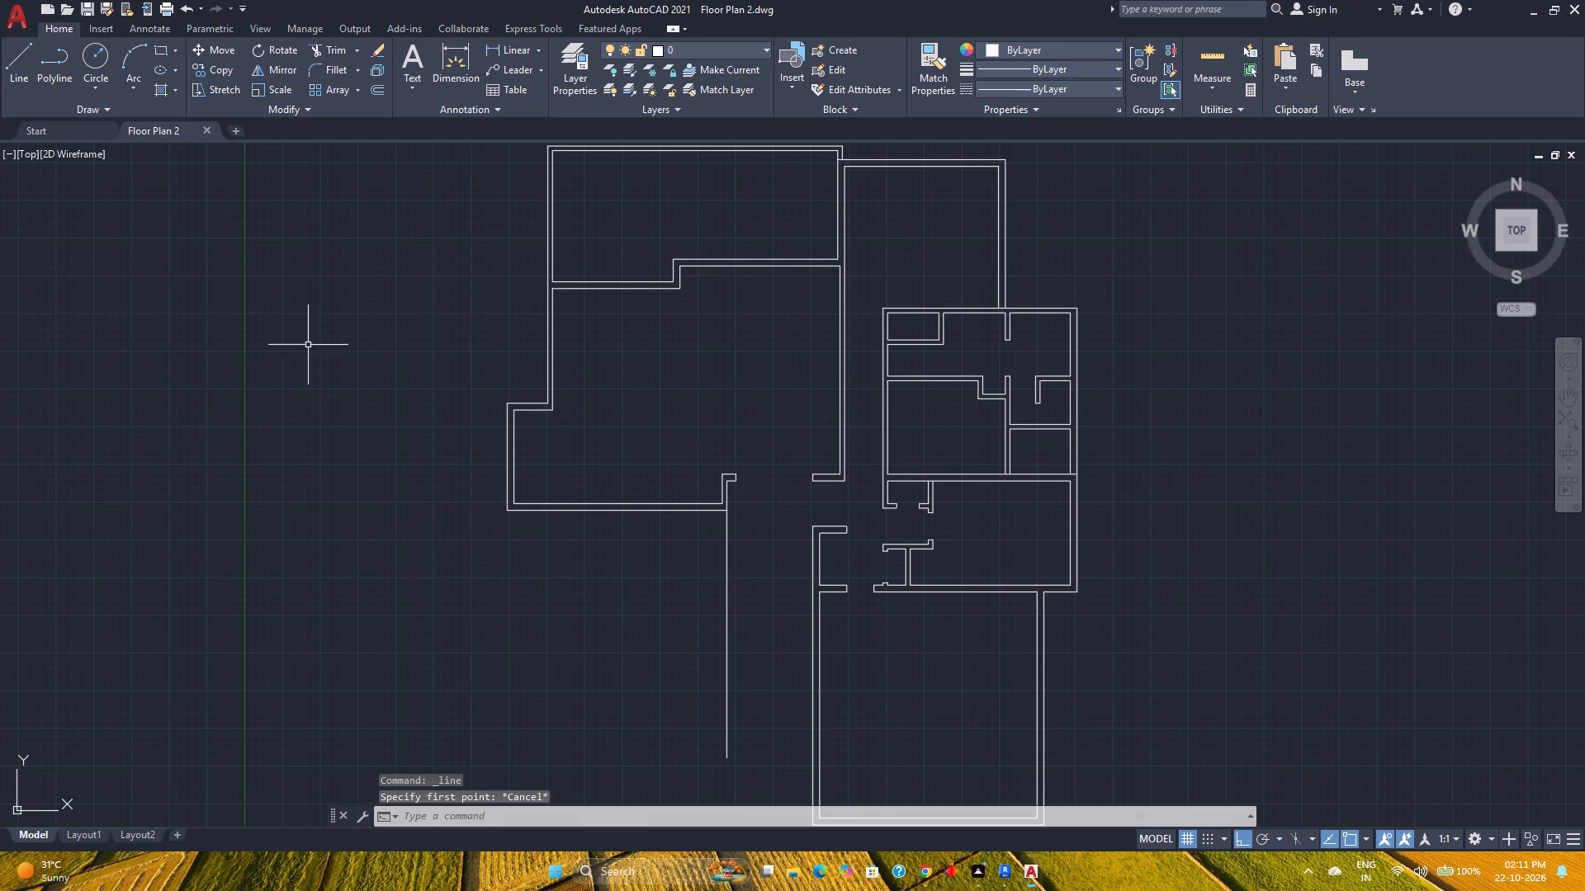
{"action": "left_click", "coordinate": [379, 96]}
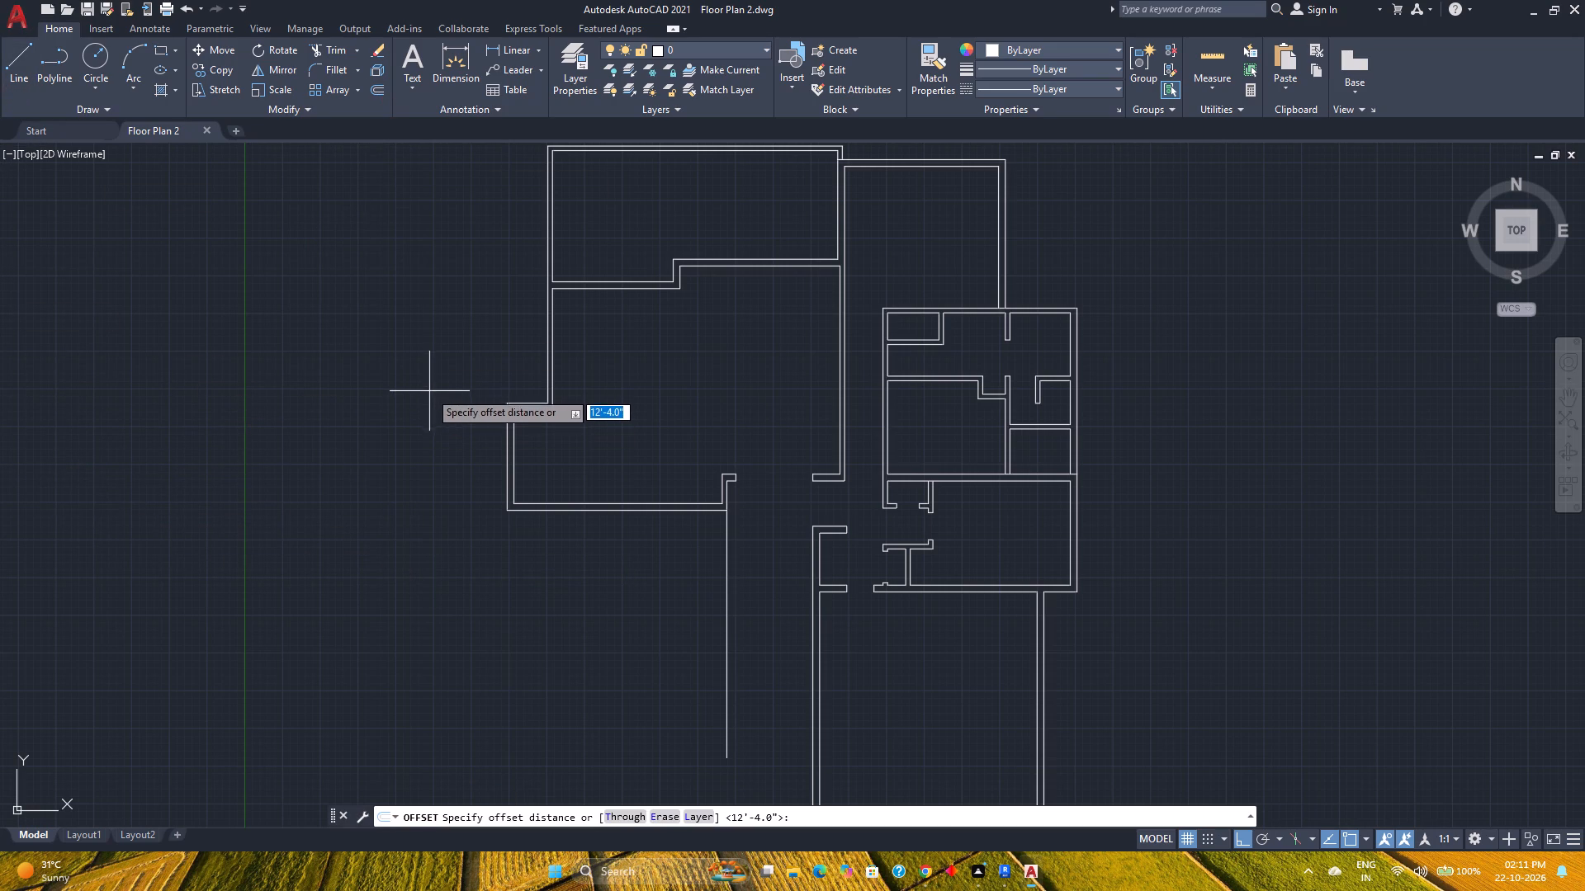
{"action": "key", "text": "9"}
{"action": "key", "text": "Return"}
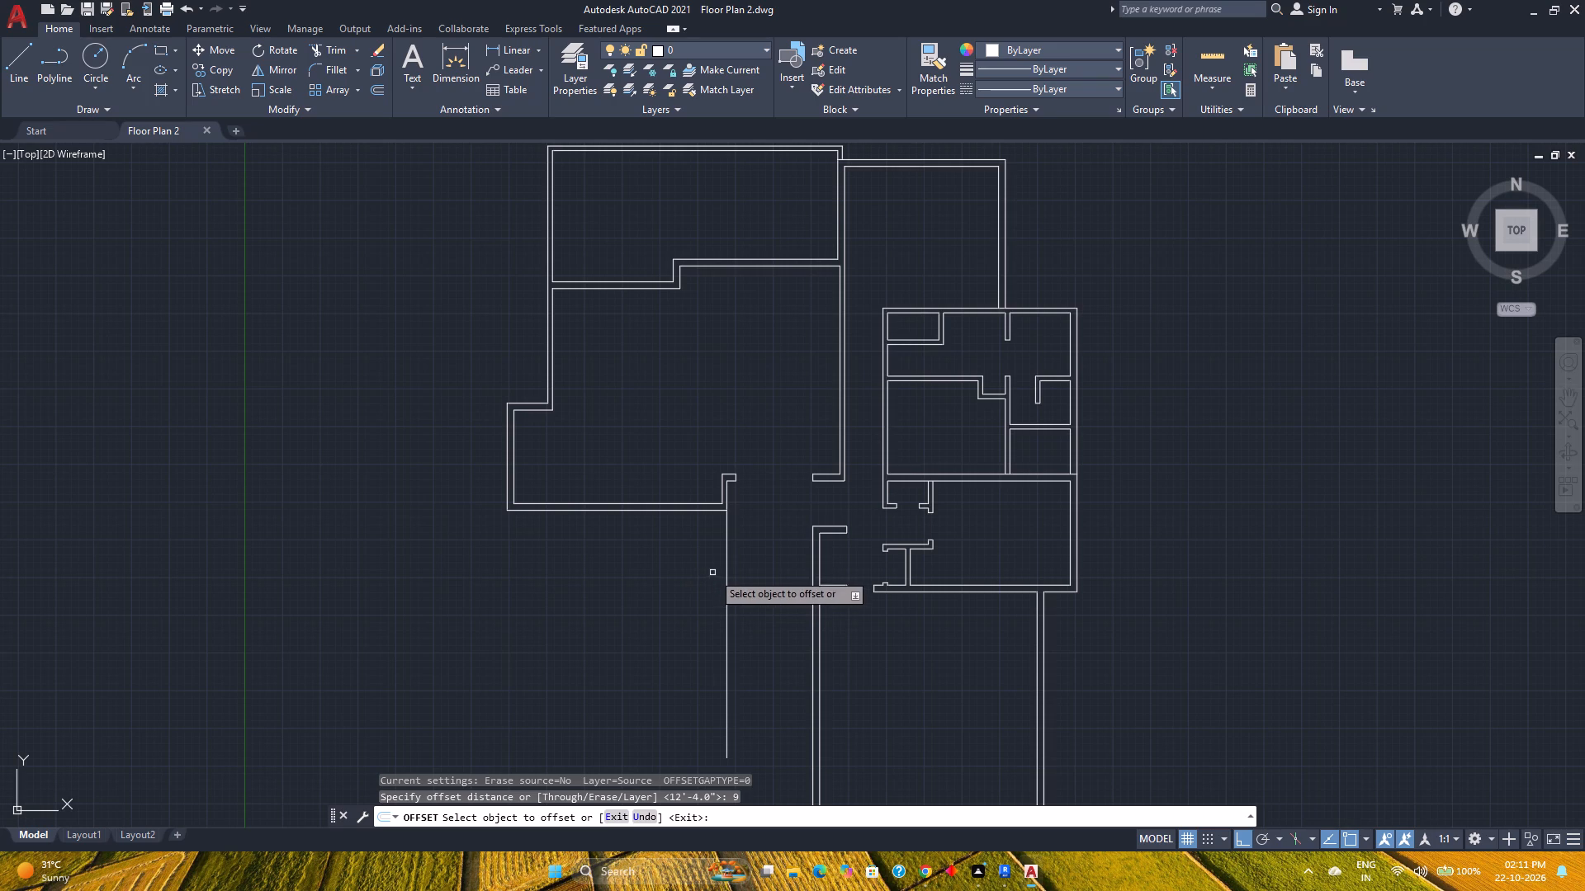
{"action": "left_click", "coordinate": [725, 568]}
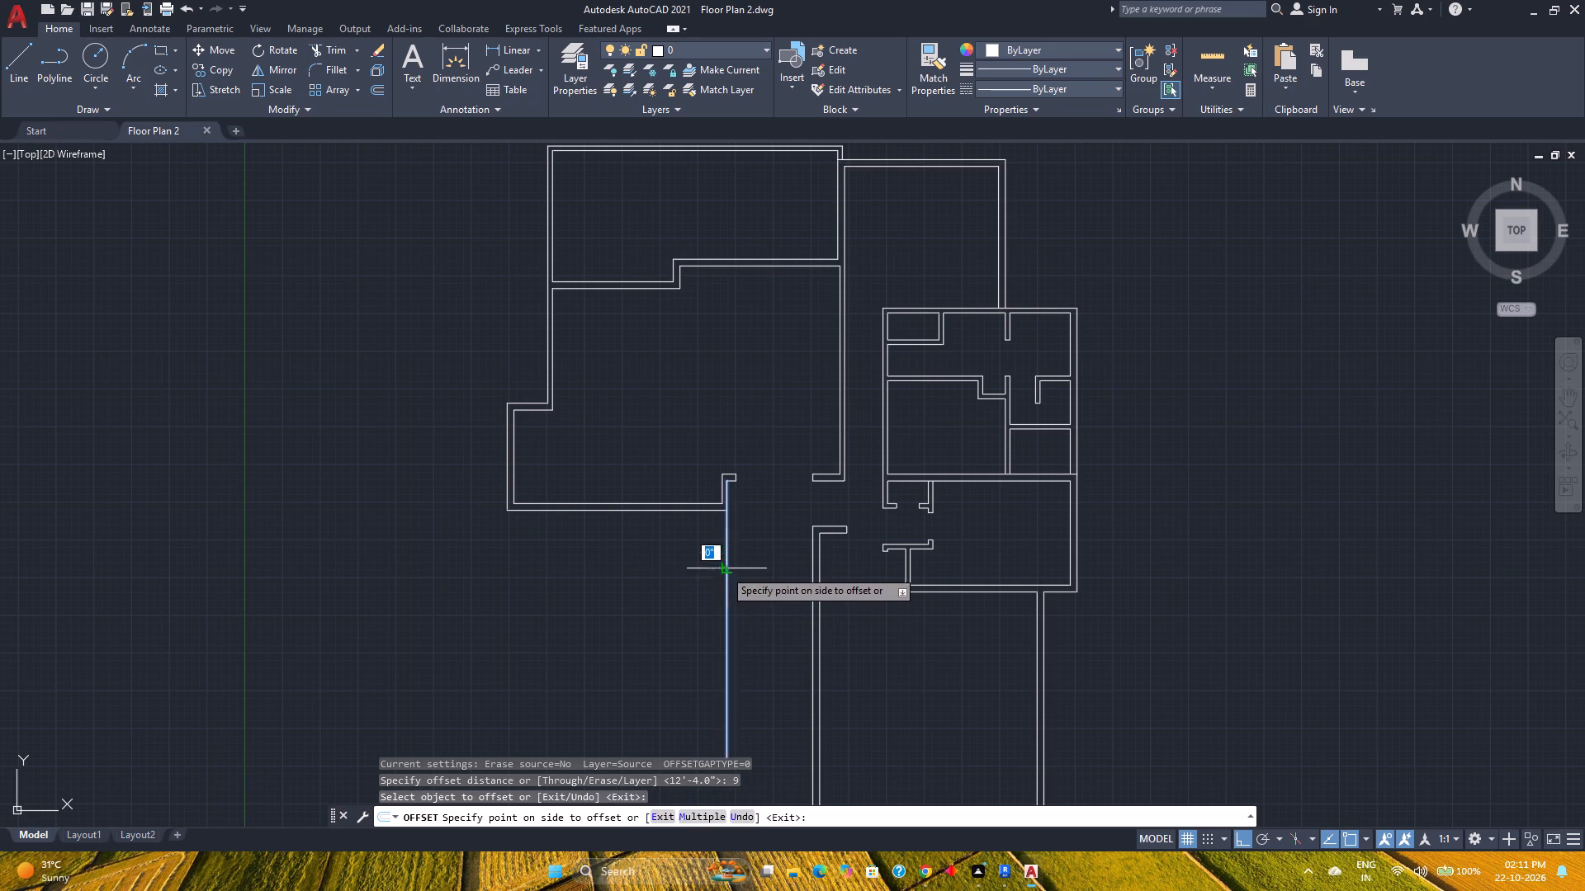
{"action": "left_click", "coordinate": [644, 577]}
Offset the resulting line 12'4" to the left, and offset that new line another 9" to the left.
{"action": "left_click", "coordinate": [718, 572]}
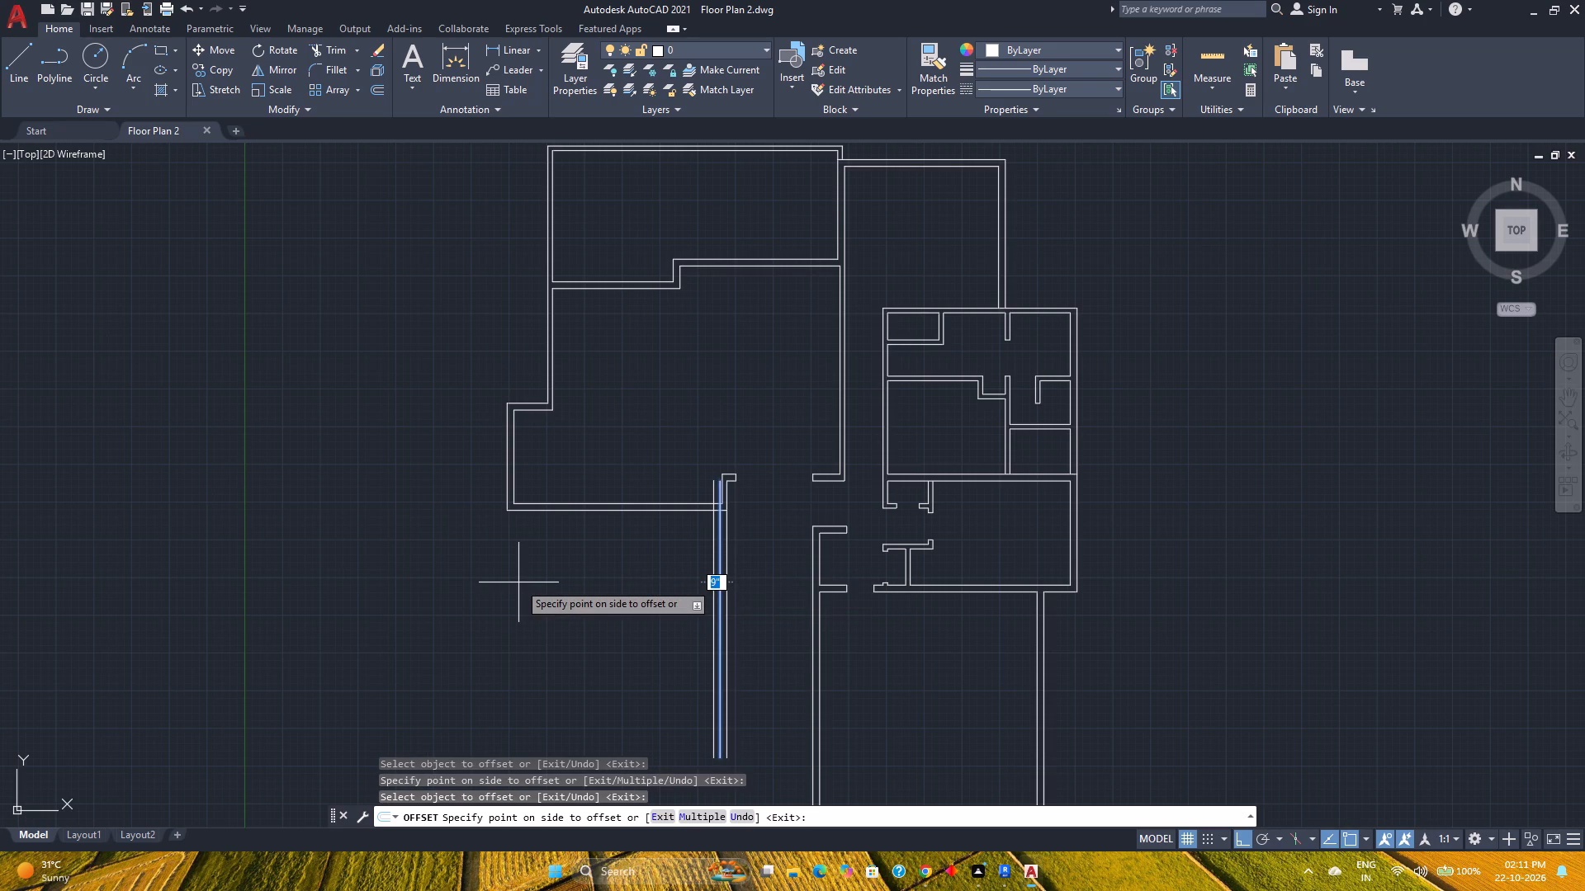
{"action": "type", "text": "12'4\""}
{"action": "key", "text": "Return"}
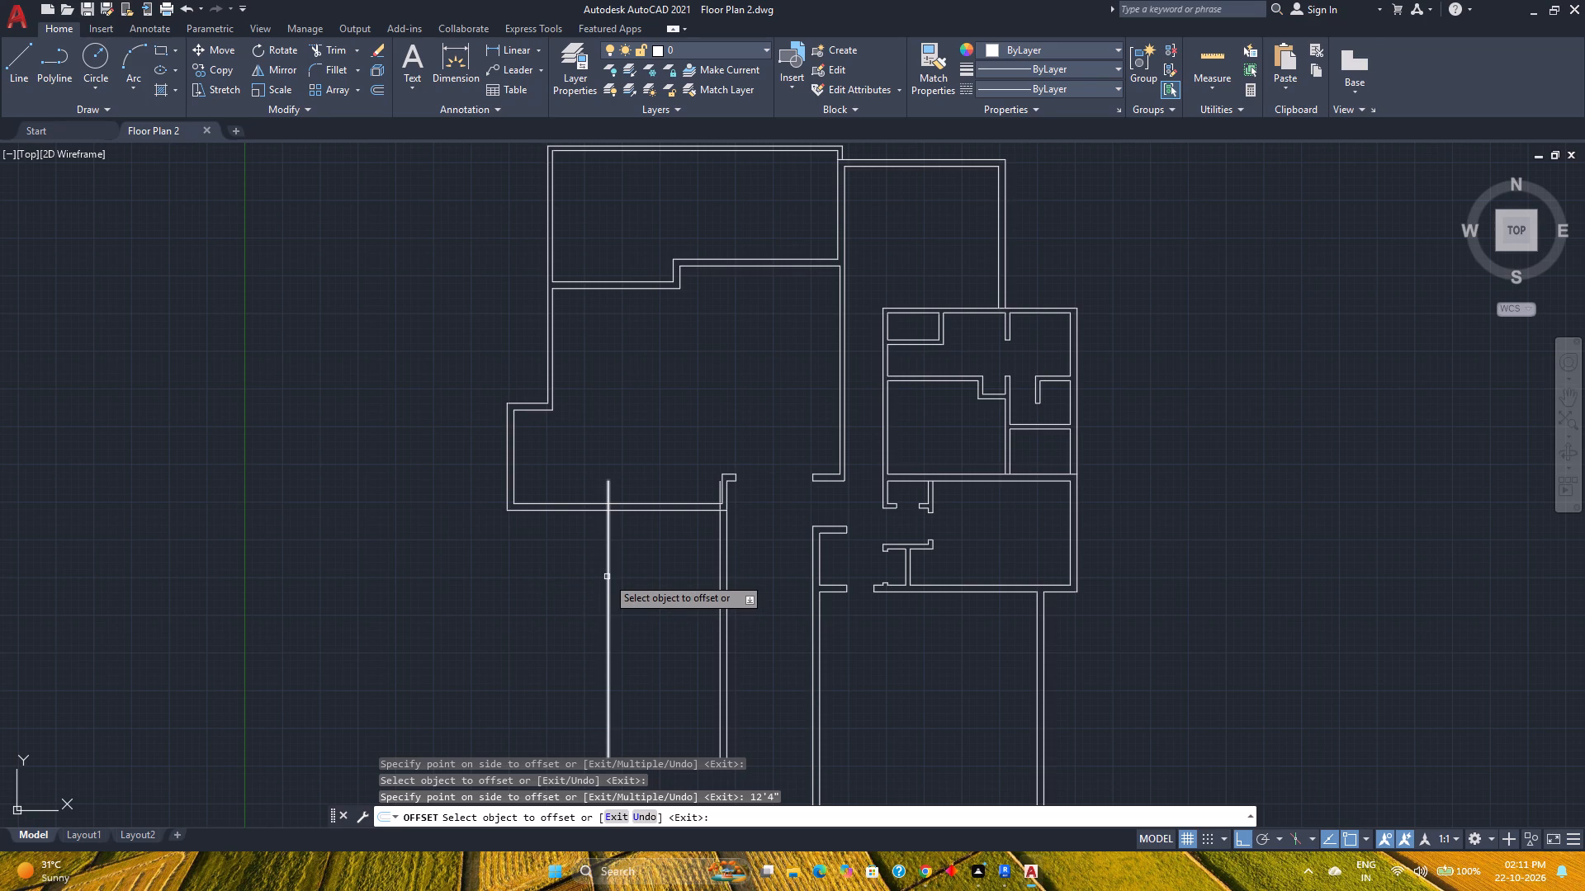
{"action": "left_click", "coordinate": [608, 577]}
{"action": "left_click", "coordinate": [523, 582]}
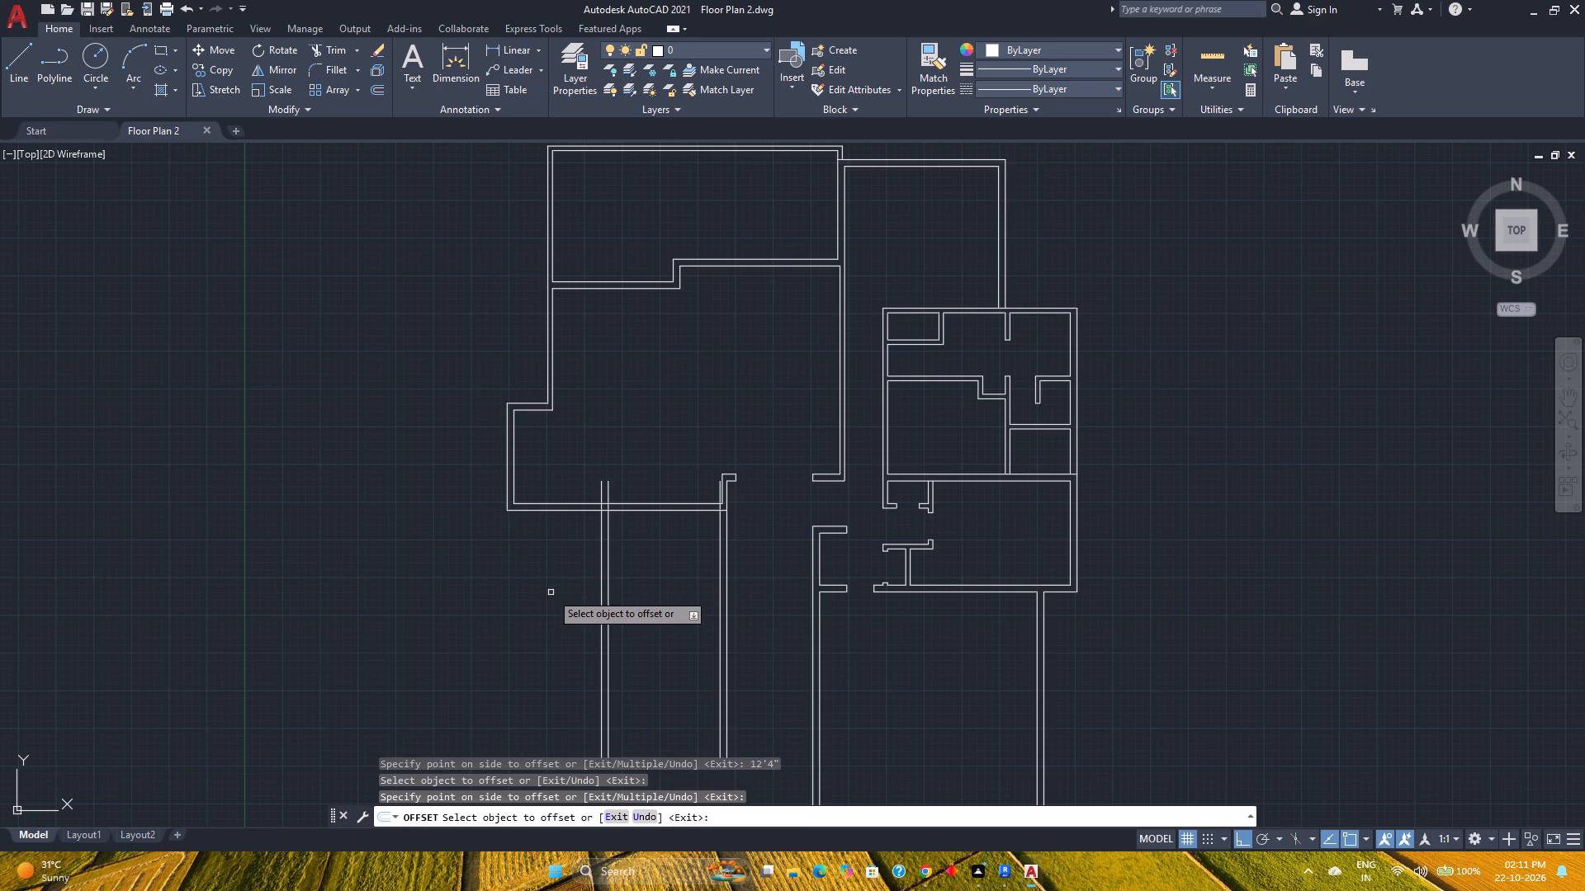
Draw a line 4'6" down from the large room's bottom wall, continuing horizontally right to the inner line of the long vertical wall.
{"action": "scroll", "coordinate": [678, 611], "scroll_direction": "down", "scroll_amount": 1}
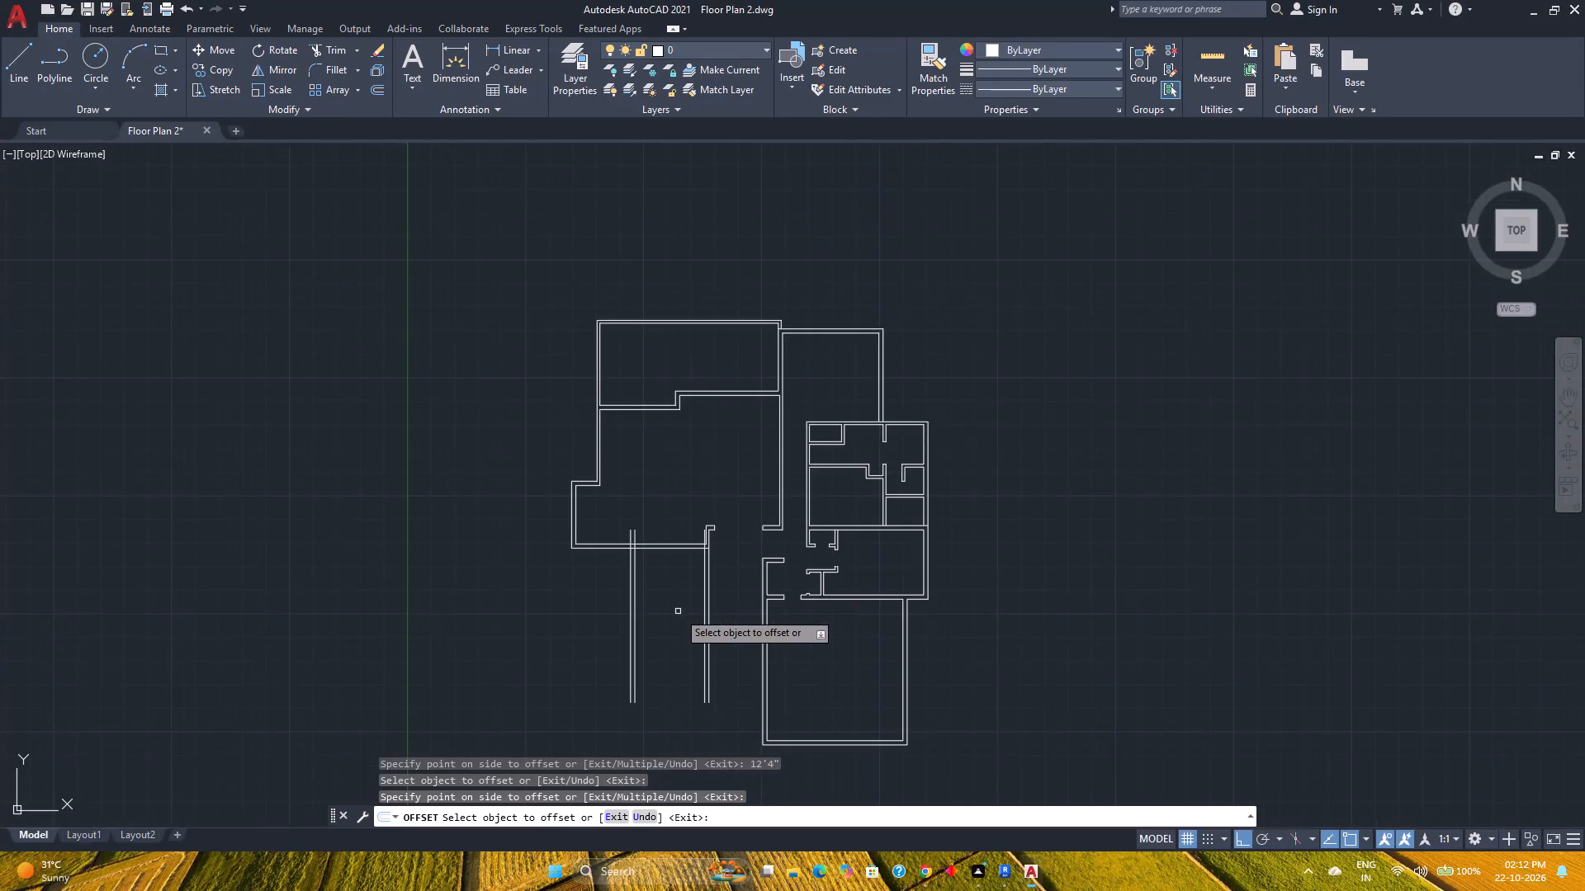
{"action": "middle_click_drag", "start_coordinate": [678, 611], "coordinate": [665, 530]}
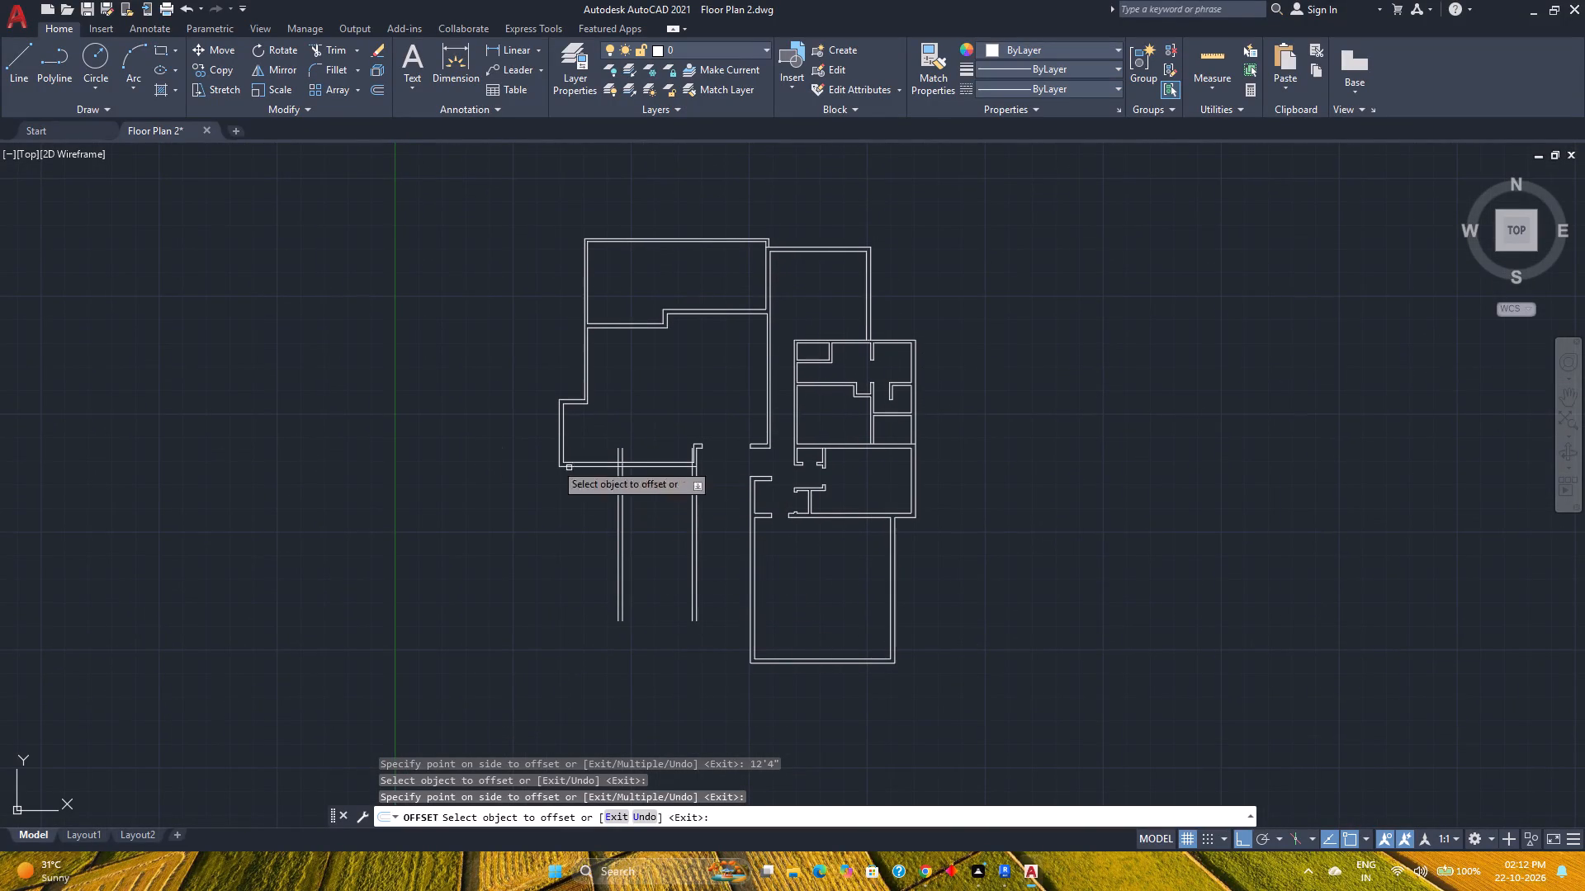
{"action": "left_click", "coordinate": [7, 60]}
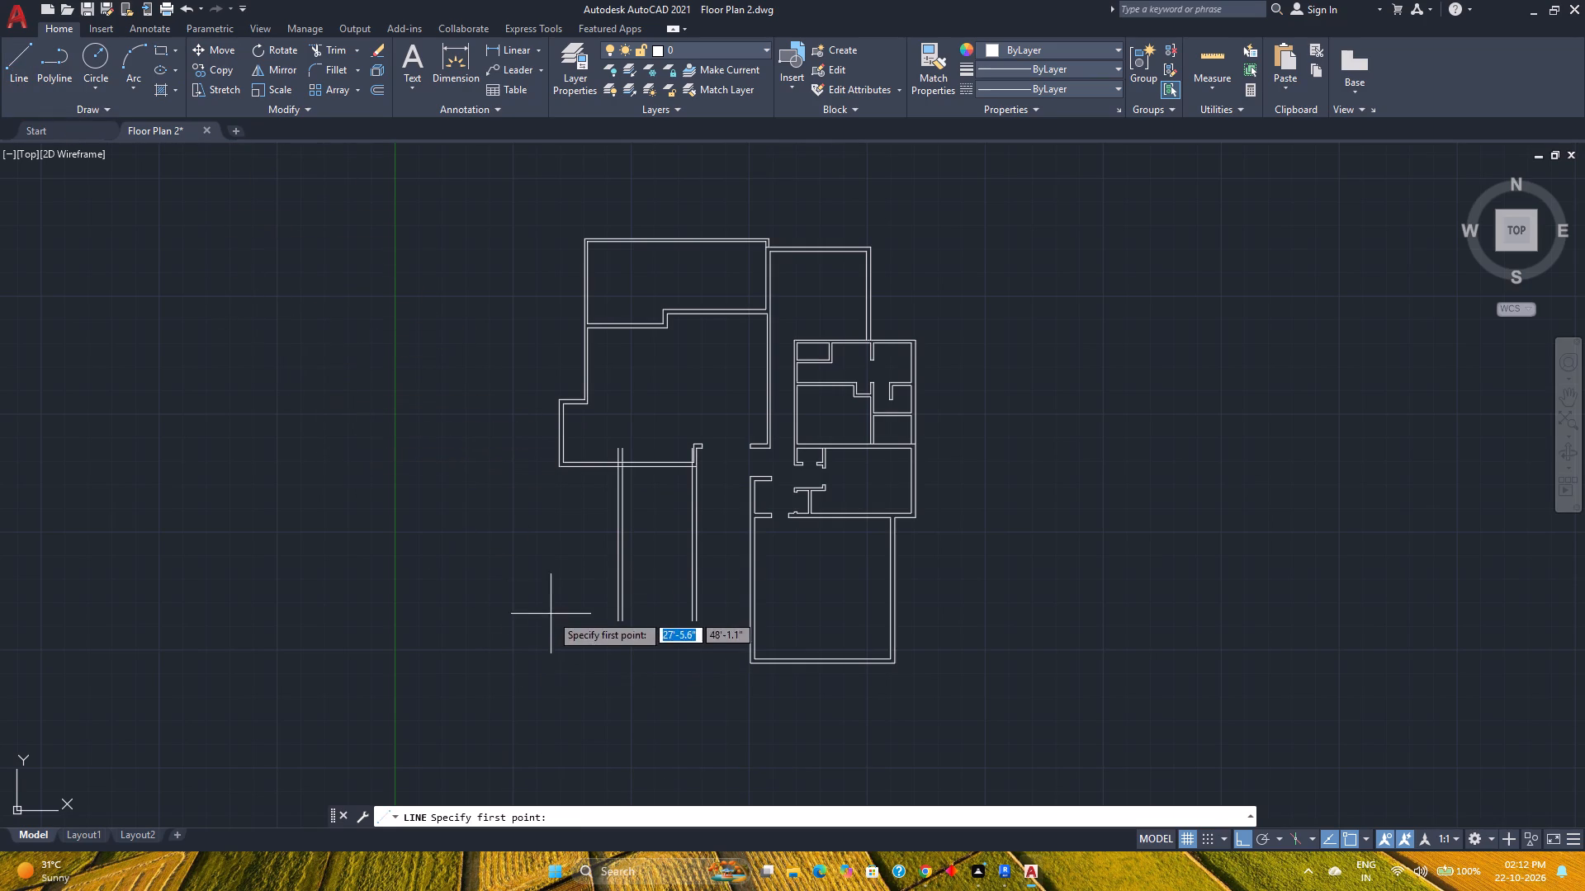
{"action": "scroll", "coordinate": [614, 460], "scroll_direction": "up", "scroll_amount": 3}
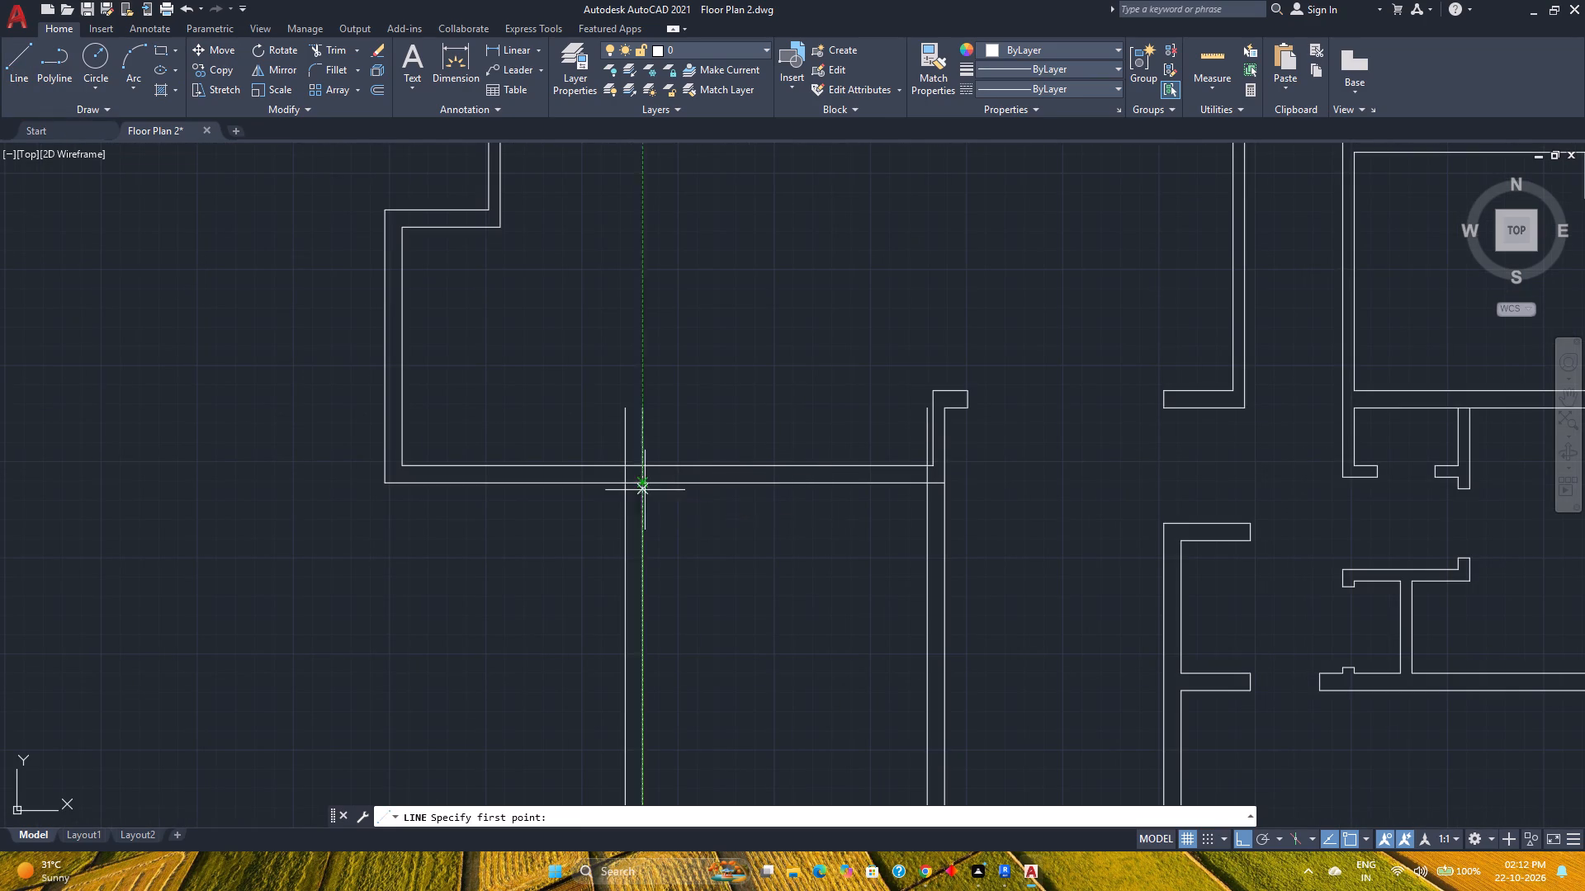
{"action": "scroll", "coordinate": [660, 495], "scroll_direction": "up", "scroll_amount": 2}
{"action": "scroll", "coordinate": [651, 468], "scroll_direction": "down", "scroll_amount": 3}
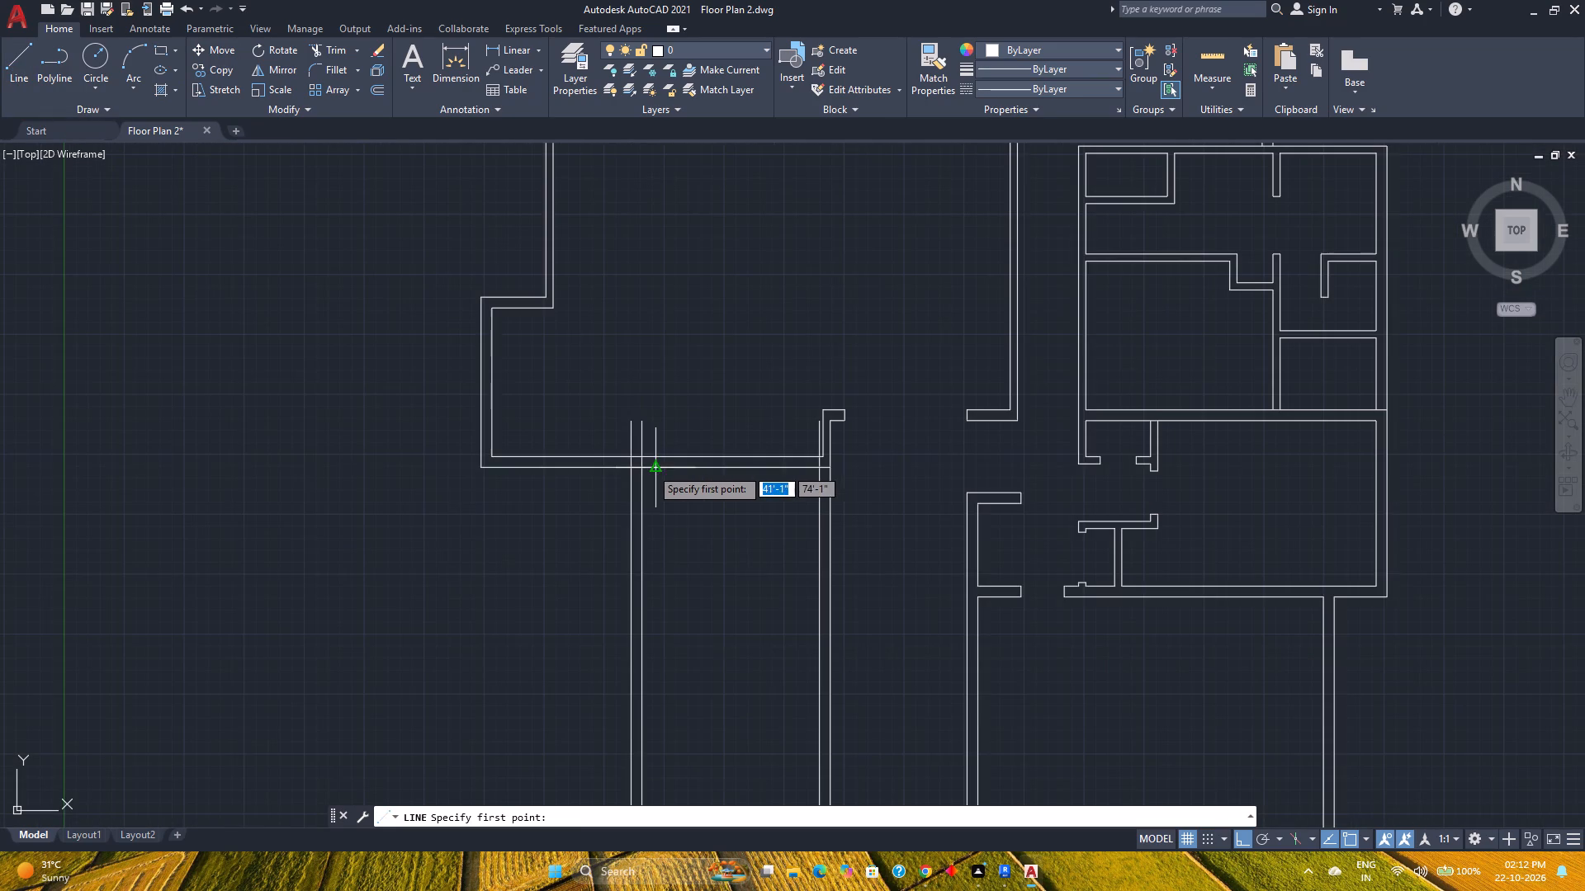
{"action": "left_click", "coordinate": [652, 469]}
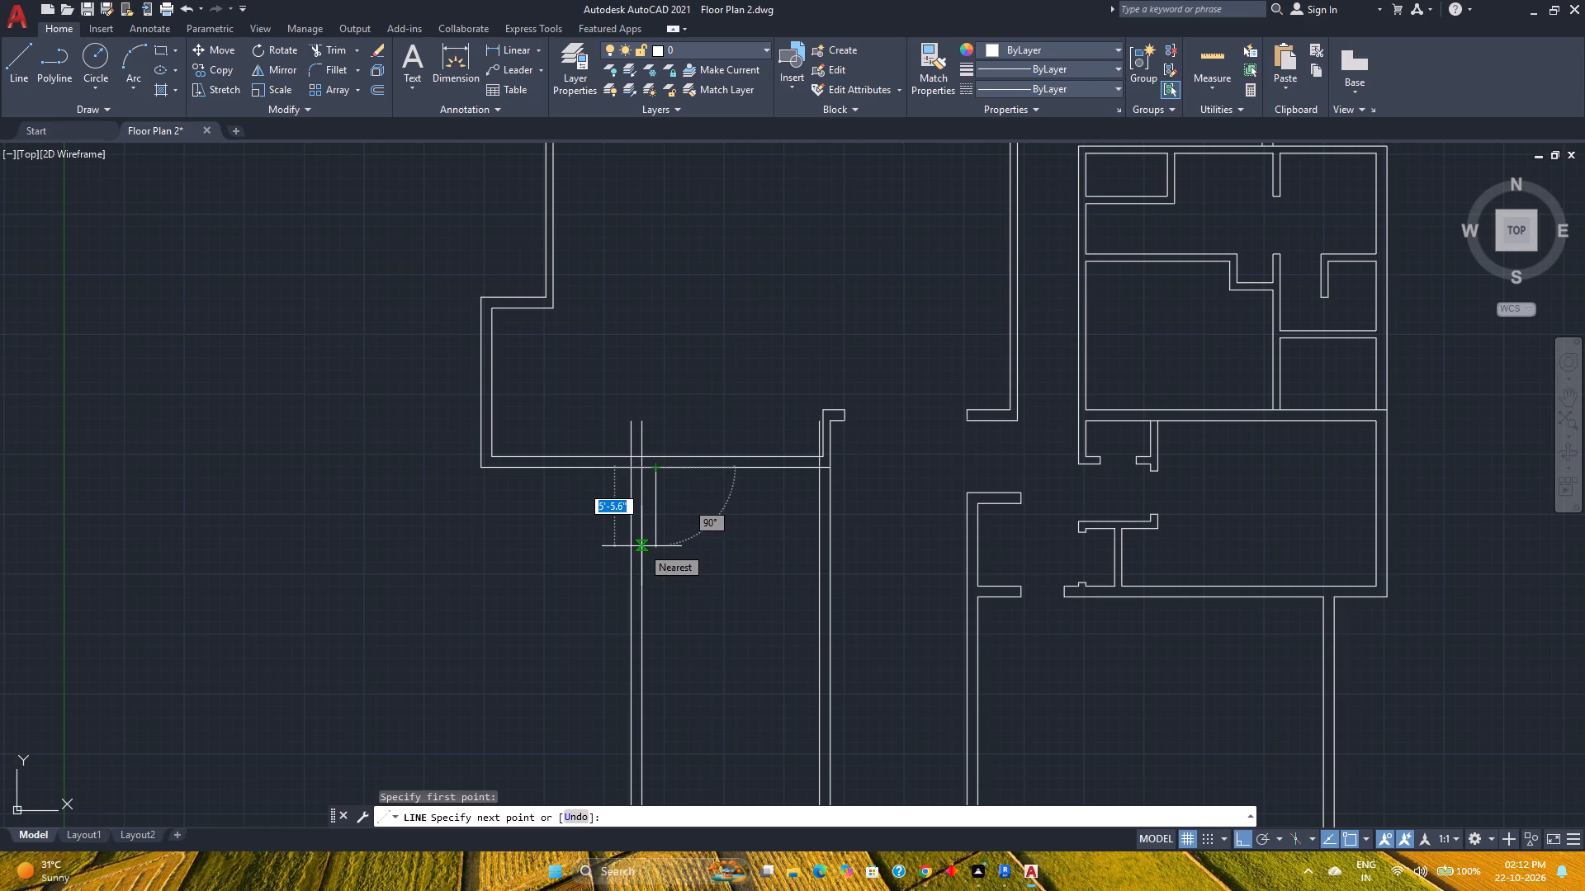
{"action": "type", "text": "4'6\""}
{"action": "key", "text": "Return"}
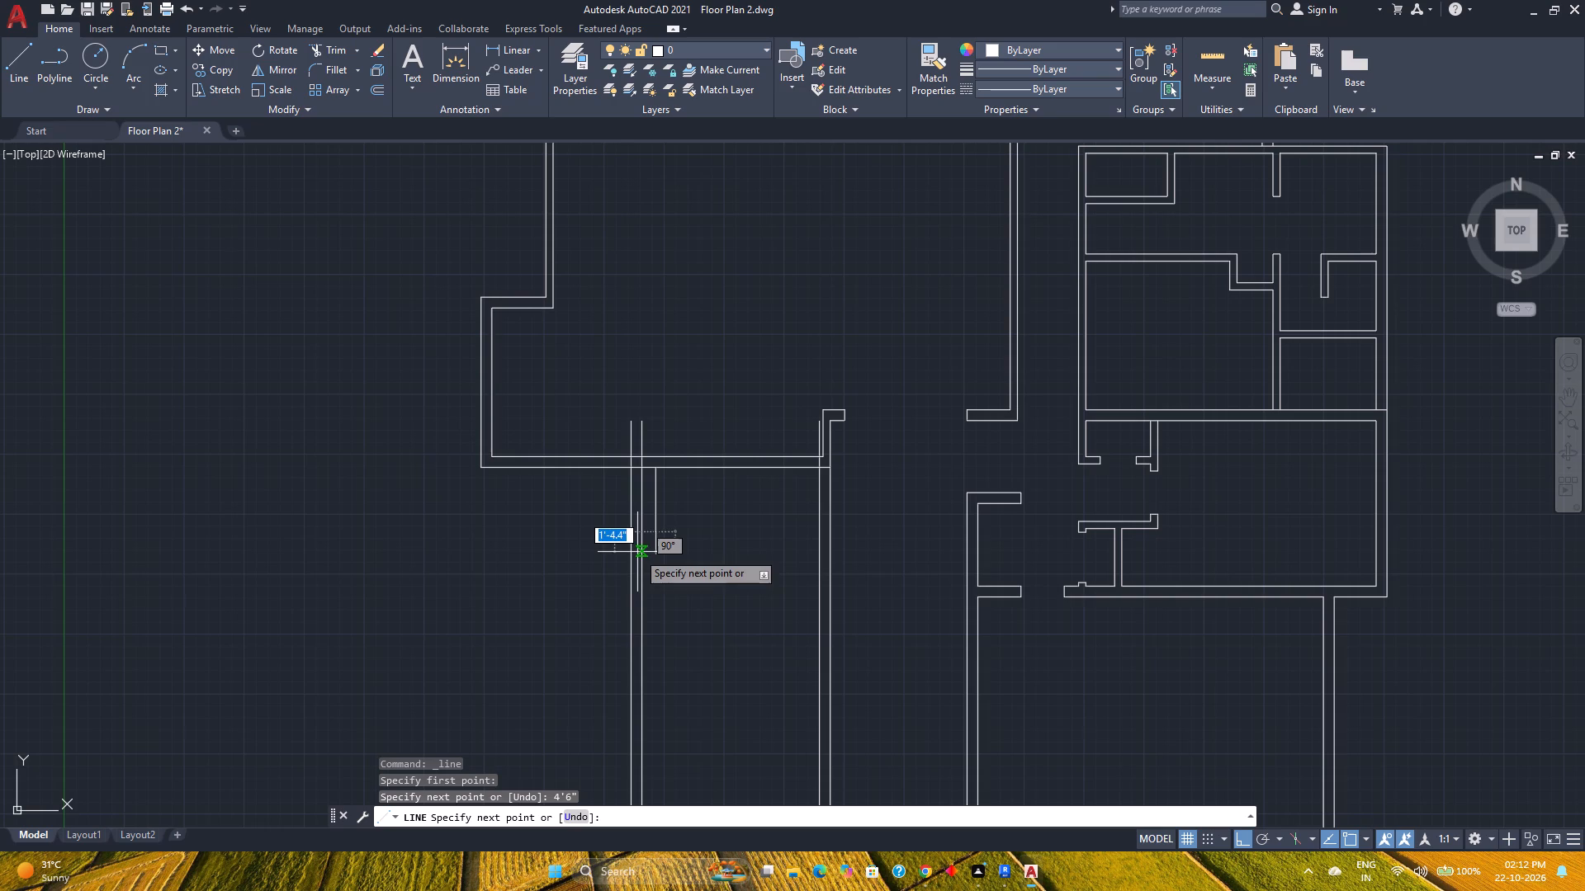
{"action": "left_click", "coordinate": [821, 531]}
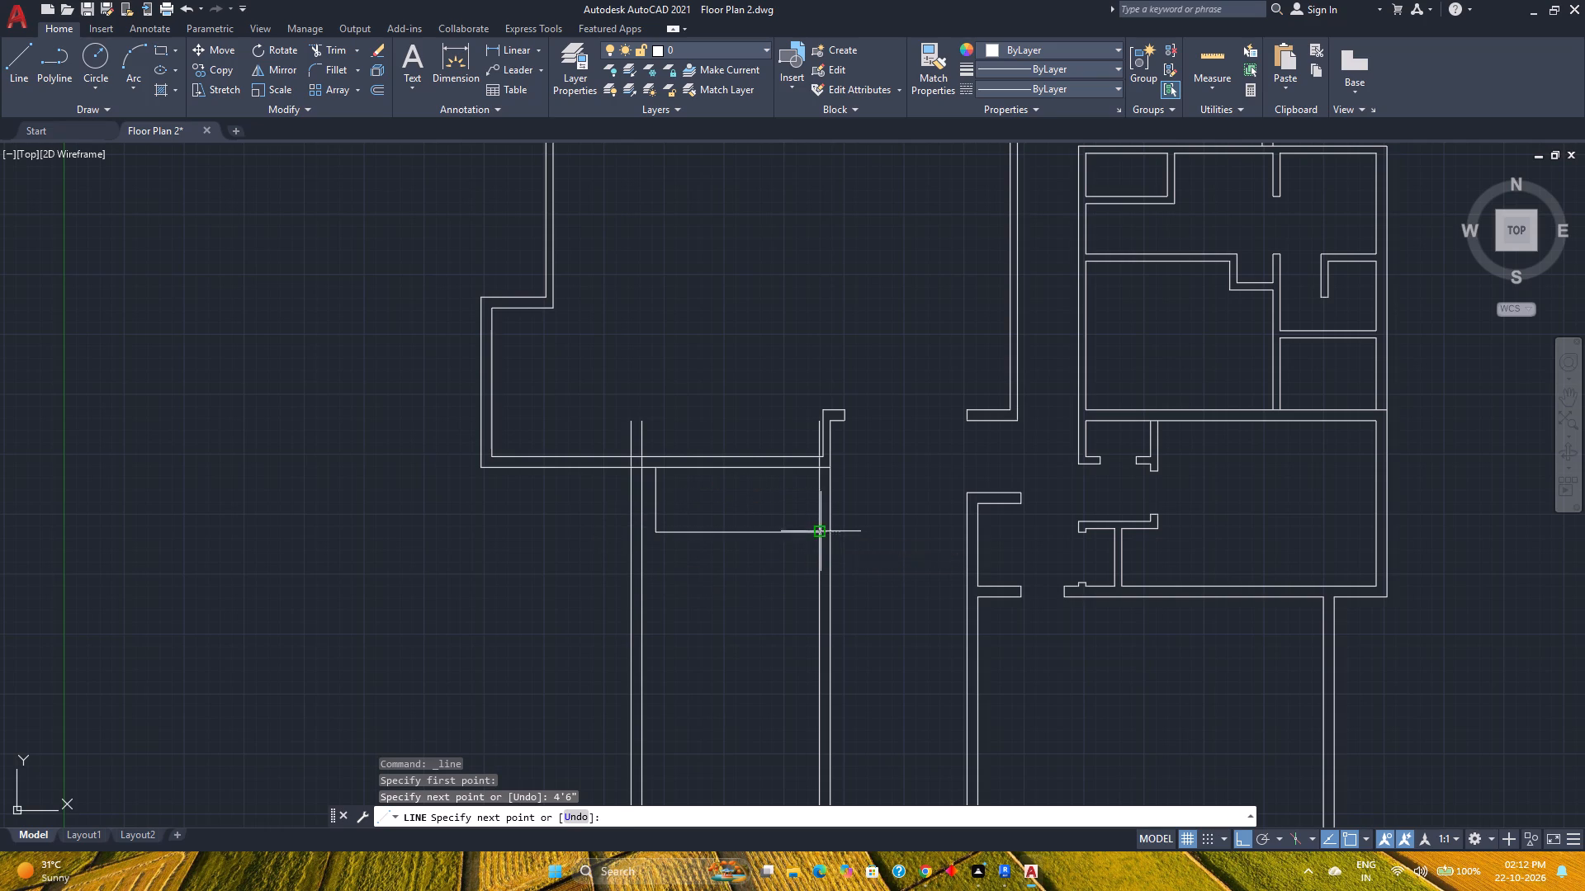
{"action": "key", "text": "Escape"}
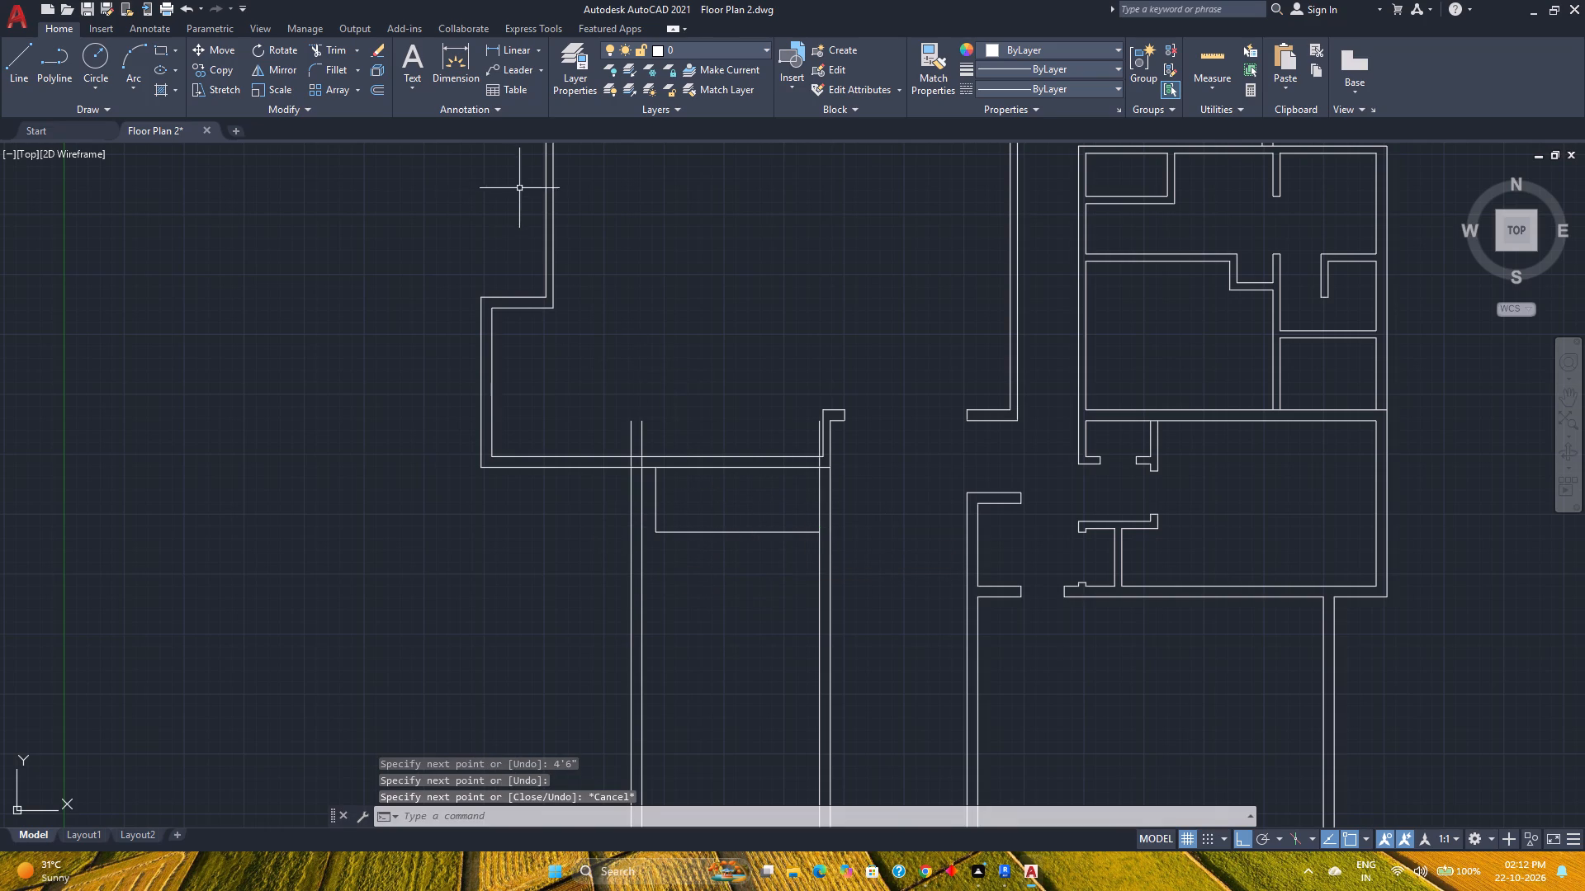
Join the two new lines into one L-shaped polyline and offset it 6" inward.
{"action": "left_click", "coordinate": [688, 552]}
{"action": "left_click", "coordinate": [651, 515]}
{"action": "key", "text": "j"}
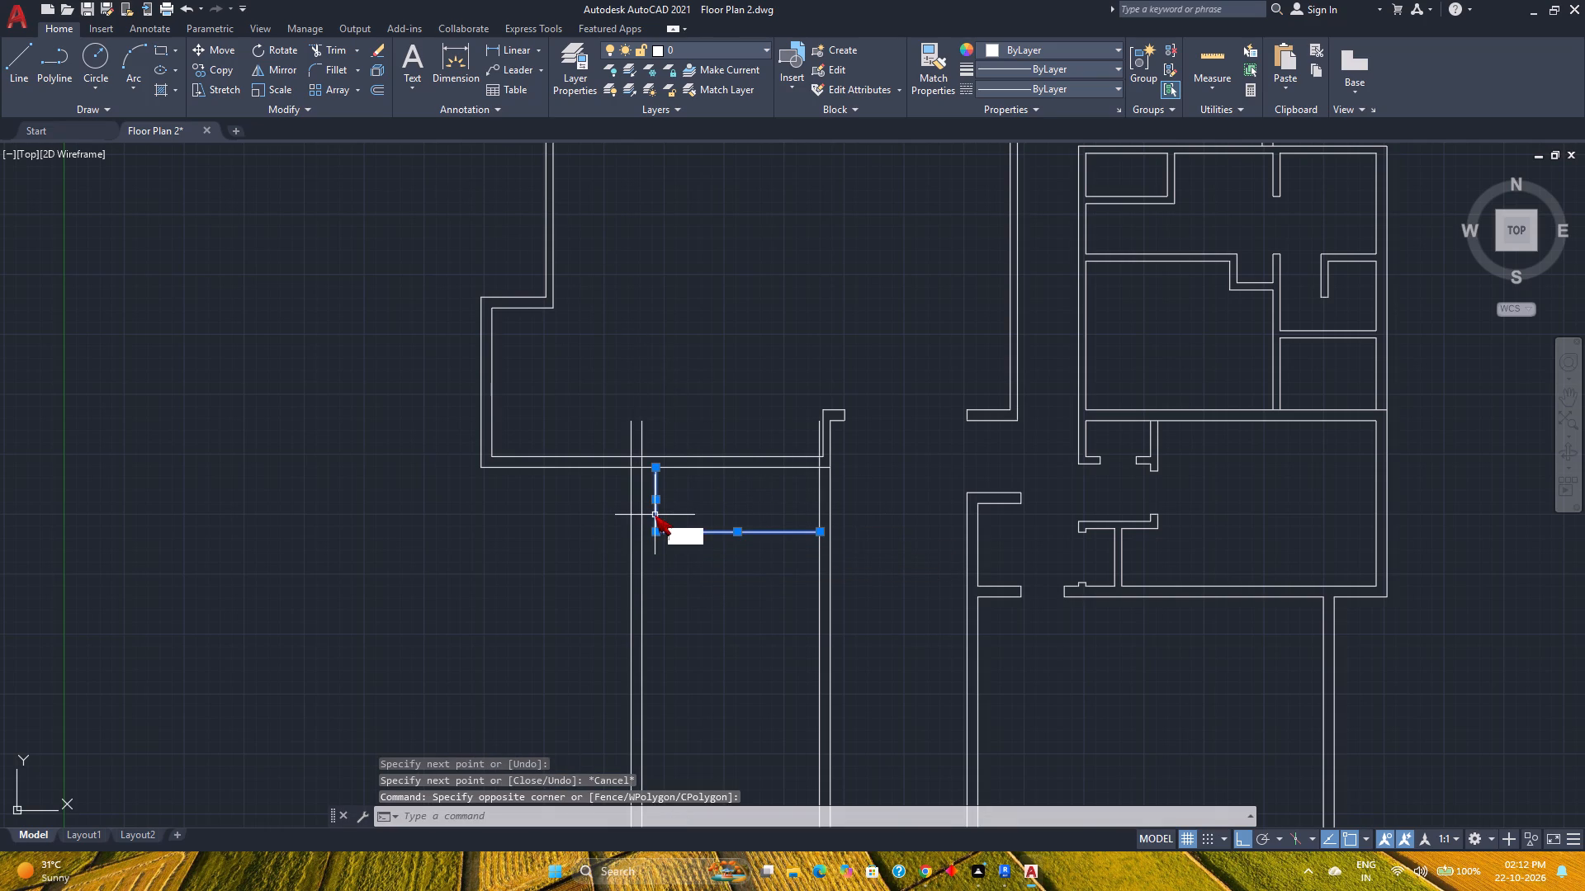
{"action": "key", "text": "Return"}
{"action": "left_click", "coordinate": [382, 90]}
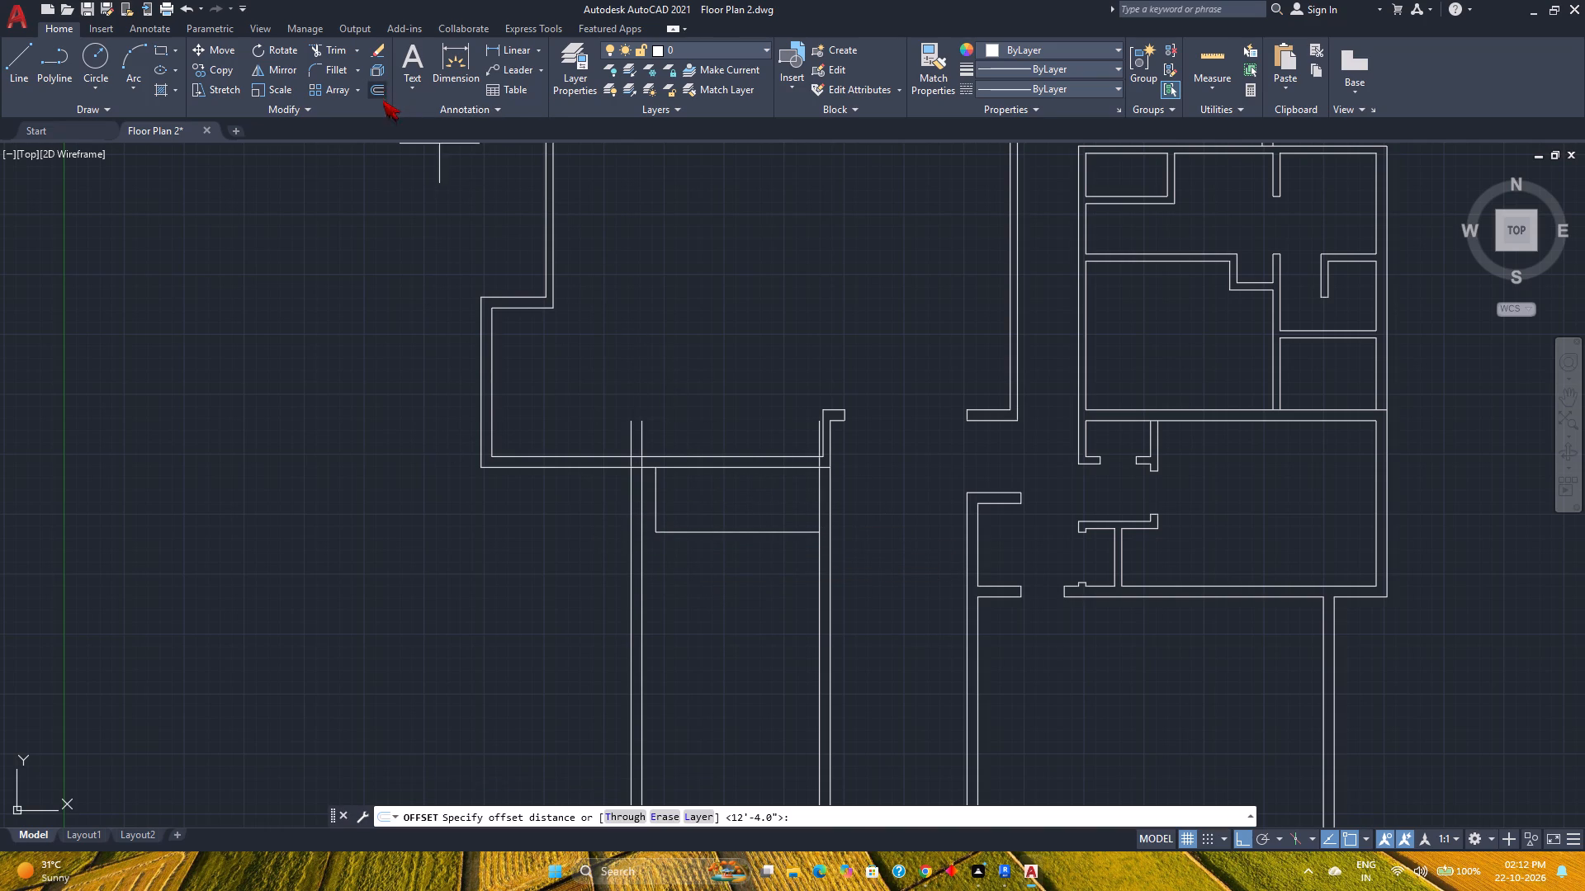
{"action": "key", "text": "6"}
{"action": "key", "text": "Return"}
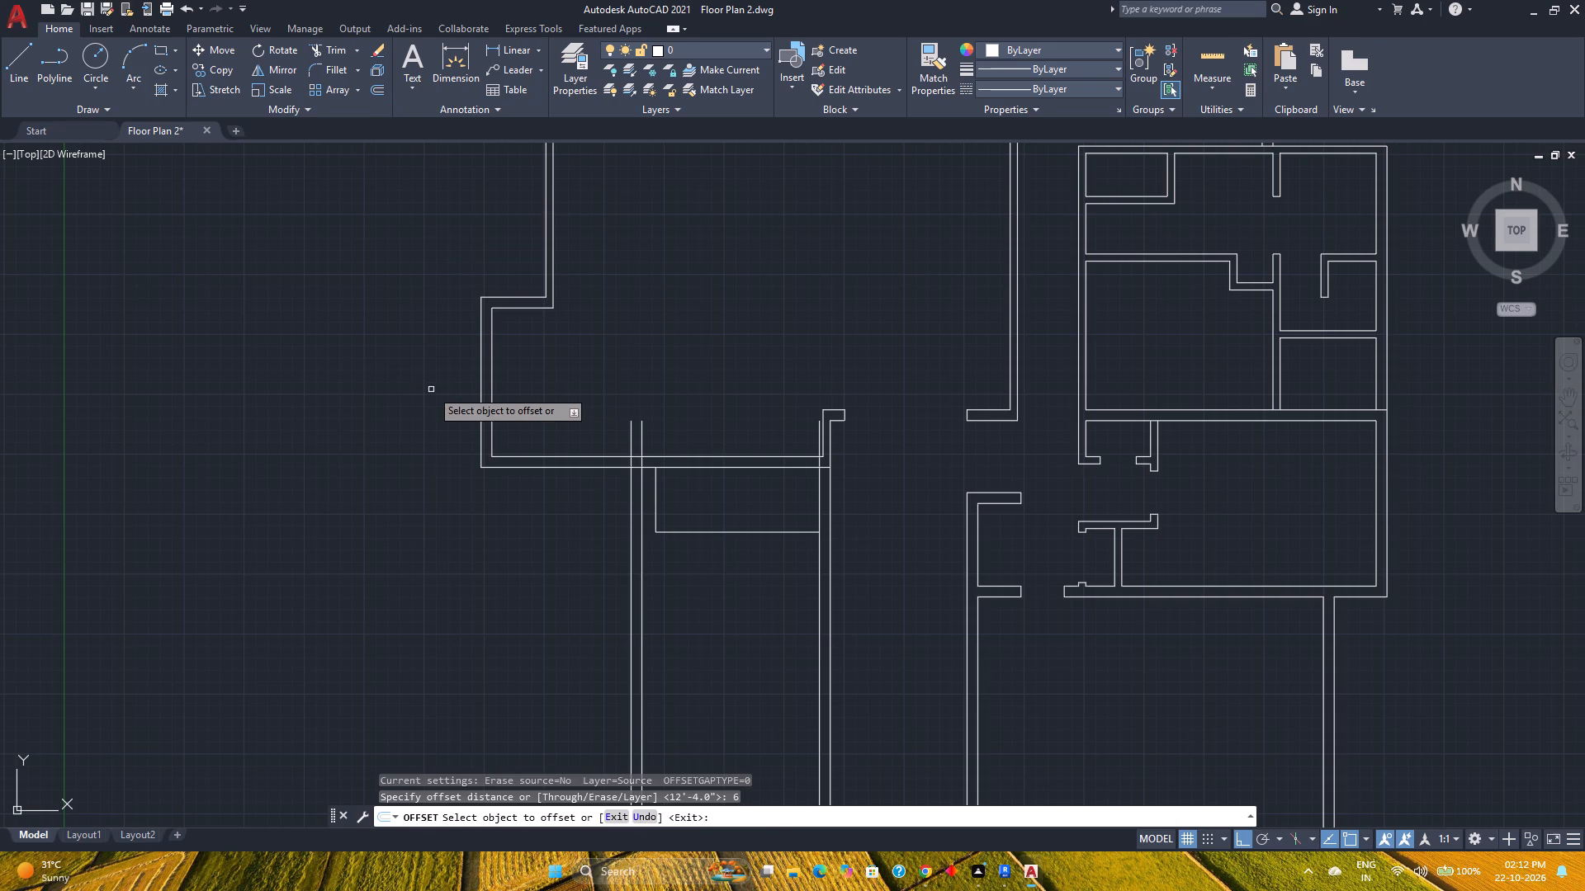
{"action": "left_click", "coordinate": [671, 532]}
{"action": "left_click", "coordinate": [677, 507]}
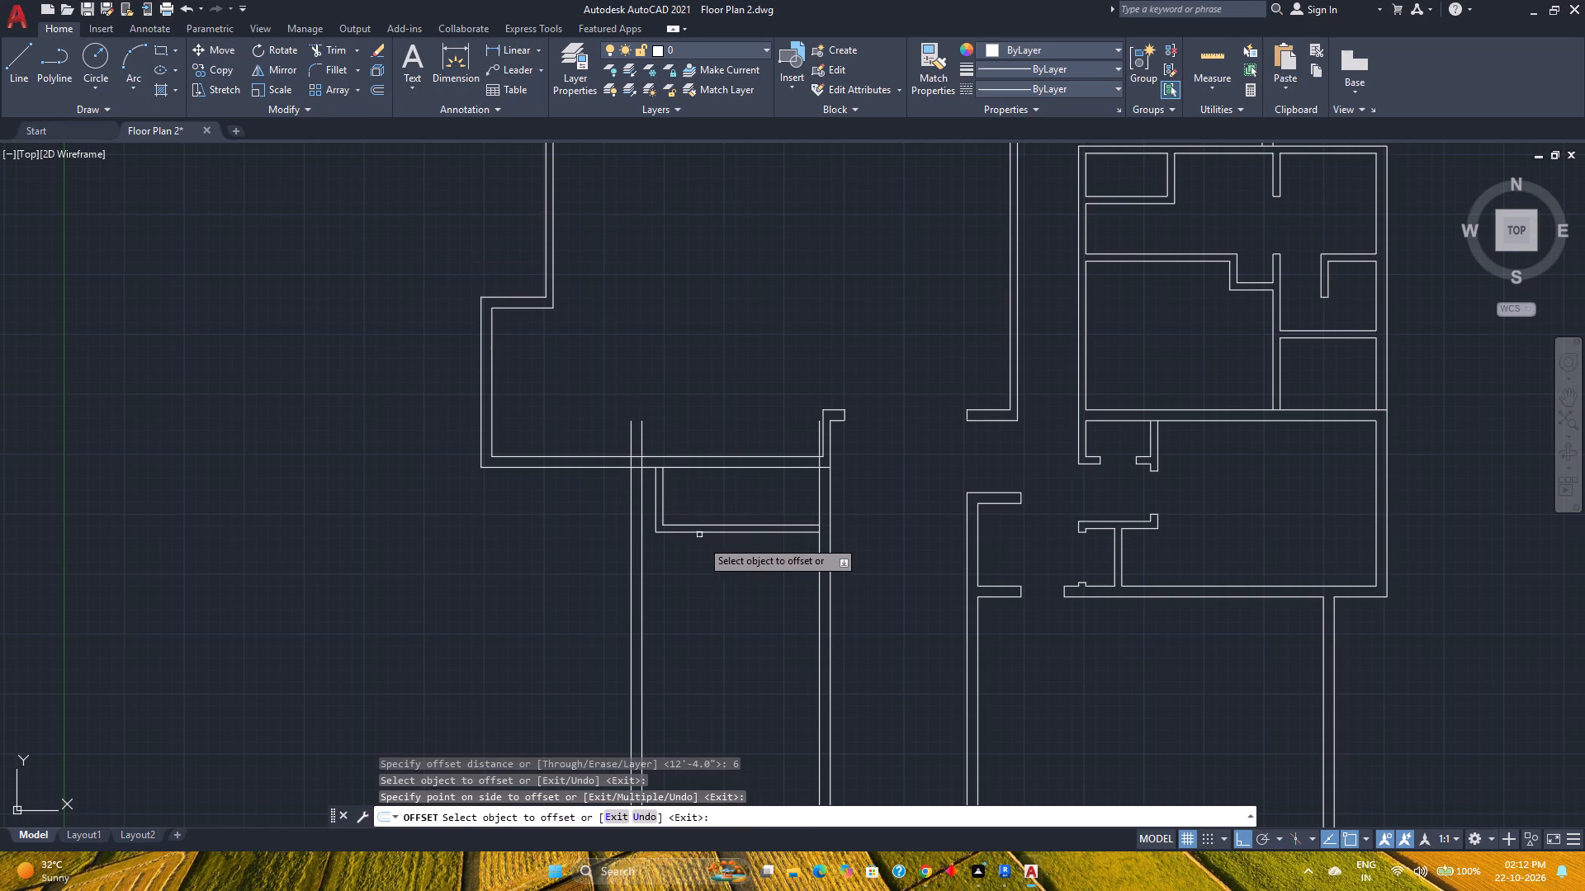
{"action": "scroll", "coordinate": [714, 543], "scroll_direction": "down", "scroll_amount": 1}
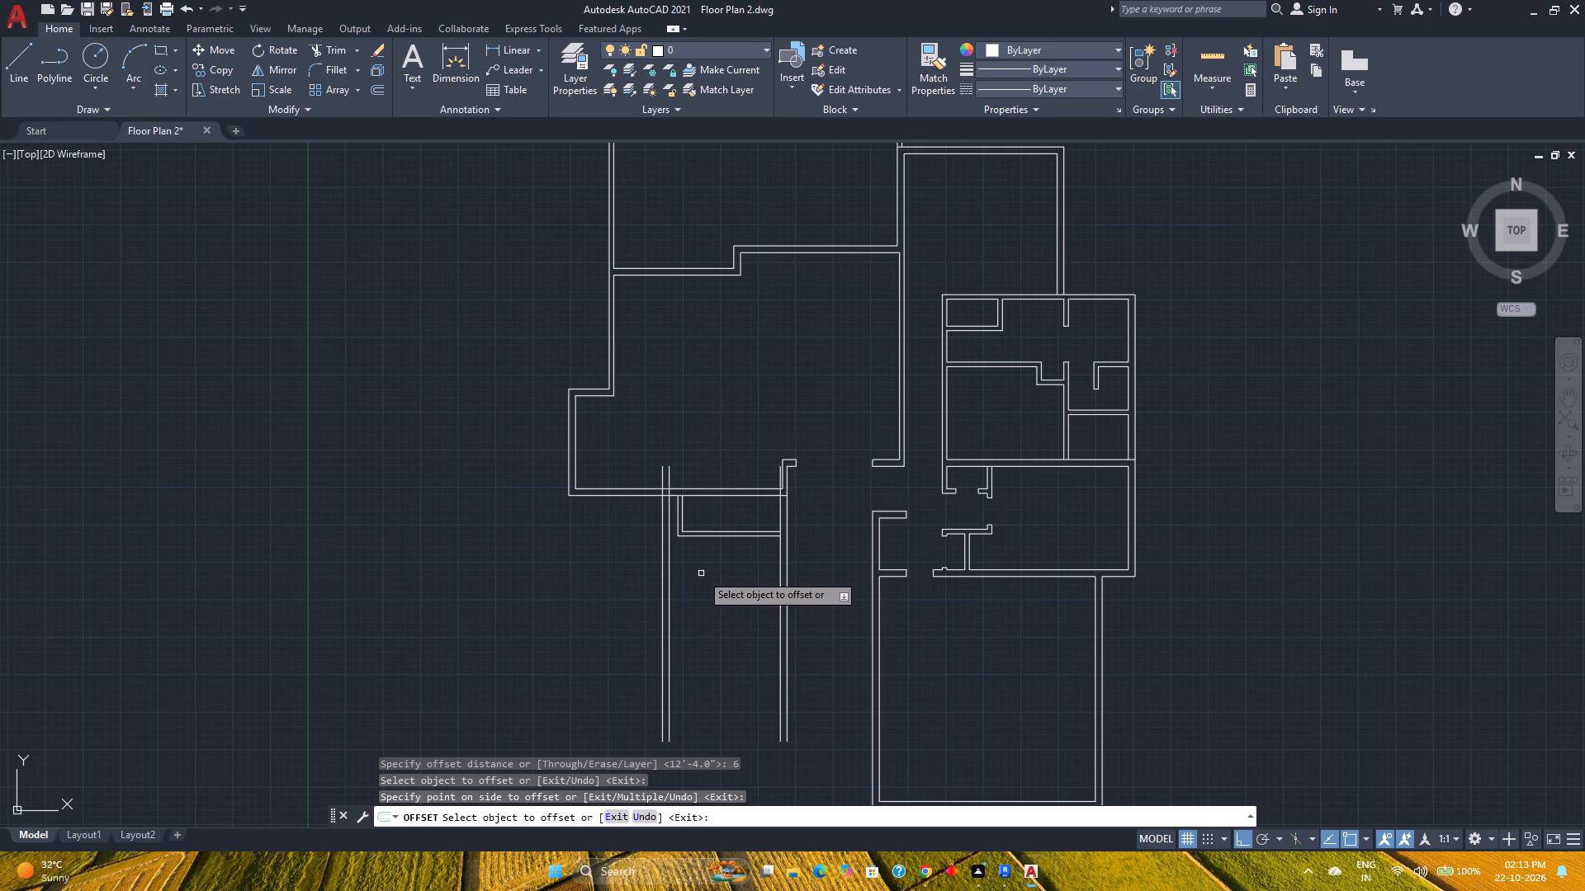
{"action": "key", "text": "Escape"}
Delete the pair of long vertical lines just left of the new L-shaped wall.
{"action": "left_click", "coordinate": [709, 589]}
{"action": "left_click", "coordinate": [642, 583]}
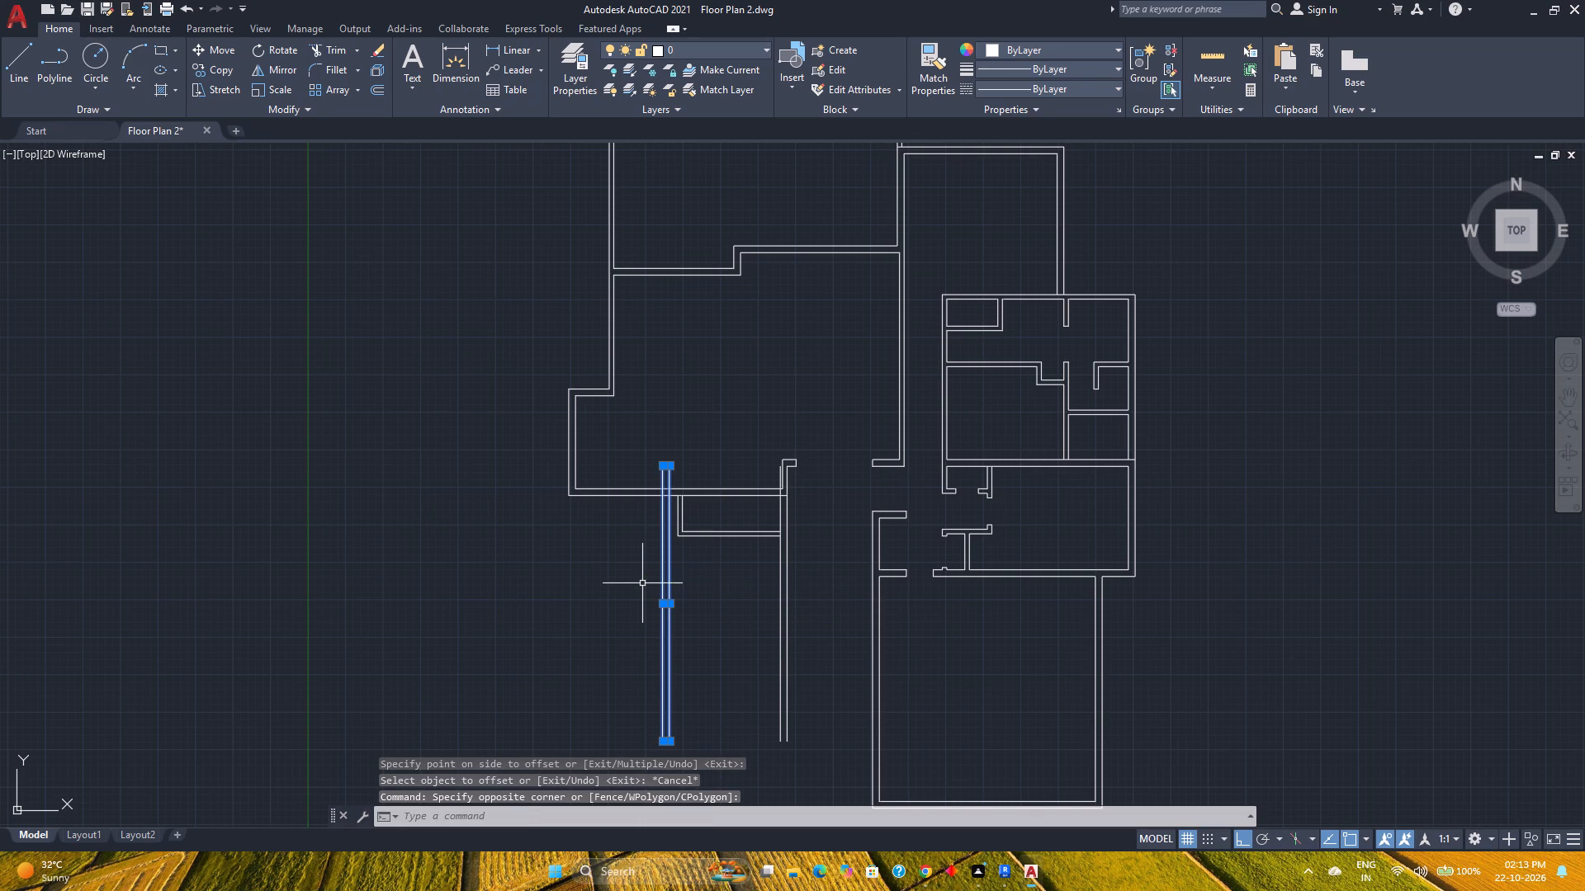
{"action": "key", "text": "Delete"}
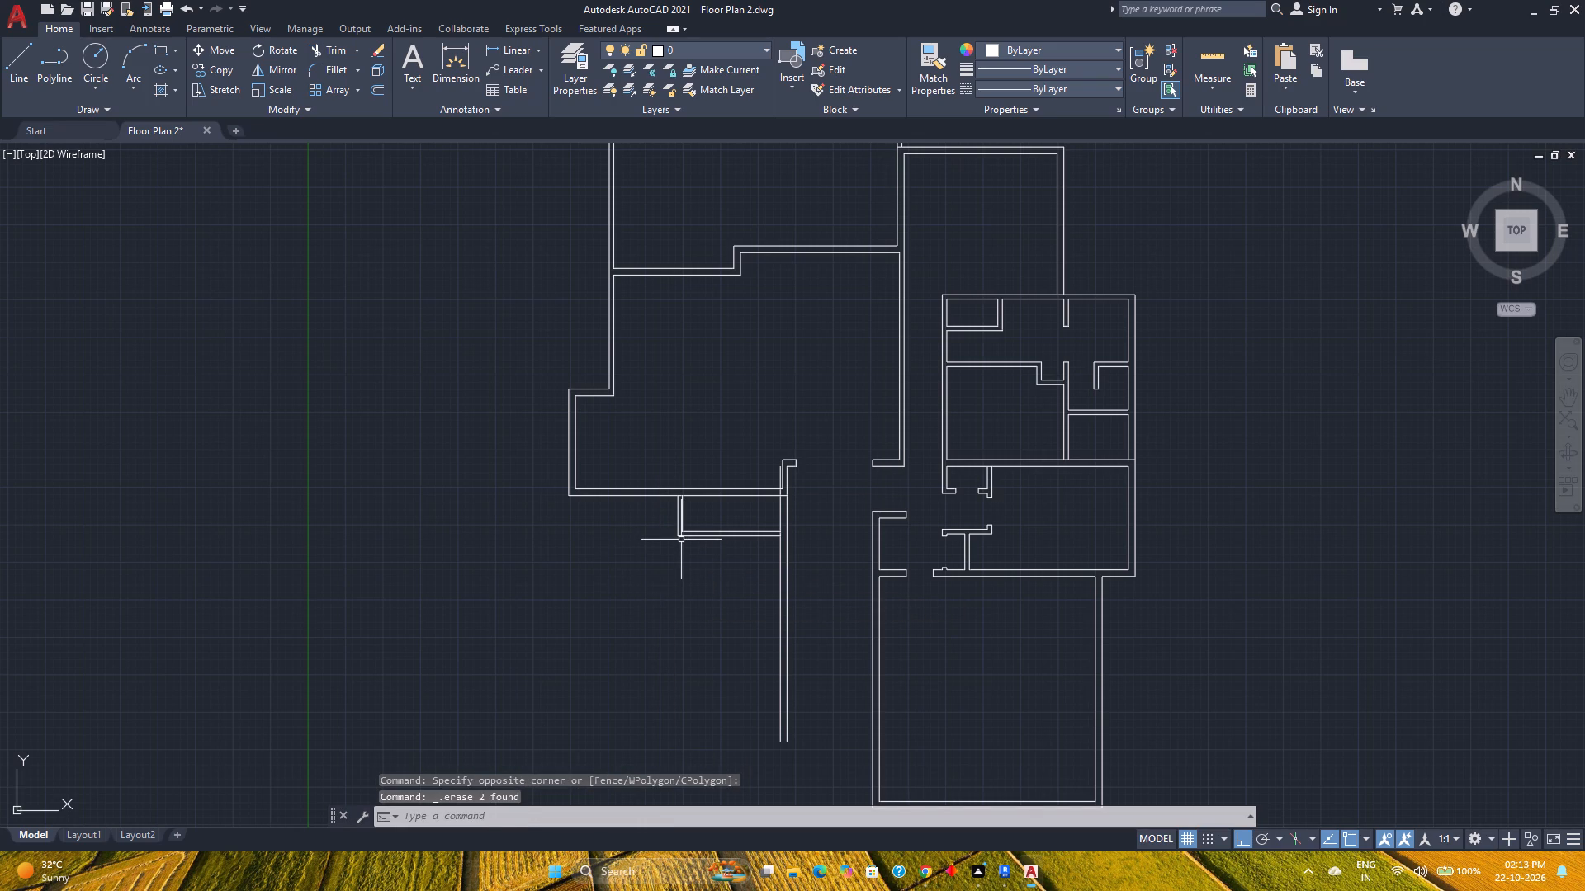
Explode the outer L-shaped polyline below the large room into separate lines.
{"action": "left_click", "coordinate": [679, 539]}
{"action": "left_click", "coordinate": [674, 533]}
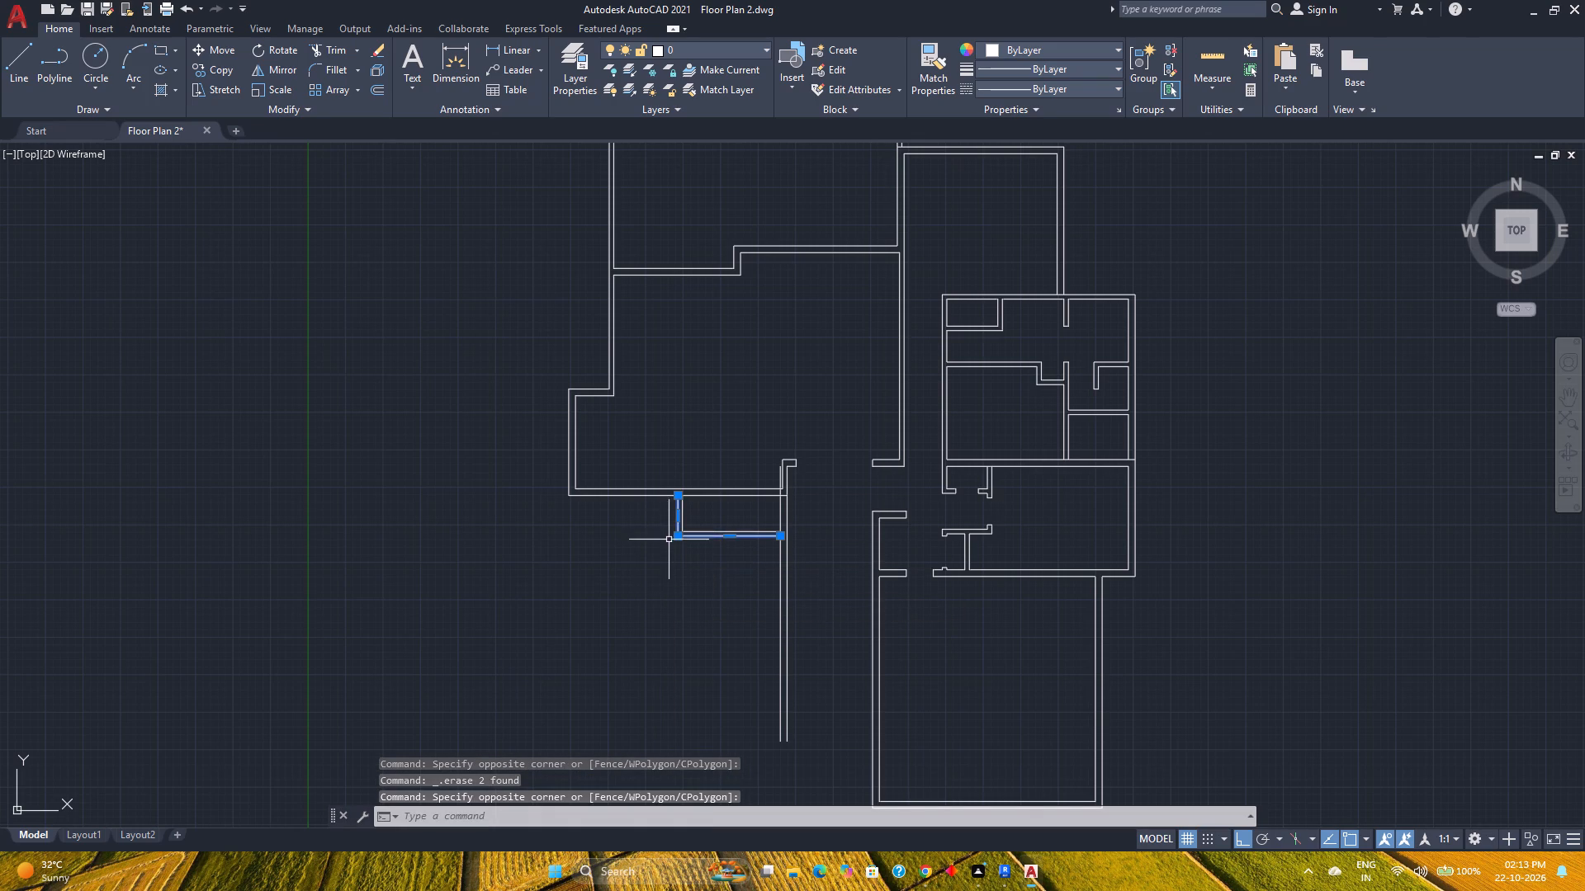
{"action": "type", "text": "ex"}
{"action": "key", "text": "p"}
{"action": "type", "text": "lo"}
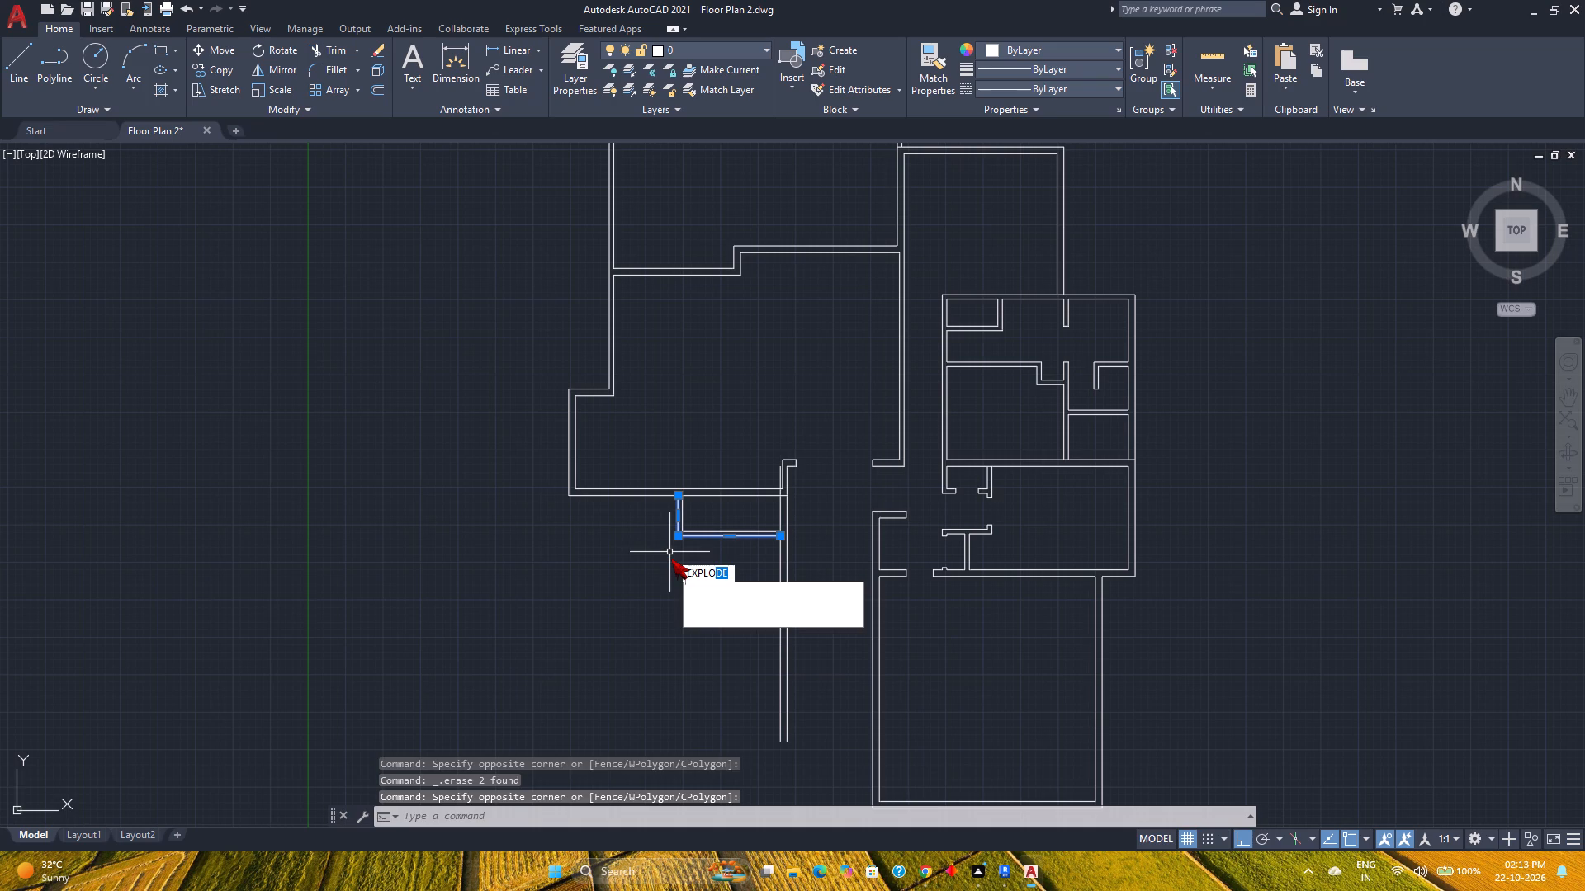
{"action": "key", "text": "Return"}
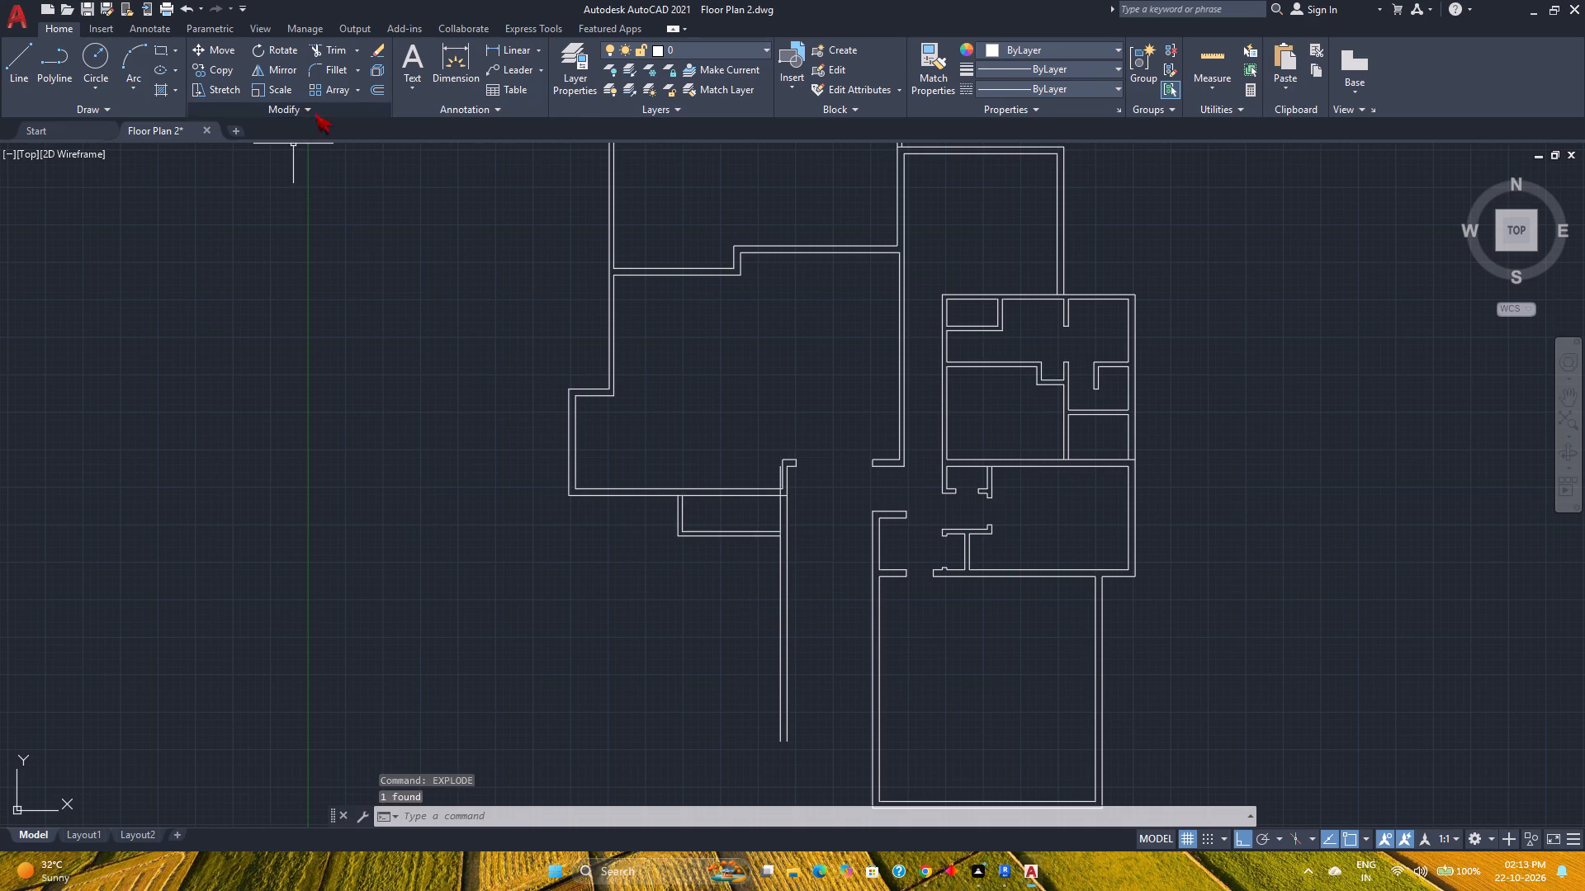
Offset the L-shaped wall's outer vertical line 6' to the left, and offset that new line 9" to the right.
{"action": "left_click", "coordinate": [377, 85]}
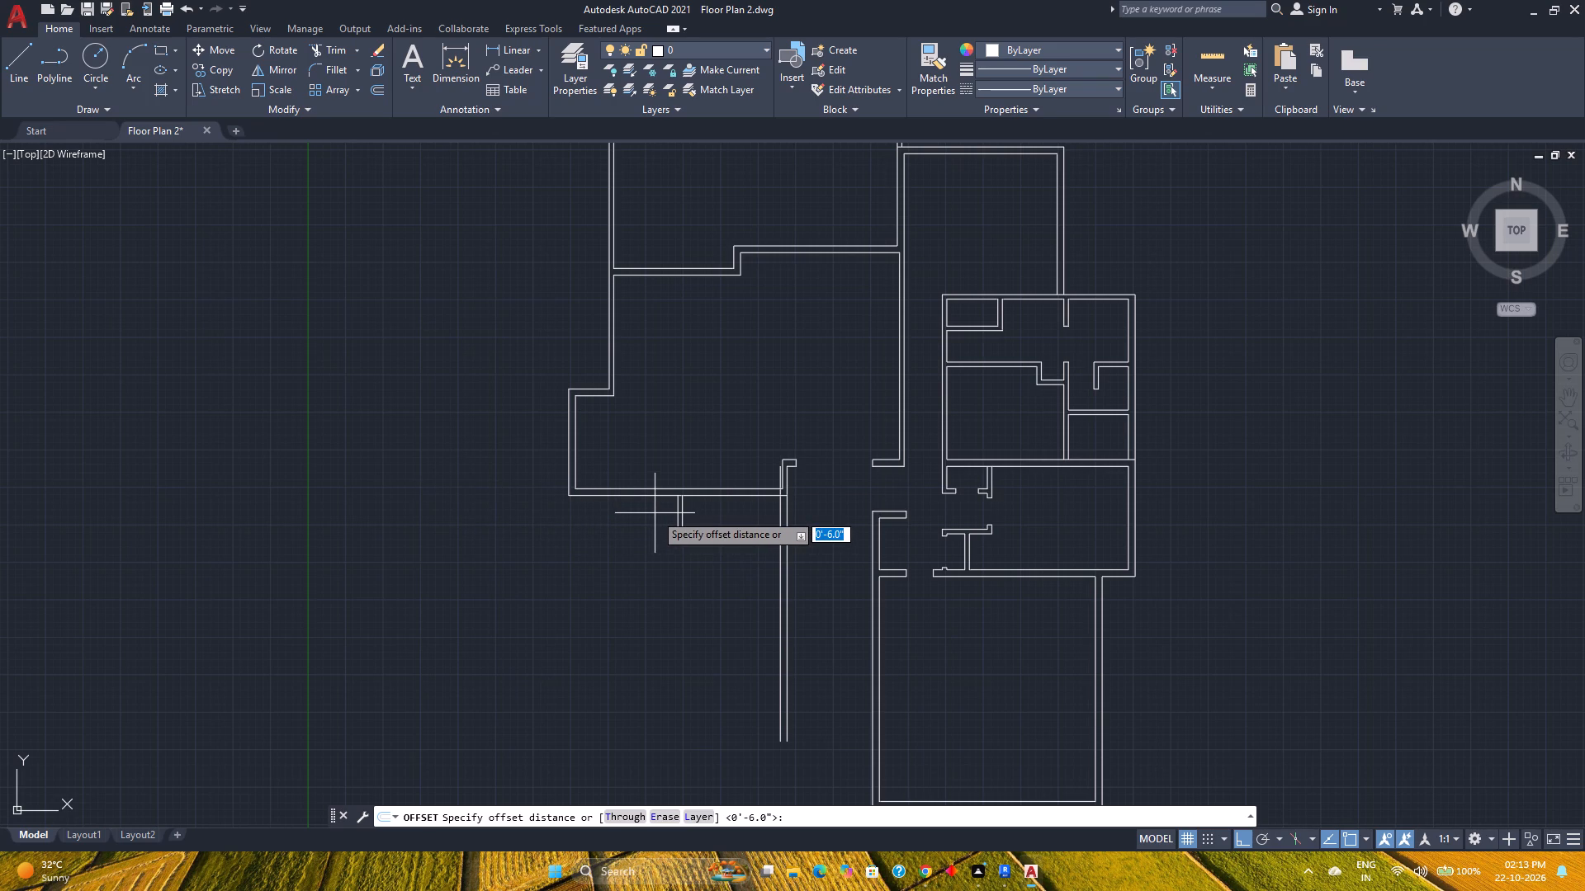
{"action": "key", "text": "Return"}
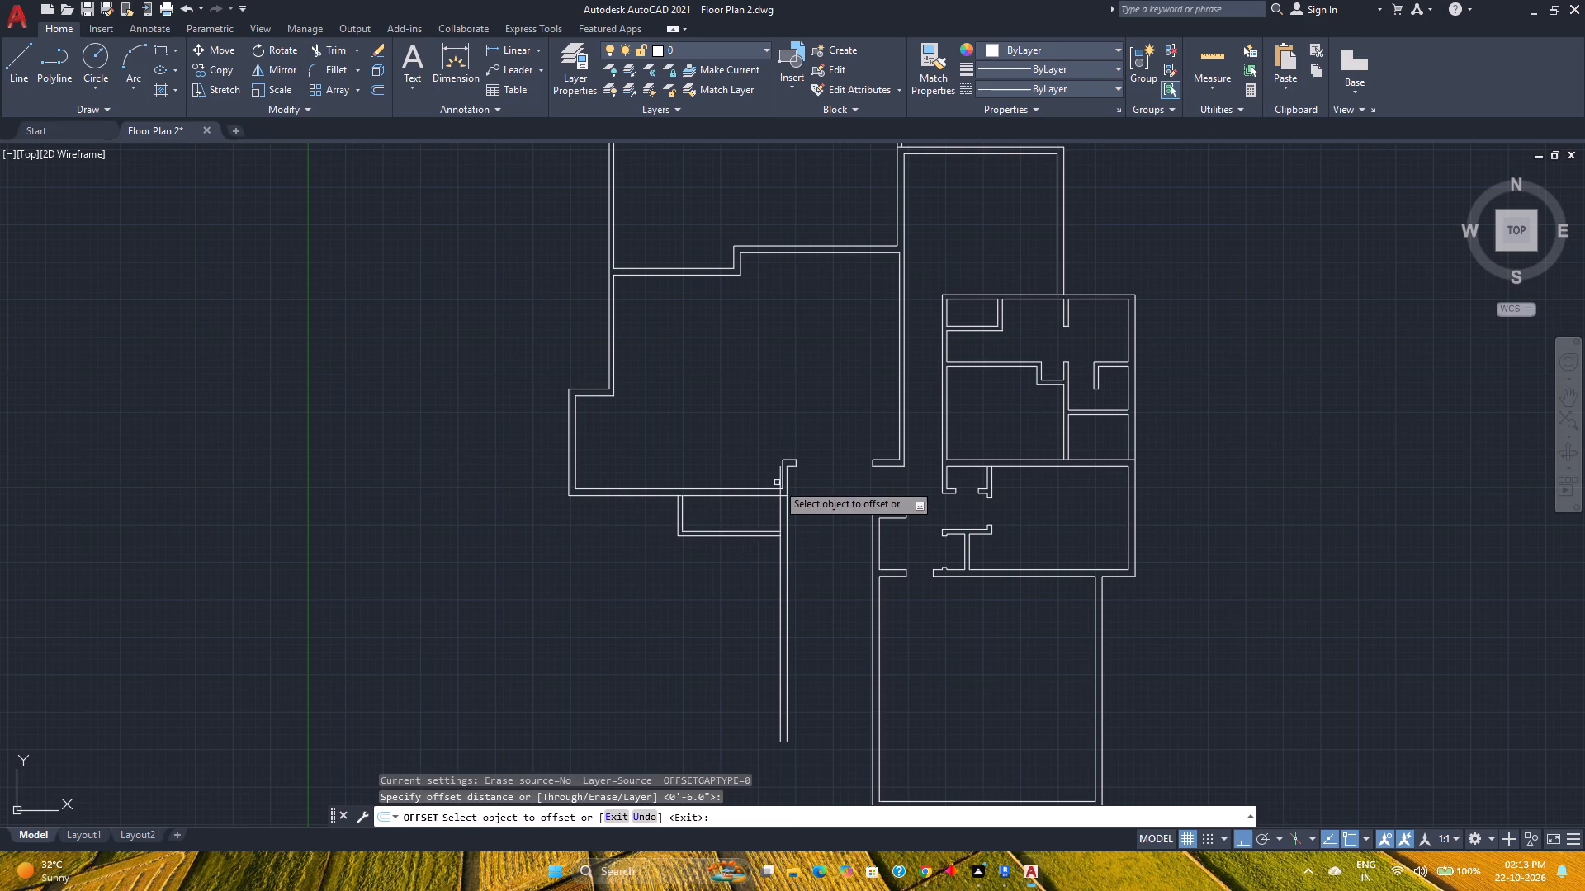
{"action": "scroll", "coordinate": [674, 526], "scroll_direction": "up", "scroll_amount": 3}
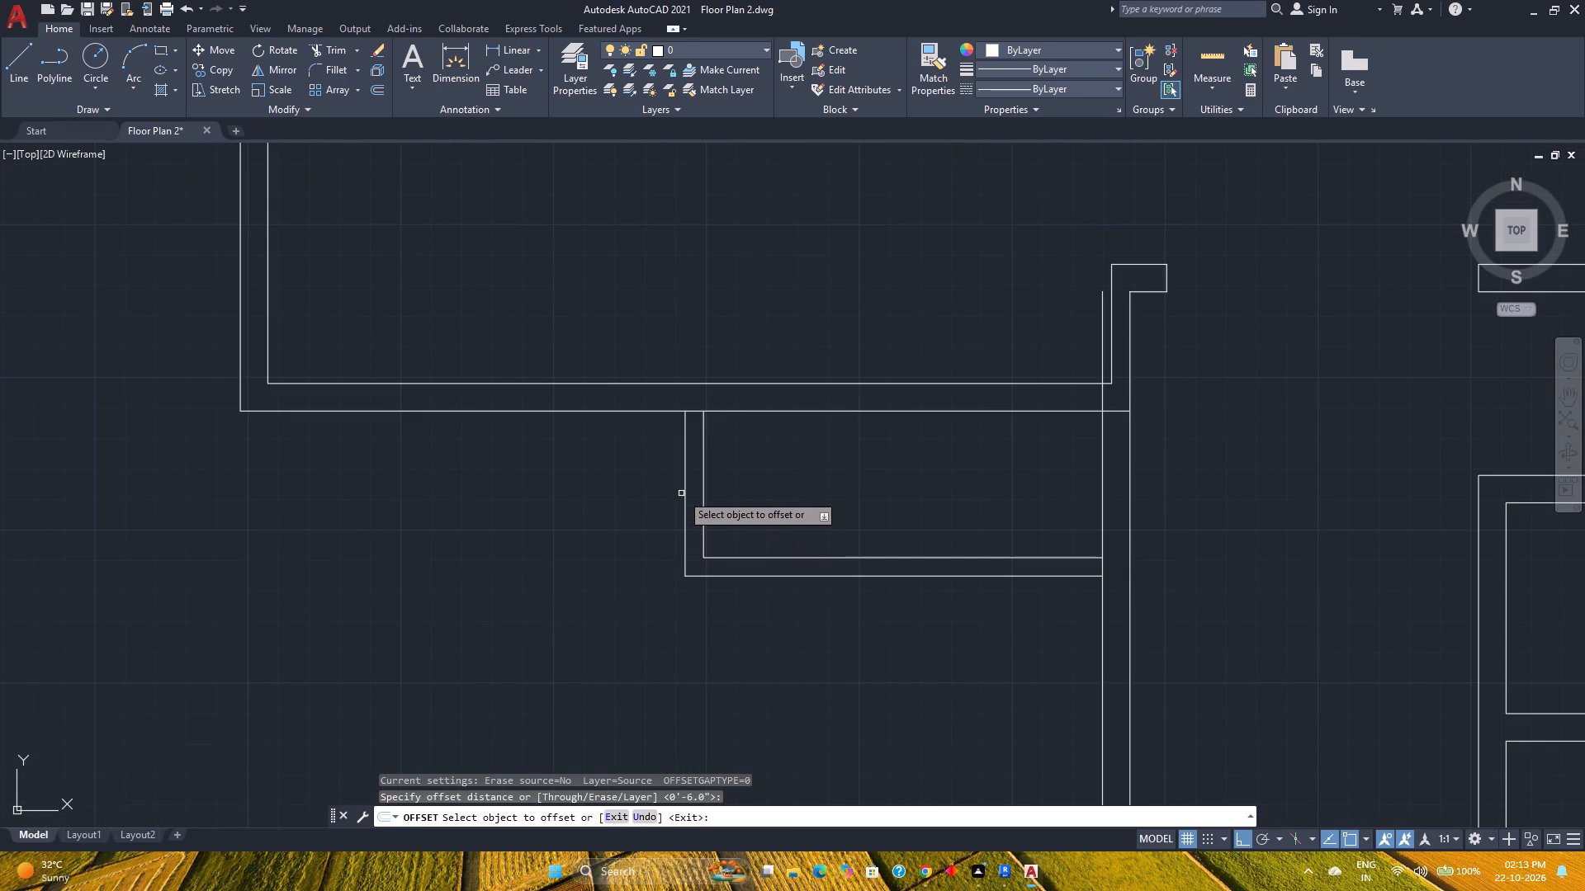
{"action": "left_click", "coordinate": [684, 493]}
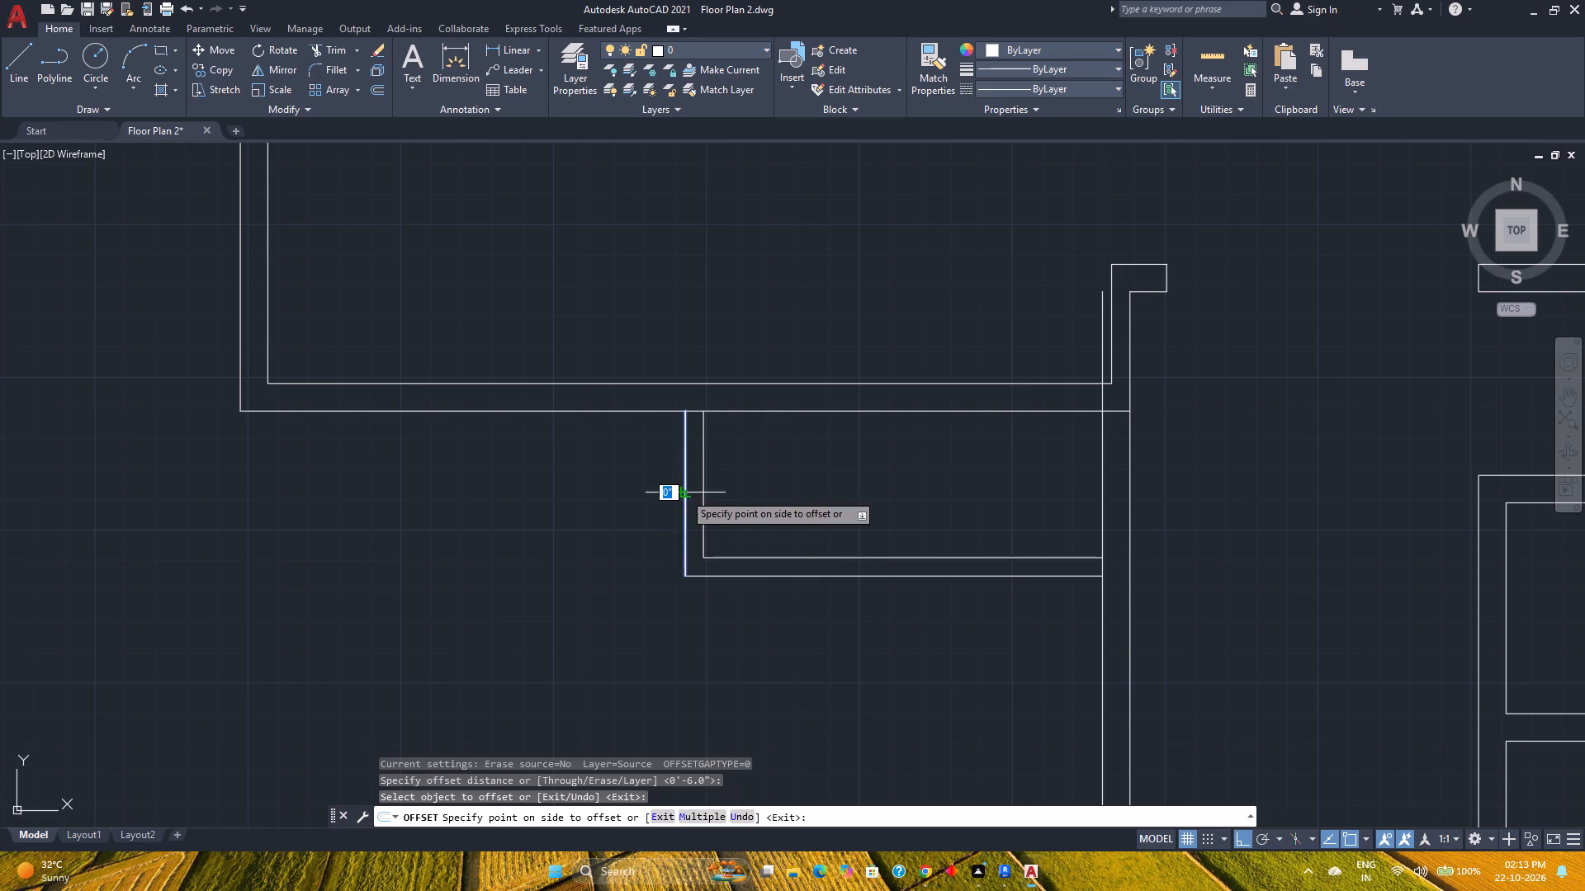
{"action": "type", "text": "6'"}
{"action": "key", "text": "Return"}
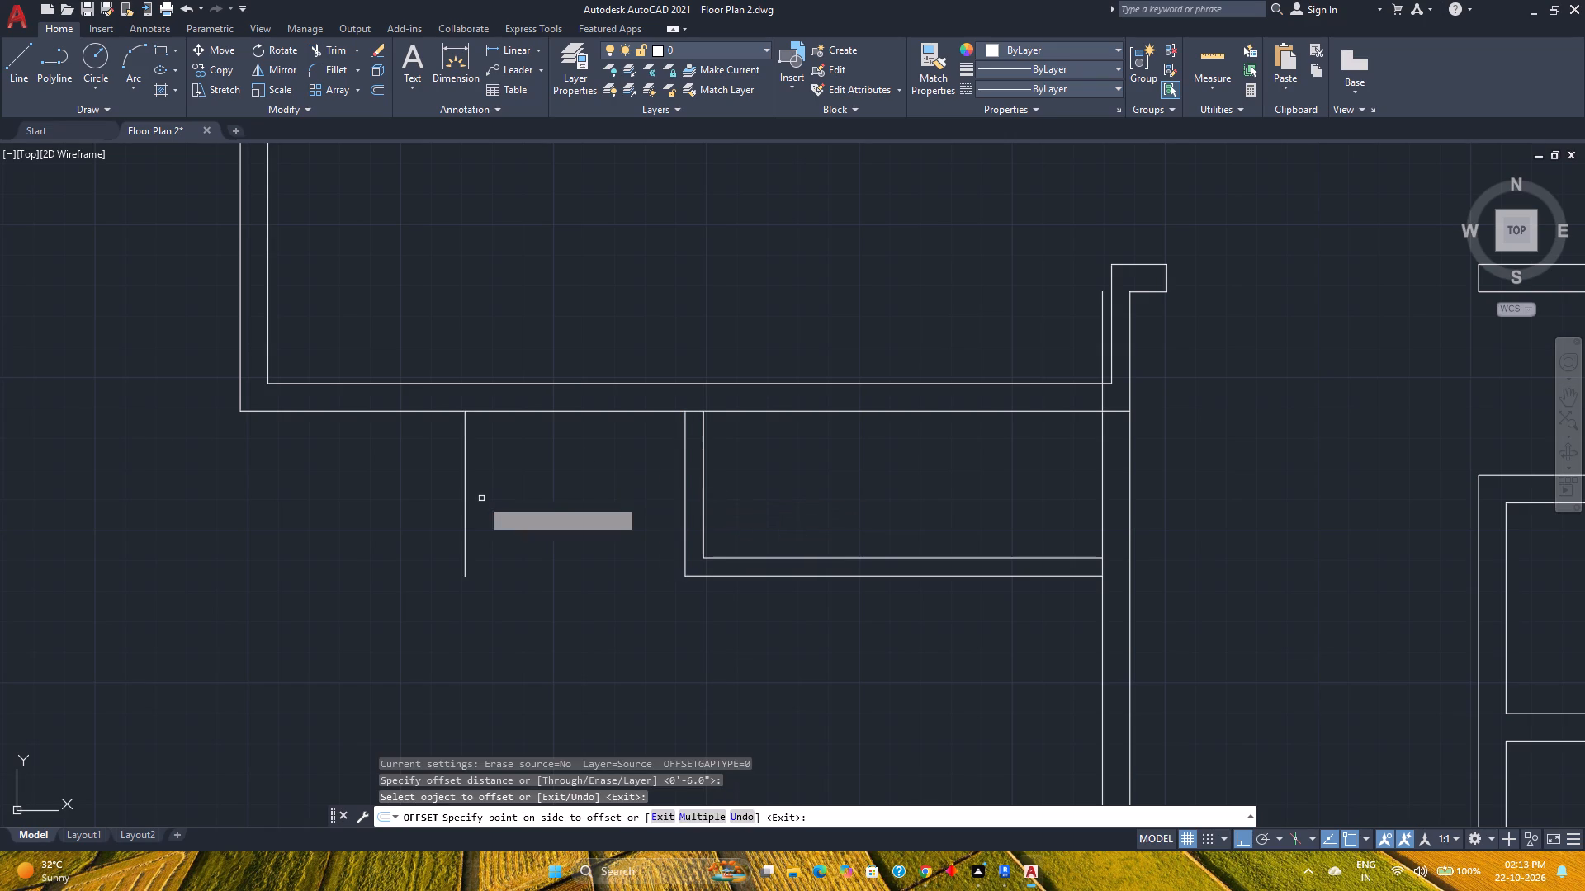
{"action": "scroll", "coordinate": [481, 498], "scroll_direction": "down", "scroll_amount": 2}
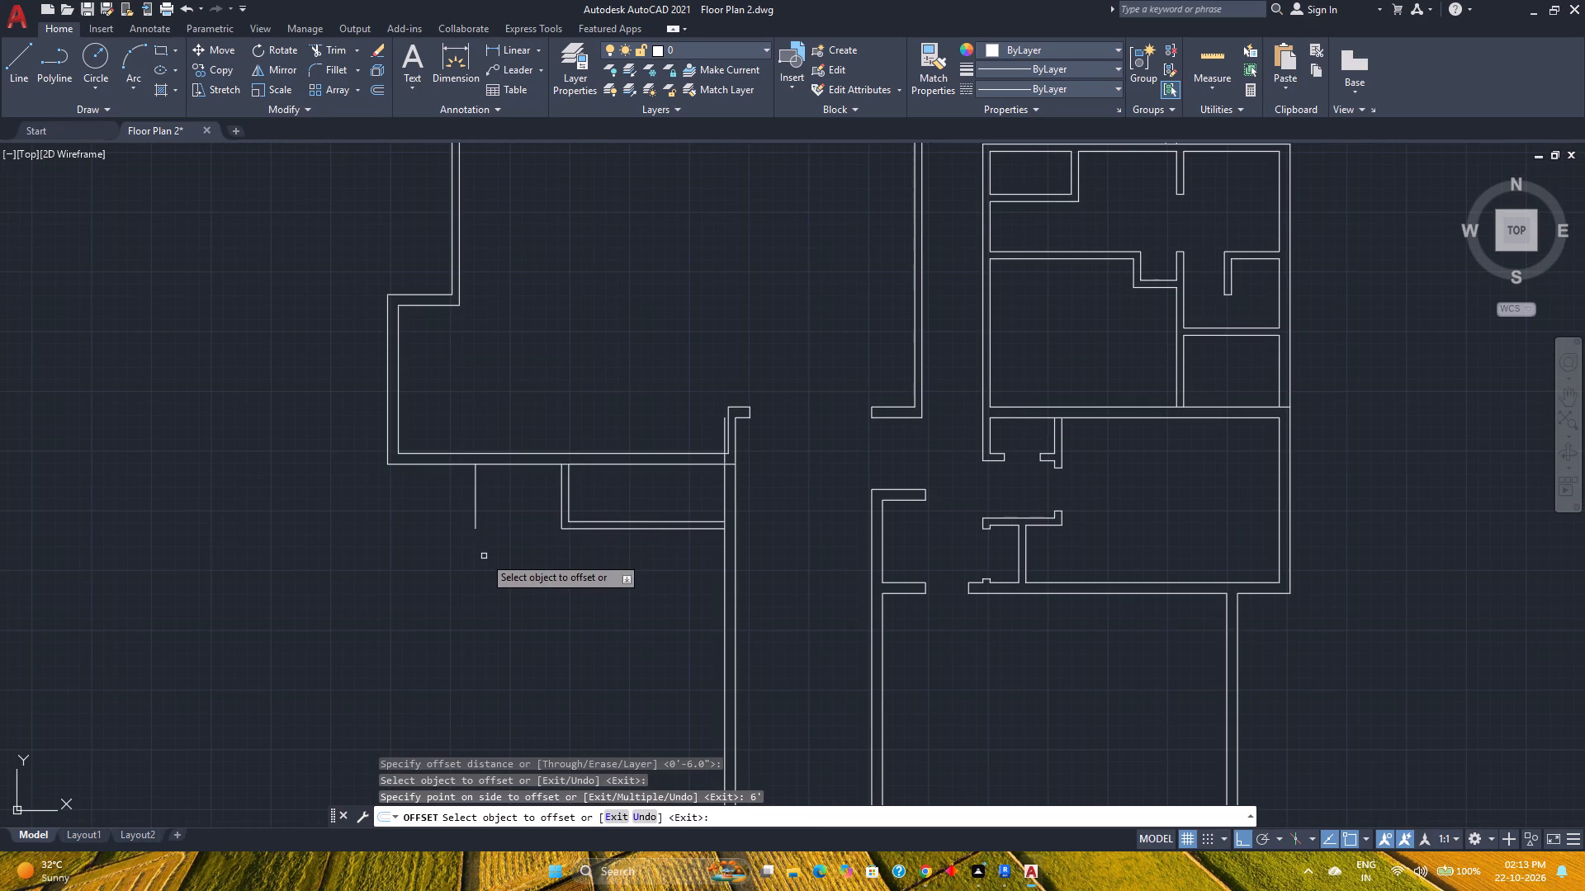
{"action": "left_click", "coordinate": [476, 501]}
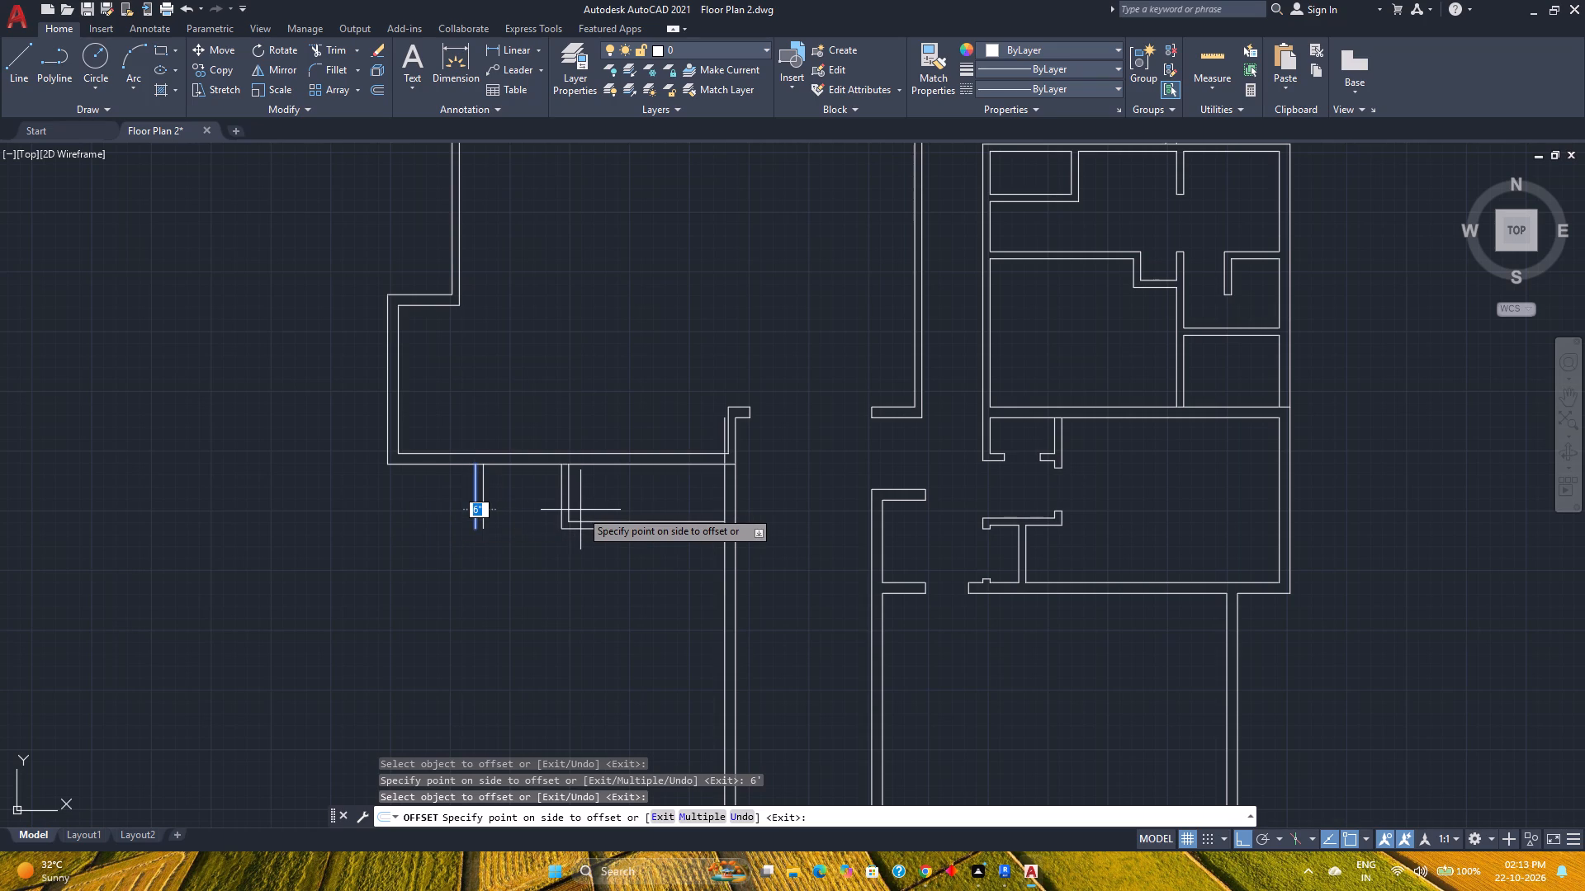
{"action": "key", "text": "9"}
{"action": "key", "text": "Return"}
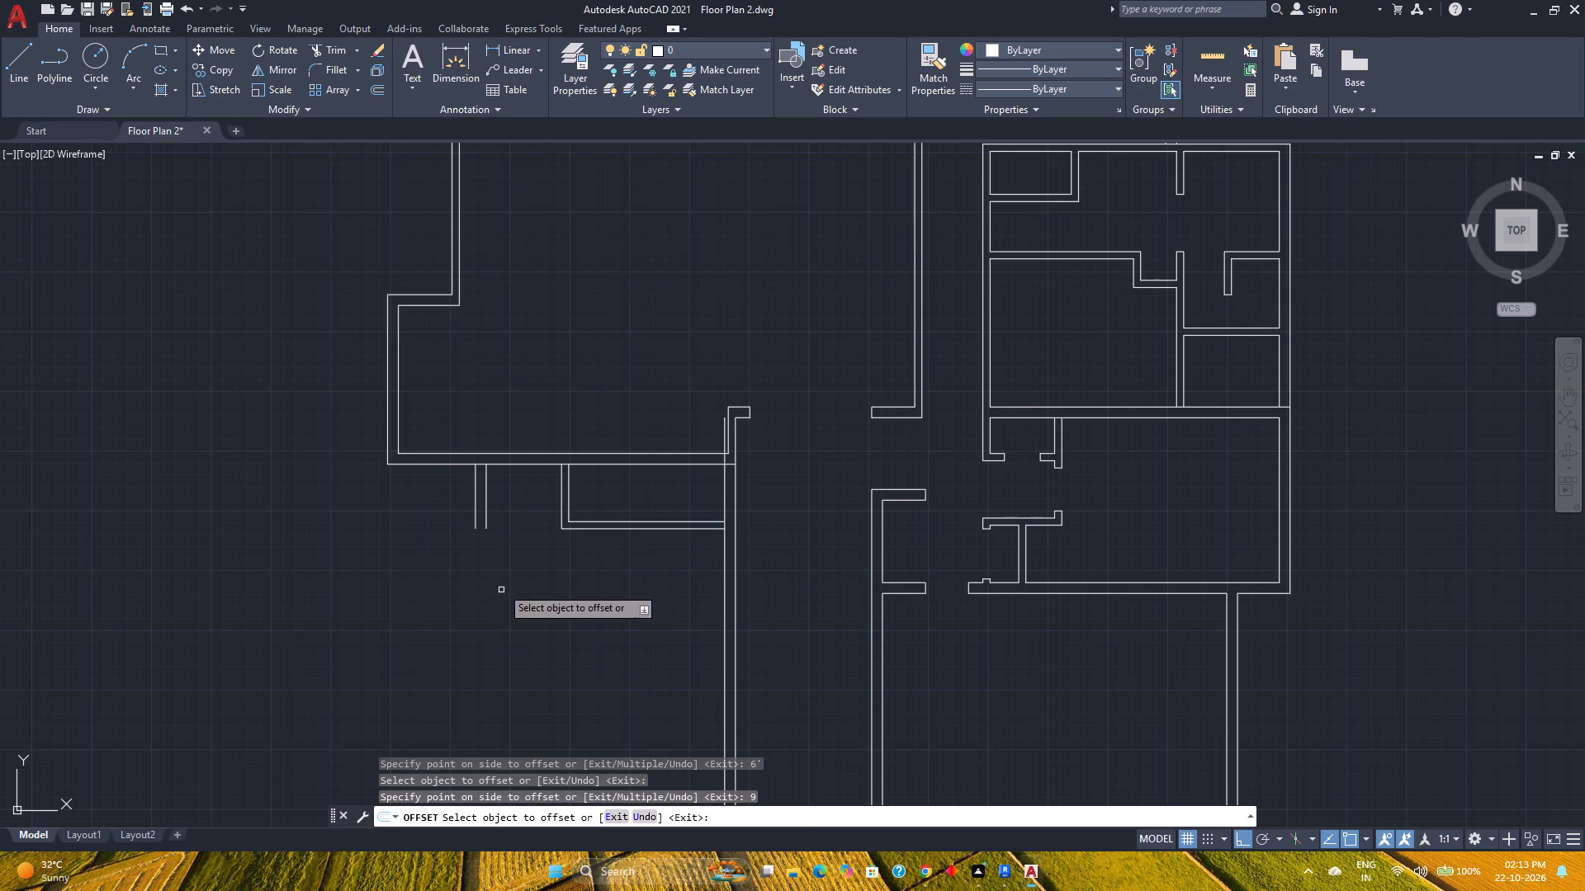
Check the spacing between the new 9" wall and the L-shaped wall with Quick Measure.
{"action": "left_click", "coordinate": [1209, 50]}
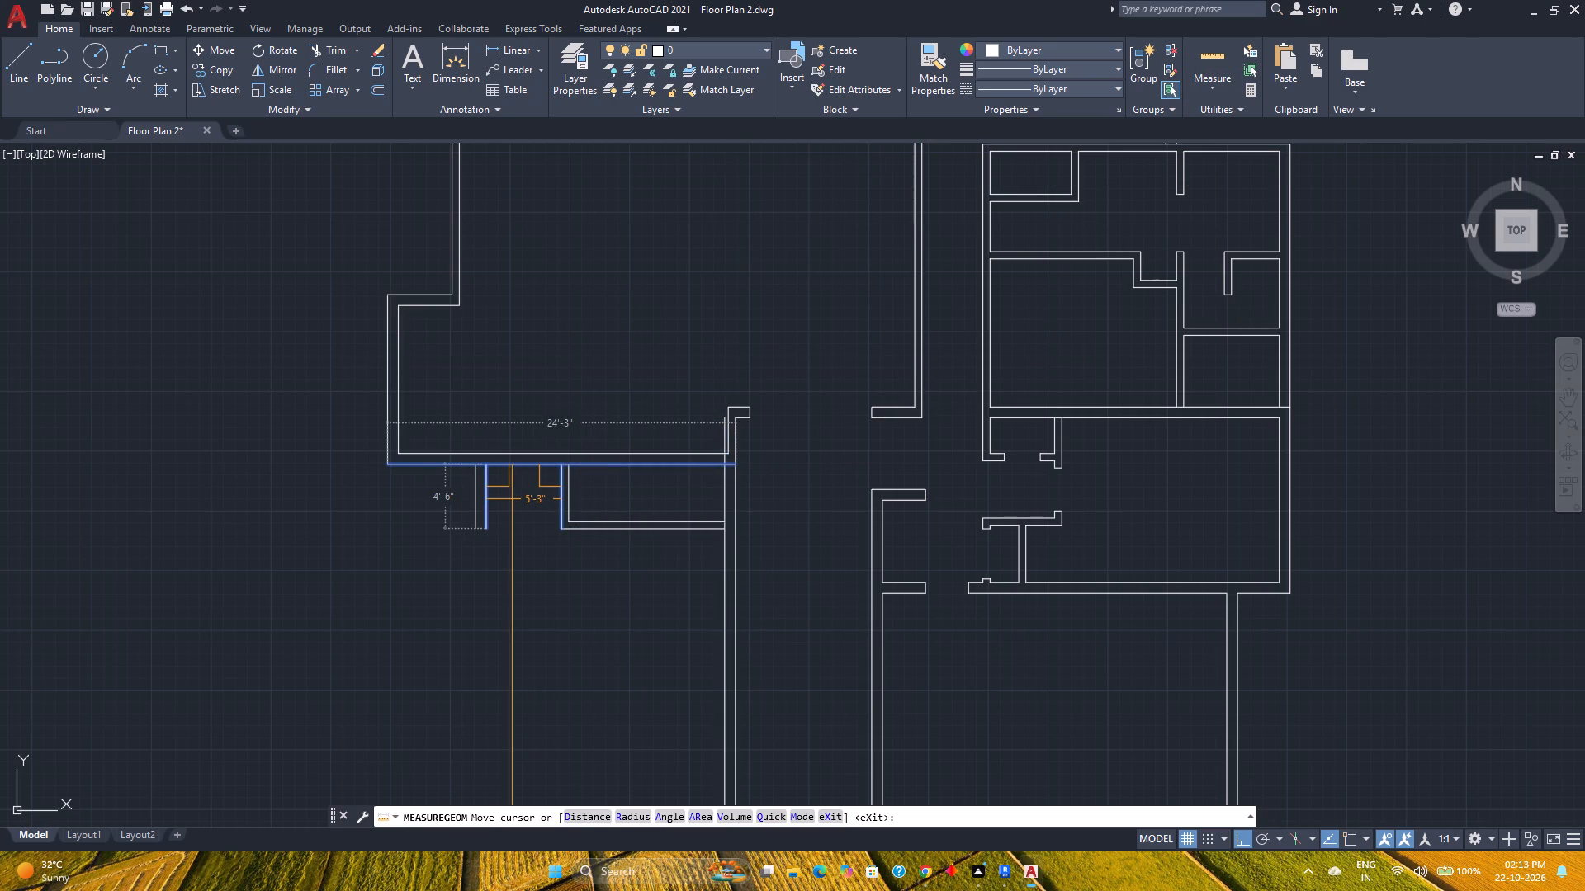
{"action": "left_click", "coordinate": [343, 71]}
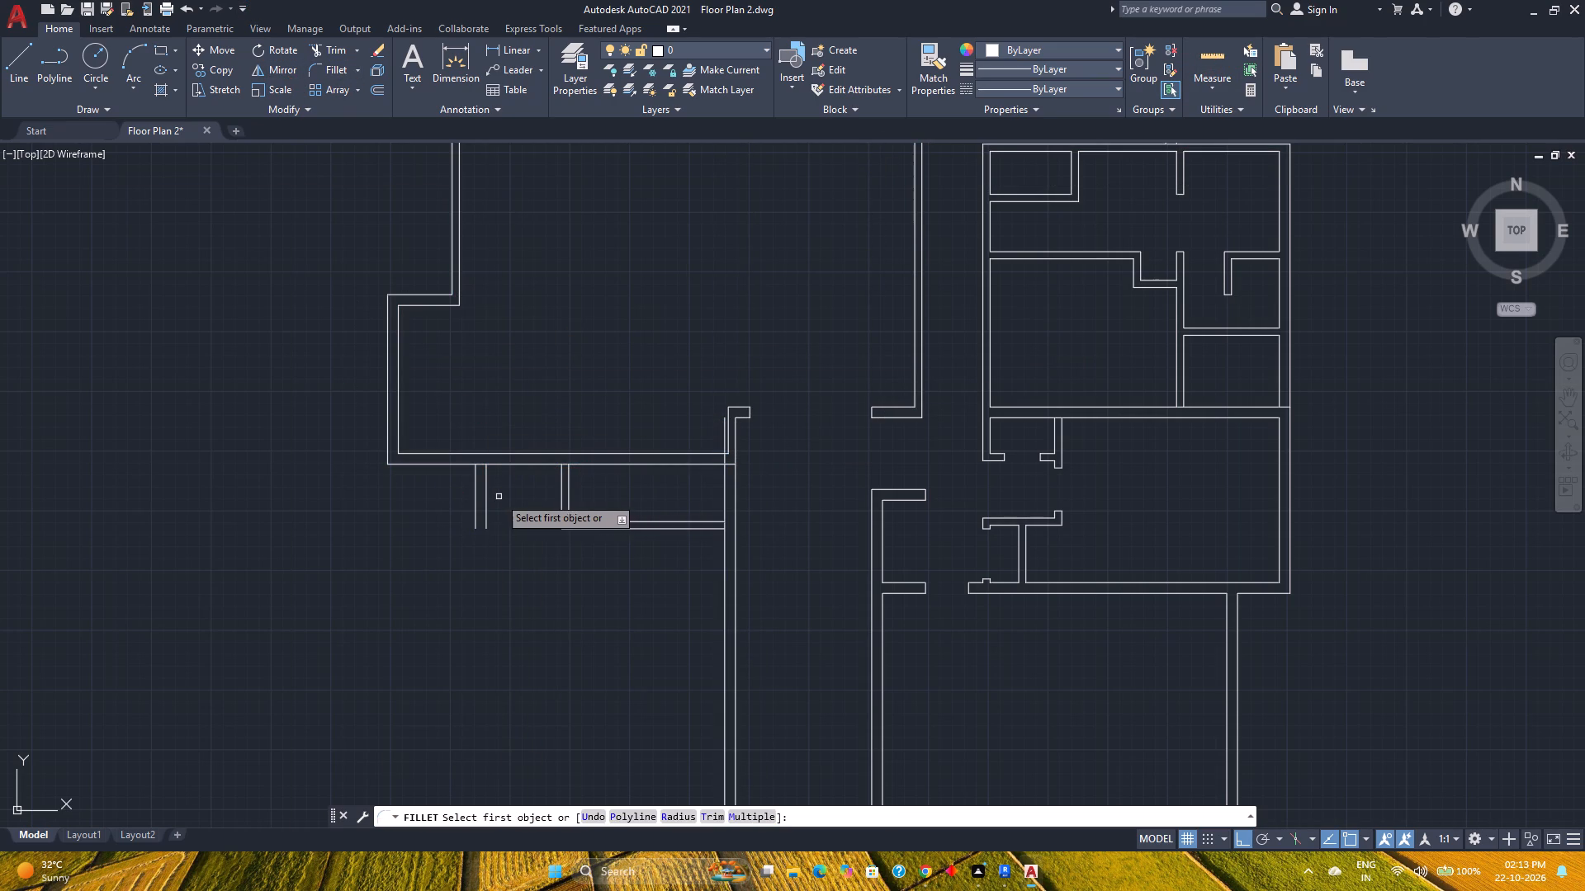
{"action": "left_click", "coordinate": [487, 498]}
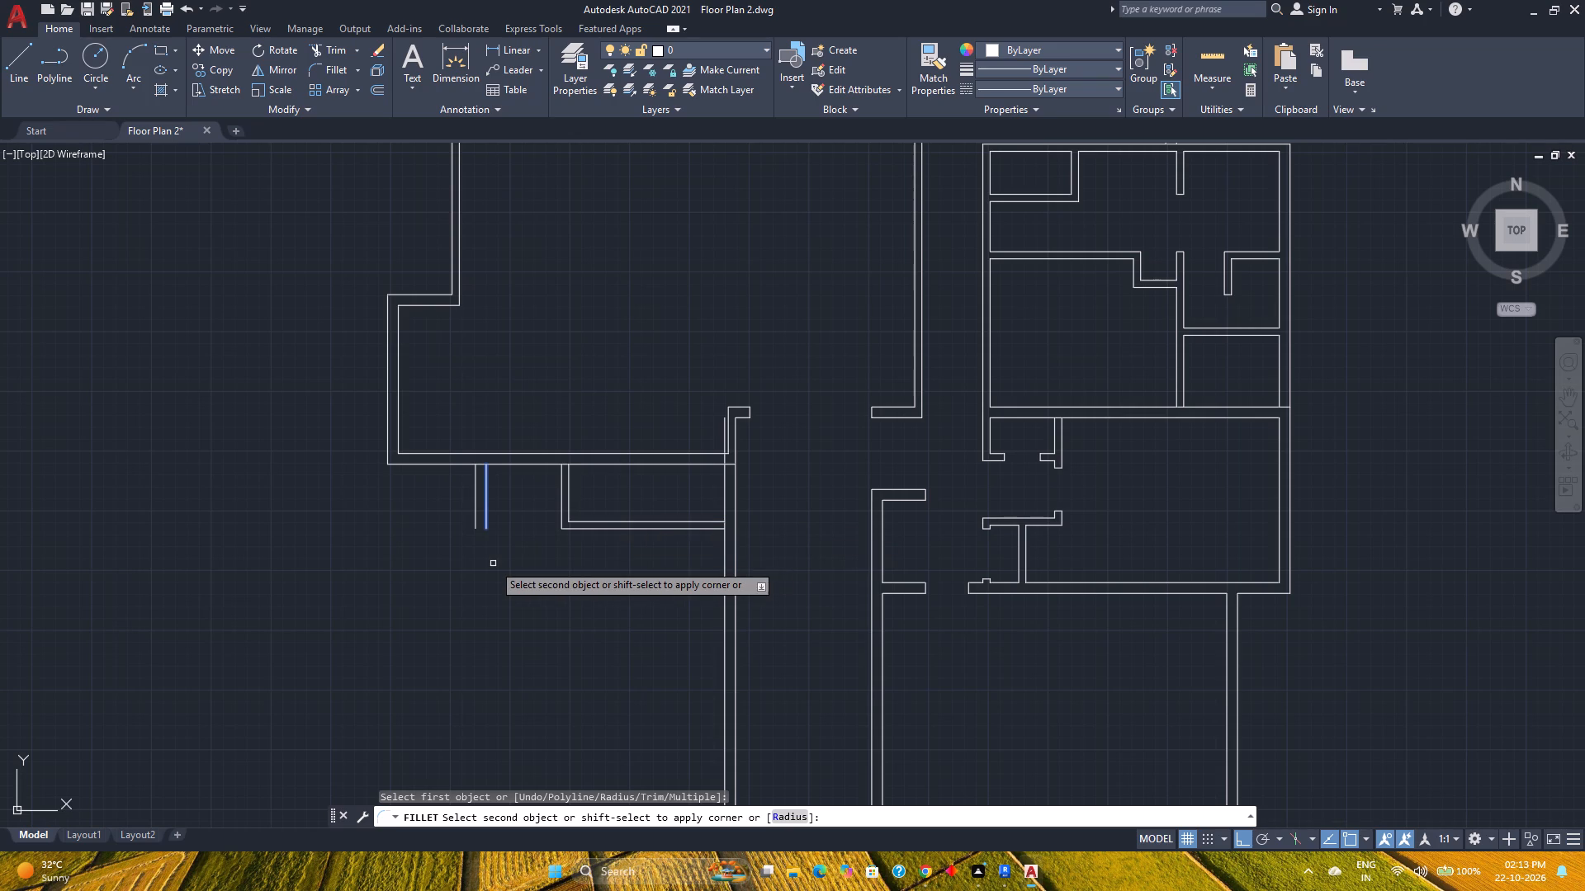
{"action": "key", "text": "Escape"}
Explode the inner L-shaped polyline below the large room into separate lines.
{"action": "left_click", "coordinate": [584, 521]}
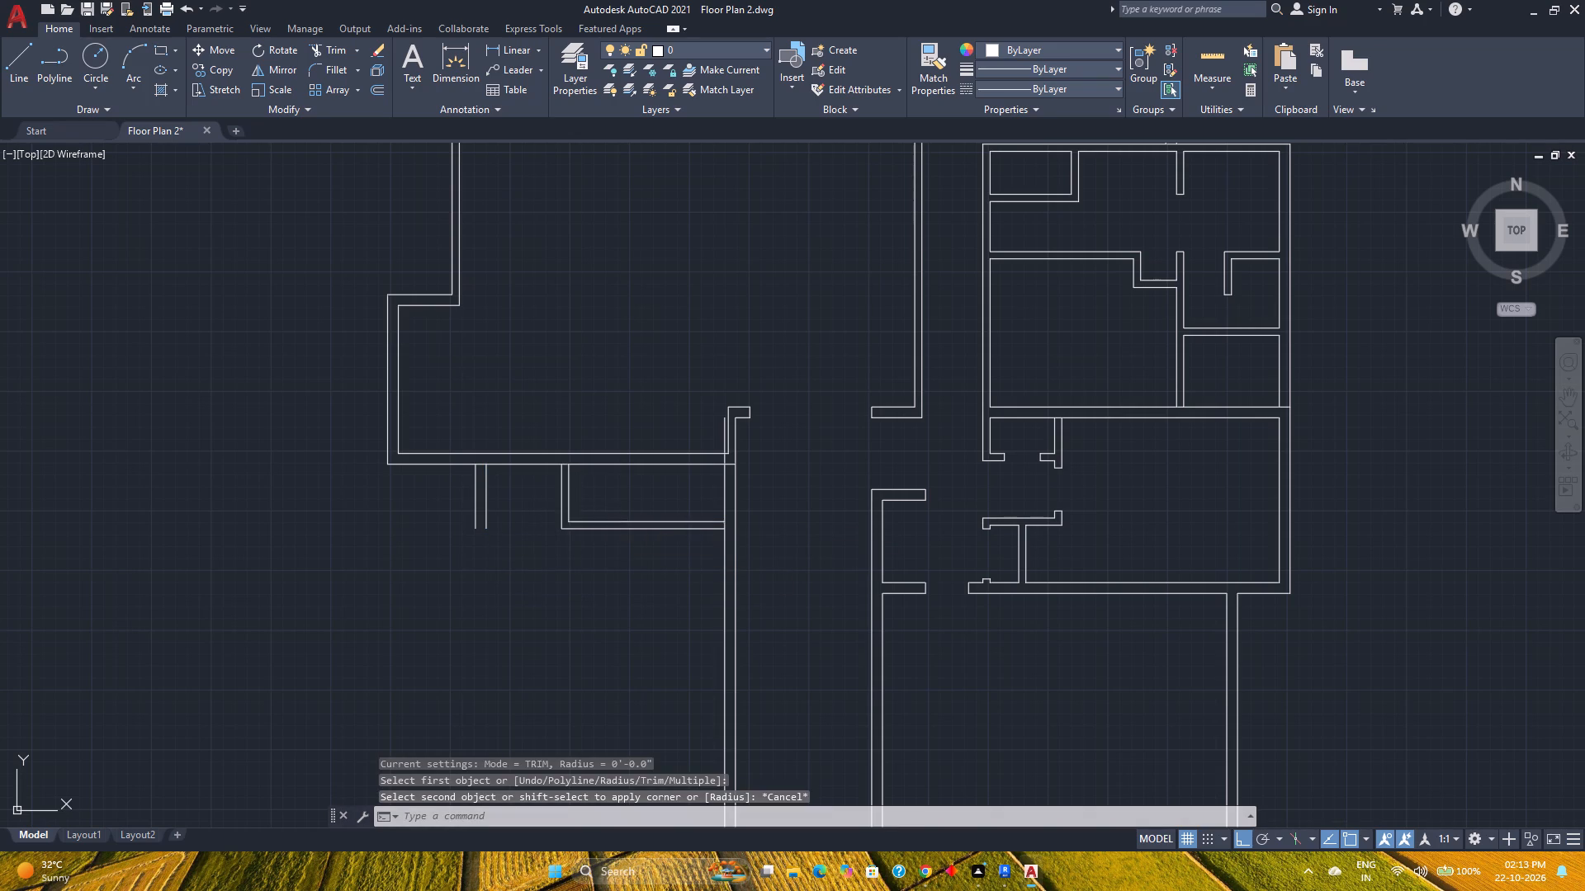
{"action": "key", "text": "e"}
{"action": "key", "text": "x"}
{"action": "key", "text": "l"}
{"action": "key", "text": "p"}
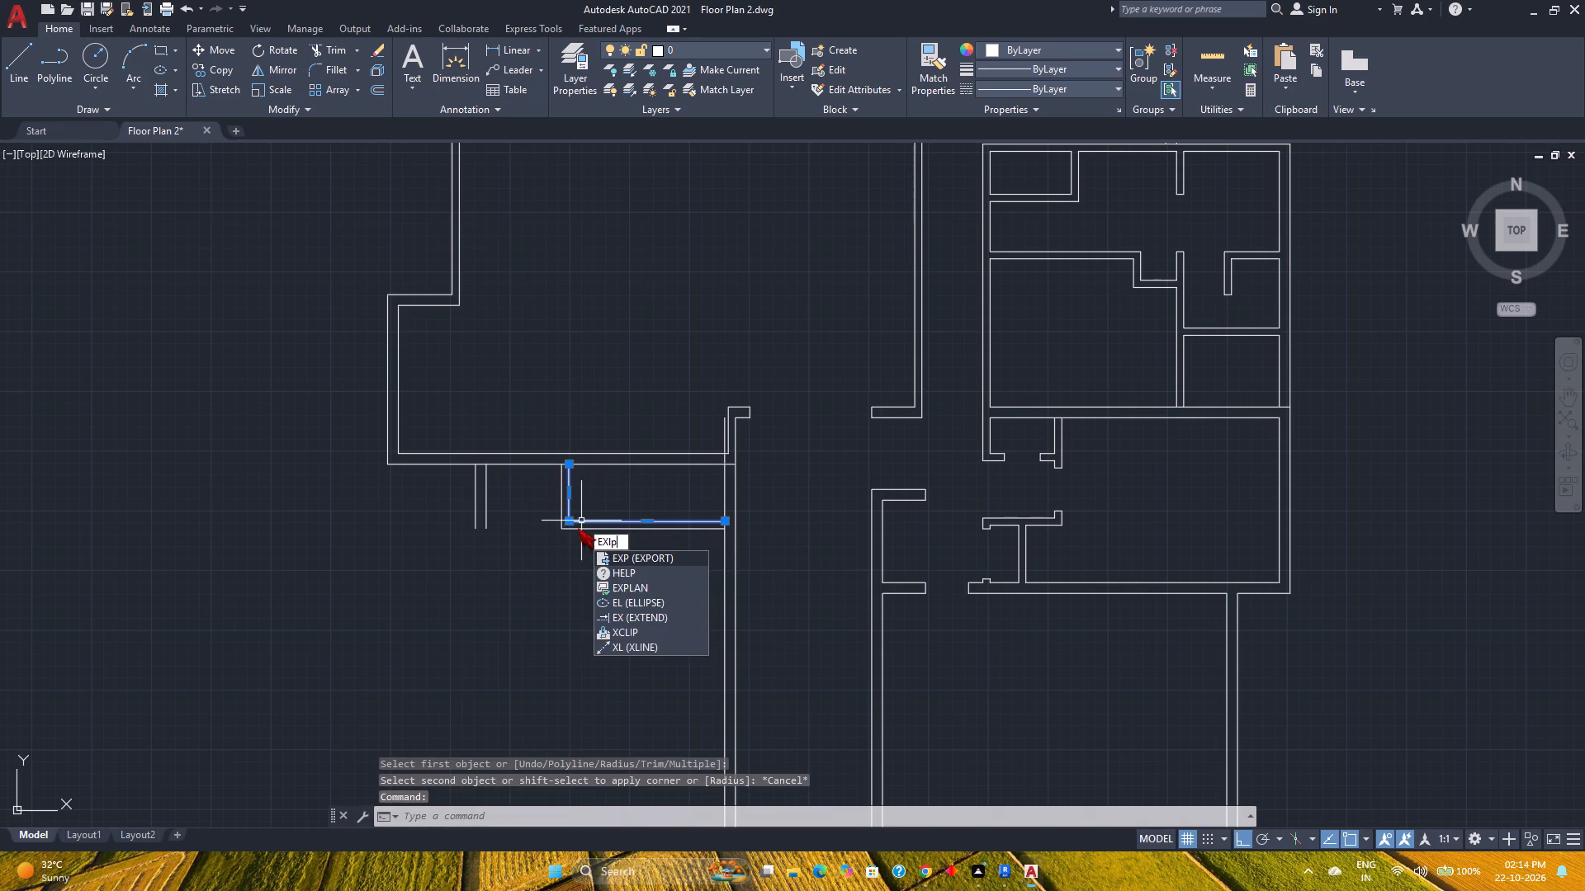
{"action": "key", "text": "BackSpace"}
{"action": "key", "text": "BackSpace"}
{"action": "type", "text": "pl"}
{"action": "key", "text": "o"}
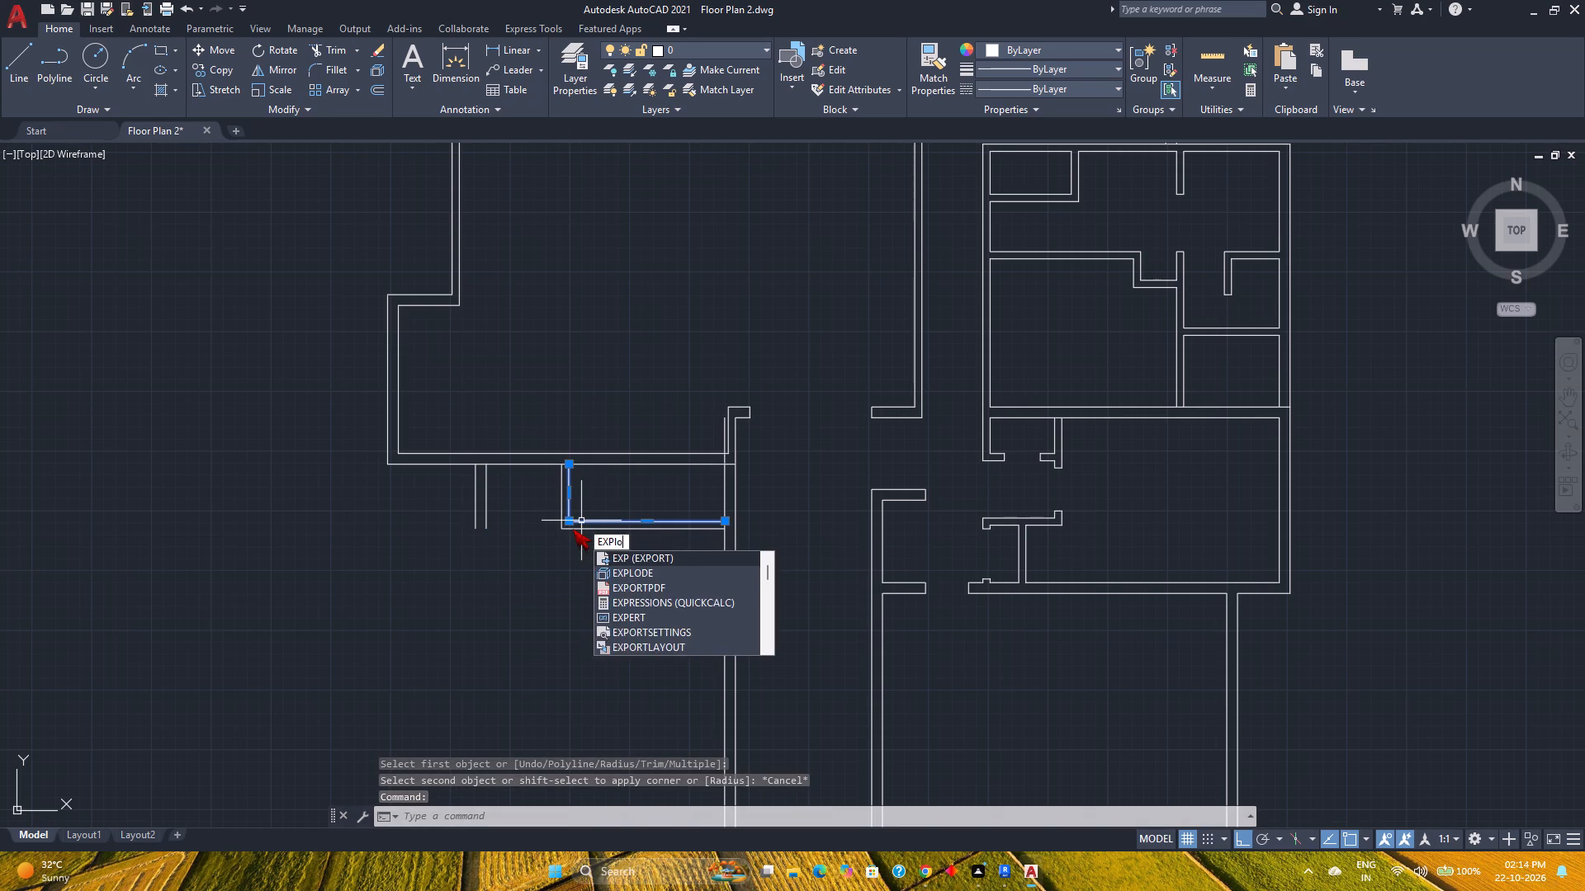
{"action": "key", "text": "Return"}
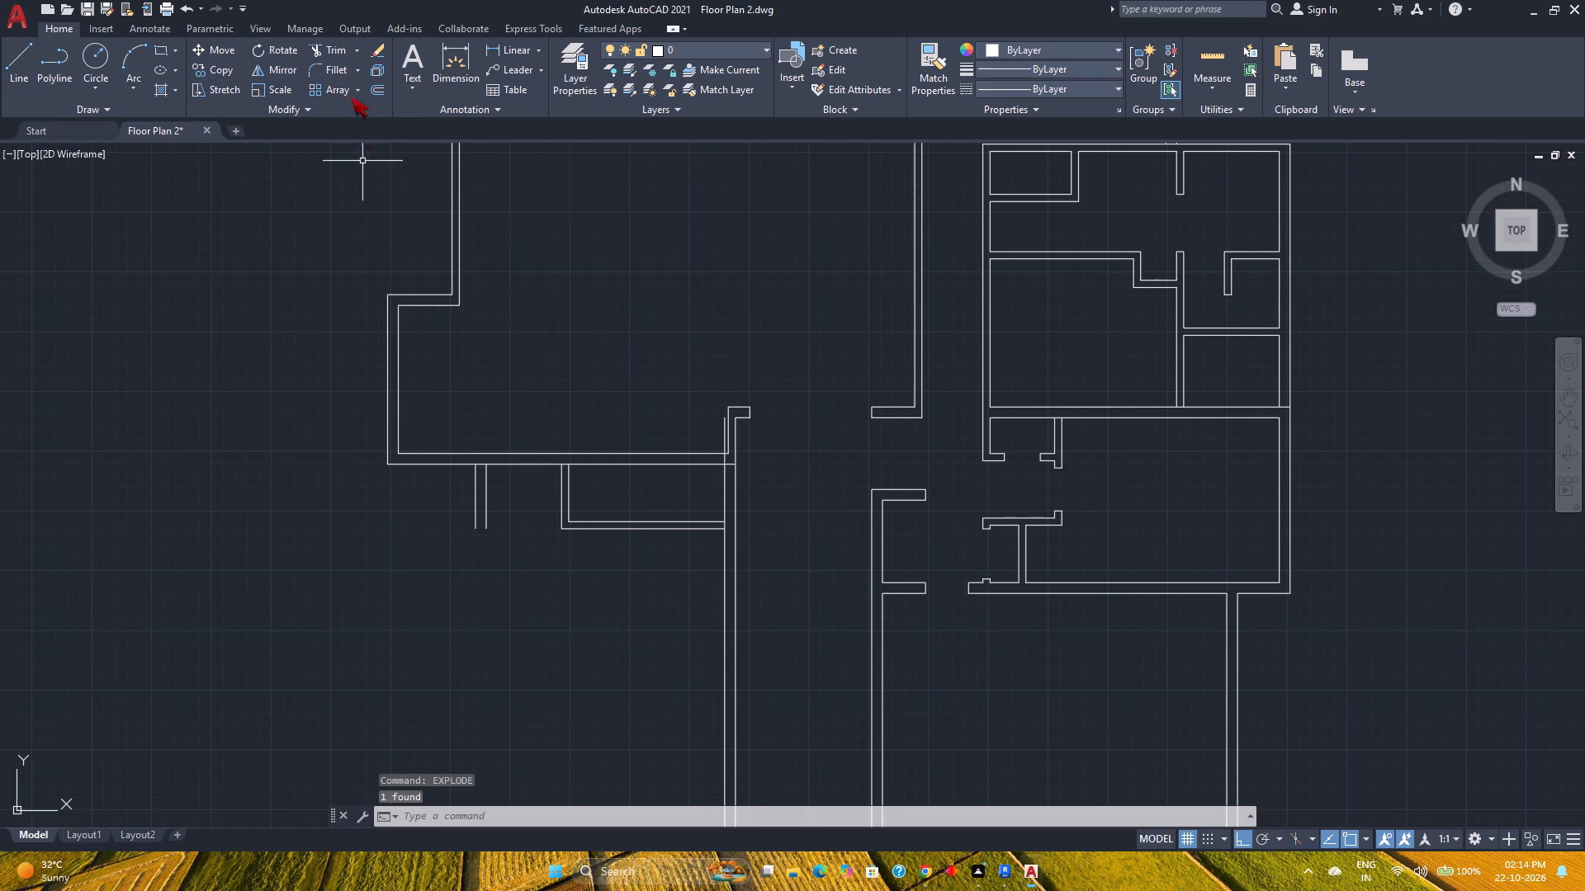
Fillet the new 9" wall's inner and outer vertical lines to the L-shaped wall's inner and outer horizontal lines, respectively.
{"action": "left_click", "coordinate": [344, 71]}
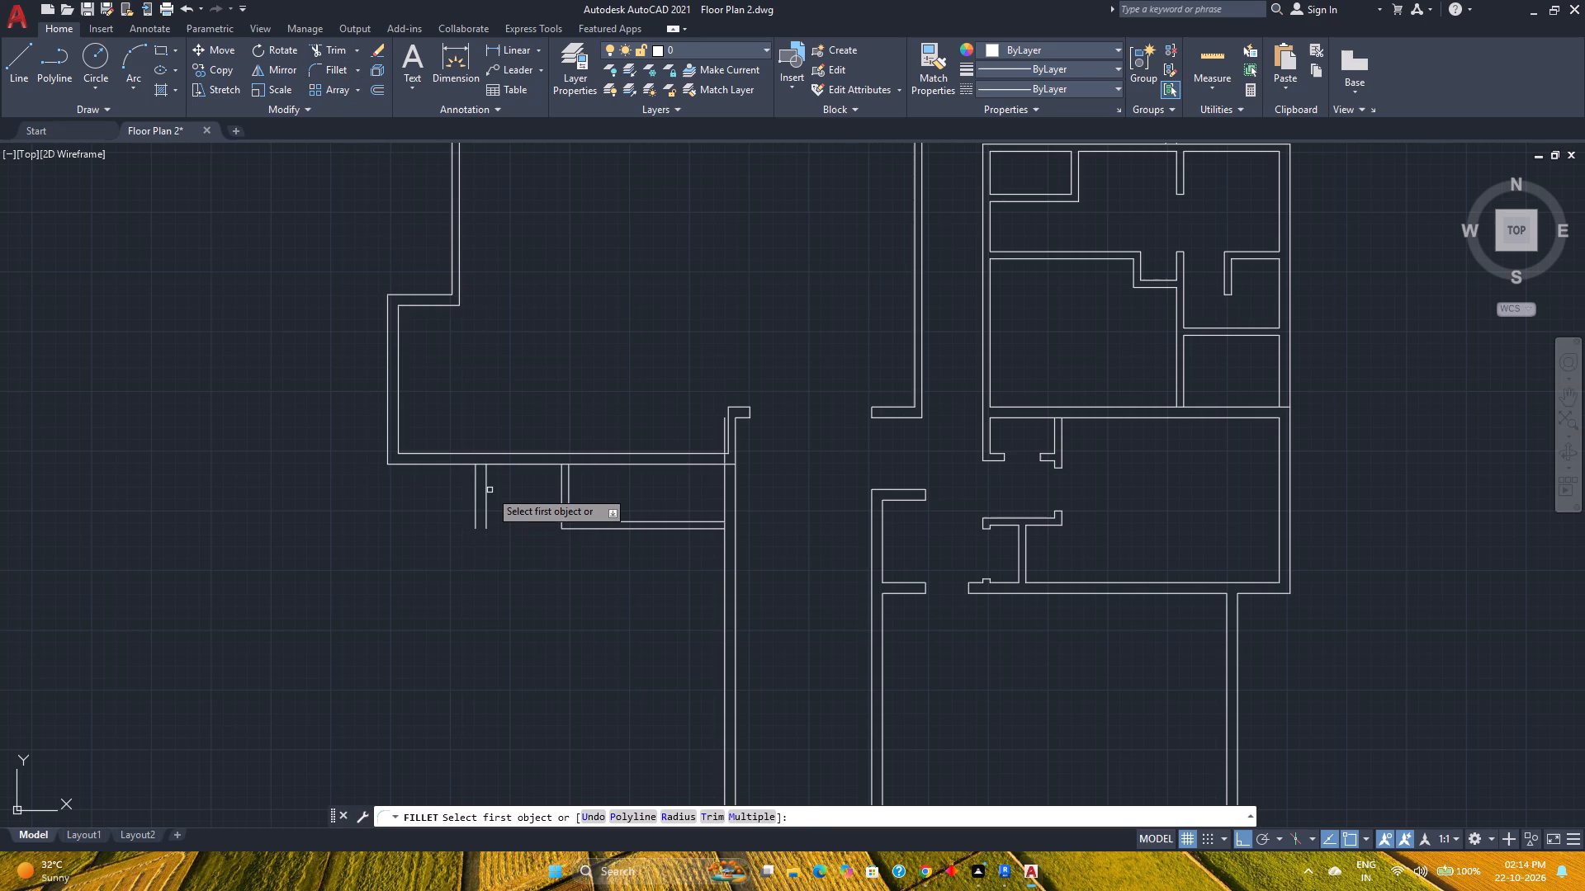
{"action": "left_click", "coordinate": [487, 491]}
{"action": "left_click", "coordinate": [609, 521]}
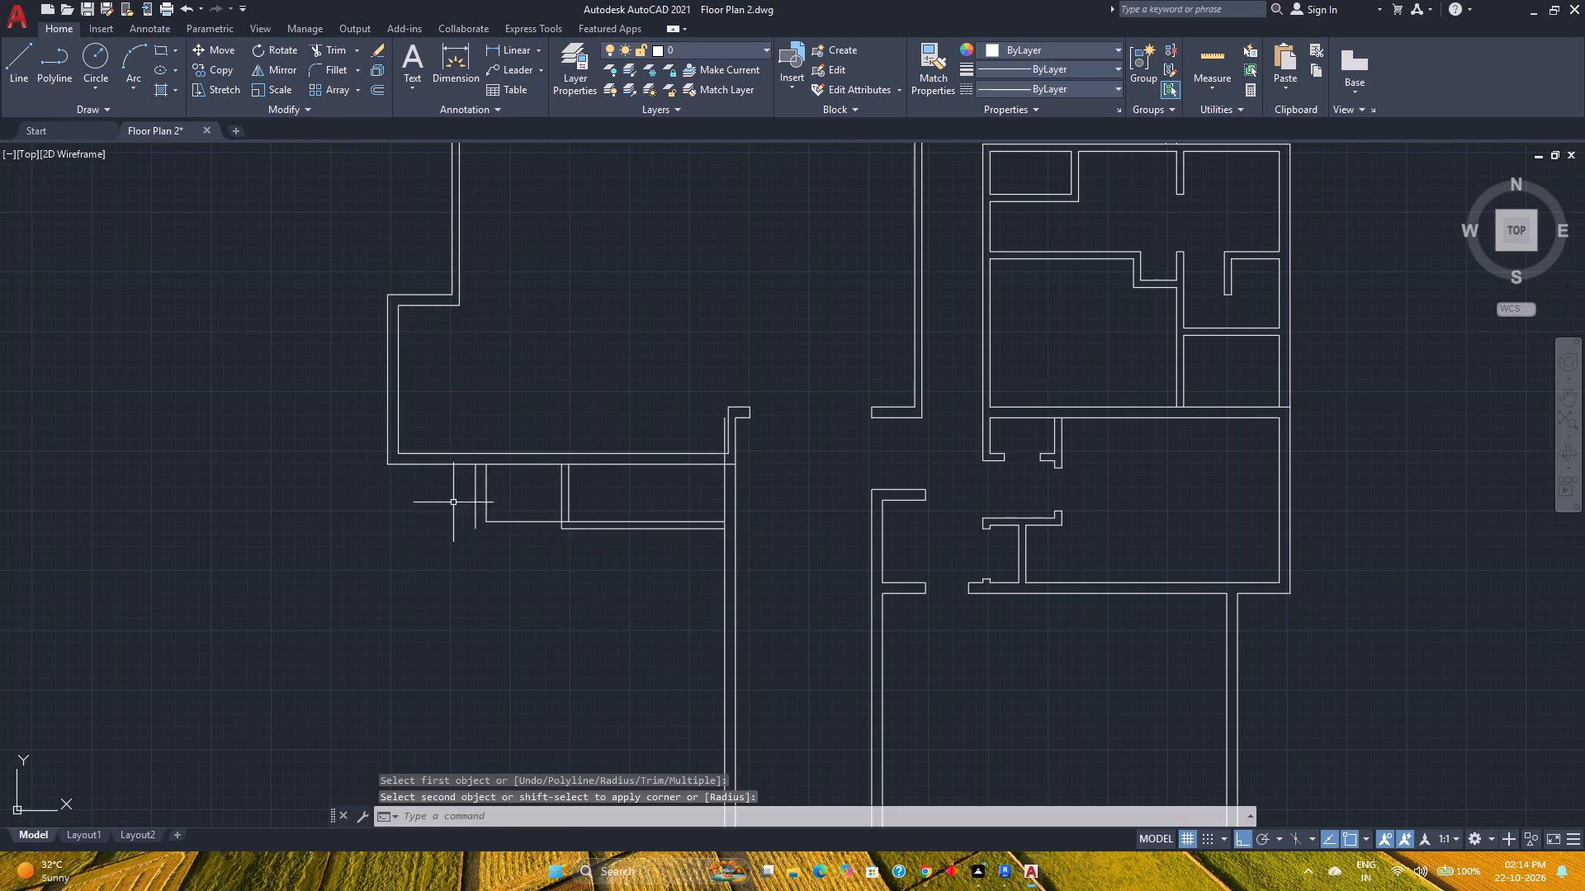
{"action": "left_click", "coordinate": [330, 64]}
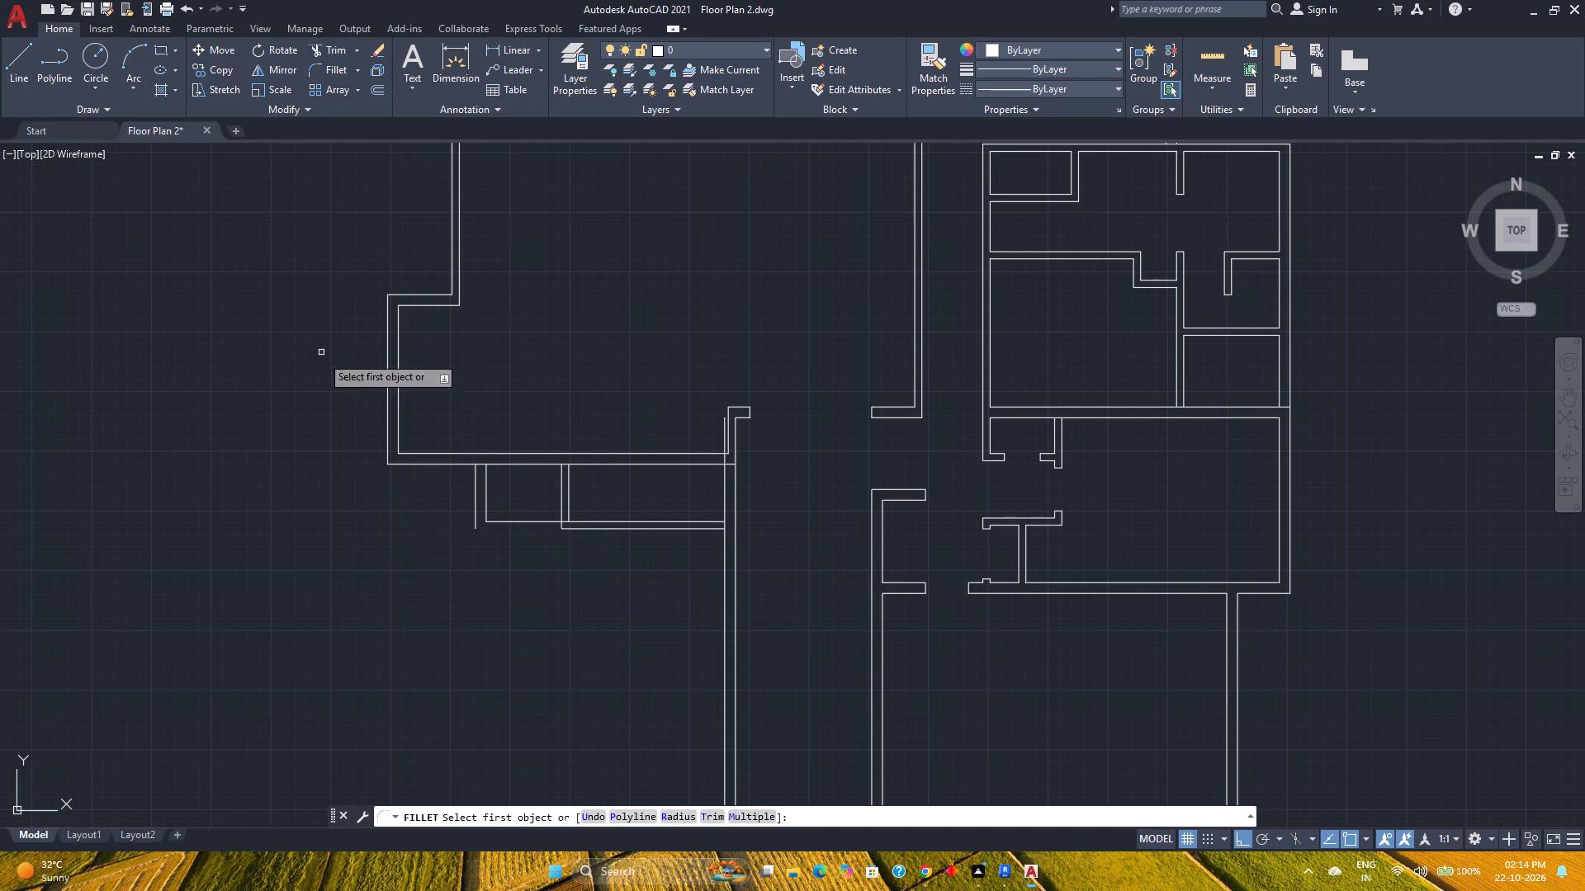
{"action": "left_click", "coordinate": [475, 502]}
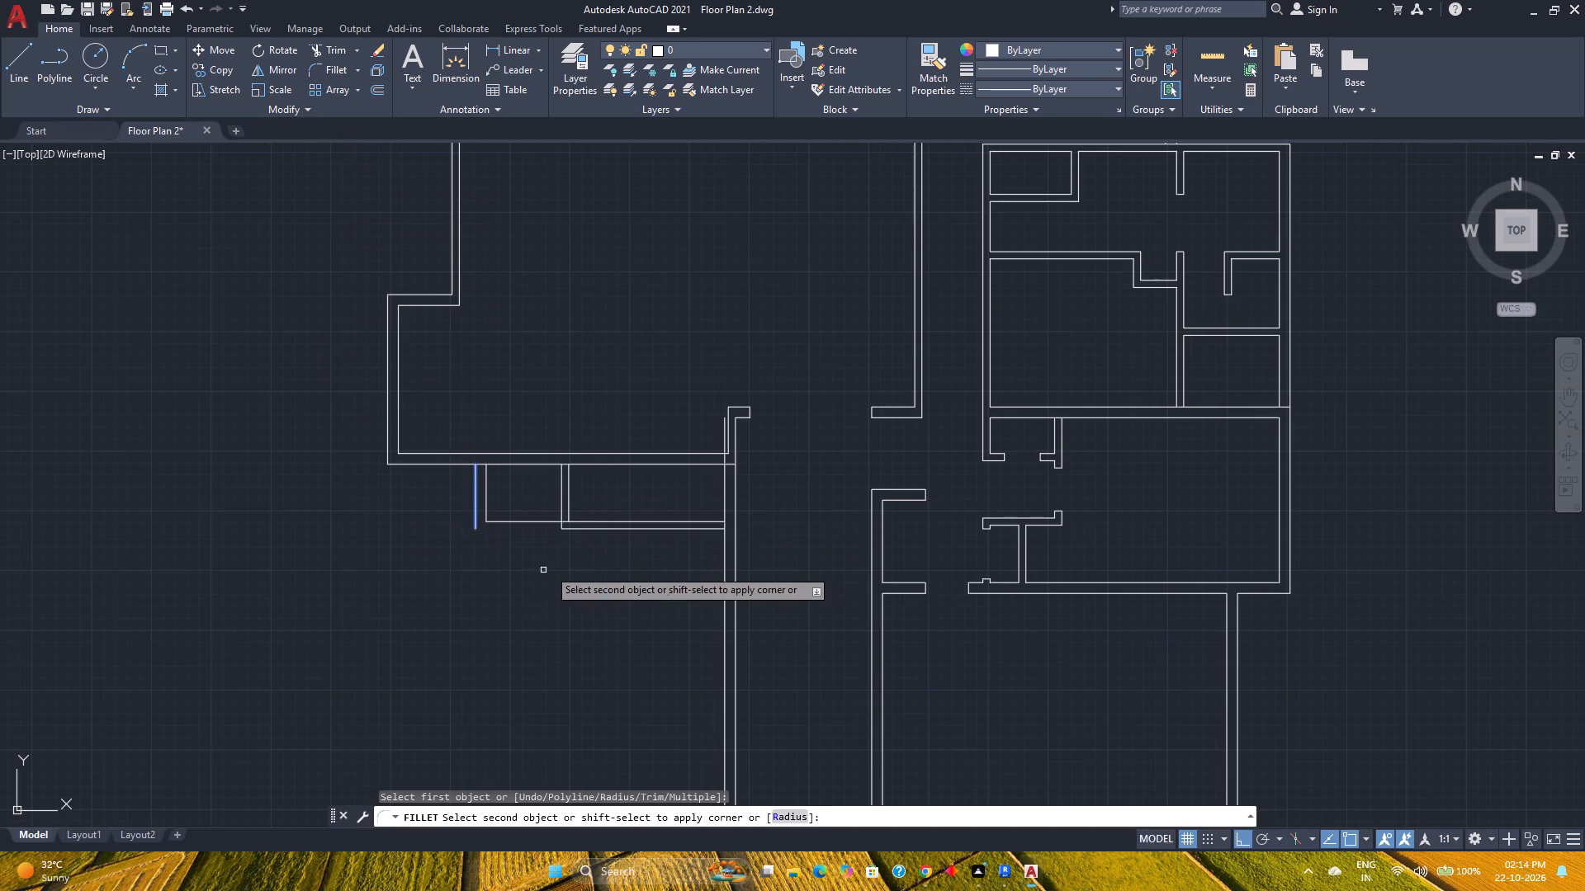
{"action": "left_click", "coordinate": [593, 530]}
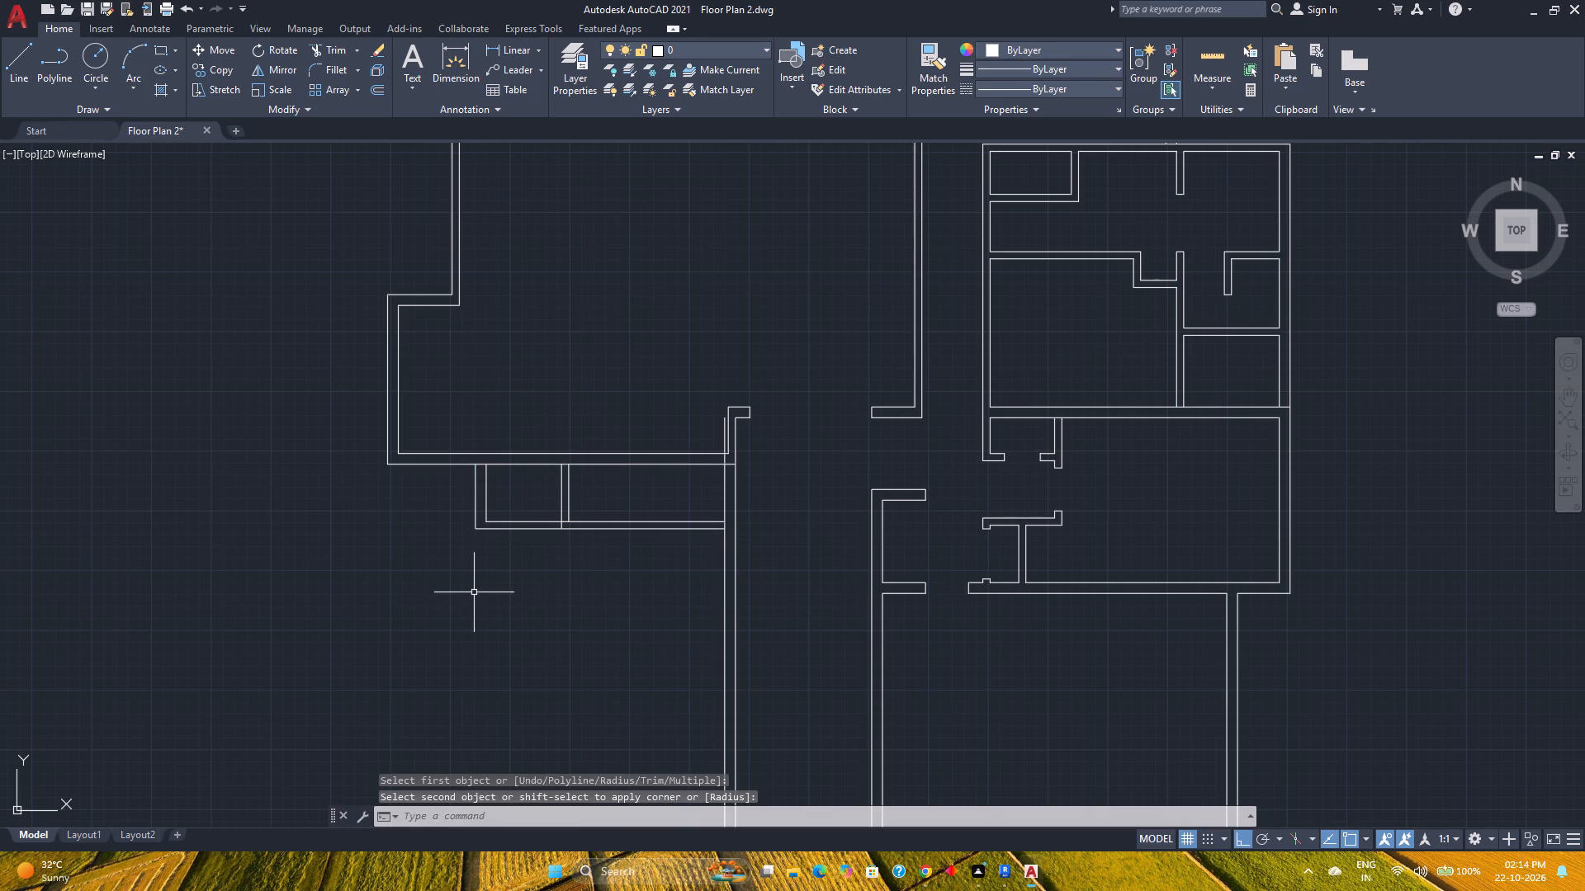
{"action": "key", "text": "Escape"}
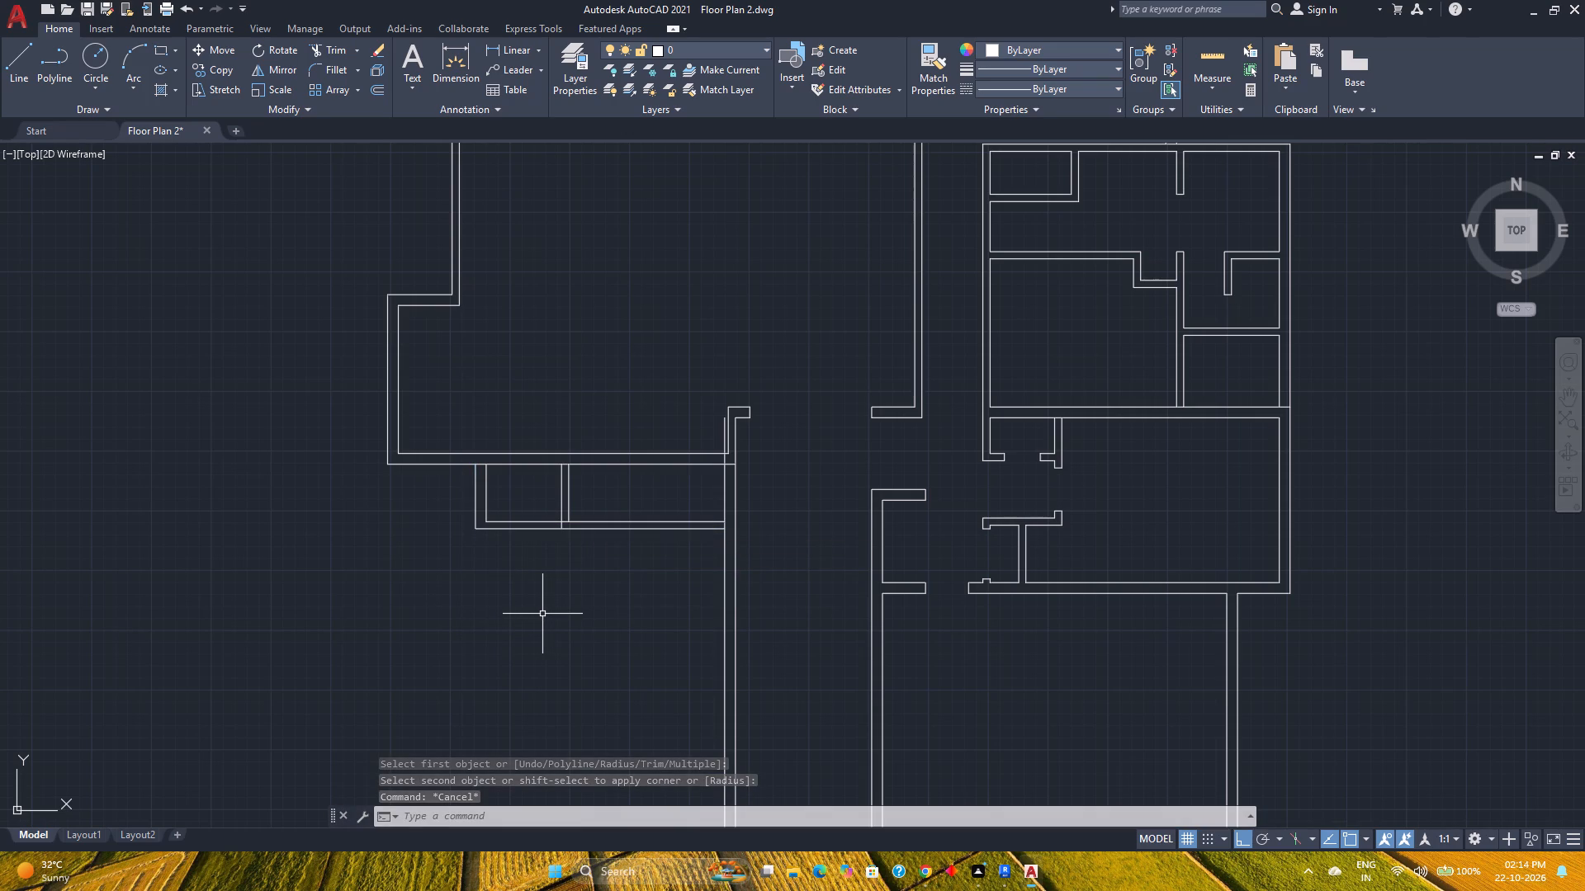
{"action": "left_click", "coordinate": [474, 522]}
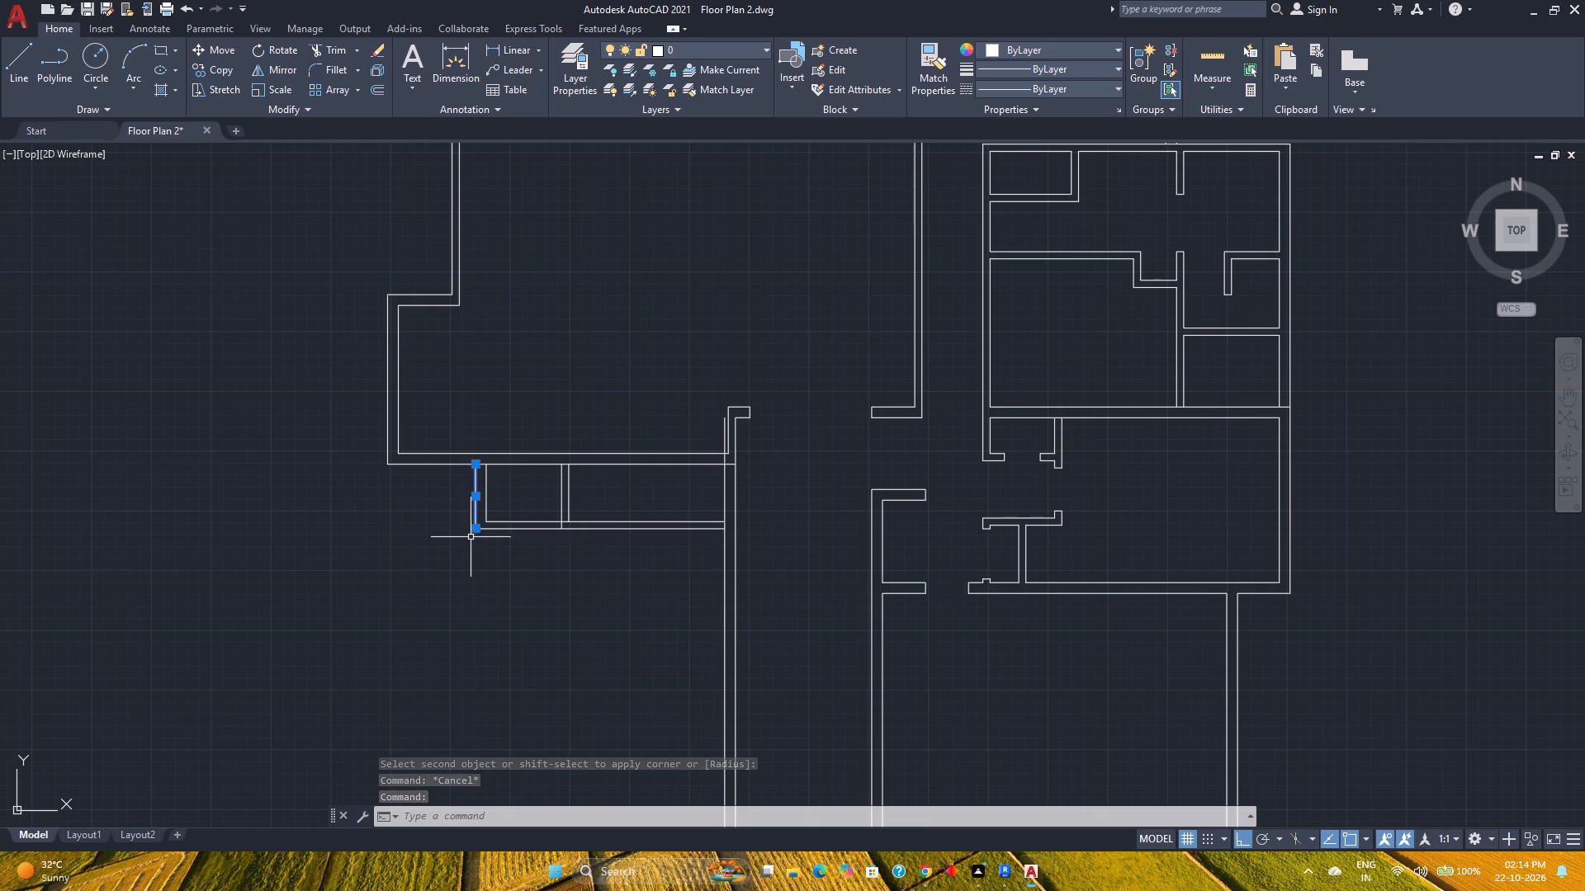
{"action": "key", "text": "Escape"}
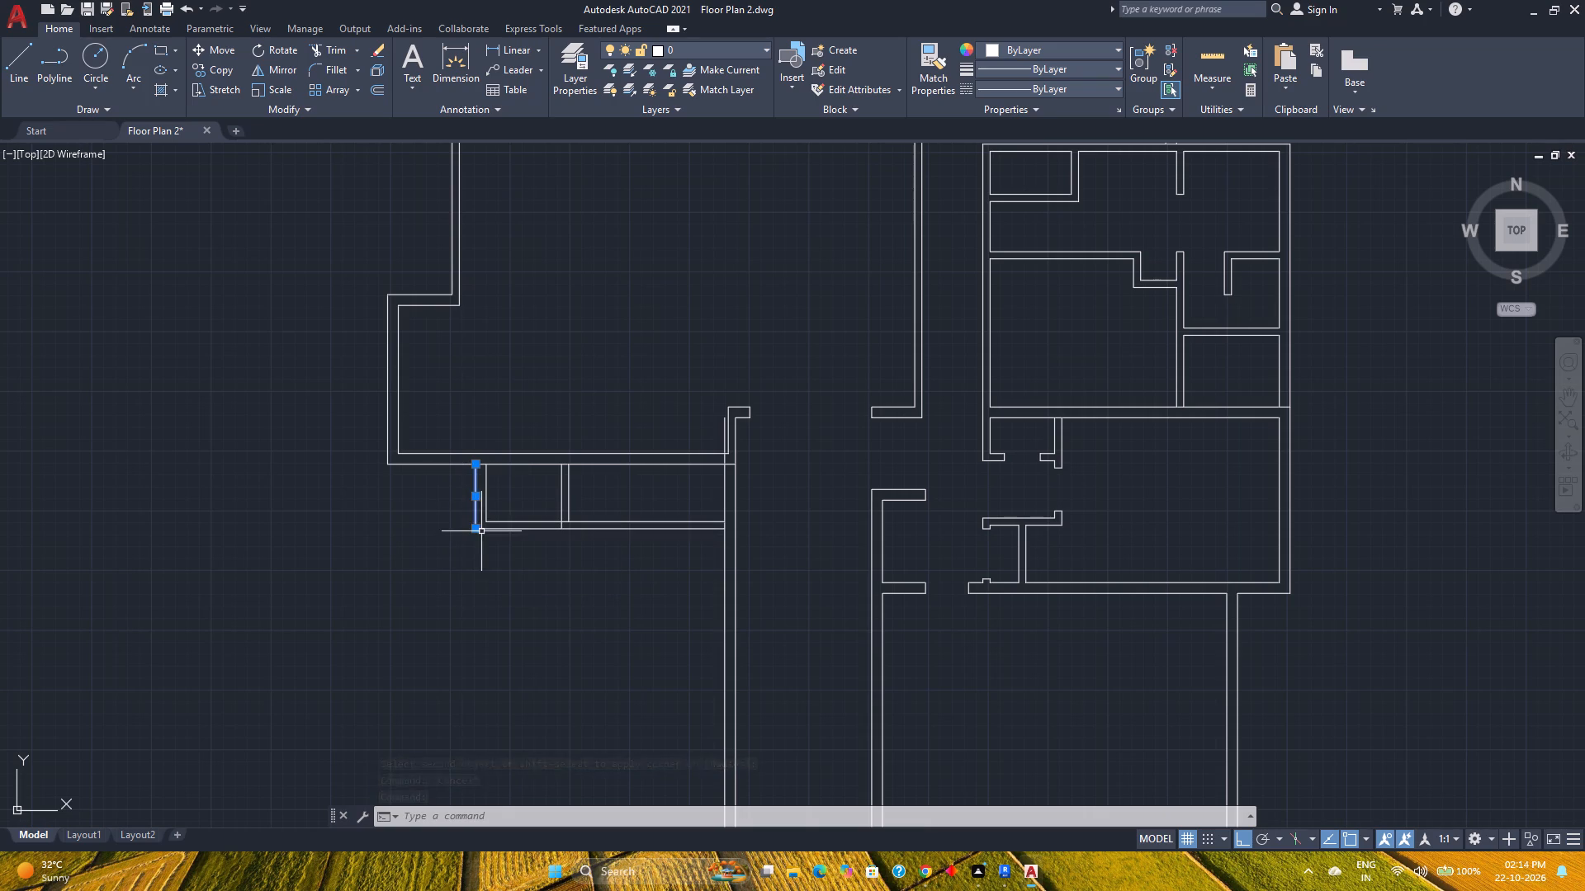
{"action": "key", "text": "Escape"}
Stretch the lower end of the 9" wall's inner vertical line down to the outer horizontal line below it.
{"action": "left_click", "coordinate": [487, 510]}
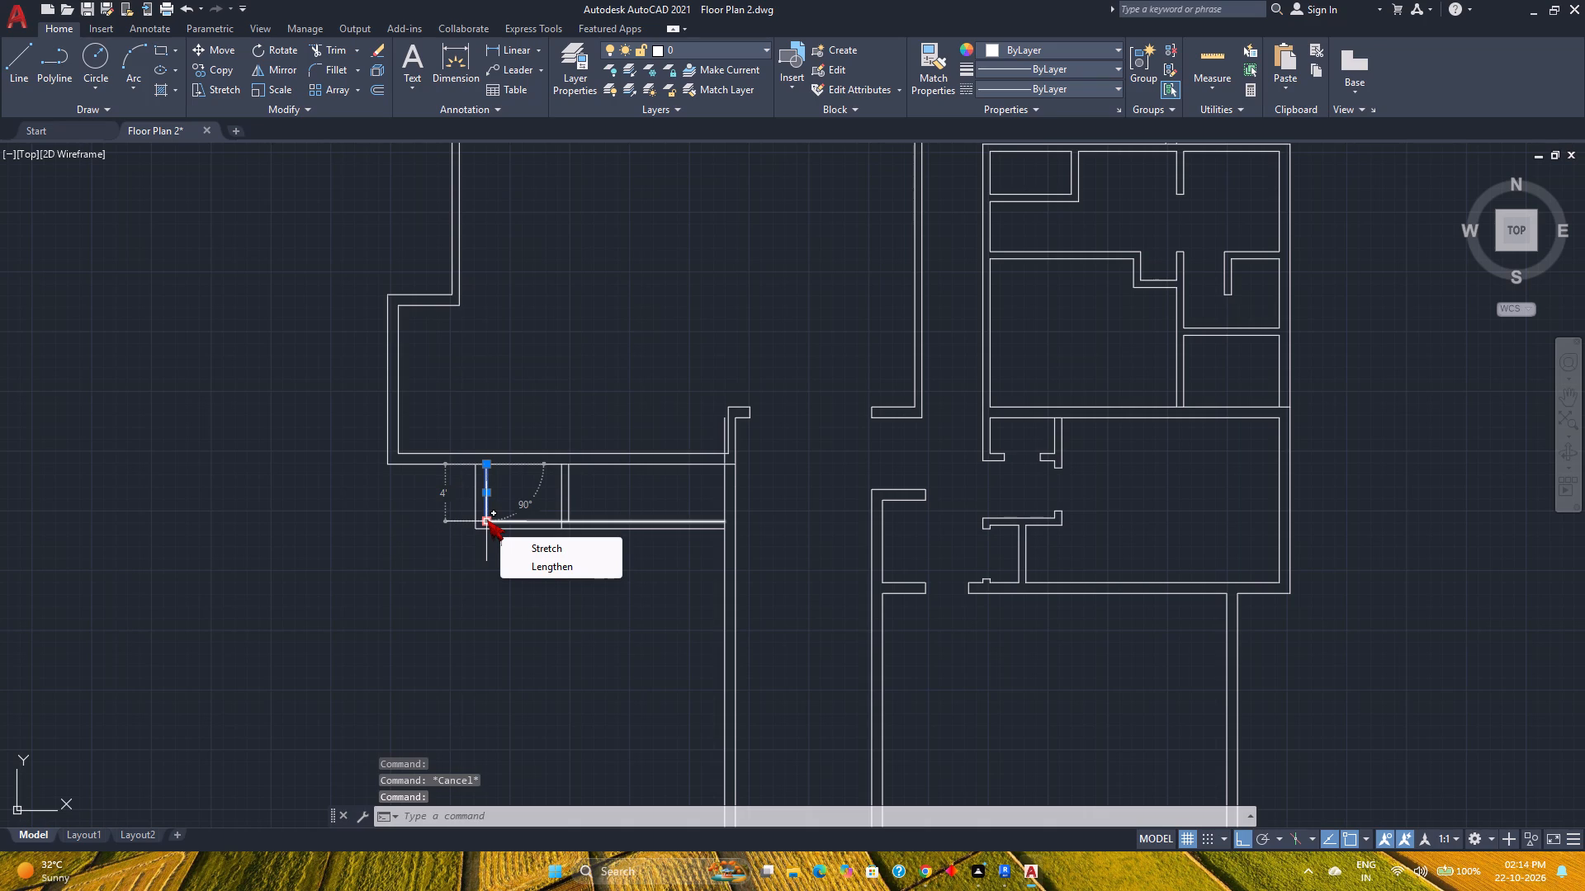
{"action": "left_click", "coordinate": [487, 520]}
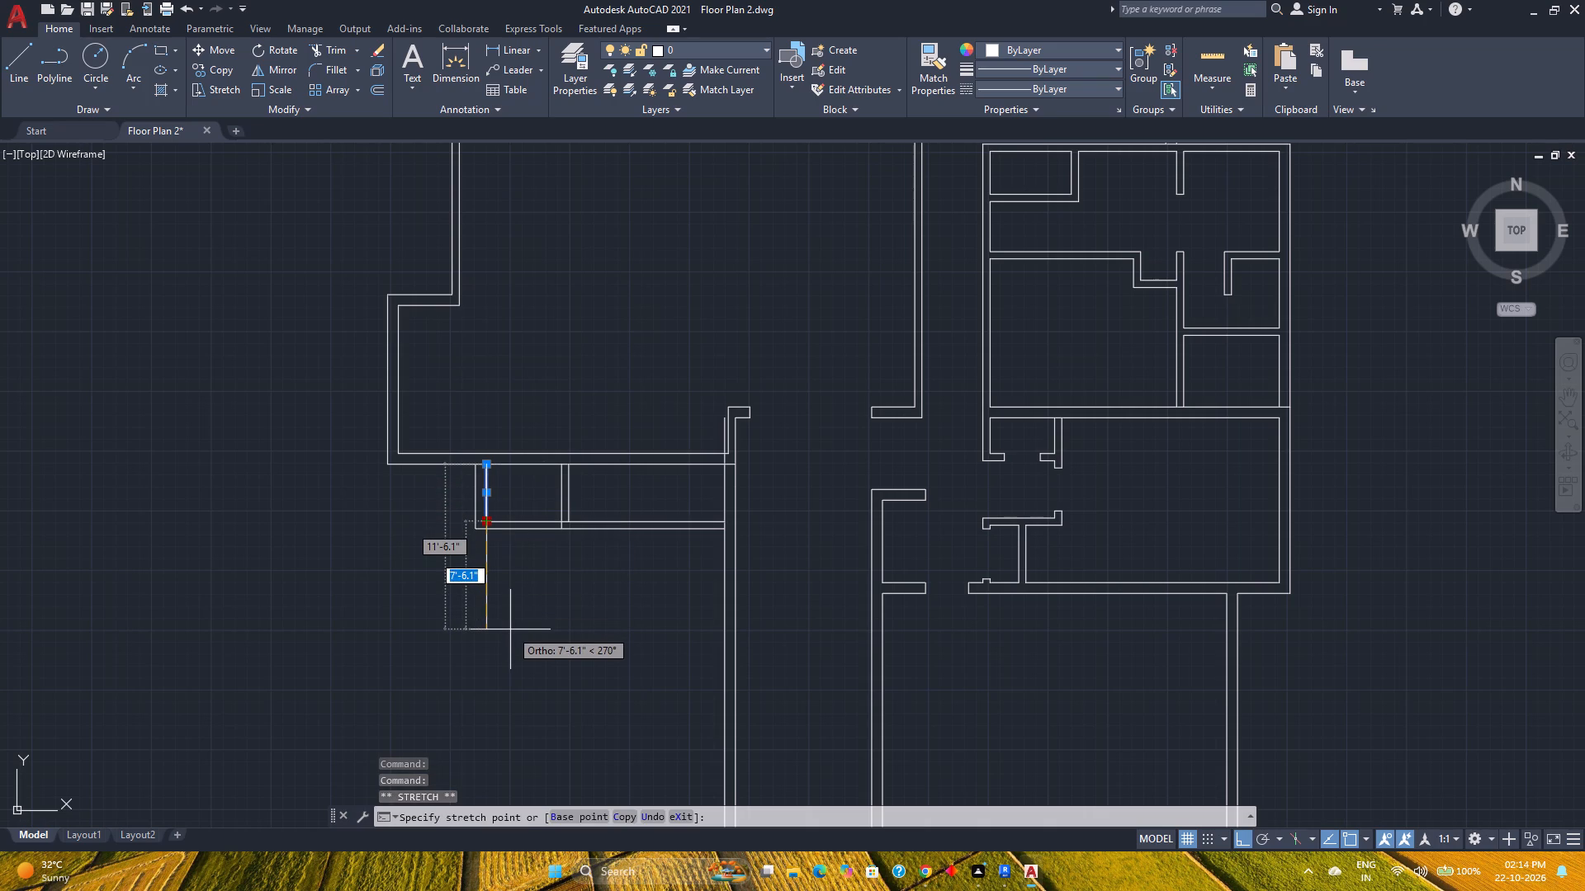
{"action": "scroll", "coordinate": [484, 525], "scroll_direction": "up", "scroll_amount": 6}
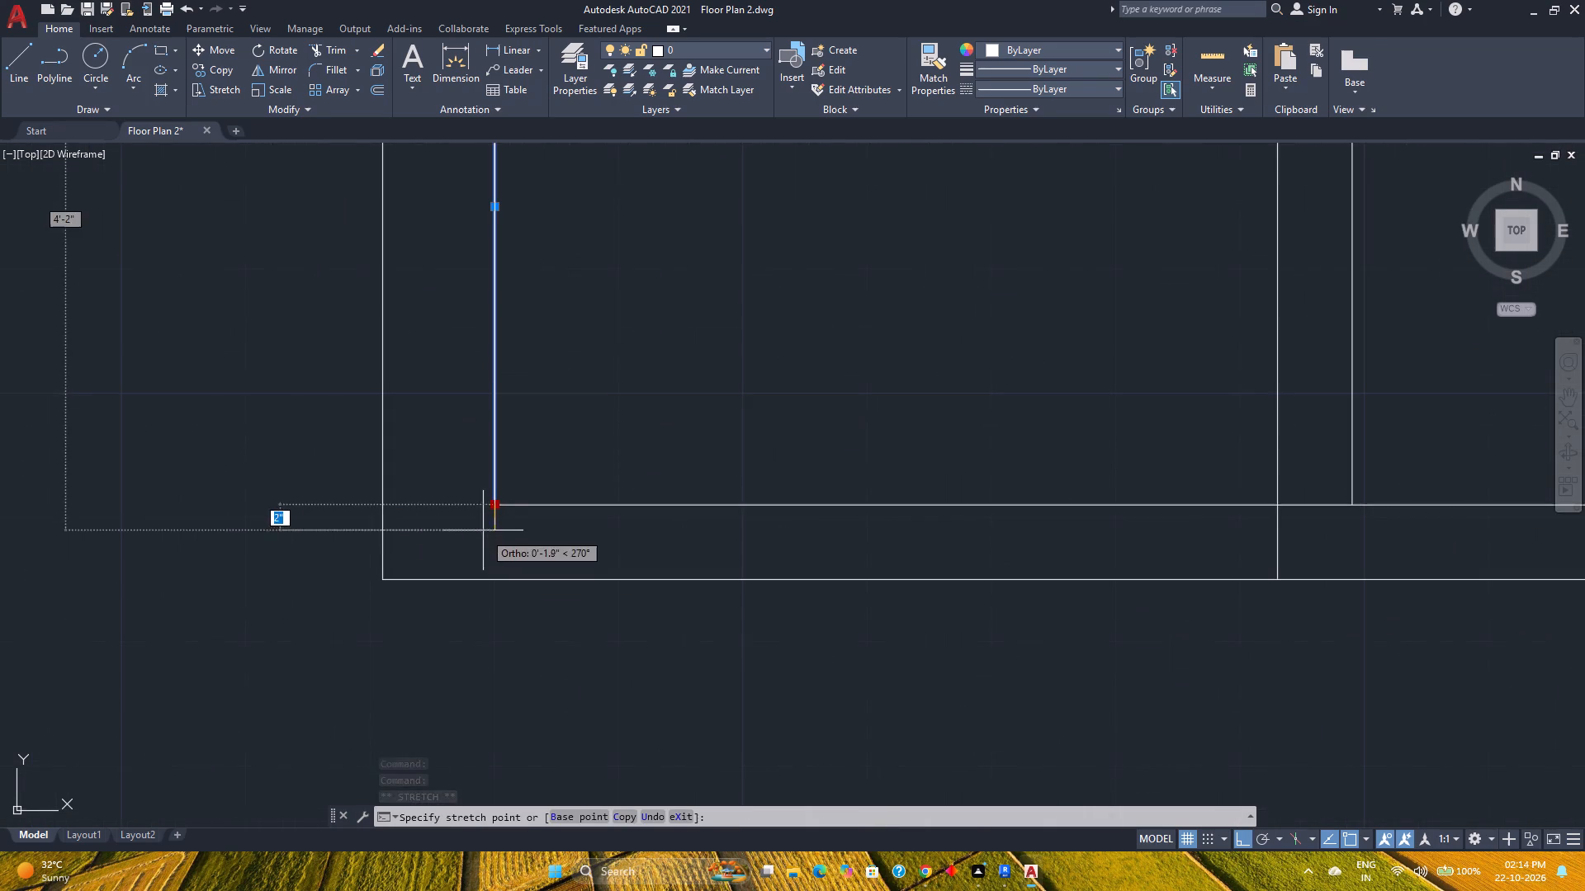
{"action": "left_click", "coordinate": [490, 577]}
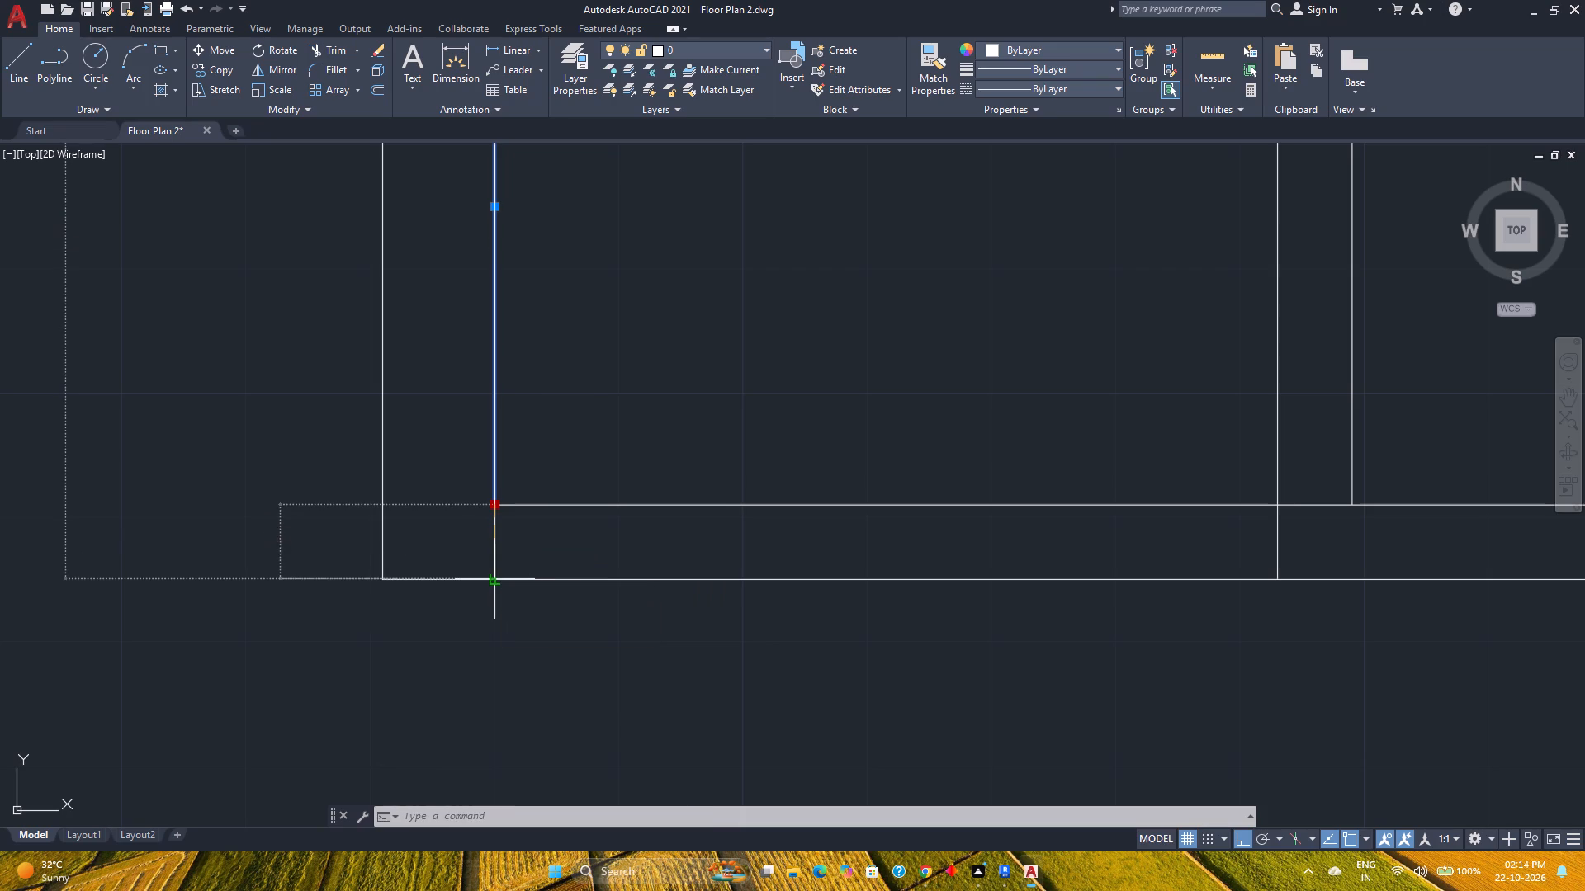
{"action": "scroll", "coordinate": [497, 622], "scroll_direction": "down", "scroll_amount": 4}
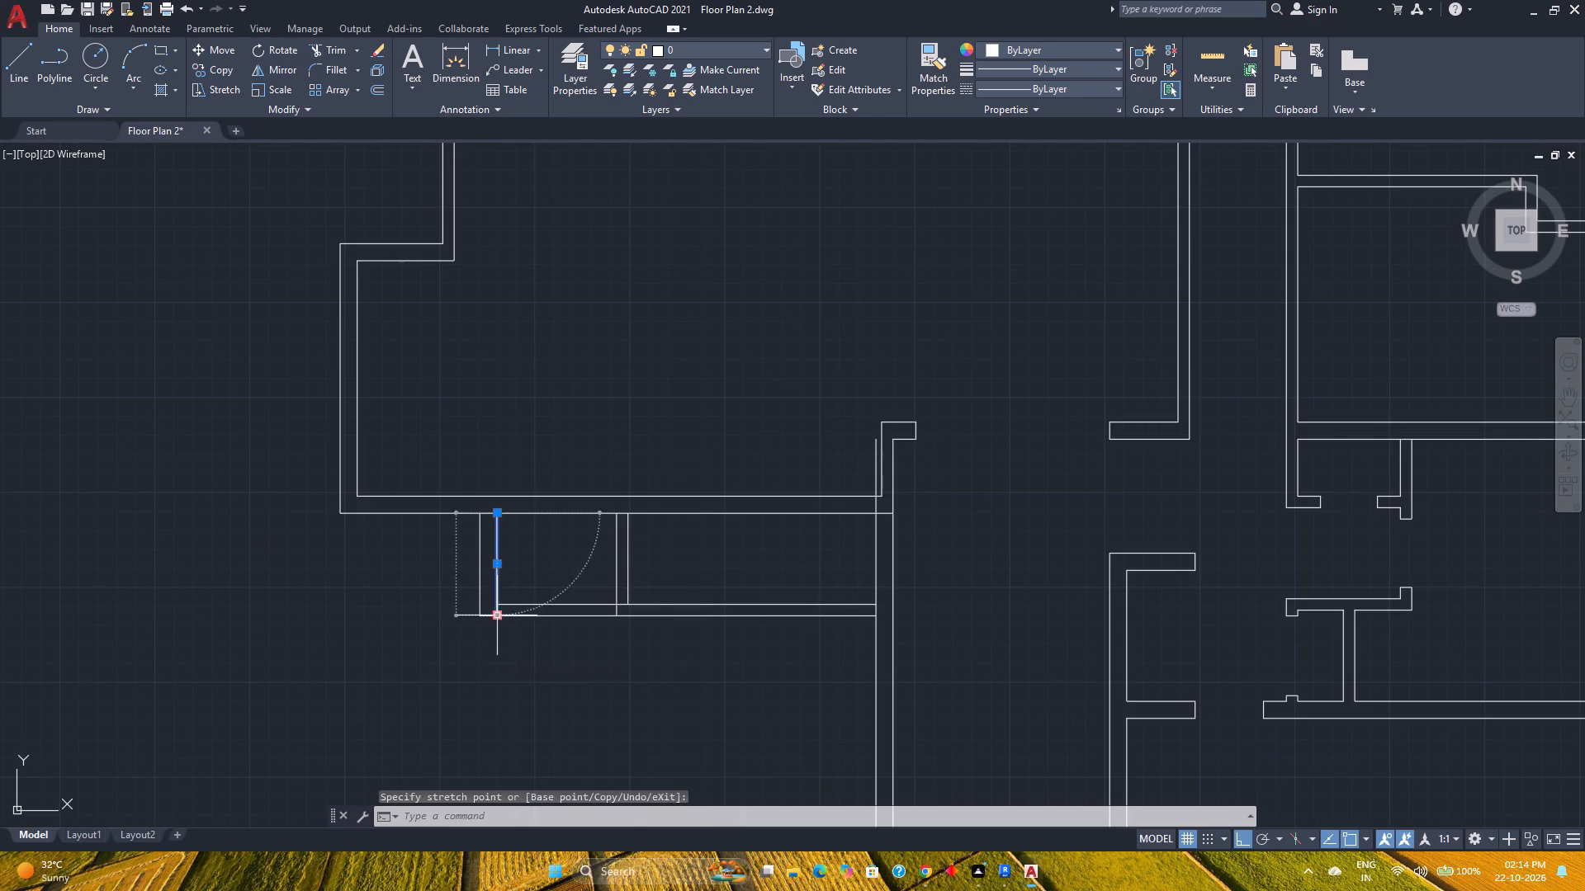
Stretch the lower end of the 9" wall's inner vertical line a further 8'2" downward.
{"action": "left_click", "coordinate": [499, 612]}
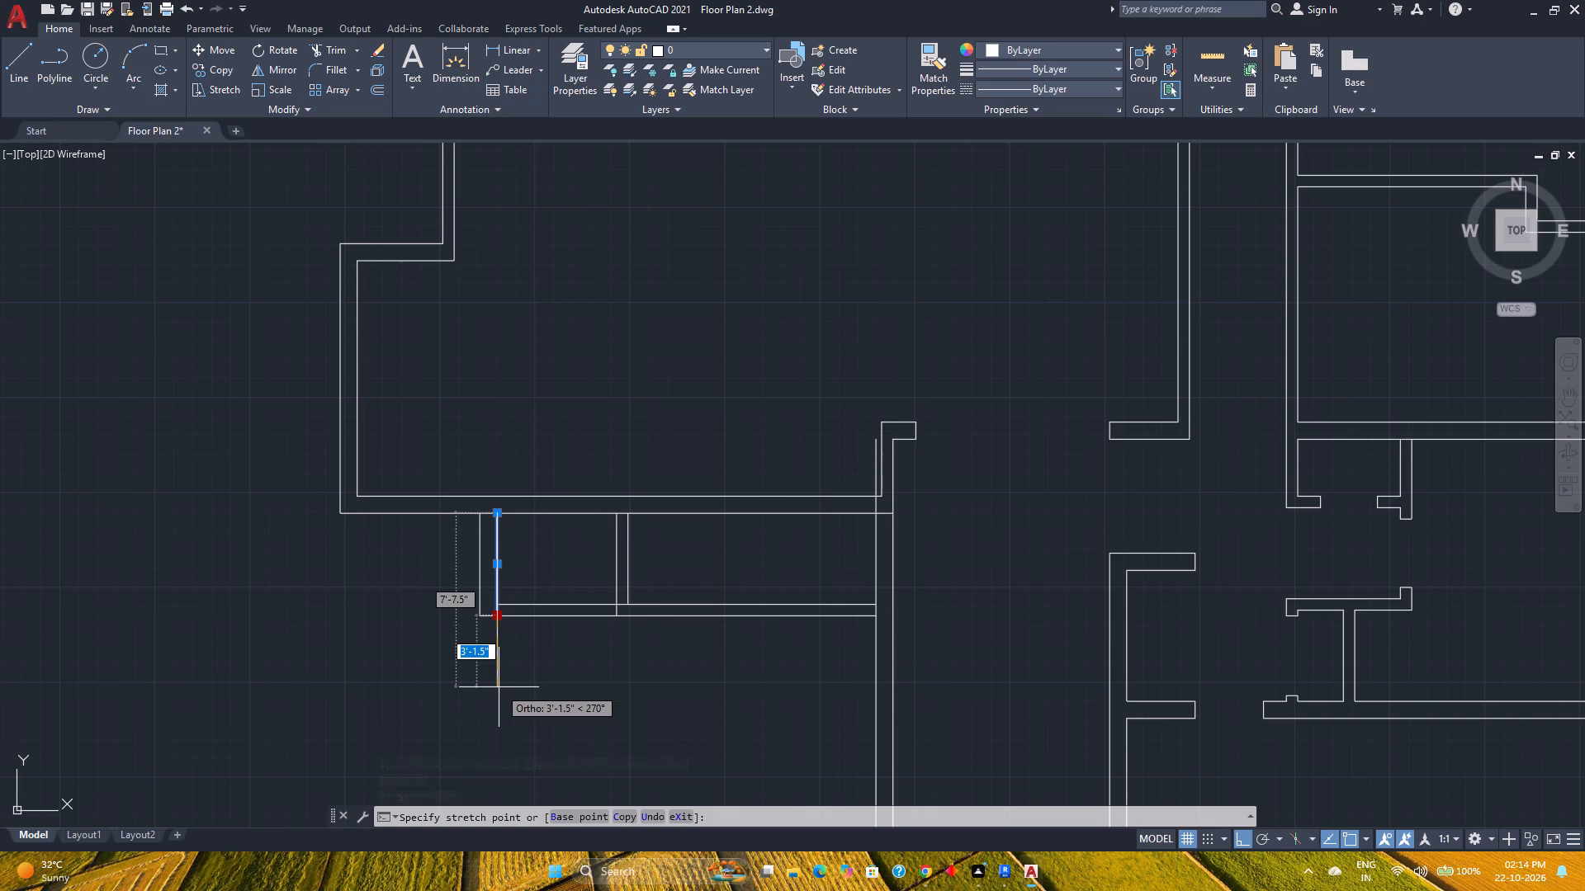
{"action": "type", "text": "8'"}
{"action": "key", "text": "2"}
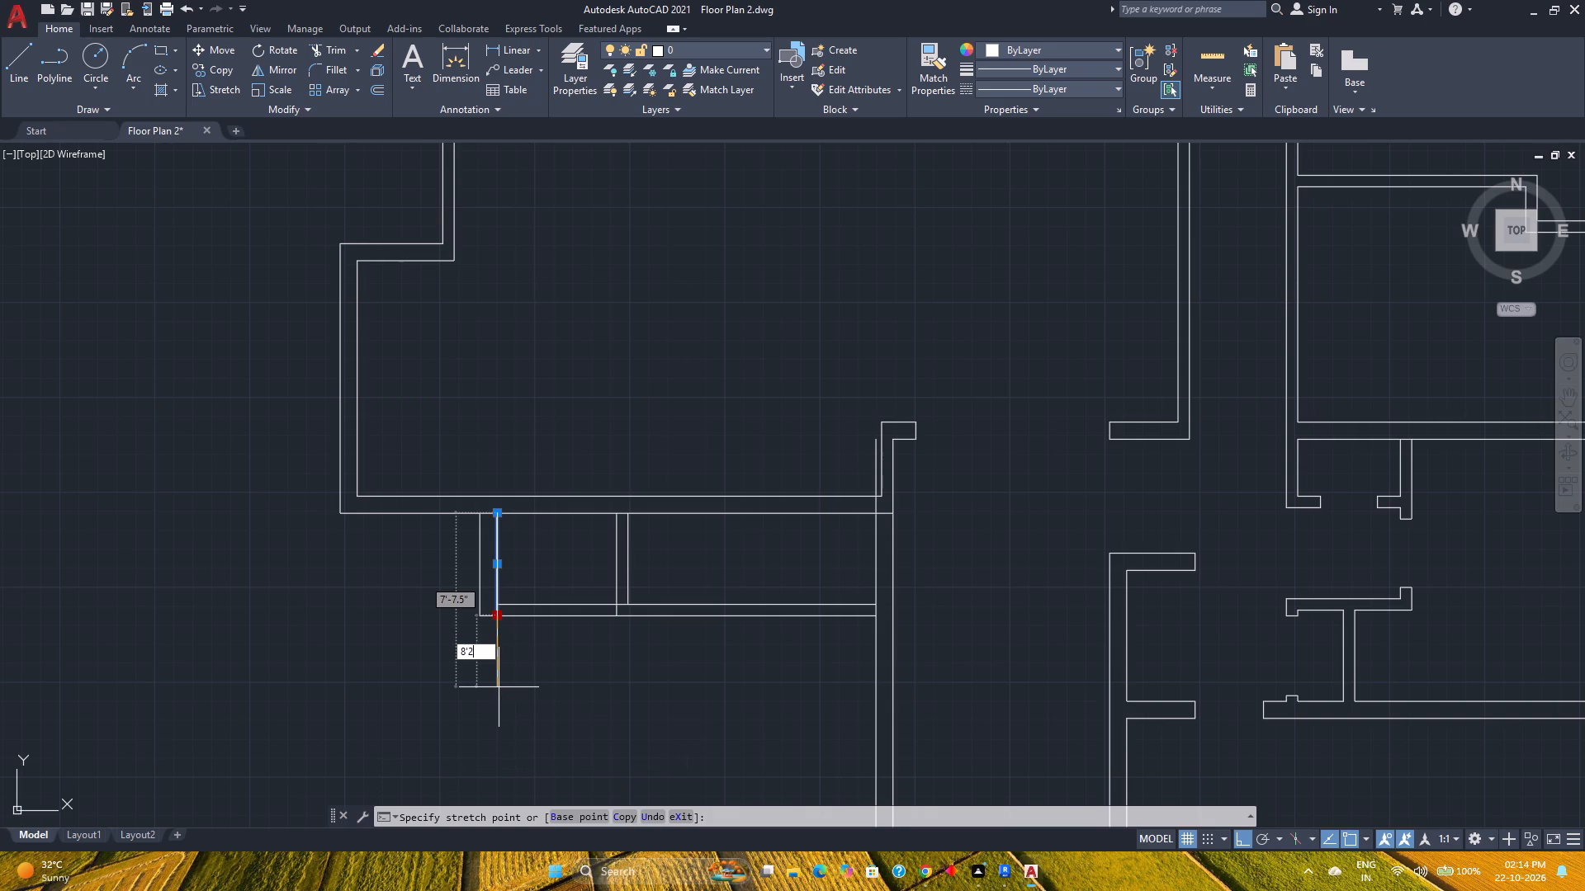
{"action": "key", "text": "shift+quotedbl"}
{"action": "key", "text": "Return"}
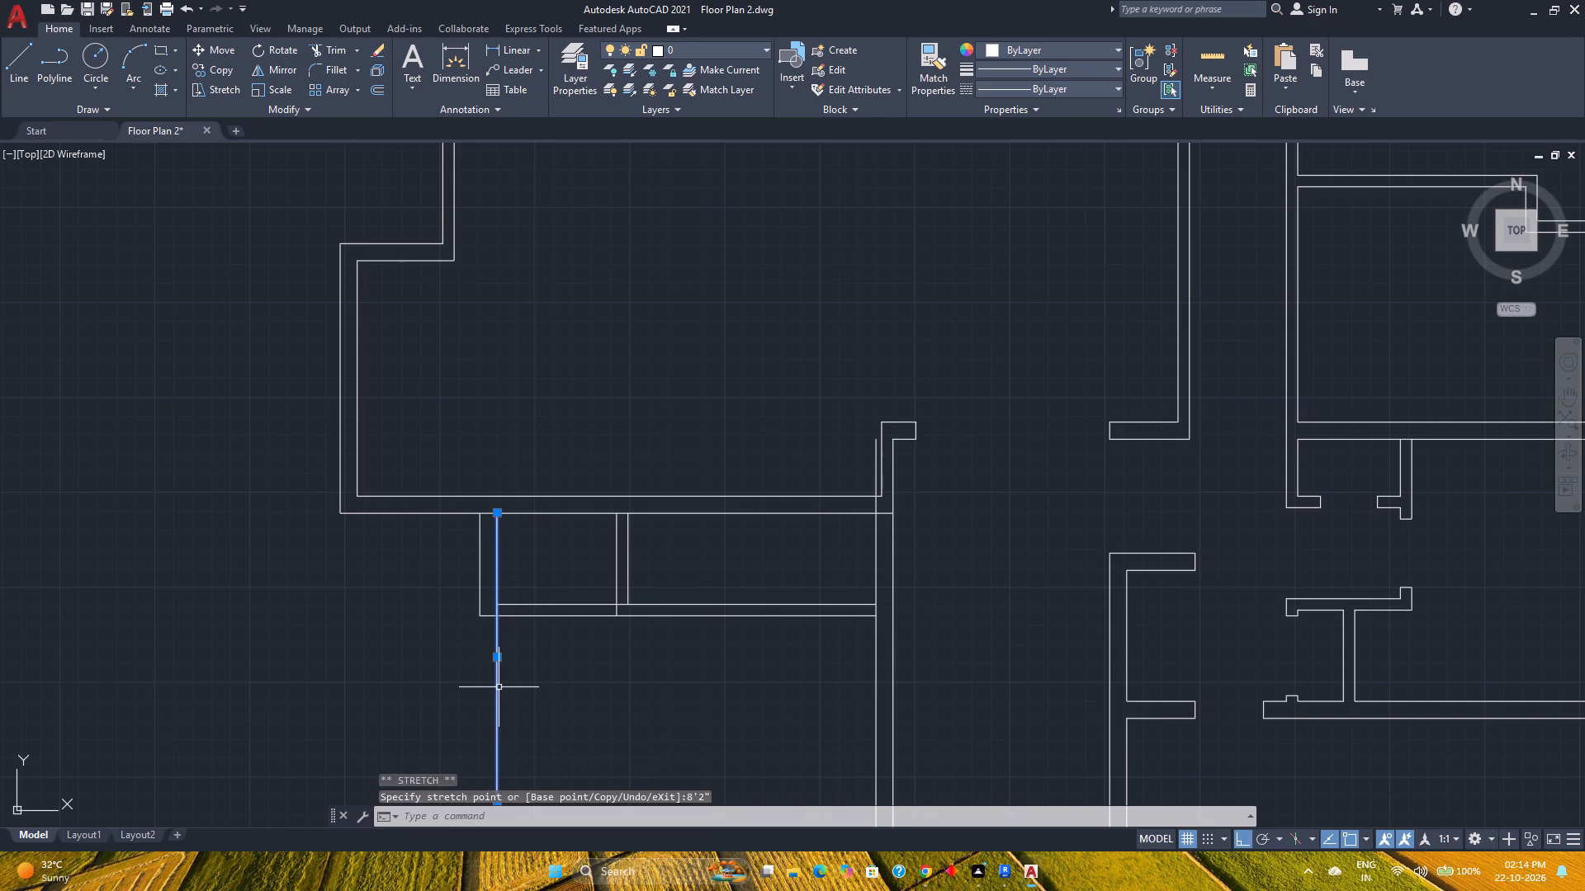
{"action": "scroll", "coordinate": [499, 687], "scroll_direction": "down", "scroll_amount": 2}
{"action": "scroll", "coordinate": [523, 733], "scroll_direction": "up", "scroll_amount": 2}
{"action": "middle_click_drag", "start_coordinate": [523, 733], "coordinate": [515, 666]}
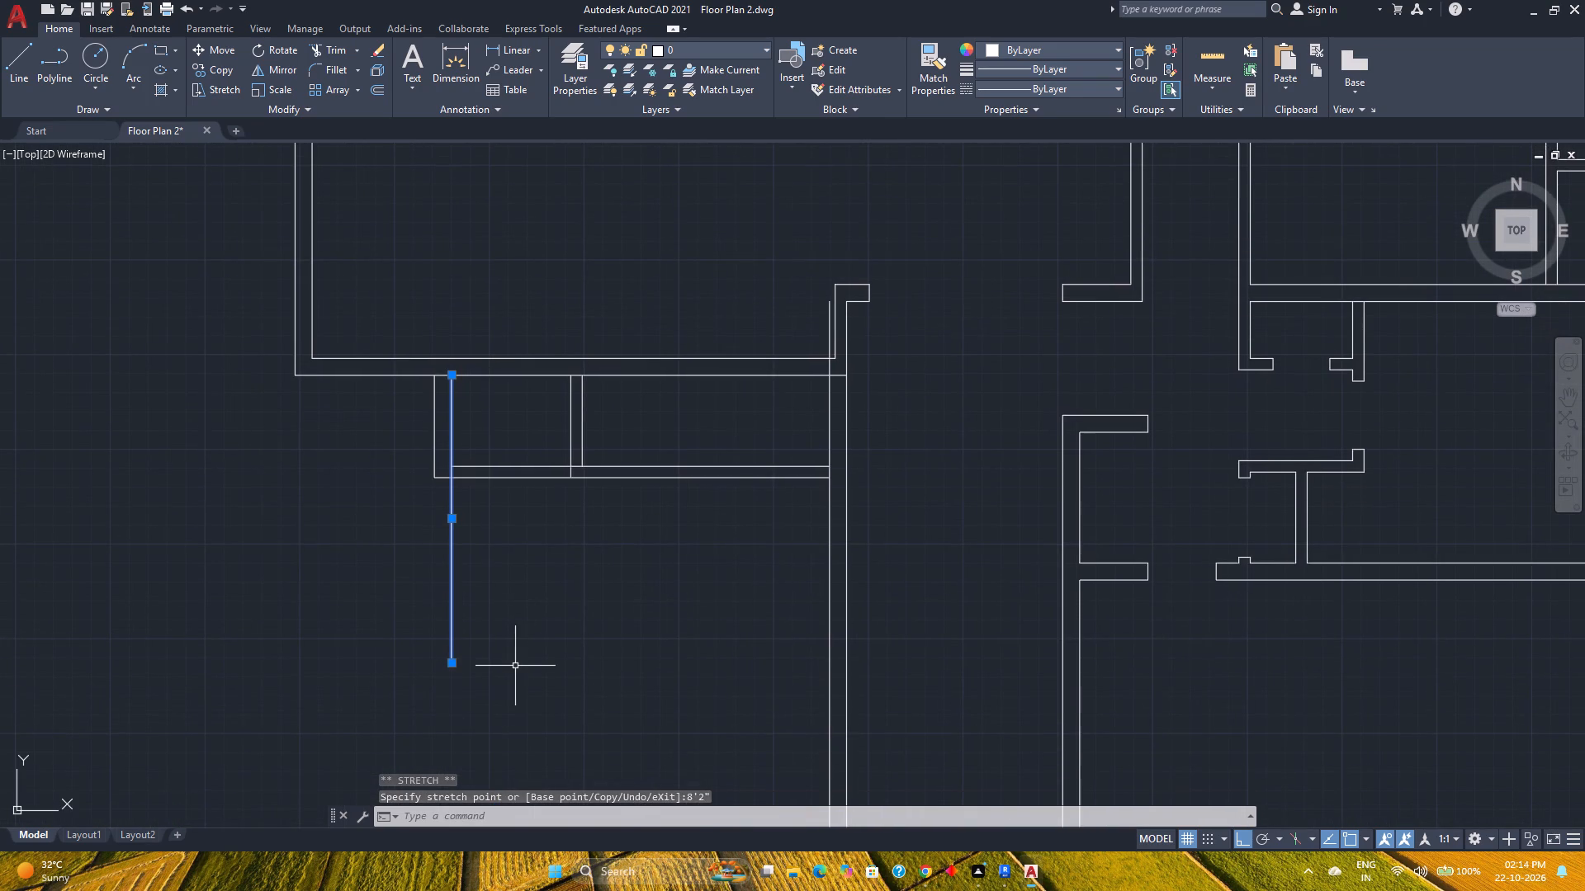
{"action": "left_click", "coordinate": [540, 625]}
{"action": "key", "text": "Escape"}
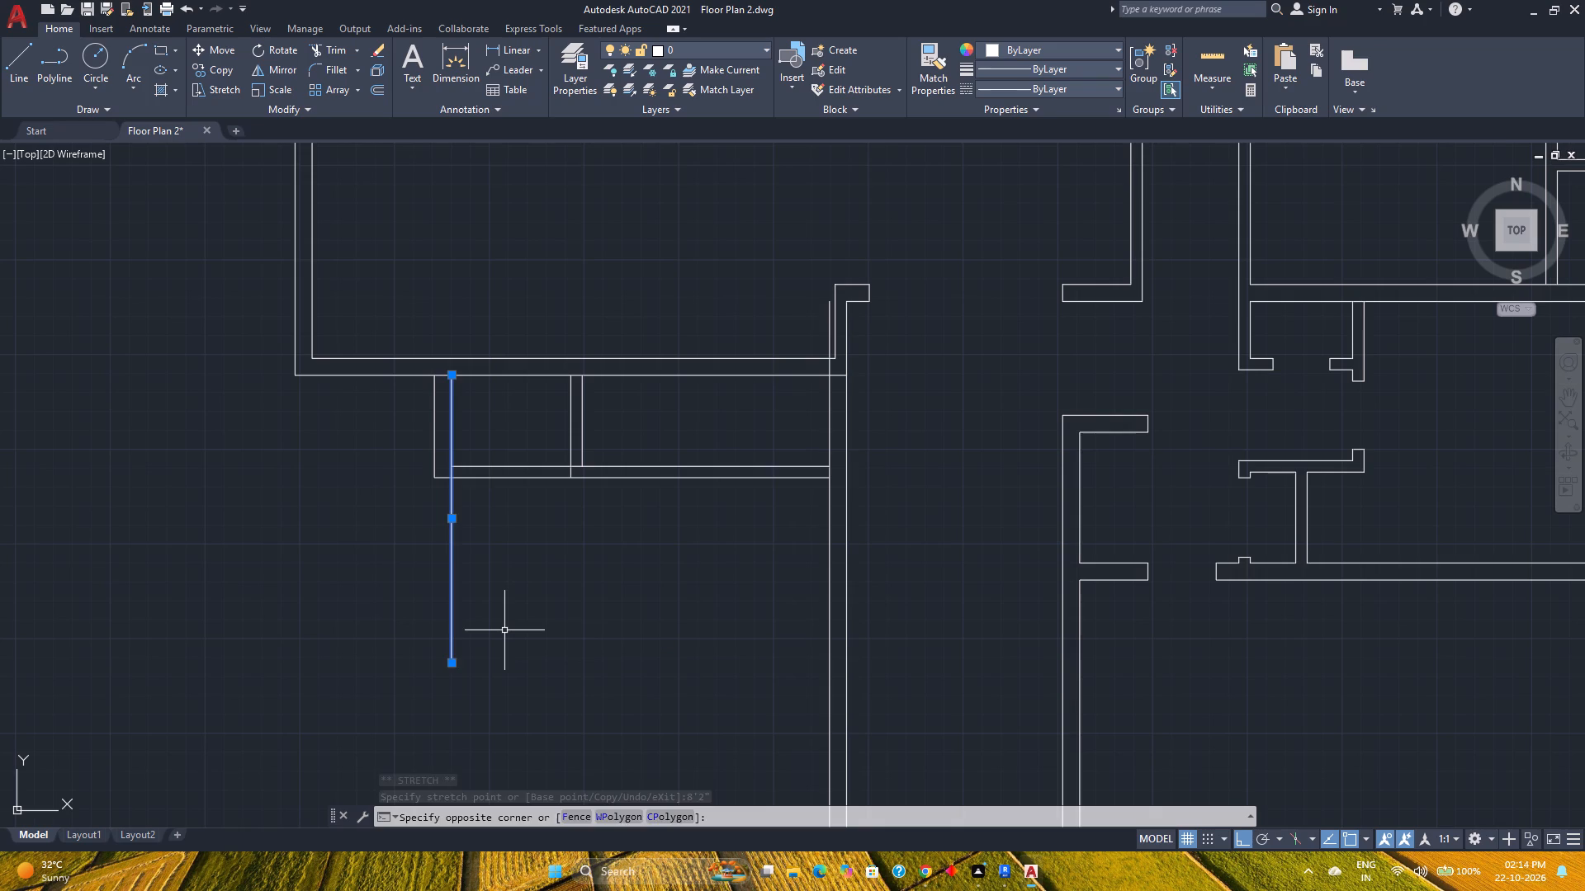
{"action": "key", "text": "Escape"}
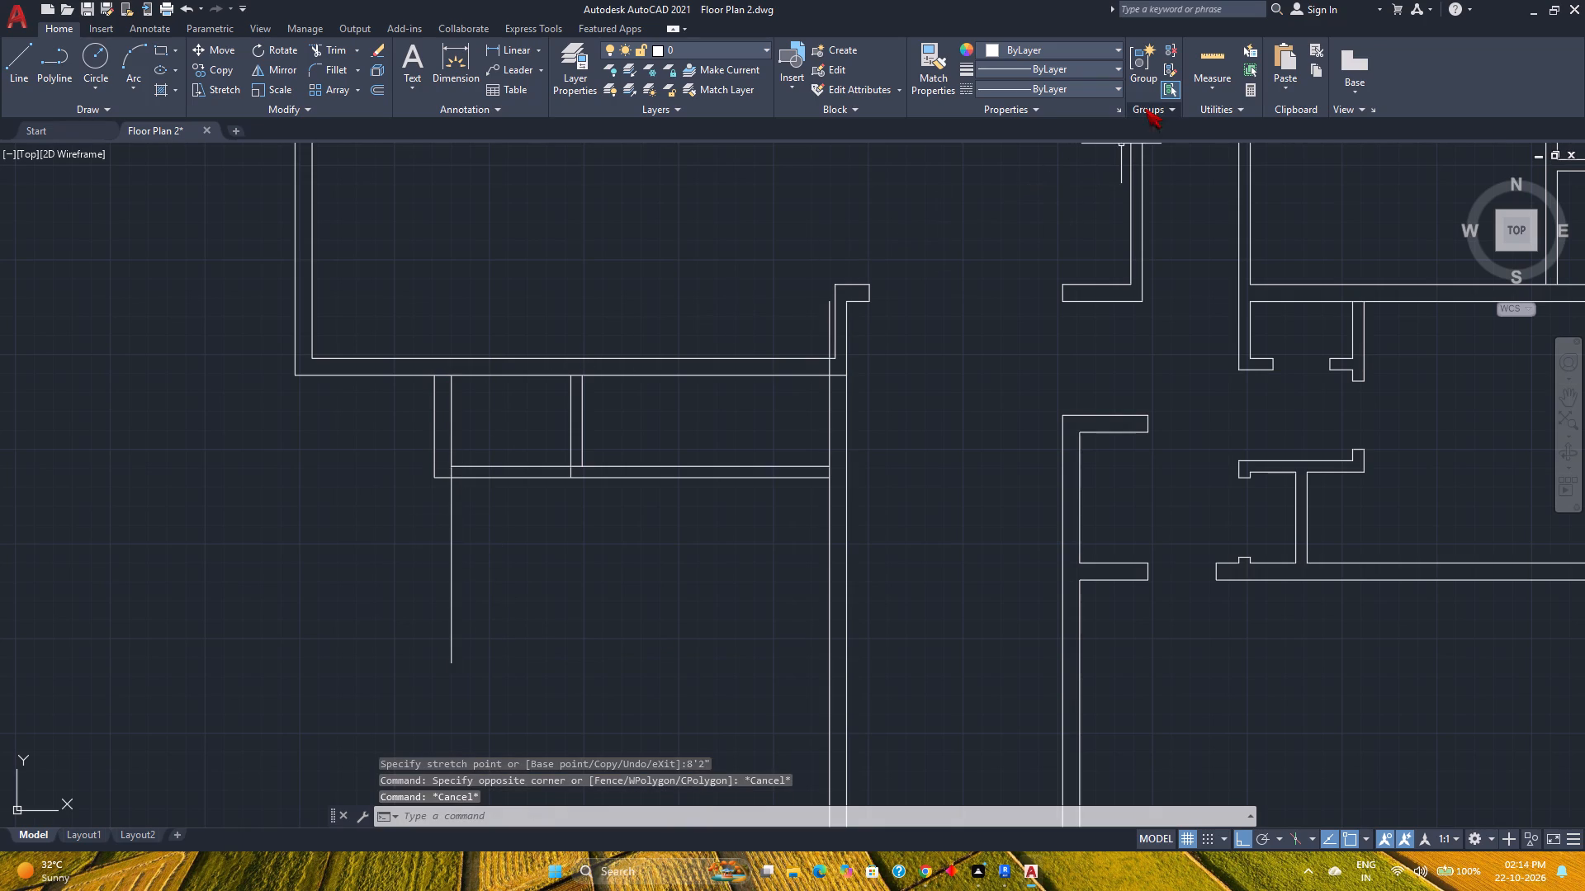
Check the dimensions around the extended inner vertical line with Quick Measure.
{"action": "left_click", "coordinate": [1205, 61]}
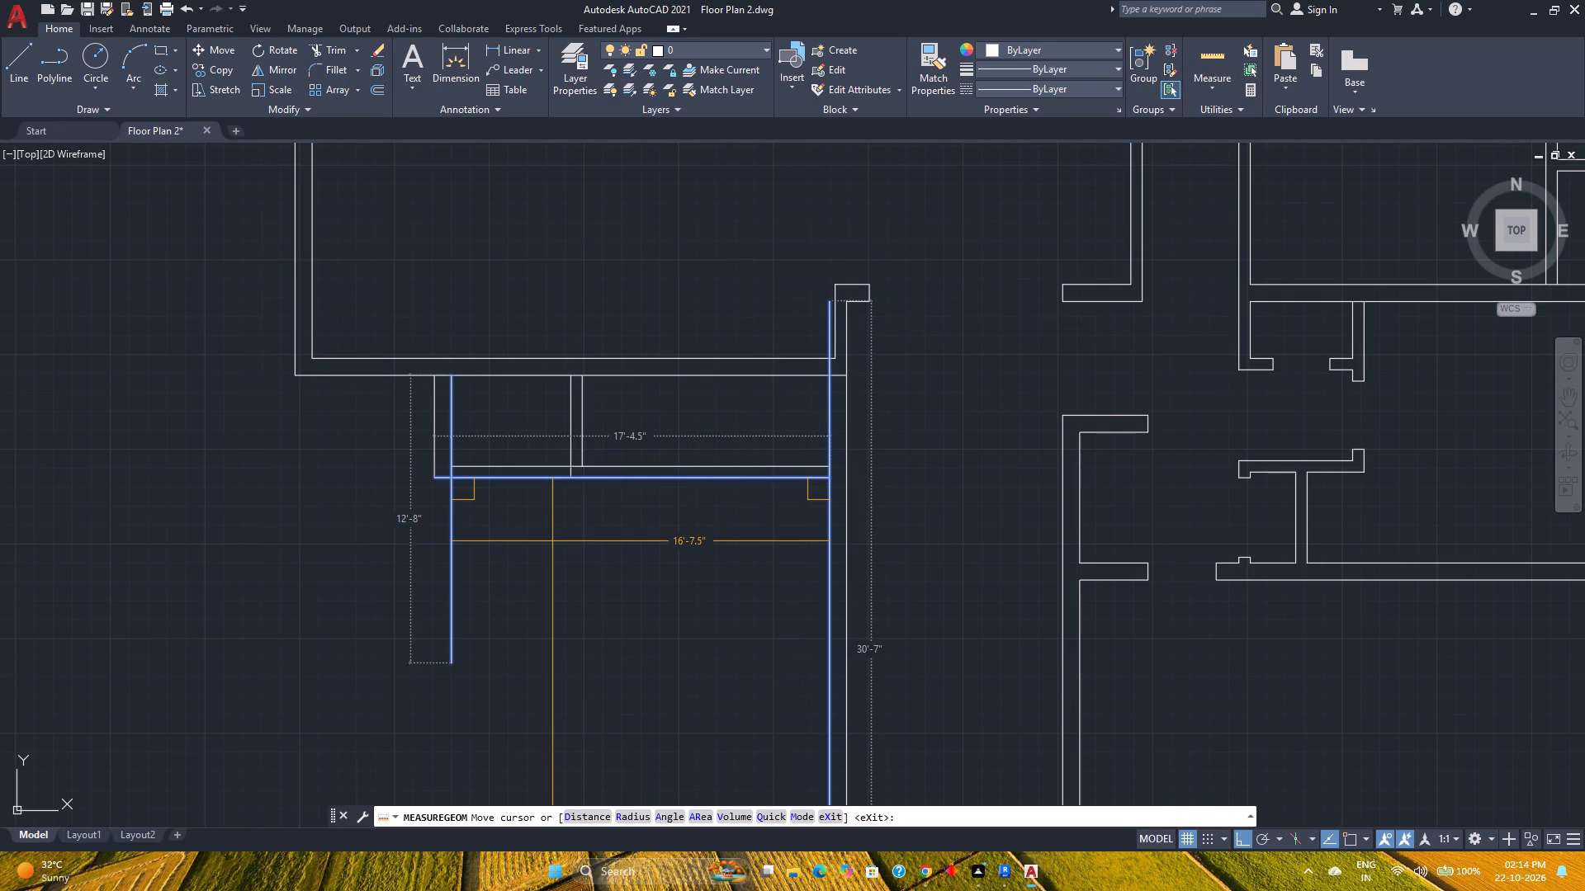
{"action": "key", "text": "Escape"}
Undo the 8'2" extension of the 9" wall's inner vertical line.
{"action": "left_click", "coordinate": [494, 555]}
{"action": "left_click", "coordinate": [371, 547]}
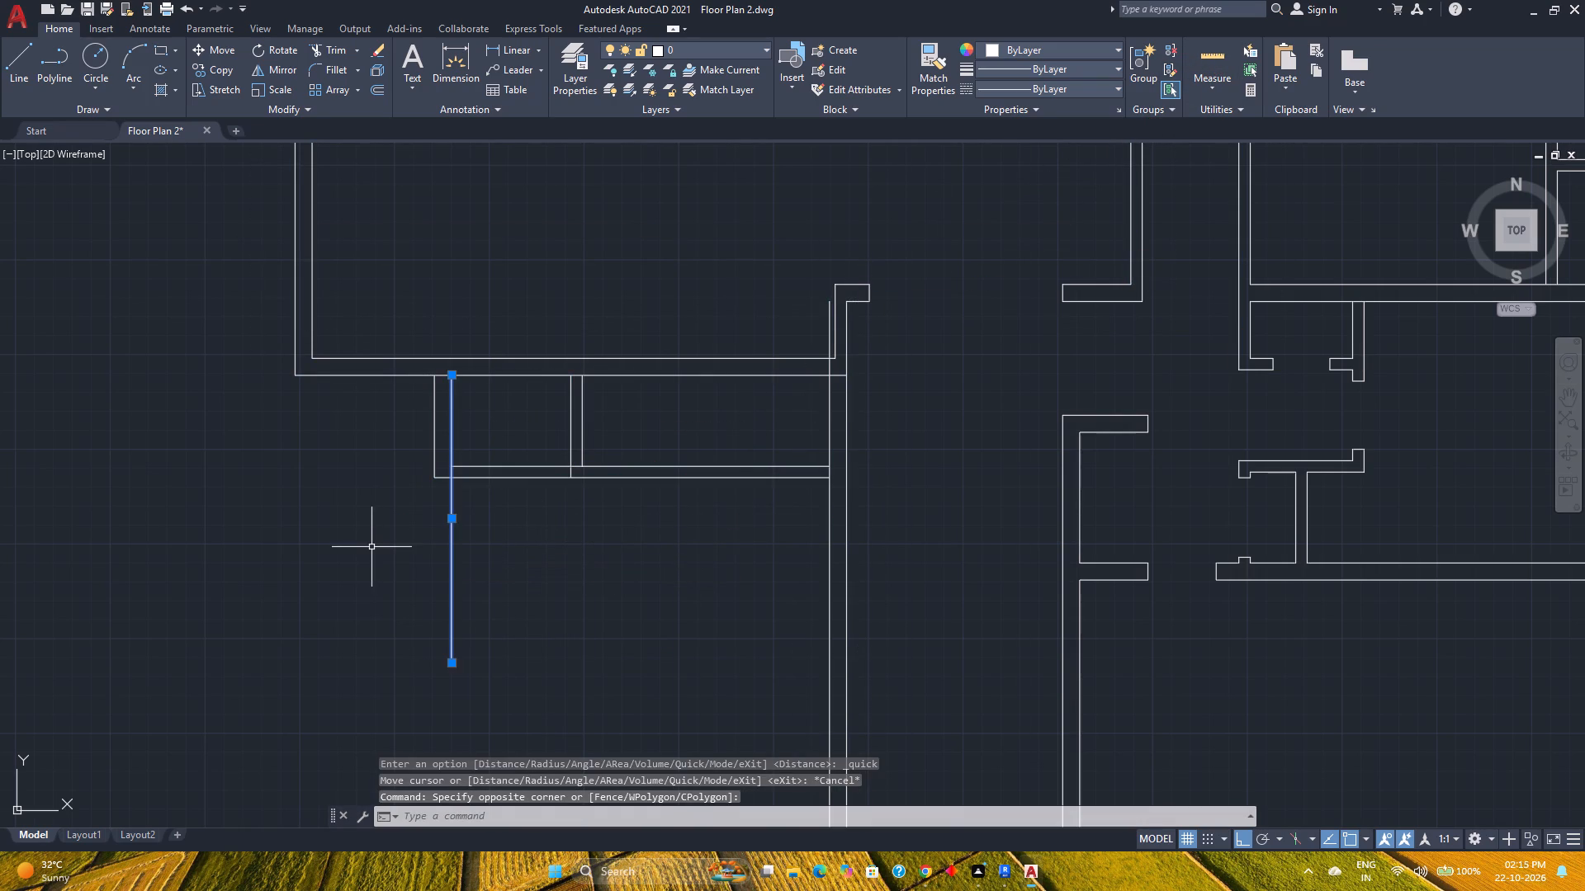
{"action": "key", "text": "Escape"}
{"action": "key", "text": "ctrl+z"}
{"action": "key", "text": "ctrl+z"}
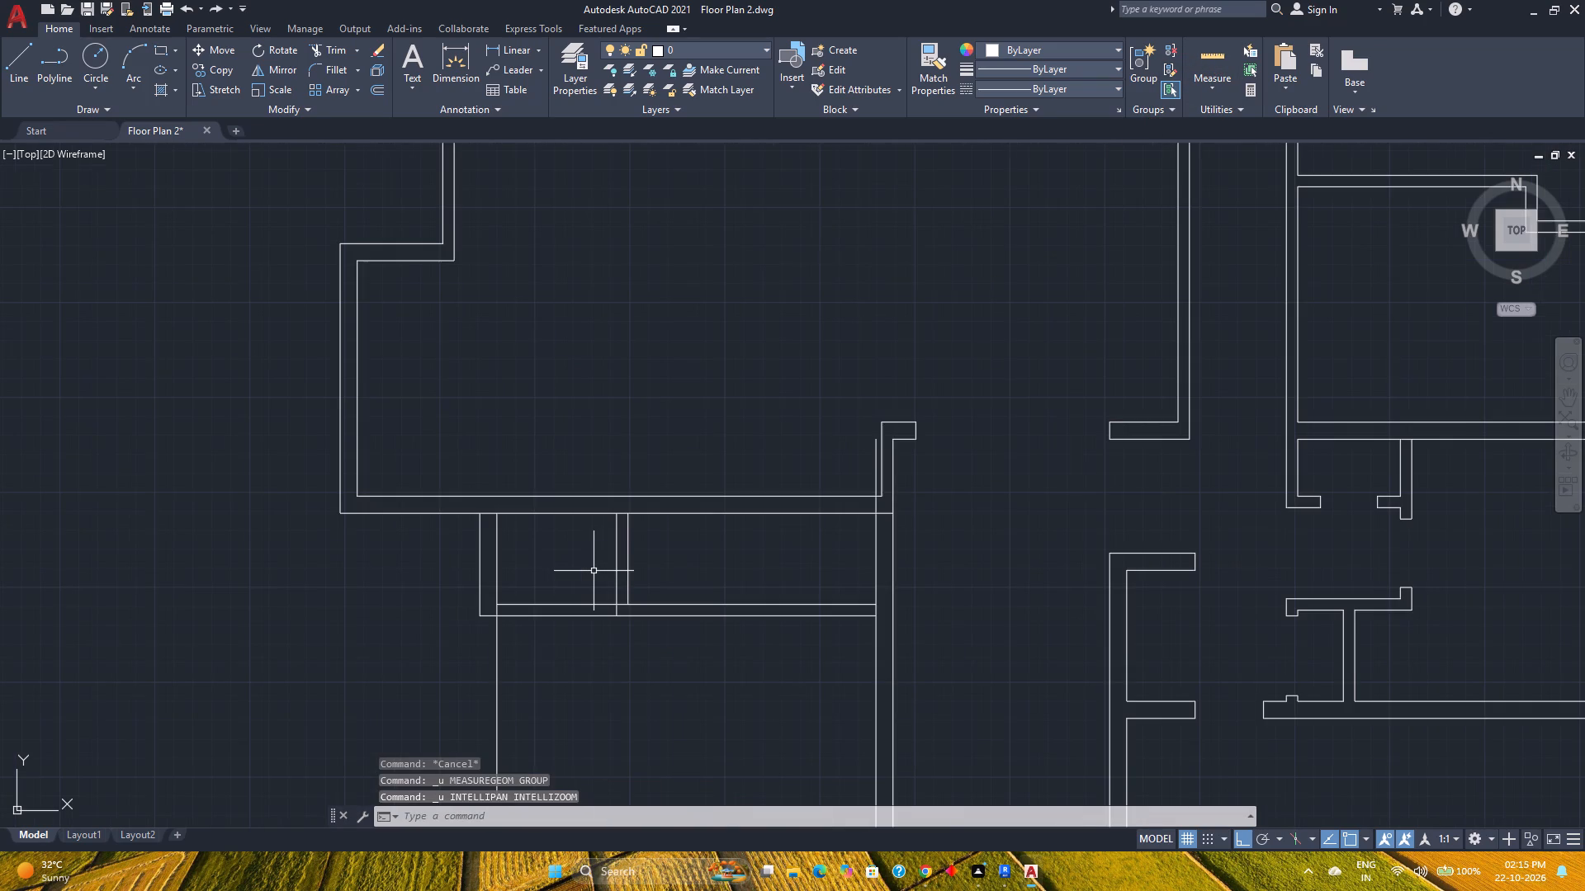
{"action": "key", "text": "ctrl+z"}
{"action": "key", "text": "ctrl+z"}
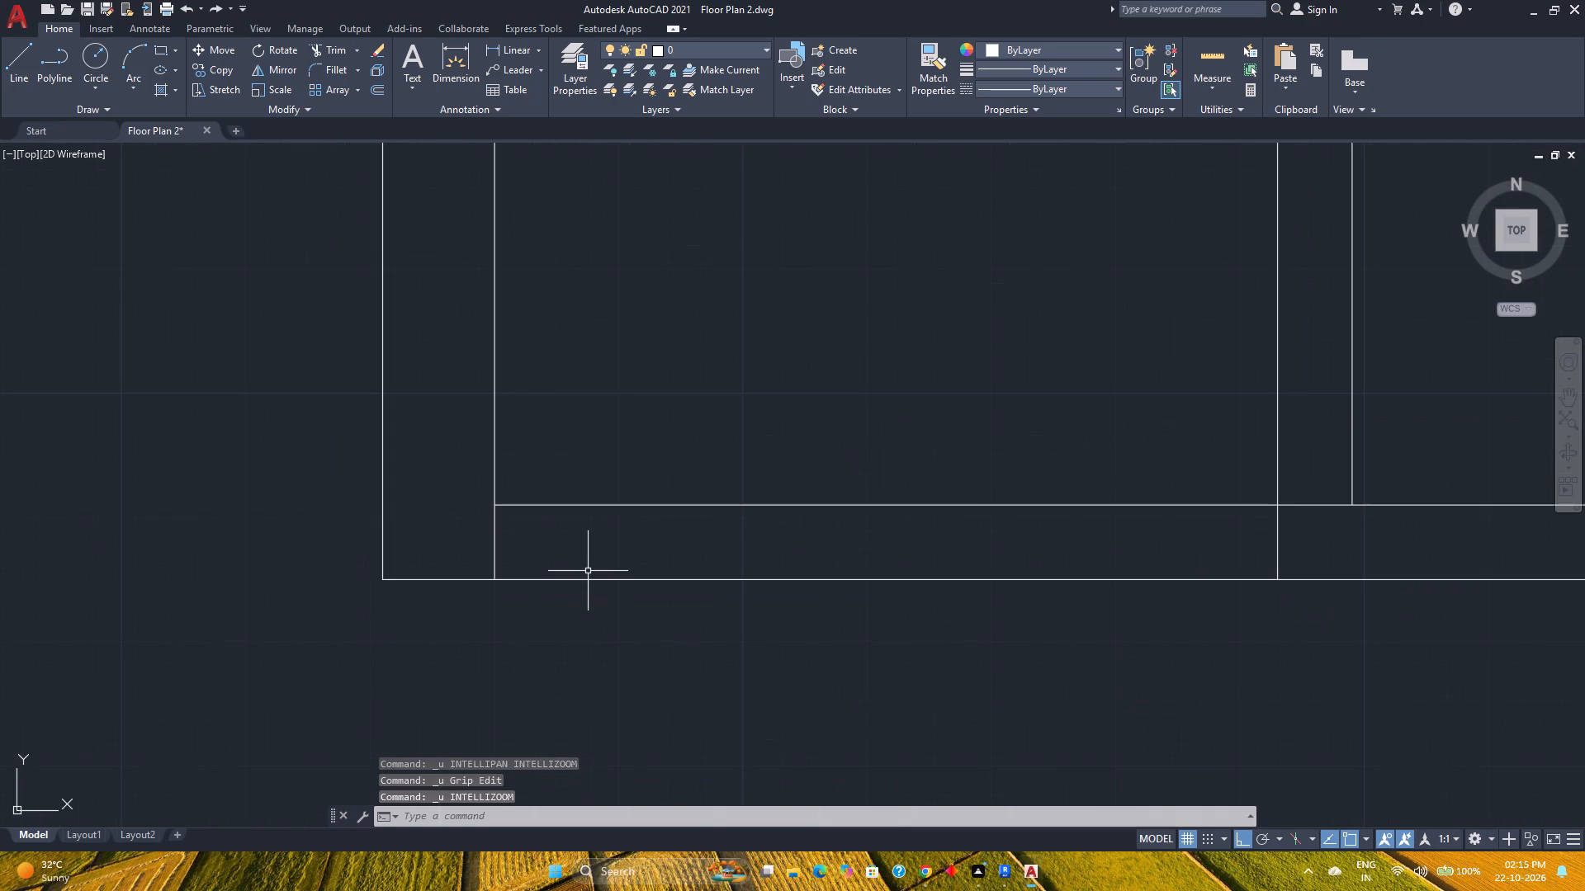
Draw a line 8'2" down from the lower end of the 9" wall's inner line, continuing 12'6" to the right.
{"action": "left_click", "coordinate": [1, 71]}
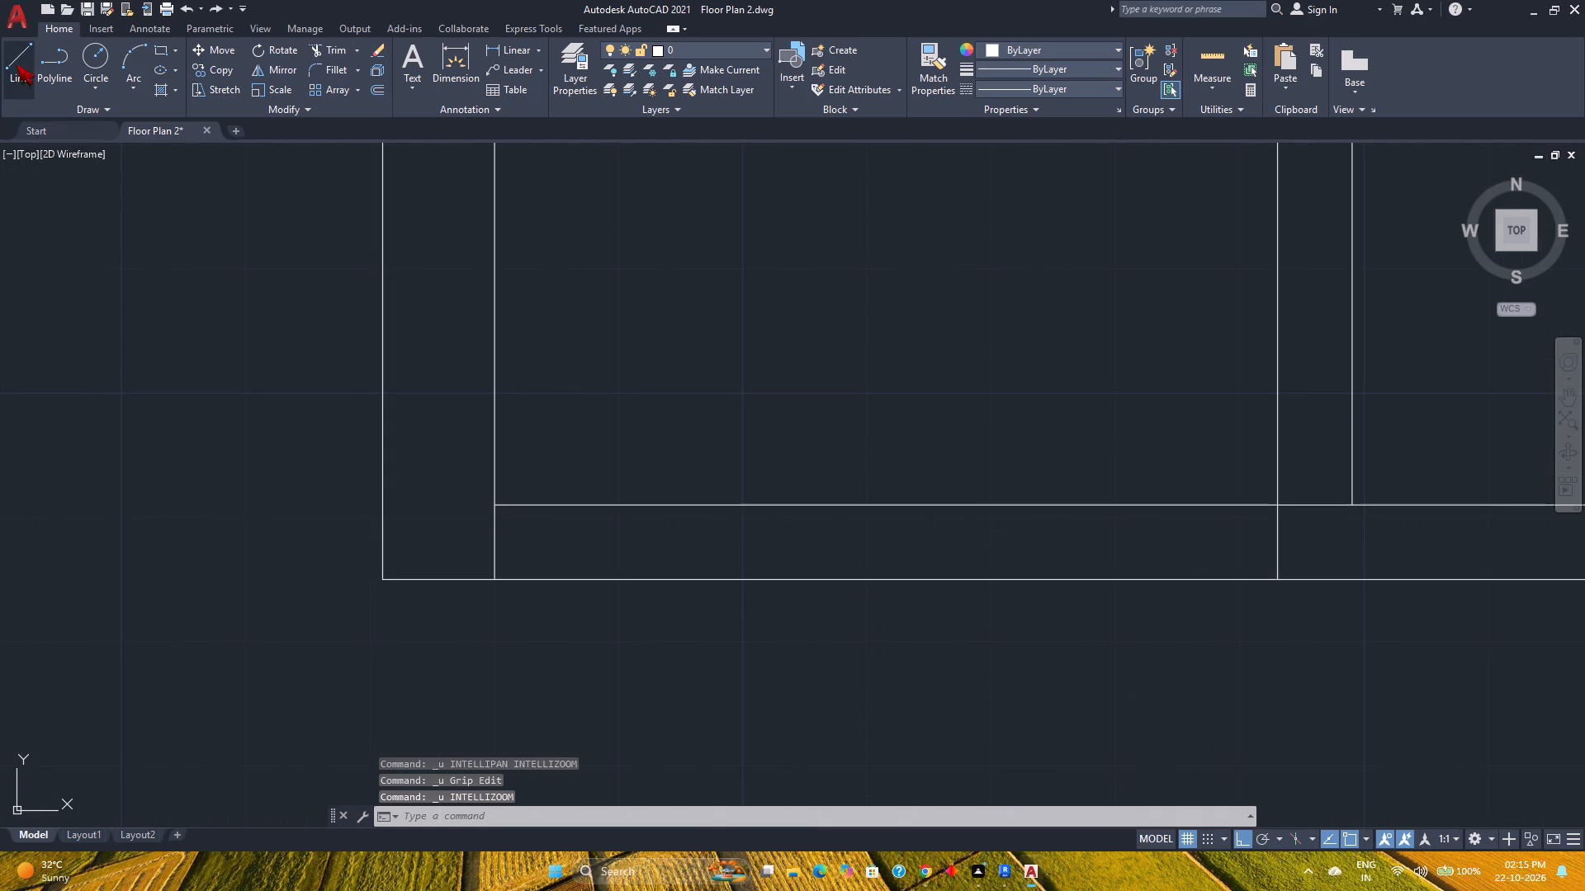
{"action": "left_click", "coordinate": [17, 64]}
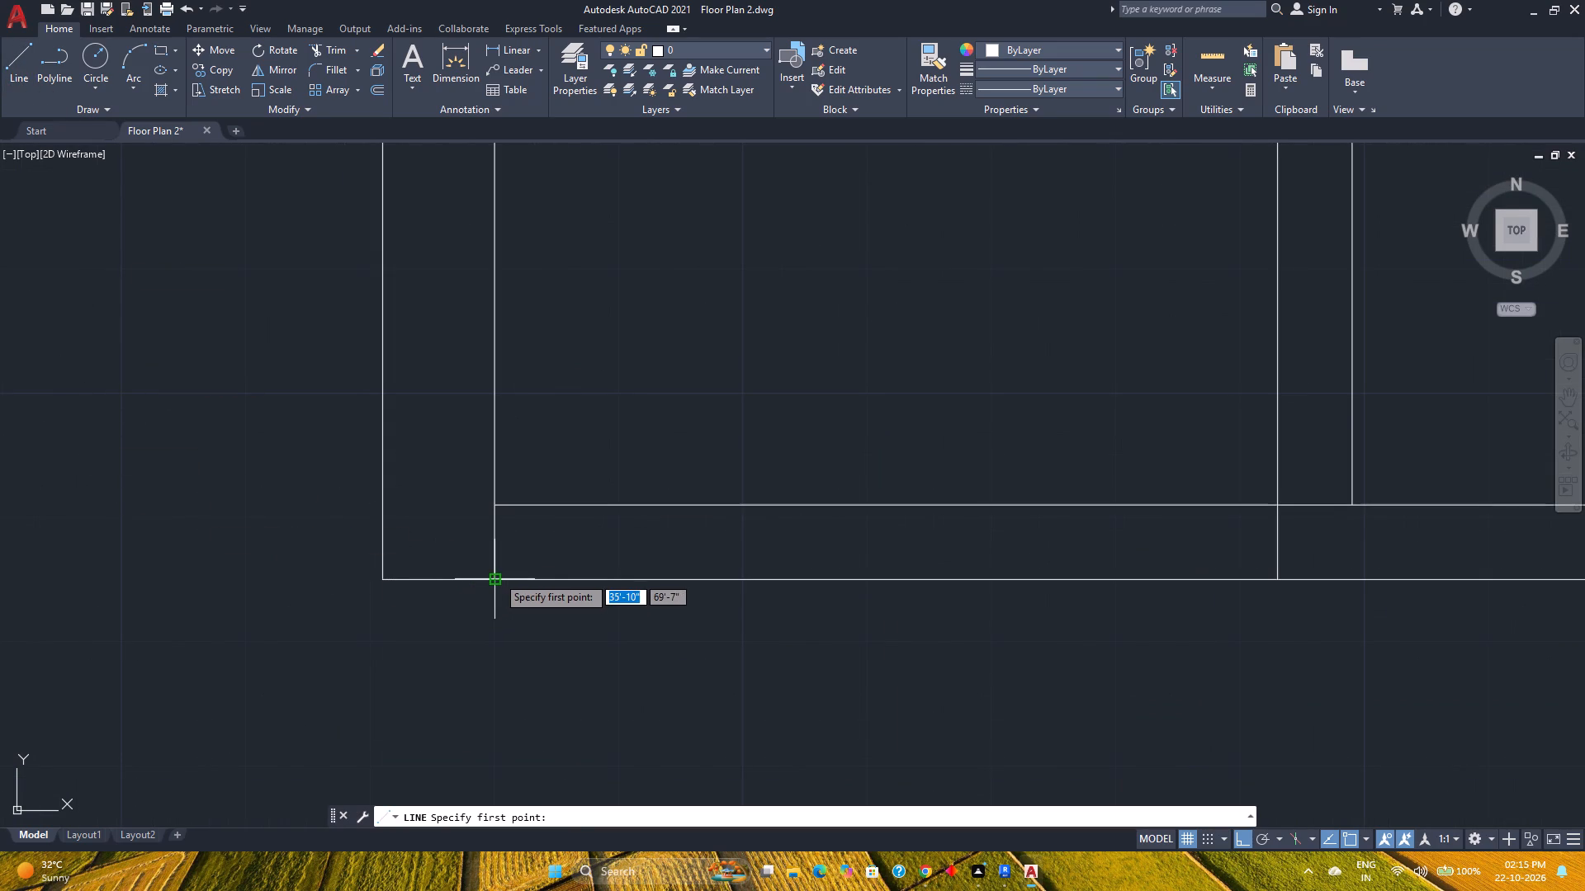
{"action": "left_click", "coordinate": [497, 576]}
{"action": "scroll", "coordinate": [507, 671], "scroll_direction": "down", "scroll_amount": 2}
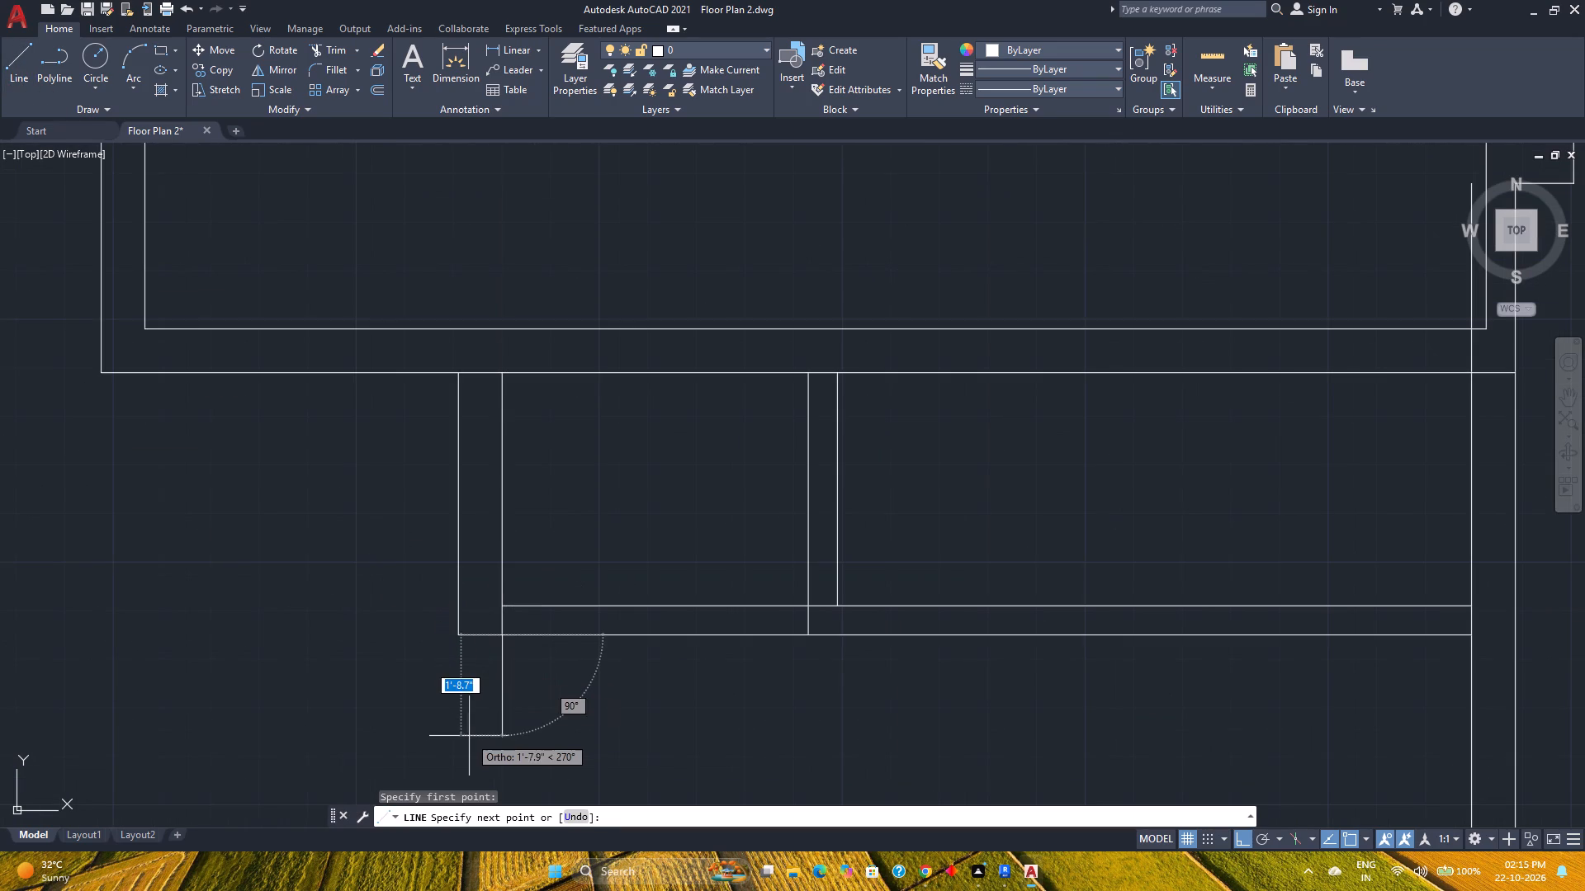
{"action": "type", "text": "8'2\""}
{"action": "key", "text": "Return"}
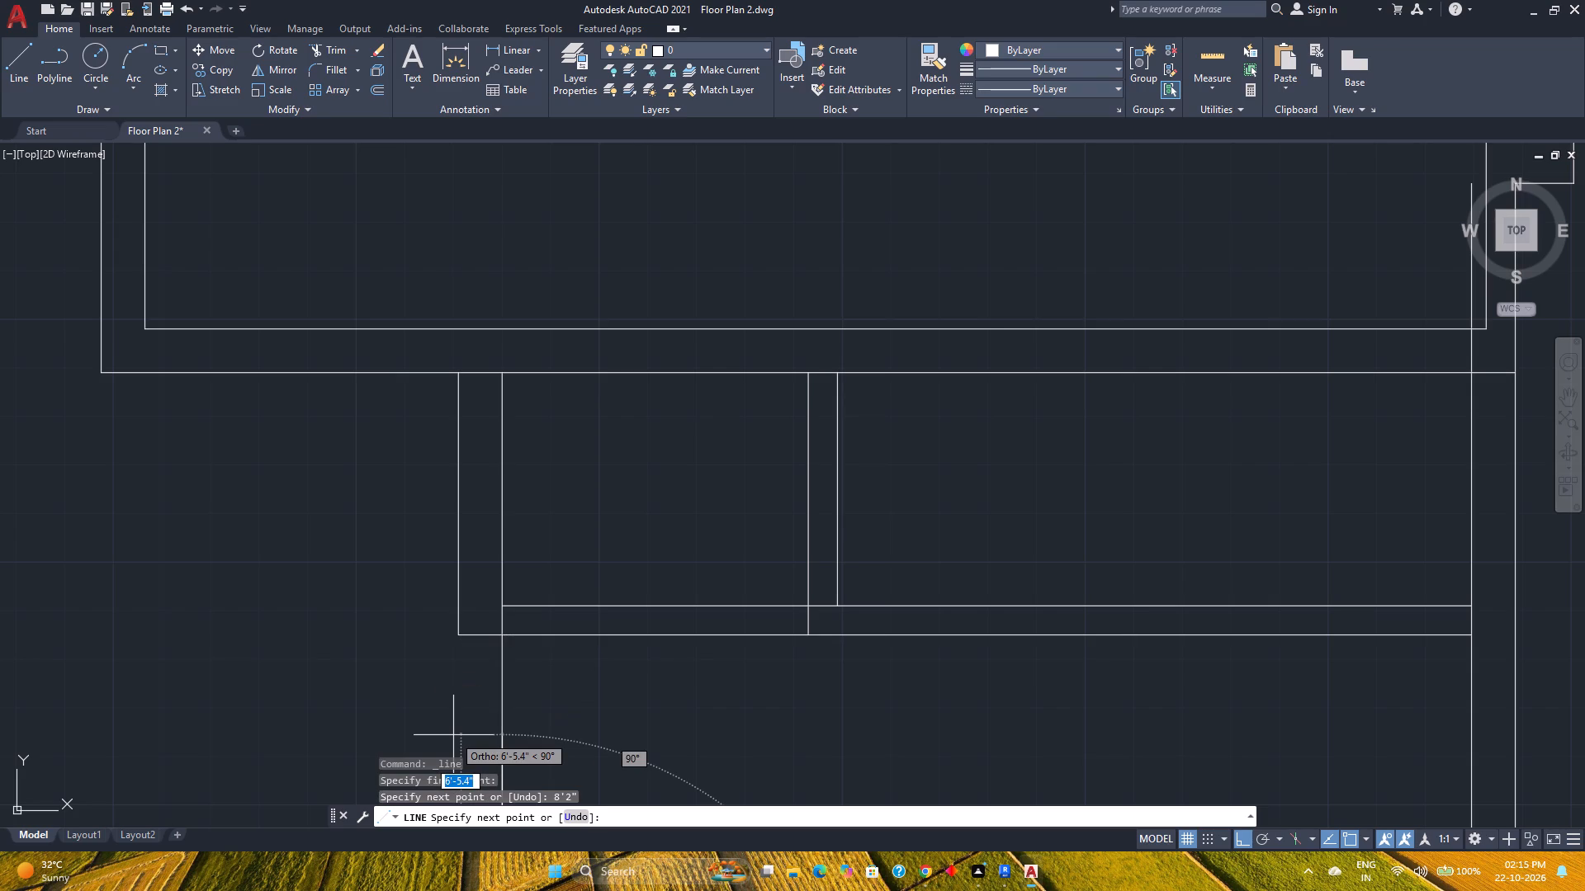
{"action": "scroll", "coordinate": [453, 735], "scroll_direction": "down", "scroll_amount": 2}
{"action": "middle_click_drag", "start_coordinate": [452, 728], "coordinate": [449, 623]}
{"action": "middle_click_drag", "start_coordinate": [449, 621], "coordinate": [449, 618]}
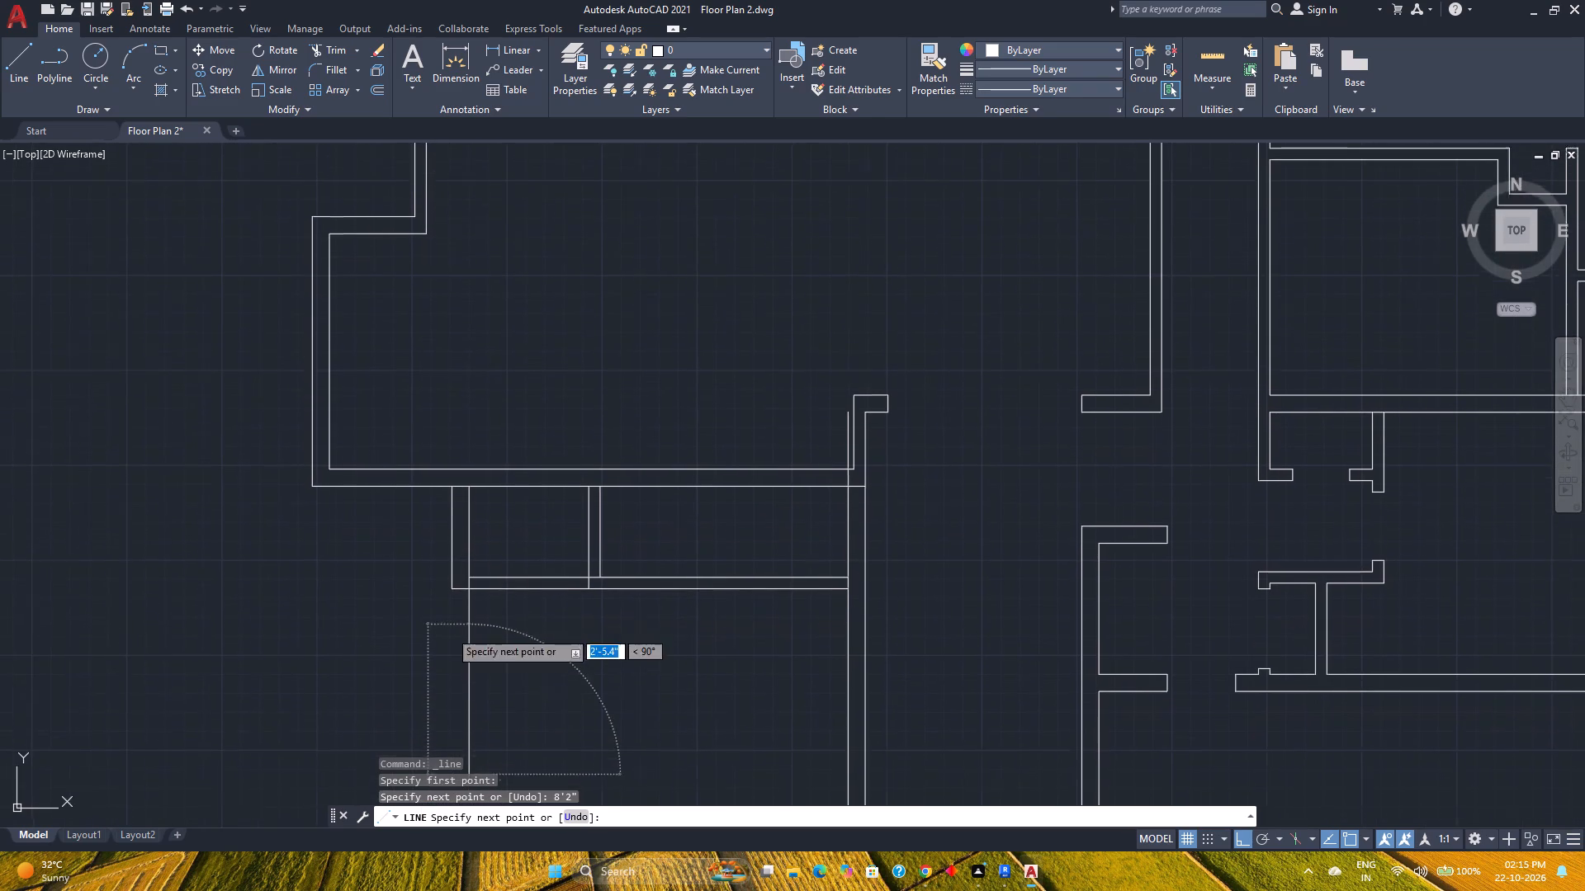
{"action": "middle_click_drag", "start_coordinate": [449, 618], "coordinate": [450, 612]}
{"action": "middle_click", "coordinate": [451, 610]}
{"action": "middle_click", "coordinate": [454, 606]}
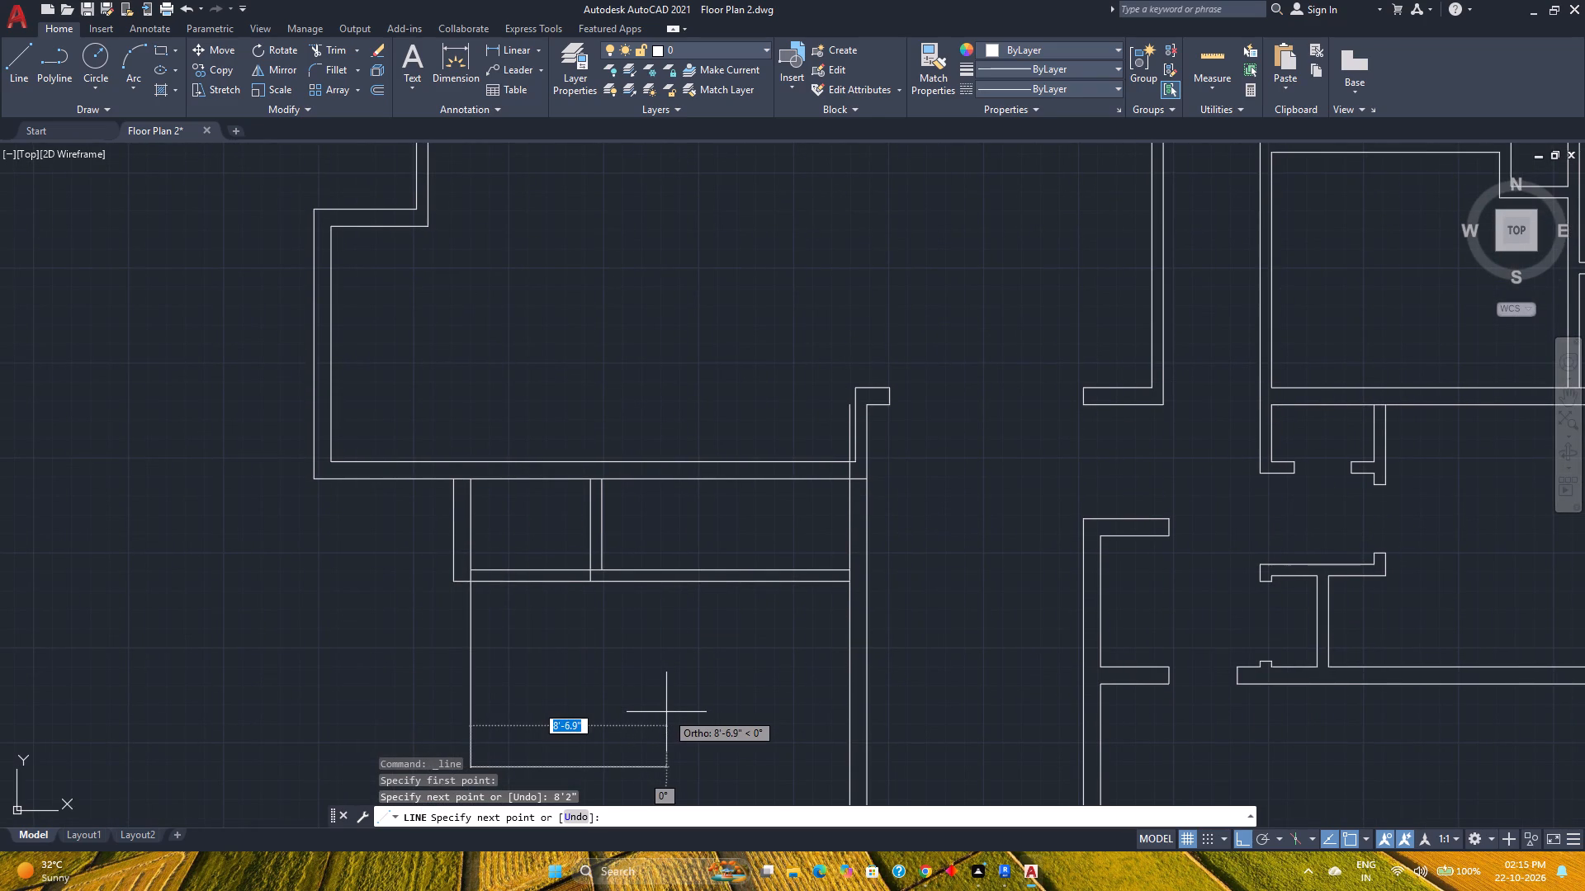
{"action": "type", "text": "12'6\""}
{"action": "key", "text": "Return"}
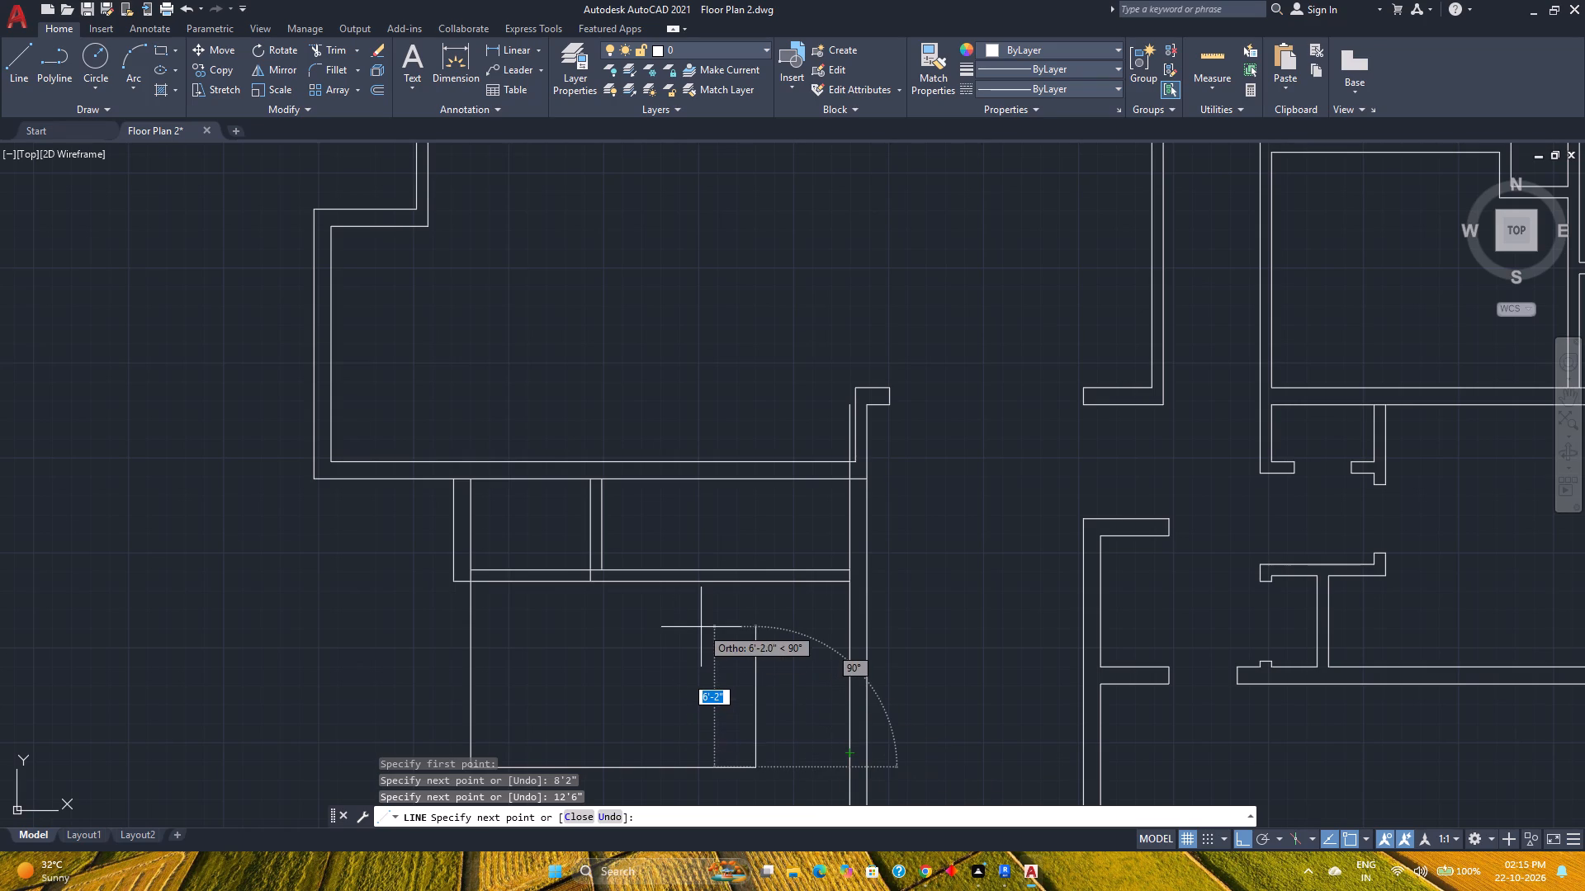
{"action": "key", "text": "Escape"}
Stretch the 9" wall's outer vertical line down level with the new 12'6" line, and extend it 6" beyond.
{"action": "middle_click_drag", "start_coordinate": [692, 666], "coordinate": [728, 561]}
{"action": "middle_click", "coordinate": [728, 561]}
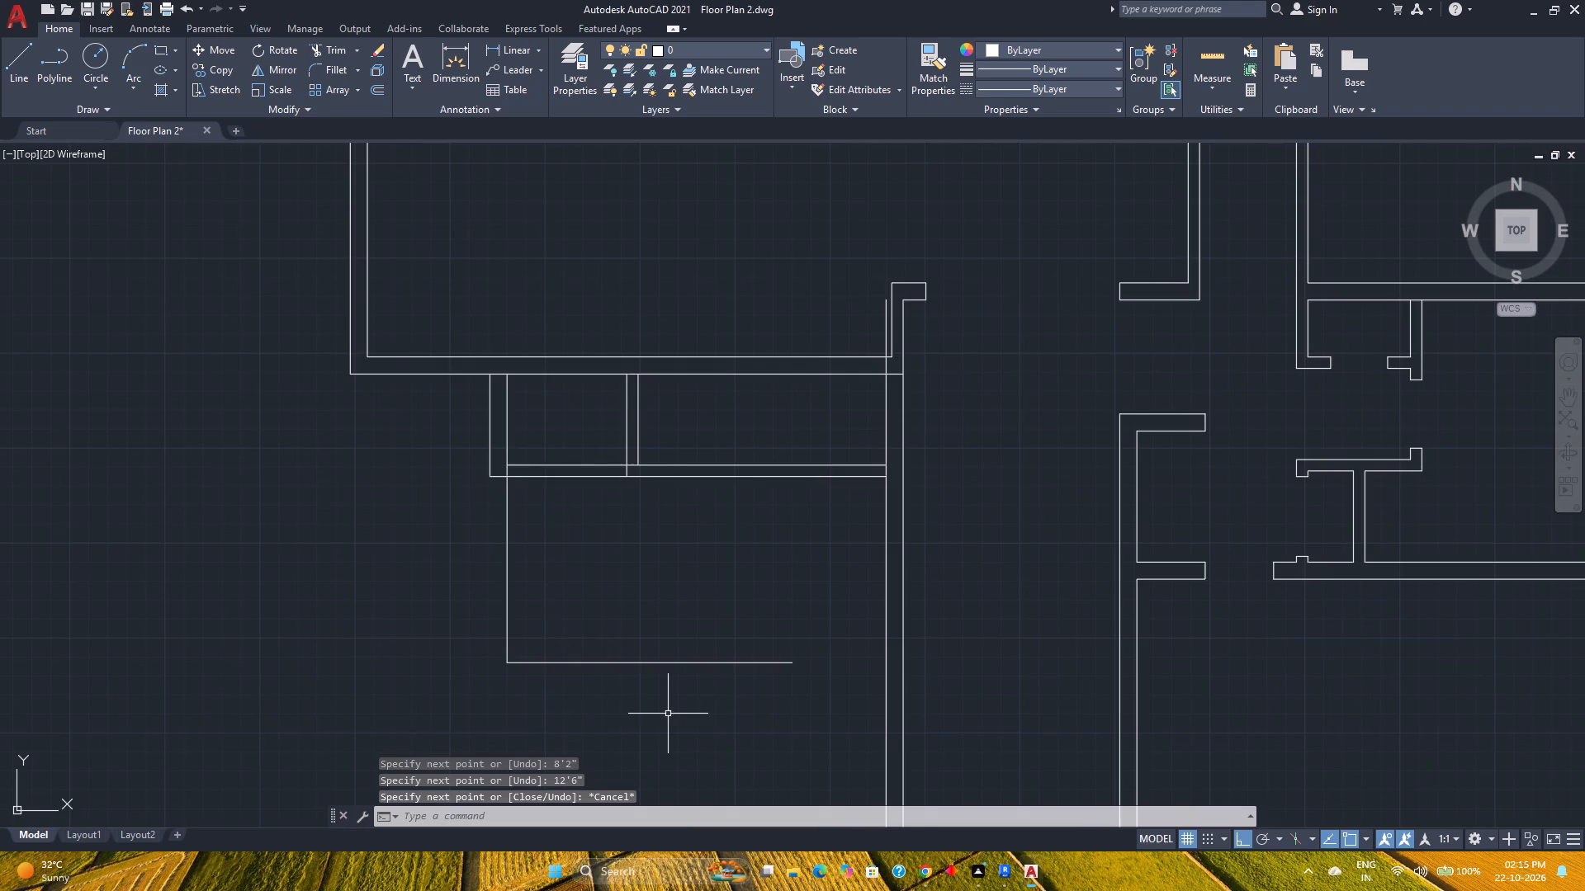
{"action": "left_click", "coordinate": [490, 448]}
{"action": "middle_click_drag", "start_coordinate": [491, 530], "coordinate": [504, 464]}
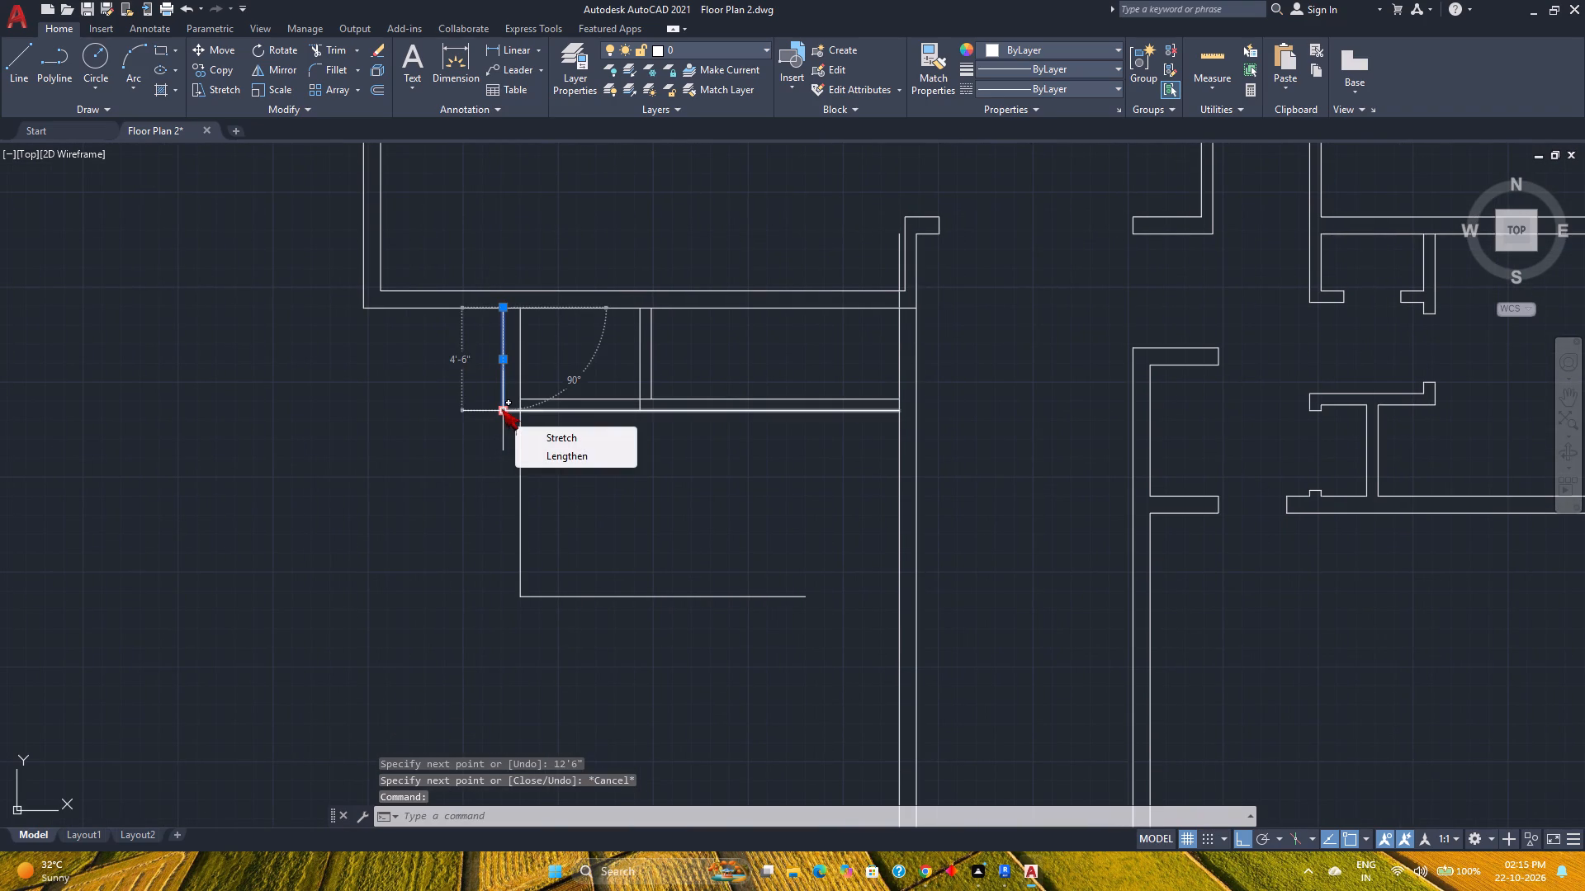
{"action": "left_click", "coordinate": [502, 409]}
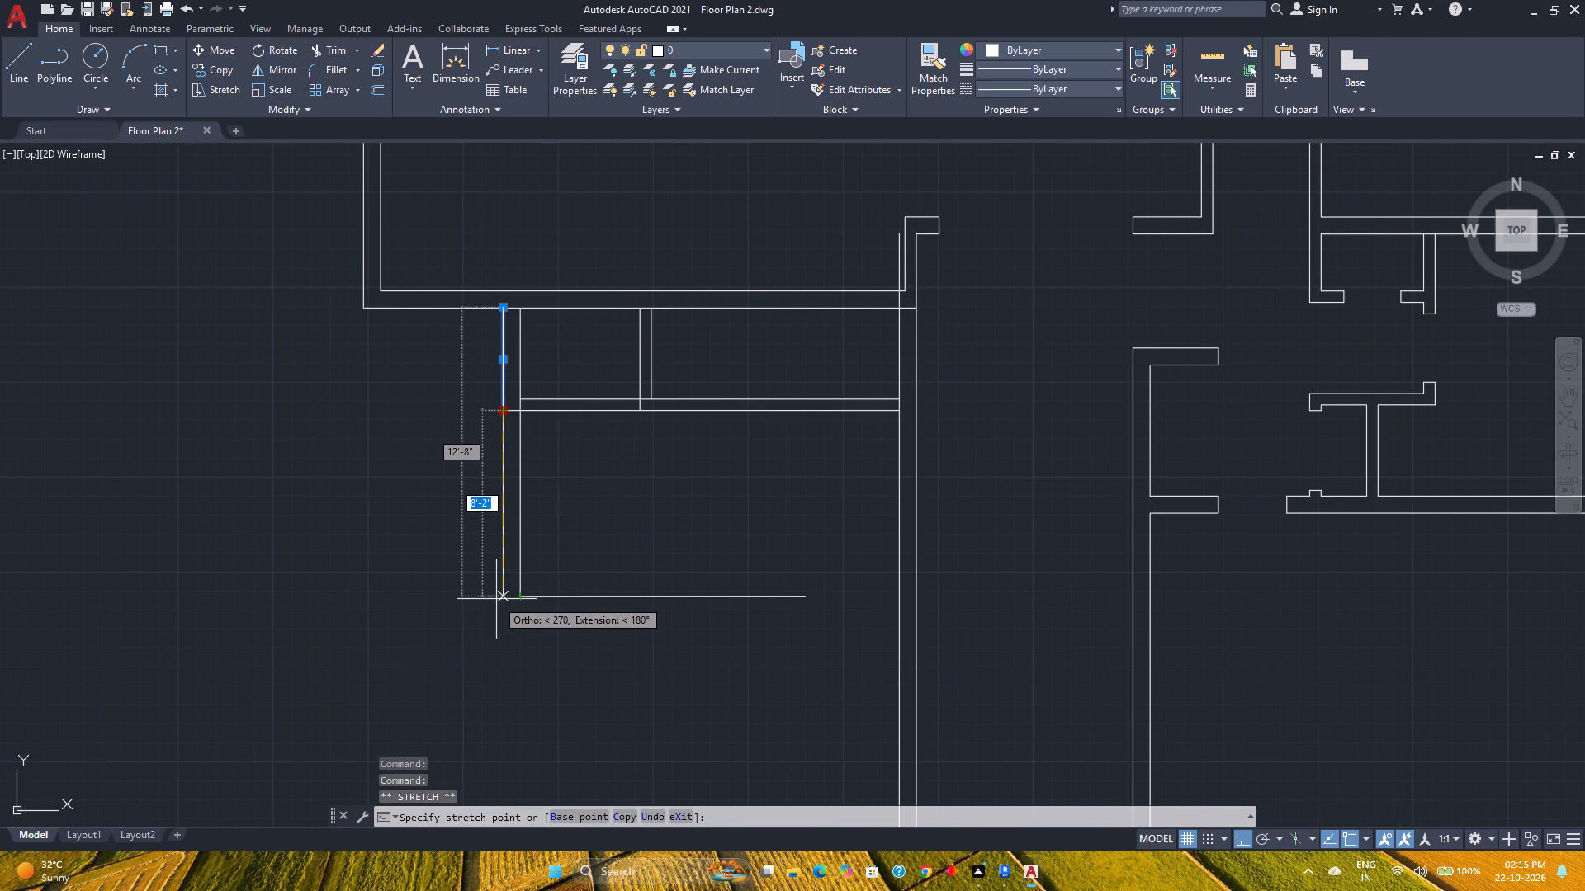
{"action": "left_click", "coordinate": [503, 599]}
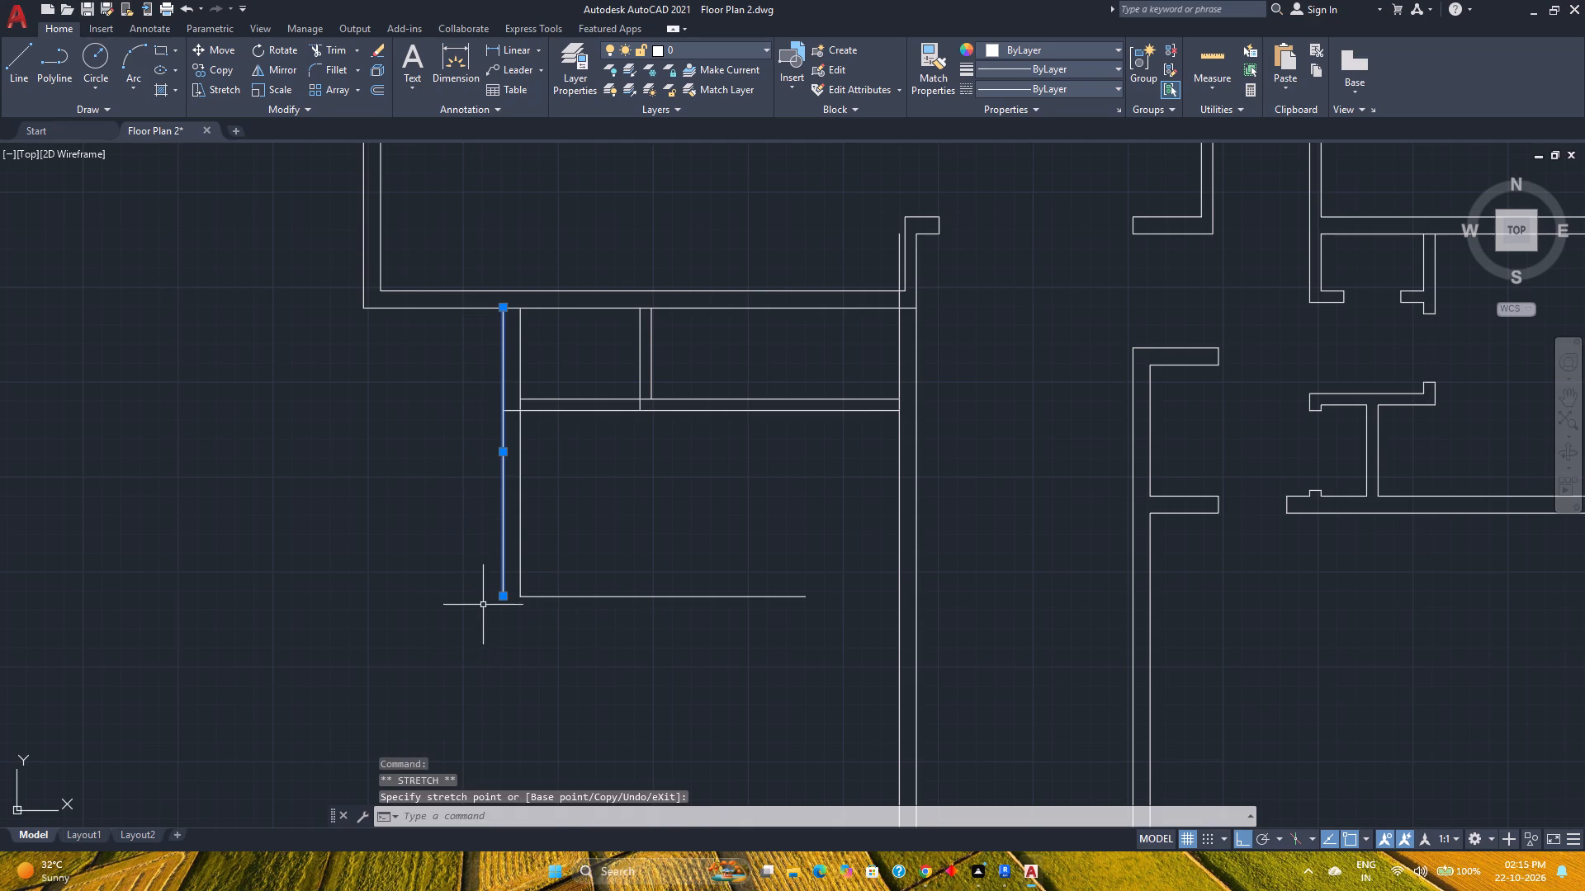
{"action": "left_click", "coordinate": [501, 596]}
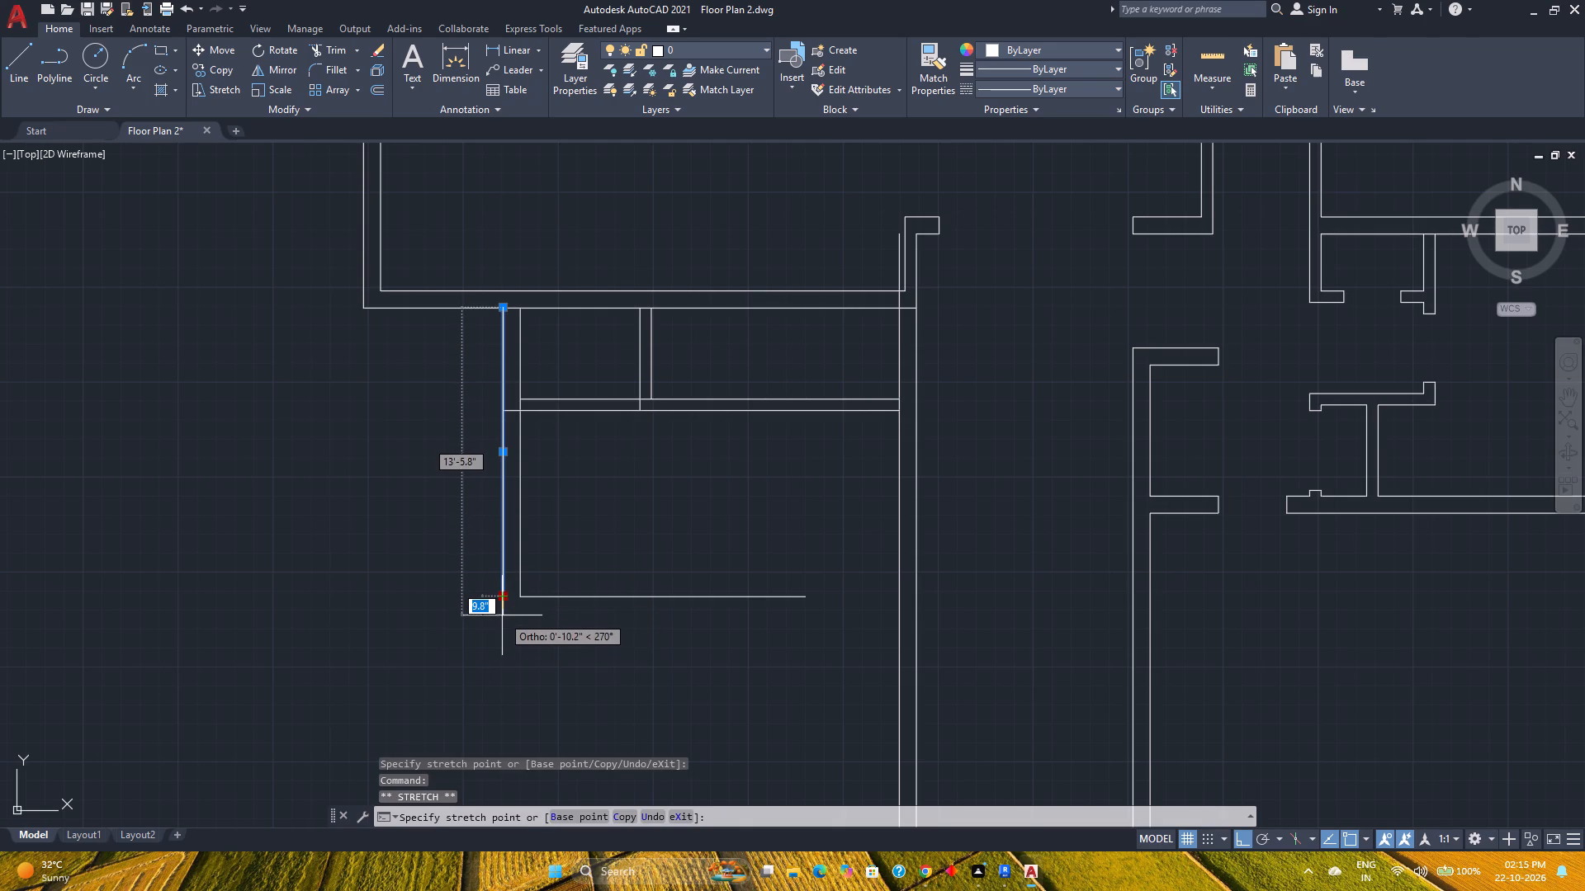
{"action": "key", "text": "6"}
{"action": "key", "text": "Return"}
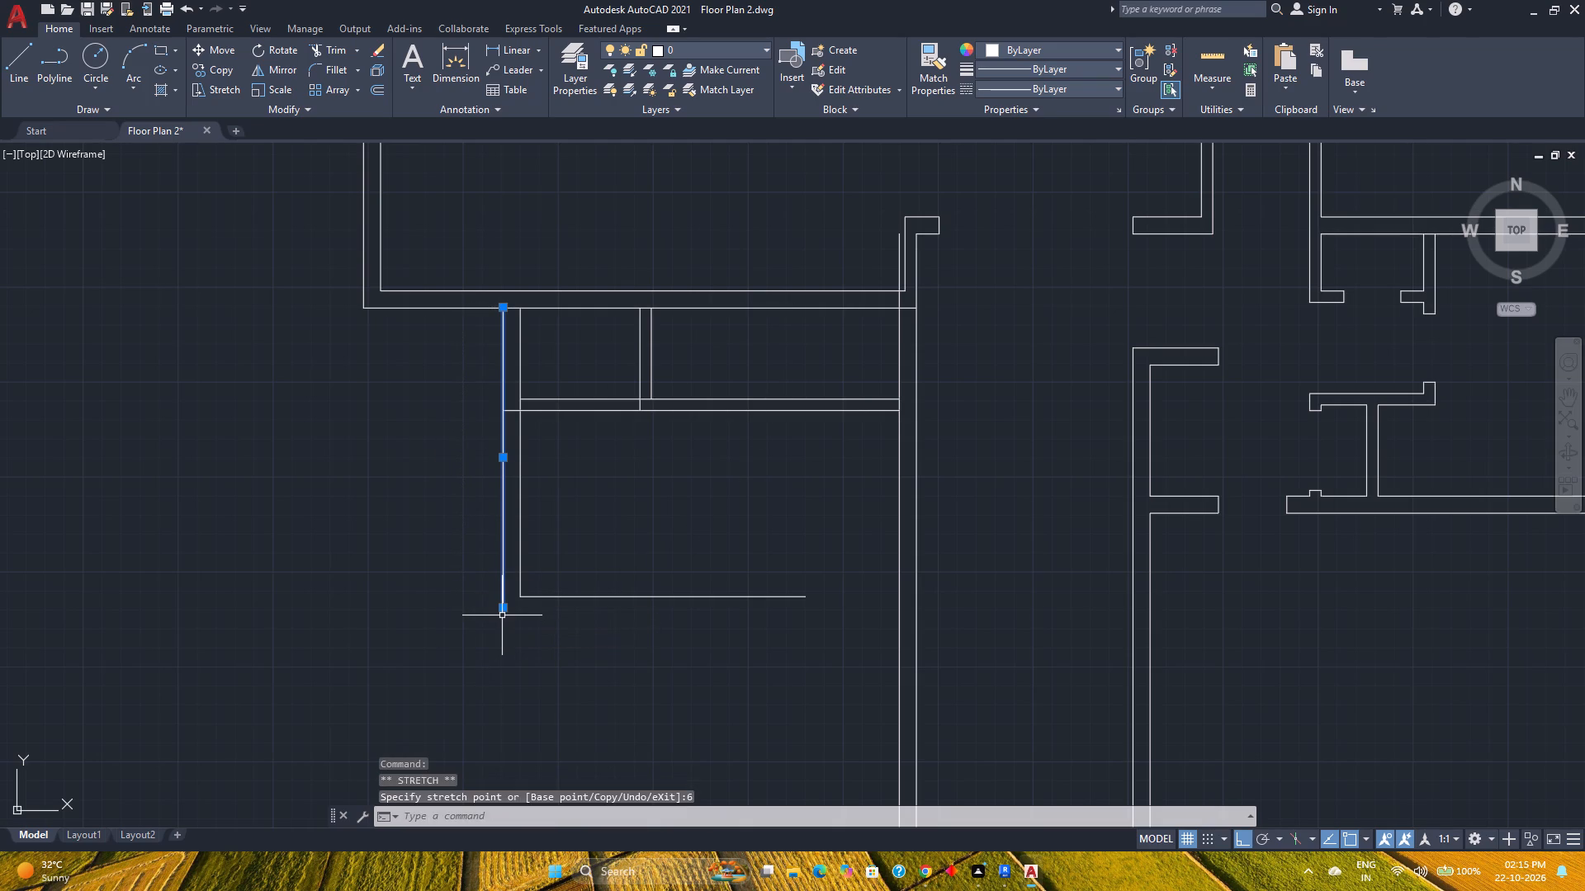
{"action": "key", "text": "Escape"}
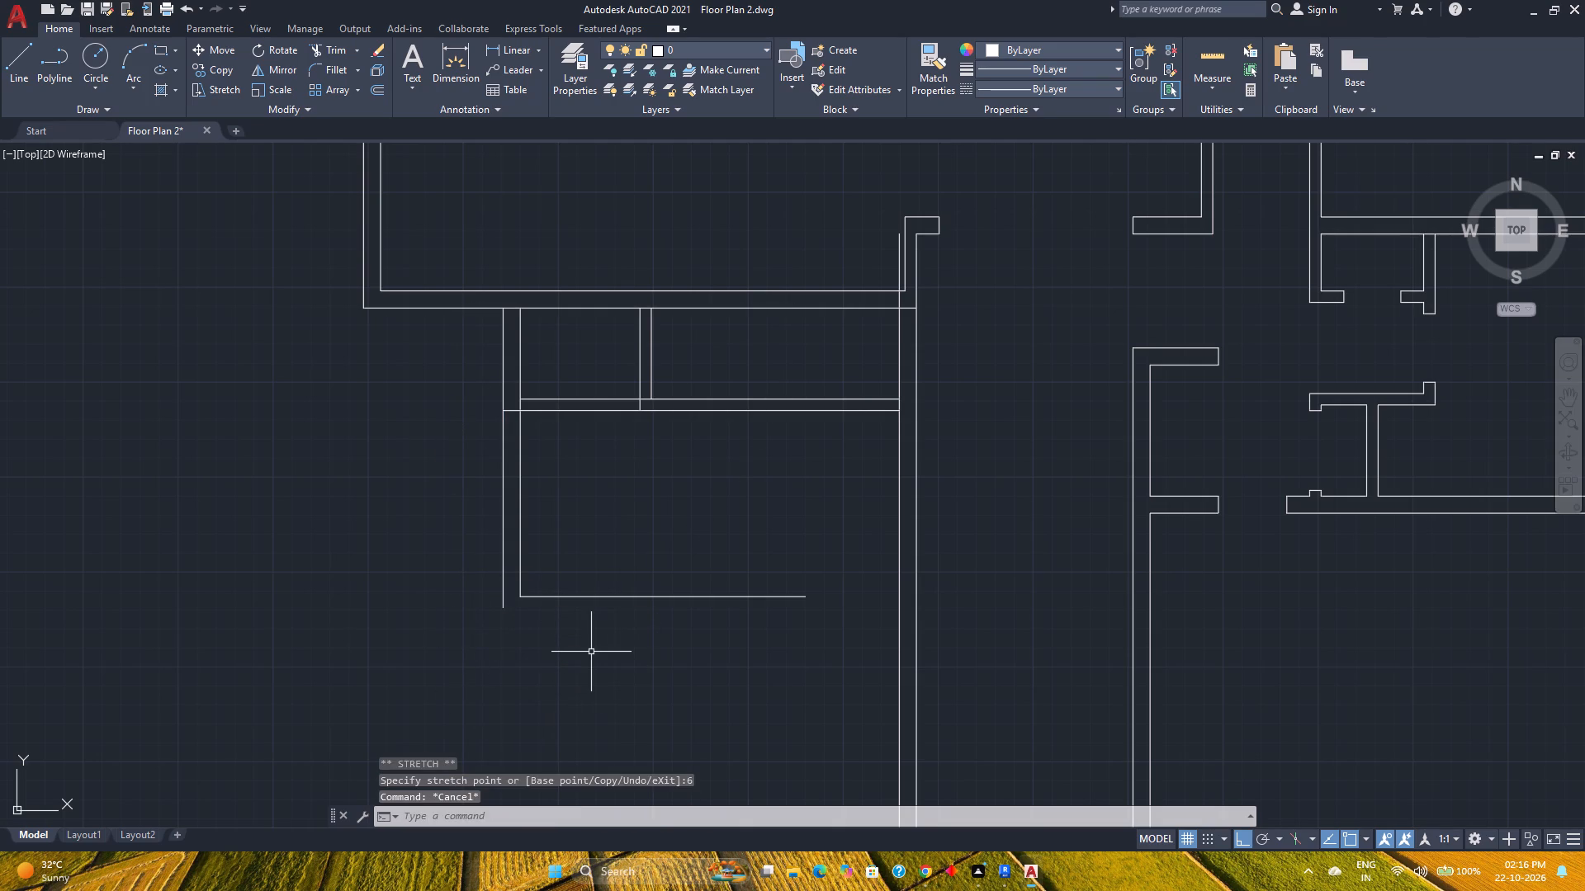
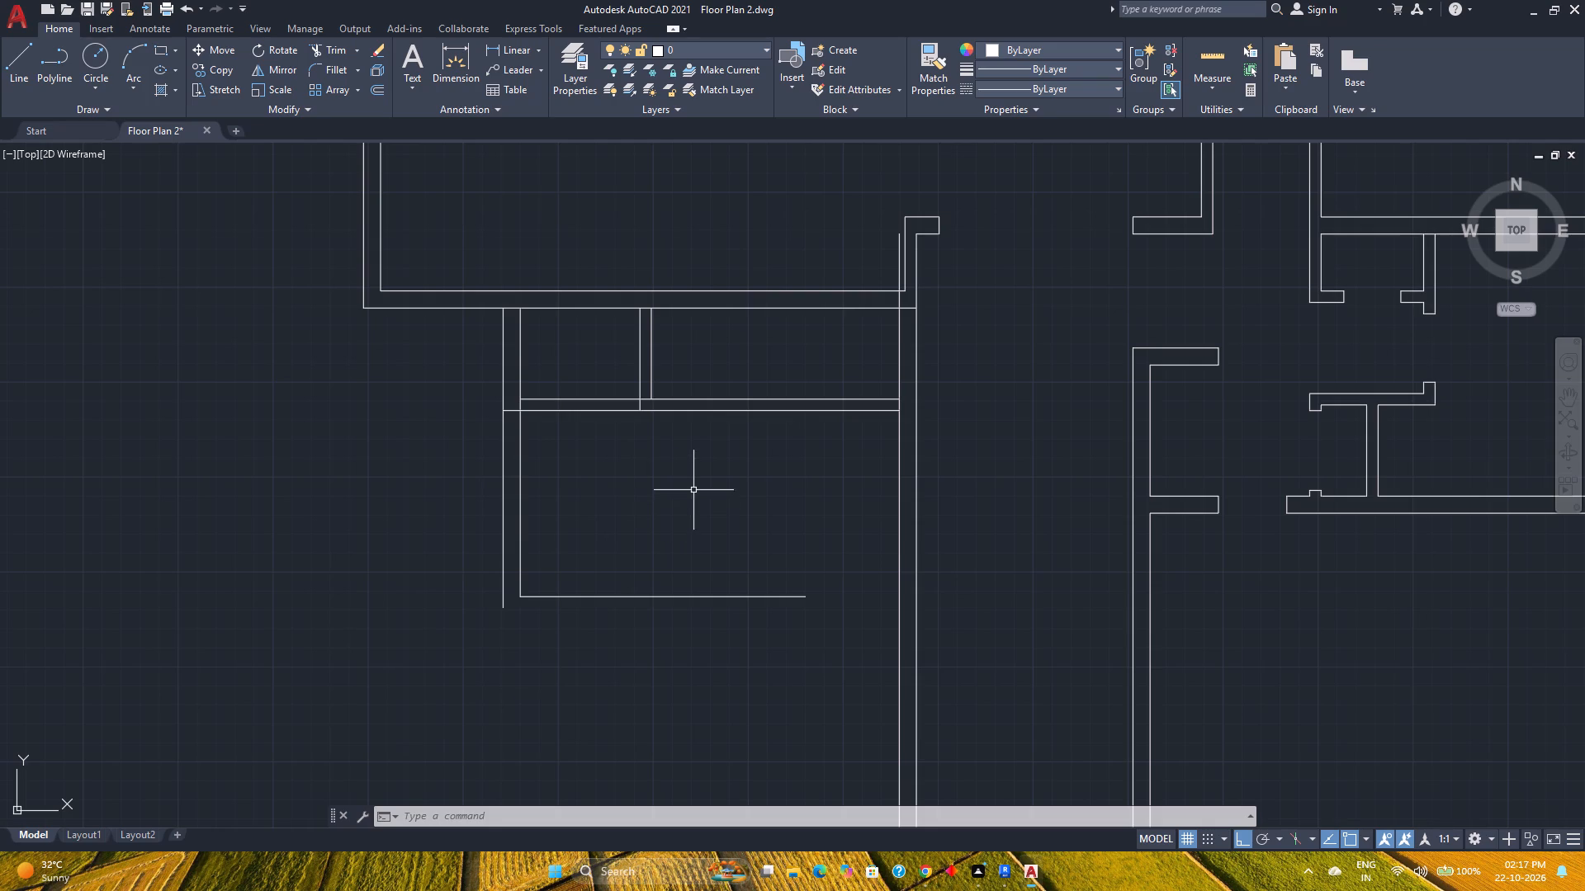
Draw an 8'2" vertical line from the right end of the 12'6" line up to the horizontal wall above.
{"action": "left_click", "coordinate": [704, 595]}
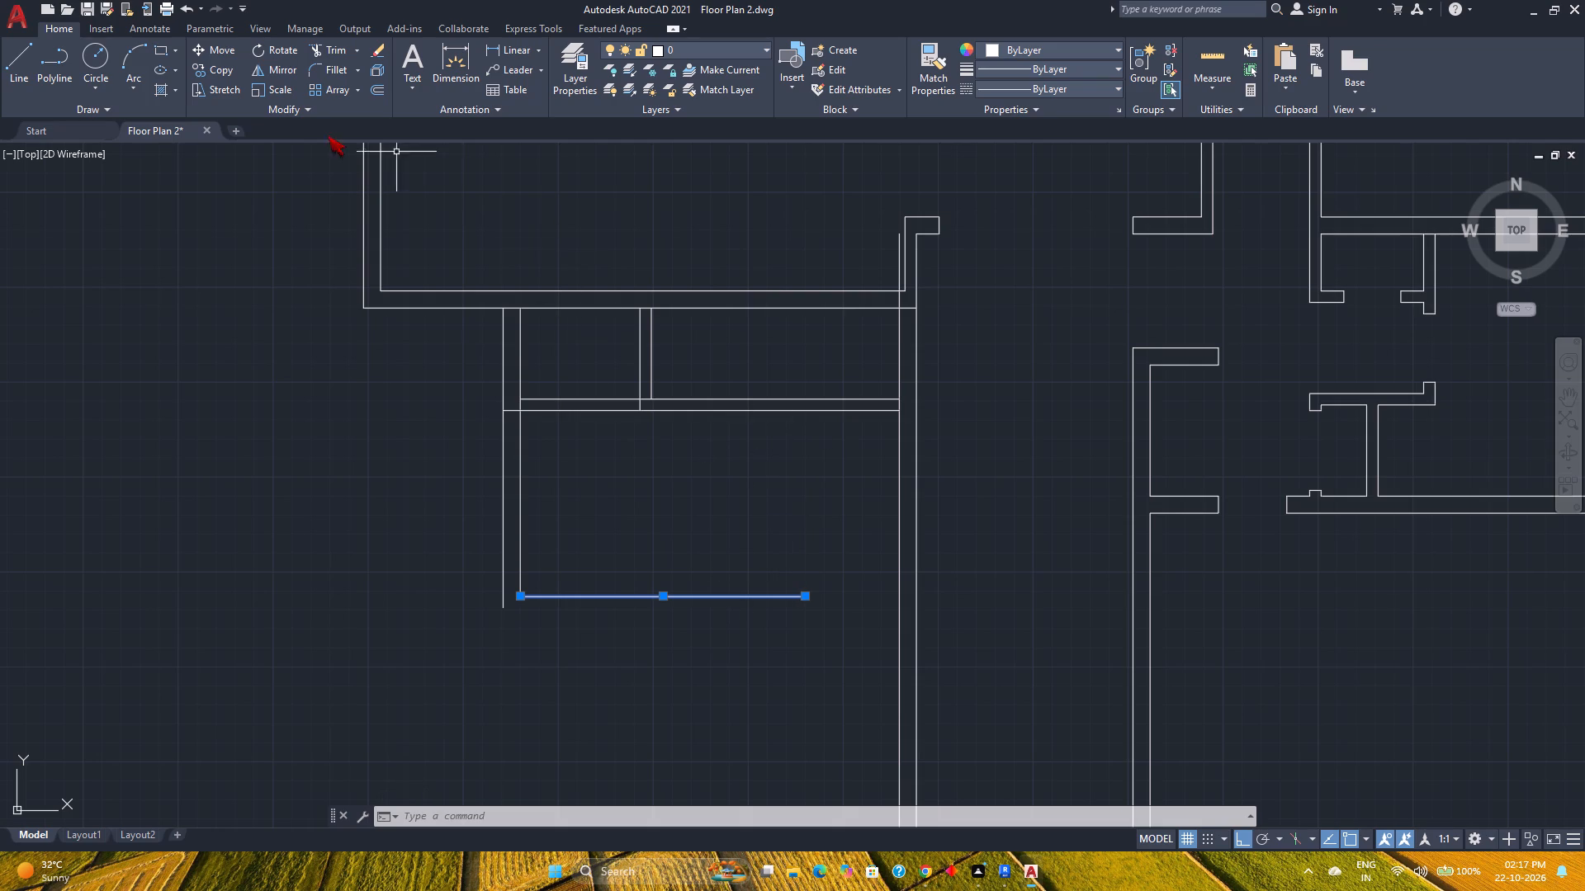
{"action": "left_click", "coordinate": [21, 68]}
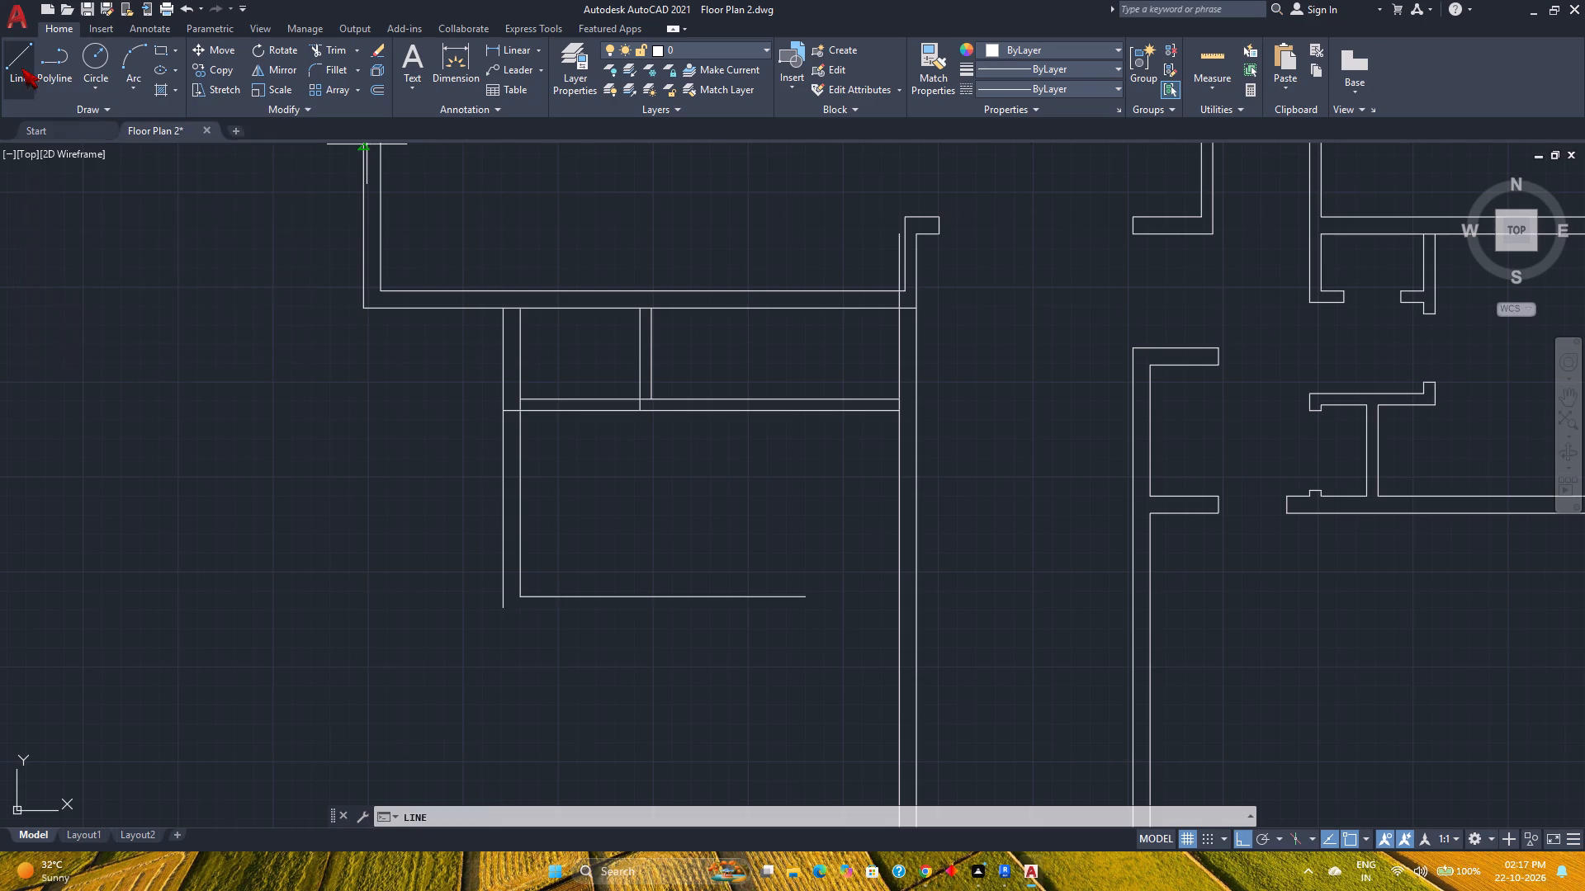
{"action": "left_click", "coordinate": [805, 593]}
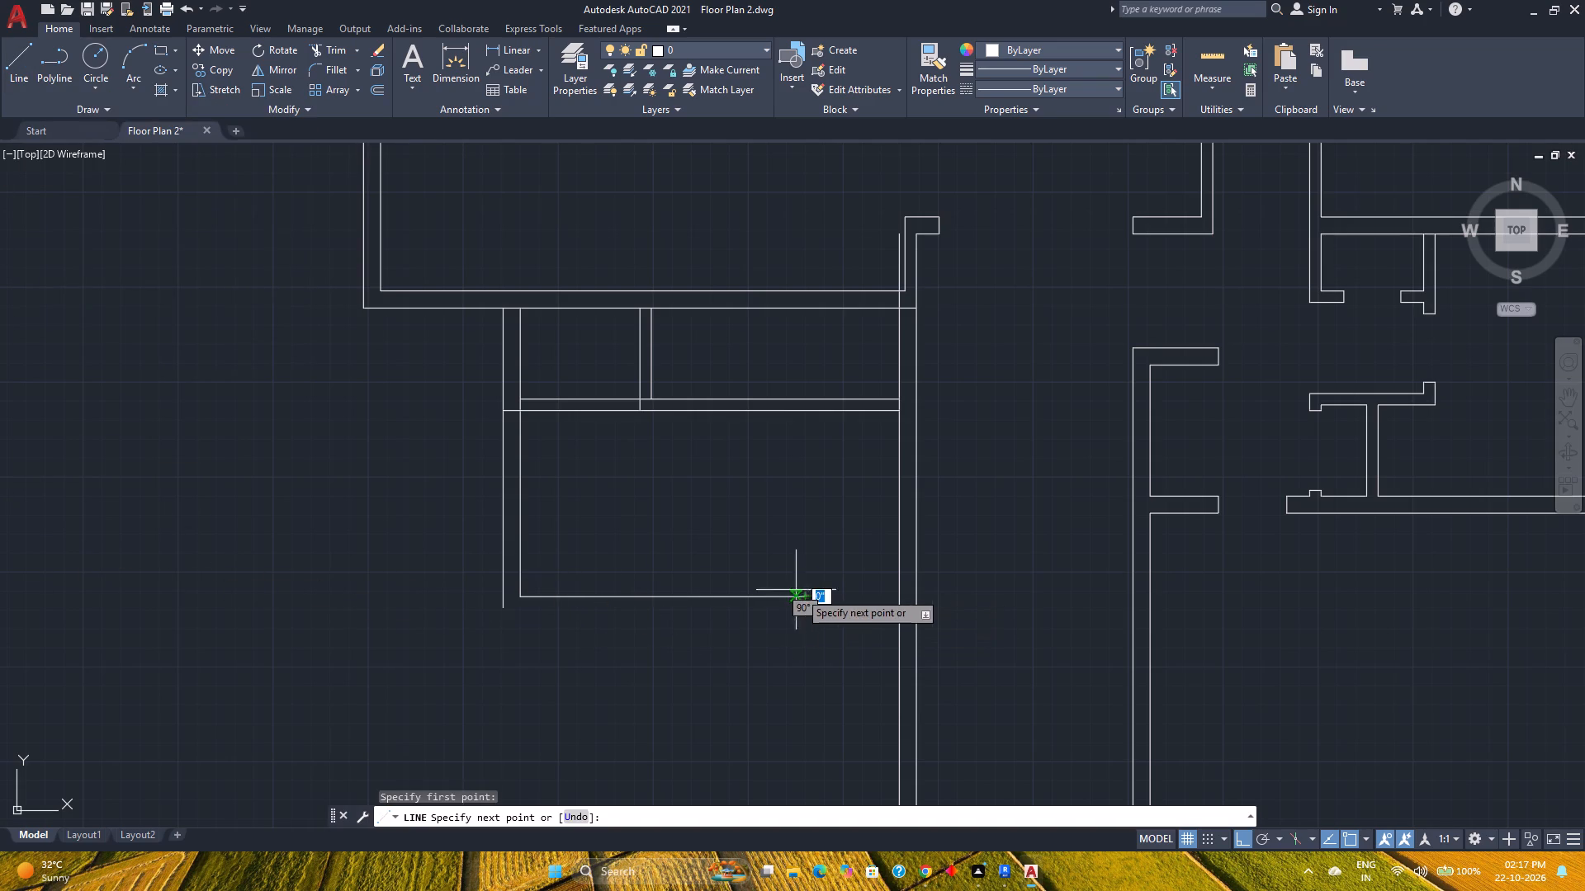
{"action": "left_click", "coordinate": [806, 416]}
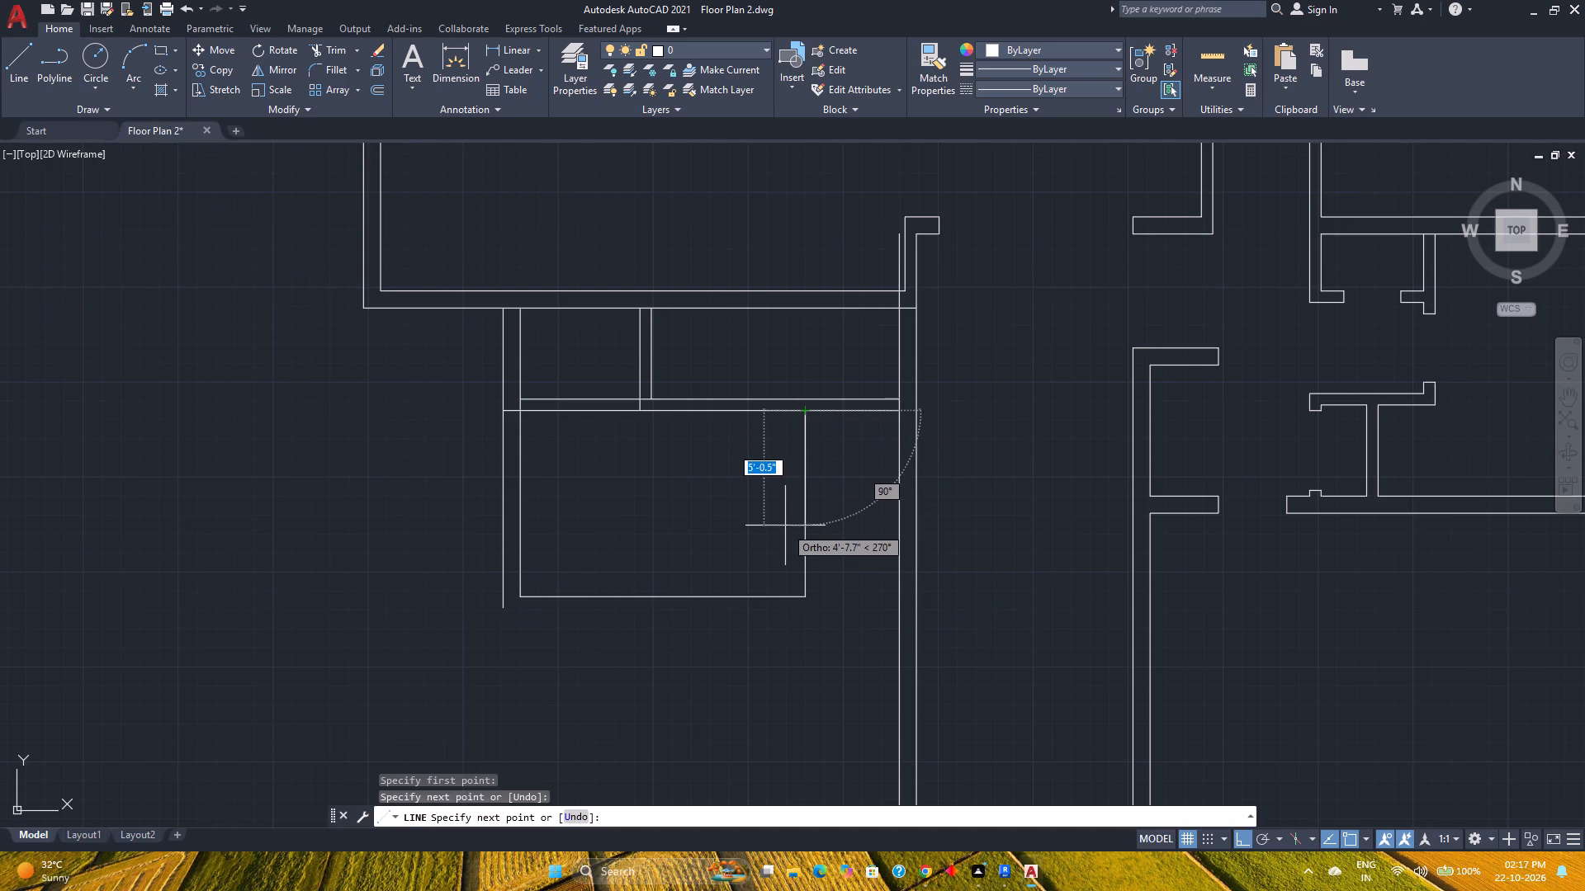
{"action": "key", "text": "Escape"}
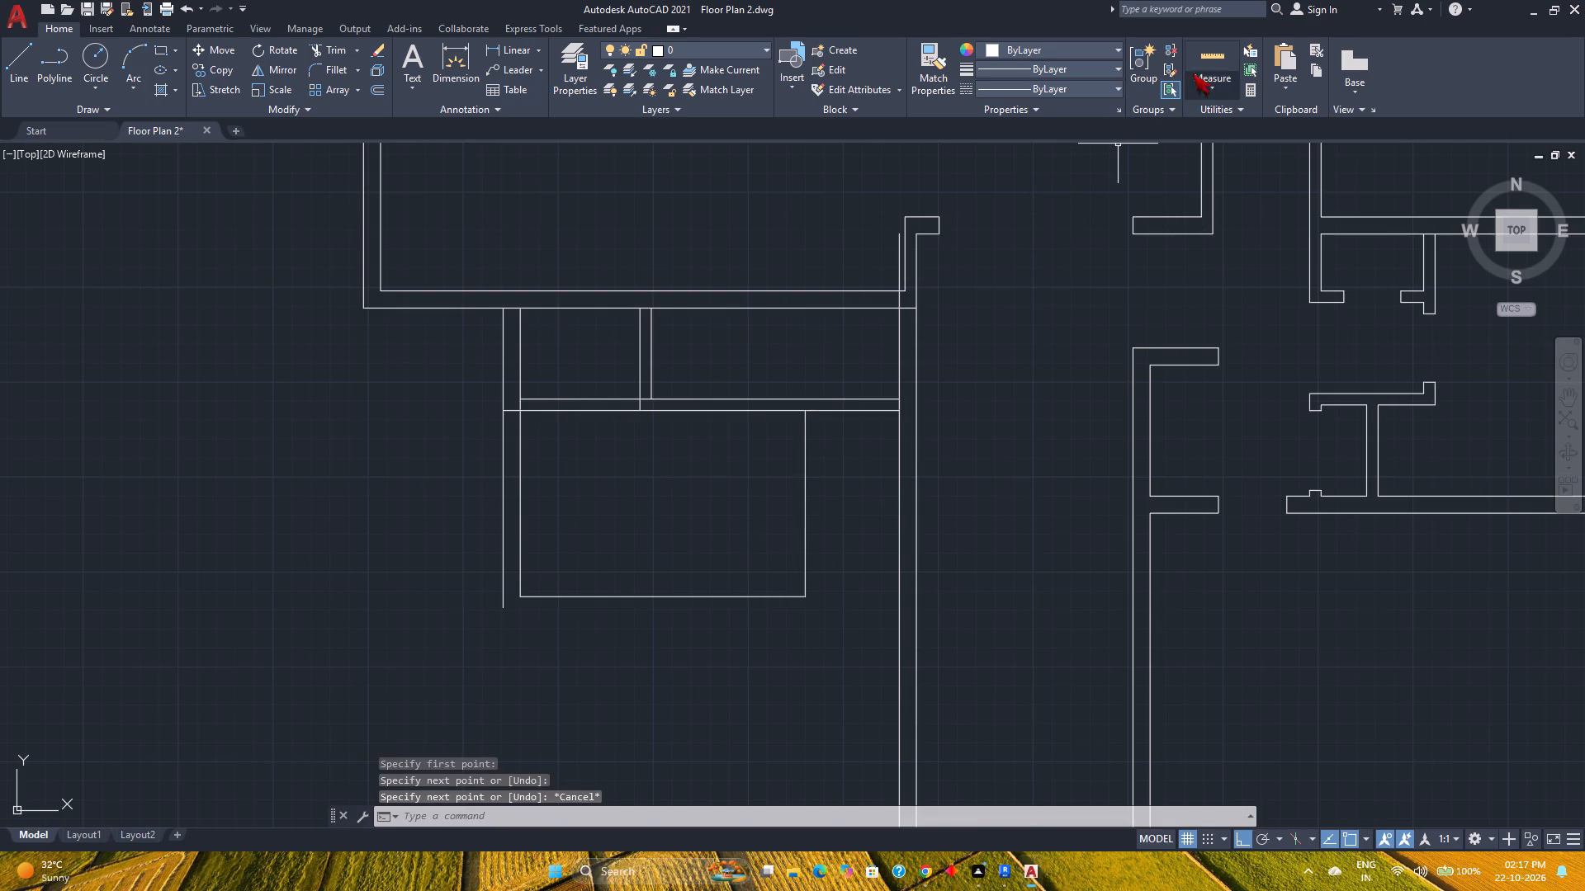
Check the dimensions of the newly enclosed room with Quick Measure.
{"action": "left_click", "coordinate": [1206, 59]}
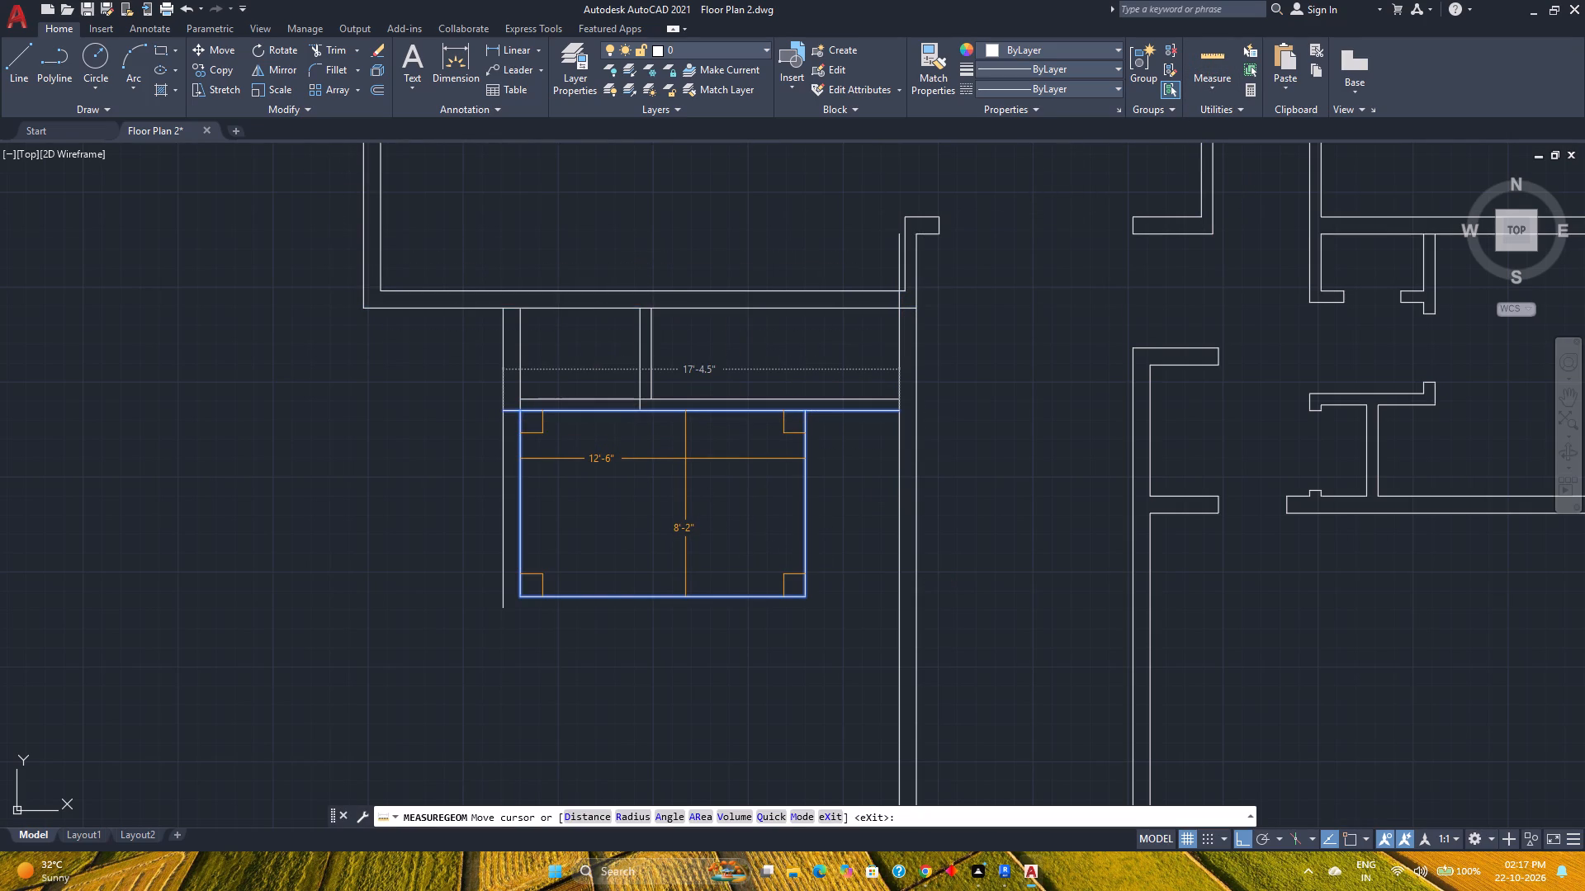
{"action": "key", "text": "Escape"}
Move the three vertical lines of the 9" left wall 6" to the left.
{"action": "left_click", "coordinate": [560, 468]}
{"action": "left_click", "coordinate": [436, 456]}
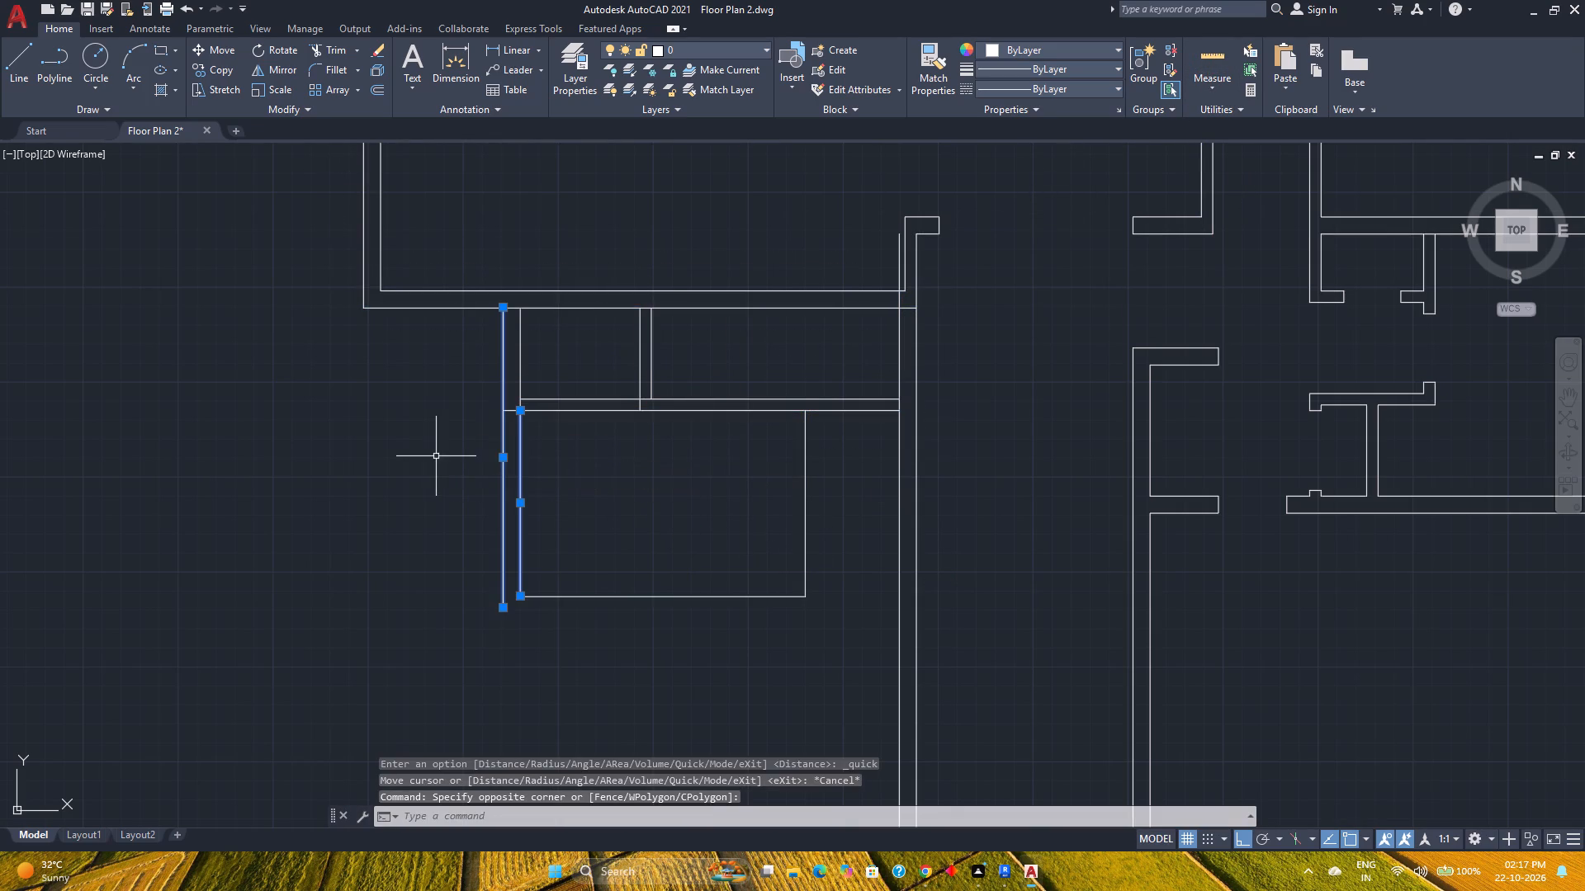
{"action": "left_click", "coordinate": [534, 385]}
{"action": "left_click", "coordinate": [517, 361]}
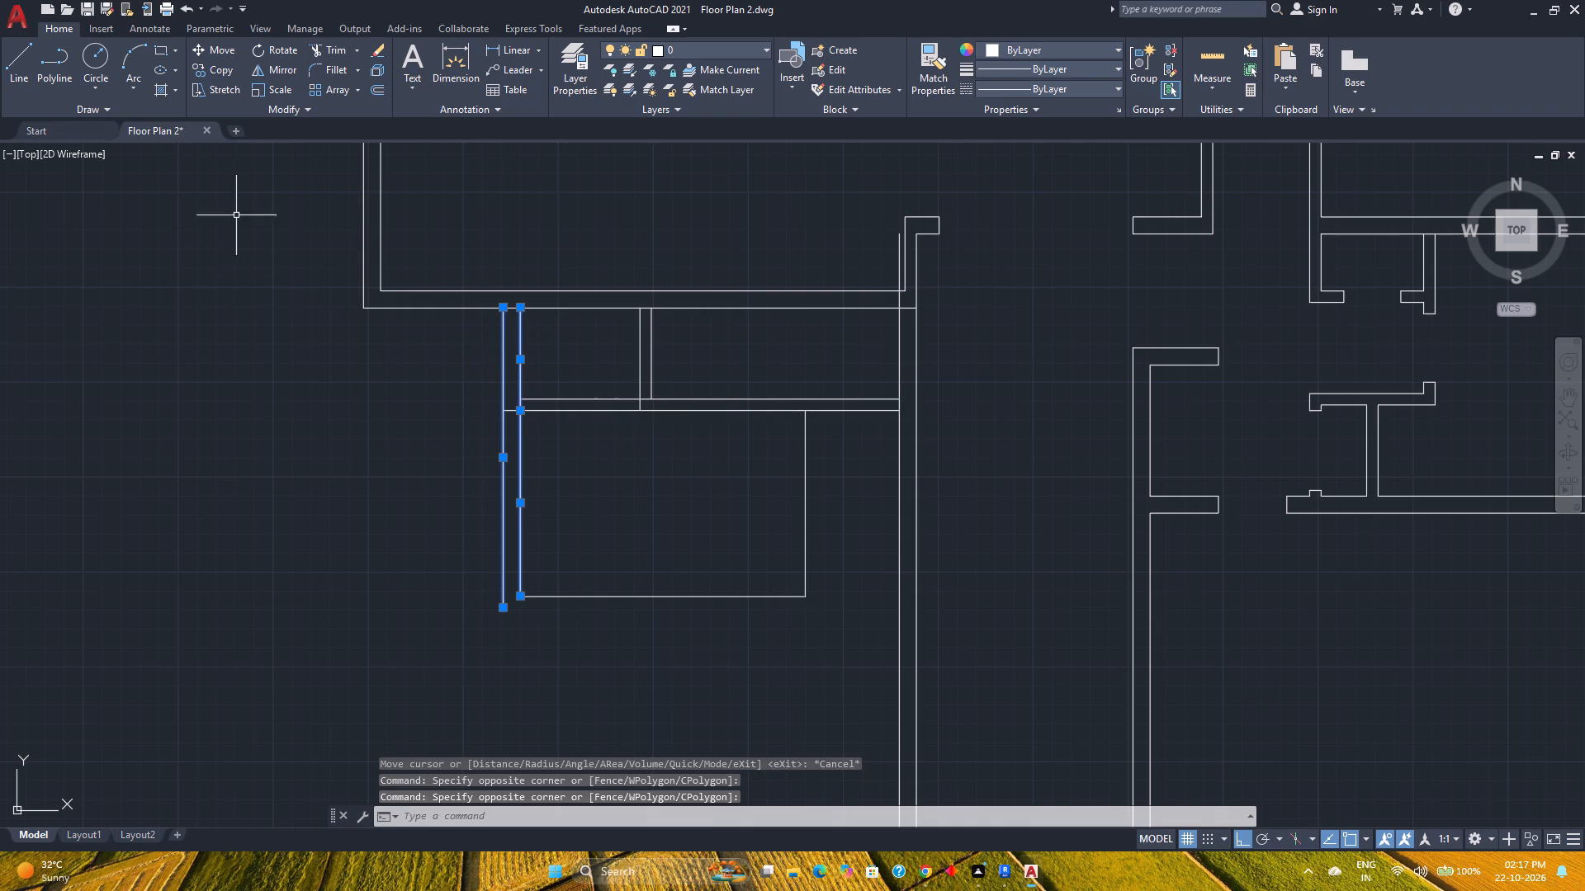
{"action": "left_click", "coordinate": [201, 52]}
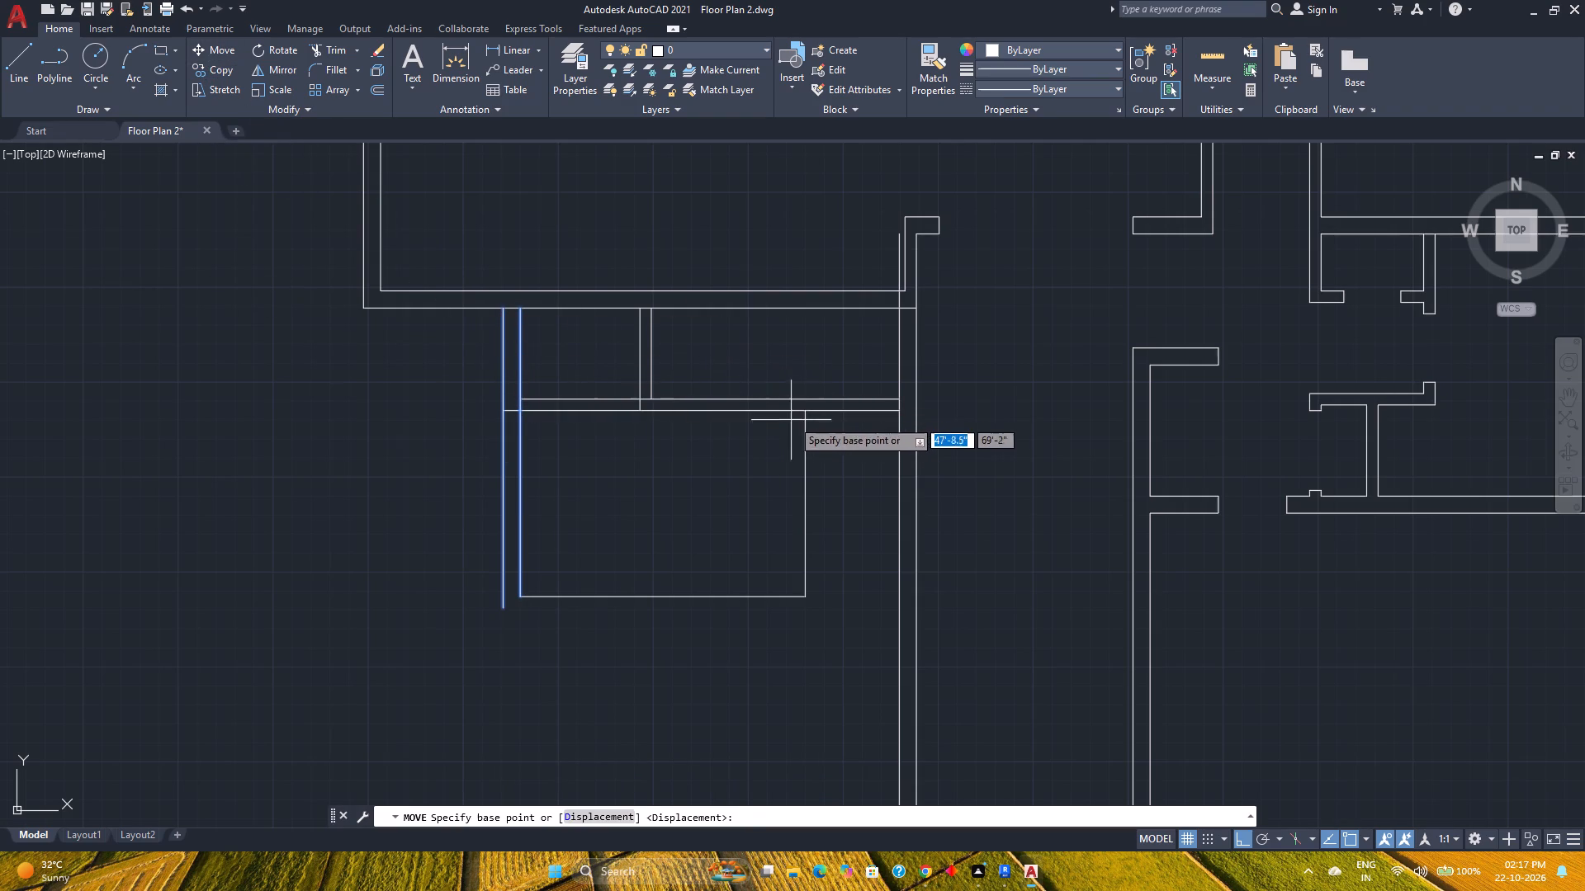
{"action": "left_click", "coordinate": [802, 409]}
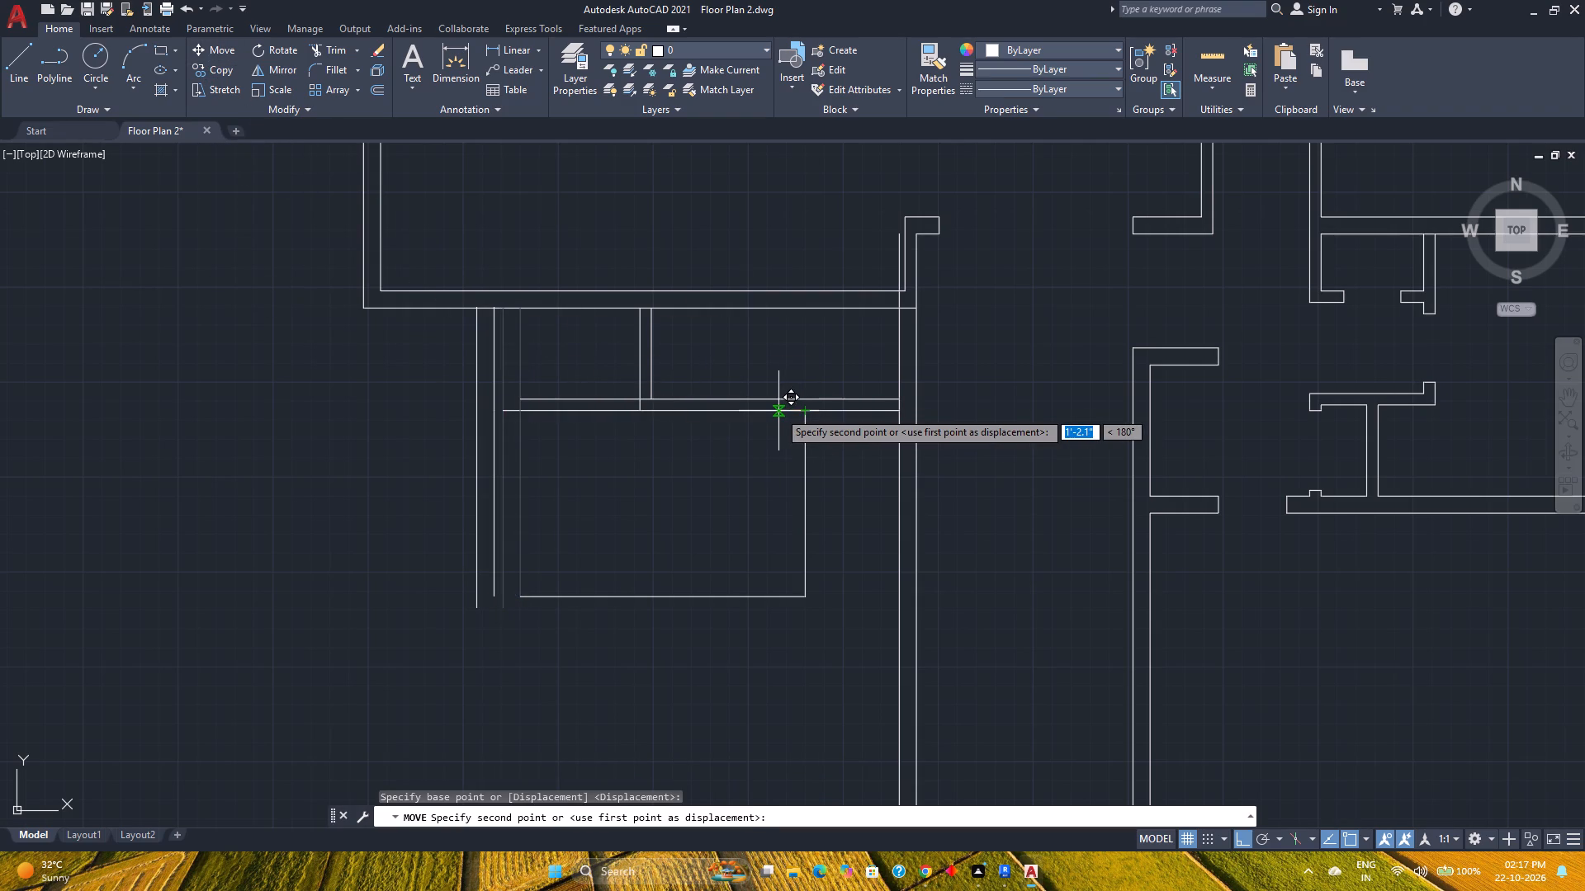
{"action": "key", "text": "6"}
{"action": "key", "text": "Return"}
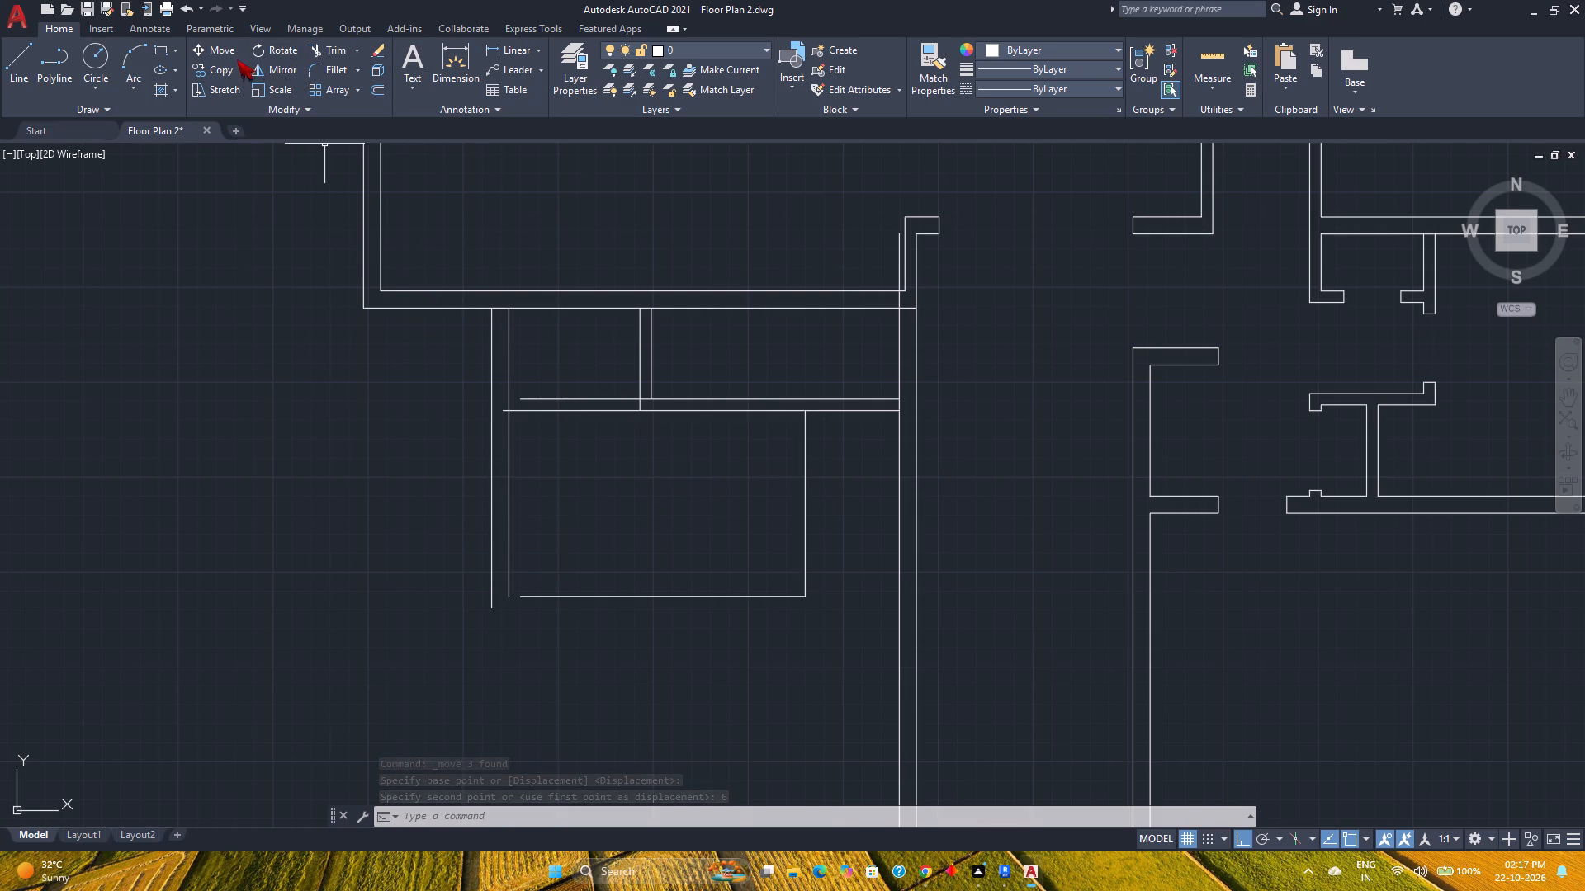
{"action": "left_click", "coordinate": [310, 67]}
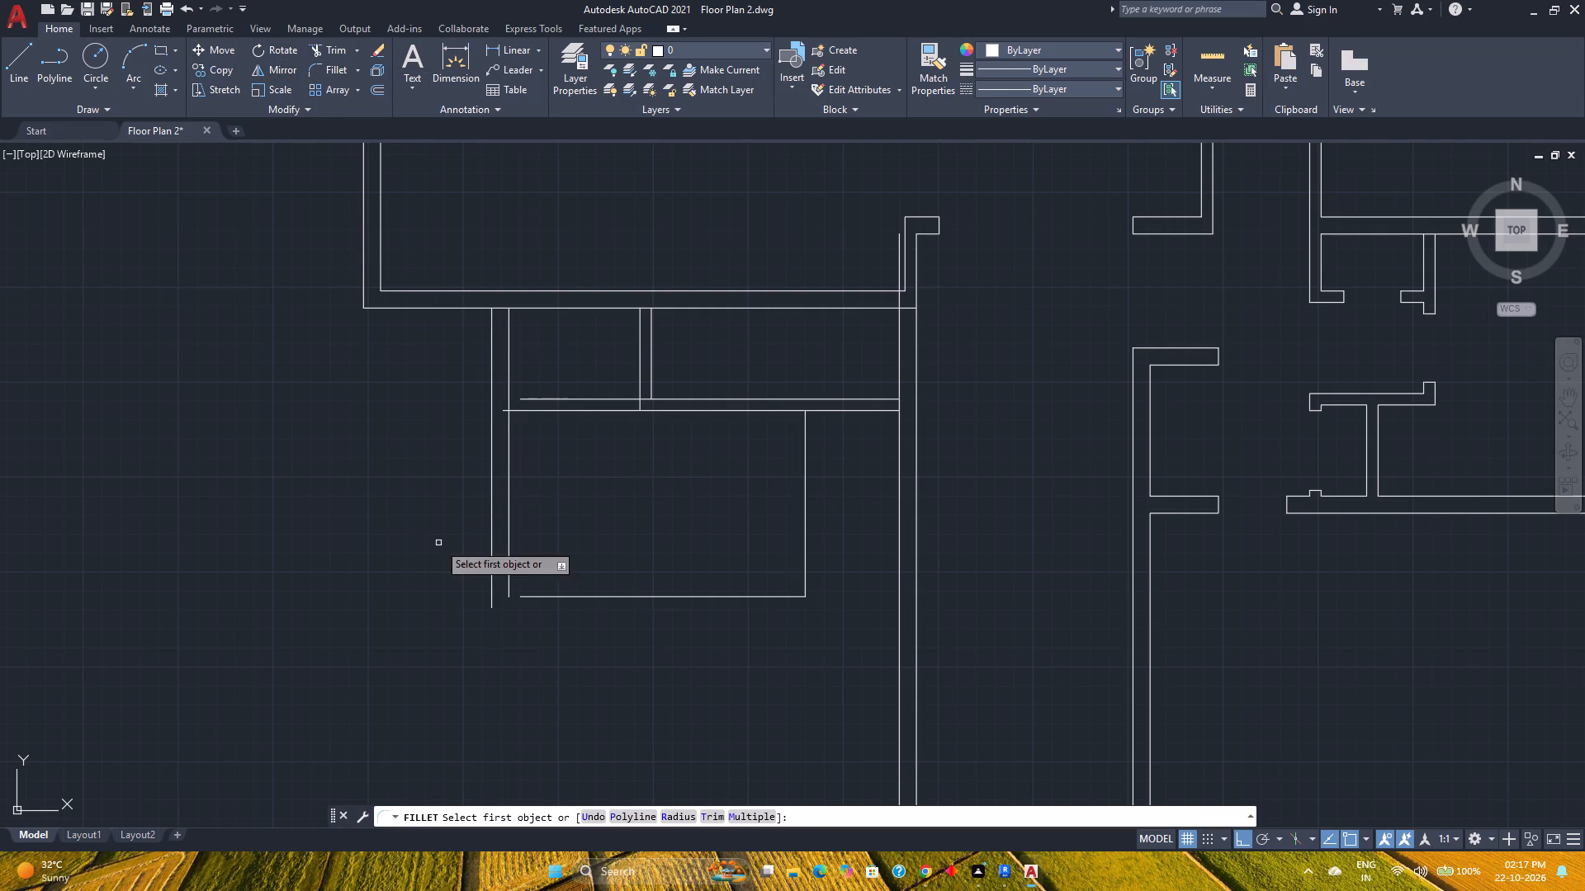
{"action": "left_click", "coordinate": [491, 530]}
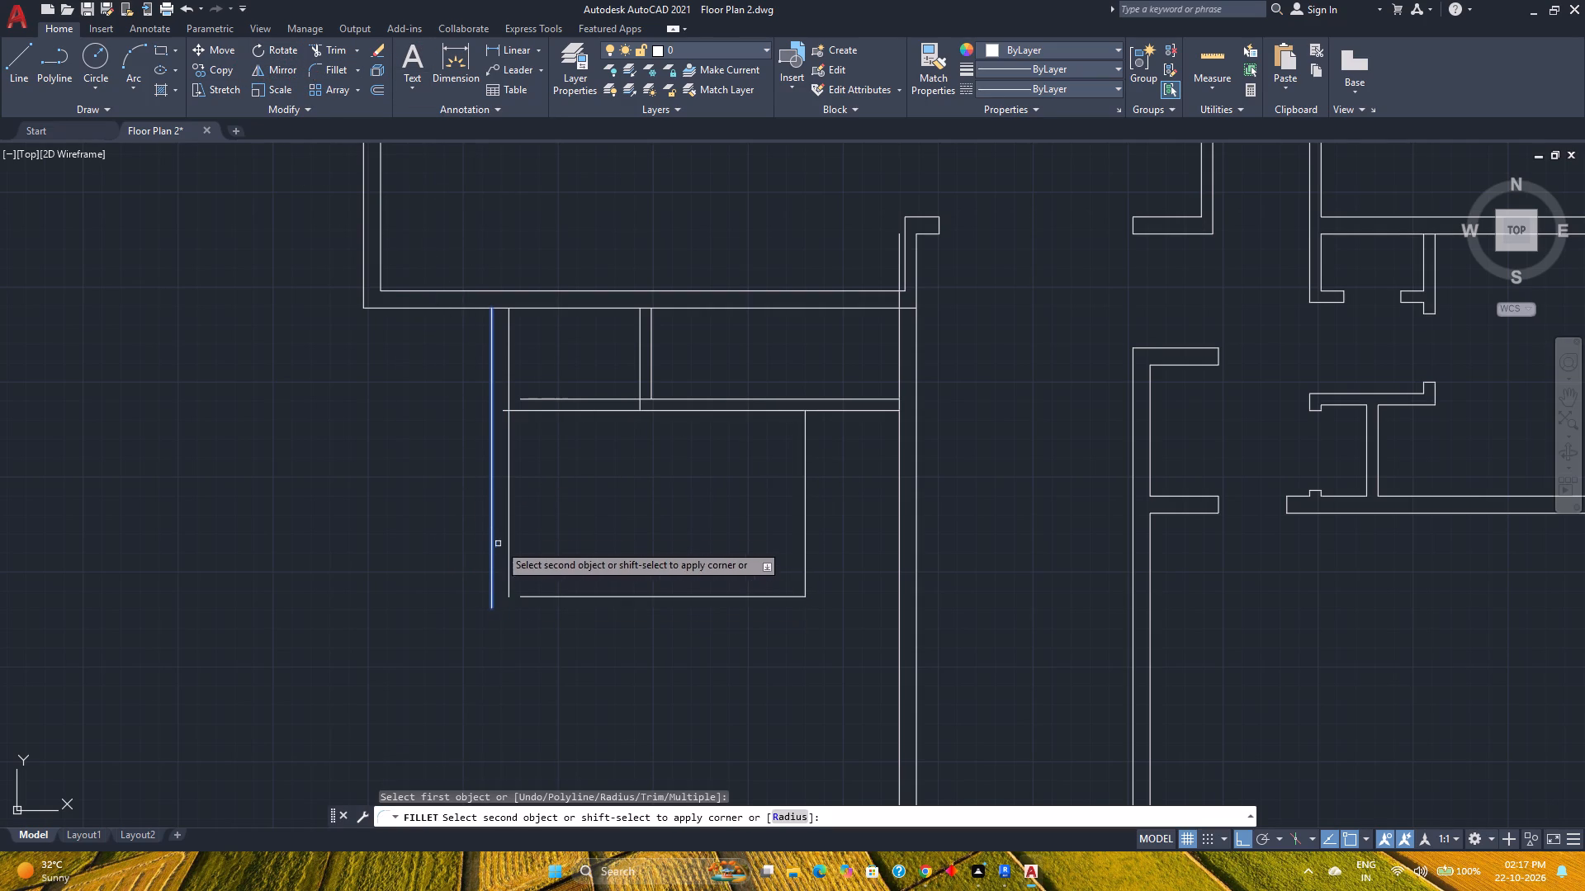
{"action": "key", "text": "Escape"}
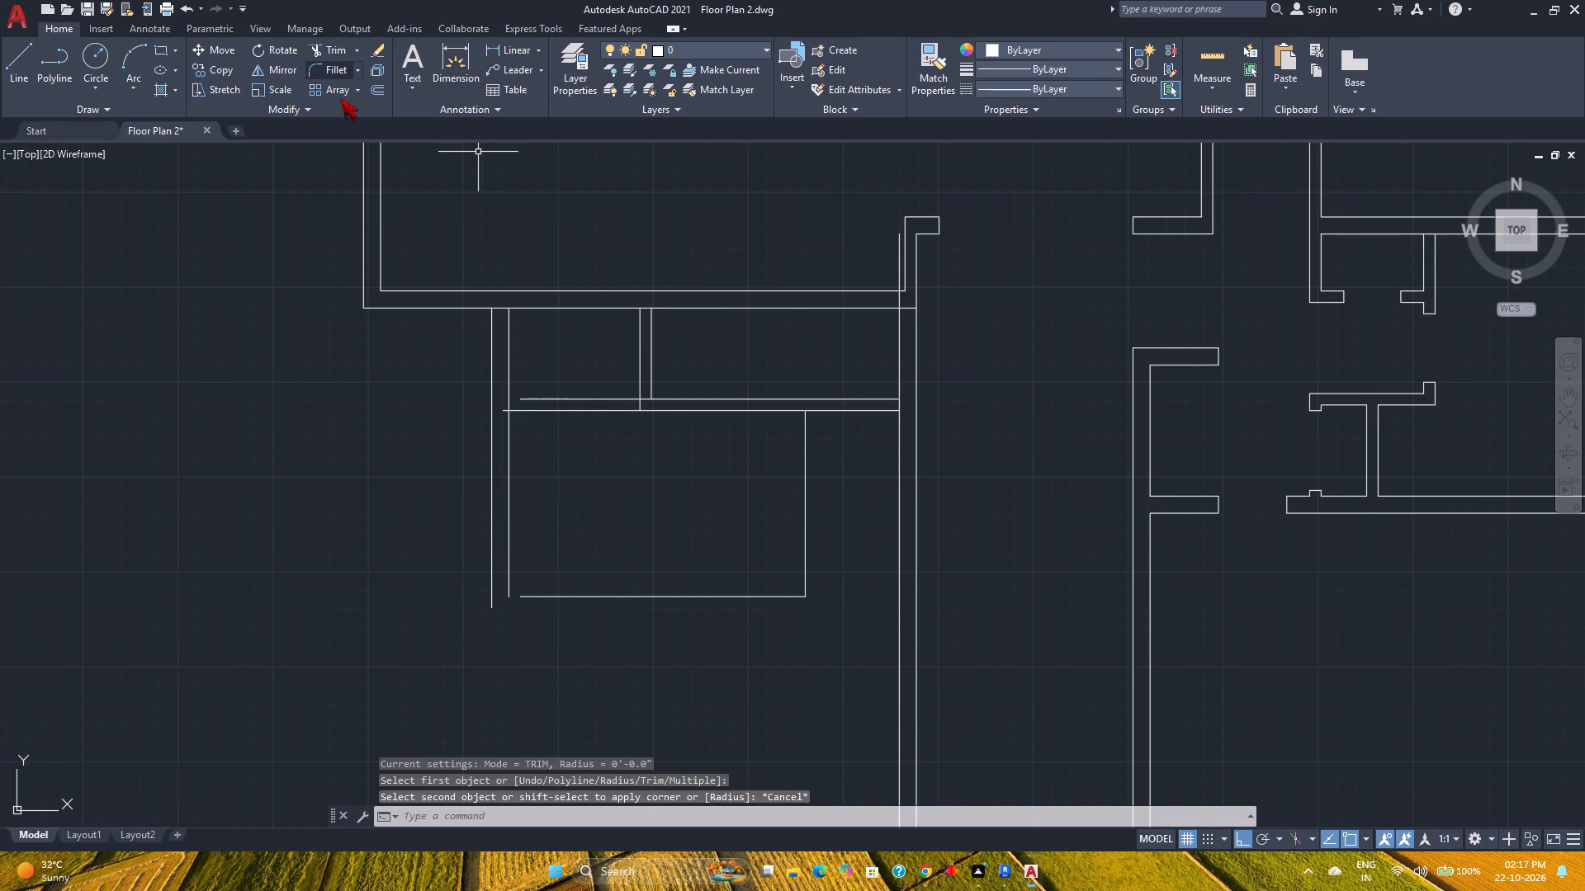
Offset the room's right vertical line 6" inward and its 12'6" bottom line 6" downward.
{"action": "left_click", "coordinate": [373, 92]}
{"action": "key", "text": "6"}
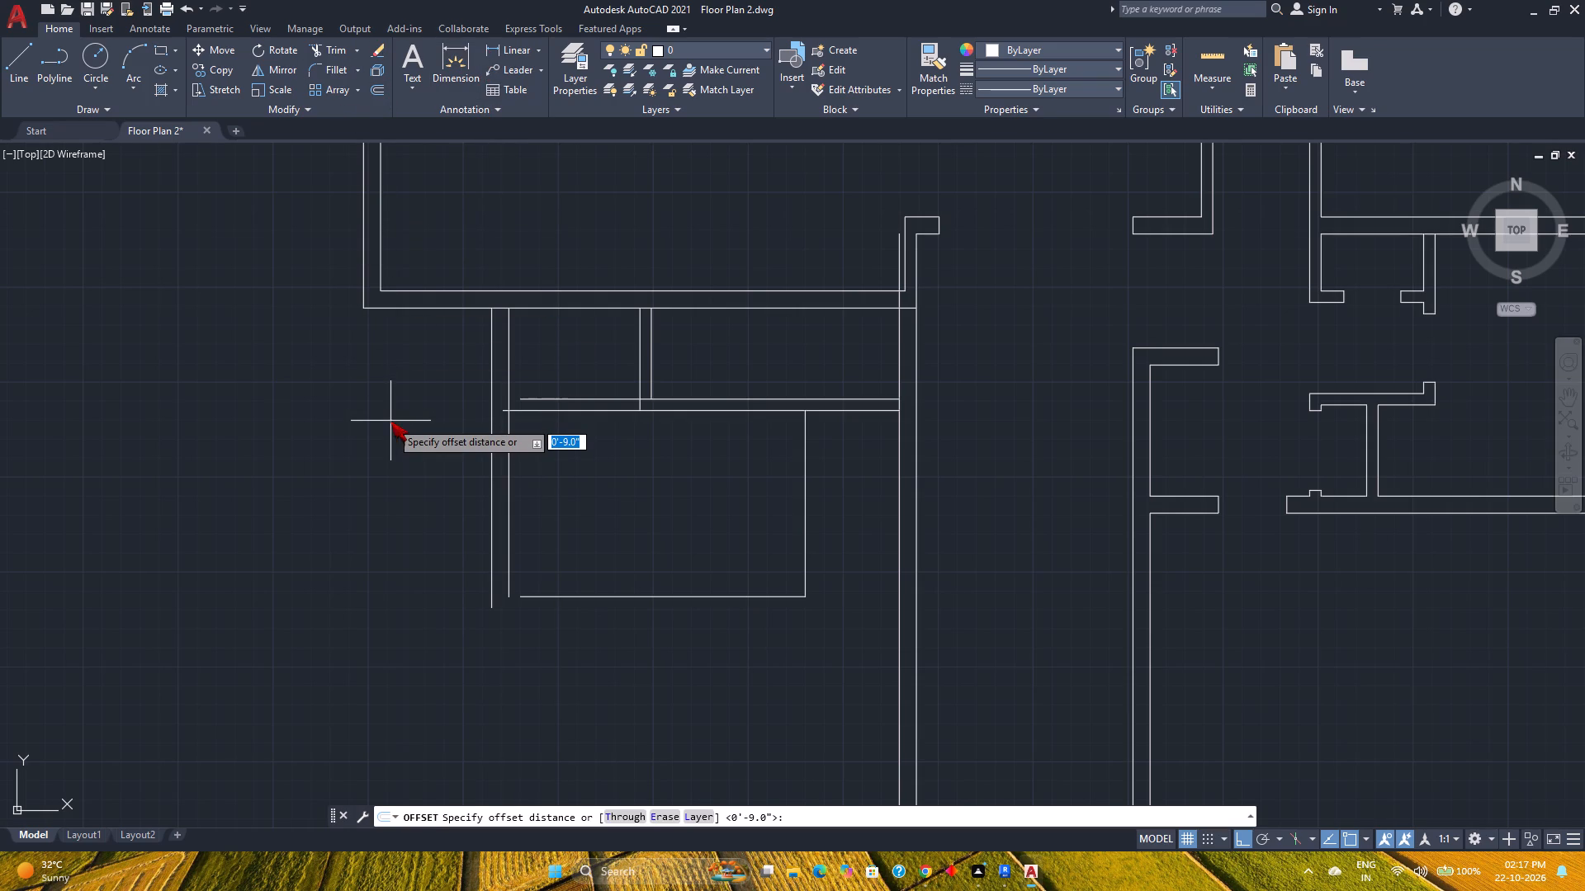
{"action": "key", "text": "Return"}
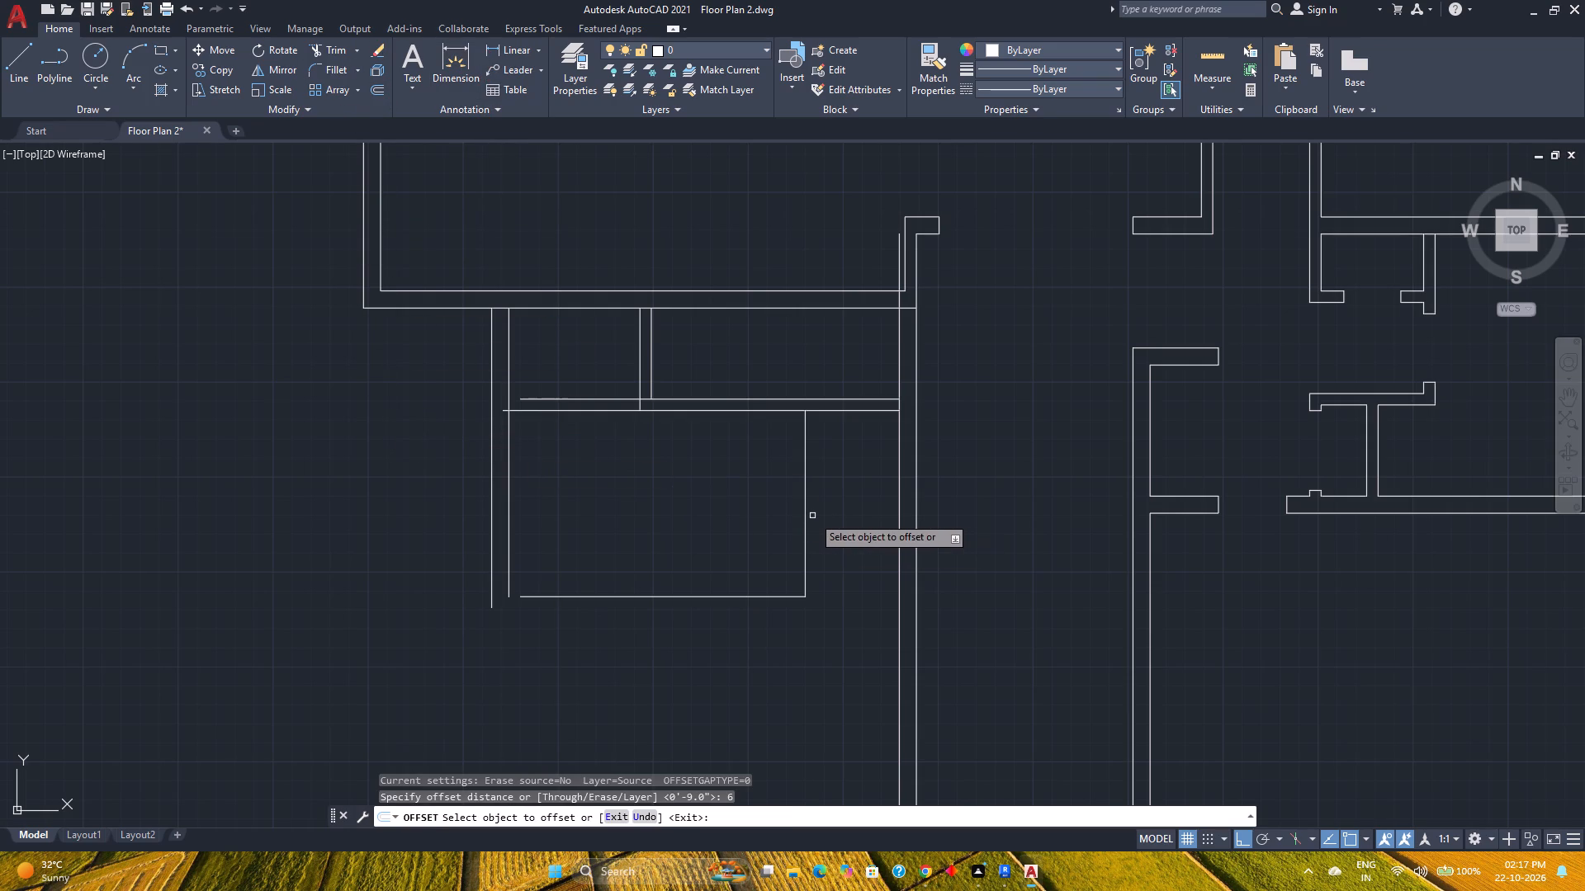
{"action": "left_click", "coordinate": [805, 530]}
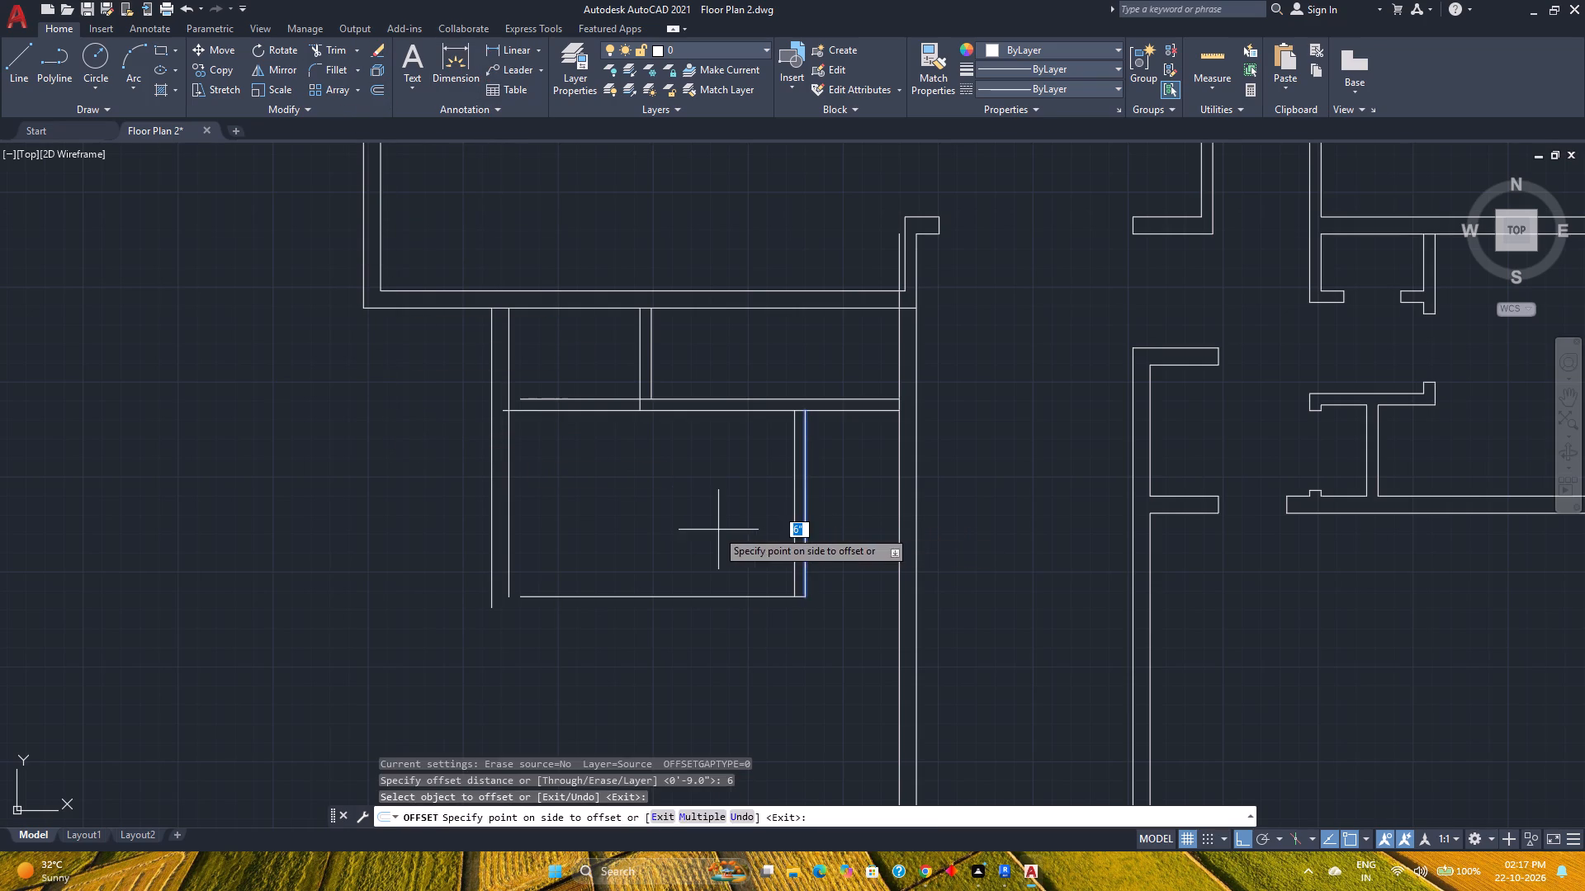
{"action": "left_click", "coordinate": [717, 530]}
{"action": "left_click", "coordinate": [648, 596]}
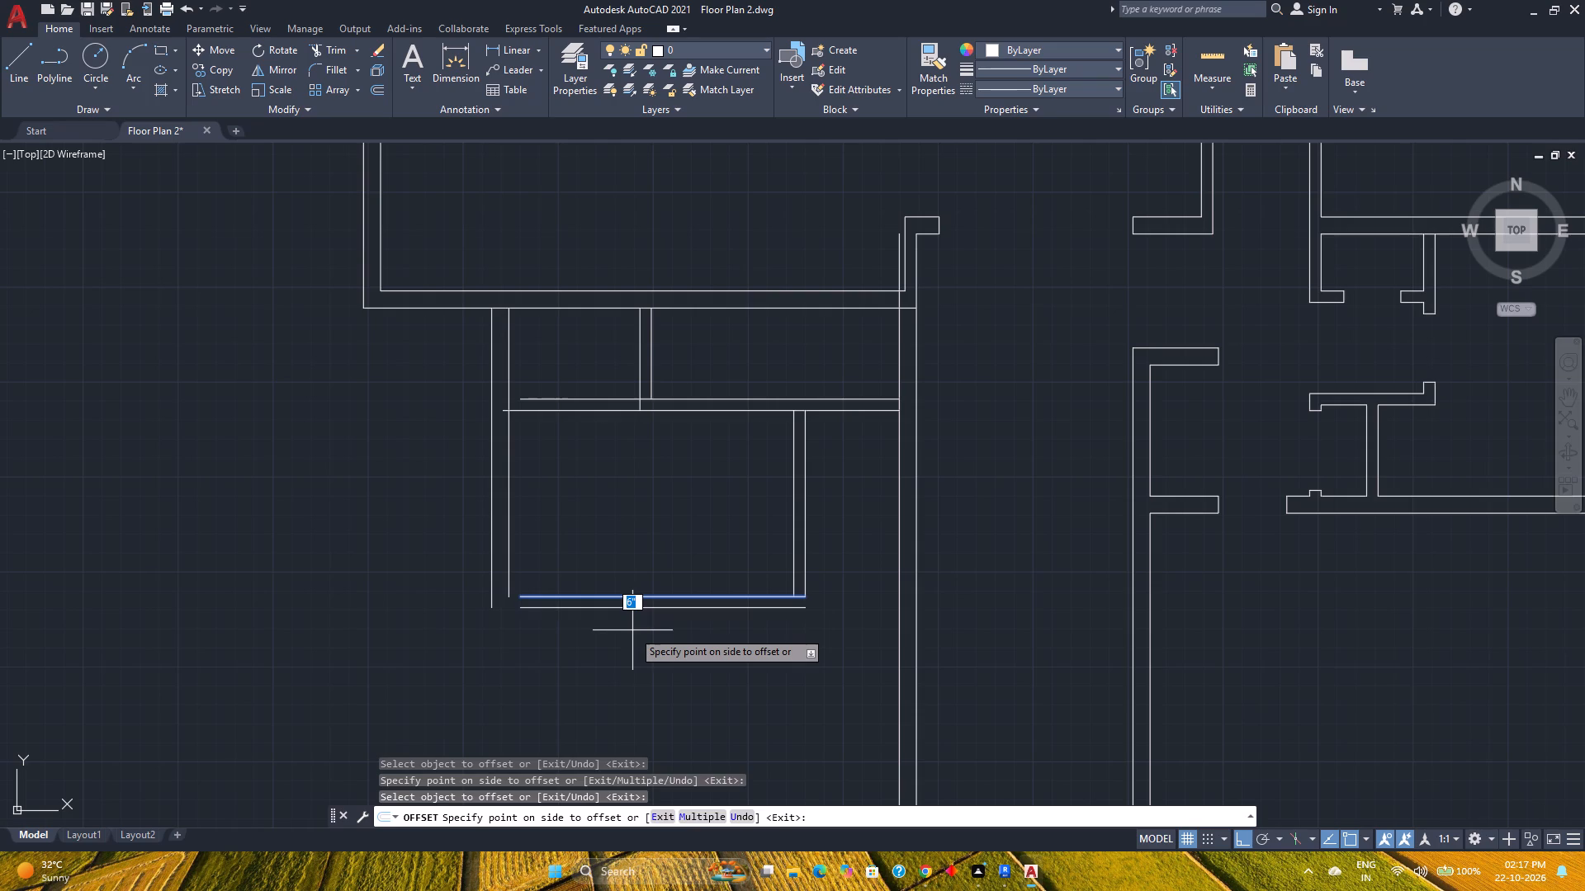
{"action": "left_click", "coordinate": [632, 630]}
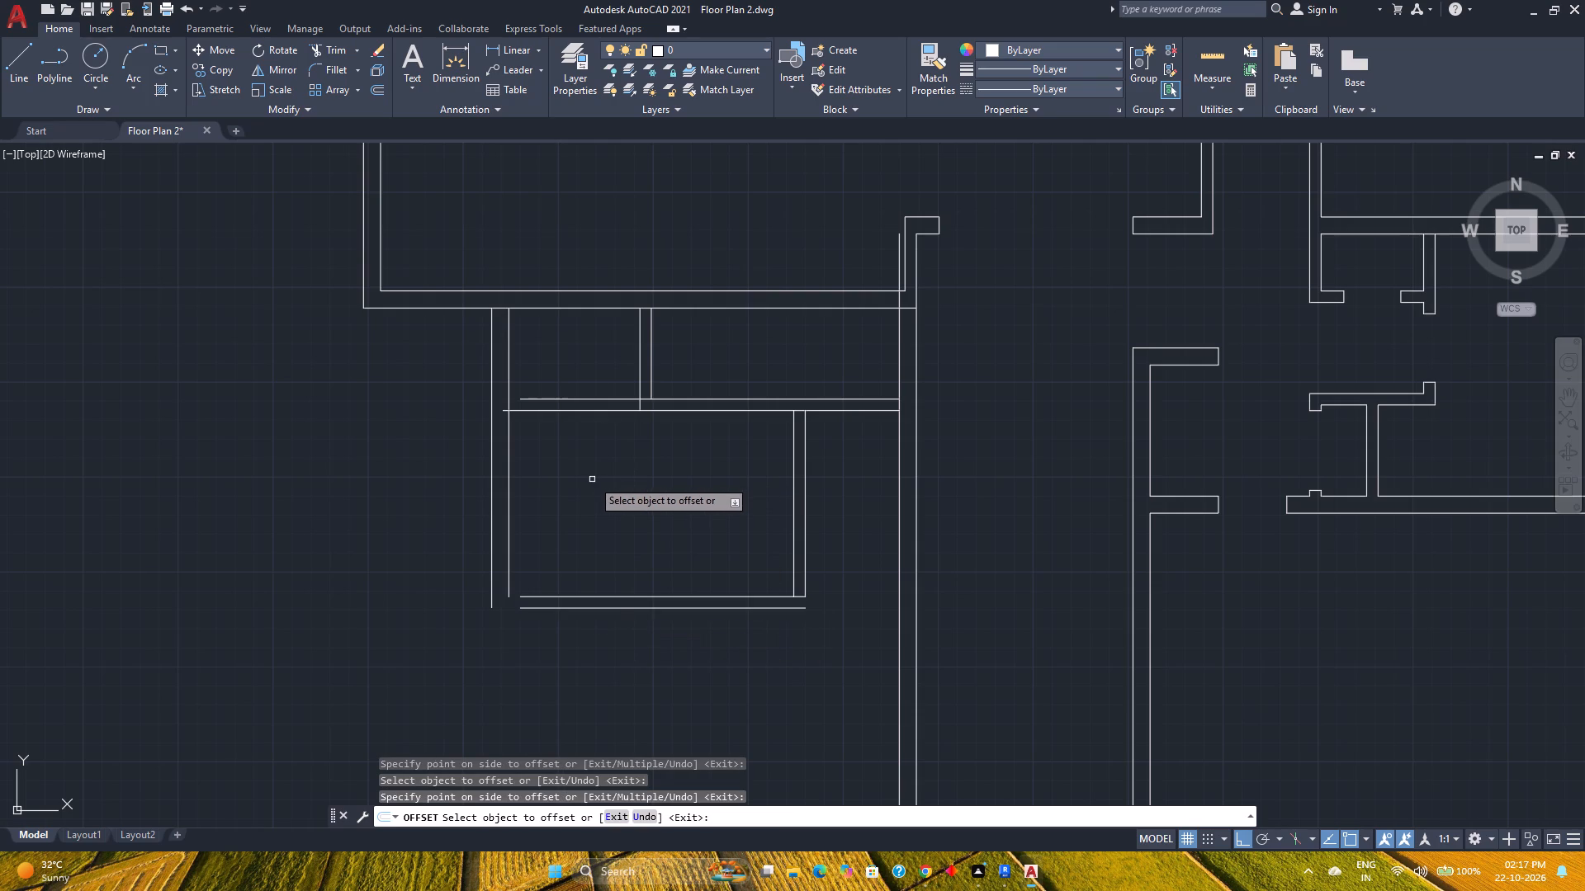
Draw a line 5'6" down from the midpoint of the horizontal wall's lower line, continuing right to the room's outer right line.
{"action": "left_click", "coordinate": [11, 61]}
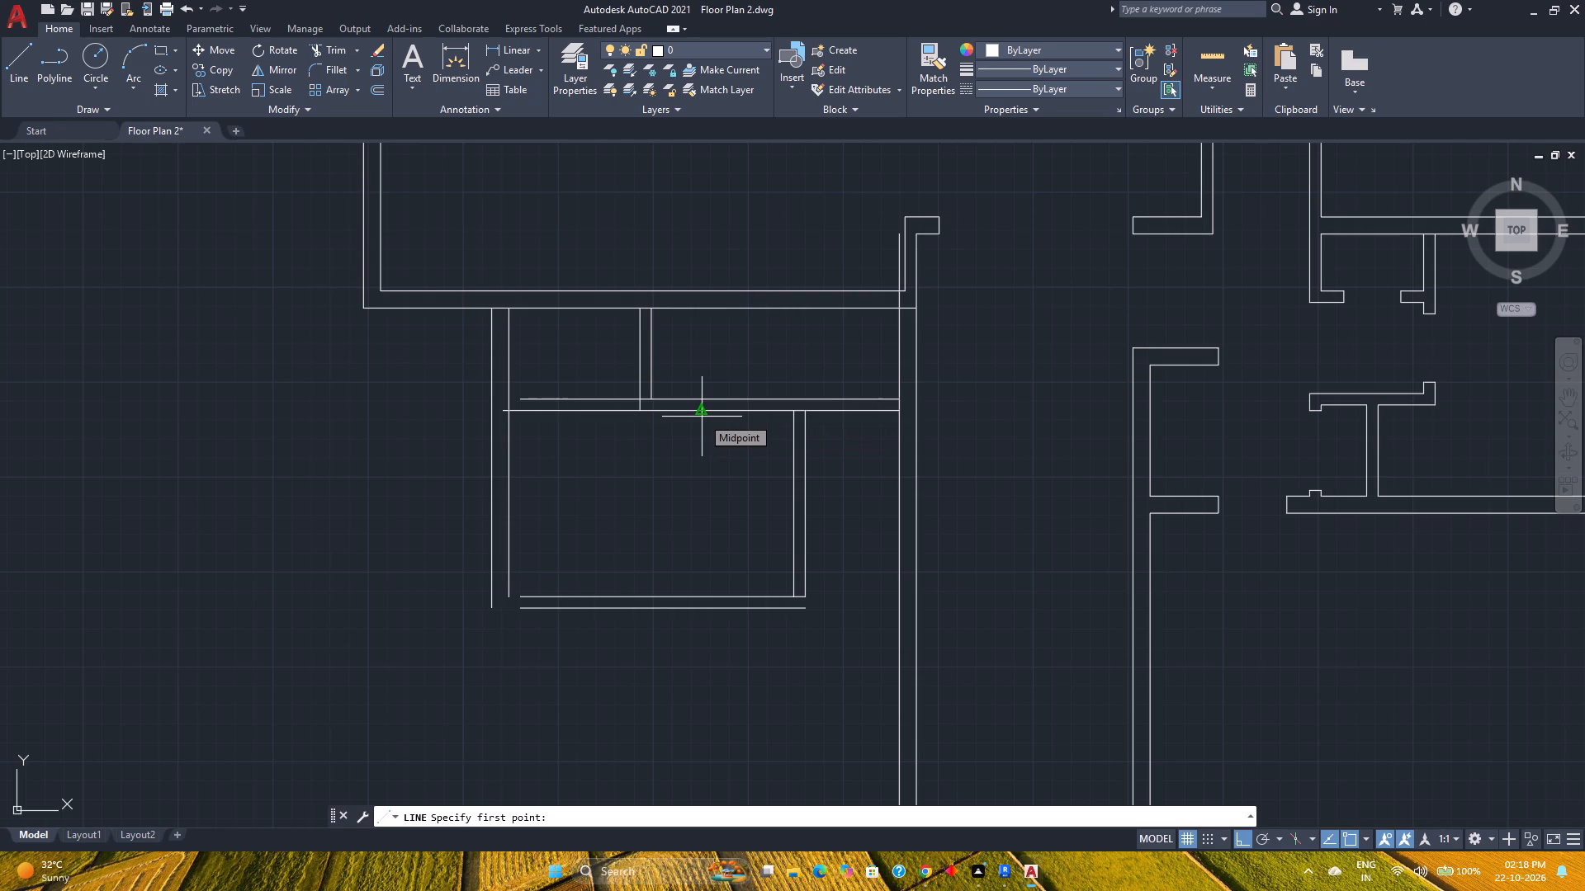
{"action": "left_click", "coordinate": [702, 417]}
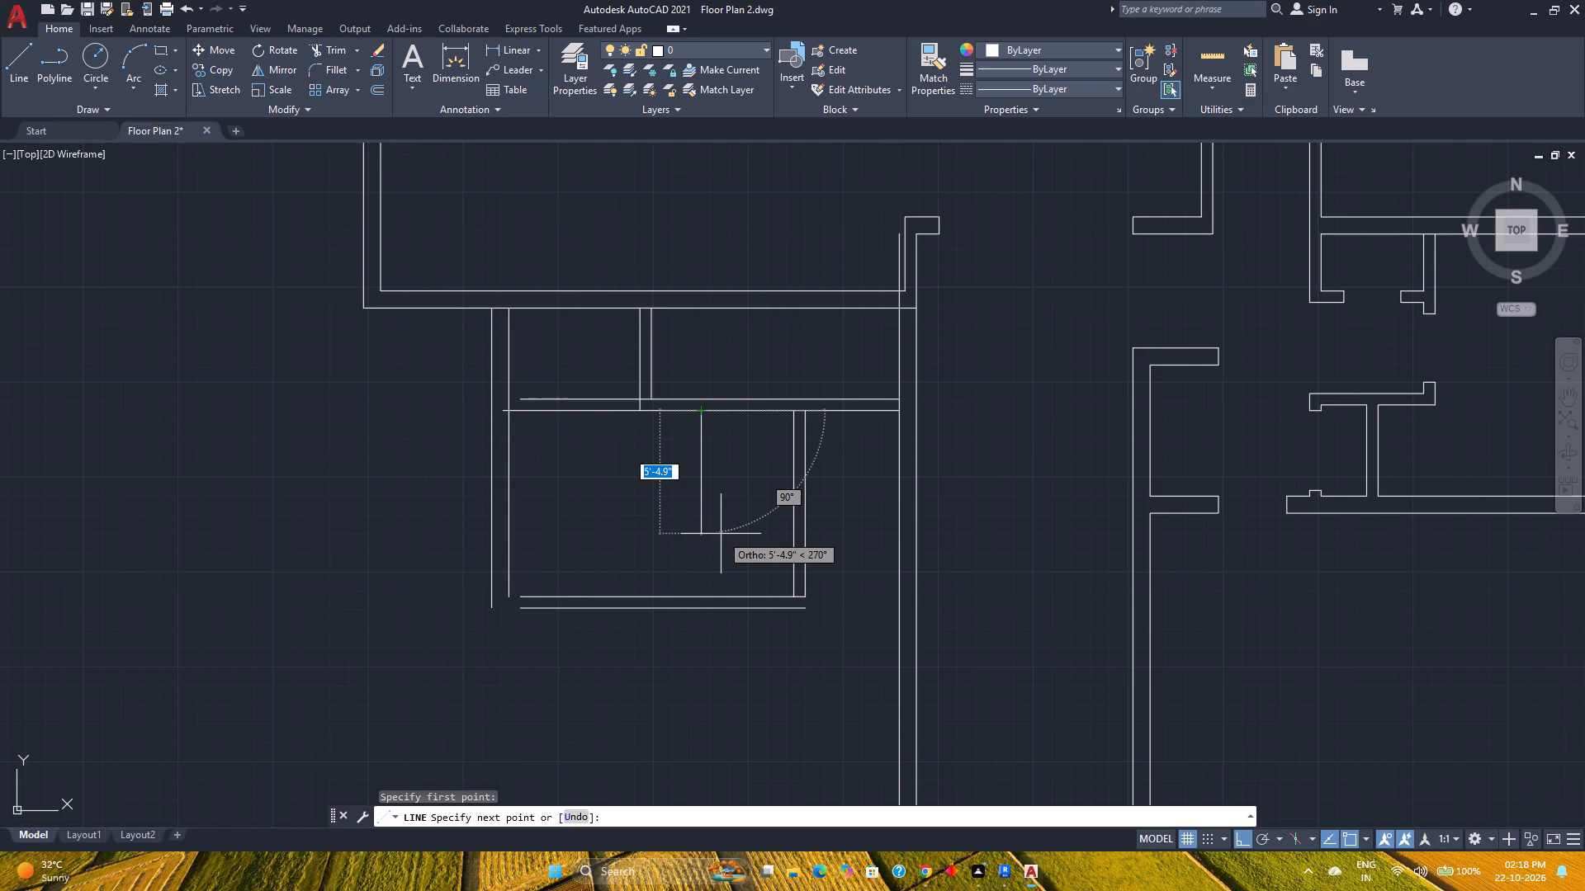
{"action": "type", "text": "5'6\""}
{"action": "key", "text": "Return"}
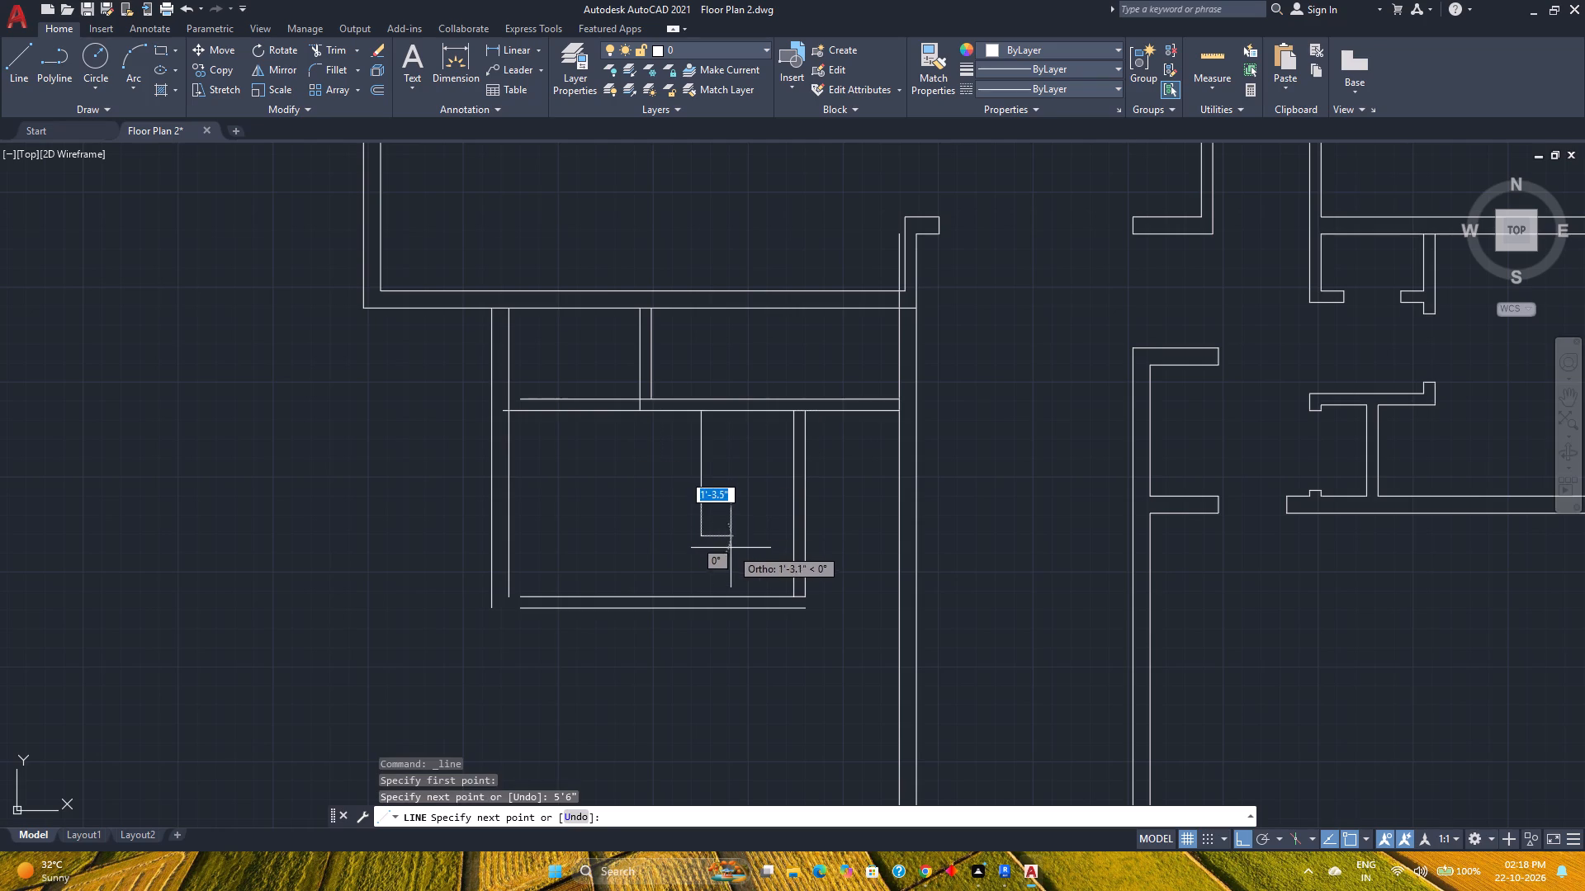
{"action": "left_click", "coordinate": [806, 535]}
{"action": "key", "text": "Escape"}
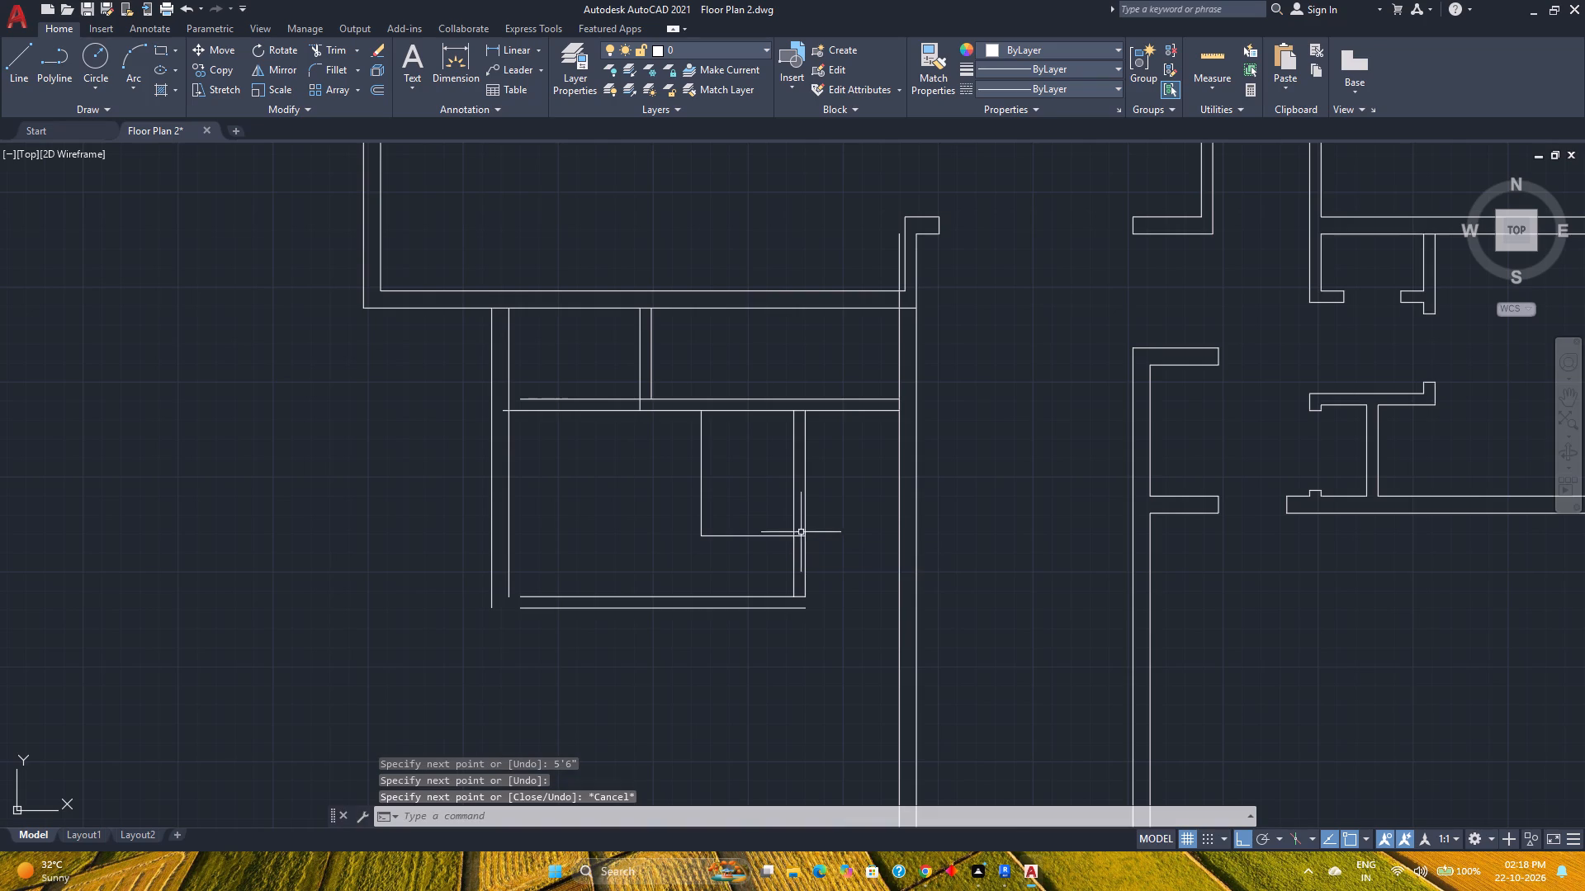
Delete the inner of the two vertical lines at the room's right side.
{"action": "left_click", "coordinate": [793, 516]}
{"action": "key", "text": "Delete"}
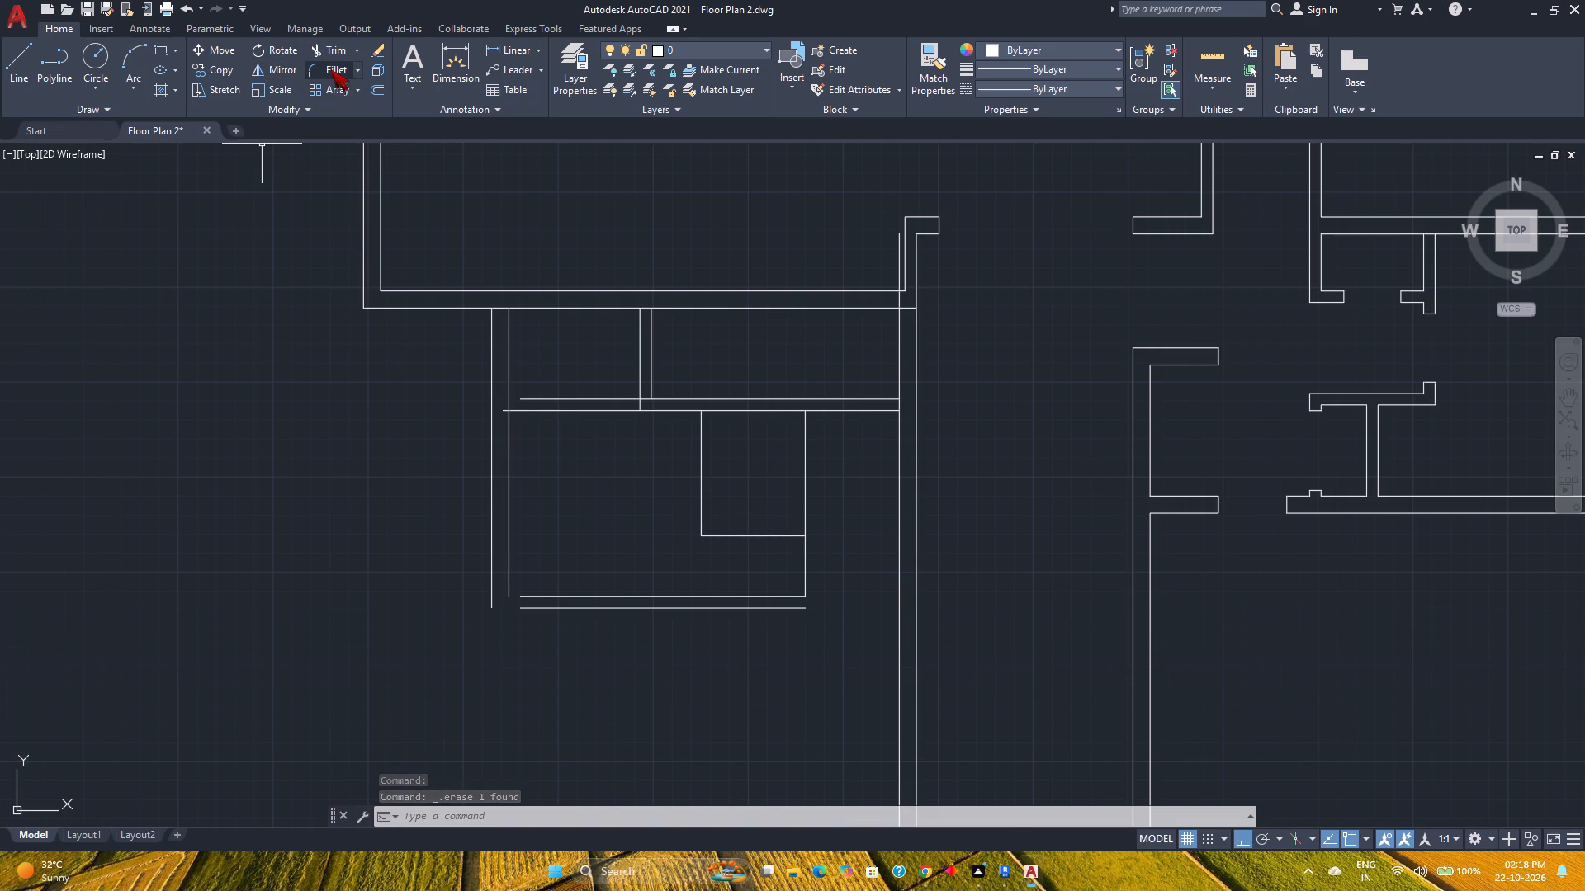
Fillet the small rectangle's bottom line with the right vertical line, removing the part below their corner.
{"action": "left_click", "coordinate": [331, 69]}
{"action": "left_click", "coordinate": [764, 535]}
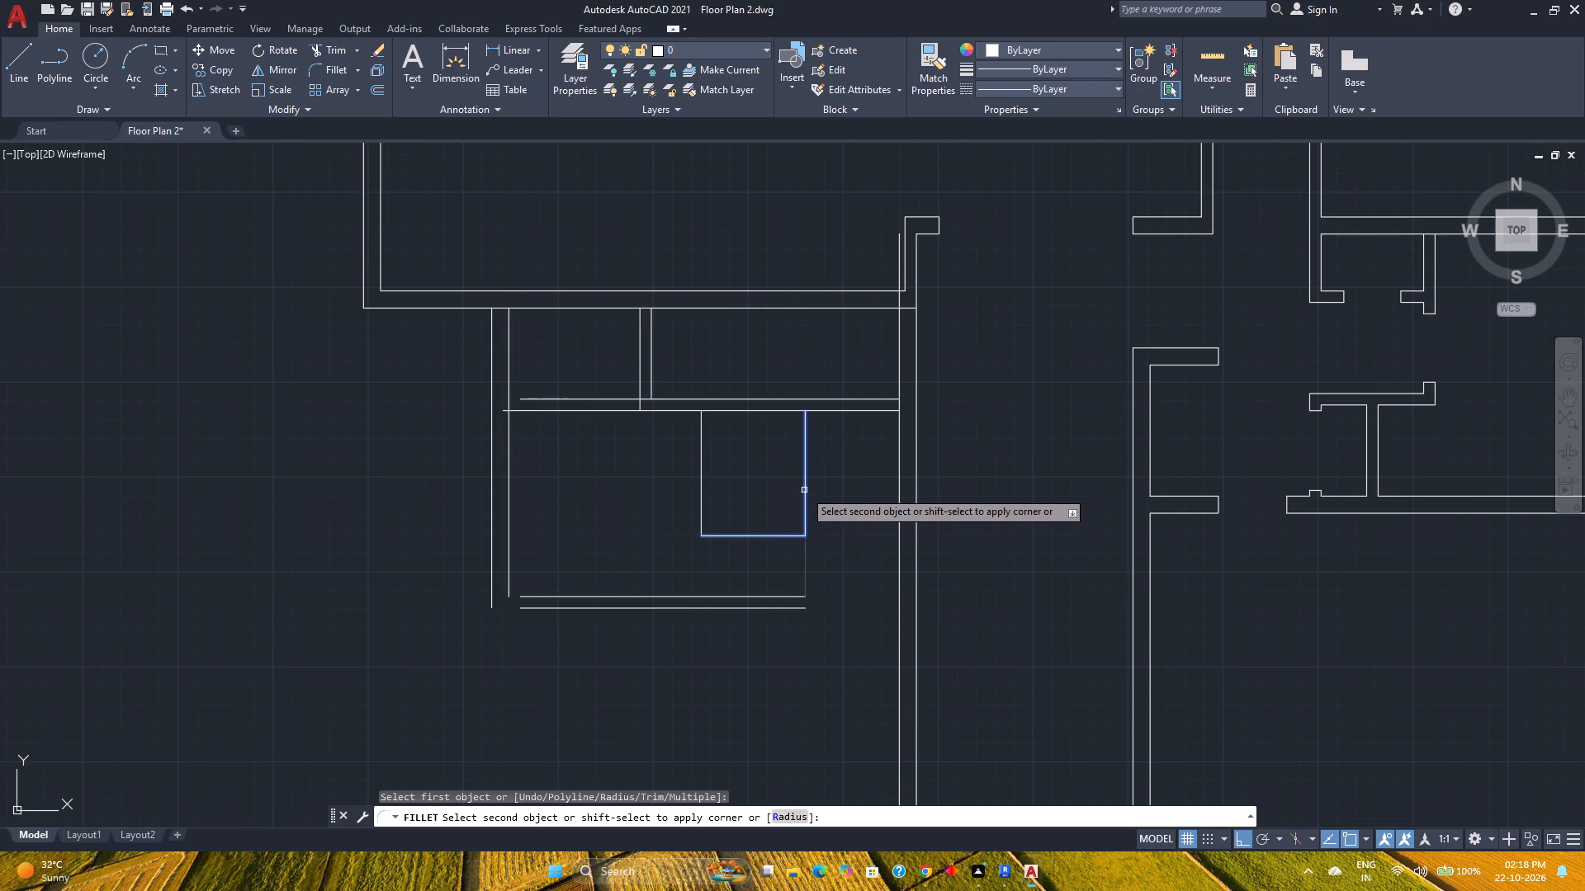
{"action": "left_click", "coordinate": [804, 490]}
{"action": "key", "text": "Escape"}
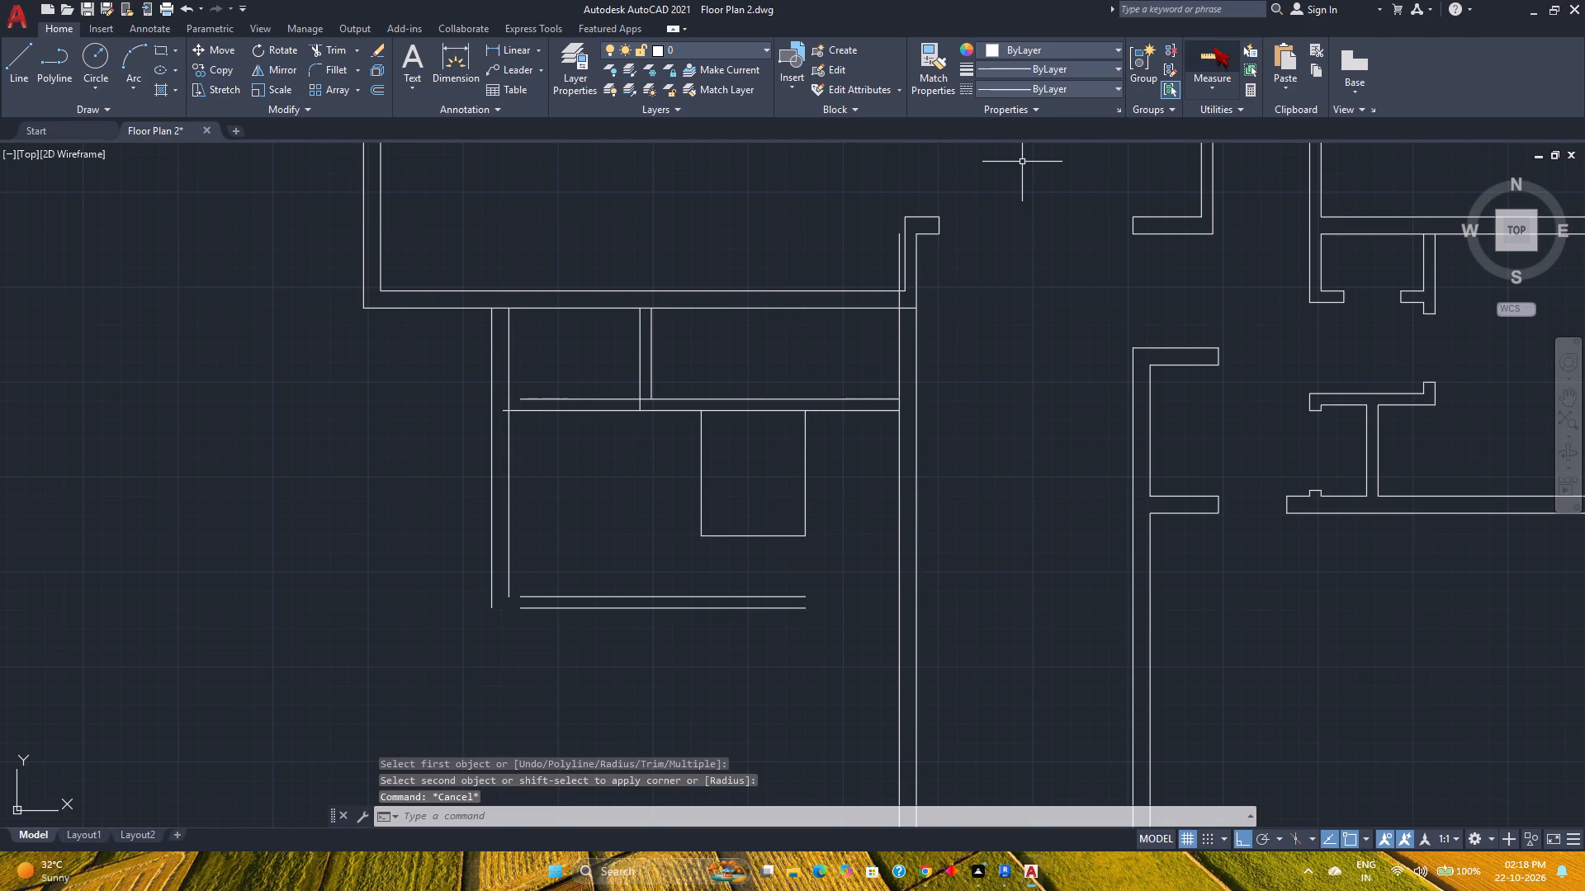
Check the small rectangle's width and depth with Quick Measure.
{"action": "left_click", "coordinate": [1203, 48]}
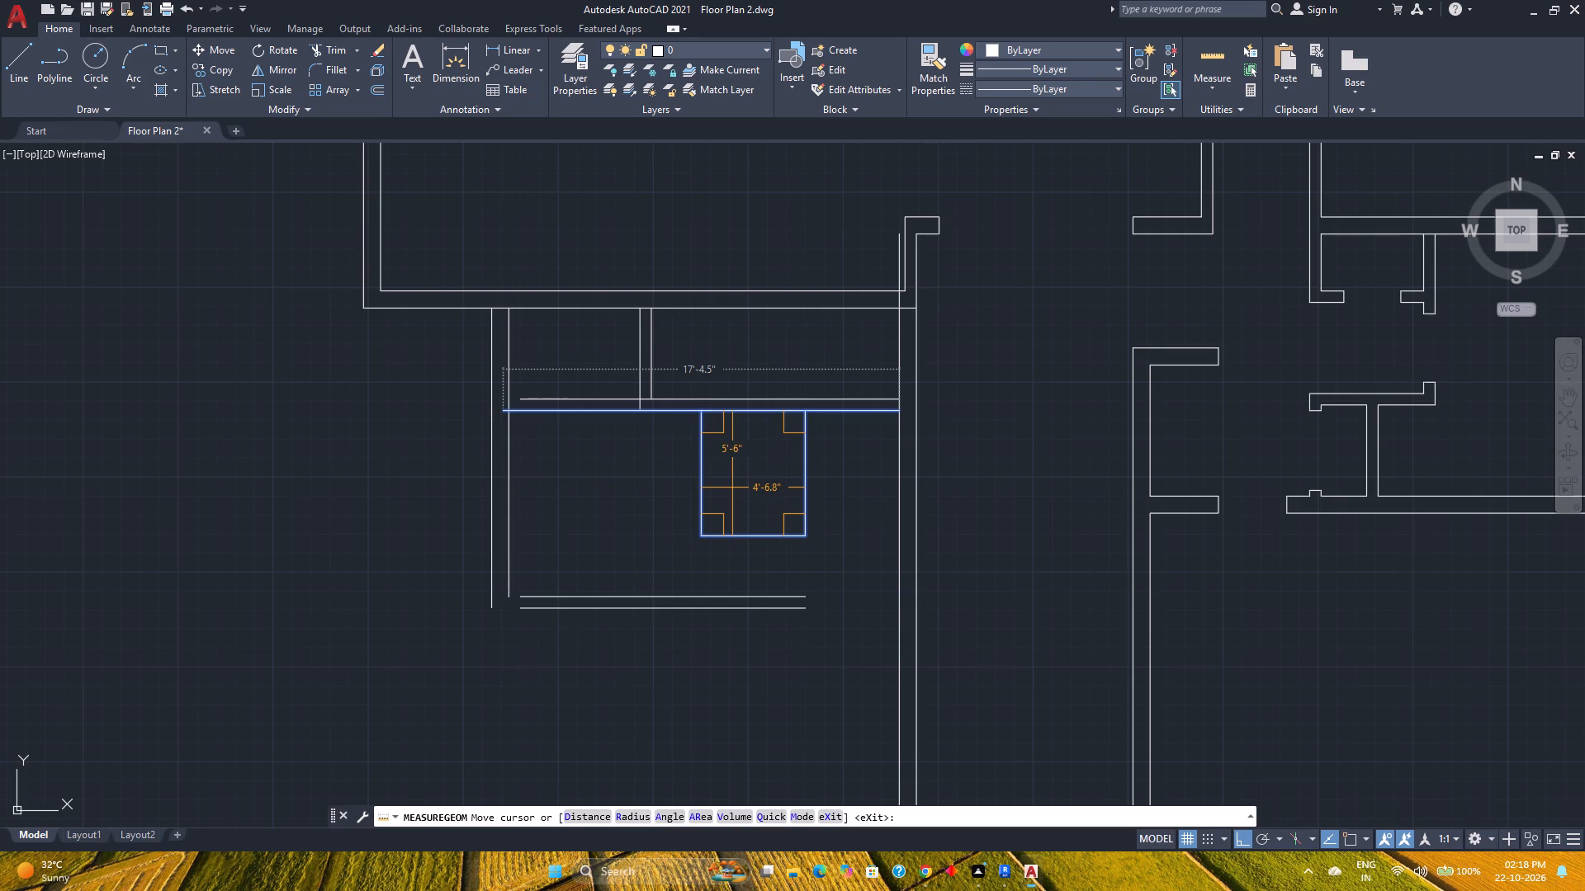
{"action": "key", "text": "Escape"}
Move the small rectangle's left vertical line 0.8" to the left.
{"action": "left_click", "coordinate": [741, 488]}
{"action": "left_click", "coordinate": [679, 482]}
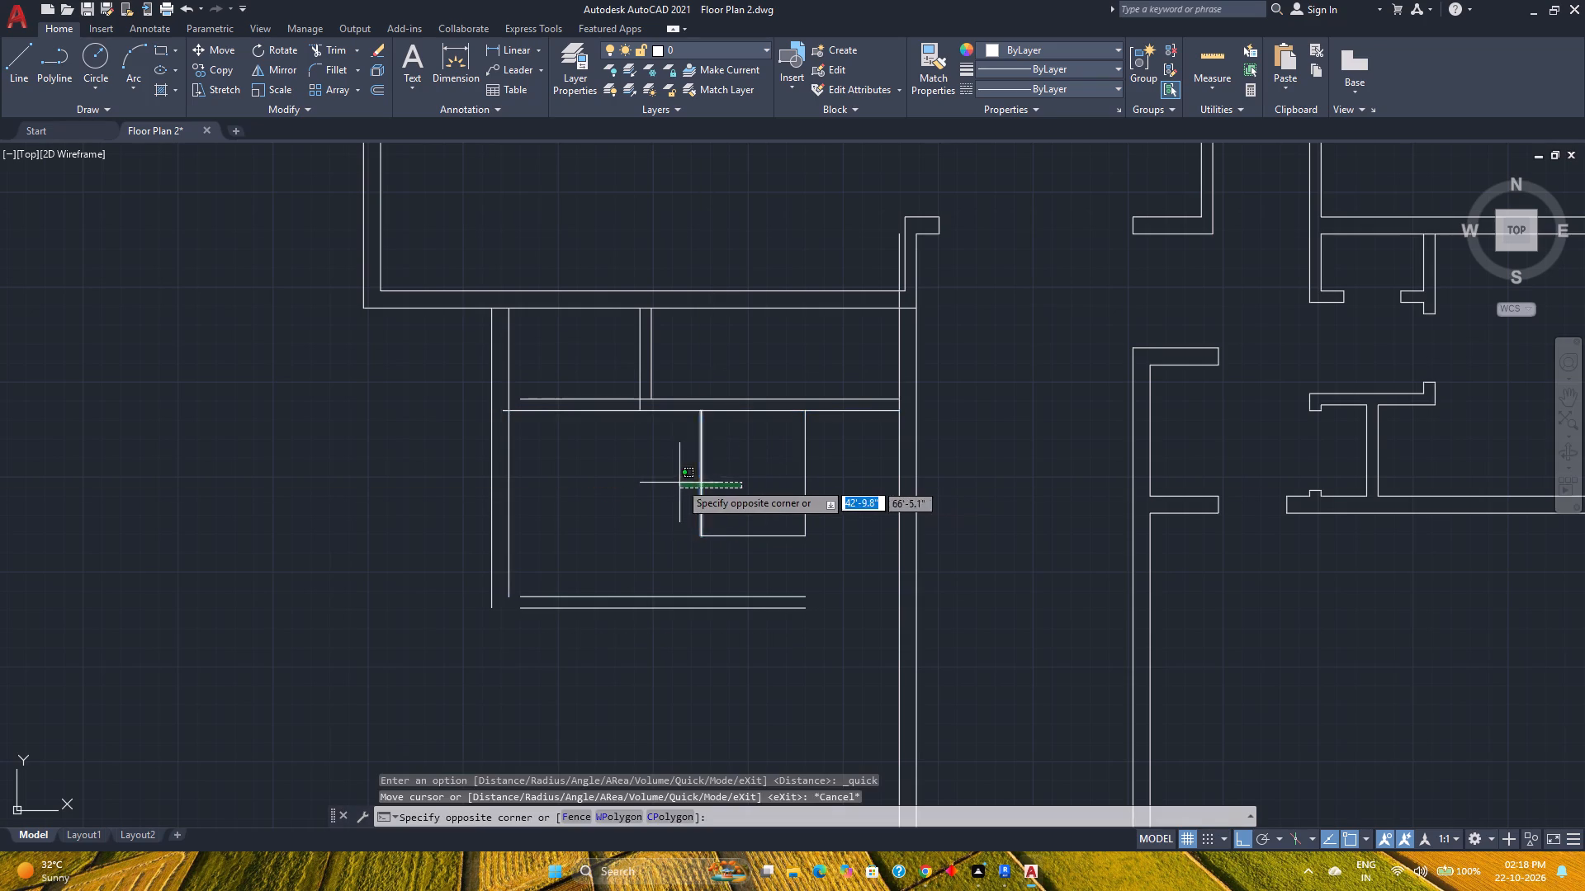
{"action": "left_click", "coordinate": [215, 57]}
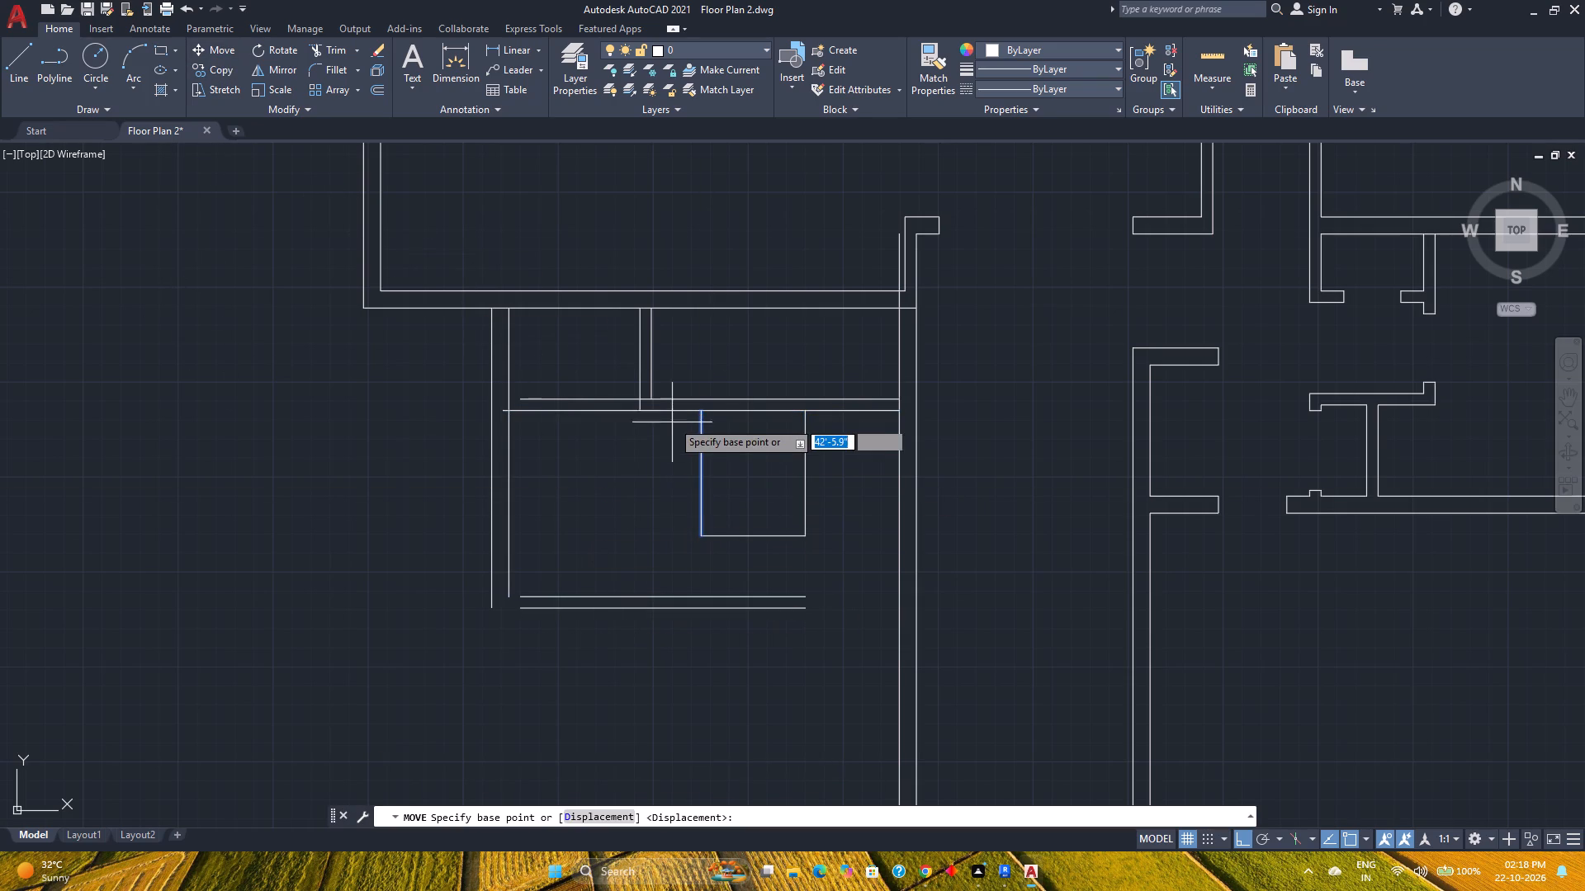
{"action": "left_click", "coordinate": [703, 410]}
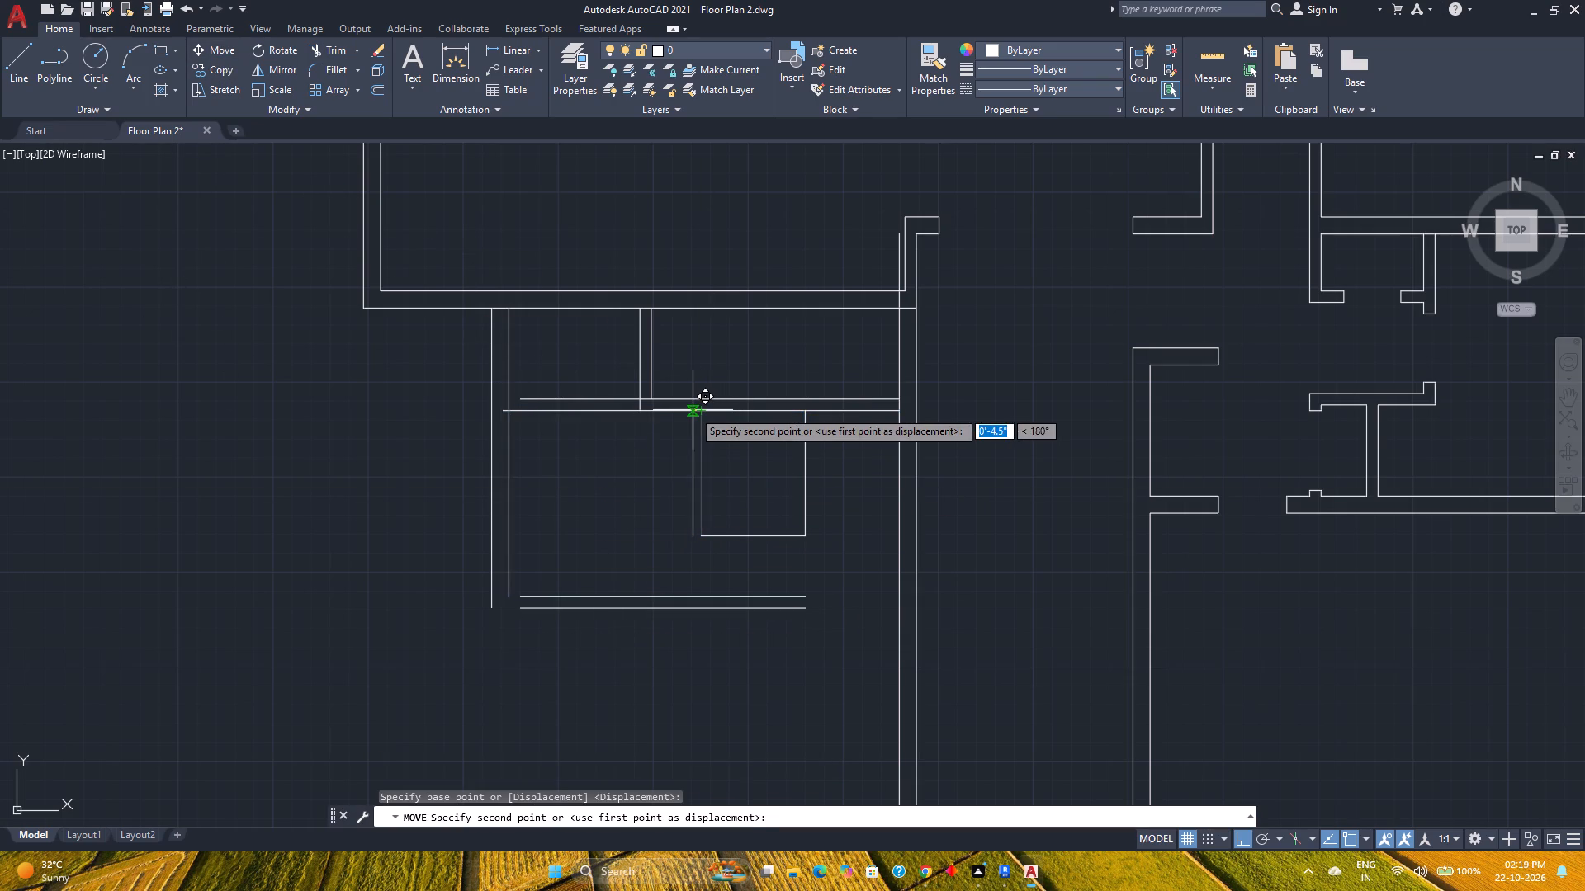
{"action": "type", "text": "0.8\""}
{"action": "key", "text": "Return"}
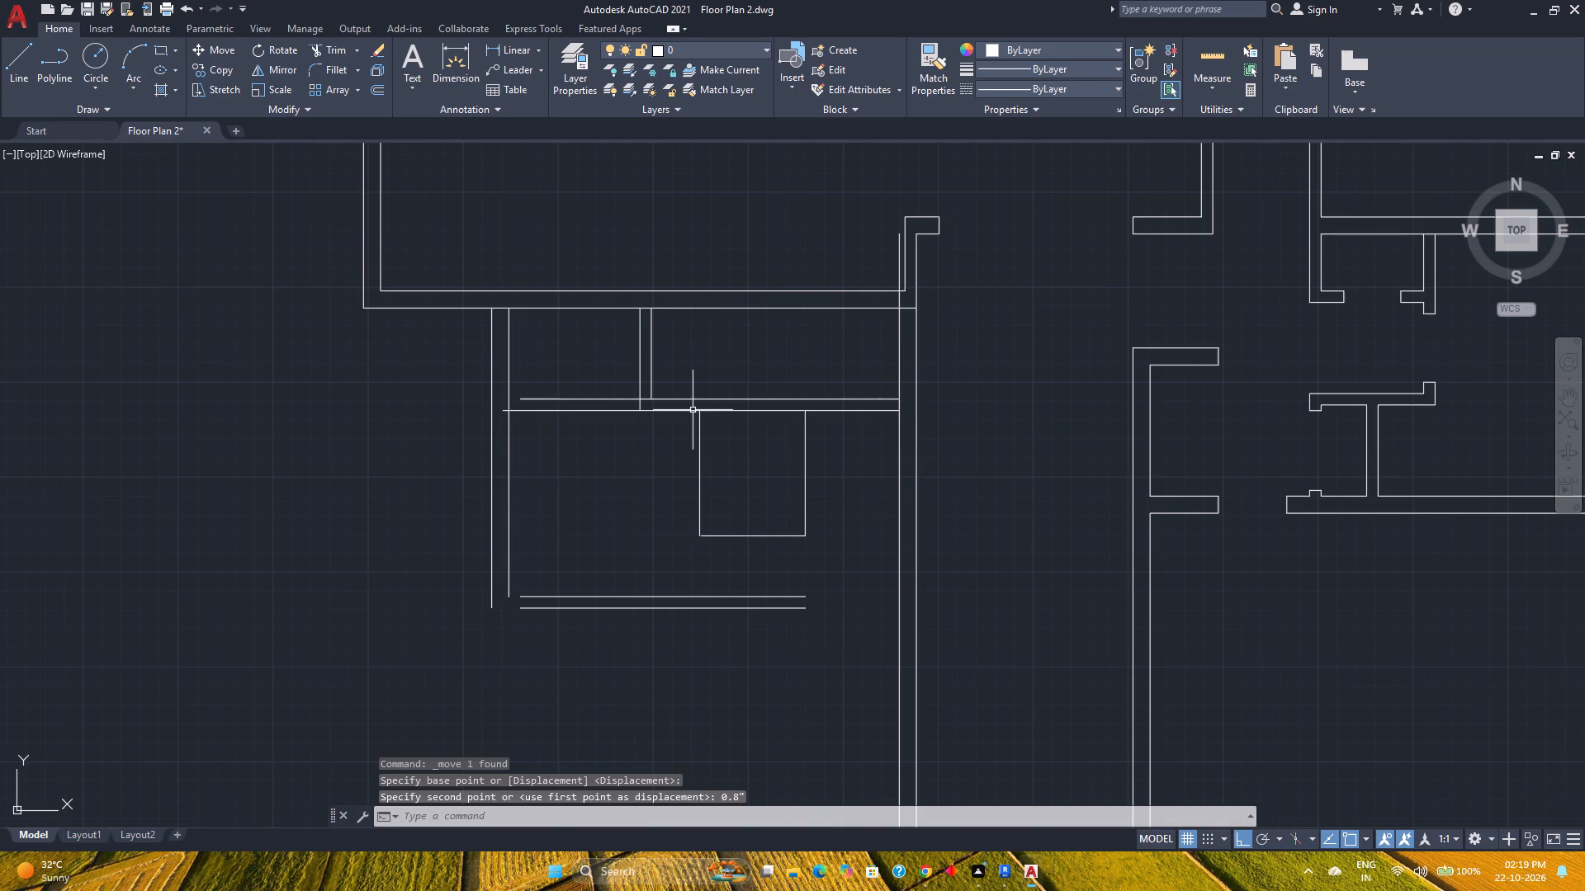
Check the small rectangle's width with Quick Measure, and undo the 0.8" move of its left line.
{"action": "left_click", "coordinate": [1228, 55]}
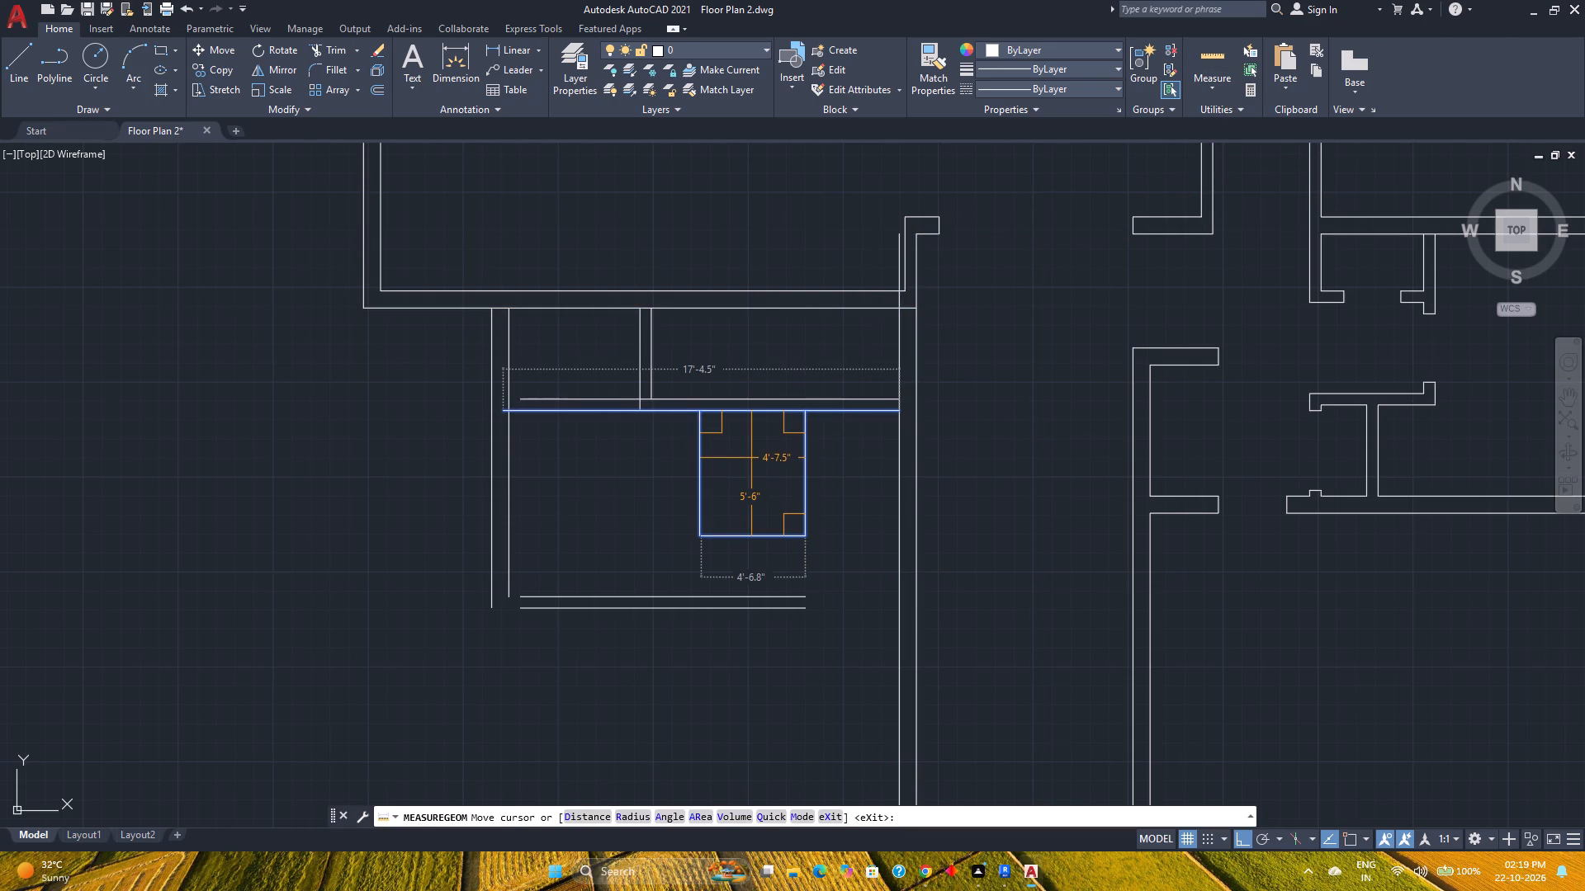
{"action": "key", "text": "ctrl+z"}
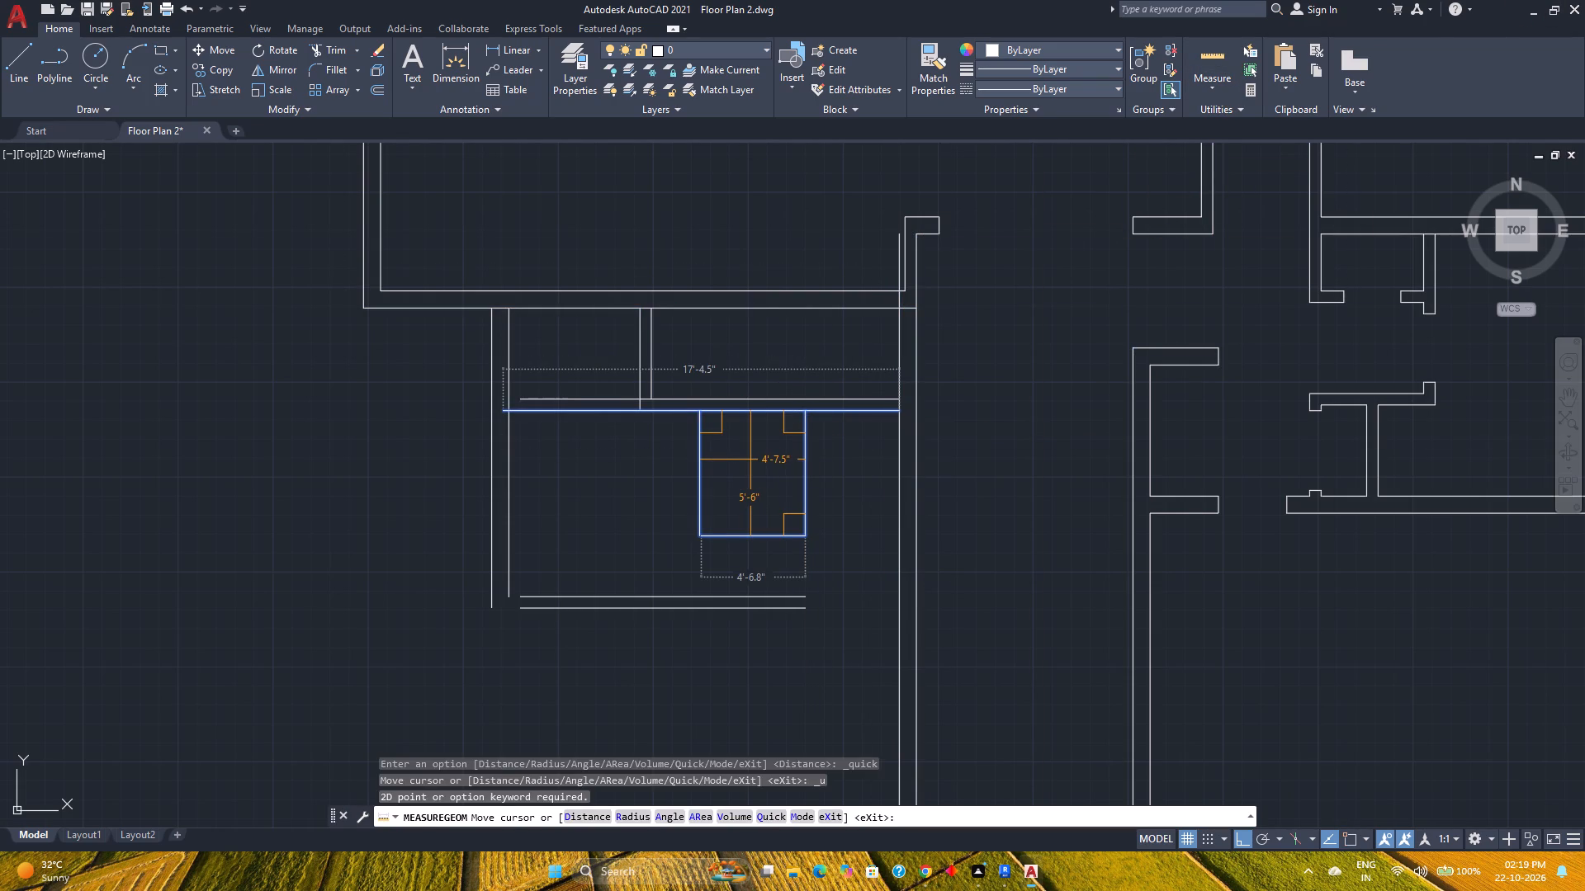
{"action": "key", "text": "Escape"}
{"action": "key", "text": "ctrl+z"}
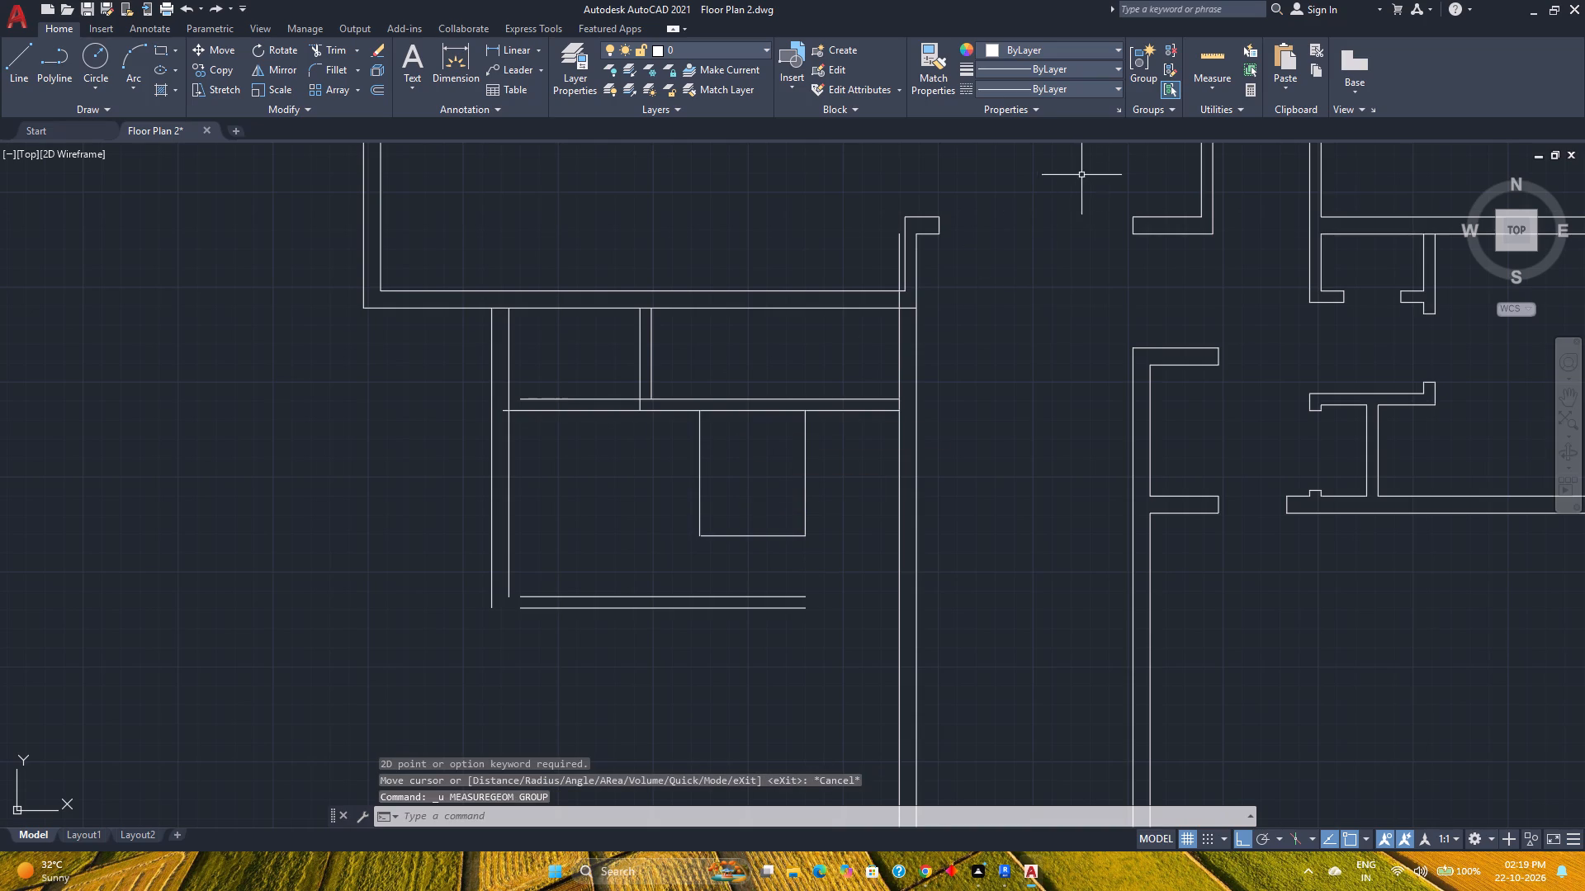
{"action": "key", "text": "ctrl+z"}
Check the small rectangle's width and depth with Quick Measure.
{"action": "left_click", "coordinate": [1213, 61]}
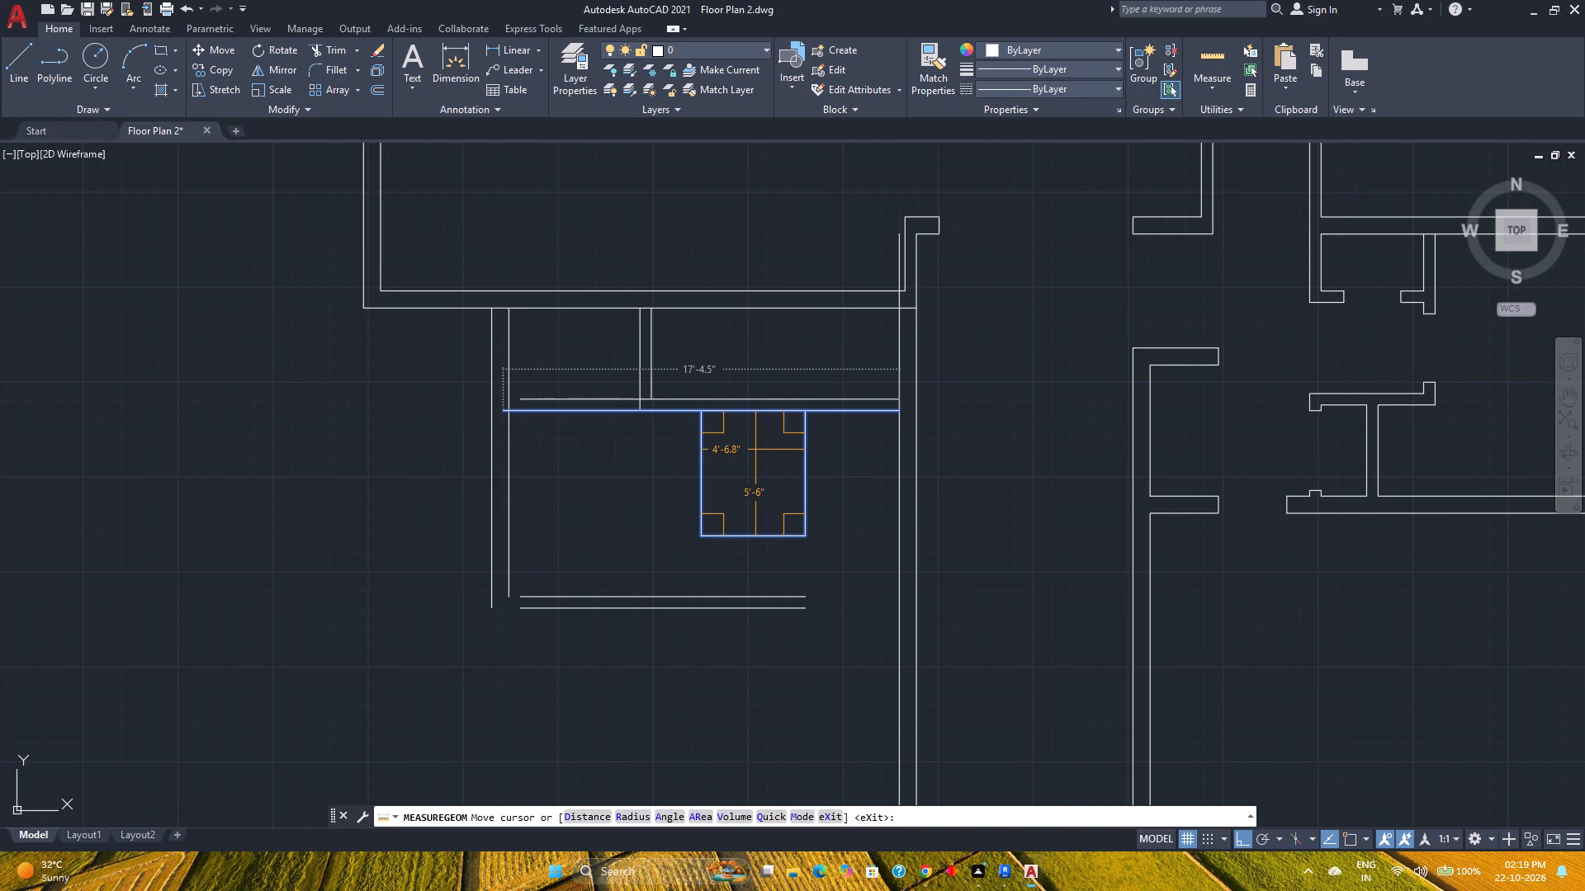
{"action": "key", "text": "Escape"}
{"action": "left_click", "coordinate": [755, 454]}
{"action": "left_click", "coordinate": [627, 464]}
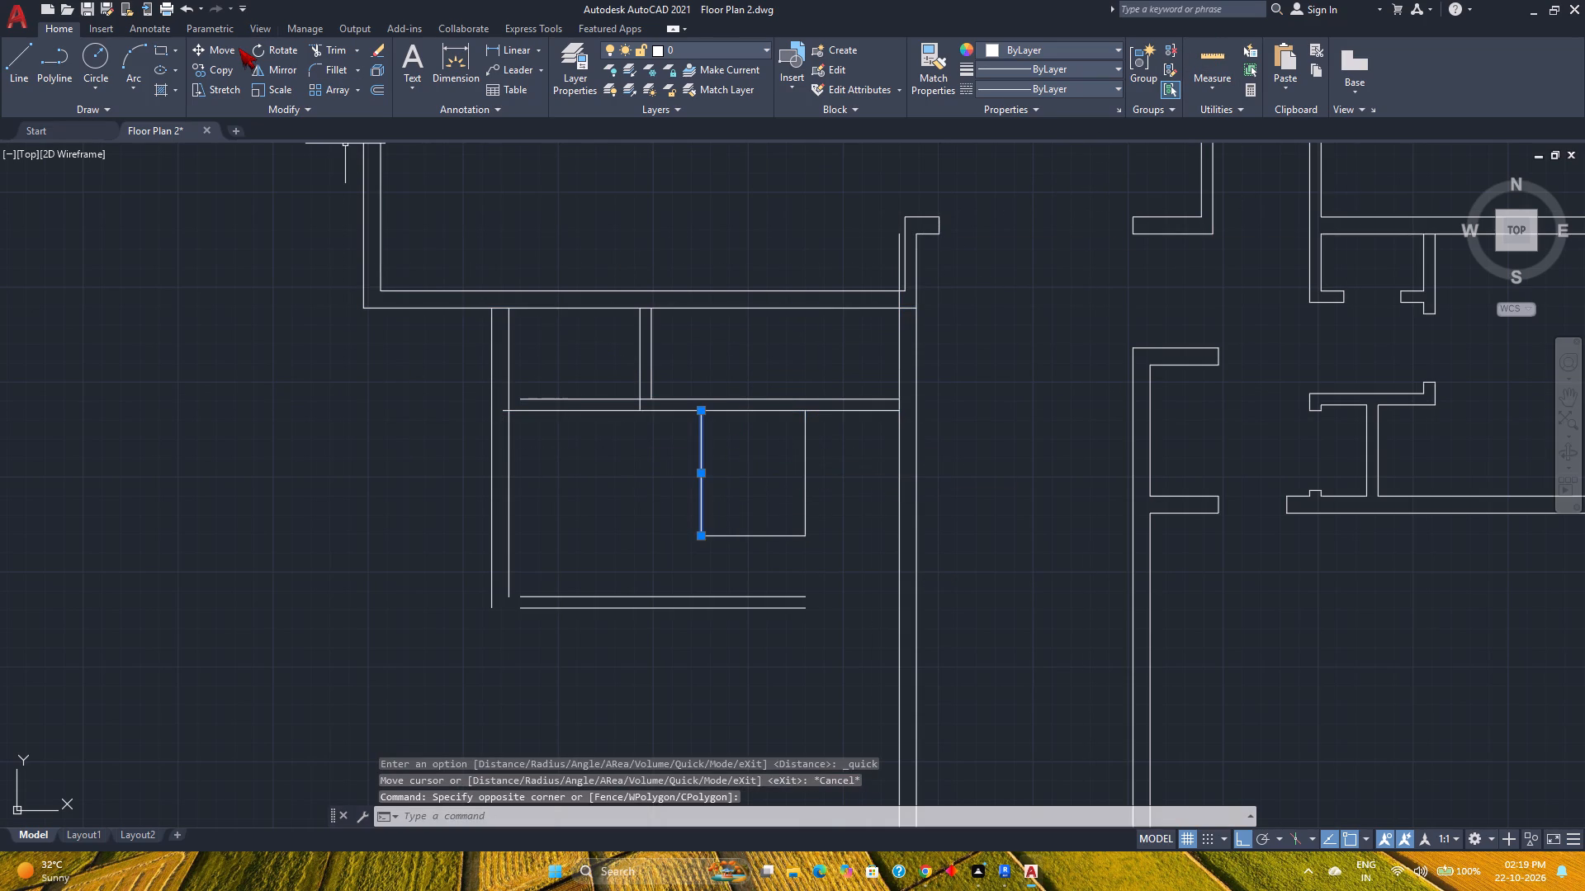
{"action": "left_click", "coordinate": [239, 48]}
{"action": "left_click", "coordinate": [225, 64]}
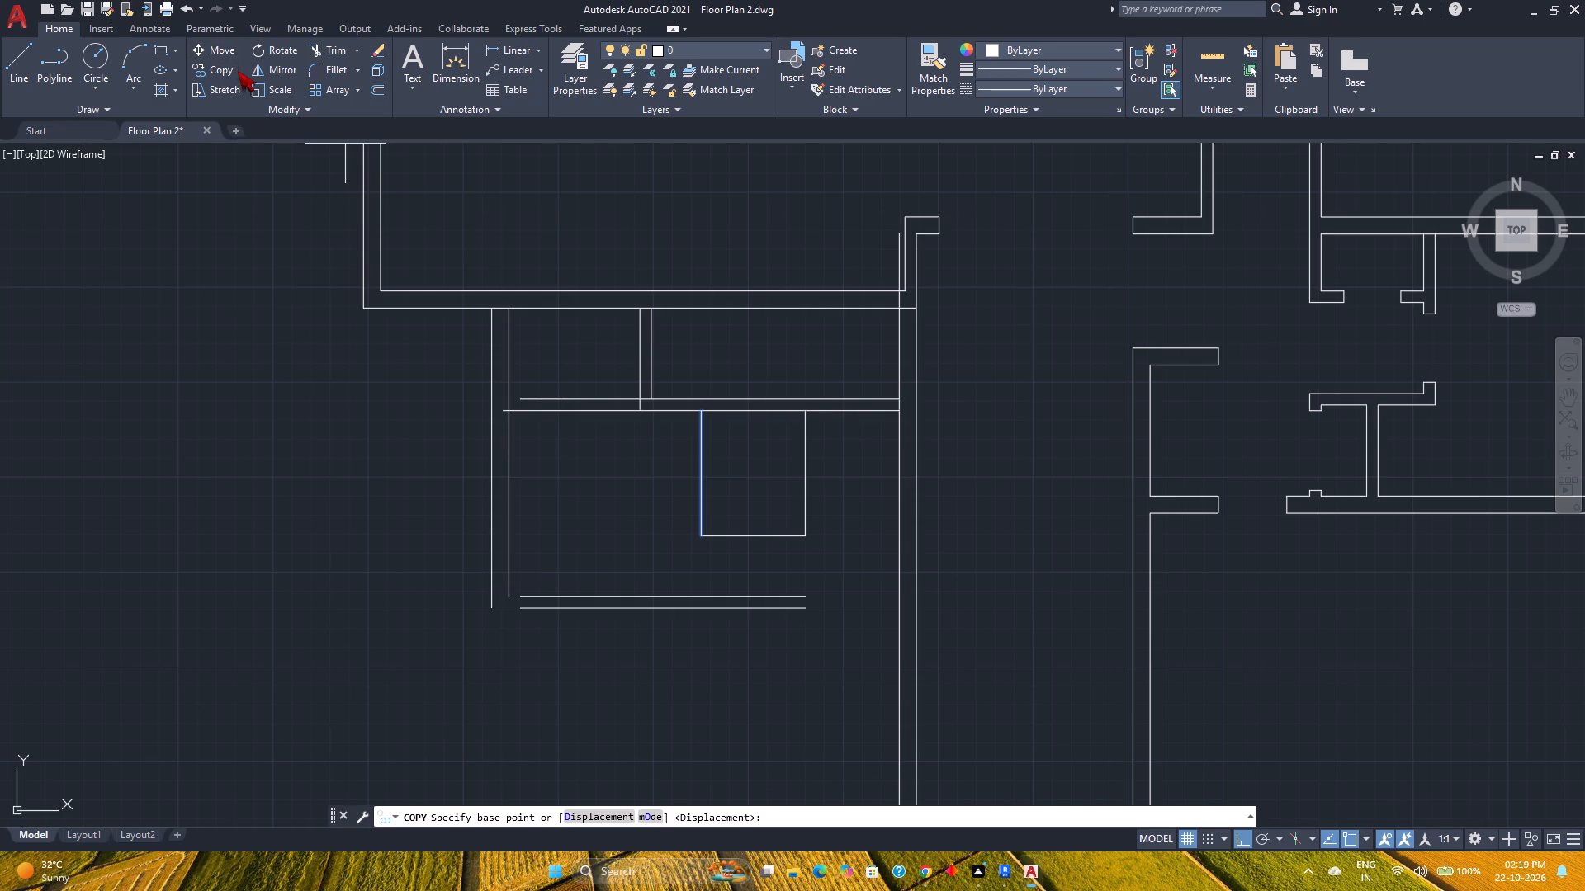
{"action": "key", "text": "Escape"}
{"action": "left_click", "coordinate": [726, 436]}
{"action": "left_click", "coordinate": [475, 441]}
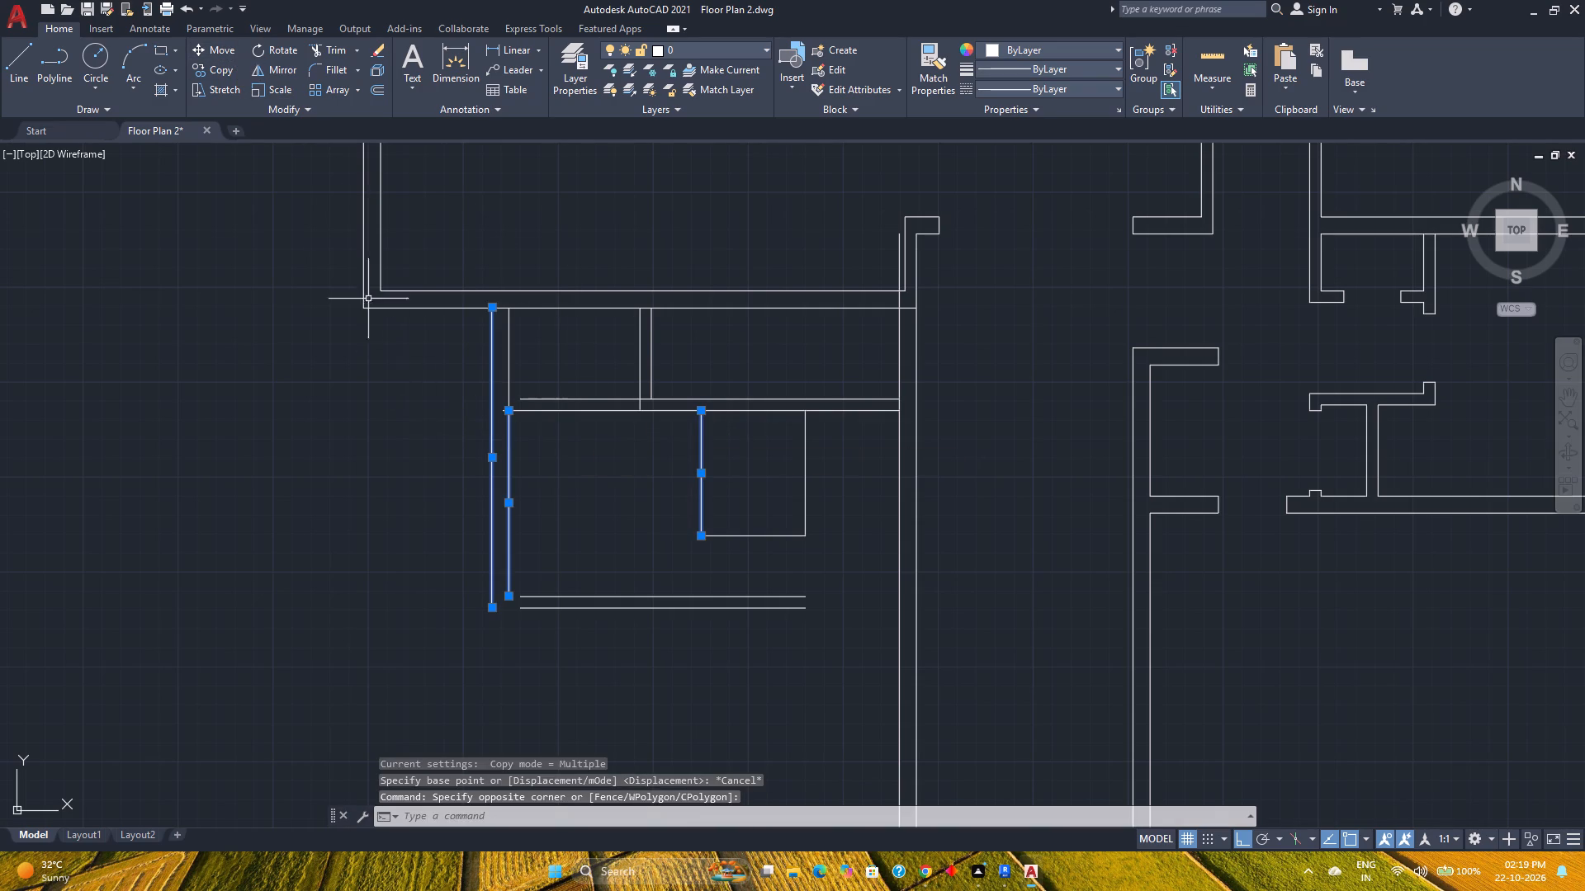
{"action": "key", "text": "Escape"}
Move the small rectangle's left vertical line 0.8" to the right.
{"action": "left_click", "coordinate": [717, 463]}
{"action": "left_click", "coordinate": [655, 467]}
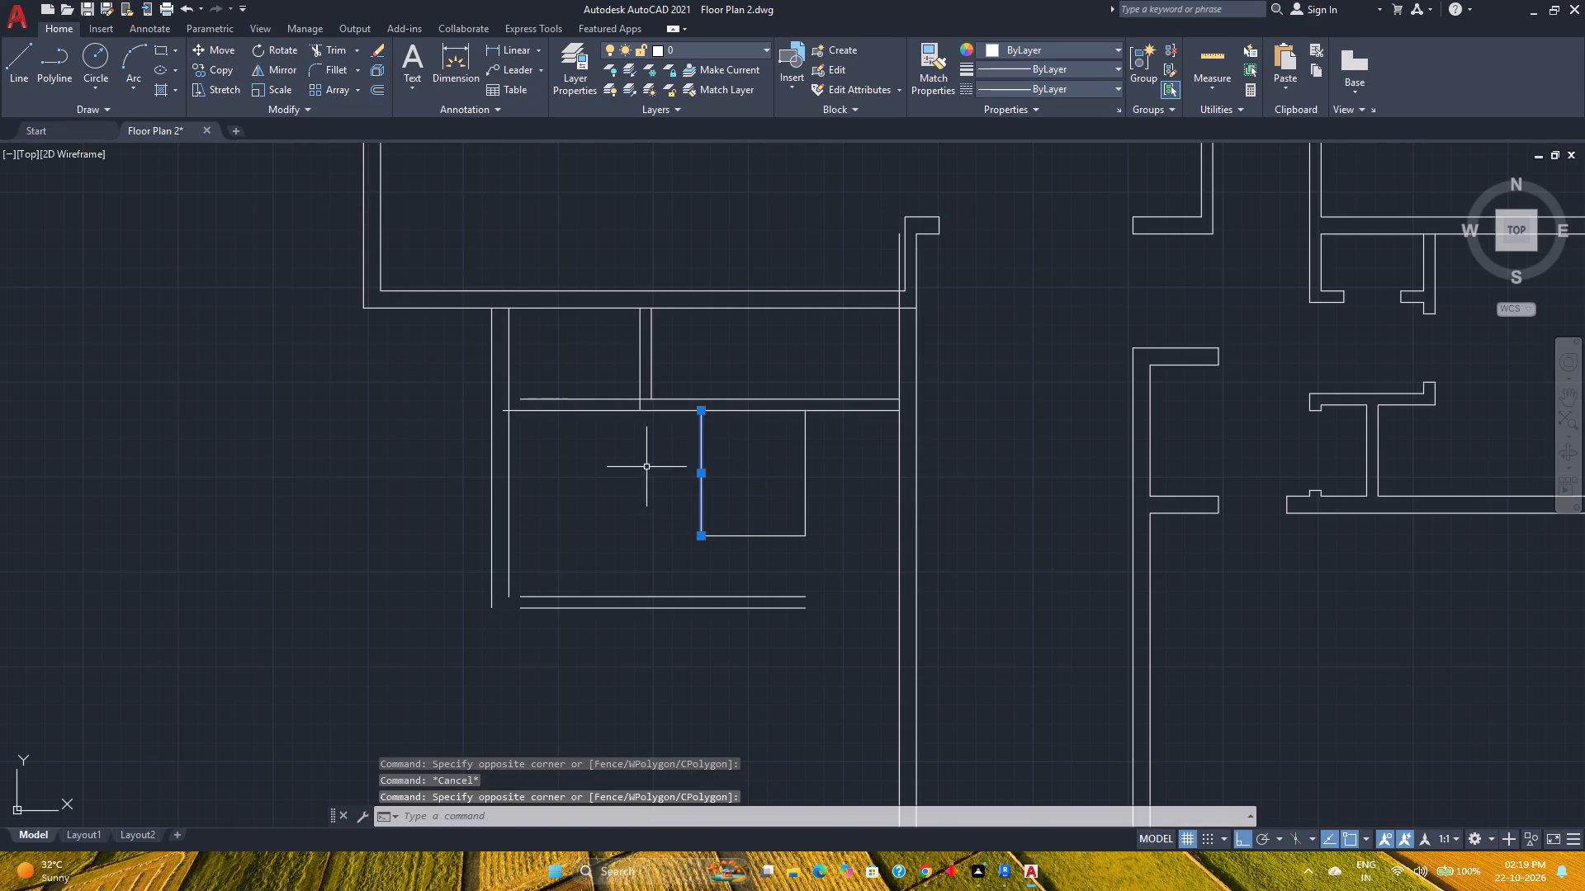
{"action": "left_click", "coordinate": [217, 54]}
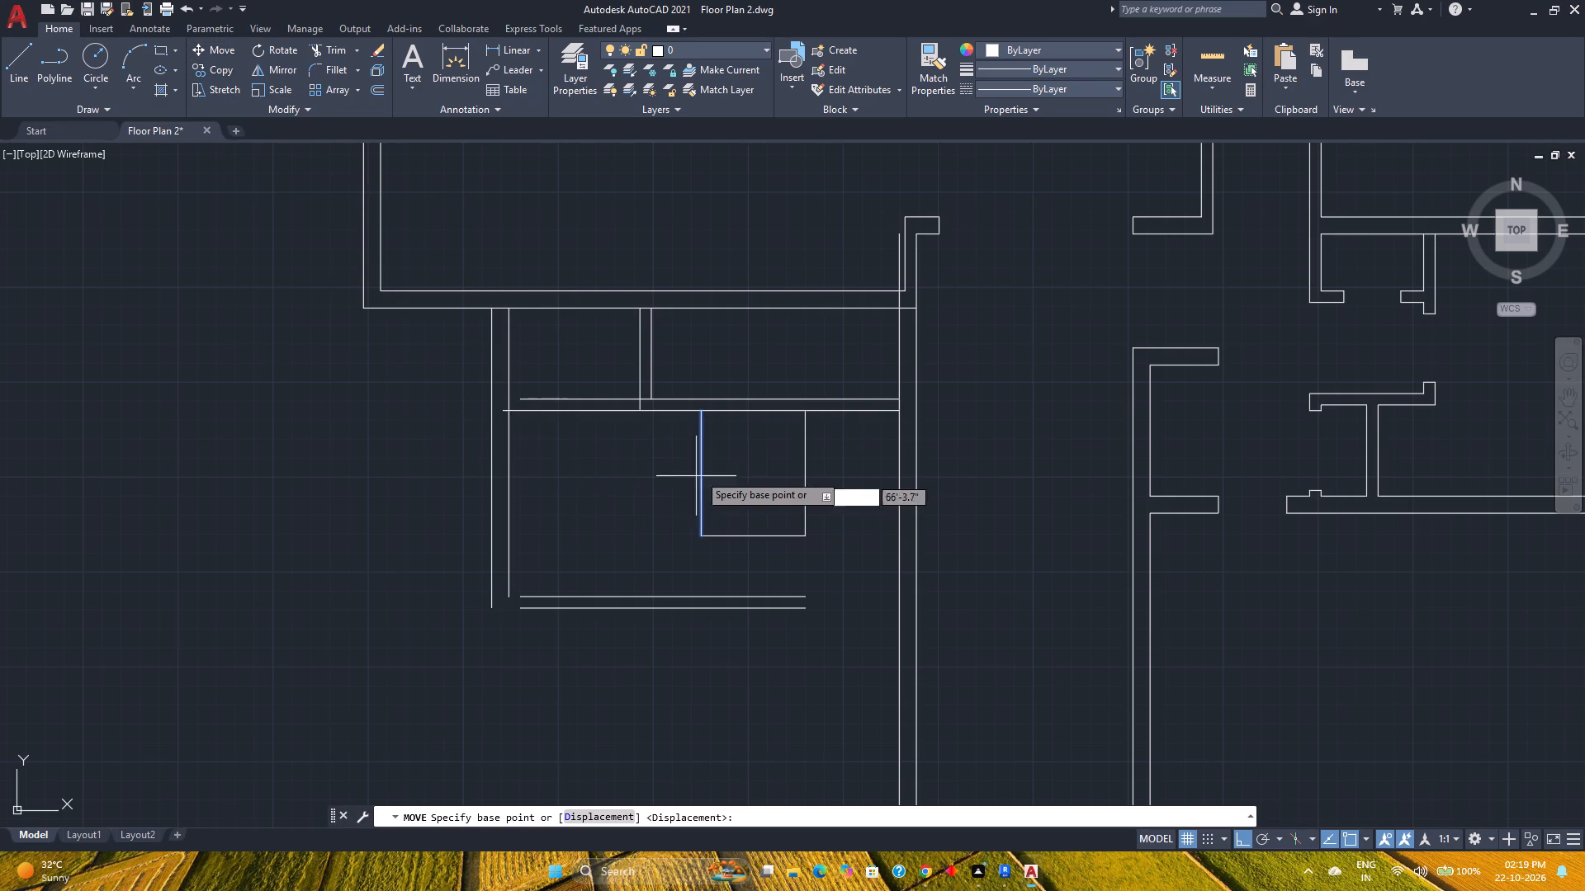
{"action": "scroll", "coordinate": [735, 427], "scroll_direction": "up", "scroll_amount": 1}
{"action": "left_click", "coordinate": [674, 404]}
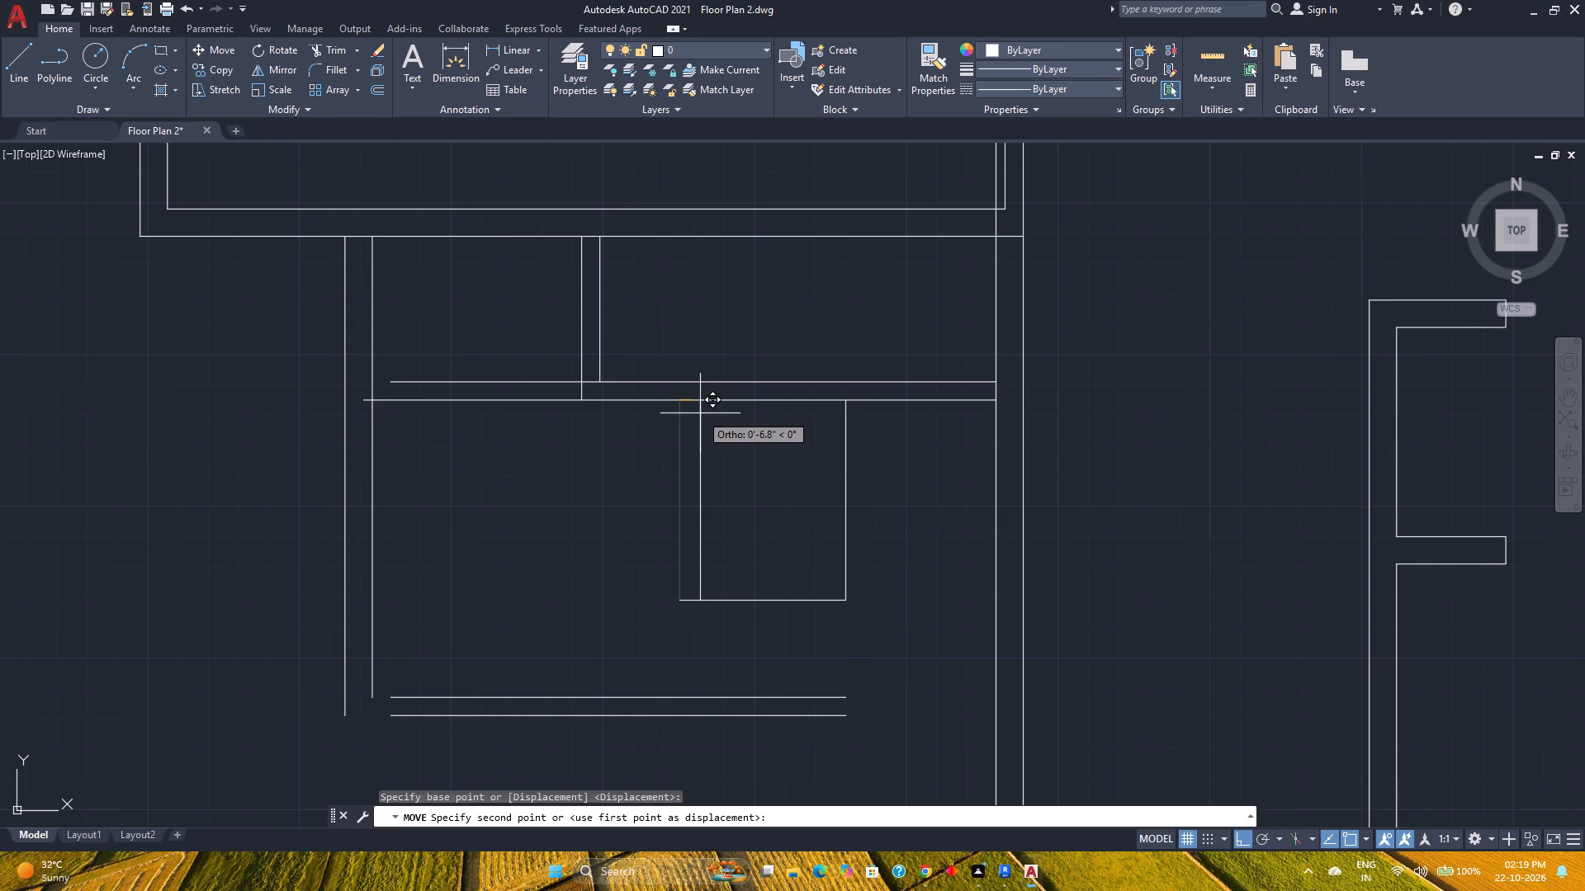
{"action": "type", "text": "0."}
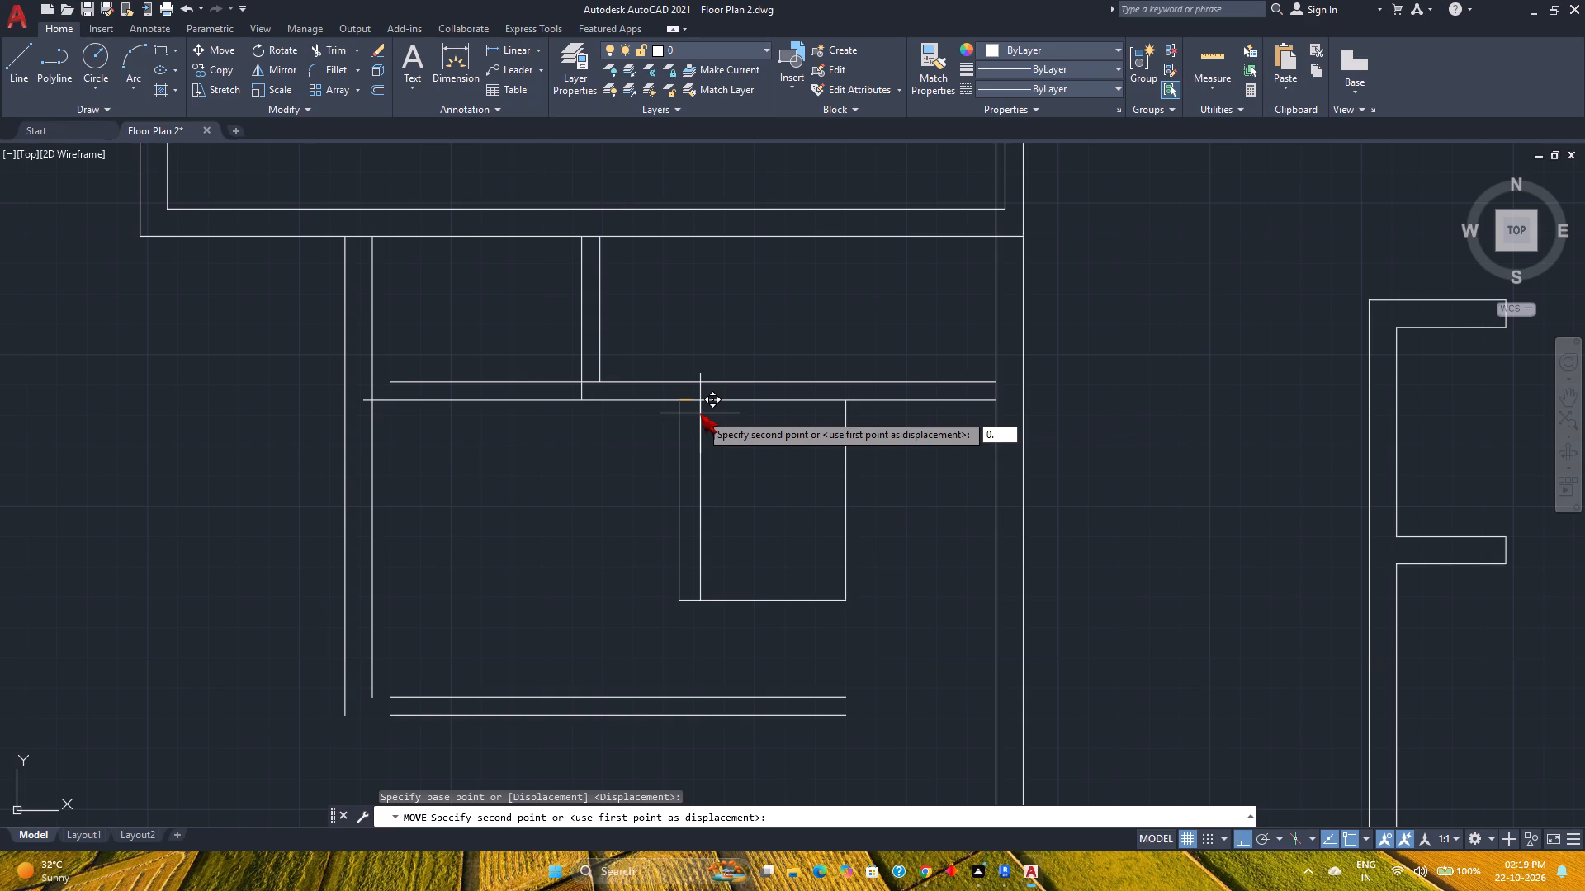
{"action": "type", "text": "8\""}
{"action": "key", "text": "Return"}
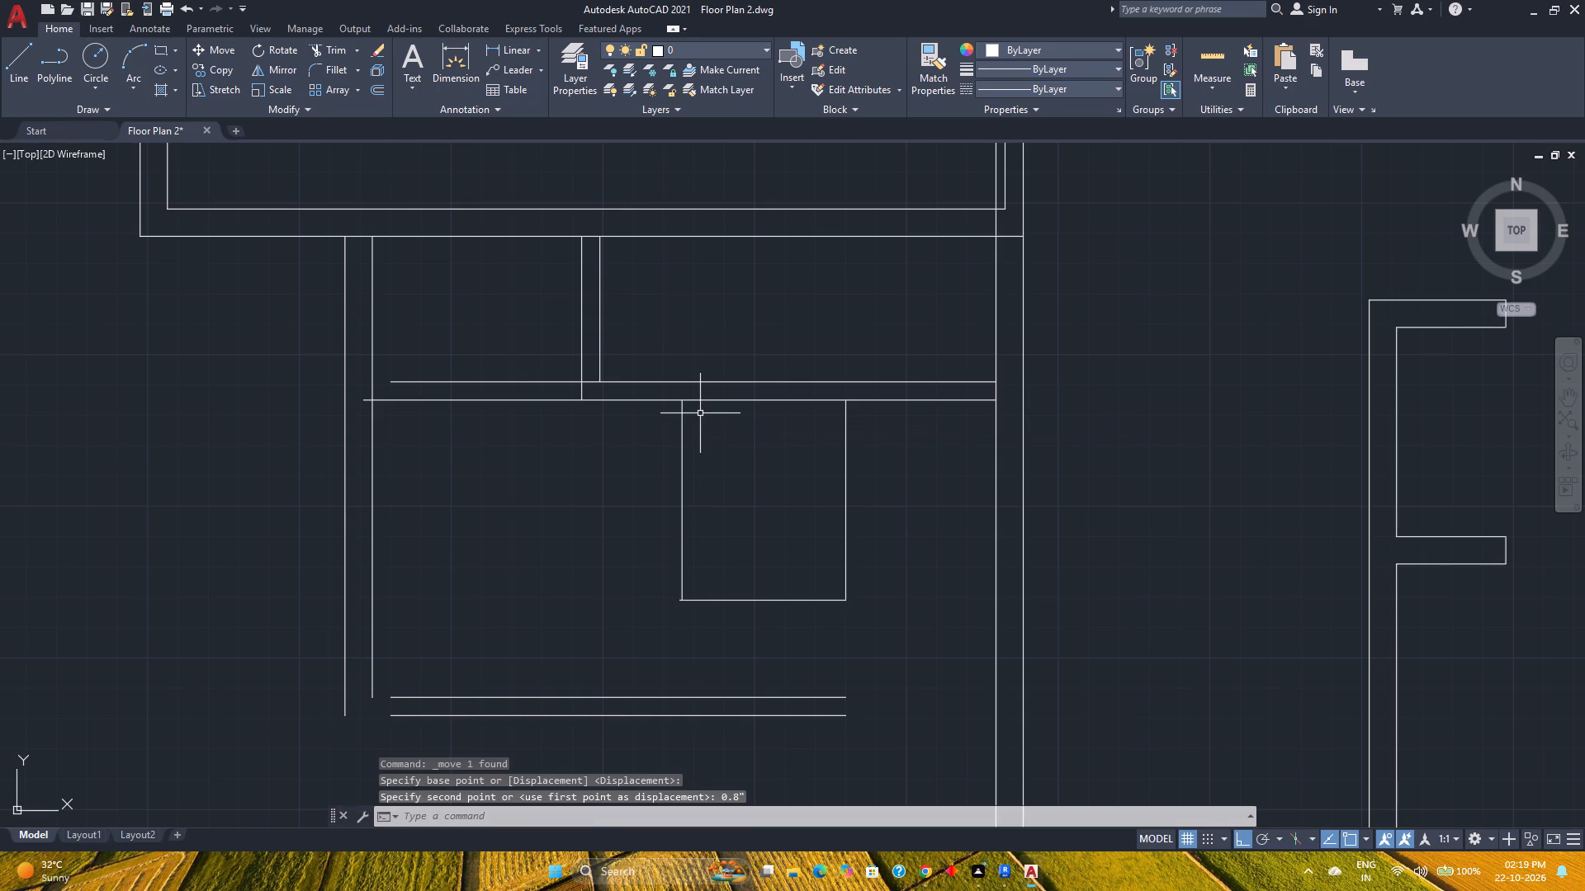
Check the small rectangle's width again with Quick Measure.
{"action": "left_click", "coordinate": [1204, 50]}
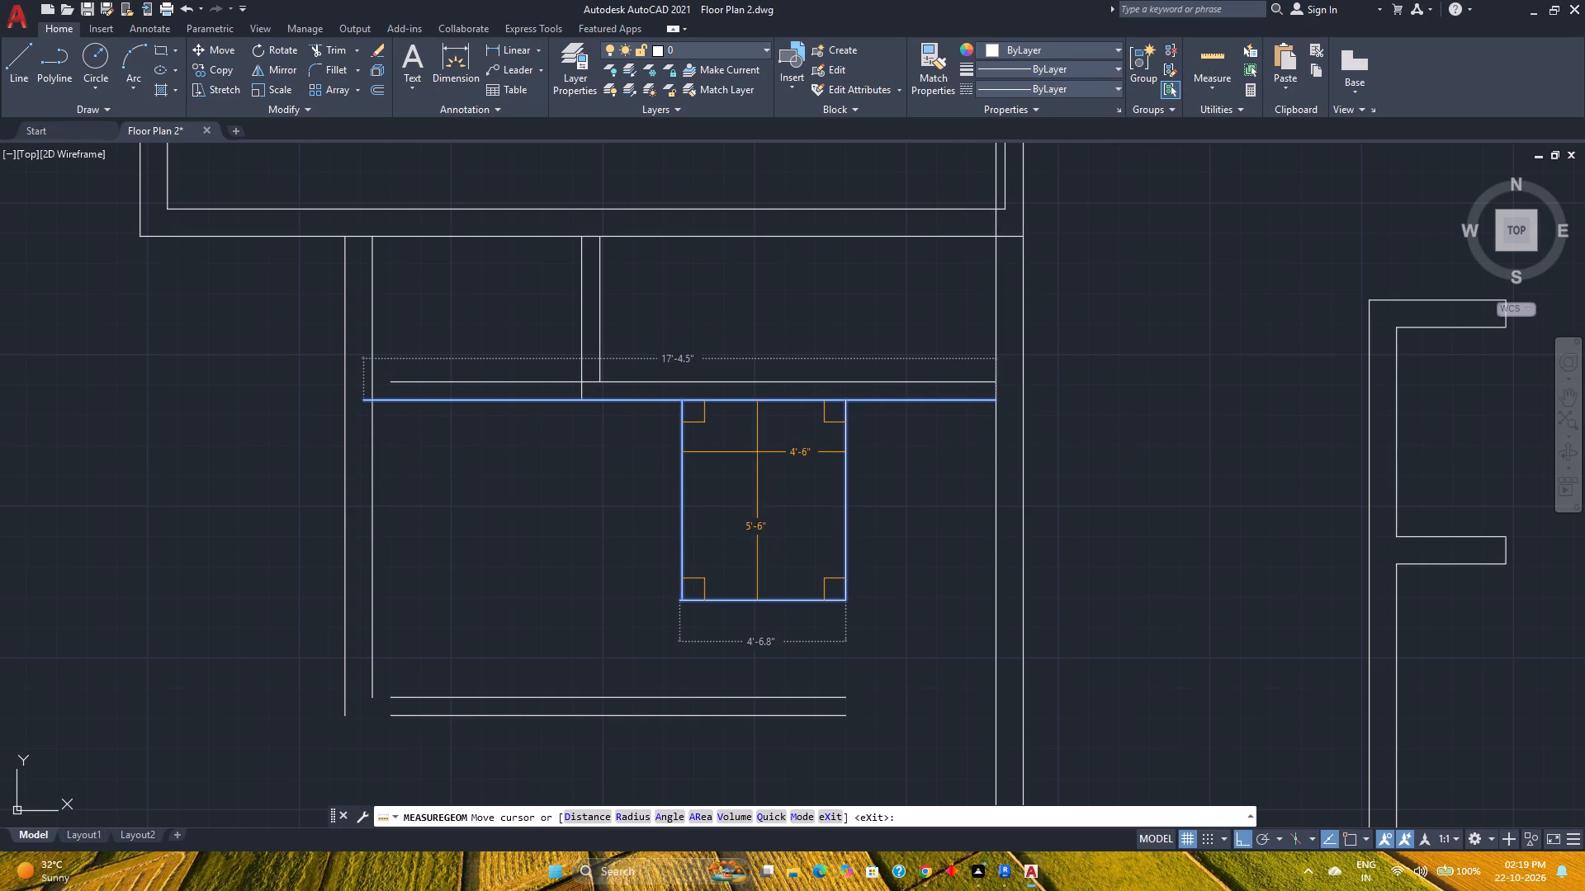
{"action": "key", "text": "Escape"}
Move the small rectangle's left vertical line 1' to the left.
{"action": "left_click", "coordinate": [739, 488]}
{"action": "left_click", "coordinate": [590, 495]}
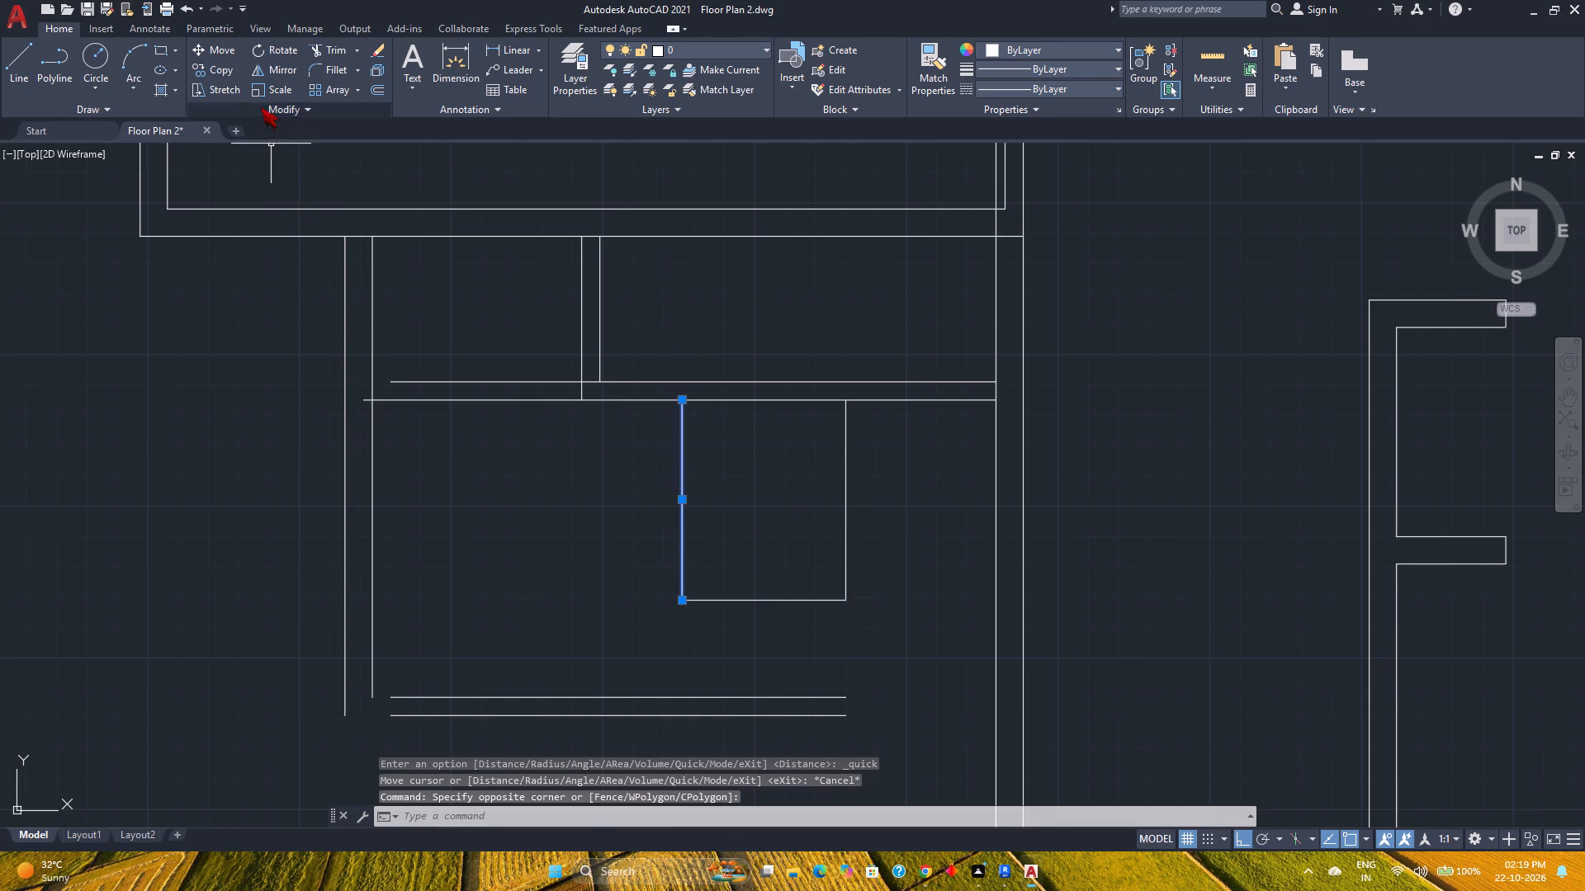
{"action": "left_click", "coordinate": [234, 47]}
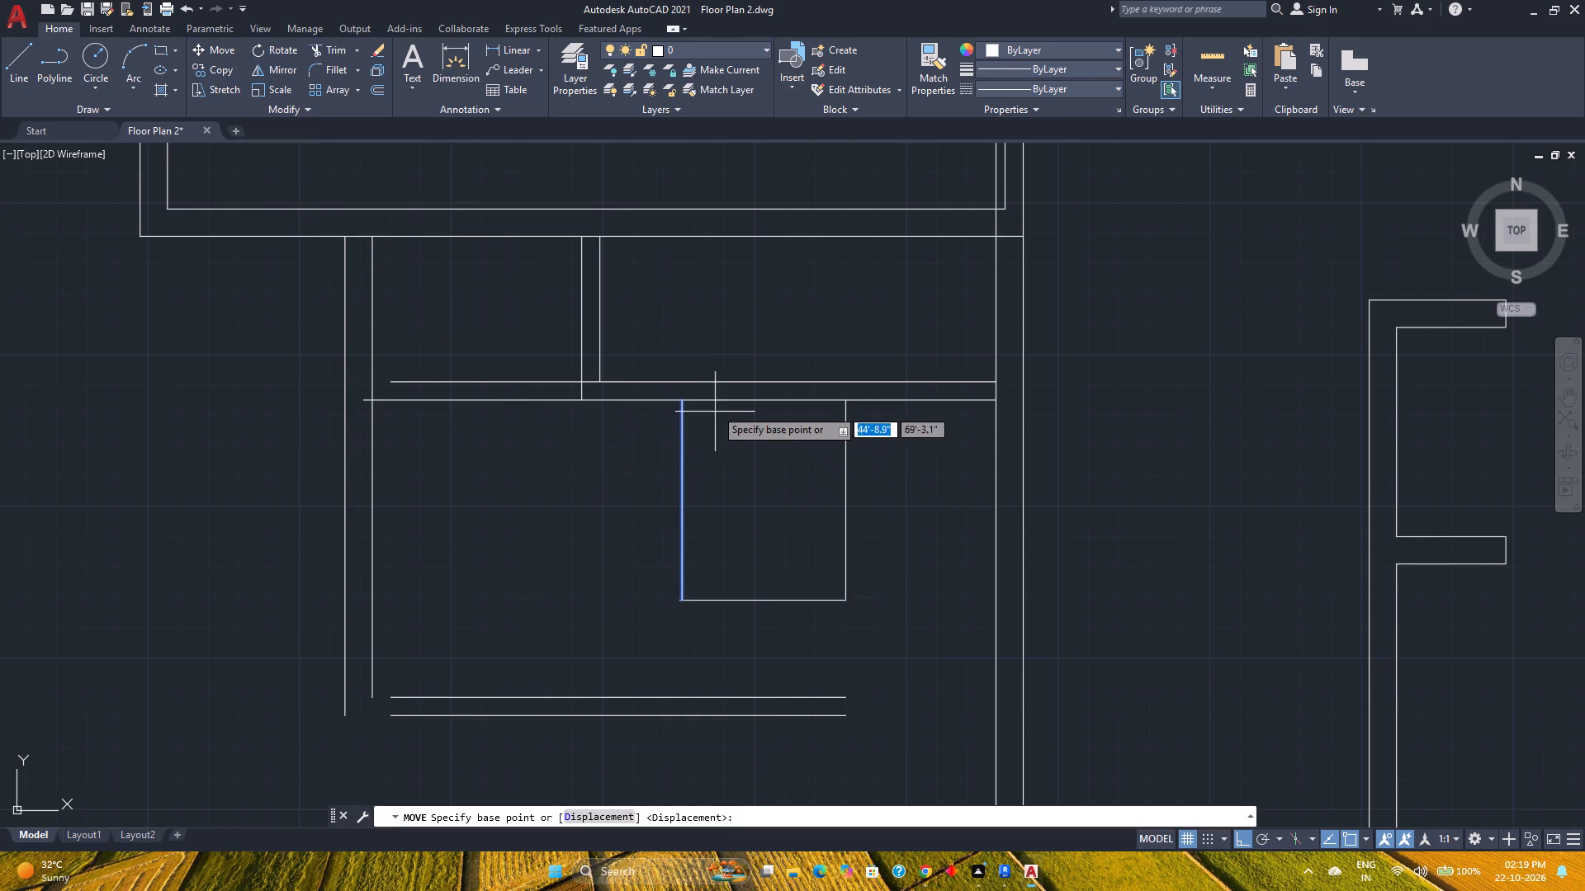
{"action": "left_click", "coordinate": [686, 402]}
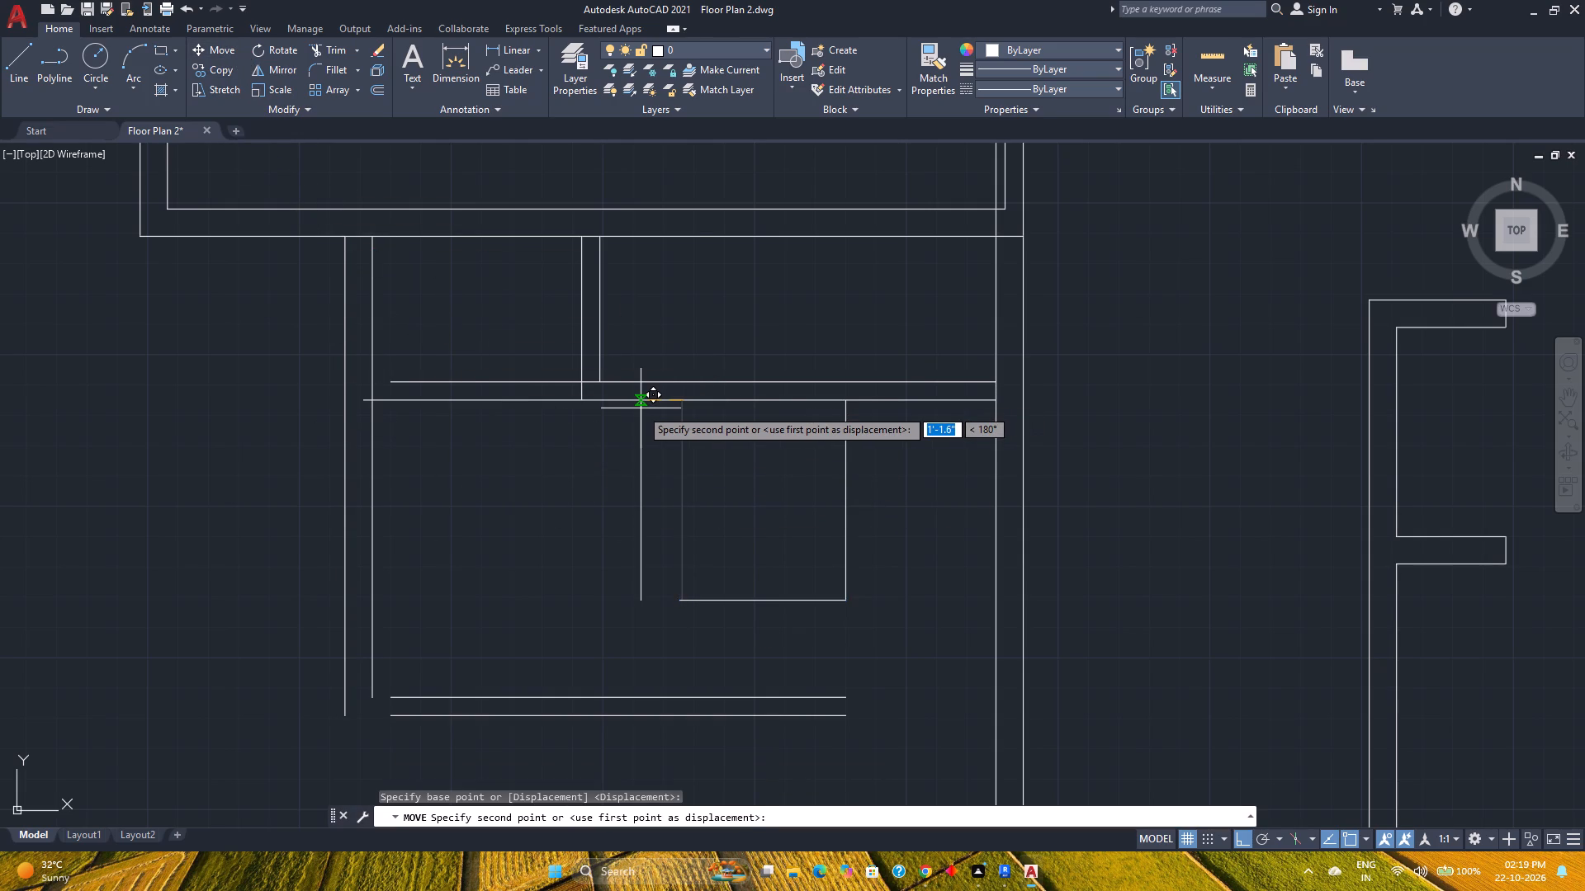
{"action": "type", "text": "1'"}
{"action": "key", "text": "Return"}
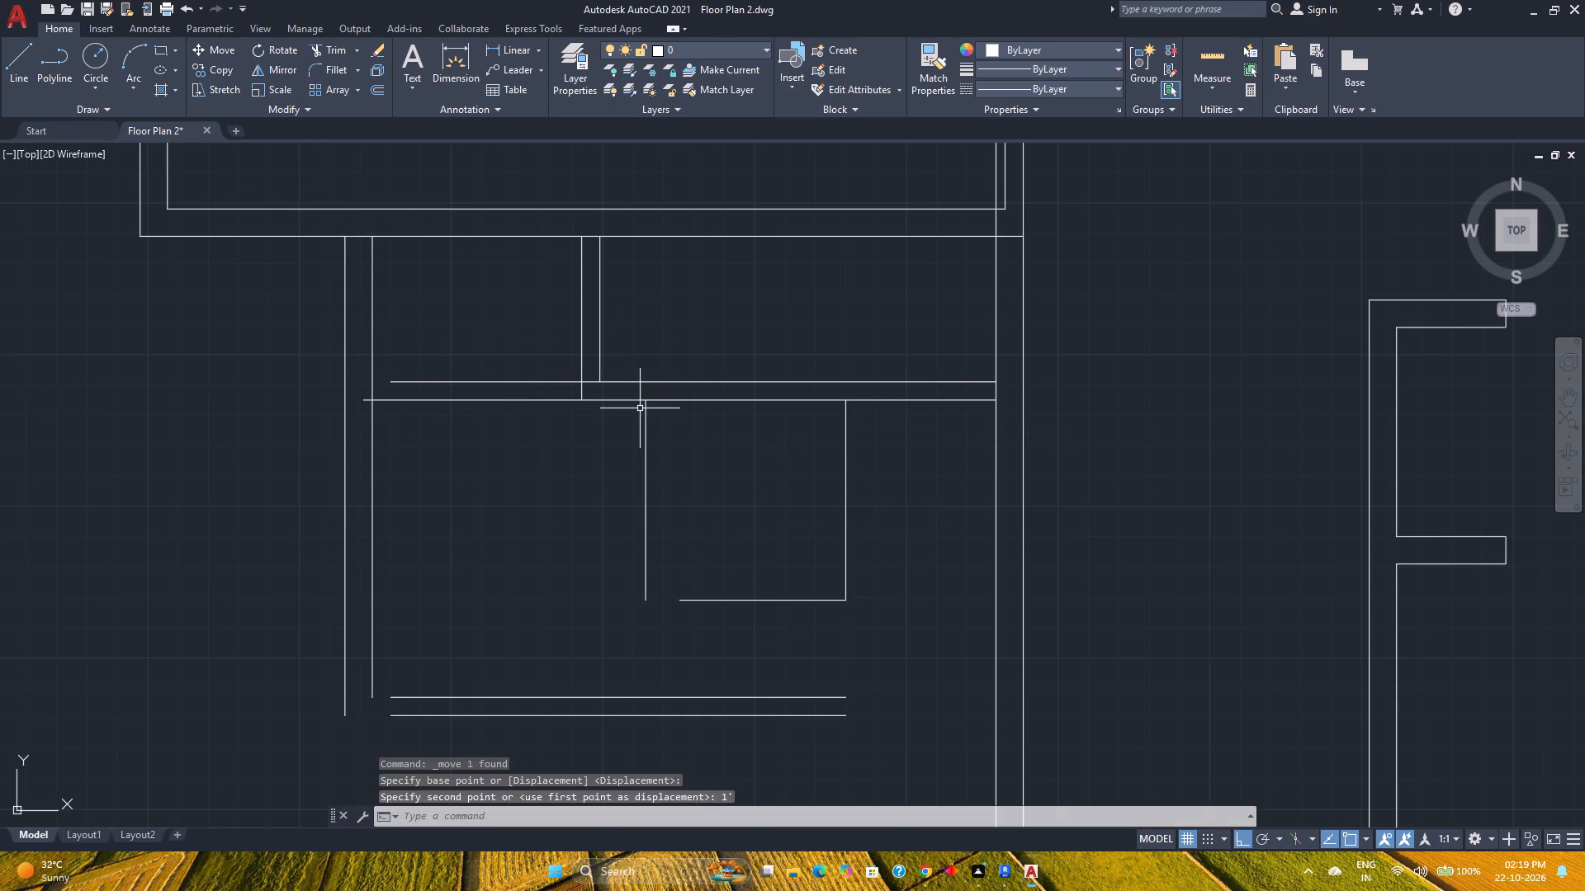
Fillet the small rectangle's left vertical line with its bottom line to close the corner.
{"action": "left_click", "coordinate": [319, 67]}
{"action": "left_click", "coordinate": [646, 502]}
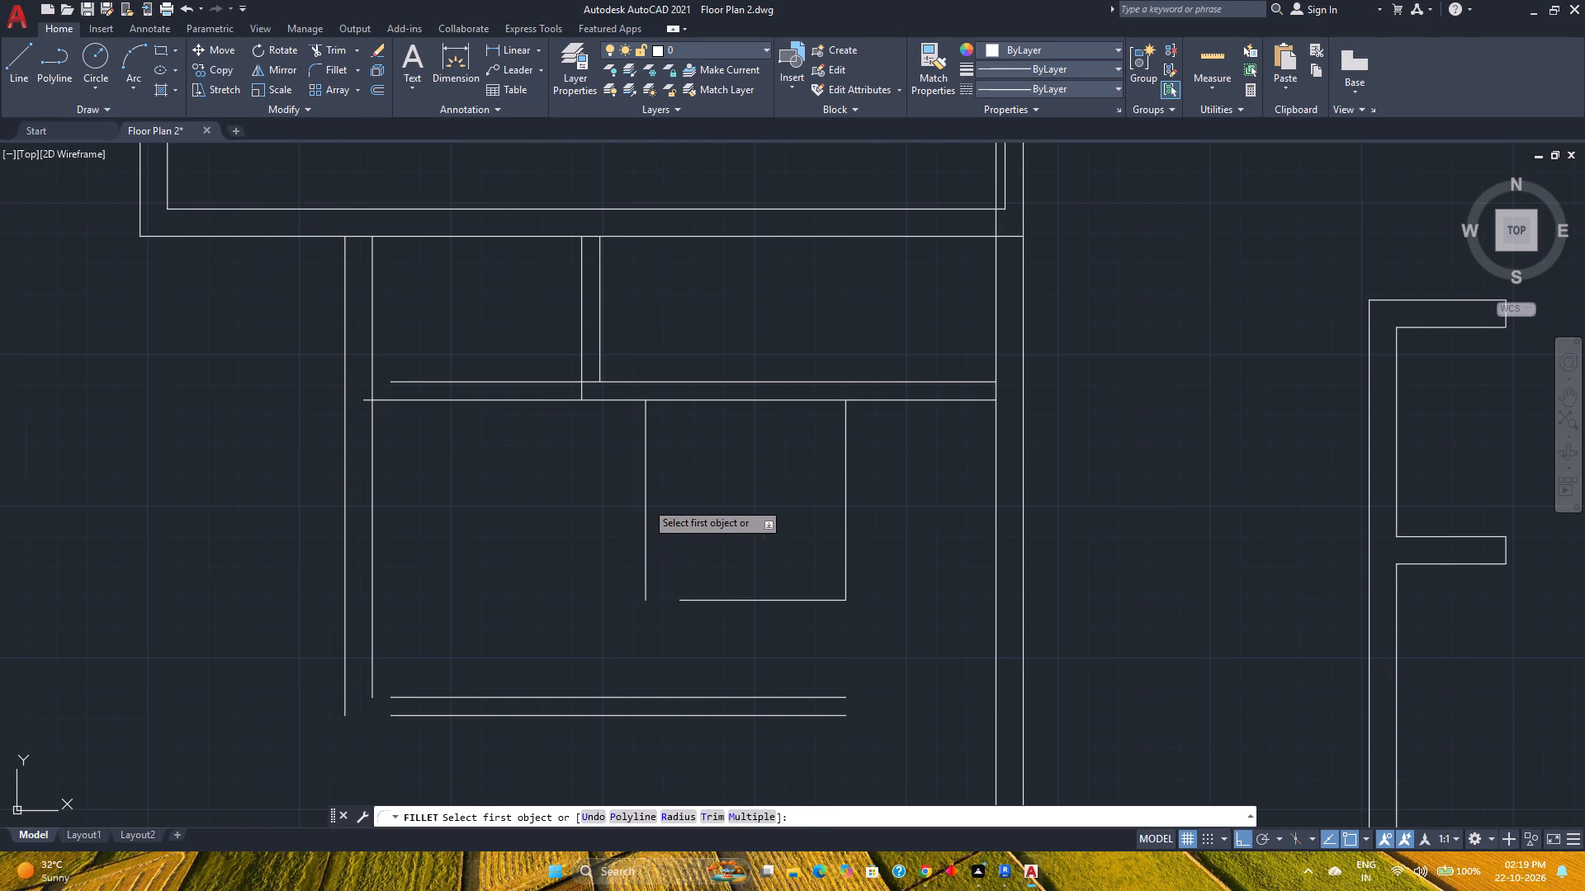
{"action": "left_click", "coordinate": [706, 599]}
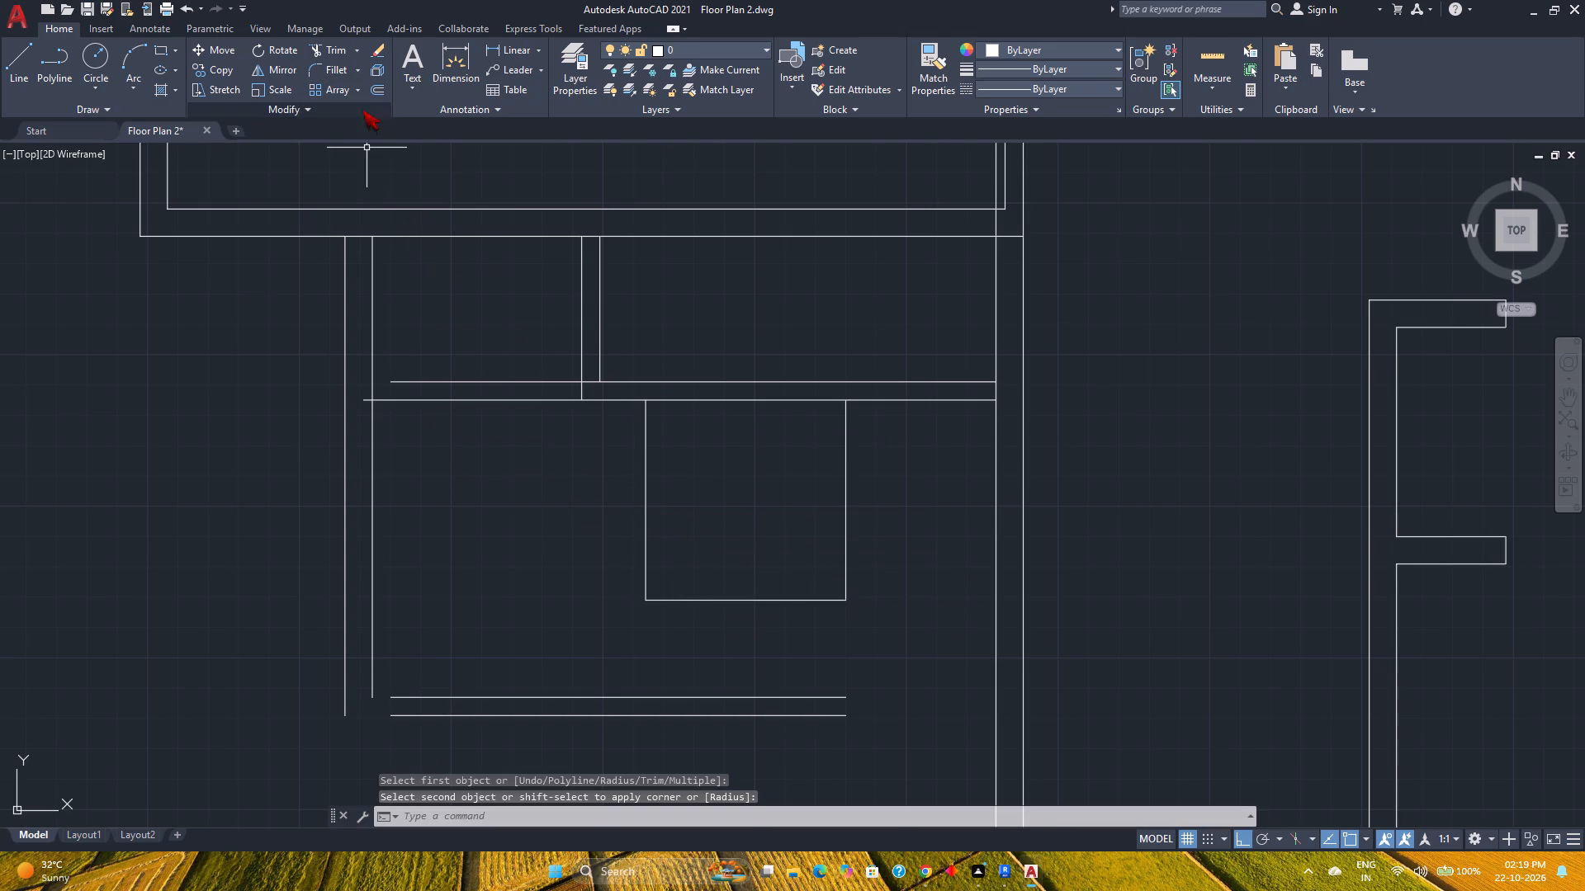
Offset the small rectangle's left, bottom and right lines 6" inward to give the room its wall thickness.
{"action": "left_click", "coordinate": [381, 92]}
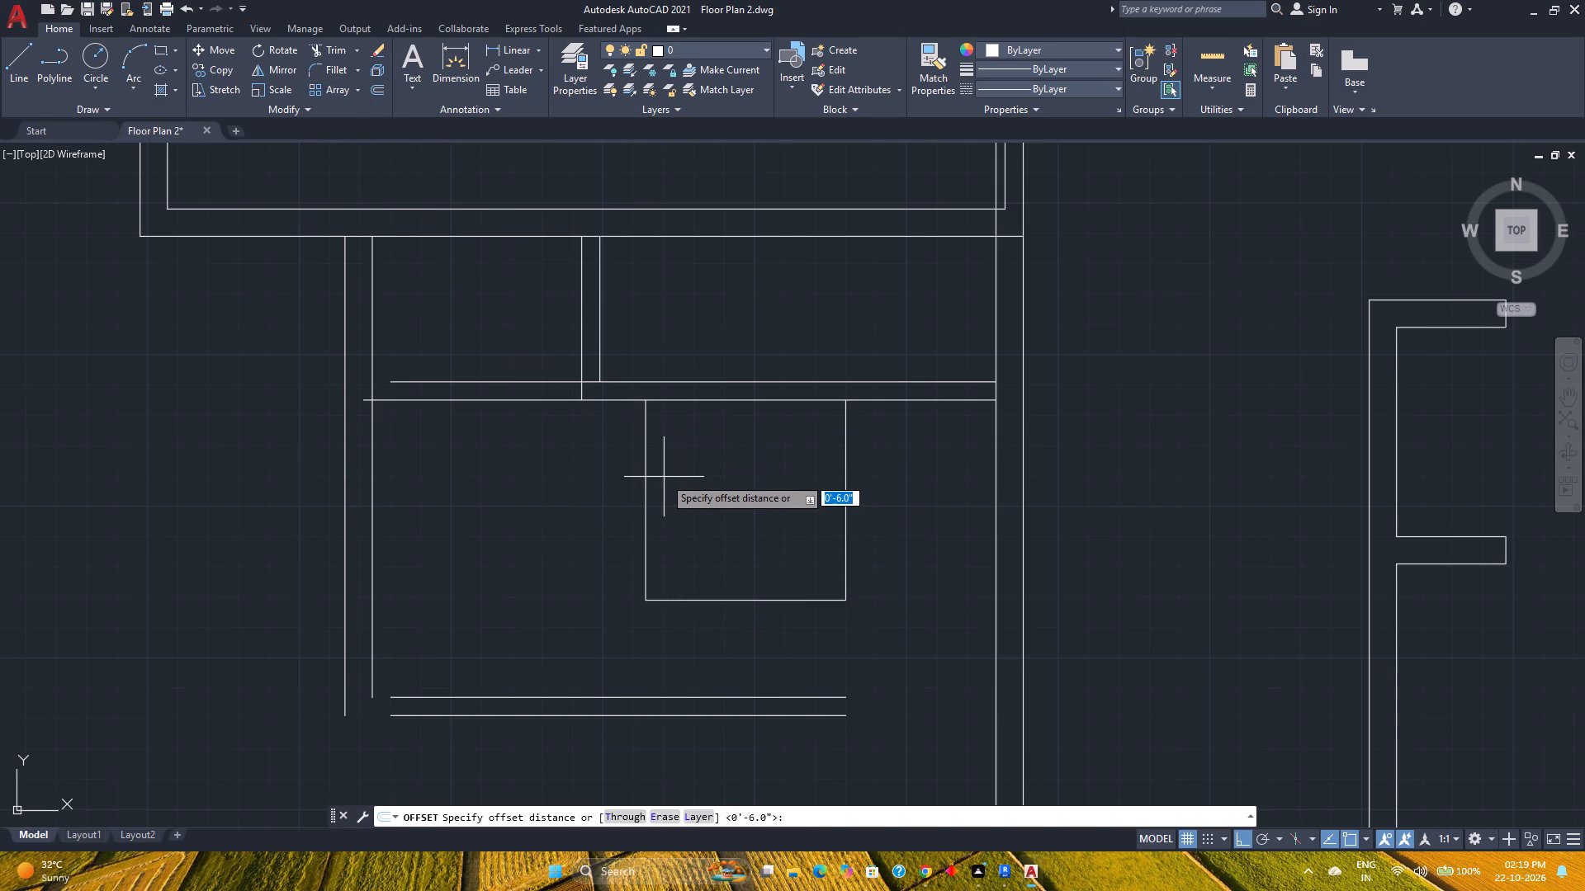
{"action": "key", "text": "6"}
{"action": "key", "text": "Return"}
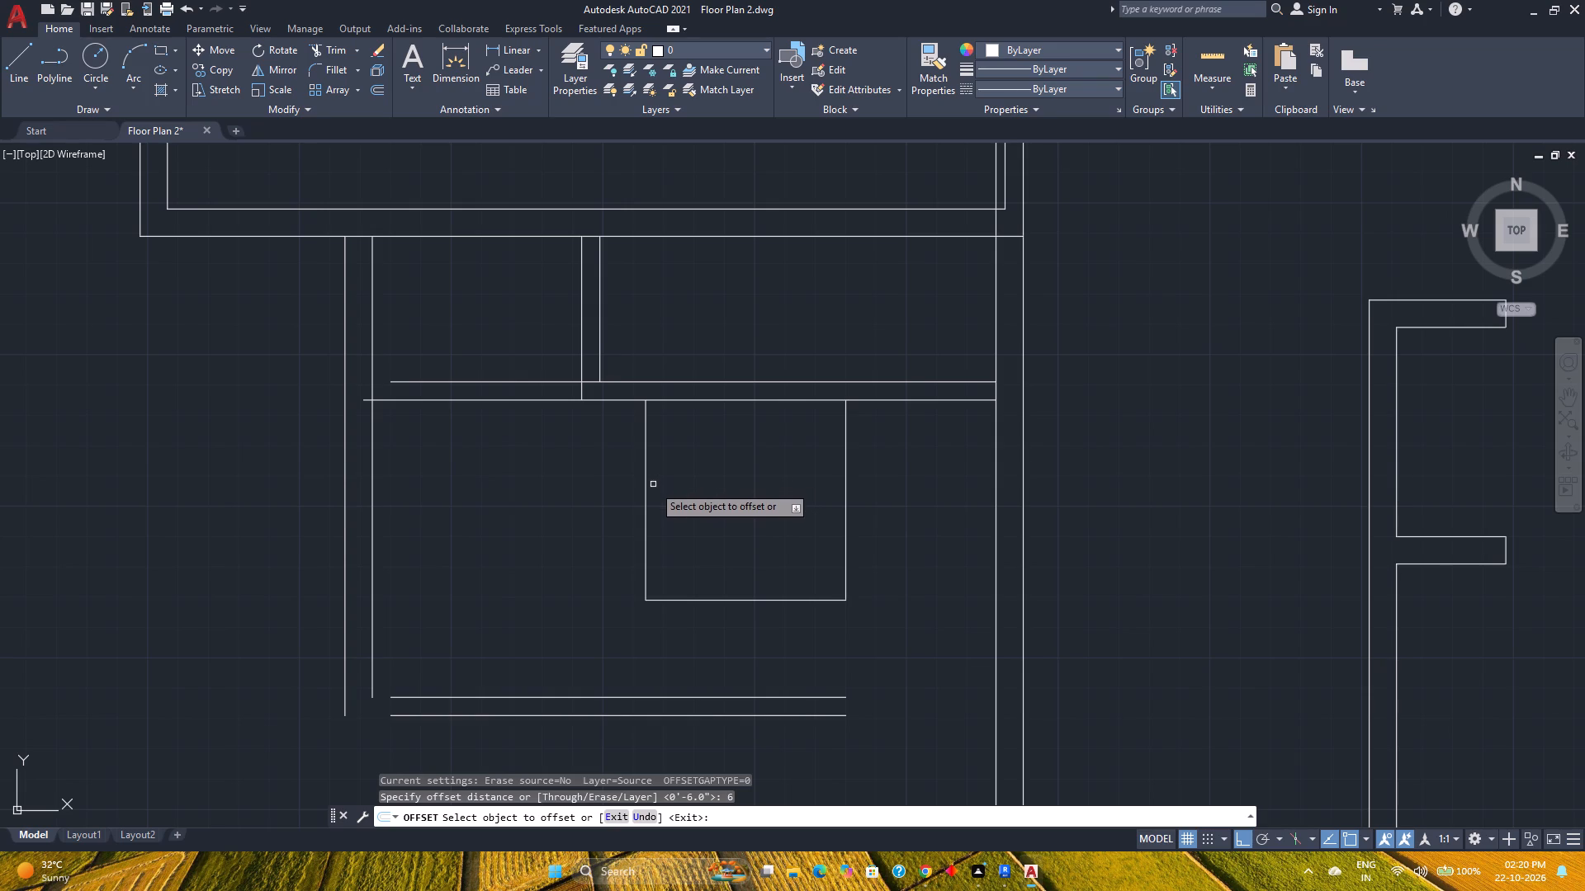
{"action": "left_click", "coordinate": [646, 511]}
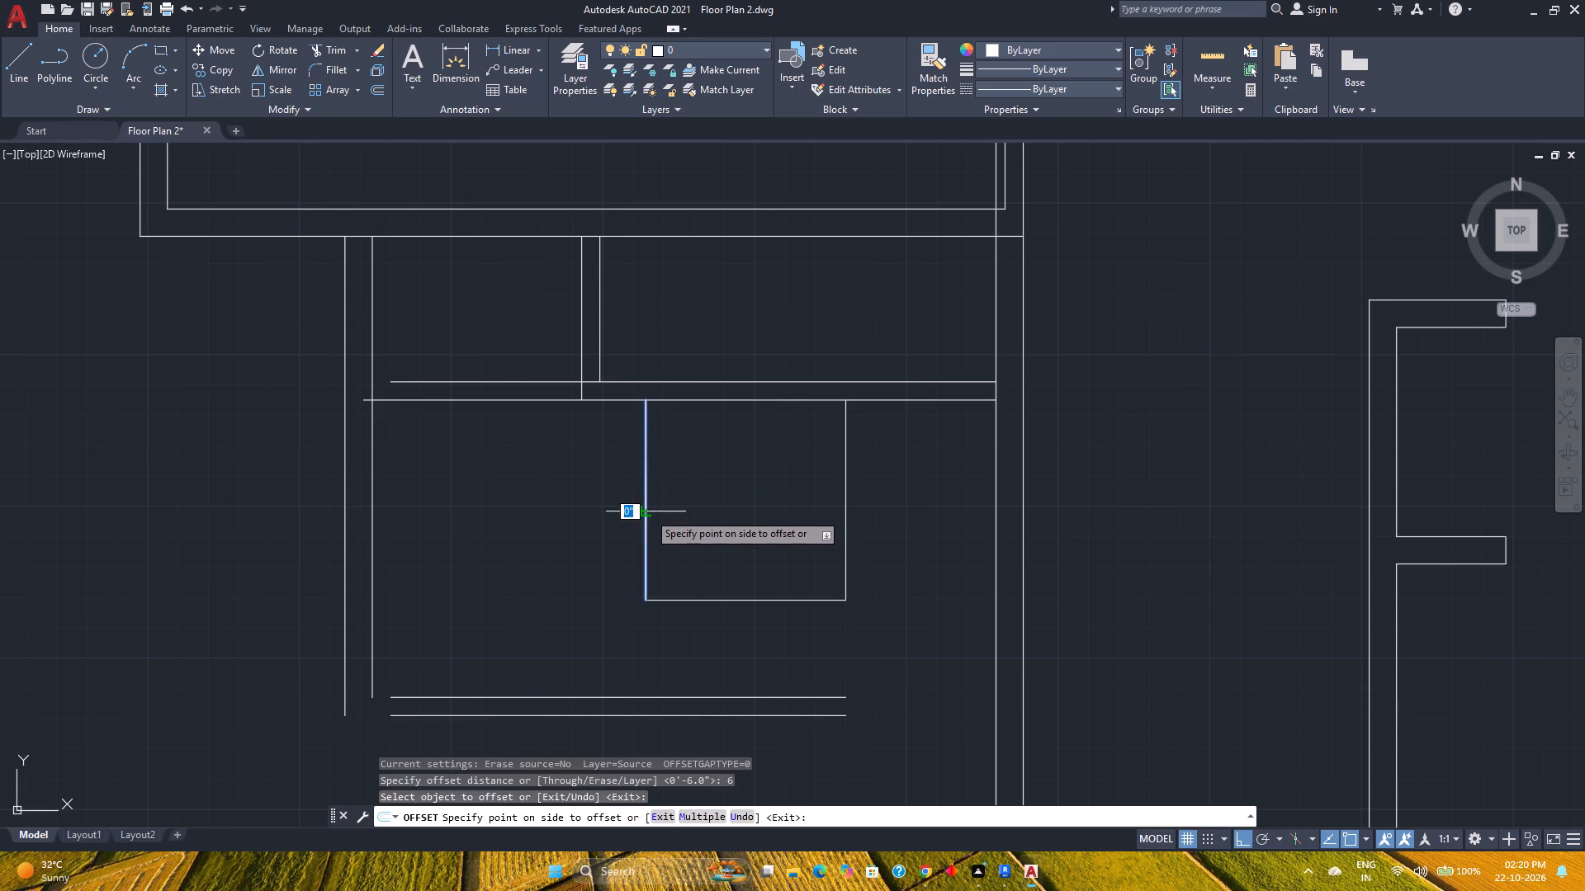
{"action": "left_click", "coordinate": [795, 511]}
{"action": "left_click", "coordinate": [718, 597]}
{"action": "left_click", "coordinate": [718, 598]}
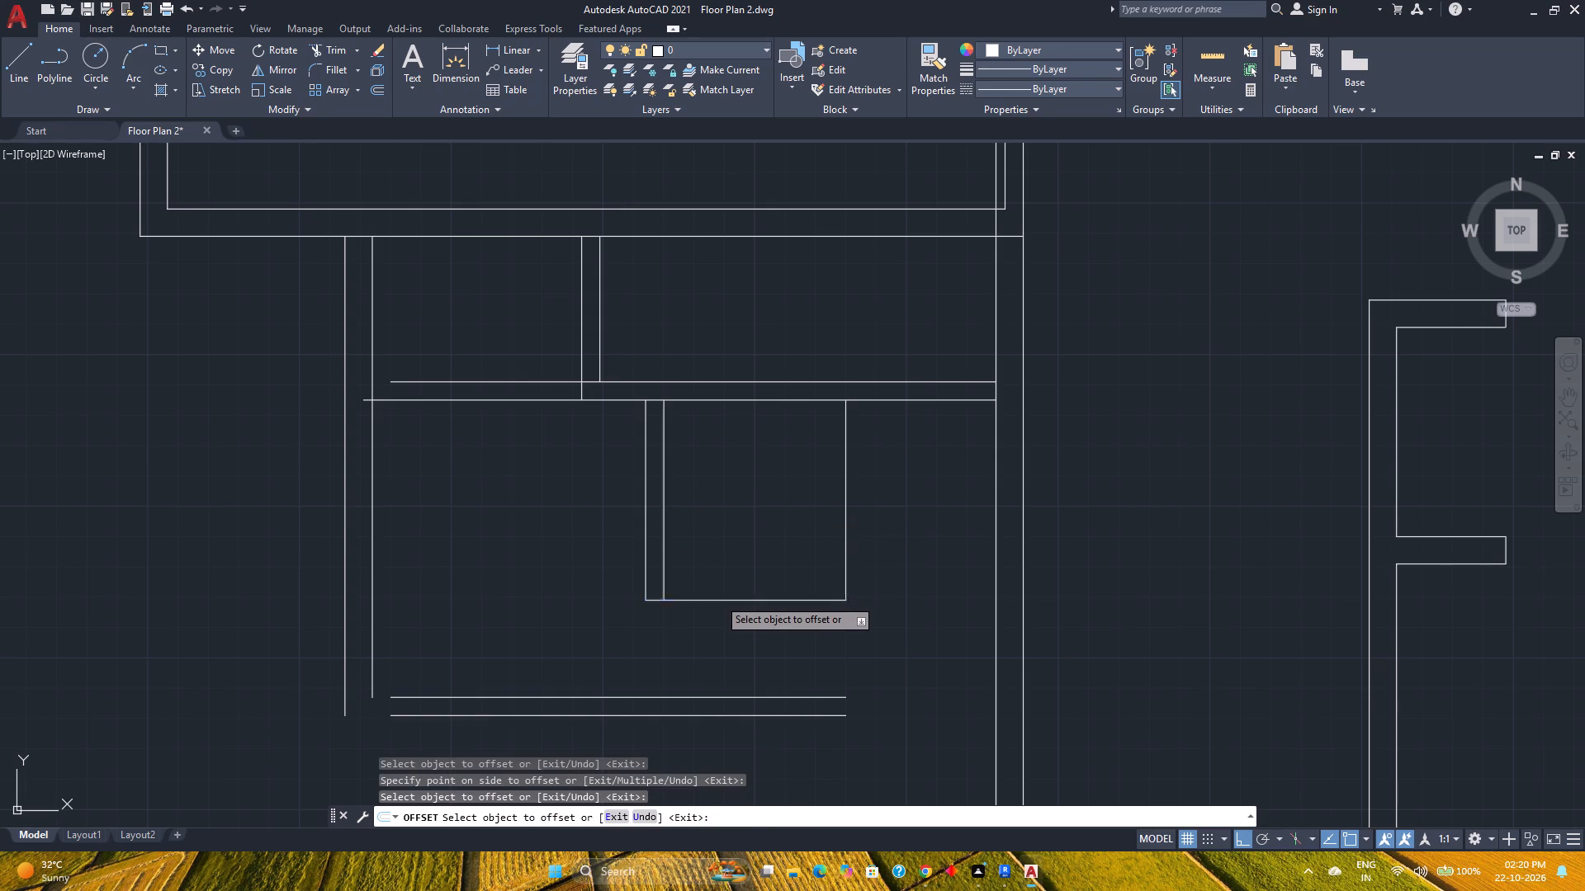
{"action": "left_click", "coordinate": [714, 561]}
{"action": "left_click", "coordinate": [845, 503]}
{"action": "left_click", "coordinate": [747, 508]}
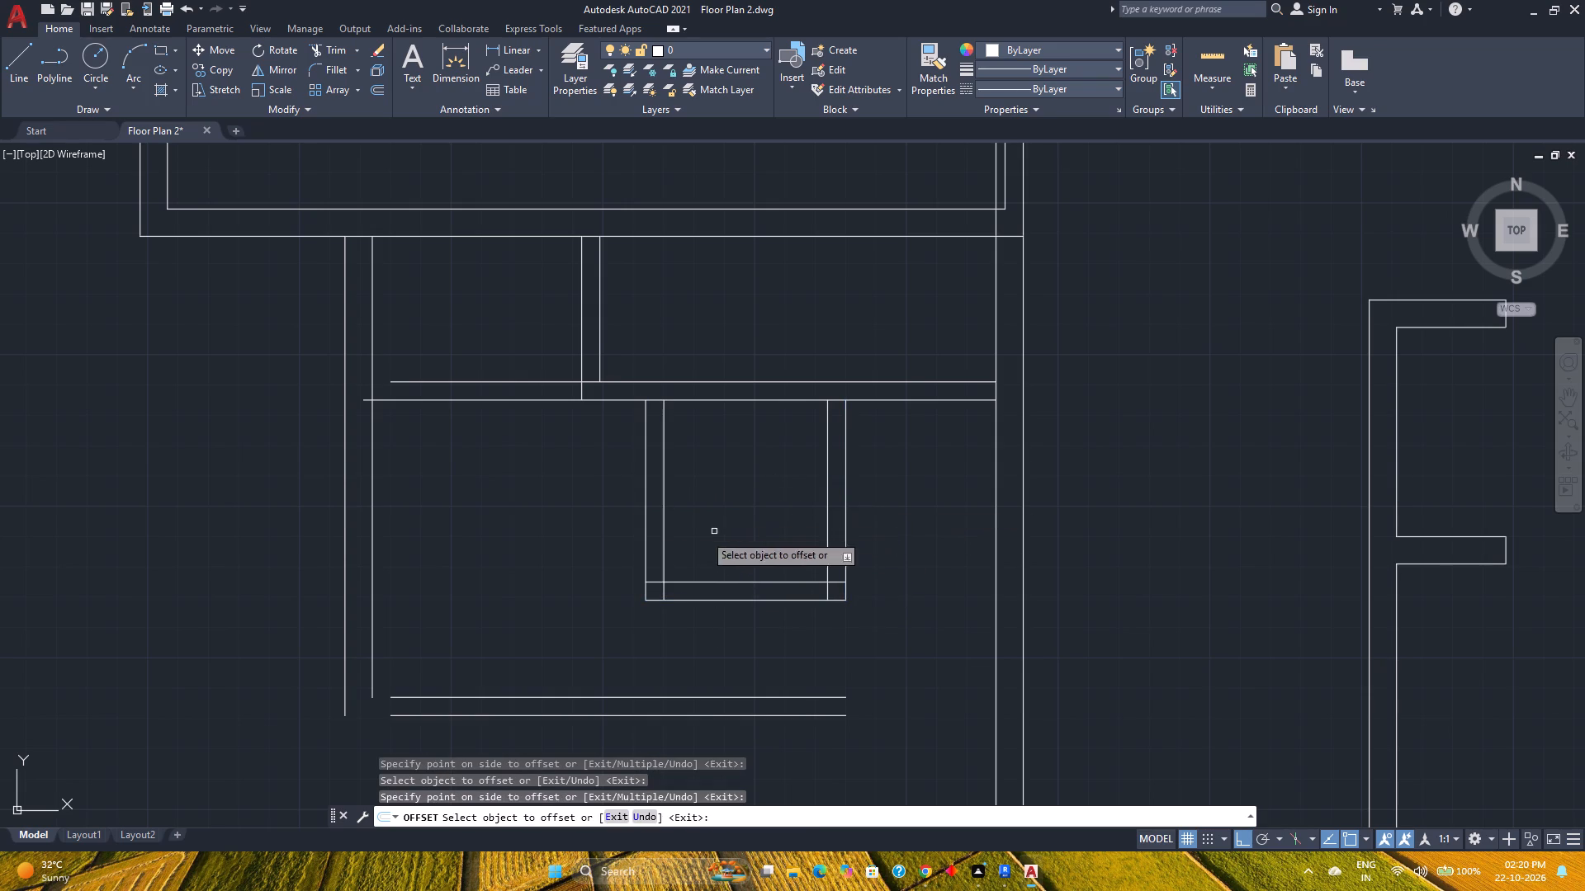
Fillet both lower inner corners of the small room's offset lines, using the Multiple option.
{"action": "left_click", "coordinate": [308, 66]}
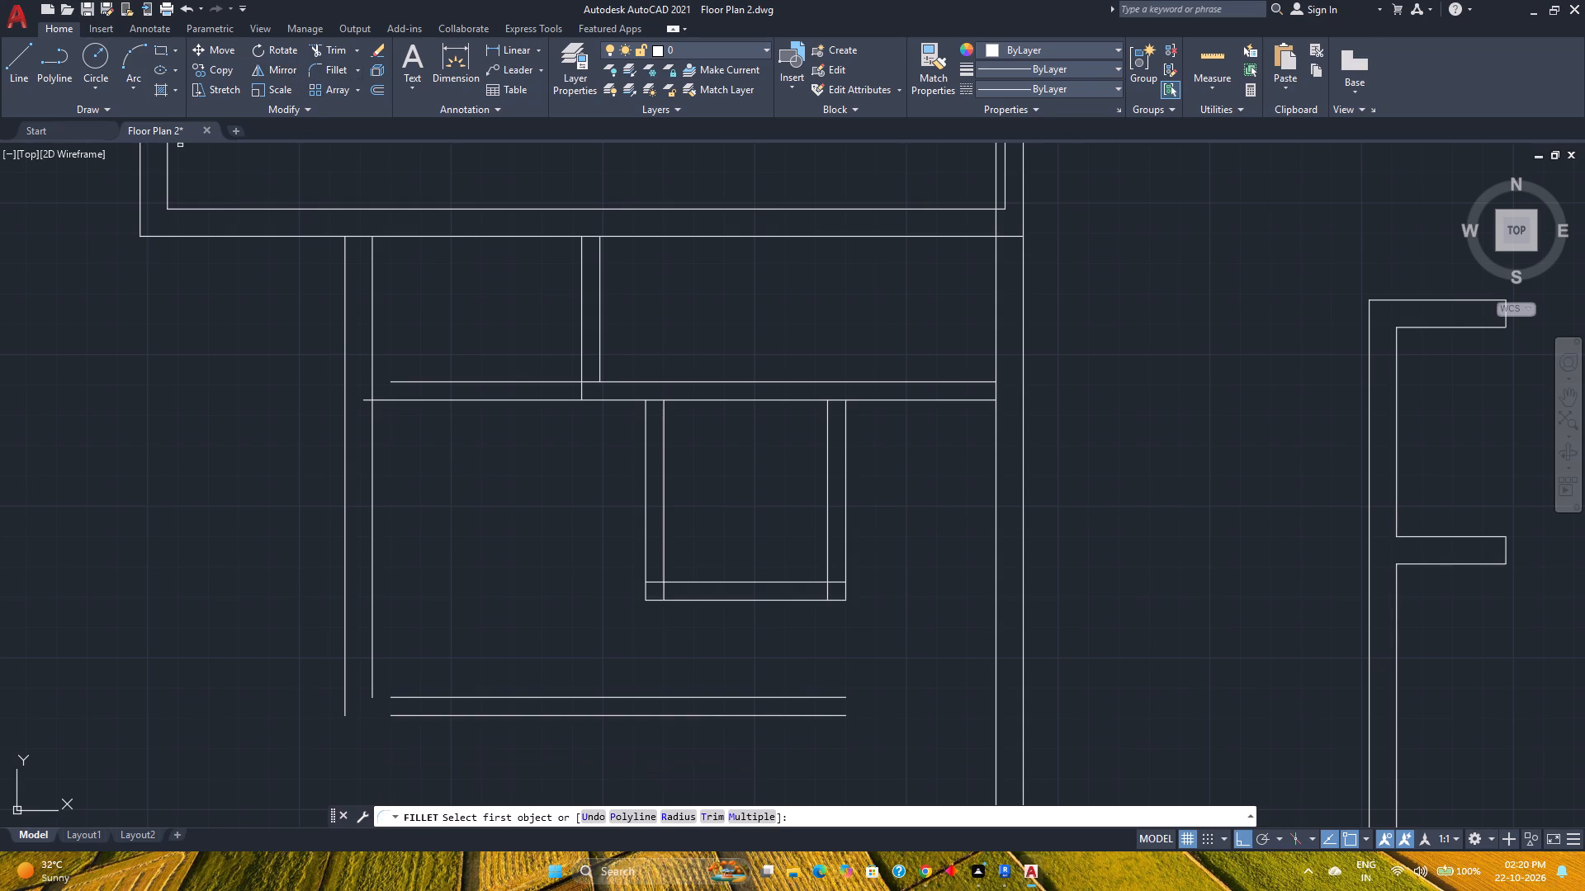
{"action": "left_click", "coordinate": [740, 813]}
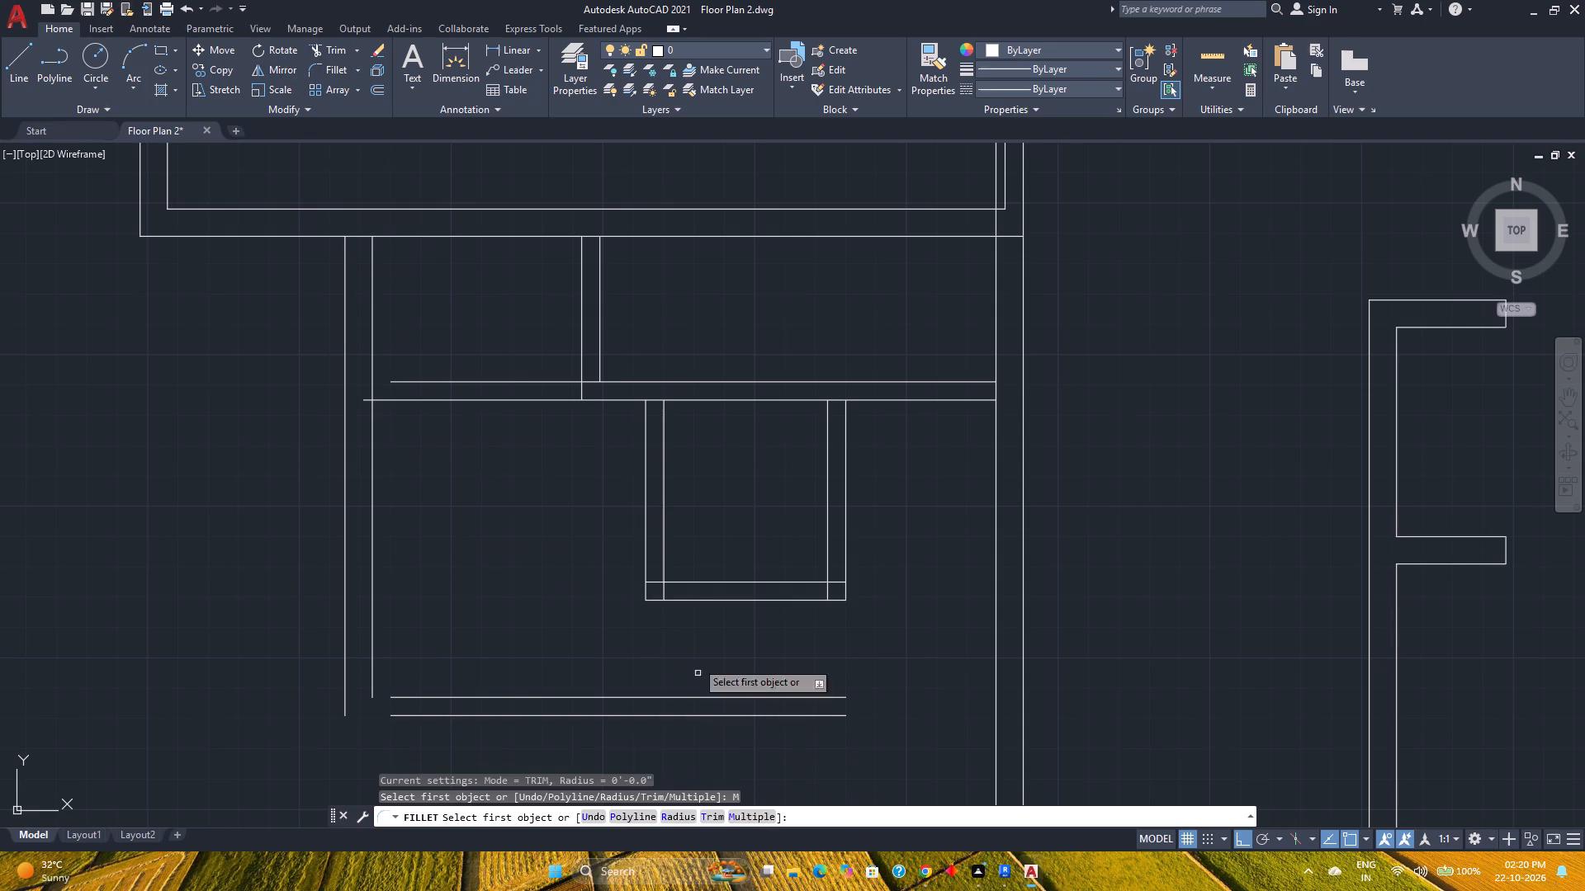
{"action": "left_click", "coordinate": [665, 531]}
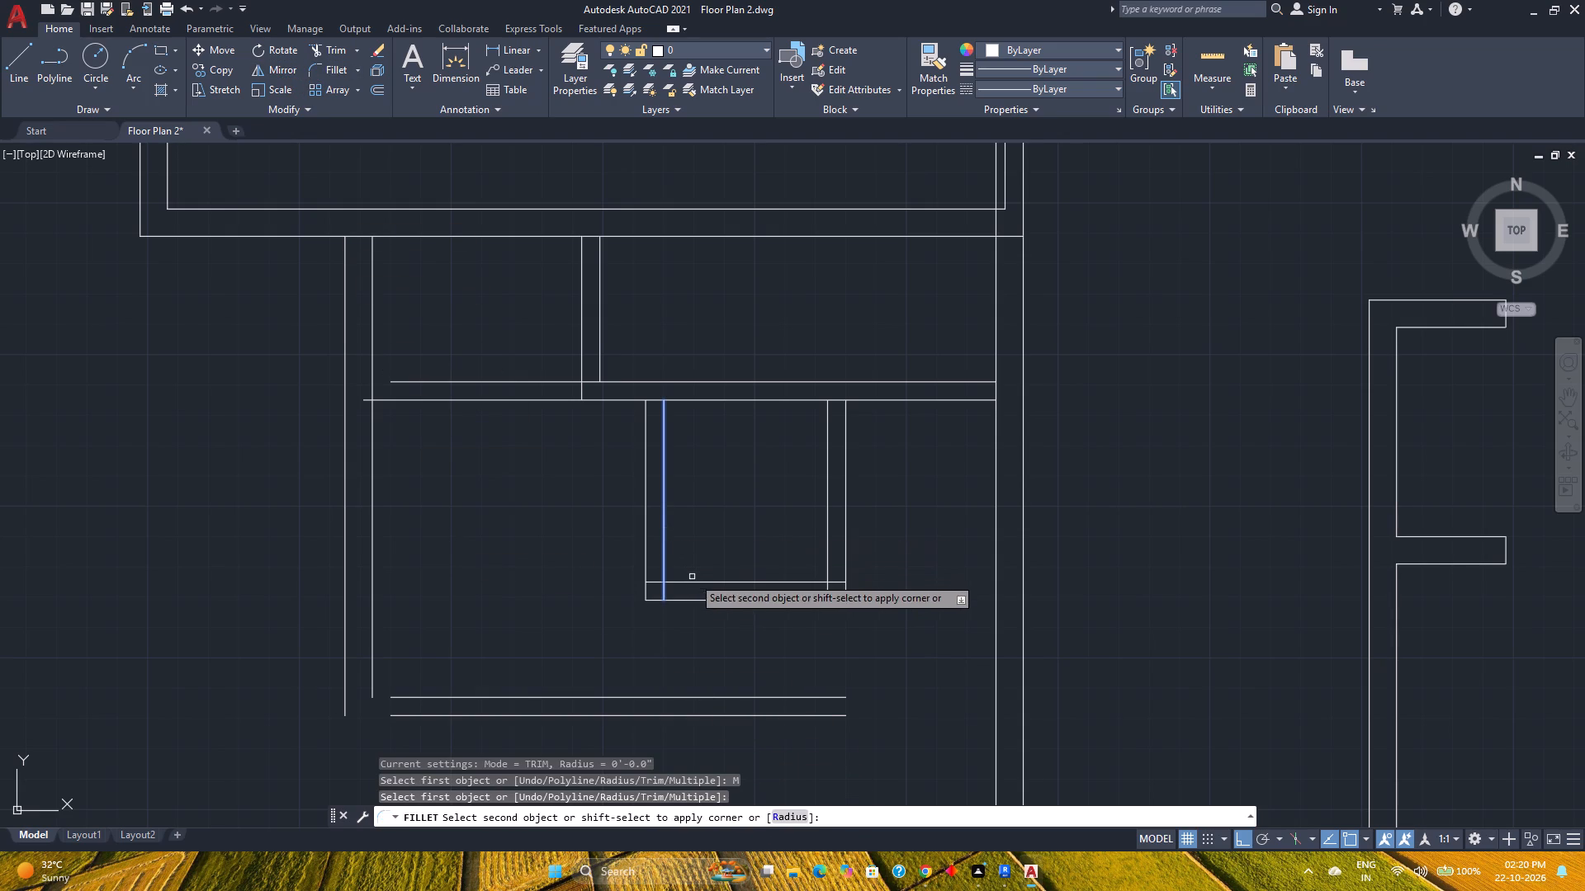
{"action": "left_click", "coordinate": [695, 582]}
{"action": "left_click", "coordinate": [742, 581]}
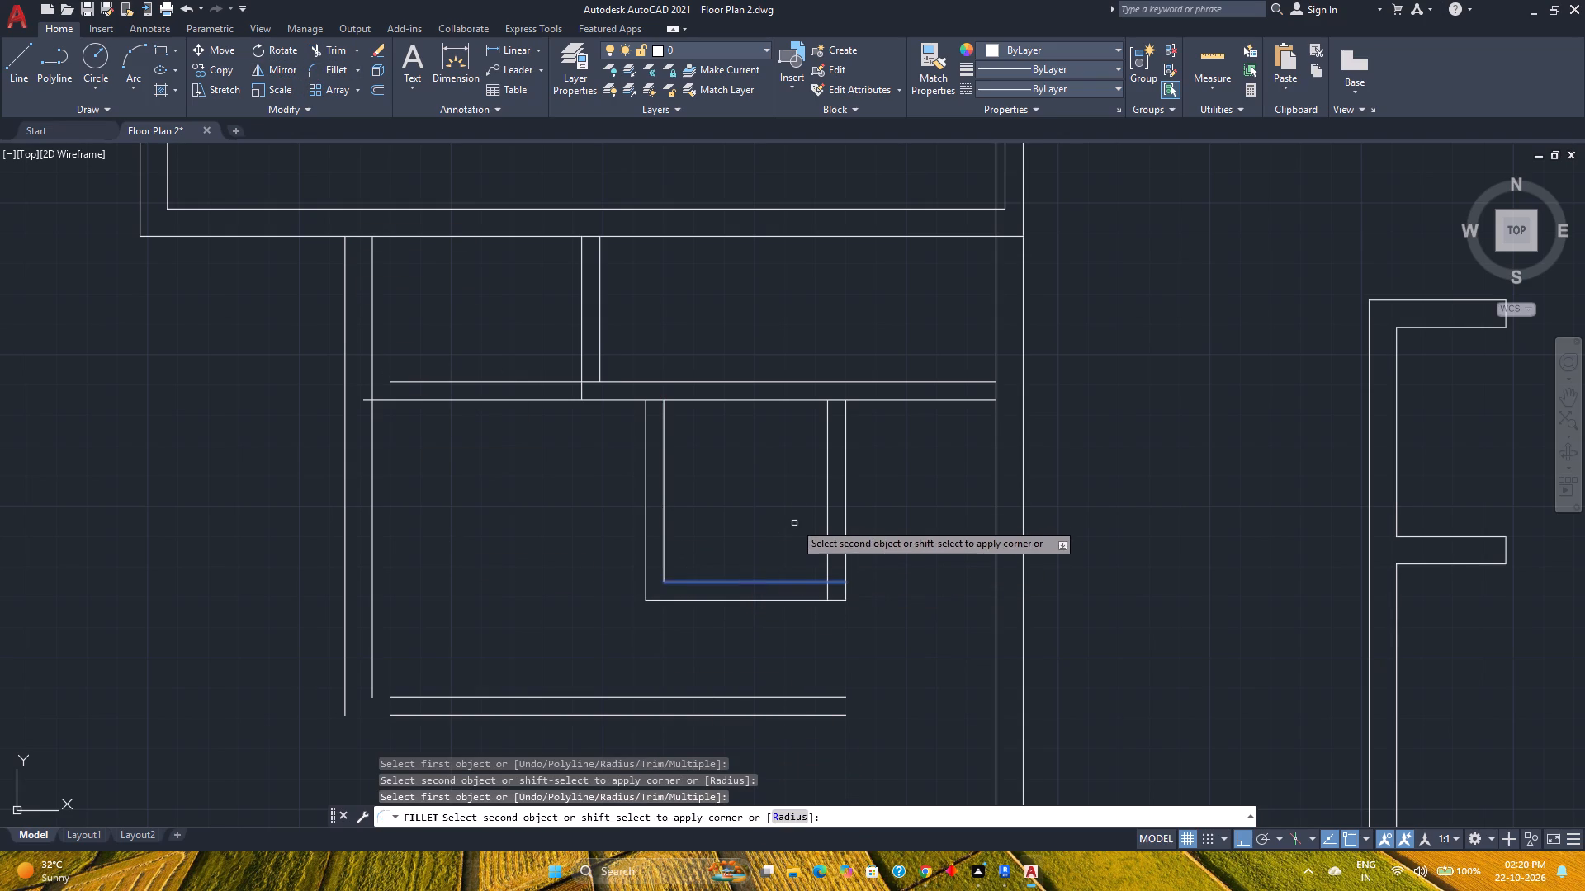
{"action": "left_click", "coordinate": [828, 463]}
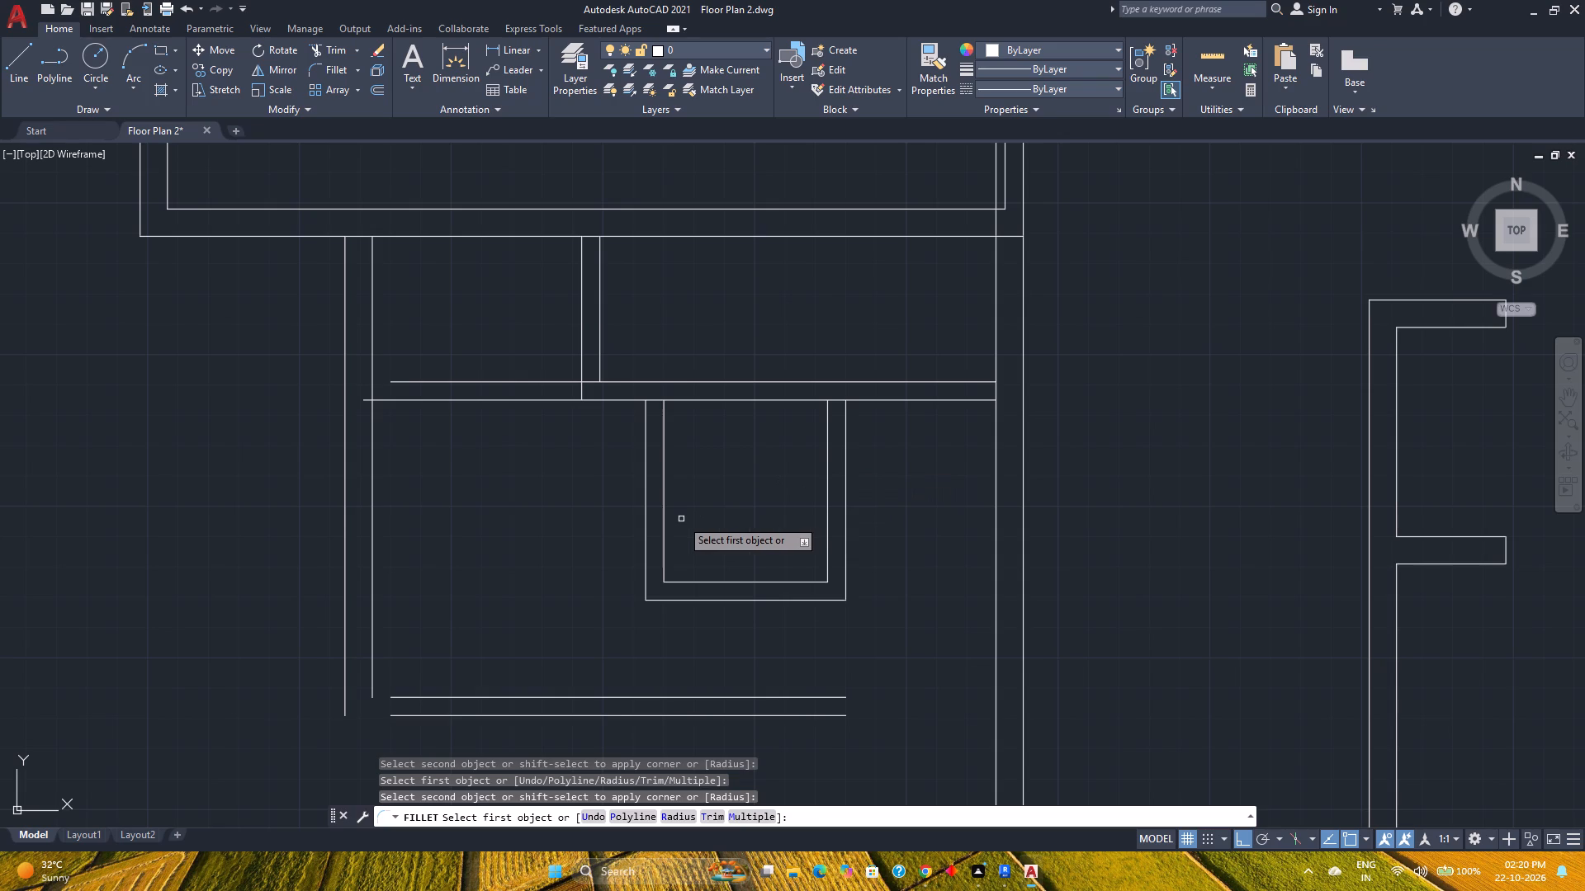
{"action": "key", "text": "Escape"}
Move the double-line partition between the two 4' deep rooms left by its own wall thickness.
{"action": "left_click", "coordinate": [679, 321]}
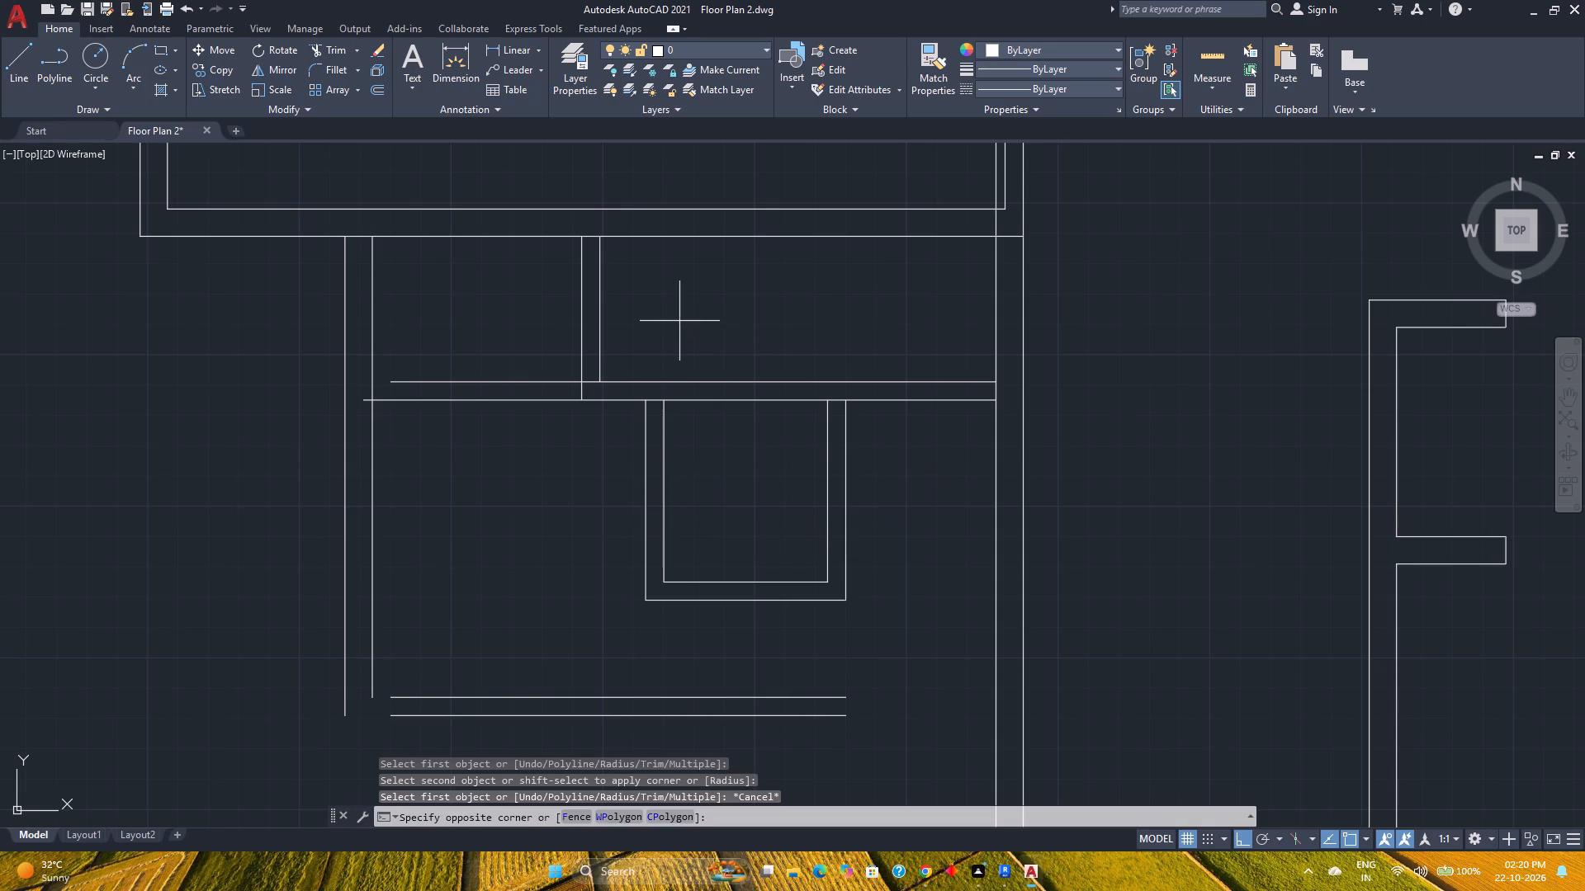
{"action": "left_click", "coordinate": [560, 318]}
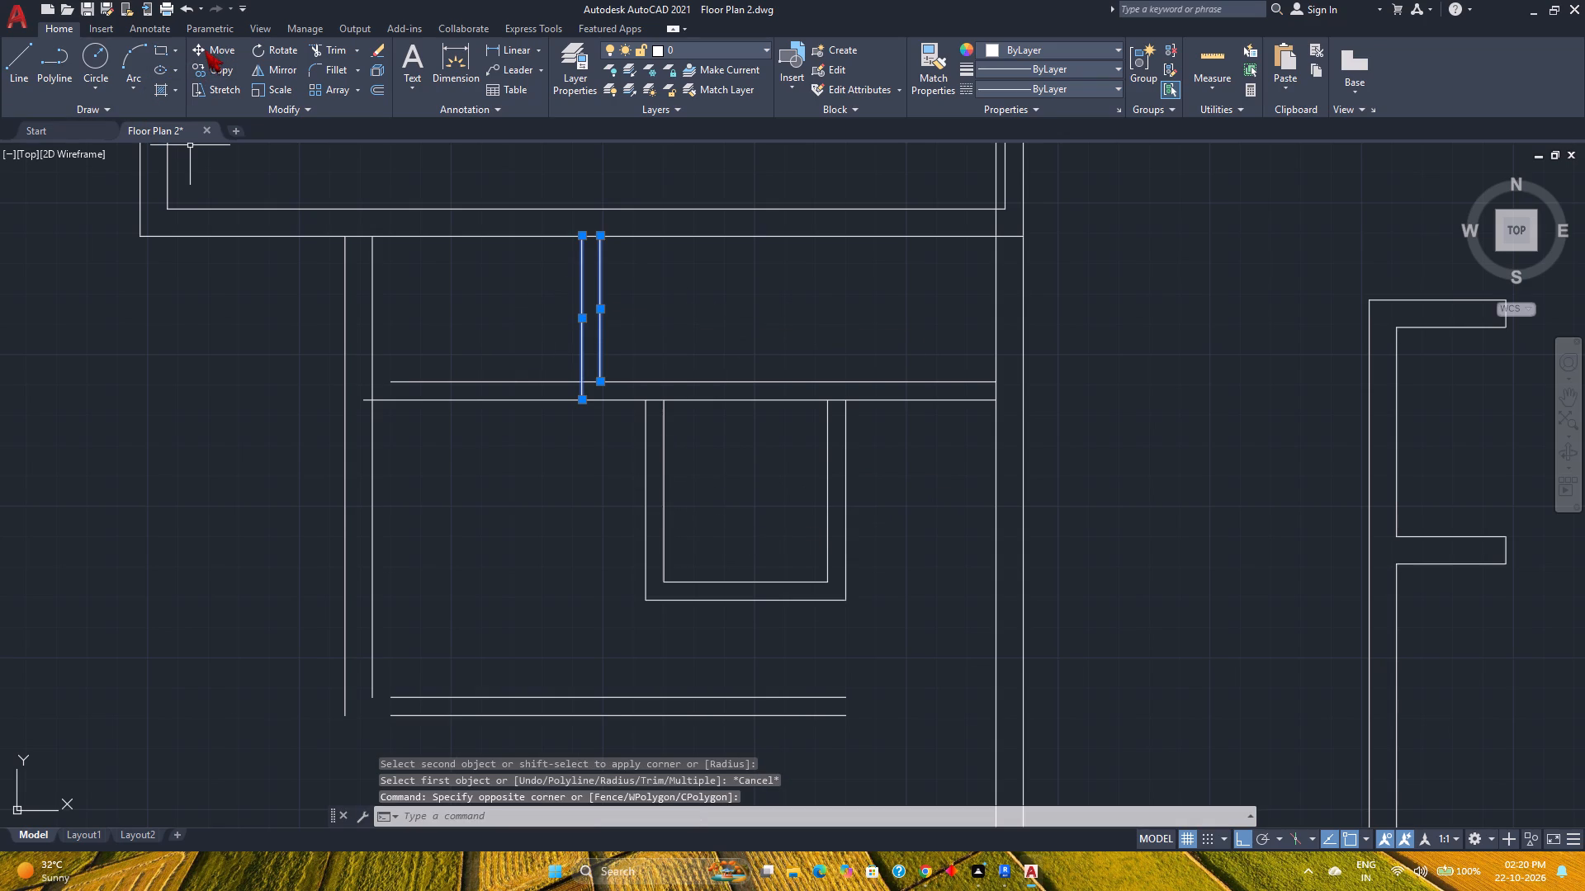
{"action": "left_click", "coordinate": [205, 49]}
{"action": "left_click", "coordinate": [600, 376]}
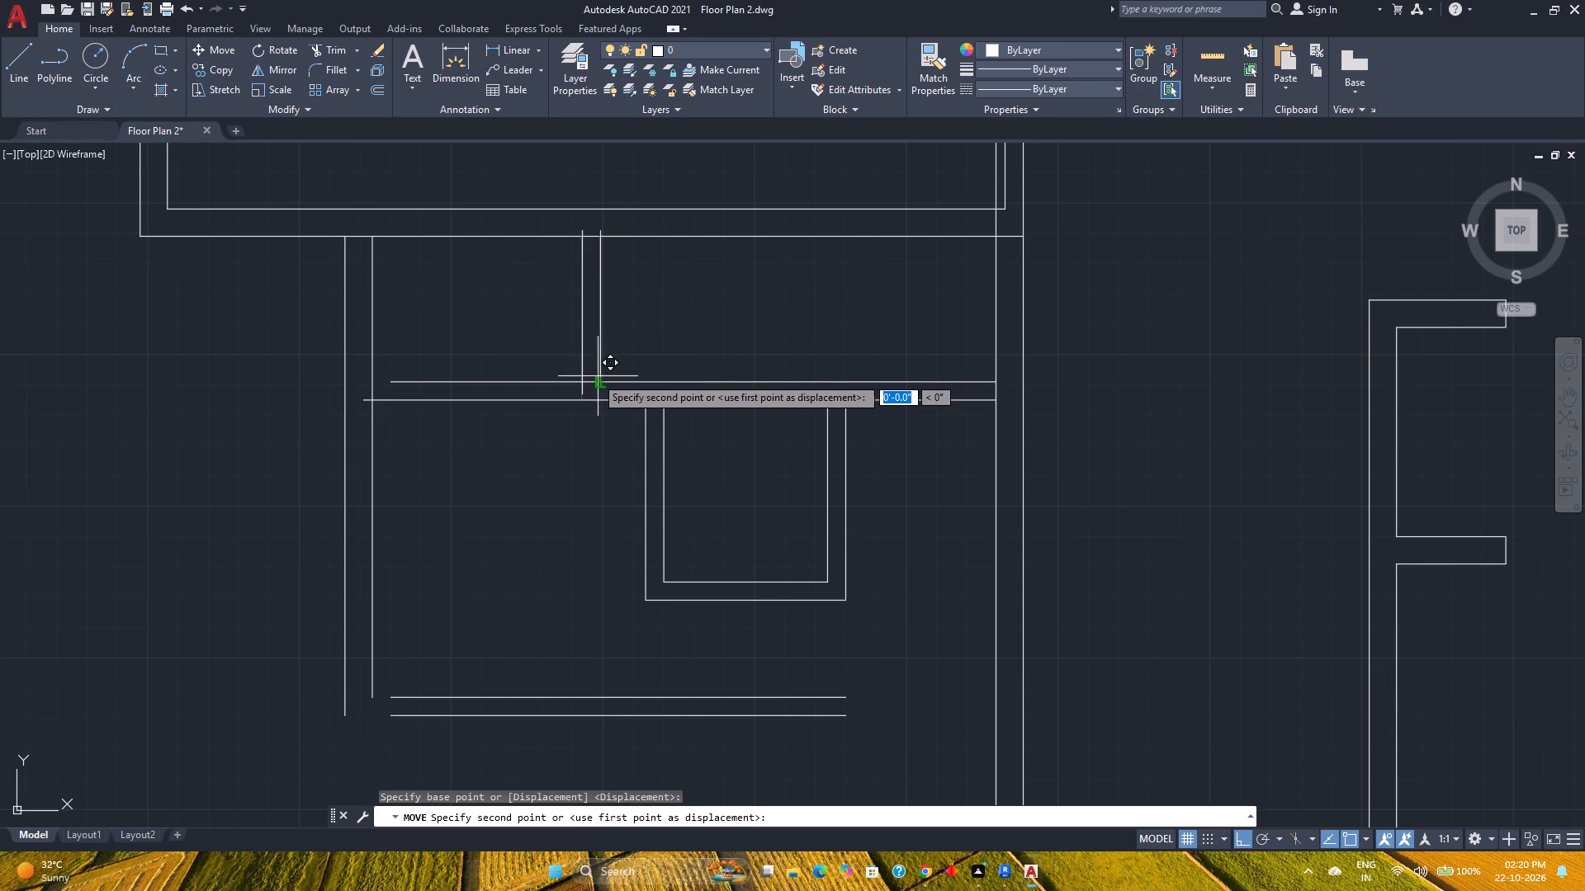
{"action": "left_click", "coordinate": [580, 381]}
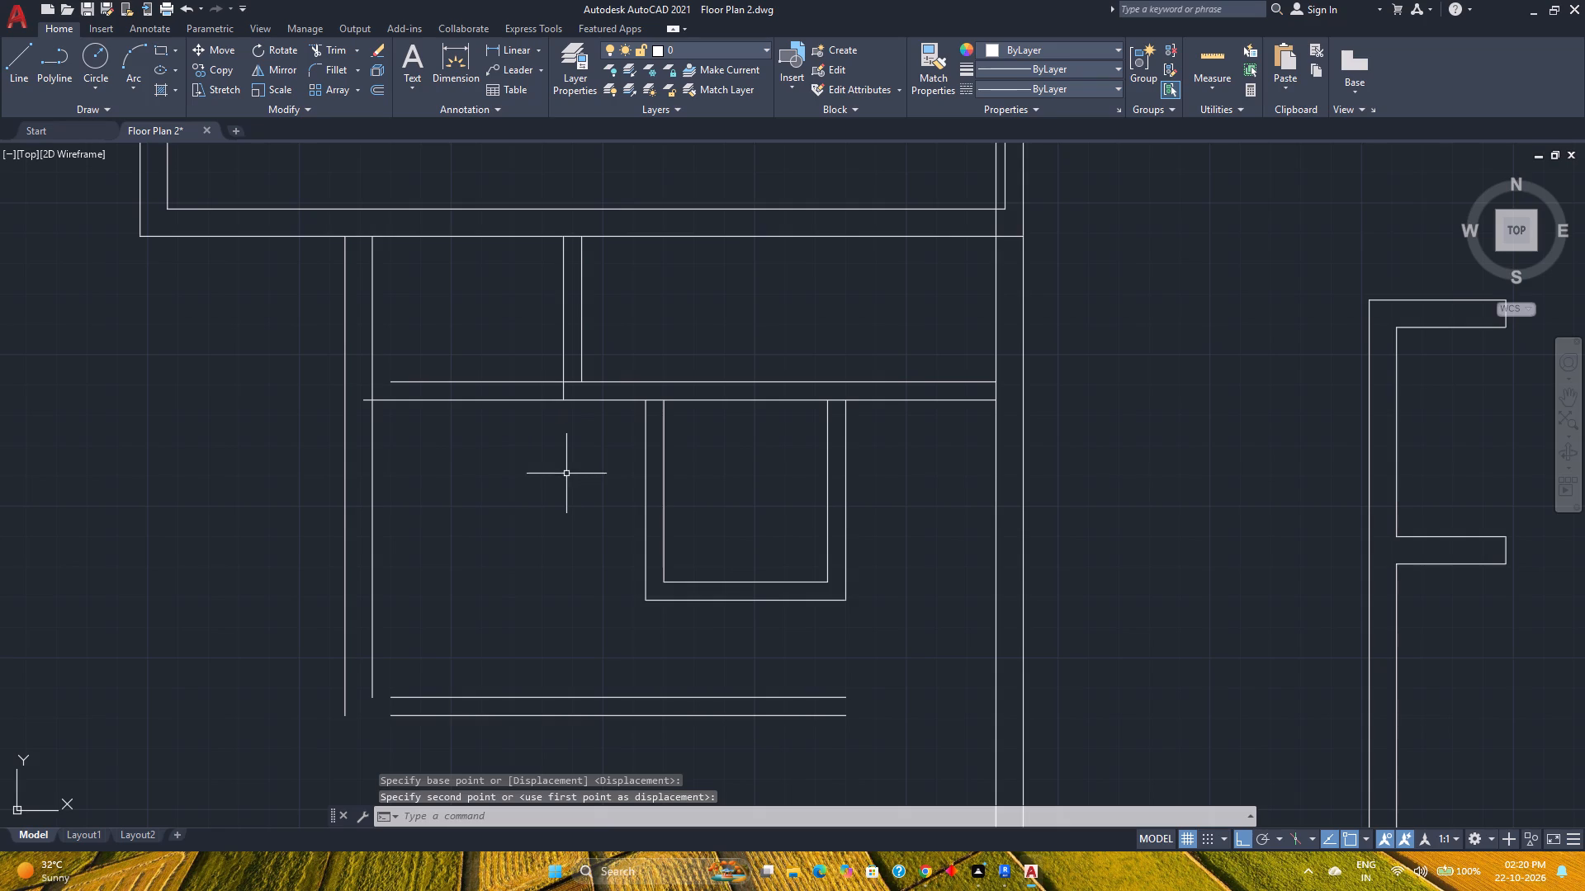
Check the width and depth of the left 4' deep room below the large room with Quick Measure.
{"action": "scroll", "coordinate": [577, 469], "scroll_direction": "down", "scroll_amount": 2}
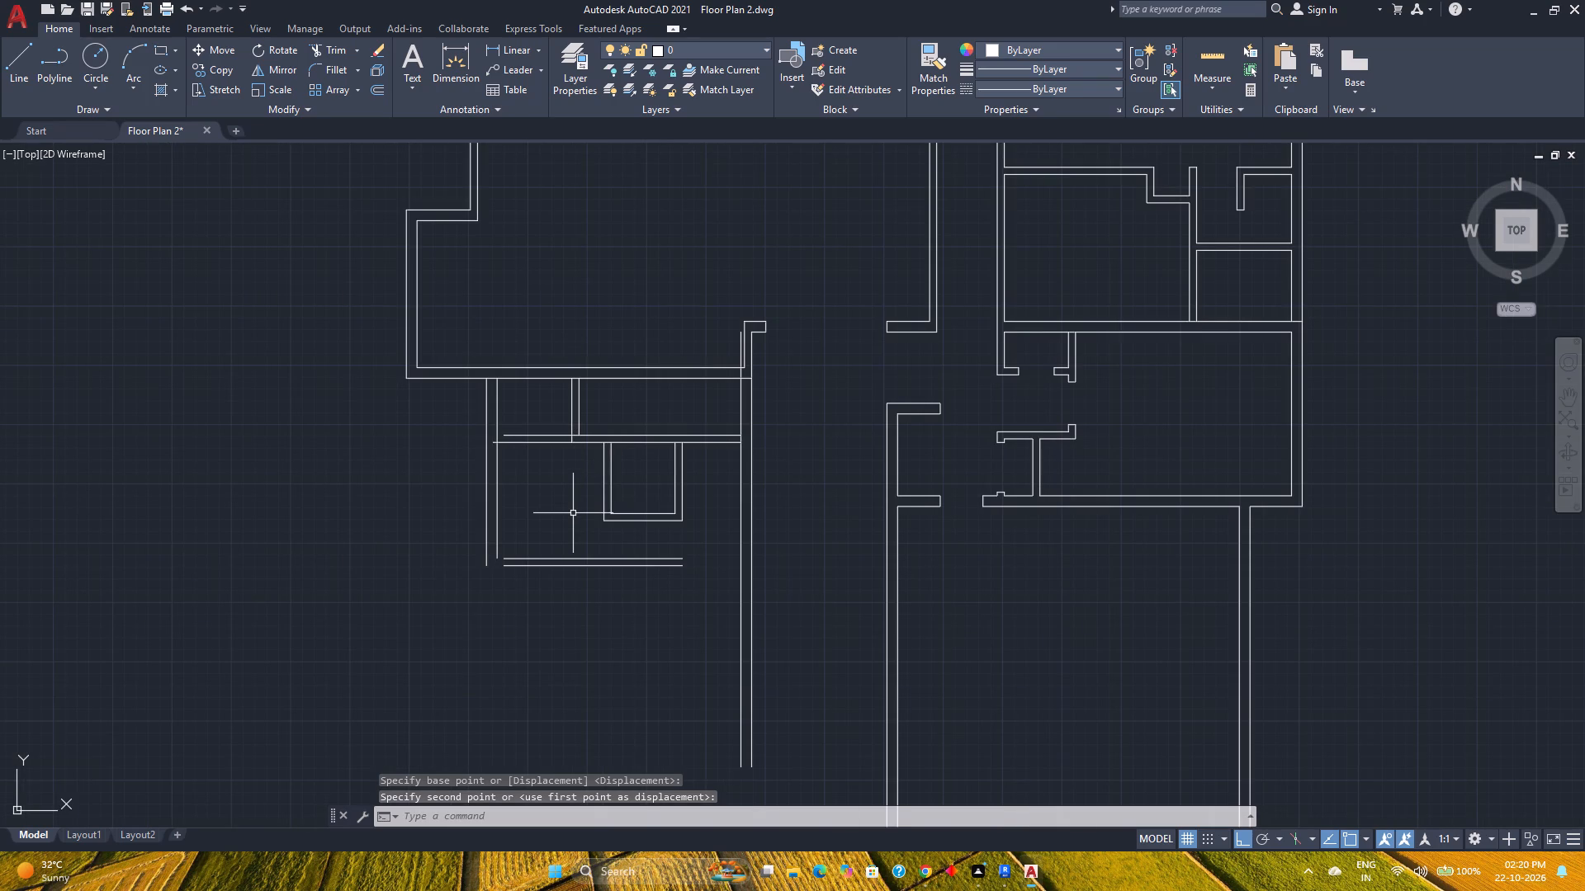
{"action": "middle_click_drag", "start_coordinate": [583, 514], "coordinate": [641, 596]}
{"action": "middle_click", "coordinate": [643, 597]}
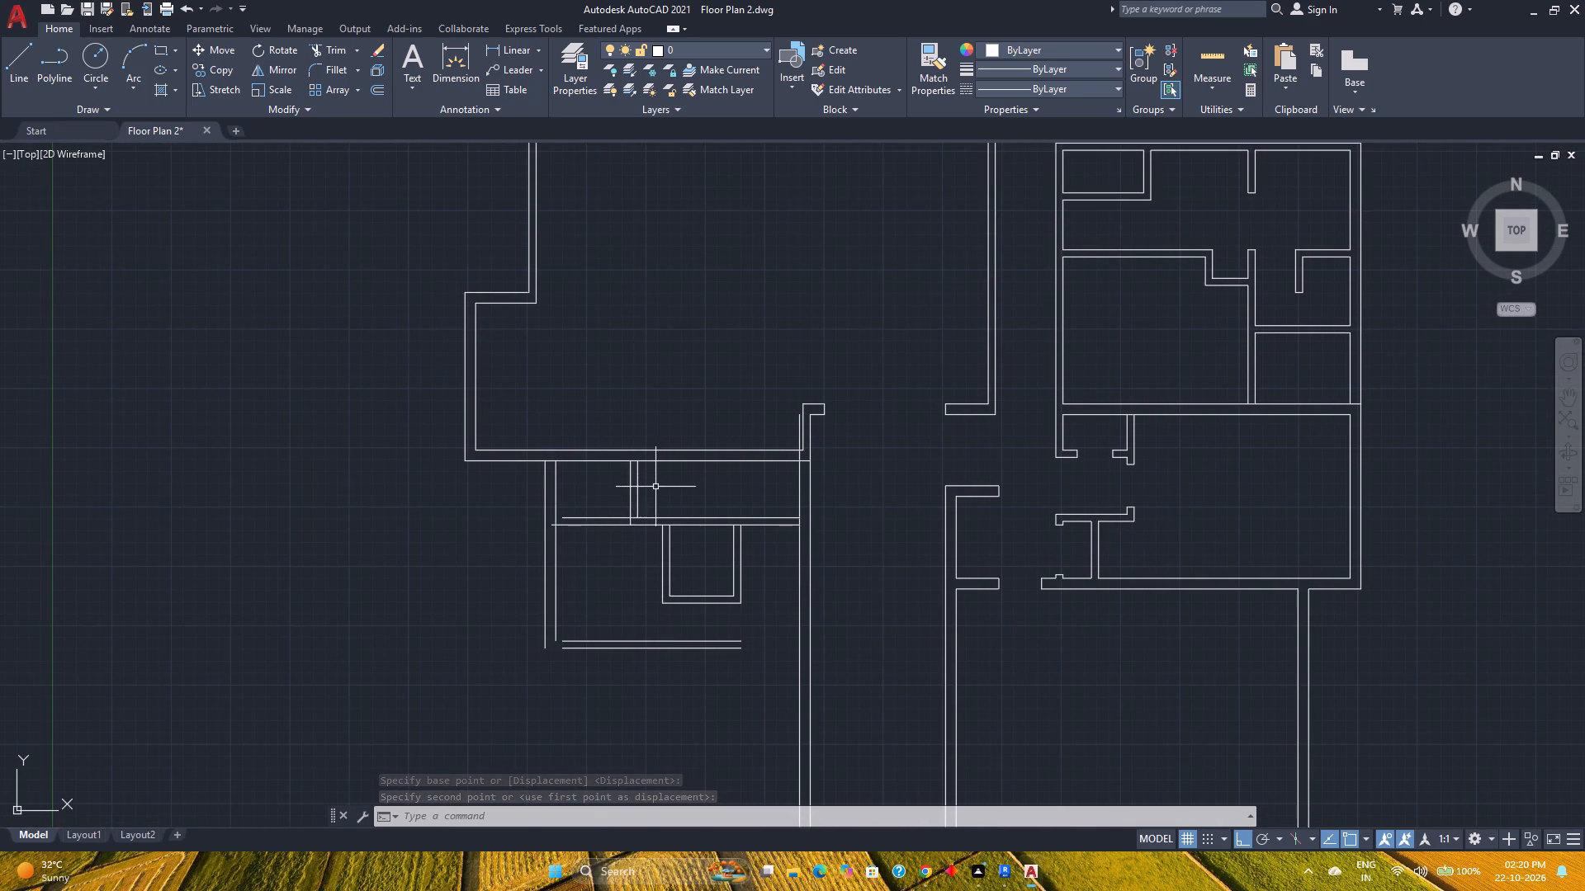
{"action": "left_click", "coordinate": [1214, 58]}
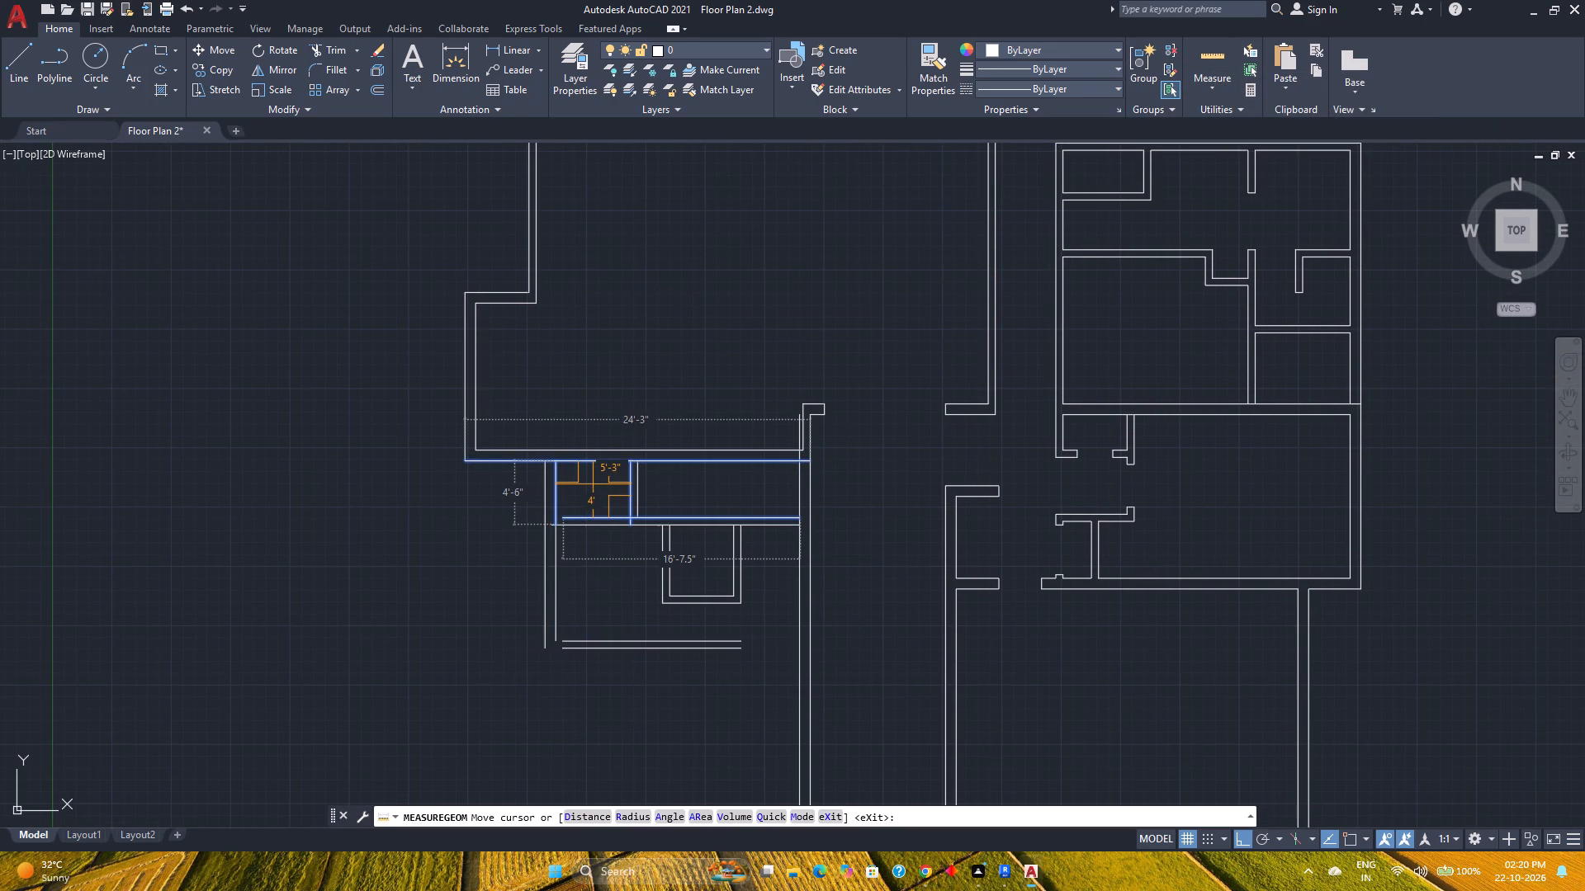
{"action": "scroll", "coordinate": [592, 484], "scroll_direction": "up", "scroll_amount": 2}
{"action": "key", "text": "Escape"}
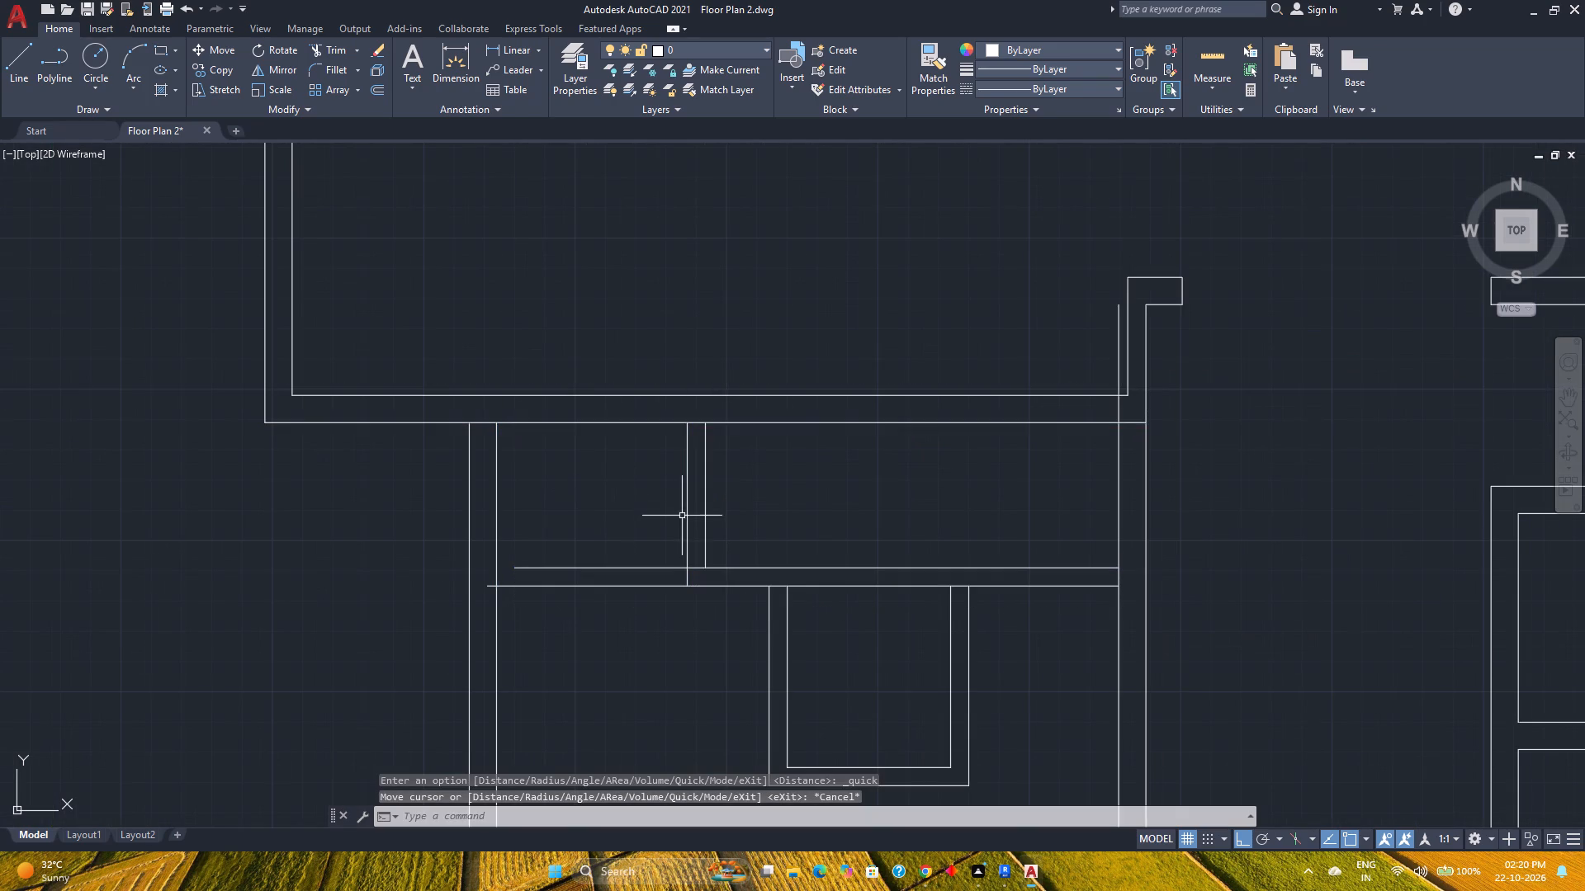
Move the two left wall lines of the left 4' deep room 3" to the right.
{"action": "left_click", "coordinate": [583, 522]}
{"action": "left_click", "coordinate": [419, 511]}
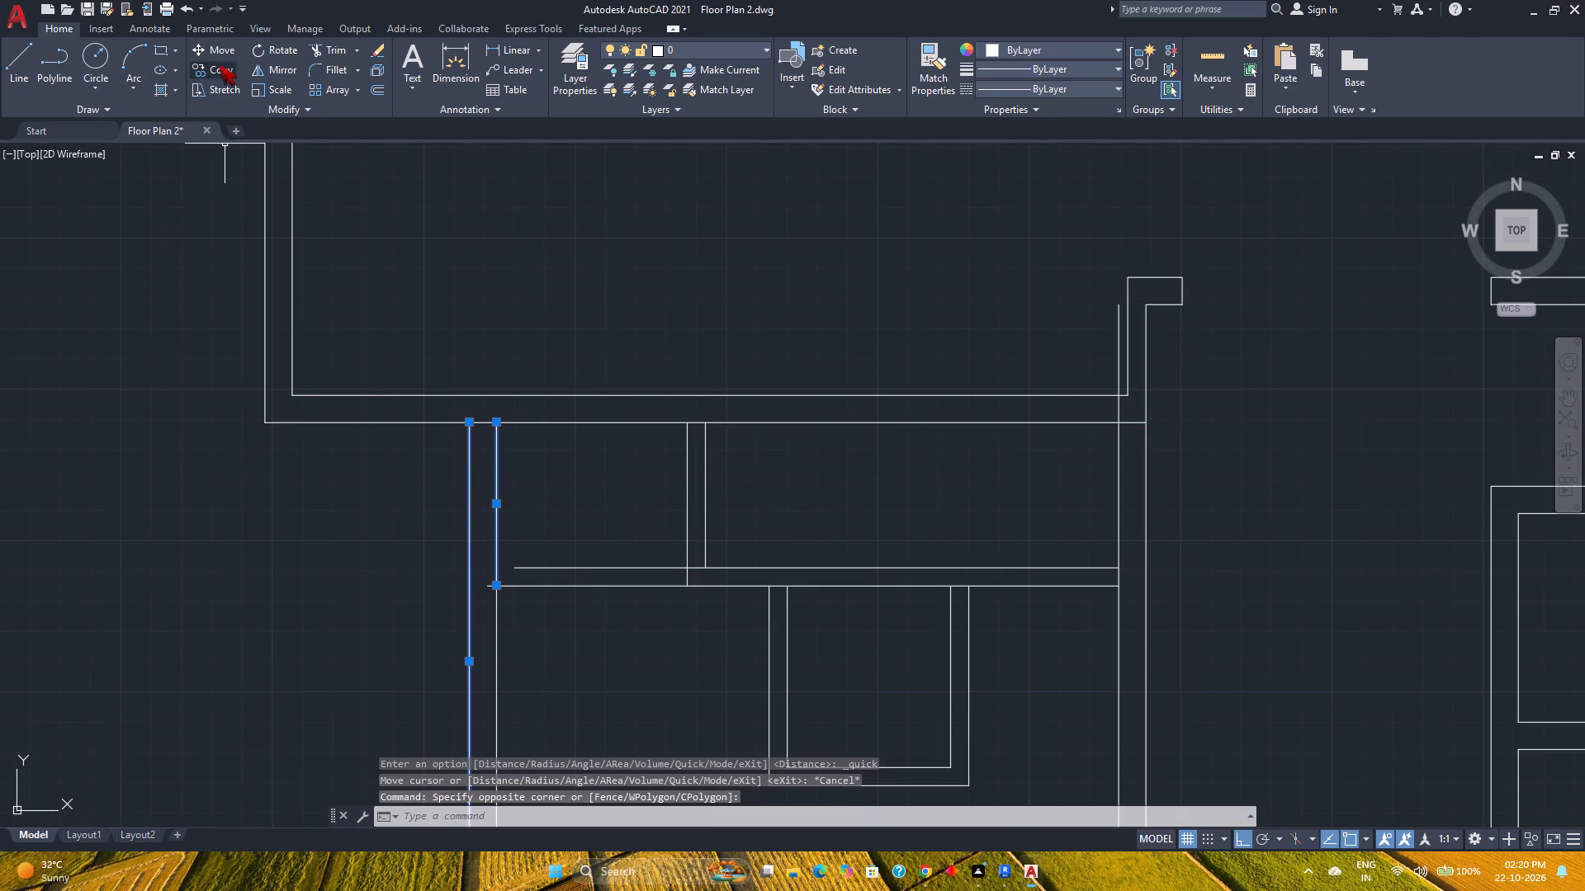
{"action": "left_click", "coordinate": [211, 53]}
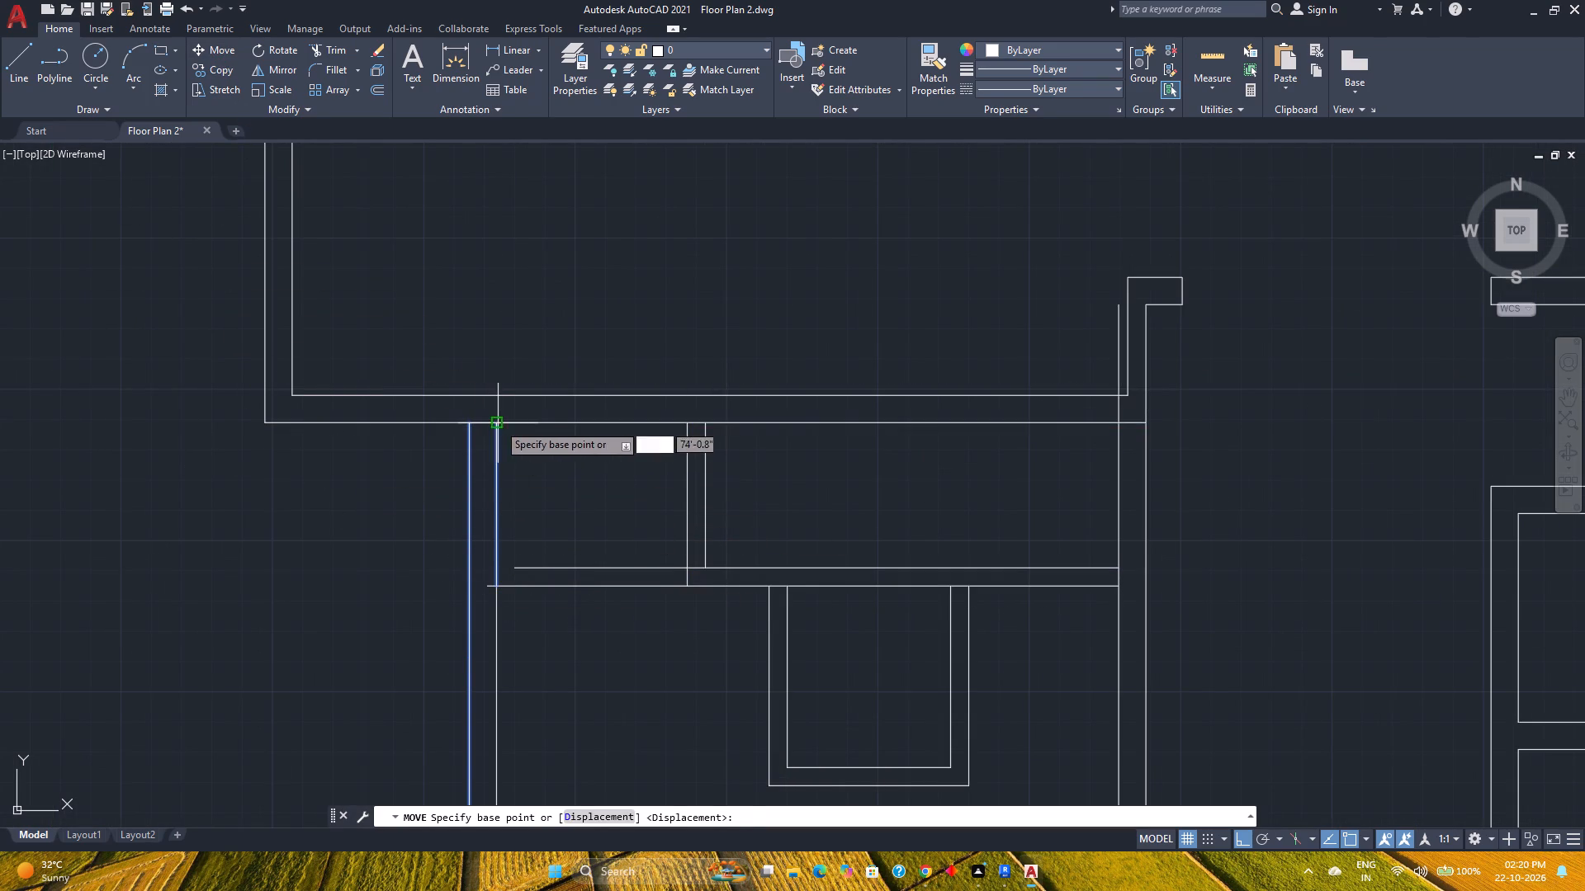
{"action": "left_click", "coordinate": [498, 423]}
{"action": "key", "text": "3"}
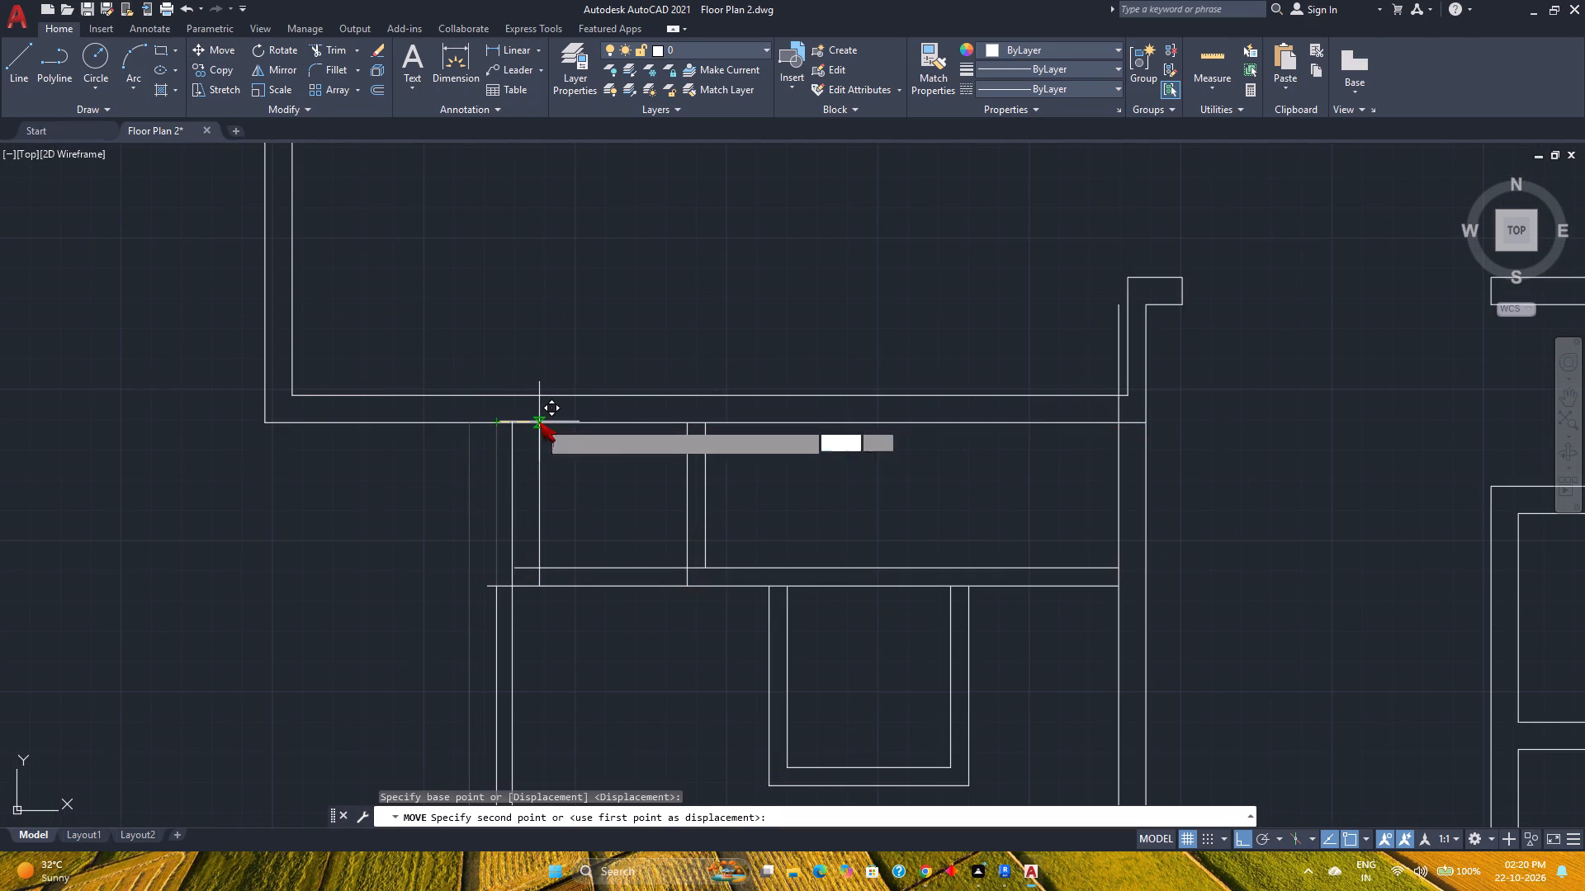
{"action": "key", "text": "Return"}
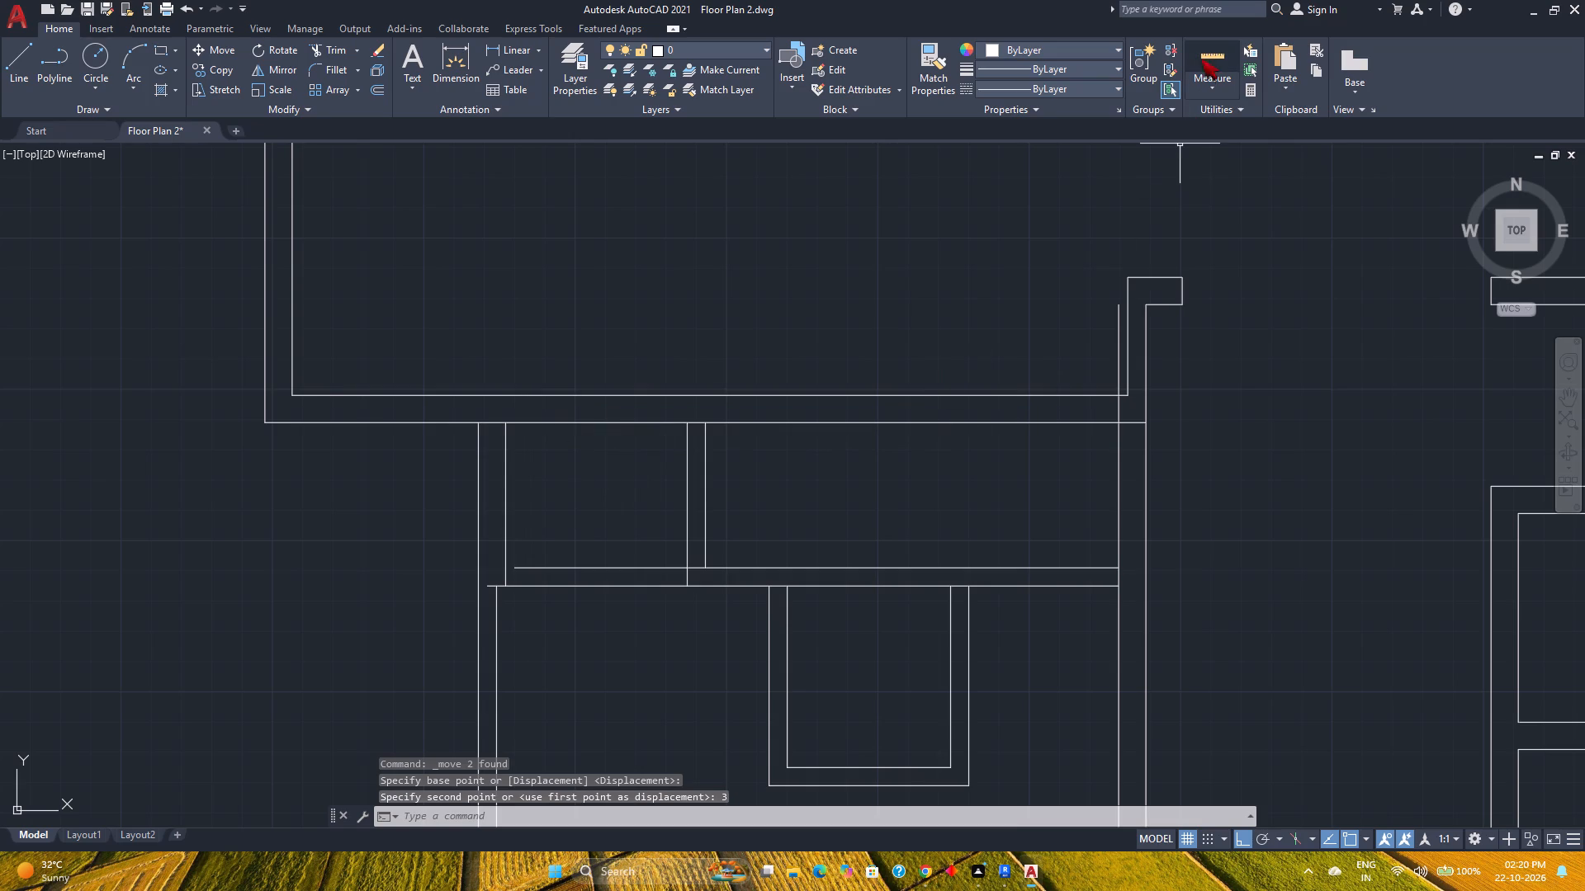
Check the left 4' deep room's width and depth with Quick Measure.
{"action": "left_click", "coordinate": [1207, 50]}
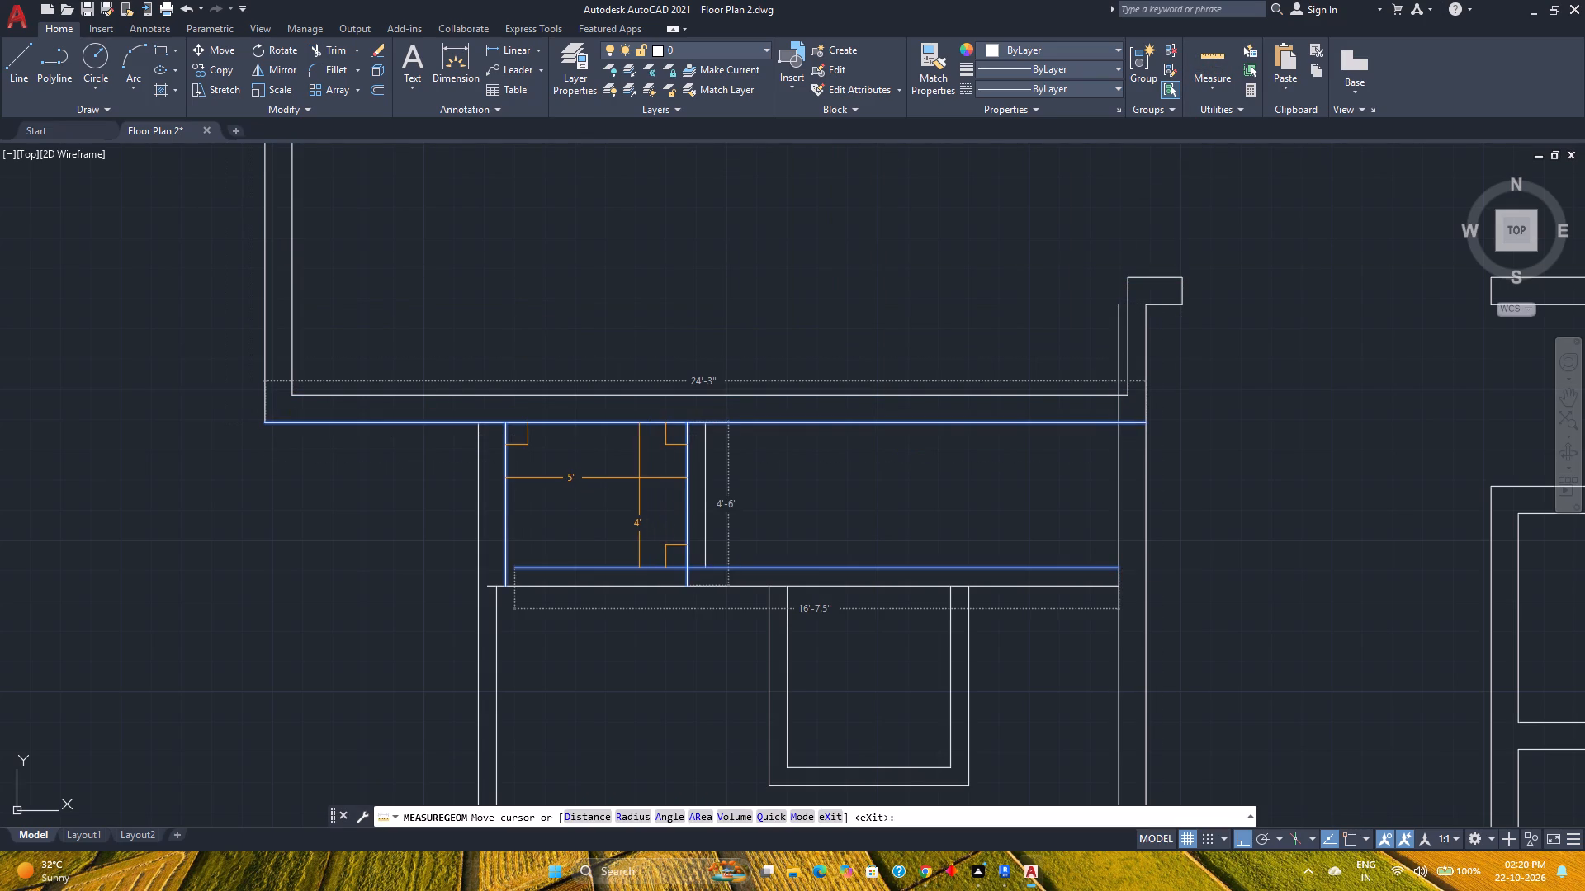
{"action": "key", "text": "Escape"}
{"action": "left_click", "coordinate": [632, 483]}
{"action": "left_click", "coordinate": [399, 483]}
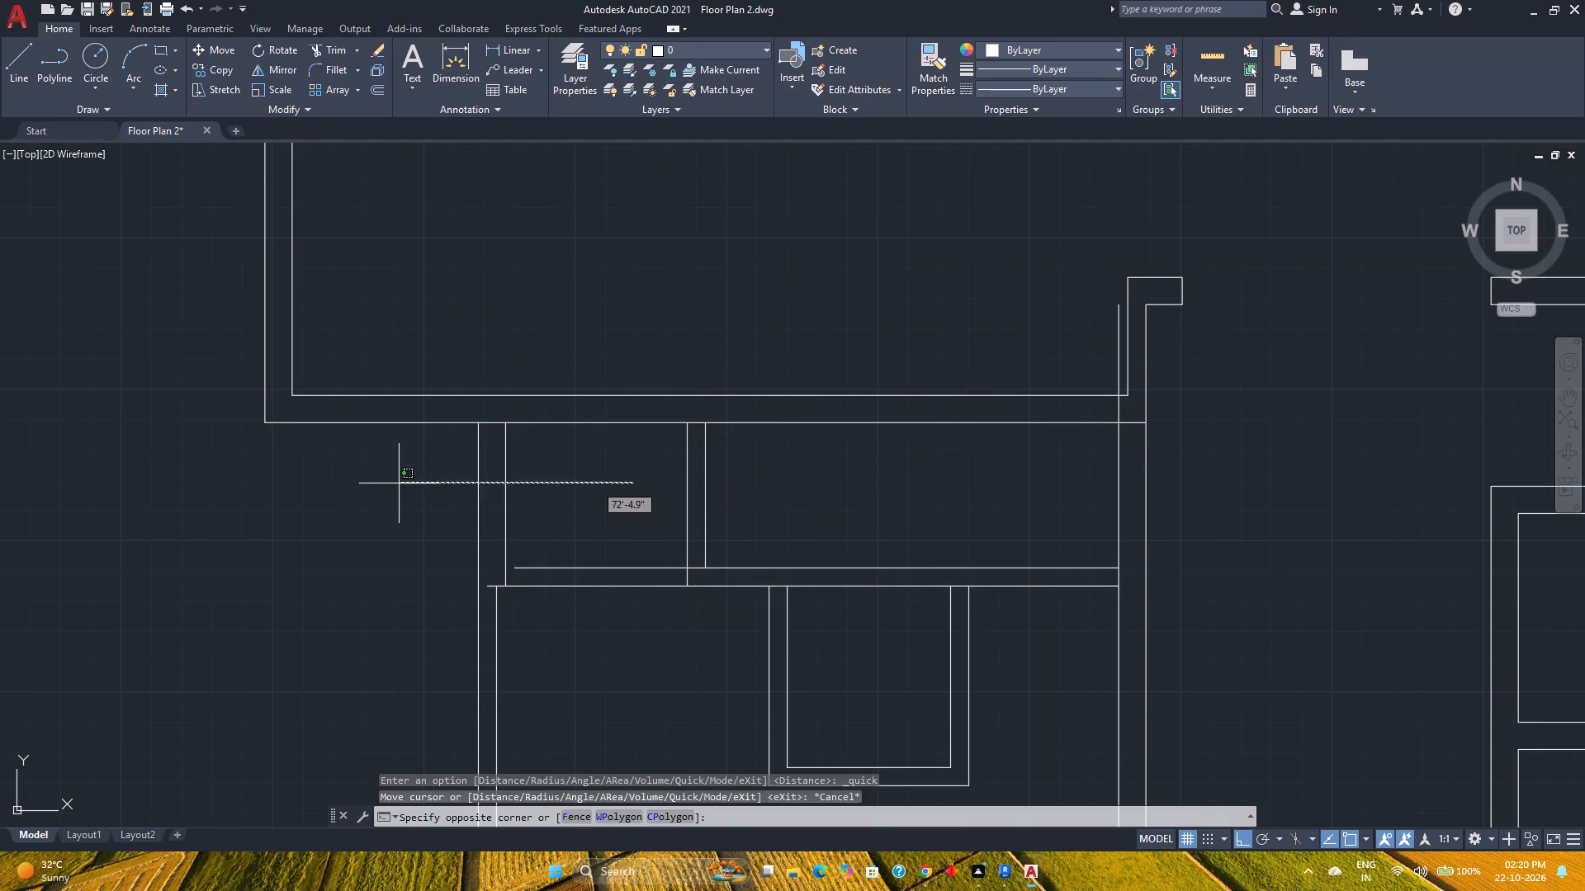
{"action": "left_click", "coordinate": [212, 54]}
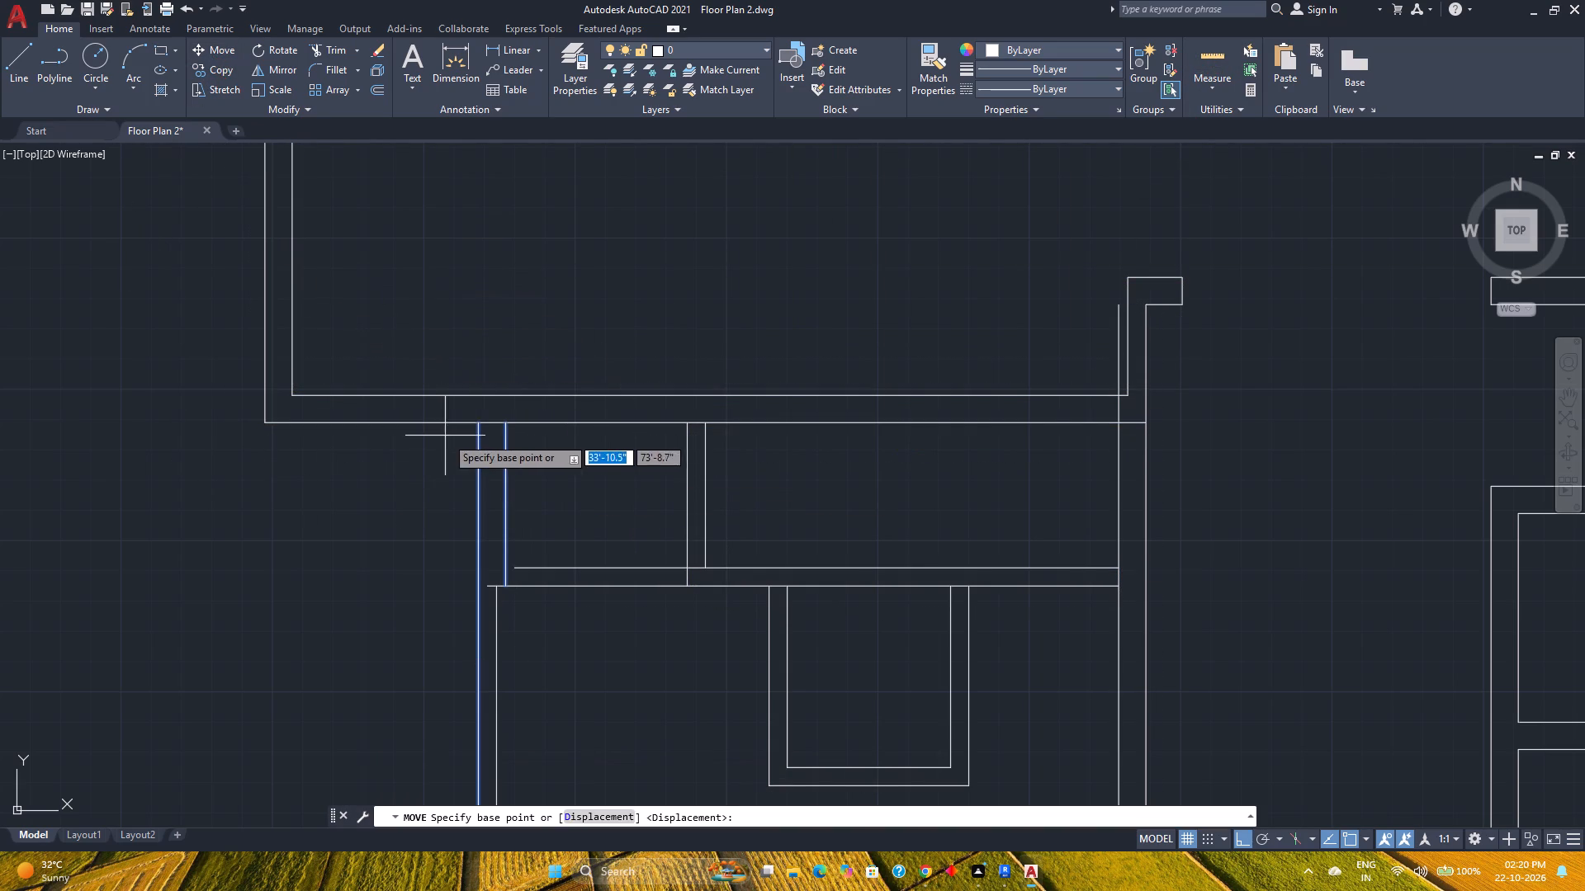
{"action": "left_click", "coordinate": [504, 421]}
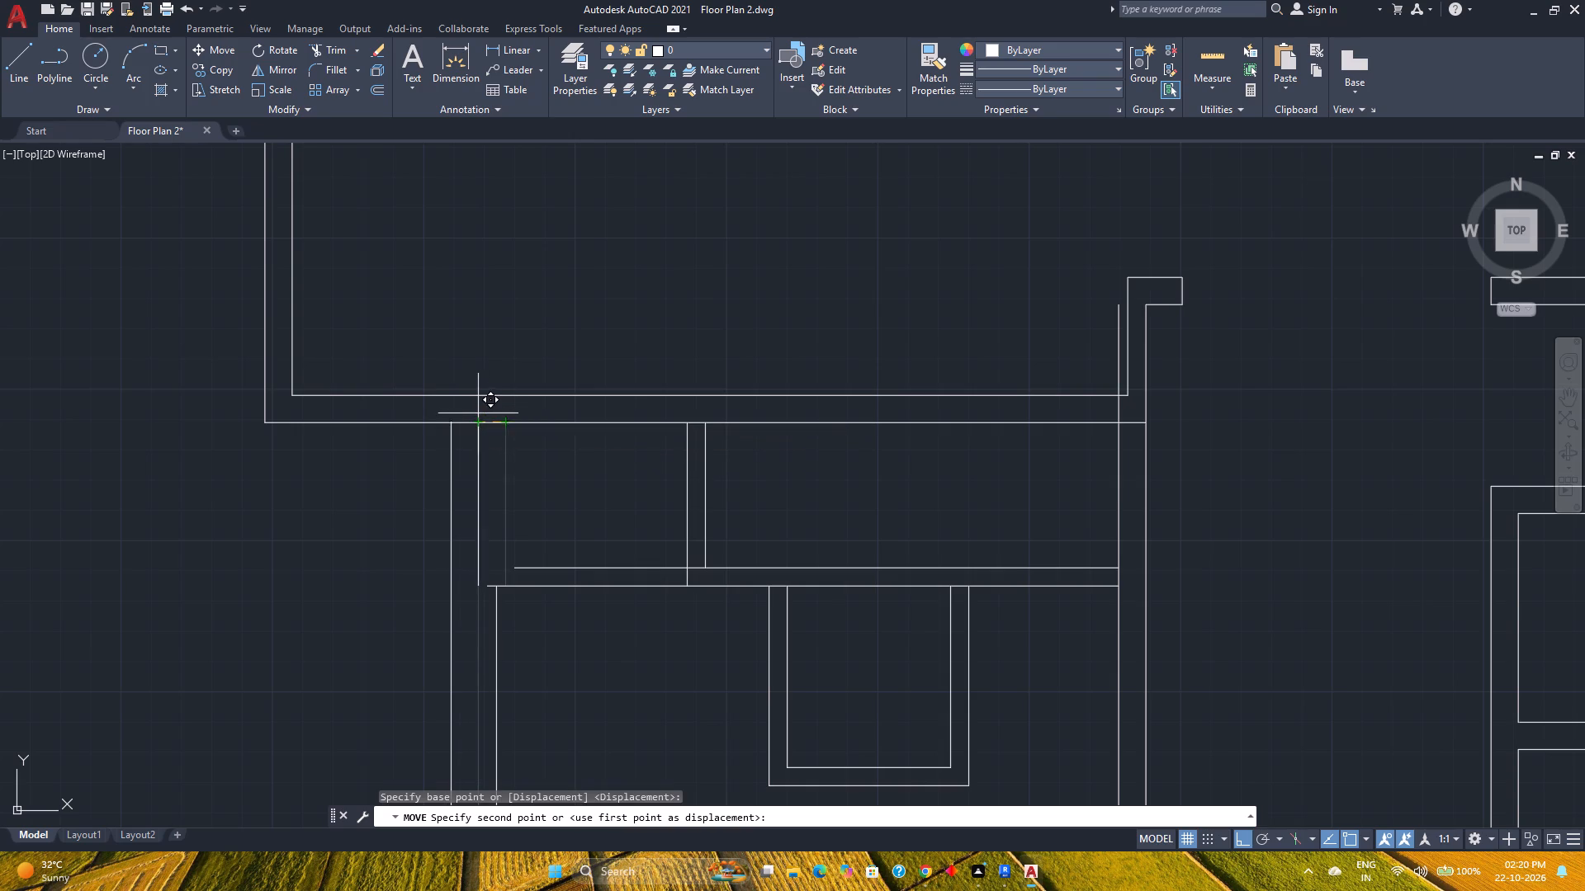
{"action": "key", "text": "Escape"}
Move all three left wall lines, beside the left 4' deep room and the area below it, 1' to the left.
{"action": "left_click", "coordinate": [551, 679]}
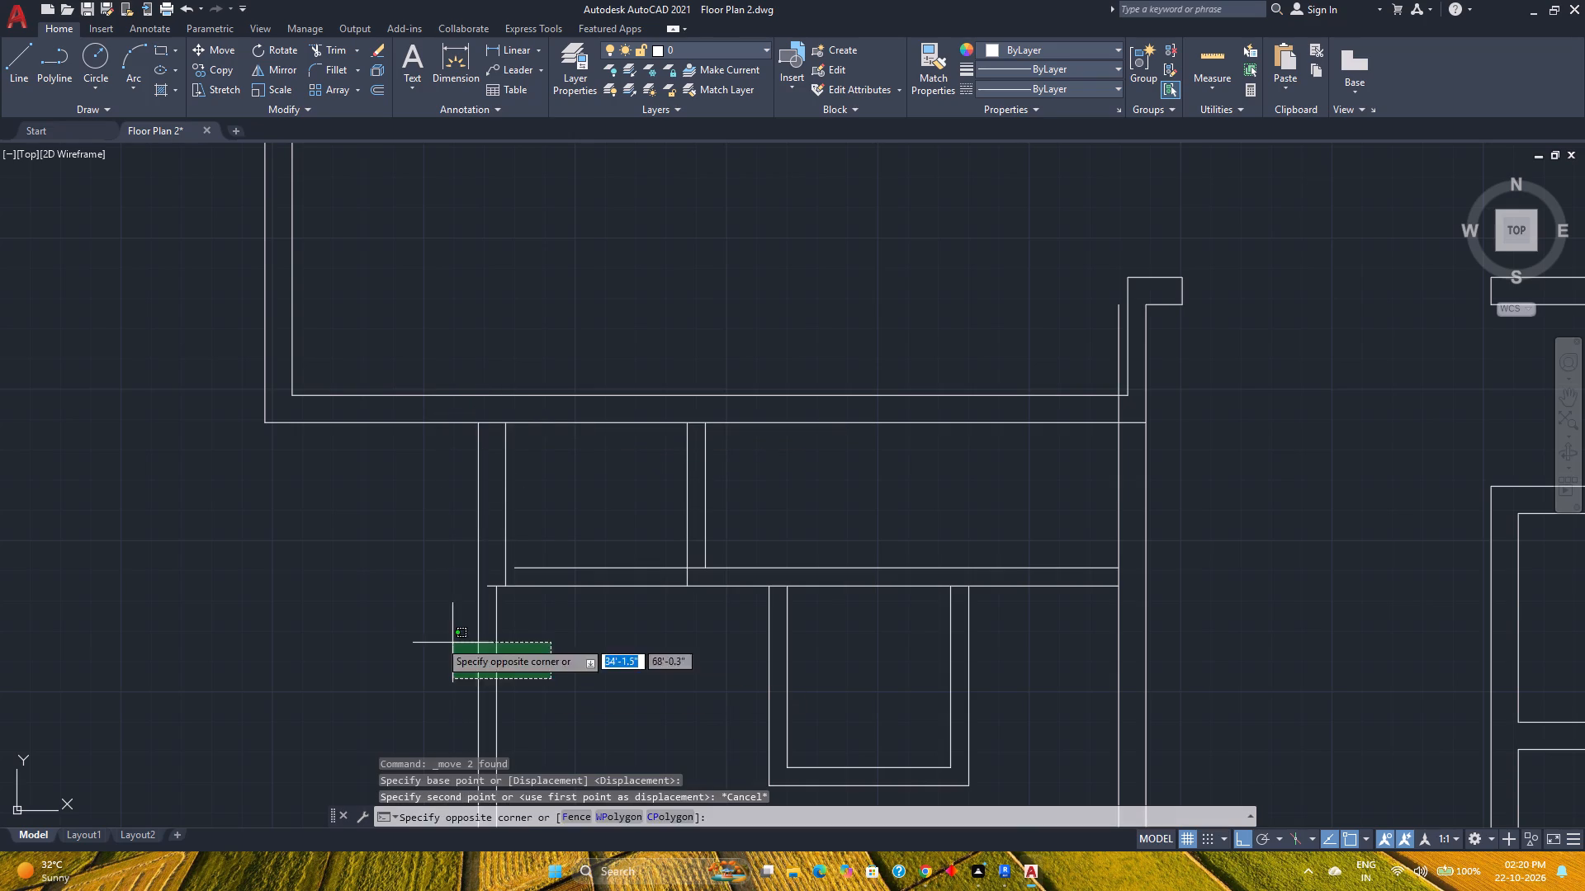
{"action": "left_click", "coordinate": [395, 634]}
{"action": "left_click", "coordinate": [526, 495]}
{"action": "left_click", "coordinate": [439, 496]}
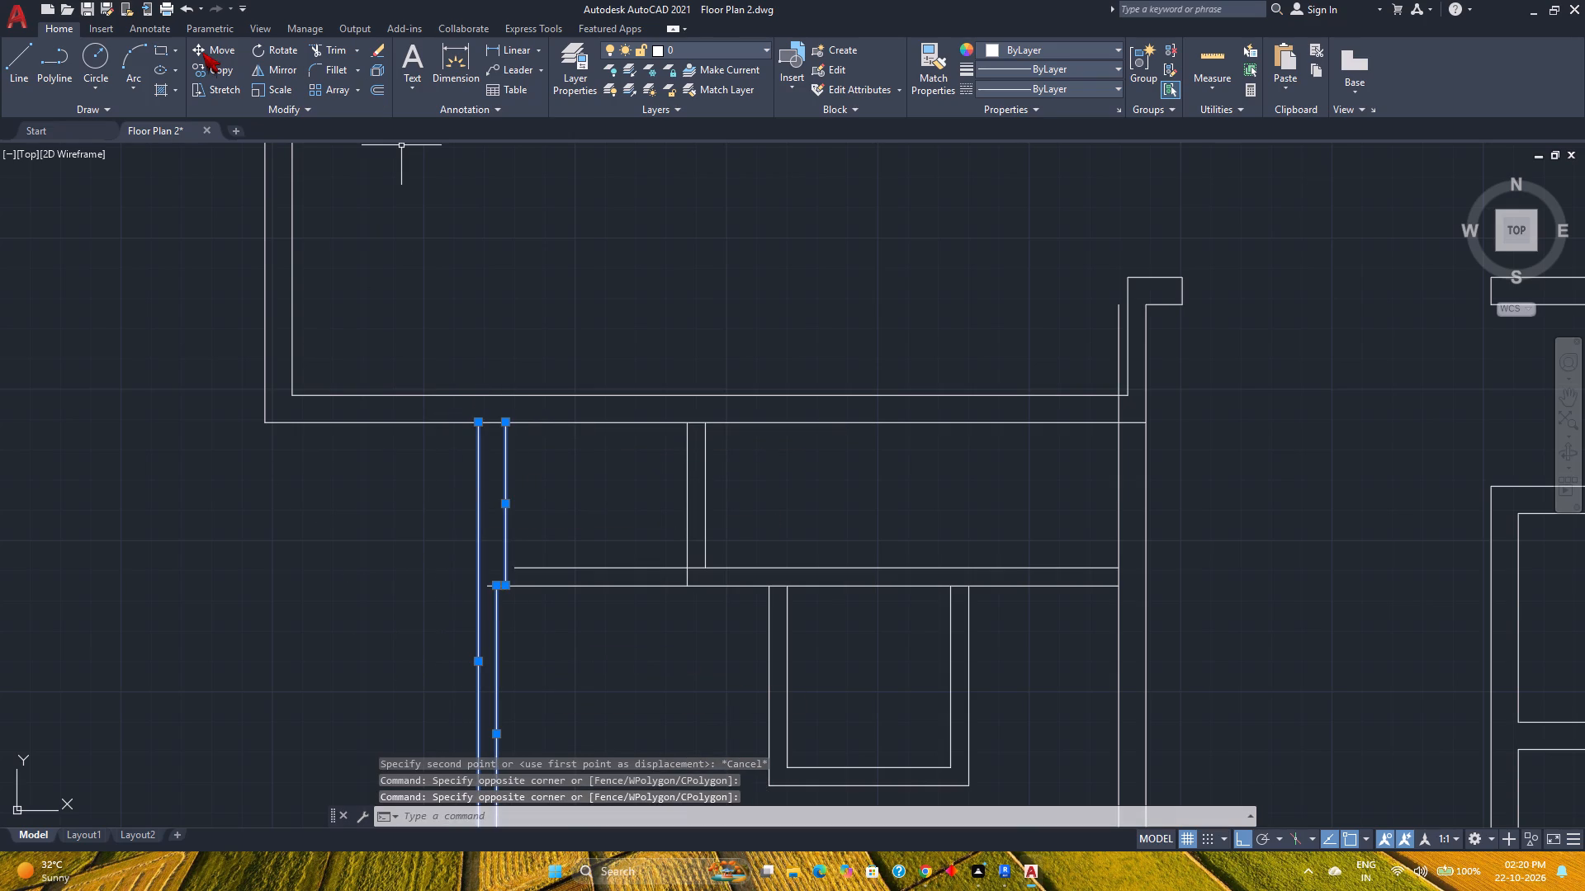
{"action": "left_click", "coordinate": [202, 52]}
{"action": "left_click", "coordinate": [504, 428]}
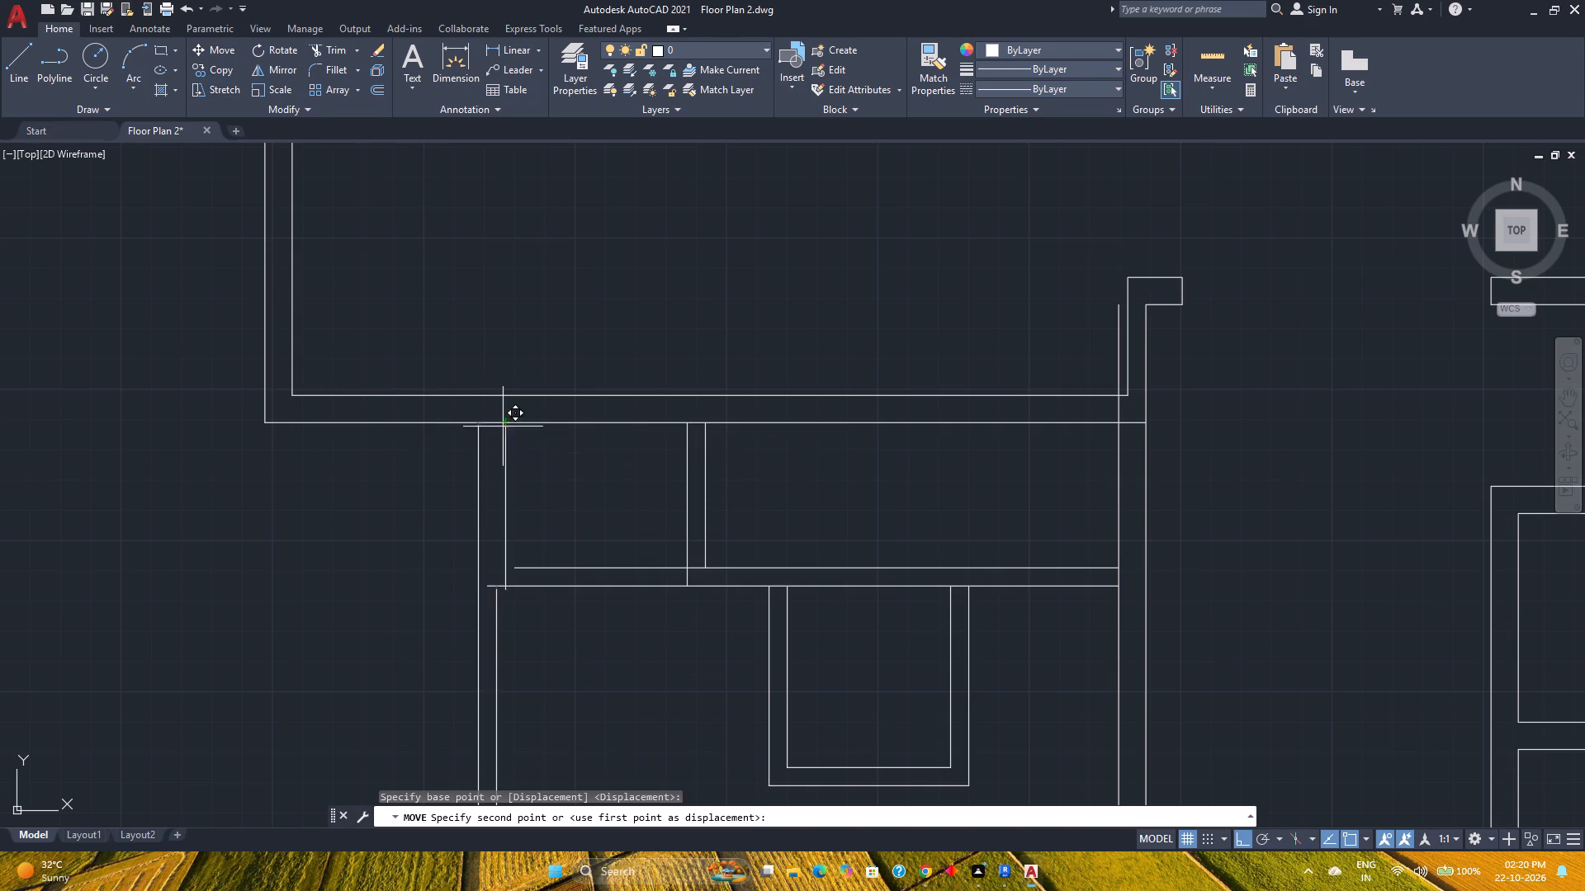
{"action": "type", "text": "1'"}
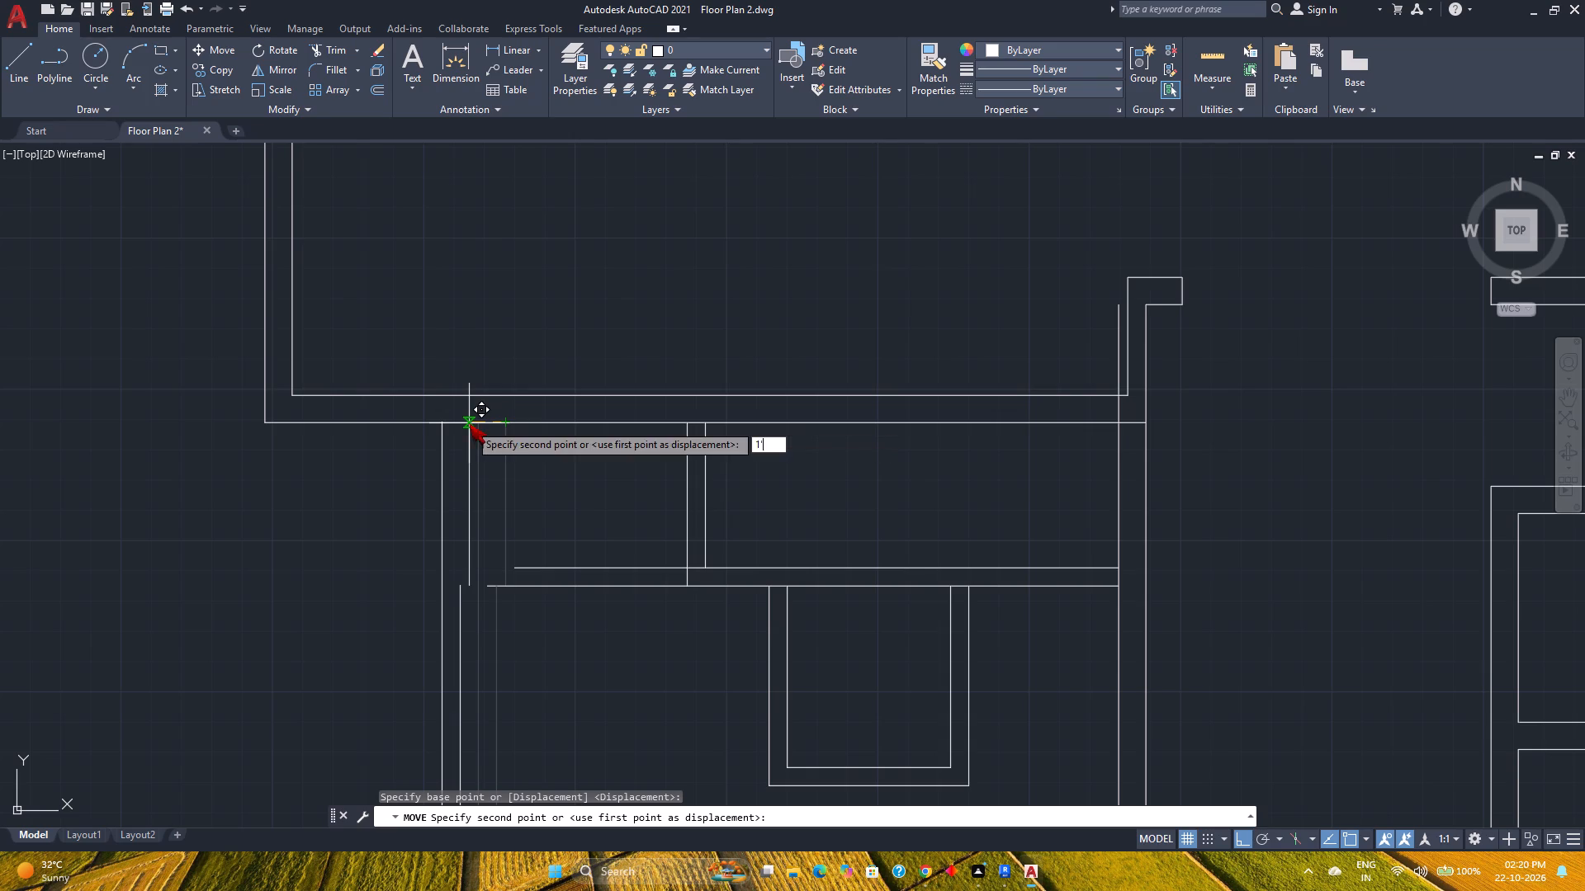
{"action": "key", "text": "Return"}
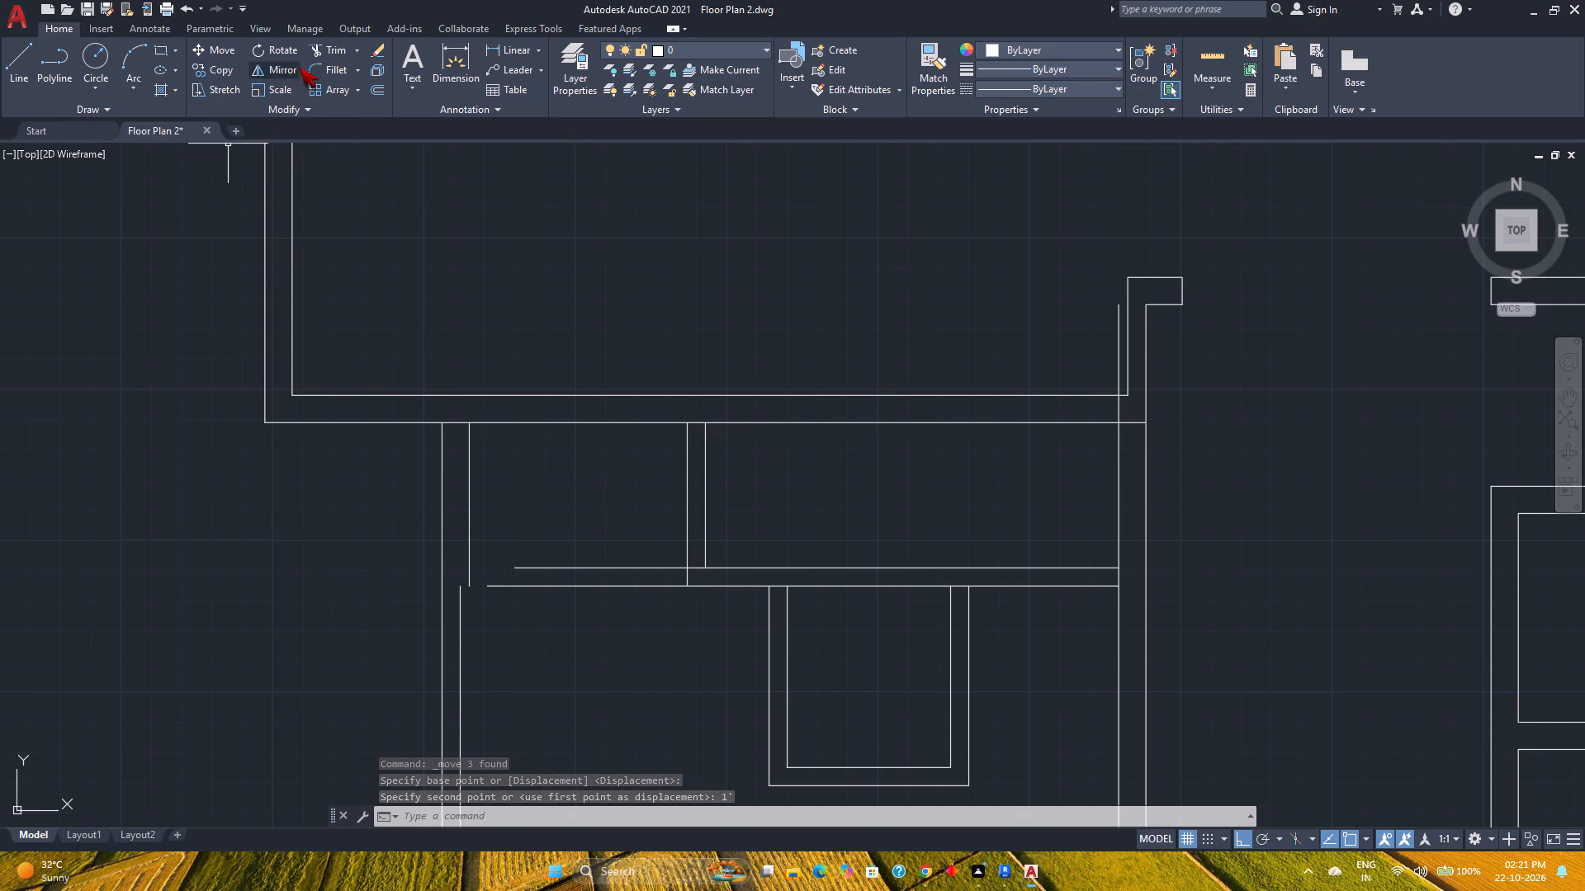
Fillet the left wall's inner lines with the double-line wall below the 4' deep rooms, closing the corners above and below it.
{"action": "left_click", "coordinate": [323, 70]}
{"action": "left_click", "coordinate": [468, 501]}
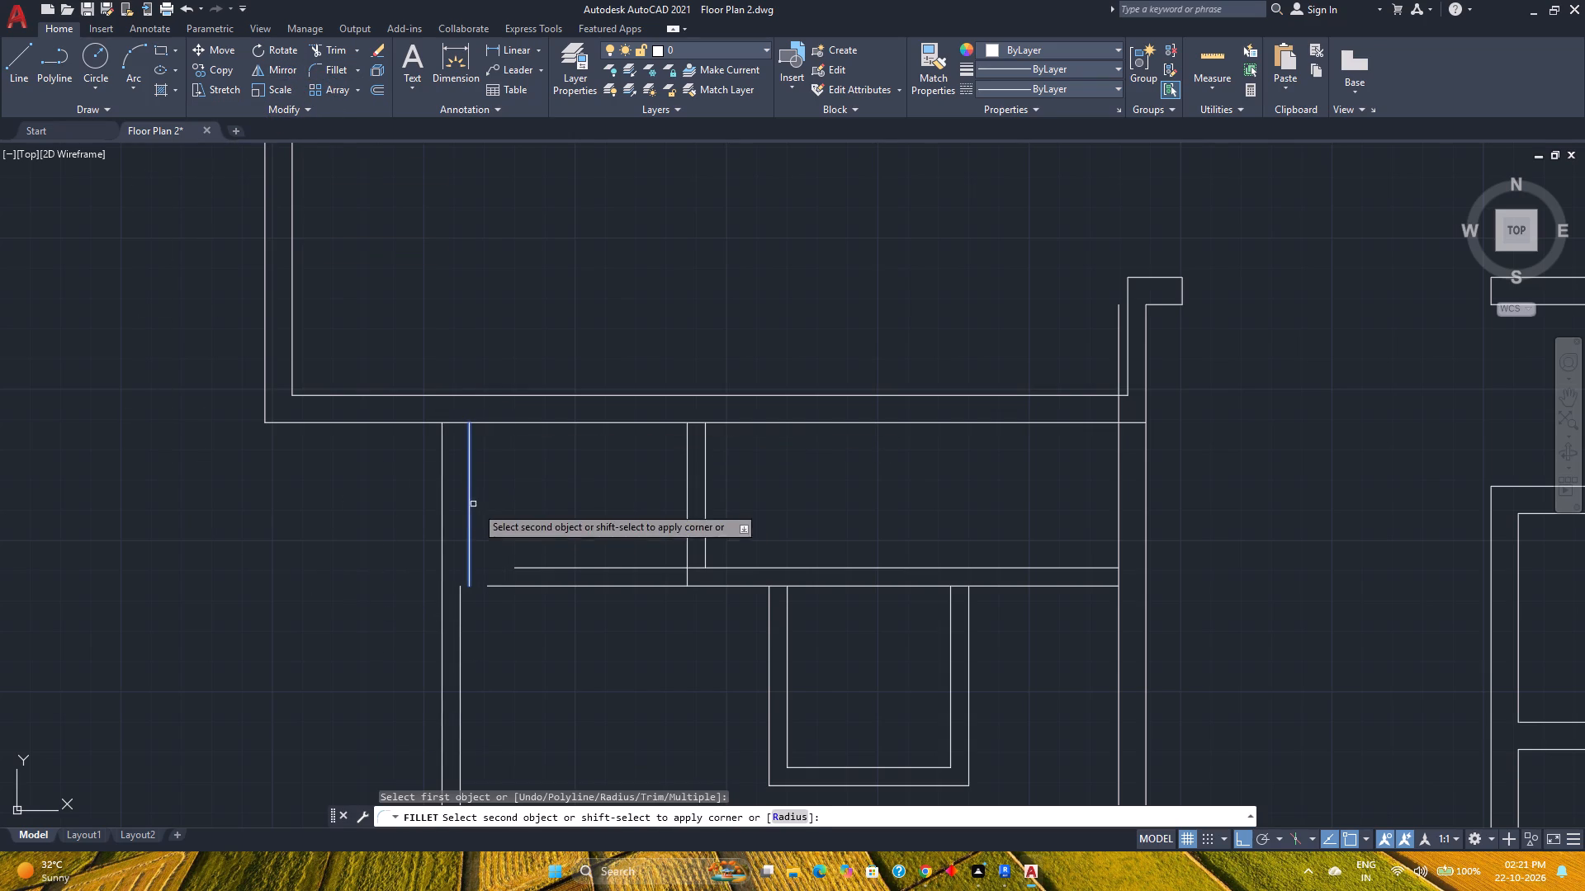
{"action": "left_click", "coordinate": [532, 567]}
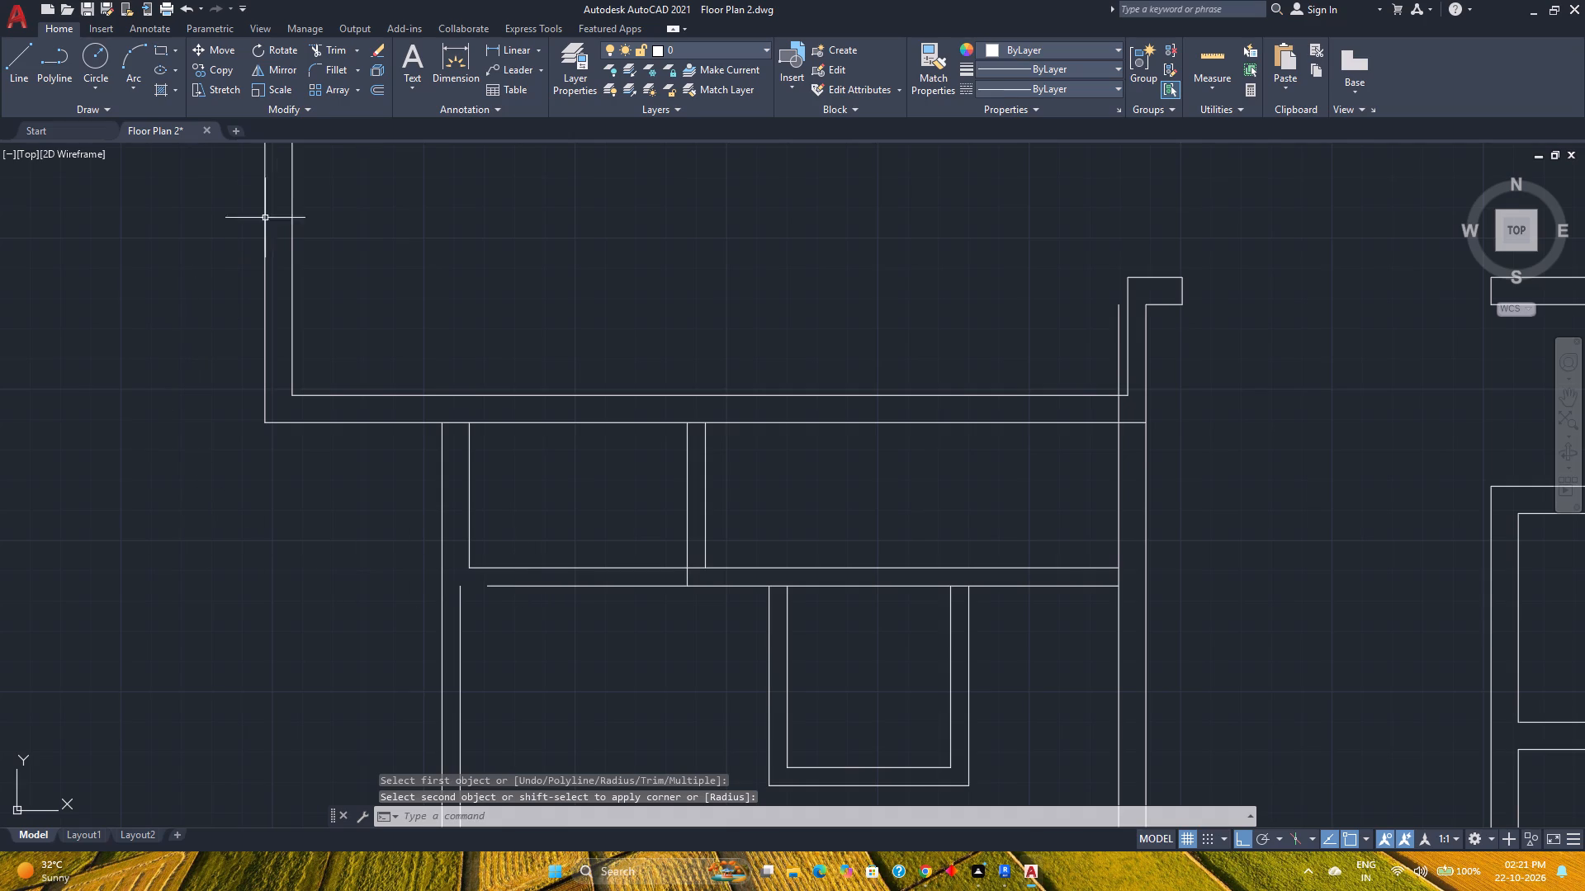
{"action": "left_click", "coordinate": [330, 75]}
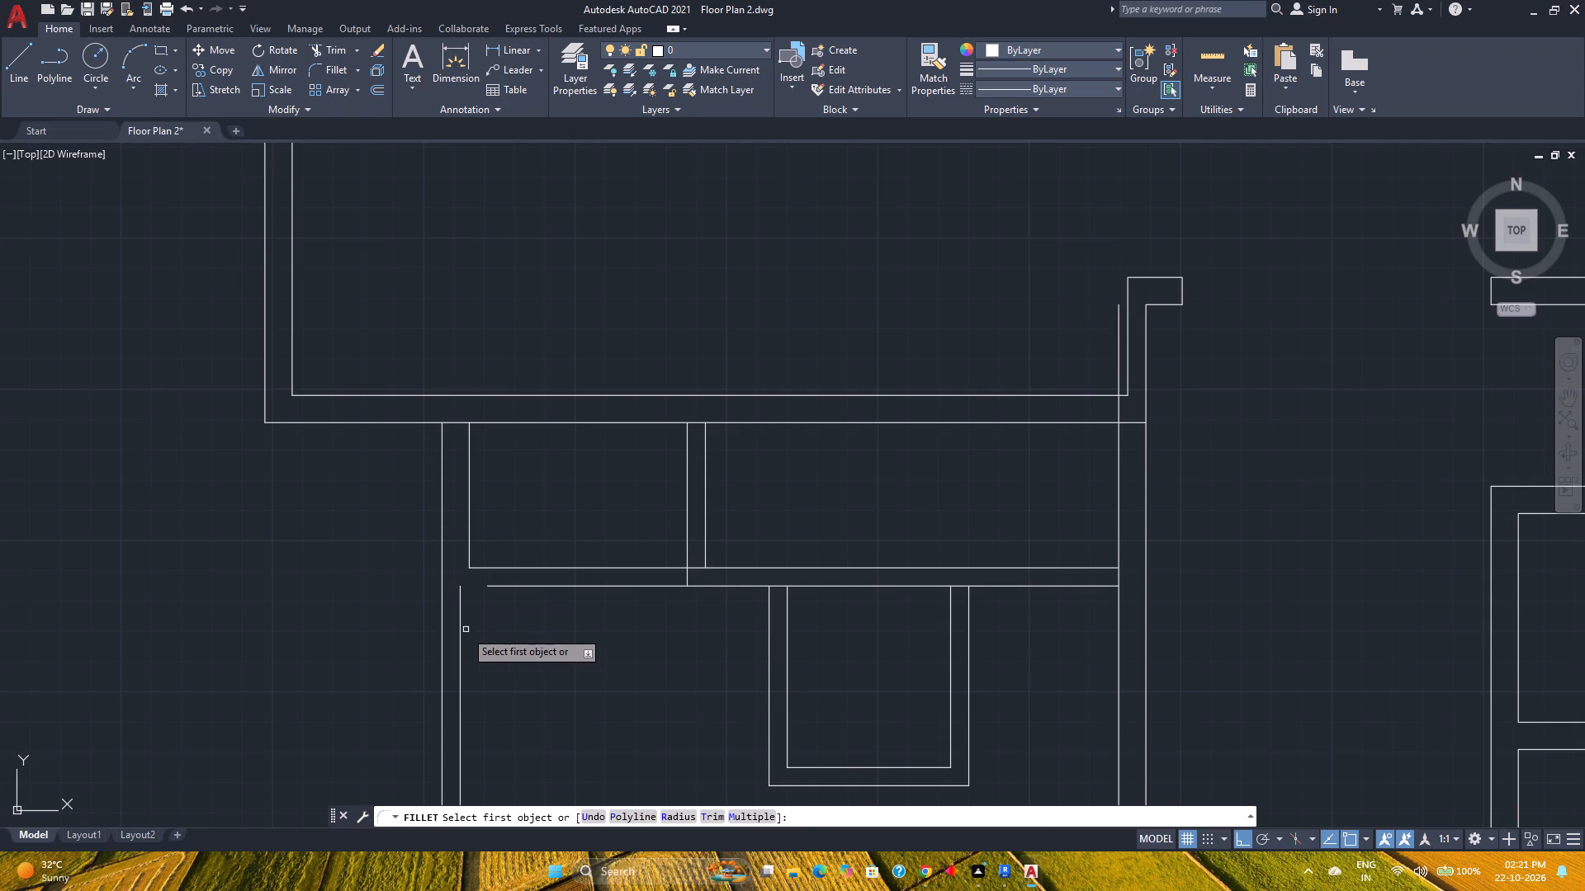
{"action": "left_click", "coordinate": [460, 632]}
{"action": "left_click", "coordinate": [511, 586]}
Fillet the left wall's inner and outer lines with the bottom double lines at the lower-left corner, using the Multiple option.
{"action": "scroll", "coordinate": [608, 647], "scroll_direction": "down", "scroll_amount": 2}
{"action": "middle_click_drag", "start_coordinate": [608, 647], "coordinate": [599, 627]}
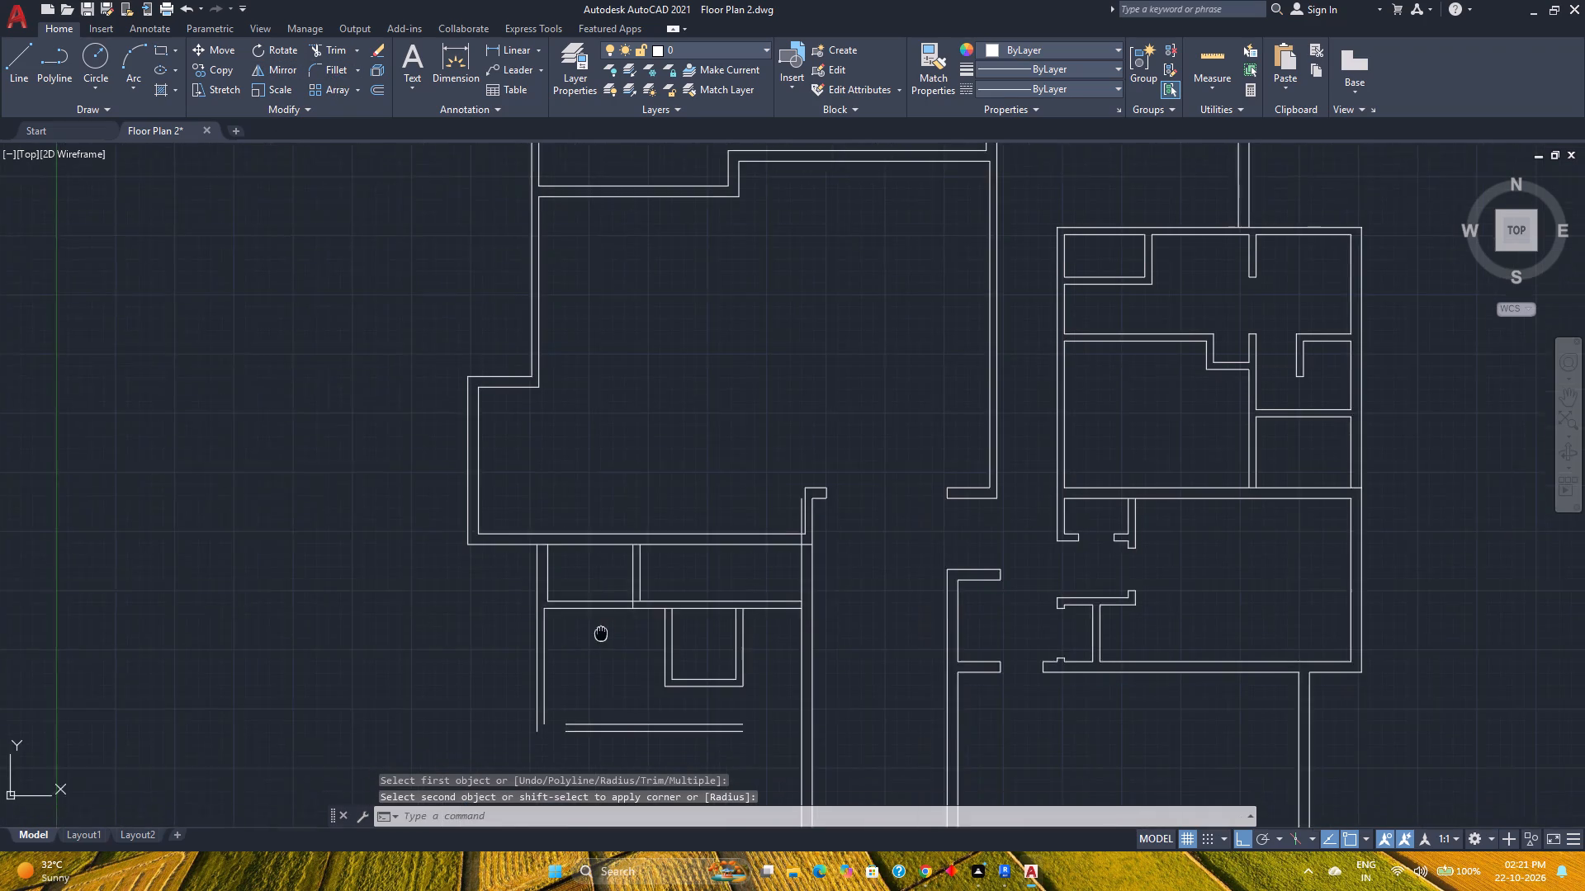
{"action": "middle_click_drag", "start_coordinate": [599, 627], "coordinate": [586, 589]}
{"action": "middle_click", "coordinate": [586, 589]}
{"action": "scroll", "coordinate": [570, 711], "scroll_direction": "up", "scroll_amount": 2}
{"action": "middle_click_drag", "start_coordinate": [572, 711], "coordinate": [572, 664]}
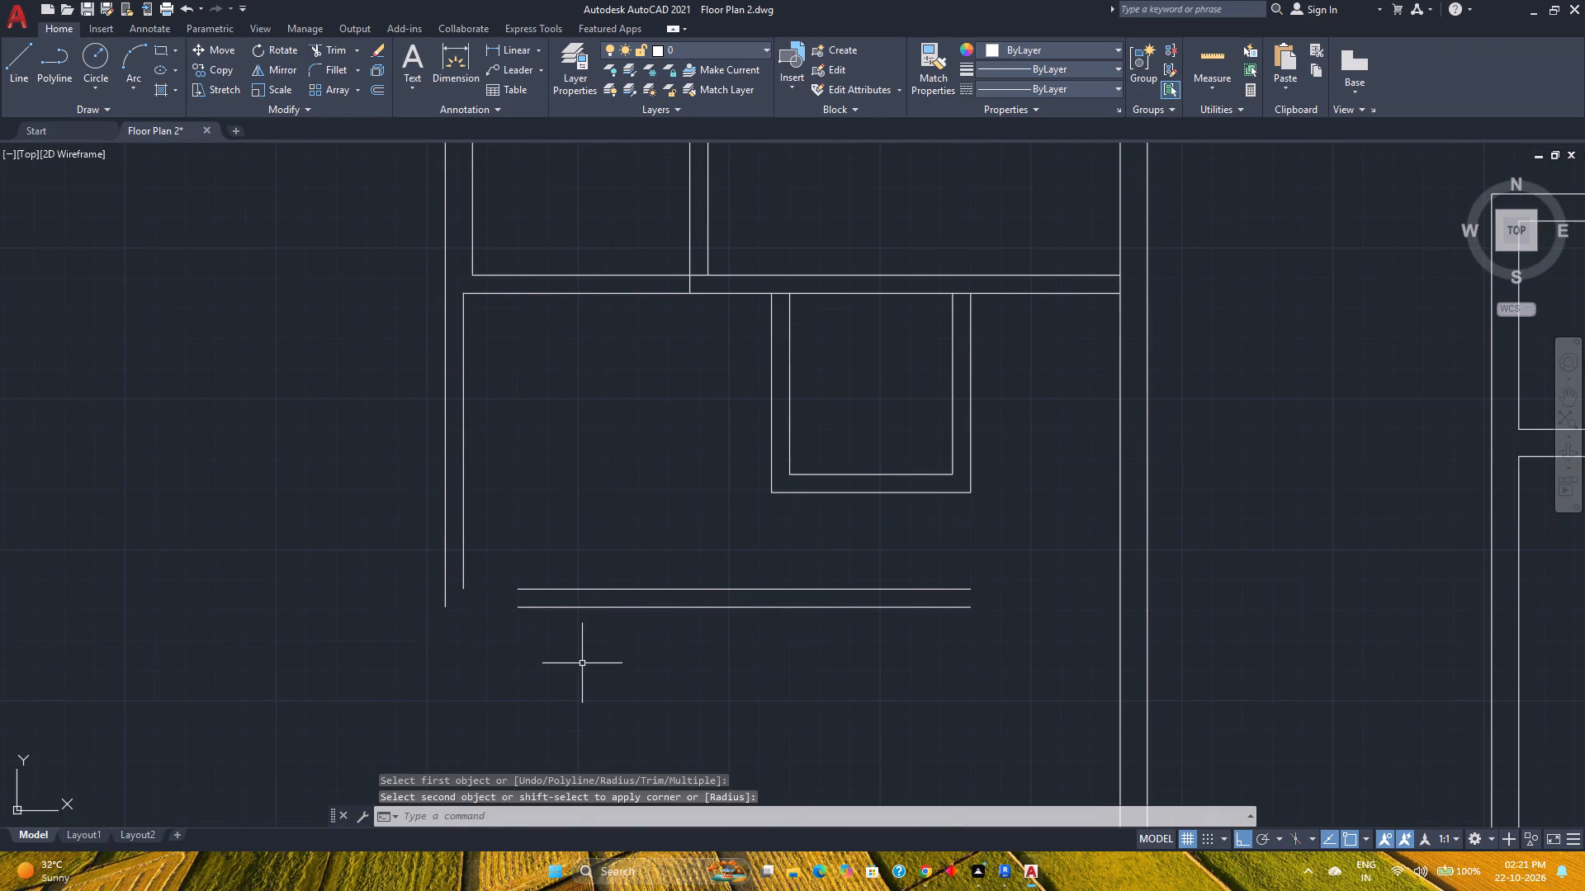
{"action": "scroll", "coordinate": [540, 545], "scroll_direction": "down", "scroll_amount": 2}
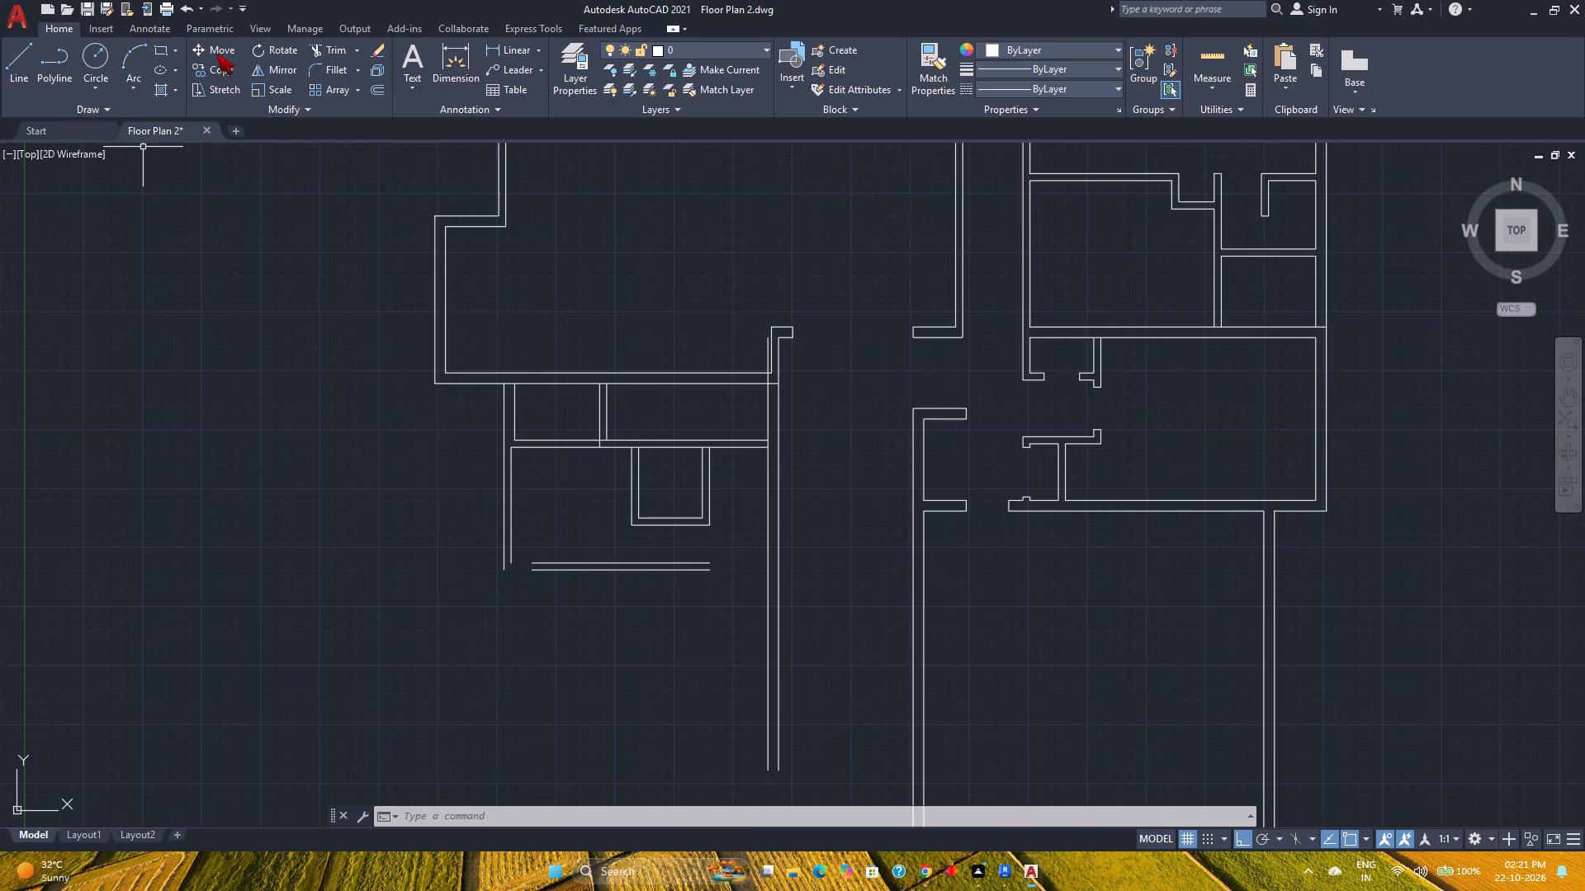
{"action": "left_click", "coordinate": [338, 68]}
{"action": "left_click", "coordinate": [766, 813]}
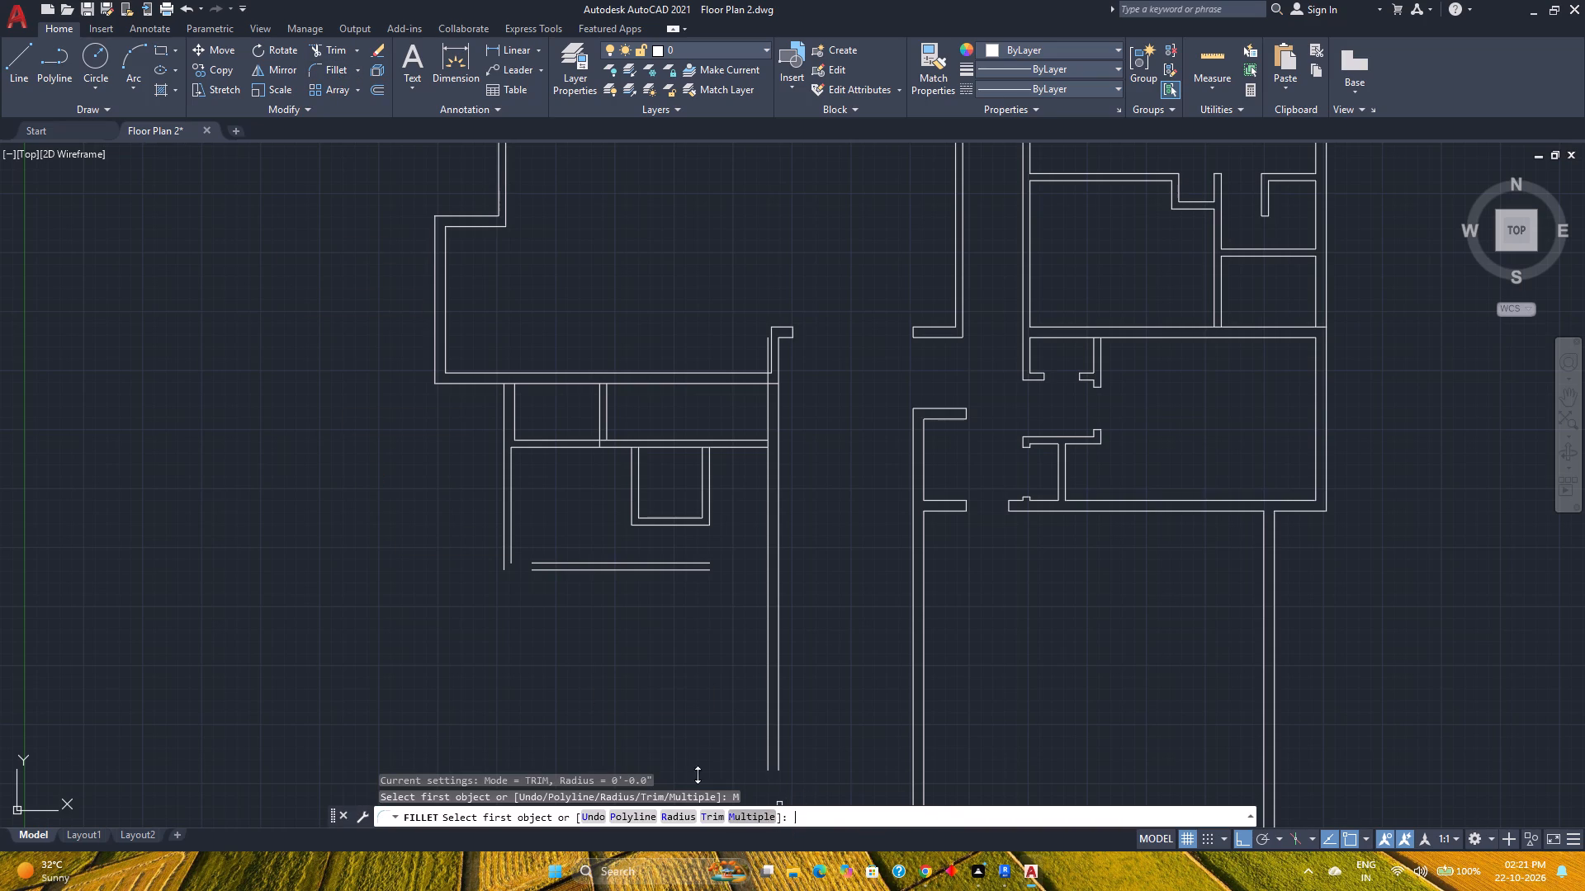
{"action": "left_click", "coordinate": [512, 534]}
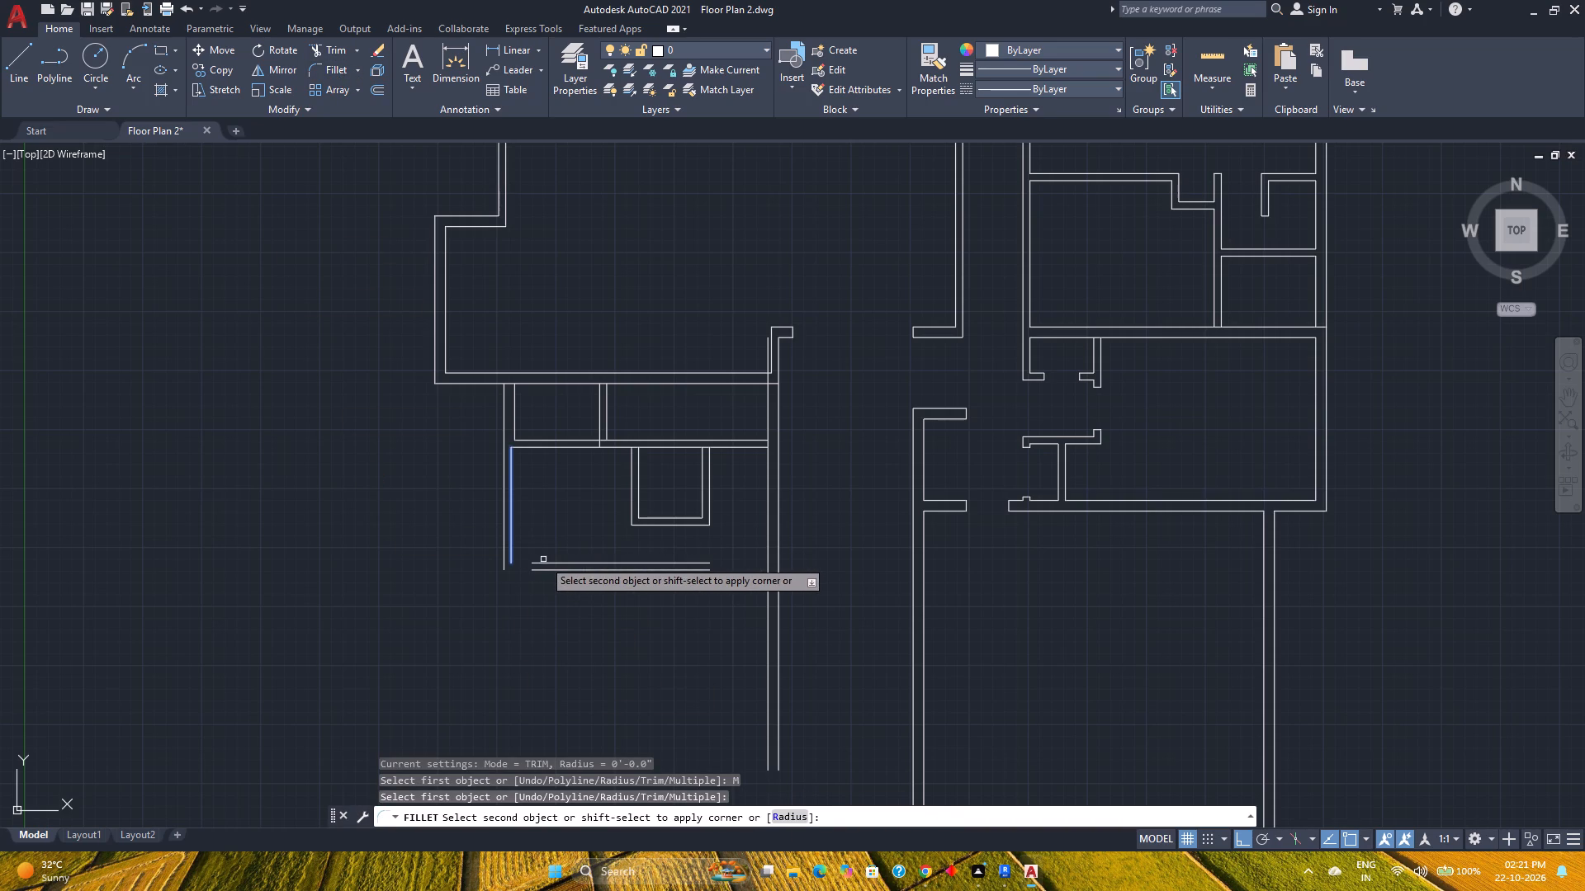
{"action": "left_click", "coordinate": [550, 563]}
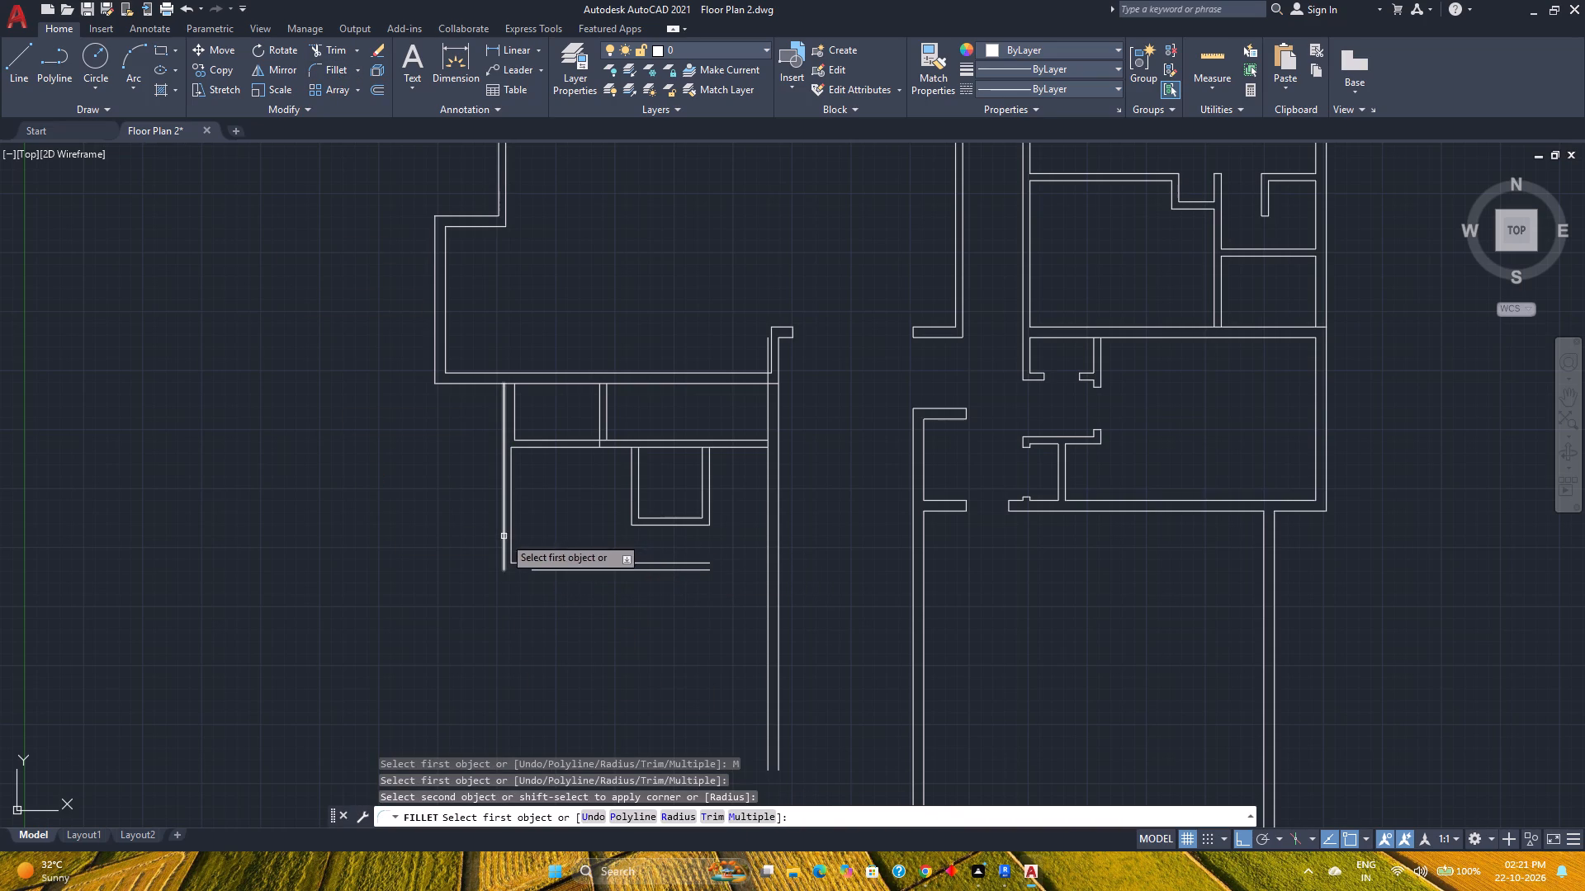
{"action": "left_click", "coordinate": [504, 536]}
{"action": "left_click", "coordinate": [540, 568]}
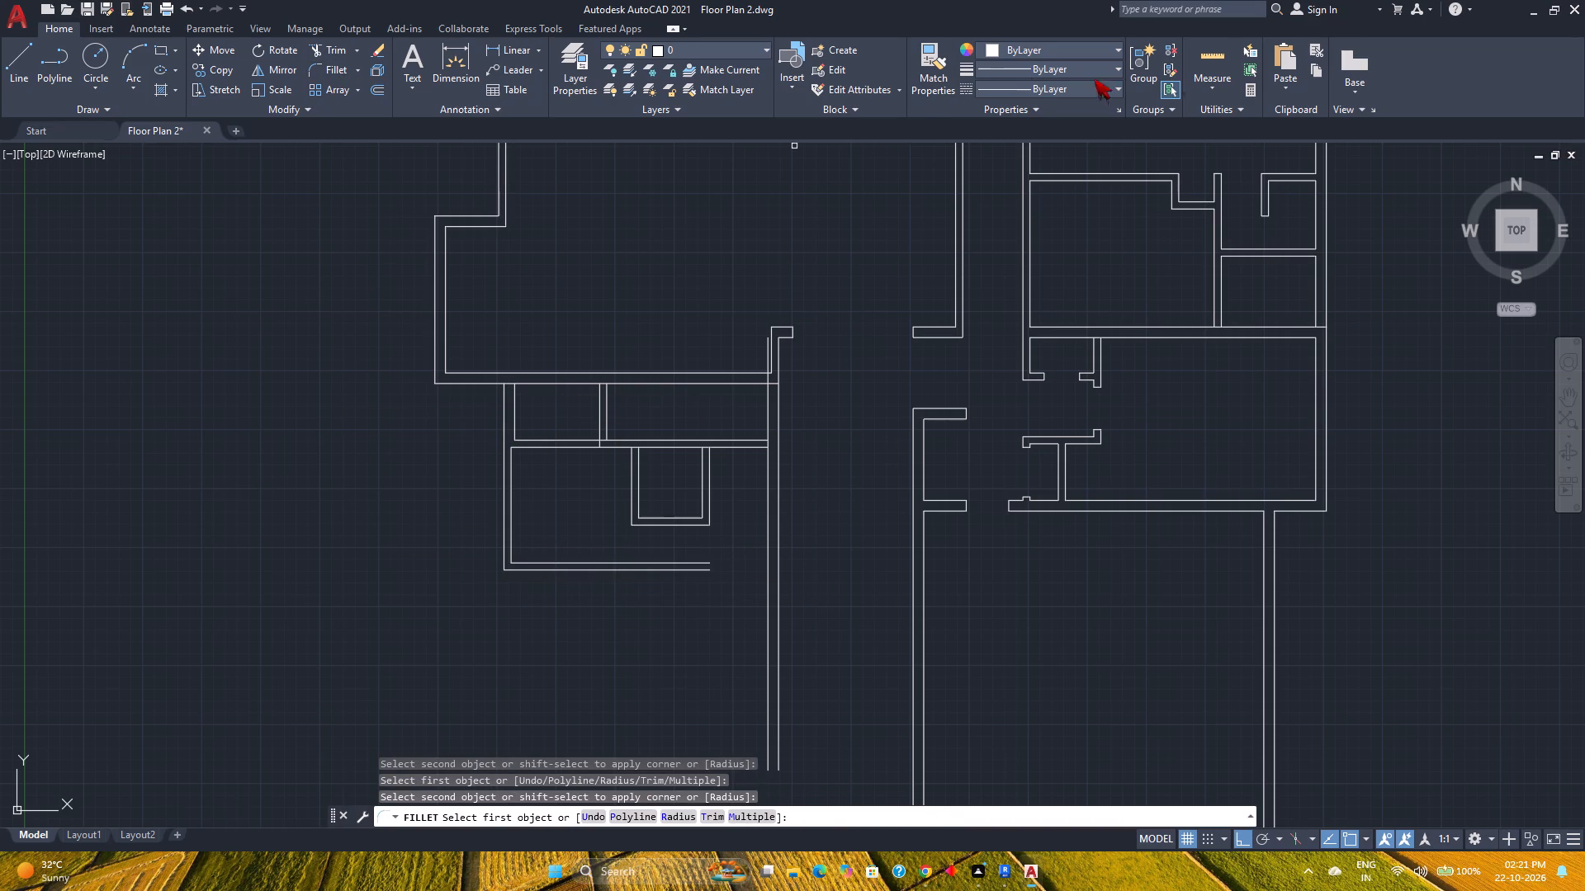
Check the width and depth of the area around the small walled room with Quick Measure.
{"action": "left_click", "coordinate": [1199, 59]}
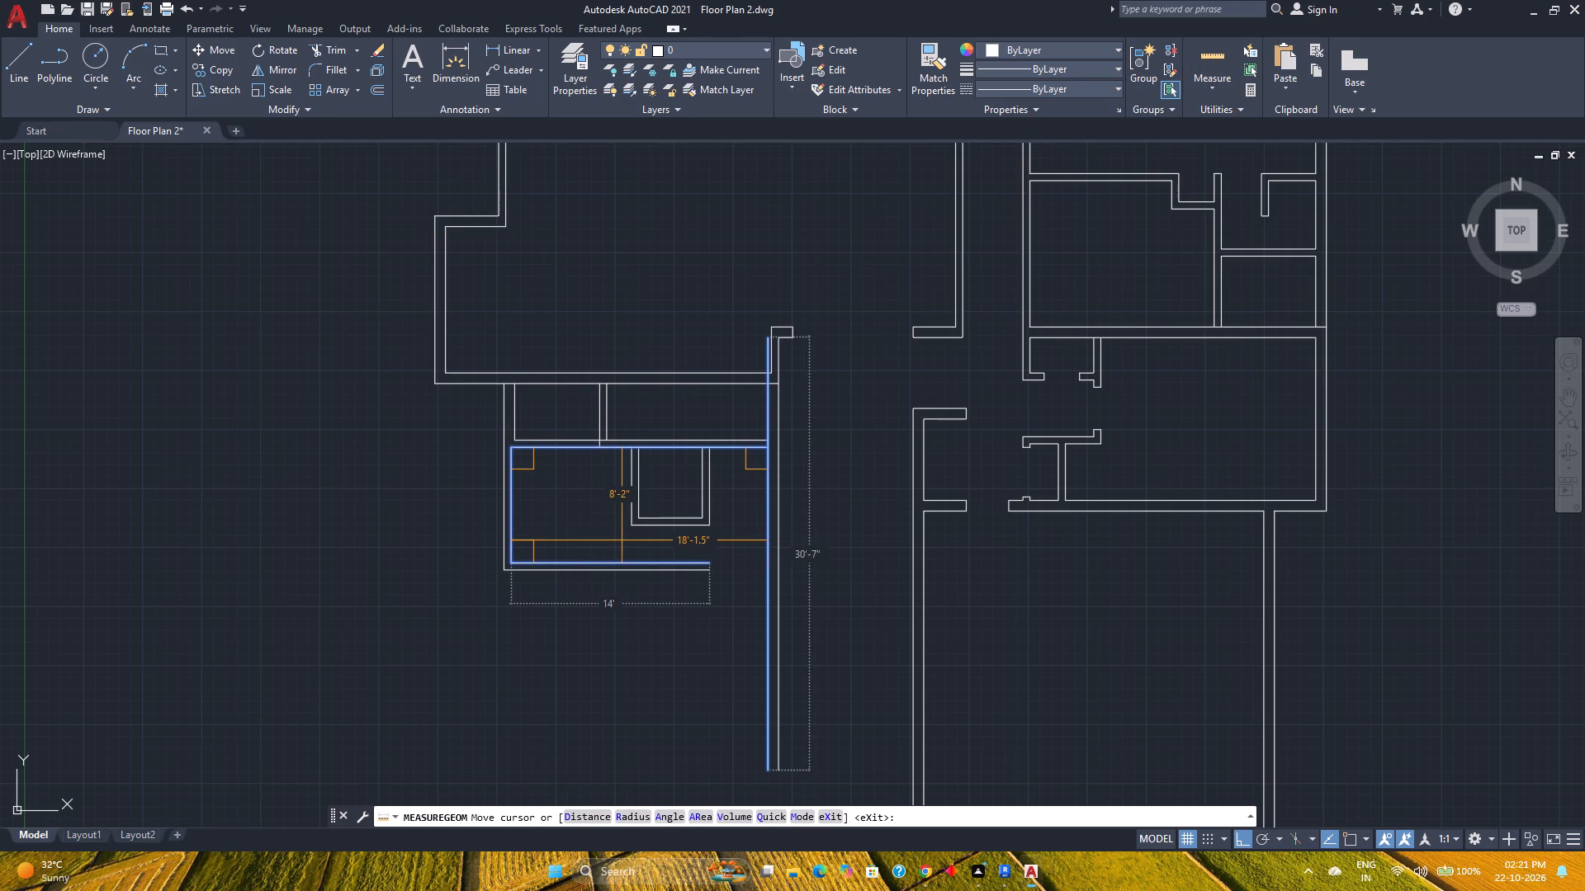
{"action": "key", "text": "Escape"}
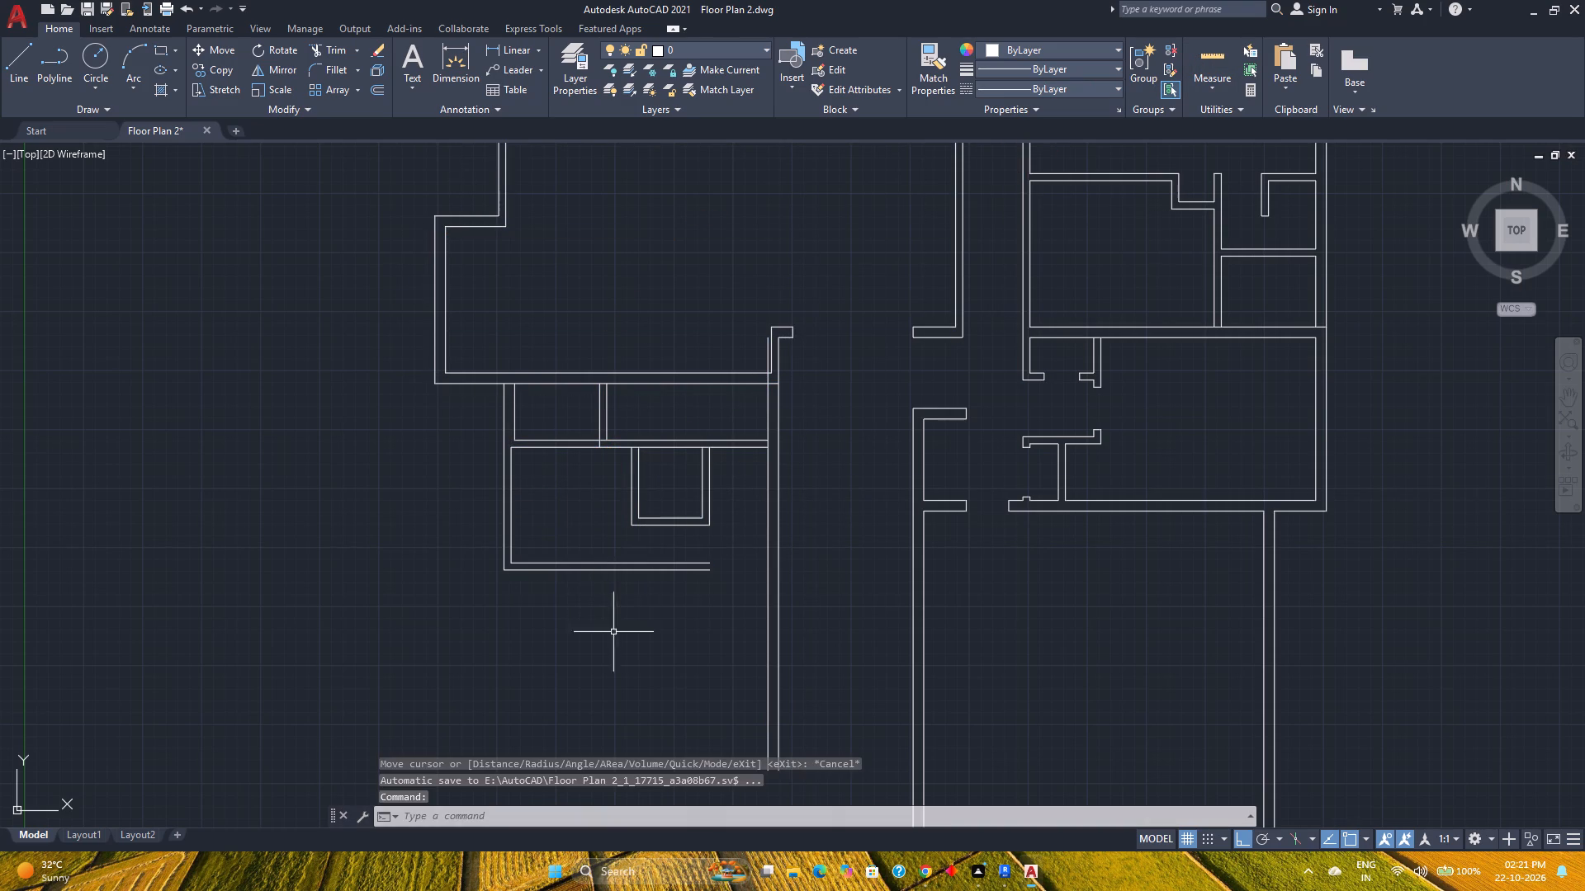
Begin a line at the small walled room's outer lower-left corner with Ortho turned off.
{"action": "scroll", "coordinate": [621, 630], "scroll_direction": "up", "scroll_amount": 2}
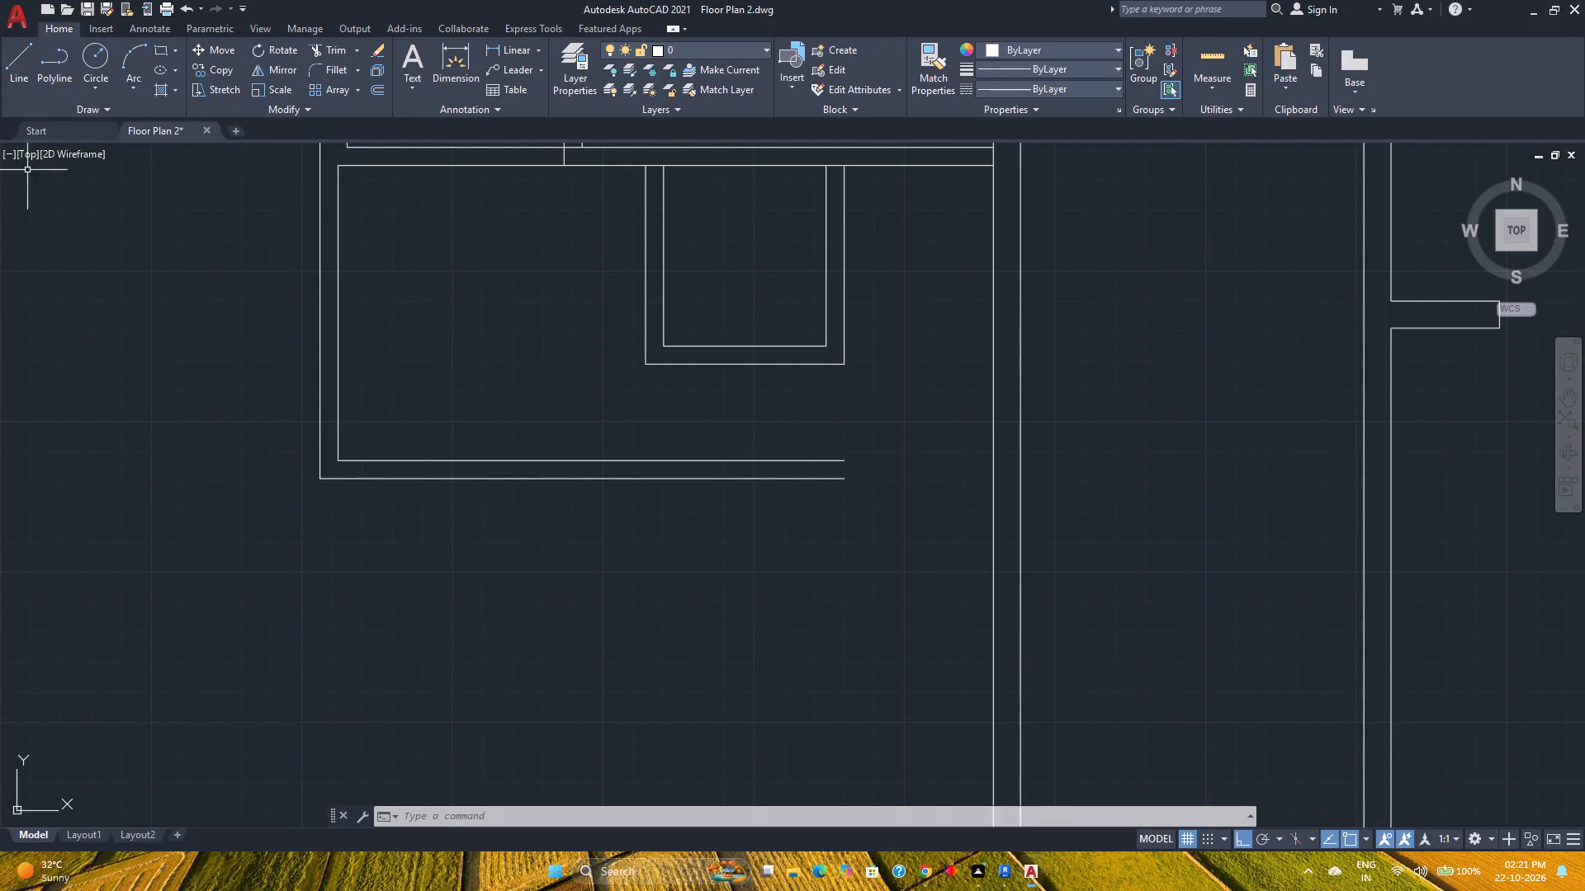
{"action": "left_click", "coordinate": [28, 64]}
{"action": "scroll", "coordinate": [660, 366], "scroll_direction": "up", "scroll_amount": 4}
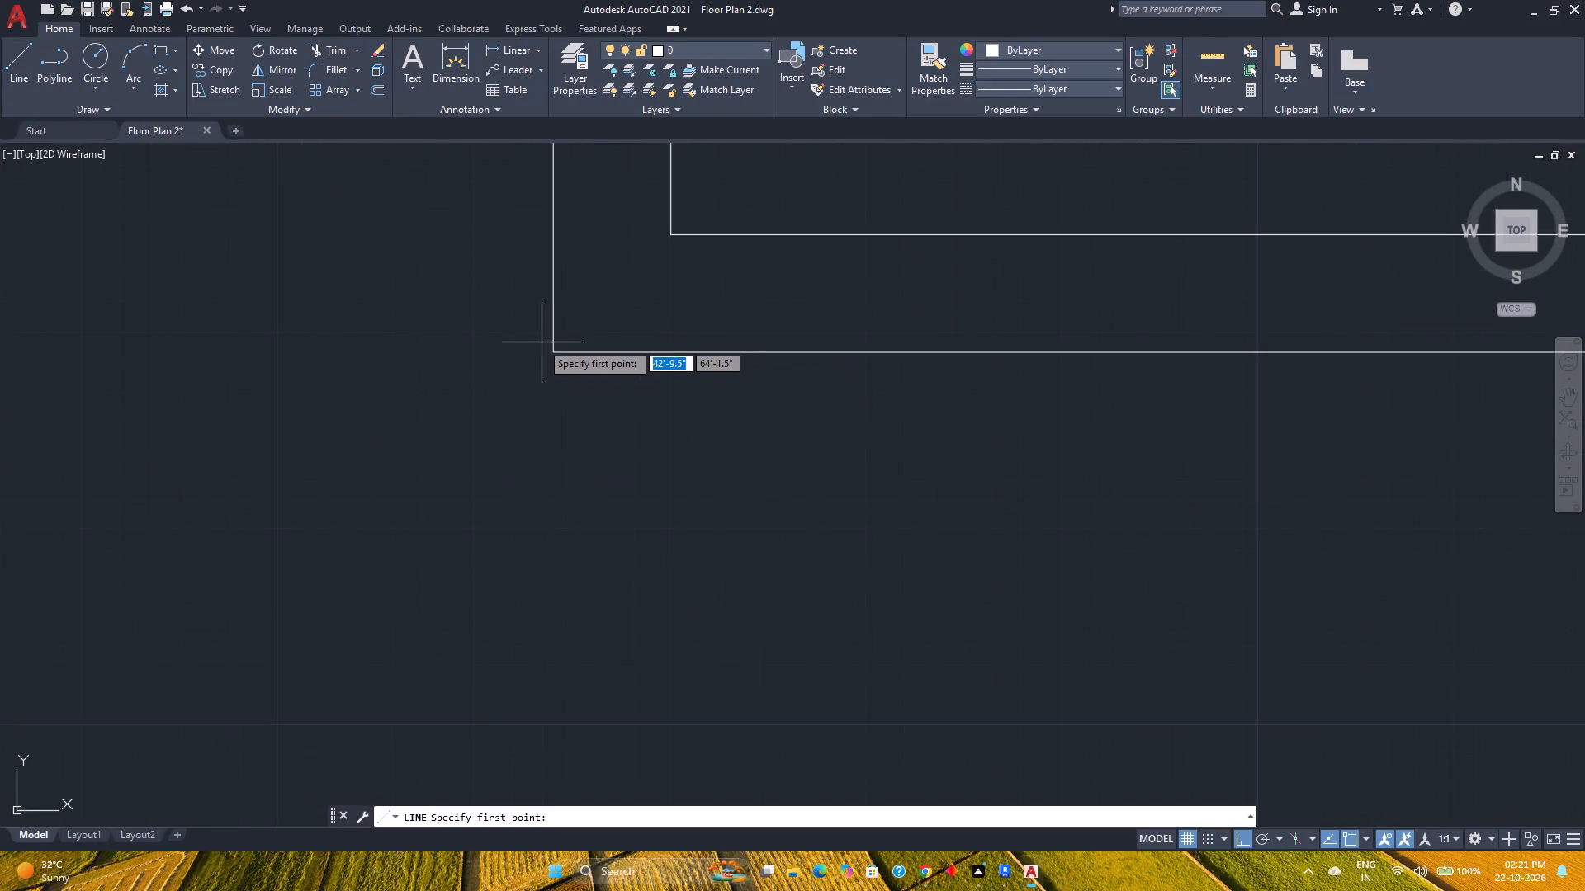
{"action": "left_click", "coordinate": [554, 352]}
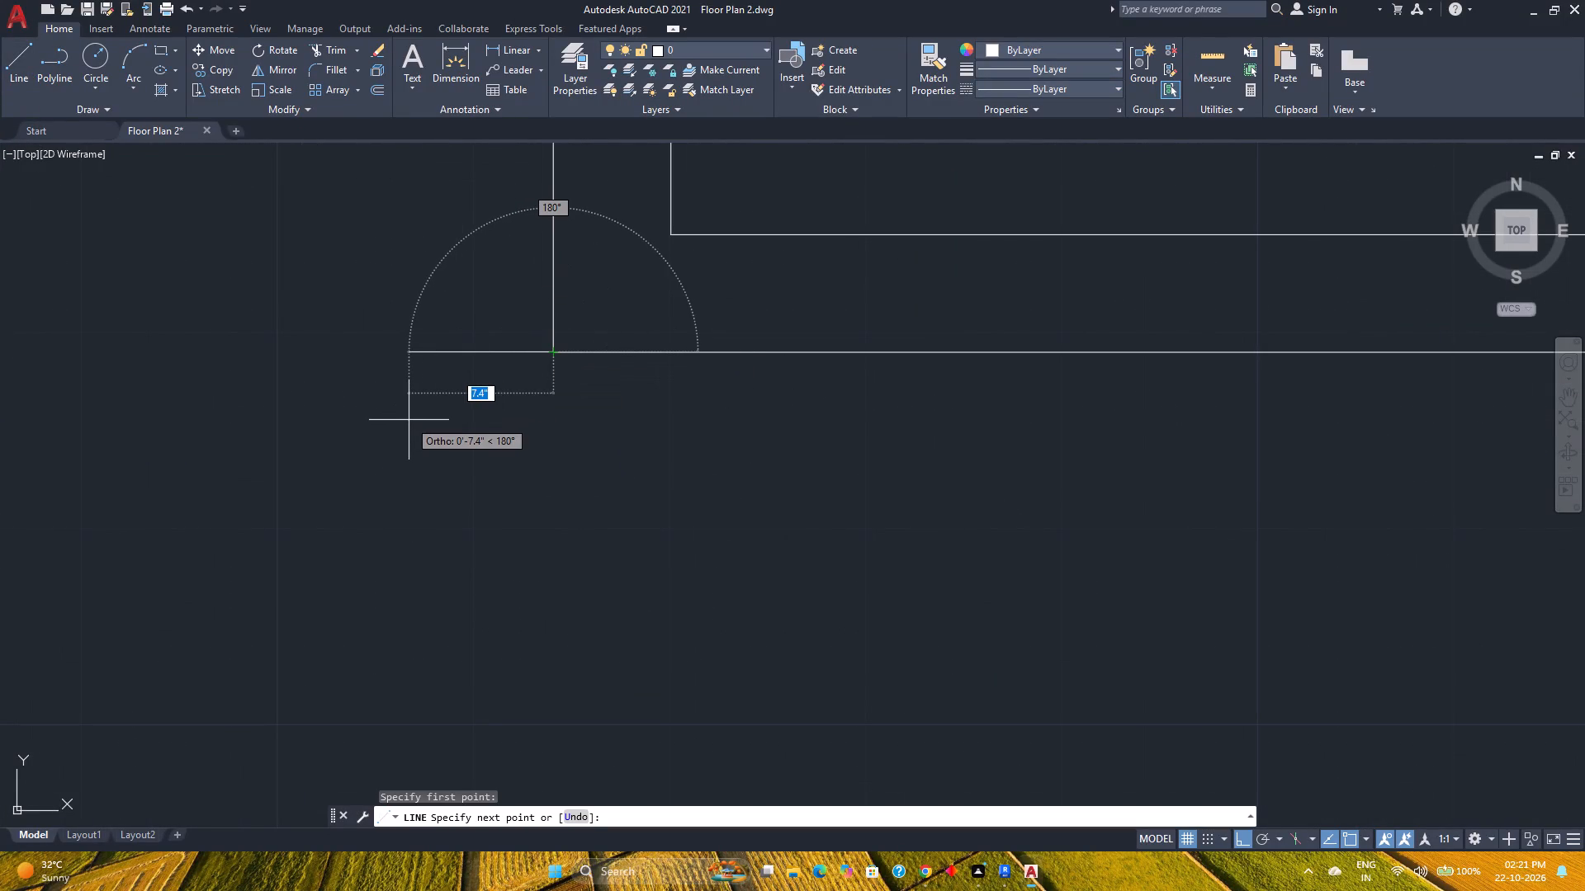
{"action": "key", "text": "F8"}
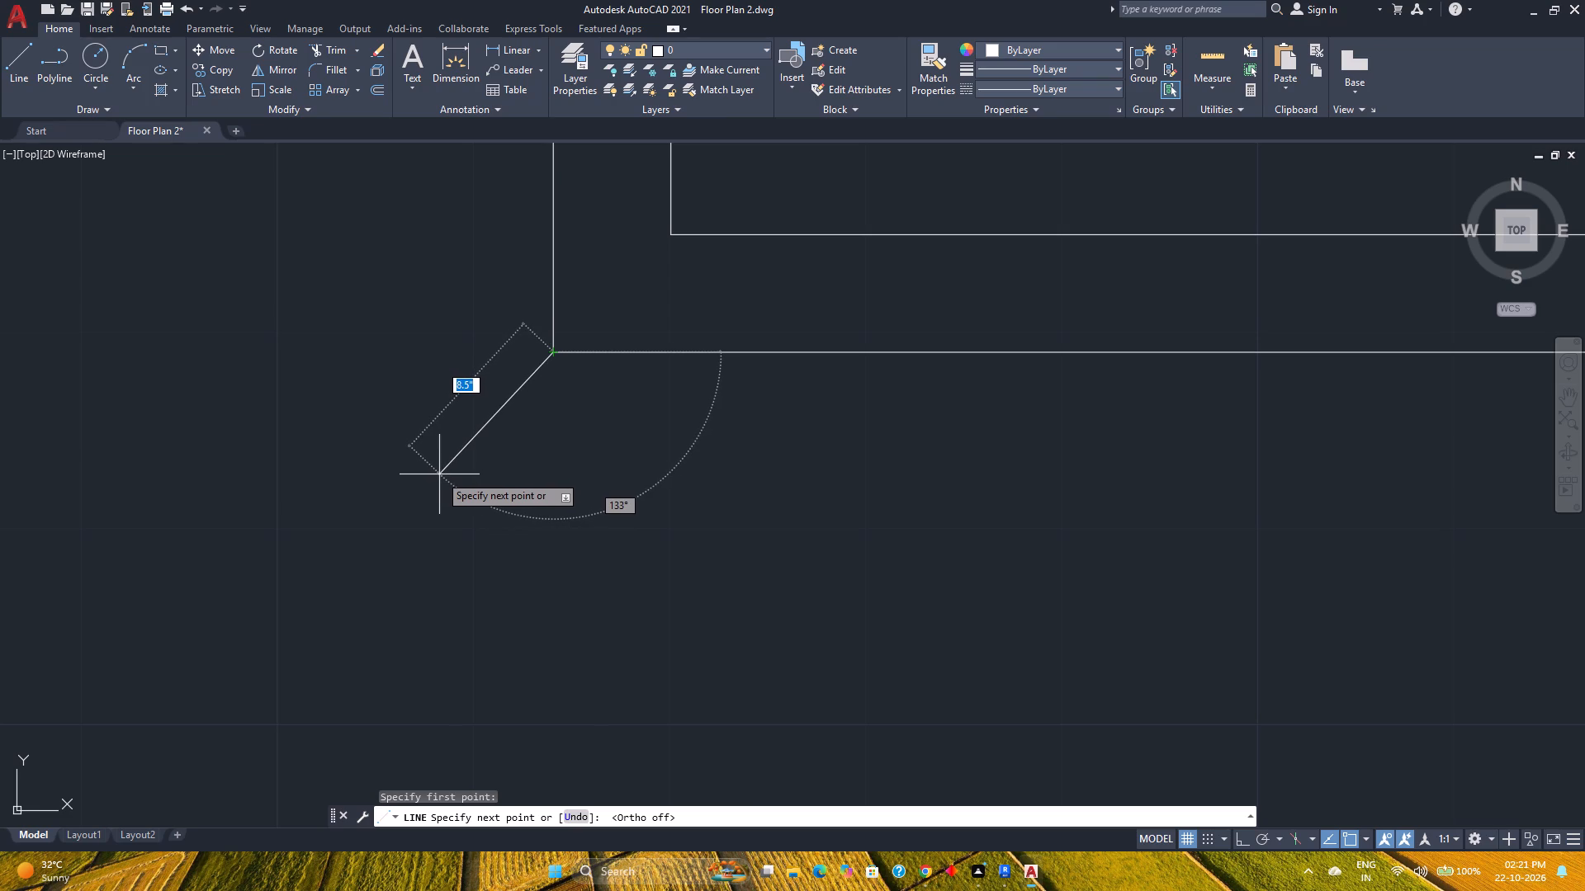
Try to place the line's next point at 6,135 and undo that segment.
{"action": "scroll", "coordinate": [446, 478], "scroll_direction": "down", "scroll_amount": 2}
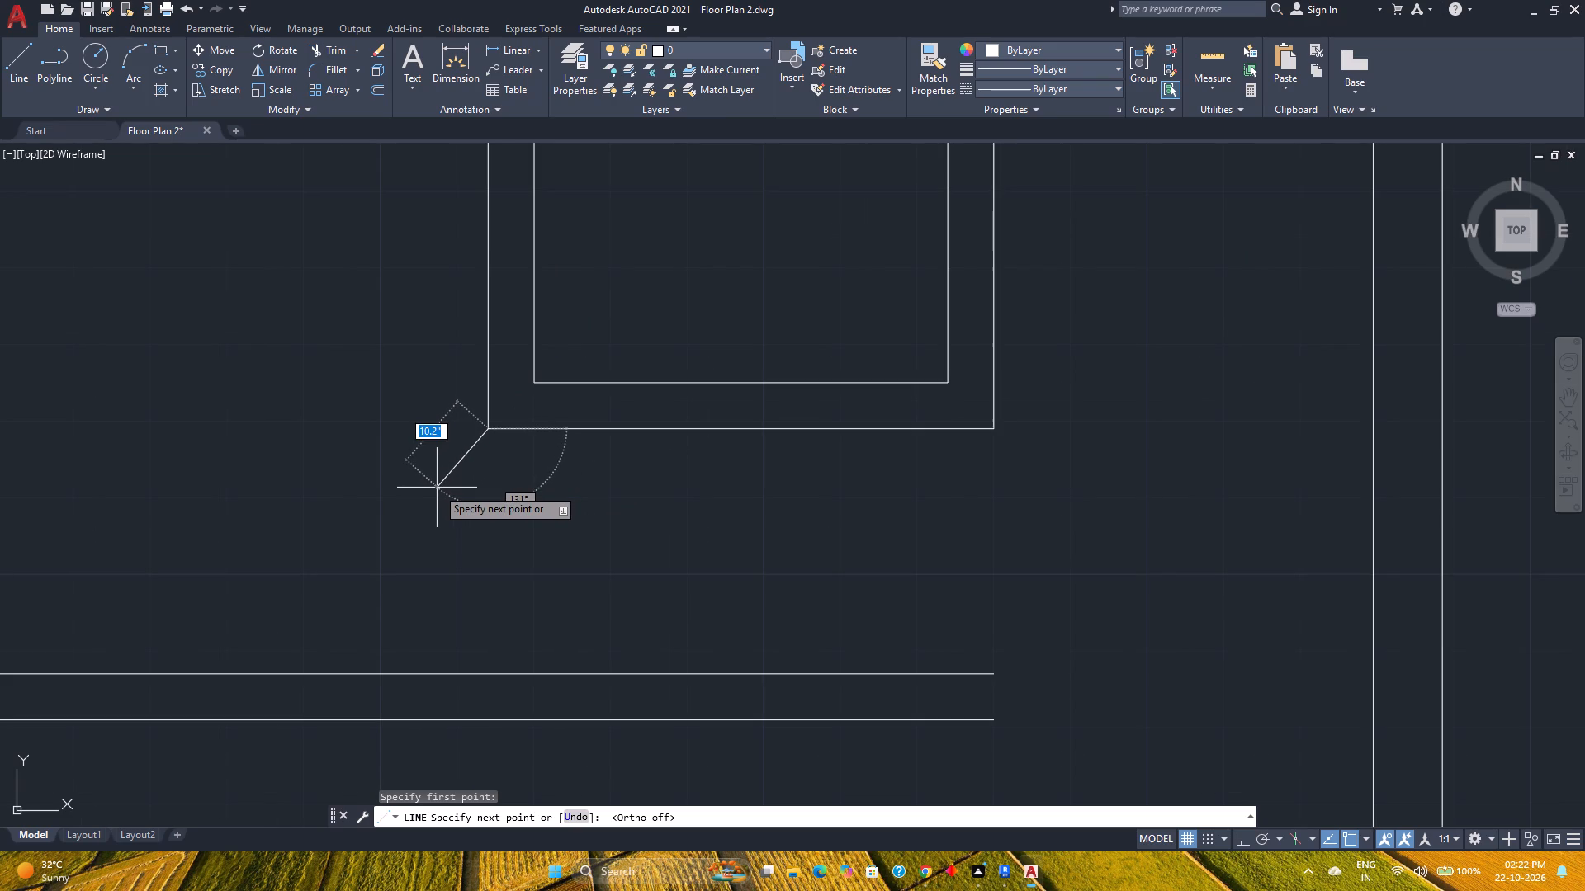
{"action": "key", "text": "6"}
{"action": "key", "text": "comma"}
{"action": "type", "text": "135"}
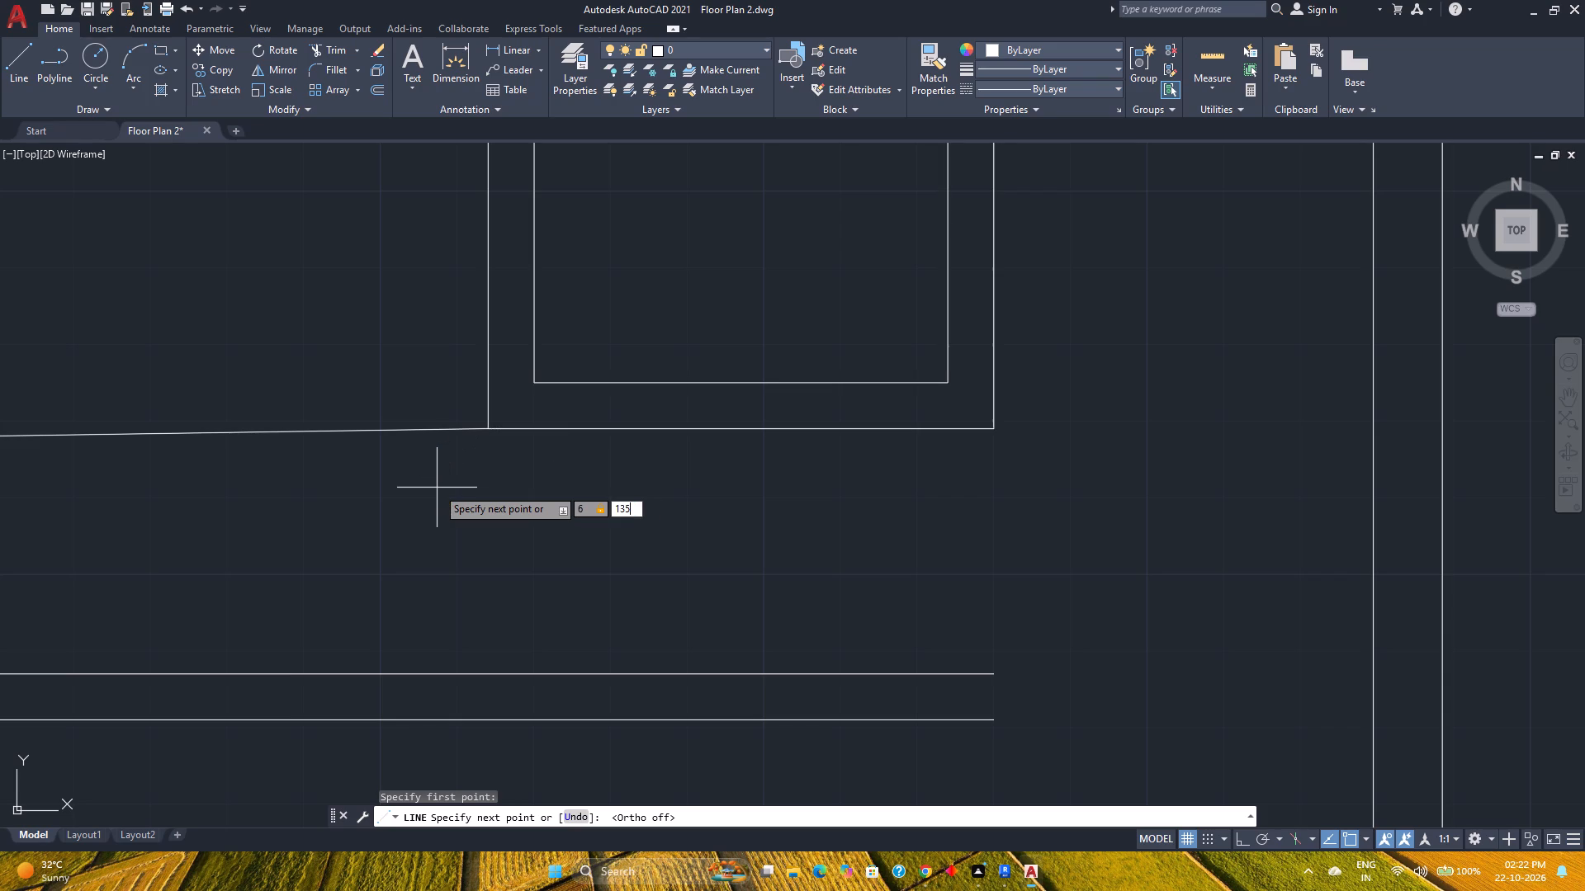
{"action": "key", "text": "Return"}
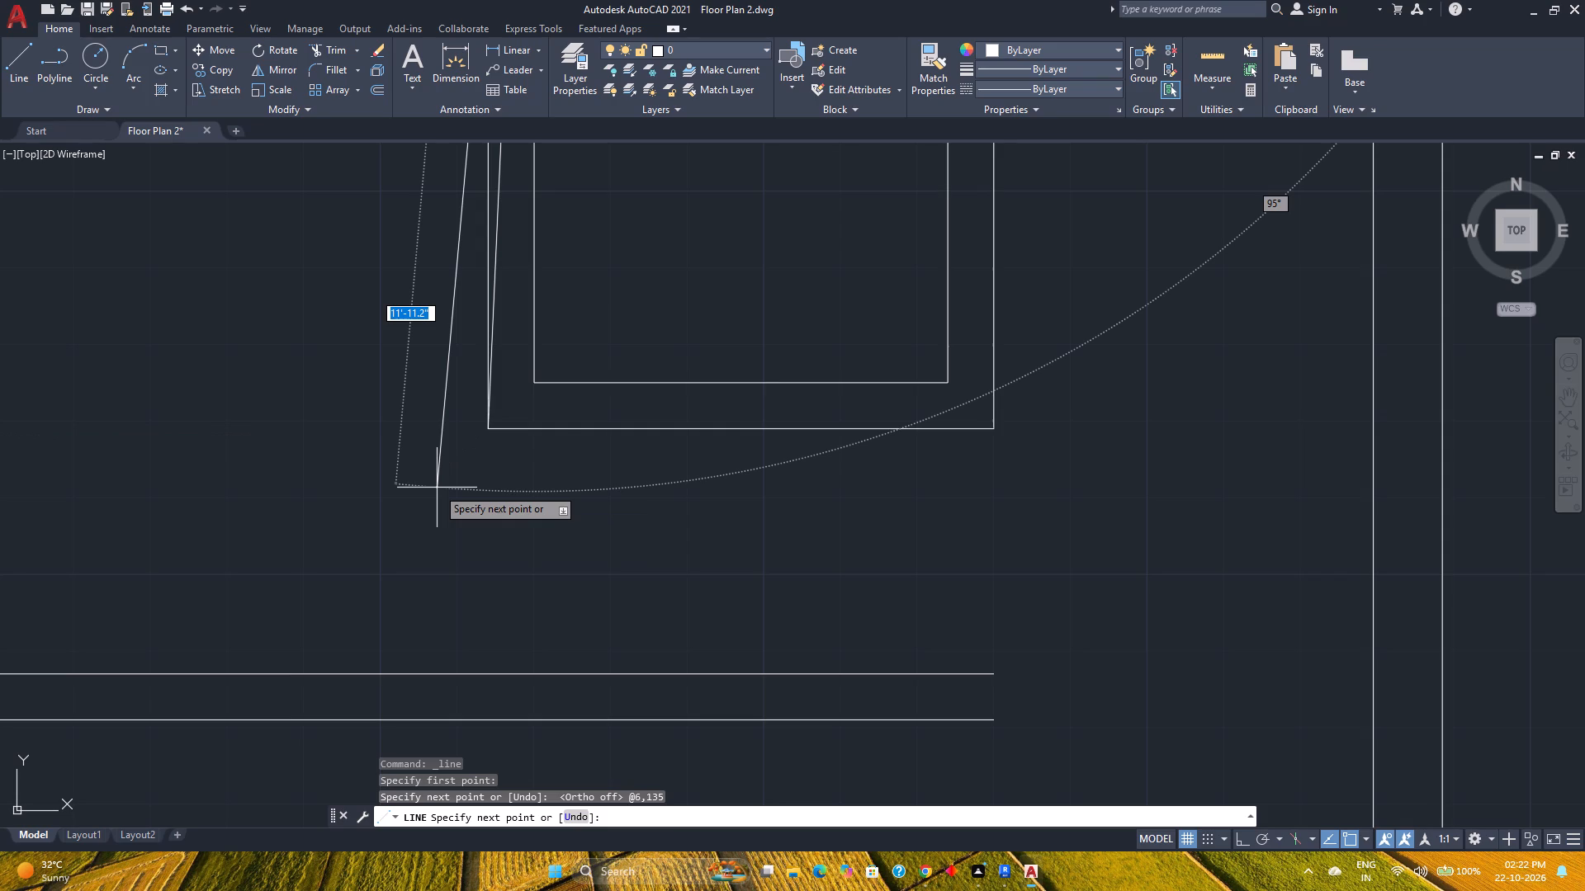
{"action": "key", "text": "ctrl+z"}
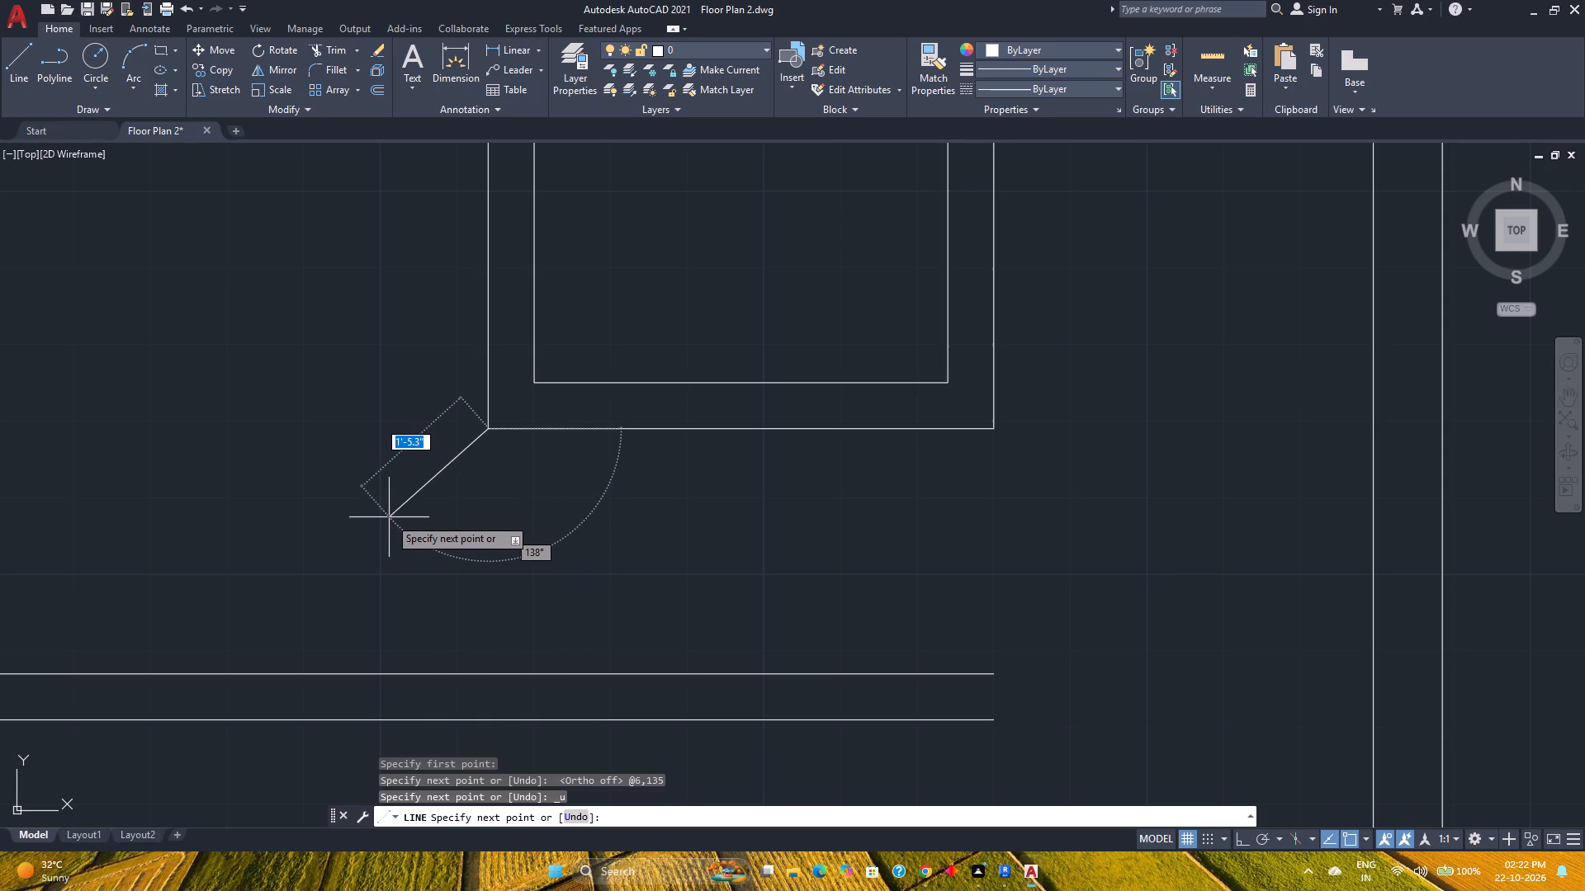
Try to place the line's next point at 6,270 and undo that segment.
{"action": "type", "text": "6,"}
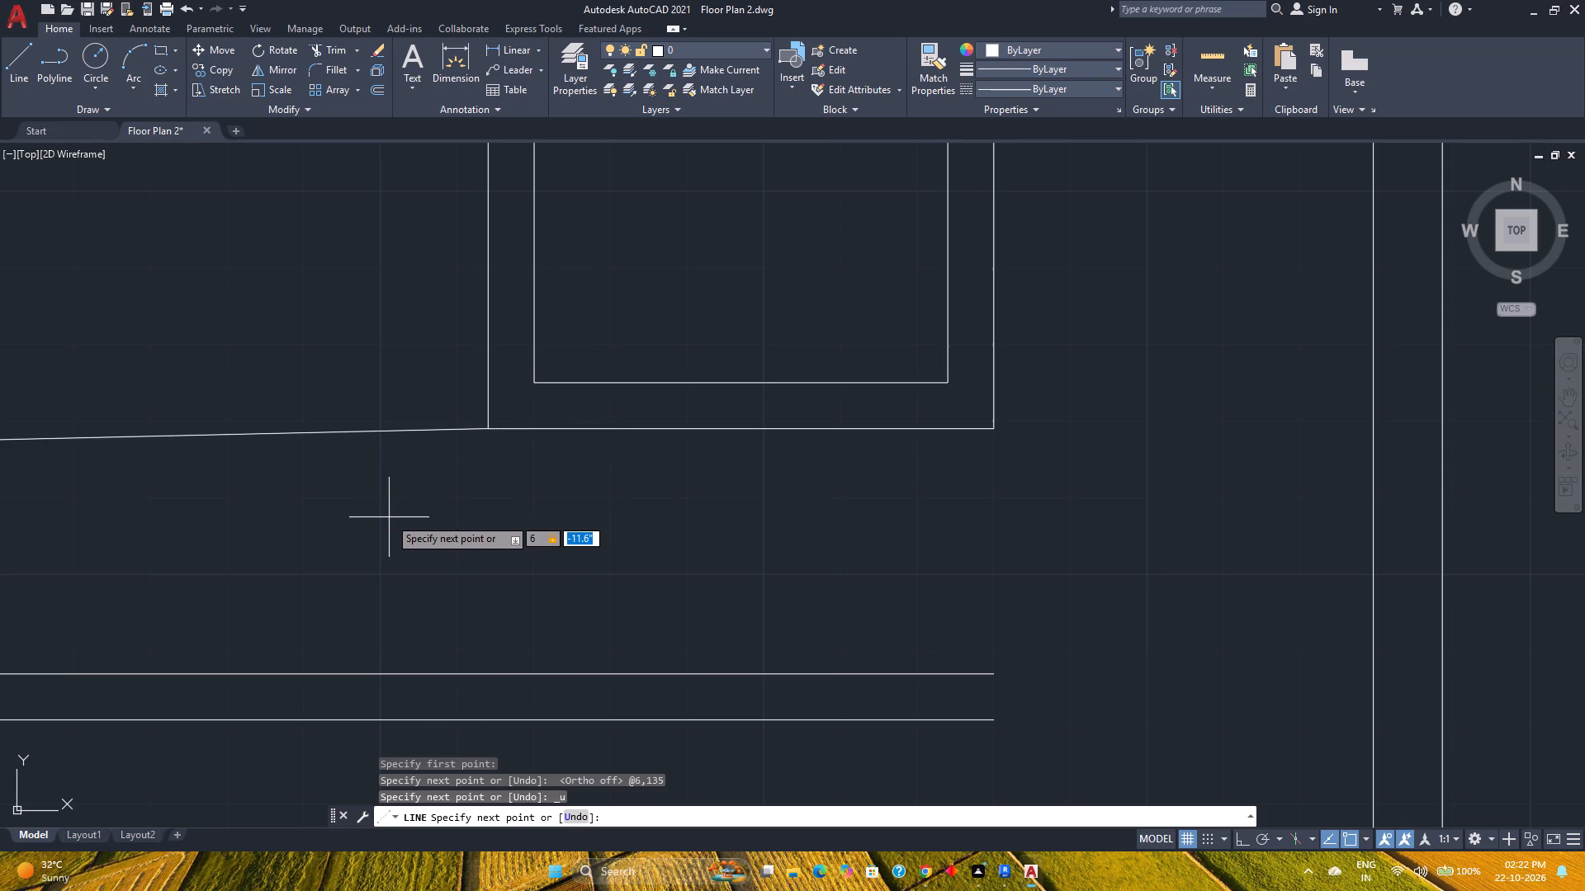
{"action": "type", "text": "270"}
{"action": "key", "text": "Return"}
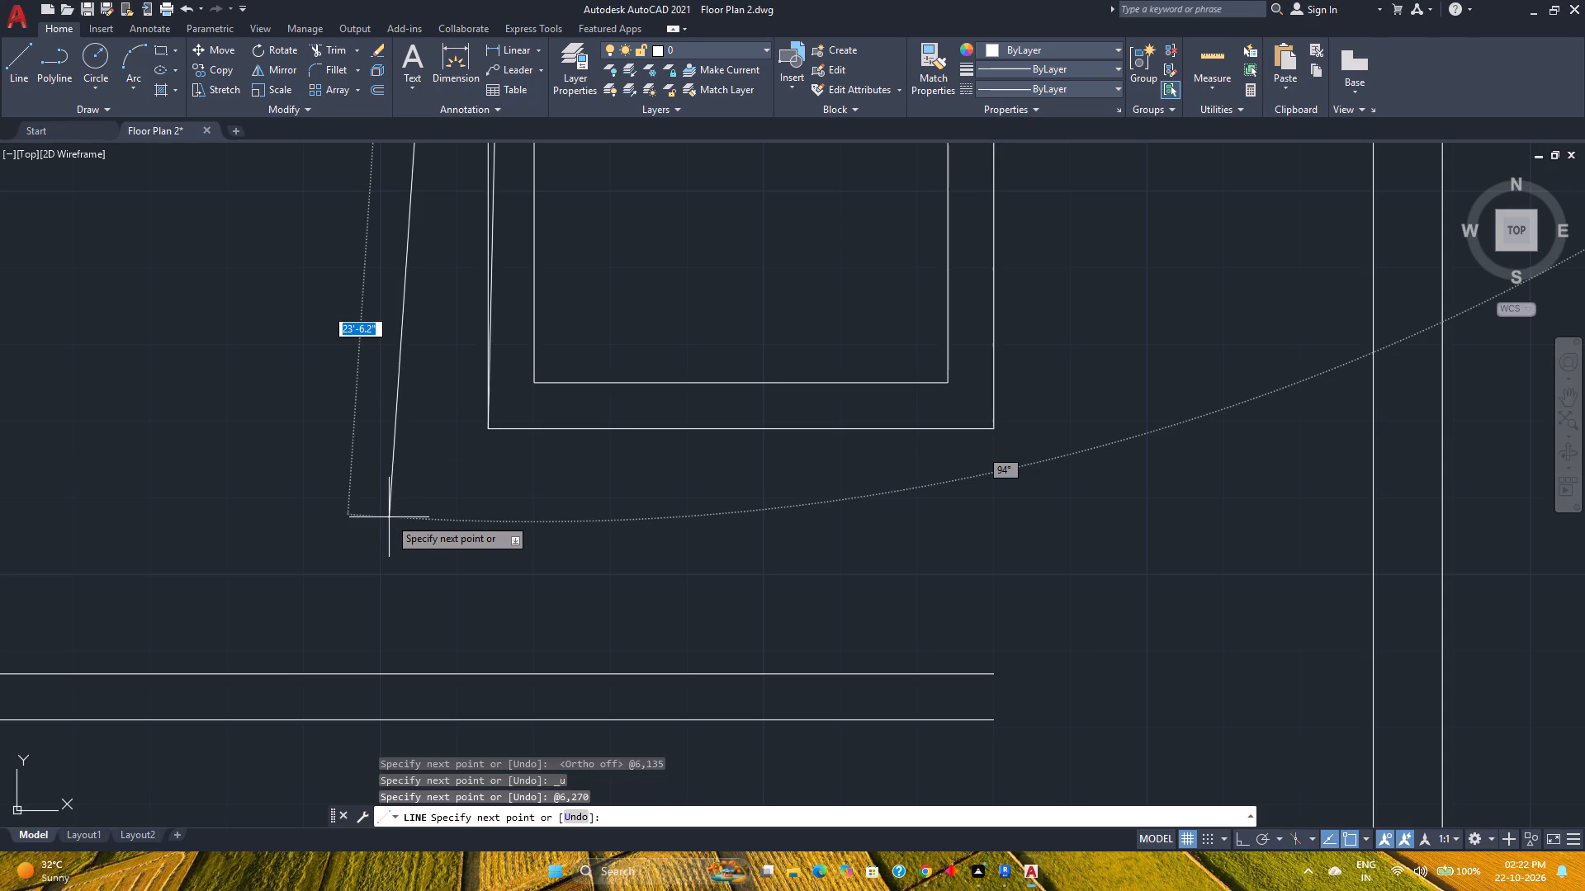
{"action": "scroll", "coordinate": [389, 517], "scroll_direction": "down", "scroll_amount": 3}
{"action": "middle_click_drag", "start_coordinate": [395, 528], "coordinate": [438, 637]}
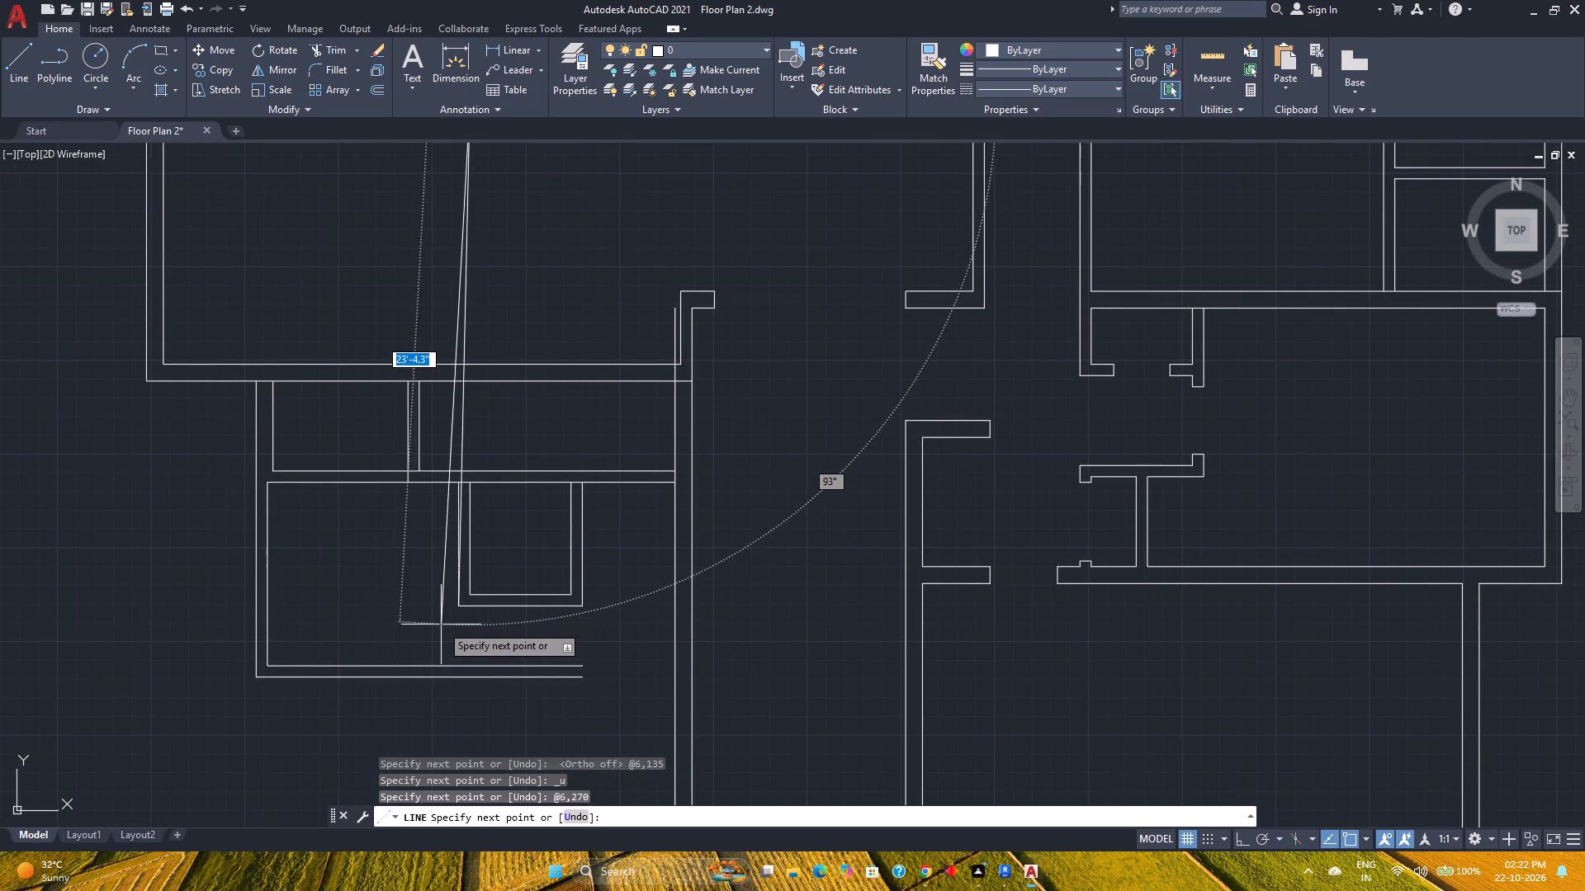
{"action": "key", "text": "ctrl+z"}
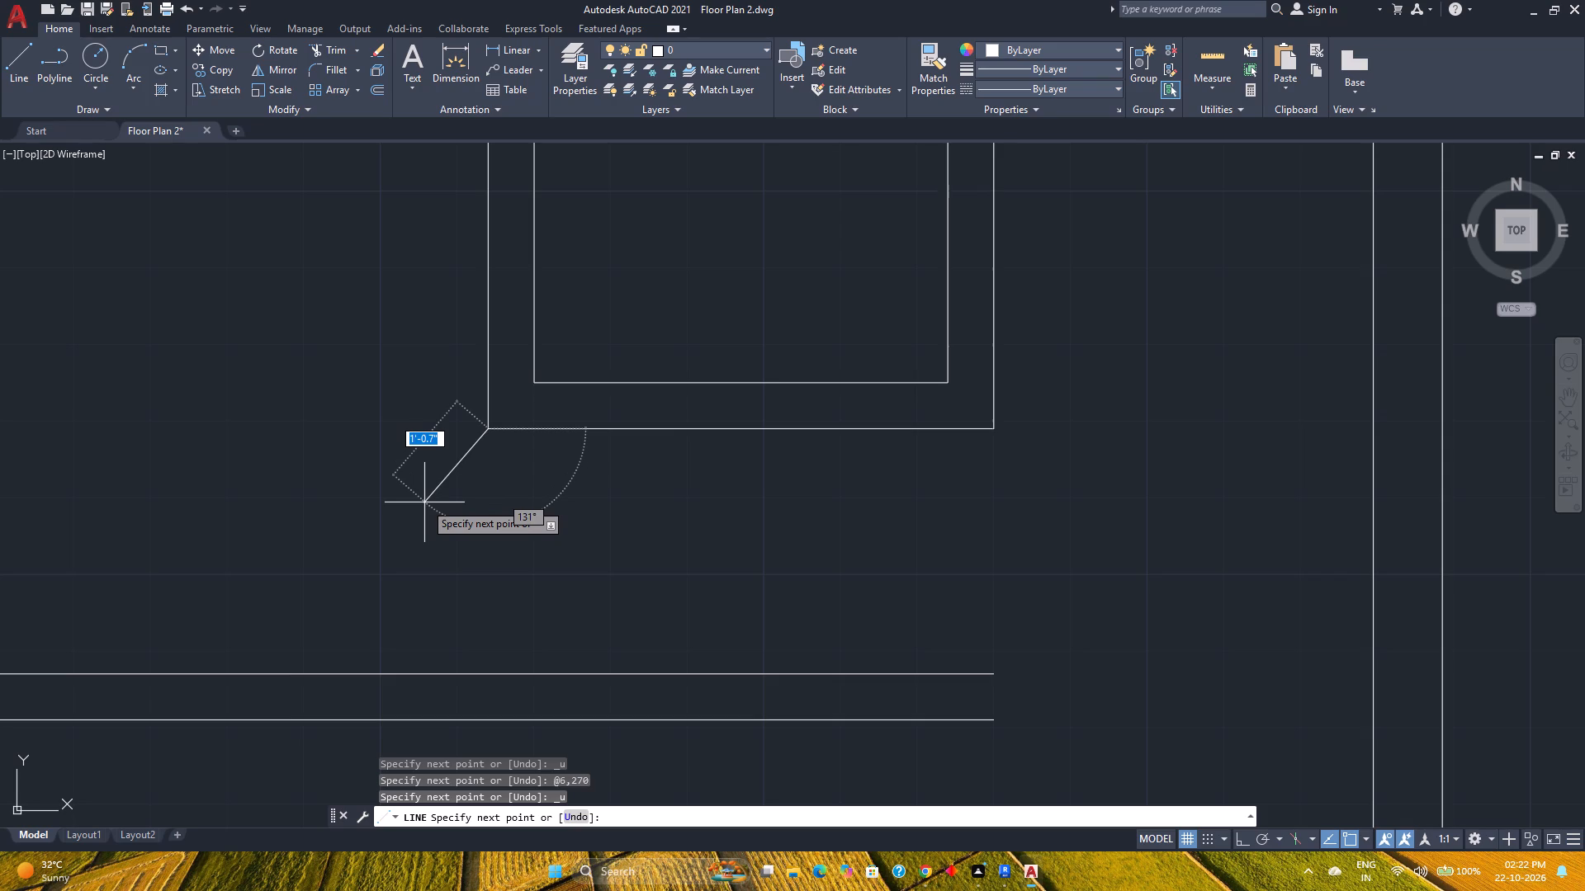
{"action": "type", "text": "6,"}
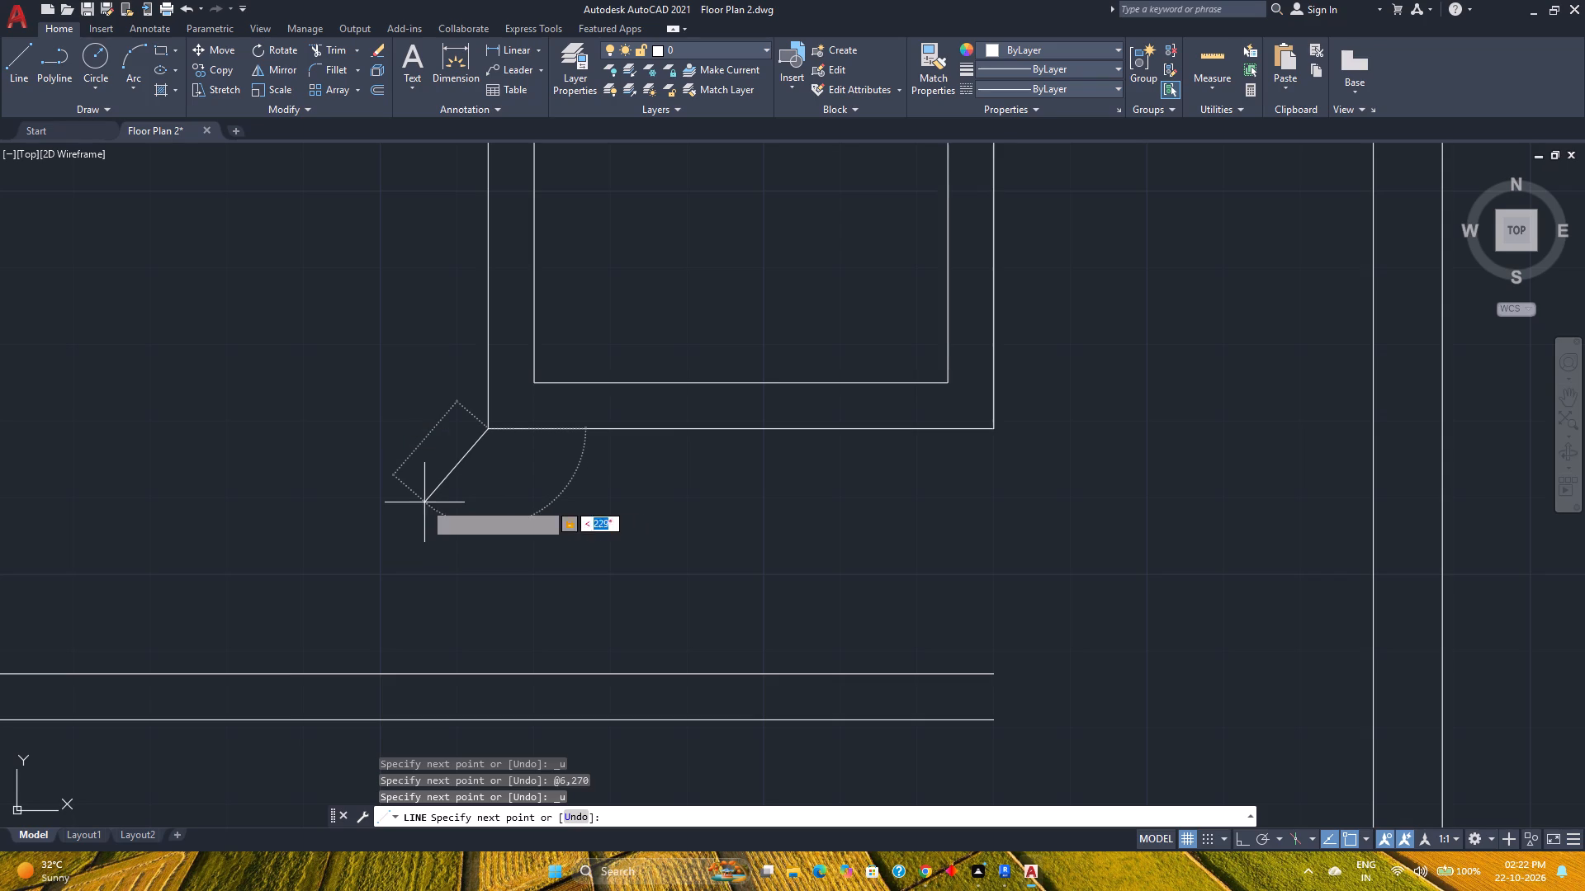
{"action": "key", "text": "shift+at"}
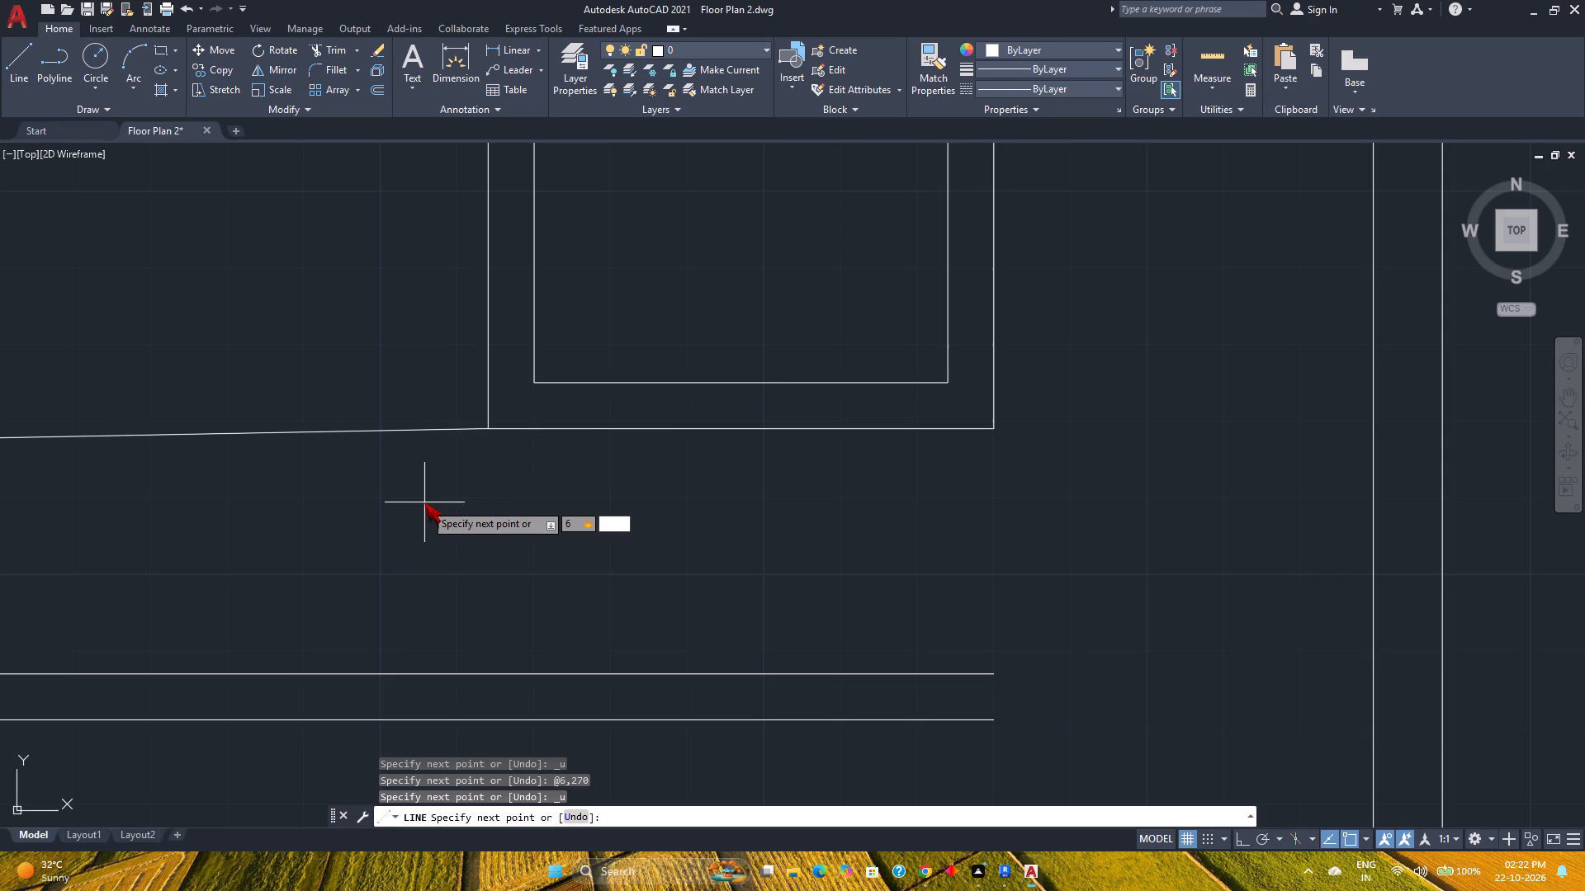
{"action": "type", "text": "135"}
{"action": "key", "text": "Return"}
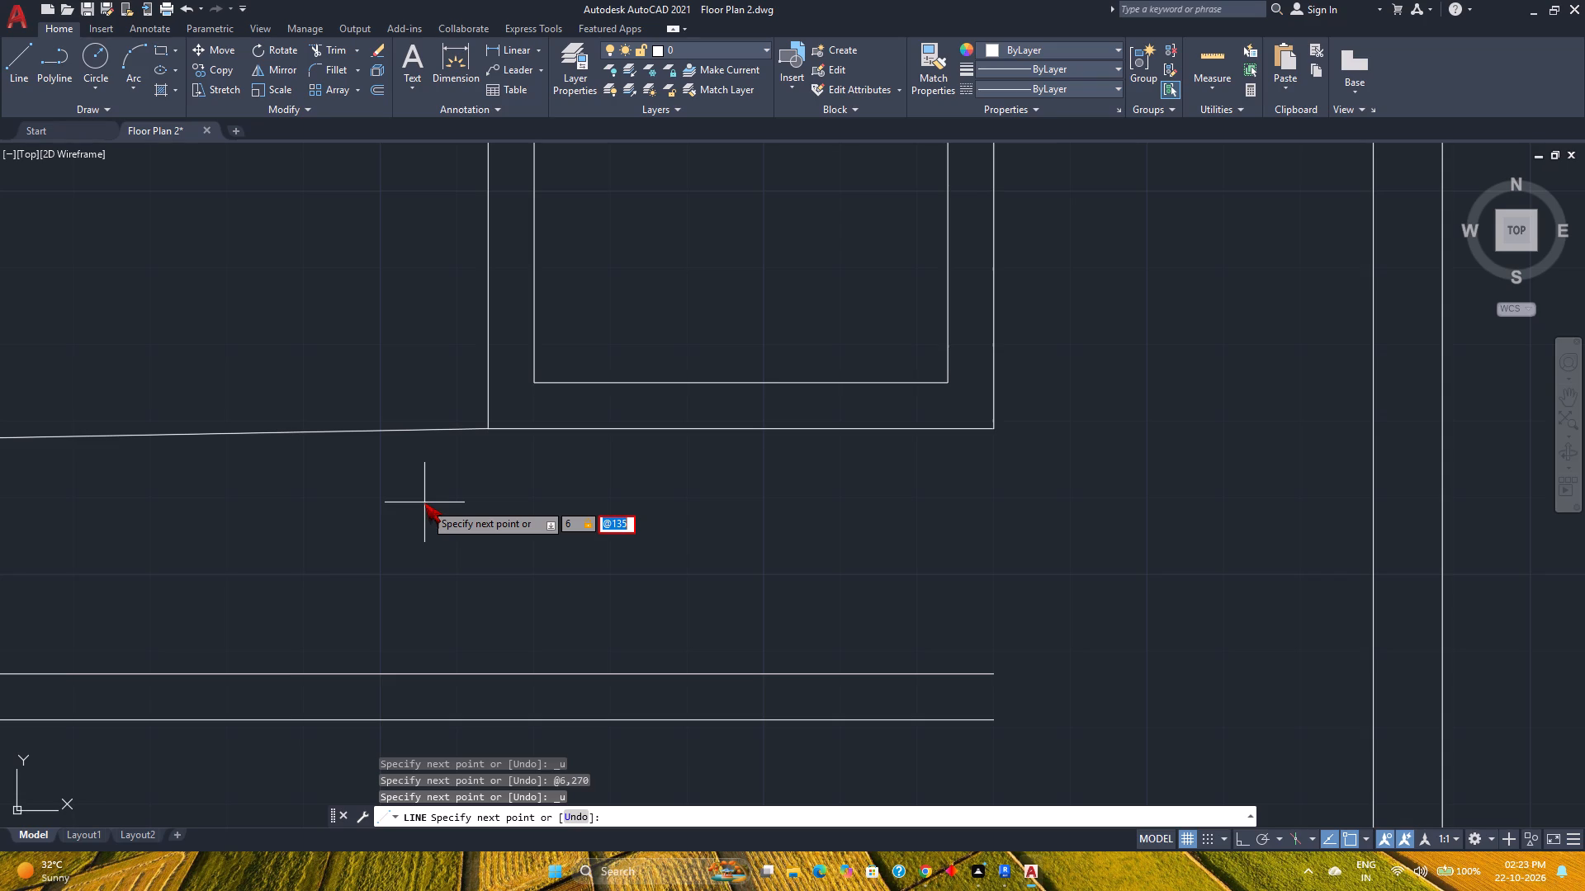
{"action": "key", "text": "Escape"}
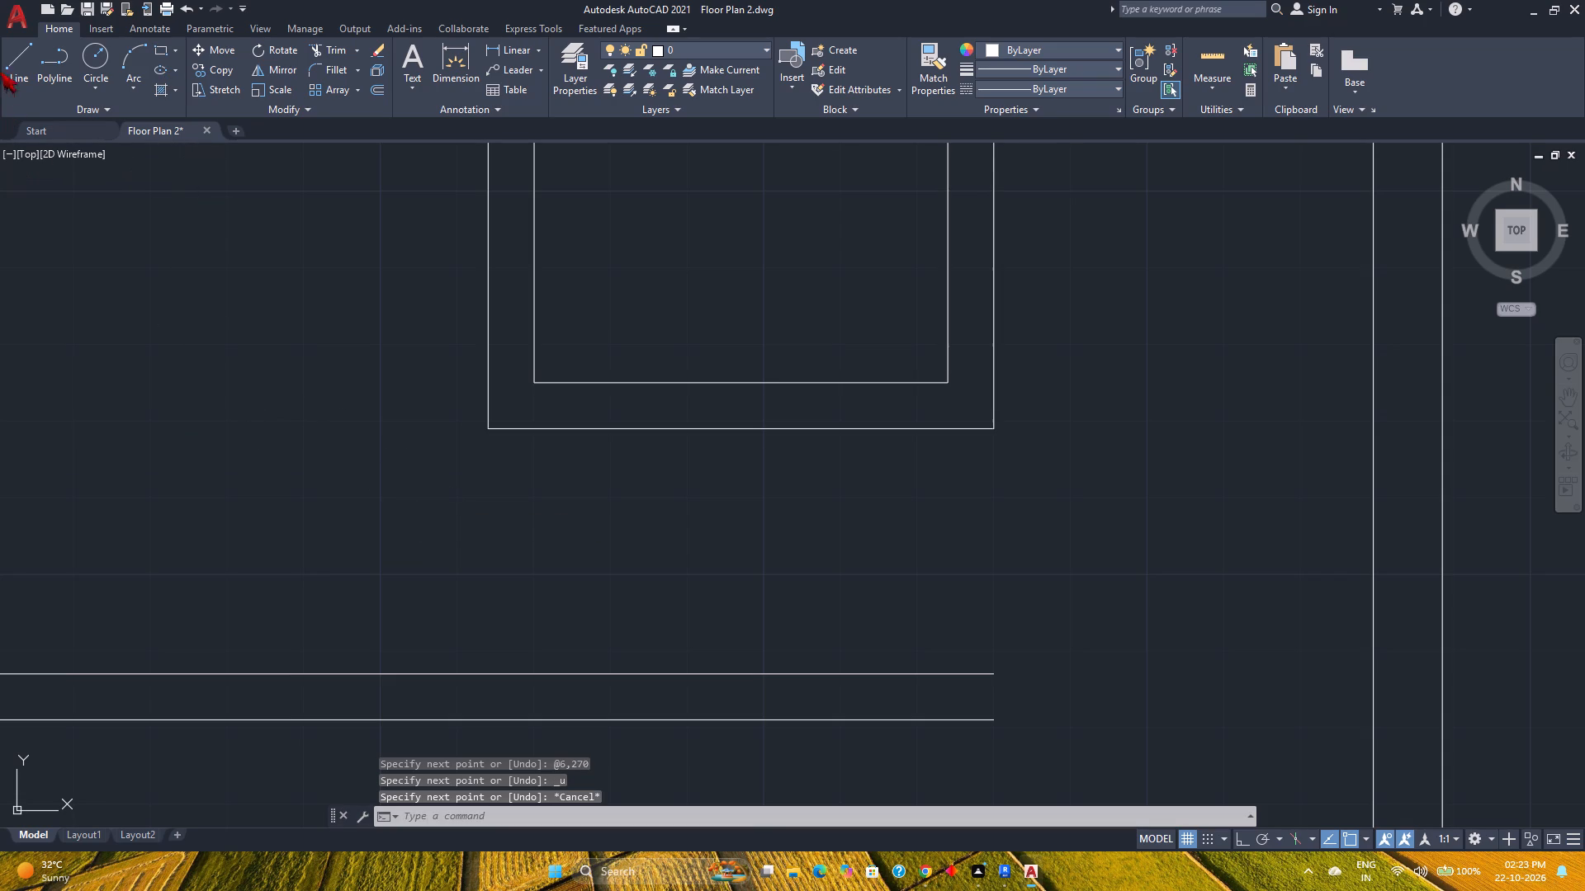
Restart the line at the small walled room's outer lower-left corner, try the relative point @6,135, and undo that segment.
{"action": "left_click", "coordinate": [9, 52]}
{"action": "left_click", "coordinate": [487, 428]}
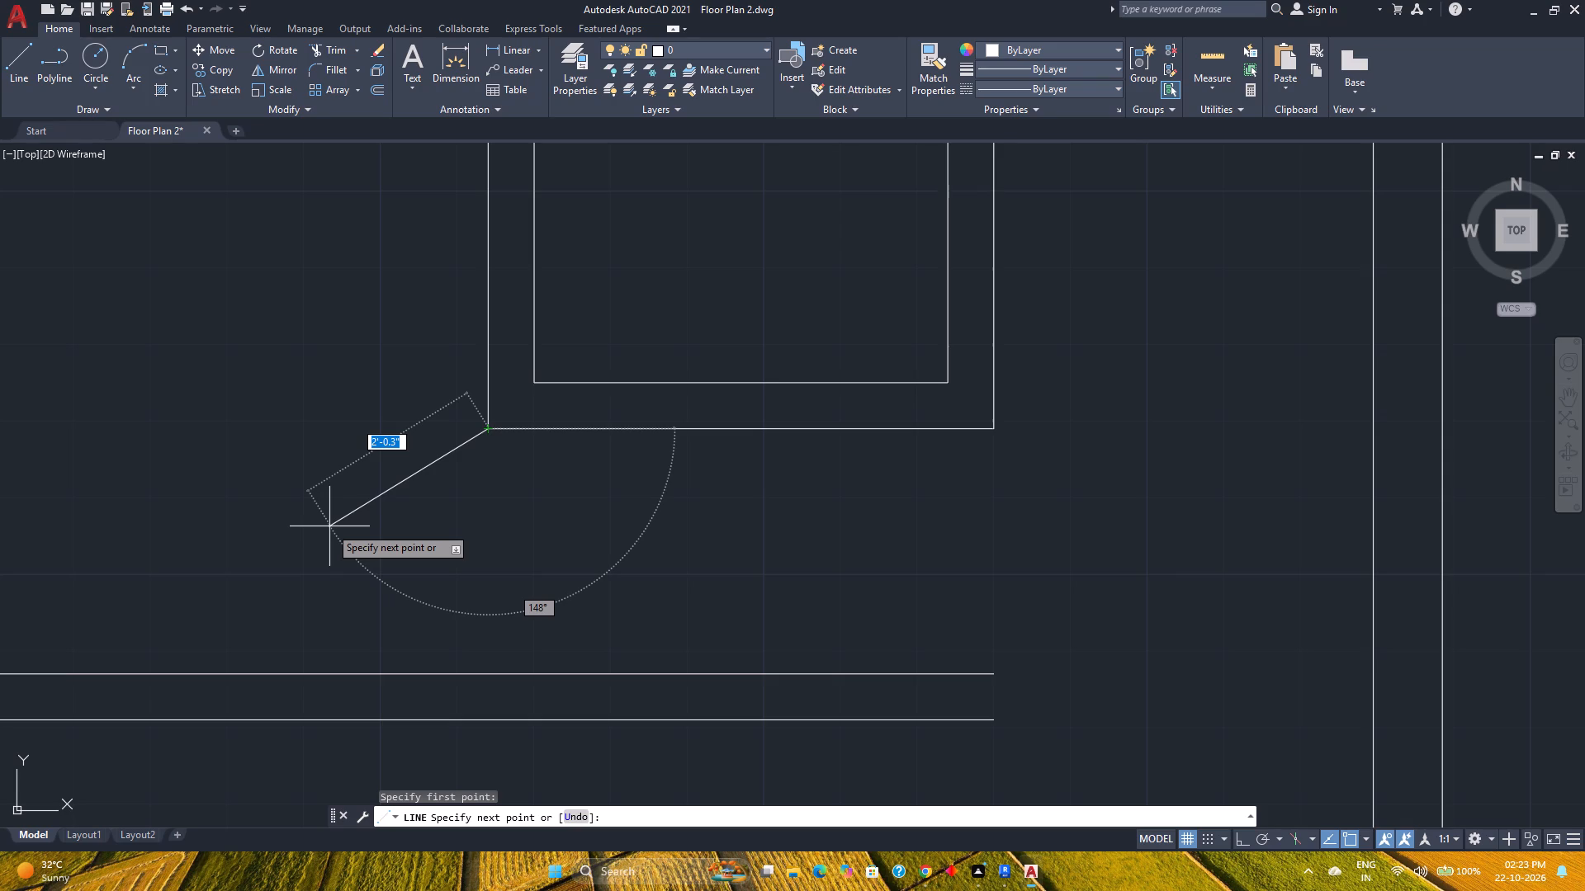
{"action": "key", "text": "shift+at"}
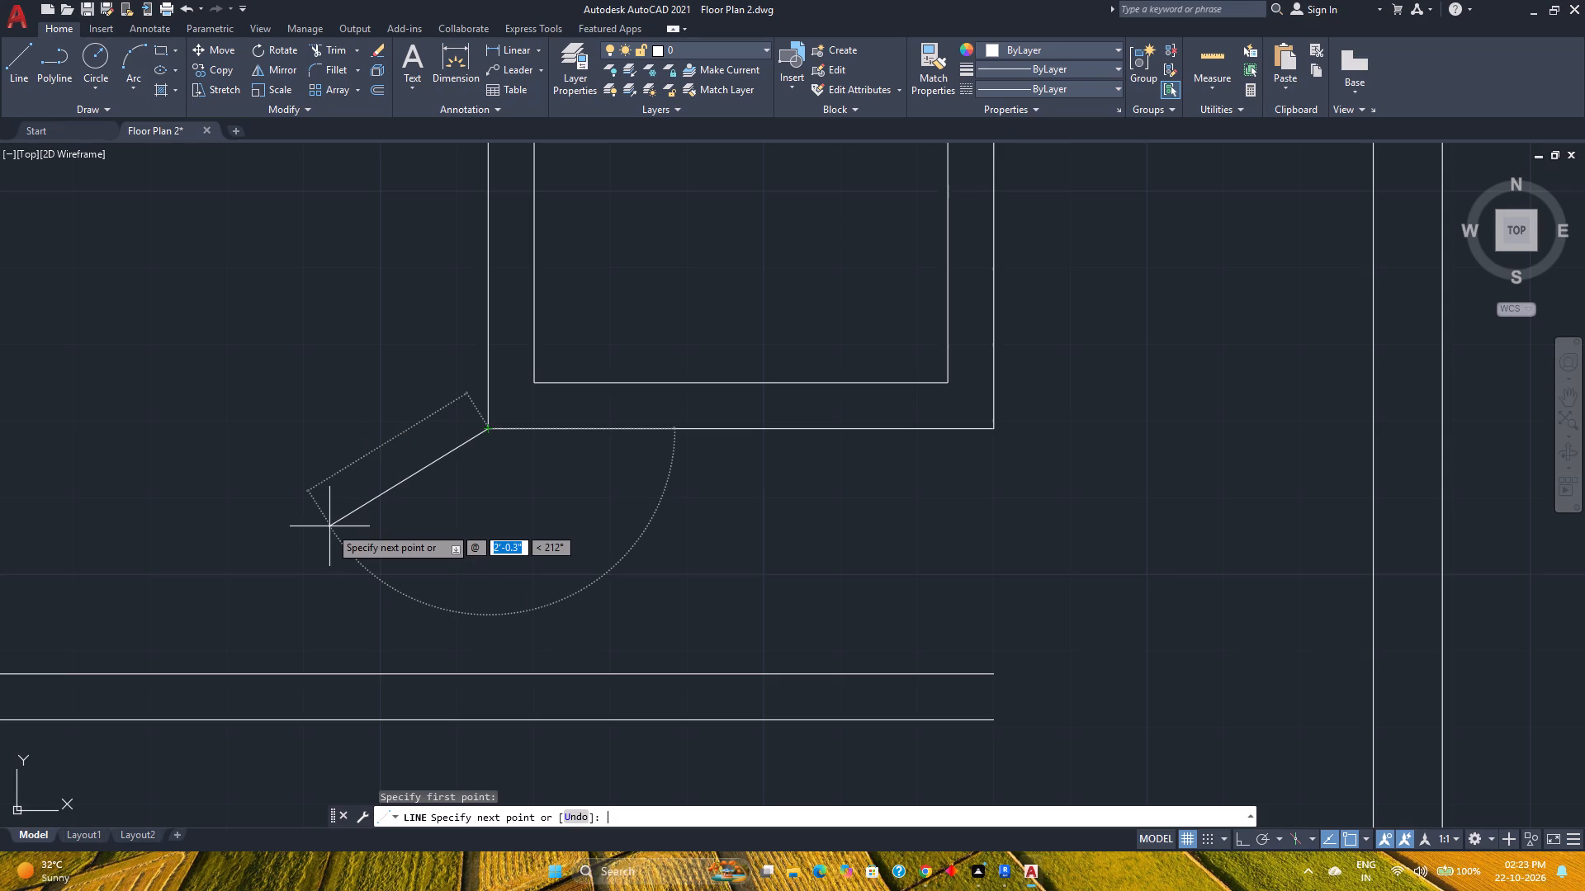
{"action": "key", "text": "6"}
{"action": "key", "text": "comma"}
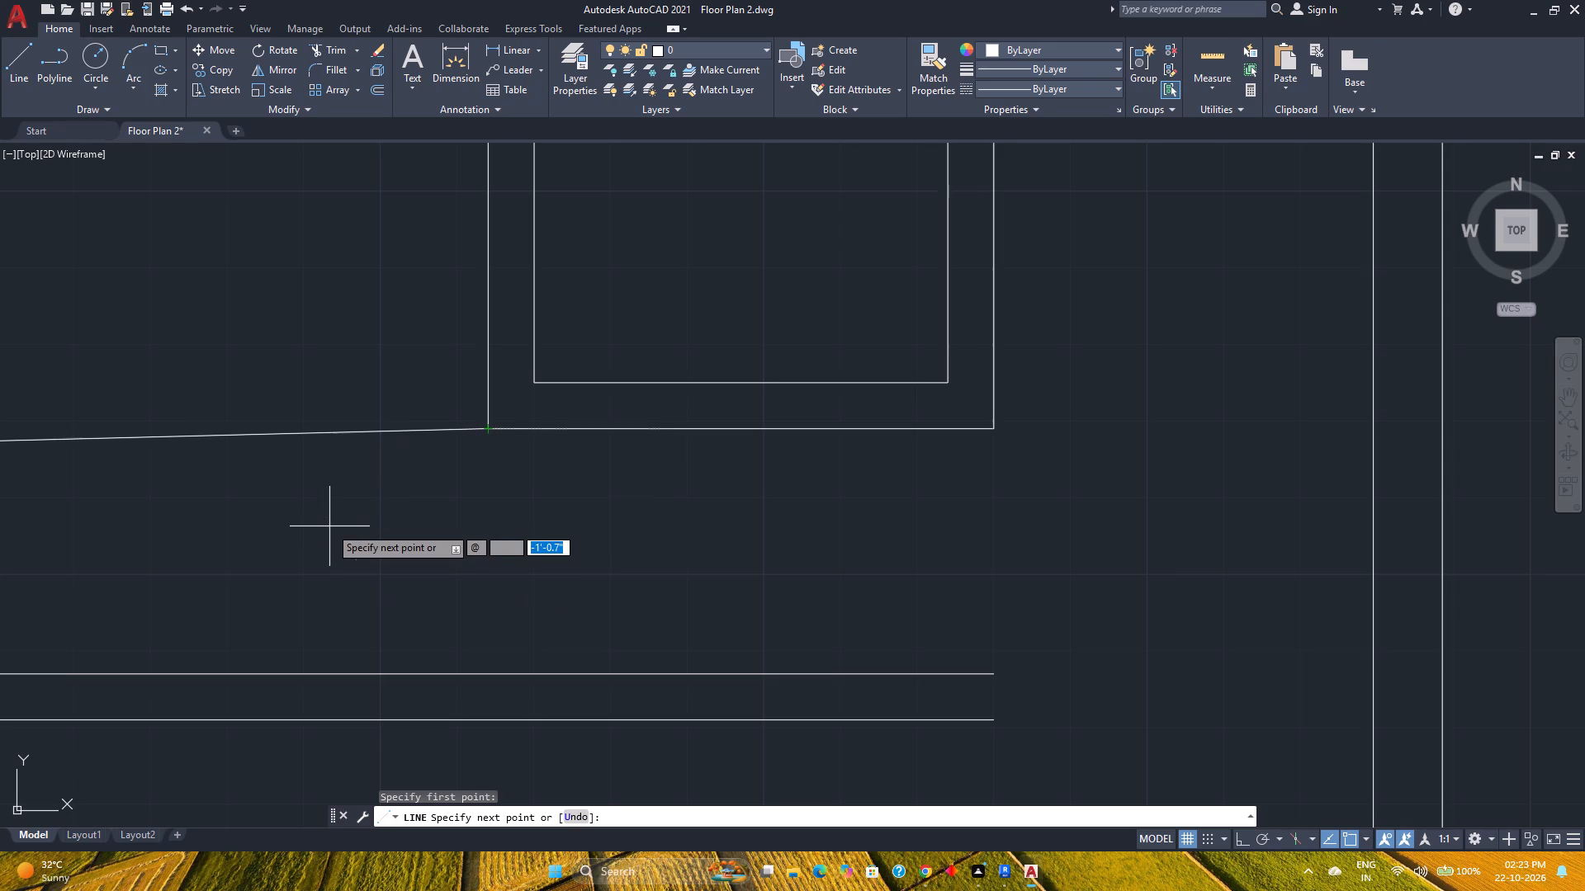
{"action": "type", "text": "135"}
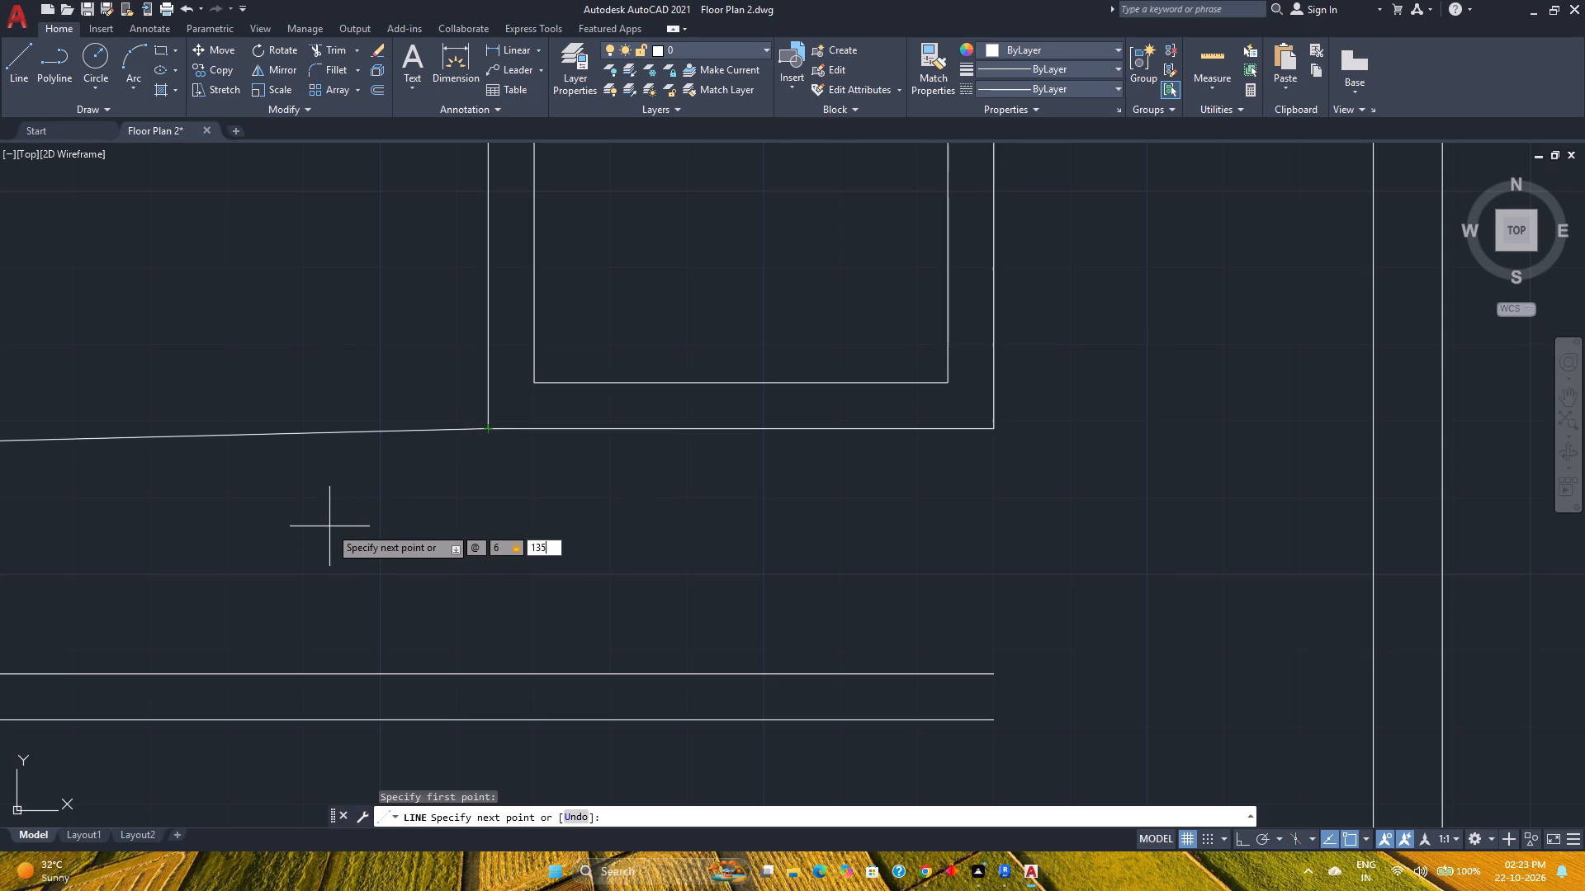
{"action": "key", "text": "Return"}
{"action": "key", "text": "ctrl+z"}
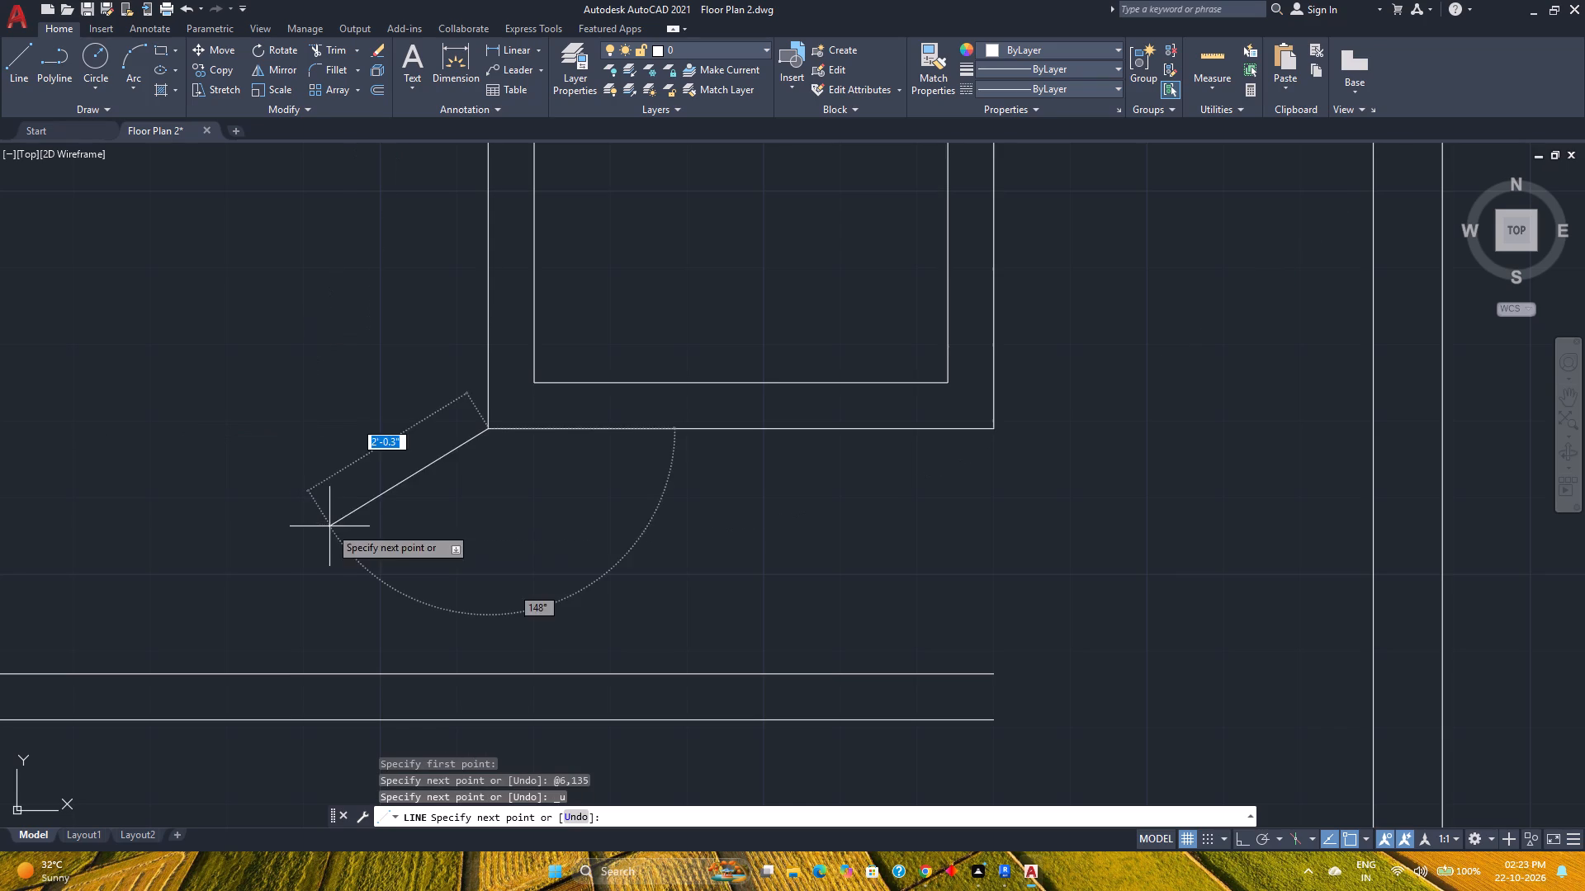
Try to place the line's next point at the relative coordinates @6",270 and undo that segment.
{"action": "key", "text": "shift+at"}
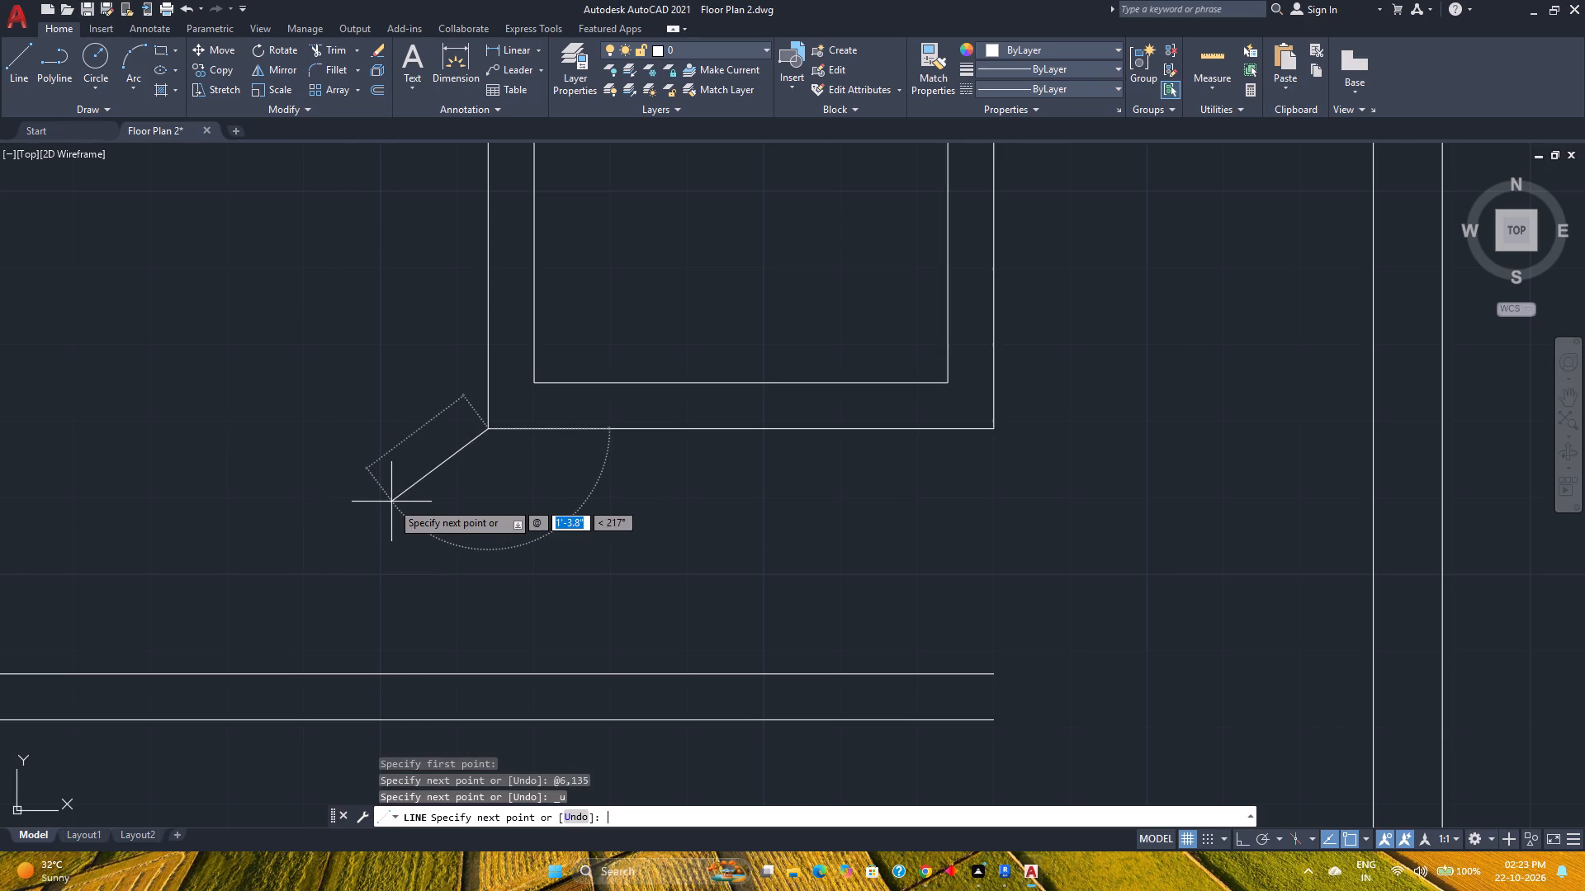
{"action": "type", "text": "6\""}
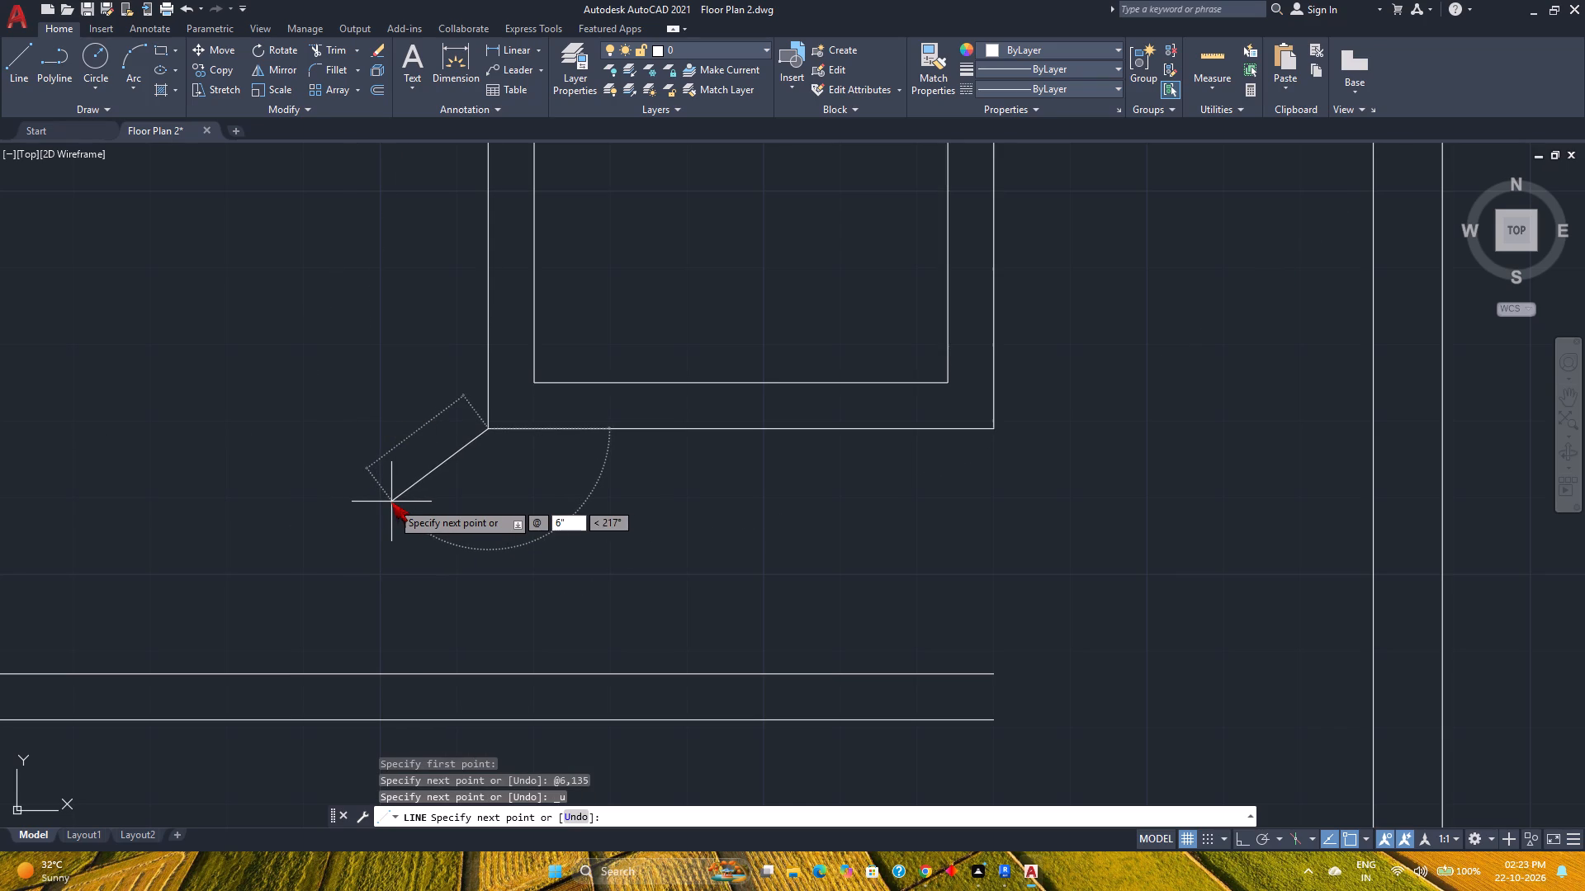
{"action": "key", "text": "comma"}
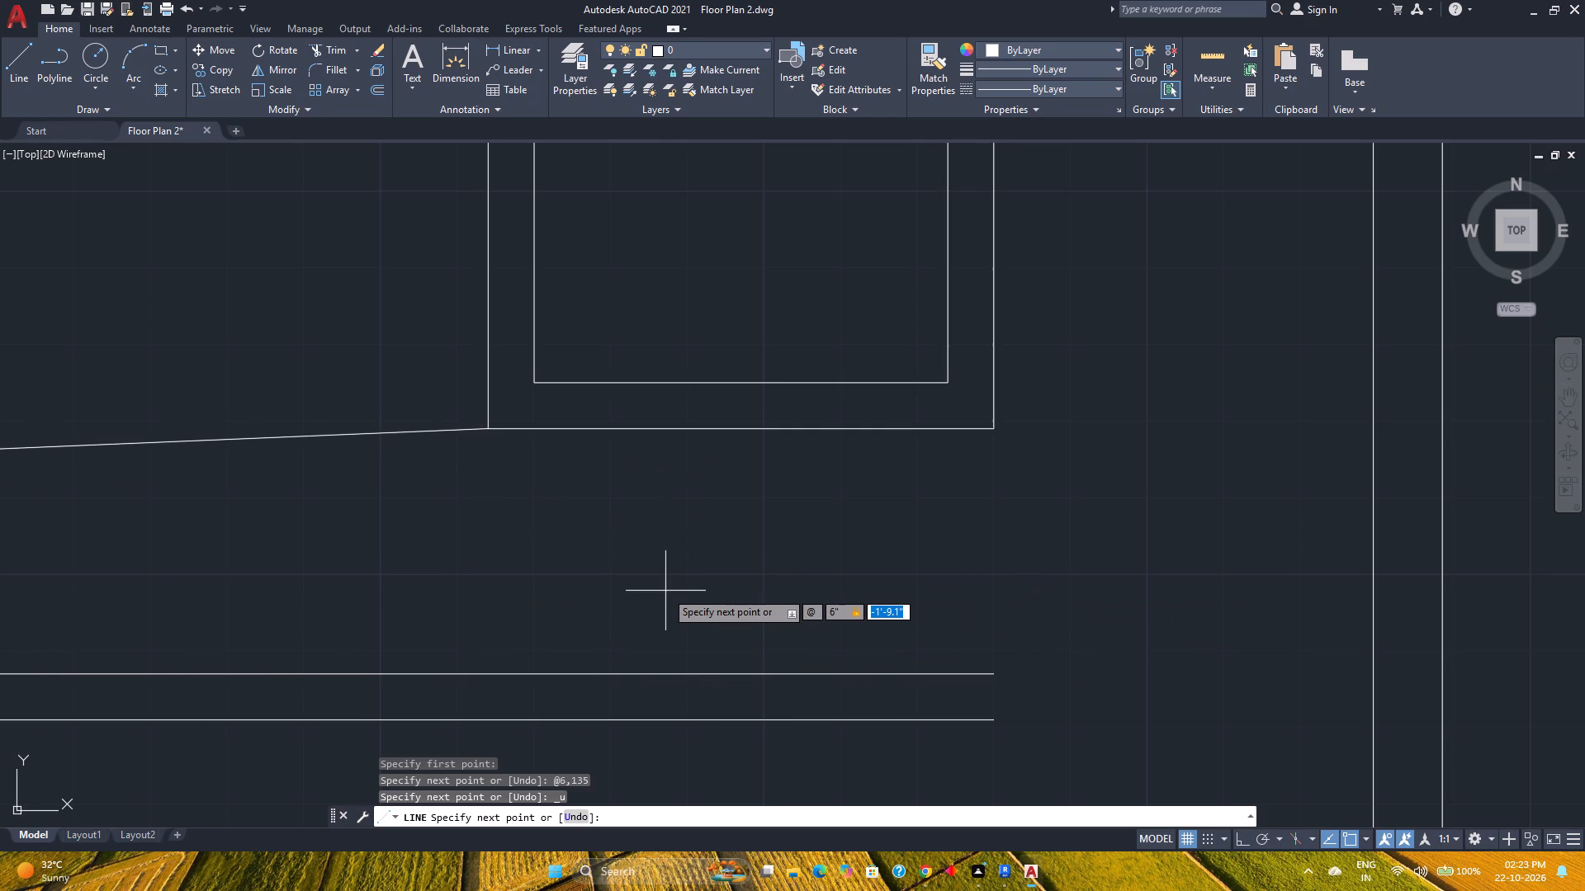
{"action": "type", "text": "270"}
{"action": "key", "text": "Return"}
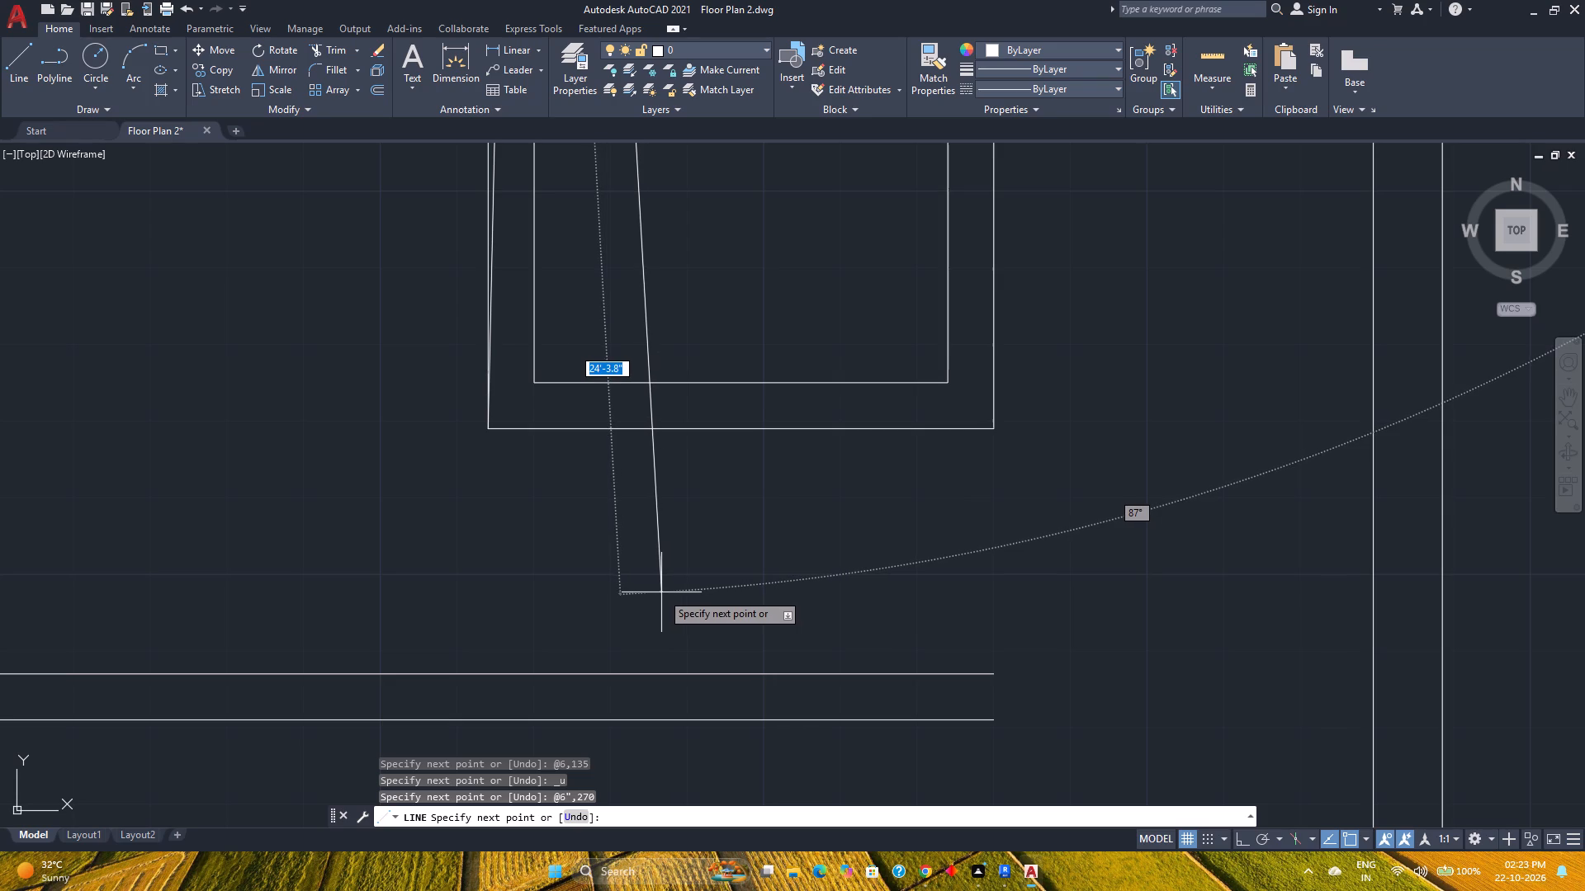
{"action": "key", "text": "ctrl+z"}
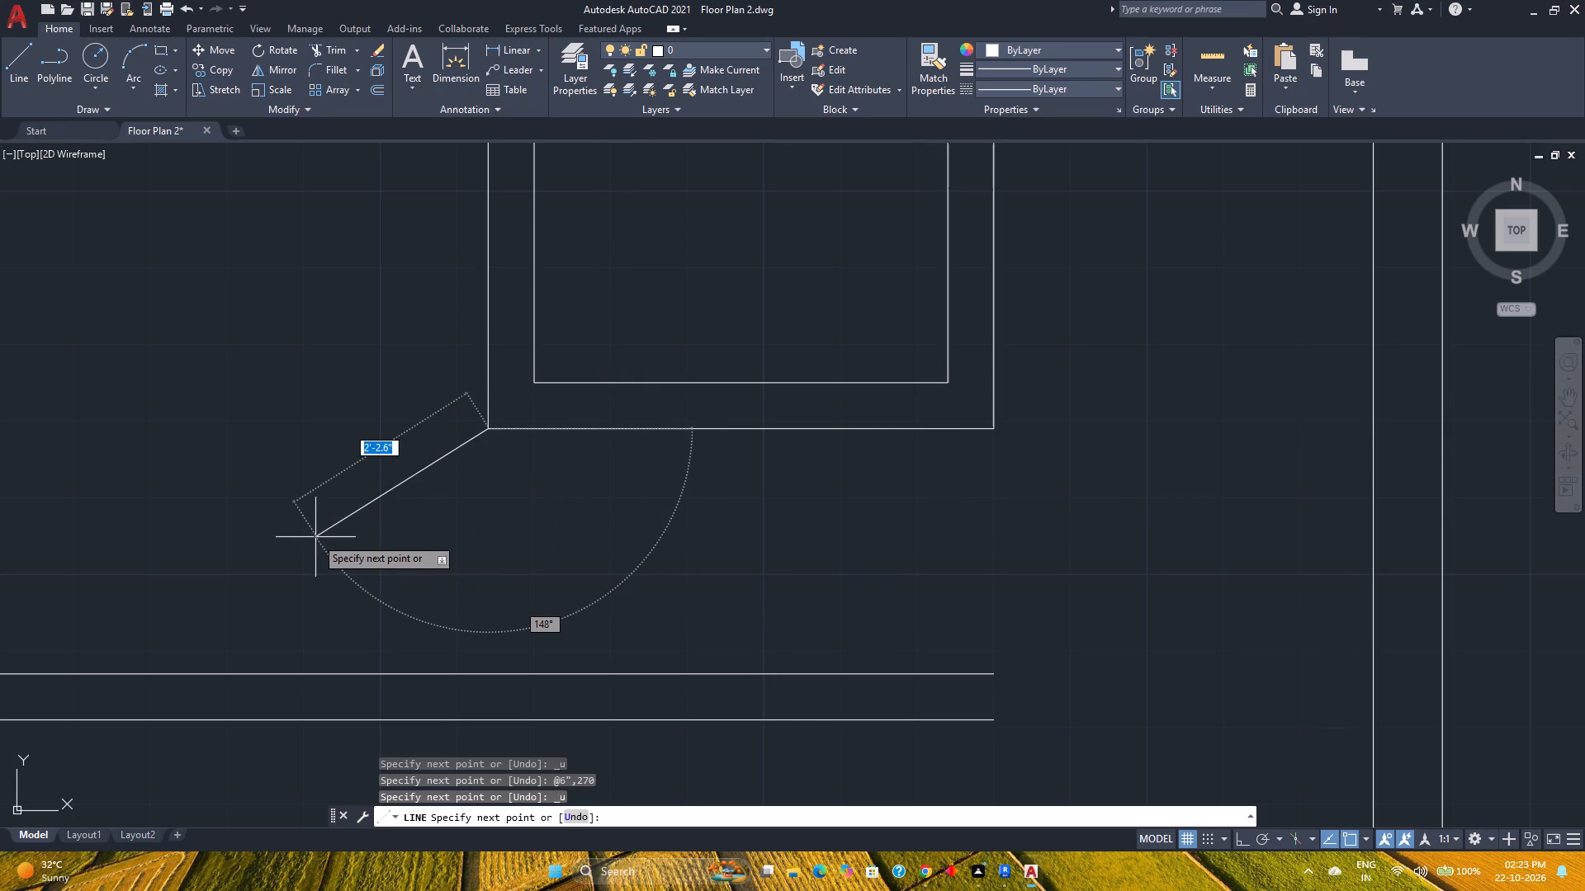
Try to define the line's next point from the room corner with a relative 6" entry and variants of 135.
{"action": "key", "text": "shift+at"}
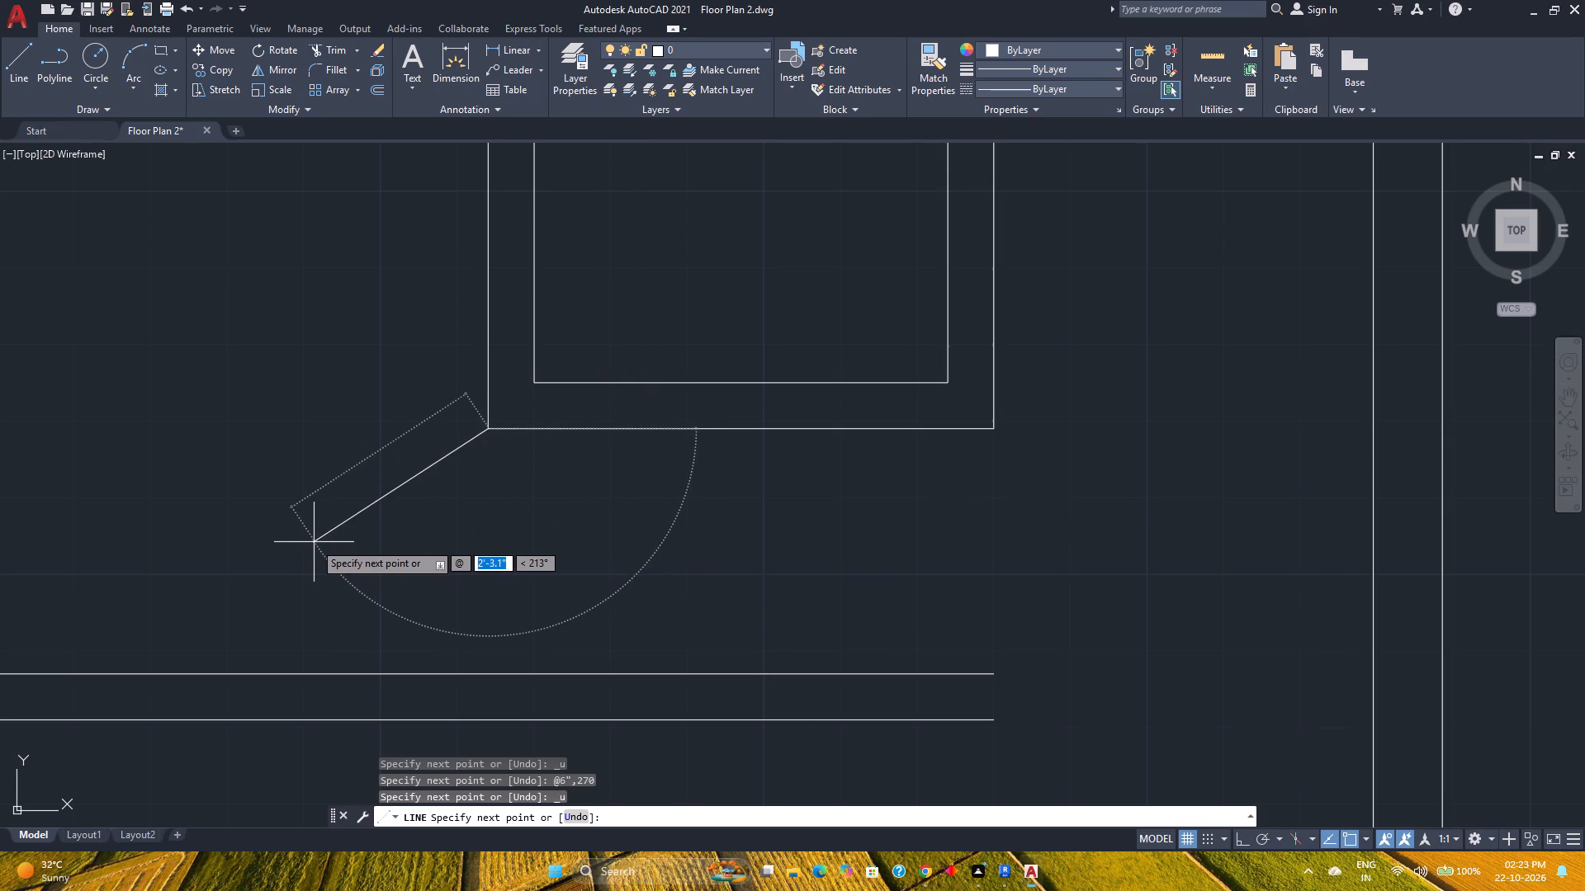
{"action": "type", "text": "6\""}
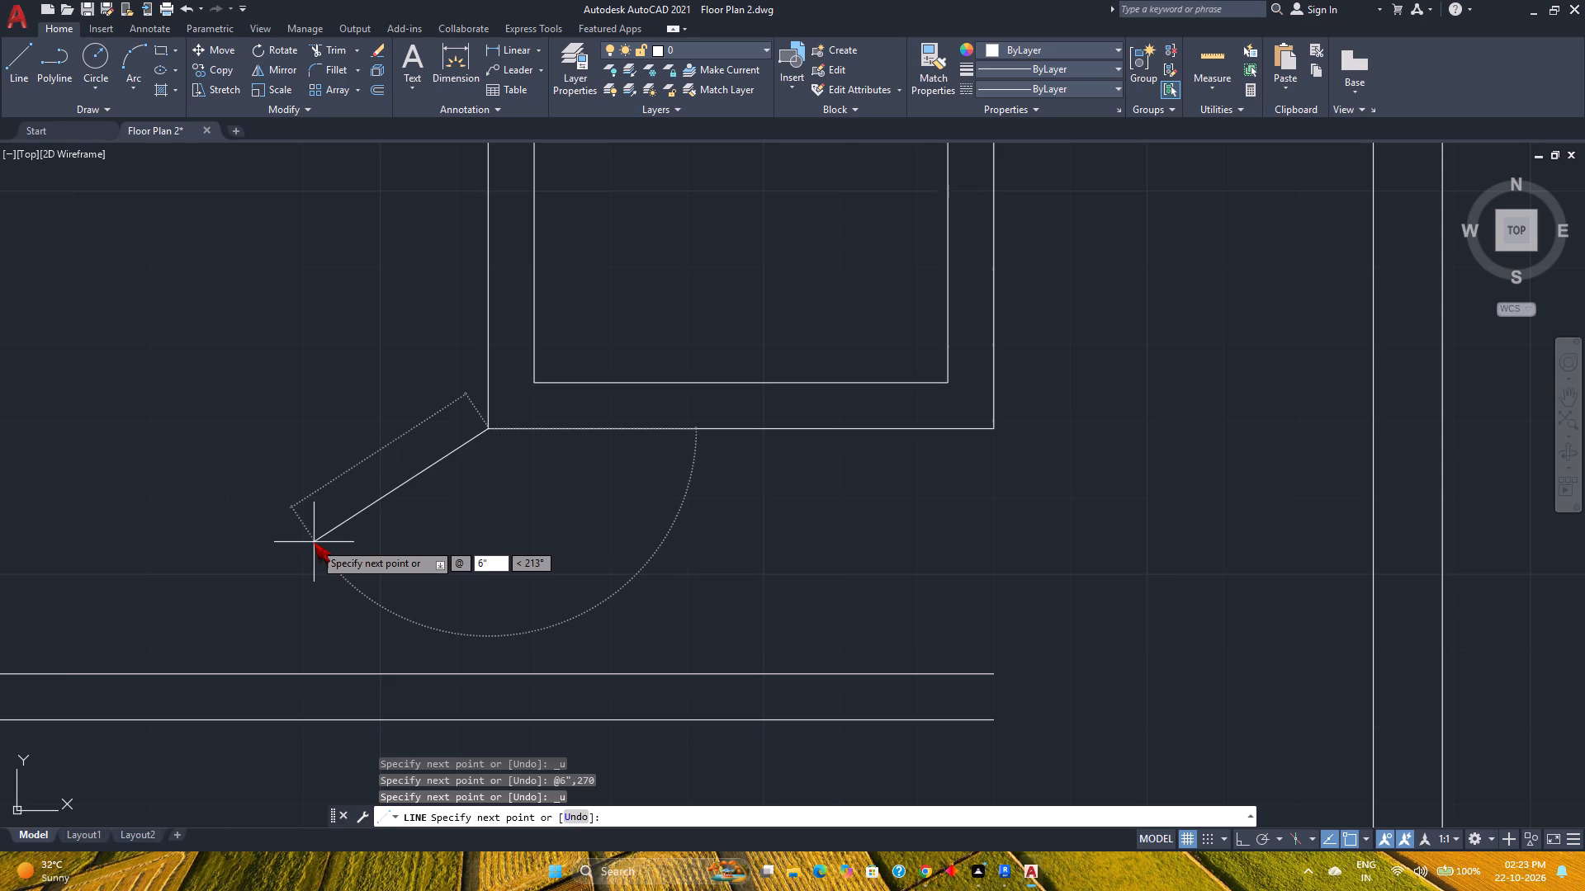
{"action": "key", "text": "comma"}
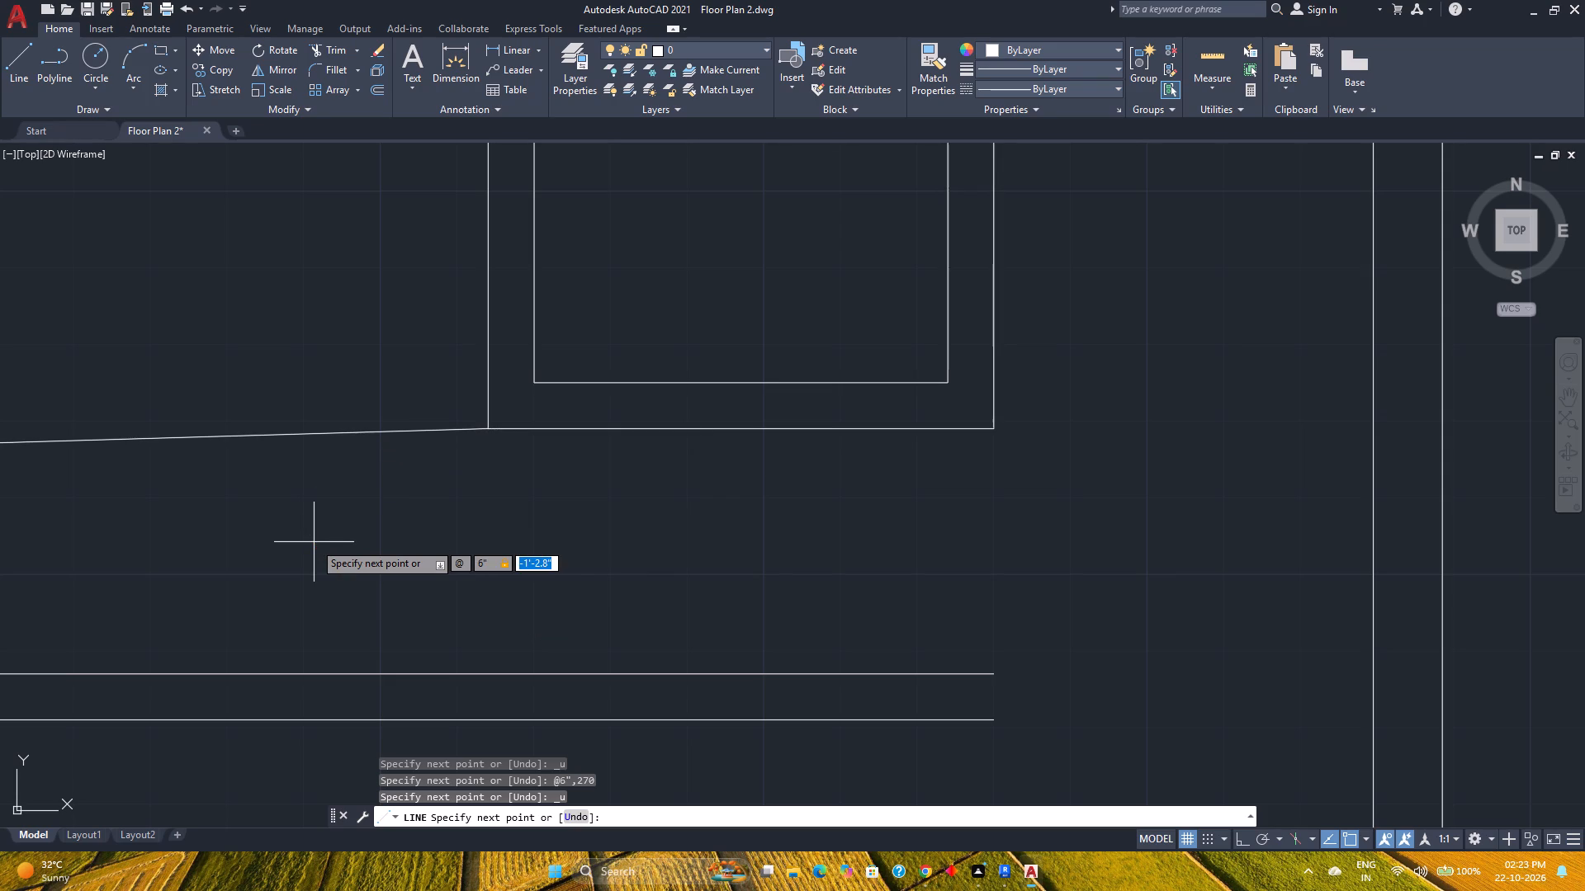
{"action": "key", "text": "shift+at"}
{"action": "key", "text": "2"}
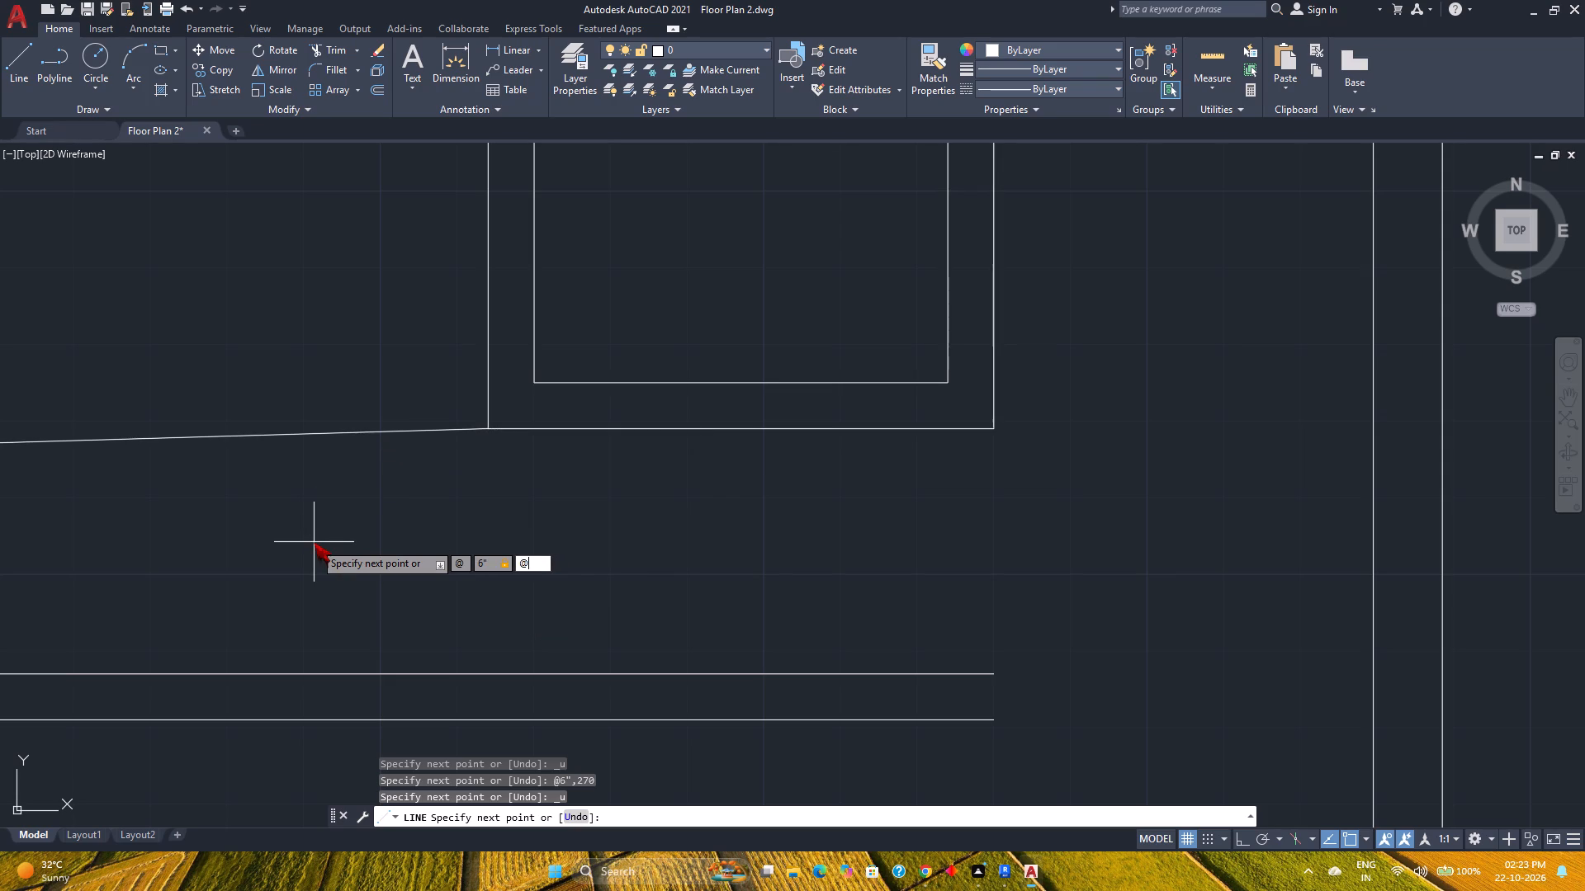
{"action": "key", "text": "BackSpace"}
{"action": "type", "text": "135"}
{"action": "key", "text": "Return"}
{"action": "type", "text": "13"}
{"action": "key", "text": "5"}
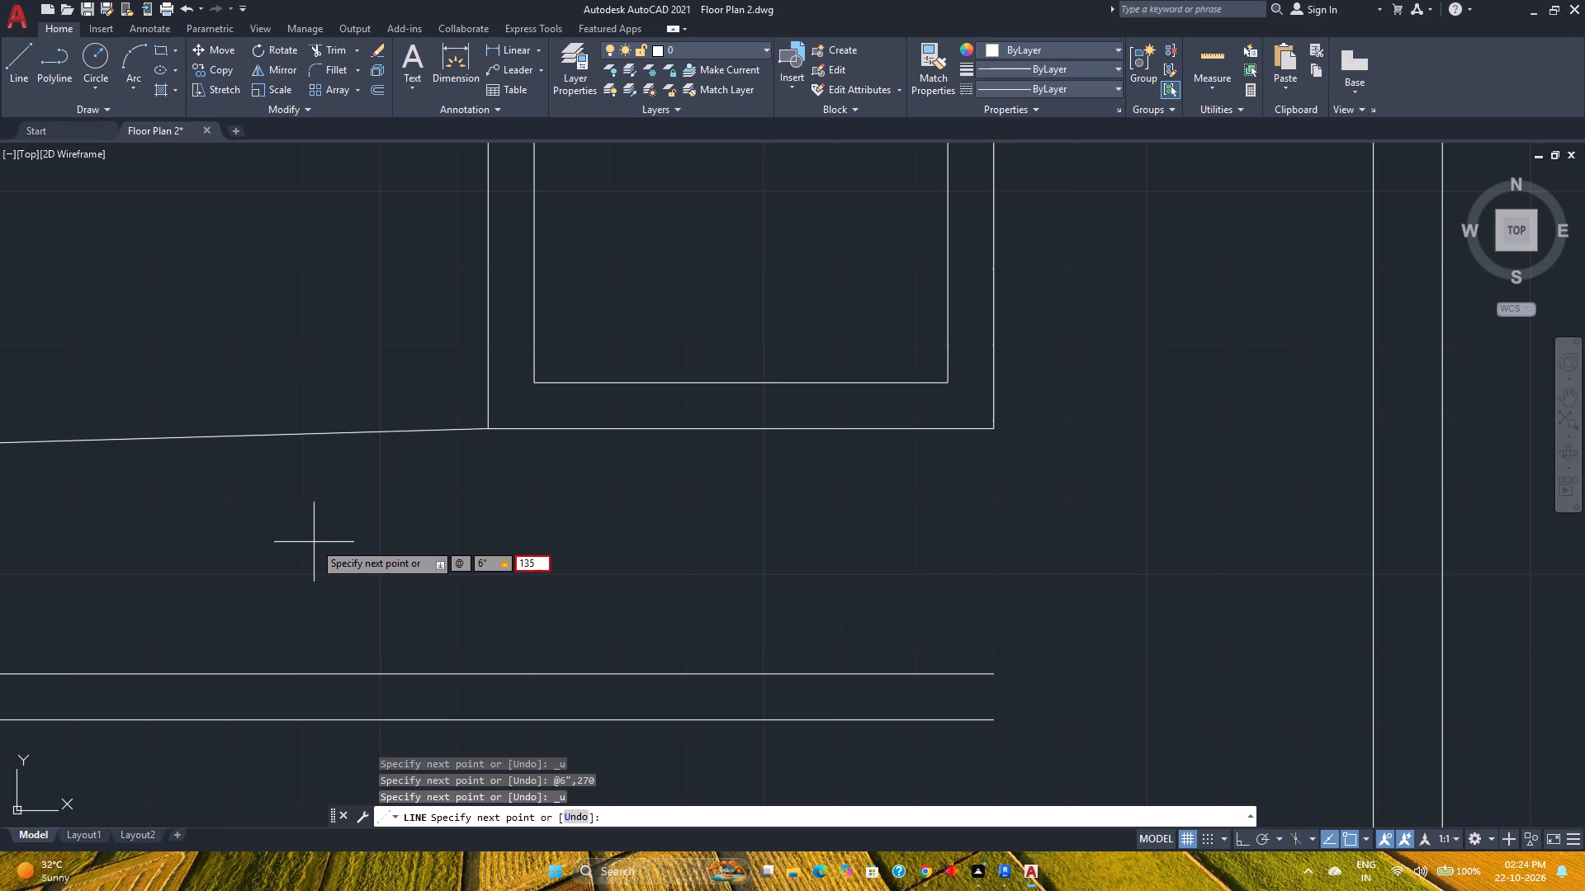
{"action": "key", "text": "asterisk"}
{"action": "key", "text": "Return"}
{"action": "type", "text": "*135"}
{"action": "key", "text": "Return"}
{"action": "key", "text": "BackSpace"}
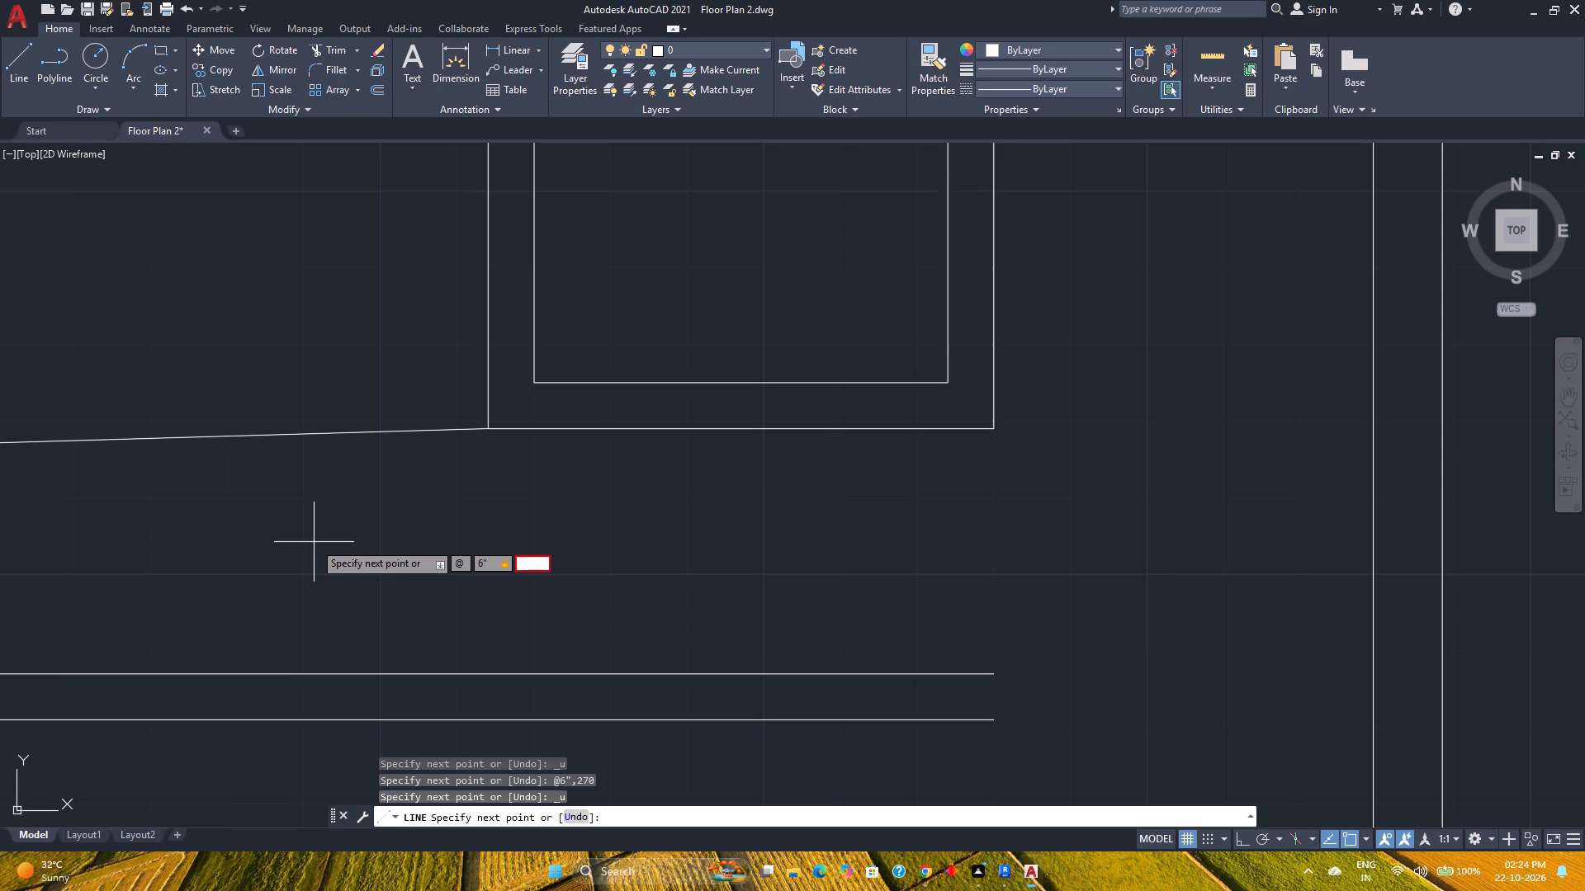
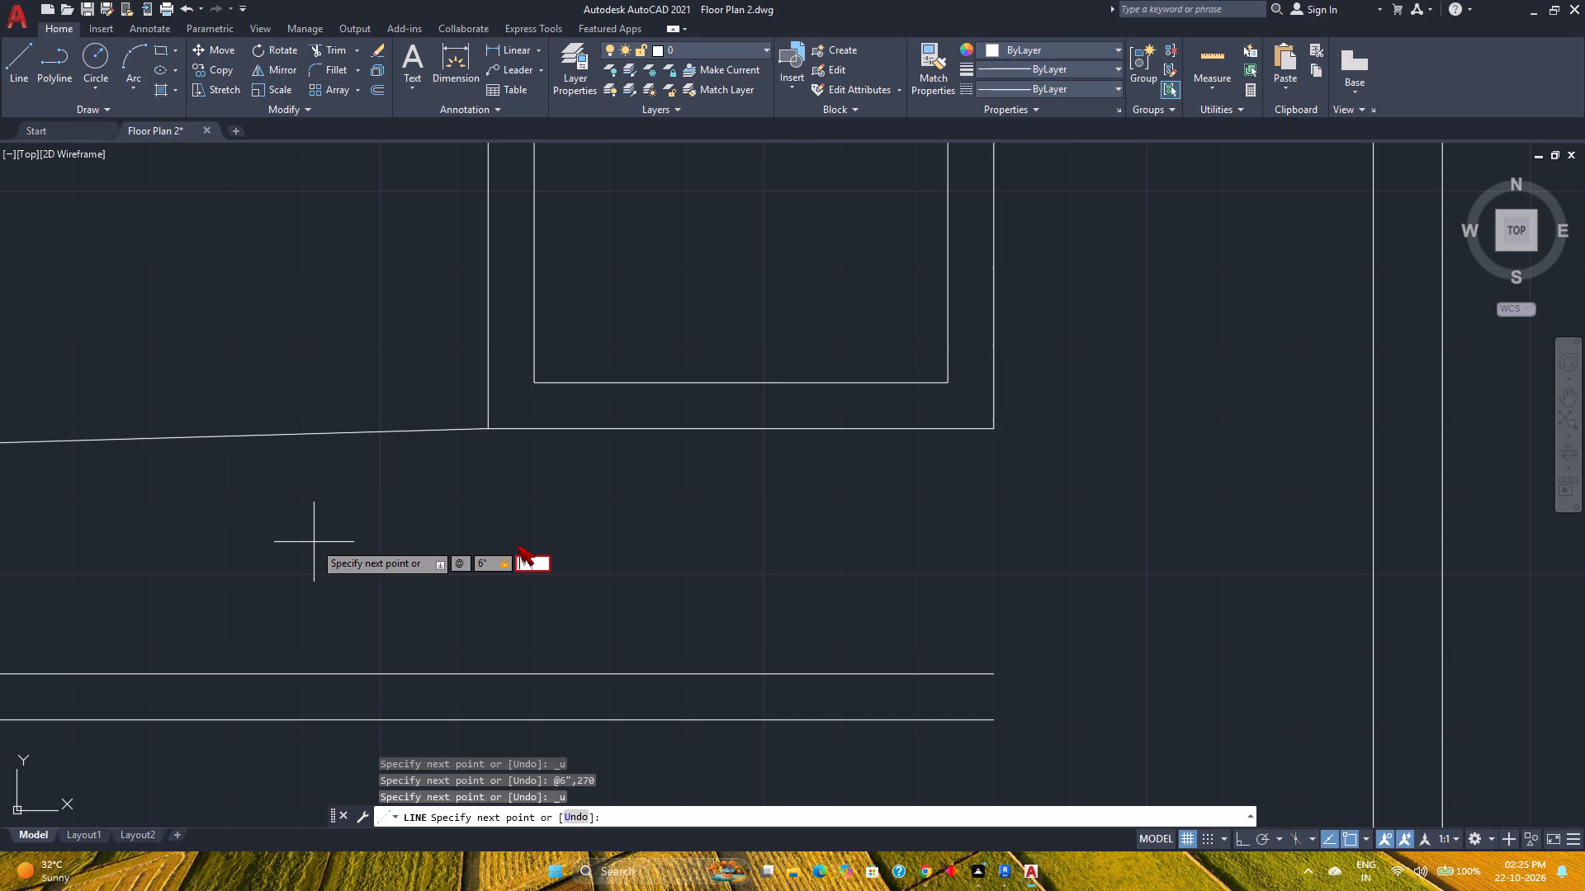
Draw a 6" diagonal line at 135° going down and outward from the small walled room's outer lower-left corner.
{"action": "key", "text": "Escape"}
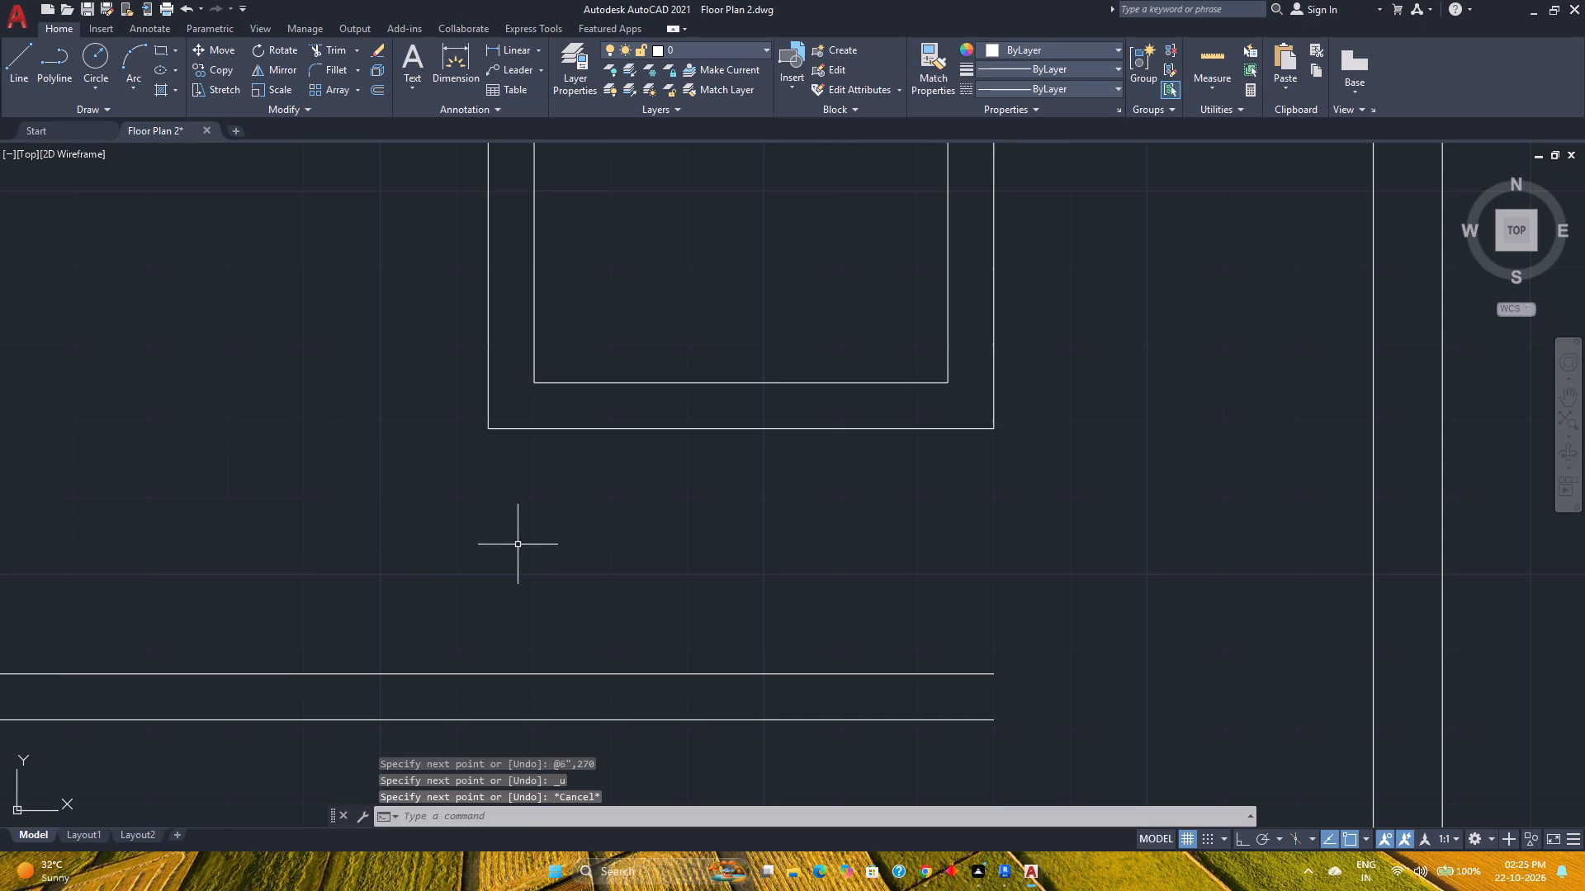
{"action": "left_click", "coordinate": [22, 65]}
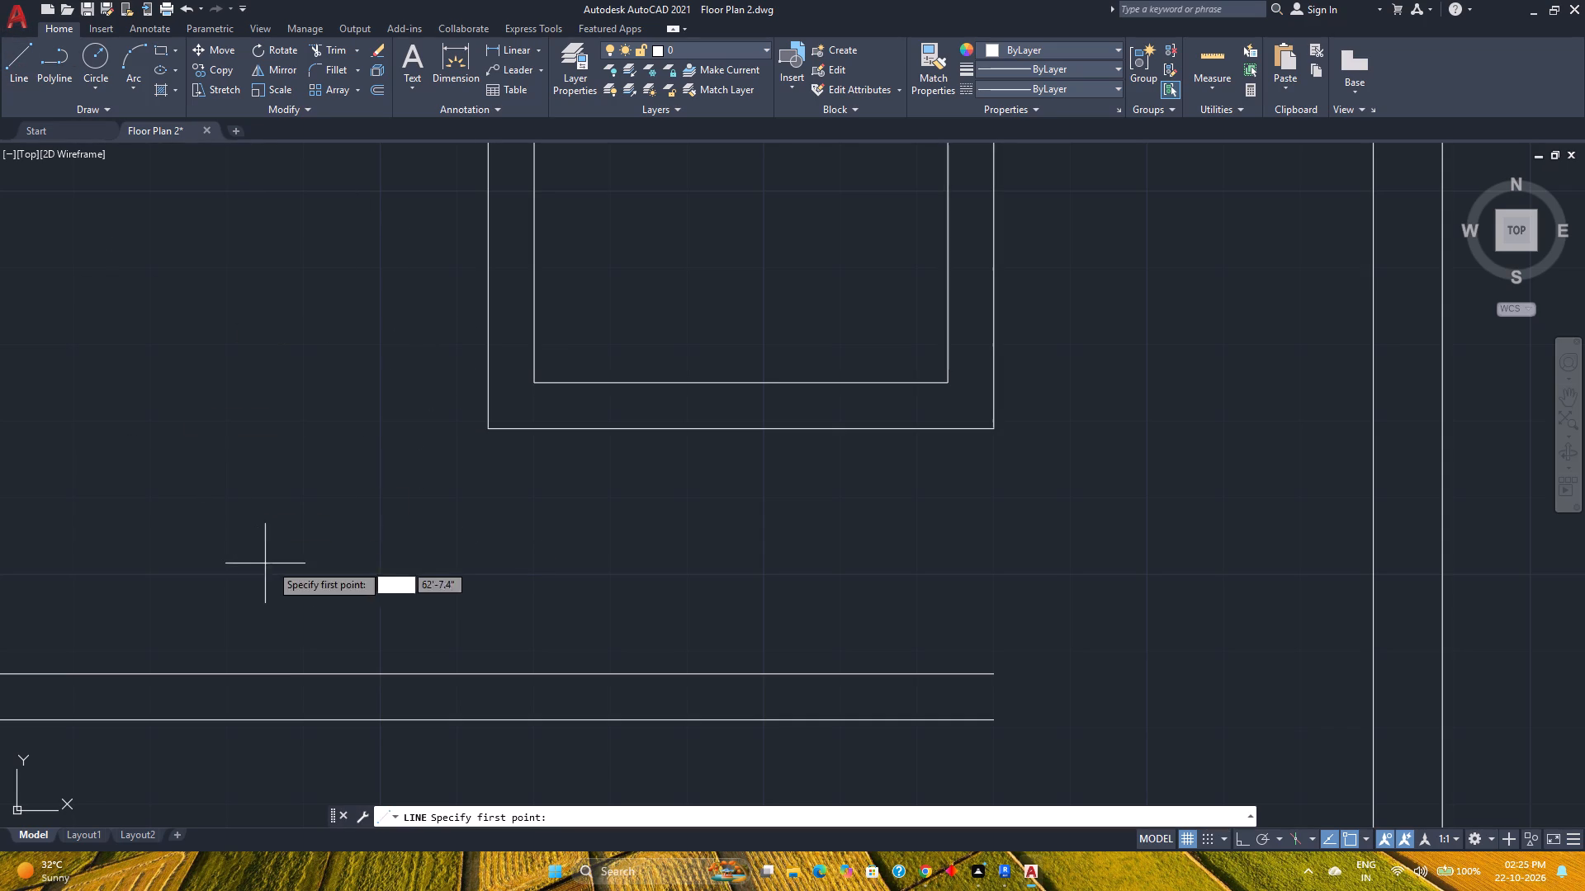
{"action": "left_click", "coordinate": [487, 427]}
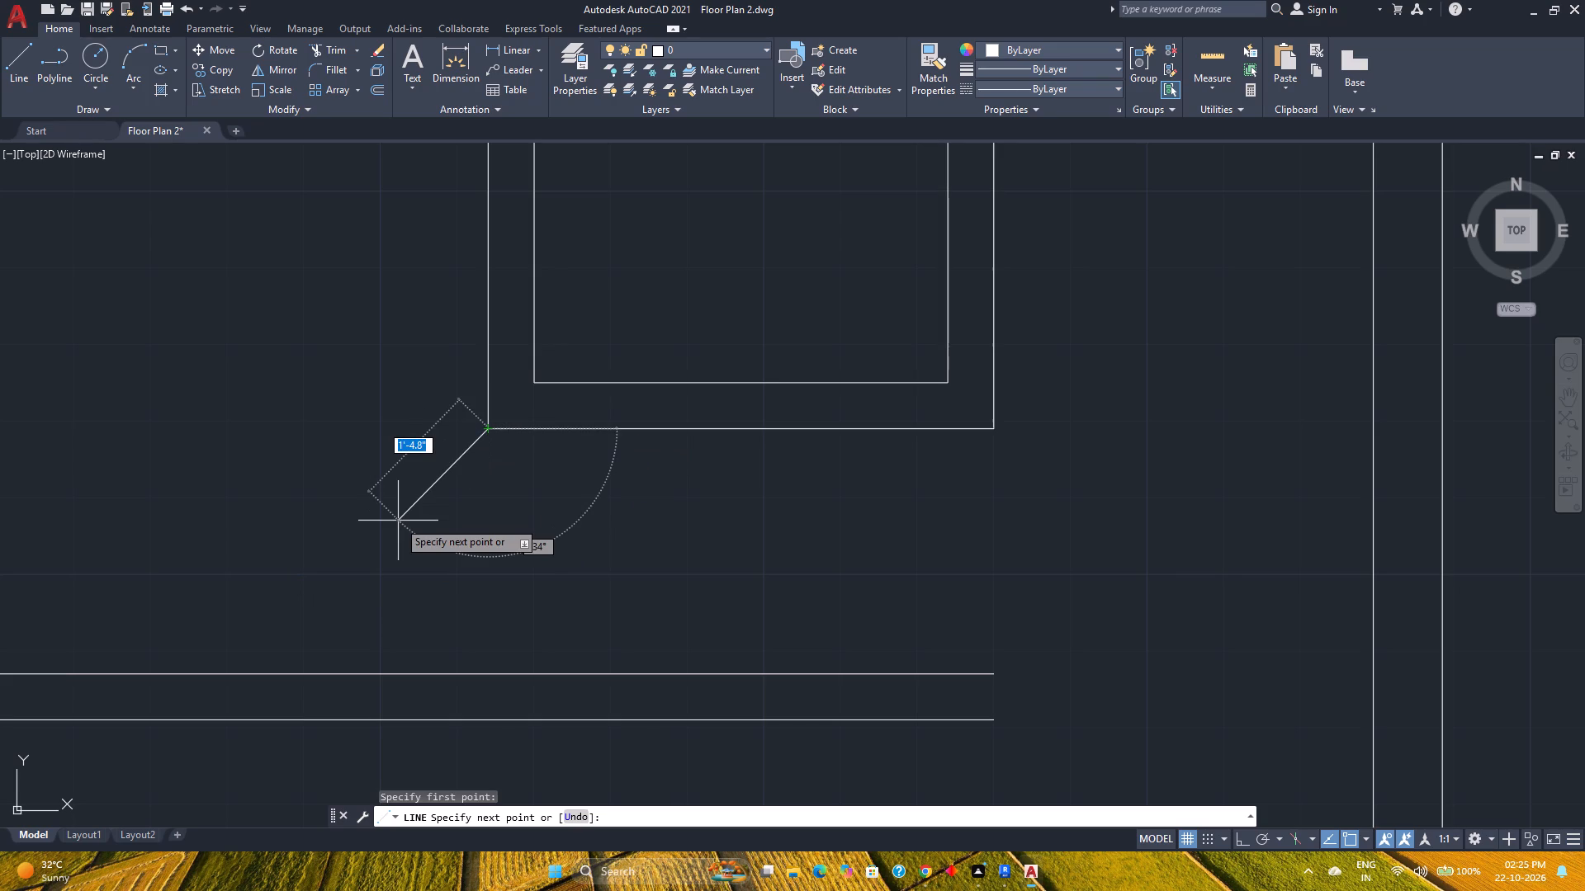
{"action": "key", "text": "6"}
{"action": "key", "text": "Tab"}
{"action": "type", "text": "135"}
{"action": "key", "text": "Return"}
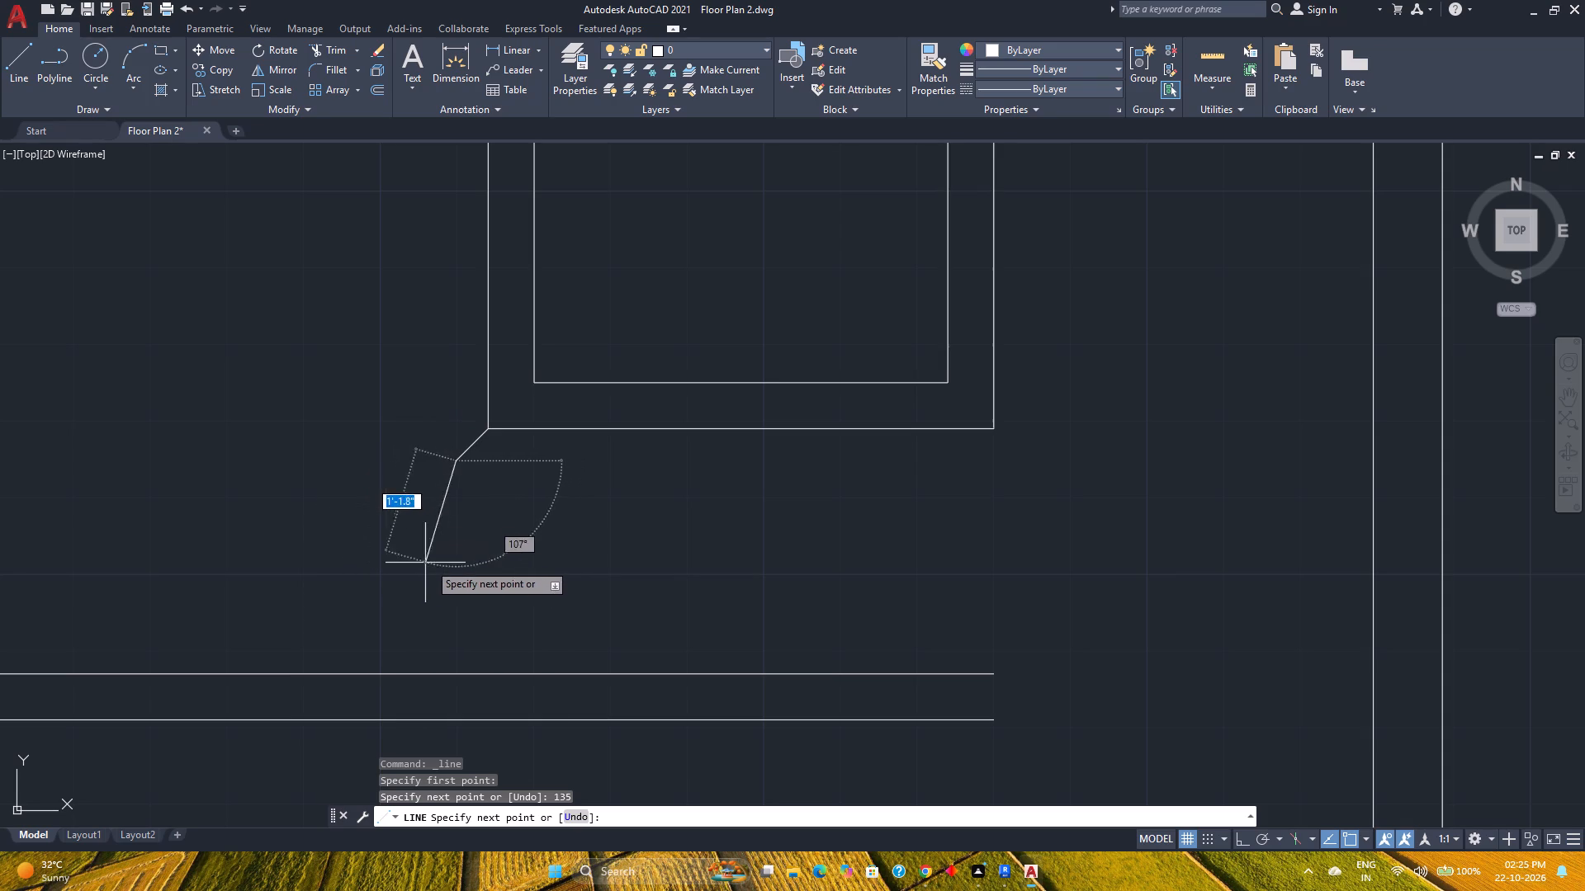
{"action": "key", "text": "Escape"}
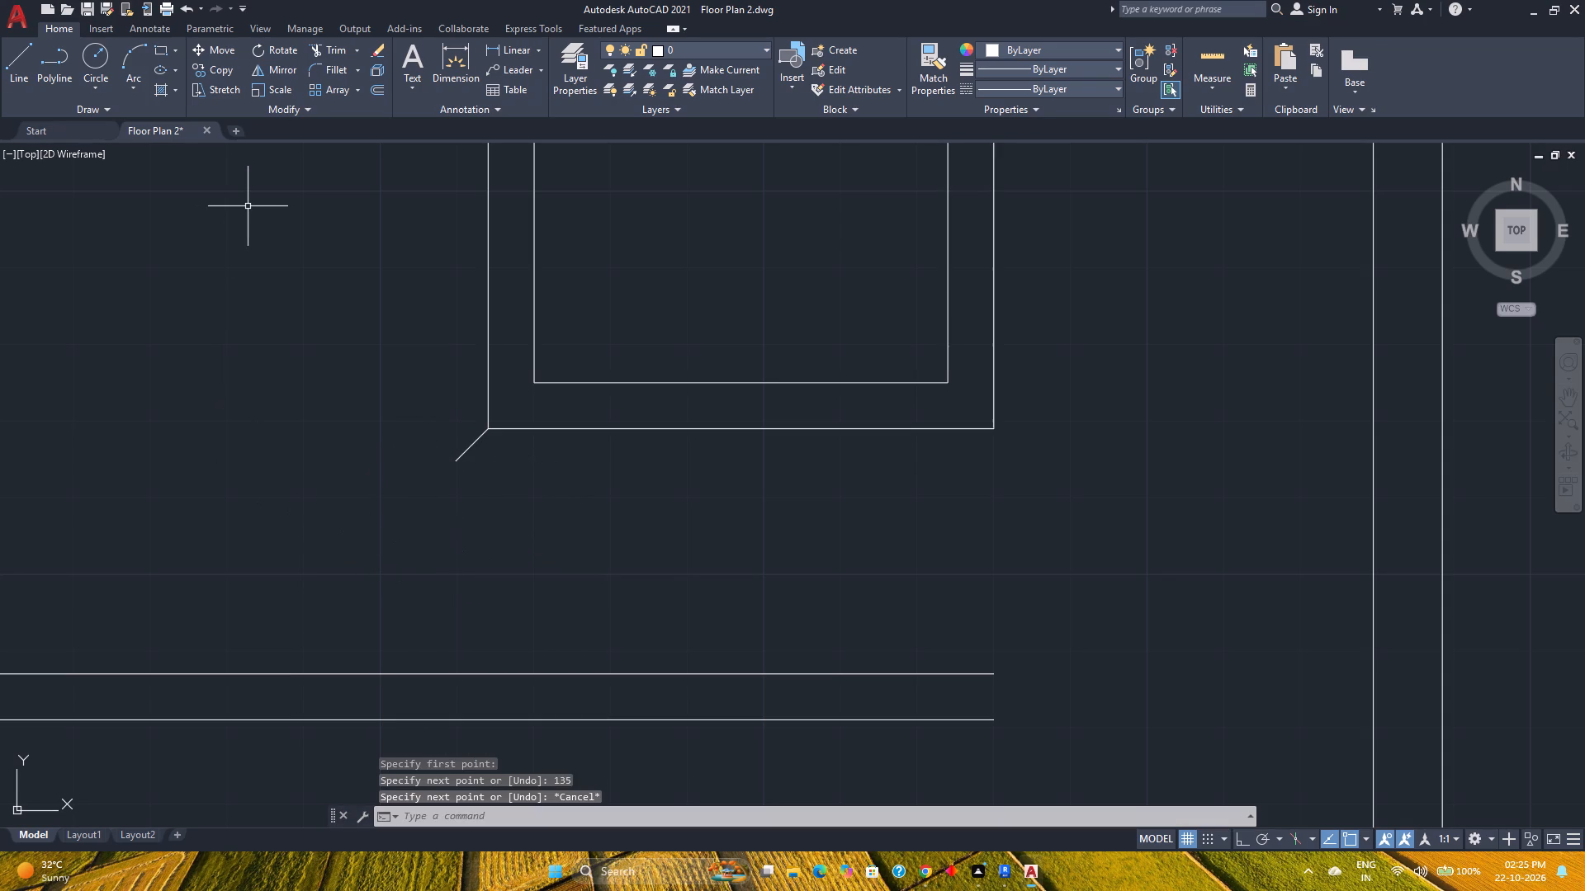
Offset the diagonal corner line 3" to each side.
{"action": "left_click", "coordinate": [376, 92]}
{"action": "key", "text": "3"}
{"action": "key", "text": "Return"}
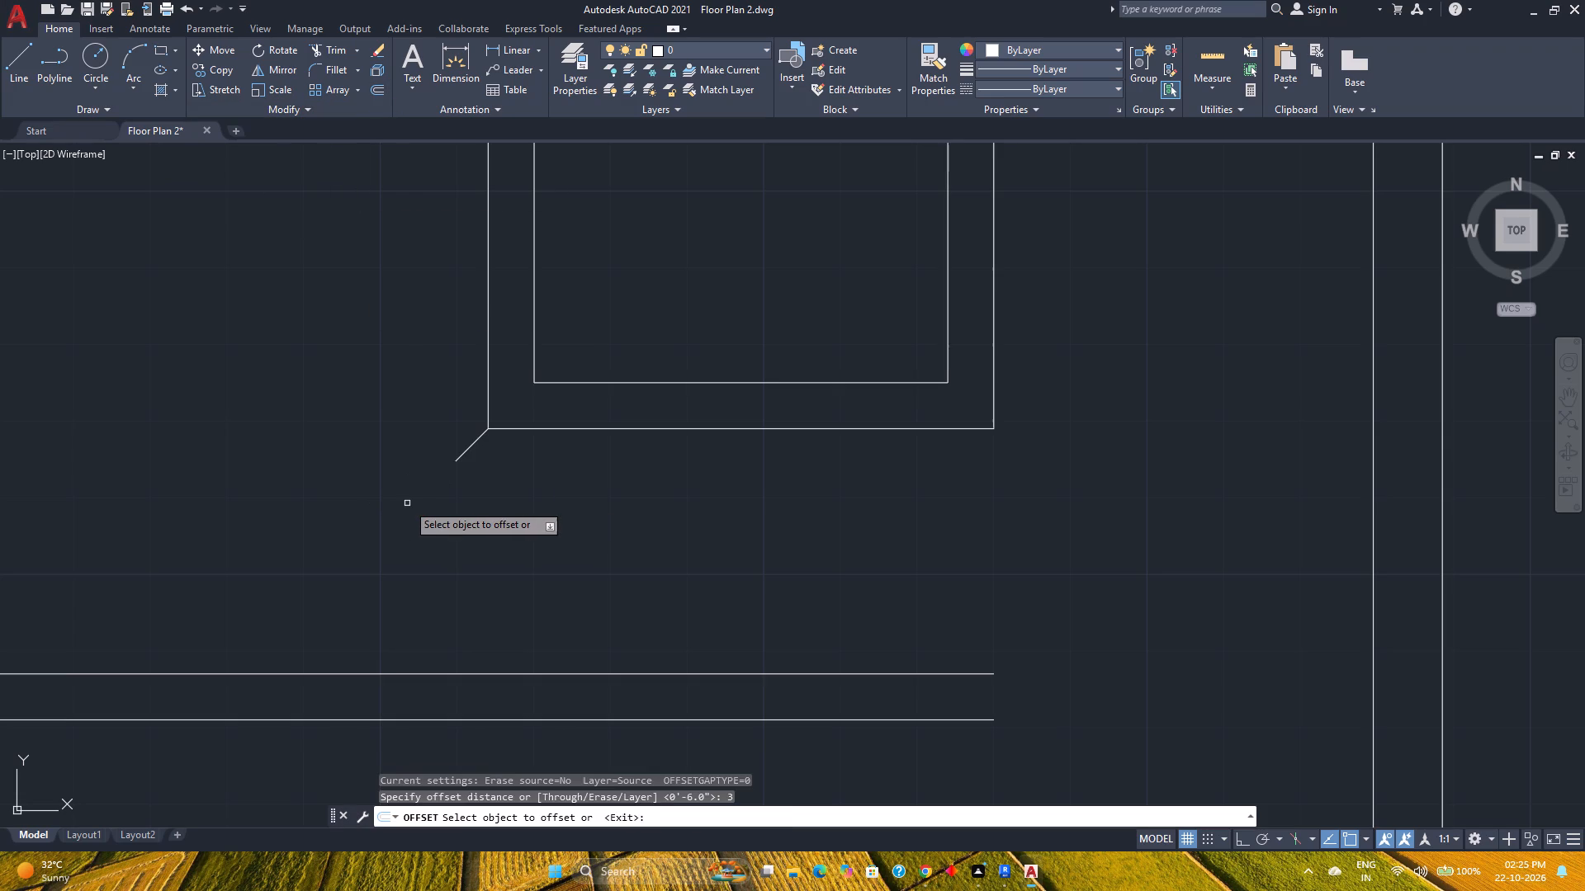
{"action": "left_click", "coordinate": [470, 448]}
{"action": "left_click", "coordinate": [428, 407]}
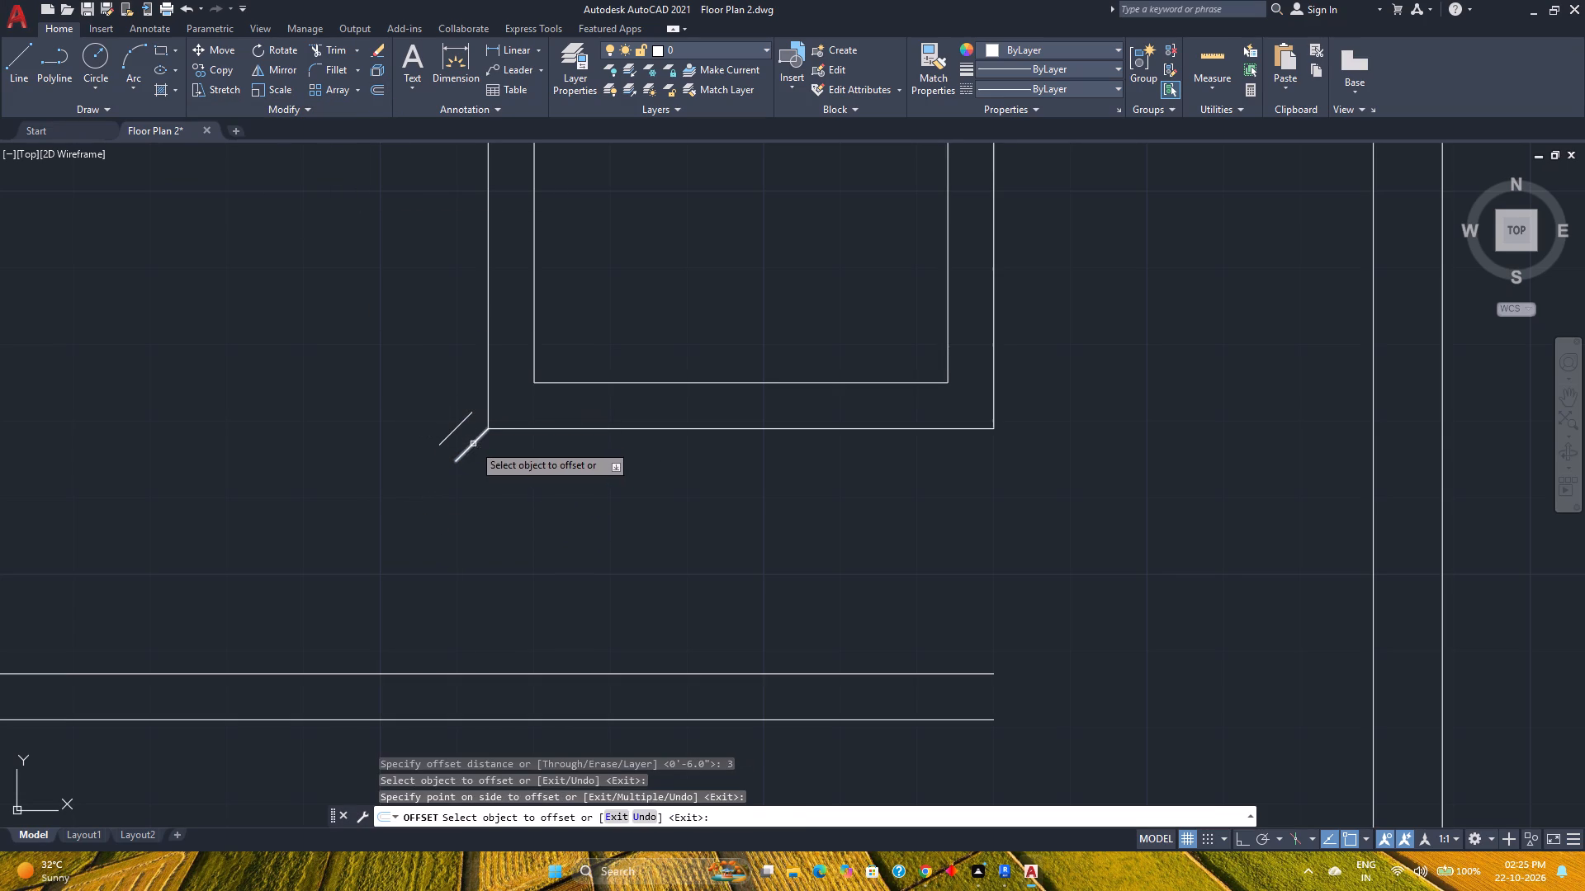
{"action": "left_click", "coordinate": [473, 443]}
{"action": "left_click_drag", "start_coordinate": [553, 491], "coordinate": [561, 494]}
{"action": "key", "text": "Escape"}
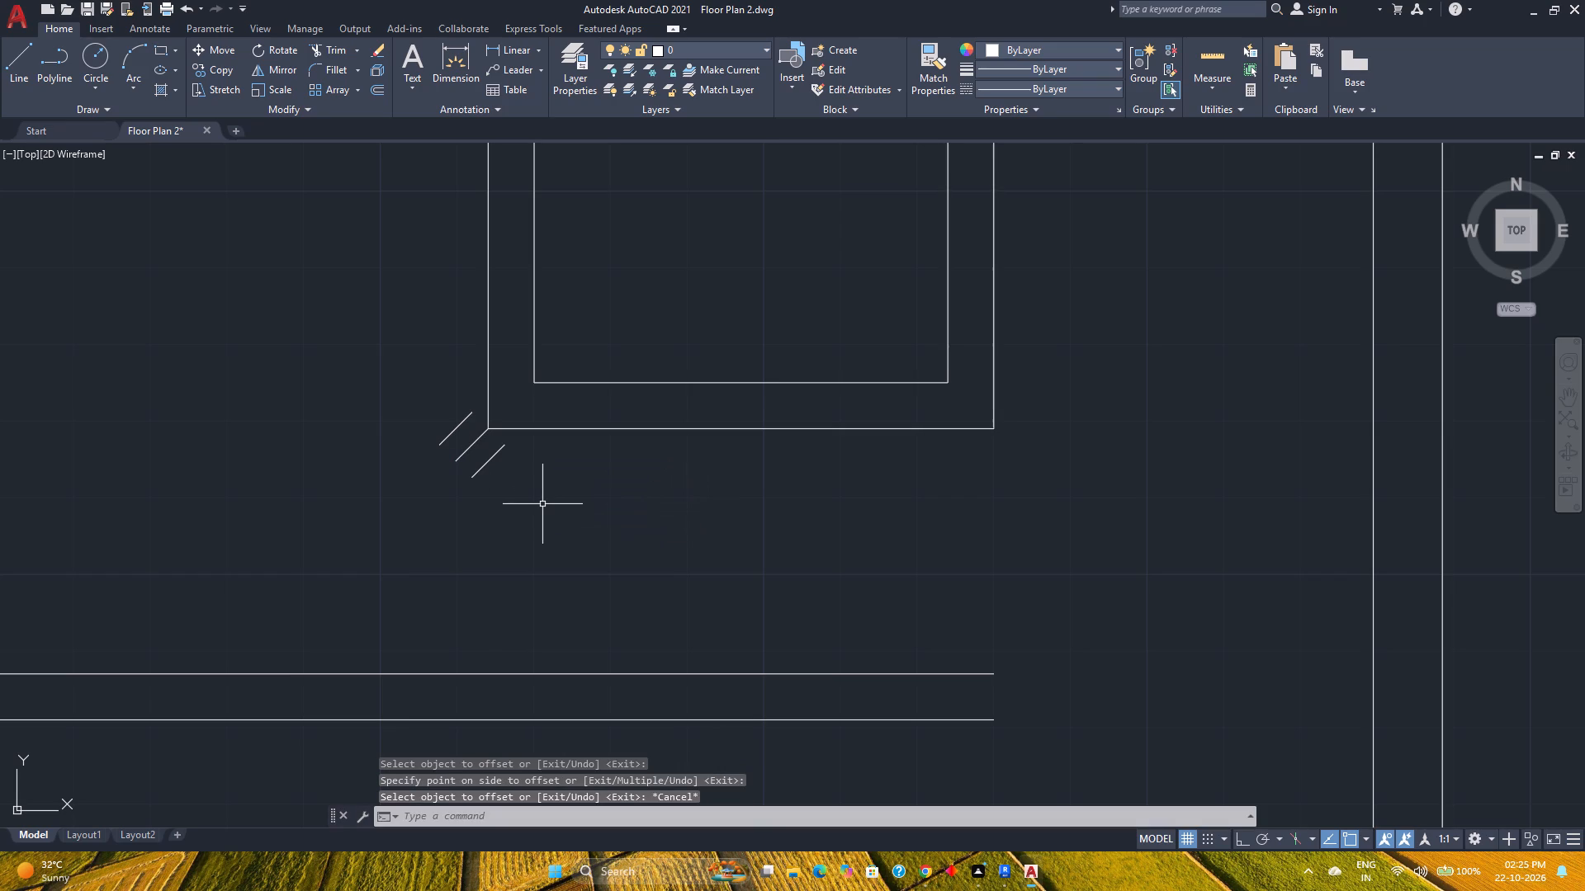
Extend the two offset diagonal lines up to the small room's outer wall lines.
{"action": "key", "text": "e"}
{"action": "key", "text": "x"}
{"action": "key", "text": "Return"}
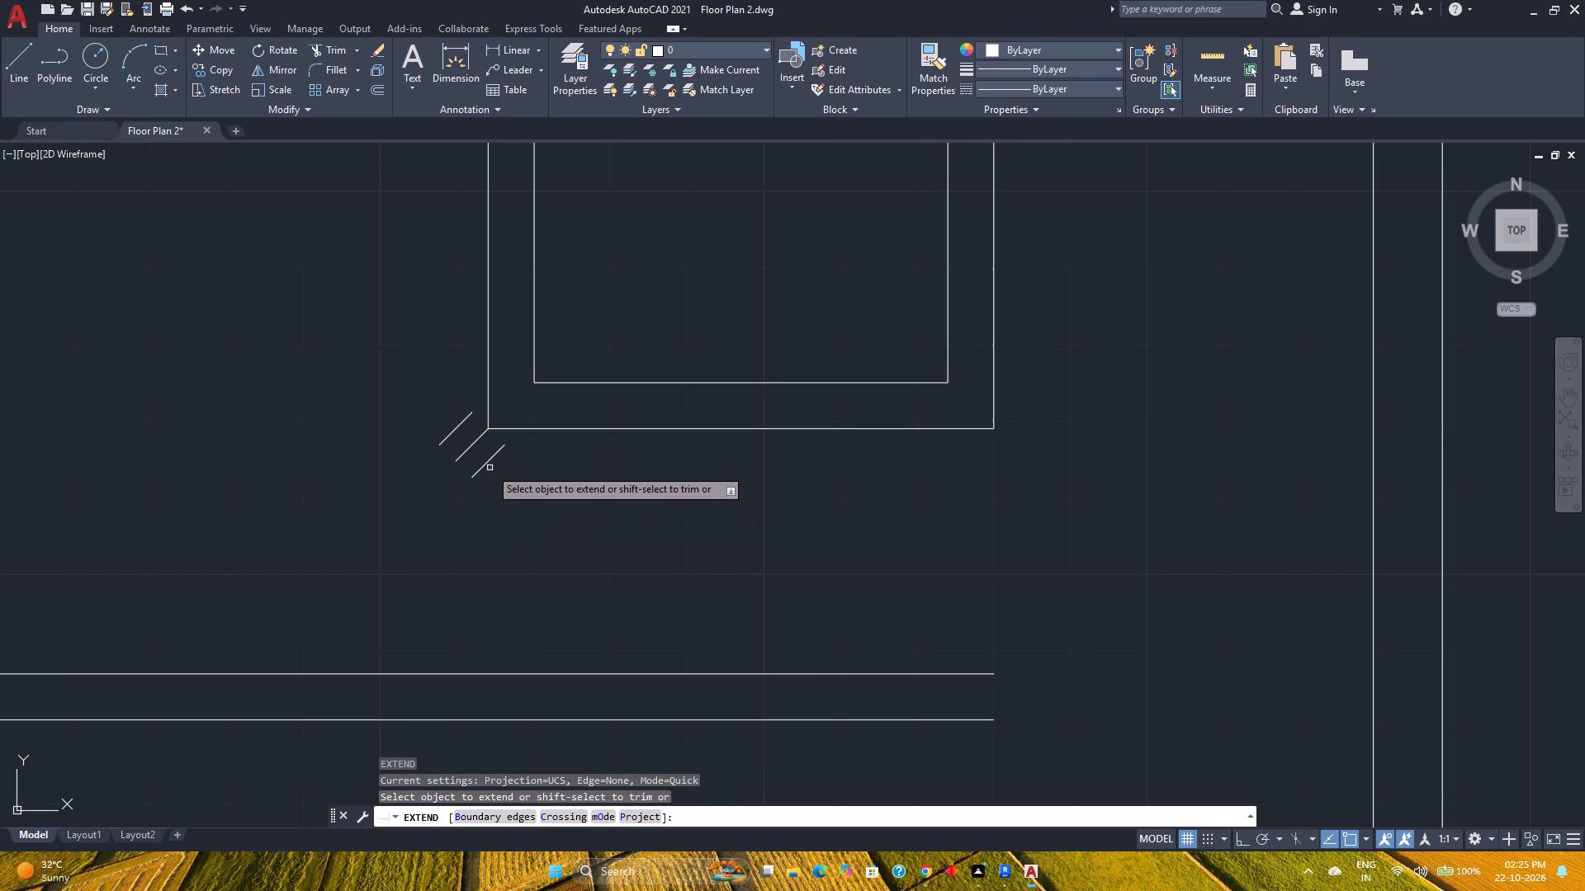
{"action": "left_click", "coordinate": [497, 452]}
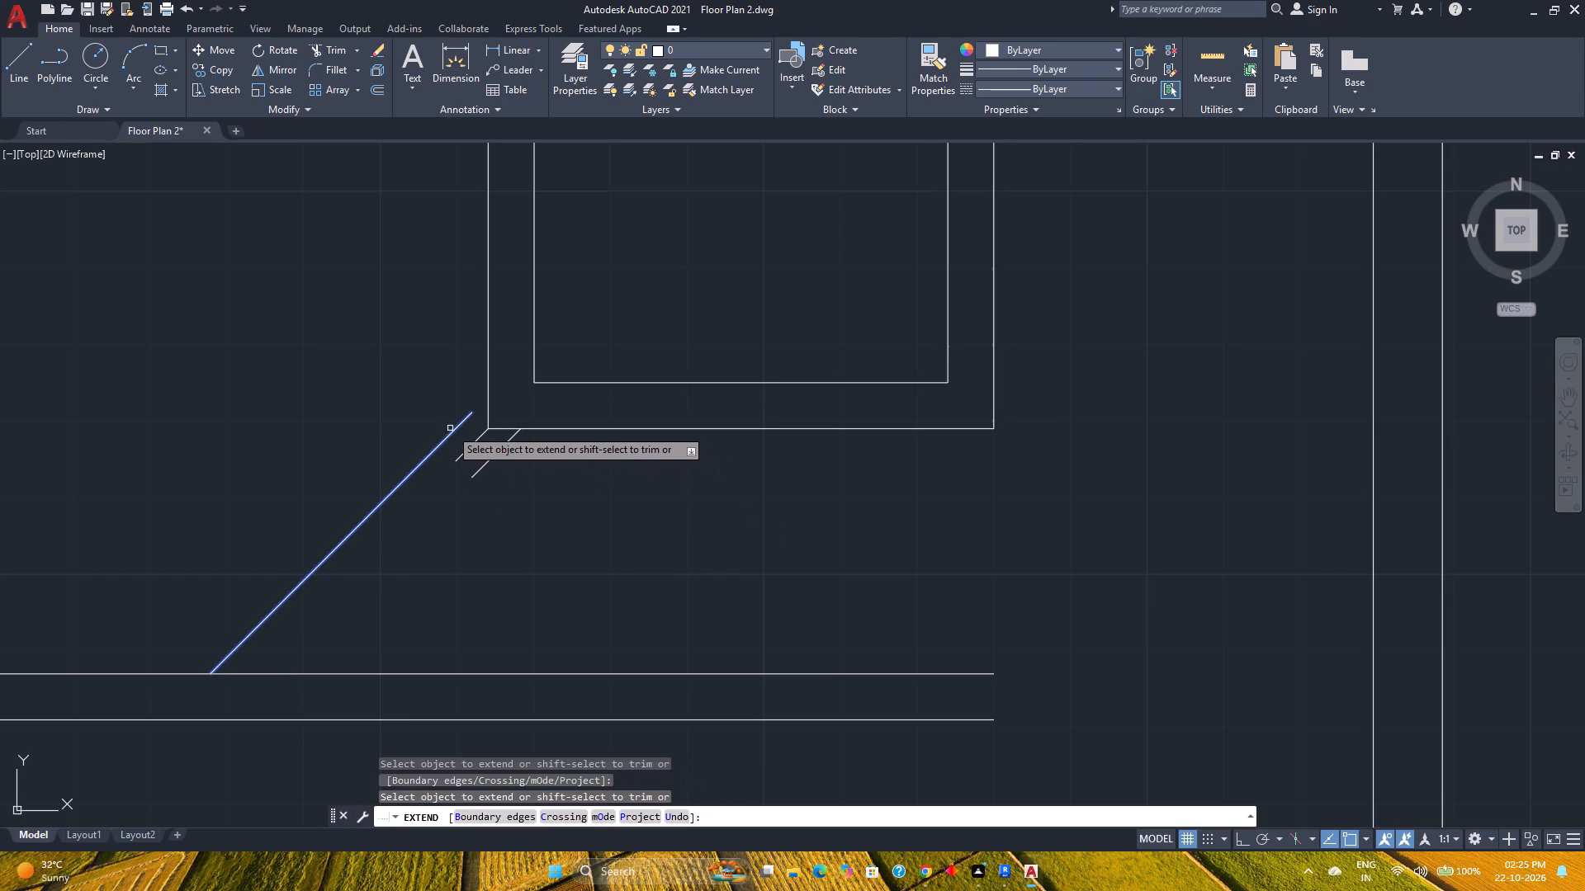
{"action": "left_click", "coordinate": [458, 423]}
{"action": "scroll", "coordinate": [504, 560], "scroll_direction": "down", "scroll_amount": 2}
{"action": "middle_click_drag", "start_coordinate": [504, 560], "coordinate": [506, 560]}
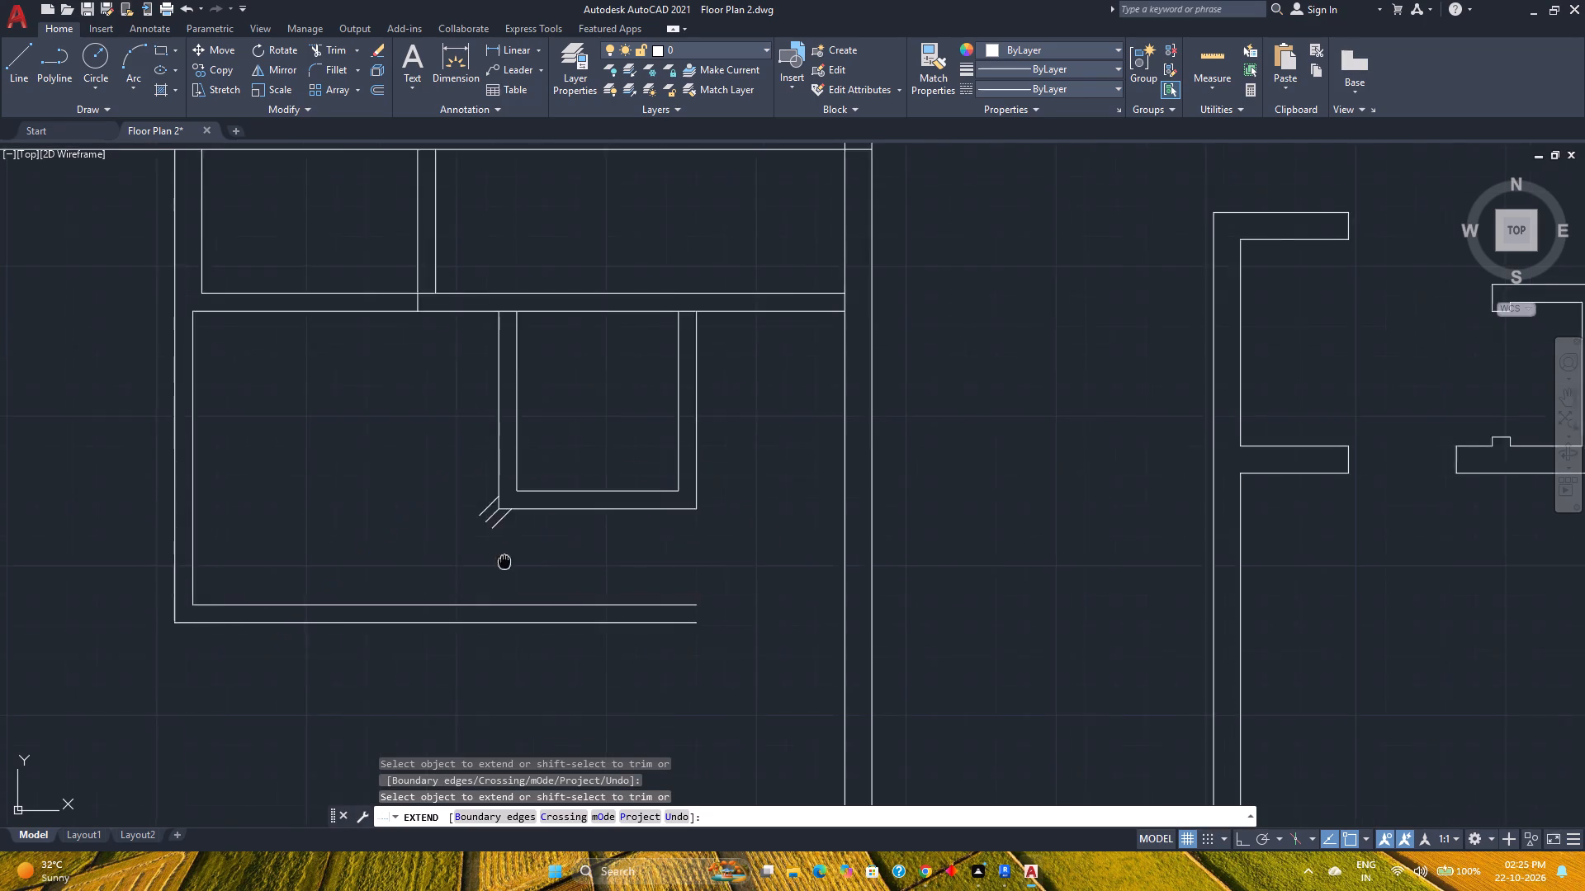
{"action": "middle_click_drag", "start_coordinate": [506, 560], "coordinate": [609, 634]}
{"action": "key", "text": "Escape"}
Delete the original middle diagonal line at the room's corner.
{"action": "scroll", "coordinate": [598, 595], "scroll_direction": "up", "scroll_amount": 3}
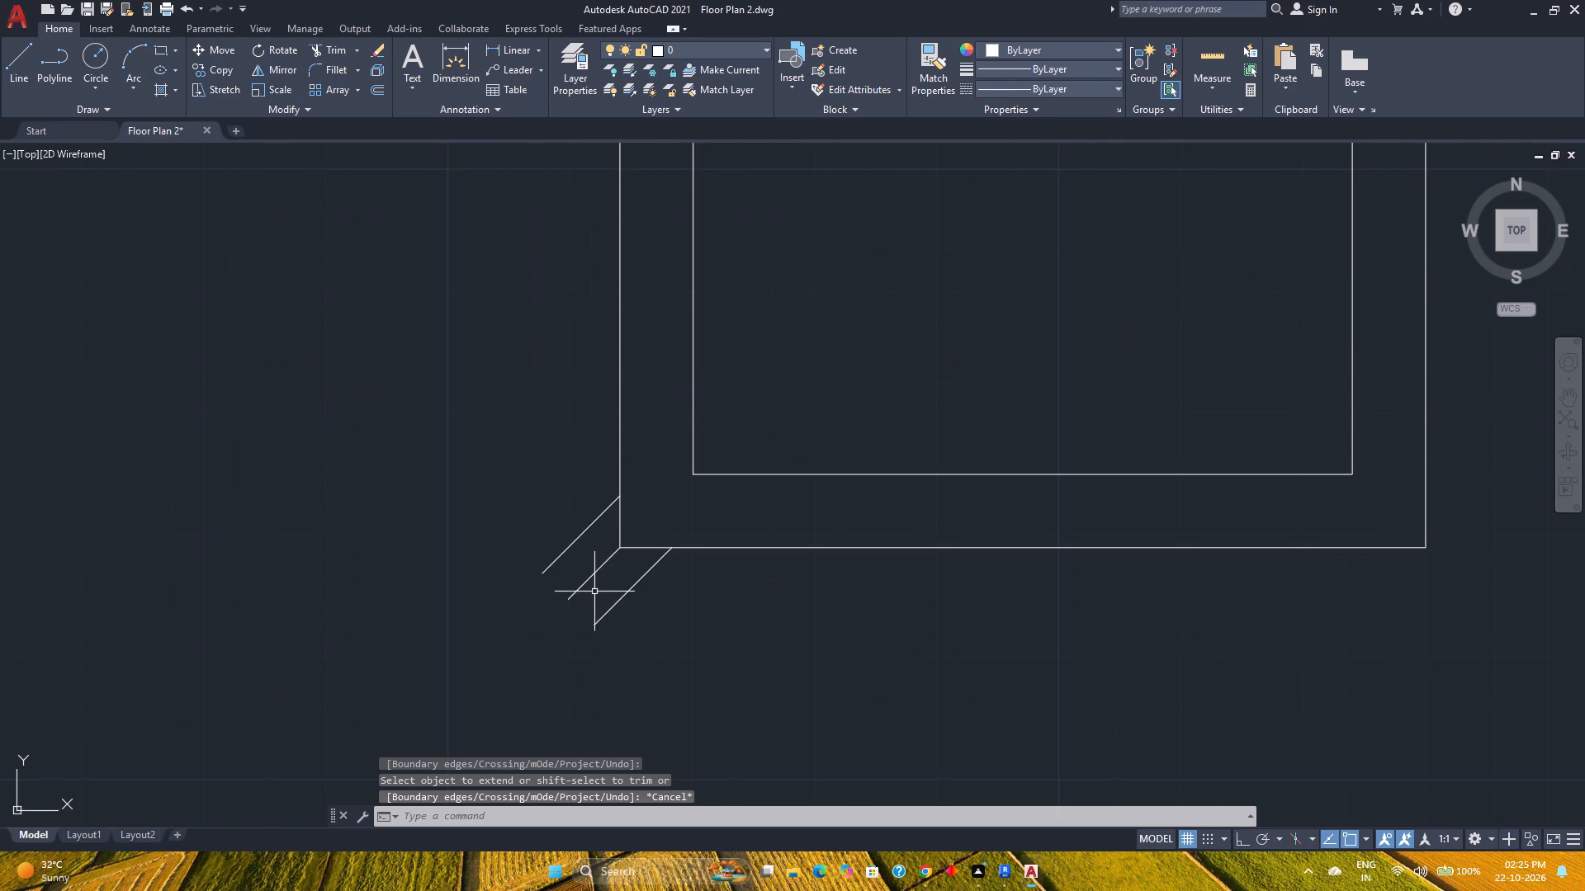
{"action": "left_click", "coordinate": [594, 586]}
{"action": "left_click", "coordinate": [584, 568]}
{"action": "key", "text": "Delete"}
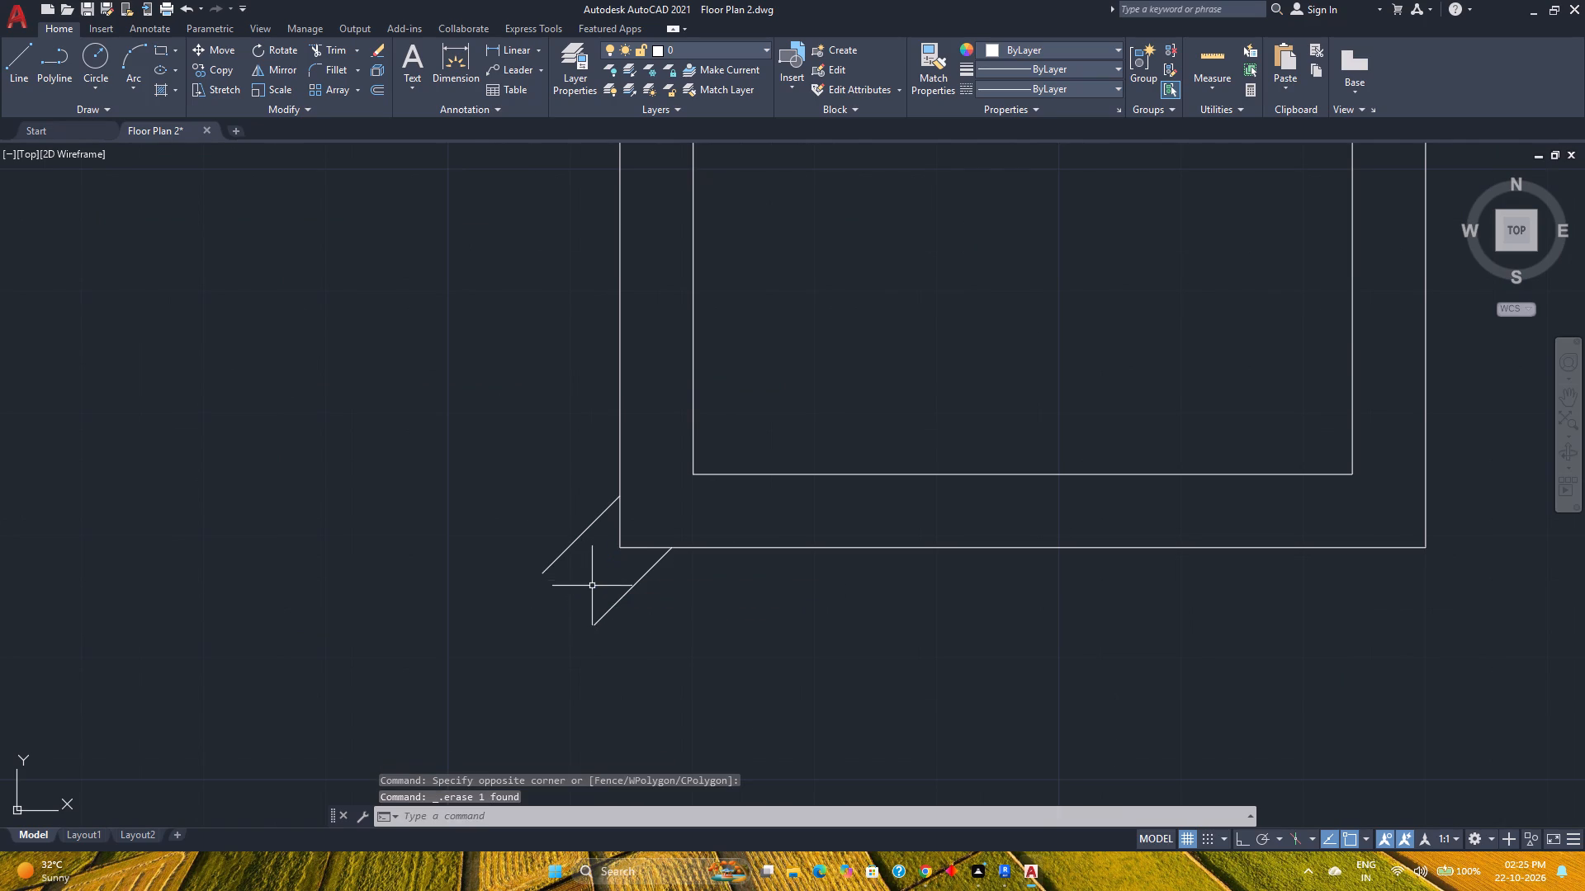
Draw a line joining the free ends of the two diagonal lines to close the wall stub.
{"action": "scroll", "coordinate": [592, 586], "scroll_direction": "down", "scroll_amount": 4}
{"action": "scroll", "coordinate": [571, 585], "scroll_direction": "up", "scroll_amount": 3}
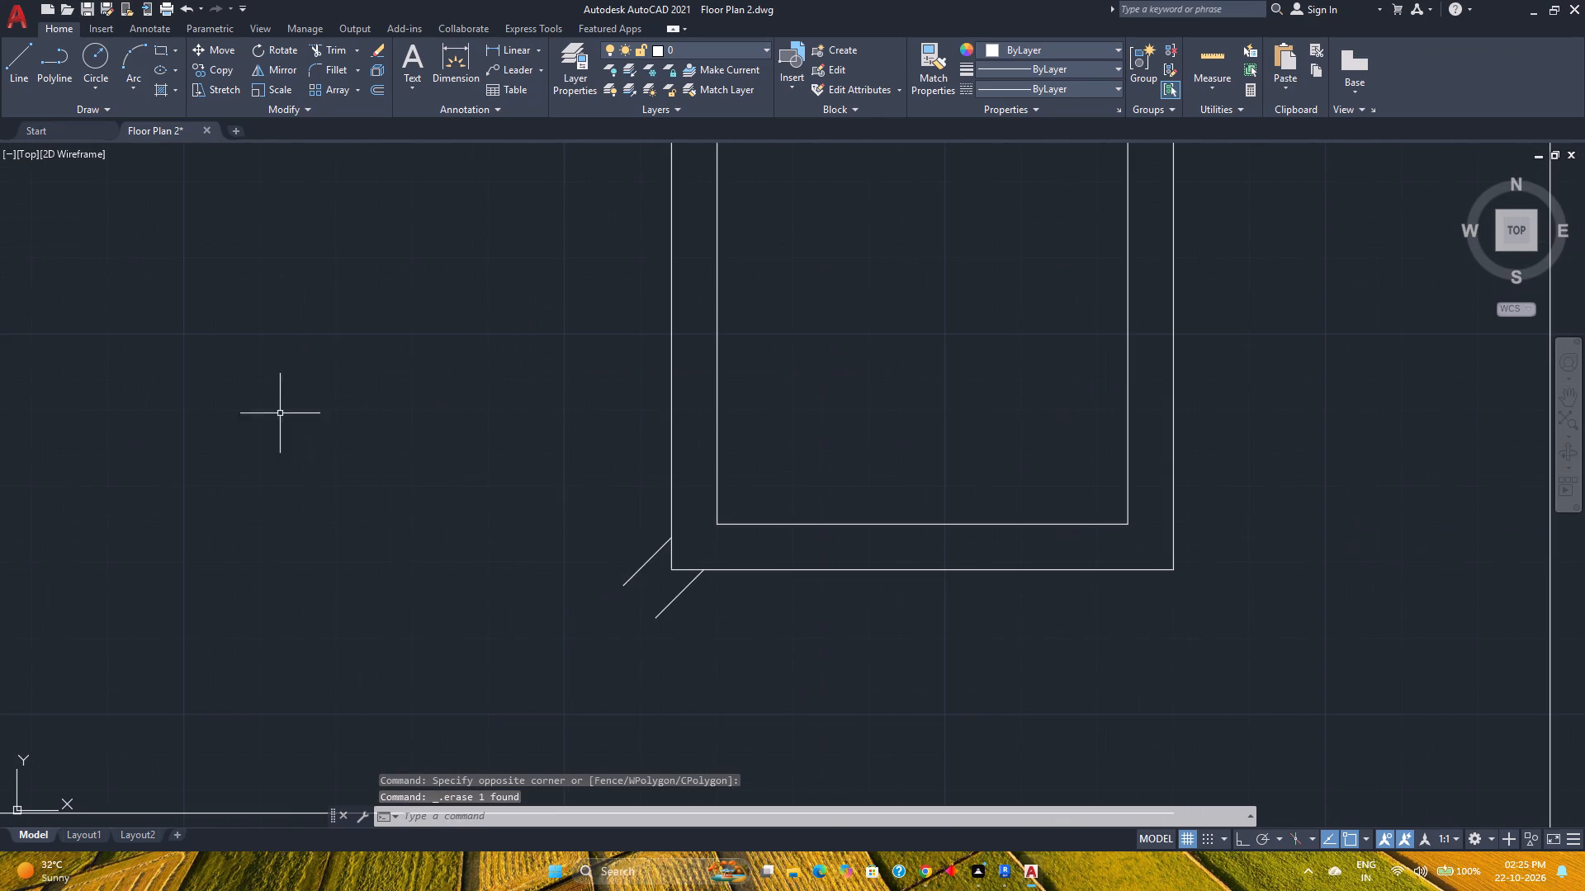
{"action": "key", "text": "l"}
{"action": "key", "text": "Return"}
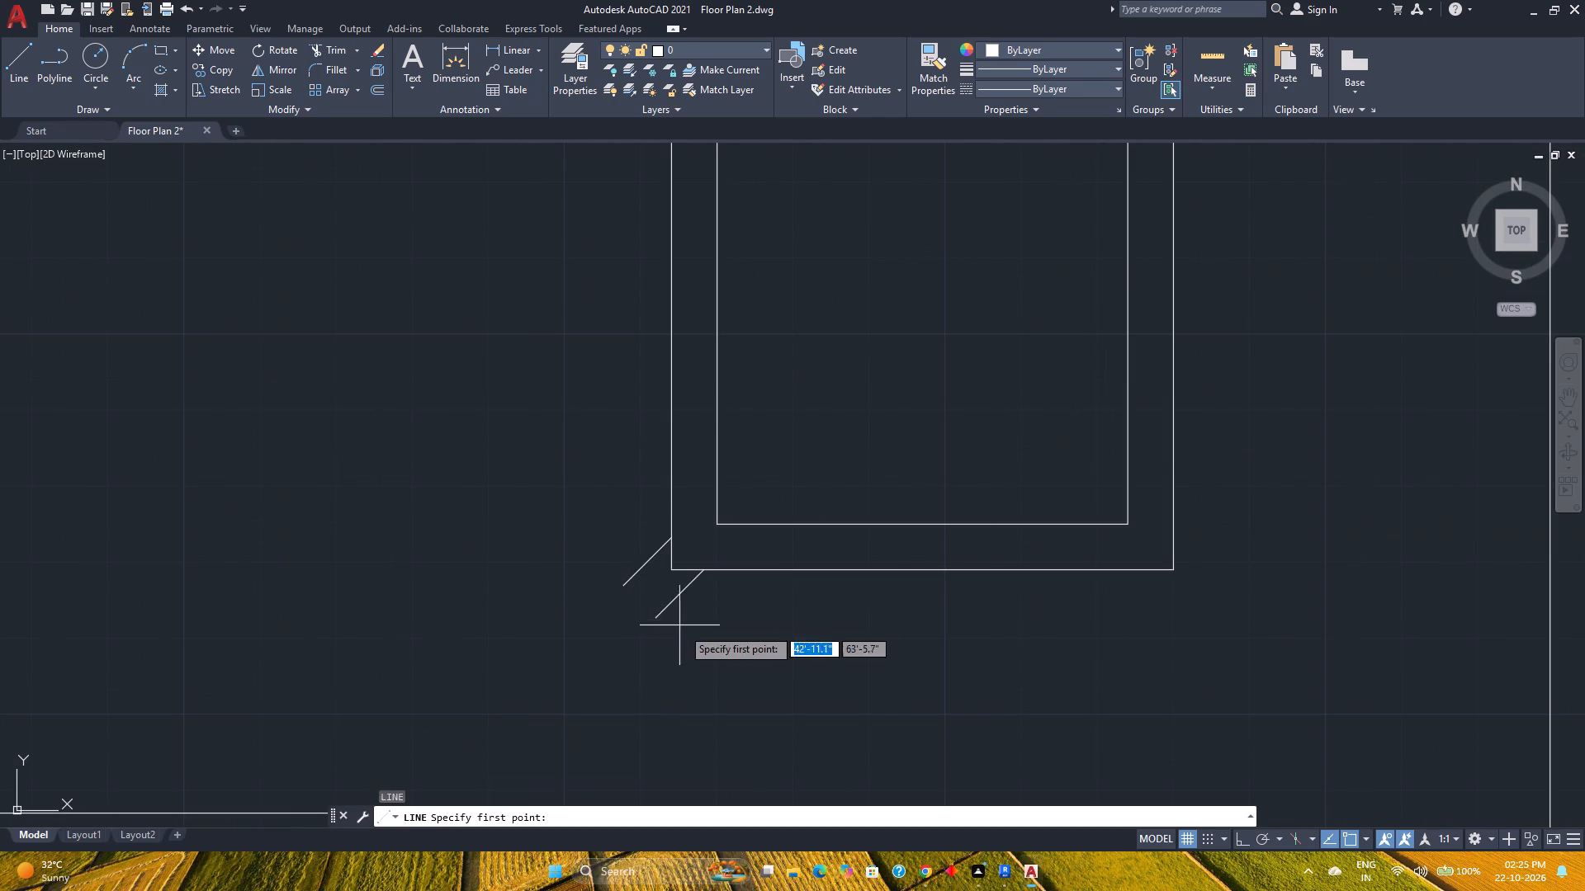
{"action": "scroll", "coordinate": [659, 620], "scroll_direction": "up", "scroll_amount": 1}
{"action": "left_click", "coordinate": [602, 569]}
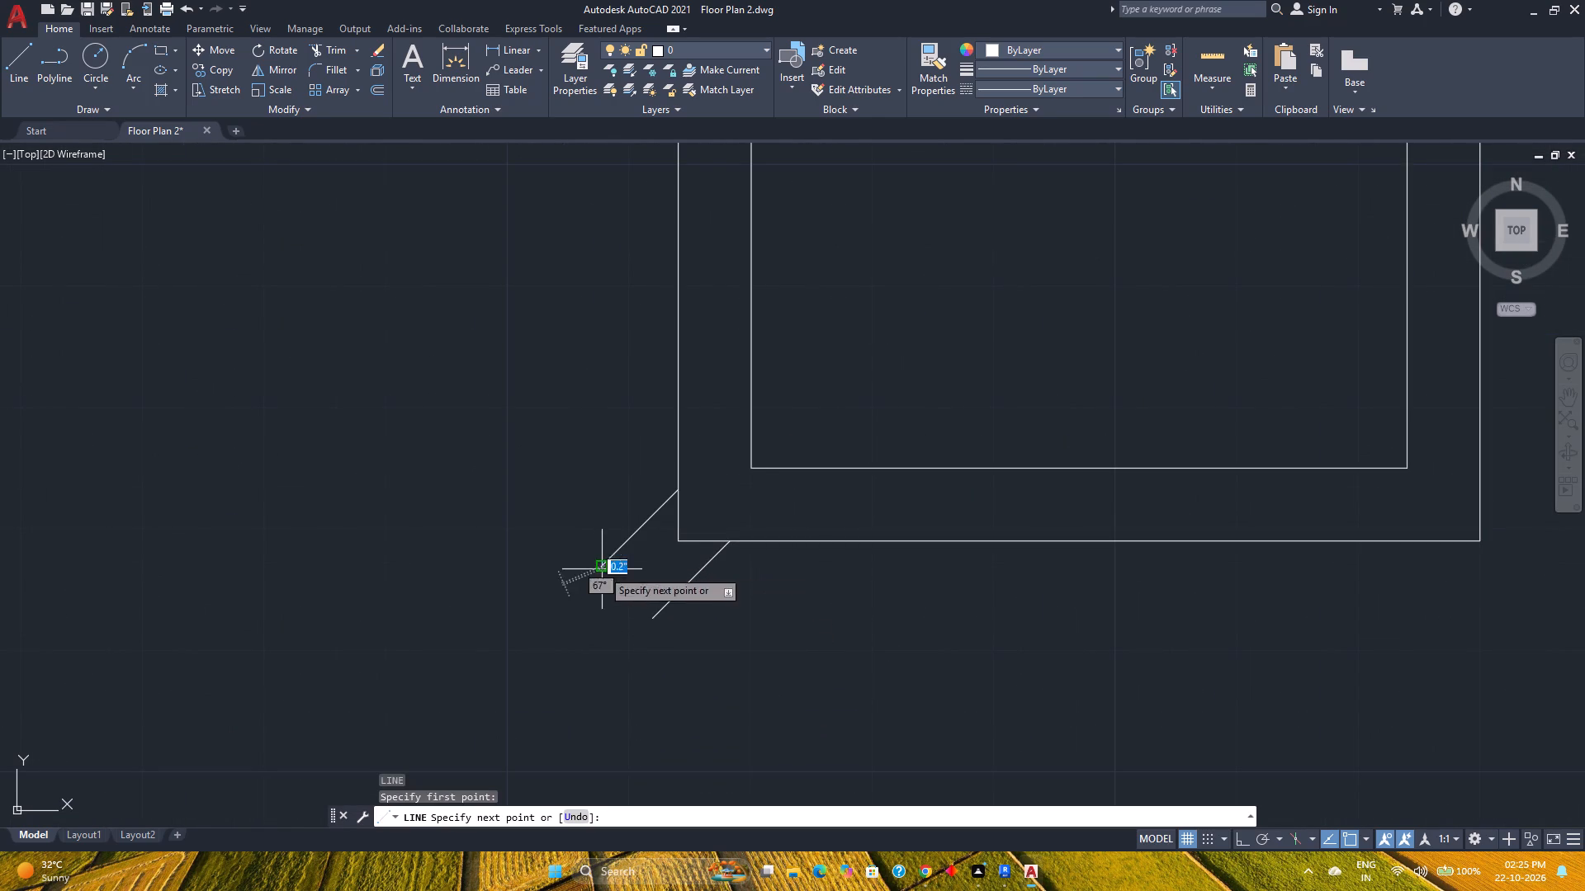
{"action": "left_click", "coordinate": [648, 614]}
{"action": "key", "text": "Escape"}
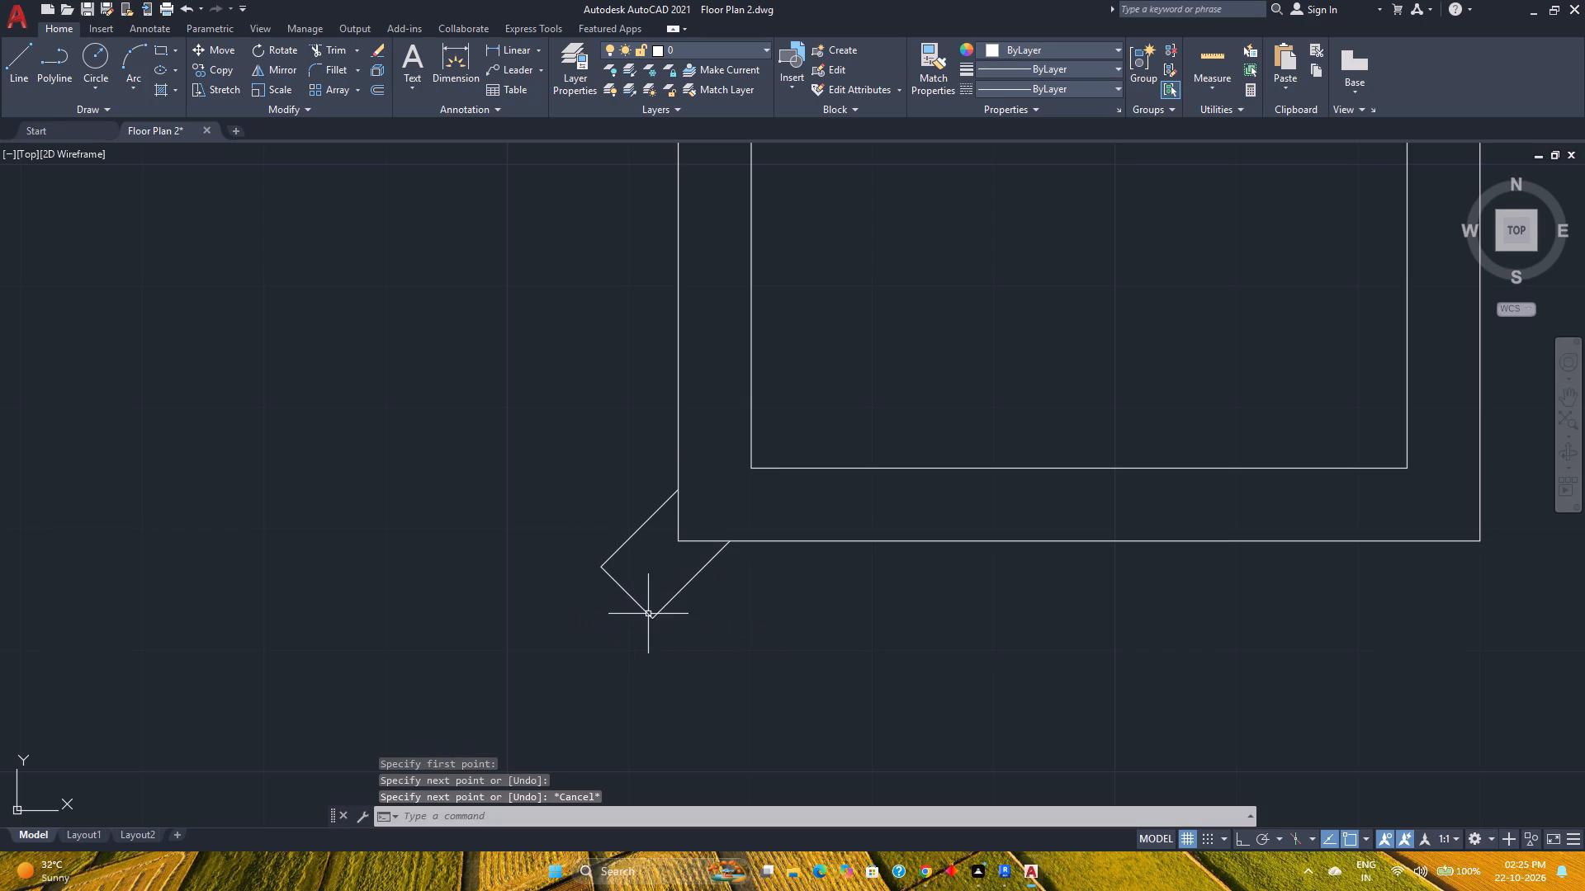
Trim the room's outer corner wall segments lying between the two diagonal lines.
{"action": "scroll", "coordinate": [673, 570], "scroll_direction": "up", "scroll_amount": 2}
{"action": "type", "text": "tr"}
{"action": "key", "text": "Return"}
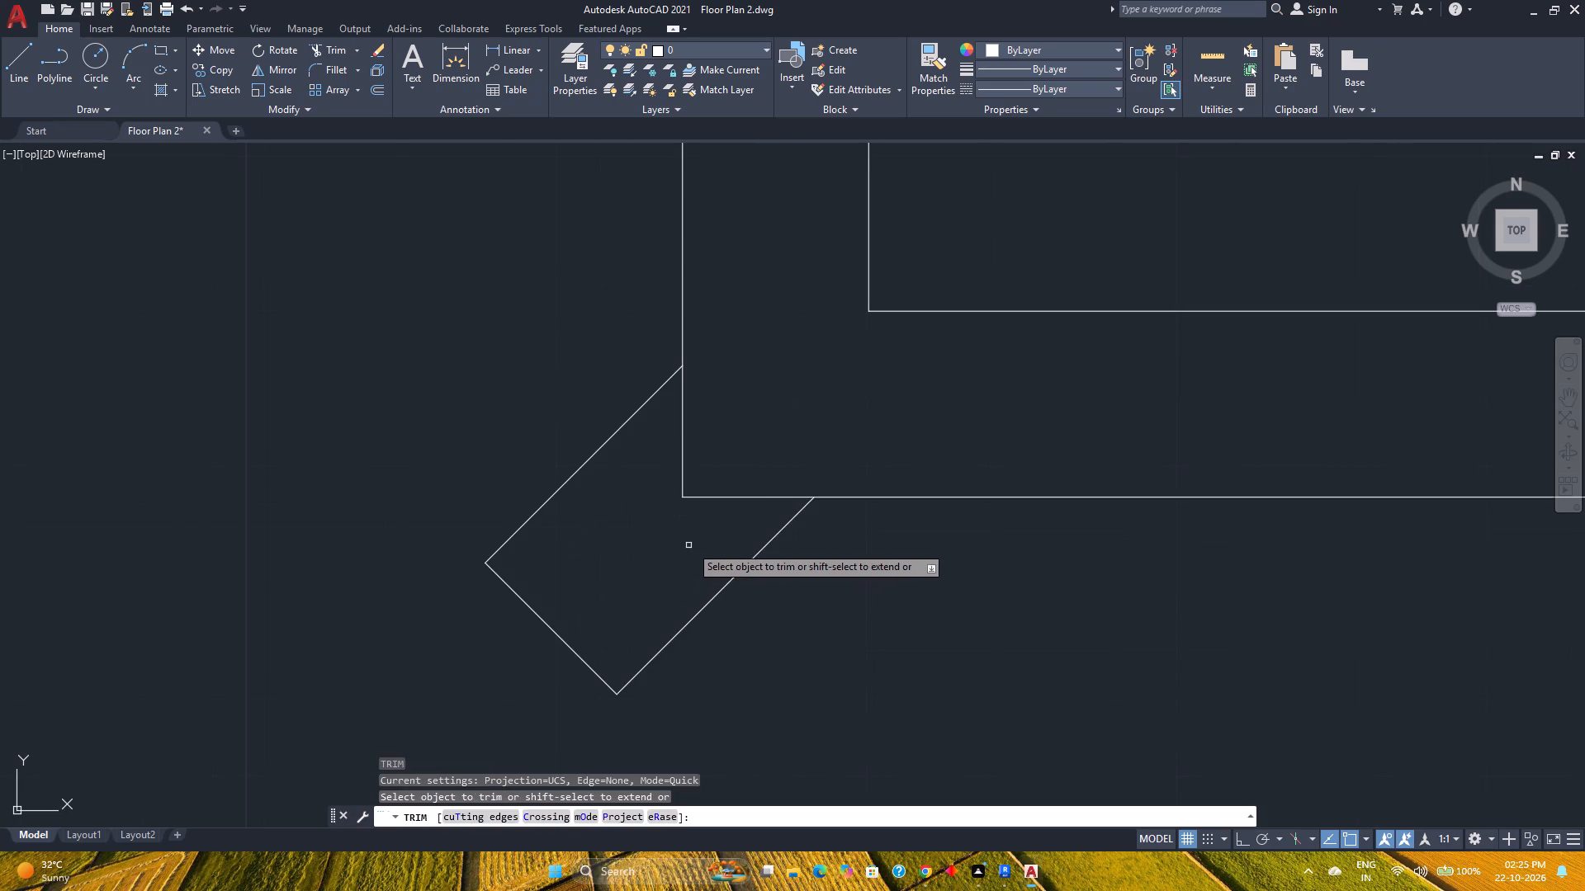
{"action": "left_click", "coordinate": [727, 531]}
{"action": "left_click", "coordinate": [656, 465]}
{"action": "key", "text": "Escape"}
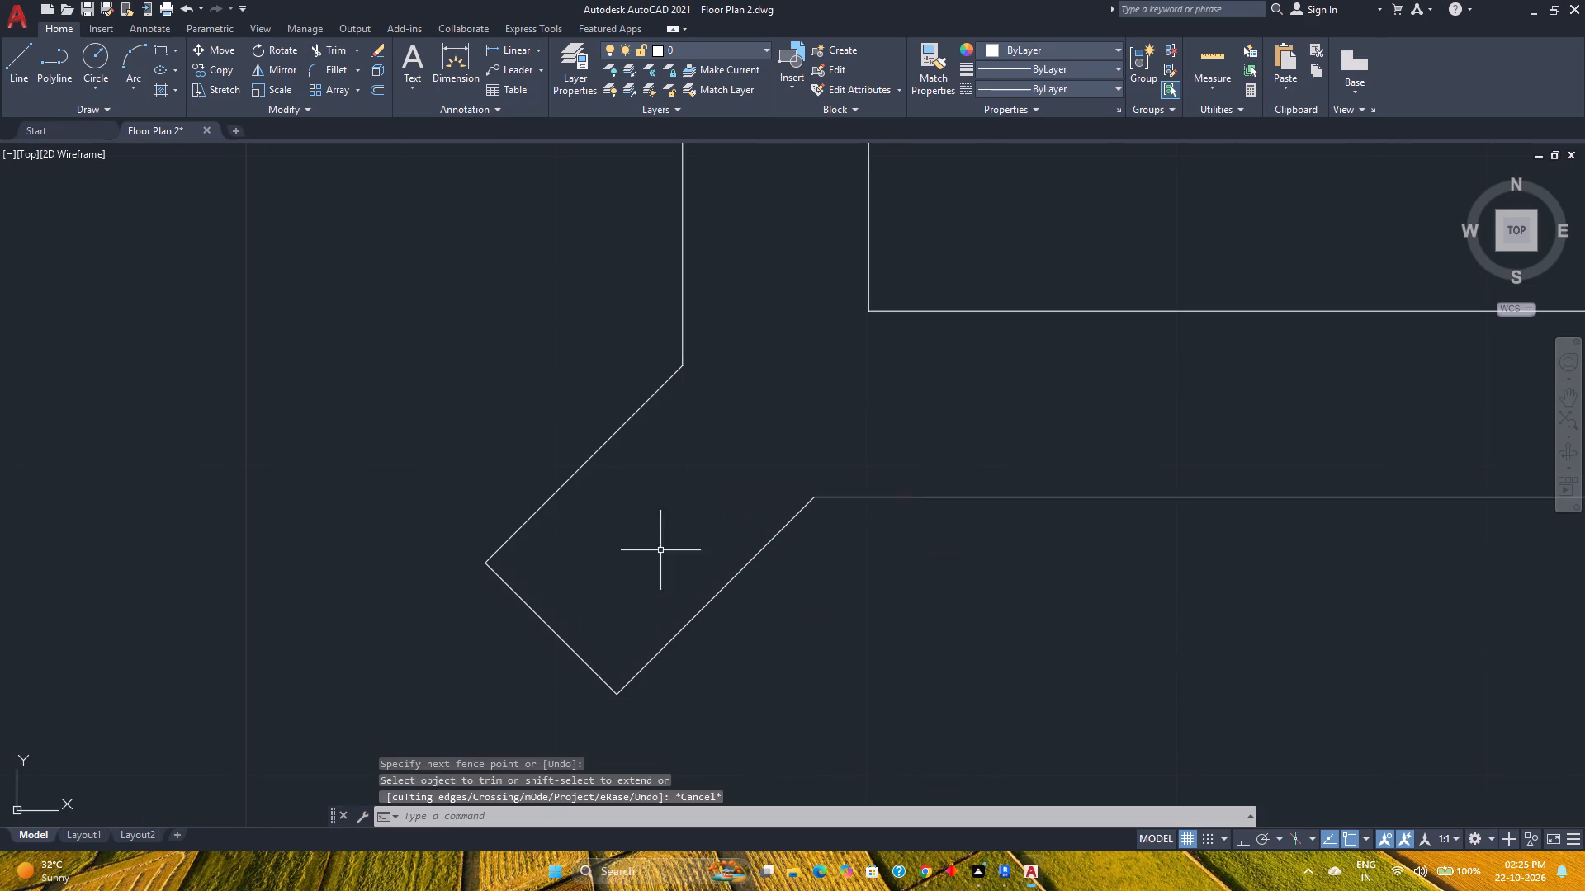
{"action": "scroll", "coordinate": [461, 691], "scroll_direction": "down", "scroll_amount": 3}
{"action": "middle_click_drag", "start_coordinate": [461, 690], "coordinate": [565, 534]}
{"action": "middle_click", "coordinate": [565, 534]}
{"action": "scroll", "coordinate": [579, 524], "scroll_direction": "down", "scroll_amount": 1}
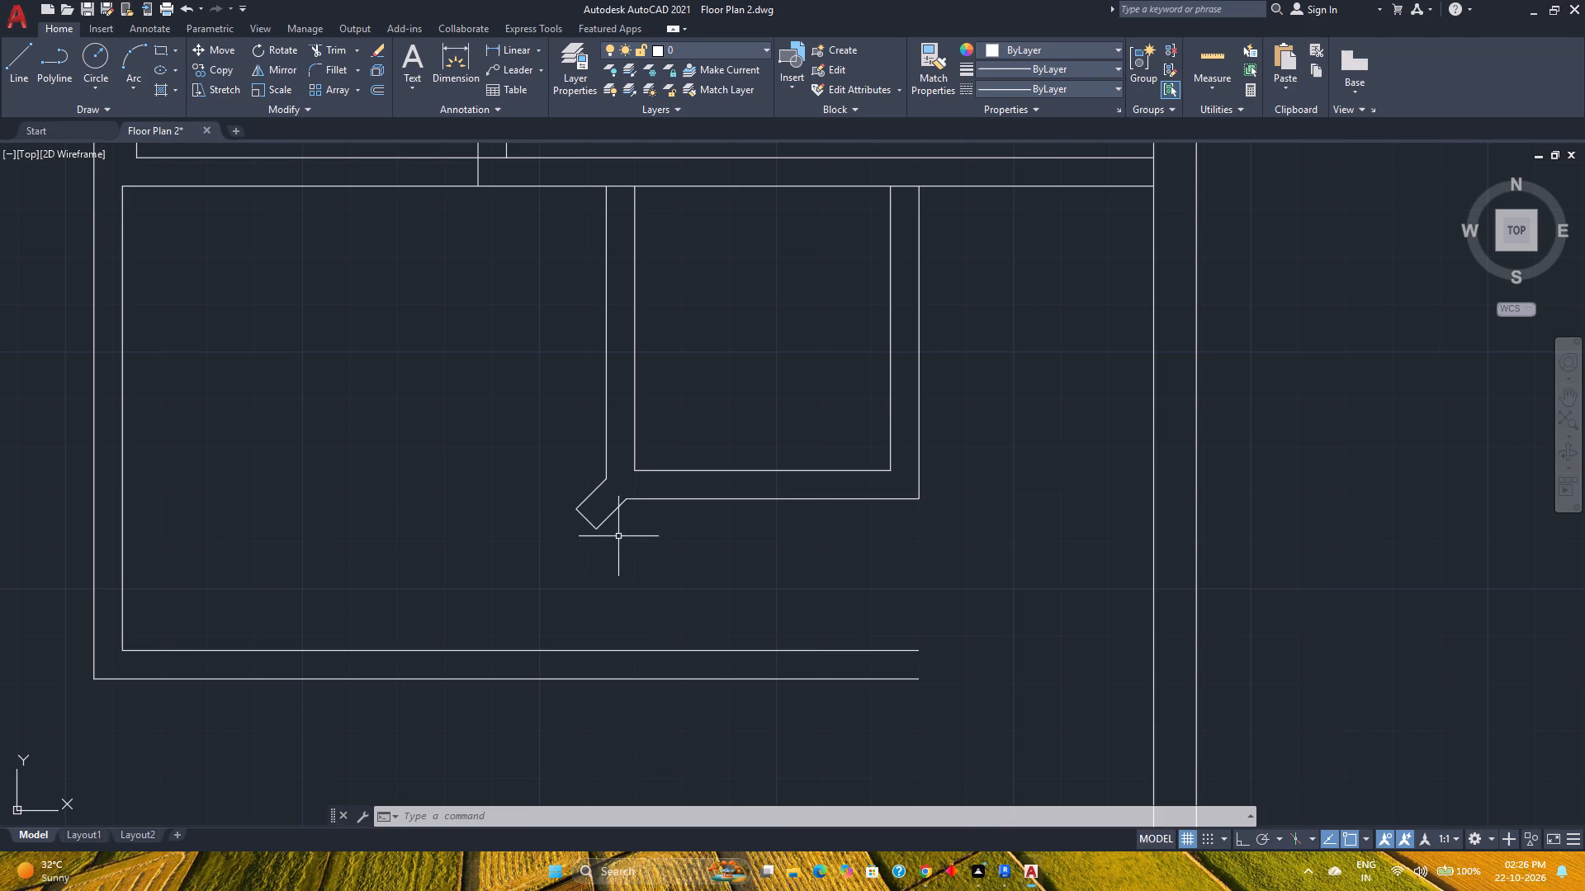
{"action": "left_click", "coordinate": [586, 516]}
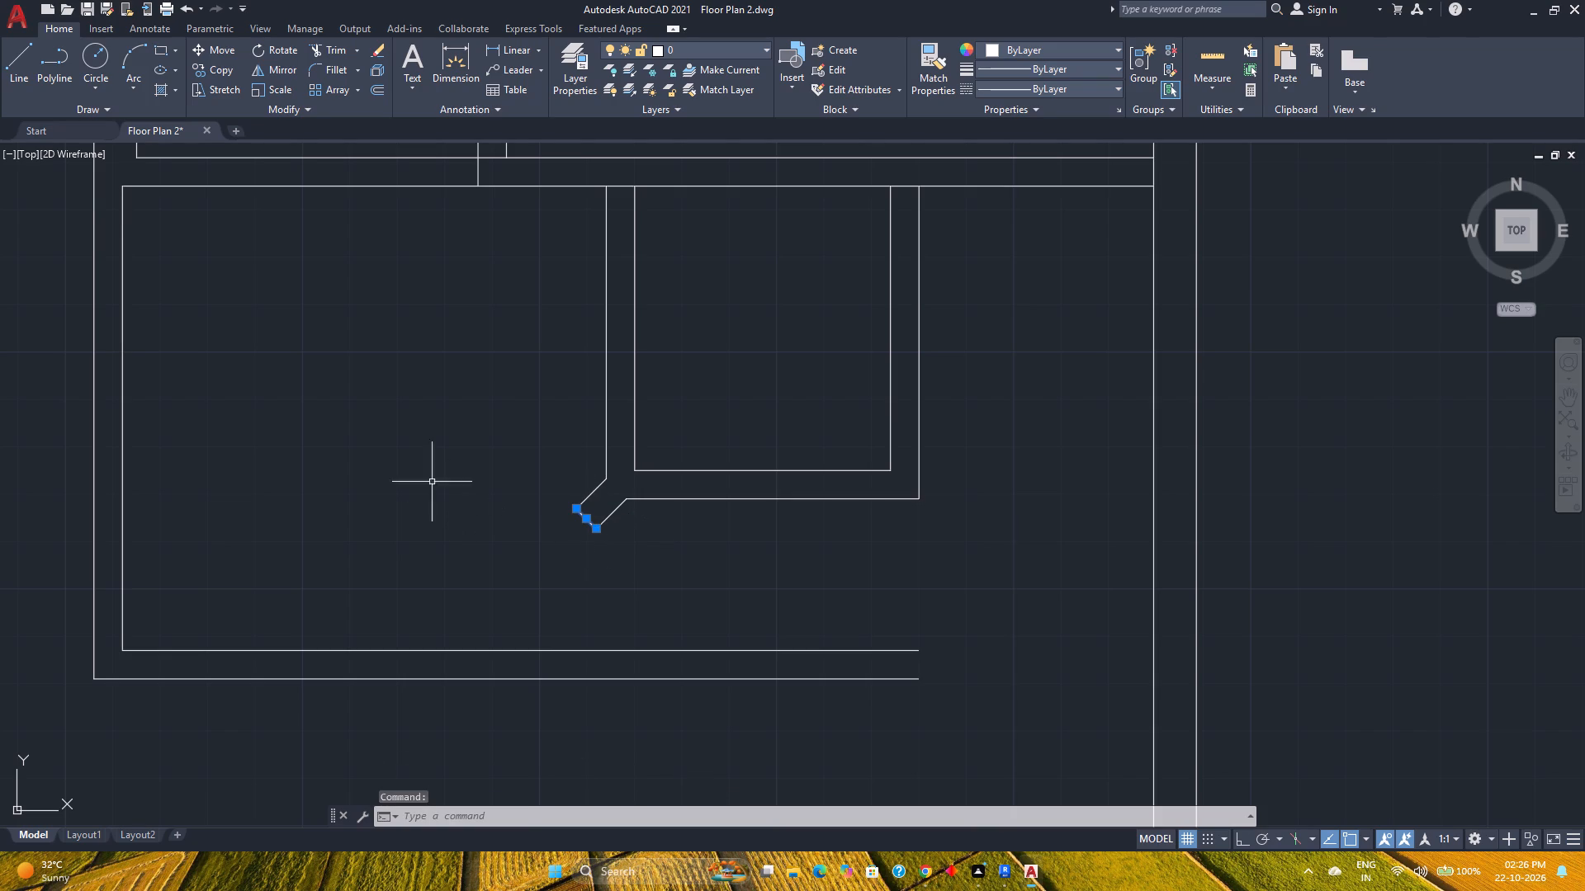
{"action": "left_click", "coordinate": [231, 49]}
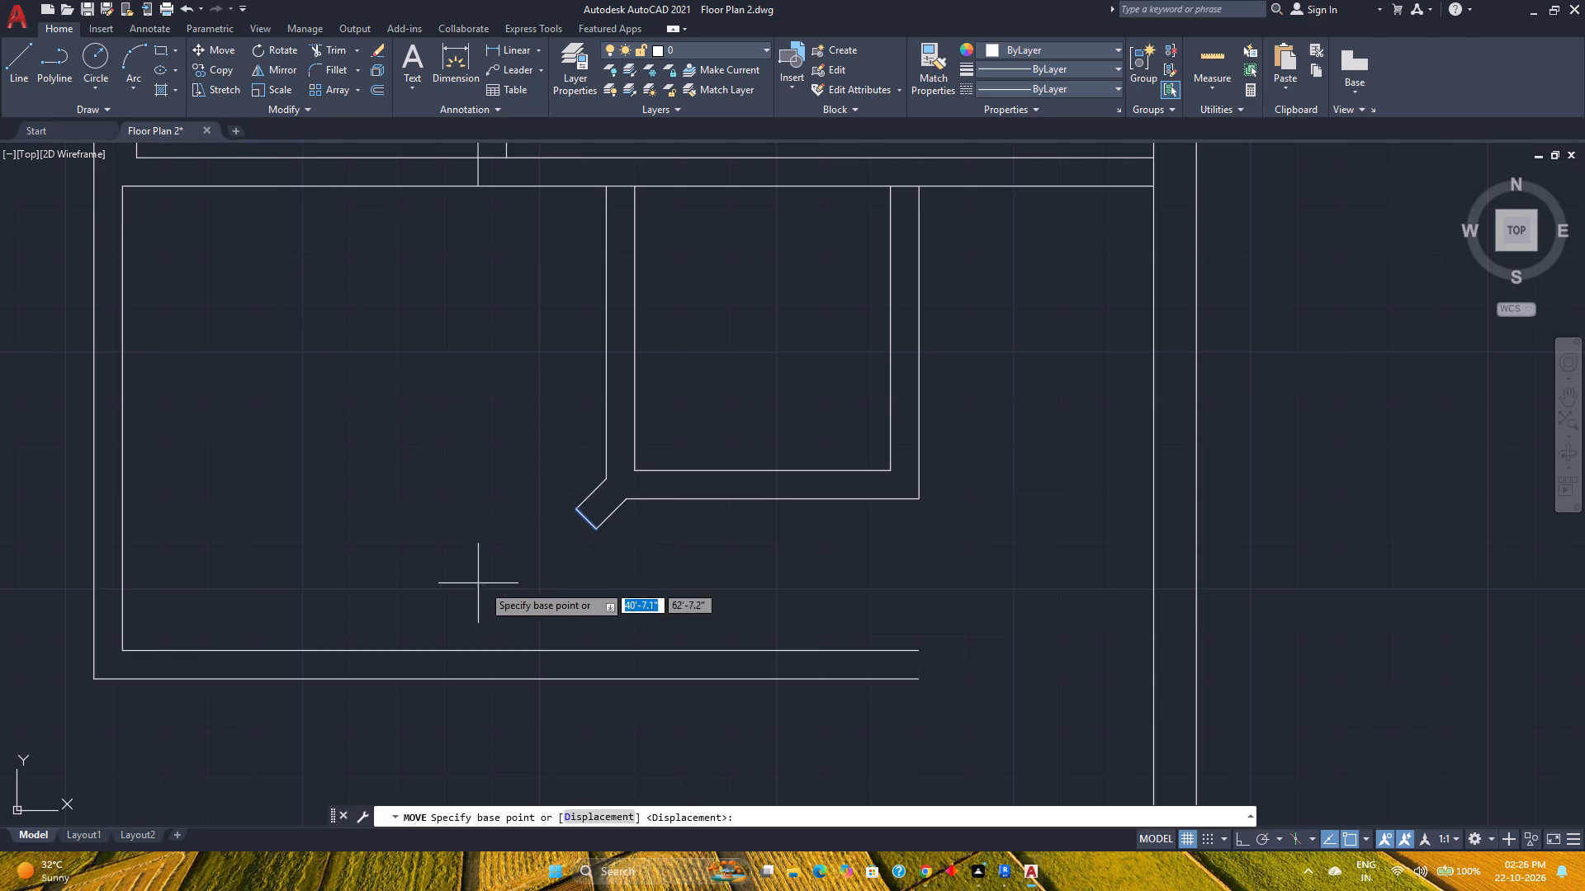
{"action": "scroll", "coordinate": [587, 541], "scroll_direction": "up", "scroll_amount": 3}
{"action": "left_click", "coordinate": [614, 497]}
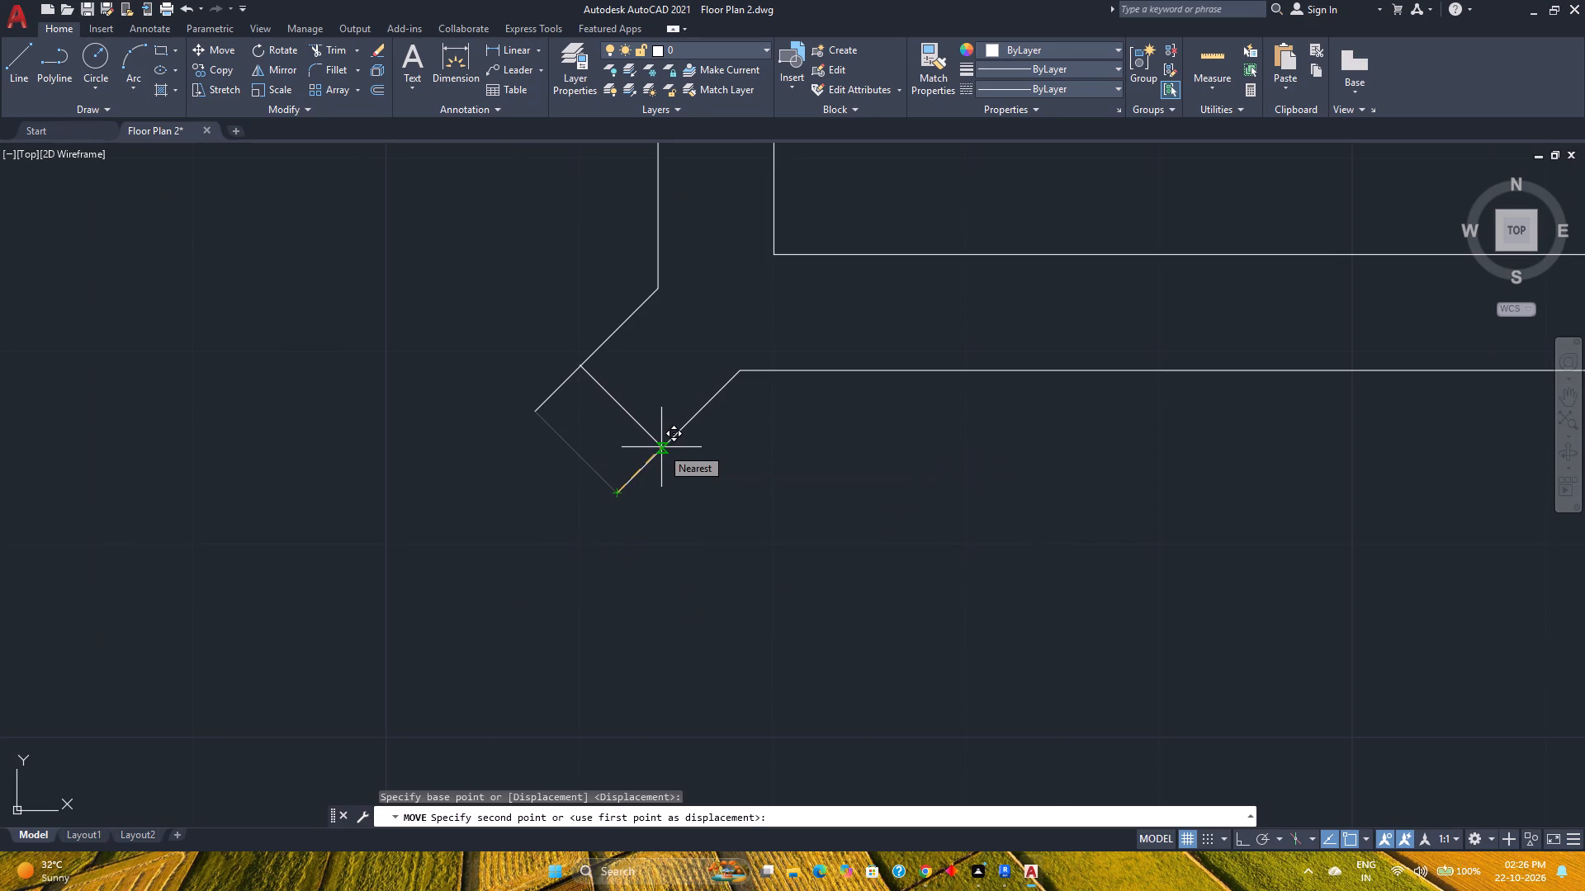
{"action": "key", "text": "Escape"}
Turn on Ortho and offset the diagonal stub's end line 3" inward toward the room corner.
{"action": "left_click", "coordinate": [377, 91]}
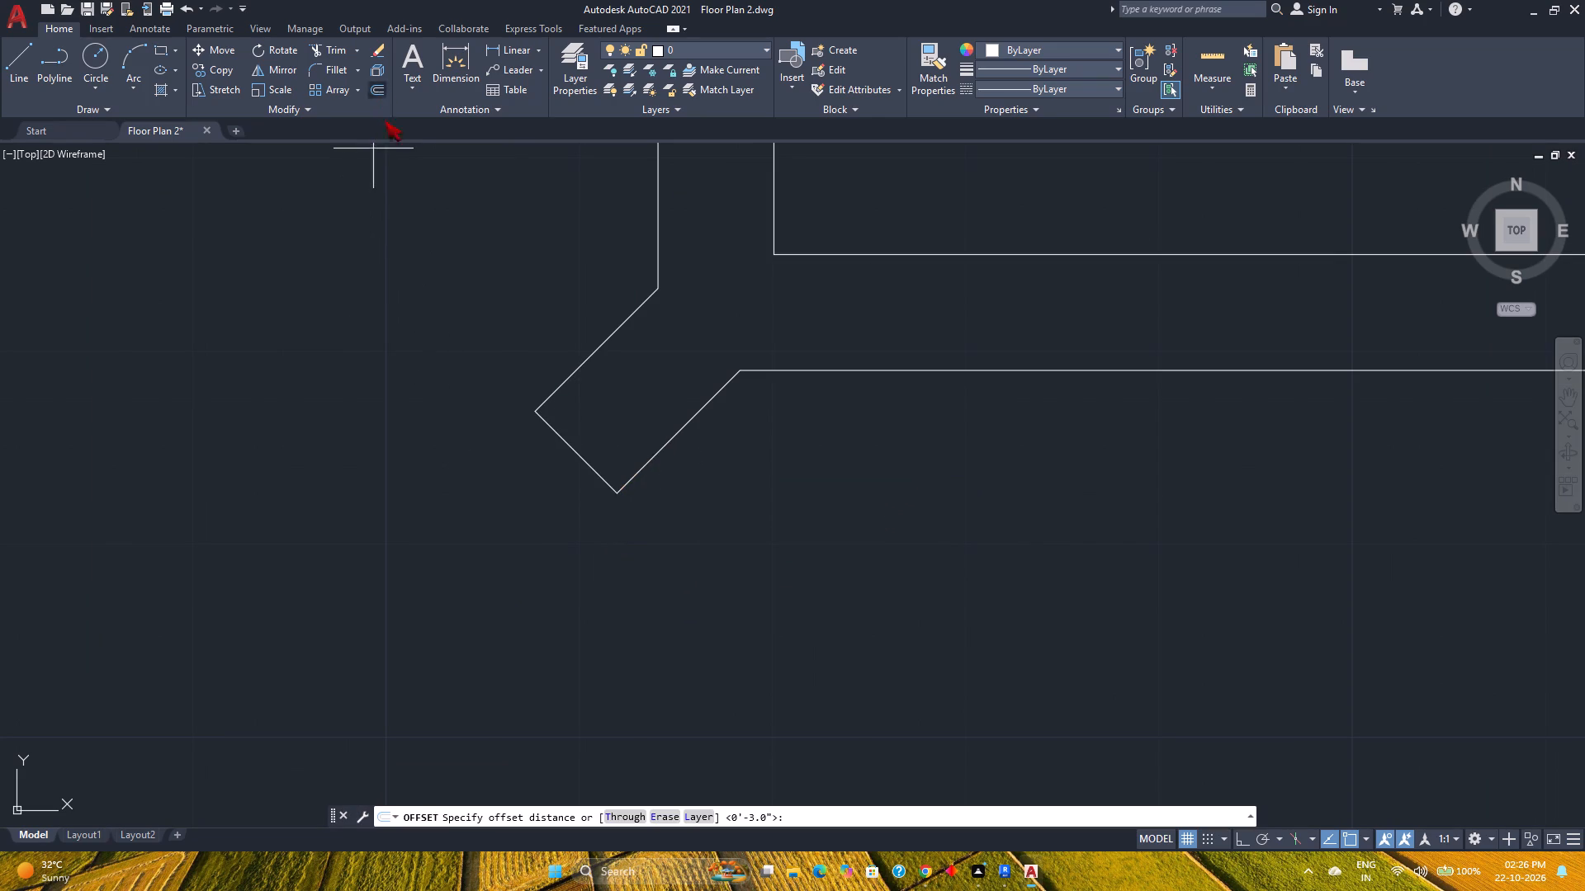
{"action": "key", "text": "F8"}
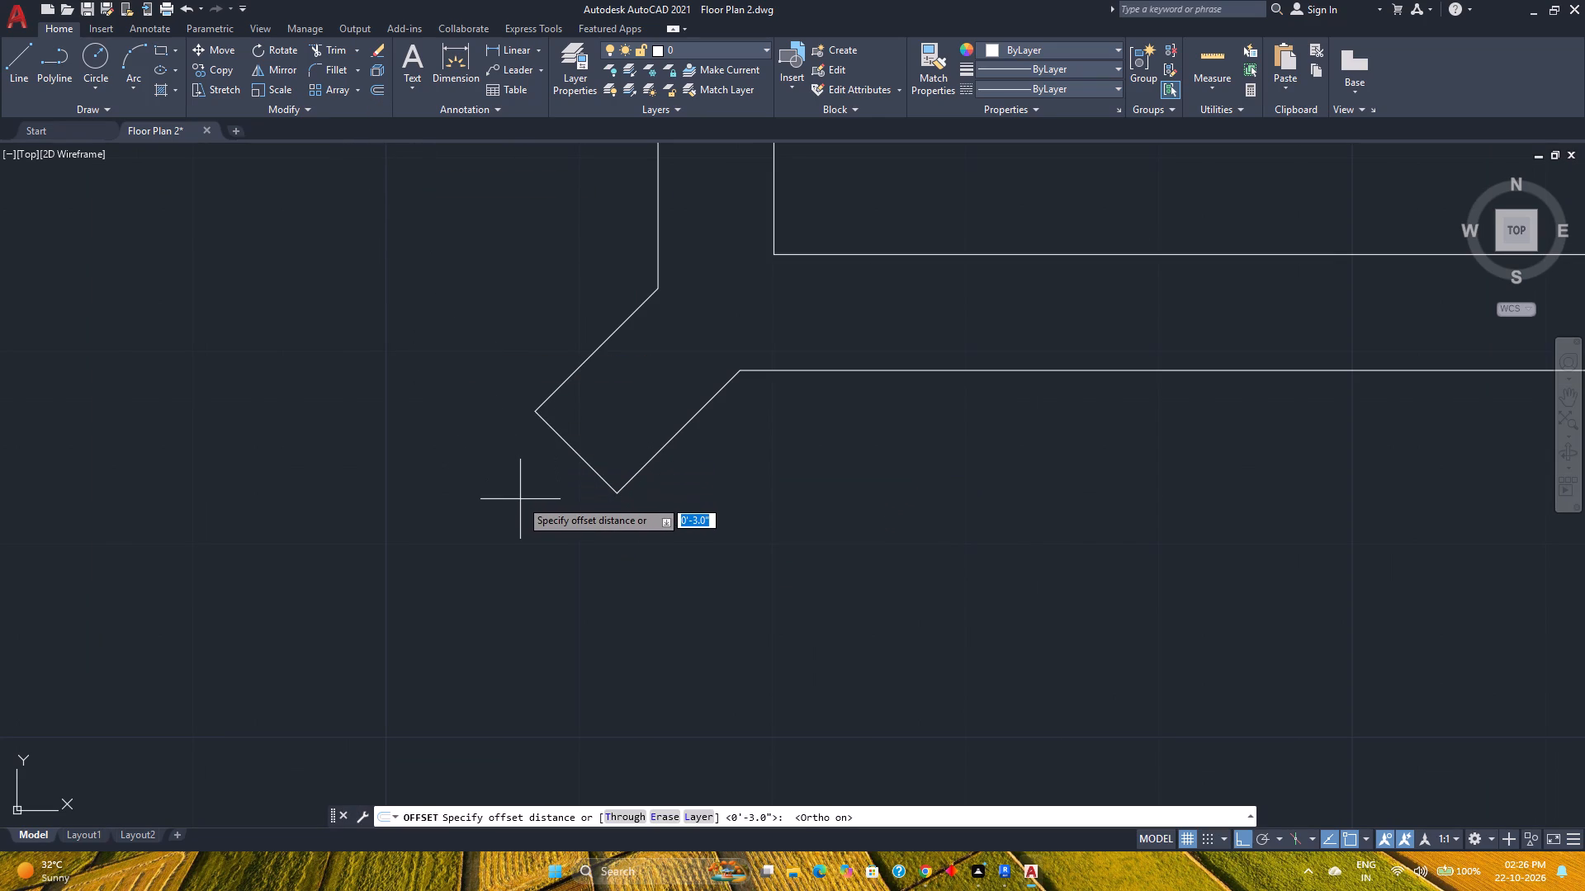
{"action": "key", "text": "Return"}
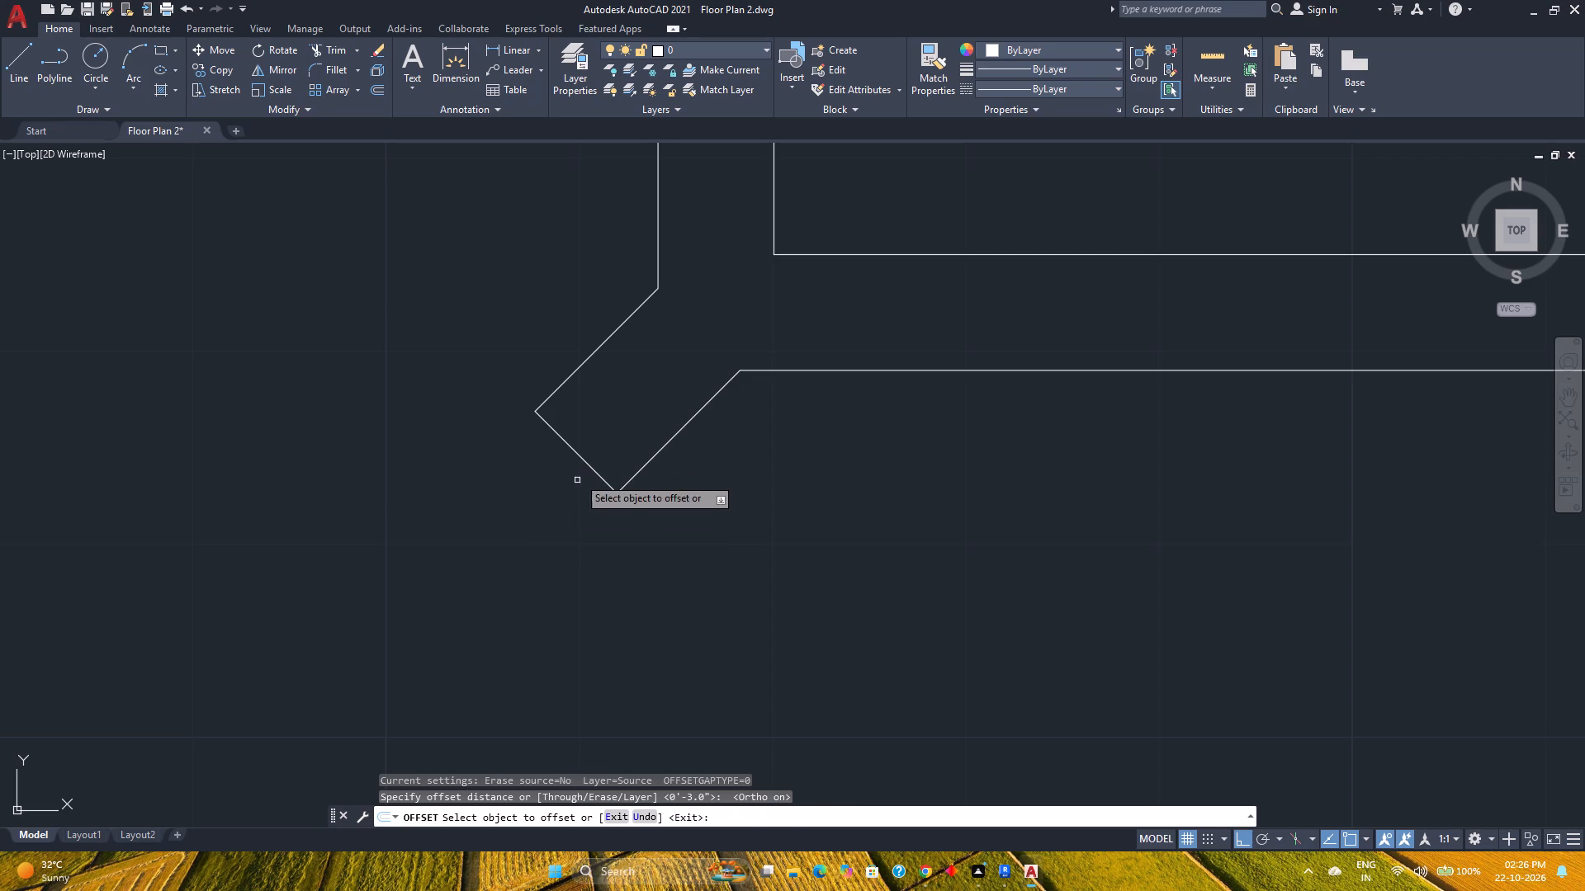
{"action": "left_click", "coordinate": [585, 460]}
{"action": "left_click", "coordinate": [679, 361]}
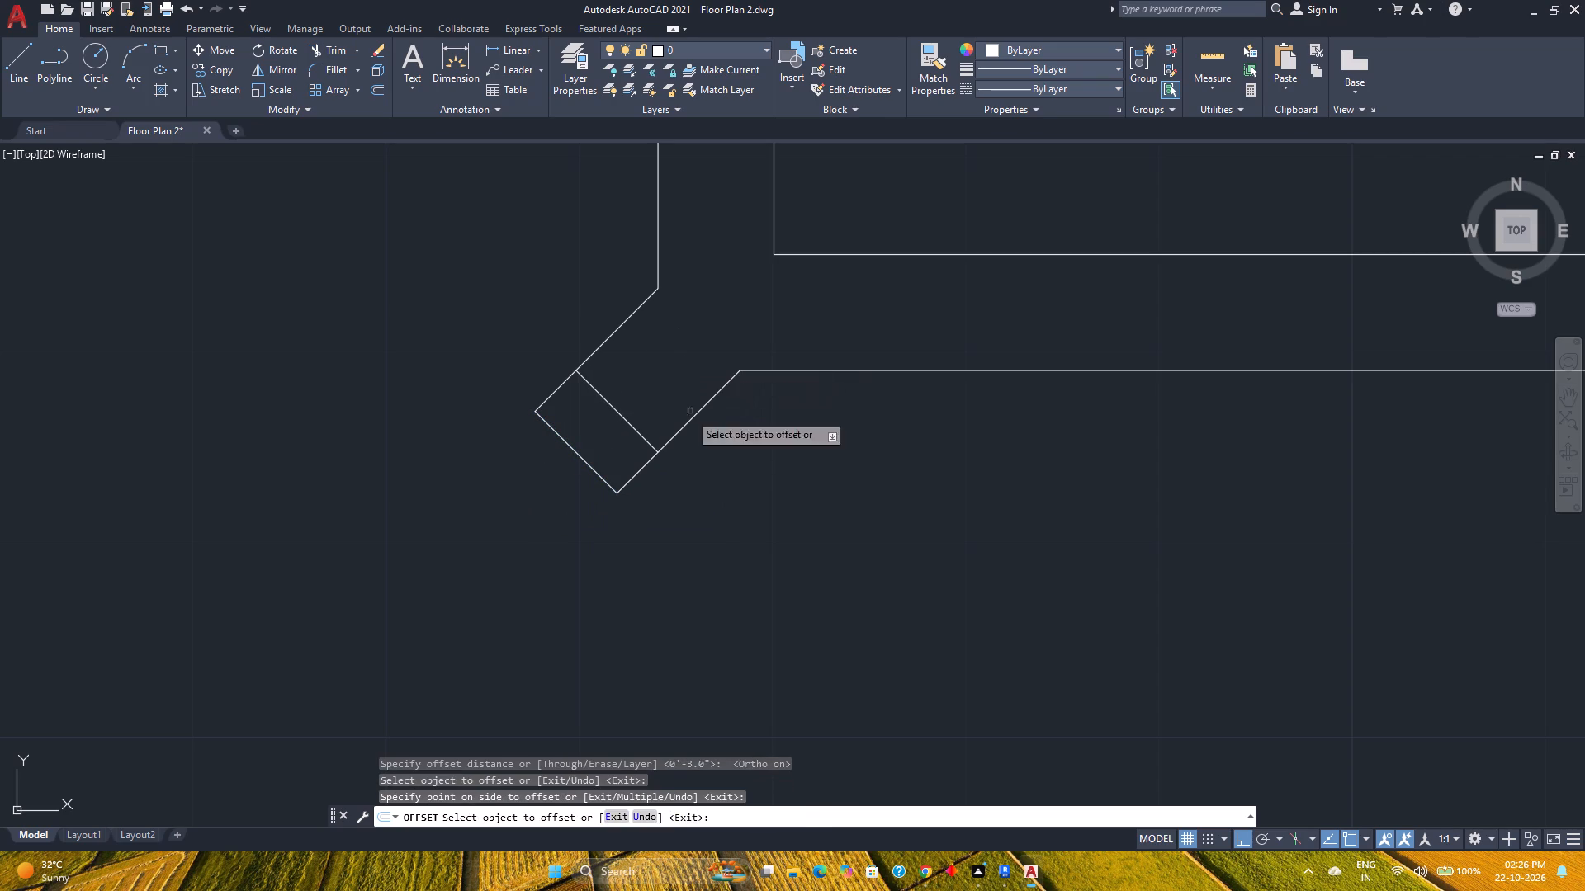
{"action": "key", "text": "Escape"}
Trim away the old end line and the diagonal line pieces projecting beyond the new end line.
{"action": "type", "text": "tr"}
{"action": "key", "text": "Return"}
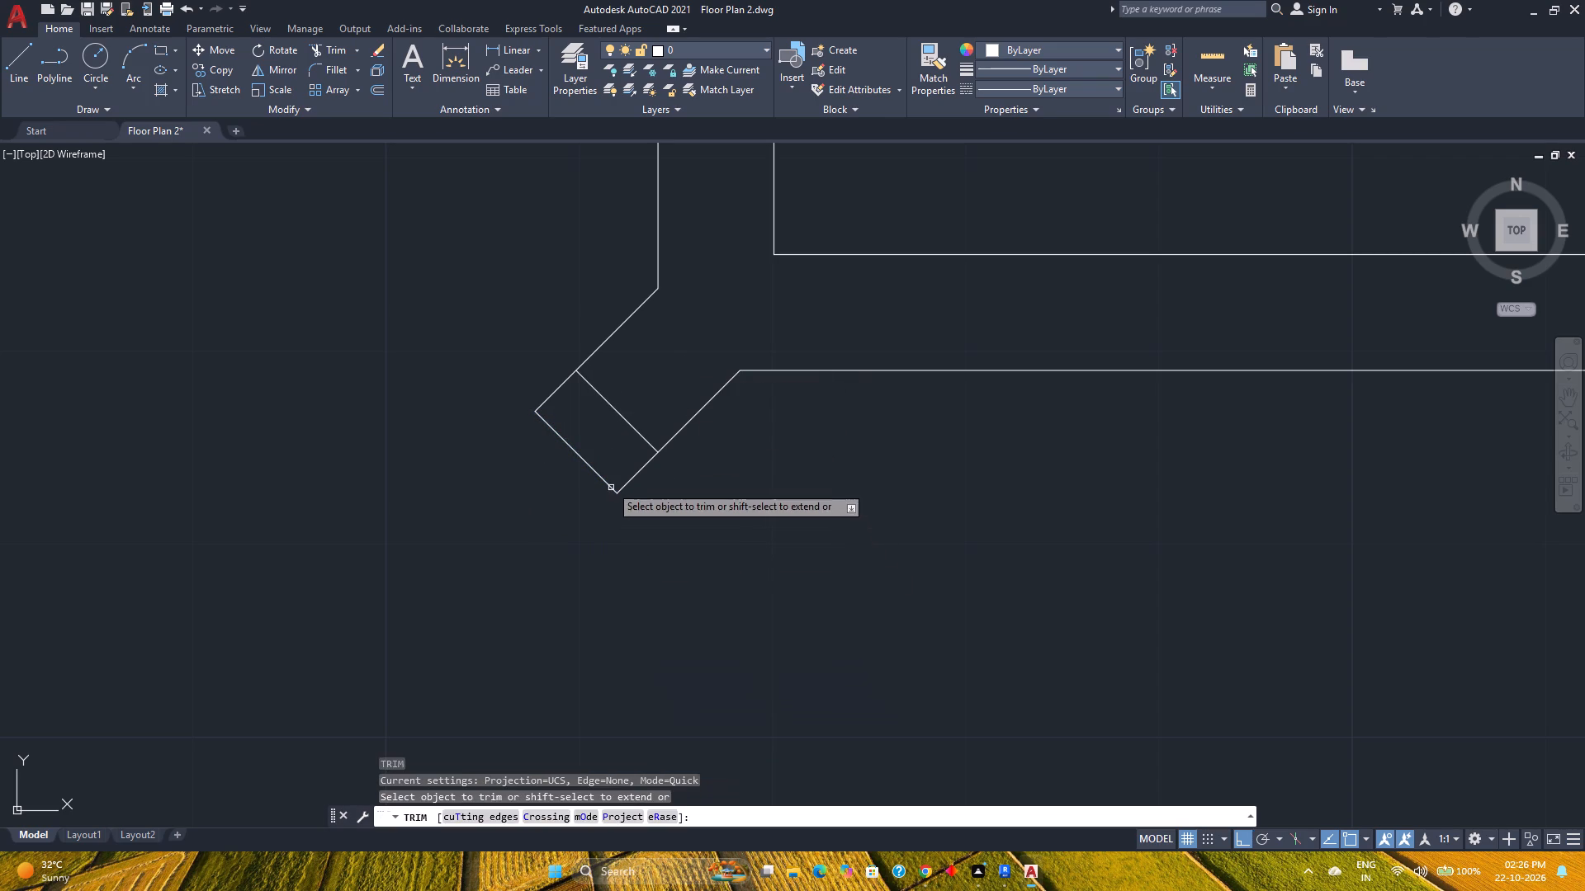
{"action": "left_click_drag", "start_coordinate": [602, 456], "coordinate": [573, 502]}
{"action": "left_click_drag", "start_coordinate": [601, 451], "coordinate": [694, 507]}
{"action": "left_click_drag", "start_coordinate": [501, 356], "coordinate": [512, 363]}
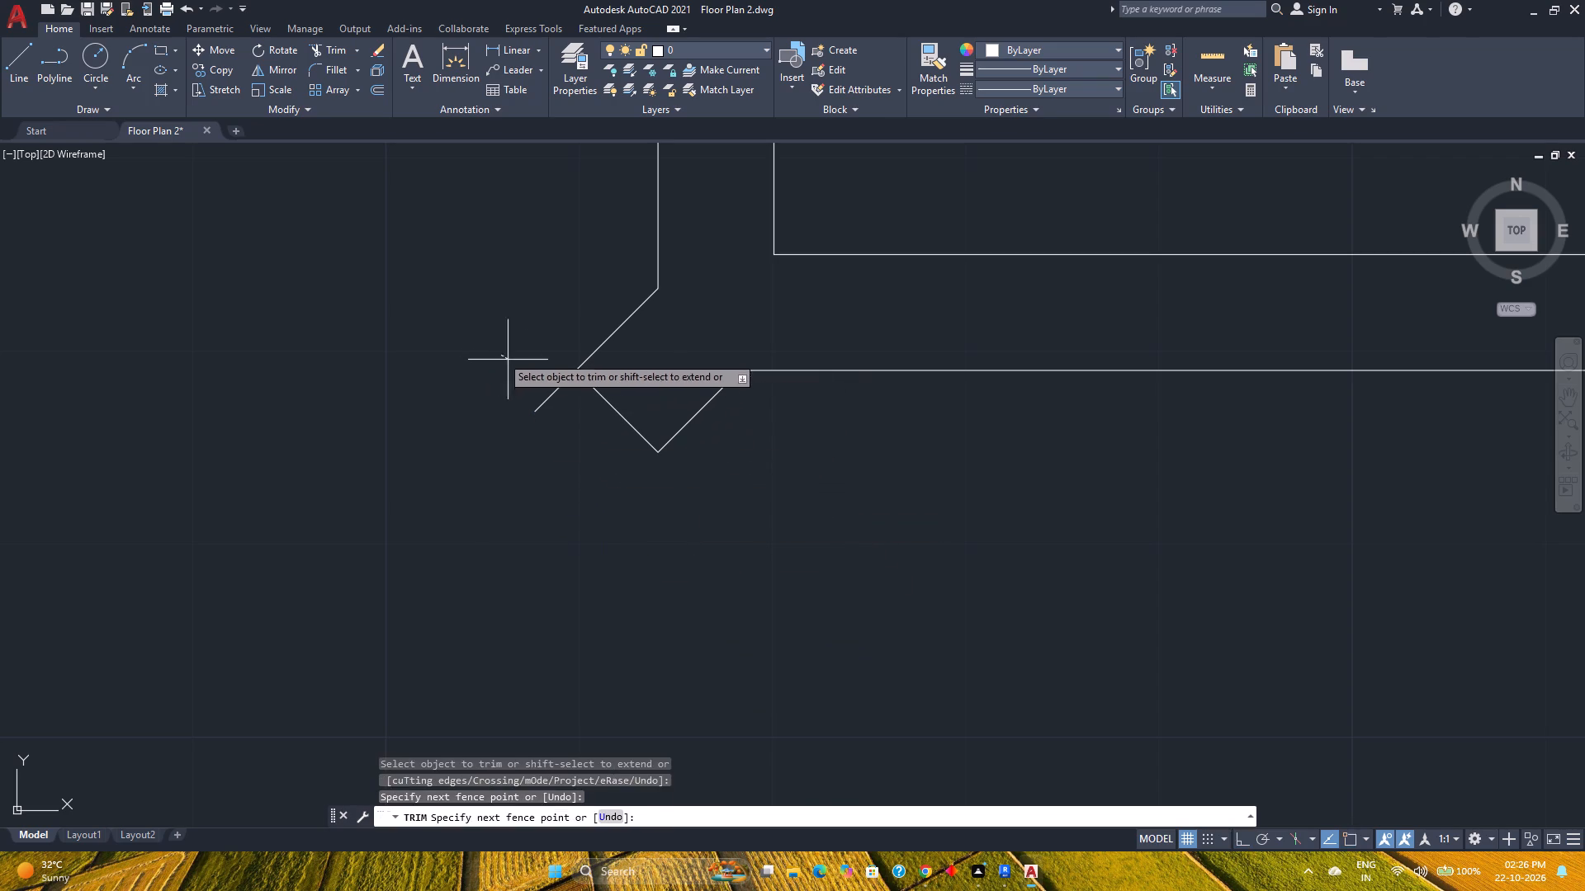
{"action": "left_click_drag", "start_coordinate": [512, 363], "coordinate": [584, 433]}
{"action": "key", "text": "Escape"}
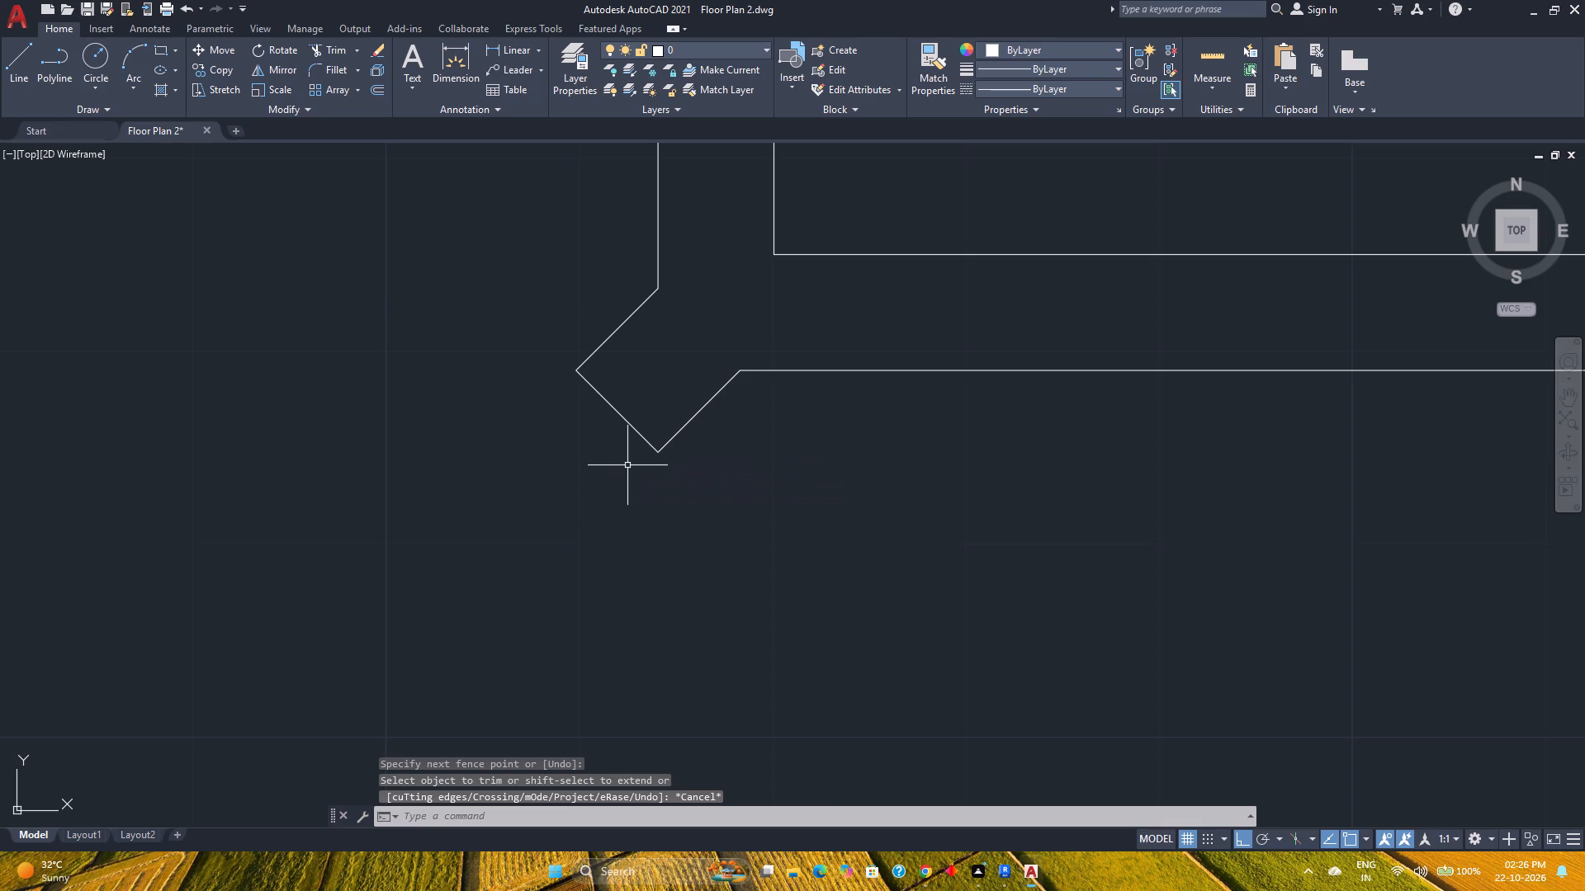
Offset the diagonal stub's end line 3' outward, down toward the lower wall.
{"action": "scroll", "coordinate": [629, 474], "scroll_direction": "down", "scroll_amount": 3}
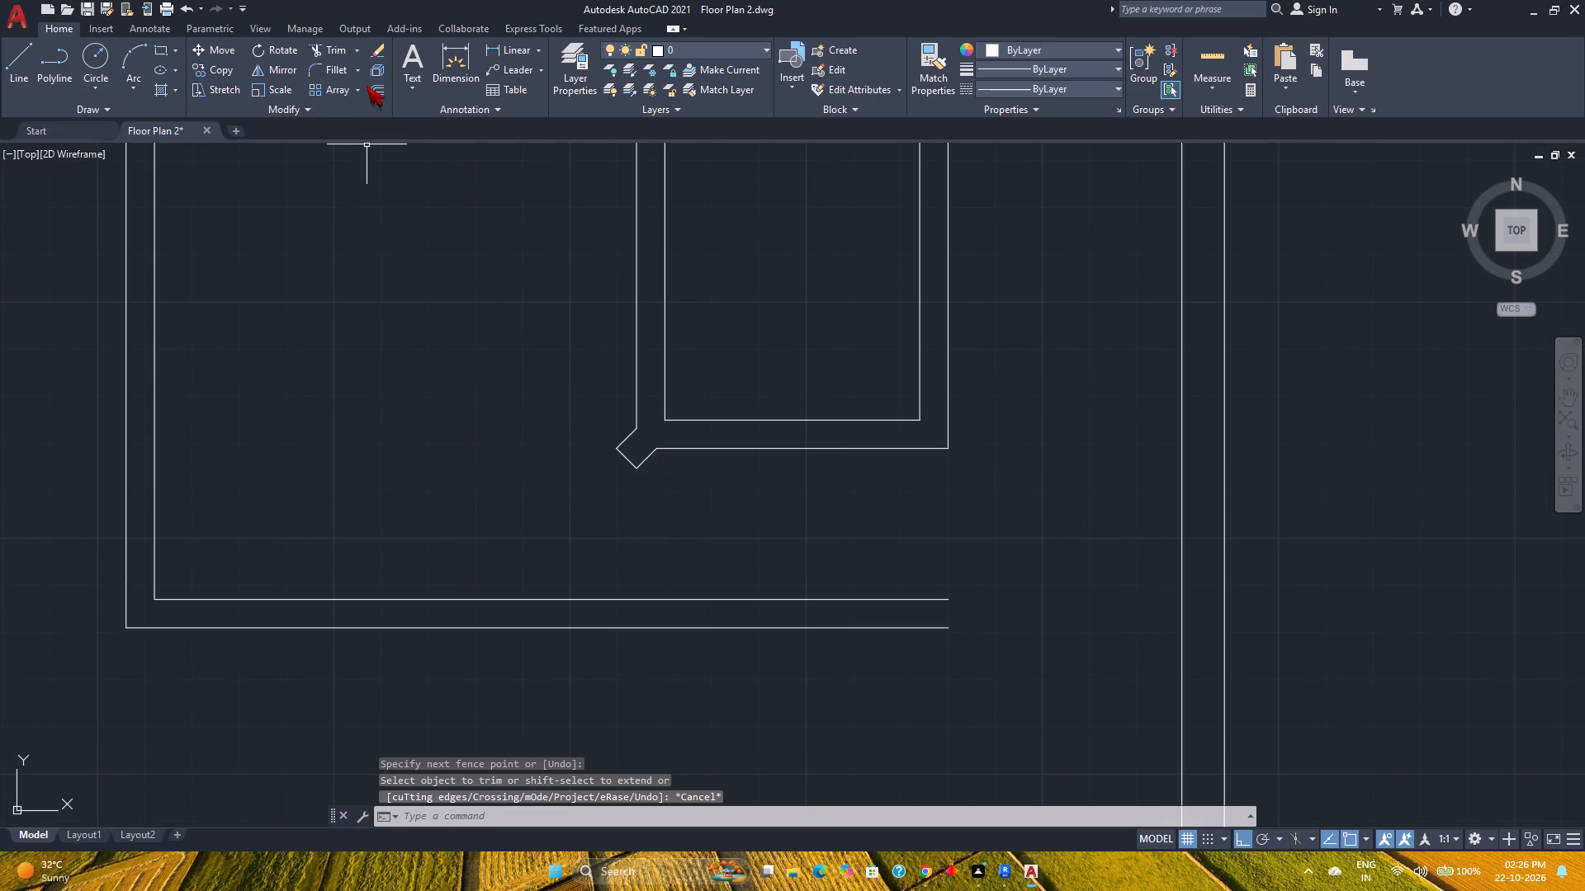
{"action": "left_click", "coordinate": [371, 86]}
{"action": "key", "text": "Return"}
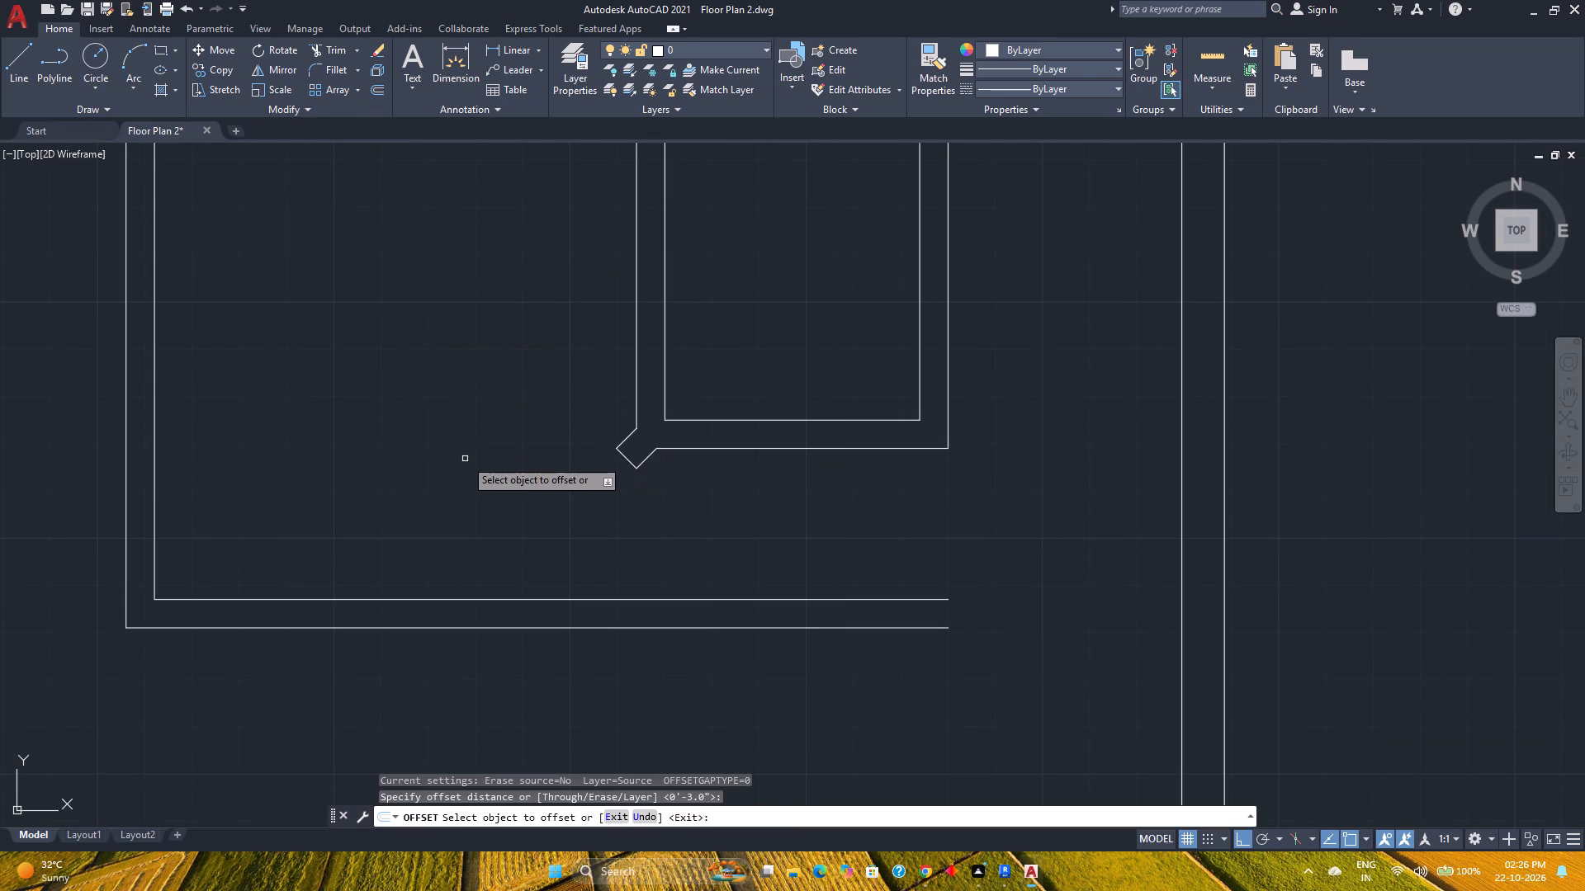
{"action": "key", "text": "3"}
{"action": "key", "text": "apostrophe"}
{"action": "key", "text": "Return"}
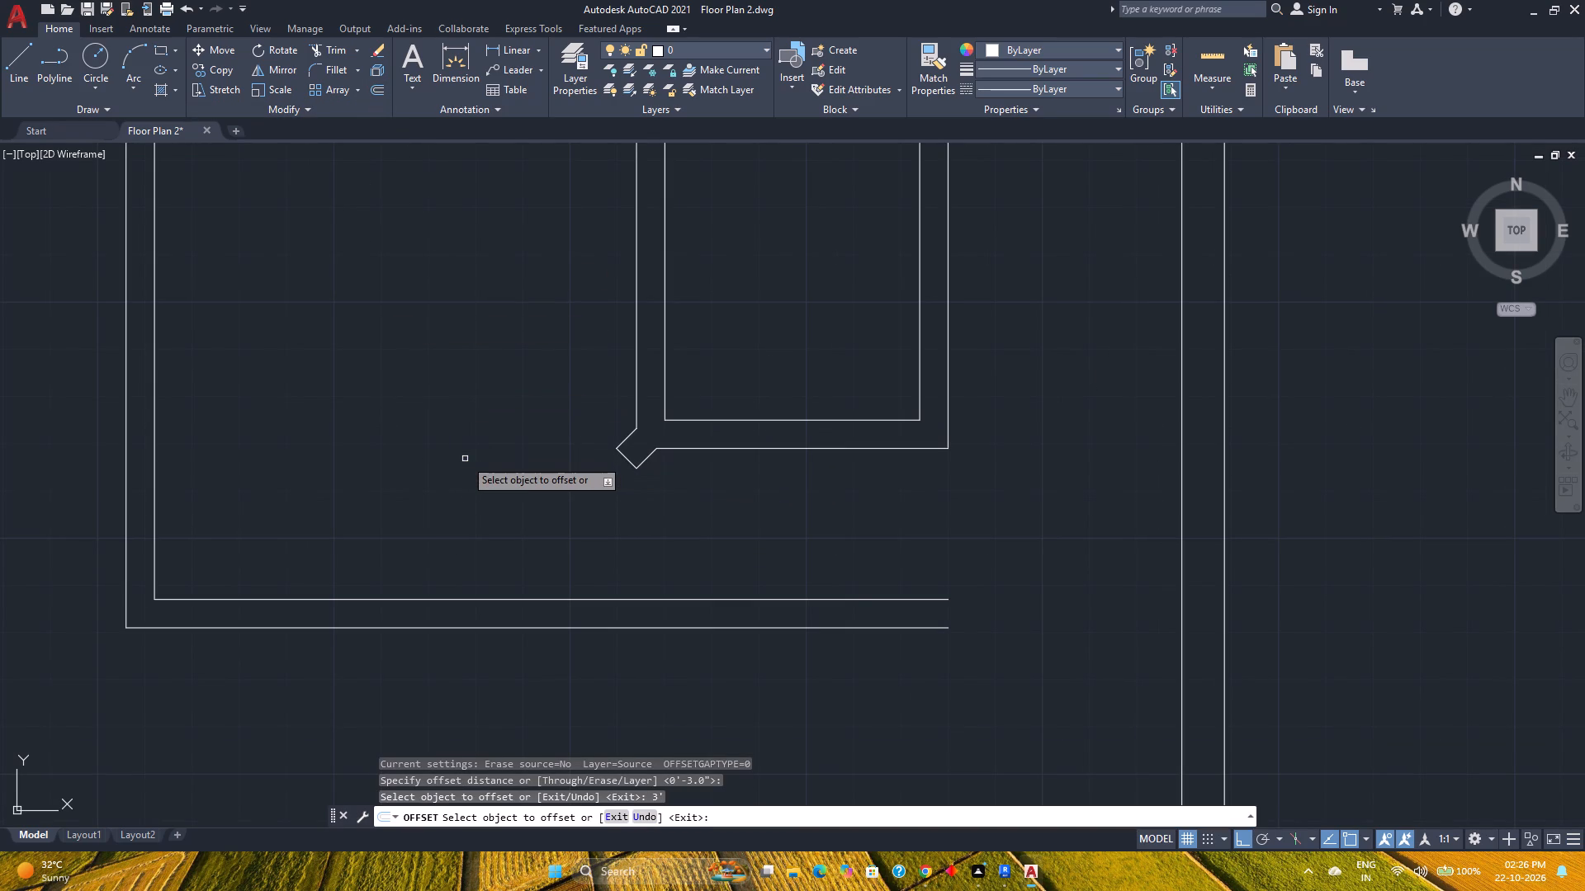
{"action": "left_click", "coordinate": [627, 458]}
{"action": "type", "text": "3'"}
{"action": "key", "text": "Return"}
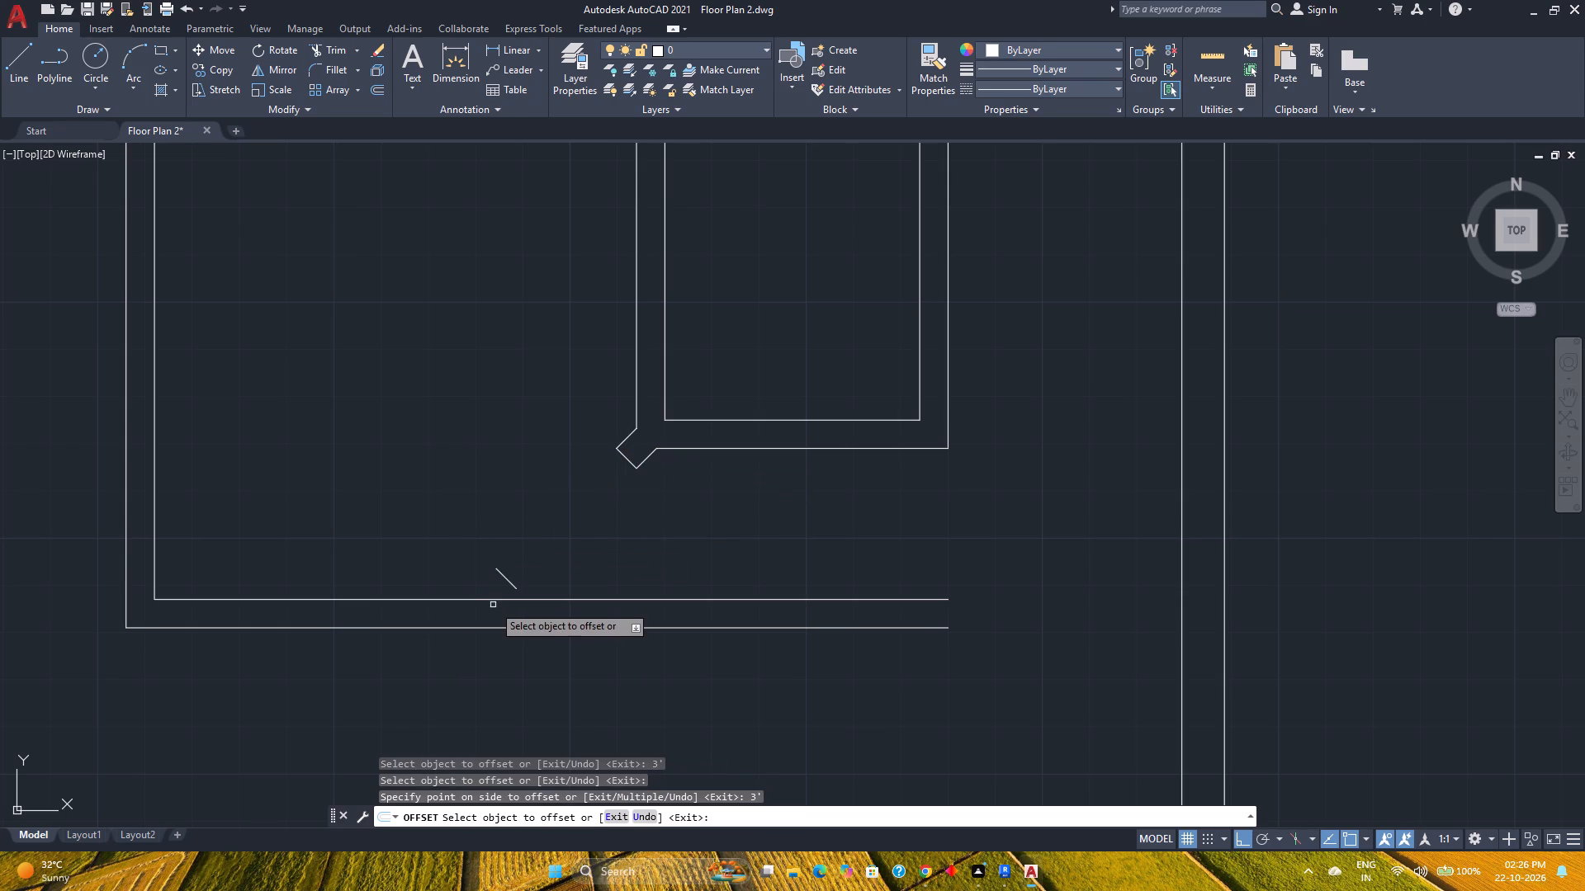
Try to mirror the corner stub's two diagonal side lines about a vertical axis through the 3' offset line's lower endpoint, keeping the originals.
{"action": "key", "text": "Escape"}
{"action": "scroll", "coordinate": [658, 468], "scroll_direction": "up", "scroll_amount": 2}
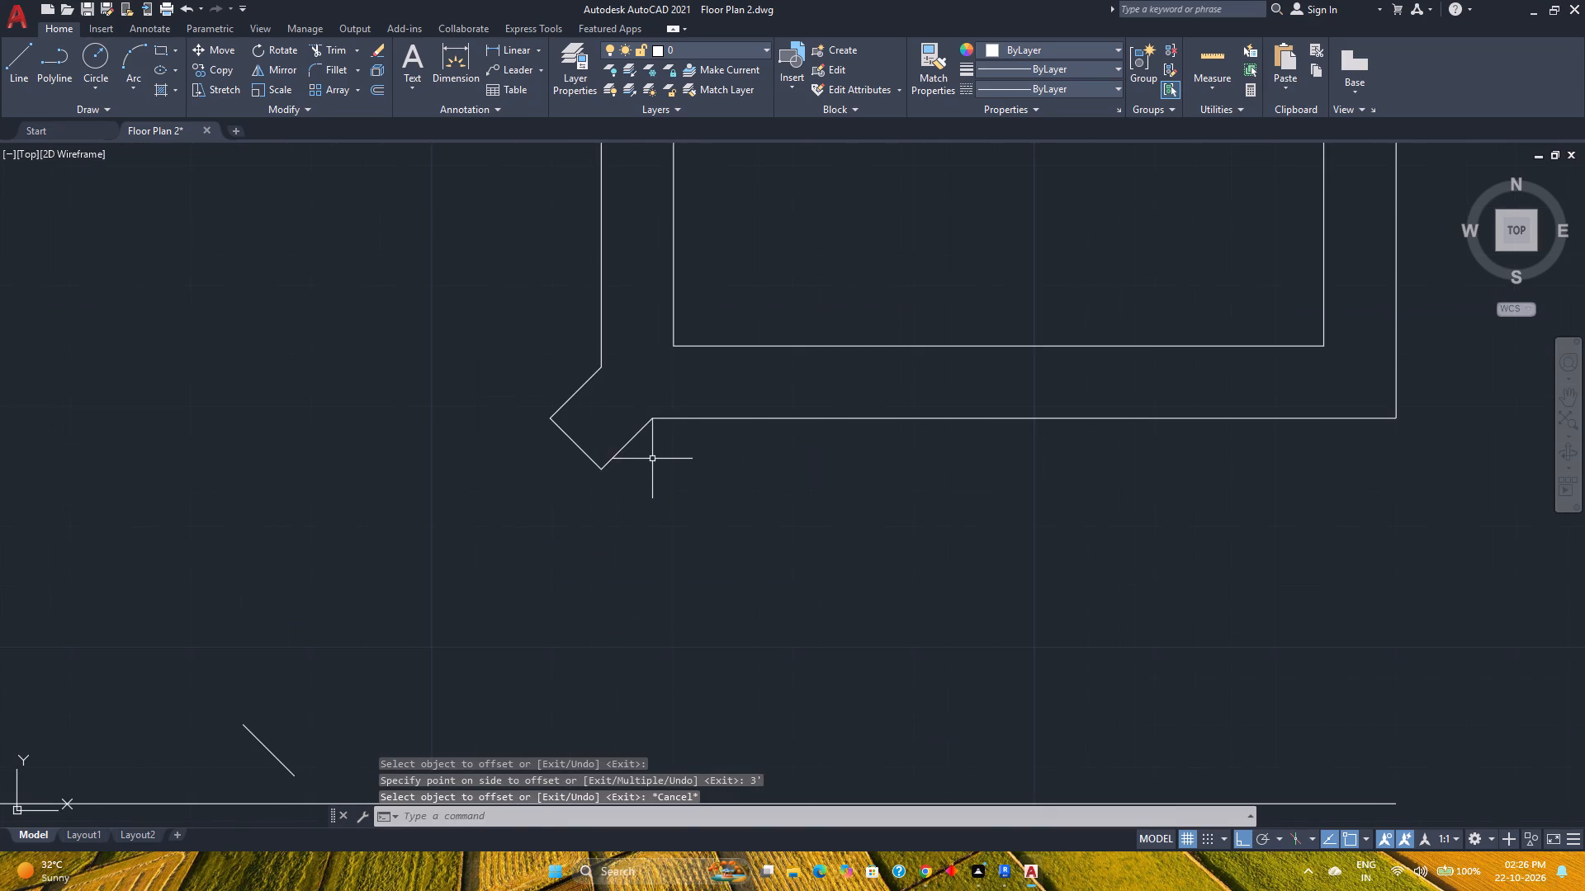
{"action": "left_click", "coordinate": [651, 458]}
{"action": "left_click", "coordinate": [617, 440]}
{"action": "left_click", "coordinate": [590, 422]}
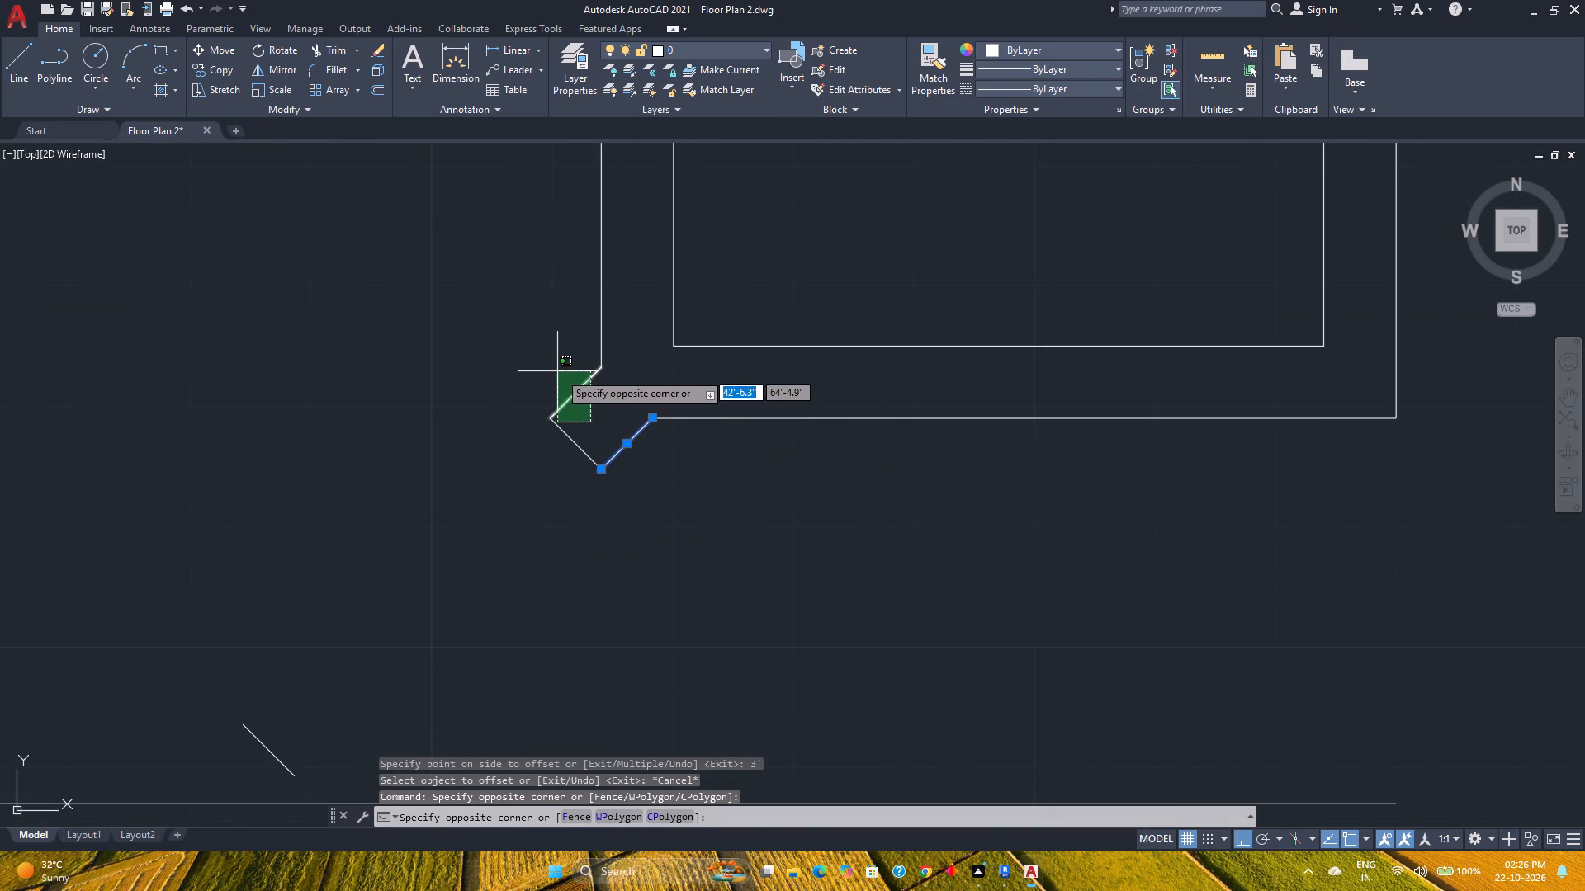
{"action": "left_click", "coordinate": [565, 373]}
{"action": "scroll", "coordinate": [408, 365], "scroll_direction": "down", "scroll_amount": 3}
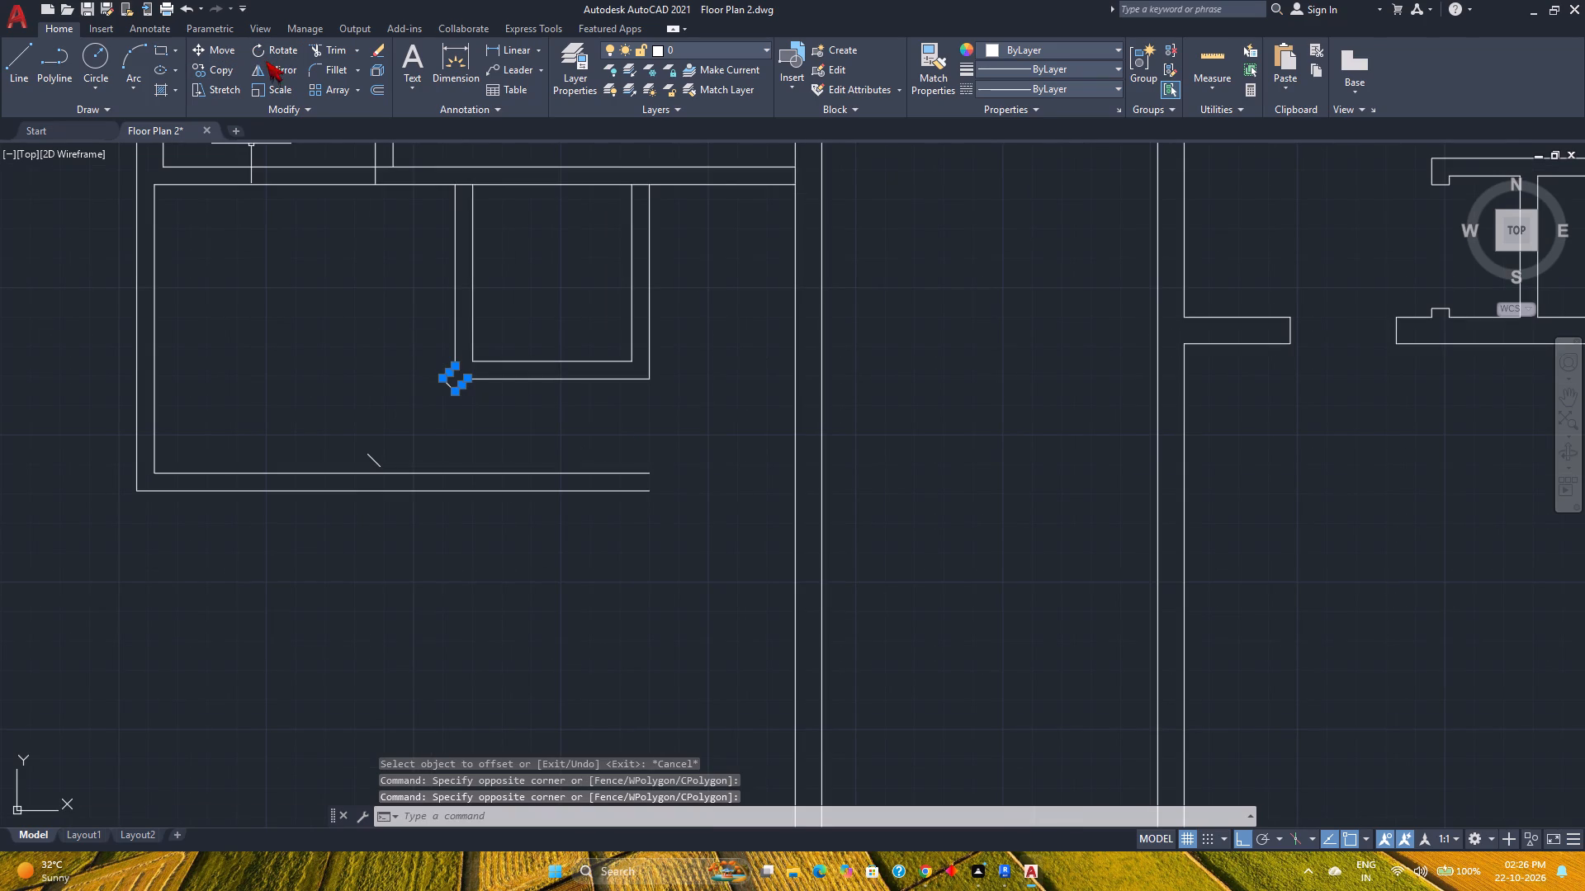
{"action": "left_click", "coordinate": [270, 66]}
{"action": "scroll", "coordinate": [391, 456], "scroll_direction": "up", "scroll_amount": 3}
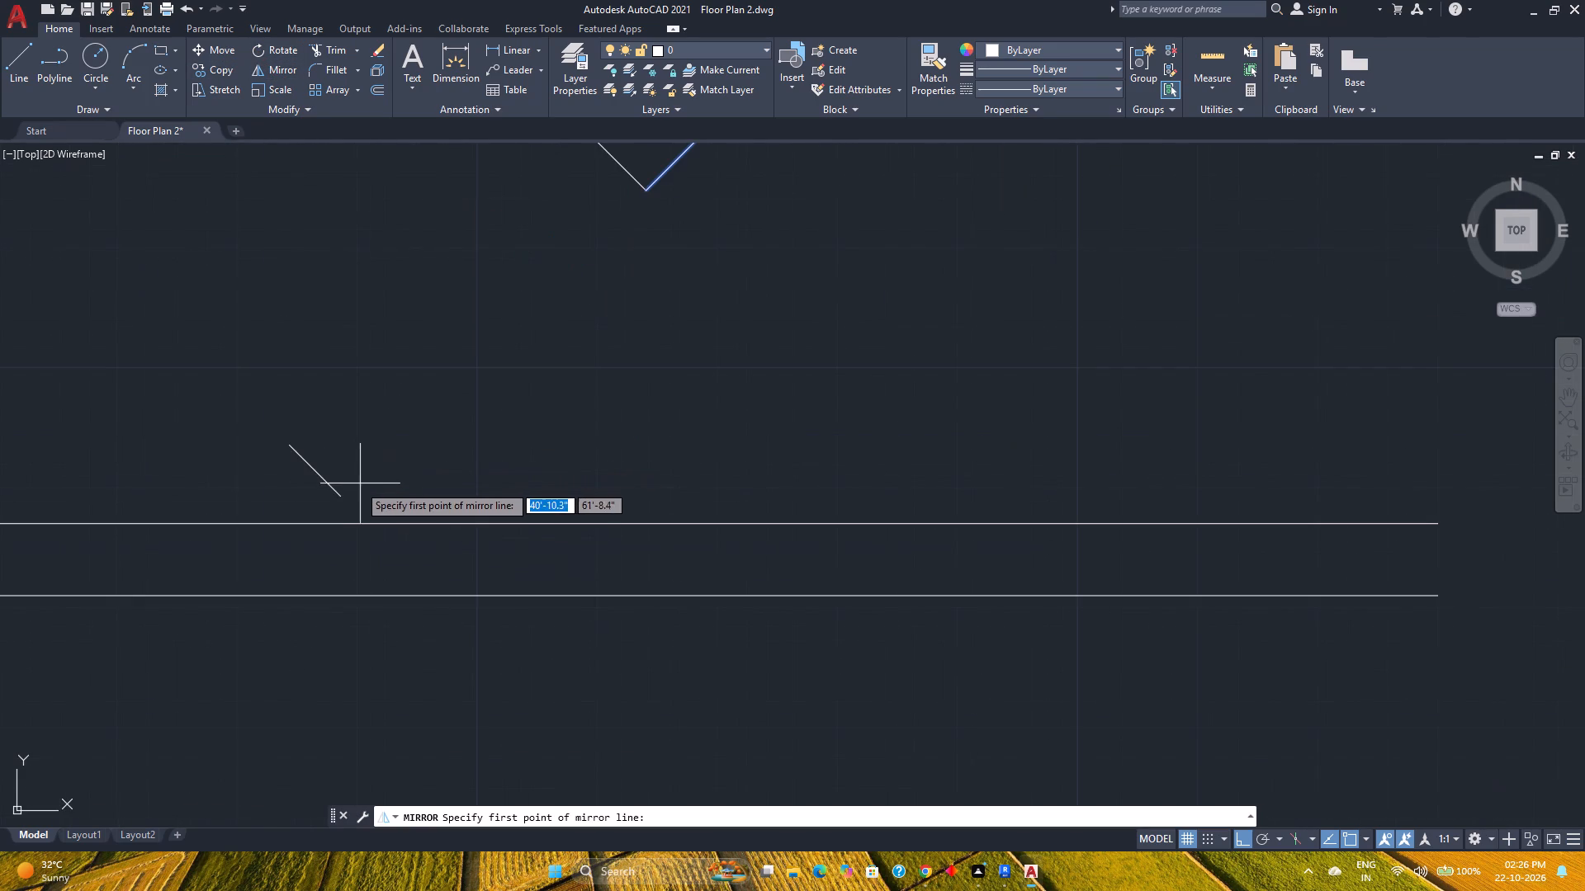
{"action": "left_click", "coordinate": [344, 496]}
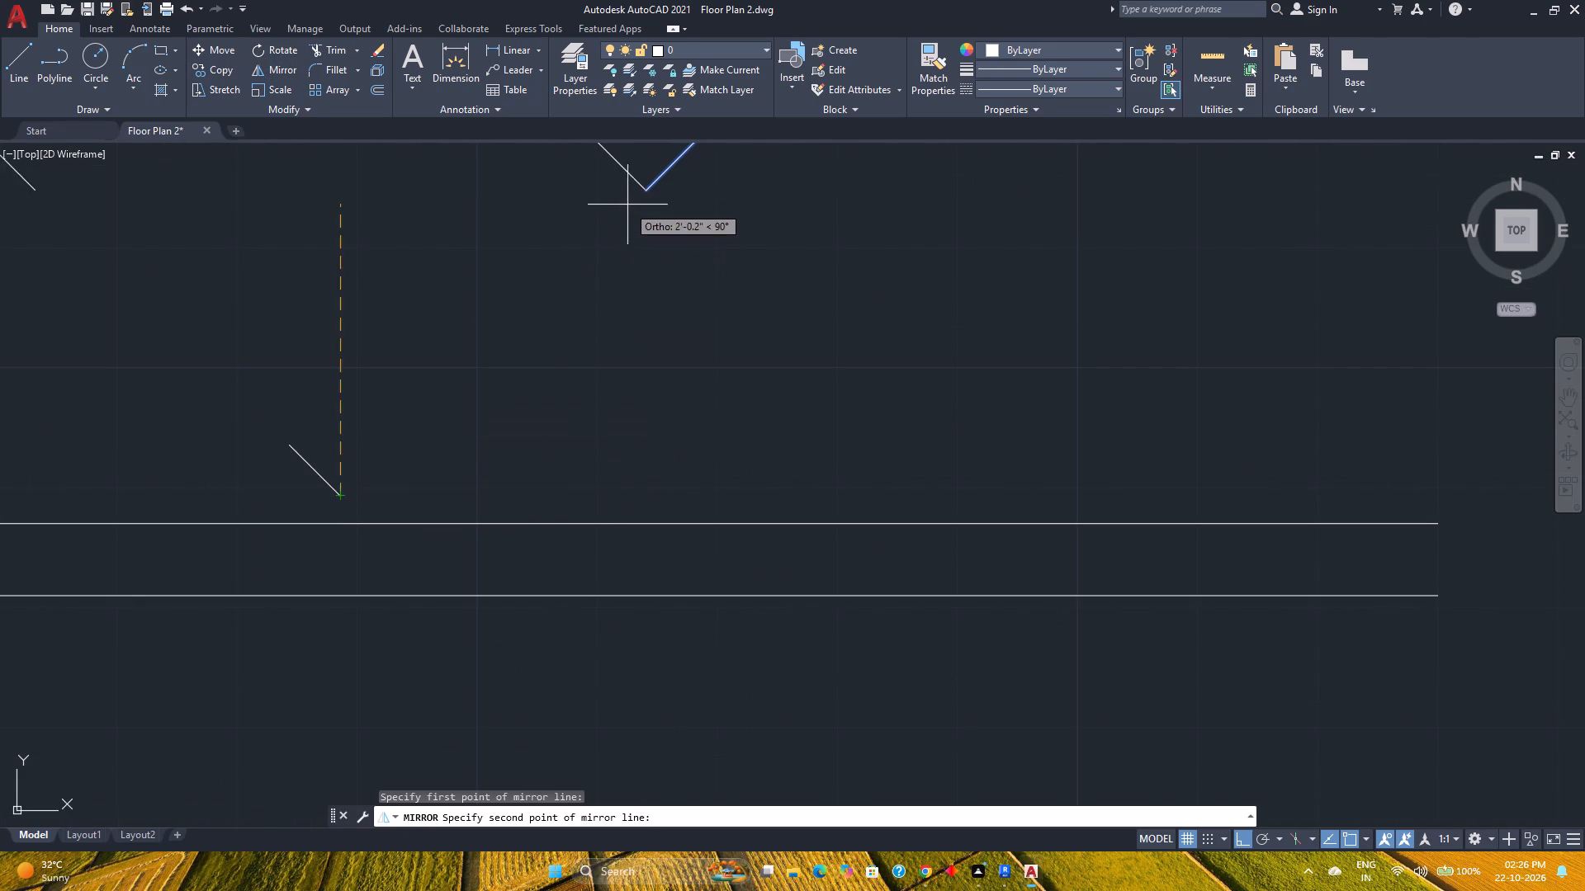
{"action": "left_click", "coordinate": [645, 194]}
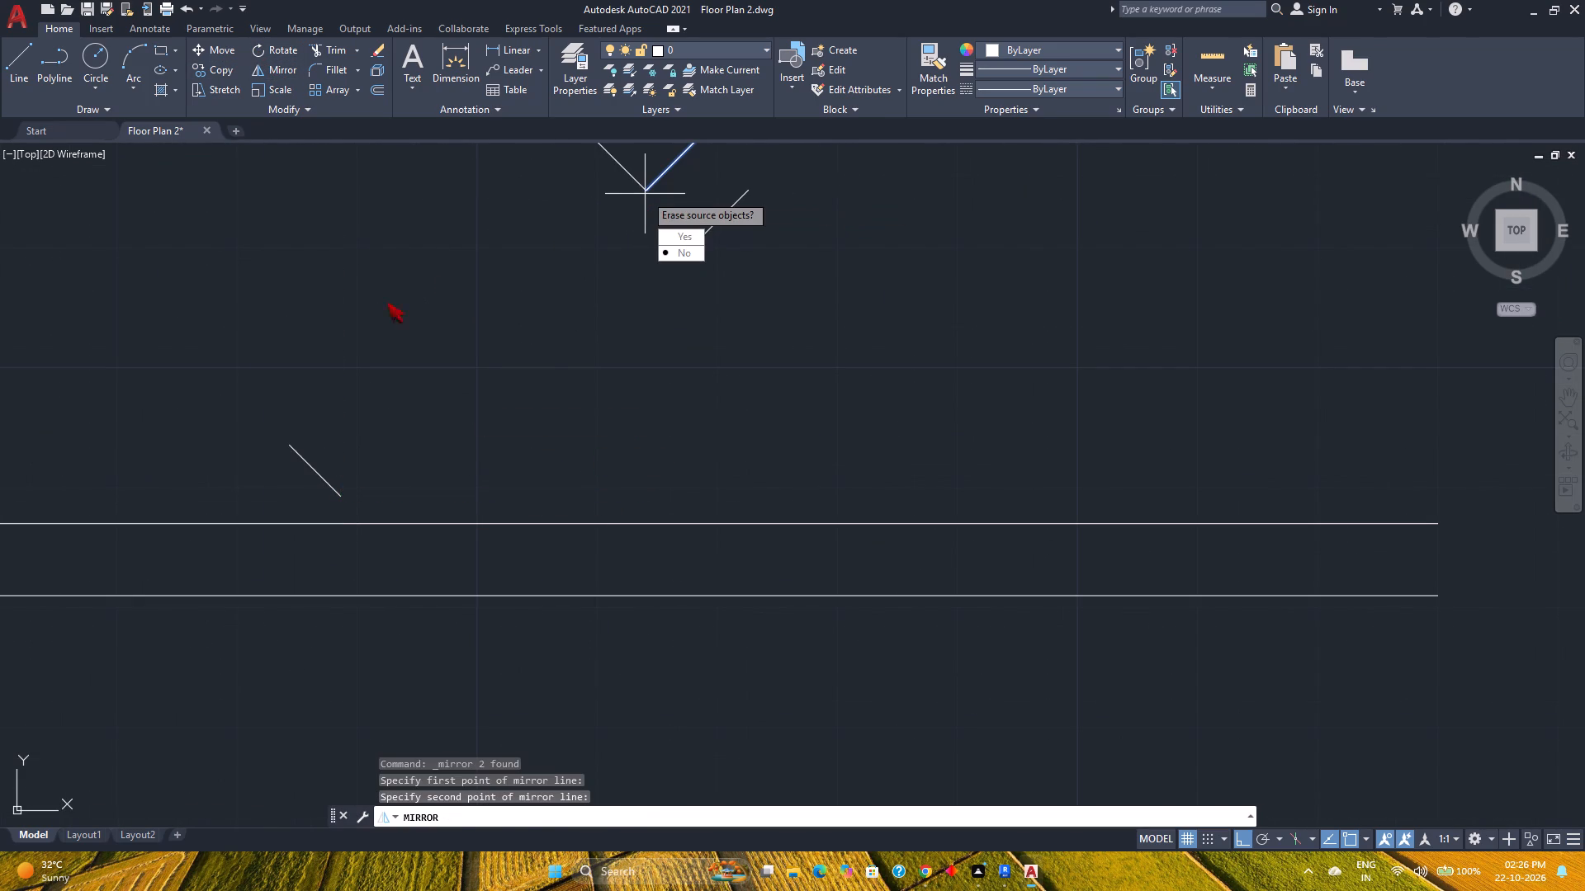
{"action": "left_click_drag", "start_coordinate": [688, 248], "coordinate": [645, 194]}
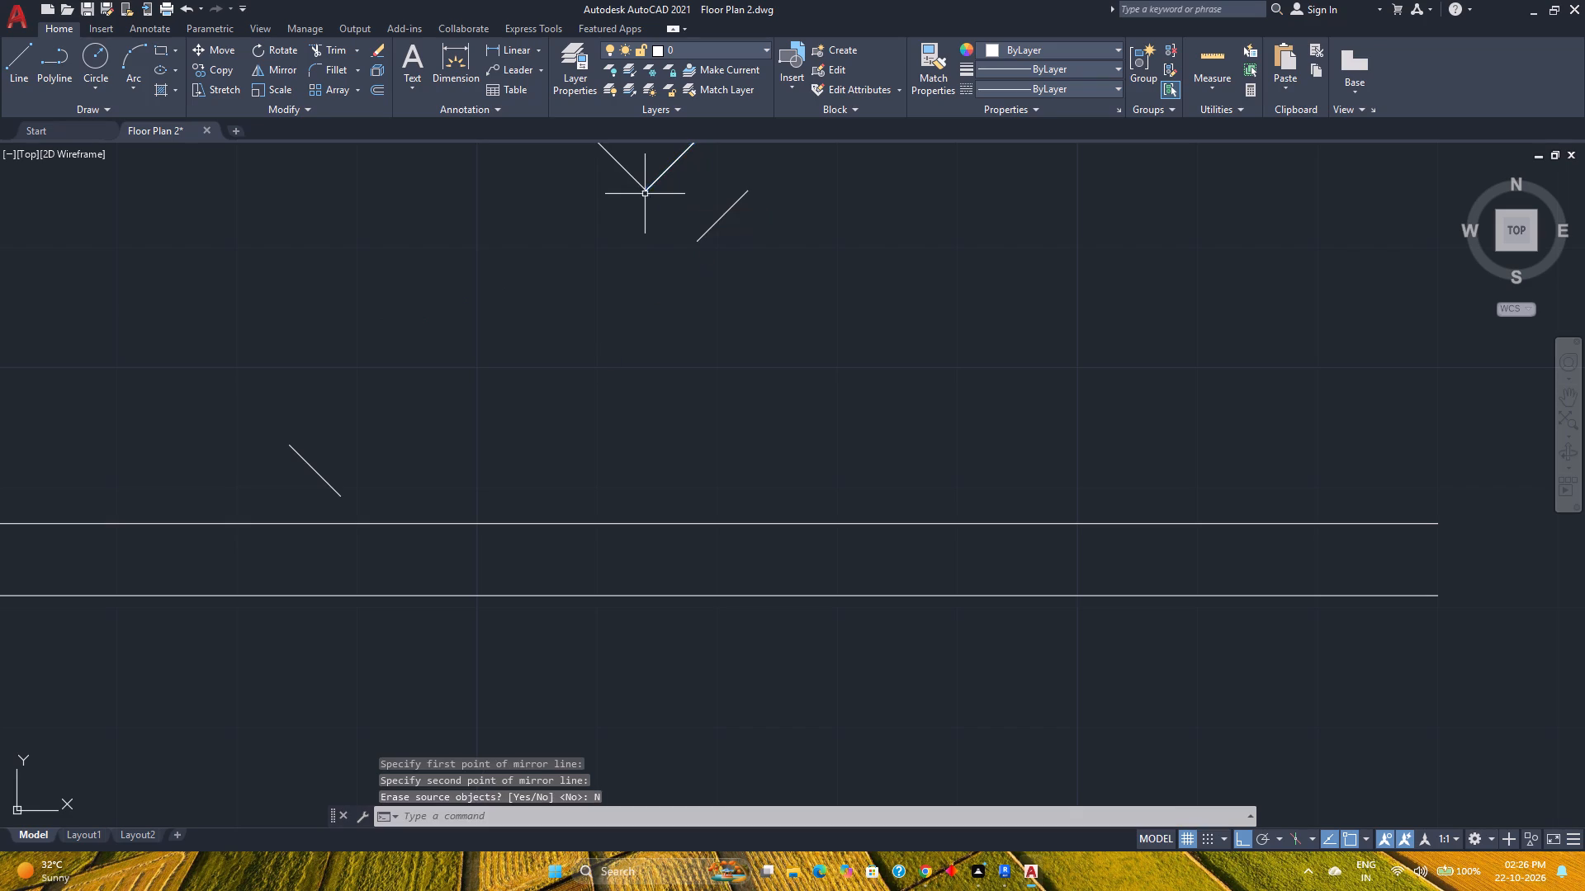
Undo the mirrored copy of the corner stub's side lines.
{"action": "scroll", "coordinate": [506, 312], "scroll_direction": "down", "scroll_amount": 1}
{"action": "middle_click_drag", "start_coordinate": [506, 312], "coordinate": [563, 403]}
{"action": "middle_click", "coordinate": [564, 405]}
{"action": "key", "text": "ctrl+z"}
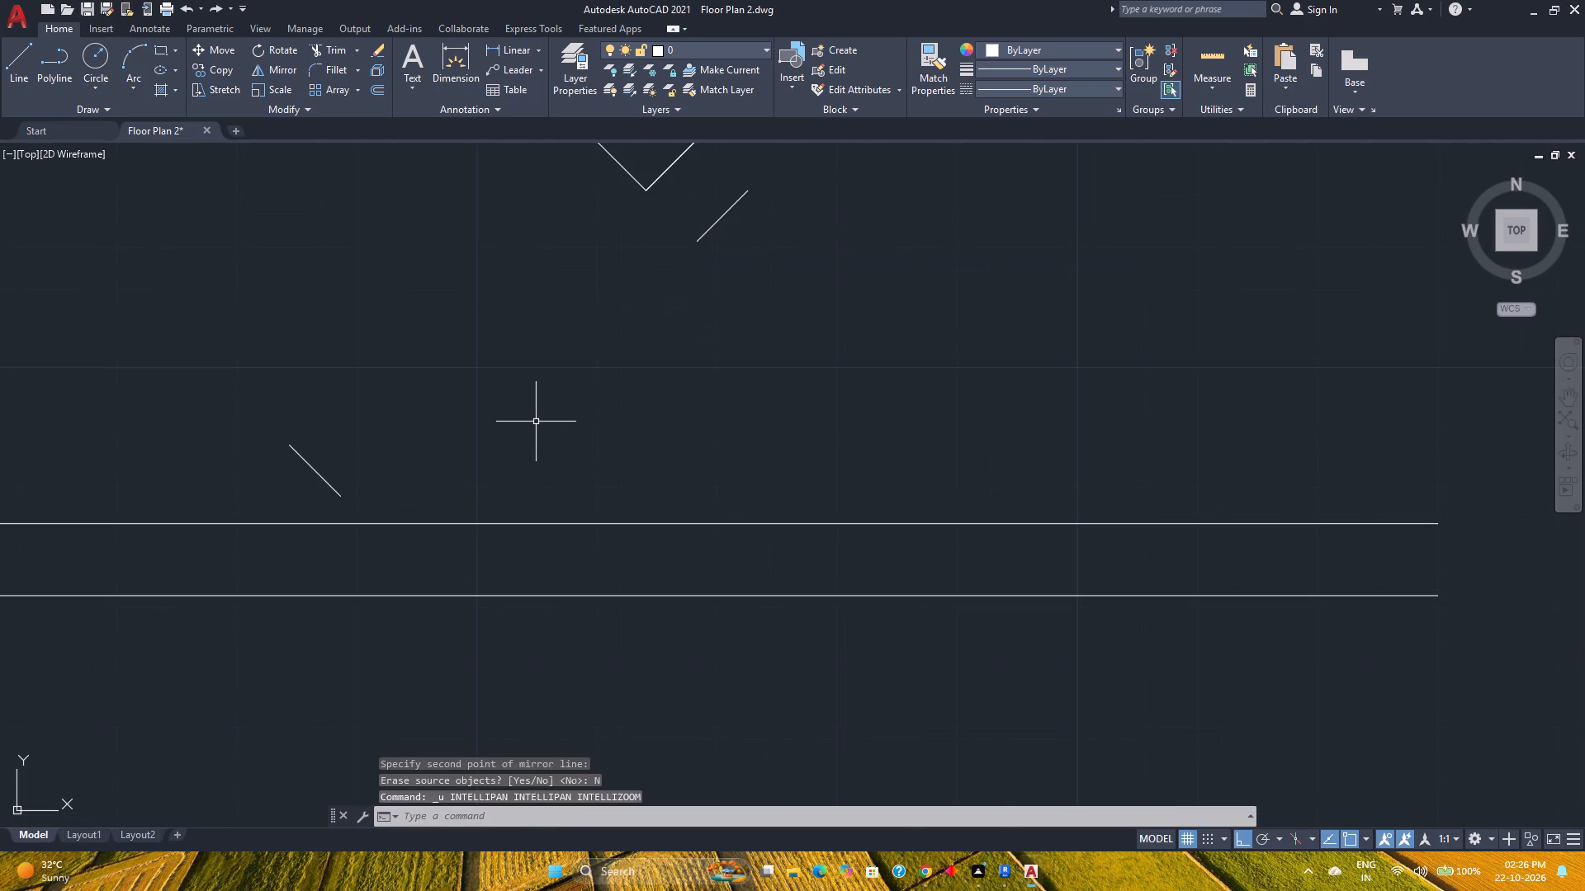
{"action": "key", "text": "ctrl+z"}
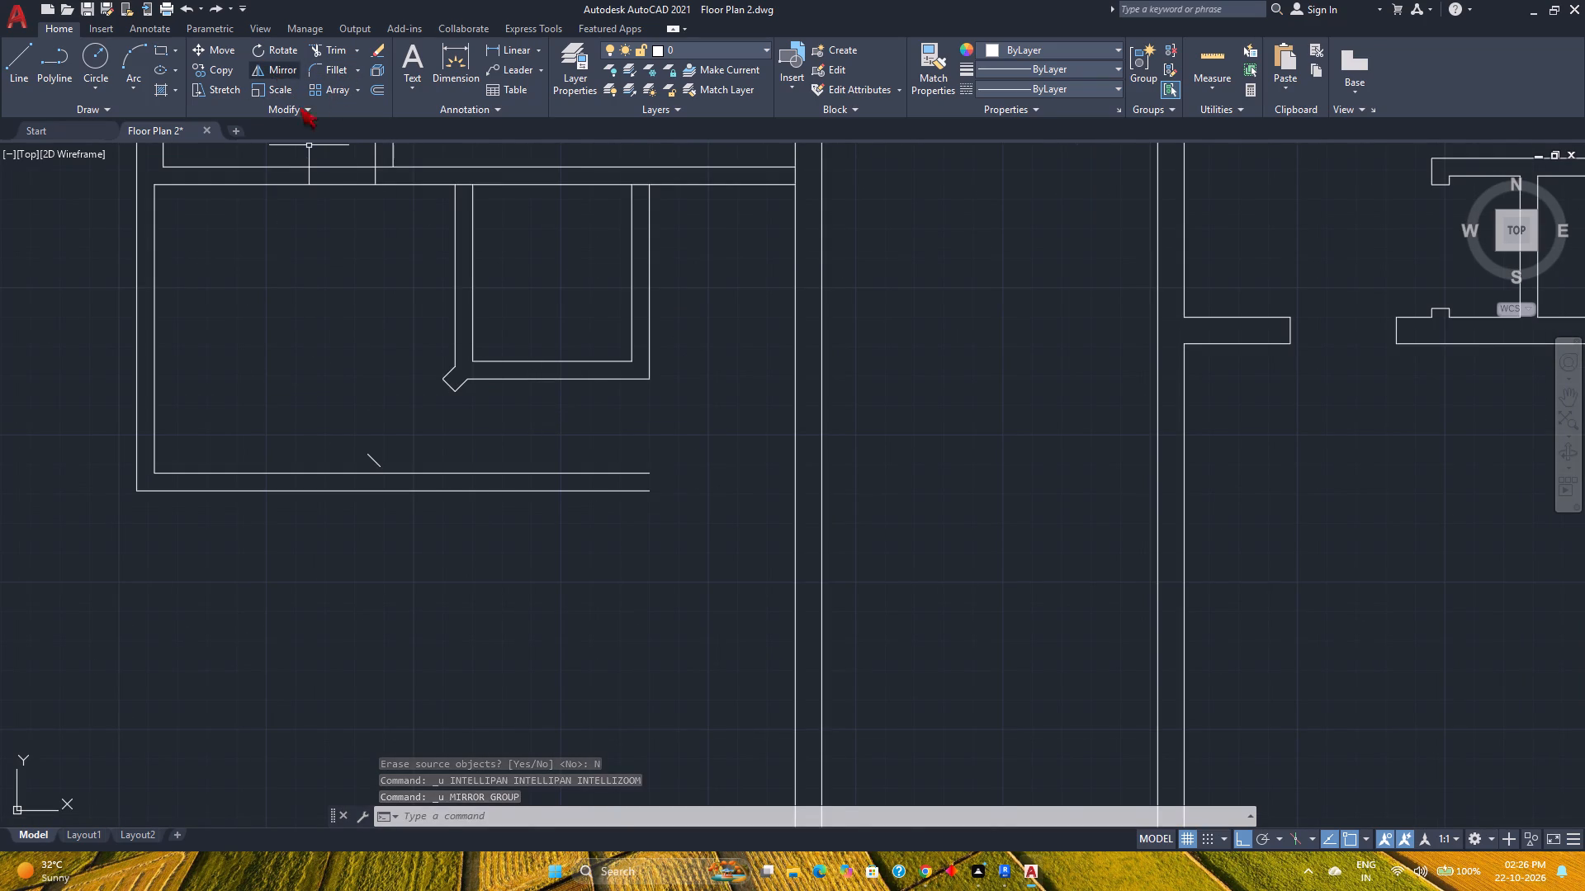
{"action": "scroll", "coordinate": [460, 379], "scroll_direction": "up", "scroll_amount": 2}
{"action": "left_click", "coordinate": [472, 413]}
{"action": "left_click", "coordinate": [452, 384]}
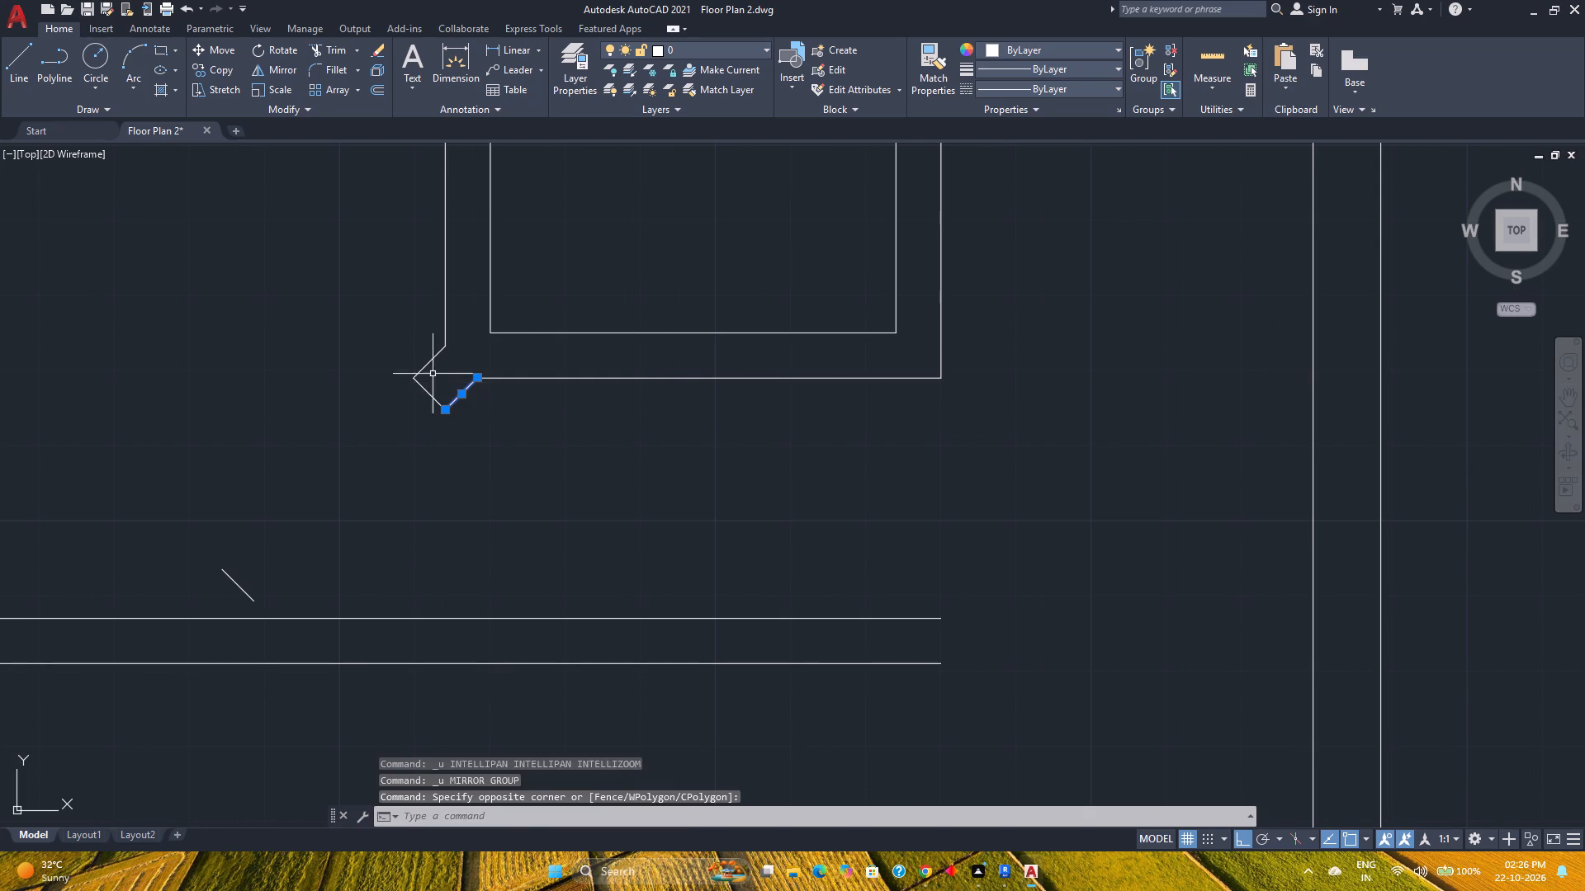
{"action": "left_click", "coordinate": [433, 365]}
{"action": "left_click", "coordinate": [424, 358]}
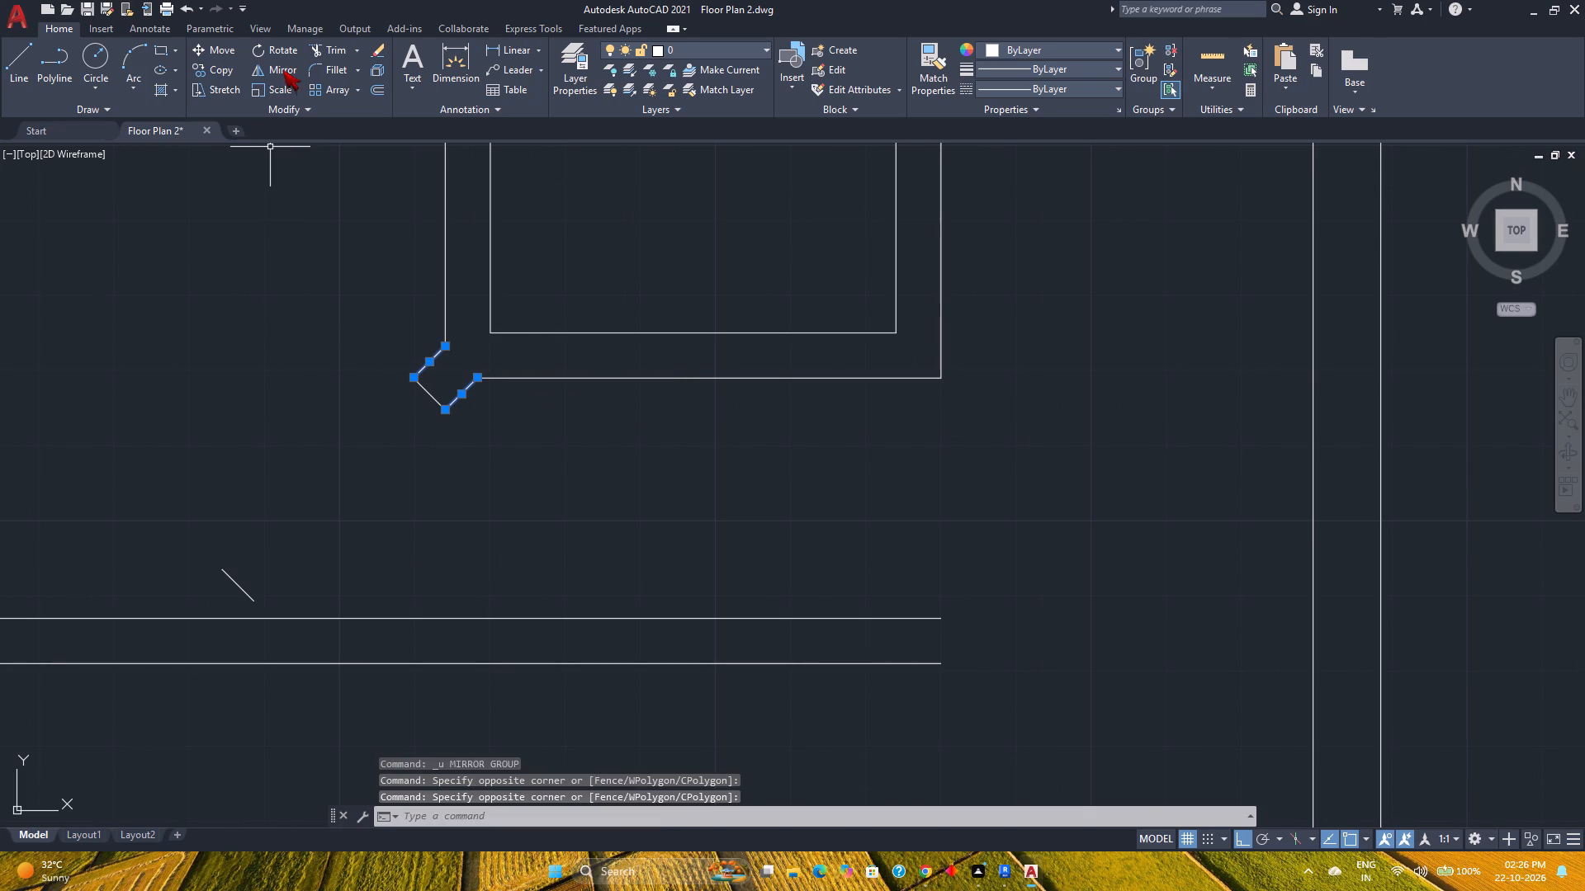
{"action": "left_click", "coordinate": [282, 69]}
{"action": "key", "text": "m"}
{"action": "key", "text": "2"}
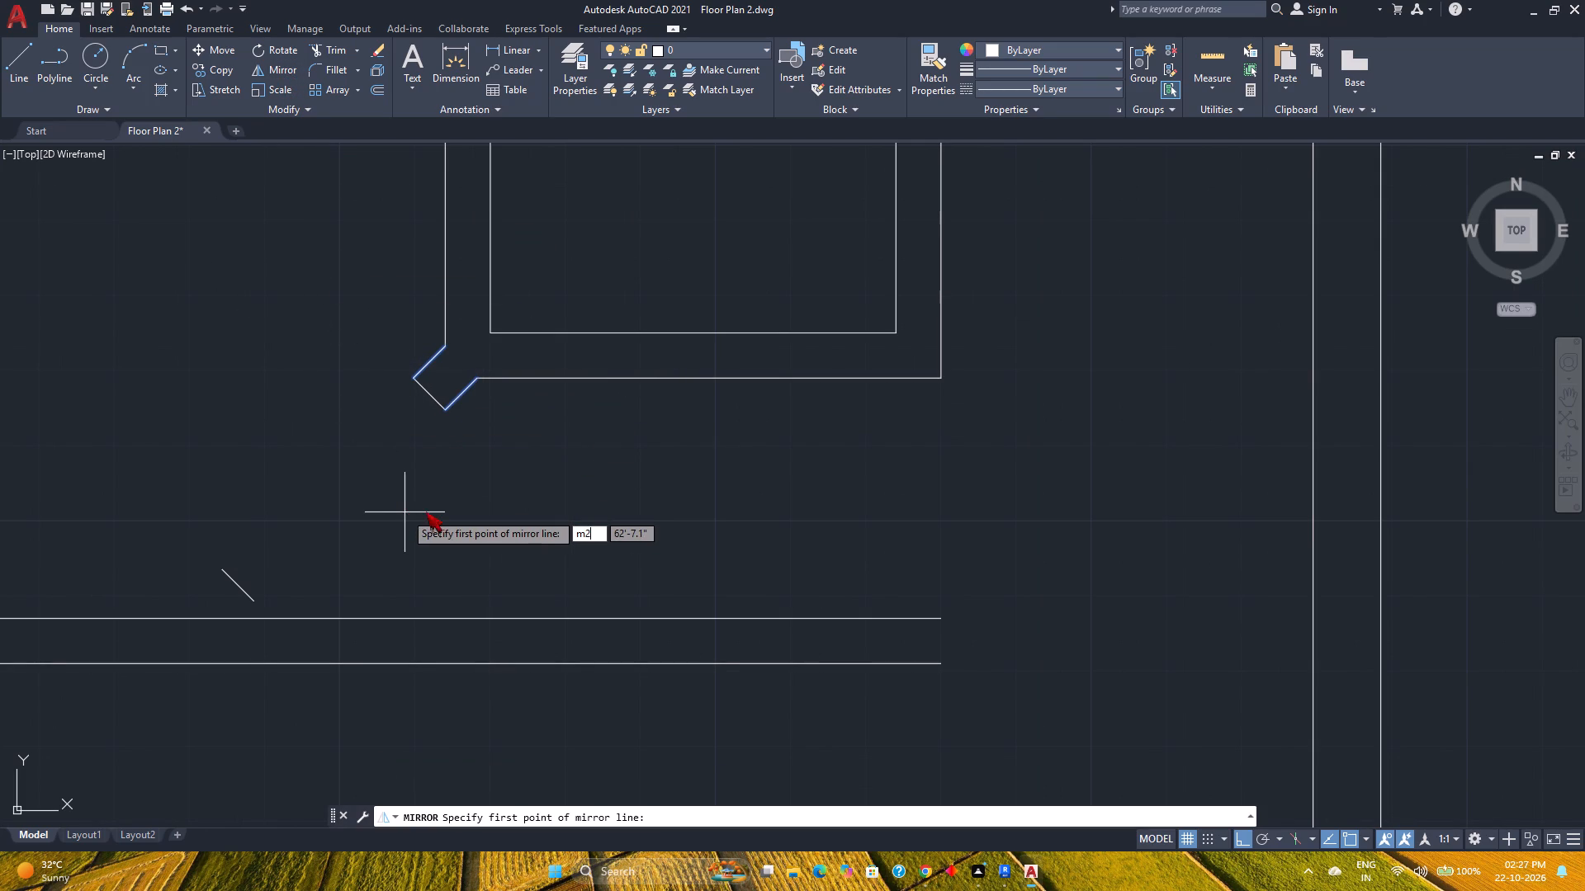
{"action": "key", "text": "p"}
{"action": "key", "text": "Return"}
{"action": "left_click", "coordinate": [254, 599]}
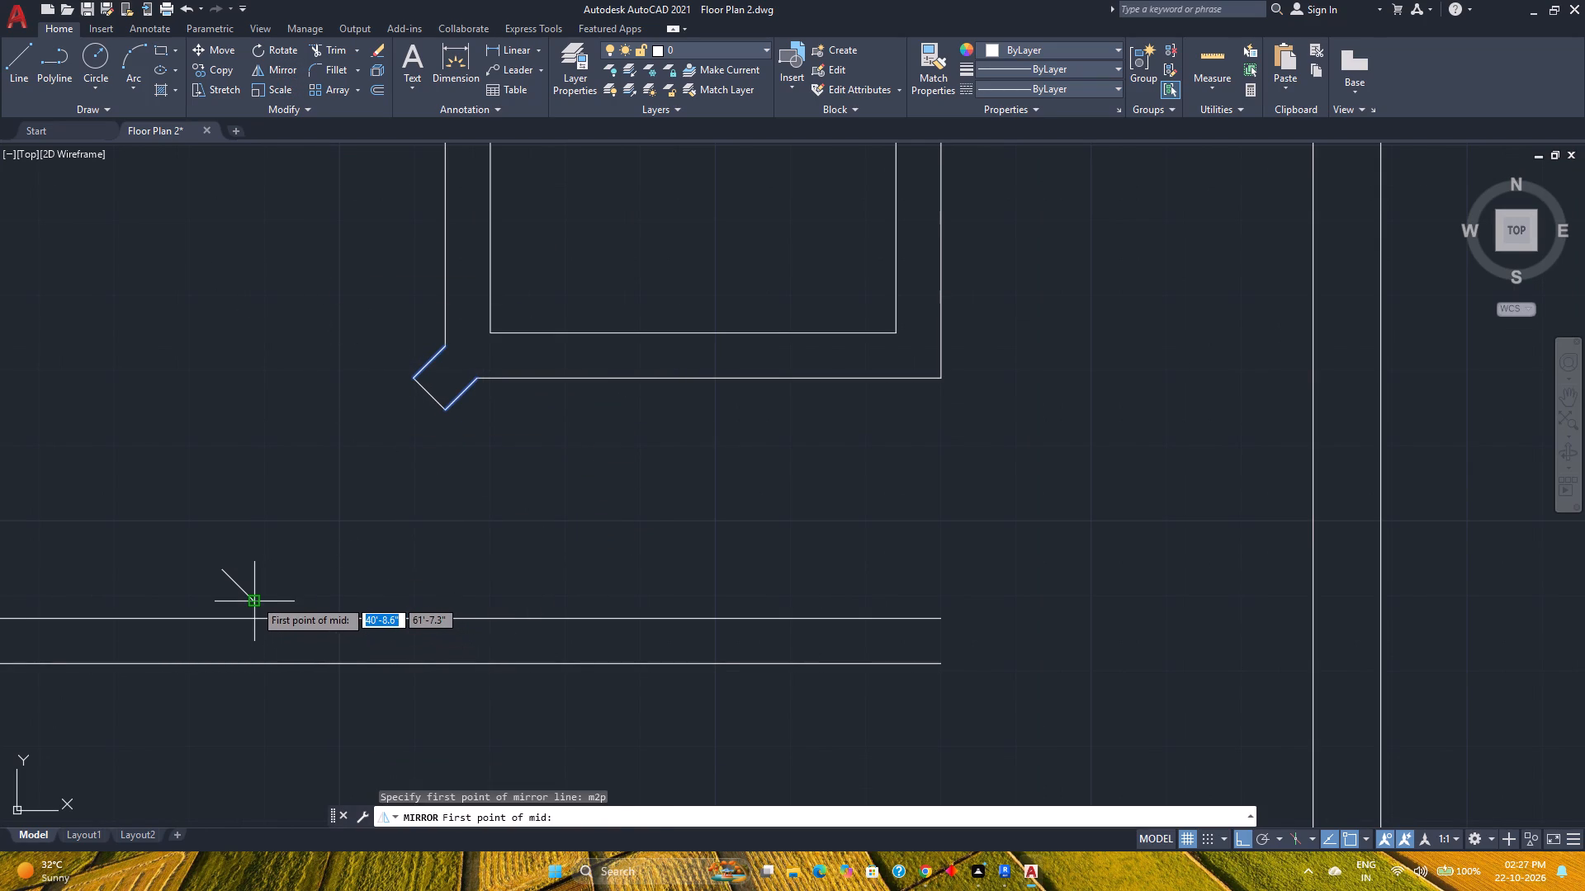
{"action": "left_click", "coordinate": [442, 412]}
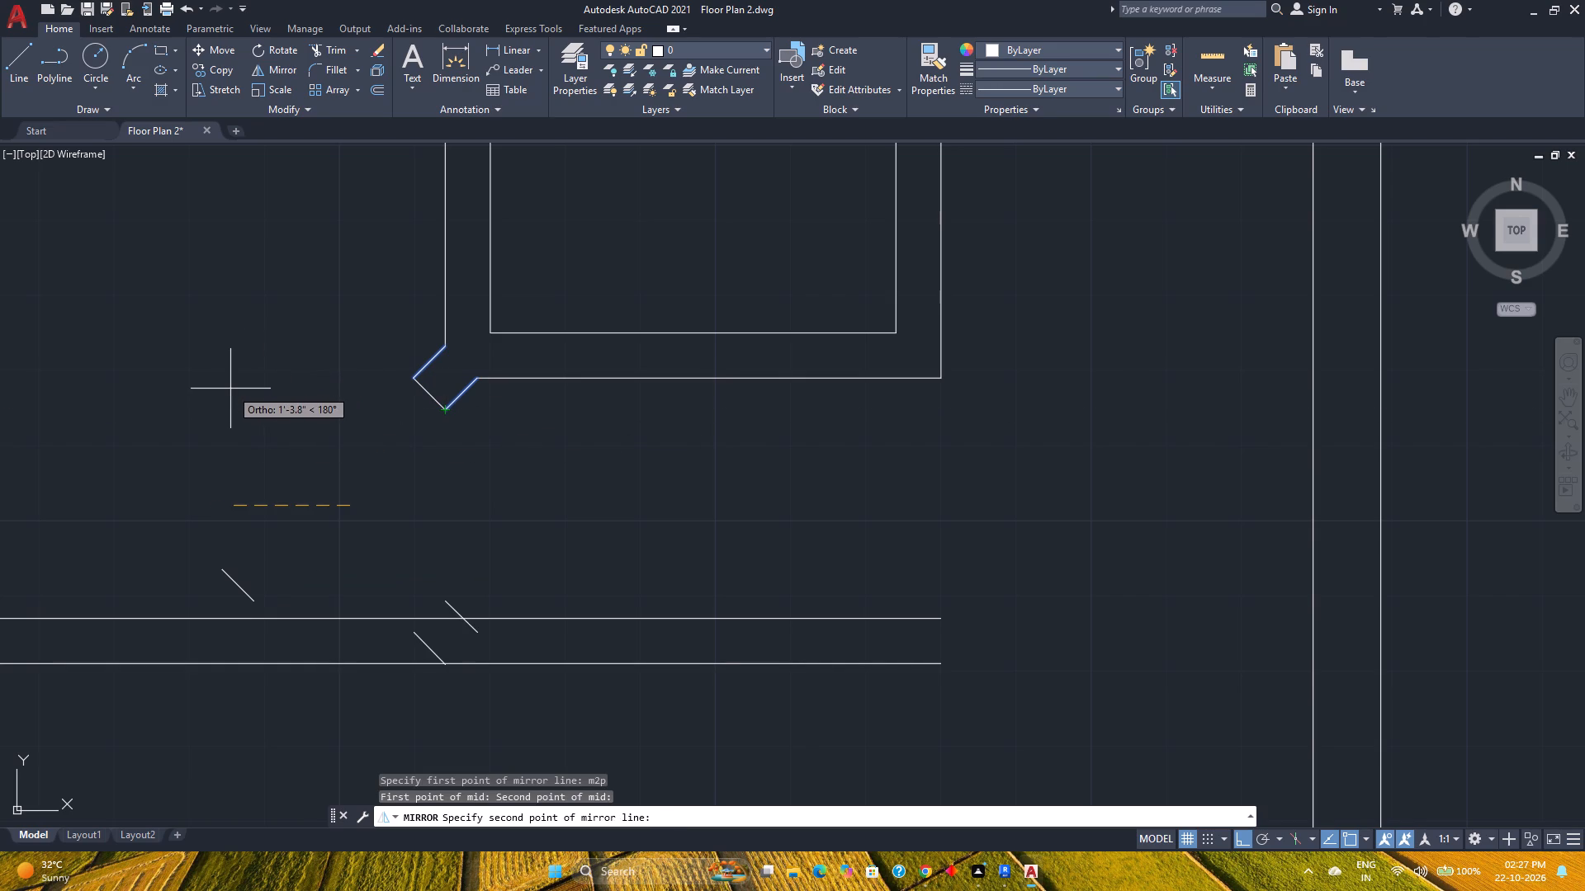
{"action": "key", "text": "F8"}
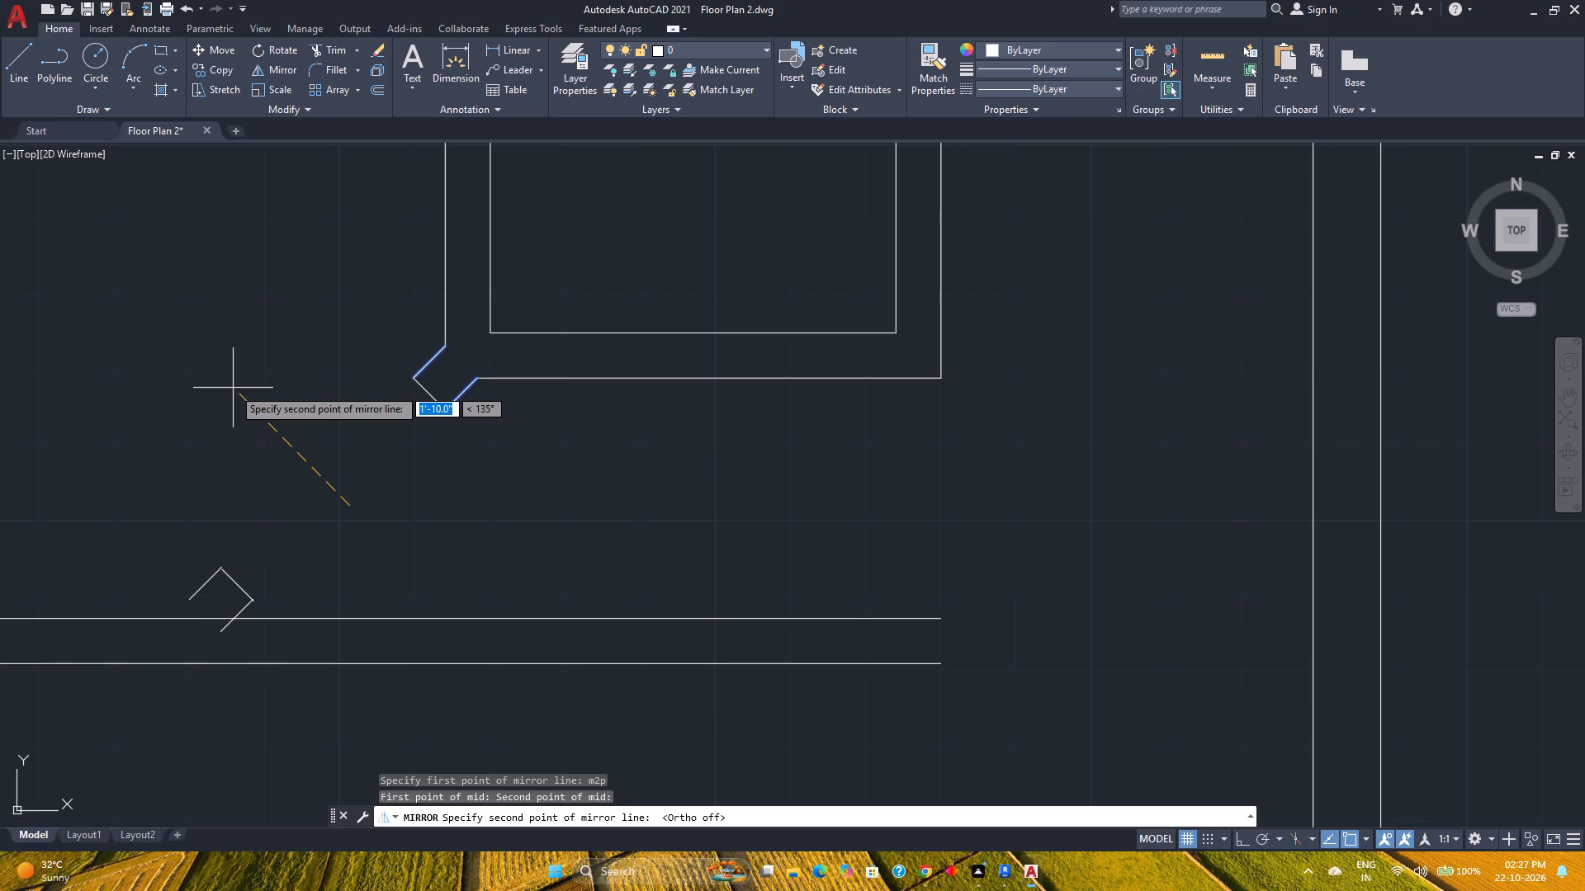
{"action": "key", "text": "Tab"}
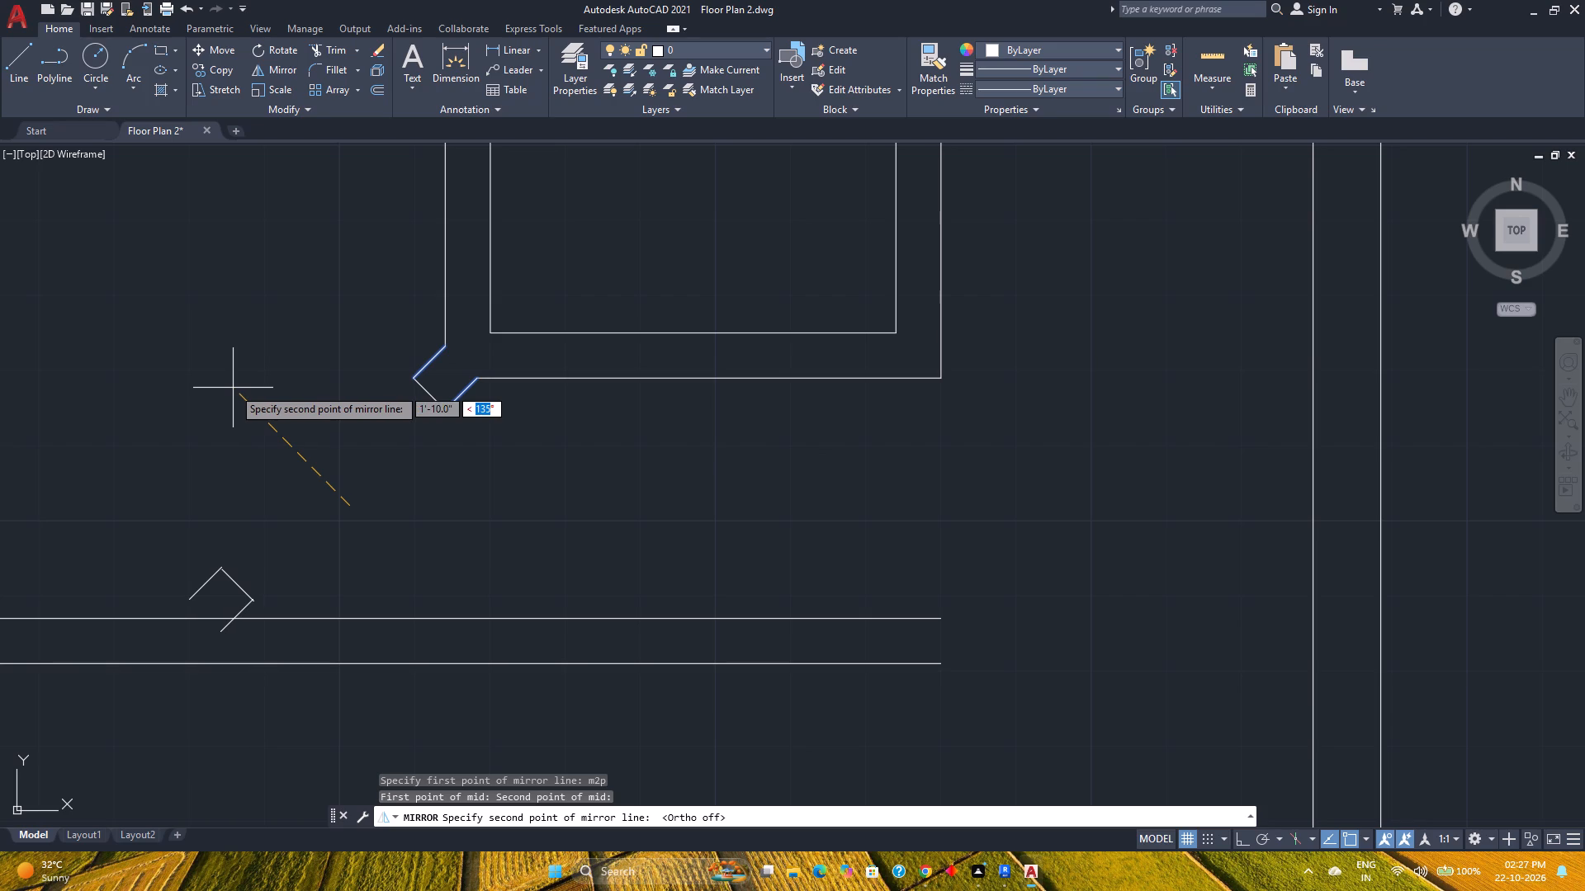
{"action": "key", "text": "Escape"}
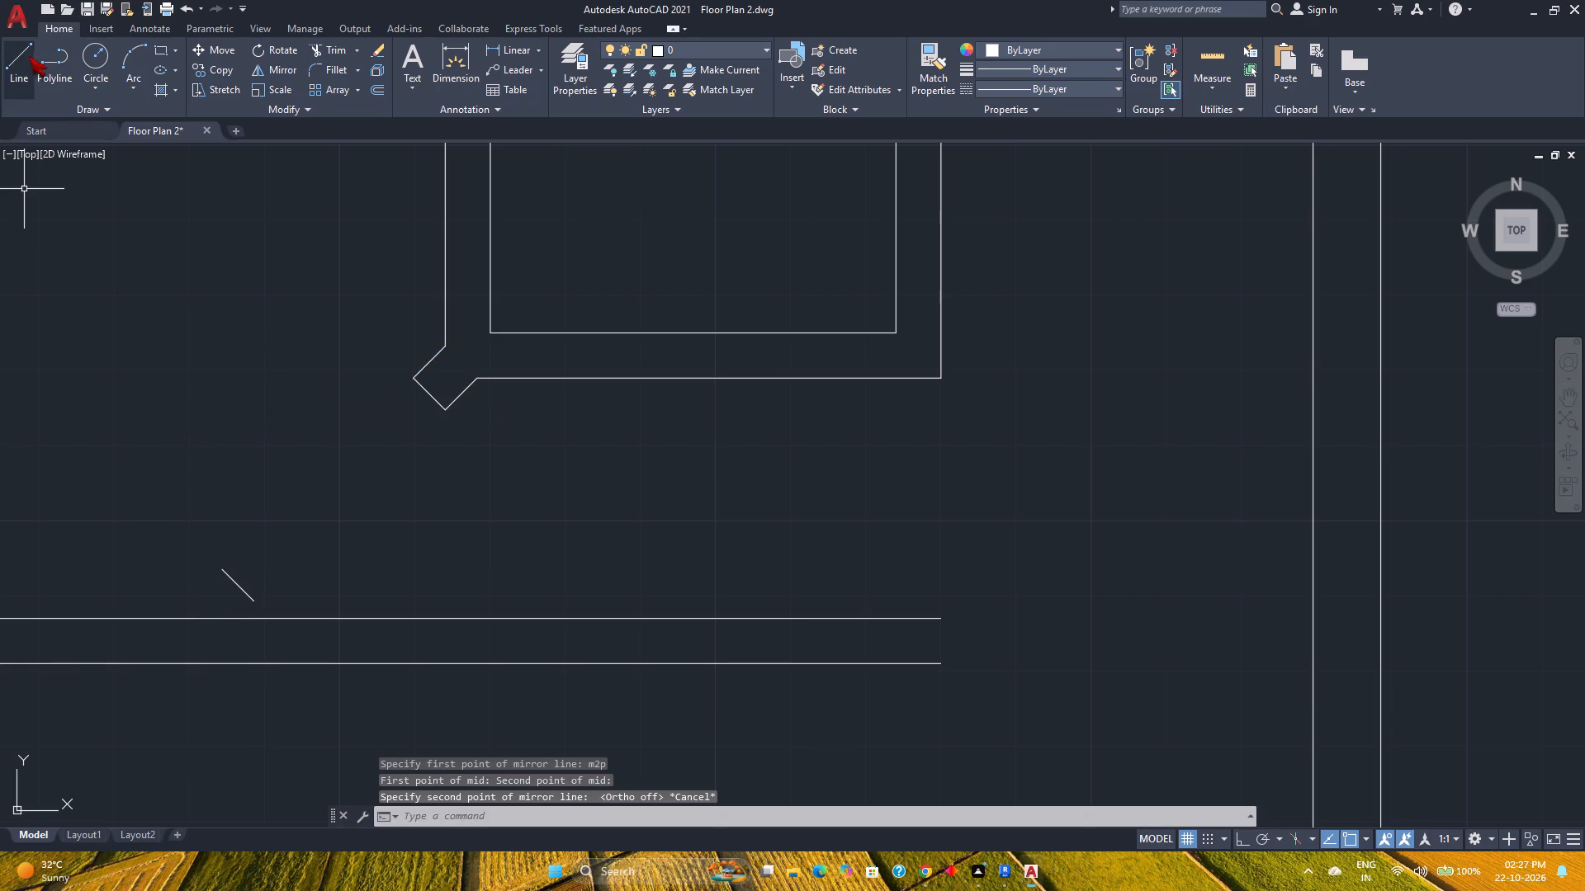
Draw an 8" line at 135° from the 3' offset line's upper endpoint, running diagonally down toward the lower wall.
{"action": "left_click", "coordinate": [28, 56]}
{"action": "scroll", "coordinate": [169, 608], "scroll_direction": "up", "scroll_amount": 3}
{"action": "middle_click_drag", "start_coordinate": [173, 609], "coordinate": [297, 653]}
{"action": "middle_click", "coordinate": [297, 653]}
{"action": "scroll", "coordinate": [313, 644], "scroll_direction": "down", "scroll_amount": 1}
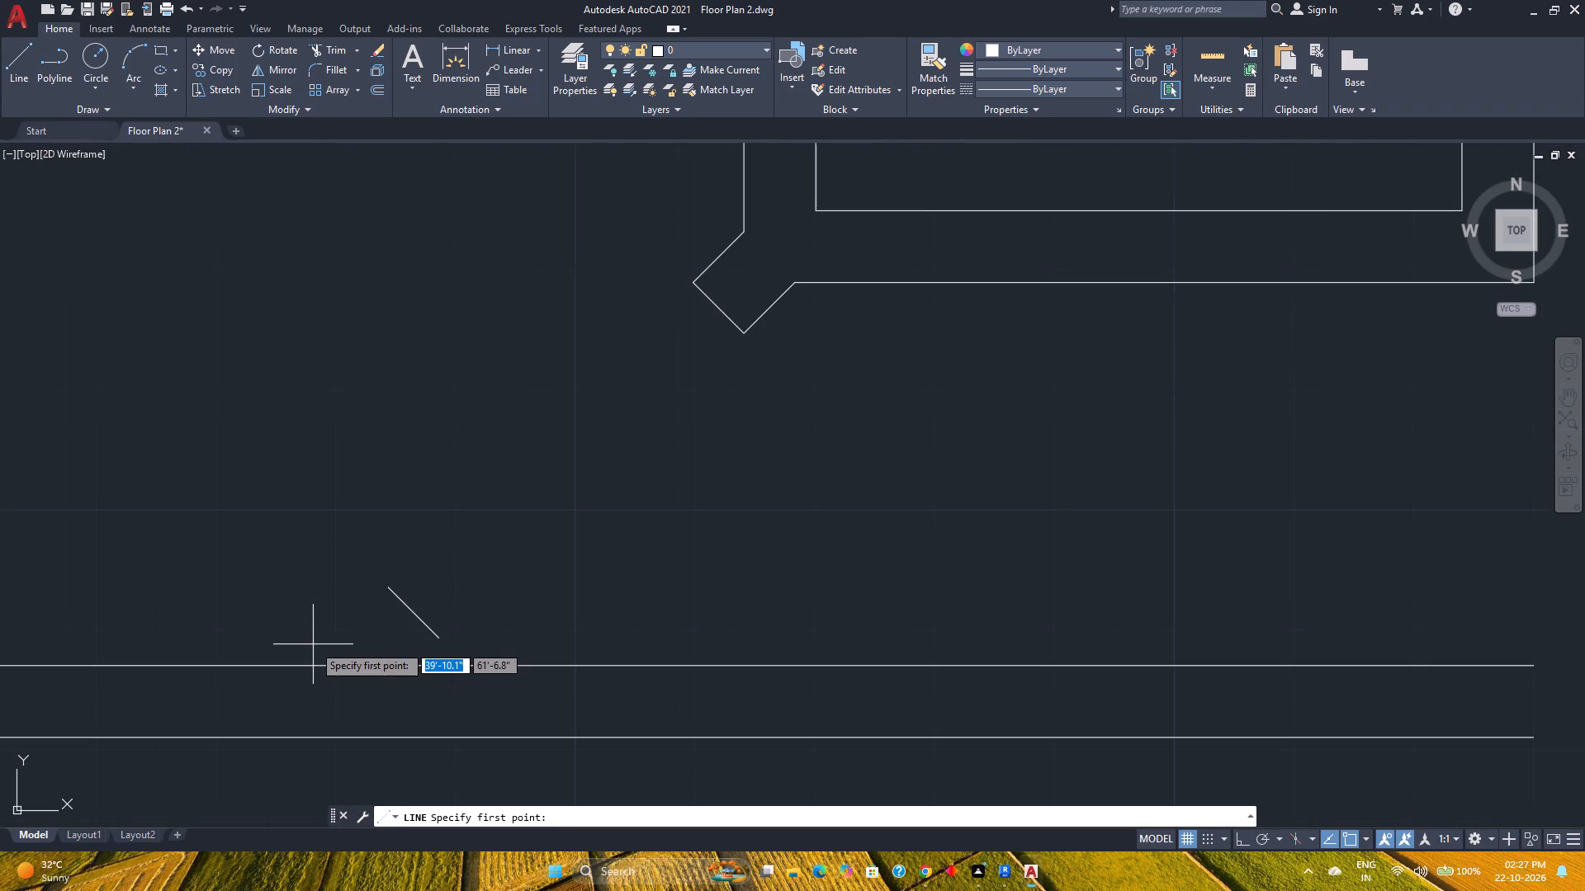
{"action": "scroll", "coordinate": [313, 644], "scroll_direction": "down", "scroll_amount": 1}
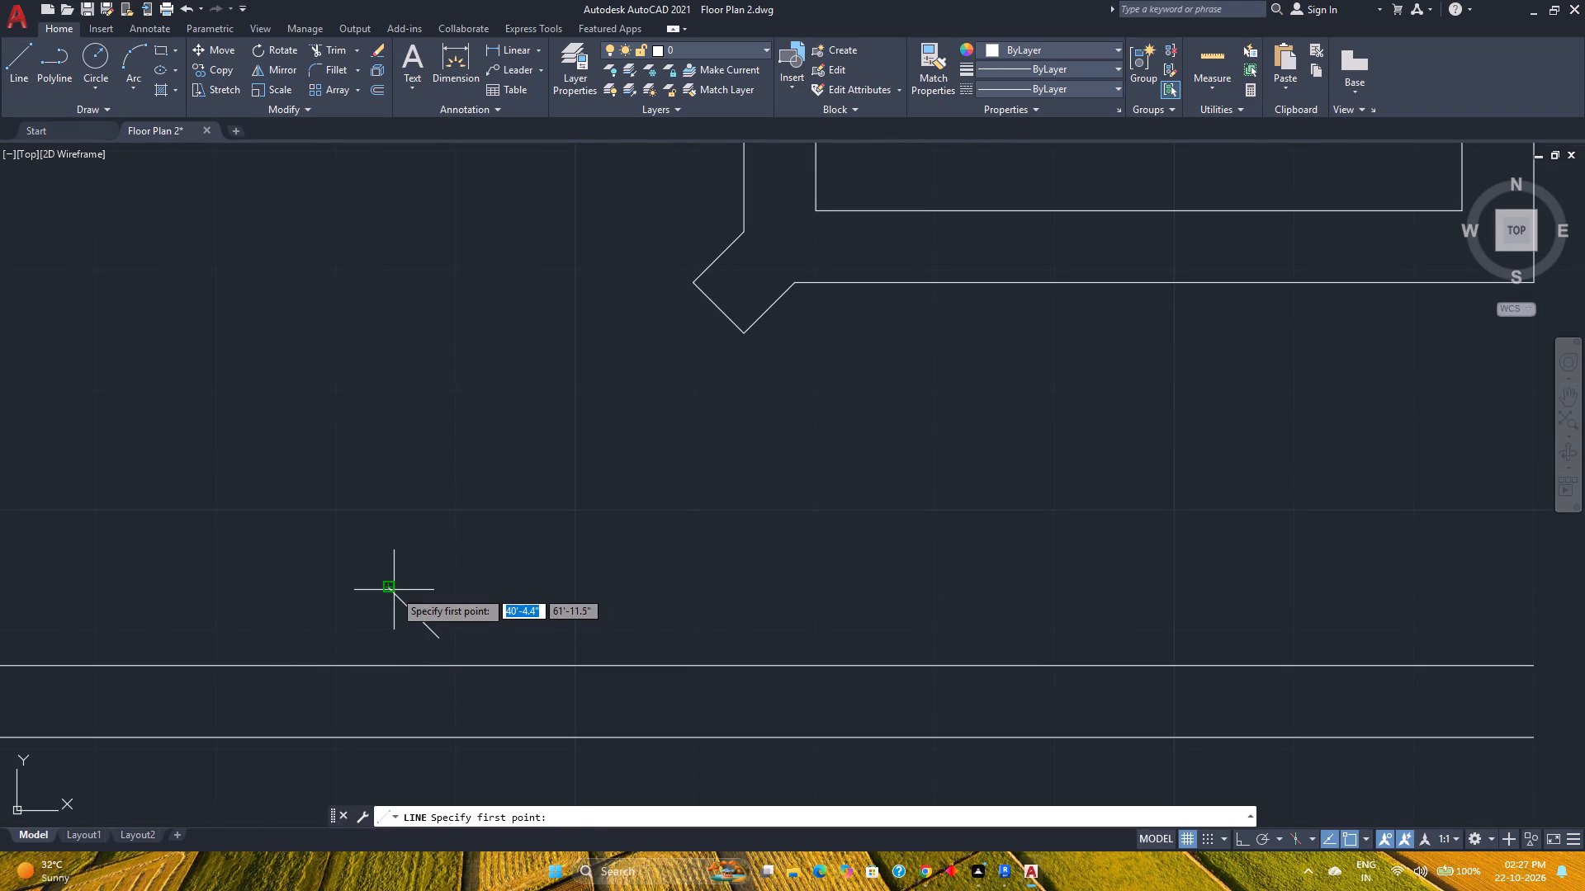
{"action": "left_click", "coordinate": [394, 590]}
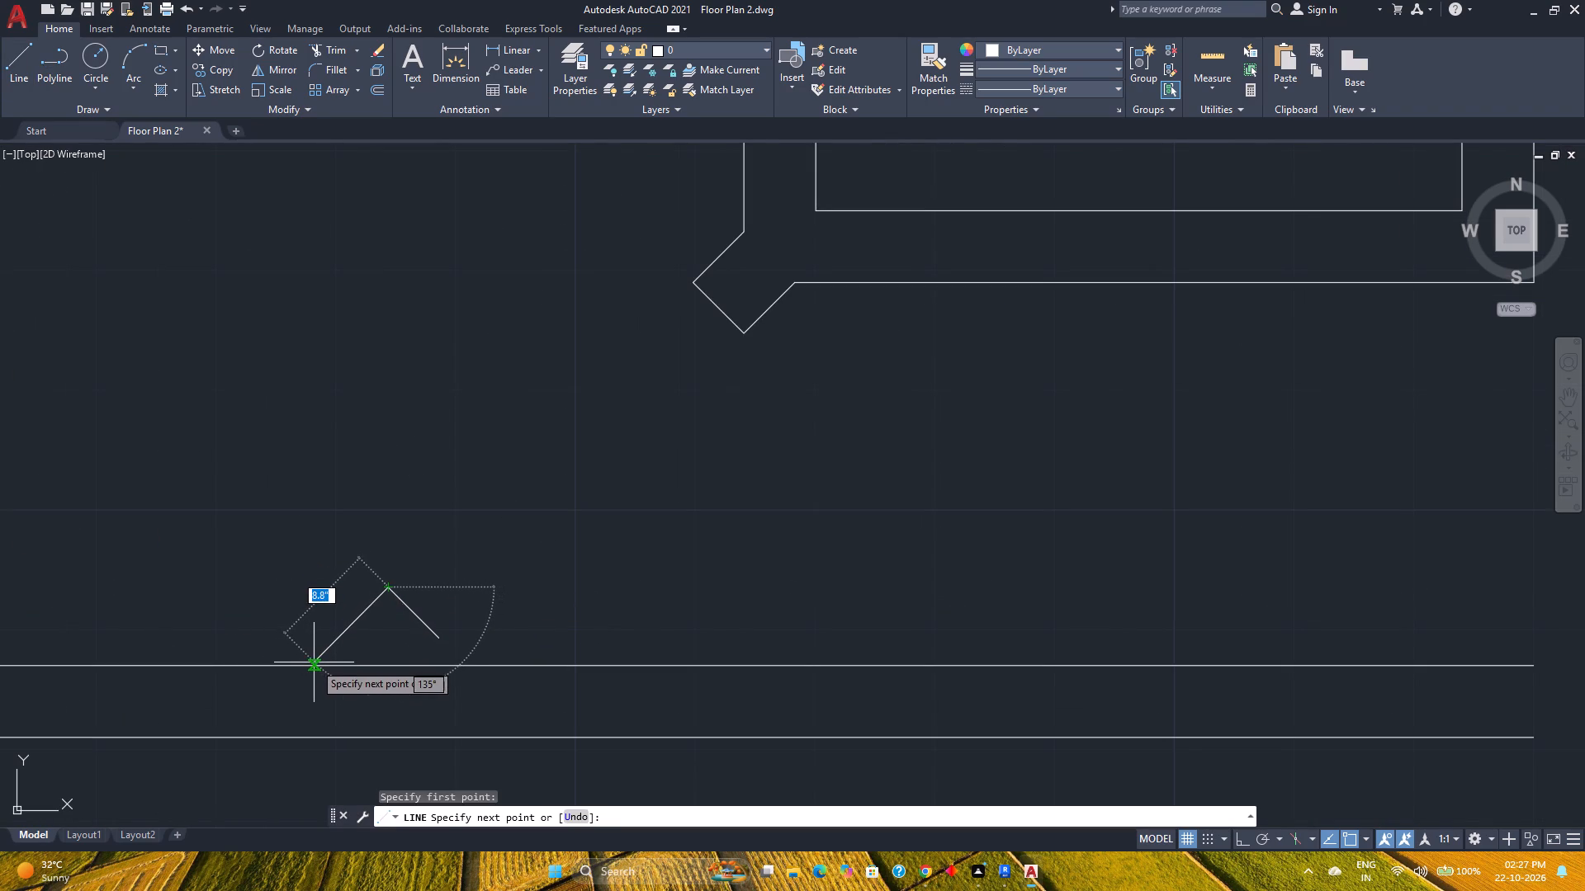
{"action": "scroll", "coordinate": [316, 665], "scroll_direction": "up", "scroll_amount": 2}
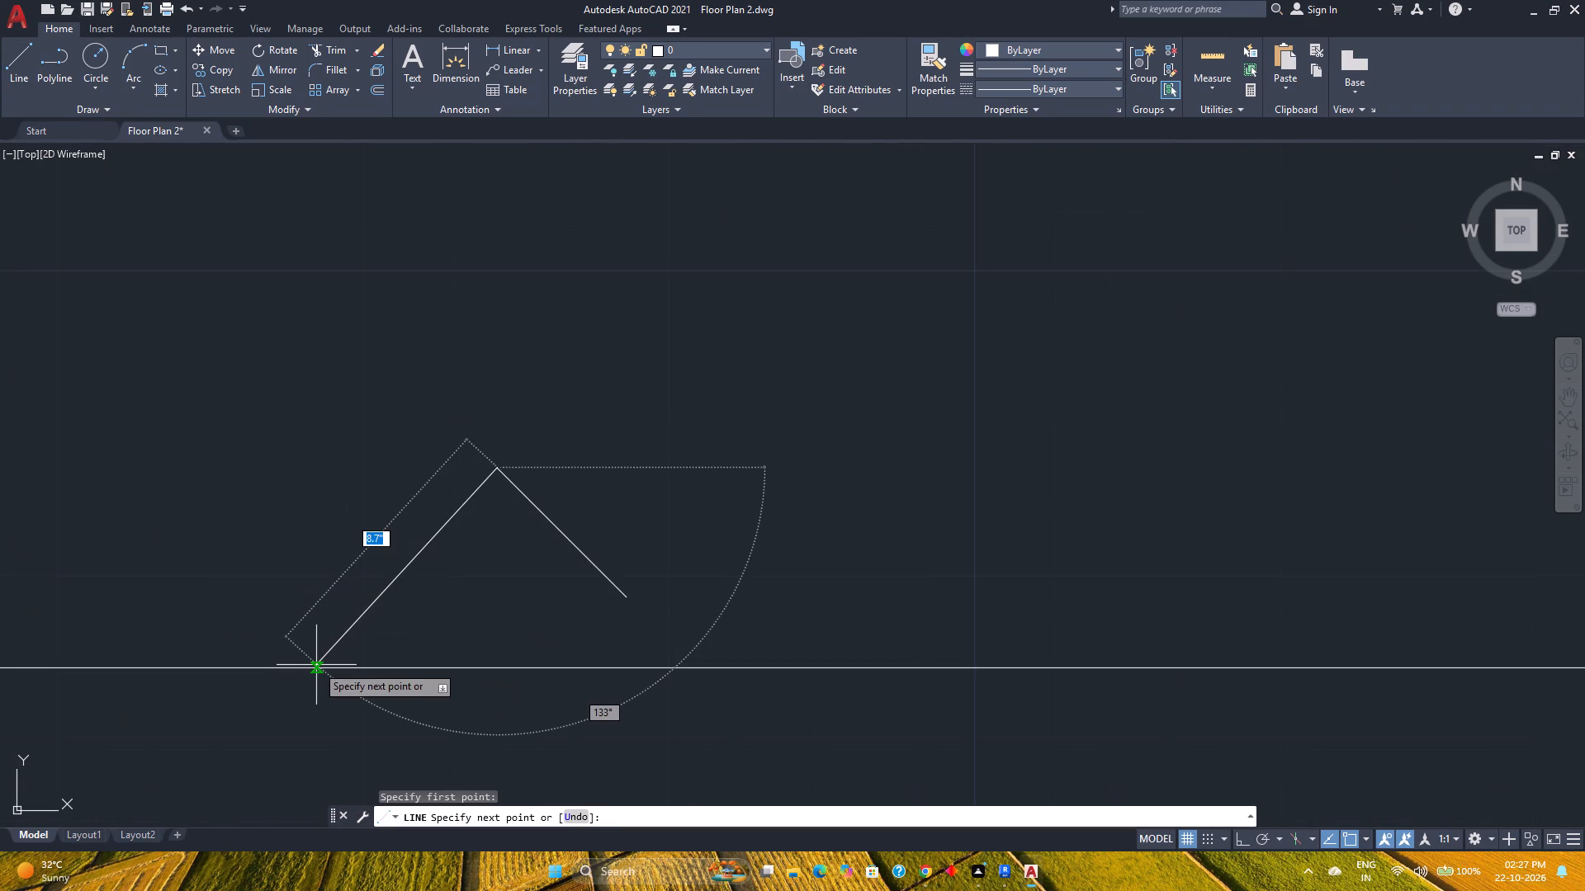
{"action": "key", "text": "F8"}
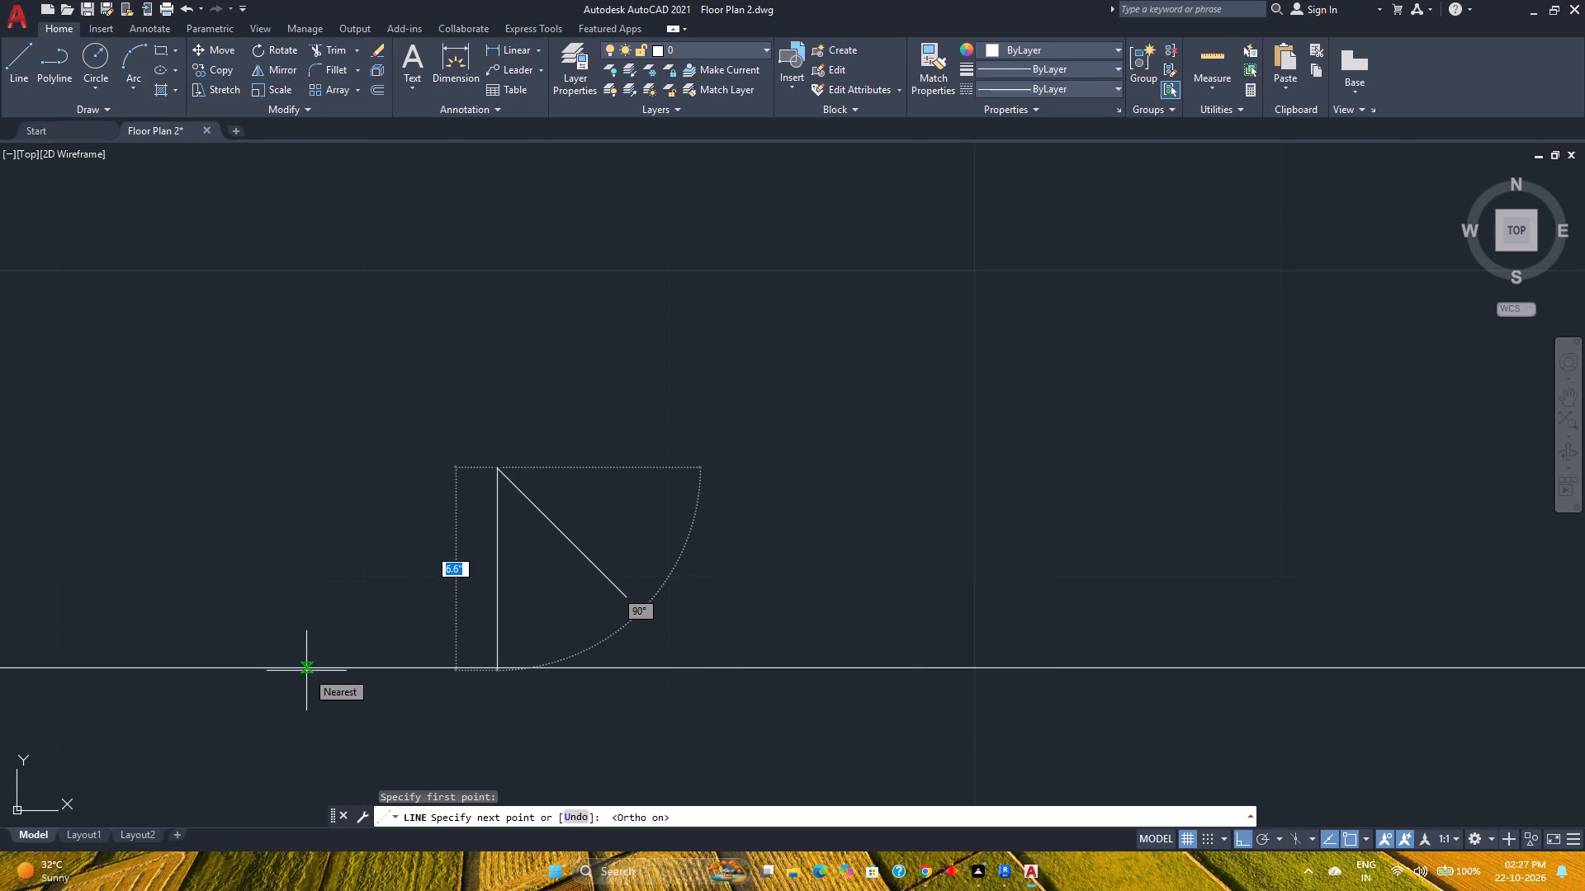
{"action": "key", "text": "8"}
{"action": "key", "text": "Tab"}
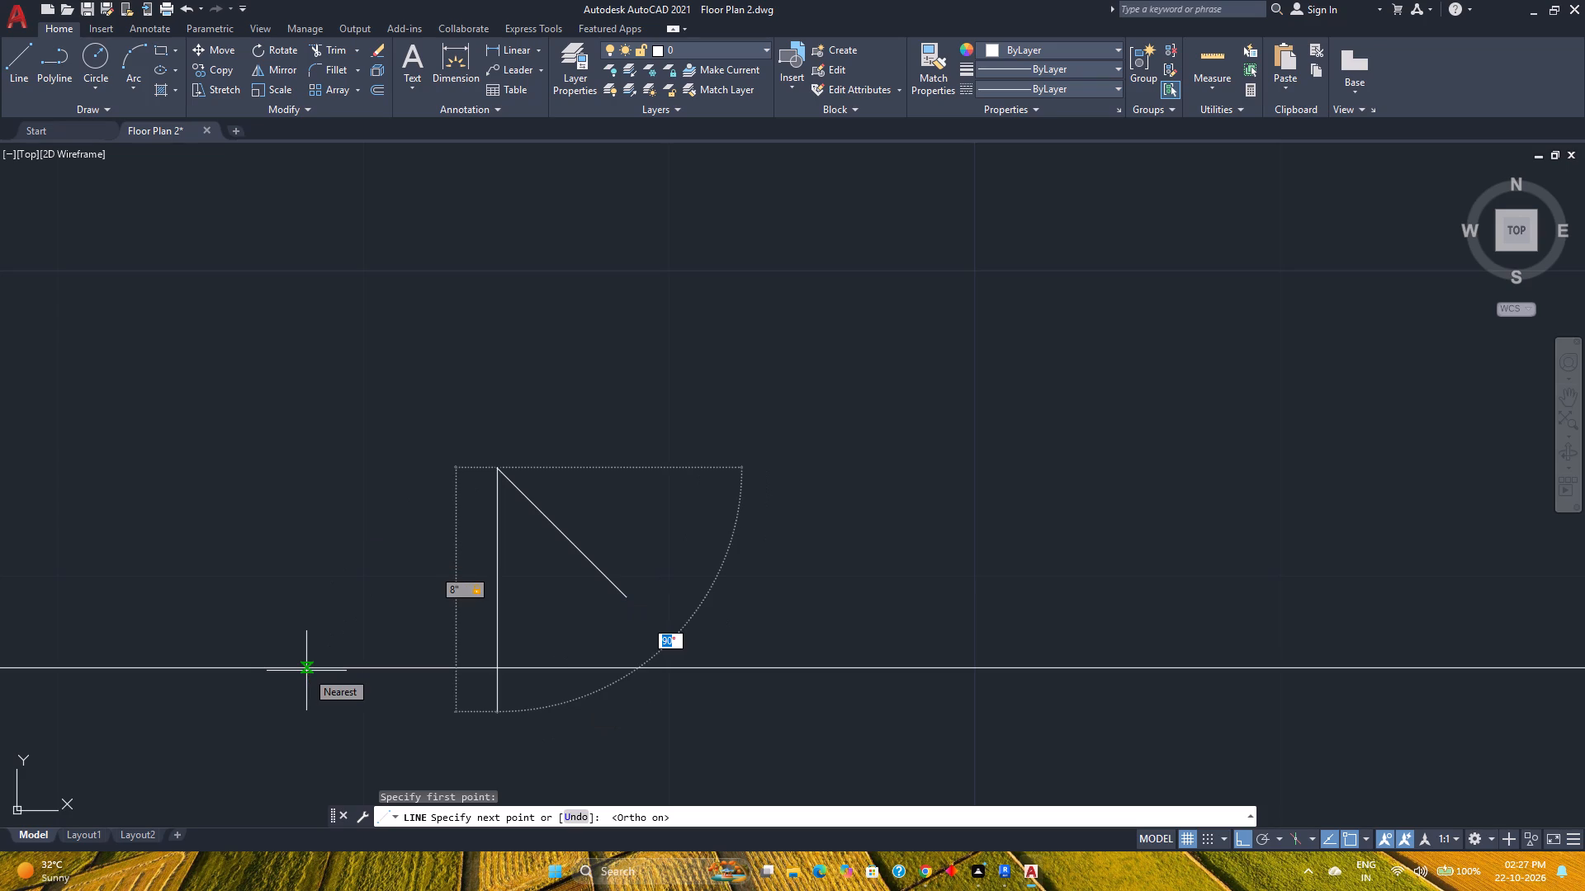
{"action": "type", "text": "135"}
{"action": "key", "text": "Return"}
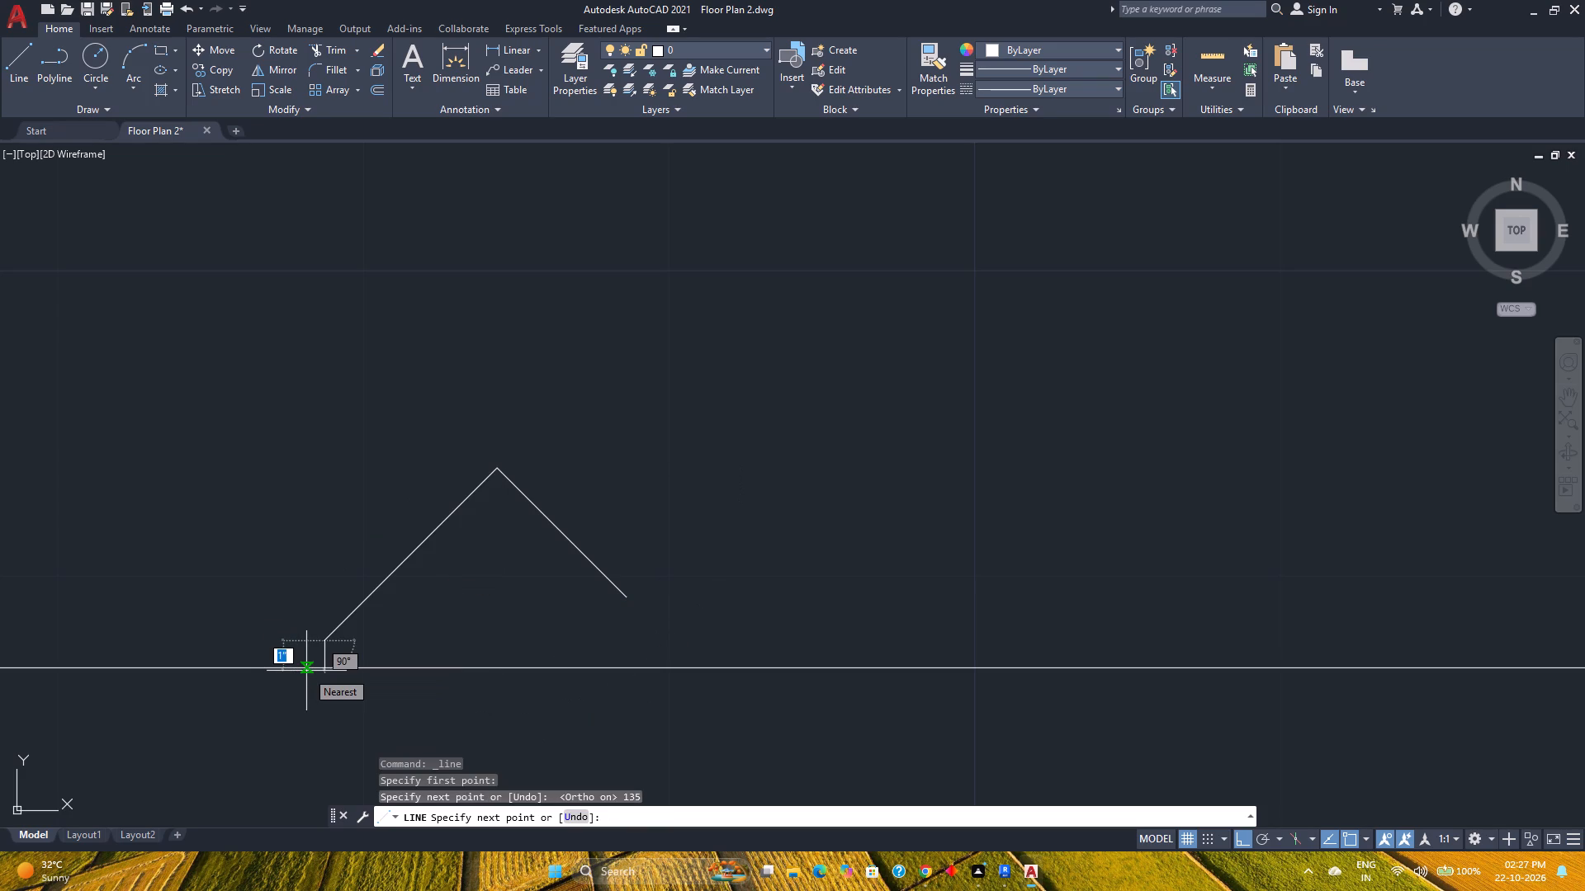
{"action": "key", "text": "Escape"}
Offset the new 8" diagonal line 6" toward the lower right to form the second stub's other side.
{"action": "left_click", "coordinate": [373, 83]}
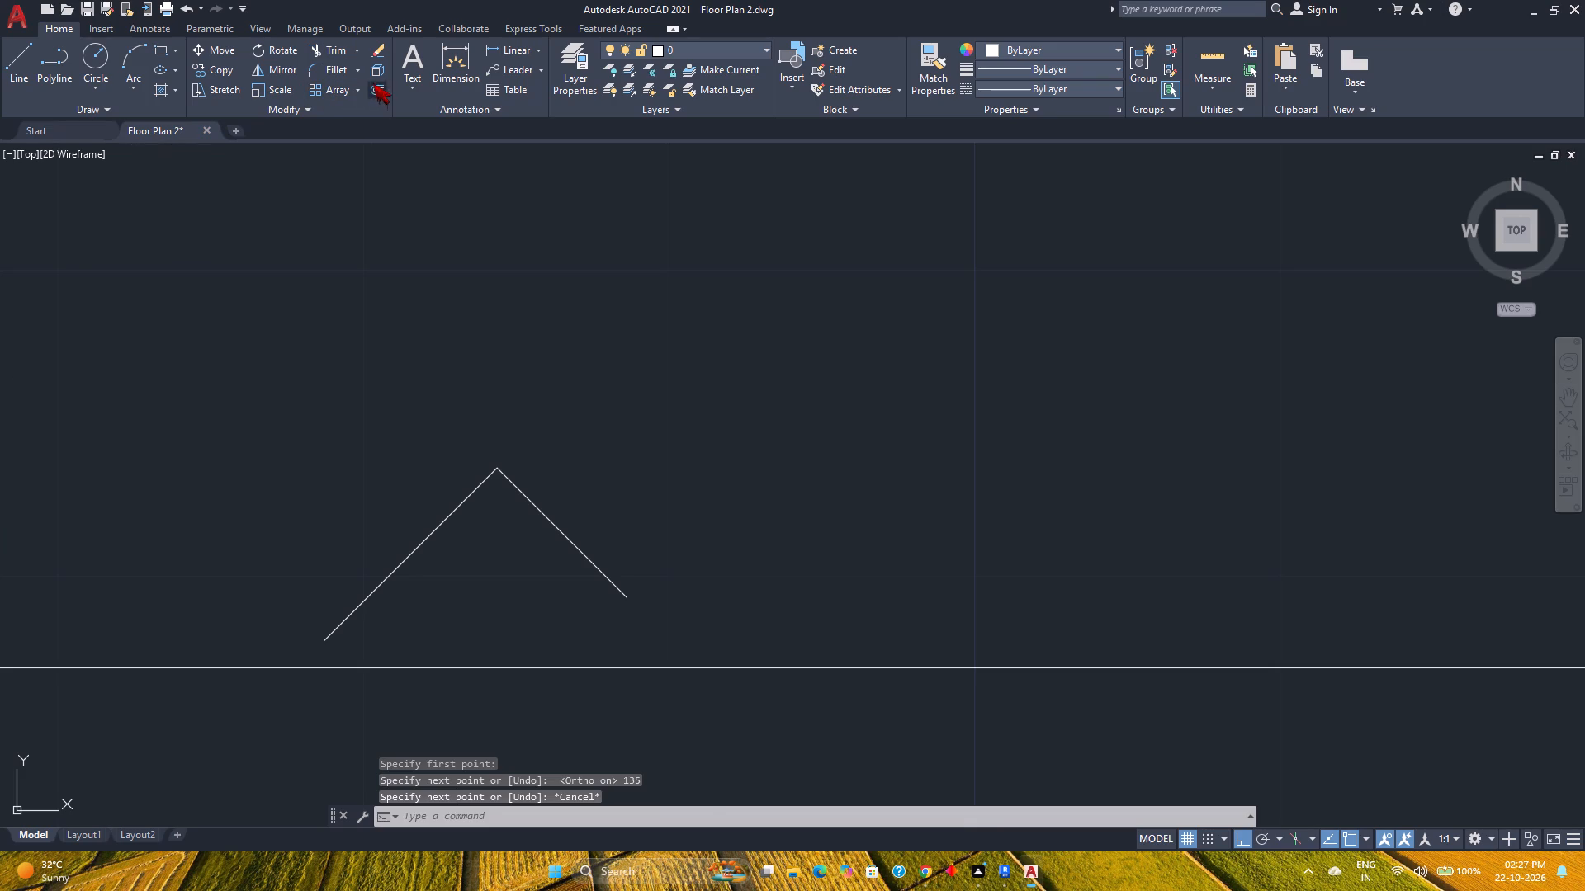
{"action": "key", "text": "6"}
{"action": "key", "text": "Return"}
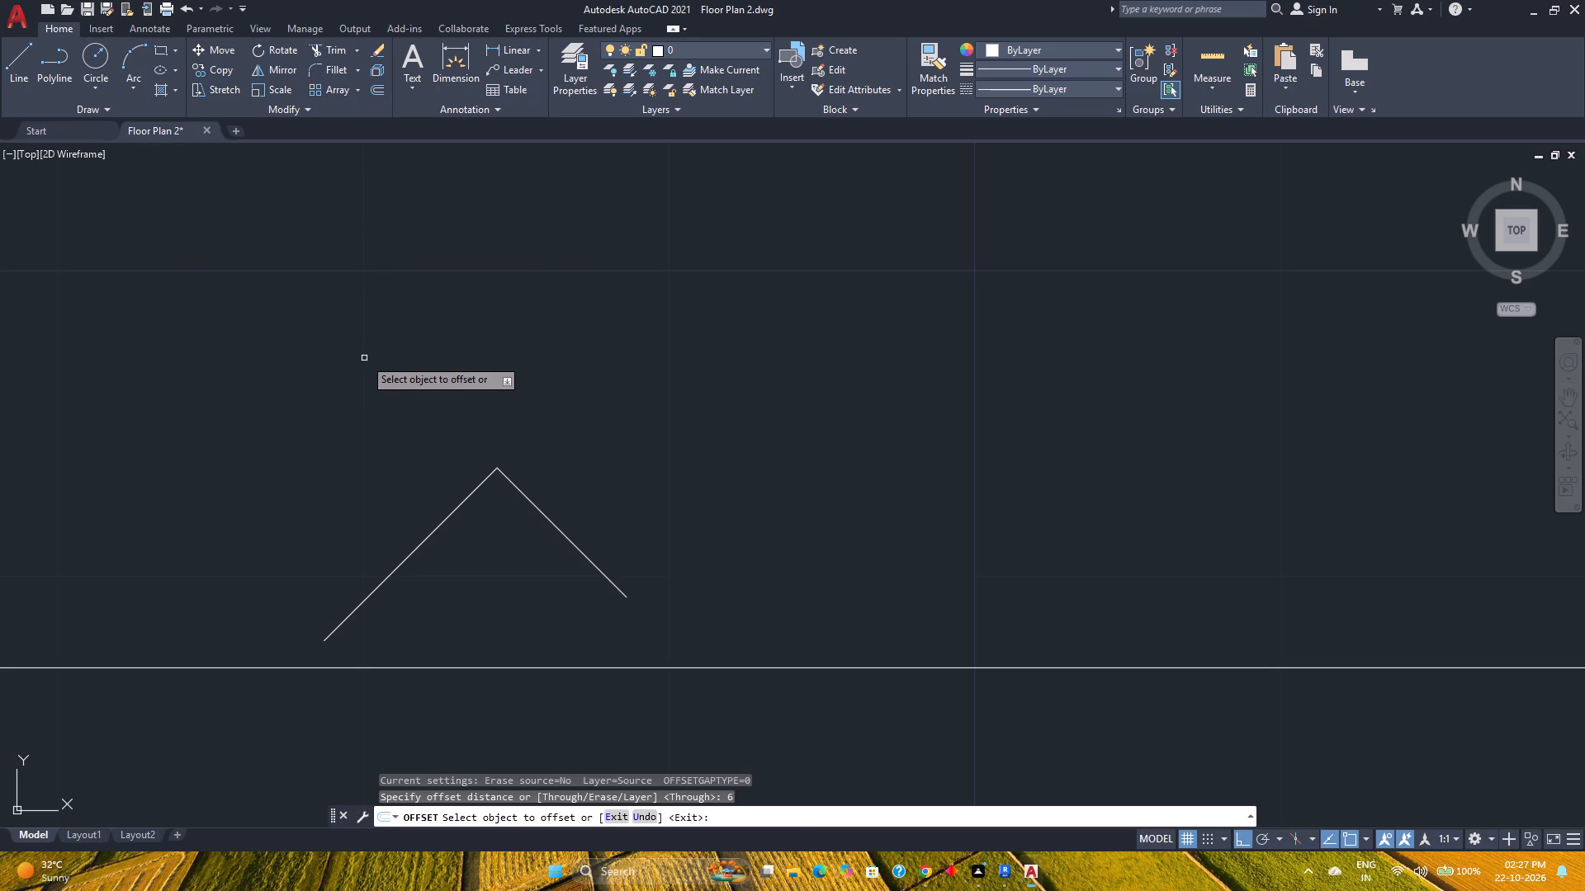
{"action": "left_click", "coordinate": [432, 534]}
{"action": "left_click", "coordinate": [556, 638]}
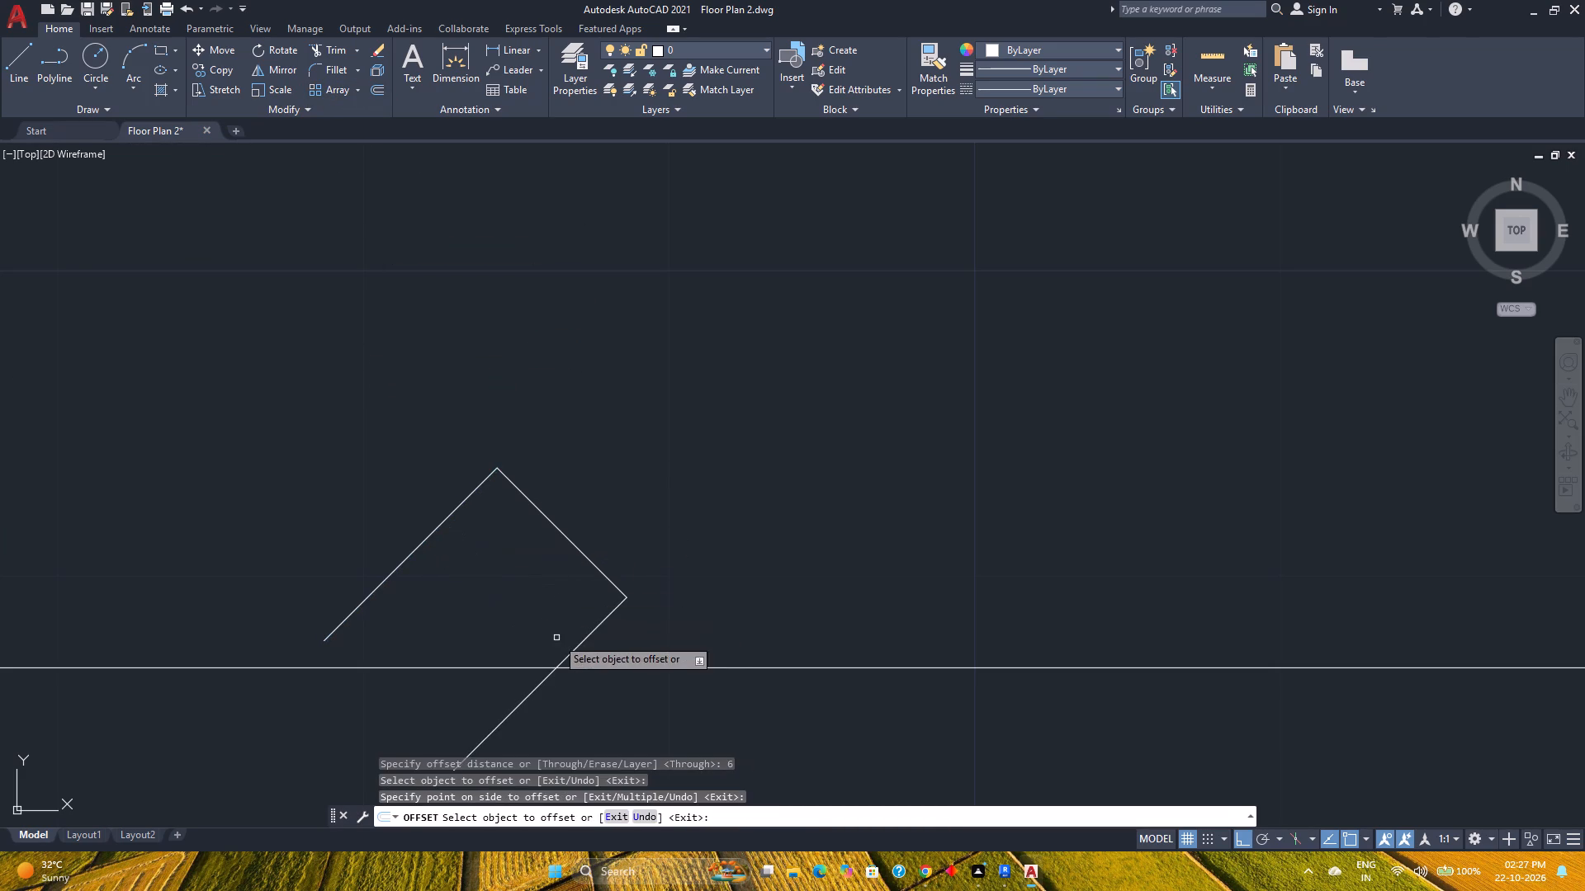
{"action": "scroll", "coordinate": [556, 638], "scroll_direction": "down", "scroll_amount": 2}
{"action": "middle_click_drag", "start_coordinate": [458, 701], "coordinate": [480, 679]}
{"action": "key", "text": "e"}
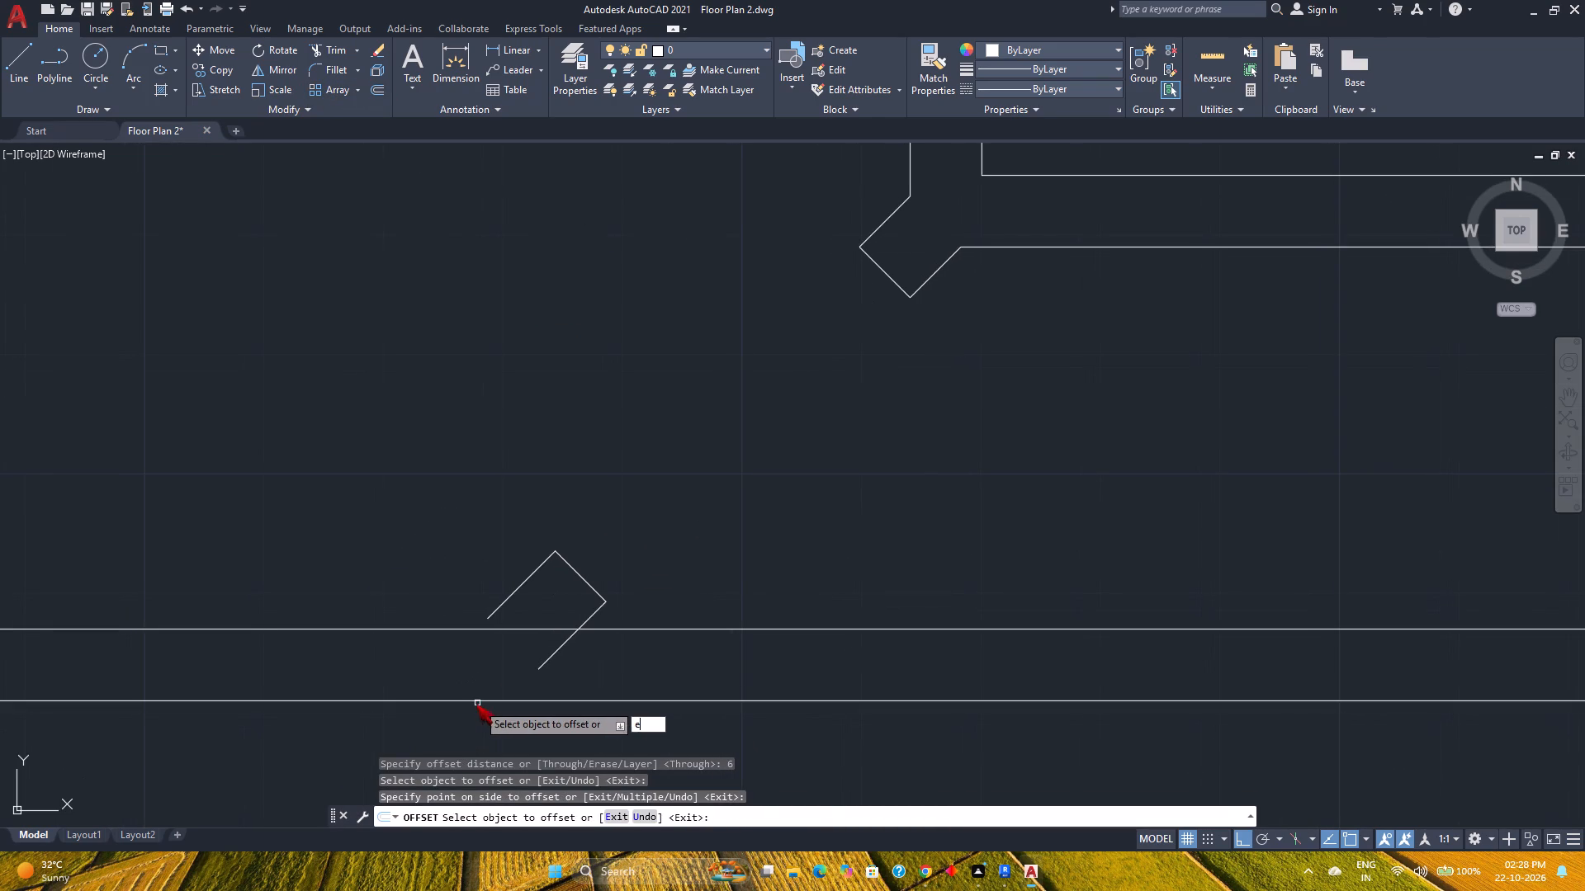
{"action": "key", "text": "x"}
{"action": "key", "text": "Return"}
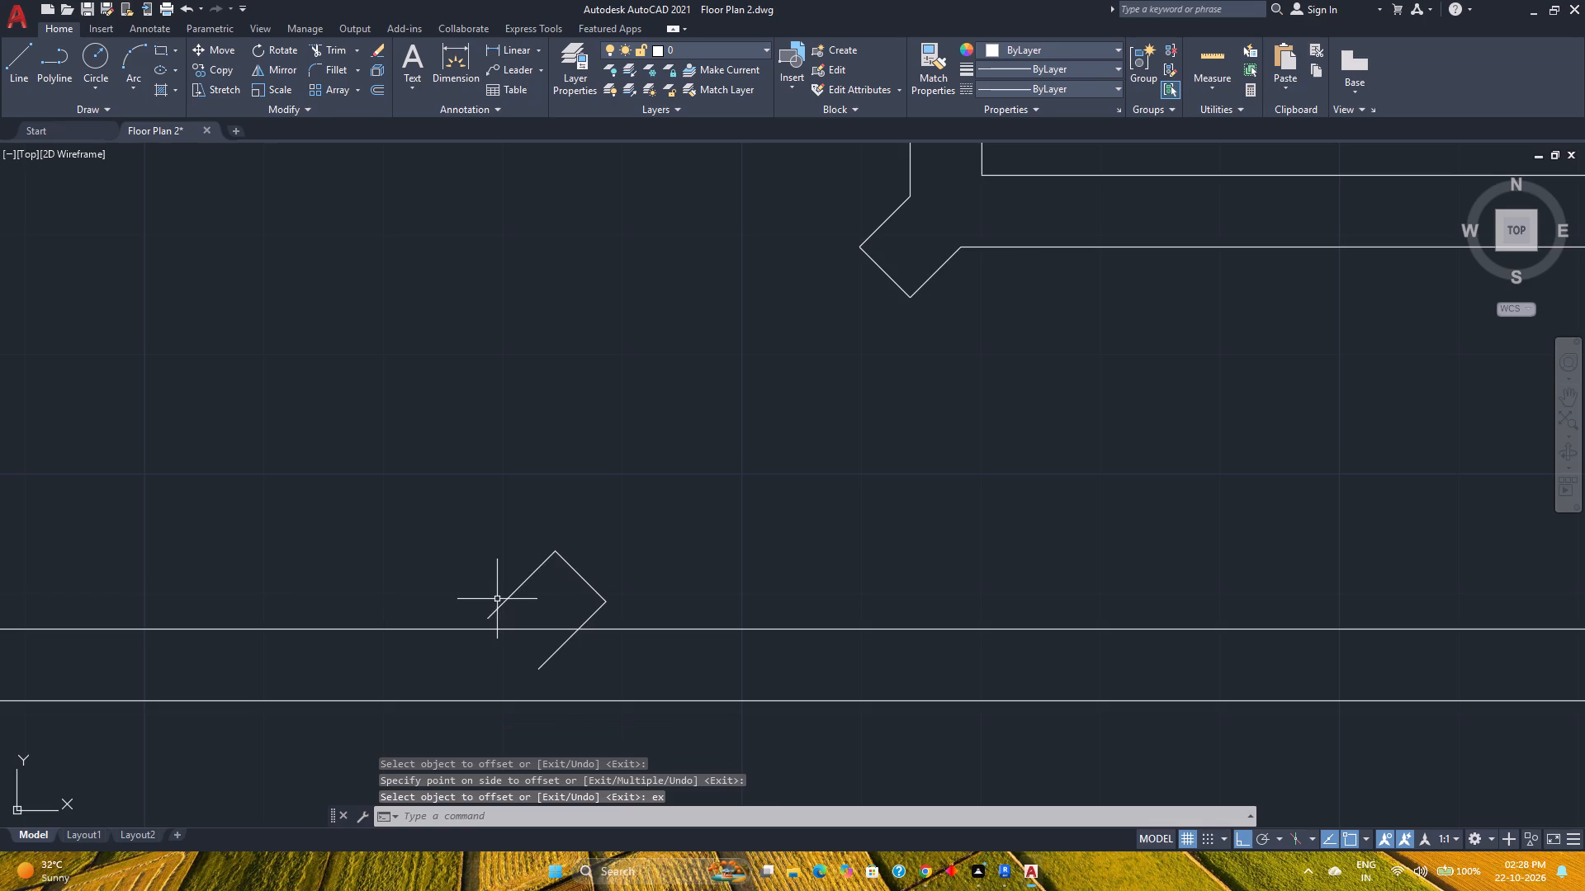
{"action": "key", "text": "Escape"}
Fillet the lower wall's inner line with the second stub's upper diagonal side line to form a corner.
{"action": "scroll", "coordinate": [428, 626], "scroll_direction": "down", "scroll_amount": 2}
{"action": "middle_click_drag", "start_coordinate": [428, 626], "coordinate": [515, 677]}
{"action": "middle_click", "coordinate": [515, 677]}
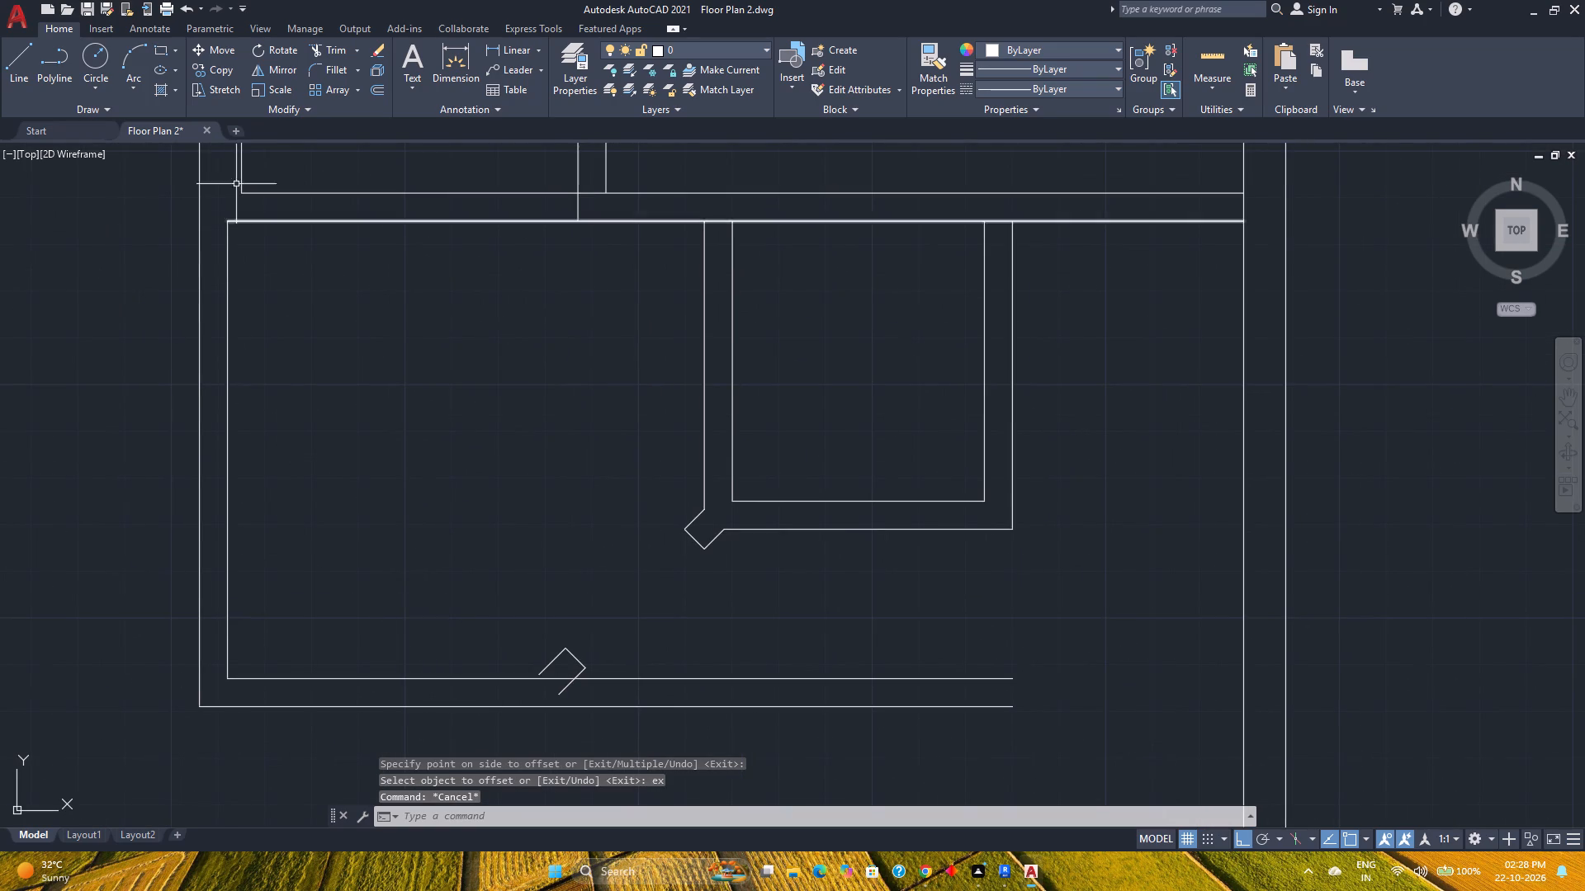
{"action": "left_click", "coordinate": [330, 67]}
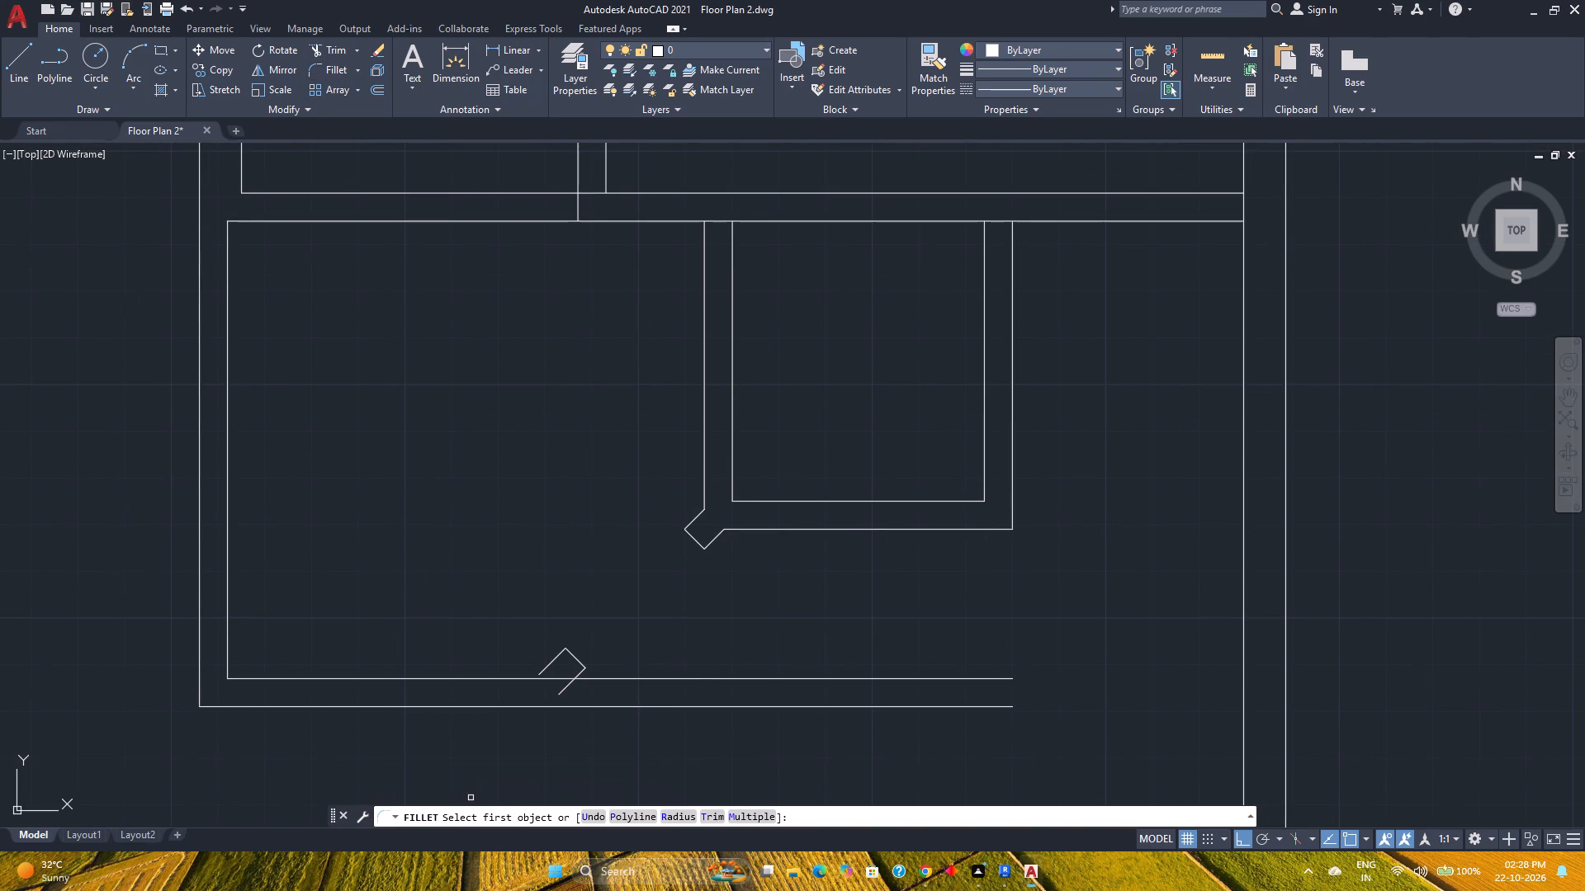
{"action": "left_click", "coordinate": [518, 678]}
{"action": "left_click", "coordinate": [543, 667]}
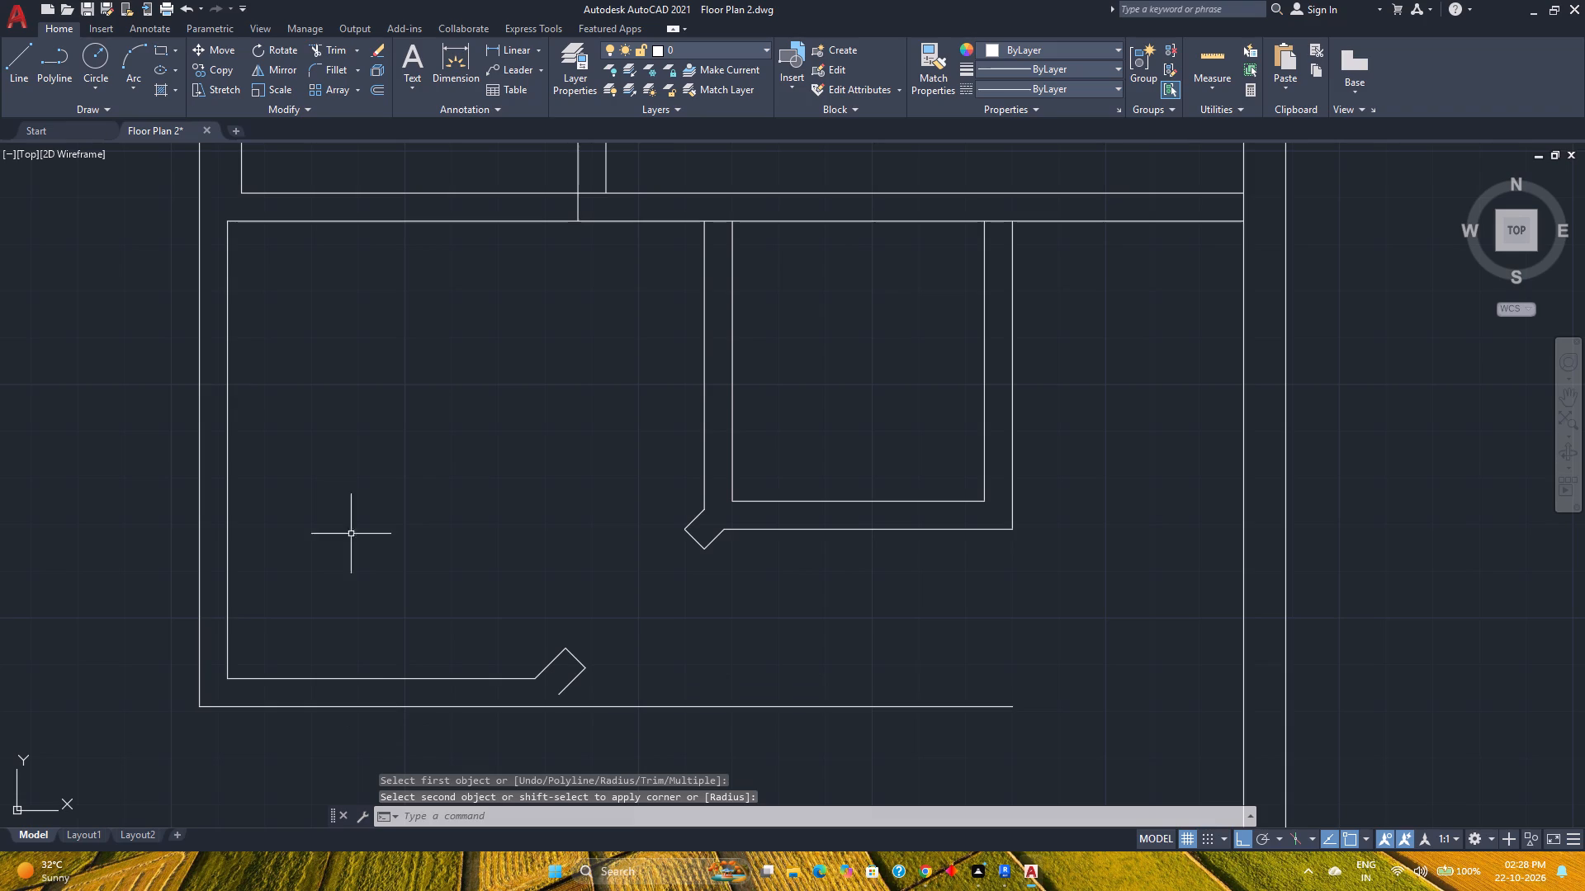
Fillet the lower wall's outer line with the second stub's lower diagonal side line to form a corner.
{"action": "left_click", "coordinate": [329, 74]}
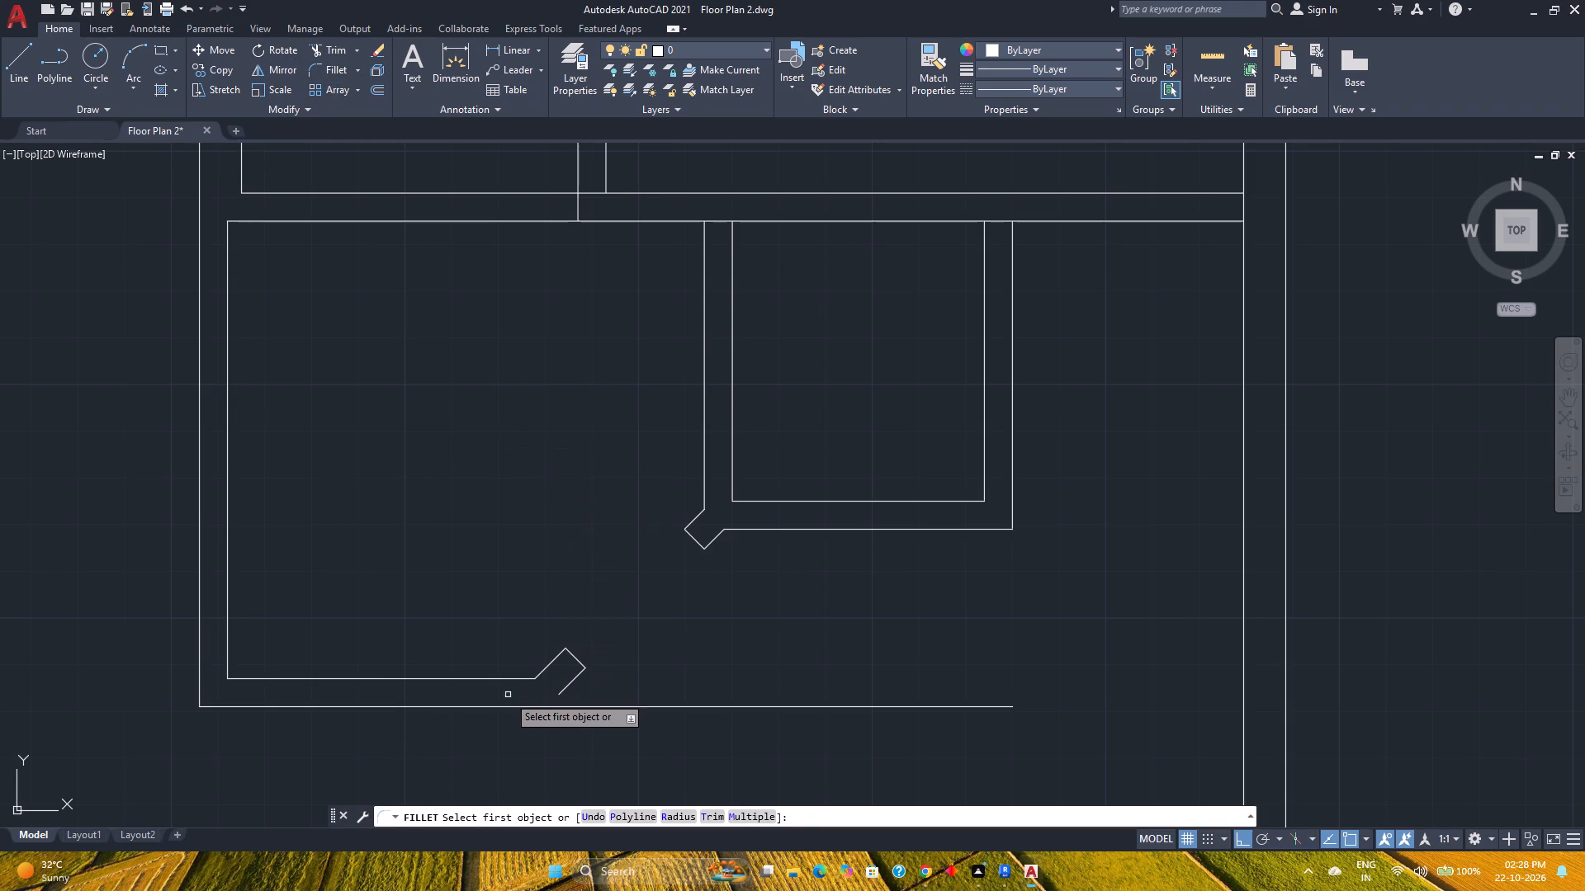
{"action": "left_click", "coordinate": [506, 707]}
{"action": "left_click", "coordinate": [565, 684]}
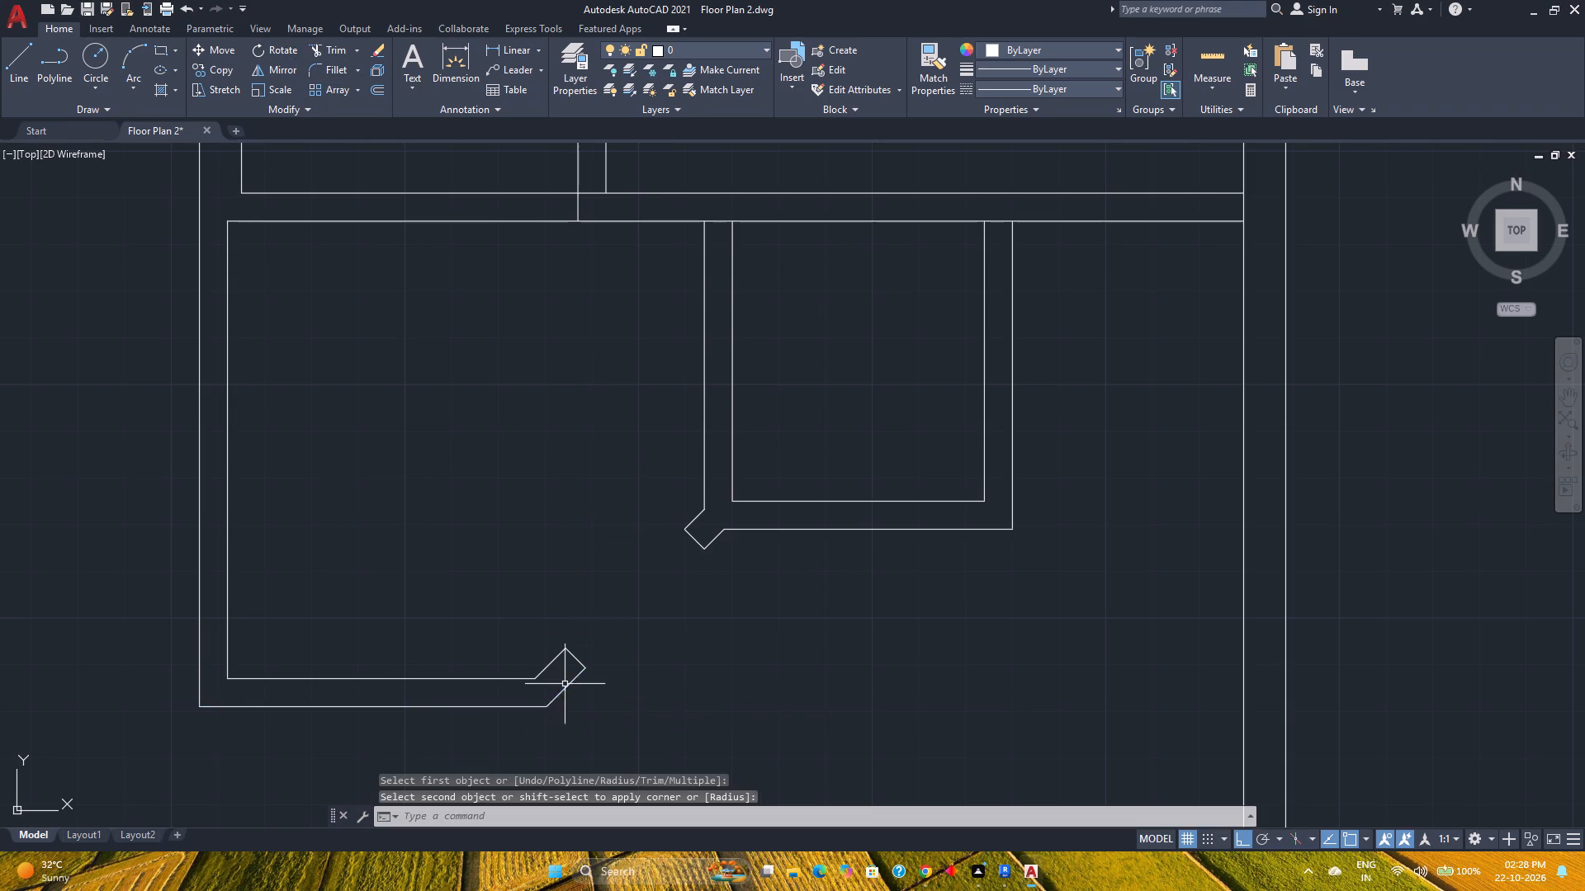
{"action": "key", "text": "Escape"}
Offset the second stub's diagonal end line 3" inward, toward the lower wall.
{"action": "scroll", "coordinate": [666, 588], "scroll_direction": "down", "scroll_amount": 3}
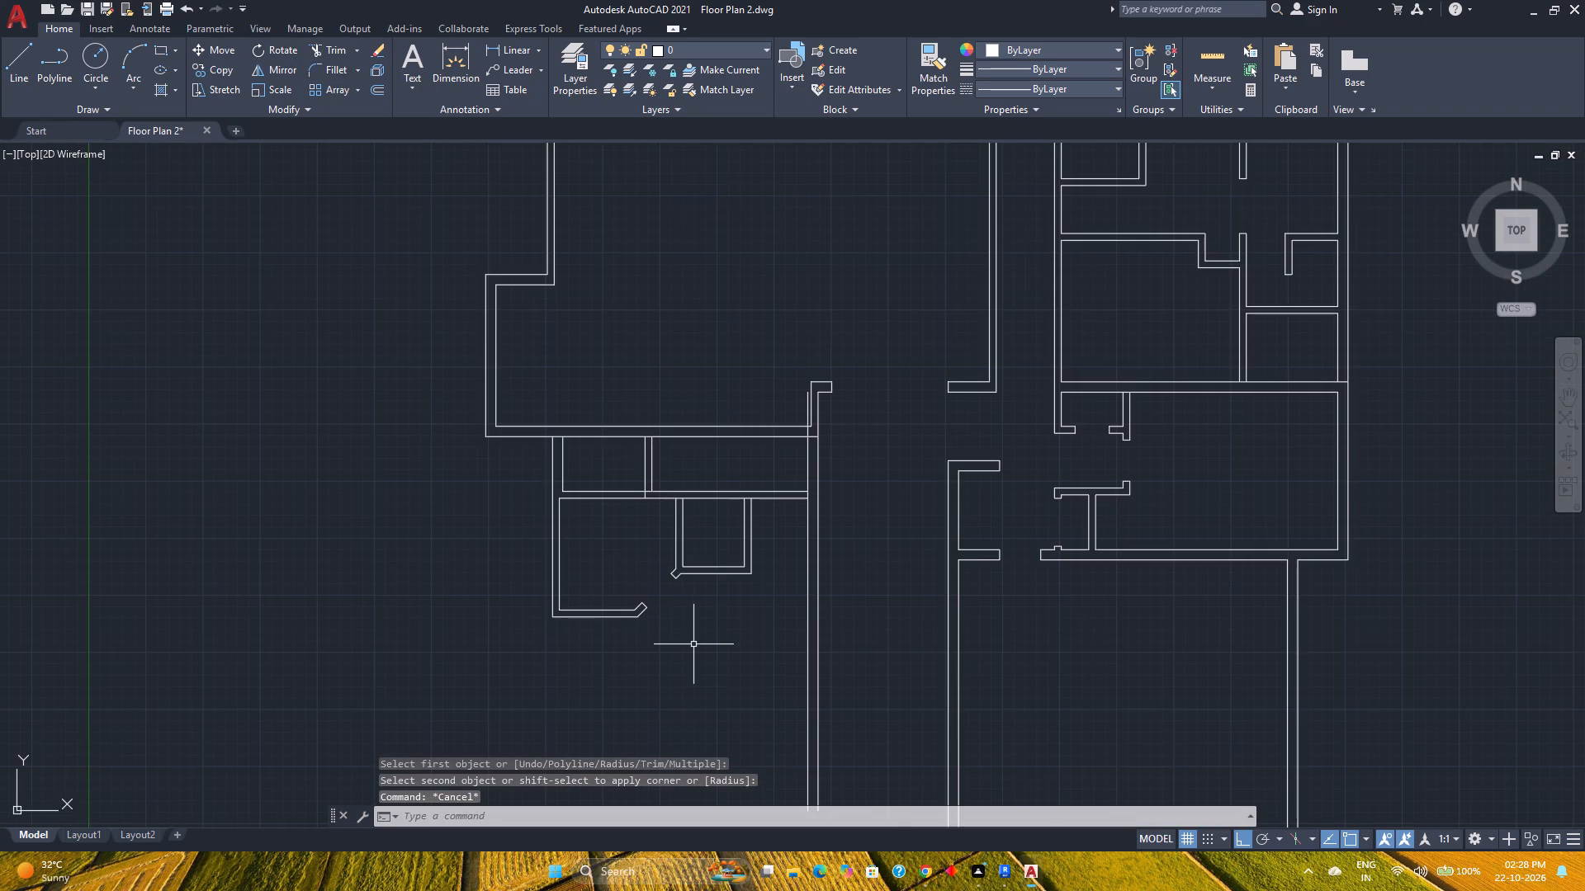
{"action": "scroll", "coordinate": [634, 609], "scroll_direction": "up", "scroll_amount": 6}
{"action": "left_click", "coordinate": [659, 587]}
{"action": "left_click", "coordinate": [618, 606]}
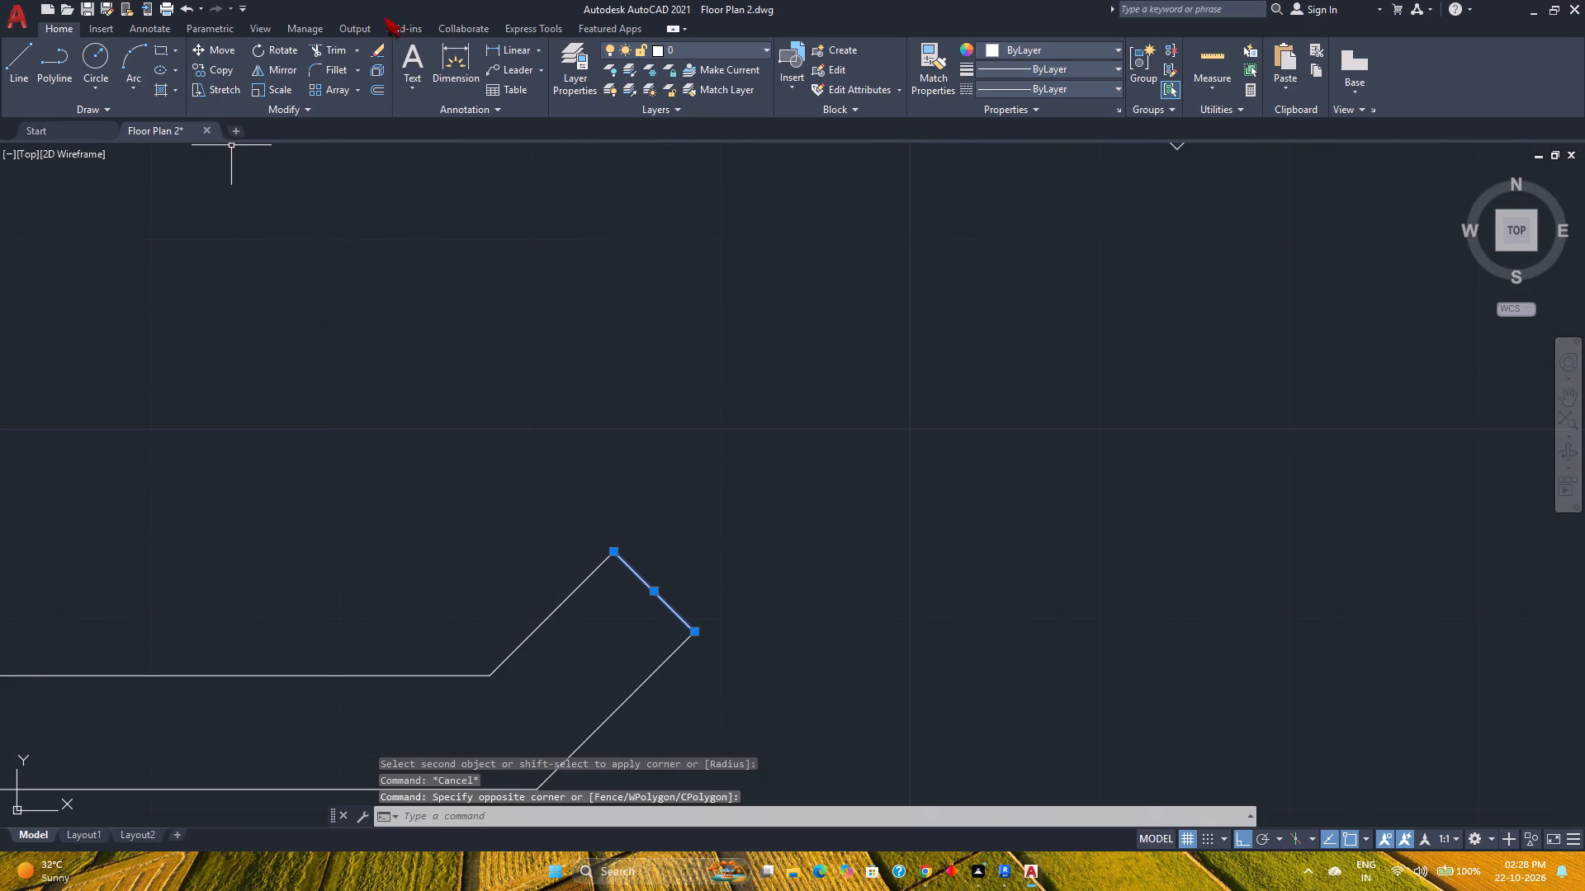
{"action": "left_click", "coordinate": [383, 87]}
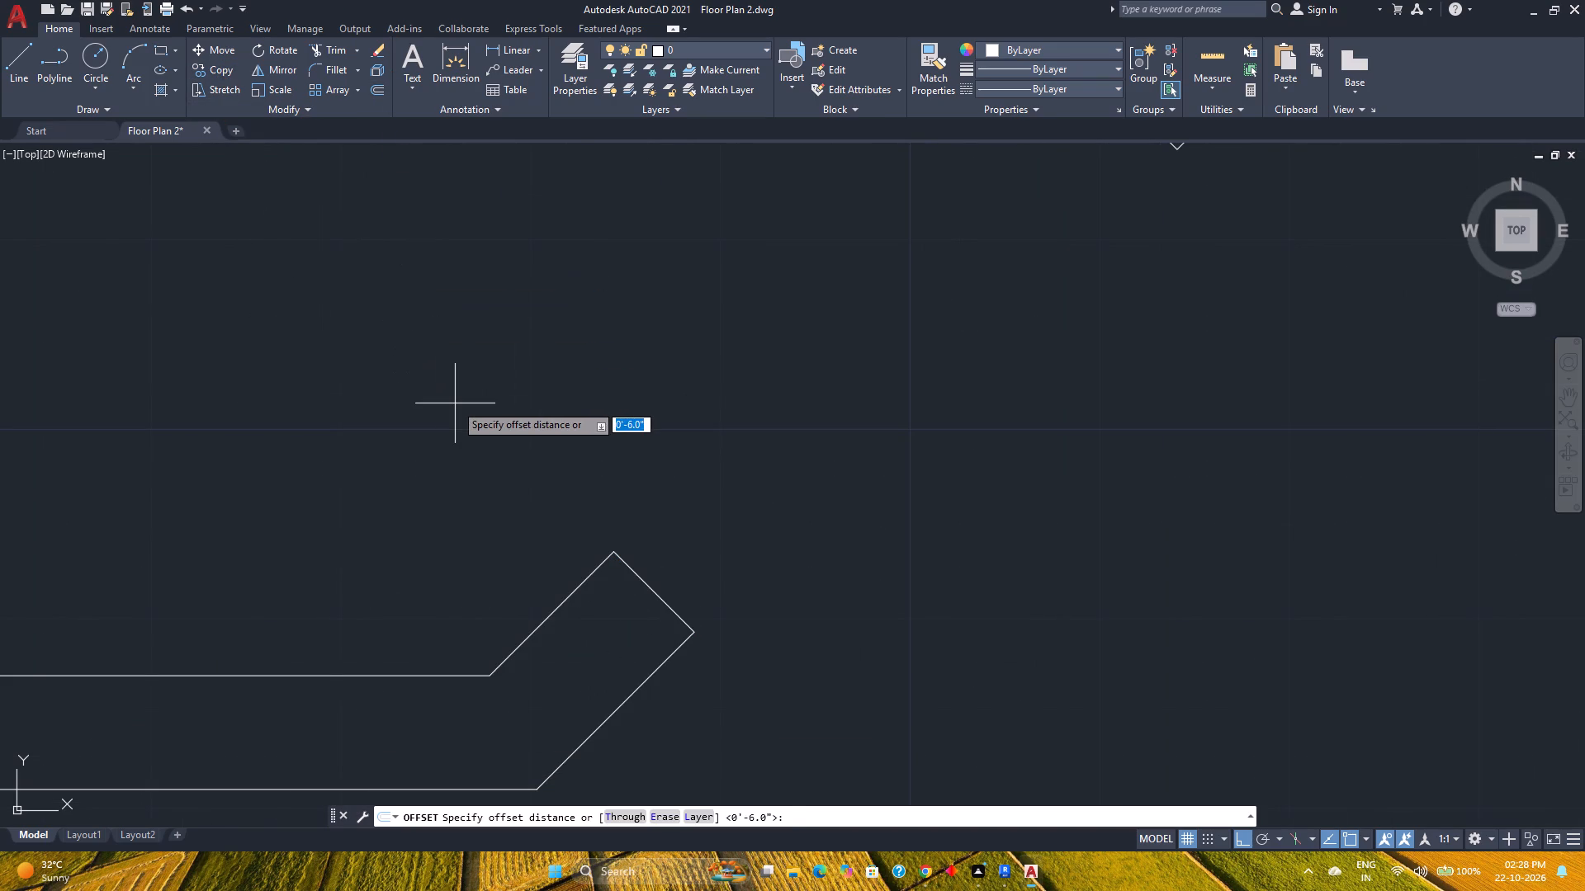
{"action": "key", "text": "3"}
{"action": "key", "text": "Return"}
{"action": "left_click", "coordinate": [363, 452]}
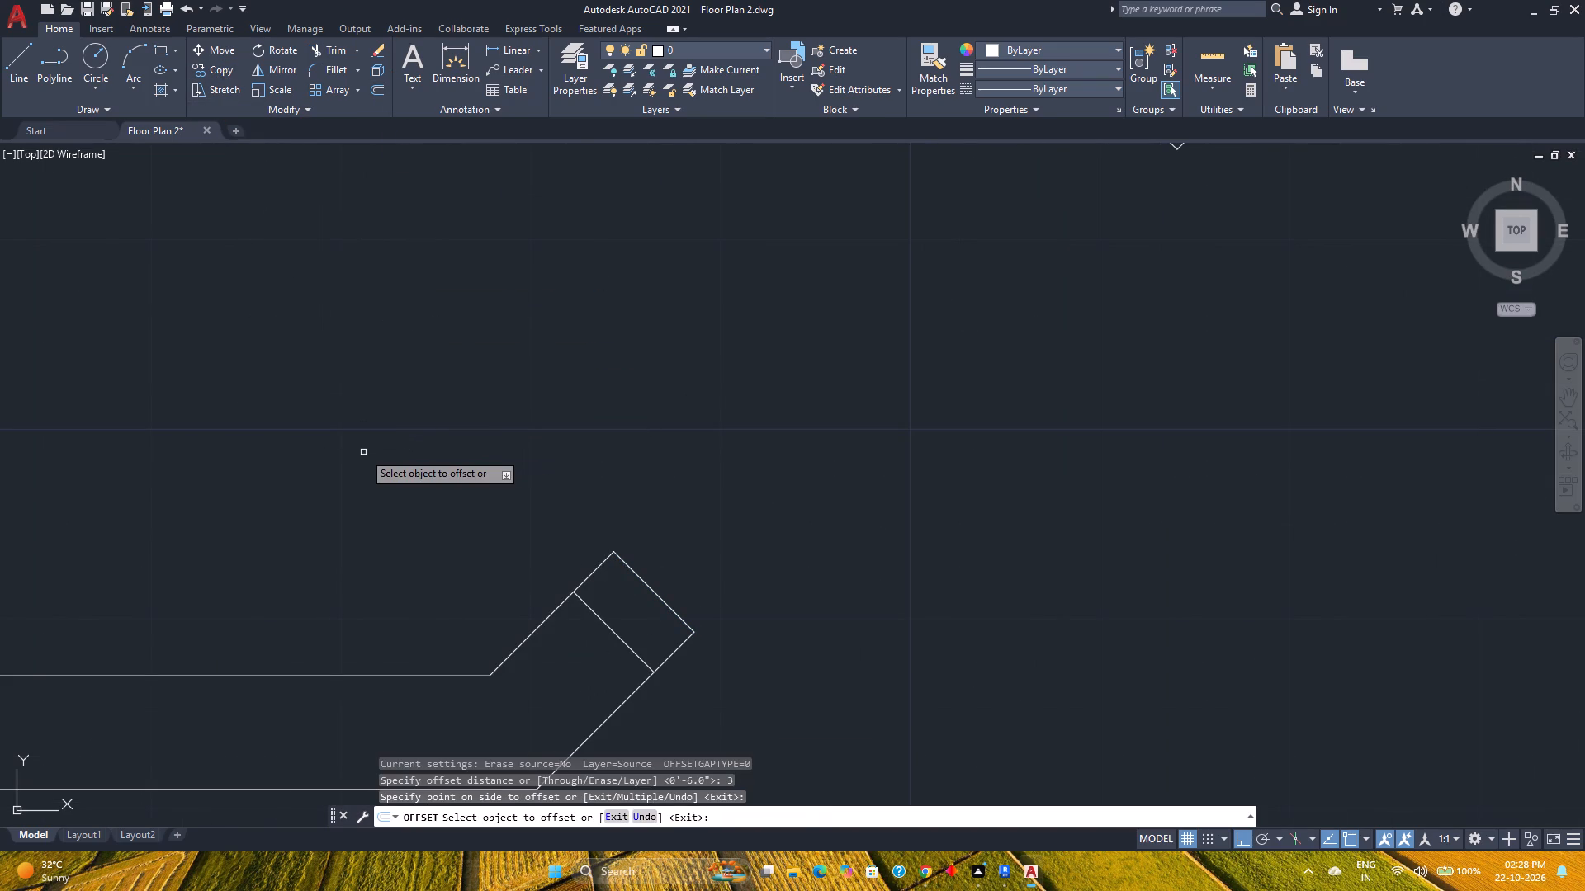
{"action": "key", "text": "Escape"}
Trim away the second stub's old end line and the side-line pieces beyond the new 3" offset line.
{"action": "scroll", "coordinate": [491, 602], "scroll_direction": "down", "scroll_amount": 1}
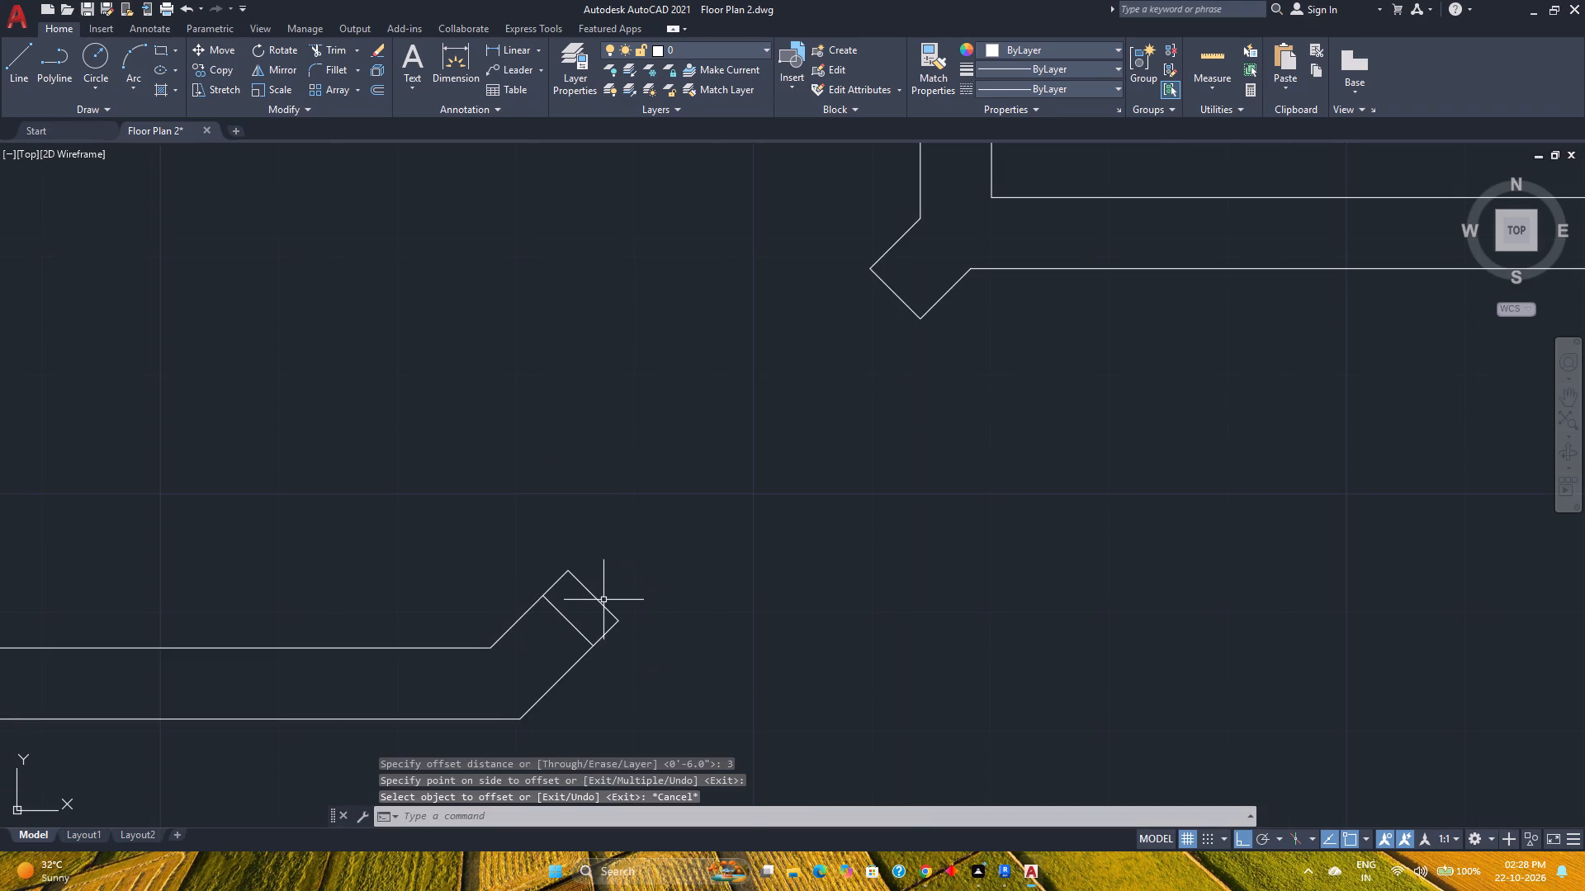
{"action": "key", "text": "t"}
{"action": "key", "text": "r"}
{"action": "key", "text": "Return"}
{"action": "left_click", "coordinate": [599, 597]}
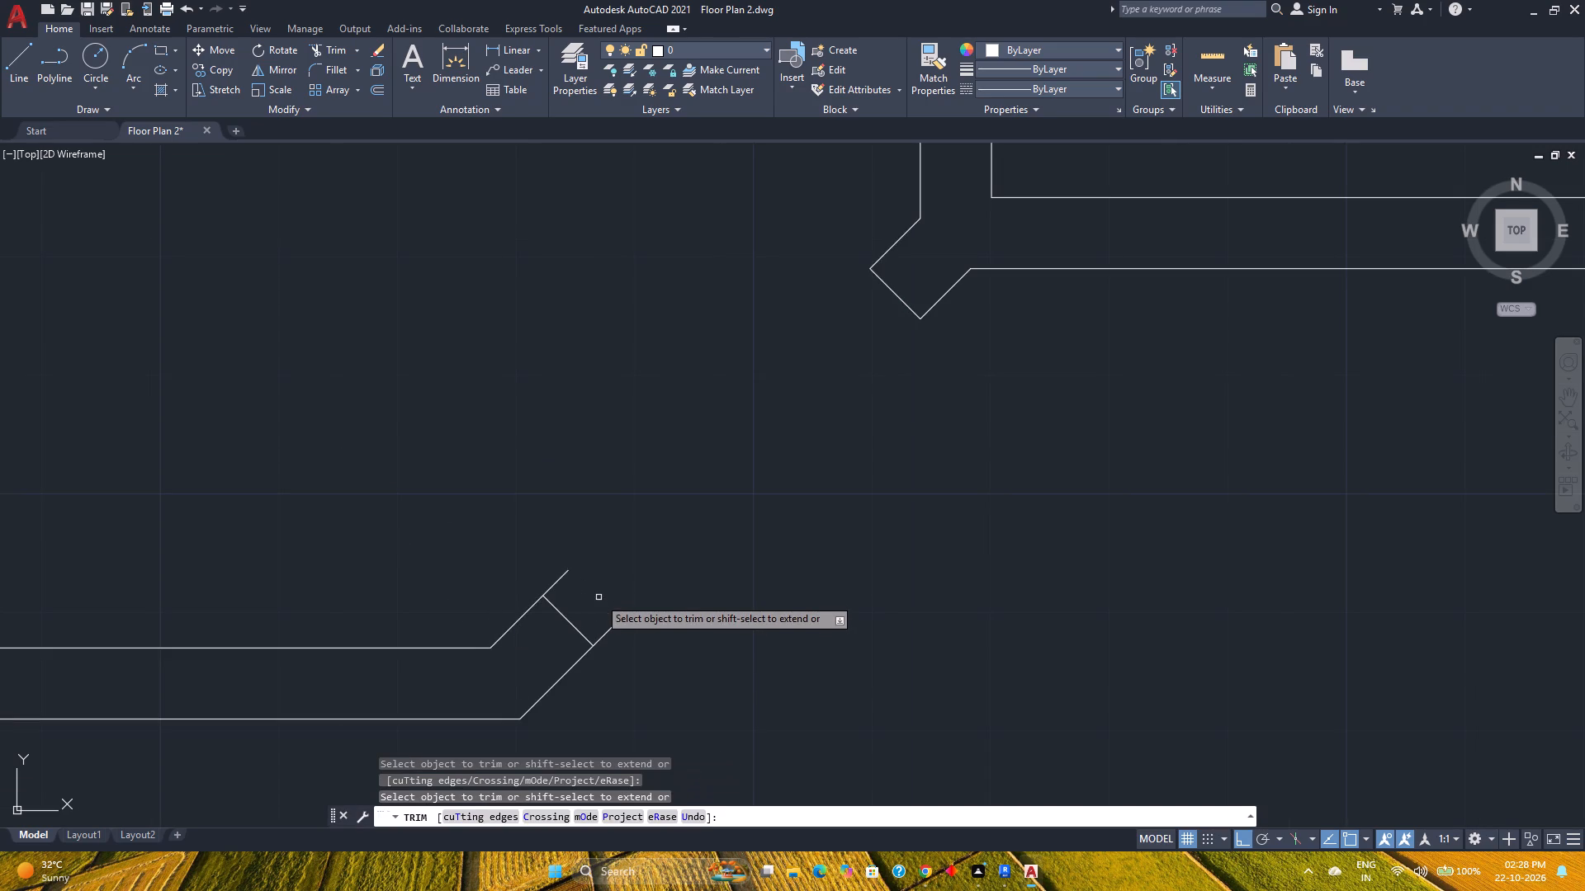
{"action": "left_click", "coordinate": [561, 577]}
{"action": "left_click", "coordinate": [603, 623]}
{"action": "left_click", "coordinate": [620, 639]}
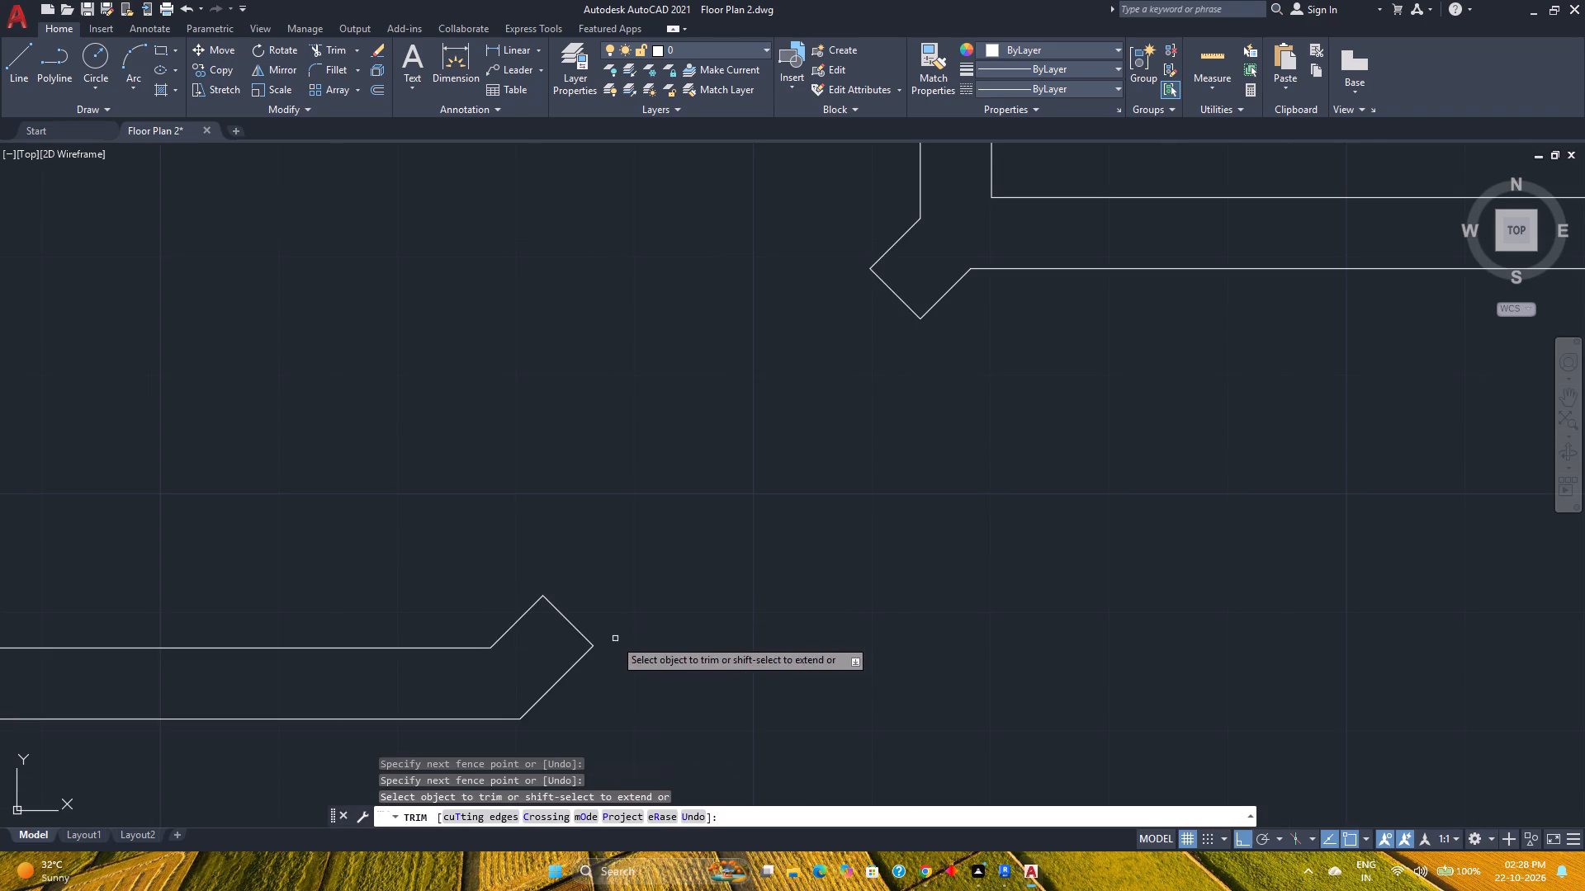
{"action": "scroll", "coordinate": [613, 639], "scroll_direction": "down", "scroll_amount": 6}
{"action": "middle_click_drag", "start_coordinate": [669, 631], "coordinate": [660, 639]}
{"action": "middle_click", "coordinate": [660, 639]}
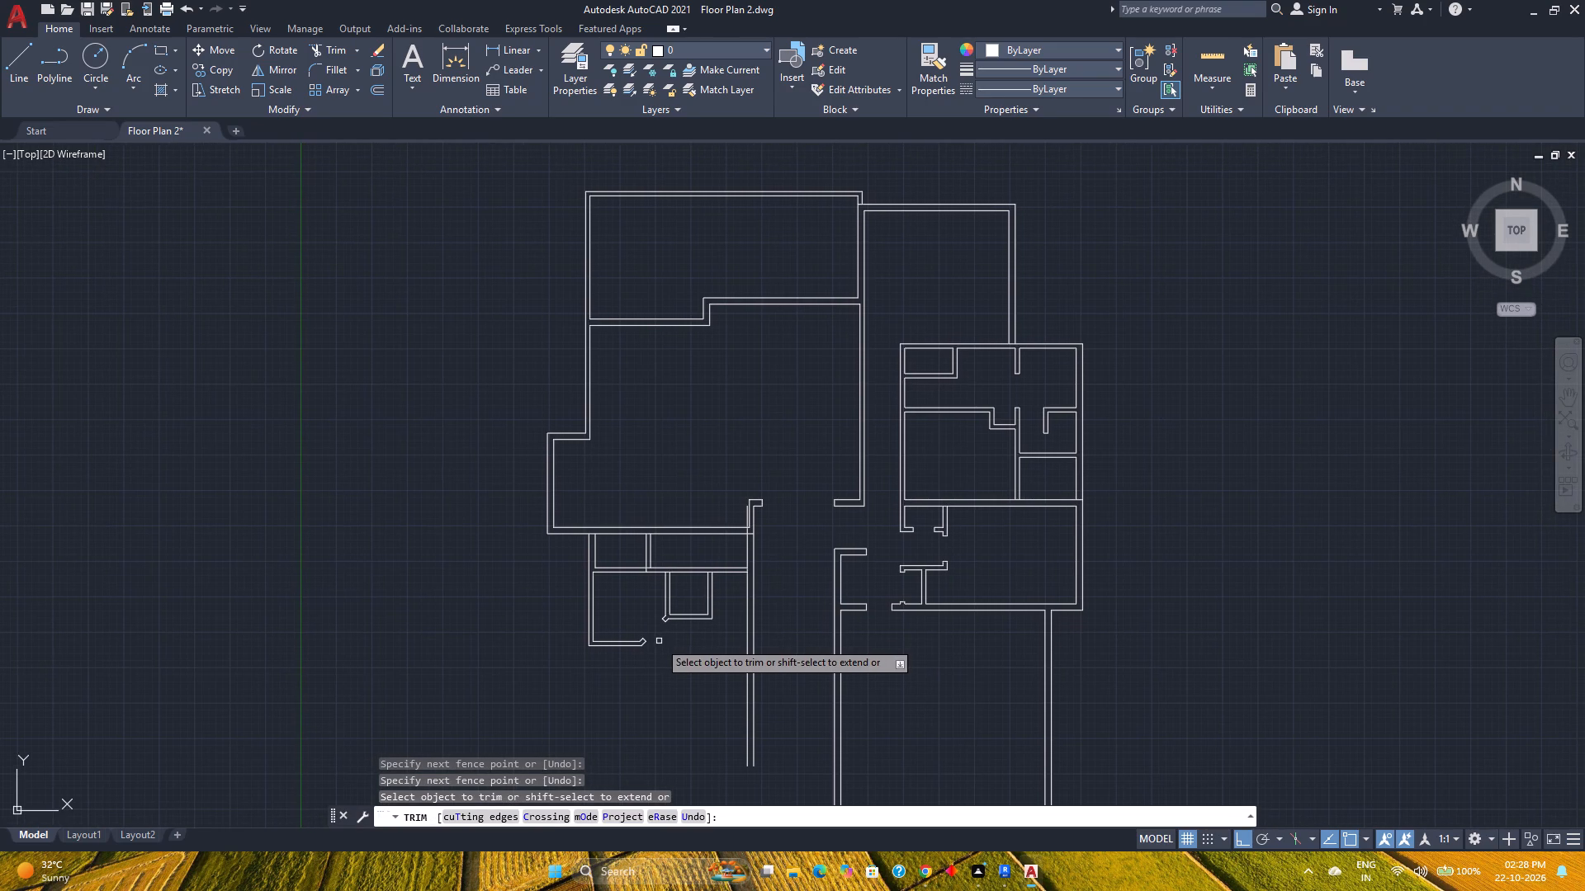
{"action": "key", "text": "Escape"}
Save the floor plan drawing.
{"action": "scroll", "coordinate": [679, 641], "scroll_direction": "up", "scroll_amount": 2}
{"action": "key", "text": "ctrl+s"}
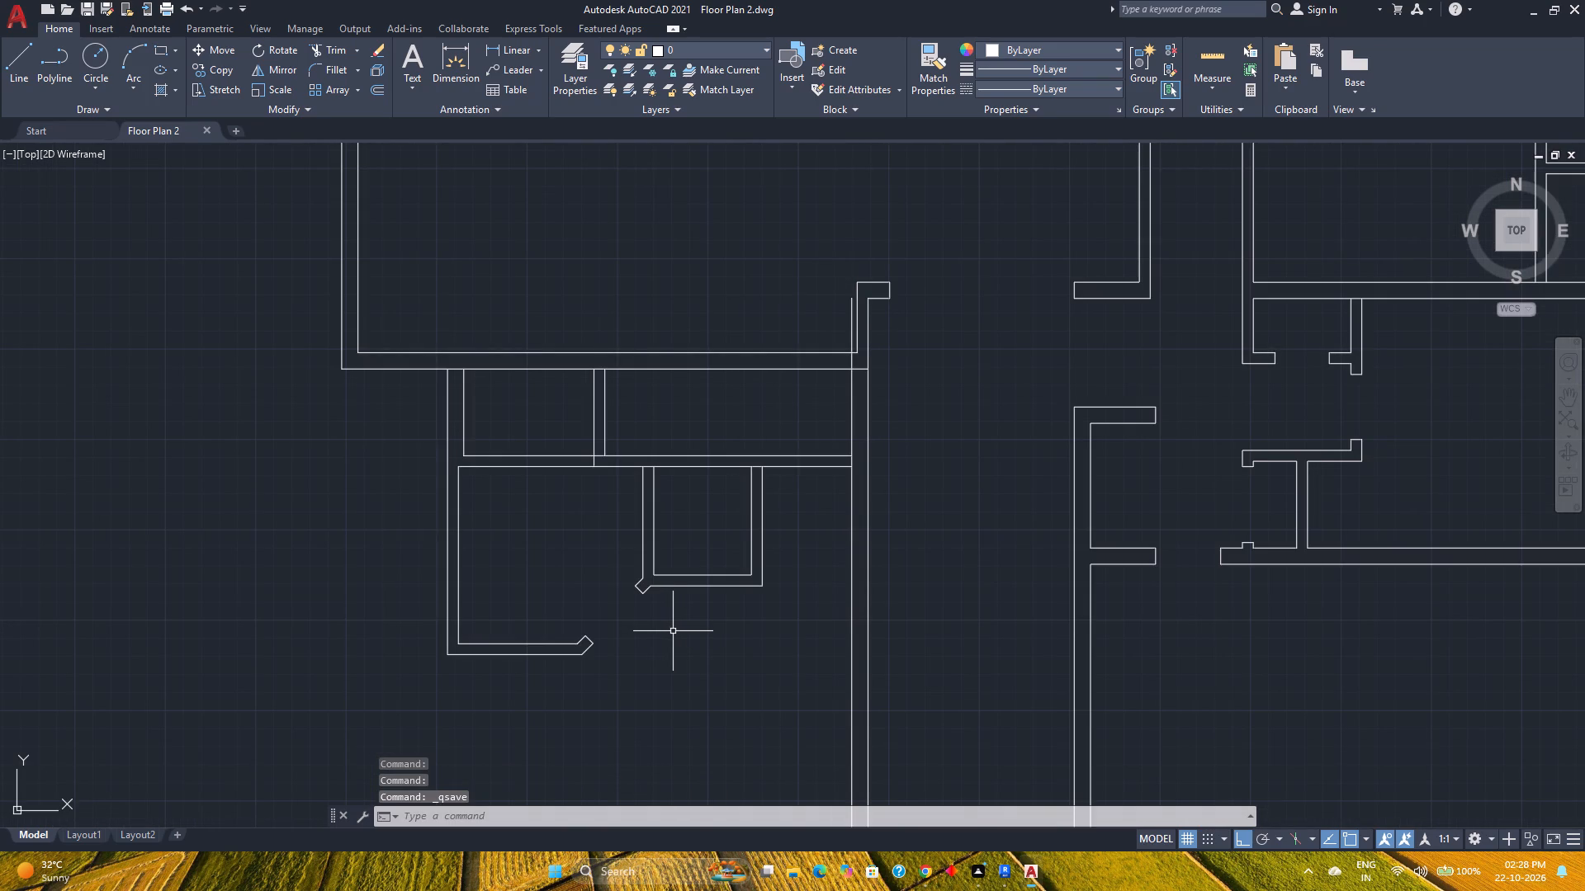
Stretch the lower end of the left wall's inner line down to the lower wall's outer line.
{"action": "scroll", "coordinate": [674, 634], "scroll_direction": "down", "scroll_amount": 3}
{"action": "scroll", "coordinate": [652, 665], "scroll_direction": "up", "scroll_amount": 2}
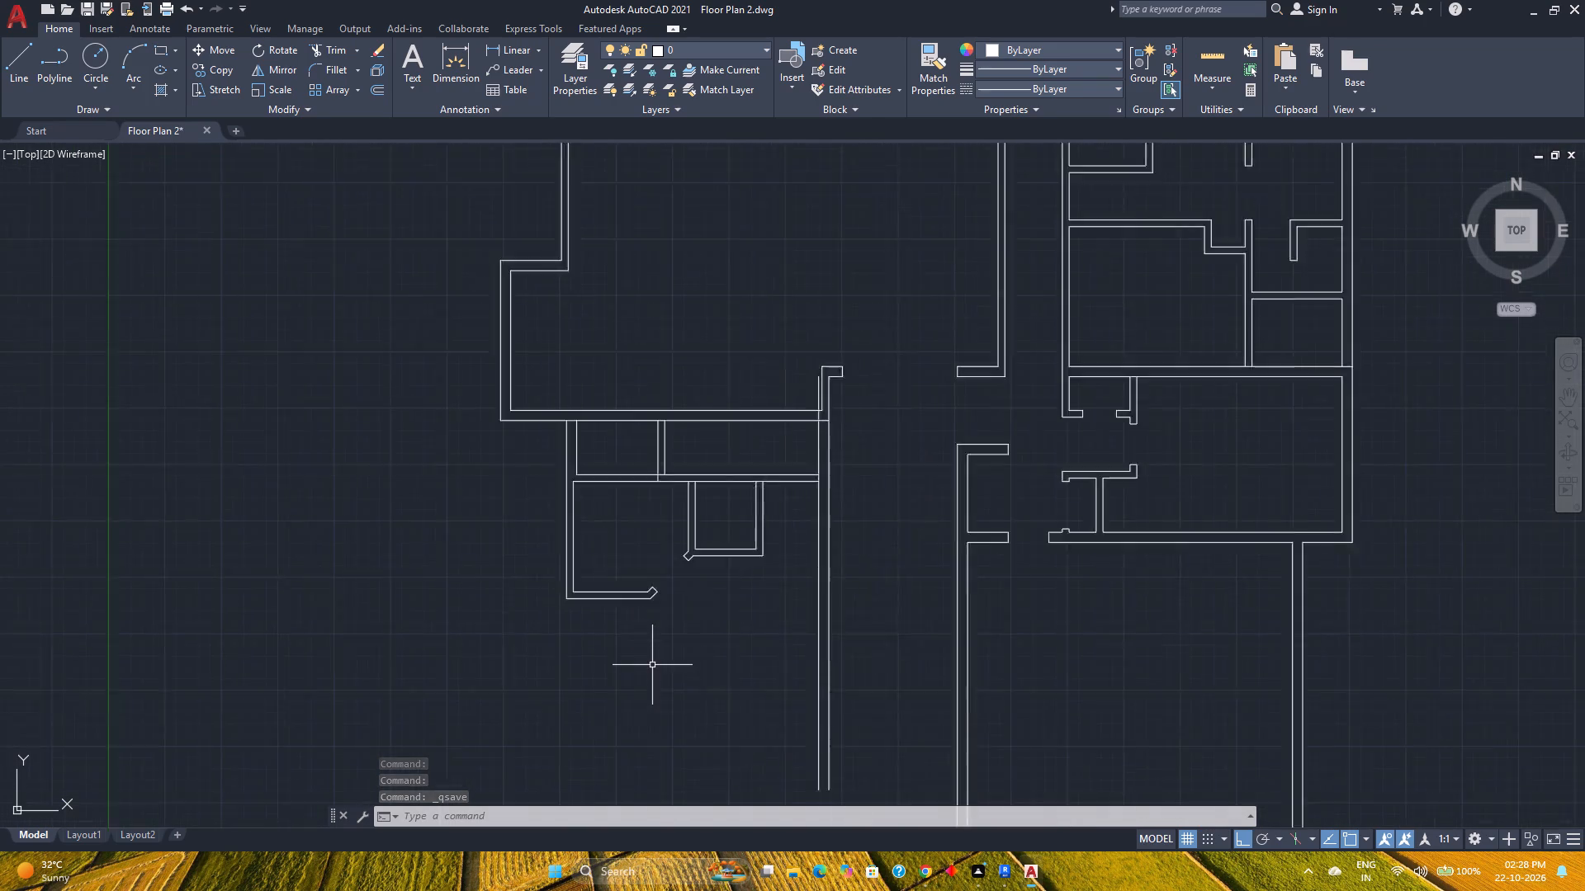
{"action": "scroll", "coordinate": [652, 665], "scroll_direction": "up", "scroll_amount": 1}
{"action": "middle_click_drag", "start_coordinate": [651, 662], "coordinate": [644, 642]}
{"action": "middle_click", "coordinate": [644, 642]}
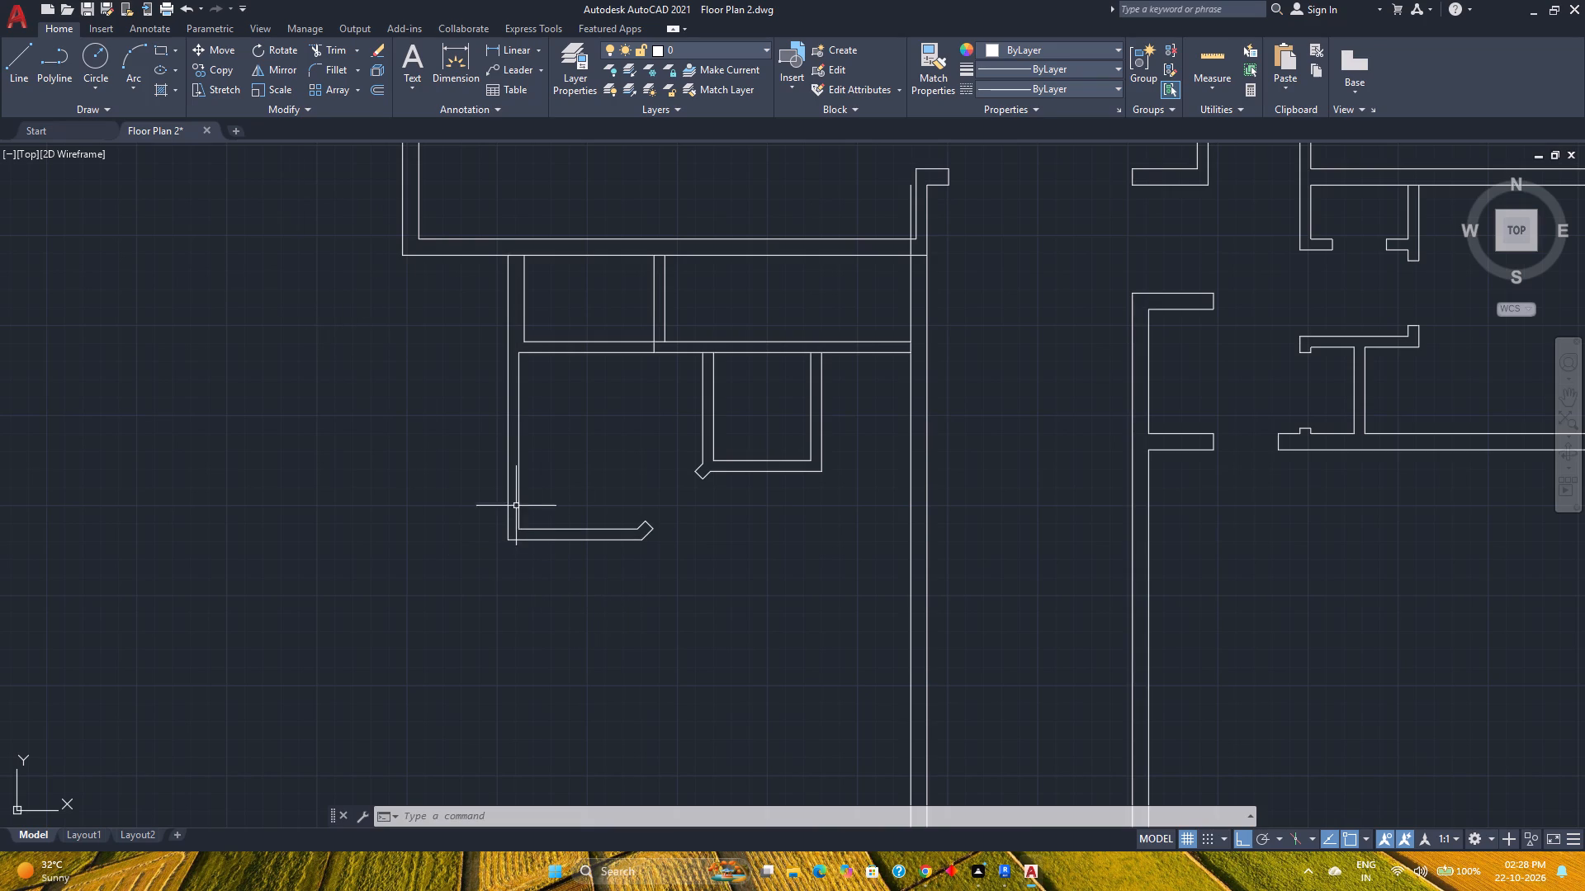
{"action": "middle_click_drag", "start_coordinate": [471, 589], "coordinate": [466, 552]}
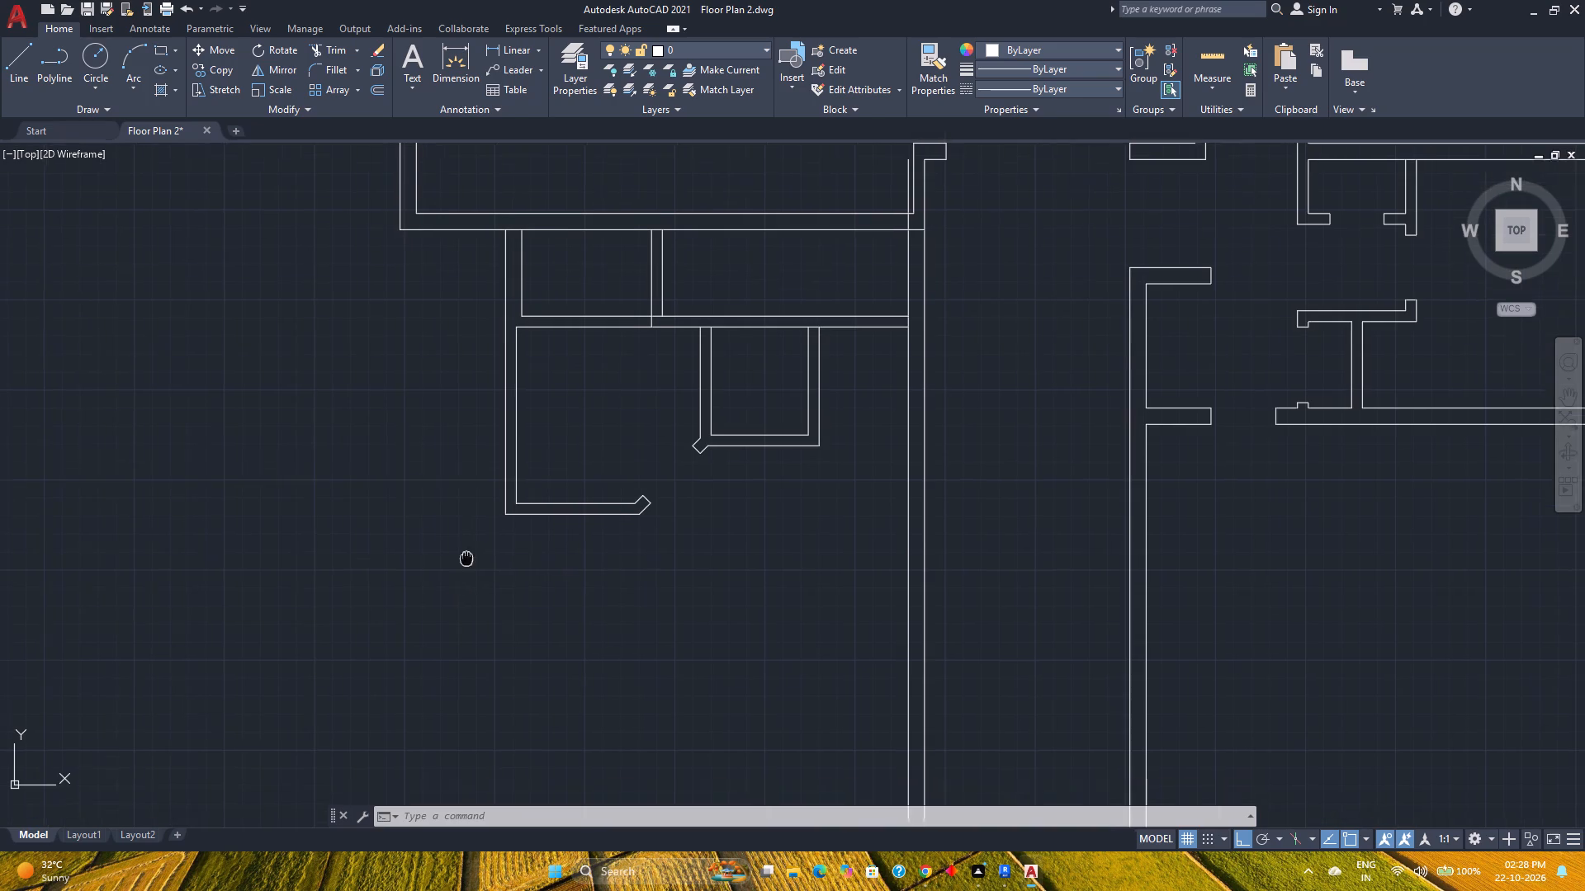
{"action": "middle_click_drag", "start_coordinate": [466, 552], "coordinate": [460, 517]}
{"action": "left_click", "coordinate": [508, 428]}
{"action": "left_click", "coordinate": [509, 455]}
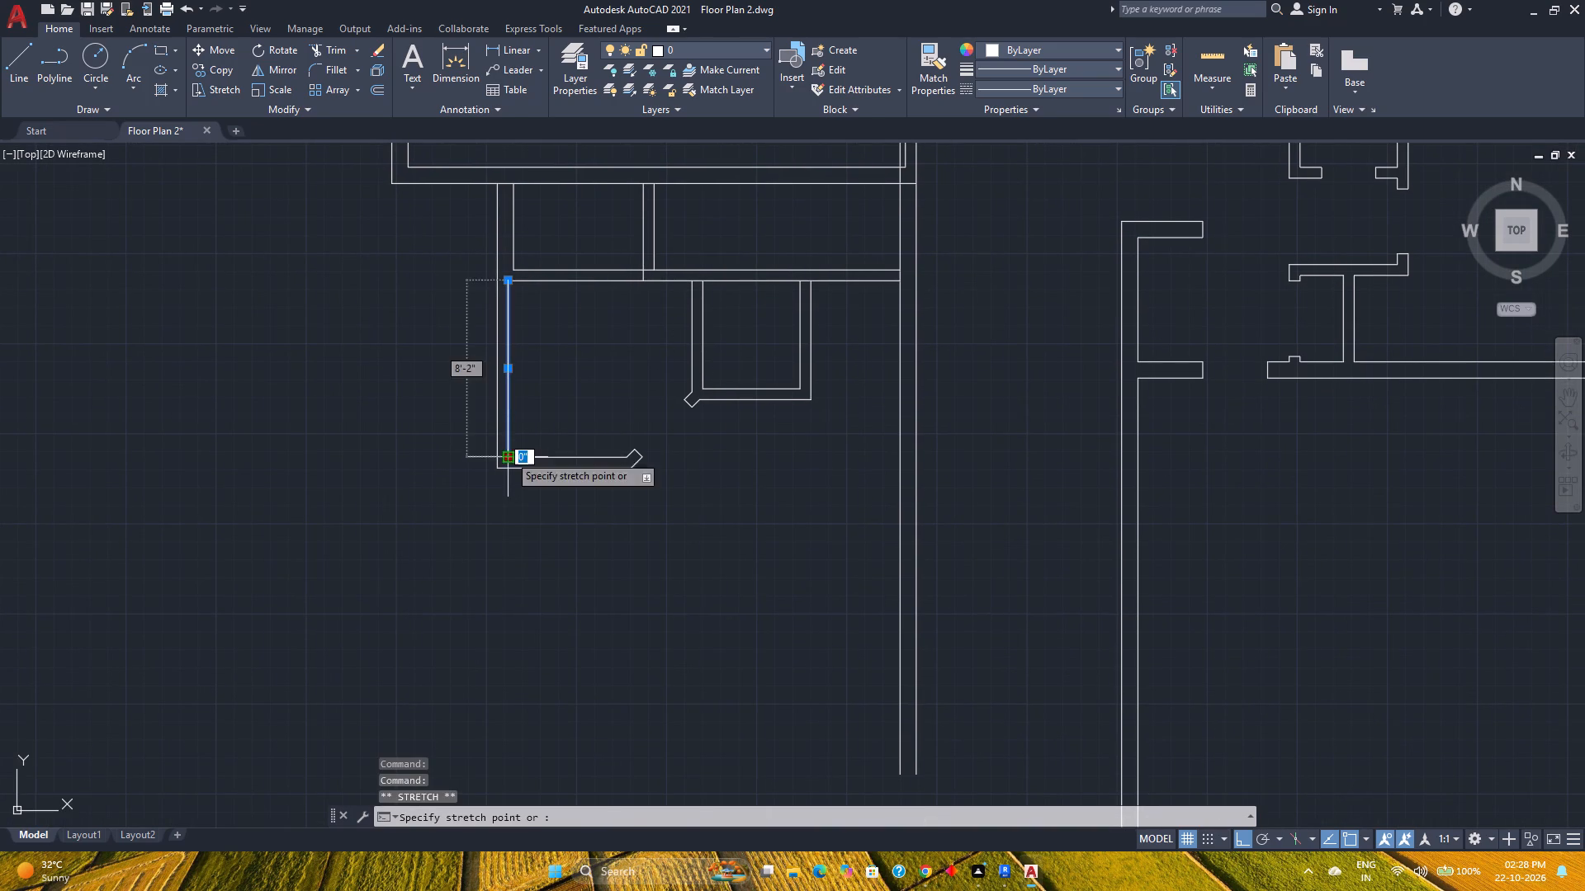
{"action": "left_click", "coordinate": [509, 469]}
Stretch the left wall's inner line a further 6'8" straight down below the lower wall.
{"action": "scroll", "coordinate": [508, 495], "scroll_direction": "up", "scroll_amount": 2}
{"action": "middle_click_drag", "start_coordinate": [508, 495], "coordinate": [509, 471]}
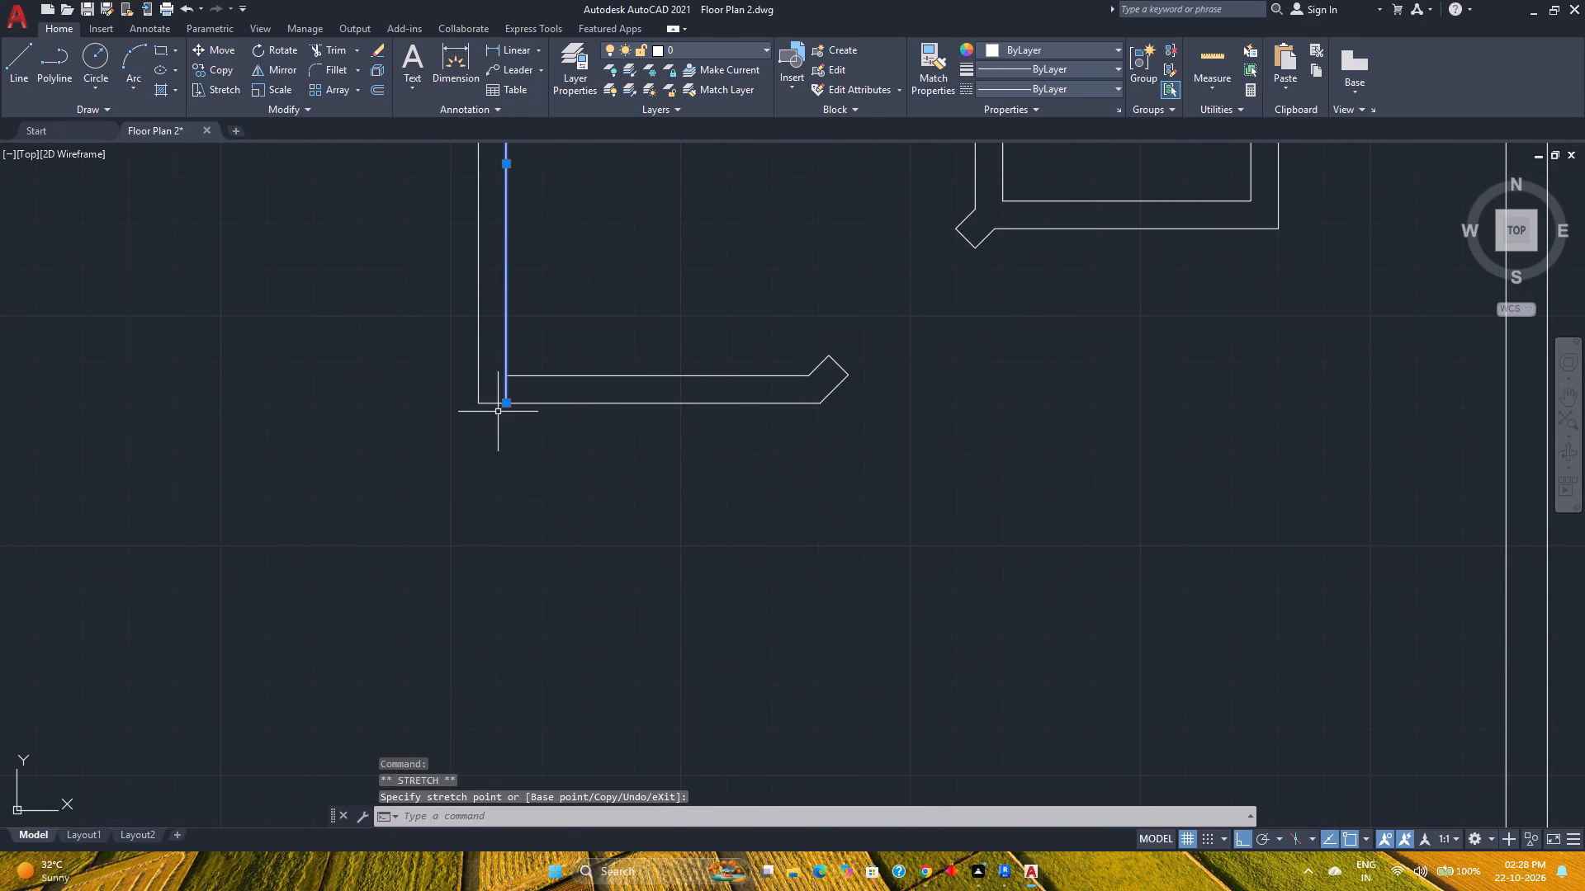
{"action": "left_click", "coordinate": [505, 407]}
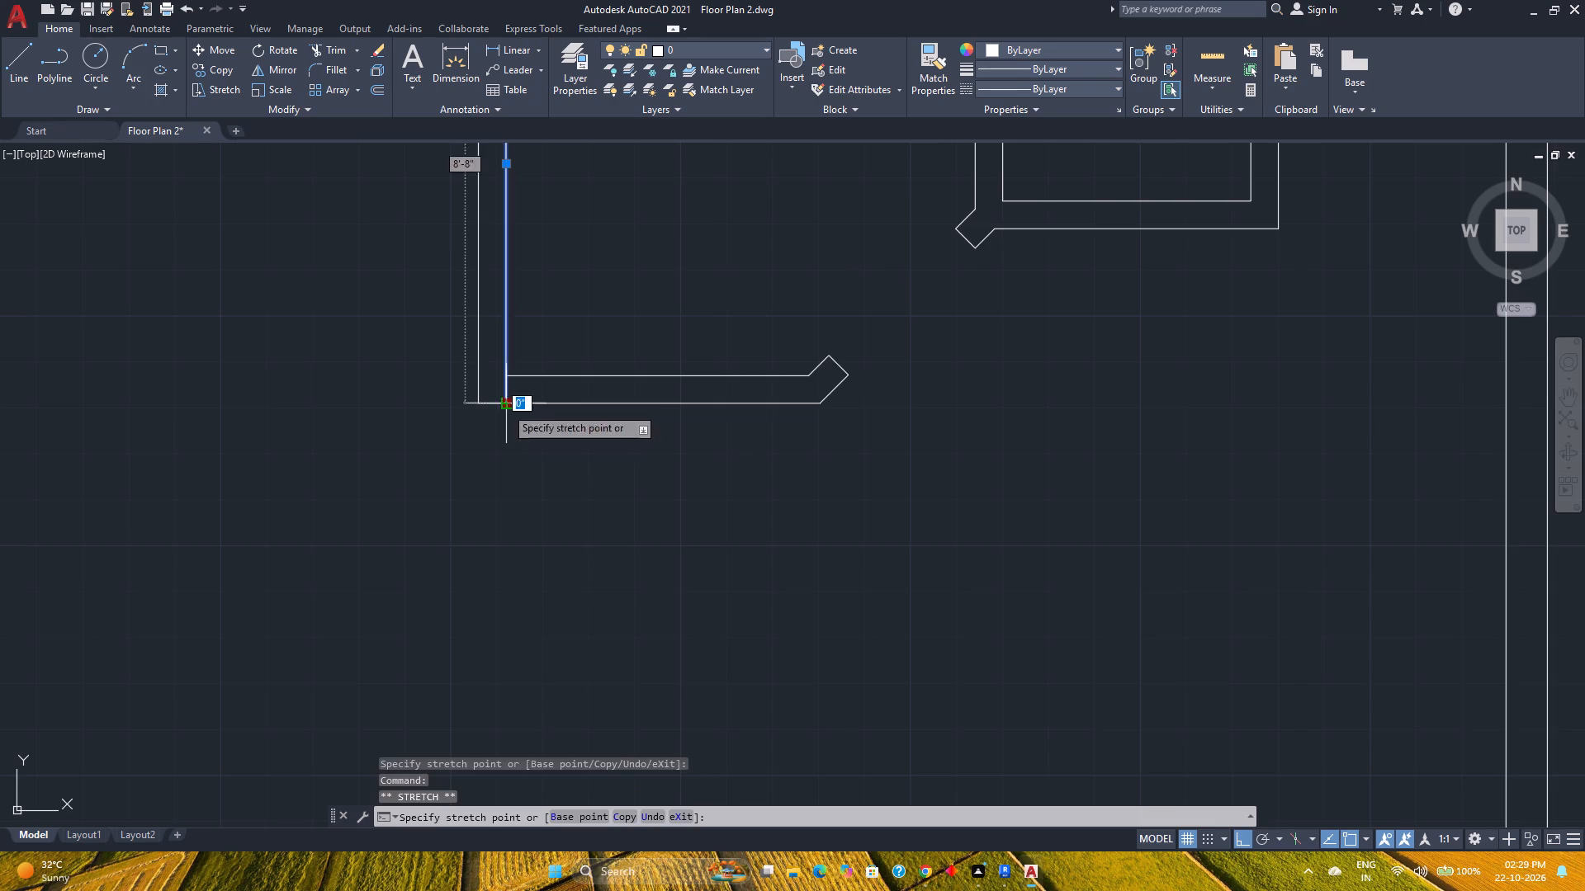
{"action": "type", "text": "6'8\""}
{"action": "key", "text": "Return"}
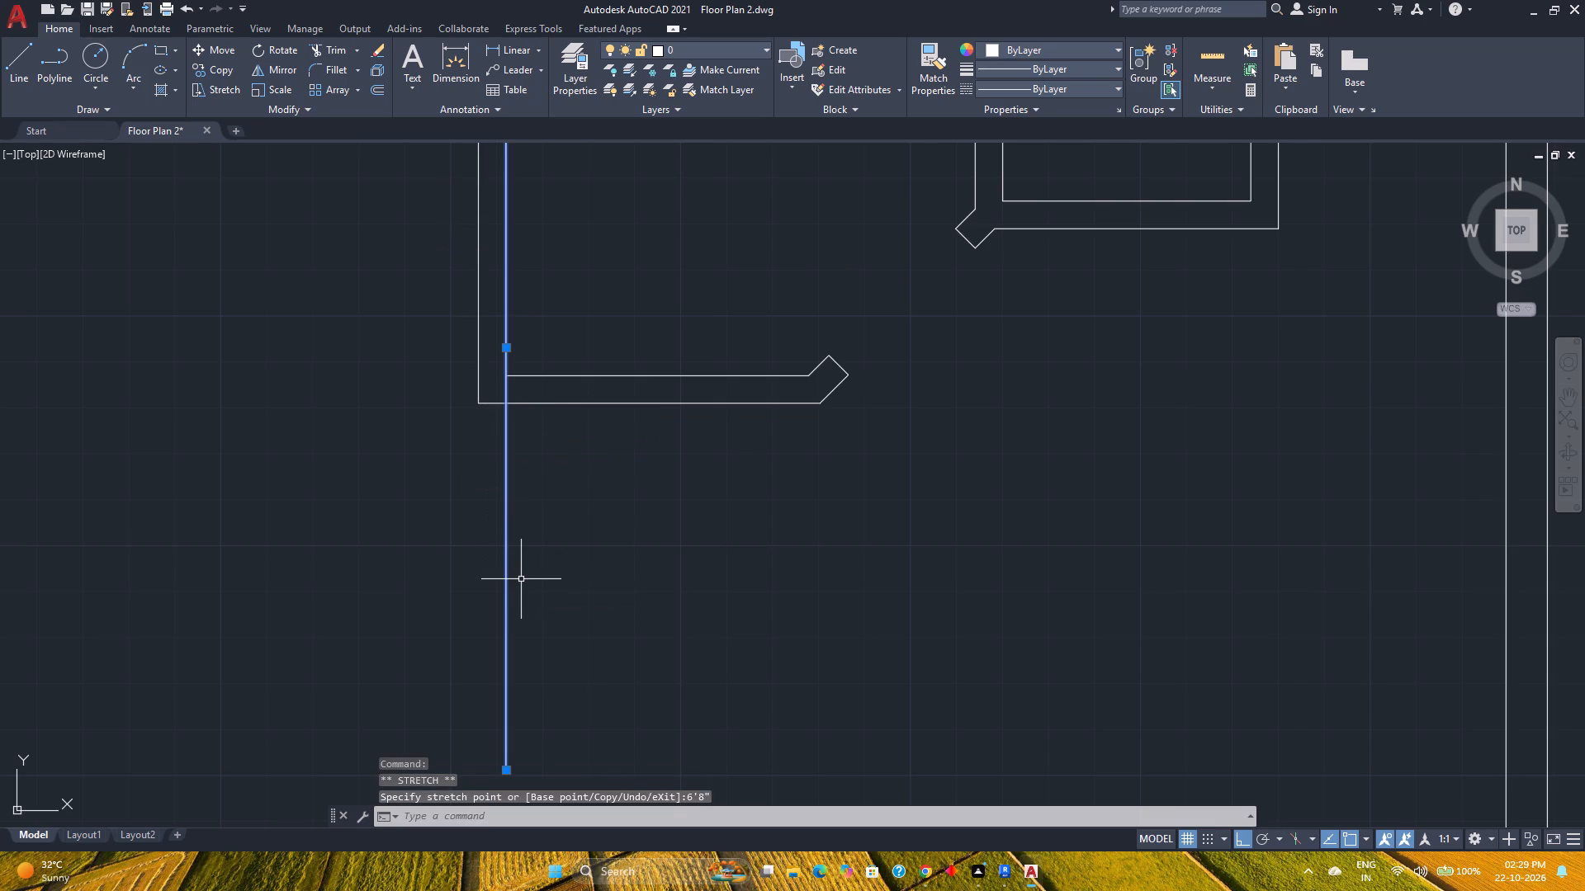
{"action": "scroll", "coordinate": [521, 588], "scroll_direction": "down", "scroll_amount": 2}
{"action": "key", "text": "Escape"}
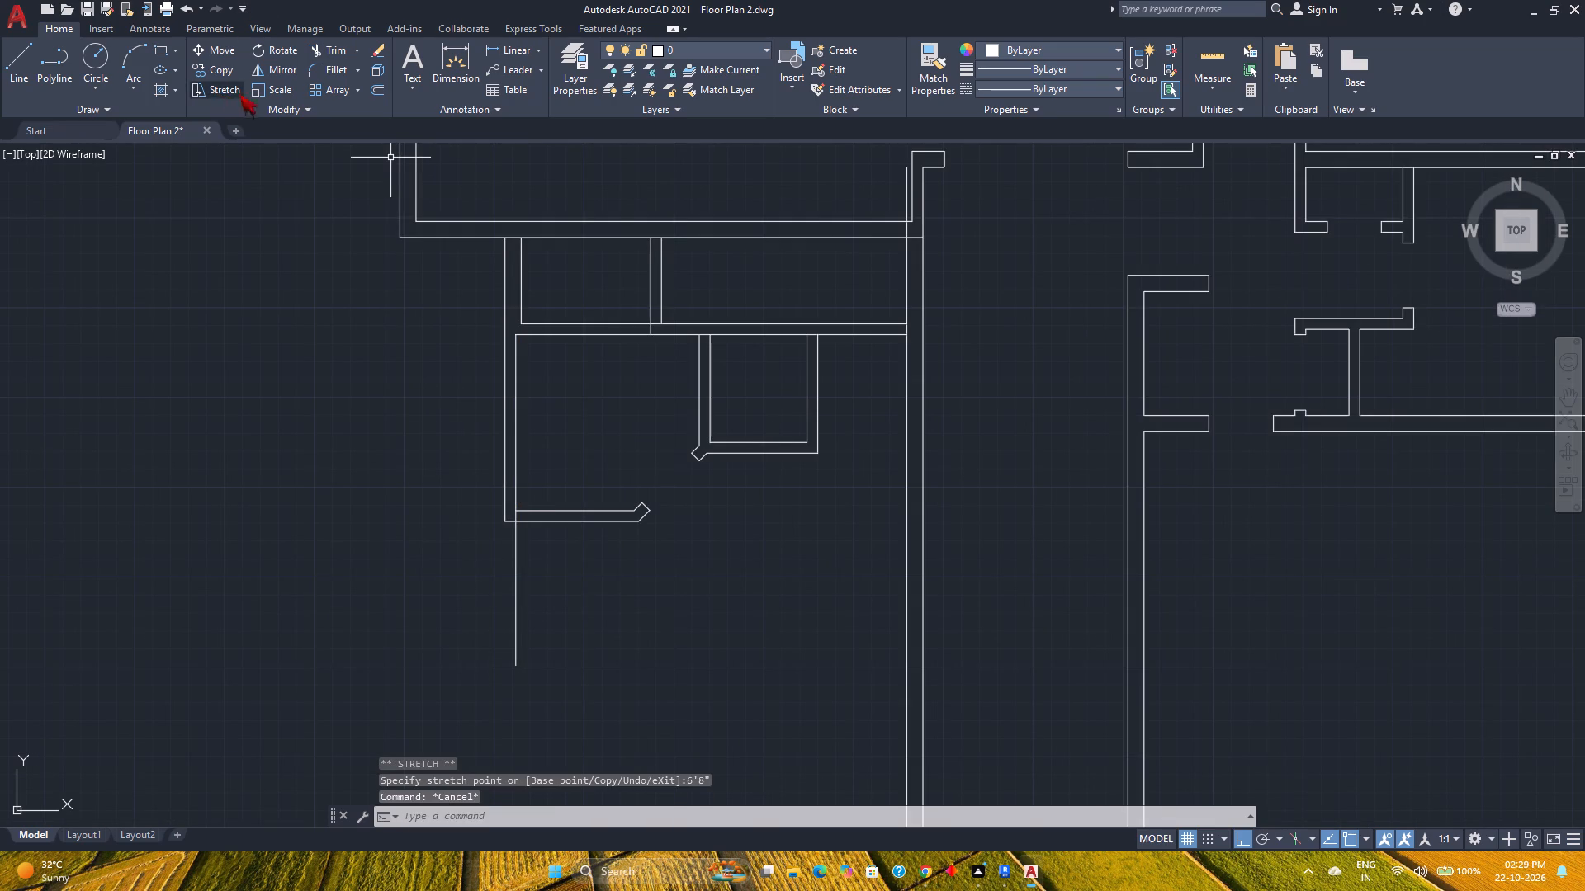
Offset the lengthened inner line of the left wall 5'4" to the right.
{"action": "left_click", "coordinate": [372, 96]}
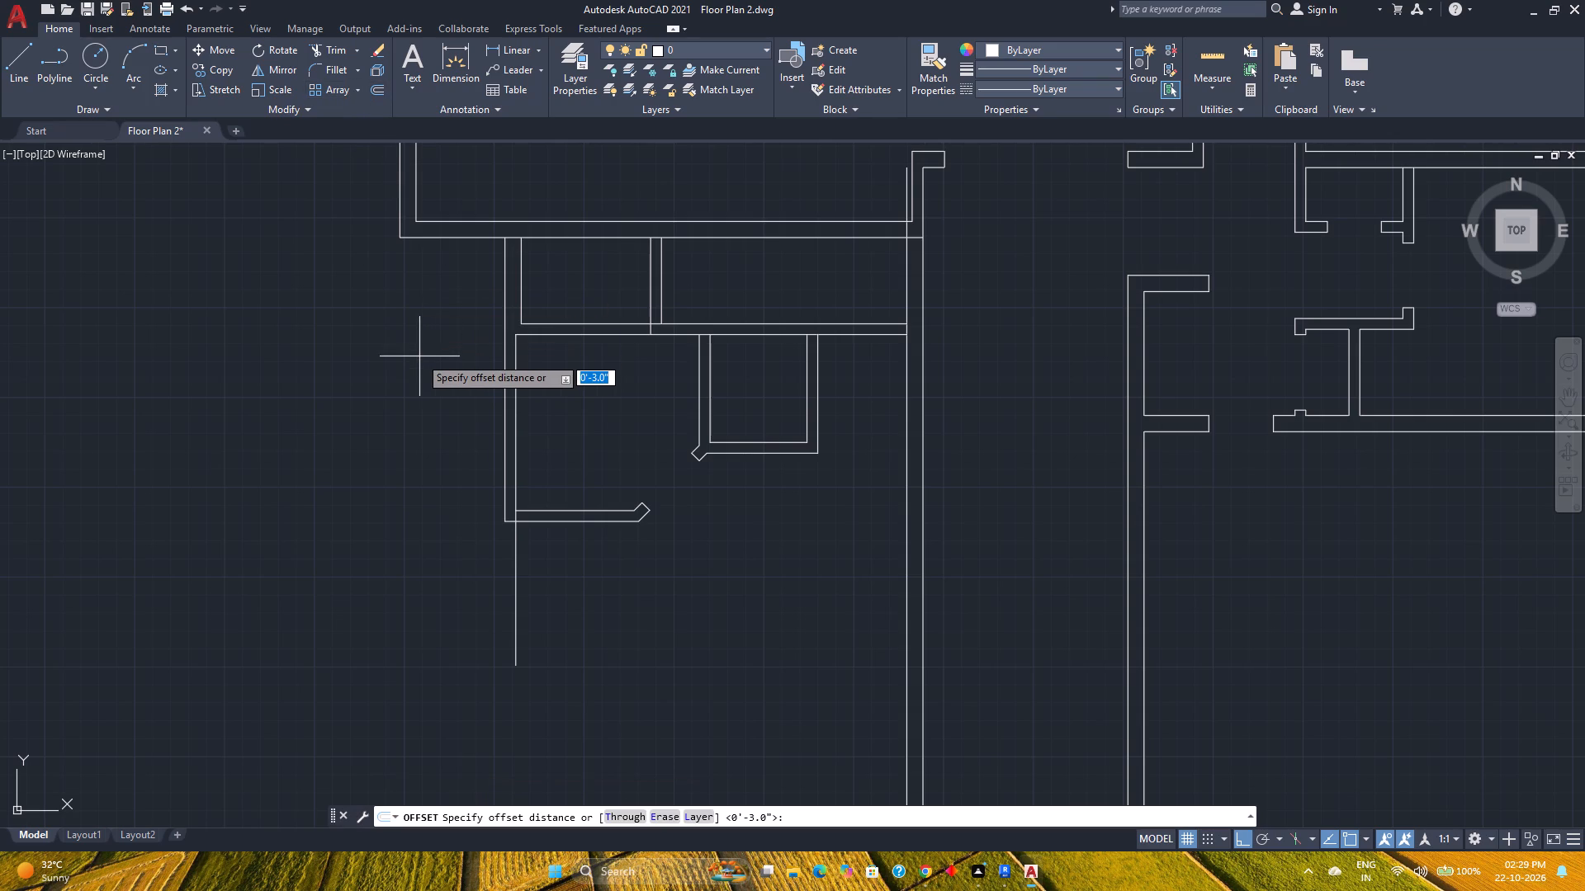
{"action": "type", "text": "5'8\""}
{"action": "key", "text": "Return"}
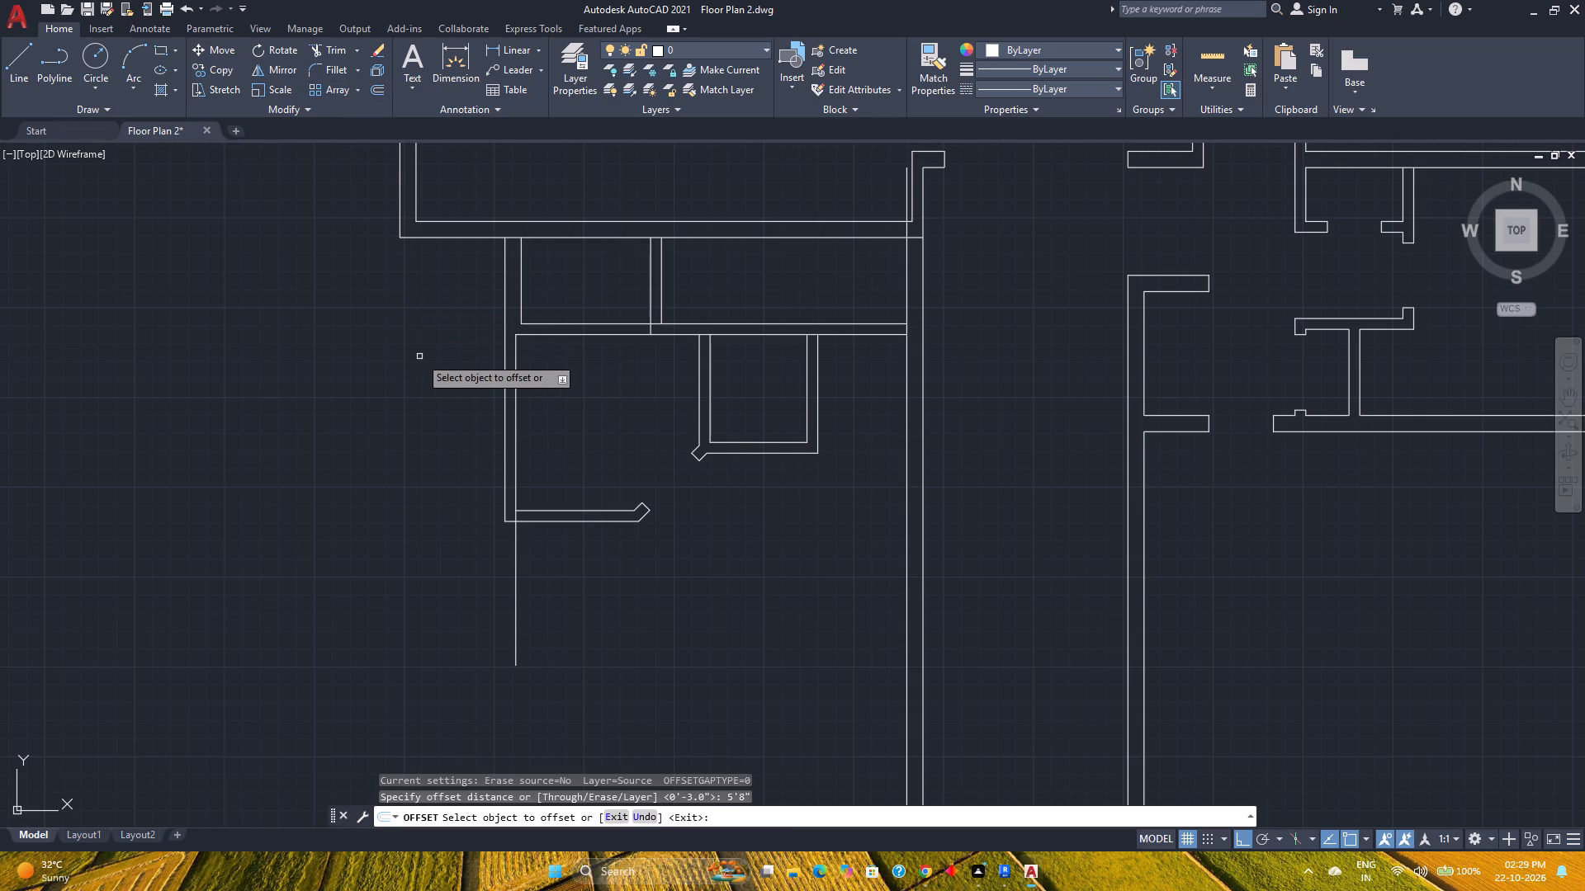
{"action": "left_click", "coordinate": [515, 592]}
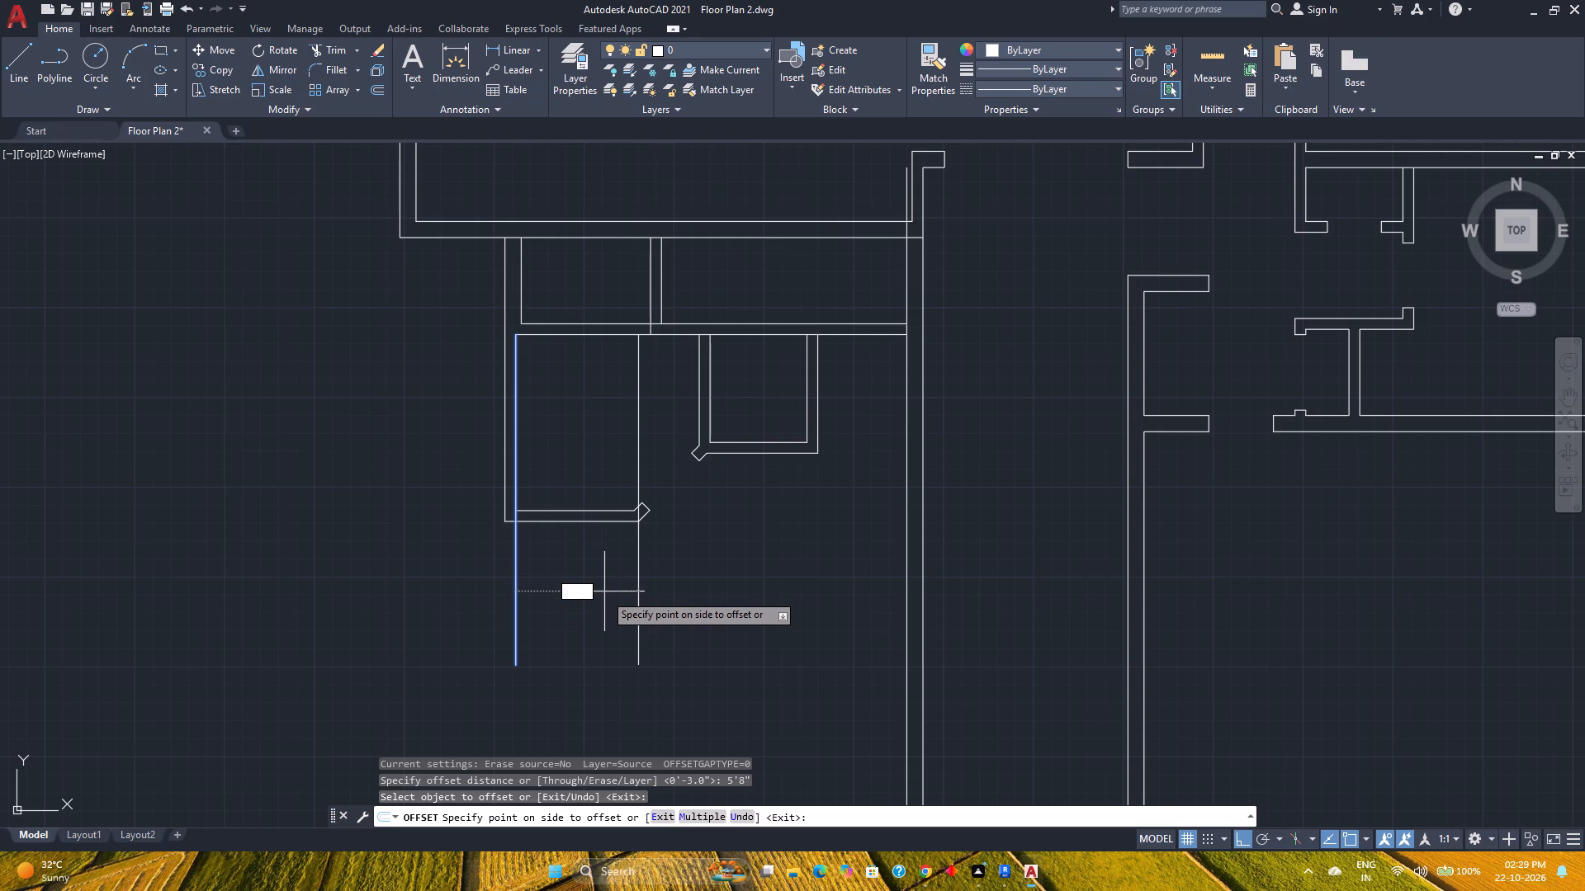
{"action": "type", "text": "5'4\""}
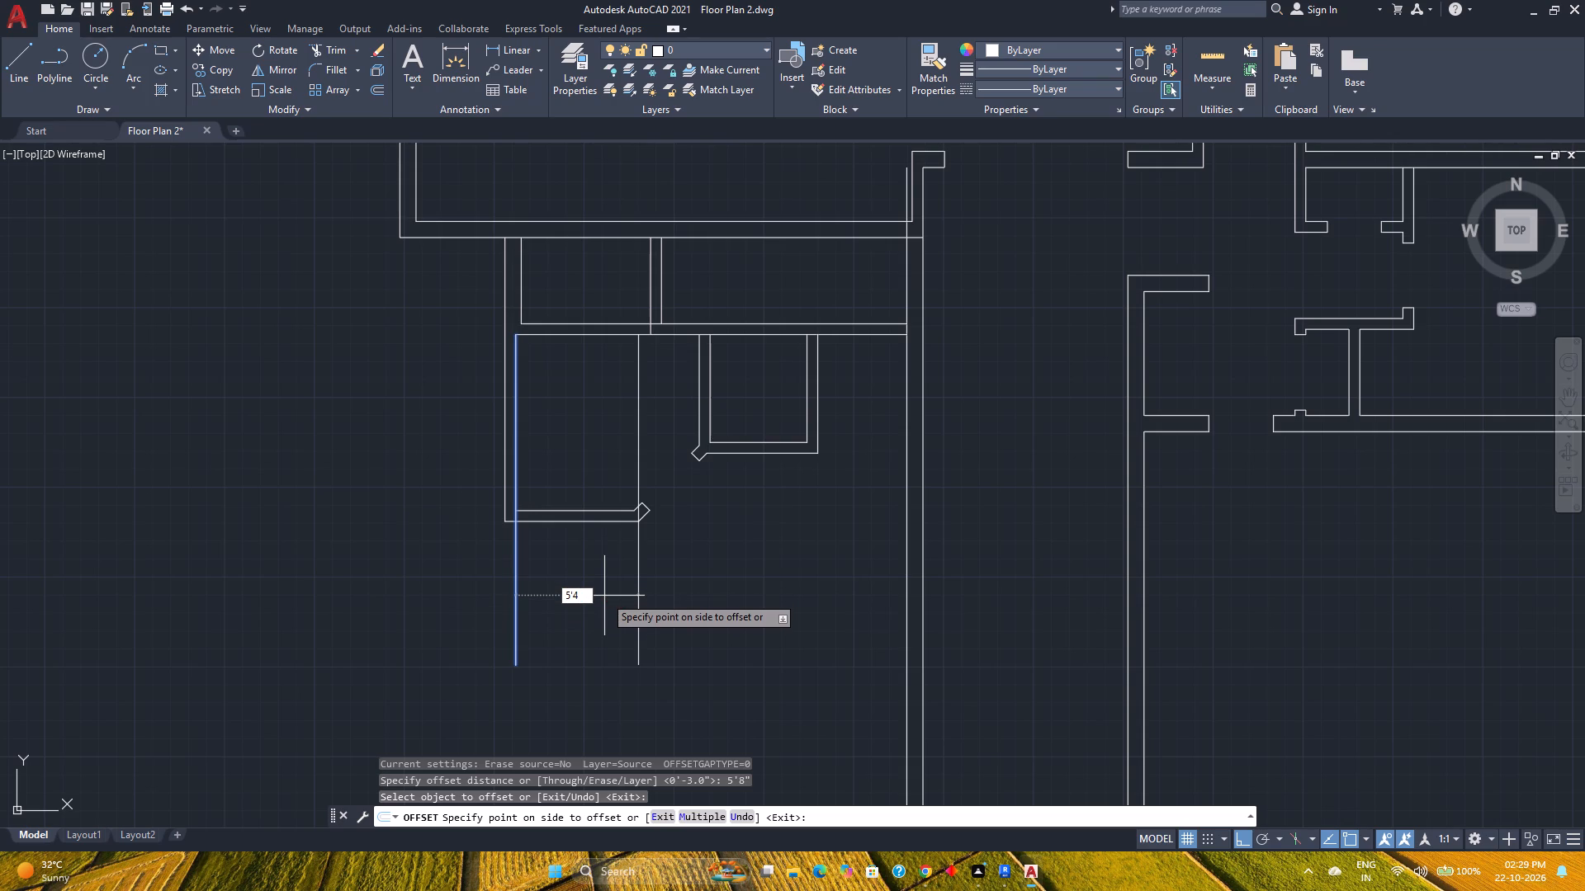
{"action": "key", "text": "Return"}
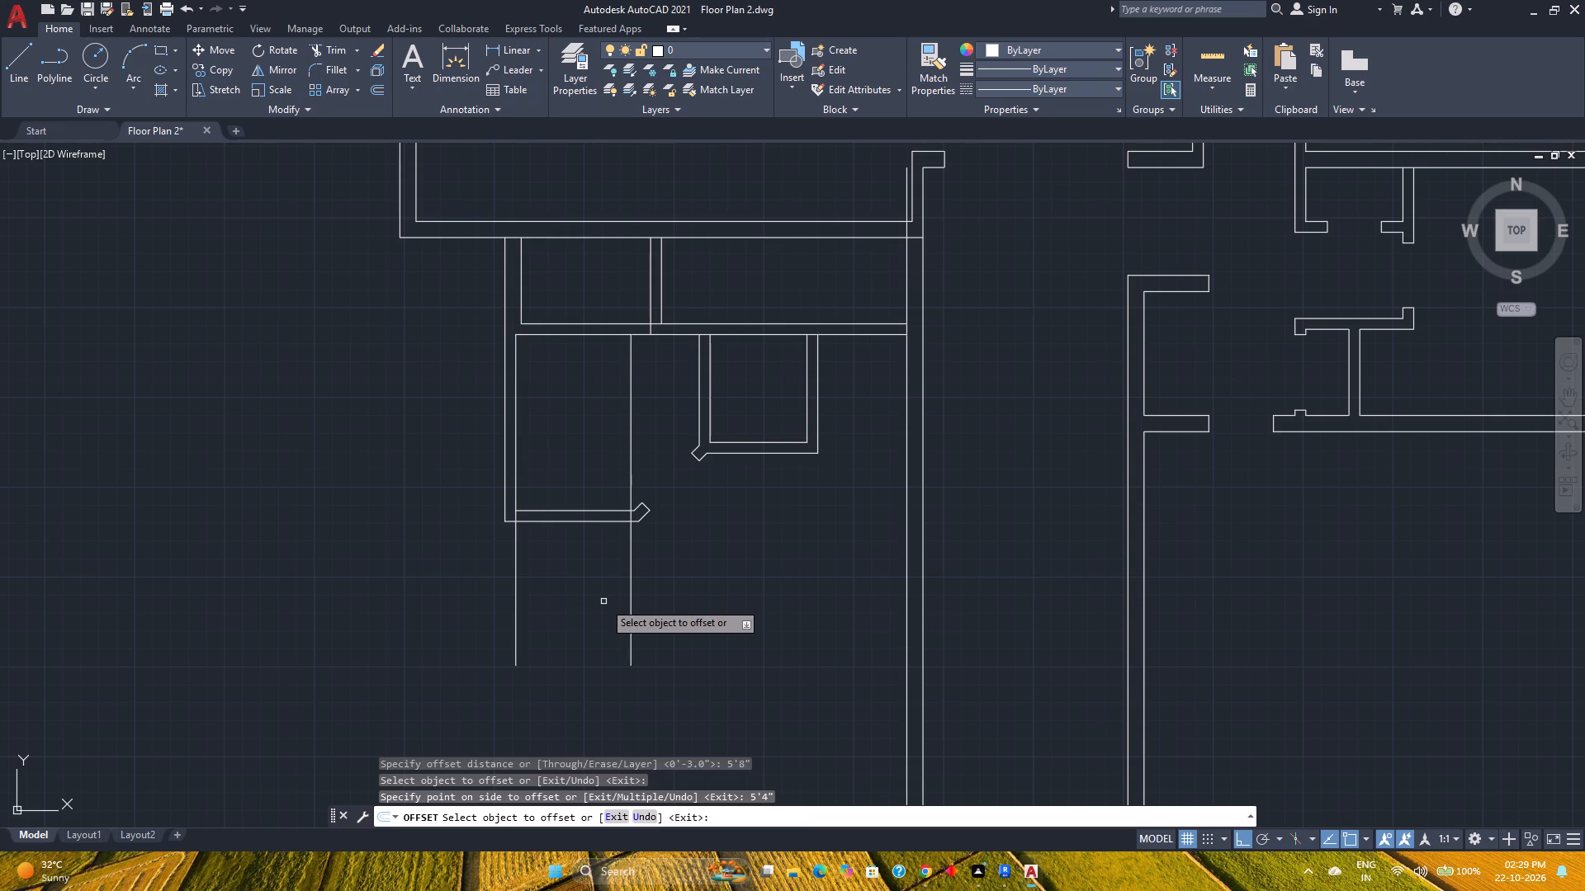
Offset the new vertical line 6" to the right to form the wall's other side.
{"action": "left_click", "coordinate": [632, 592]}
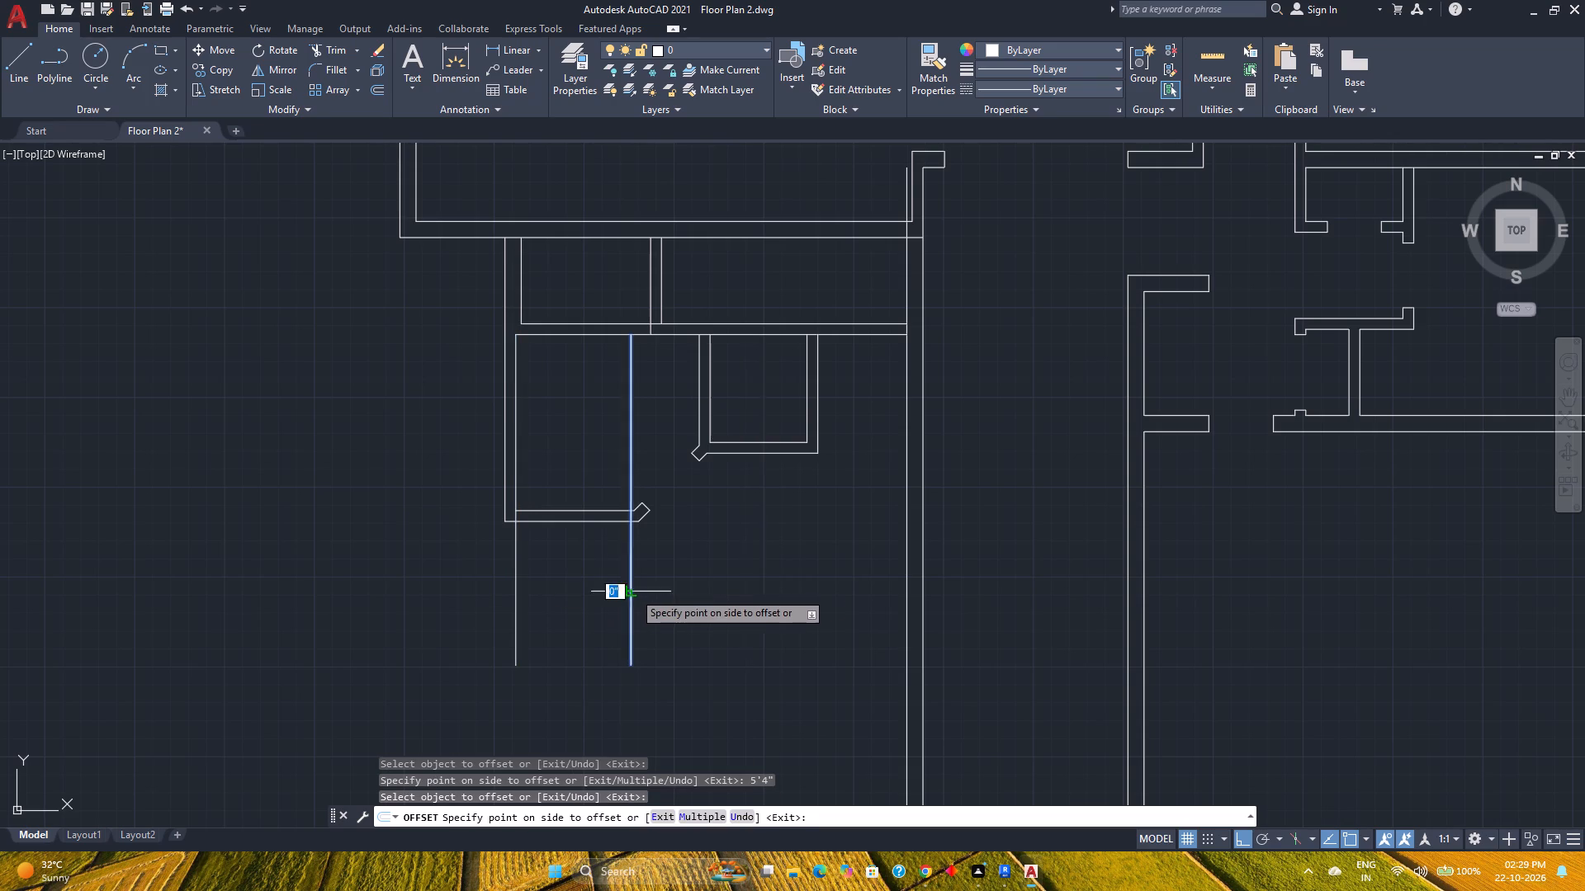
{"action": "key", "text": "6"}
{"action": "key", "text": "Return"}
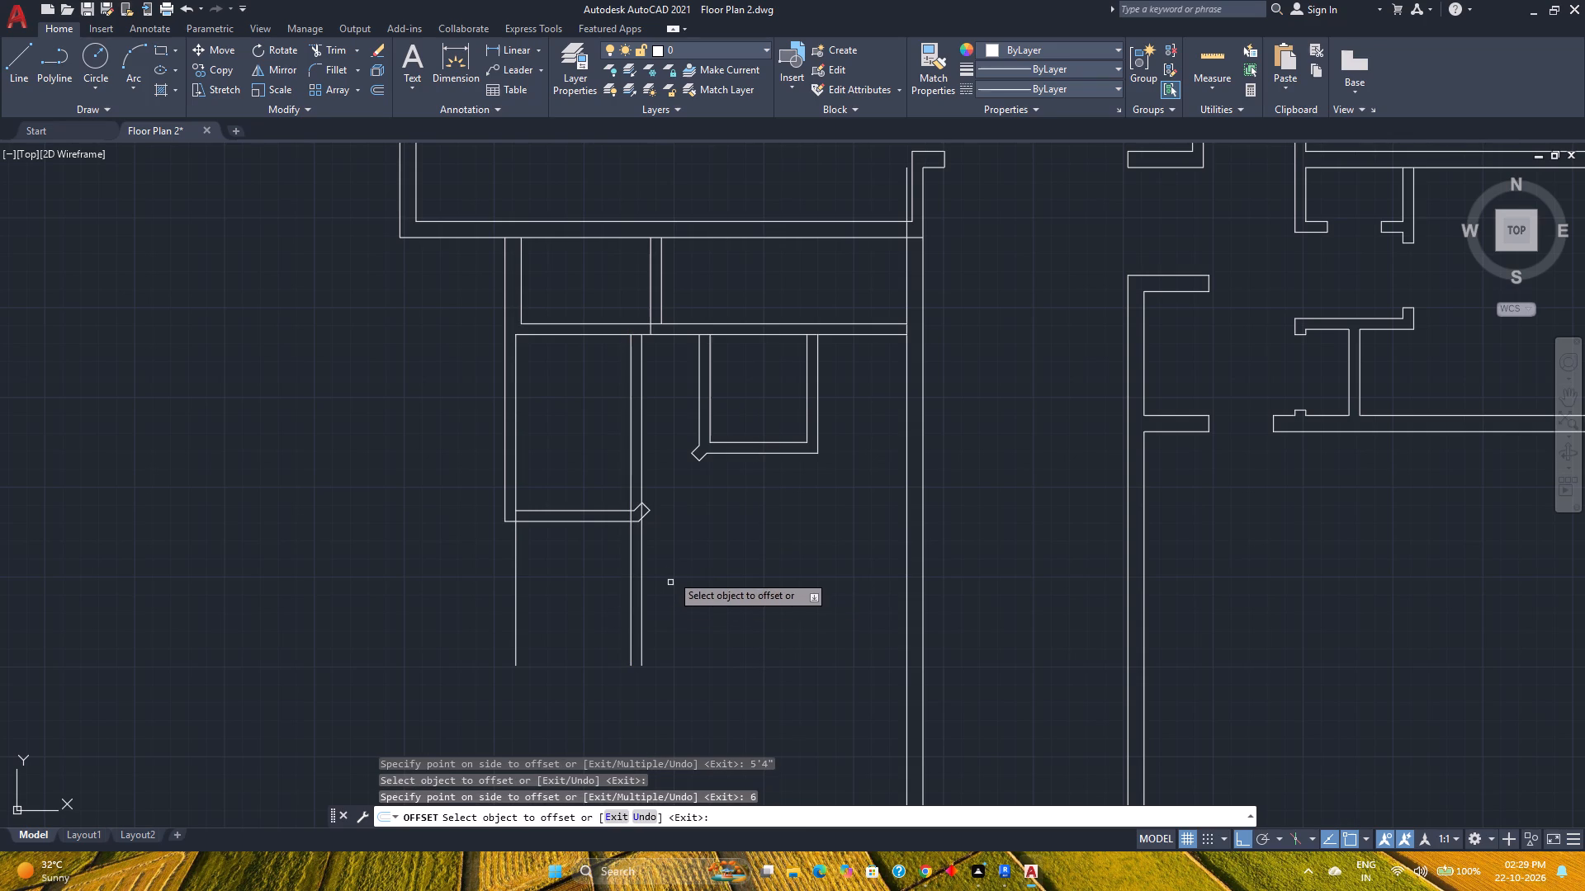
{"action": "left_click", "coordinate": [514, 607]}
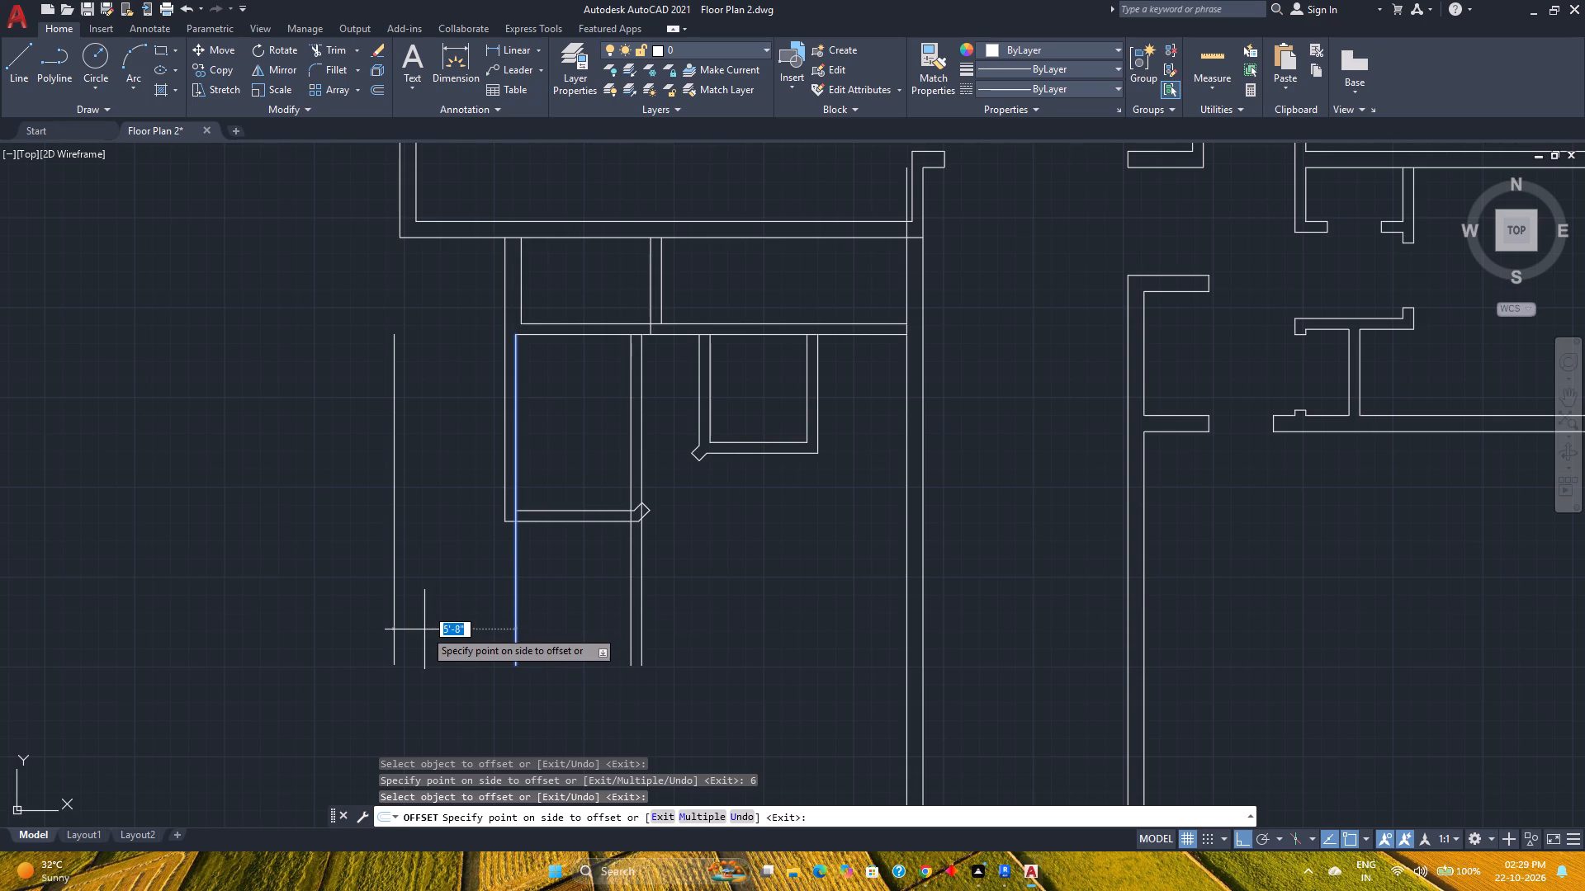
{"action": "key", "text": "Escape"}
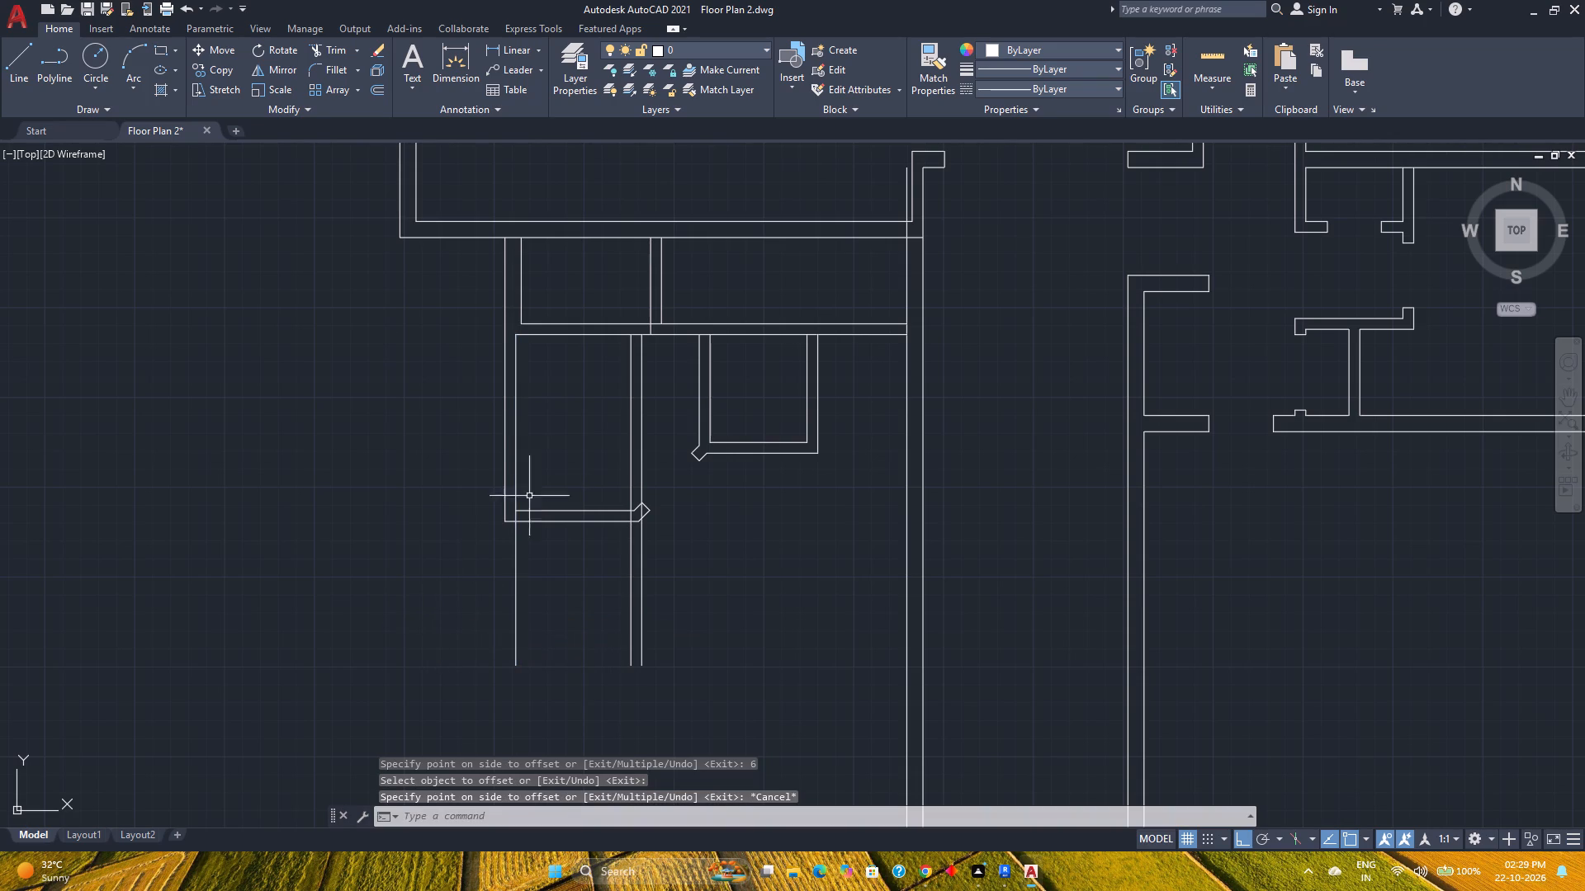
Erase the lengthened inner line of the left wall.
{"action": "scroll", "coordinate": [566, 458], "scroll_direction": "up", "scroll_amount": 2}
{"action": "middle_click_drag", "start_coordinate": [566, 458], "coordinate": [622, 544]}
{"action": "left_click", "coordinate": [600, 535]}
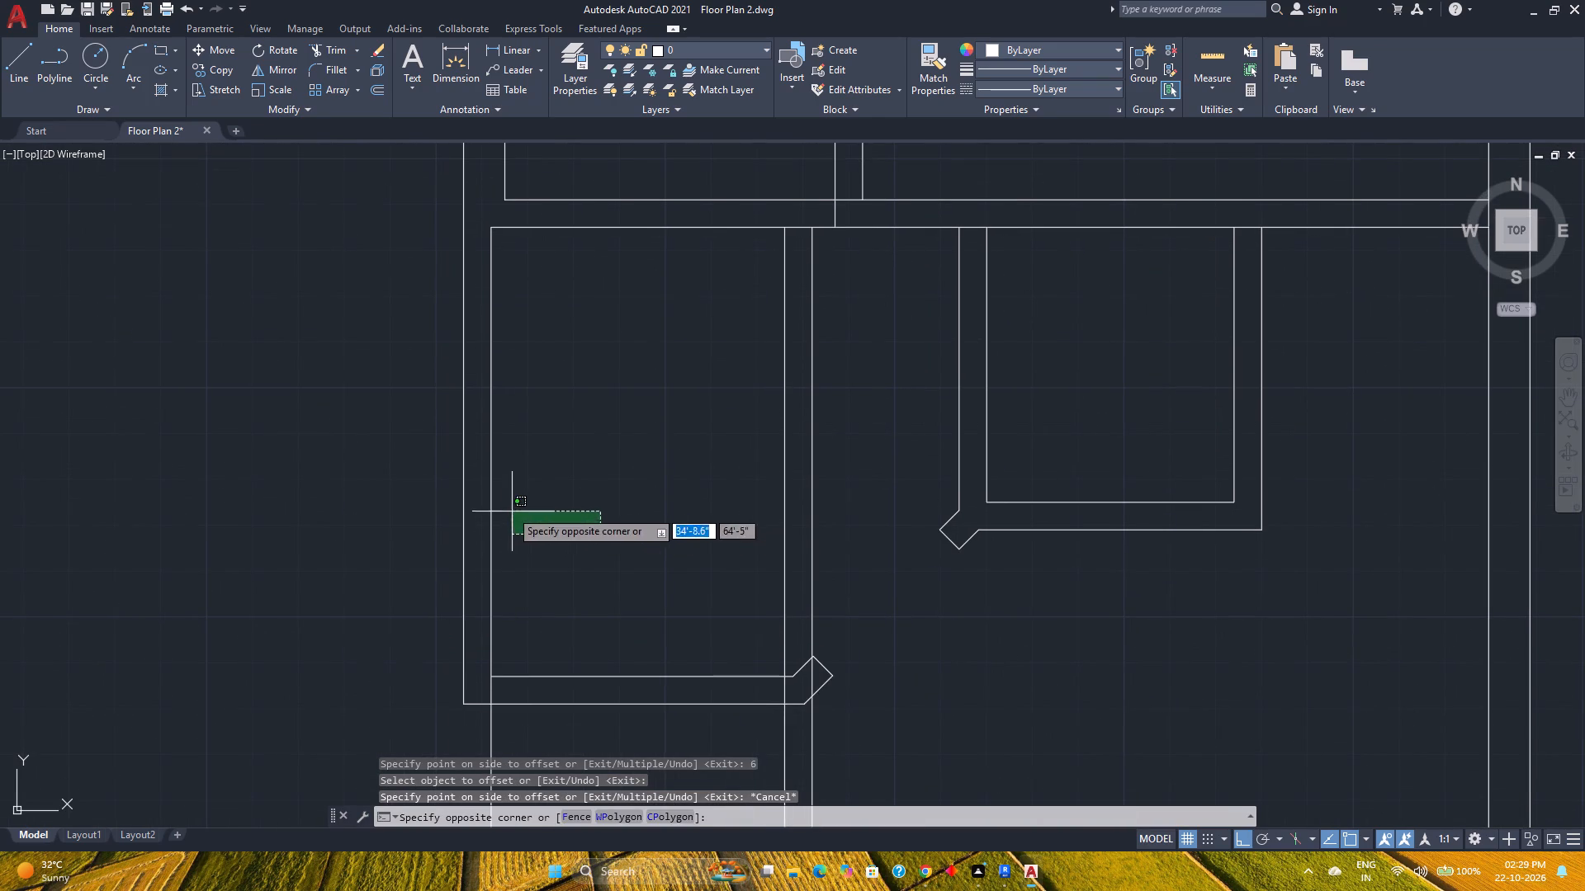
{"action": "left_click", "coordinate": [479, 497]}
{"action": "scroll", "coordinate": [580, 472], "scroll_direction": "down", "scroll_amount": 1}
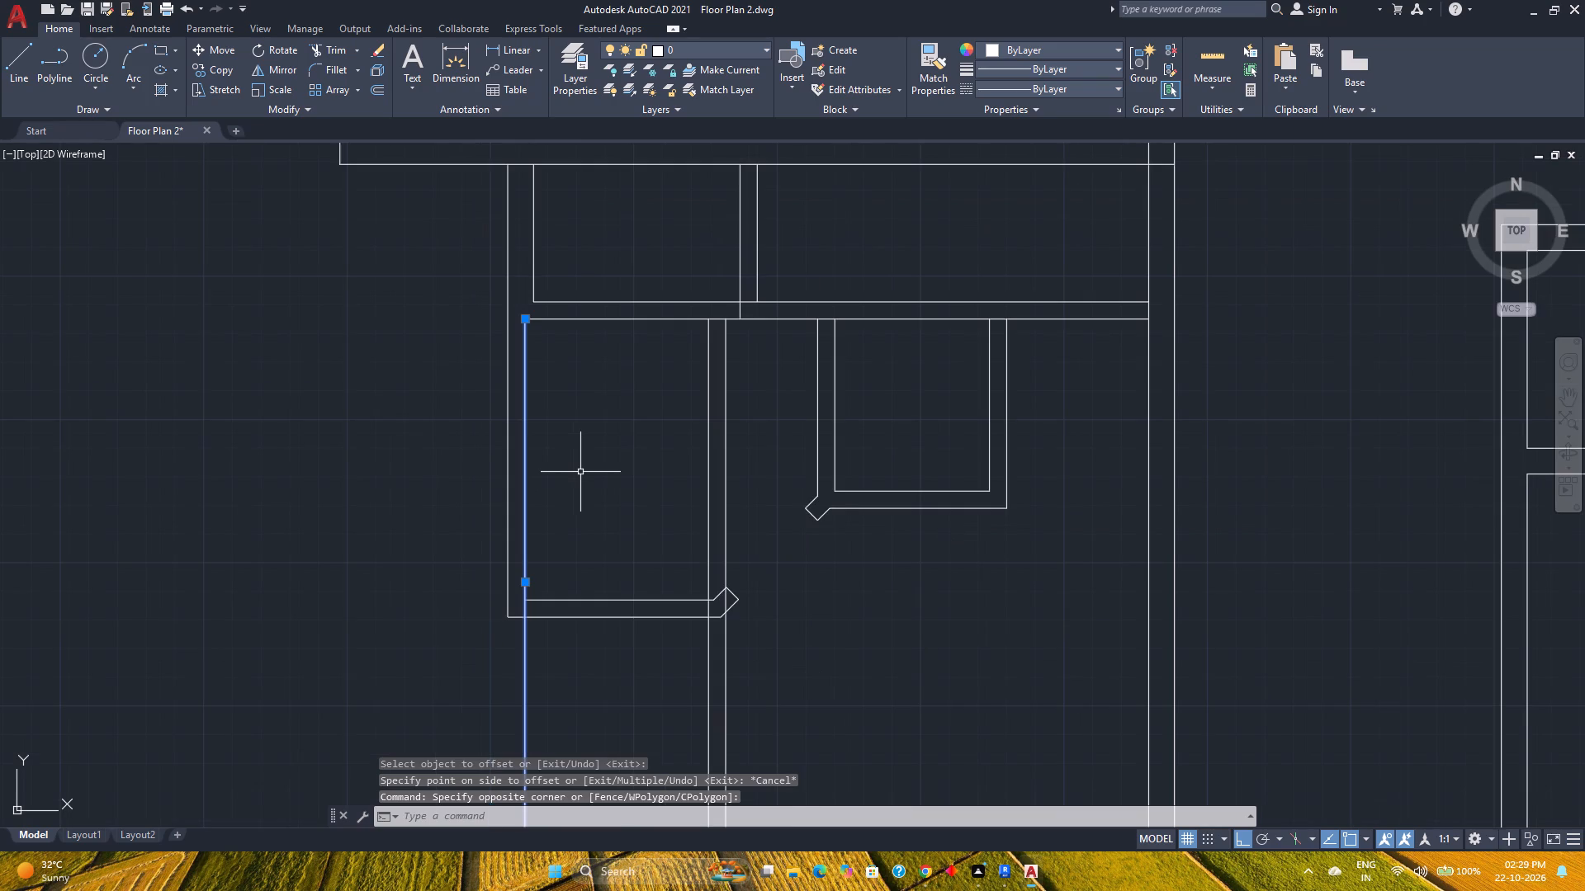
{"action": "key", "text": "Delete"}
Offset the lower wall's outer line 6'8" downward.
{"action": "scroll", "coordinate": [589, 473], "scroll_direction": "down", "scroll_amount": 2}
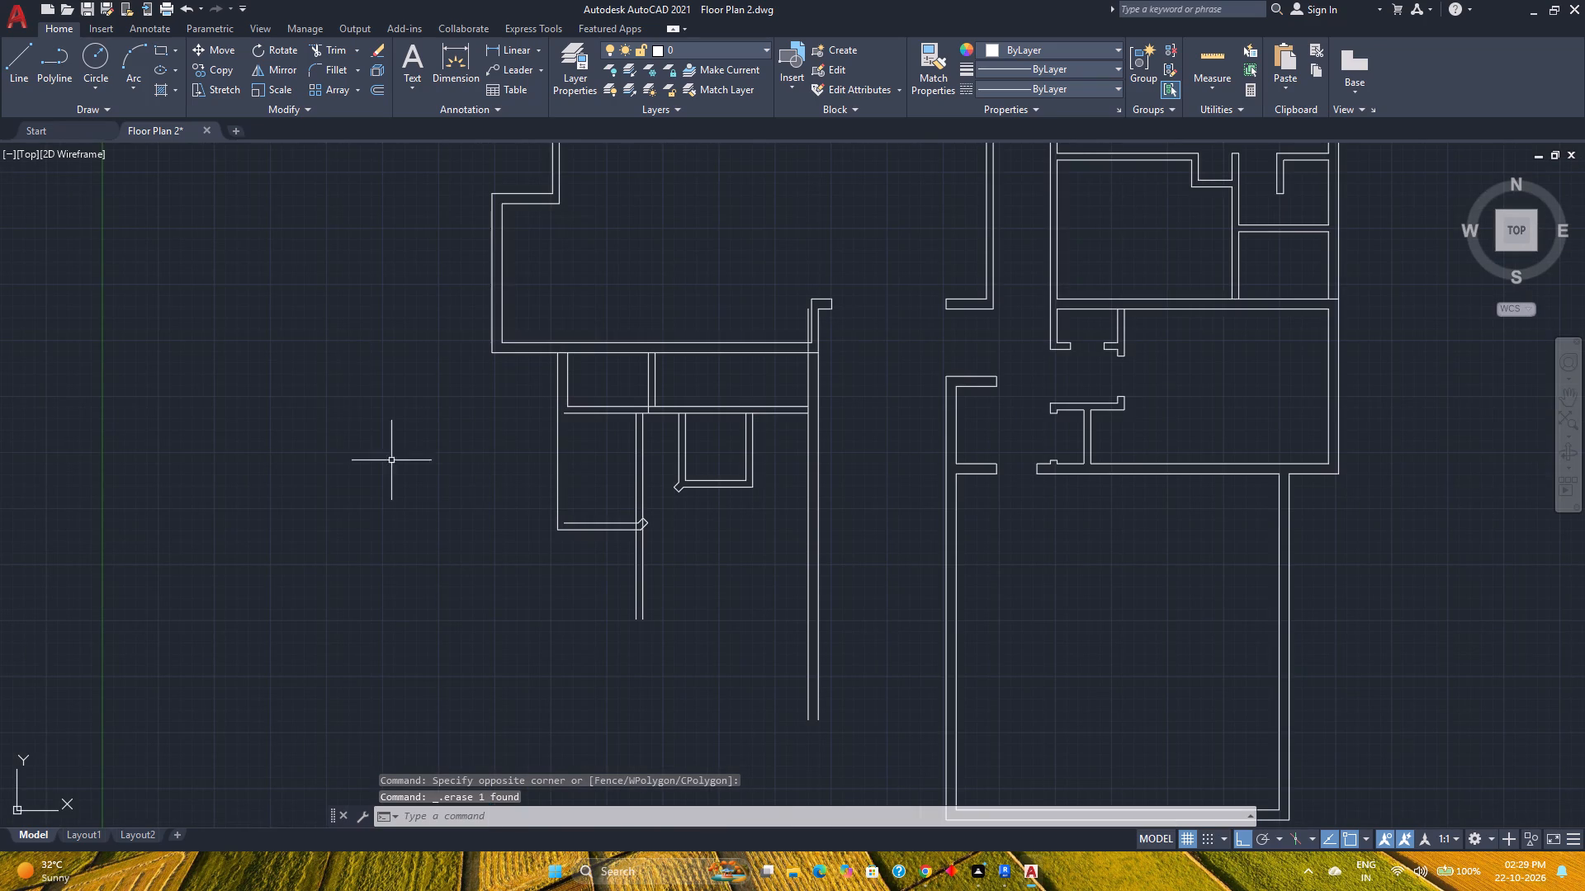
{"action": "left_click", "coordinate": [381, 94]}
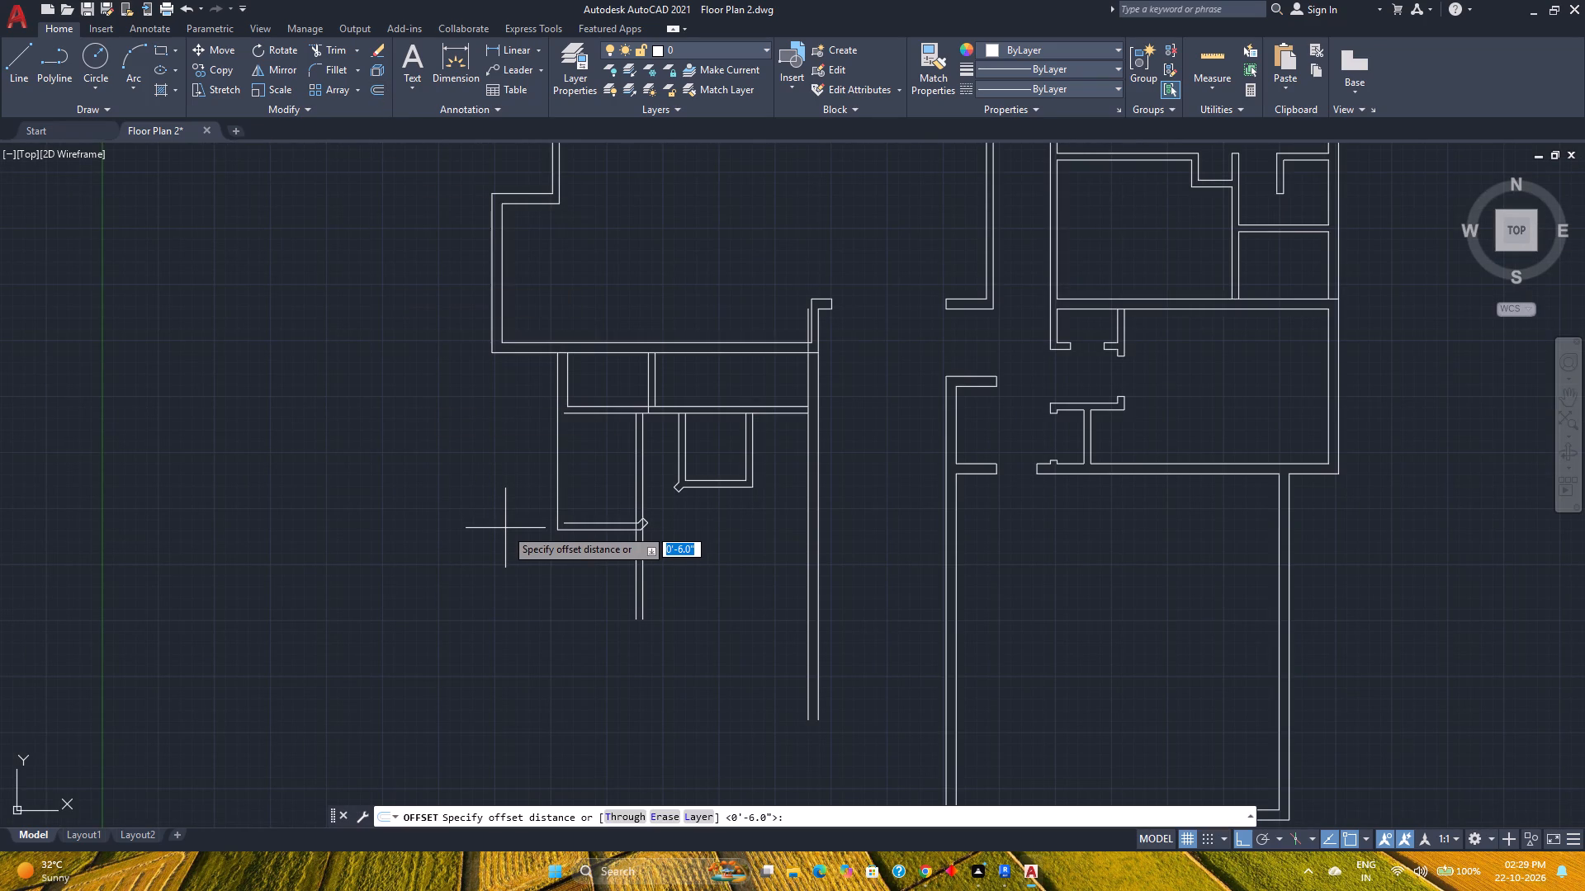
{"action": "type", "text": "6'8\""}
{"action": "key", "text": "Return"}
{"action": "scroll", "coordinate": [606, 541], "scroll_direction": "up", "scroll_amount": 2}
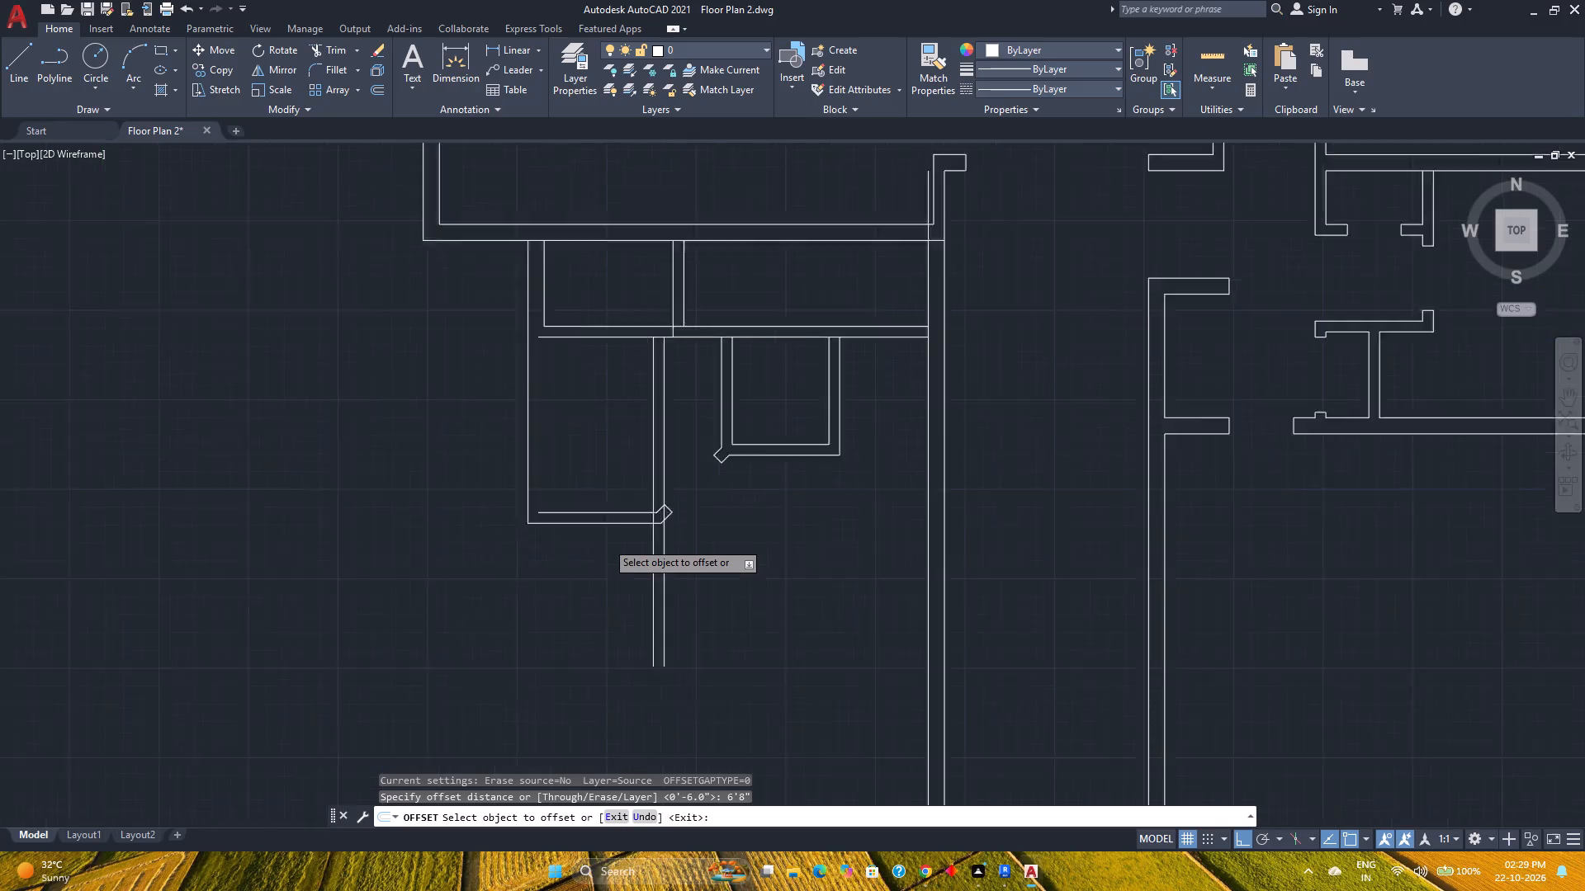
{"action": "left_click", "coordinate": [616, 513]}
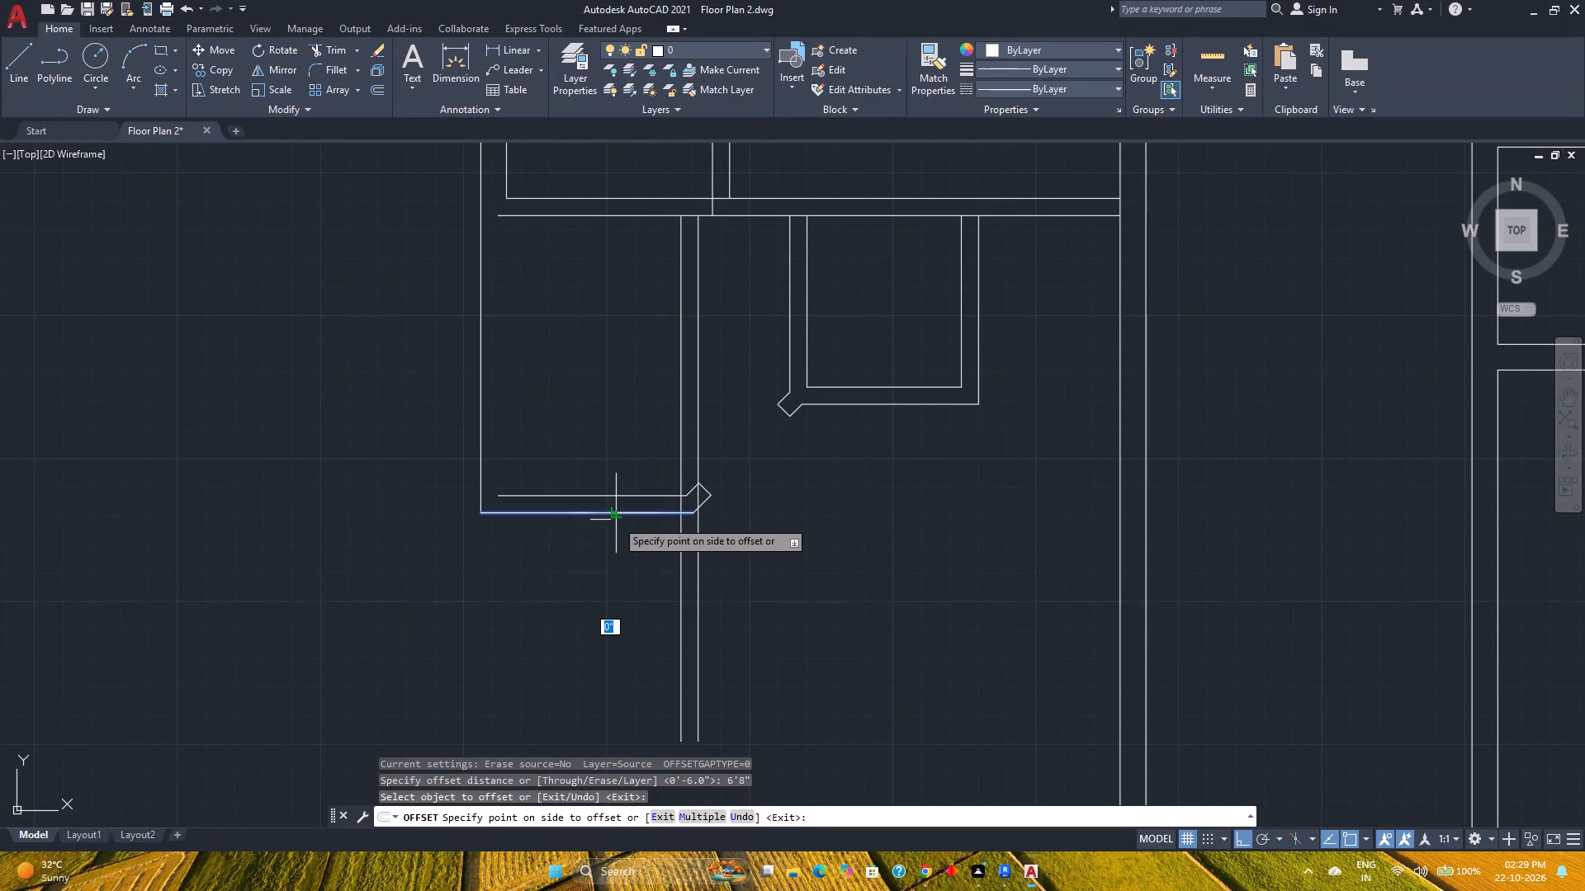
{"action": "left_click", "coordinate": [610, 577]}
{"action": "scroll", "coordinate": [631, 609], "scroll_direction": "down", "scroll_amount": 2}
{"action": "middle_click_drag", "start_coordinate": [631, 609], "coordinate": [625, 559]}
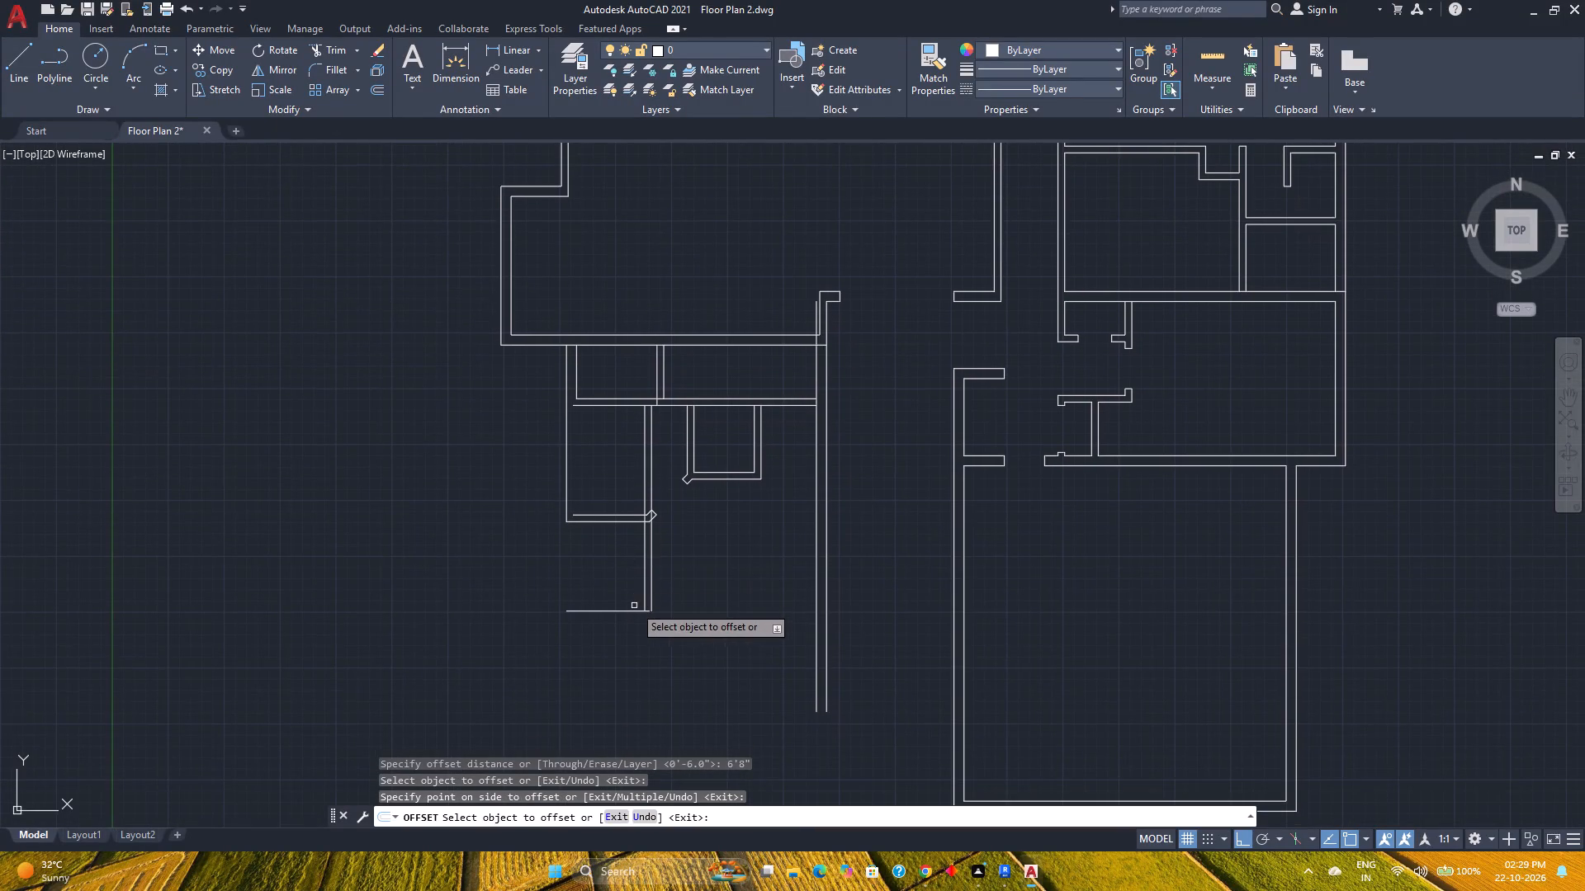
Offset the bottom horizontal line 9" downward to form the bottom wall's outer side.
{"action": "left_click", "coordinate": [622, 612]}
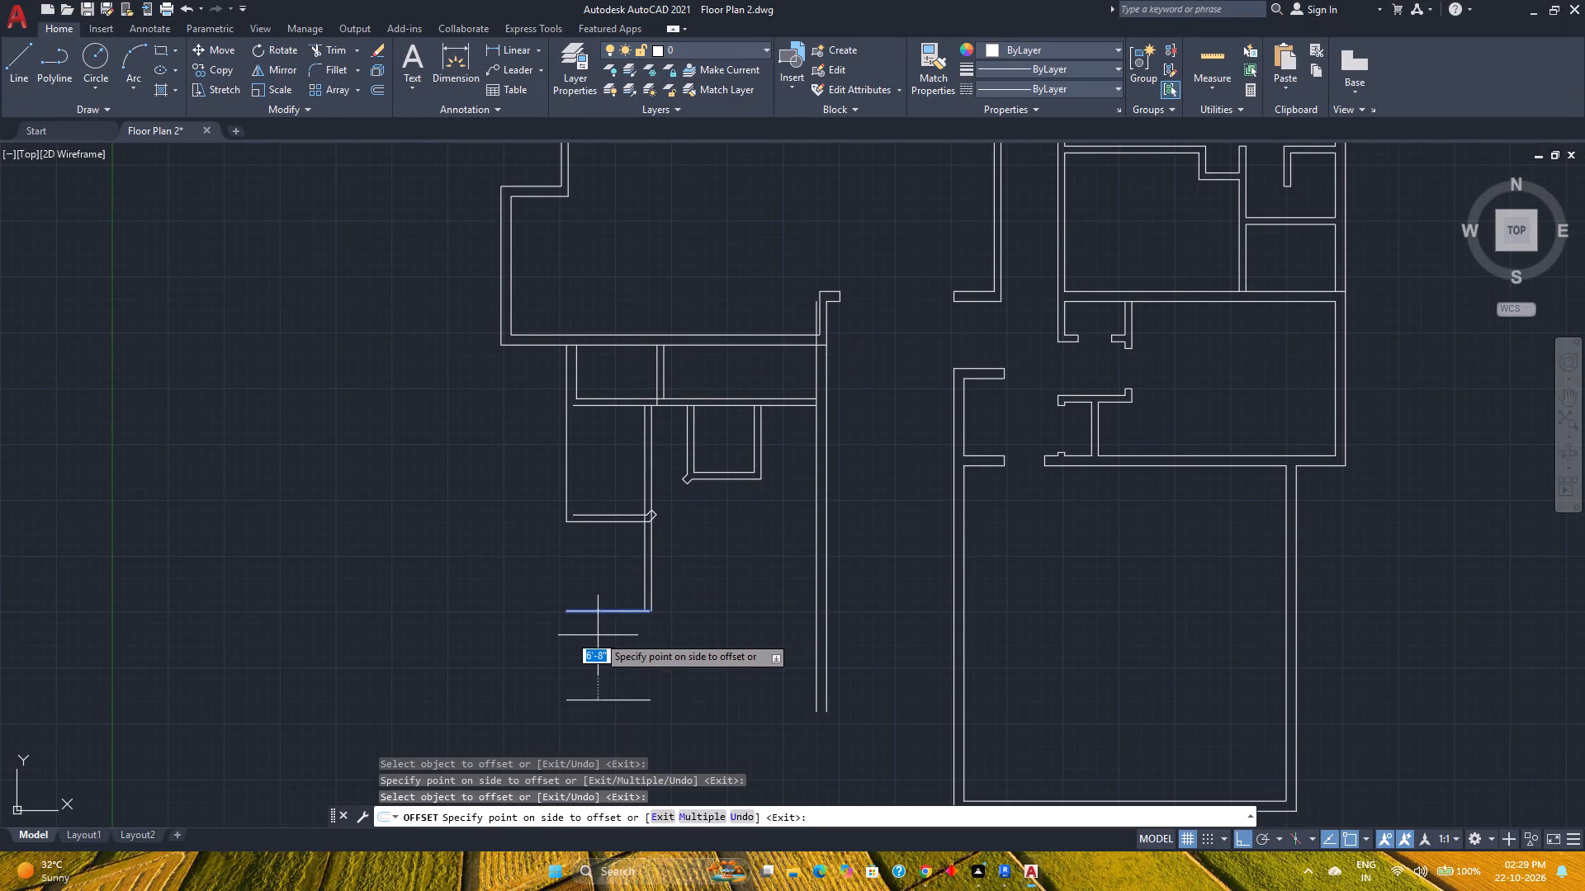
{"action": "key", "text": "9"}
{"action": "key", "text": "Return"}
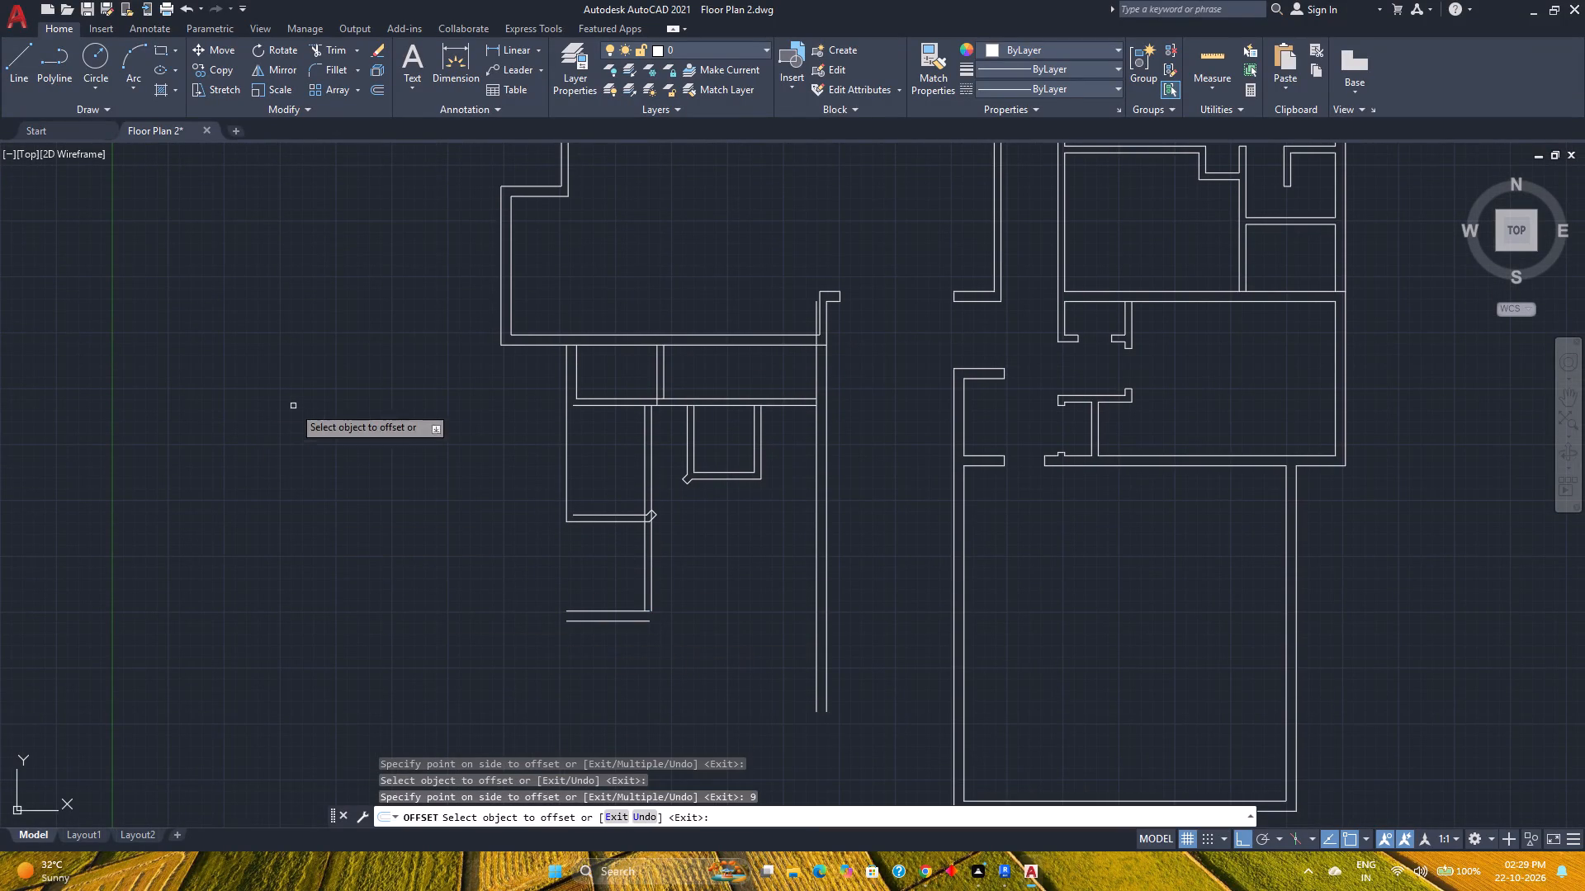
Fillet the left wall's outer and inner lines with the matching bottom wall lines to form the lower-left corner.
{"action": "left_click", "coordinate": [321, 73]}
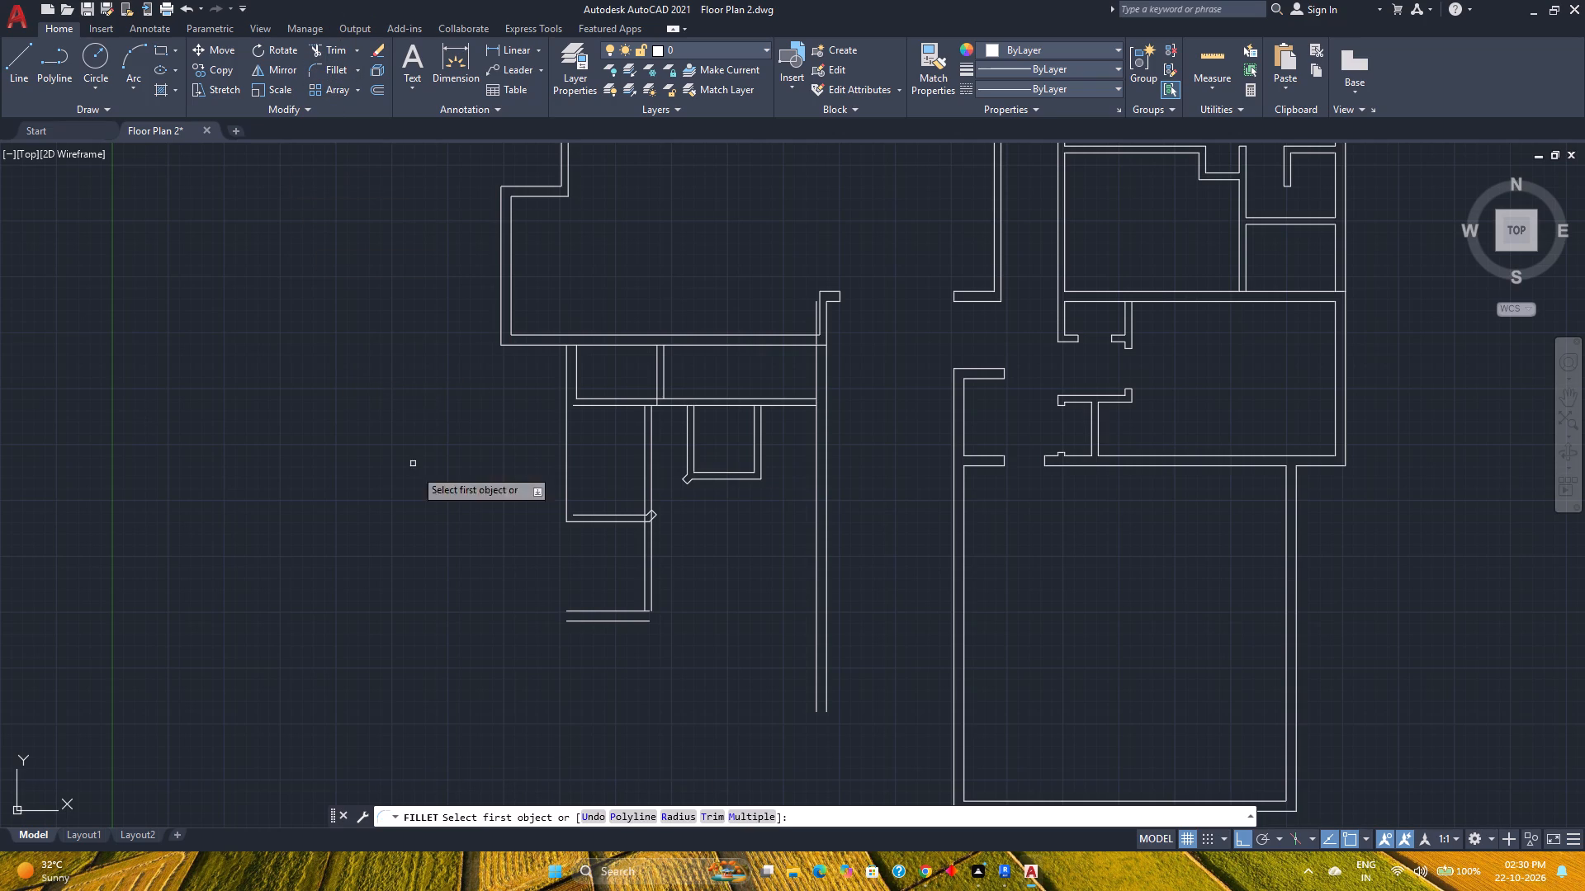
{"action": "left_click", "coordinate": [565, 462]}
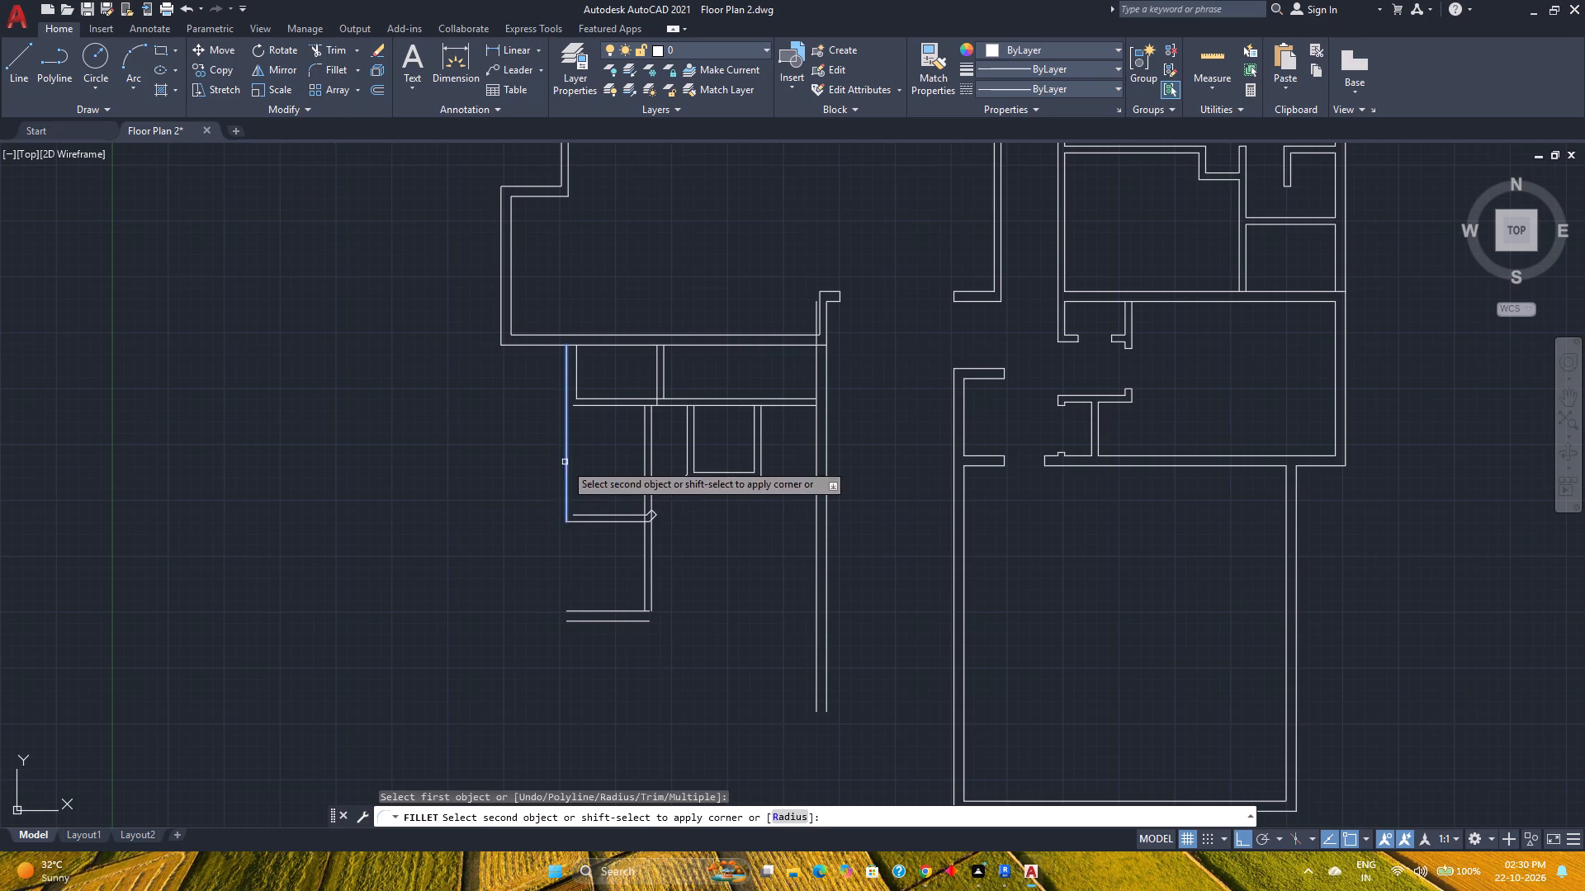
{"action": "left_click", "coordinate": [579, 622]}
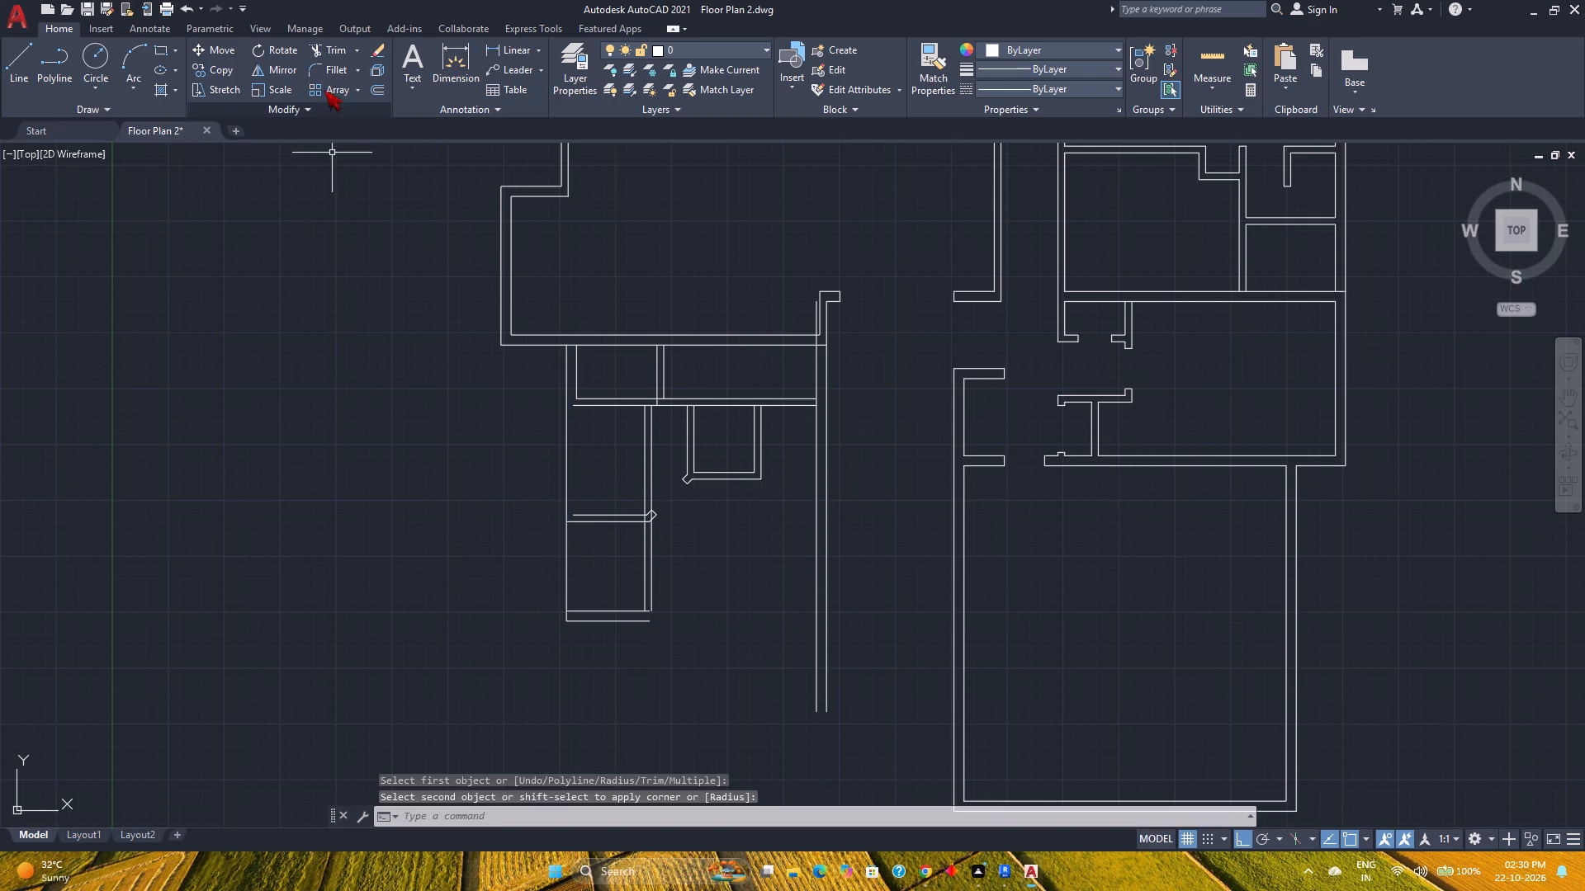
{"action": "left_click", "coordinate": [329, 72]}
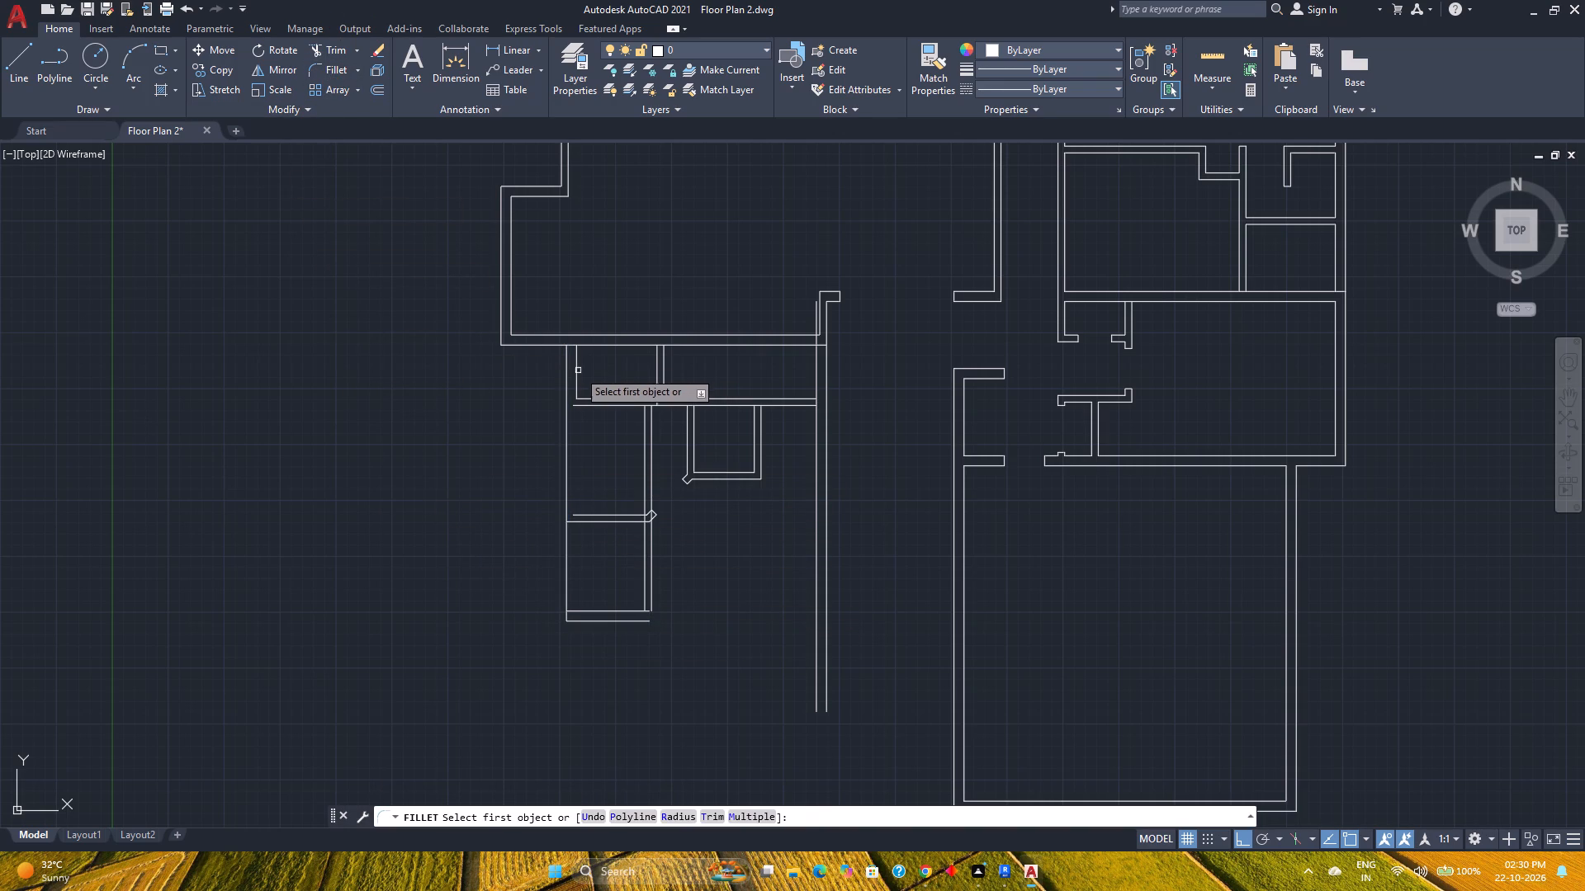
{"action": "left_click", "coordinate": [576, 370]}
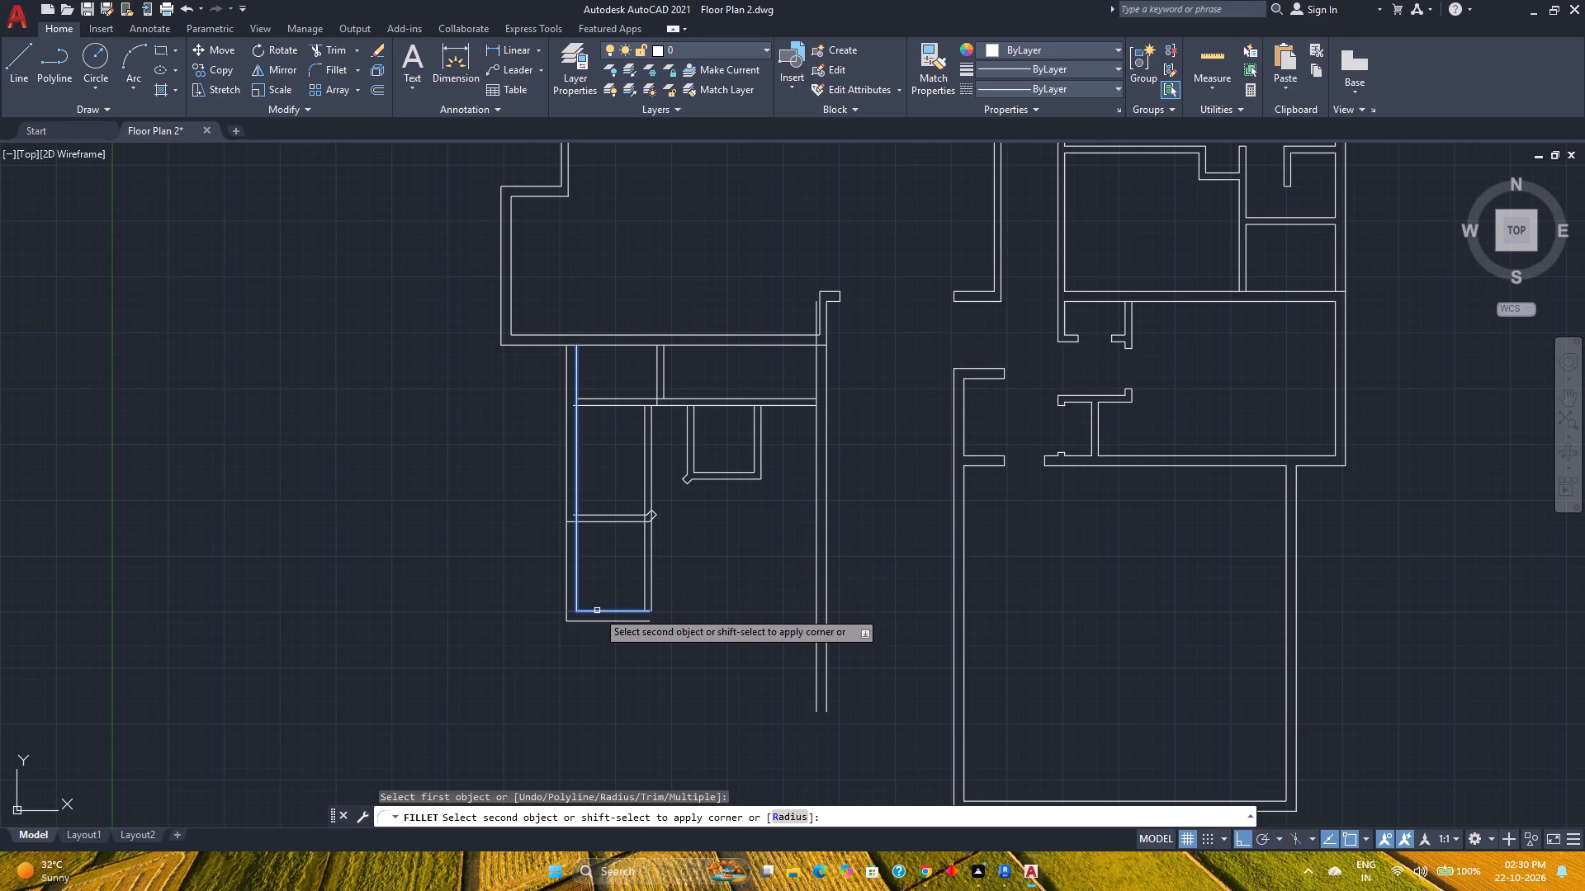
{"action": "left_click", "coordinate": [597, 610]}
Trim away the two vertical wall lines between the long horizontal wall and the diagonal-ended wall below it.
{"action": "scroll", "coordinate": [594, 537], "scroll_direction": "up", "scroll_amount": 2}
{"action": "middle_click_drag", "start_coordinate": [594, 537], "coordinate": [587, 663]}
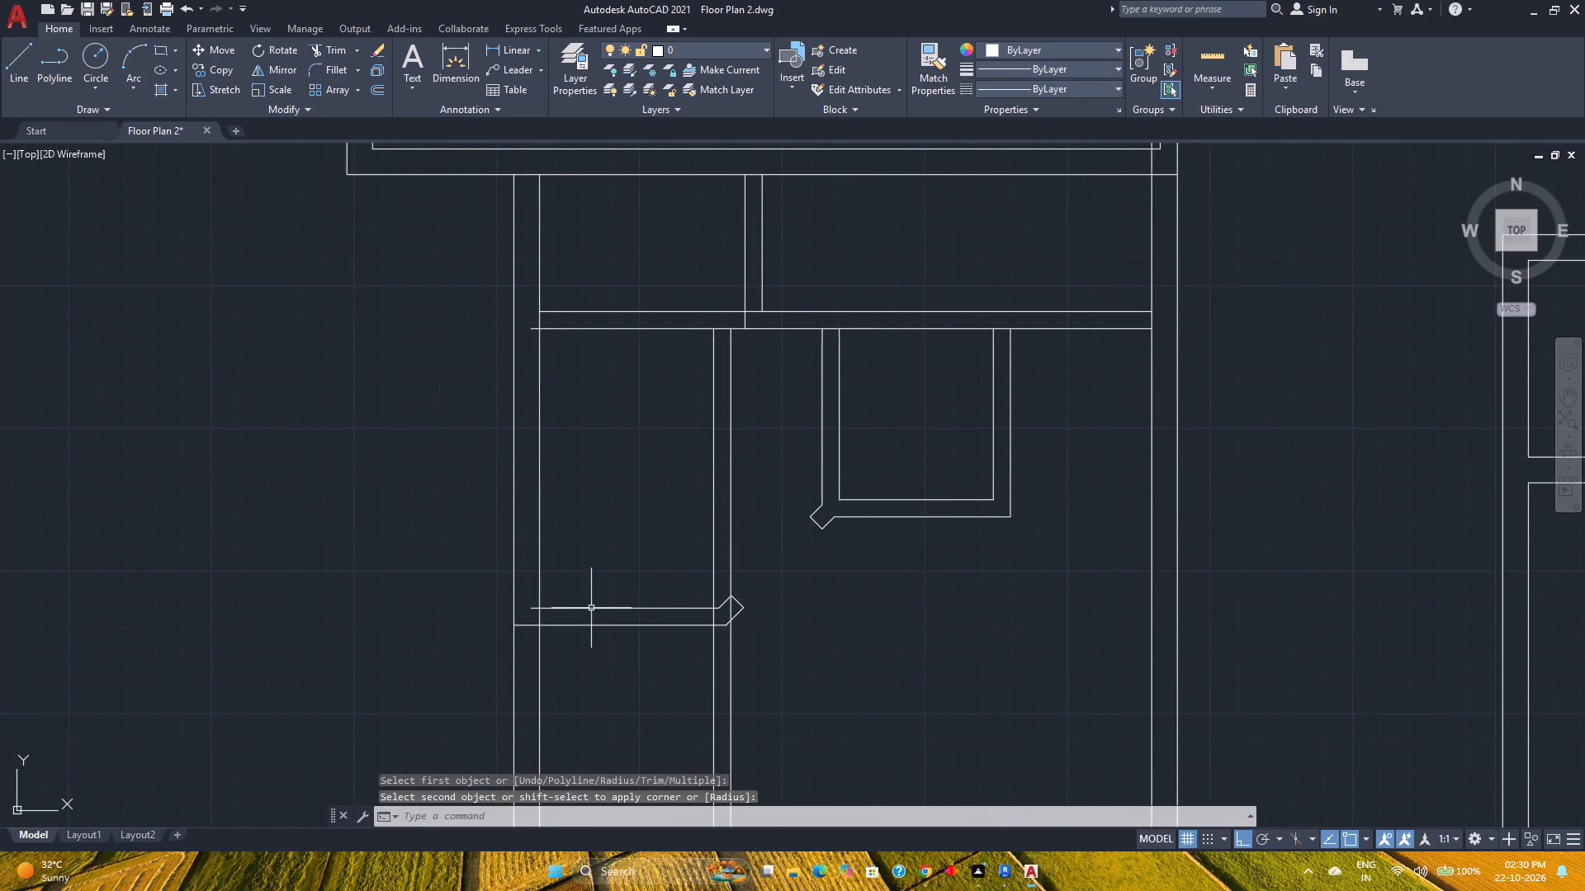
{"action": "key", "text": "Escape"}
{"action": "type", "text": "tr"}
{"action": "key", "text": "Return"}
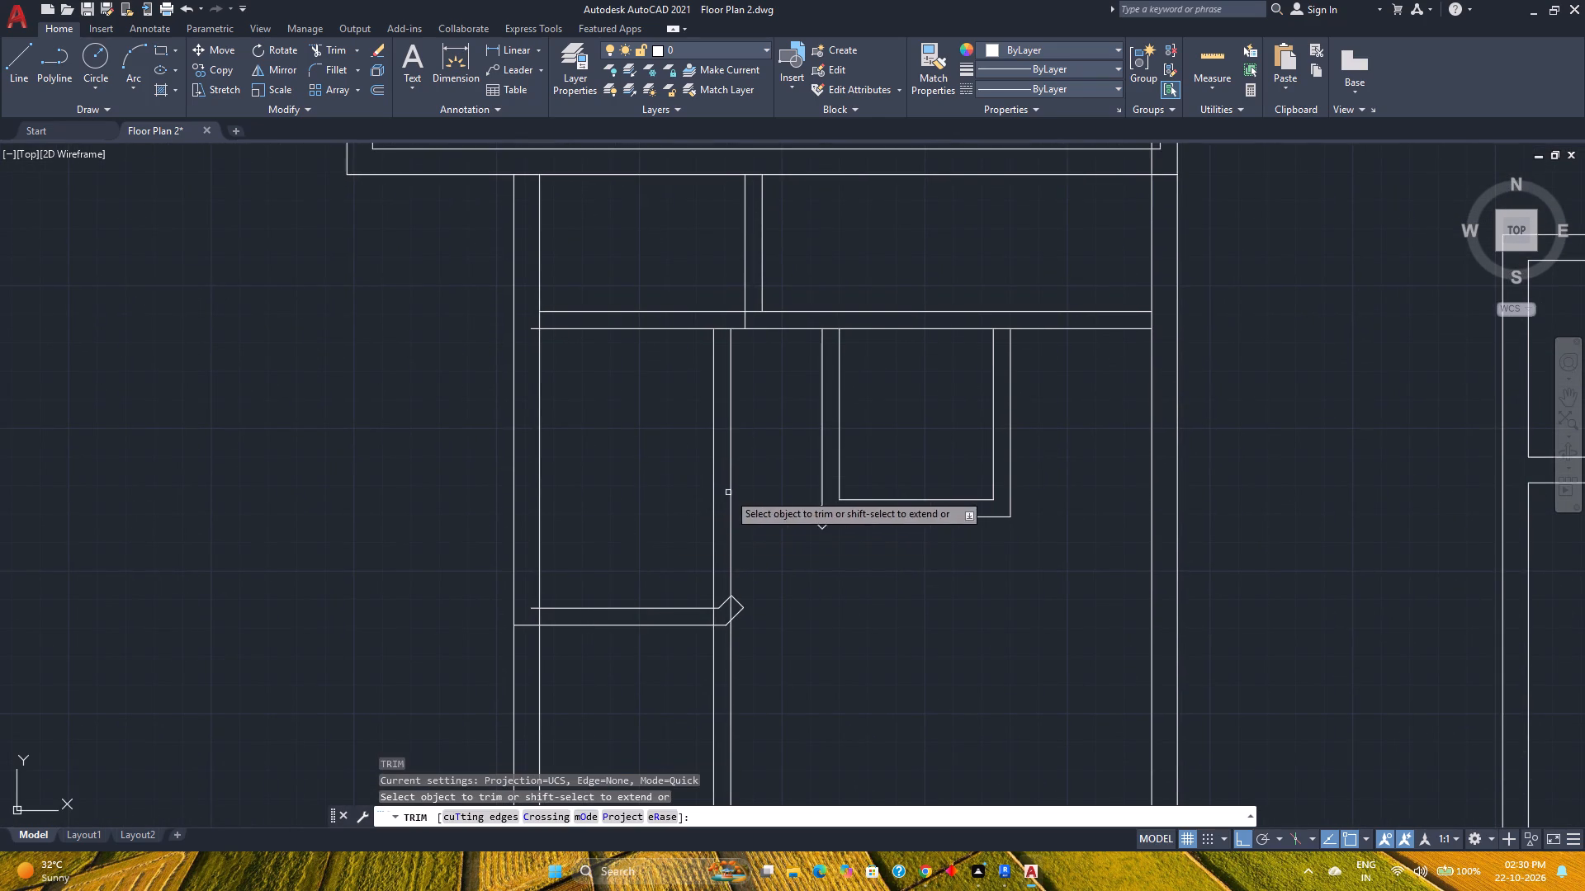
{"action": "left_click", "coordinate": [750, 482]}
{"action": "left_click", "coordinate": [636, 483]}
Trim the ends of the diagonal-ended wall's two horizontal lines that run past the left wall's inner line.
{"action": "scroll", "coordinate": [529, 649], "scroll_direction": "up", "scroll_amount": 2}
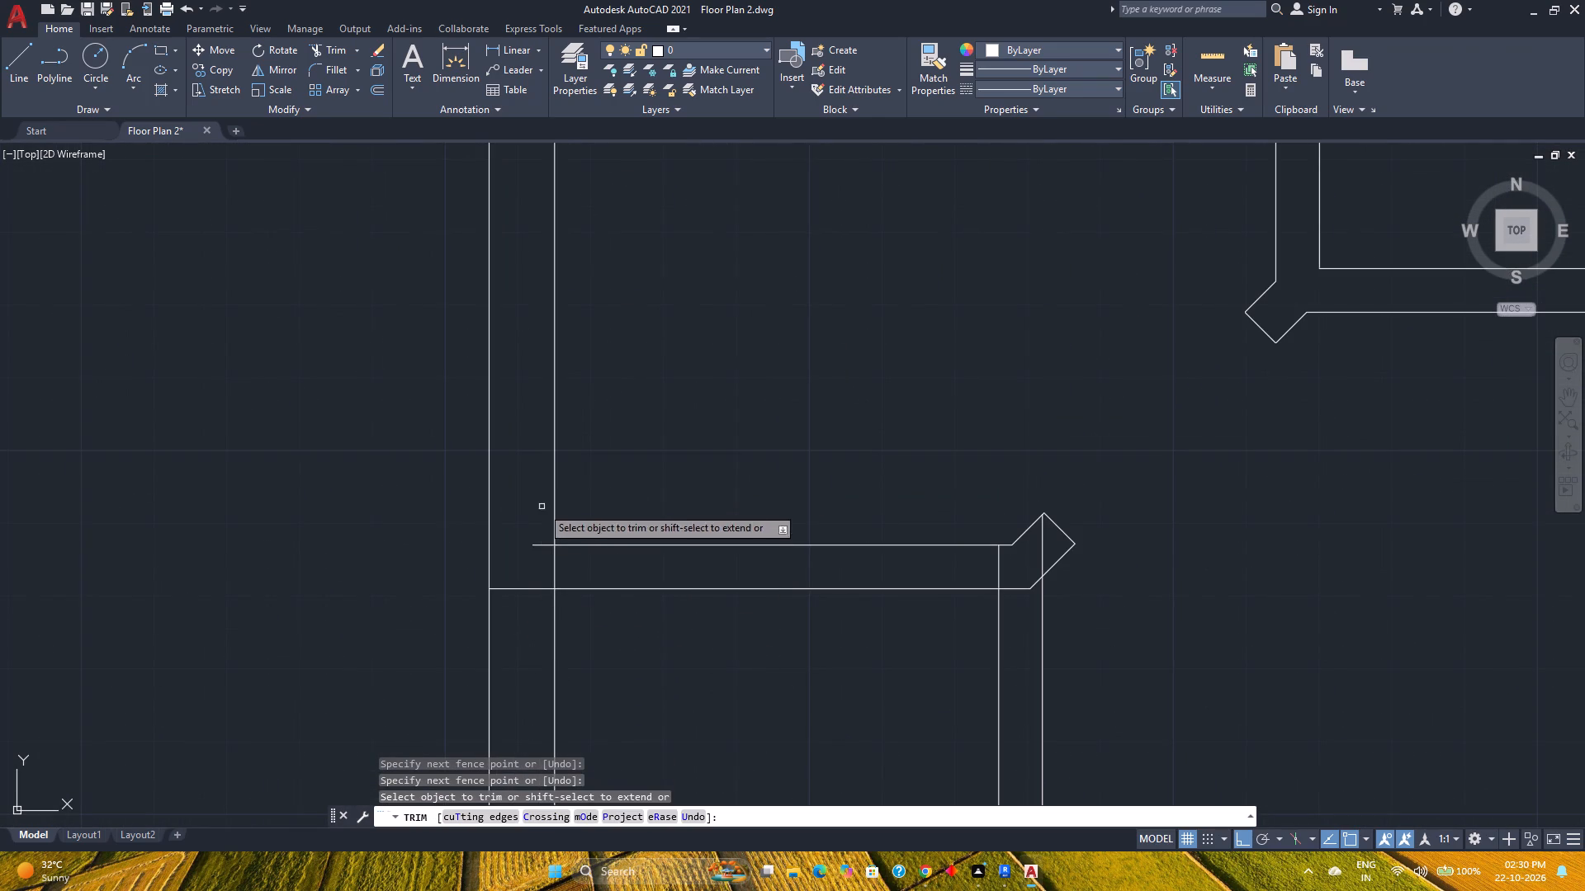
{"action": "left_click", "coordinate": [542, 507]}
{"action": "left_click", "coordinate": [538, 601]}
Clean up the junction of the long horizontal wall and the left wall by trimming the overhanging end and the inner line crossing it.
{"action": "scroll", "coordinate": [504, 507], "scroll_direction": "down", "scroll_amount": 3}
{"action": "scroll", "coordinate": [514, 328], "scroll_direction": "up", "scroll_amount": 6}
{"action": "left_click", "coordinate": [486, 379]}
{"action": "left_click", "coordinate": [469, 599]}
{"action": "left_click", "coordinate": [447, 490]}
{"action": "left_click", "coordinate": [643, 474]}
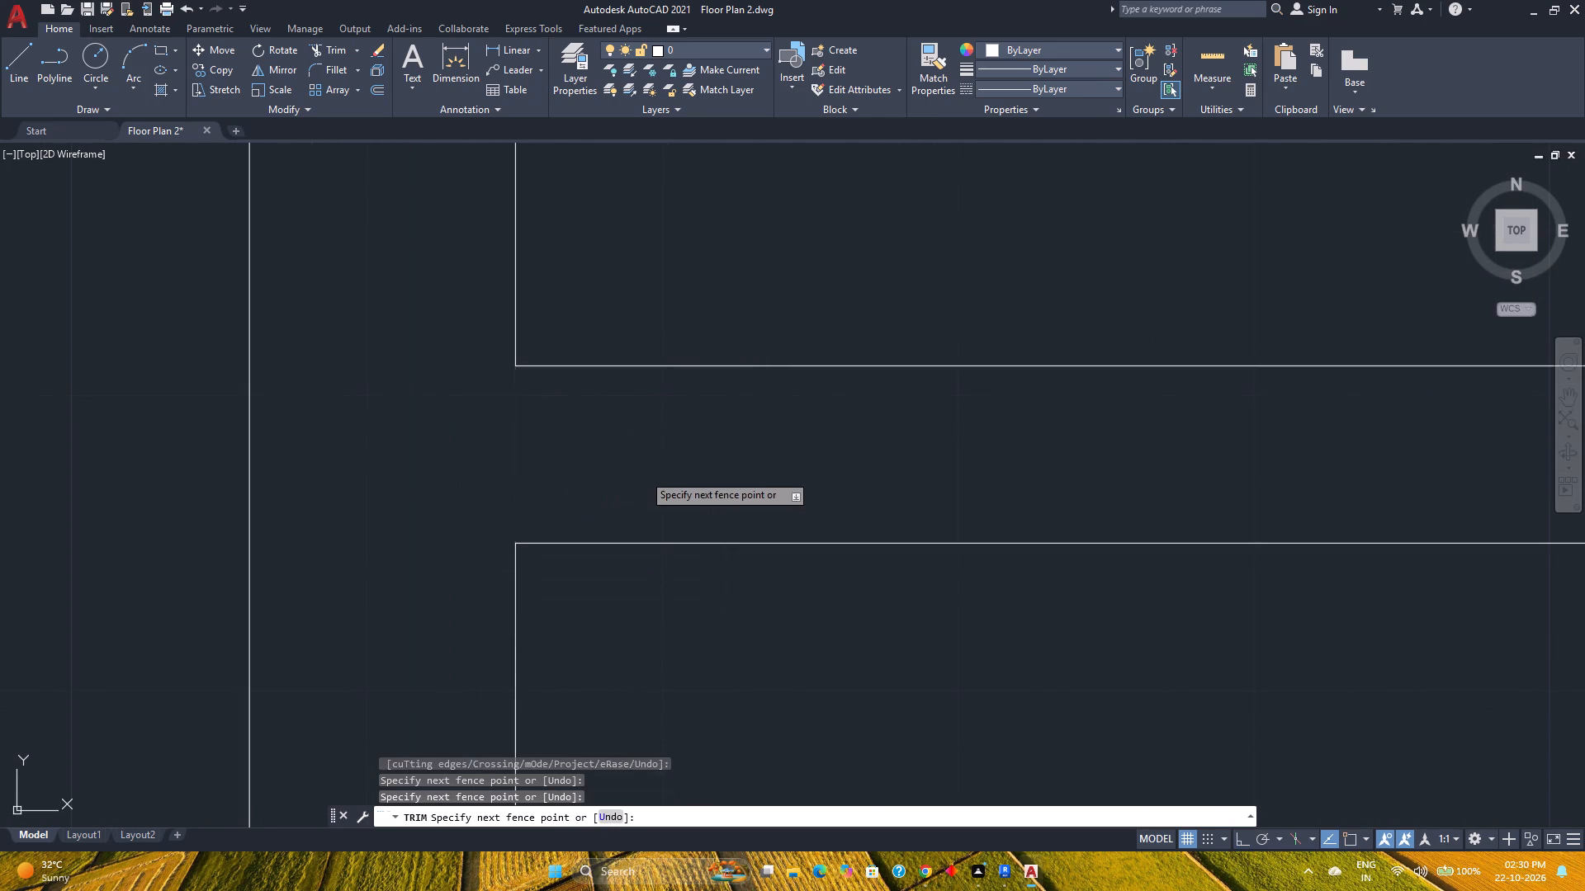
Trim the crossing lines where the short upper partition meets the long horizontal wall to open the junction.
{"action": "scroll", "coordinate": [641, 447], "scroll_direction": "down", "scroll_amount": 4}
{"action": "scroll", "coordinate": [668, 526], "scroll_direction": "down", "scroll_amount": 2}
{"action": "scroll", "coordinate": [819, 496], "scroll_direction": "up", "scroll_amount": 4}
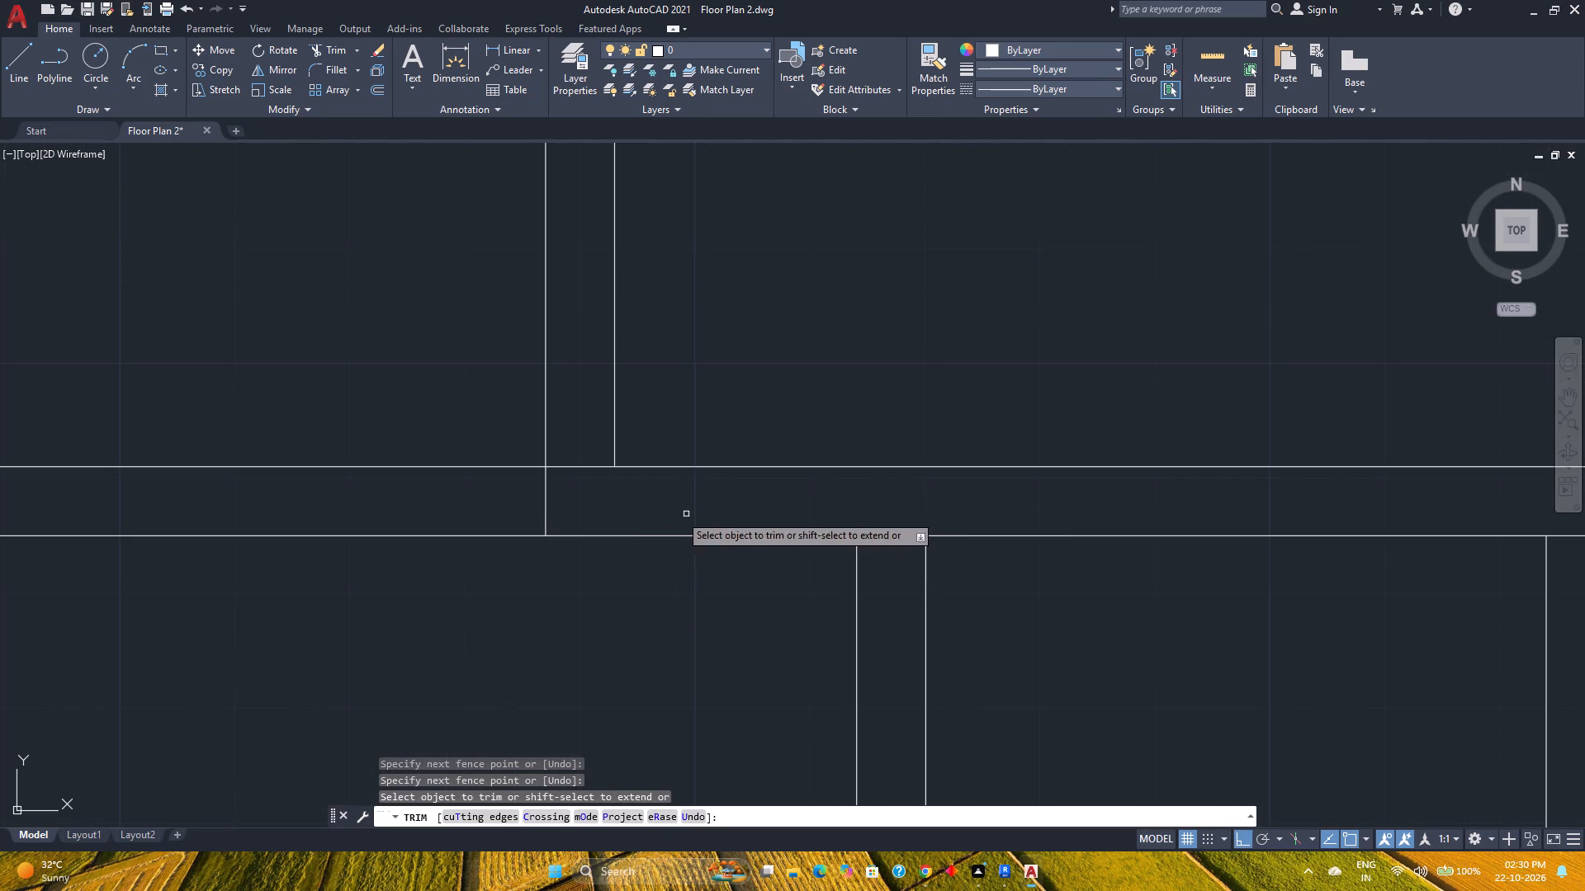
{"action": "left_click_drag", "start_coordinate": [504, 516], "coordinate": [575, 460]}
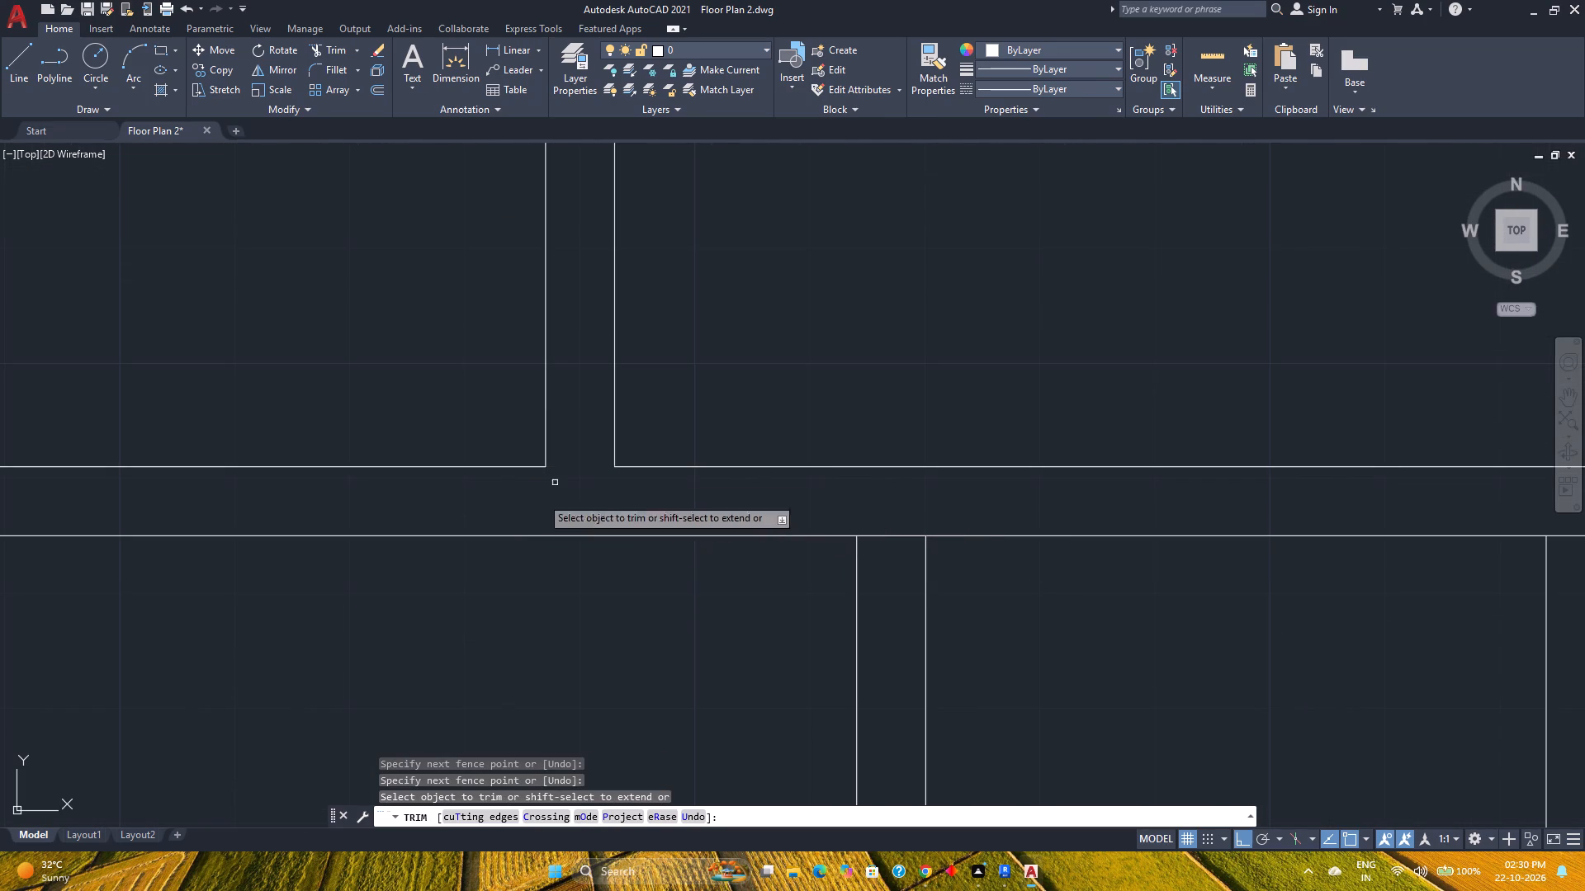
Trim the left wall's inner line between the two lines of the diagonal-ended wall to open their junction.
{"action": "scroll", "coordinate": [502, 589], "scroll_direction": "down", "scroll_amount": 6}
{"action": "middle_click_drag", "start_coordinate": [514, 615], "coordinate": [519, 526]}
{"action": "middle_click", "coordinate": [522, 516]}
{"action": "middle_click", "coordinate": [526, 497]}
{"action": "scroll", "coordinate": [452, 579], "scroll_direction": "up", "scroll_amount": 2}
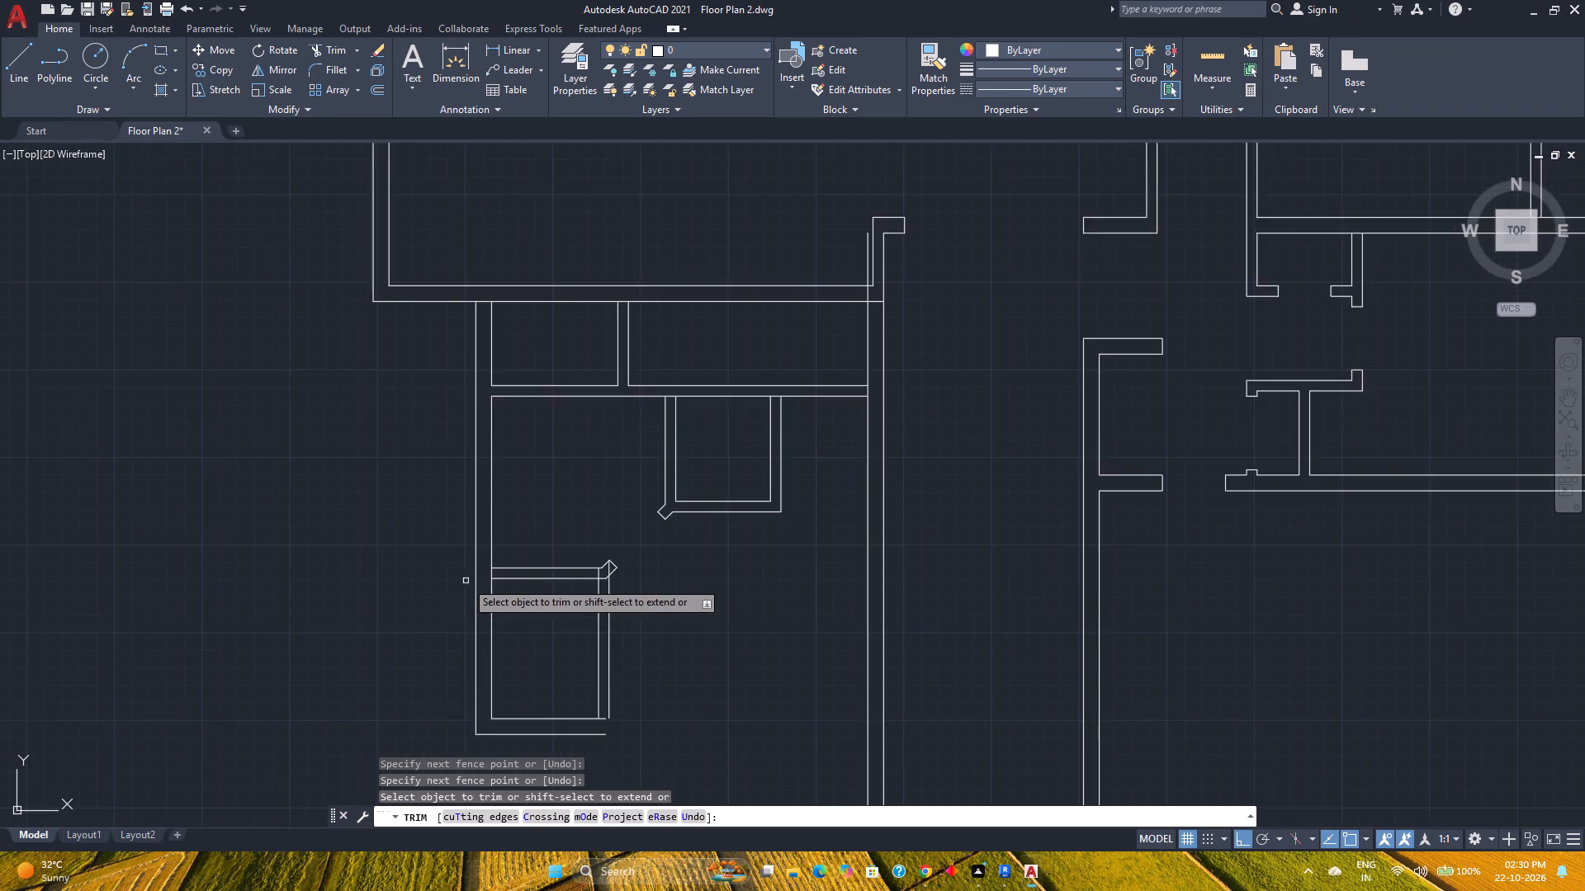
{"action": "scroll", "coordinate": [505, 586], "scroll_direction": "up", "scroll_amount": 4}
{"action": "left_click", "coordinate": [405, 511]}
{"action": "left_click", "coordinate": [505, 515]}
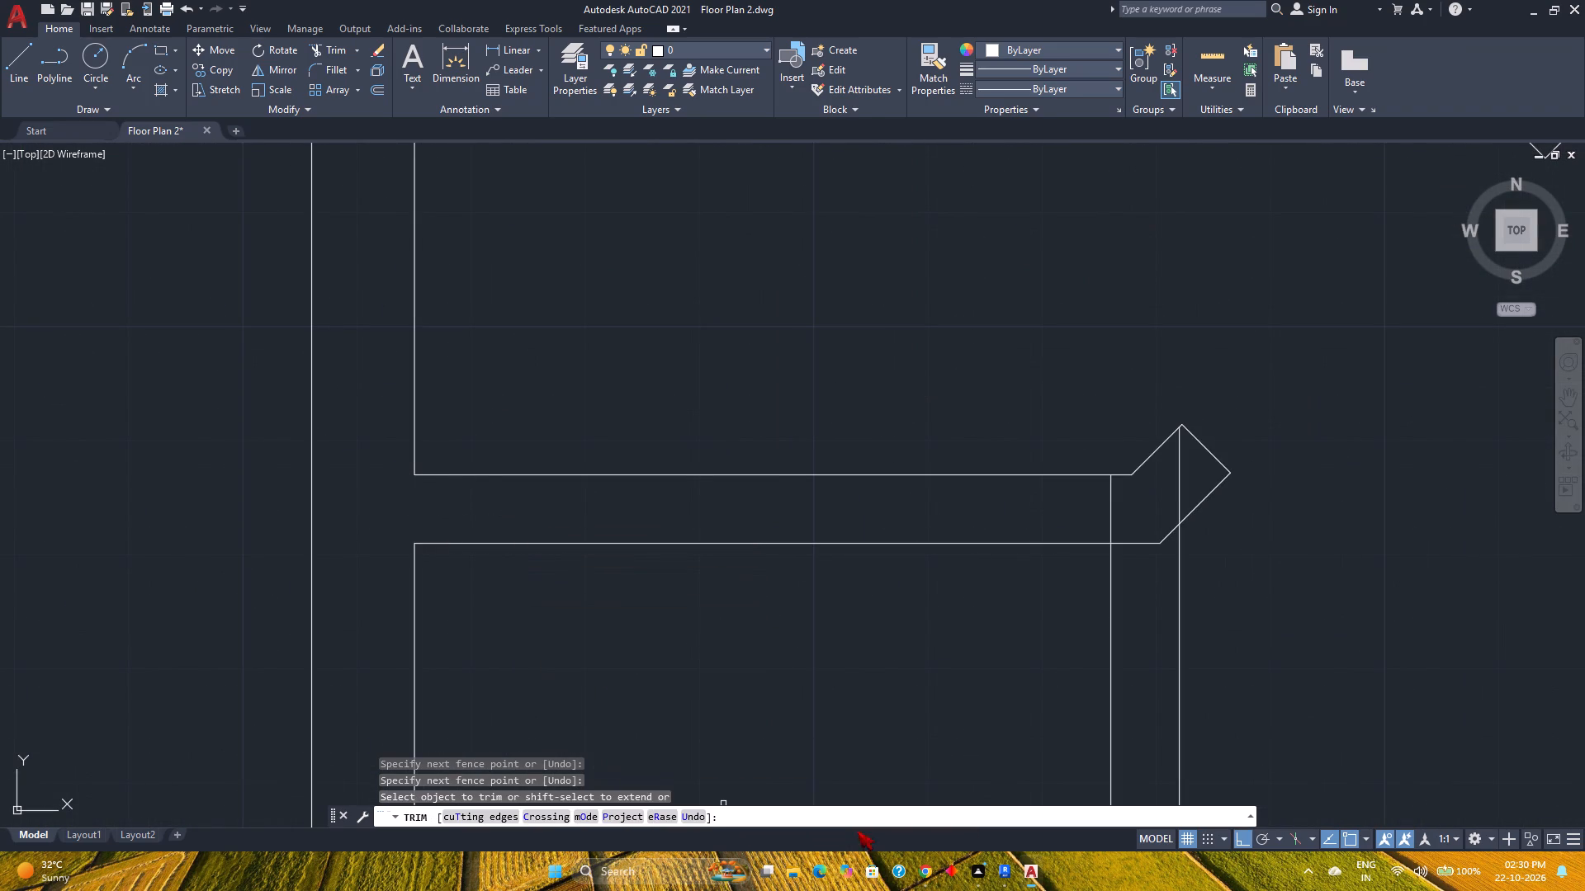
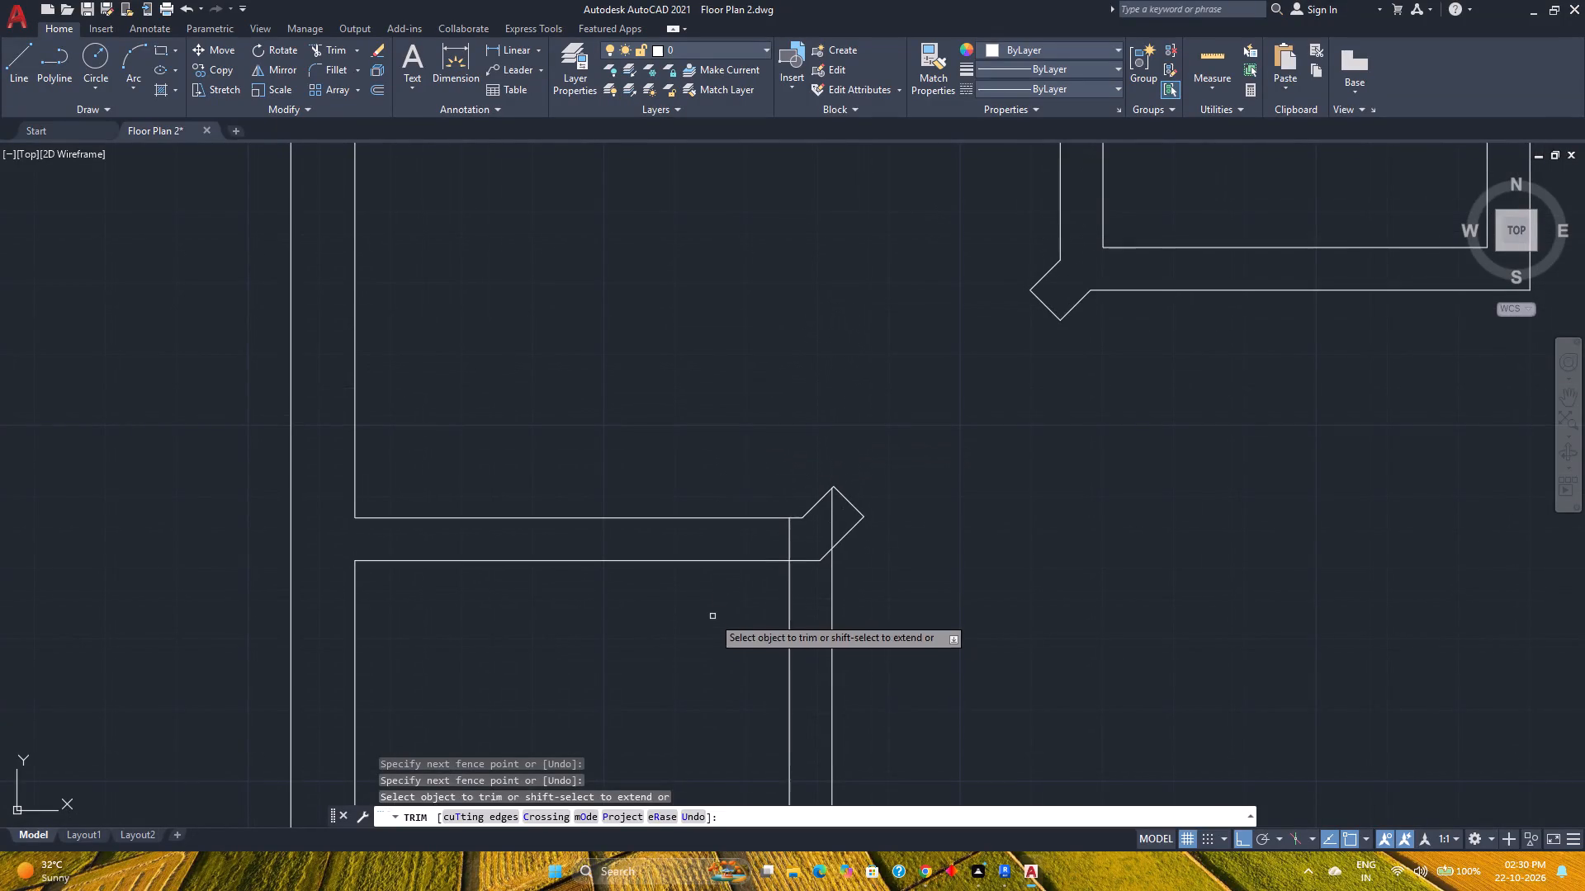
Move the three lines of the lower wall's diagonal end so their lower corner meets the right-hand line of the vertical wall below.
{"action": "key", "text": "Escape"}
{"action": "scroll", "coordinate": [866, 530], "scroll_direction": "up", "scroll_amount": 4}
{"action": "left_click", "coordinate": [865, 531]}
{"action": "left_click", "coordinate": [746, 479]}
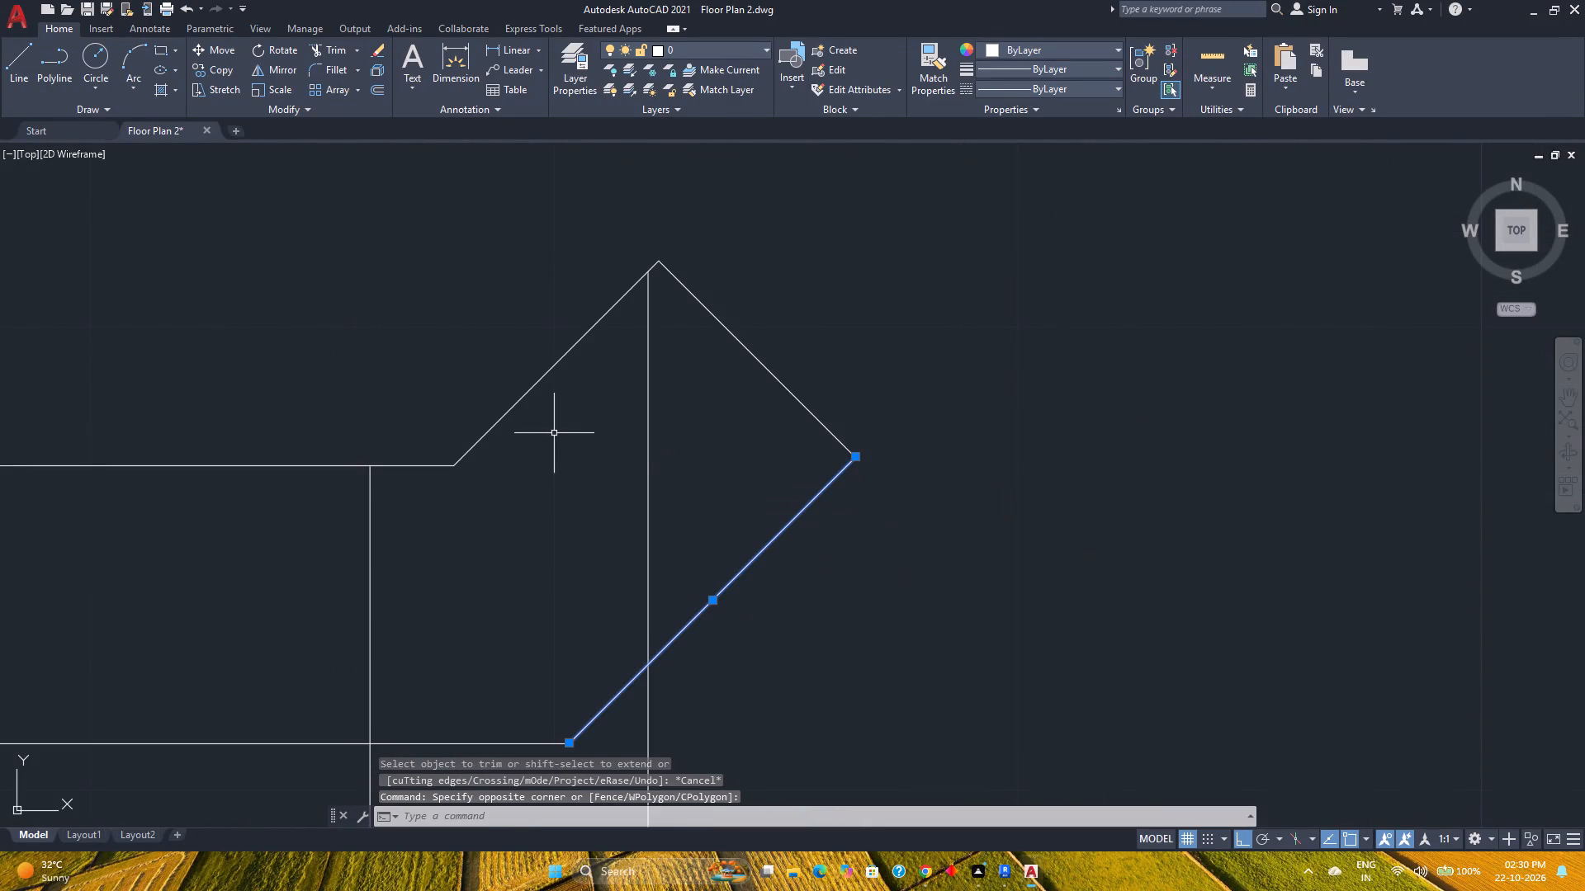
{"action": "left_click", "coordinate": [551, 431]}
{"action": "left_click", "coordinate": [485, 365]}
{"action": "left_click", "coordinate": [782, 431]}
{"action": "left_click", "coordinate": [736, 331]}
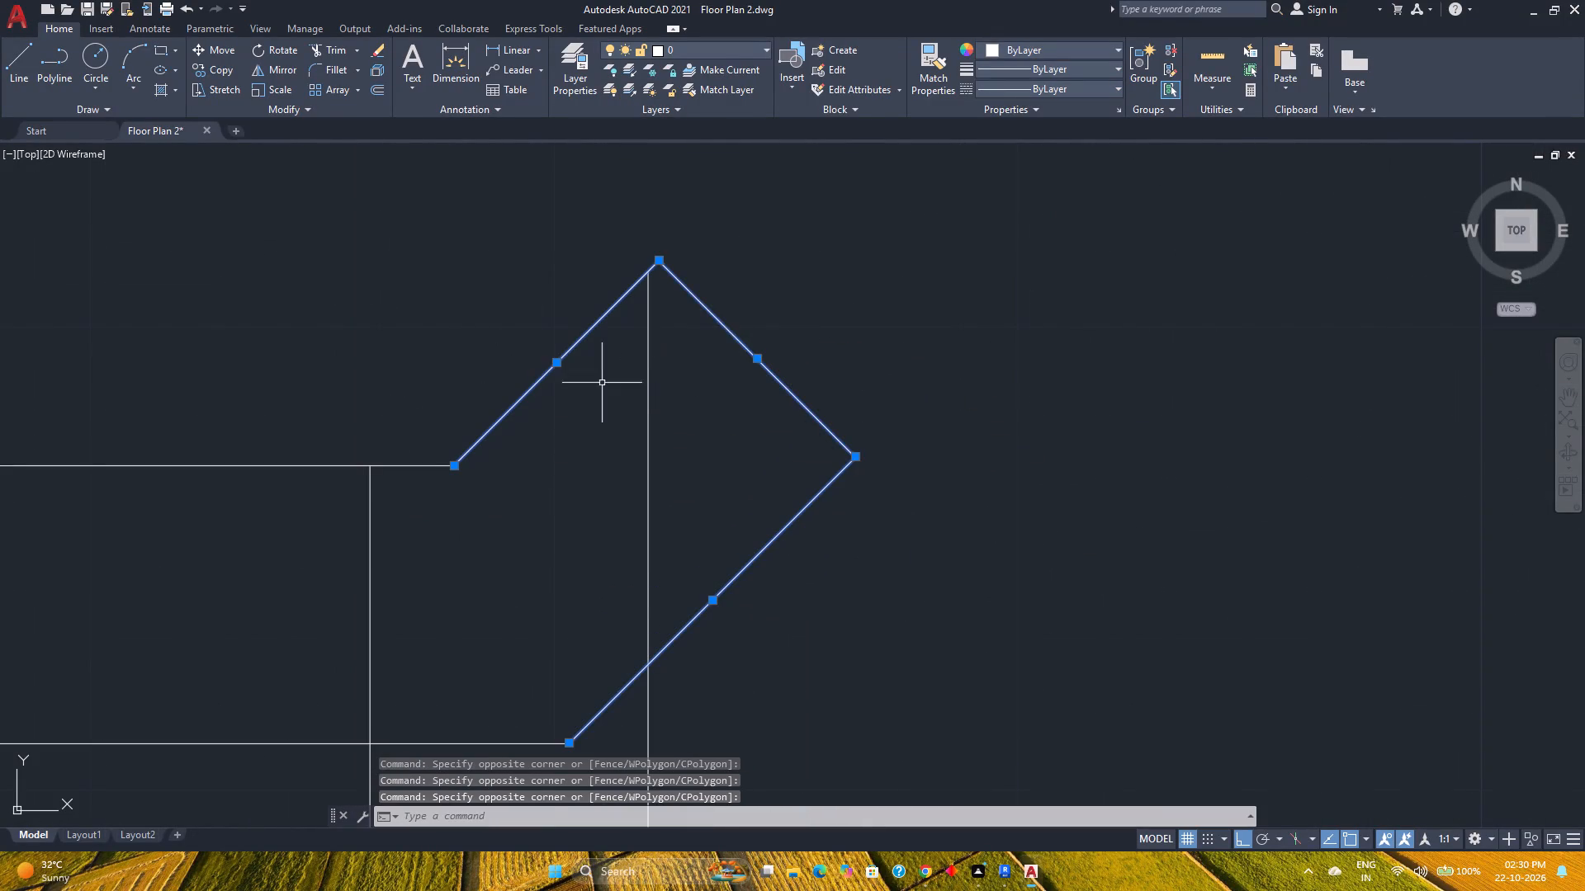
{"action": "scroll", "coordinate": [493, 450], "scroll_direction": "down", "scroll_amount": 2}
{"action": "left_click", "coordinate": [214, 49]}
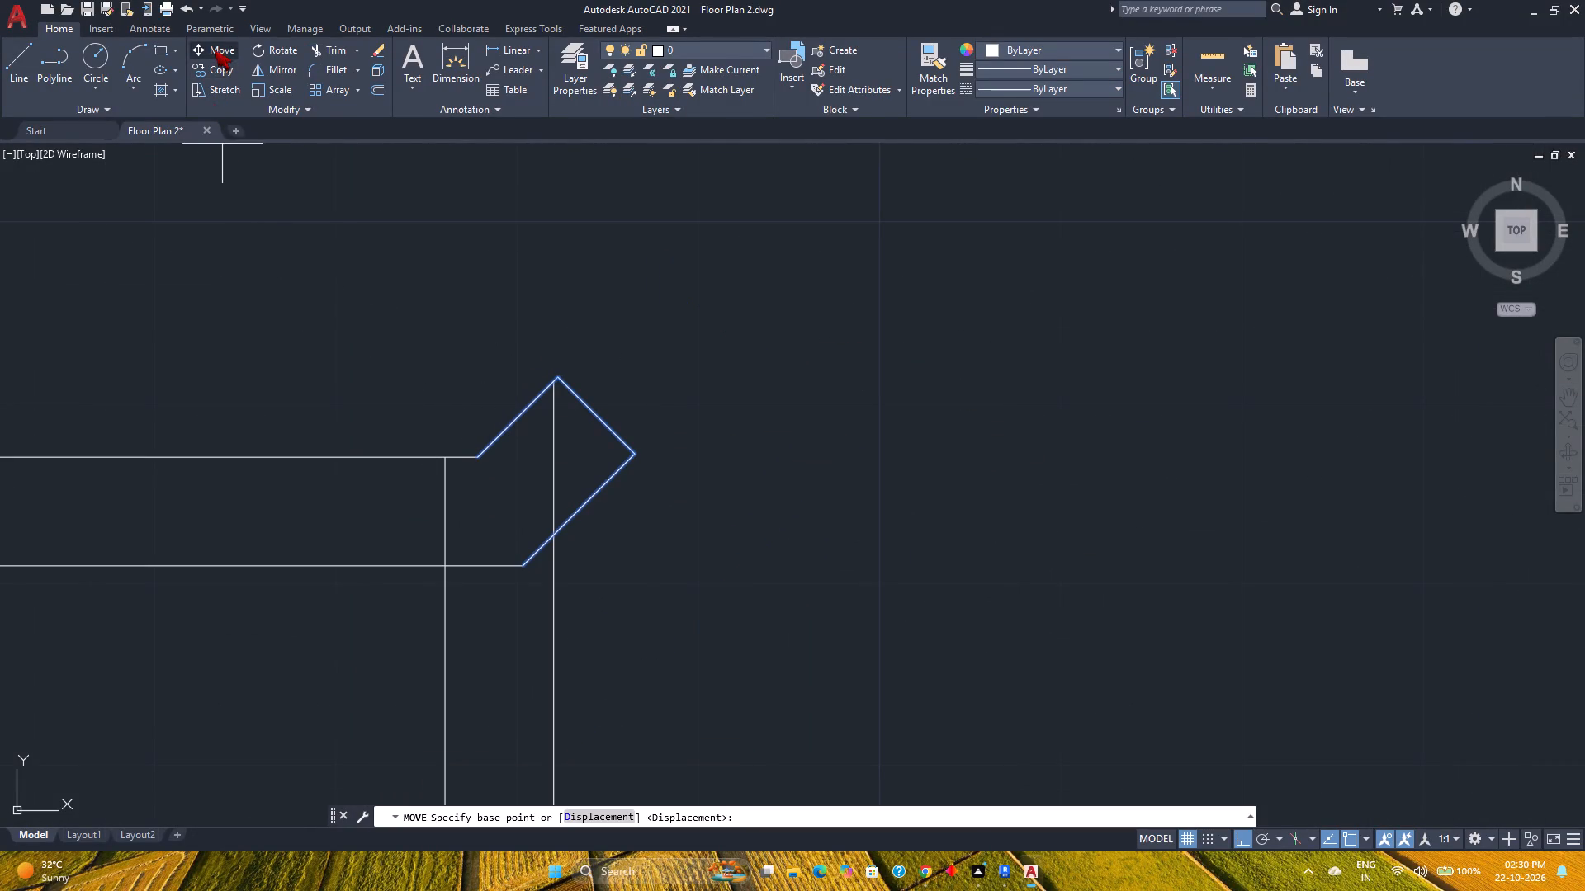
{"action": "scroll", "coordinate": [520, 599], "scroll_direction": "up", "scroll_amount": 3}
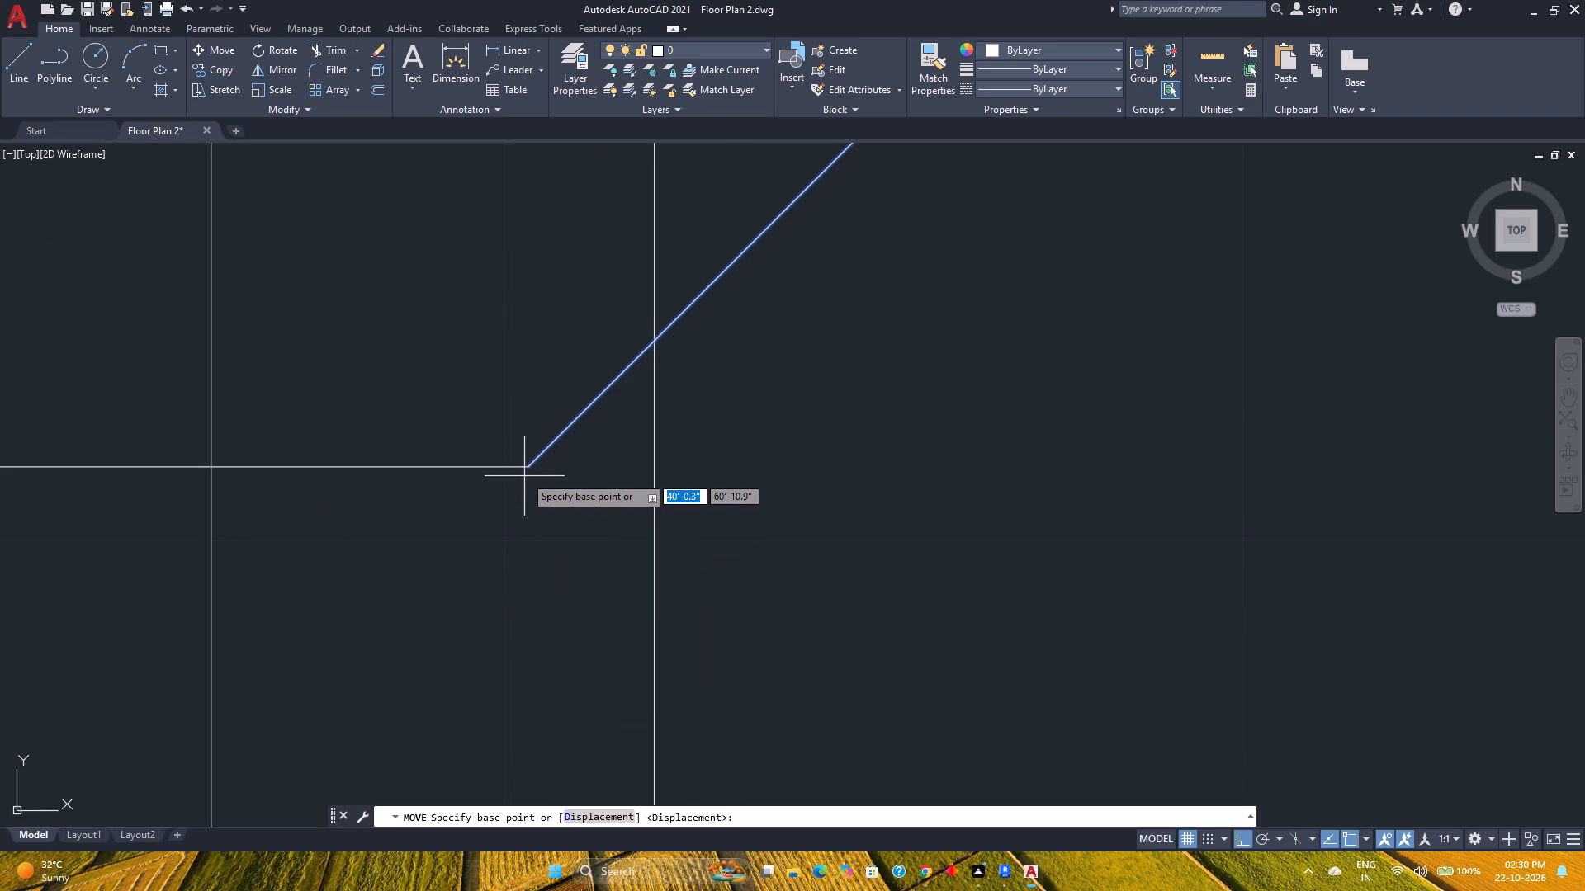
{"action": "left_click", "coordinate": [531, 471]}
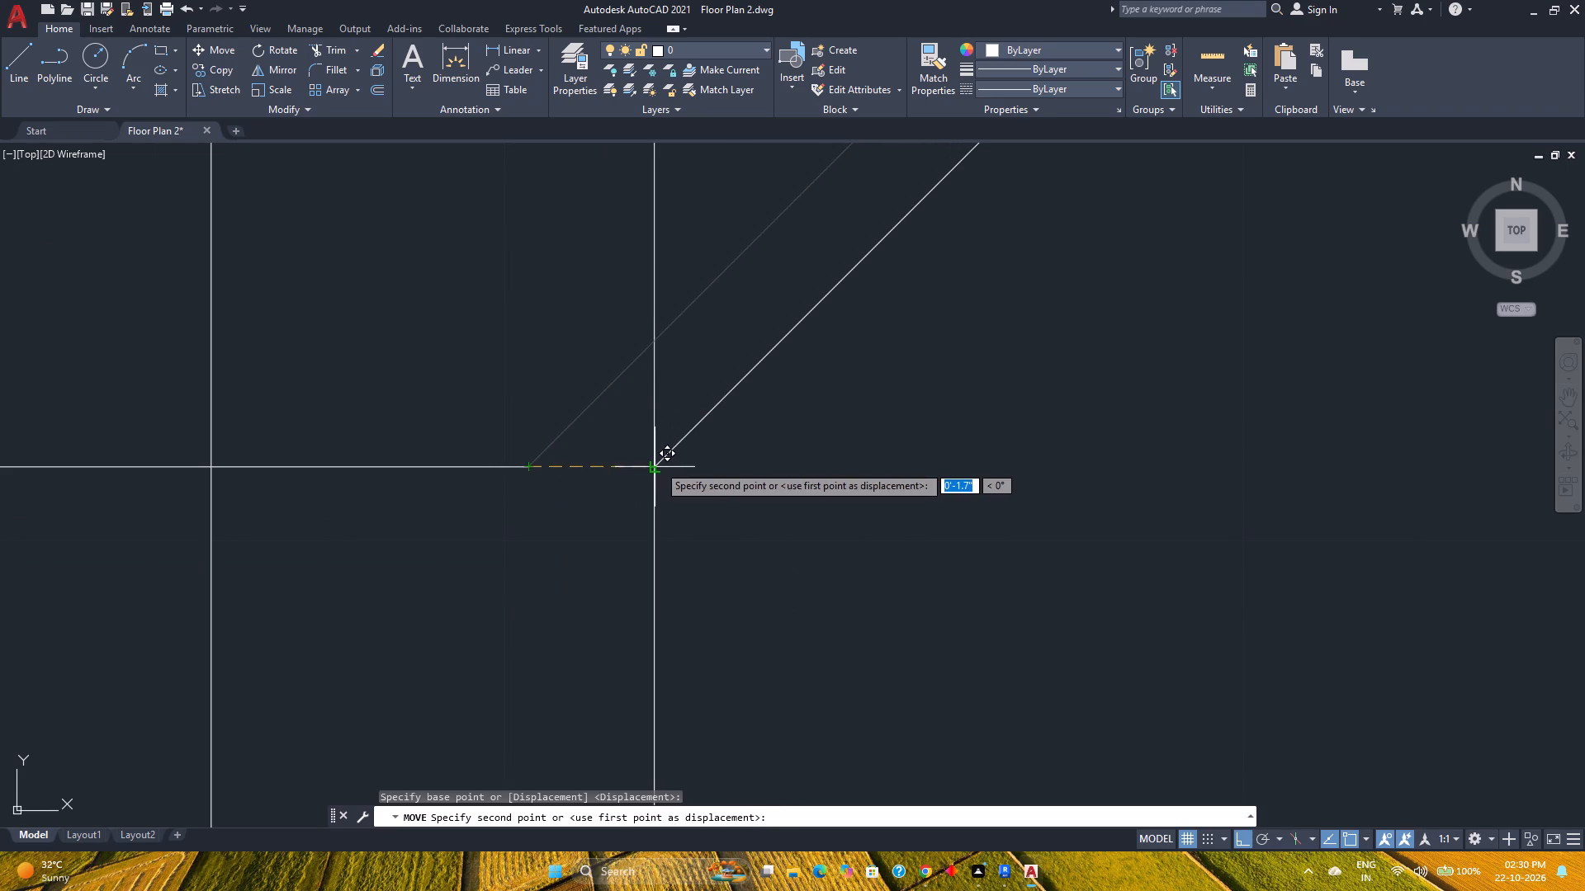
{"action": "left_click", "coordinate": [658, 464]}
{"action": "scroll", "coordinate": [531, 522], "scroll_direction": "down", "scroll_amount": 4}
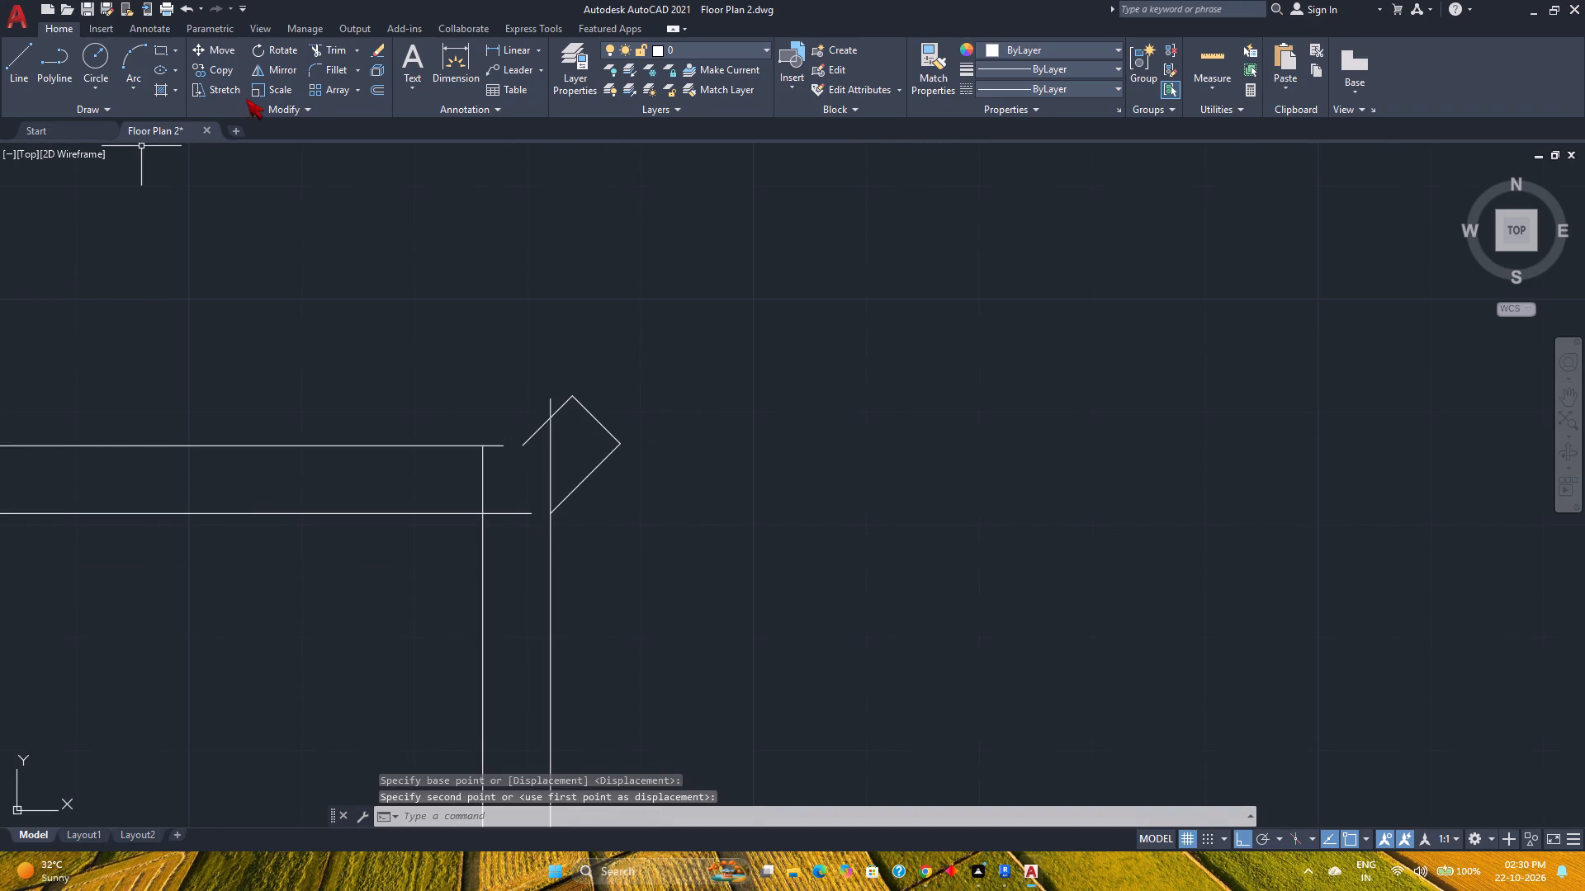
Fillet the wall's upper and lower horizontal lines to the matching lines of the moved diagonal end.
{"action": "left_click", "coordinate": [325, 76]}
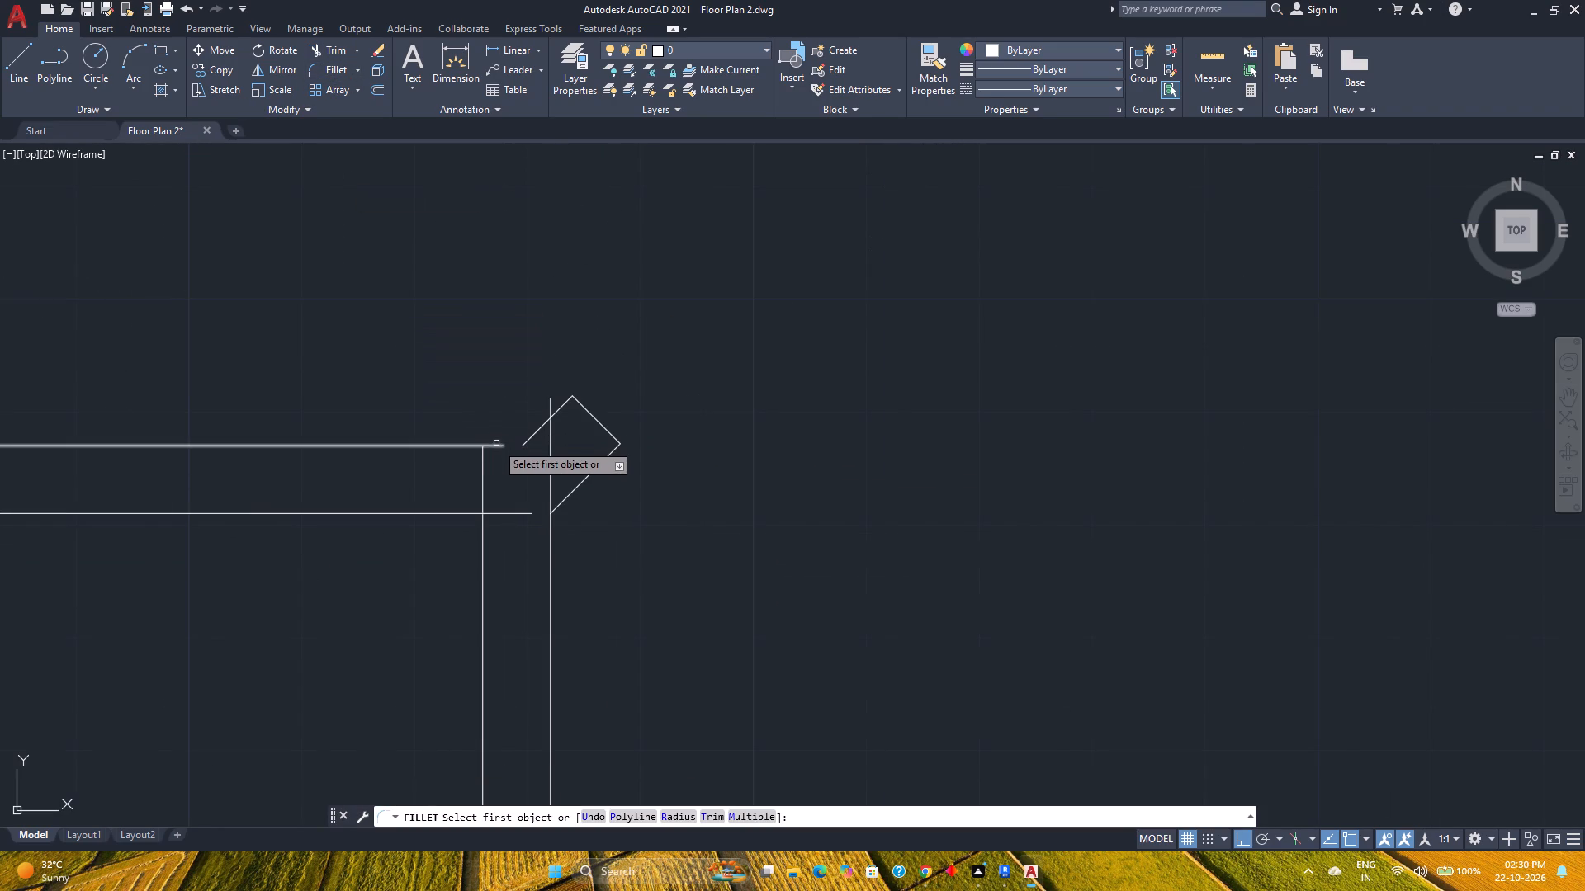
{"action": "left_click", "coordinate": [496, 443]}
{"action": "left_click", "coordinate": [499, 446]}
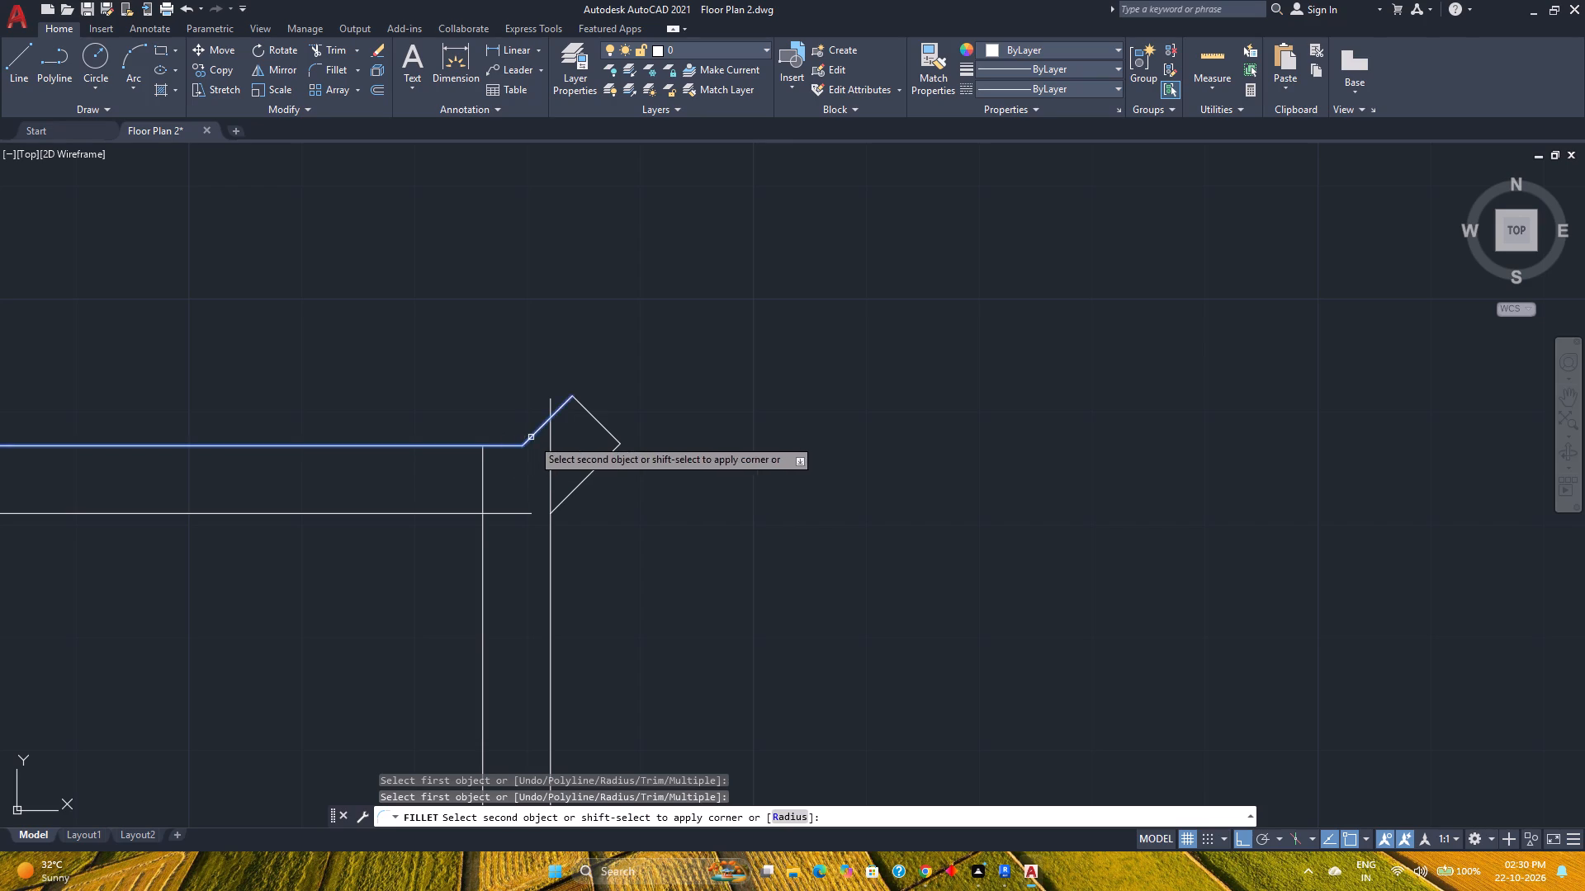
{"action": "left_click", "coordinate": [532, 438]}
{"action": "left_click", "coordinate": [331, 70]}
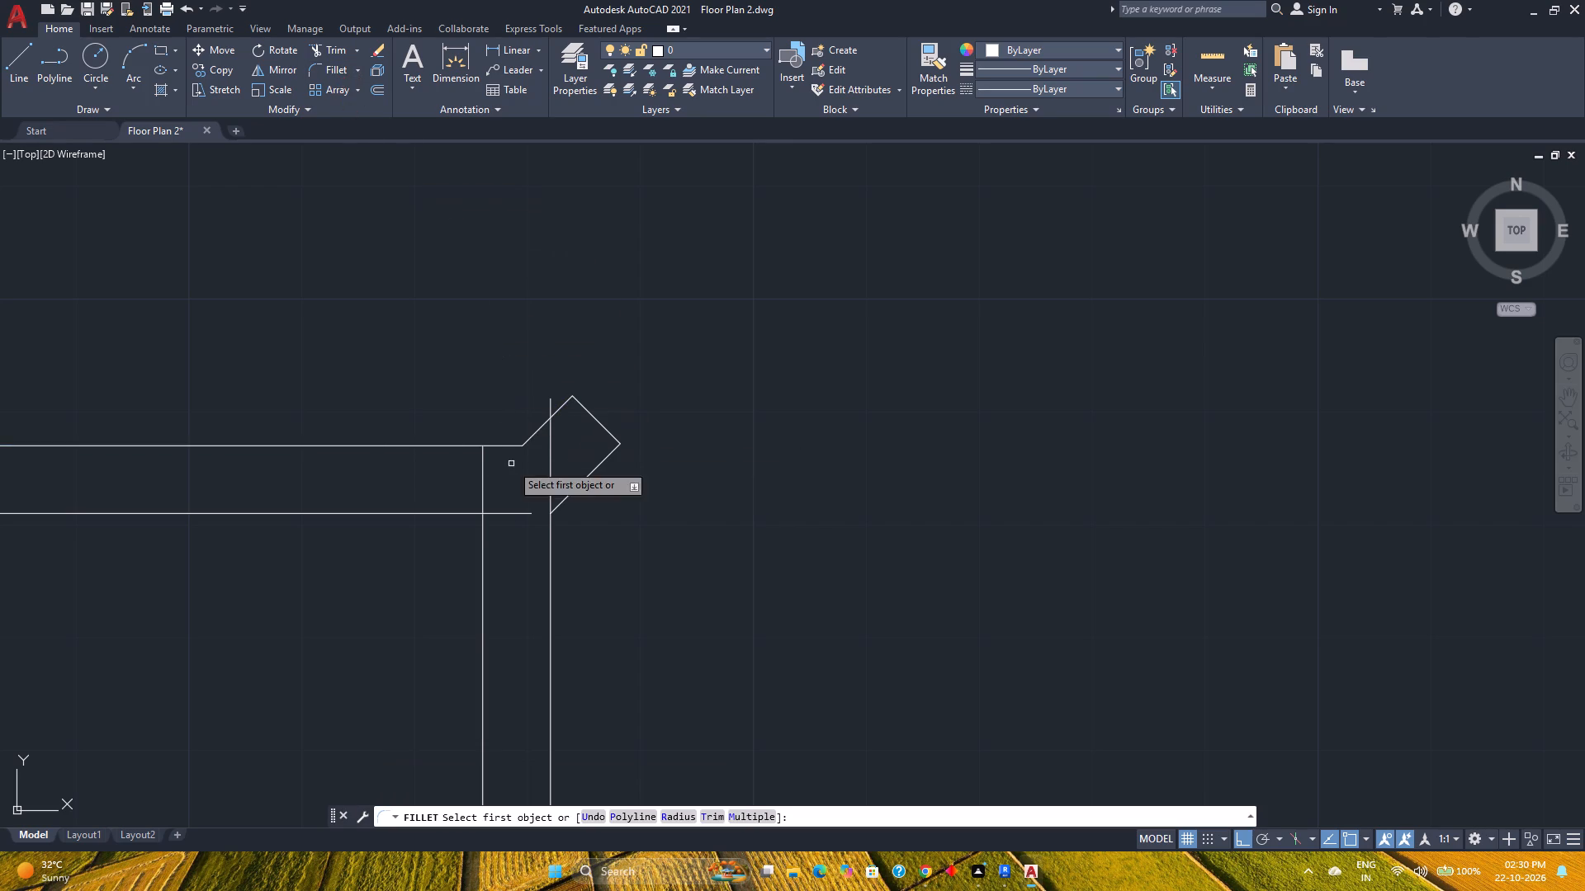
{"action": "left_click", "coordinate": [522, 512]}
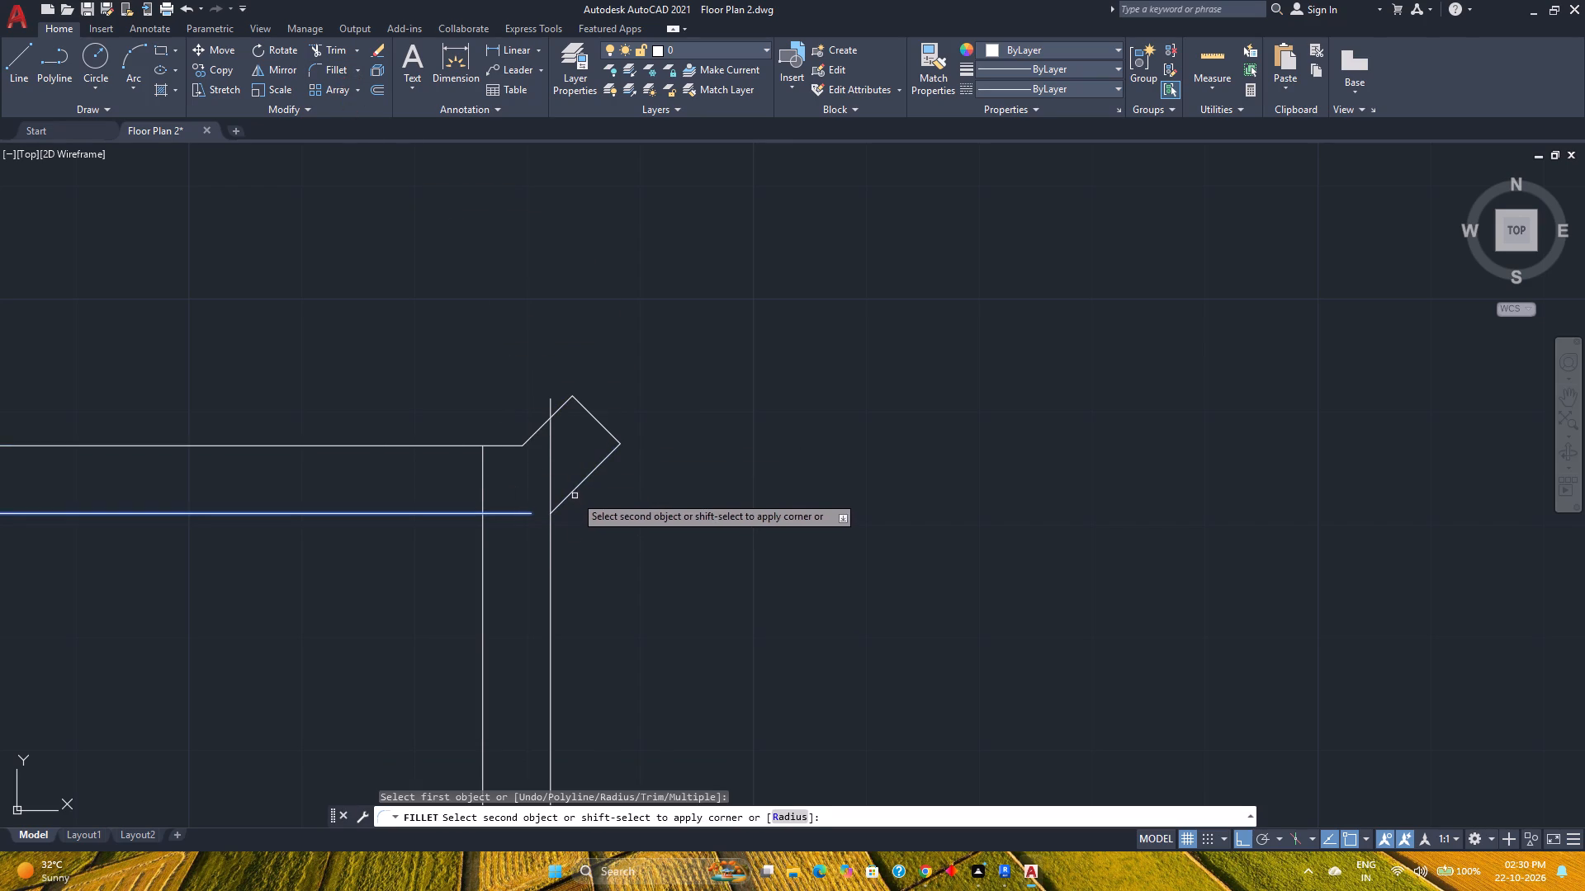
{"action": "left_click", "coordinate": [573, 492]}
{"action": "key", "text": "Escape"}
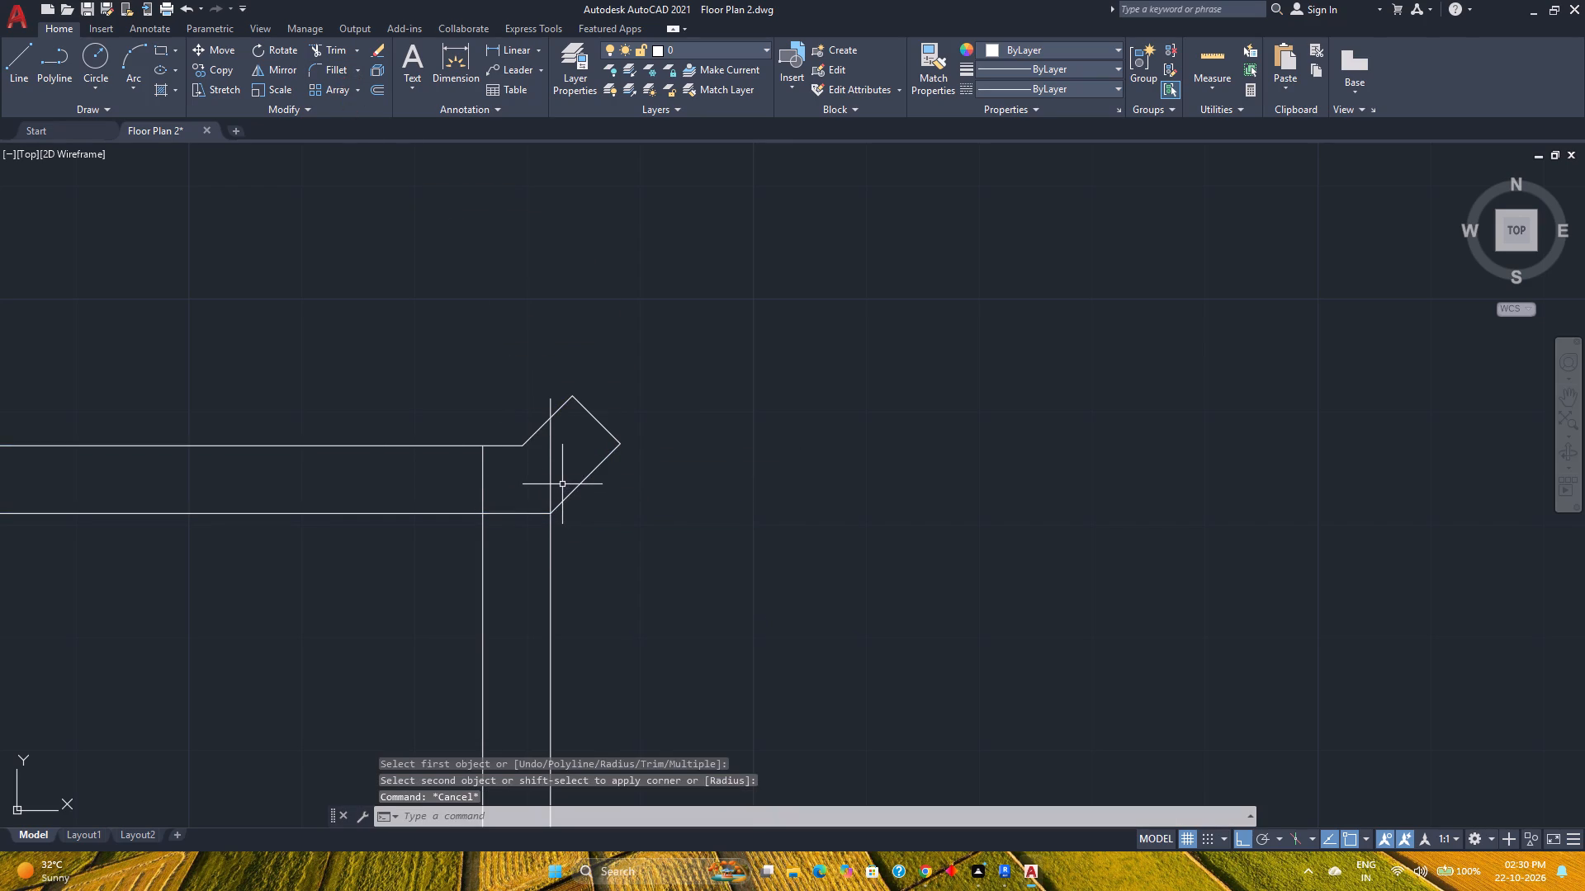
Trim the vertical wall's two lines where they run above the diagonal end and across the horizontal wall.
{"action": "type", "text": "tr"}
{"action": "key", "text": "Return"}
{"action": "scroll", "coordinate": [546, 396], "scroll_direction": "up", "scroll_amount": 4}
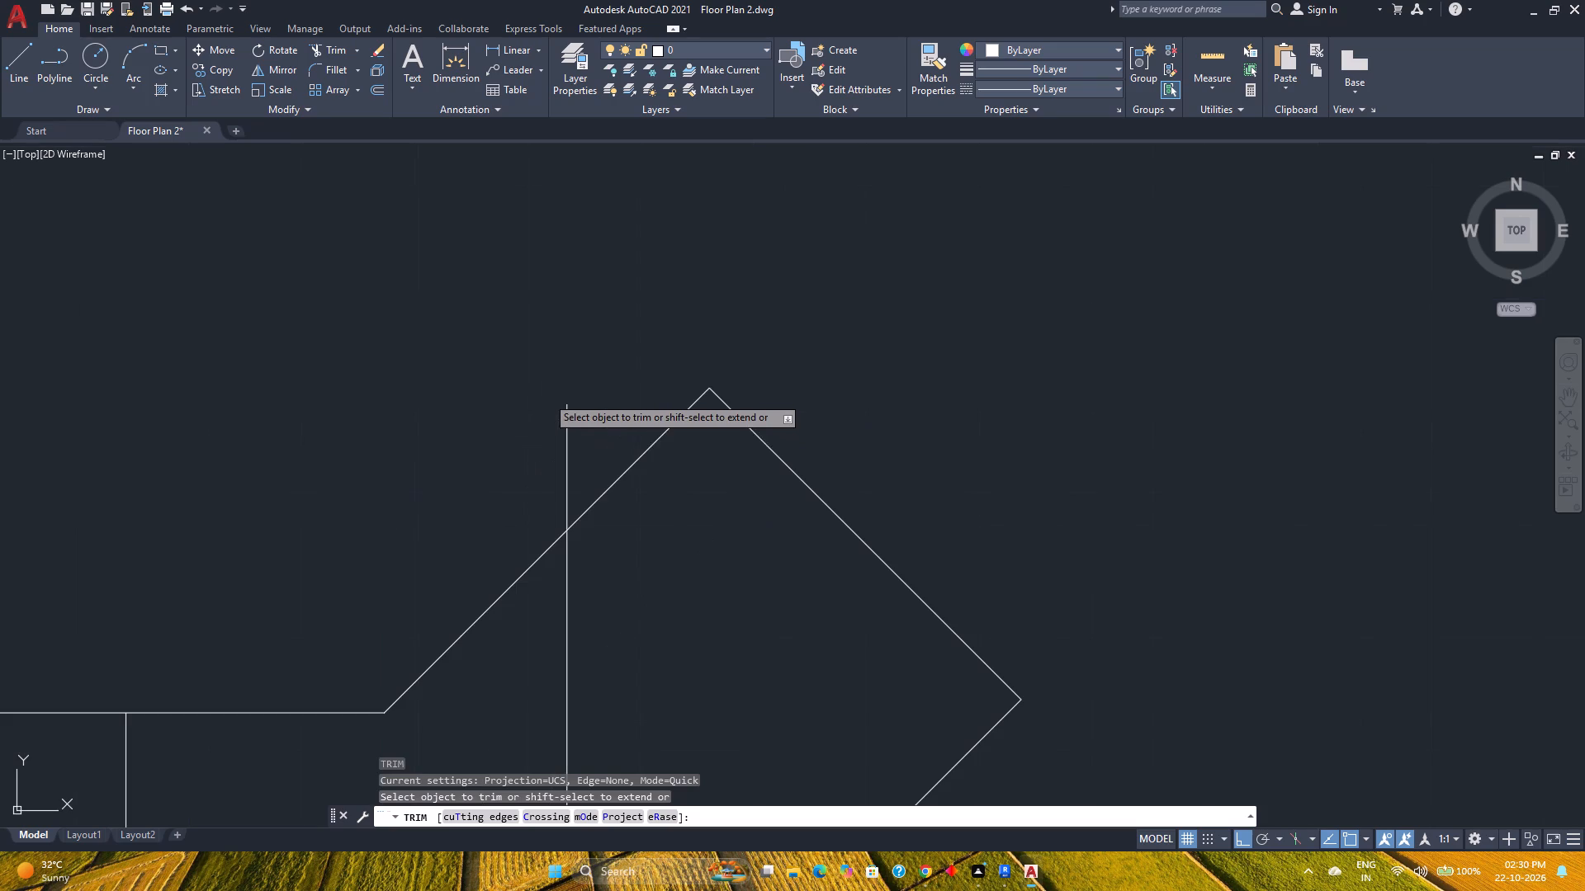
{"action": "left_click", "coordinate": [579, 418]}
{"action": "left_click", "coordinate": [504, 488]}
{"action": "scroll", "coordinate": [504, 451], "scroll_direction": "down", "scroll_amount": 4}
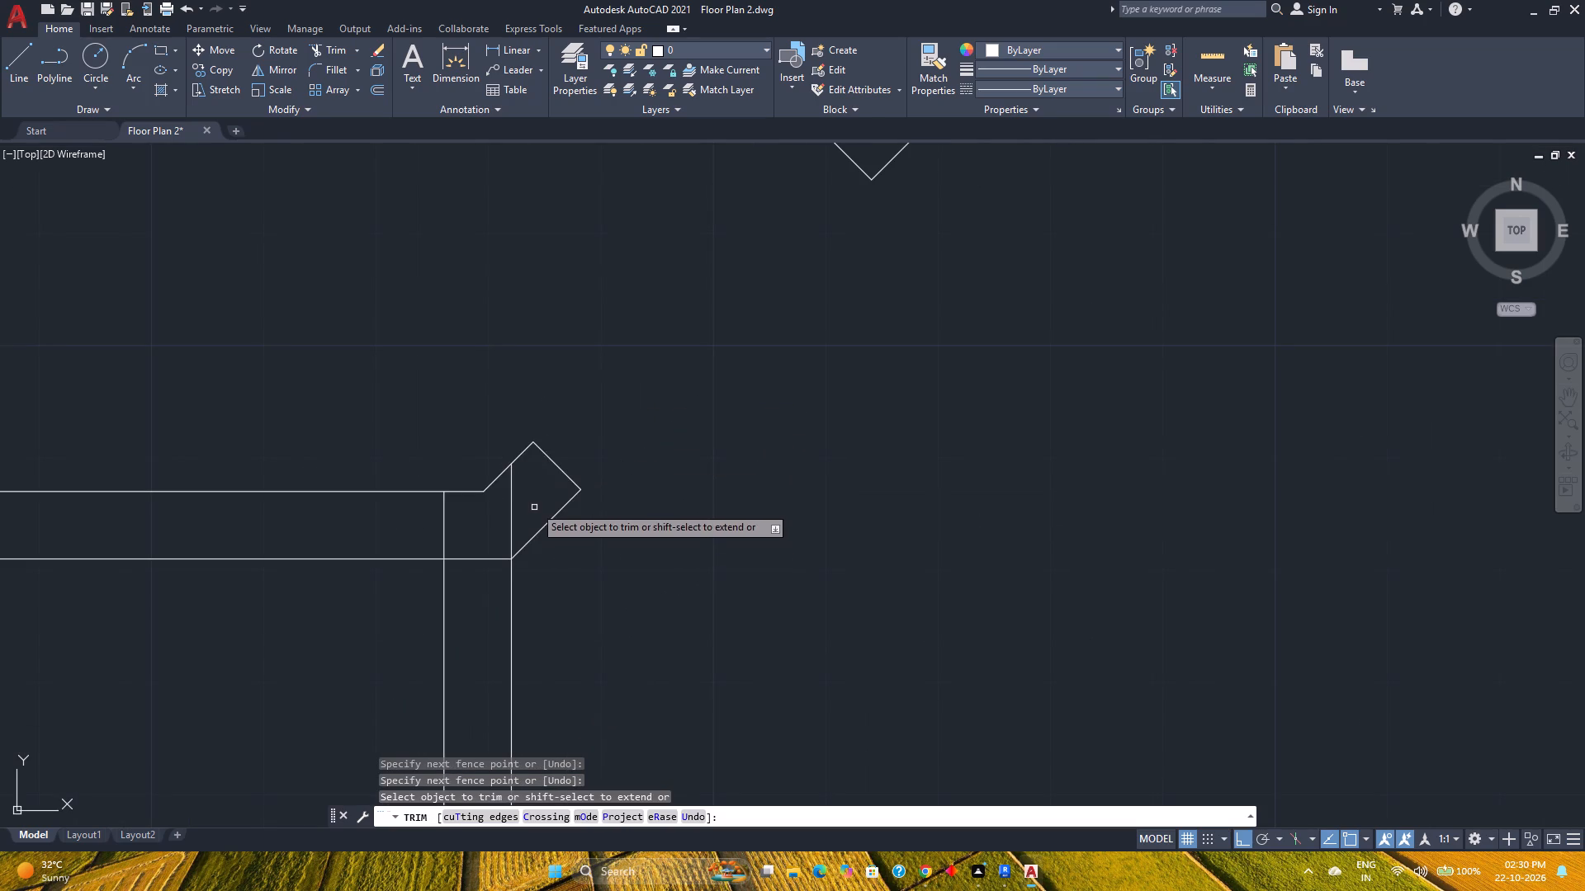
{"action": "left_click", "coordinate": [534, 505]}
{"action": "left_click", "coordinate": [434, 520]}
{"action": "scroll", "coordinate": [438, 520], "scroll_direction": "down", "scroll_amount": 3}
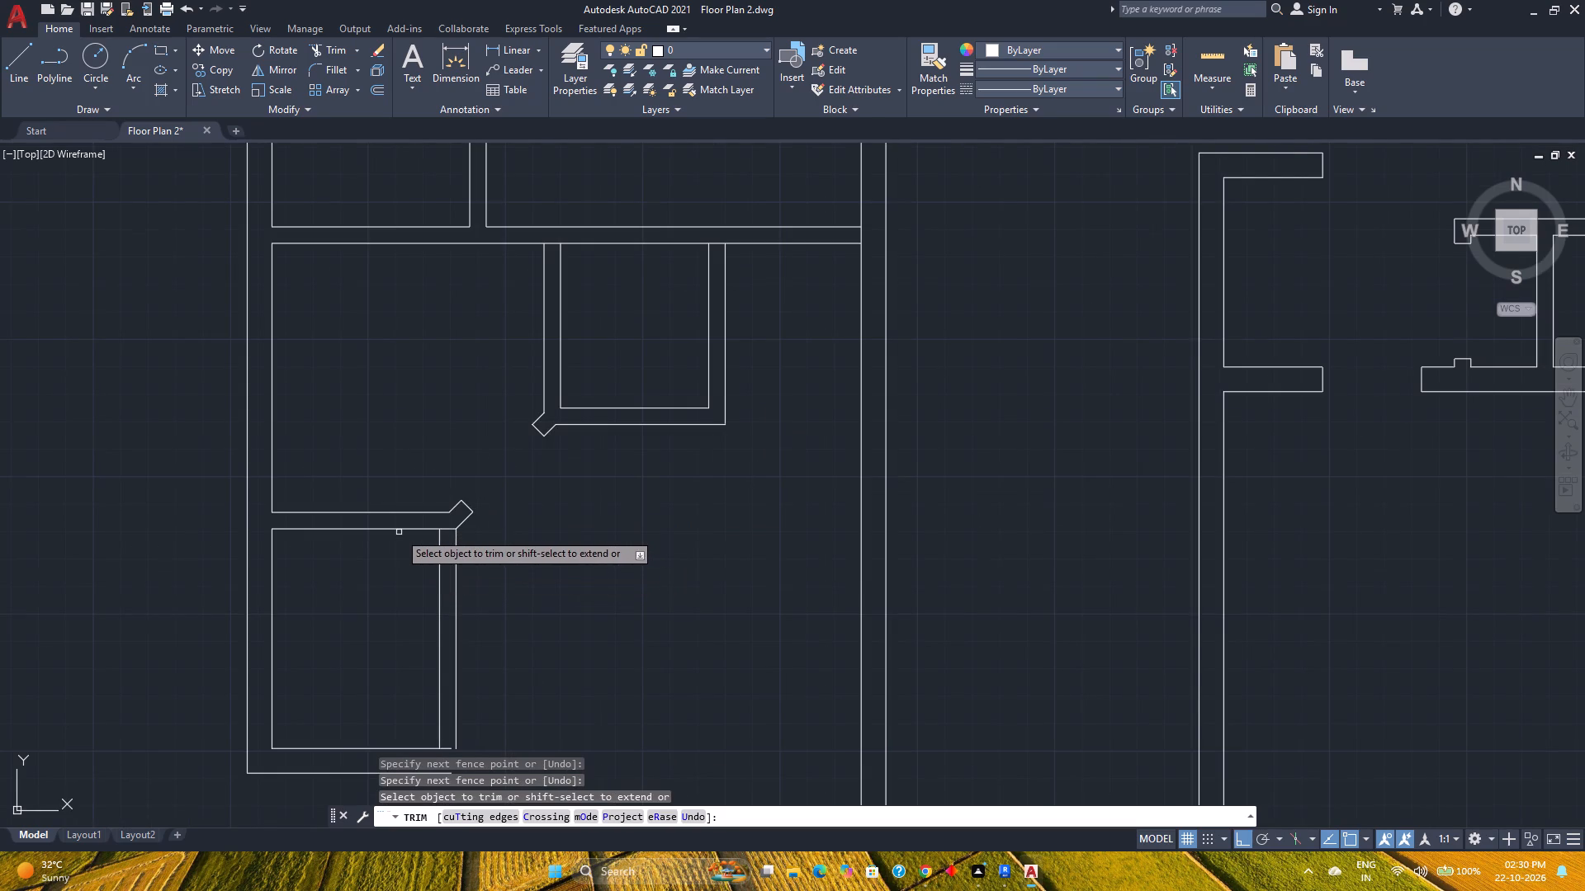
{"action": "key", "text": "Escape"}
Check the opening between the lower and upper diagonal wall ends with an aligned dimension, without placing it.
{"action": "scroll", "coordinate": [416, 556], "scroll_direction": "up", "scroll_amount": 3}
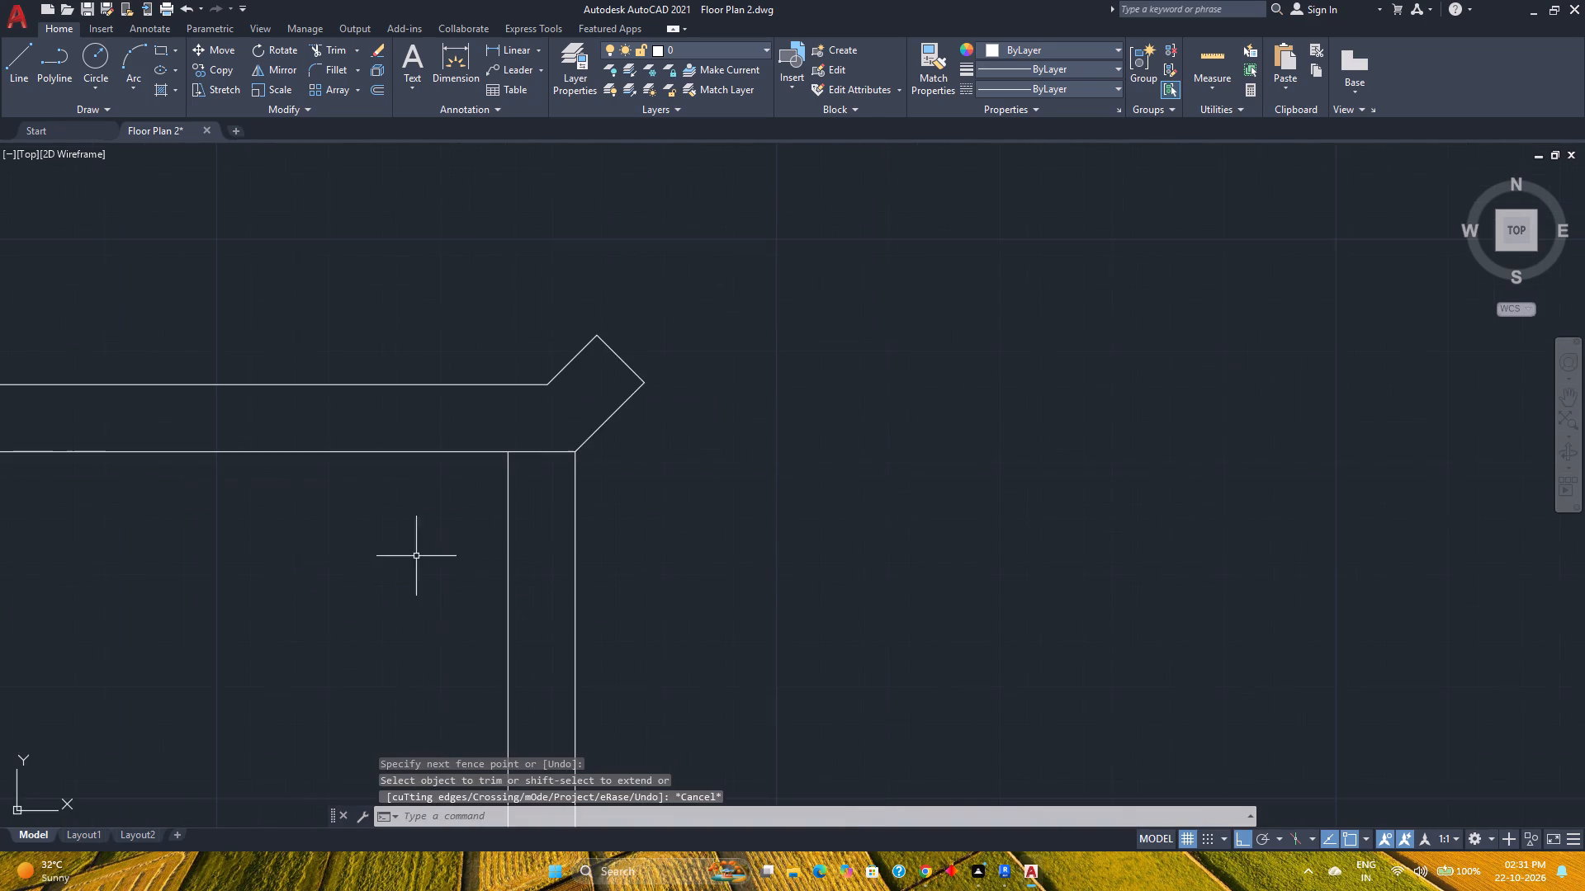
{"action": "middle_click_drag", "start_coordinate": [416, 556], "coordinate": [375, 564]}
{"action": "scroll", "coordinate": [367, 559], "scroll_direction": "down", "scroll_amount": 3}
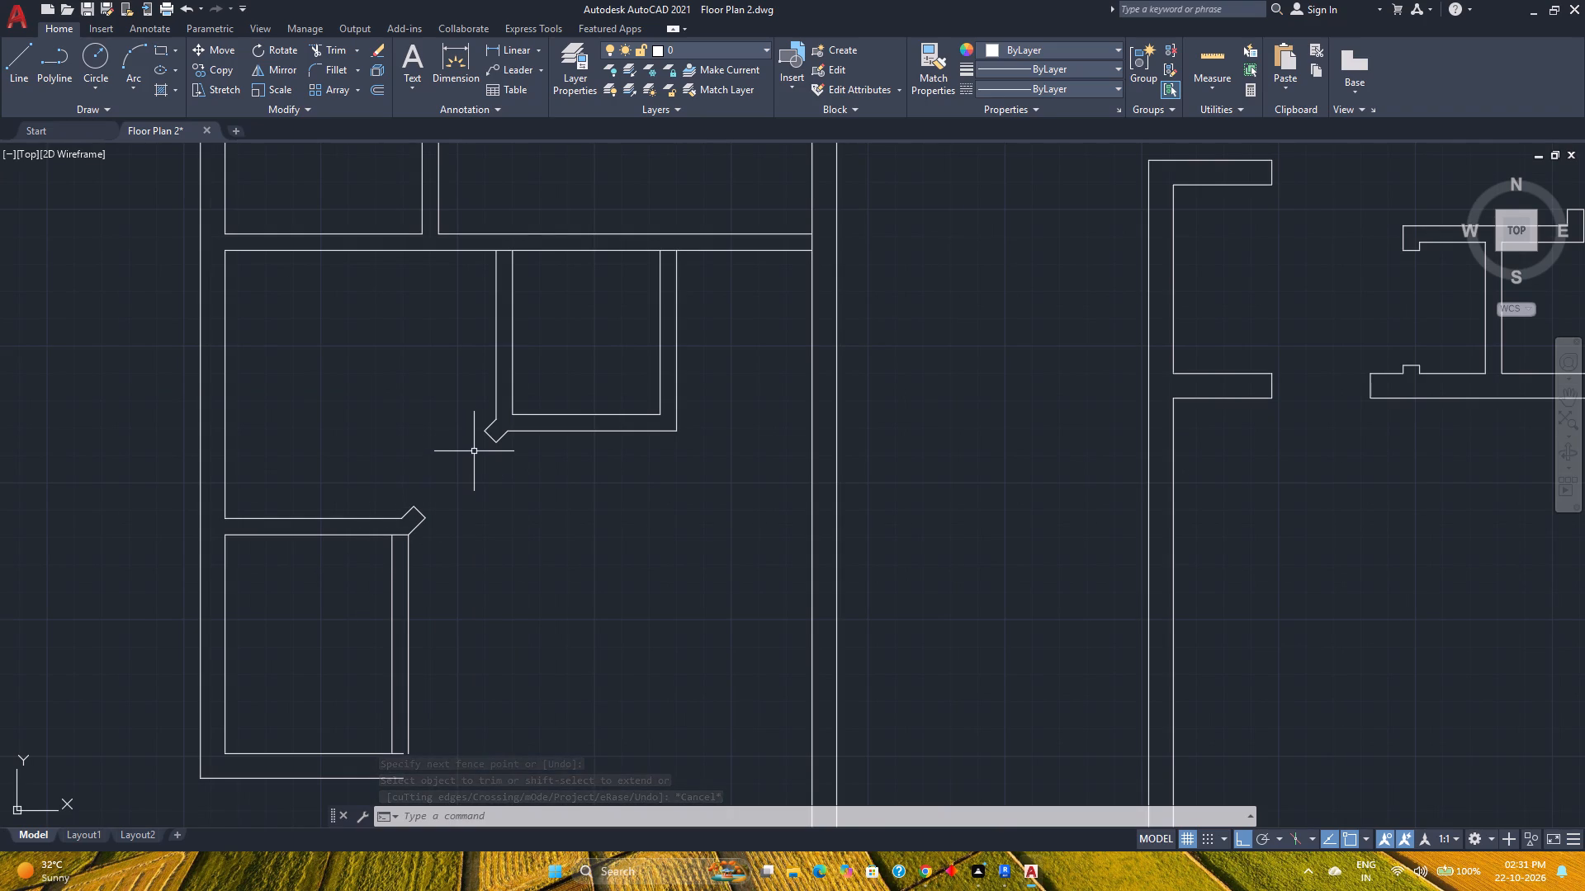
{"action": "scroll", "coordinate": [463, 471], "scroll_direction": "up", "scroll_amount": 2}
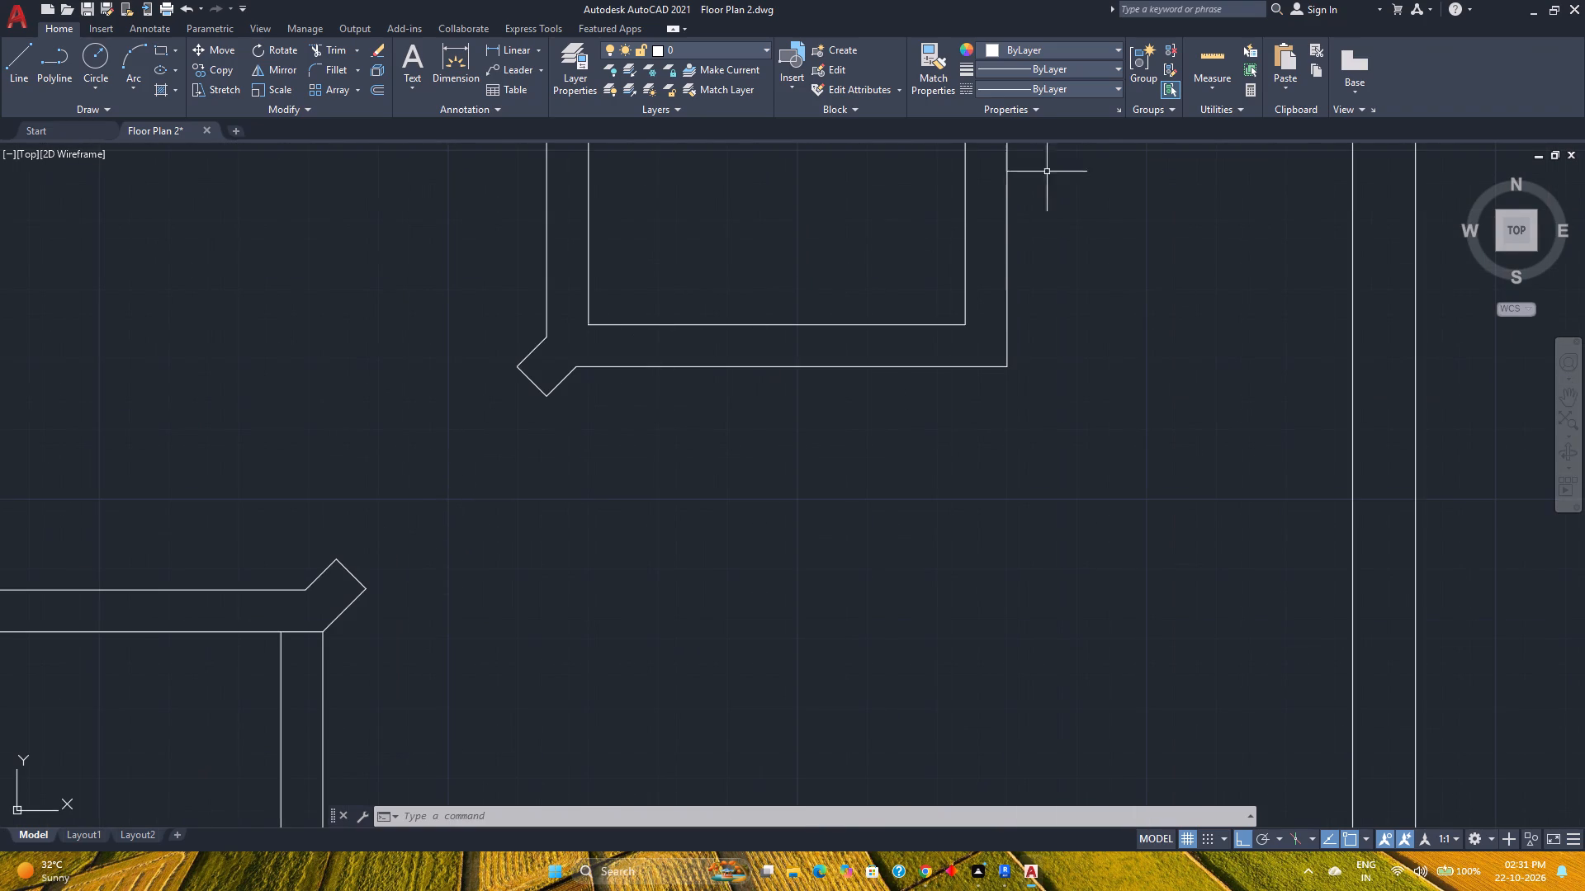
{"action": "left_click", "coordinate": [1200, 49]}
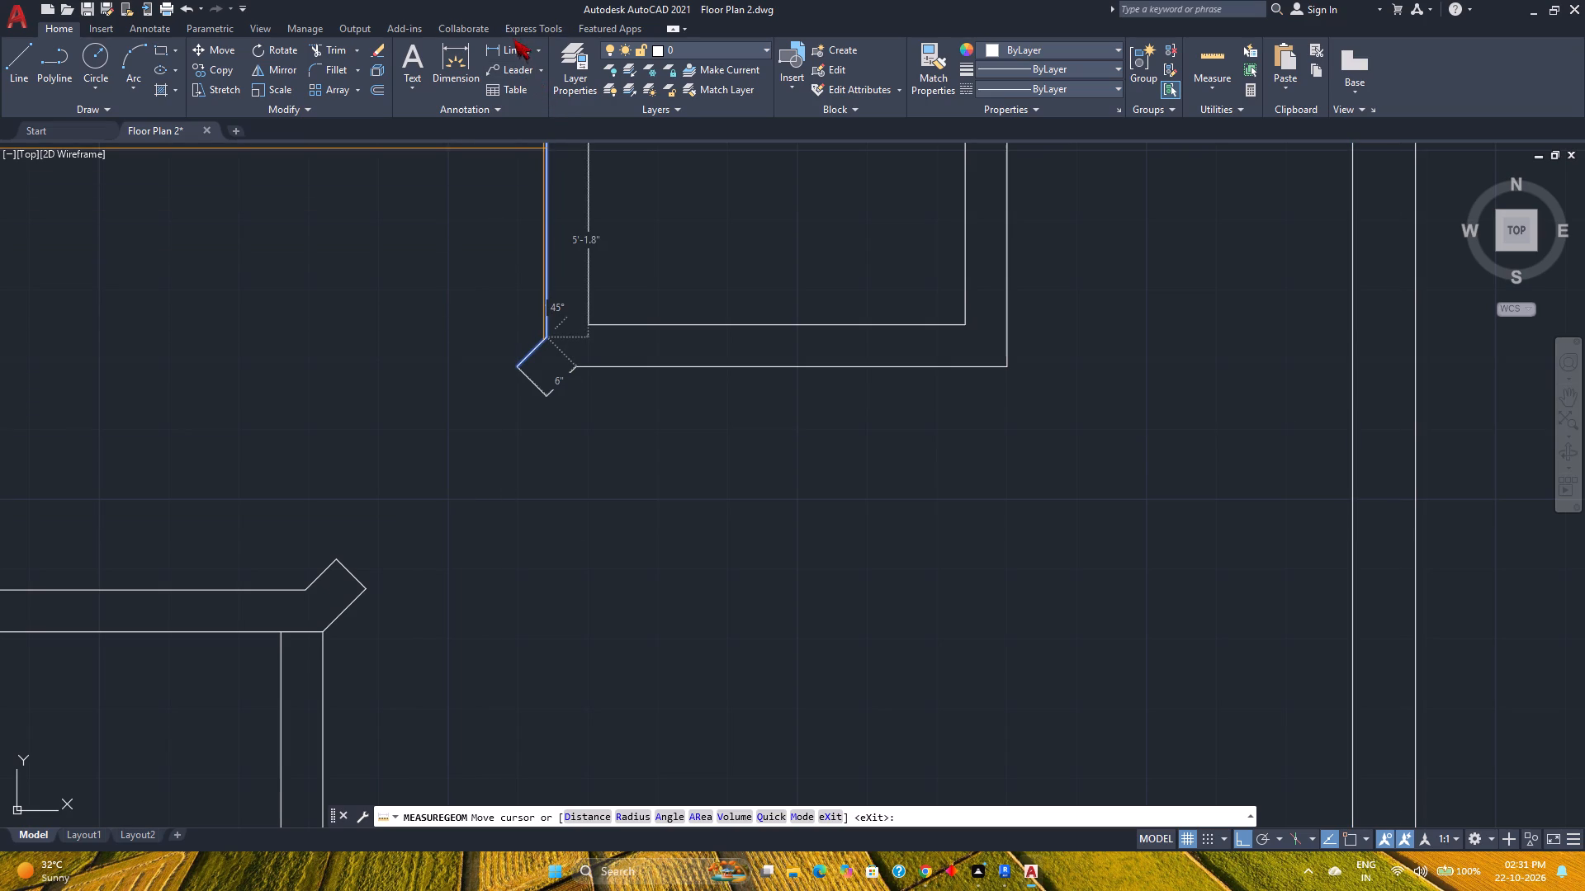
{"action": "left_click", "coordinate": [536, 49]}
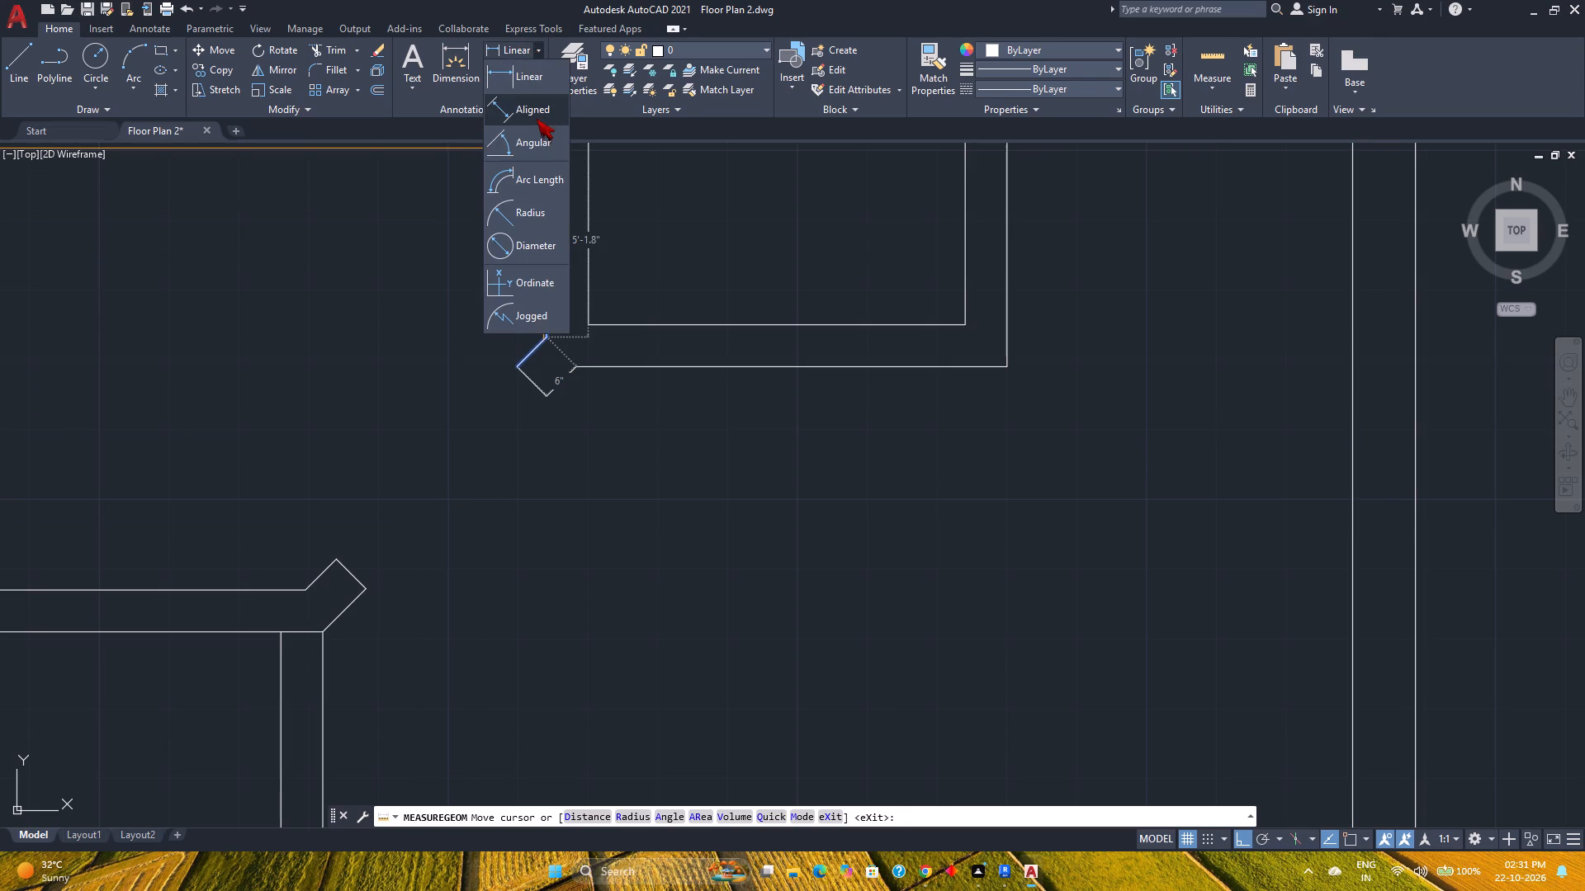
{"action": "left_click", "coordinate": [534, 117]}
{"action": "left_click", "coordinate": [373, 592]}
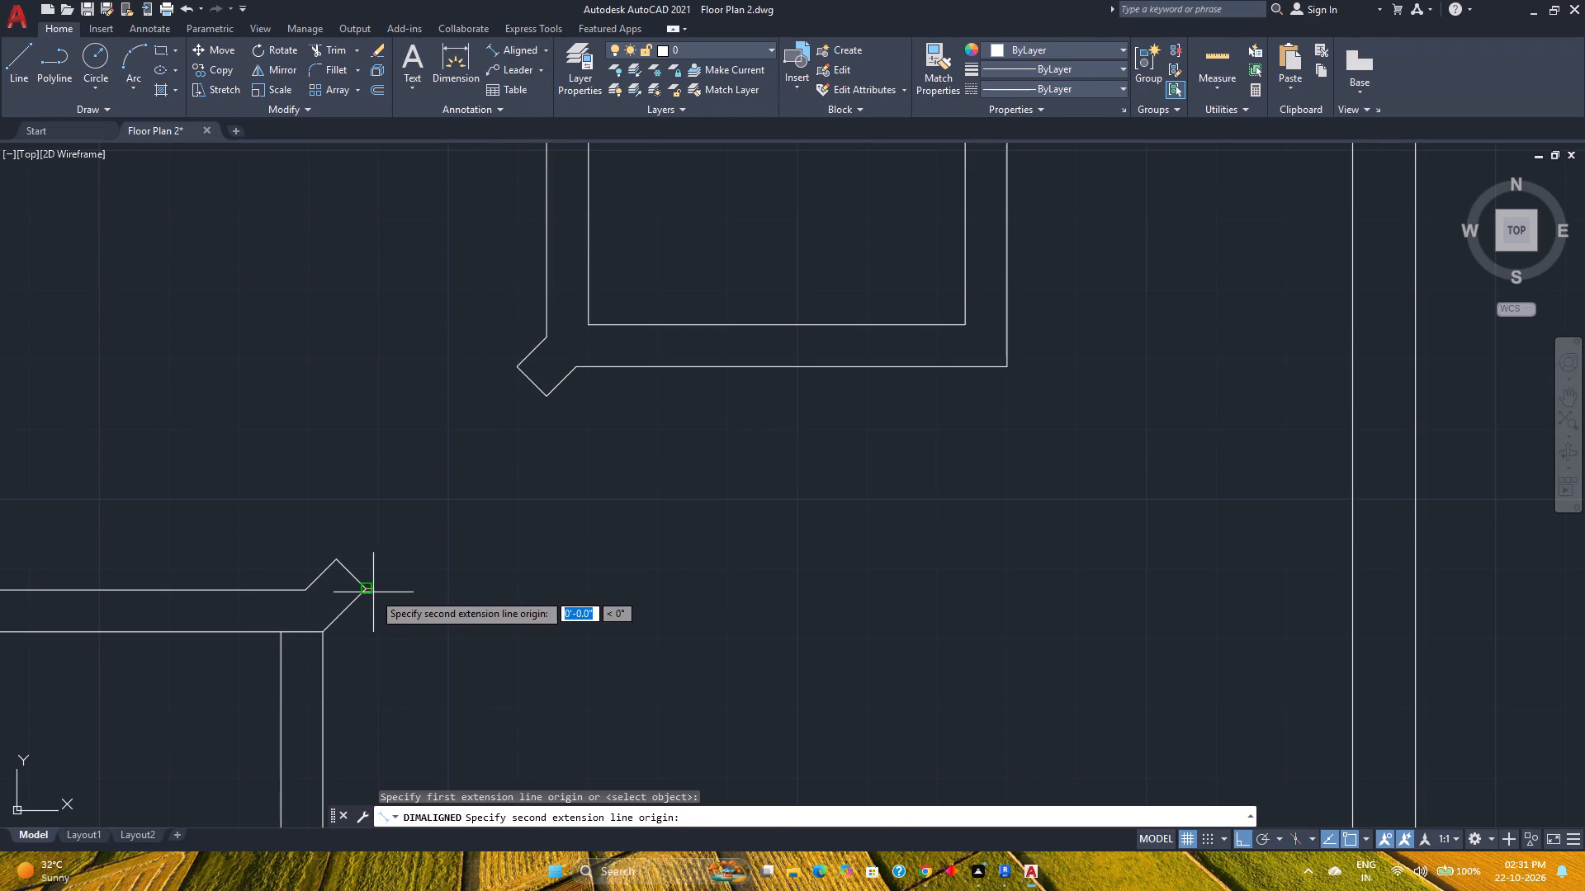
{"action": "left_click", "coordinate": [544, 398]}
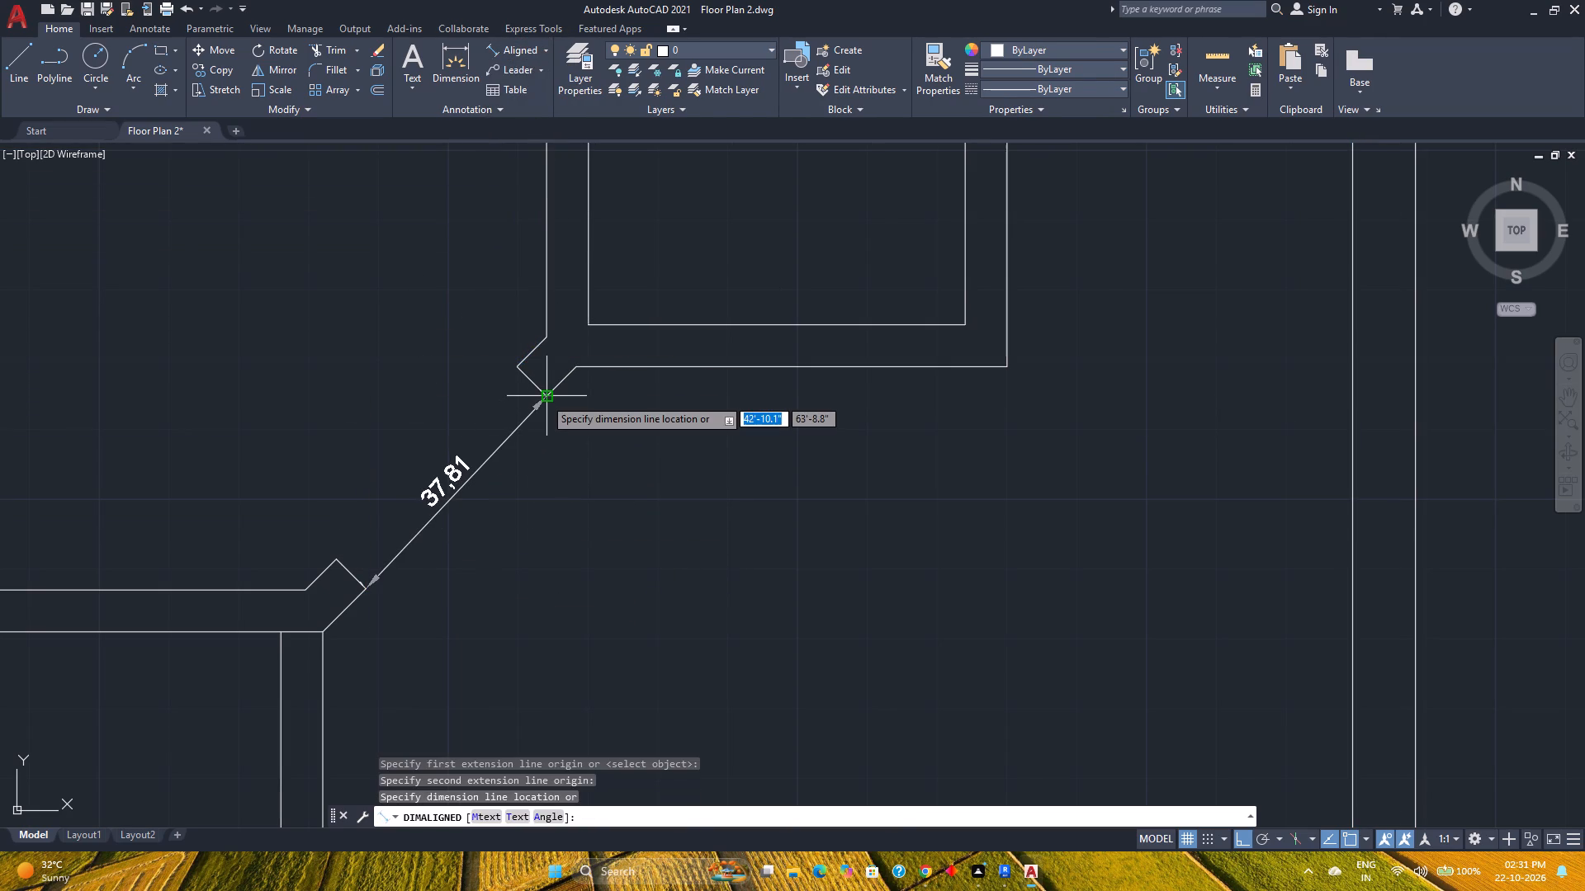
{"action": "scroll", "coordinate": [589, 436], "scroll_direction": "down", "scroll_amount": 3}
{"action": "scroll", "coordinate": [565, 445], "scroll_direction": "up", "scroll_amount": 3}
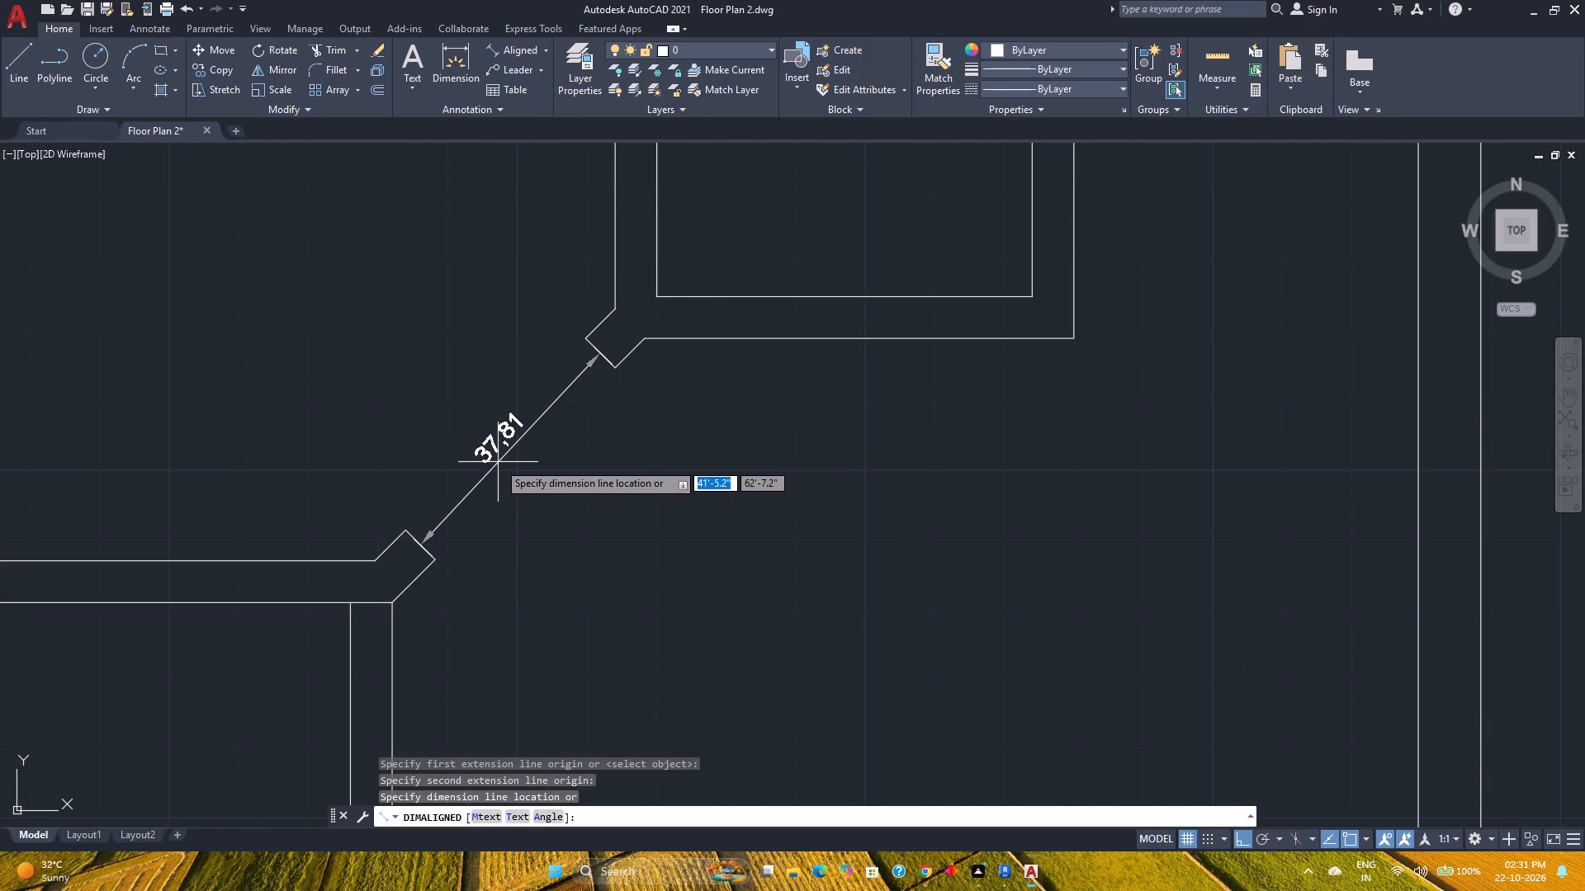
{"action": "scroll", "coordinate": [499, 463], "scroll_direction": "down", "scroll_amount": 3}
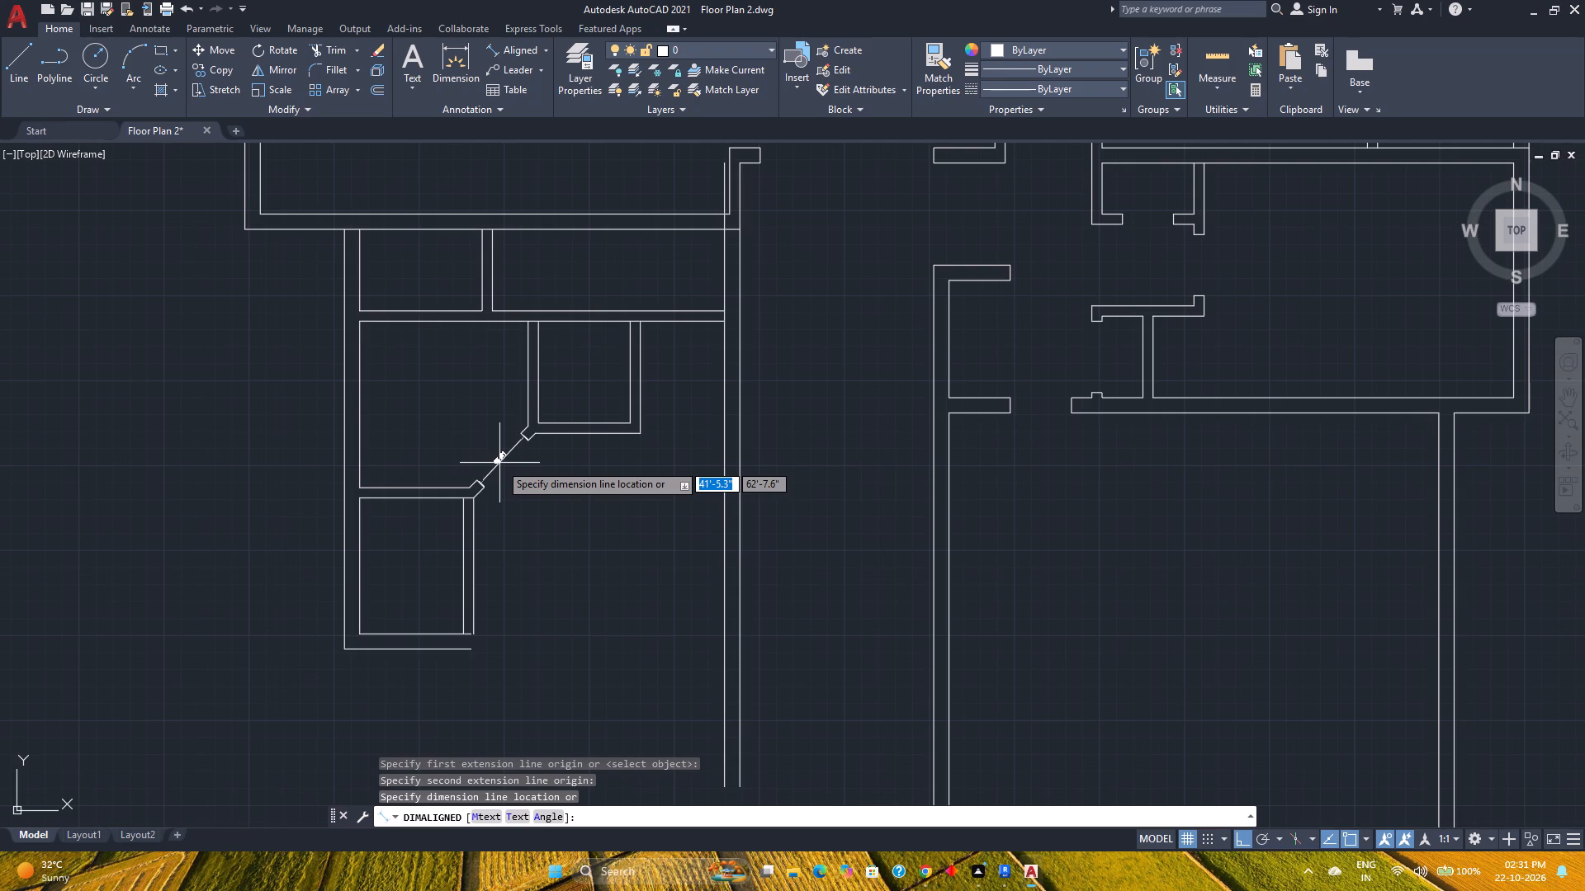
{"action": "key", "text": "Escape"}
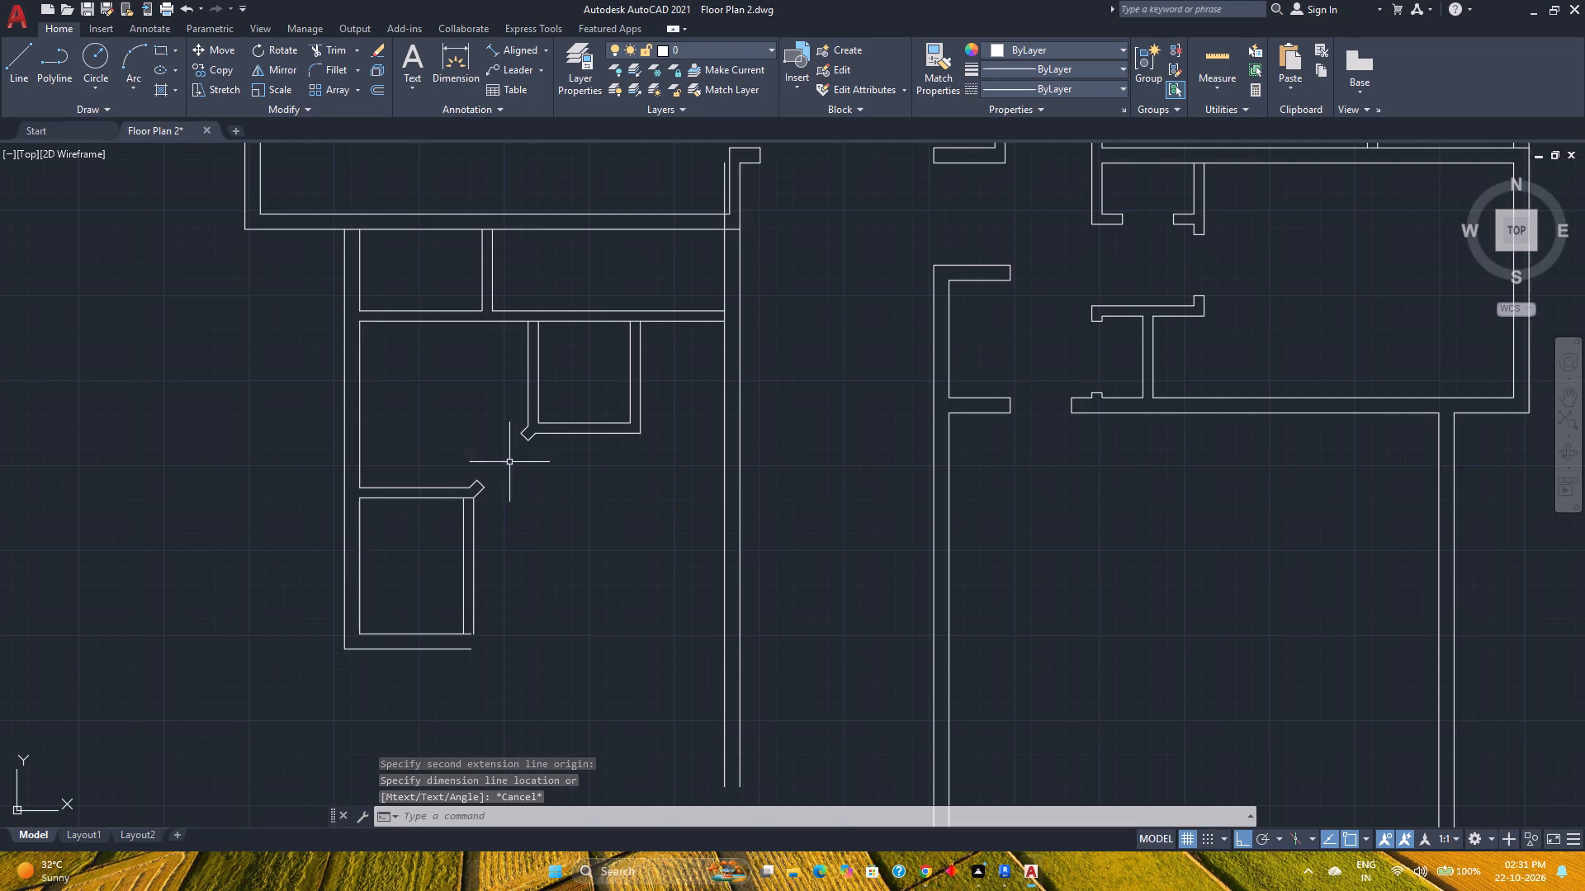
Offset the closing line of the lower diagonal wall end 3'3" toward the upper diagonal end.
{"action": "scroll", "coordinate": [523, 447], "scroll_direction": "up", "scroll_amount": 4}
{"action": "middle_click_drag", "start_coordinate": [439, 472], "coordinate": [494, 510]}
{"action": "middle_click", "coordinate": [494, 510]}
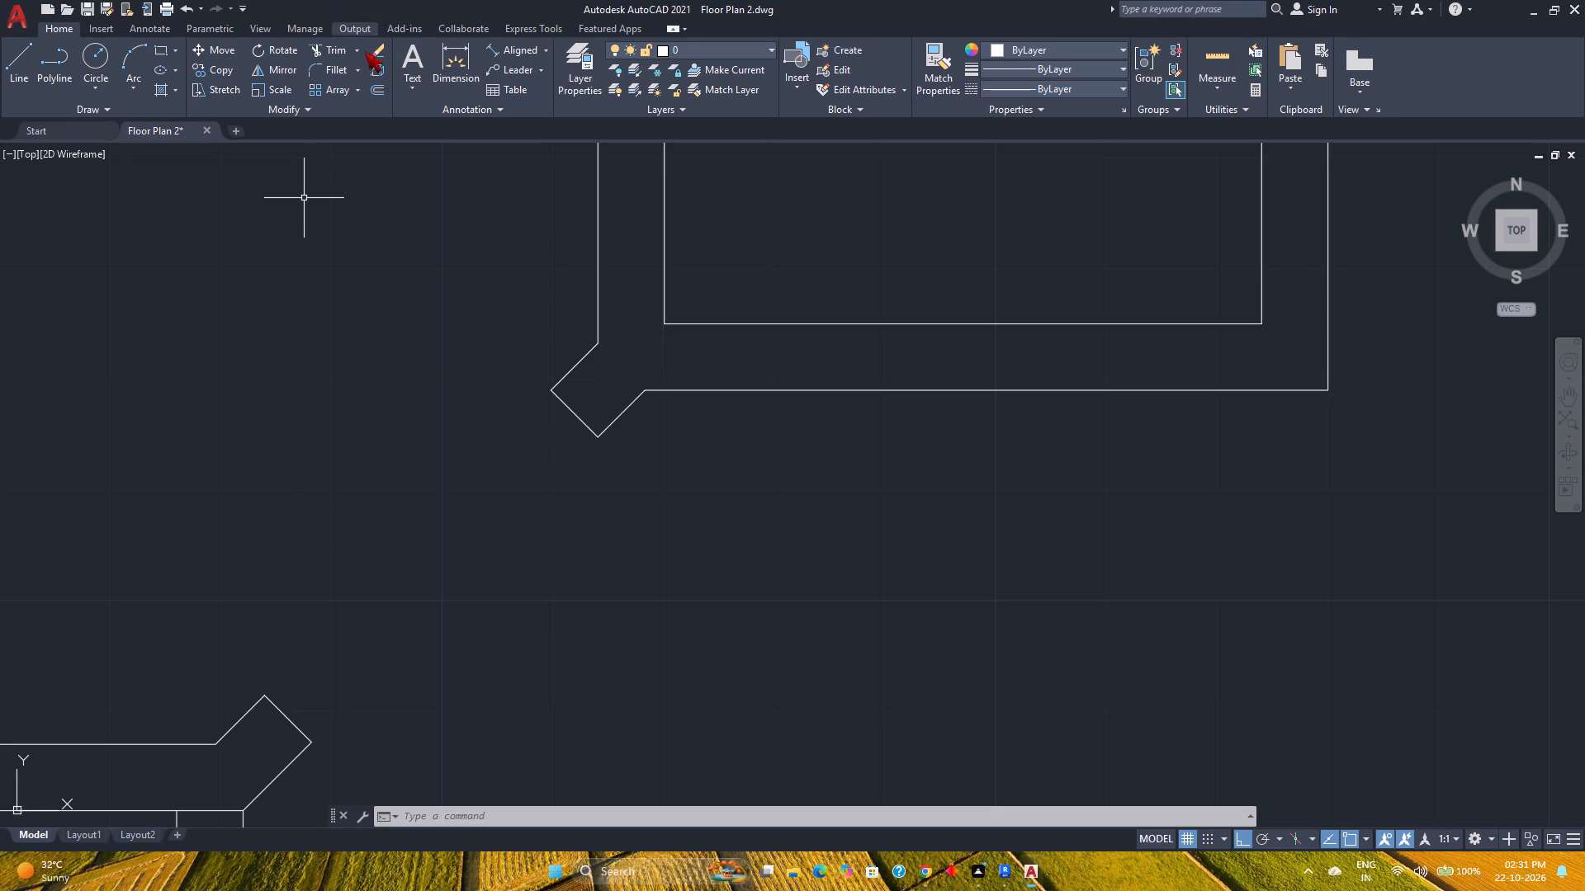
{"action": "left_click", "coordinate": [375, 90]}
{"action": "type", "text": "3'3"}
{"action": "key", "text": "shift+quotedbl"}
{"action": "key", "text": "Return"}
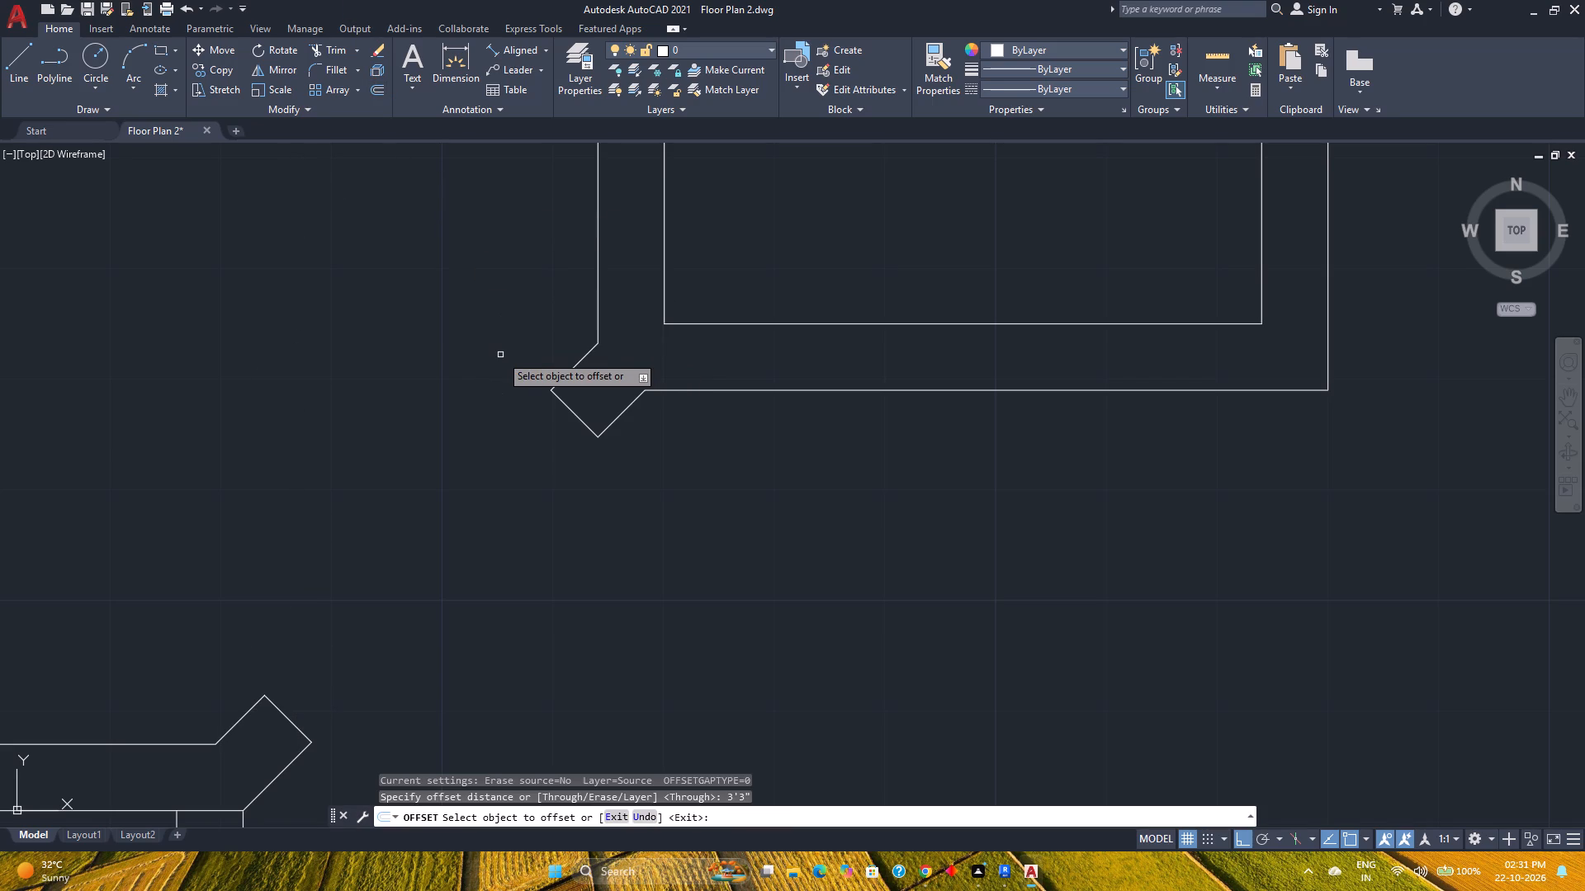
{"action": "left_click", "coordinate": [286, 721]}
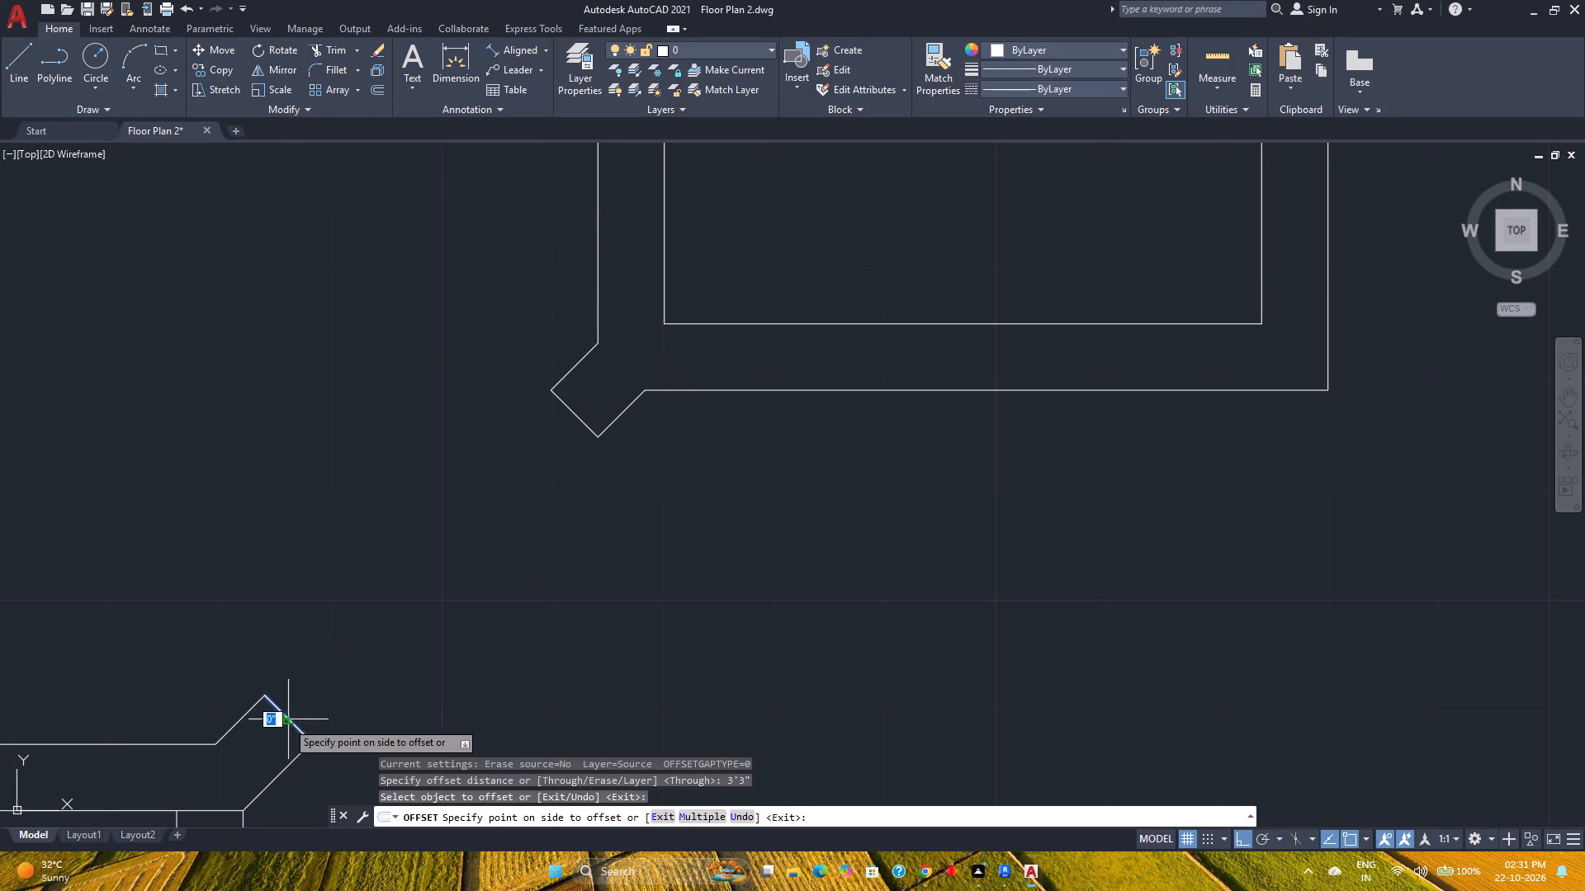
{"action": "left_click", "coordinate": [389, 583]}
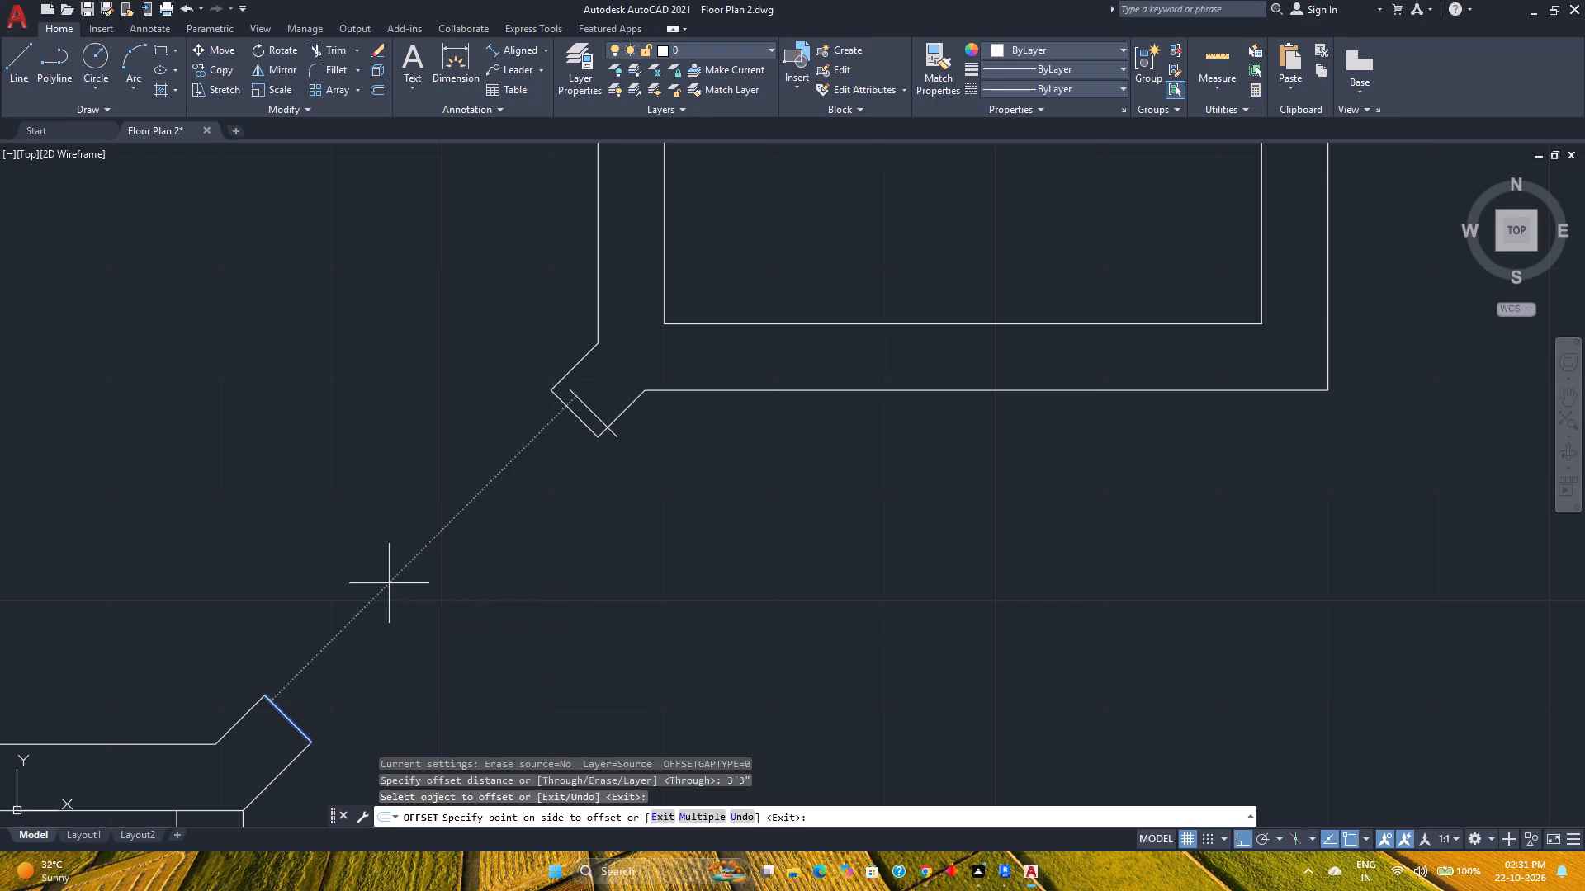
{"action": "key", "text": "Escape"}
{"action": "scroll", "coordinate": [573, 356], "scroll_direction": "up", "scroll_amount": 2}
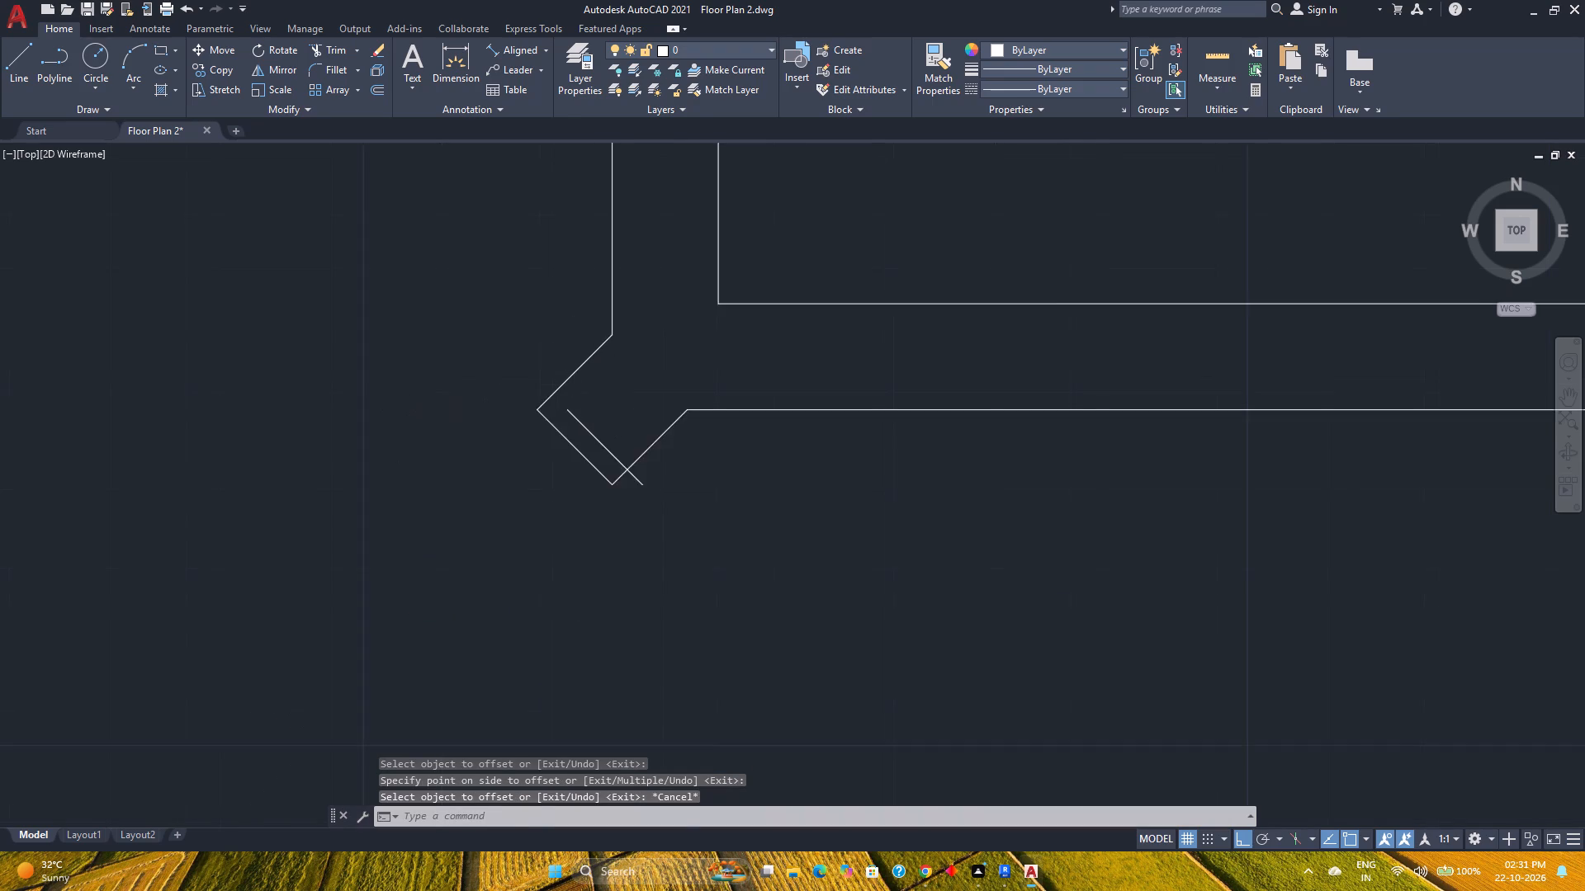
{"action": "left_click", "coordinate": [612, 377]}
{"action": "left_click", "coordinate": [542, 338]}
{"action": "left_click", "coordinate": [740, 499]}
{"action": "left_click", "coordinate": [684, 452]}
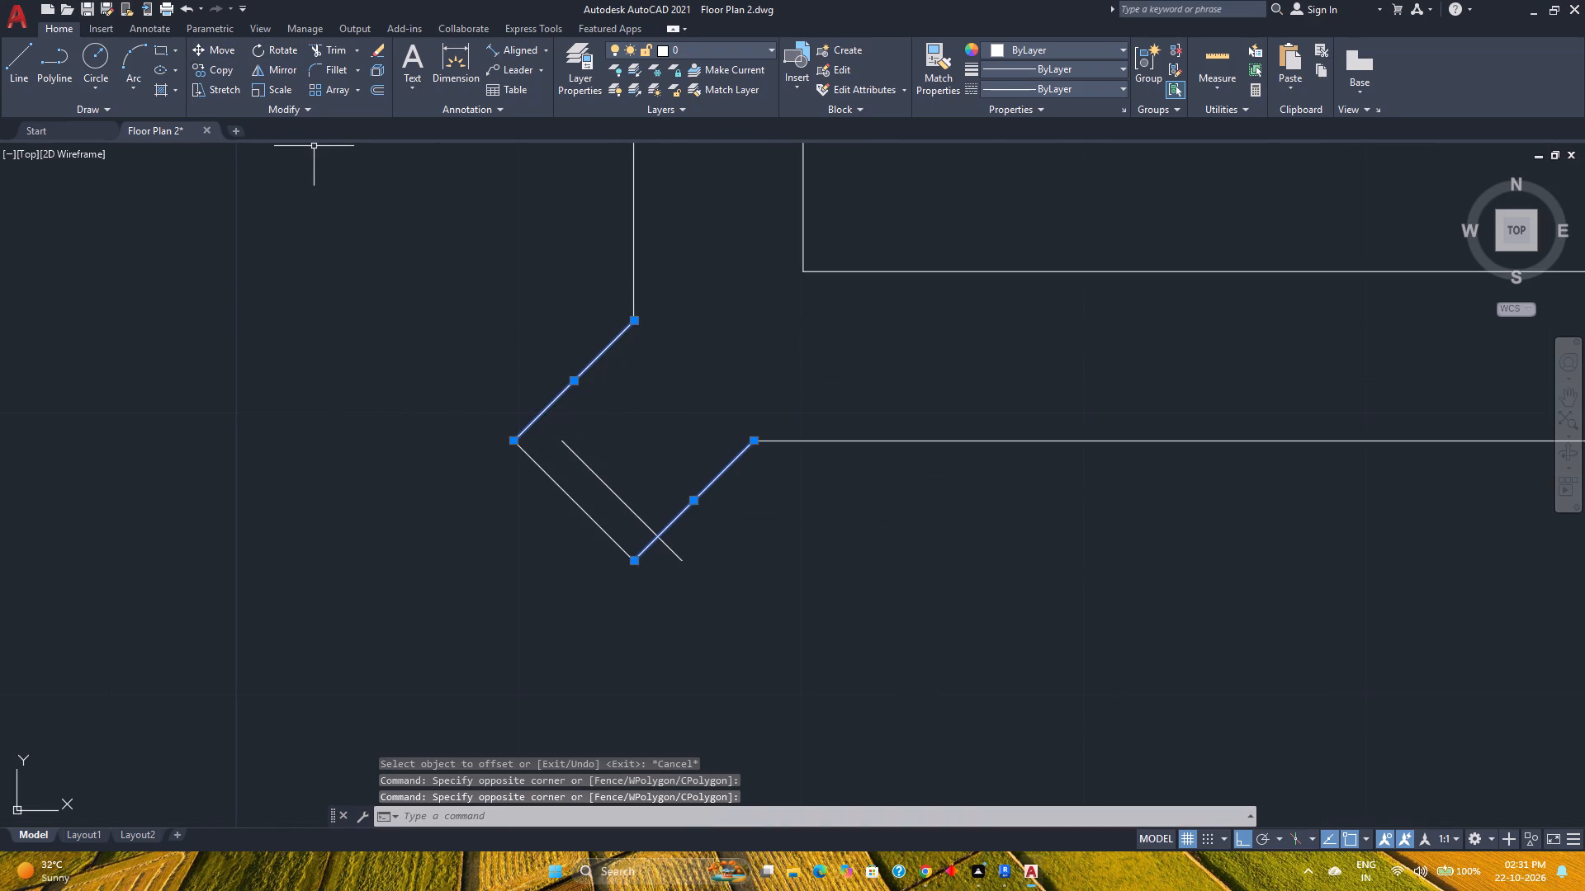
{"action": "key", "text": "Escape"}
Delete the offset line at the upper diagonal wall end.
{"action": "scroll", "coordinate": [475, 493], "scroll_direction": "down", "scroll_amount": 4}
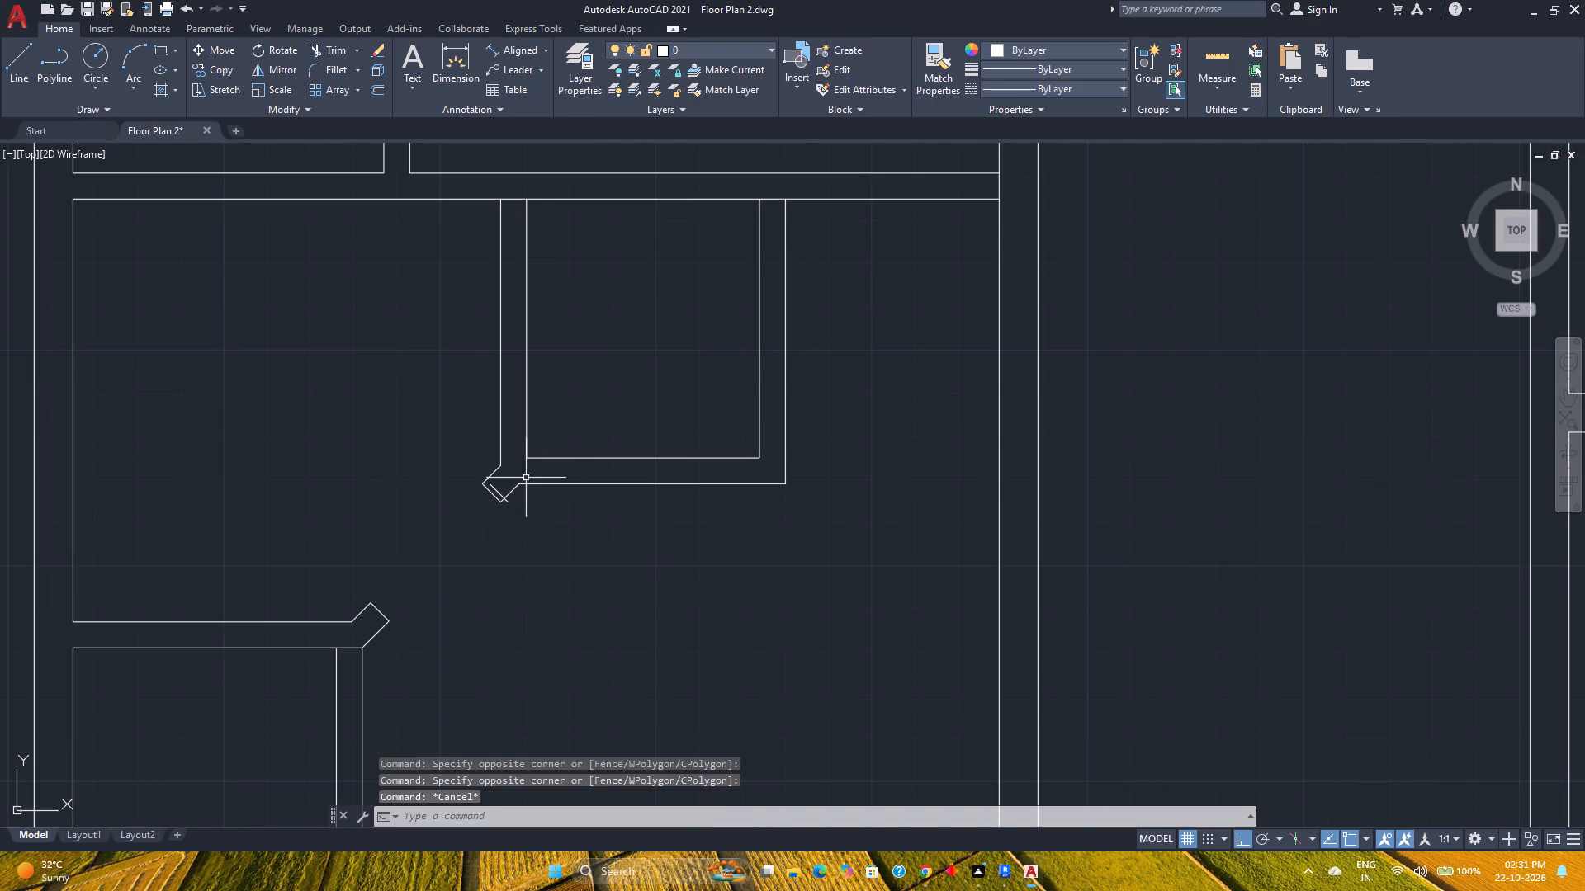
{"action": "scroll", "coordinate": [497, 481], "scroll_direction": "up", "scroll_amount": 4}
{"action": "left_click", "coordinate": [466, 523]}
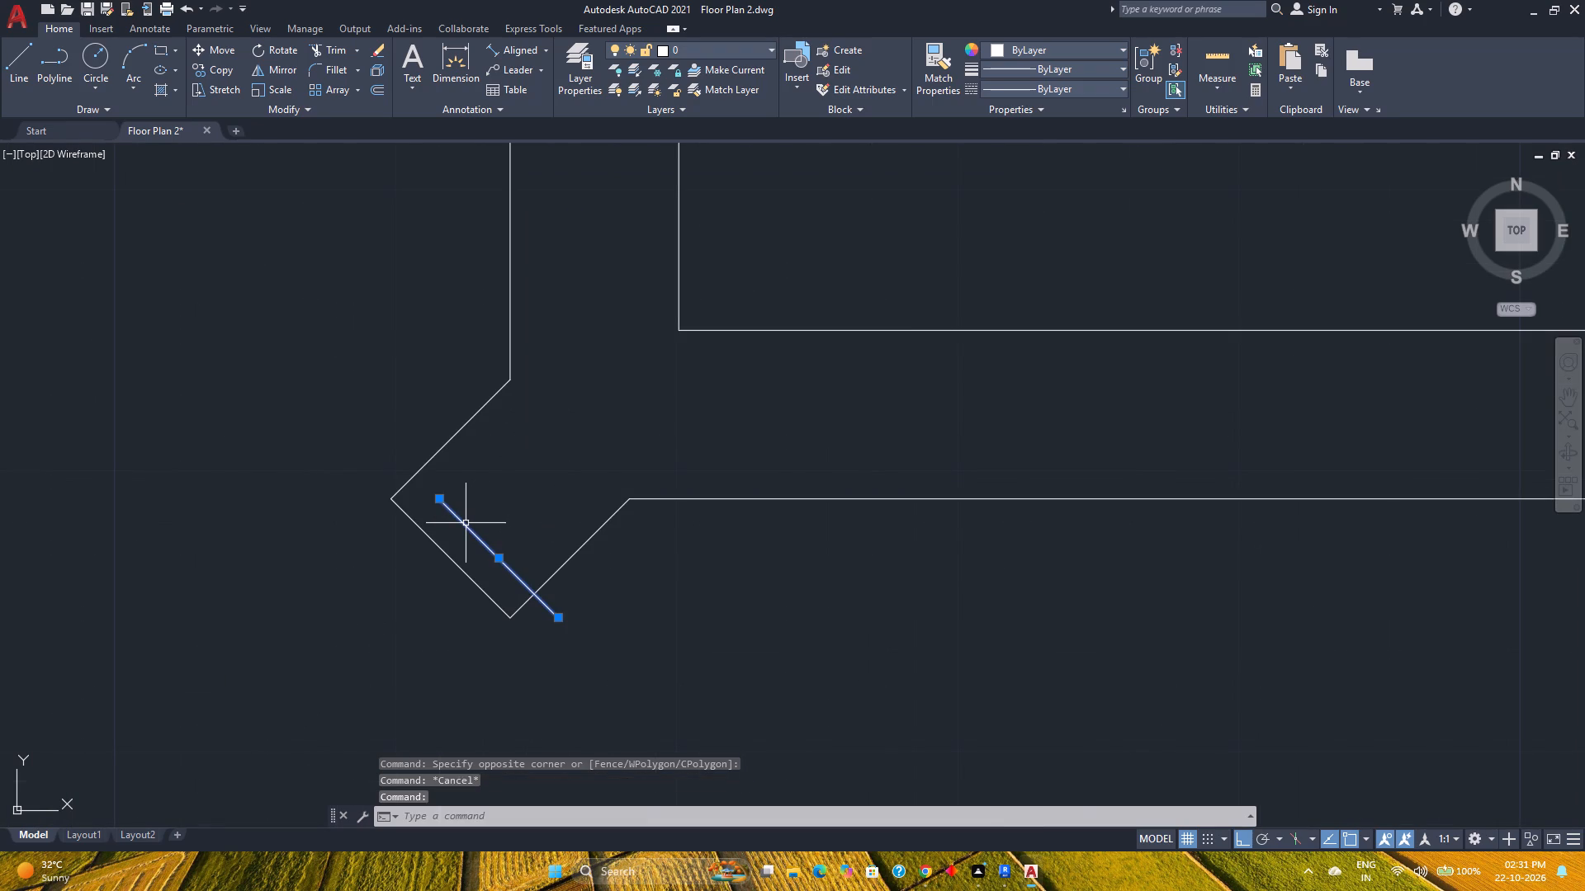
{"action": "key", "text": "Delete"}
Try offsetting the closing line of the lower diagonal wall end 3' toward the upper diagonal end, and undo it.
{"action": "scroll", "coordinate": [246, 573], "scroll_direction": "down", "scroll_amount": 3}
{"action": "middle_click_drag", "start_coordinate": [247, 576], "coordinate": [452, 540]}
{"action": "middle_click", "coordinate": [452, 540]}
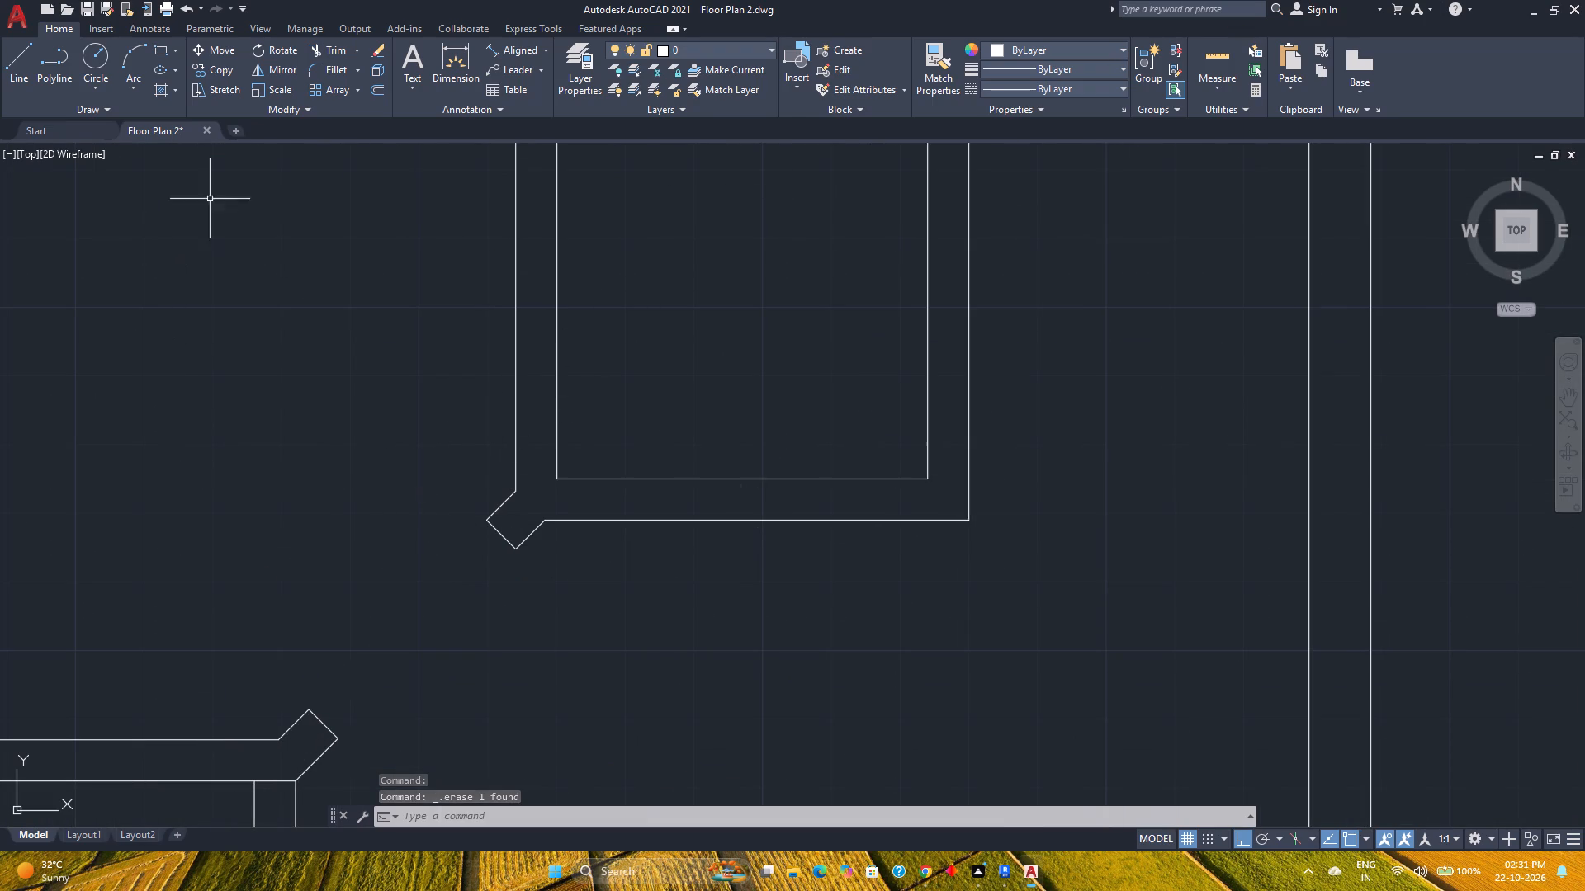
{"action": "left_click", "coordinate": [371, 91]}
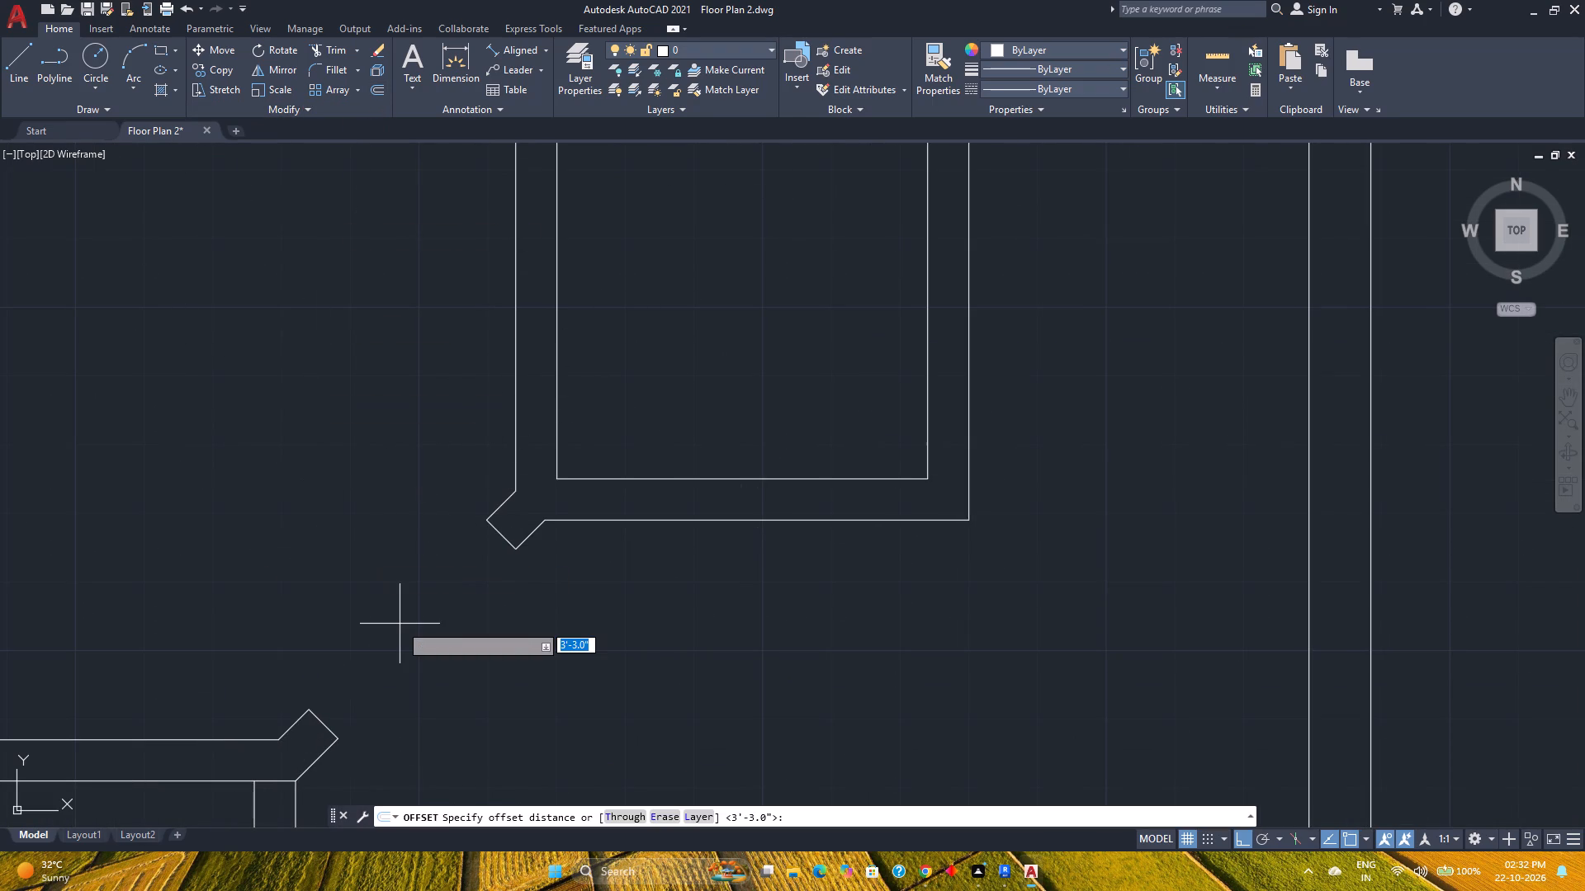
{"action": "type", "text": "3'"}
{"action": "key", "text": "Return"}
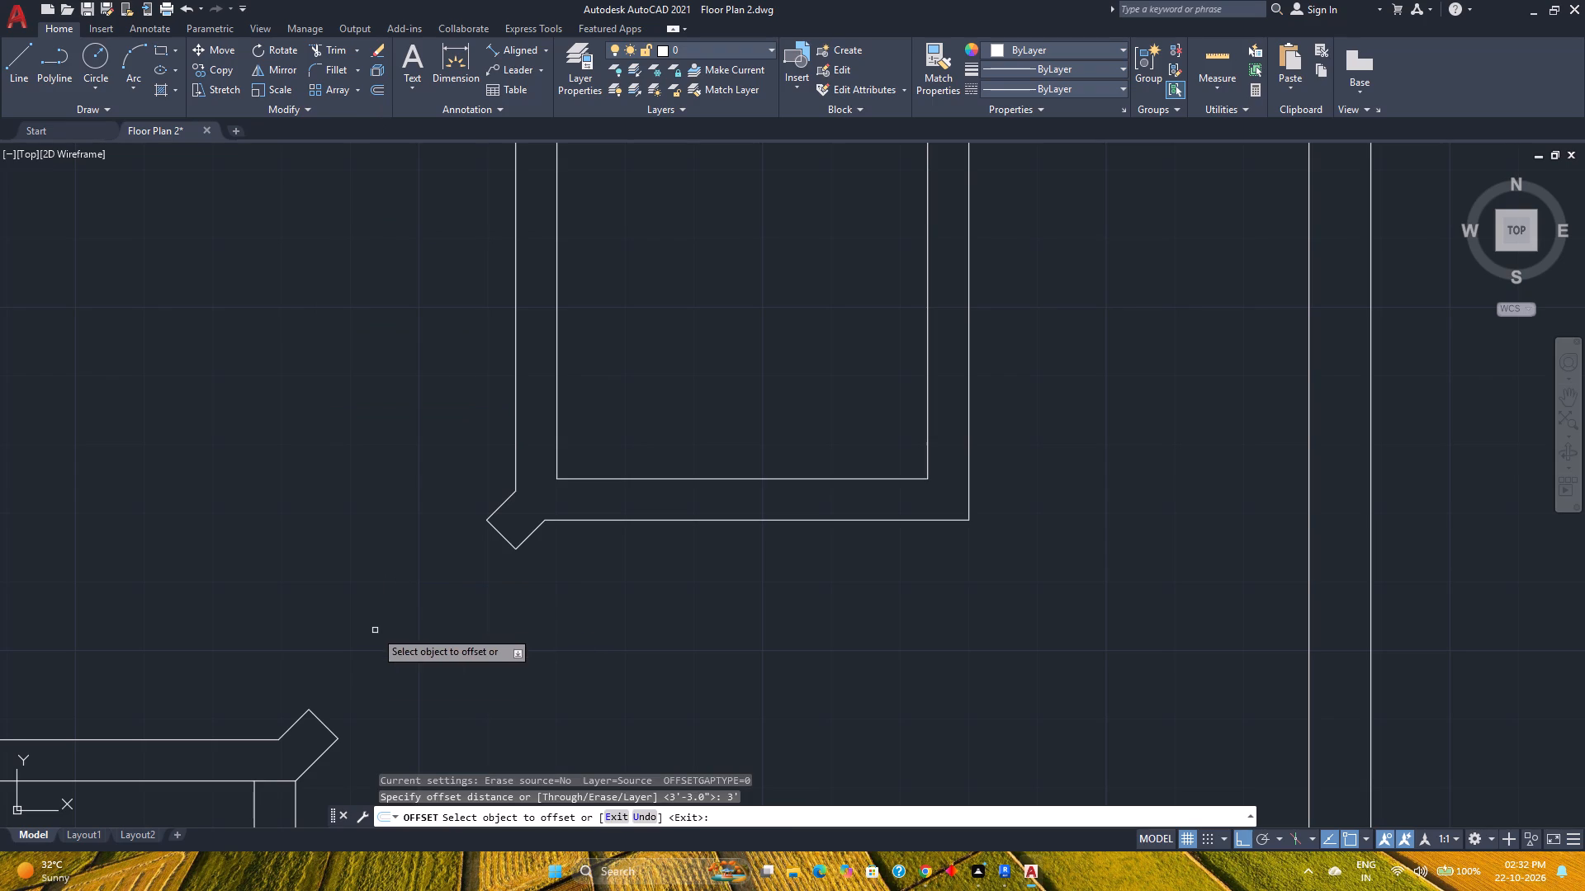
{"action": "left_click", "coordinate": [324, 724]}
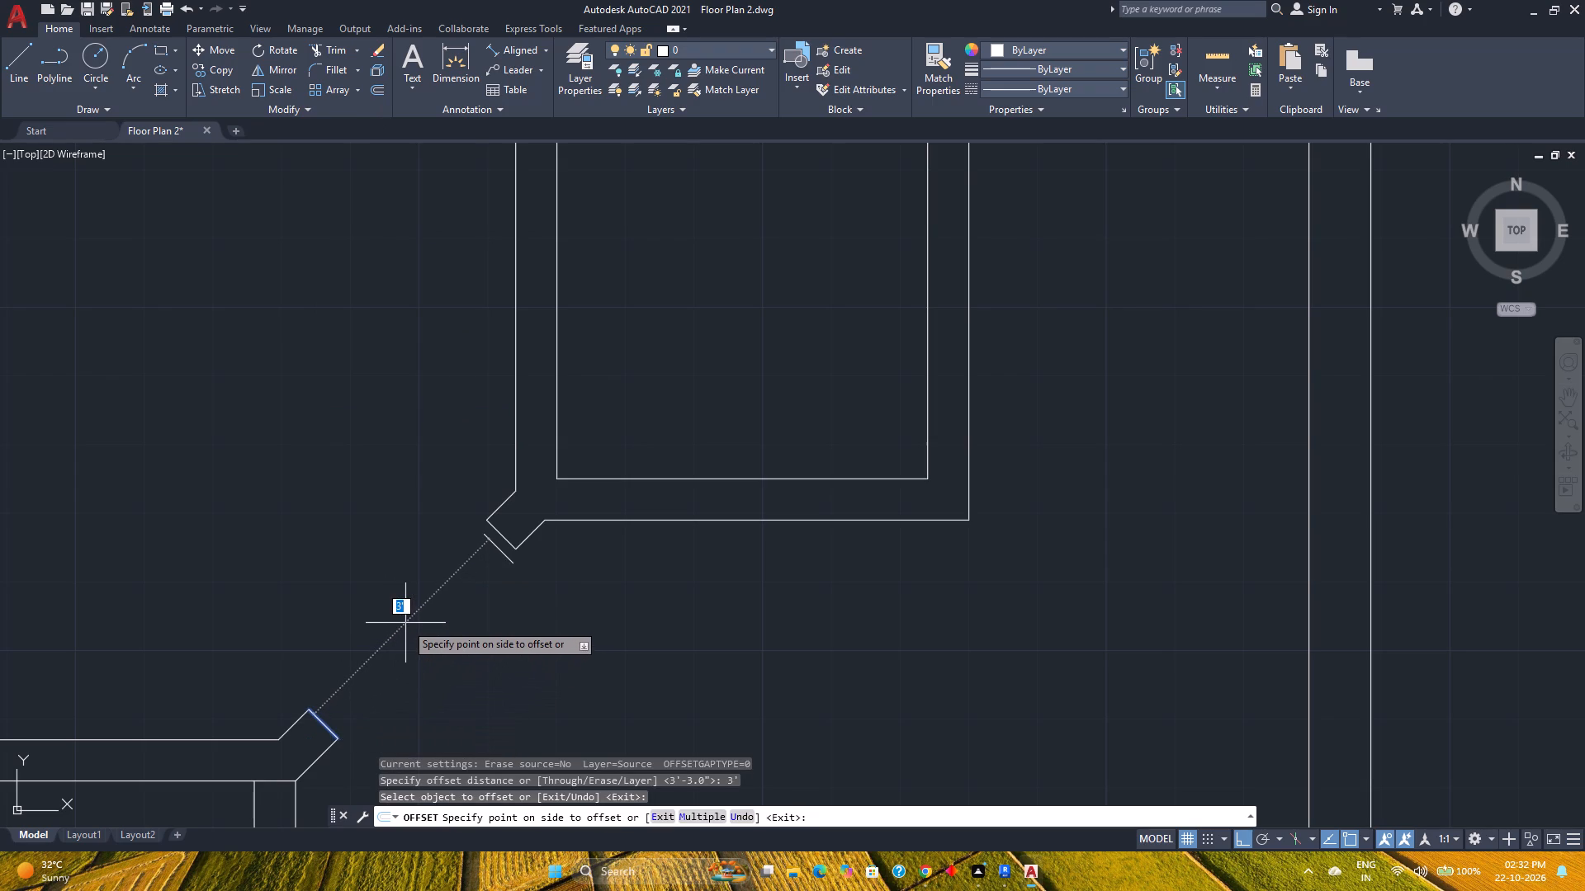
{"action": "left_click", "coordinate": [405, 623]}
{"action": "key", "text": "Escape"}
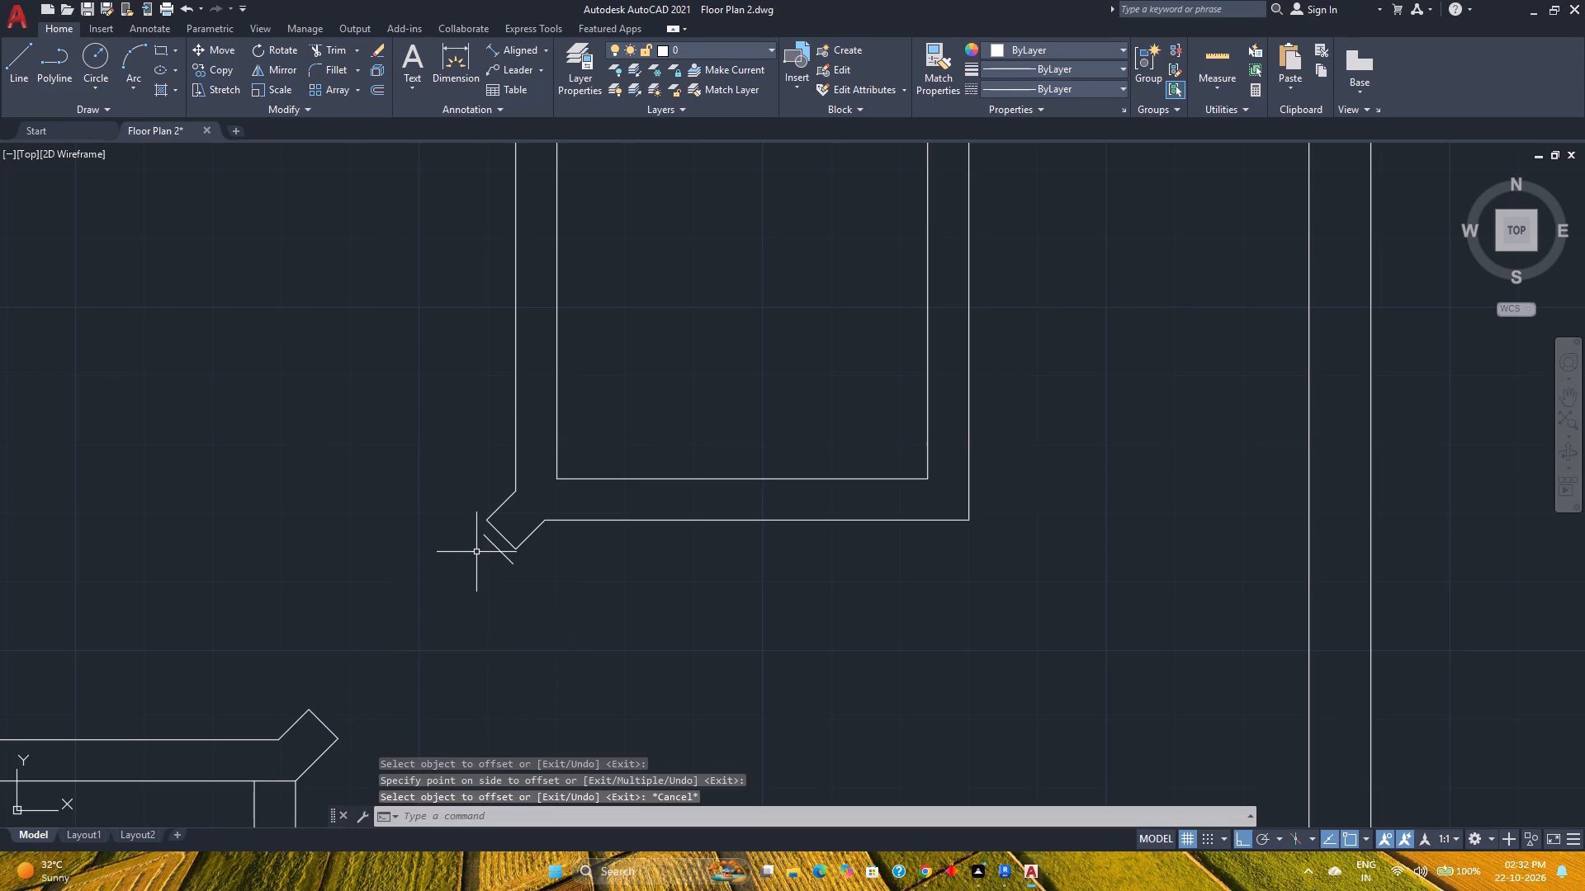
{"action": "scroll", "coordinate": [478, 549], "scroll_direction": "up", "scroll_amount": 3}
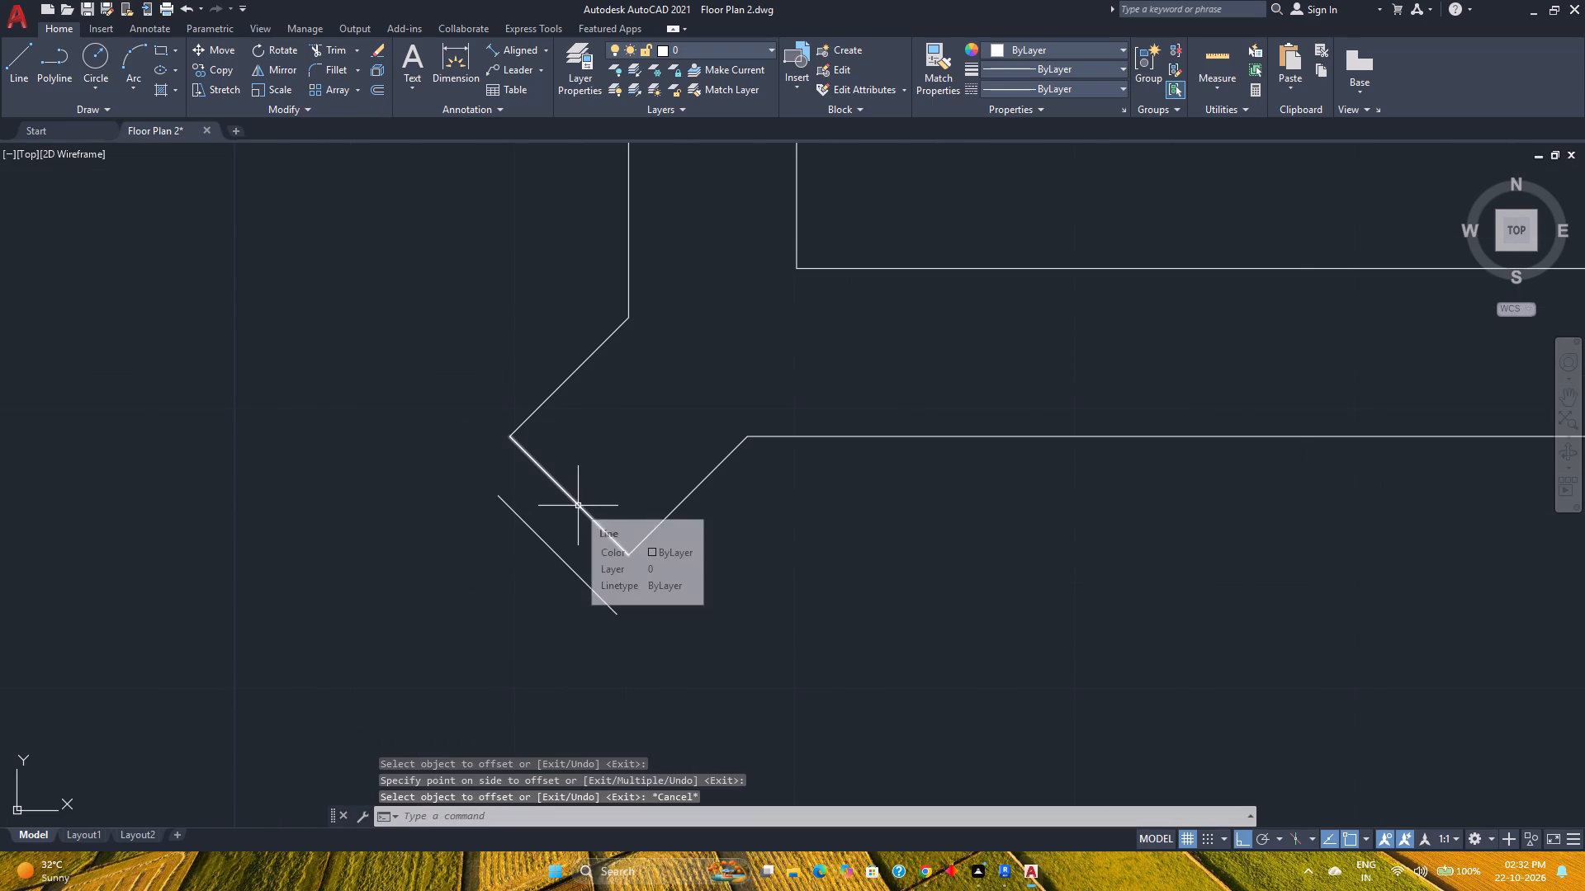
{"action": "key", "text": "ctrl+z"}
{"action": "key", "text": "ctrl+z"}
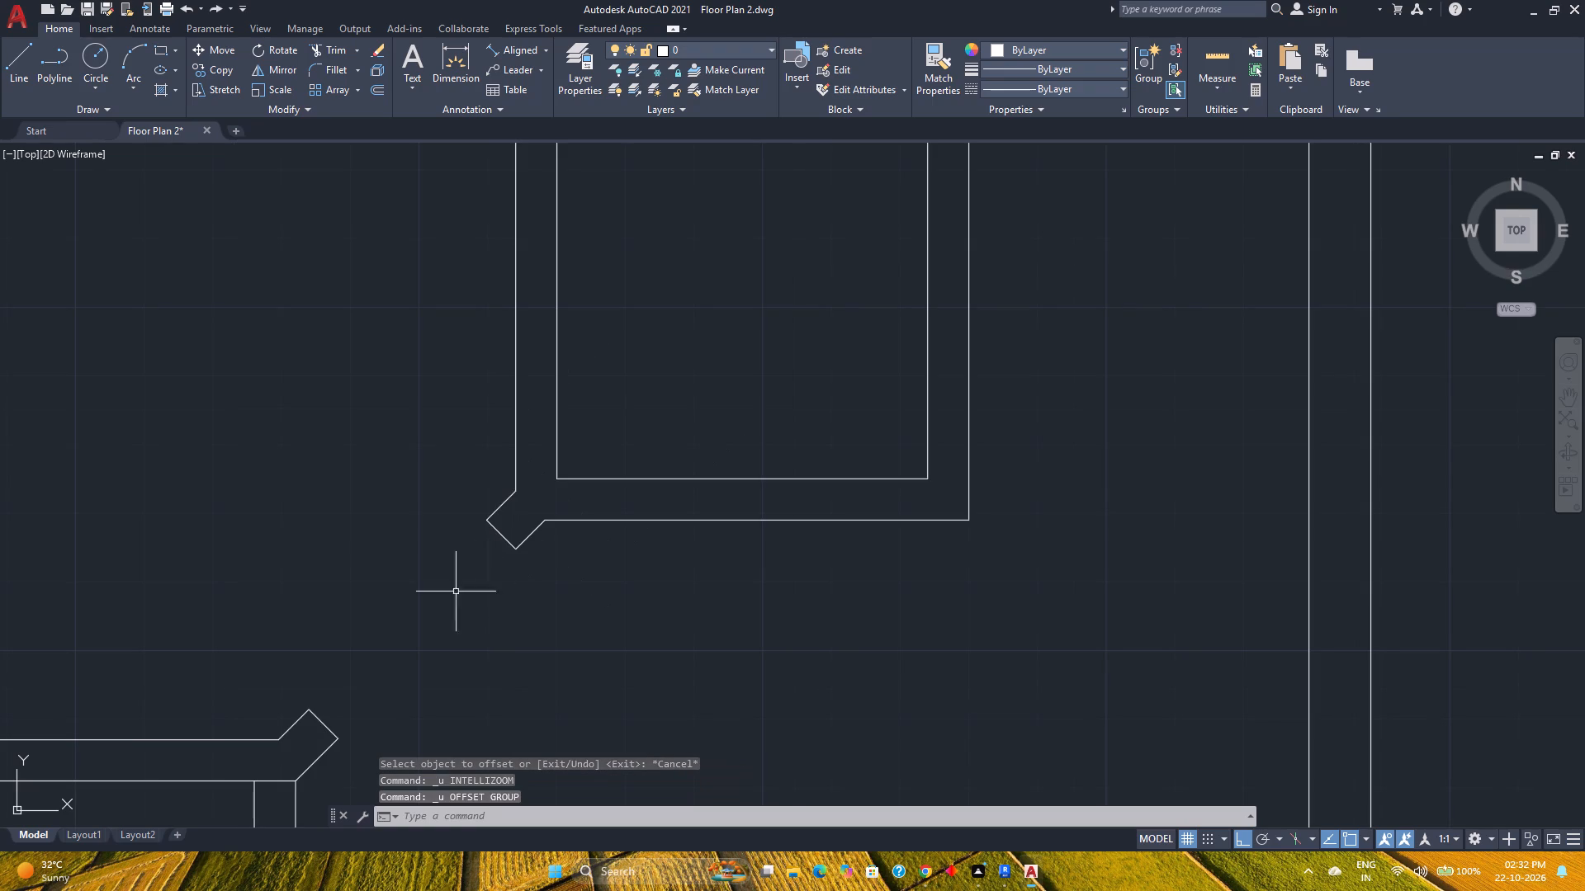
Offset the closing line of the lower diagonal wall end 3'3" toward the upper diagonal end.
{"action": "left_click", "coordinate": [376, 92]}
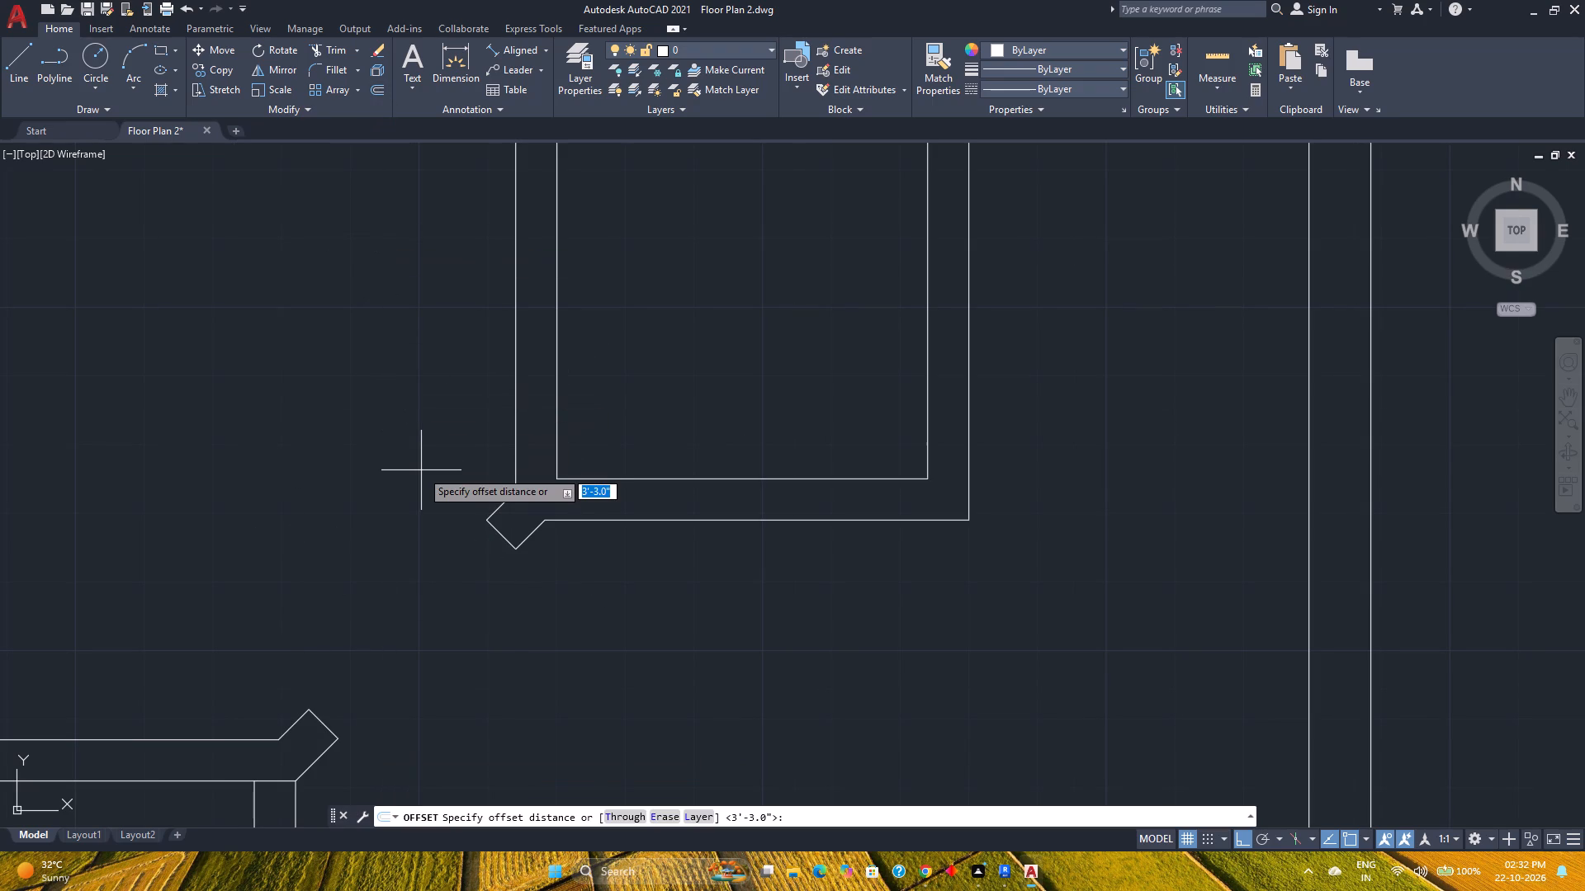
{"action": "key", "text": "Return"}
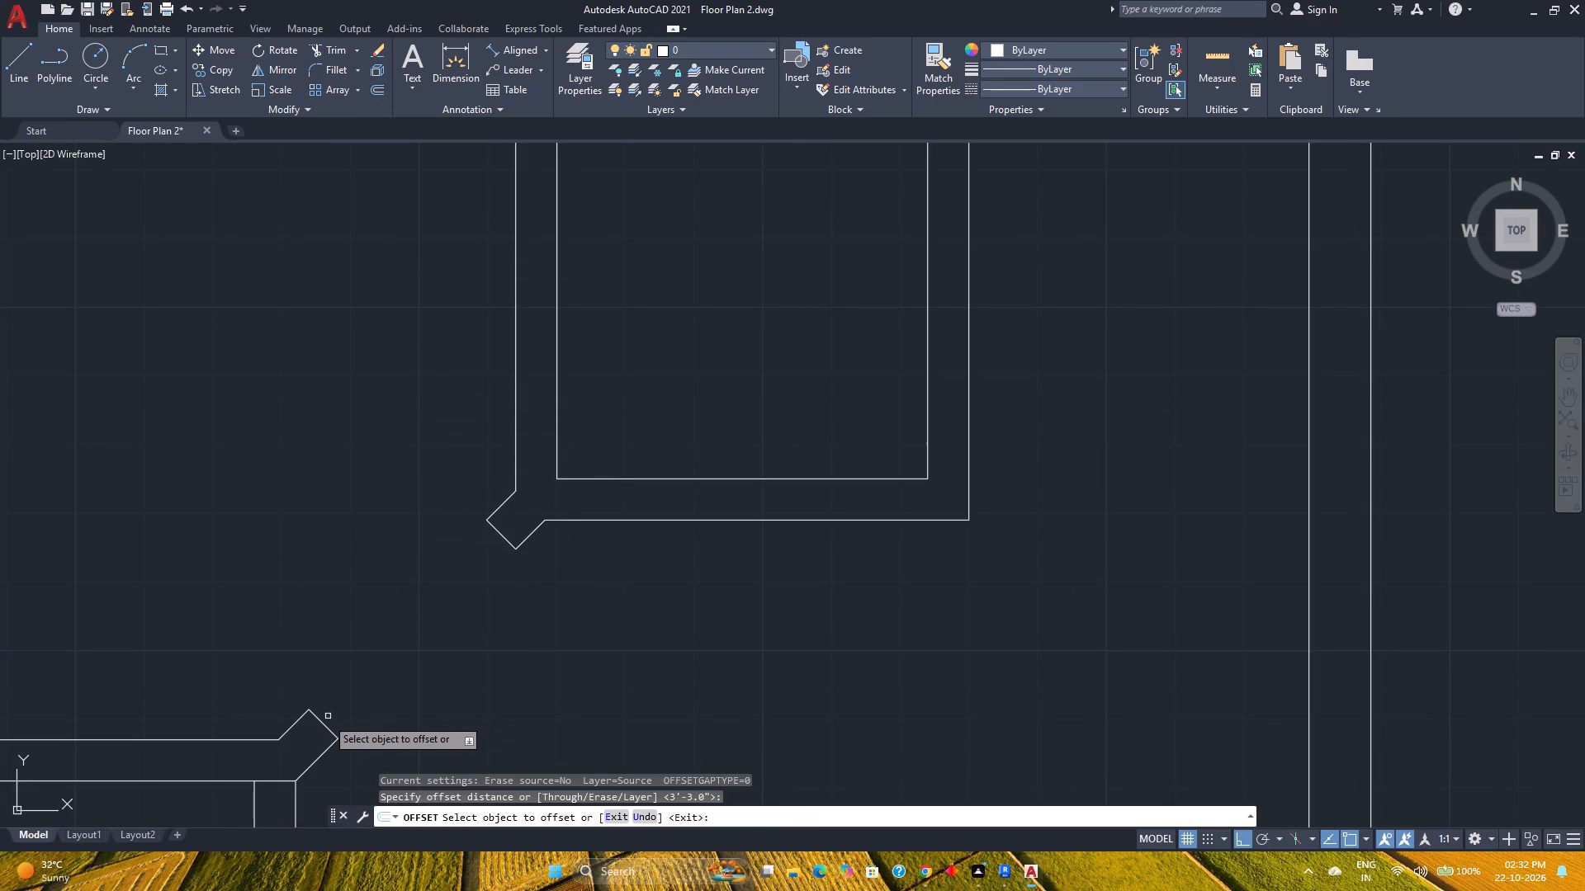
{"action": "left_click", "coordinate": [325, 723]}
{"action": "left_click", "coordinate": [447, 621]}
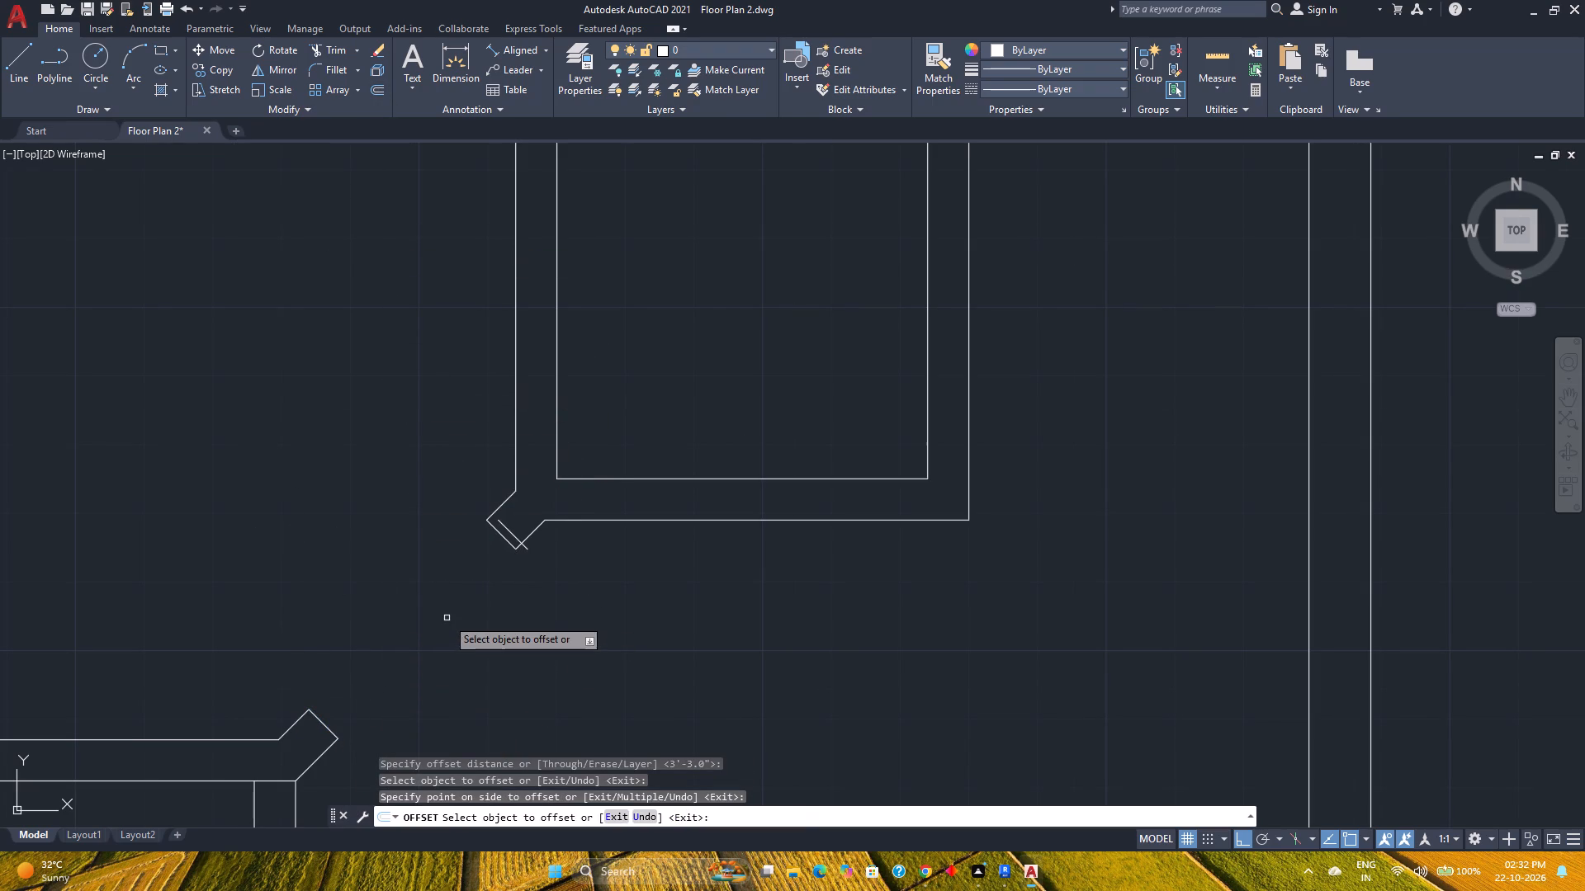
{"action": "key", "text": "Escape"}
Move the two side lines of the upper diagonal wall end from the old closing line's upper endpoint to the offset line's matching endpoint.
{"action": "scroll", "coordinate": [510, 491], "scroll_direction": "up", "scroll_amount": 3}
{"action": "left_click", "coordinate": [530, 559]}
{"action": "left_click", "coordinate": [432, 516]}
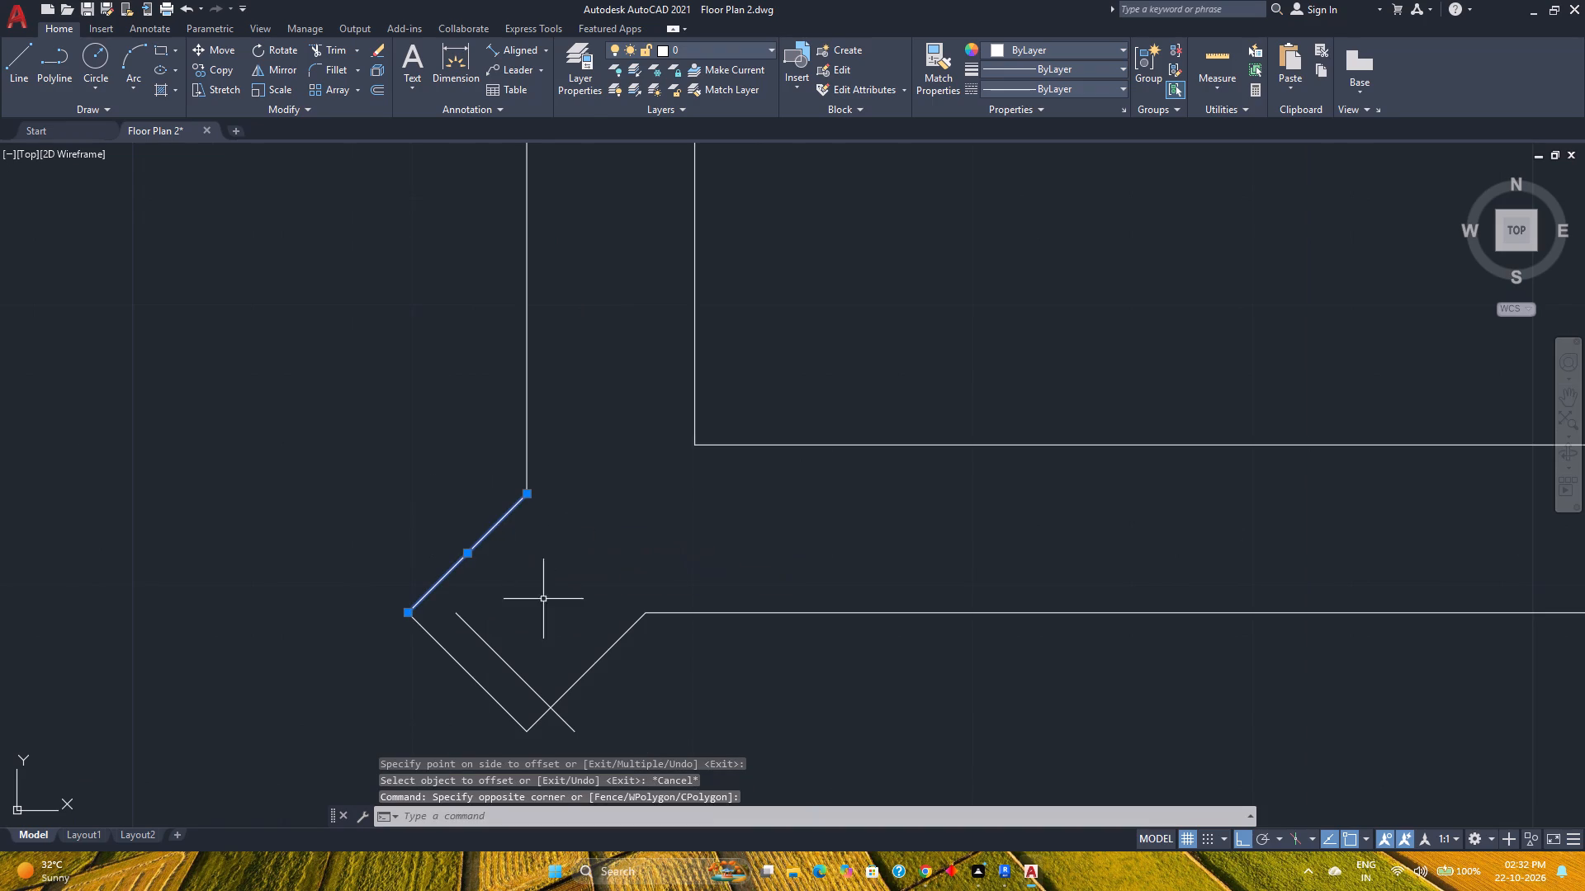
{"action": "left_click", "coordinate": [609, 662]}
{"action": "left_click", "coordinate": [577, 631]}
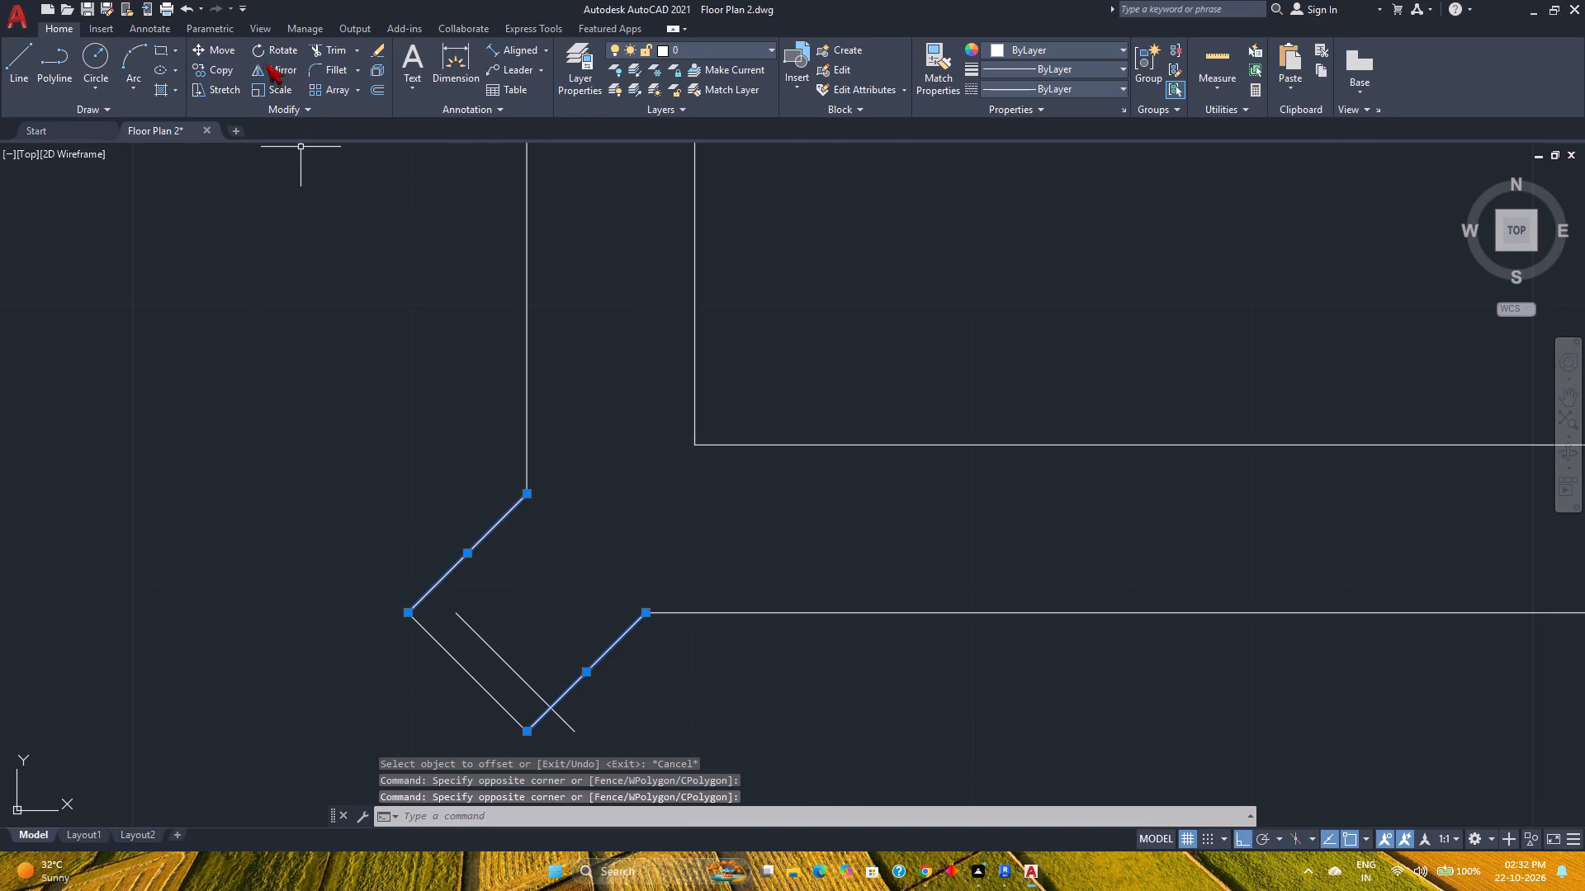
{"action": "left_click", "coordinate": [224, 47]}
{"action": "left_click", "coordinate": [406, 615]}
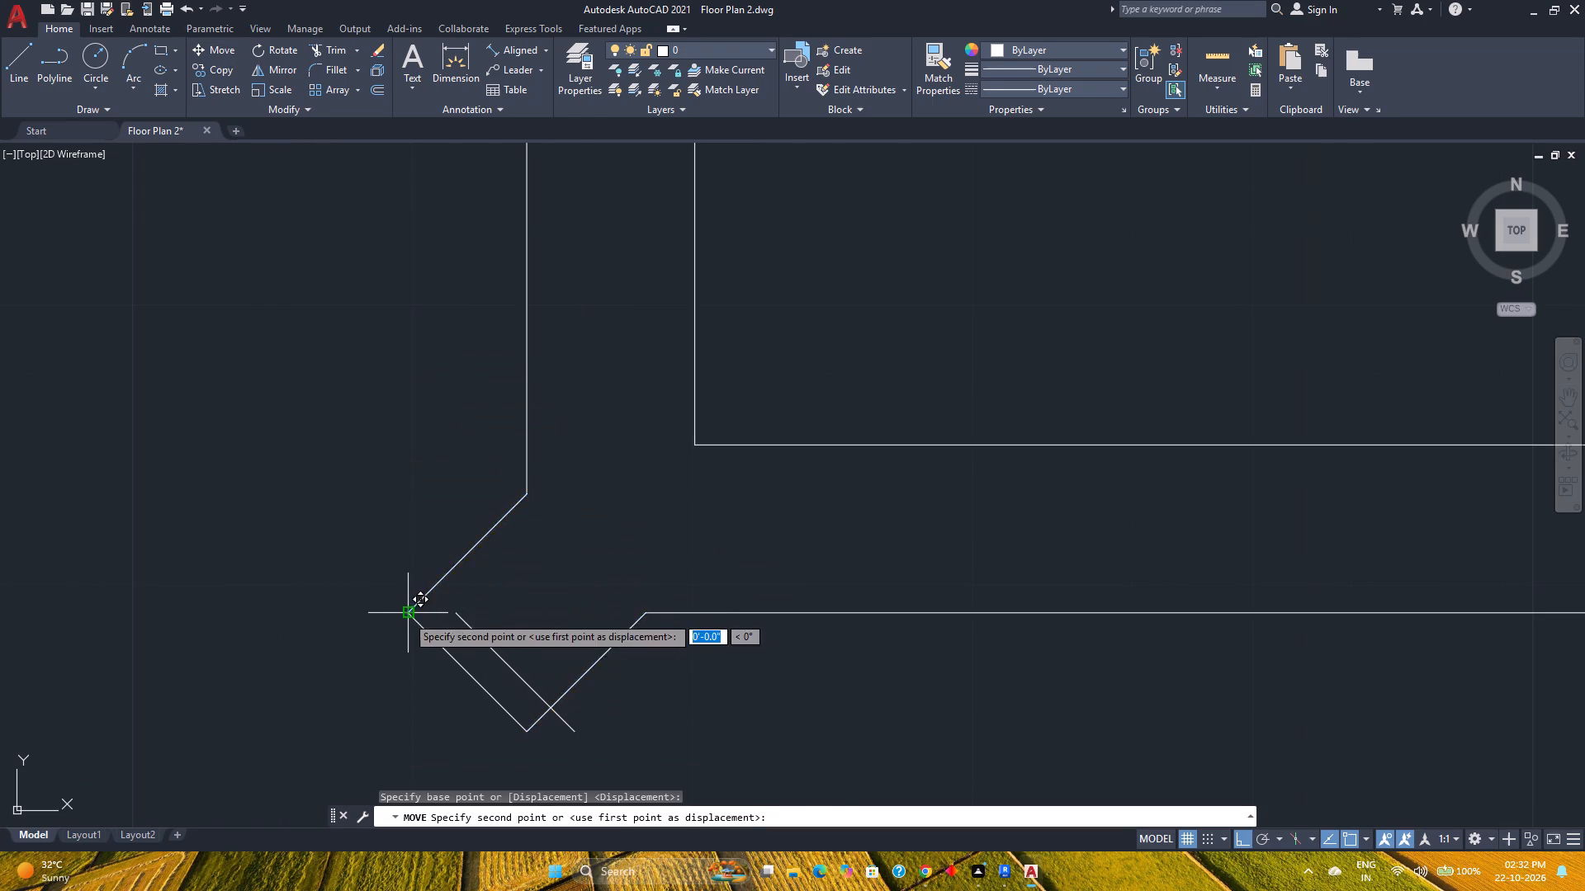
{"action": "left_click", "coordinate": [455, 611]}
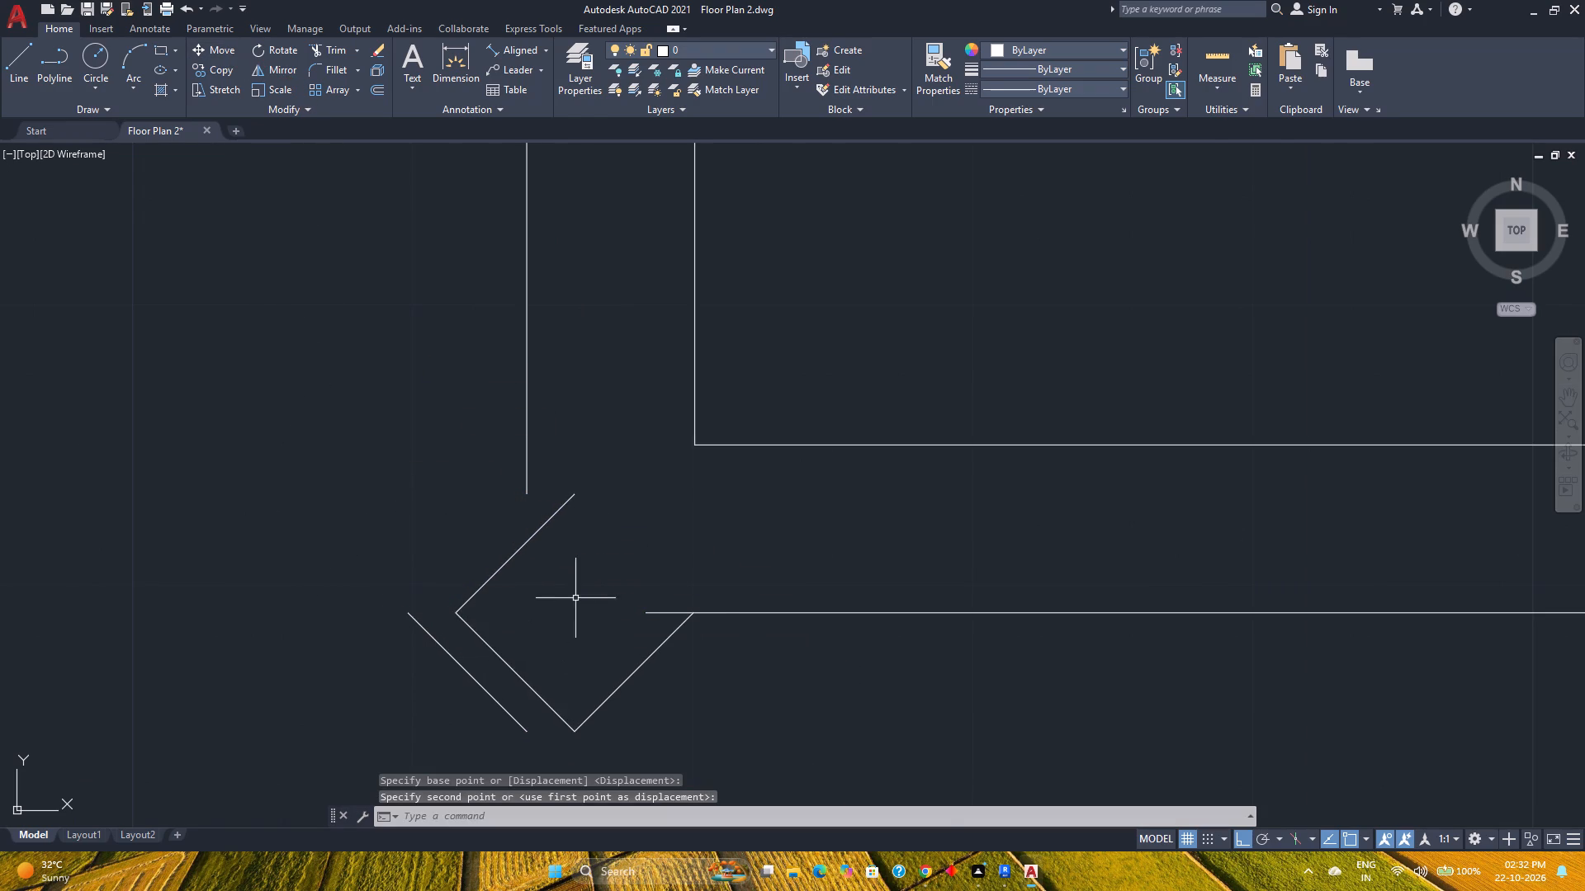
Fillet the upper diagonal end's side lines to the adjoining outer vertical and horizontal wall lines so they meet at sharp corners.
{"action": "scroll", "coordinate": [576, 597], "scroll_direction": "down", "scroll_amount": 2}
{"action": "middle_click_drag", "start_coordinate": [576, 596], "coordinate": [589, 681]}
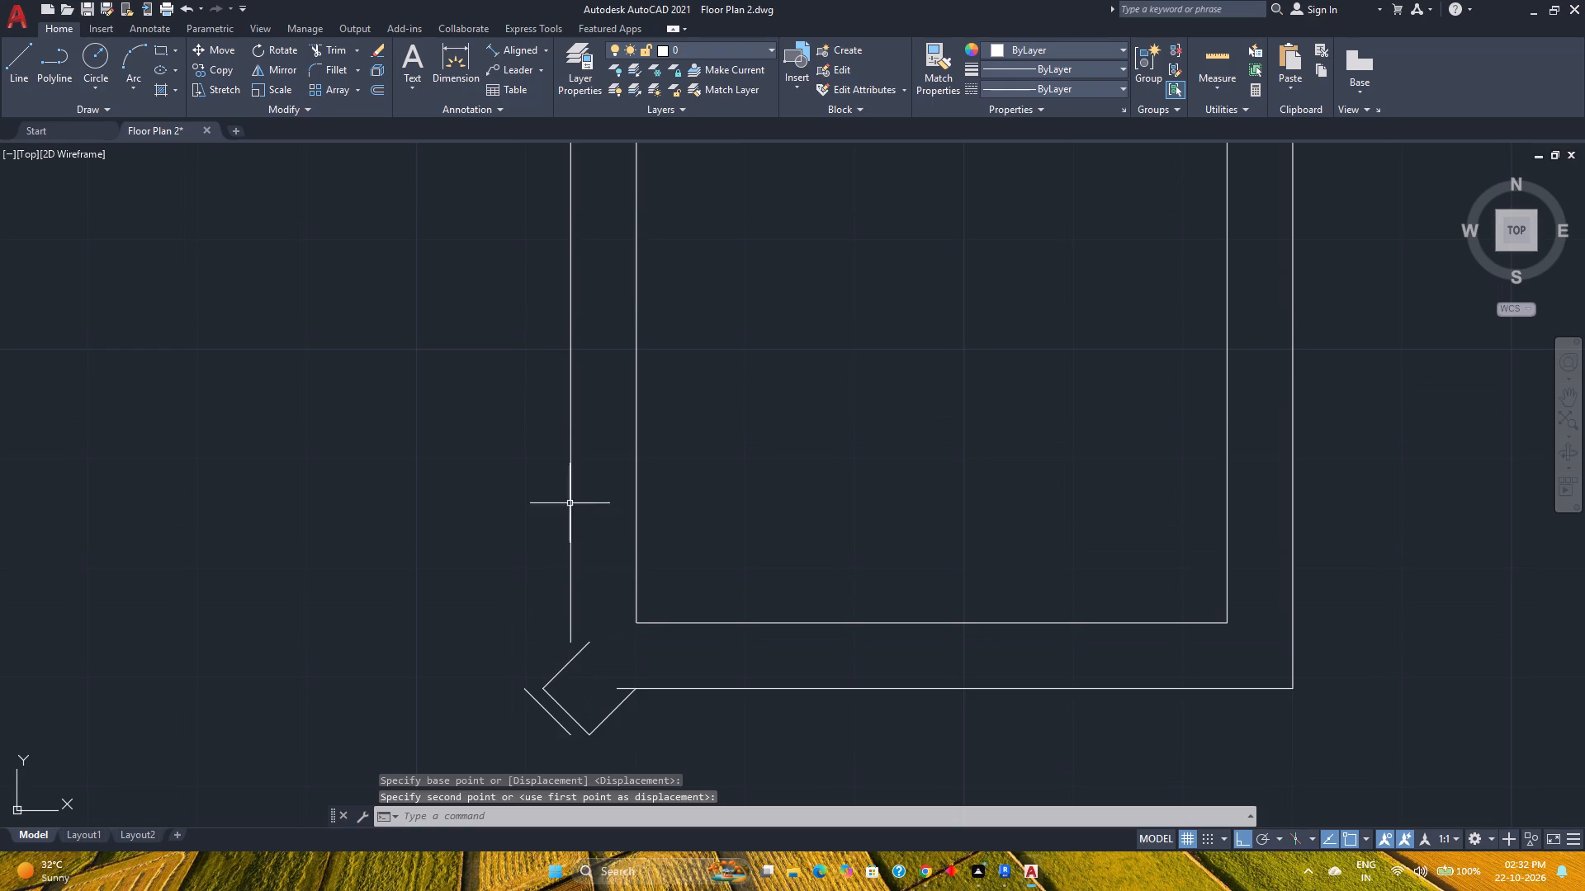
{"action": "left_click", "coordinate": [321, 78]}
{"action": "left_click", "coordinate": [568, 666]}
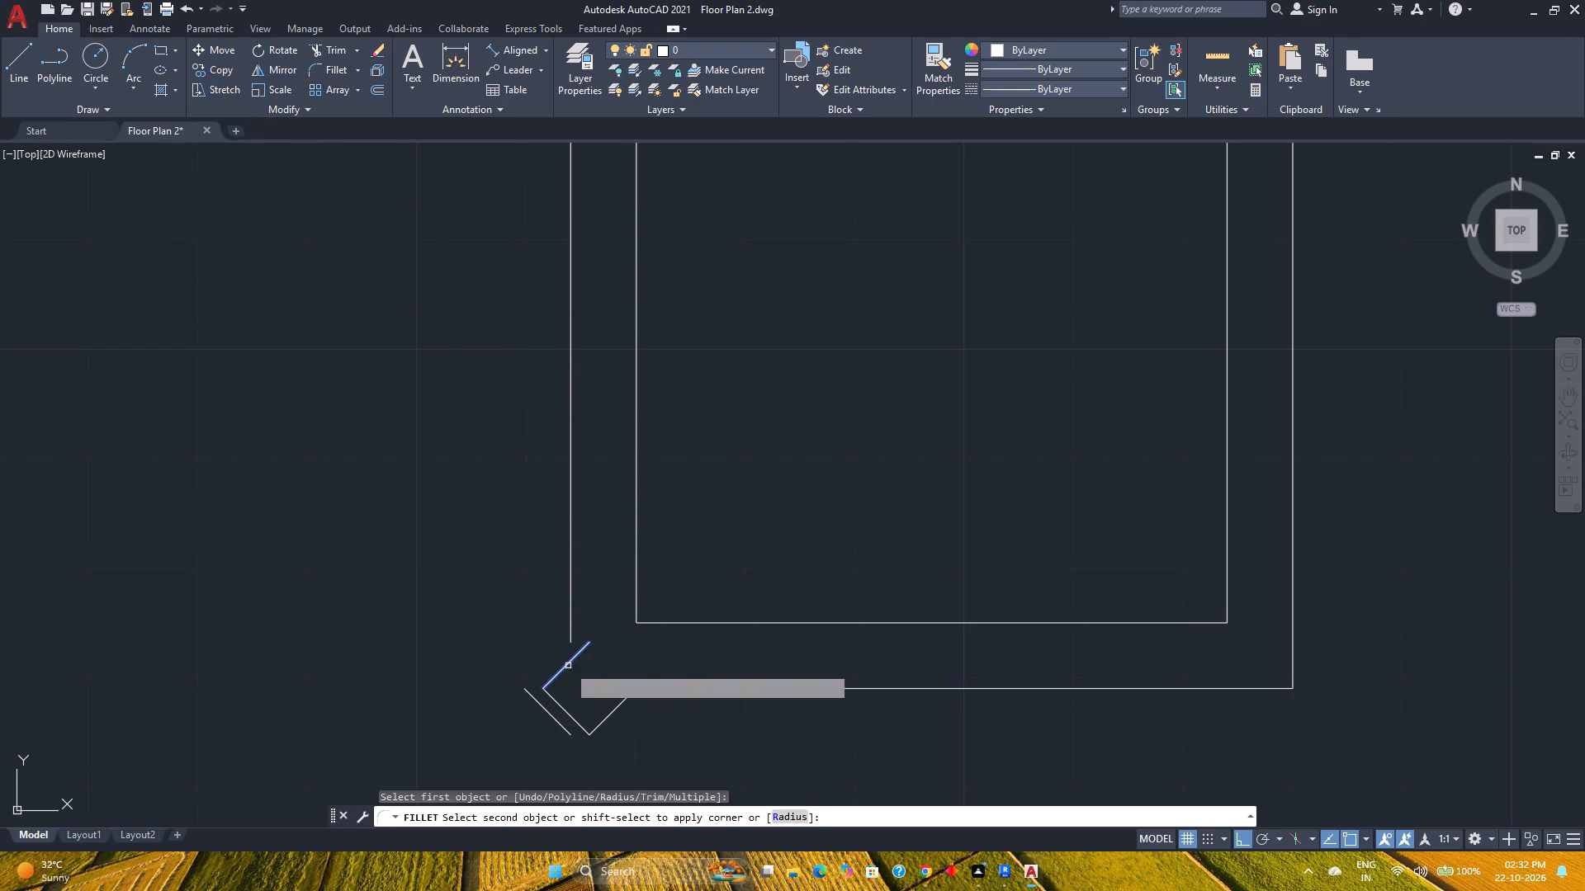
{"action": "left_click", "coordinate": [571, 608]}
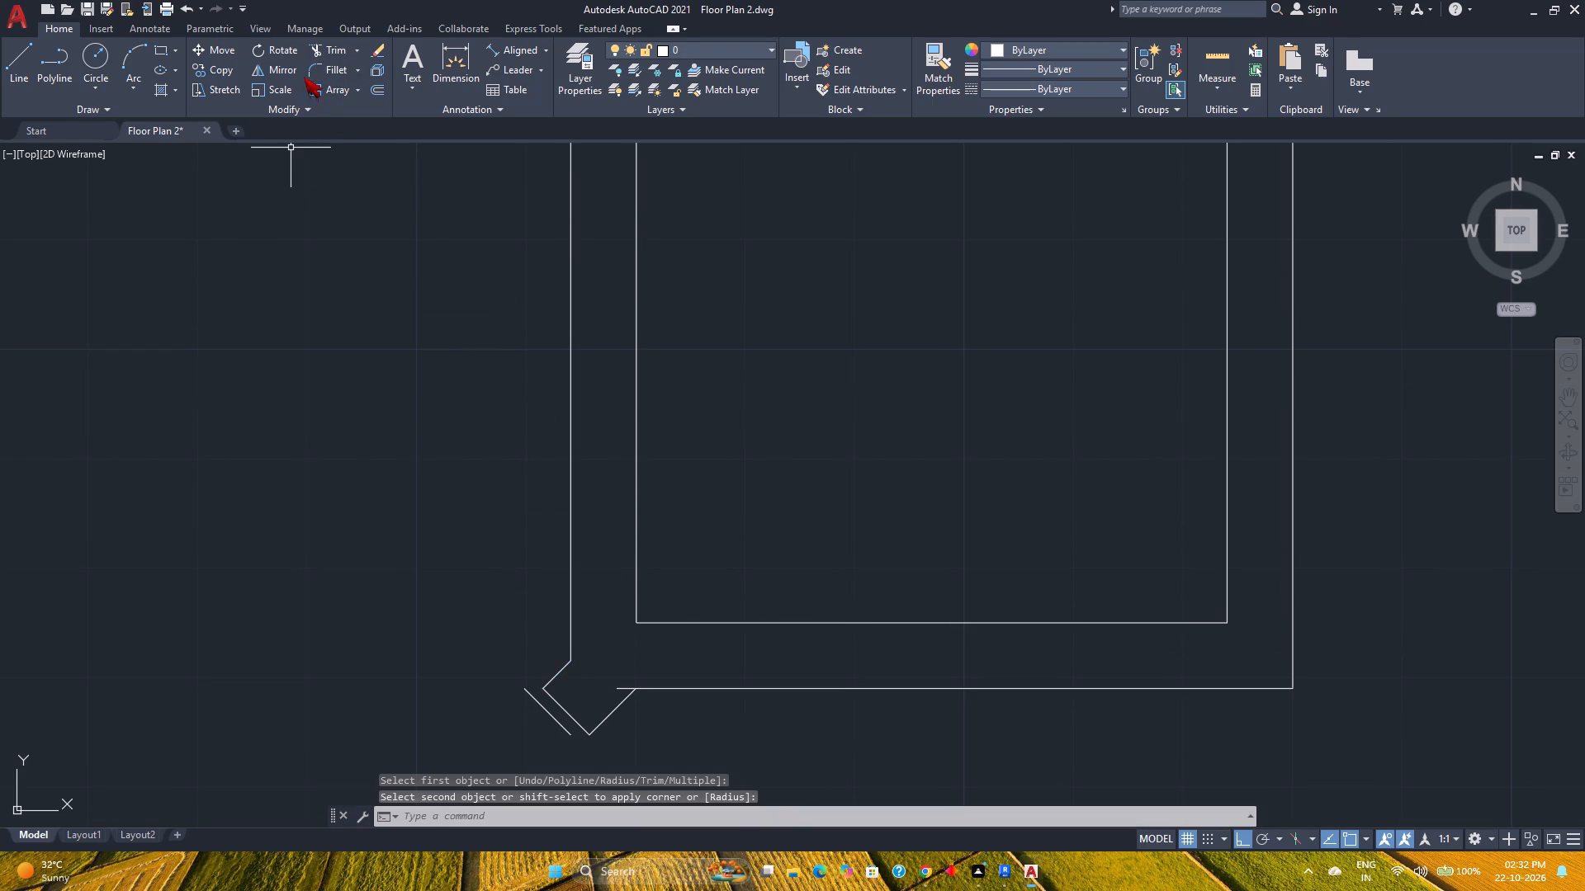
{"action": "left_click", "coordinate": [336, 68]}
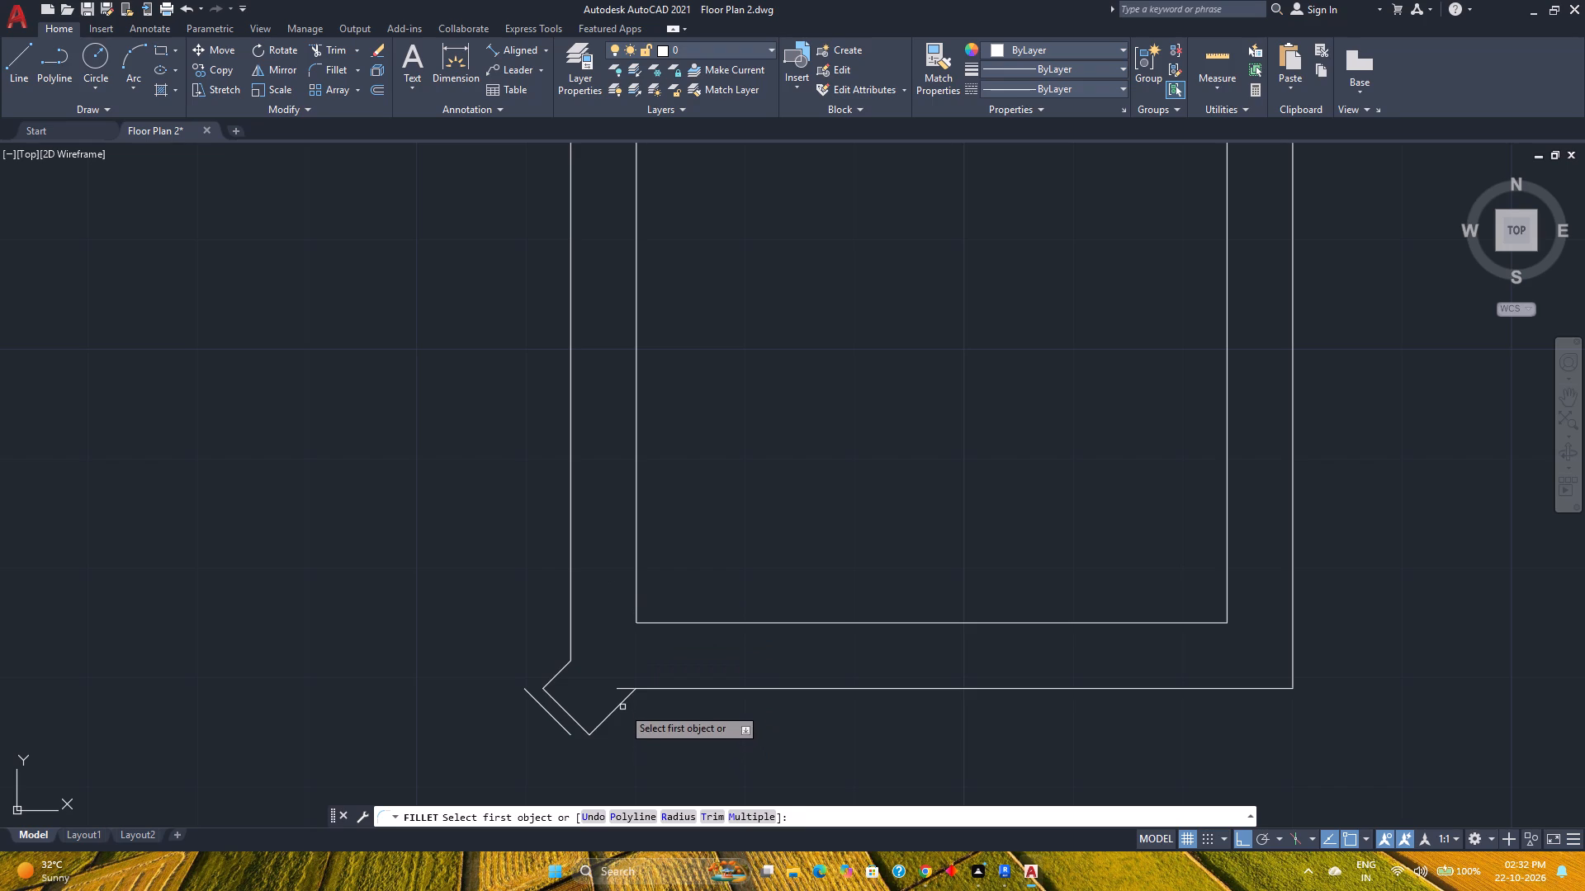
{"action": "left_click", "coordinate": [622, 705]}
{"action": "left_click", "coordinate": [672, 689]}
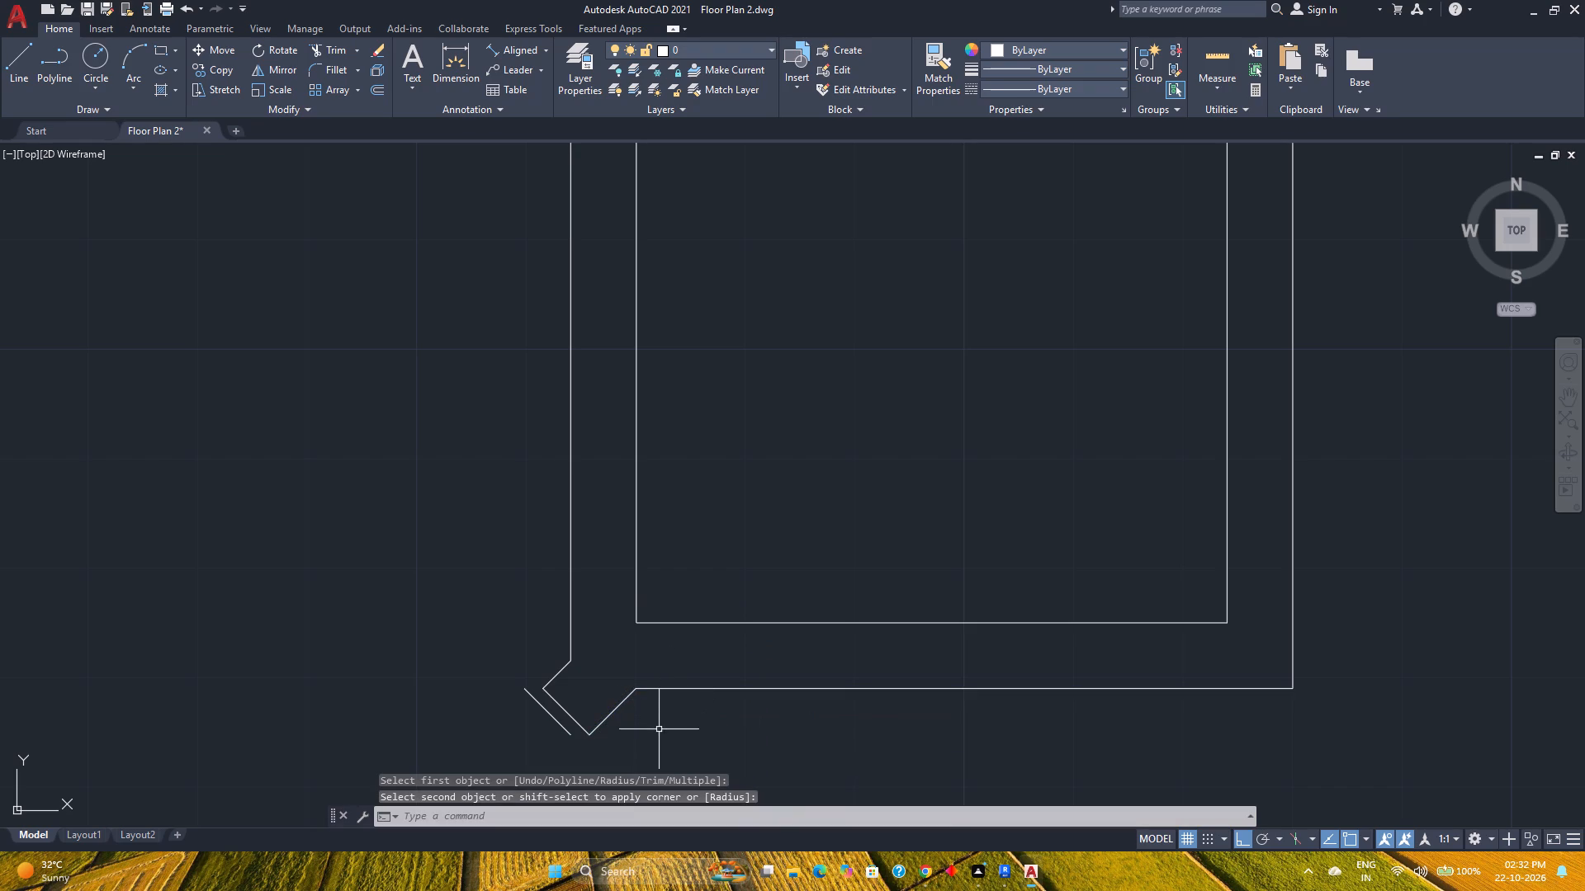
Delete the old closing line left outside the upper diagonal wall end.
{"action": "scroll", "coordinate": [676, 724], "scroll_direction": "down", "scroll_amount": 1}
{"action": "middle_click_drag", "start_coordinate": [676, 724], "coordinate": [662, 672]}
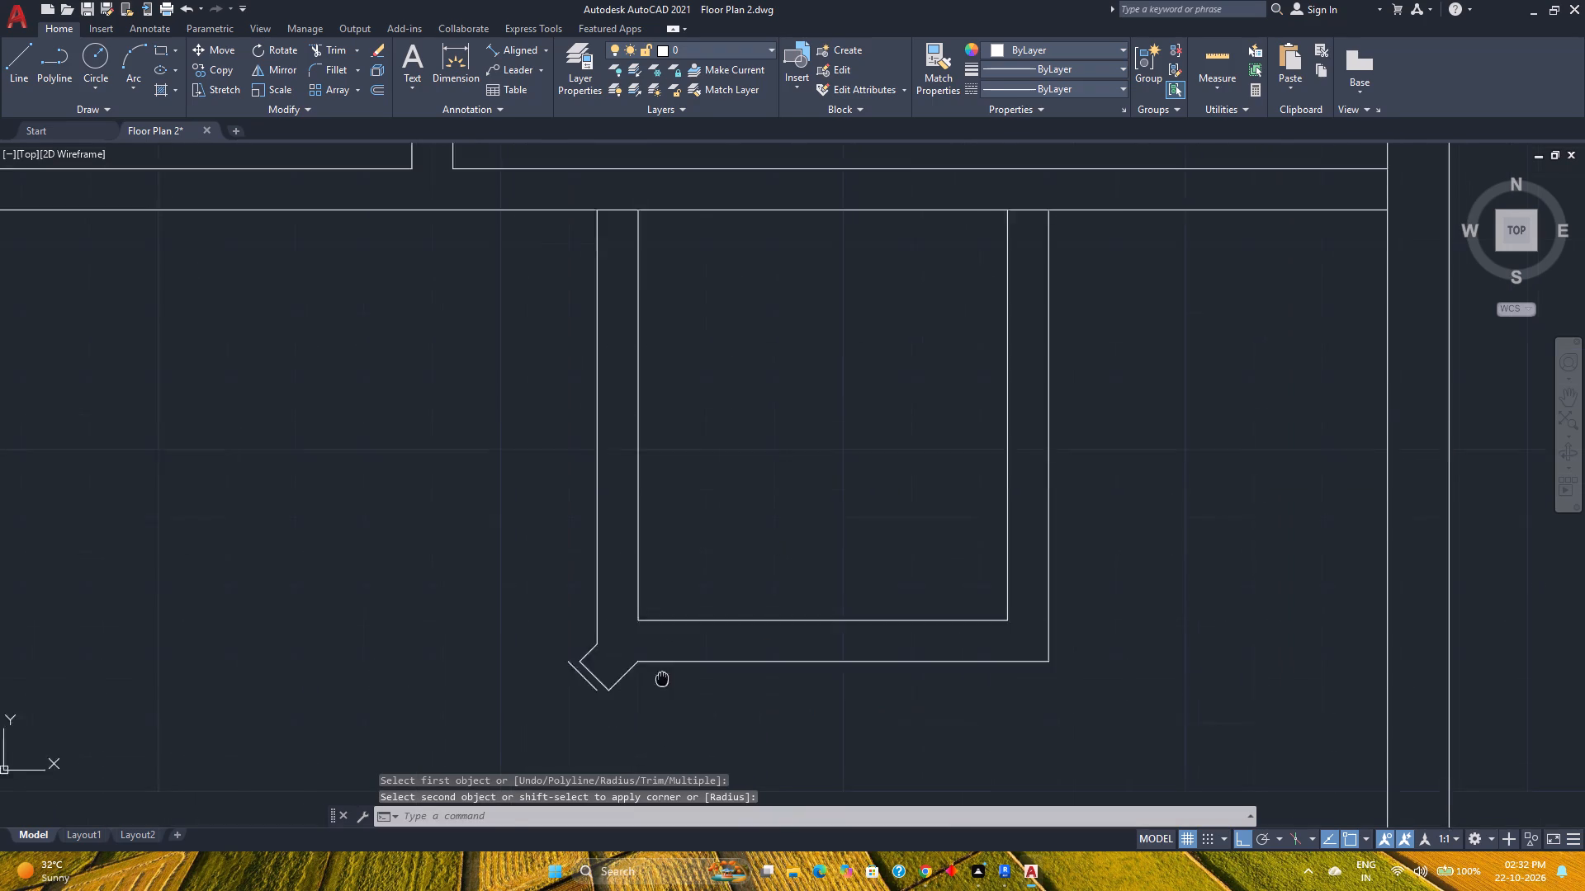
{"action": "middle_click_drag", "start_coordinate": [662, 672], "coordinate": [662, 624]}
{"action": "middle_click", "coordinate": [662, 624]}
{"action": "scroll", "coordinate": [605, 624], "scroll_direction": "up", "scroll_amount": 2}
{"action": "left_click", "coordinate": [556, 623]}
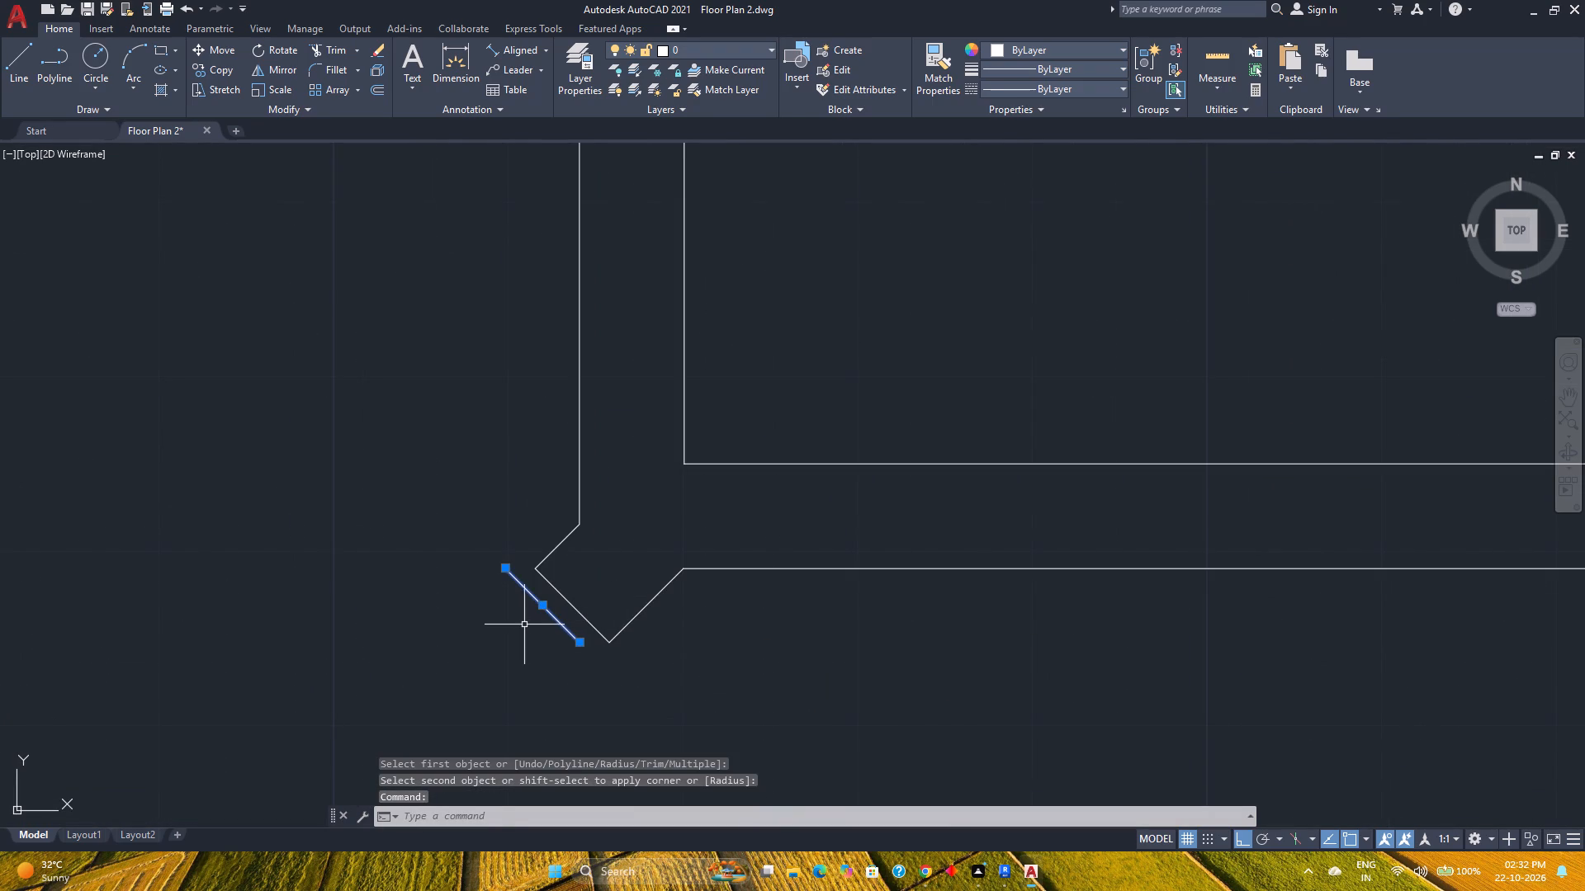
{"action": "key", "text": "Delete"}
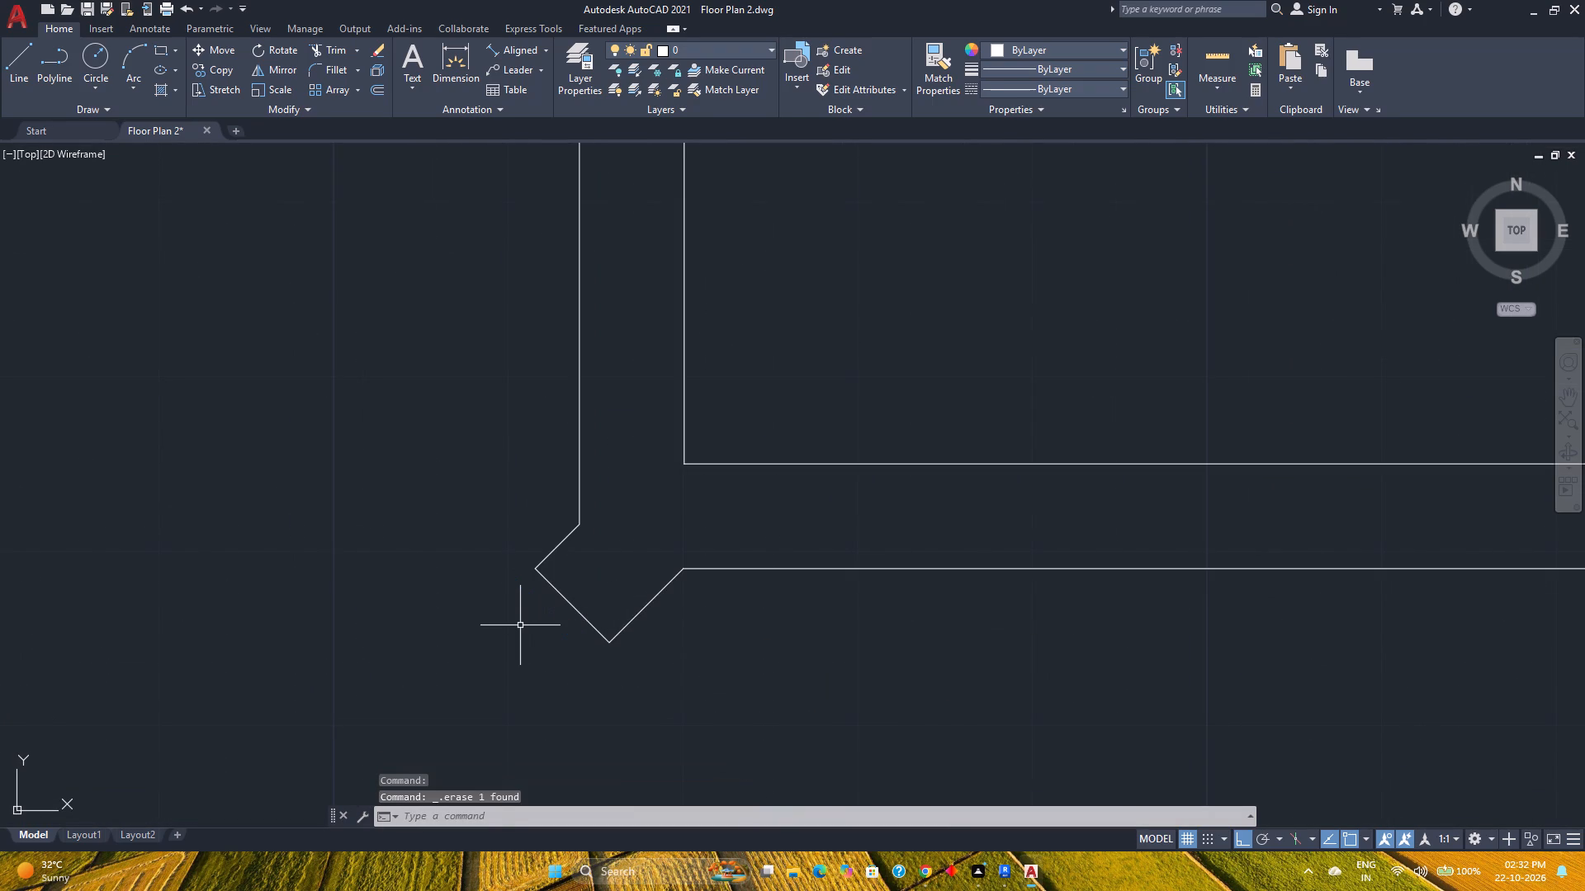
Check the opening between the facing corners of the two diagonal wall ends with an aligned dimension, without placing it.
{"action": "scroll", "coordinate": [520, 625], "scroll_direction": "down", "scroll_amount": 4}
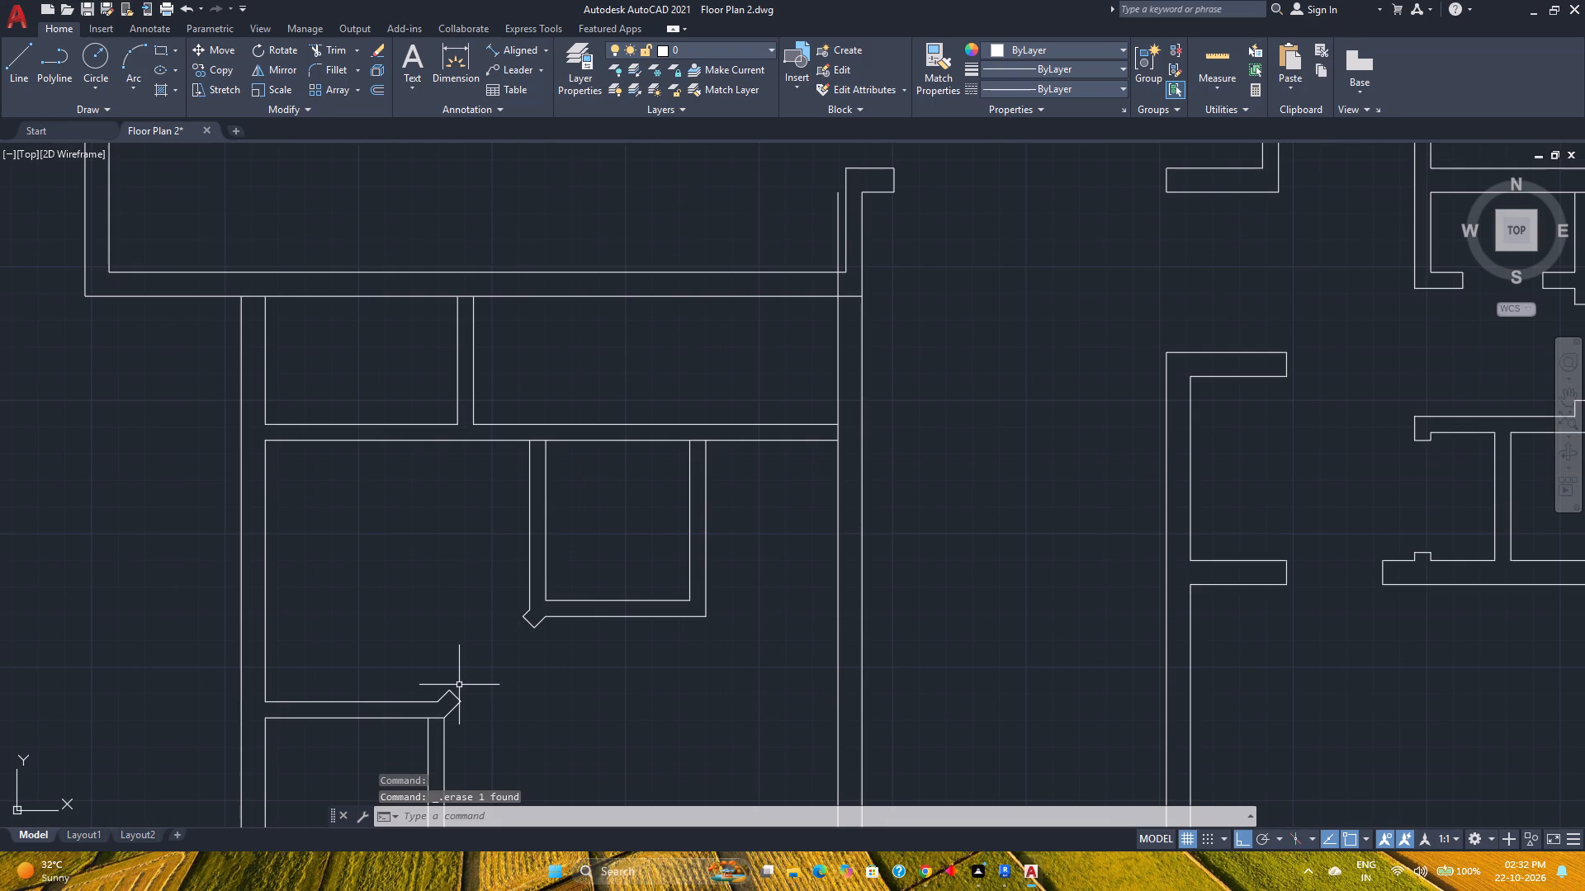
{"action": "scroll", "coordinate": [446, 709], "scroll_direction": "up", "scroll_amount": 3}
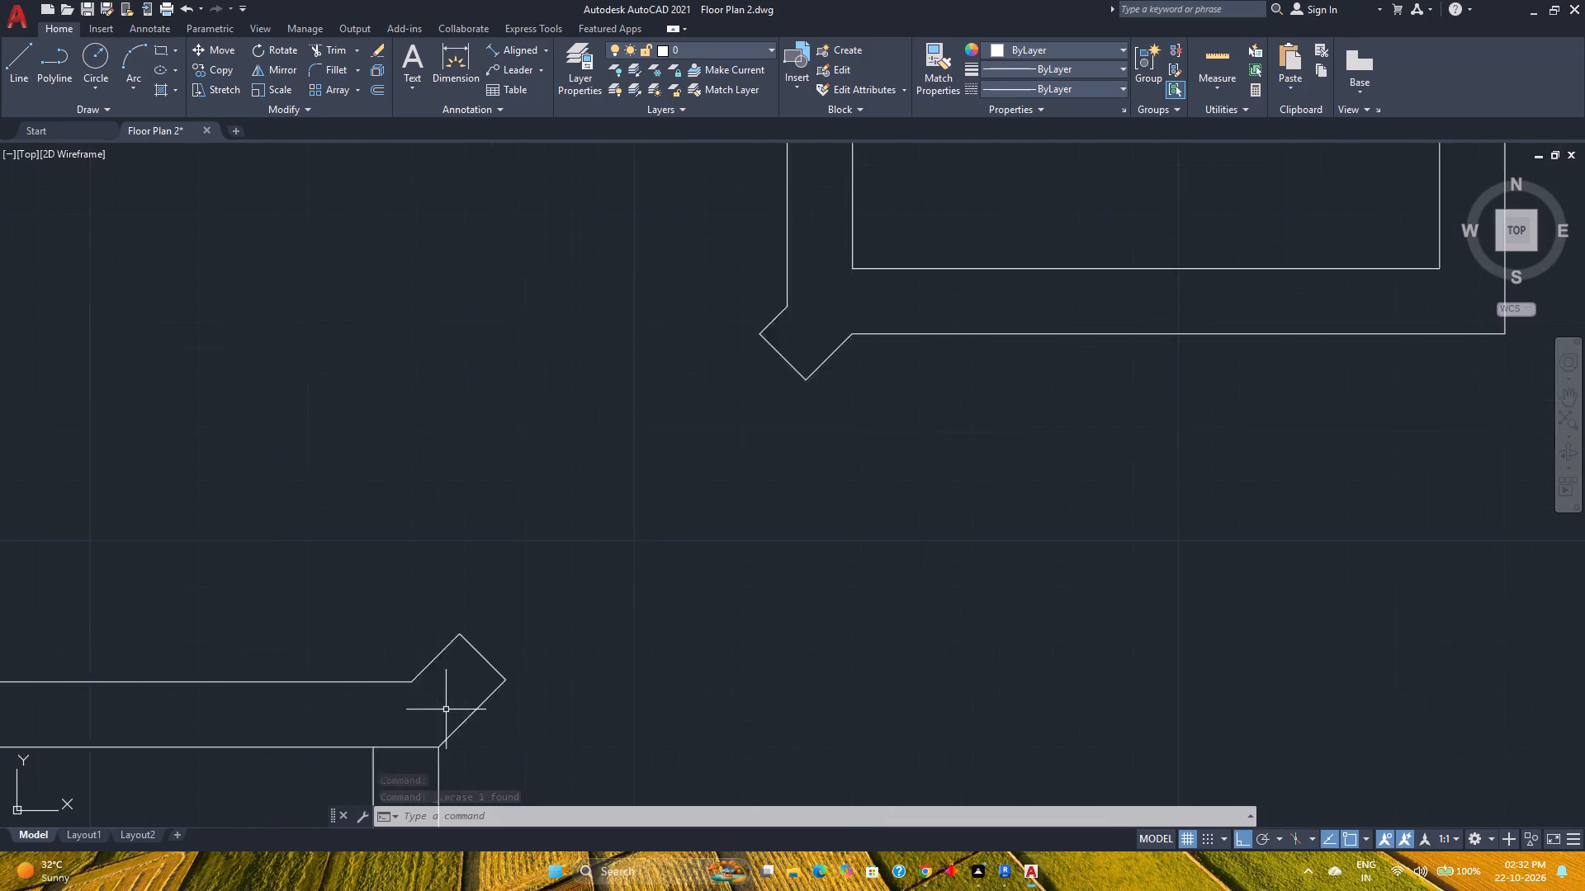
{"action": "scroll", "coordinate": [446, 709], "scroll_direction": "up", "scroll_amount": 1}
{"action": "scroll", "coordinate": [557, 625], "scroll_direction": "down", "scroll_amount": 4}
{"action": "left_click", "coordinate": [522, 56]}
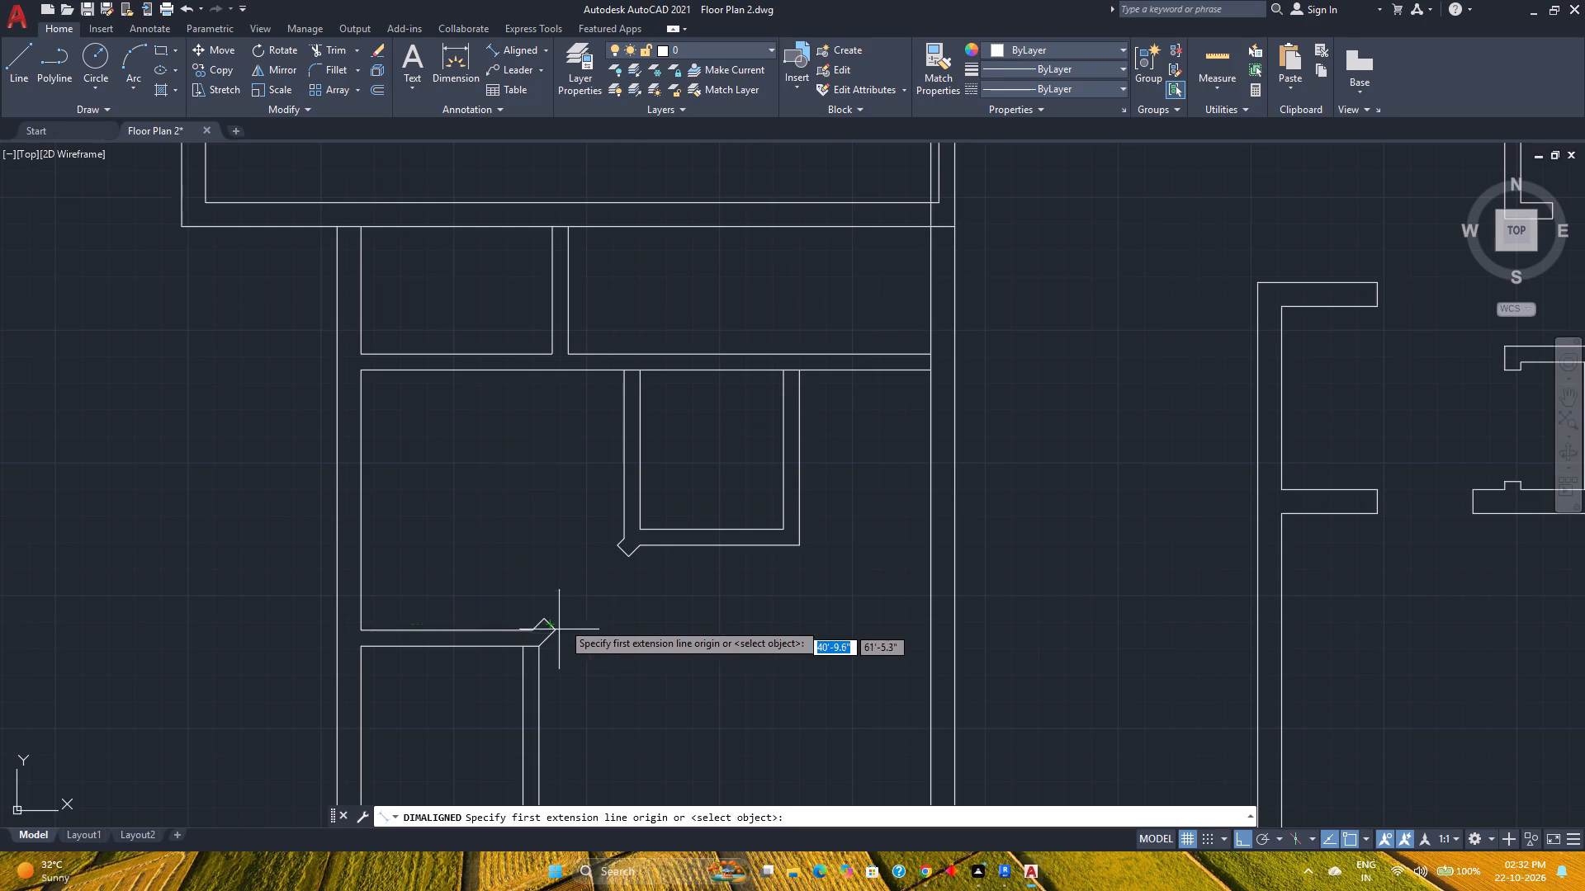
{"action": "scroll", "coordinate": [574, 616], "scroll_direction": "up", "scroll_amount": 4}
{"action": "left_click", "coordinate": [521, 655]}
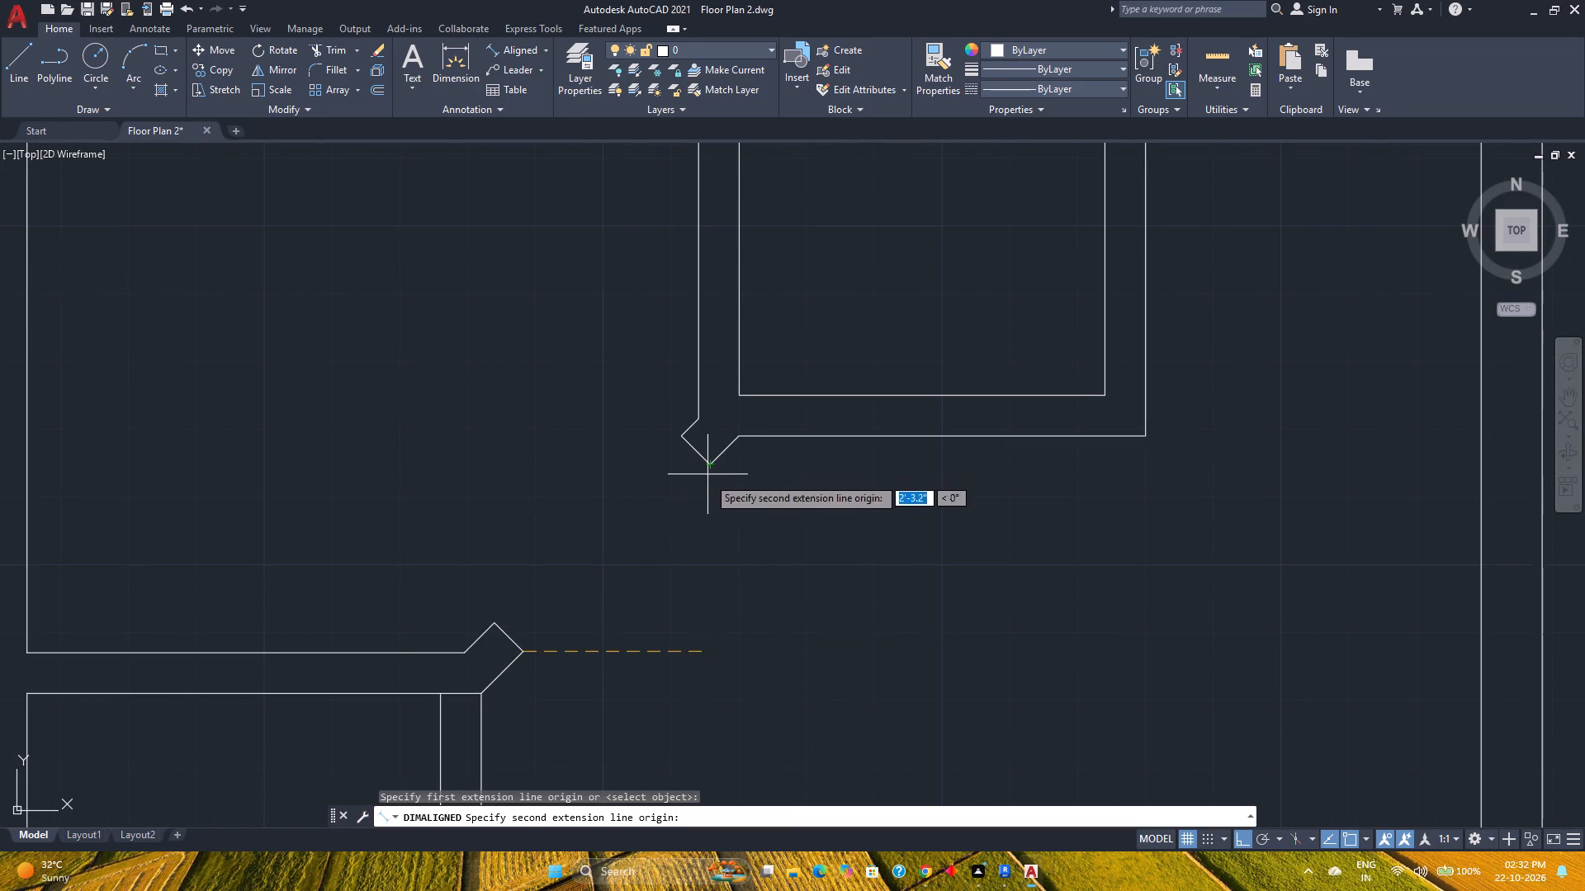
{"action": "left_click", "coordinate": [708, 466]}
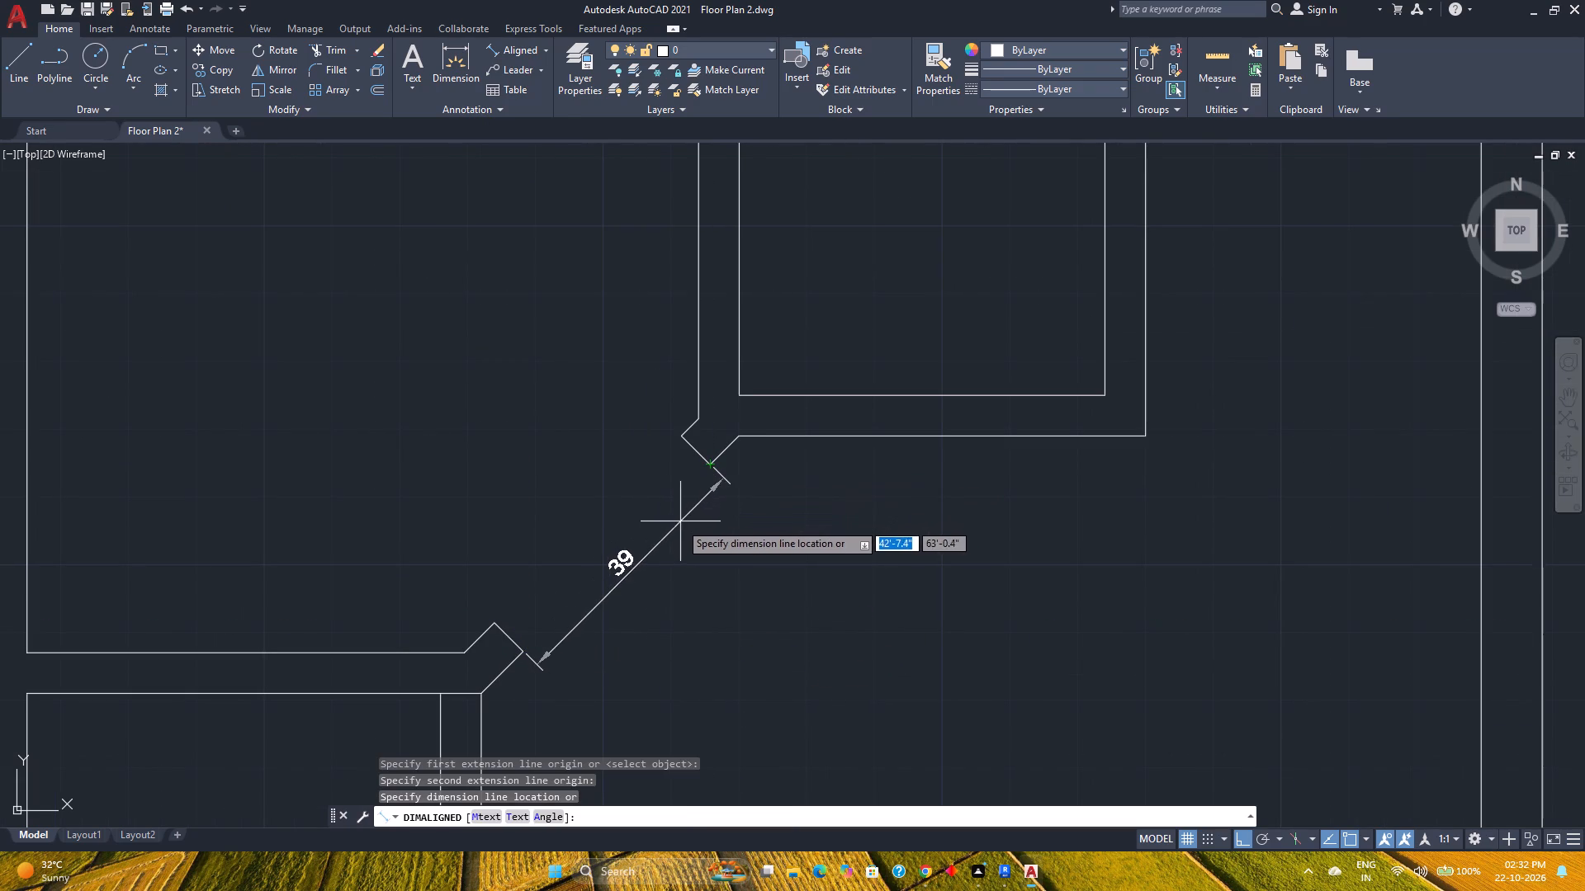
{"action": "key", "text": "Escape"}
Set the ISO-25 dimension style's primary units to Engineering format with 0'-0" precision.
{"action": "key", "text": "d"}
{"action": "key", "text": "Return"}
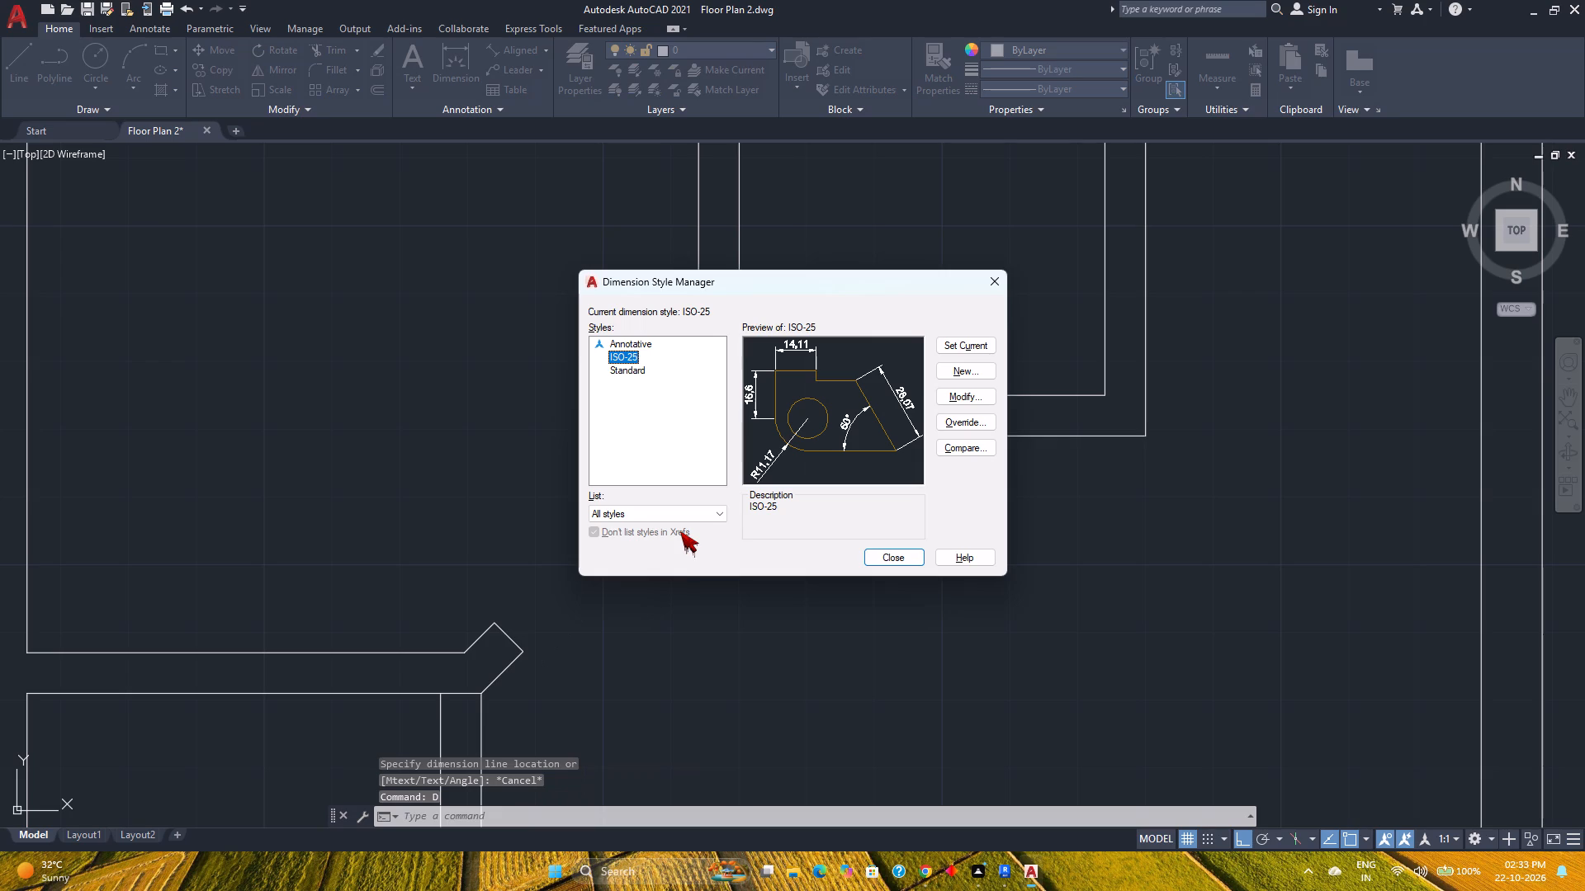
{"action": "left_click", "coordinate": [980, 394]}
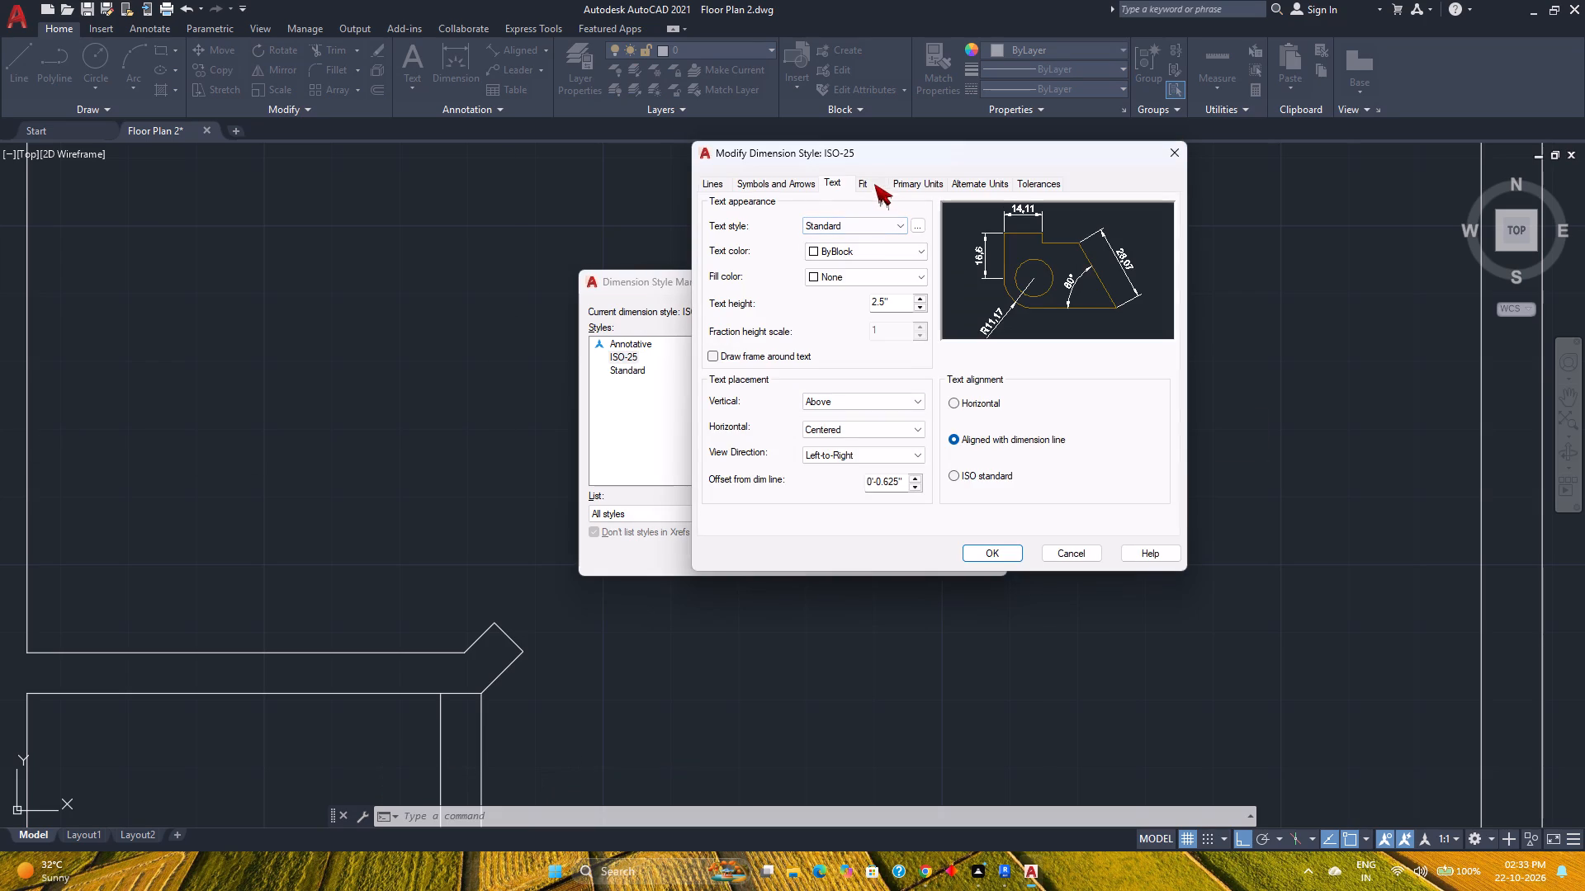
{"action": "left_click", "coordinate": [913, 182]}
{"action": "left_click", "coordinate": [889, 218]}
{"action": "left_click", "coordinate": [844, 252]}
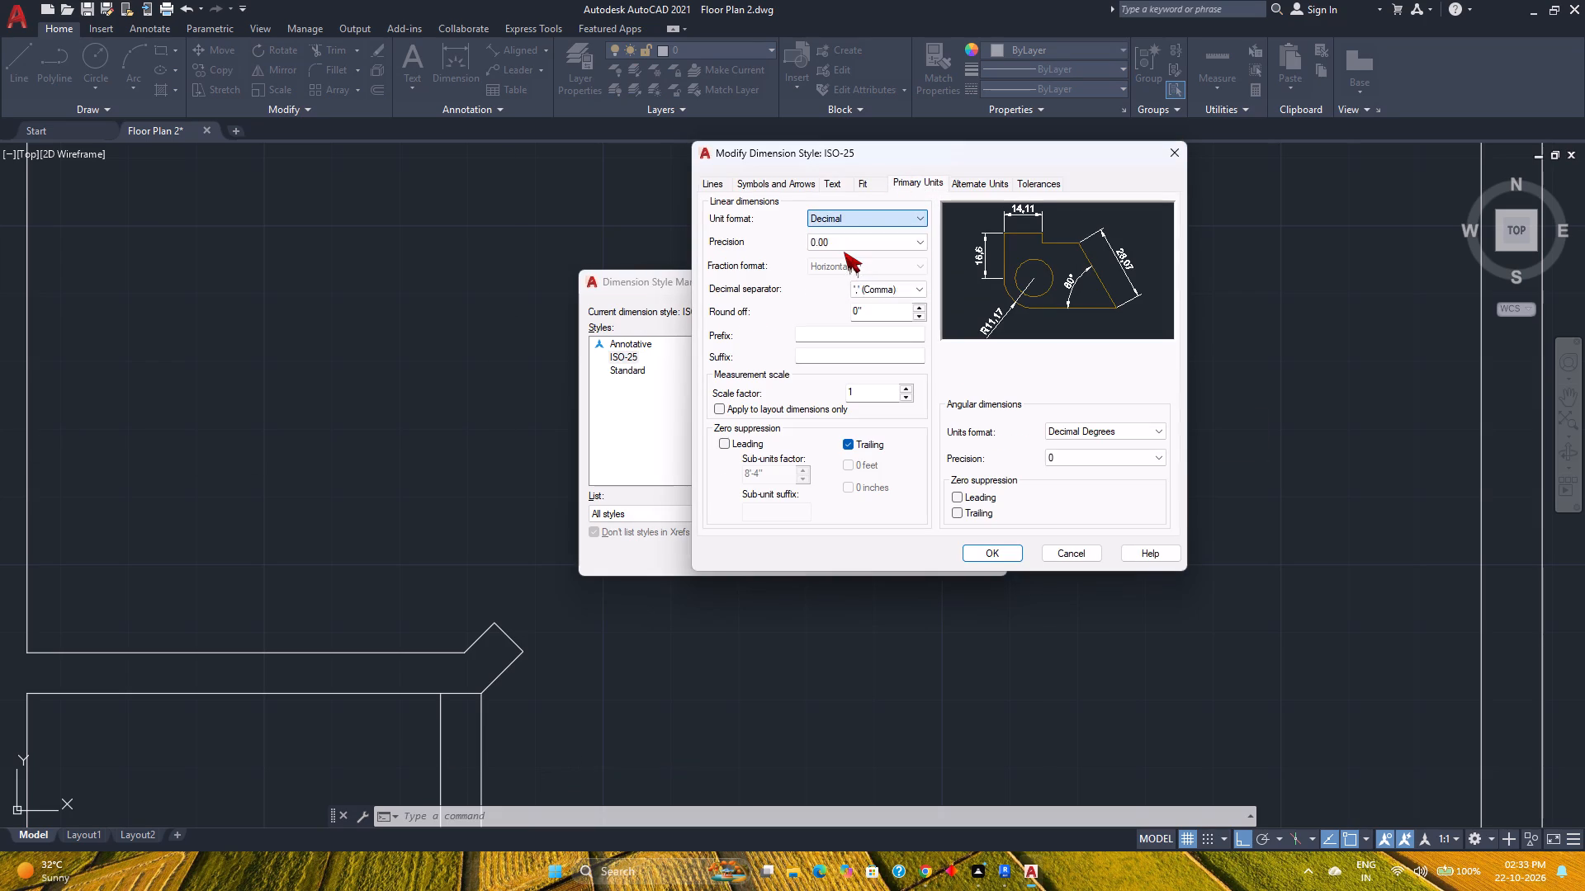
{"action": "left_click", "coordinate": [845, 243]}
{"action": "left_click", "coordinate": [845, 252]}
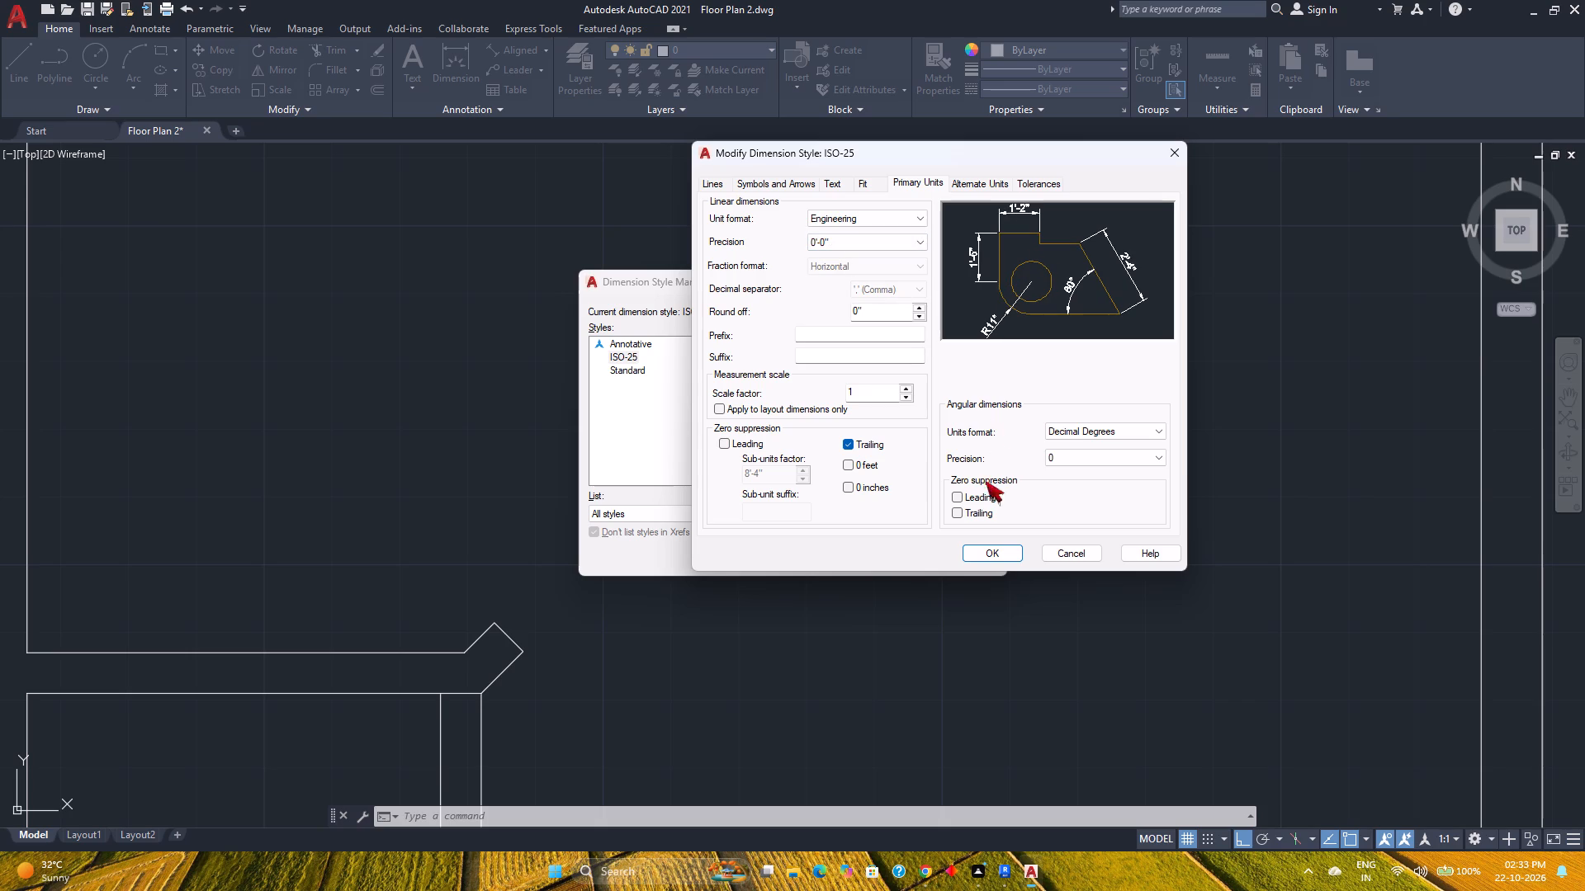
{"action": "left_click", "coordinate": [986, 549]}
{"action": "left_click", "coordinate": [903, 556]}
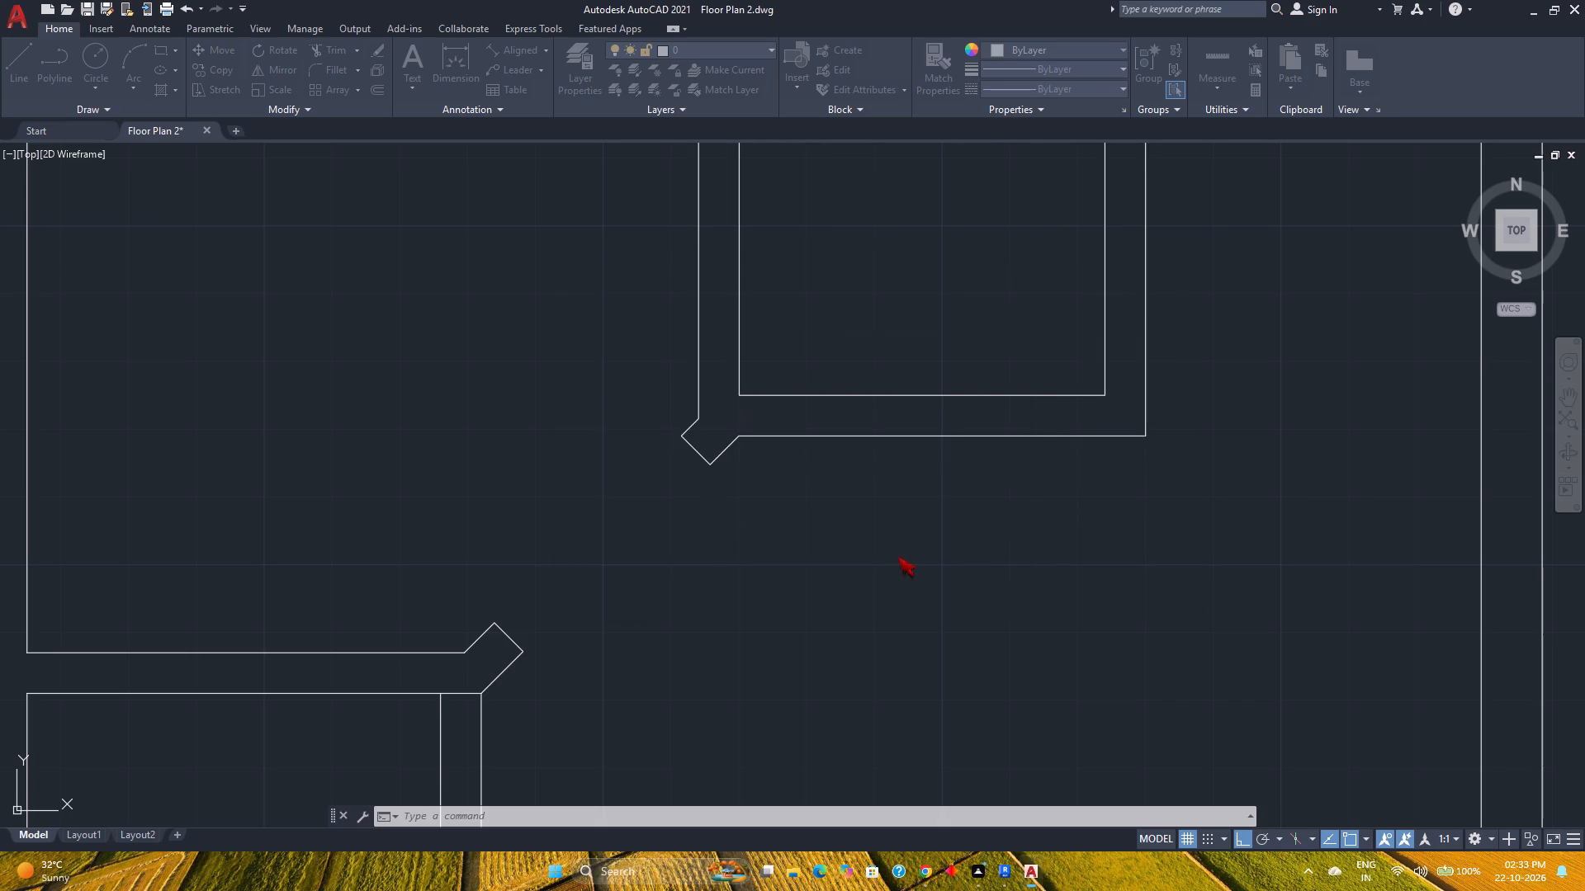
Check the opening between the facing corners of the two diagonal wall ends with an aligned dimension, without placing it.
{"action": "left_click", "coordinate": [504, 46]}
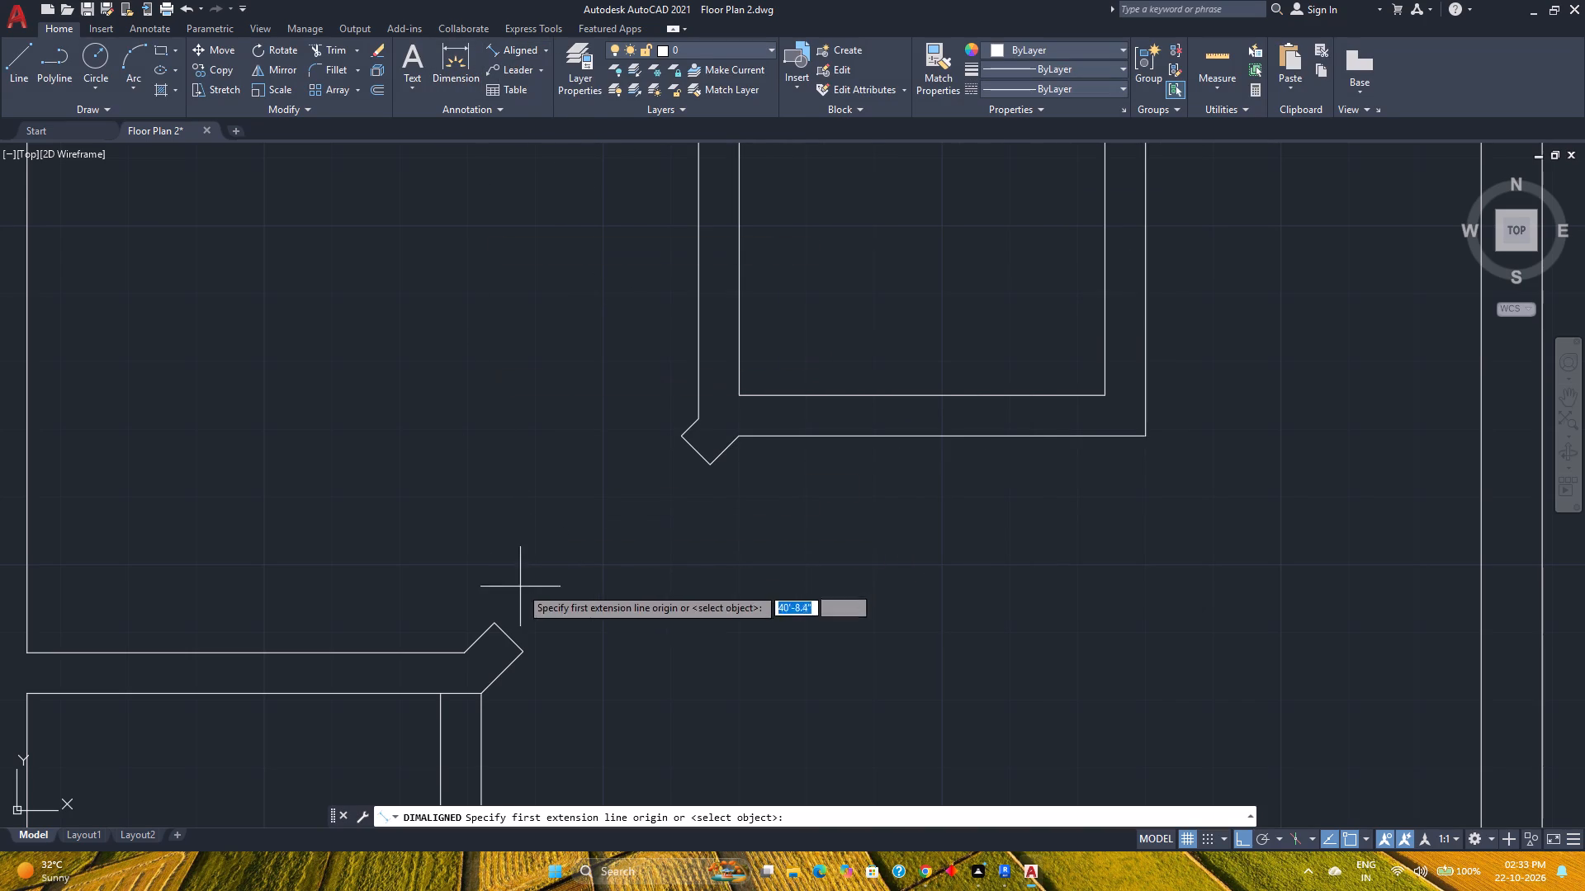
{"action": "left_click", "coordinate": [521, 646]}
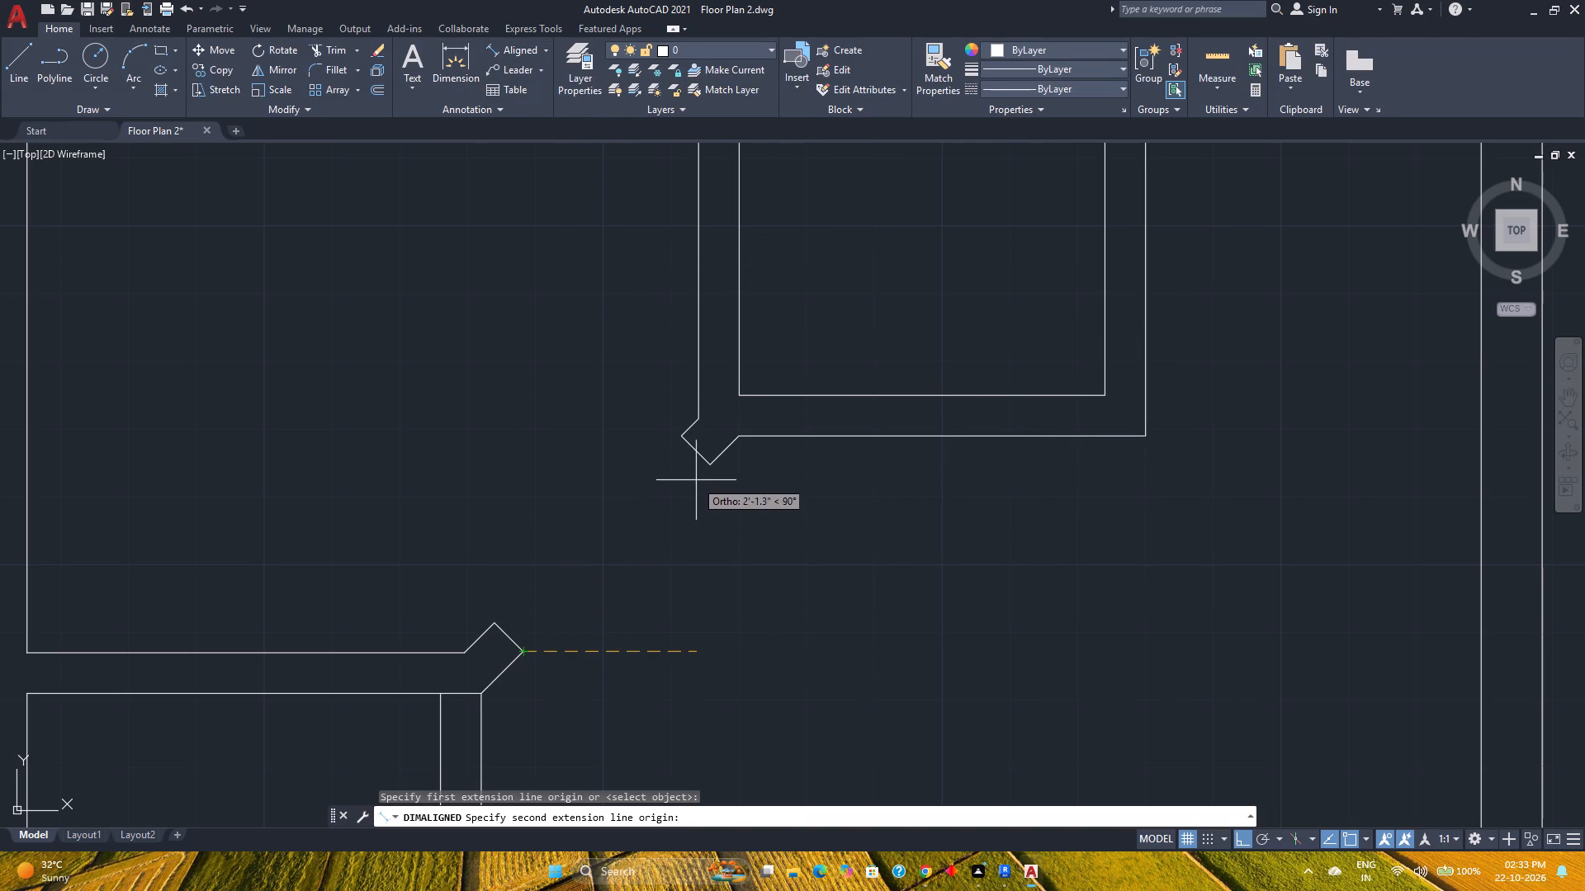
{"action": "left_click", "coordinate": [712, 469]}
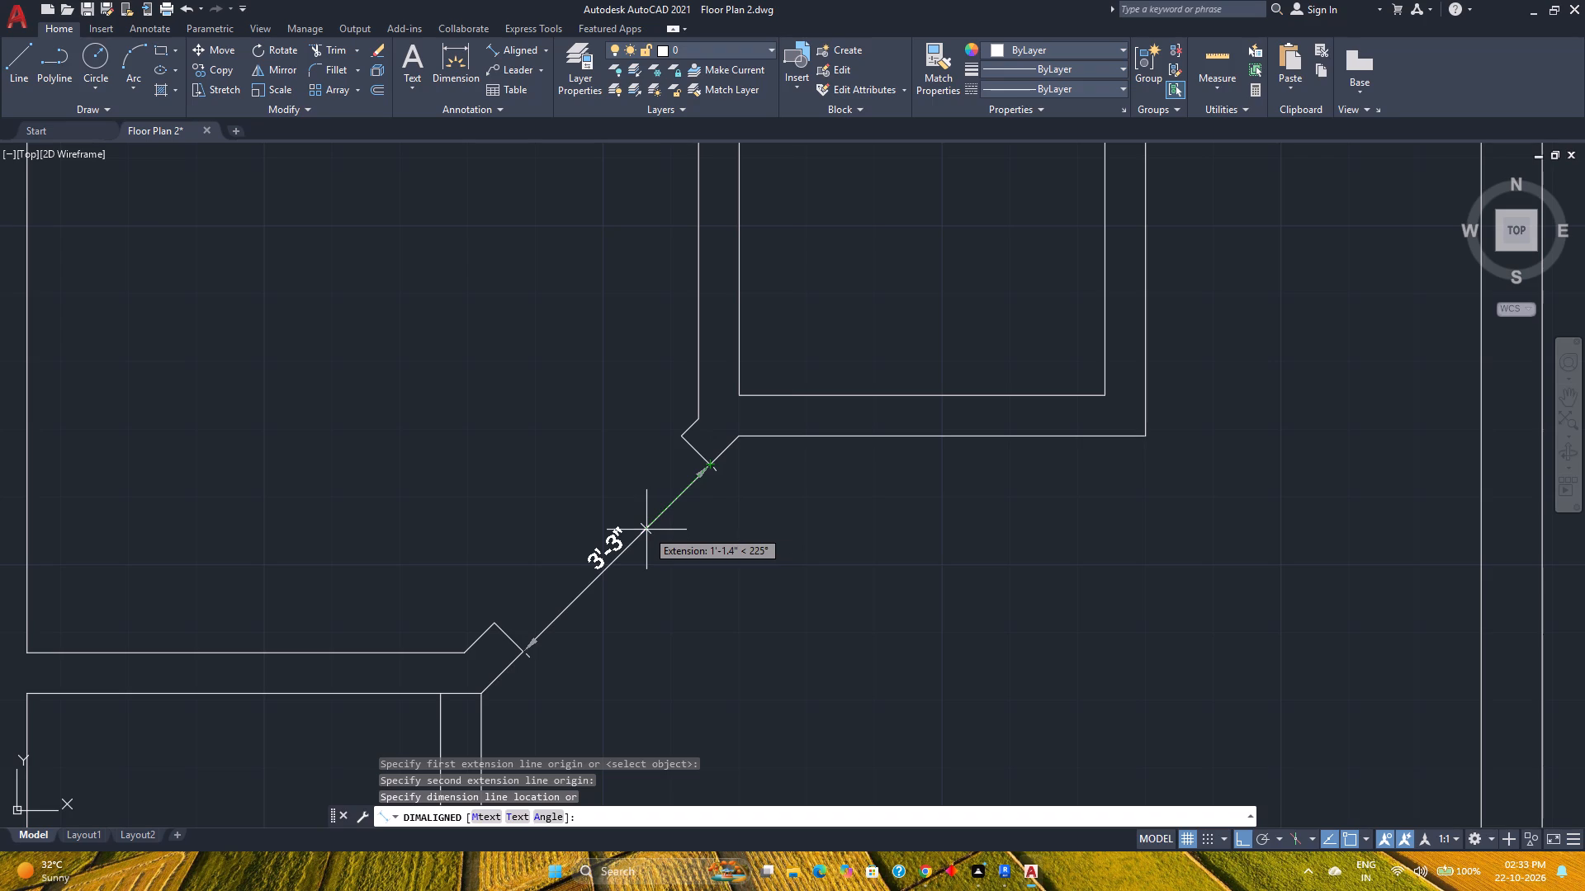
{"action": "key", "text": "Escape"}
Offset the lower line of the horizontal wall below the diagonal end 6" downward into the lower-left room.
{"action": "scroll", "coordinate": [553, 600], "scroll_direction": "down", "scroll_amount": 3}
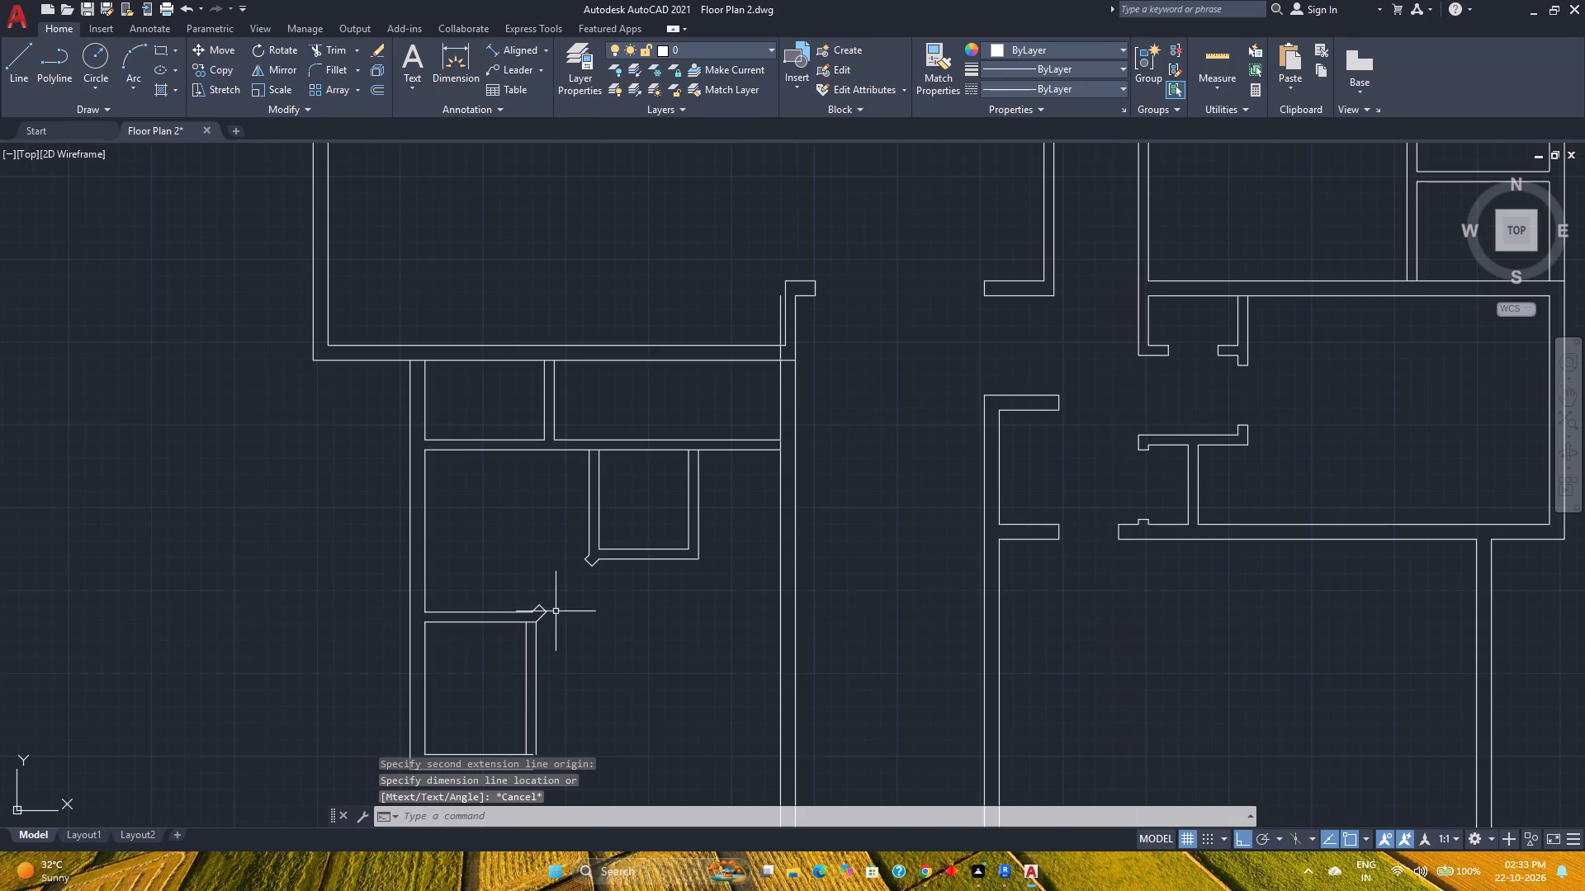
{"action": "scroll", "coordinate": [546, 636], "scroll_direction": "up", "scroll_amount": 2}
{"action": "middle_click_drag", "start_coordinate": [546, 636], "coordinate": [596, 615]}
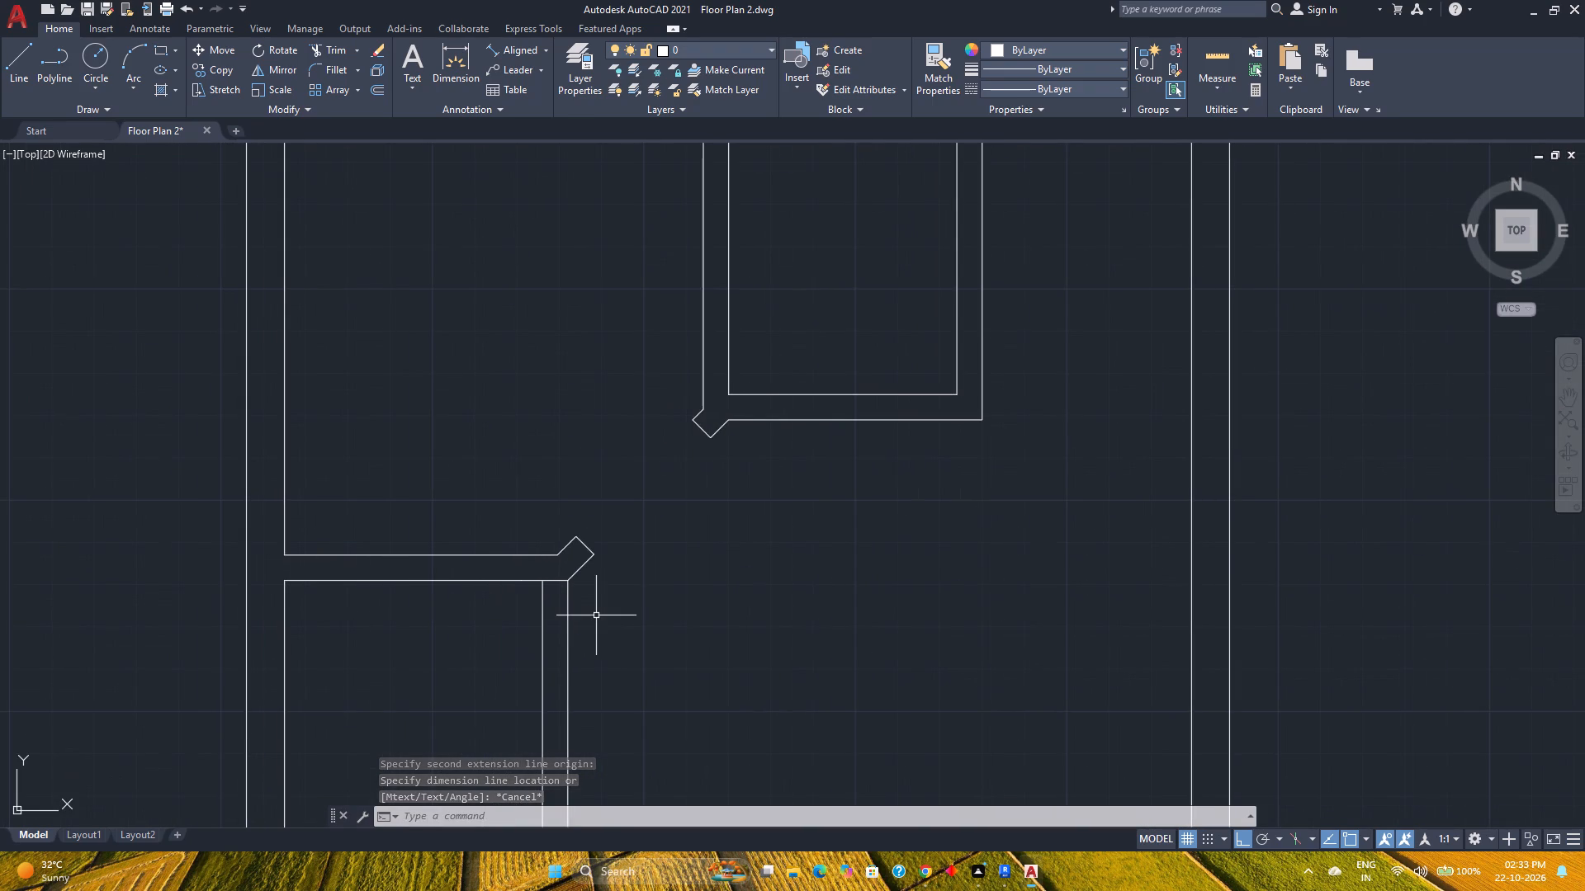
{"action": "scroll", "coordinate": [596, 615], "scroll_direction": "down", "scroll_amount": 1}
{"action": "scroll", "coordinate": [587, 558], "scroll_direction": "up", "scroll_amount": 1}
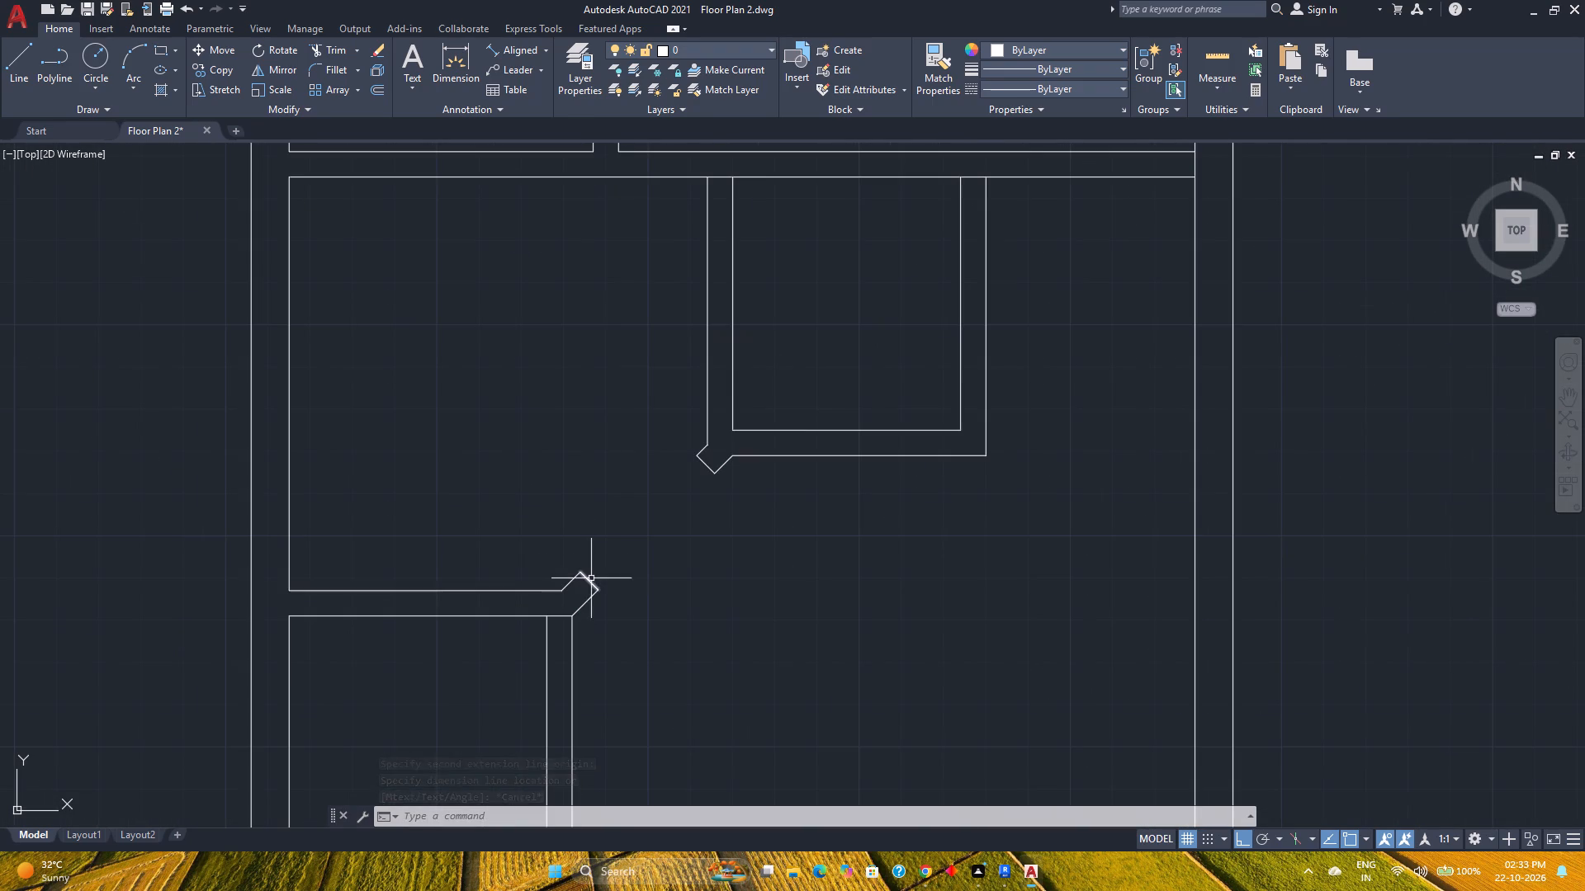
{"action": "left_click", "coordinate": [591, 578]}
{"action": "key", "text": "Escape"}
{"action": "left_click", "coordinate": [373, 83]}
{"action": "key", "text": "6"}
{"action": "key", "text": "Return"}
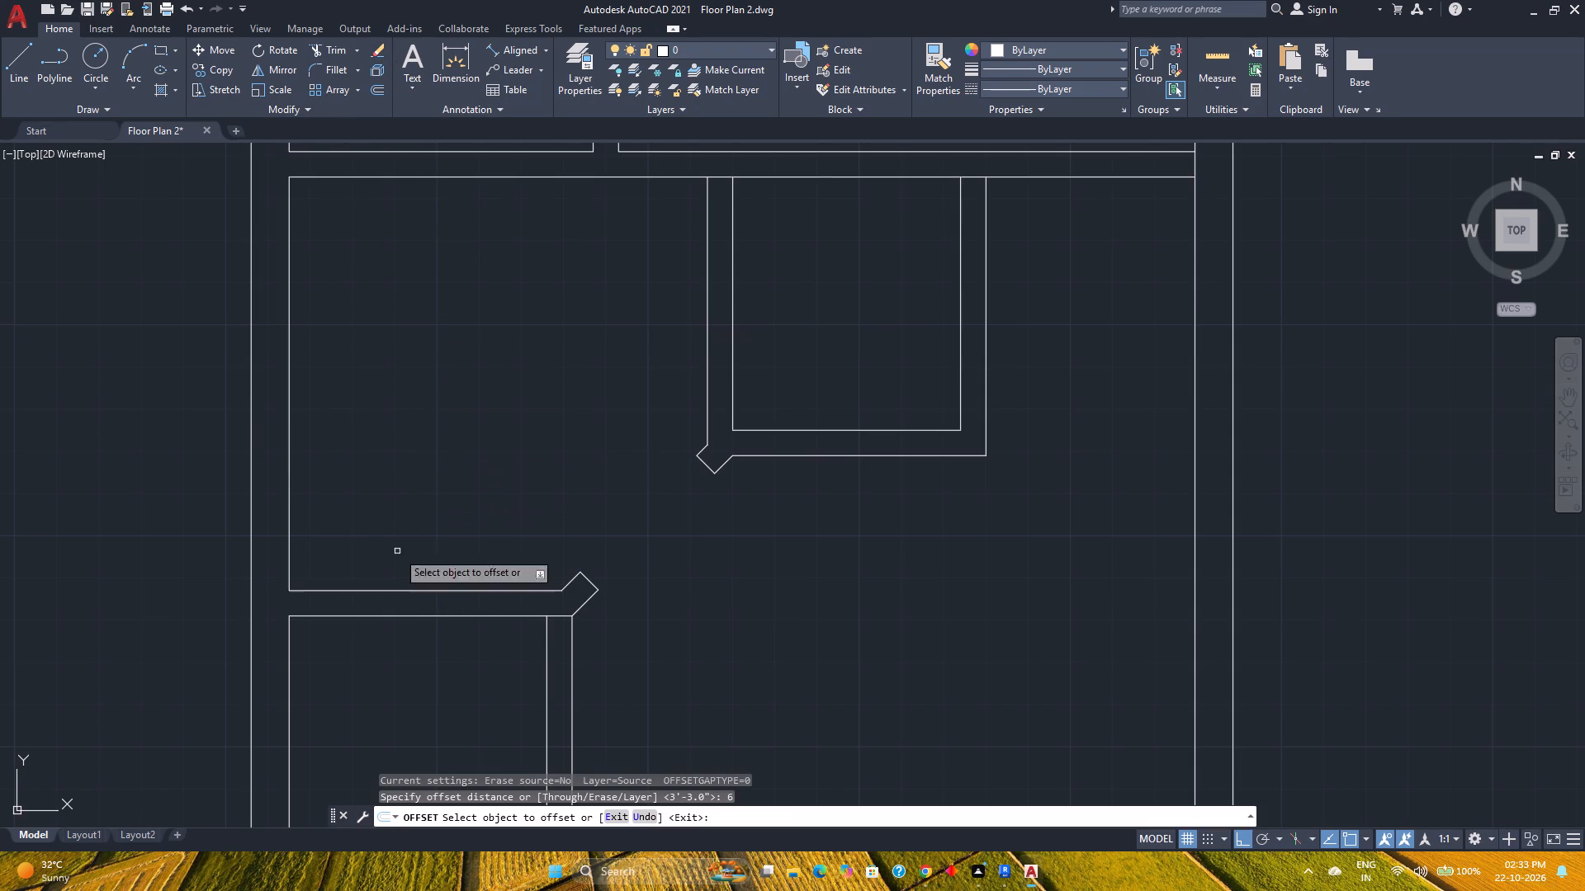
{"action": "left_click", "coordinate": [423, 614]}
{"action": "left_click", "coordinate": [437, 662]}
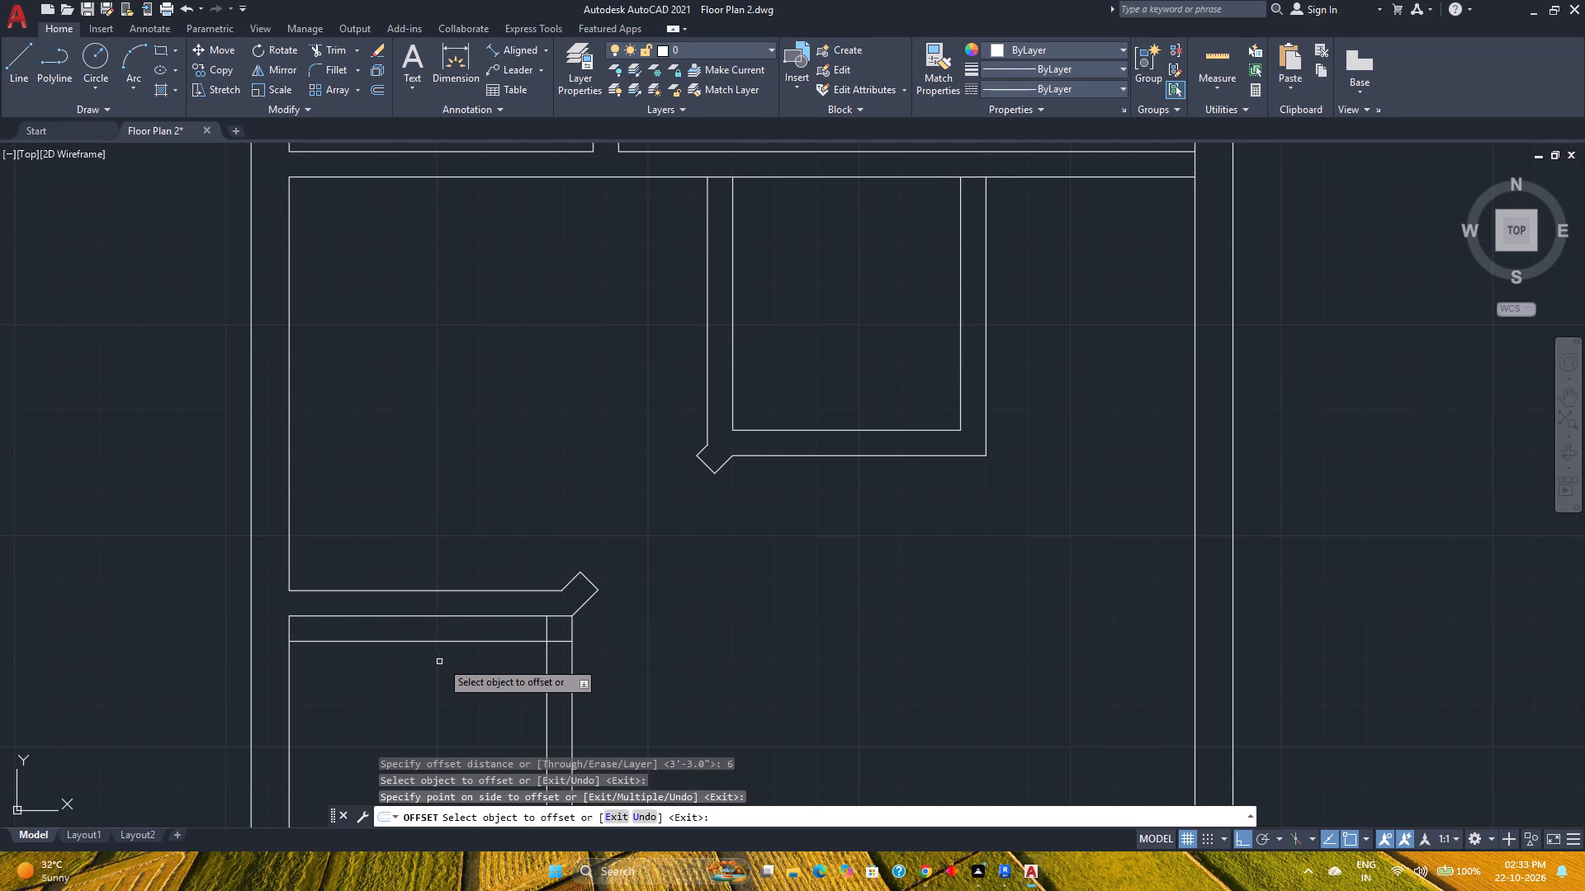
{"action": "middle_click_drag", "start_coordinate": [443, 659], "coordinate": [447, 507]}
{"action": "middle_click", "coordinate": [447, 503]}
{"action": "middle_click", "coordinate": [448, 493]}
{"action": "scroll", "coordinate": [454, 485], "scroll_direction": "down", "scroll_amount": 1}
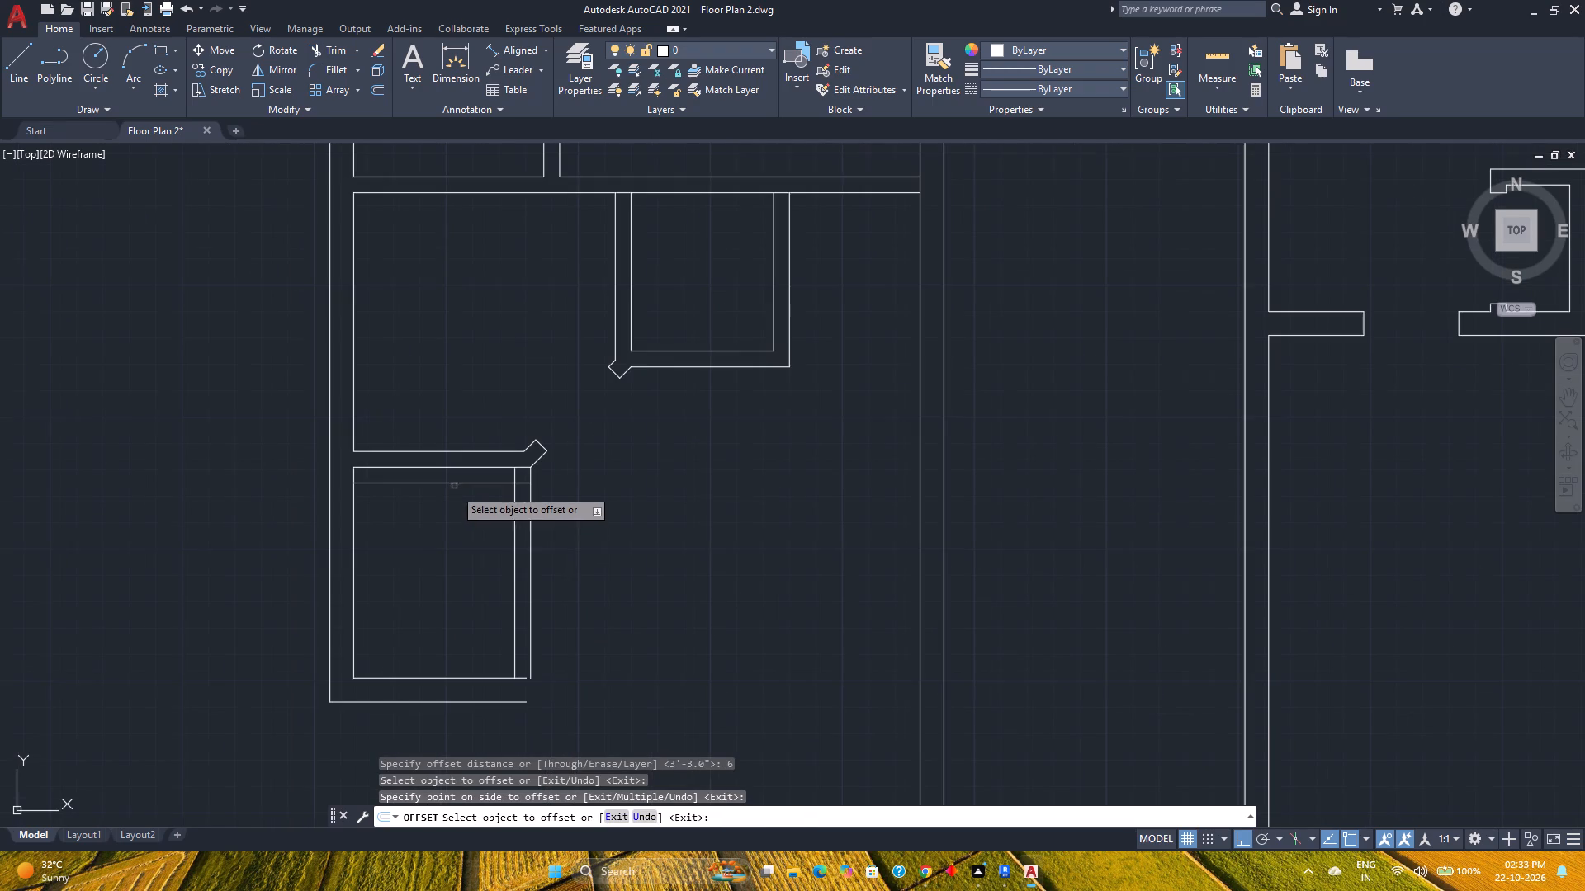
{"action": "key", "text": "Escape"}
Trim the offset line to a short jamb across the vertical wall and remove the horizontal wall line crossing the junction above it.
{"action": "scroll", "coordinate": [512, 512], "scroll_direction": "up", "scroll_amount": 2}
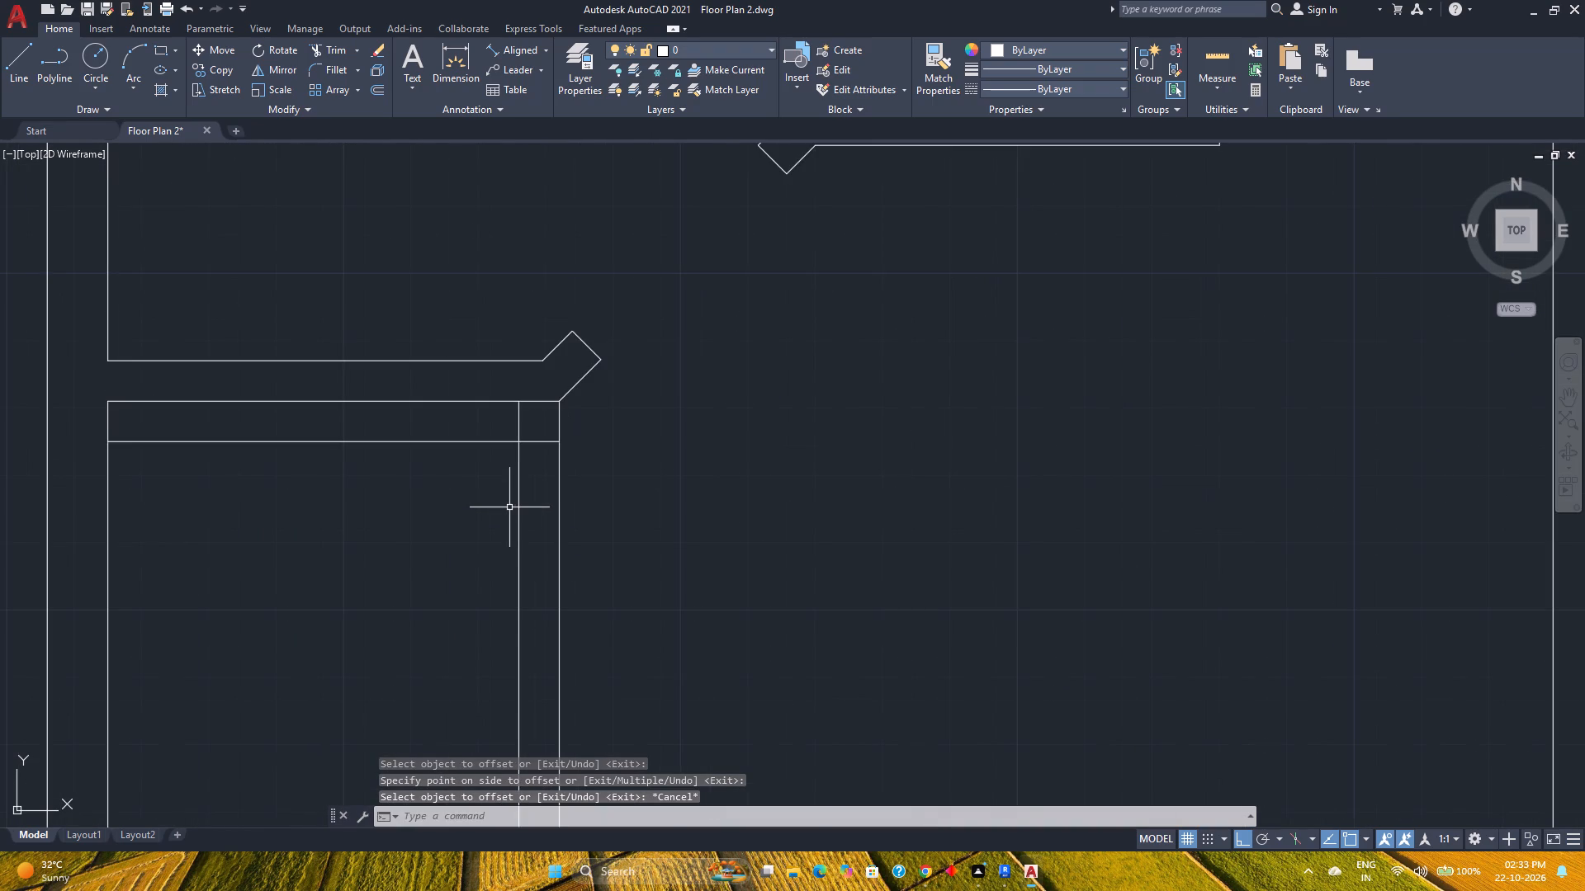
{"action": "type", "text": "tr"}
{"action": "key", "text": "Return"}
{"action": "left_click", "coordinate": [475, 422]}
{"action": "left_click", "coordinate": [463, 483]}
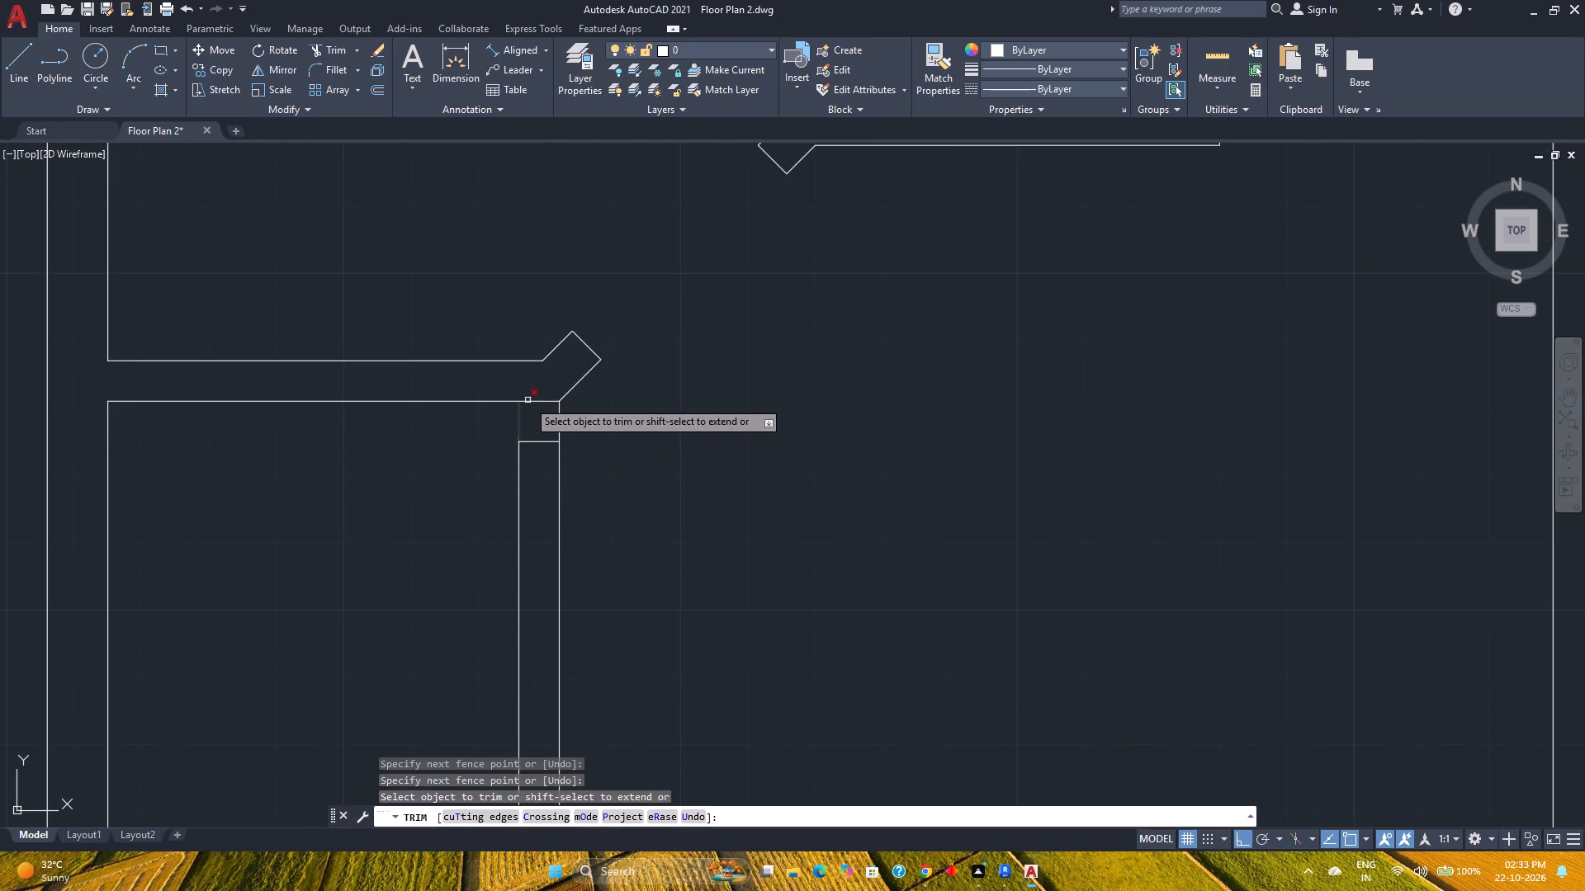
{"action": "scroll", "coordinate": [530, 398], "scroll_direction": "up", "scroll_amount": 3}
{"action": "left_click", "coordinate": [537, 392]}
{"action": "left_click", "coordinate": [545, 455]}
{"action": "scroll", "coordinate": [545, 455], "scroll_direction": "down", "scroll_amount": 4}
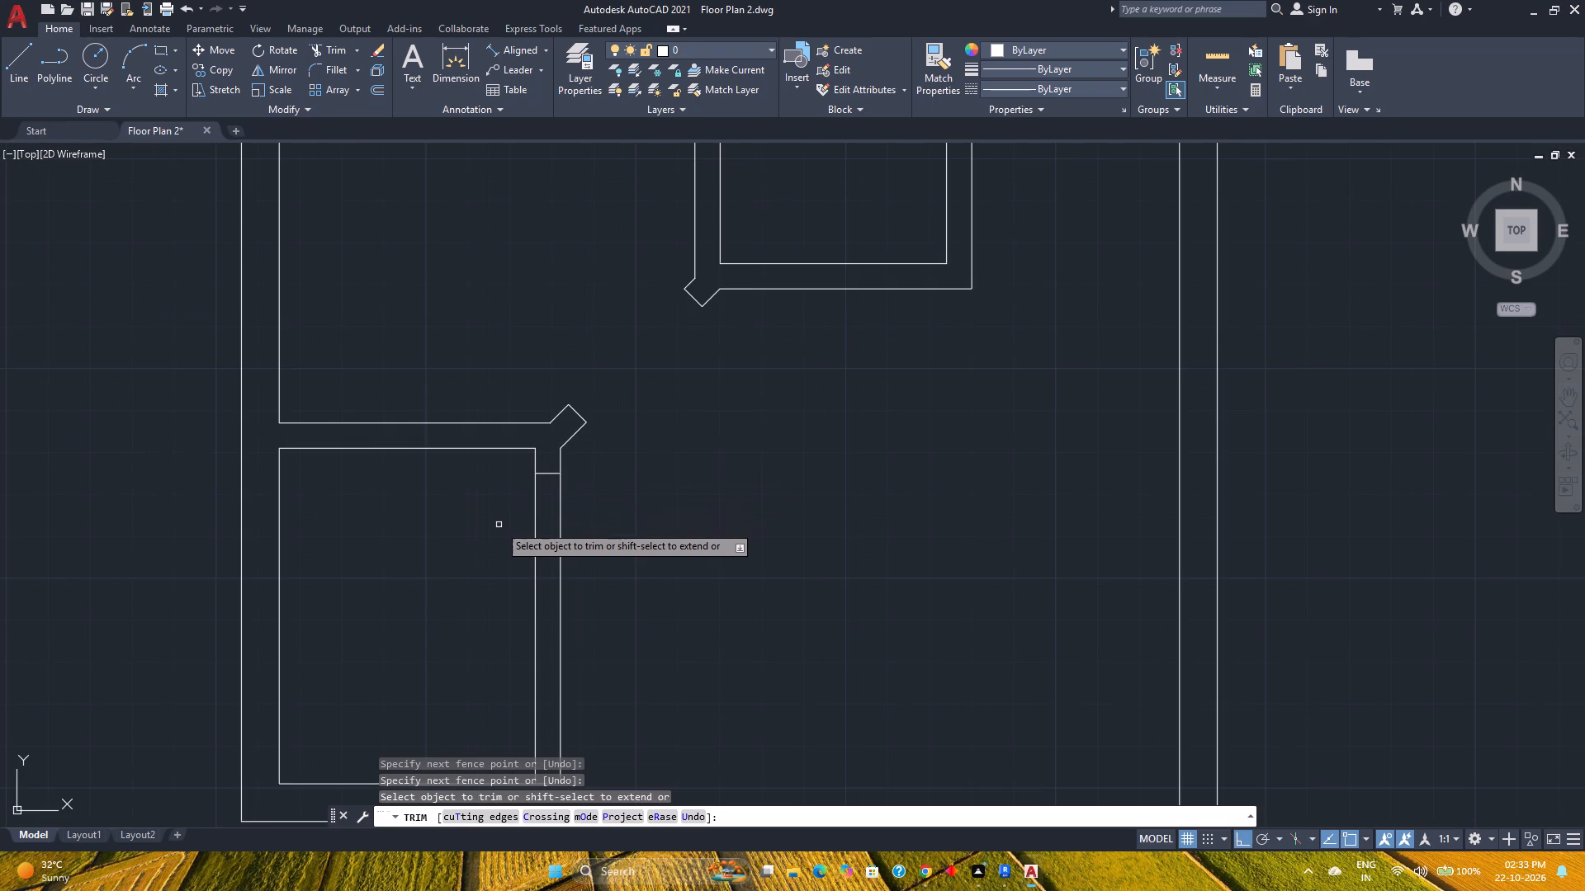
{"action": "left_click", "coordinate": [498, 526]}
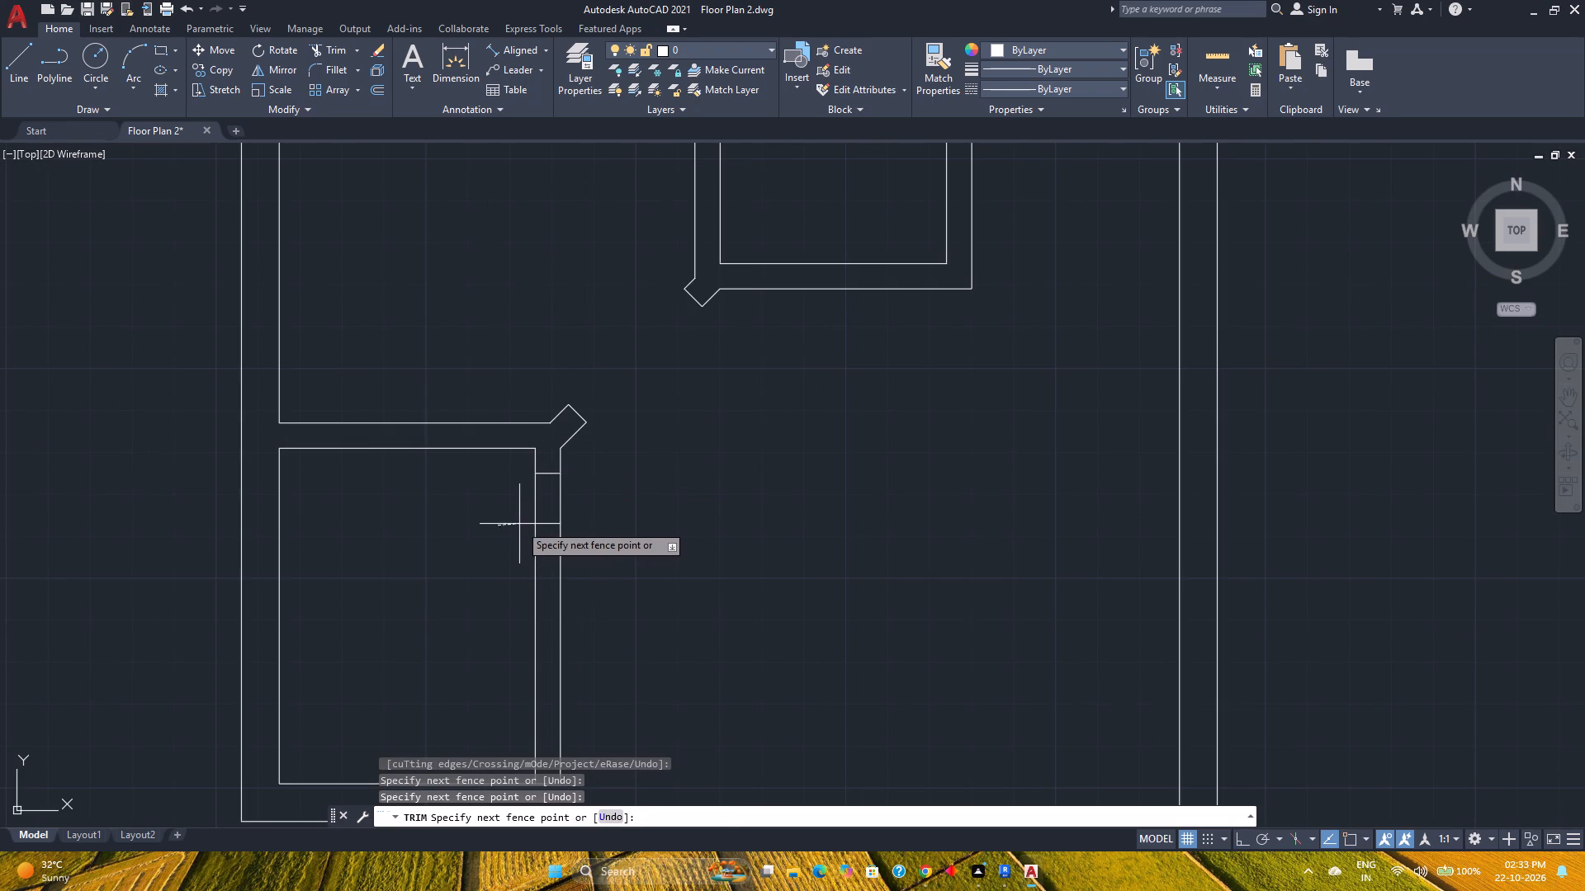
{"action": "key", "text": "Escape"}
Offset the short jamb line across the lower-left room's vertical wall 5'5" downward.
{"action": "scroll", "coordinate": [497, 552], "scroll_direction": "down", "scroll_amount": 2}
{"action": "middle_click_drag", "start_coordinate": [495, 552], "coordinate": [497, 552]}
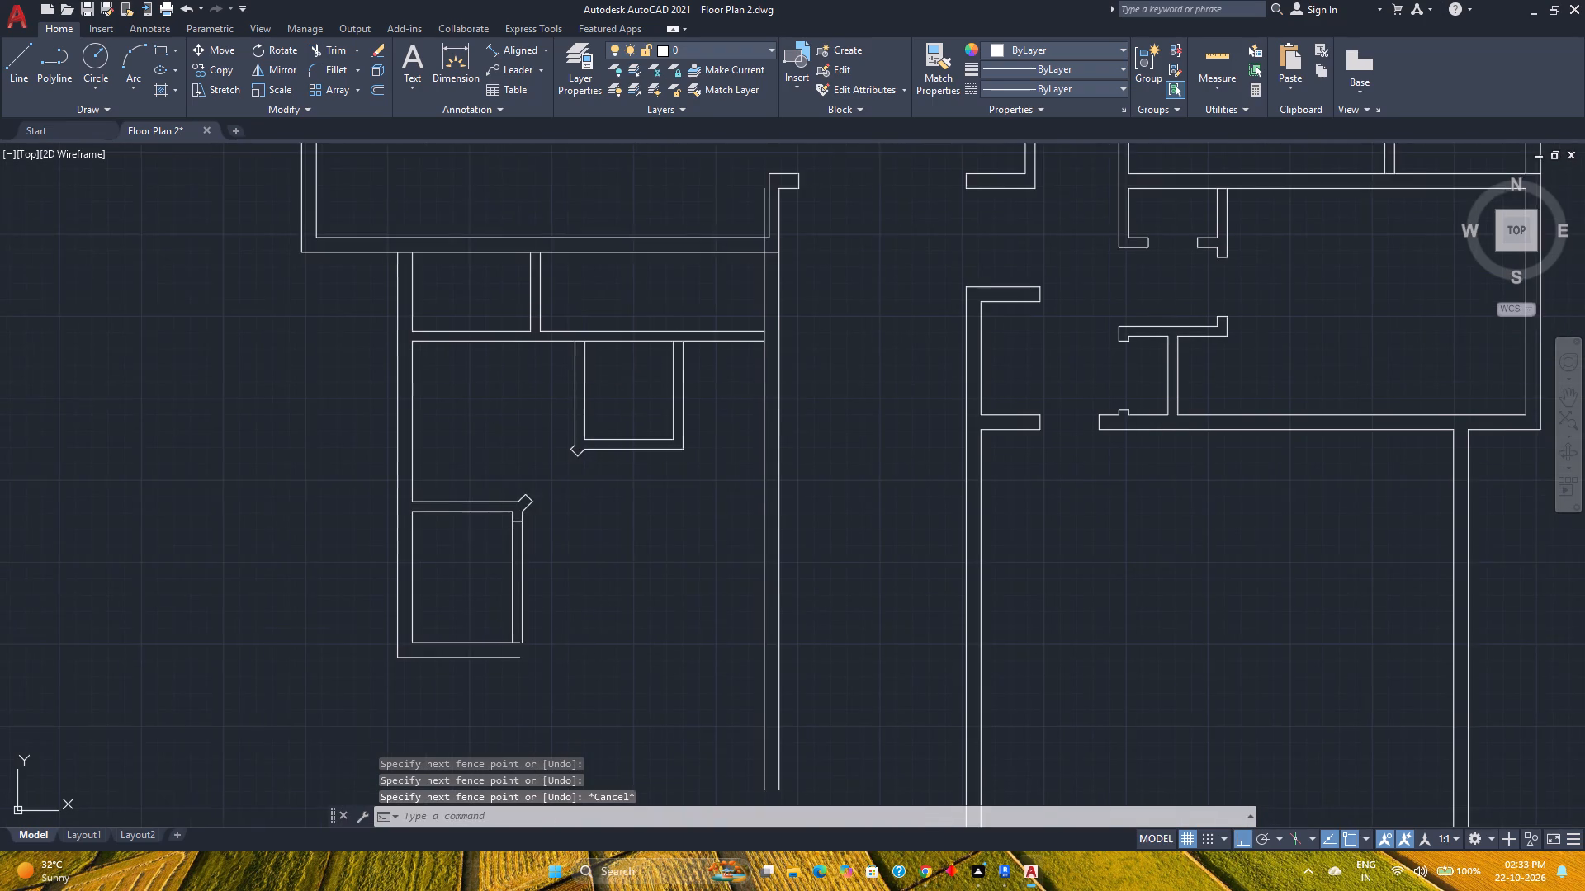
{"action": "middle_click_drag", "start_coordinate": [497, 552], "coordinate": [503, 521]}
{"action": "scroll", "coordinate": [508, 578], "scroll_direction": "up", "scroll_amount": 3}
{"action": "middle_click_drag", "start_coordinate": [508, 578], "coordinate": [509, 535]}
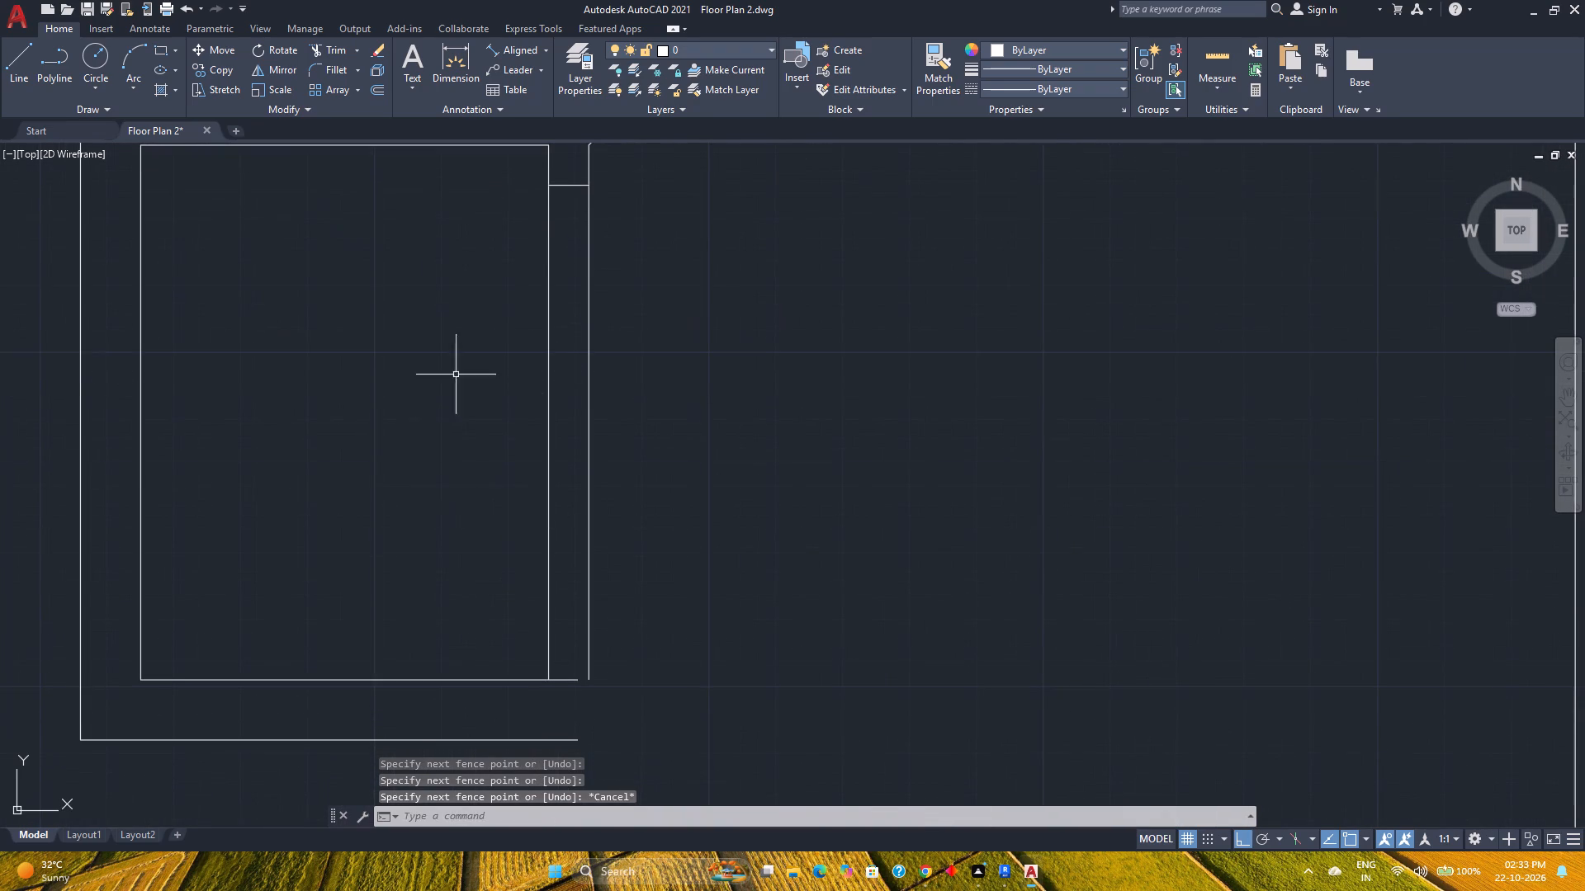
{"action": "left_click", "coordinate": [371, 92]}
{"action": "type", "text": "5'"}
{"action": "key", "text": "Return"}
{"action": "middle_click_drag", "start_coordinate": [598, 474], "coordinate": [626, 591]}
{"action": "middle_click", "coordinate": [626, 591]}
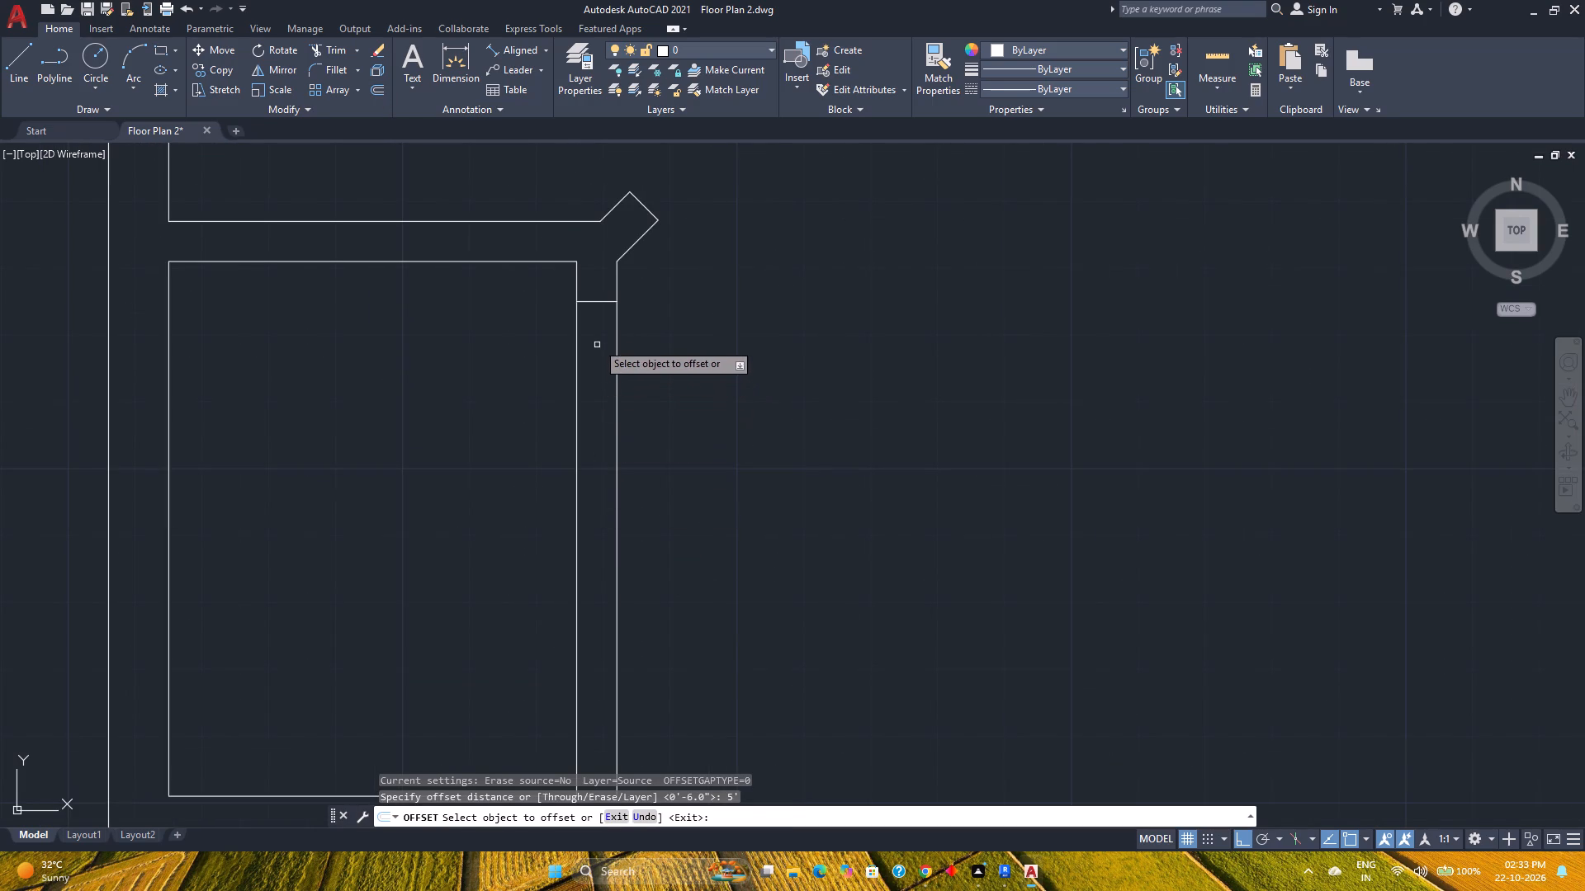
{"action": "left_click", "coordinate": [594, 301]}
{"action": "scroll", "coordinate": [573, 448], "scroll_direction": "down", "scroll_amount": 3}
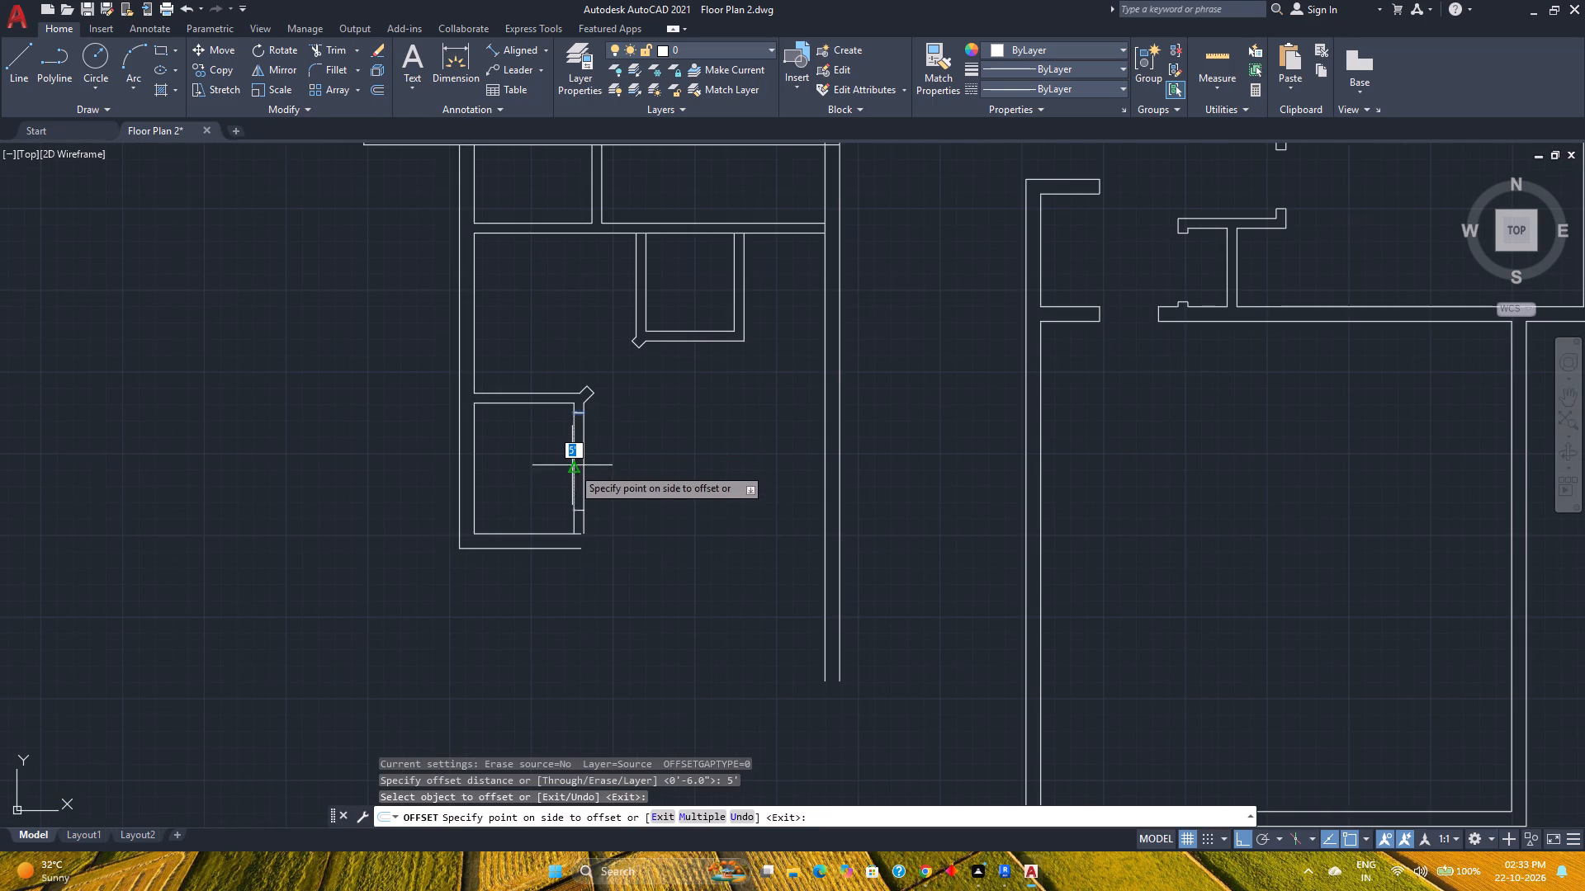
{"action": "scroll", "coordinate": [574, 499], "scroll_direction": "up", "scroll_amount": 2}
{"action": "key", "text": "5"}
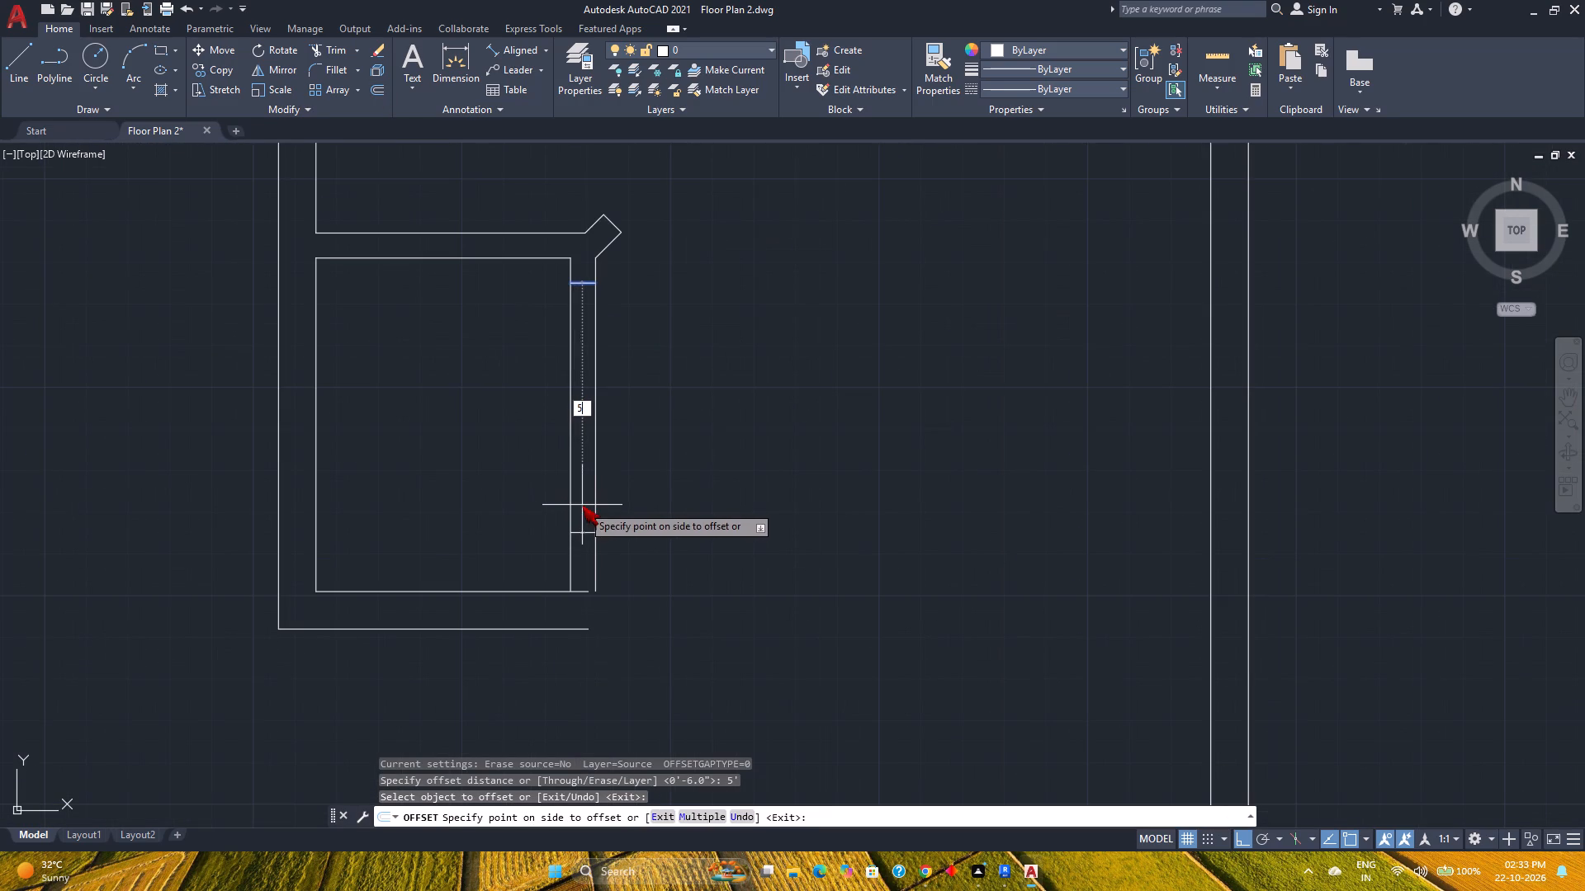
{"action": "key", "text": "apostrophe"}
{"action": "key", "text": "5"}
{"action": "key", "text": "Return"}
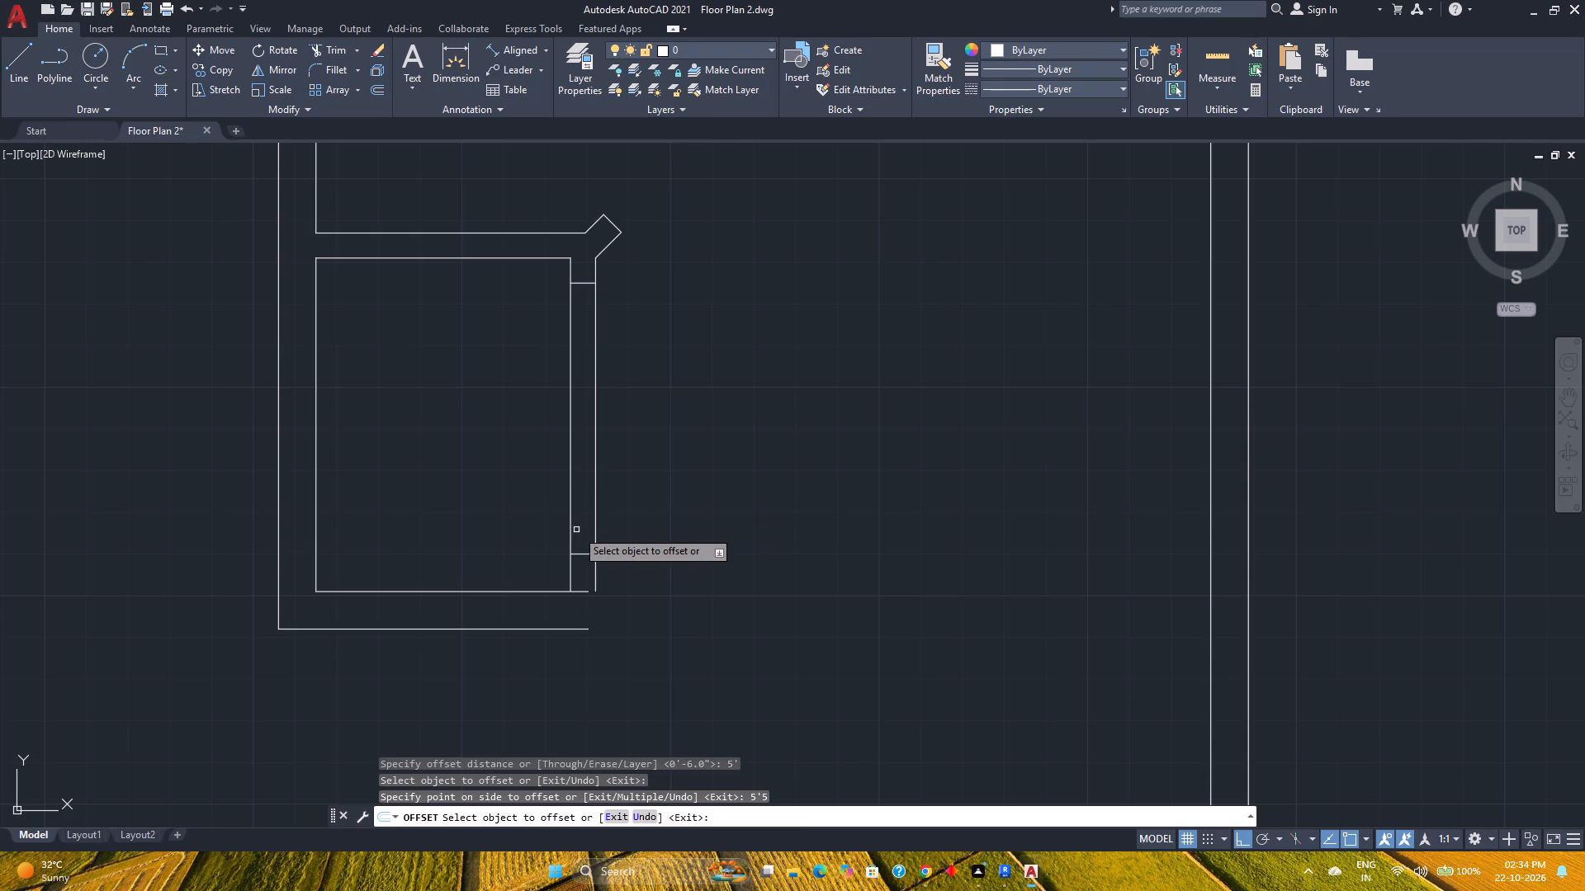
{"action": "key", "text": "Escape"}
Trim both vertical wall lines between the upper and lower jamb lines to open the lower-left room's doorway.
{"action": "scroll", "coordinate": [573, 609], "scroll_direction": "up", "scroll_amount": 2}
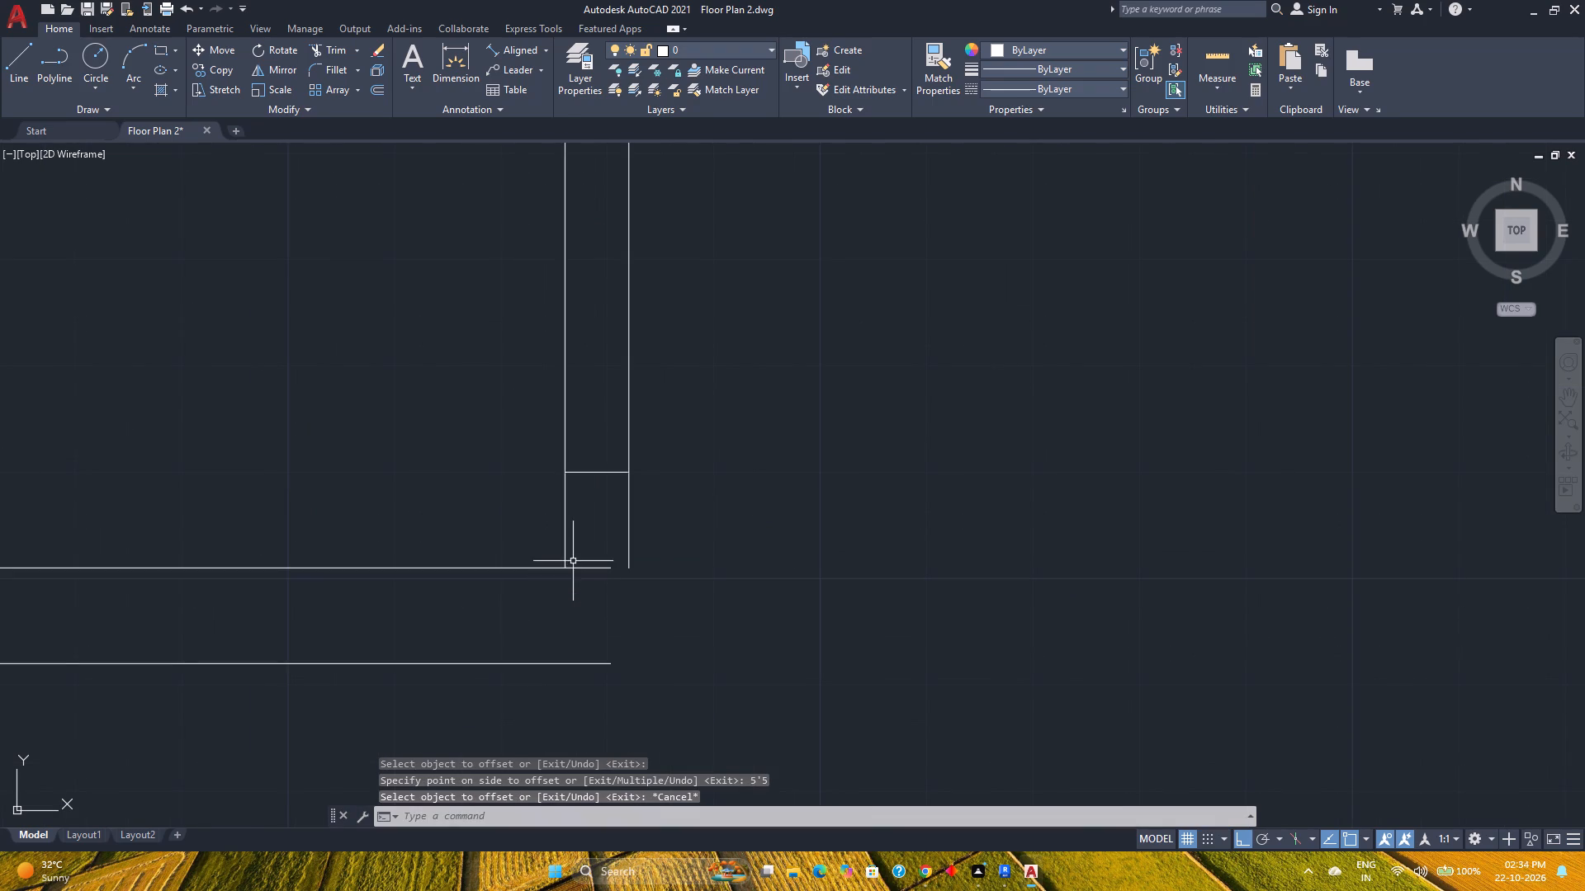
{"action": "scroll", "coordinate": [573, 561], "scroll_direction": "down", "scroll_amount": 2}
{"action": "type", "text": "tr"}
{"action": "key", "text": "Return"}
{"action": "left_click", "coordinate": [519, 402]}
{"action": "left_click", "coordinate": [661, 387]}
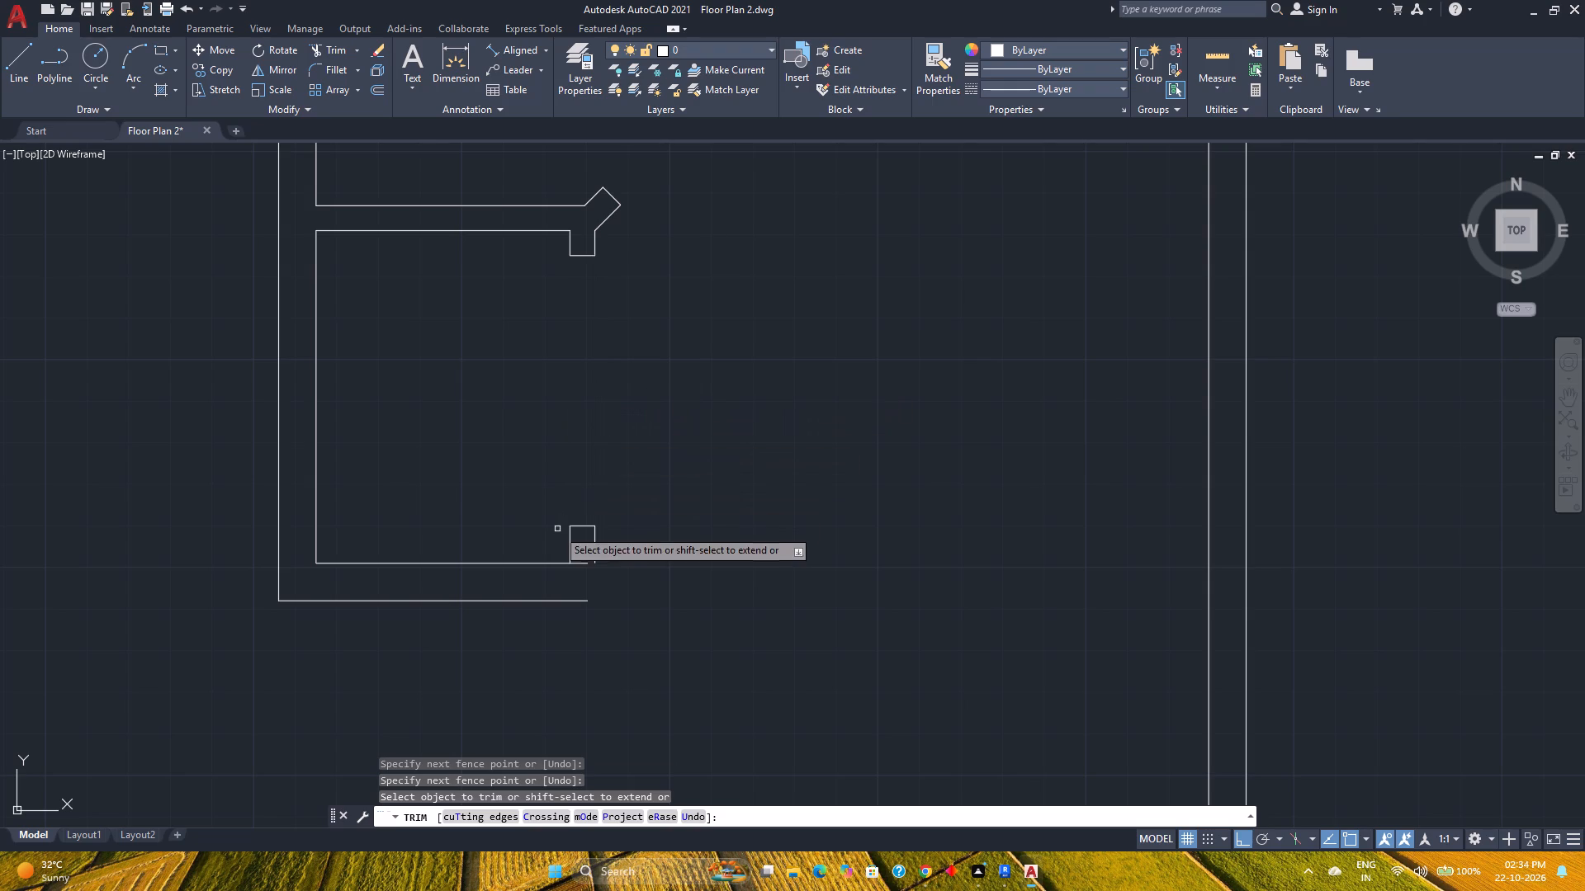
Fillet the lower-left room's inner bottom wall line to the inner vertical line of the lower jamb stub, forming a sharp corner.
{"action": "left_click", "coordinate": [333, 76]}
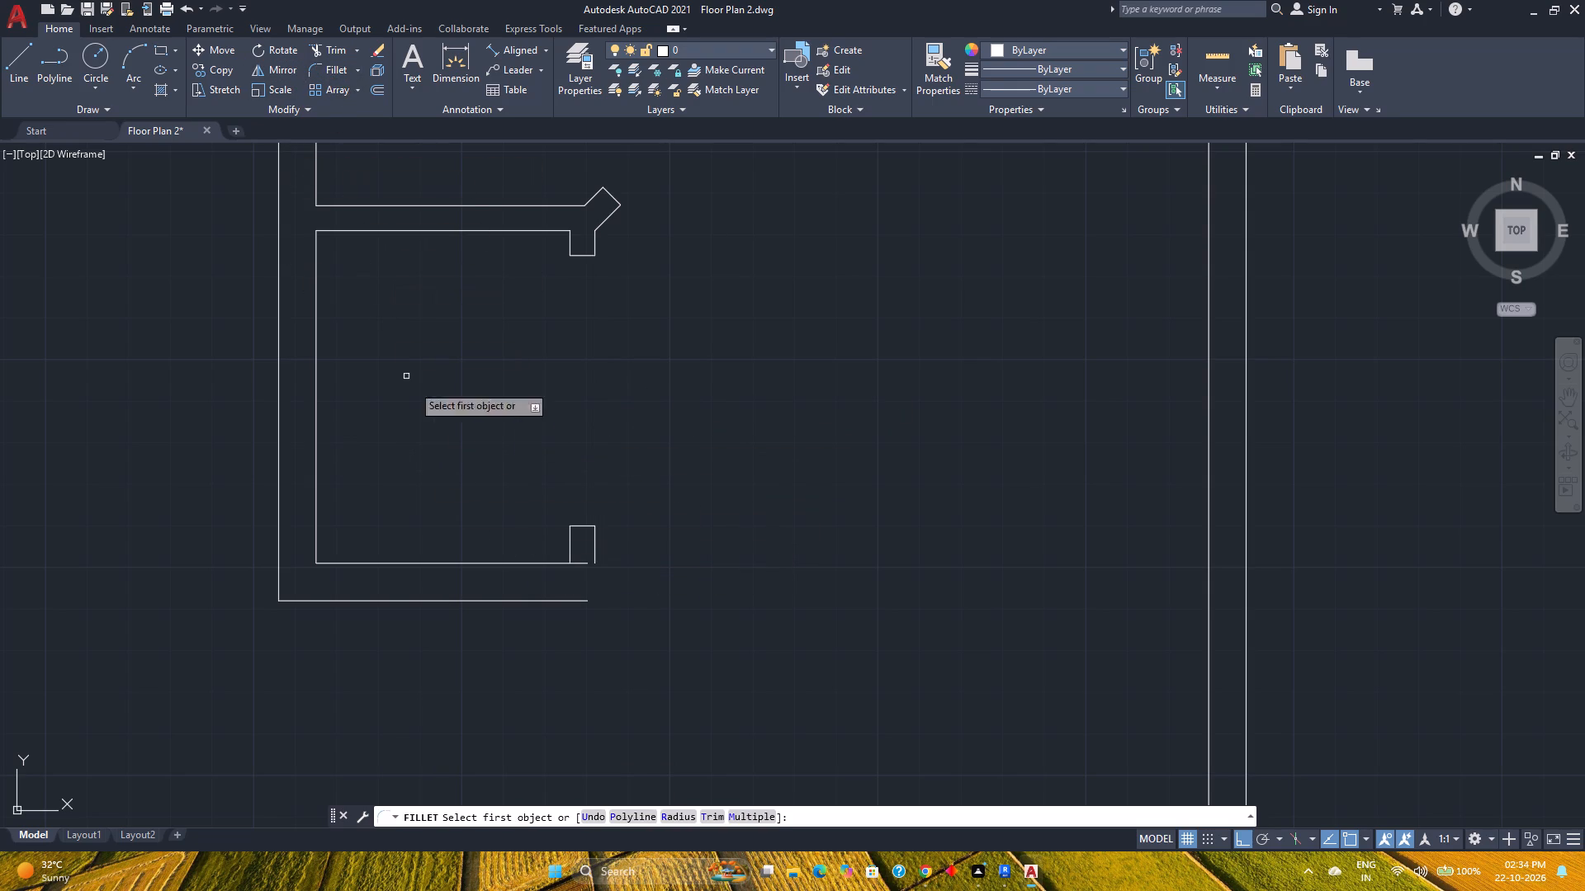
{"action": "left_click", "coordinate": [550, 561]}
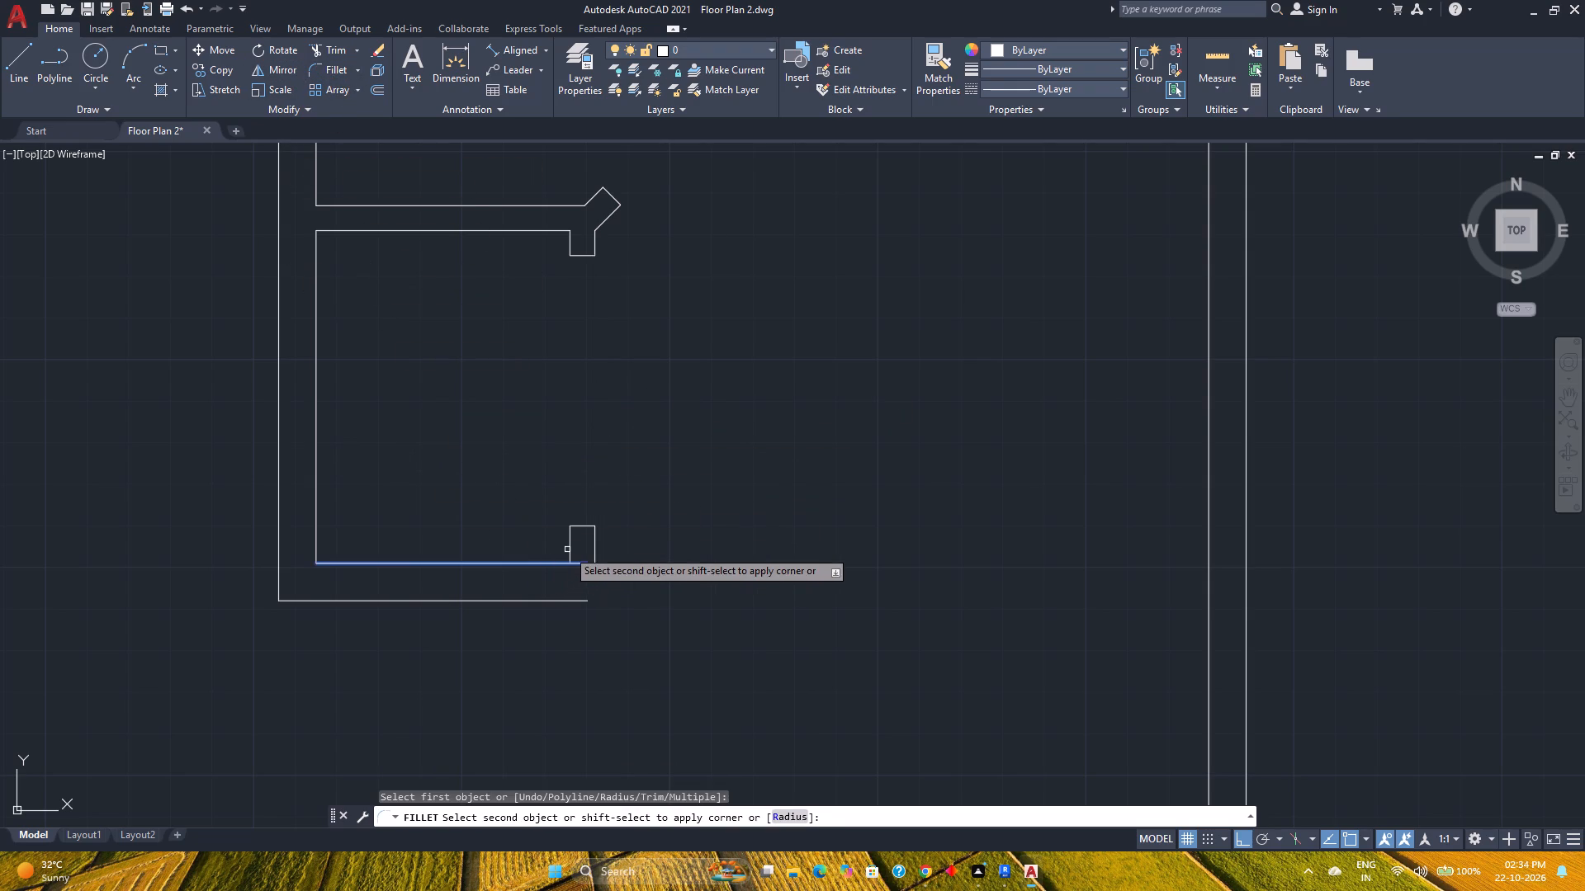
{"action": "left_click", "coordinate": [570, 547]}
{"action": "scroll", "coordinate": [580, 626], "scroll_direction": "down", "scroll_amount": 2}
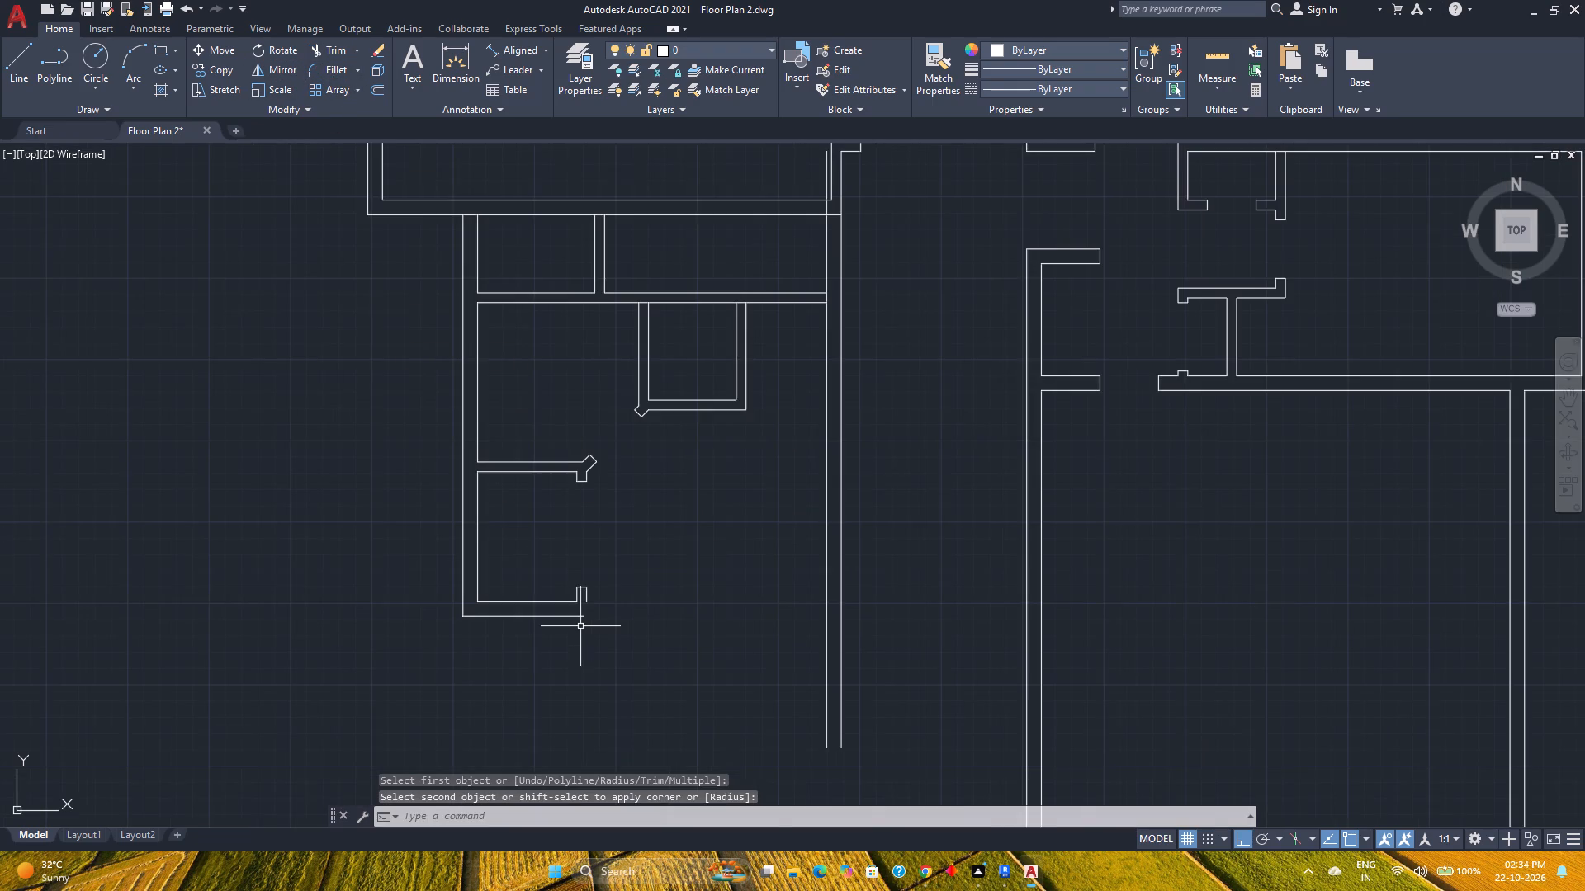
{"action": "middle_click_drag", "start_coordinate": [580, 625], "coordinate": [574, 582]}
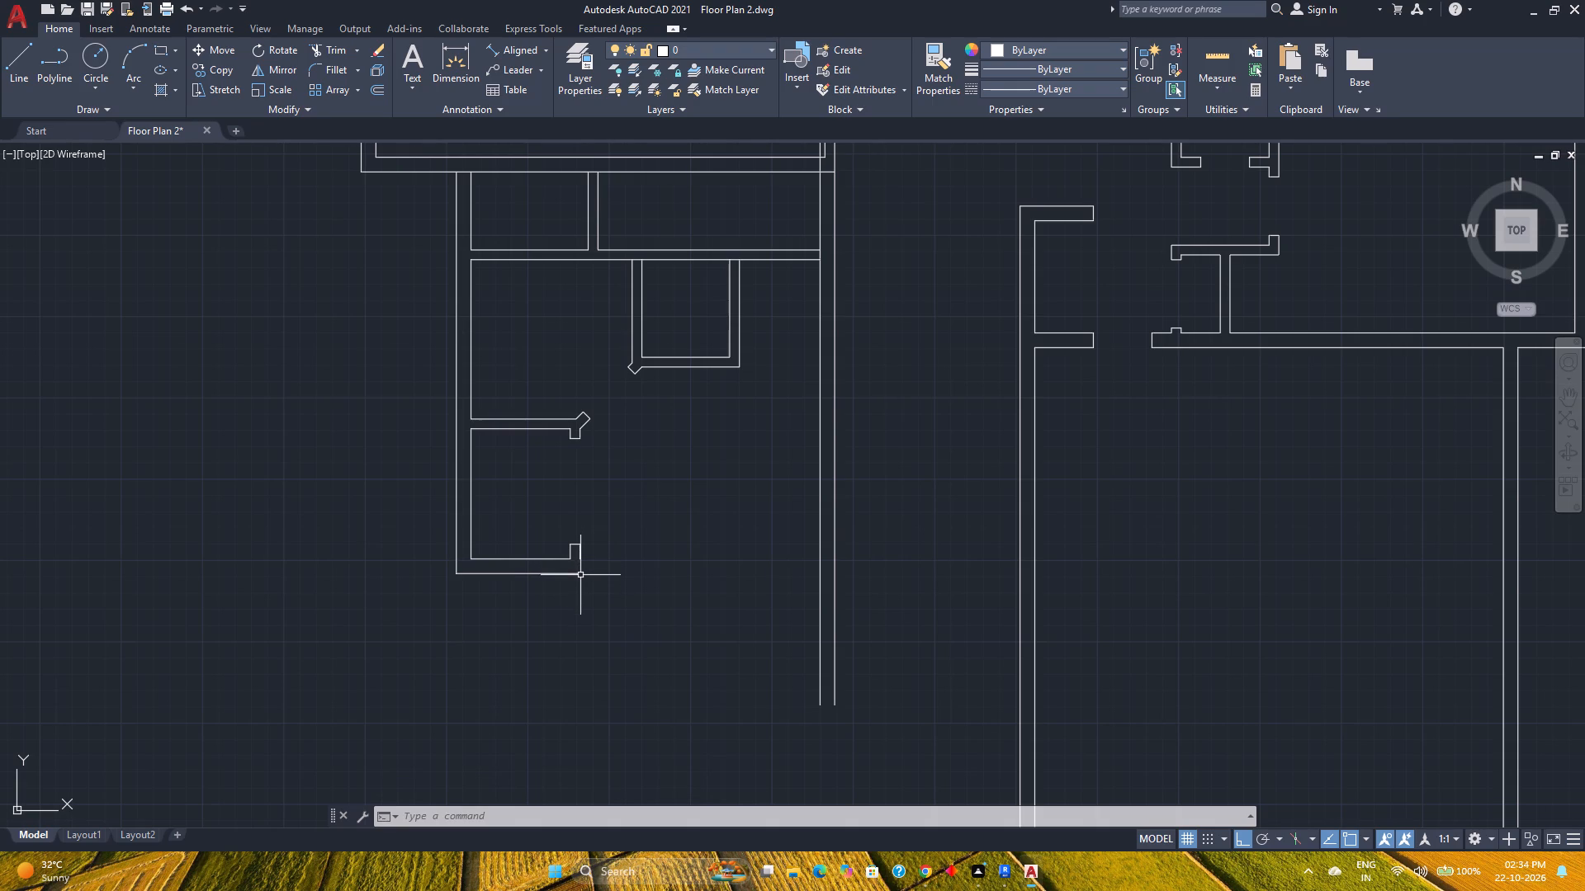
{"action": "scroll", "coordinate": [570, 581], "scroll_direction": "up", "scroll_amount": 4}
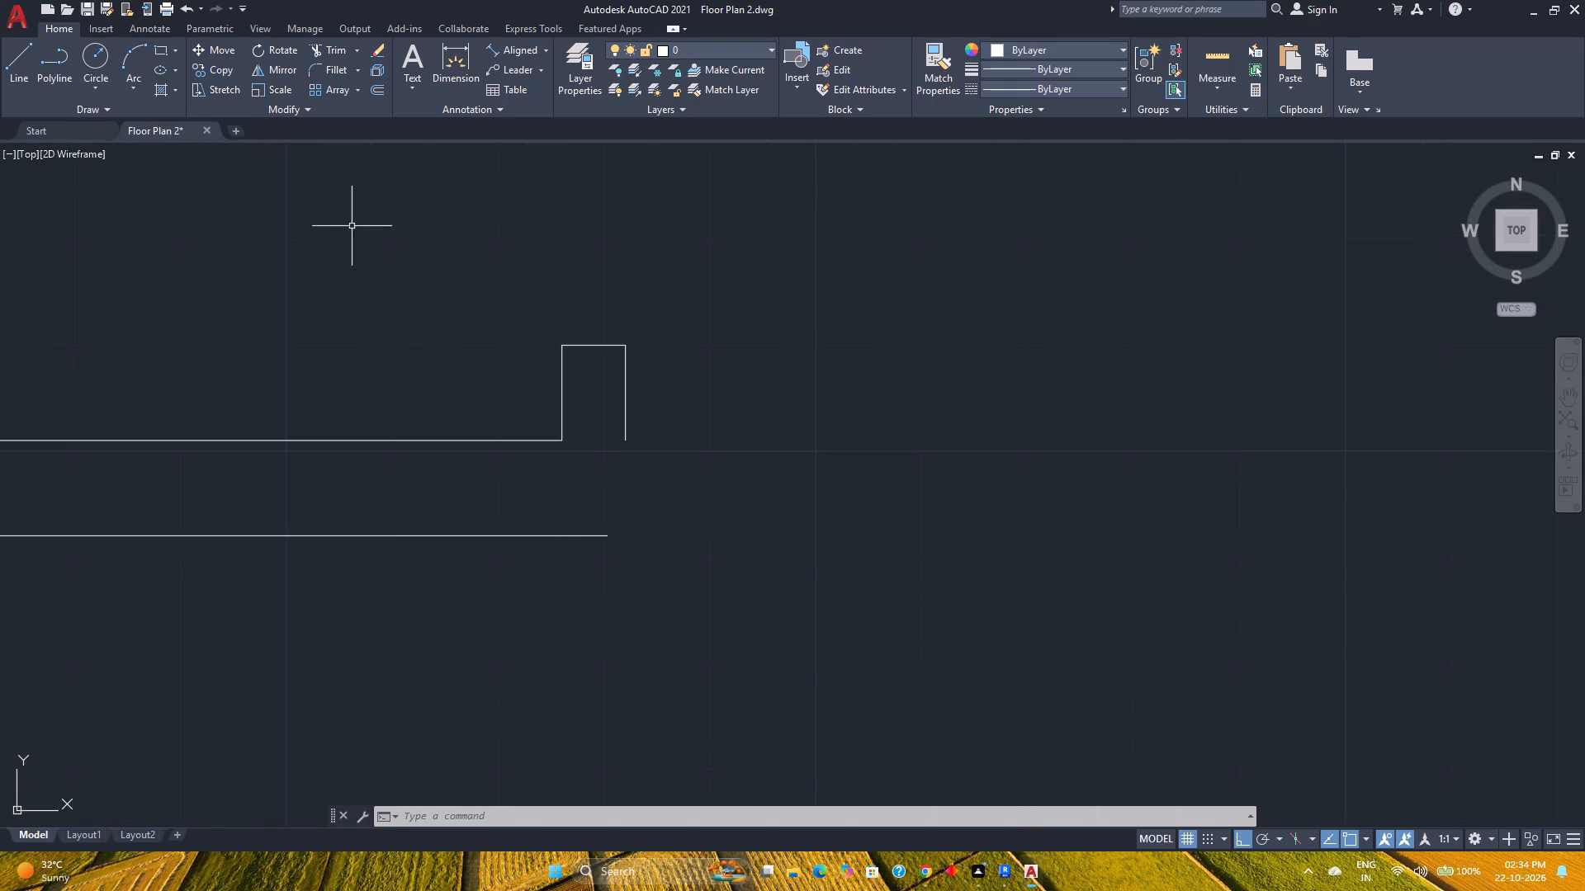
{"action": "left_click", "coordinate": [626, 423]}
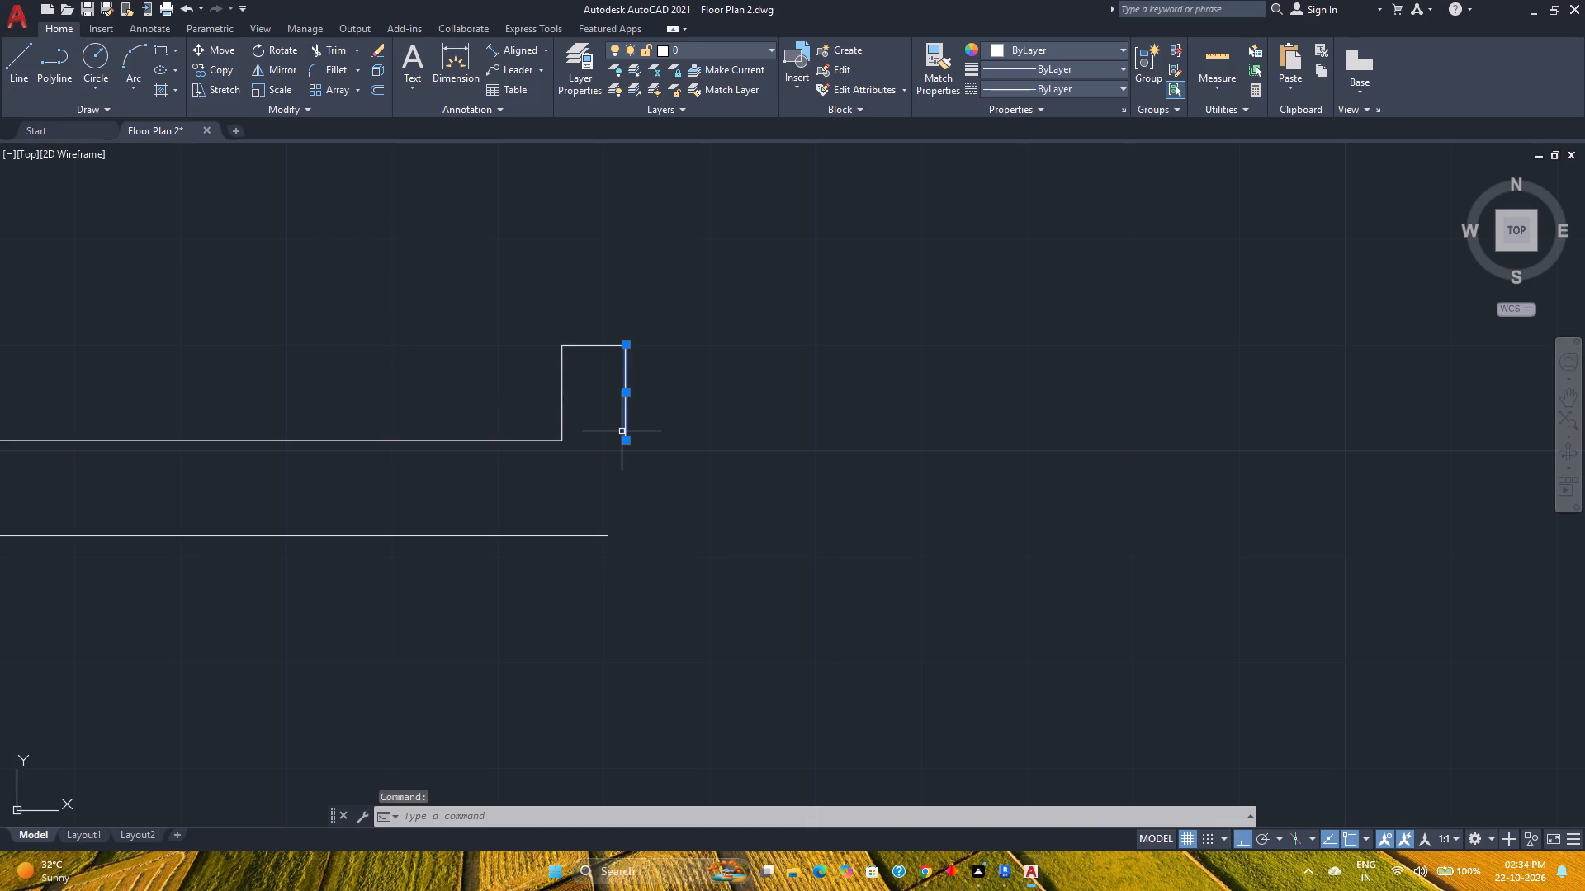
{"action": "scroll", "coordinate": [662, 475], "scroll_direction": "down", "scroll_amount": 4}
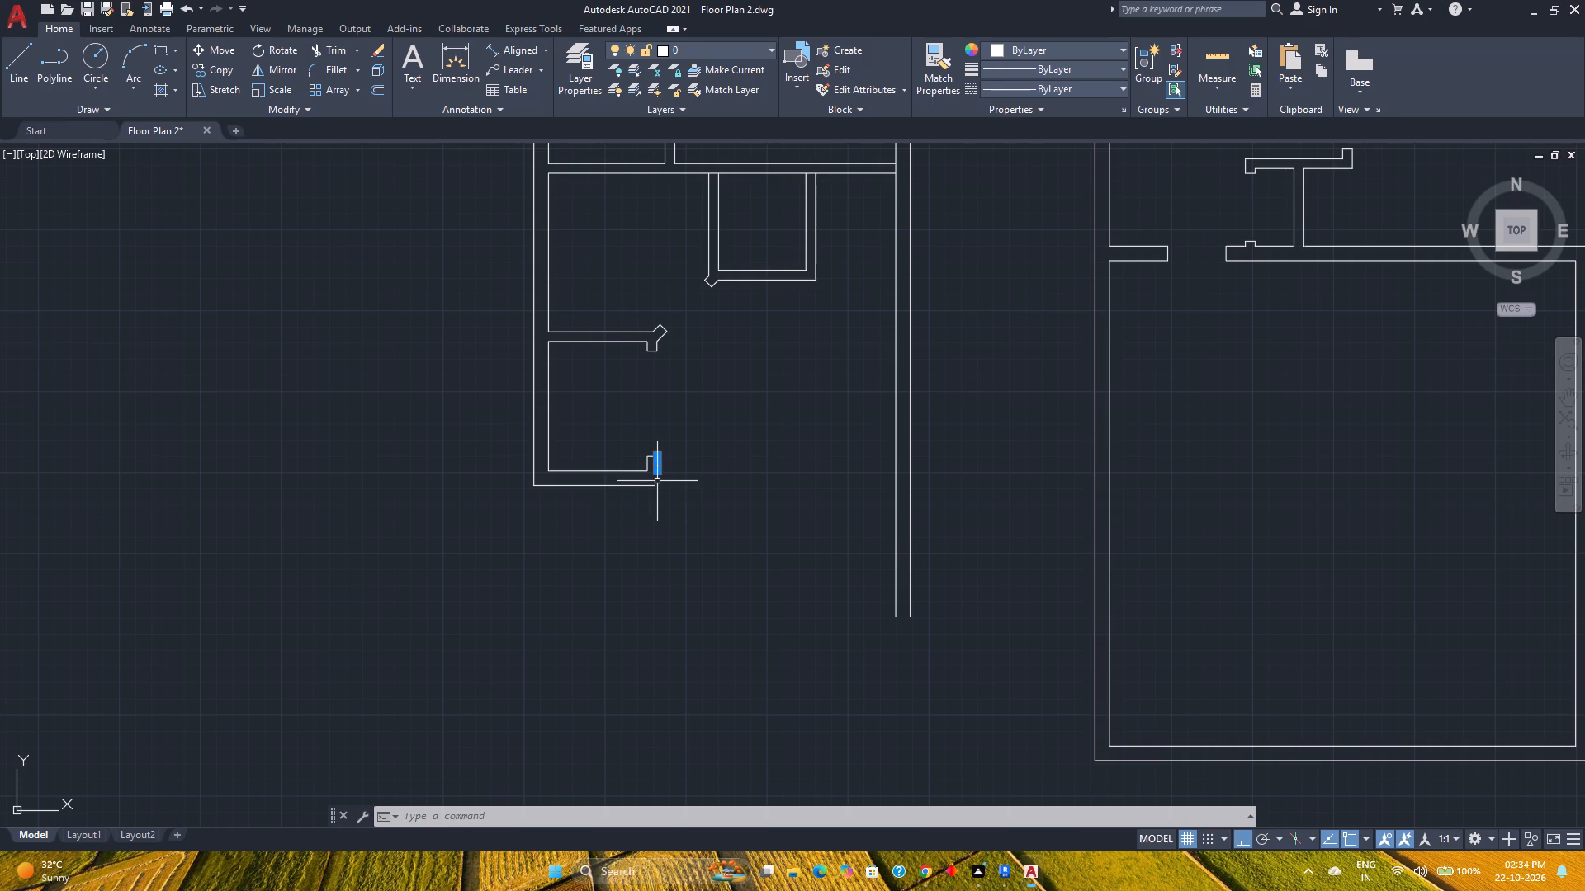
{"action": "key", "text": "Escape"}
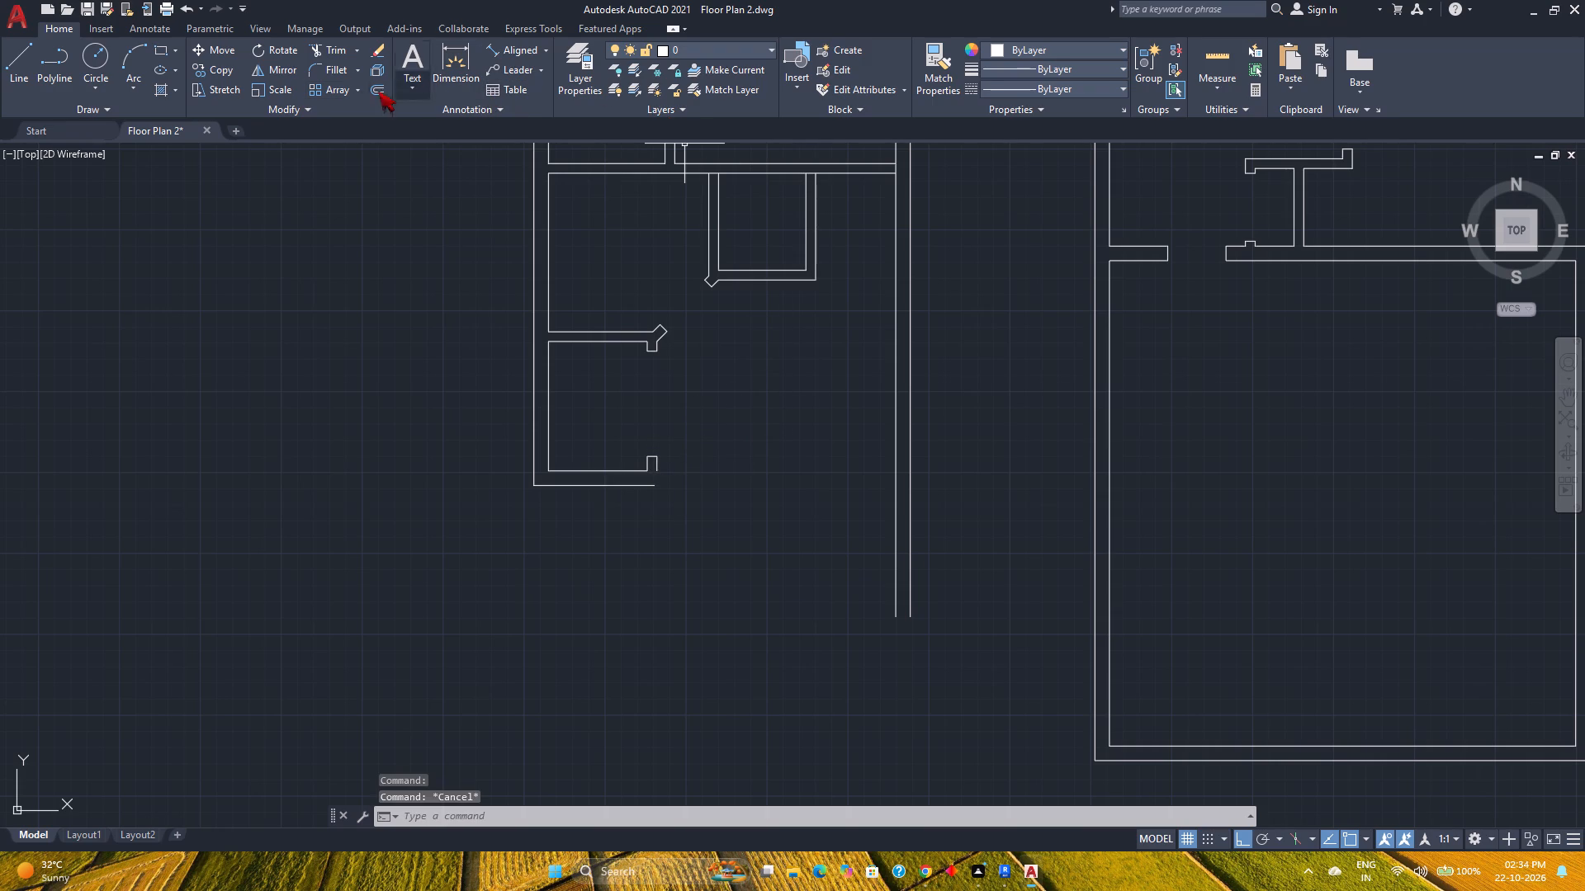
Offset the small room's outer bottom wall line 14'6" downward.
{"action": "left_click", "coordinate": [377, 86]}
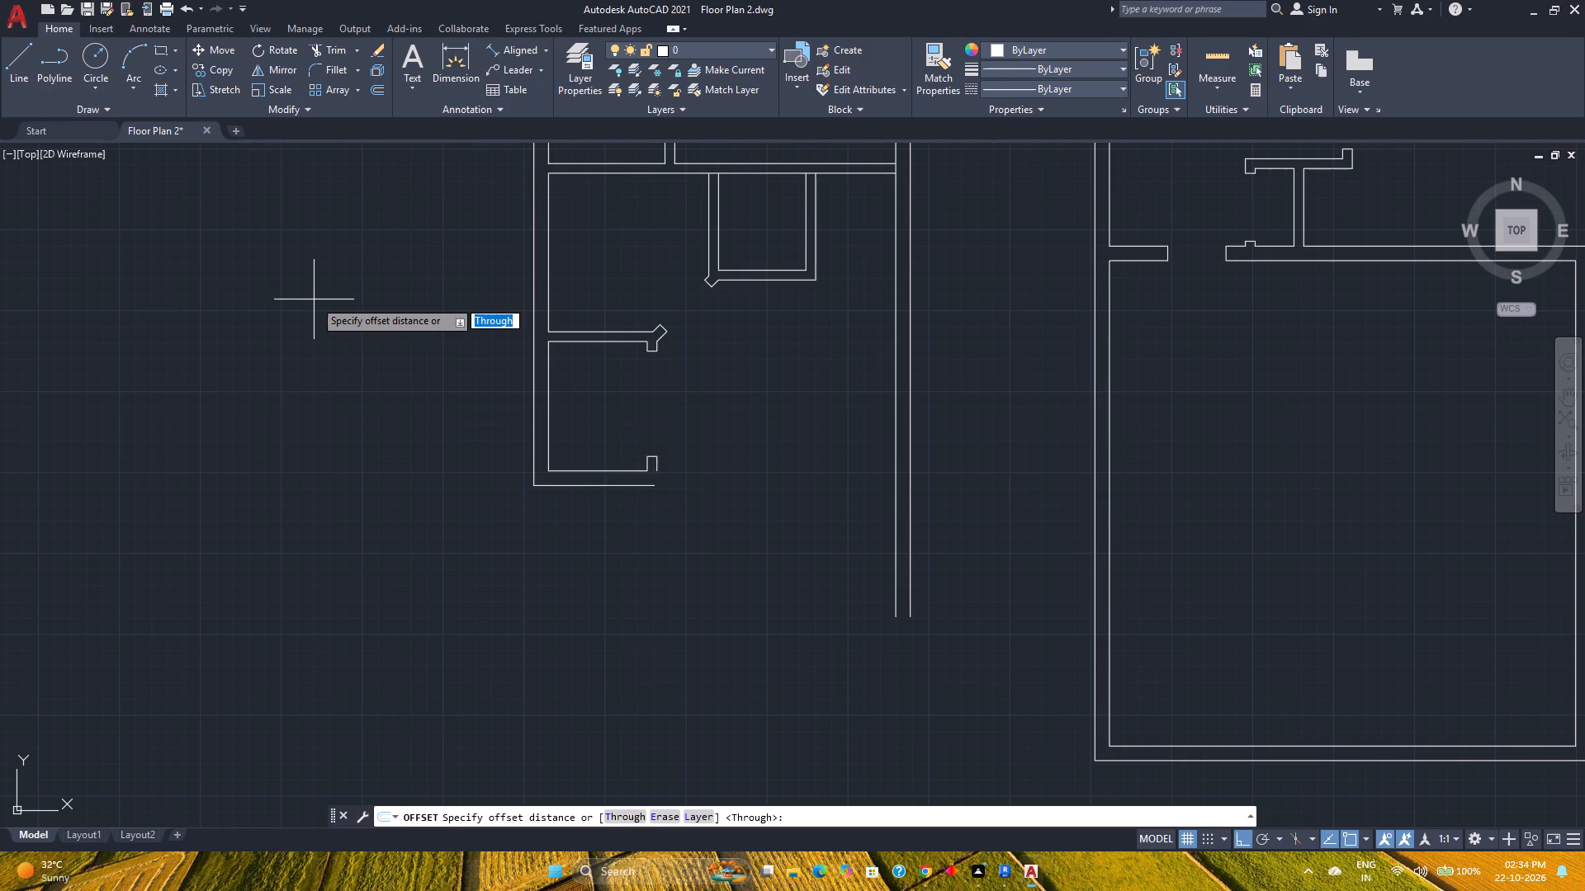
{"action": "type", "text": "13'6\""}
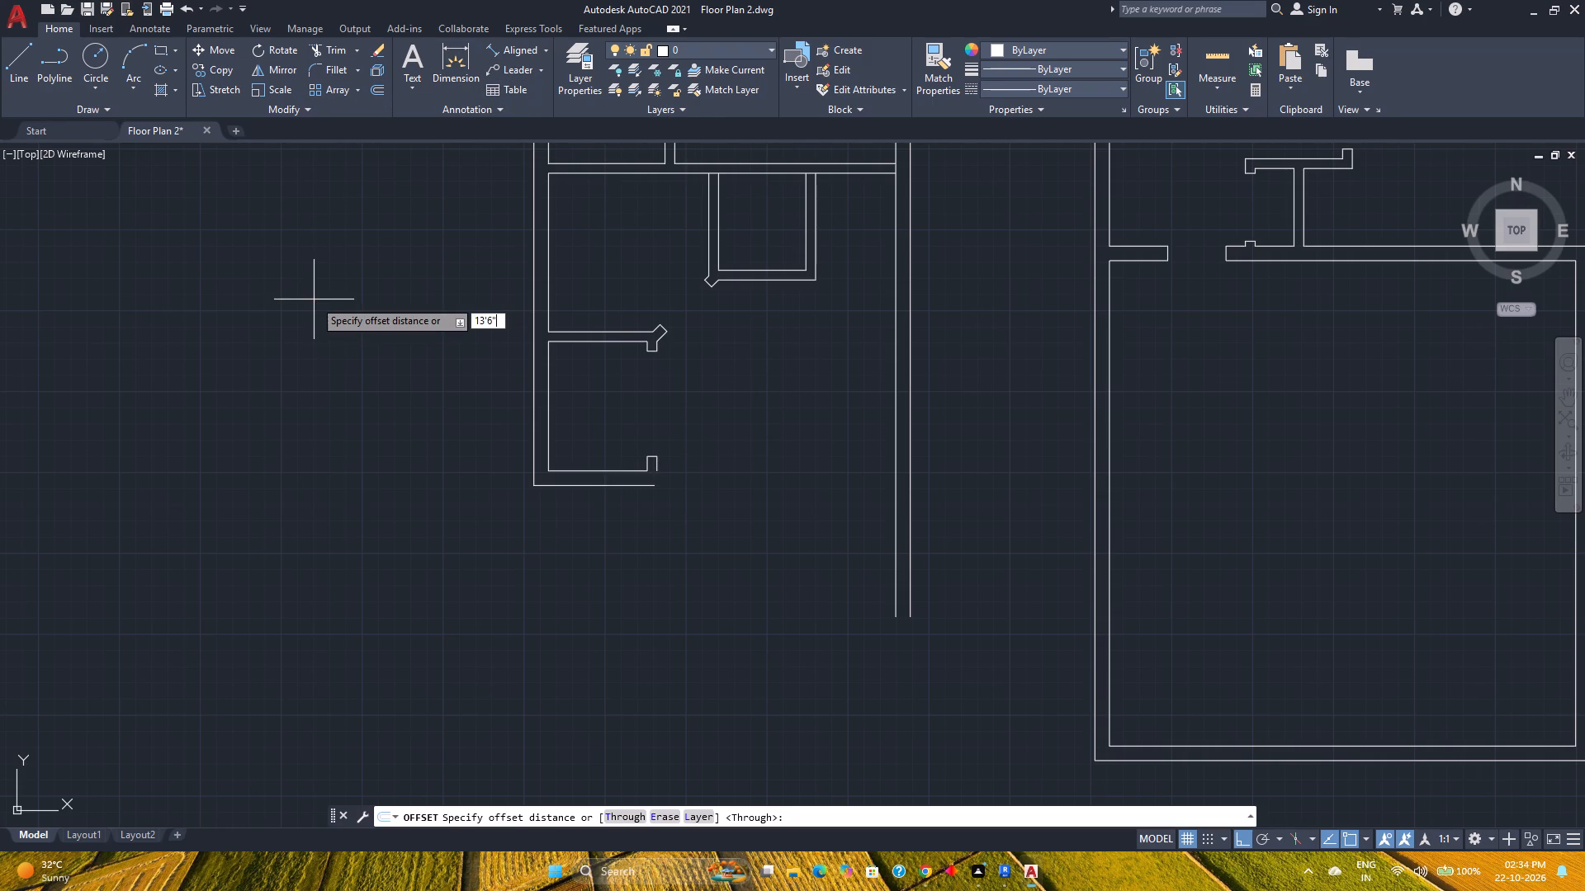
{"action": "key", "text": "Return"}
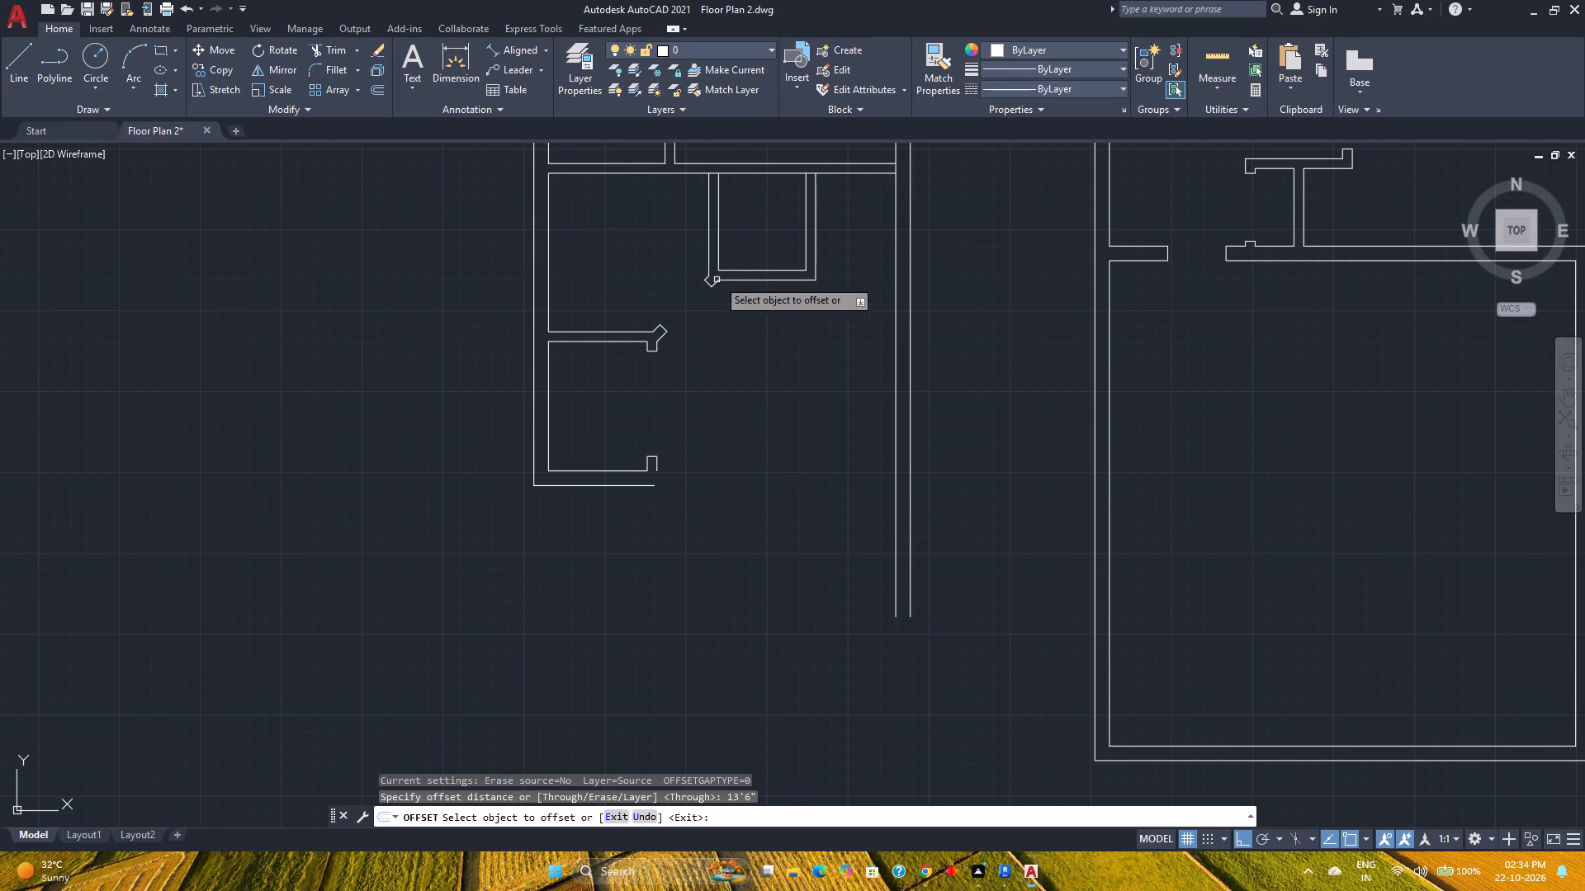
{"action": "left_click", "coordinate": [747, 280]}
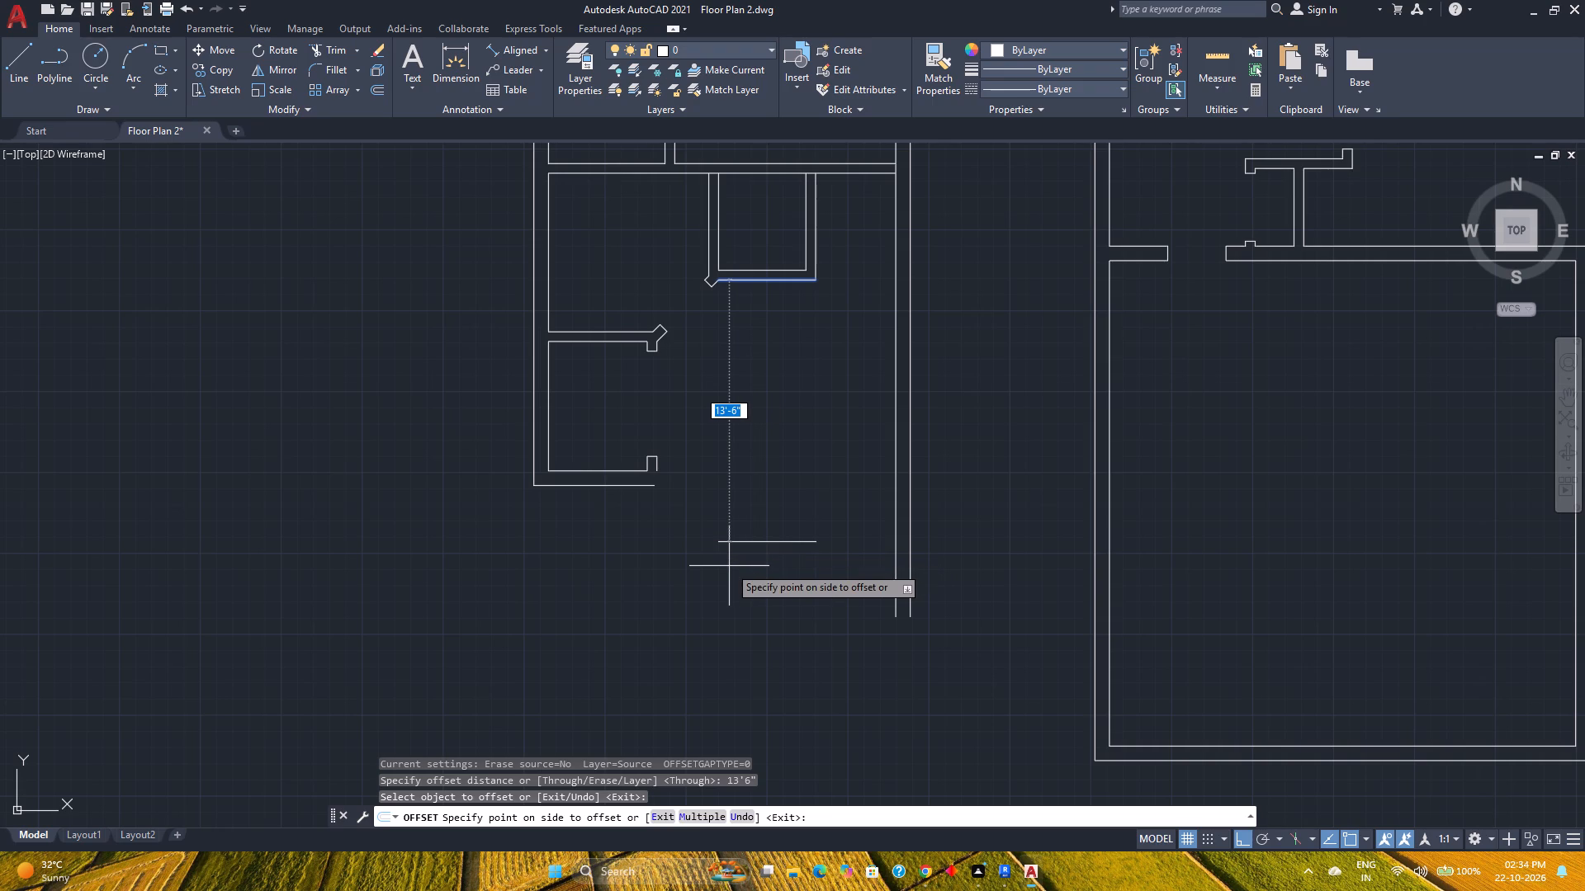
{"action": "type", "text": "14'6\""}
{"action": "key", "text": "Return"}
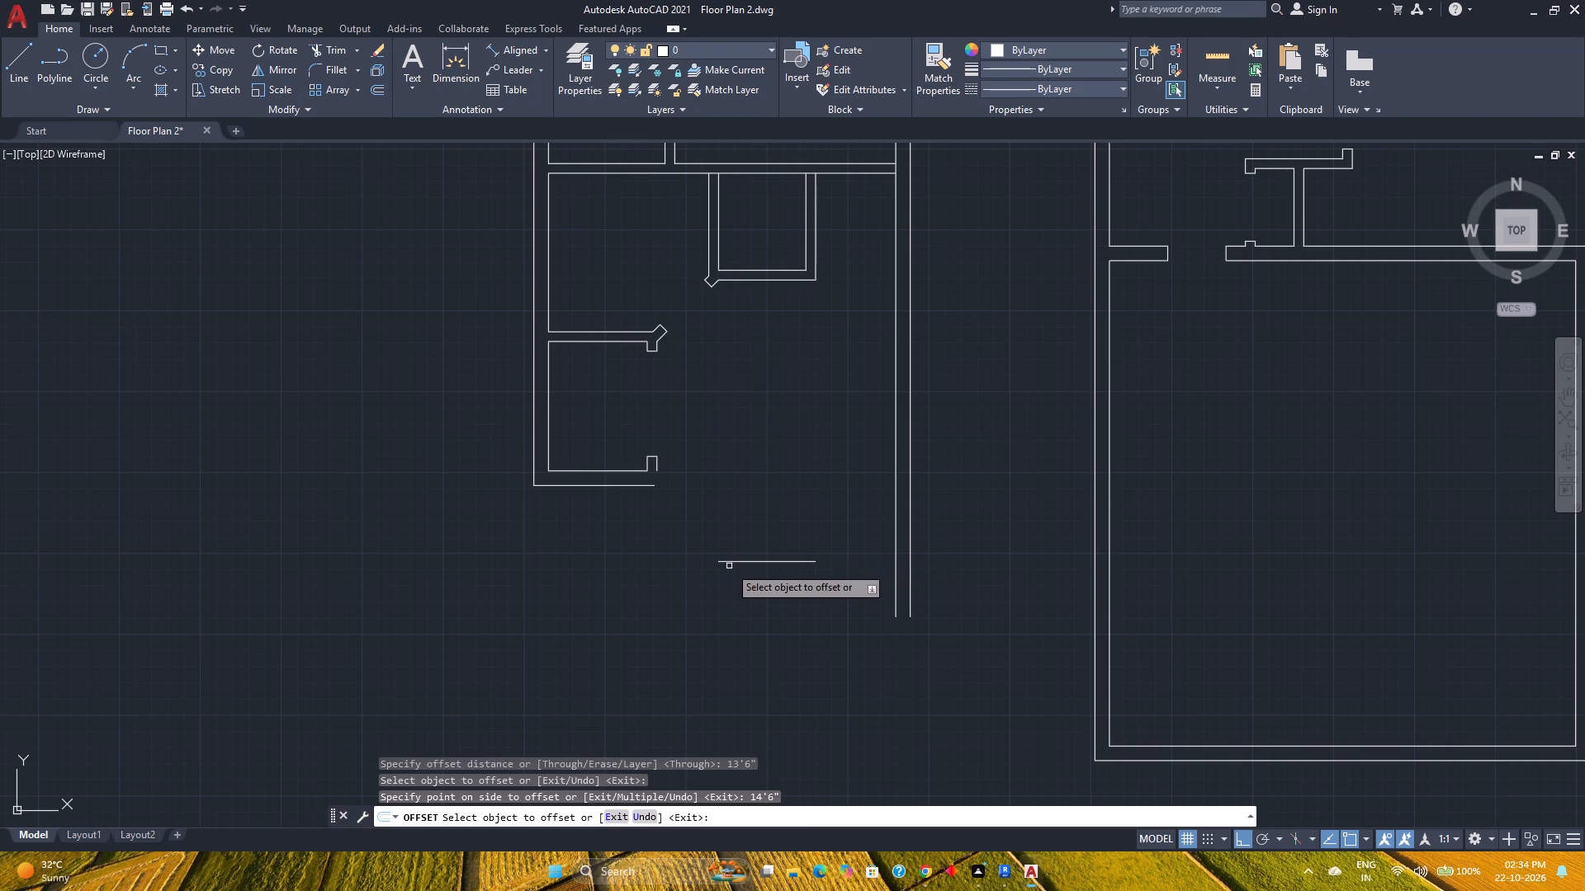
{"action": "left_click", "coordinate": [371, 93]}
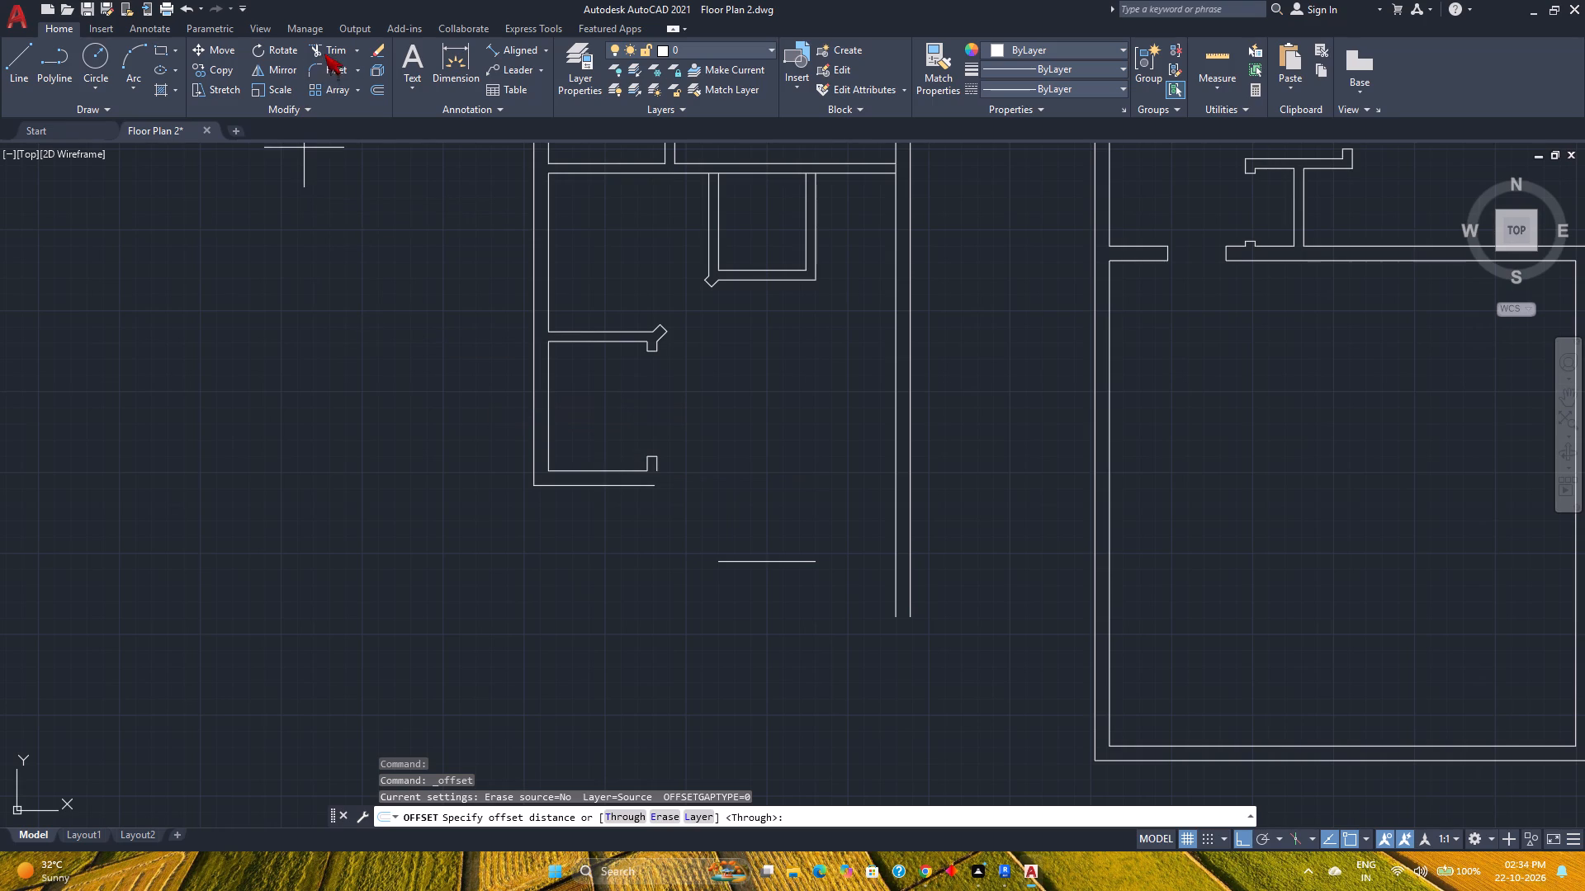
Fillet the offset line into sharp corners with the lower jamb stub's outer vertical line and the right wall's inner line.
{"action": "left_click", "coordinate": [325, 72]}
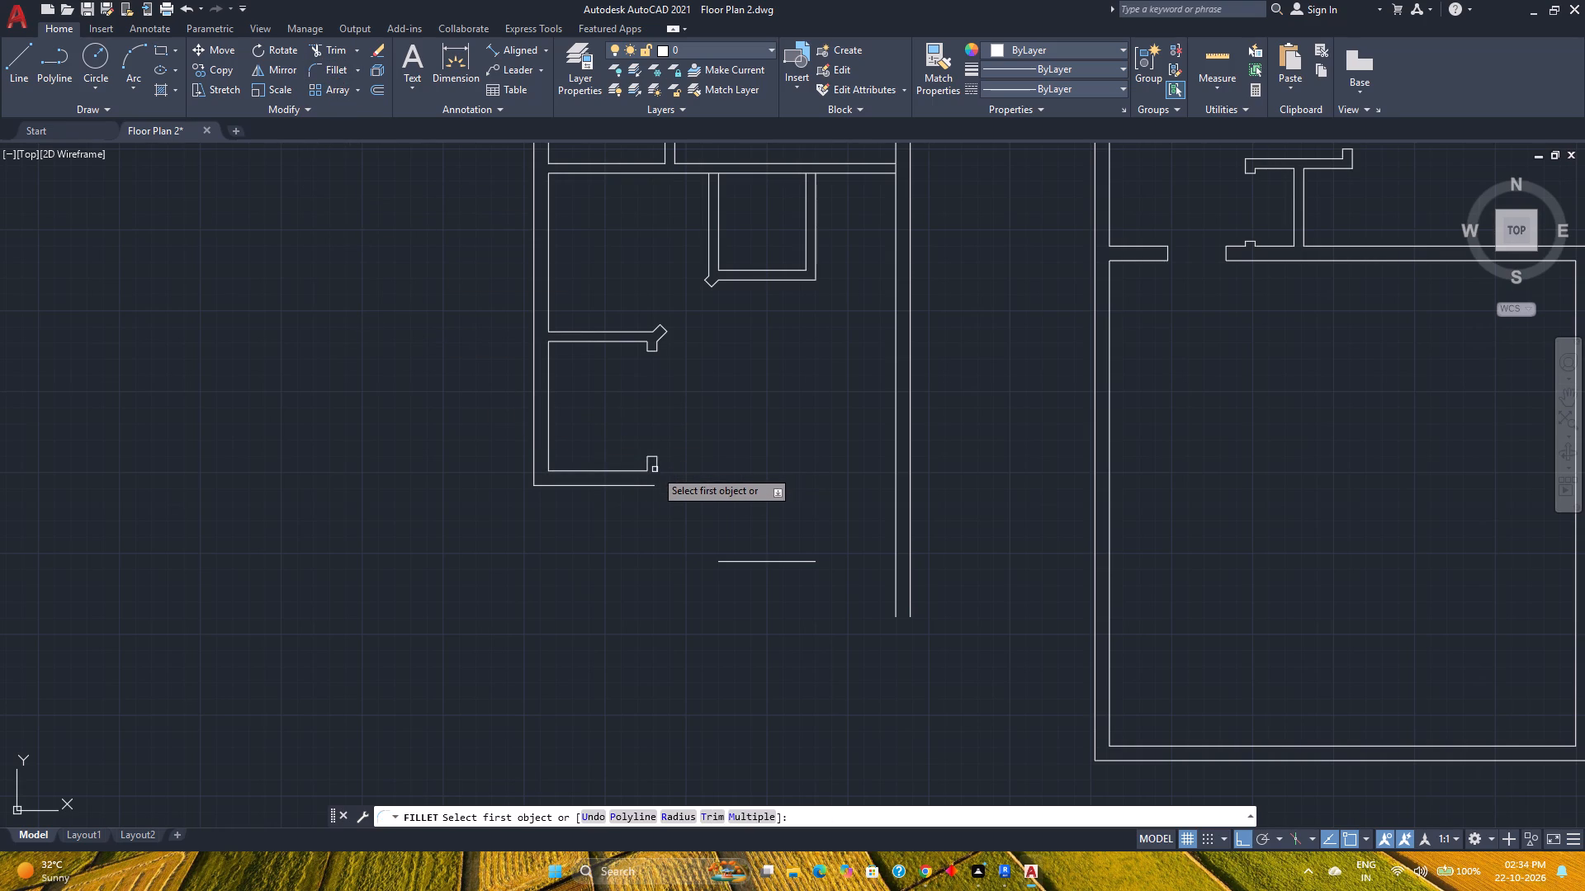
{"action": "left_click", "coordinate": [656, 468]}
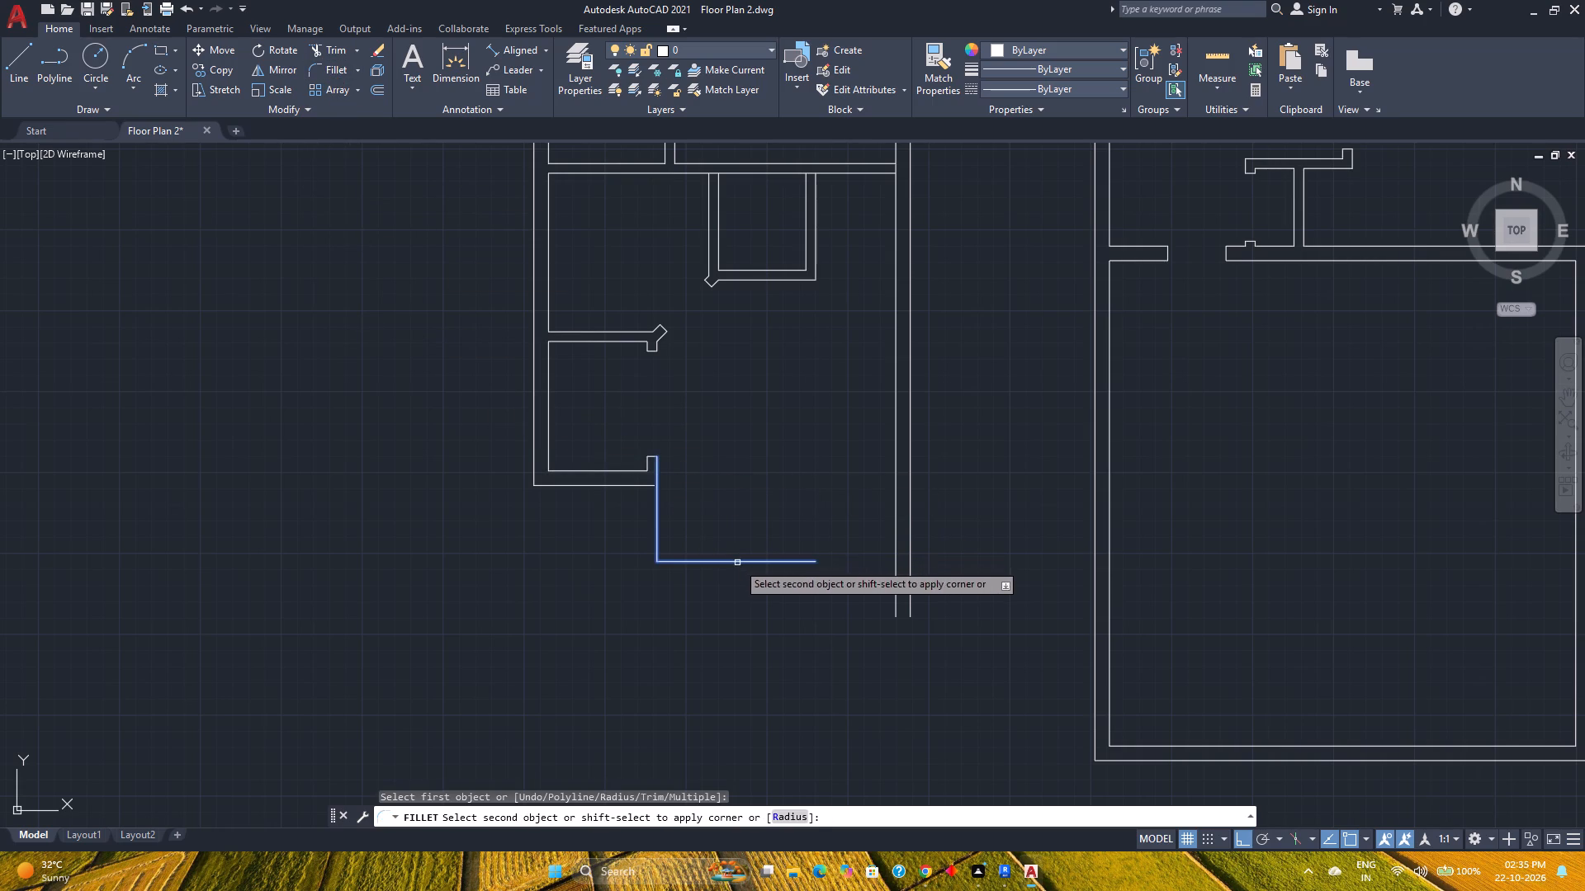
{"action": "left_click", "coordinate": [737, 563]}
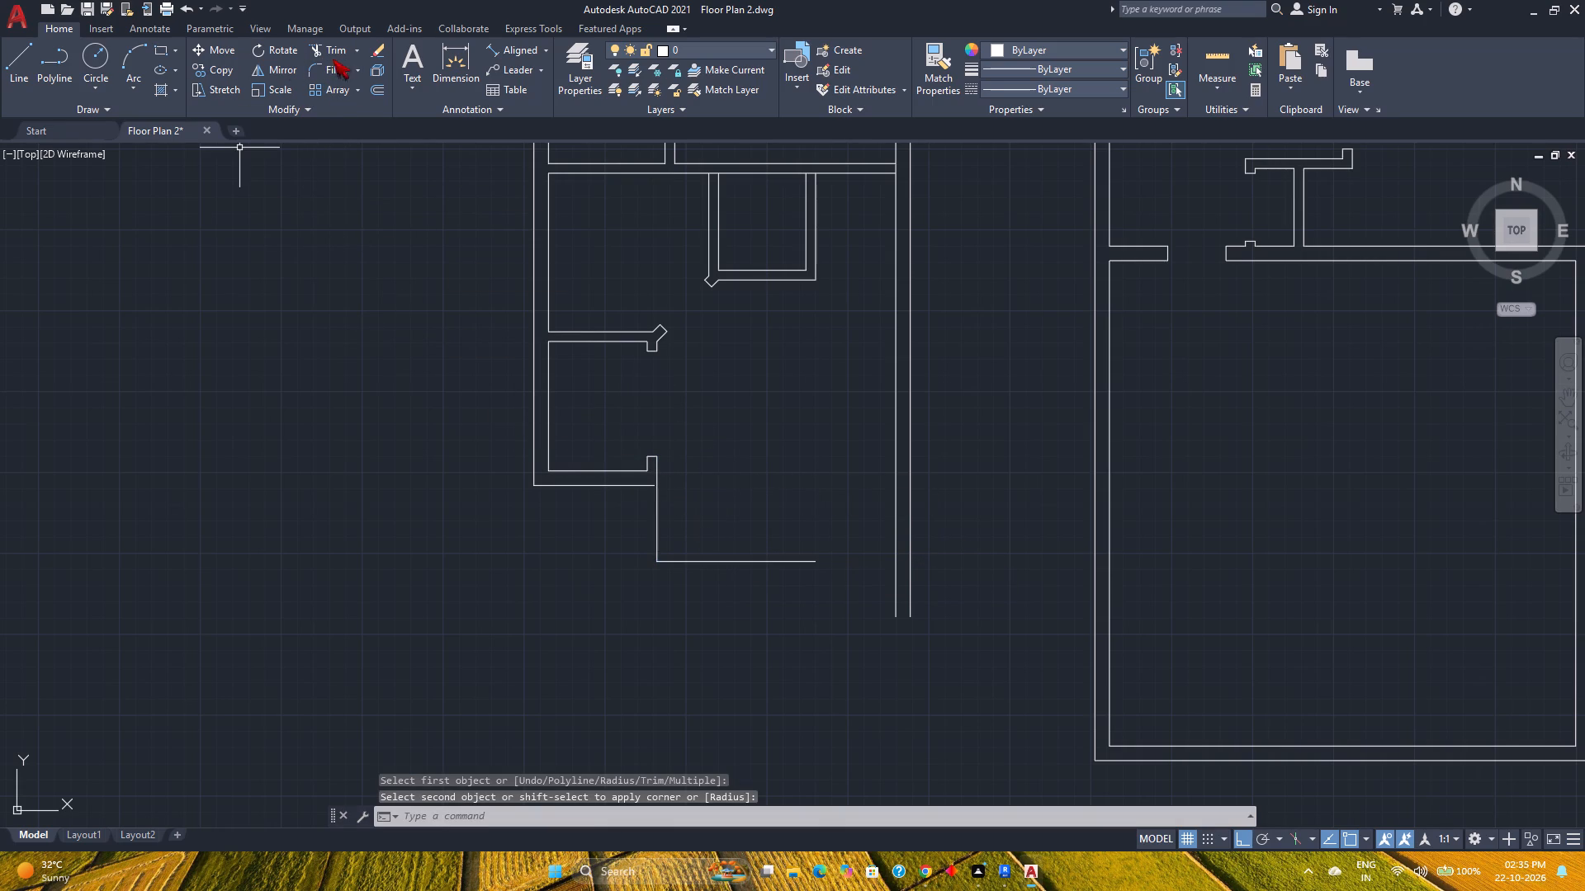
{"action": "left_click", "coordinate": [331, 72]}
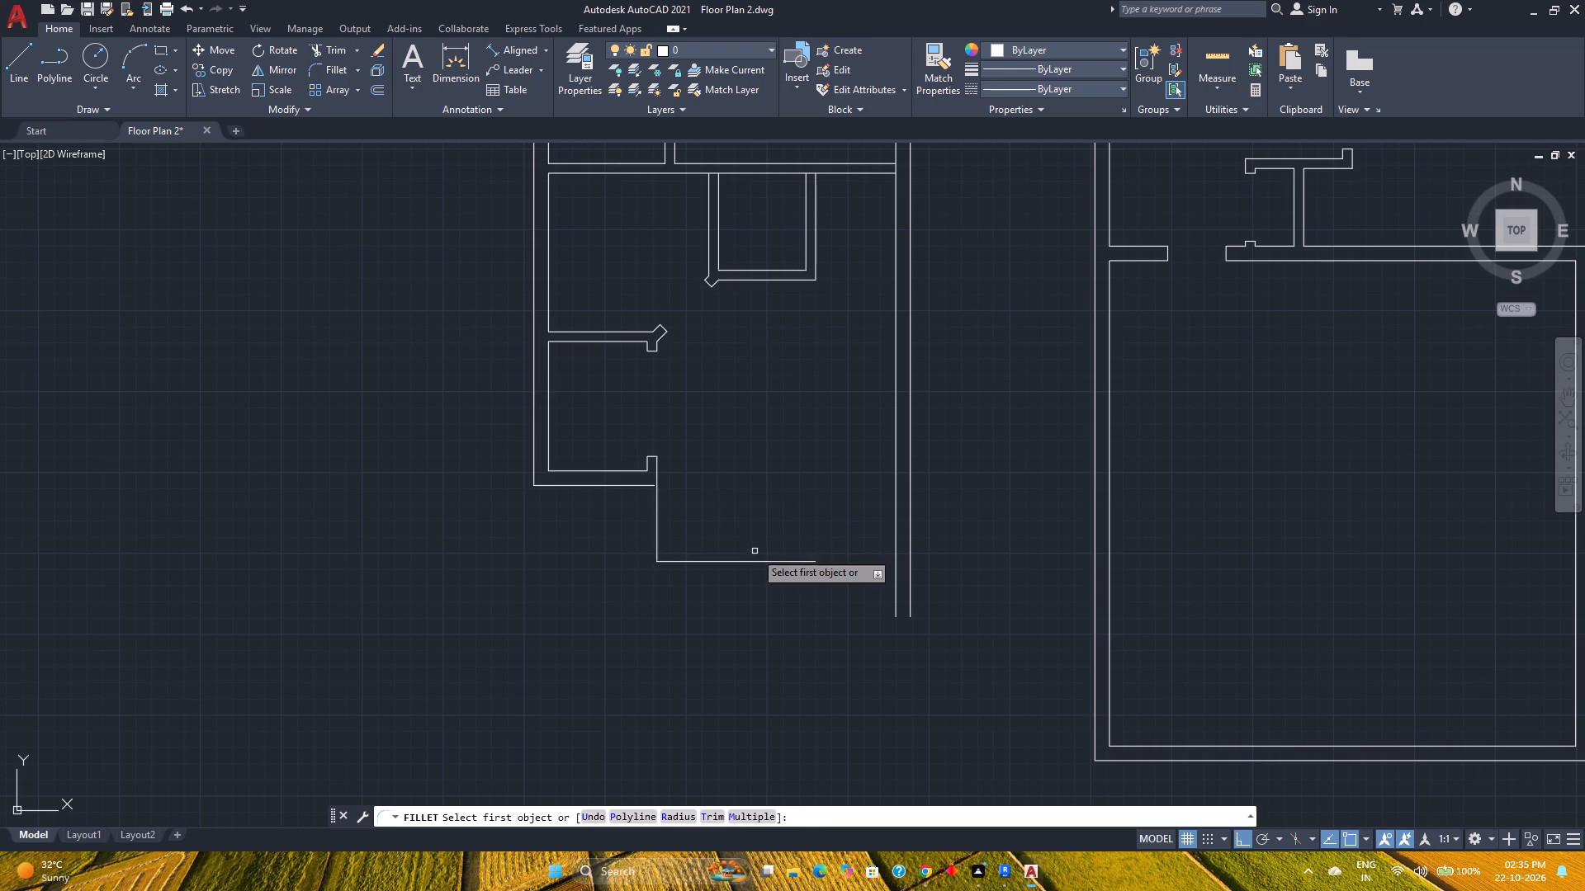
{"action": "left_click", "coordinate": [759, 560]}
{"action": "left_click", "coordinate": [897, 482]}
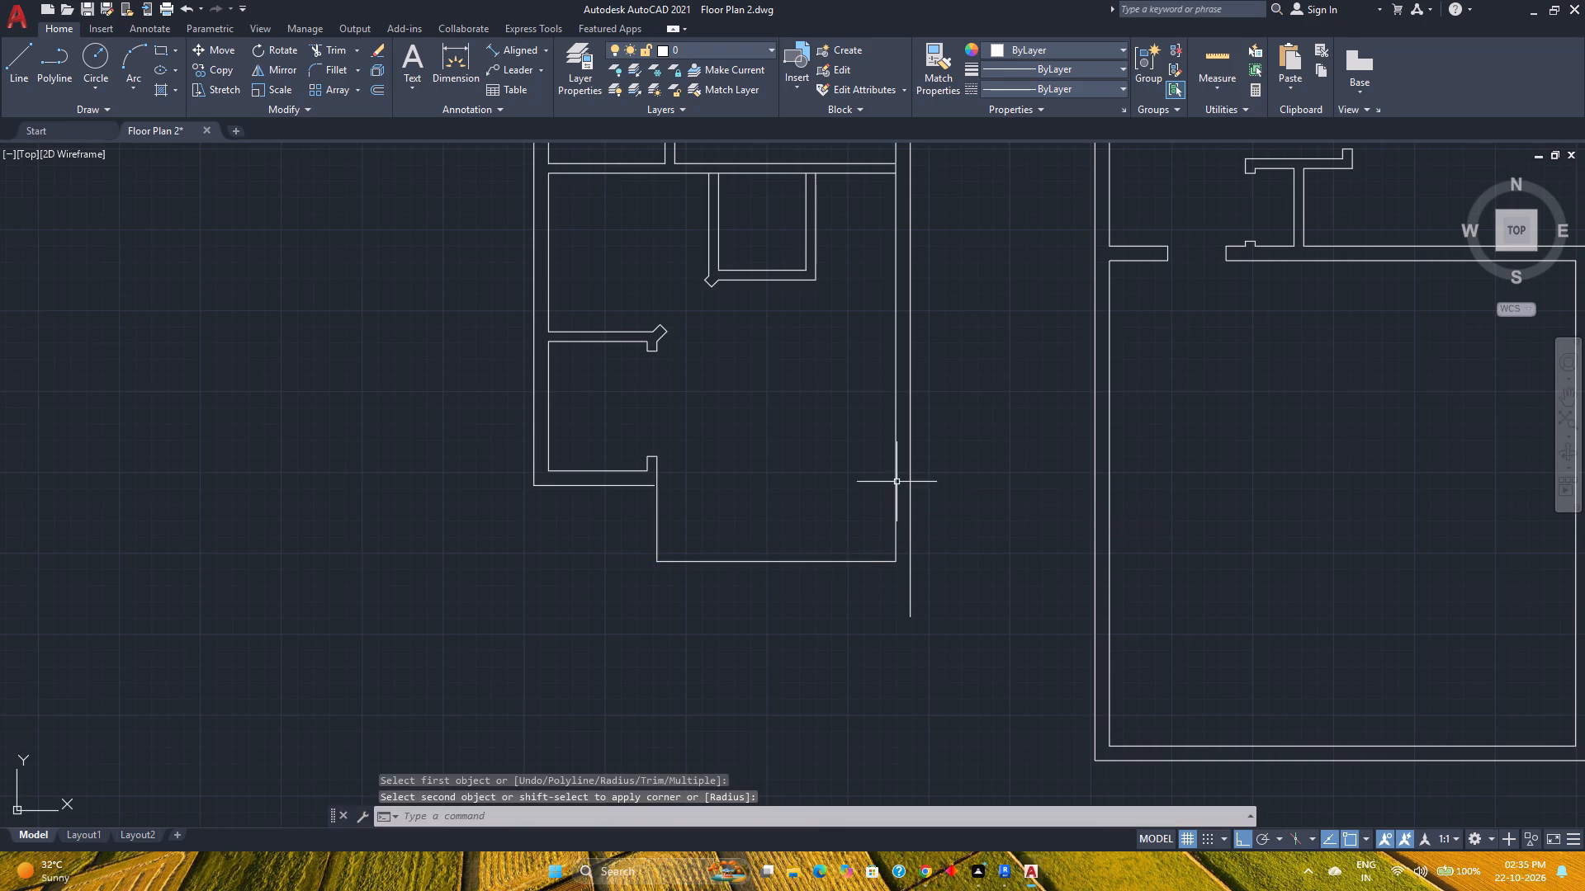
{"action": "key", "text": "Escape"}
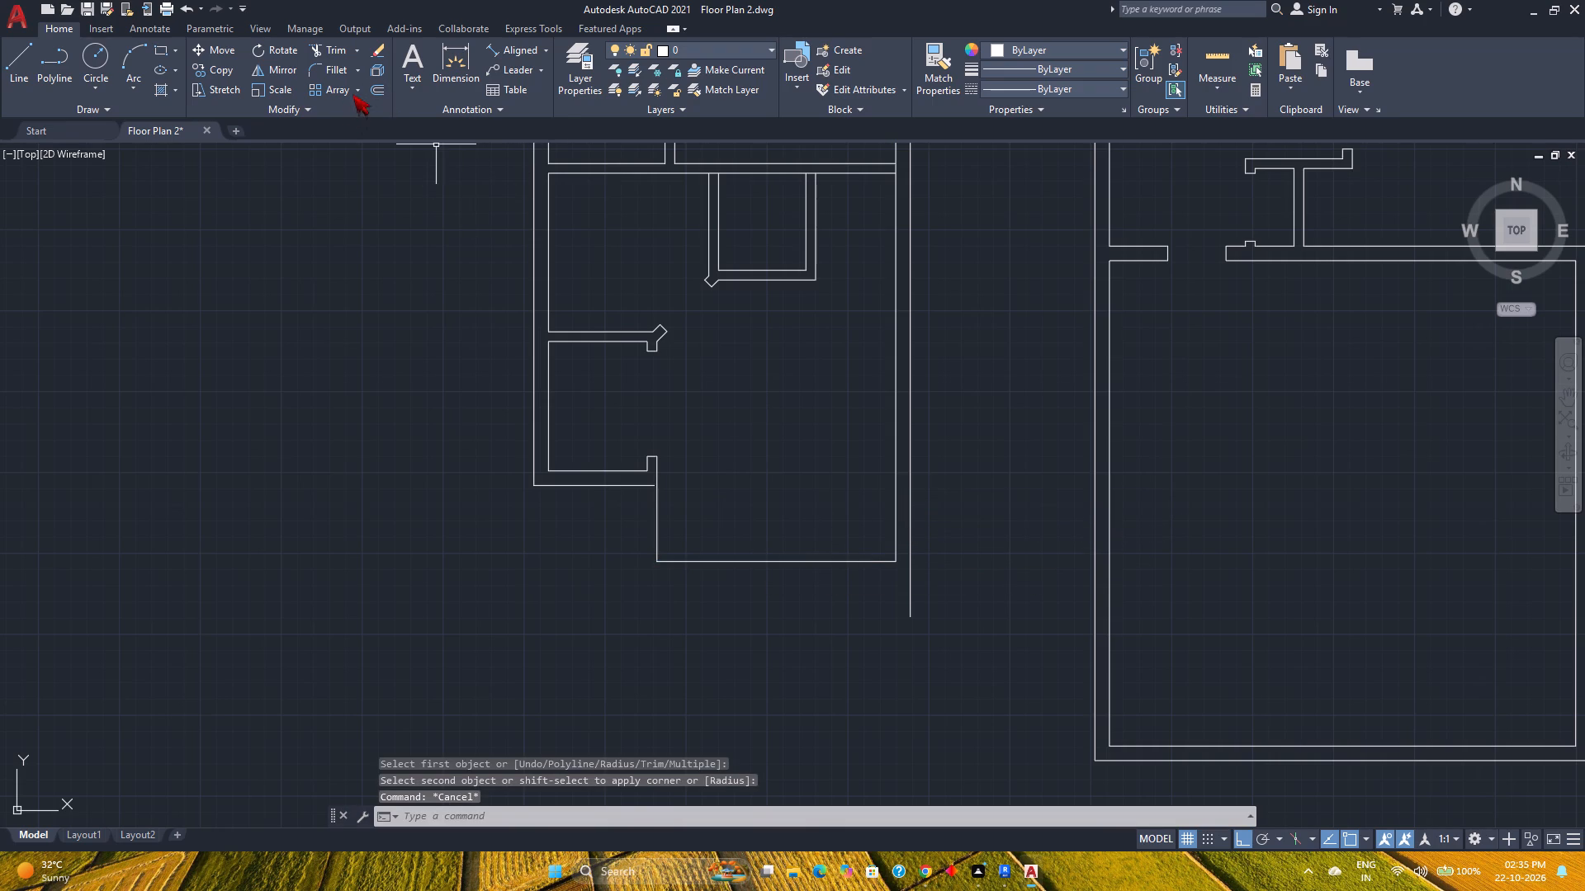
Offset the vertical wall line running down from the lower jamb stub 9" to the left.
{"action": "left_click", "coordinate": [386, 92]}
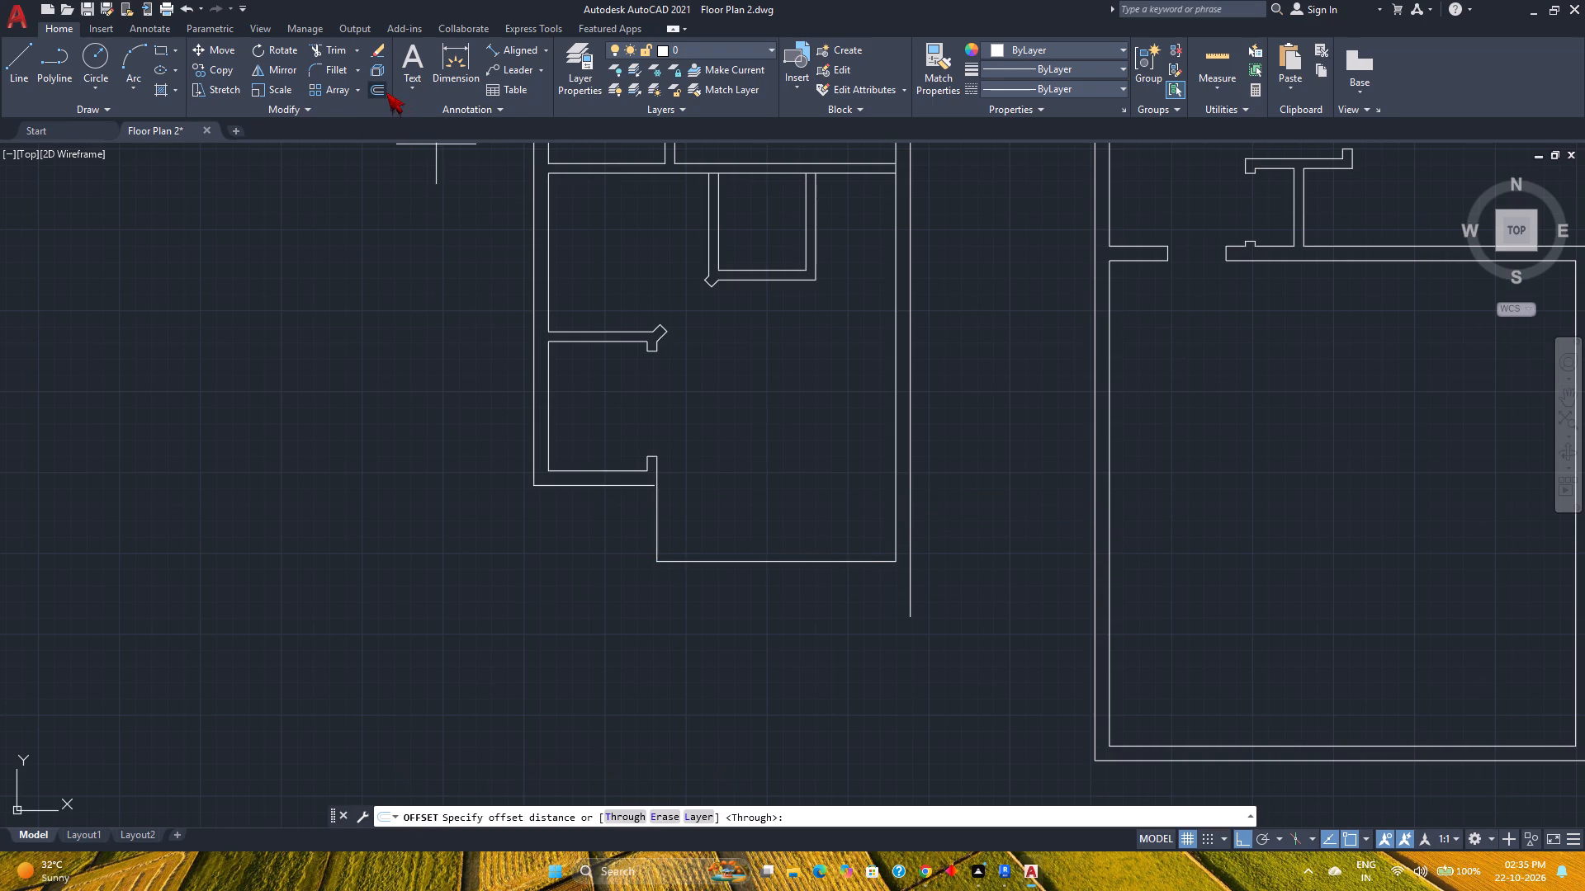
{"action": "left_click", "coordinate": [381, 90]}
{"action": "key", "text": "9"}
{"action": "key", "text": "Return"}
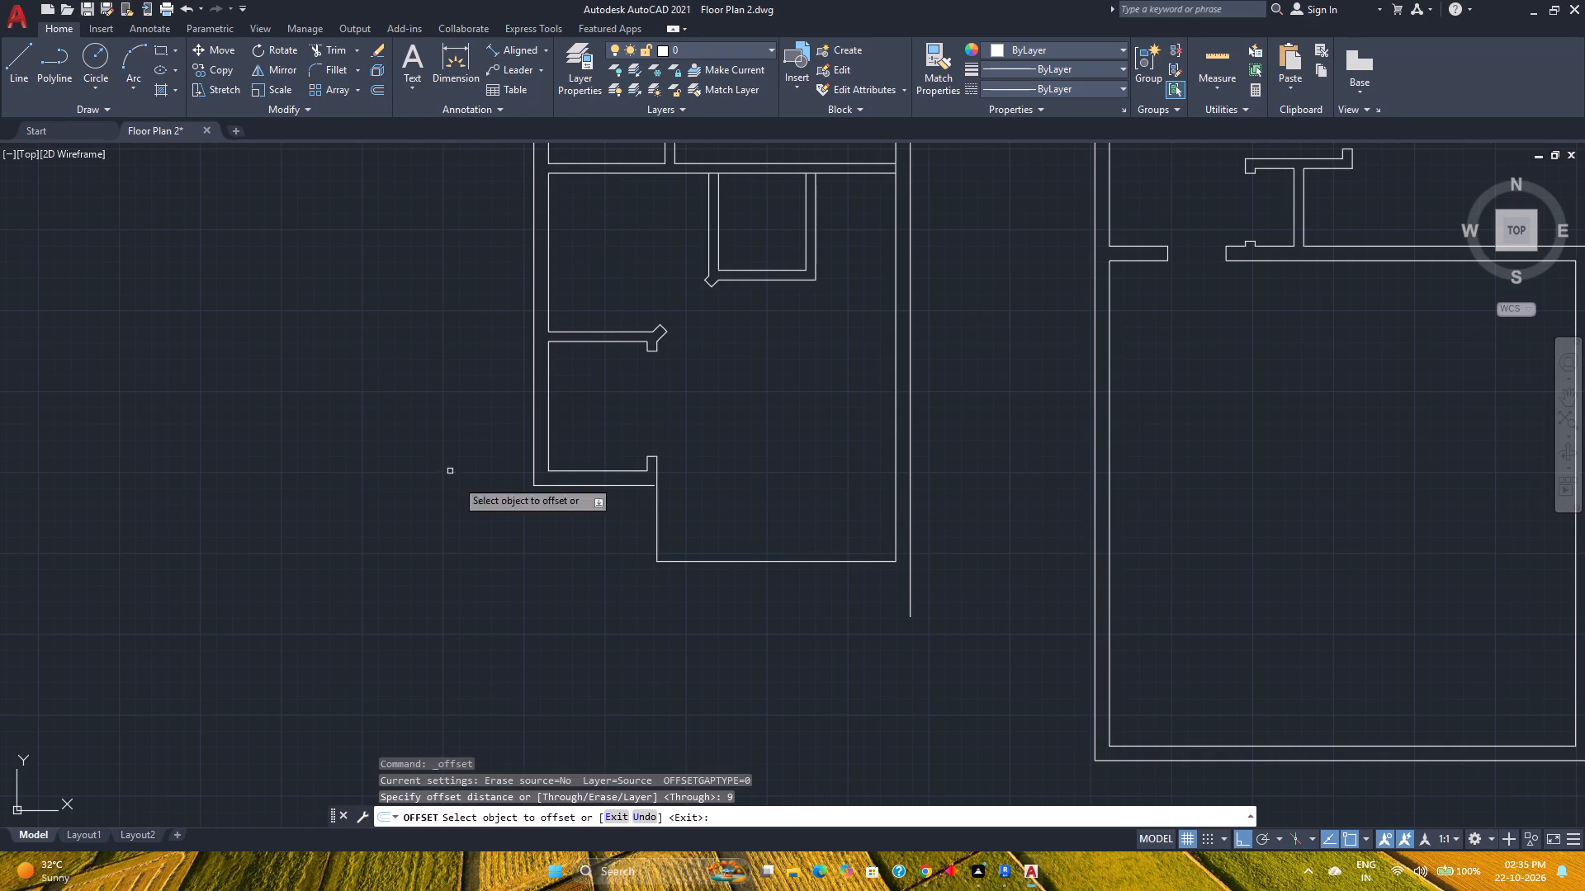
{"action": "scroll", "coordinate": [658, 520], "scroll_direction": "up", "scroll_amount": 2}
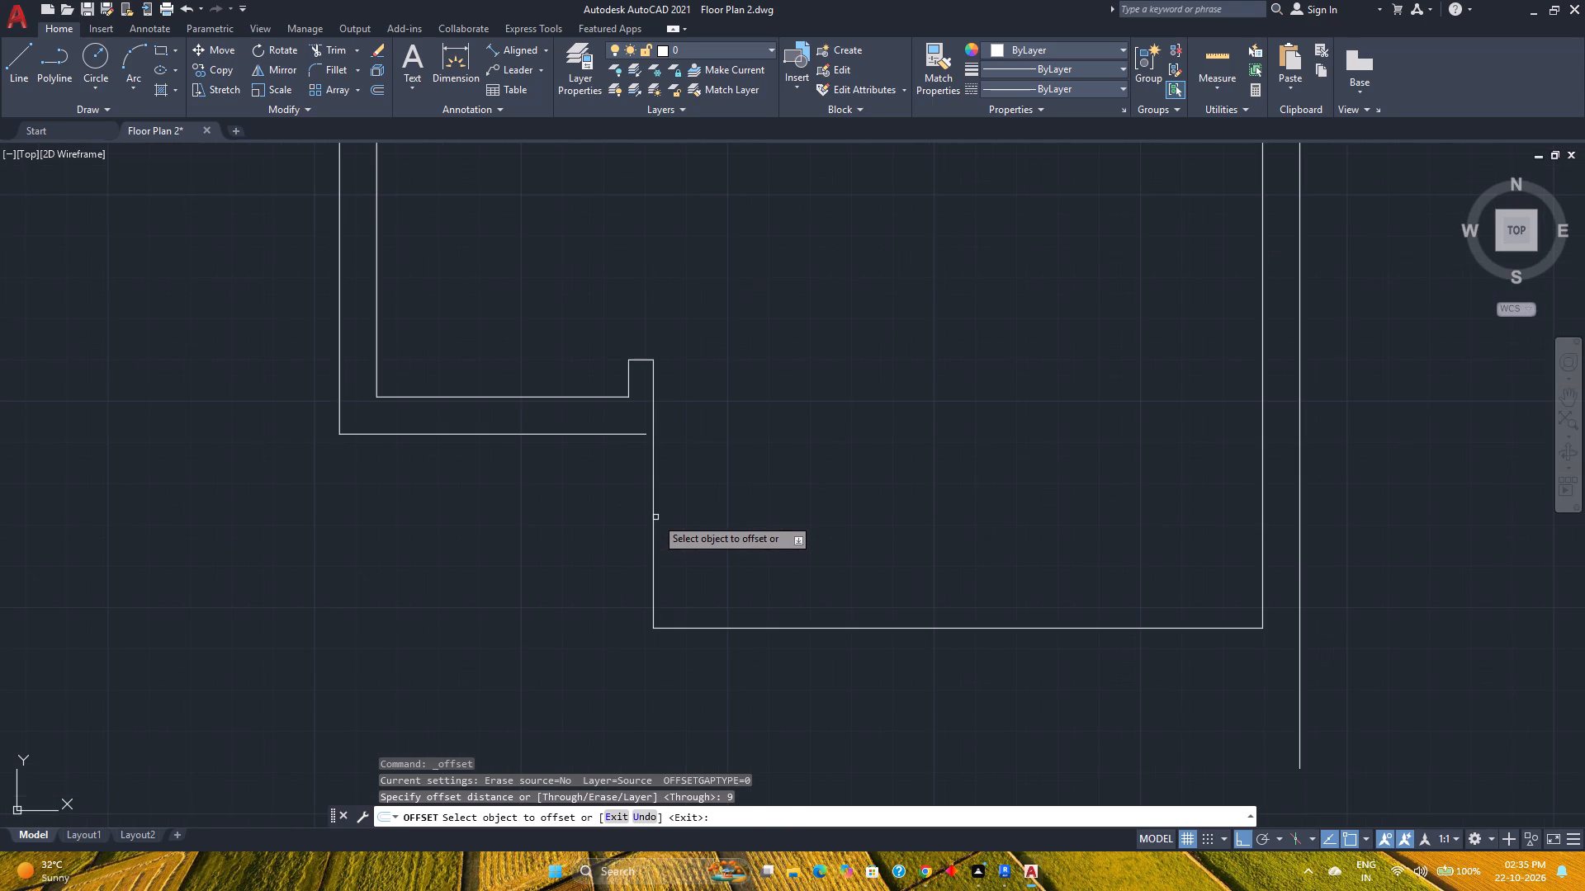
{"action": "left_click", "coordinate": [651, 517]}
{"action": "left_click", "coordinate": [555, 519]}
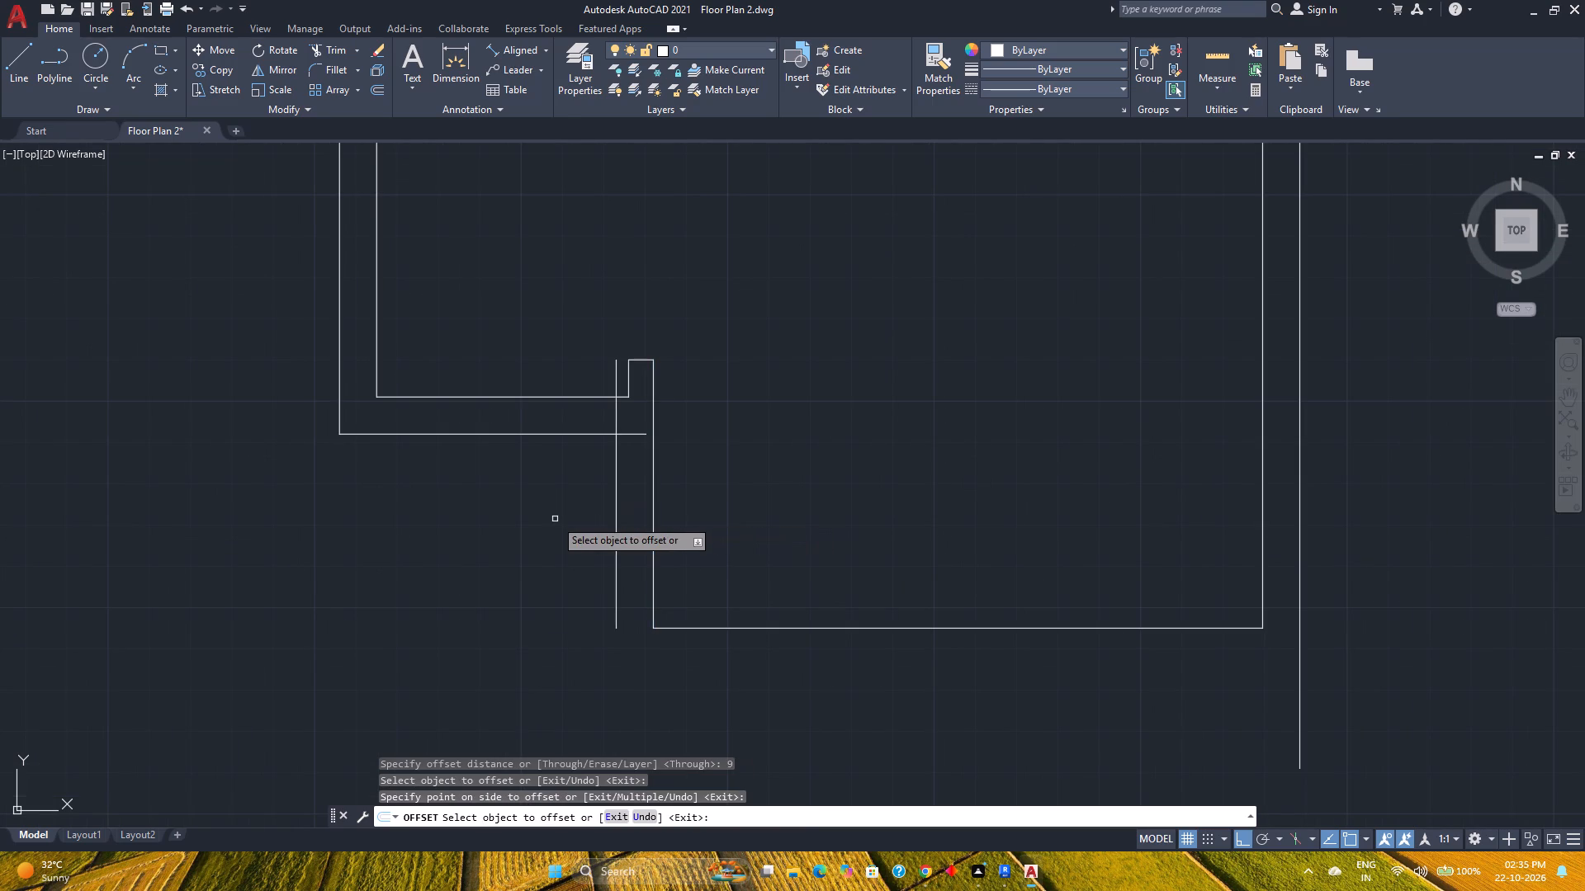
{"action": "key", "text": "Escape"}
Fillet the lower-left room's outer bottom wall line to the offset vertical line, forming a sharp corner.
{"action": "left_click", "coordinate": [331, 73]}
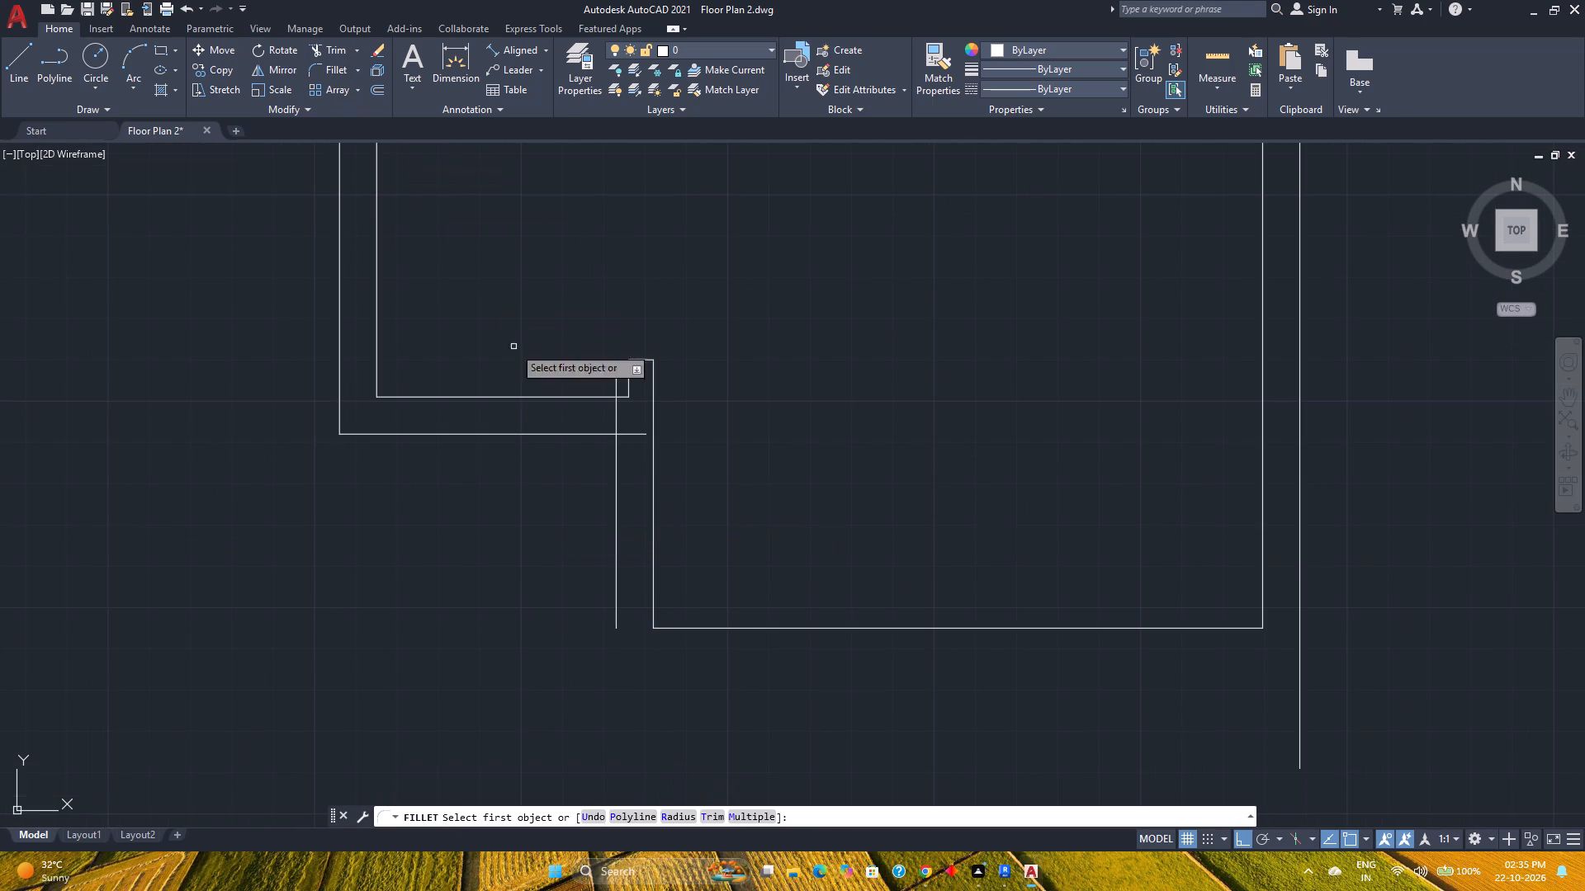
{"action": "left_click", "coordinate": [588, 436]}
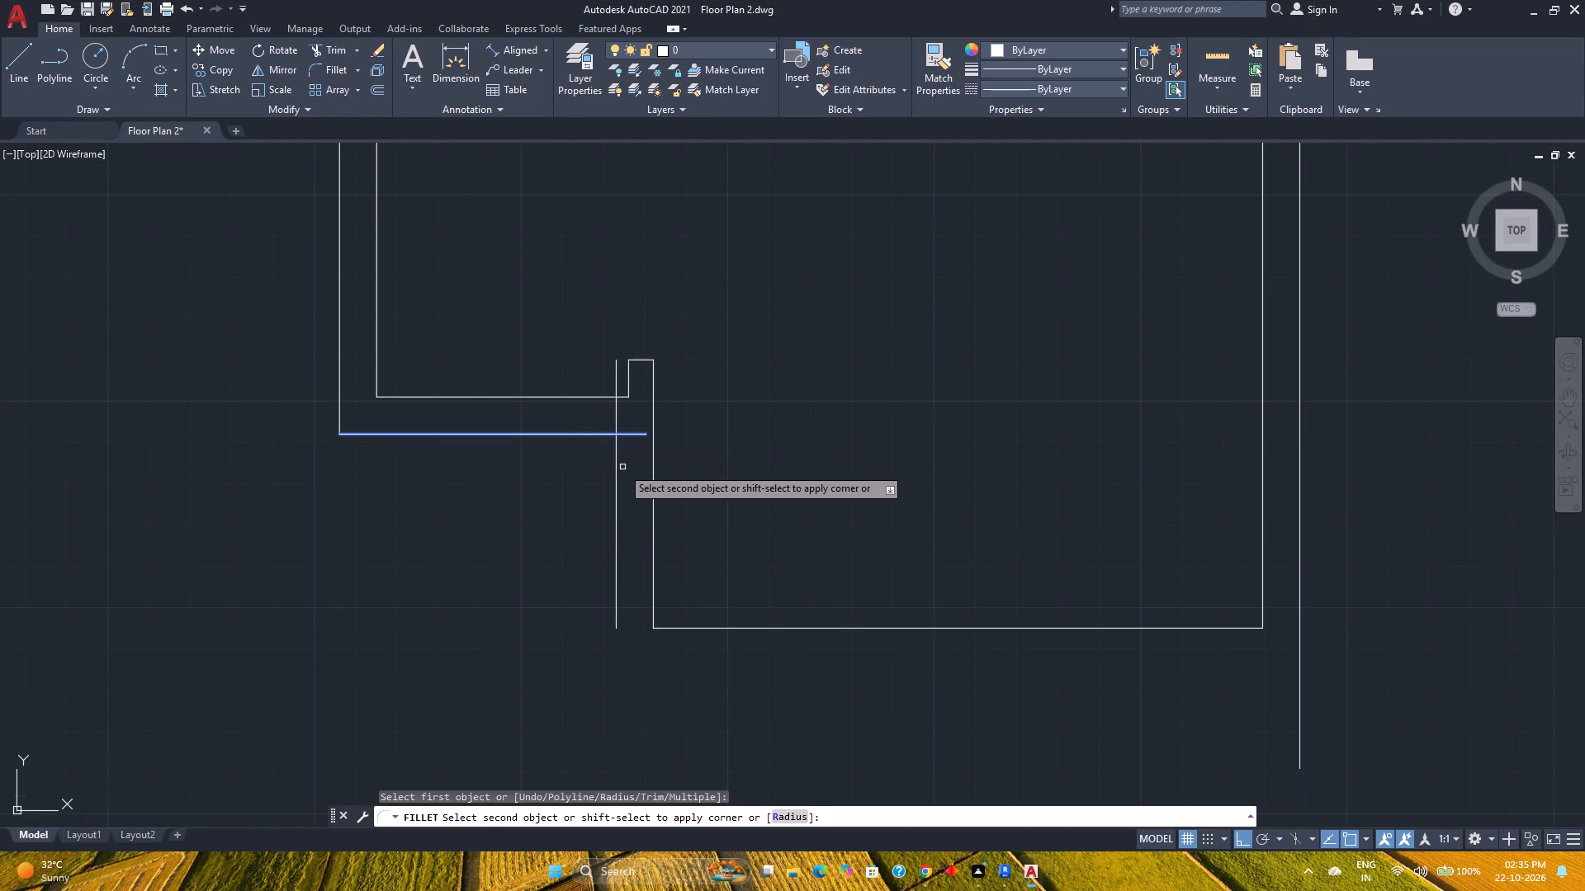
{"action": "left_click", "coordinate": [616, 466]}
{"action": "key", "text": "Escape"}
Stretch the lower end of the outer left vertical wall line 9" downward.
{"action": "scroll", "coordinate": [608, 491], "scroll_direction": "down", "scroll_amount": 2}
{"action": "middle_click_drag", "start_coordinate": [608, 491], "coordinate": [581, 442]}
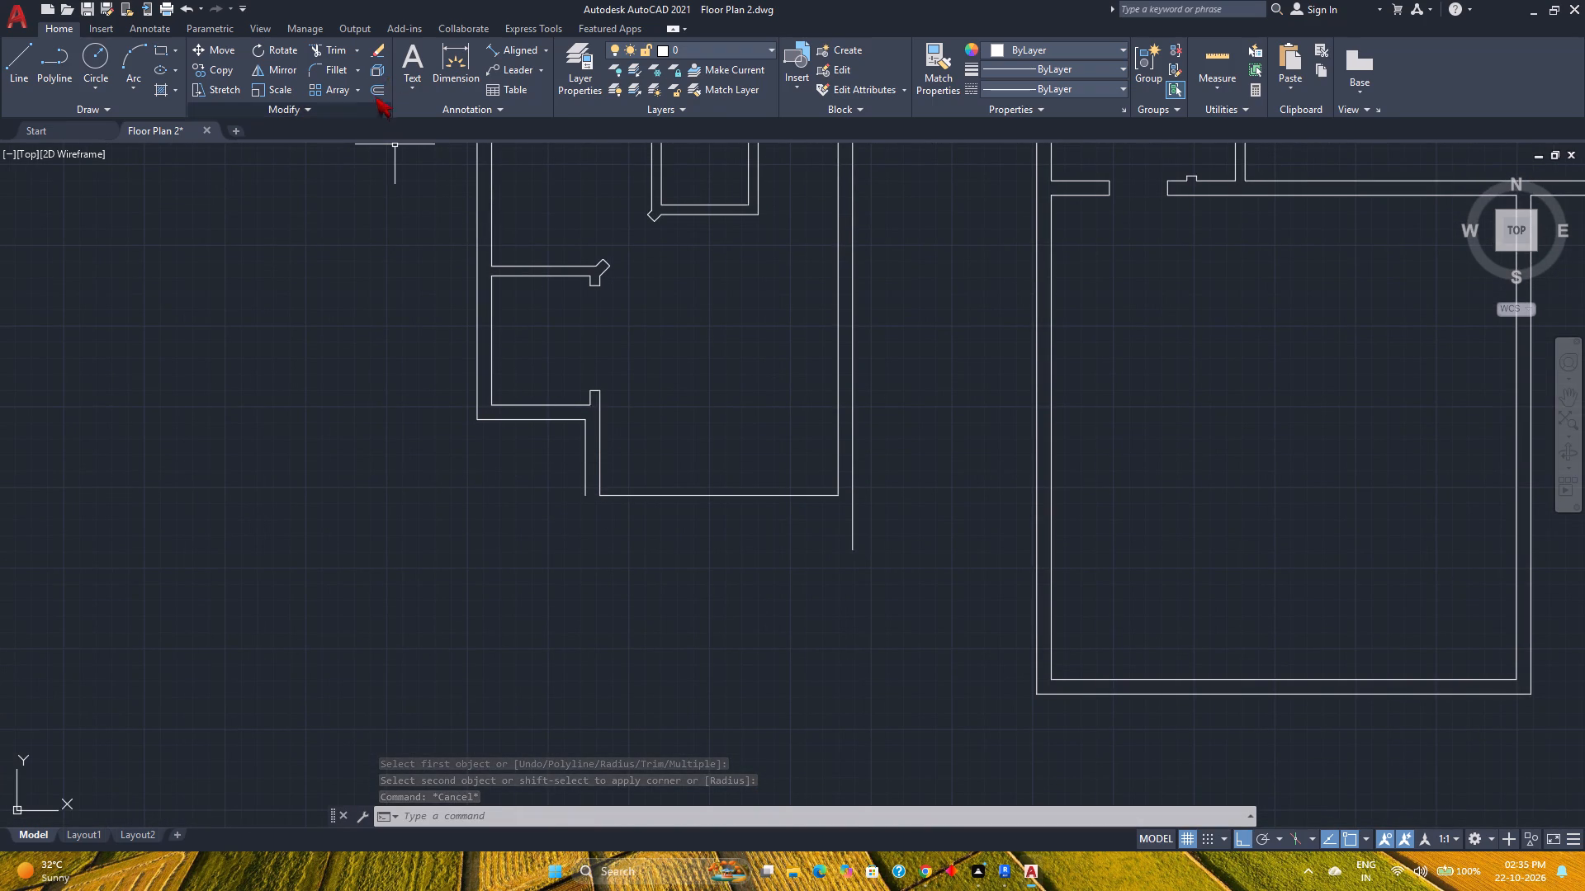
{"action": "middle_click_drag", "start_coordinate": [579, 505], "coordinate": [561, 453]}
{"action": "scroll", "coordinate": [562, 449], "scroll_direction": "up", "scroll_amount": 3}
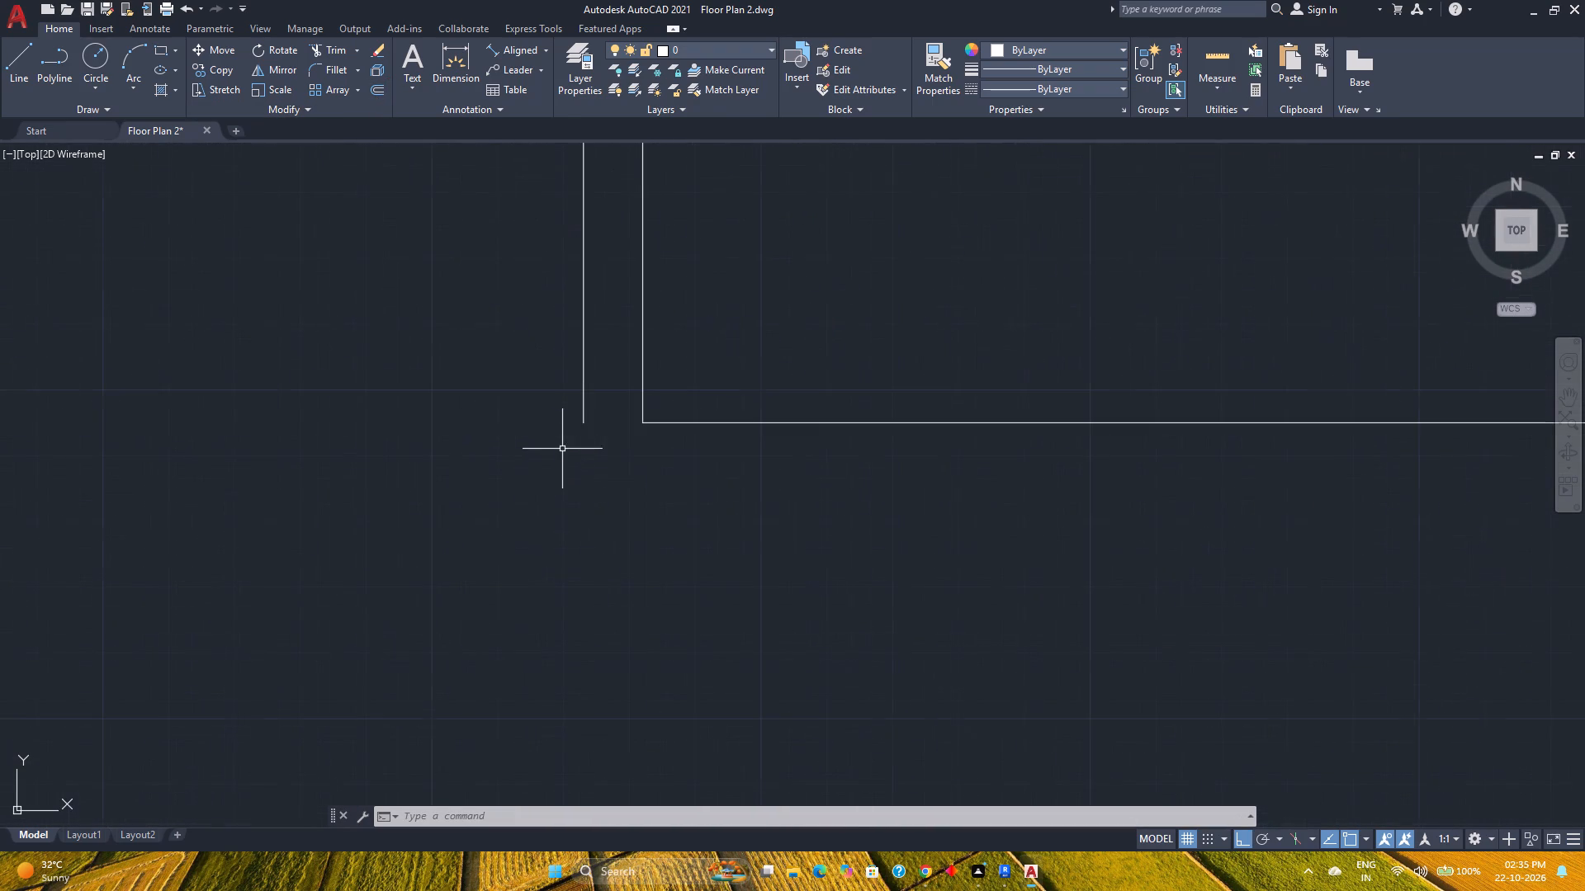
{"action": "left_click", "coordinate": [583, 422]}
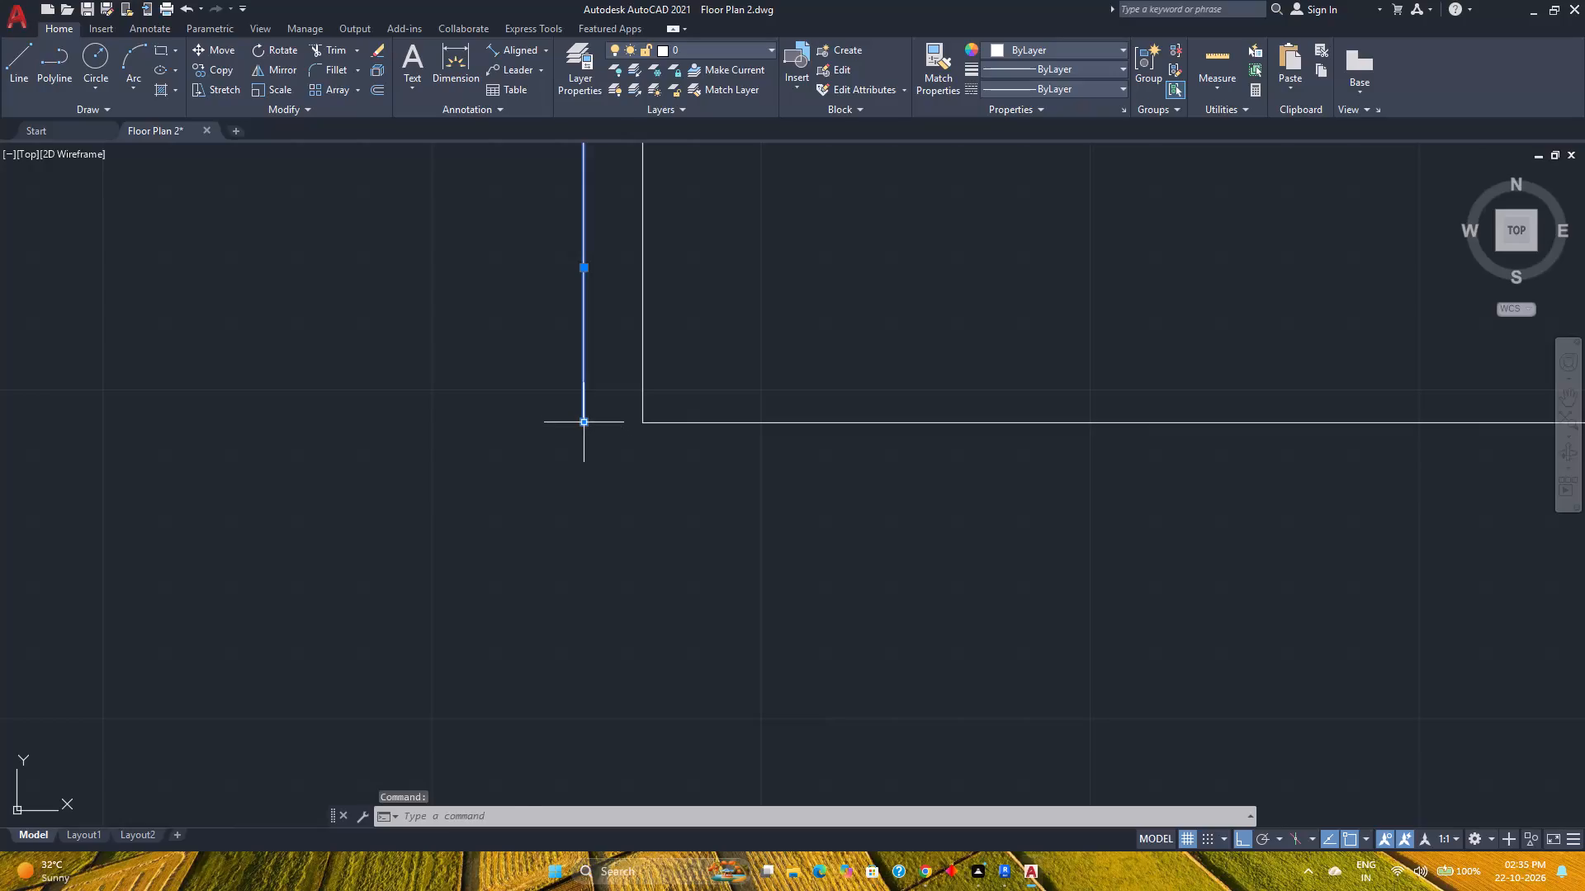
{"action": "left_click", "coordinate": [585, 426]}
{"action": "key", "text": "9"}
{"action": "key", "text": "Return"}
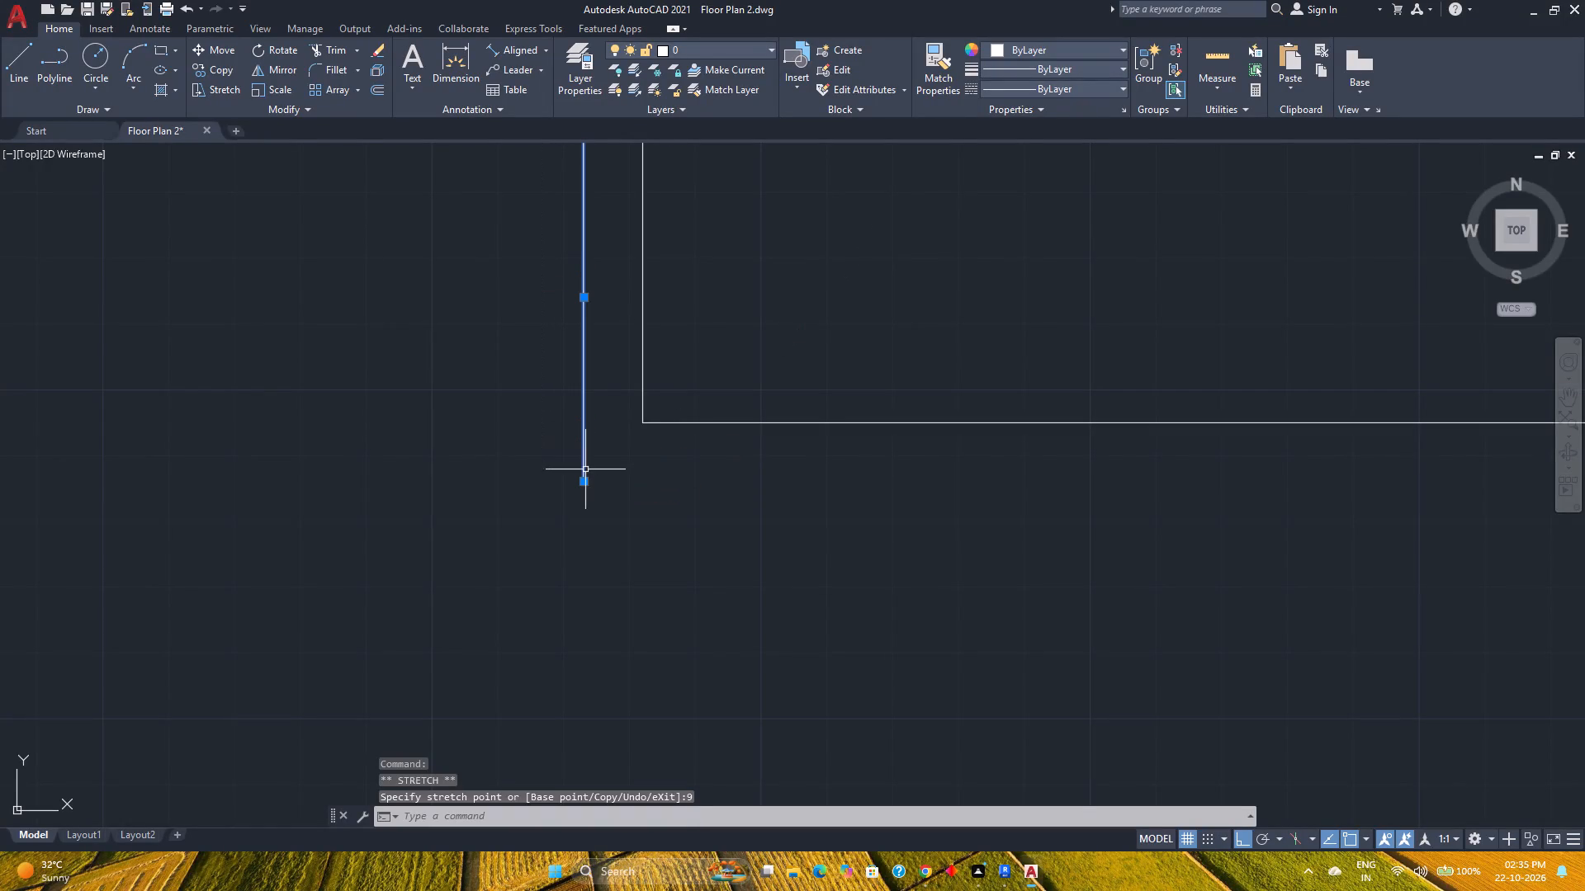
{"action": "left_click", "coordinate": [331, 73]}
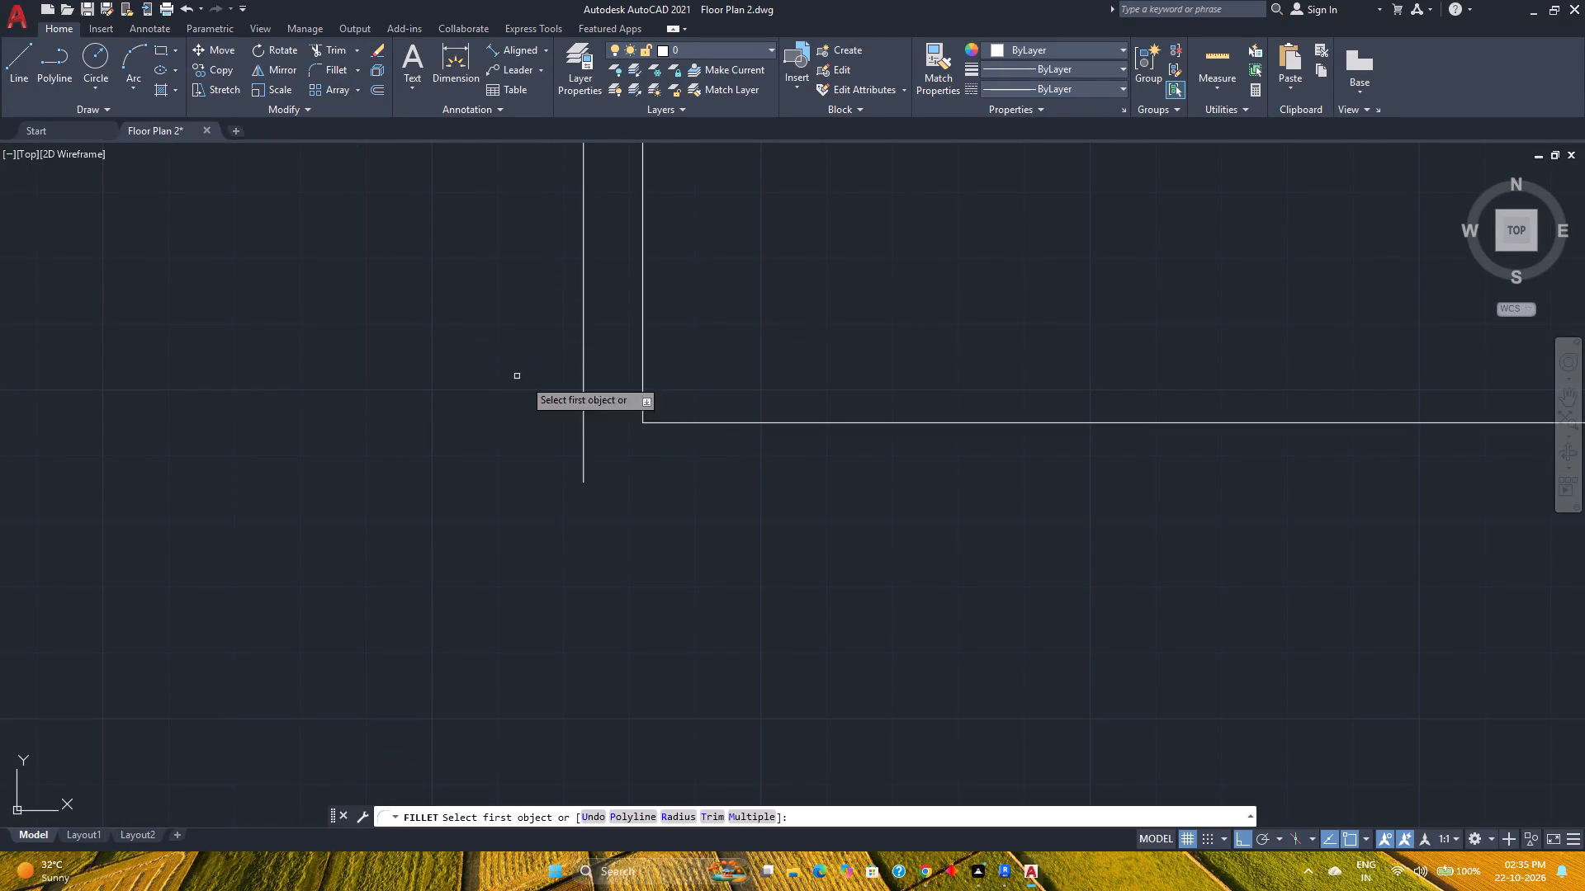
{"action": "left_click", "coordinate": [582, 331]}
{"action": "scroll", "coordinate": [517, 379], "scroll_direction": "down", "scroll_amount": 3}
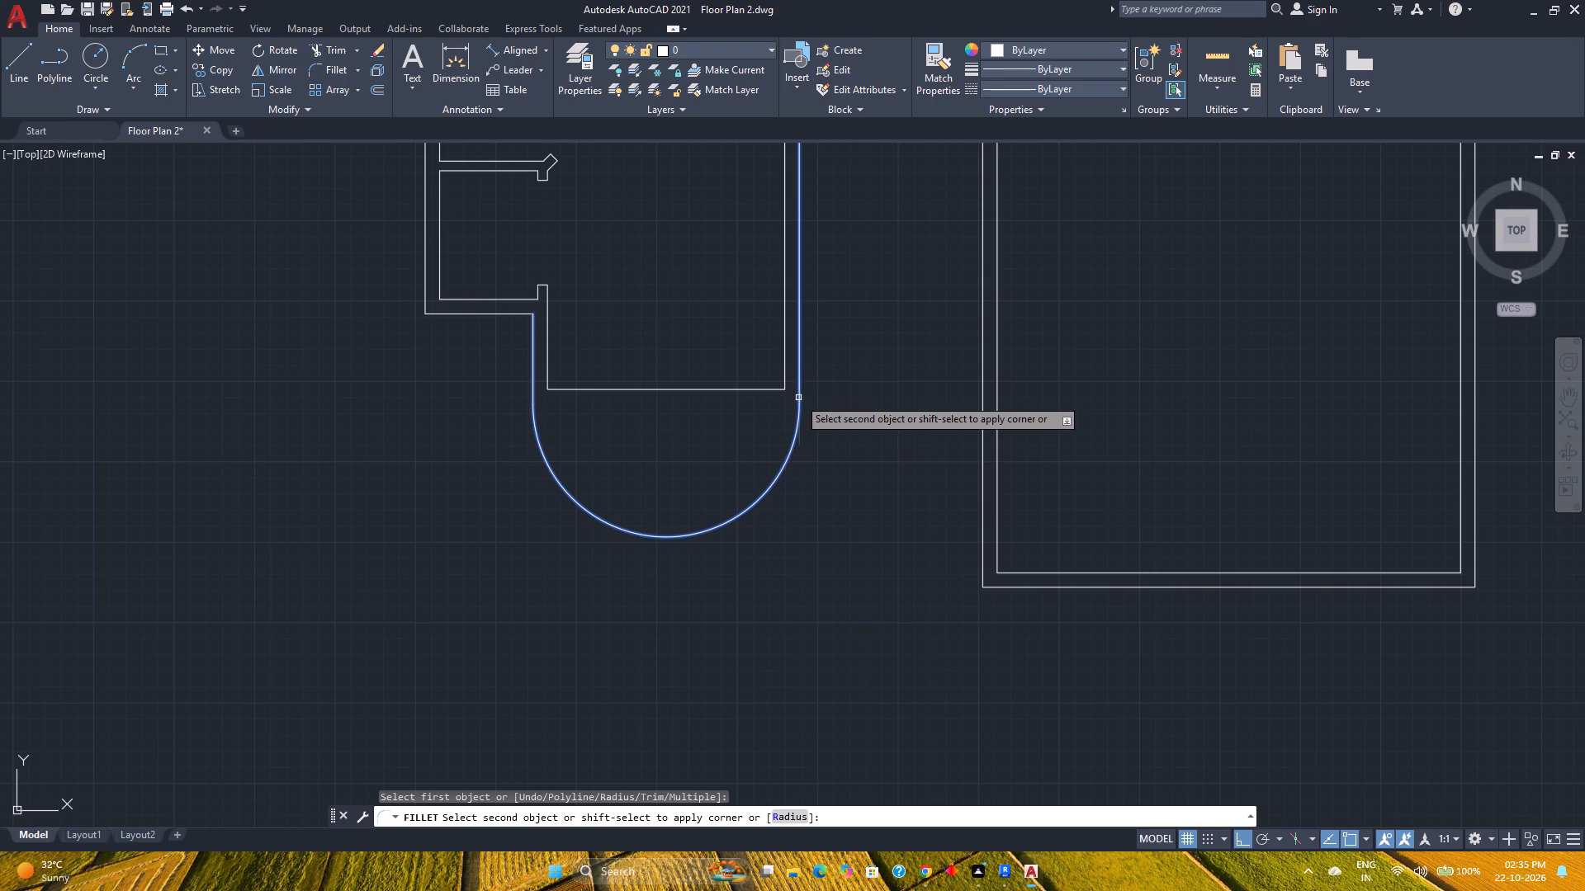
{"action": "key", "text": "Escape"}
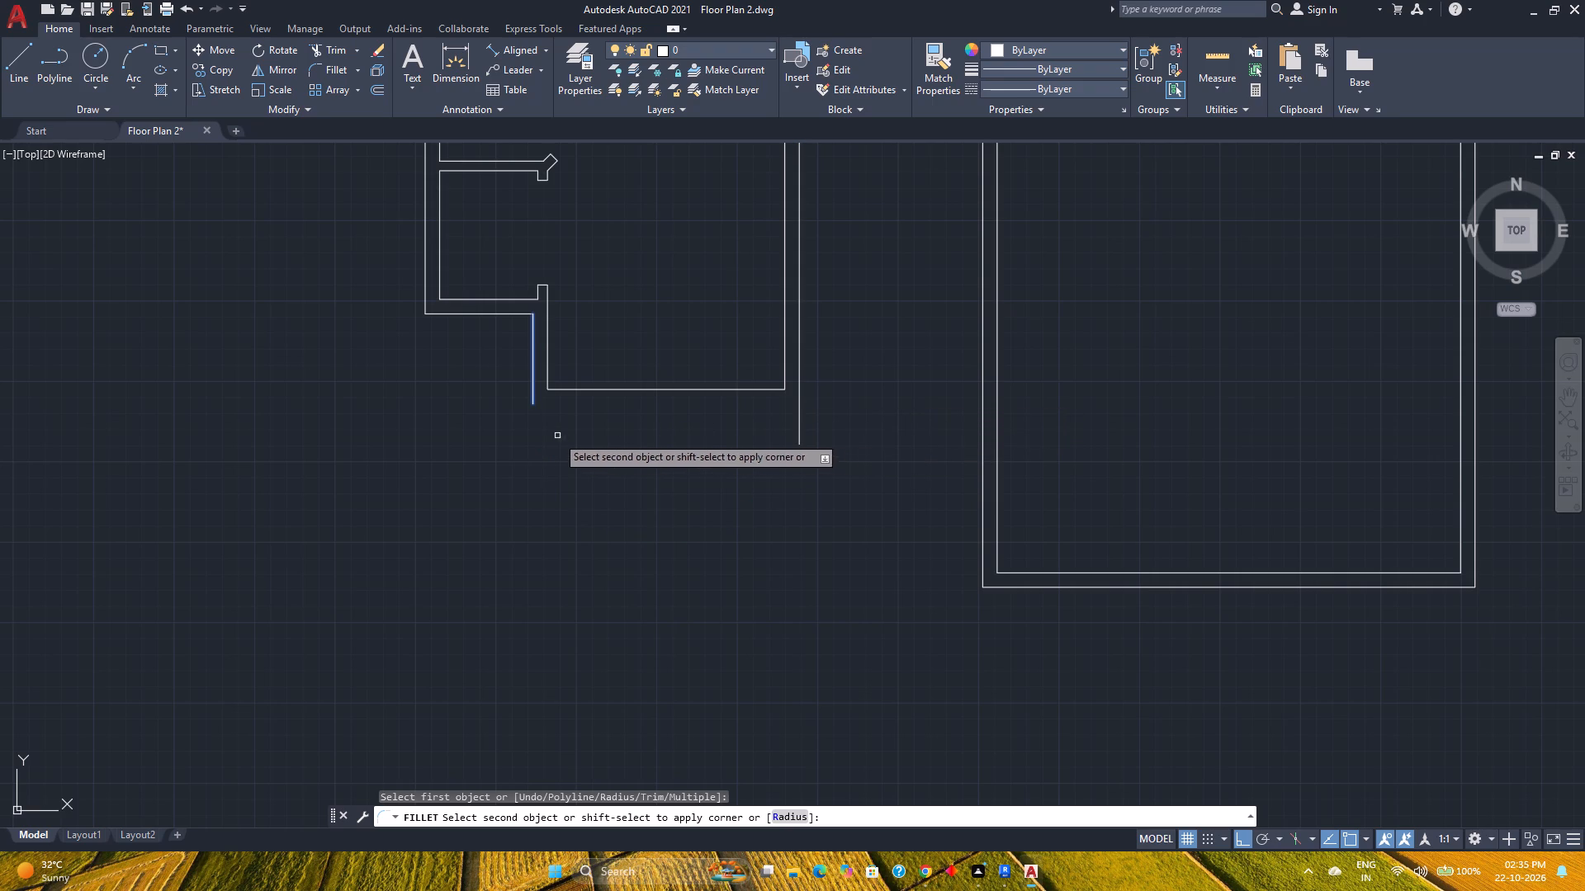
Draw a short horizontal line rightward from the stretched wall line's lower end and fillet it to the right wall's outer line.
{"action": "left_click", "coordinate": [8, 61]}
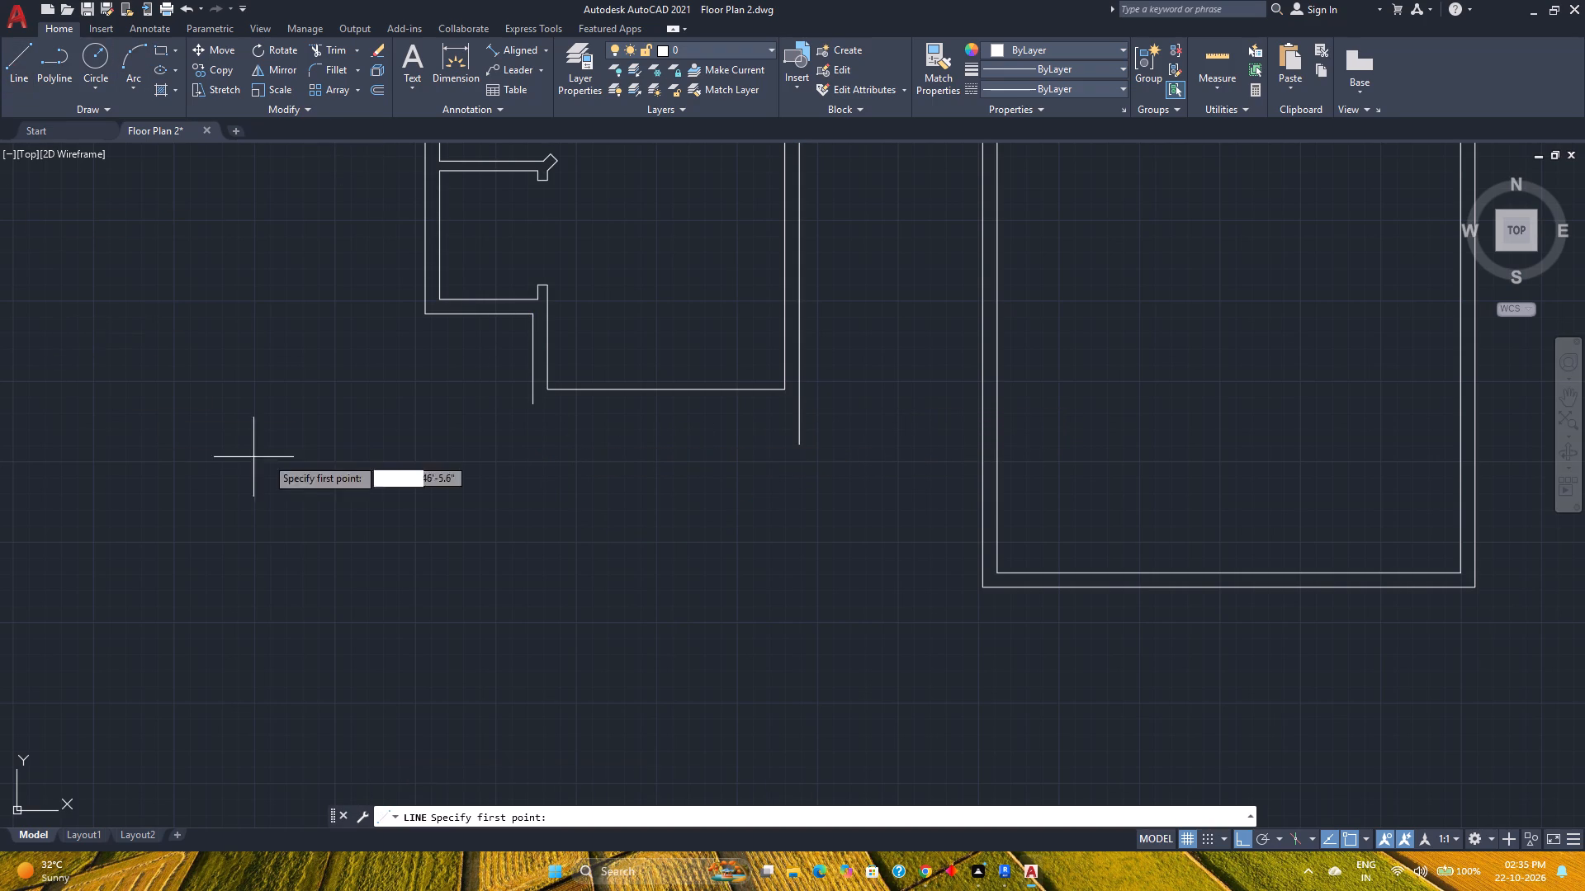
{"action": "left_click", "coordinate": [531, 403]}
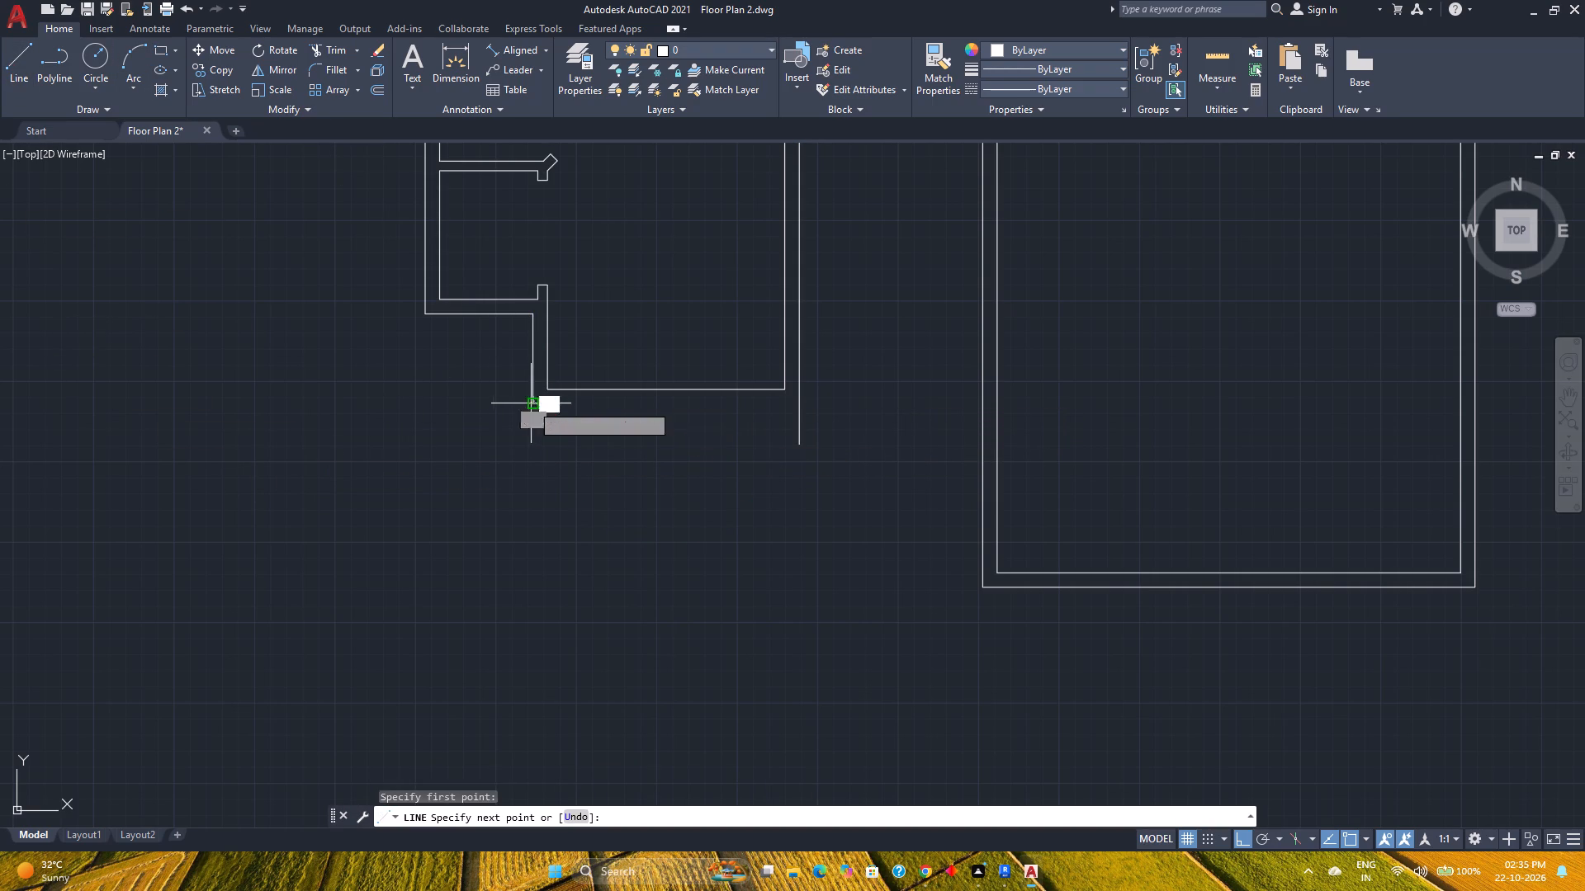
{"action": "left_click", "coordinate": [610, 403]}
{"action": "key", "text": "Escape"}
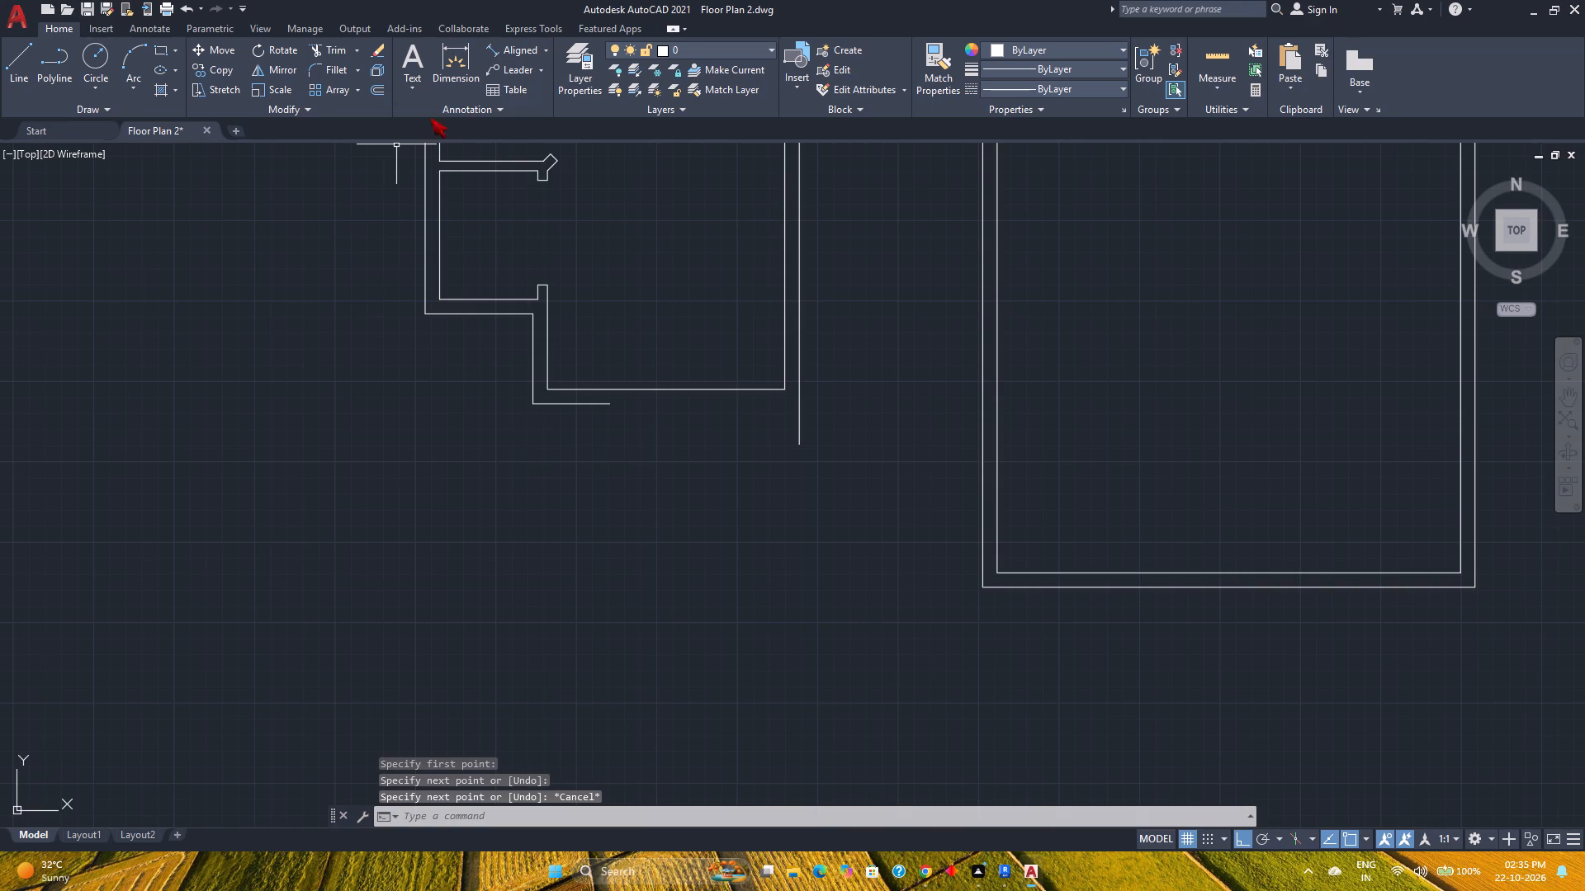
{"action": "left_click", "coordinate": [334, 71]}
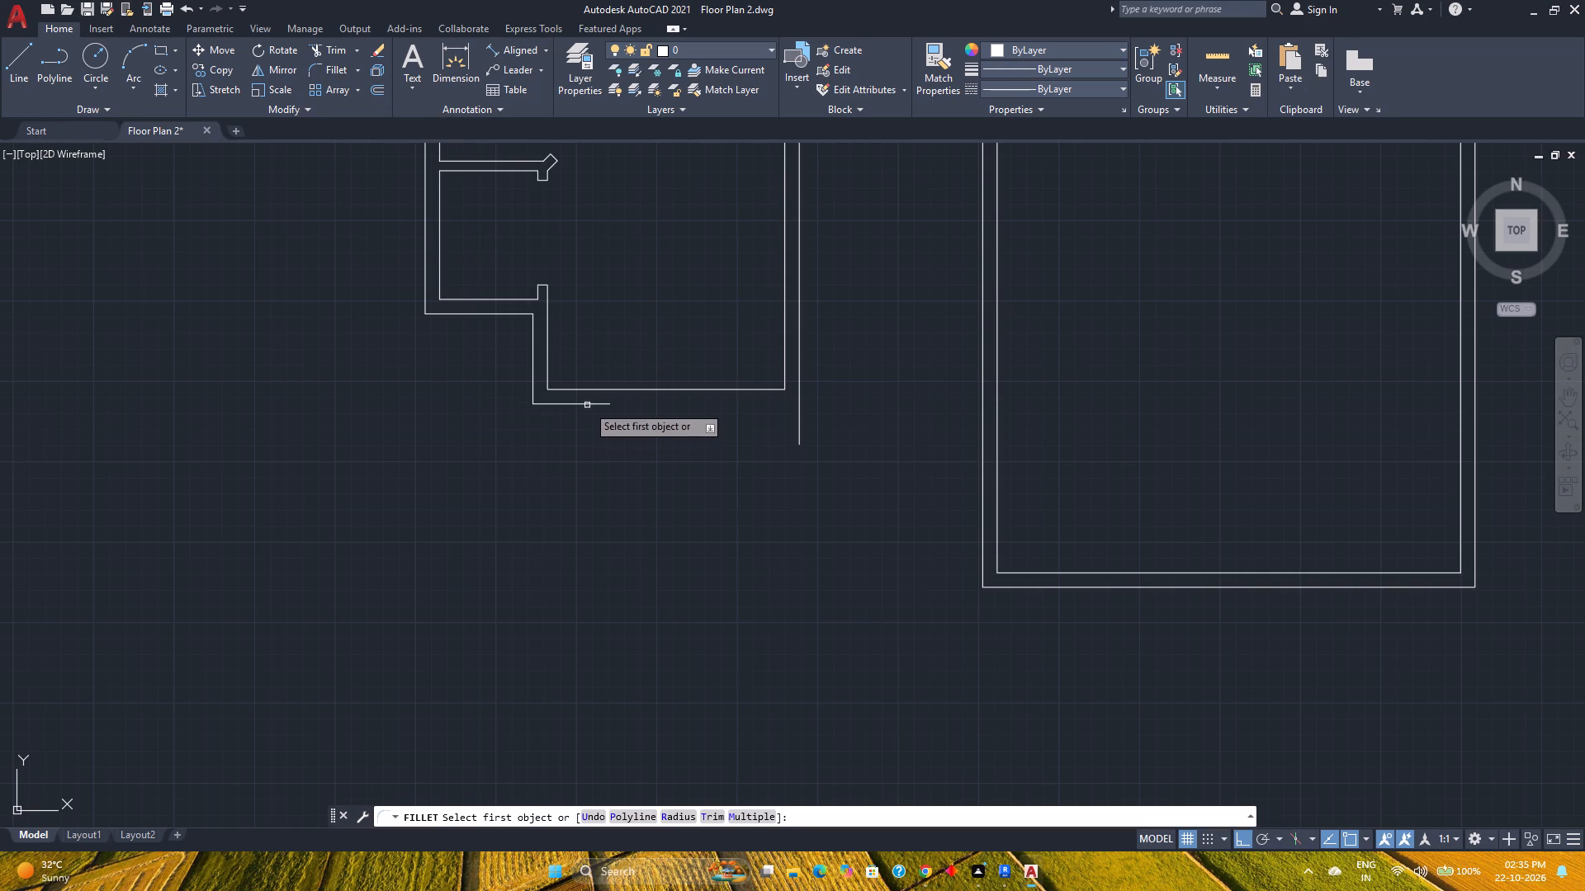
{"action": "left_click", "coordinate": [590, 402]}
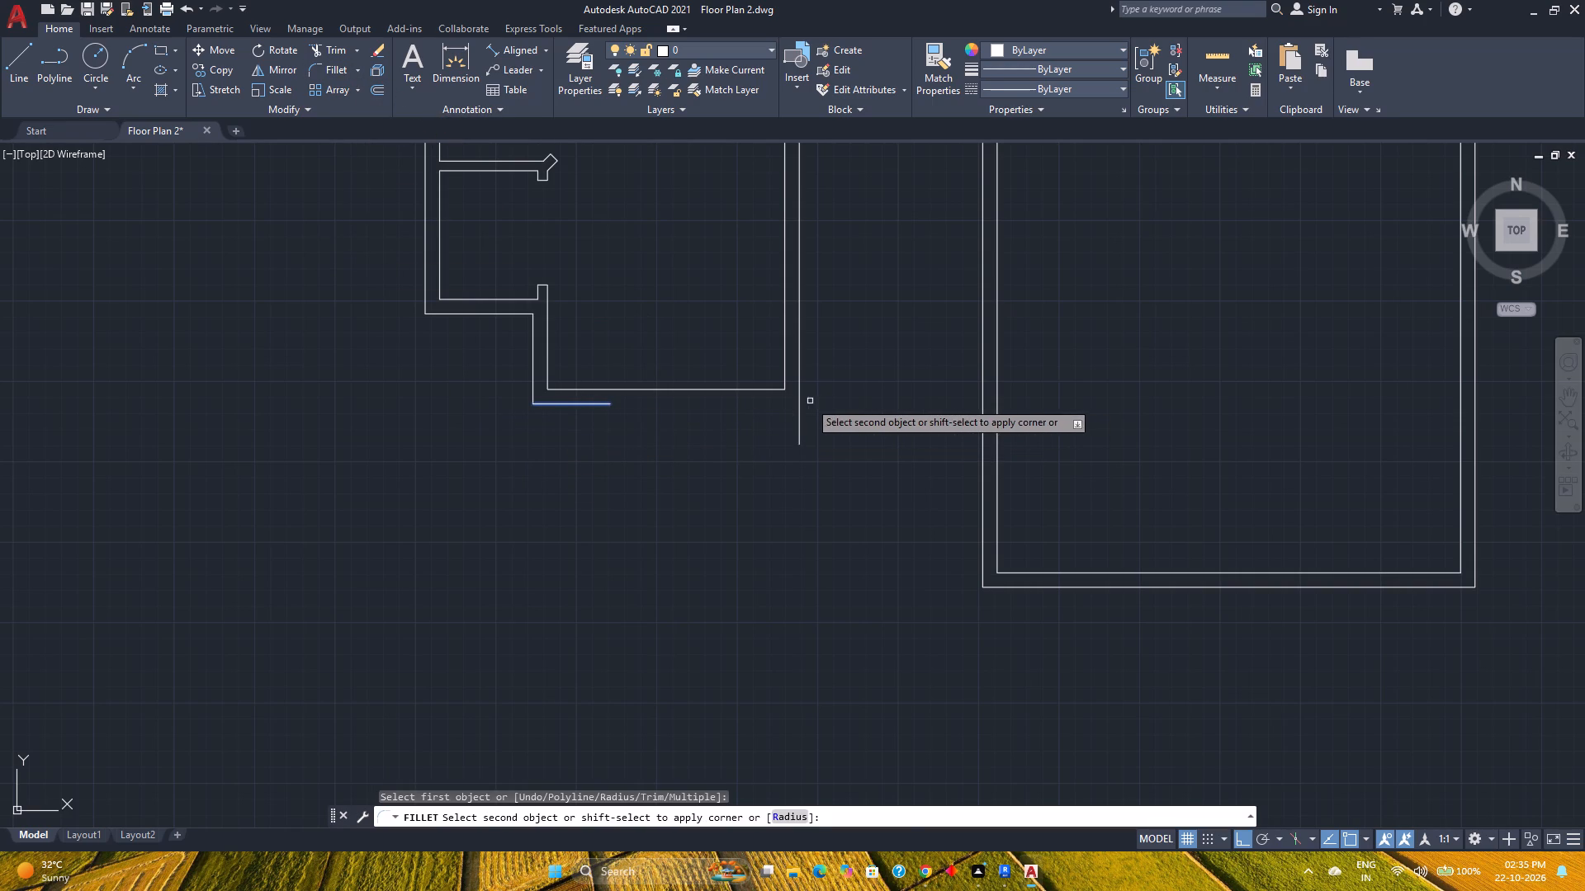
{"action": "left_click", "coordinate": [798, 390]}
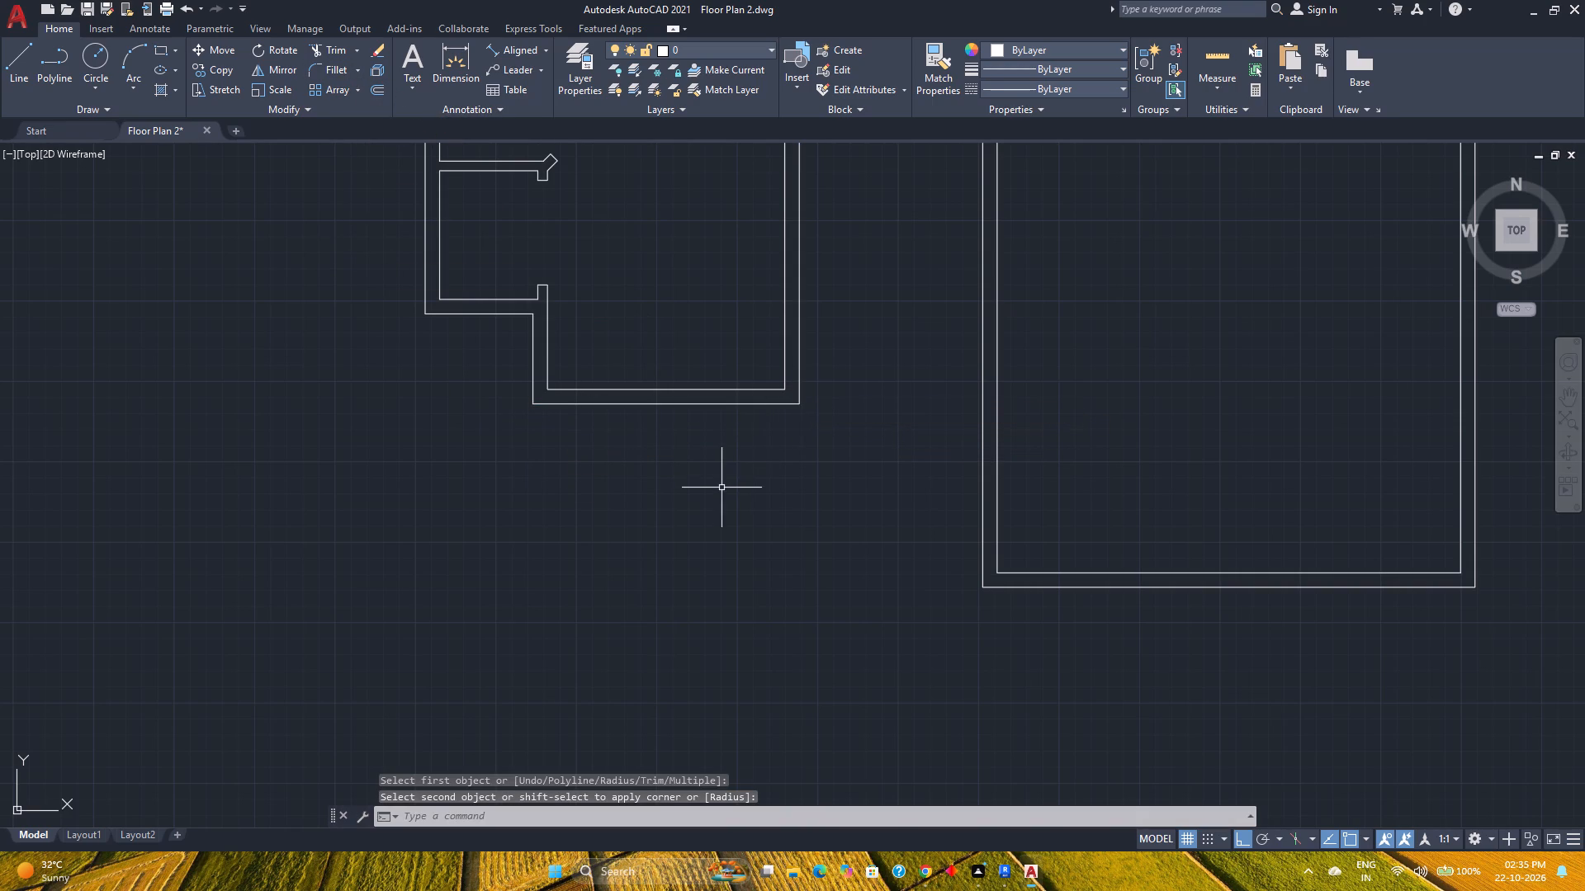
{"action": "key", "text": "Escape"}
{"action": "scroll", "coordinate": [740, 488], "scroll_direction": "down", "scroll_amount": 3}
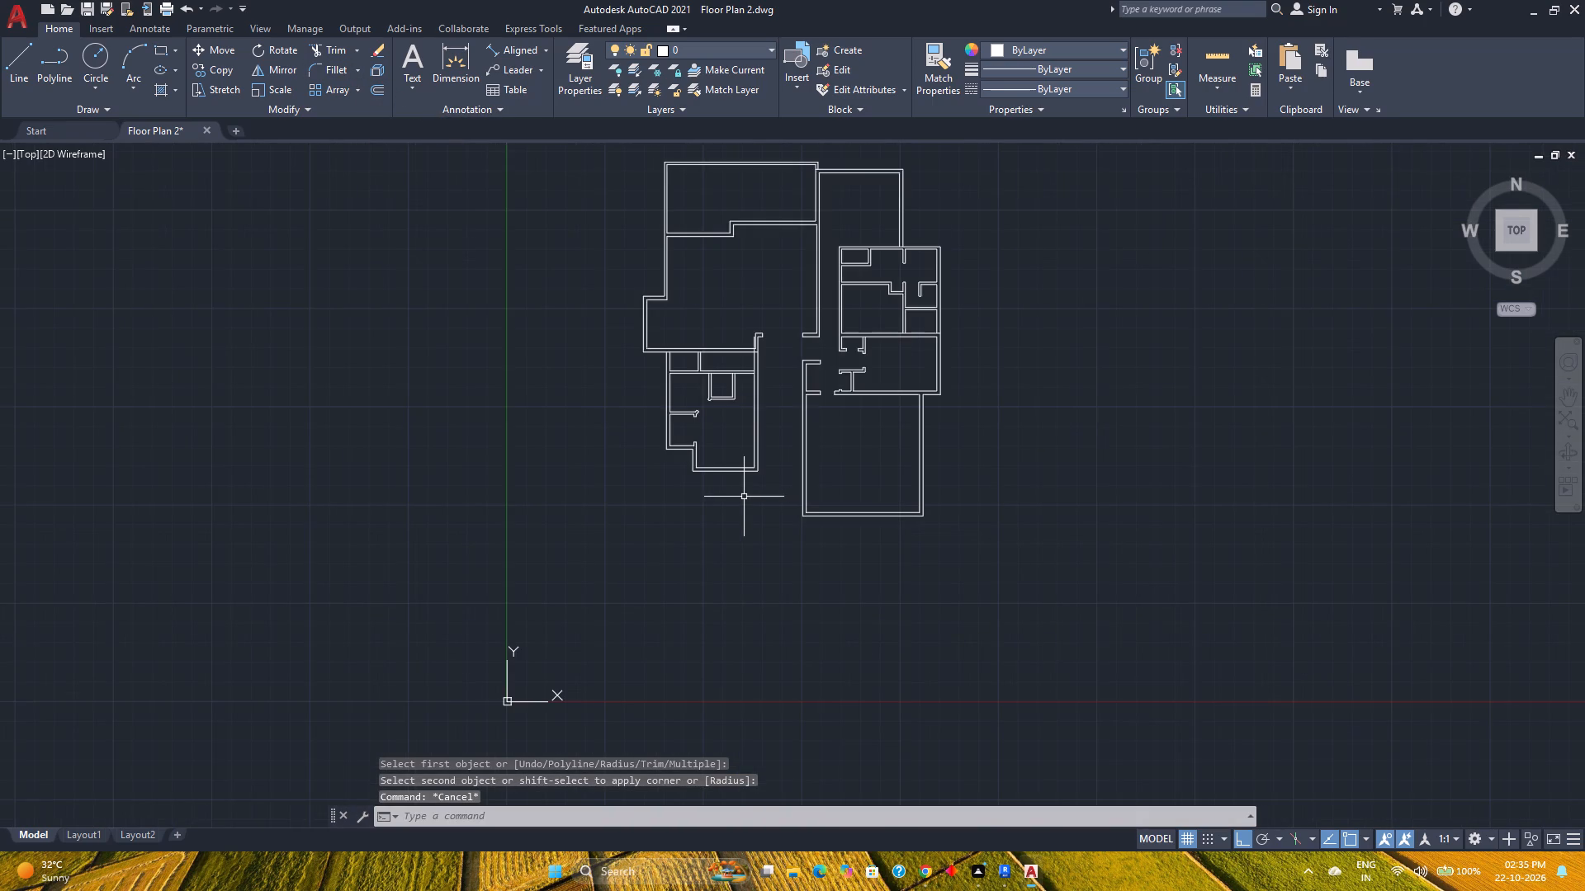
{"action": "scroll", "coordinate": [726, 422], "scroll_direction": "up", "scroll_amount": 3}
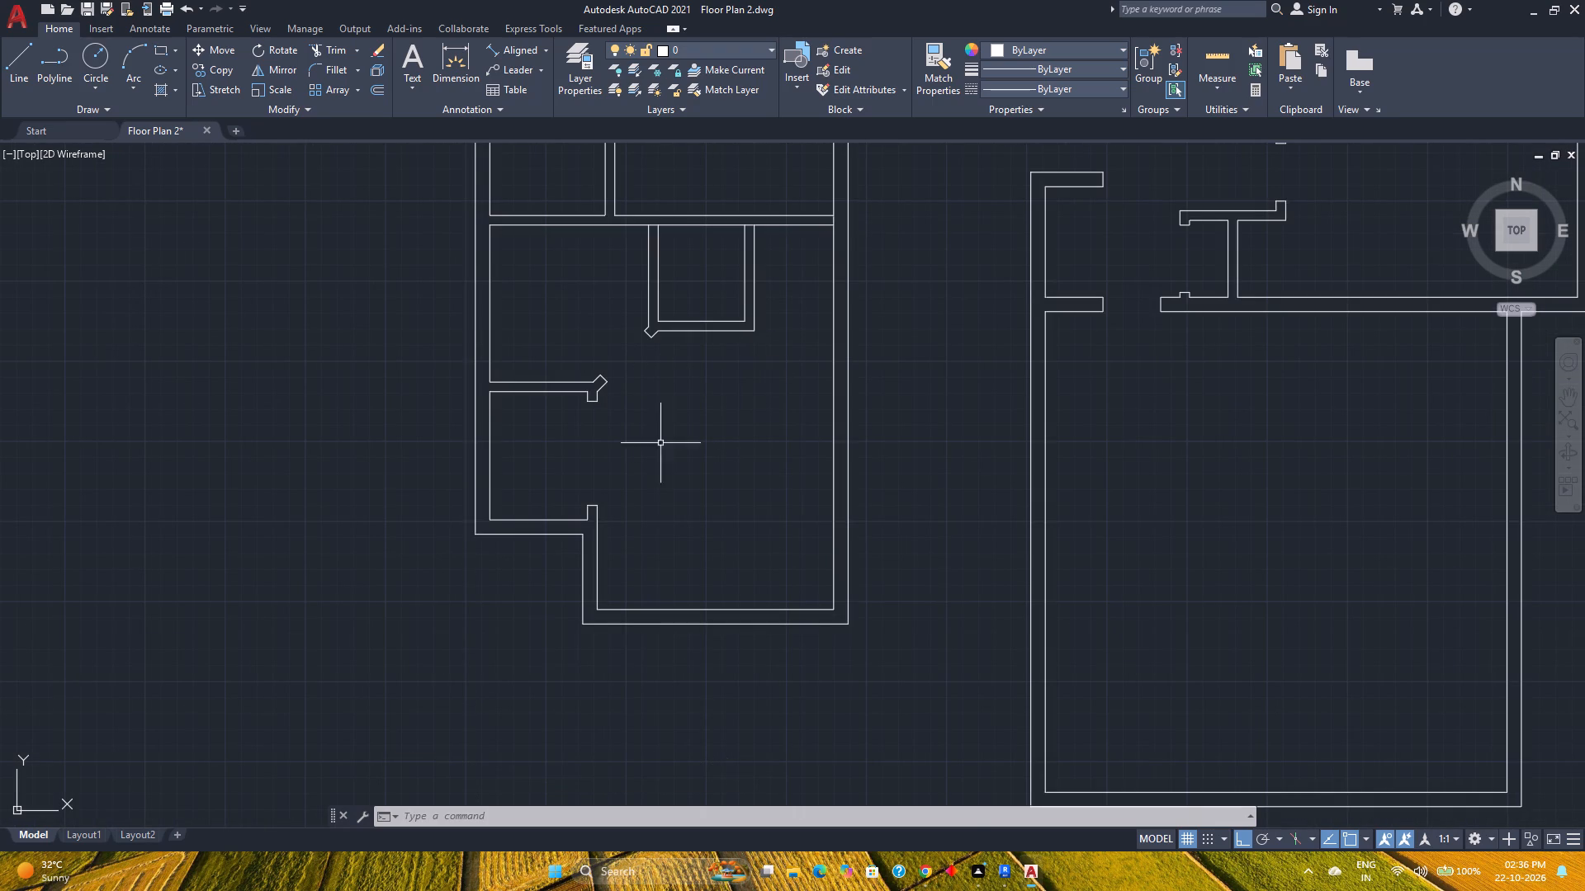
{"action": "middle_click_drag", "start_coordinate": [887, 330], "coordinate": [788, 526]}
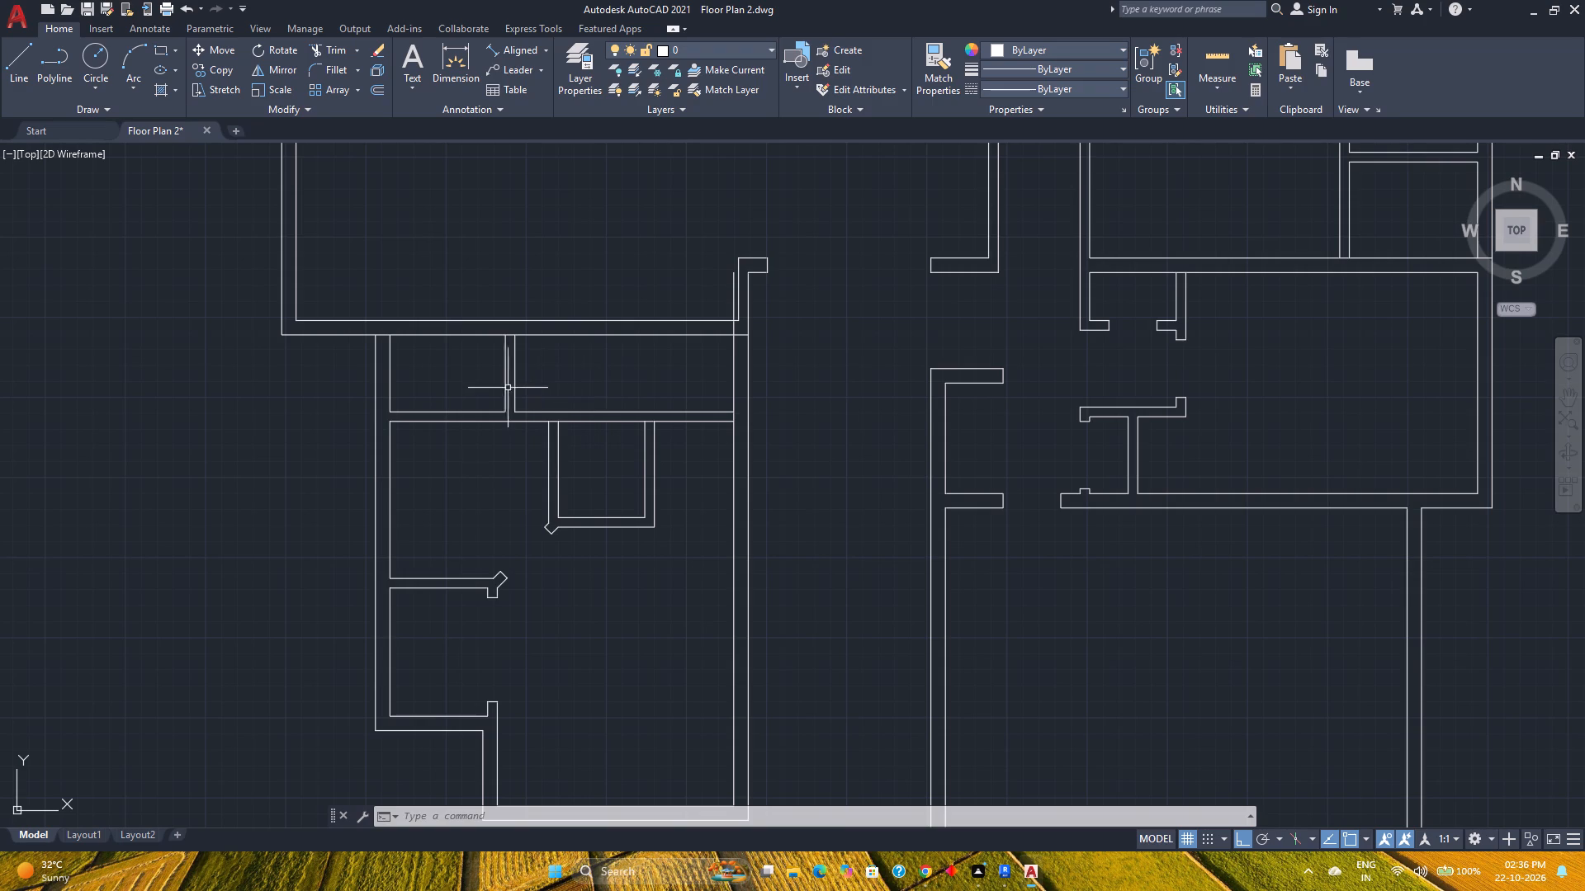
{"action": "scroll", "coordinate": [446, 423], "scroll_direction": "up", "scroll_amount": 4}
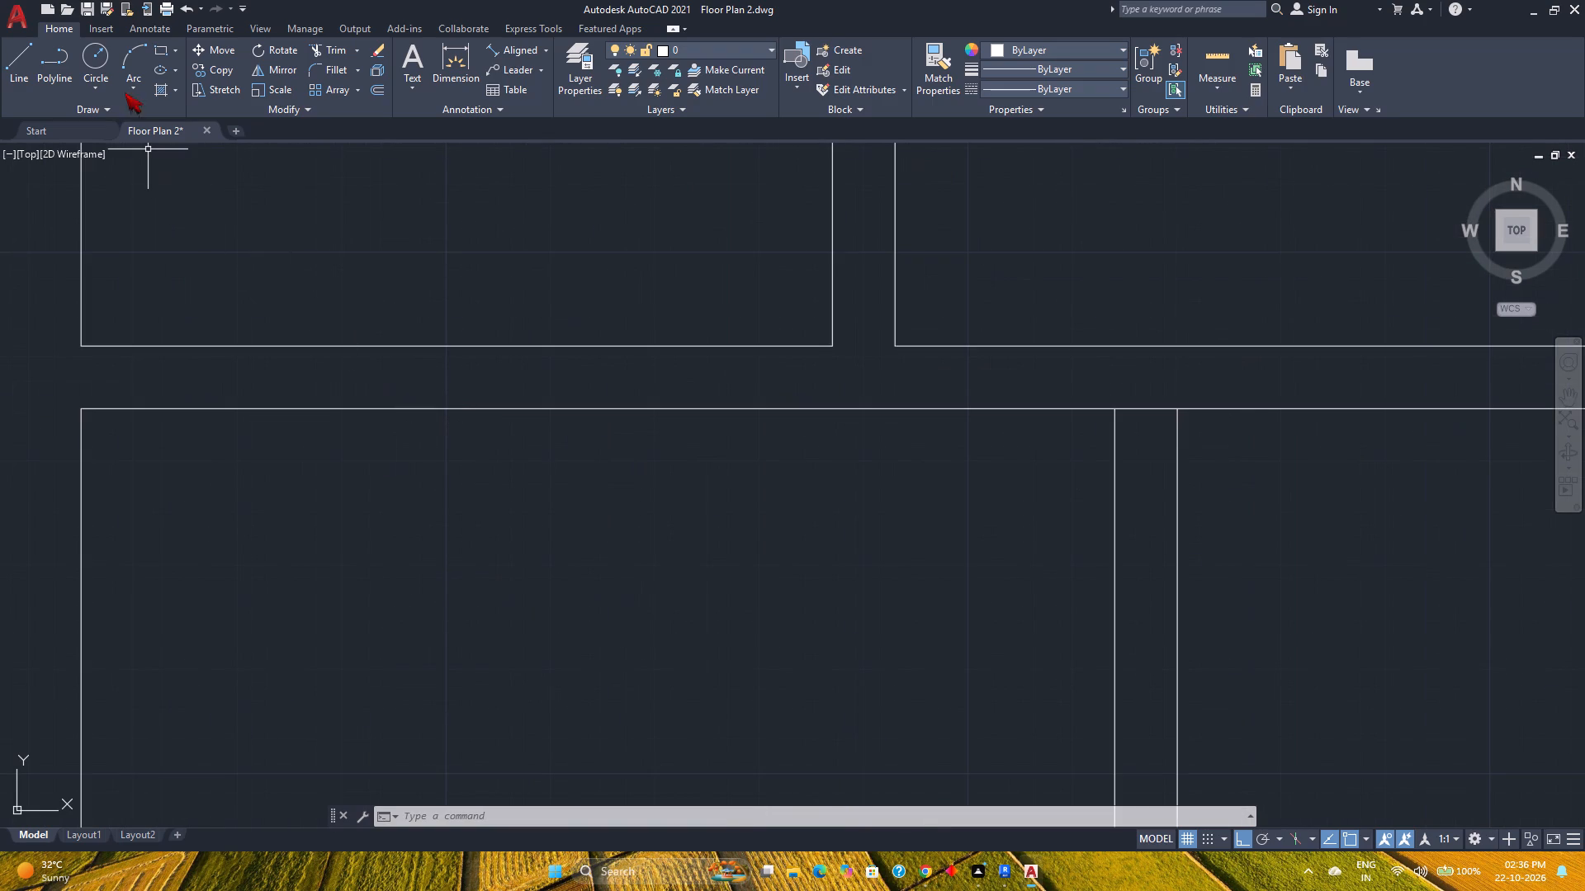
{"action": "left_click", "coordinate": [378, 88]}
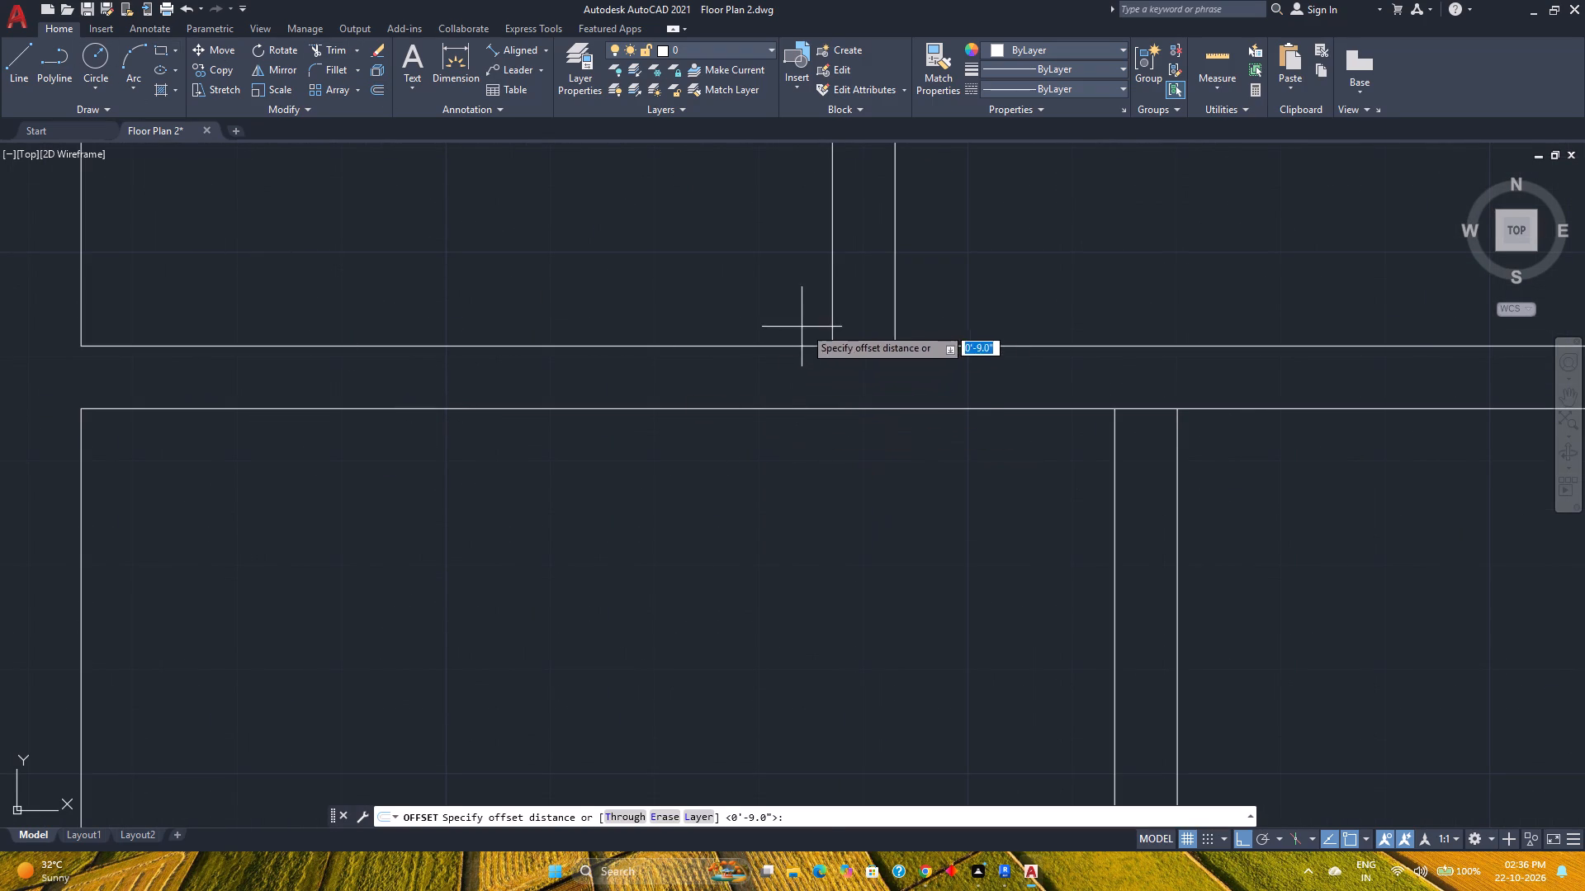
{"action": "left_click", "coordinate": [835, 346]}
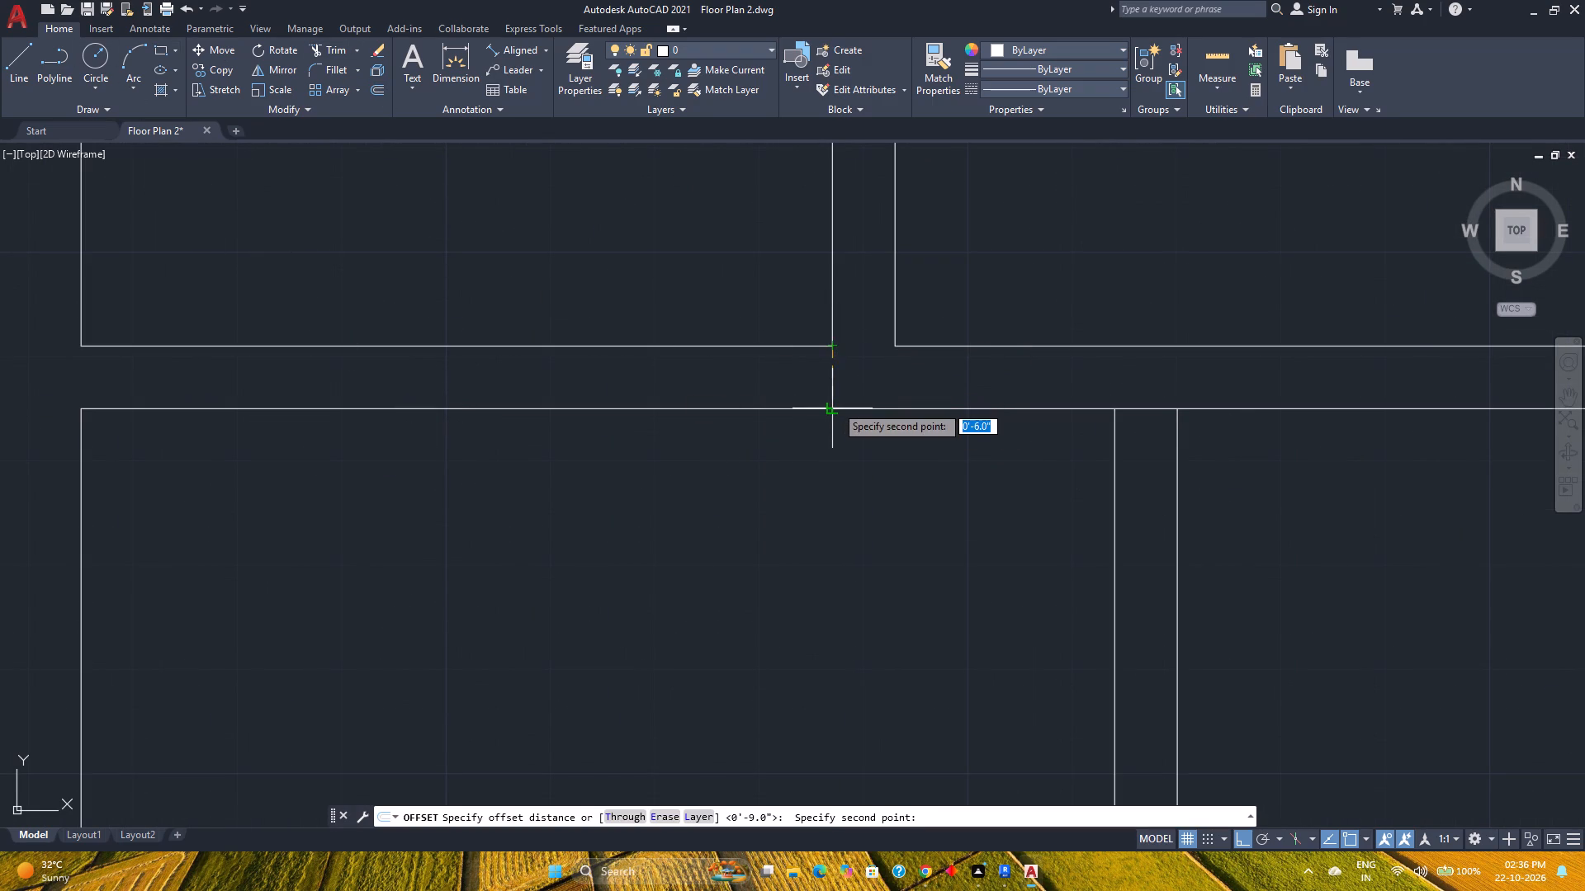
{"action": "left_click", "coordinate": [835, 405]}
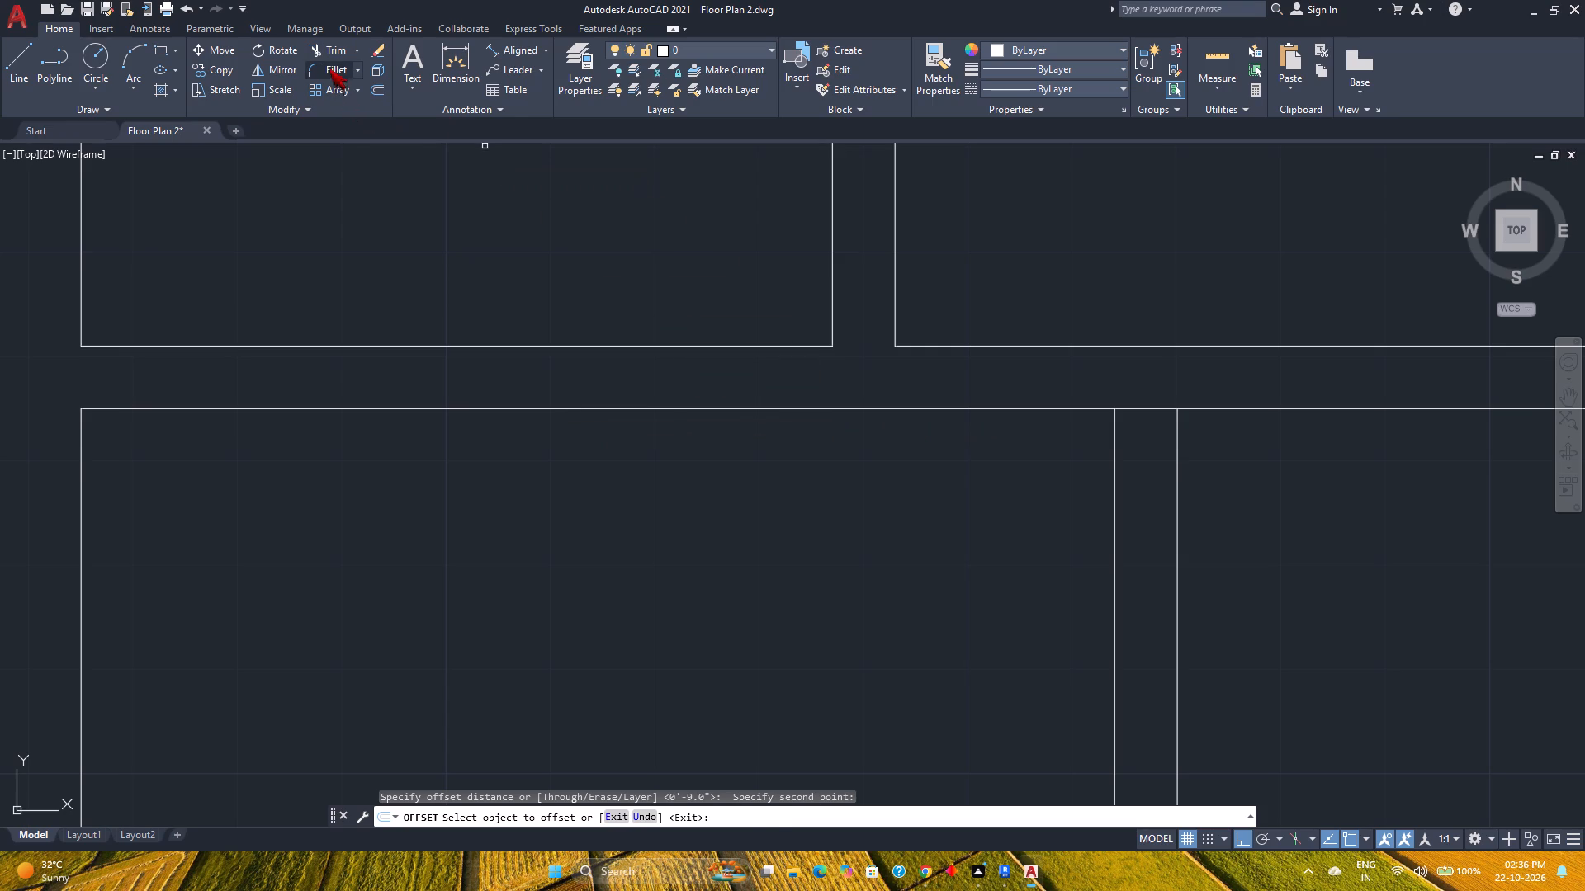
Fillet the partition's left vertical line to the lower line of the horizontal double wall, forming a sharp corner.
{"action": "left_click", "coordinate": [329, 68]}
{"action": "left_click", "coordinate": [833, 295]}
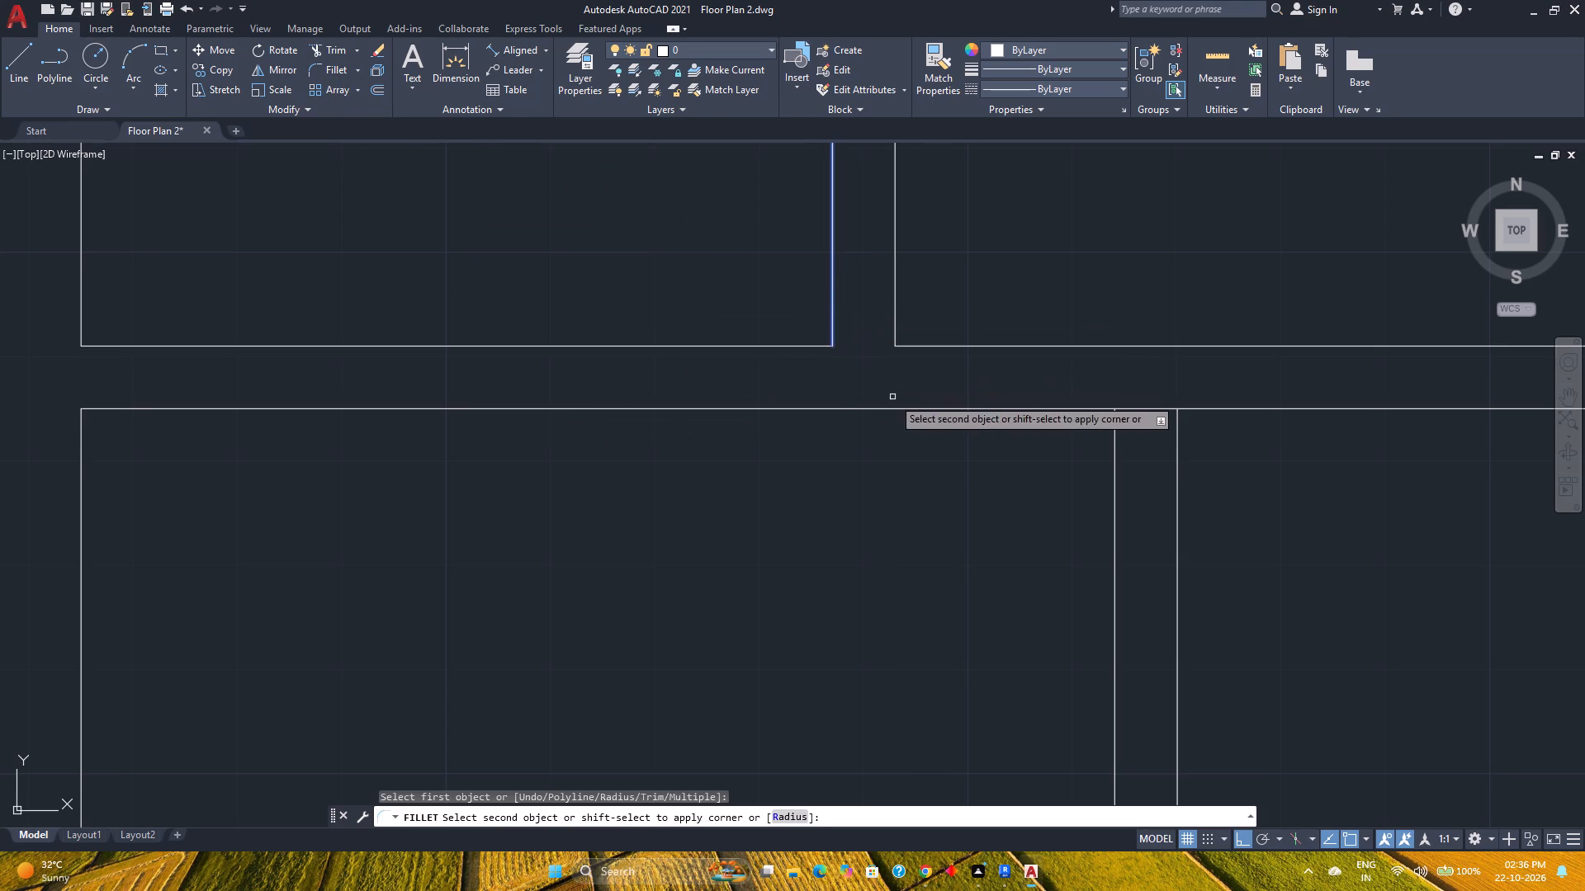
{"action": "left_click", "coordinate": [892, 408]}
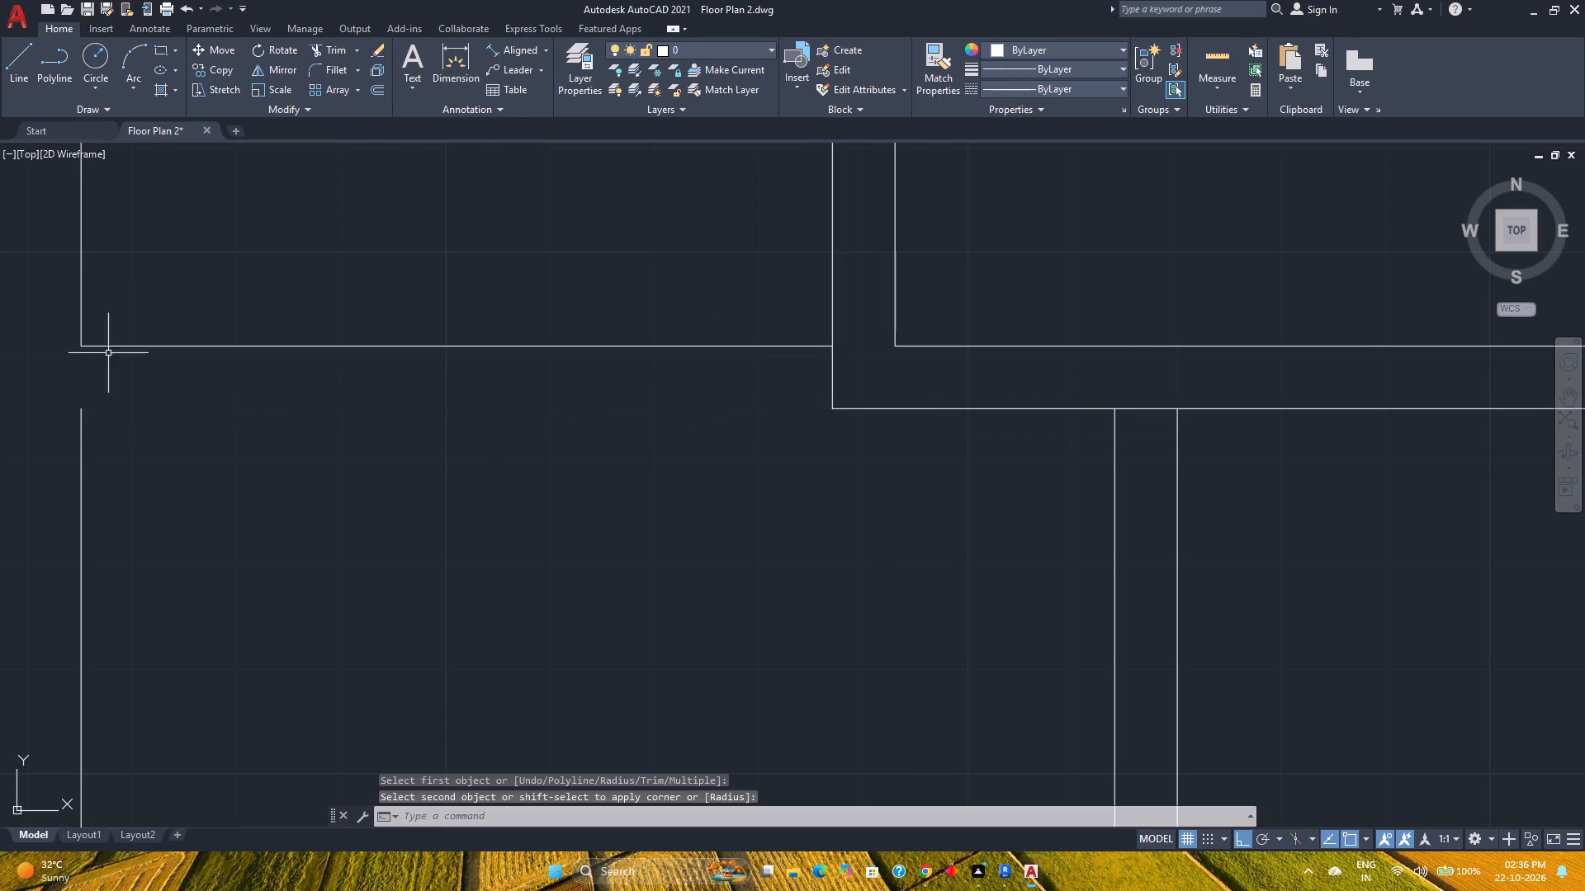
Draw a horizontal line from the left wall's open inner line end to the new partition corner, restoring the wall's lower line.
{"action": "left_click", "coordinate": [20, 72]}
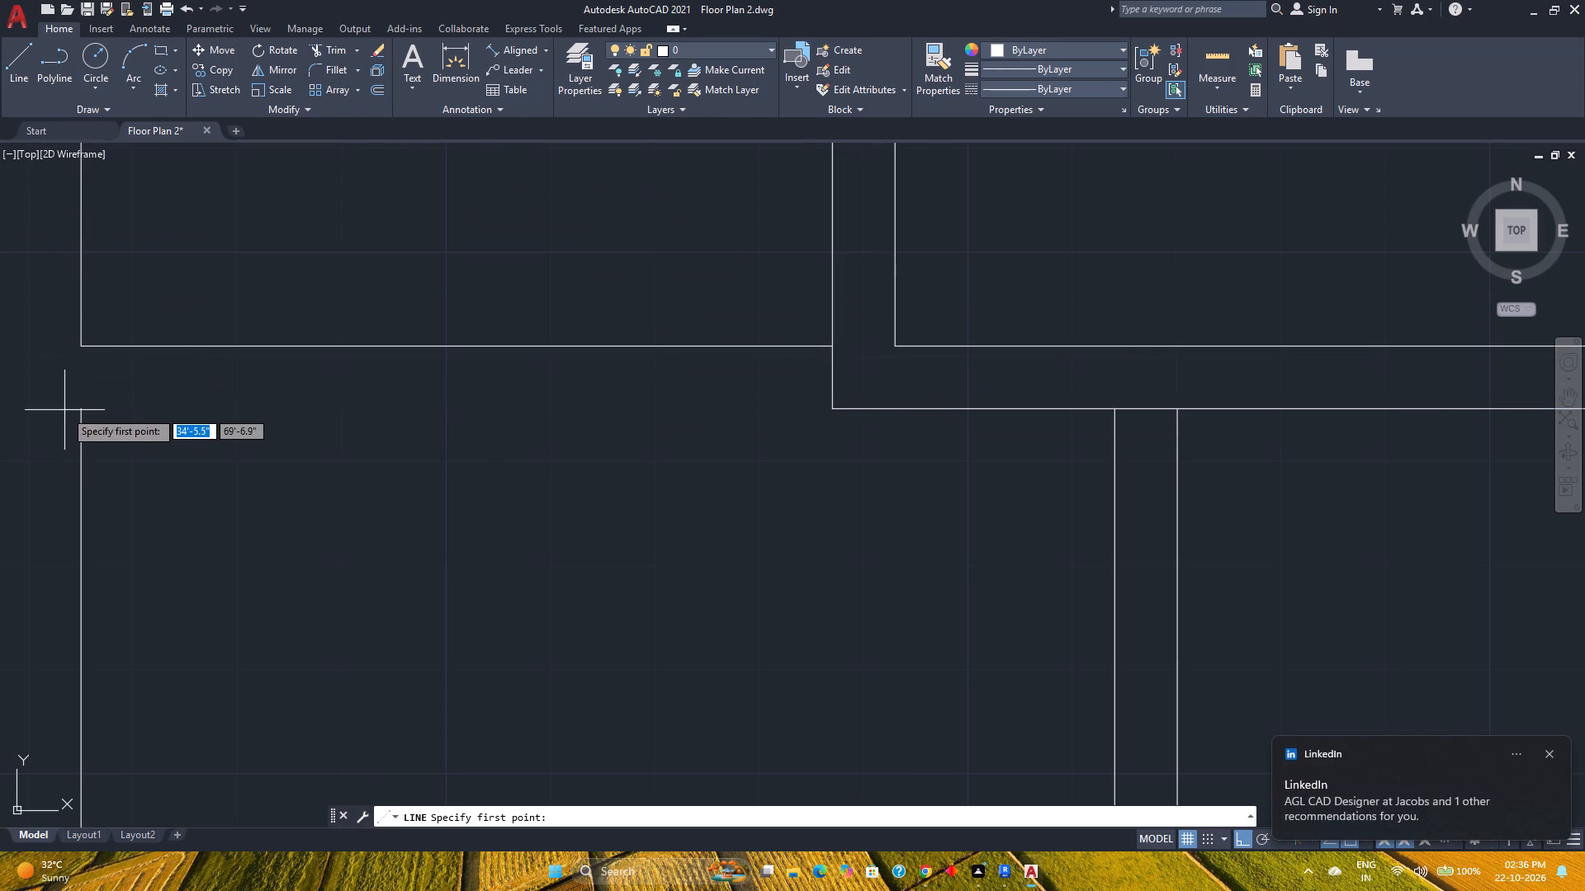
{"action": "left_click", "coordinate": [74, 410]}
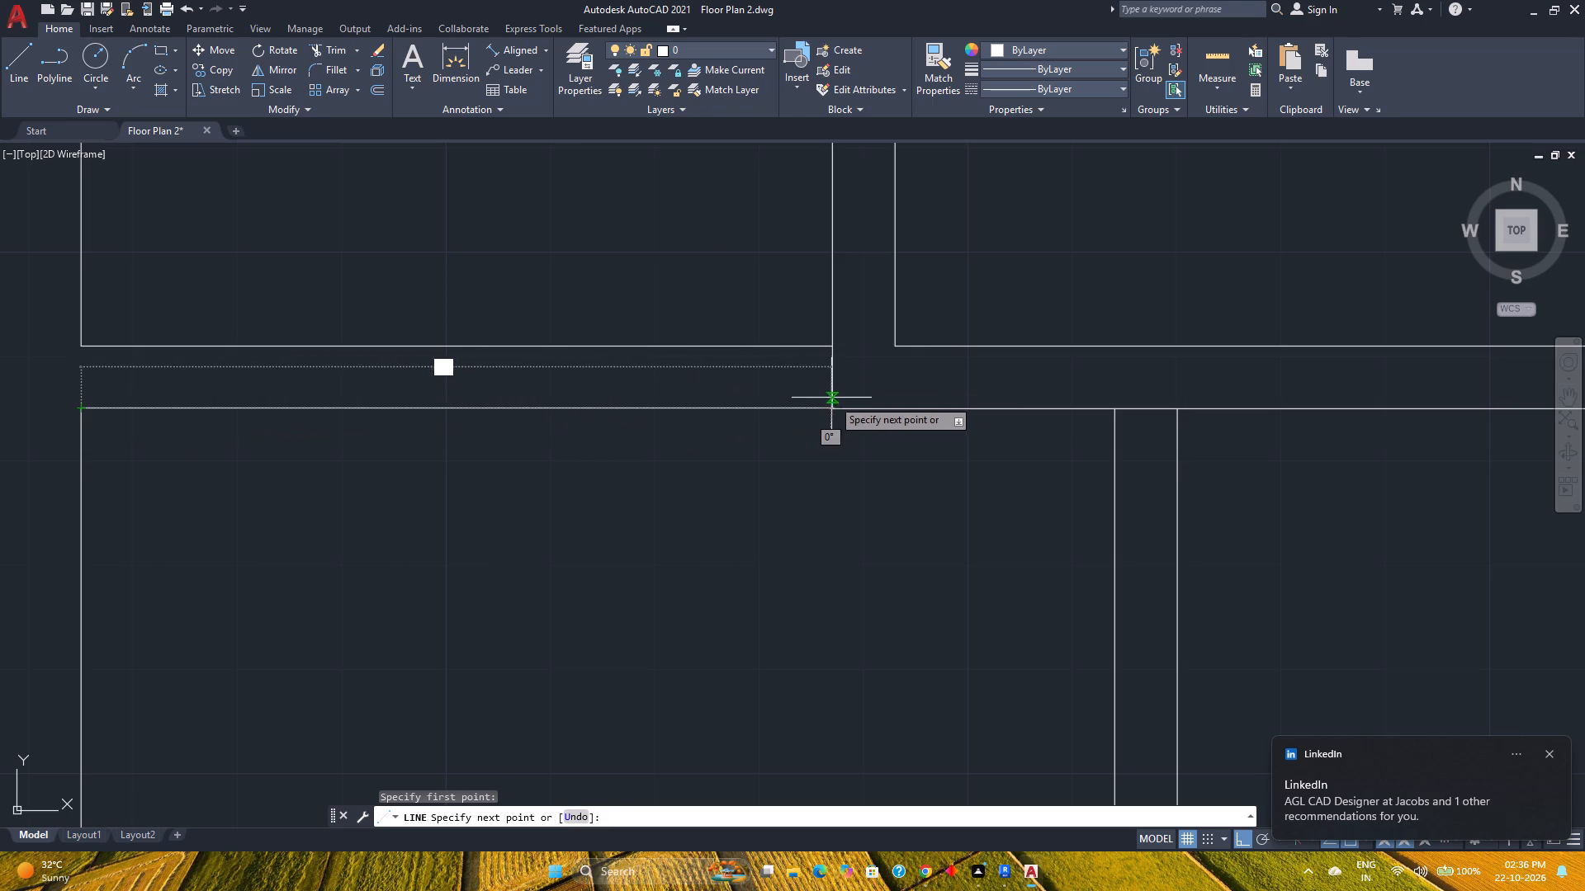
{"action": "left_click", "coordinate": [835, 408]}
{"action": "key", "text": "Escape"}
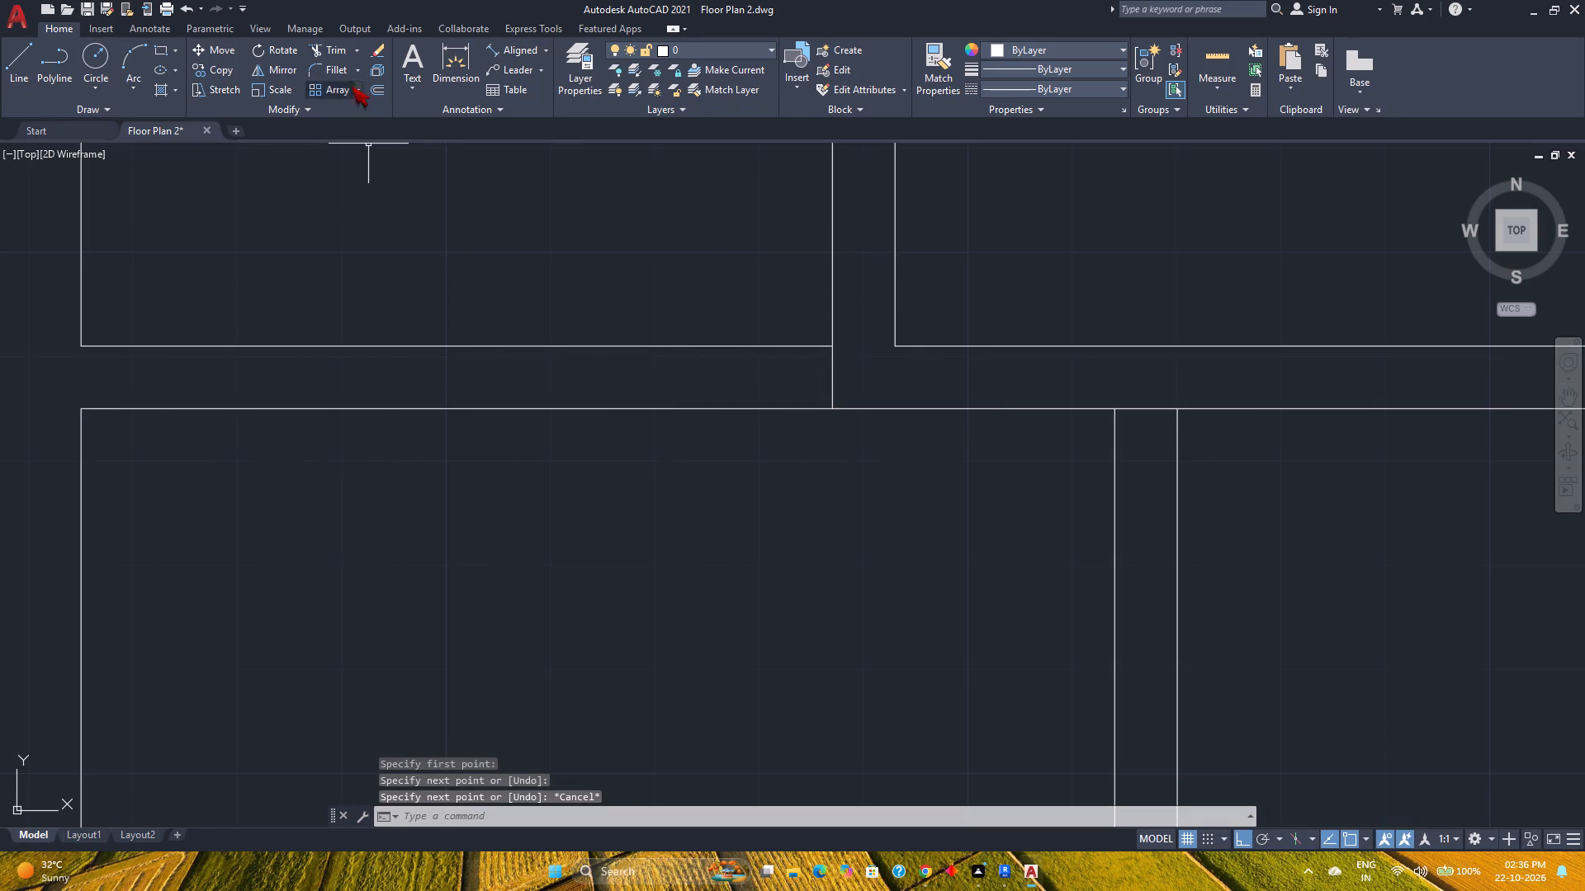
Offset the partition's left vertical line 3' to the left, across the horizontal double wall.
{"action": "left_click", "coordinate": [373, 89]}
{"action": "key", "text": "3"}
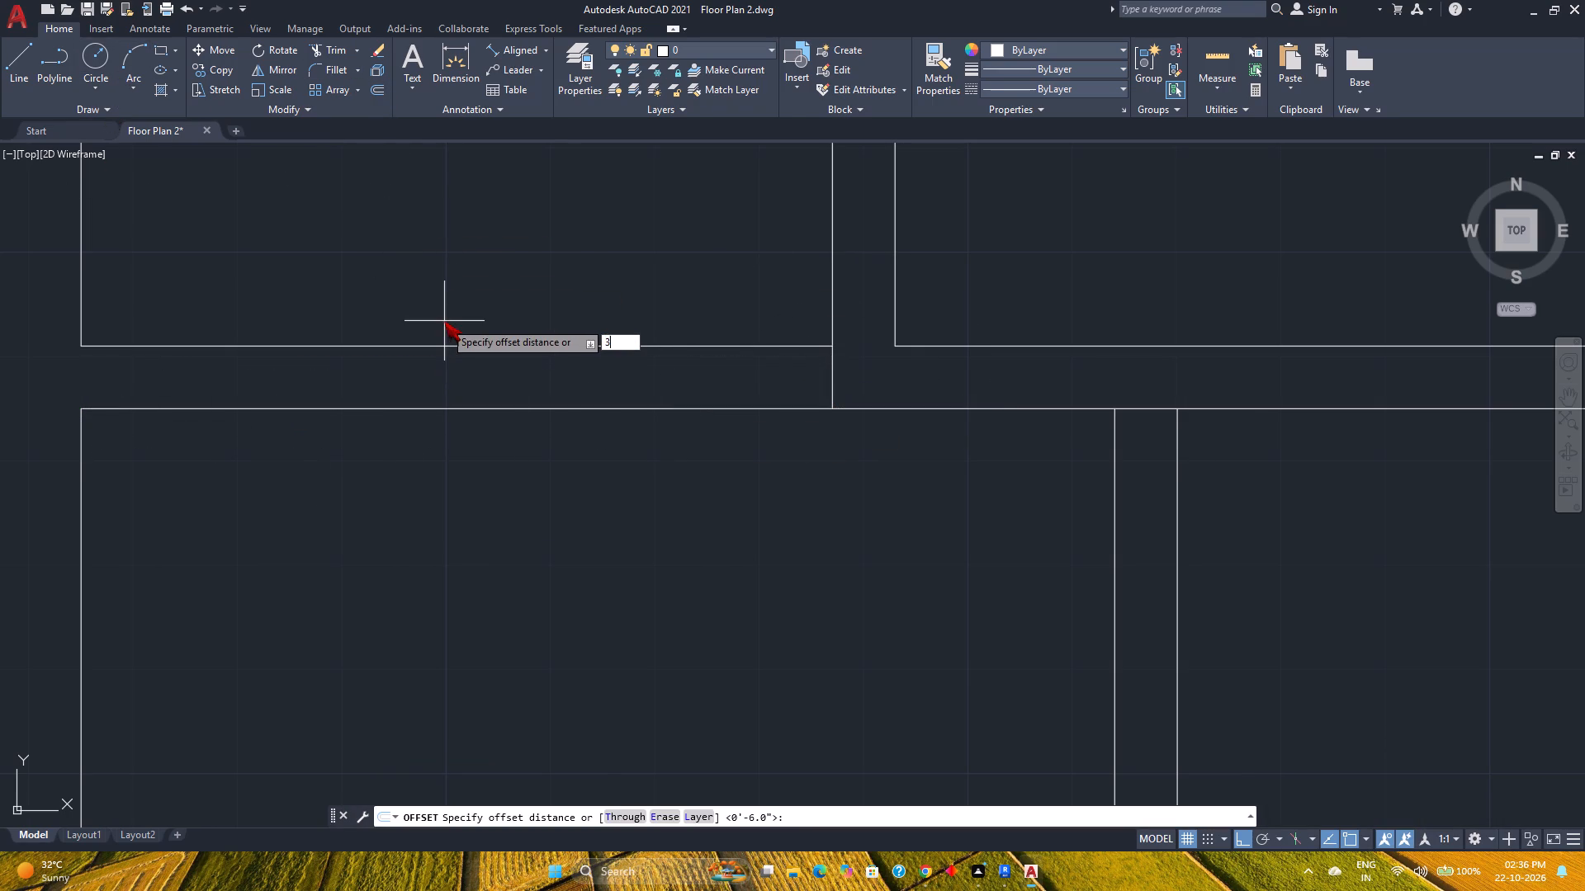
{"action": "type", "text": "'4"}
{"action": "key", "text": "BackSpace"}
{"action": "key", "text": "Return"}
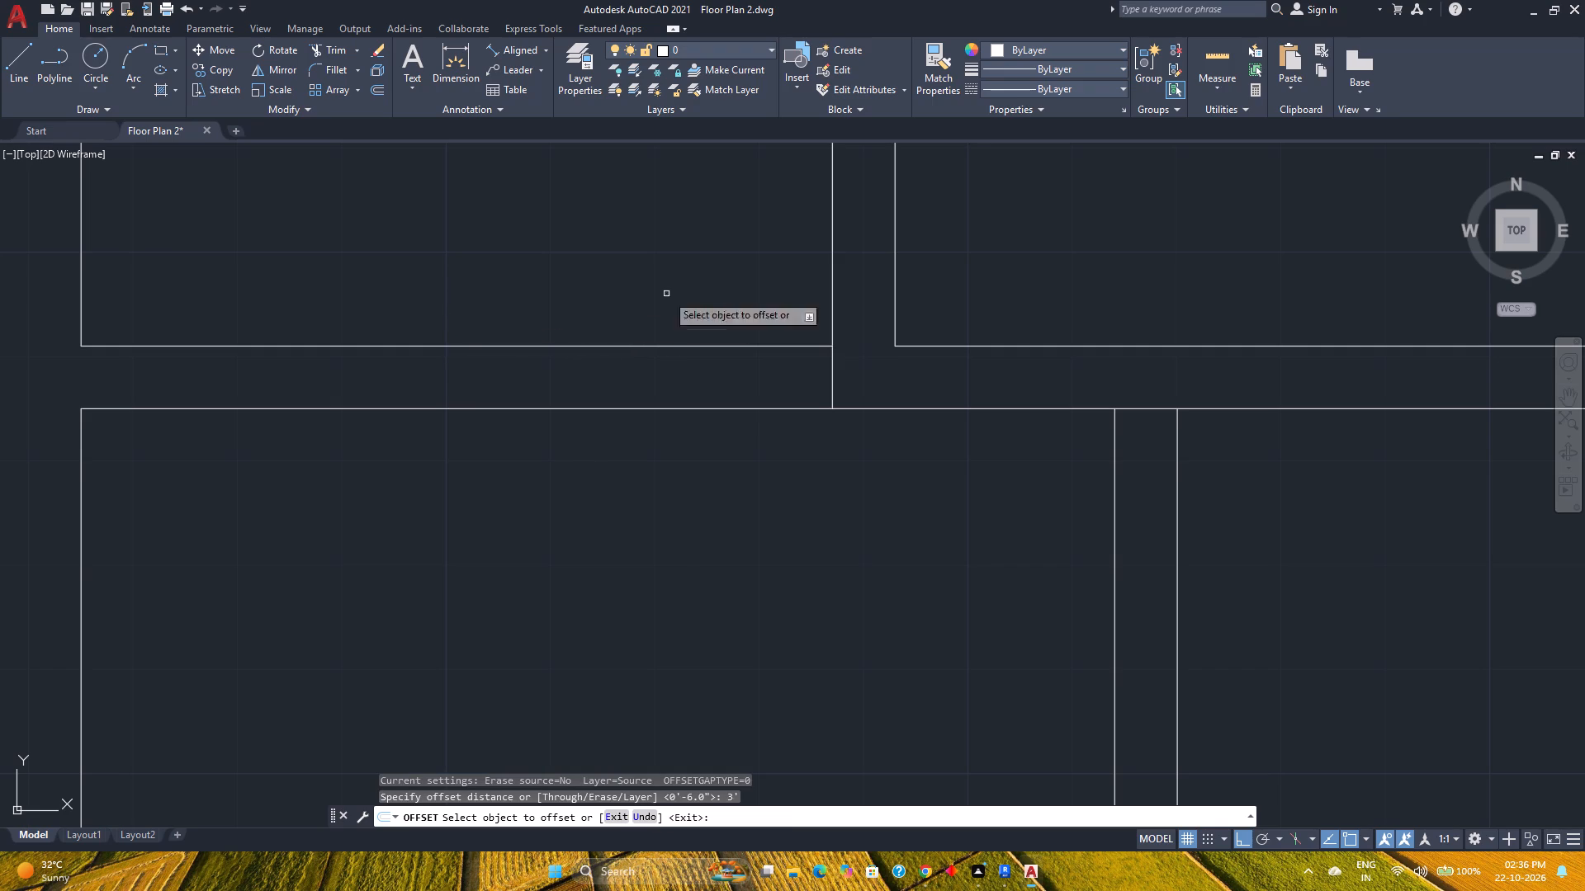
{"action": "left_click", "coordinate": [833, 237]}
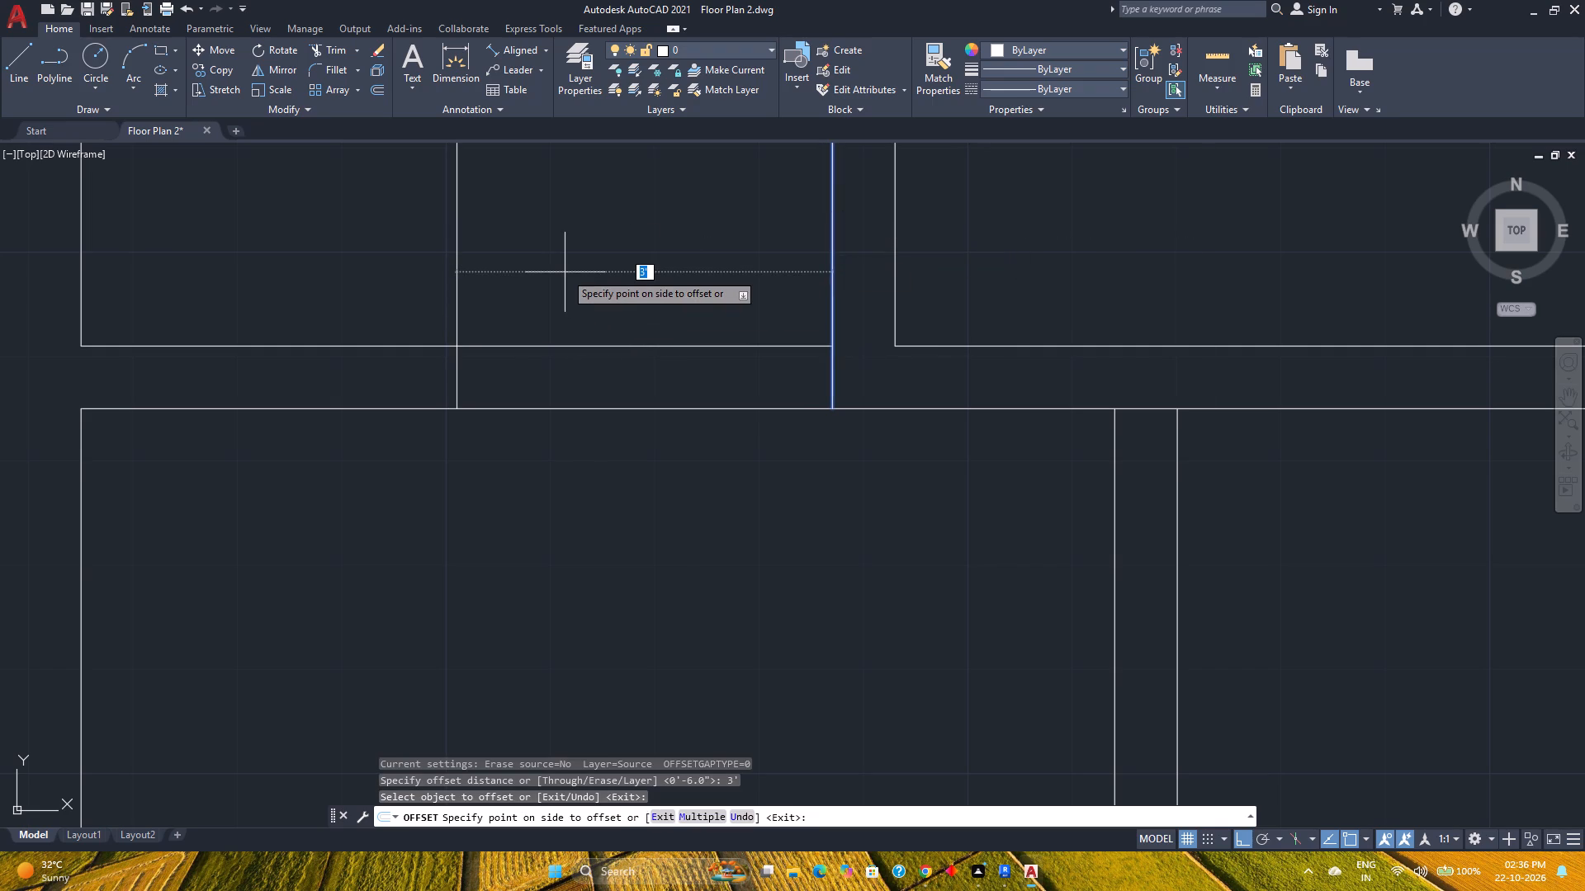
{"action": "left_click", "coordinate": [565, 272]}
{"action": "scroll", "coordinate": [583, 351], "scroll_direction": "down", "scroll_amount": 2}
{"action": "middle_click_drag", "start_coordinate": [583, 351], "coordinate": [615, 491]}
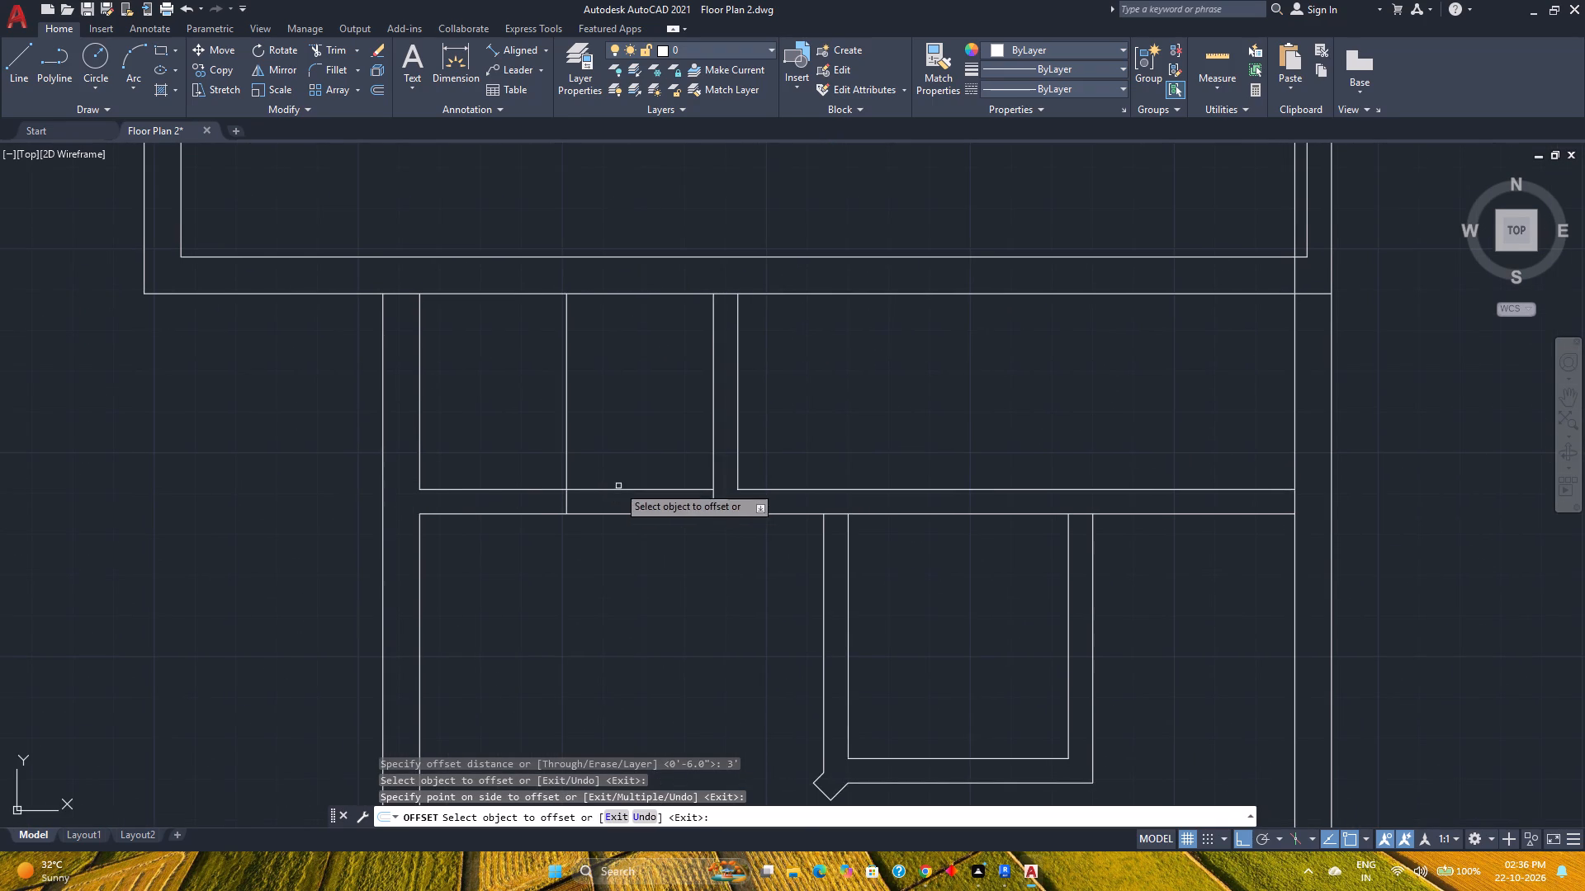
{"action": "key", "text": "Escape"}
Trim the offset line above the wall and both wall lines between it and the partition to open a 3' doorway.
{"action": "type", "text": "tr"}
{"action": "key", "text": "Return"}
{"action": "scroll", "coordinate": [551, 444], "scroll_direction": "up", "scroll_amount": 2}
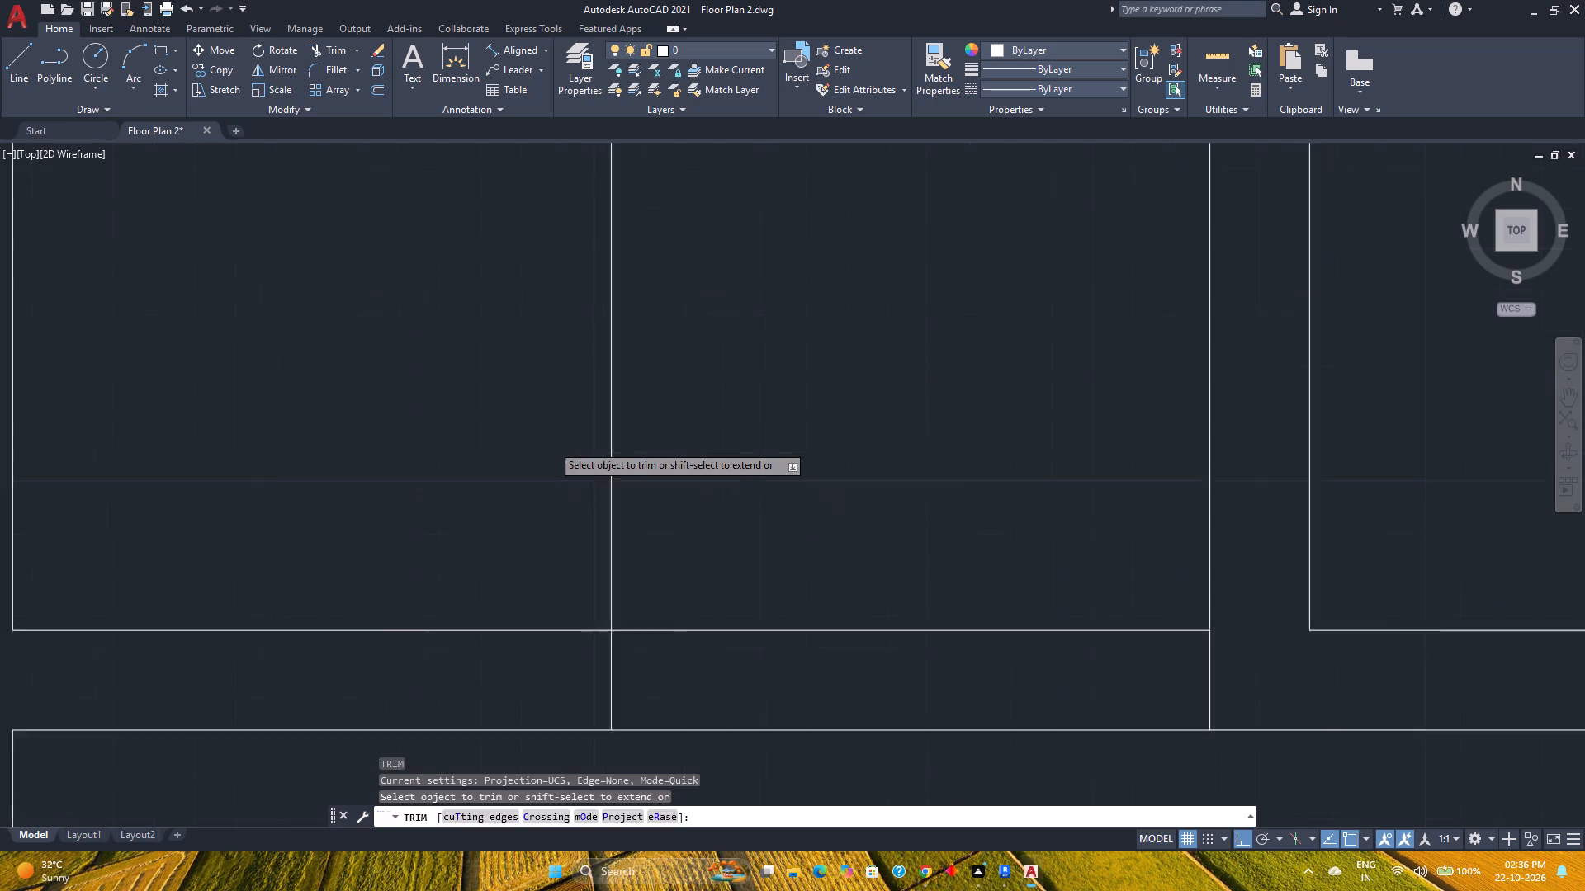
{"action": "scroll", "coordinate": [551, 444], "scroll_direction": "up", "scroll_amount": 2}
{"action": "left_click_drag", "start_coordinate": [551, 444], "coordinate": [860, 757]}
{"action": "scroll", "coordinate": [863, 656], "scroll_direction": "down", "scroll_amount": 3}
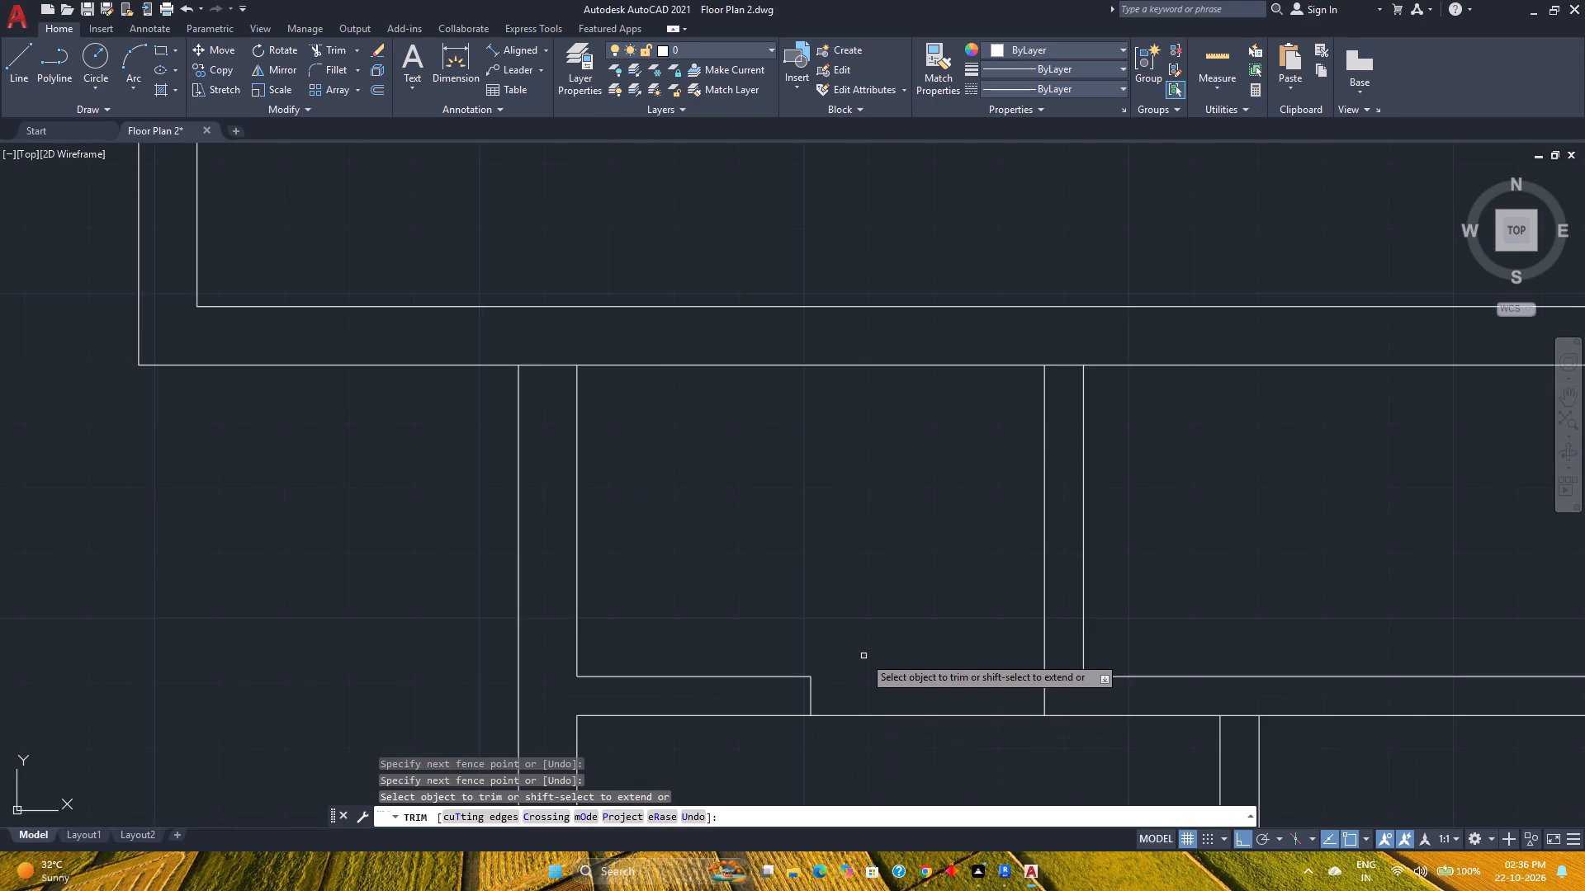
{"action": "scroll", "coordinate": [863, 656], "scroll_direction": "down", "scroll_amount": 1}
{"action": "left_click", "coordinate": [887, 712]}
{"action": "left_click", "coordinate": [885, 664]}
{"action": "scroll", "coordinate": [884, 656], "scroll_direction": "down", "scroll_amount": 3}
{"action": "middle_click_drag", "start_coordinate": [887, 692], "coordinate": [869, 670]}
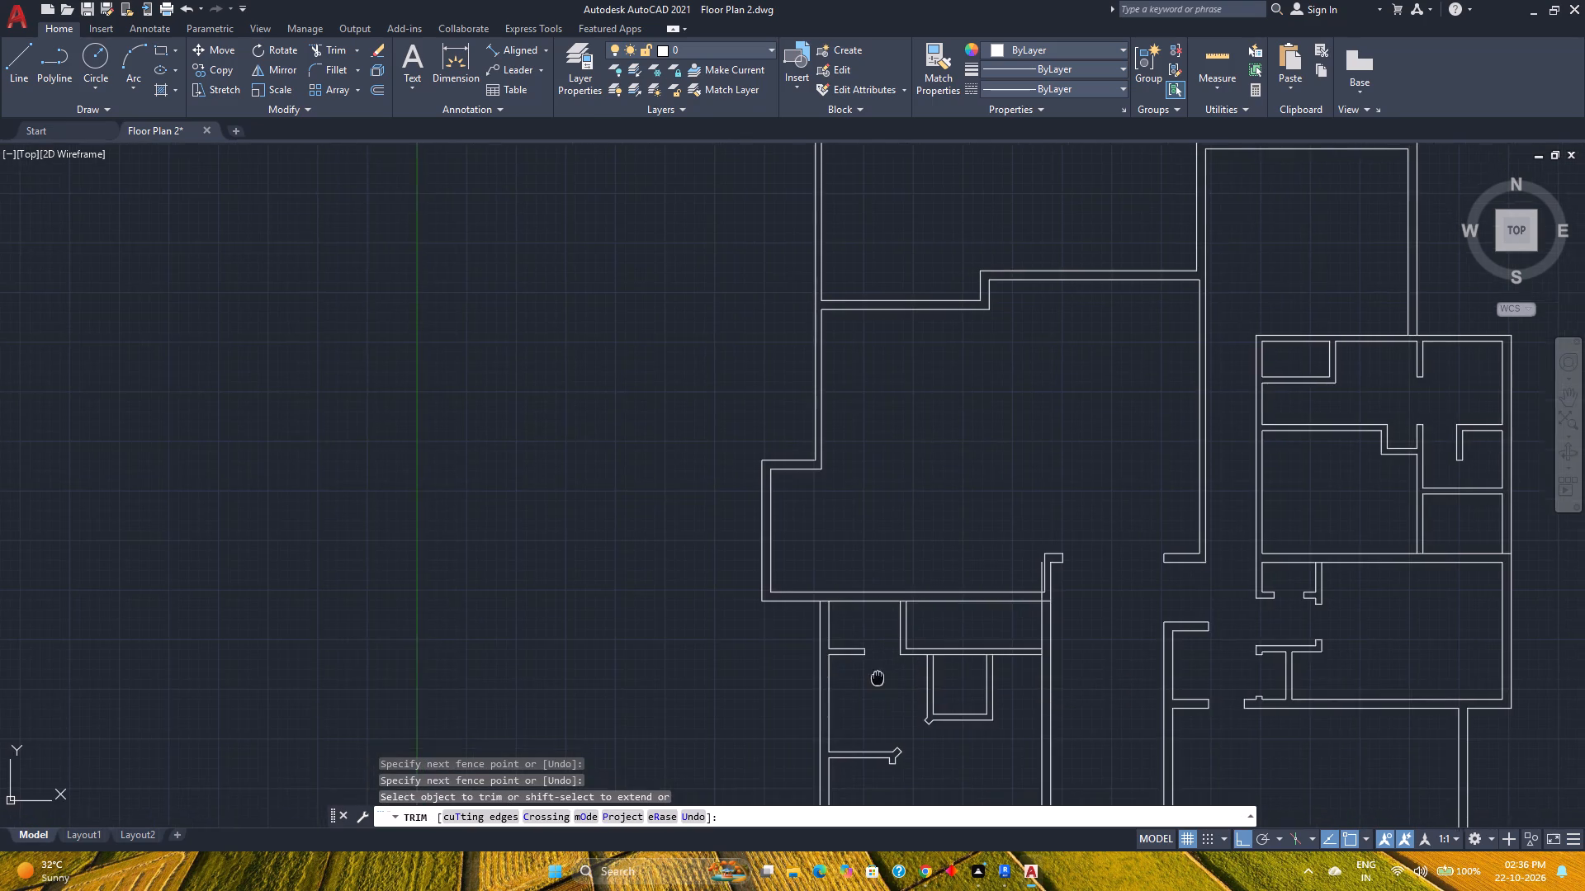
{"action": "middle_click_drag", "start_coordinate": [869, 670], "coordinate": [796, 615]}
{"action": "middle_click", "coordinate": [796, 615]}
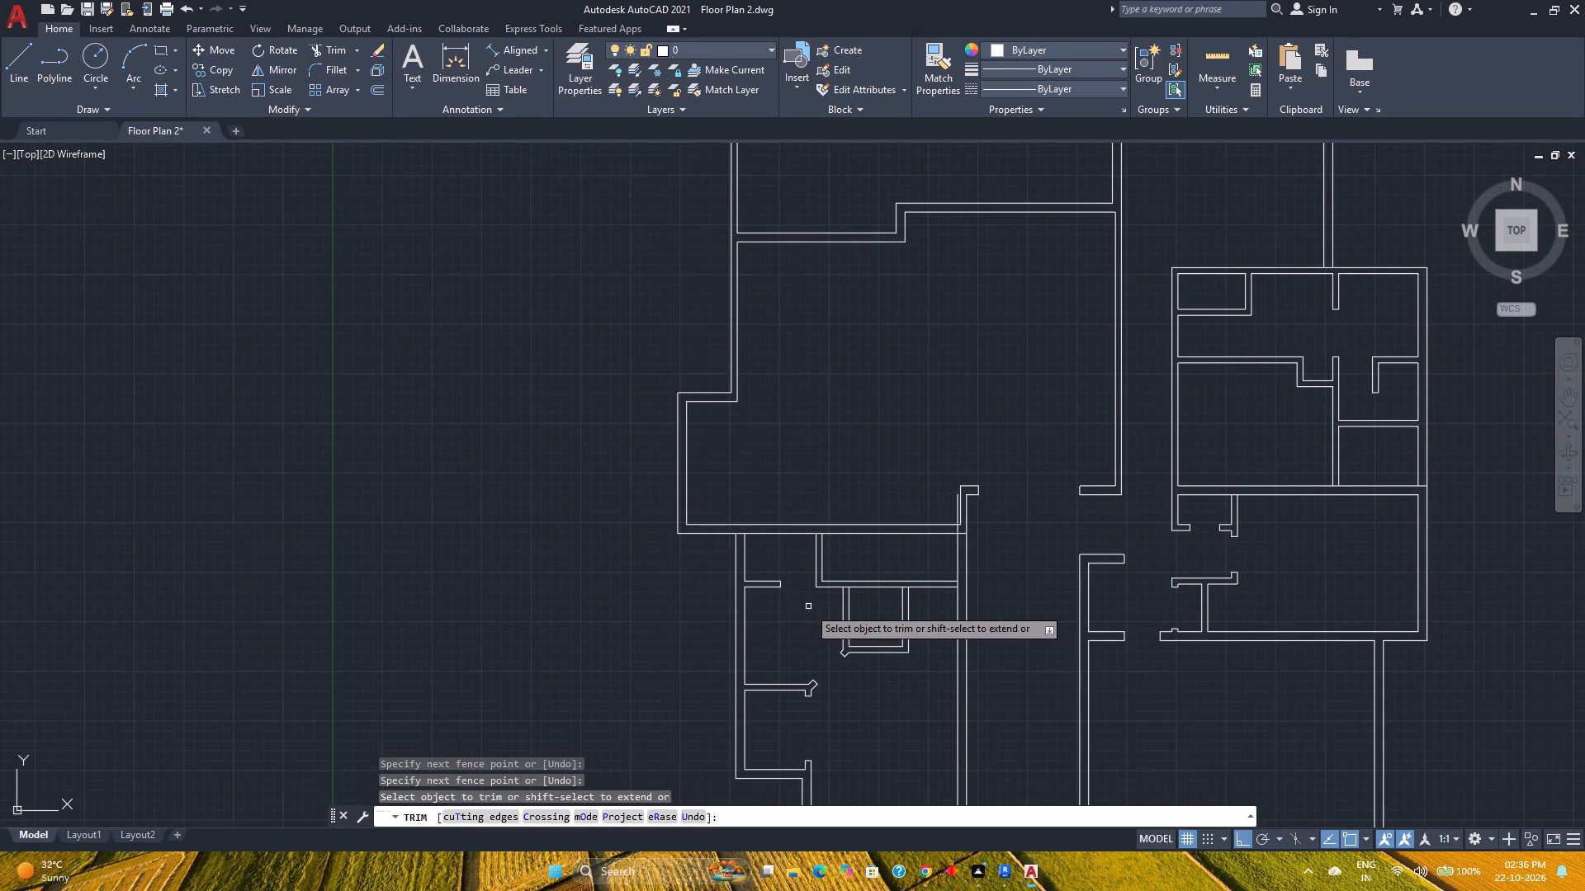
{"action": "scroll", "coordinate": [905, 653], "scroll_direction": "up", "scroll_amount": 2}
{"action": "middle_click_drag", "start_coordinate": [902, 654], "coordinate": [810, 713]}
{"action": "middle_click", "coordinate": [810, 713]}
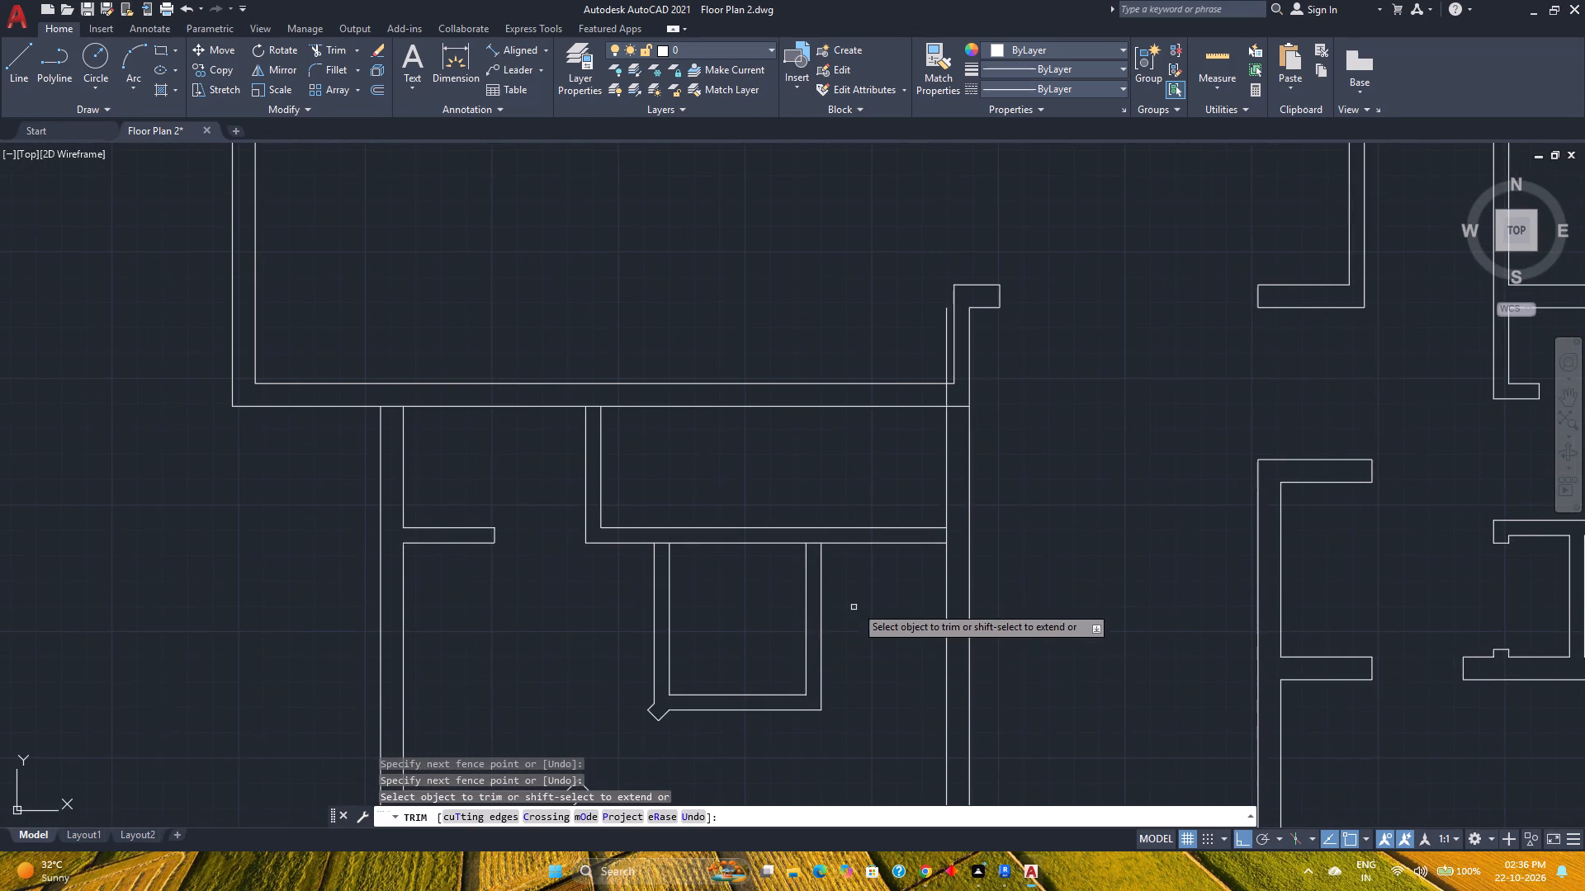
{"action": "scroll", "coordinate": [863, 596], "scroll_direction": "up", "scroll_amount": 1}
{"action": "key", "text": "Escape"}
Fillet the large room's outer bottom wall line to the inner vertical line of the wall at its right end, forming a sharp corner.
{"action": "scroll", "coordinate": [858, 599], "scroll_direction": "up", "scroll_amount": 2}
{"action": "middle_click_drag", "start_coordinate": [849, 600], "coordinate": [845, 601]}
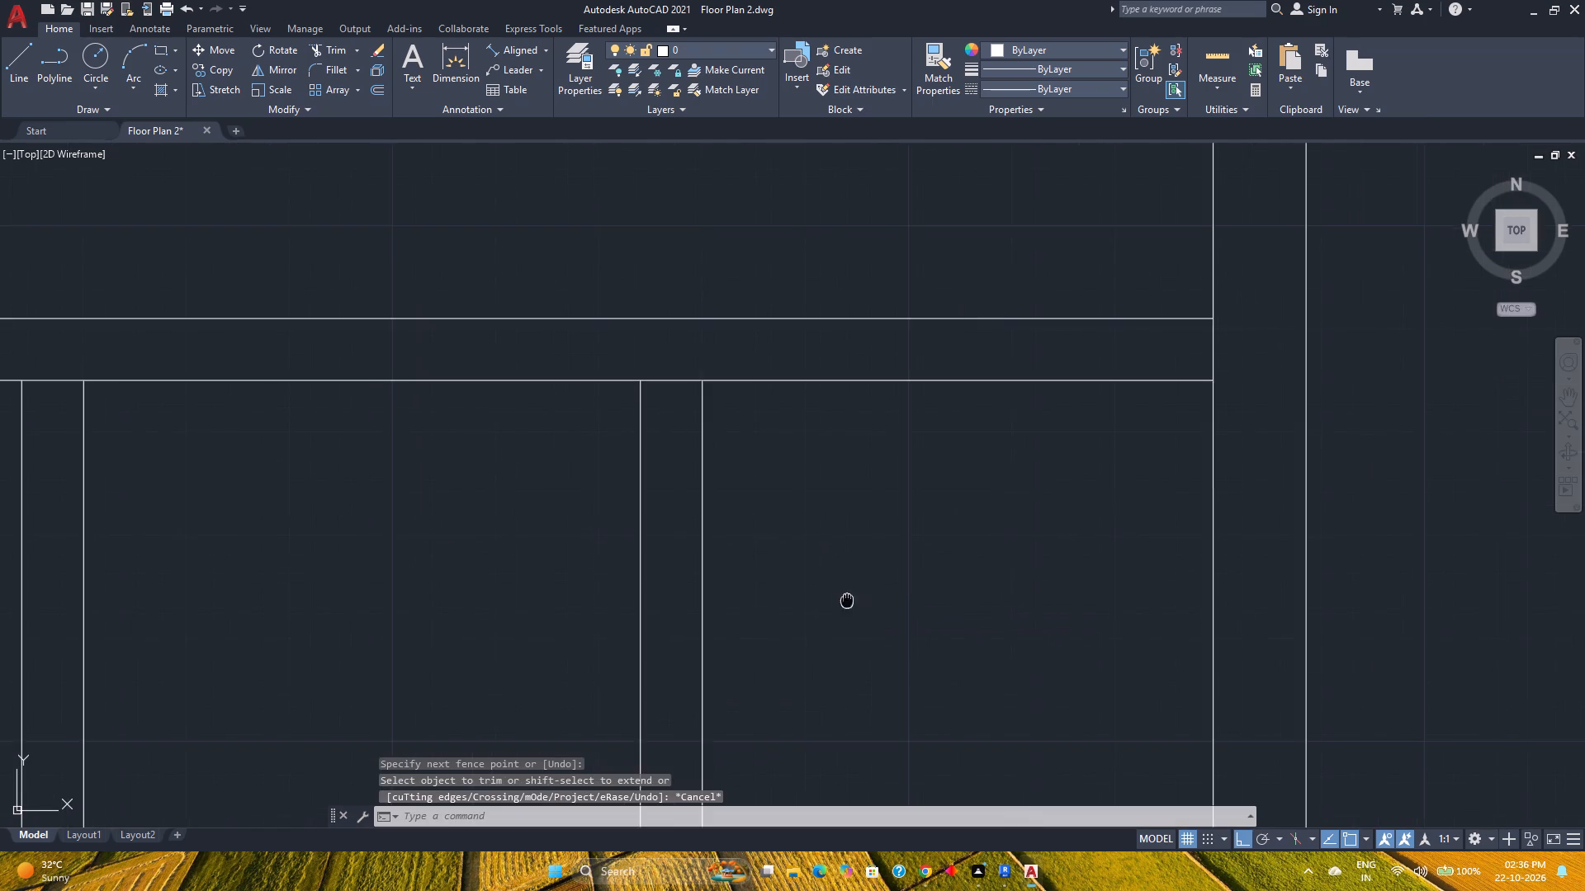
{"action": "middle_click_drag", "start_coordinate": [845, 601], "coordinate": [774, 612]}
{"action": "middle_click", "coordinate": [774, 612]}
{"action": "middle_click", "coordinate": [773, 612]}
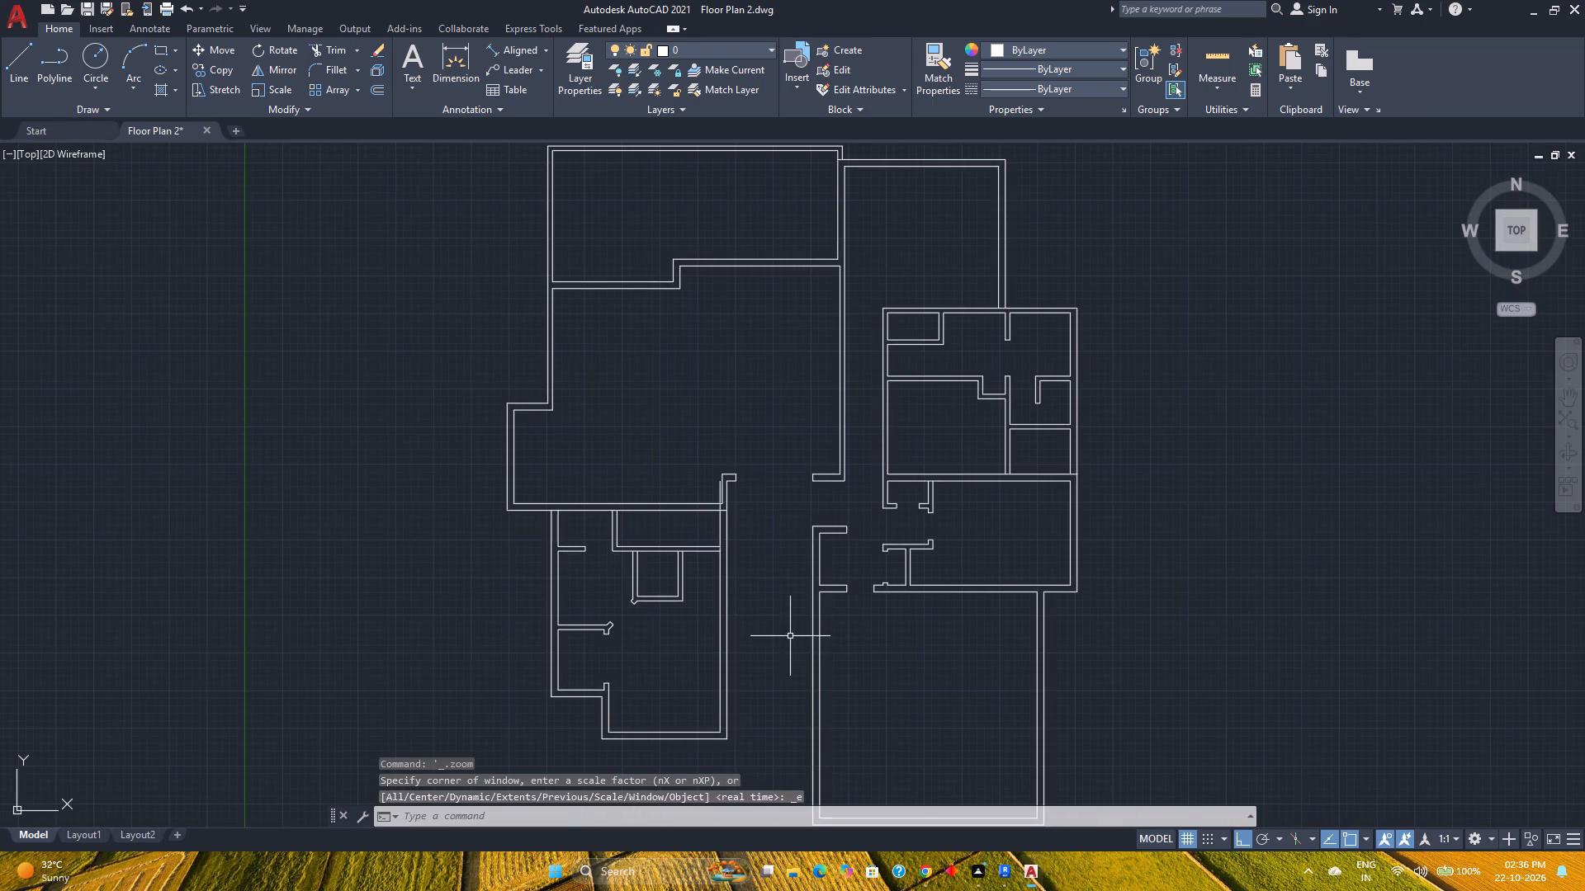
{"action": "scroll", "coordinate": [788, 638], "scroll_direction": "down", "scroll_amount": 1}
{"action": "scroll", "coordinate": [776, 636], "scroll_direction": "up", "scroll_amount": 3}
{"action": "middle_click_drag", "start_coordinate": [747, 599], "coordinate": [665, 629]}
{"action": "scroll", "coordinate": [530, 346], "scroll_direction": "up", "scroll_amount": 3}
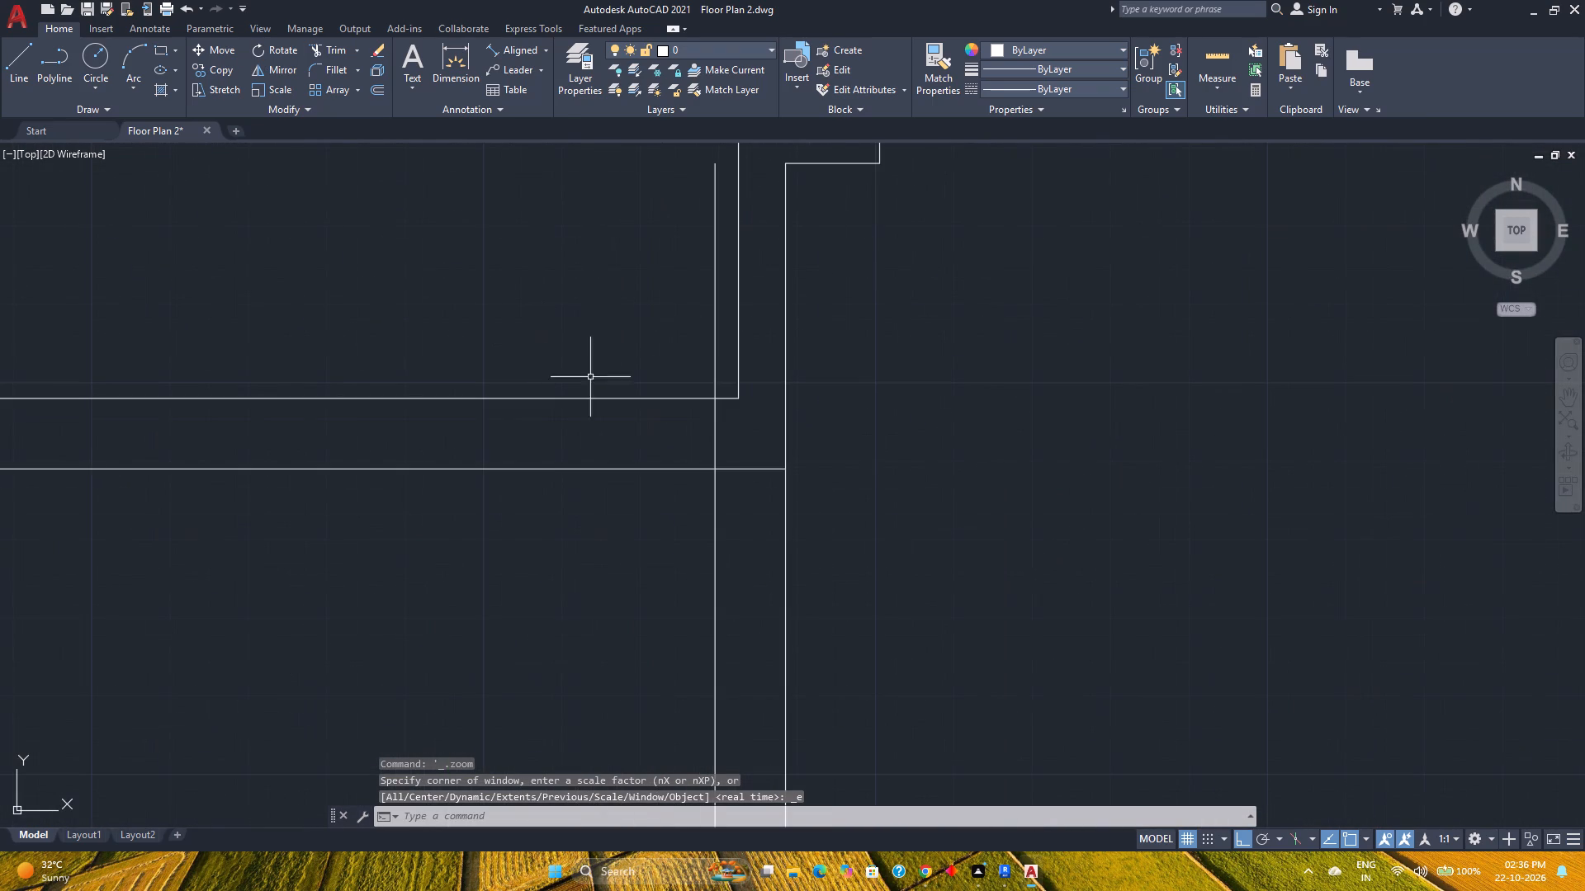
{"action": "left_click", "coordinate": [326, 71]}
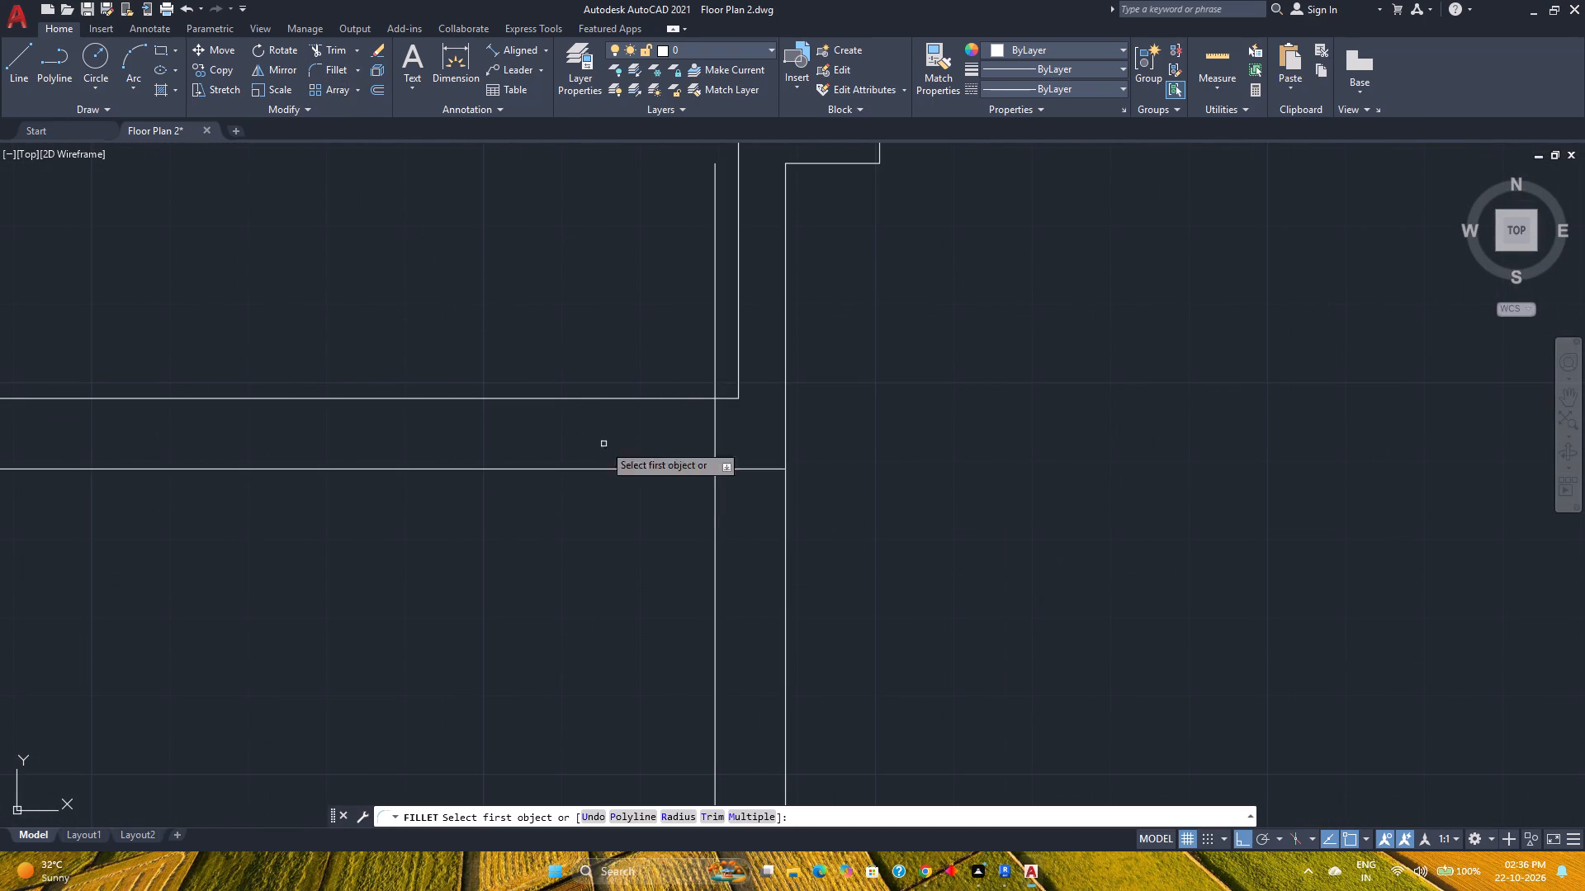
{"action": "left_click", "coordinate": [628, 470]}
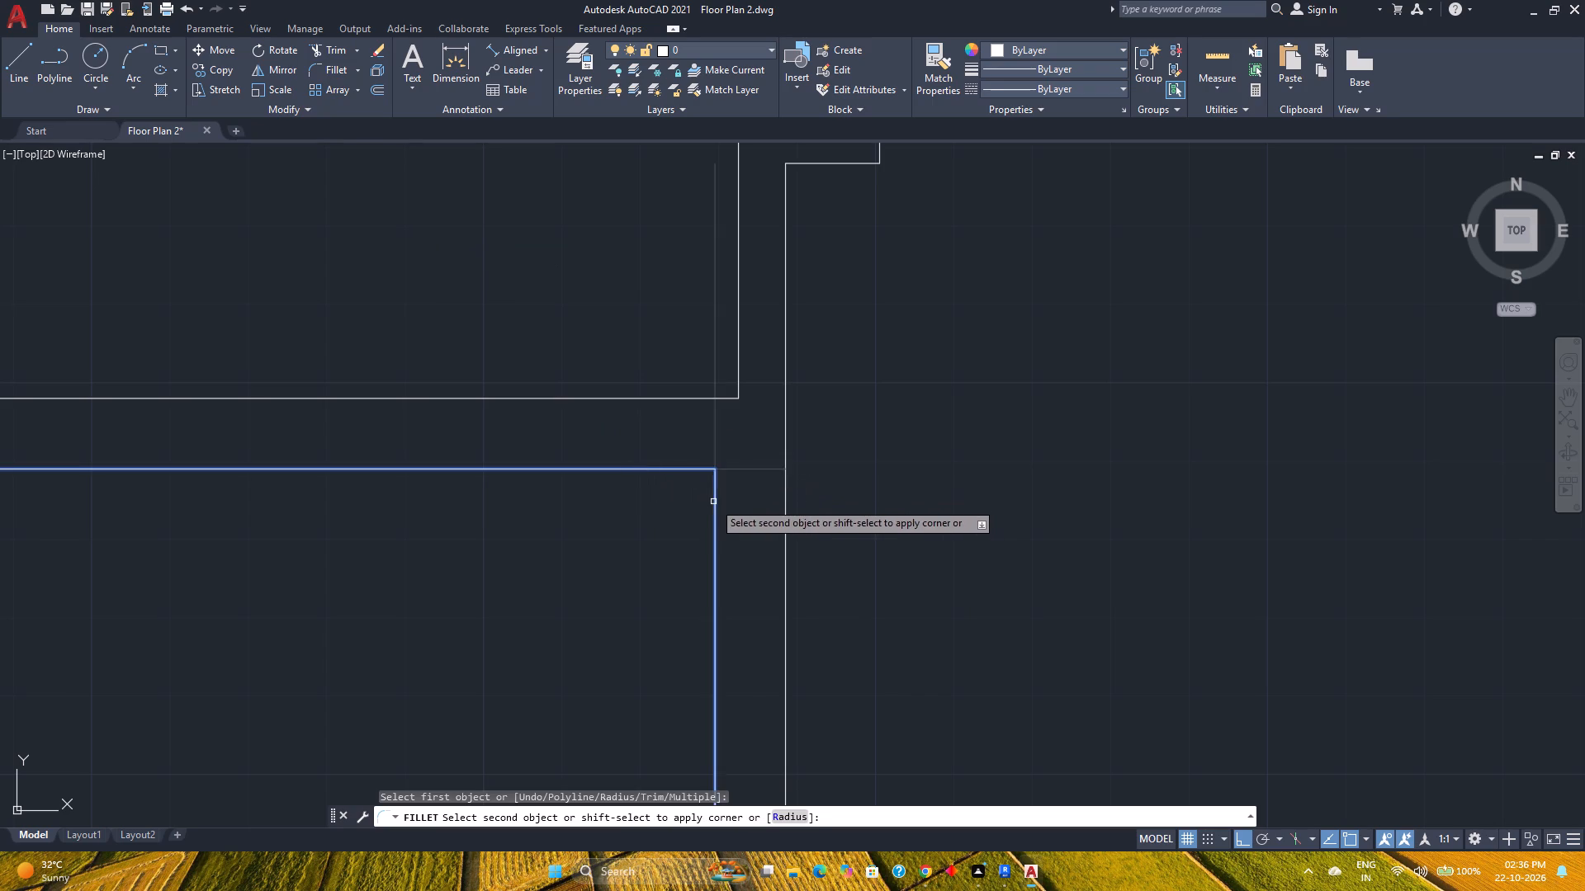
{"action": "left_click", "coordinate": [713, 502]}
Offset the lower wall line above the small closet 3" downward, undo it, and offset the same line 6" downward instead.
{"action": "scroll", "coordinate": [665, 526], "scroll_direction": "down", "scroll_amount": 2}
{"action": "scroll", "coordinate": [613, 587], "scroll_direction": "down", "scroll_amount": 2}
{"action": "middle_click_drag", "start_coordinate": [616, 587], "coordinate": [655, 527]}
{"action": "middle_click", "coordinate": [655, 527]}
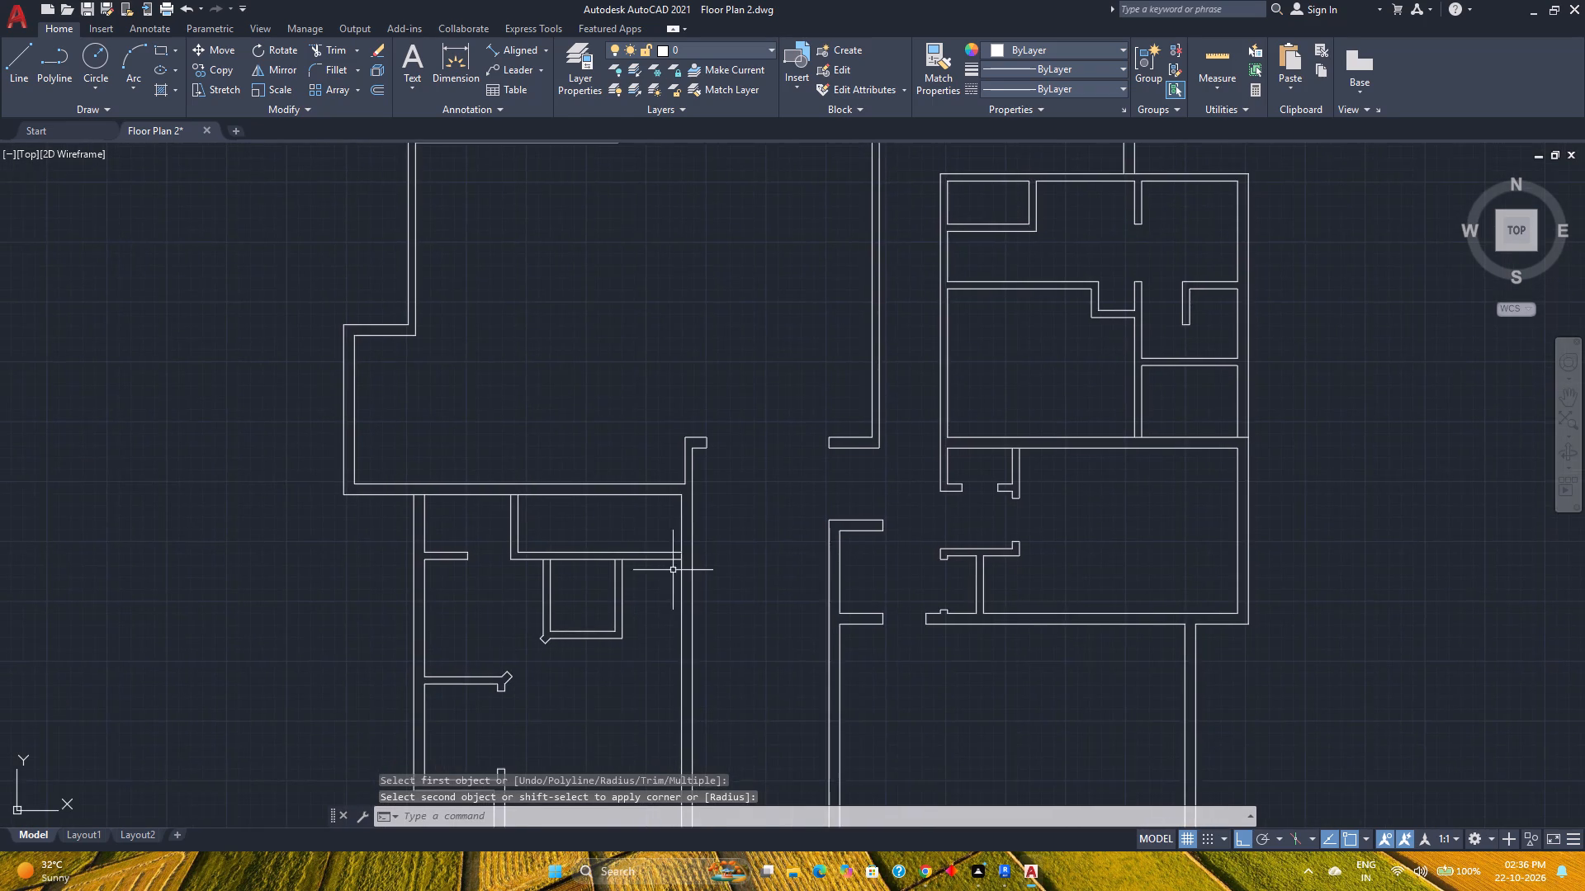
{"action": "scroll", "coordinate": [666, 596], "scroll_direction": "up", "scroll_amount": 3}
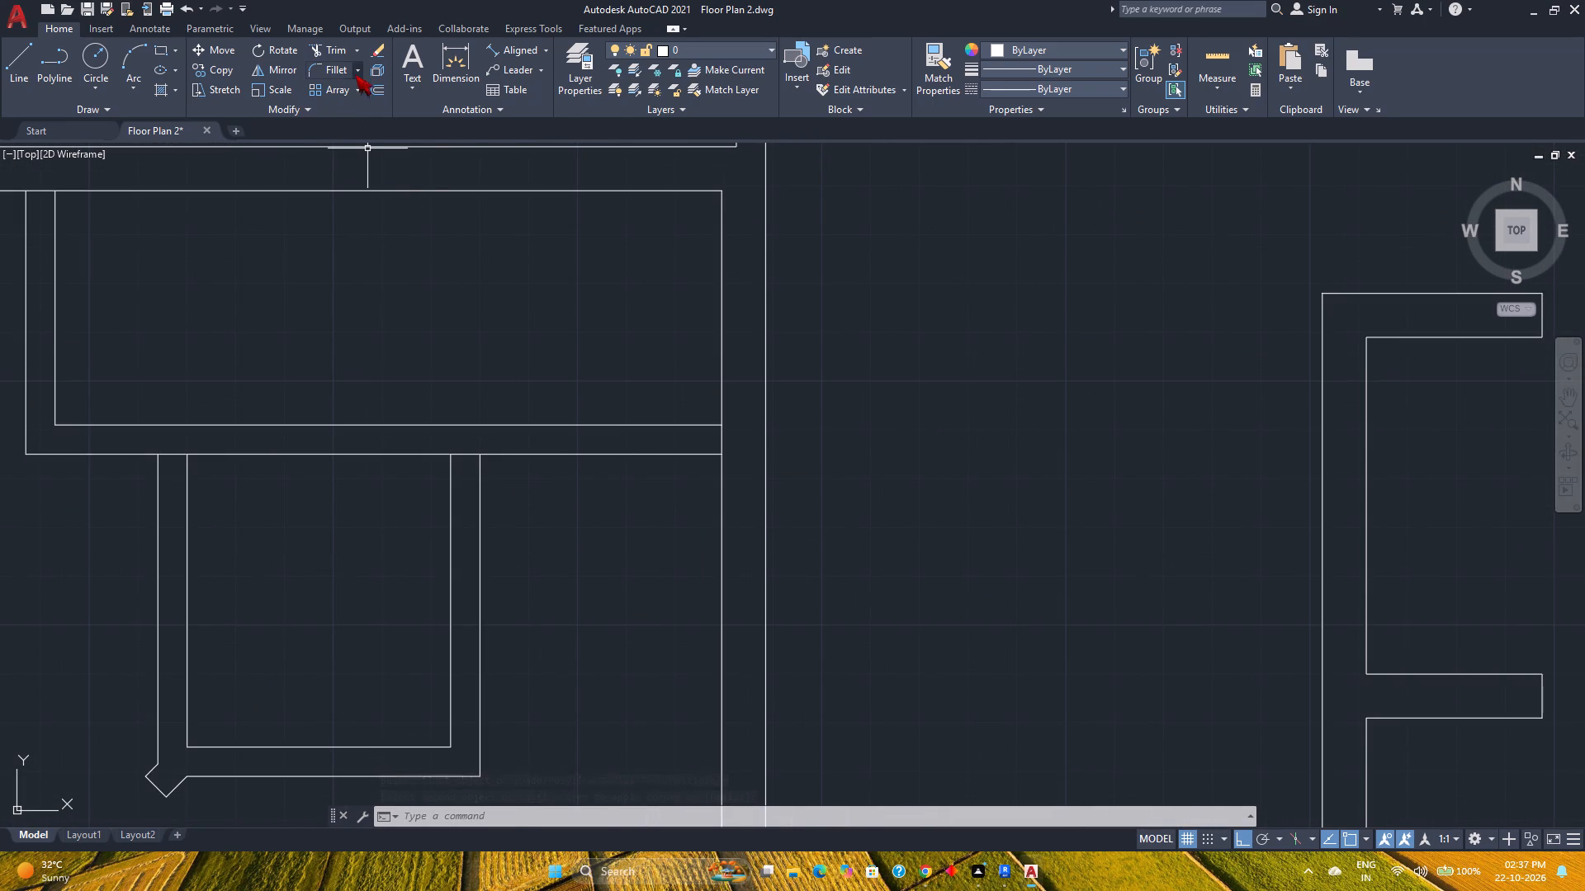
{"action": "left_click", "coordinate": [374, 86]}
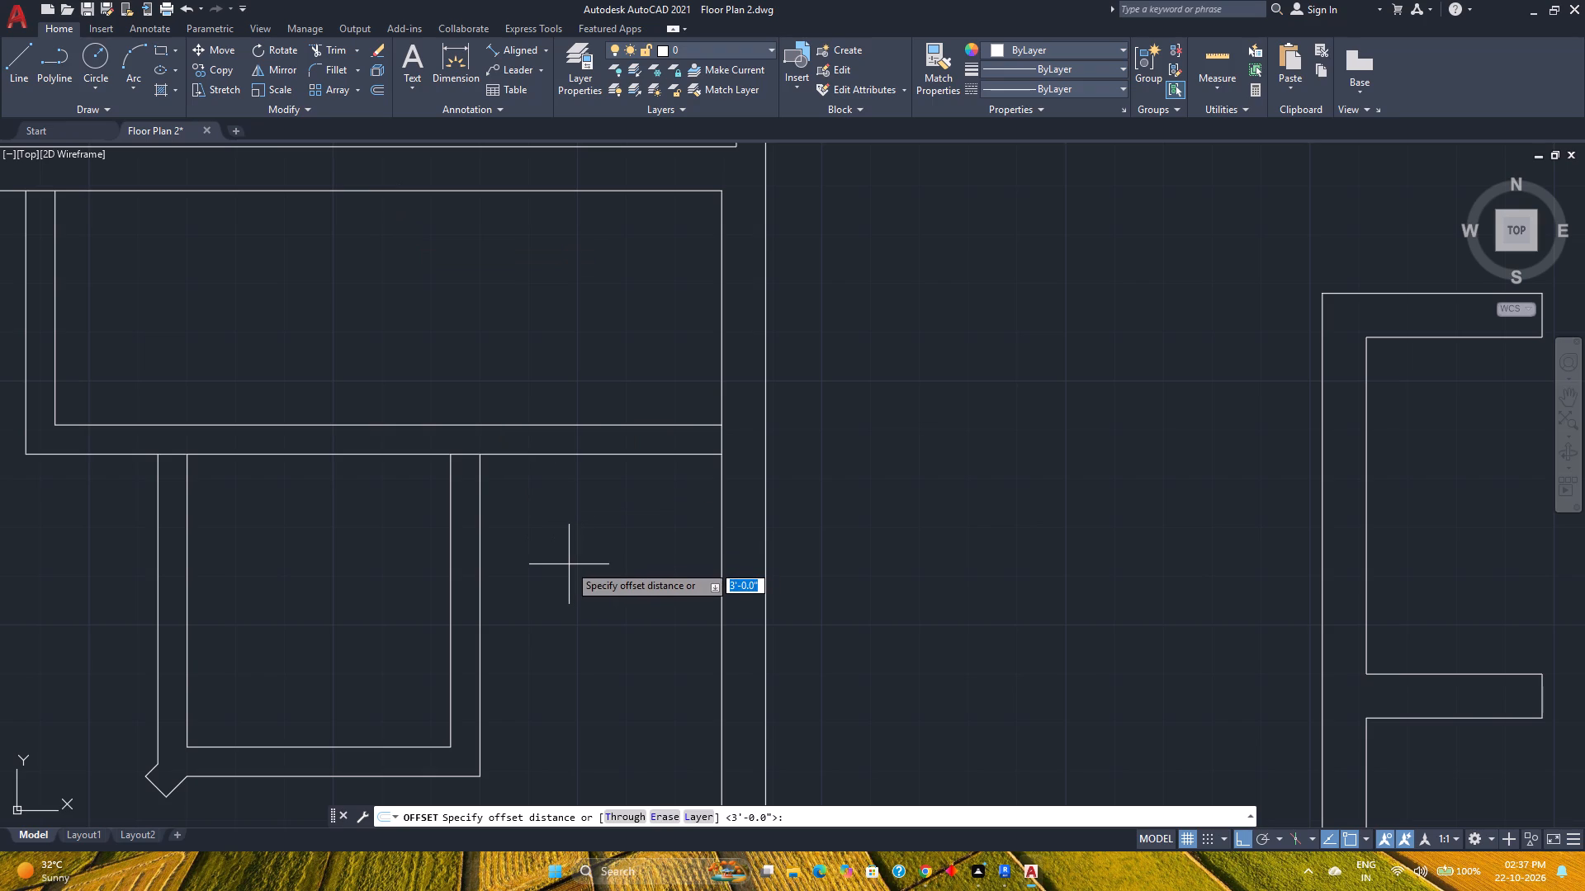
{"action": "key", "text": "Return"}
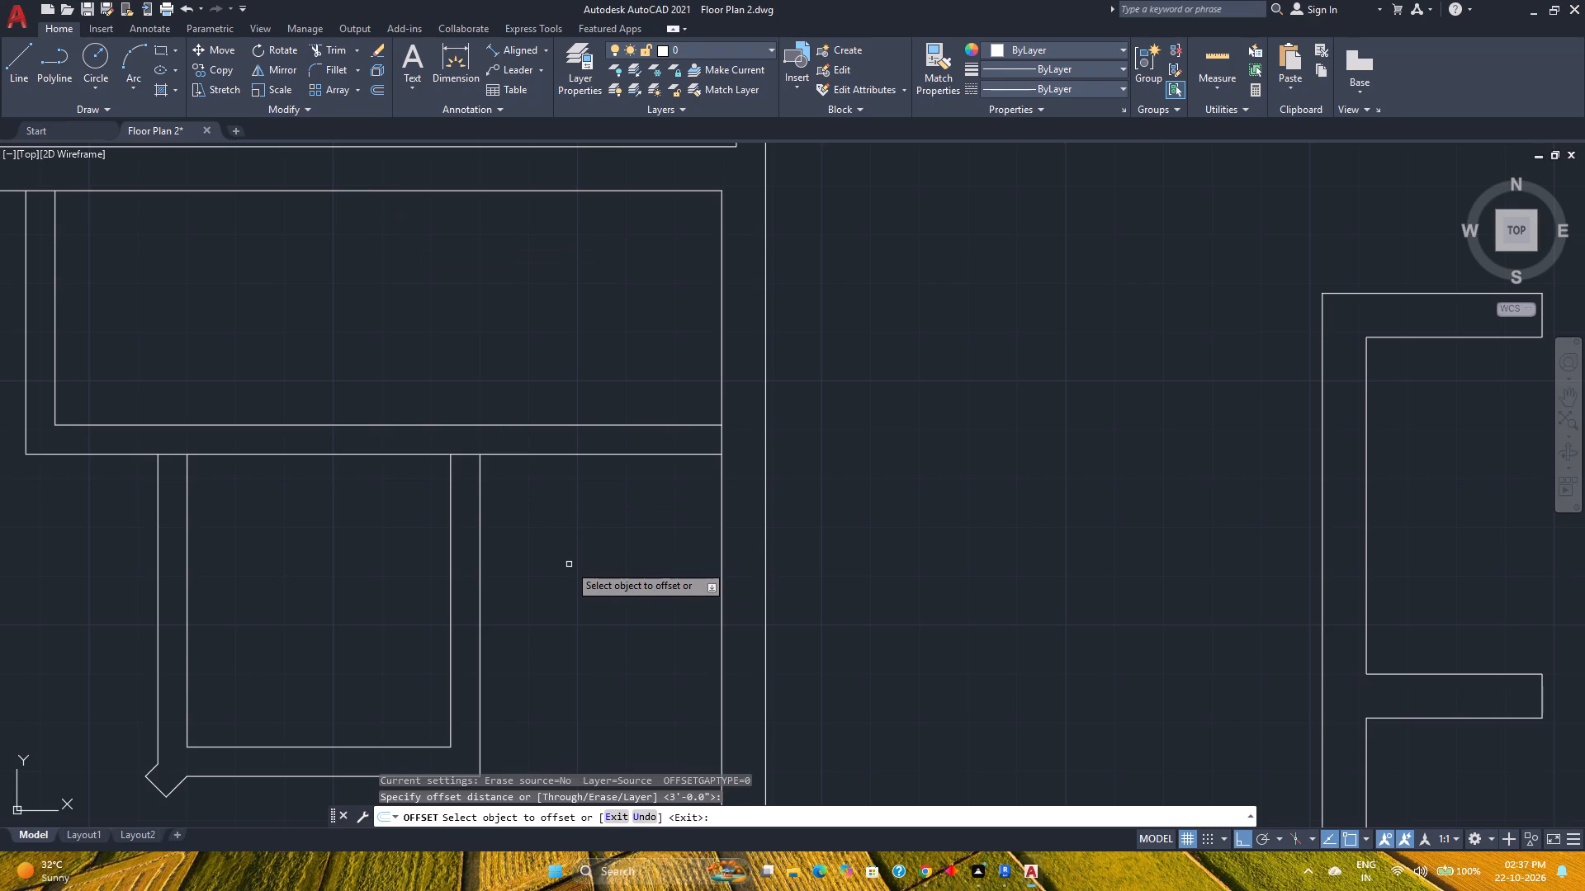
{"action": "left_click", "coordinate": [614, 455]}
{"action": "key", "text": "3"}
{"action": "key", "text": "Return"}
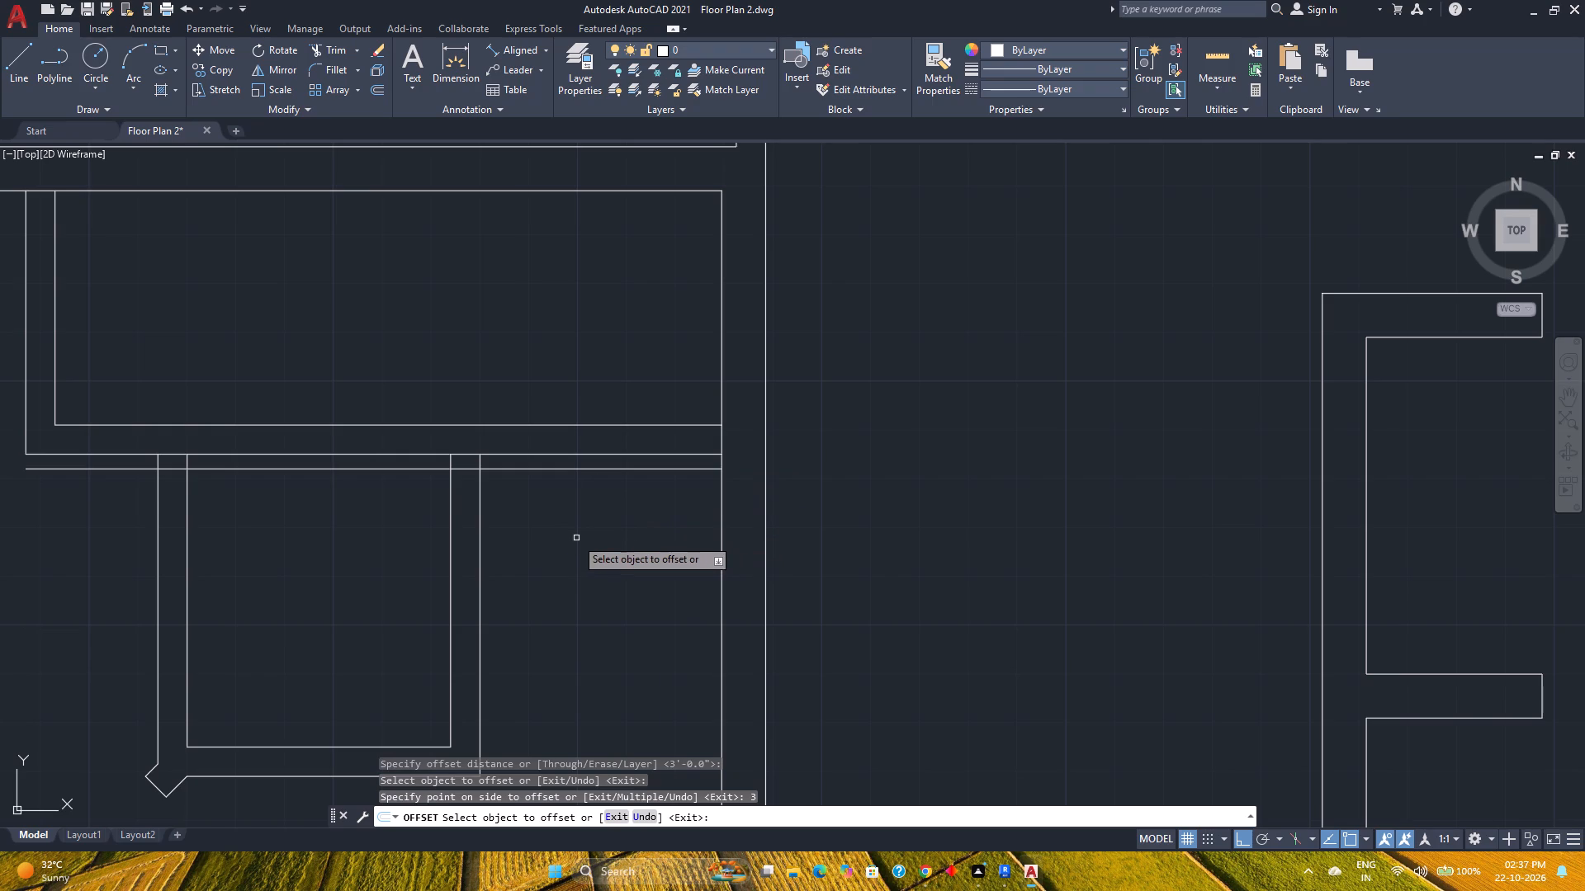
{"action": "key", "text": "ctrl+z"}
{"action": "left_click", "coordinate": [538, 455]}
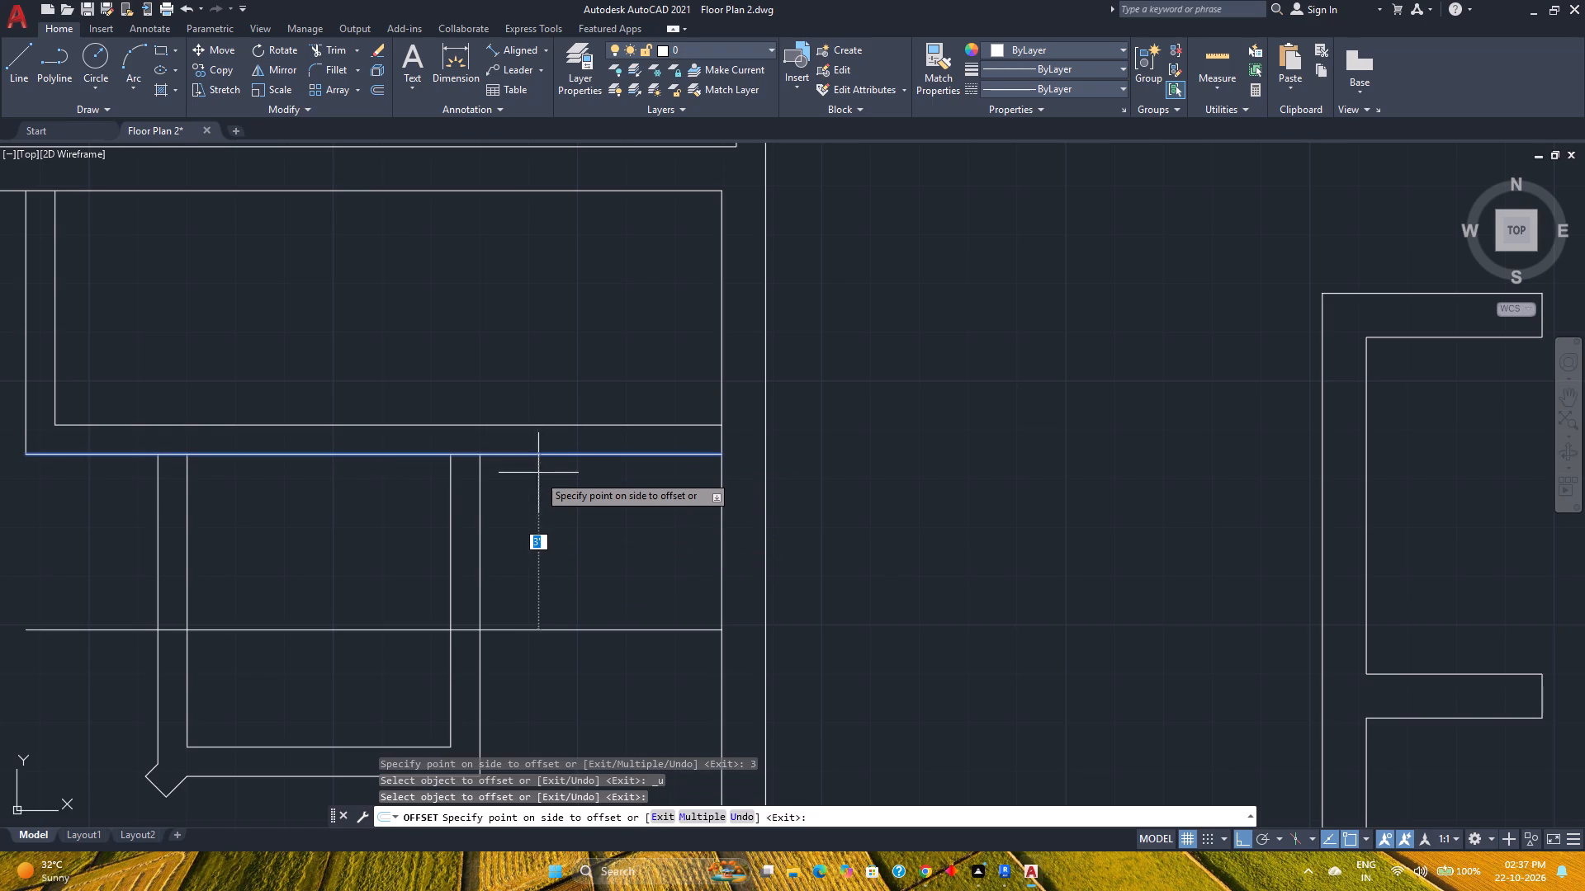
{"action": "key", "text": "6"}
{"action": "key", "text": "Return"}
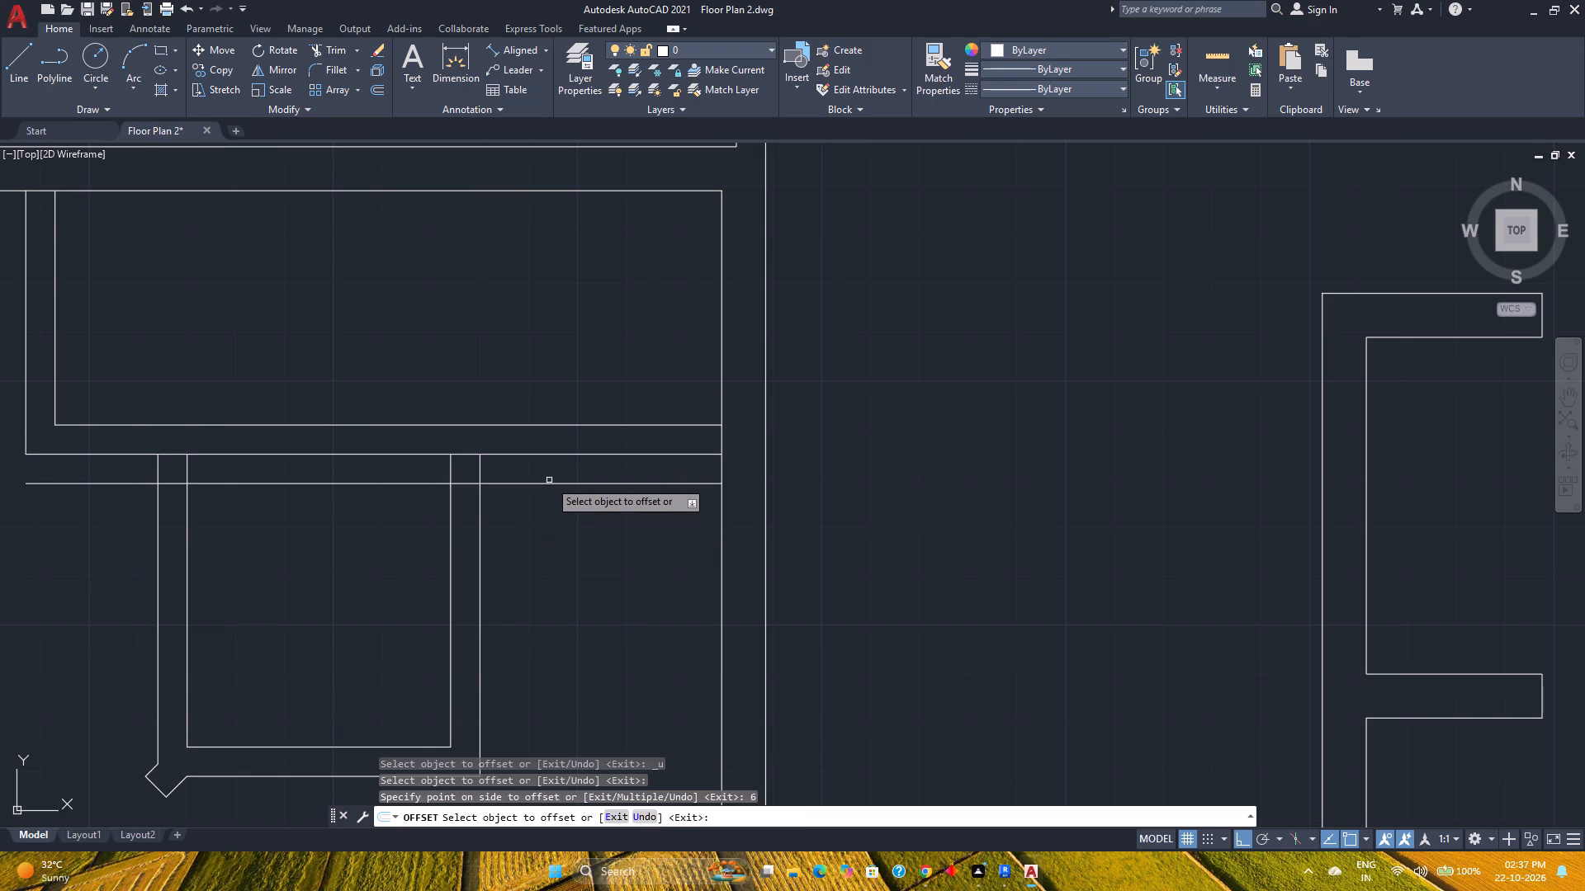
Offset the new horizontal line 2'6" downward across the small closet.
{"action": "left_click", "coordinate": [550, 483]}
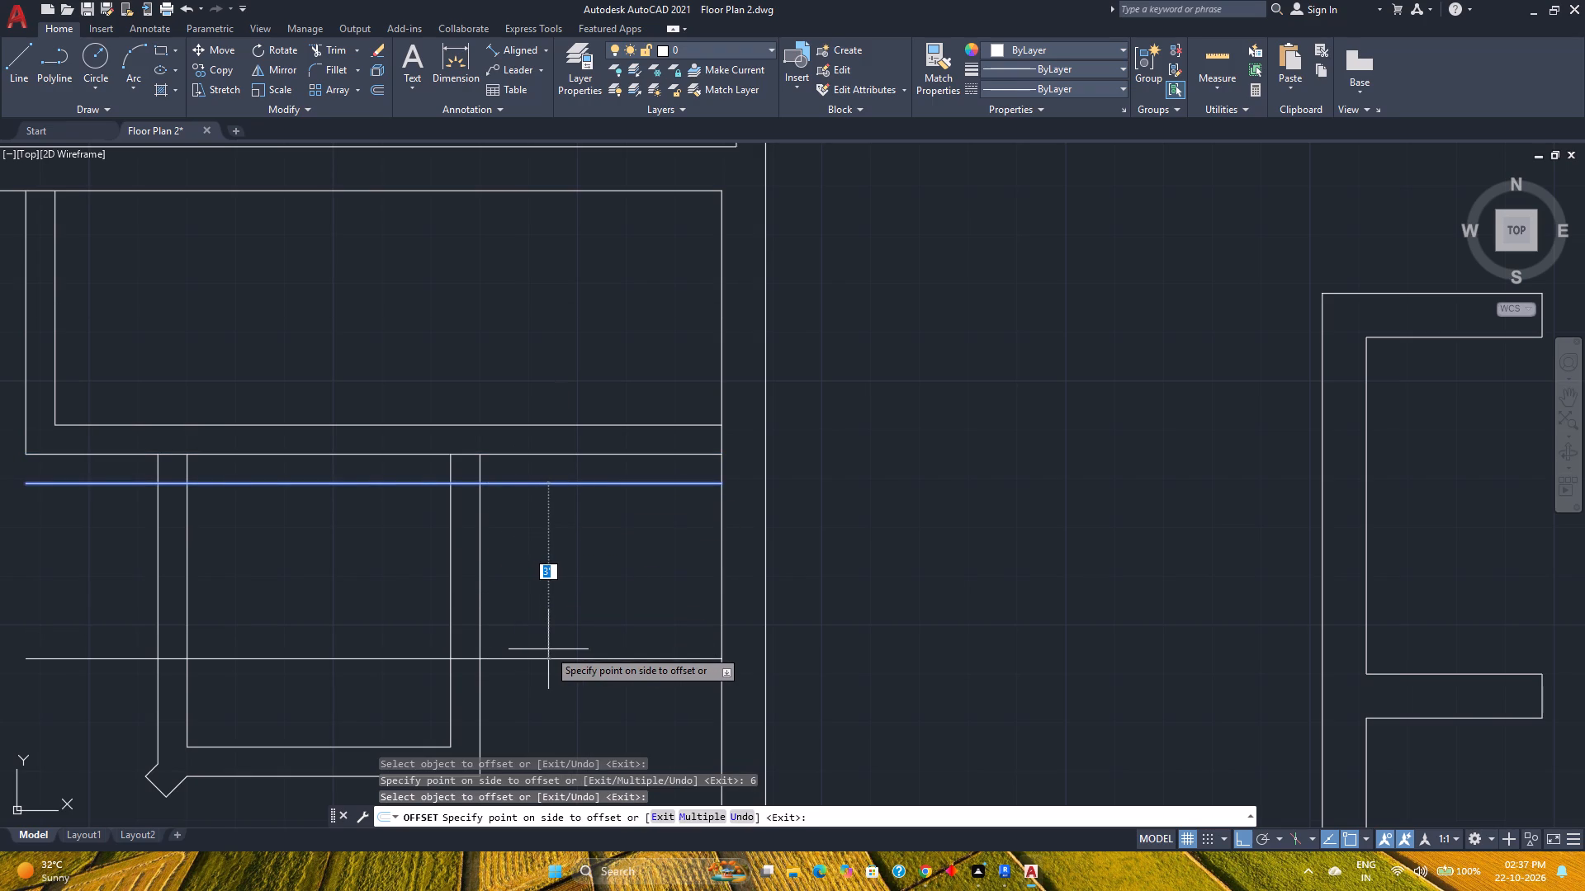
{"action": "type", "text": "2'6'"}
{"action": "key", "text": "Return"}
{"action": "type", "text": "2'6\""}
{"action": "key", "text": "Return"}
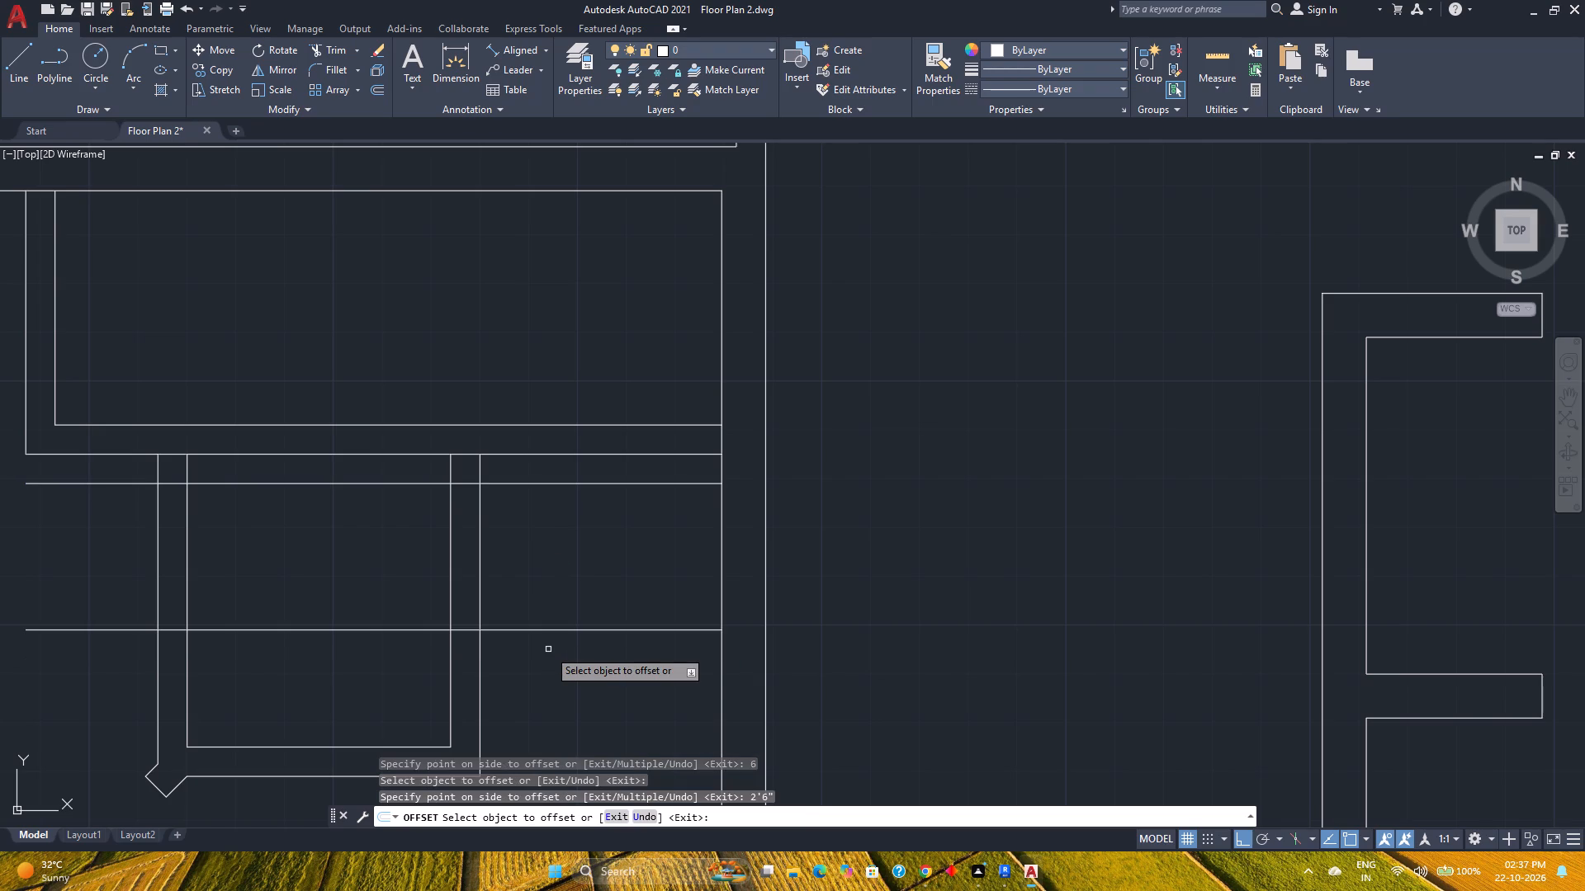
{"action": "key", "text": "Escape"}
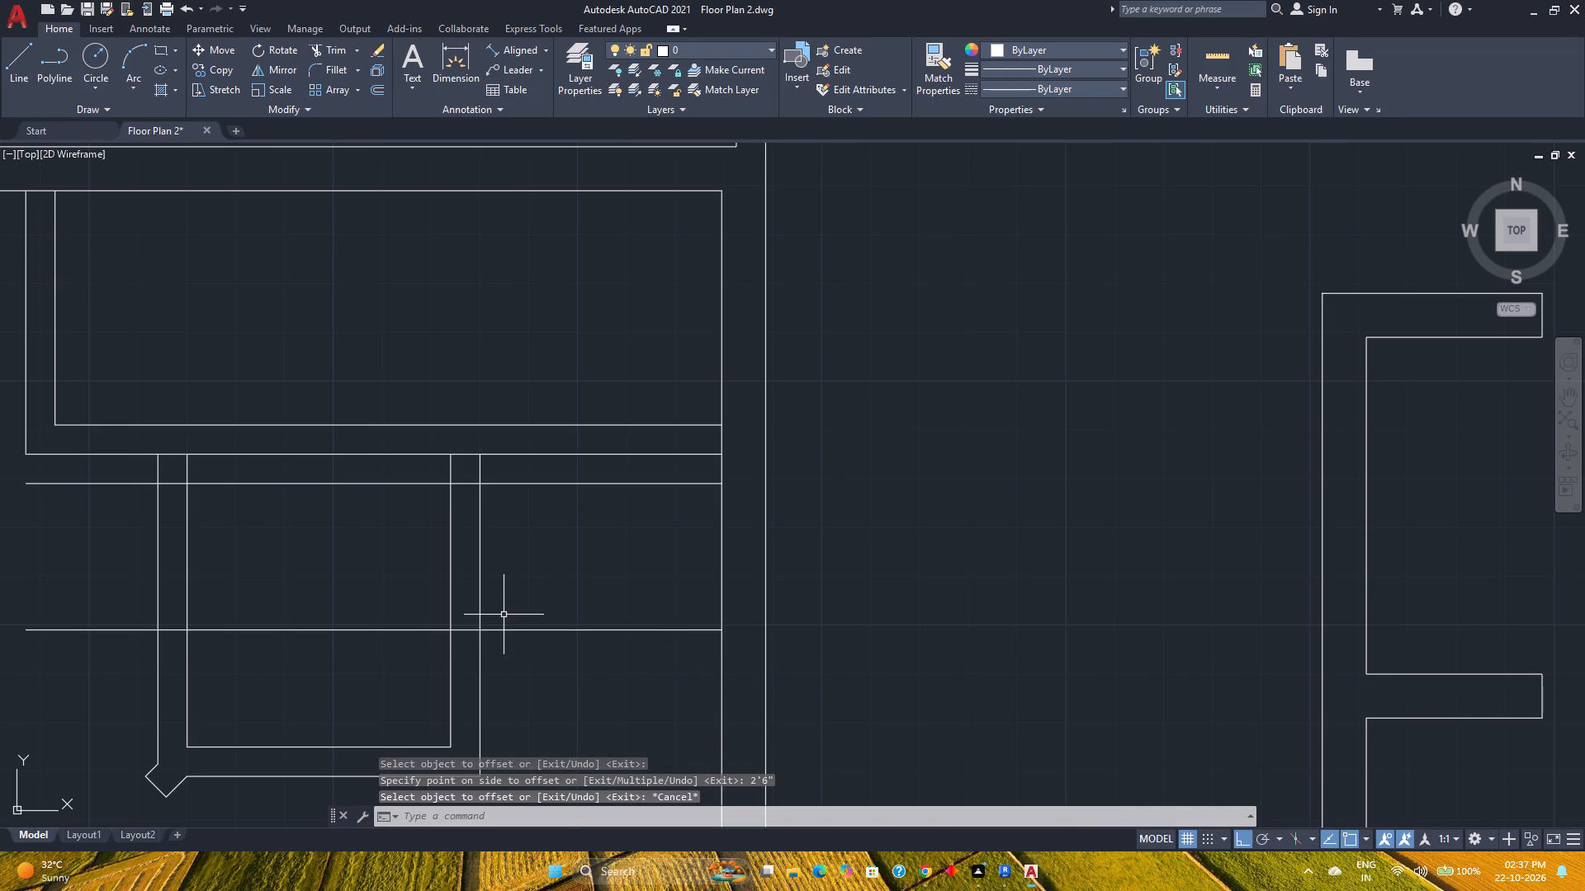
Trim both lines of the small closet's right wall between the two horizontal offset lines to open a 2'6" doorway.
{"action": "type", "text": "tr"}
{"action": "key", "text": "Return"}
{"action": "left_click", "coordinate": [420, 556]}
{"action": "left_click", "coordinate": [512, 540]}
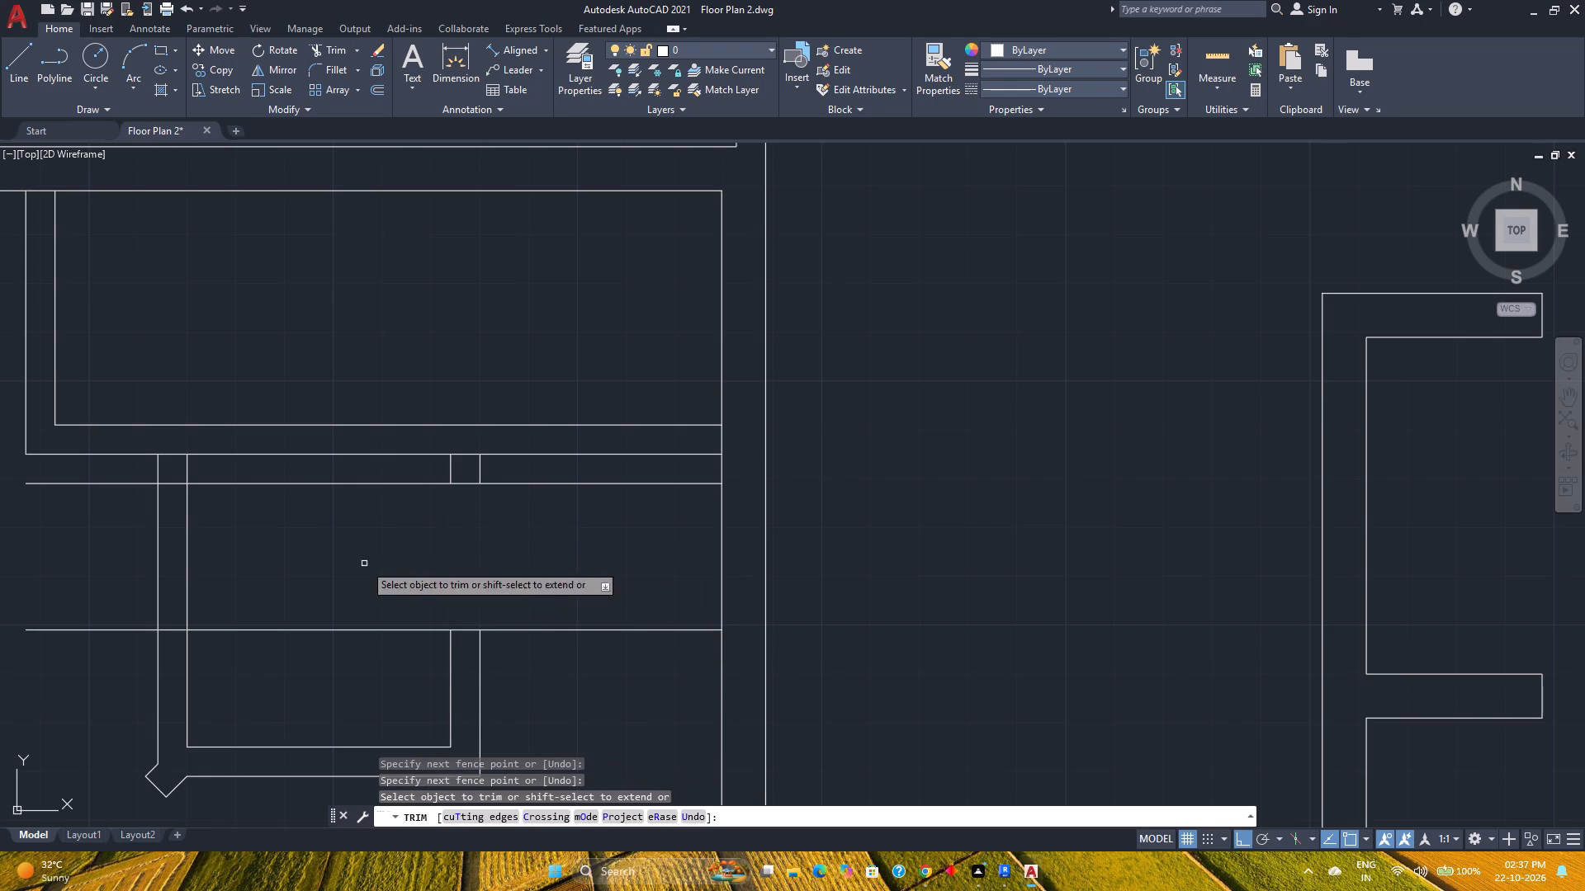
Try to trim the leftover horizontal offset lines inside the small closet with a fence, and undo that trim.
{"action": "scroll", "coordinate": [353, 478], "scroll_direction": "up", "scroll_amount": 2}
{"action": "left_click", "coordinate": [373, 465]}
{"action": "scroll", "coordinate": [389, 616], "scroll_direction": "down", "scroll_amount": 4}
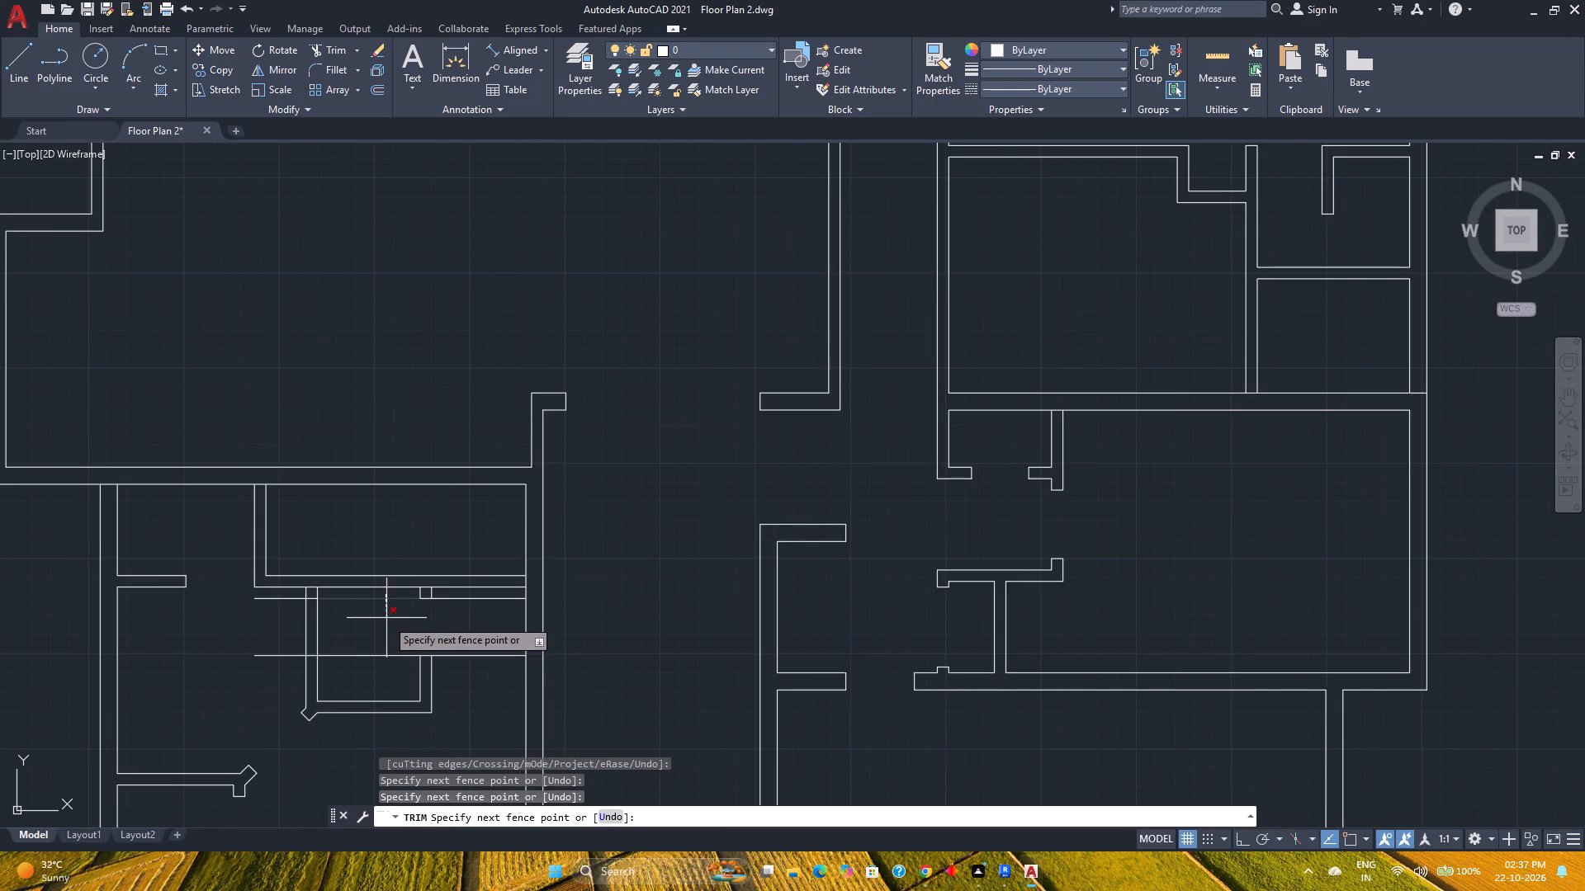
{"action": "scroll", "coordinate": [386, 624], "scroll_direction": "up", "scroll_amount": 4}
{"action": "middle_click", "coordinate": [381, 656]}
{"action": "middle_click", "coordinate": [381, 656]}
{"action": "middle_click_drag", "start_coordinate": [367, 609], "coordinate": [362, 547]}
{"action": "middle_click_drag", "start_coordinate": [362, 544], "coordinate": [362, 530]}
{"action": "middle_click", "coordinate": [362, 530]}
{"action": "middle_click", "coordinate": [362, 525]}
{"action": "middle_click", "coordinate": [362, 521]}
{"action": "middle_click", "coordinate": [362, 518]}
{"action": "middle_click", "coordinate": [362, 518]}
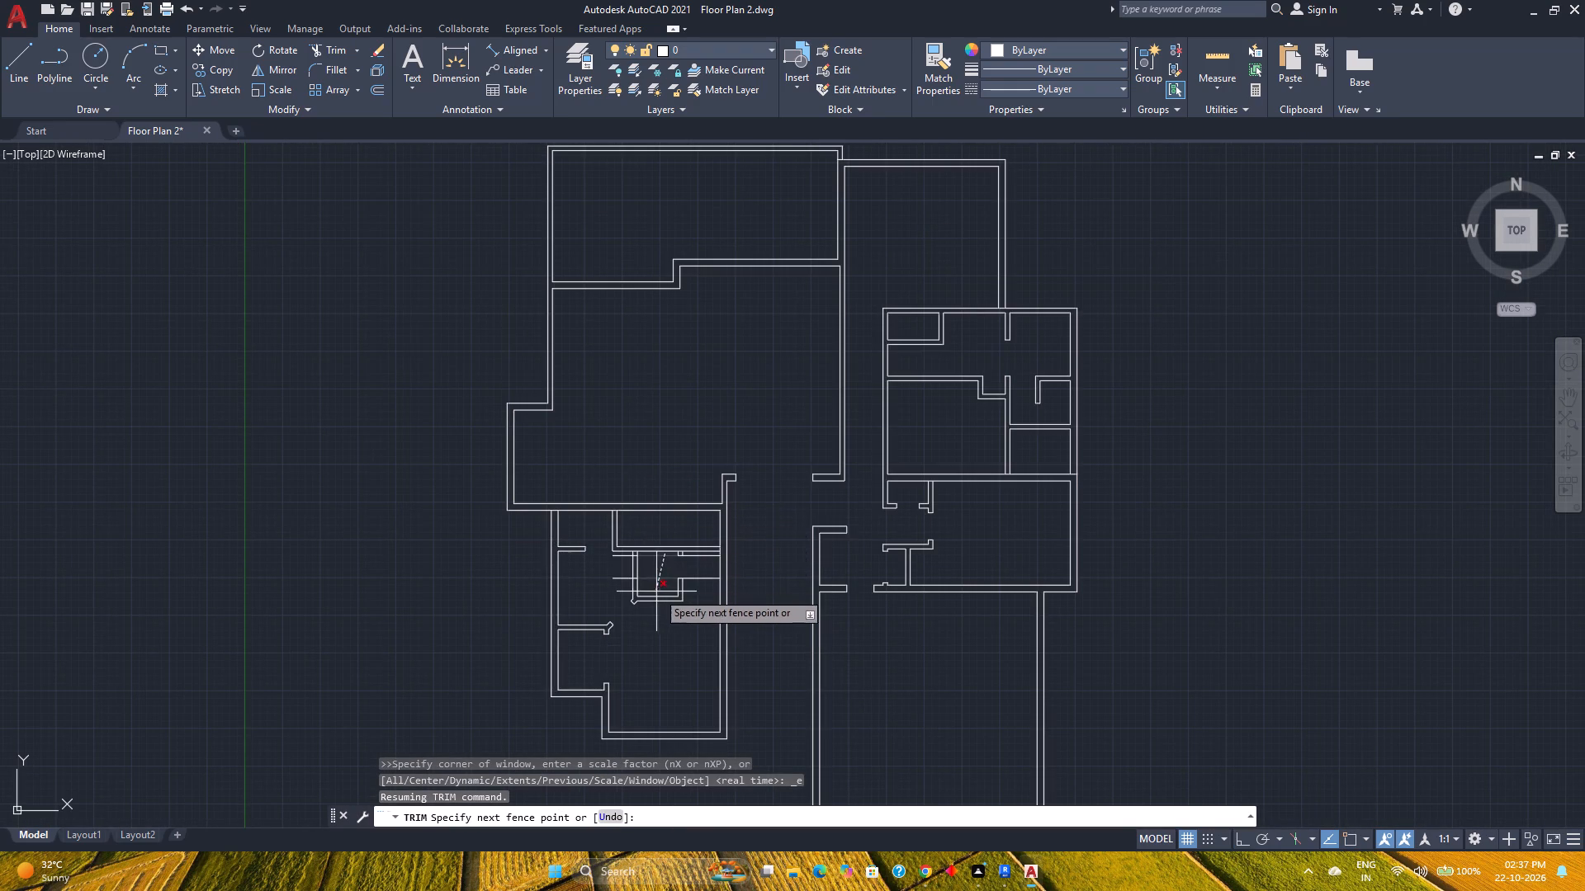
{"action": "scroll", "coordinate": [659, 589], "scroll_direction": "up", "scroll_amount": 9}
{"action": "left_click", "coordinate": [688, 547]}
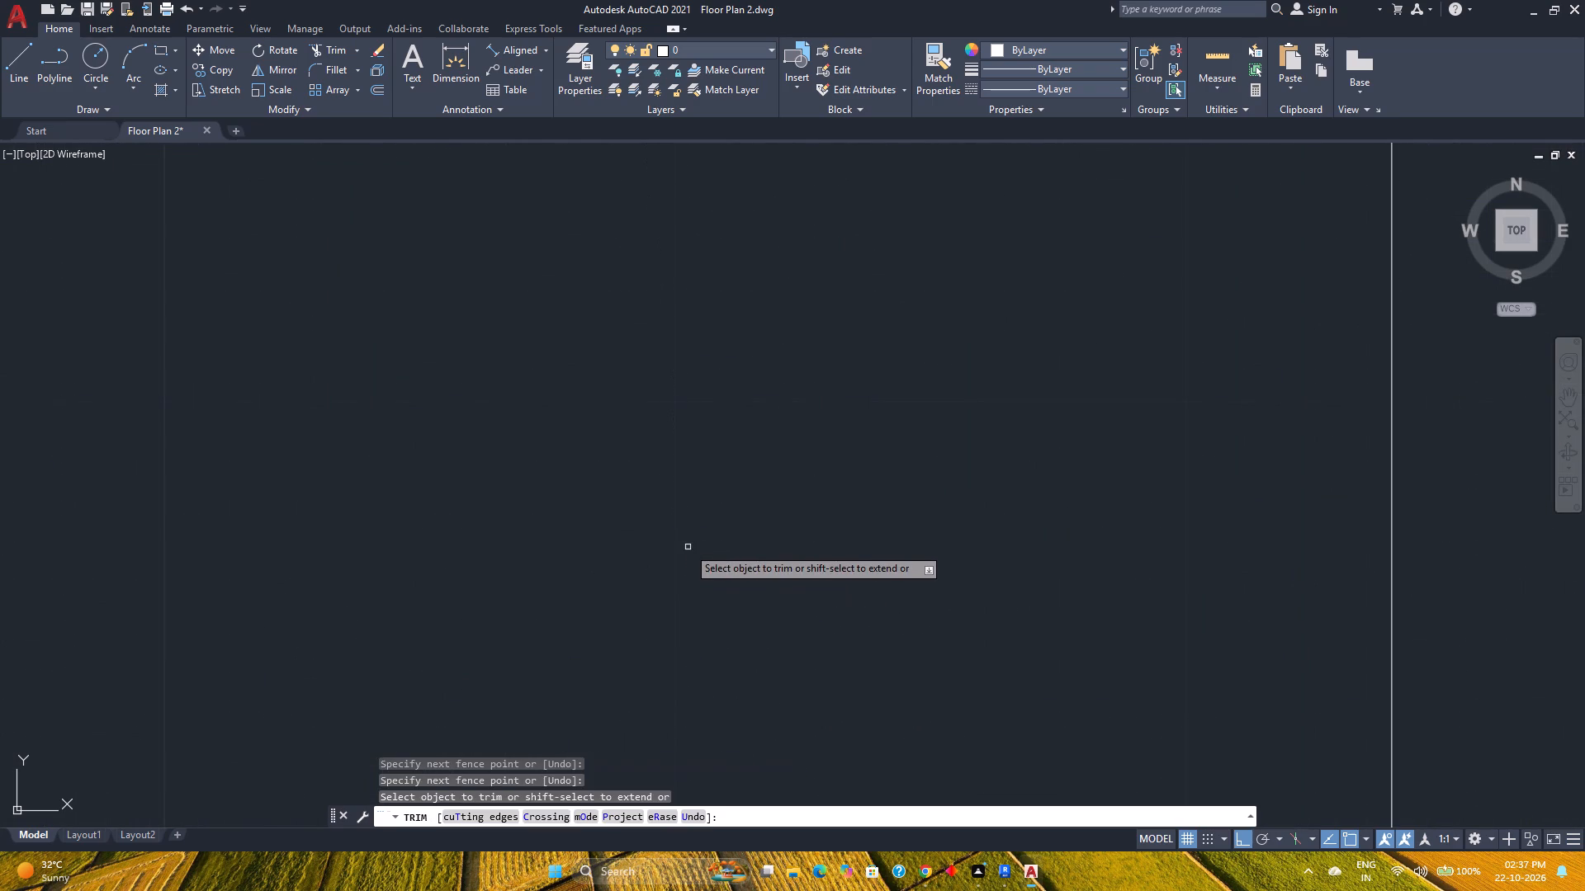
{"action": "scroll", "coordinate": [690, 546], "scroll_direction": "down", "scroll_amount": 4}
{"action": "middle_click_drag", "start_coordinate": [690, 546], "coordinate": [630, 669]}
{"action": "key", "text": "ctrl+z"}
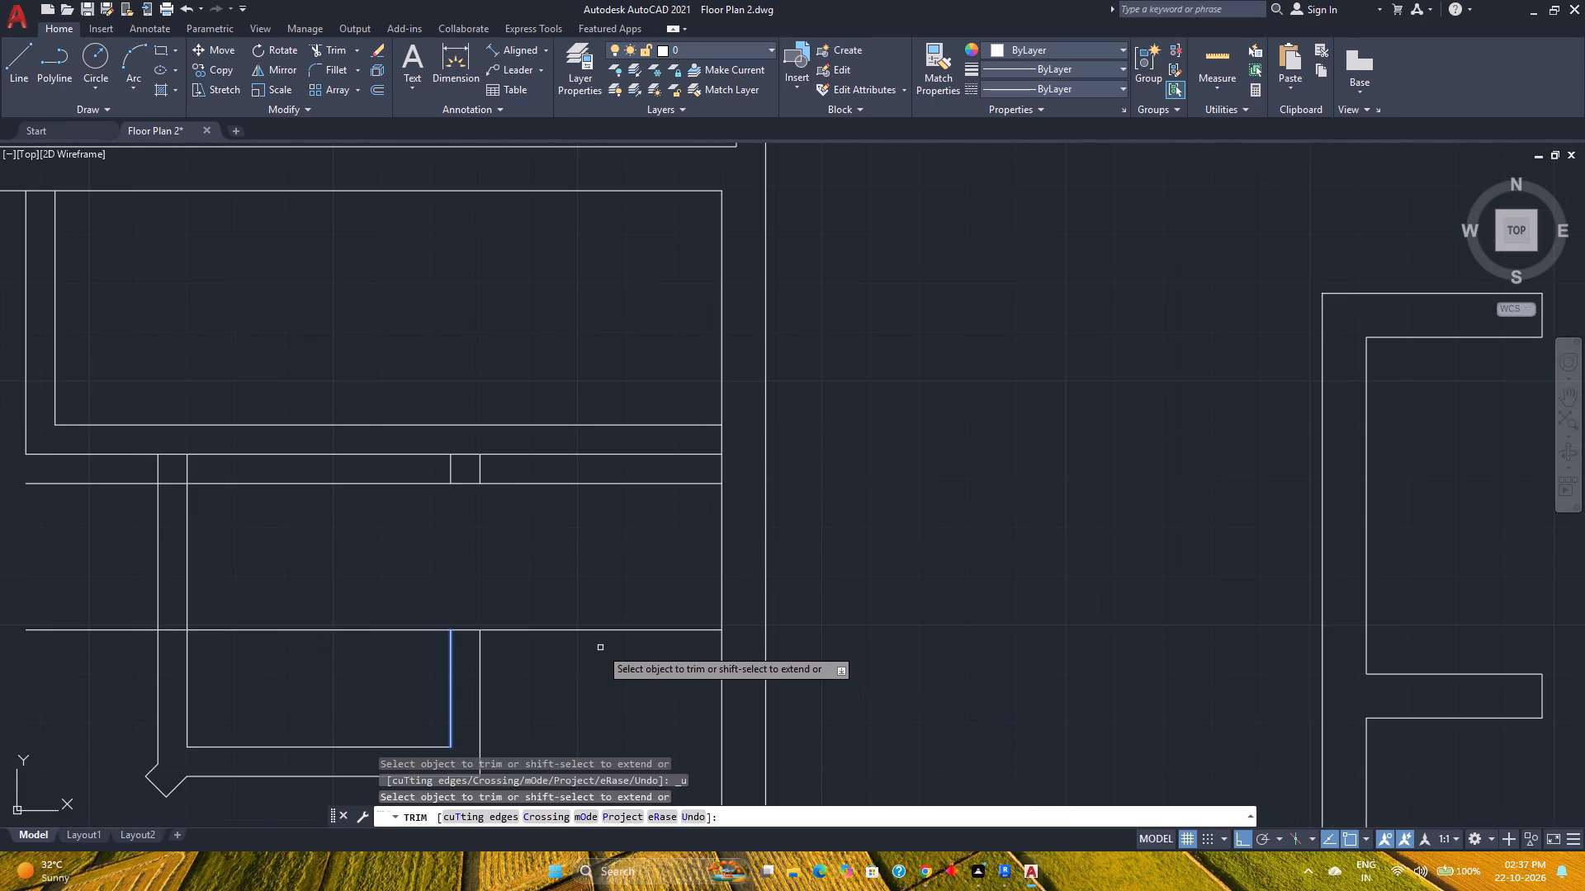
Trim the two horizontal offset lines on both sides of the closet's right wall, leaving only the doorway's end caps.
{"action": "left_click", "coordinate": [361, 648]}
{"action": "scroll", "coordinate": [369, 559], "scroll_direction": "up", "scroll_amount": 2}
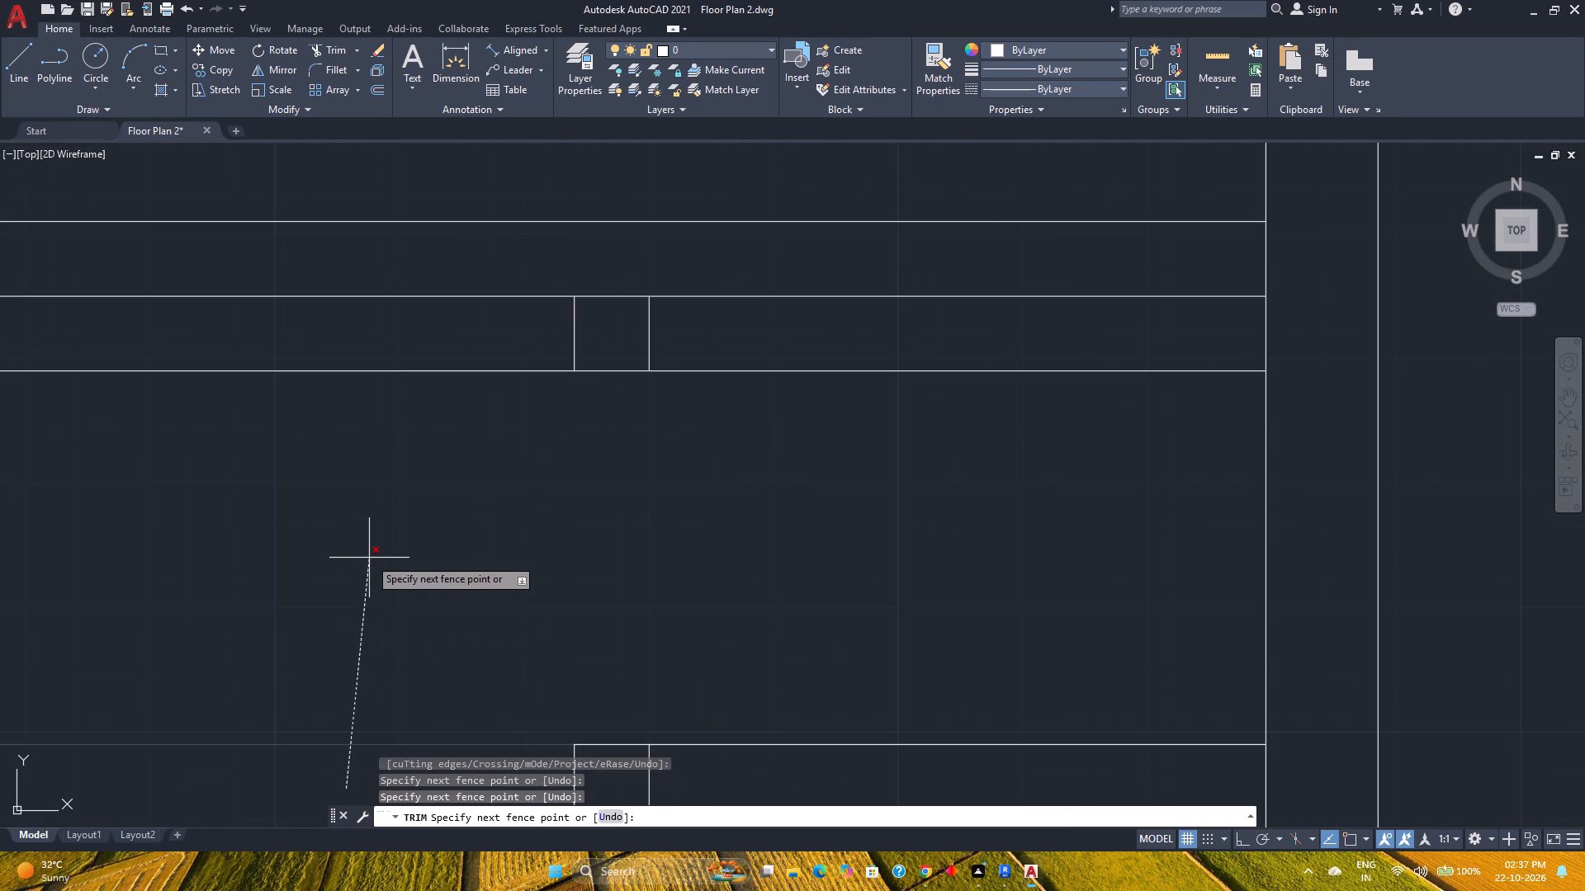
{"action": "left_click", "coordinate": [323, 324]}
{"action": "scroll", "coordinate": [458, 469], "scroll_direction": "down", "scroll_amount": 2}
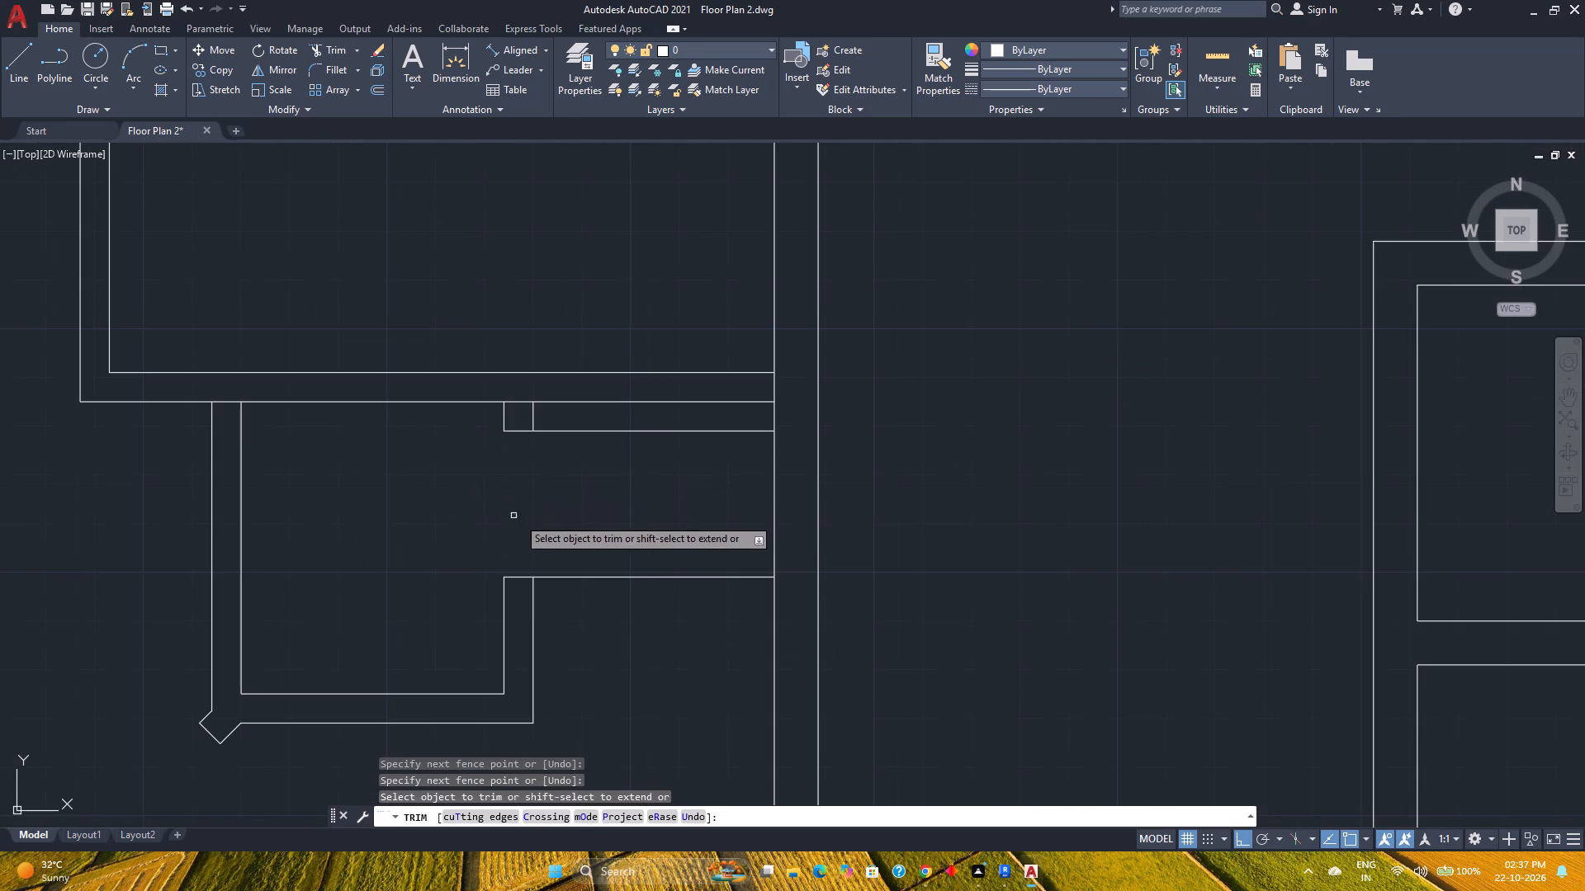
{"action": "left_click", "coordinate": [594, 420]}
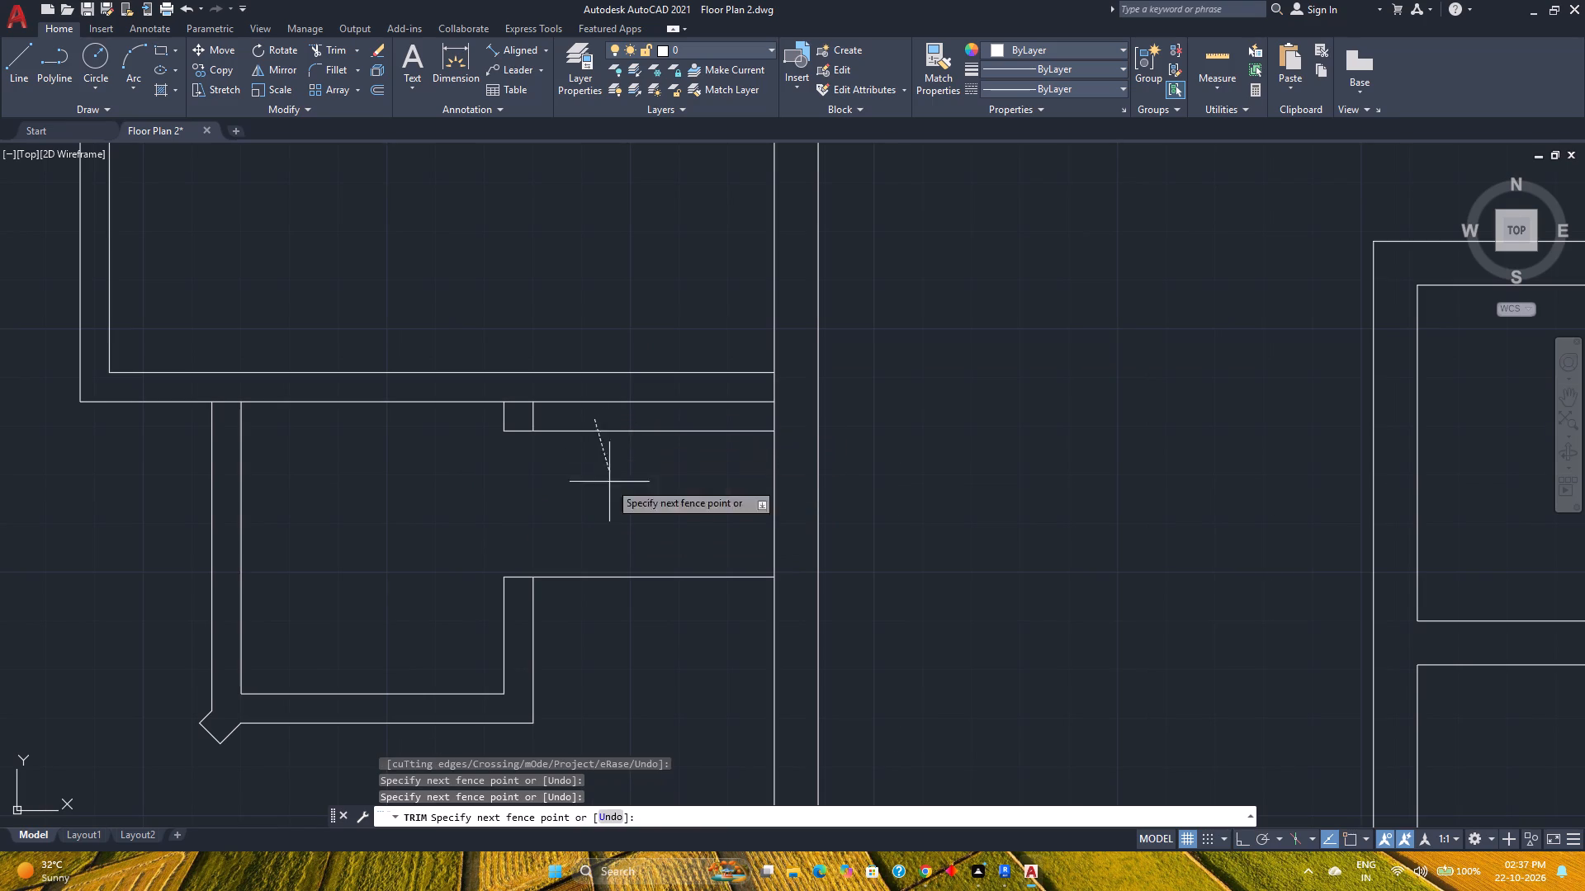
{"action": "left_click", "coordinate": [608, 642]}
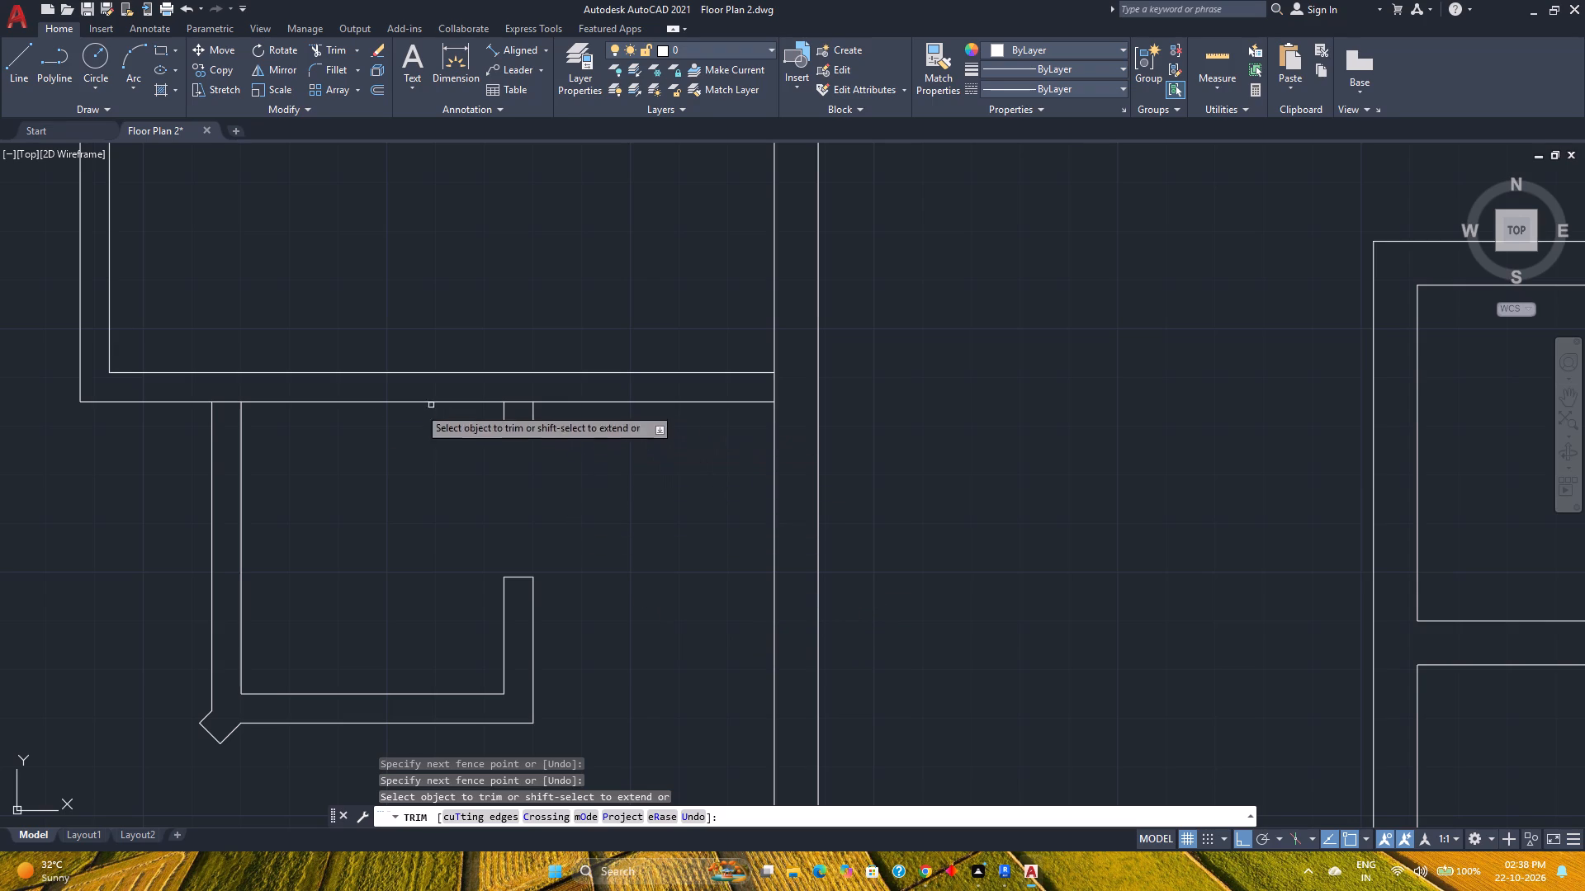
Trim the lower line of the wall above the closet where the closet's left wall and right wall stub join it.
{"action": "scroll", "coordinate": [270, 396], "scroll_direction": "up", "scroll_amount": 3}
{"action": "left_click", "coordinate": [118, 389]}
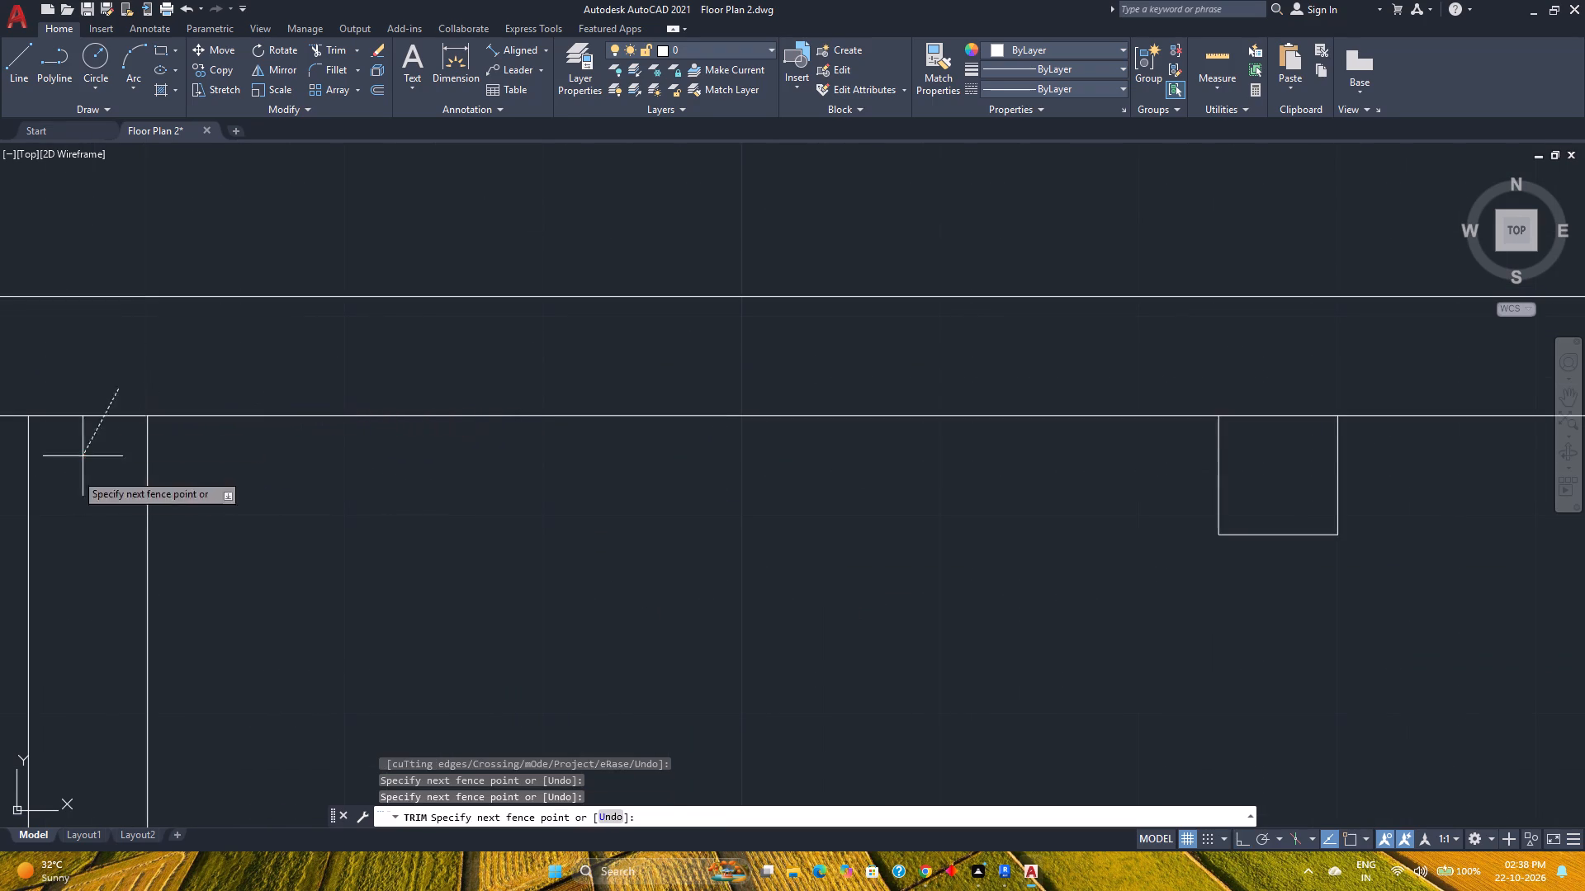
{"action": "left_click", "coordinate": [72, 482]}
{"action": "left_click", "coordinate": [1281, 379]}
{"action": "left_click", "coordinate": [1283, 440]}
{"action": "scroll", "coordinate": [1271, 461], "scroll_direction": "down", "scroll_amount": 4}
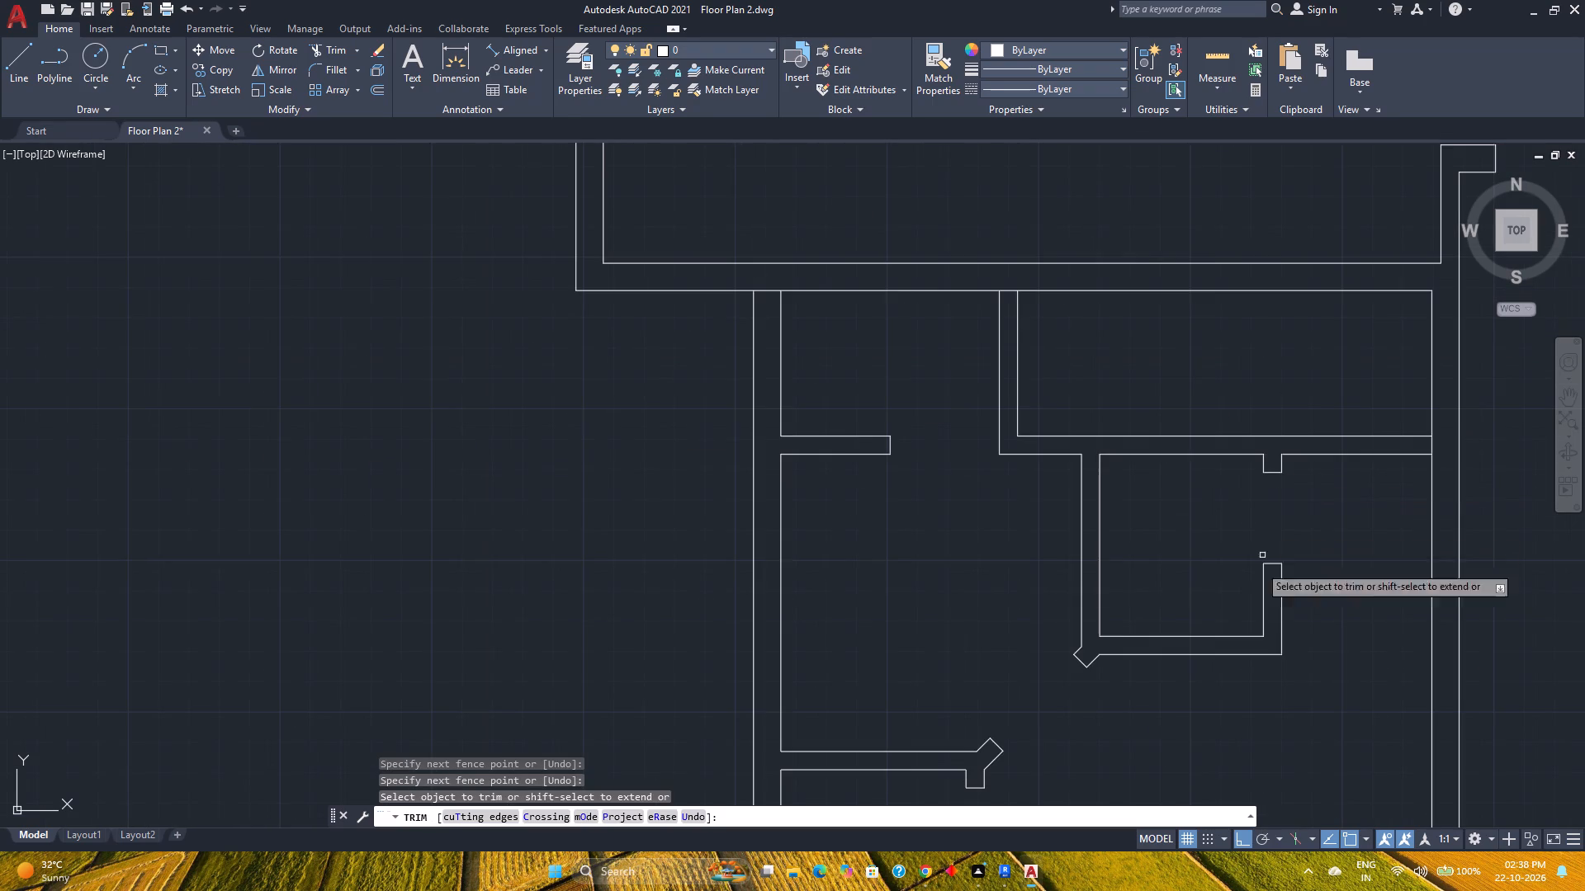
Draw a horizontal line from the midpoint of the closet's outer right wall line, below the doorway, to the long vertical wall.
{"action": "middle_click_drag", "start_coordinate": [1228, 544], "coordinate": [838, 538]}
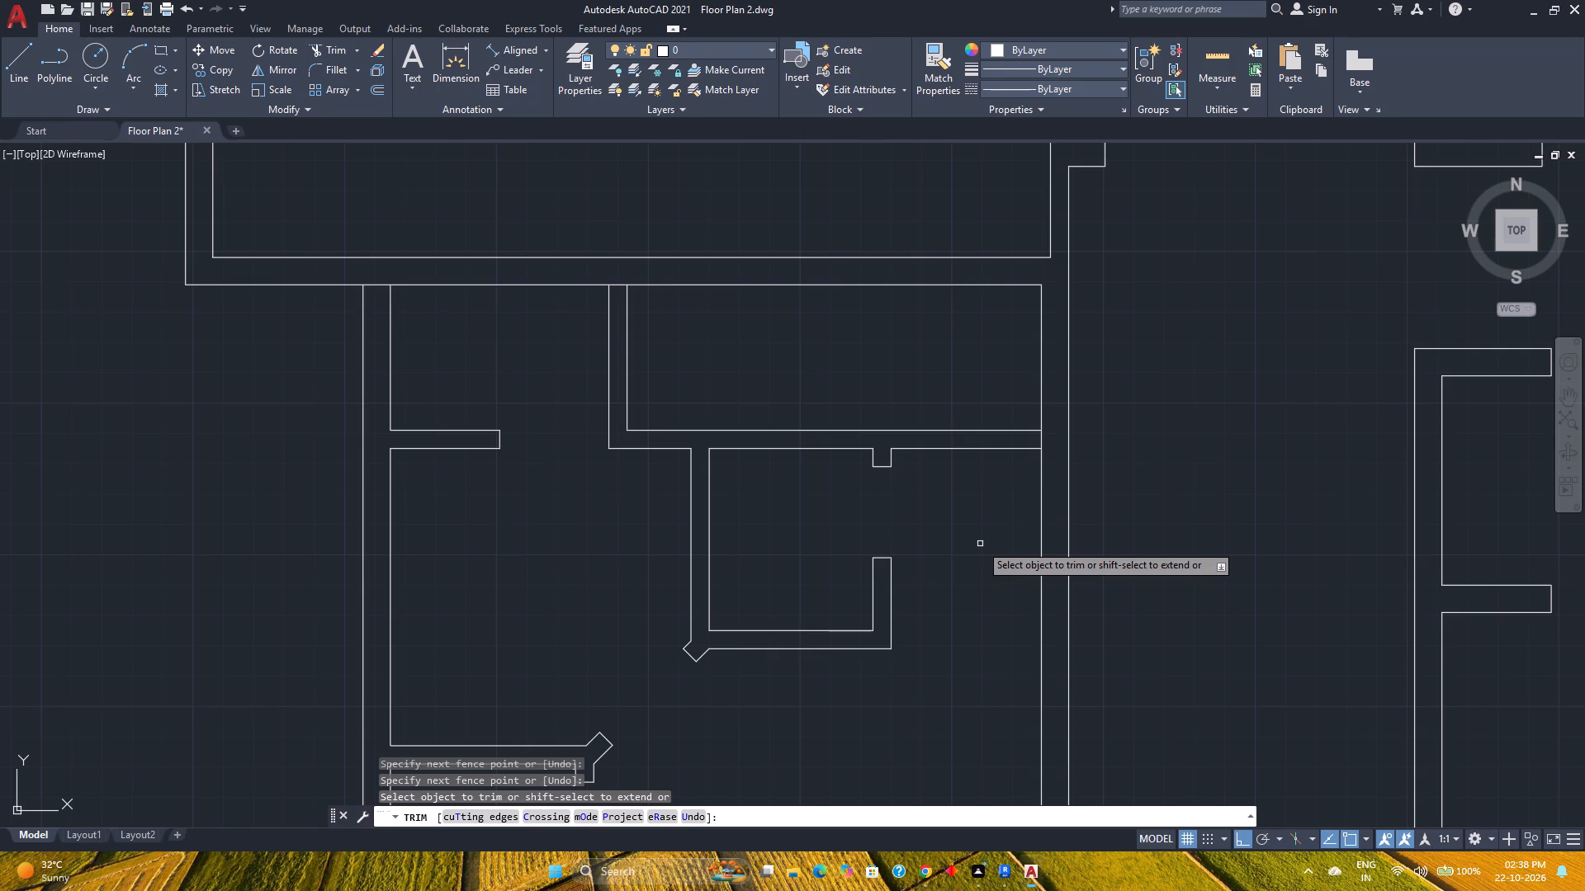
{"action": "left_click", "coordinate": [16, 68]}
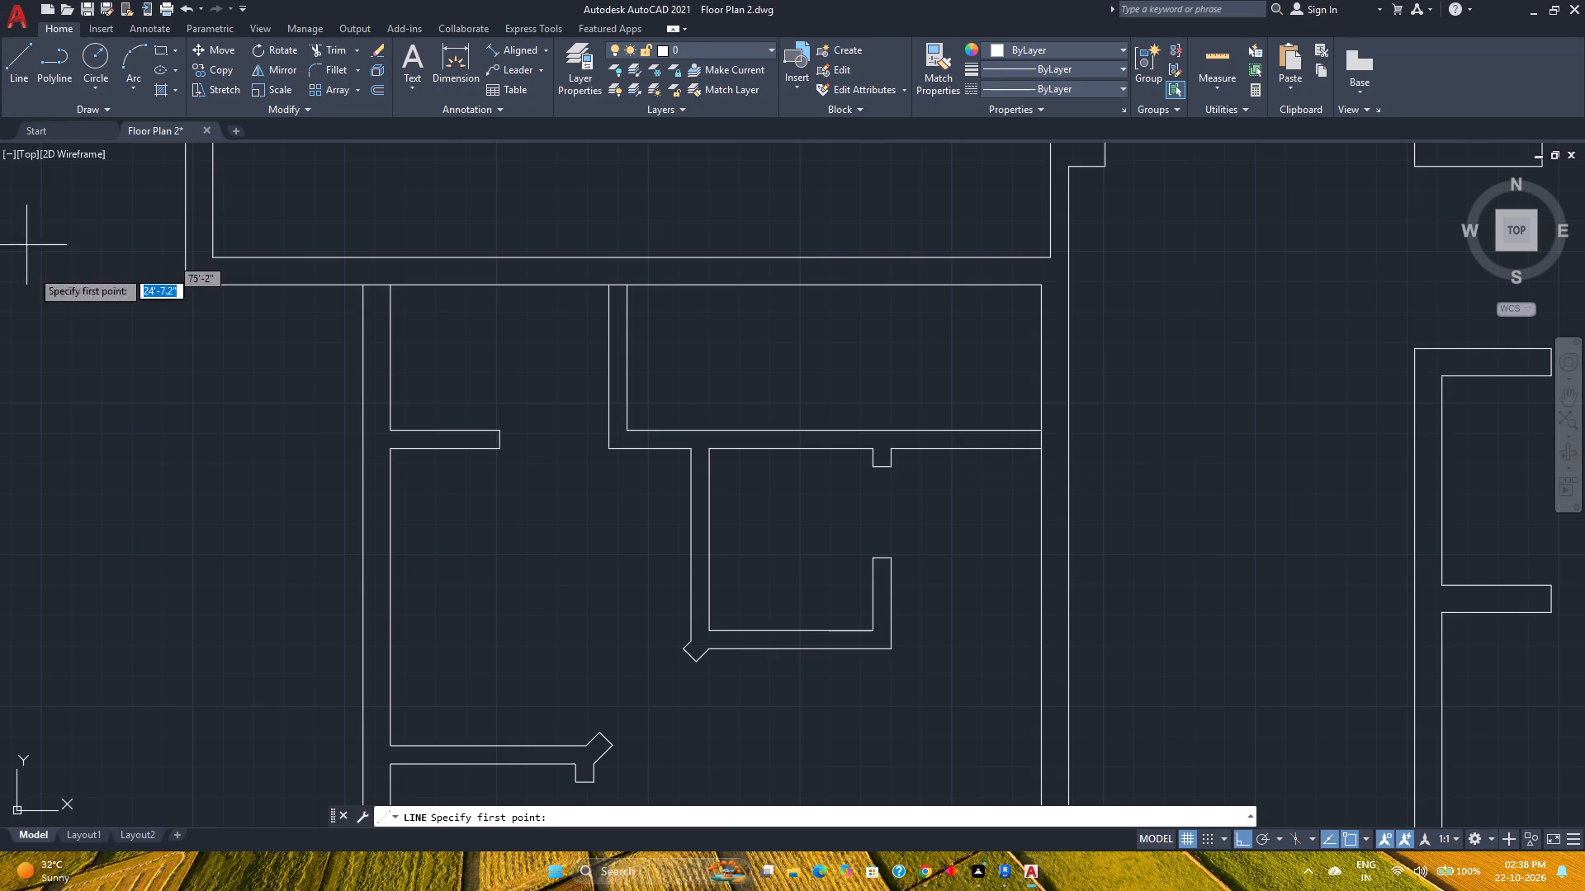
{"action": "scroll", "coordinate": [852, 624], "scroll_direction": "up", "scroll_amount": 1}
{"action": "middle_click_drag", "start_coordinate": [849, 624], "coordinate": [632, 579]}
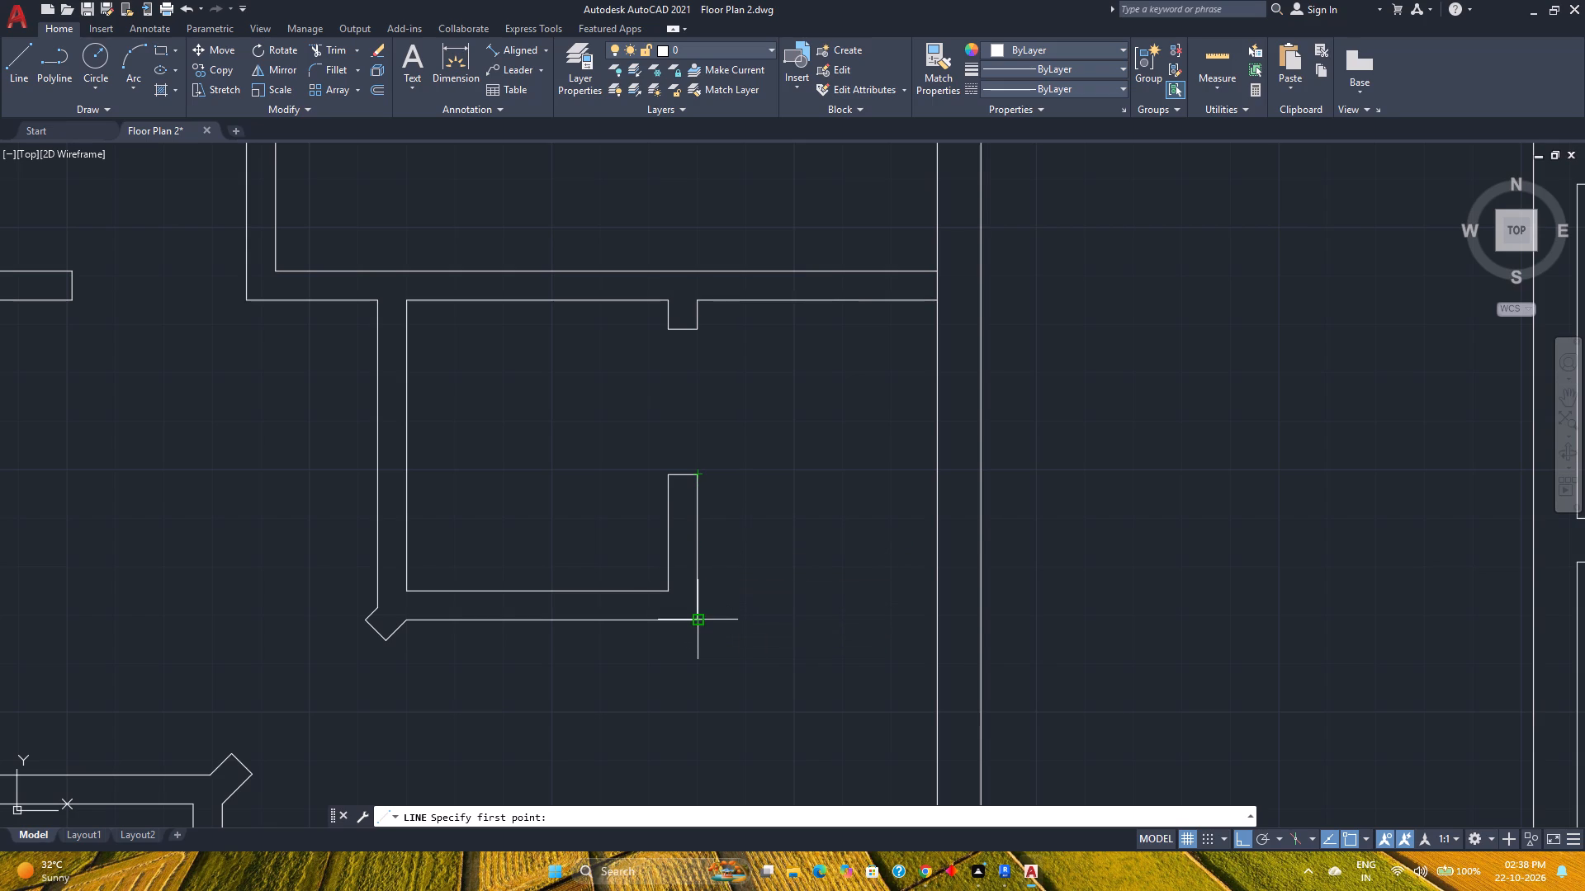
{"action": "left_click", "coordinate": [696, 544]}
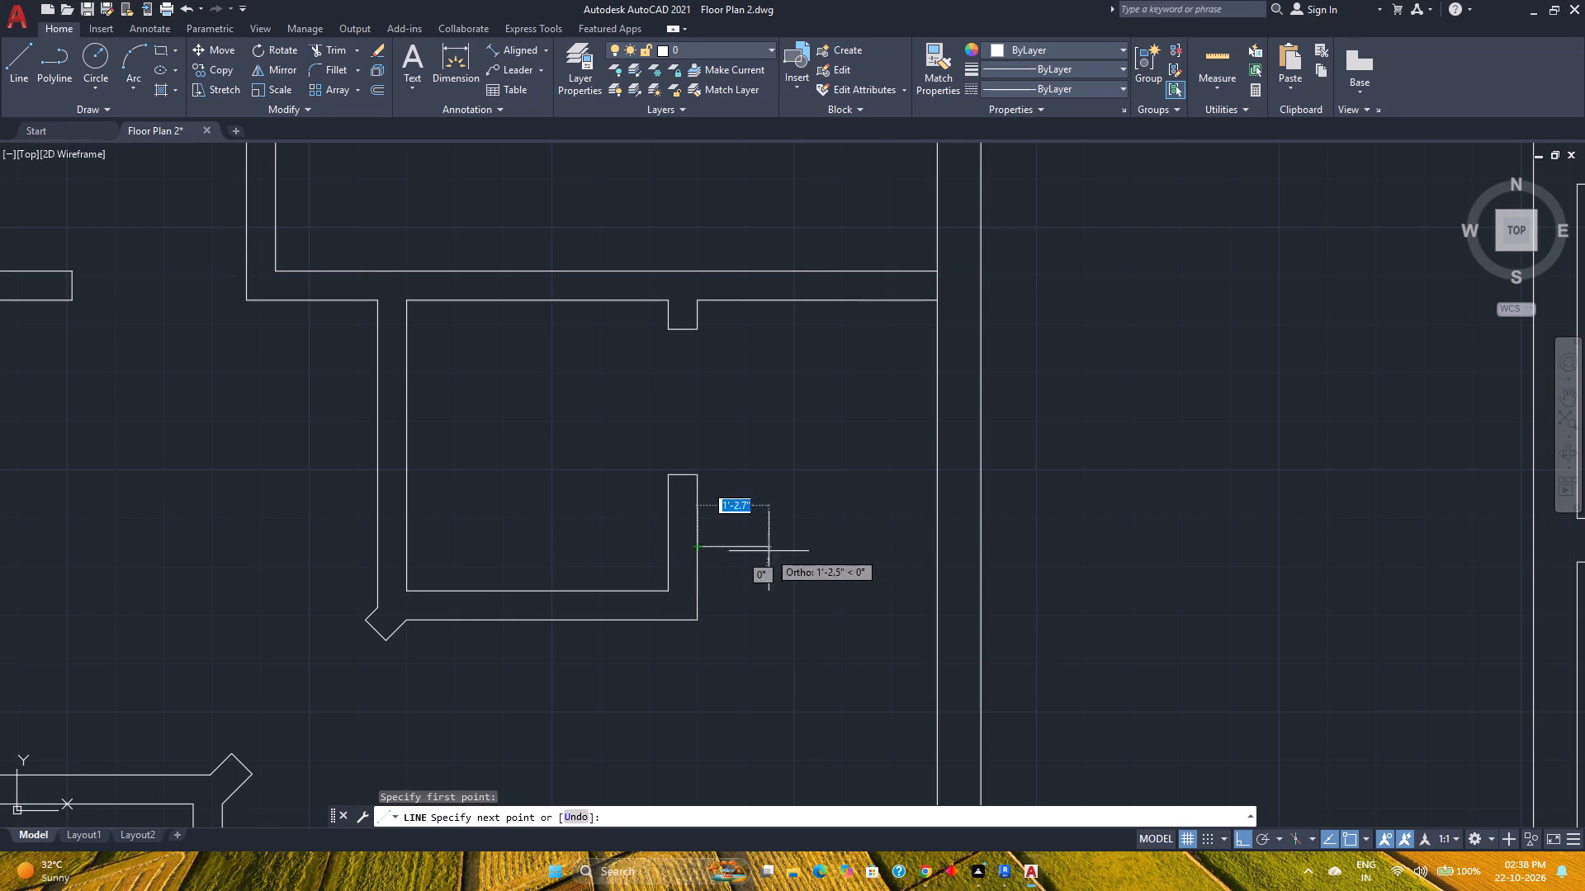
{"action": "left_click", "coordinate": [940, 547]}
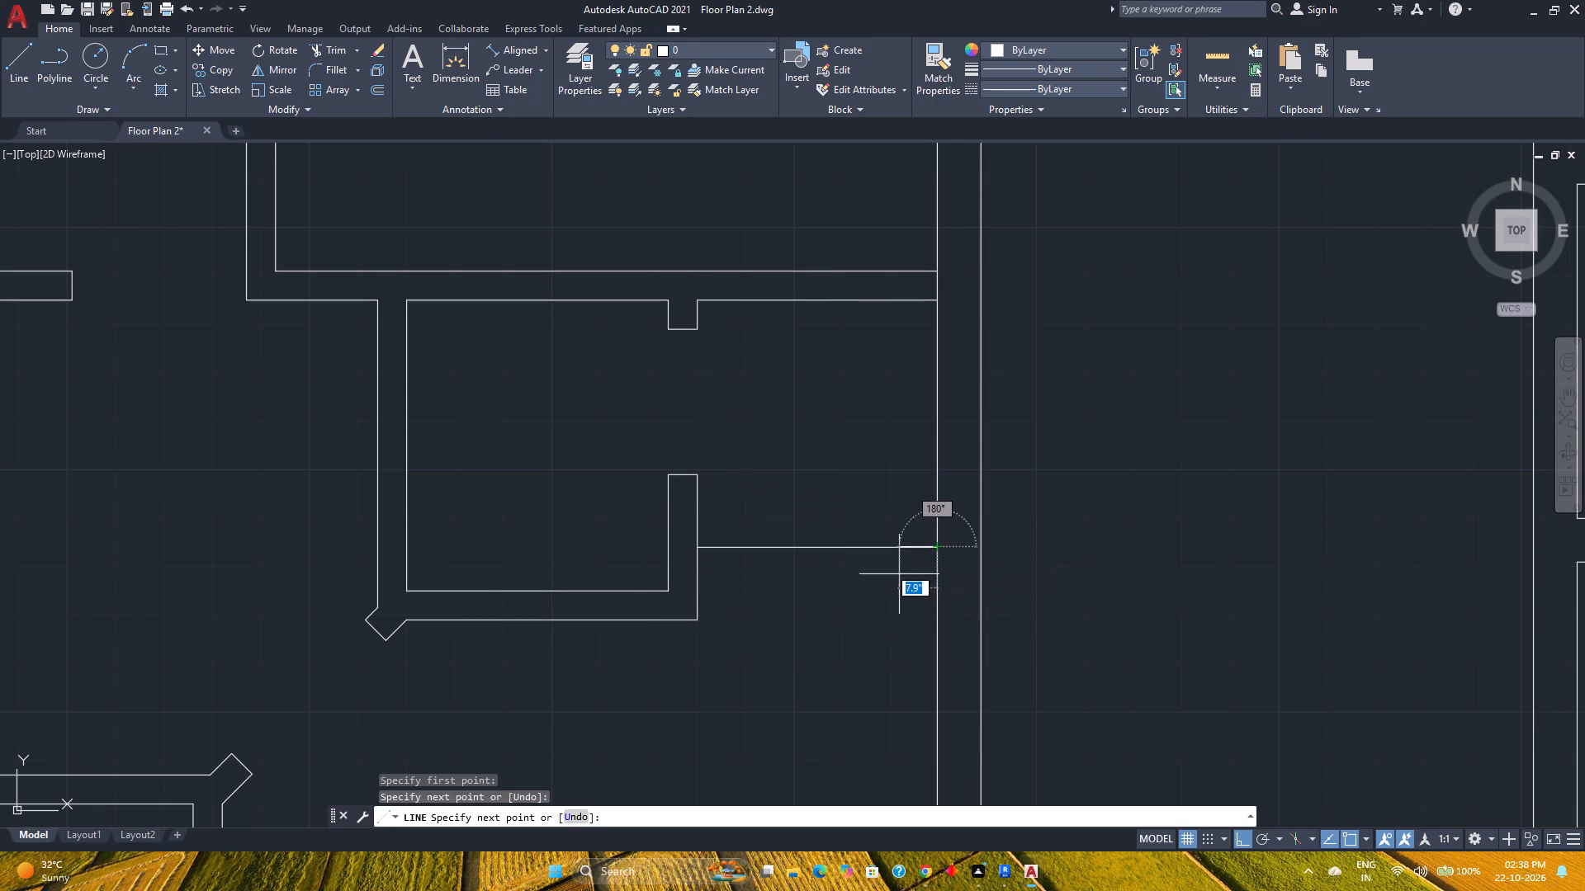
{"action": "key", "text": "Escape"}
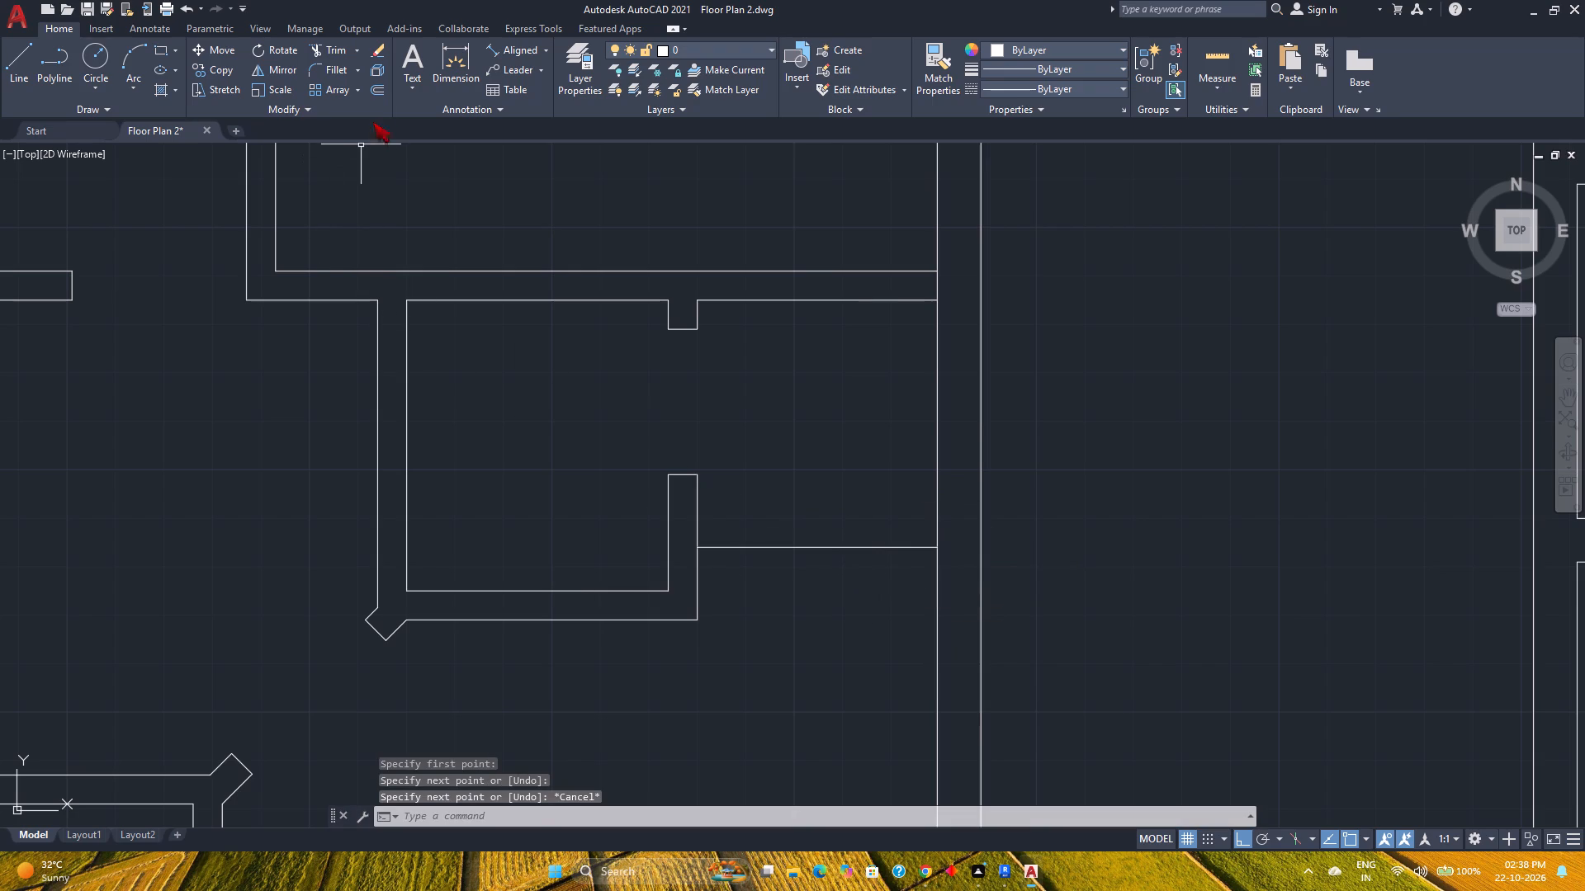
Offset the new horizontal line 6" downward to form a wall between the closet and the long vertical wall.
{"action": "left_click", "coordinate": [378, 94]}
{"action": "key", "text": "6"}
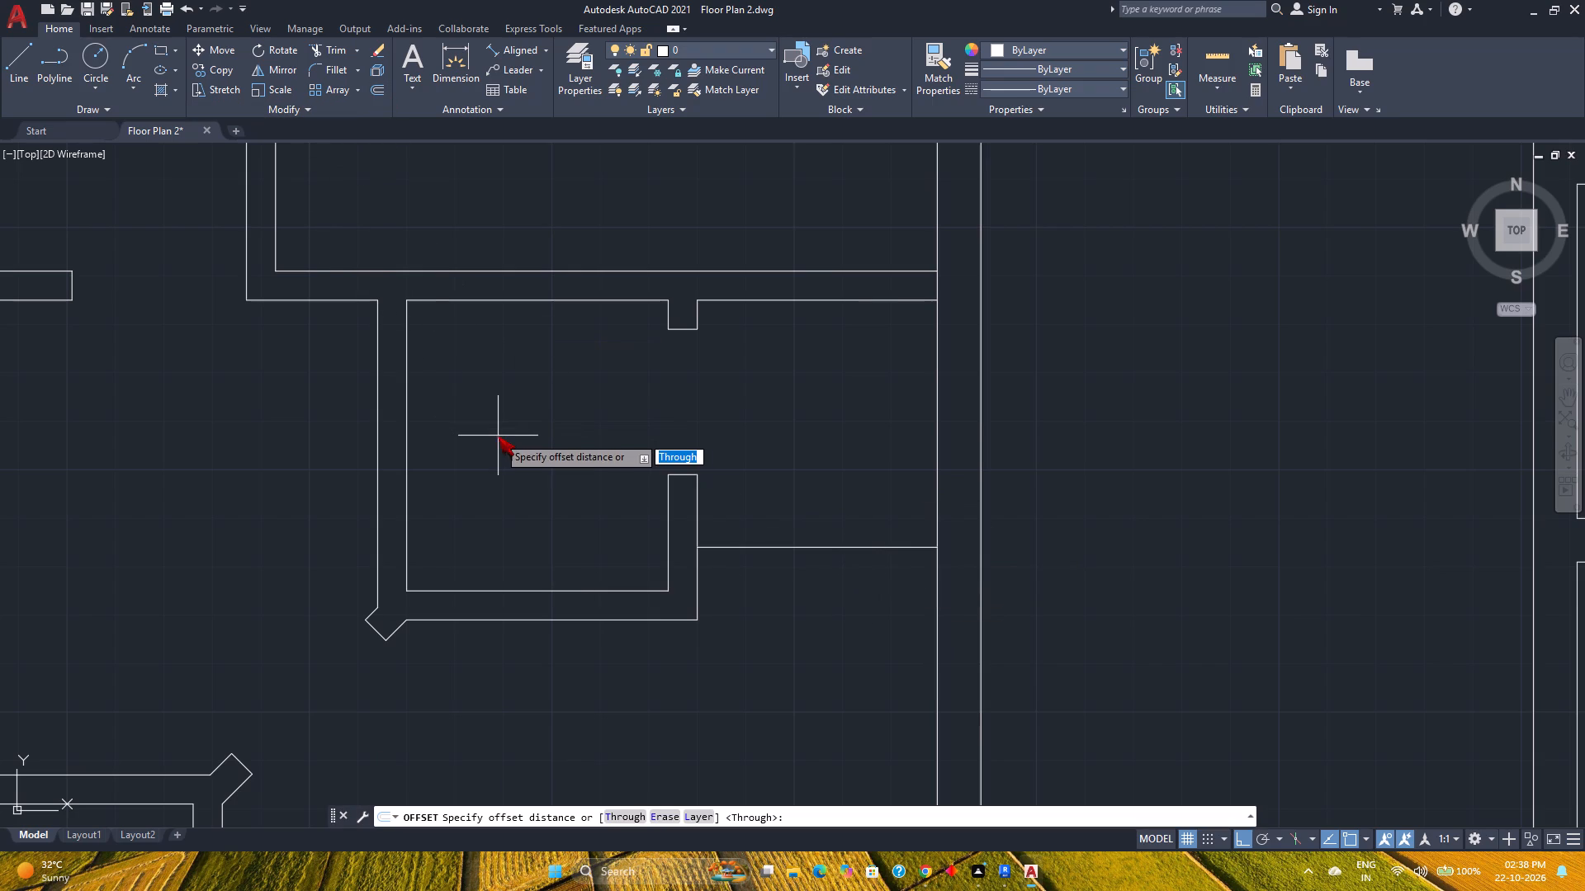
{"action": "key", "text": "Return"}
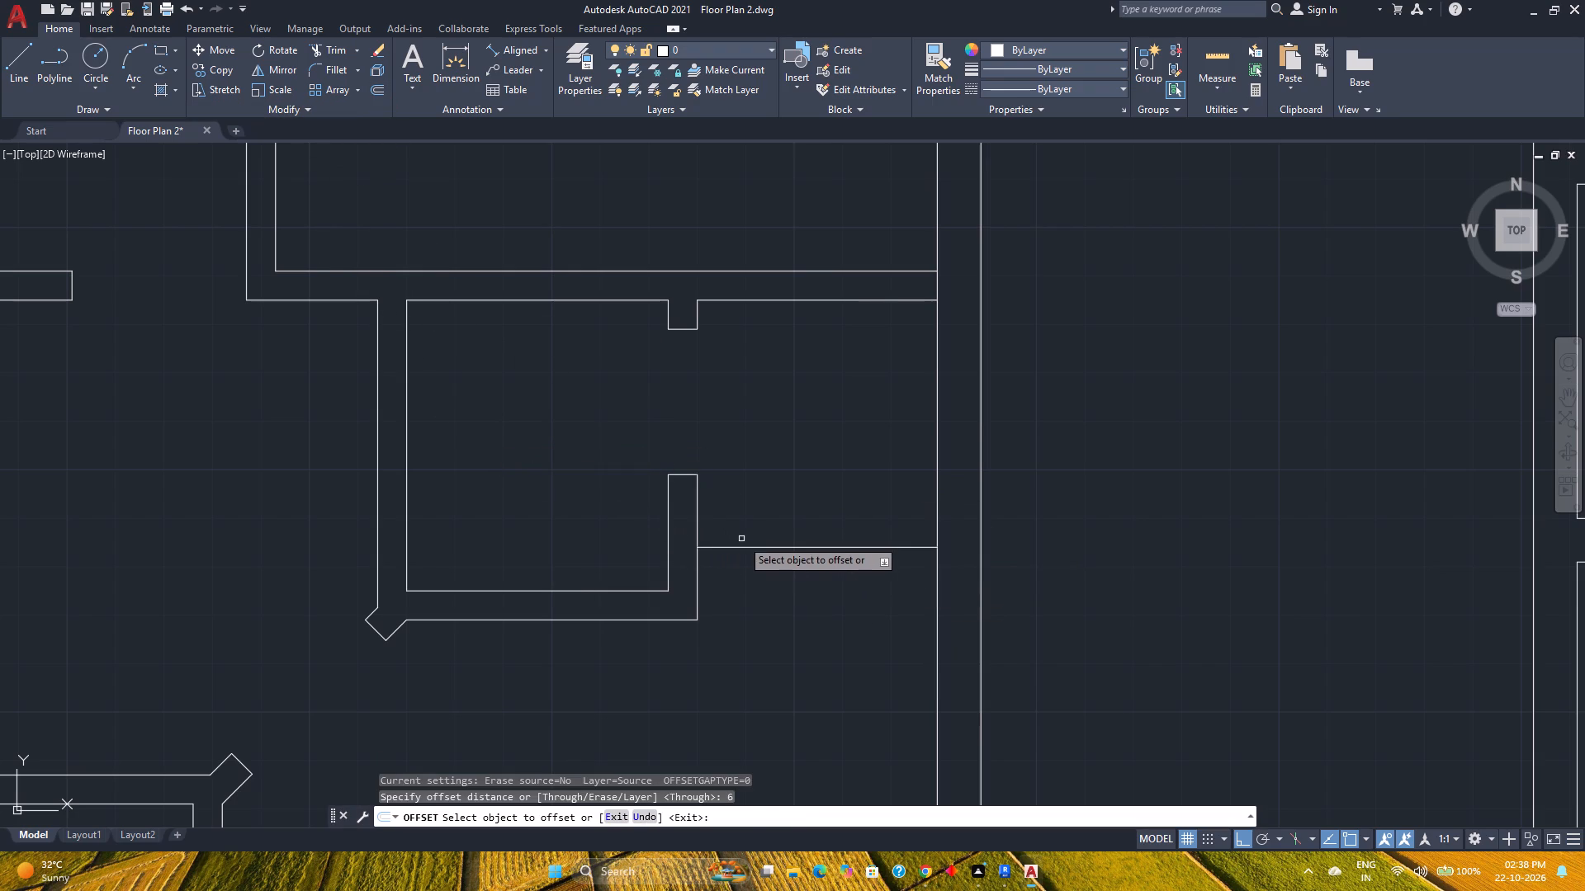
{"action": "left_click", "coordinate": [746, 545]}
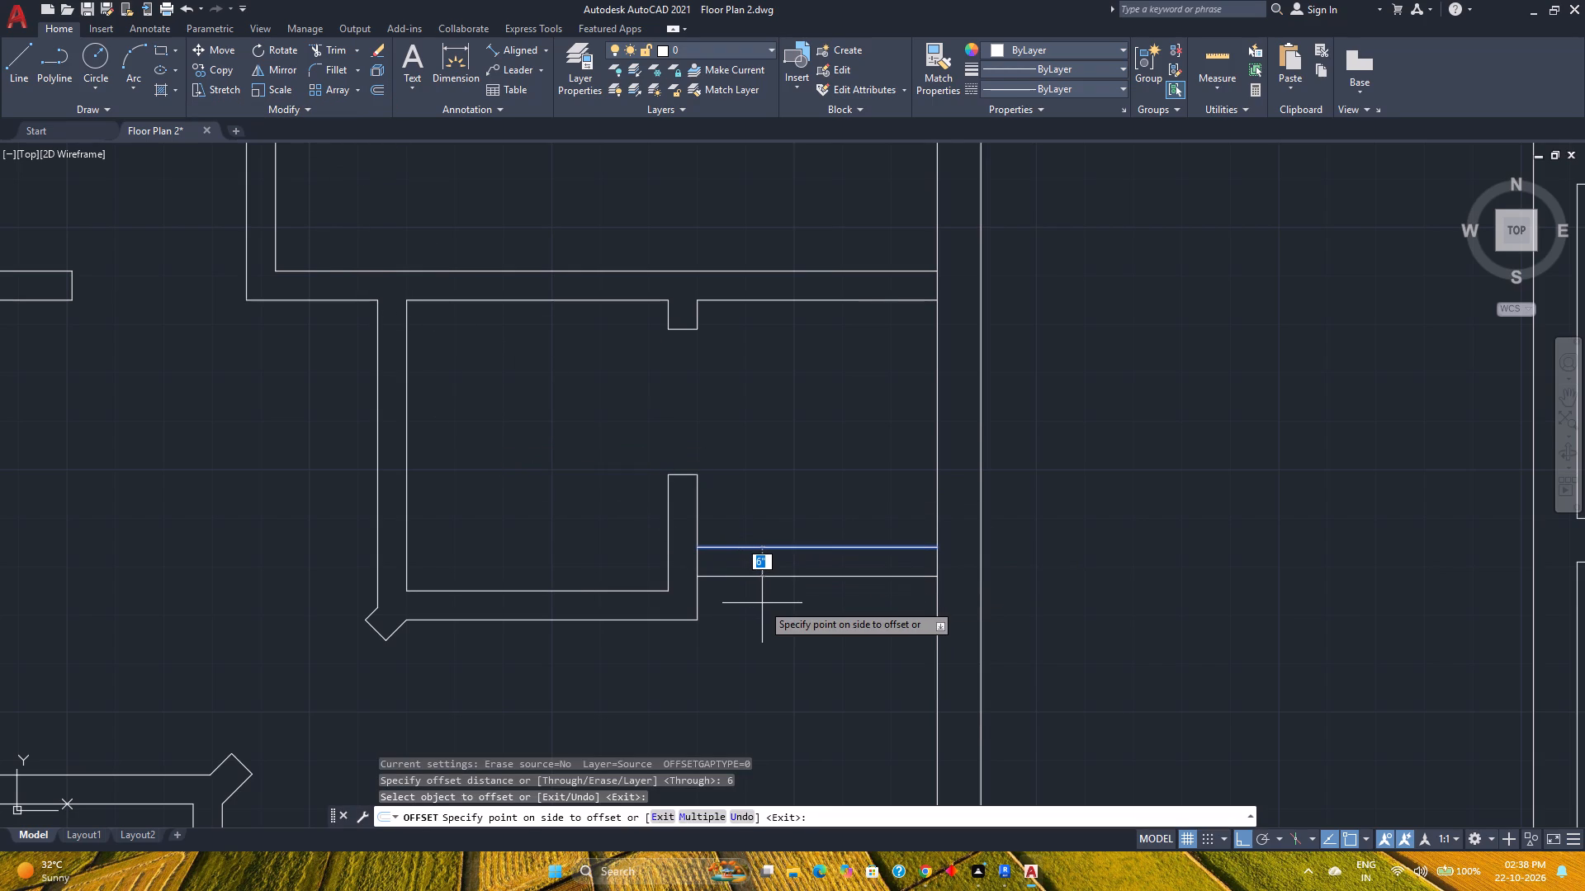
{"action": "left_click", "coordinate": [762, 603]}
{"action": "key", "text": "Escape"}
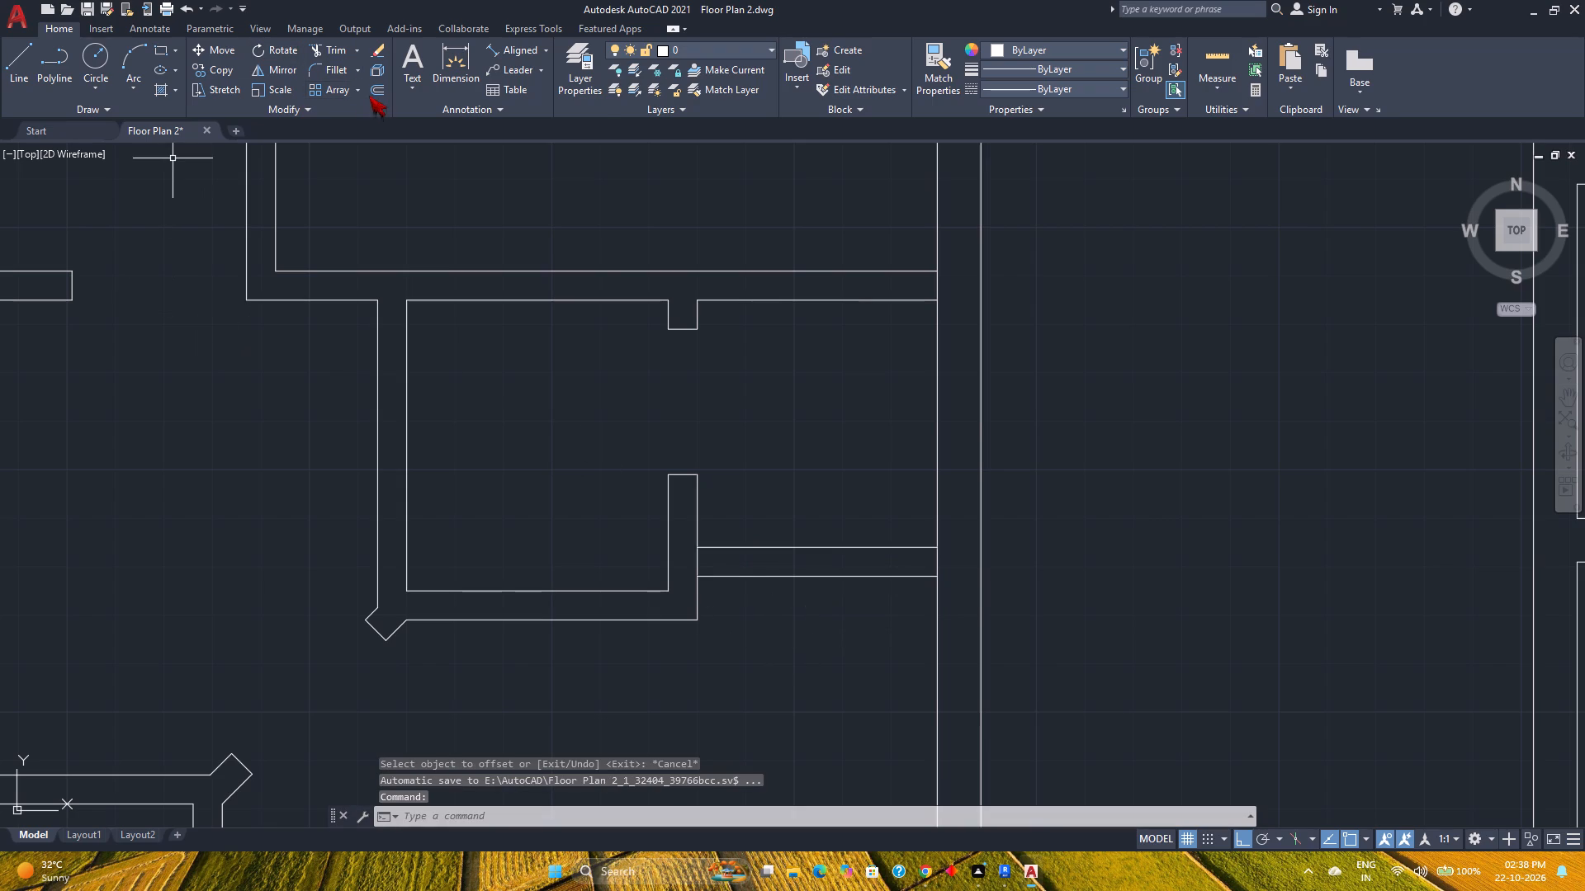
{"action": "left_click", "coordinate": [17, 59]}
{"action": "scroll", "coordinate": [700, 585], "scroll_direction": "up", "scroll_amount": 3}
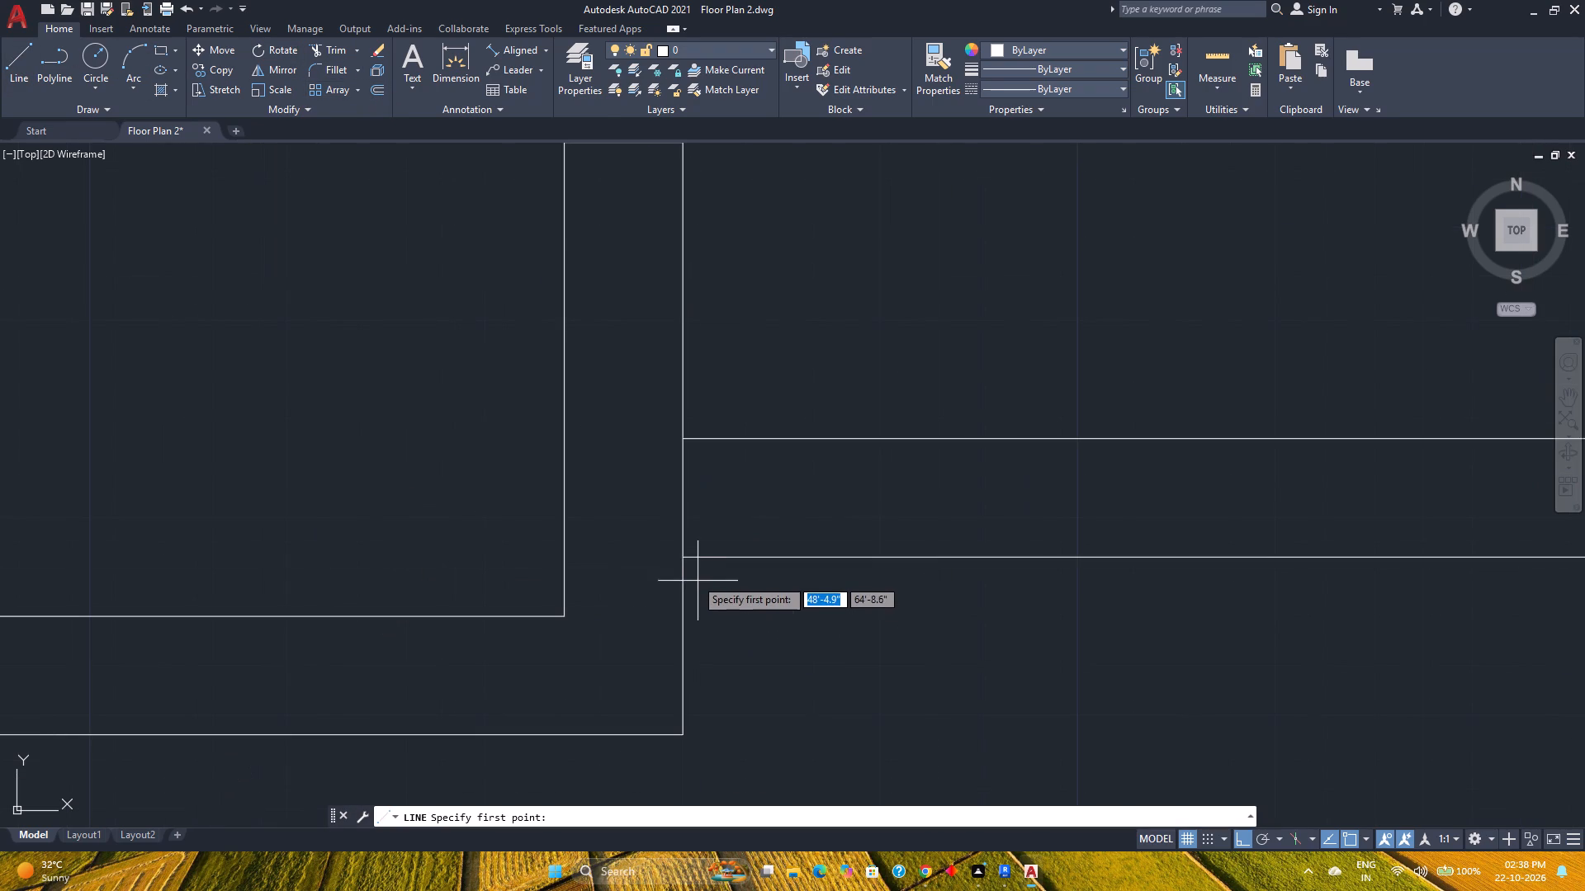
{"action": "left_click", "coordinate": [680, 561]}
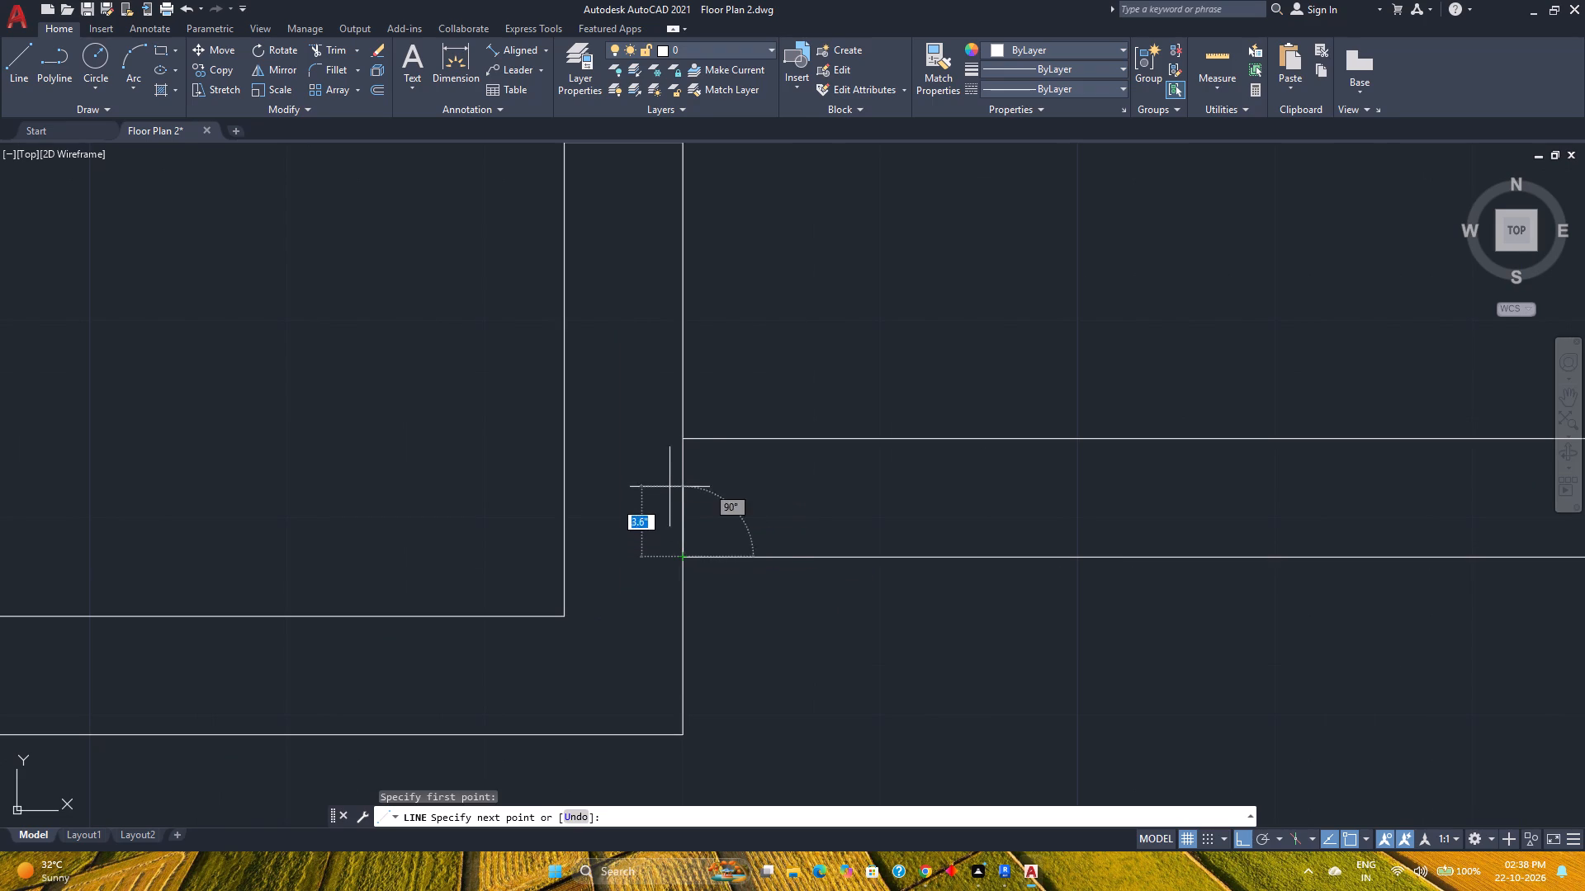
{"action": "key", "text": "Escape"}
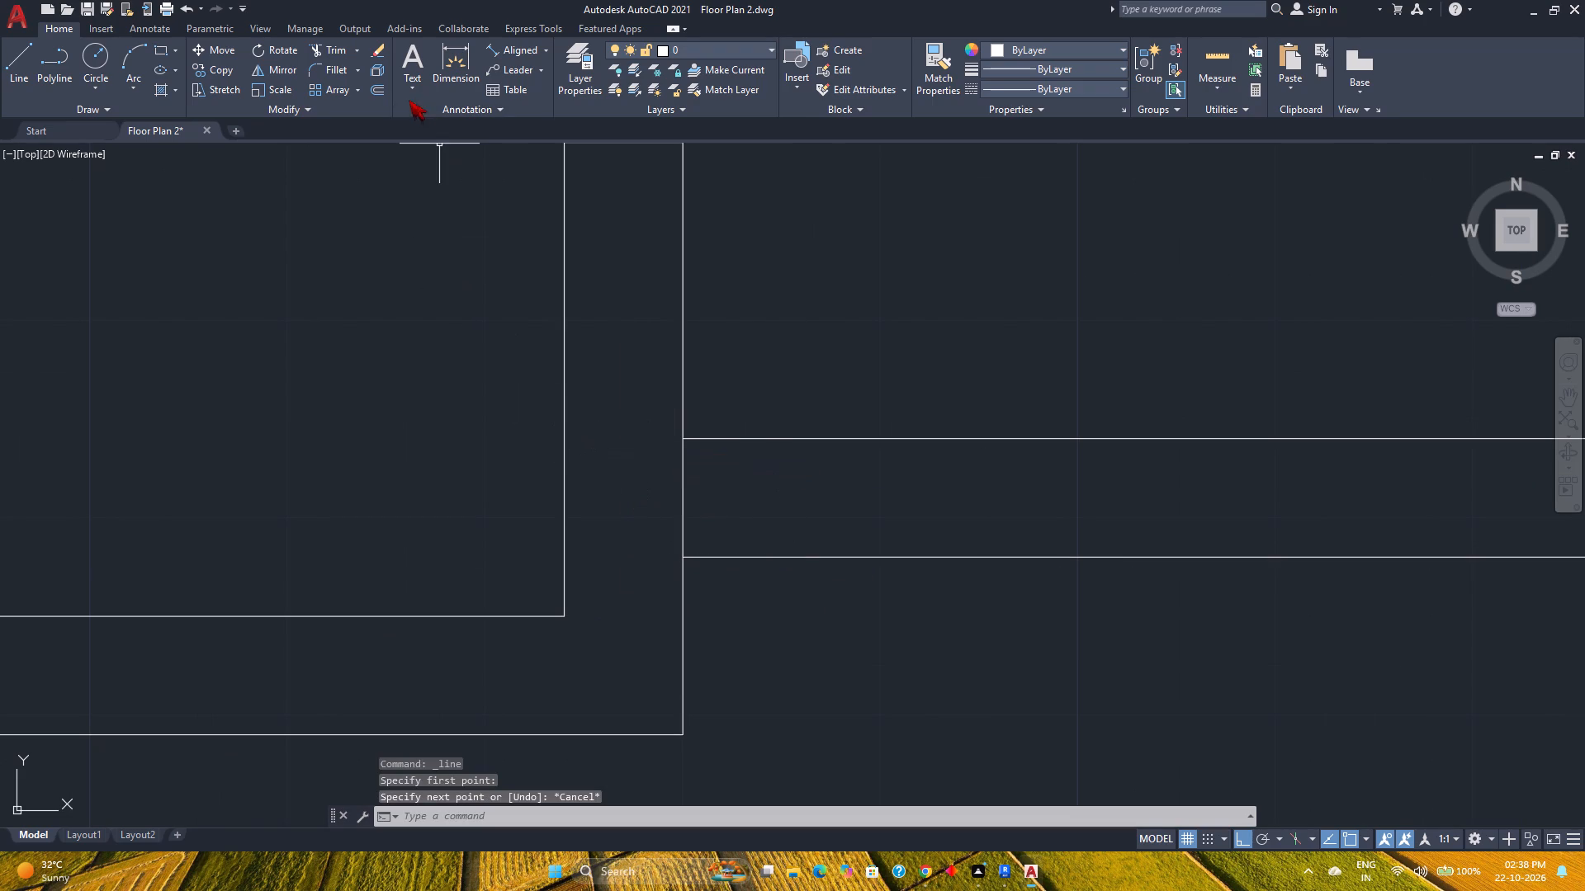
Offset the closet's outer right wall line 3" to the right, across the new horizontal wall.
{"action": "left_click", "coordinate": [376, 91]}
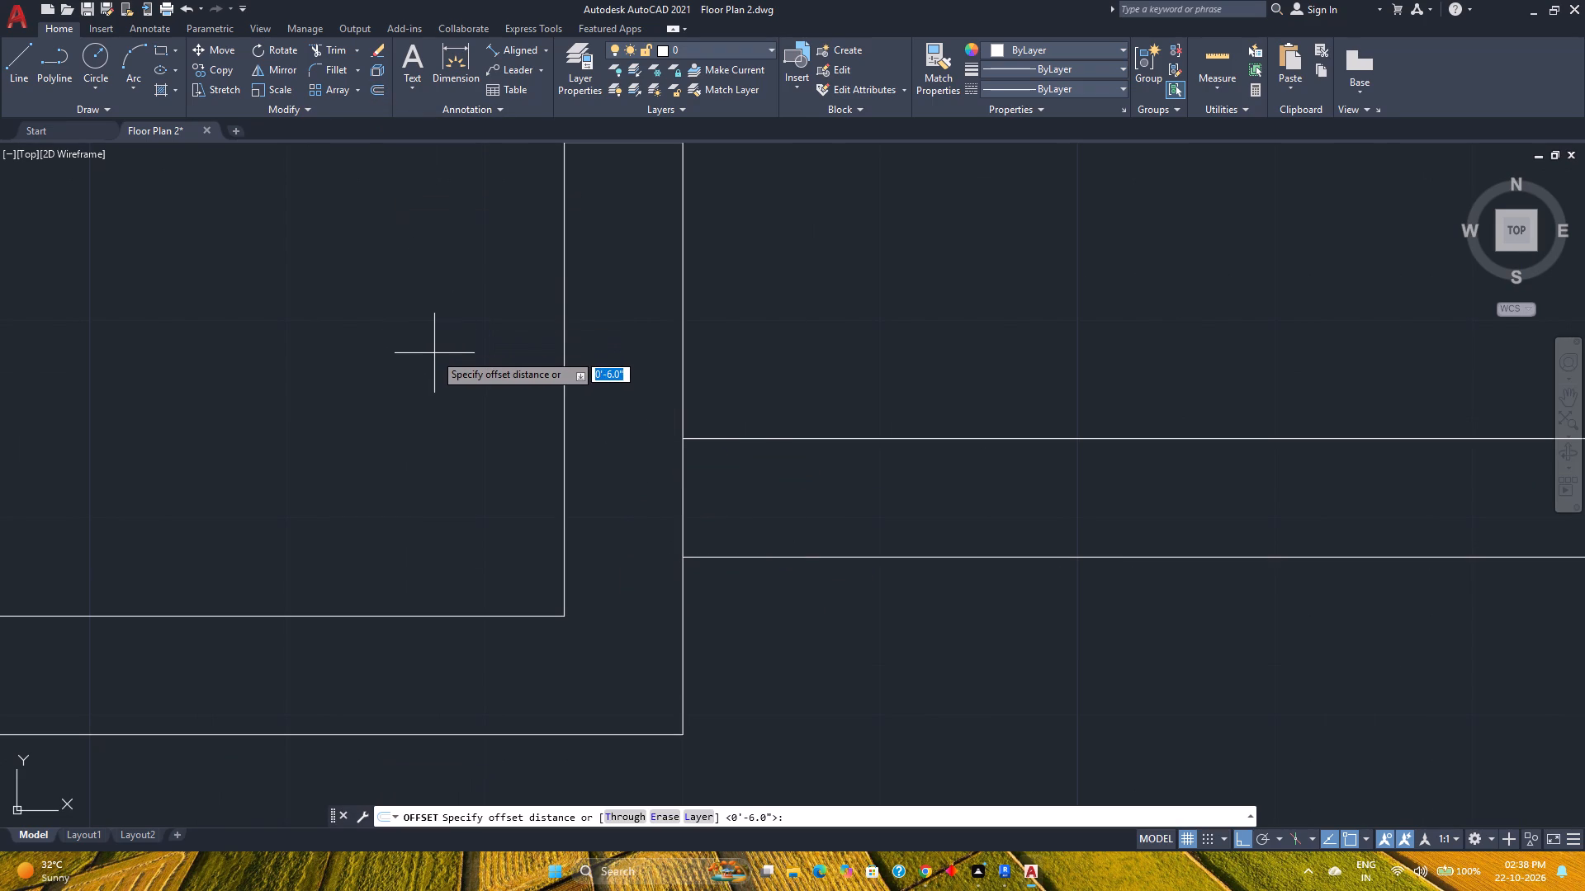
{"action": "key", "text": "3"}
{"action": "key", "text": "Return"}
{"action": "left_click", "coordinate": [686, 668]}
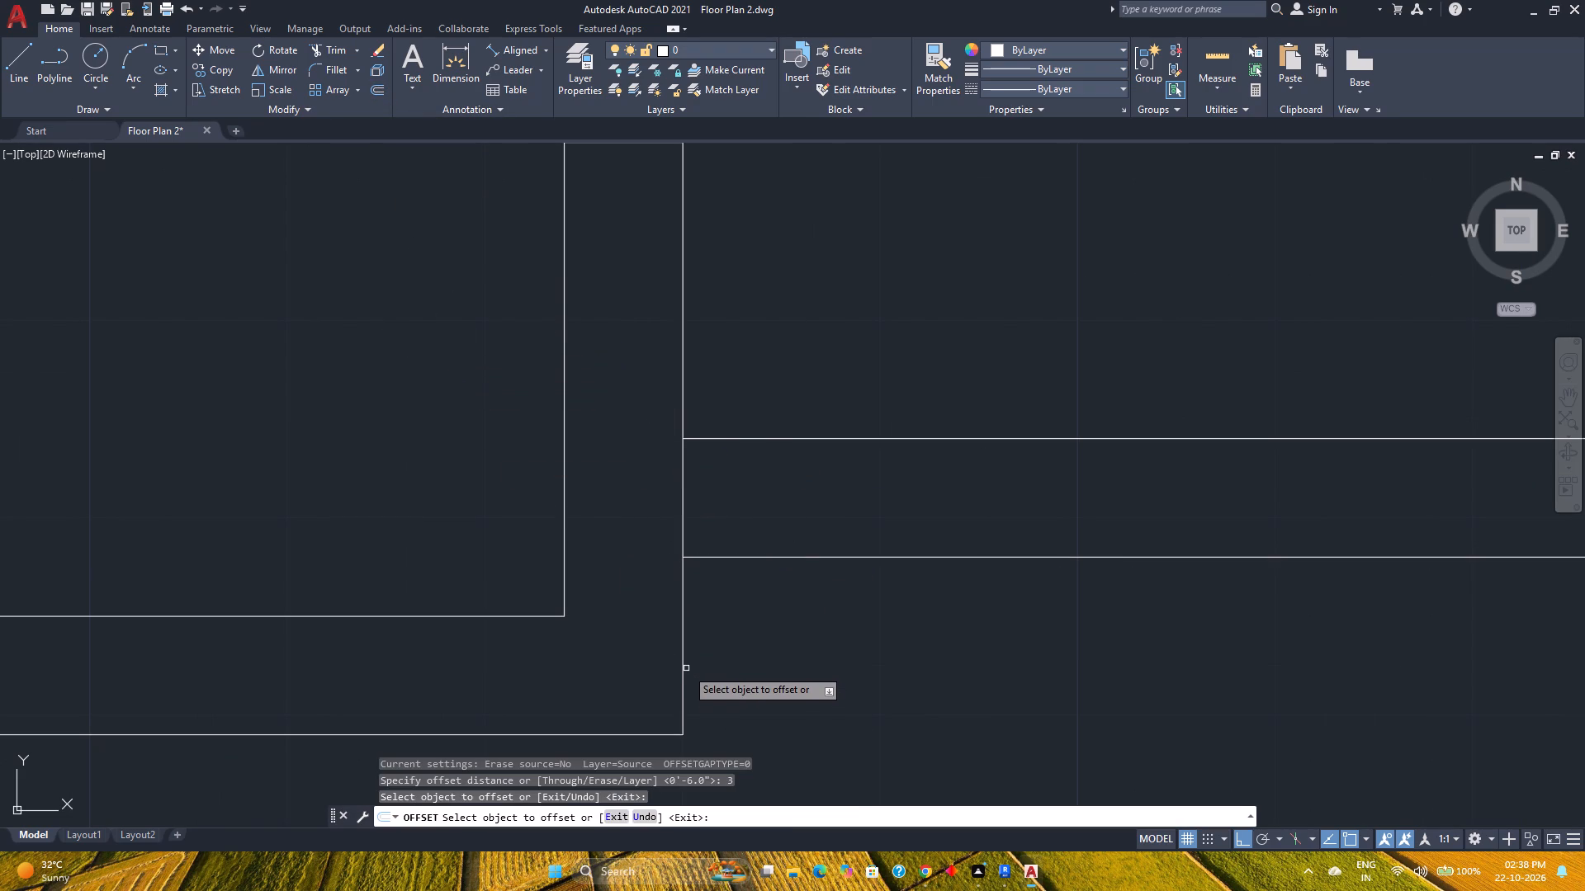
{"action": "left_click", "coordinate": [682, 667]}
{"action": "left_click", "coordinate": [816, 645]}
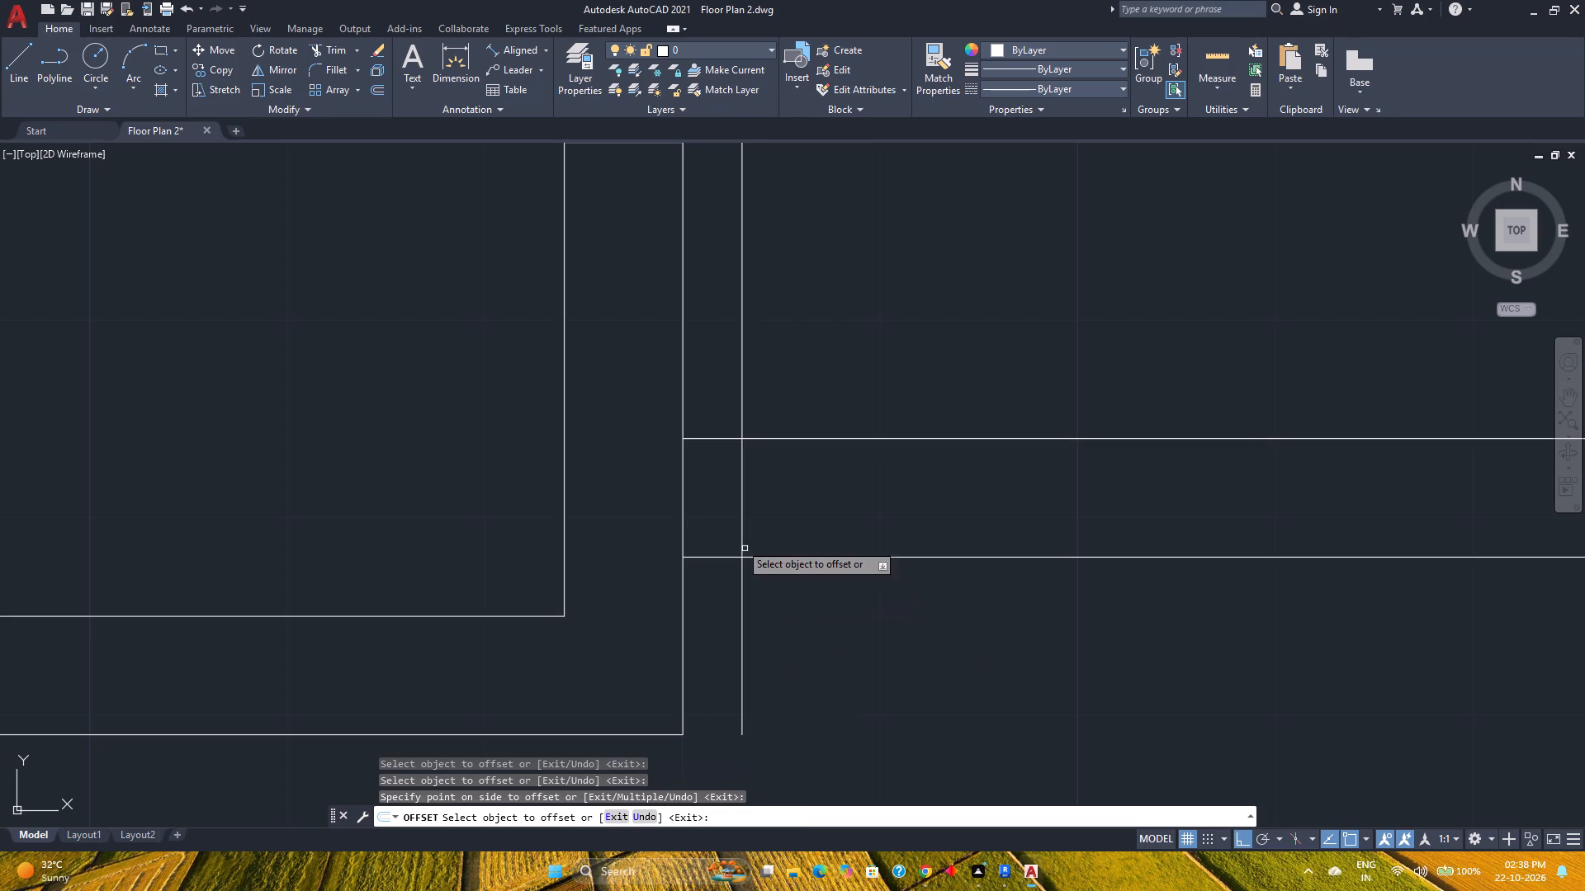
Offset the new vertical line 3'6" to the right across the horizontal wall.
{"action": "left_click", "coordinate": [744, 513]}
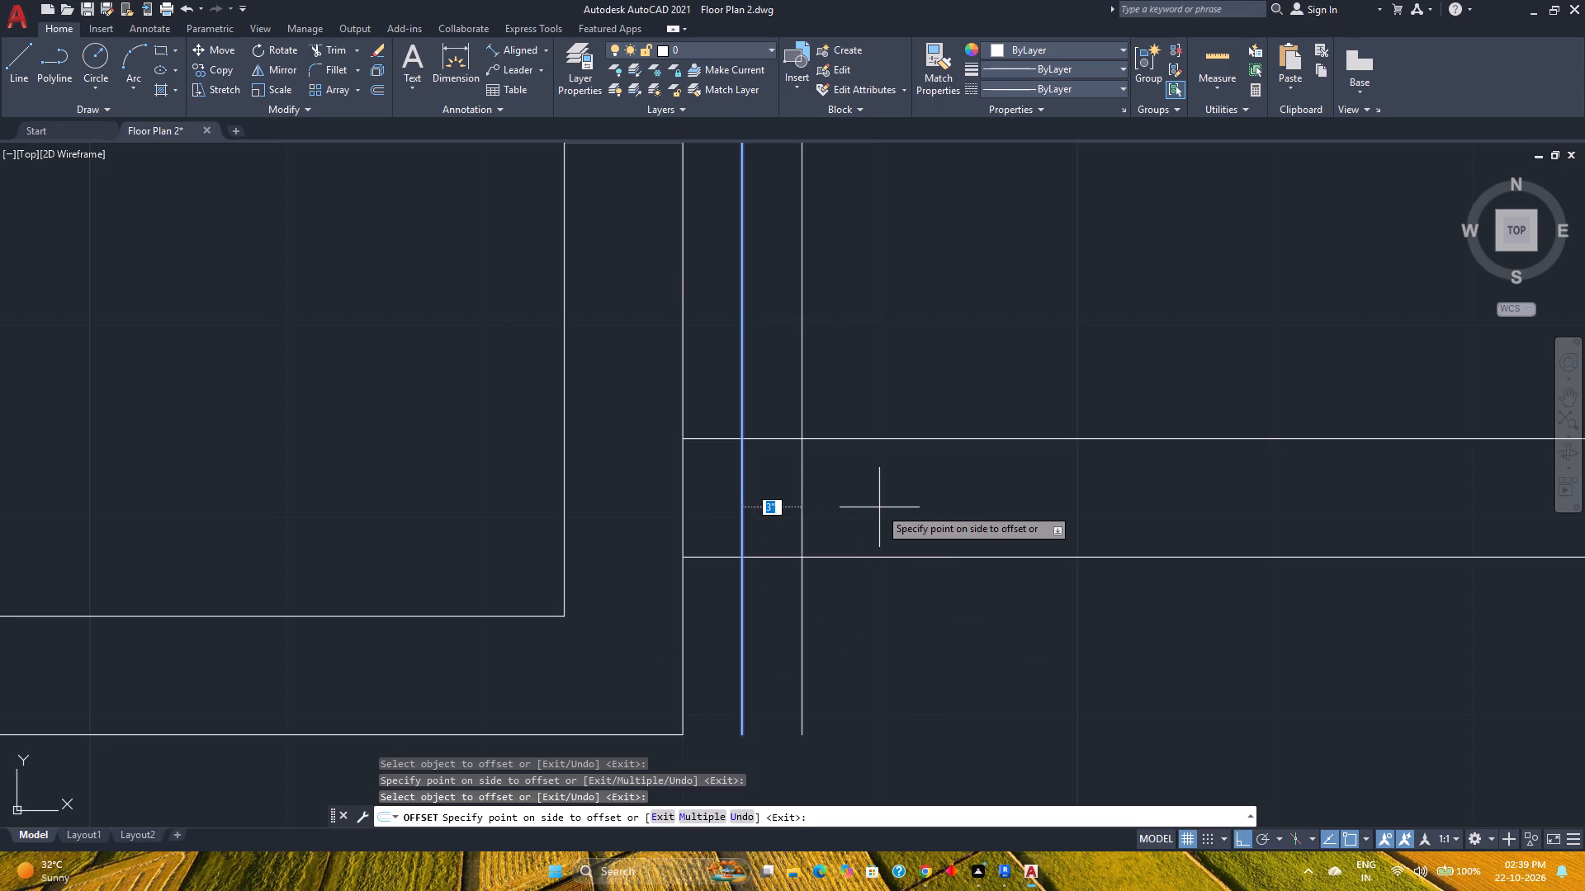
{"action": "scroll", "coordinate": [887, 507], "scroll_direction": "down", "scroll_amount": 1}
{"action": "middle_click_drag", "start_coordinate": [887, 507], "coordinate": [594, 608]}
{"action": "middle_click", "coordinate": [594, 608]}
{"action": "middle_click", "coordinate": [594, 608]}
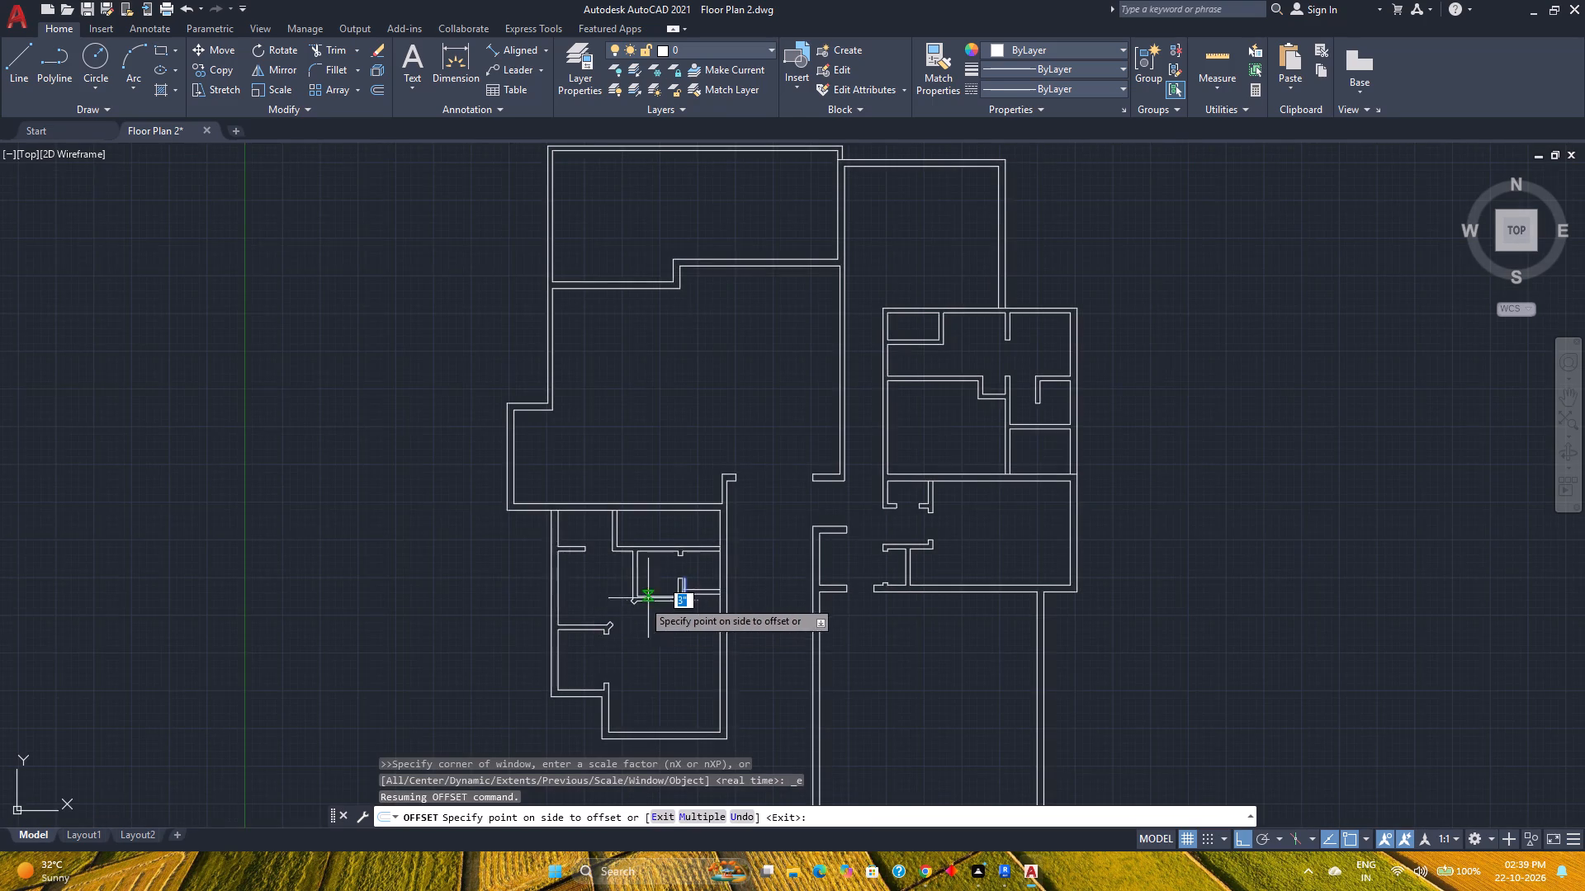
{"action": "scroll", "coordinate": [685, 596], "scroll_direction": "up", "scroll_amount": 6}
{"action": "key", "text": "3"}
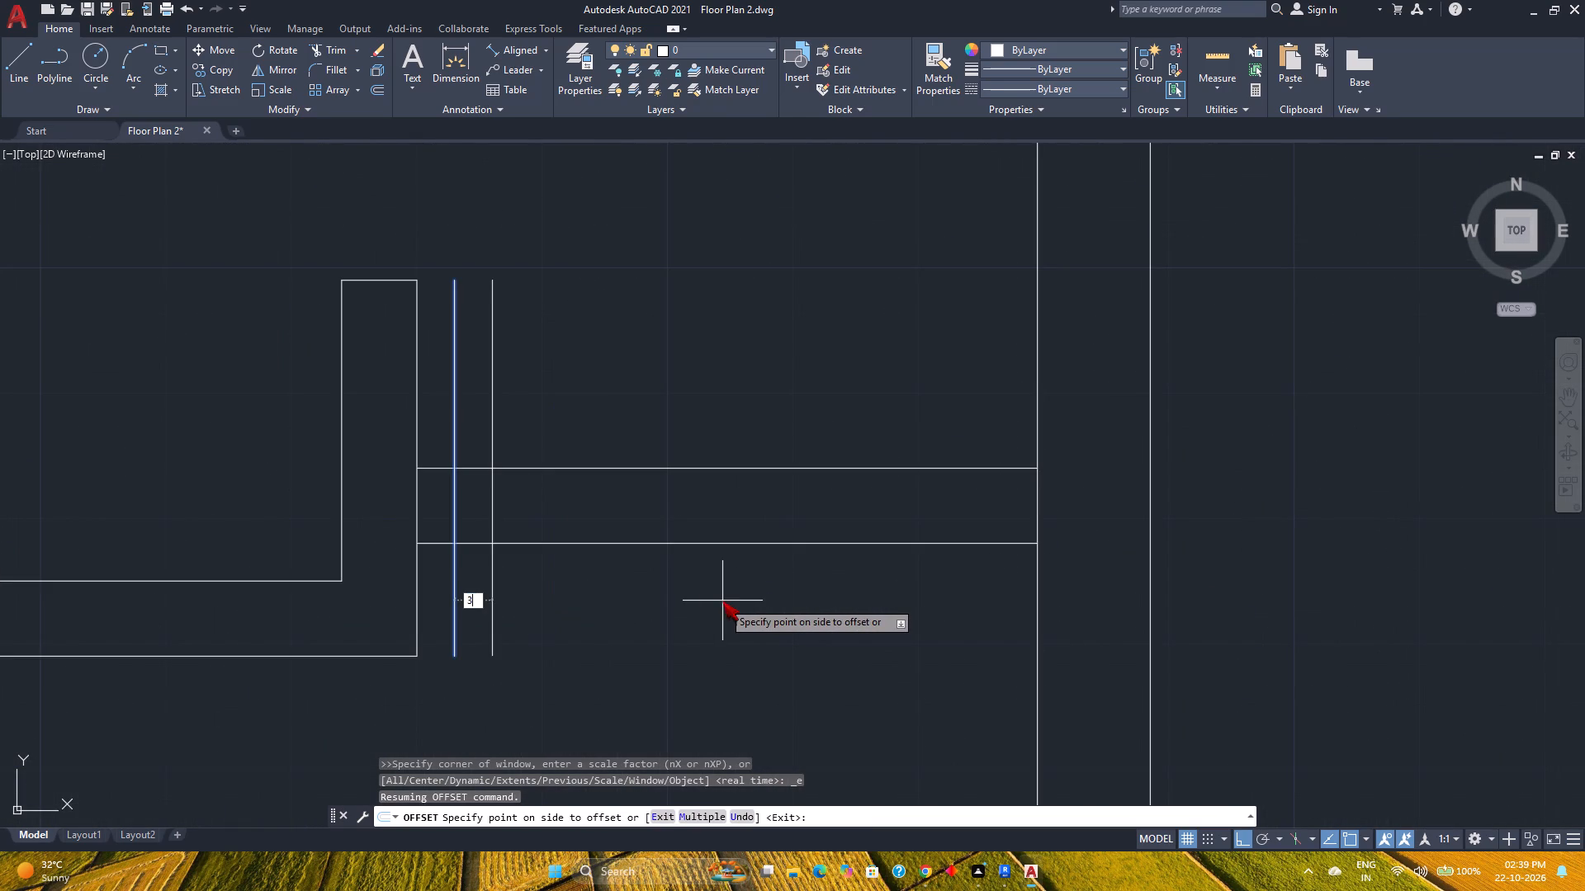
{"action": "key", "text": "apostrophe"}
{"action": "type", "text": "6'"}
{"action": "key", "text": "Return"}
{"action": "key", "text": "3"}
{"action": "type", "text": "'6"}
{"action": "key", "text": "shift+quotedbl"}
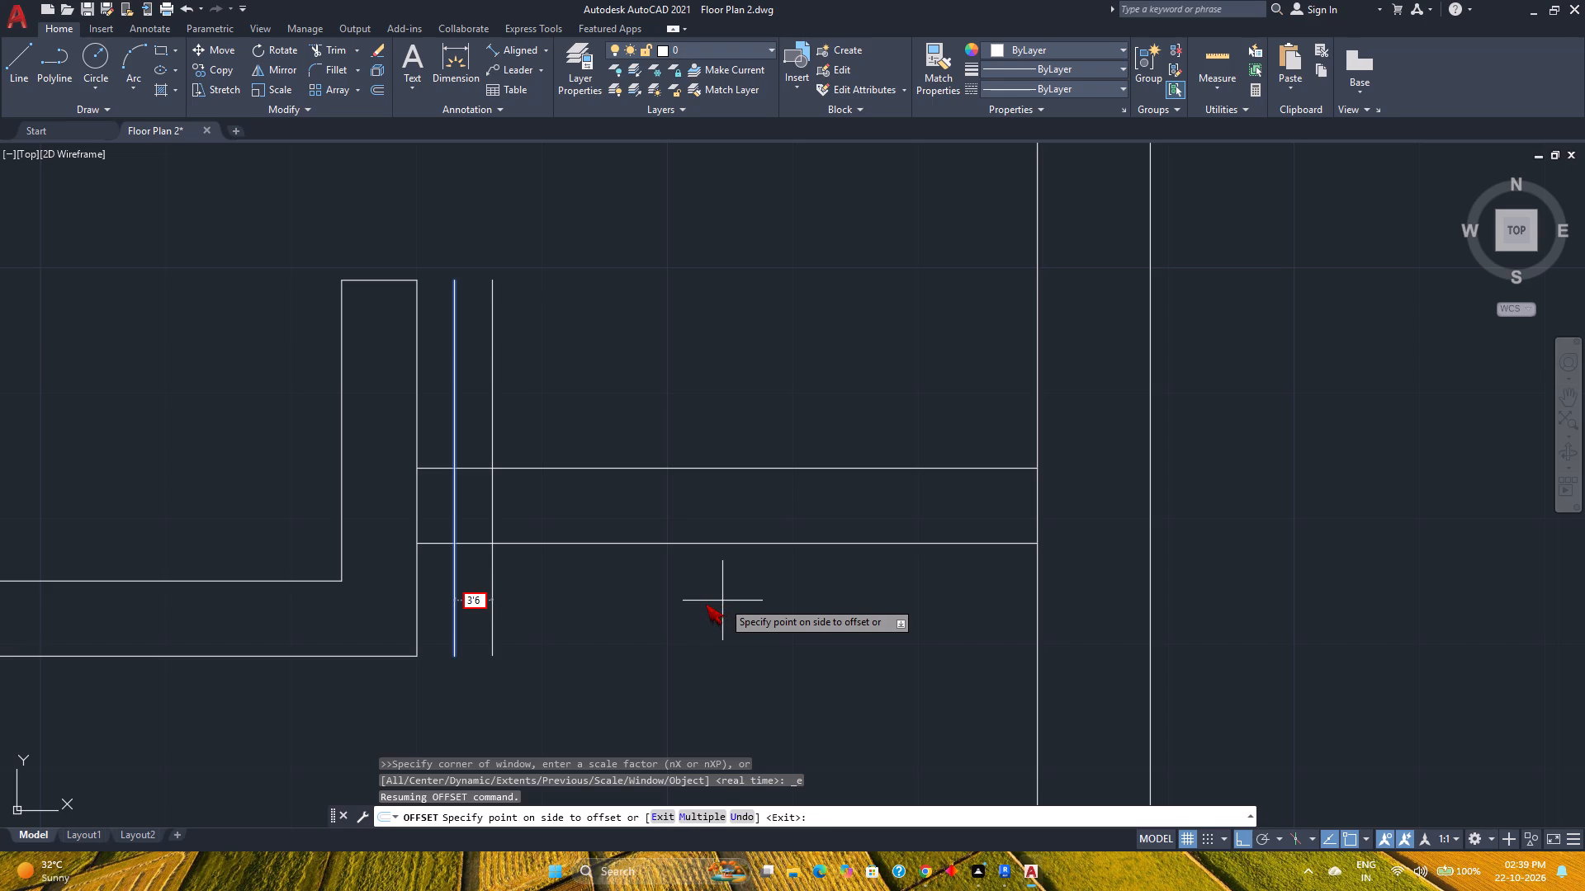
{"action": "key", "text": "Return"}
{"action": "key", "text": "Escape"}
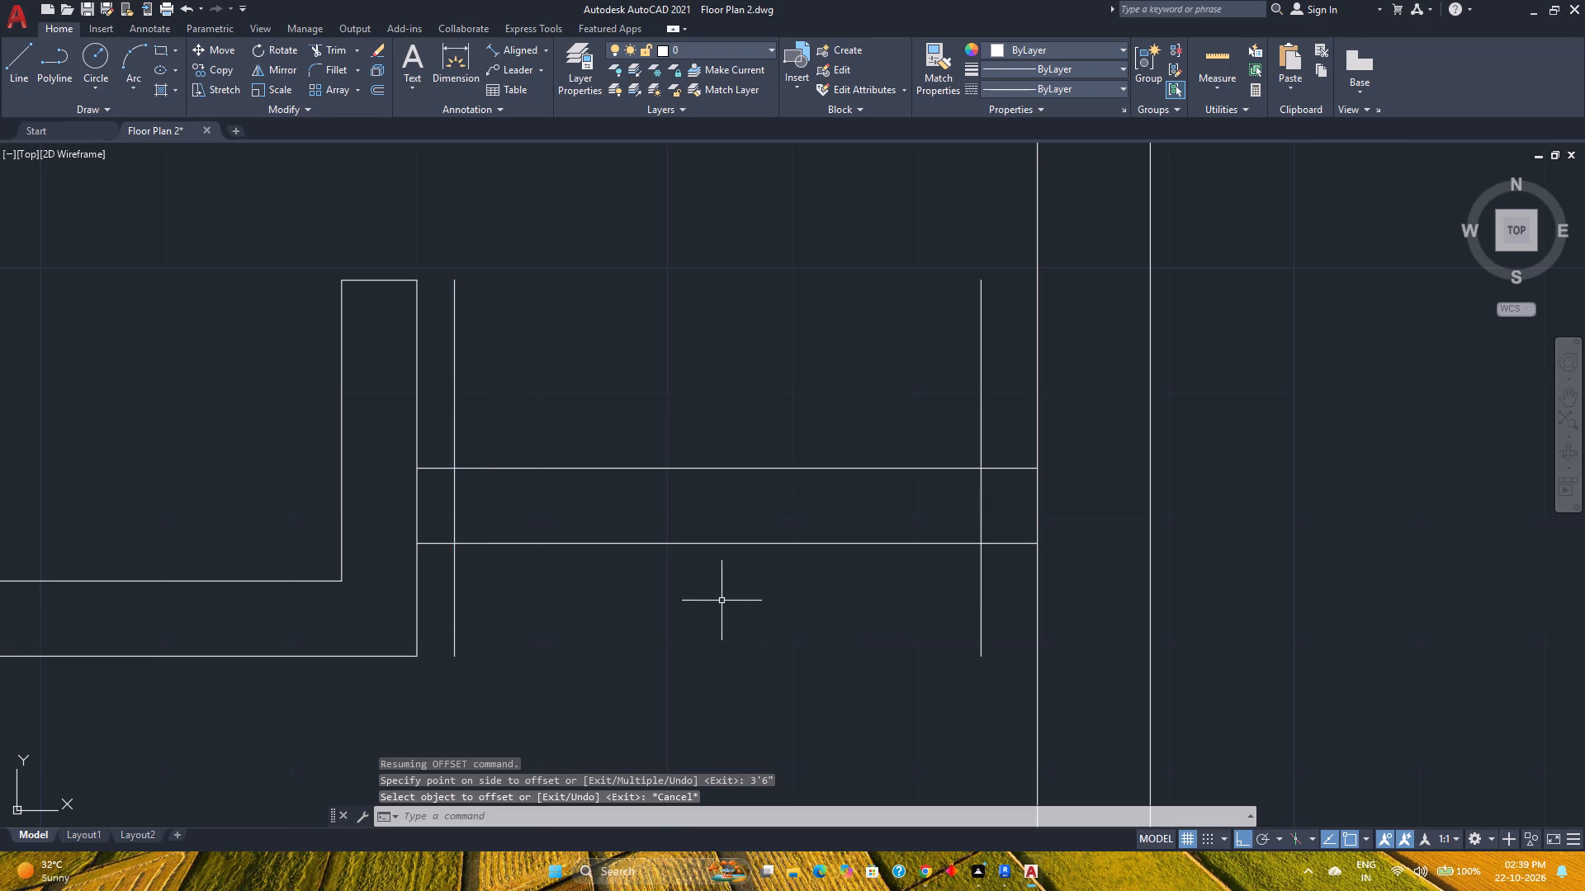
Move both vertical jamb lines together from the midpoint between their top ends to the midpoint of the short horizontal wall's upper line.
{"action": "left_click", "coordinate": [995, 418]}
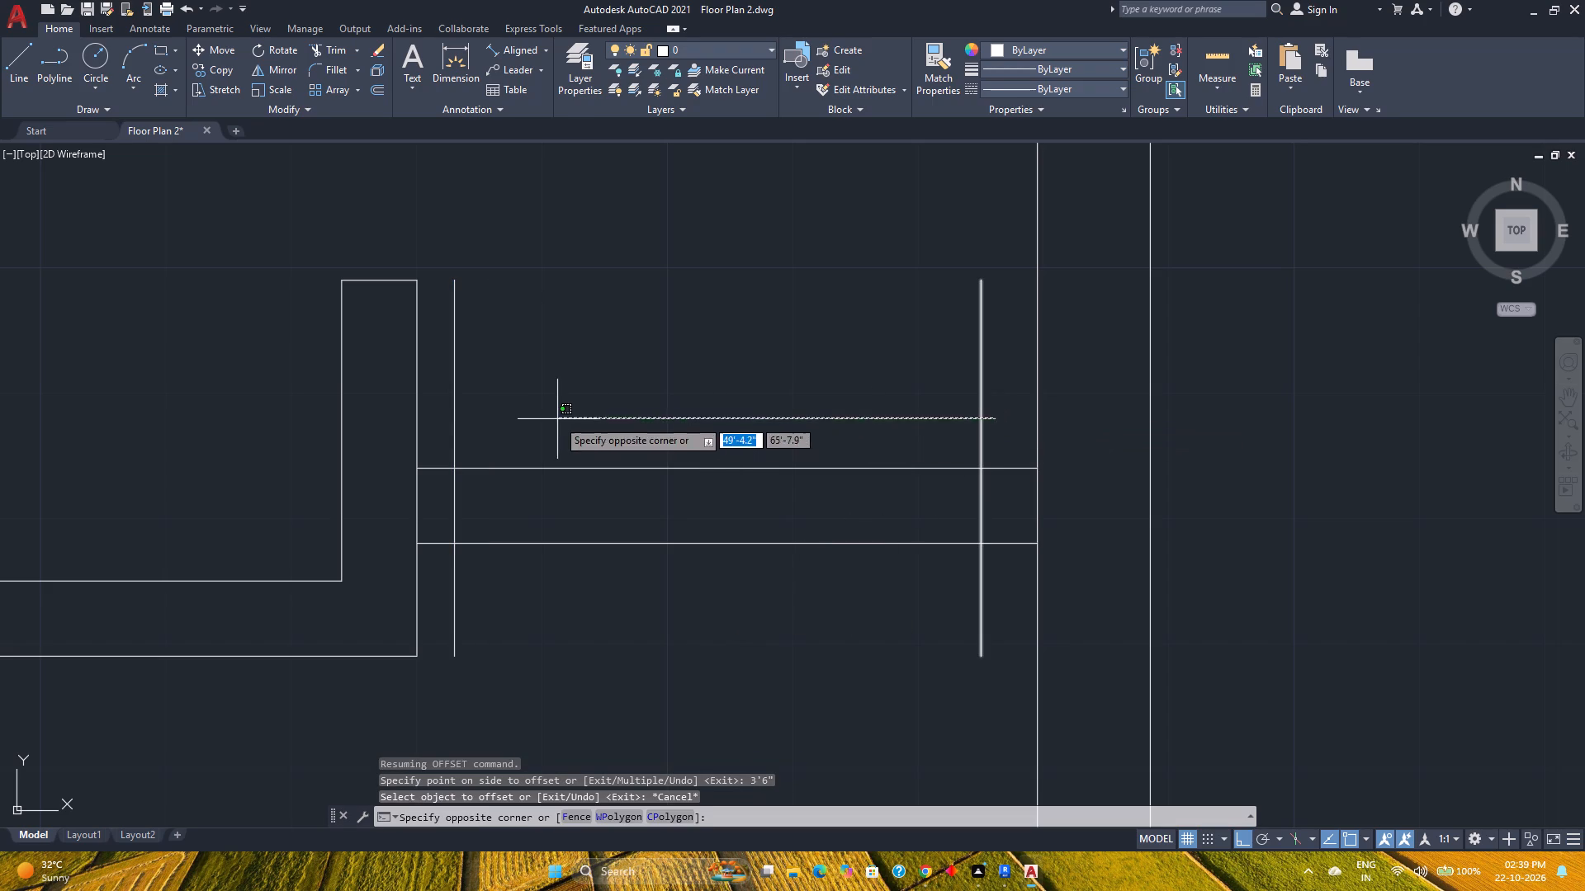
{"action": "left_click", "coordinate": [449, 392]}
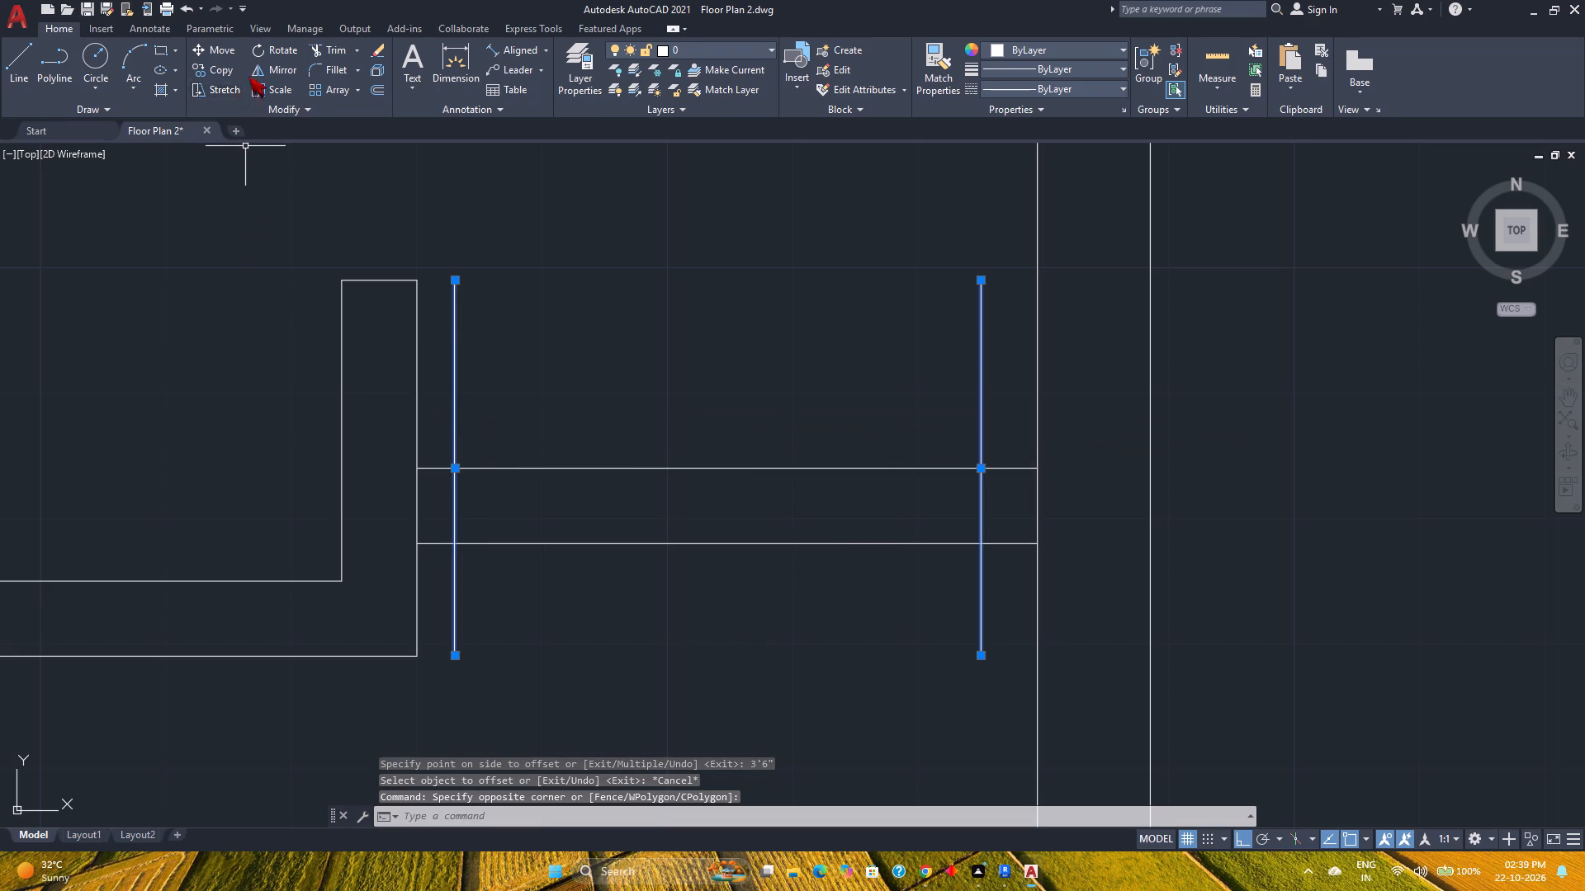
{"action": "left_click", "coordinate": [213, 49]}
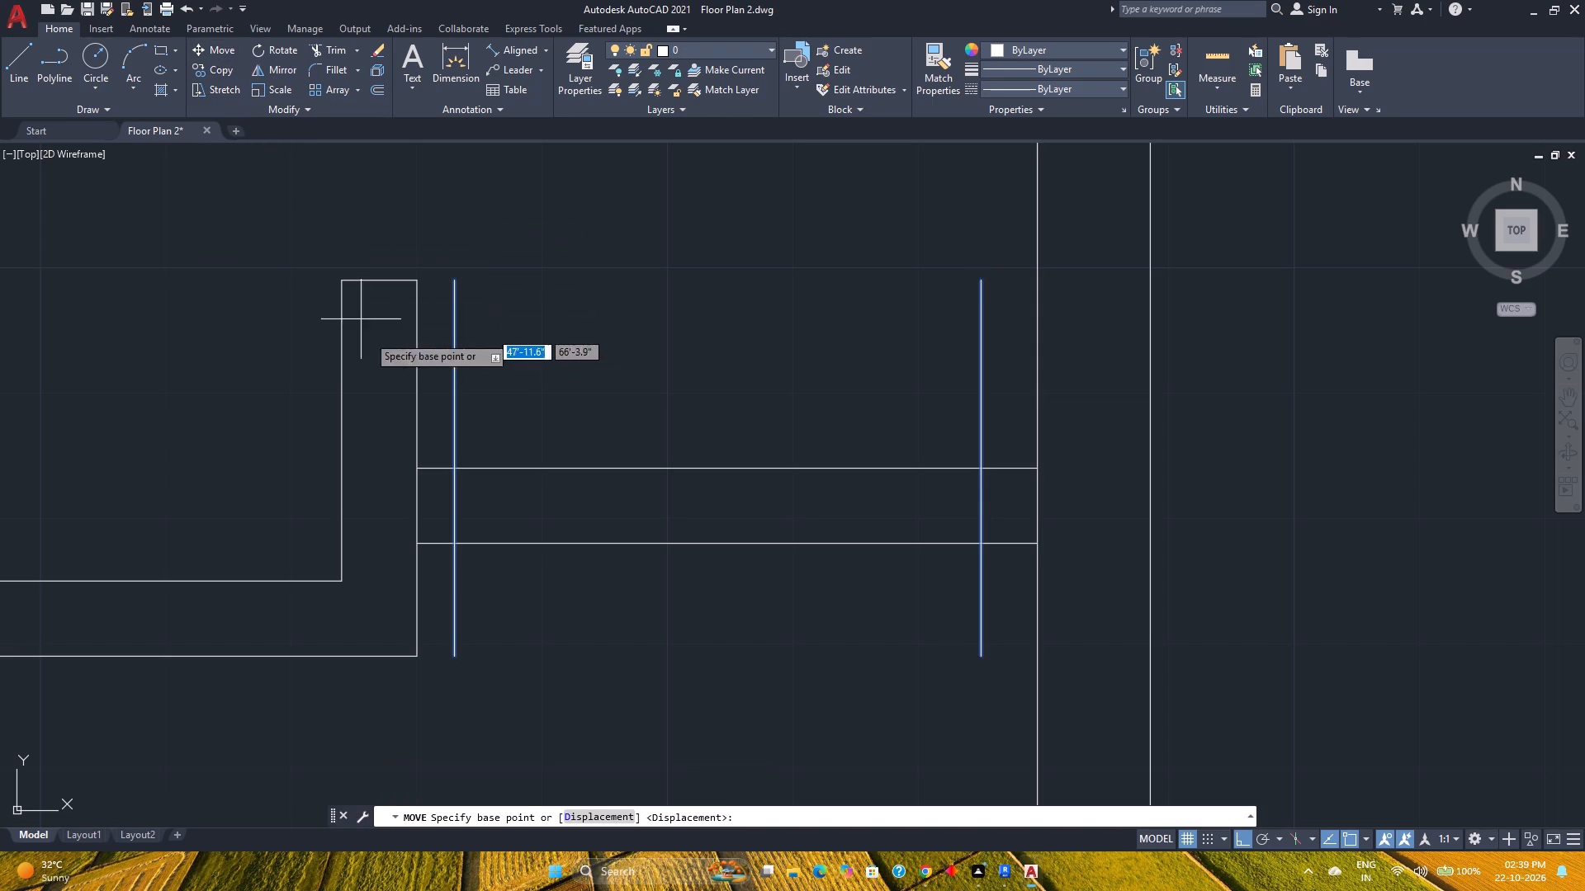
{"action": "key", "text": "m"}
{"action": "type", "text": "2p"}
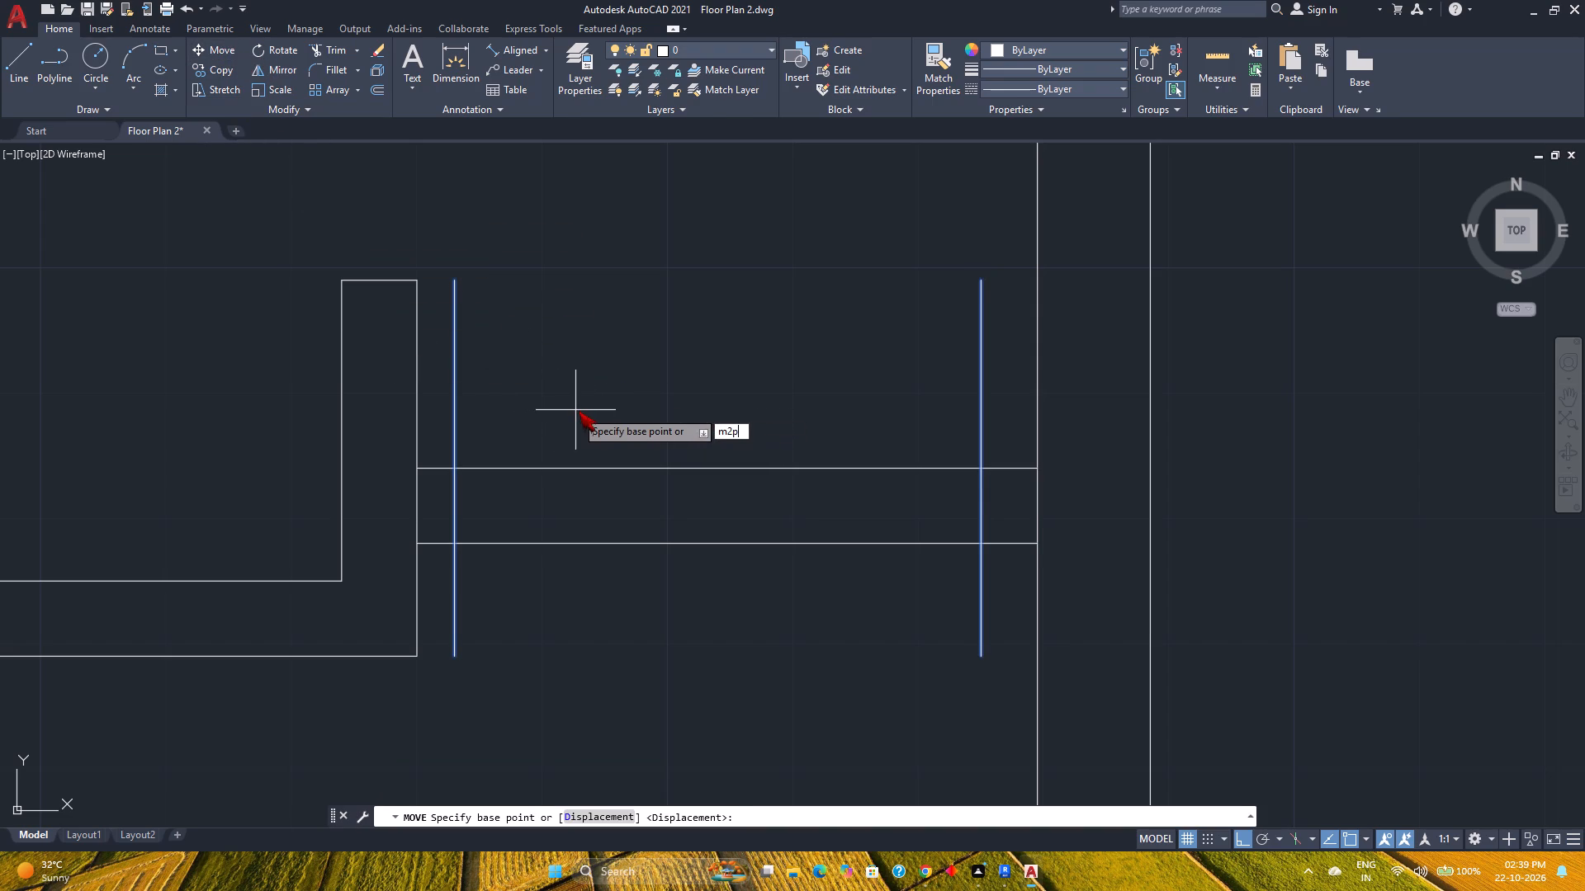
{"action": "key", "text": "Return"}
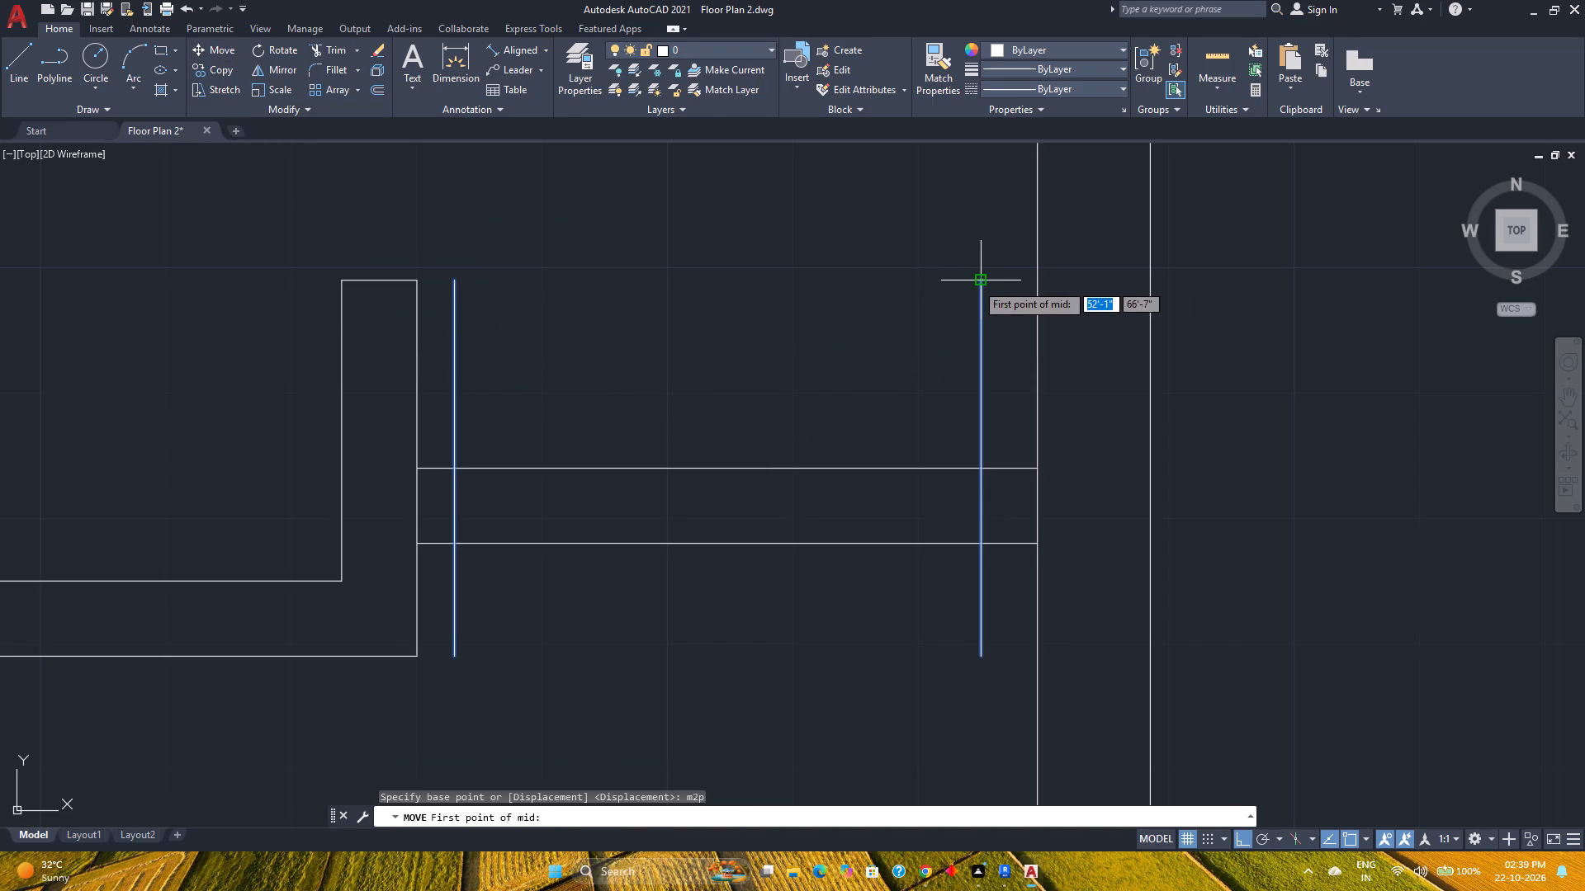
{"action": "left_click", "coordinate": [976, 283]}
{"action": "left_click", "coordinate": [454, 277]}
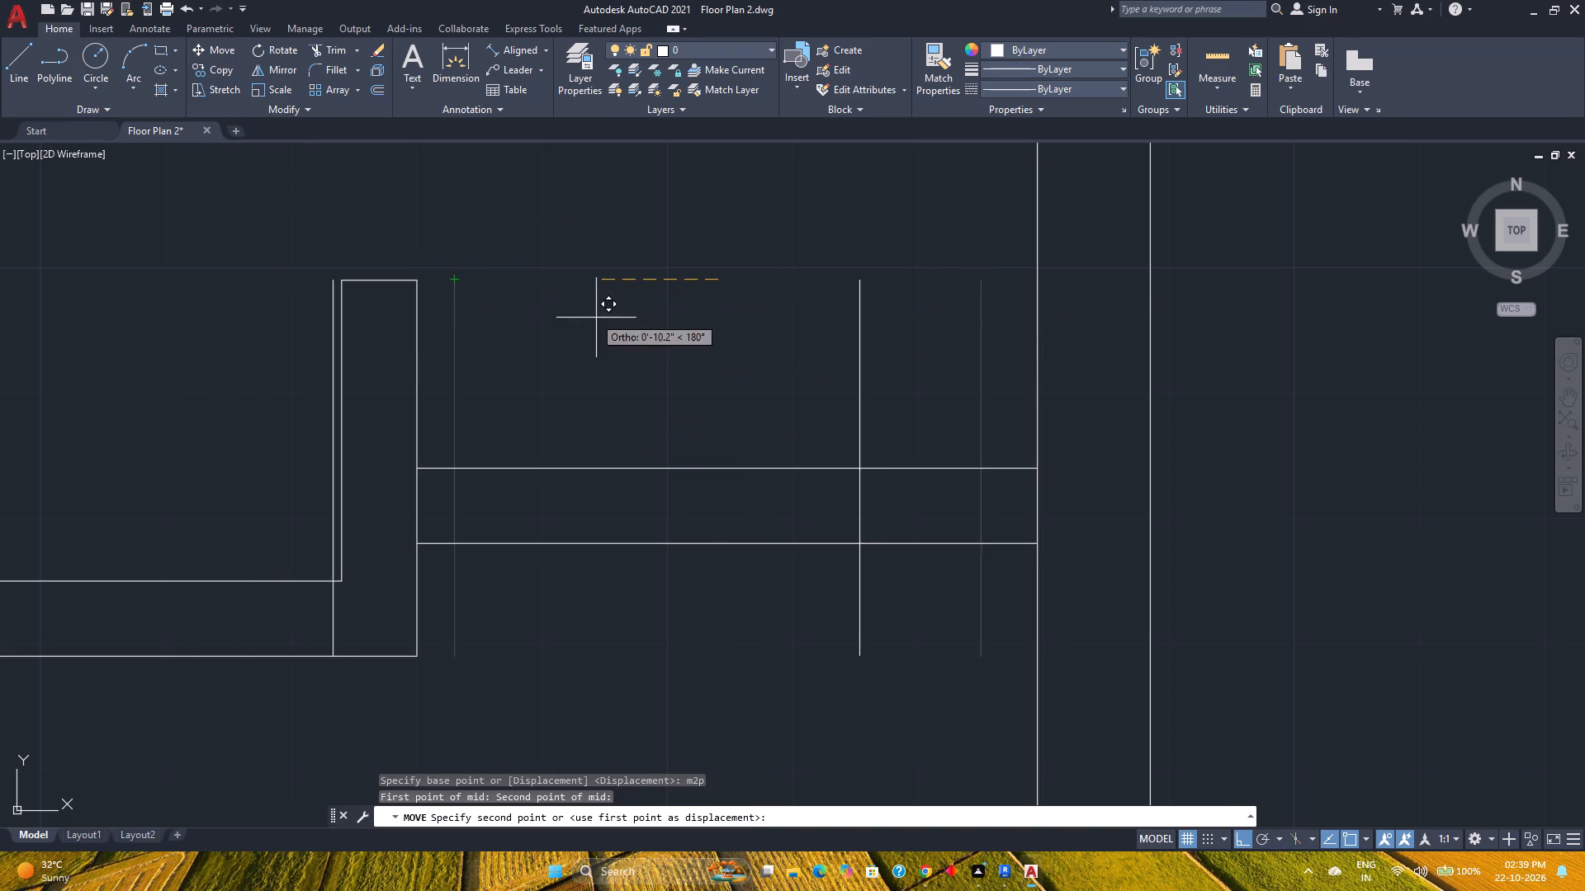
{"action": "key", "text": "m"}
{"action": "key", "text": "2"}
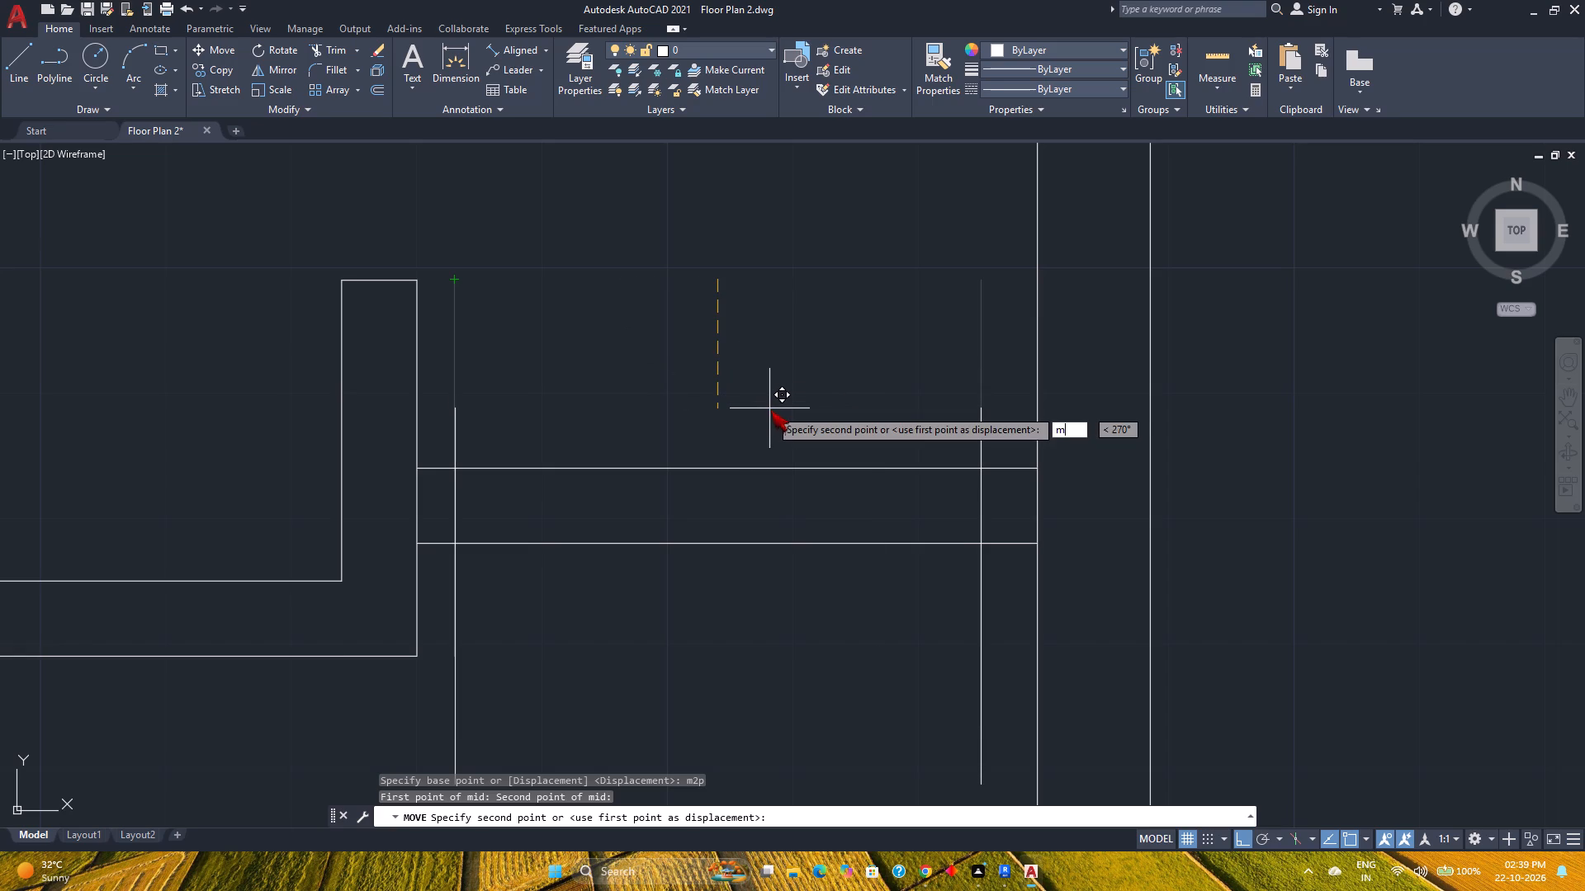
{"action": "key", "text": "p"}
{"action": "key", "text": "Return"}
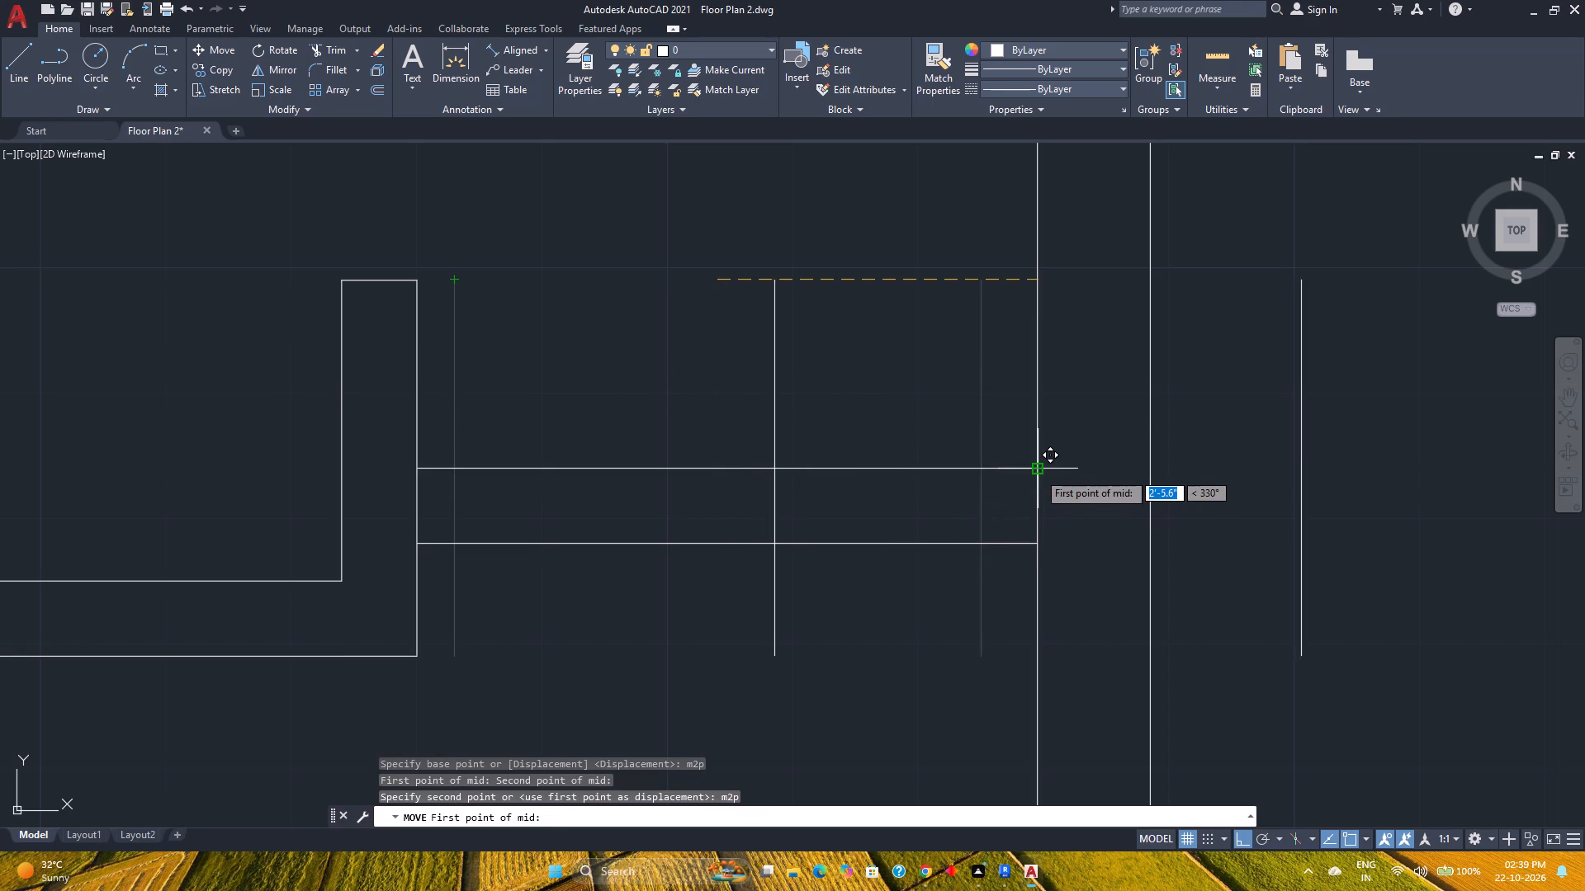
{"action": "left_click", "coordinate": [1038, 472]}
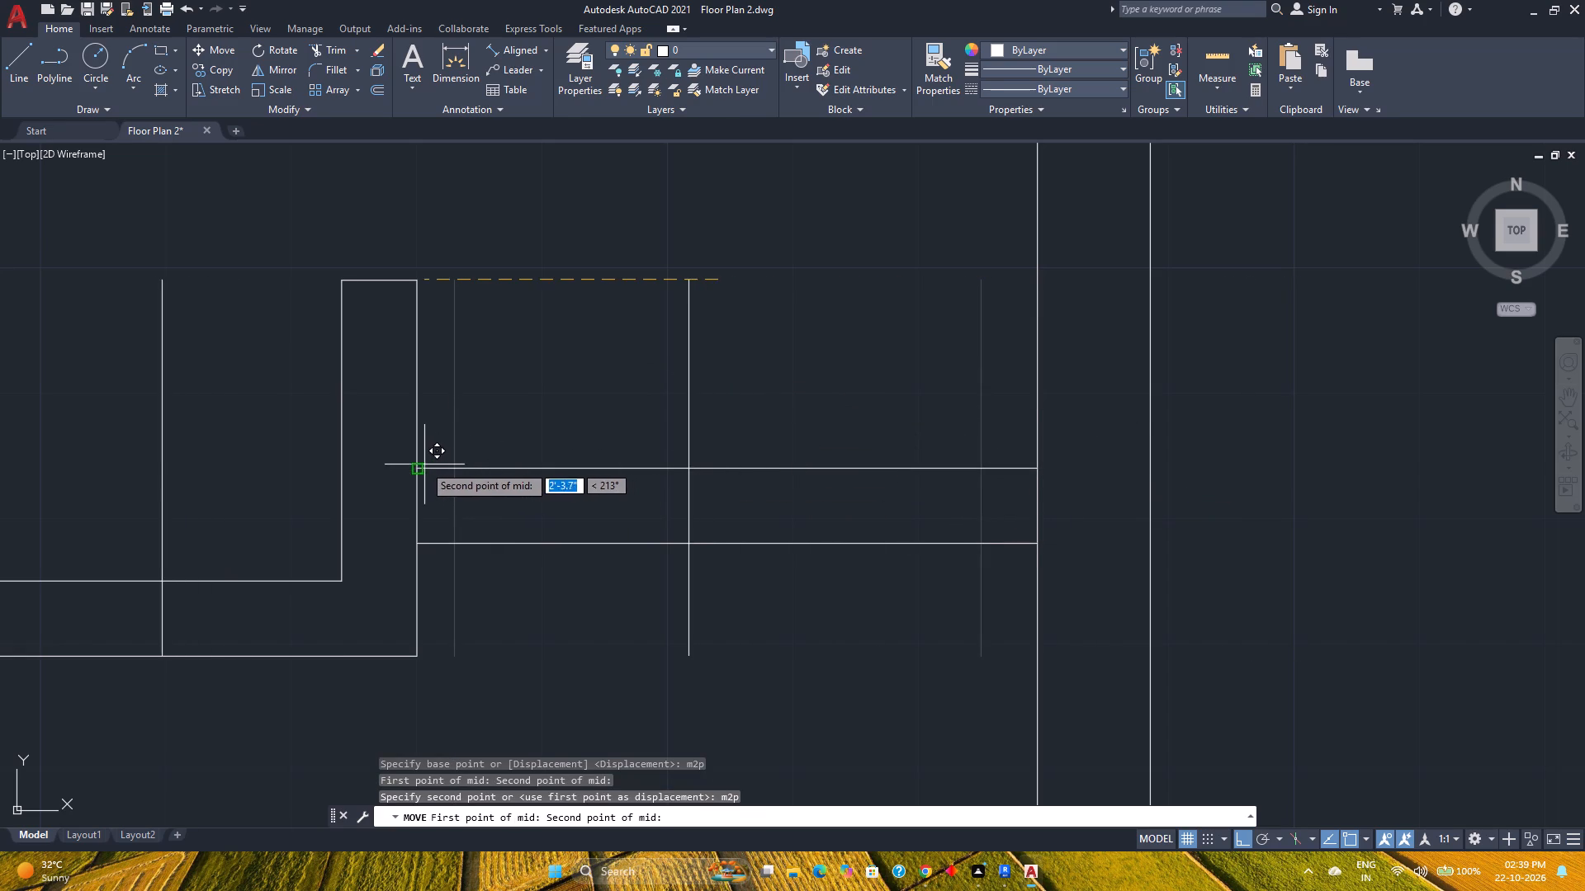
{"action": "left_click", "coordinate": [419, 464]}
{"action": "middle_click_drag", "start_coordinate": [660, 609], "coordinate": [616, 534]}
{"action": "middle_click", "coordinate": [616, 534]}
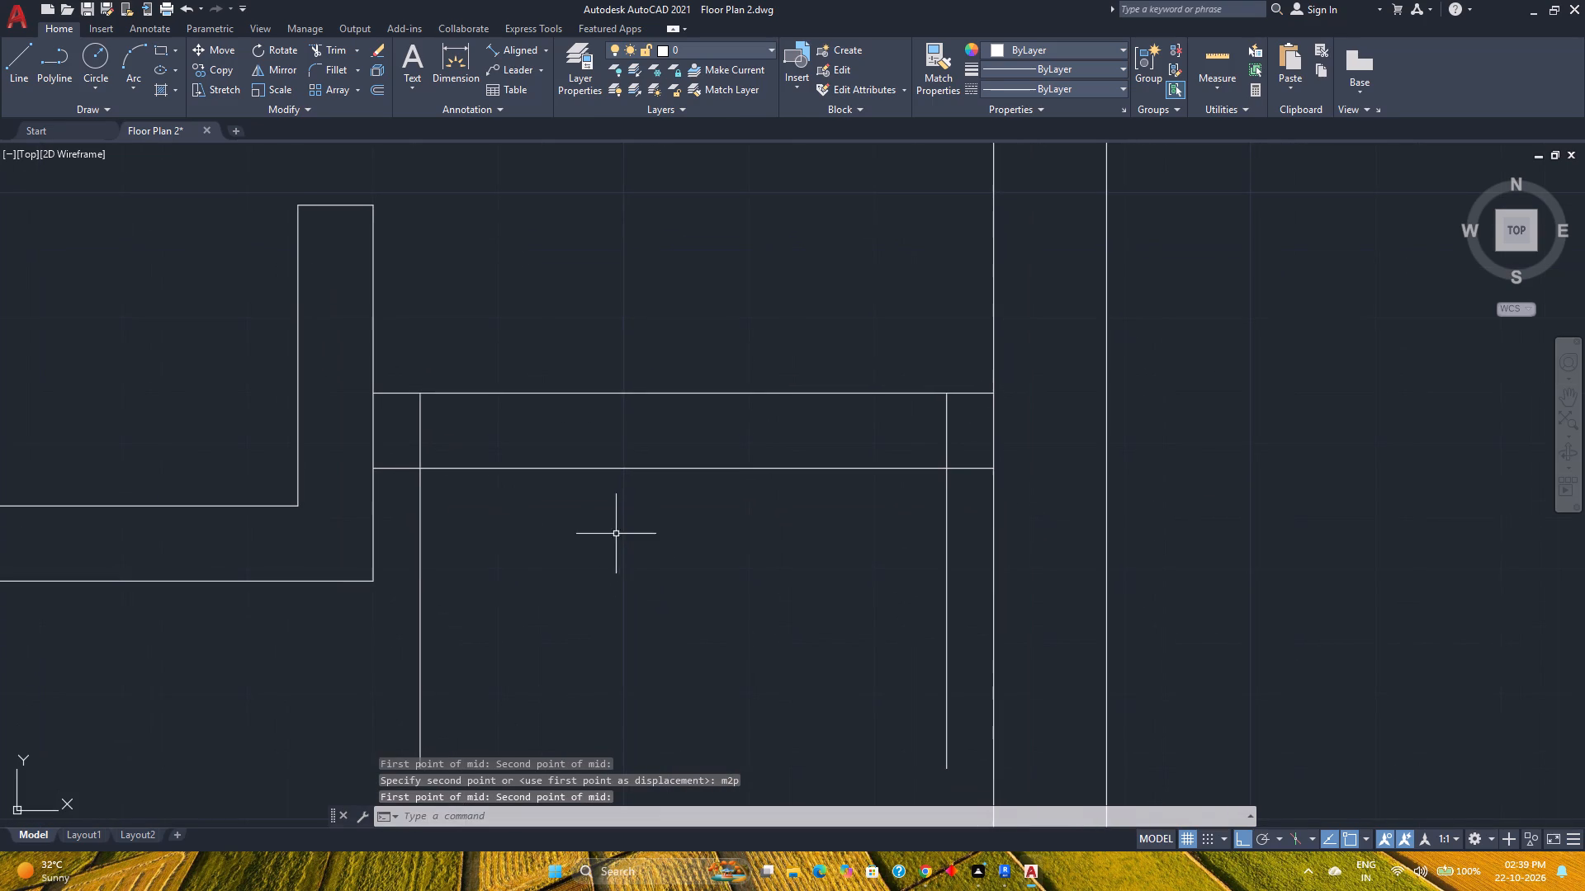
Trim the jamb lines below the short horizontal wall and both wall lines between the jambs to open the doorway.
{"action": "type", "text": "tr"}
{"action": "key", "text": "Return"}
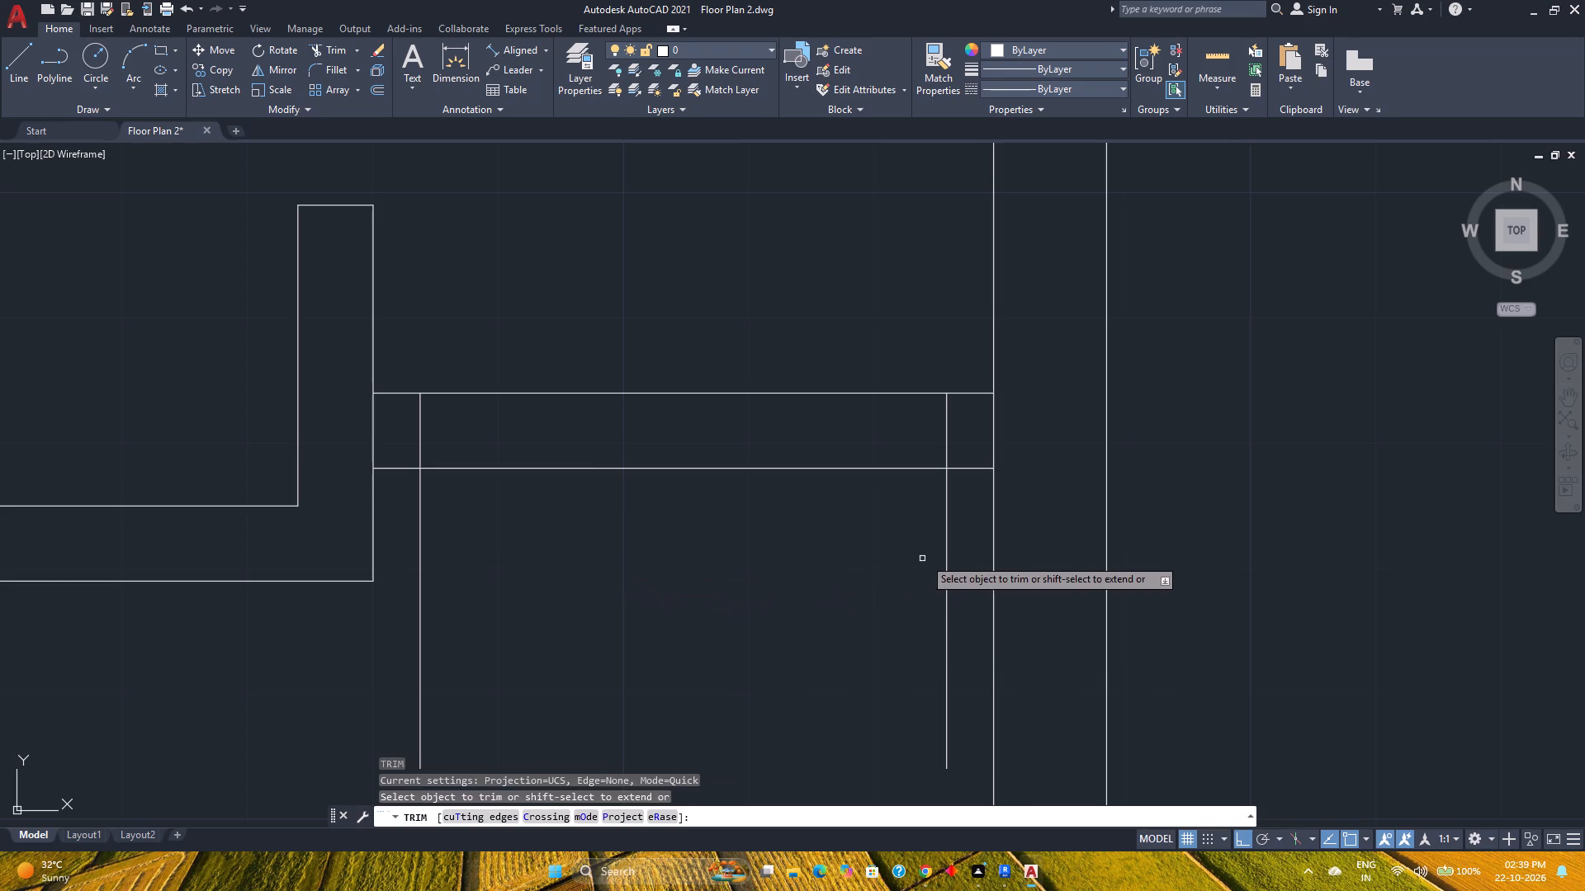
{"action": "scroll", "coordinate": [929, 554], "scroll_direction": "up", "scroll_amount": 1}
{"action": "left_click", "coordinate": [975, 540]}
{"action": "left_click", "coordinate": [75, 585]}
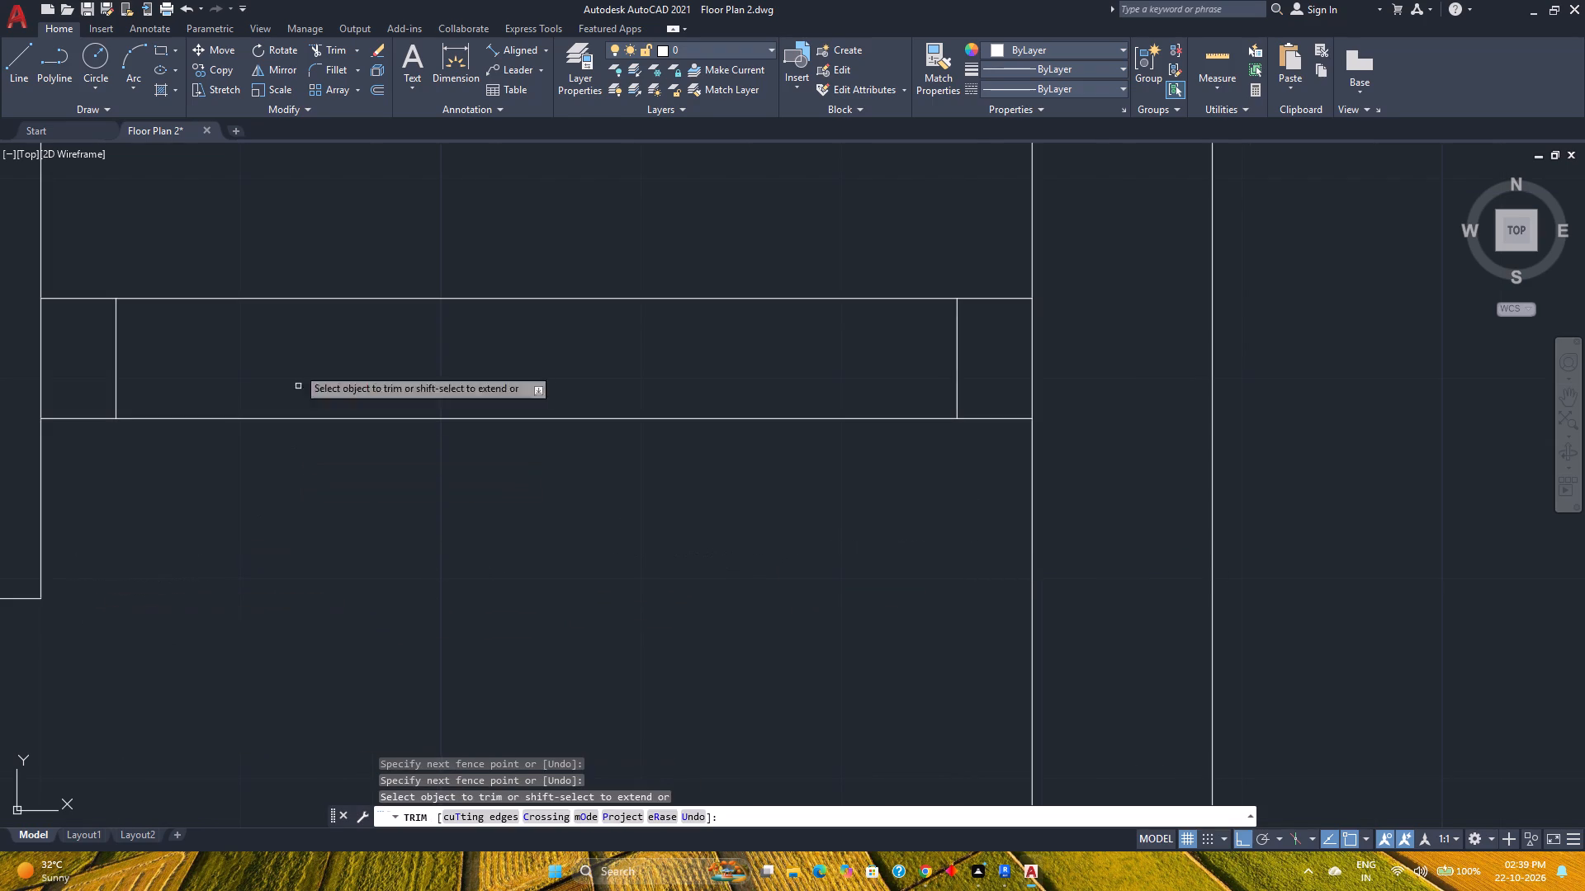
{"action": "left_click", "coordinate": [317, 281]}
{"action": "left_click", "coordinate": [317, 507]}
Trim the long vertical wall's inner line where the doorway's right wall stub meets it.
{"action": "scroll", "coordinate": [351, 507], "scroll_direction": "down", "scroll_amount": 4}
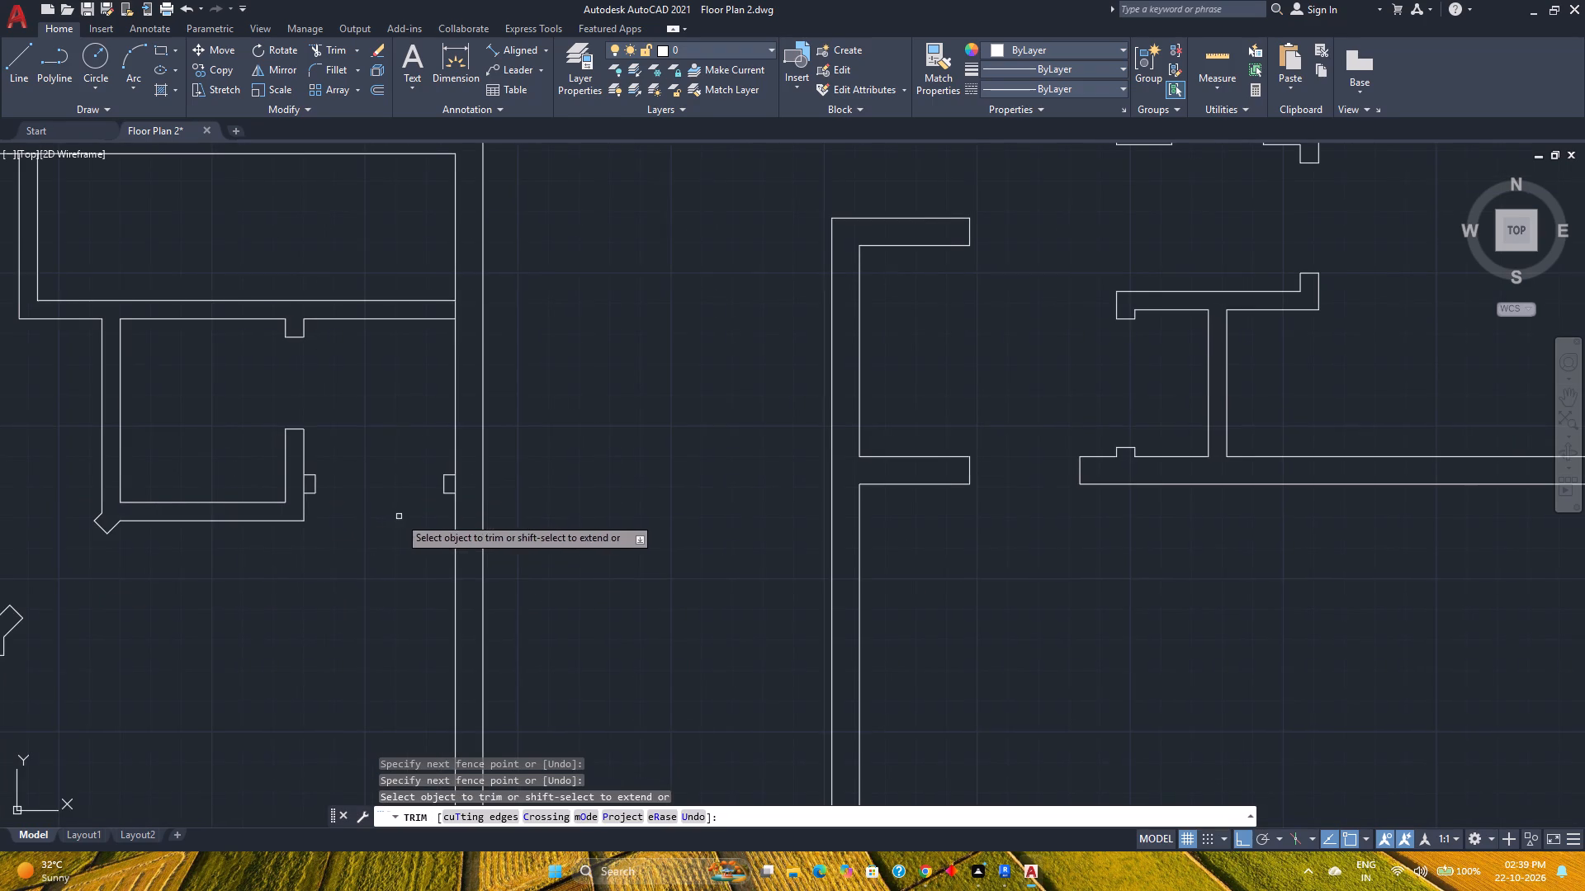
{"action": "middle_click_drag", "start_coordinate": [399, 516], "coordinate": [404, 563]}
{"action": "middle_click", "coordinate": [403, 564]}
{"action": "scroll", "coordinate": [428, 534], "scroll_direction": "up", "scroll_amount": 4}
{"action": "left_click", "coordinate": [591, 533]}
{"action": "left_click", "coordinate": [636, 532]}
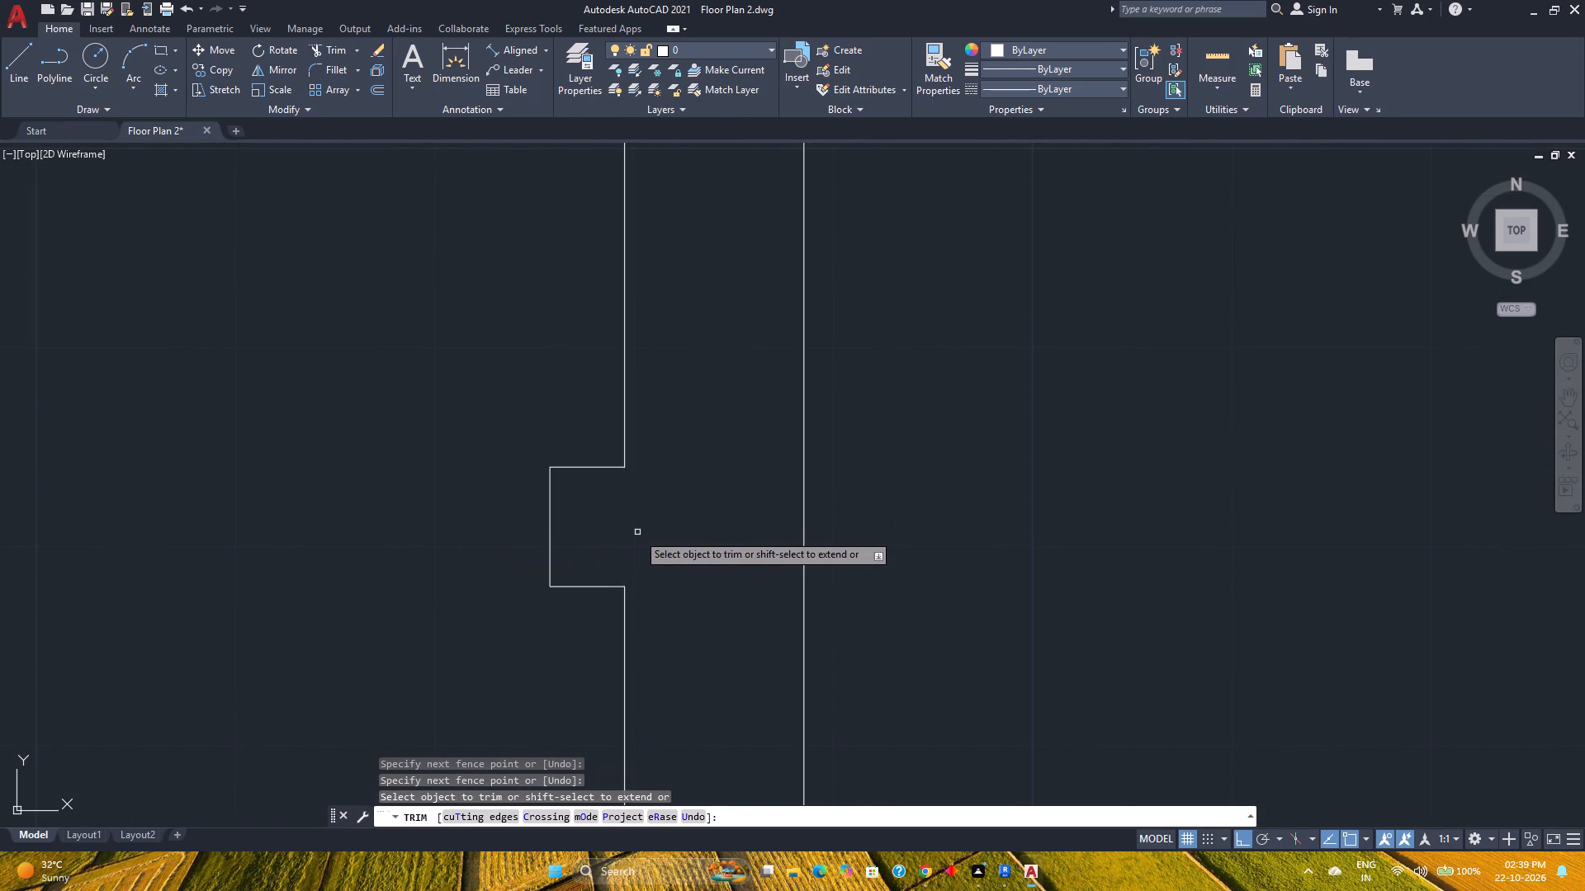
Trim the long vertical wall's inner line where the horizontal wall above the closet meets it.
{"action": "scroll", "coordinate": [637, 534], "scroll_direction": "down", "scroll_amount": 2}
{"action": "scroll", "coordinate": [458, 544], "scroll_direction": "down", "scroll_amount": 2}
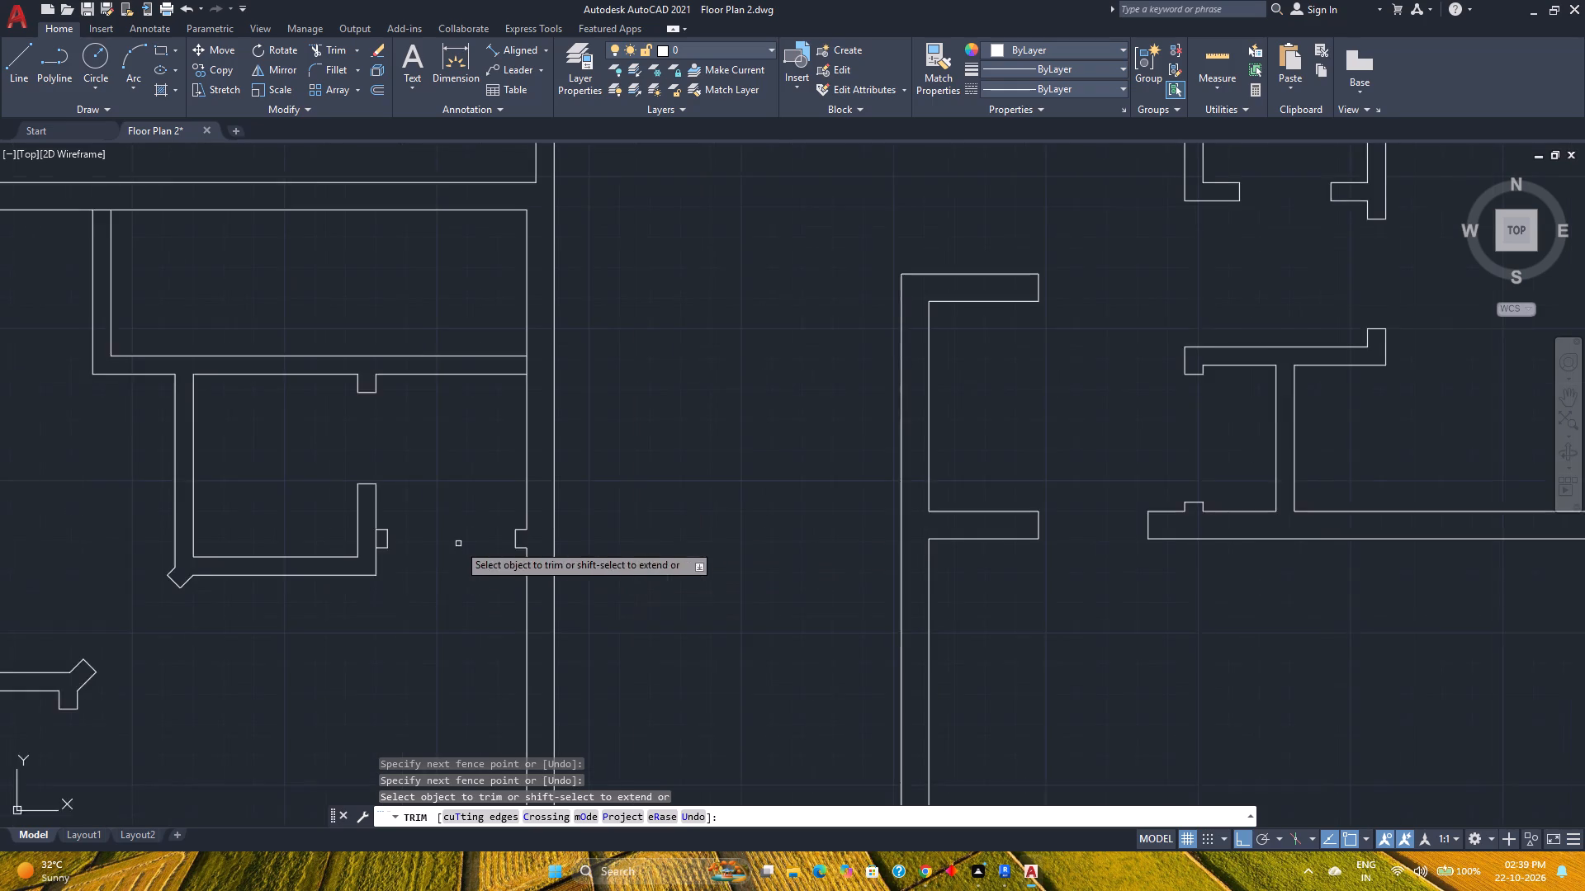
{"action": "middle_click_drag", "start_coordinate": [457, 544], "coordinate": [433, 683]}
{"action": "middle_click", "coordinate": [433, 683]}
{"action": "scroll", "coordinate": [480, 501], "scroll_direction": "up", "scroll_amount": 1}
{"action": "left_click", "coordinate": [494, 507]}
{"action": "left_click", "coordinate": [553, 507]}
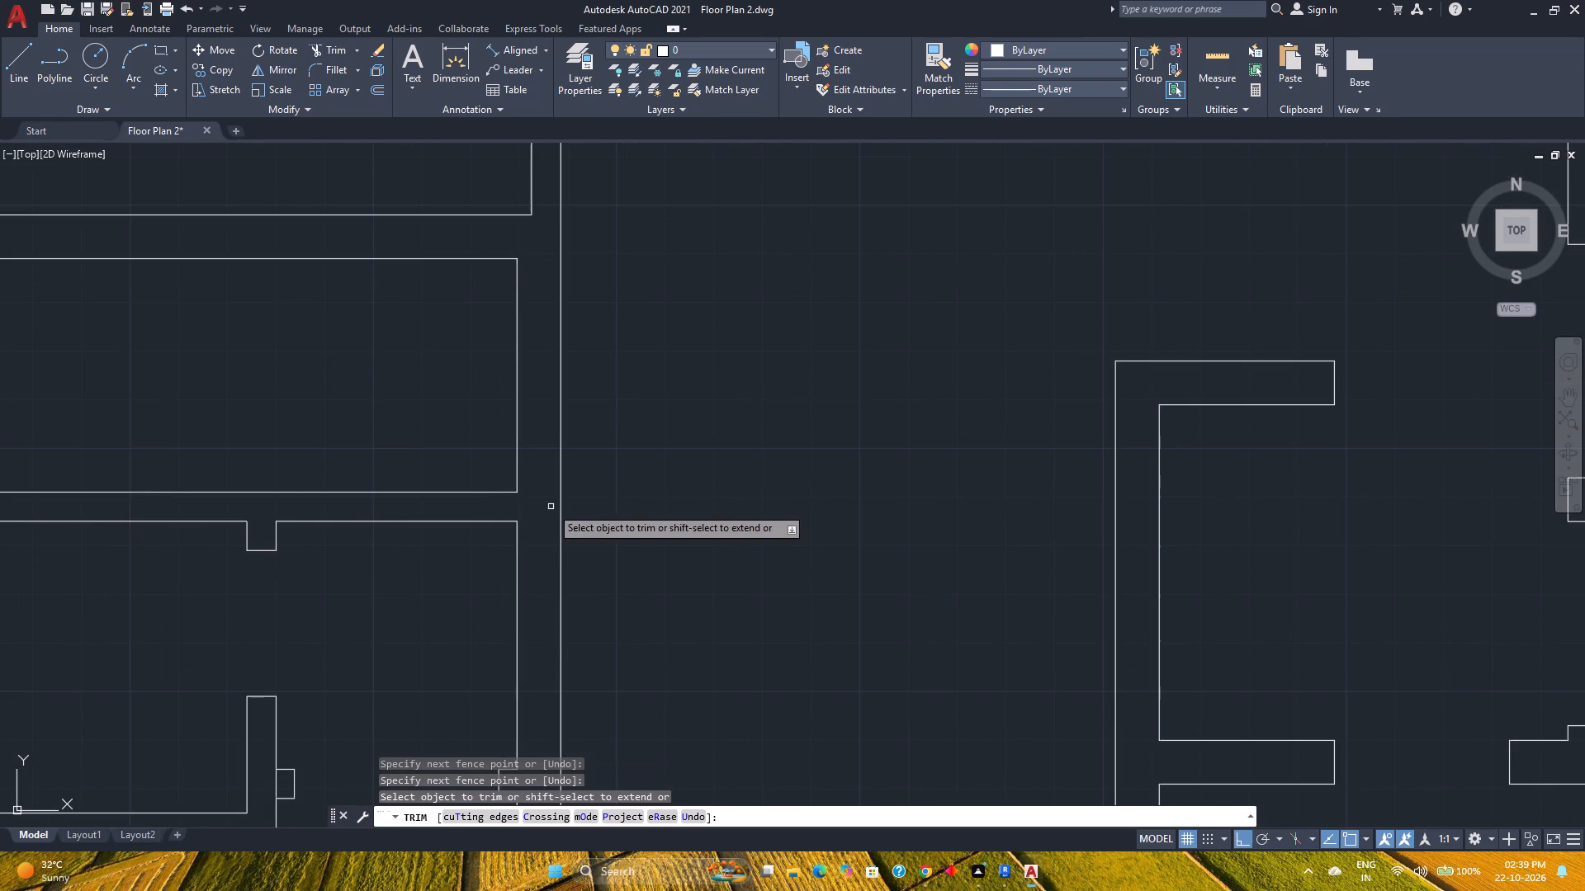
Trim the closet's outer right wall line where the doorway's left wall stub meets it.
{"action": "scroll", "coordinate": [440, 615], "scroll_direction": "down", "scroll_amount": 2}
{"action": "middle_click_drag", "start_coordinate": [438, 613], "coordinate": [435, 553]}
{"action": "middle_click", "coordinate": [435, 553]}
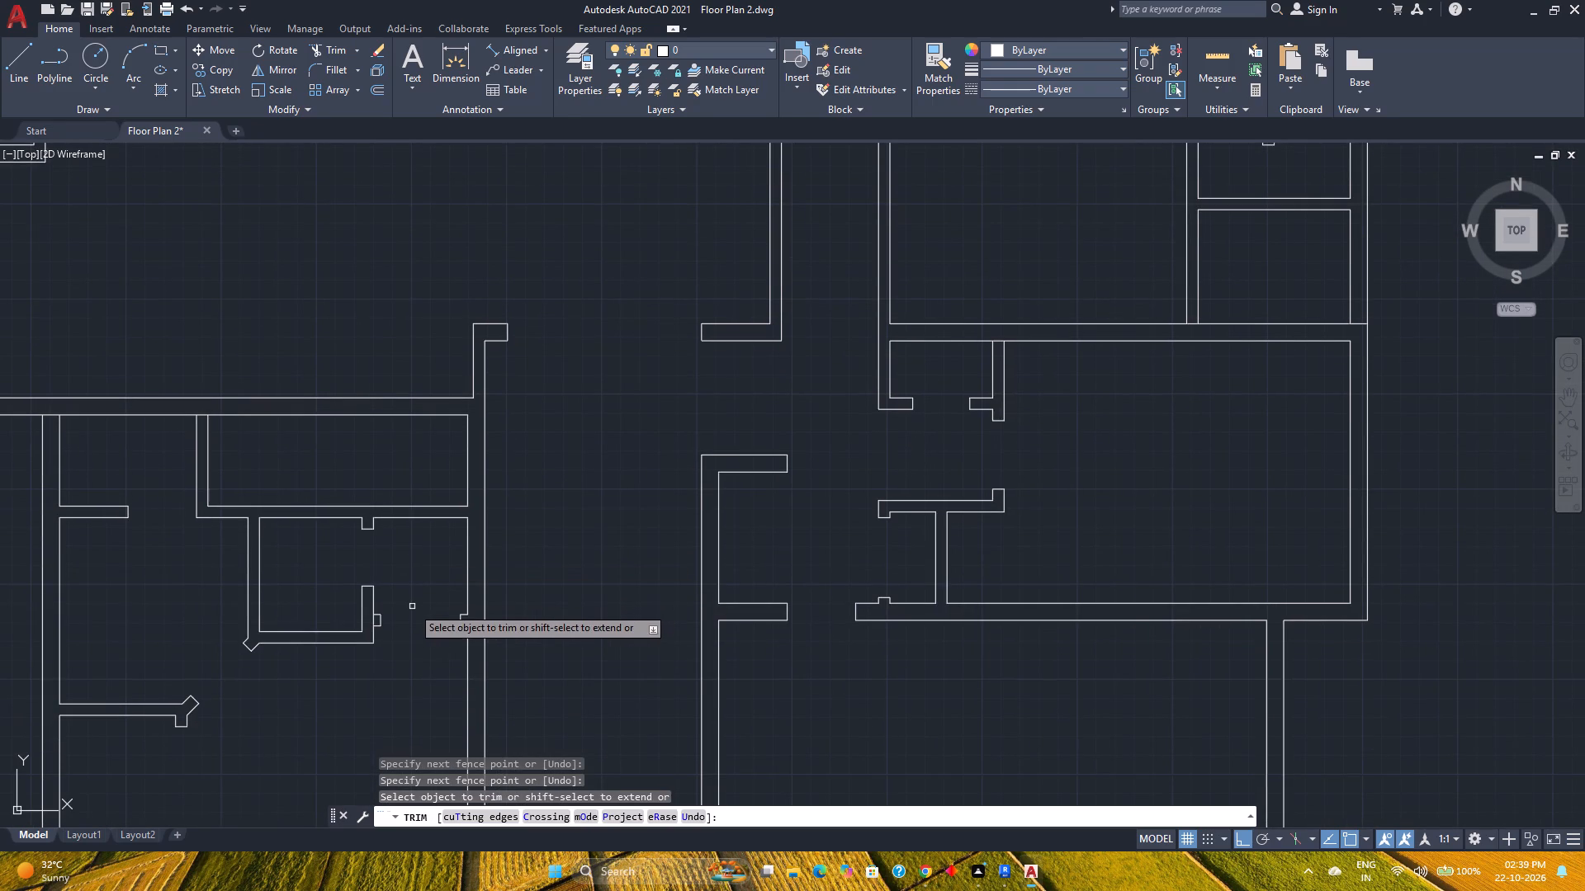
{"action": "scroll", "coordinate": [388, 613], "scroll_direction": "up", "scroll_amount": 4}
{"action": "left_click", "coordinate": [313, 661]}
{"action": "left_click", "coordinate": [270, 659]}
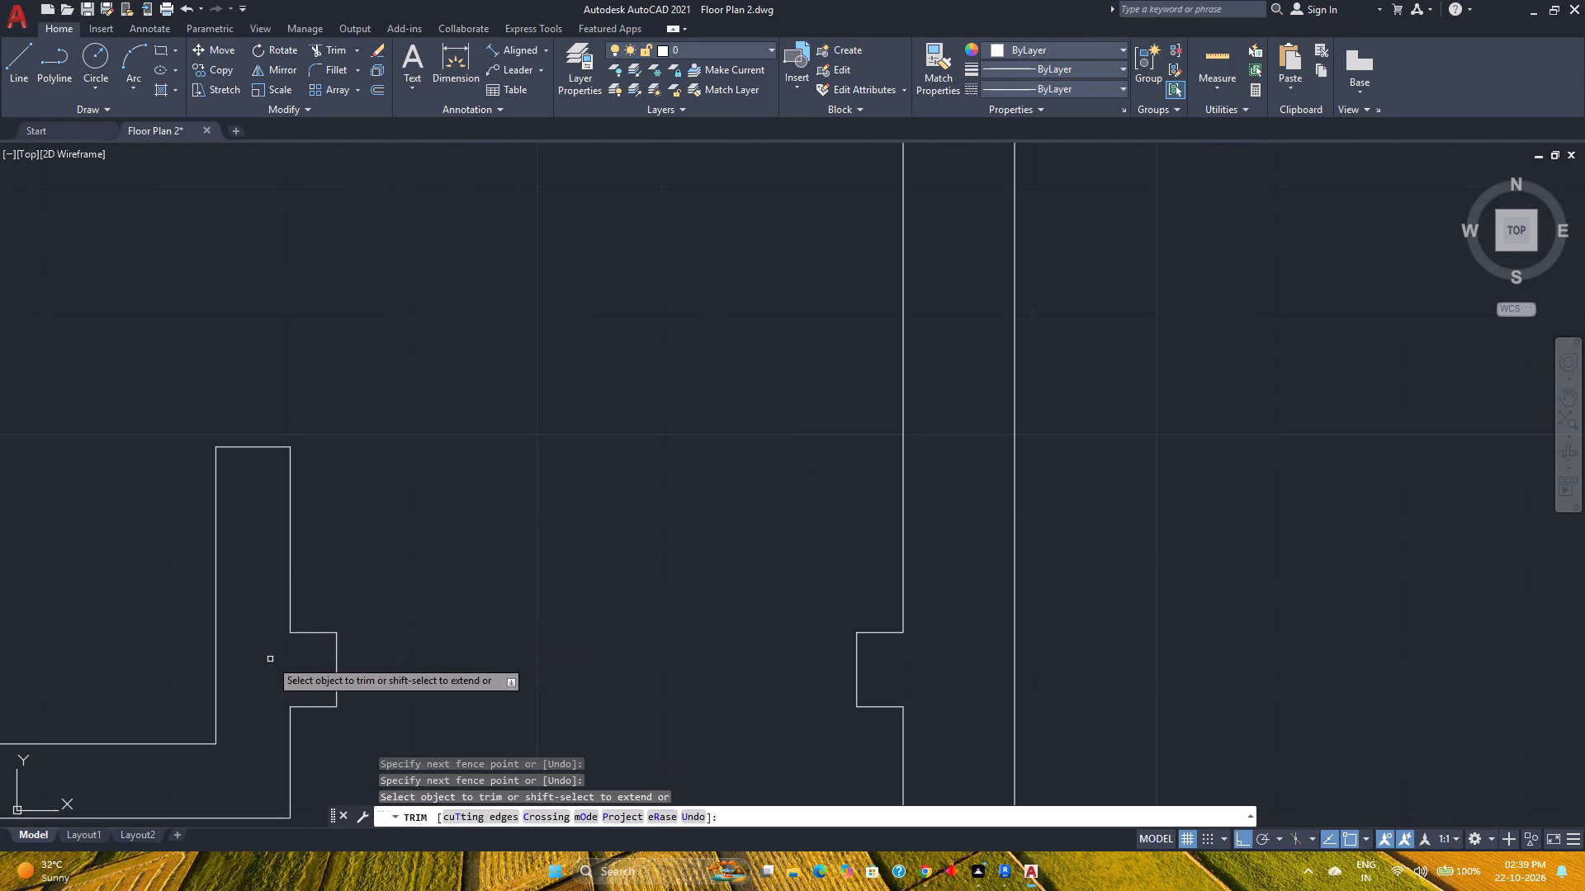
{"action": "key", "text": "Escape"}
Draw a horizontal line across the long vertical wall from the inner corner below the horizontal wall above the closet.
{"action": "scroll", "coordinate": [487, 601], "scroll_direction": "down", "scroll_amount": 4}
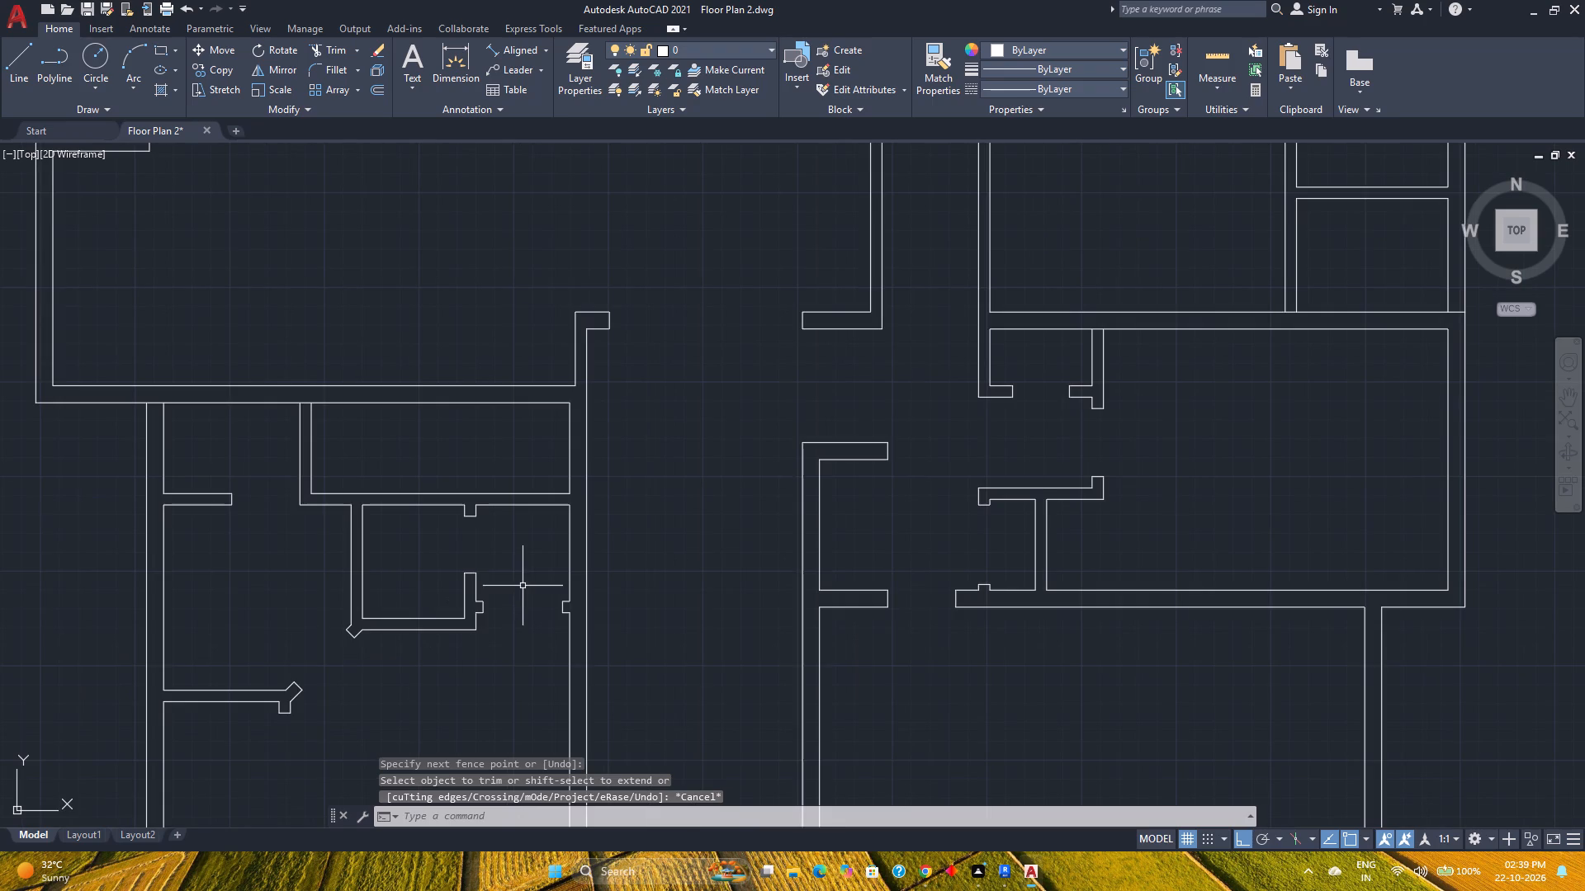
{"action": "scroll", "coordinate": [534, 560], "scroll_direction": "up", "scroll_amount": 1}
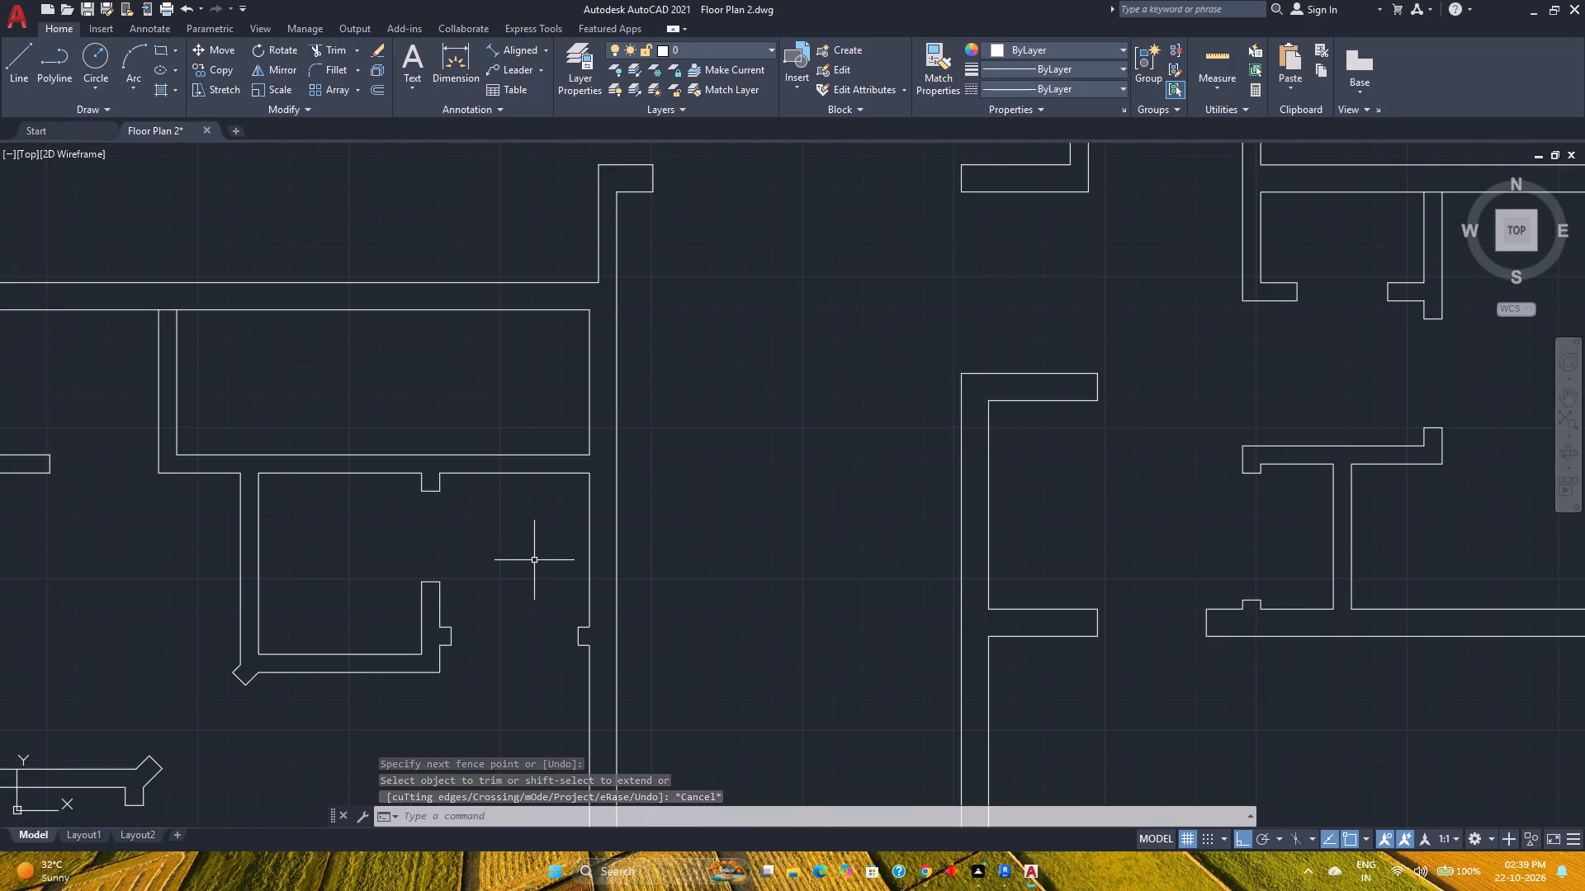
{"action": "scroll", "coordinate": [534, 560], "scroll_direction": "up", "scroll_amount": 1}
{"action": "middle_click_drag", "start_coordinate": [534, 560], "coordinate": [409, 563]}
{"action": "middle_click", "coordinate": [409, 563]}
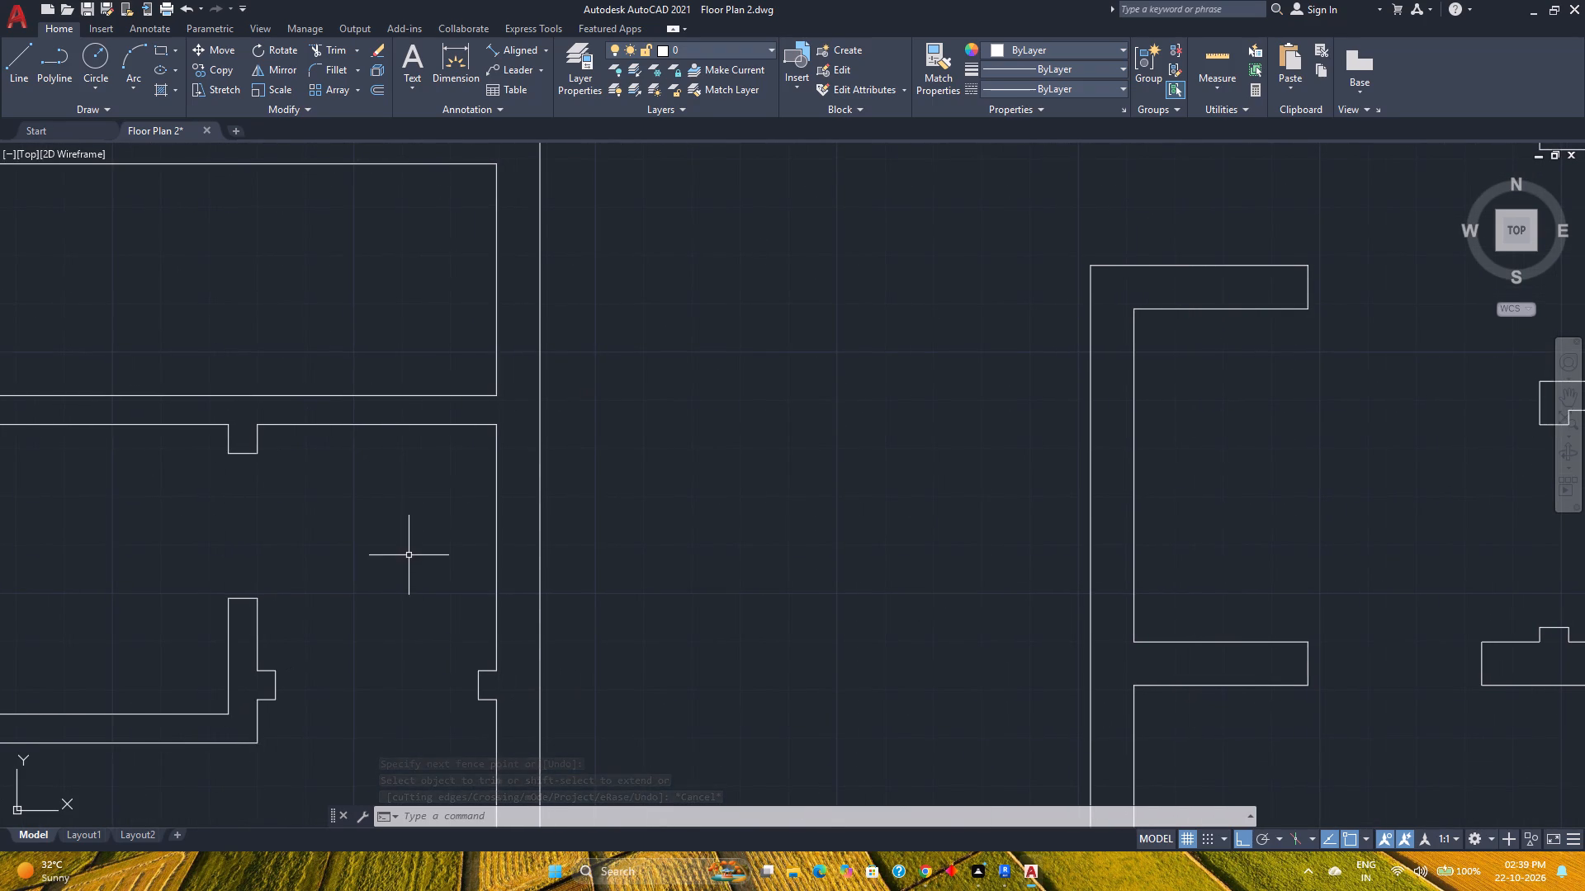
{"action": "left_click", "coordinate": [16, 92]}
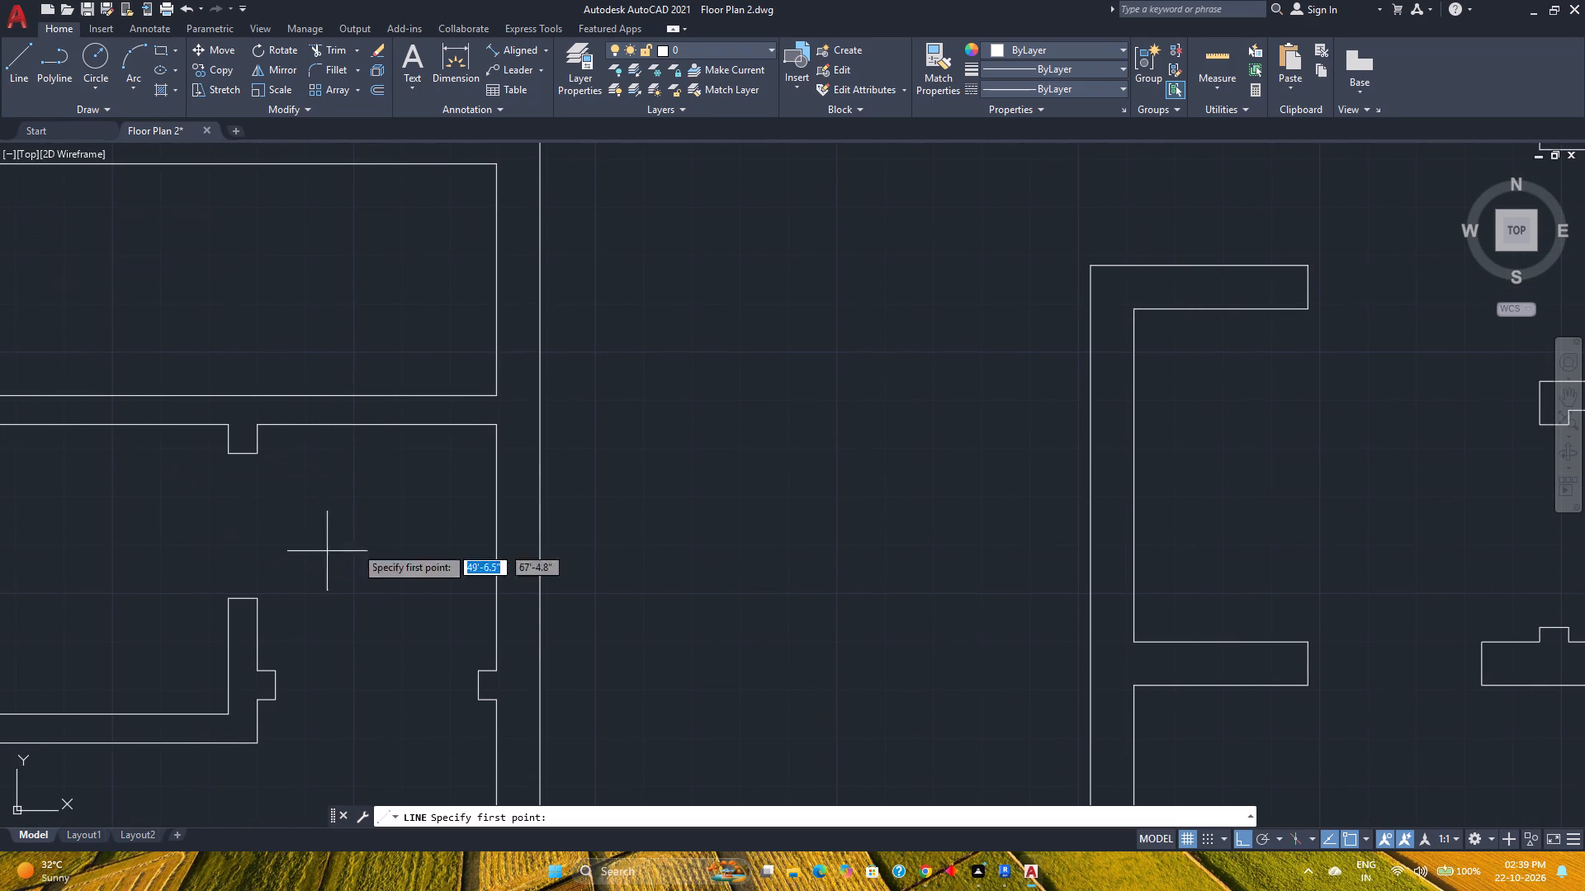
{"action": "left_click", "coordinate": [497, 427]}
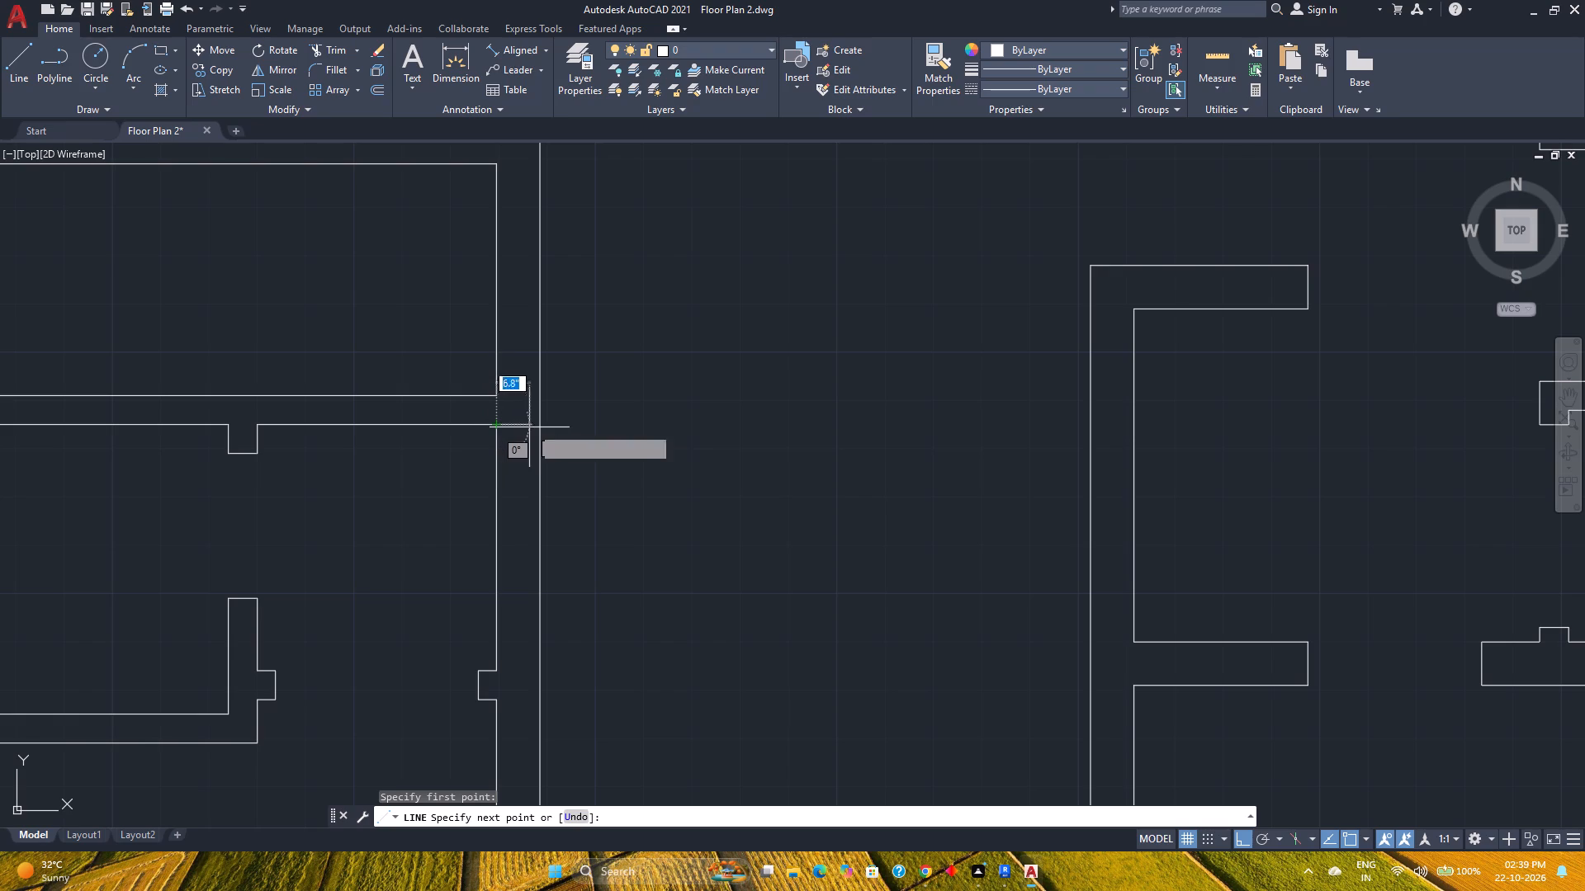
{"action": "left_click", "coordinate": [542, 426]}
{"action": "key", "text": "Escape"}
Move the new short line across the long vertical wall 6" downward.
{"action": "scroll", "coordinate": [509, 443], "scroll_direction": "up", "scroll_amount": 1}
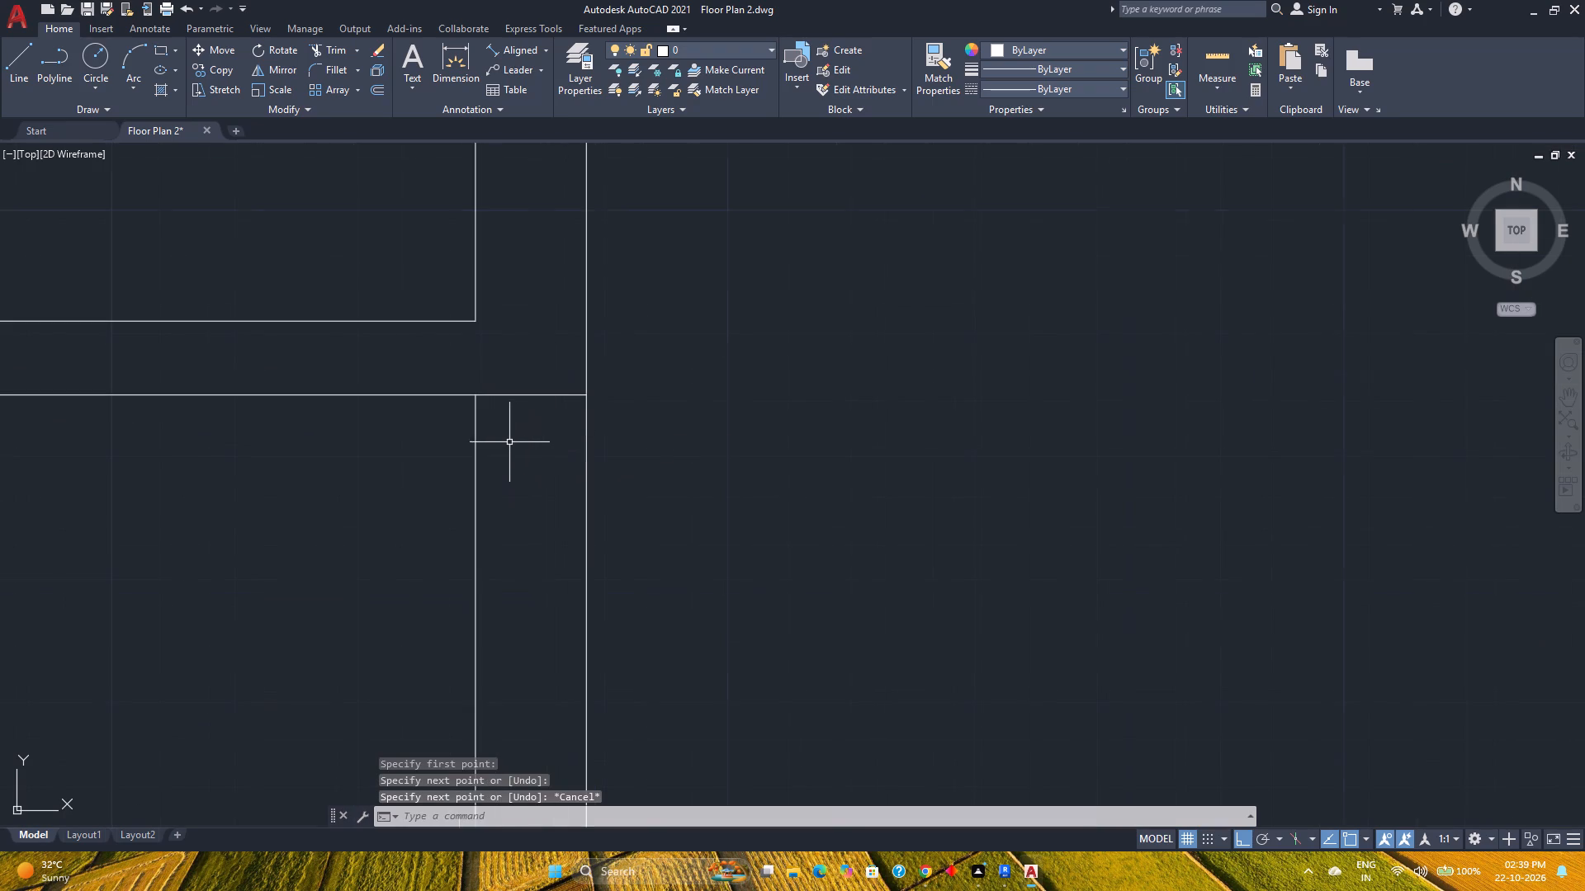
{"action": "scroll", "coordinate": [509, 442], "scroll_direction": "up", "scroll_amount": 1}
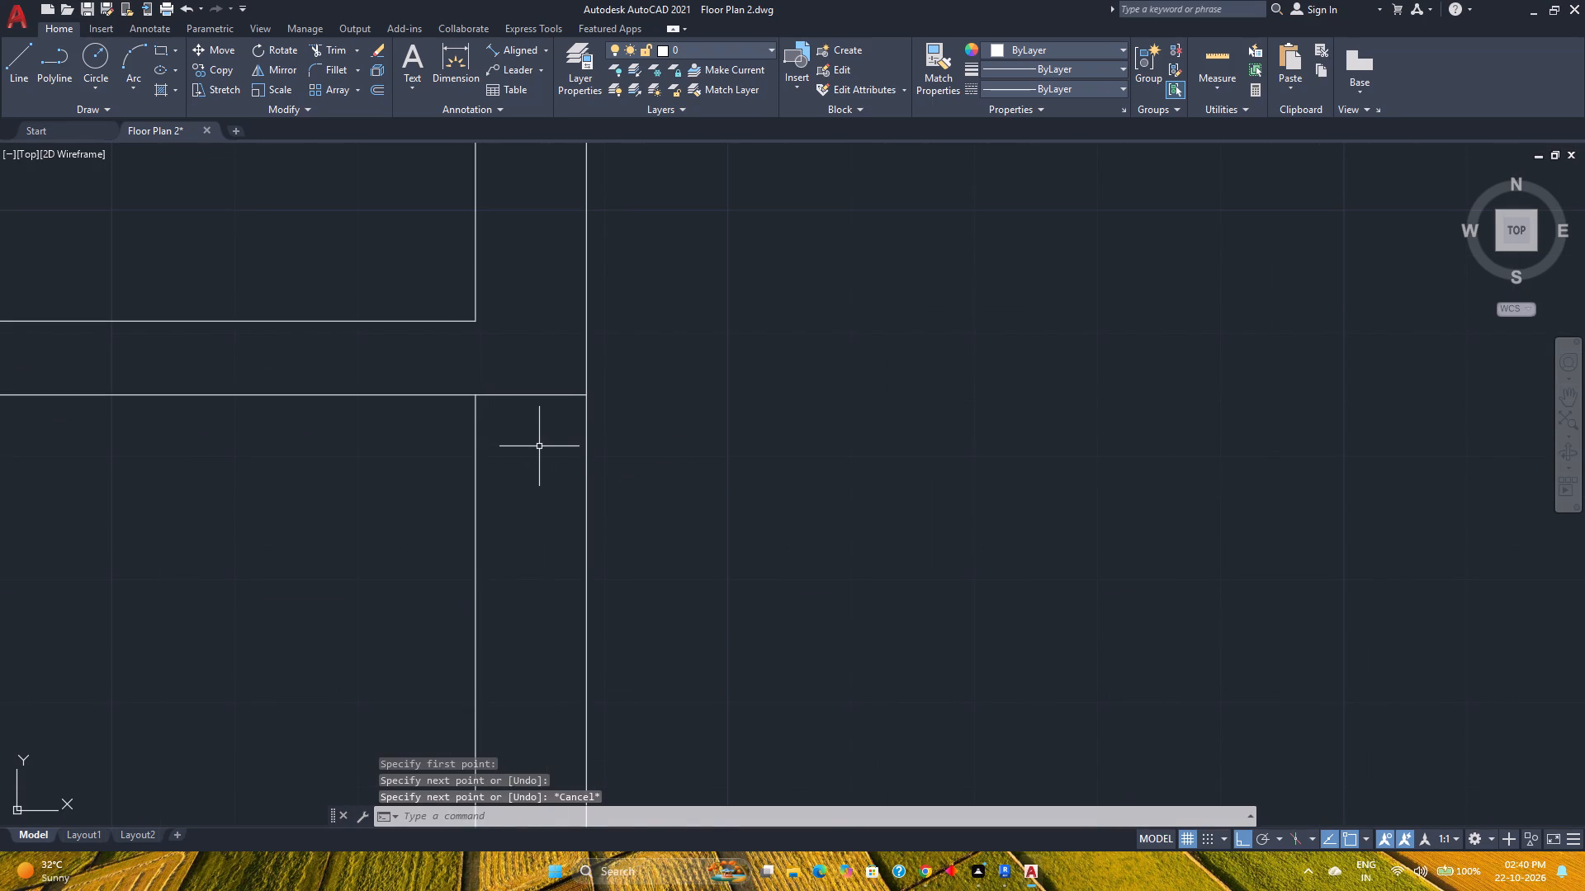
{"action": "left_click", "coordinate": [539, 448]}
{"action": "left_click", "coordinate": [499, 375]}
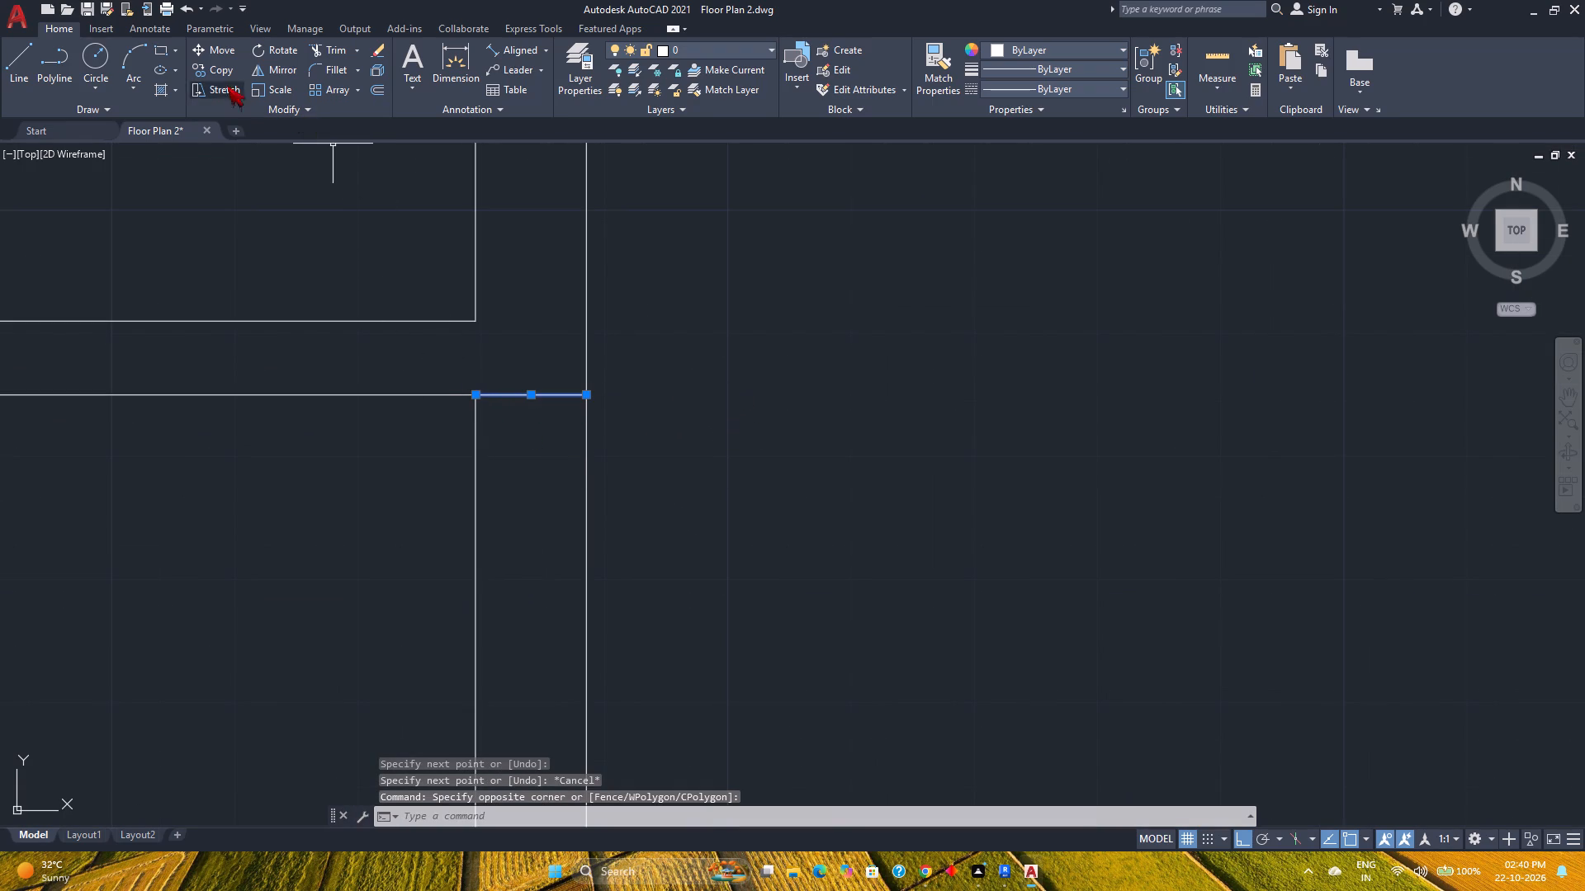
{"action": "left_click", "coordinate": [211, 53]}
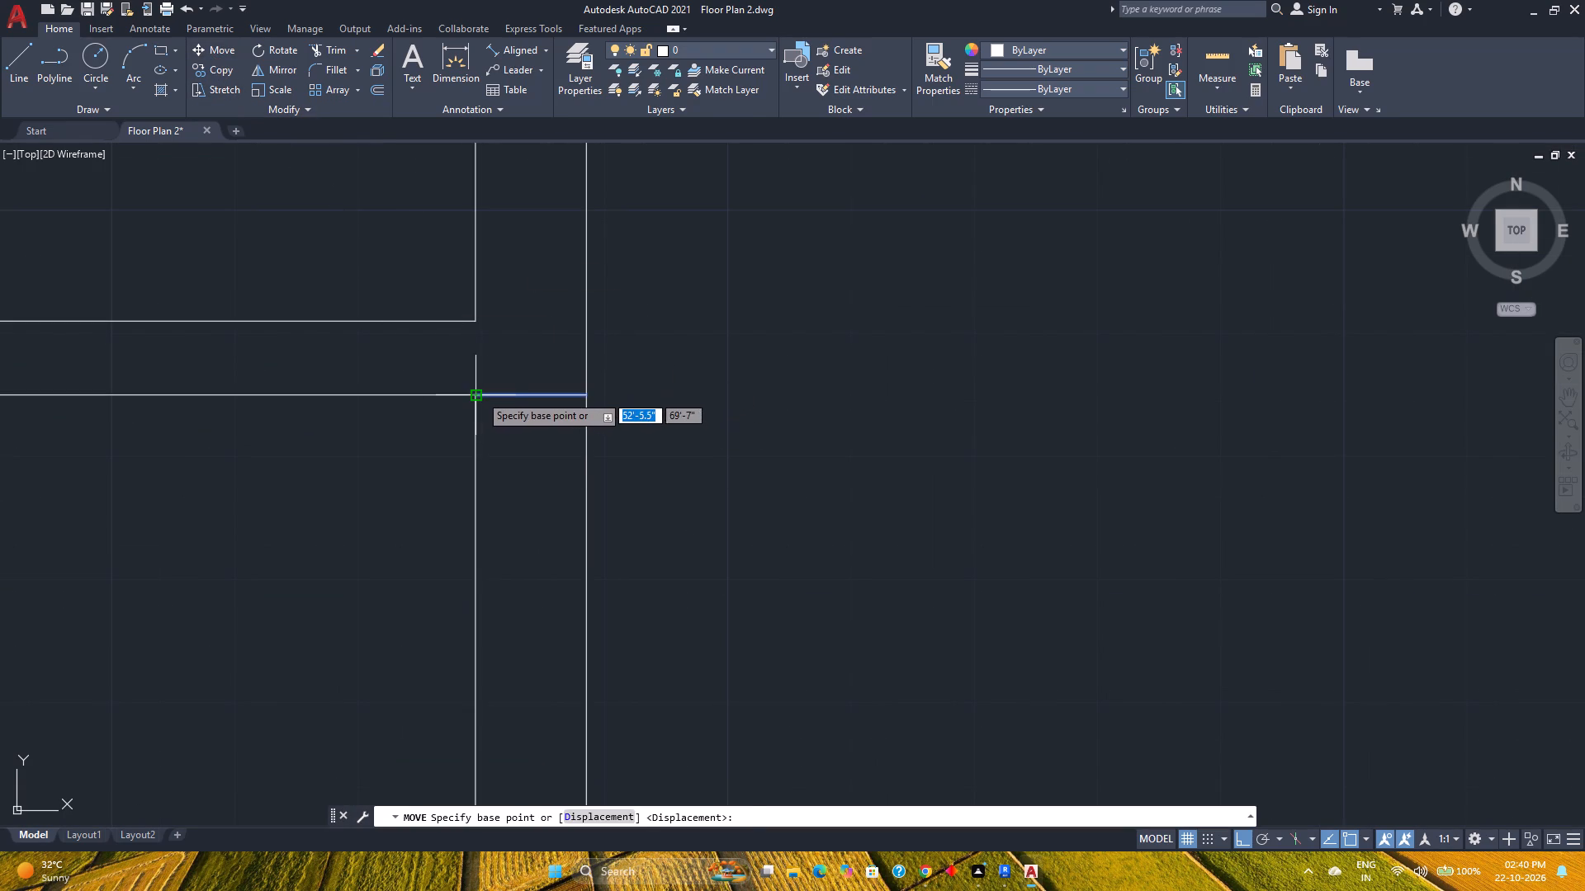
{"action": "left_click", "coordinate": [480, 394]}
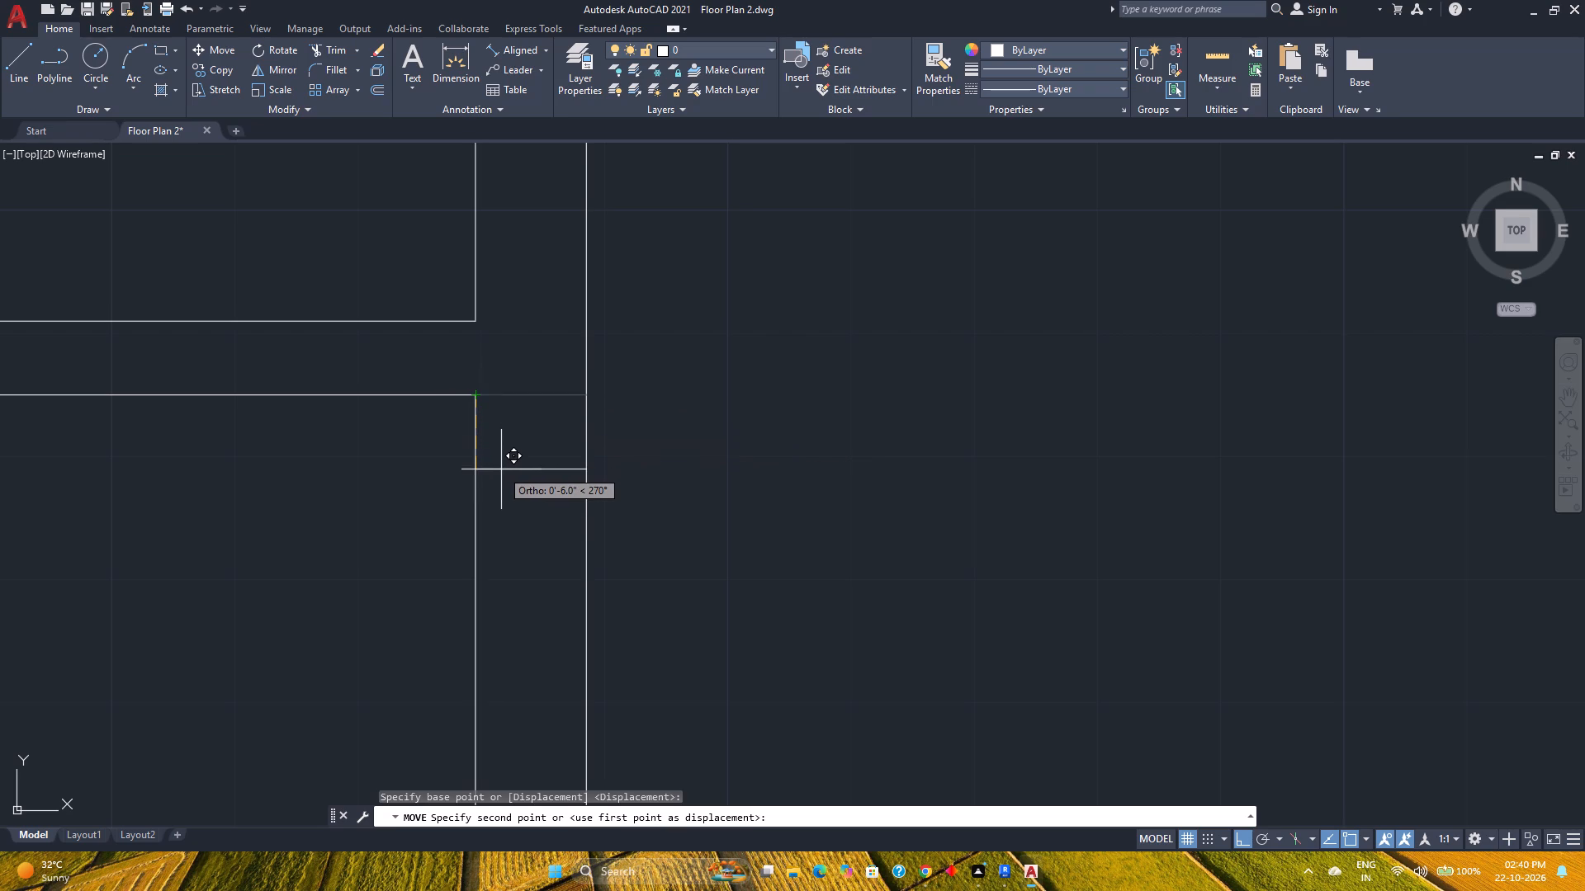
{"action": "key", "text": "6"}
{"action": "key", "text": "Return"}
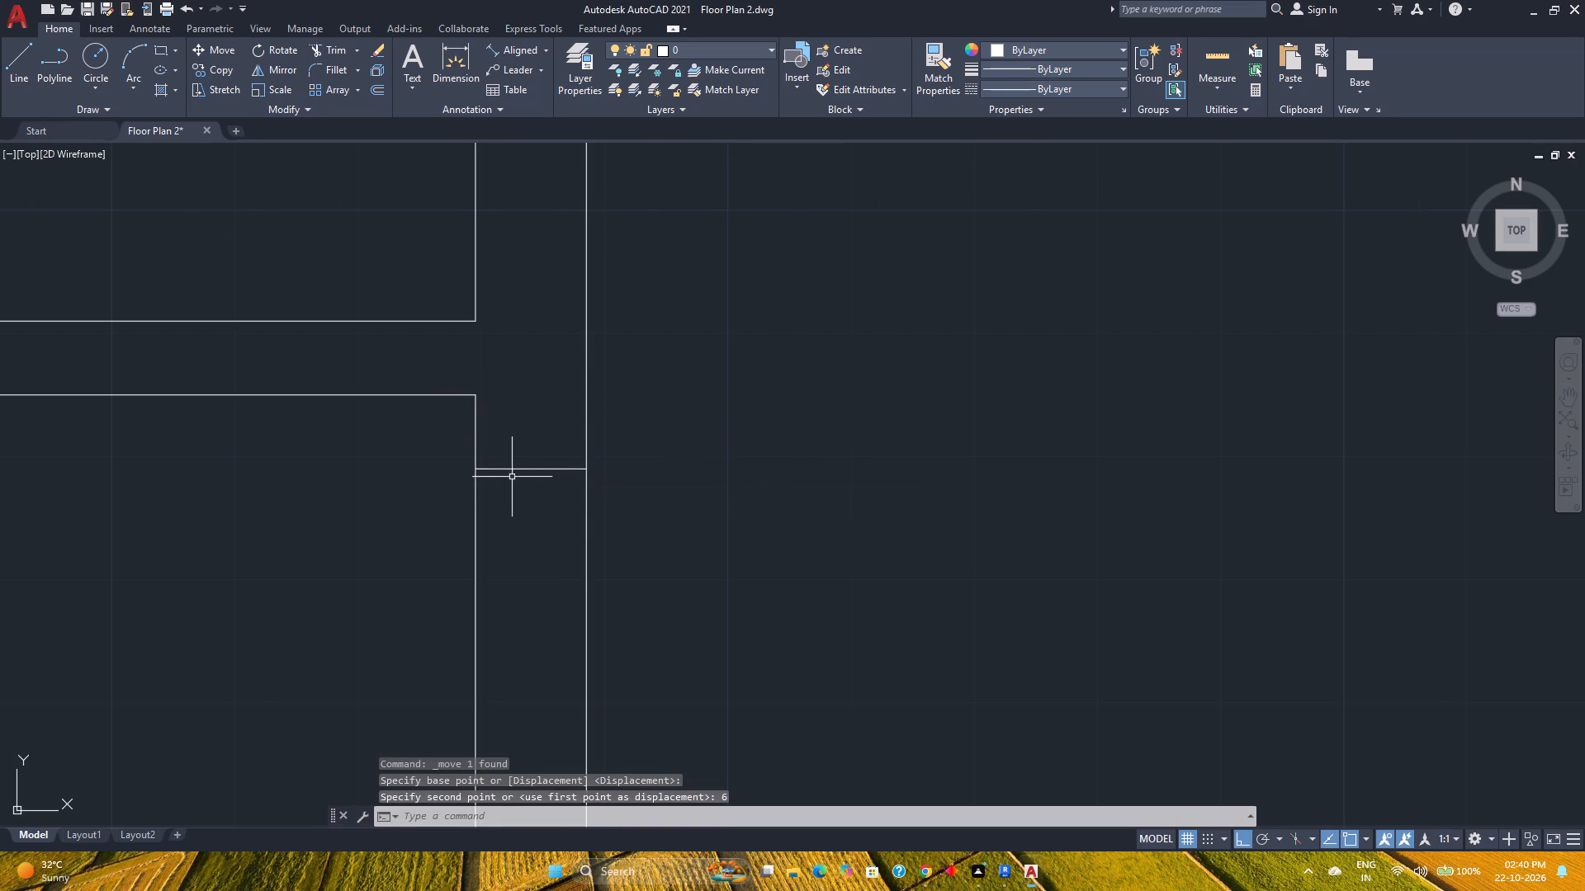
{"action": "scroll", "coordinate": [516, 487], "scroll_direction": "down", "scroll_amount": 3}
{"action": "scroll", "coordinate": [519, 502], "scroll_direction": "up", "scroll_amount": 3}
{"action": "scroll", "coordinate": [510, 490], "scroll_direction": "down", "scroll_amount": 1}
{"action": "middle_click_drag", "start_coordinate": [510, 490], "coordinate": [515, 492]}
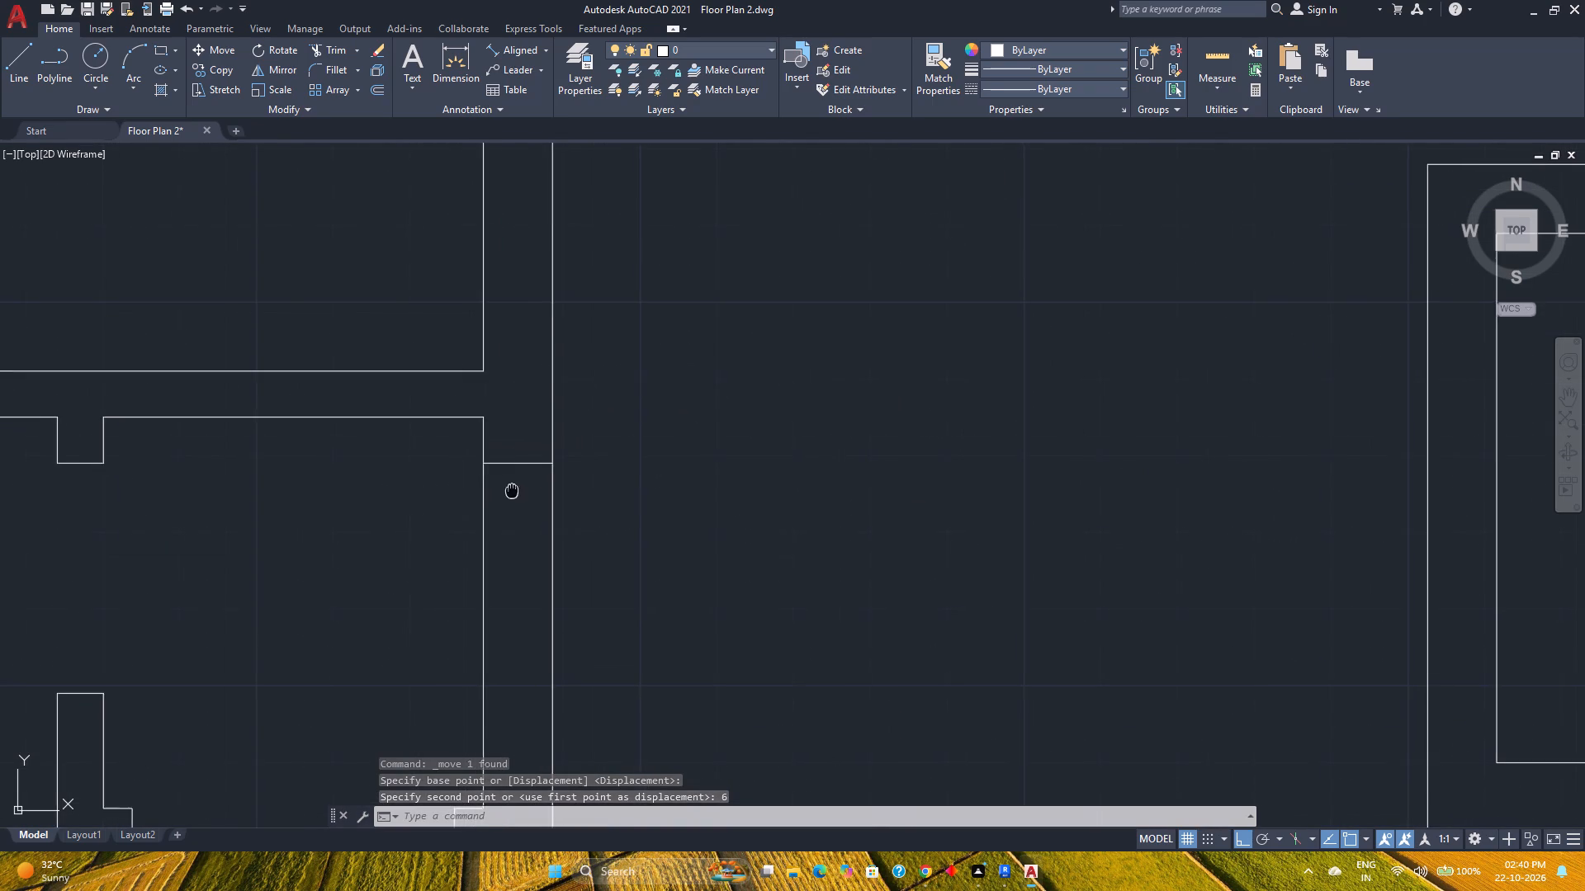
{"action": "middle_click_drag", "start_coordinate": [515, 492], "coordinate": [518, 501]}
{"action": "middle_click", "coordinate": [518, 501]}
Mirror the short line across the long vertical wall about the centreline of the horizontal wall above the closet, keeping the original.
{"action": "left_click", "coordinate": [256, 73]}
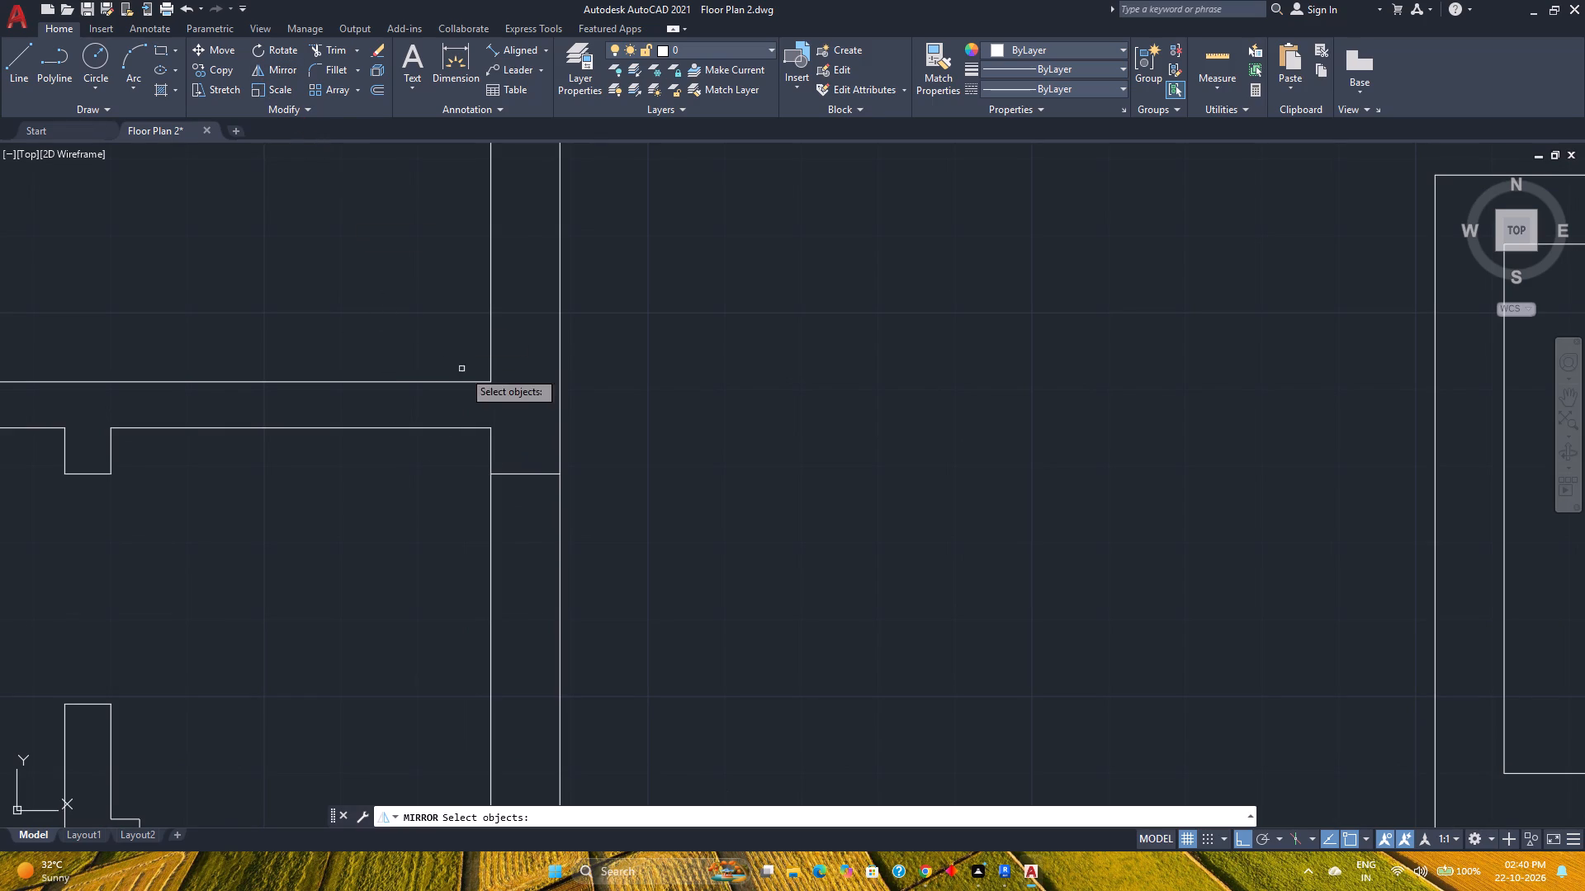
{"action": "scroll", "coordinate": [490, 385], "scroll_direction": "down", "scroll_amount": 2}
{"action": "middle_click_drag", "start_coordinate": [490, 386], "coordinate": [513, 474]}
{"action": "middle_click", "coordinate": [513, 474]}
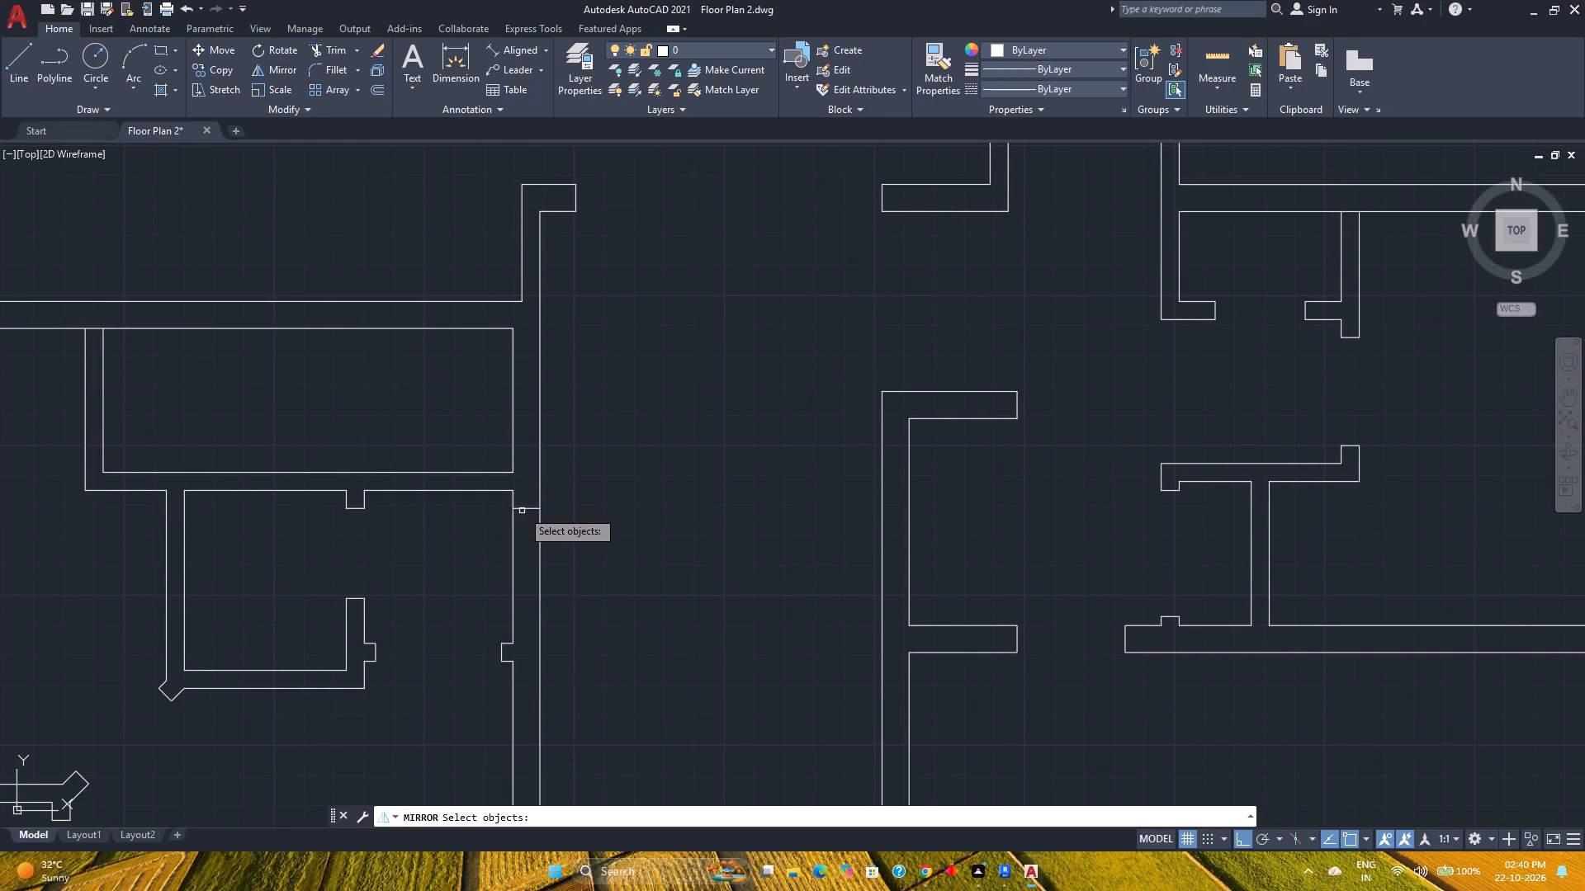
{"action": "left_click", "coordinate": [523, 509]}
{"action": "key", "text": "space"}
{"action": "scroll", "coordinate": [527, 491], "scroll_direction": "up", "scroll_amount": 3}
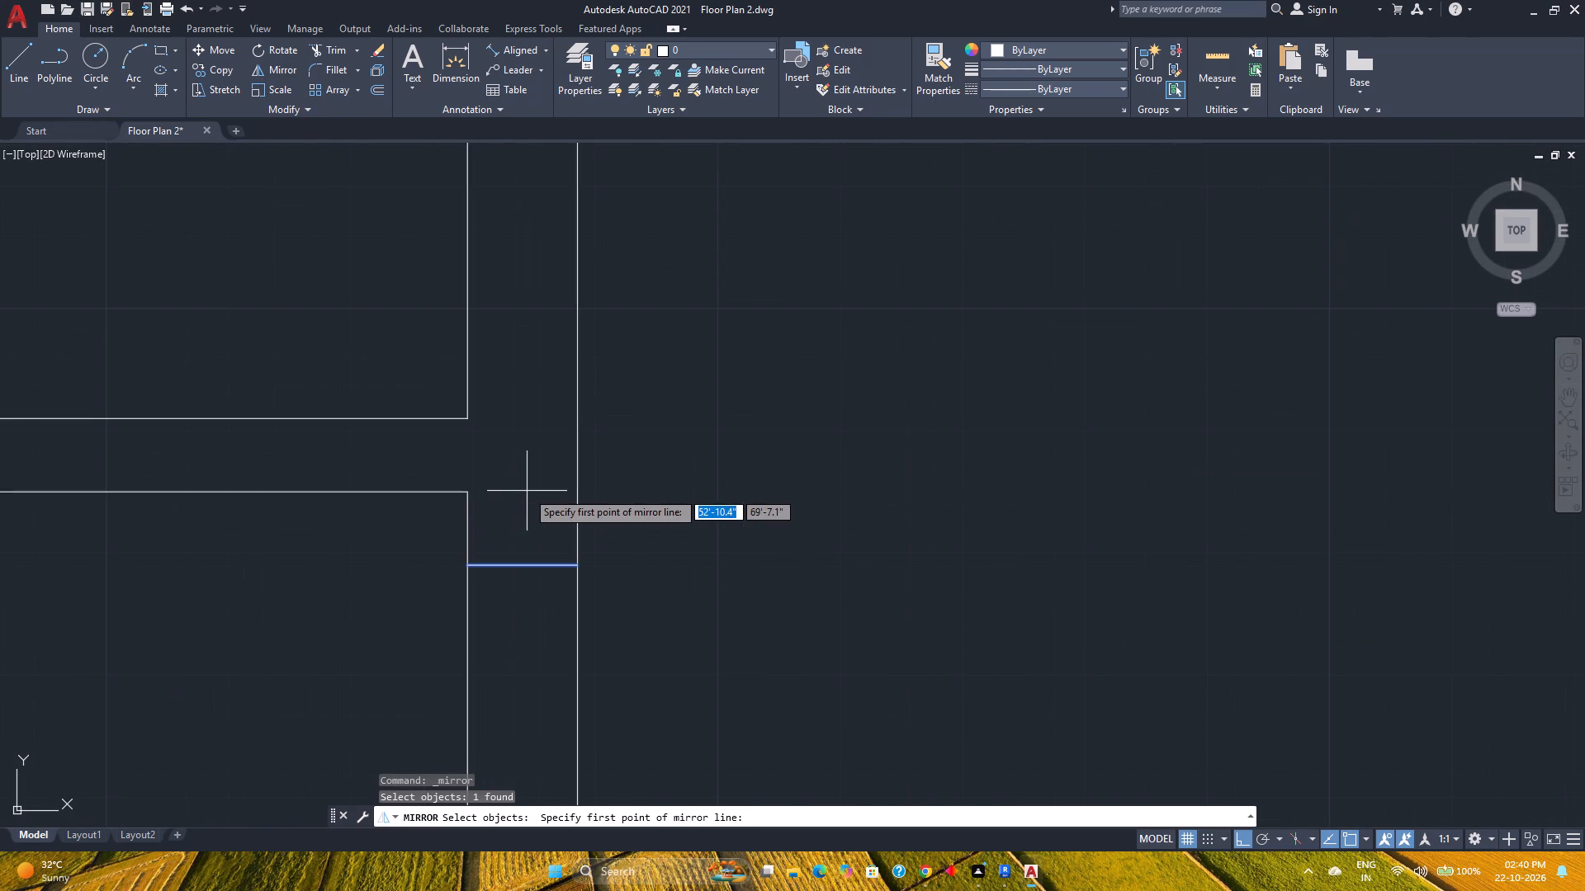
{"action": "key", "text": "m"}
{"action": "key", "text": "2"}
{"action": "key", "text": "p"}
{"action": "key", "text": "Return"}
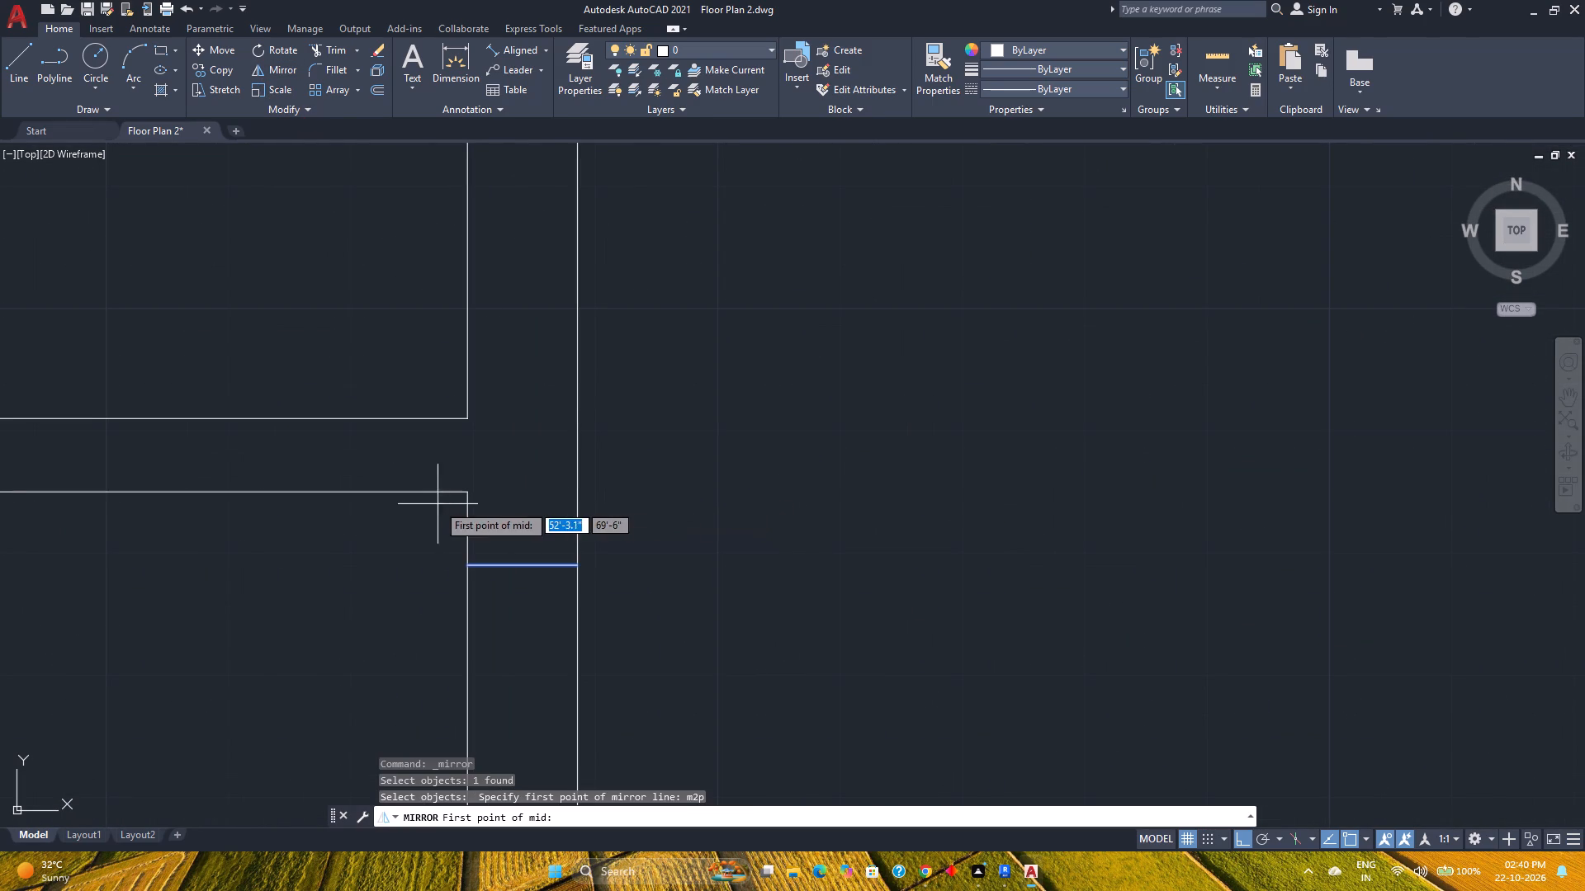
{"action": "left_click", "coordinate": [470, 493]}
{"action": "left_click", "coordinate": [471, 417]}
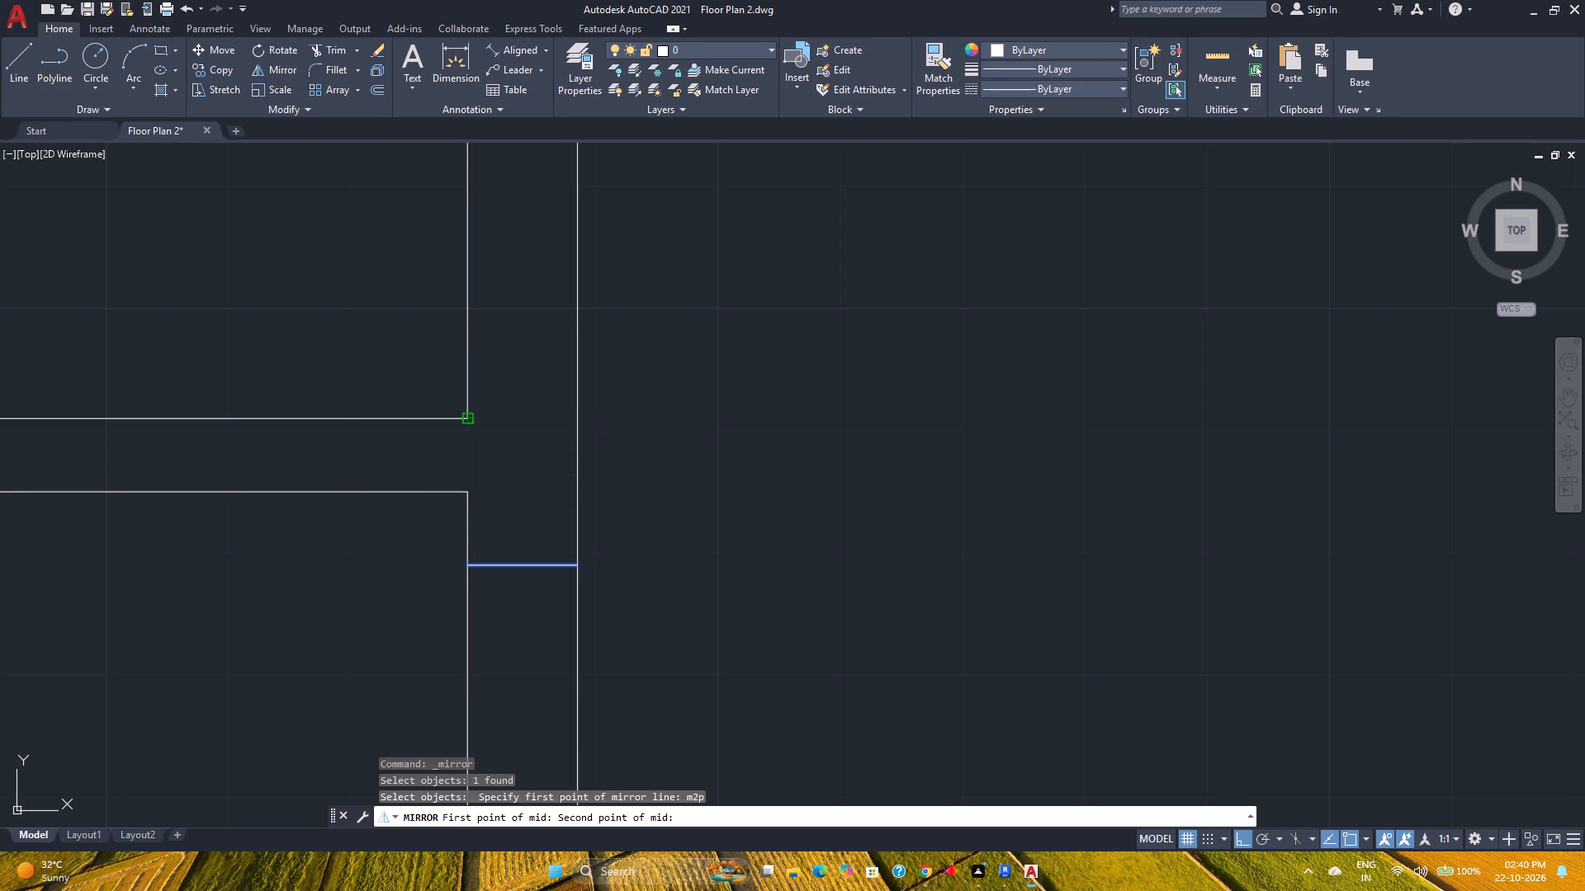
{"action": "left_click", "coordinate": [707, 427]}
{"action": "left_click_drag", "start_coordinate": [727, 487], "coordinate": [707, 427]}
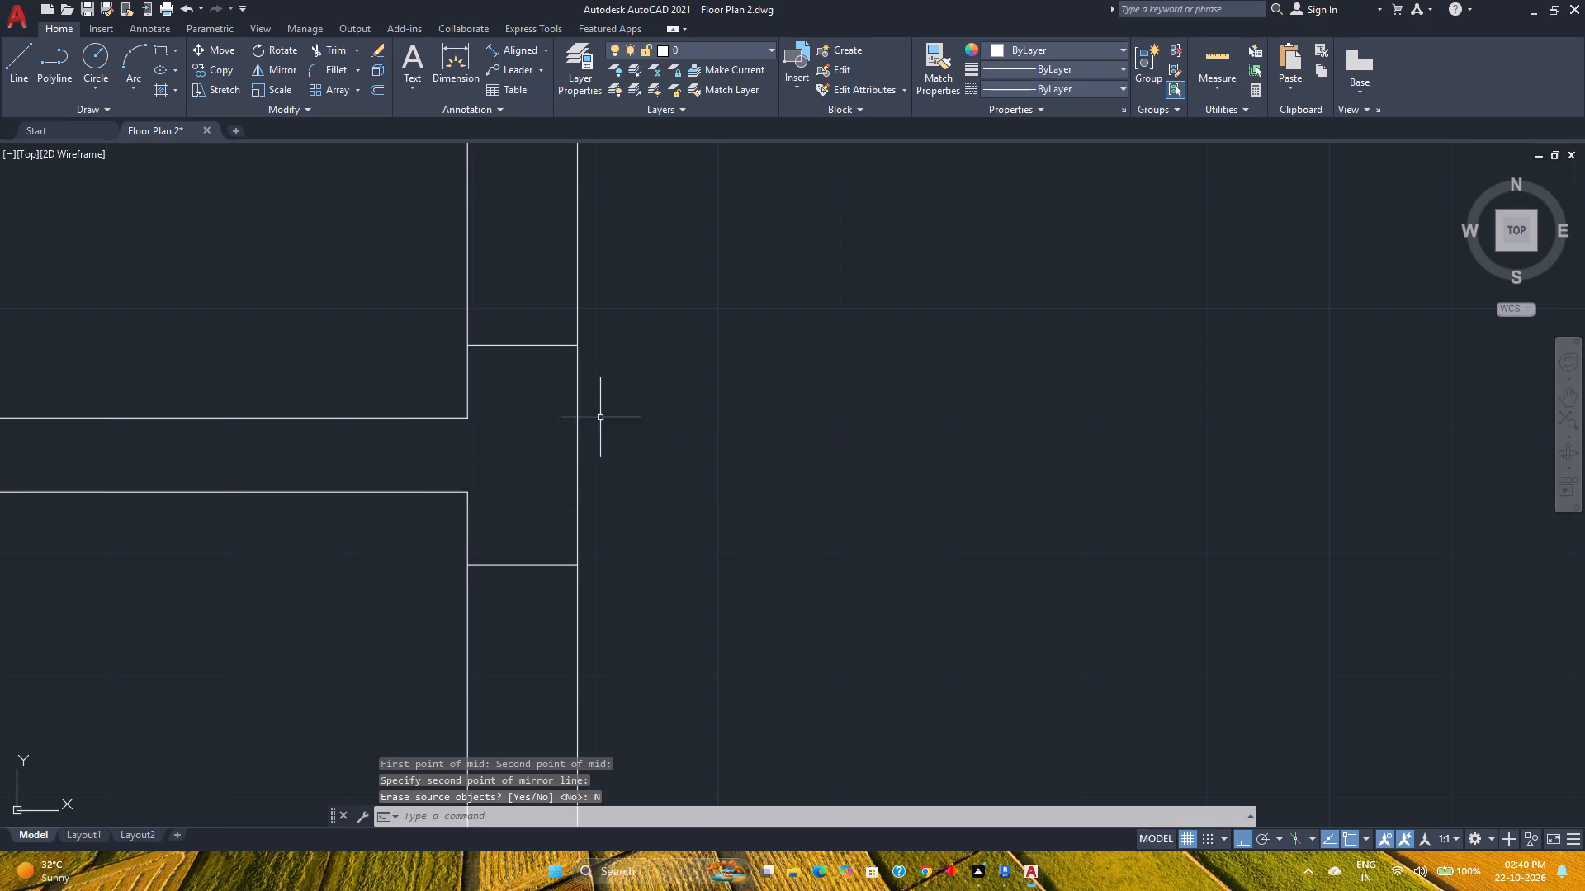
Copy the lower short line up the long vertical wall, from the corner below the closet's horizontal wall to the upper wall's inner corner.
{"action": "scroll", "coordinate": [601, 414], "scroll_direction": "down", "scroll_amount": 2}
{"action": "middle_click_drag", "start_coordinate": [601, 417], "coordinate": [627, 620]}
{"action": "left_click", "coordinate": [607, 597]}
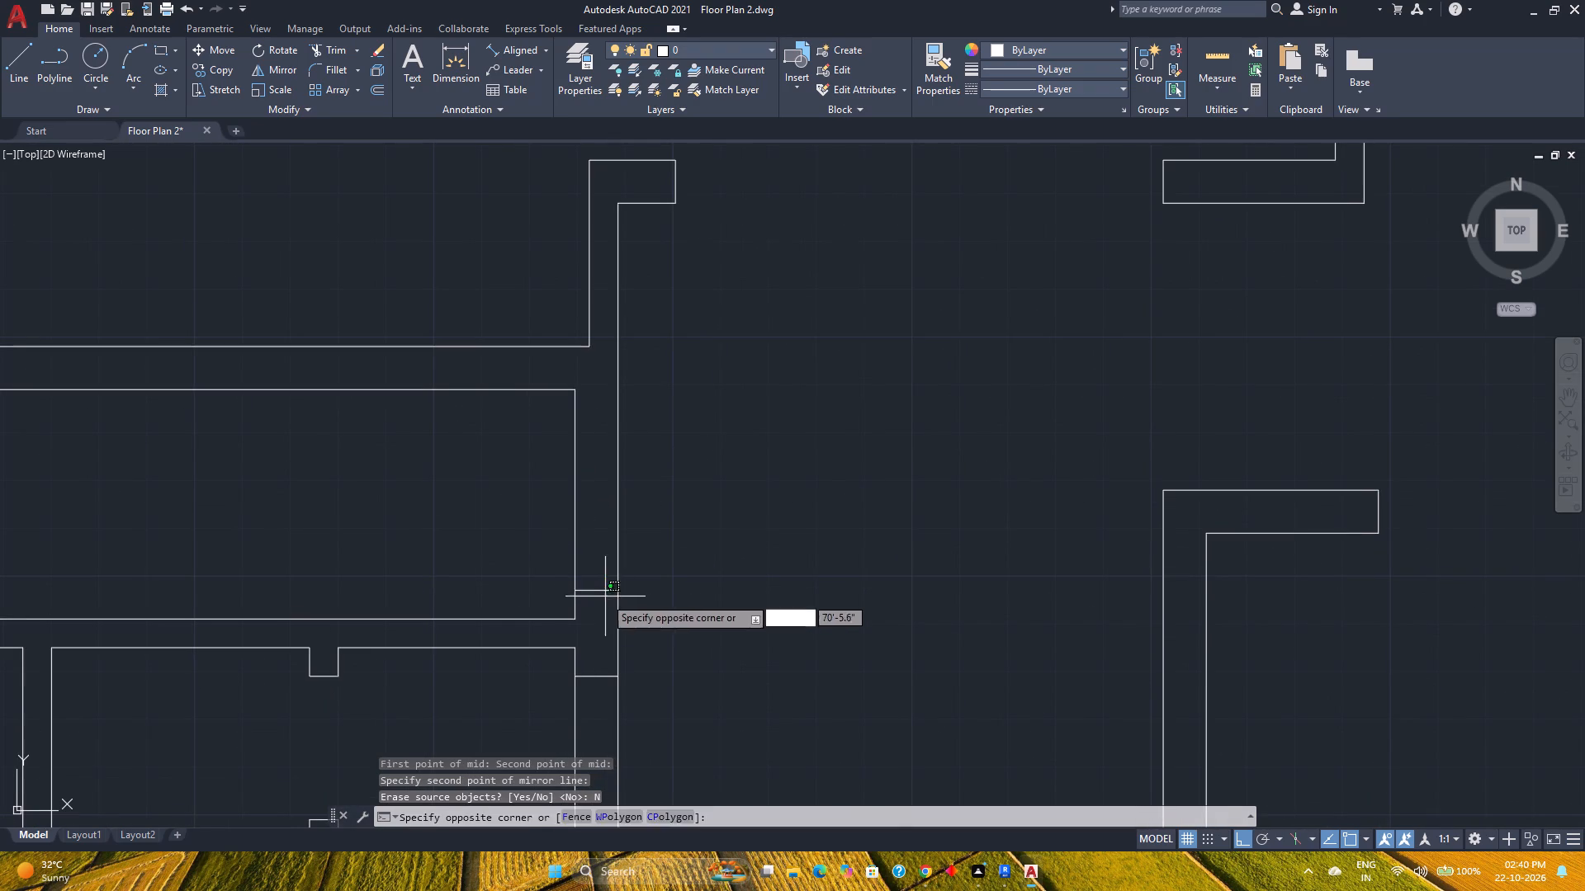
{"action": "left_click", "coordinate": [599, 576]}
{"action": "key", "text": "Escape"}
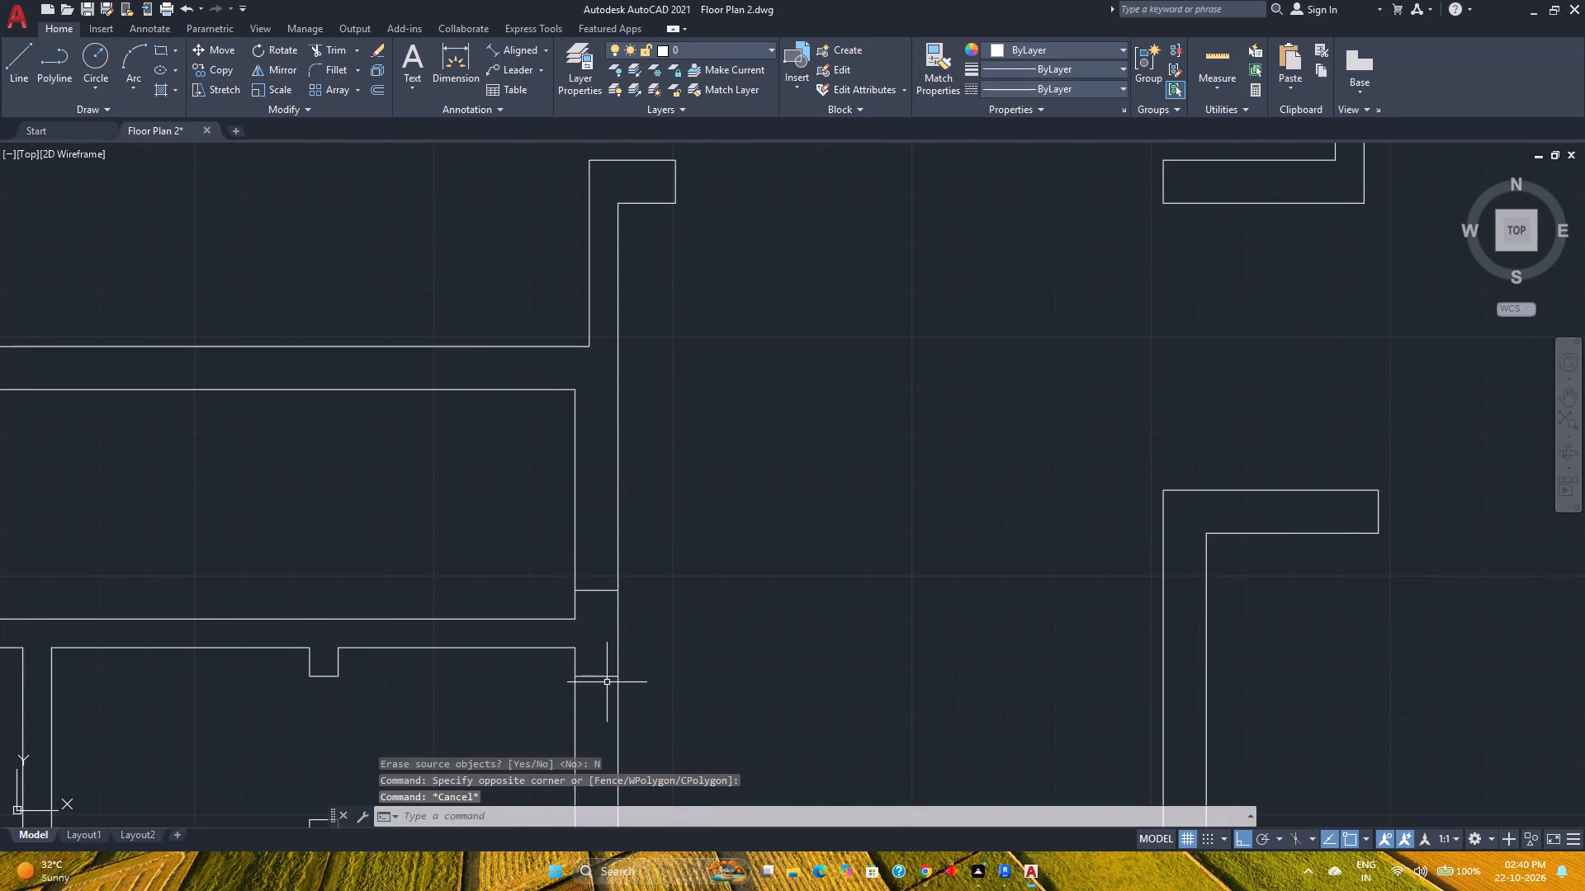
{"action": "left_click", "coordinate": [604, 695]}
{"action": "left_click", "coordinate": [602, 667]}
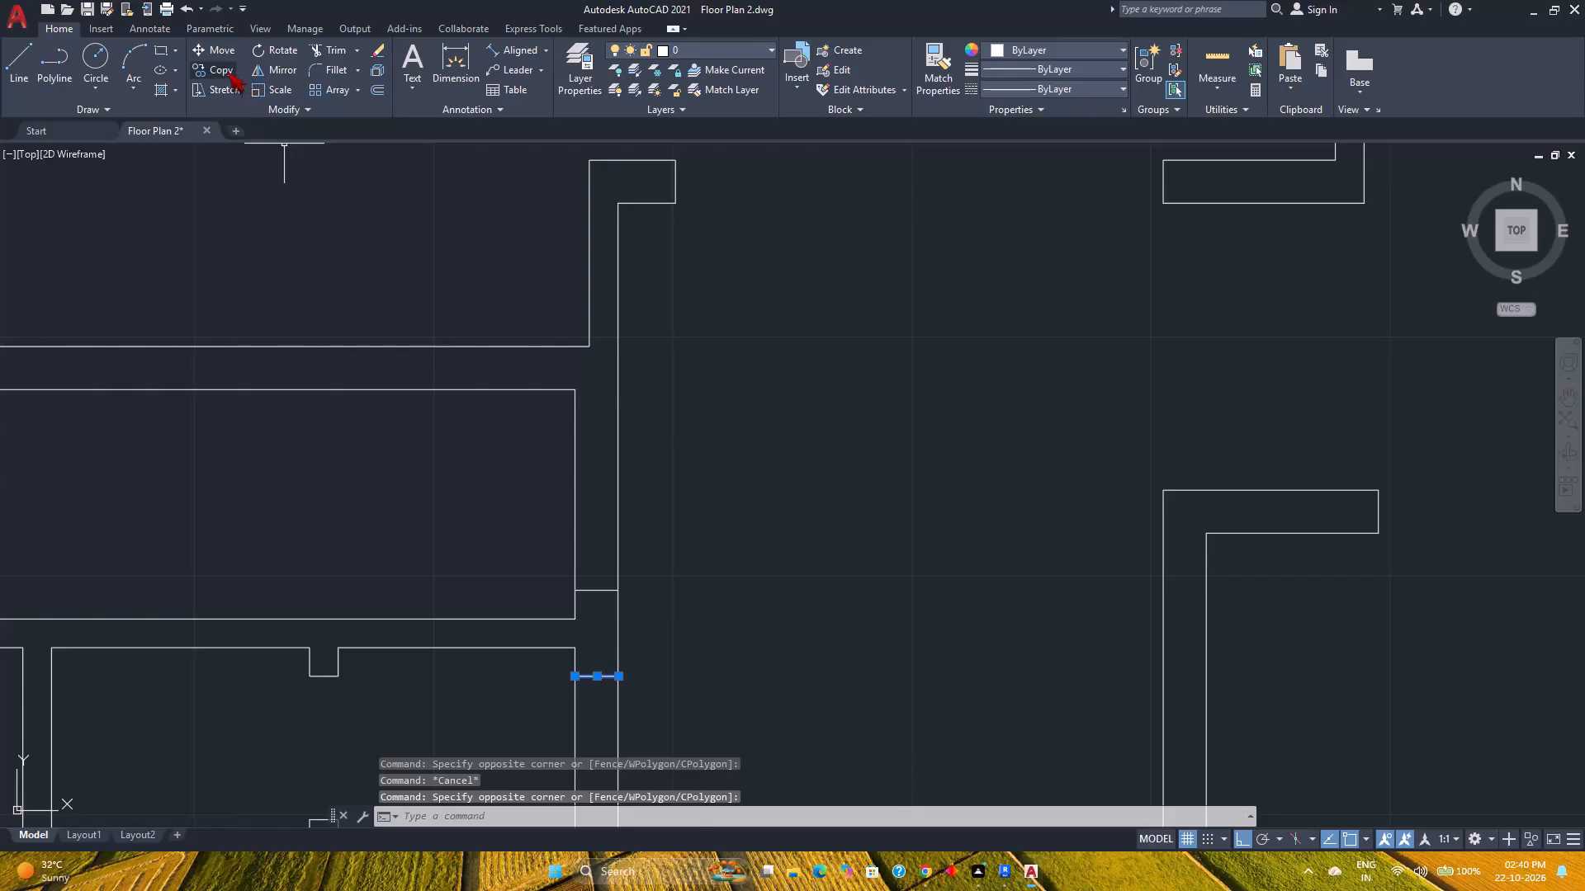
{"action": "left_click", "coordinate": [225, 71]}
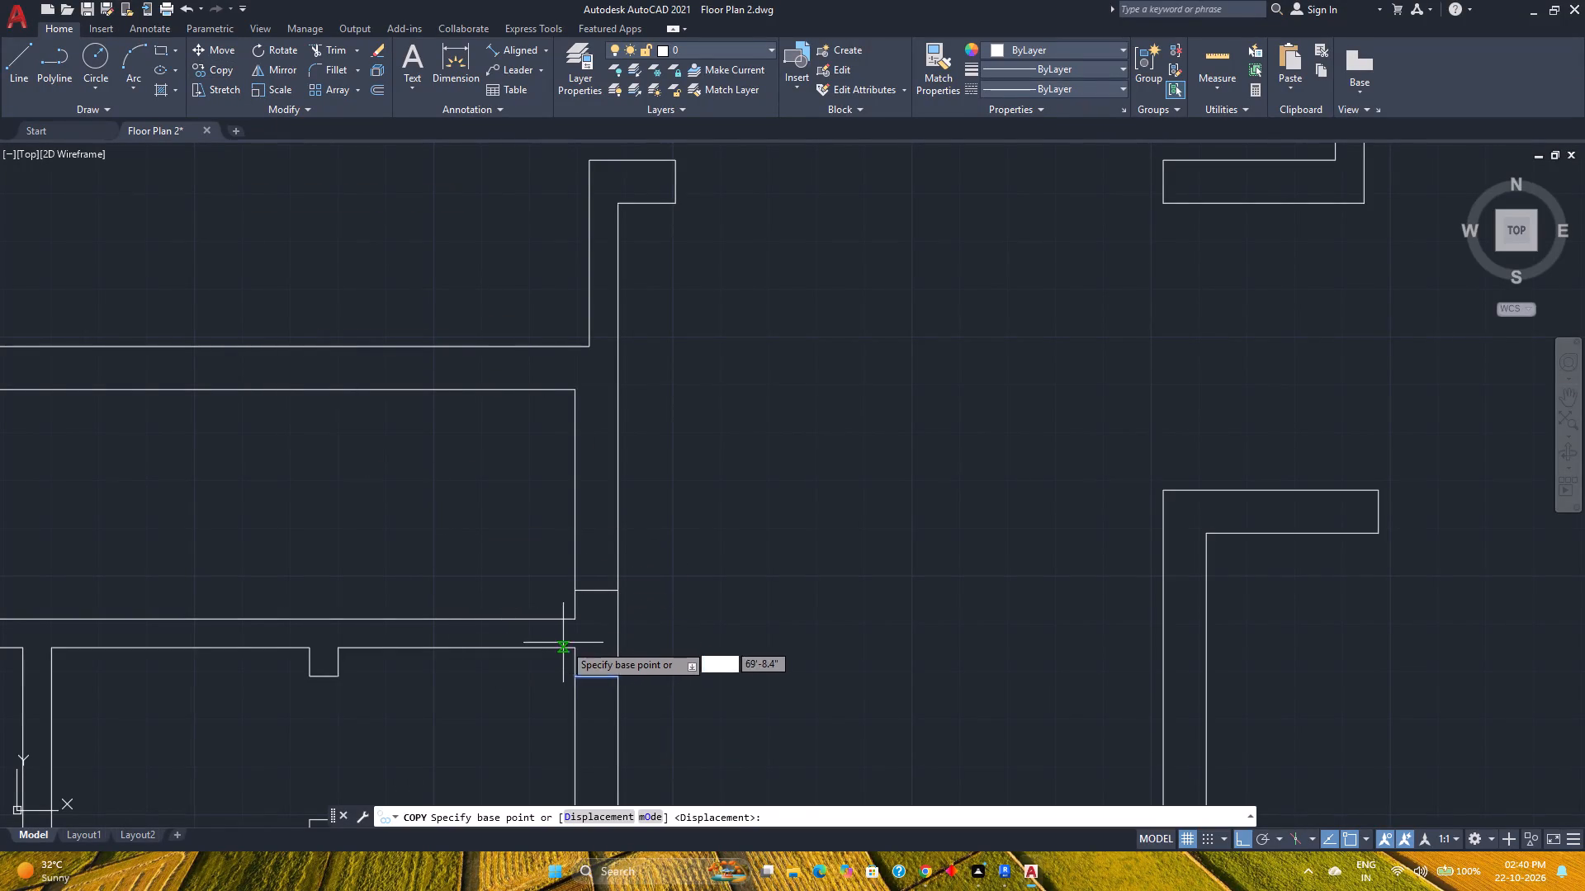
{"action": "left_click", "coordinate": [580, 648]}
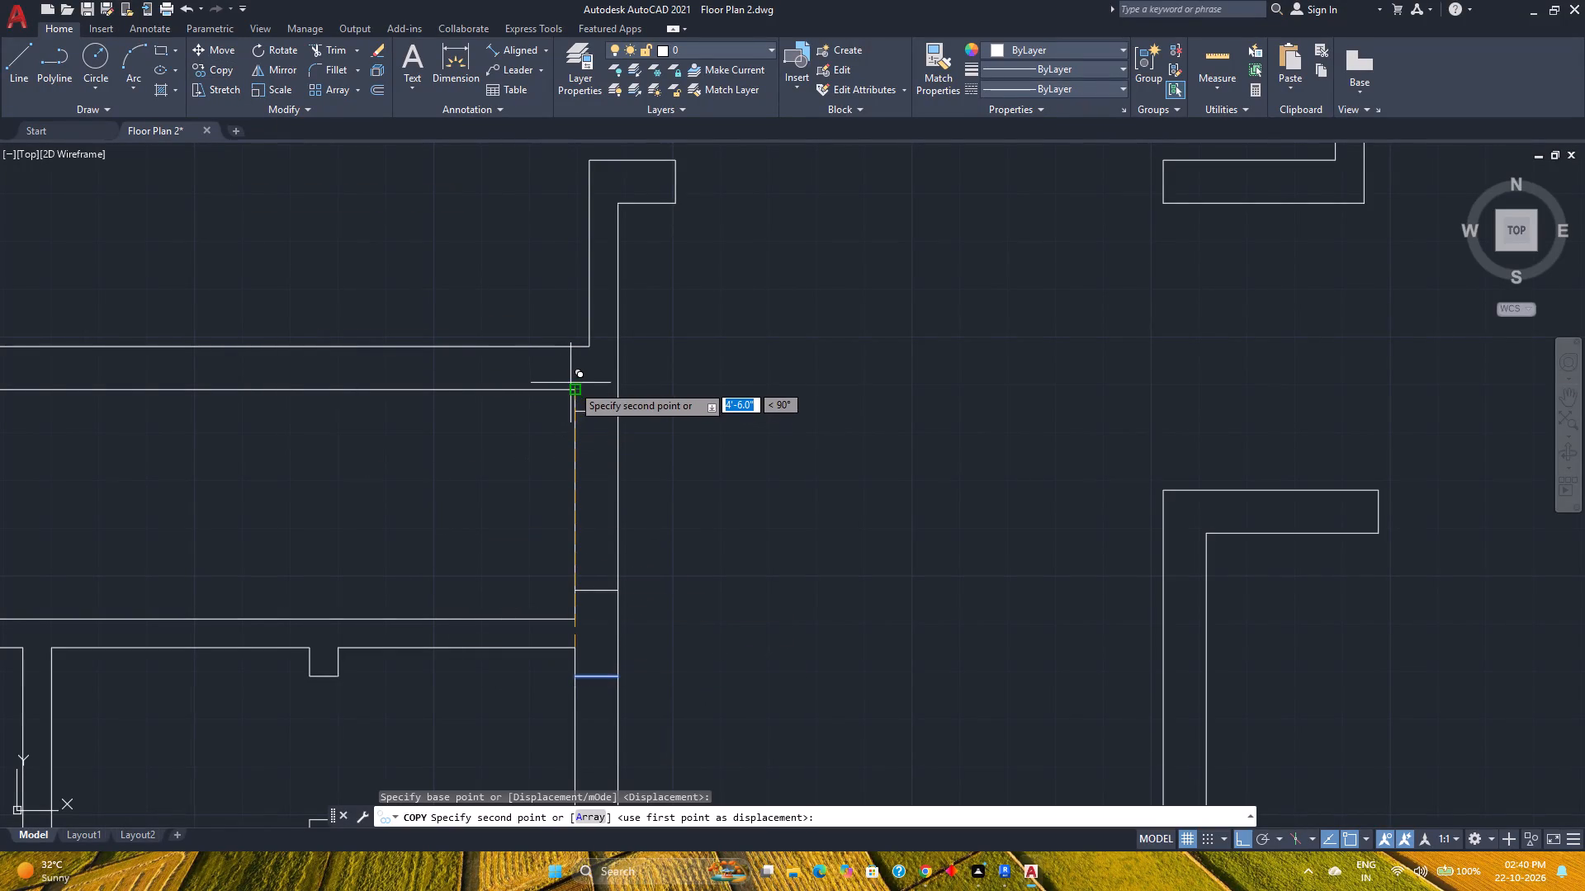
{"action": "left_click", "coordinate": [573, 386]}
{"action": "key", "text": "Escape"}
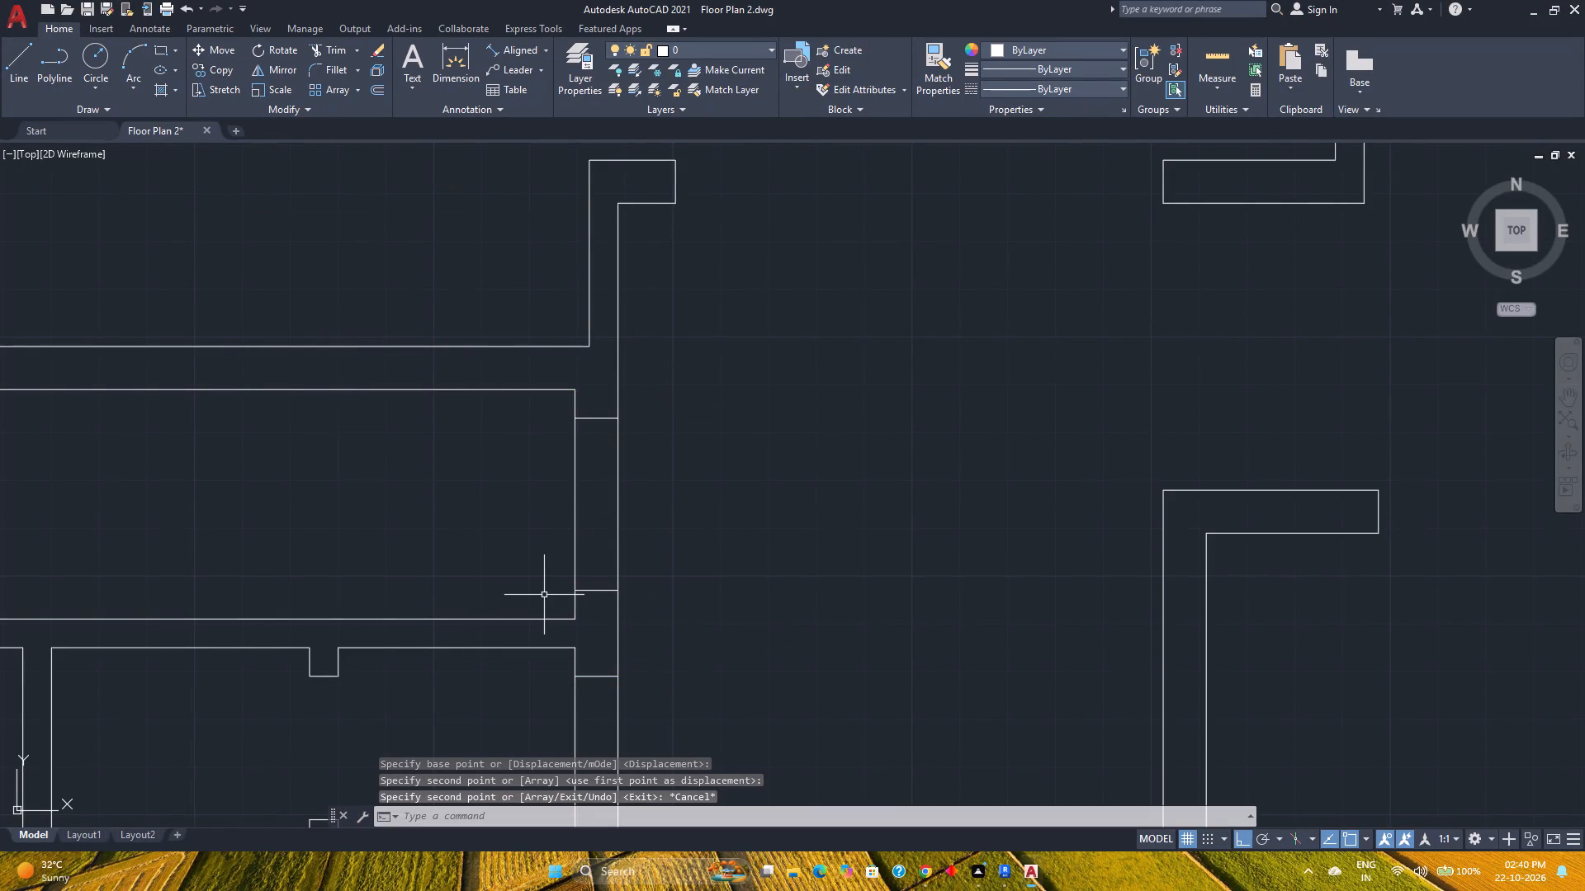
Trim both long vertical wall lines between the two upper short lines to cut an opening.
{"action": "type", "text": "tr"}
{"action": "key", "text": "Return"}
{"action": "left_click", "coordinate": [532, 489]}
{"action": "left_click", "coordinate": [638, 493]}
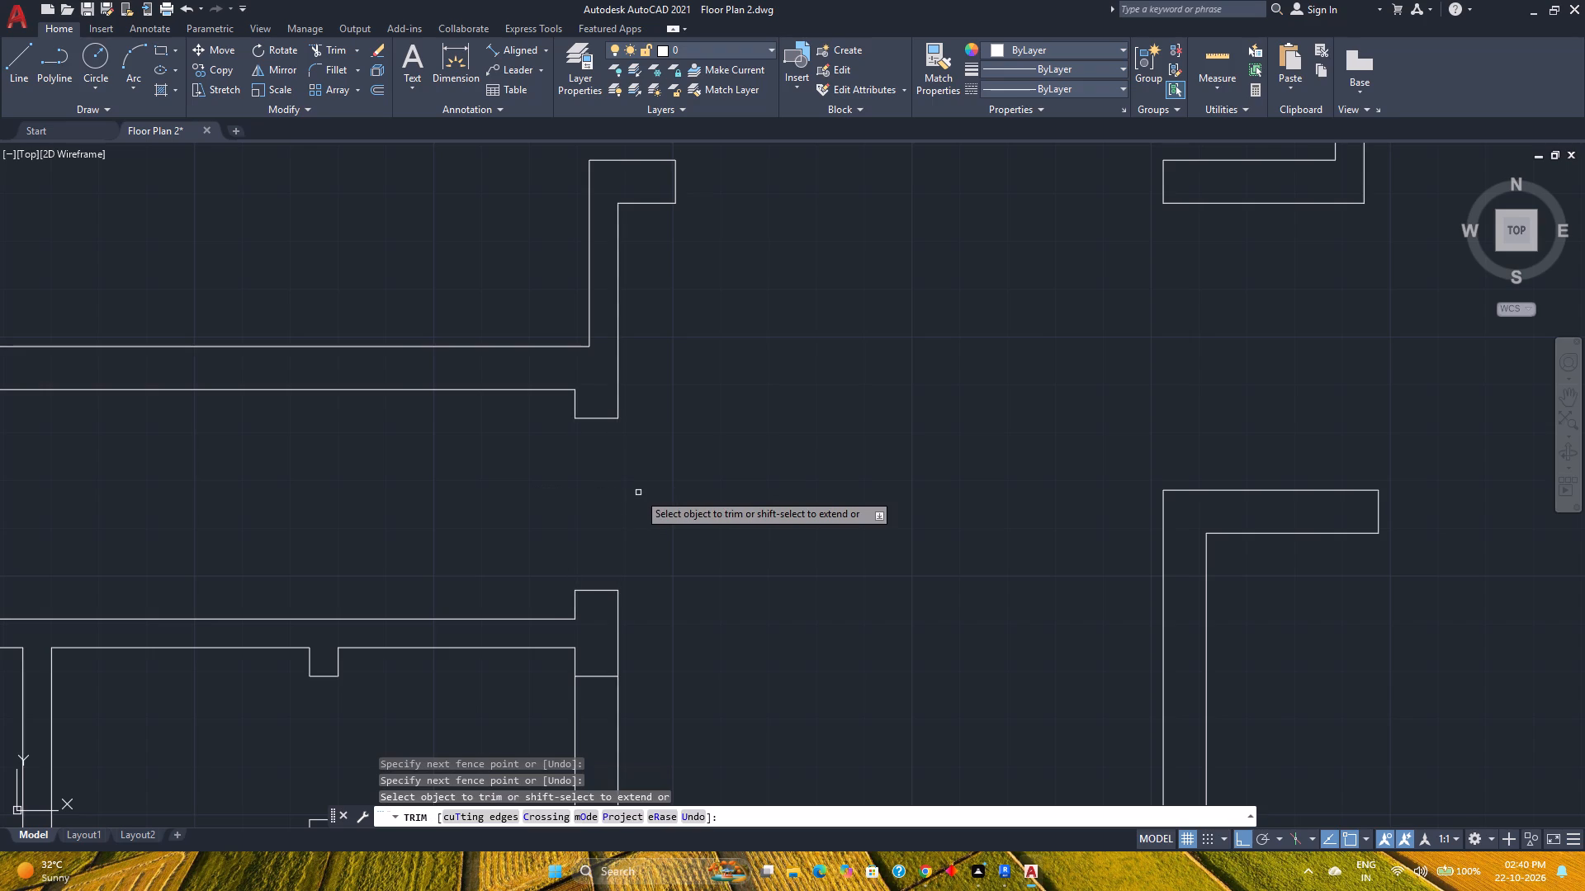
{"action": "key", "text": "Escape"}
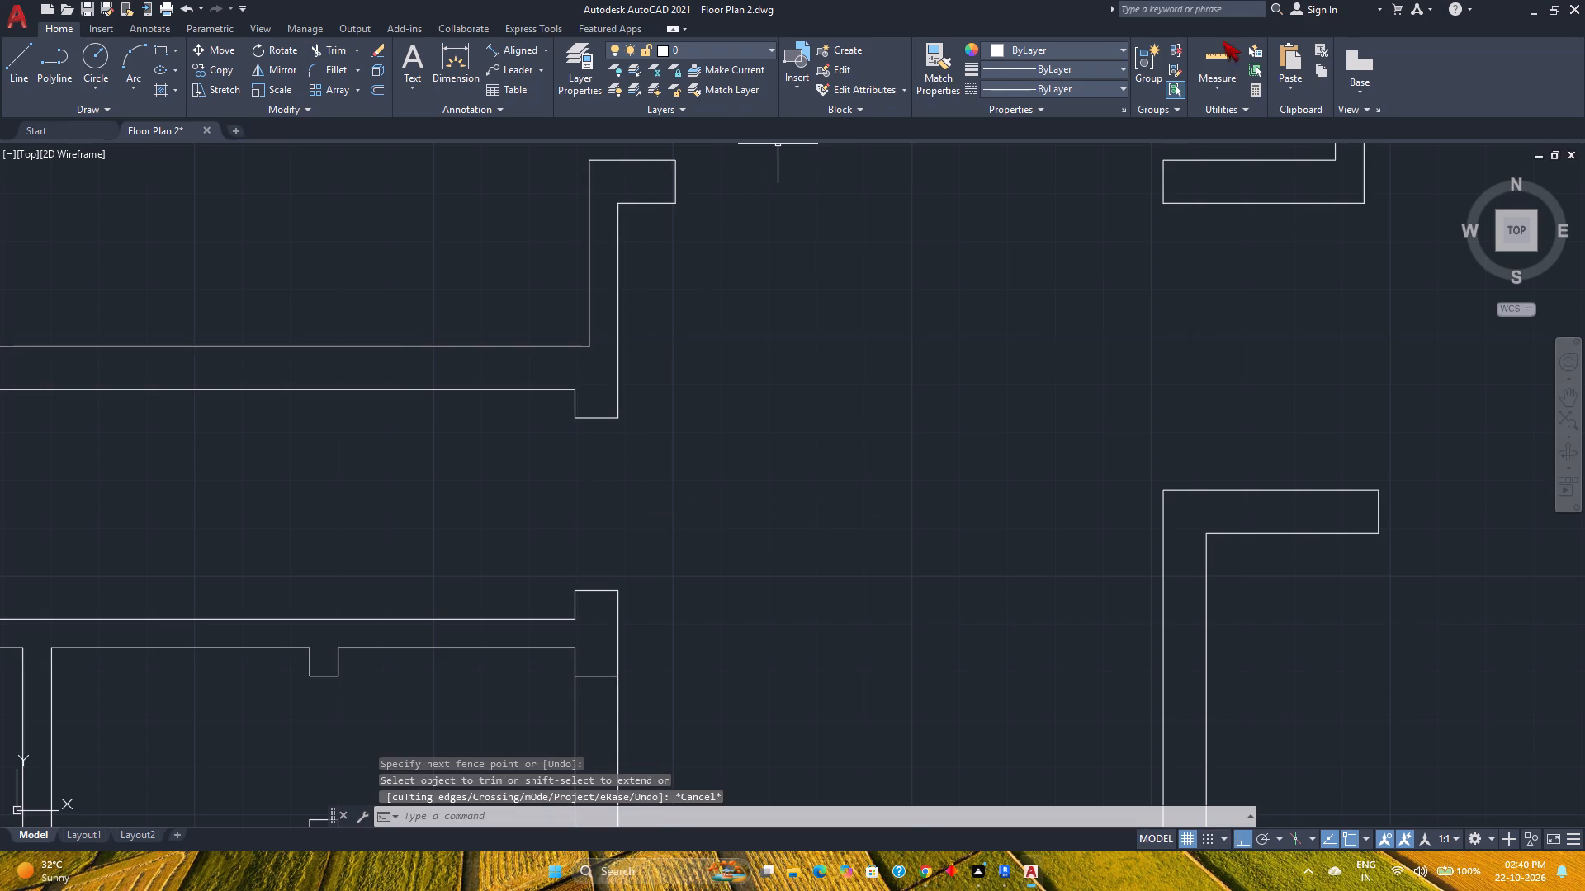
Measure the width of the new opening in the long vertical wall.
{"action": "left_click", "coordinate": [1204, 54]}
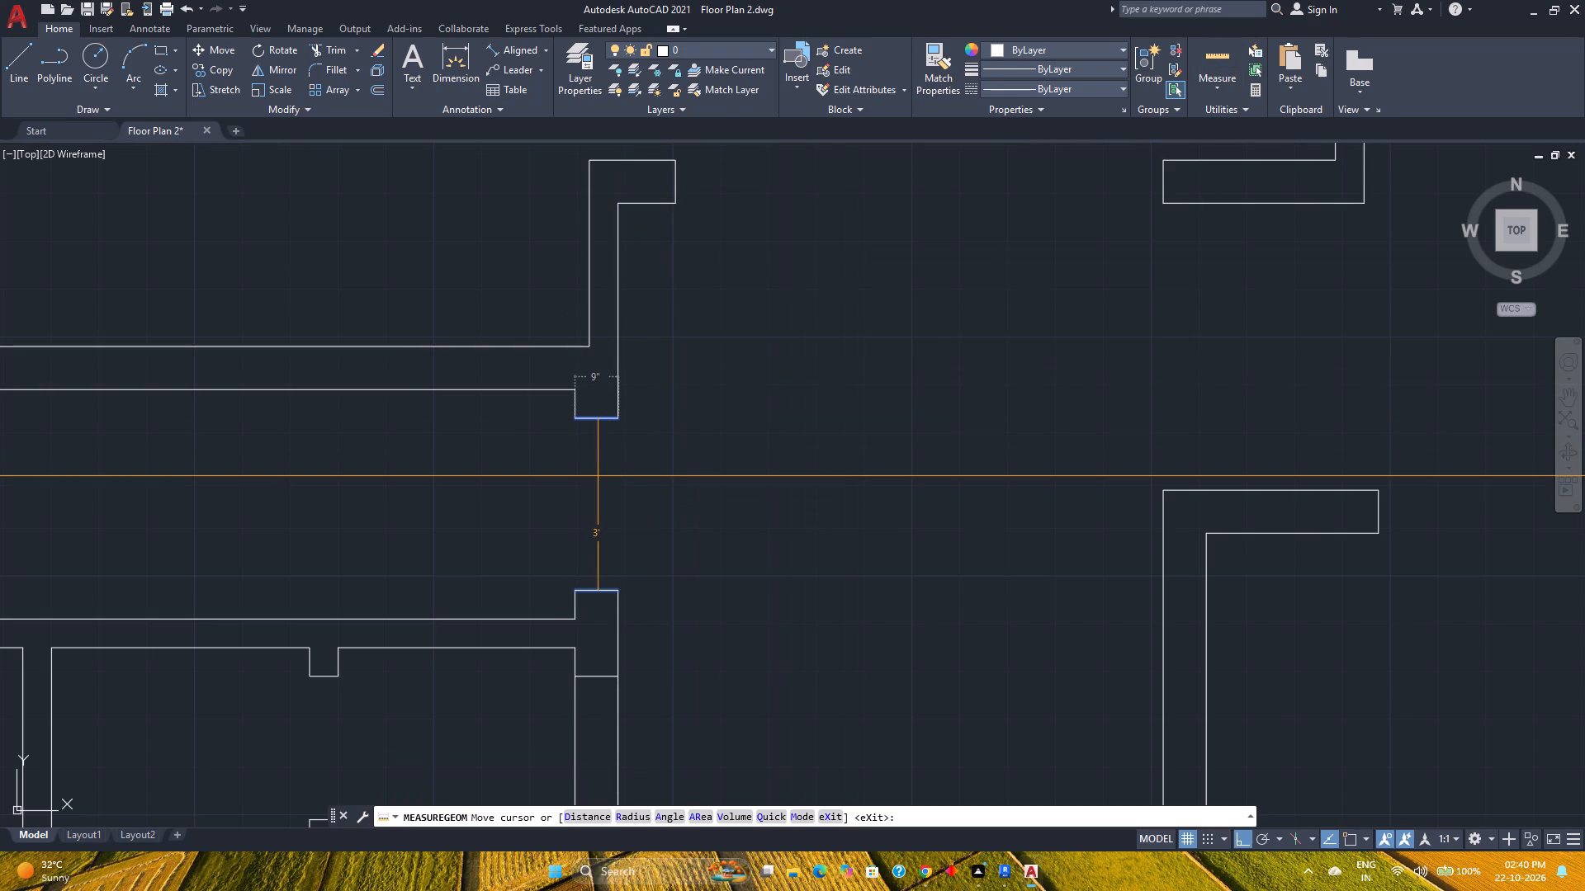
{"action": "key", "text": "Escape"}
Mirror the short line below the closet's horizontal wall about the midpoint of the vertical wall's inner line, keeping the original.
{"action": "scroll", "coordinate": [616, 511], "scroll_direction": "down", "scroll_amount": 3}
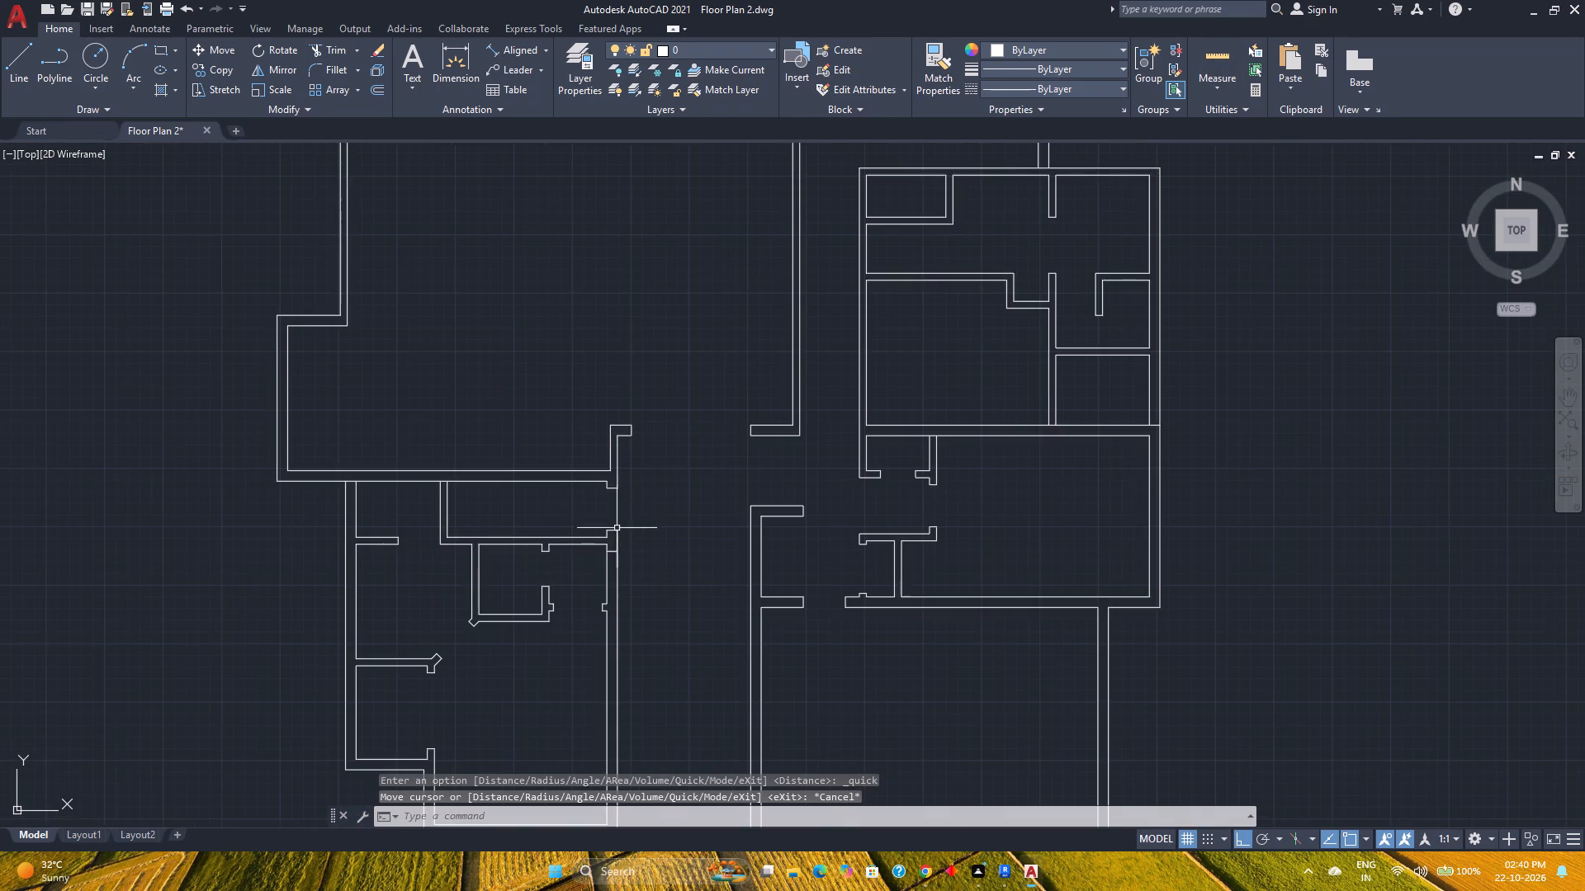
{"action": "scroll", "coordinate": [617, 587], "scroll_direction": "up", "scroll_amount": 3}
{"action": "middle_click_drag", "start_coordinate": [617, 587], "coordinate": [593, 527]}
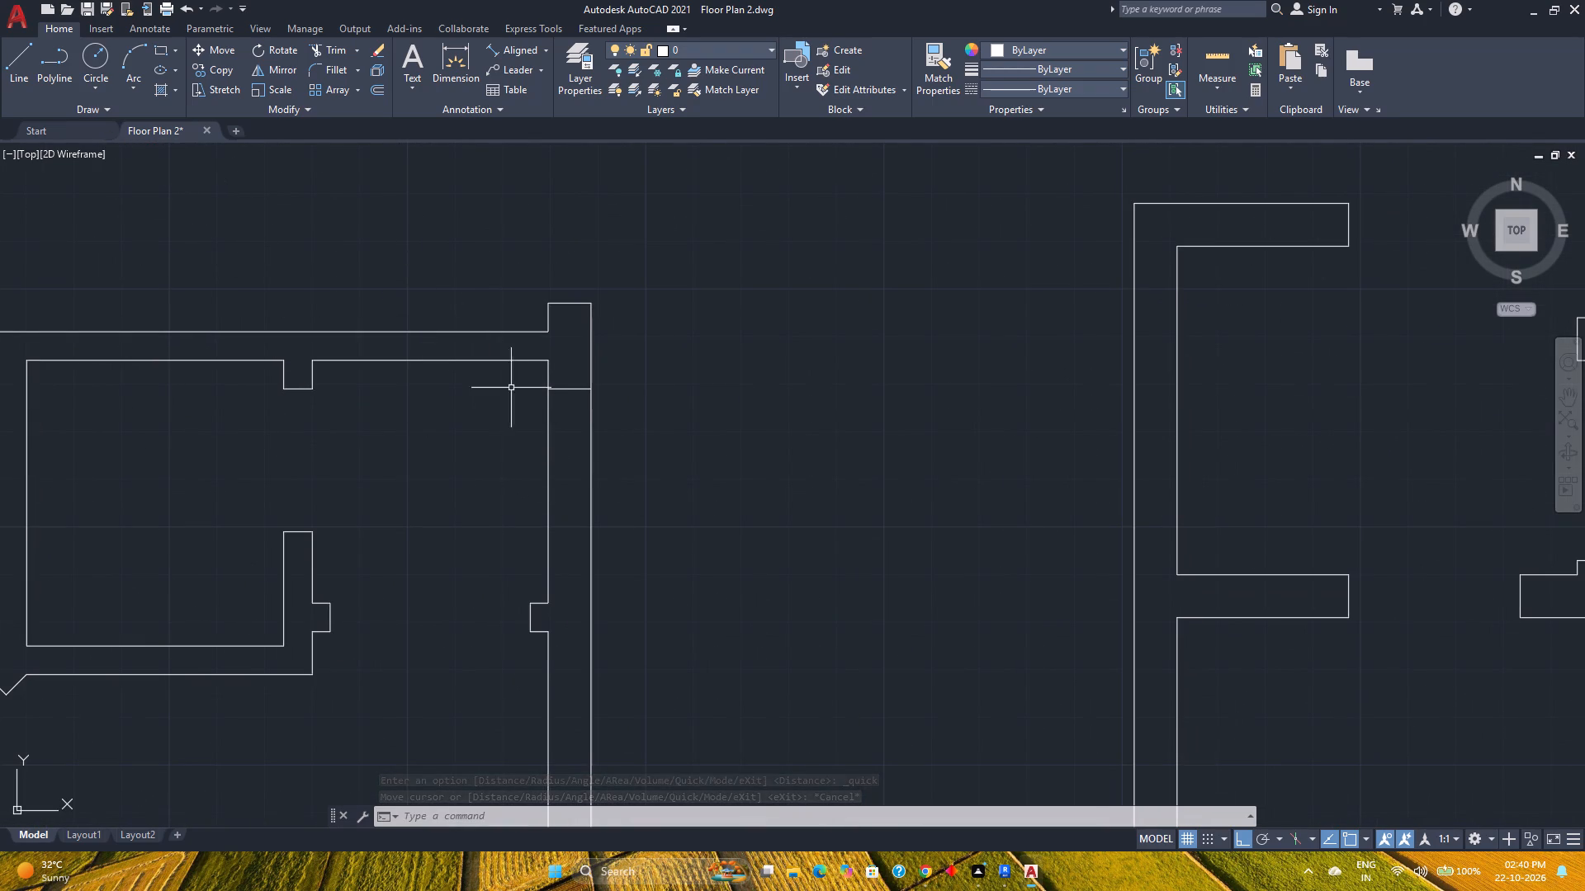
{"action": "left_click", "coordinate": [569, 387]}
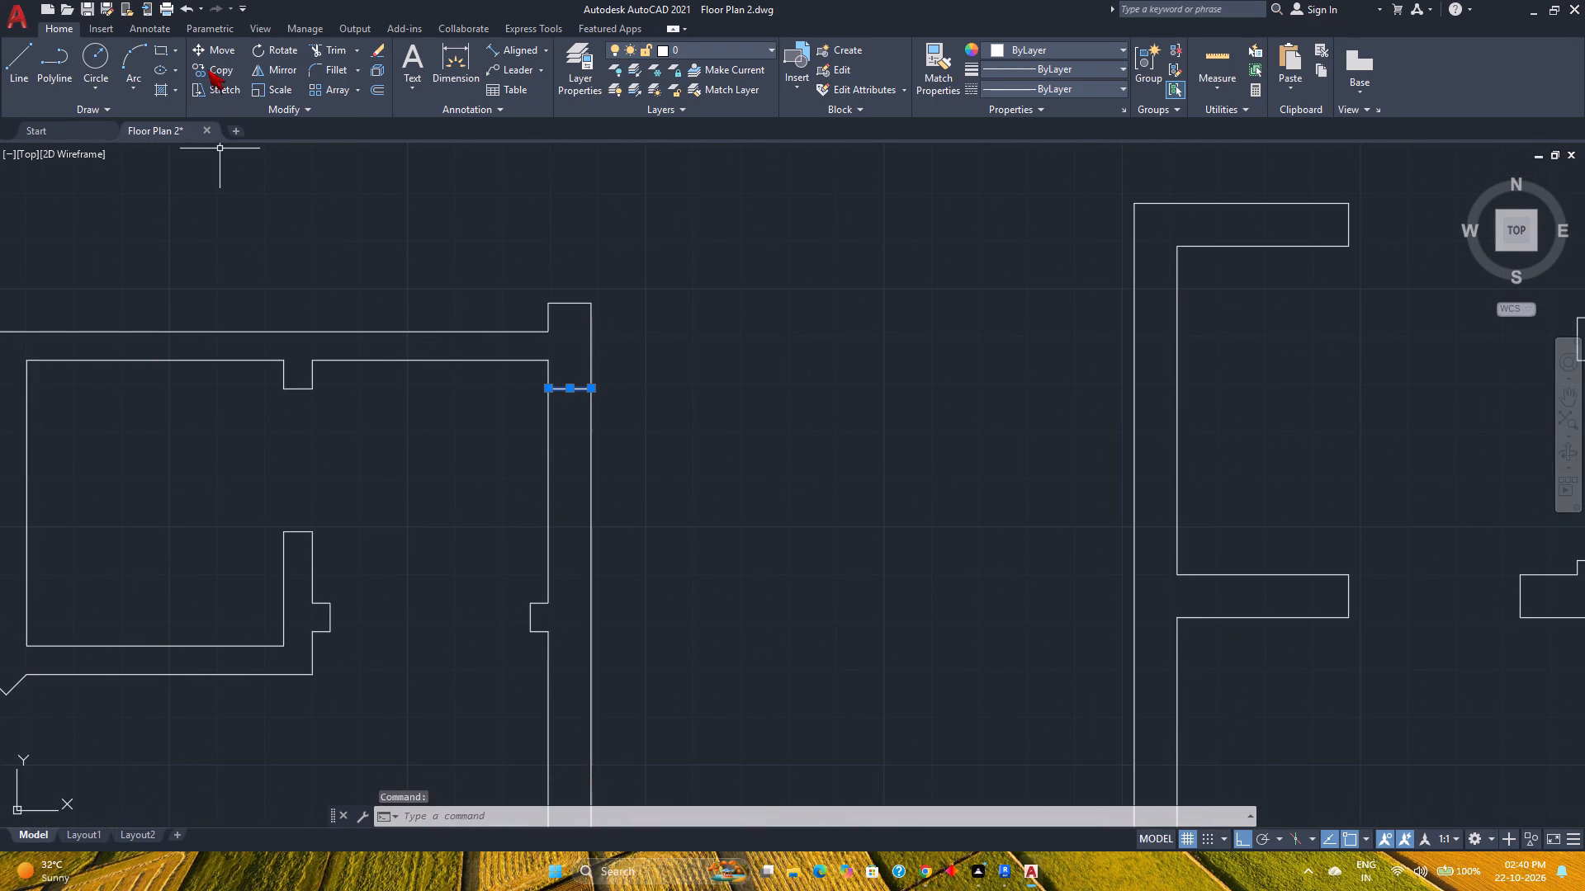
{"action": "left_click", "coordinate": [284, 72]}
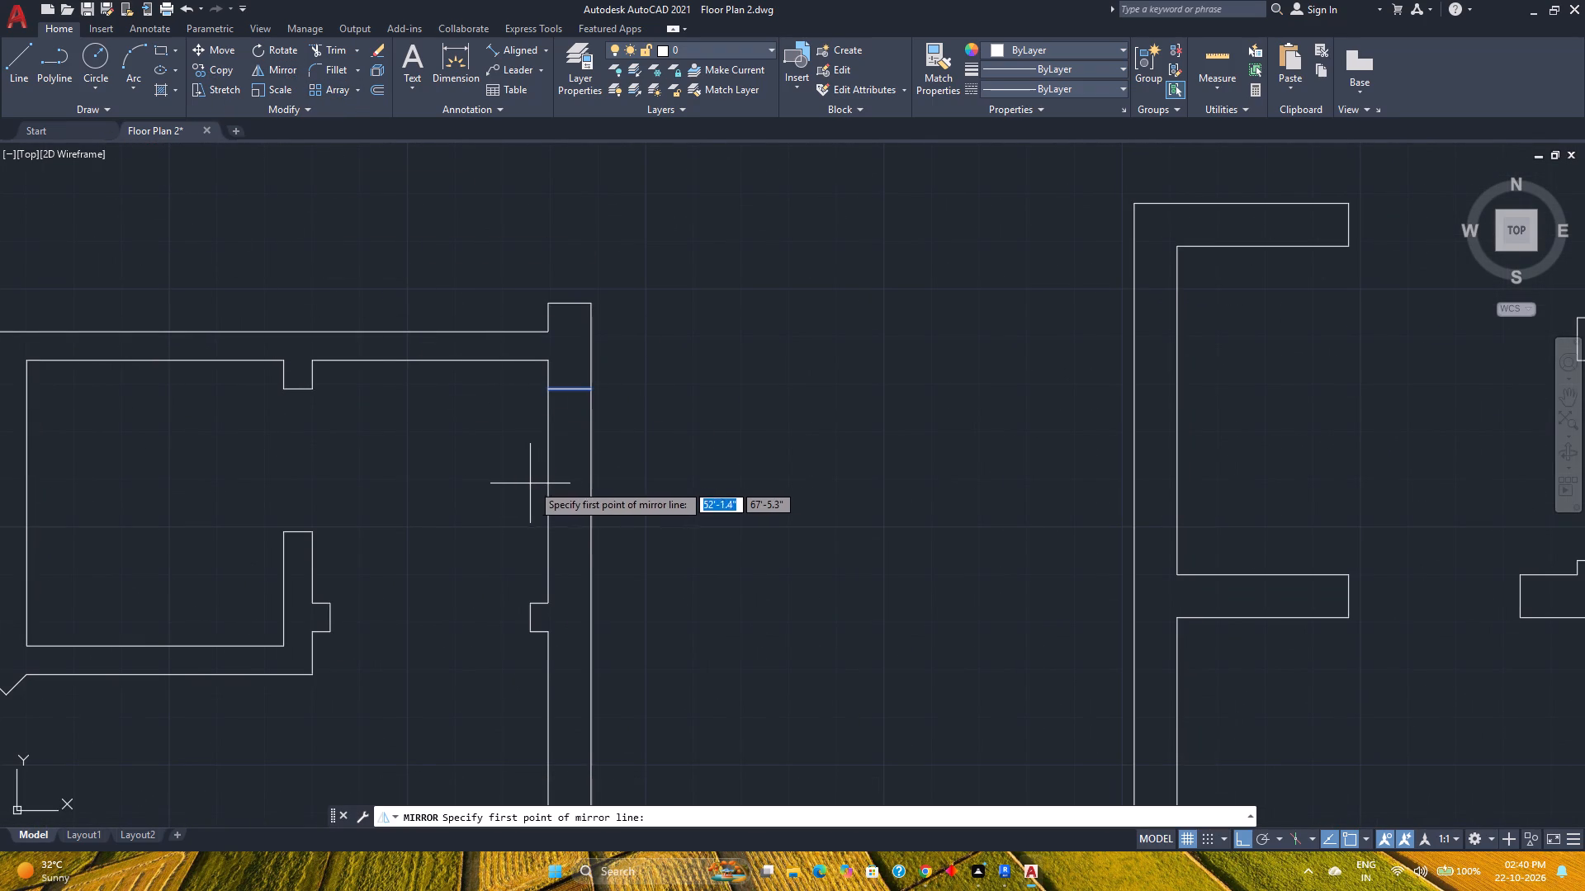
{"action": "left_click", "coordinate": [547, 484]}
{"action": "left_click", "coordinate": [394, 480]}
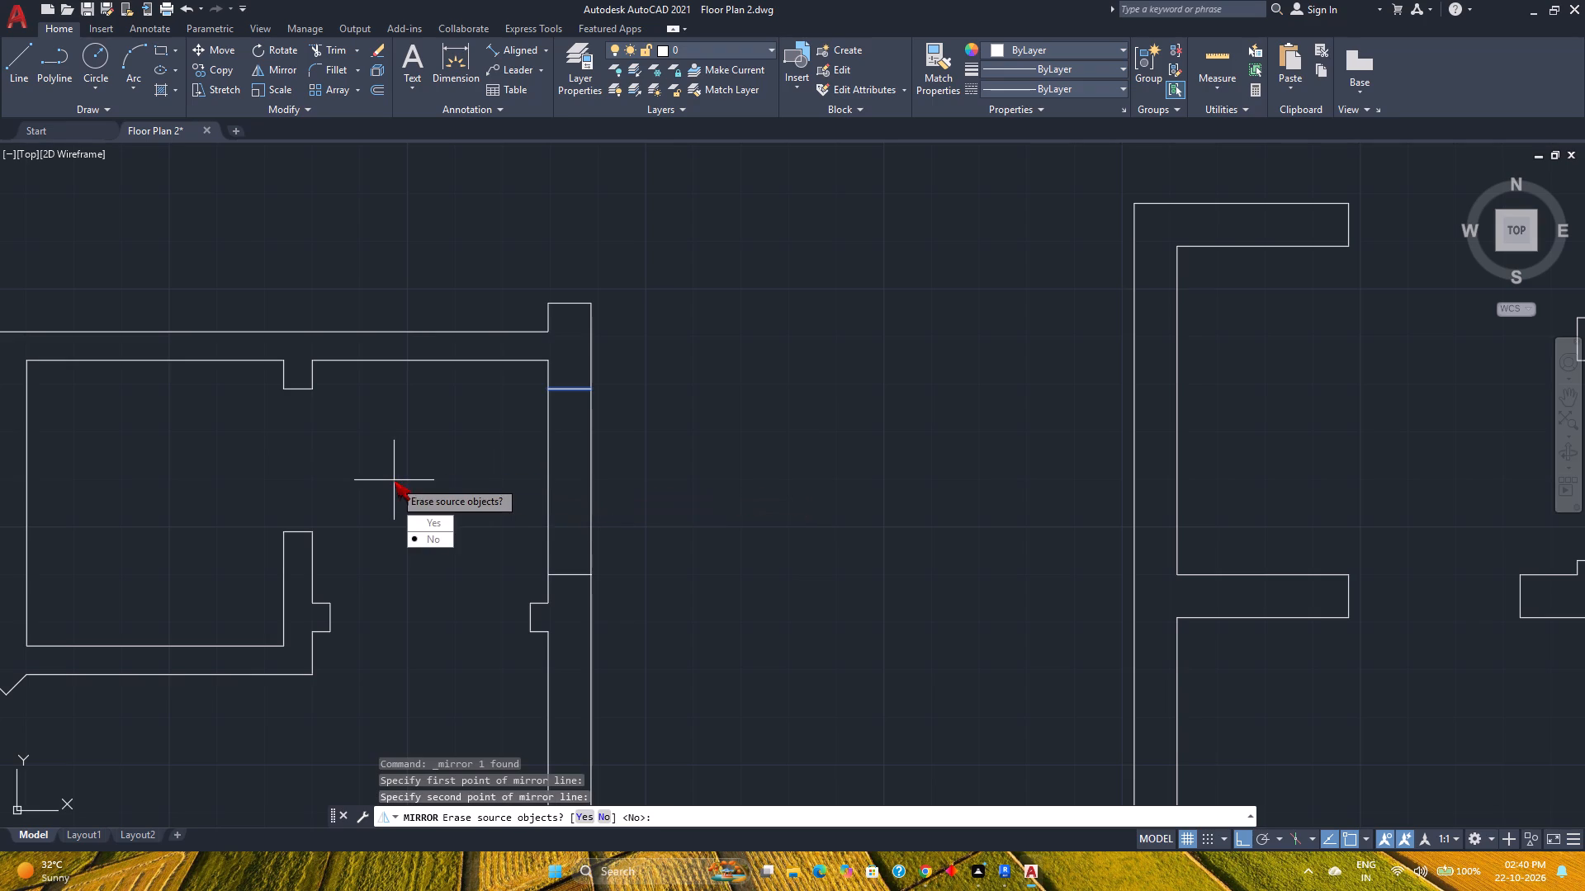
{"action": "left_click_drag", "start_coordinate": [436, 536], "coordinate": [394, 480]}
Trim both vertical wall lines between the short line and its mirrored copy to cut a second opening beside the closet.
{"action": "type", "text": "tr"}
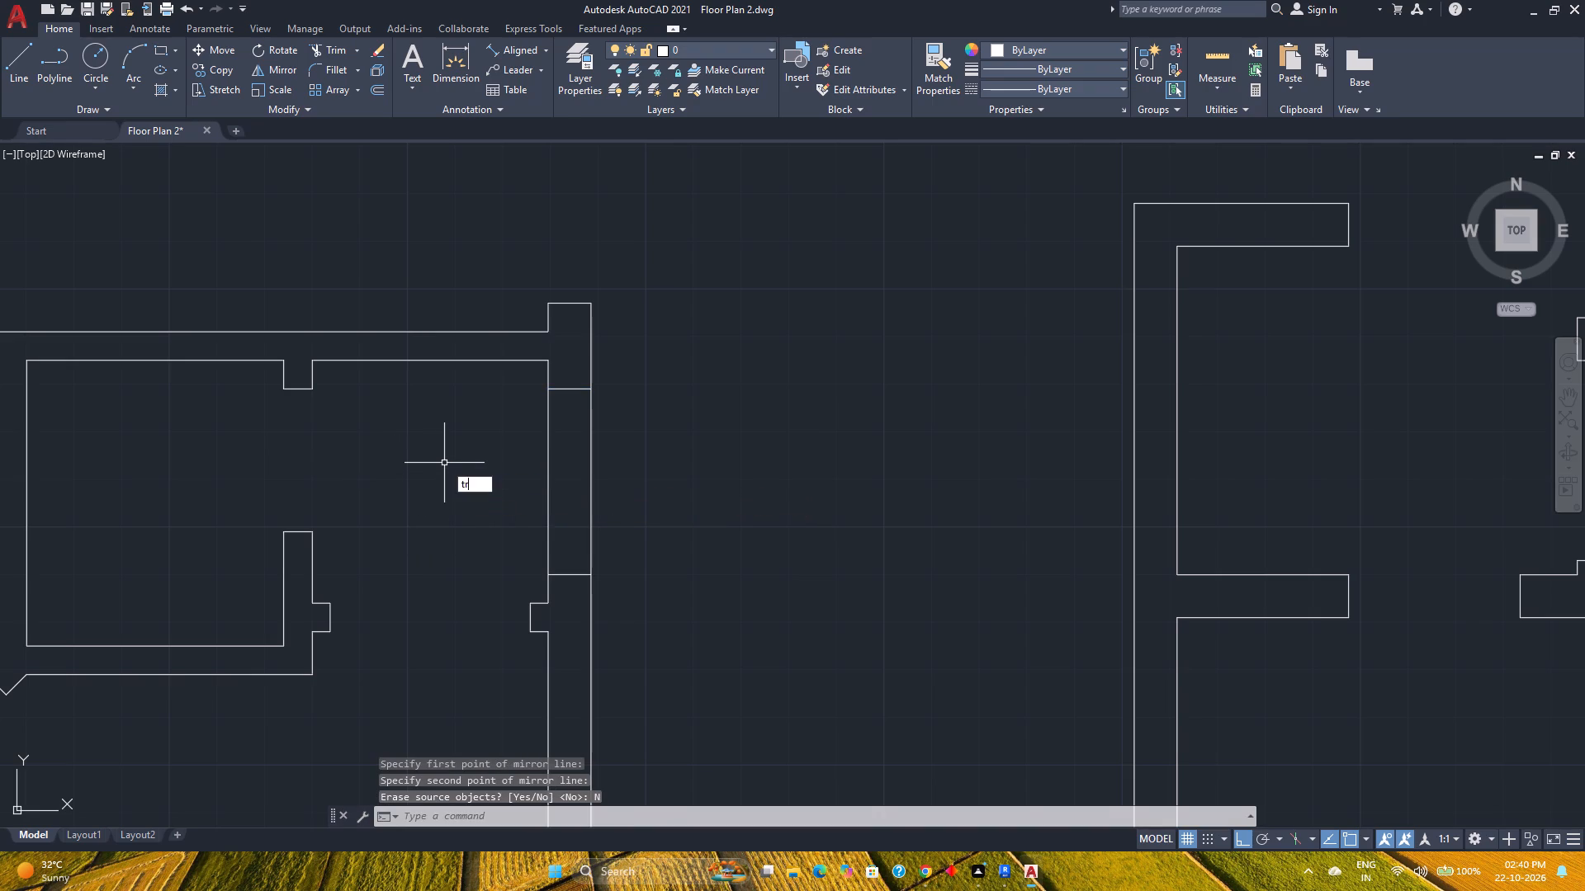
{"action": "key", "text": "Return"}
{"action": "left_click", "coordinate": [444, 462]}
{"action": "left_click", "coordinate": [625, 463]}
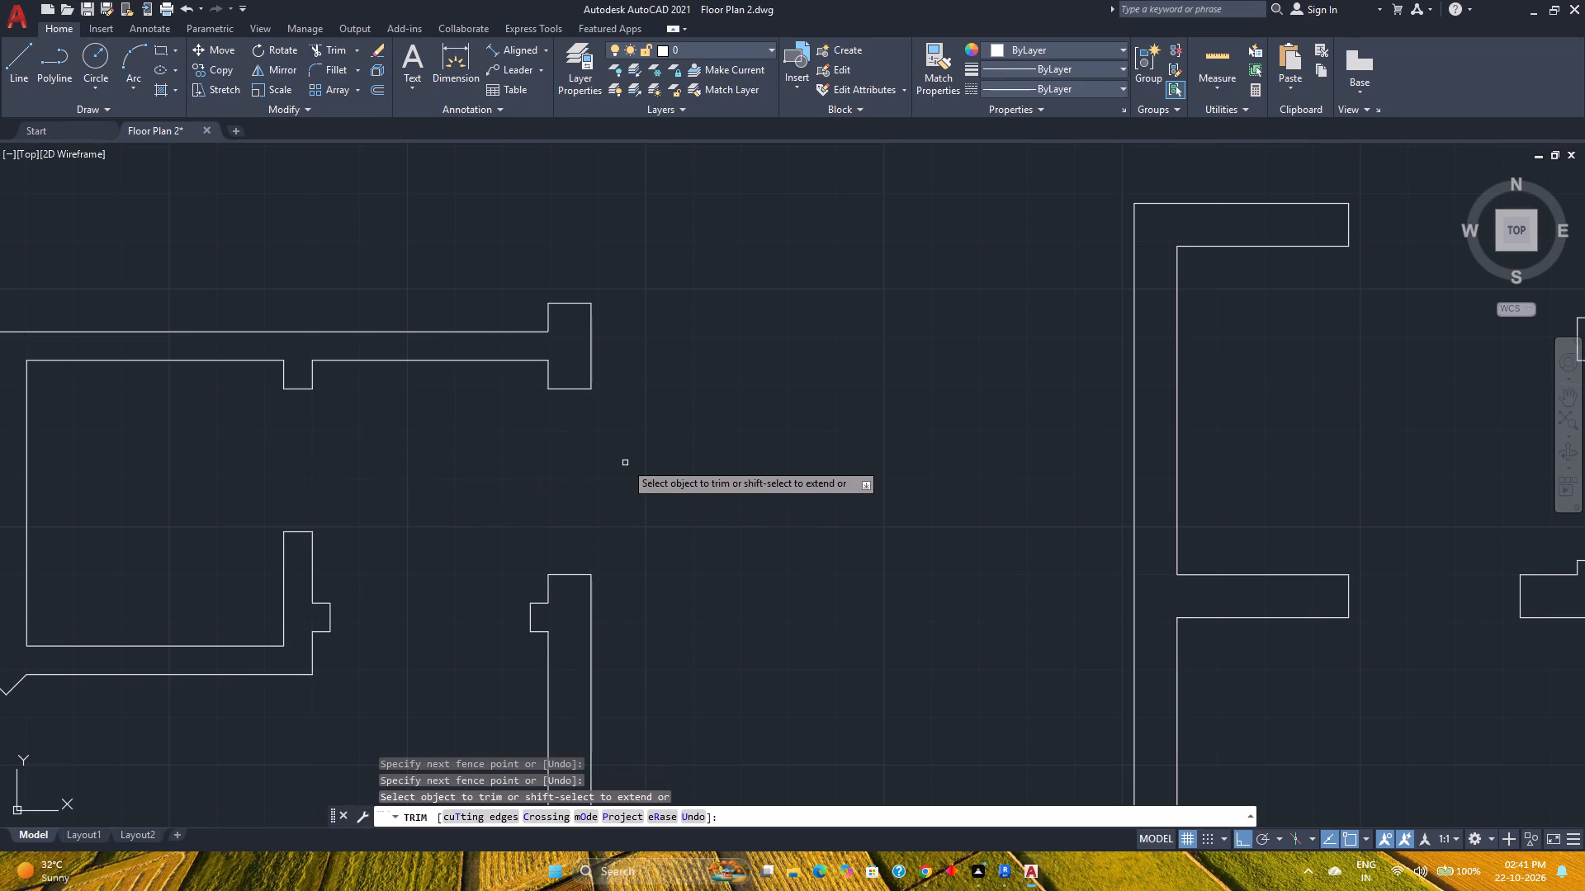
{"action": "key", "text": "Escape"}
Measure the interior dimensions of the lower-left room.
{"action": "scroll", "coordinate": [622, 473], "scroll_direction": "down", "scroll_amount": 2}
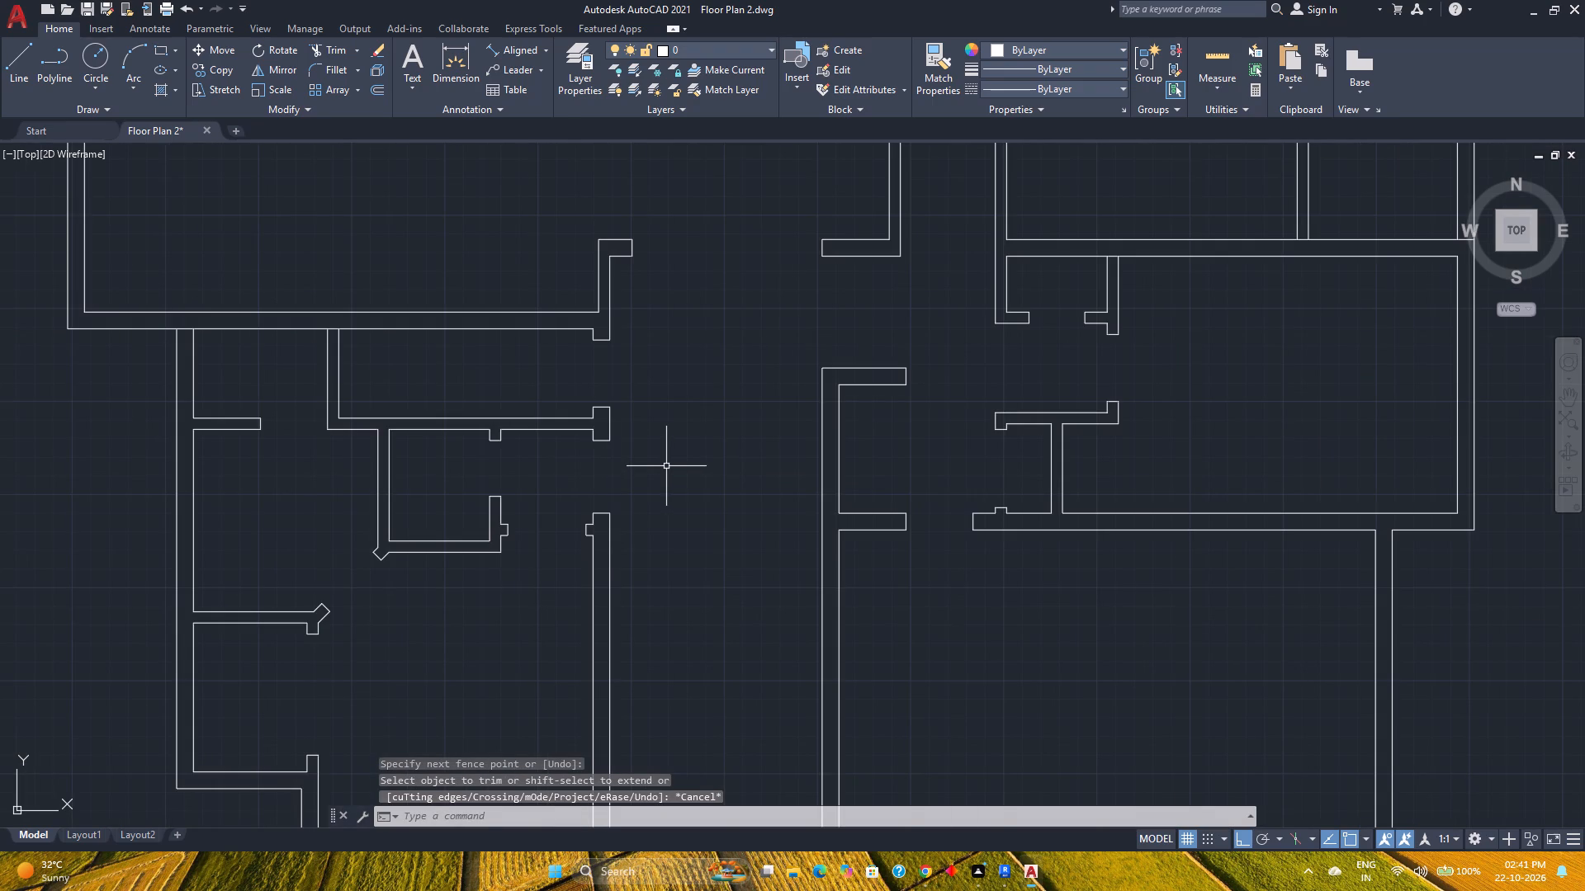
{"action": "scroll", "coordinate": [554, 592], "scroll_direction": "down", "scroll_amount": 1}
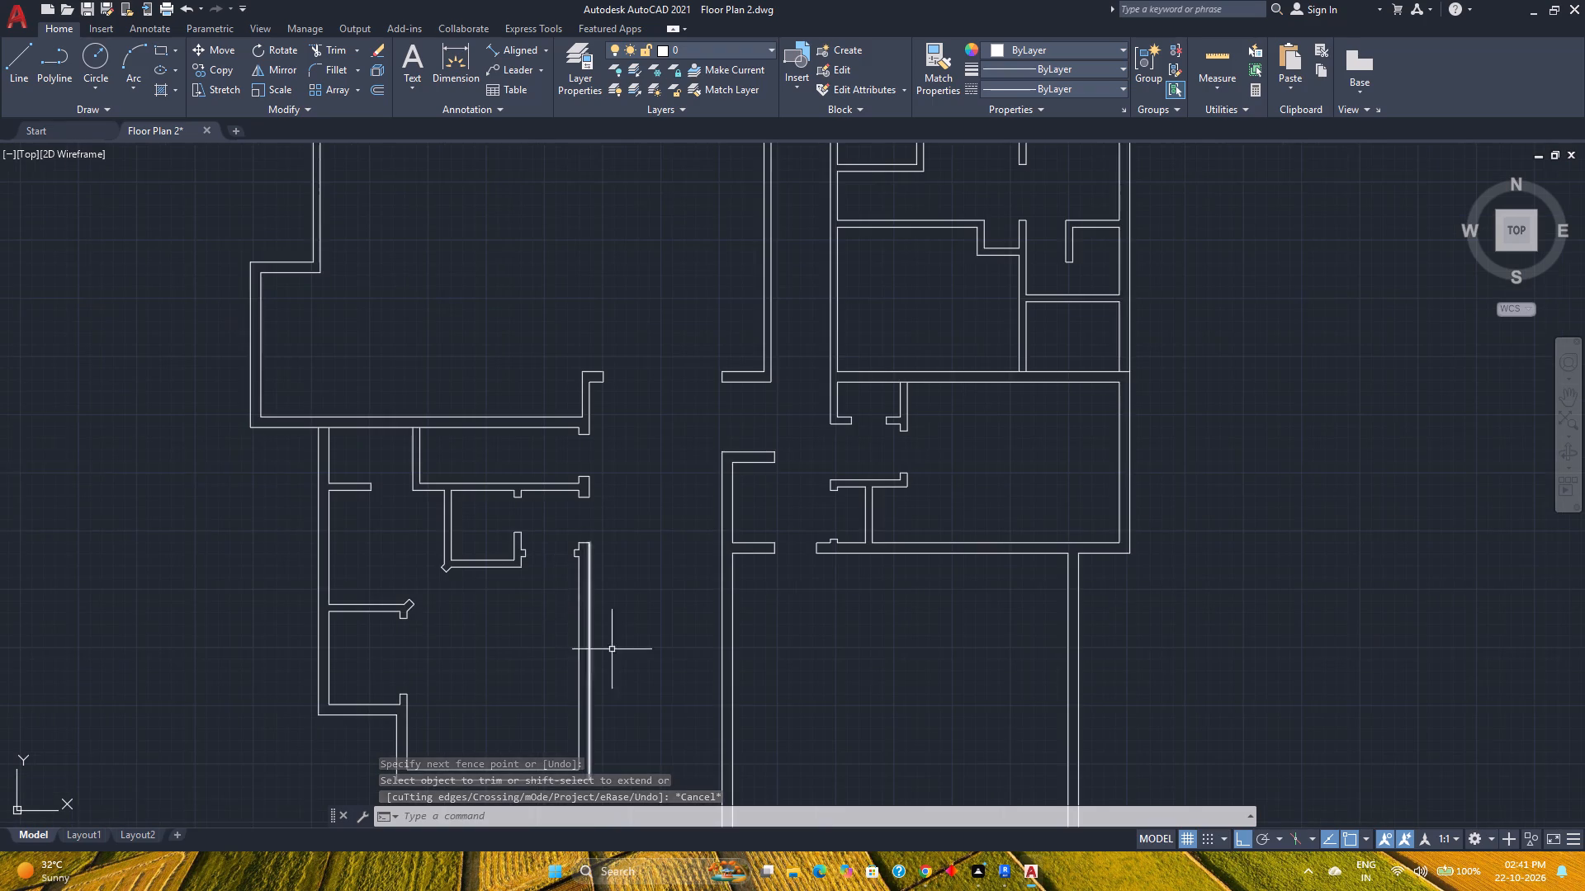
{"action": "middle_click_drag", "start_coordinate": [629, 670], "coordinate": [609, 534]}
{"action": "middle_click", "coordinate": [609, 534]}
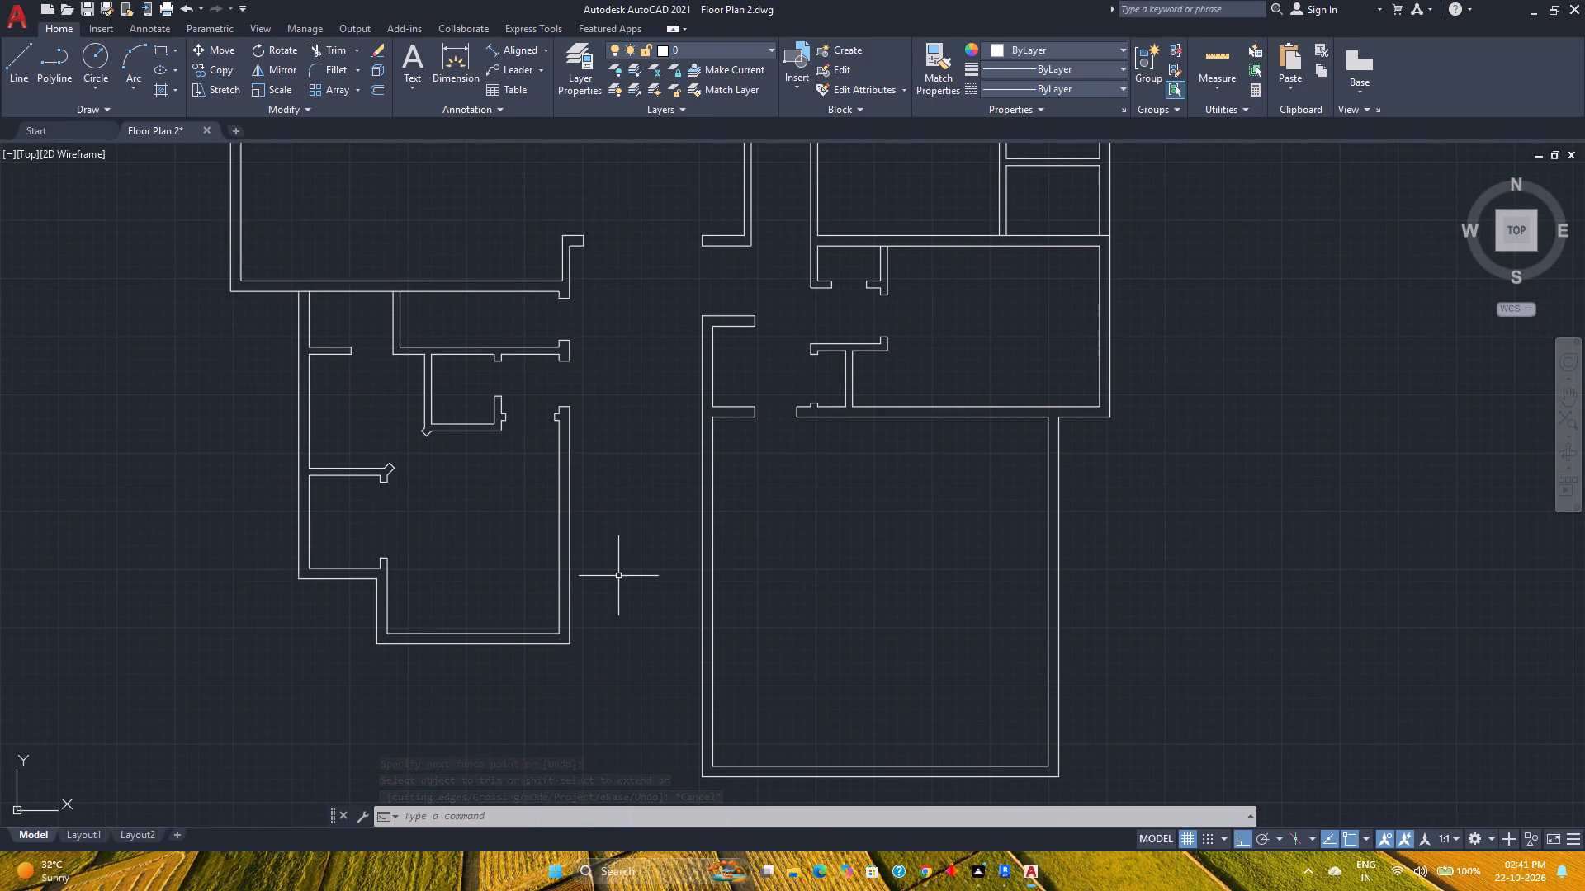
{"action": "scroll", "coordinate": [623, 581], "scroll_direction": "down", "scroll_amount": 2}
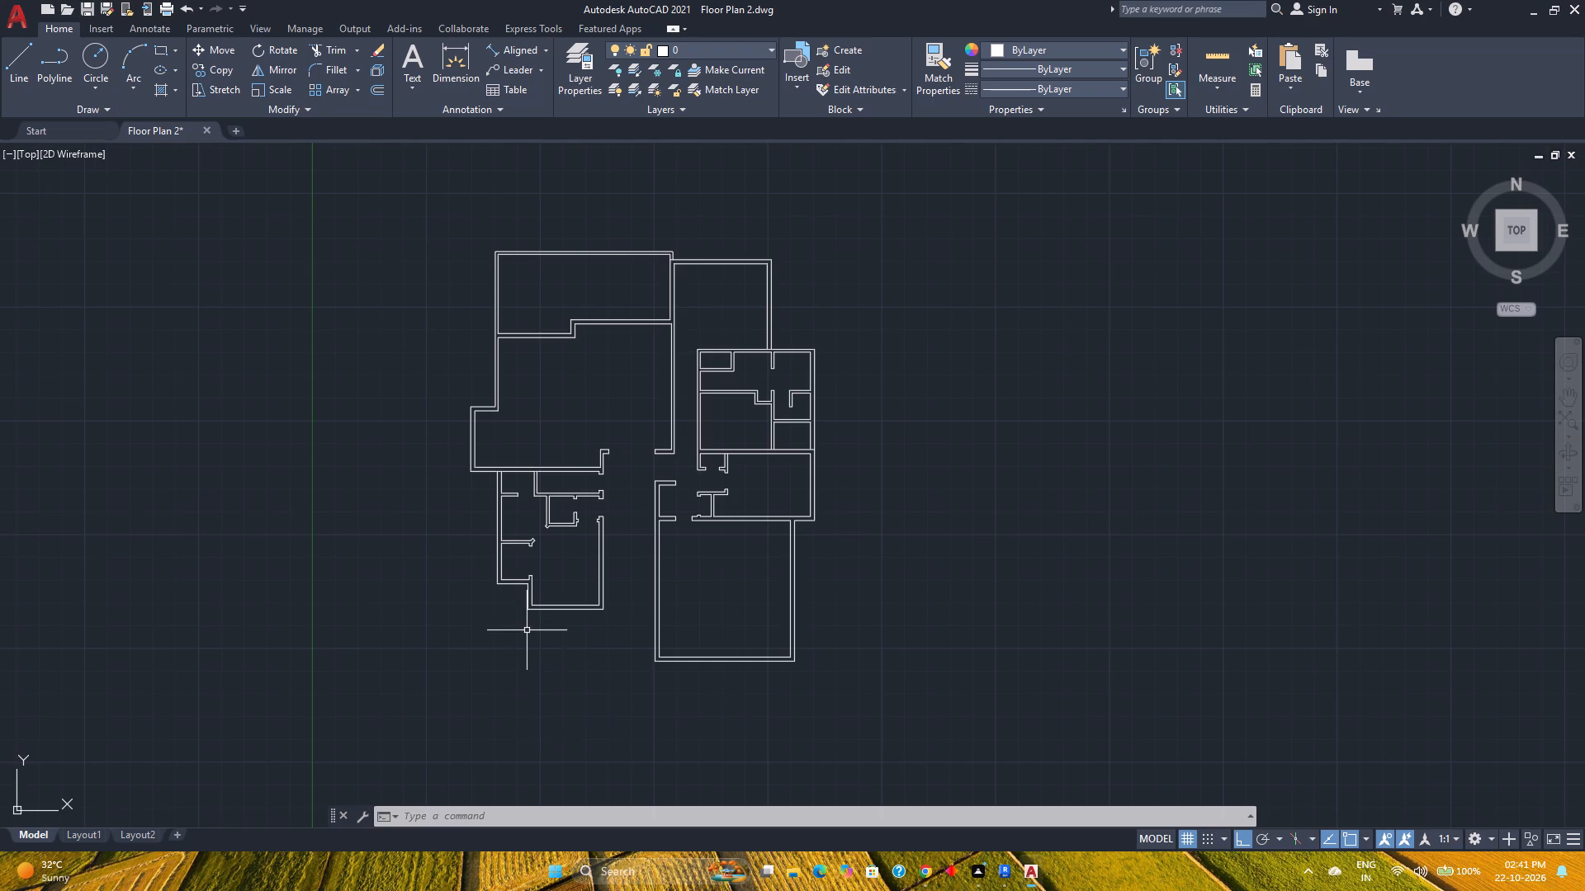
{"action": "scroll", "coordinate": [527, 629], "scroll_direction": "up", "scroll_amount": 3}
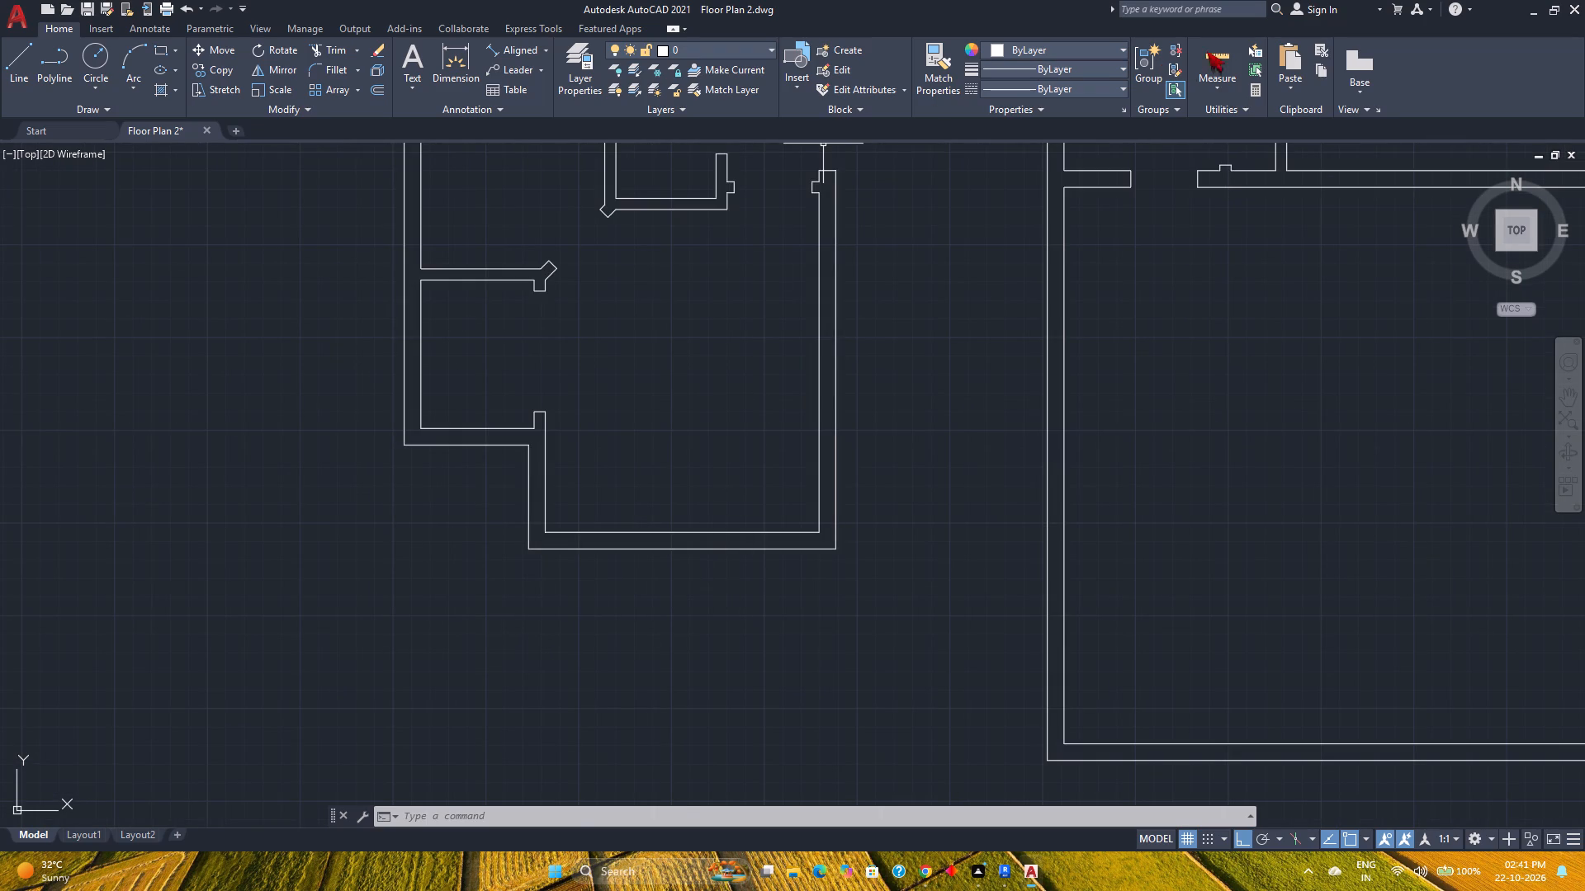
{"action": "left_click", "coordinate": [1220, 52]}
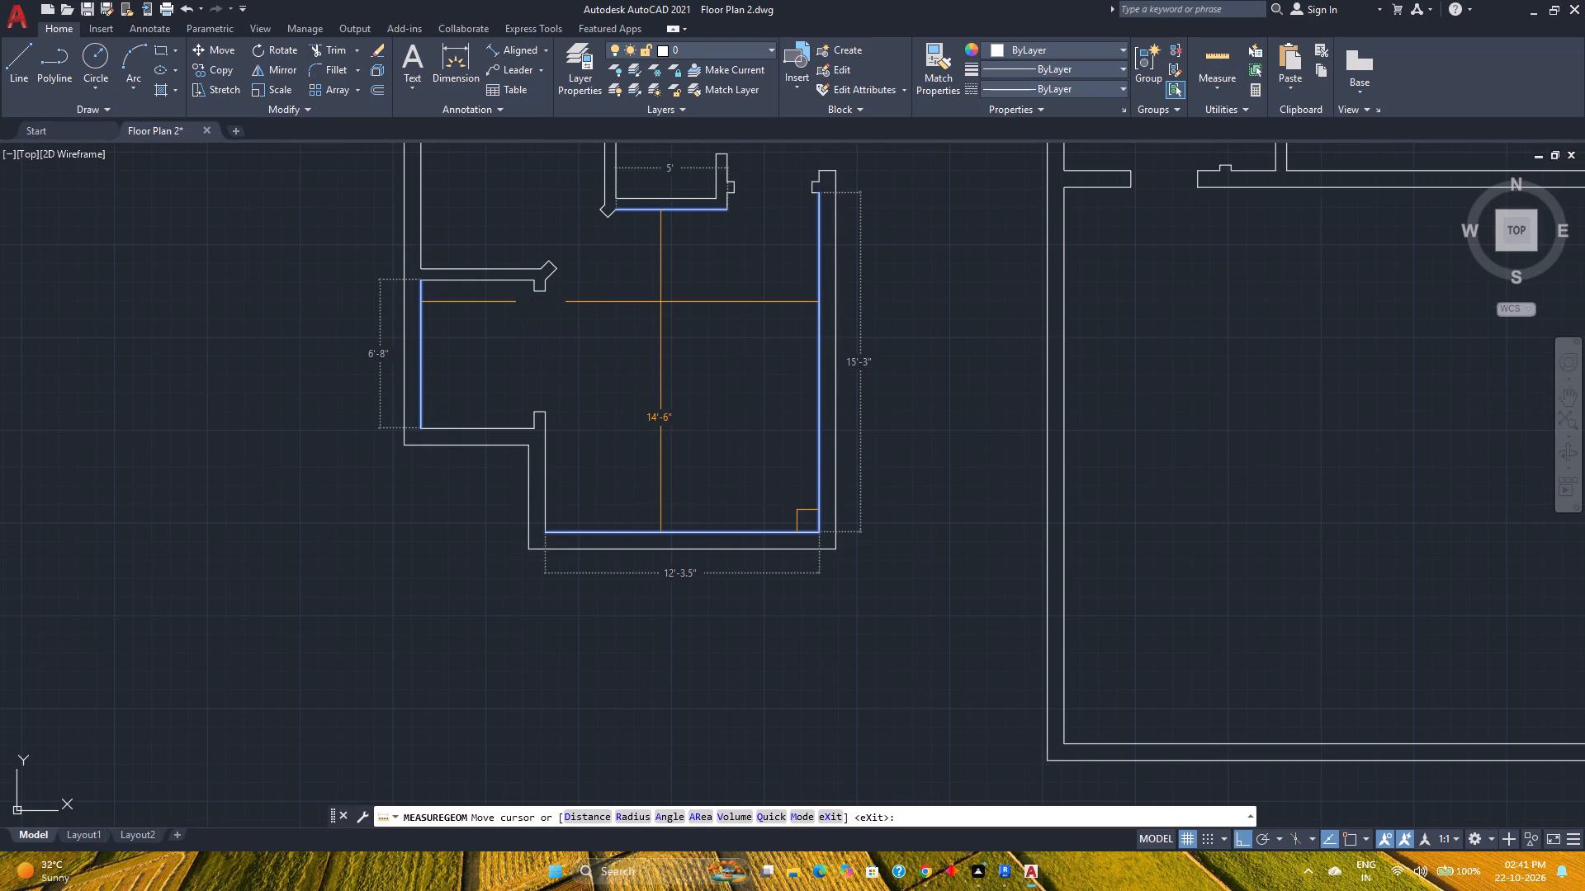
{"action": "key", "text": "Escape"}
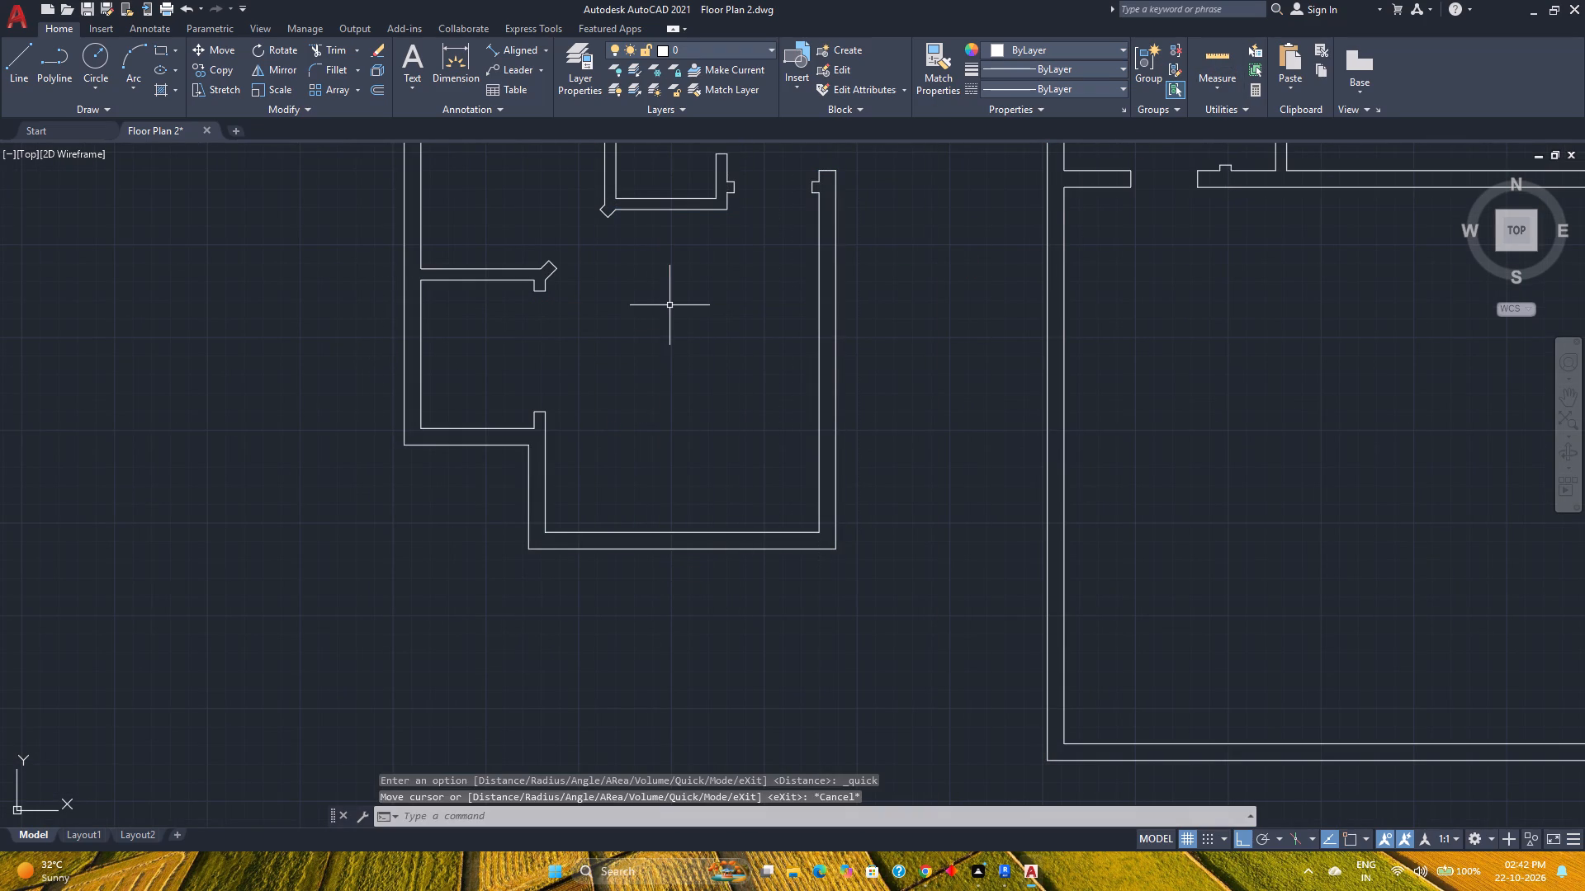
Move both lines of the lower-left room's bottom wall 1' upward.
{"action": "left_click_drag", "start_coordinate": [665, 577], "coordinate": [657, 570]}
{"action": "left_click", "coordinate": [601, 510]}
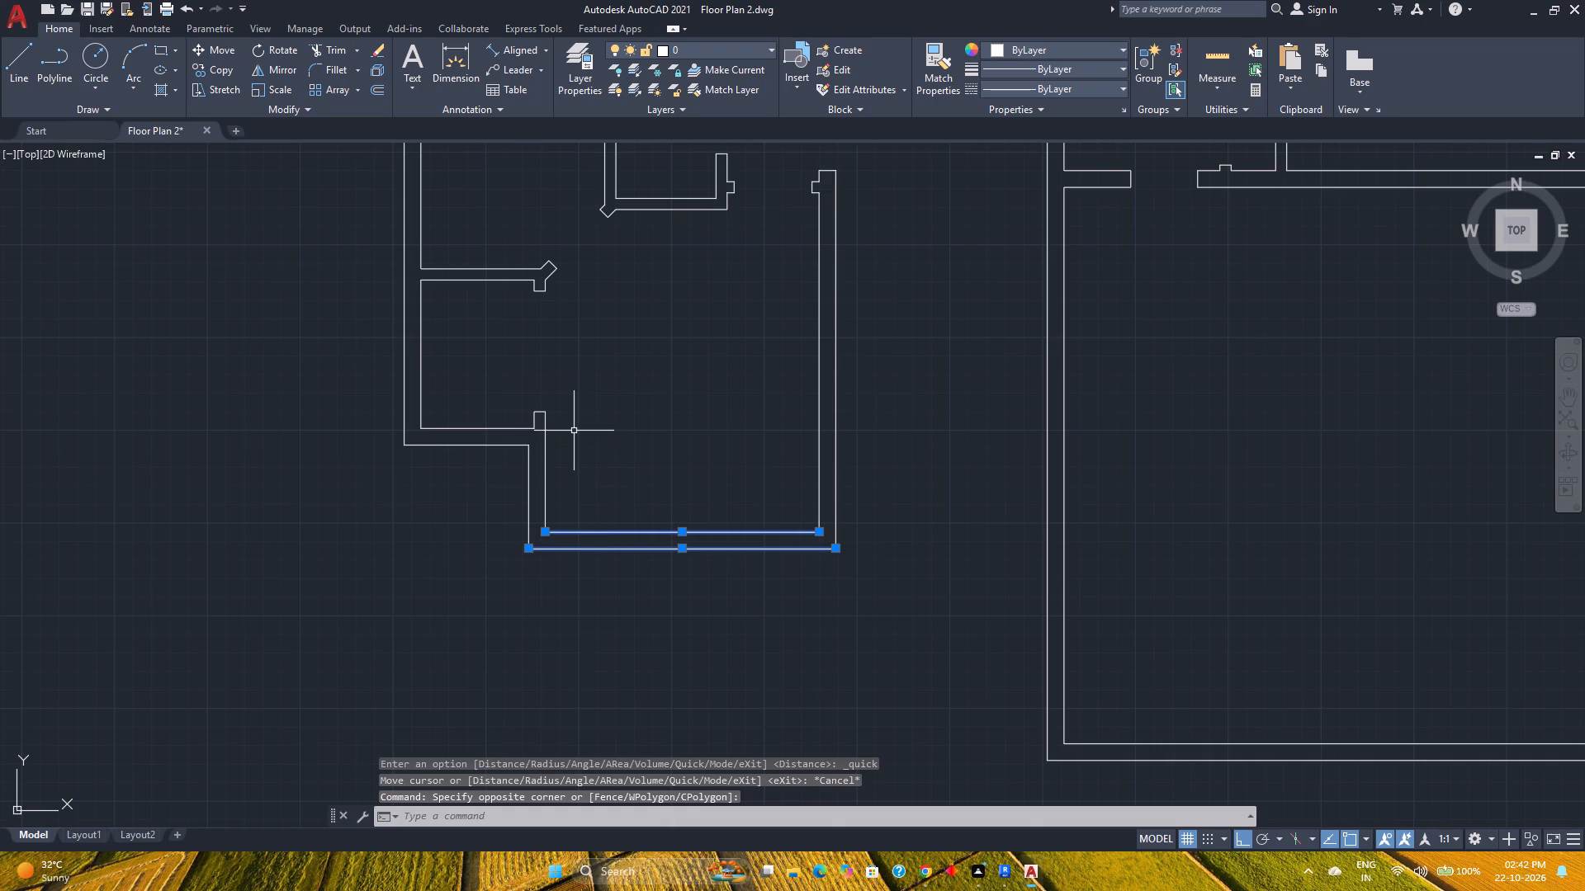
{"action": "key", "text": "m"}
{"action": "key", "text": "Return"}
{"action": "scroll", "coordinate": [551, 530], "scroll_direction": "up", "scroll_amount": 2}
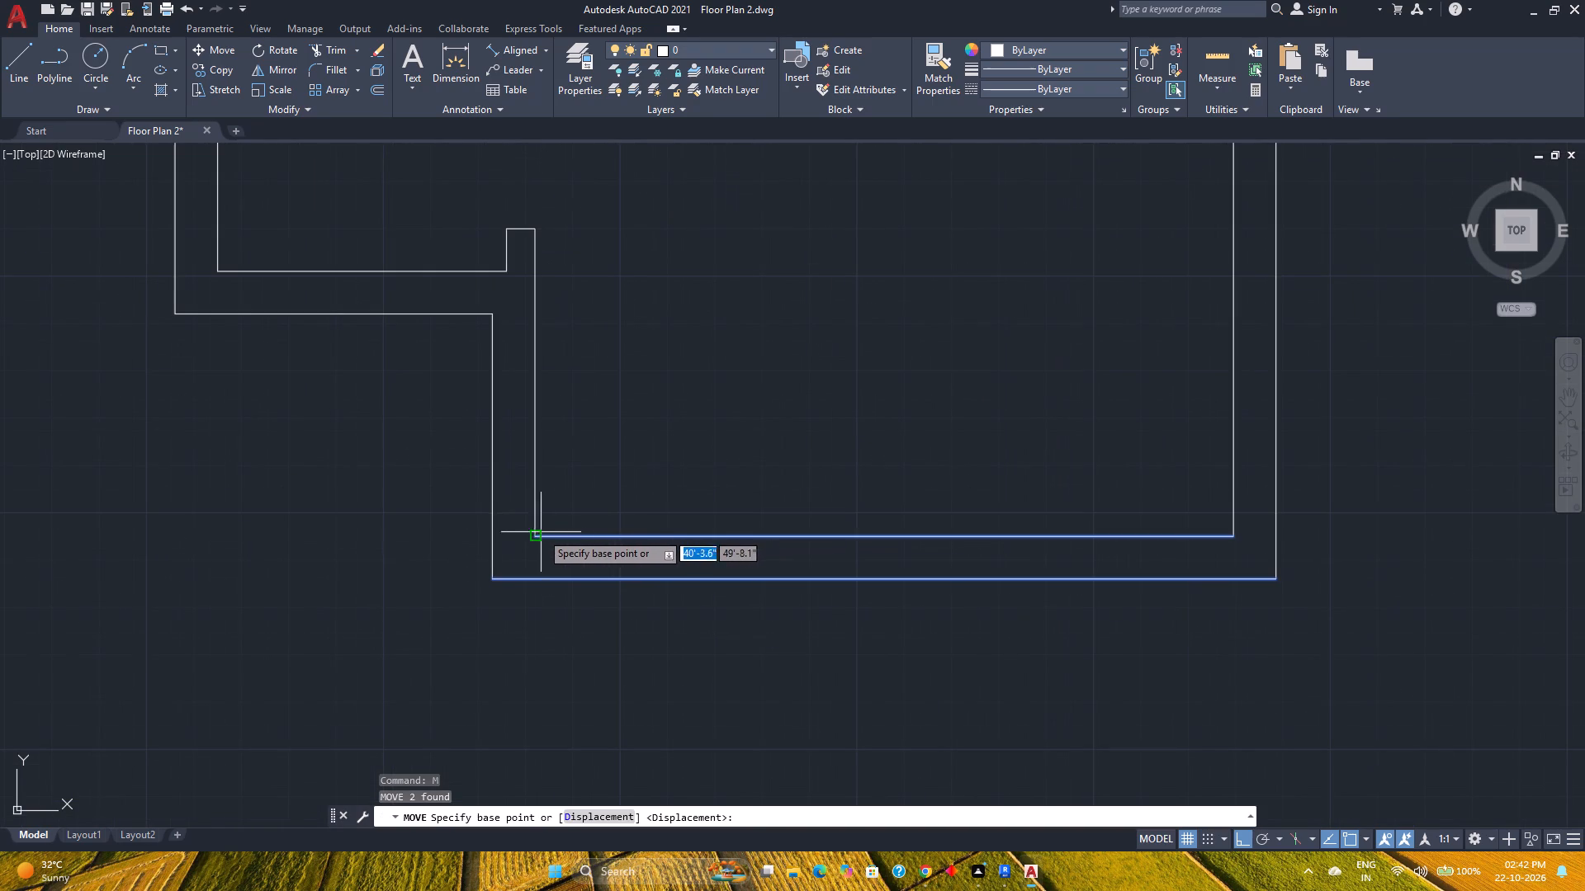
{"action": "left_click", "coordinate": [535, 536]}
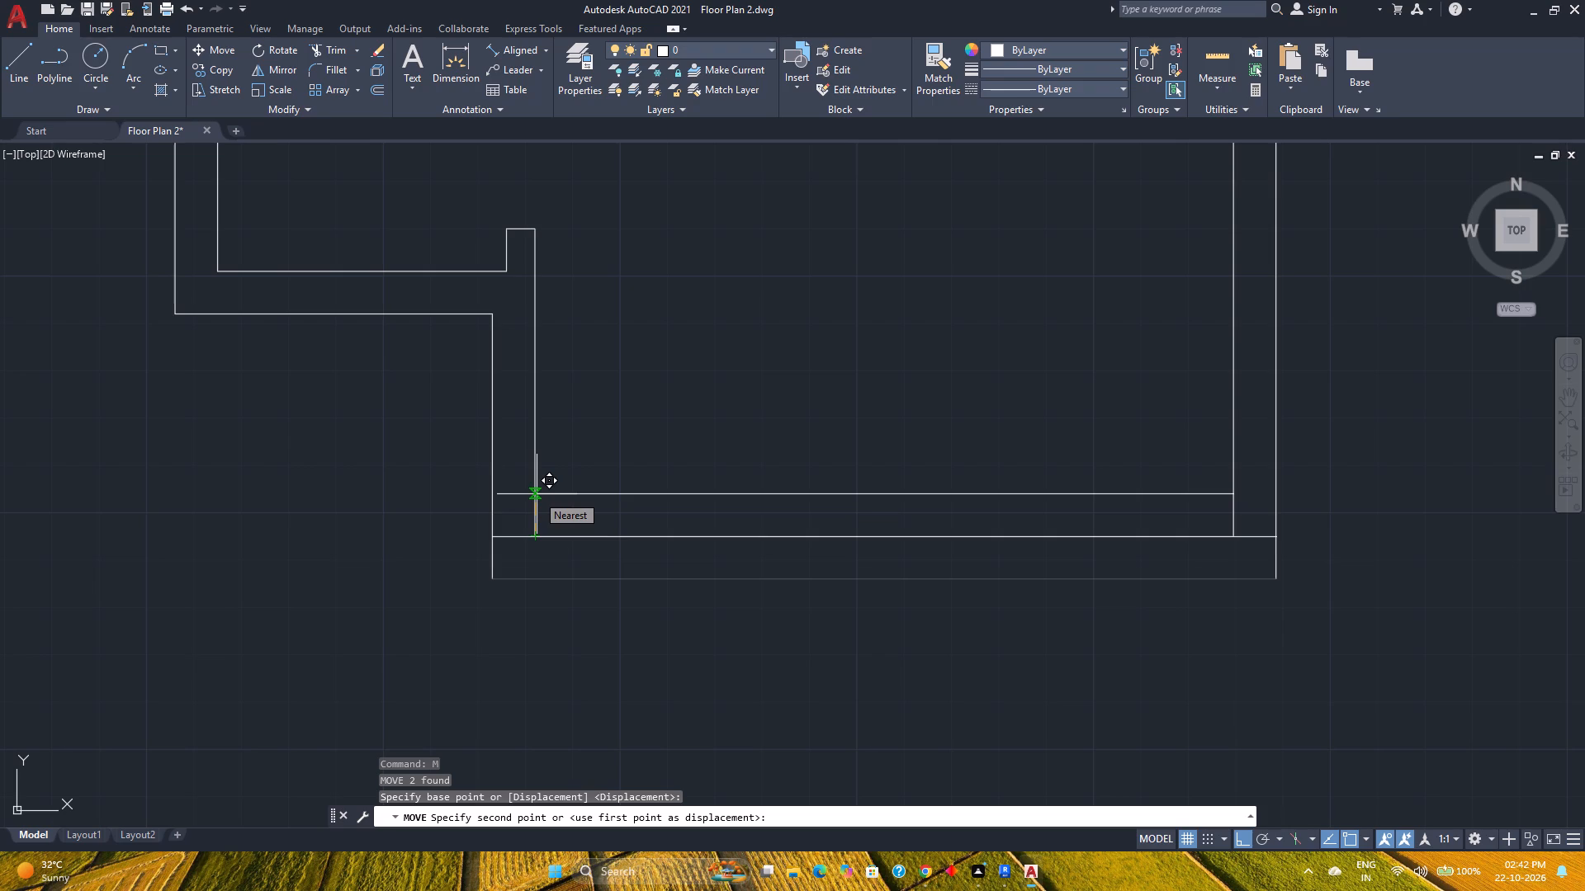
{"action": "type", "text": "1'"}
{"action": "key", "text": "Return"}
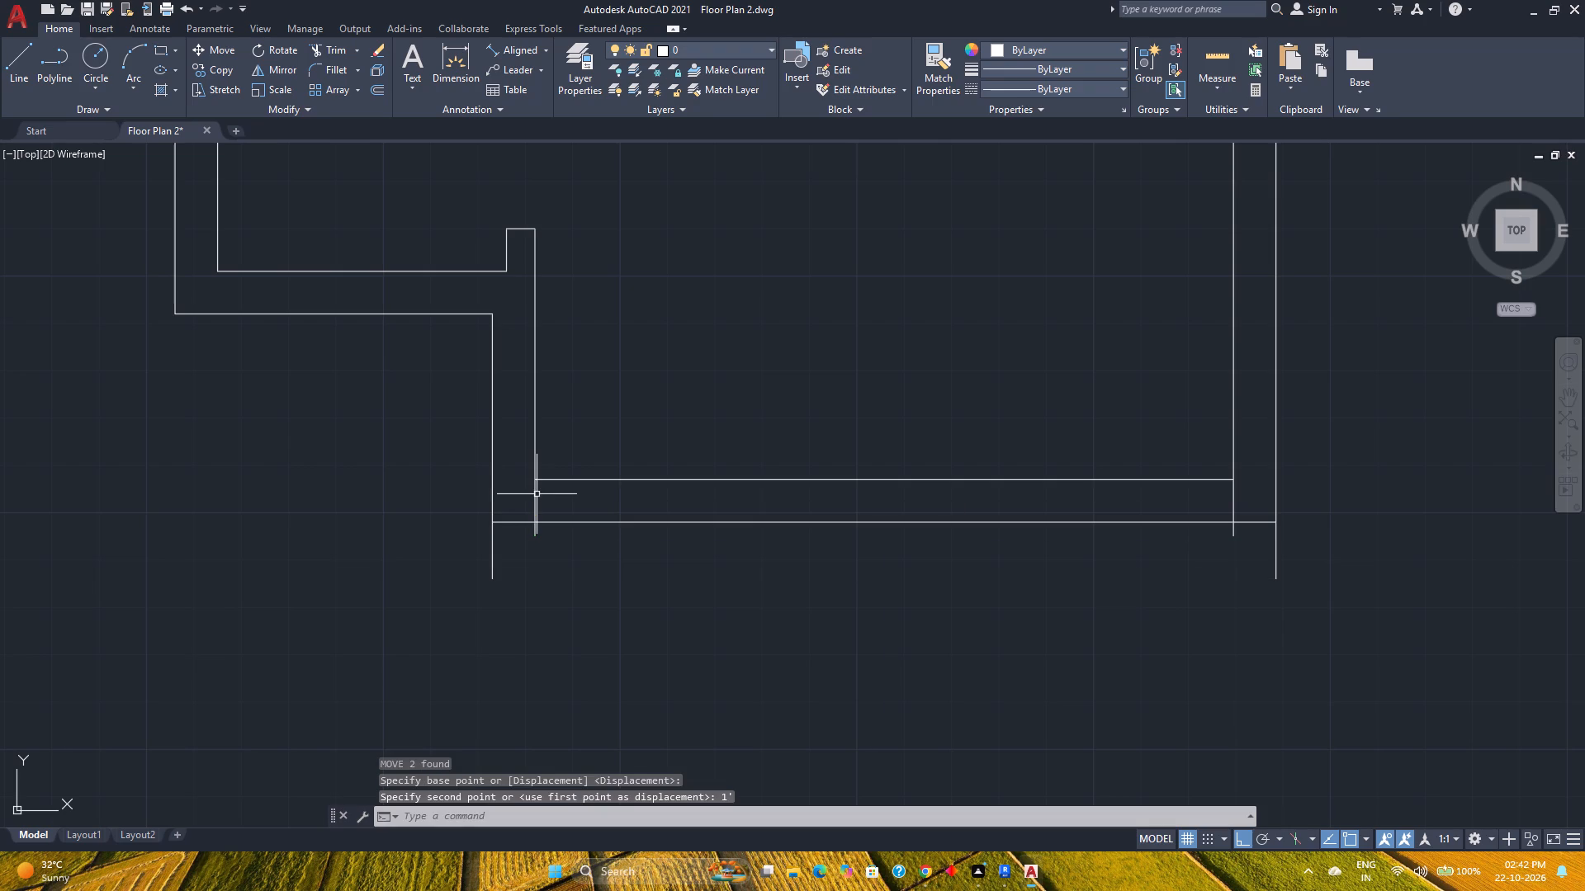
Trim the overhanging vertical wall lines at both ends of the lower-left room's bottom wall to form clean corners.
{"action": "key", "text": "t"}
{"action": "key", "text": "r"}
{"action": "key", "text": "Return"}
{"action": "scroll", "coordinate": [477, 558], "scroll_direction": "up", "scroll_amount": 2}
{"action": "left_click", "coordinate": [475, 524]}
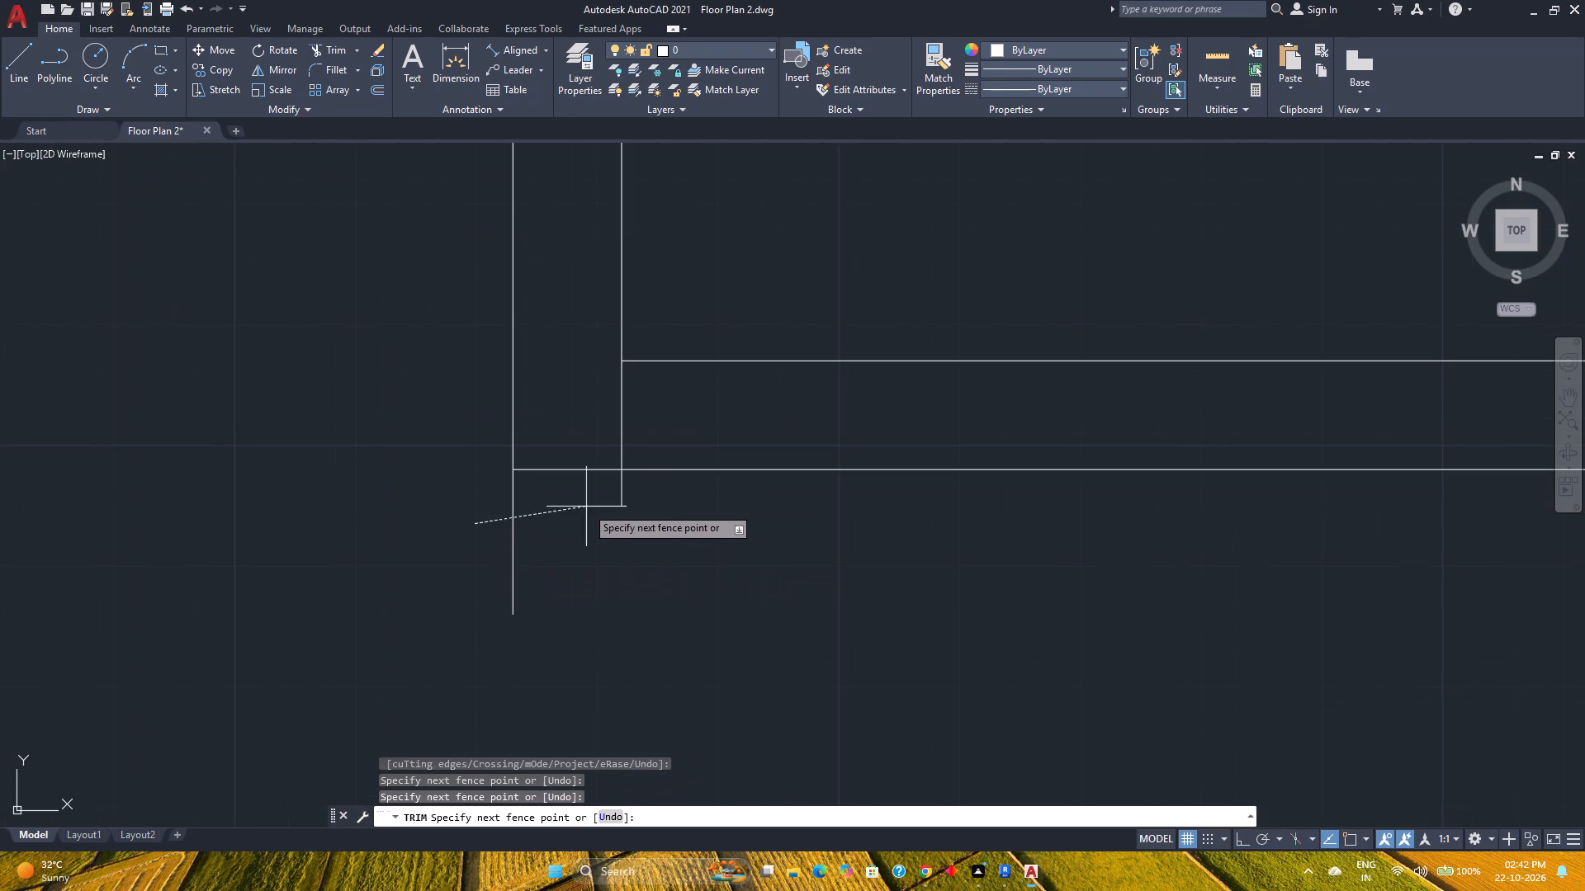
{"action": "left_click", "coordinate": [699, 489]}
{"action": "scroll", "coordinate": [875, 568], "scroll_direction": "down", "scroll_amount": 3}
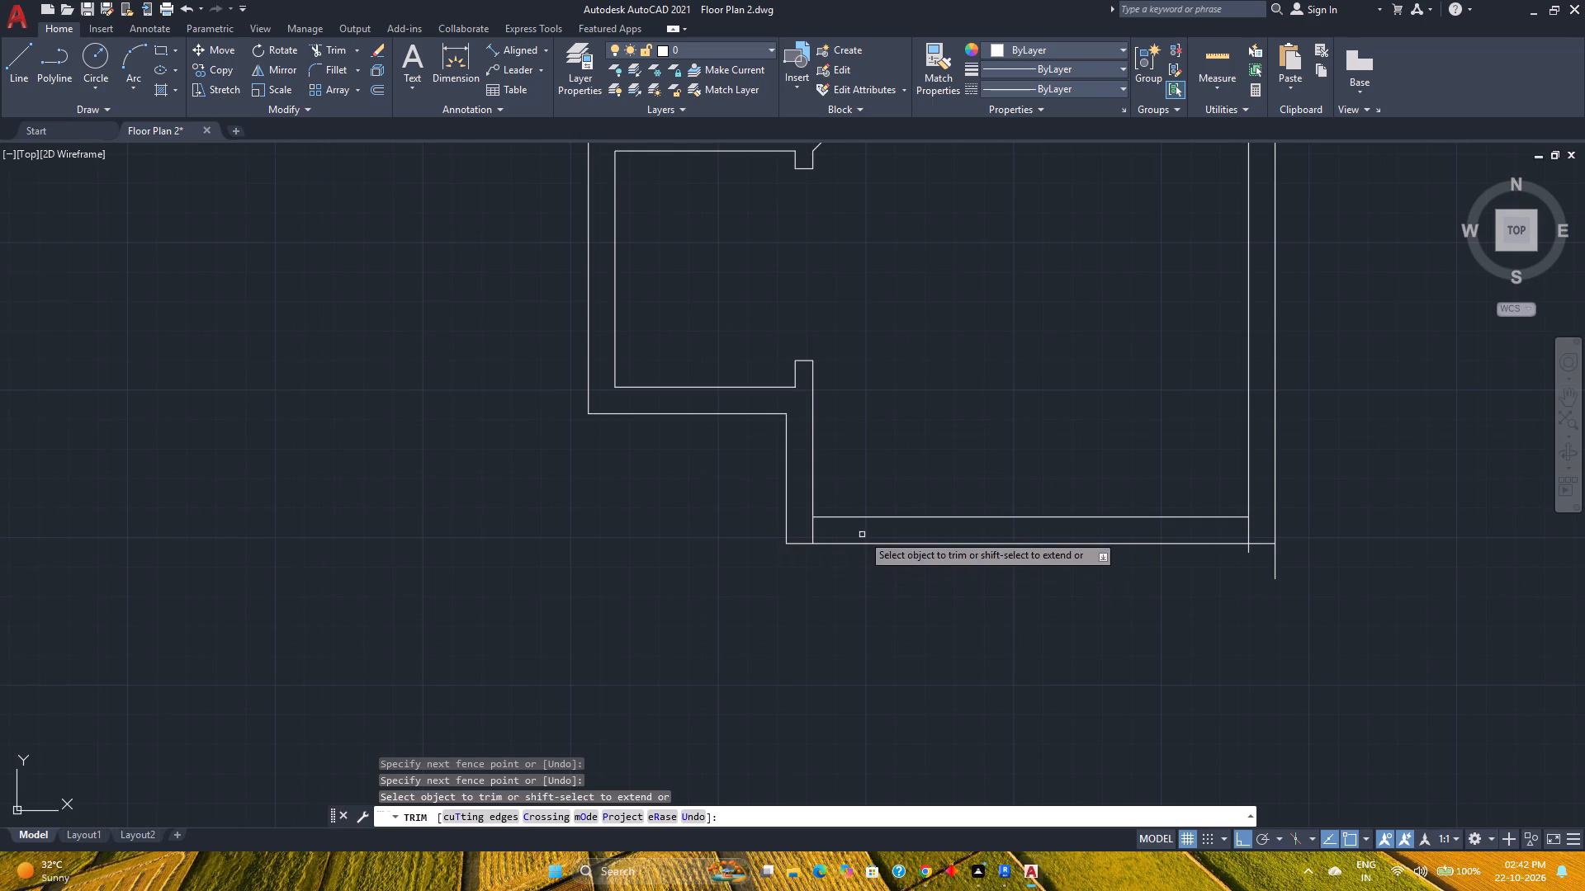
{"action": "left_click", "coordinate": [812, 533]}
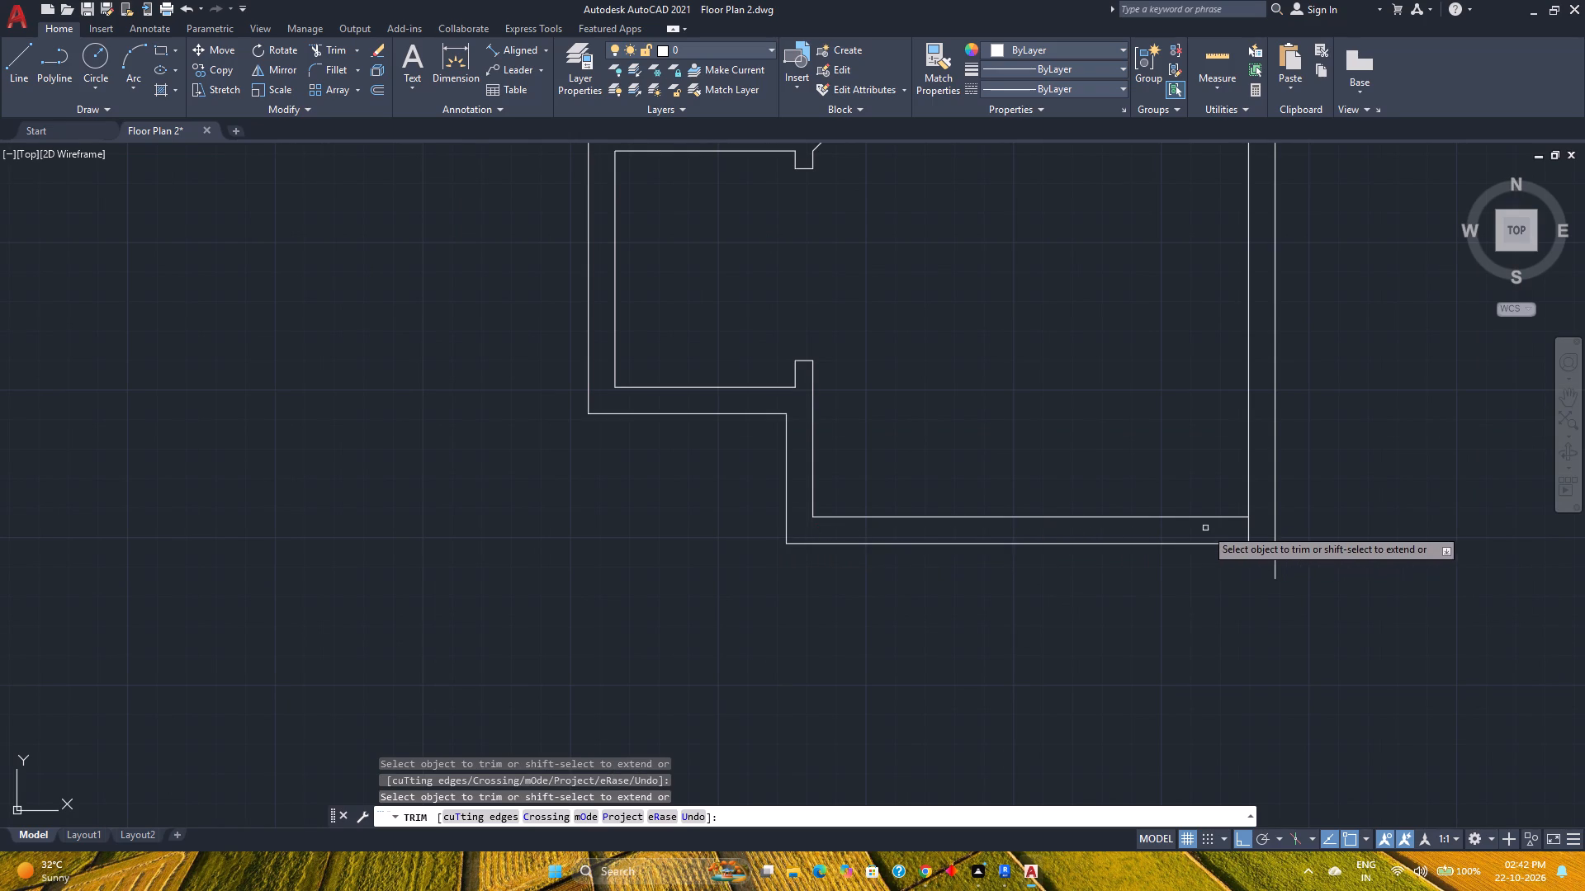
{"action": "left_click", "coordinate": [1247, 530]}
{"action": "left_click", "coordinate": [1249, 554]}
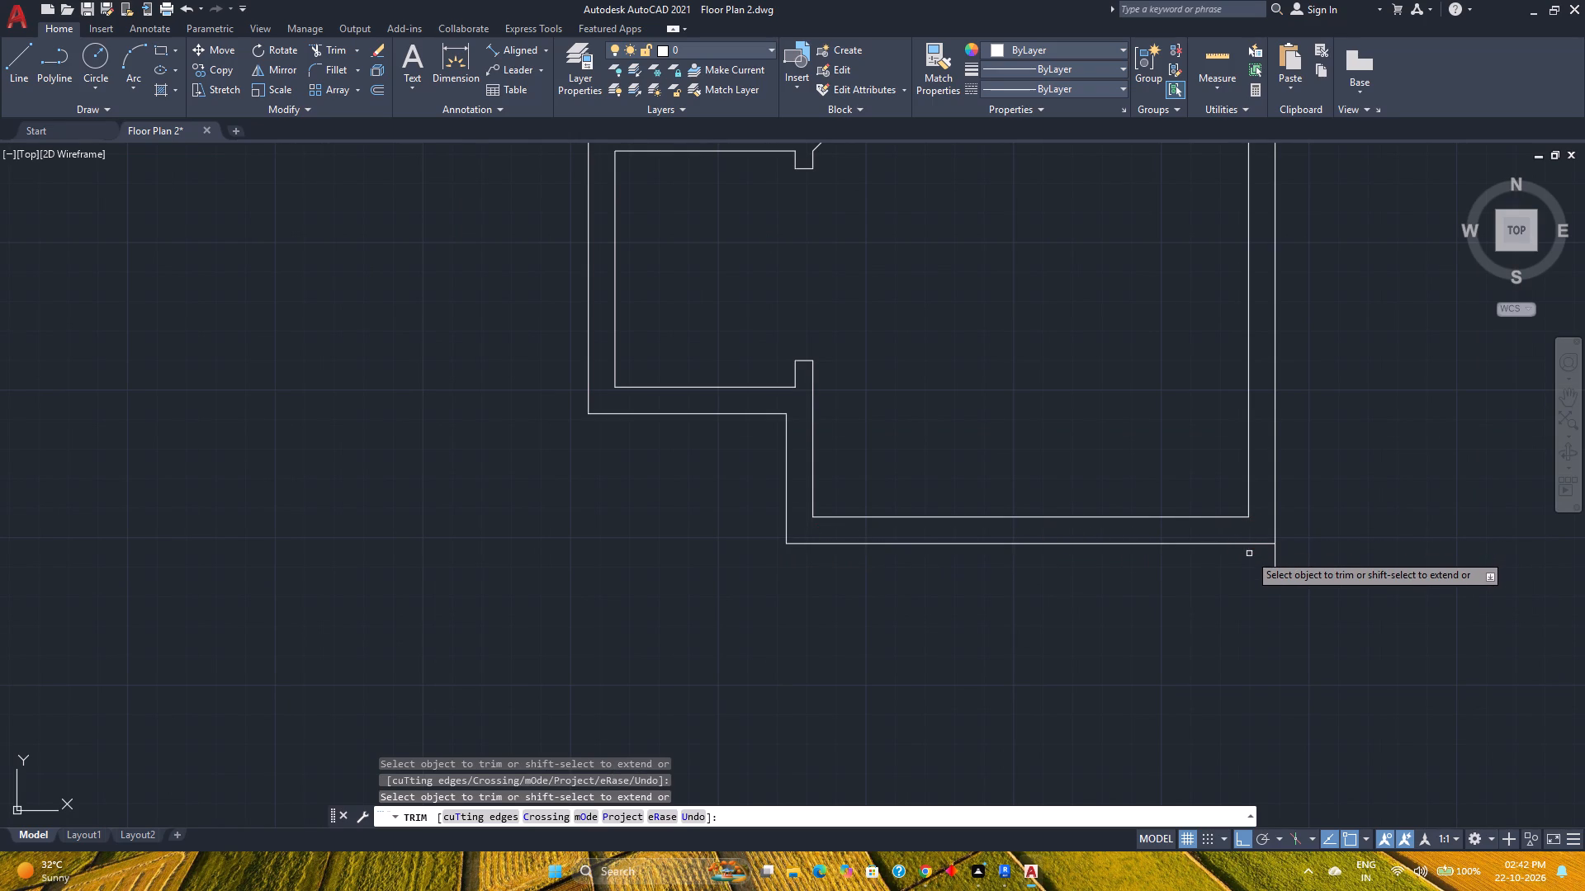
{"action": "left_click_drag", "start_coordinate": [1266, 554], "coordinate": [1293, 555]}
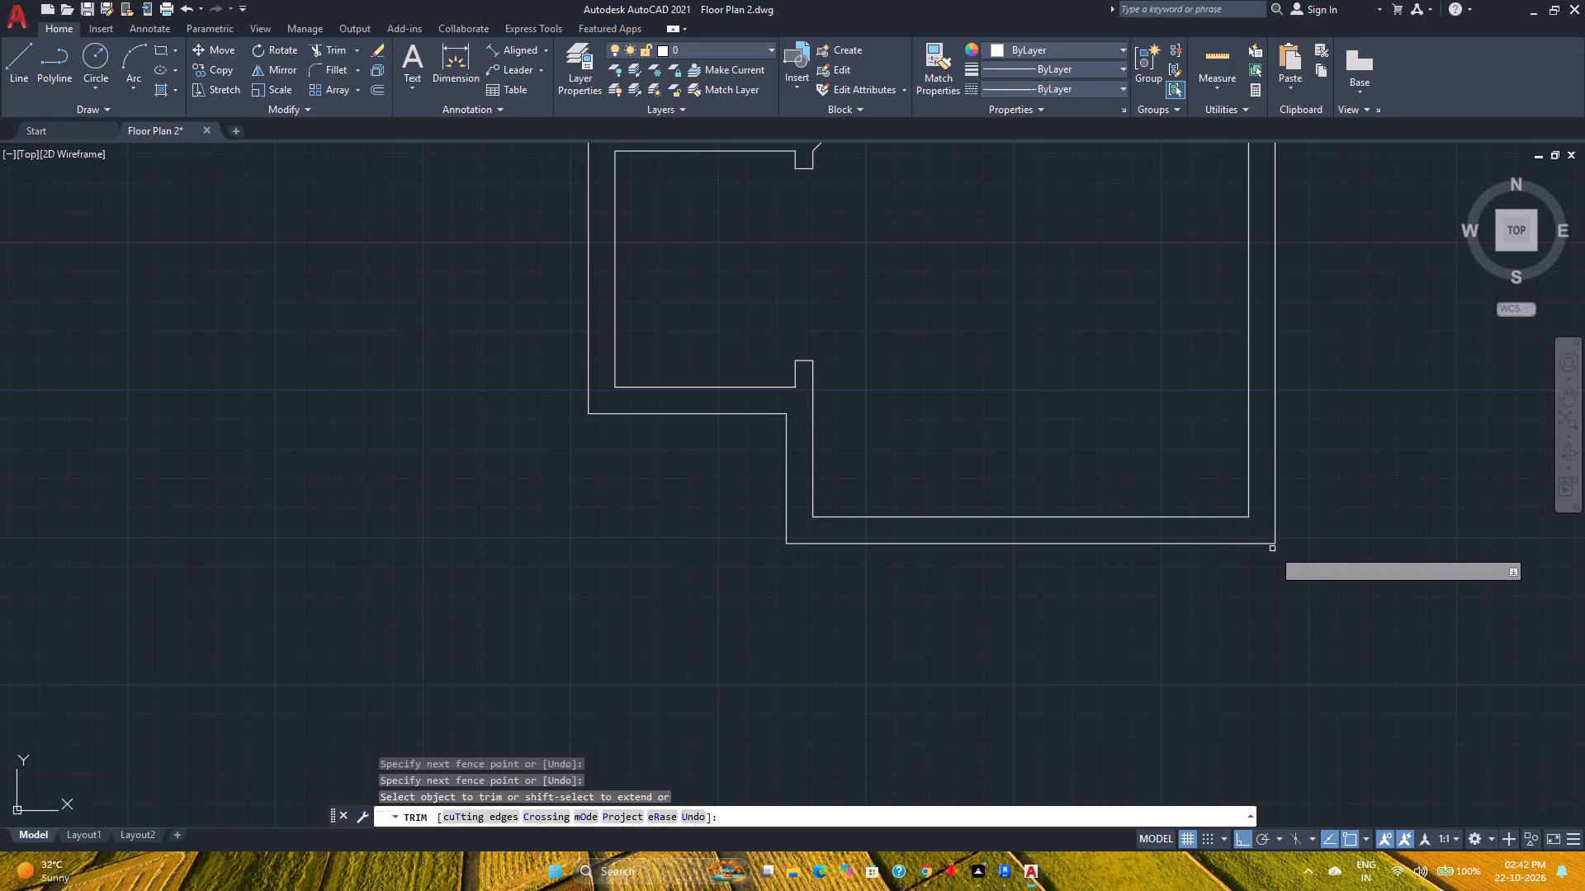
{"action": "key", "text": "Escape"}
Trim the lower line of the large room's bottom wall where the outer vertical wall and the interior partition meet it.
{"action": "scroll", "coordinate": [1166, 573], "scroll_direction": "down", "scroll_amount": 3}
{"action": "middle_click_drag", "start_coordinate": [1157, 572], "coordinate": [1016, 610]}
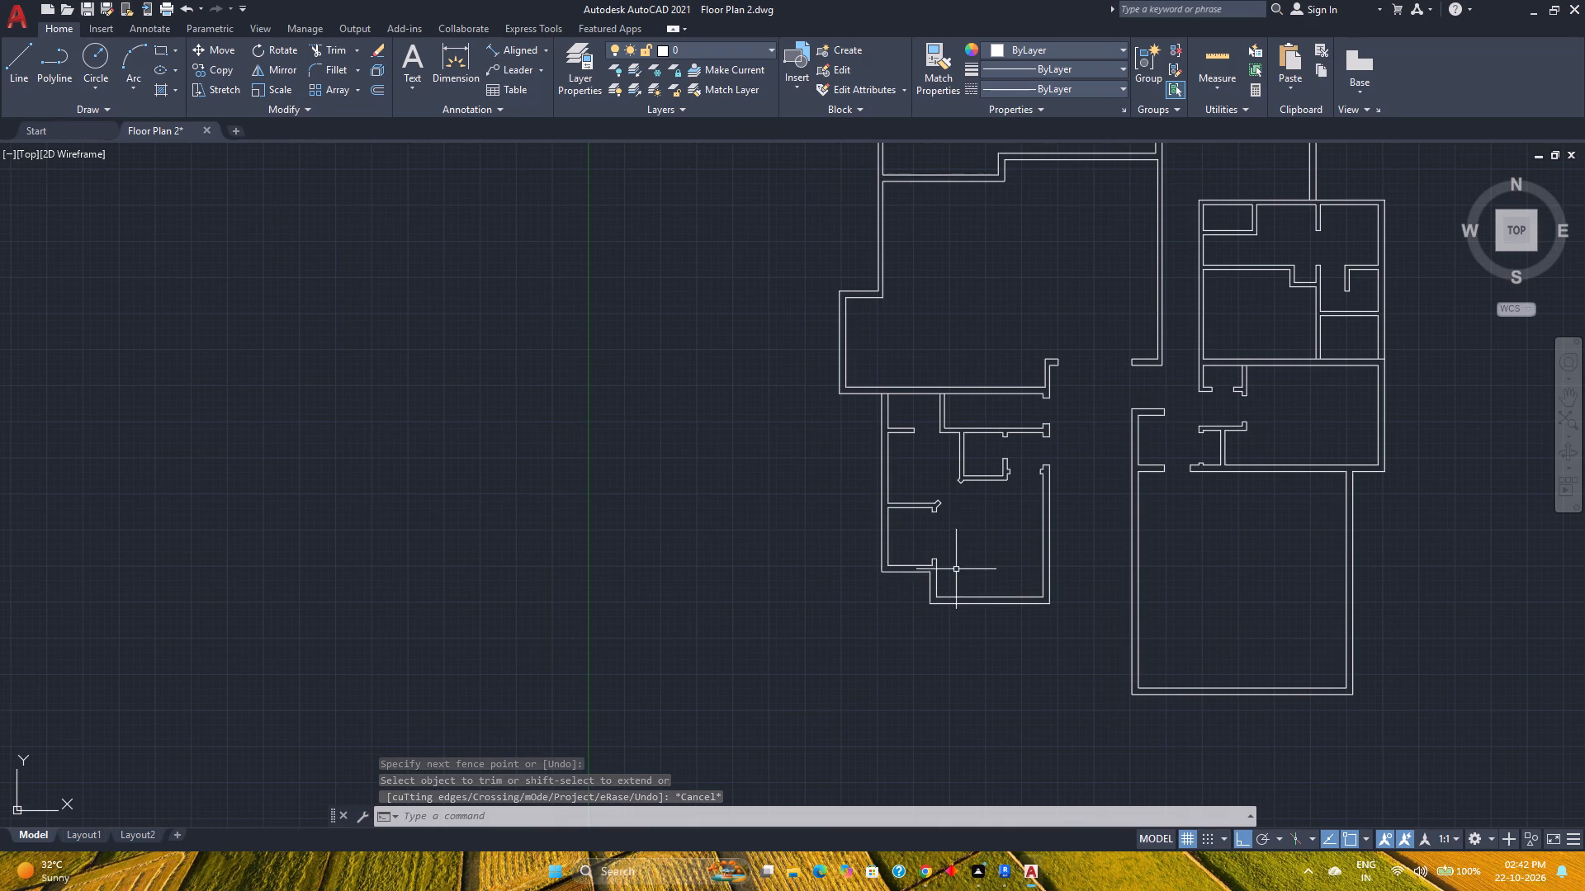
{"action": "scroll", "coordinate": [1000, 577], "scroll_direction": "up", "scroll_amount": 1}
{"action": "middle_click_drag", "start_coordinate": [1000, 577], "coordinate": [856, 550]}
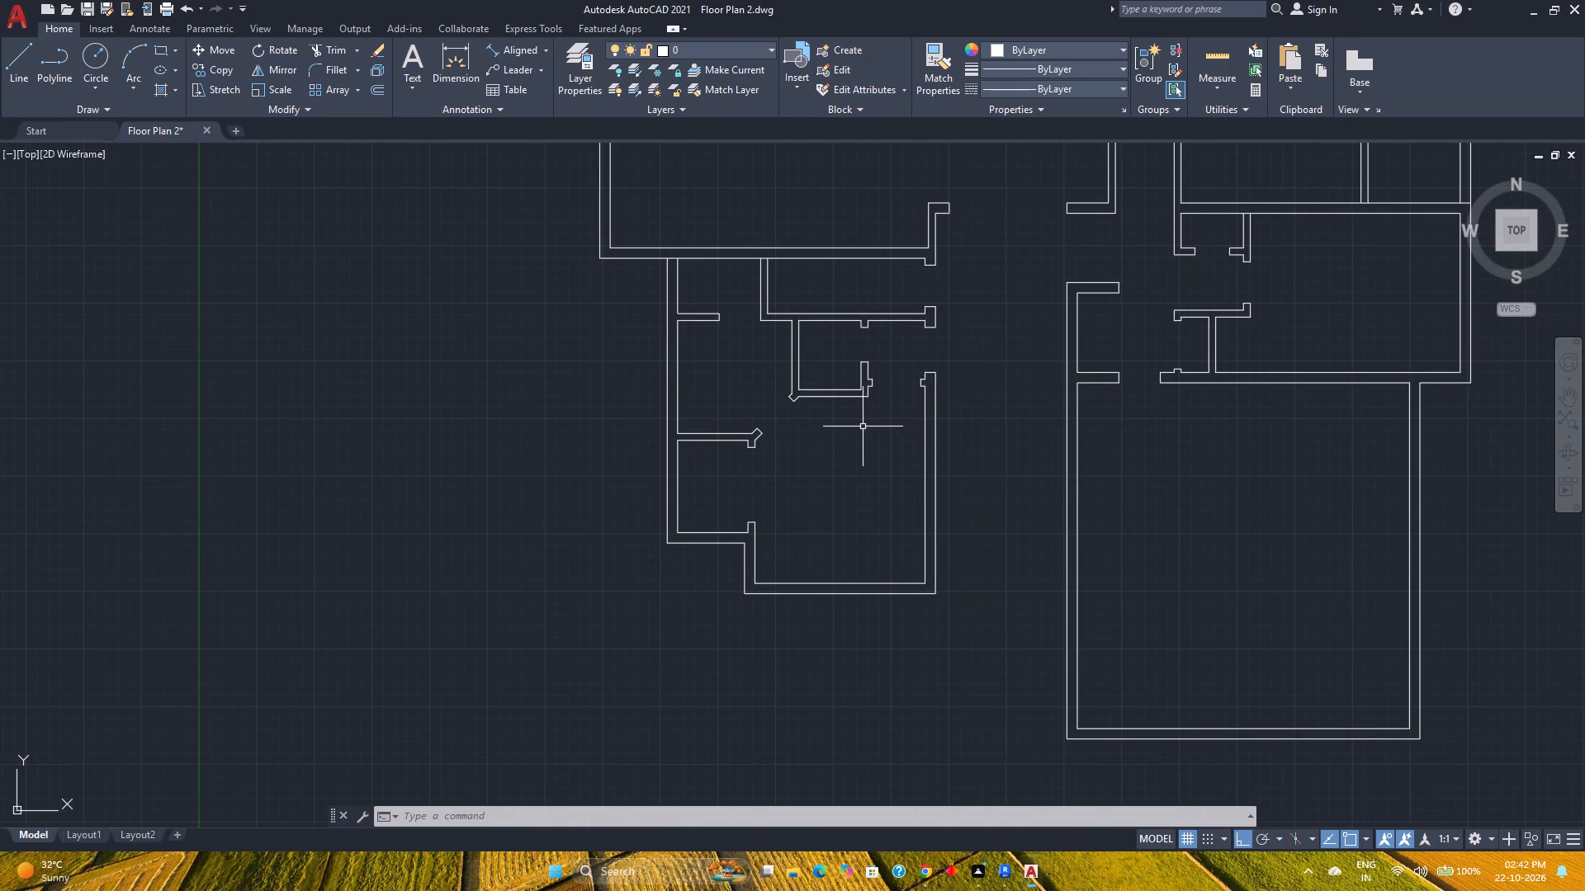
{"action": "scroll", "coordinate": [868, 335], "scroll_direction": "up", "scroll_amount": 3}
{"action": "middle_click_drag", "start_coordinate": [868, 335], "coordinate": [1026, 568]}
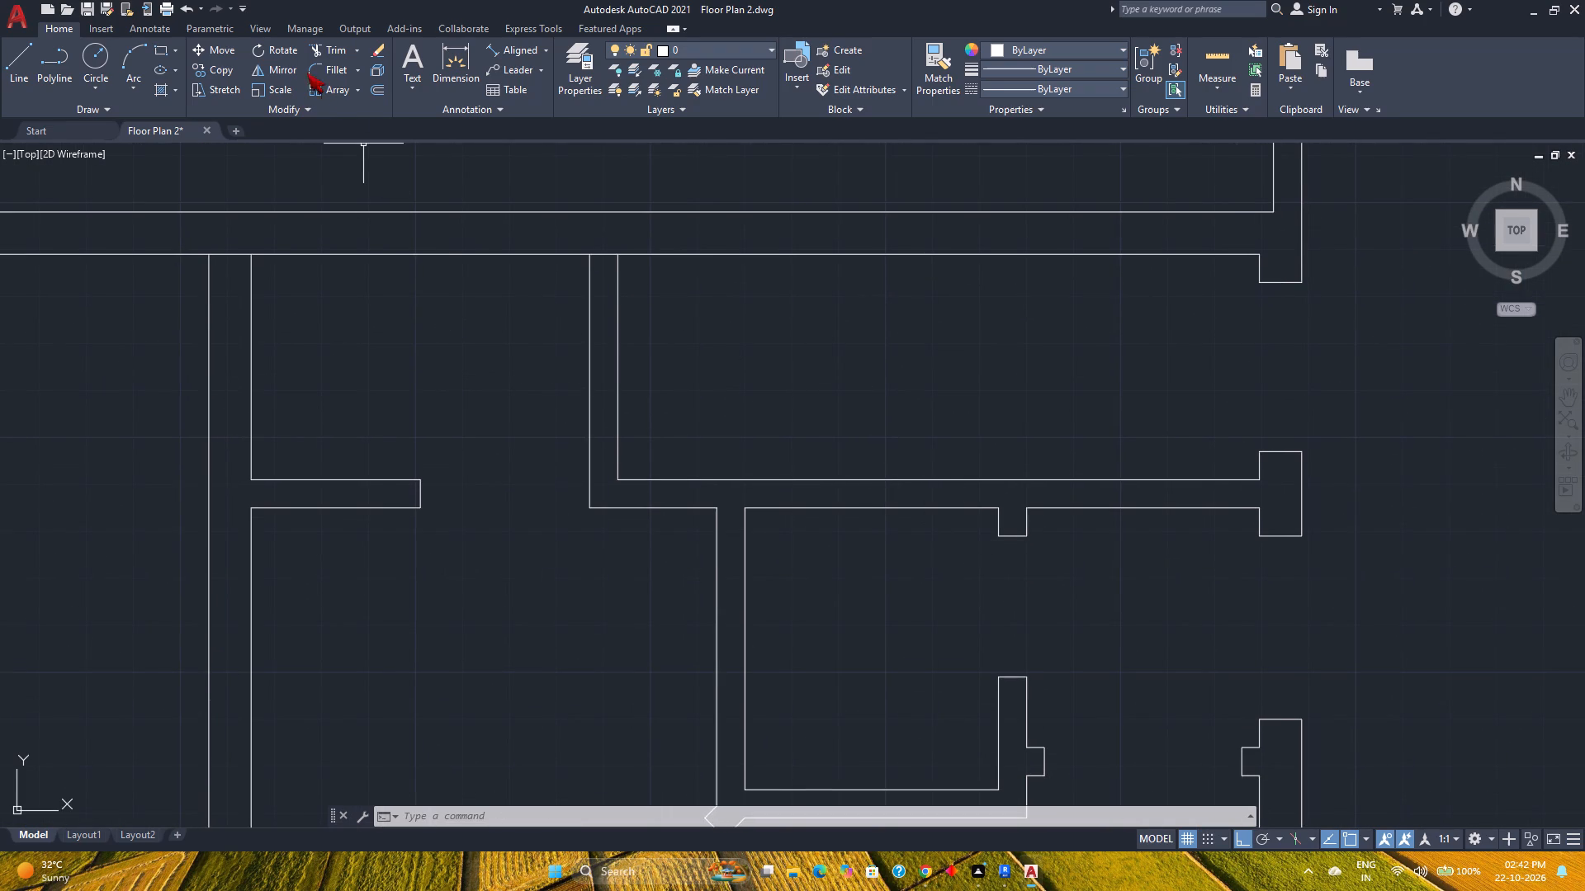
{"action": "left_click", "coordinate": [327, 54]}
{"action": "left_click", "coordinate": [609, 239]}
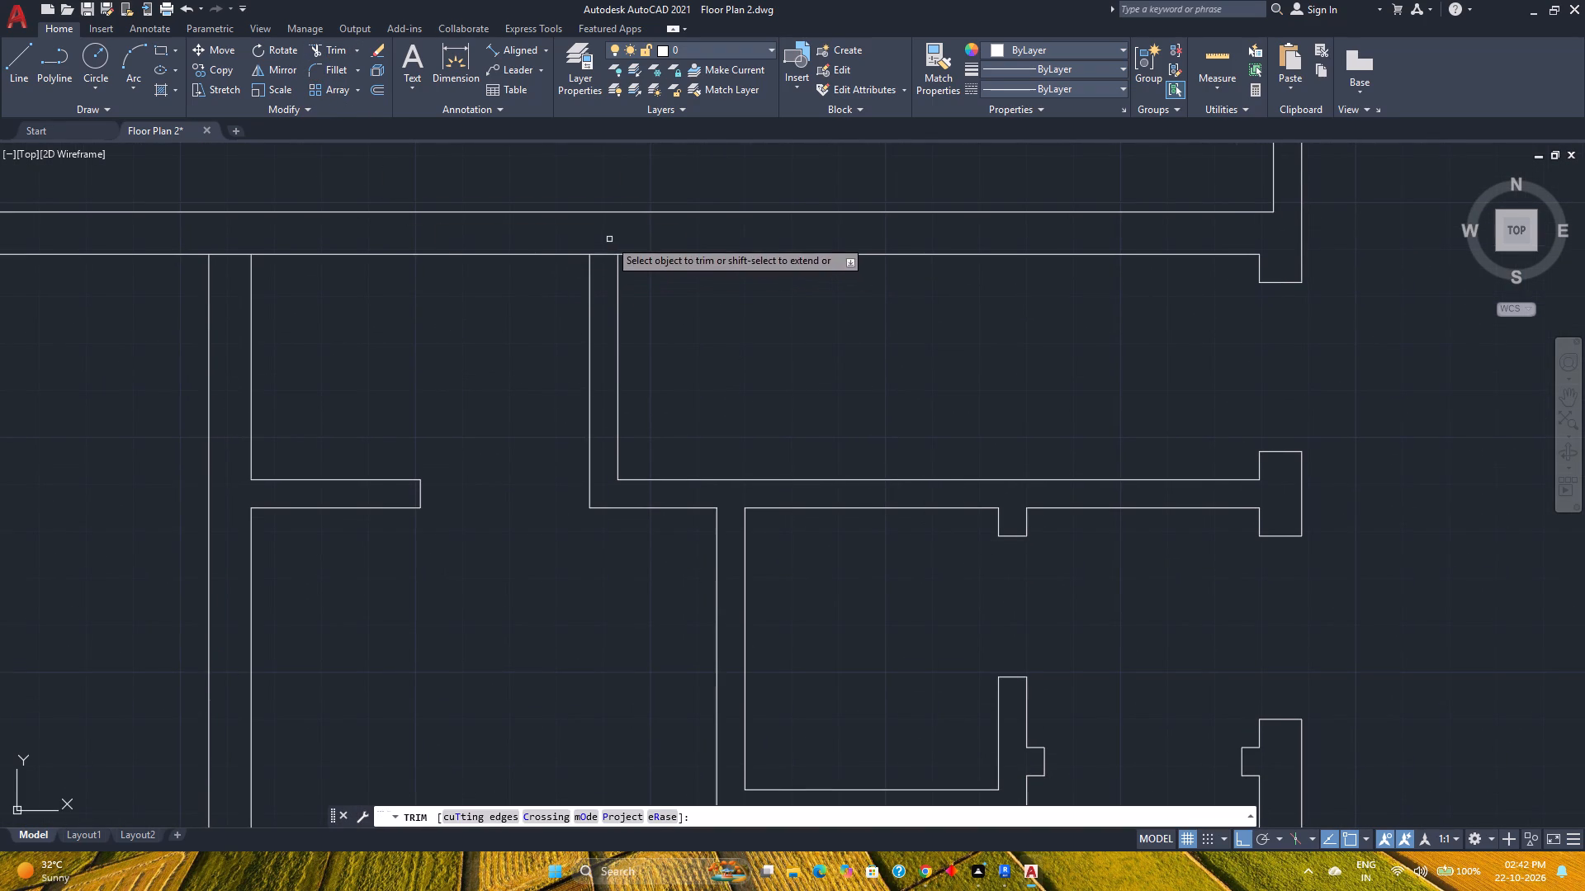
{"action": "left_click", "coordinate": [606, 265]}
{"action": "left_click", "coordinate": [237, 241]}
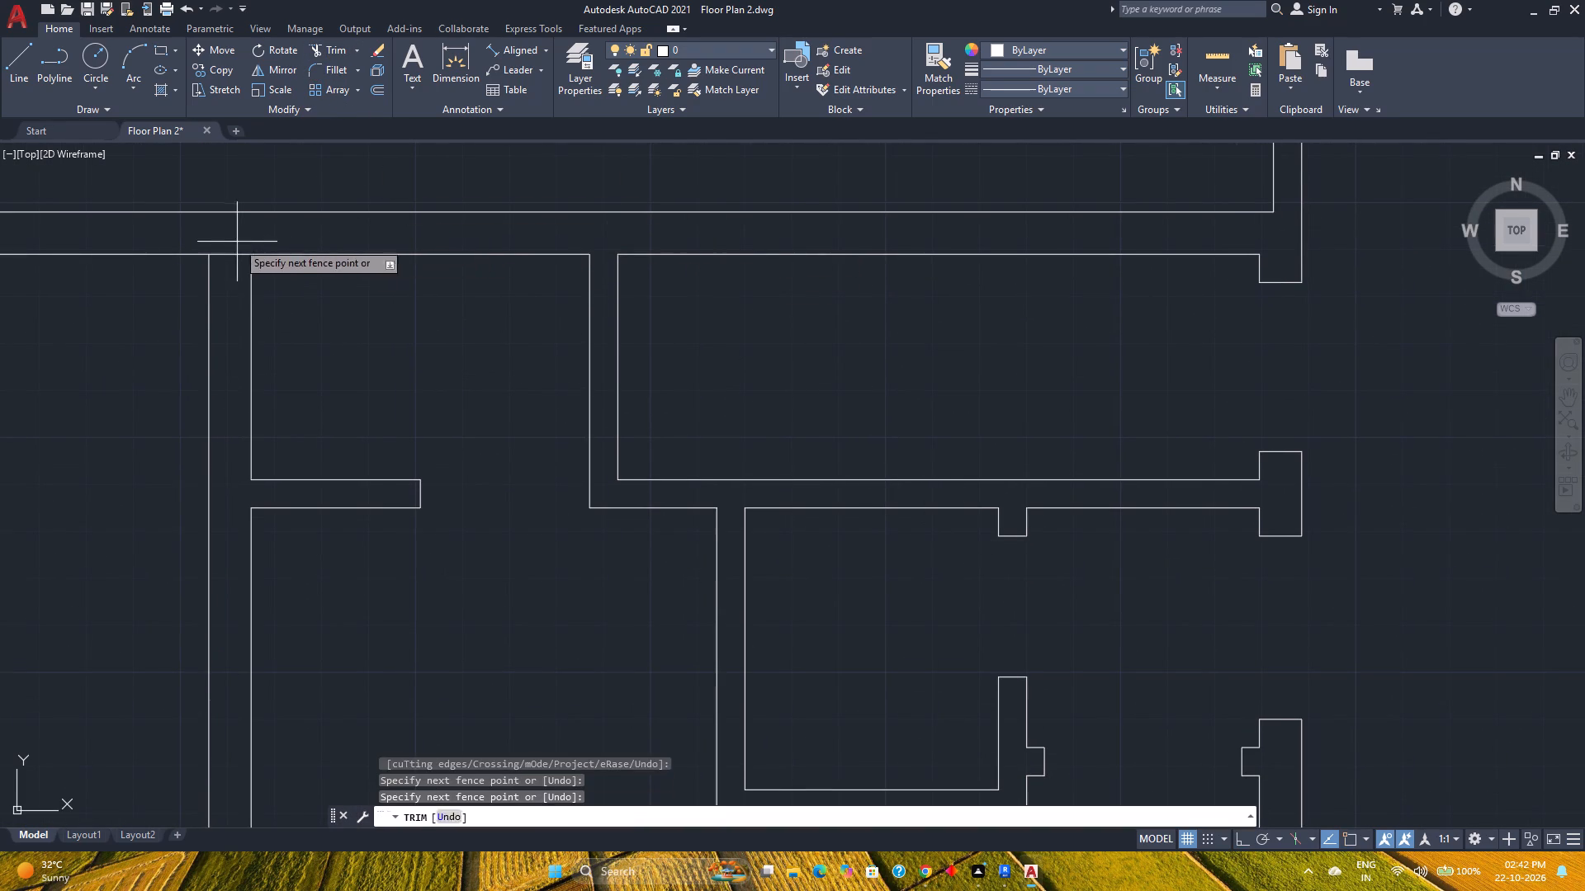
{"action": "left_click", "coordinate": [225, 278]}
{"action": "scroll", "coordinate": [472, 528], "scroll_direction": "down", "scroll_amount": 3}
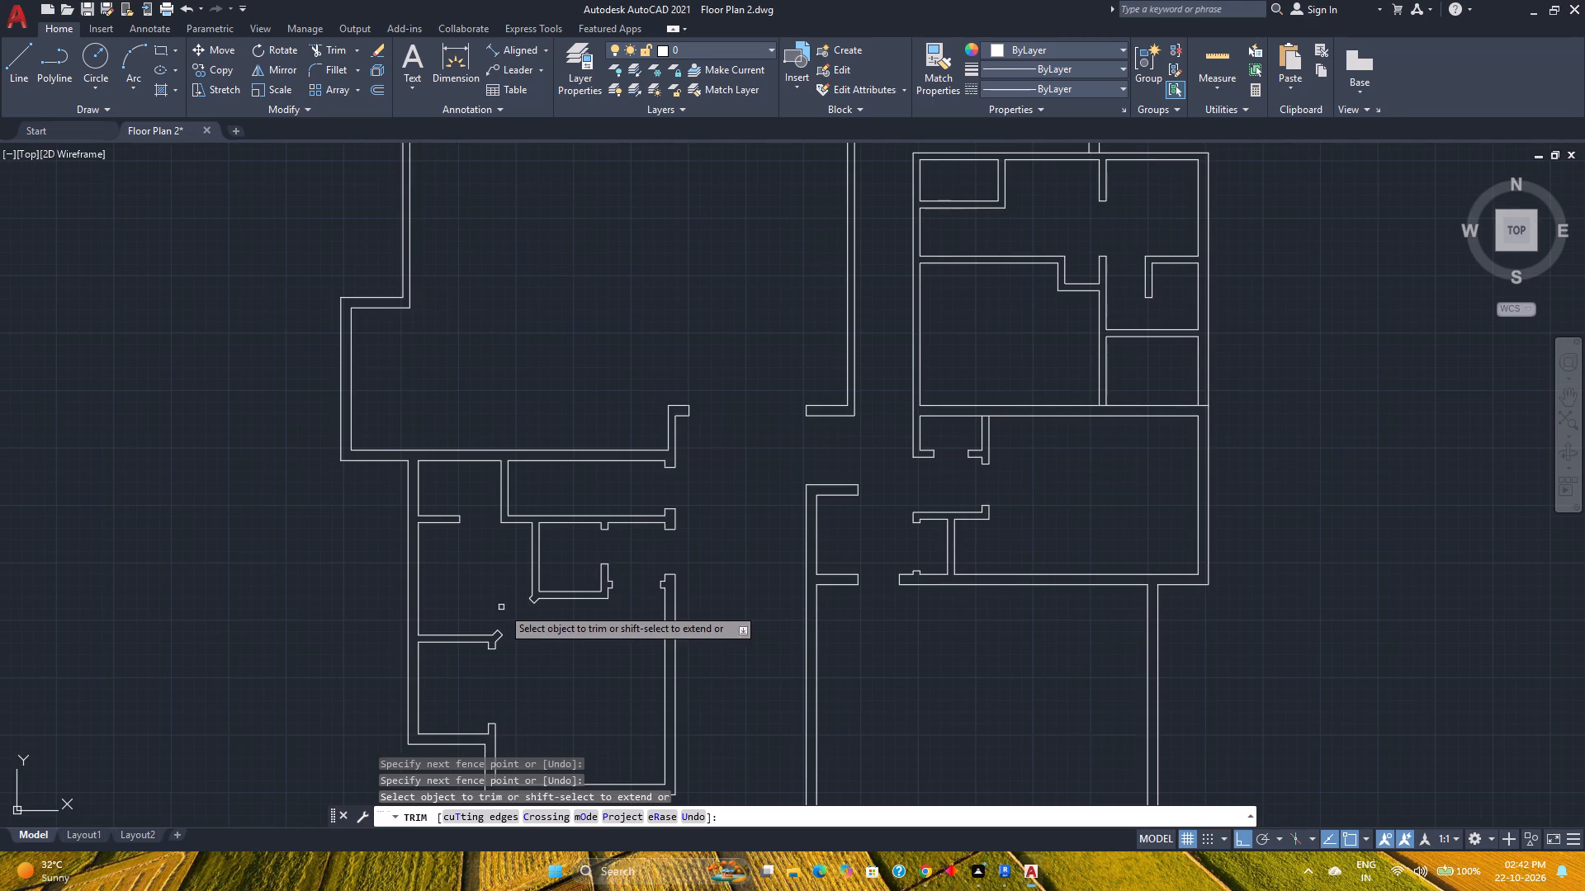
{"action": "key", "text": "Escape"}
Save the drawing.
{"action": "key", "text": "ctrl+s"}
Measure the interior width and height of the lower-left room.
{"action": "scroll", "coordinate": [599, 642], "scroll_direction": "down", "scroll_amount": 2}
{"action": "scroll", "coordinate": [765, 632], "scroll_direction": "up", "scroll_amount": 1}
{"action": "middle_click_drag", "start_coordinate": [765, 632], "coordinate": [774, 618]}
{"action": "middle_click", "coordinate": [774, 615]}
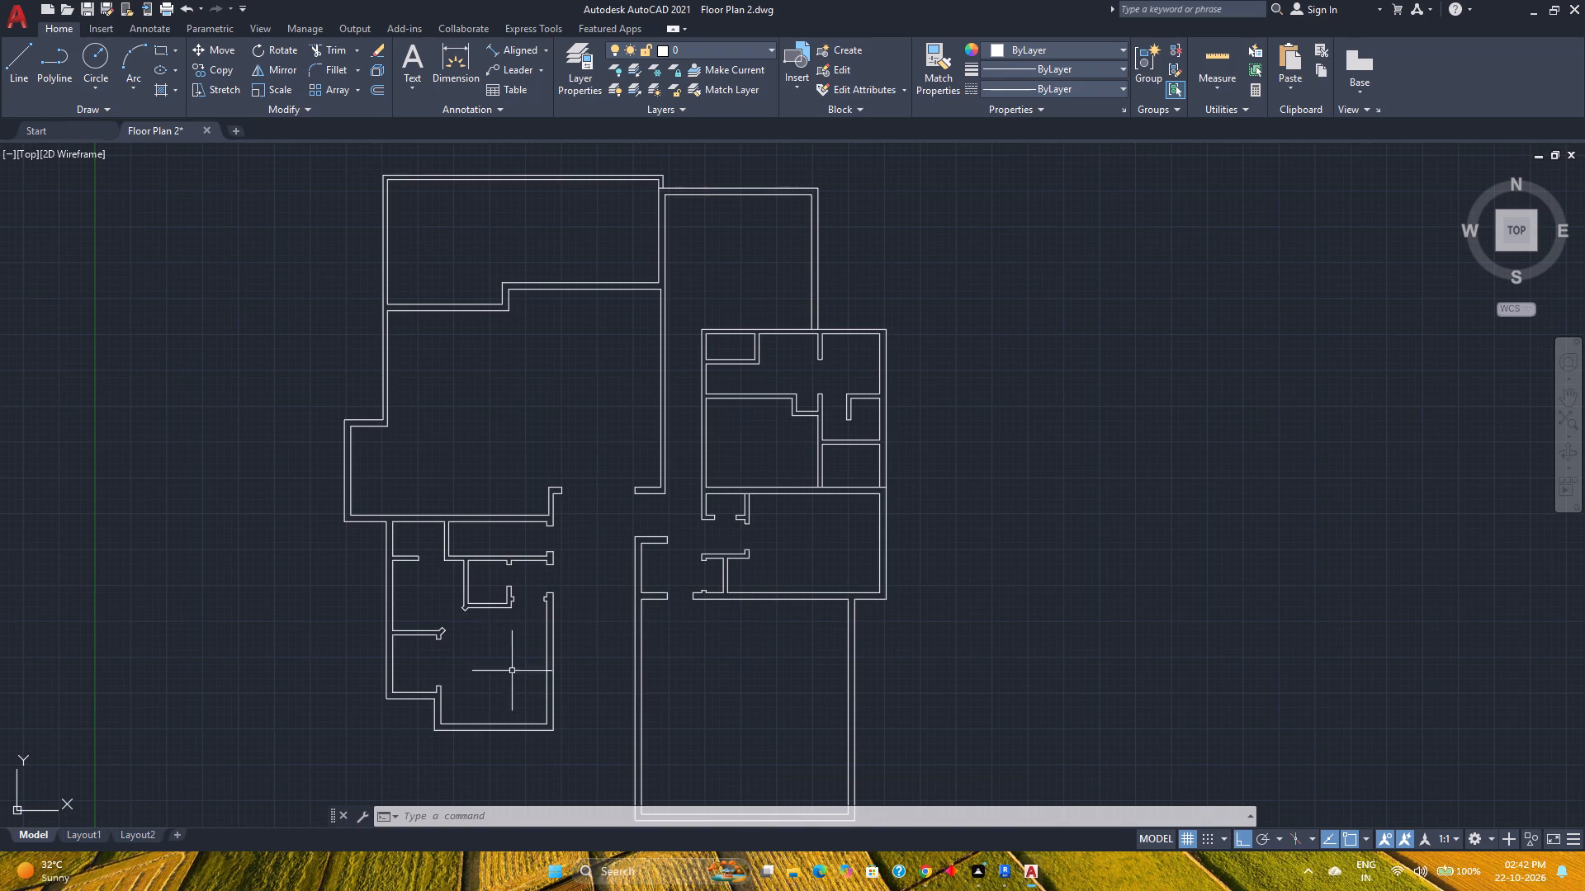
{"action": "scroll", "coordinate": [514, 697], "scroll_direction": "up", "scroll_amount": 3}
{"action": "middle_click_drag", "start_coordinate": [513, 688], "coordinate": [632, 591]}
{"action": "middle_click", "coordinate": [632, 590]}
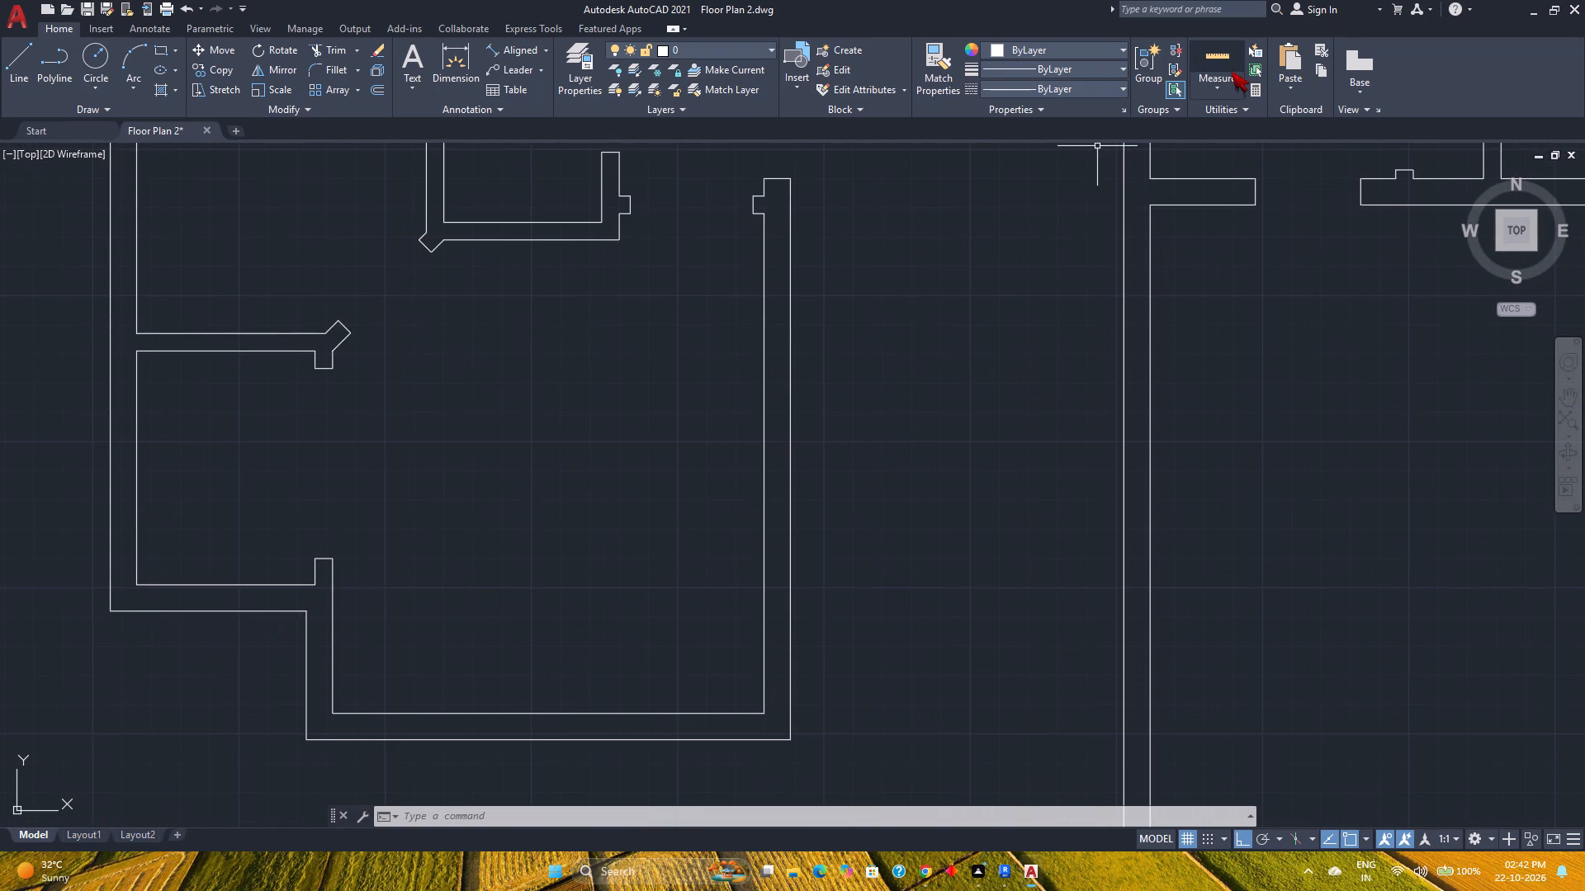
{"action": "left_click", "coordinate": [1231, 71]}
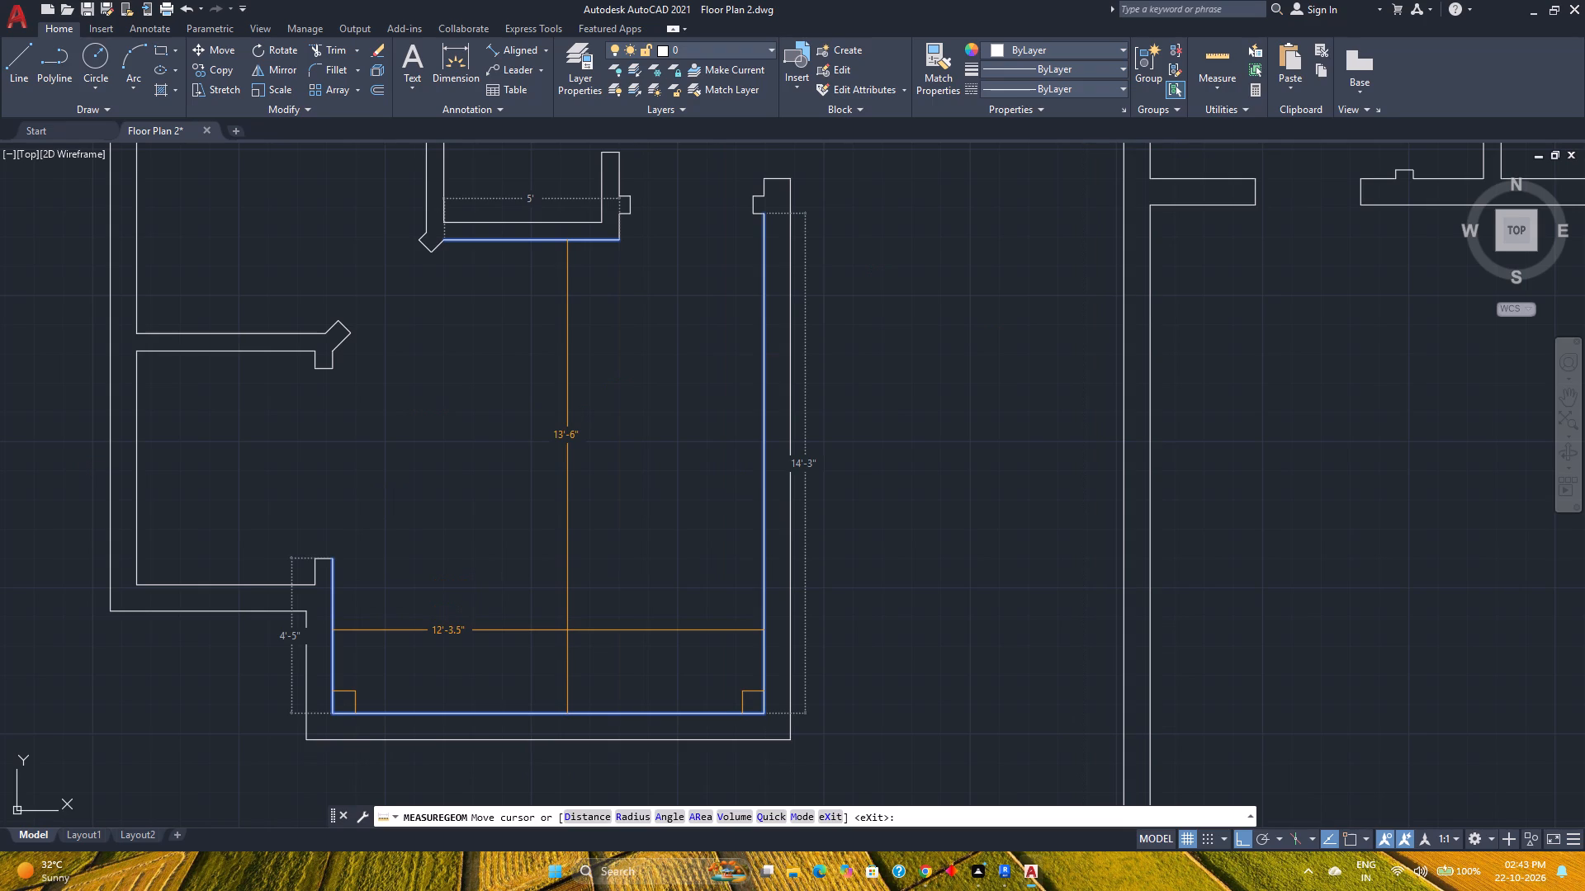
{"action": "scroll", "coordinate": [567, 630], "scroll_direction": "down", "scroll_amount": 1}
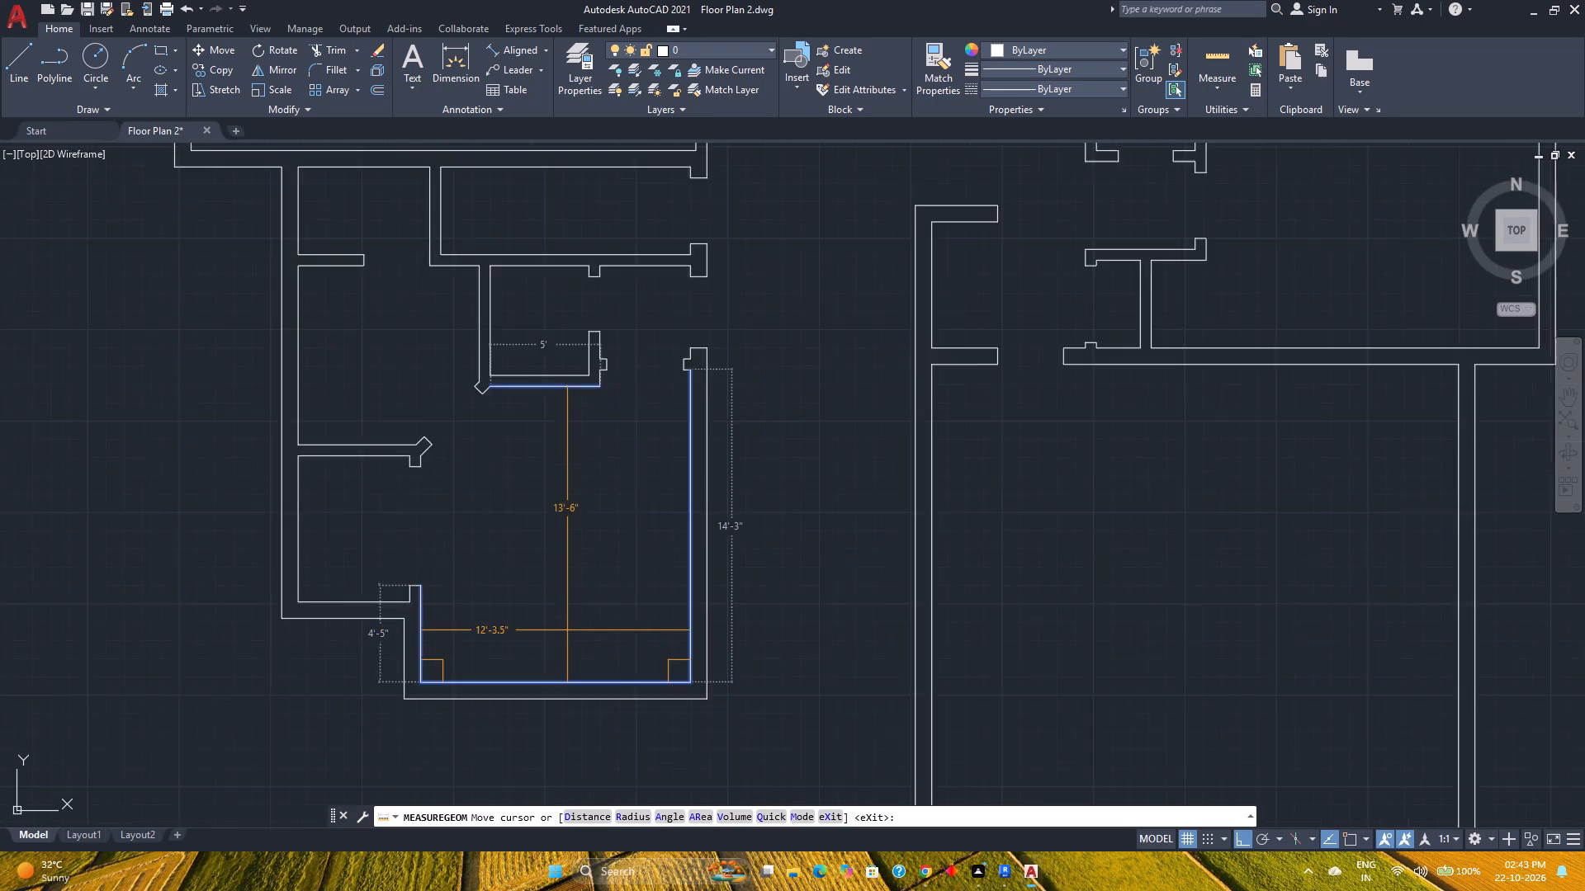
{"action": "scroll", "coordinate": [567, 630], "scroll_direction": "down", "scroll_amount": 1}
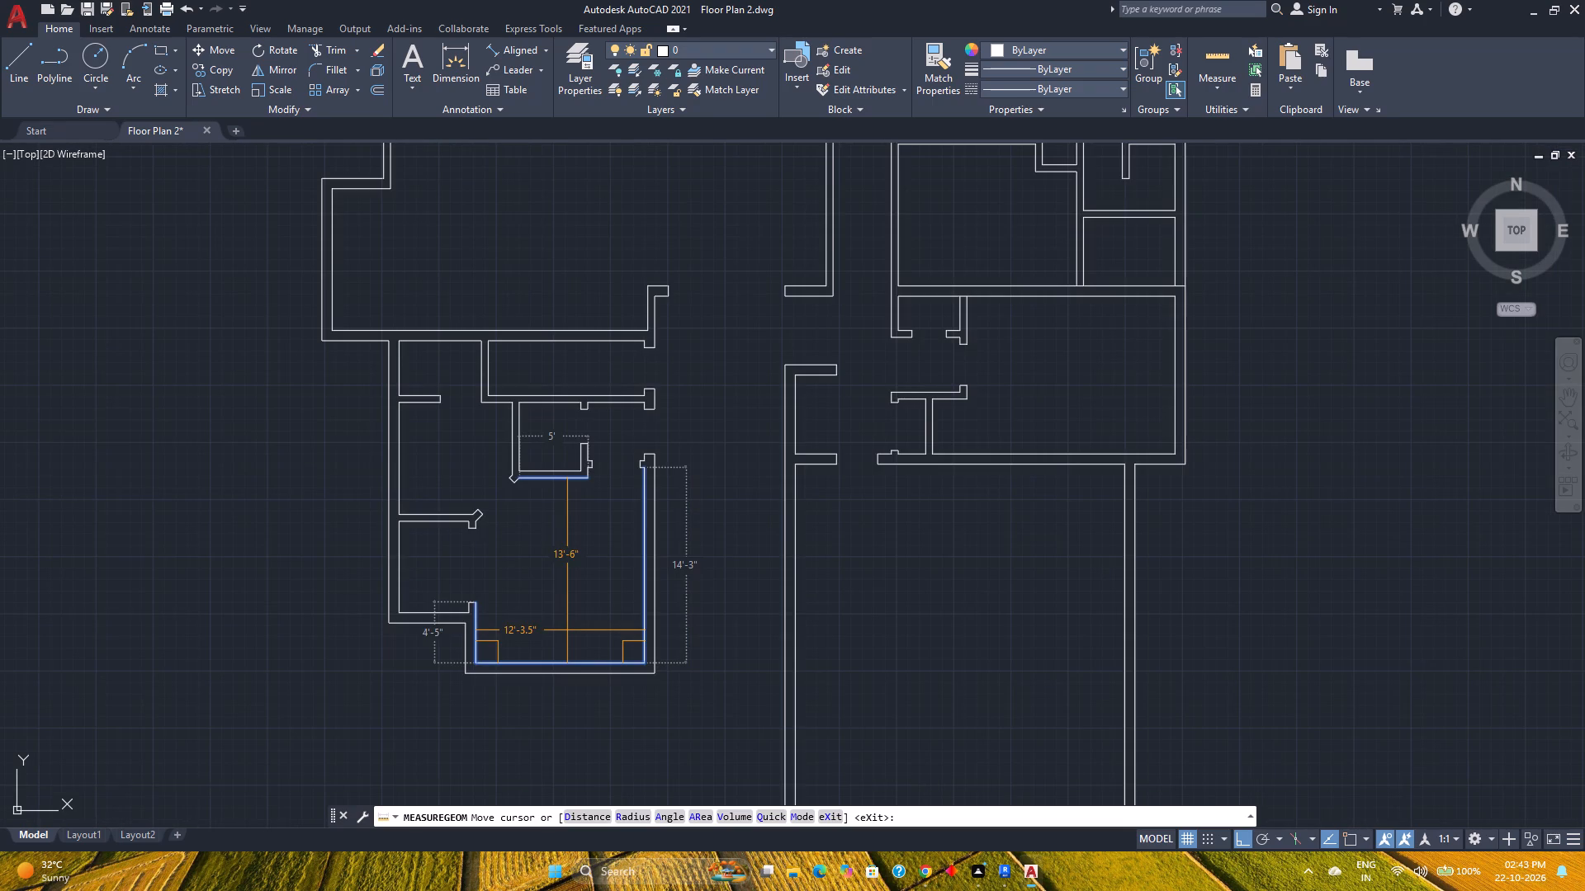
{"action": "key", "text": "Escape"}
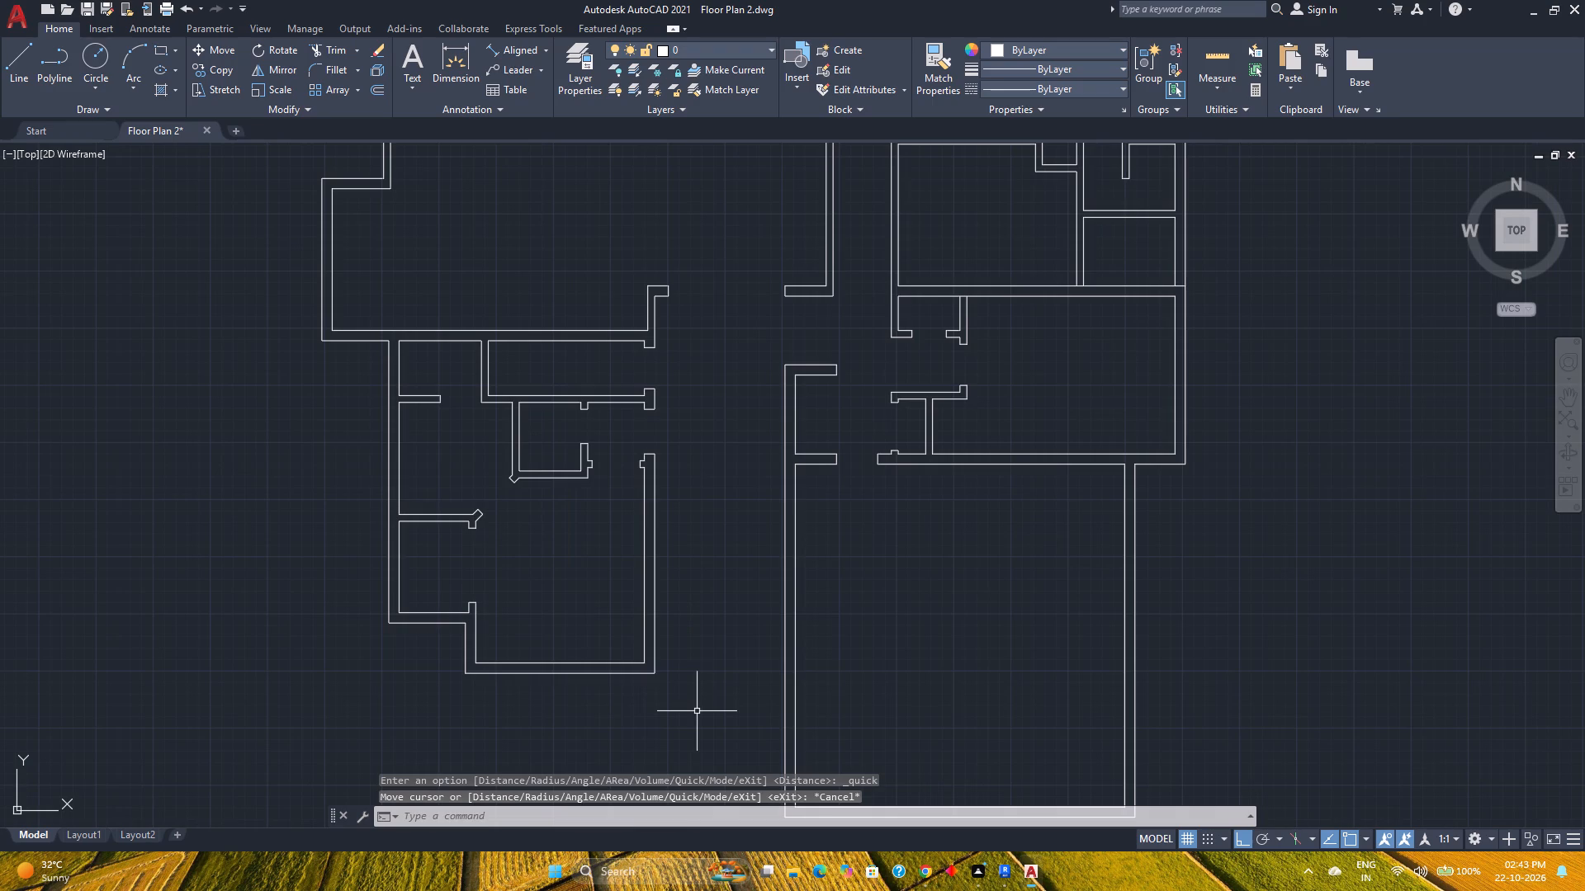
Move the lower-left room's right wall, connected horizontal lines and doorway ends, the closet's opening ends, and the short wall above 0.5" to the right.
{"action": "left_click", "coordinate": [700, 710]}
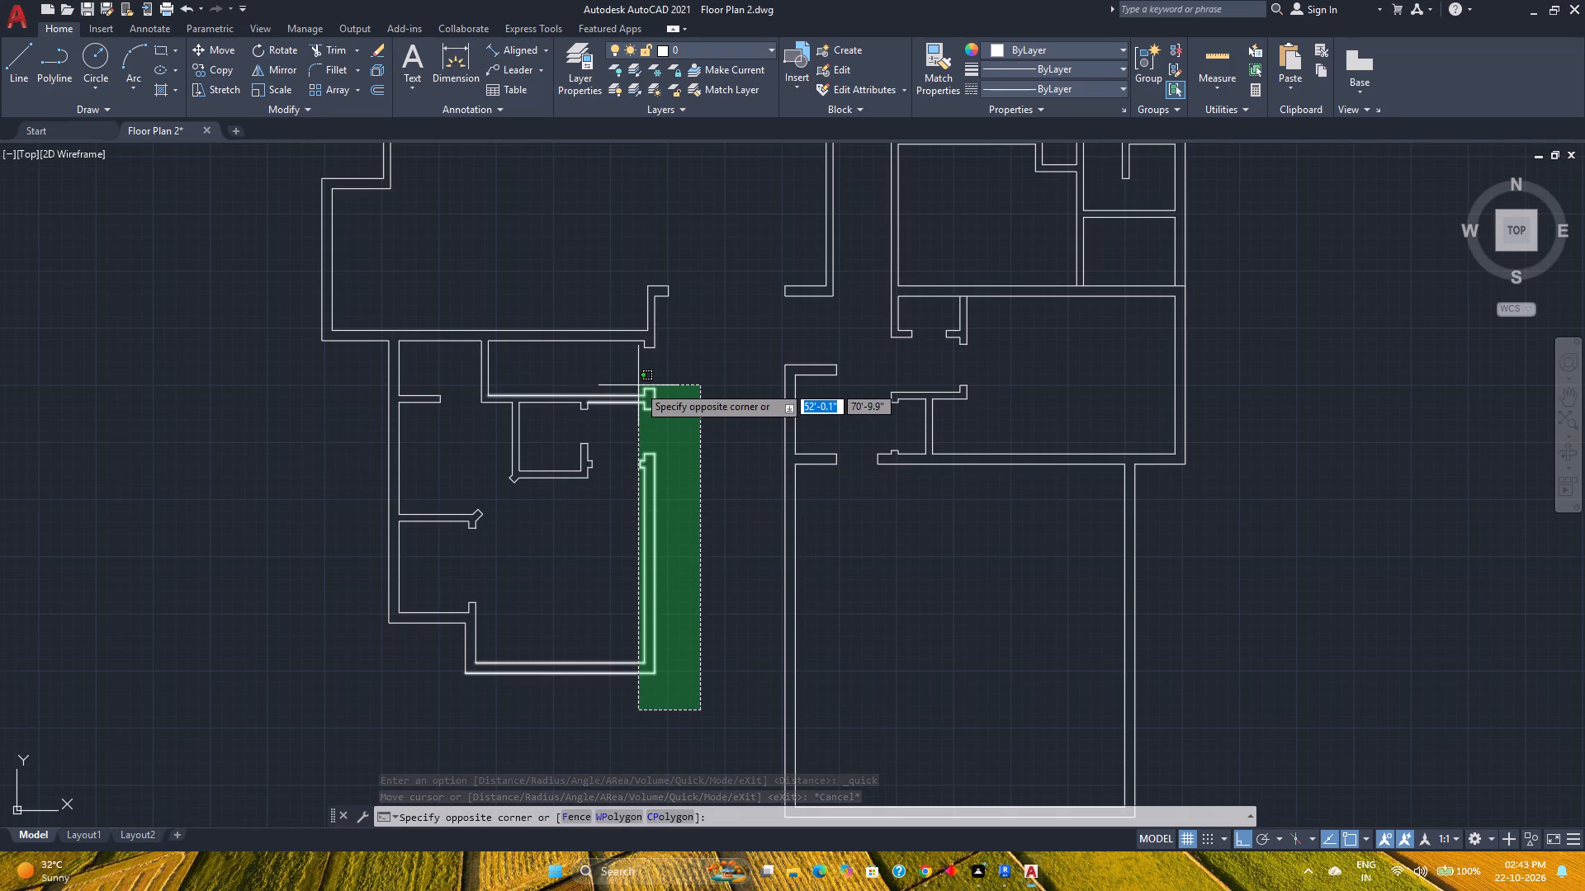
{"action": "left_click", "coordinate": [638, 385]}
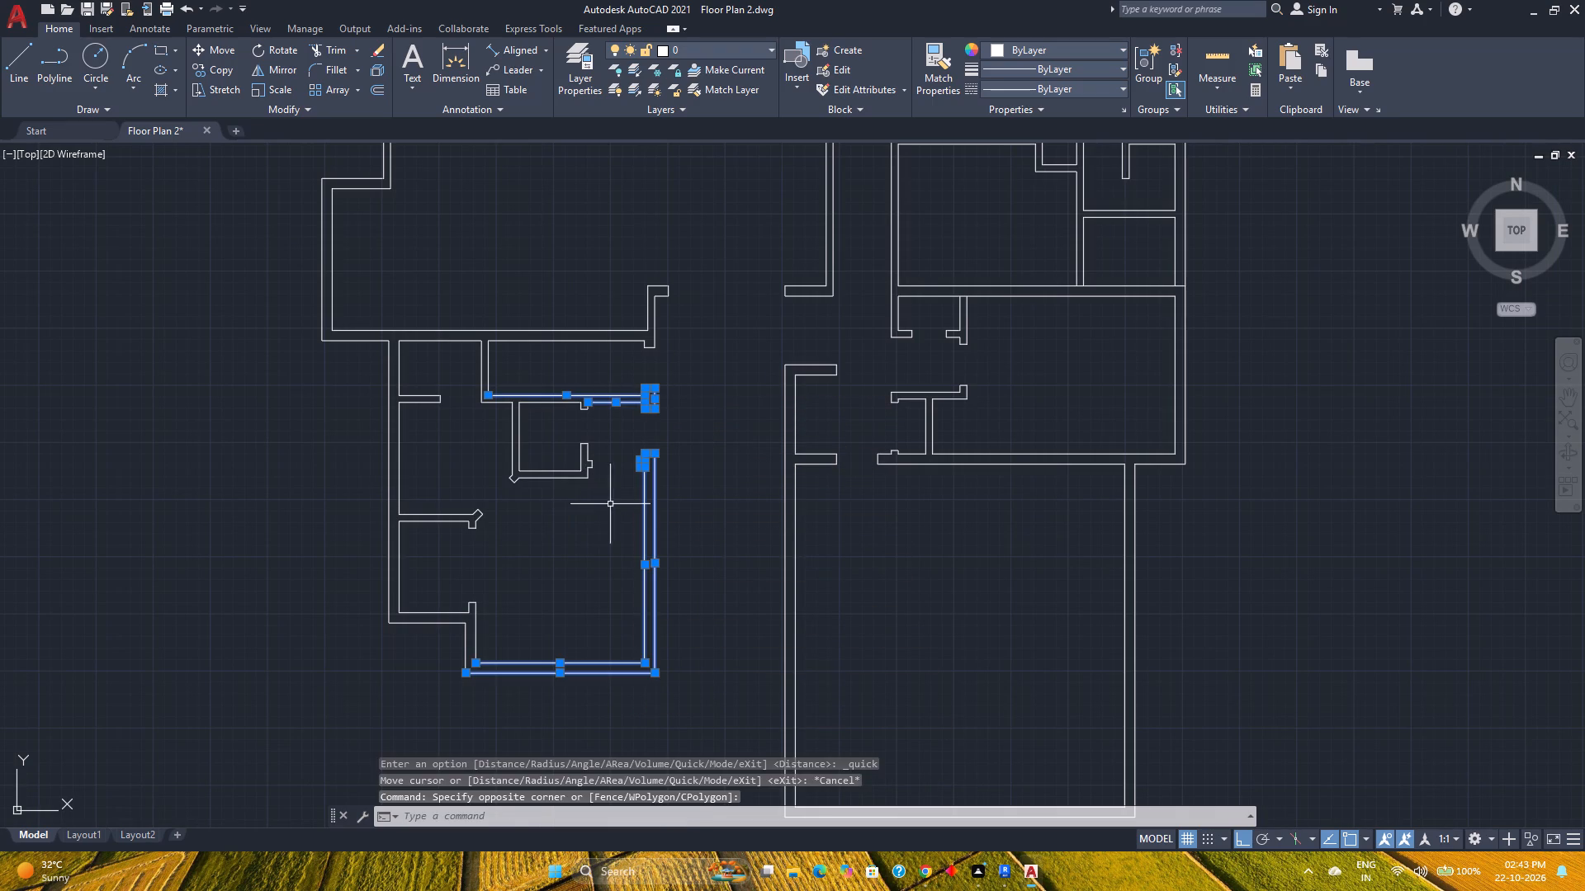
{"action": "left_click", "coordinate": [610, 504]}
{"action": "scroll", "coordinate": [579, 431], "scroll_direction": "up", "scroll_amount": 3}
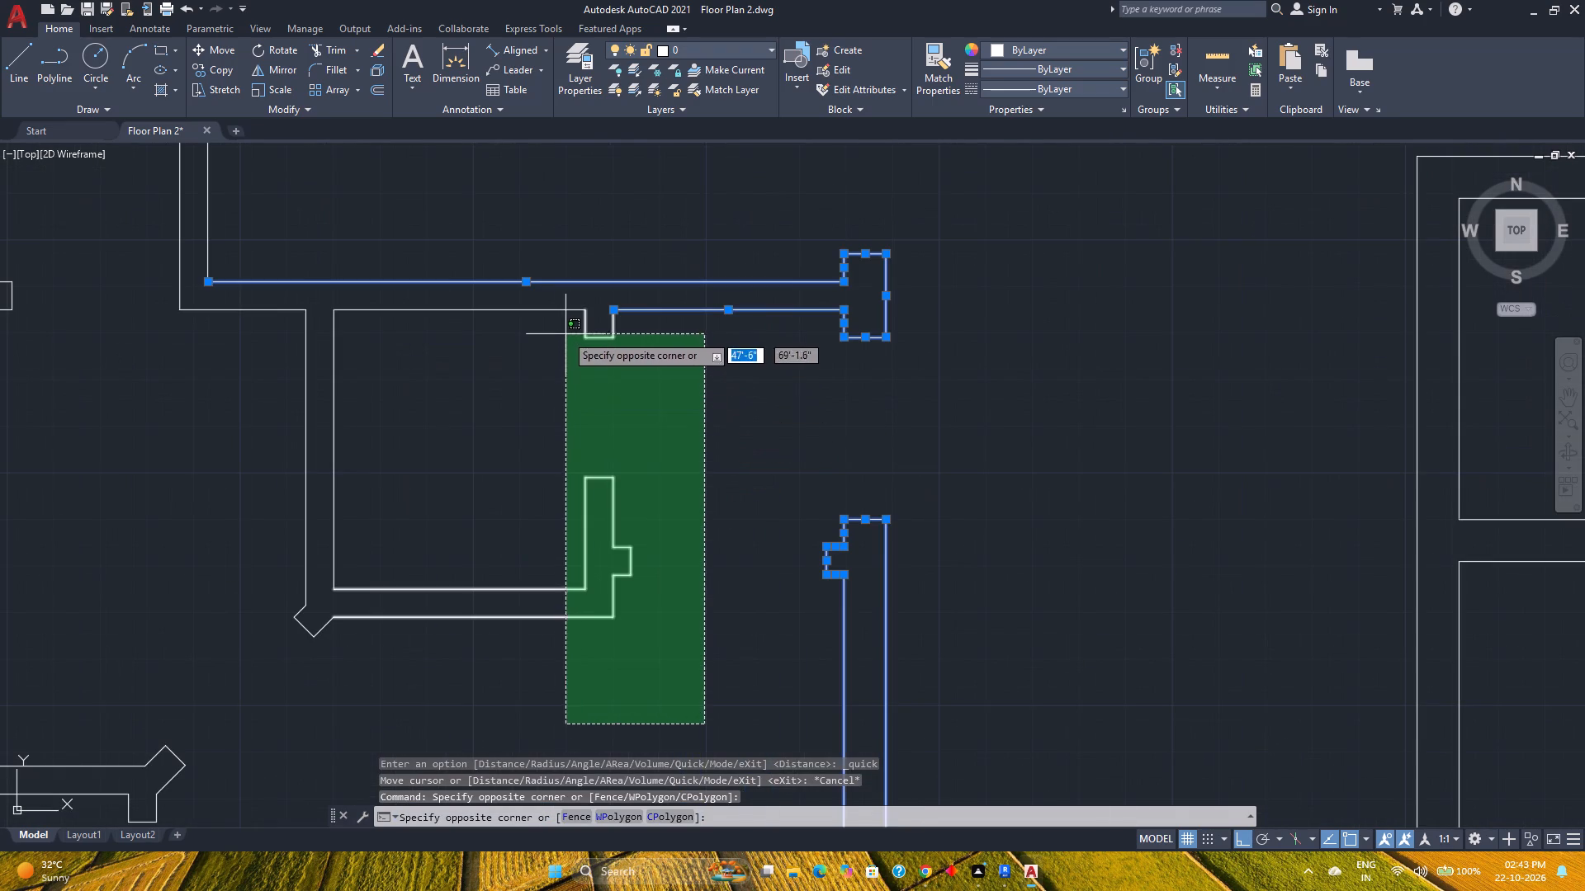
{"action": "left_click", "coordinate": [565, 332]}
{"action": "scroll", "coordinate": [706, 423], "scroll_direction": "down", "scroll_amount": 2}
{"action": "middle_click_drag", "start_coordinate": [706, 423], "coordinate": [714, 595]}
{"action": "middle_click", "coordinate": [714, 595]}
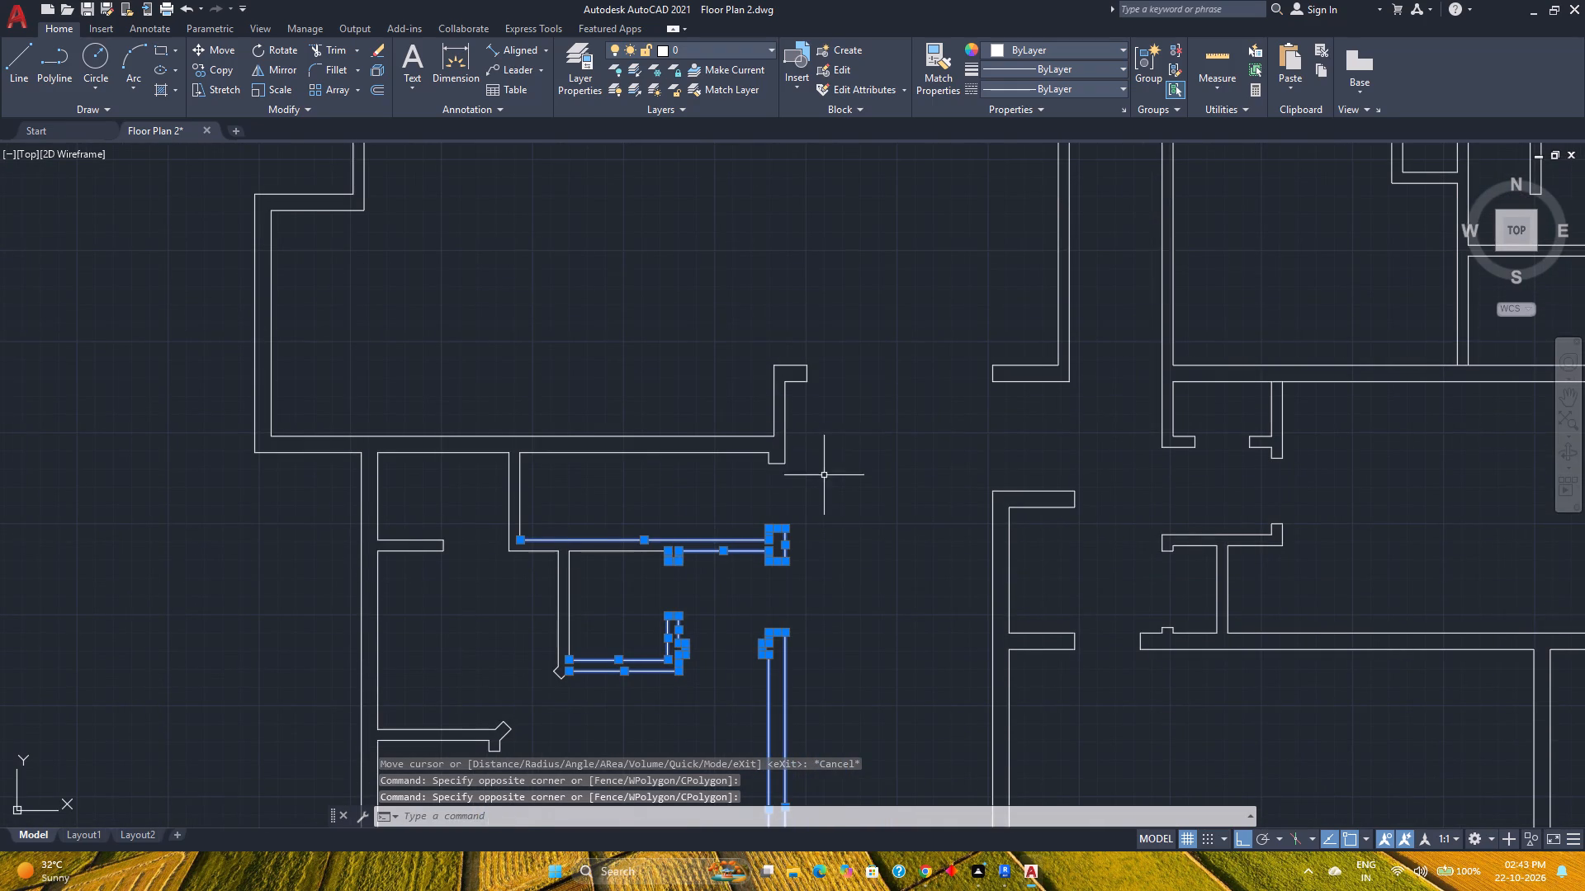
{"action": "left_click", "coordinate": [839, 486]}
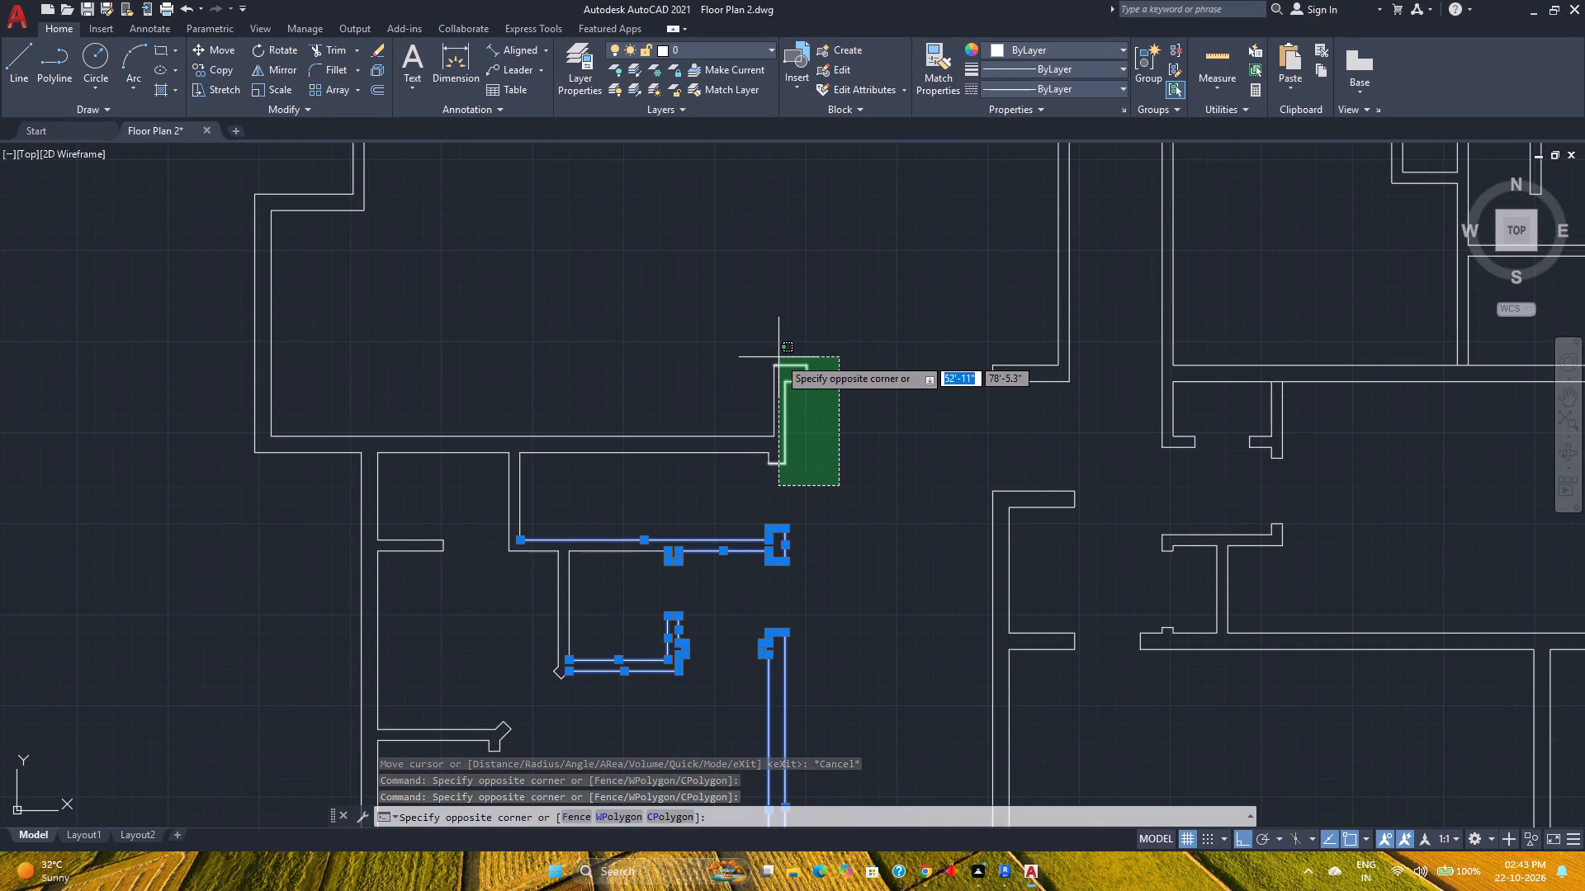
{"action": "left_click", "coordinate": [778, 357]}
{"action": "scroll", "coordinate": [768, 396], "scroll_direction": "up", "scroll_amount": 1}
{"action": "left_click", "coordinate": [779, 400]}
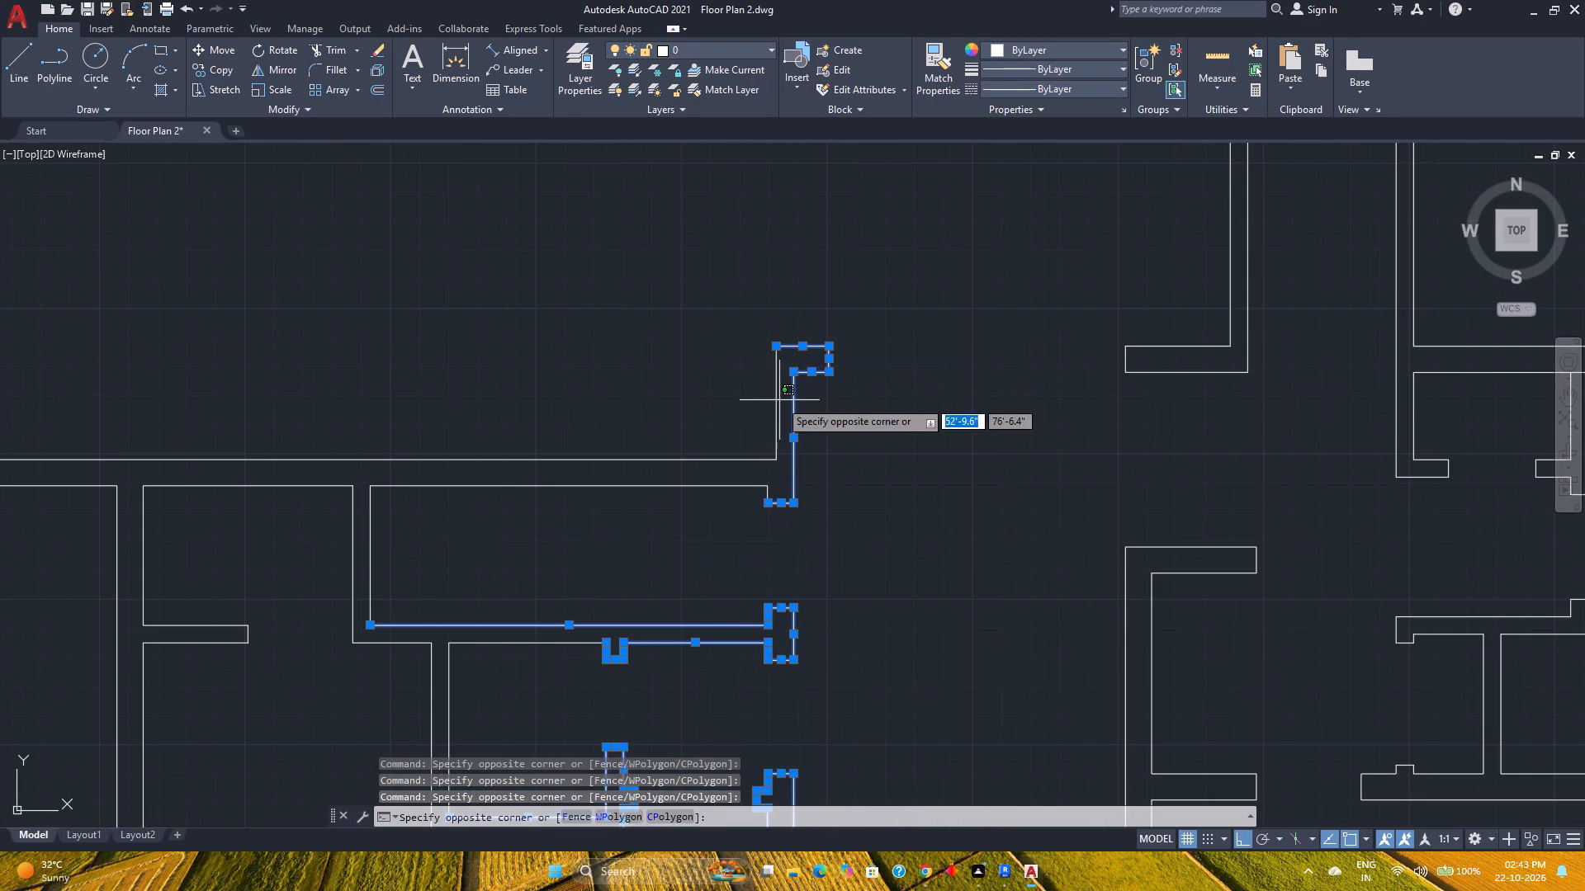
{"action": "left_click", "coordinate": [769, 395]}
{"action": "scroll", "coordinate": [776, 494], "scroll_direction": "up", "scroll_amount": 3}
{"action": "left_click", "coordinate": [776, 494]}
{"action": "left_click", "coordinate": [702, 507]}
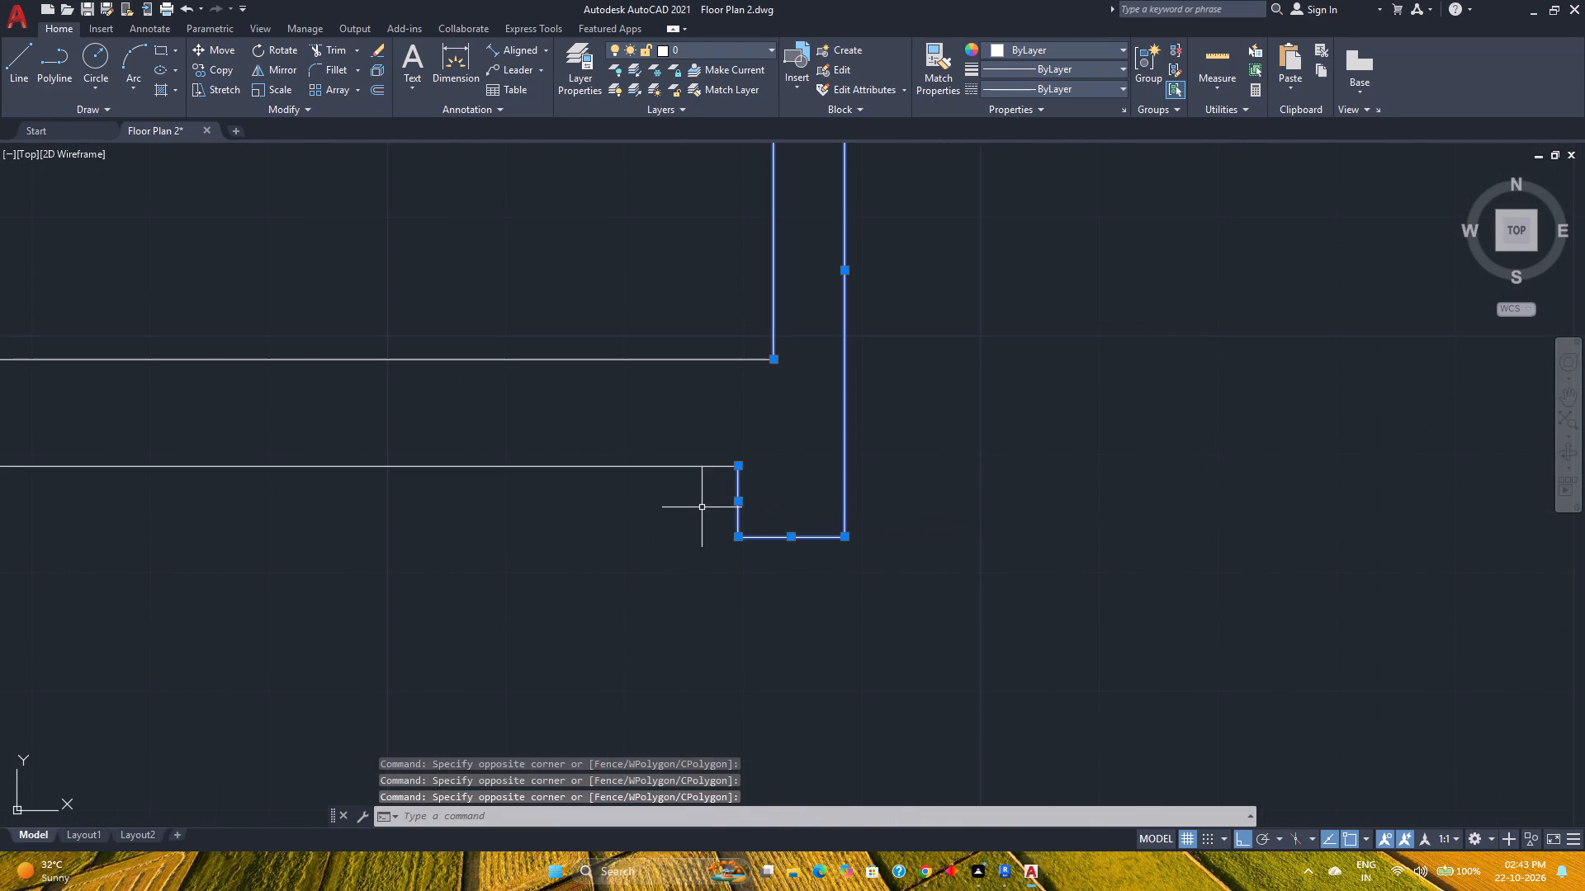
{"action": "scroll", "coordinate": [702, 507], "scroll_direction": "down", "scroll_amount": 4}
{"action": "middle_click_drag", "start_coordinate": [771, 586], "coordinate": [748, 435]}
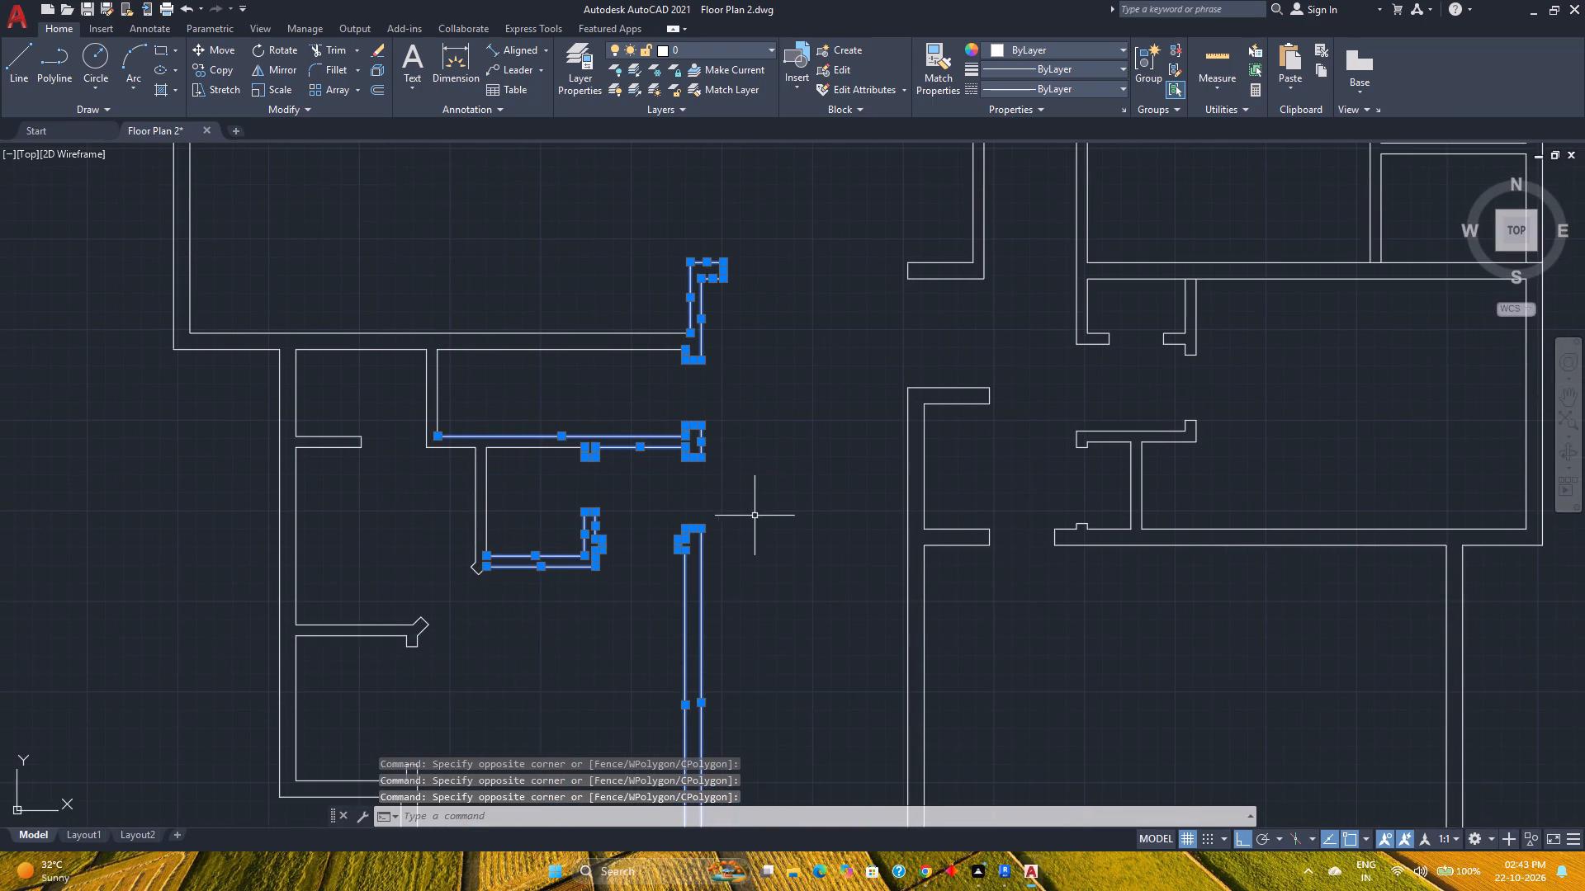
{"action": "scroll", "coordinate": [755, 516], "scroll_direction": "down", "scroll_amount": 1}
{"action": "middle_click_drag", "start_coordinate": [642, 645], "coordinate": [627, 601]}
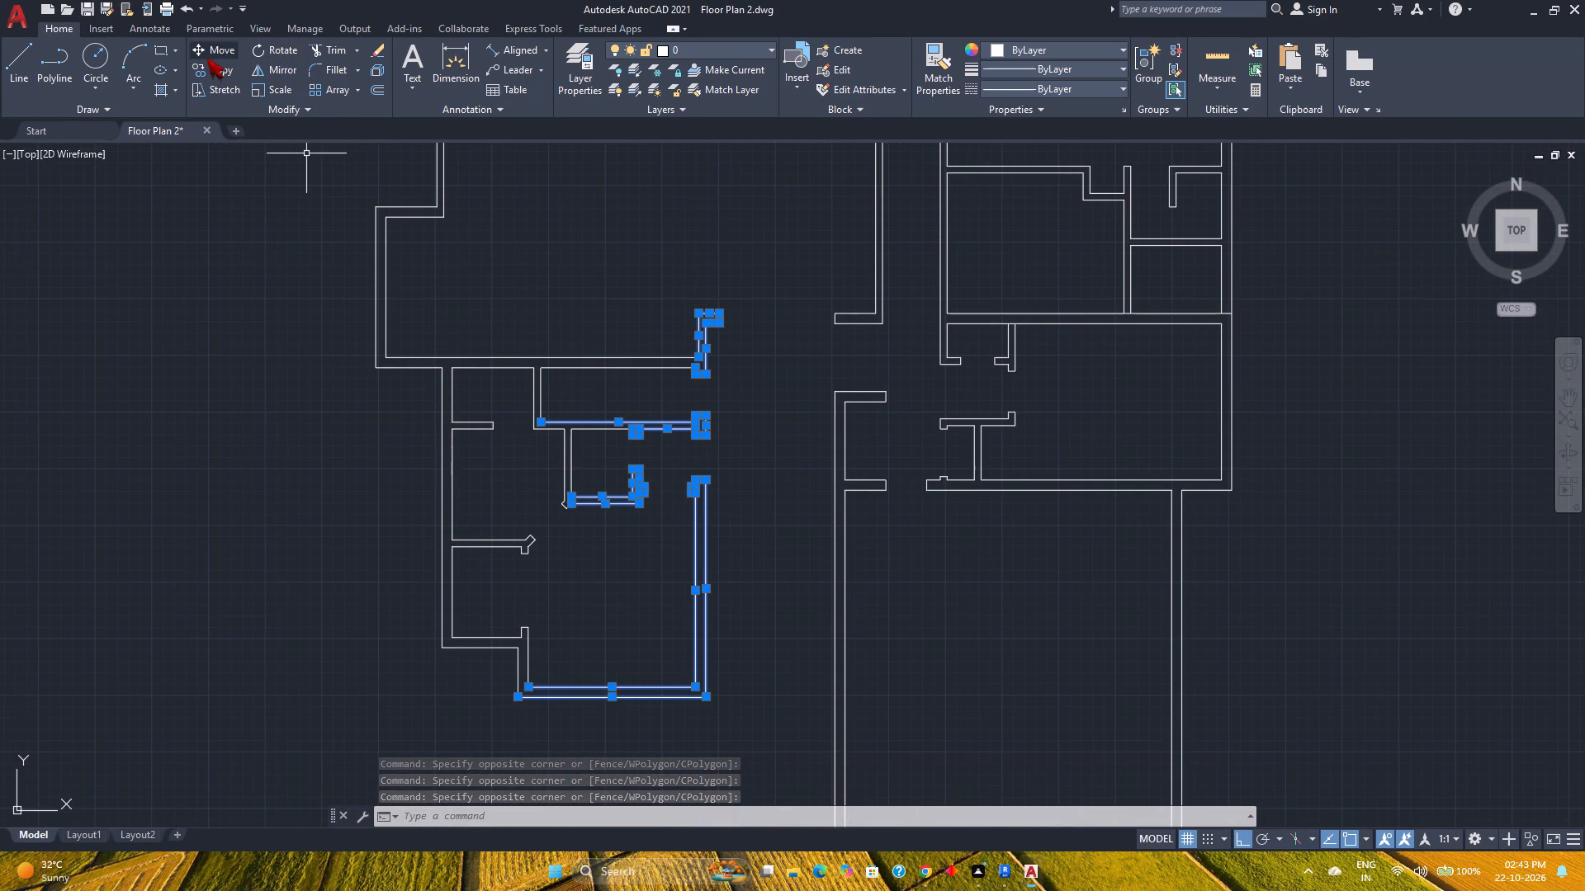
{"action": "left_click", "coordinate": [204, 52]}
{"action": "scroll", "coordinate": [741, 325], "scroll_direction": "up", "scroll_amount": 2}
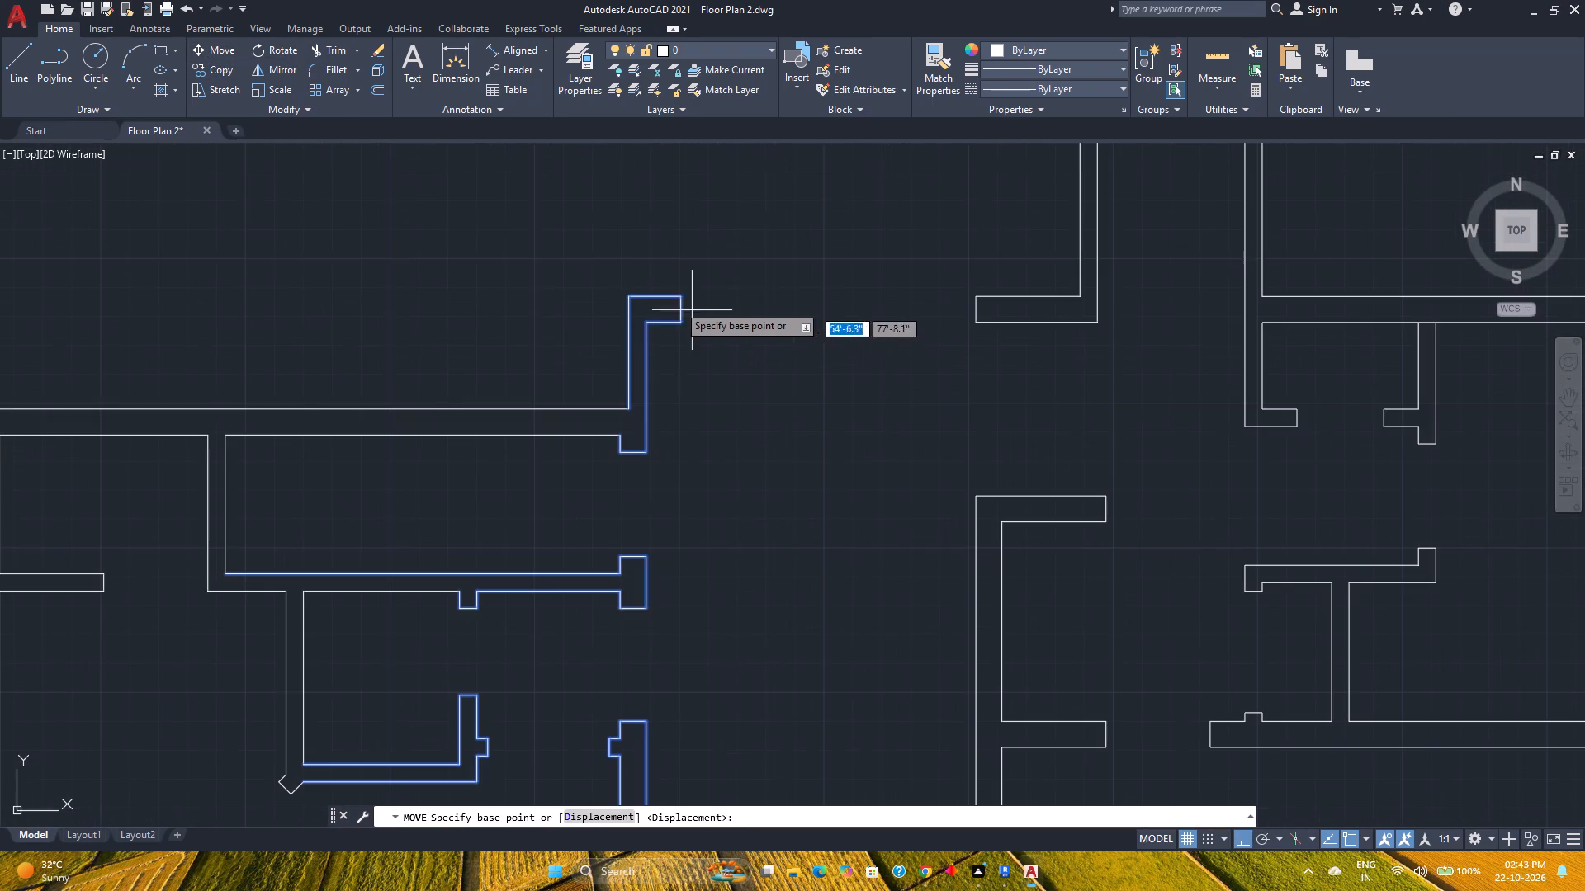
{"action": "left_click", "coordinate": [679, 296]}
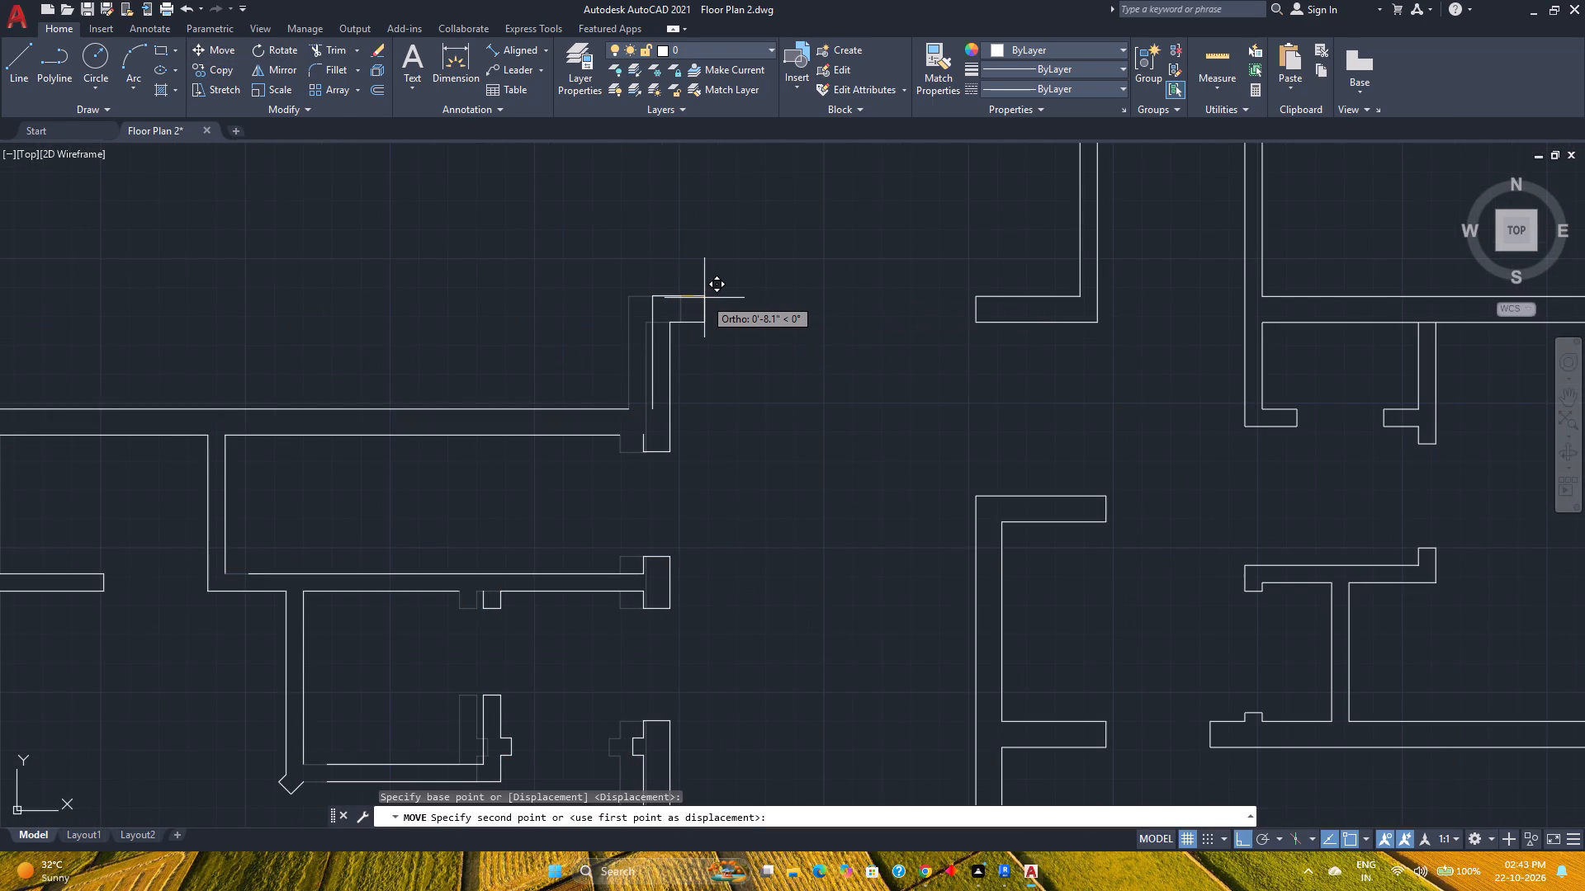
{"action": "type", "text": "0.5"}
{"action": "key", "text": "Return"}
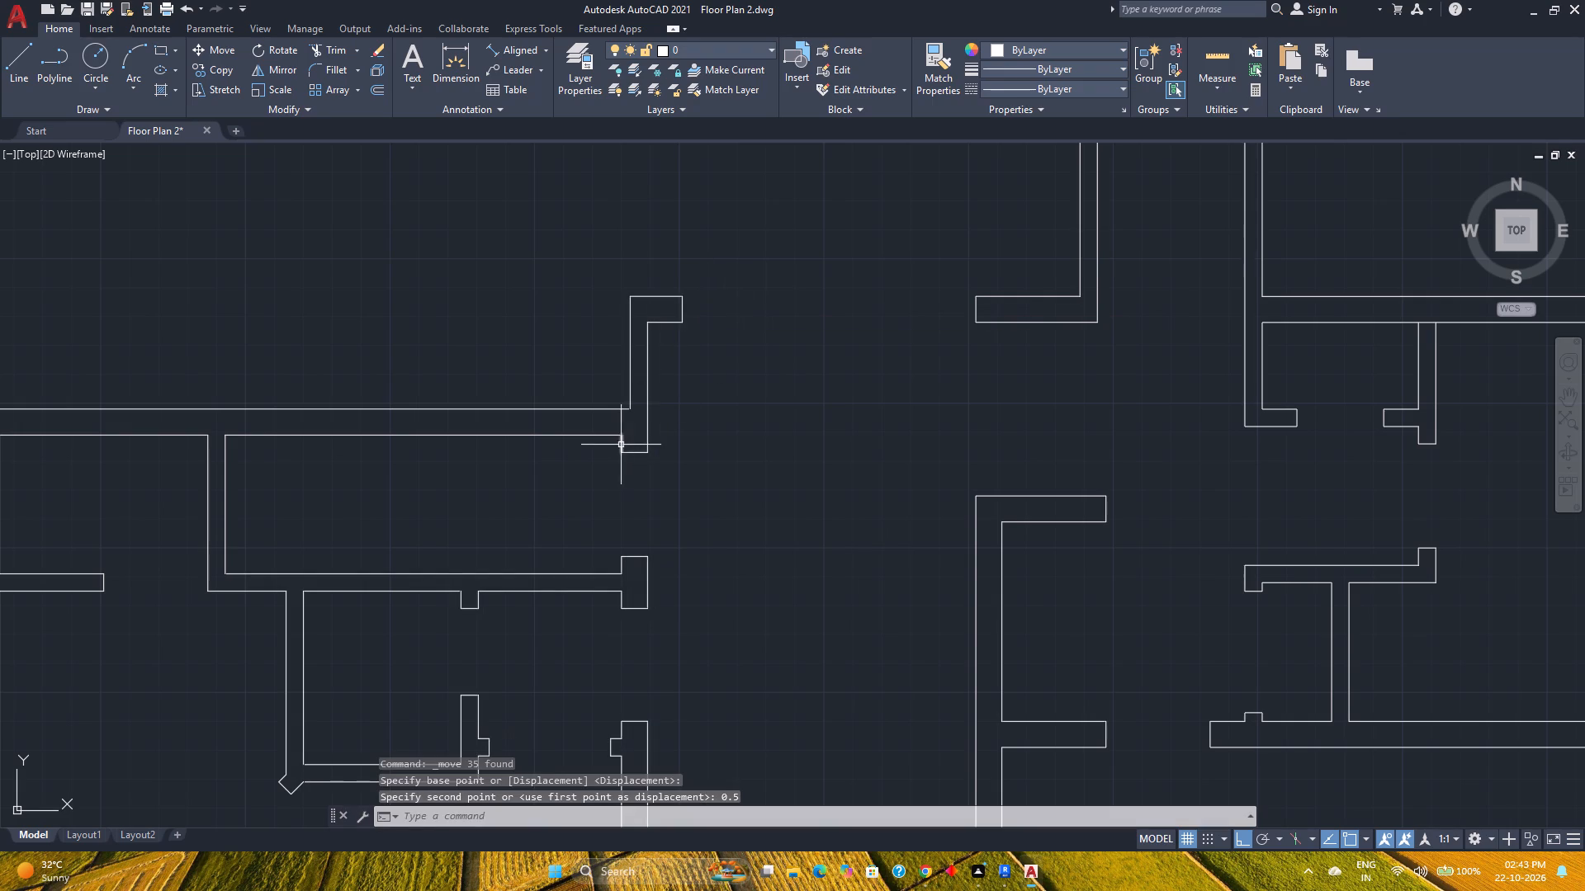
Fillet the two open corners with zero radius where the large room's bottom wall lines meet the short wall at its right end.
{"action": "scroll", "coordinate": [617, 421], "scroll_direction": "up", "scroll_amount": 3}
{"action": "left_click", "coordinate": [331, 71]}
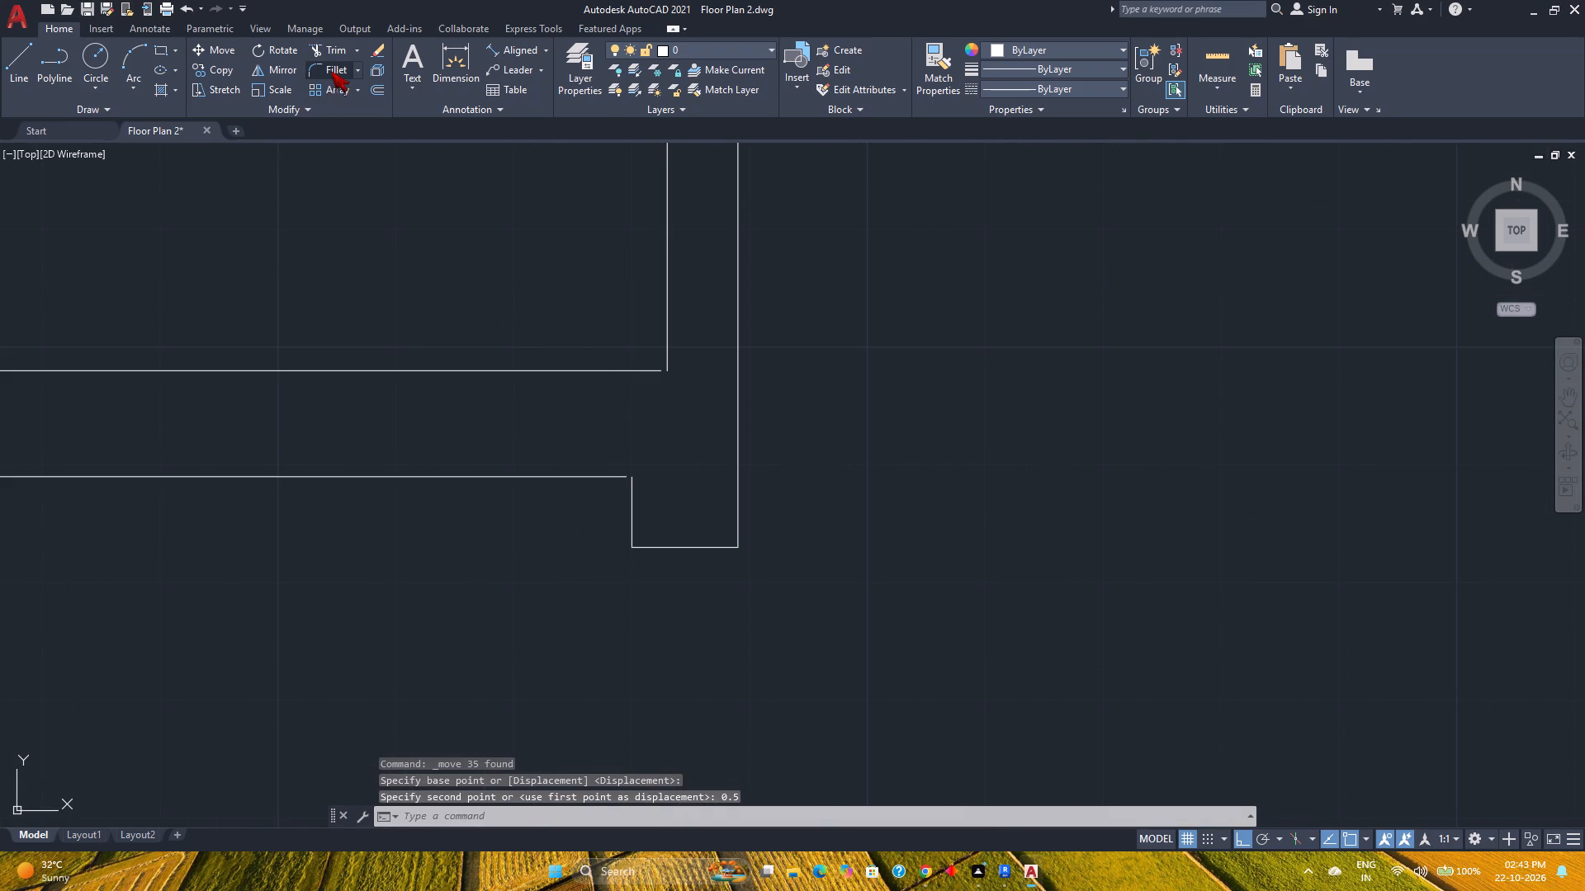
{"action": "left_click", "coordinate": [746, 818]}
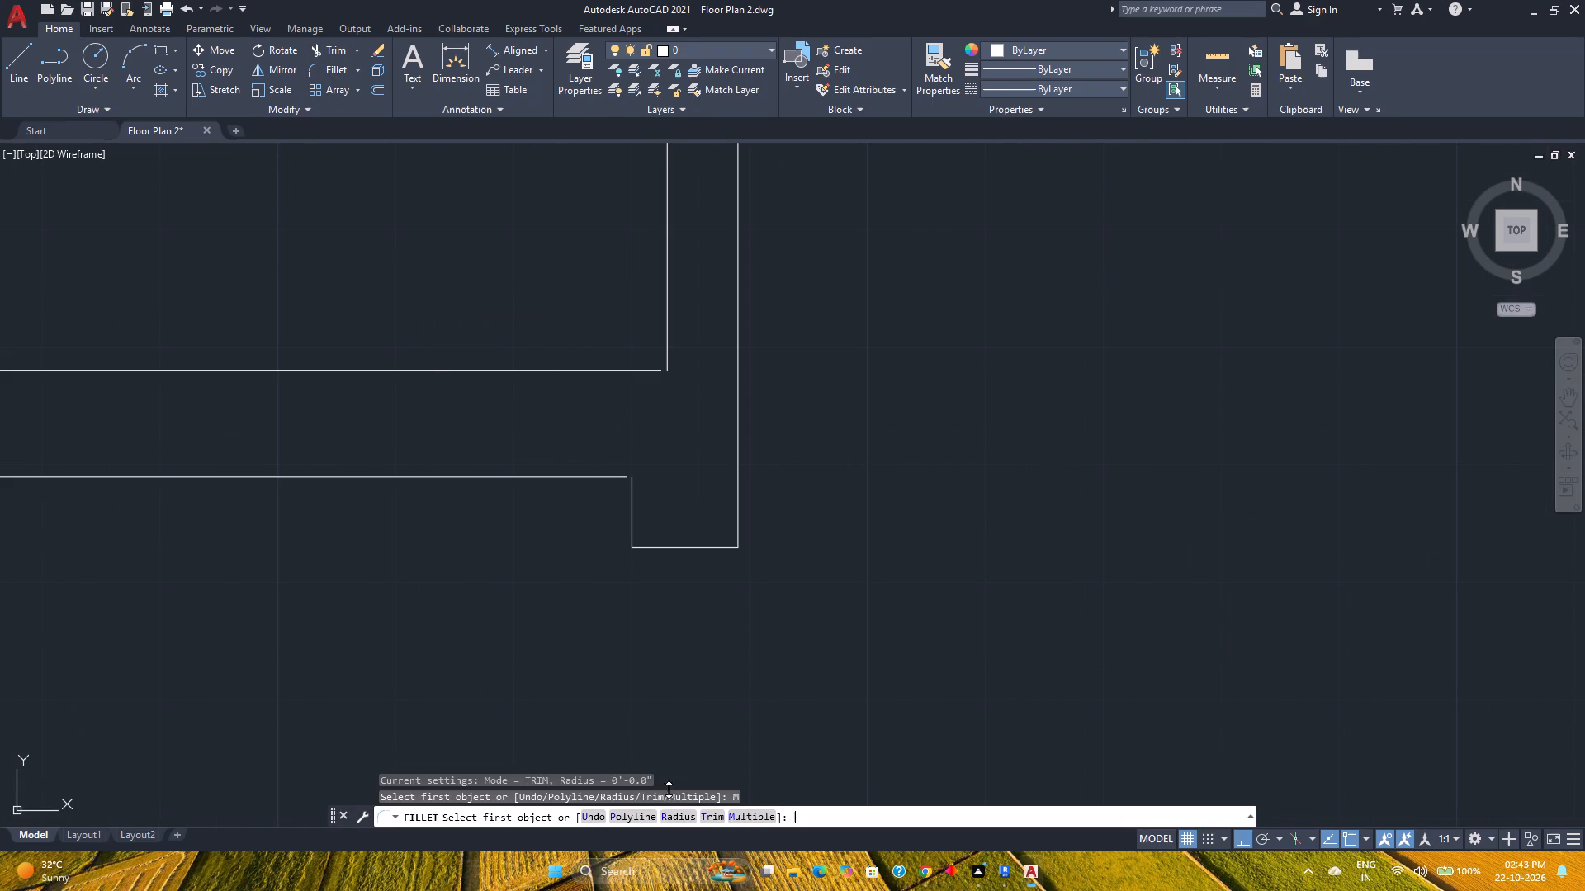
{"action": "left_click", "coordinate": [621, 476]}
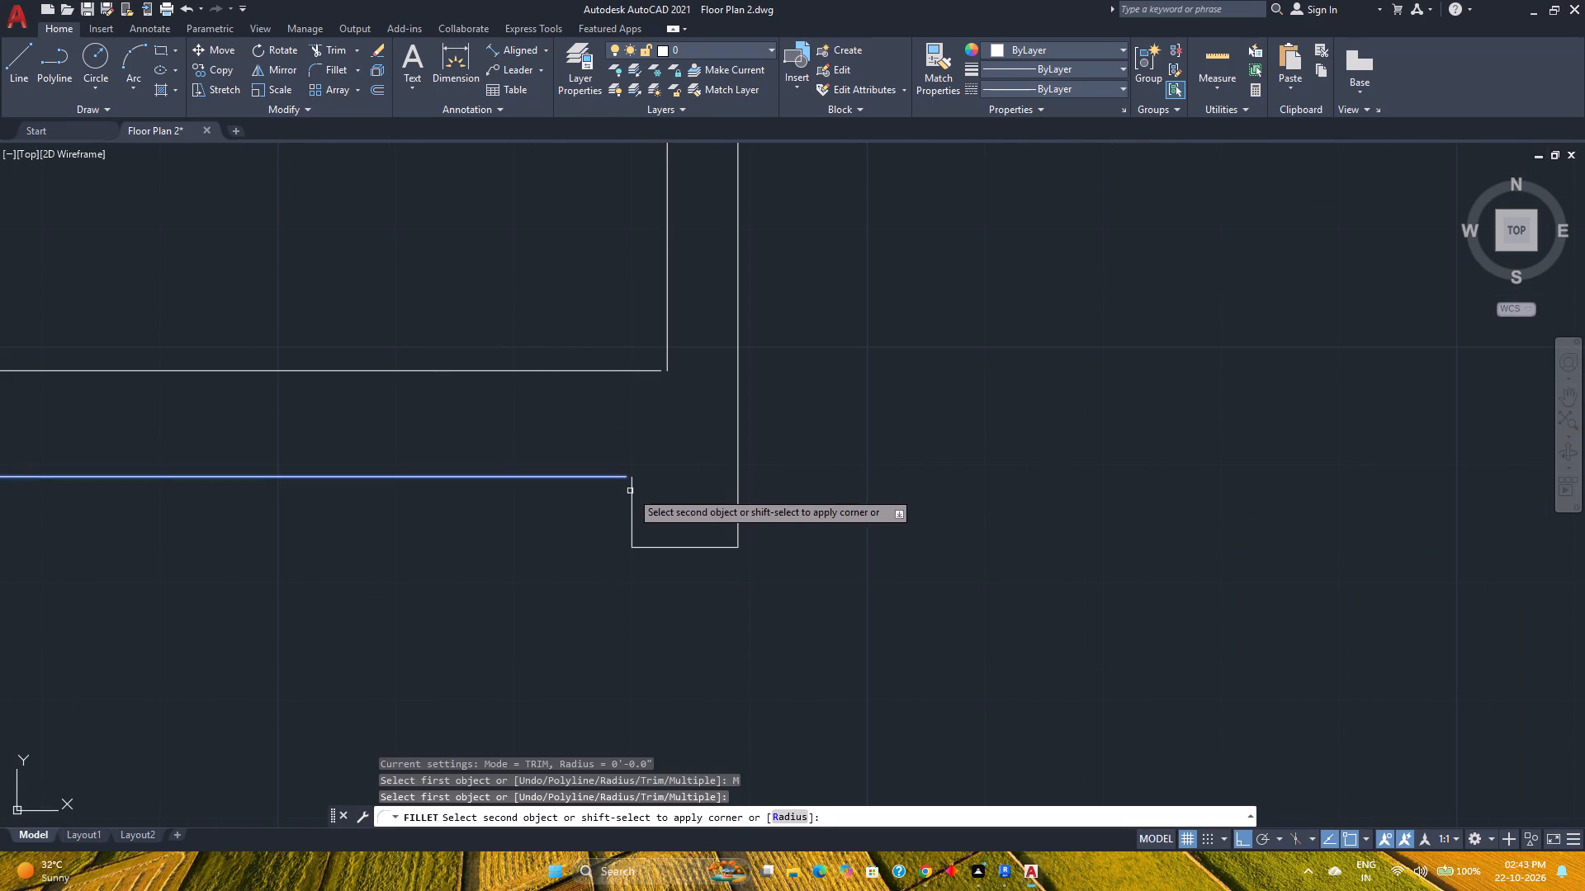
{"action": "left_click", "coordinate": [632, 492]}
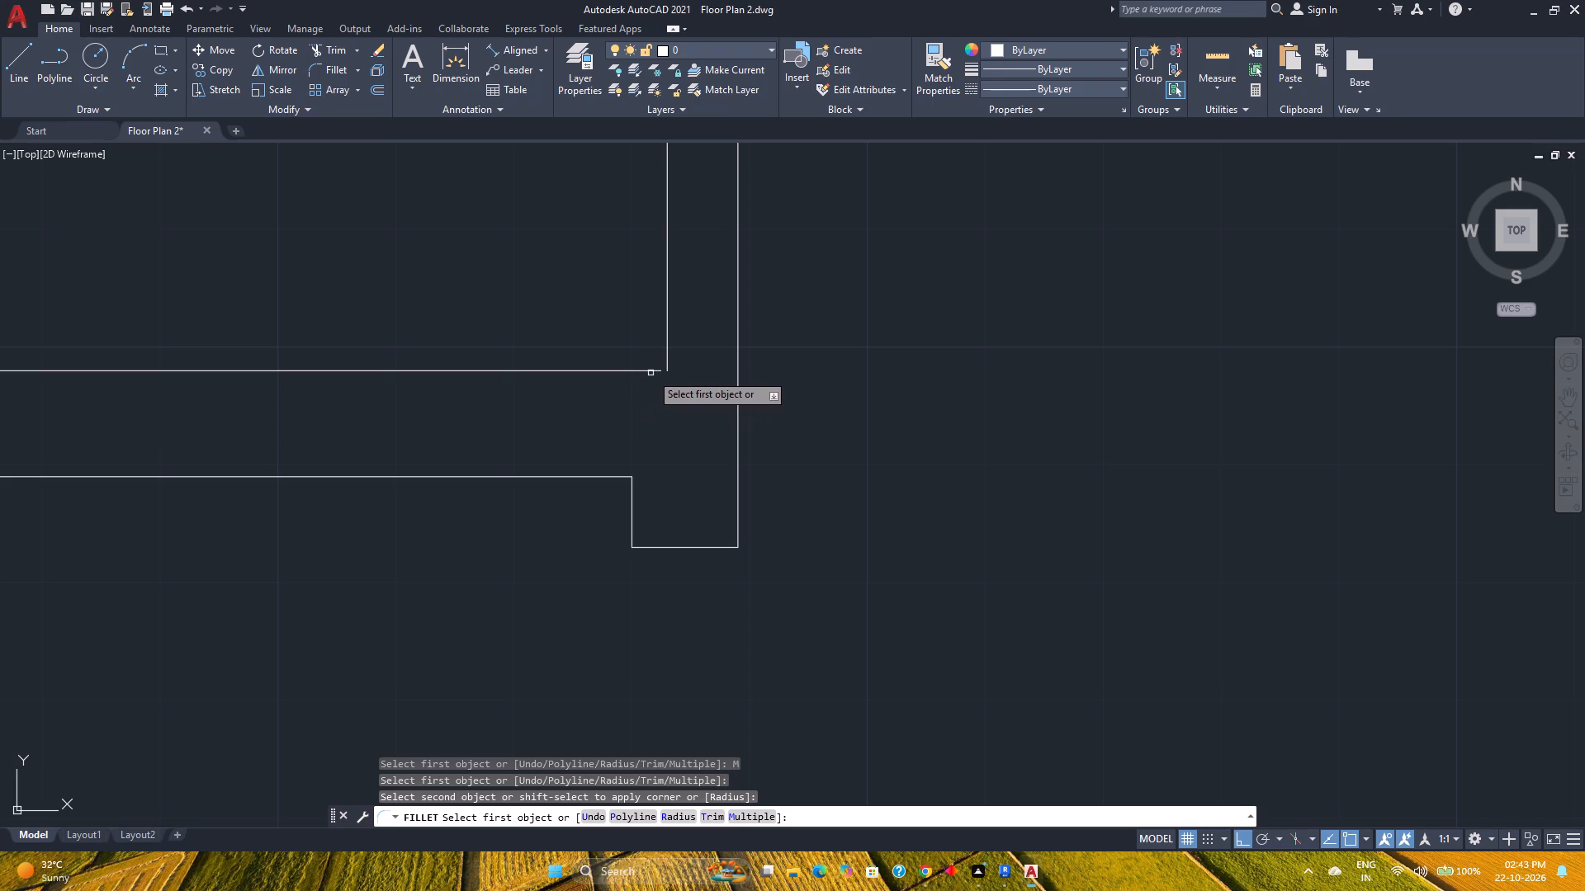
{"action": "left_click", "coordinate": [653, 371]}
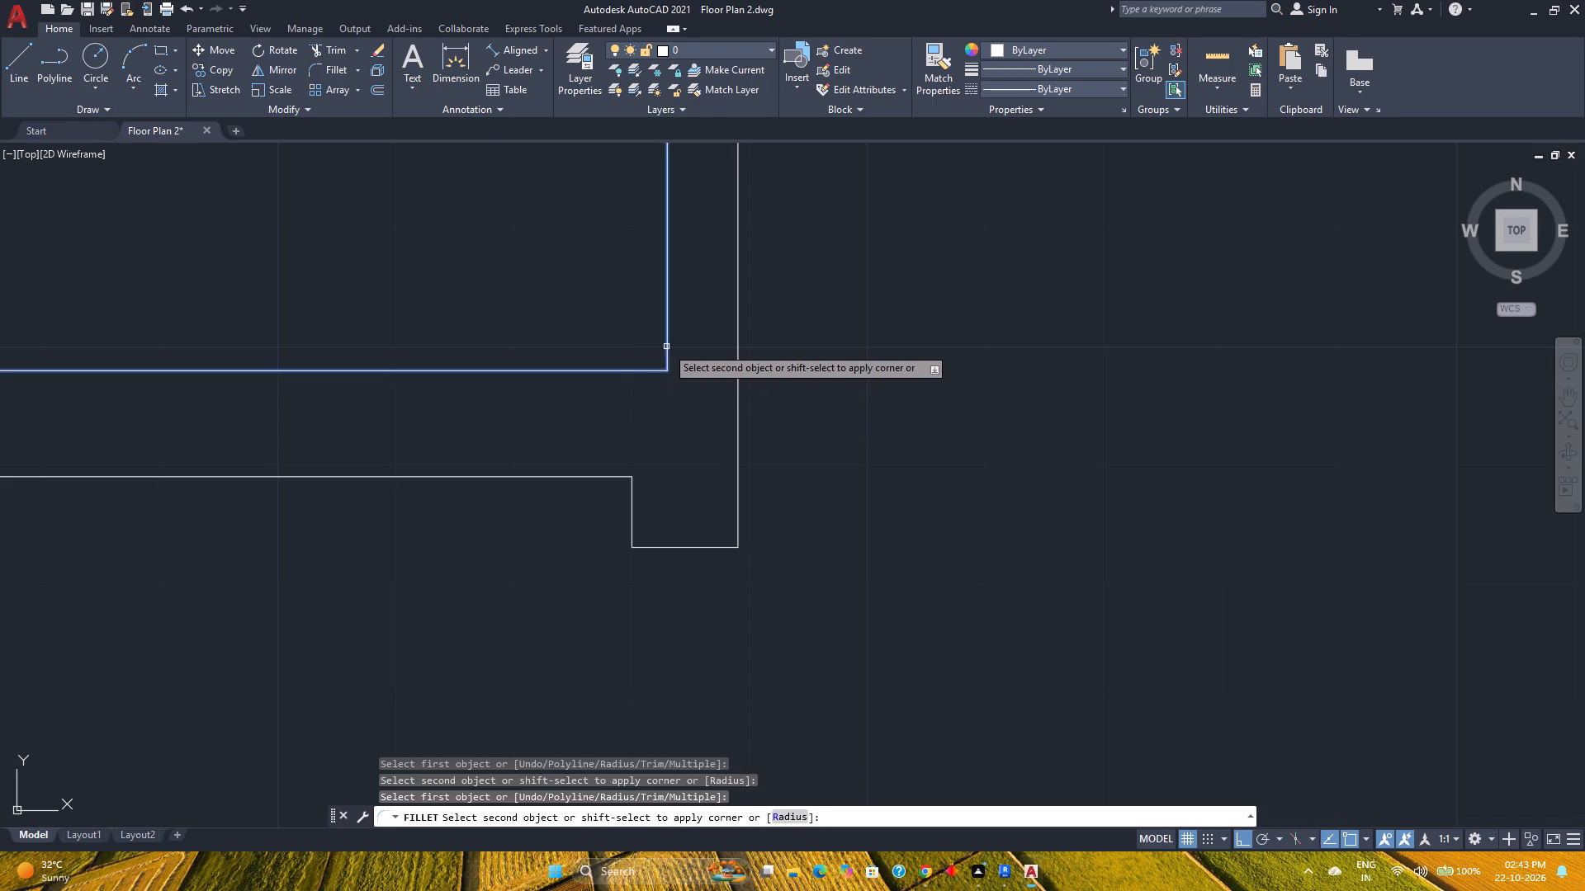
{"action": "left_click", "coordinate": [666, 346]}
Fillet the open inner corner between the vertical partition below the large room and the horizontal wall running from its foot.
{"action": "scroll", "coordinate": [623, 517], "scroll_direction": "down", "scroll_amount": 4}
{"action": "scroll", "coordinate": [572, 598], "scroll_direction": "down", "scroll_amount": 1}
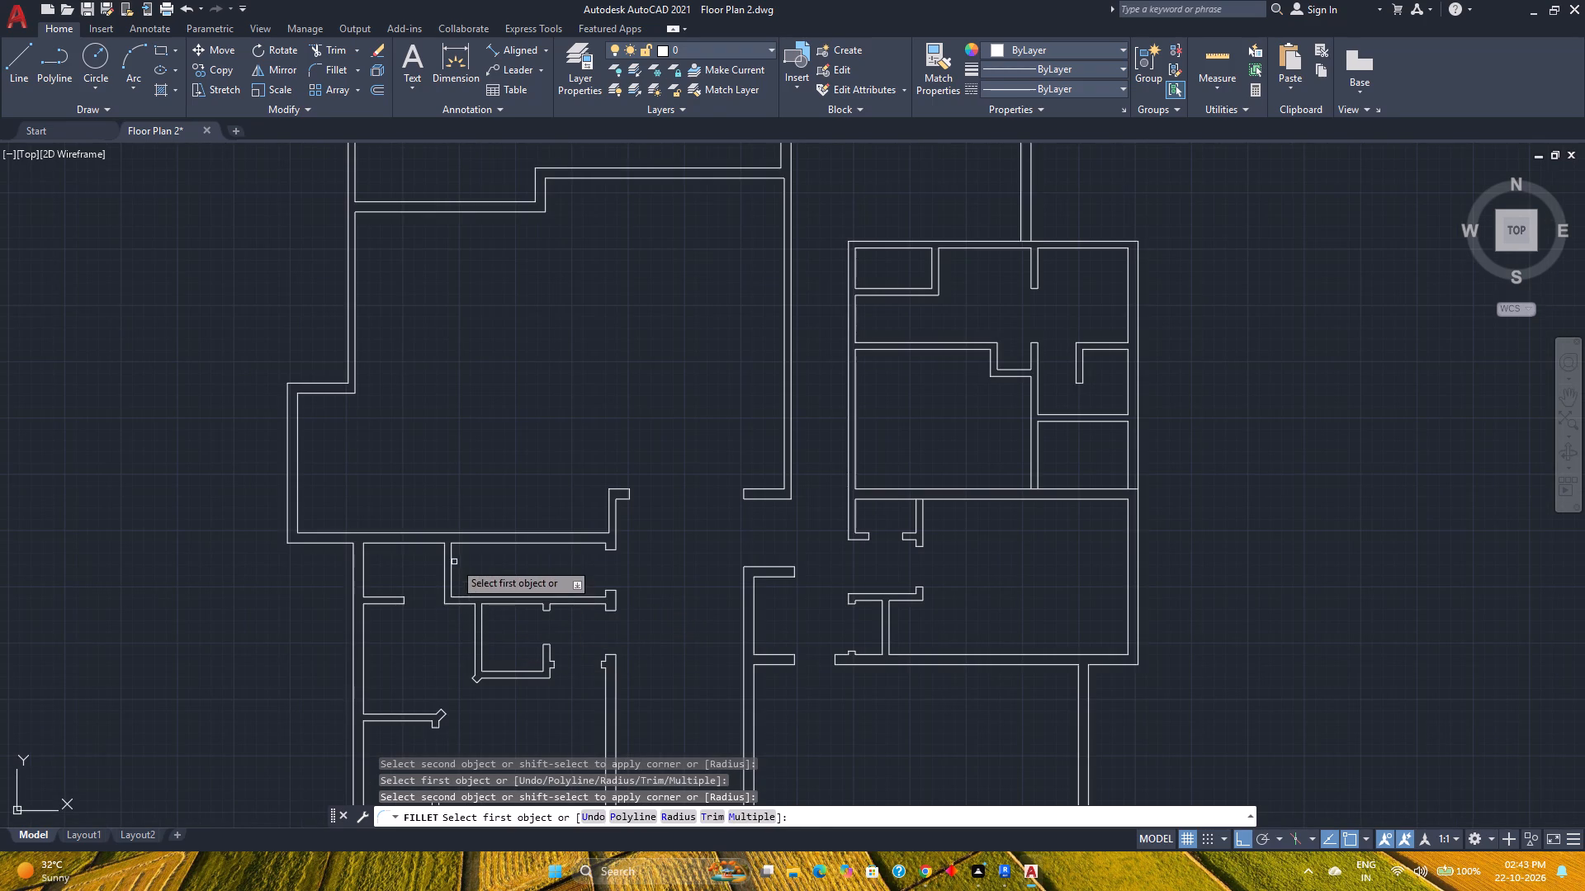
{"action": "scroll", "coordinate": [450, 617], "scroll_direction": "up", "scroll_amount": 5}
{"action": "middle_click_drag", "start_coordinate": [450, 527], "coordinate": [551, 622]}
{"action": "middle_click", "coordinate": [551, 622]}
{"action": "scroll", "coordinate": [546, 520], "scroll_direction": "up", "scroll_amount": 3}
{"action": "middle_click_drag", "start_coordinate": [418, 671], "coordinate": [494, 575]}
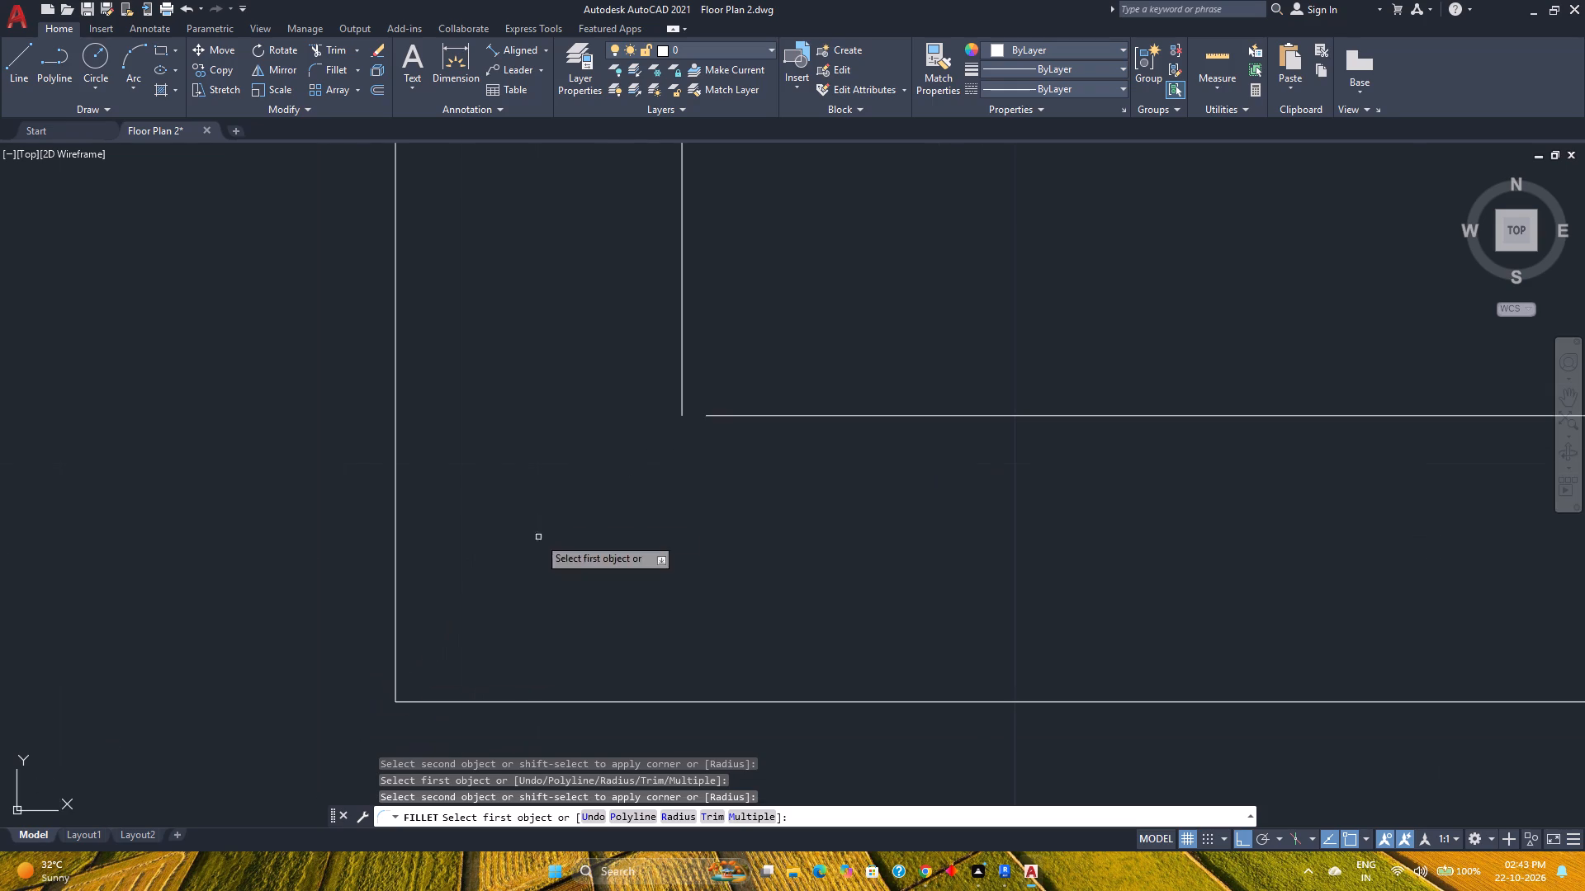
{"action": "middle_click", "coordinate": [580, 504]}
{"action": "scroll", "coordinate": [448, 676], "scroll_direction": "up", "scroll_amount": 3}
{"action": "middle_click_drag", "start_coordinate": [448, 676], "coordinate": [489, 631]}
{"action": "scroll", "coordinate": [493, 631], "scroll_direction": "down", "scroll_amount": 3}
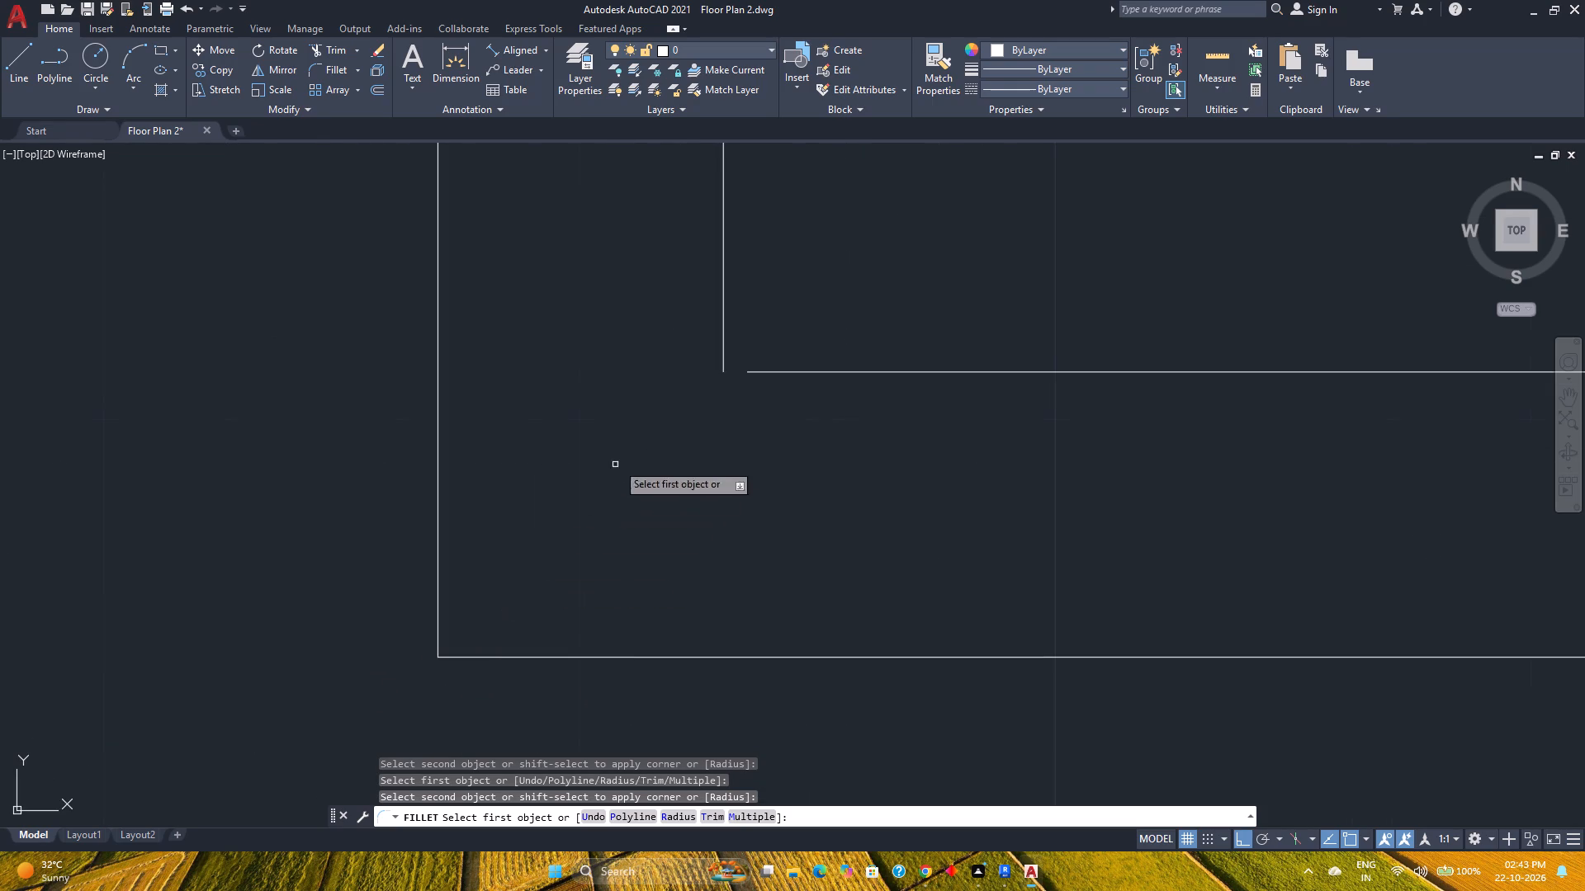
{"action": "left_click", "coordinate": [722, 331]}
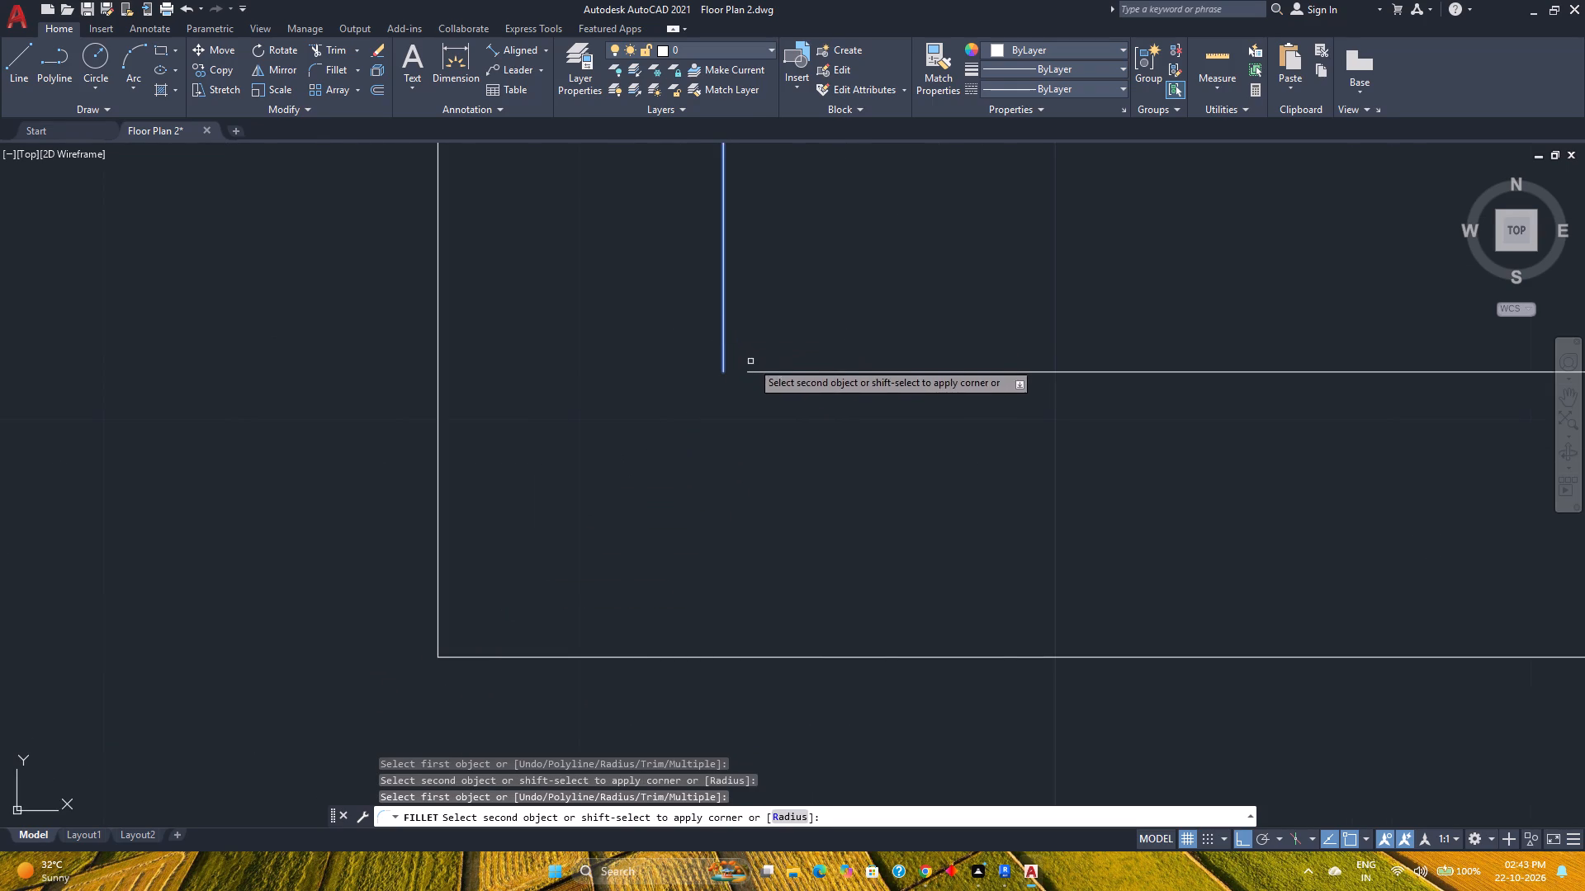
{"action": "left_click", "coordinate": [755, 373]}
Fillet the closet's top wall line to the near side of the small door nib projecting below it.
{"action": "scroll", "coordinate": [680, 488], "scroll_direction": "down", "scroll_amount": 5}
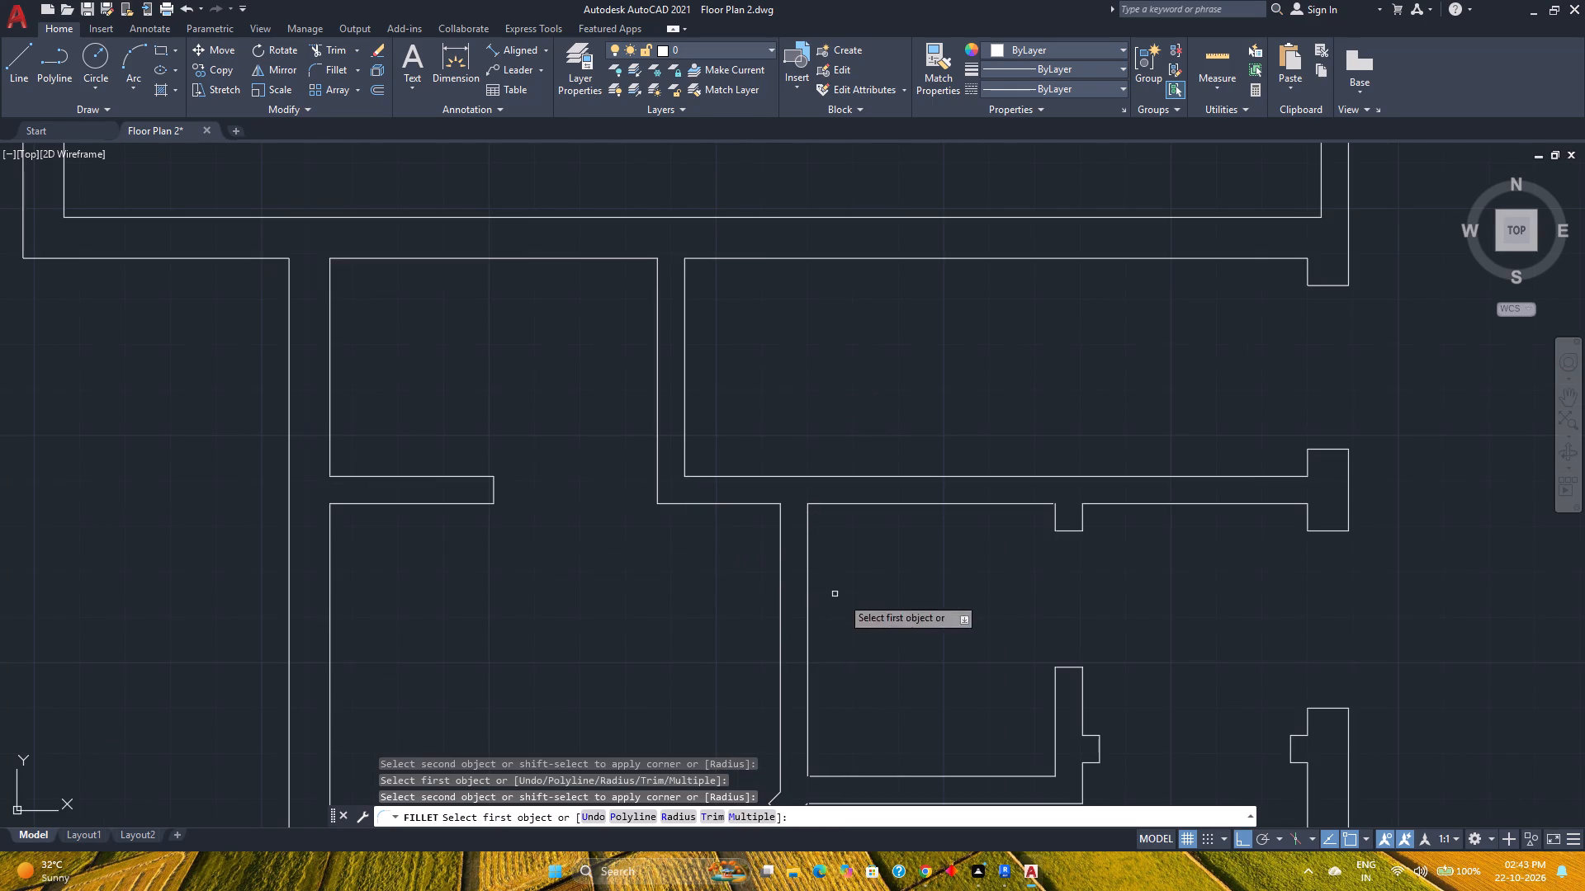
{"action": "scroll", "coordinate": [1045, 519], "scroll_direction": "up", "scroll_amount": 3}
{"action": "left_click", "coordinate": [1057, 464]}
{"action": "left_click", "coordinate": [1082, 486]}
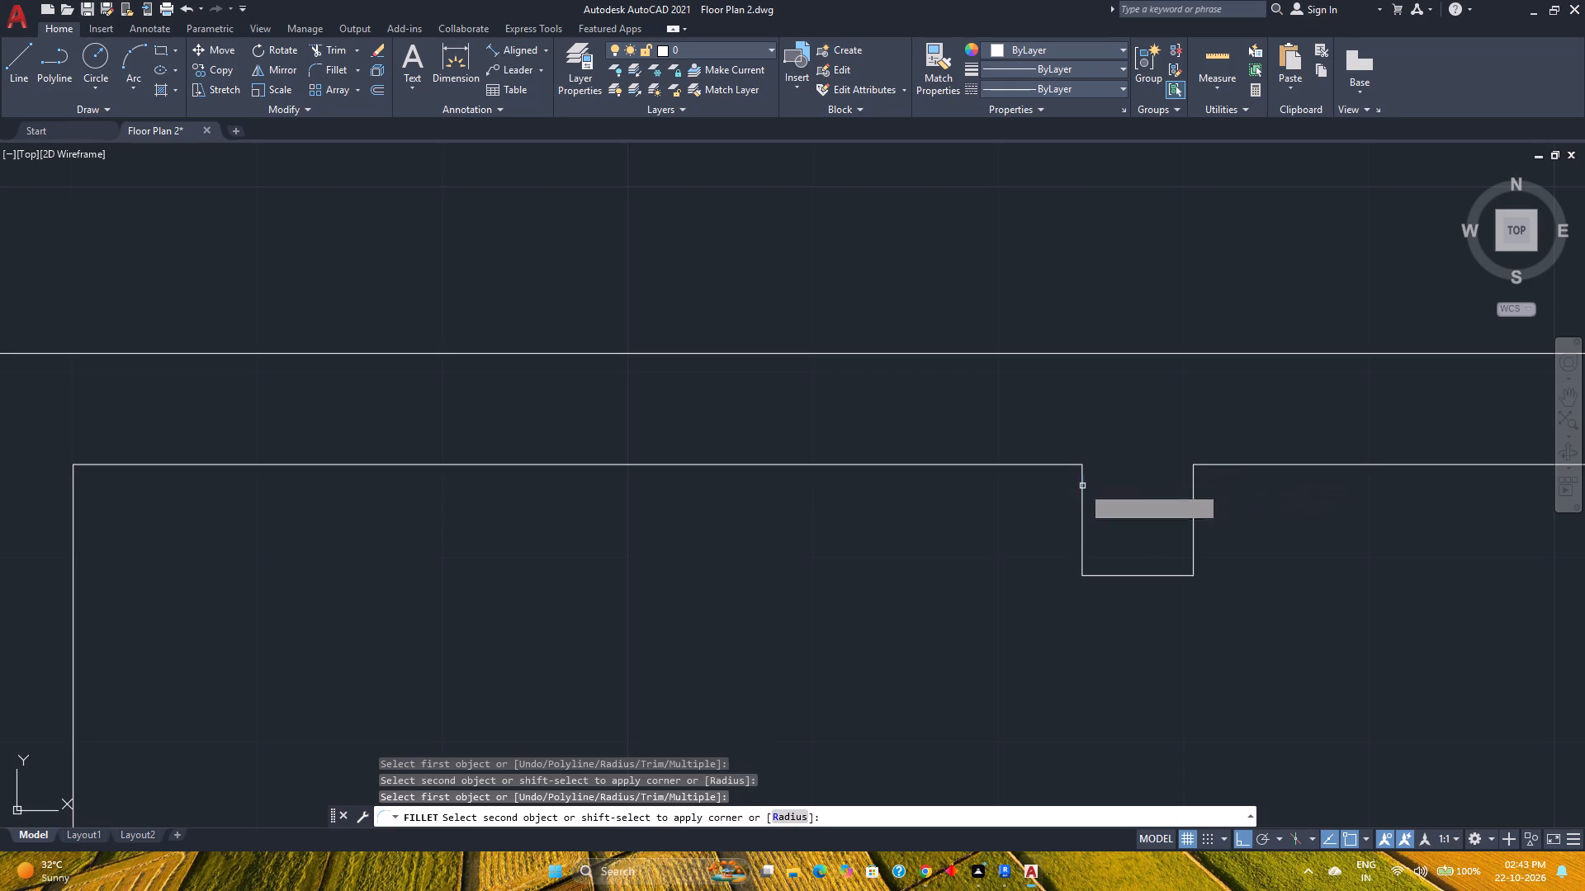
Inspect the wall line corners around the closet's door nib up close for remaining gaps.
{"action": "scroll", "coordinate": [561, 633], "scroll_direction": "down", "scroll_amount": 2}
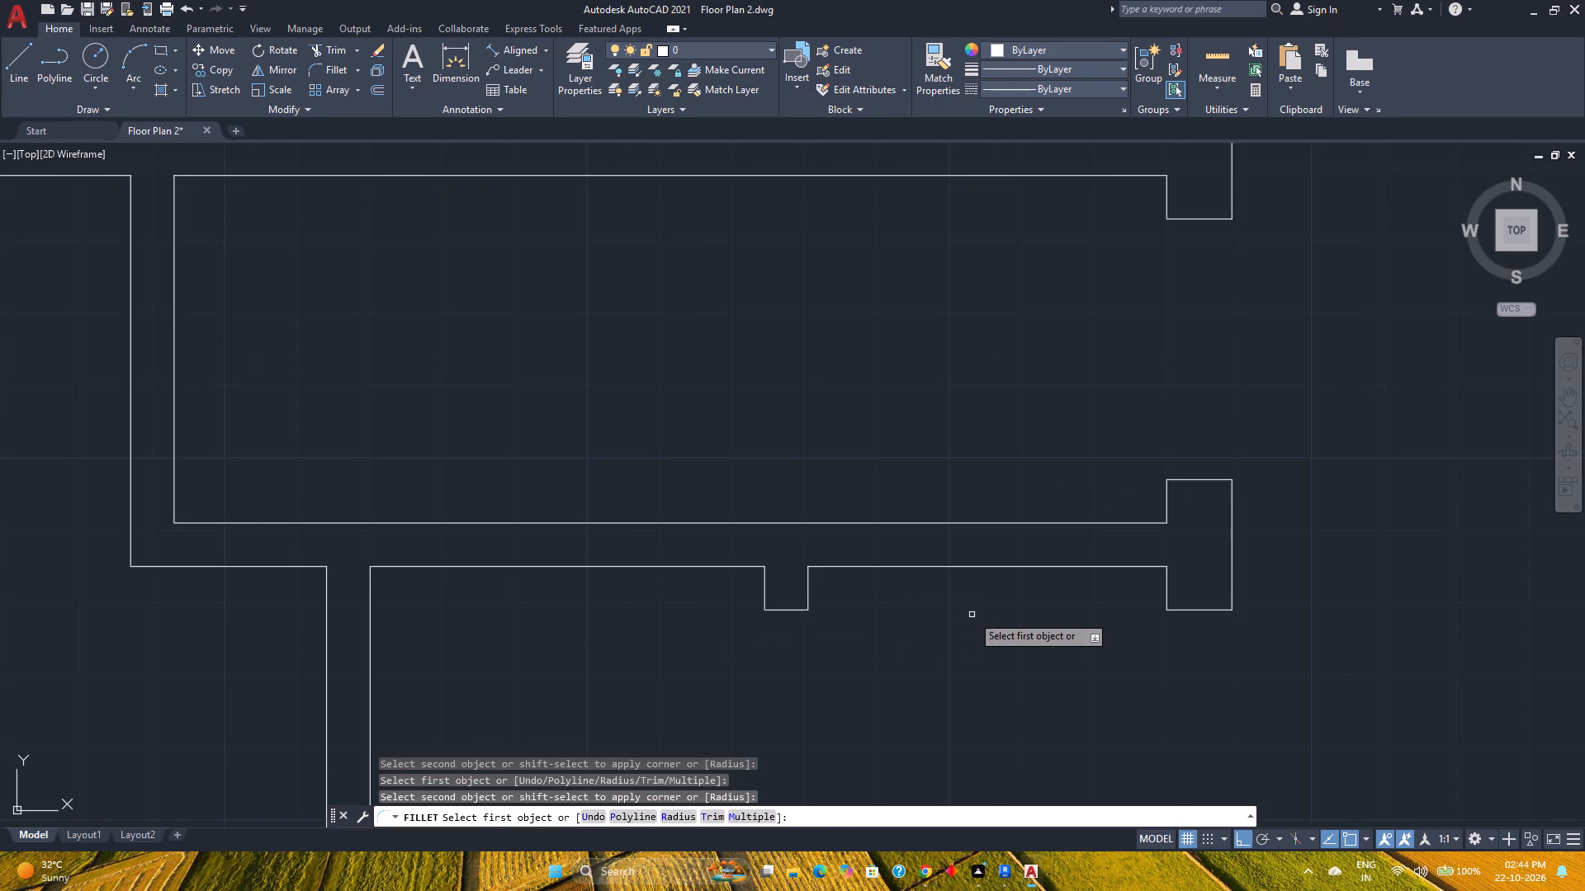
{"action": "scroll", "coordinate": [296, 569], "scroll_direction": "up", "scroll_amount": 5}
{"action": "scroll", "coordinate": [394, 567], "scroll_direction": "up", "scroll_amount": 1}
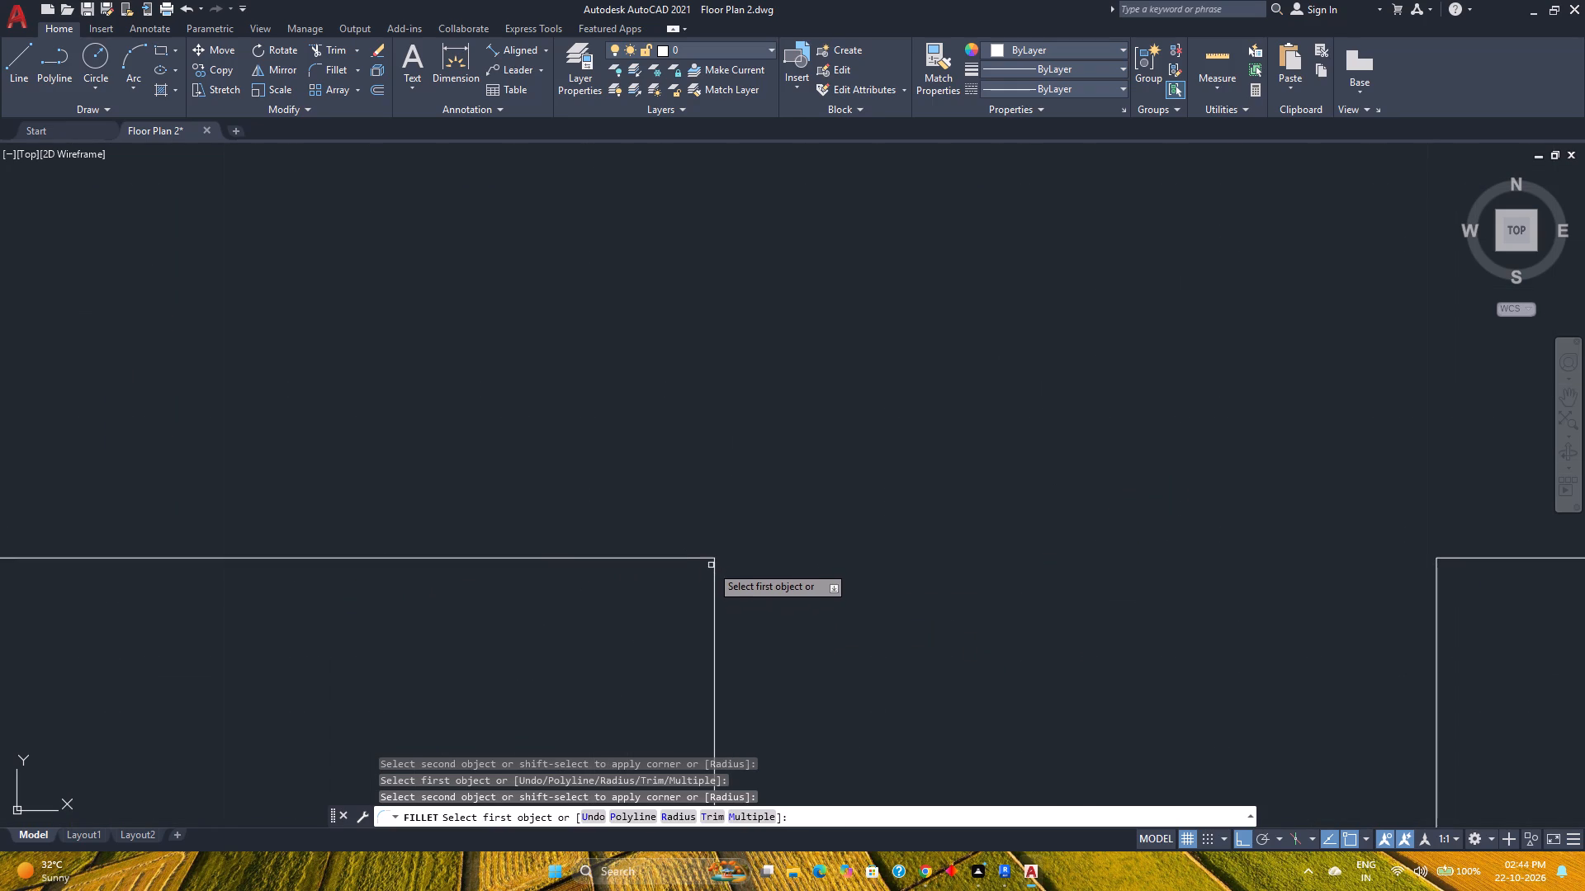
{"action": "scroll", "coordinate": [711, 565], "scroll_direction": "up", "scroll_amount": 10}
{"action": "scroll", "coordinate": [759, 547], "scroll_direction": "down", "scroll_amount": 5}
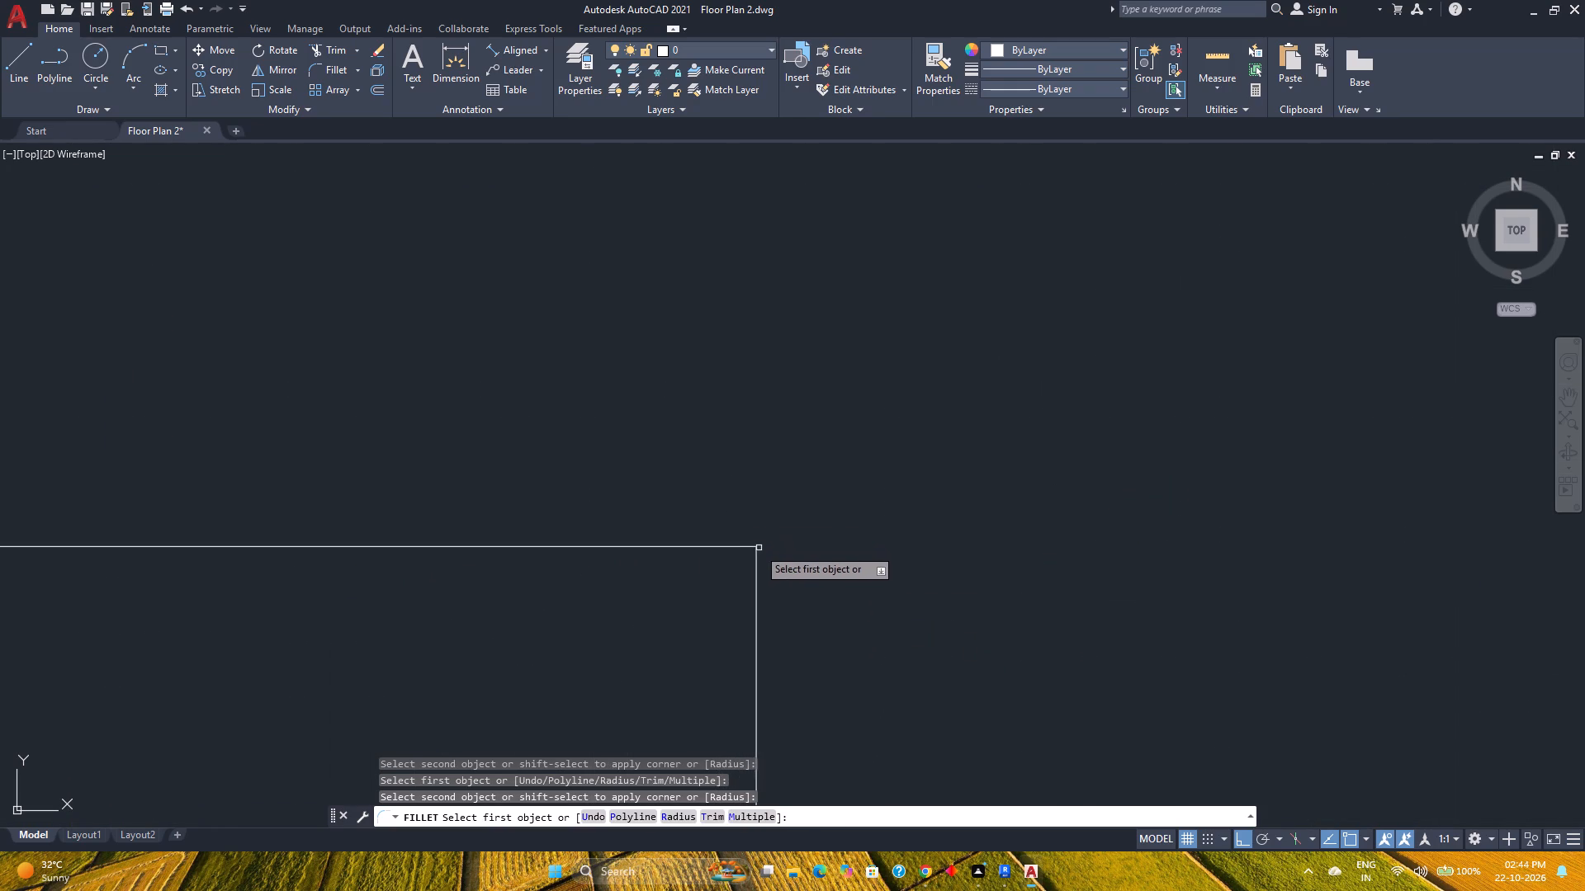
{"action": "scroll", "coordinate": [758, 549], "scroll_direction": "down", "scroll_amount": 17}
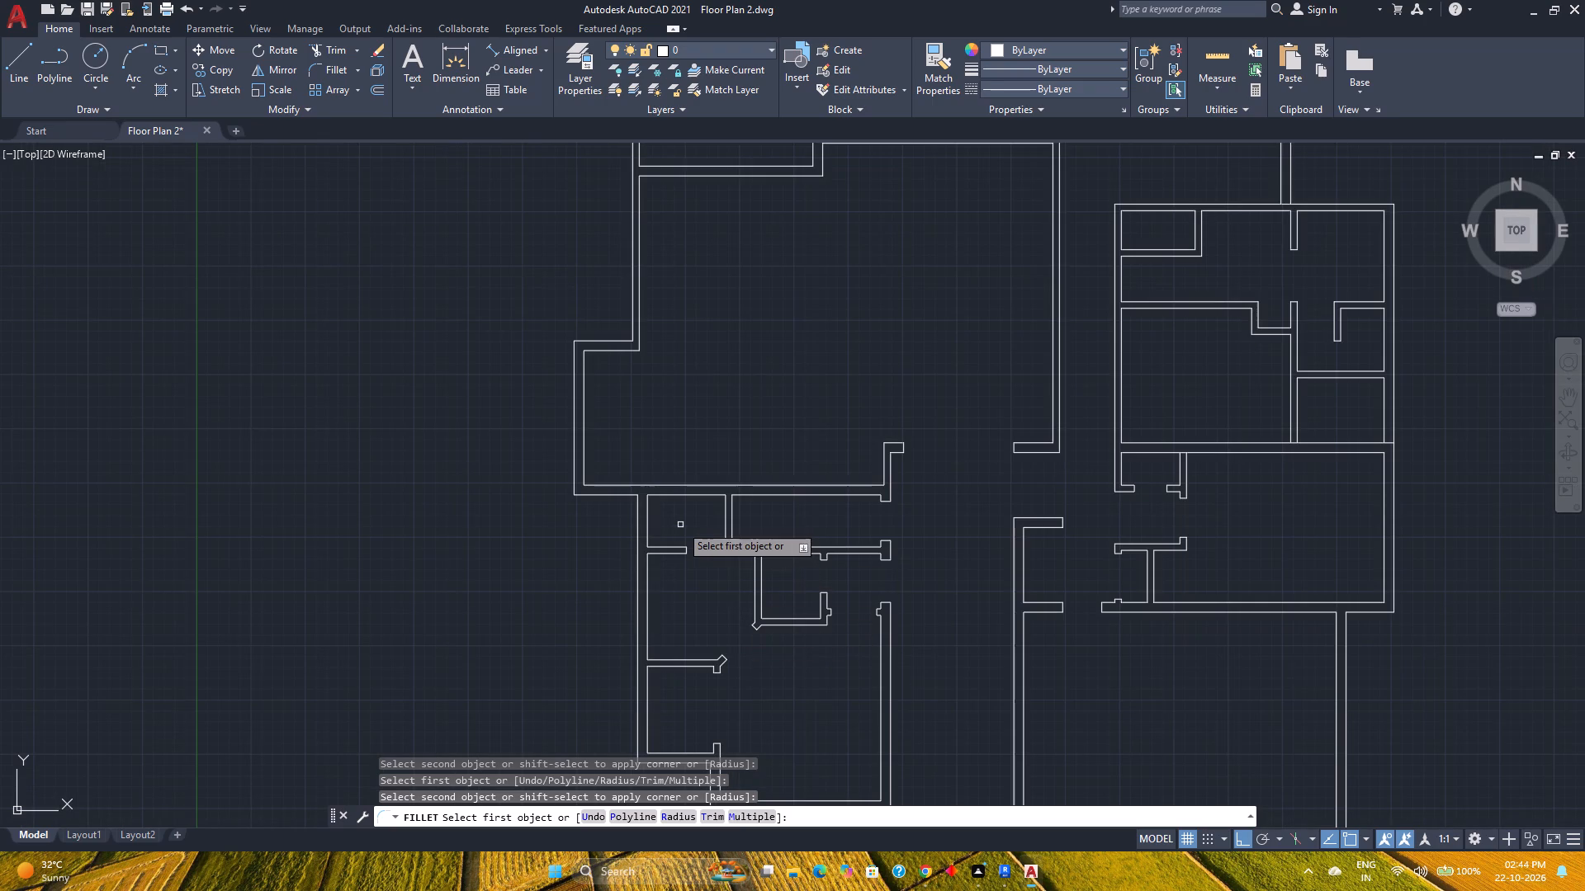
Fillet the inner and outer corners where the lower-left room's bottom wall meets its short left wall below the alcove.
{"action": "scroll", "coordinate": [784, 643], "scroll_direction": "up", "scroll_amount": 1}
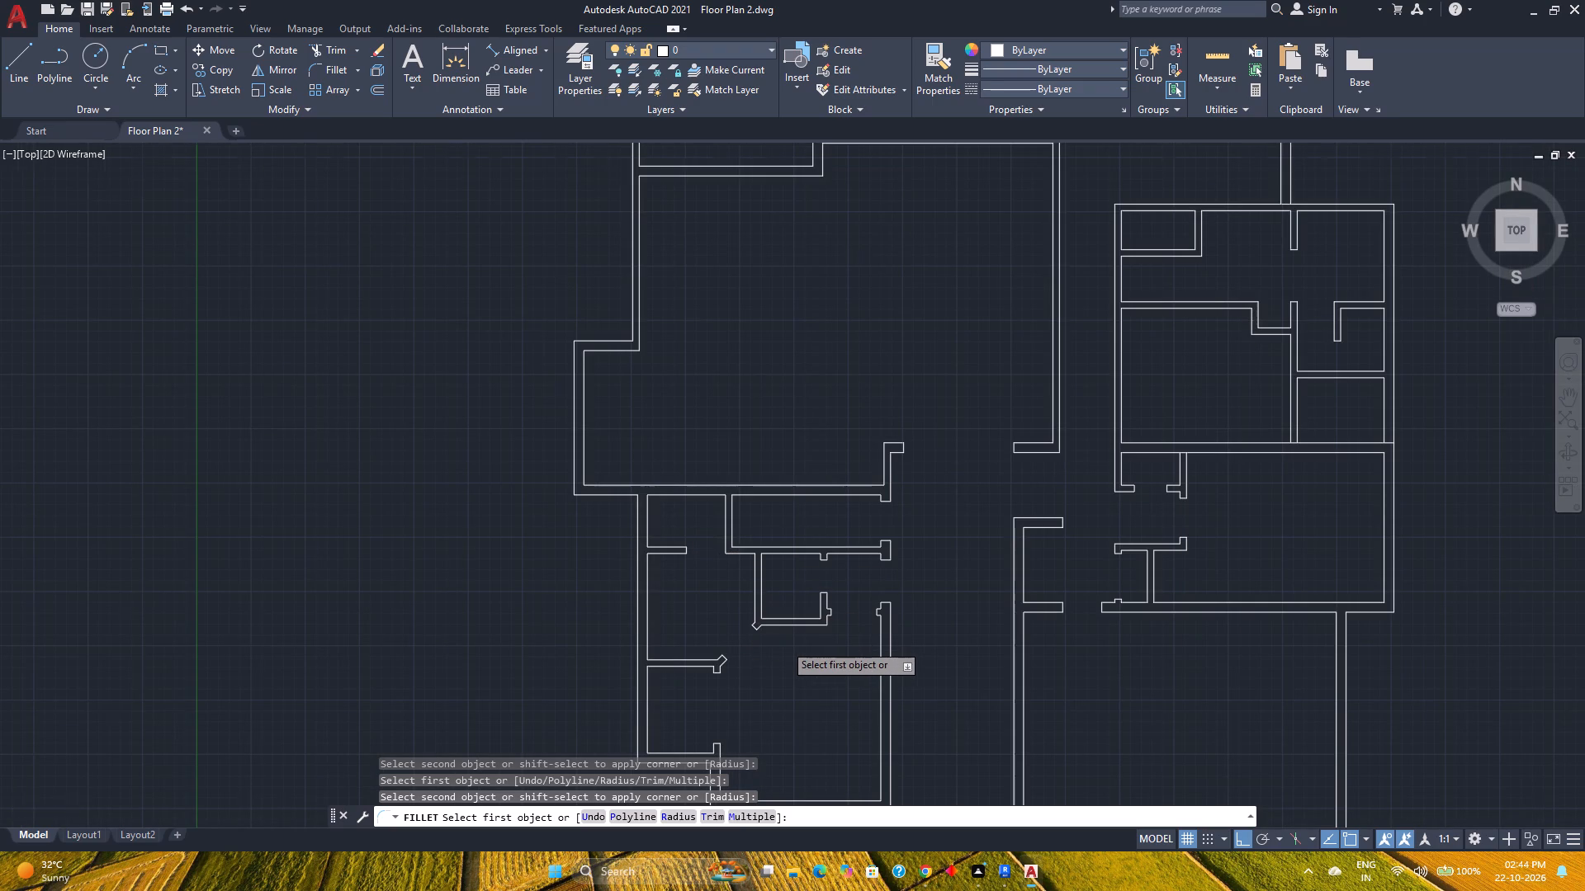
{"action": "scroll", "coordinate": [784, 643], "scroll_direction": "up", "scroll_amount": 1}
{"action": "scroll", "coordinate": [784, 643], "scroll_direction": "down", "scroll_amount": 2}
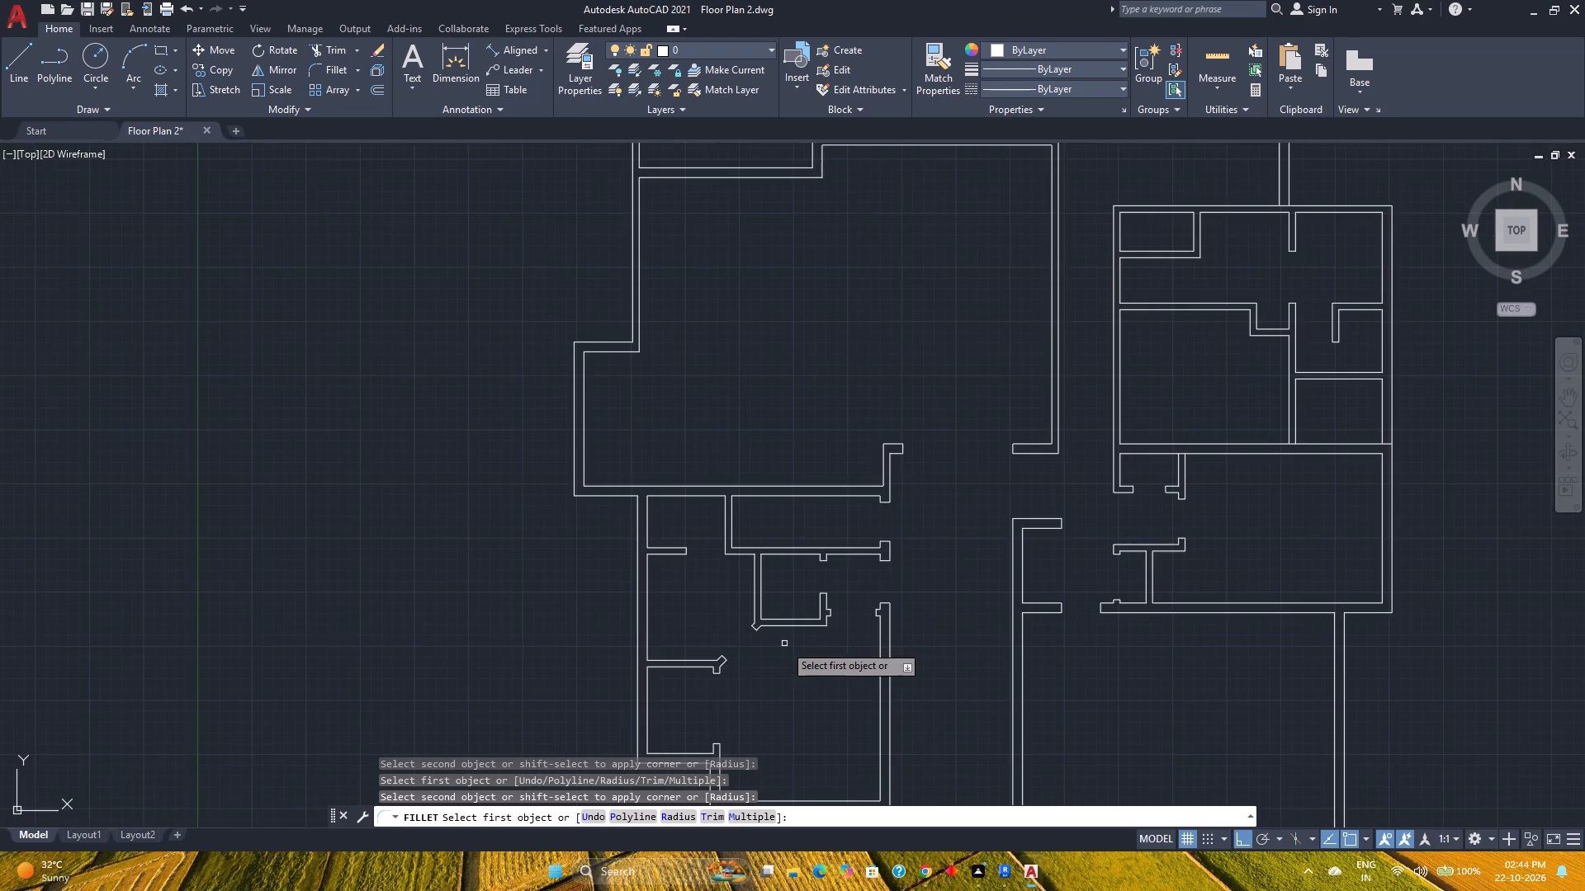
{"action": "scroll", "coordinate": [719, 664], "scroll_direction": "up", "scroll_amount": 5}
{"action": "scroll", "coordinate": [718, 667], "scroll_direction": "down", "scroll_amount": 5}
{"action": "middle_click_drag", "start_coordinate": [746, 711], "coordinate": [737, 560]}
{"action": "scroll", "coordinate": [722, 672], "scroll_direction": "up", "scroll_amount": 4}
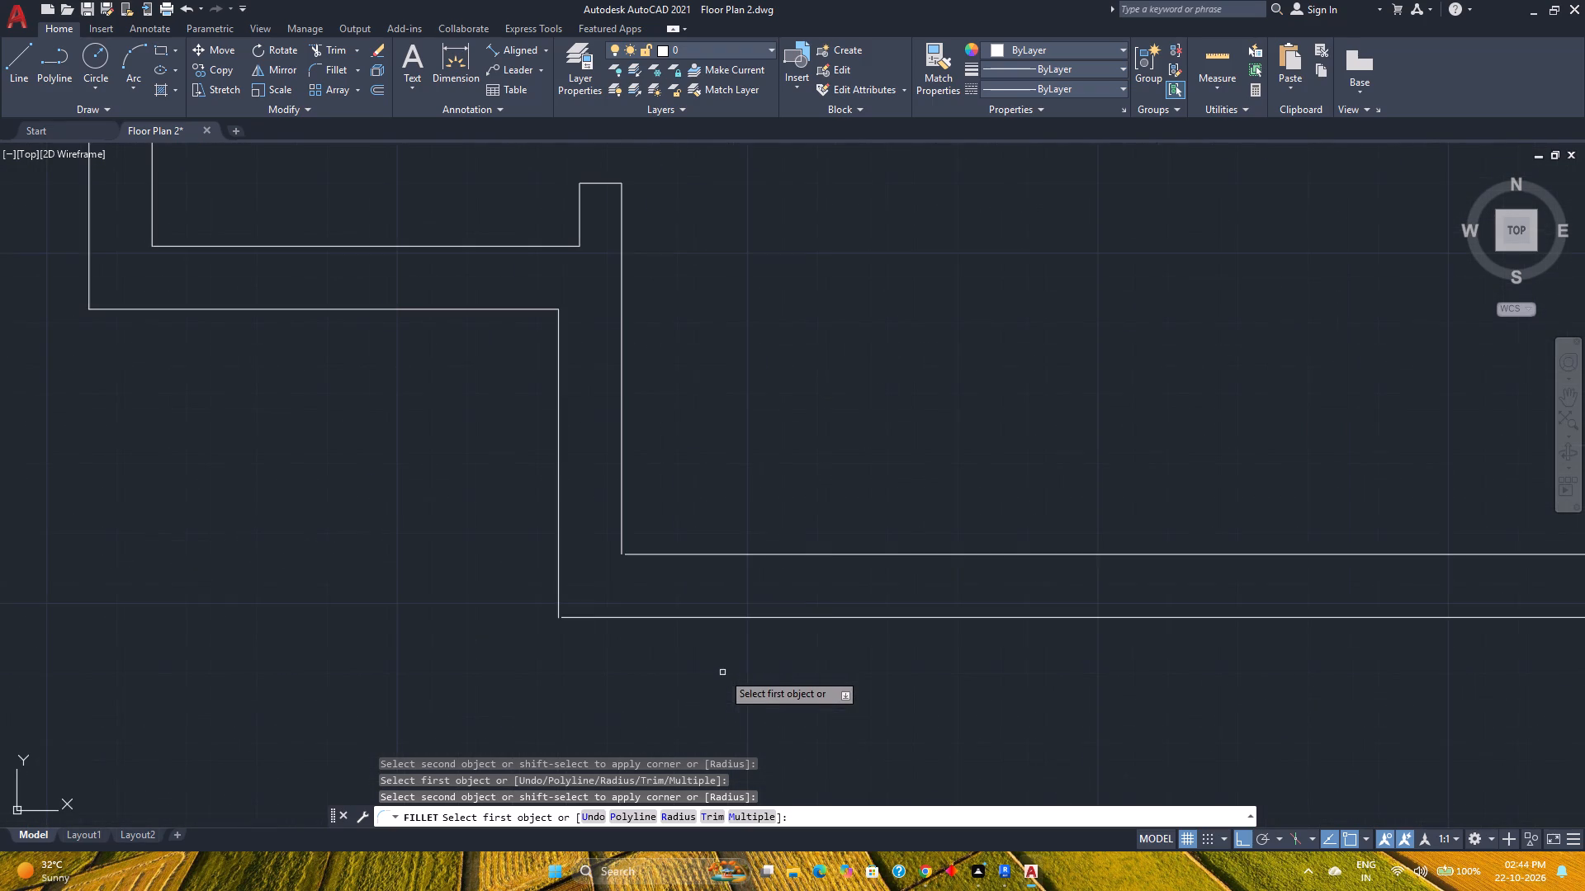
{"action": "left_click", "coordinate": [622, 525]}
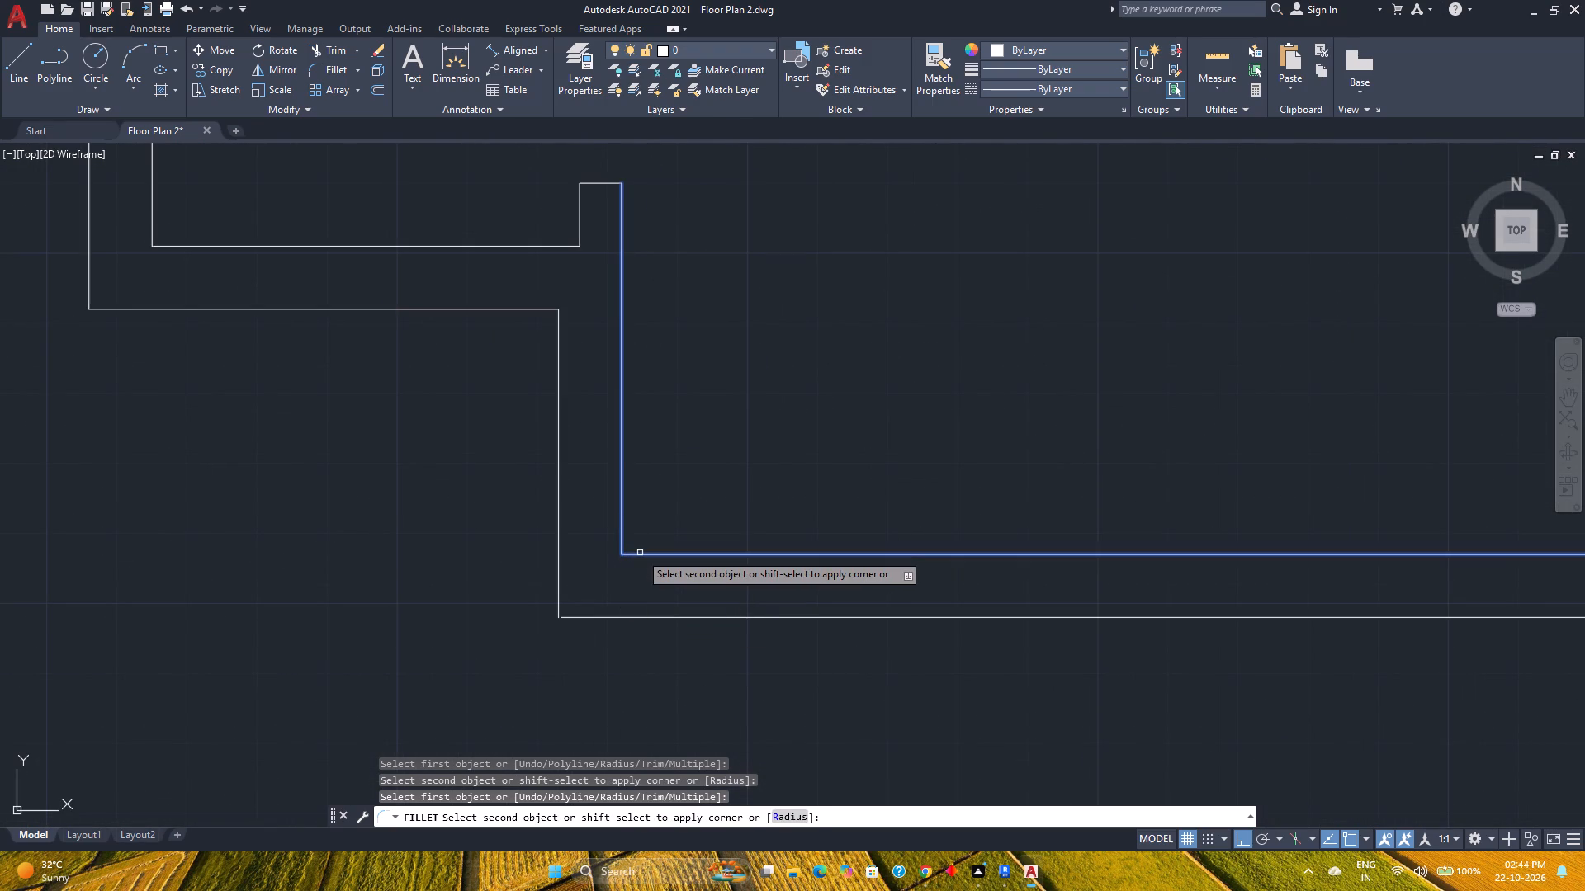
{"action": "left_click", "coordinate": [640, 553]}
{"action": "left_click", "coordinate": [557, 577]}
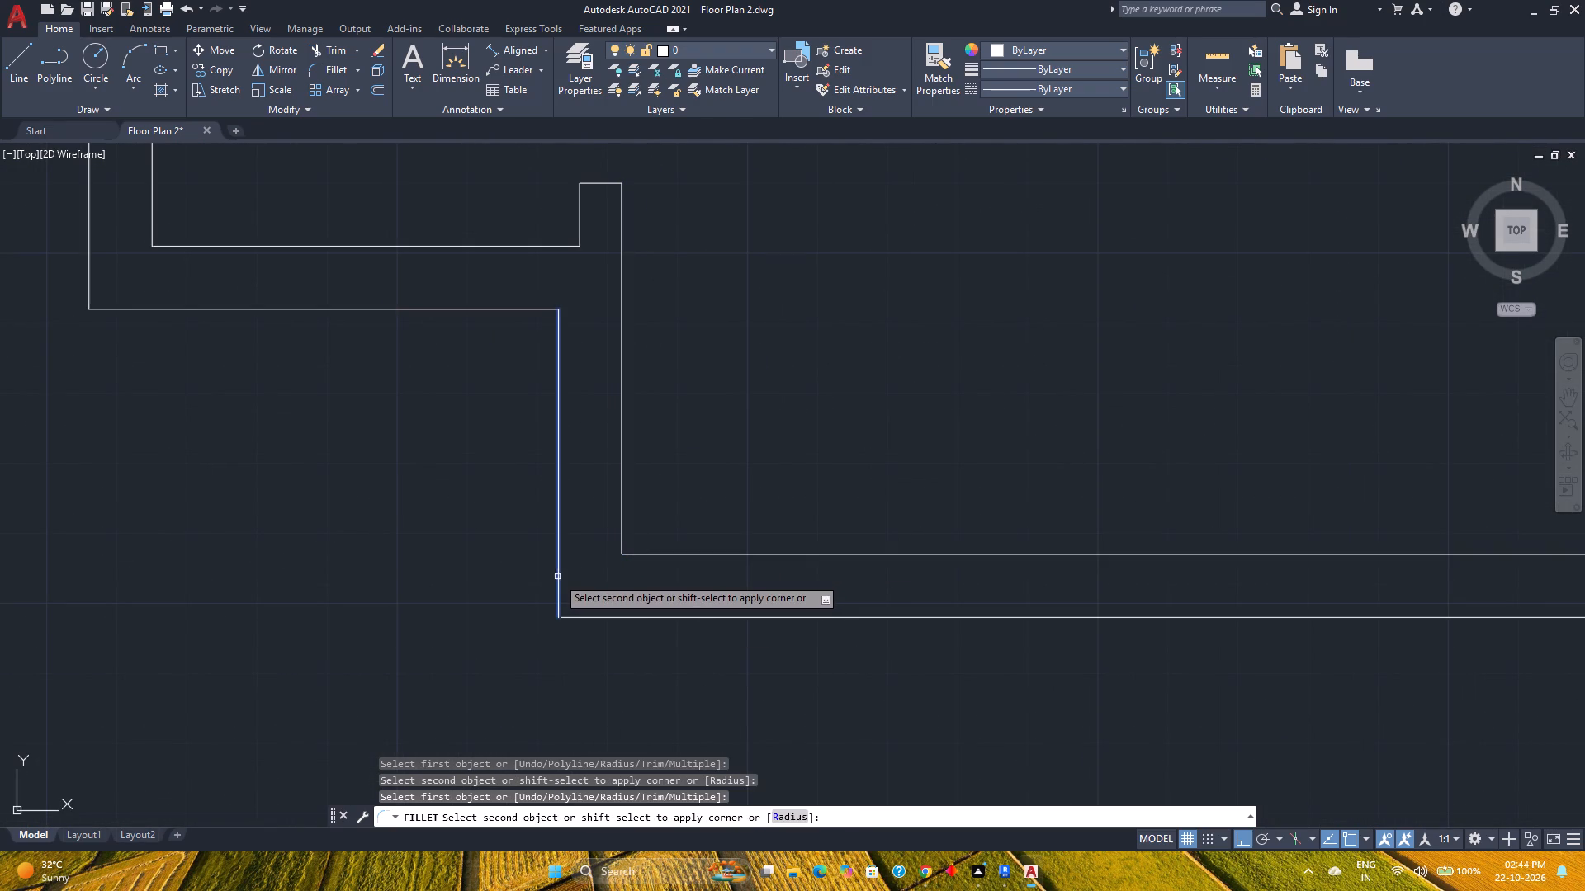
{"action": "left_click", "coordinate": [570, 618]}
Measure the interior width and height of the small alcove at the lower-left room's left side.
{"action": "scroll", "coordinate": [861, 480], "scroll_direction": "down", "scroll_amount": 3}
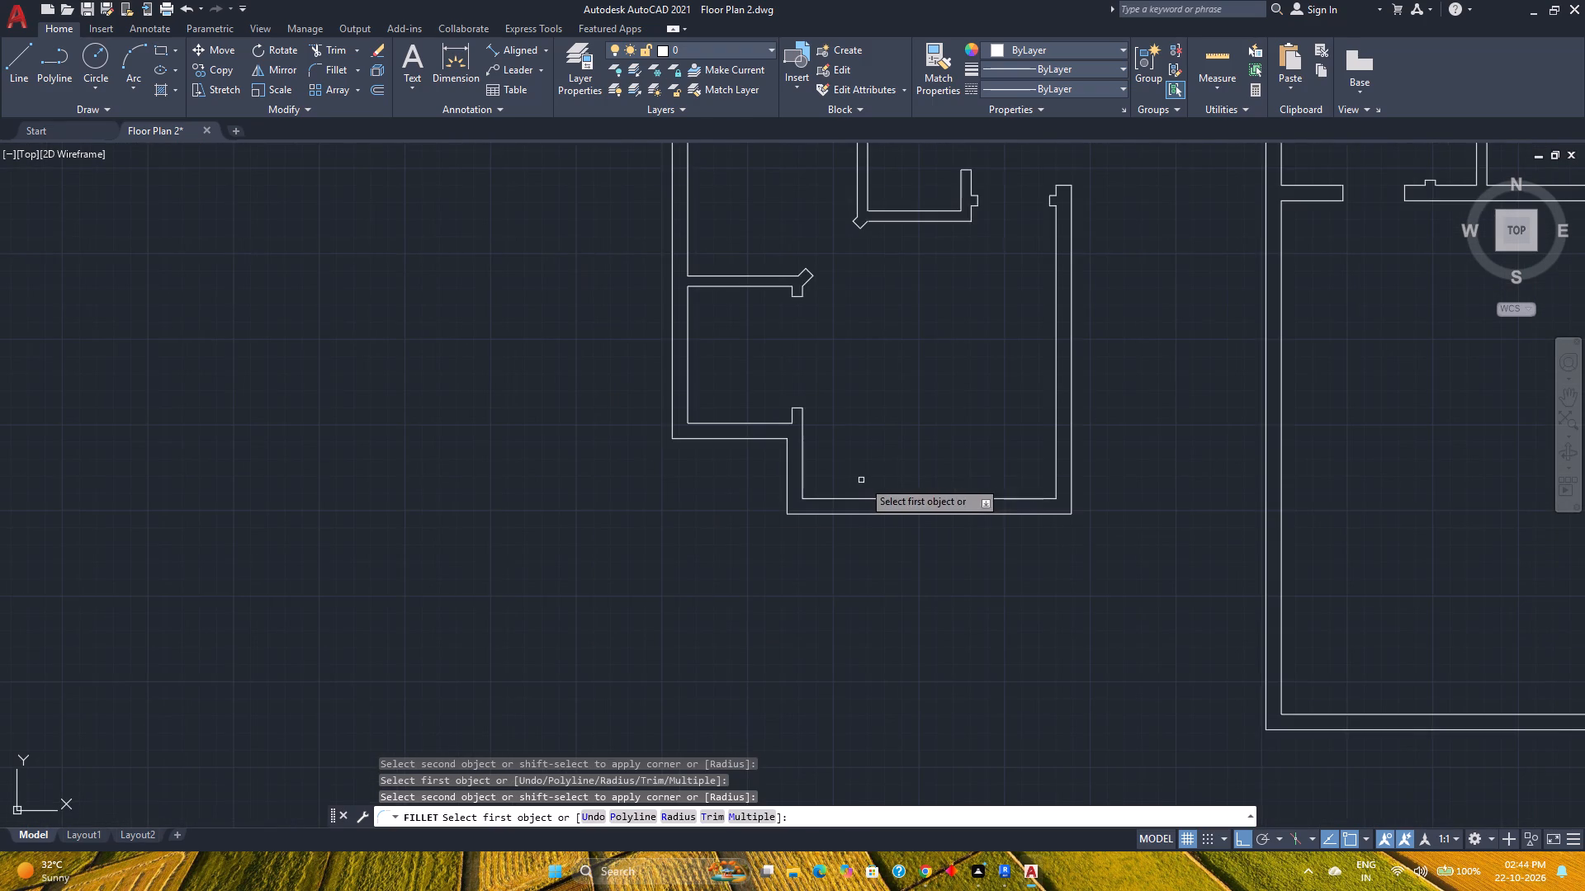
{"action": "middle_click_drag", "start_coordinate": [919, 464], "coordinate": [830, 625]}
{"action": "scroll", "coordinate": [920, 366], "scroll_direction": "up", "scroll_amount": 3}
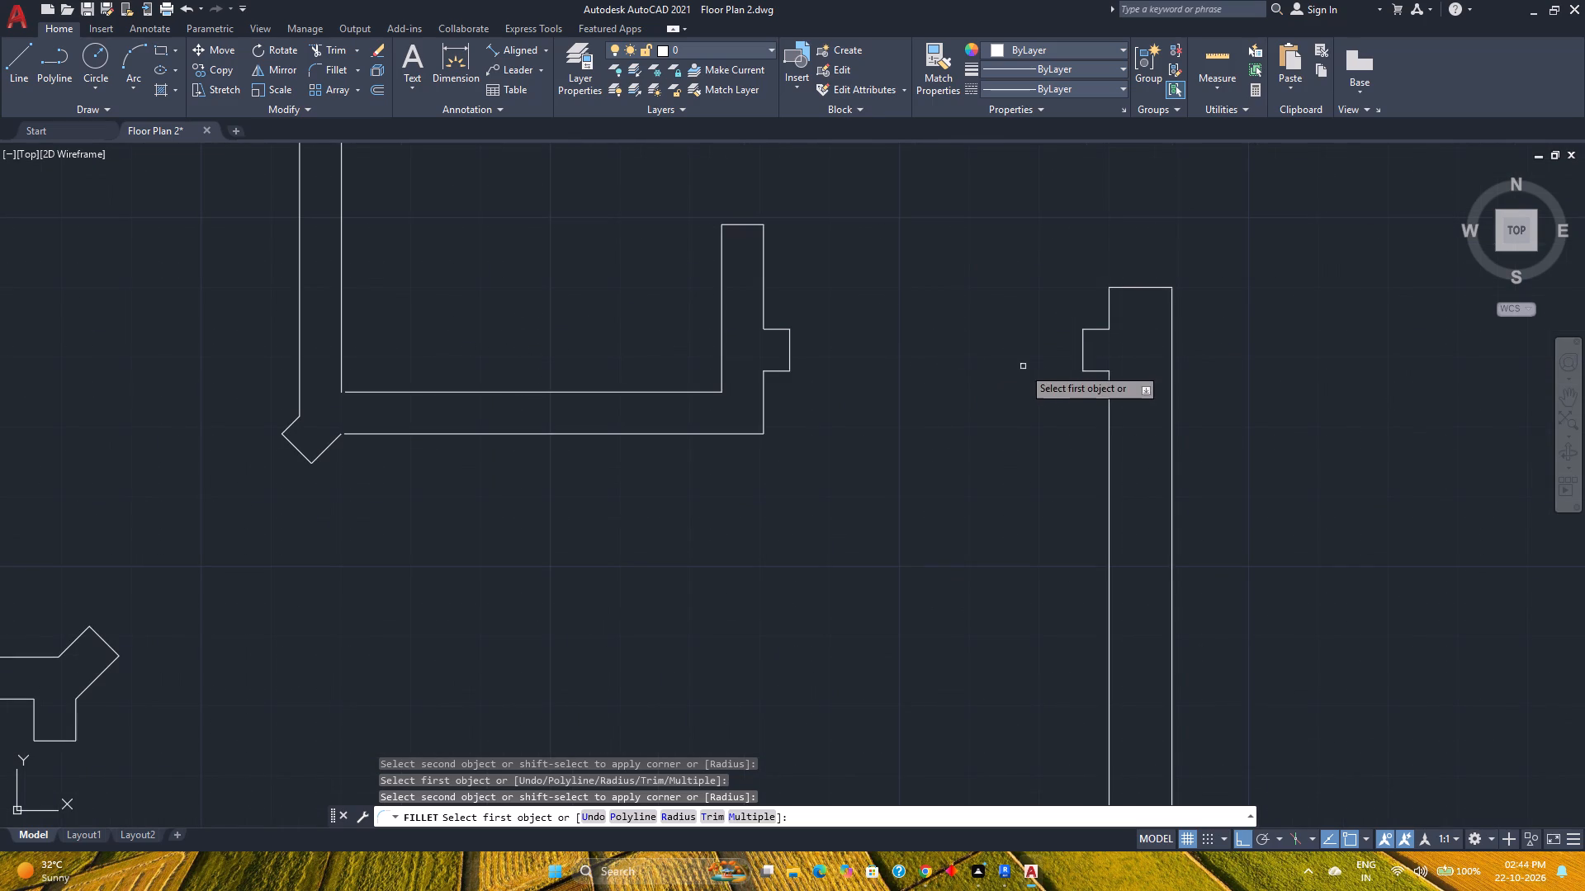
{"action": "scroll", "coordinate": [944, 373], "scroll_direction": "down", "scroll_amount": 3}
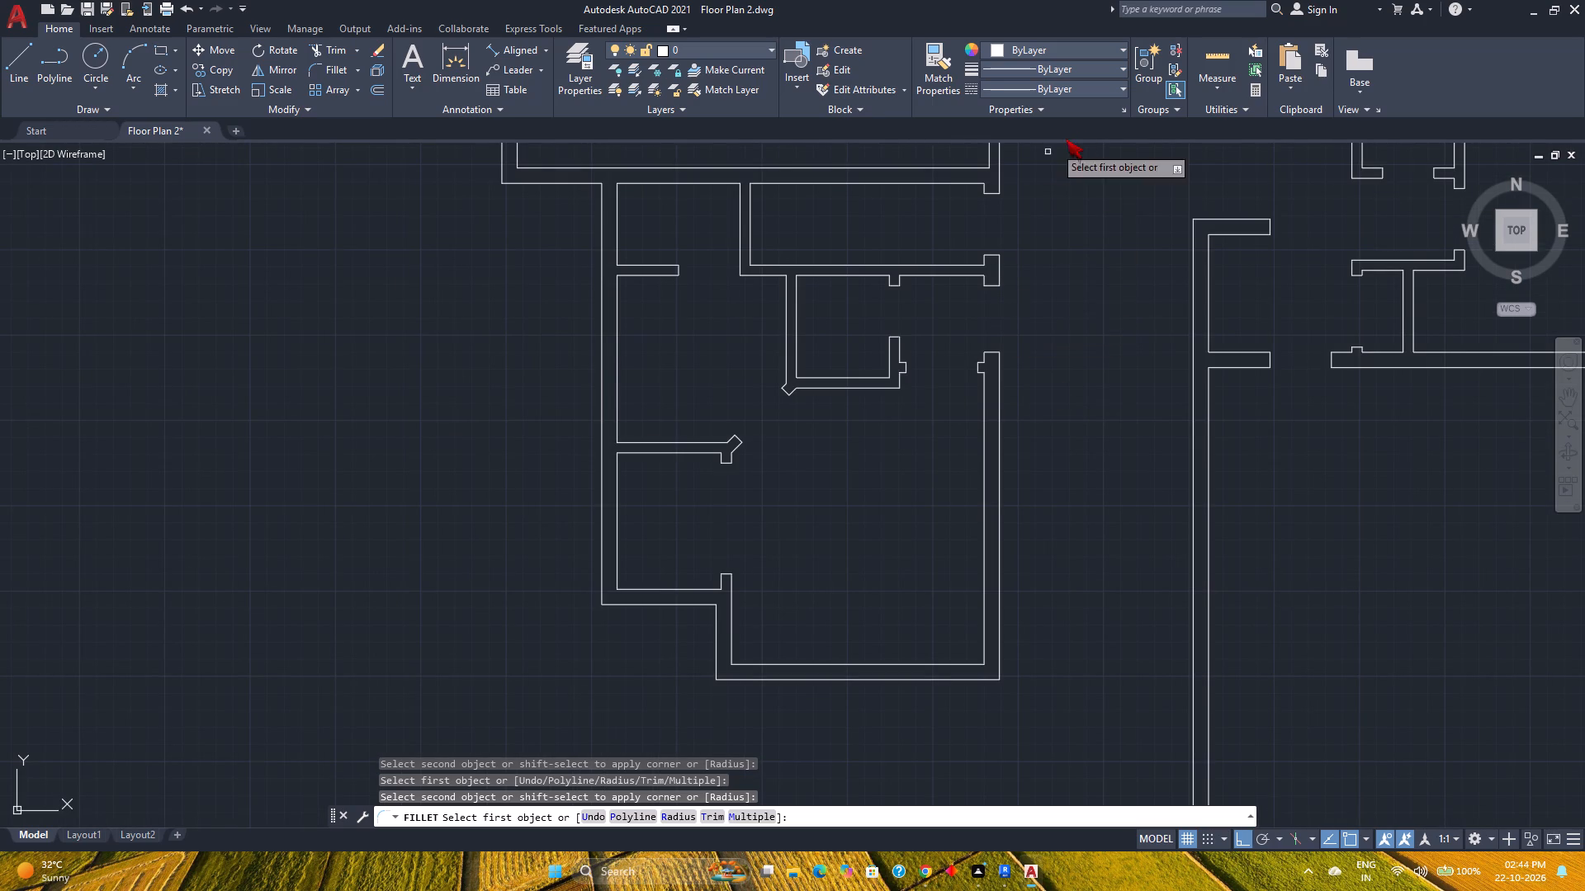
{"action": "left_click", "coordinate": [1214, 64]}
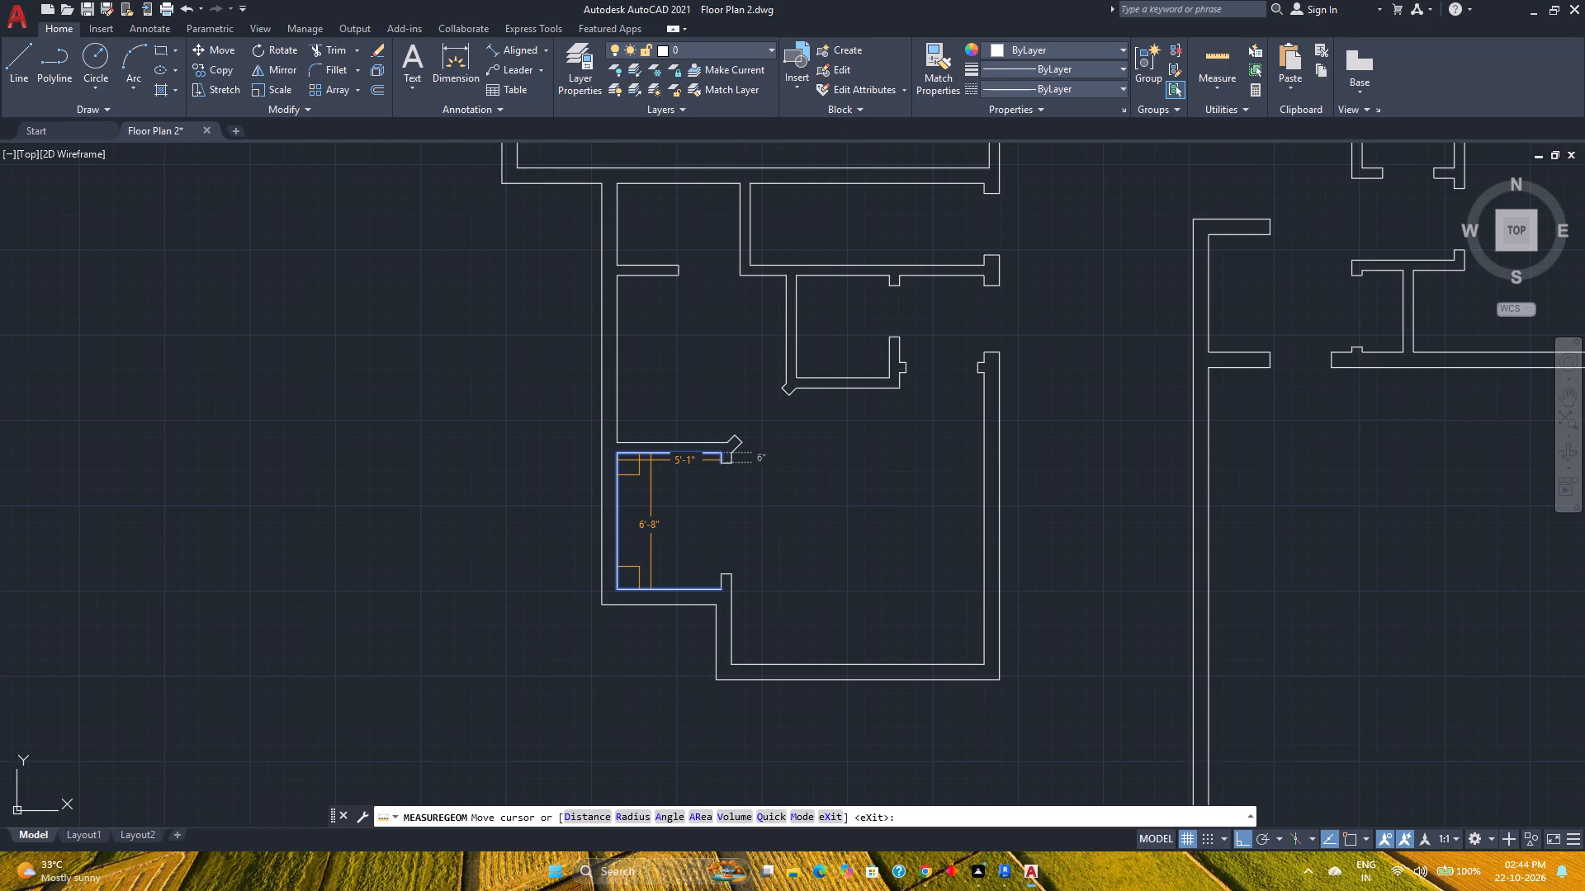
{"action": "key", "text": "Escape"}
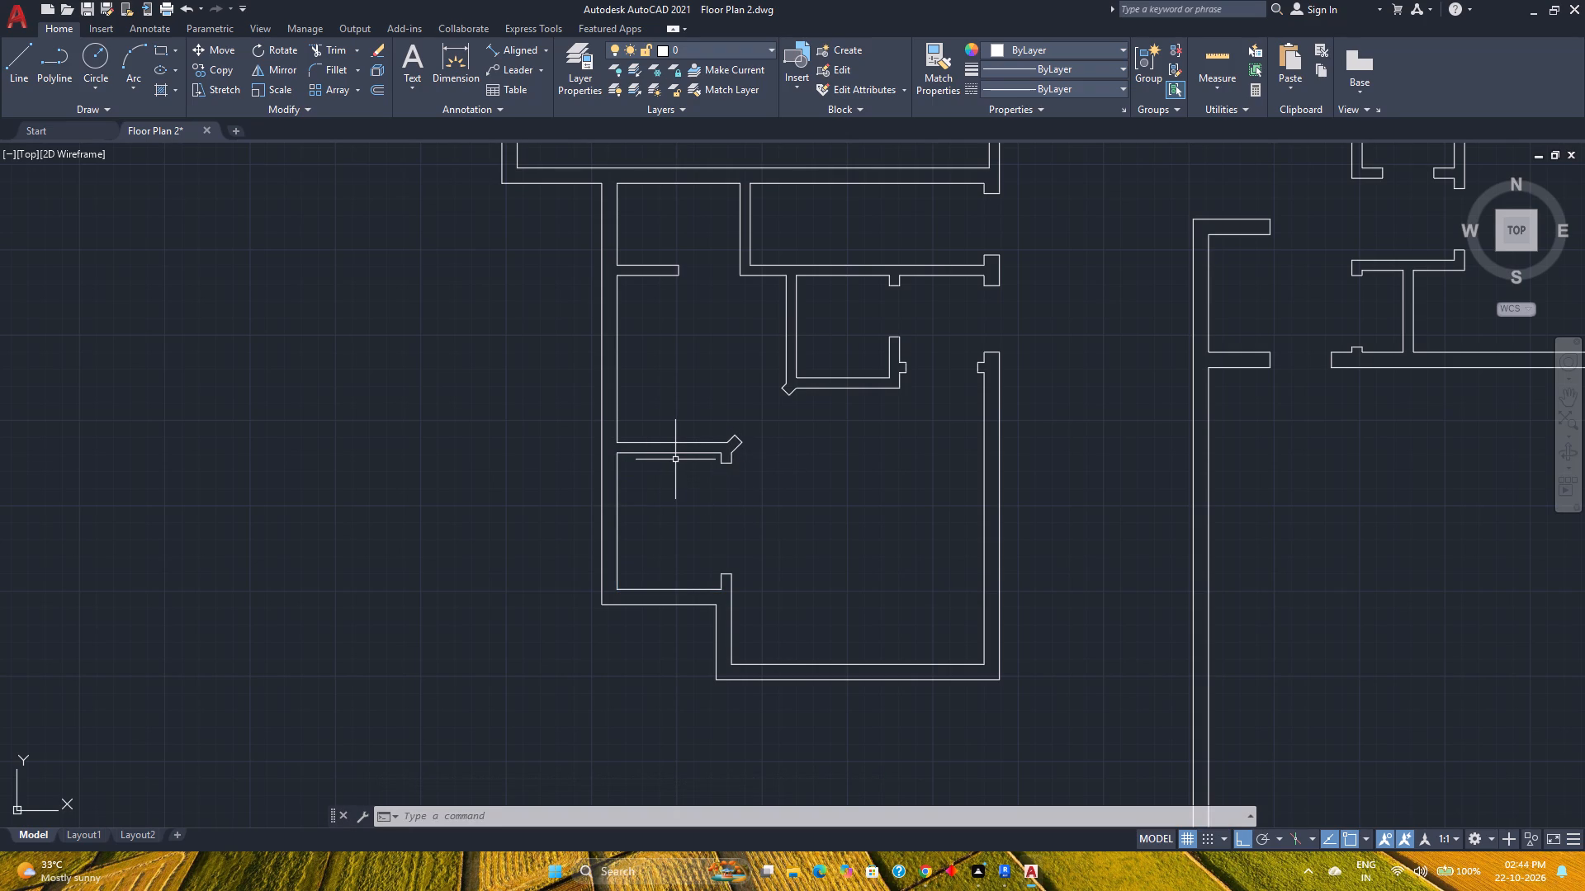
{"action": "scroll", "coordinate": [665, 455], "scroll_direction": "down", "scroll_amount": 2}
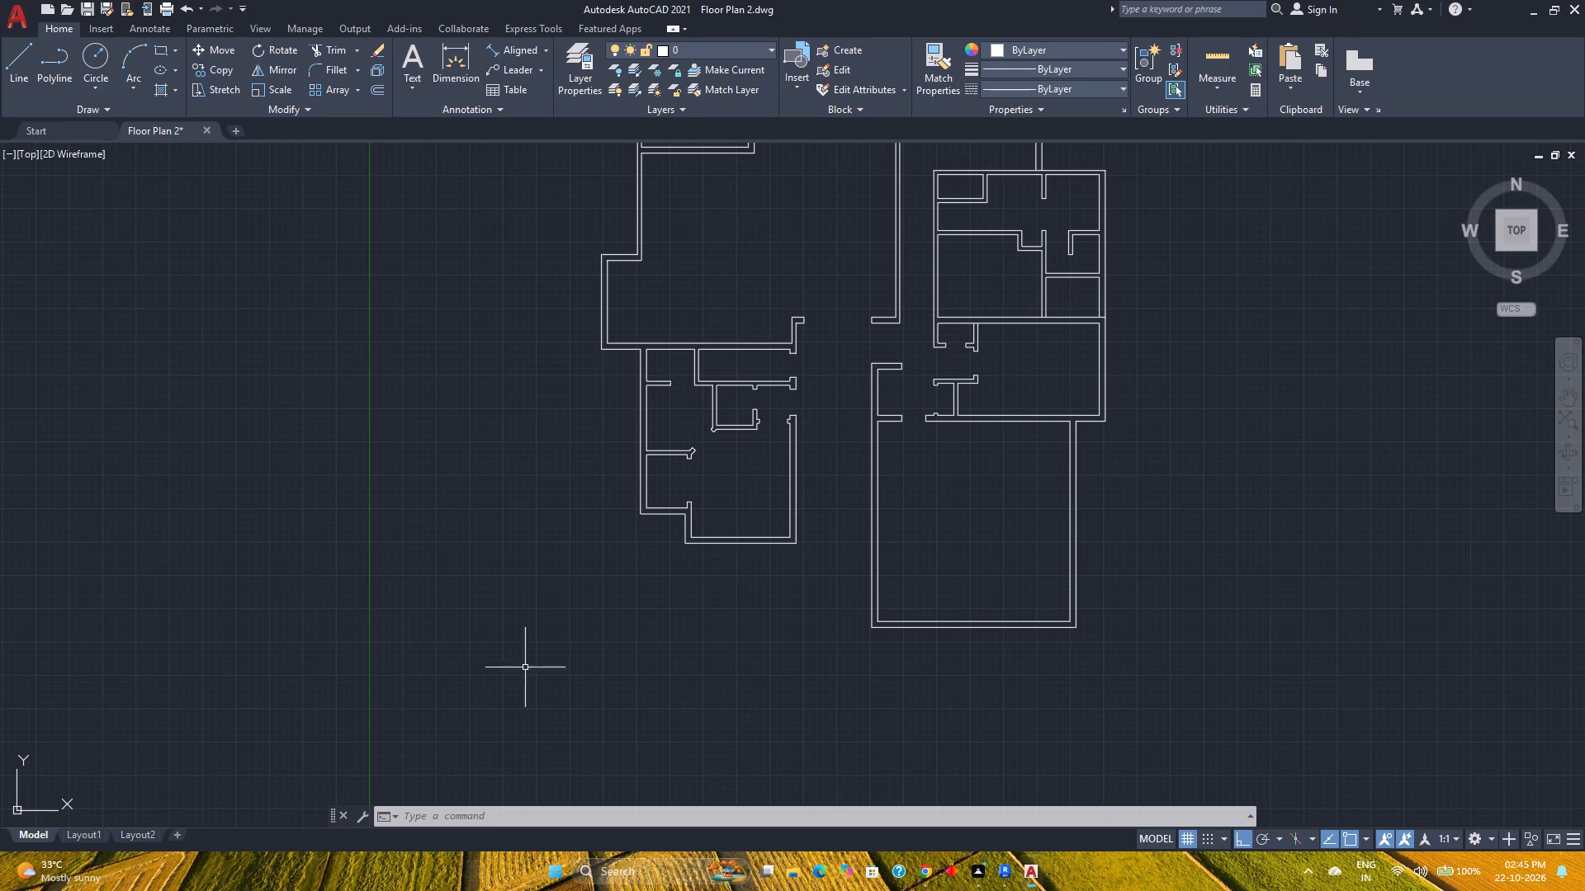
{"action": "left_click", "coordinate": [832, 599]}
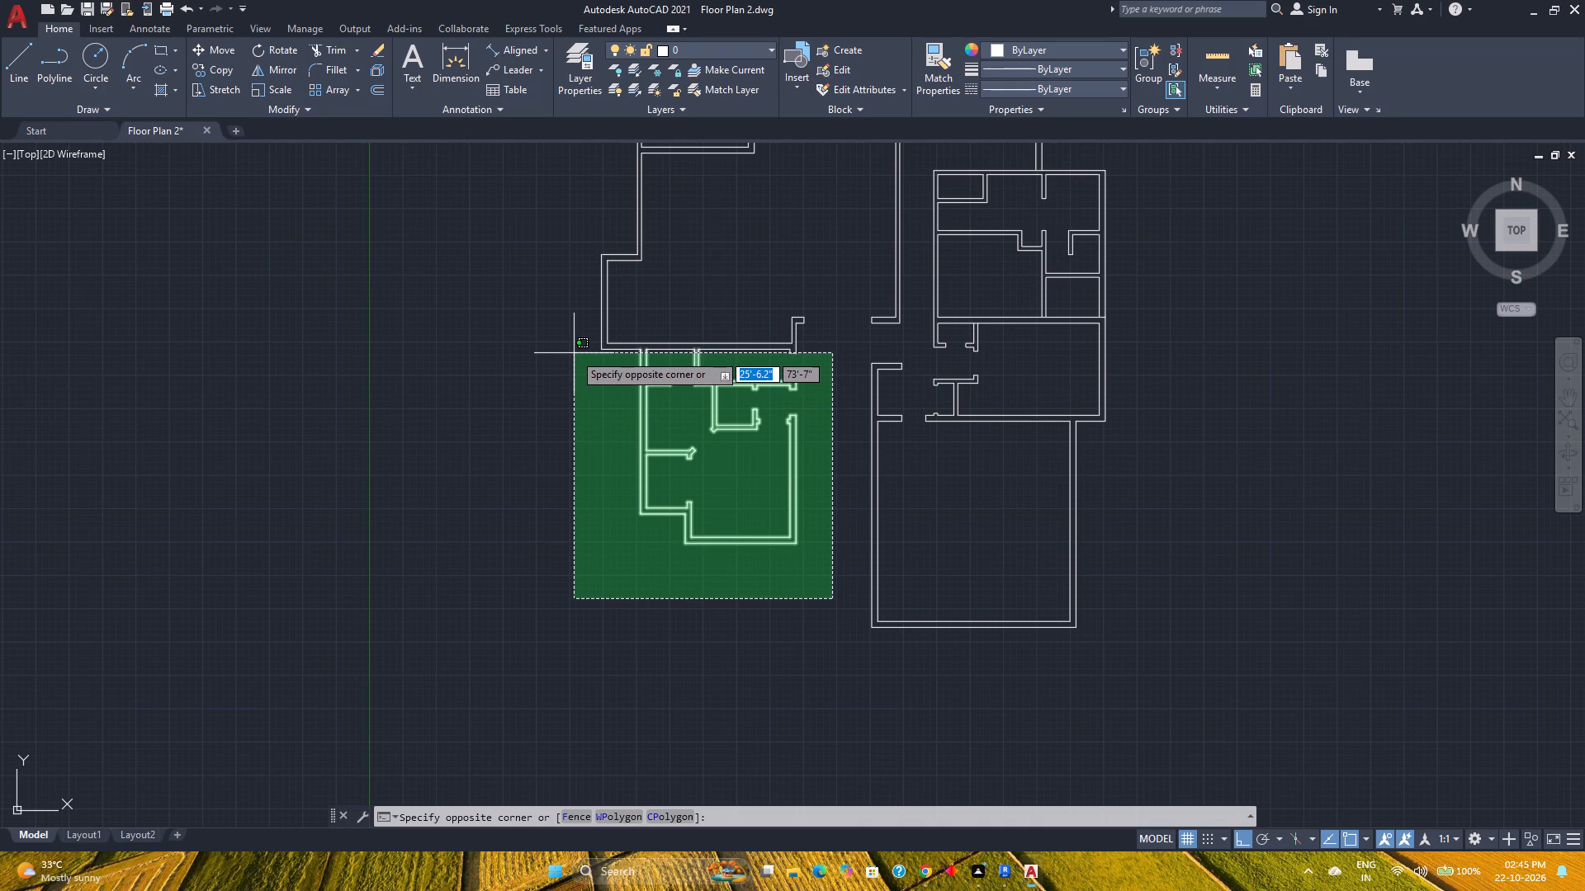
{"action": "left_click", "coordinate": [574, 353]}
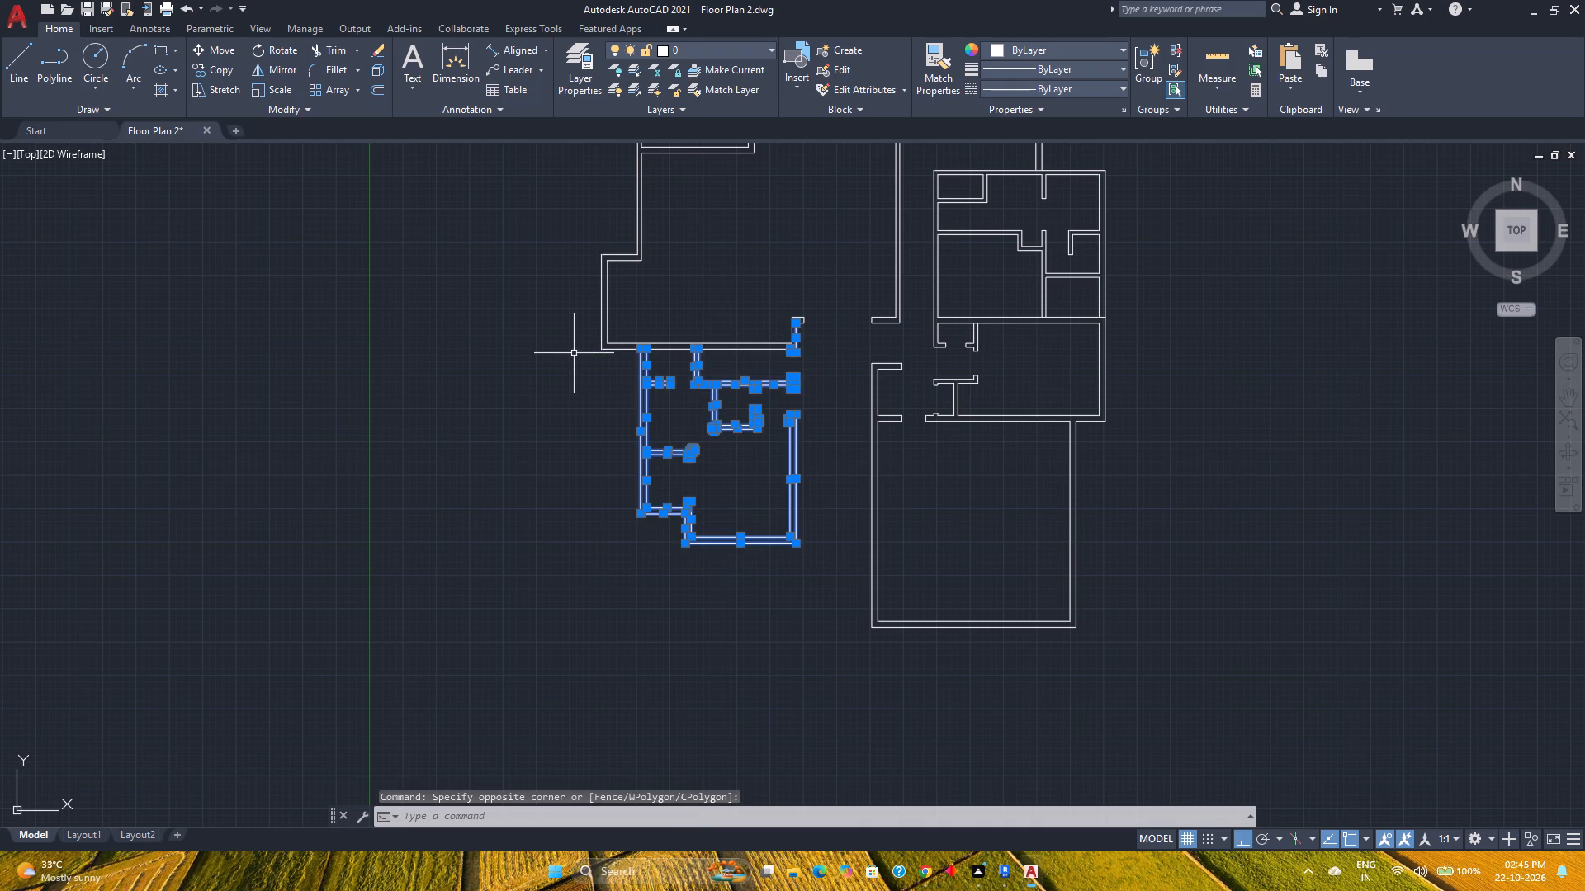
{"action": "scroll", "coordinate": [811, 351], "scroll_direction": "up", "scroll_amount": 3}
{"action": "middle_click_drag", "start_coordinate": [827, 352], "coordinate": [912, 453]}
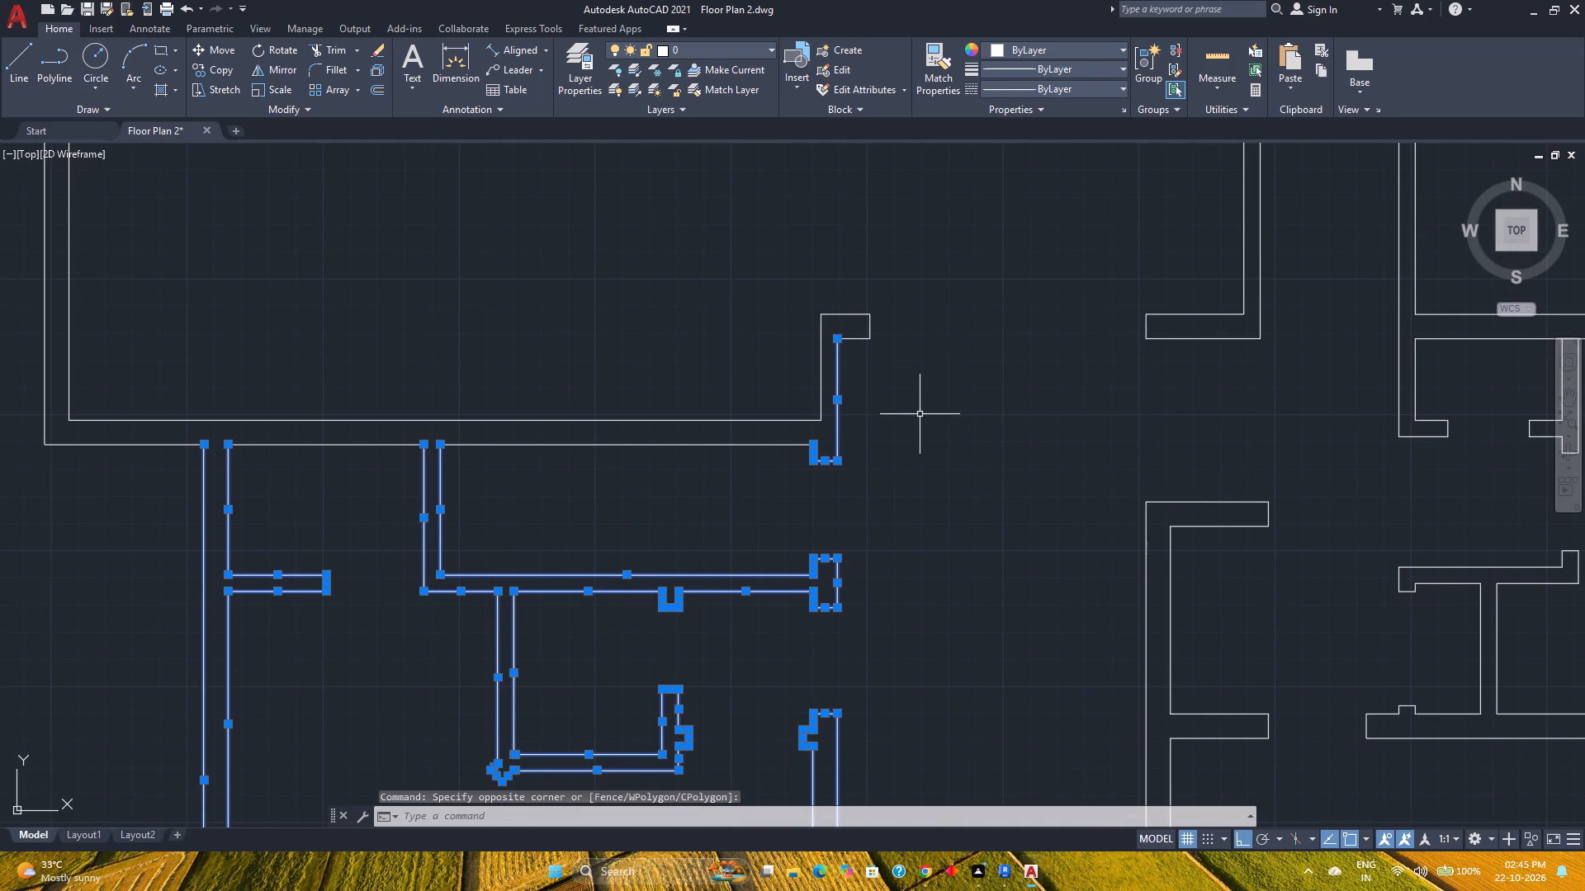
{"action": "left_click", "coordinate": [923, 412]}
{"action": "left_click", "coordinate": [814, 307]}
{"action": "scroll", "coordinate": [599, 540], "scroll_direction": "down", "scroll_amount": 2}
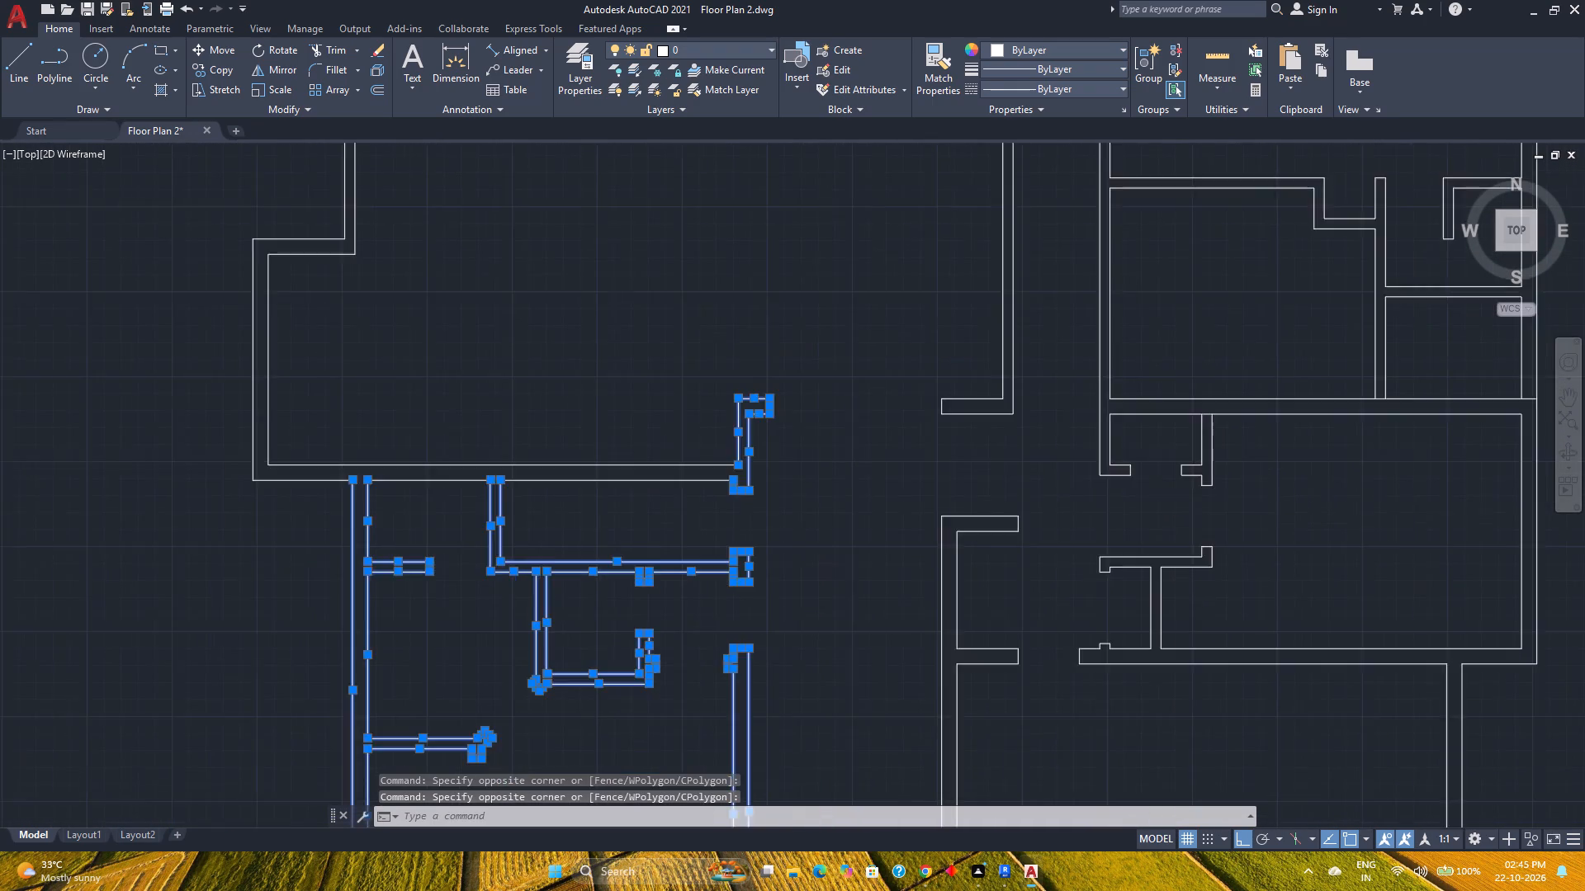
Move the lower-left rooms' walls horizontally, centring their left wall midway between the upper room's outer corner and the old partition line.
{"action": "middle_click_drag", "start_coordinate": [599, 540], "coordinate": [645, 535]}
{"action": "middle_click", "coordinate": [645, 535]}
{"action": "middle_click", "coordinate": [645, 535]}
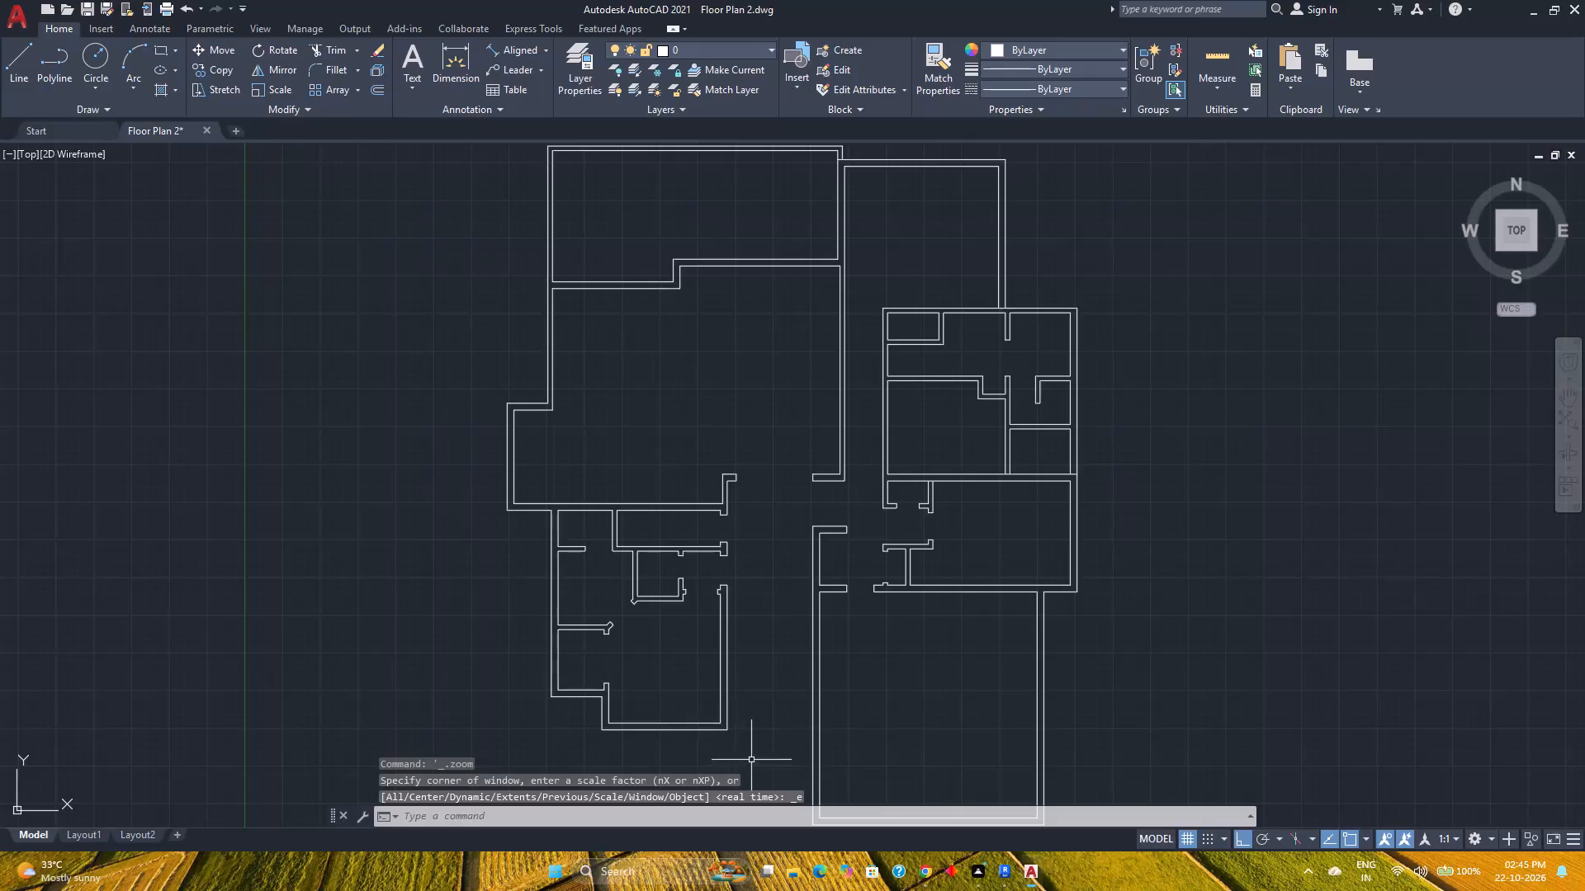
{"action": "left_click", "coordinate": [753, 762]}
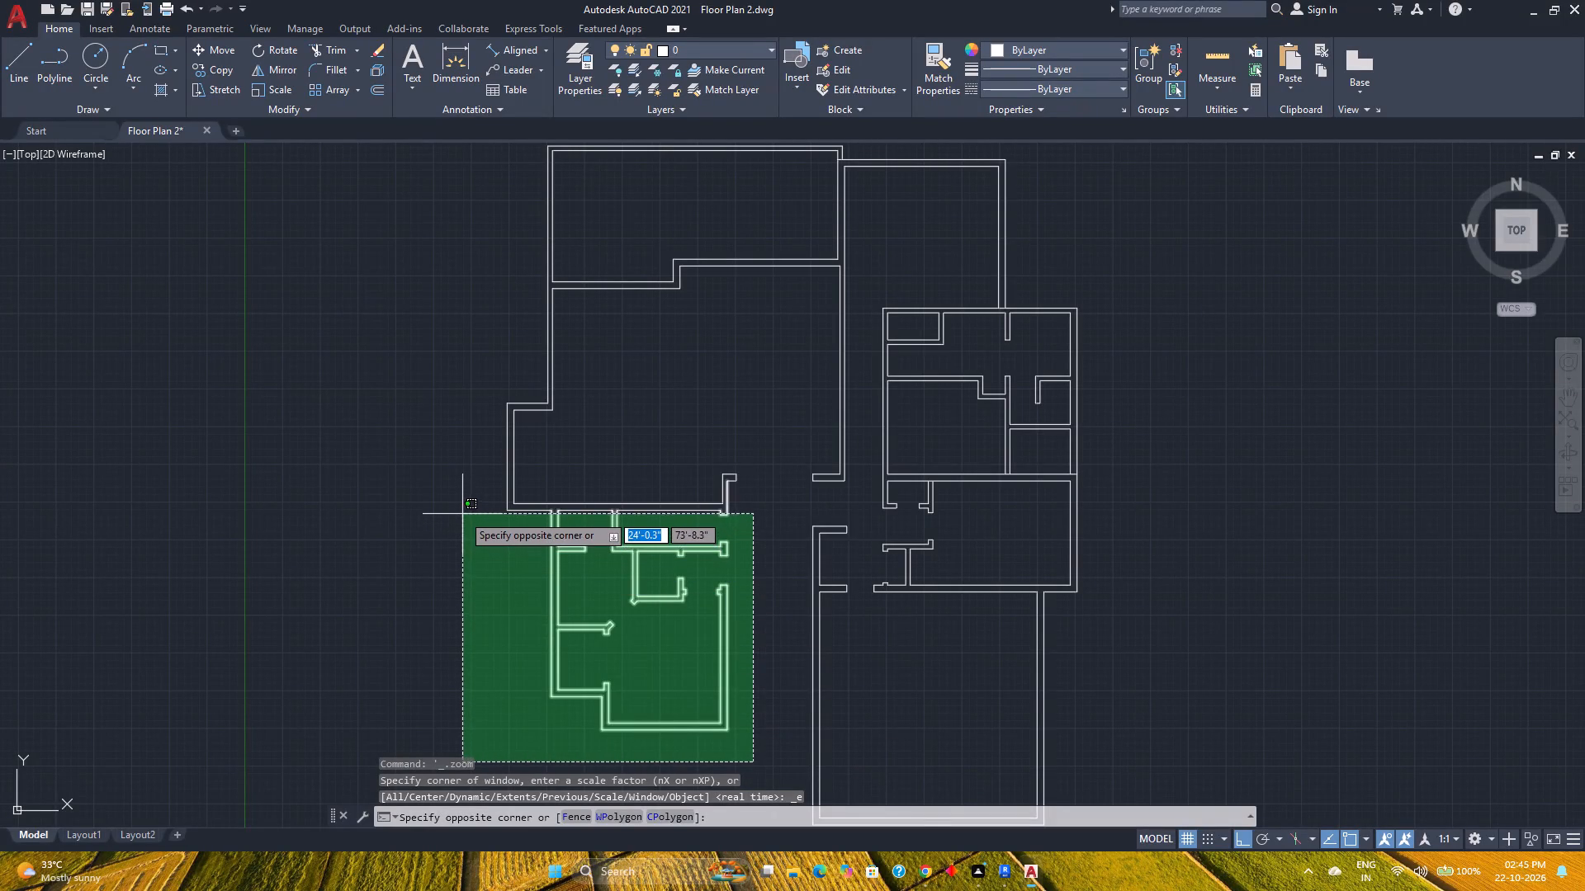
{"action": "left_click", "coordinate": [462, 514]}
{"action": "left_click", "coordinate": [757, 498]}
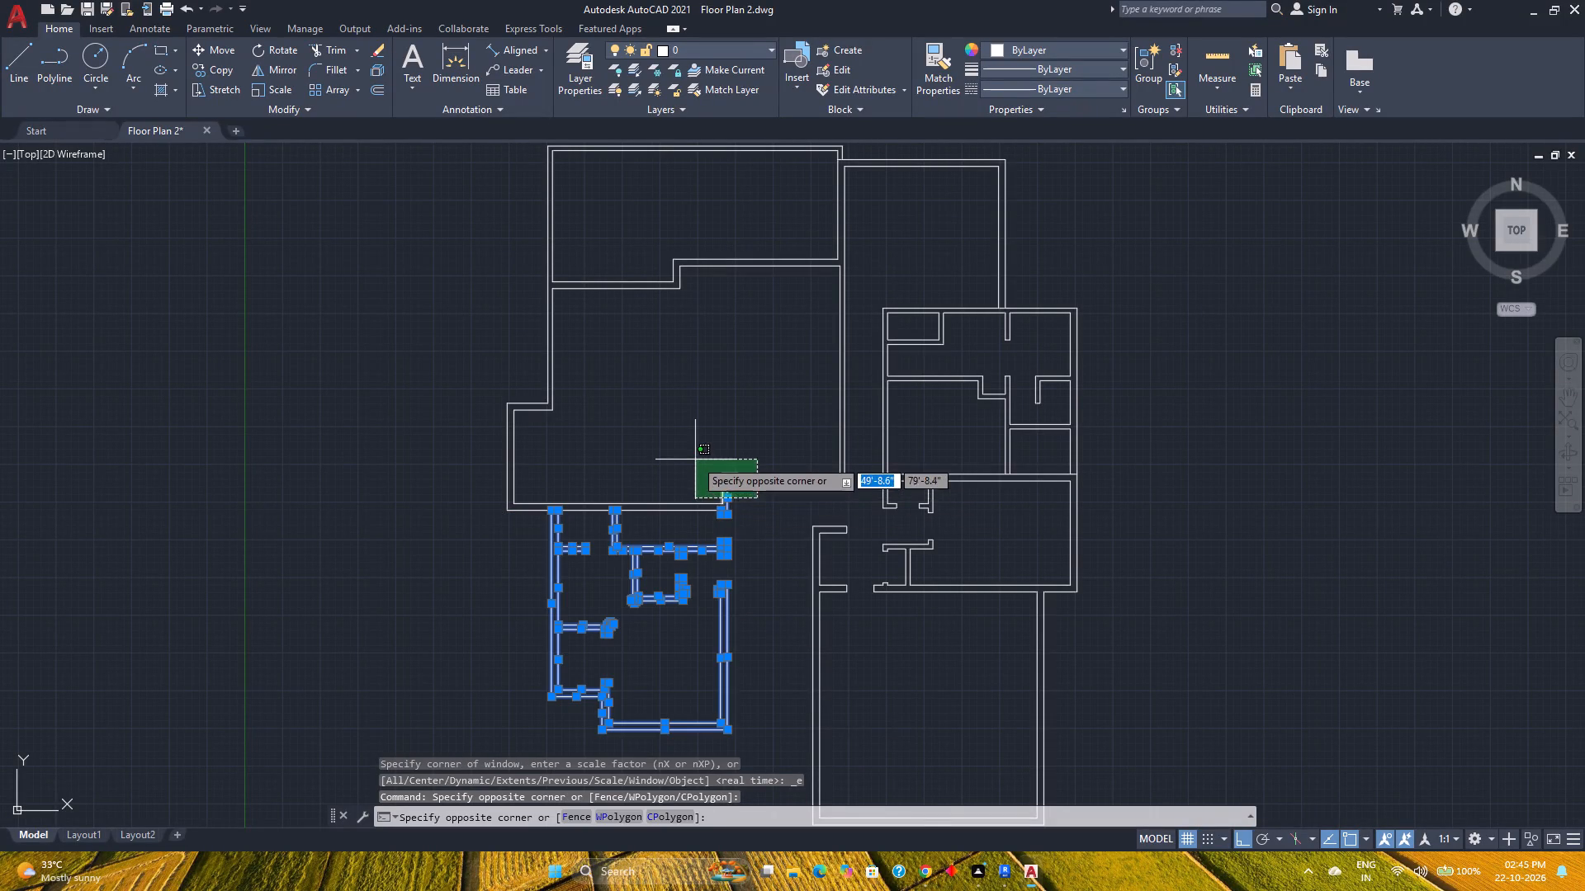
{"action": "left_click", "coordinate": [695, 460]}
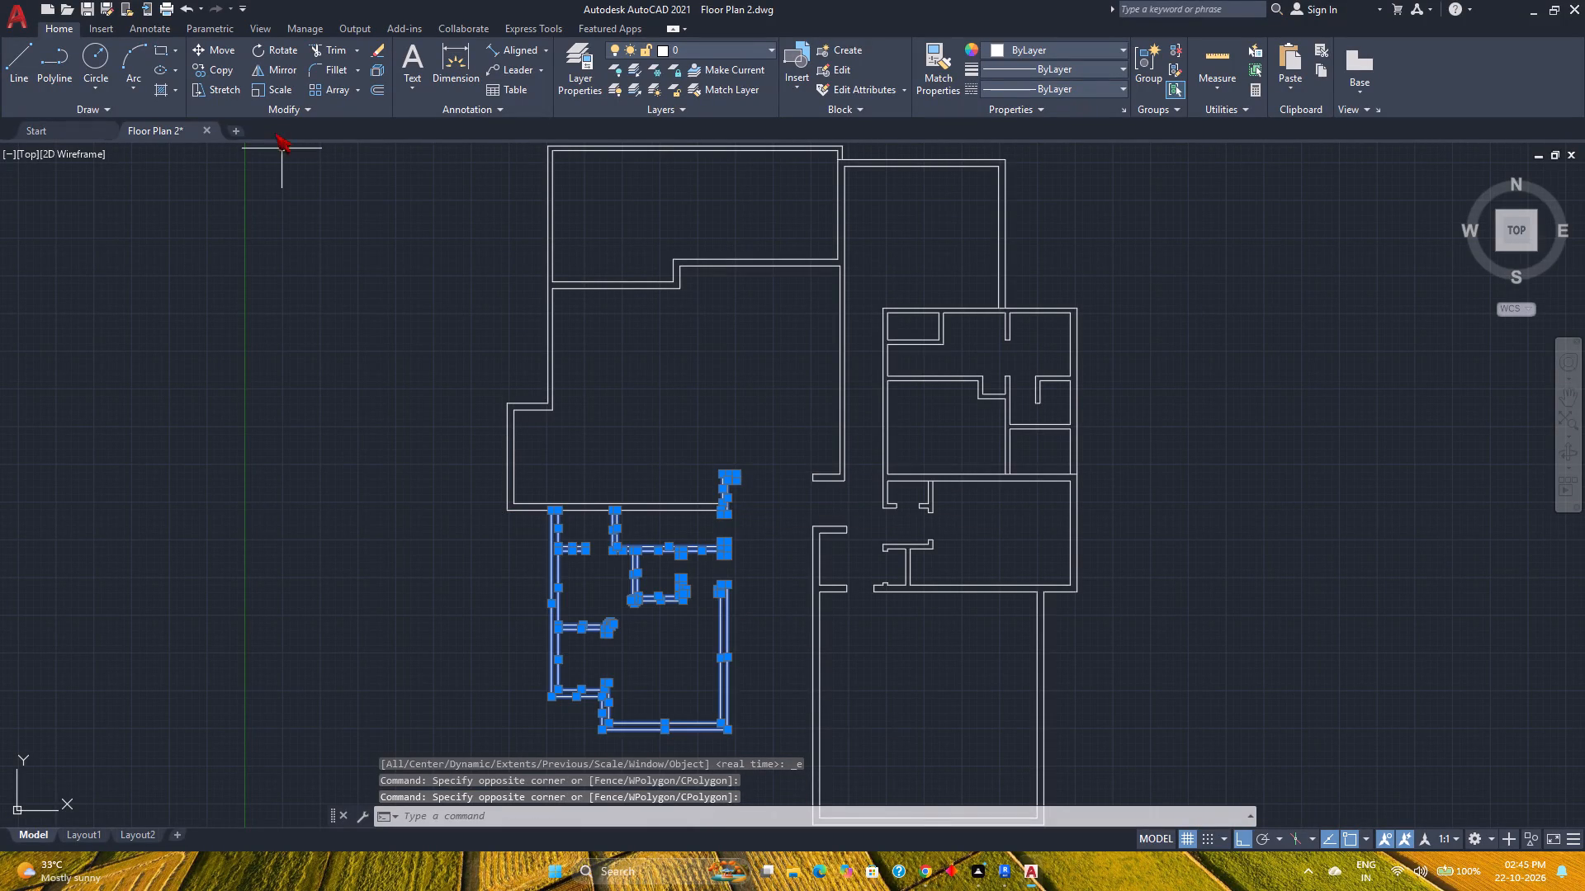
{"action": "left_click", "coordinate": [223, 45]}
{"action": "scroll", "coordinate": [561, 518], "scroll_direction": "up", "scroll_amount": 2}
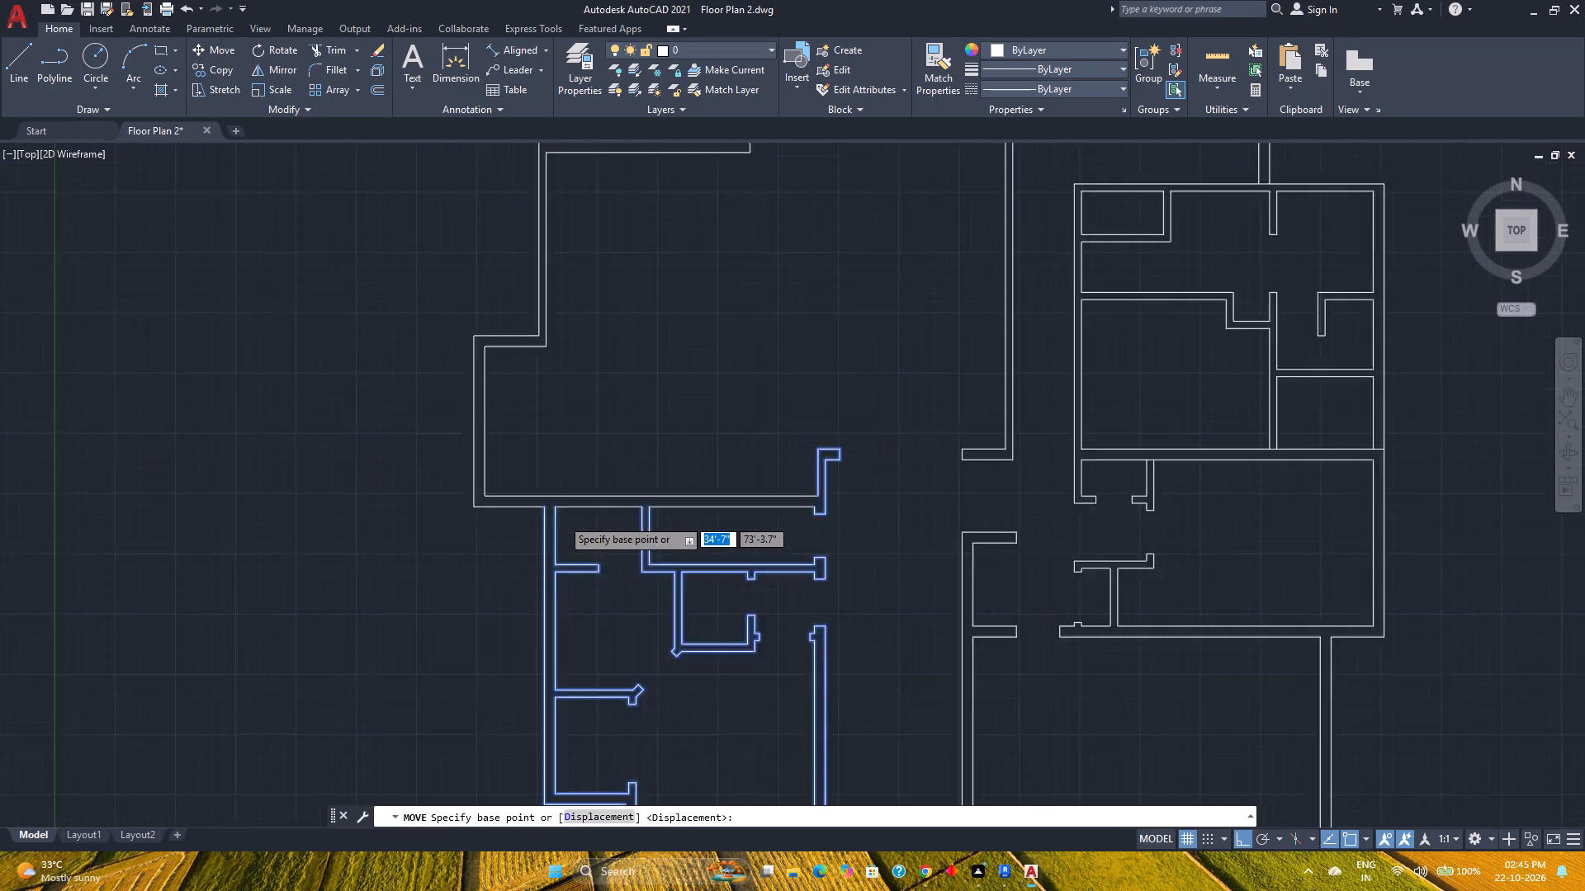
{"action": "scroll", "coordinate": [561, 518], "scroll_direction": "up", "scroll_amount": 1}
{"action": "type", "text": "m2p"}
{"action": "key", "text": "Return"}
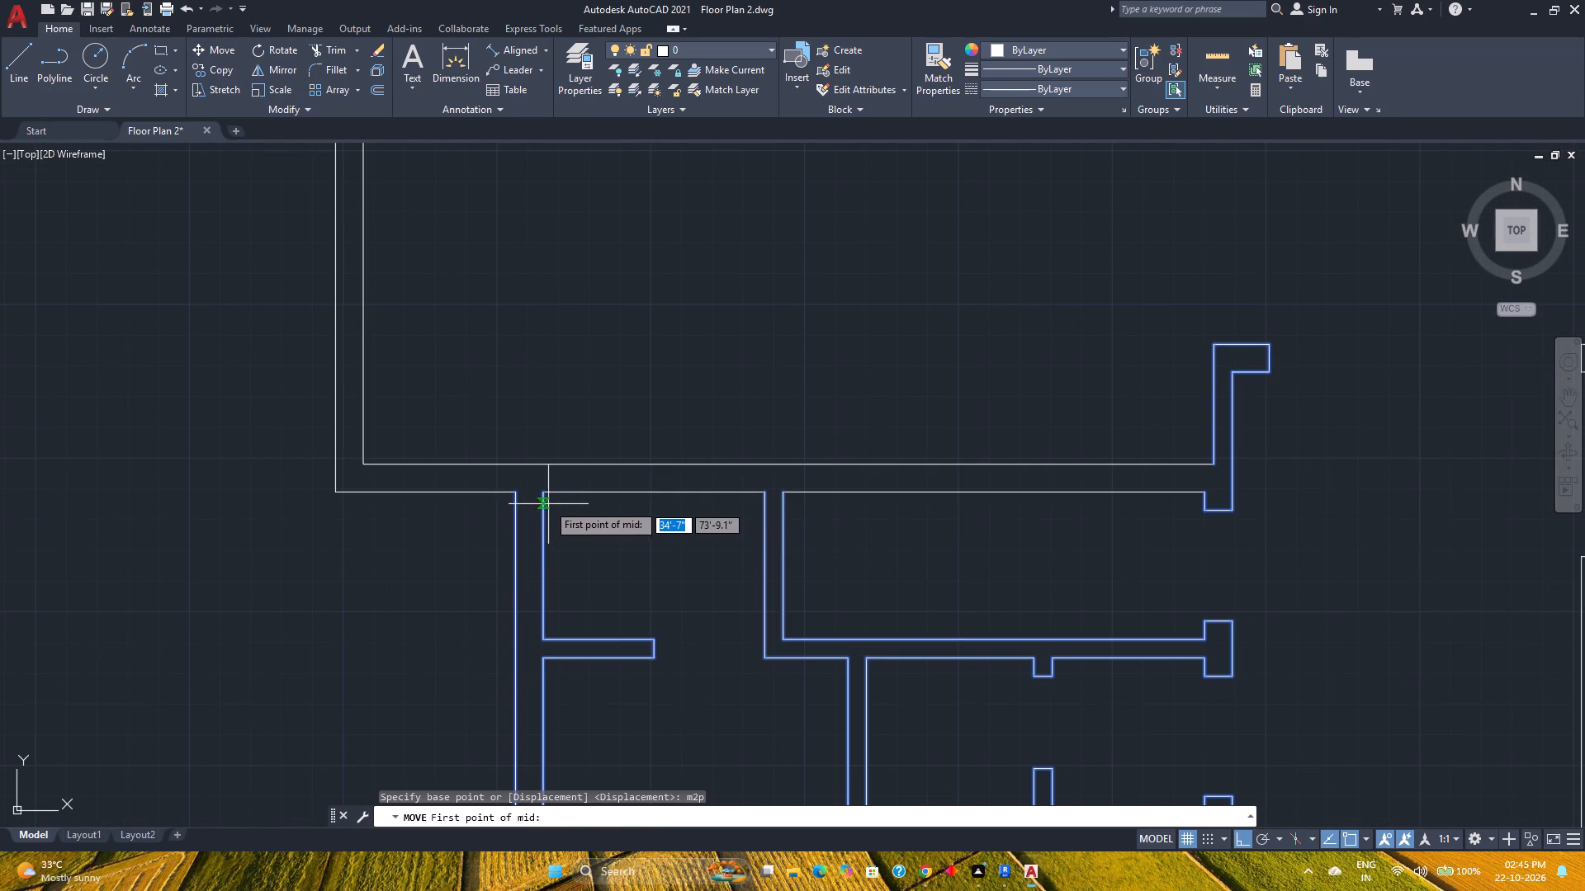
{"action": "left_click", "coordinate": [545, 496]}
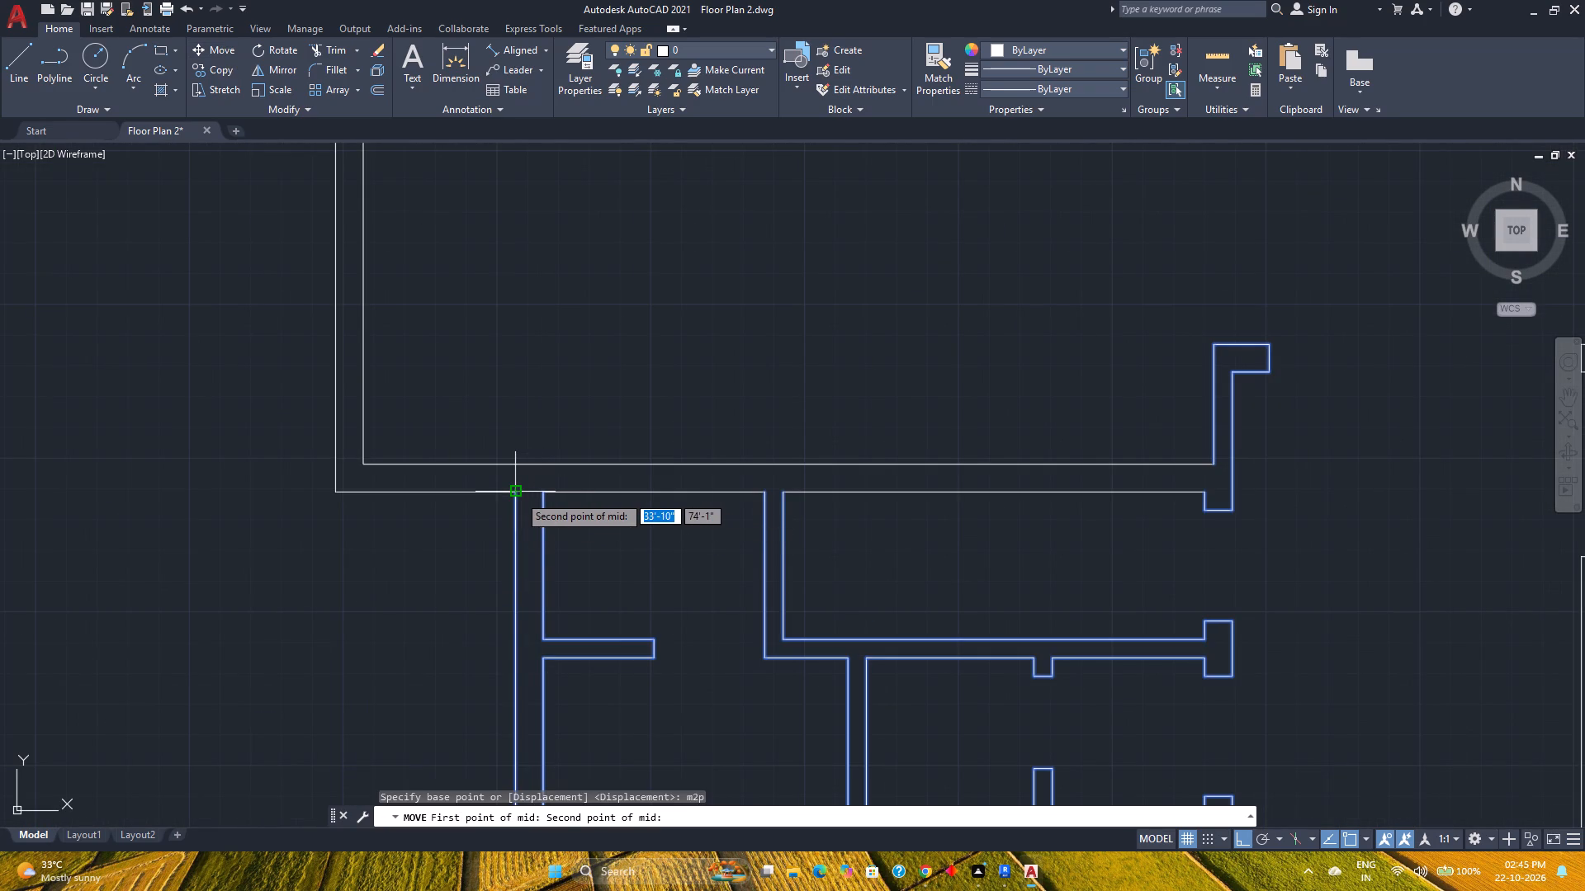
{"action": "left_click", "coordinate": [518, 495]}
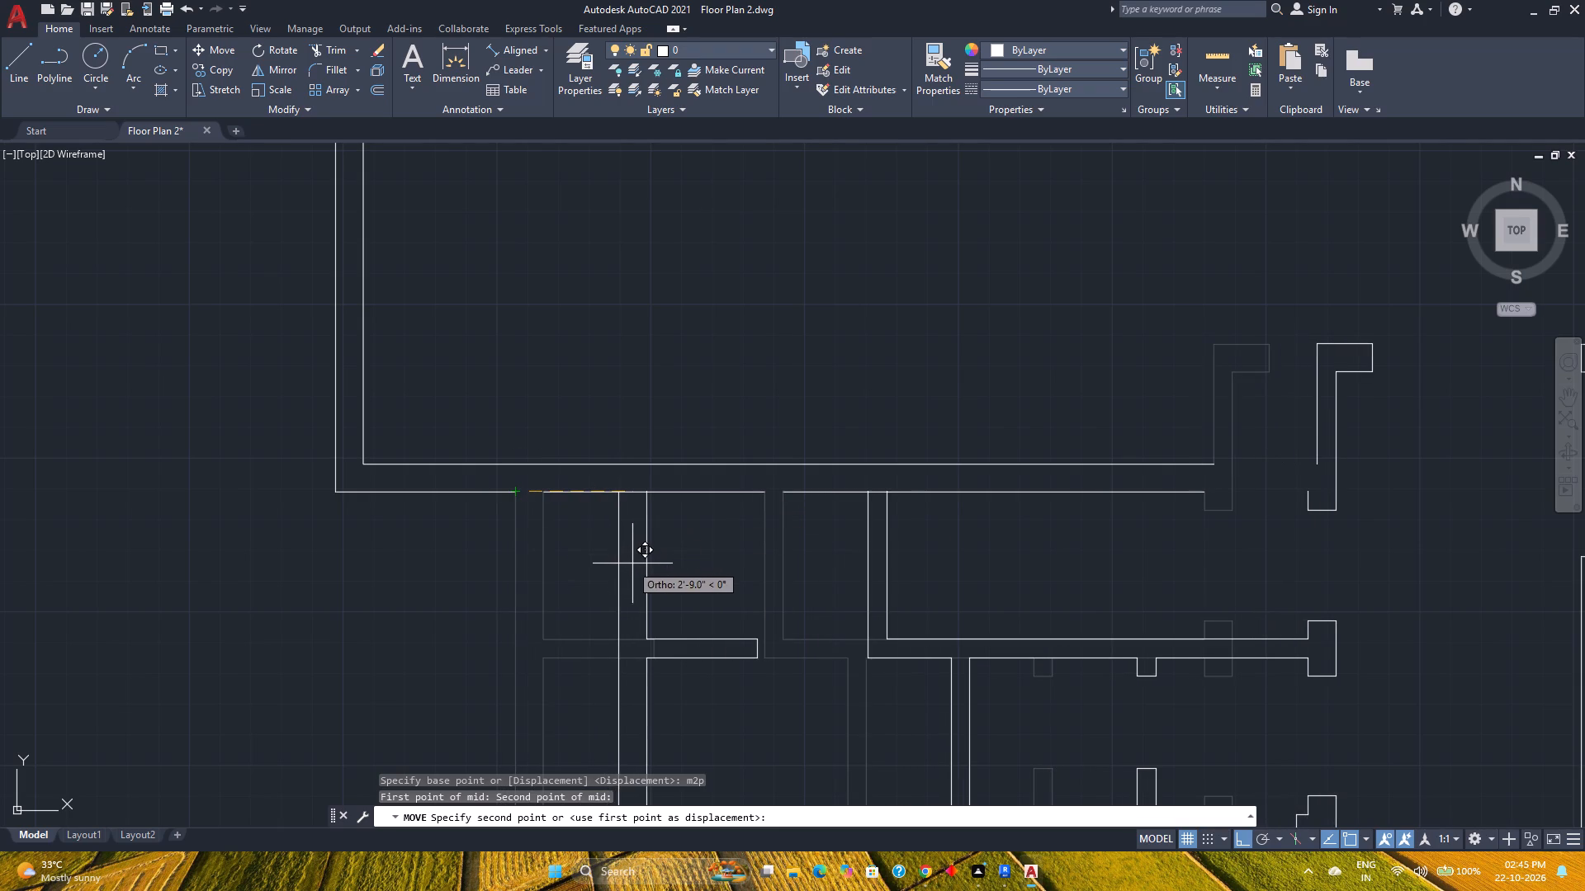
{"action": "key", "text": "m"}
{"action": "type", "text": "2p"}
{"action": "key", "text": "Return"}
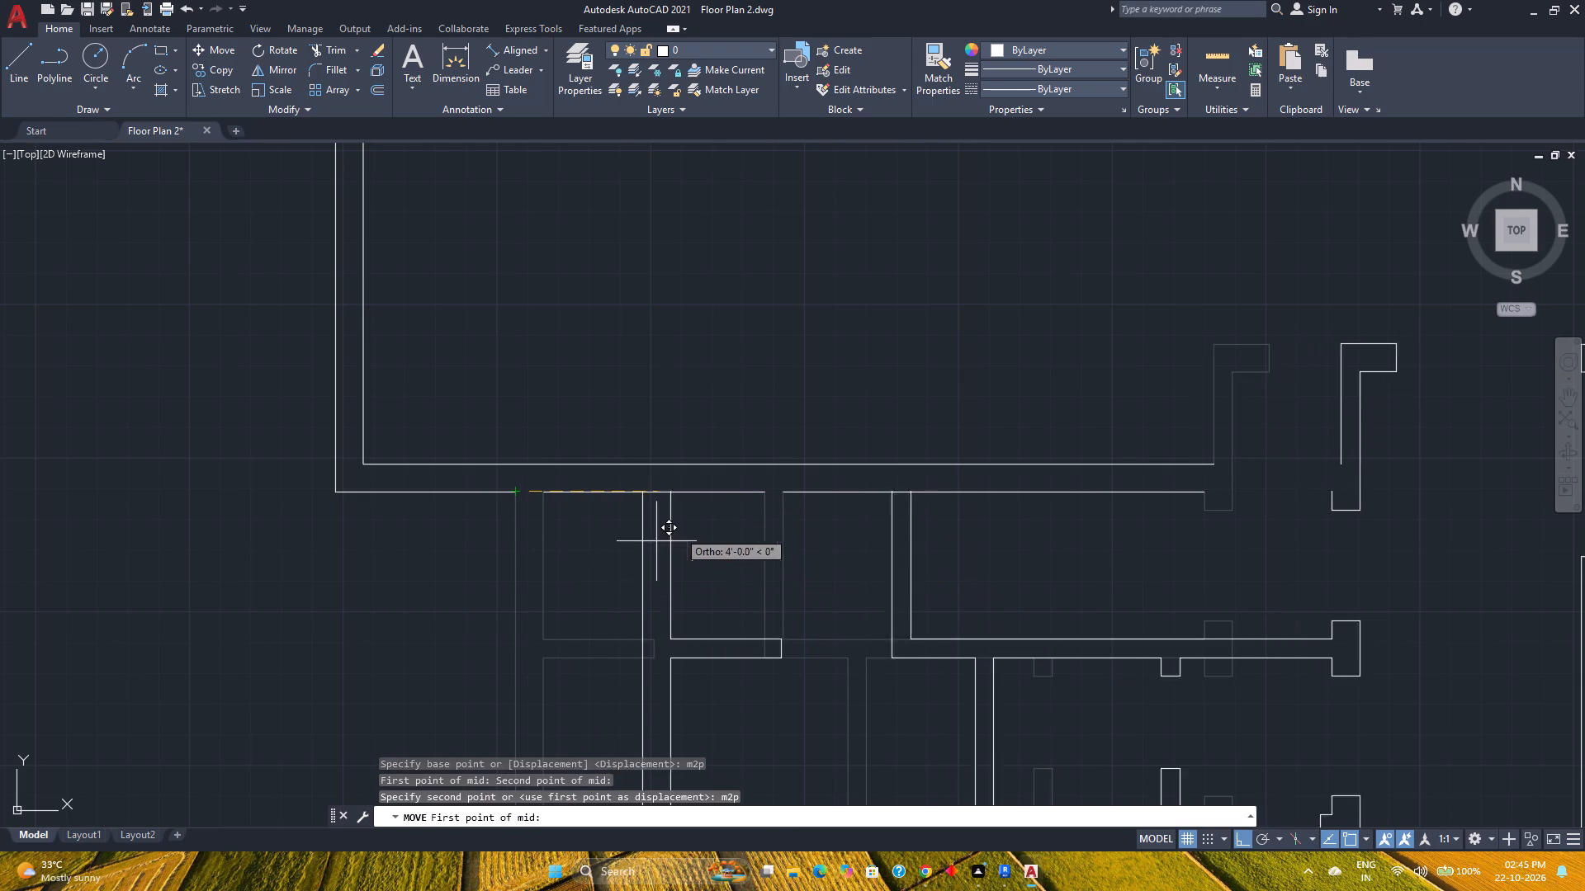
{"action": "left_click", "coordinate": [760, 496]}
{"action": "left_click", "coordinate": [333, 490]}
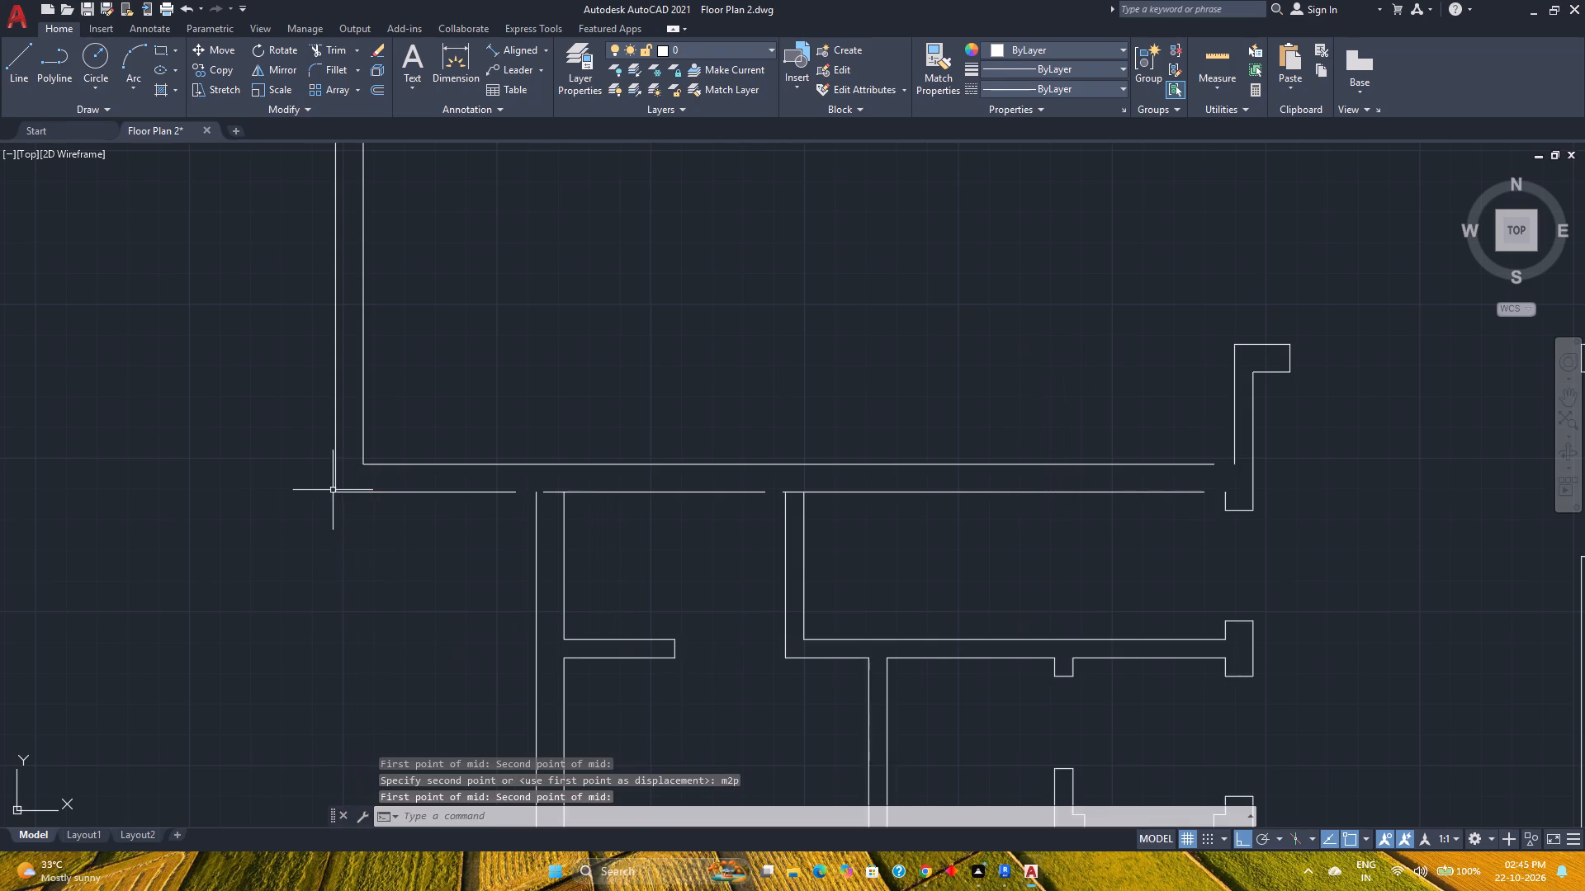
Fillet the upper room's broken bottom wall line to both faces of the relocated lower-left exterior wall.
{"action": "scroll", "coordinate": [672, 598], "scroll_direction": "down", "scroll_amount": 2}
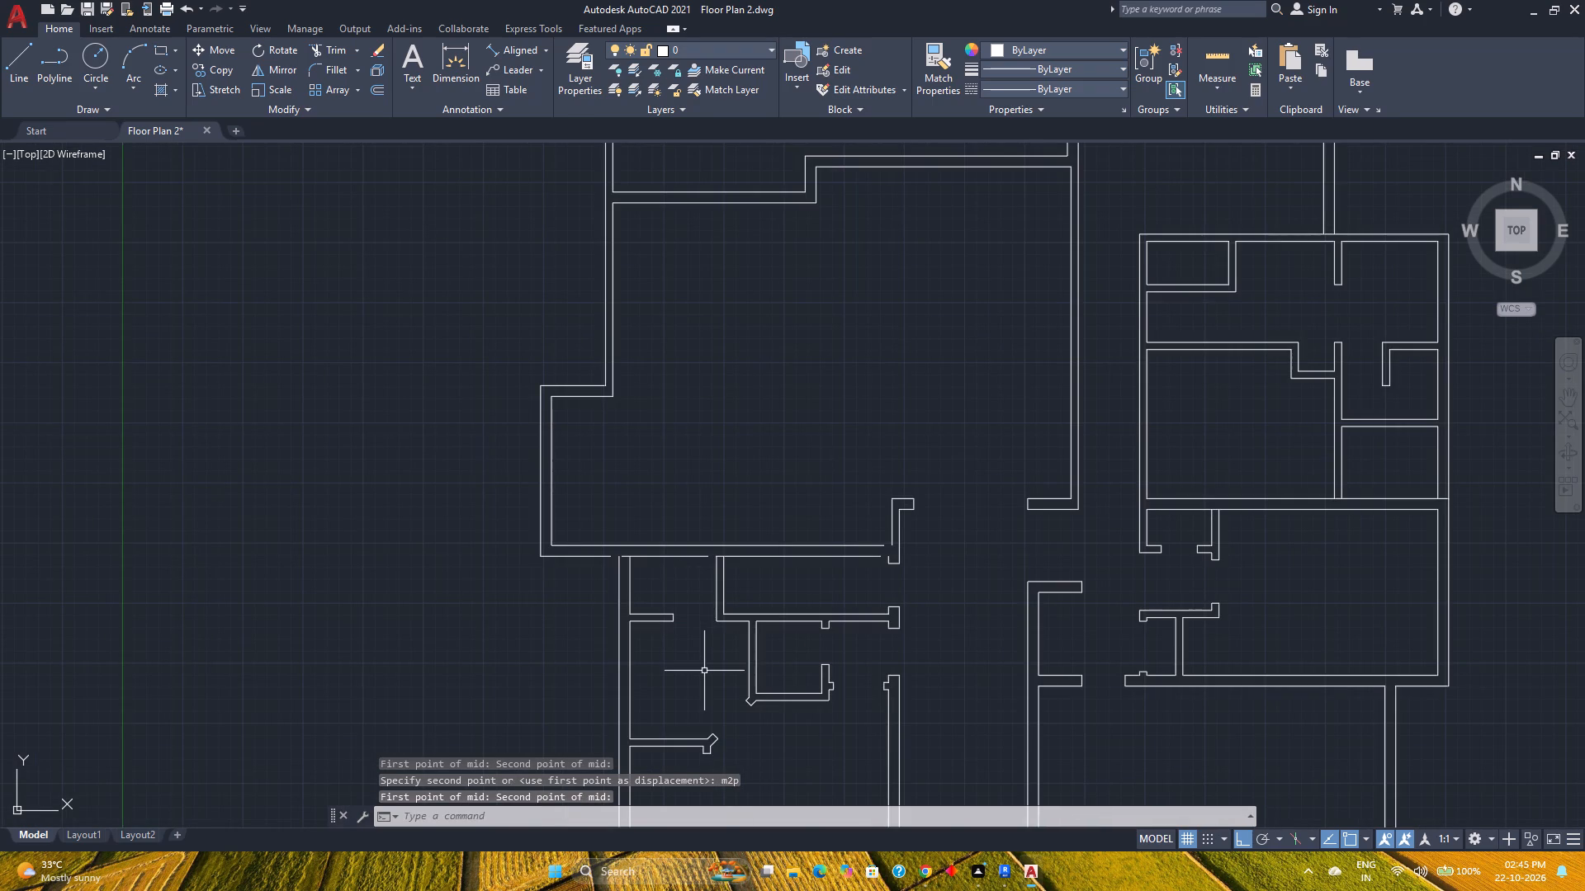
{"action": "middle_click_drag", "start_coordinate": [704, 671], "coordinate": [698, 655]}
{"action": "middle_click_drag", "start_coordinate": [698, 655], "coordinate": [708, 547]}
{"action": "middle_click", "coordinate": [708, 547]}
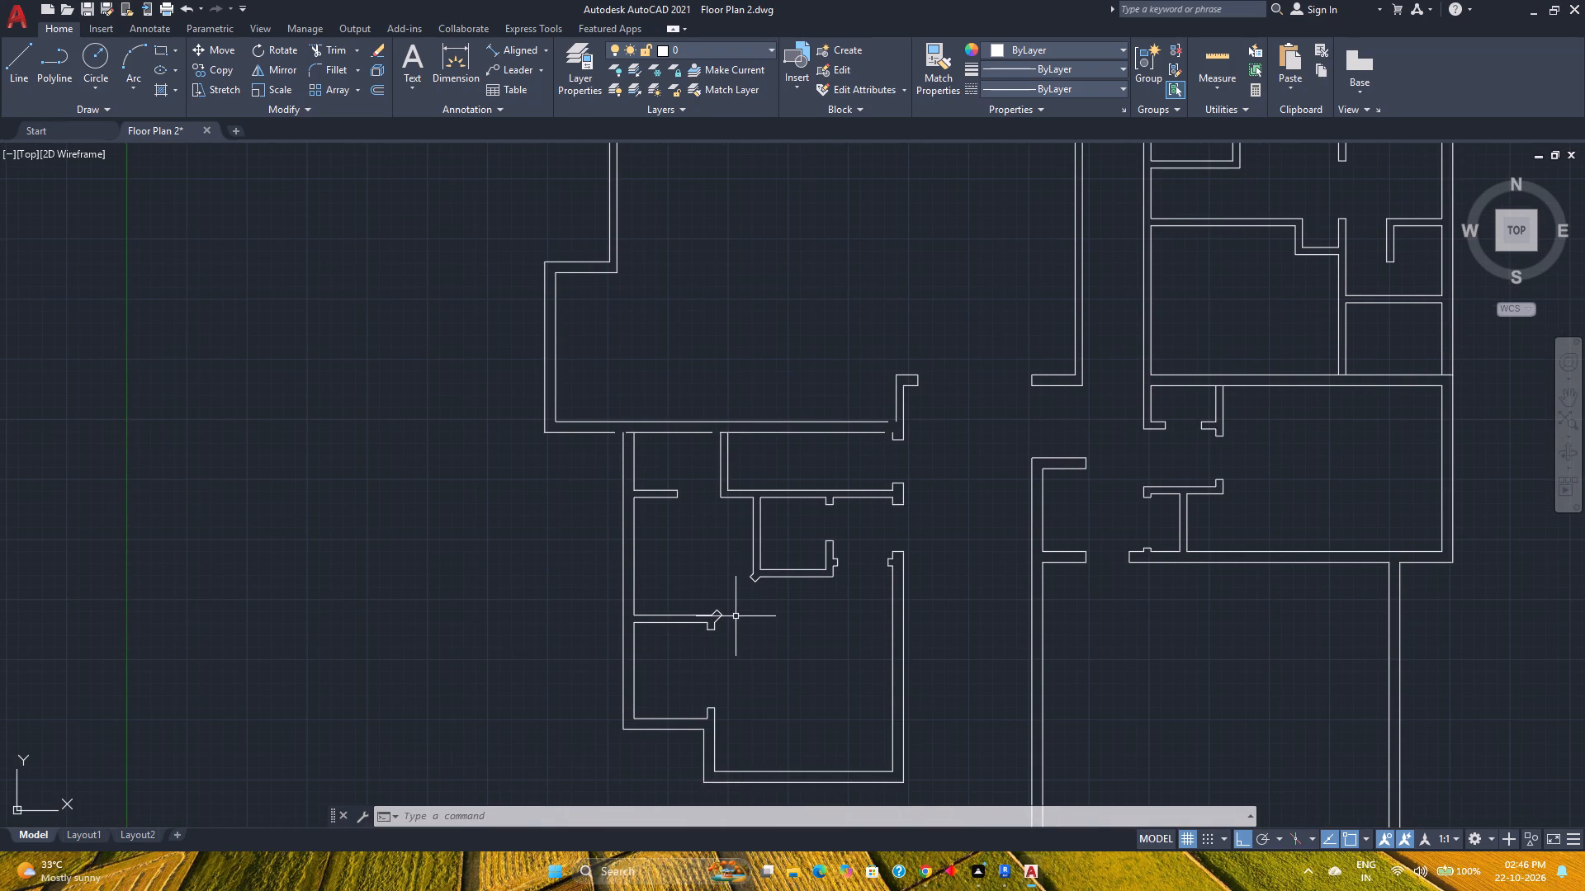
{"action": "scroll", "coordinate": [769, 648], "scroll_direction": "down", "scroll_amount": 1}
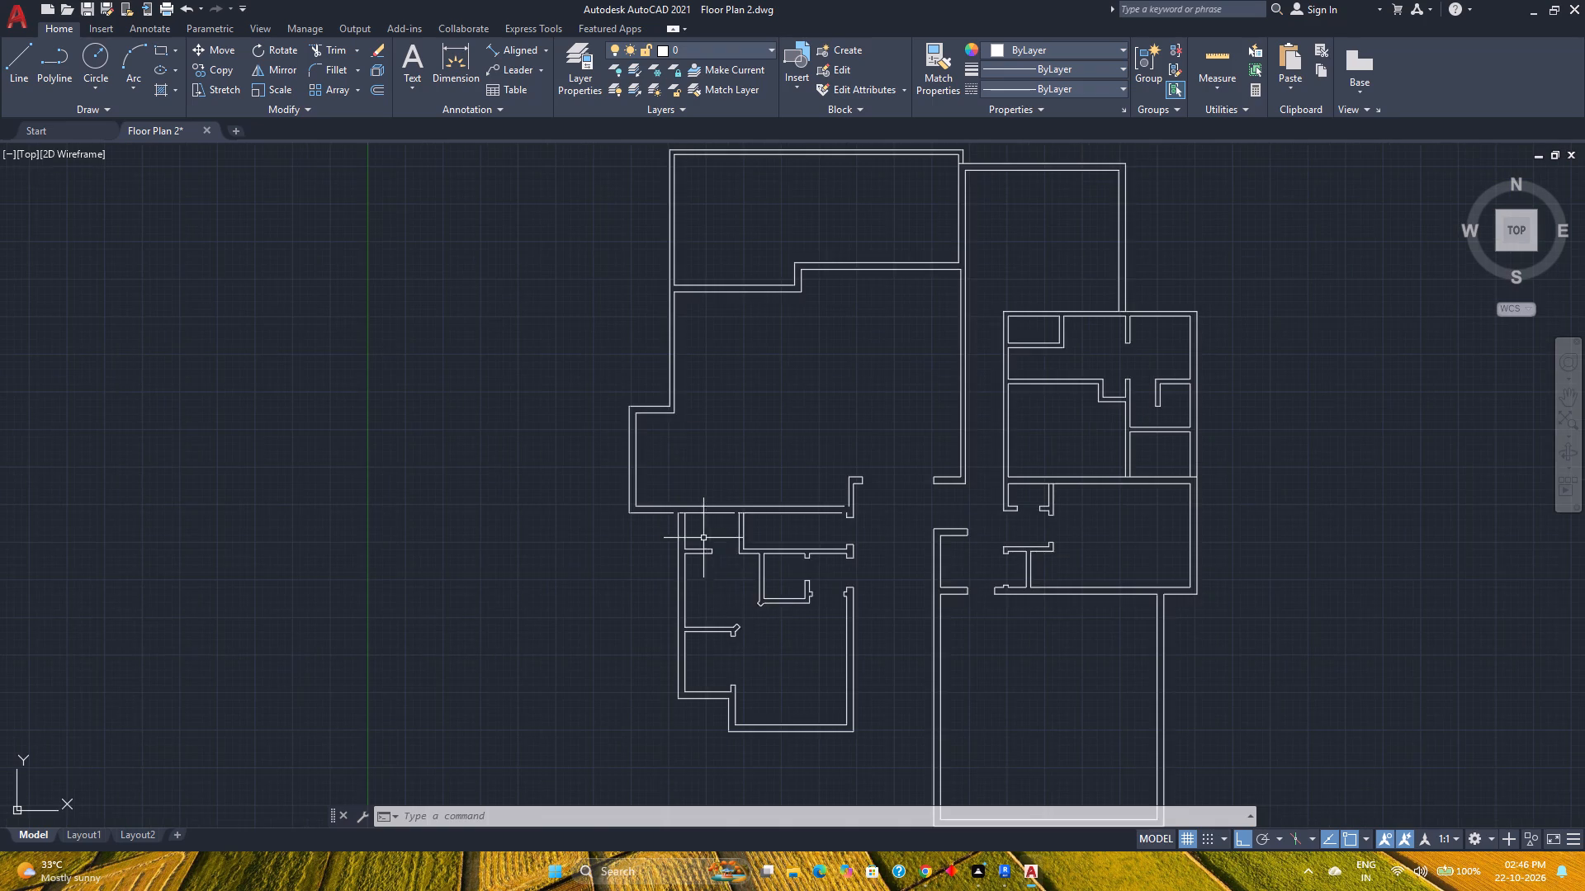
{"action": "scroll", "coordinate": [703, 537], "scroll_direction": "up", "scroll_amount": 2}
{"action": "scroll", "coordinate": [655, 483], "scroll_direction": "up", "scroll_amount": 3}
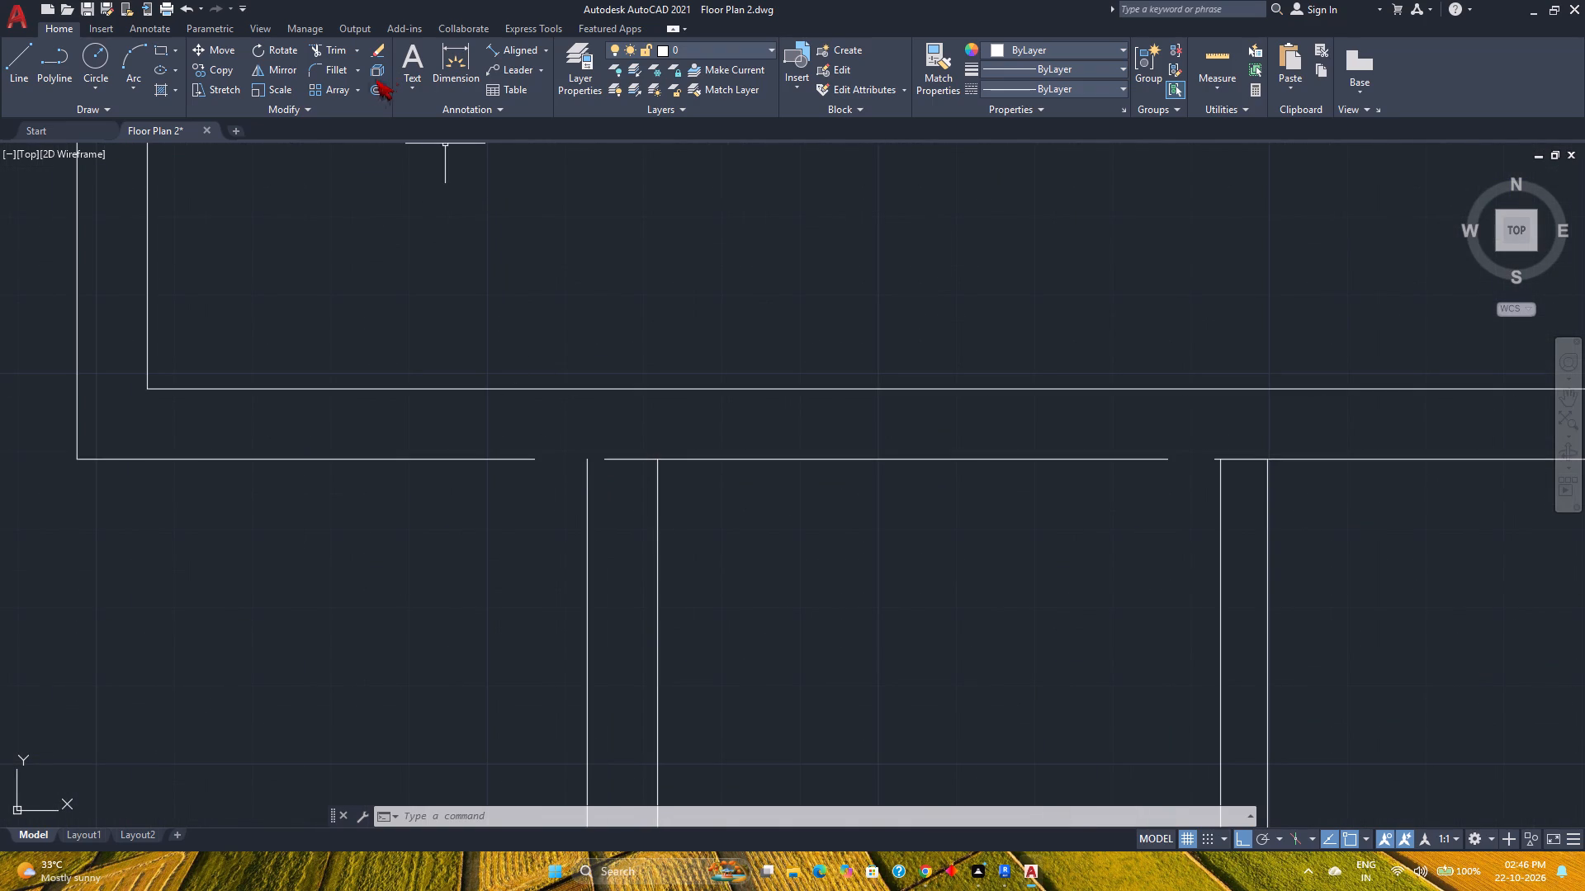
{"action": "left_click", "coordinate": [329, 73]}
{"action": "left_click", "coordinate": [755, 817]}
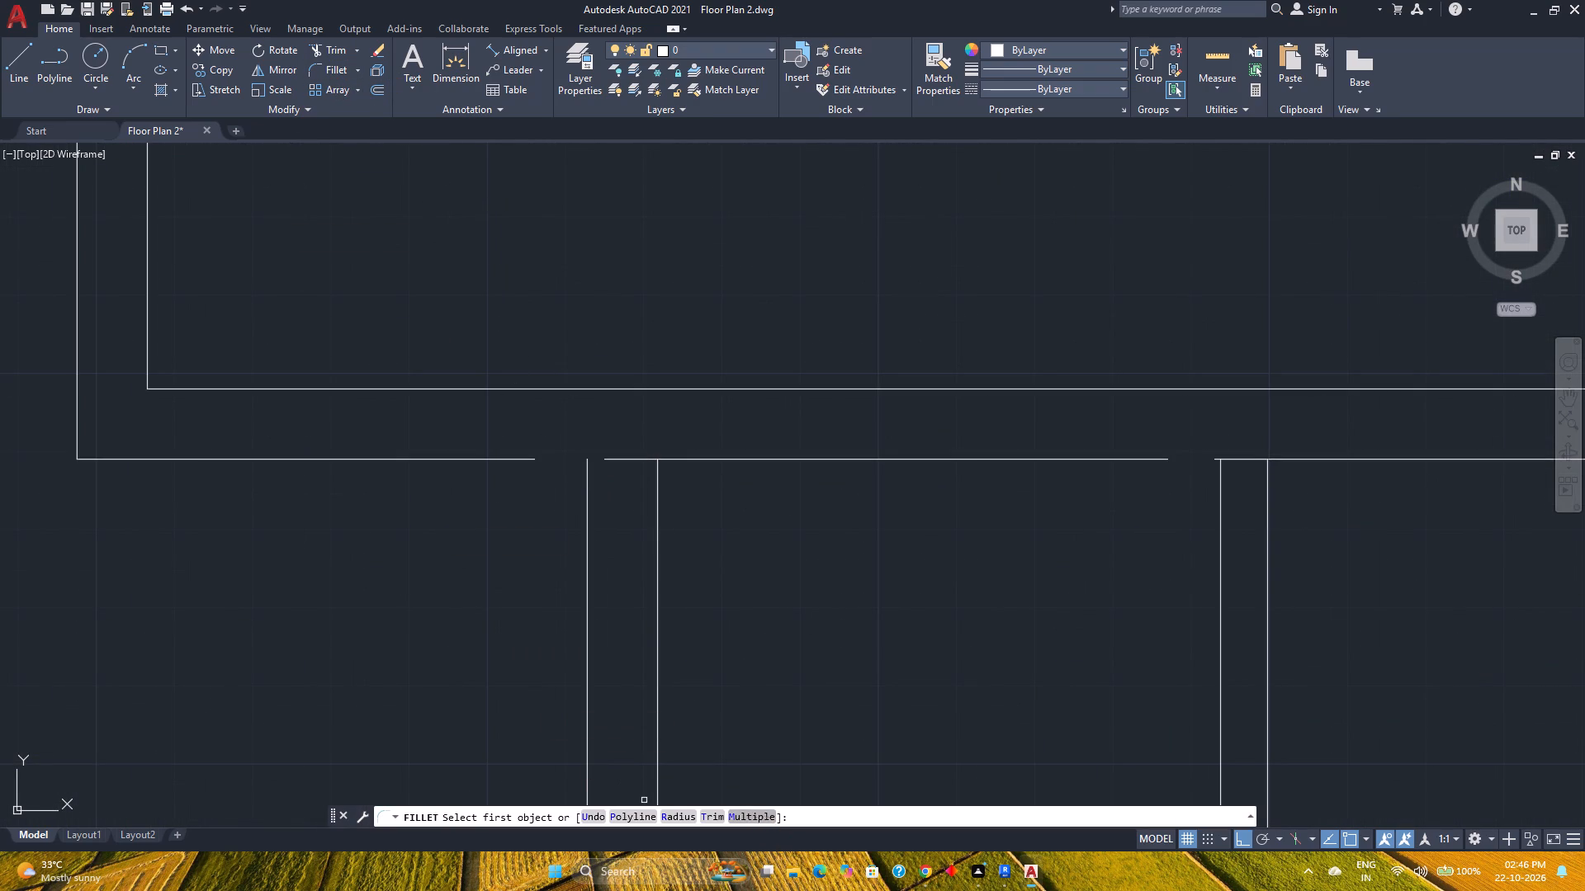
{"action": "left_click", "coordinate": [479, 459]}
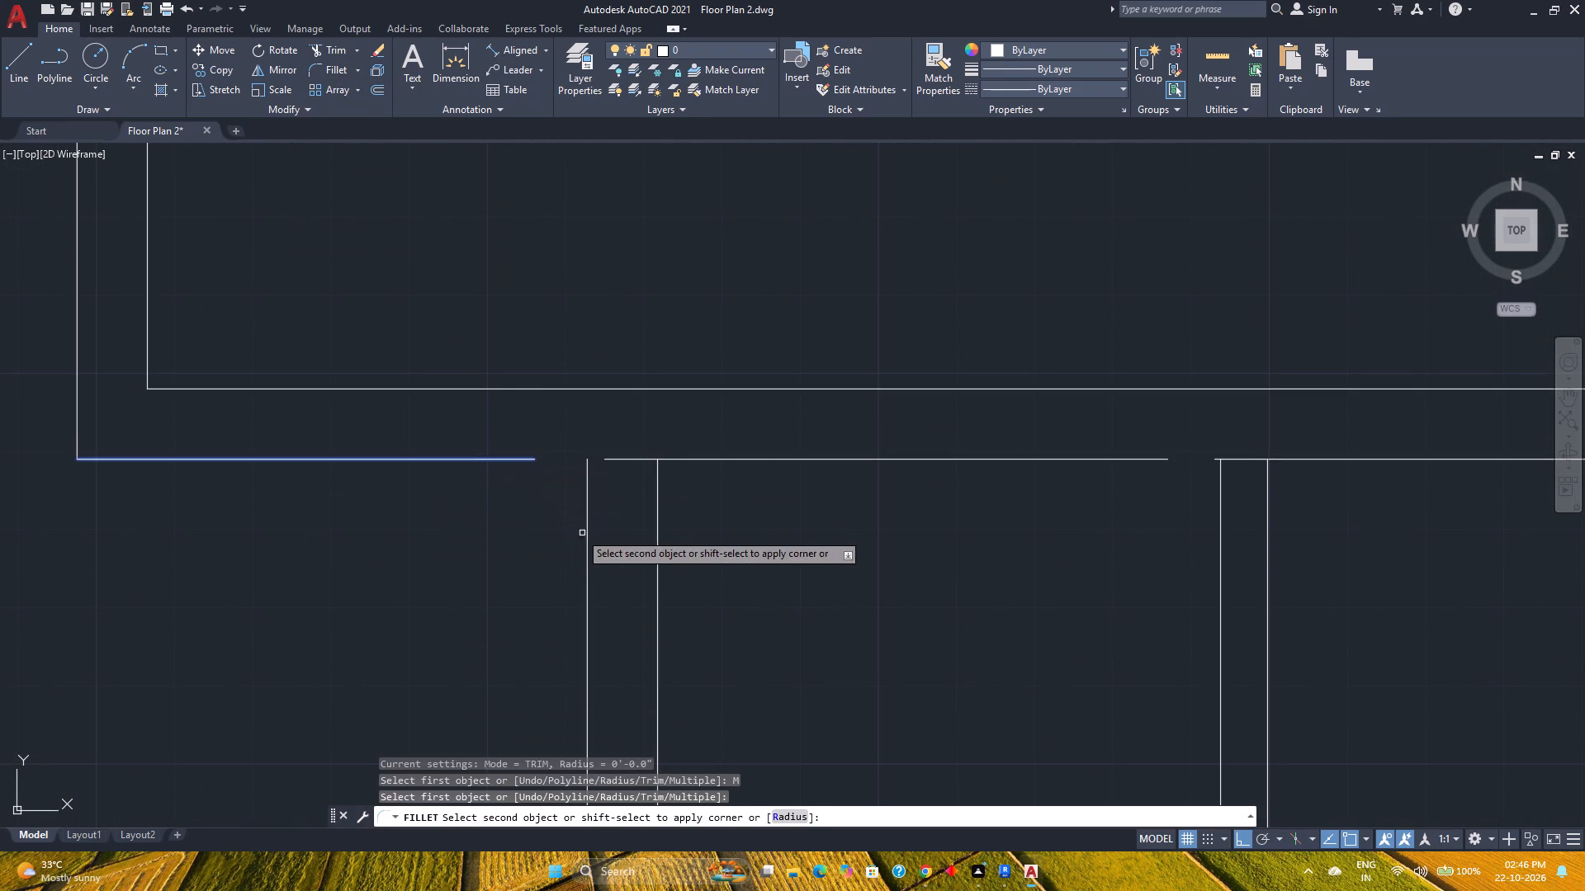
{"action": "left_click", "coordinate": [589, 535]}
{"action": "left_click", "coordinate": [658, 501]}
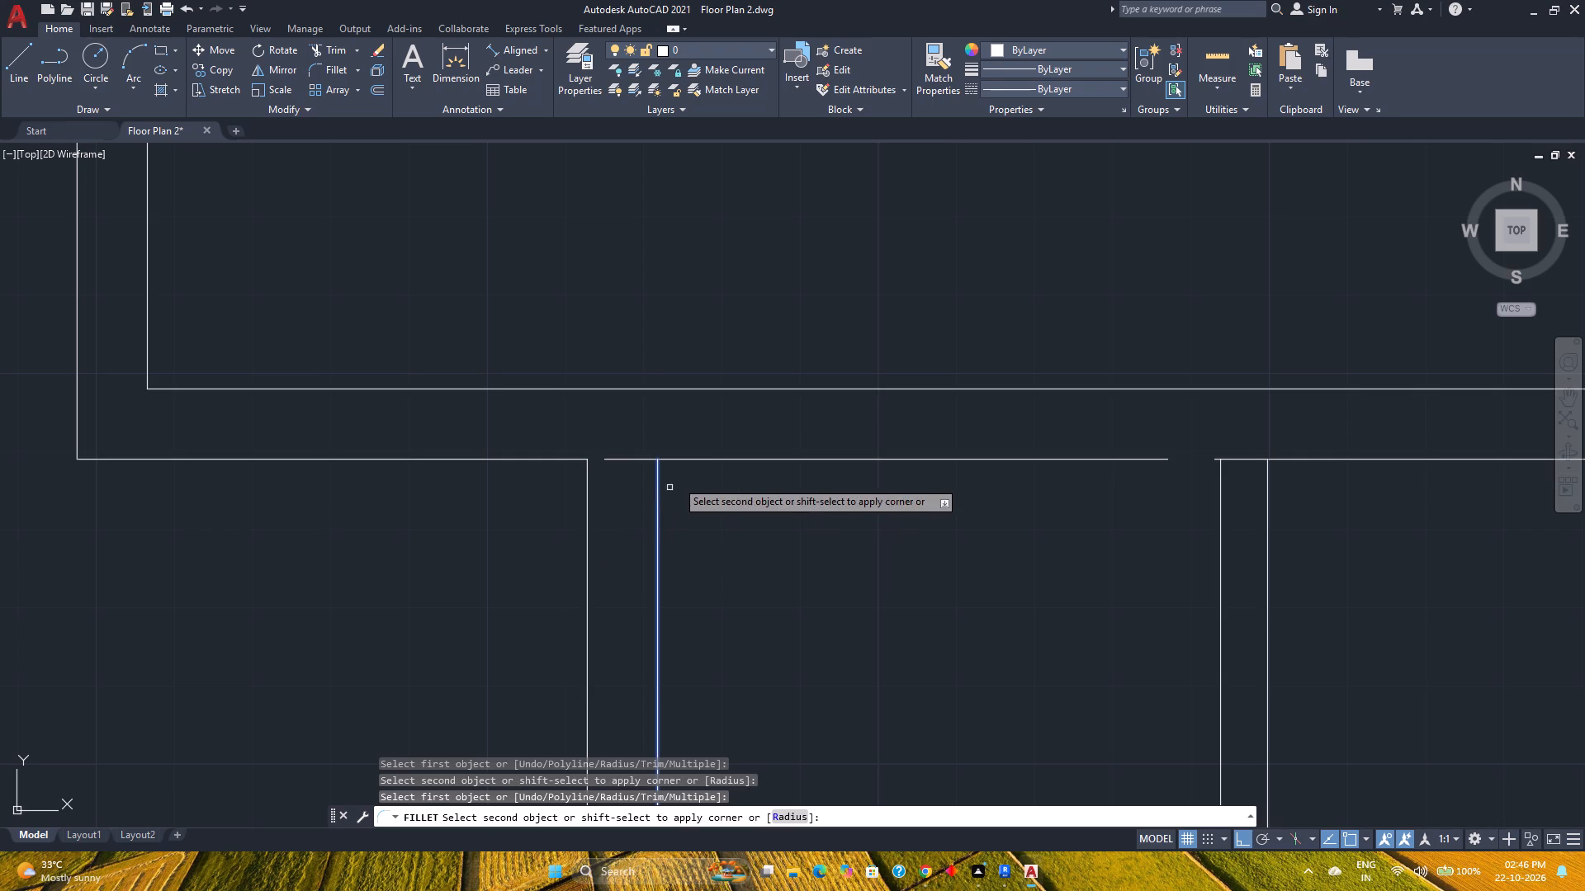
{"action": "left_click", "coordinate": [694, 459]}
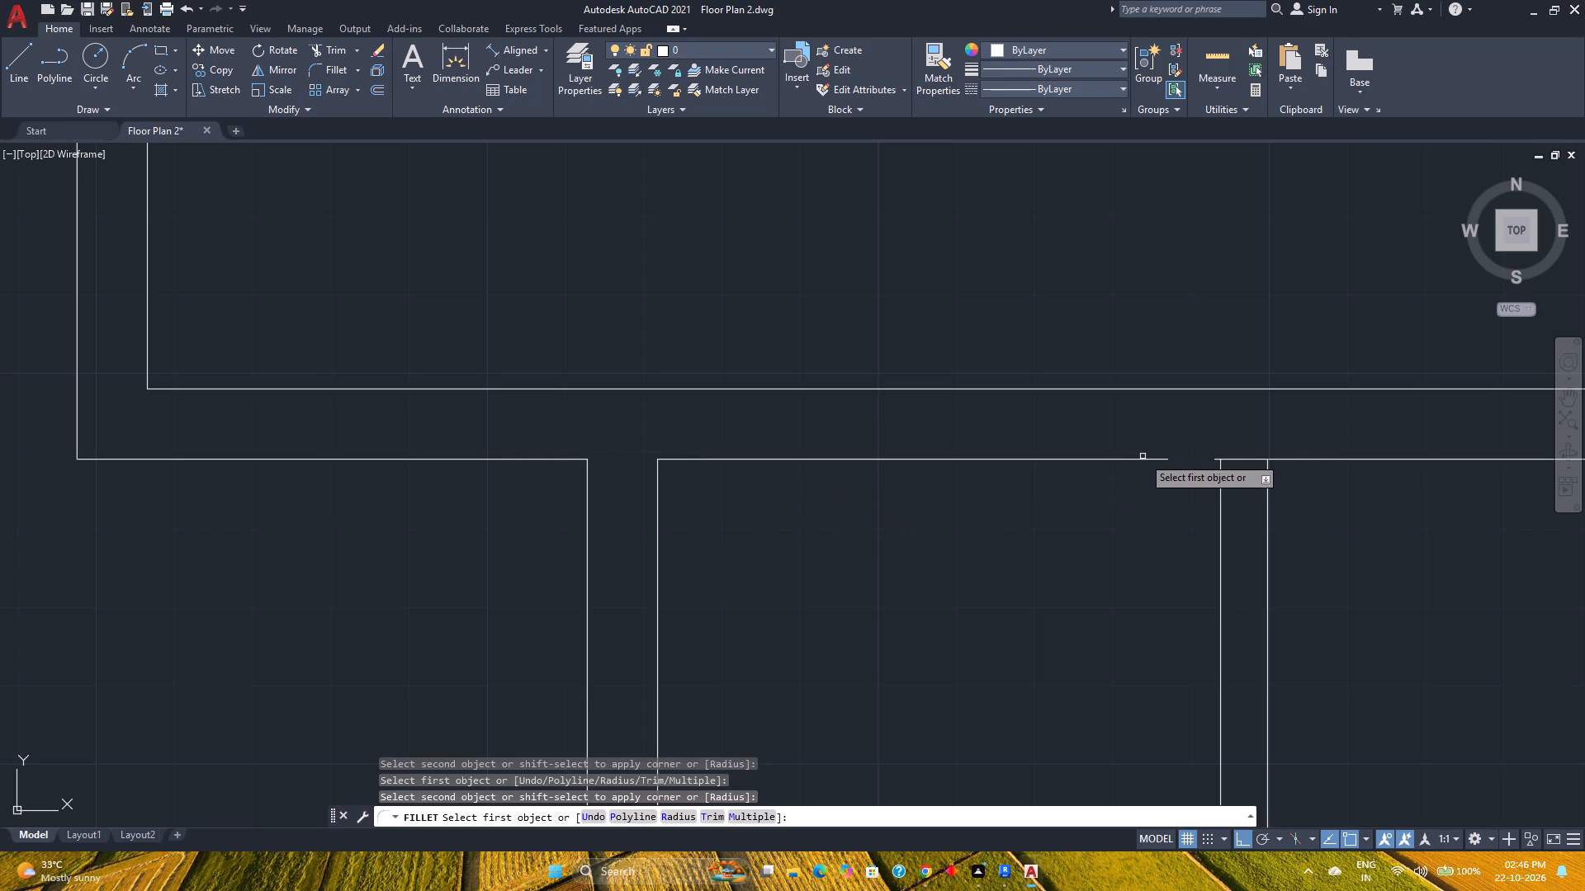
Fillet the upper room's bottom wall line to both faces of the relocated interior partition.
{"action": "left_click", "coordinate": [1146, 460]}
{"action": "left_click", "coordinate": [1219, 502]}
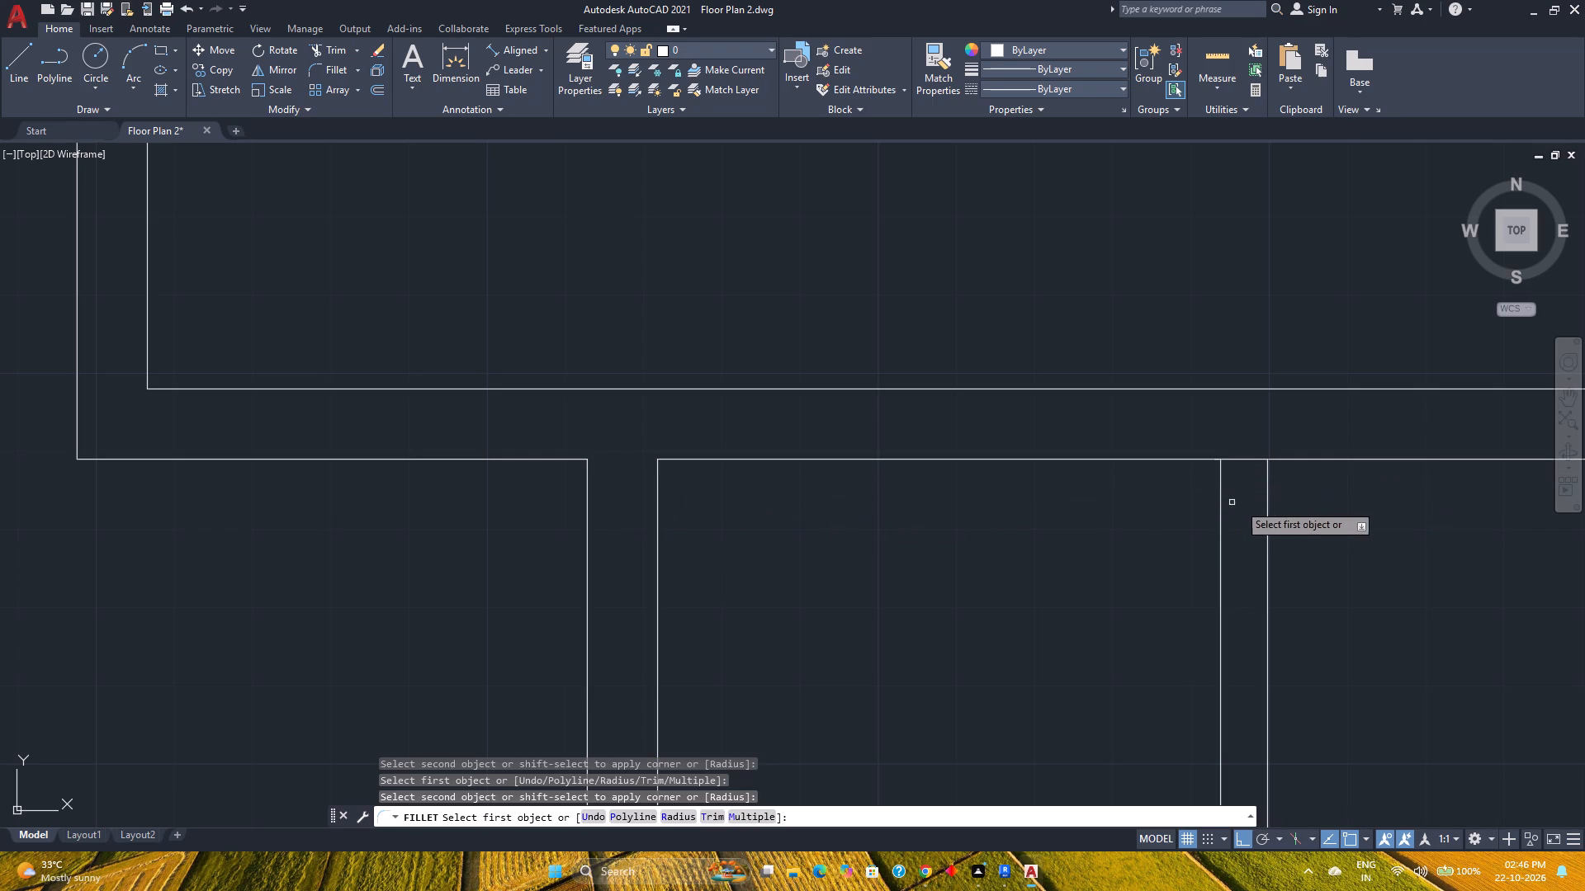
{"action": "left_click", "coordinate": [1267, 521]}
{"action": "left_click", "coordinate": [1332, 461]}
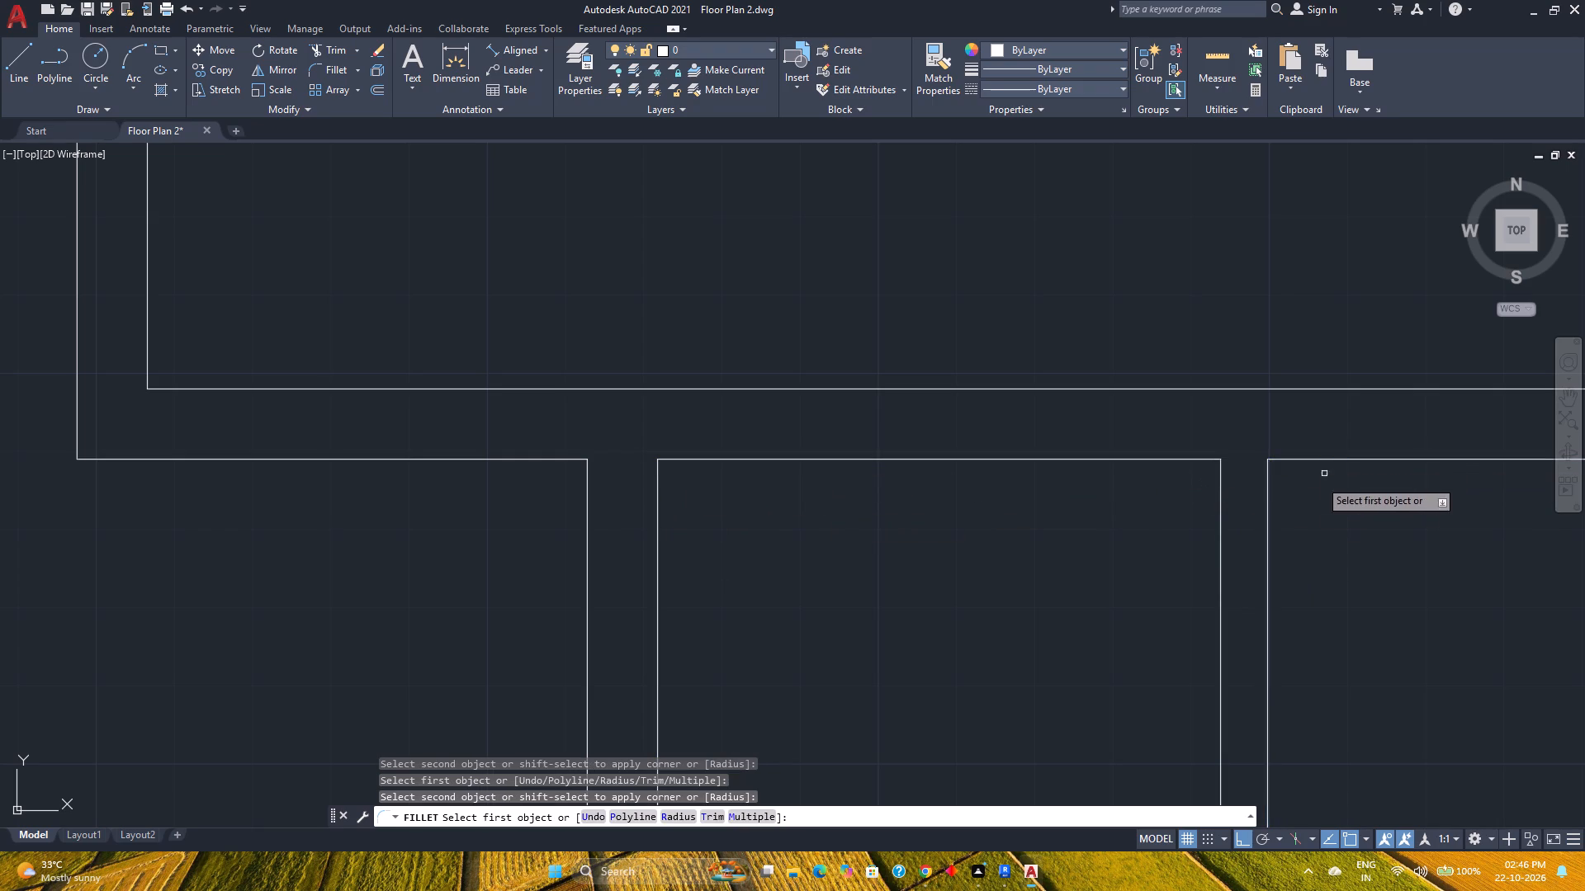
Fillet the upper room's two bottom wall lines to the short upright wall and its door nib at their right end.
{"action": "scroll", "coordinate": [1305, 535], "scroll_direction": "down", "scroll_amount": 2}
{"action": "middle_click_drag", "start_coordinate": [1302, 535], "coordinate": [1265, 523]}
{"action": "middle_click_drag", "start_coordinate": [1265, 523], "coordinate": [1241, 521]}
{"action": "middle_click", "coordinate": [776, 537]}
{"action": "middle_click", "coordinate": [719, 542]}
{"action": "middle_click", "coordinate": [719, 542]}
{"action": "scroll", "coordinate": [721, 544], "scroll_direction": "down", "scroll_amount": 1}
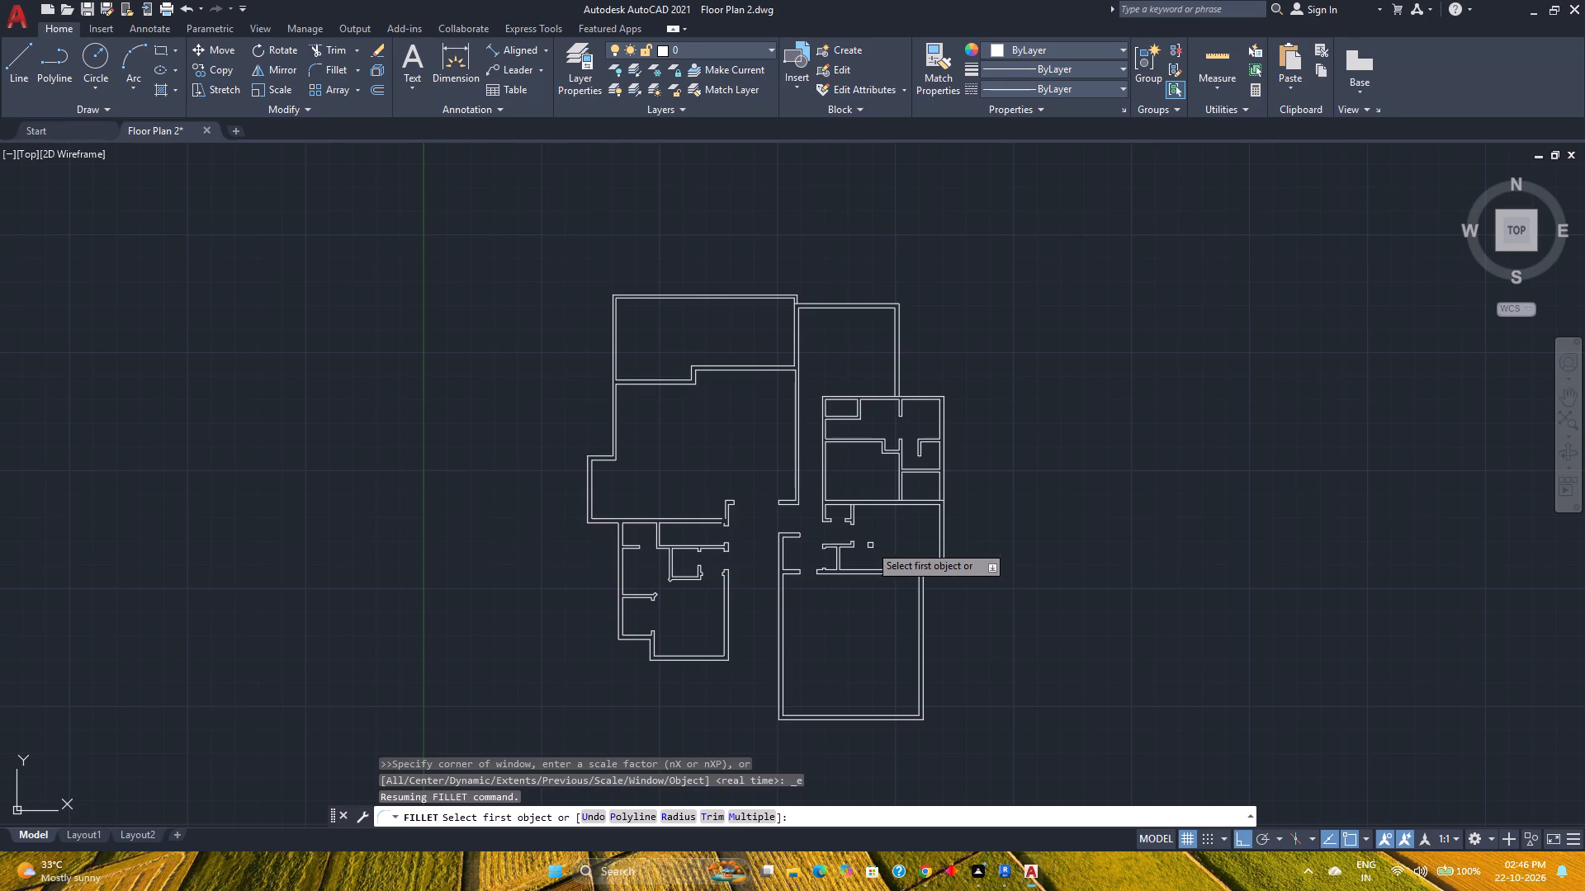
{"action": "scroll", "coordinate": [669, 497], "scroll_direction": "up", "scroll_amount": 3}
{"action": "scroll", "coordinate": [923, 646], "scroll_direction": "up", "scroll_amount": 4}
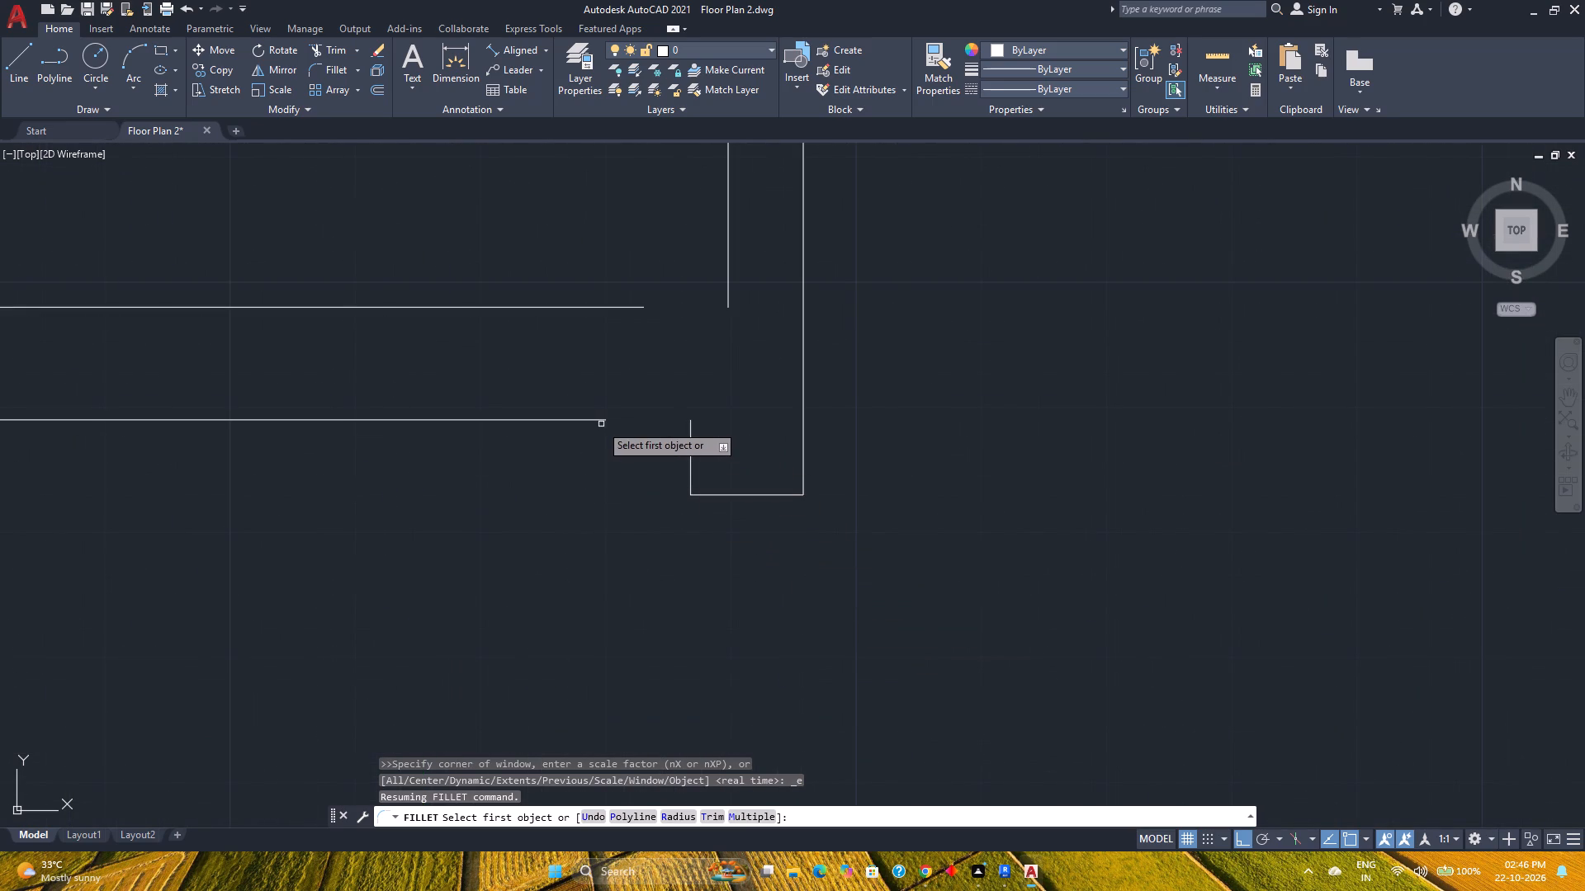
{"action": "left_click", "coordinate": [599, 420]}
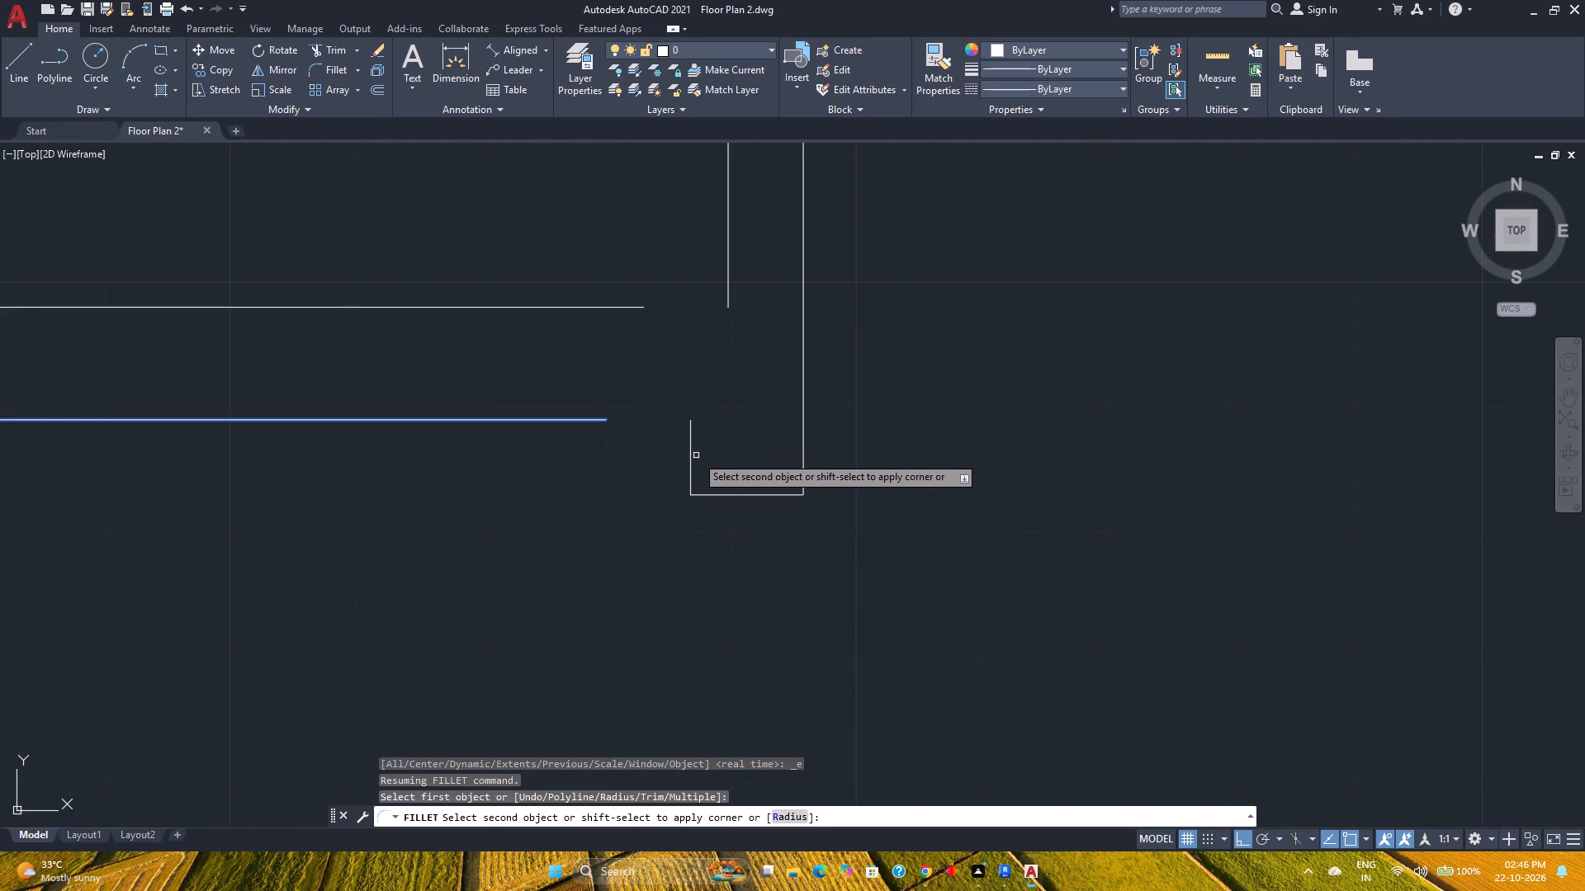
{"action": "left_click", "coordinate": [689, 452]}
{"action": "left_click", "coordinate": [617, 308]}
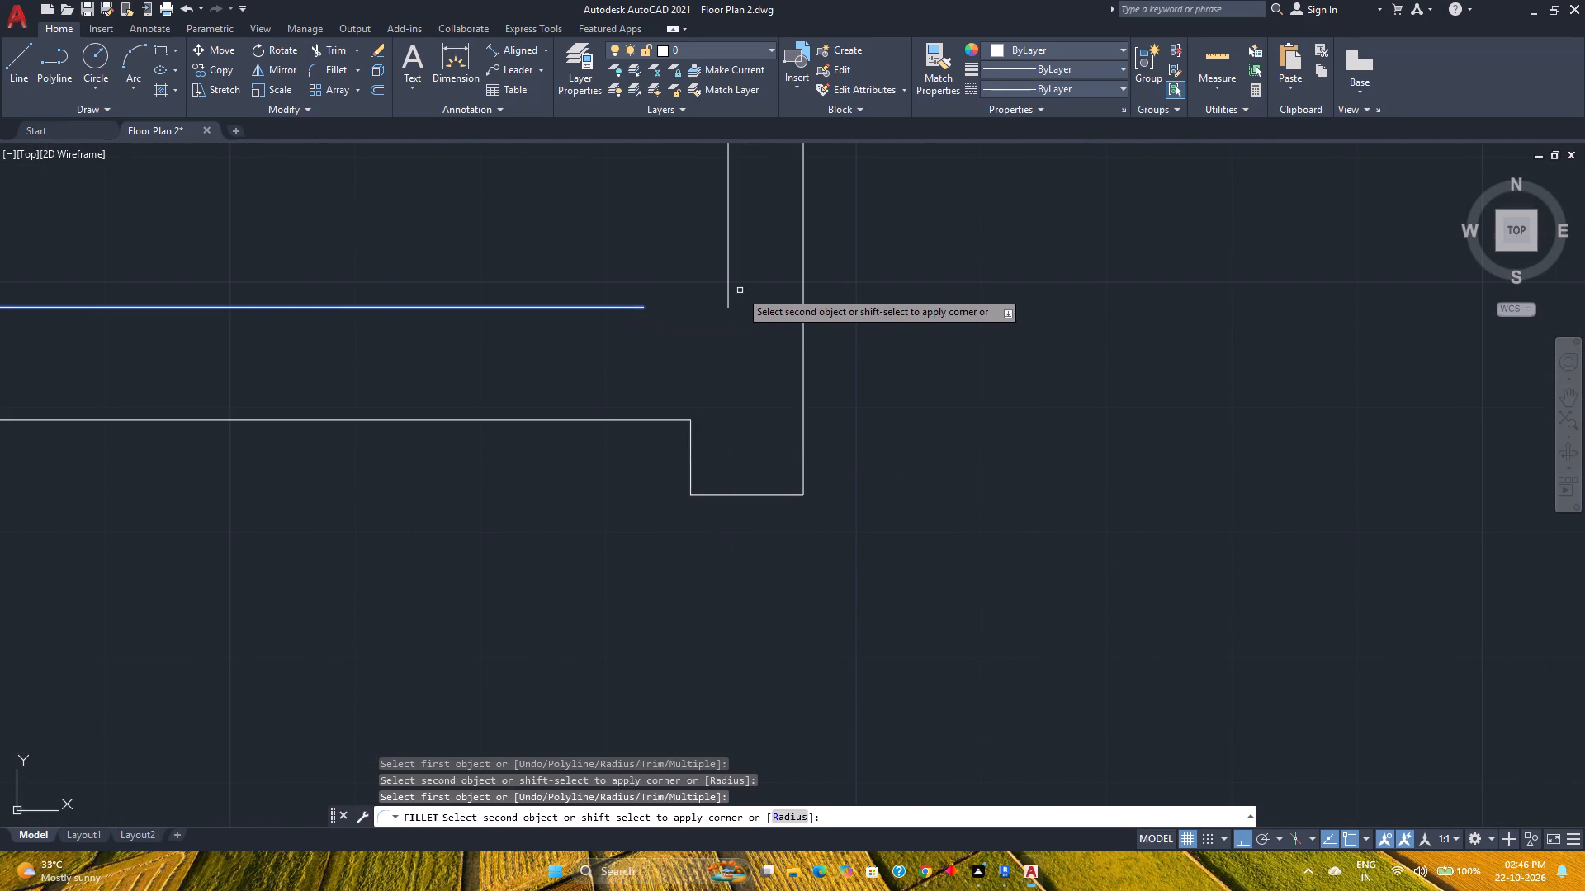
{"action": "left_click", "coordinate": [728, 280]}
{"action": "scroll", "coordinate": [613, 484], "scroll_direction": "down", "scroll_amount": 3}
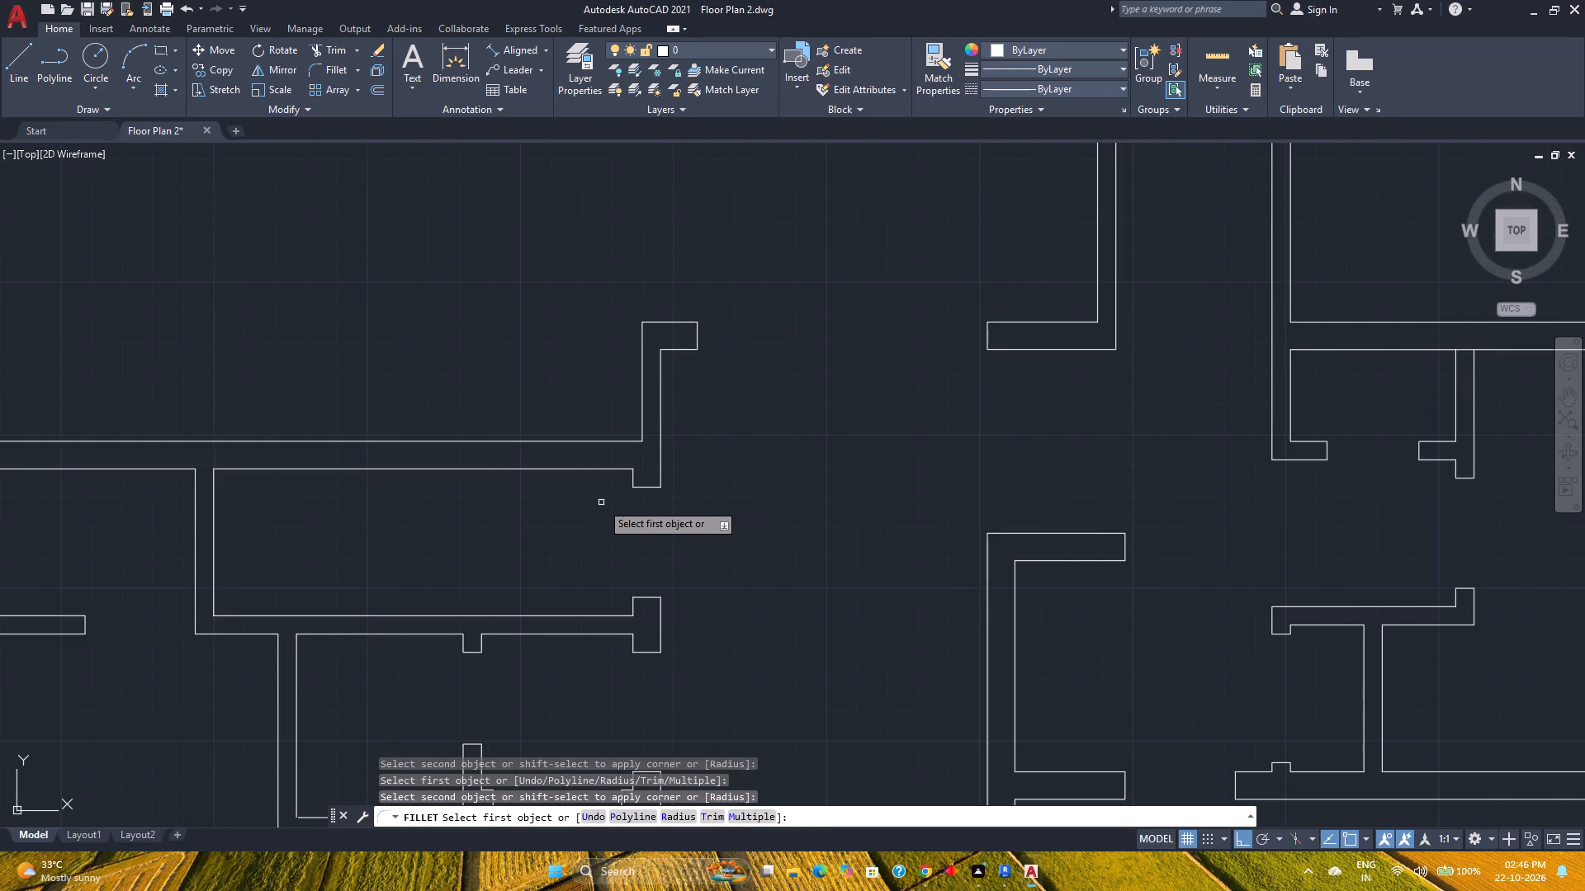
{"action": "key", "text": "Escape"}
Move the angled end and door nib of the lower-left rooms' short horizontal partition 3" horizontally to the right.
{"action": "scroll", "coordinate": [599, 502], "scroll_direction": "down", "scroll_amount": 3}
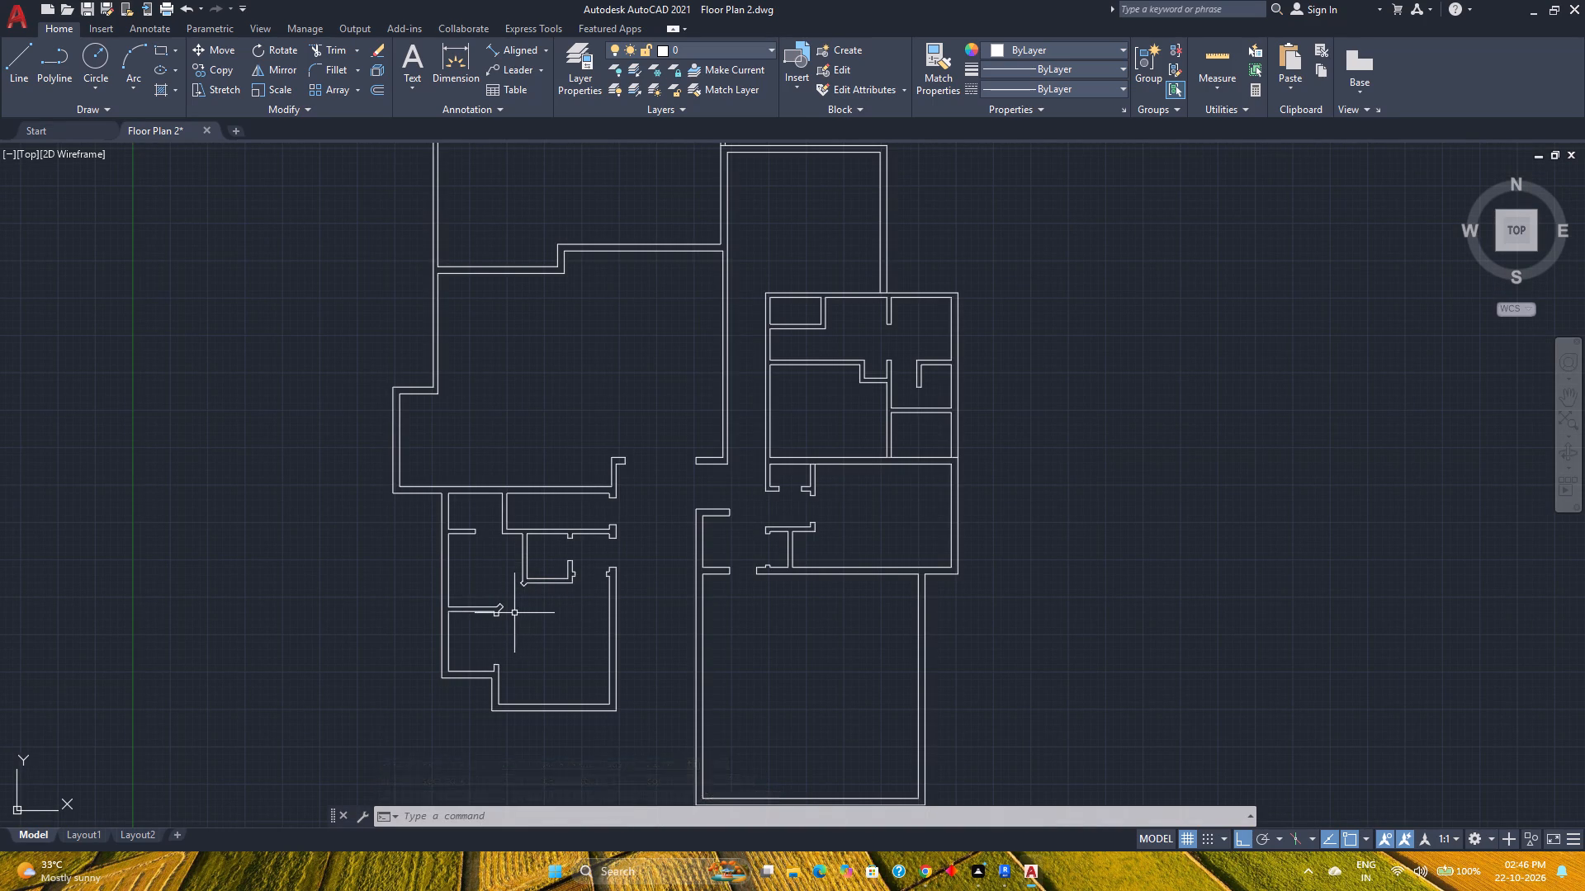
{"action": "scroll", "coordinate": [509, 603], "scroll_direction": "up", "scroll_amount": 2}
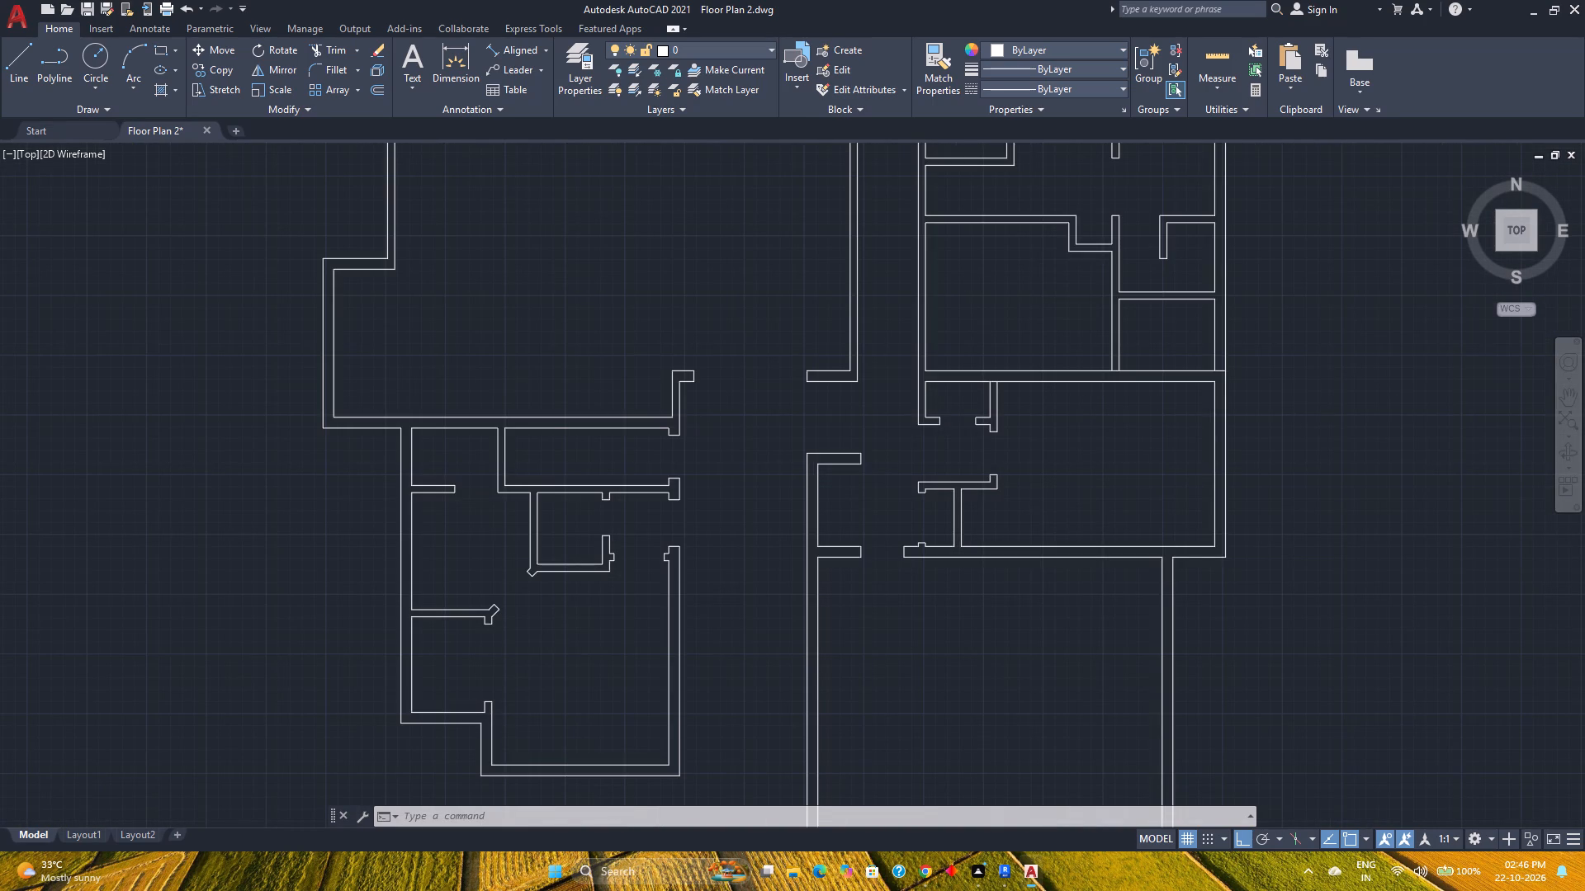
{"action": "scroll", "coordinate": [509, 603], "scroll_direction": "up", "scroll_amount": 1}
{"action": "middle_click_drag", "start_coordinate": [487, 682], "coordinate": [544, 662]}
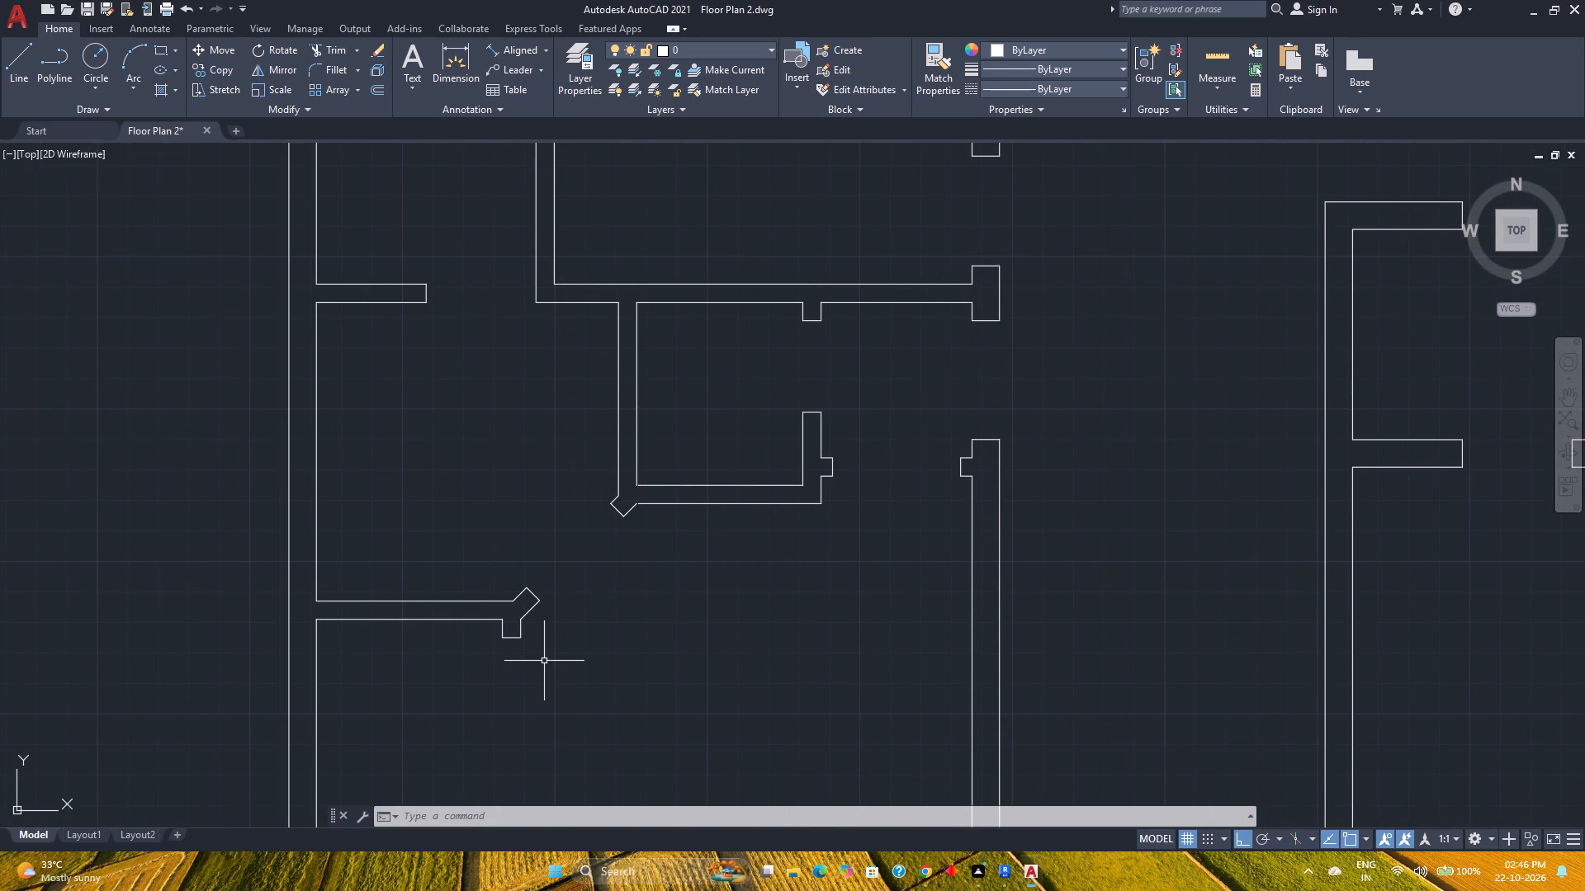
{"action": "scroll", "coordinate": [475, 619], "scroll_direction": "up", "scroll_amount": 3}
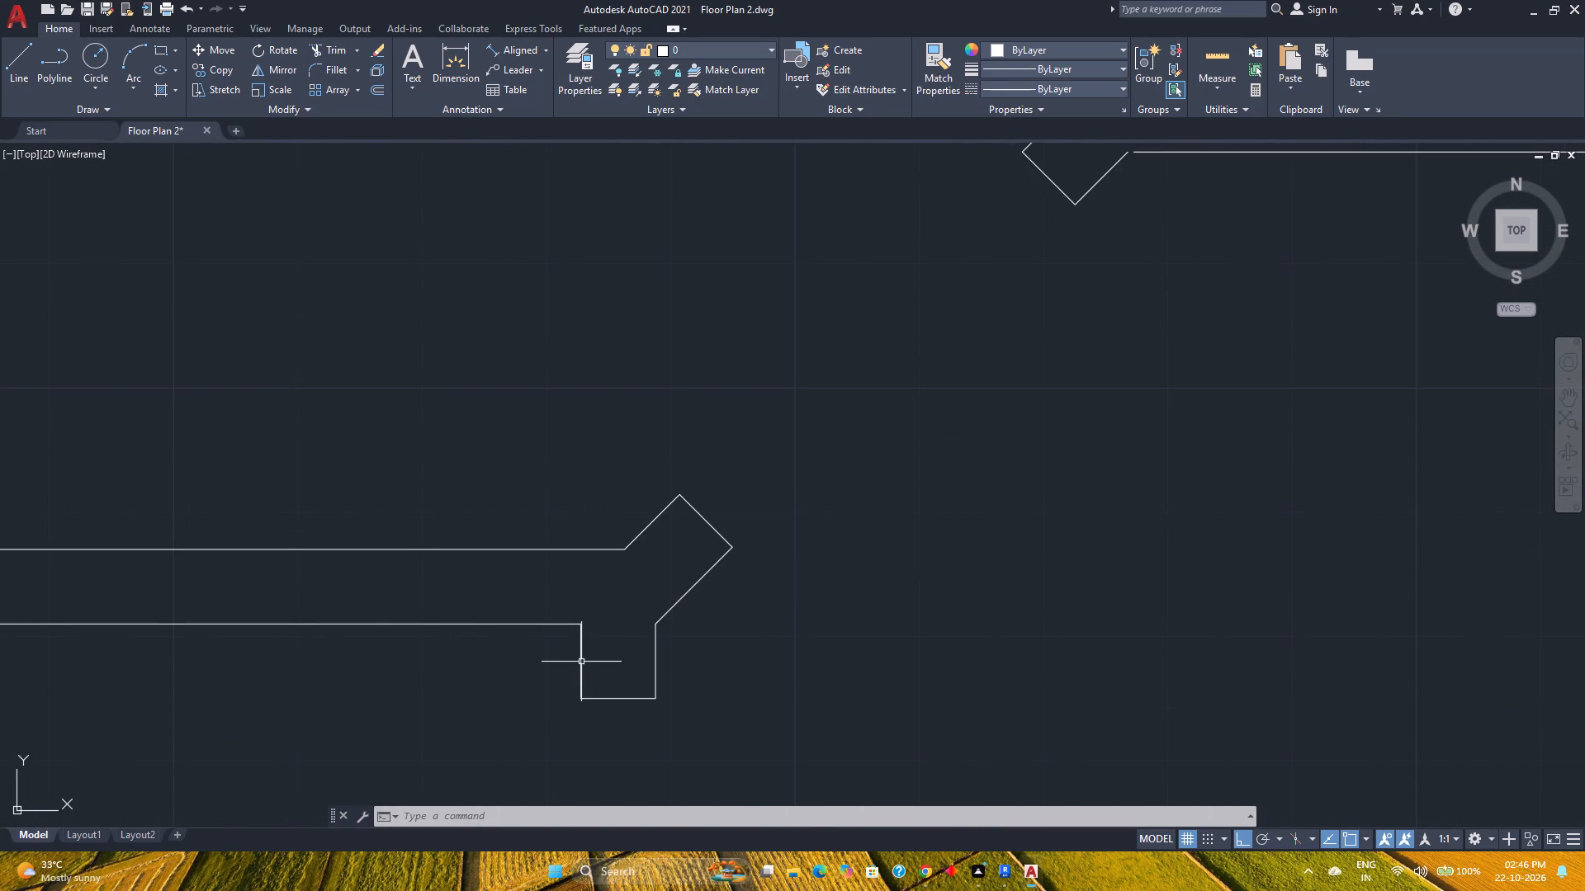
{"action": "left_click", "coordinate": [582, 660]}
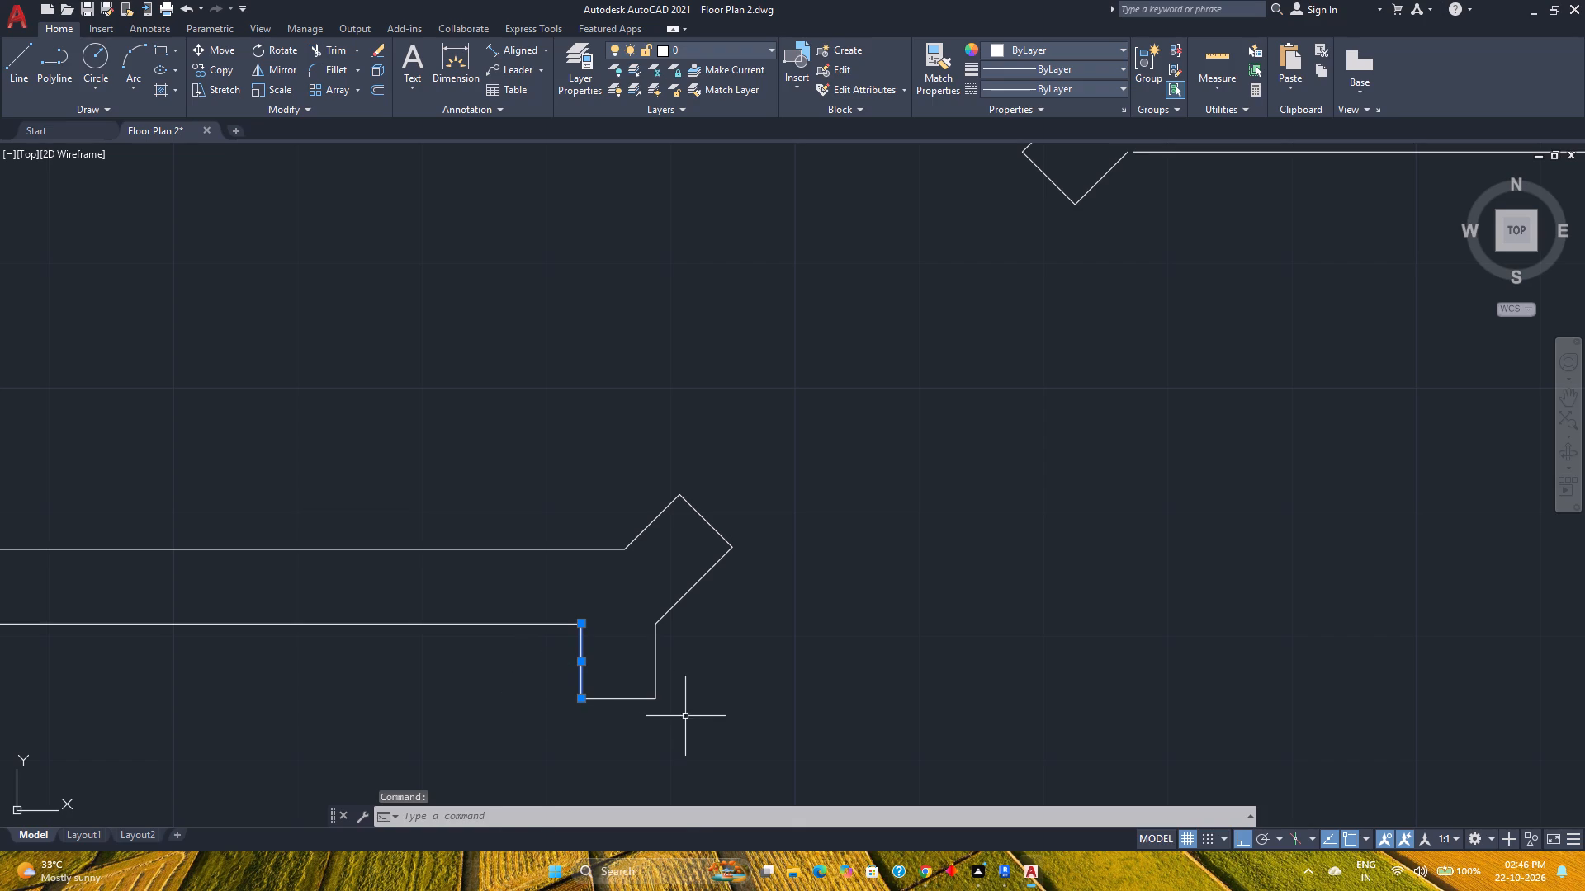
{"action": "left_click", "coordinate": [686, 716]}
{"action": "left_click", "coordinate": [550, 683]}
{"action": "left_click", "coordinate": [811, 606]}
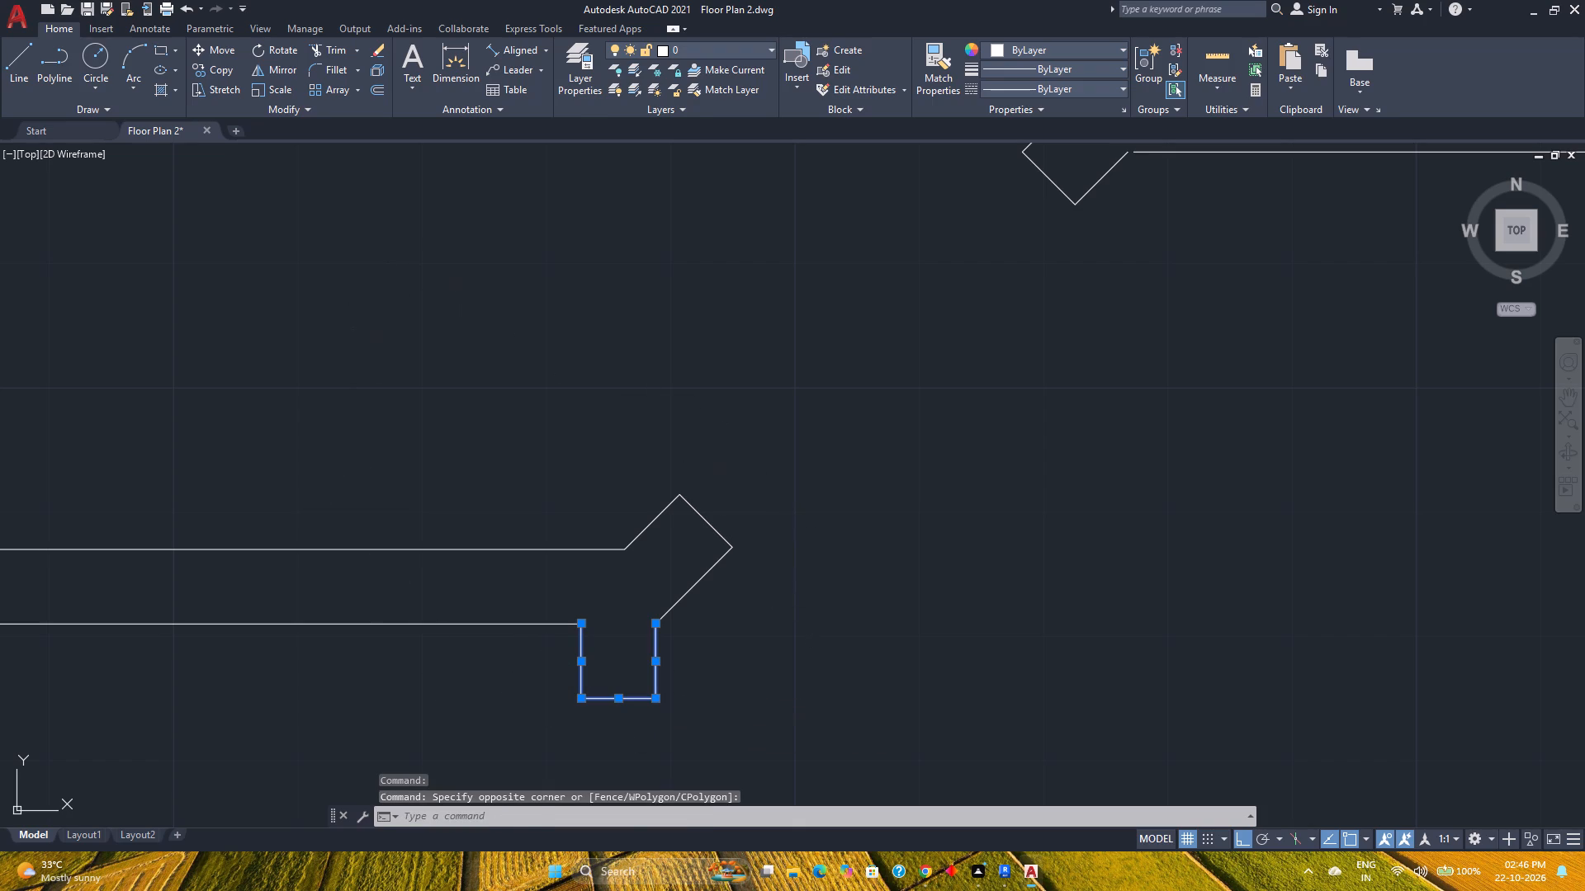
{"action": "left_click", "coordinate": [655, 450]}
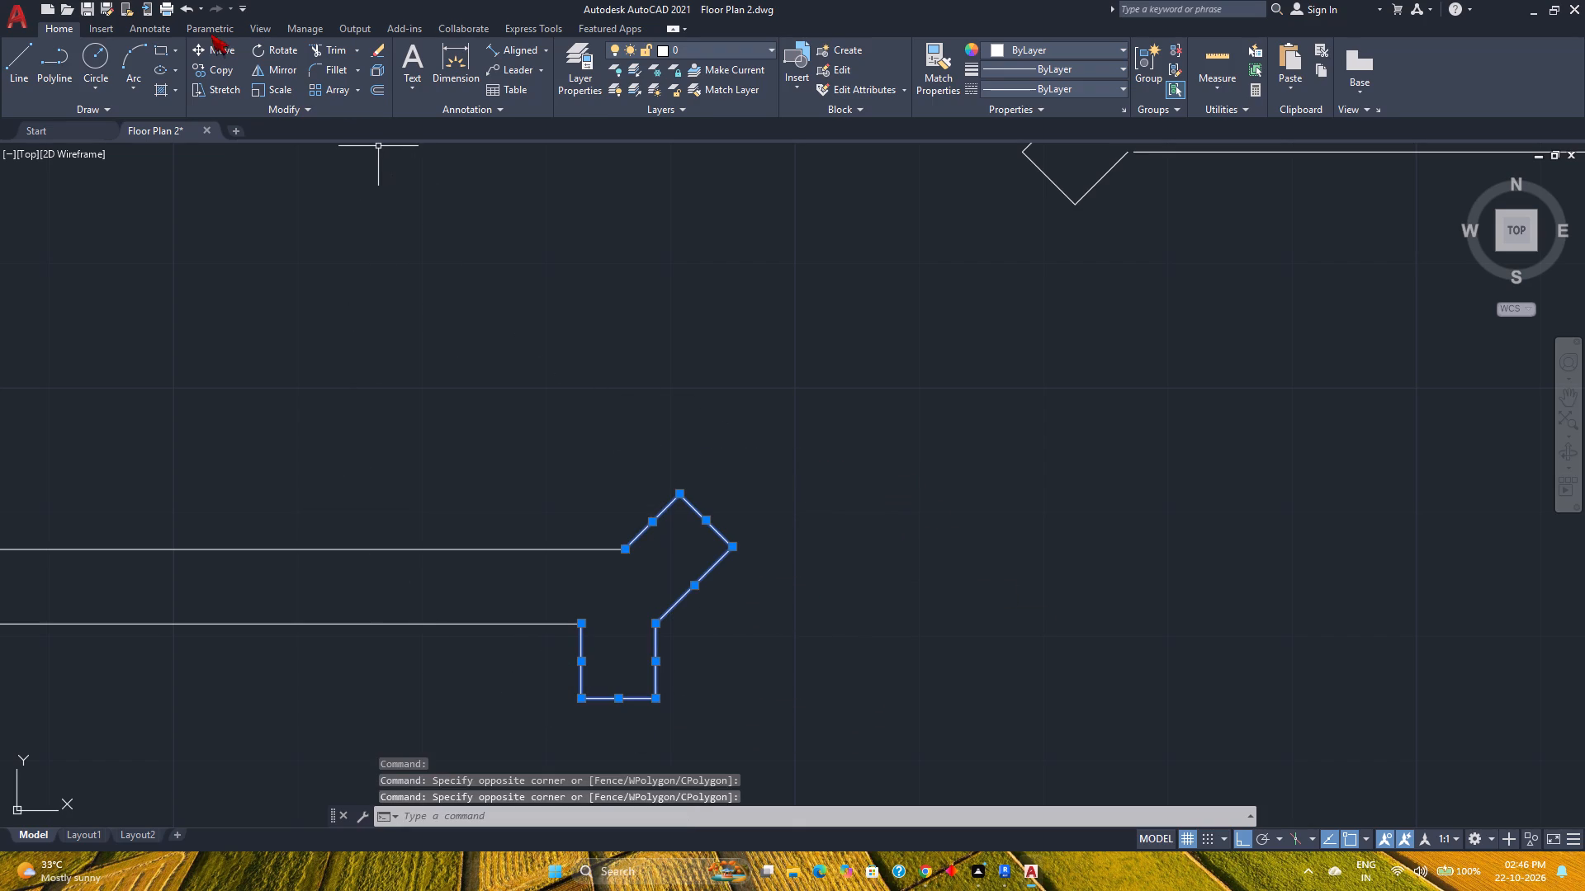
{"action": "left_click", "coordinate": [215, 47]}
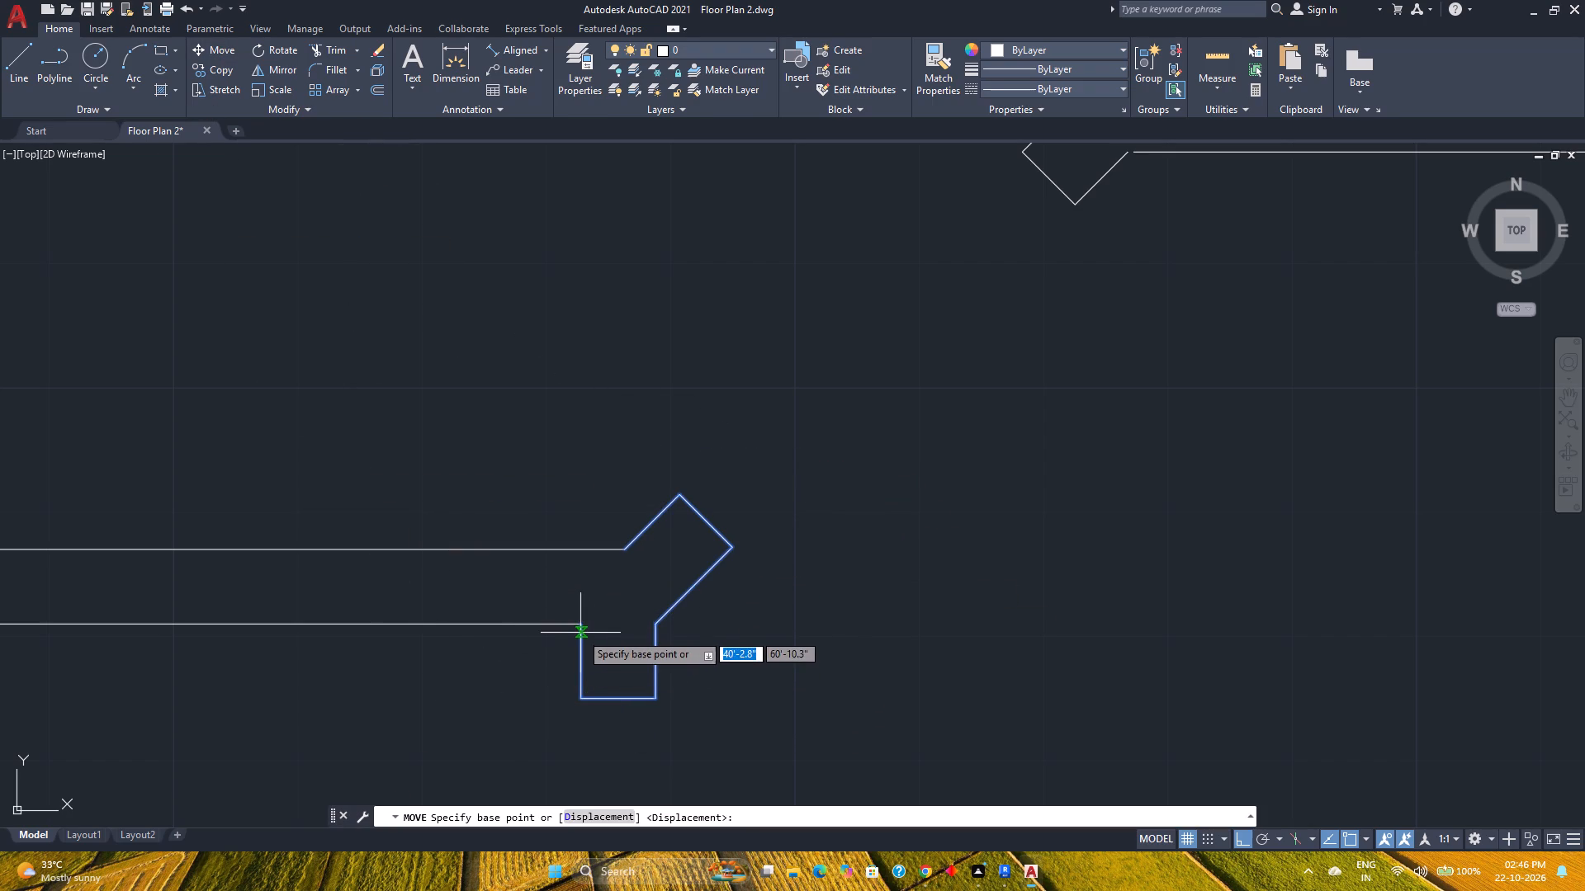
{"action": "scroll", "coordinate": [578, 626], "scroll_direction": "up", "scroll_amount": 4}
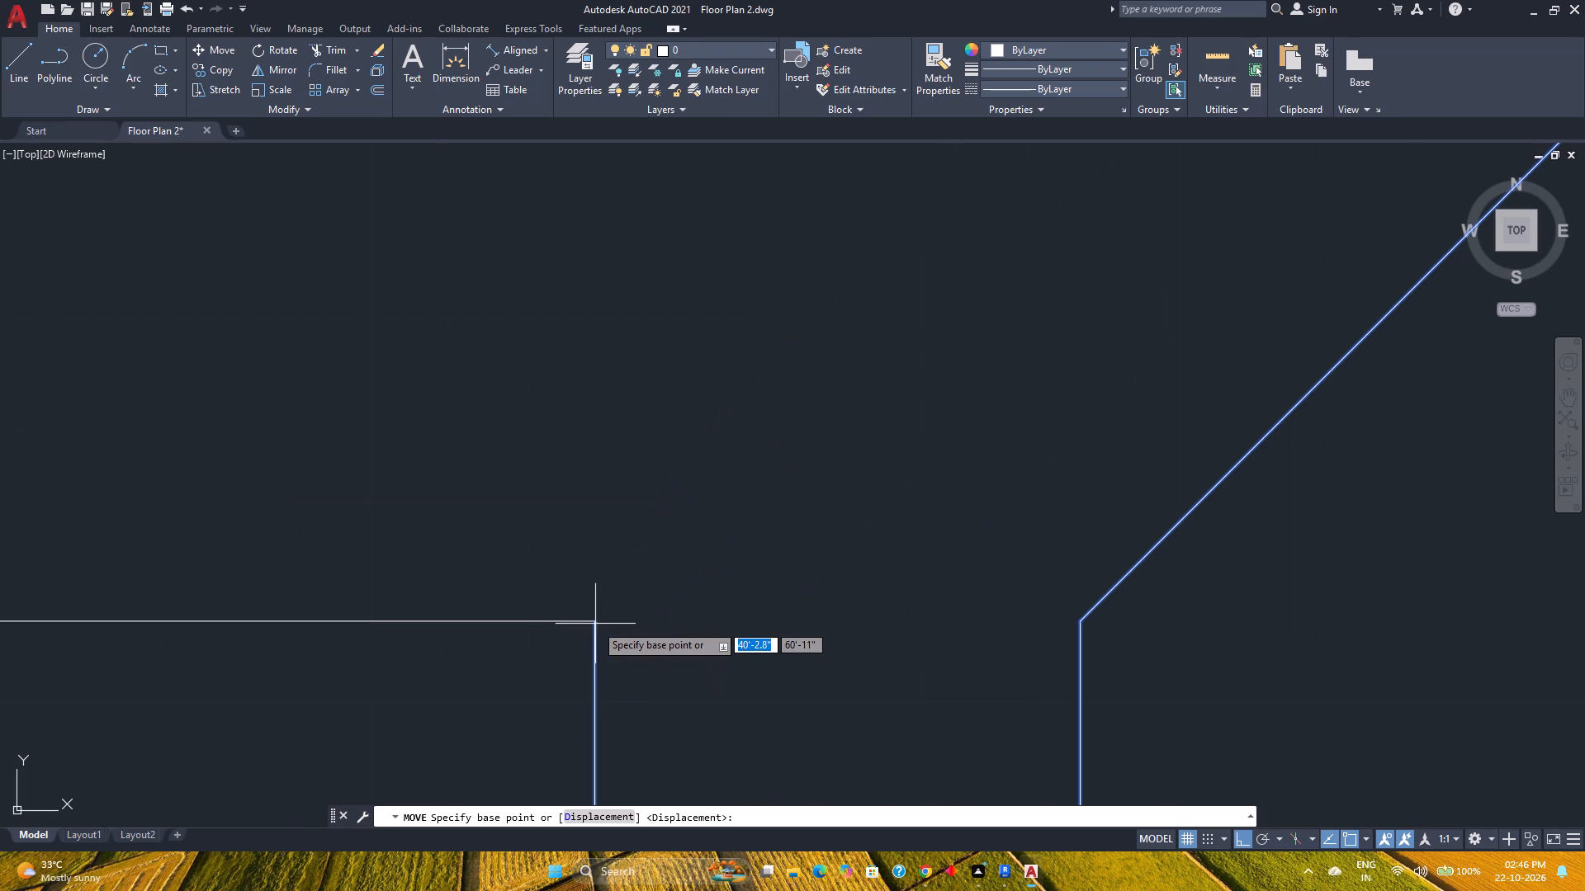
{"action": "left_click", "coordinate": [596, 623]}
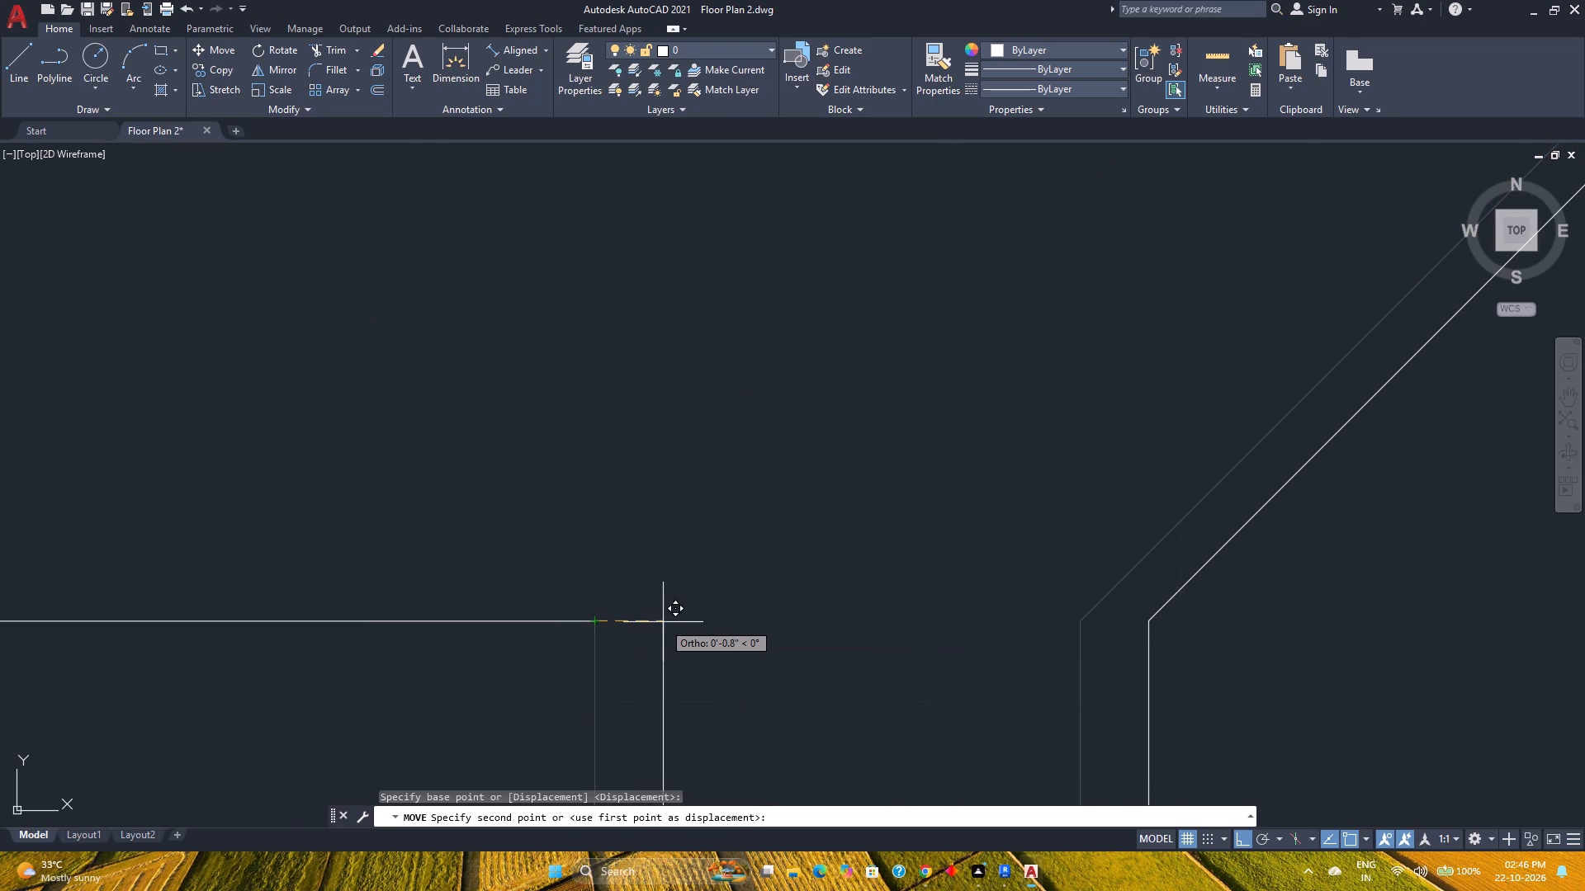
{"action": "key", "text": "3"}
{"action": "key", "text": "Return"}
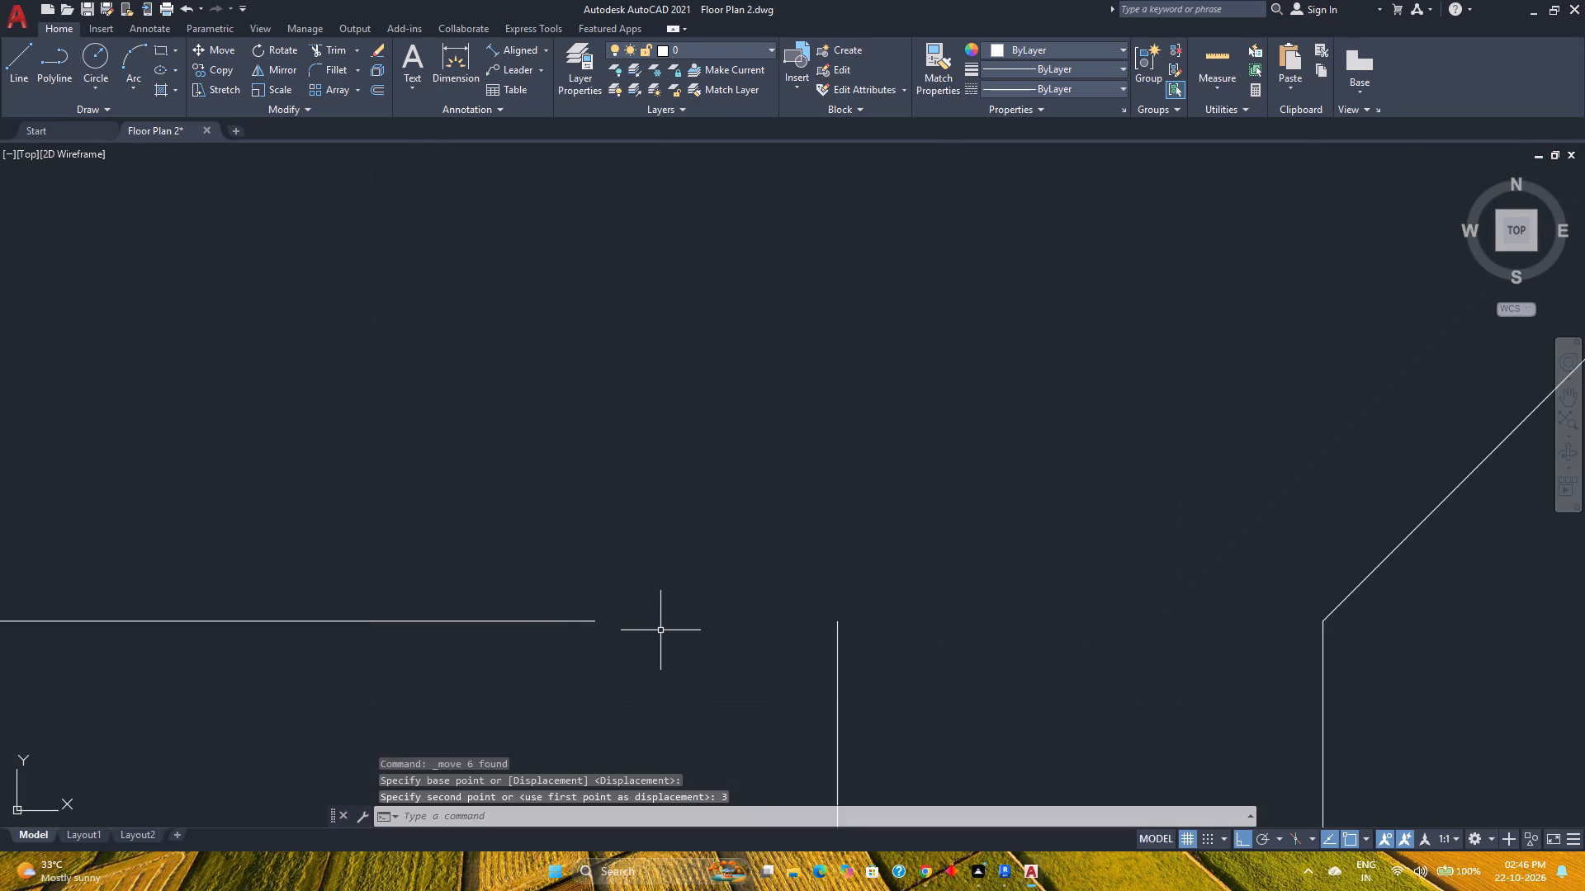
Fillet the short partition's two horizontal lines to the moved door nib and angled end with the Multiple option.
{"action": "scroll", "coordinate": [660, 630], "scroll_direction": "down", "scroll_amount": 4}
{"action": "scroll", "coordinate": [723, 677], "scroll_direction": "down", "scroll_amount": 1}
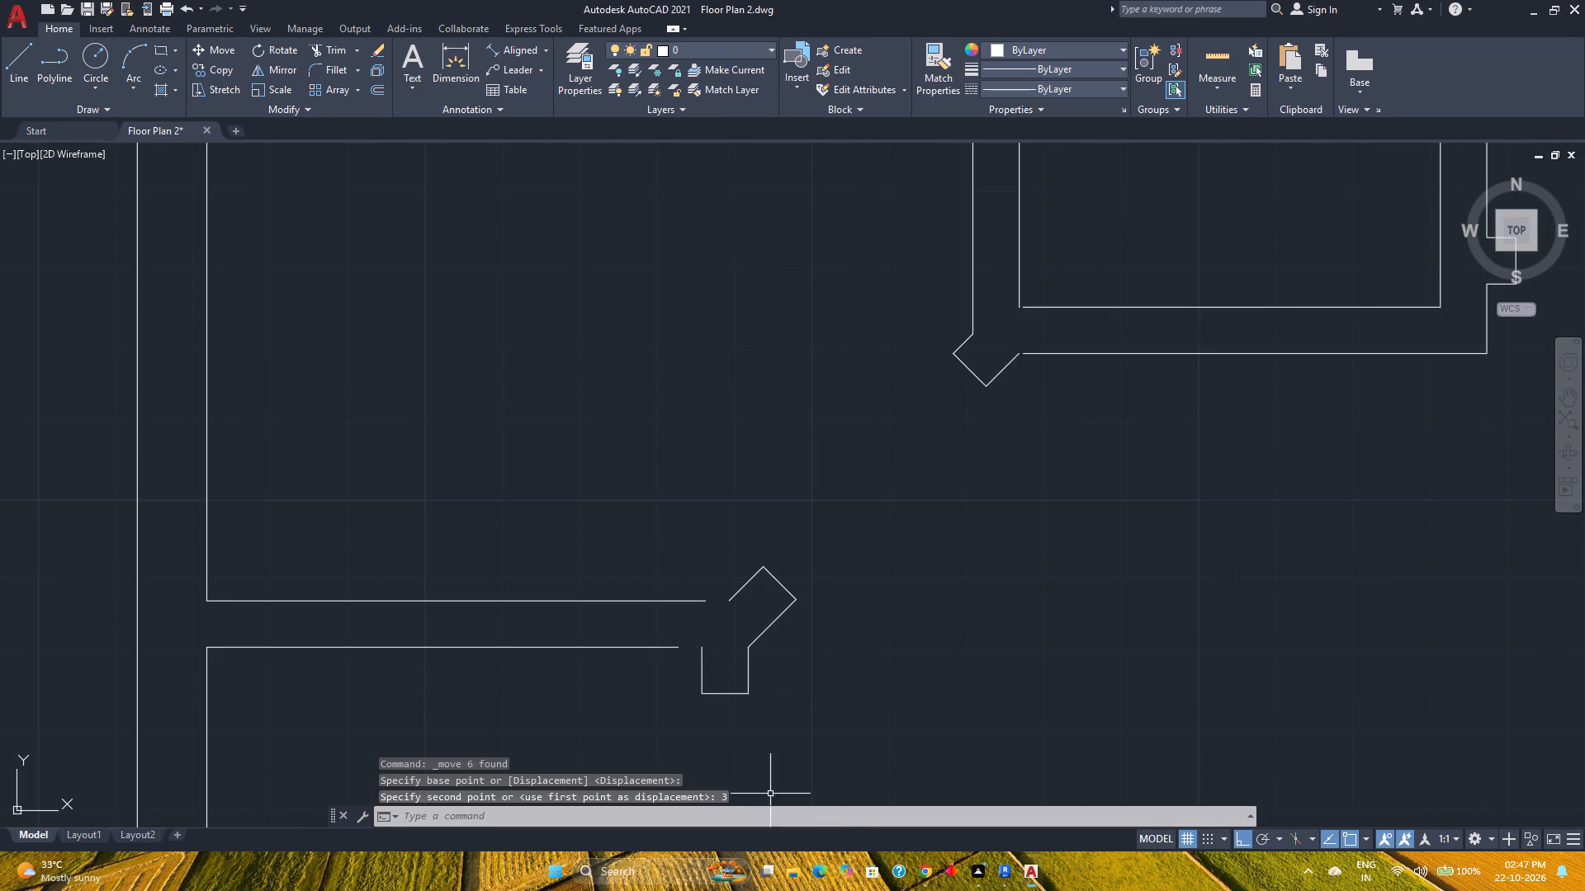
{"action": "left_click", "coordinate": [342, 69]}
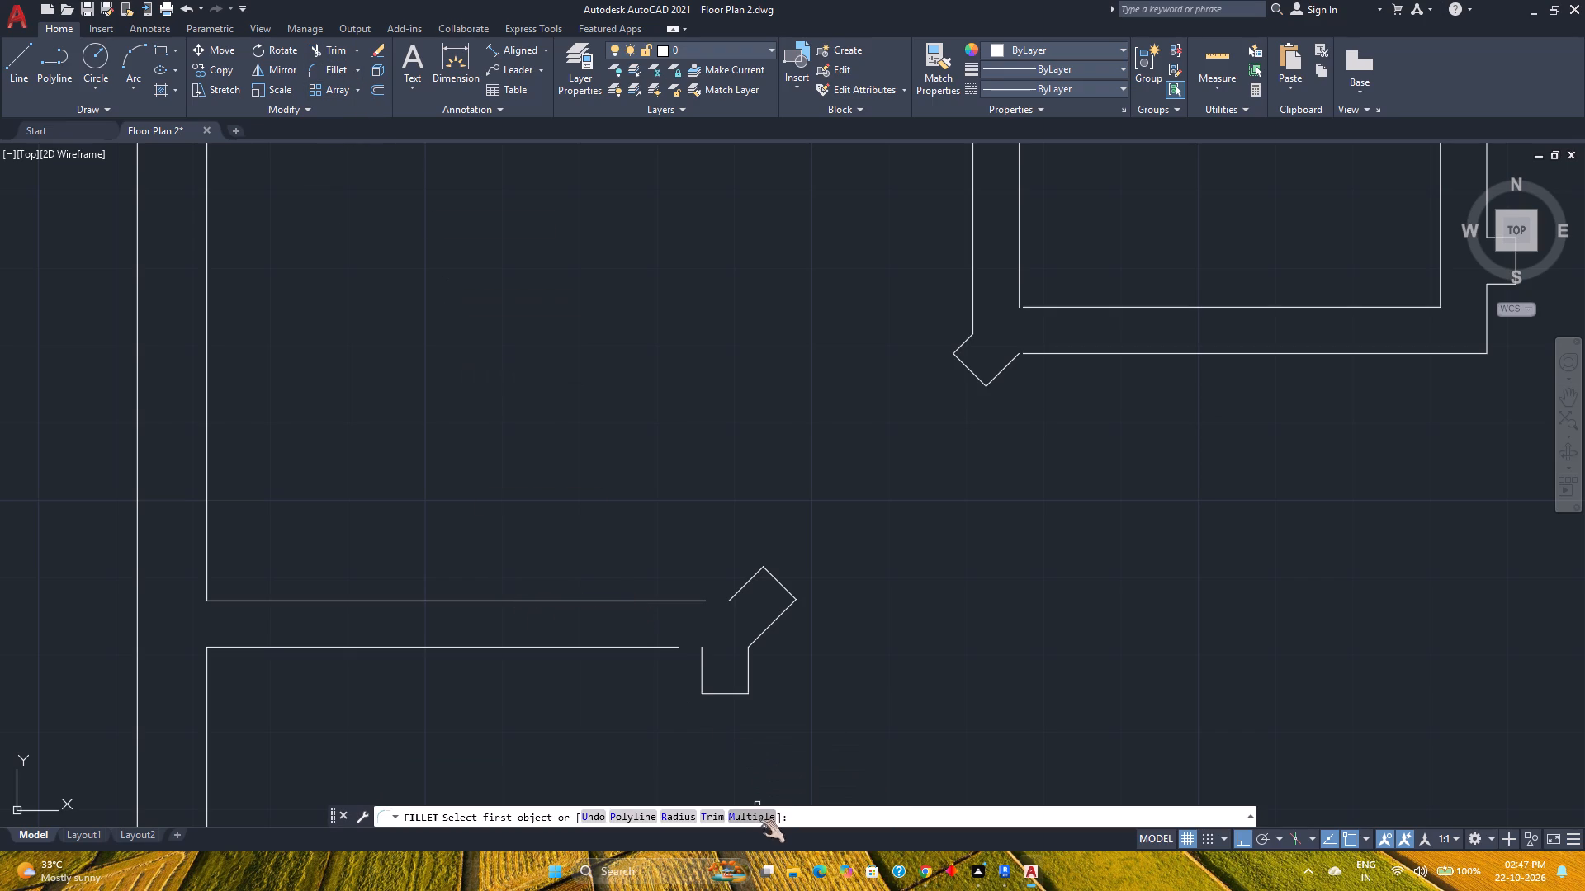
{"action": "left_click", "coordinate": [759, 818]}
{"action": "left_click", "coordinate": [648, 647]}
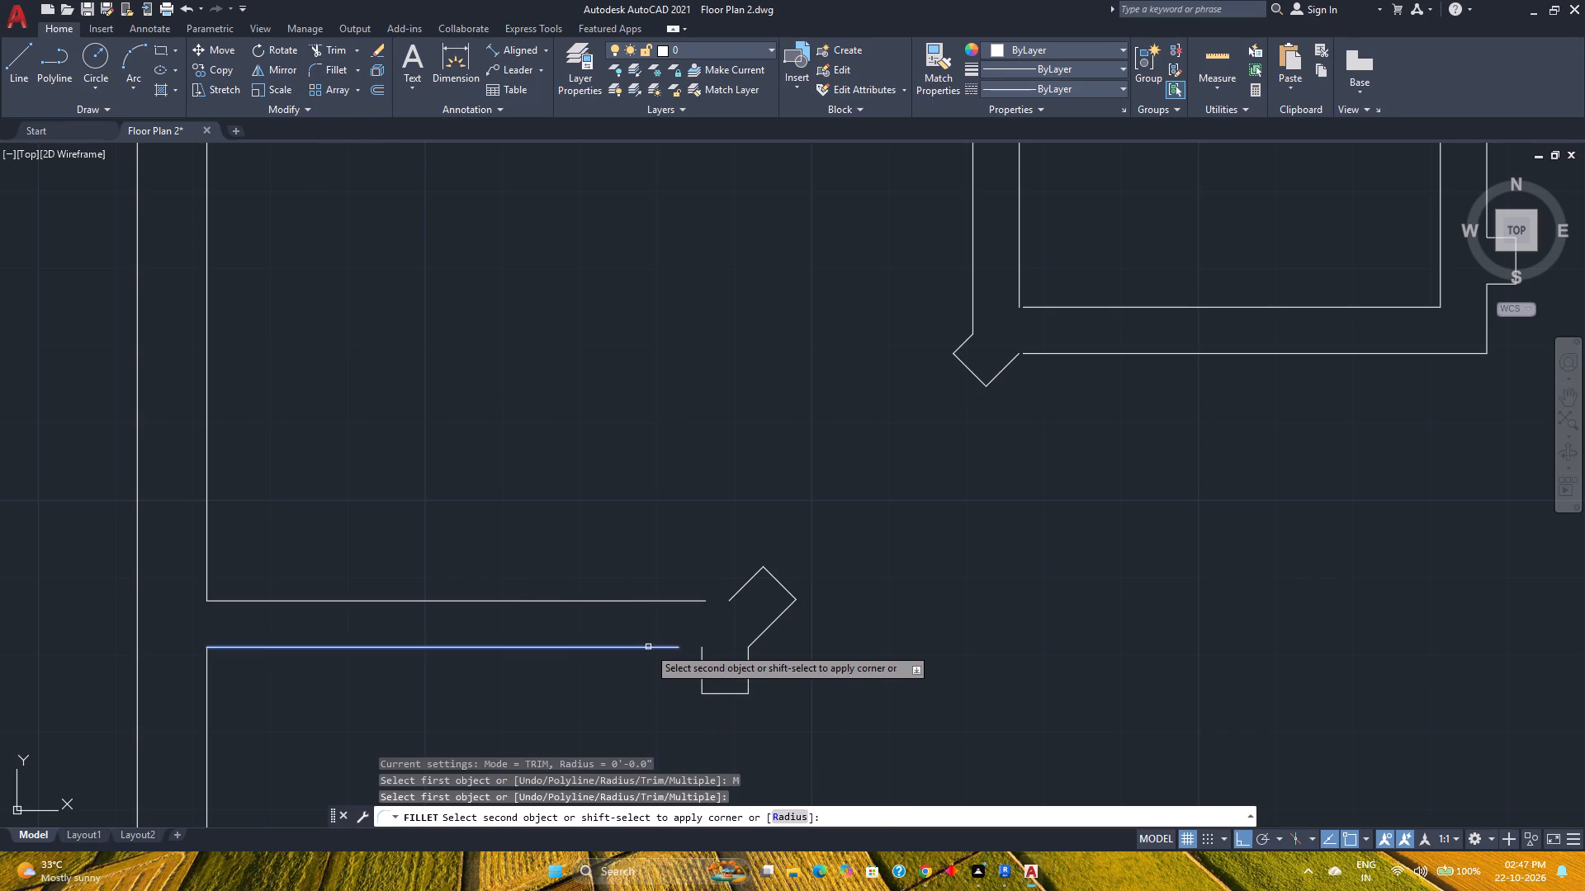
{"action": "left_click", "coordinate": [703, 658]}
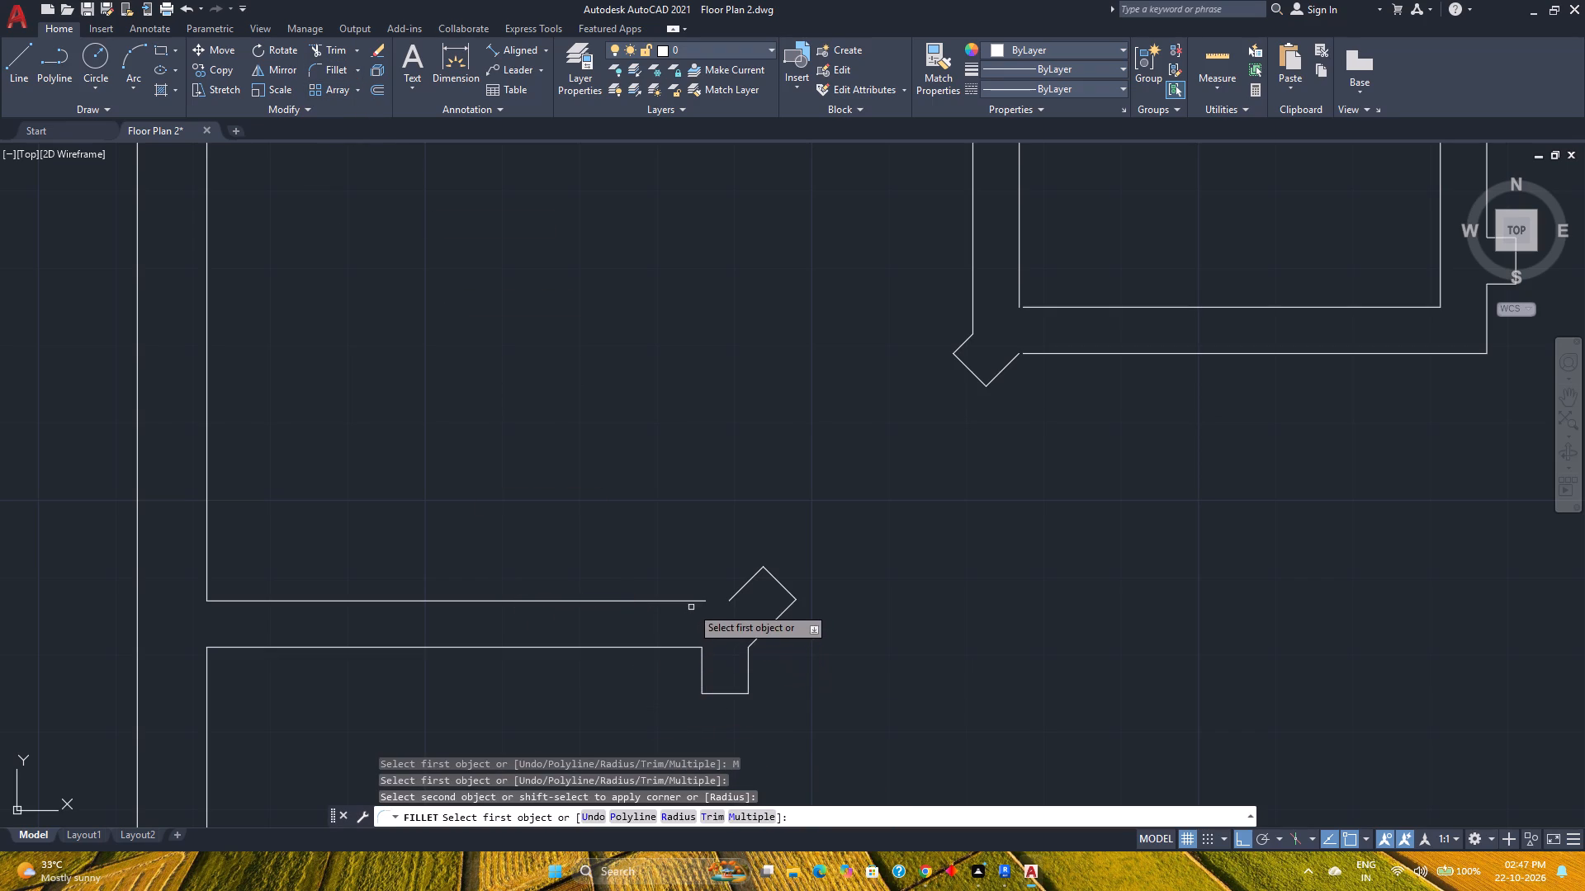
{"action": "left_click", "coordinate": [693, 601]}
{"action": "left_click", "coordinate": [731, 595]}
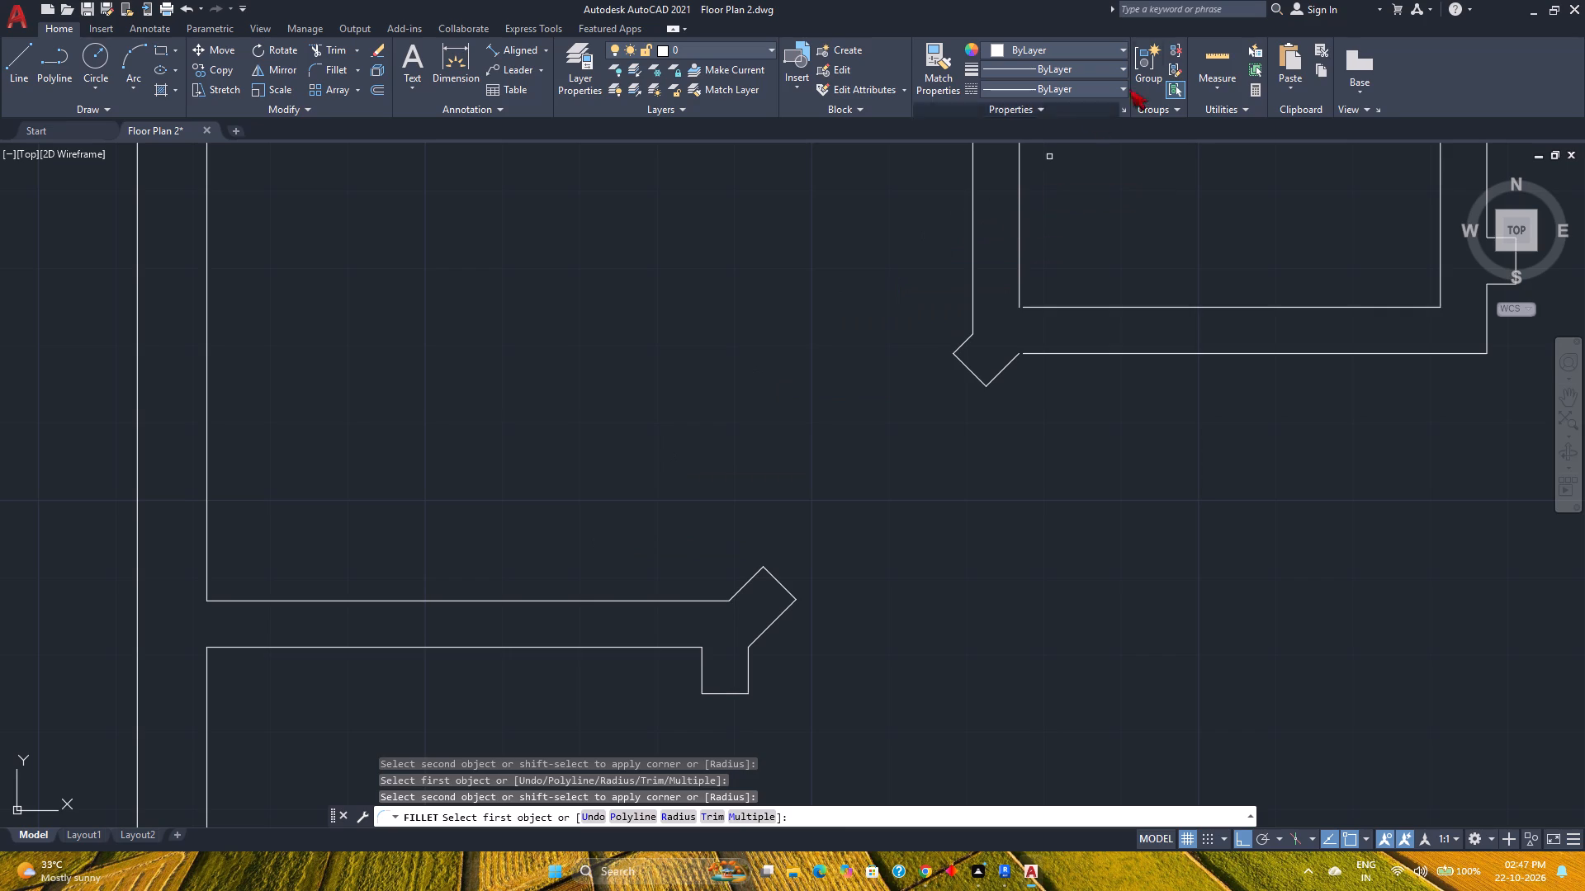
Measure the short partition's lower line up to its door nib.
{"action": "left_click", "coordinate": [1216, 54]}
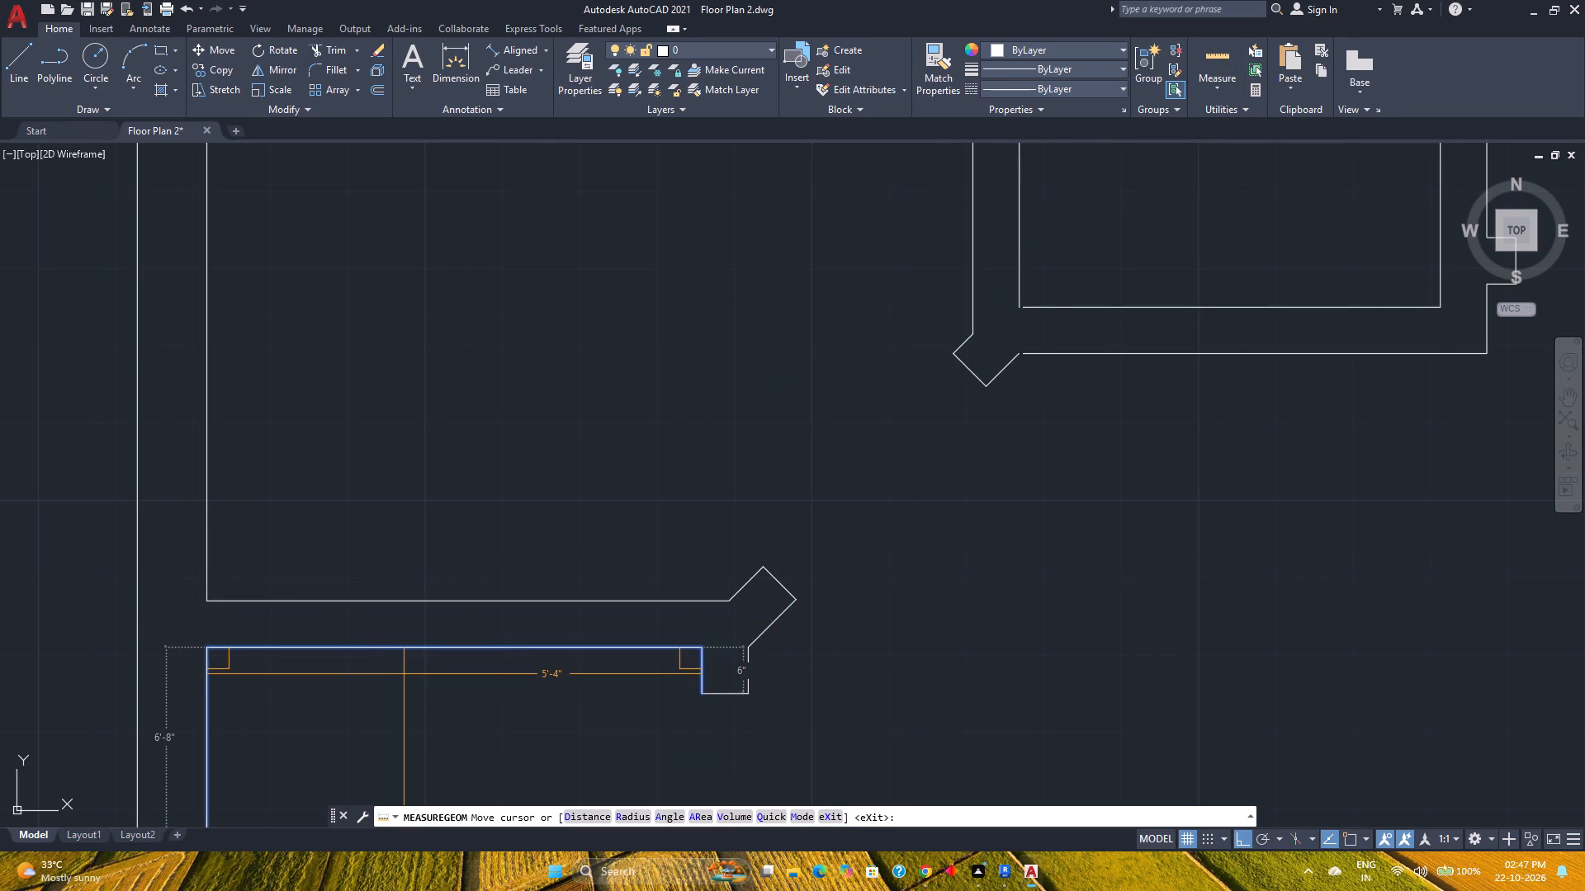
{"action": "key", "text": "Escape"}
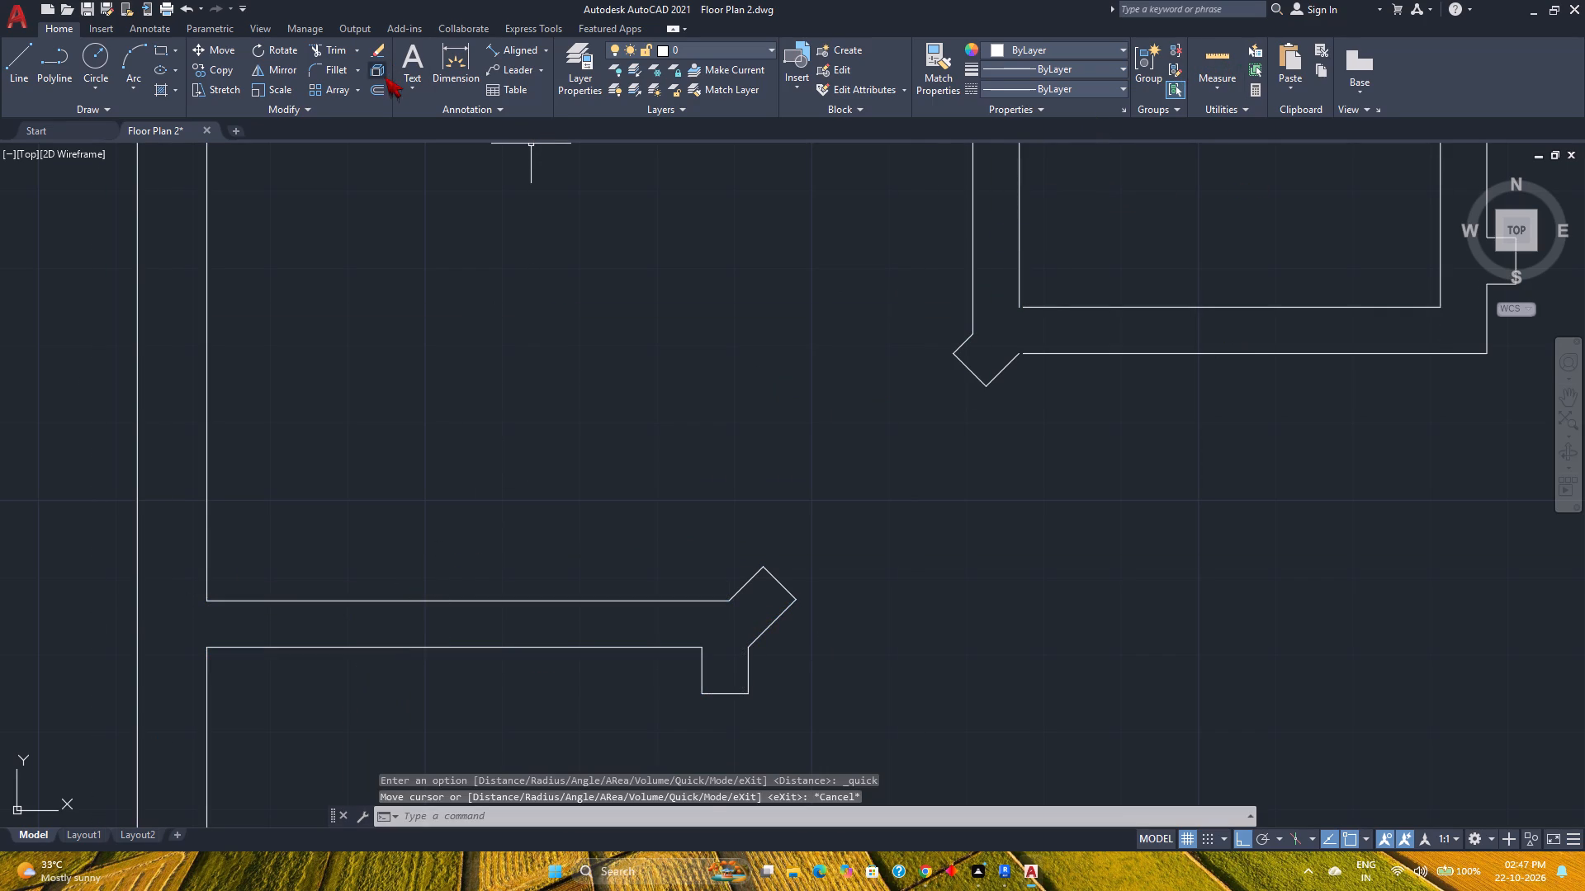
Offset the short partition's angled end line 3' toward the opposite room's angled wall corner.
{"action": "left_click", "coordinate": [378, 82]}
{"action": "key", "text": "3"}
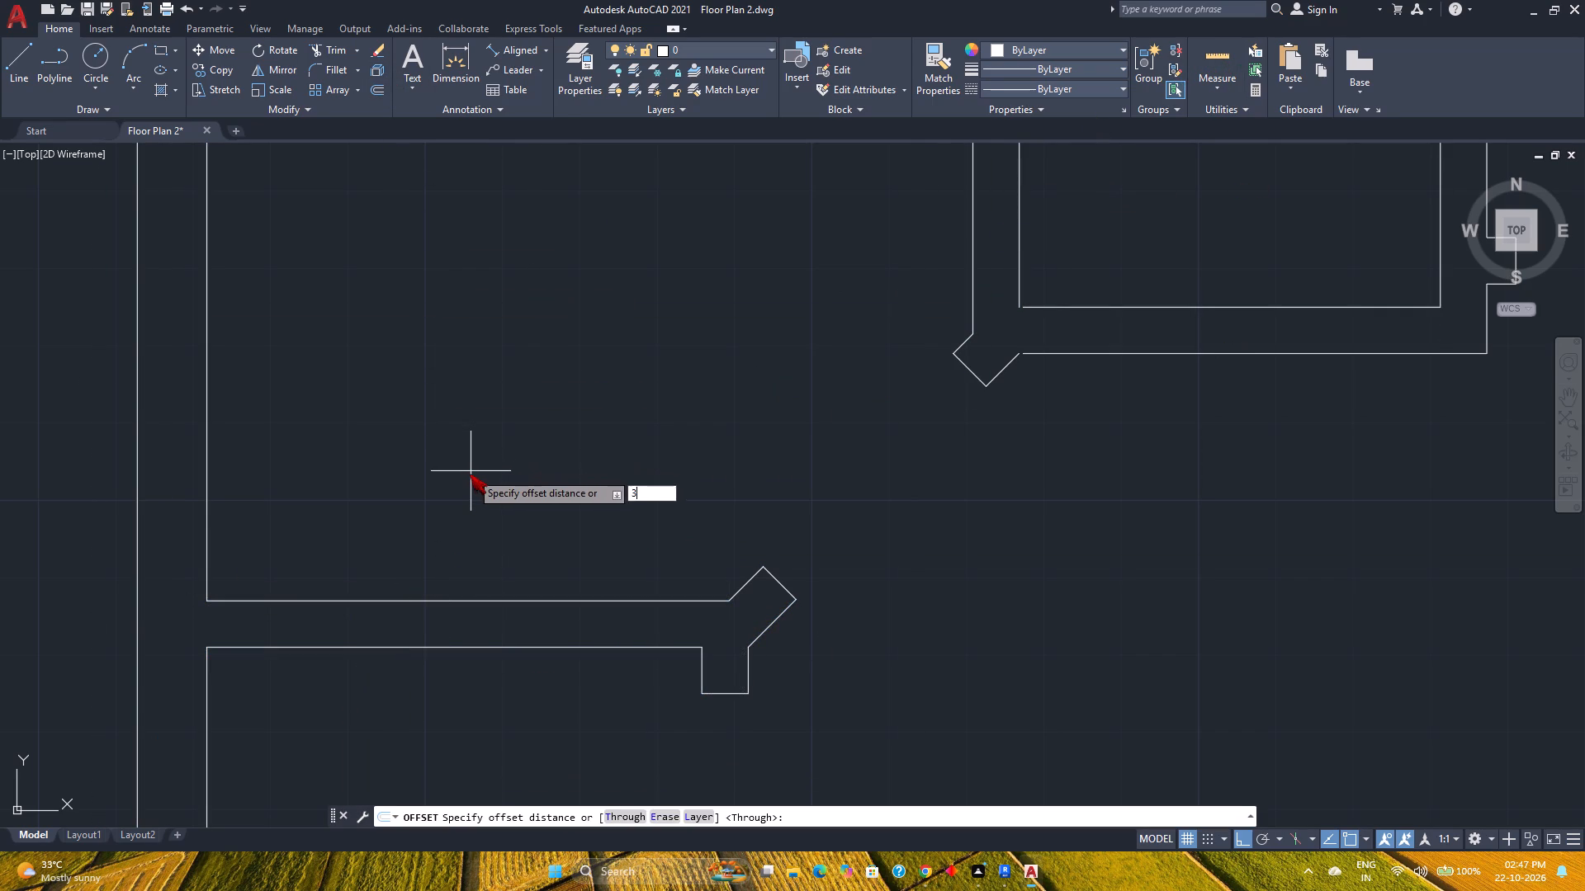
{"action": "key", "text": "apostrophe"}
{"action": "key", "text": "Return"}
{"action": "left_click", "coordinate": [782, 582]}
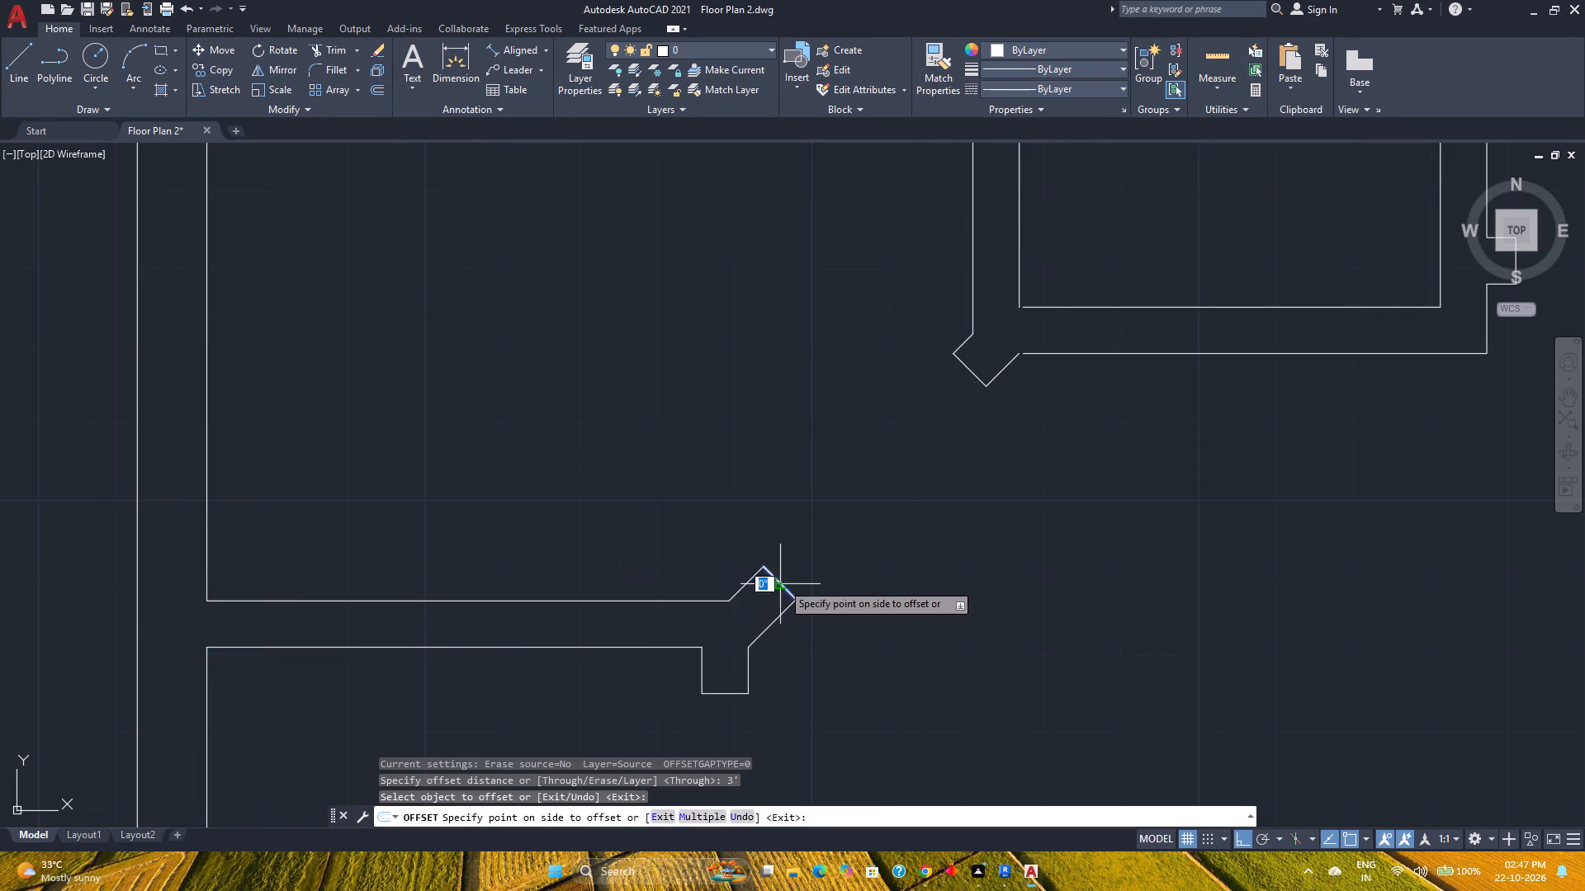
{"action": "left_click", "coordinate": [860, 487]}
{"action": "key", "text": "Escape"}
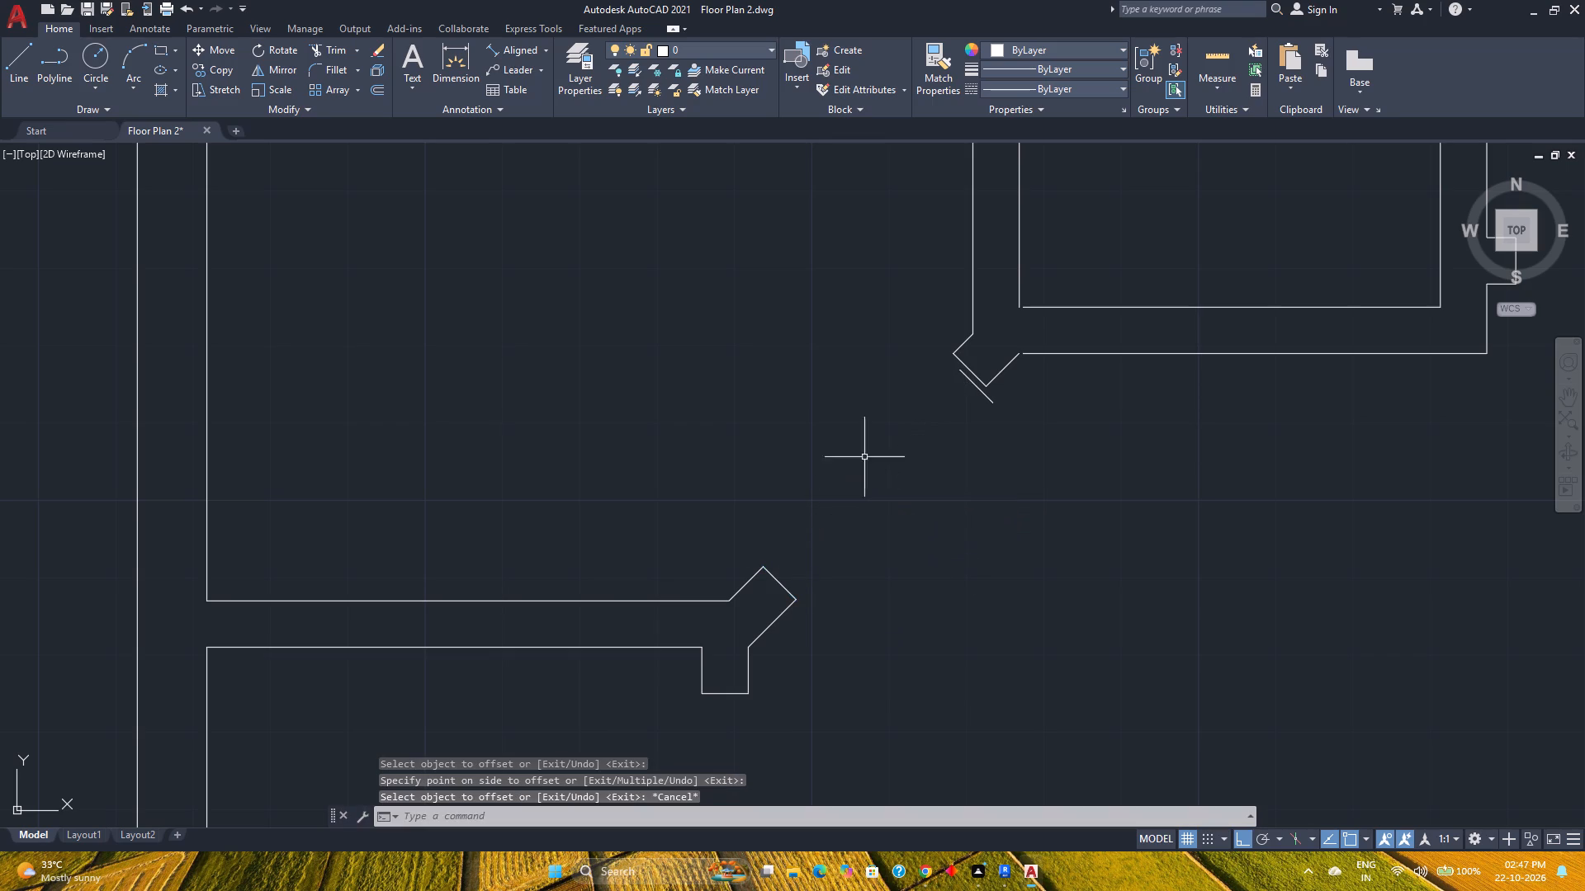
Move the opposite angled corner's two side lines from its old end line onto the endpoint of the offset line.
{"action": "scroll", "coordinate": [977, 380], "scroll_direction": "up", "scroll_amount": 3}
{"action": "middle_click_drag", "start_coordinate": [975, 462], "coordinate": [971, 484]}
{"action": "middle_click_drag", "start_coordinate": [934, 460], "coordinate": [922, 534]}
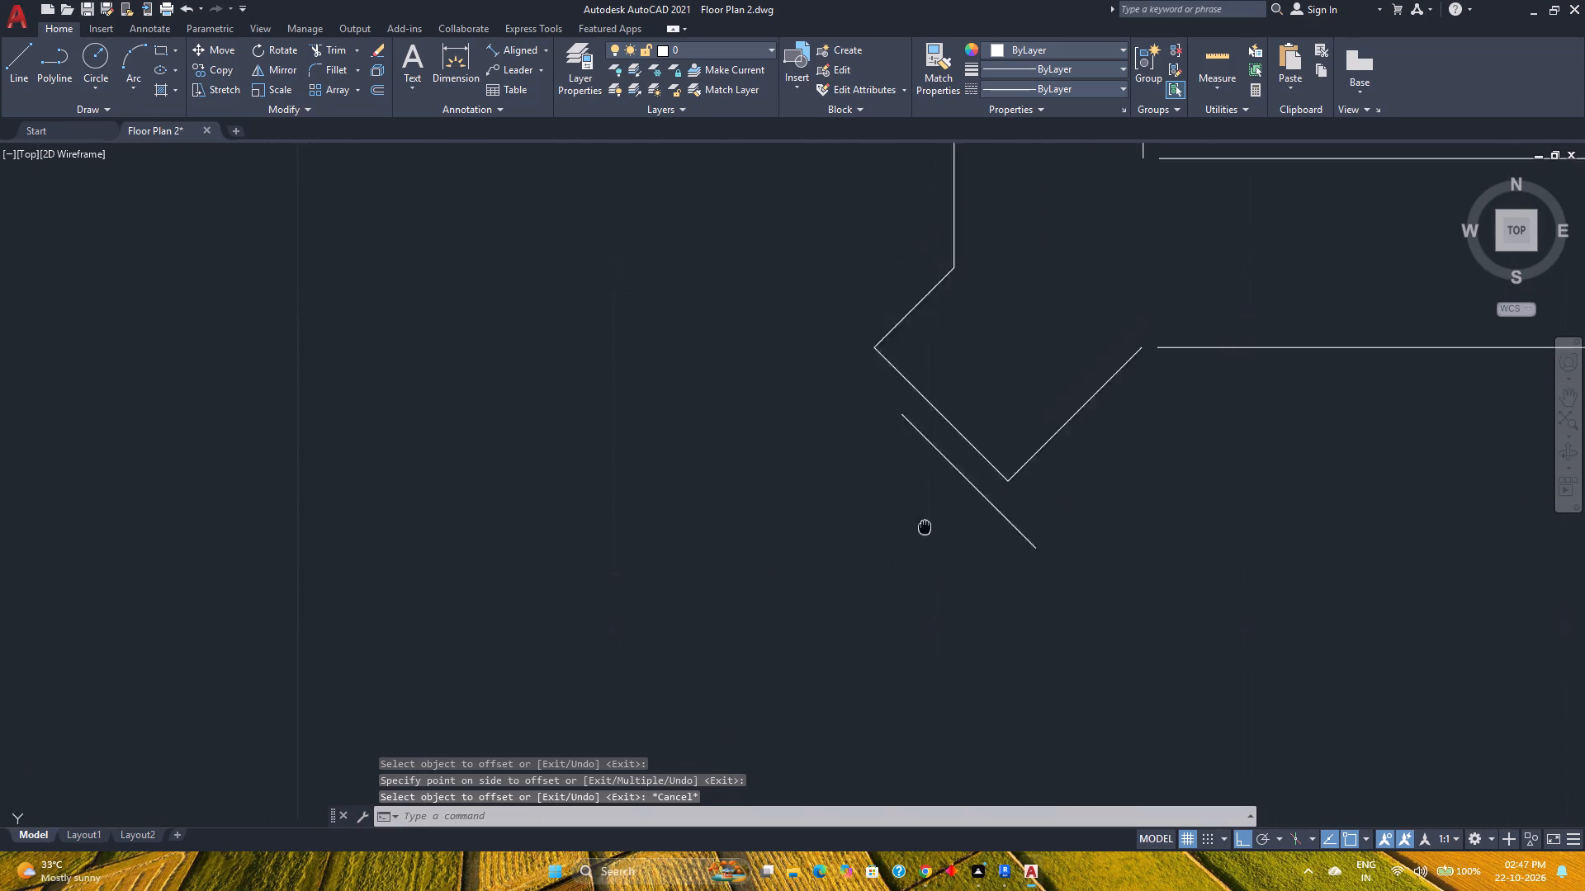
{"action": "middle_click_drag", "start_coordinate": [922, 534], "coordinate": [887, 610]}
{"action": "middle_click", "coordinate": [887, 610]}
{"action": "left_click", "coordinate": [1063, 518]}
{"action": "left_click", "coordinate": [1029, 486]}
{"action": "left_click", "coordinate": [953, 433]}
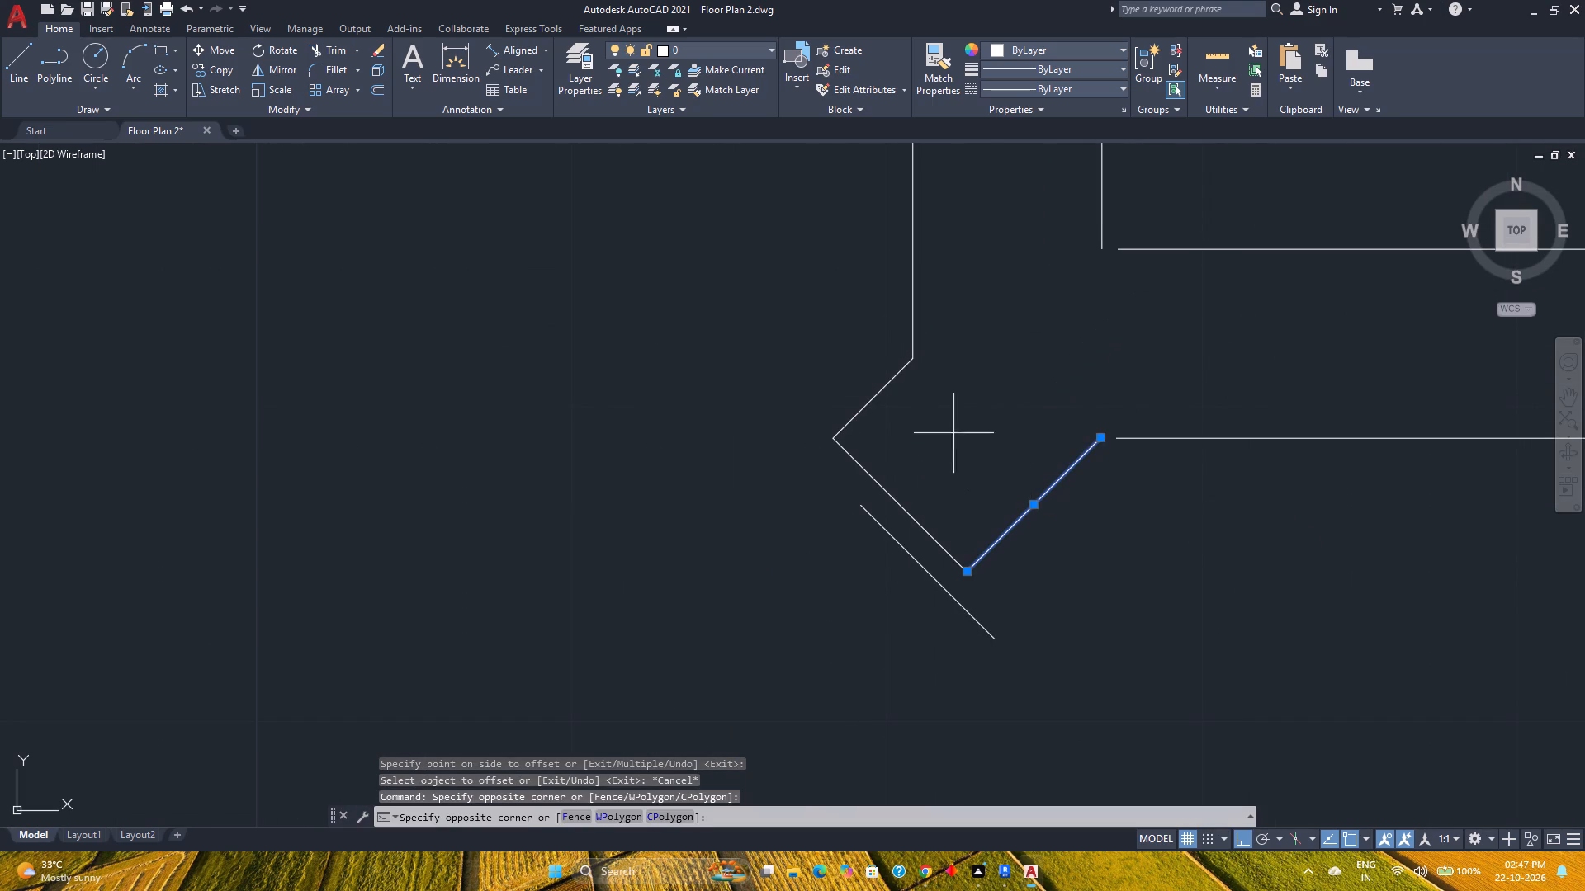
{"action": "left_click", "coordinate": [868, 373]}
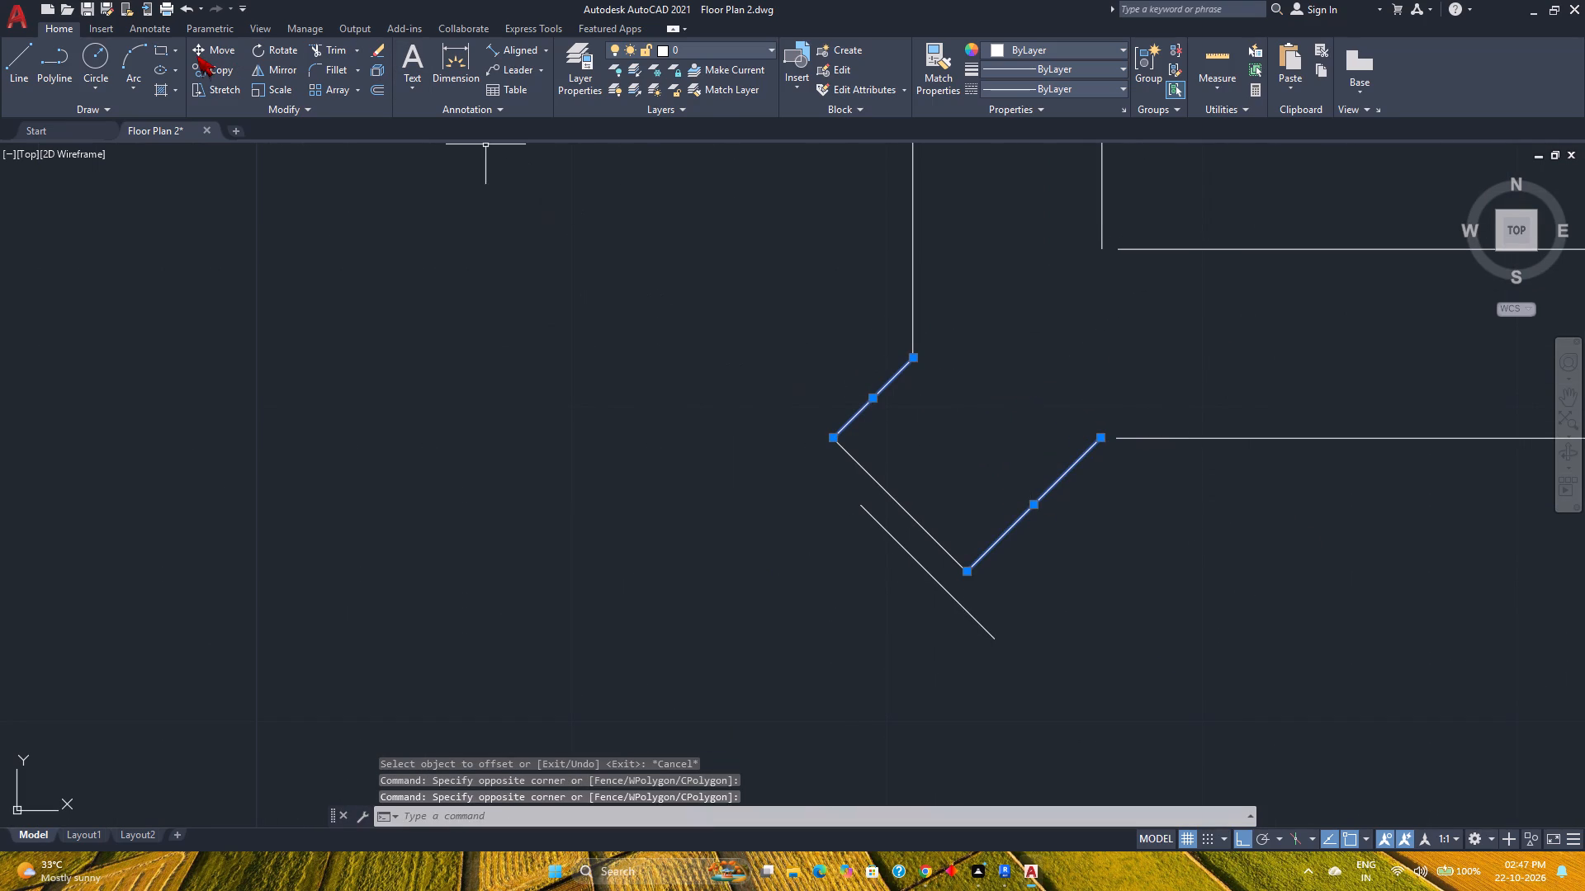
{"action": "left_click", "coordinate": [196, 53]}
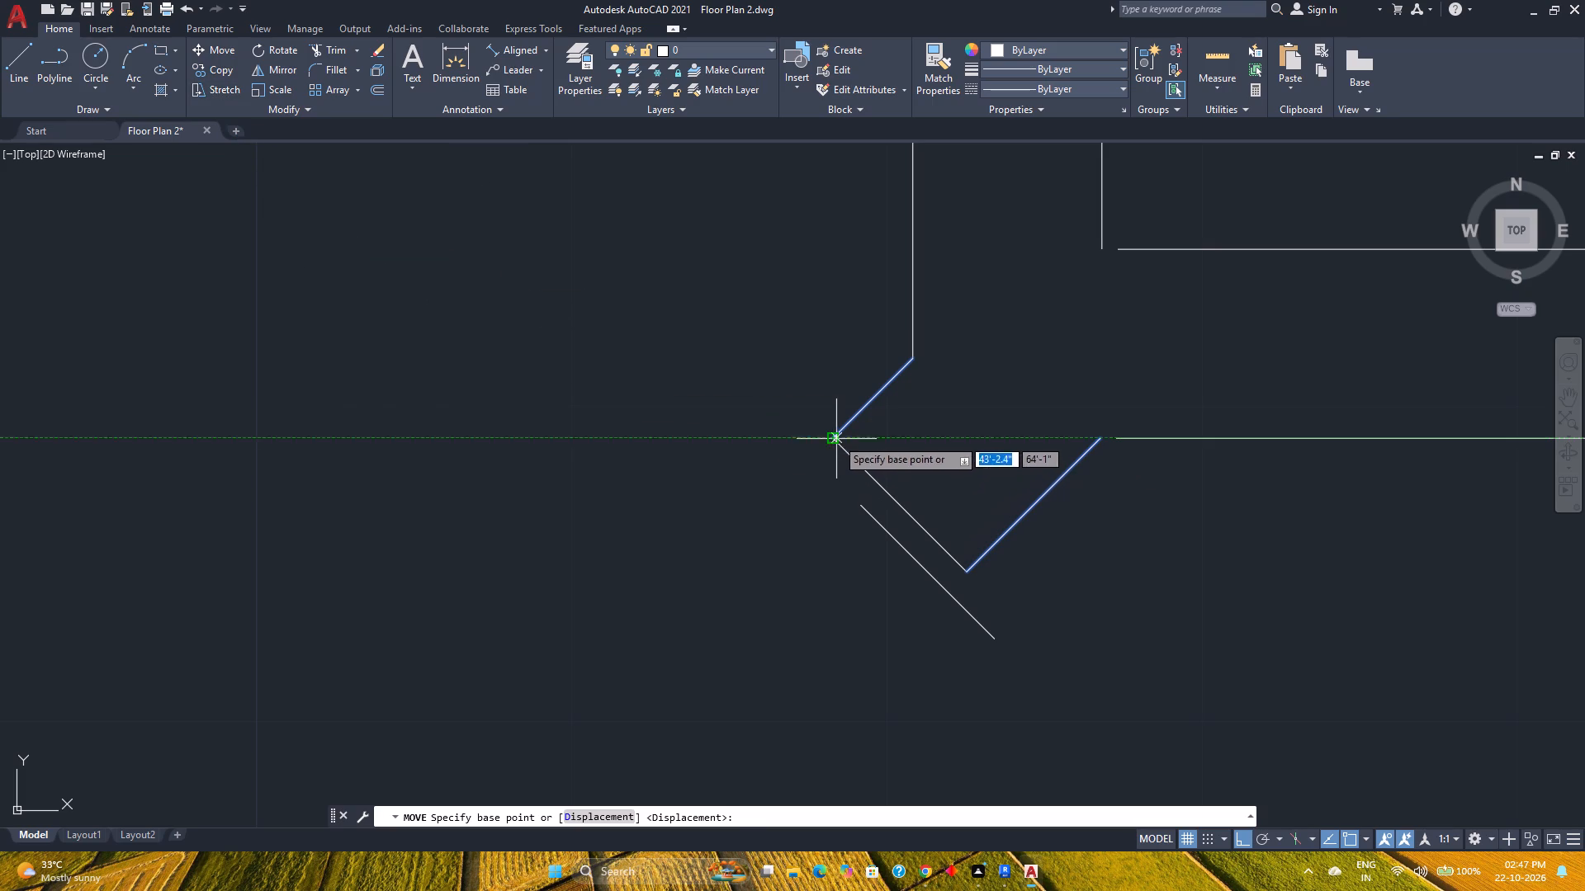
{"action": "left_click", "coordinate": [836, 437]}
{"action": "left_click", "coordinate": [859, 504]}
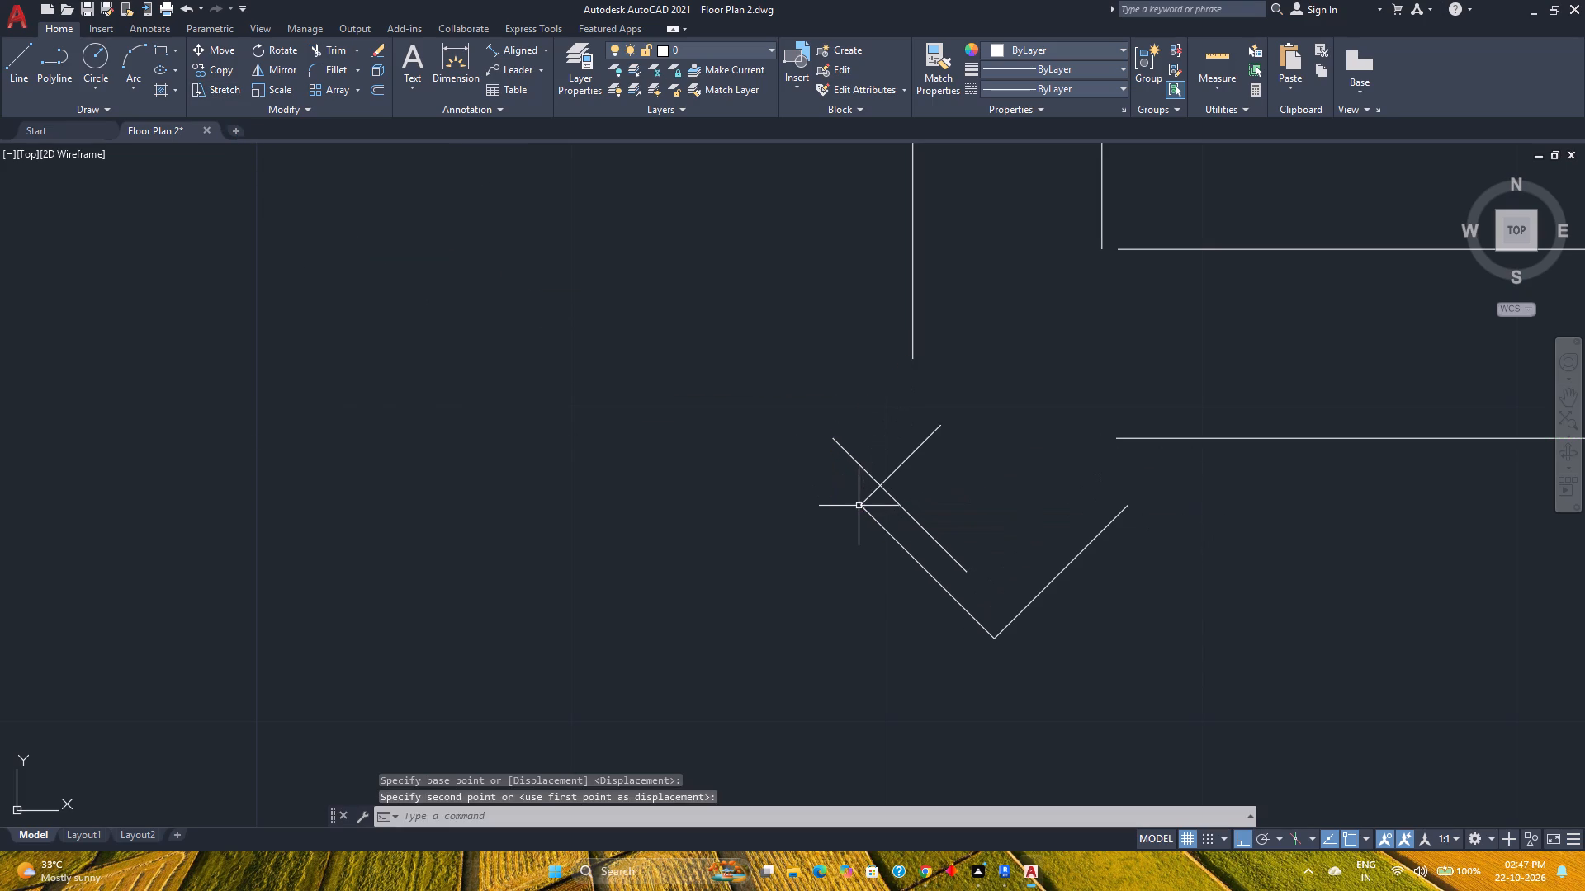
Delete the old diagonal end line of the opposite angled corner.
{"action": "left_click", "coordinate": [914, 518]}
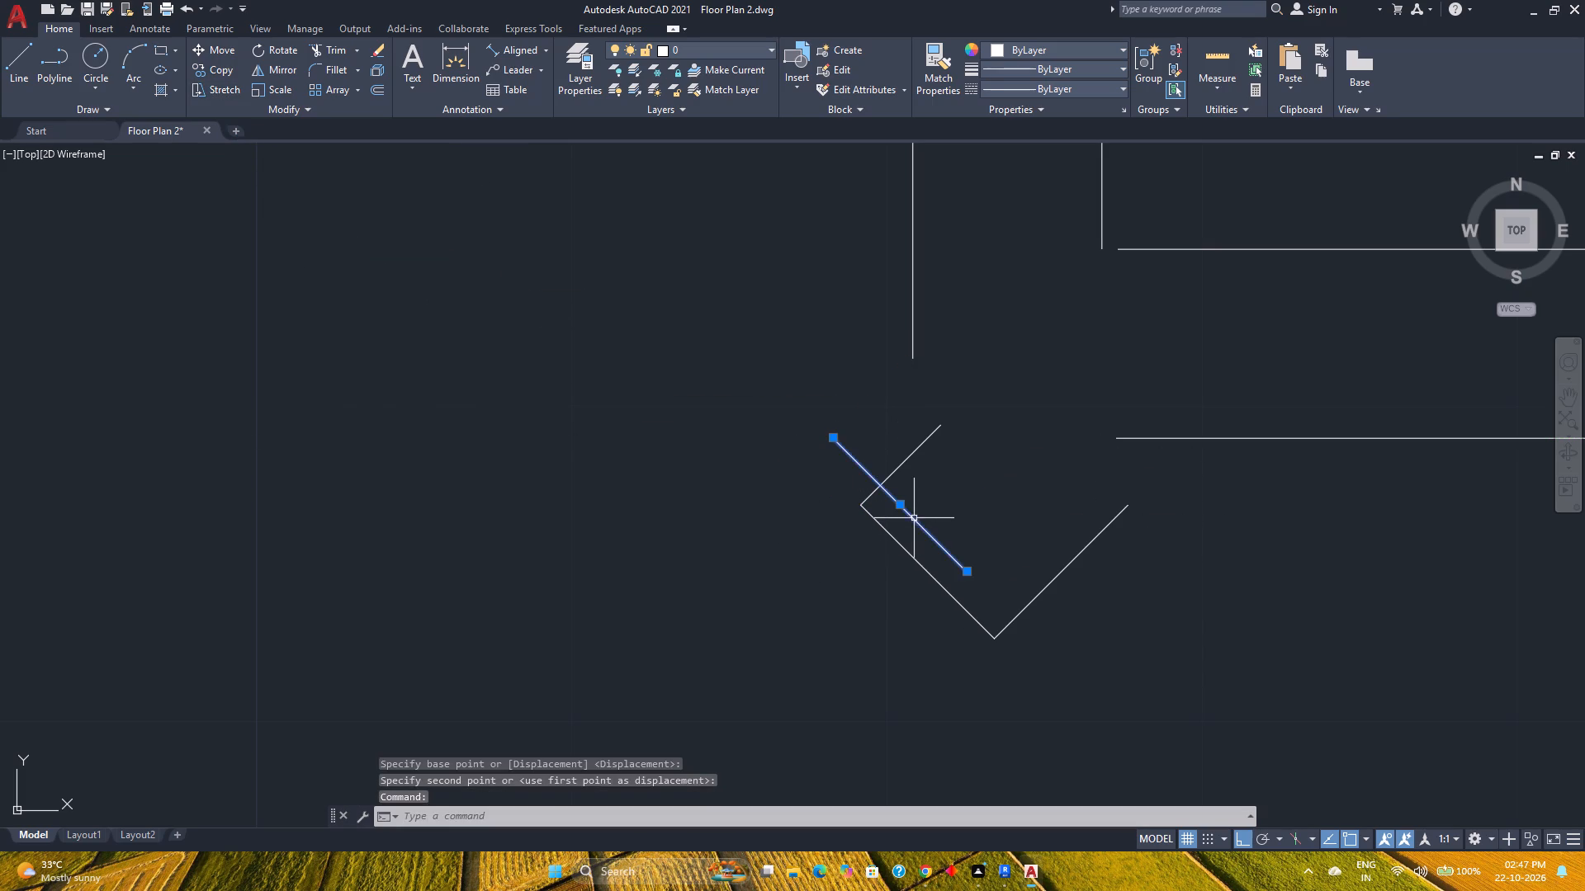
{"action": "key", "text": "Delete"}
Extend the moved corner's right angled line up to the small room's bottom outer wall line.
{"action": "scroll", "coordinate": [771, 583], "scroll_direction": "down", "scroll_amount": 2}
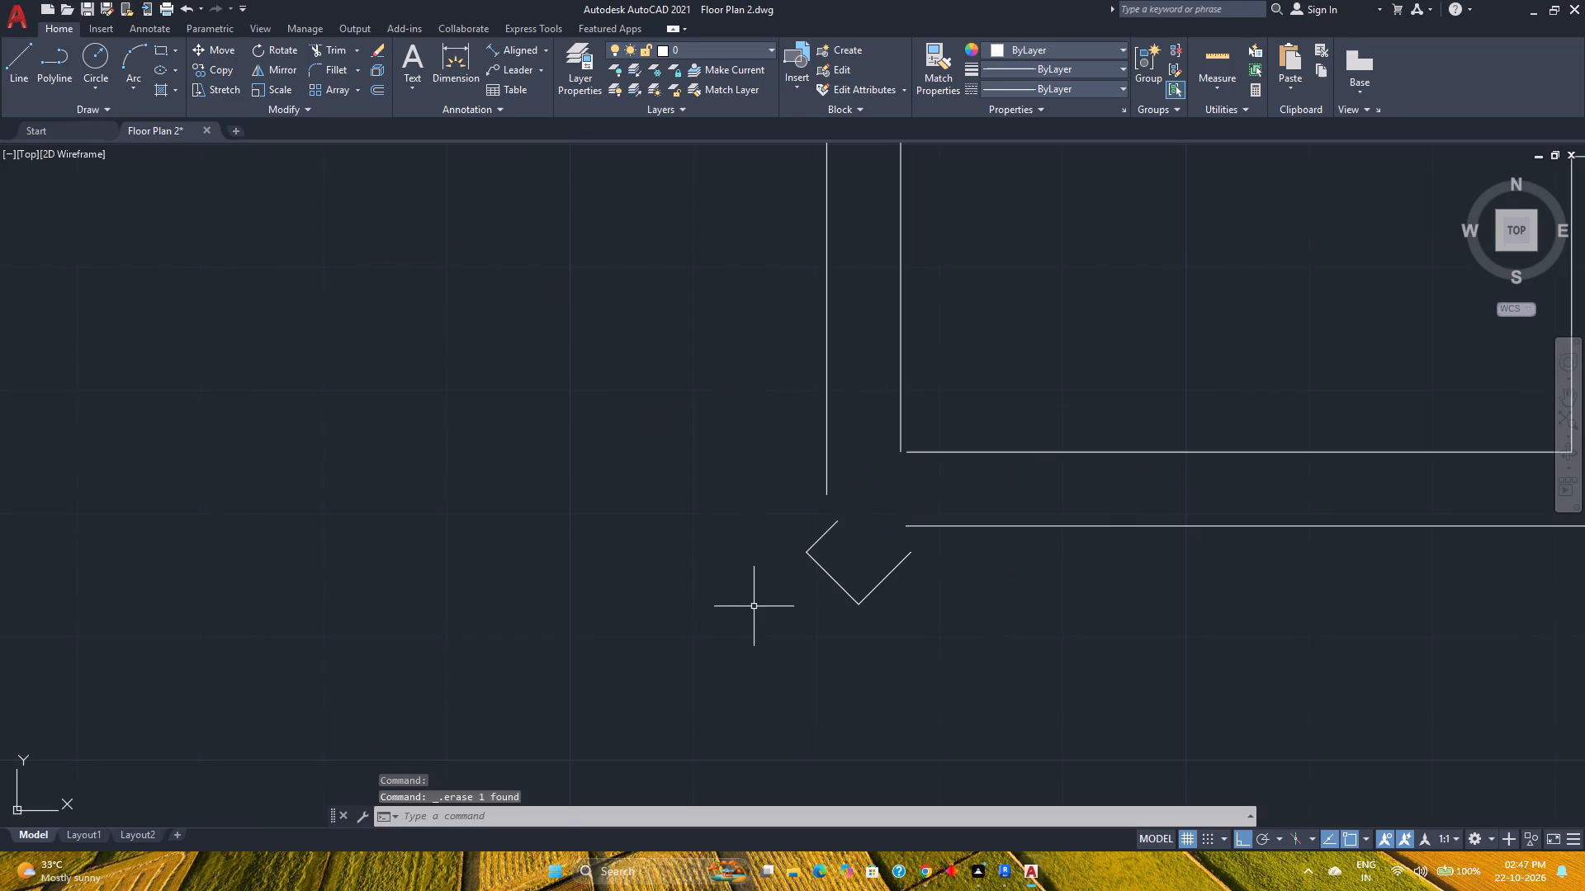
{"action": "type", "text": "ex"}
{"action": "key", "text": "Return"}
{"action": "left_click", "coordinate": [961, 589]}
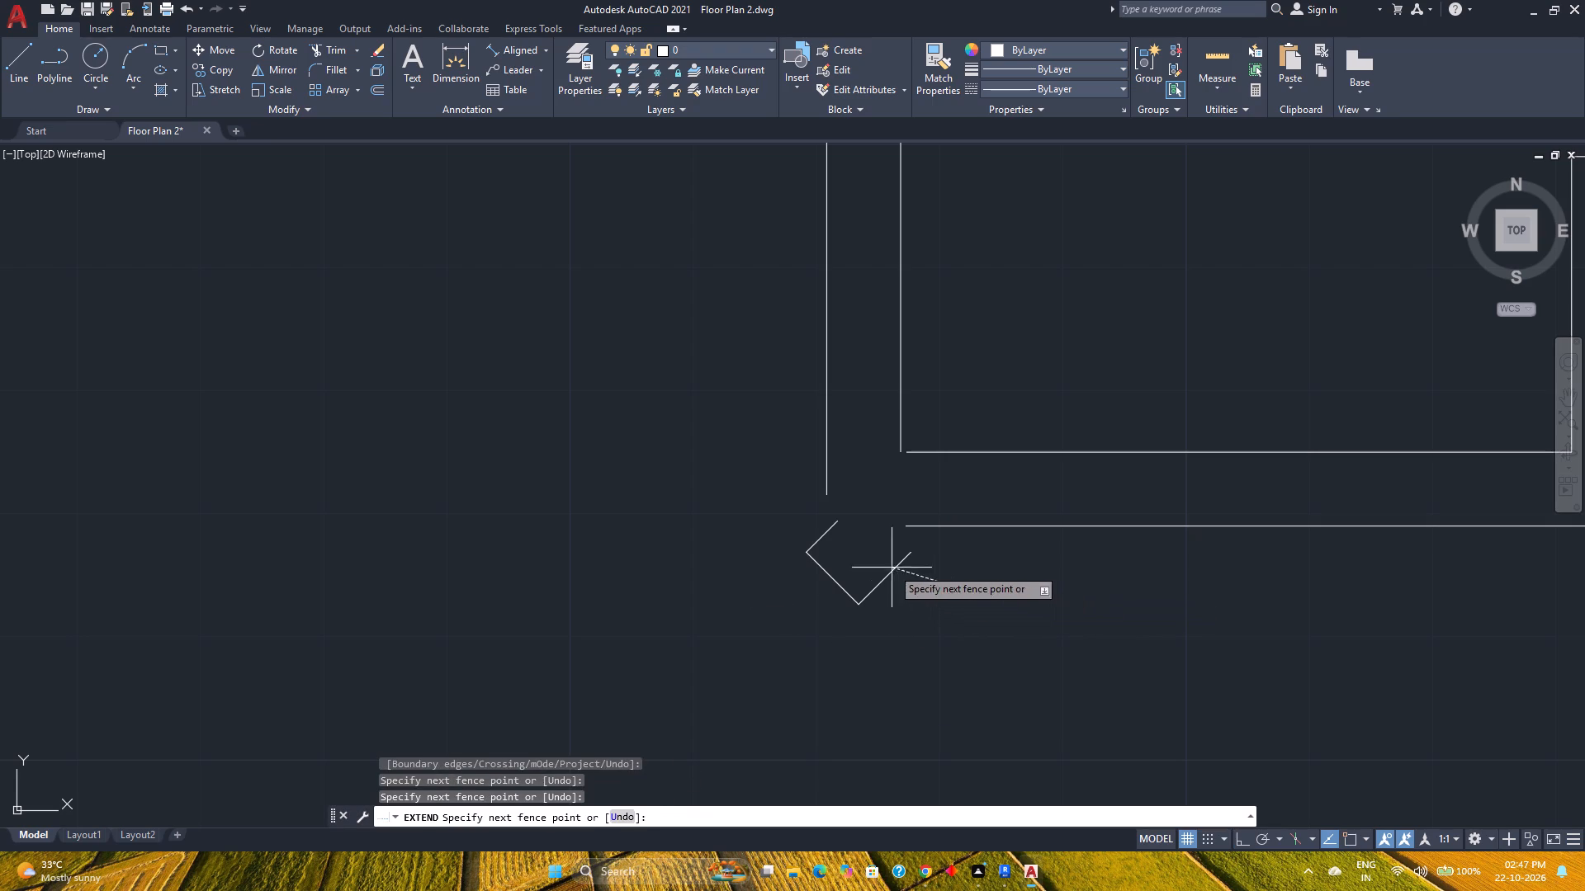
{"action": "double_click", "coordinate": [882, 556]}
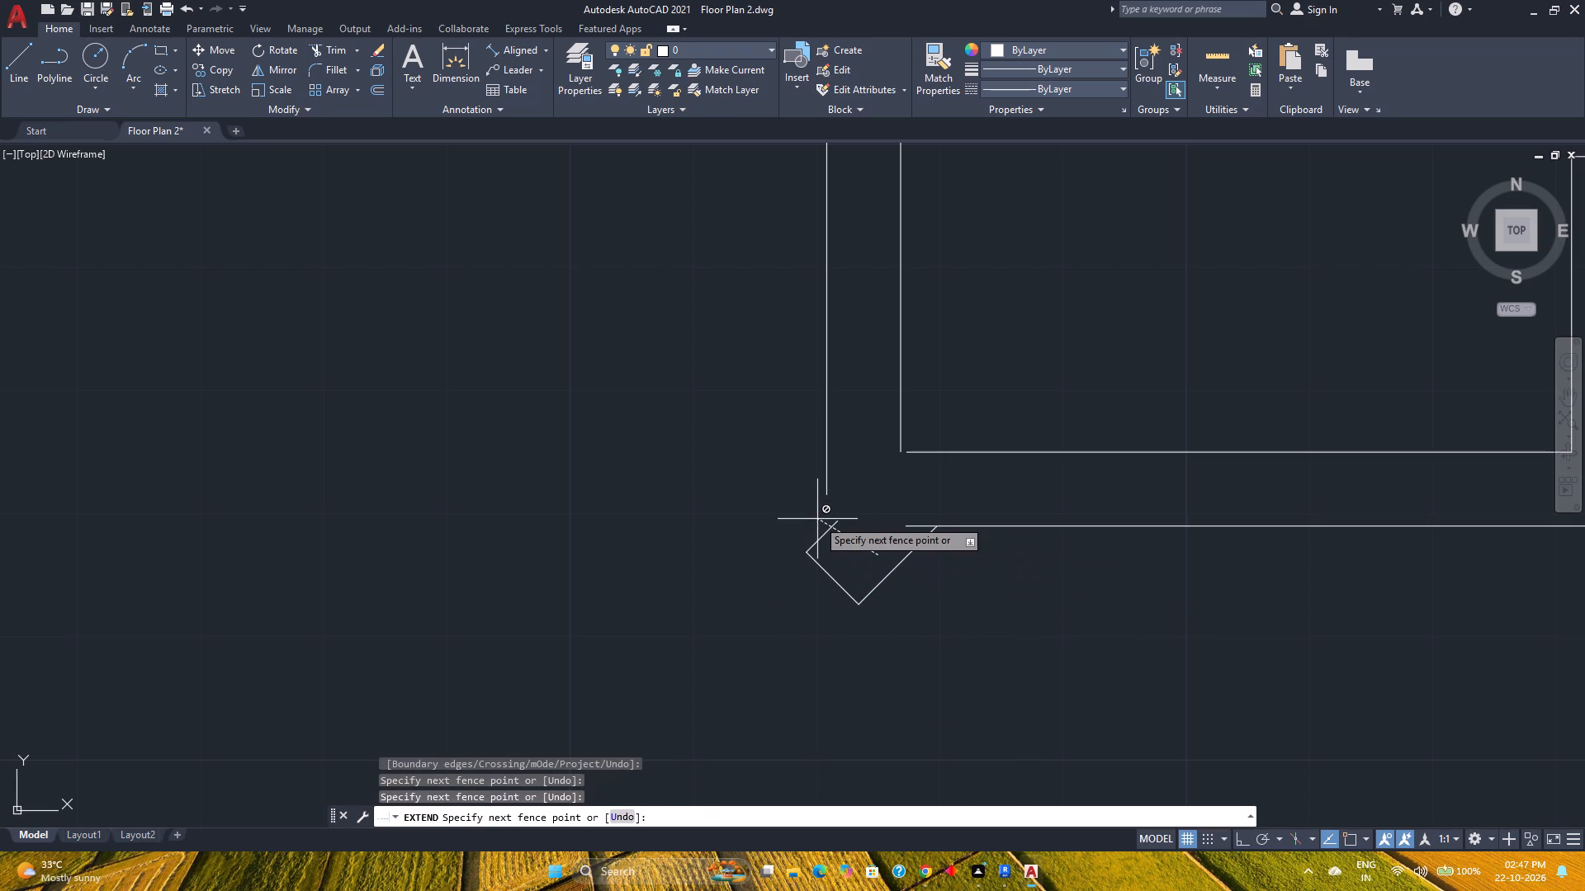
{"action": "key", "text": "Escape"}
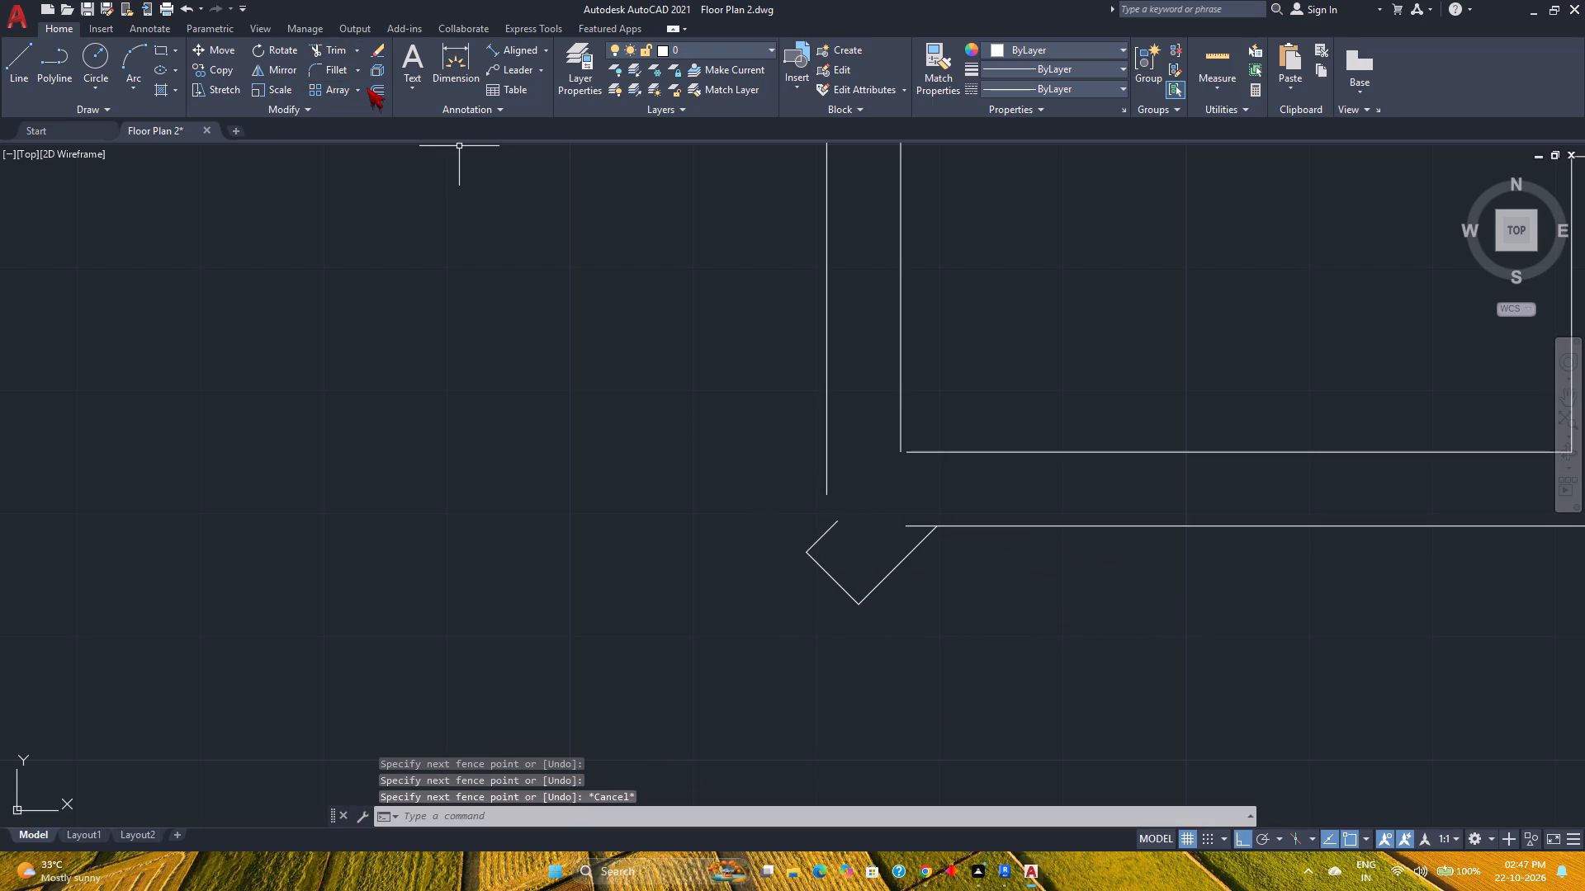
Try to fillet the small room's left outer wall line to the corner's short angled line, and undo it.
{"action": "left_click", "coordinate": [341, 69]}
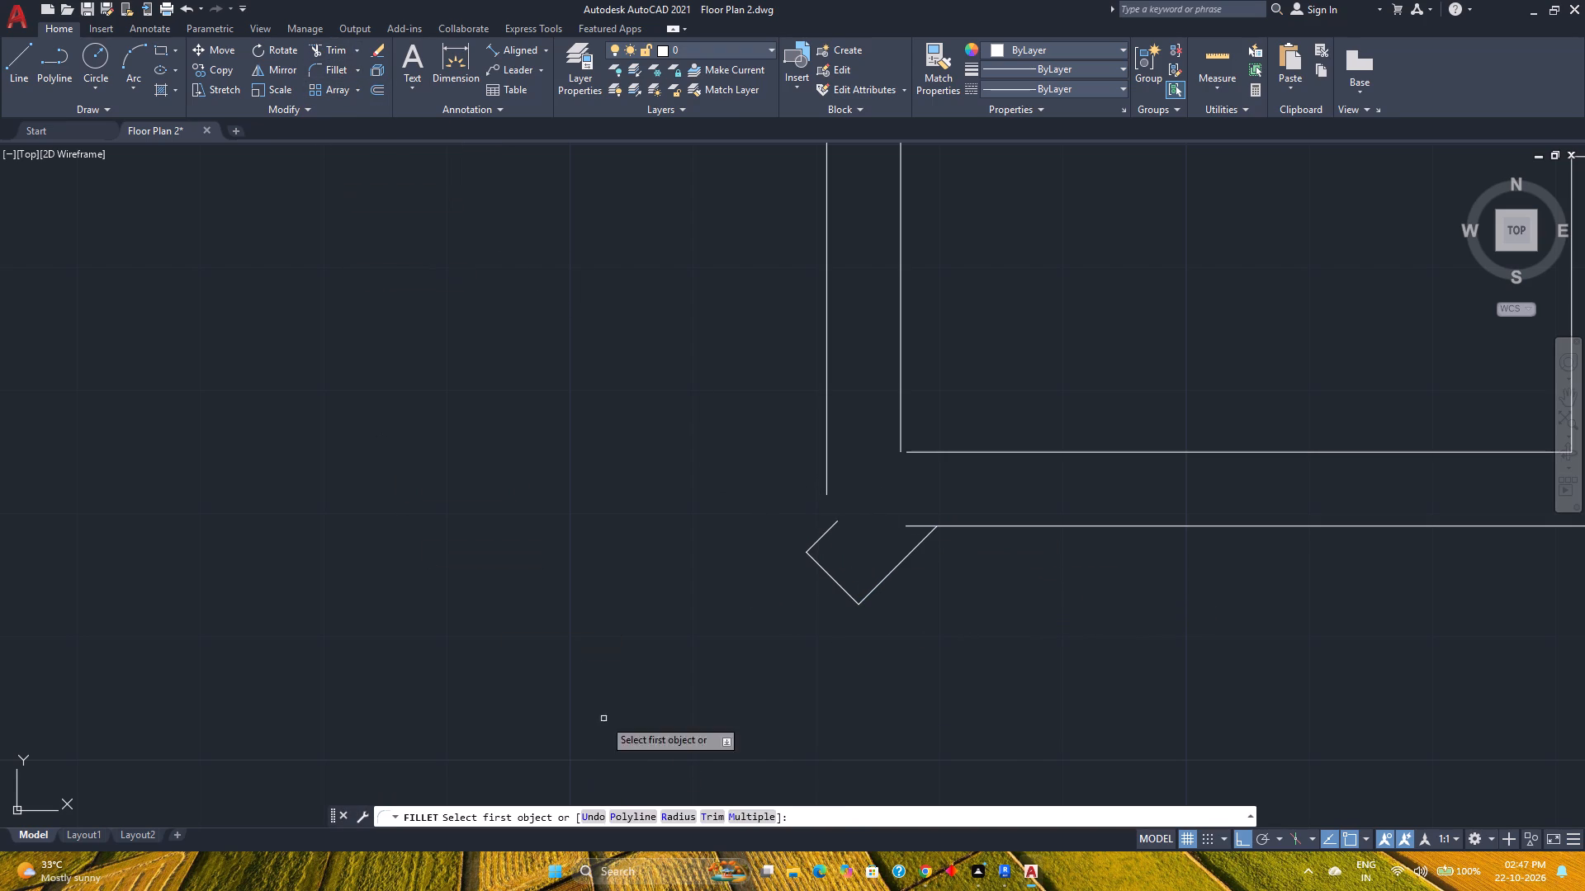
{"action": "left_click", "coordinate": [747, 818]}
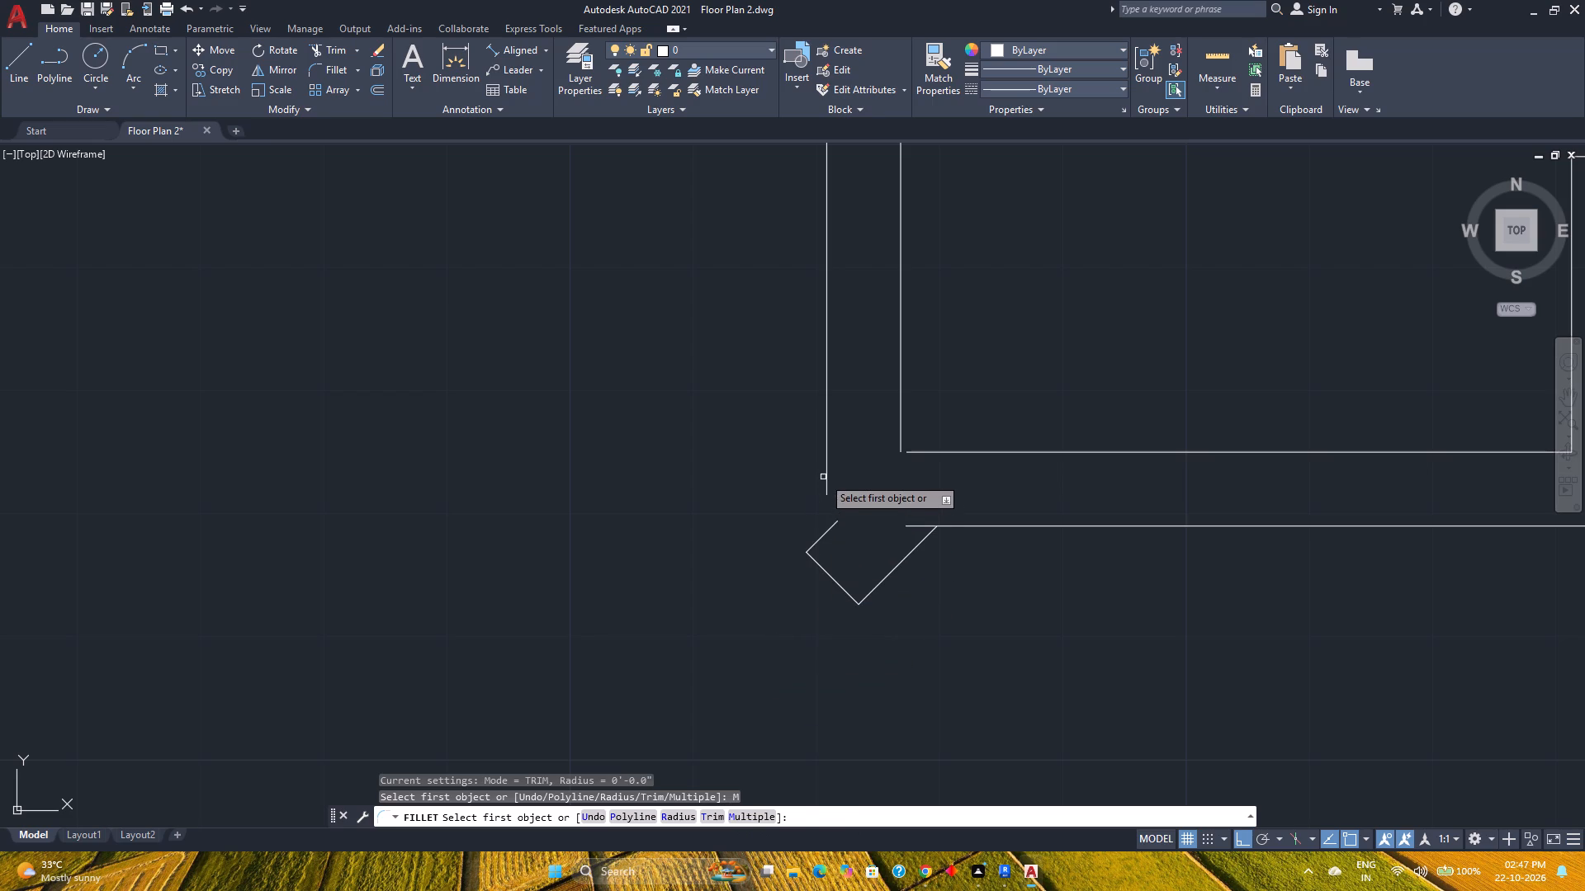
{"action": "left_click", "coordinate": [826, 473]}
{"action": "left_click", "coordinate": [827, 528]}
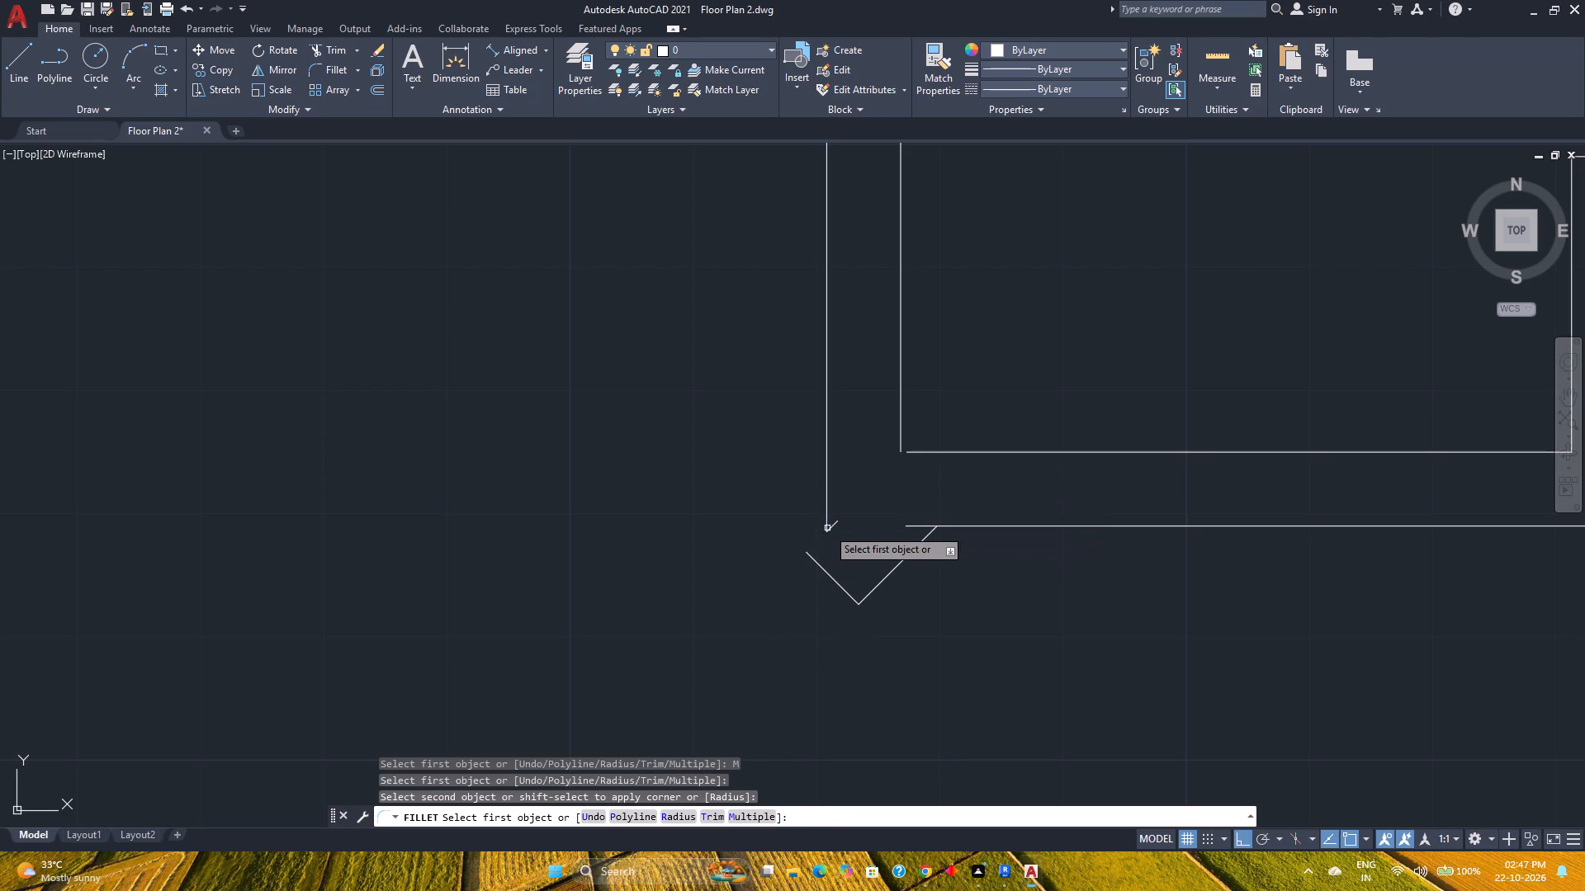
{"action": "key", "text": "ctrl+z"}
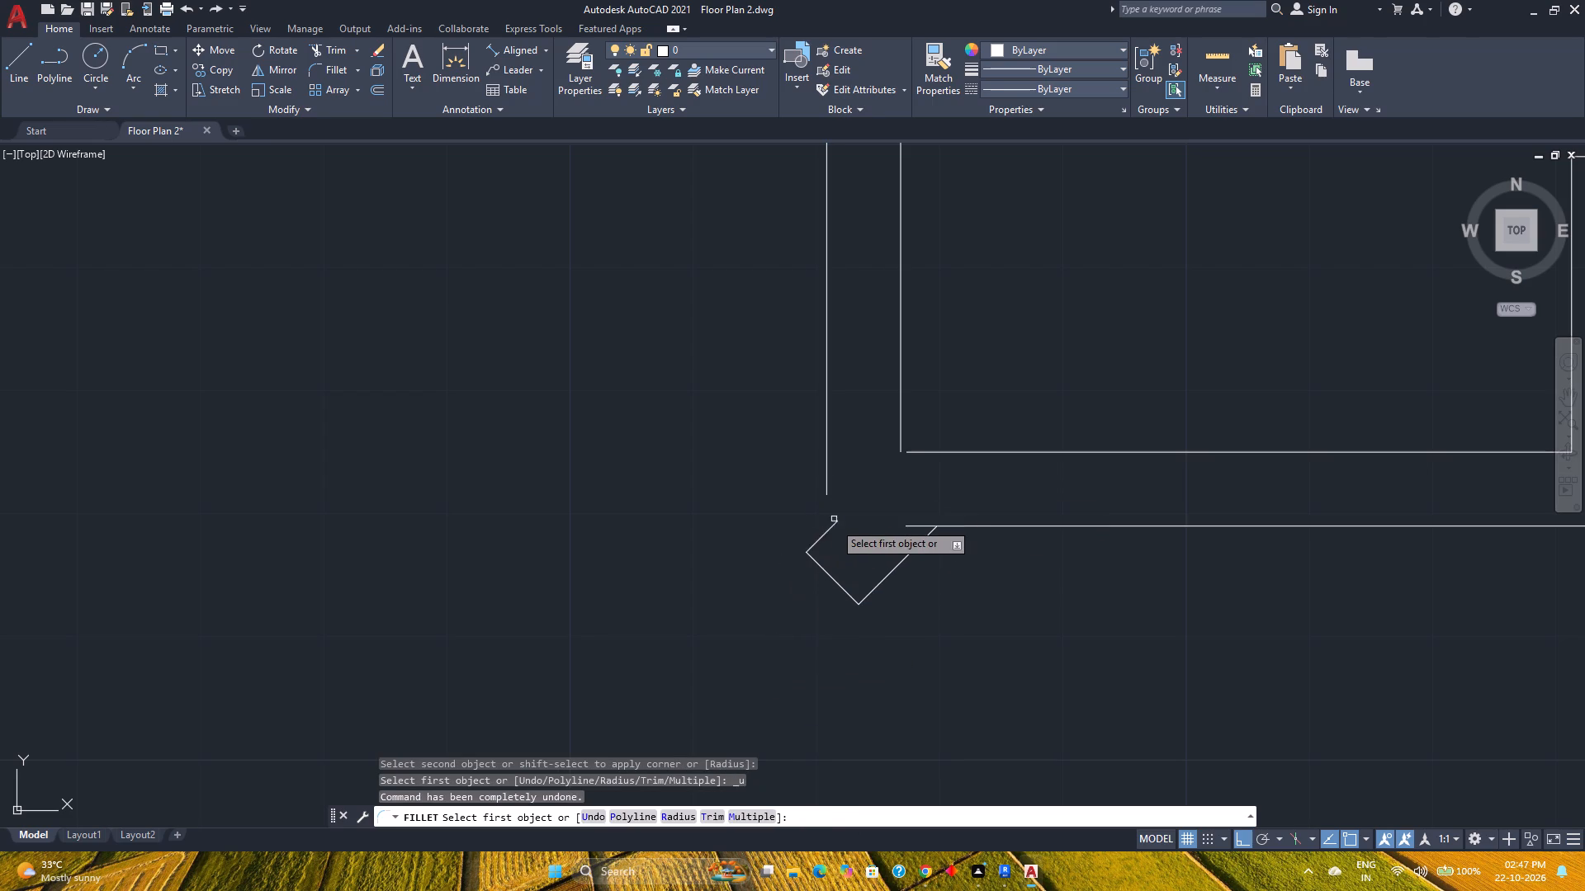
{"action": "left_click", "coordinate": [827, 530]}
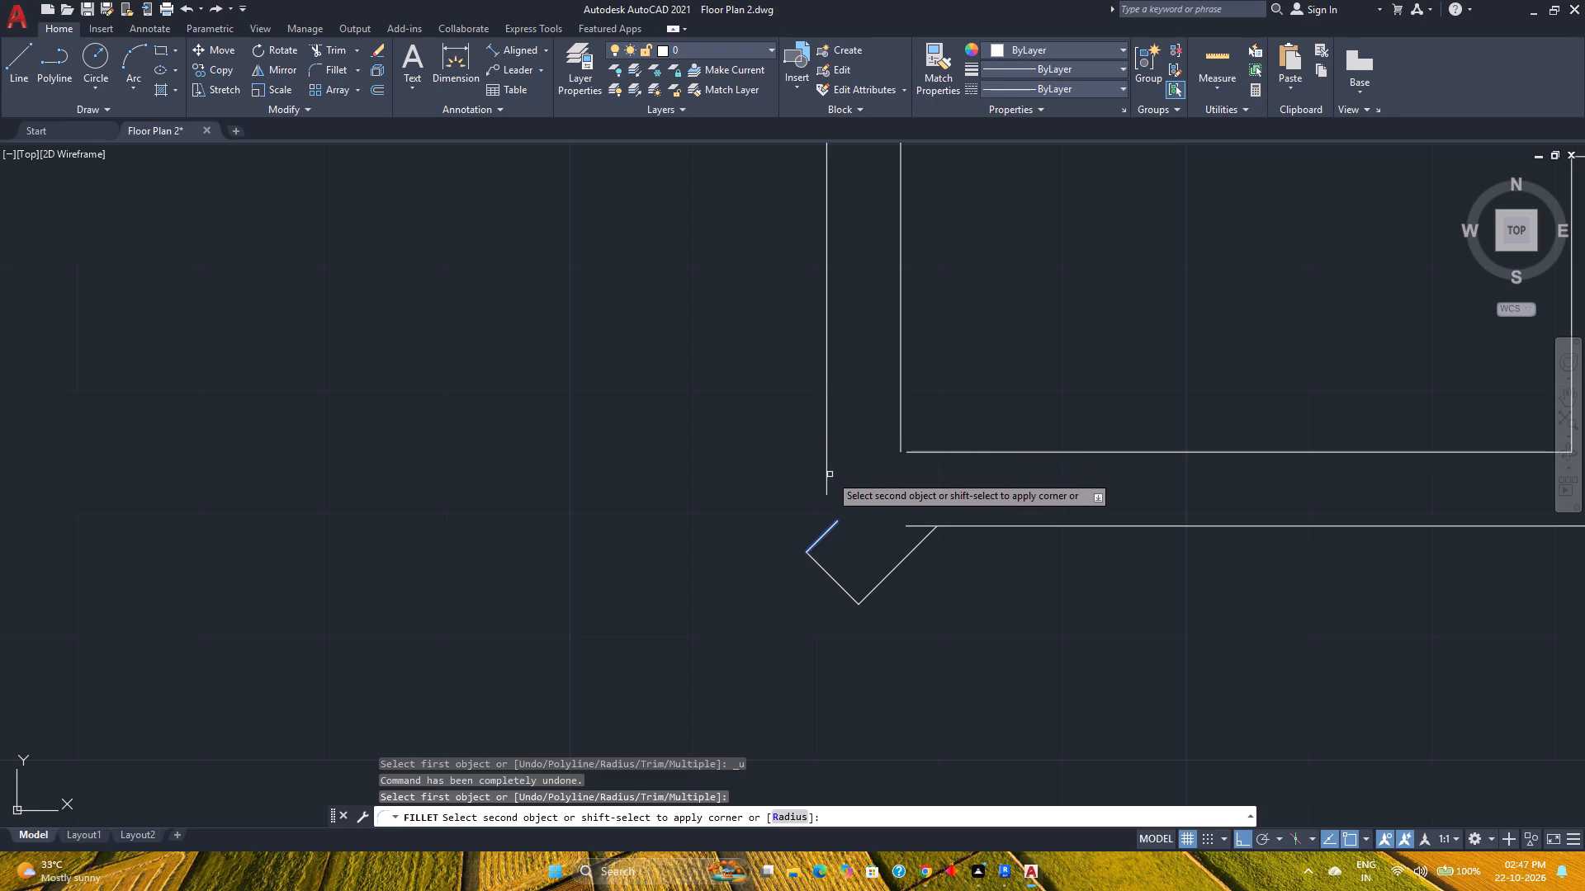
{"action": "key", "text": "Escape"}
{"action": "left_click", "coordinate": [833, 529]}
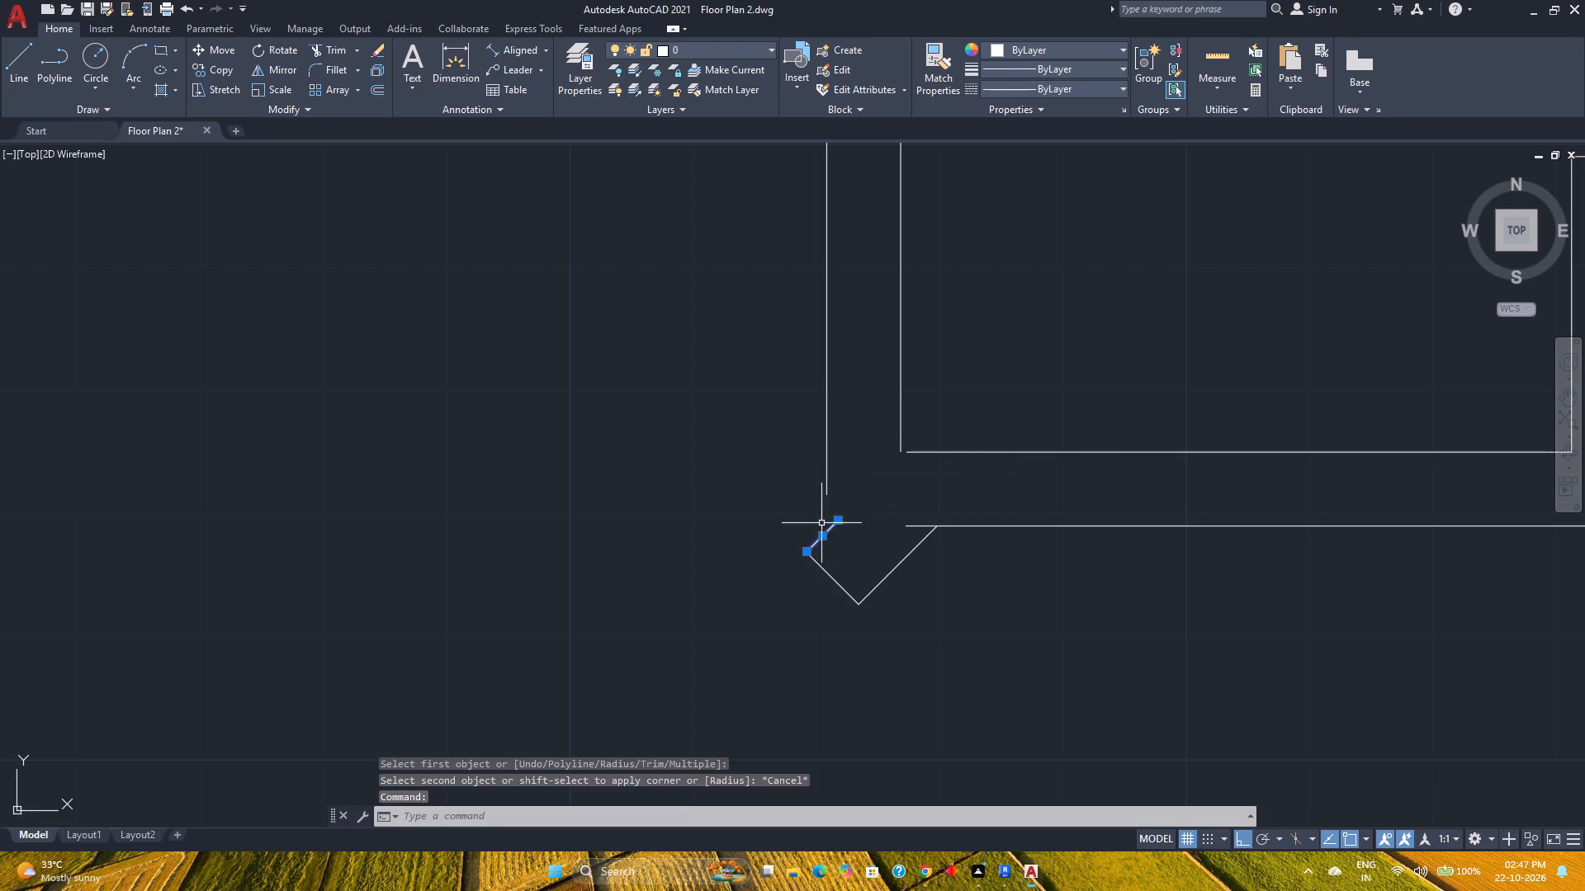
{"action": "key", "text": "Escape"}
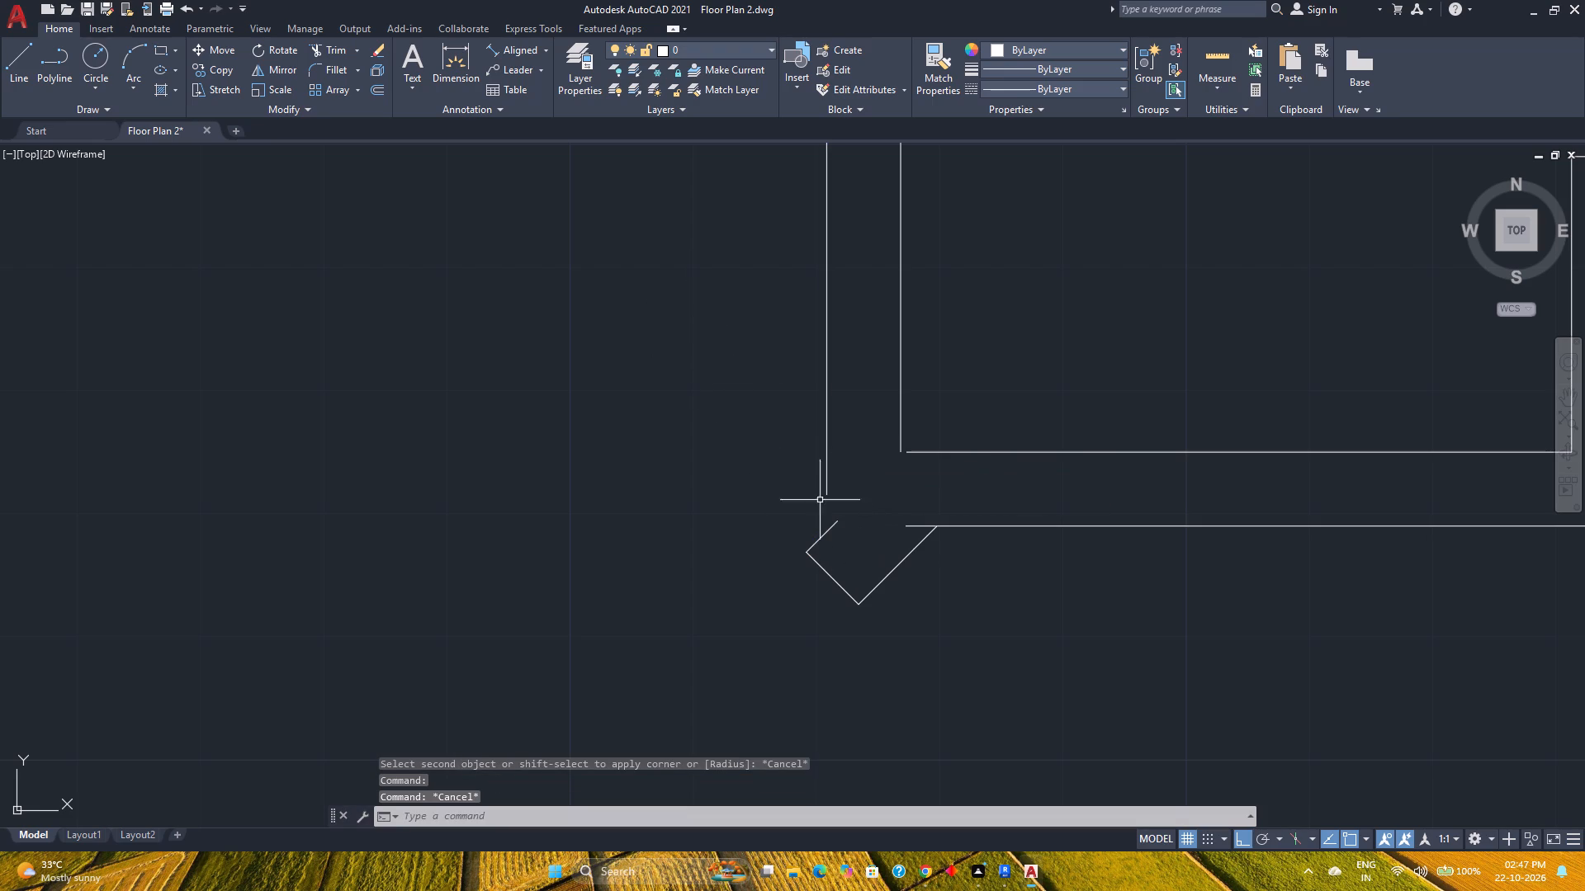
Fillet the upper angled corner's long angled line to the small room's bottom outer wall line.
{"action": "left_click", "coordinate": [322, 75]}
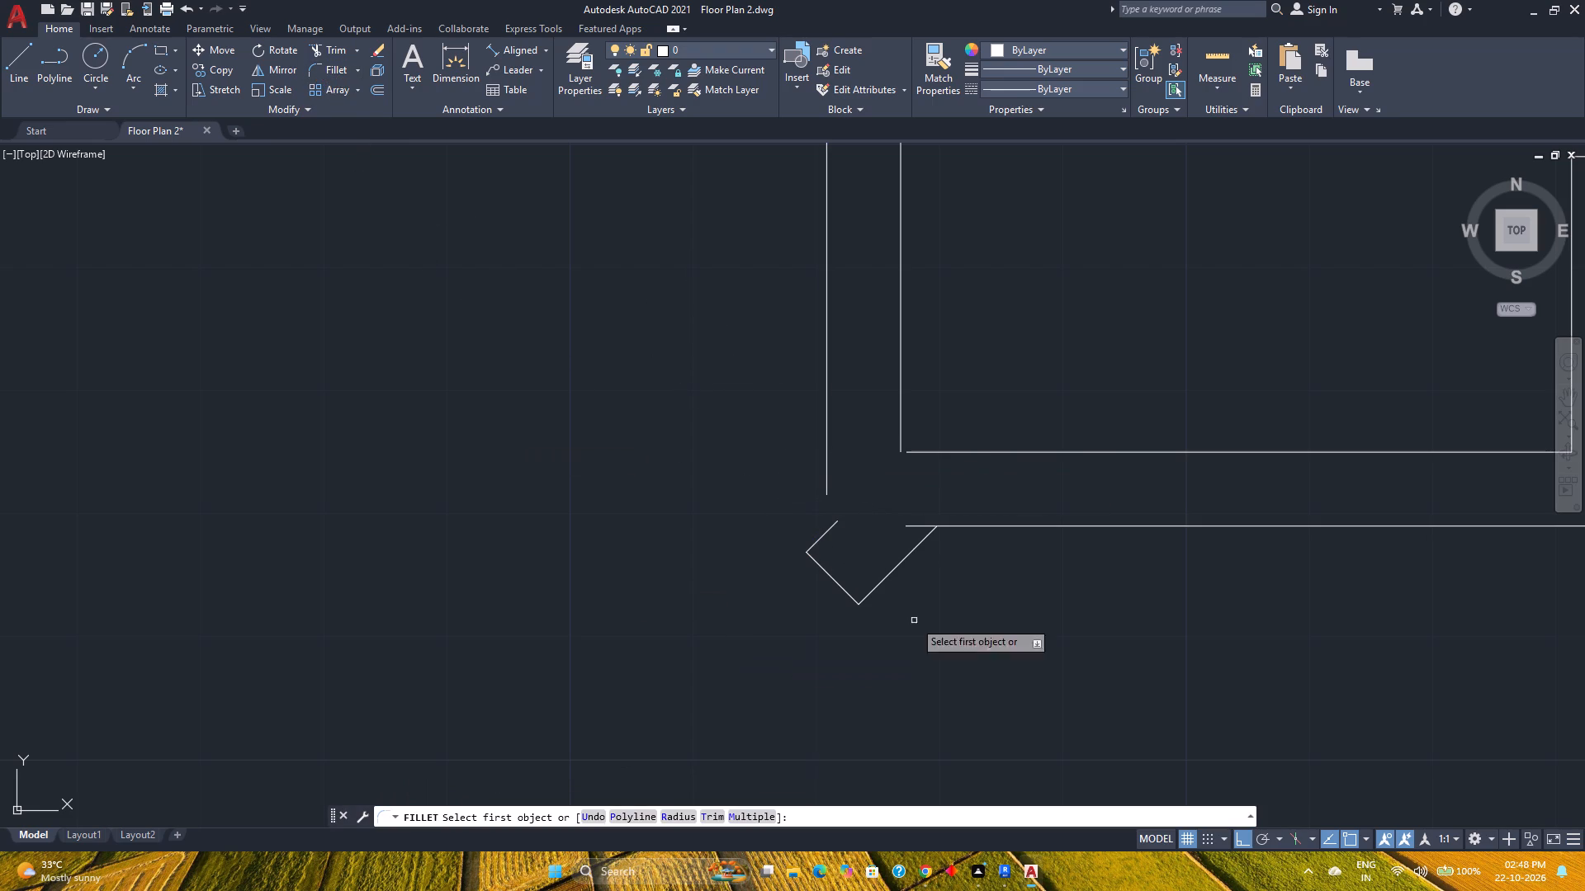
{"action": "left_click", "coordinate": [919, 546]}
{"action": "left_click", "coordinate": [973, 528]}
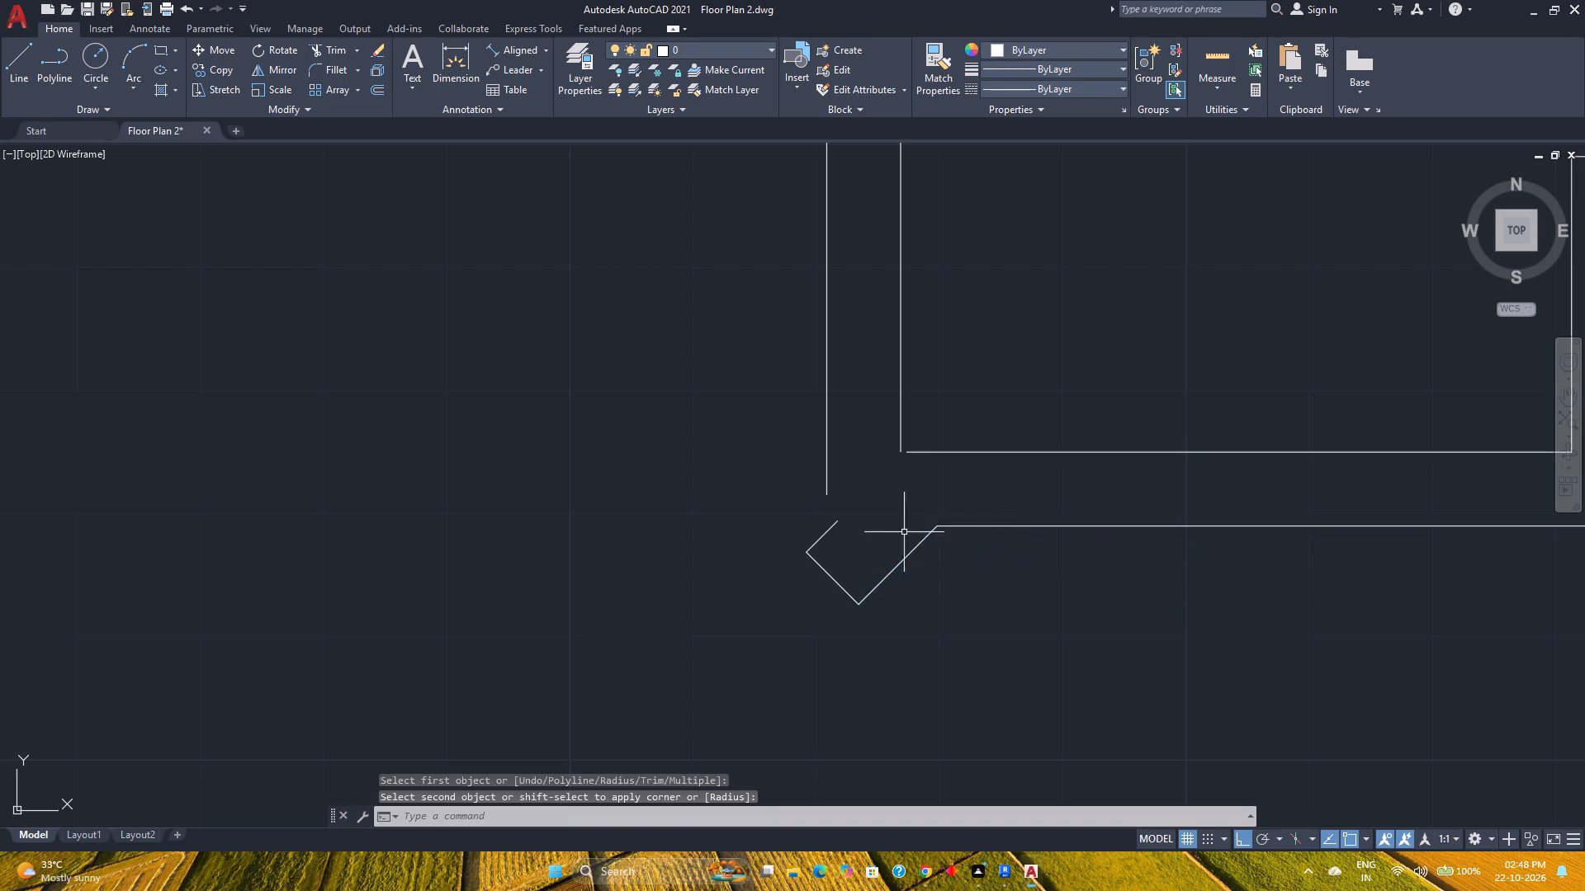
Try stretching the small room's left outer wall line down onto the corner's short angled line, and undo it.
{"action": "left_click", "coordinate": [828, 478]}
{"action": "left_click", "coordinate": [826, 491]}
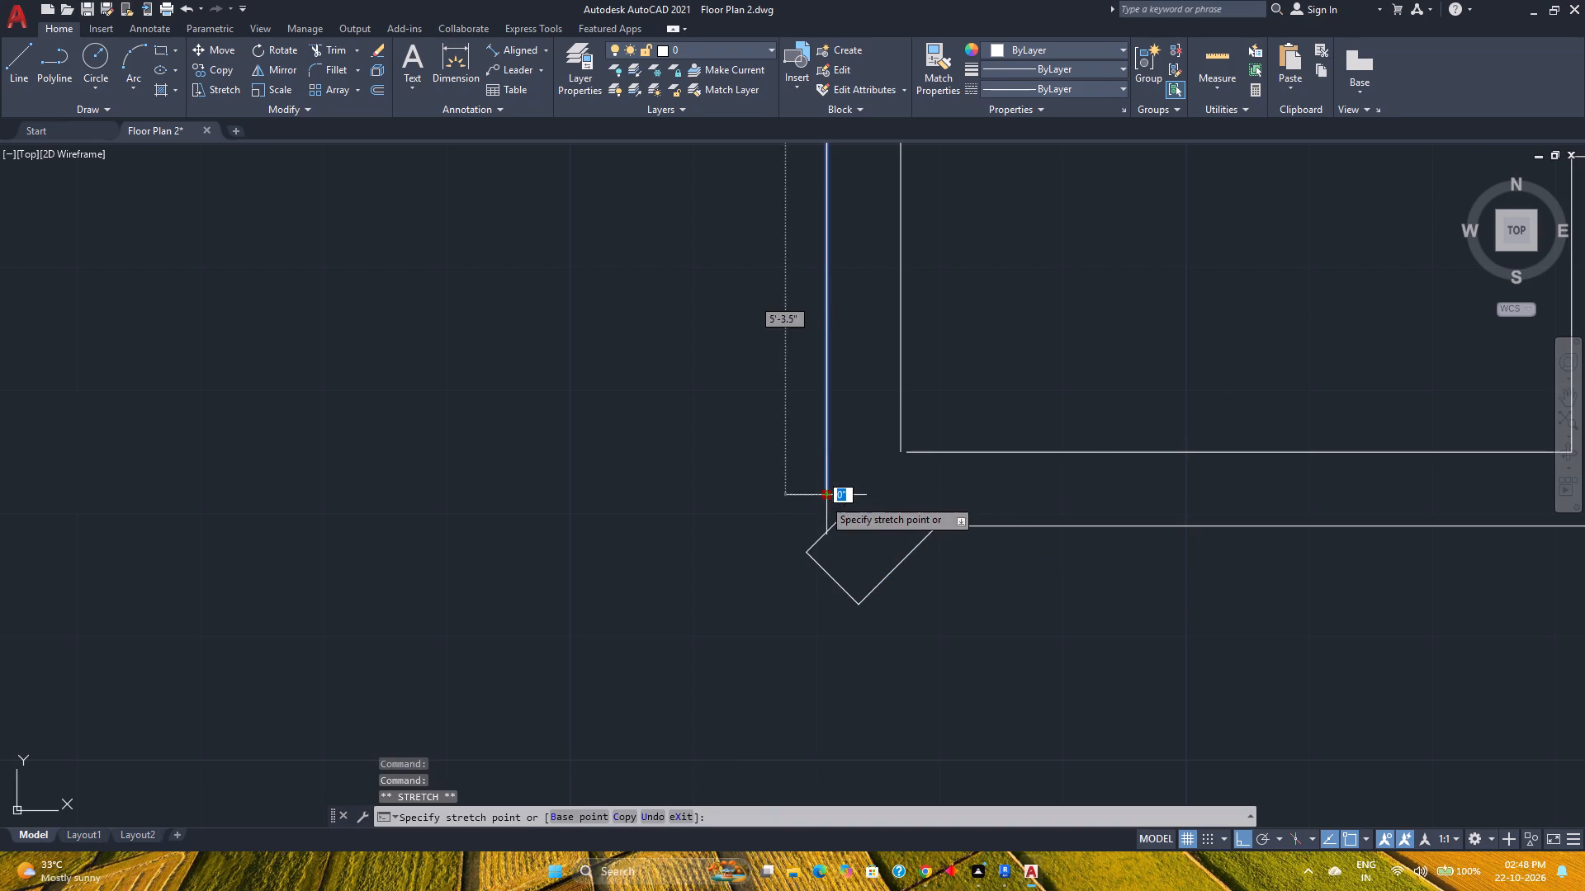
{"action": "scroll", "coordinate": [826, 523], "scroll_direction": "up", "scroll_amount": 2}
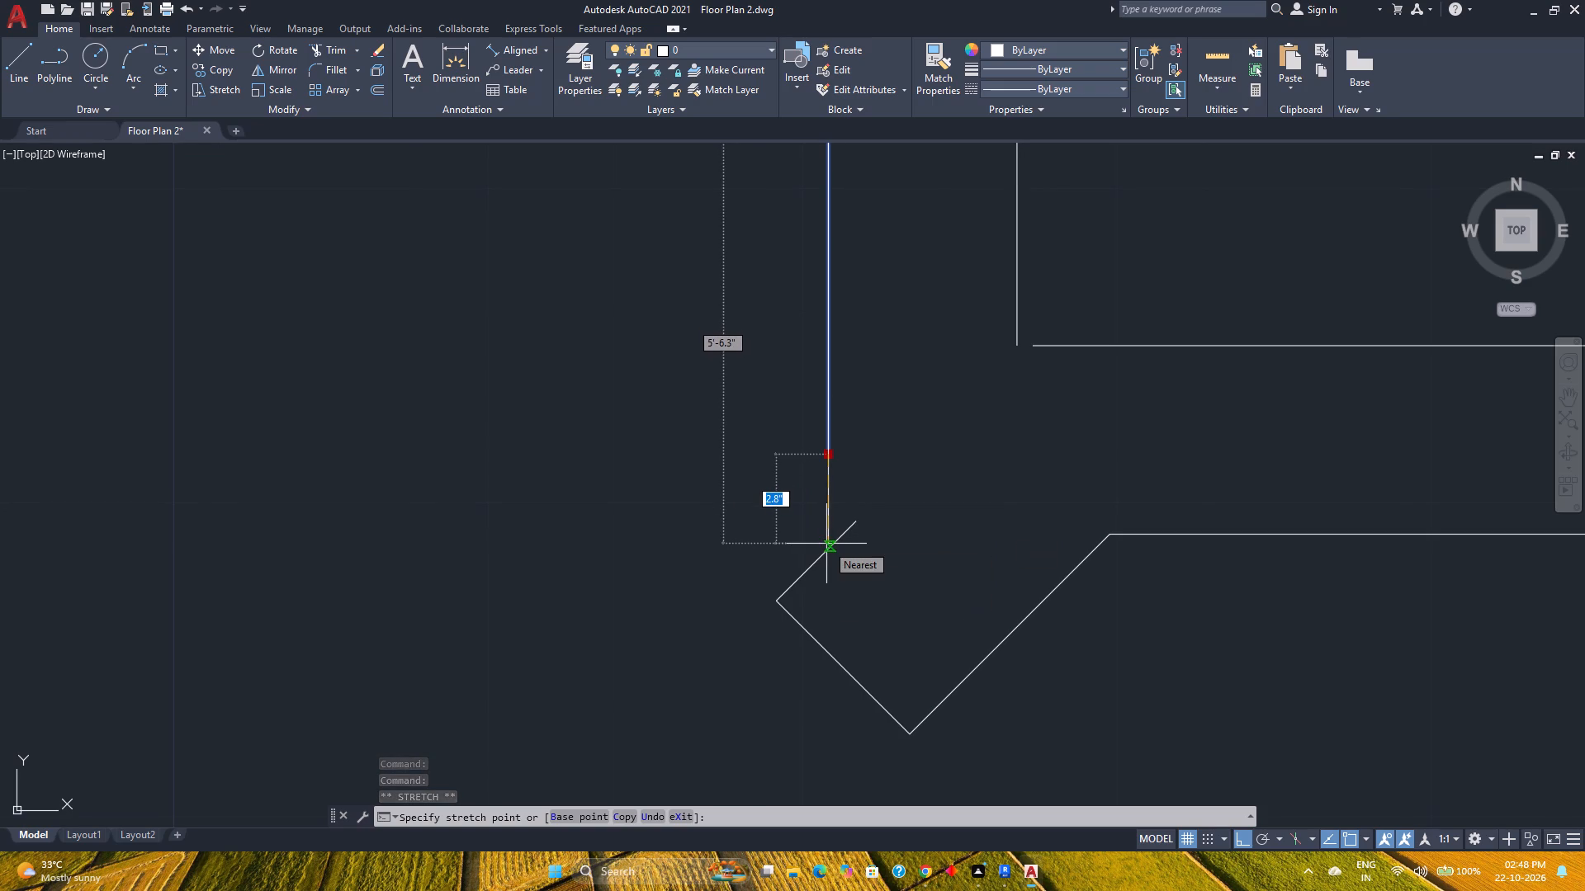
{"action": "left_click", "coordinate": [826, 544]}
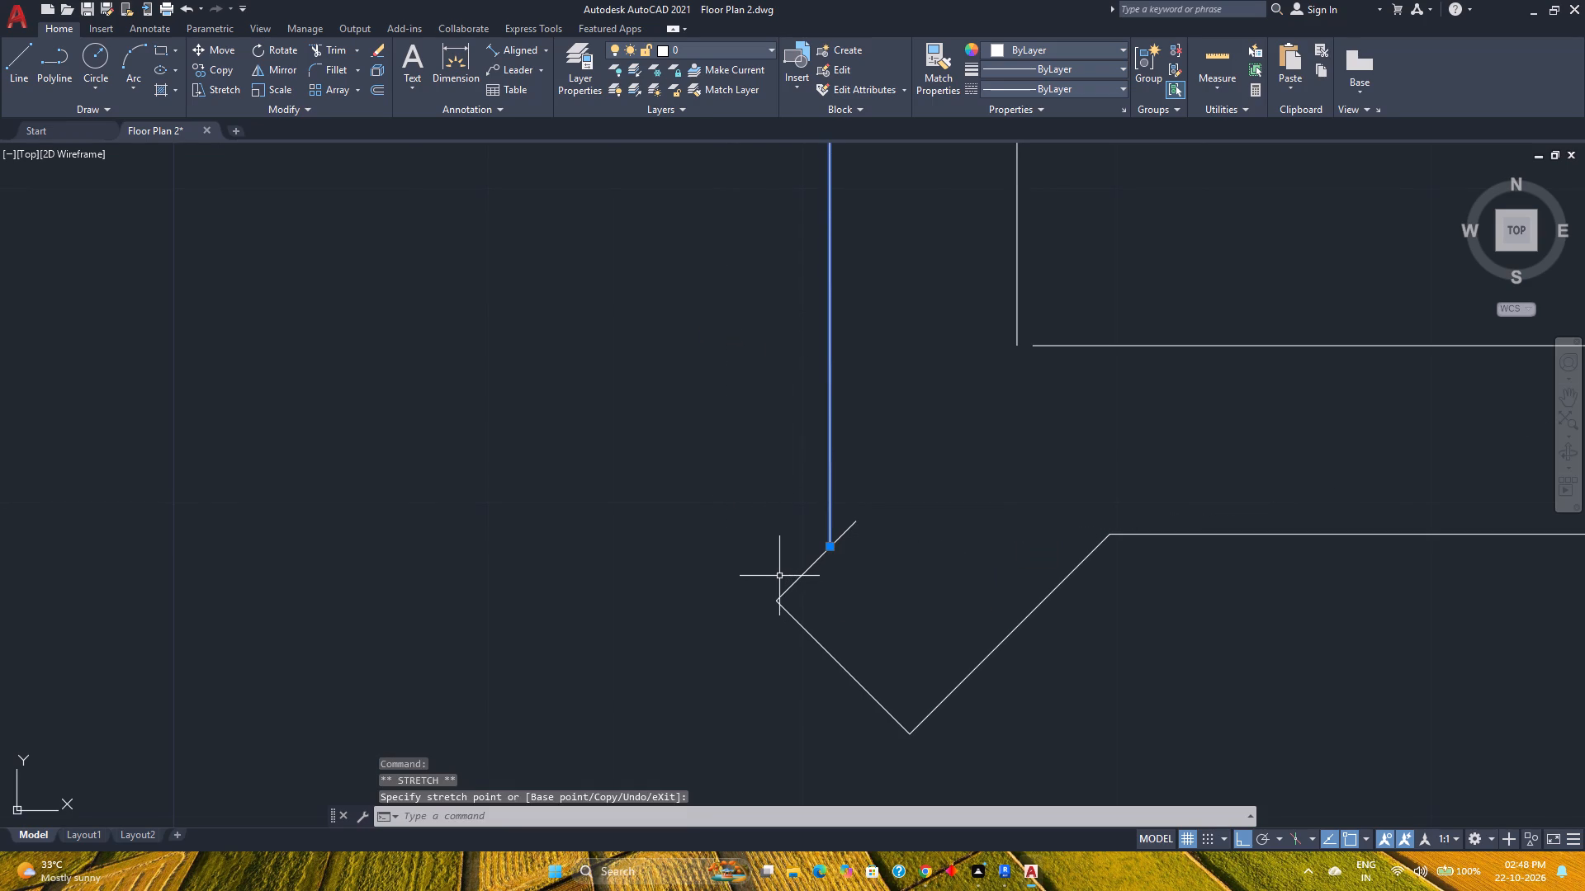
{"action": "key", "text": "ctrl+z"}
Fillet the upper angled corner's short angled line to the small room's left outer wall line.
{"action": "scroll", "coordinate": [832, 519], "scroll_direction": "up", "scroll_amount": 4}
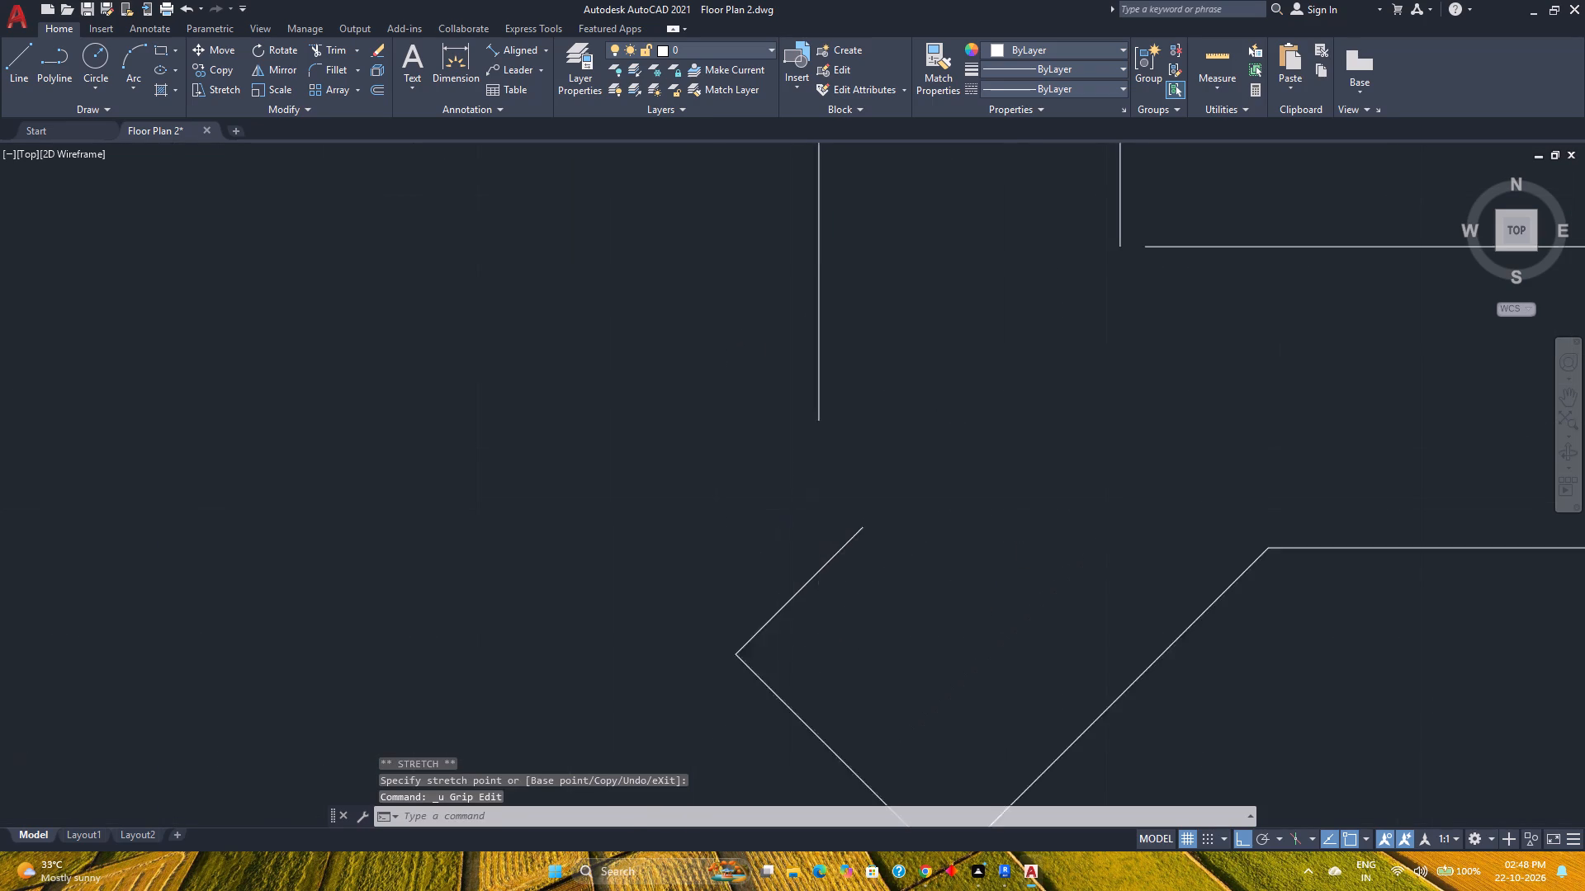
{"action": "scroll", "coordinate": [817, 531], "scroll_direction": "up", "scroll_amount": 1}
{"action": "left_click", "coordinate": [324, 65]}
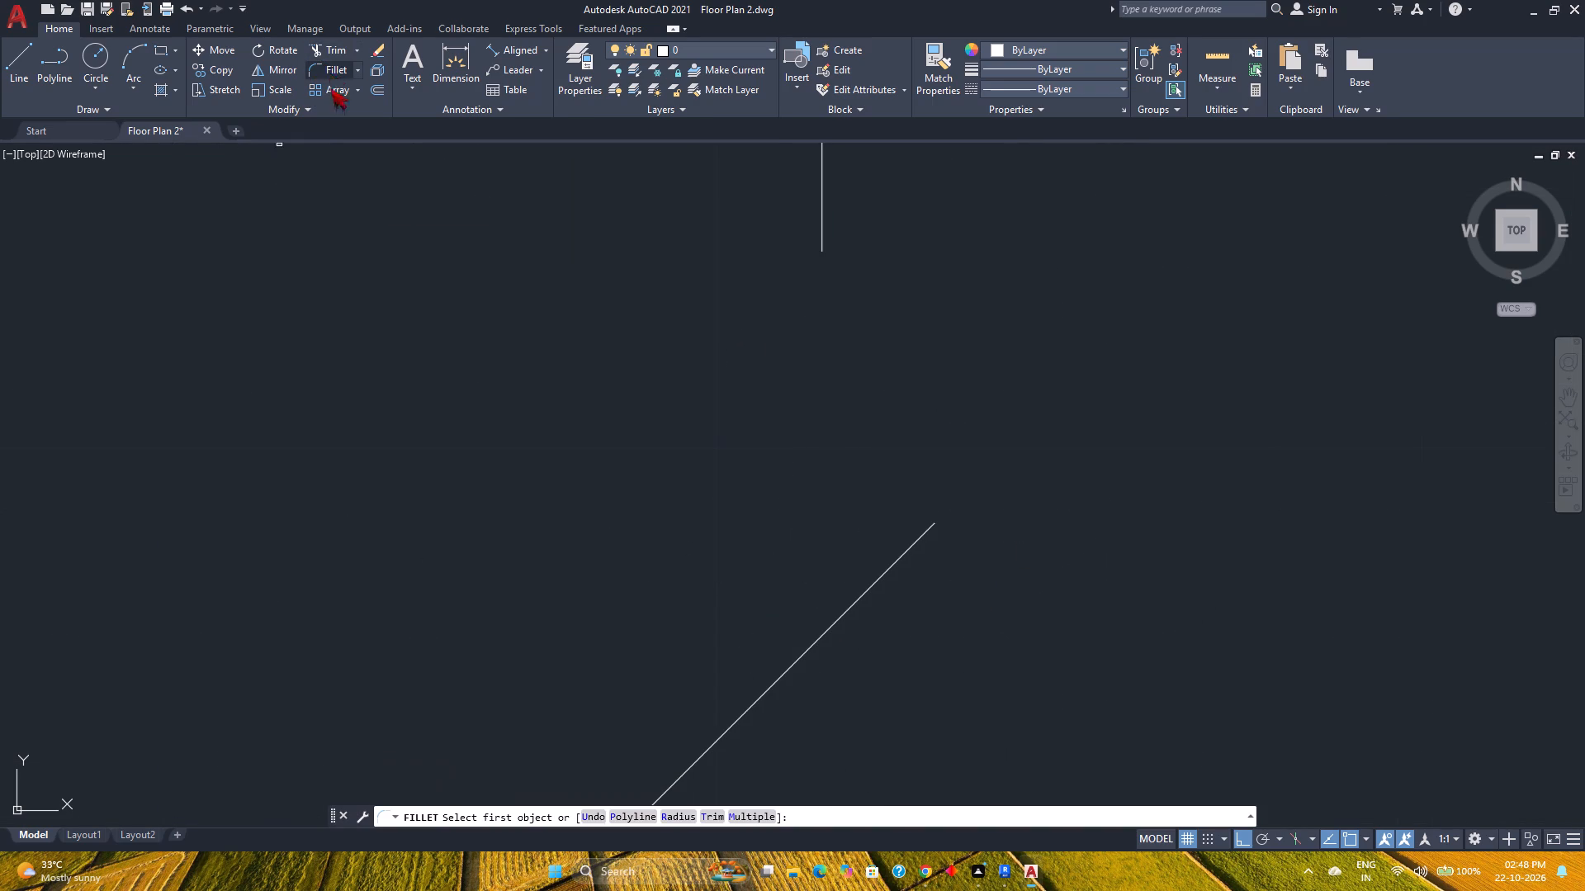
{"action": "left_click", "coordinate": [731, 728]}
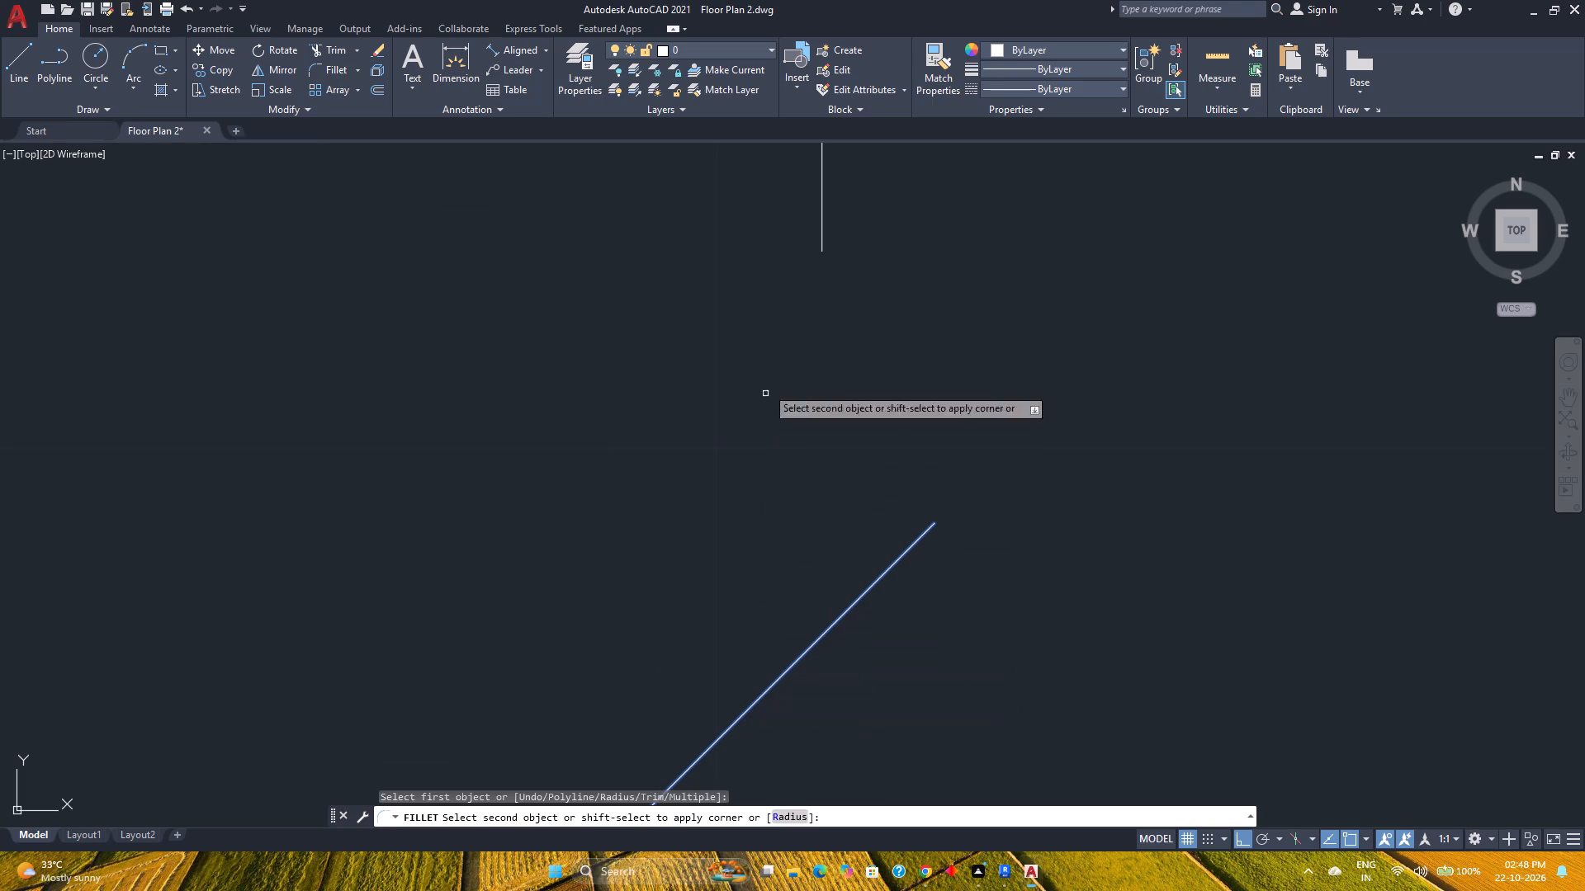
{"action": "left_click", "coordinate": [820, 229]}
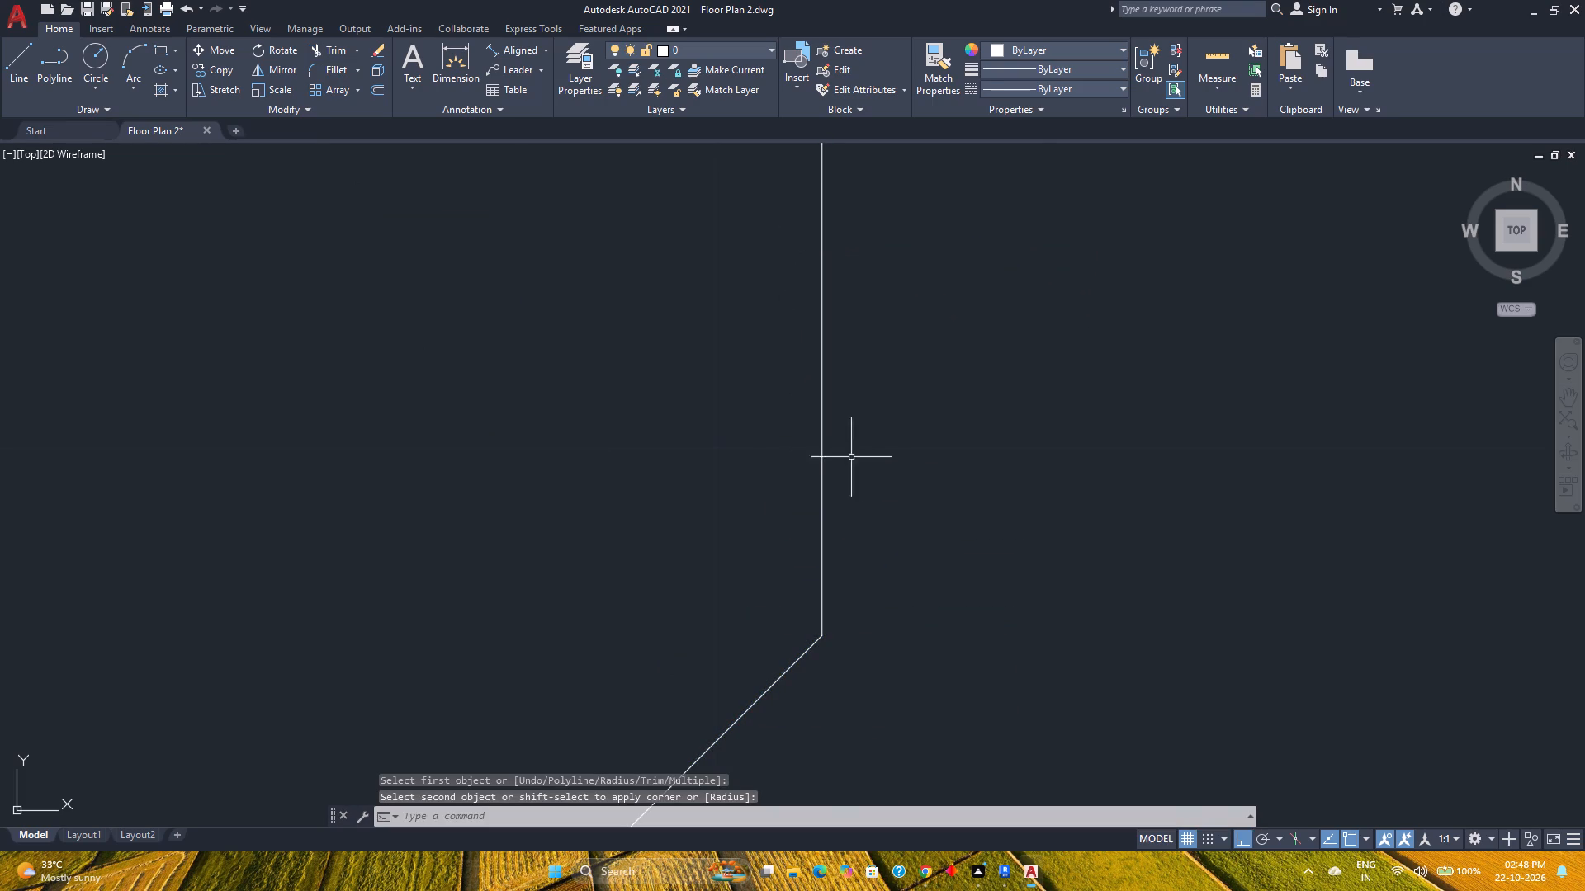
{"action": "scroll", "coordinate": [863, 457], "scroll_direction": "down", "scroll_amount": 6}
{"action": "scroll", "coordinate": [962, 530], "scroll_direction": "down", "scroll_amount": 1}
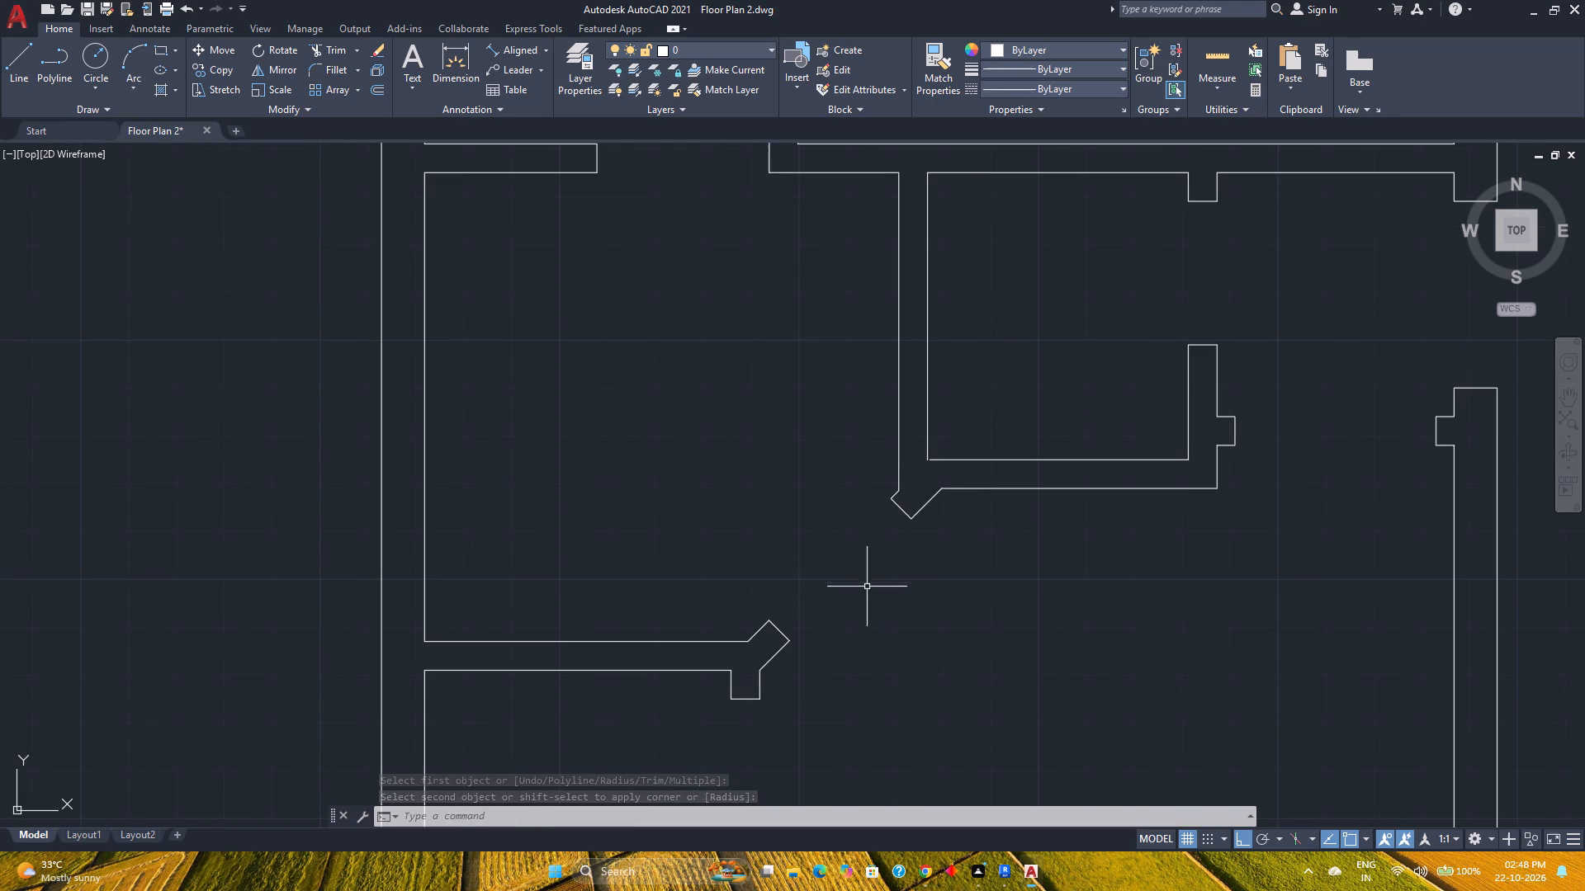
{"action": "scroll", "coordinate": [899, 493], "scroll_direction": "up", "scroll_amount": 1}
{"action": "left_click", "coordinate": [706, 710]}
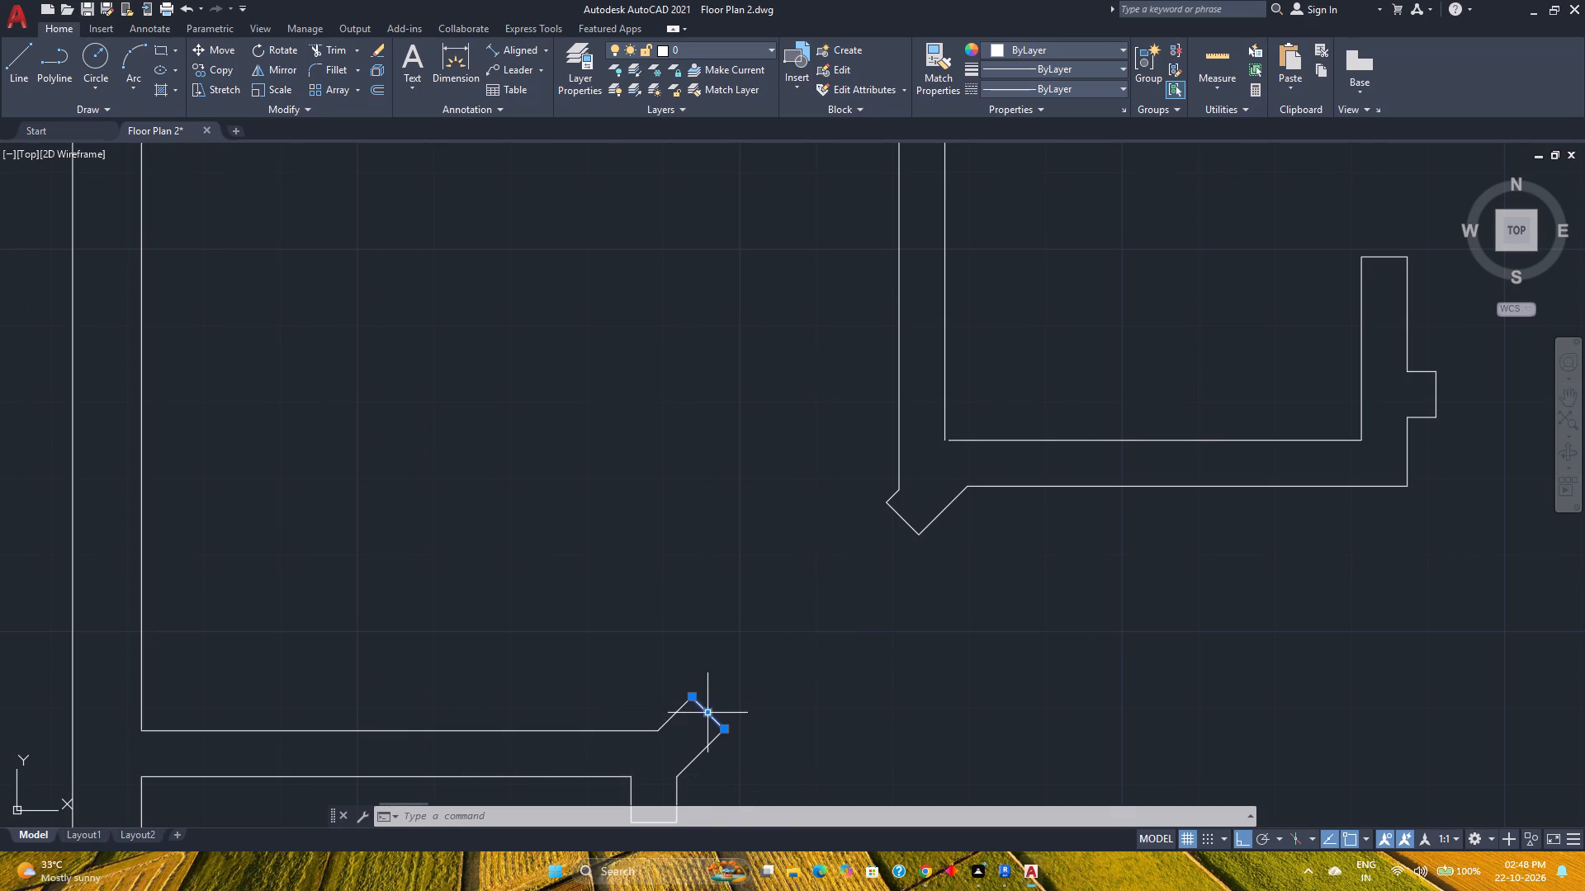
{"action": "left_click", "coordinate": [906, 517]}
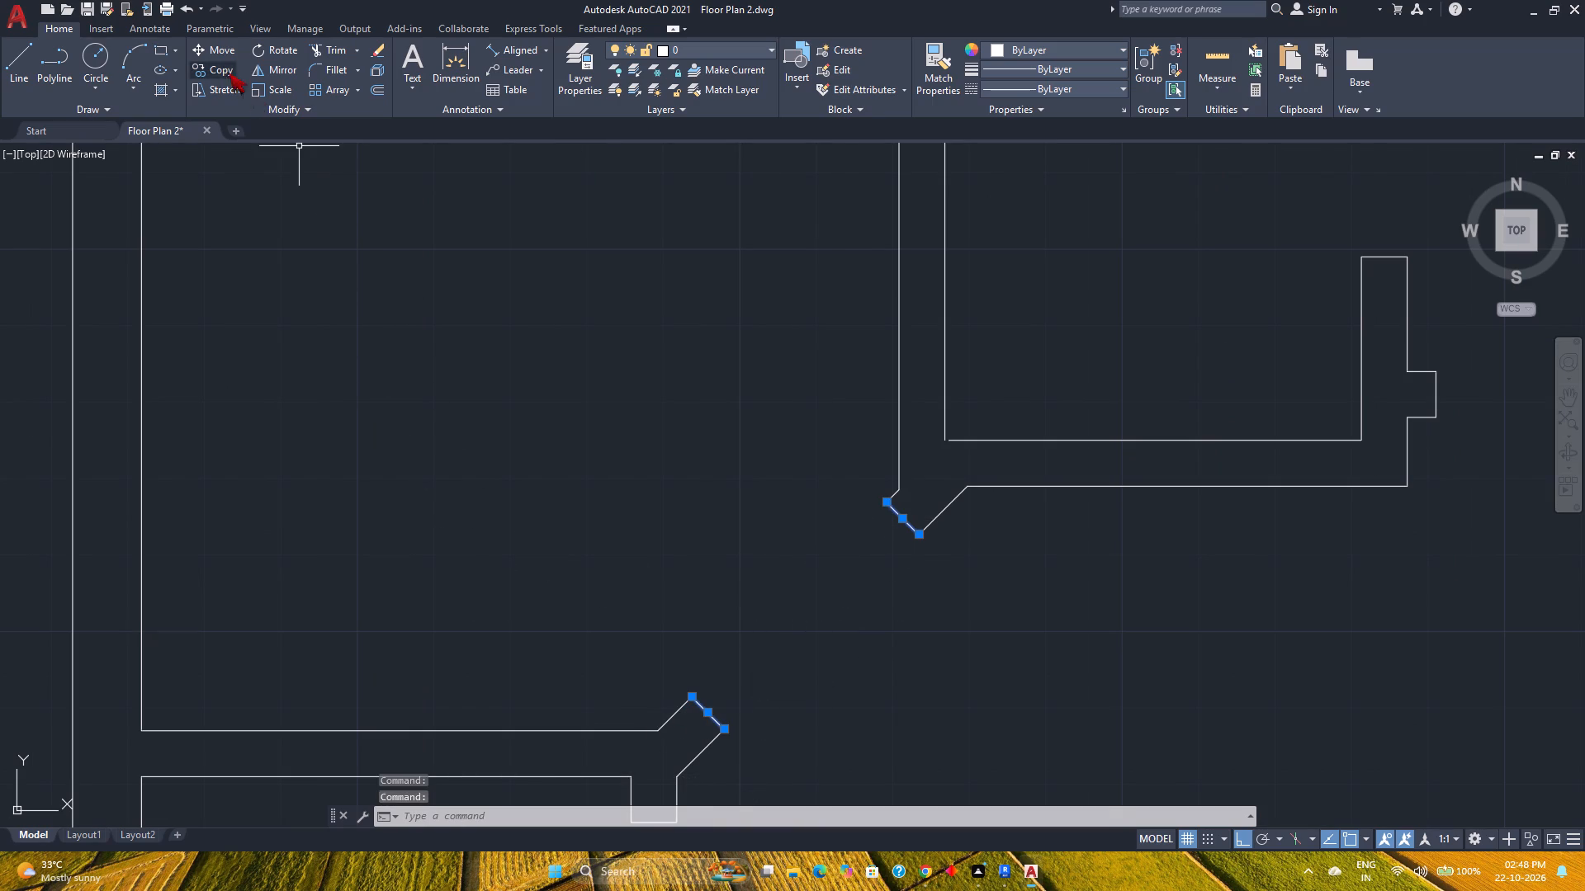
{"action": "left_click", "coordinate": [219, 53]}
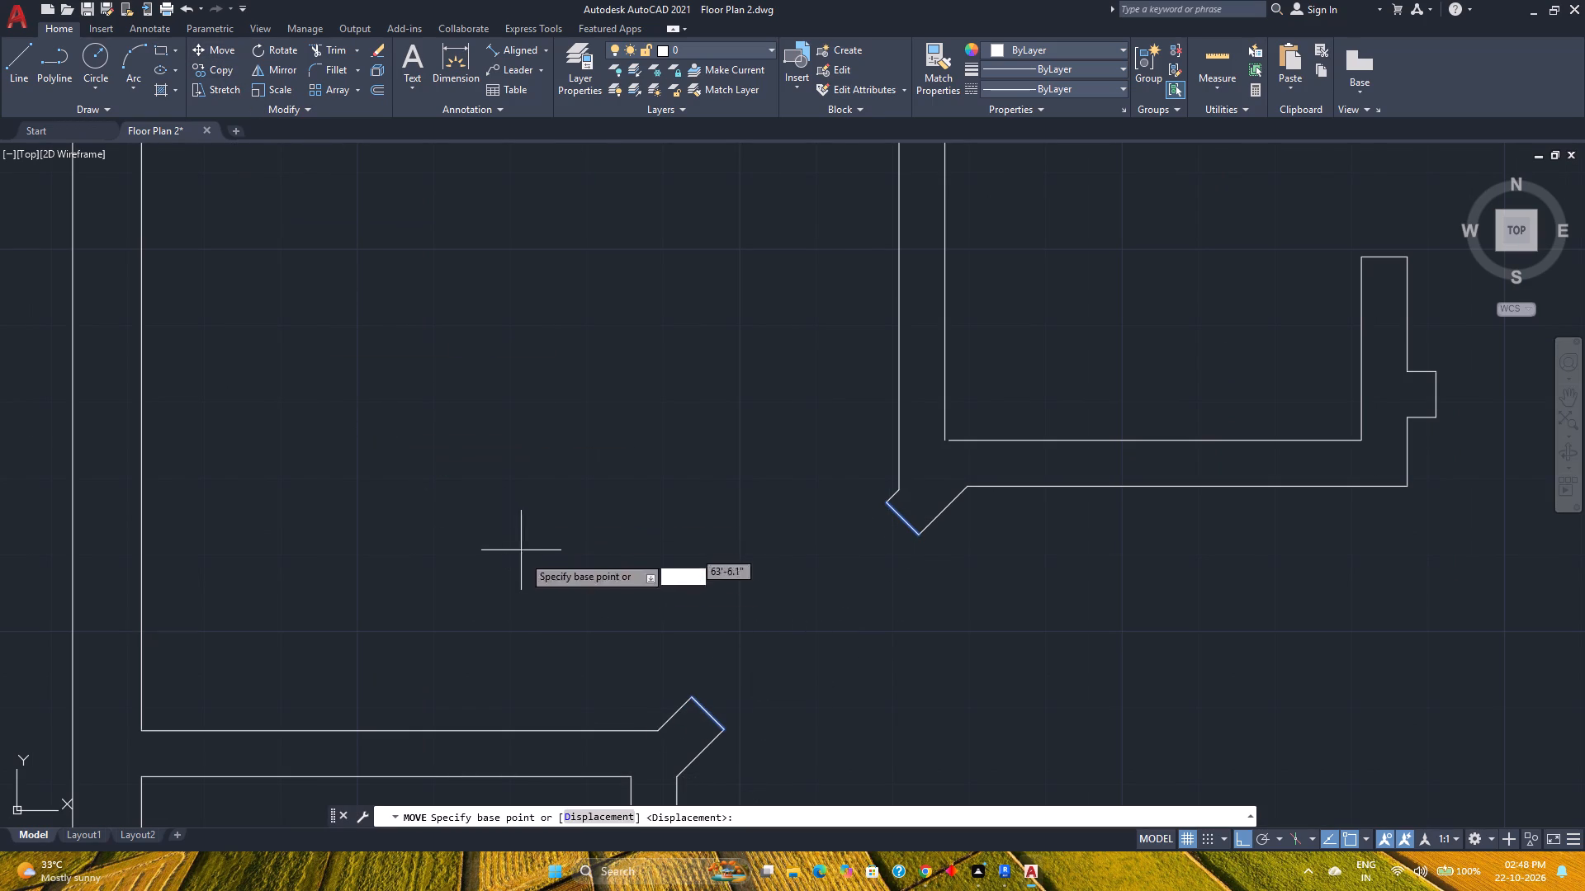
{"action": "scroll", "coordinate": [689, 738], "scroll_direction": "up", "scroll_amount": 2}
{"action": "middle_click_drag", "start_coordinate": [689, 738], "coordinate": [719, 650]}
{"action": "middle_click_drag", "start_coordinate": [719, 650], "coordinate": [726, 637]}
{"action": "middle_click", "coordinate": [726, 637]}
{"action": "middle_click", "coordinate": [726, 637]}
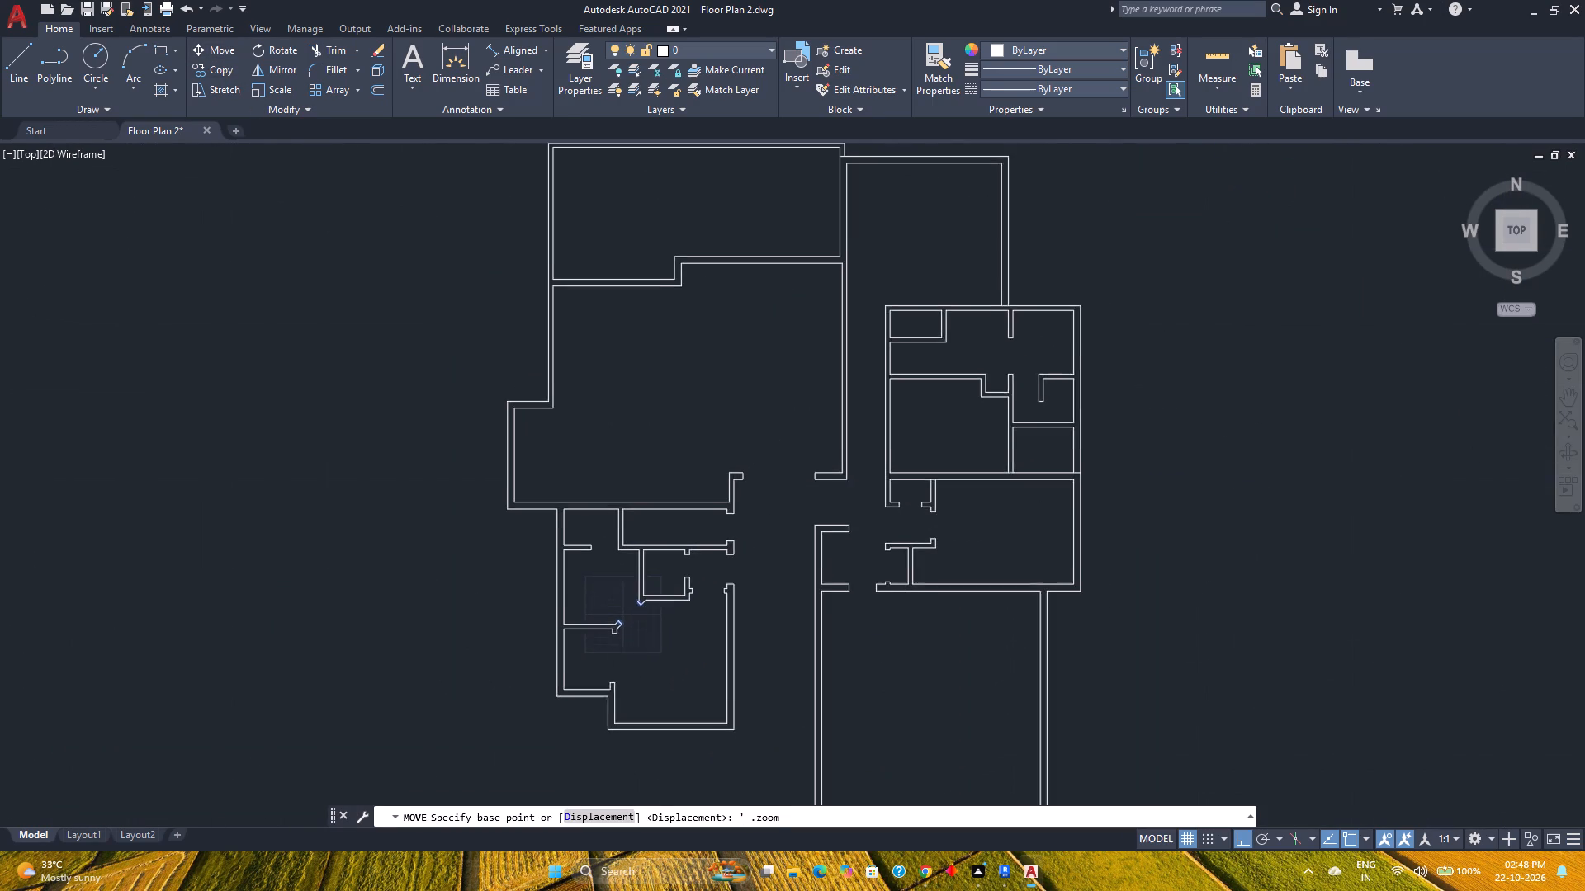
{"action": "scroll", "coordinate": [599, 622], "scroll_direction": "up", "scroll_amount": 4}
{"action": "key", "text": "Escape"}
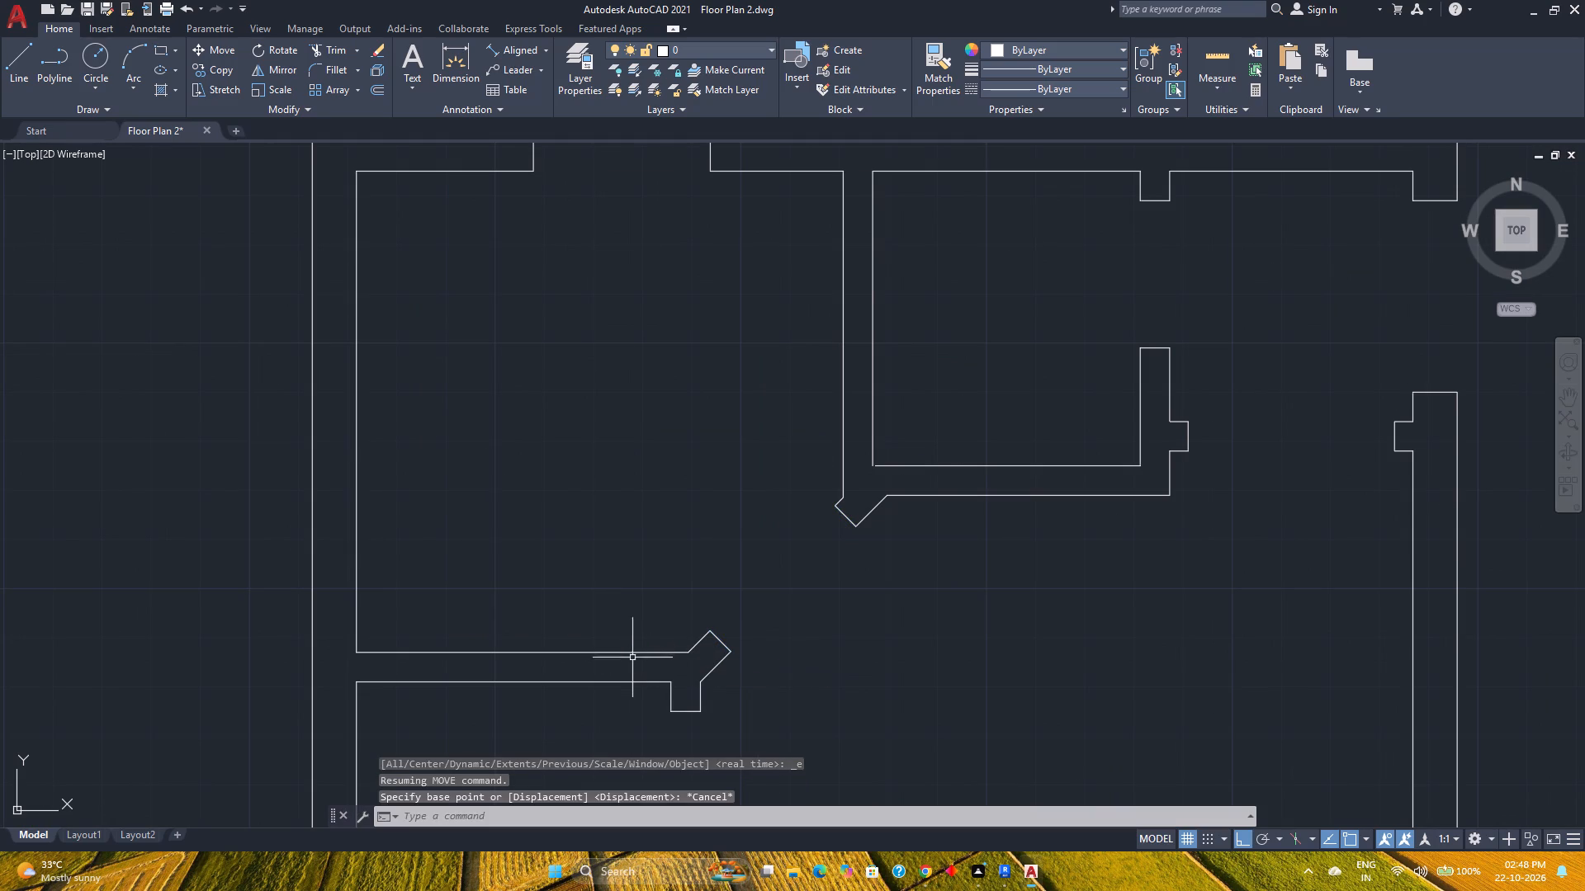
Offset the diagonal end lines of both angled corners 3" toward the lower left.
{"action": "left_click", "coordinate": [376, 86]}
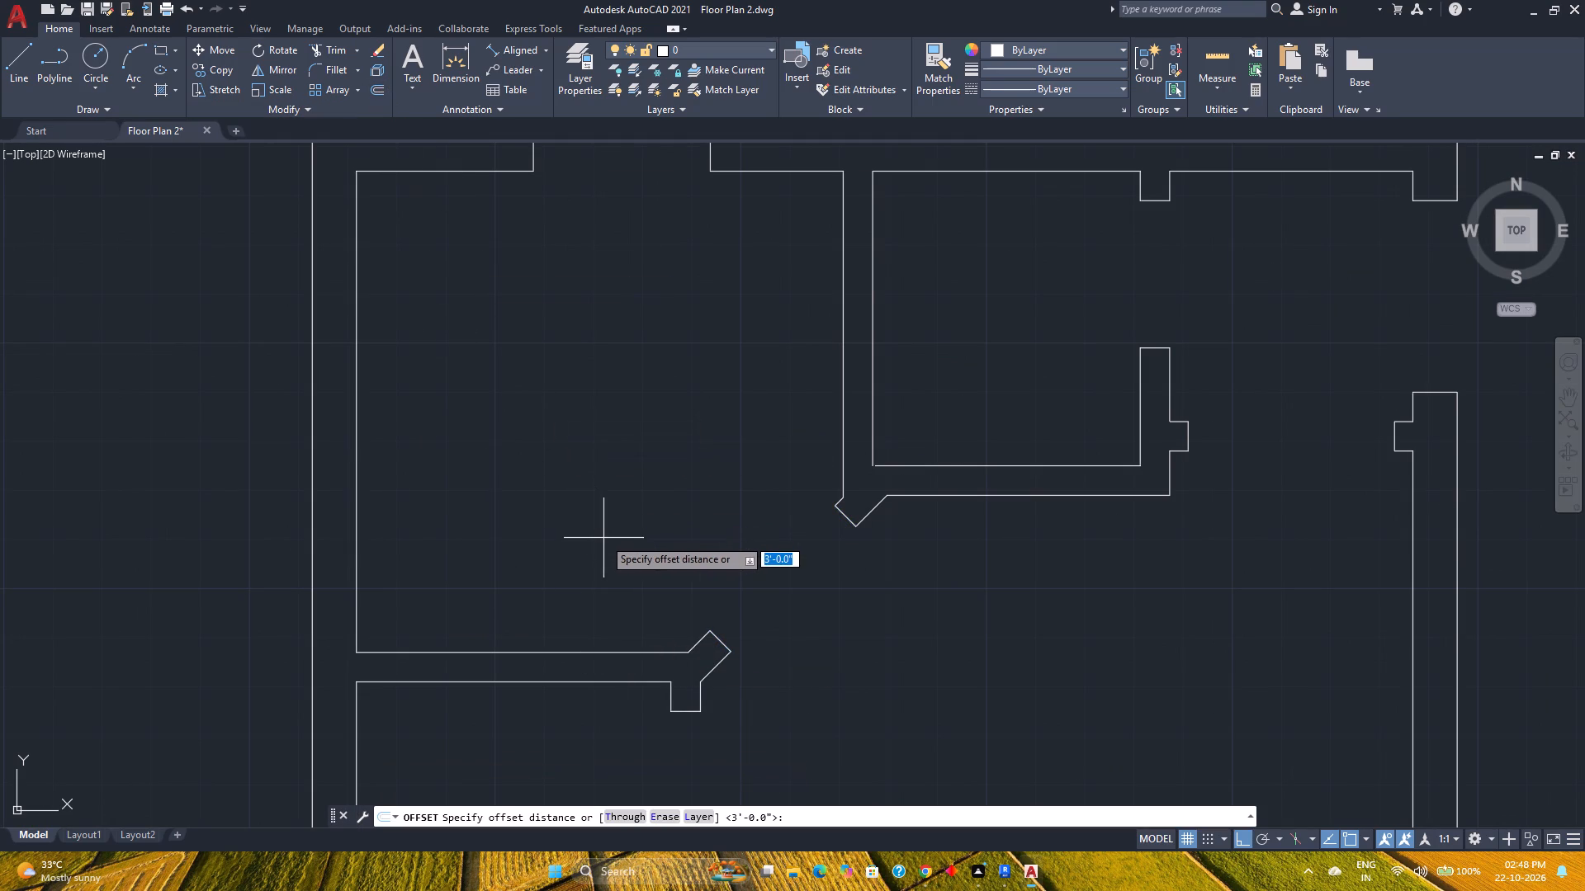
{"action": "key", "text": "3"}
{"action": "key", "text": "Return"}
{"action": "scroll", "coordinate": [699, 649], "scroll_direction": "up", "scroll_amount": 3}
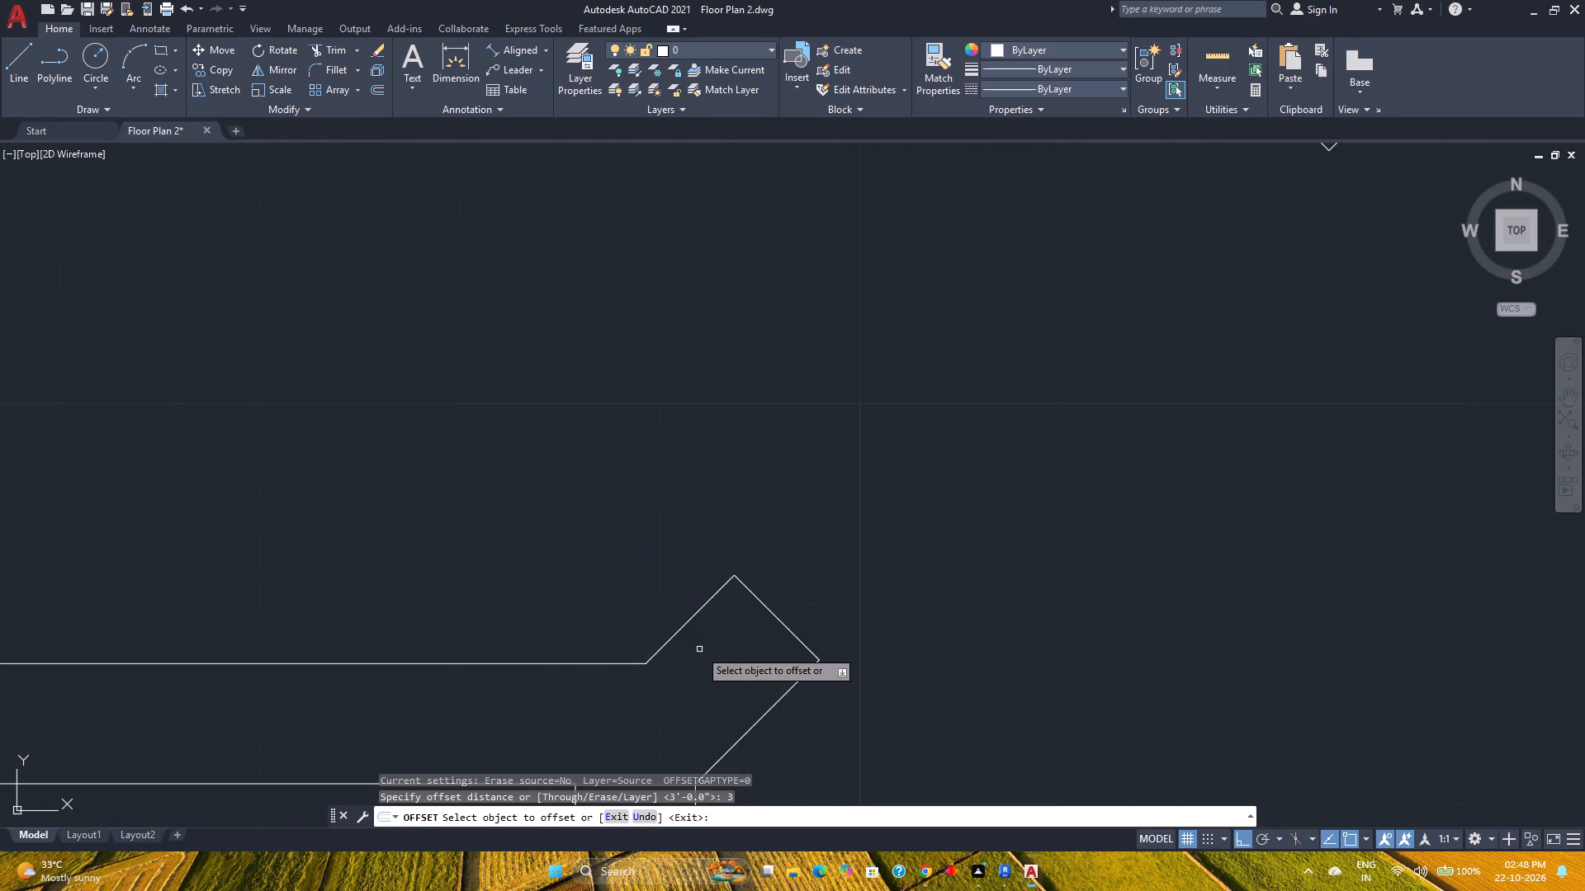
{"action": "left_click", "coordinate": [764, 605]}
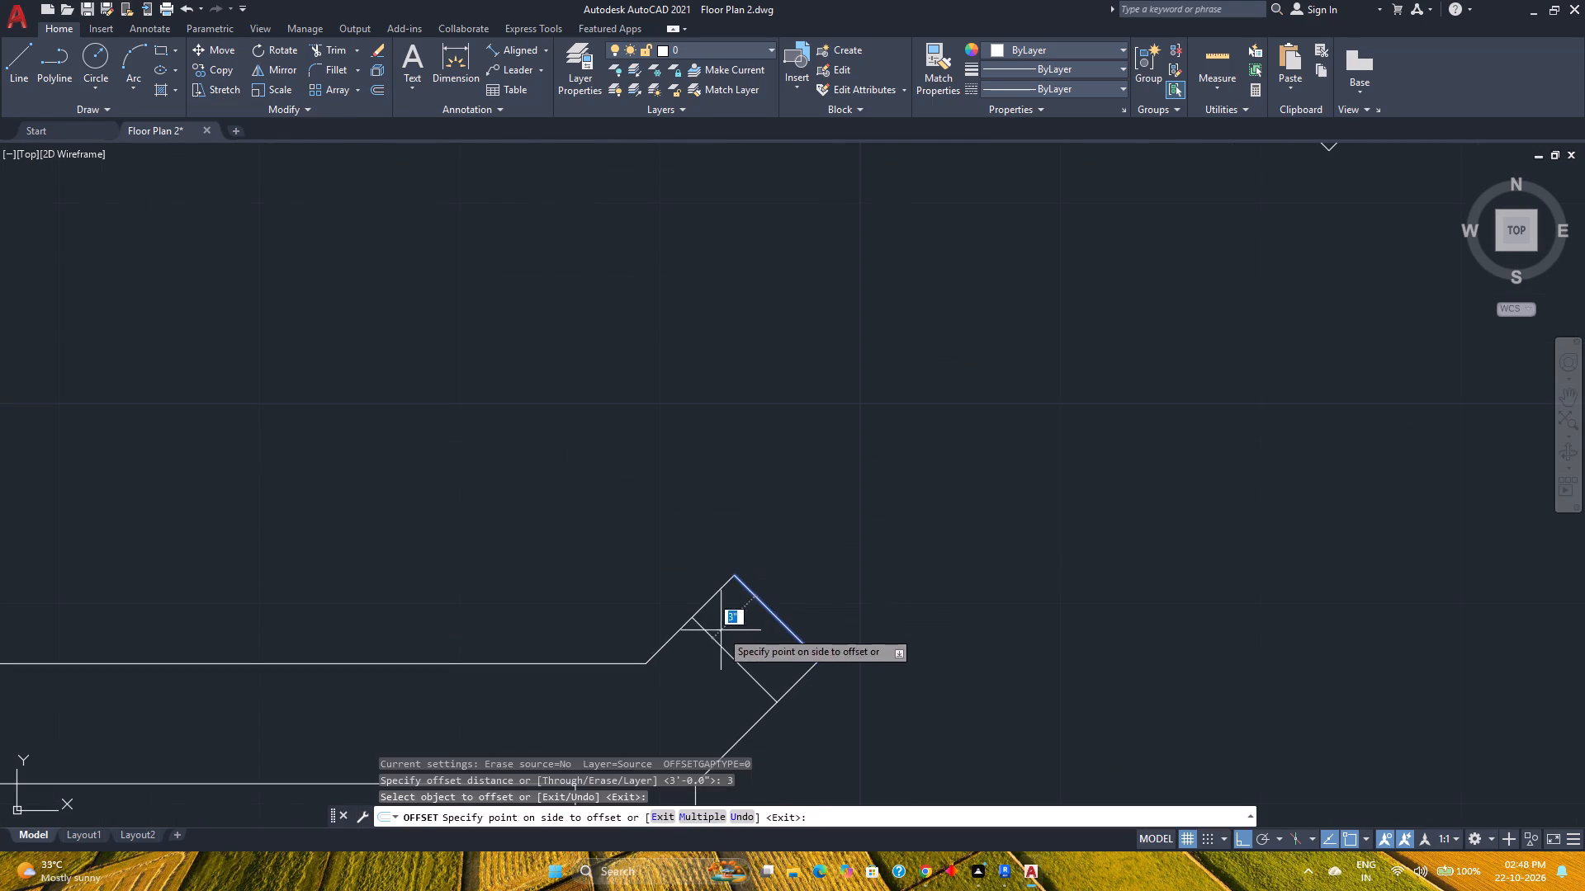
{"action": "left_click", "coordinate": [716, 634]}
{"action": "scroll", "coordinate": [722, 624], "scroll_direction": "down", "scroll_amount": 3}
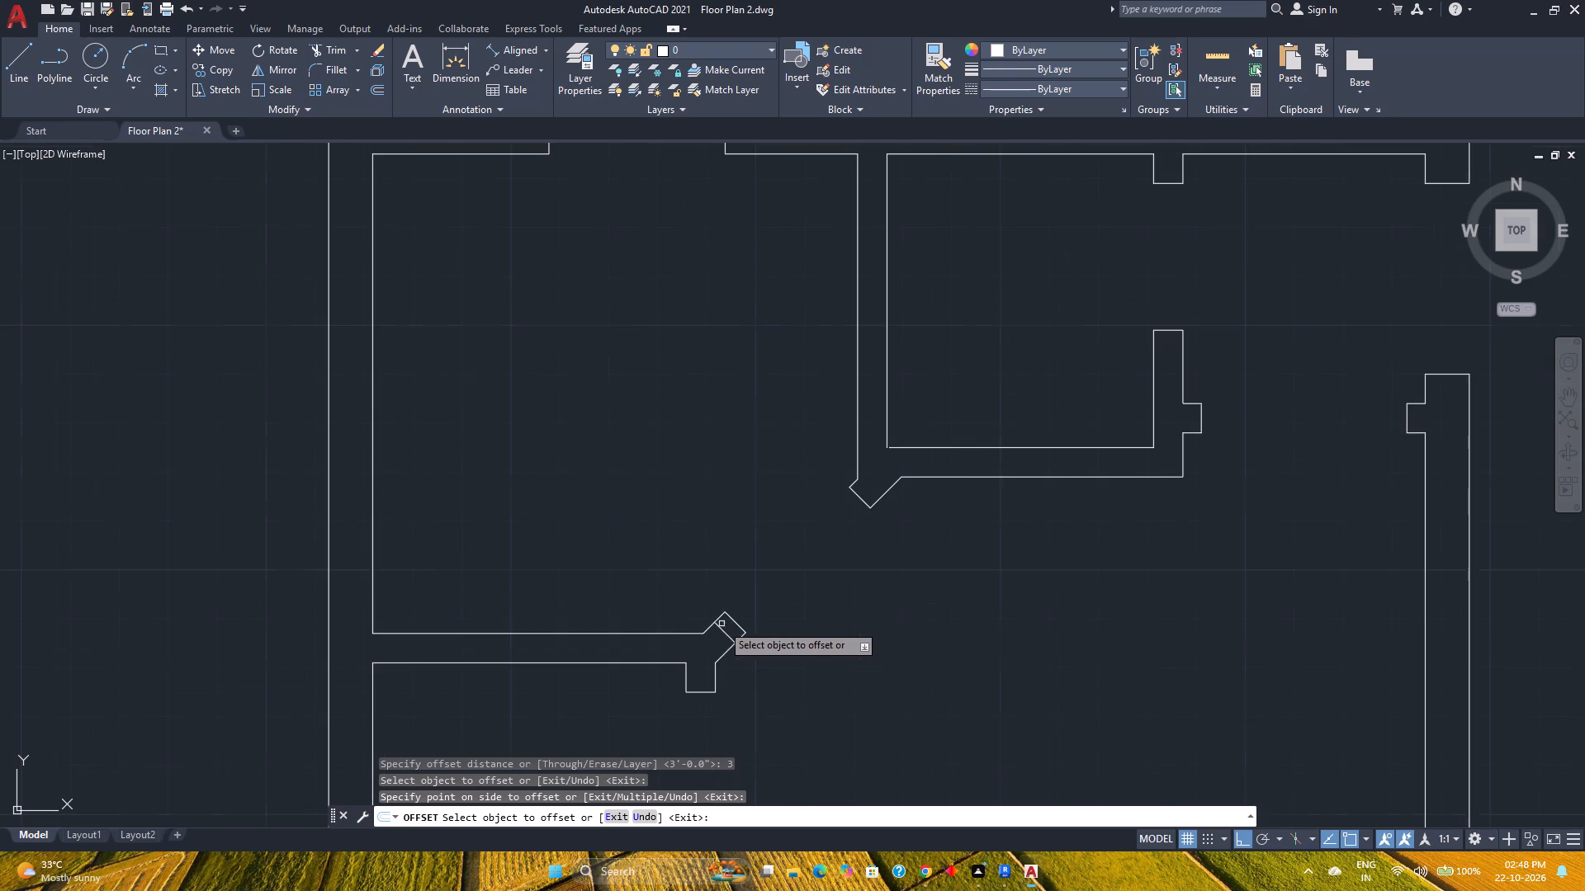
{"action": "left_click", "coordinate": [862, 498]}
{"action": "left_click", "coordinate": [835, 530]}
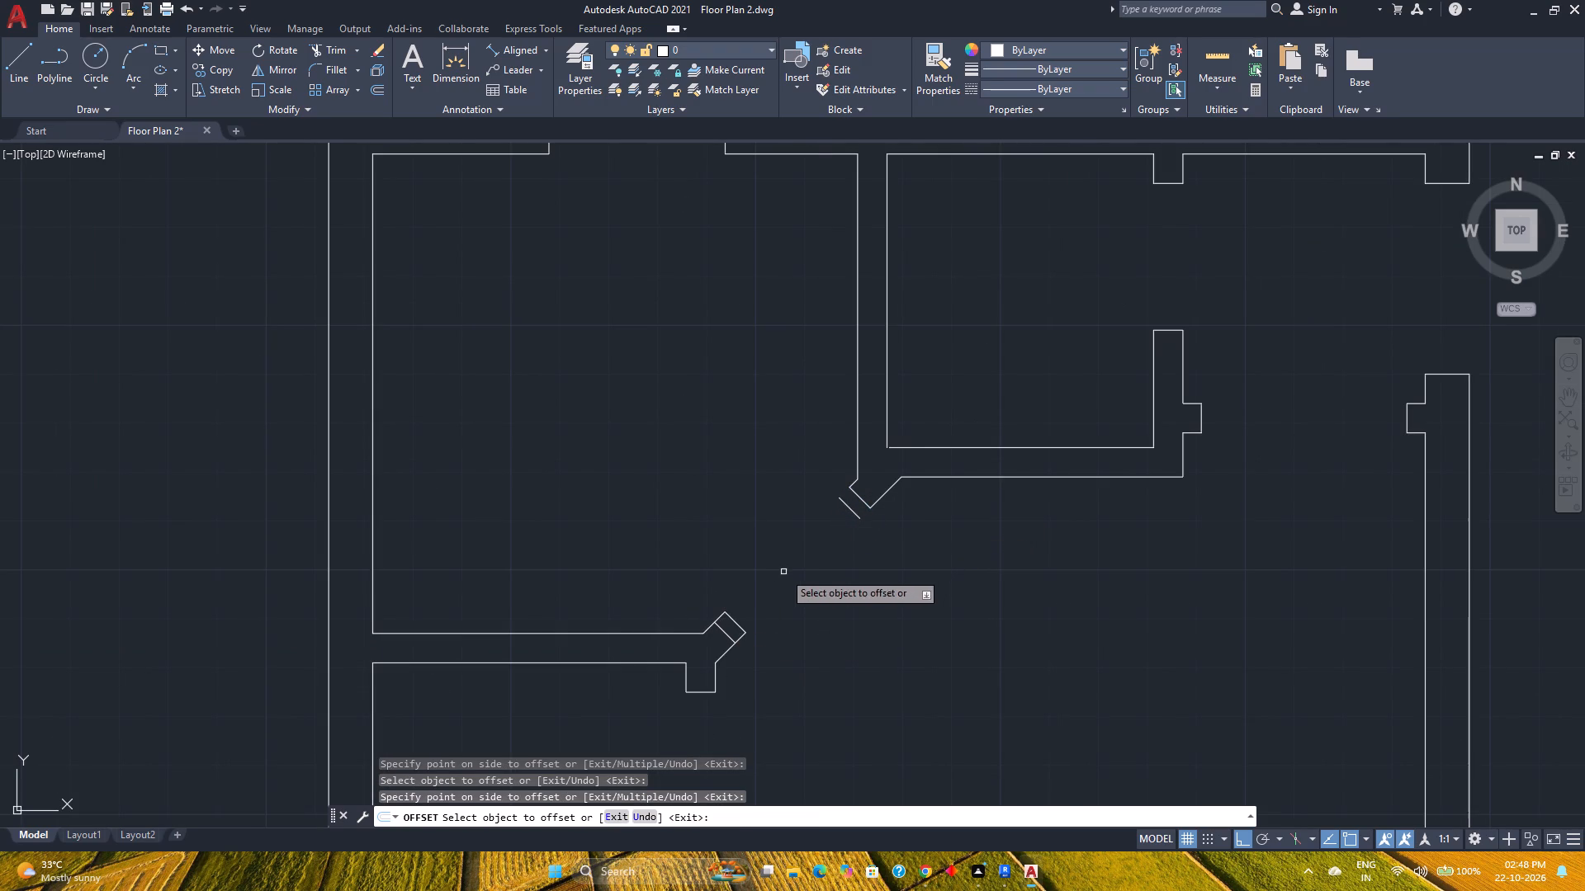
{"action": "key", "text": "Escape"}
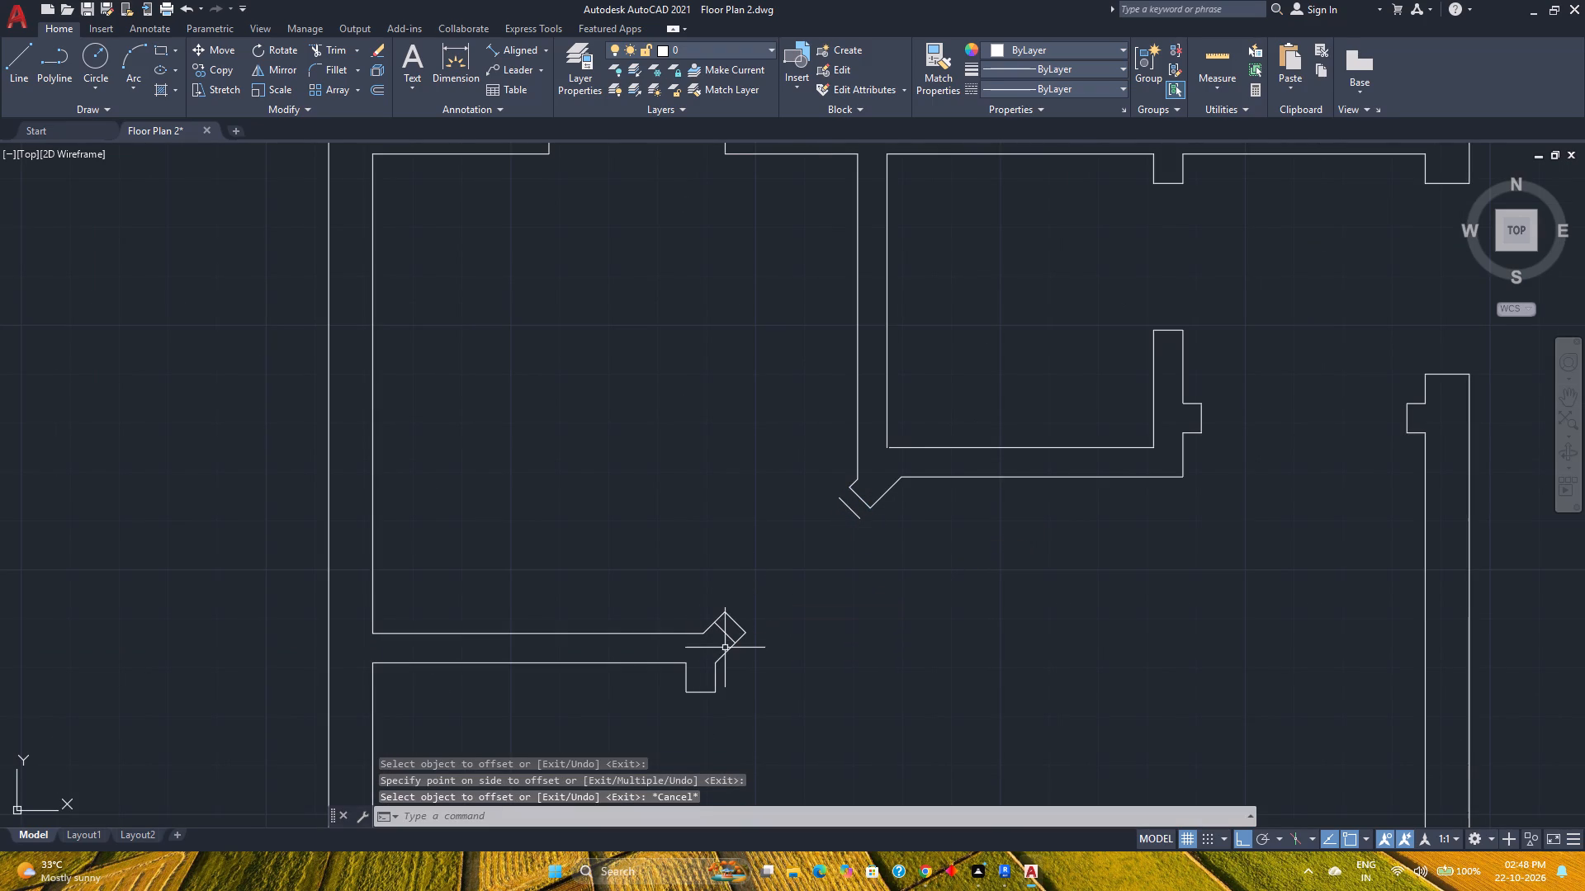
Delete the offset line inside the lower angled corner, keeping its original end line.
{"action": "left_click", "coordinate": [725, 634]}
{"action": "key", "text": "Delete"}
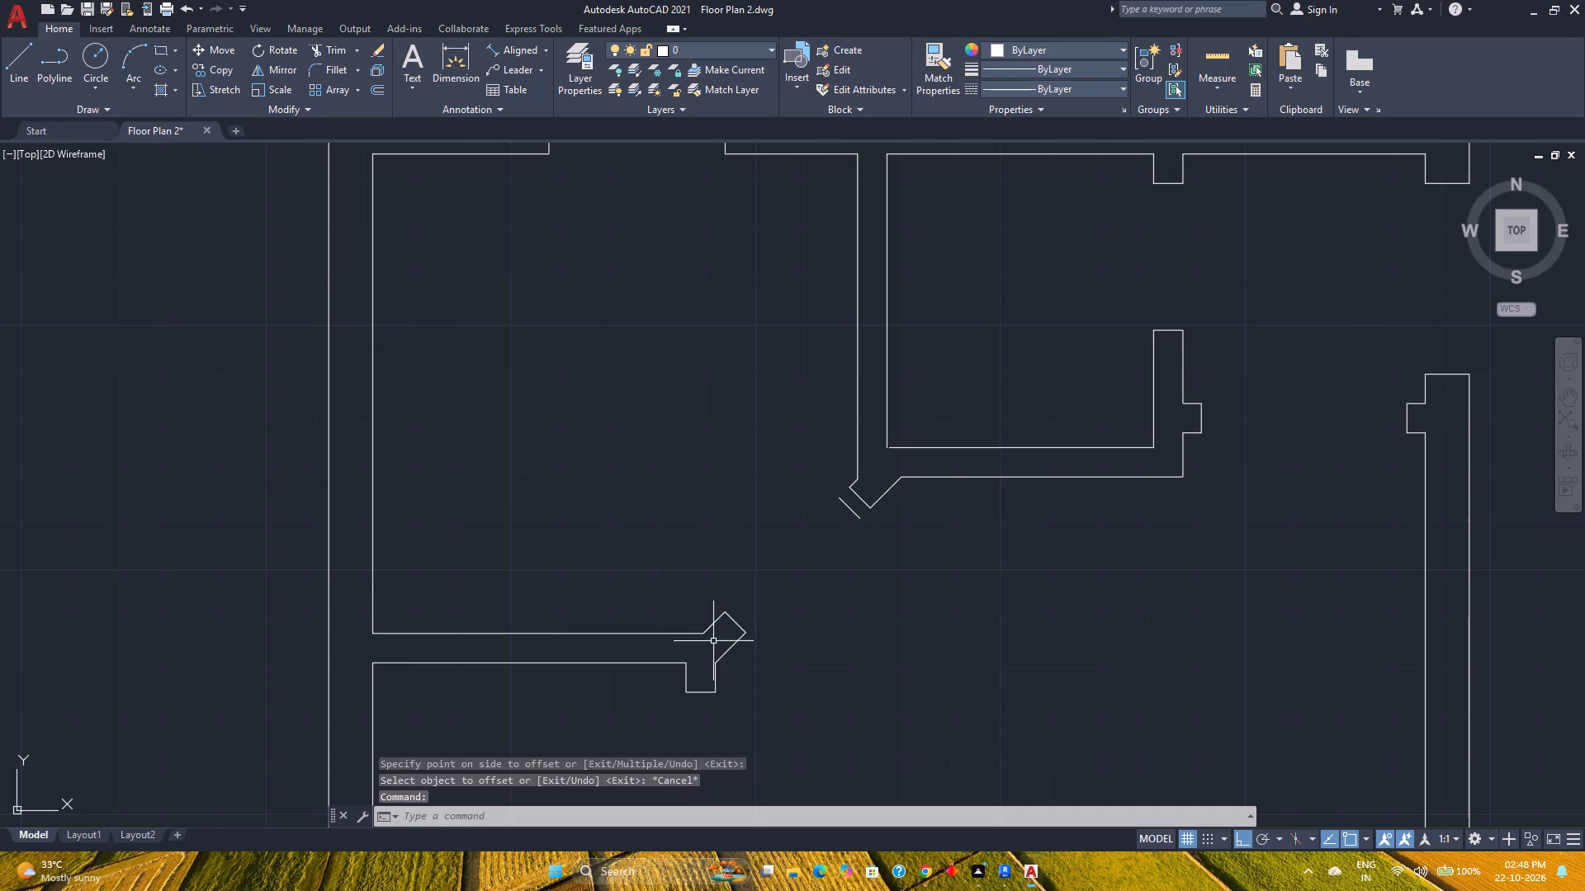
Delete the original diagonal end line of the small room's angled corner, keeping its offset copy.
{"action": "scroll", "coordinate": [839, 465], "scroll_direction": "up", "scroll_amount": 2}
{"action": "left_click", "coordinate": [897, 551]}
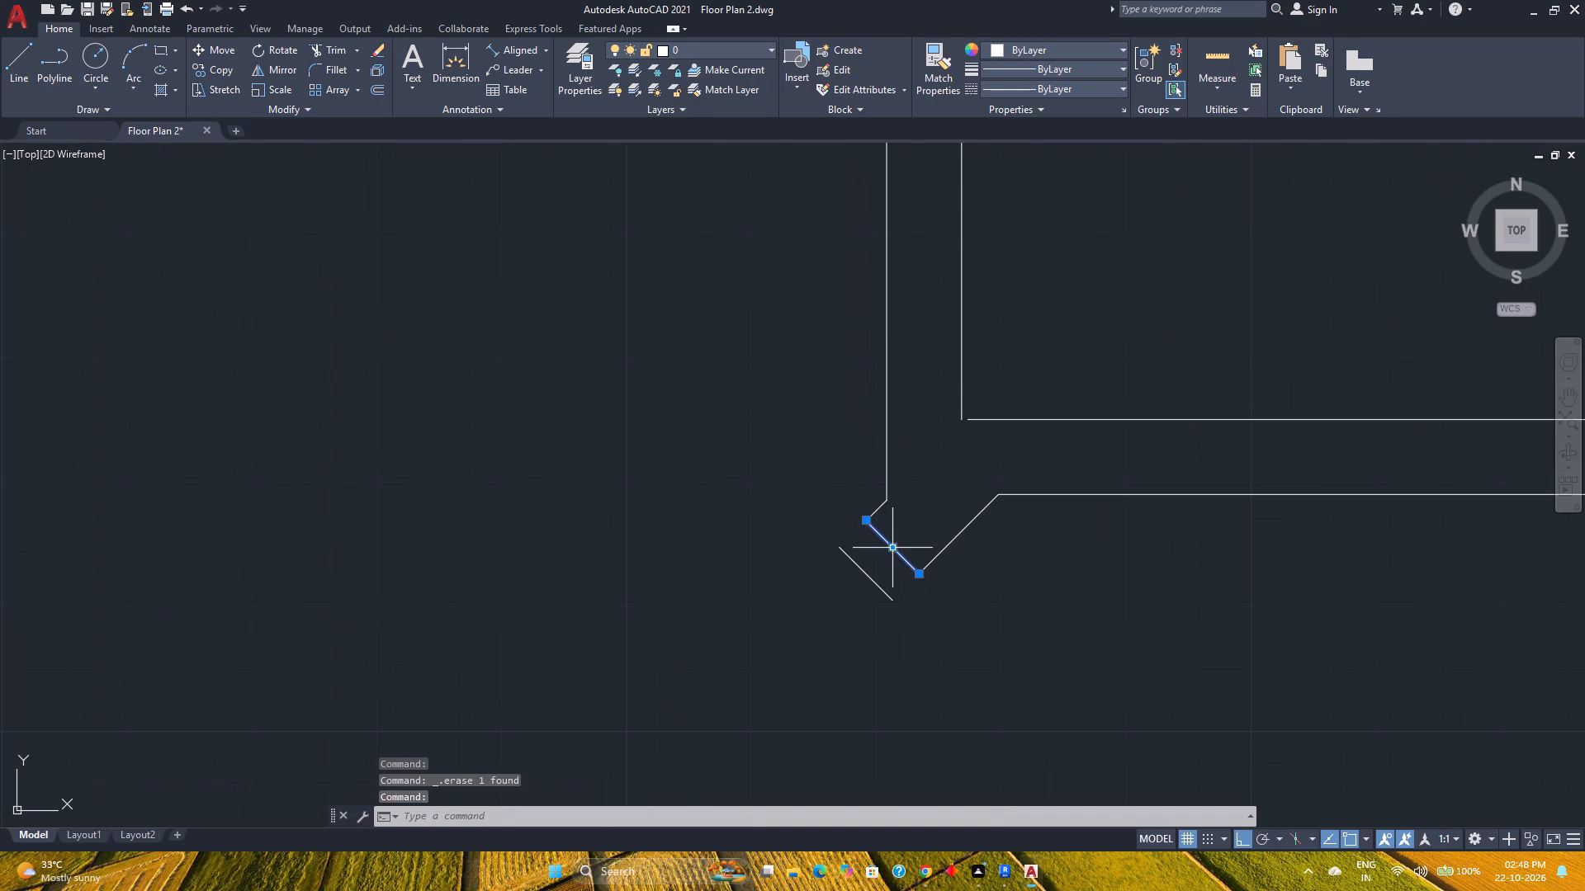
{"action": "key", "text": "Delete"}
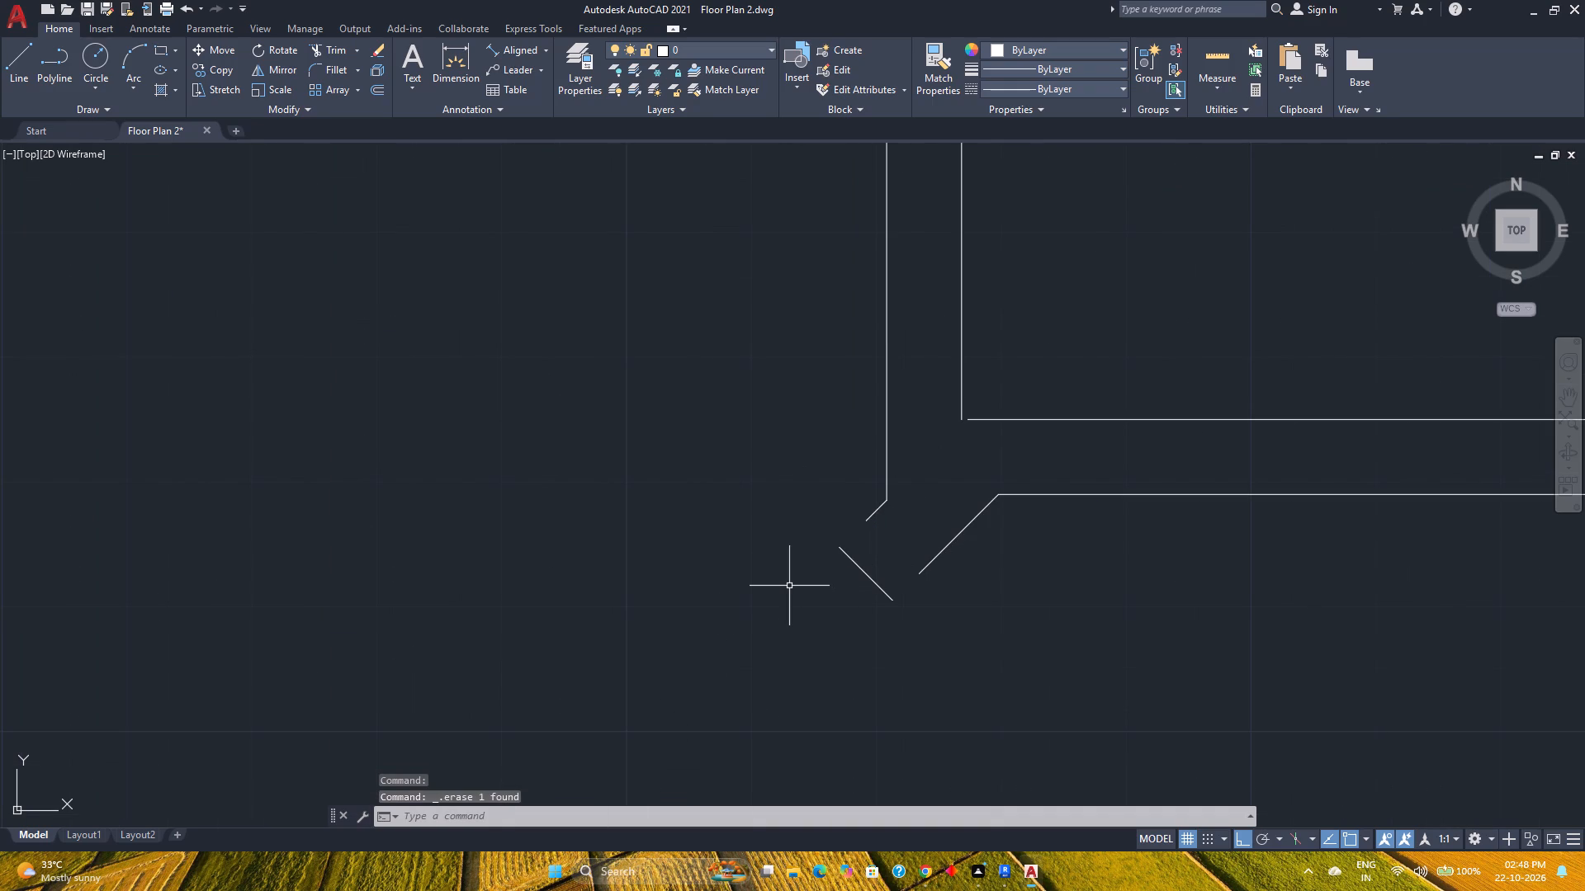
Using Fillet in Multiple mode, close the small room's inner corner between its left and bottom inner wall lines.
{"action": "left_click", "coordinate": [378, 92]}
{"action": "left_click", "coordinate": [339, 72]}
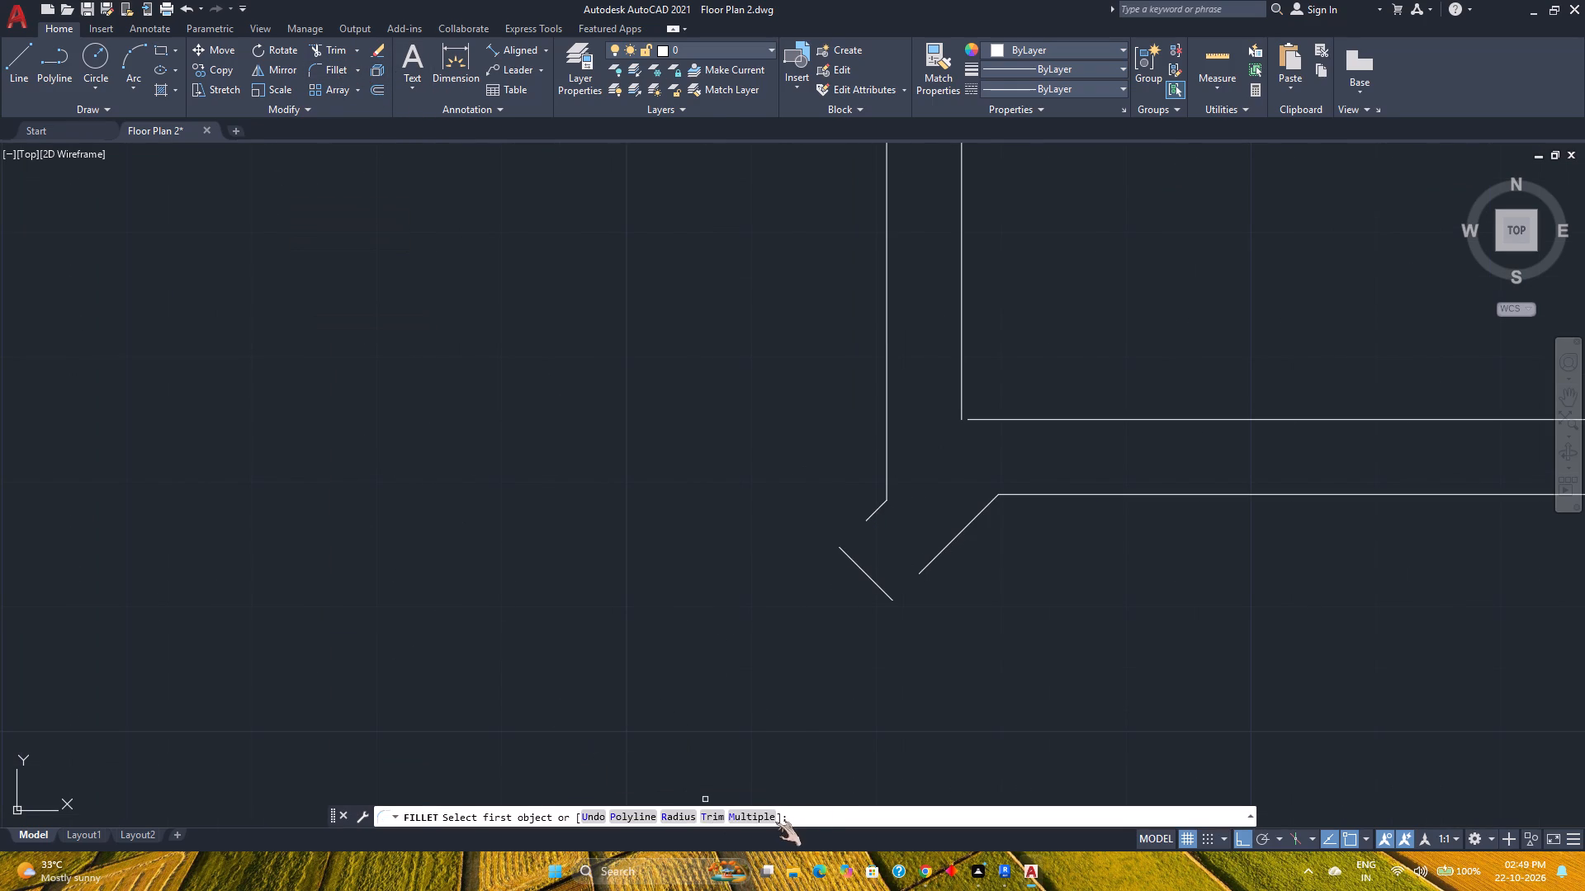
{"action": "left_click", "coordinate": [757, 813]}
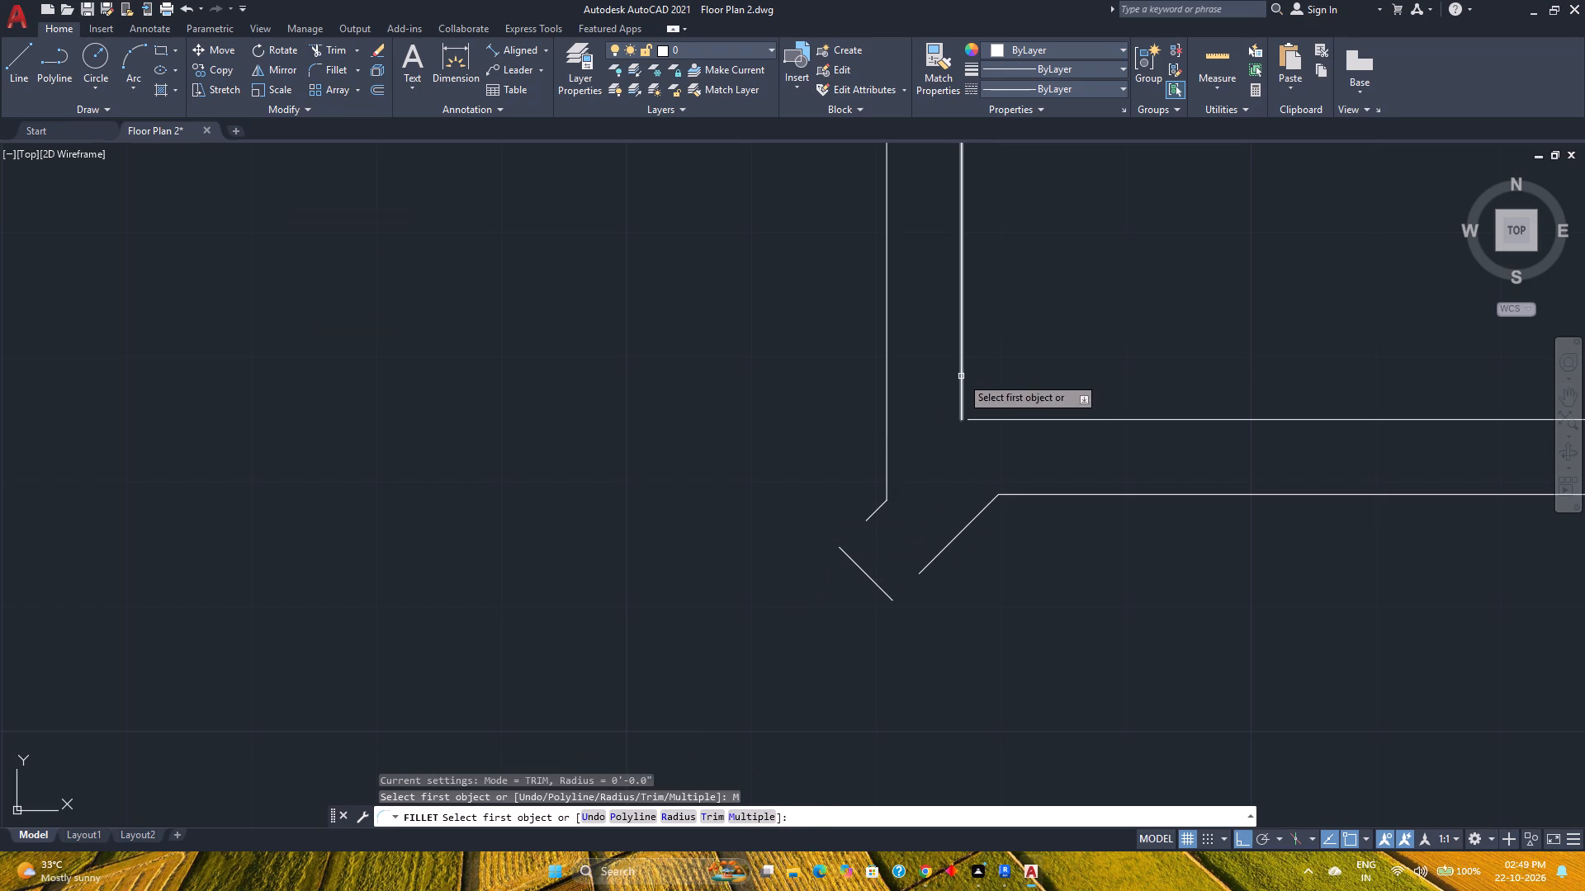
{"action": "left_click", "coordinate": [961, 376]}
{"action": "left_click", "coordinate": [991, 420]}
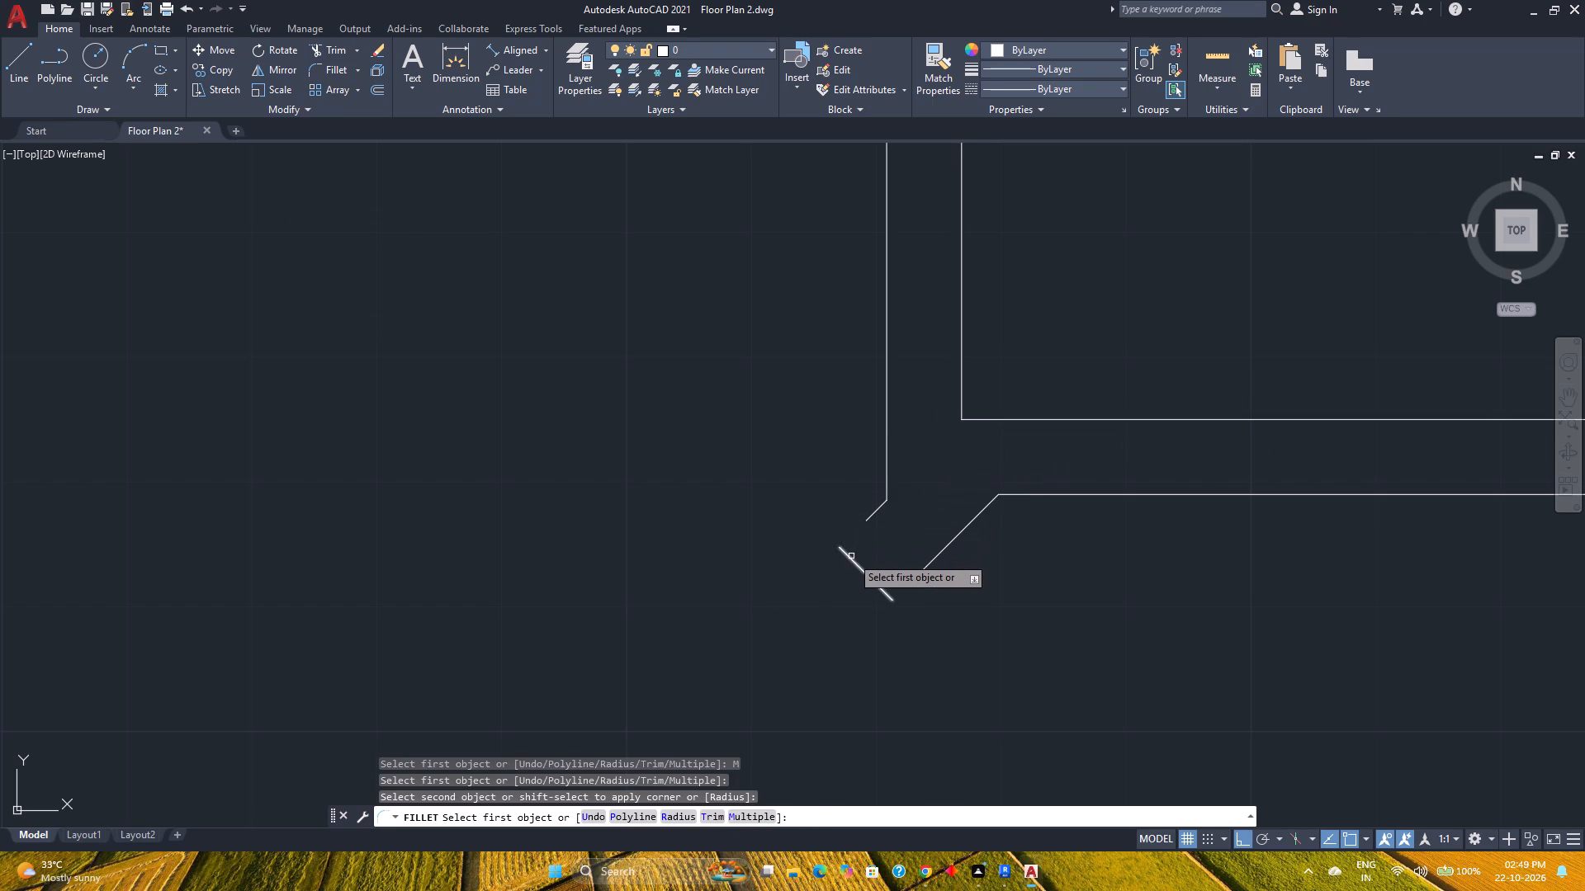
Fillet both side lines of the small room's angled corner to the offset end line, closing the corner.
{"action": "left_click", "coordinate": [851, 556]}
{"action": "left_click", "coordinate": [869, 517]}
{"action": "left_click", "coordinate": [868, 571]}
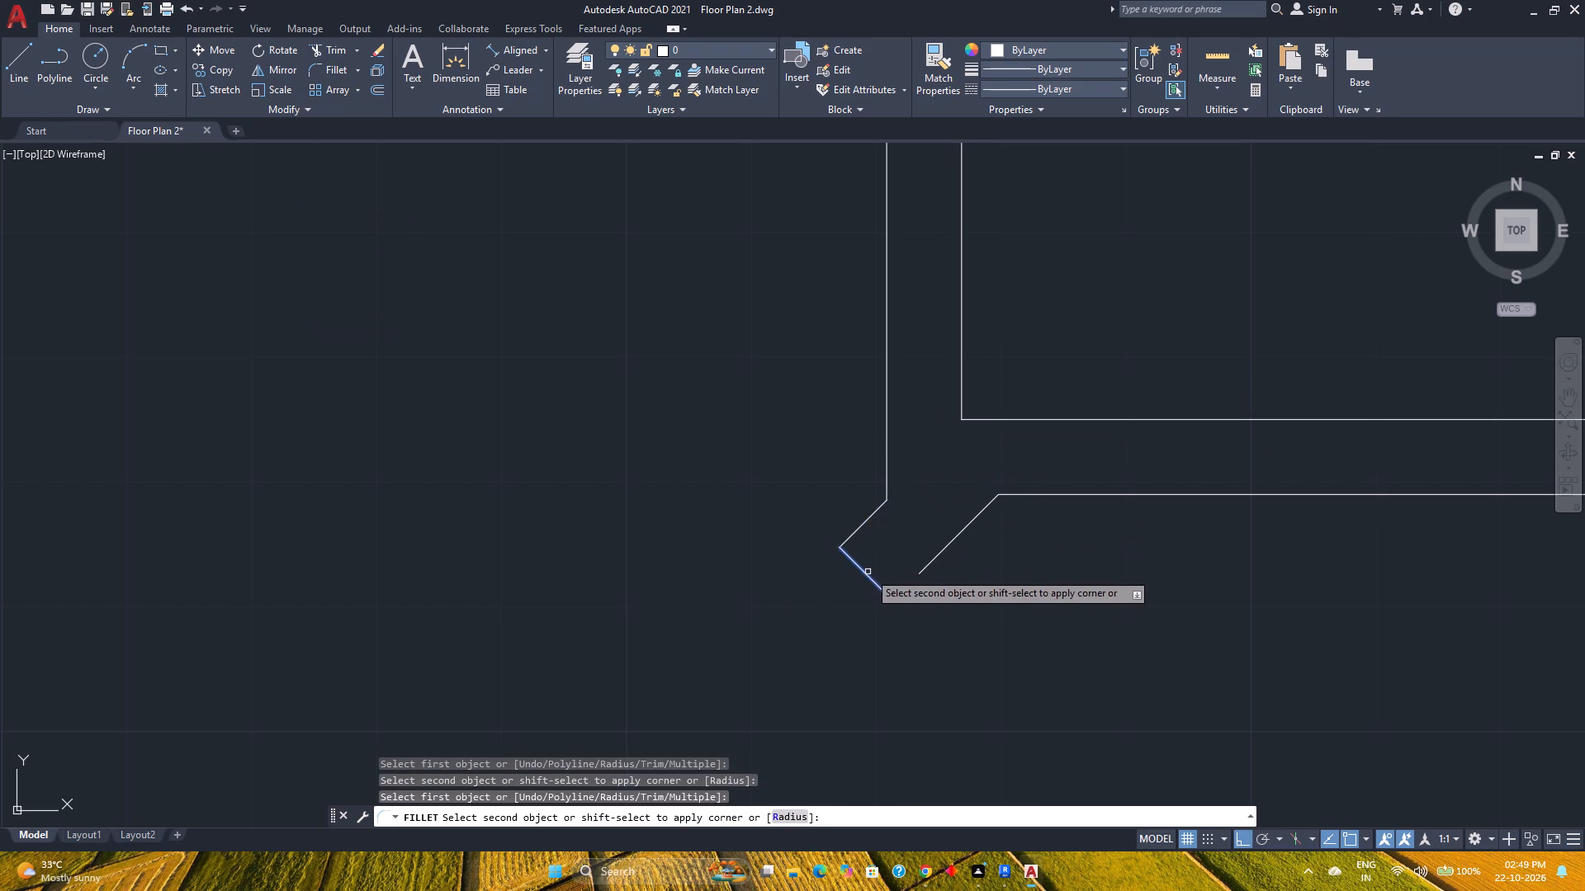
{"action": "left_click", "coordinate": [934, 557]}
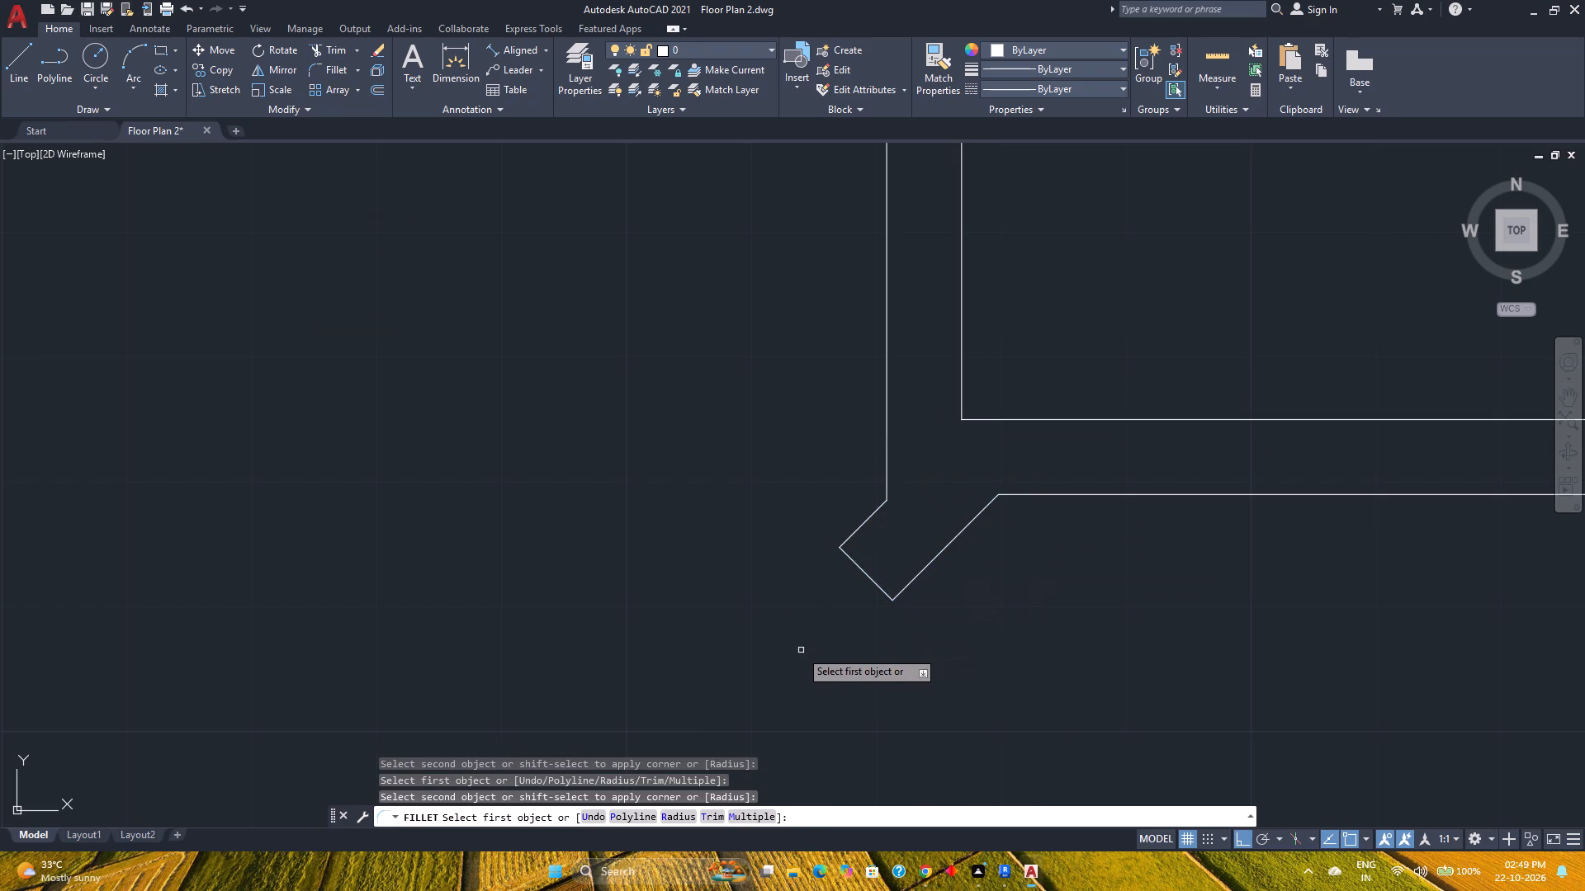
{"action": "key", "text": "Escape"}
Check the door opening between the two angled wall corners with a temporary aligned dimension.
{"action": "scroll", "coordinate": [794, 649], "scroll_direction": "down", "scroll_amount": 3}
{"action": "middle_click_drag", "start_coordinate": [789, 662], "coordinate": [816, 535]}
{"action": "middle_click", "coordinate": [822, 525]}
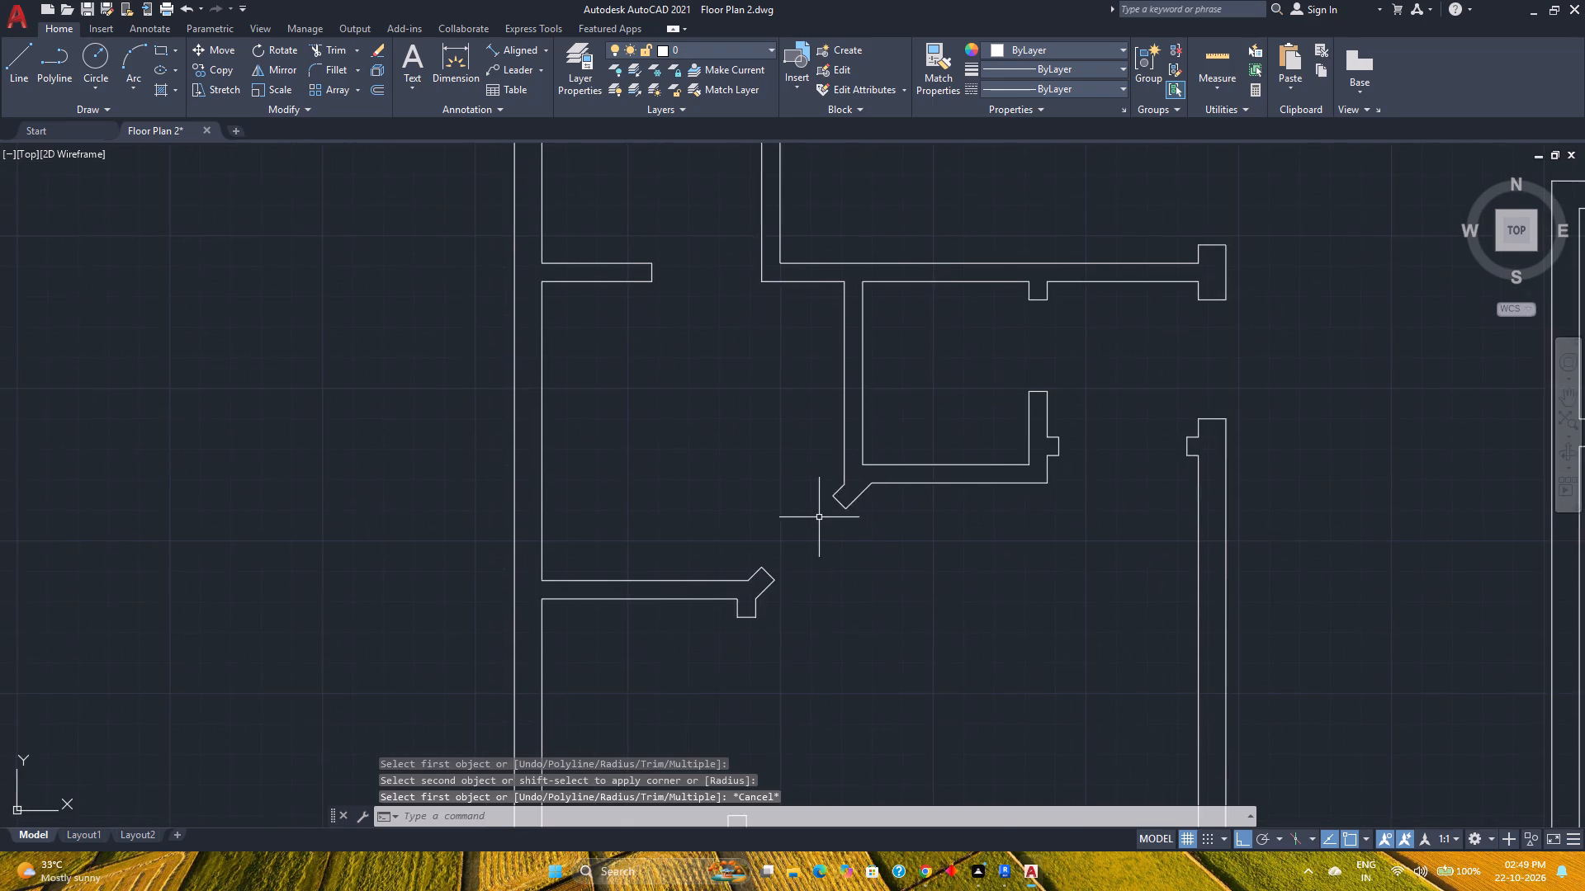
{"action": "scroll", "coordinate": [818, 517], "scroll_direction": "up", "scroll_amount": 2}
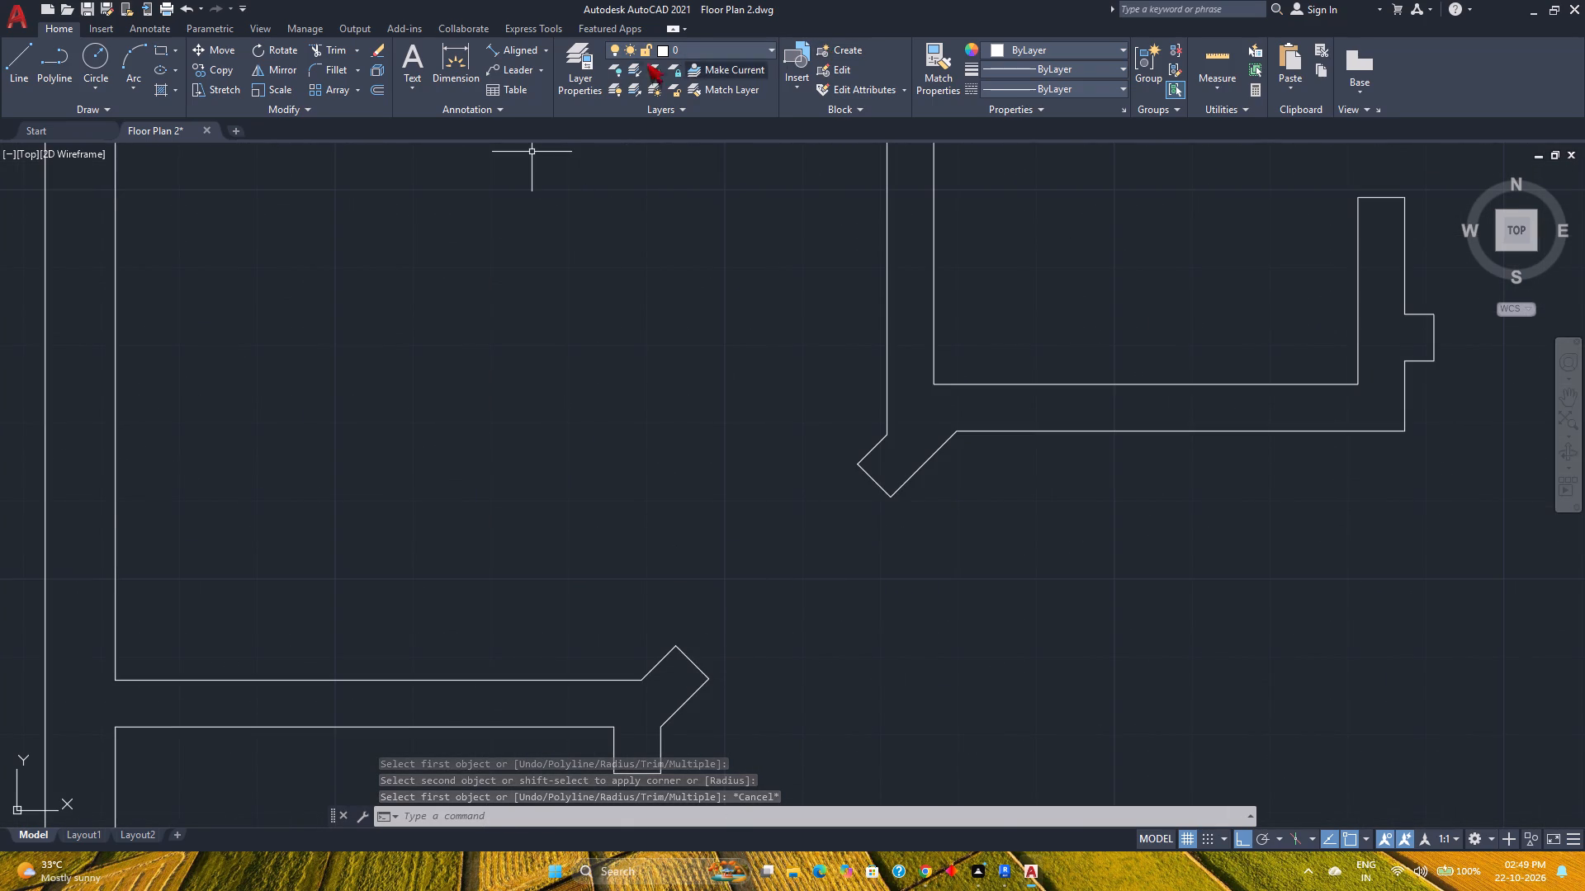
{"action": "left_click", "coordinate": [525, 49]}
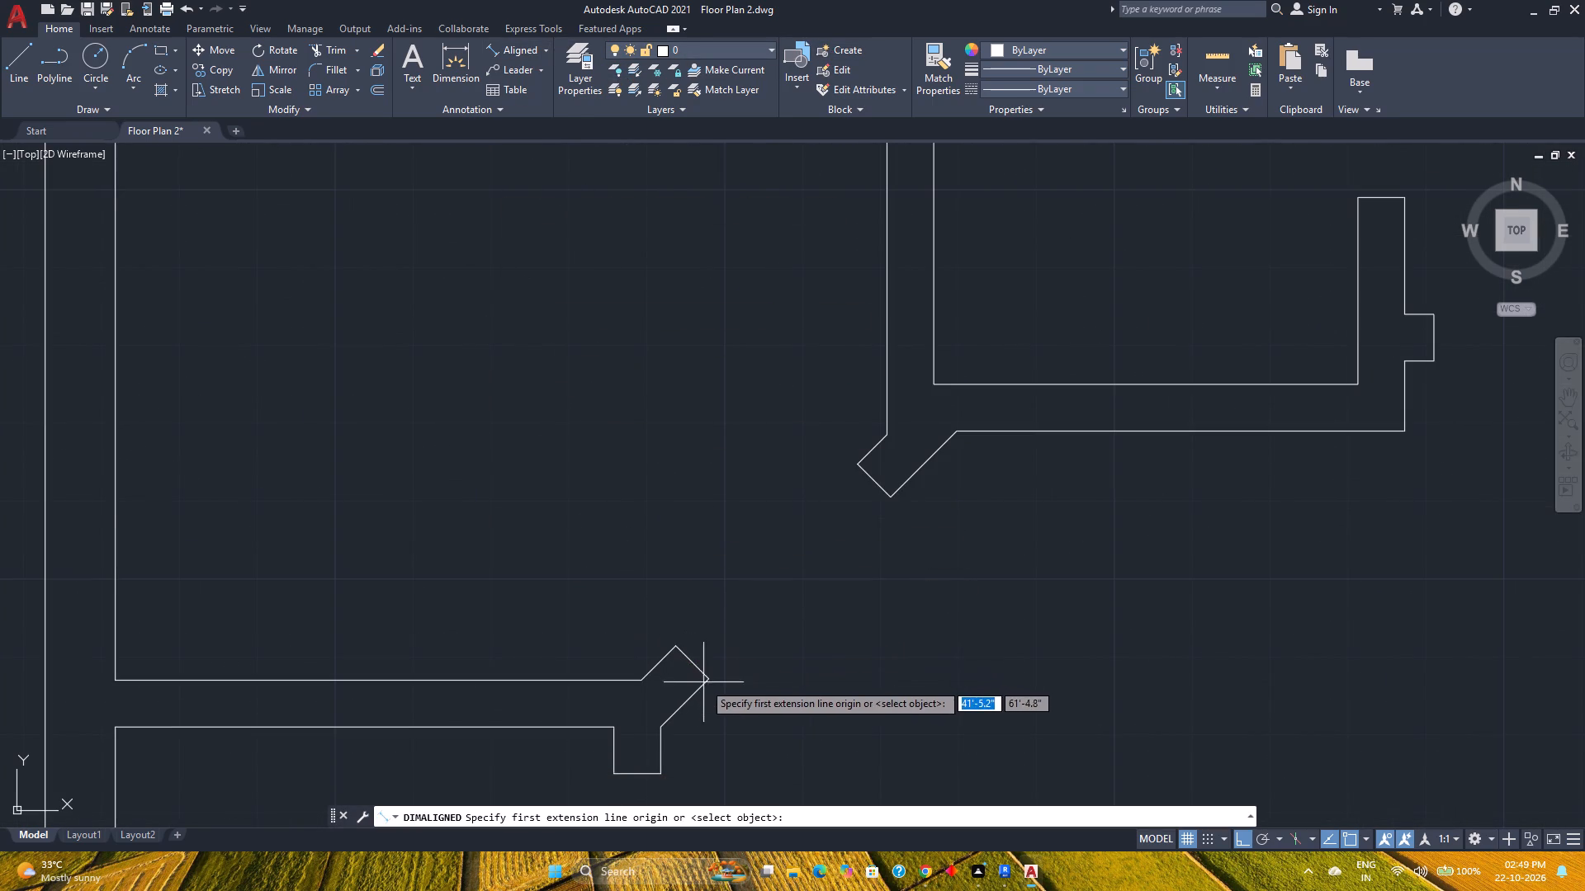
{"action": "left_click", "coordinate": [703, 682]}
{"action": "left_click", "coordinate": [892, 494]}
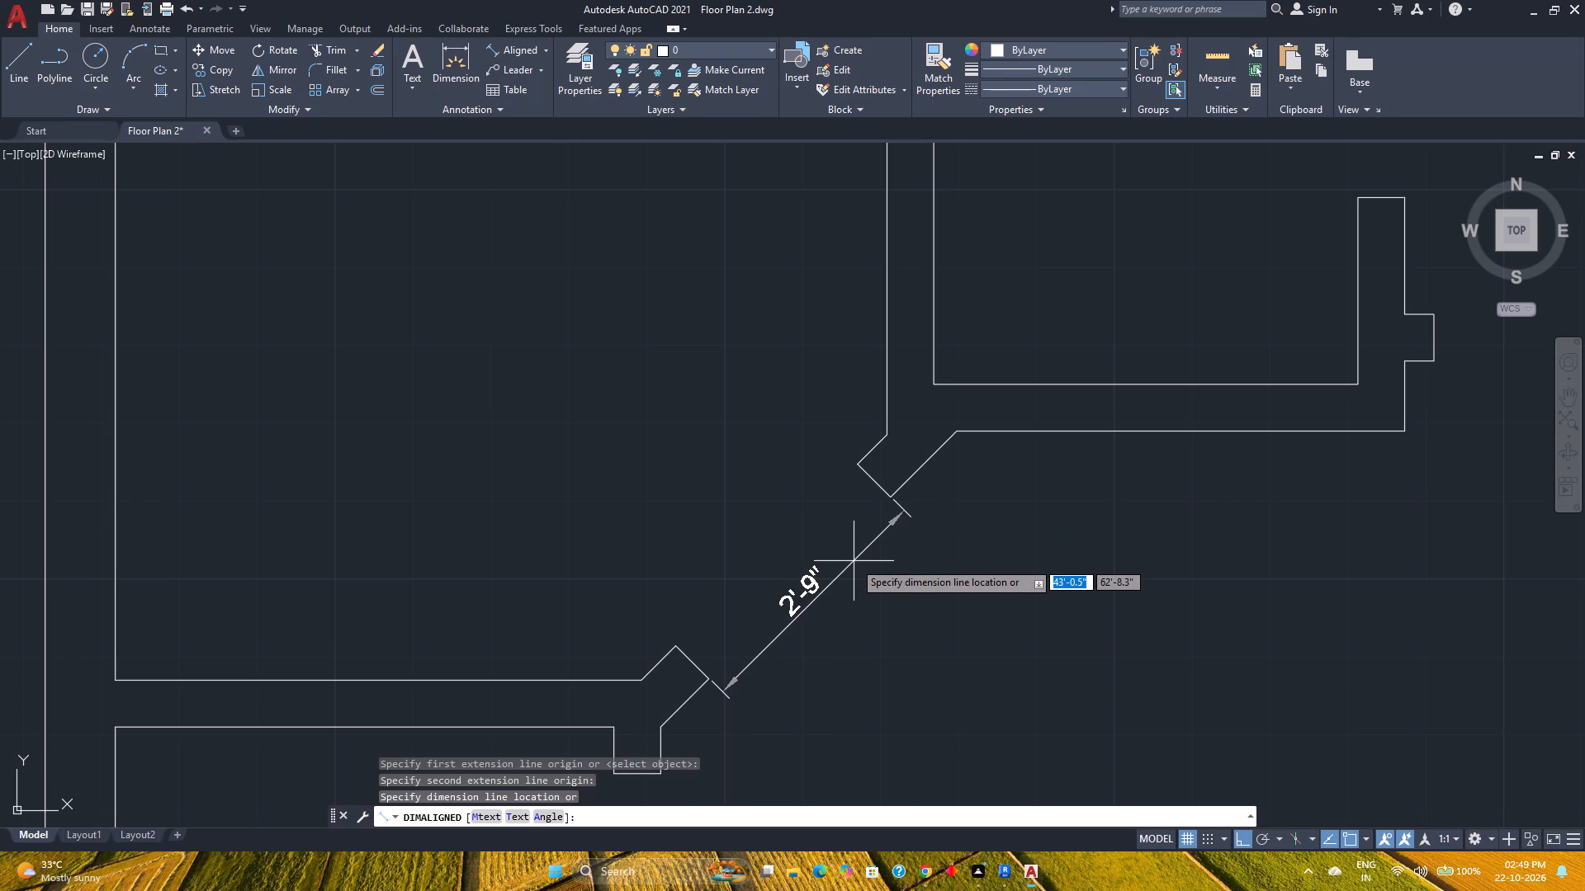
{"action": "key", "text": "Escape"}
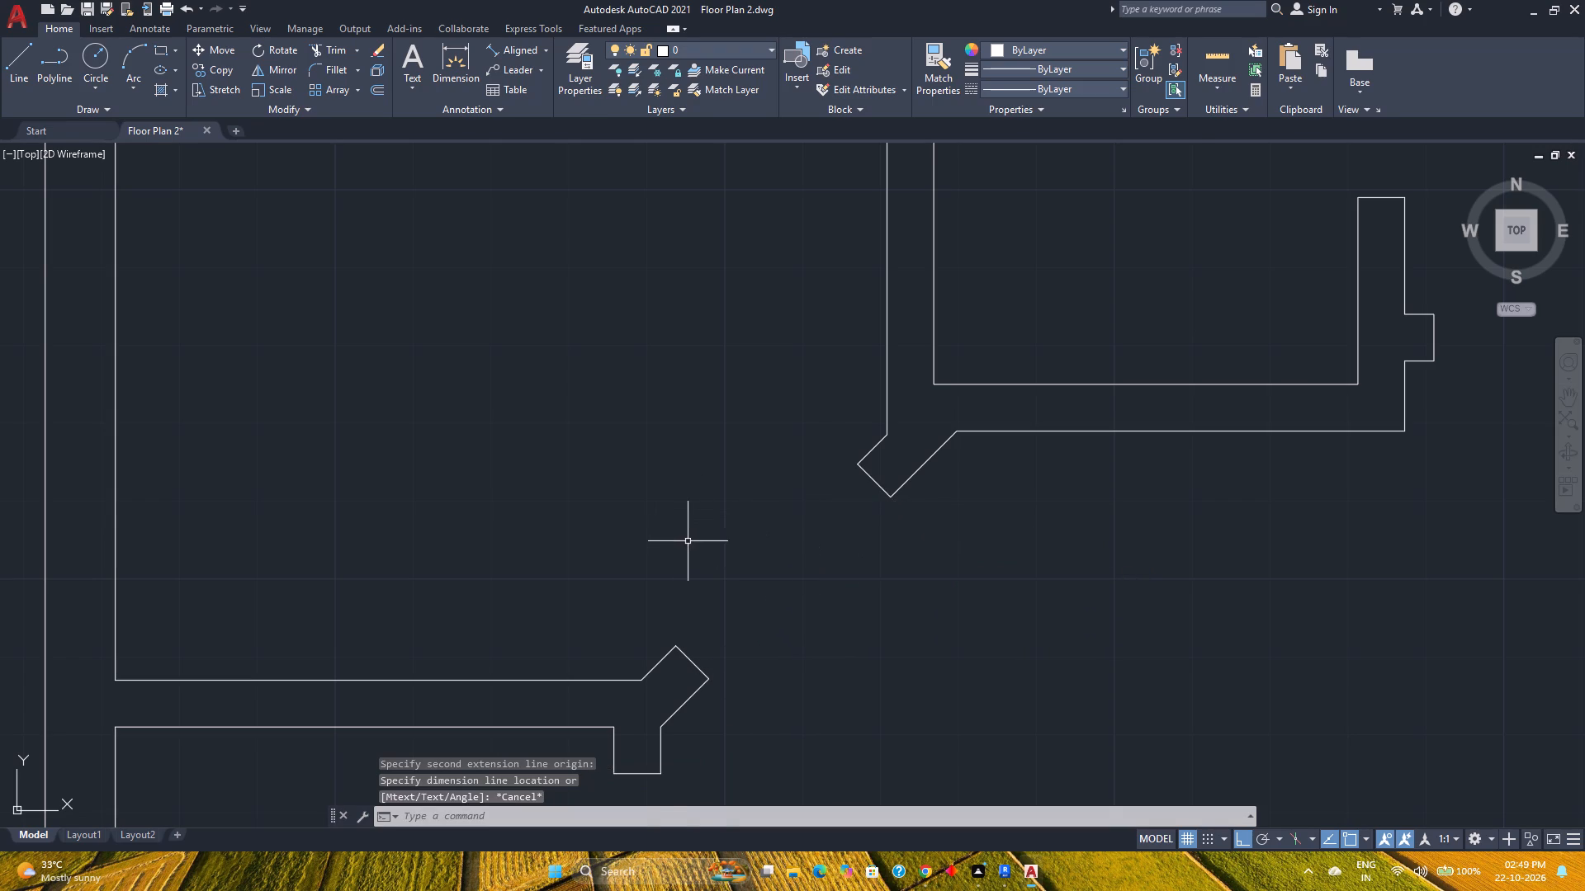
Offset the diagonal end line of the lower angled corner 3" inward, away from the door opening.
{"action": "scroll", "coordinate": [683, 546], "scroll_direction": "up", "scroll_amount": 2}
{"action": "scroll", "coordinate": [714, 669], "scroll_direction": "down", "scroll_amount": 1}
{"action": "middle_click_drag", "start_coordinate": [712, 669], "coordinate": [646, 475]}
{"action": "middle_click_drag", "start_coordinate": [646, 455], "coordinate": [646, 441]}
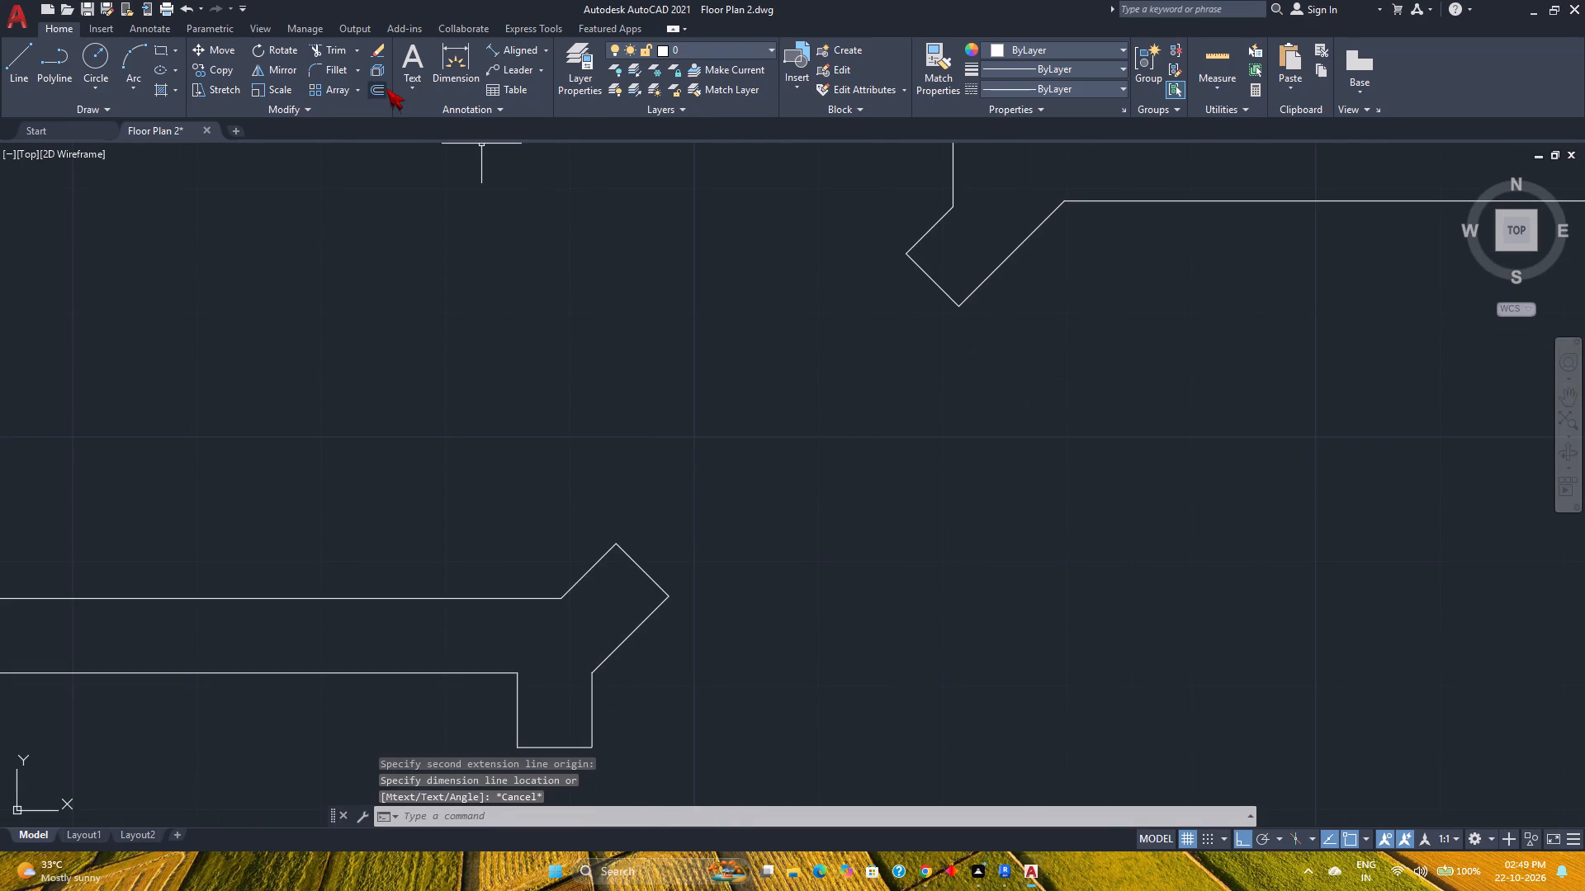
{"action": "left_click", "coordinate": [386, 88]}
{"action": "key", "text": "Return"}
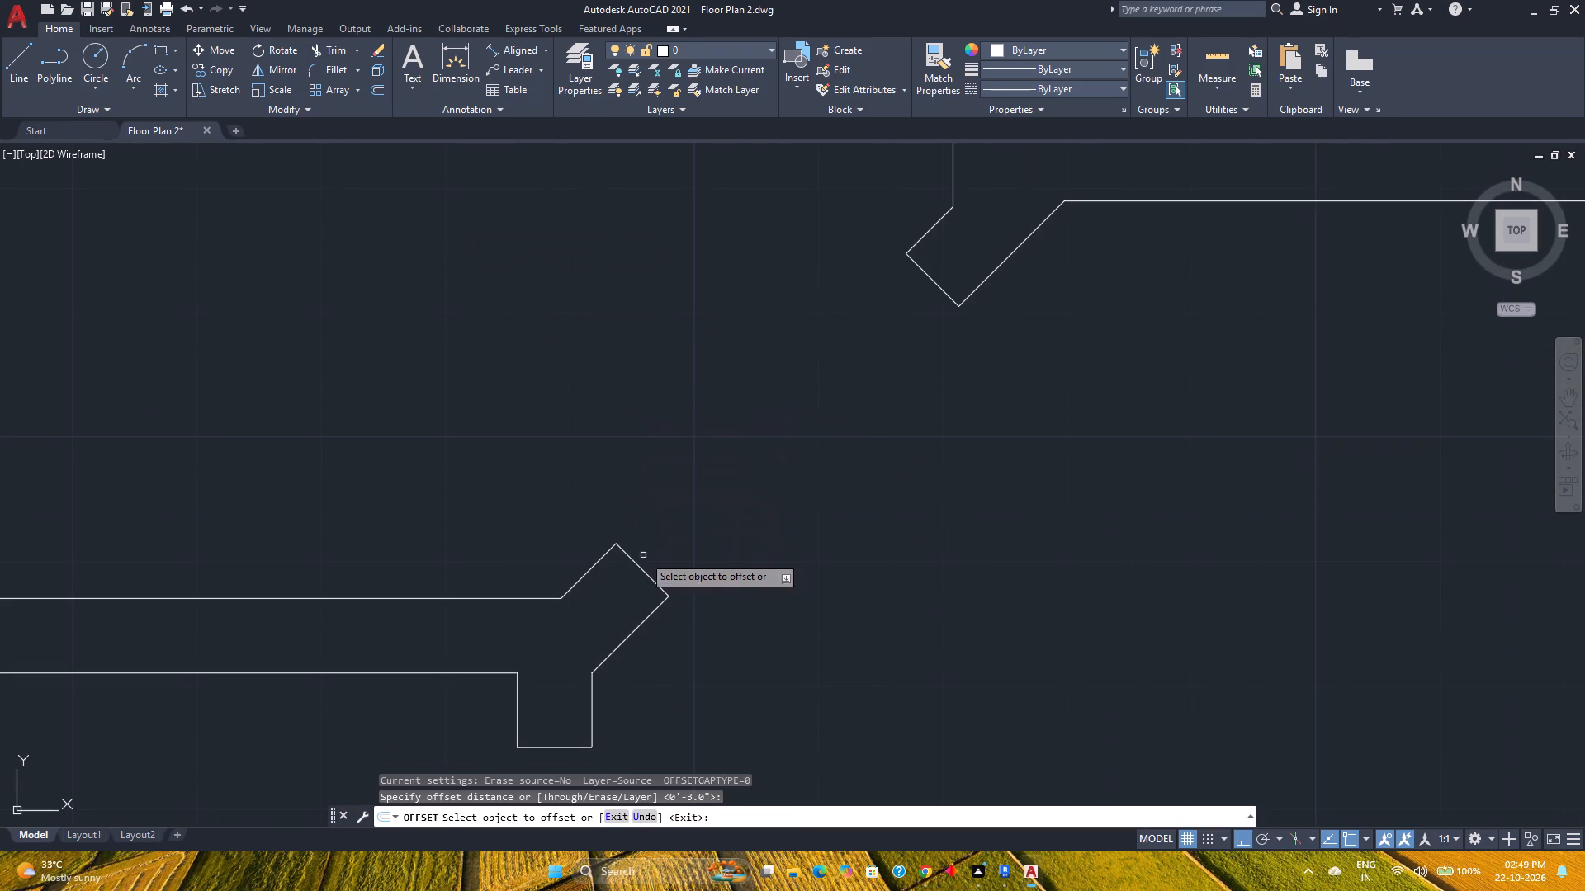
{"action": "left_click", "coordinate": [647, 570]}
{"action": "left_click", "coordinate": [584, 591]}
{"action": "key", "text": "Escape"}
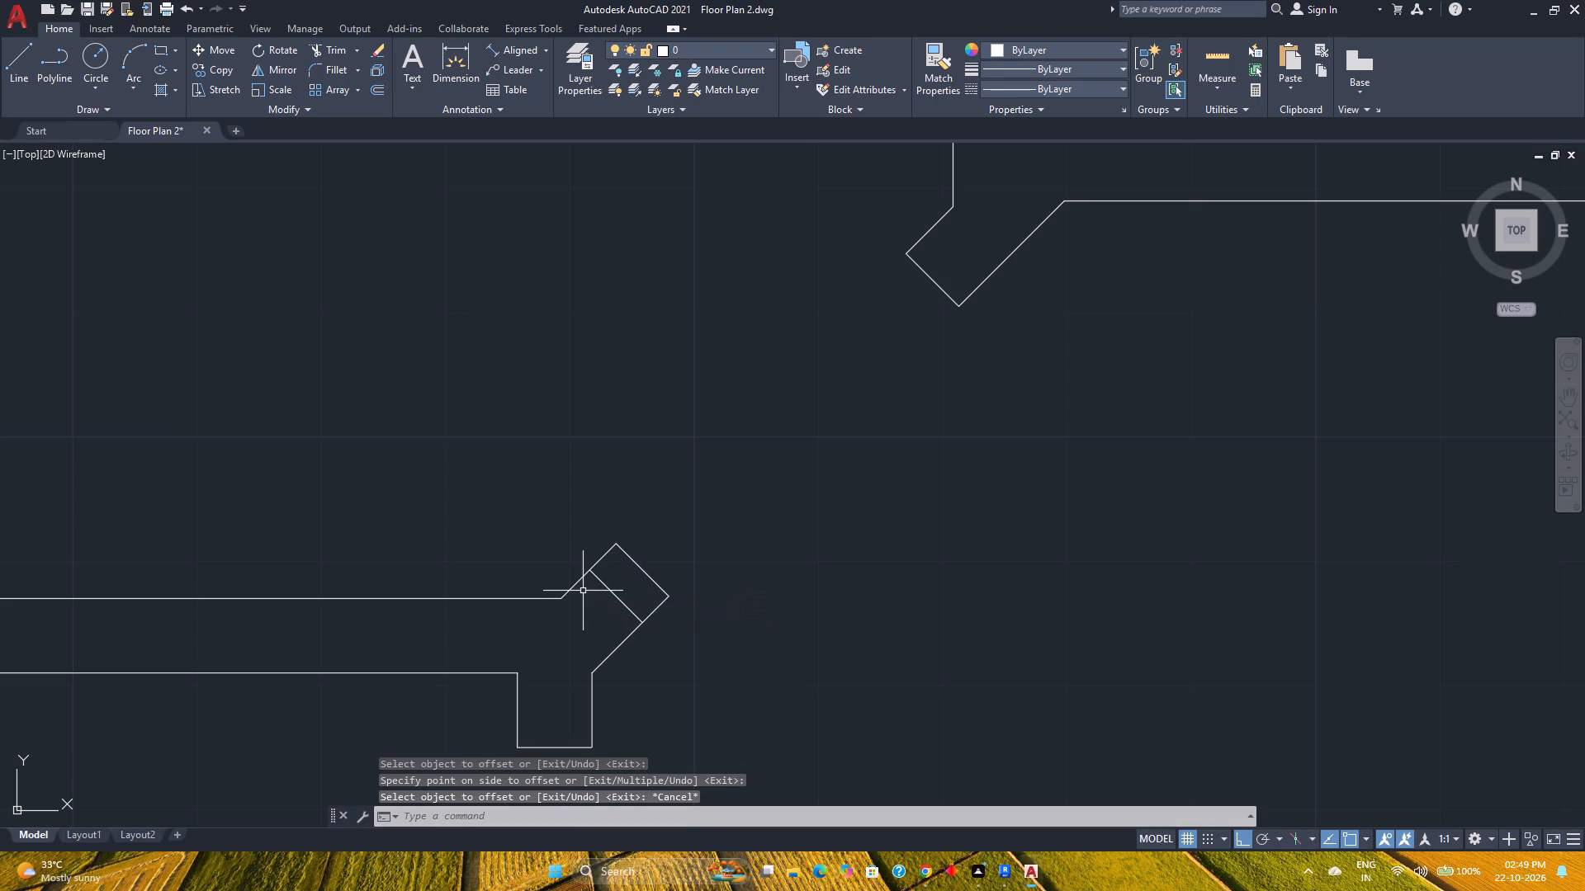
Trim away the lower angled corner's outer end beyond the offset line, including the original diagonal end line.
{"action": "type", "text": "tr"}
{"action": "key", "text": "Return"}
{"action": "left_click", "coordinate": [586, 523]}
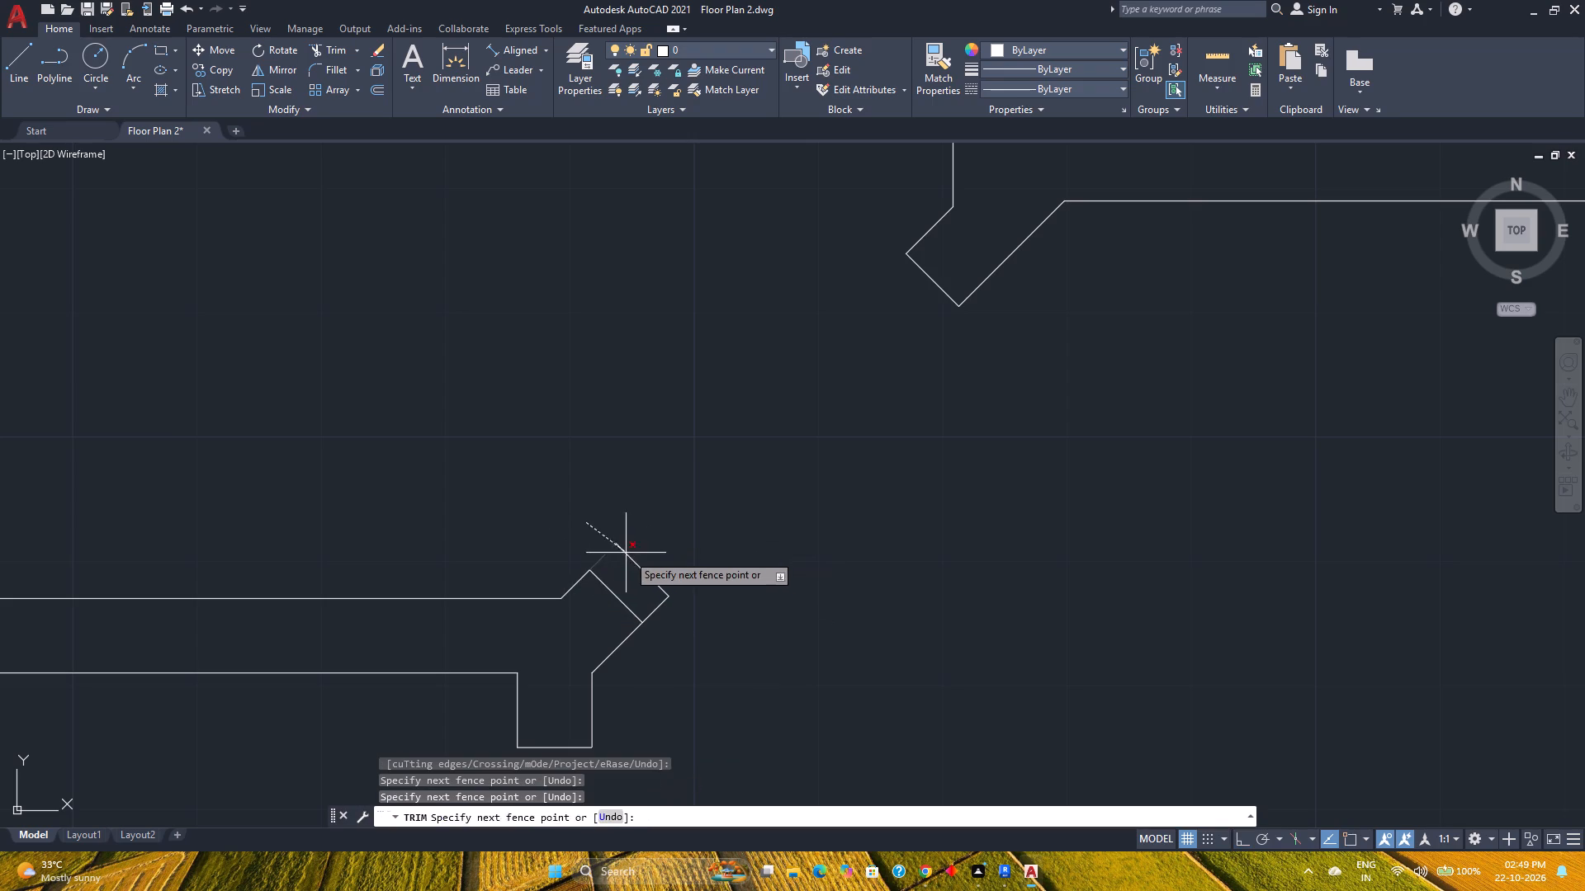
{"action": "left_click", "coordinate": [640, 568]}
{"action": "left_click", "coordinate": [648, 570]}
{"action": "left_click", "coordinate": [665, 618]}
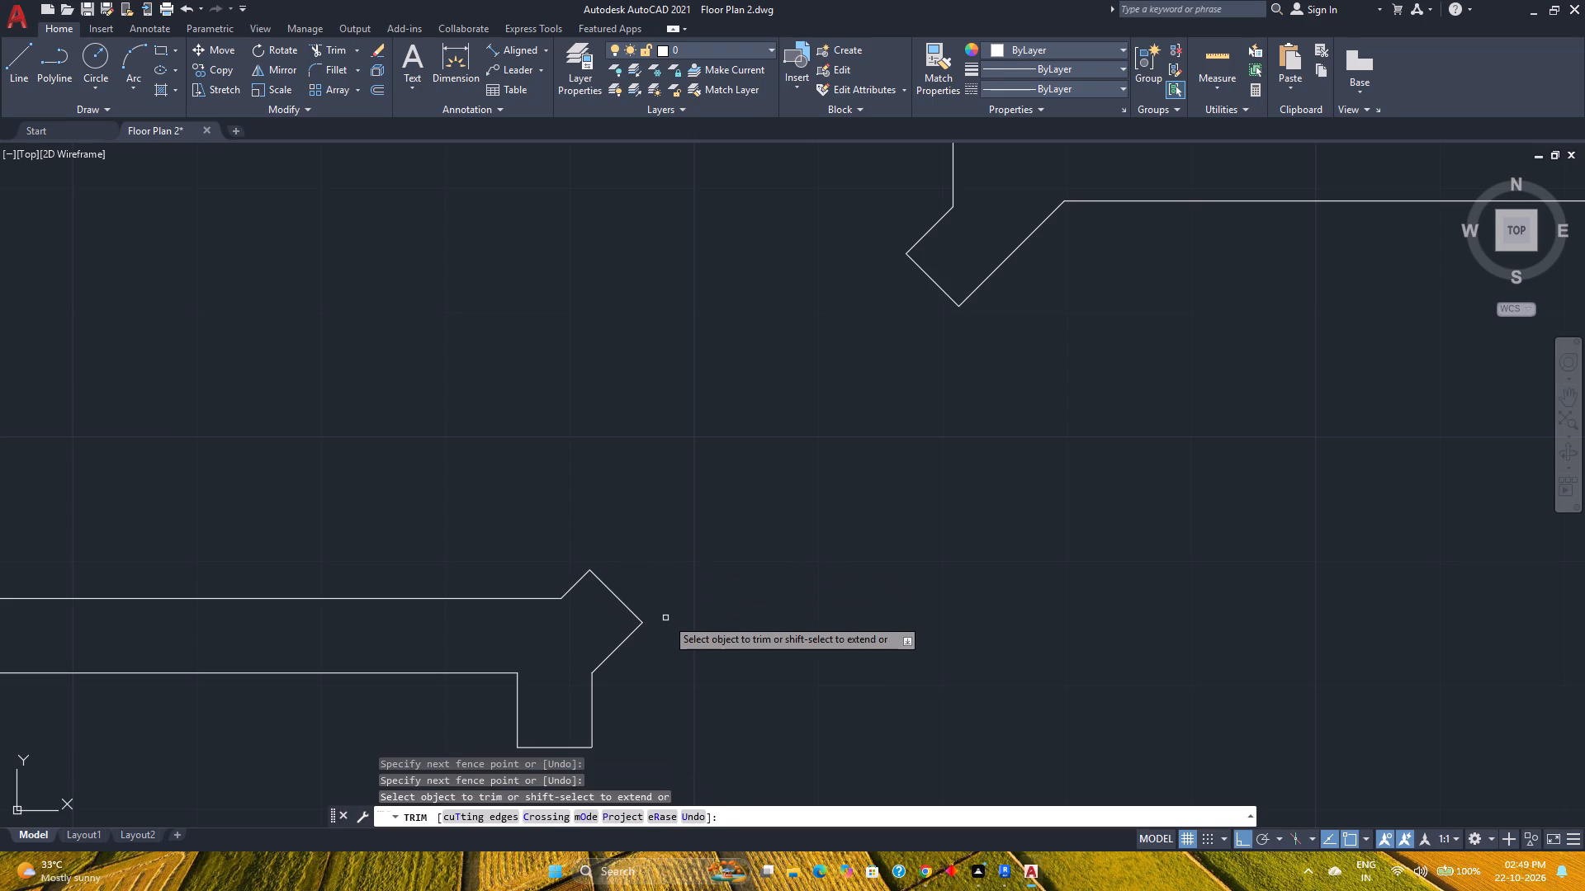
{"action": "key", "text": "Escape"}
Save the floor plan drawing.
{"action": "scroll", "coordinate": [809, 606], "scroll_direction": "down", "scroll_amount": 3}
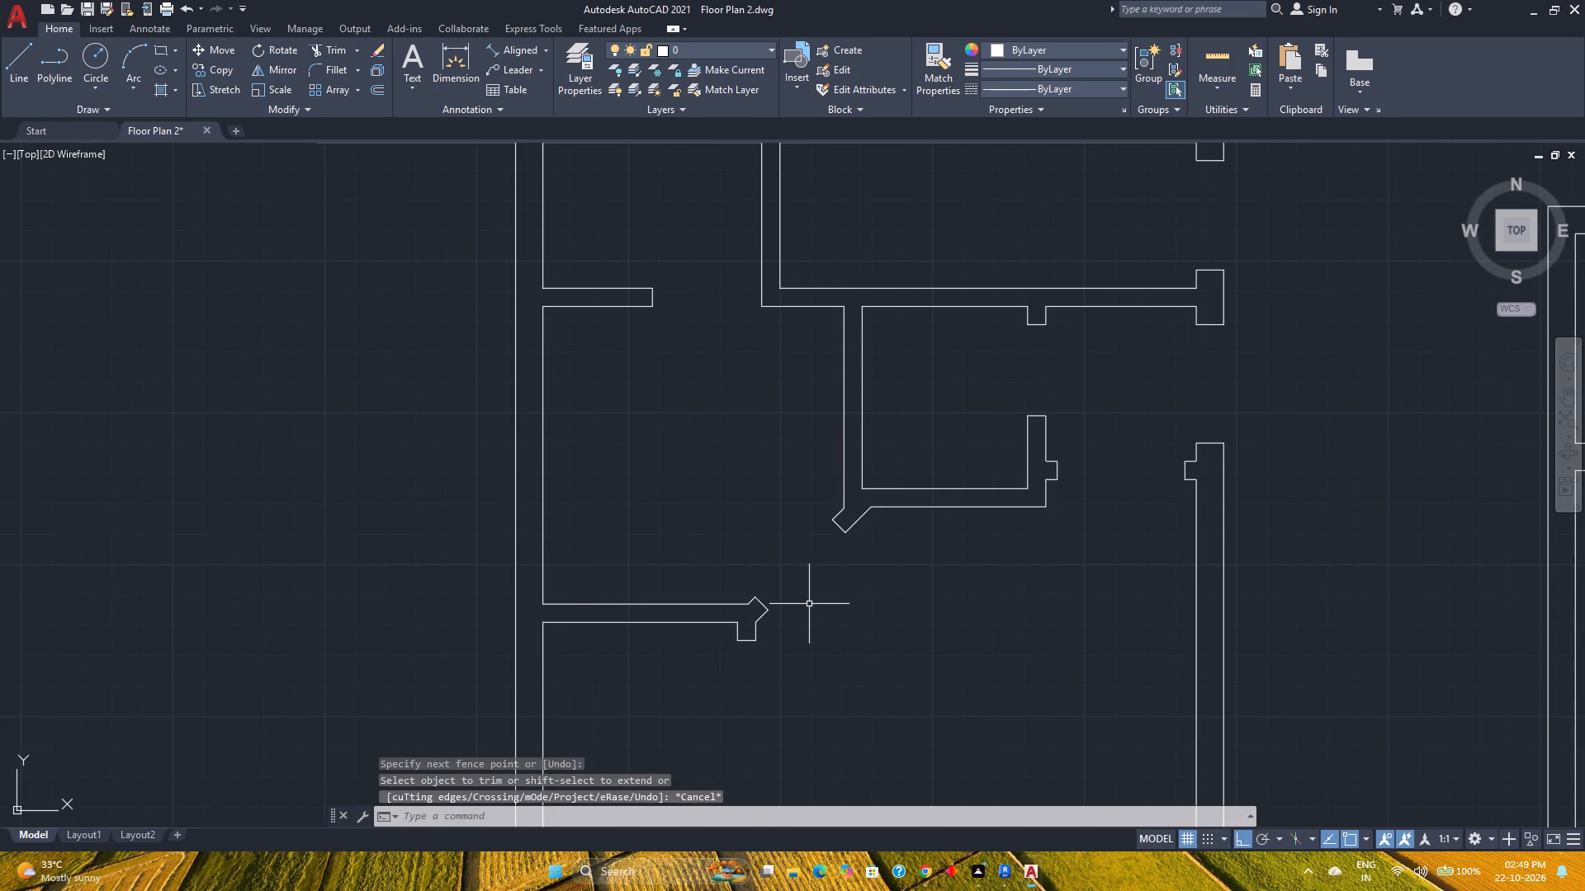
{"action": "key", "text": "ctrl+s"}
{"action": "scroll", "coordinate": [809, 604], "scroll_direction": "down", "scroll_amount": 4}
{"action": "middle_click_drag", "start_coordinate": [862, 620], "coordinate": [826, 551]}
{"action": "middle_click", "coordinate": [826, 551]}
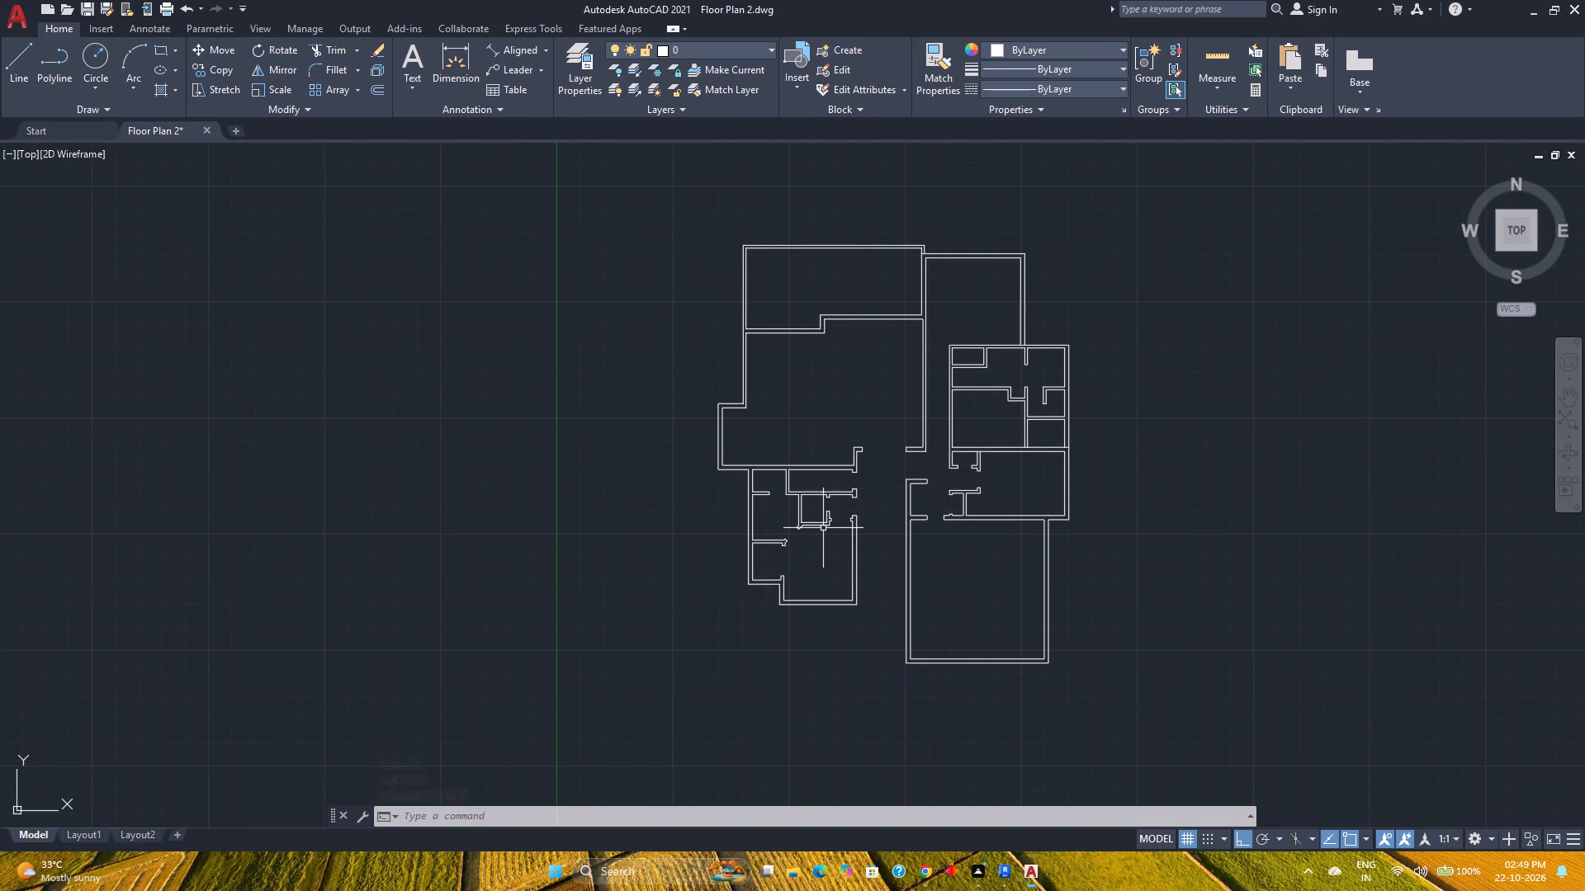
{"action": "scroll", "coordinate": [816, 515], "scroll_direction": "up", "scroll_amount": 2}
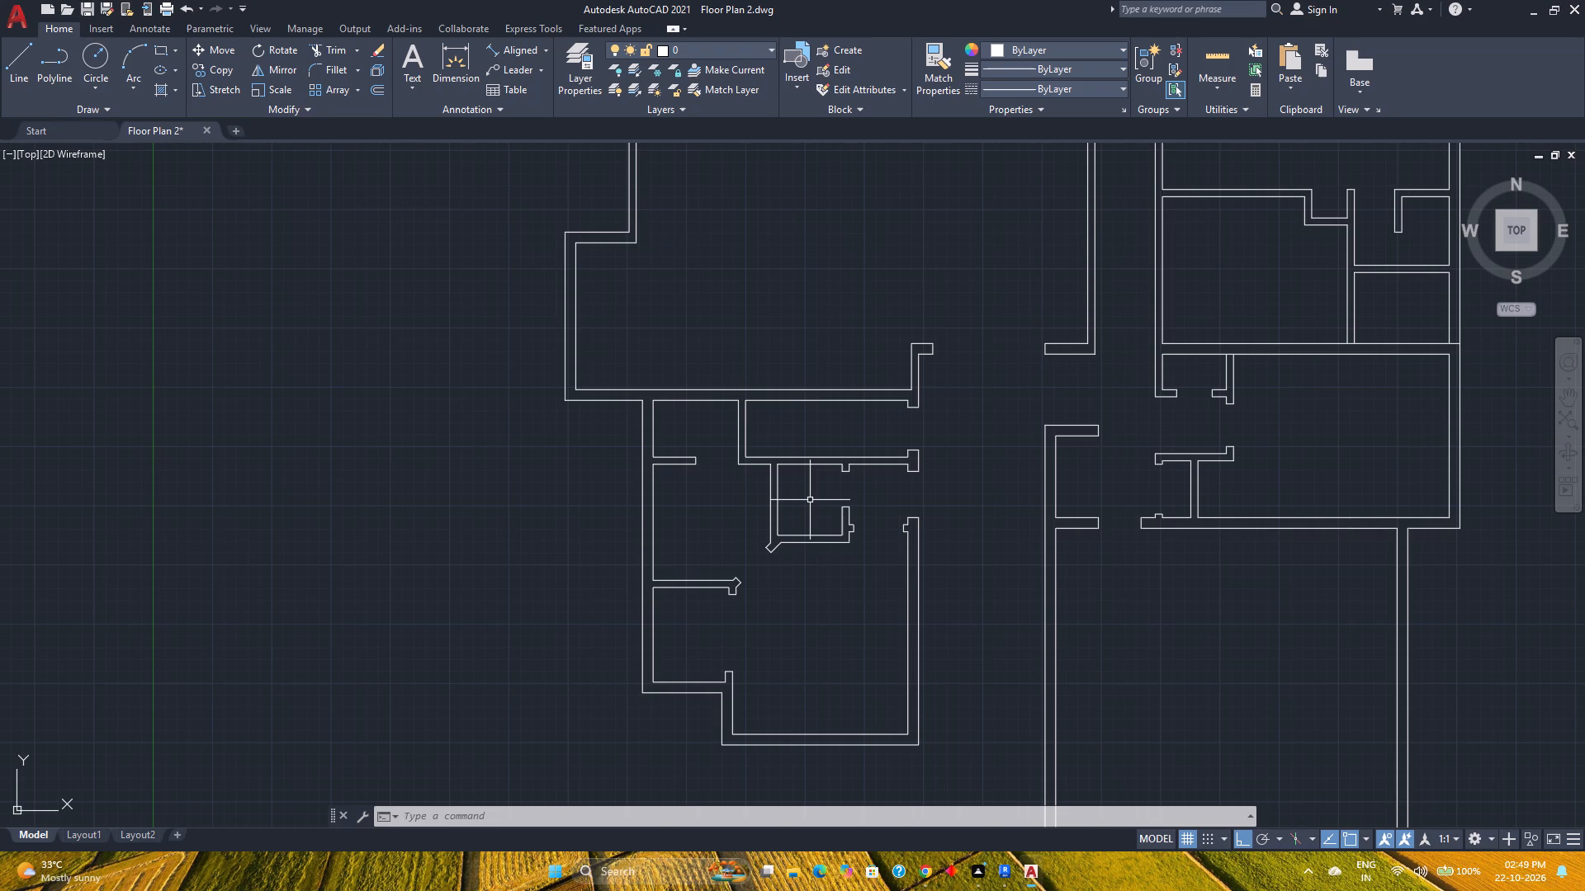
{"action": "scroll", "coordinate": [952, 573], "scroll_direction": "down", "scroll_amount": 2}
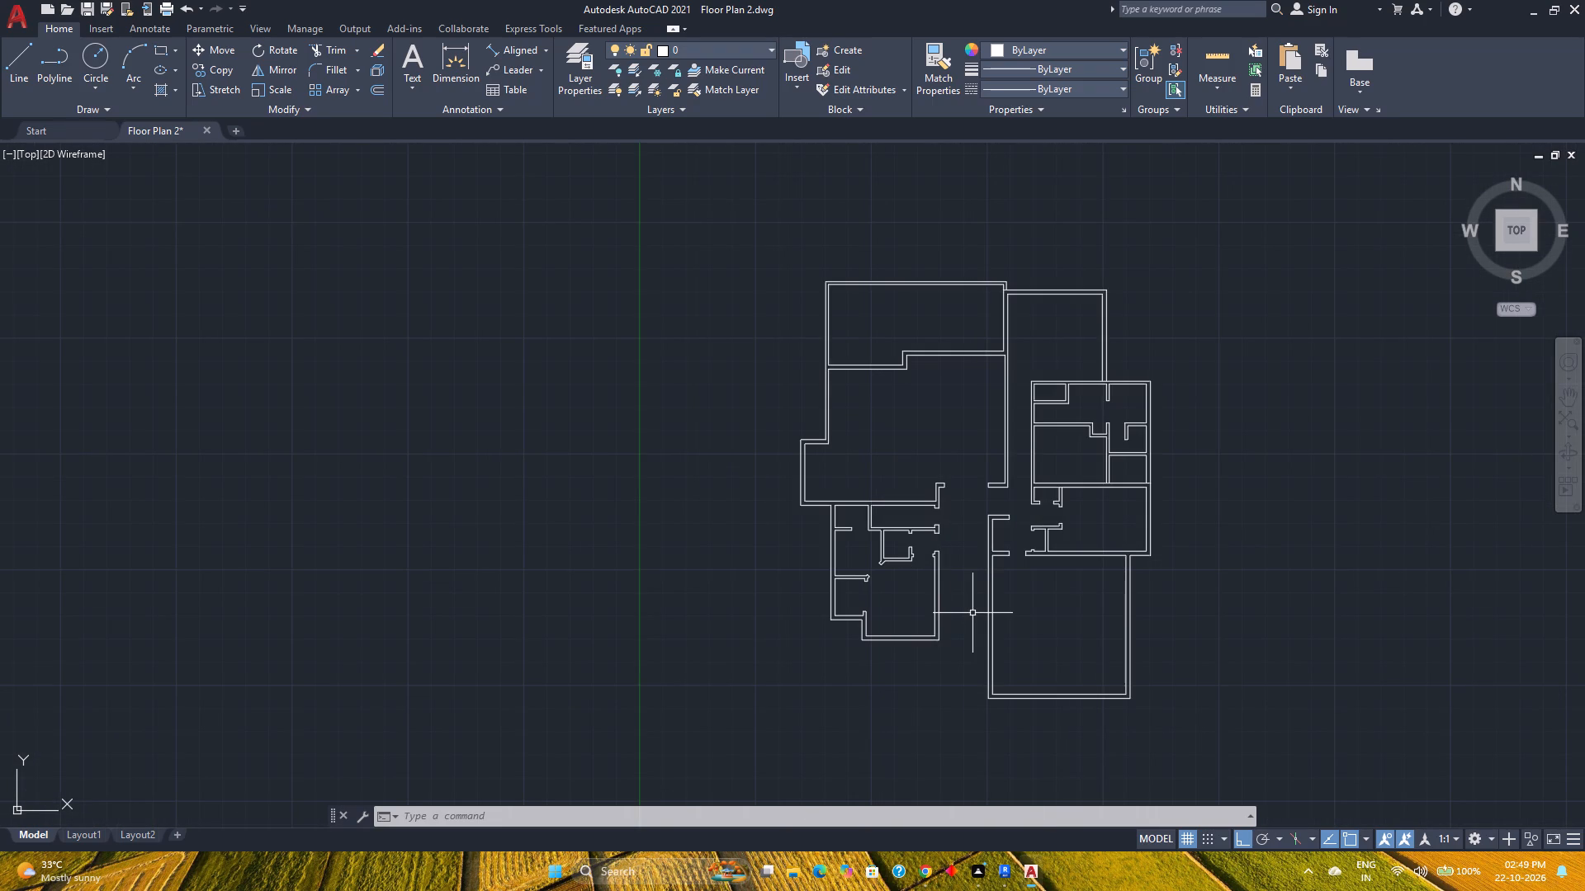
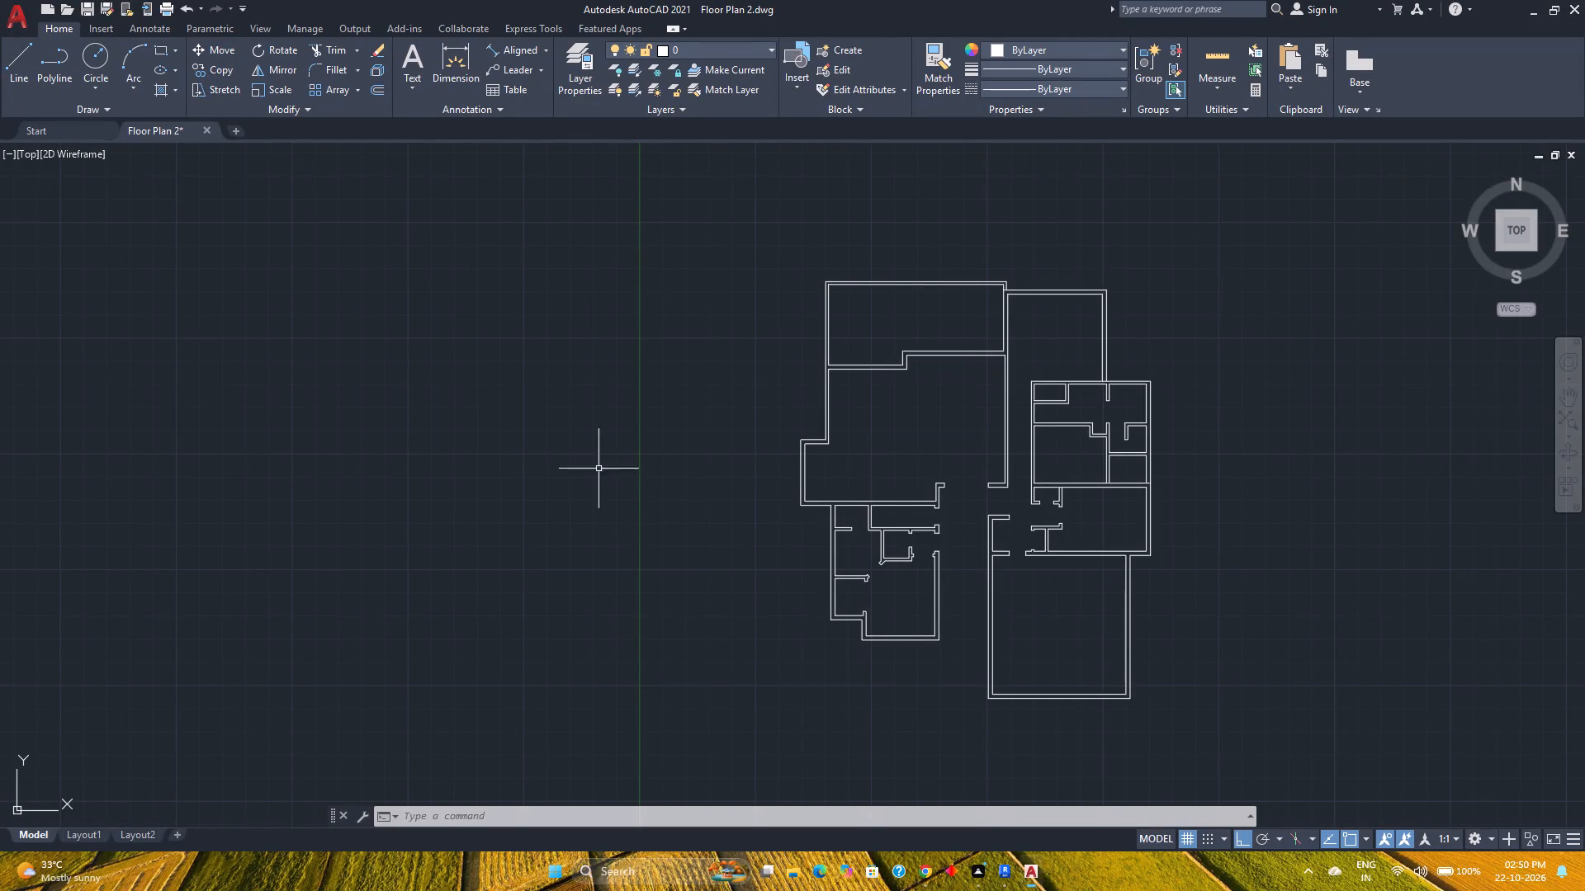
Draw a horizontal line across the corridor from the southwest bedroom's east outer wall face to the facing wall.
{"action": "left_click", "coordinate": [7, 87]}
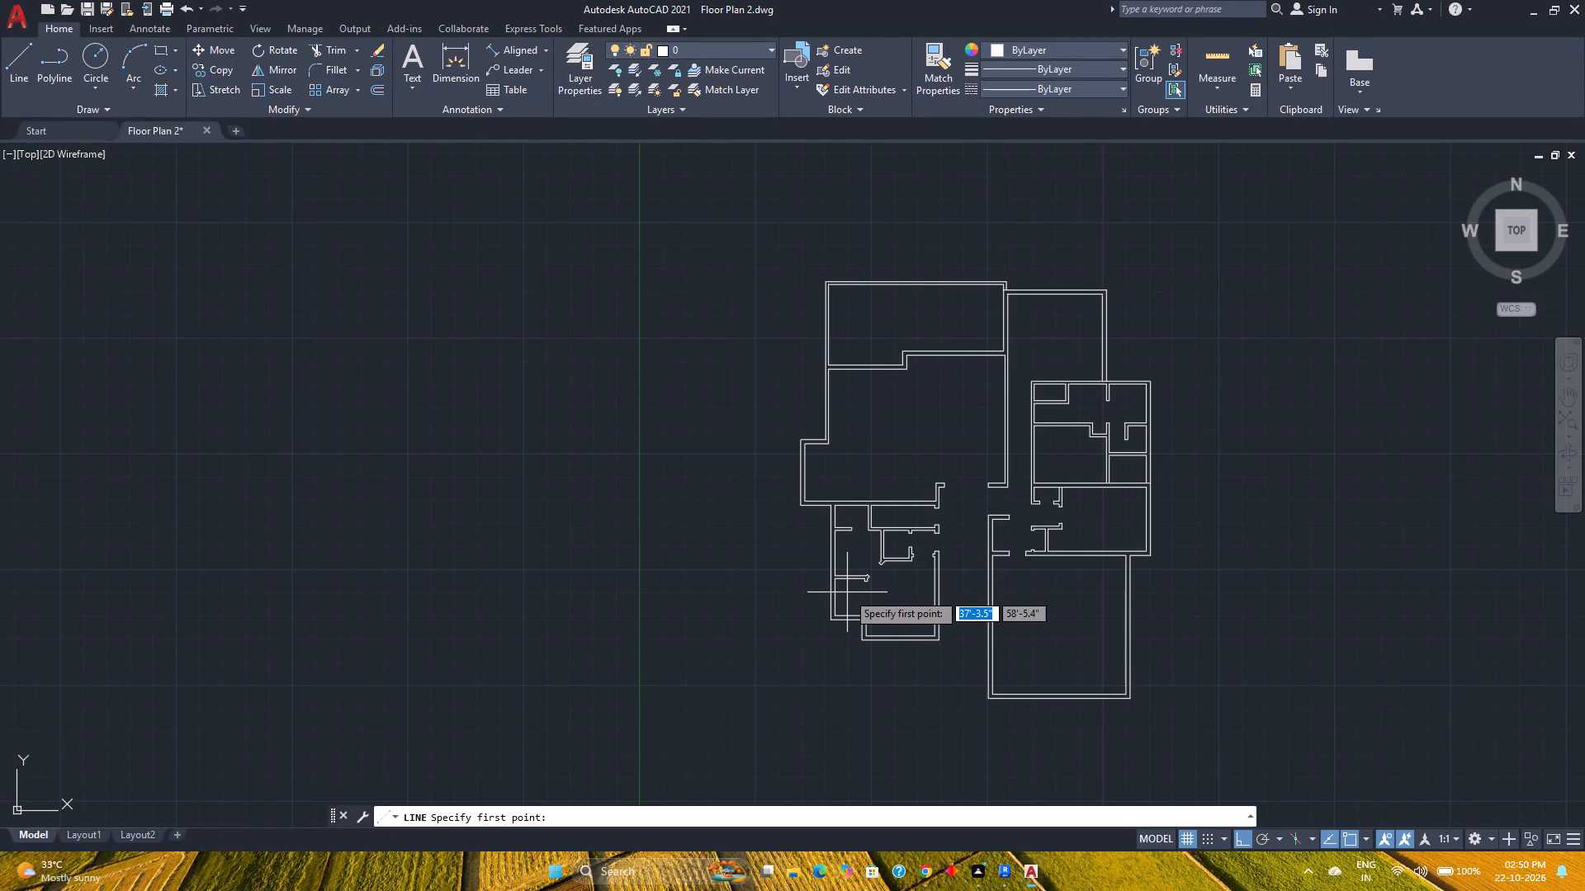
{"action": "scroll", "coordinate": [936, 602], "scroll_direction": "up", "scroll_amount": 1}
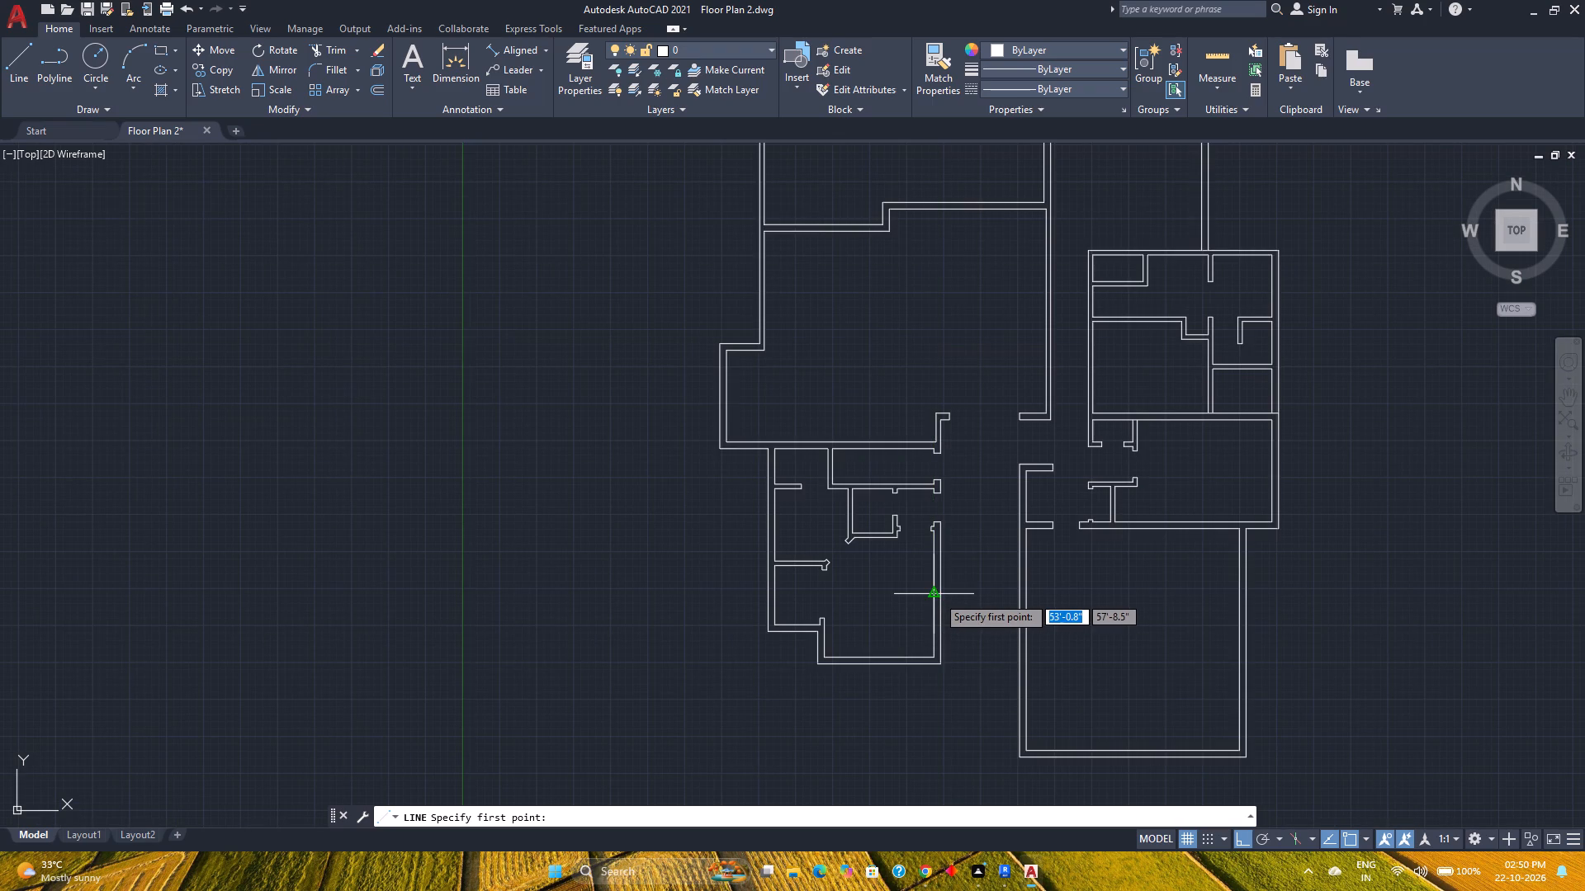
{"action": "scroll", "coordinate": [938, 596], "scroll_direction": "up", "scroll_amount": 2}
{"action": "left_click", "coordinate": [939, 596]}
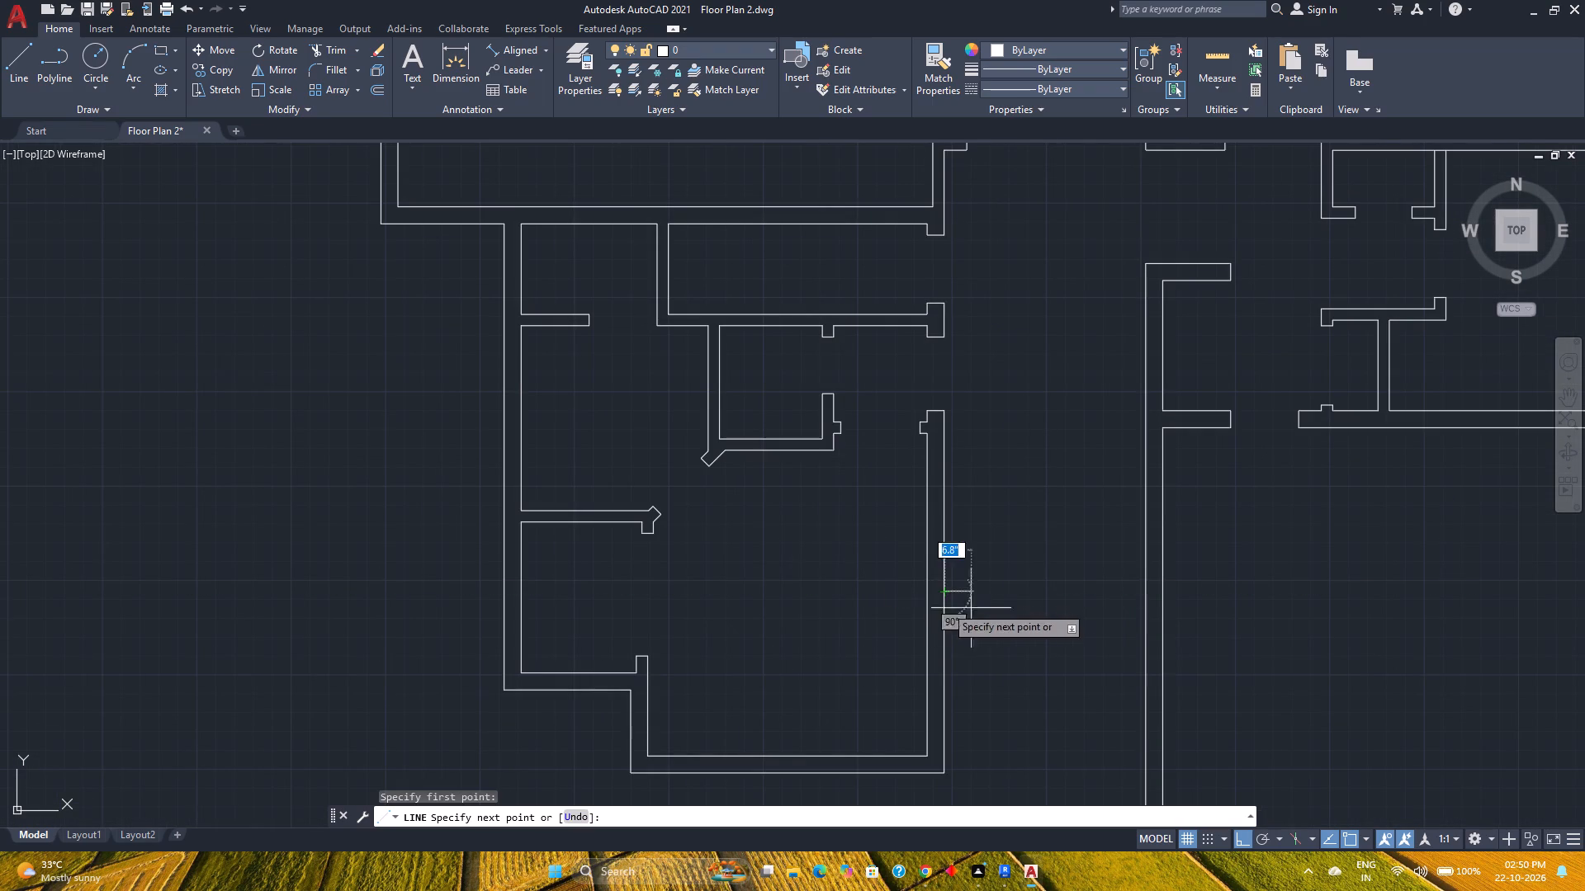
{"action": "left_click", "coordinate": [1148, 591]}
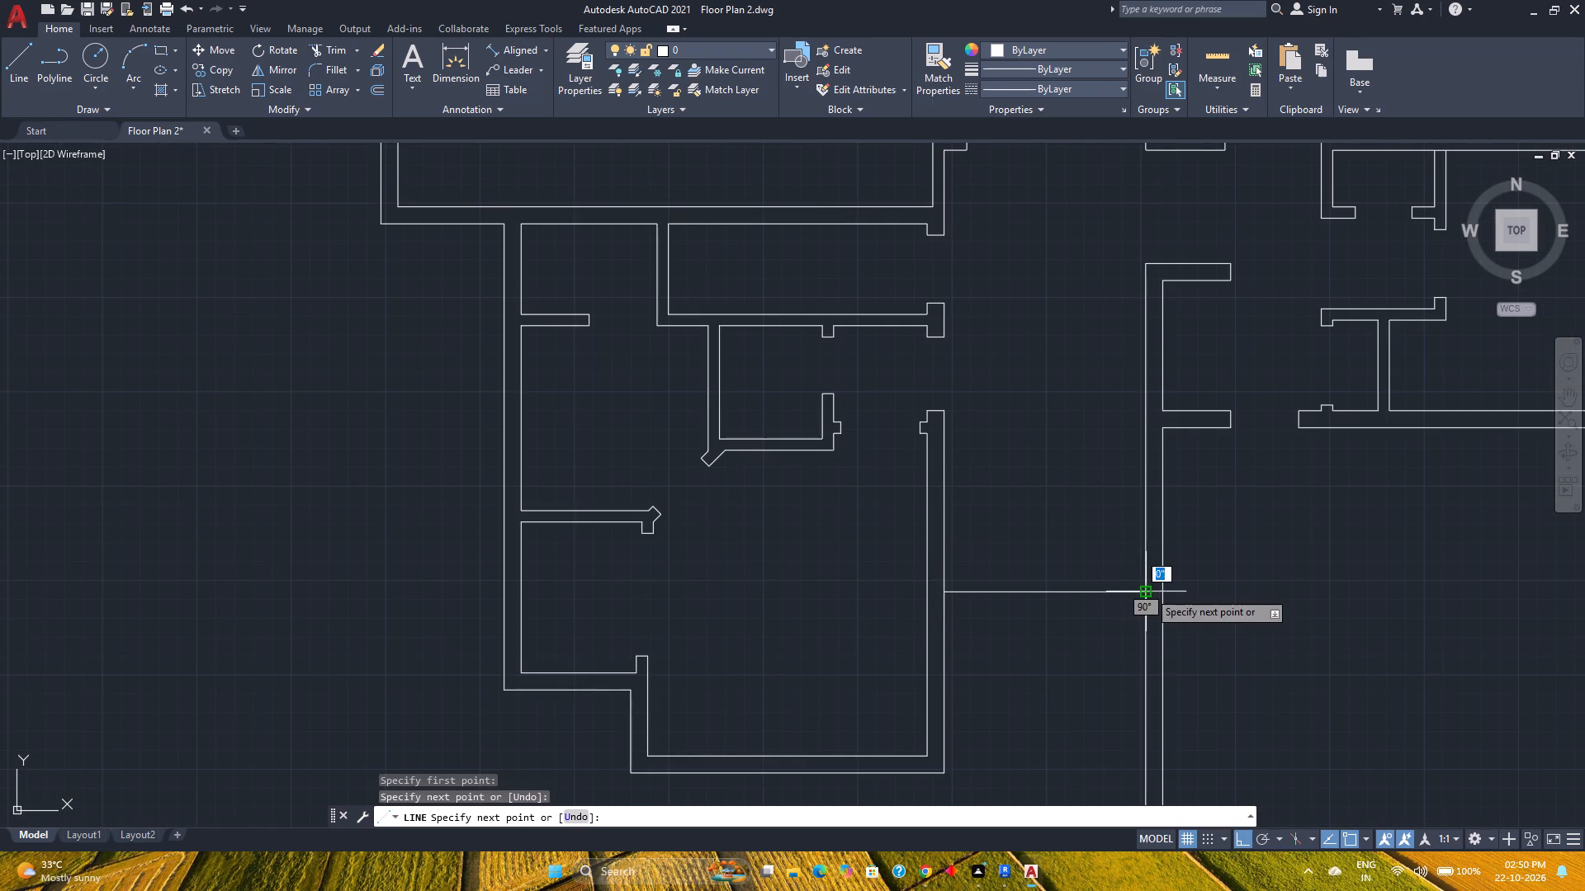
{"action": "key", "text": "Escape"}
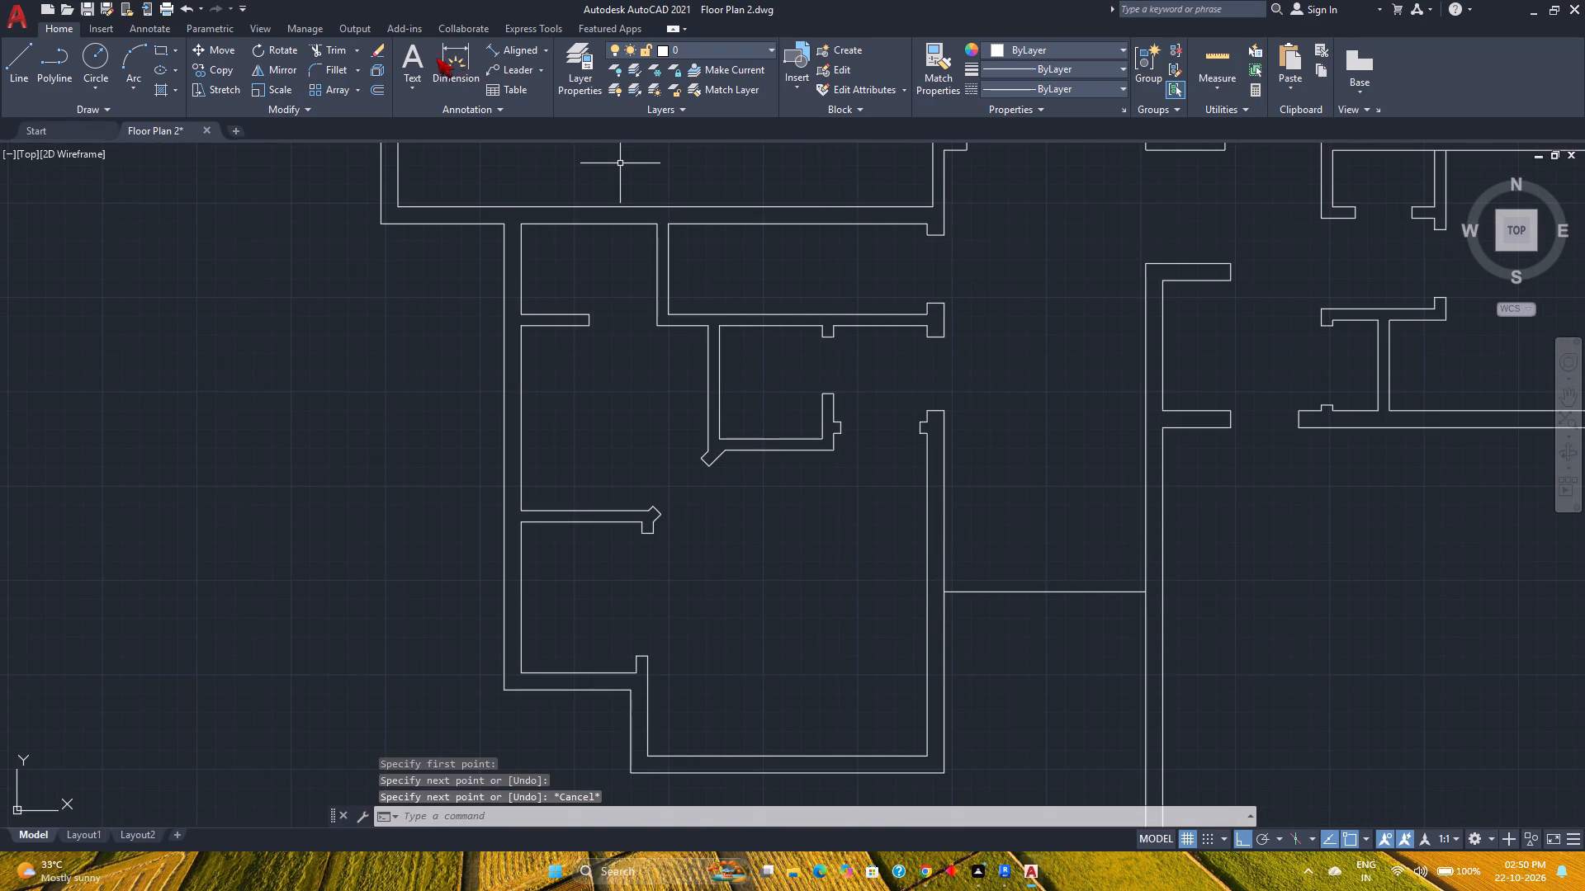
Offset the new corridor line 4.5" to both its upper and lower sides.
{"action": "left_click", "coordinate": [374, 88]}
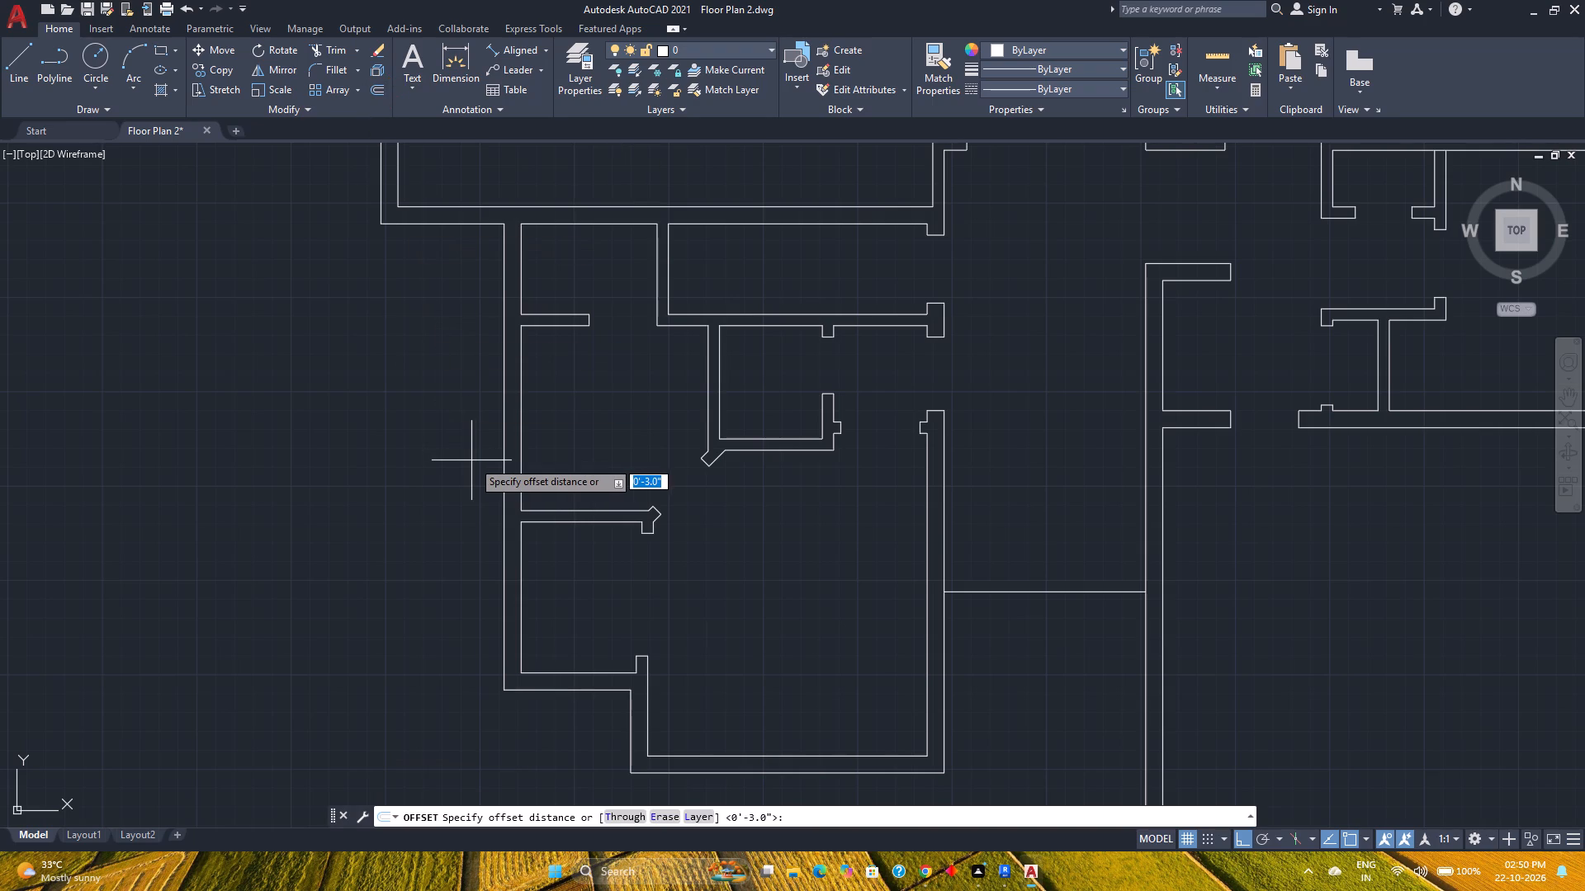
{"action": "type", "text": "4.5"}
{"action": "key", "text": "Return"}
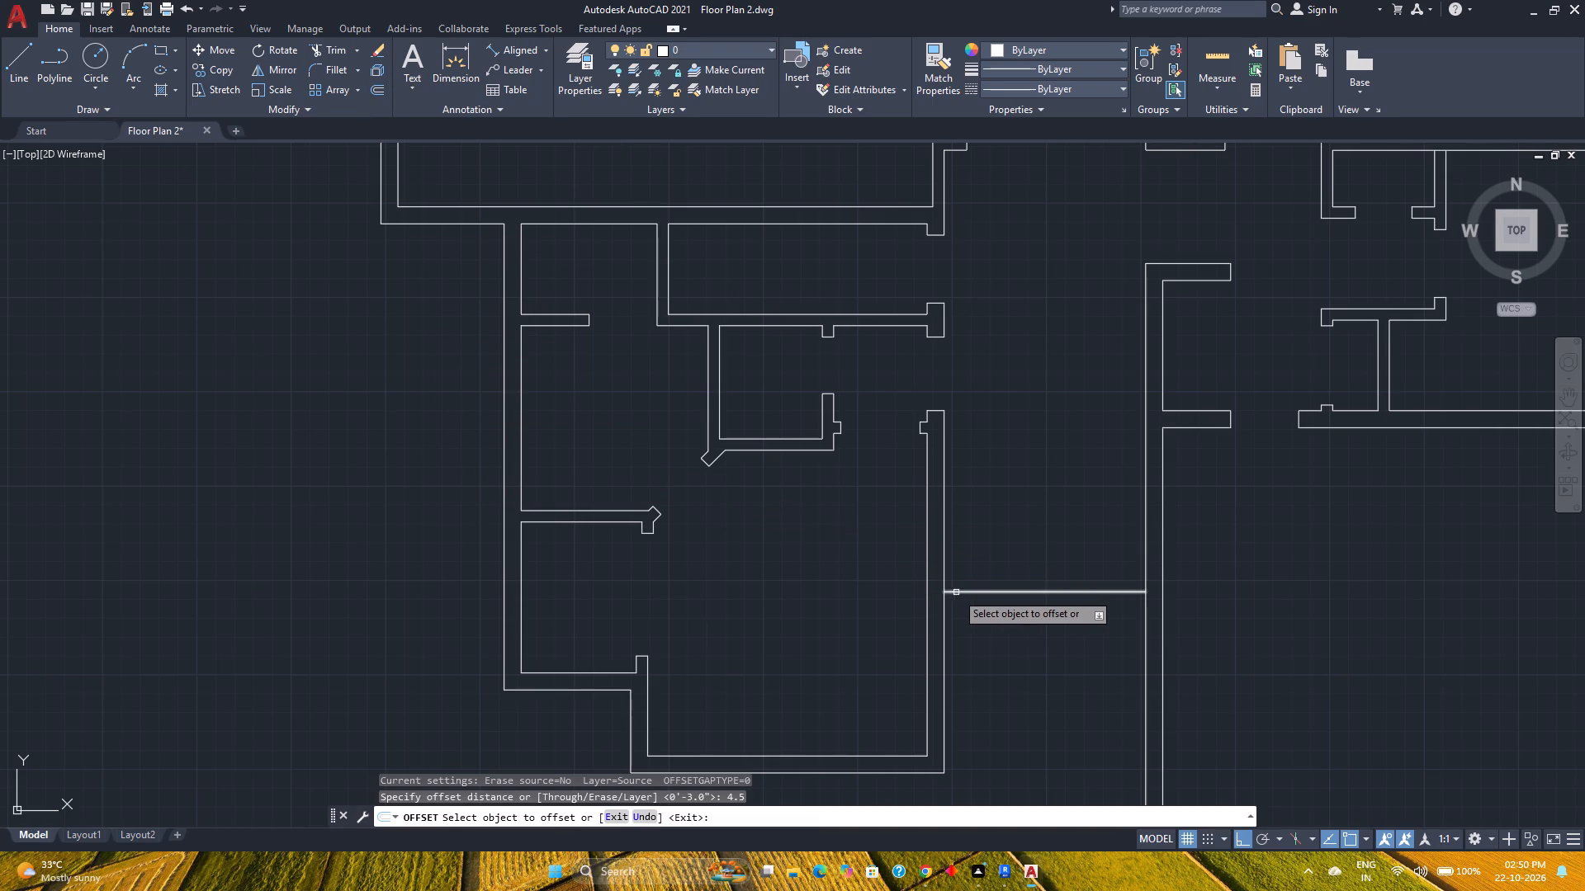
{"action": "left_click", "coordinate": [956, 592]}
{"action": "left_click", "coordinate": [967, 554]}
{"action": "left_click", "coordinate": [968, 592]}
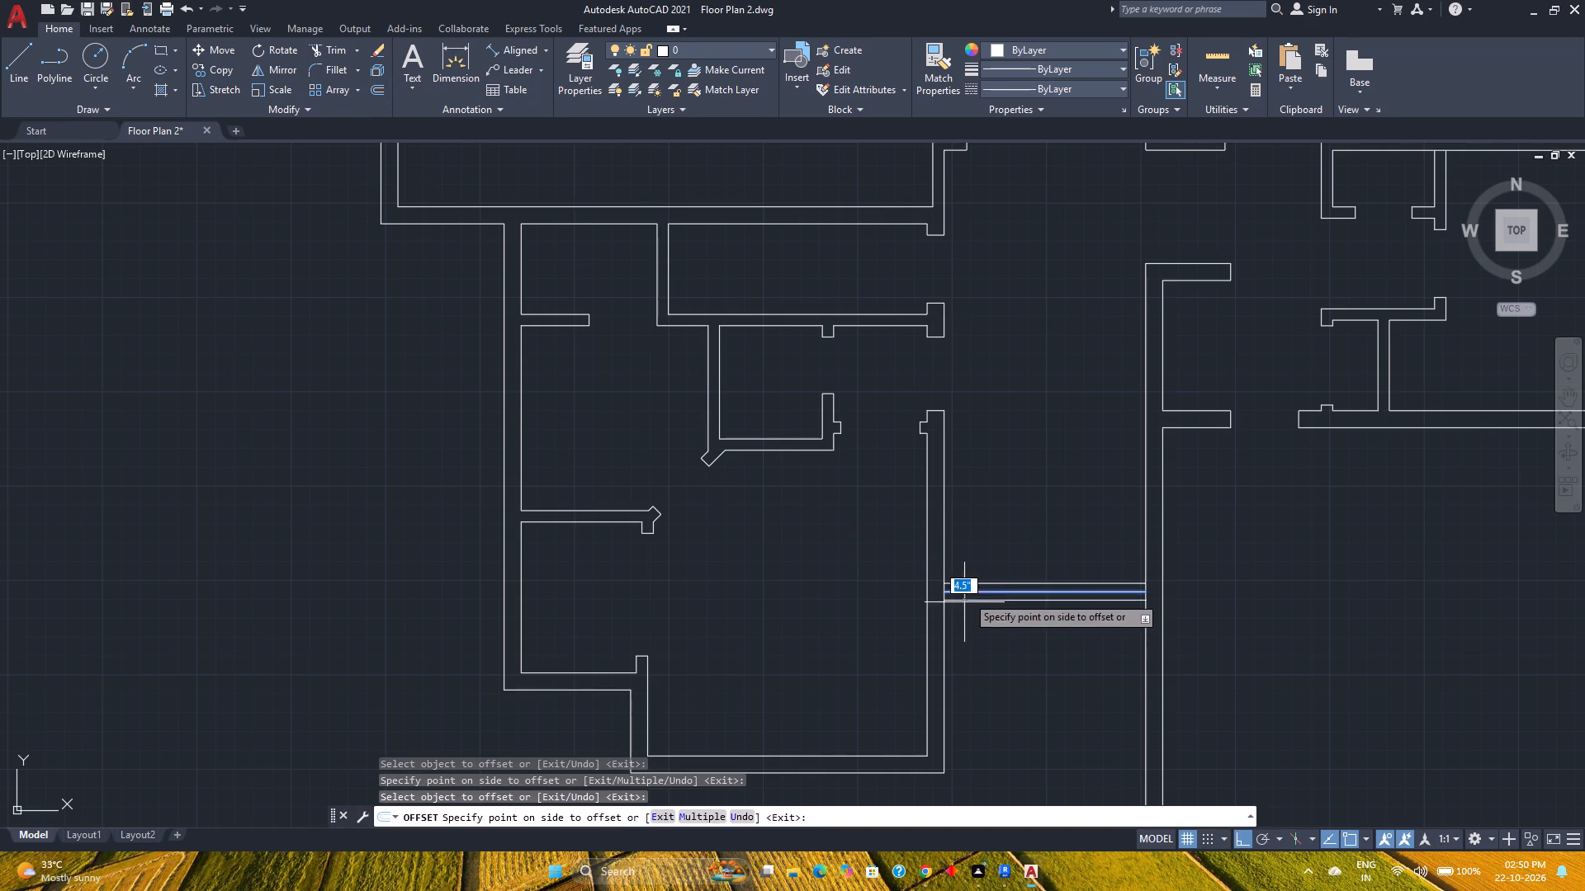
{"action": "left_click", "coordinate": [975, 627]}
{"action": "key", "text": "Escape"}
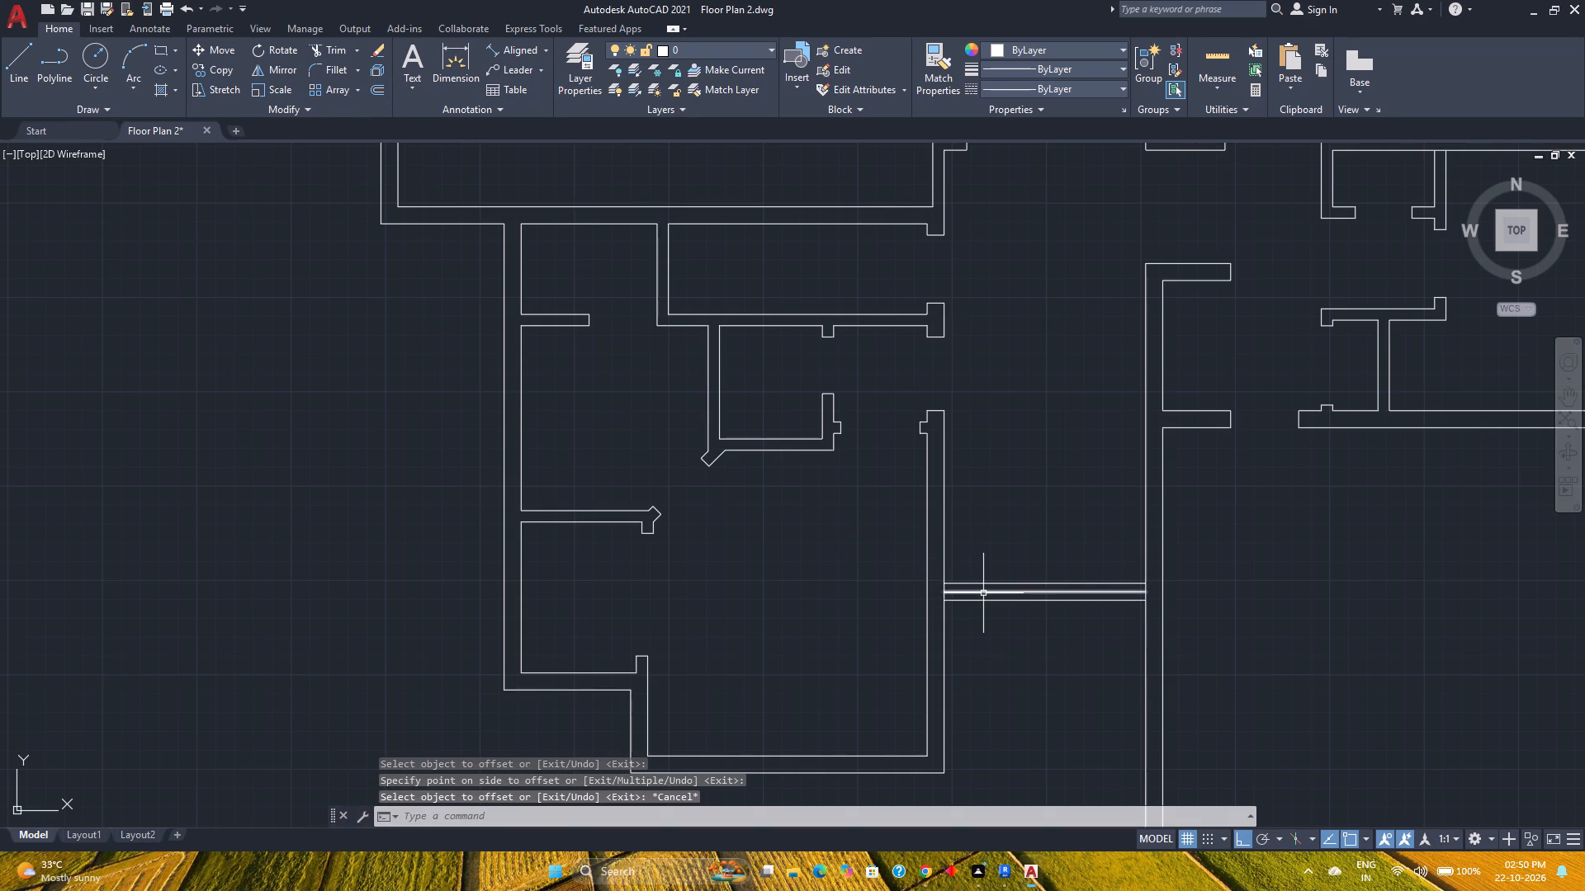
Delete the original centre line between the two offset lines.
{"action": "left_click", "coordinate": [983, 593]}
{"action": "key", "text": "Delete"}
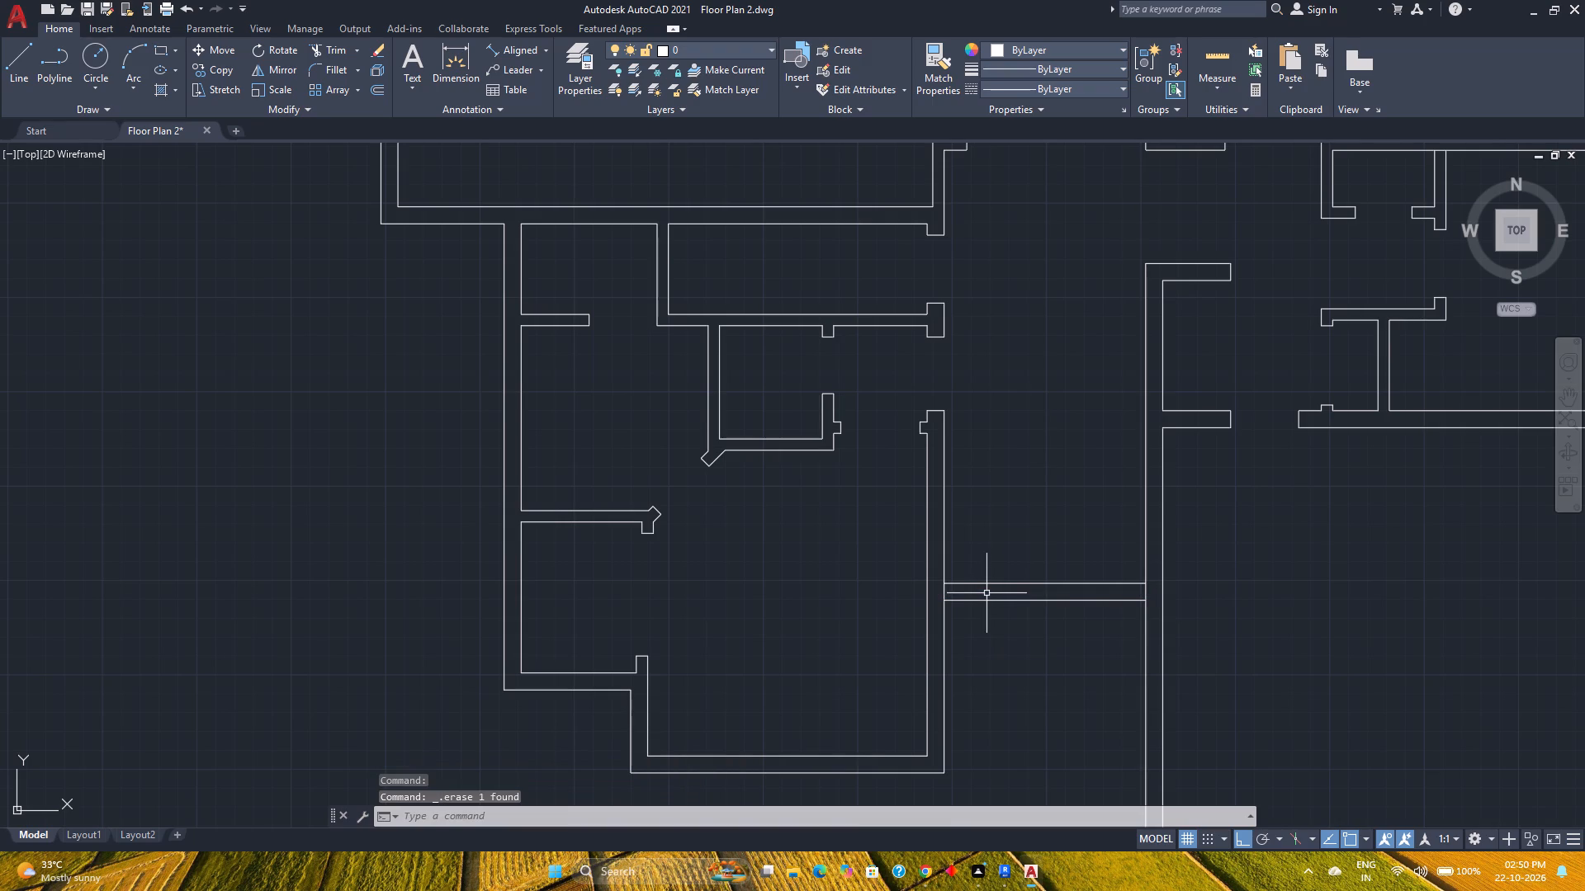
Trim the wall-face segments between the two offset lines at both ends of the new cross wall.
{"action": "type", "text": "tr"}
{"action": "key", "text": "Return"}
{"action": "scroll", "coordinate": [968, 594], "scroll_direction": "up", "scroll_amount": 3}
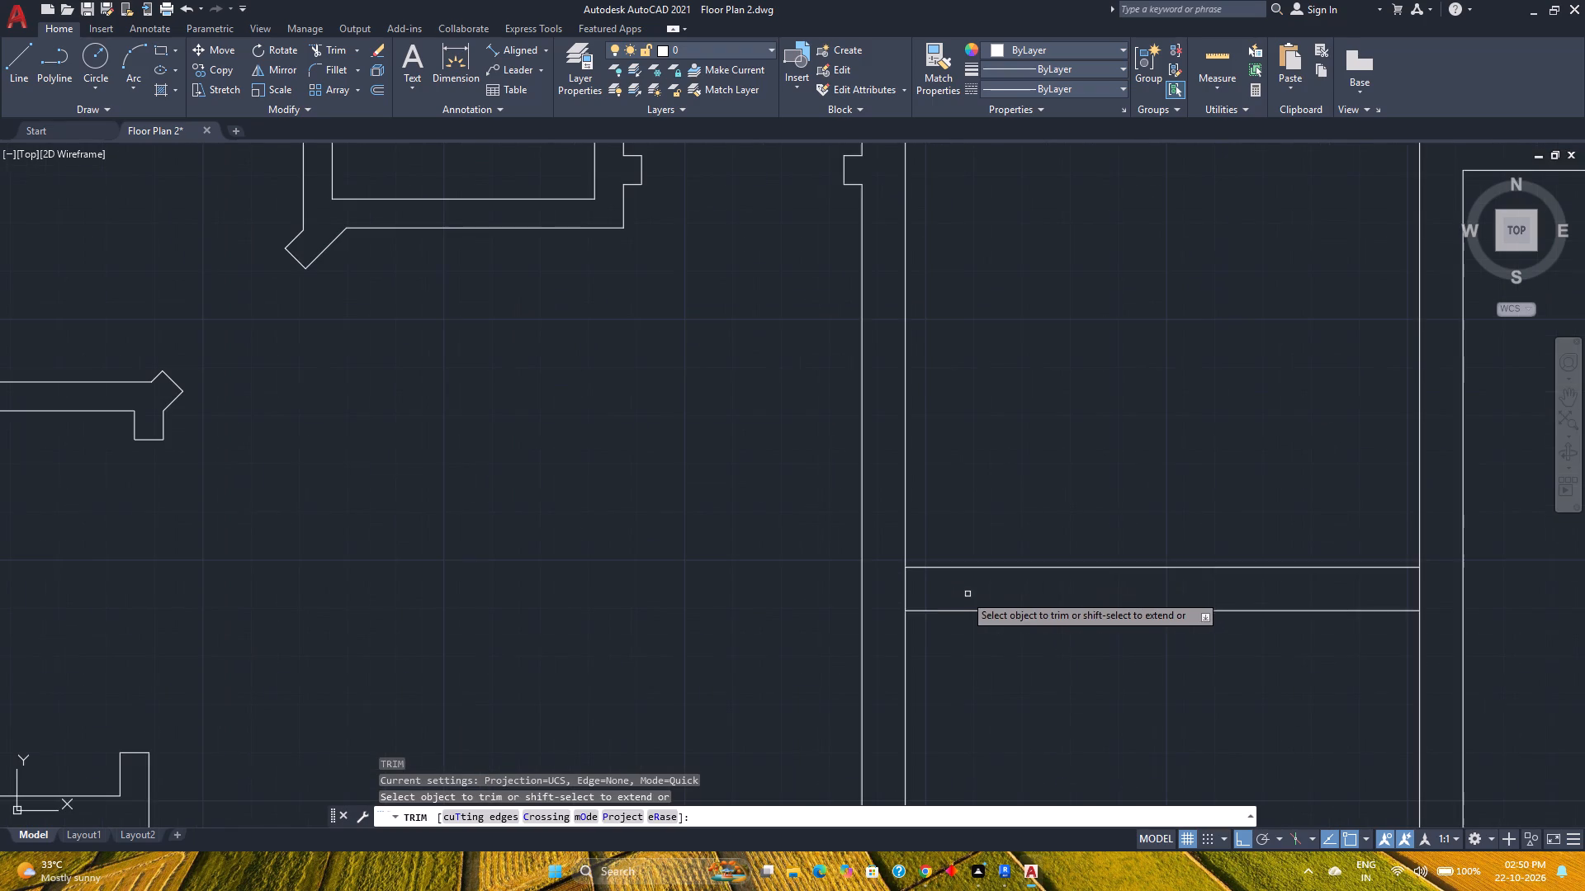
{"action": "left_click", "coordinate": [887, 594]}
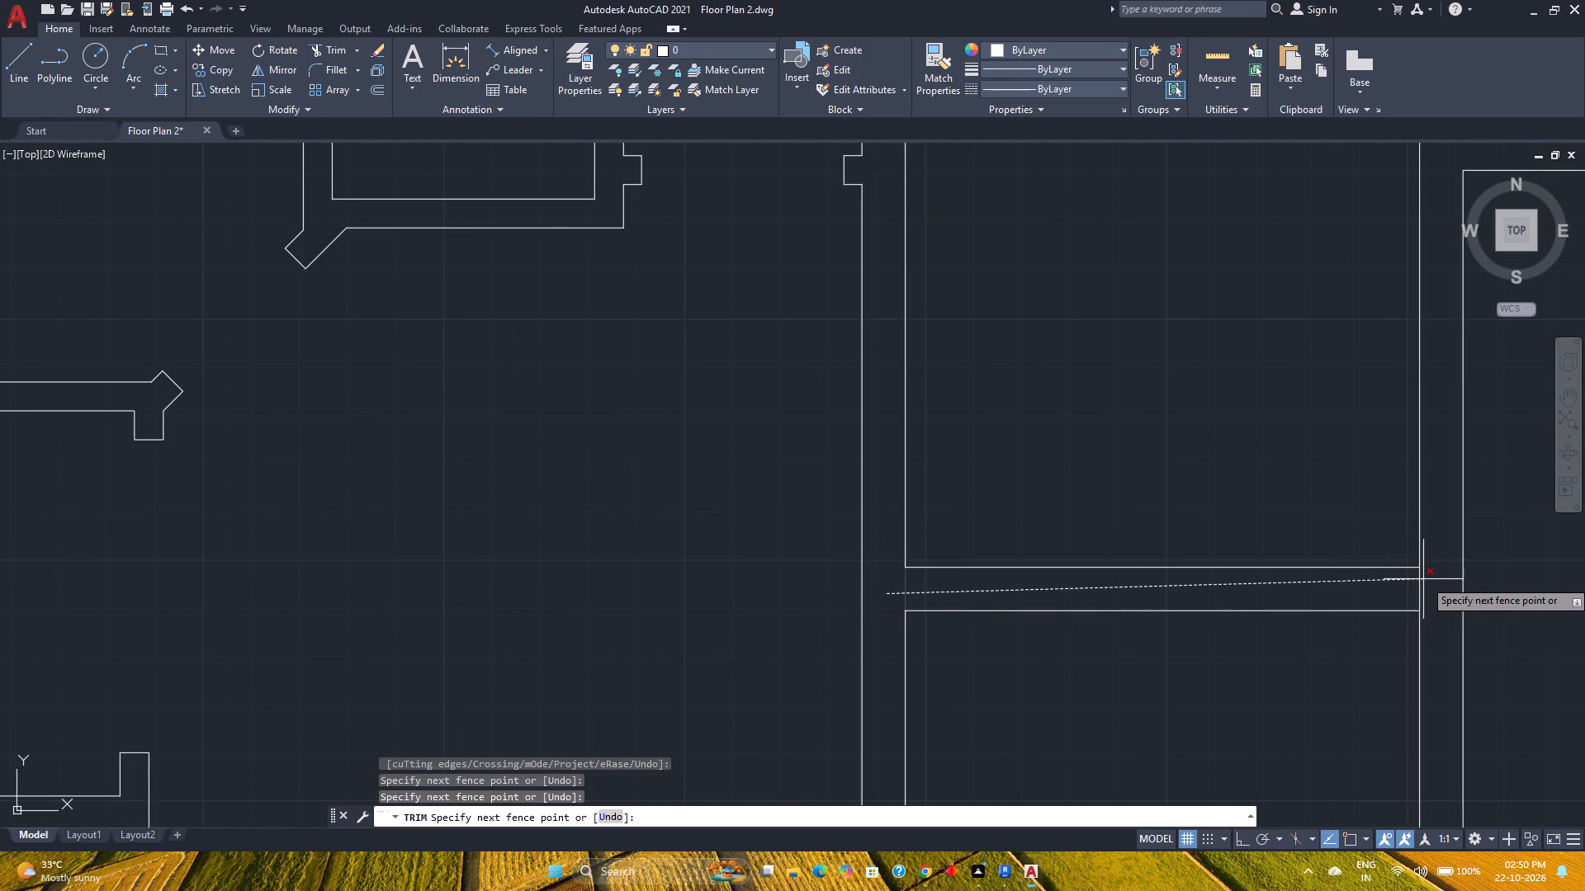
{"action": "left_click", "coordinate": [1435, 579]}
{"action": "key", "text": "Escape"}
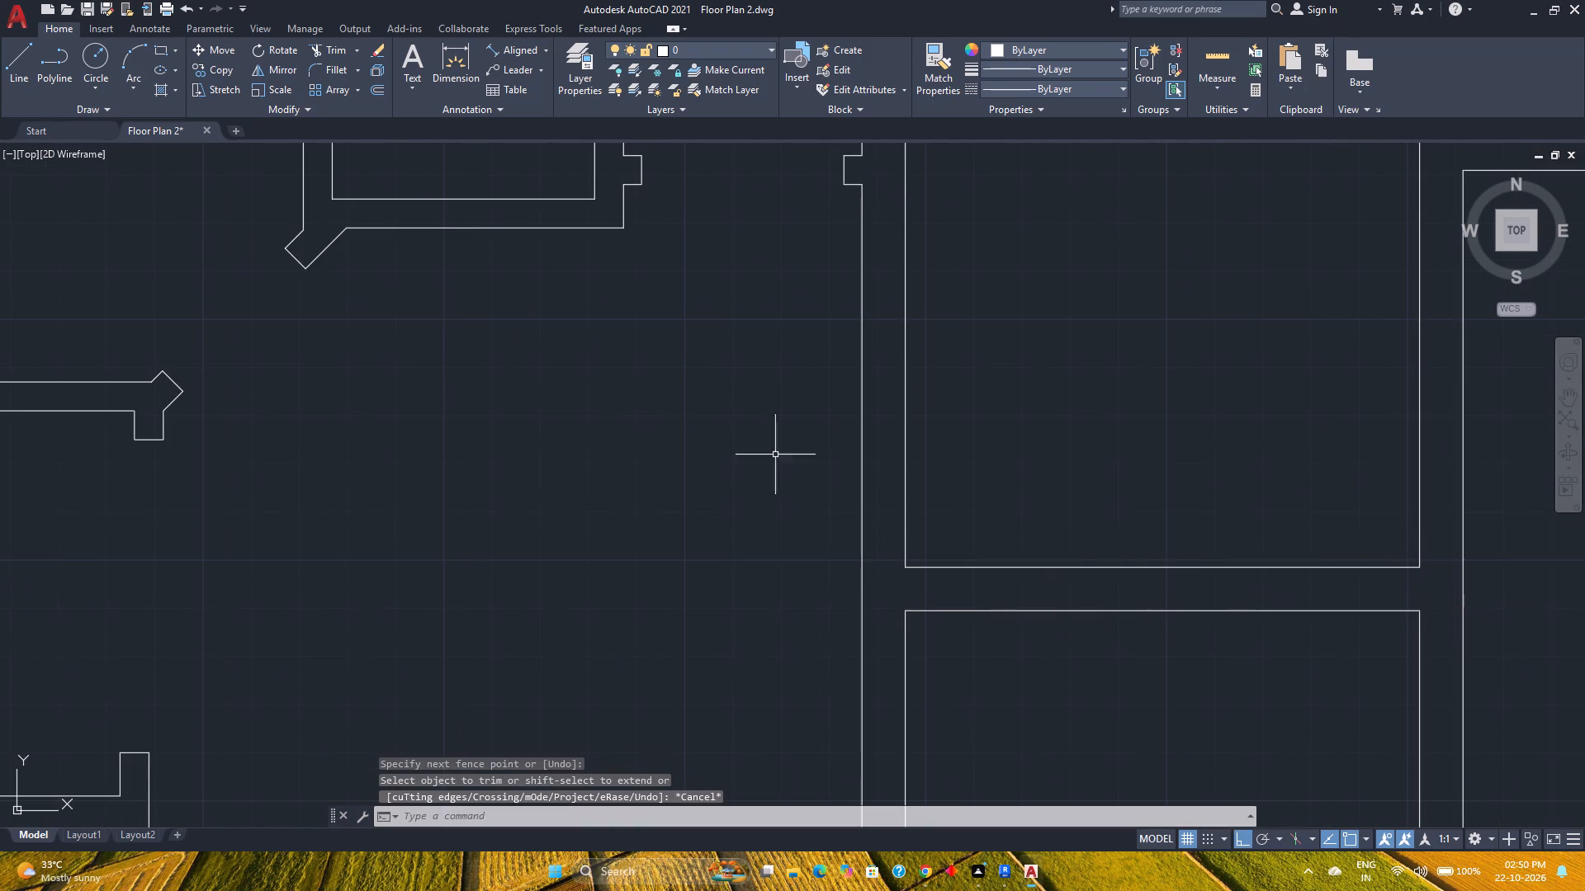
Quick-measure the corridor above the new cross wall and the adjacent southwest bedroom.
{"action": "left_click", "coordinate": [18, 49]}
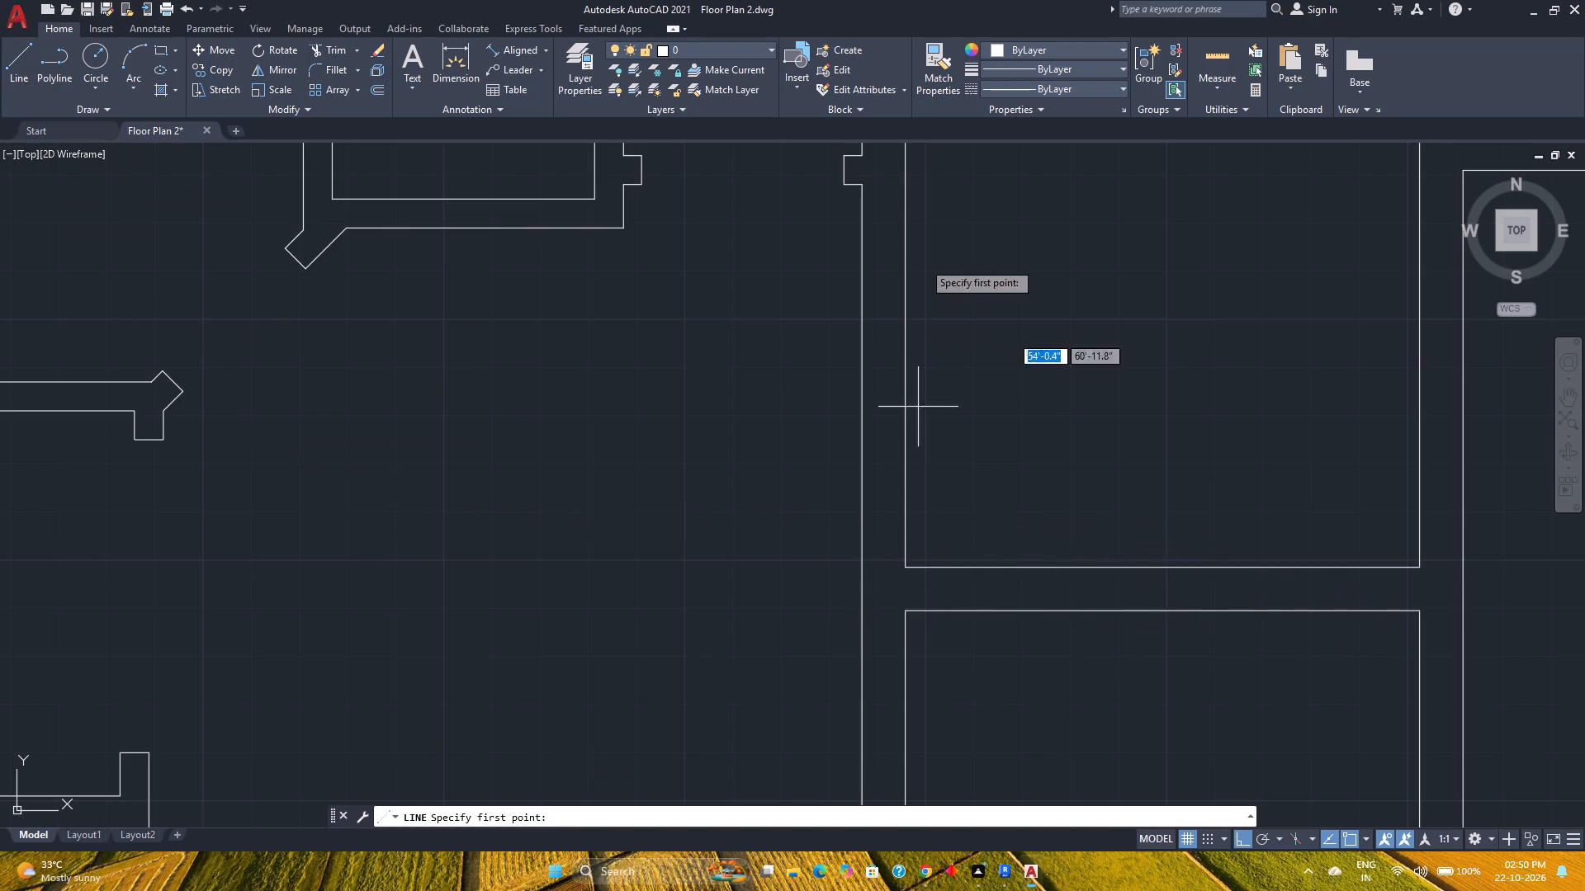
{"action": "left_click", "coordinate": [1214, 43]}
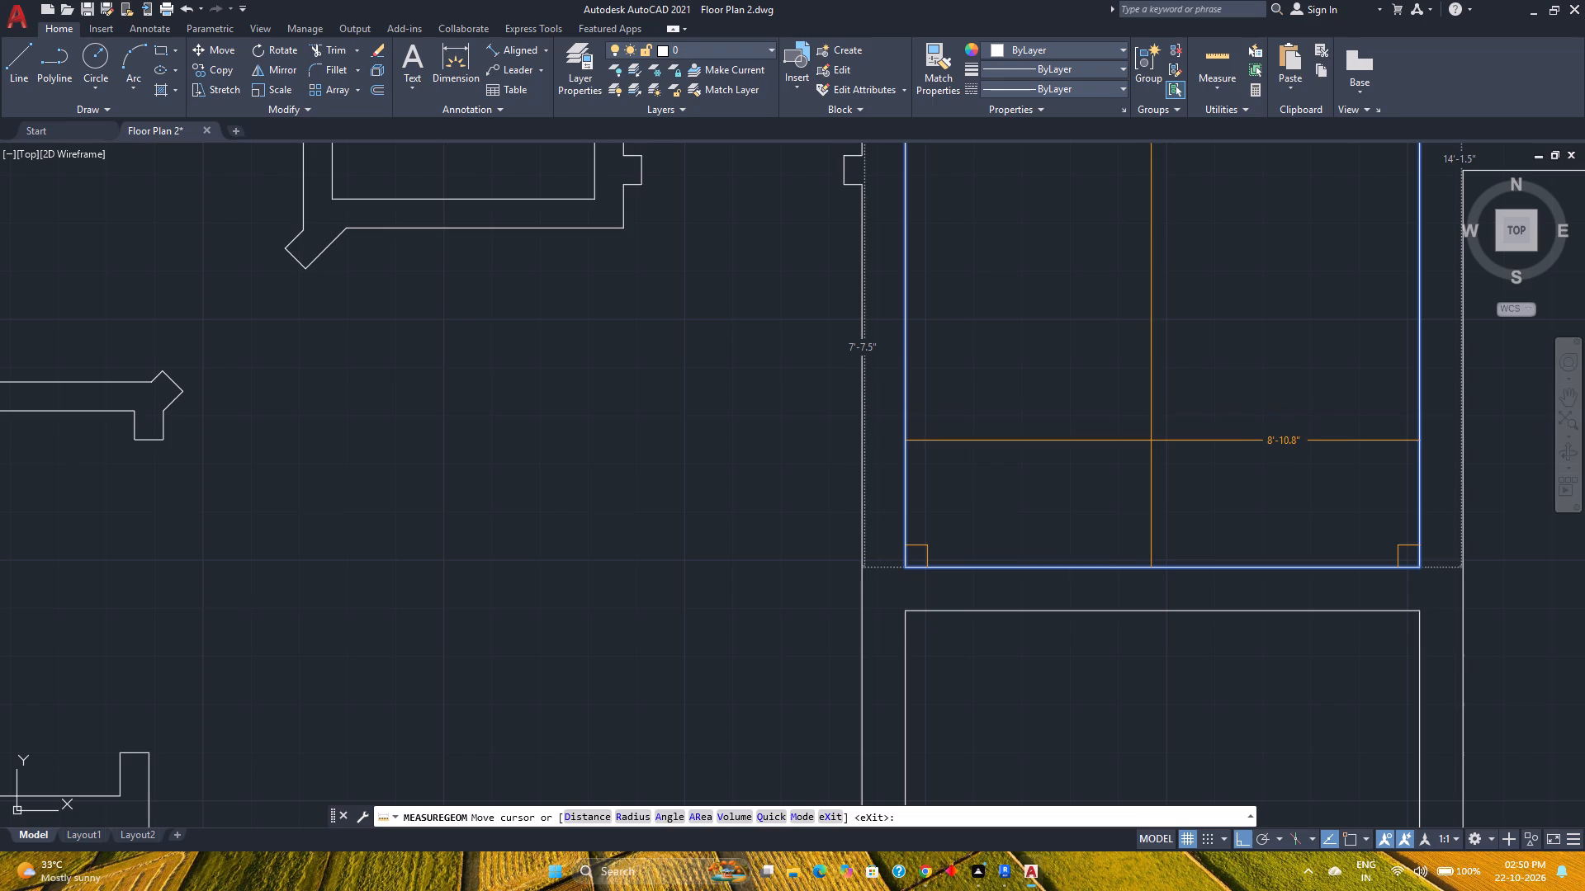
{"action": "scroll", "coordinate": [1162, 550], "scroll_direction": "down", "scroll_amount": 1}
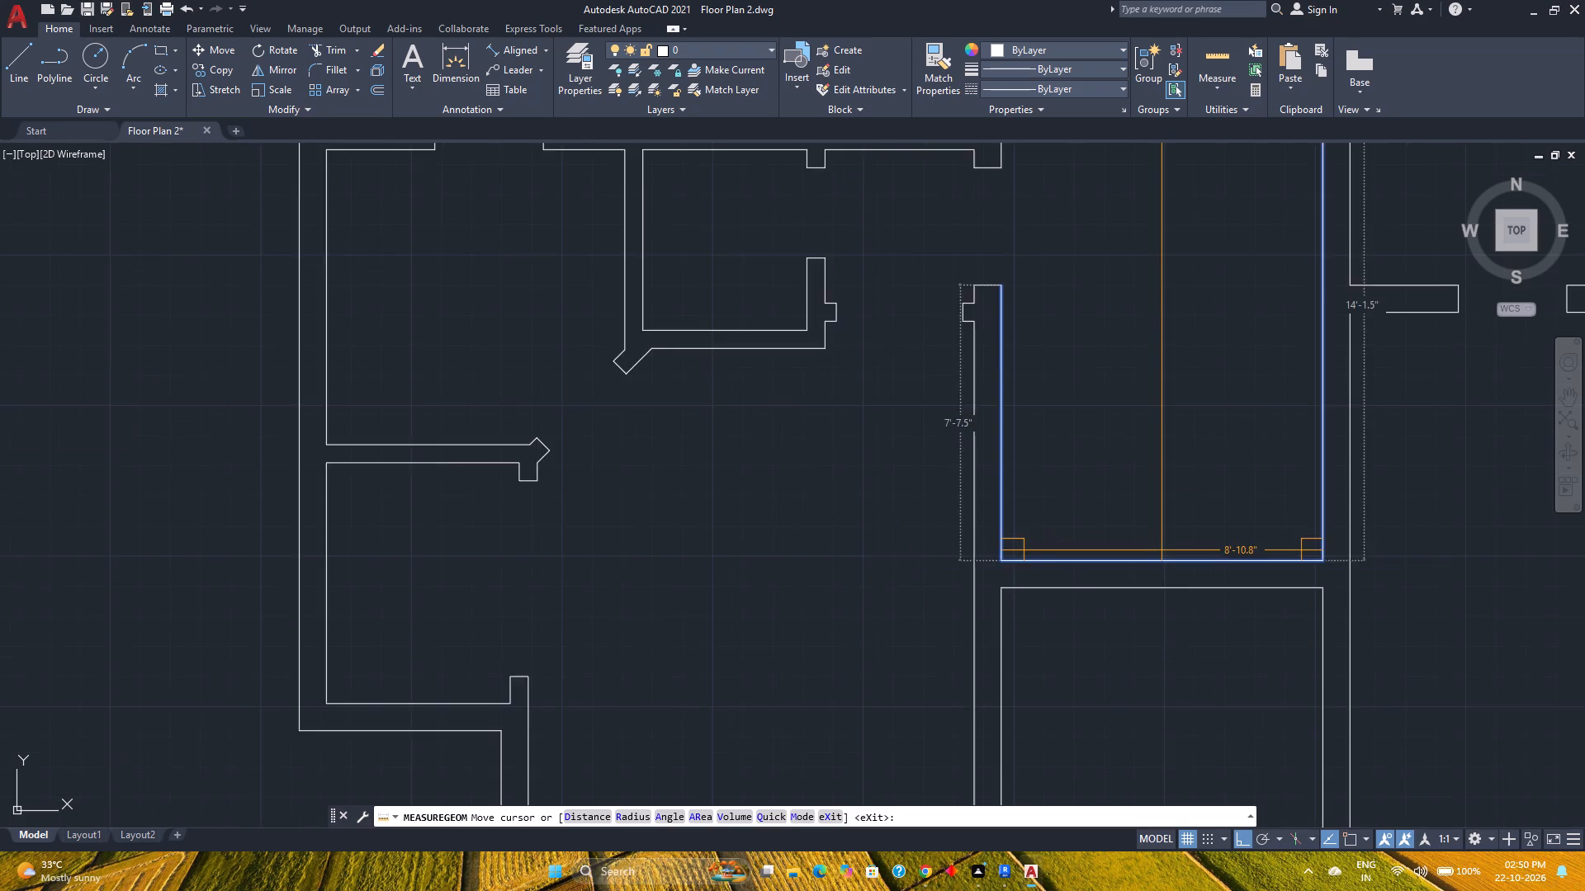
{"action": "scroll", "coordinate": [1162, 550], "scroll_direction": "down", "scroll_amount": 1}
{"action": "middle_click_drag", "start_coordinate": [1162, 550], "coordinate": [1076, 550]}
{"action": "middle_click", "coordinate": [1076, 550]}
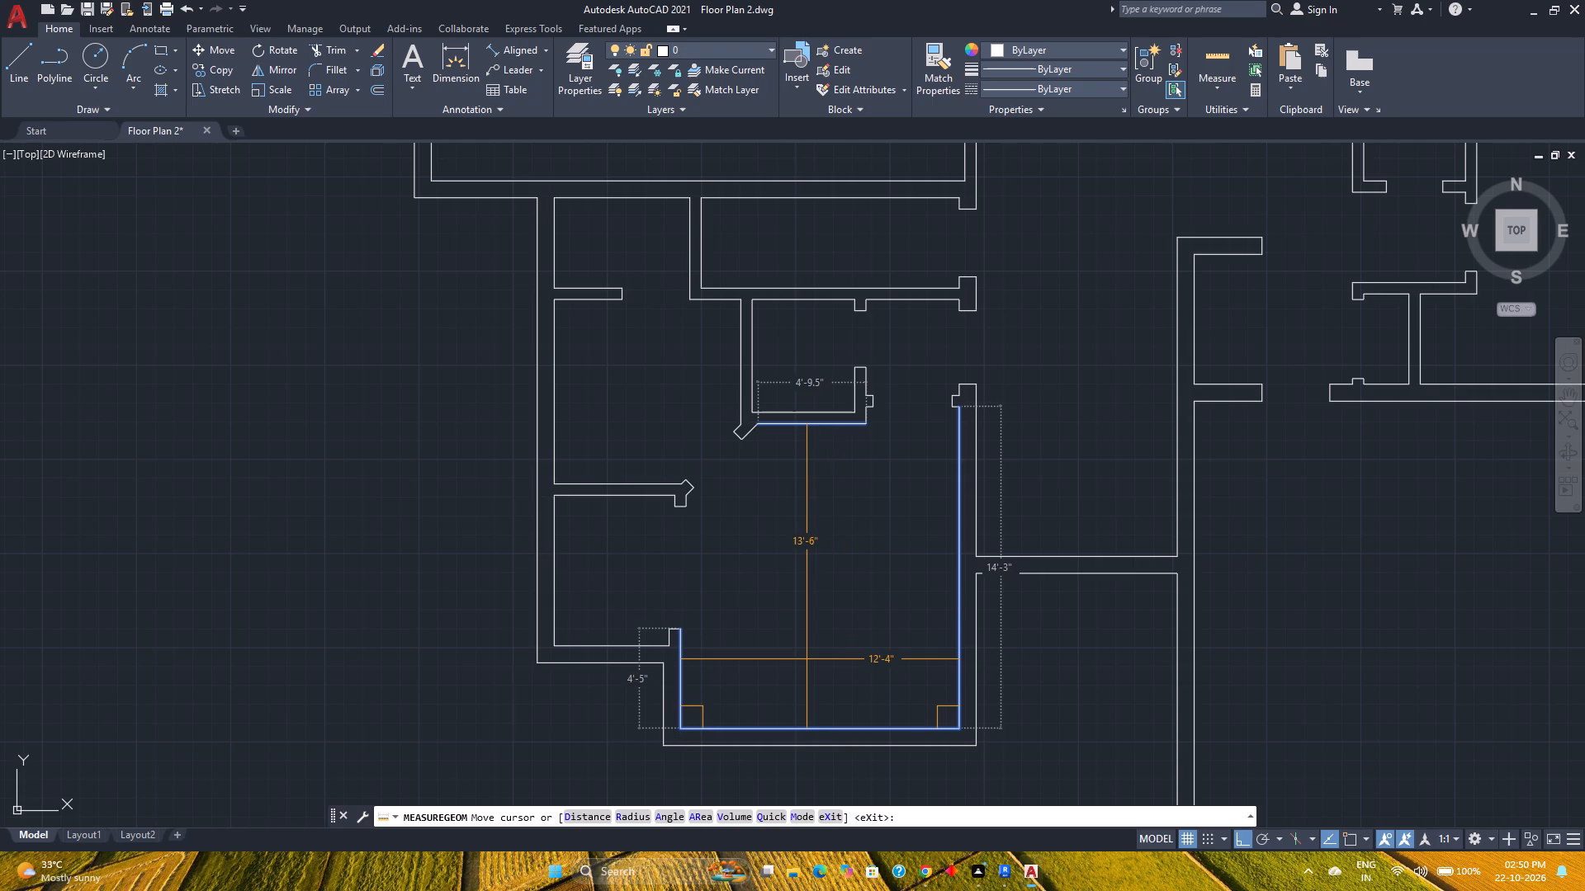
{"action": "scroll", "coordinate": [807, 659], "scroll_direction": "down", "scroll_amount": 1}
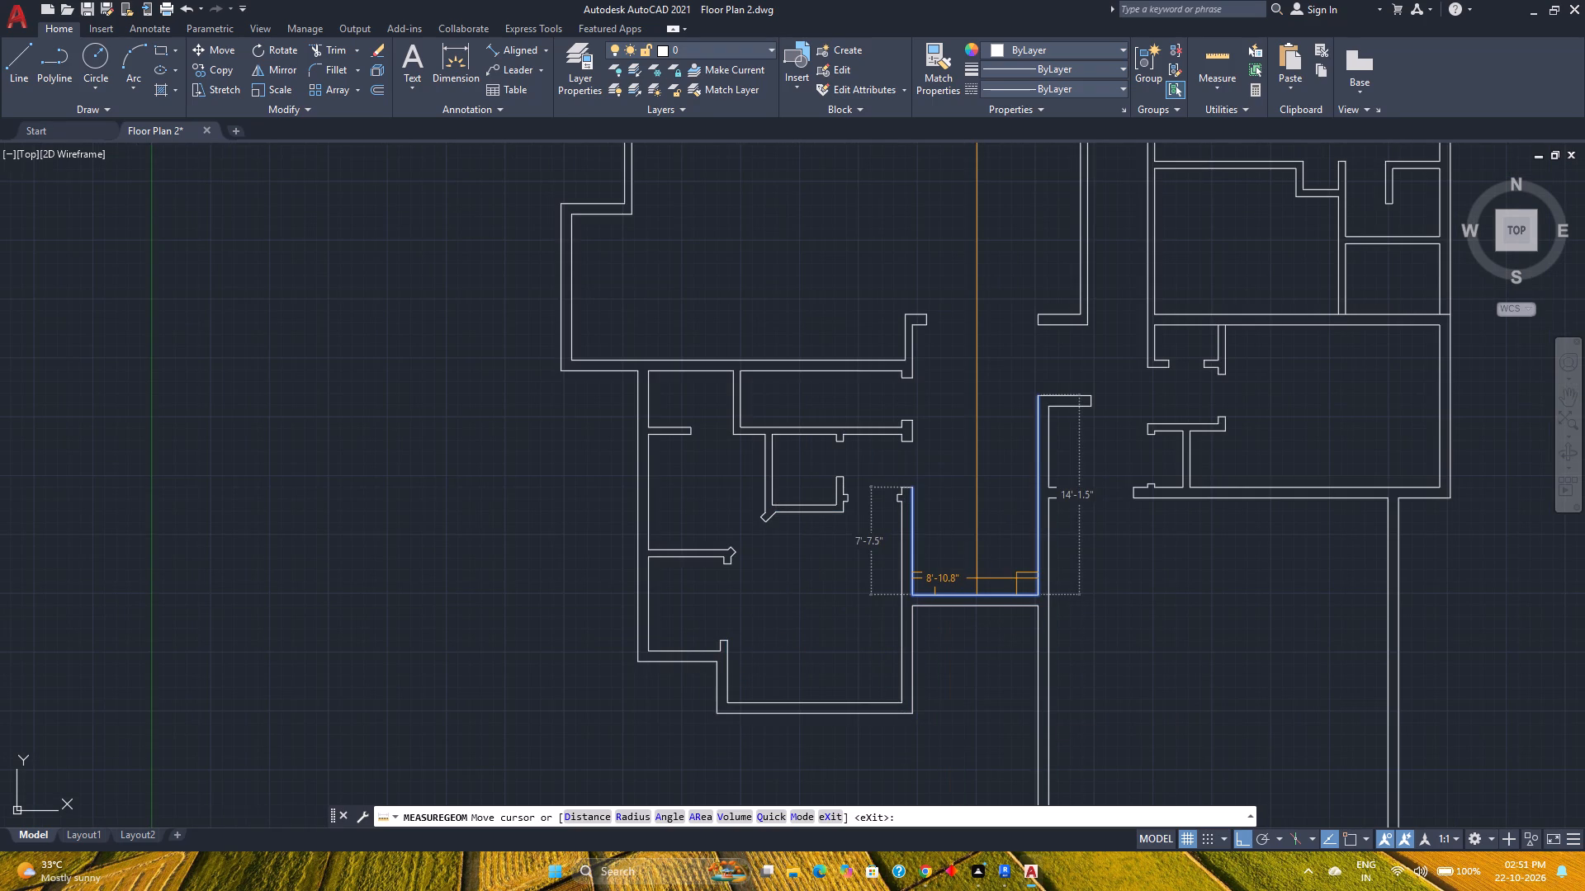
{"action": "key", "text": "Escape"}
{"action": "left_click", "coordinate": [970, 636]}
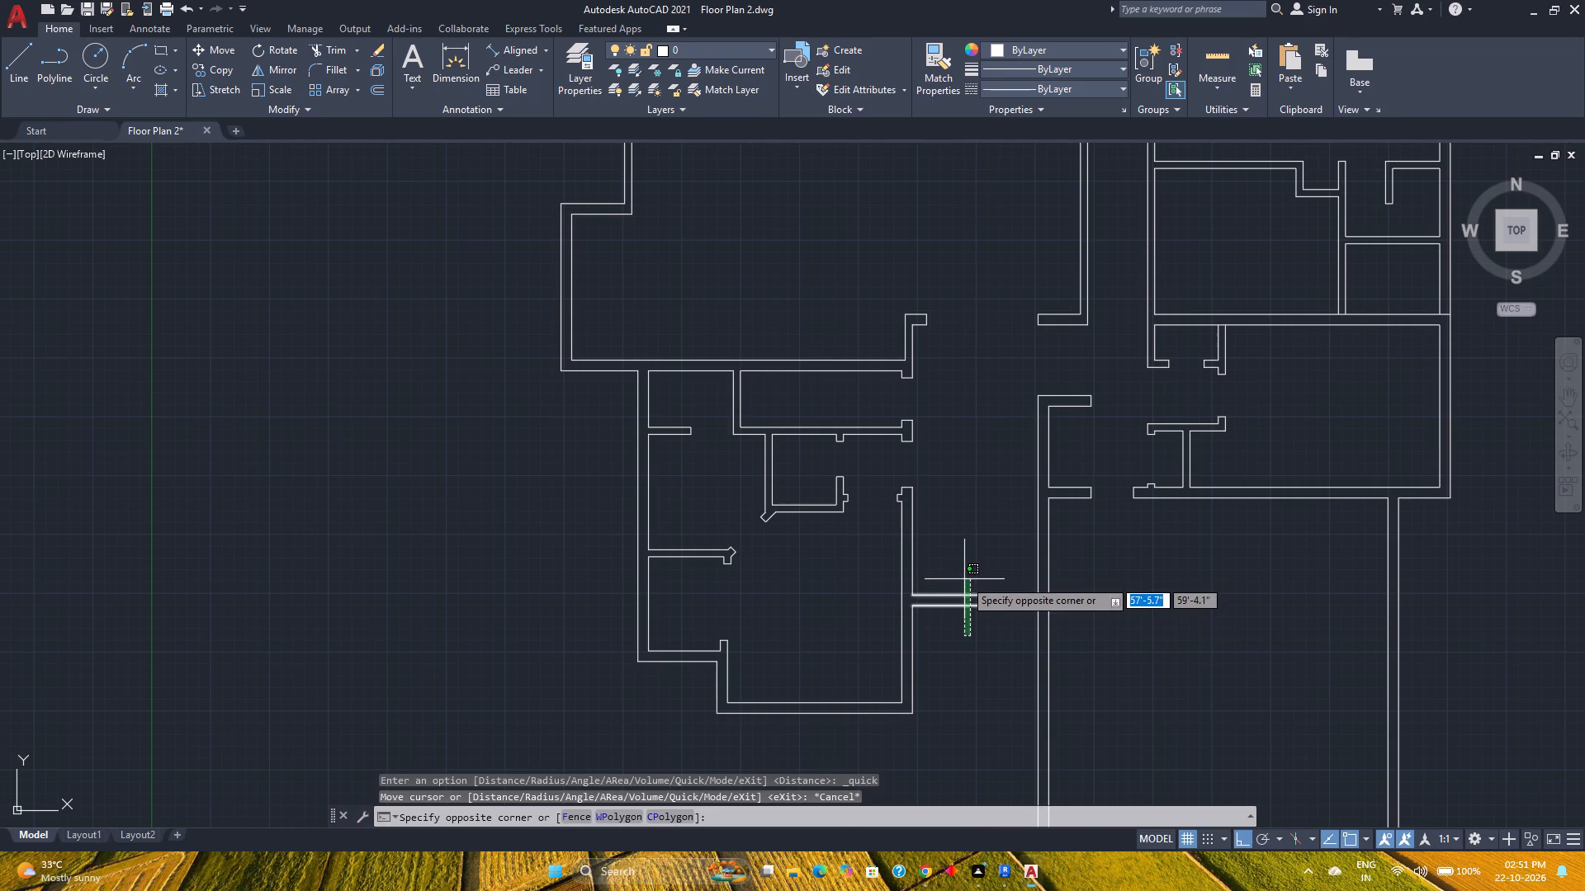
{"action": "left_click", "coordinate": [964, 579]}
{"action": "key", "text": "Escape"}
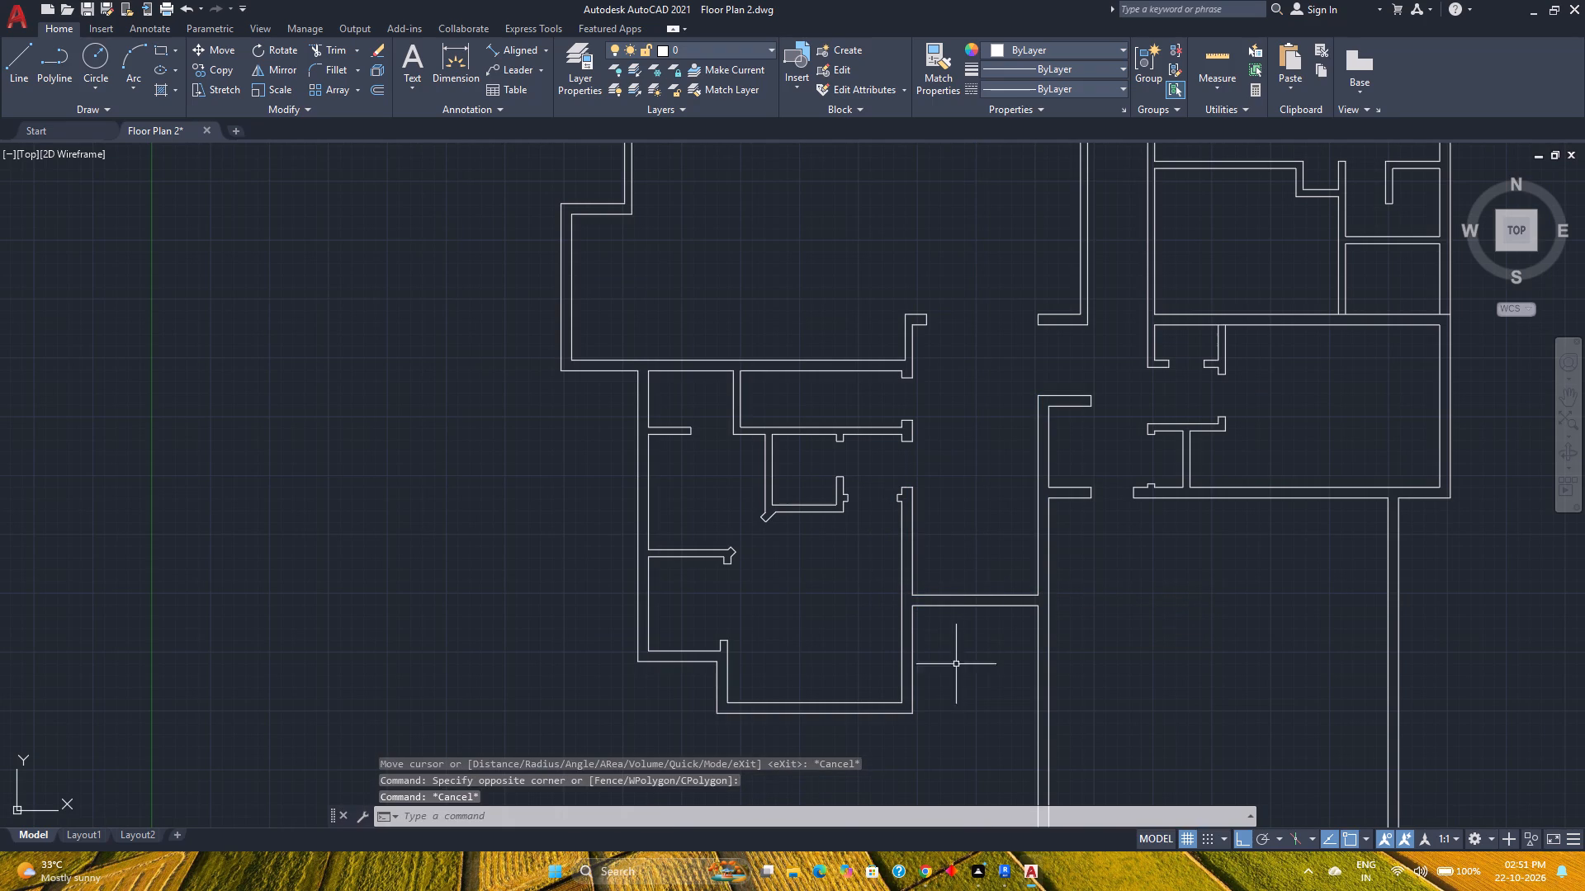
Move the southwest bedroom and bathroom walls, including the short wall return beside the corridor opening, 10.8" horizontally to the east.
{"action": "left_click", "coordinate": [953, 742]}
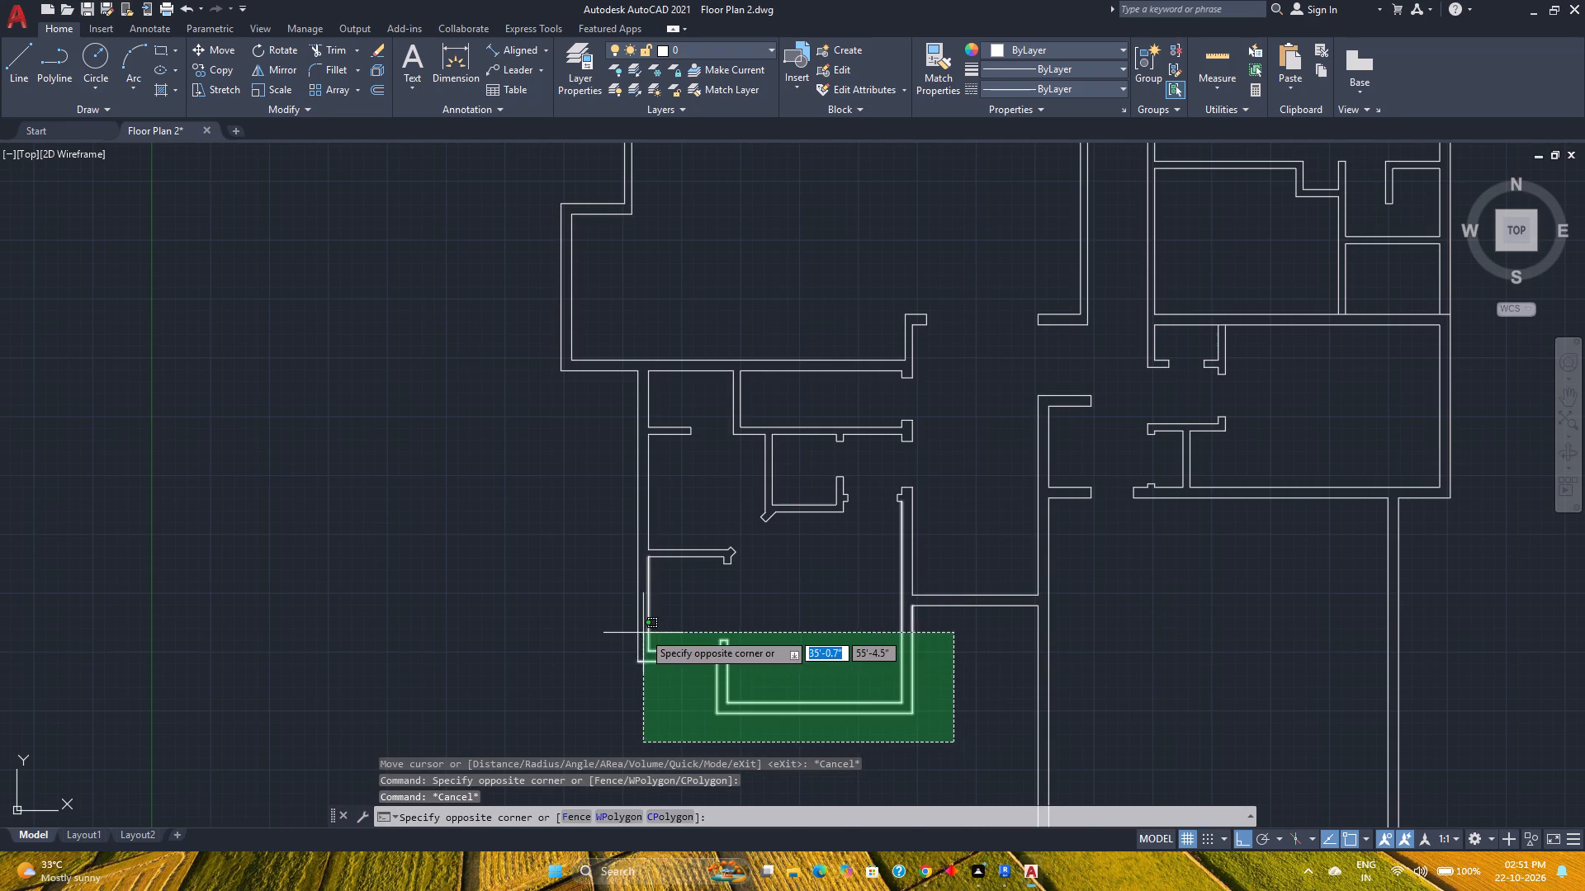
{"action": "left_click", "coordinate": [625, 626]}
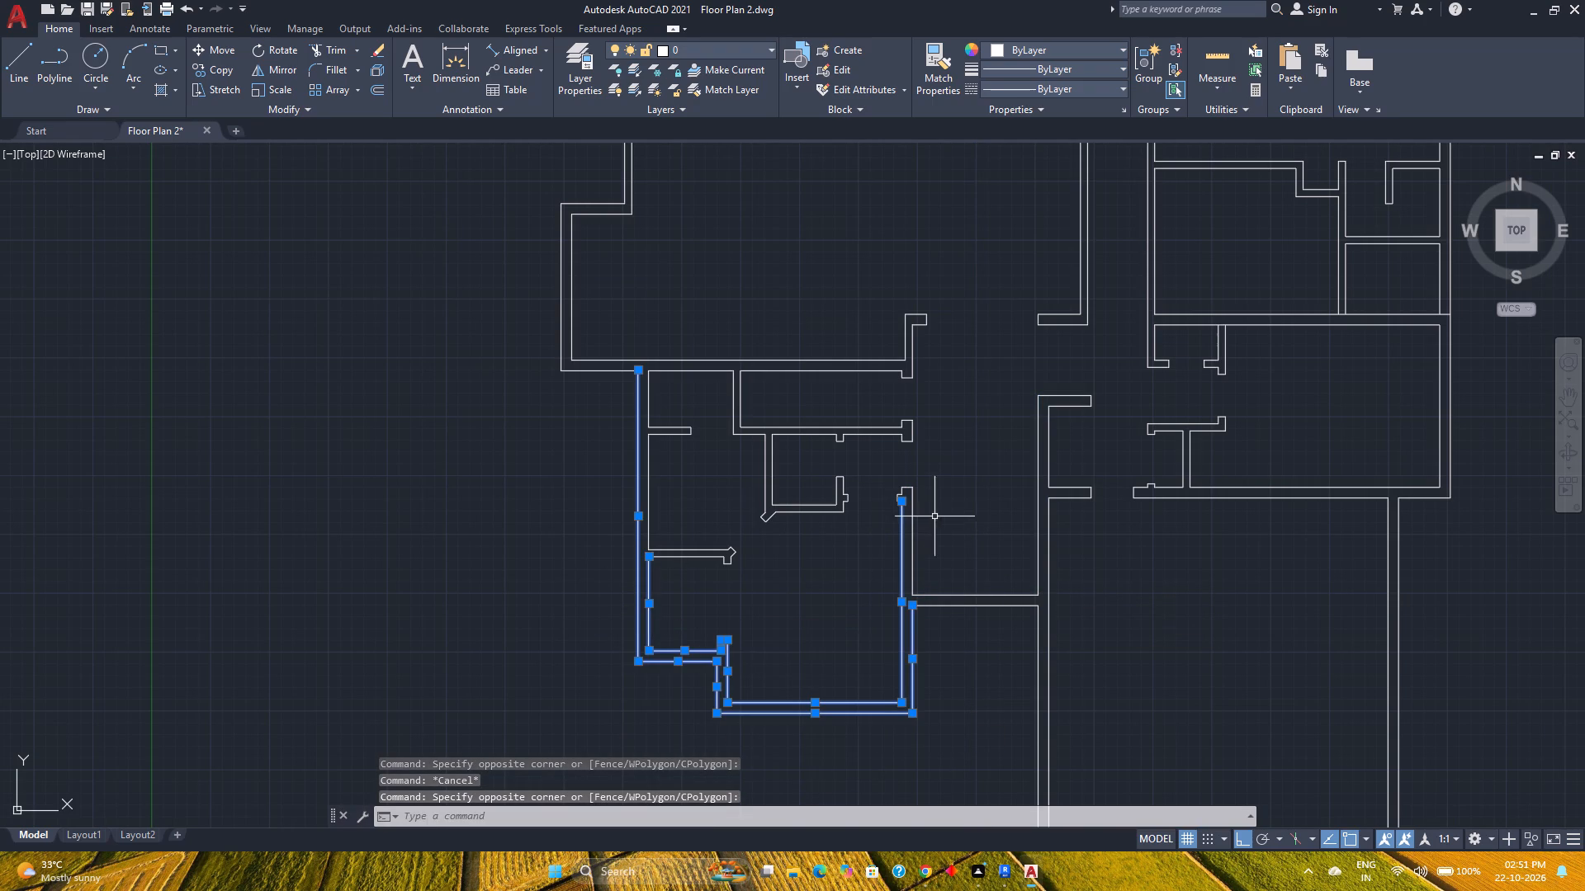
{"action": "left_click", "coordinate": [959, 566]}
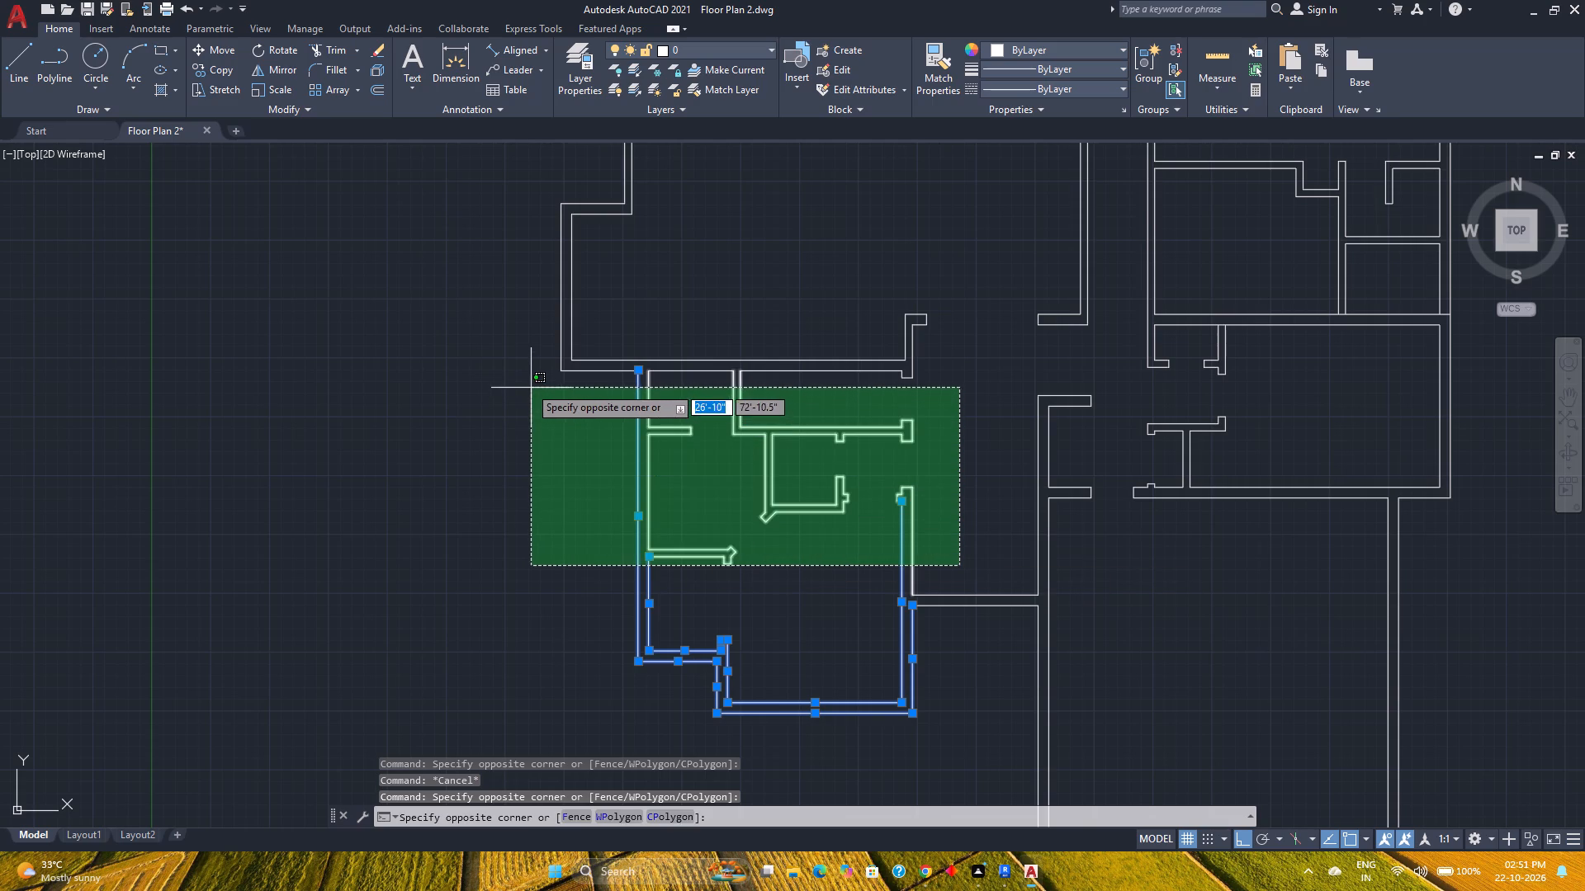
{"action": "left_click", "coordinate": [521, 375]}
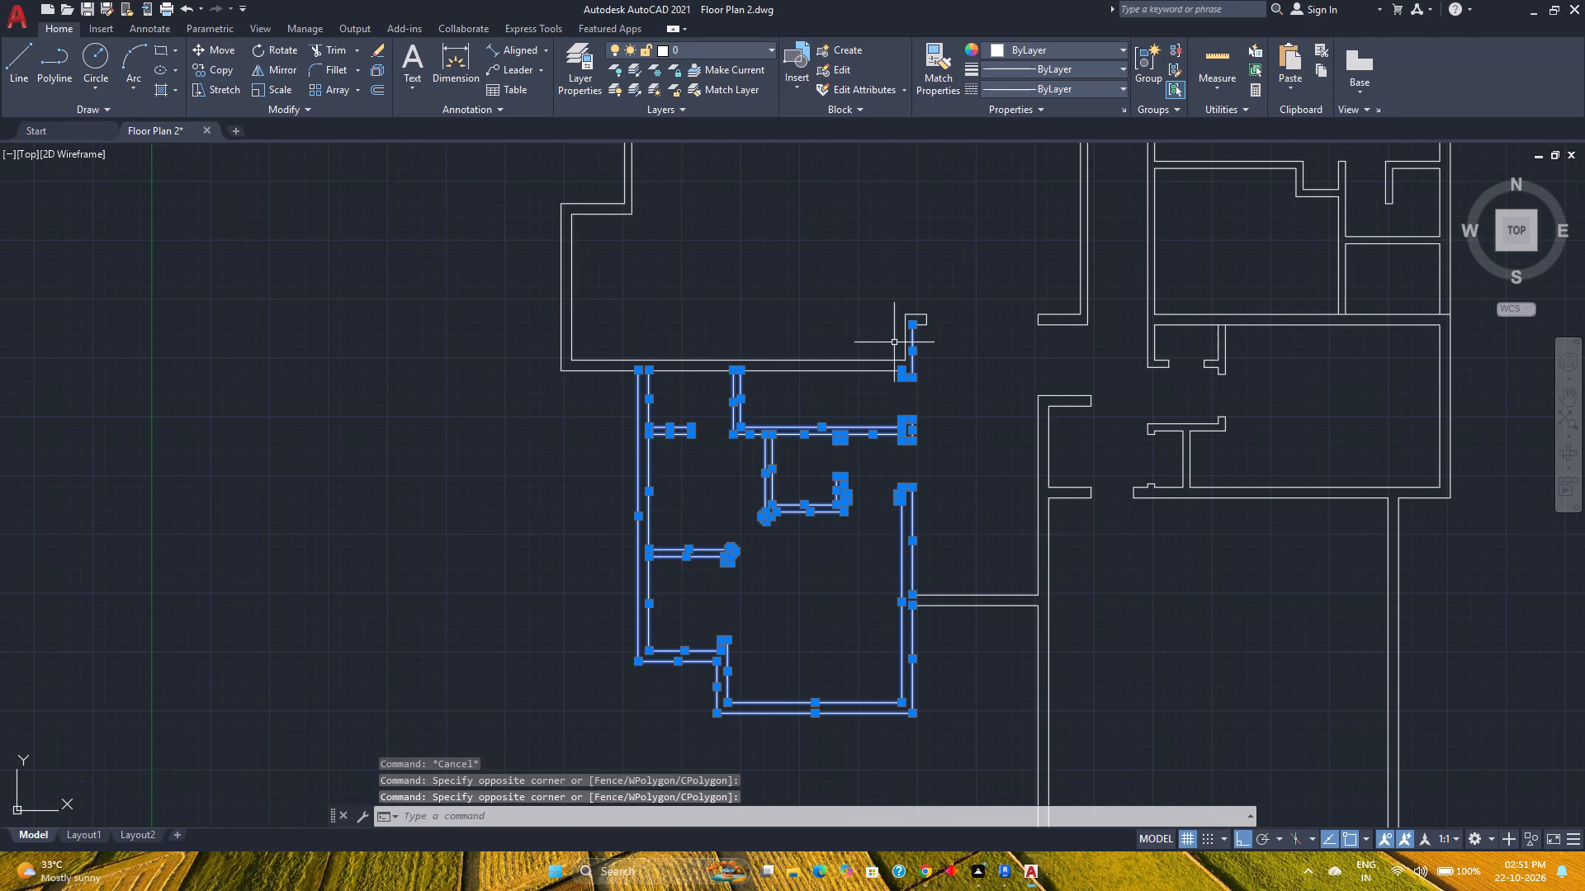
{"action": "left_click", "coordinate": [949, 341]}
{"action": "left_click", "coordinate": [881, 292]}
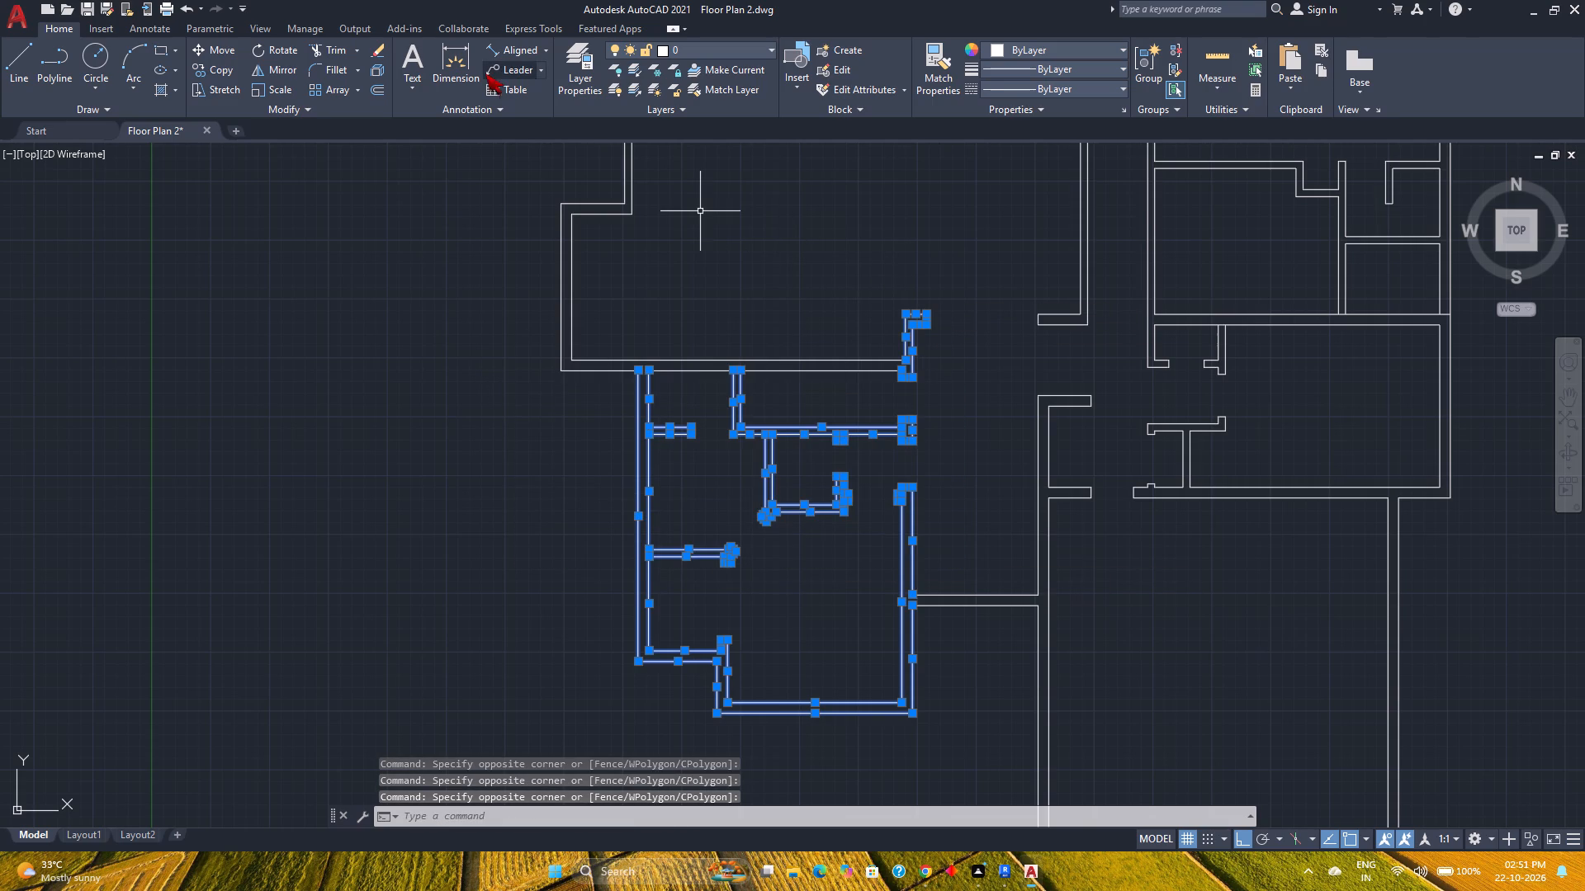
{"action": "left_click", "coordinate": [228, 48]}
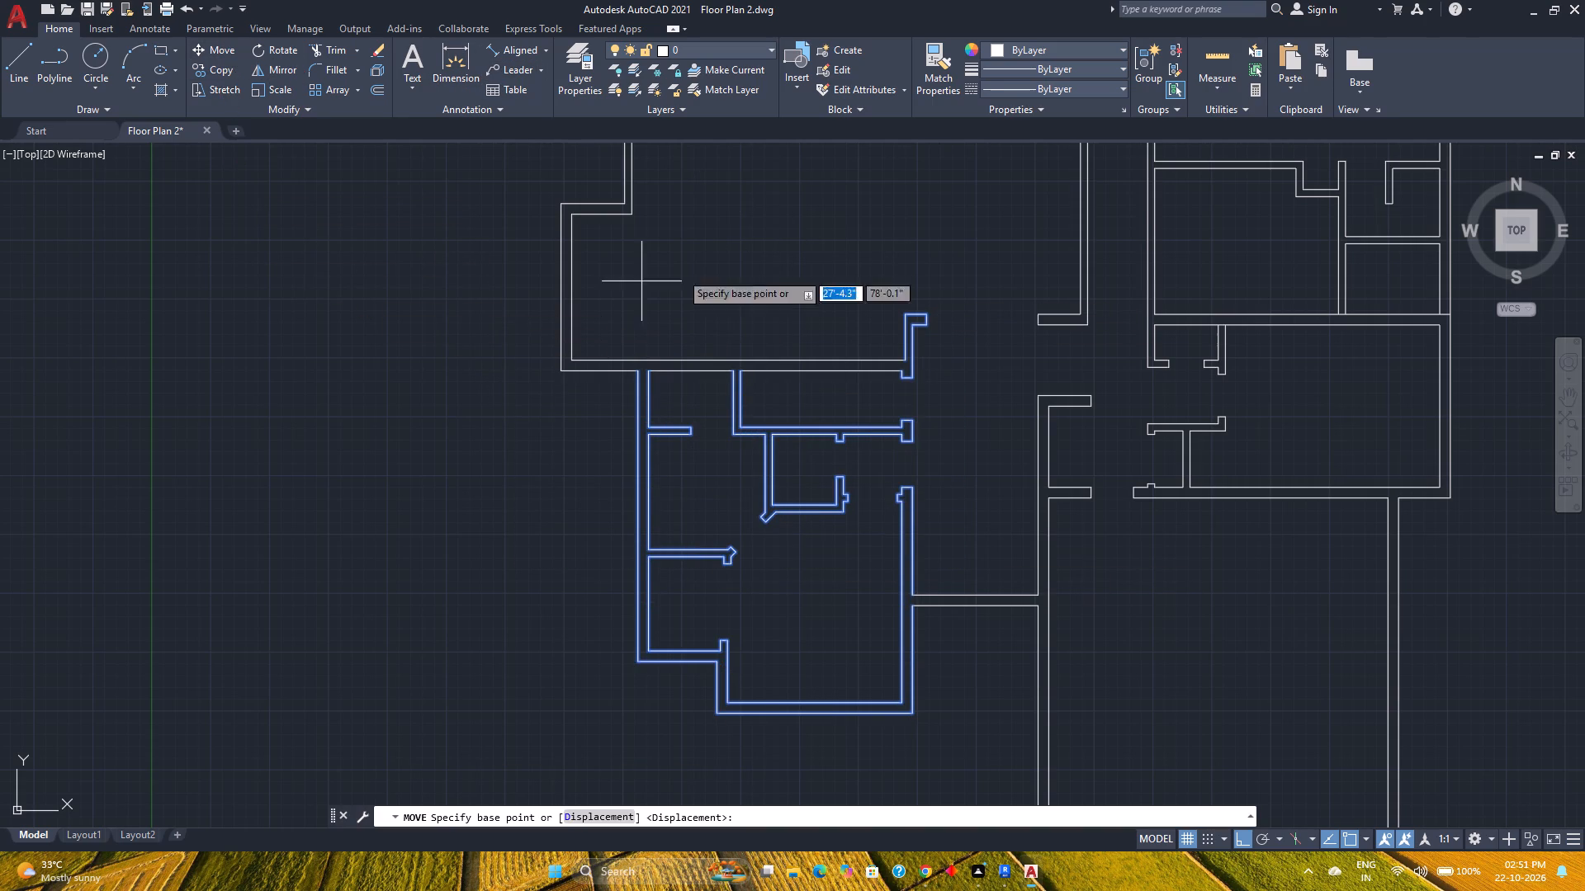
{"action": "scroll", "coordinate": [632, 361], "scroll_direction": "up", "scroll_amount": 7}
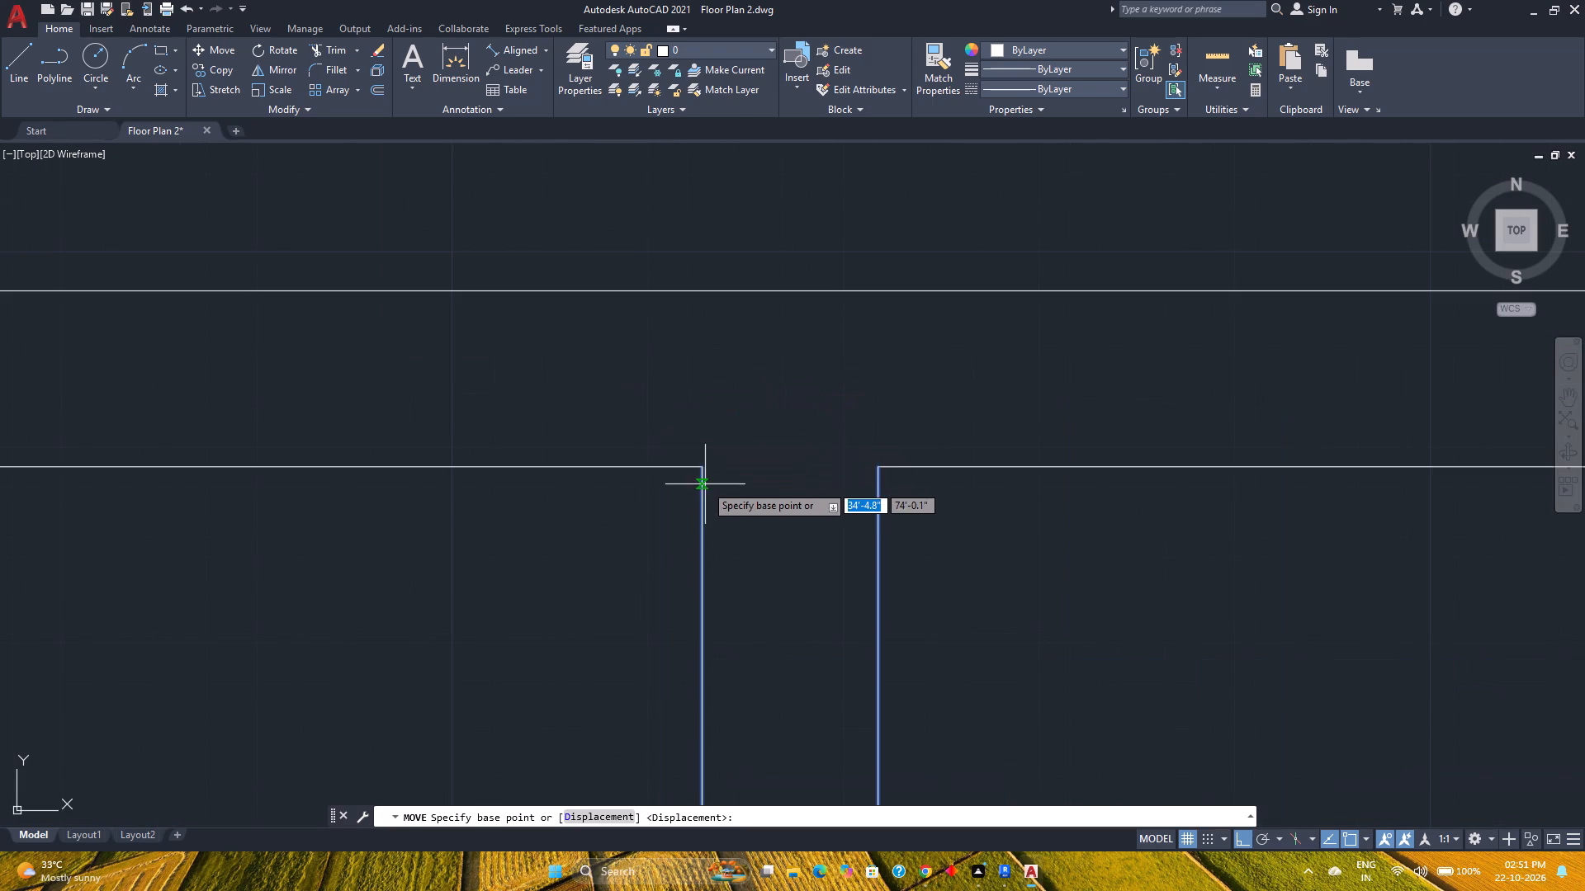
{"action": "left_click", "coordinate": [702, 470]}
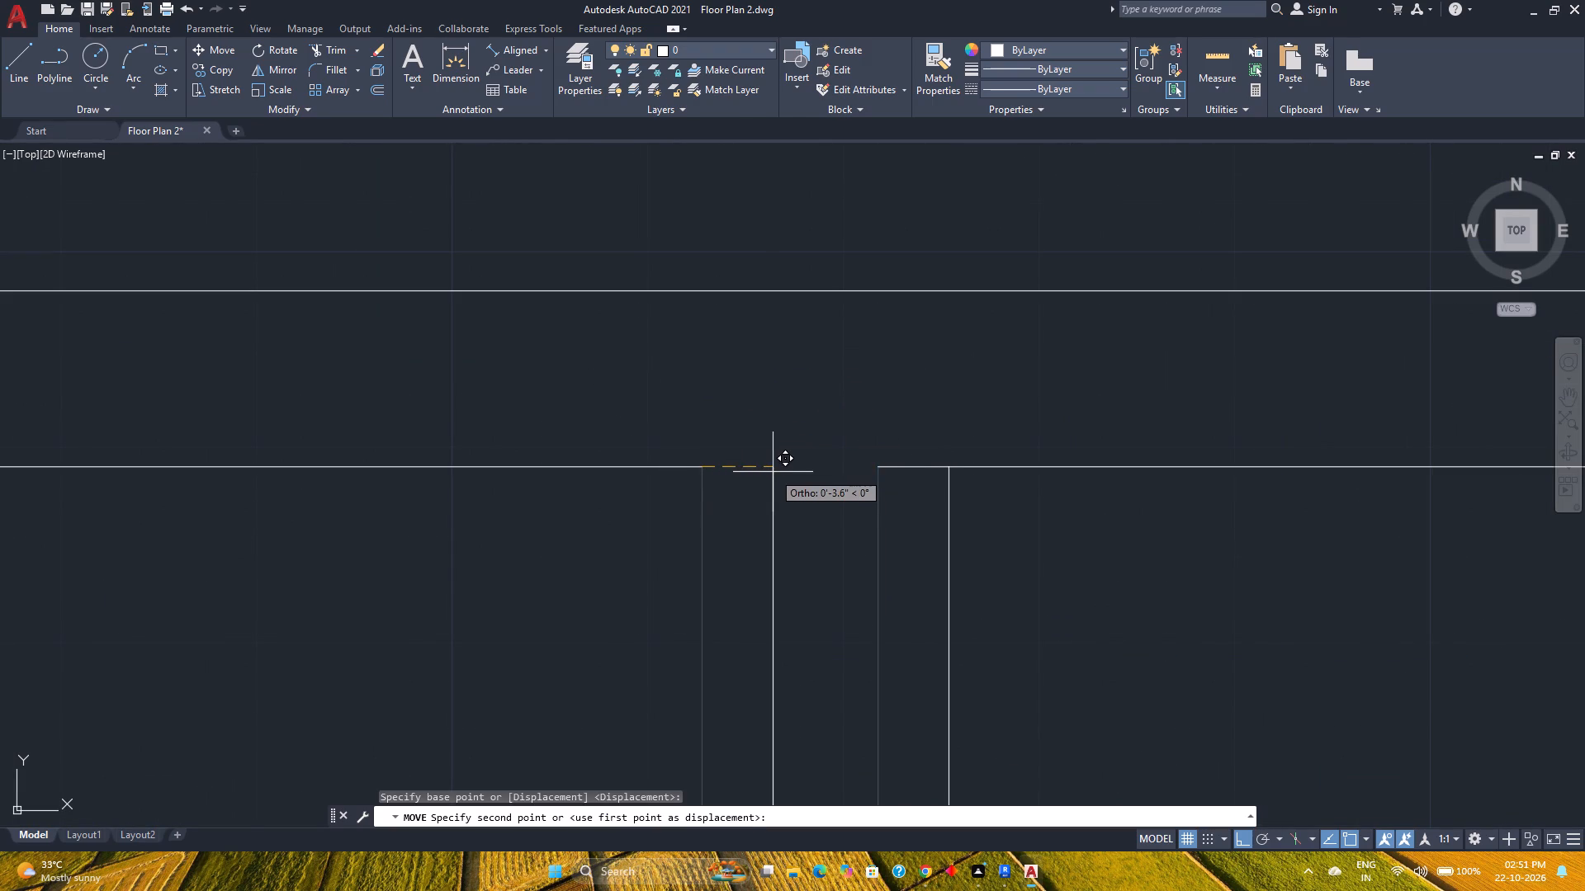
{"action": "type", "text": "1."}
{"action": "key", "text": "BackSpace"}
{"action": "type", "text": "0.8\""}
{"action": "key", "text": "Return"}
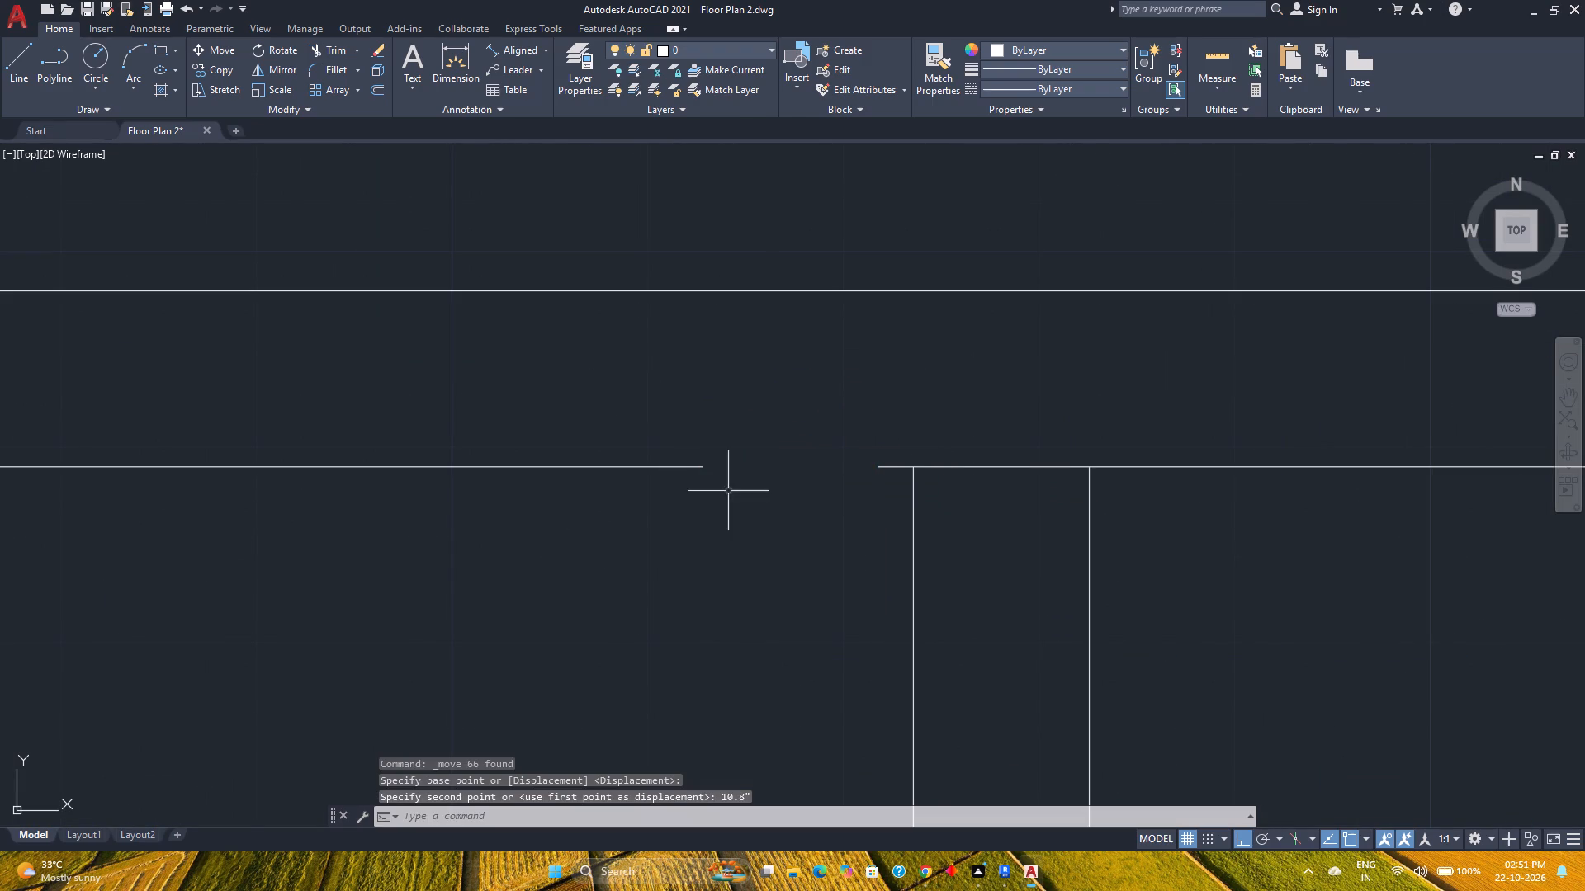
Fillet both faces of the southwest block's moved west wall to the broken horizontal wall line above it, using Multiple mode.
{"action": "scroll", "coordinate": [608, 526], "scroll_direction": "down", "scroll_amount": 6}
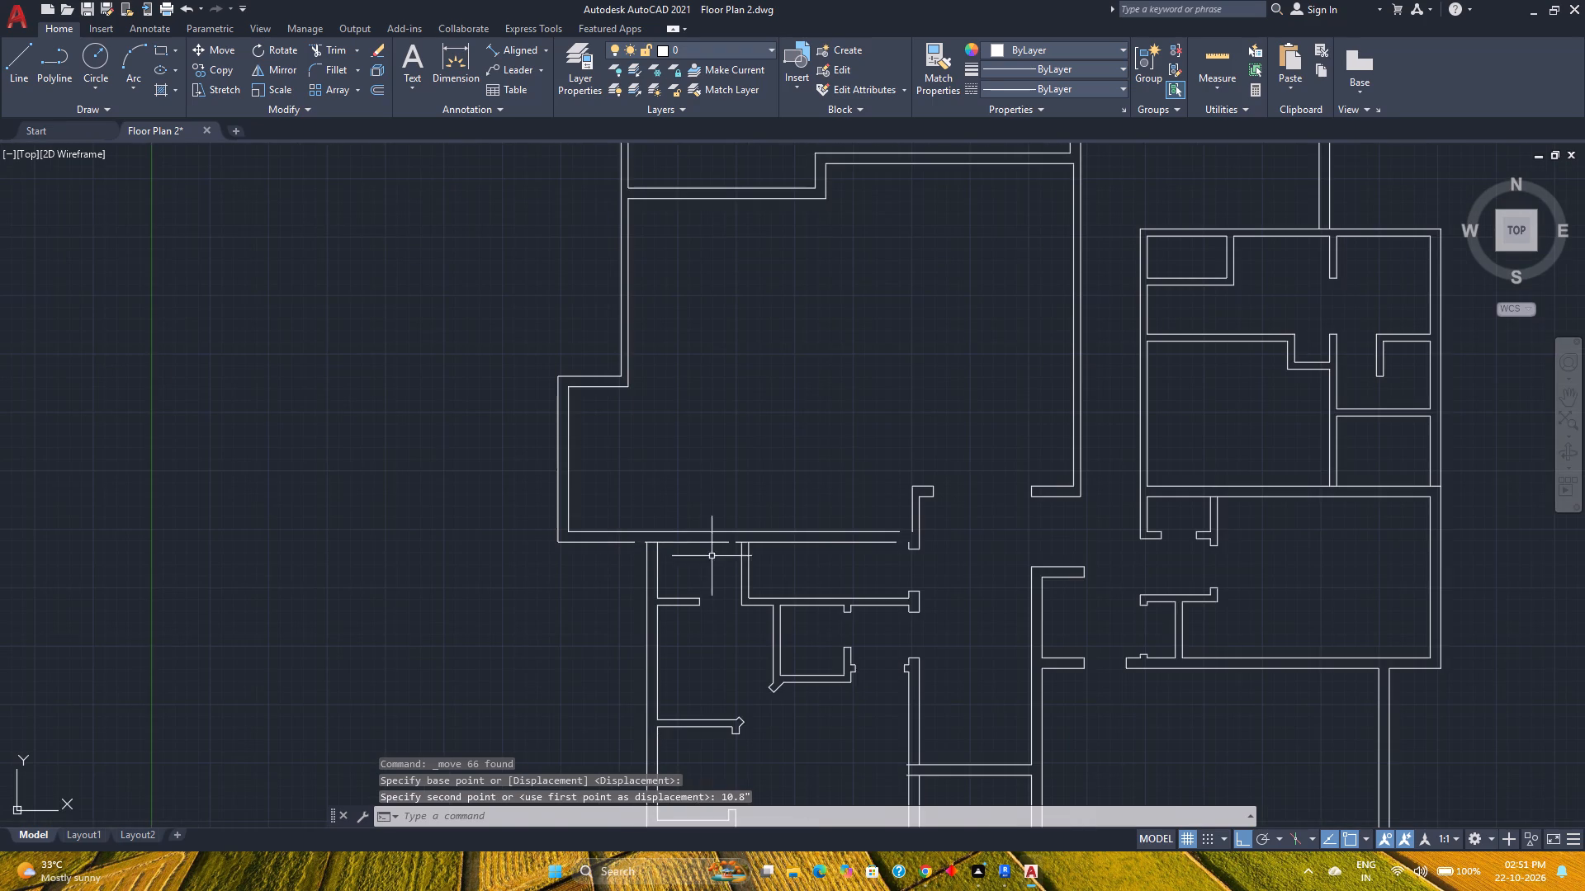
{"action": "middle_click_drag", "start_coordinate": [840, 583], "coordinate": [811, 528]}
{"action": "middle_click_drag", "start_coordinate": [811, 528], "coordinate": [808, 519]}
{"action": "middle_click", "coordinate": [801, 483]}
{"action": "scroll", "coordinate": [628, 500], "scroll_direction": "up", "scroll_amount": 3}
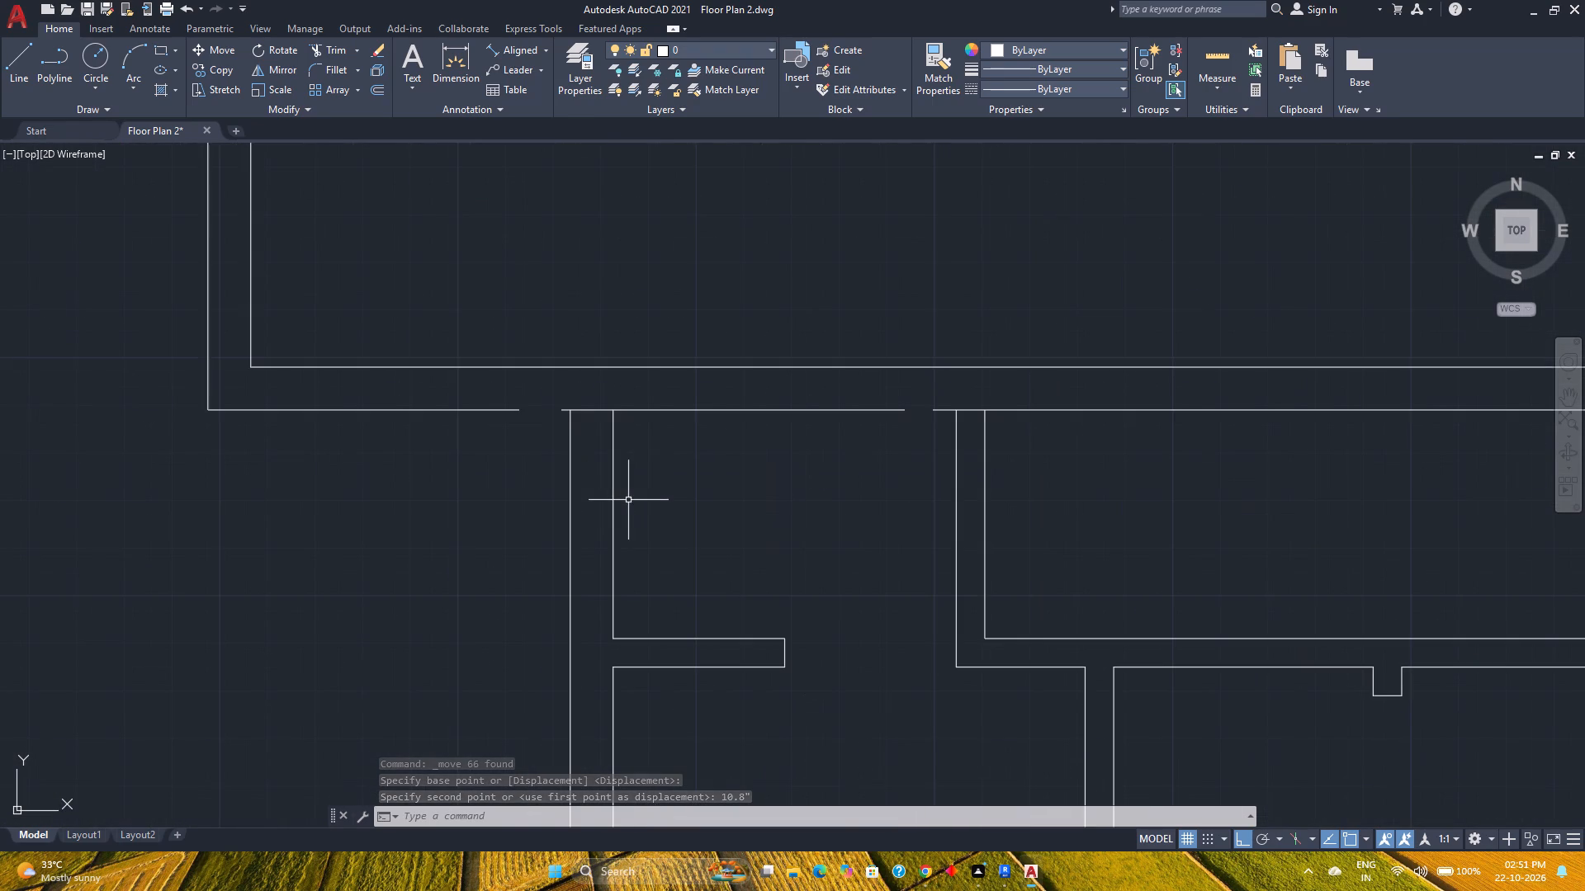
{"action": "left_click", "coordinate": [332, 69]}
{"action": "left_click", "coordinate": [766, 823]}
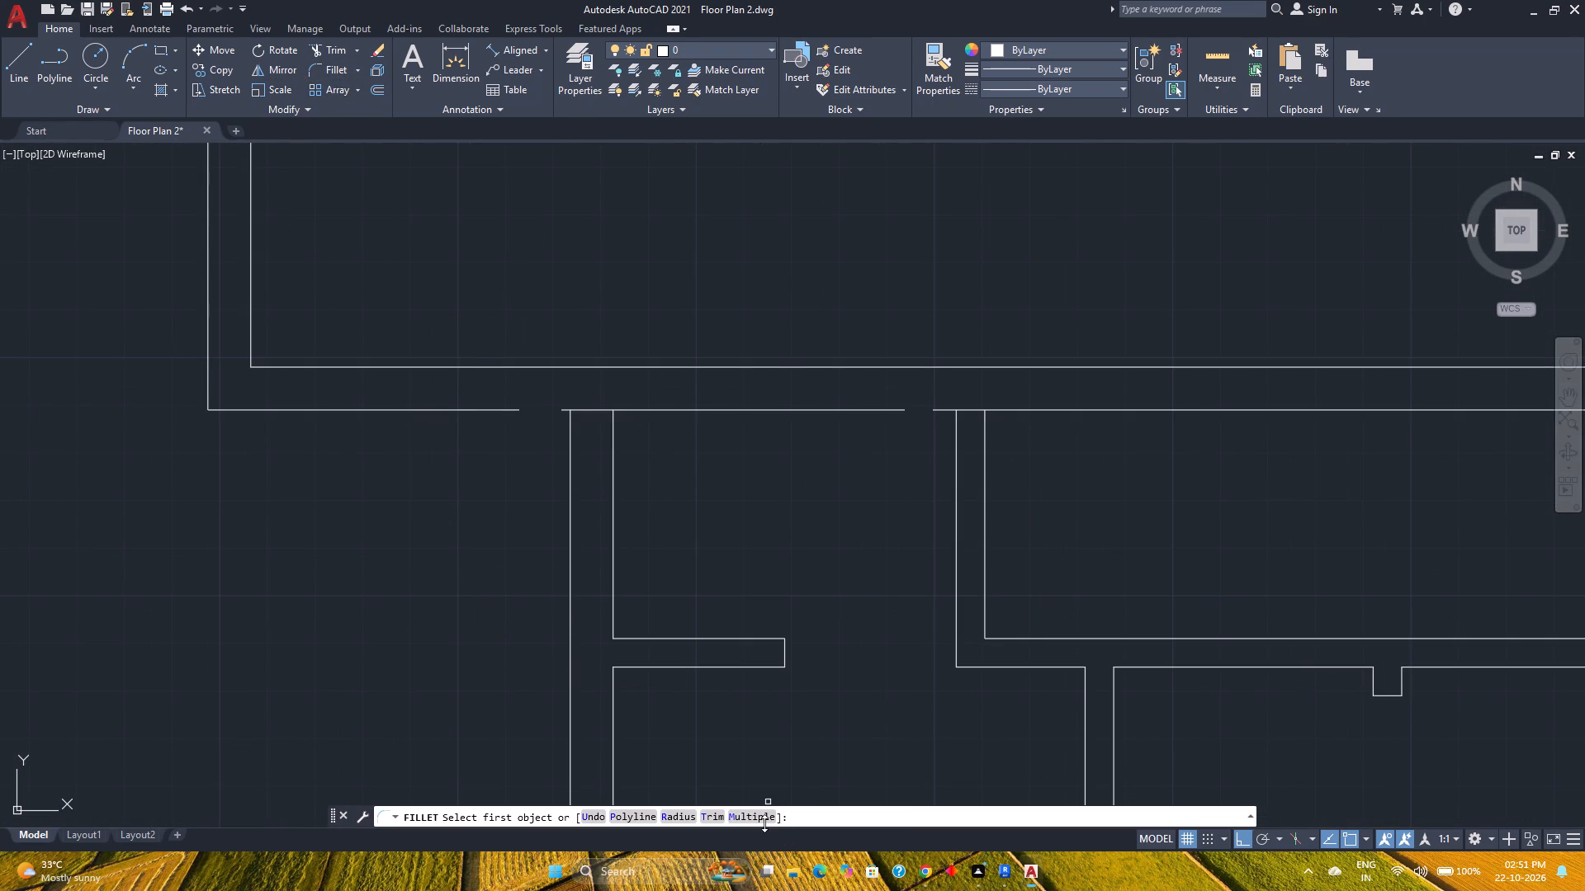
{"action": "left_click", "coordinate": [761, 814]}
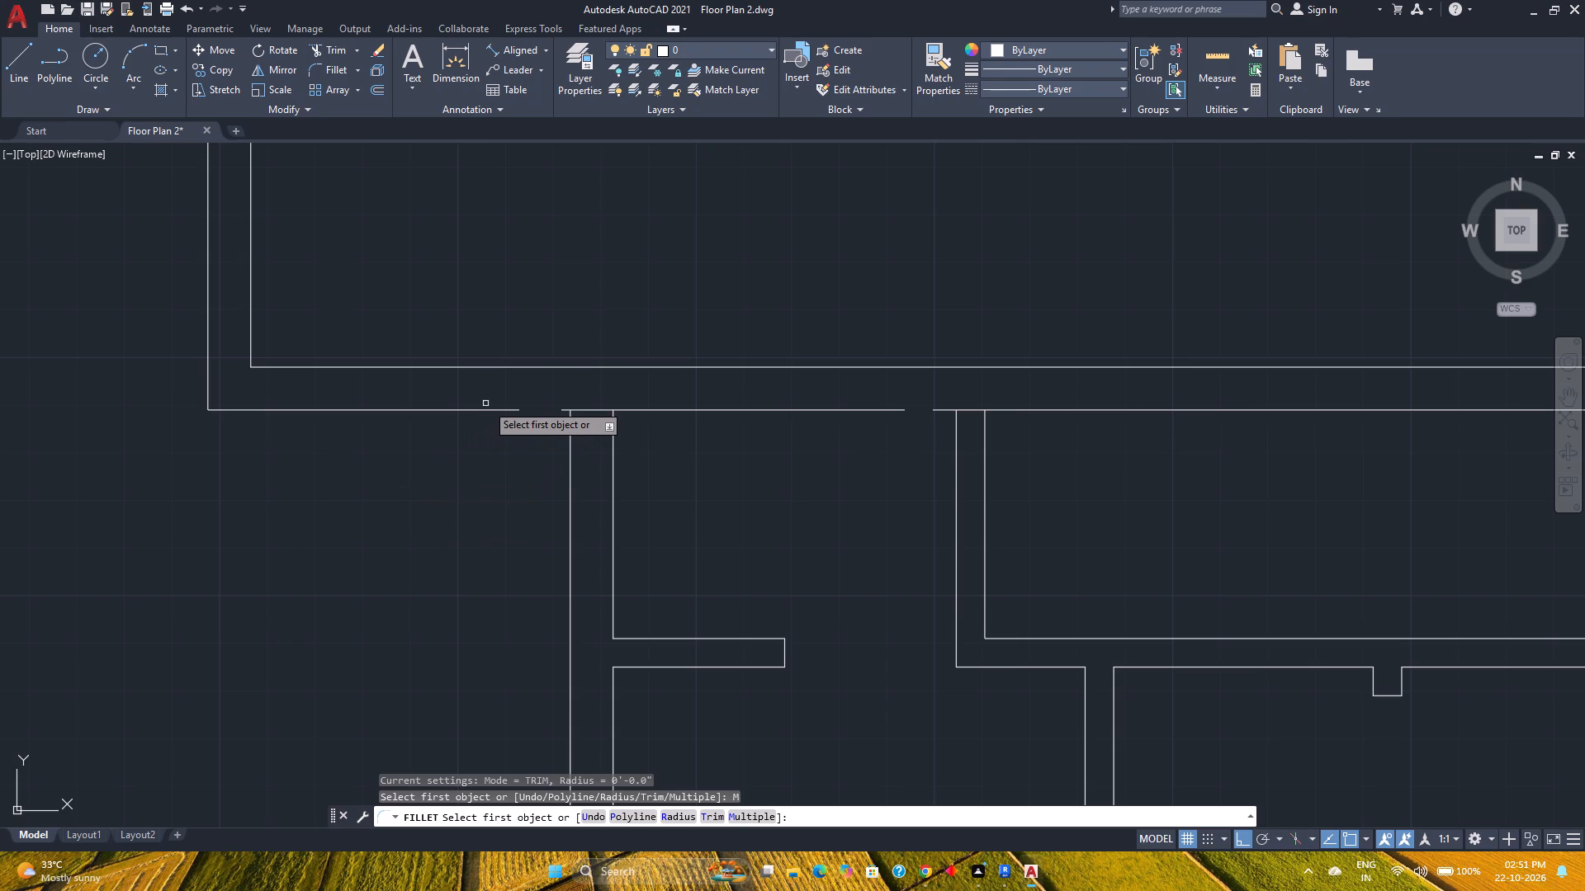
{"action": "left_click", "coordinate": [496, 412]}
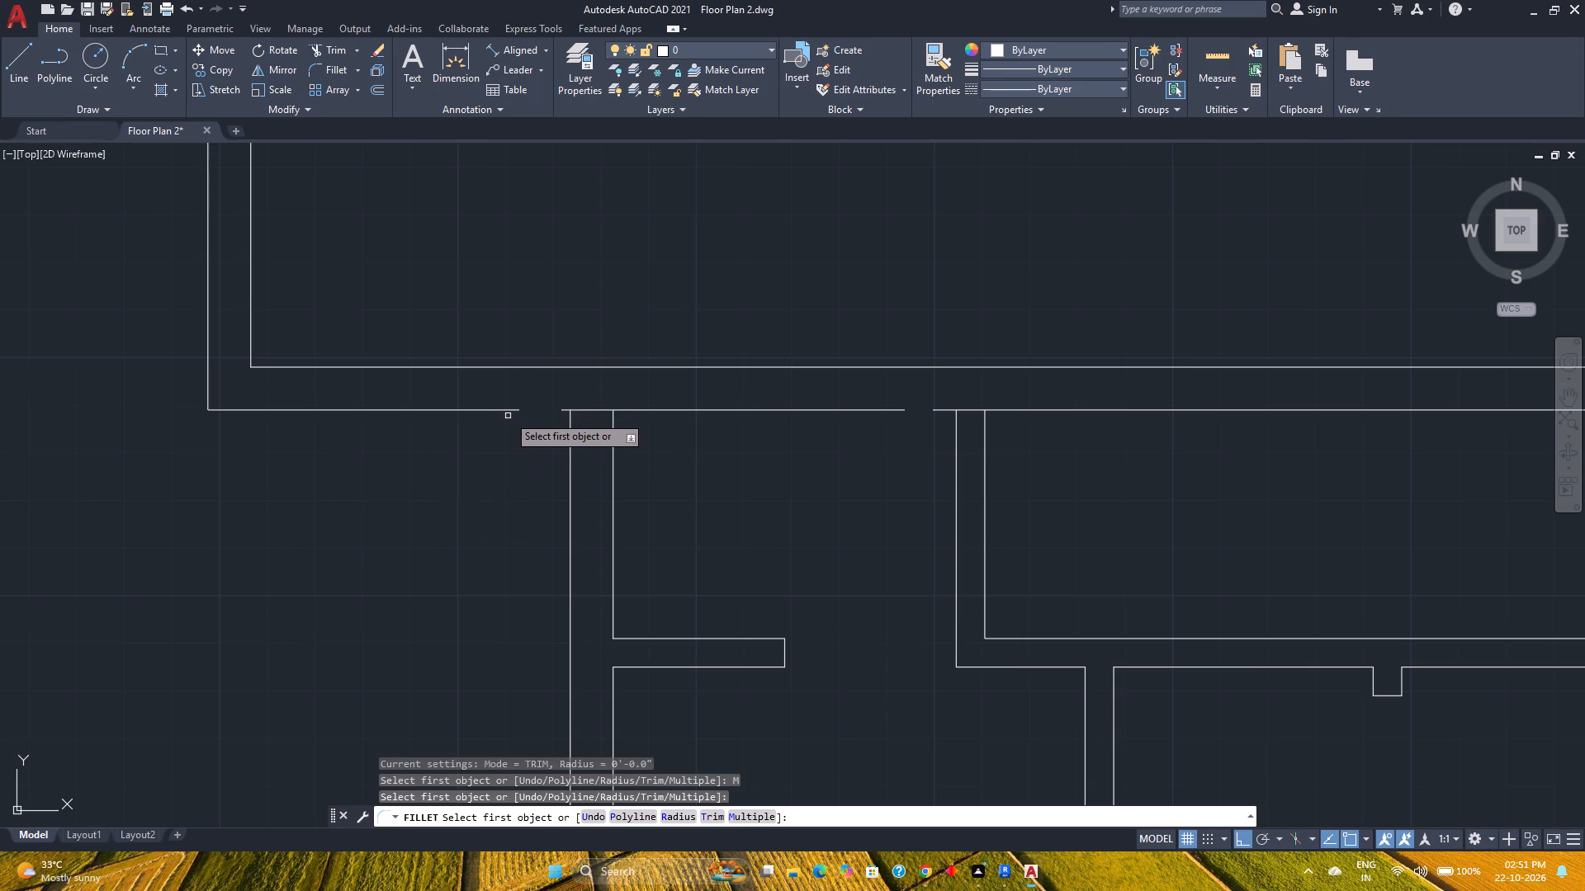
{"action": "left_click", "coordinate": [513, 411]}
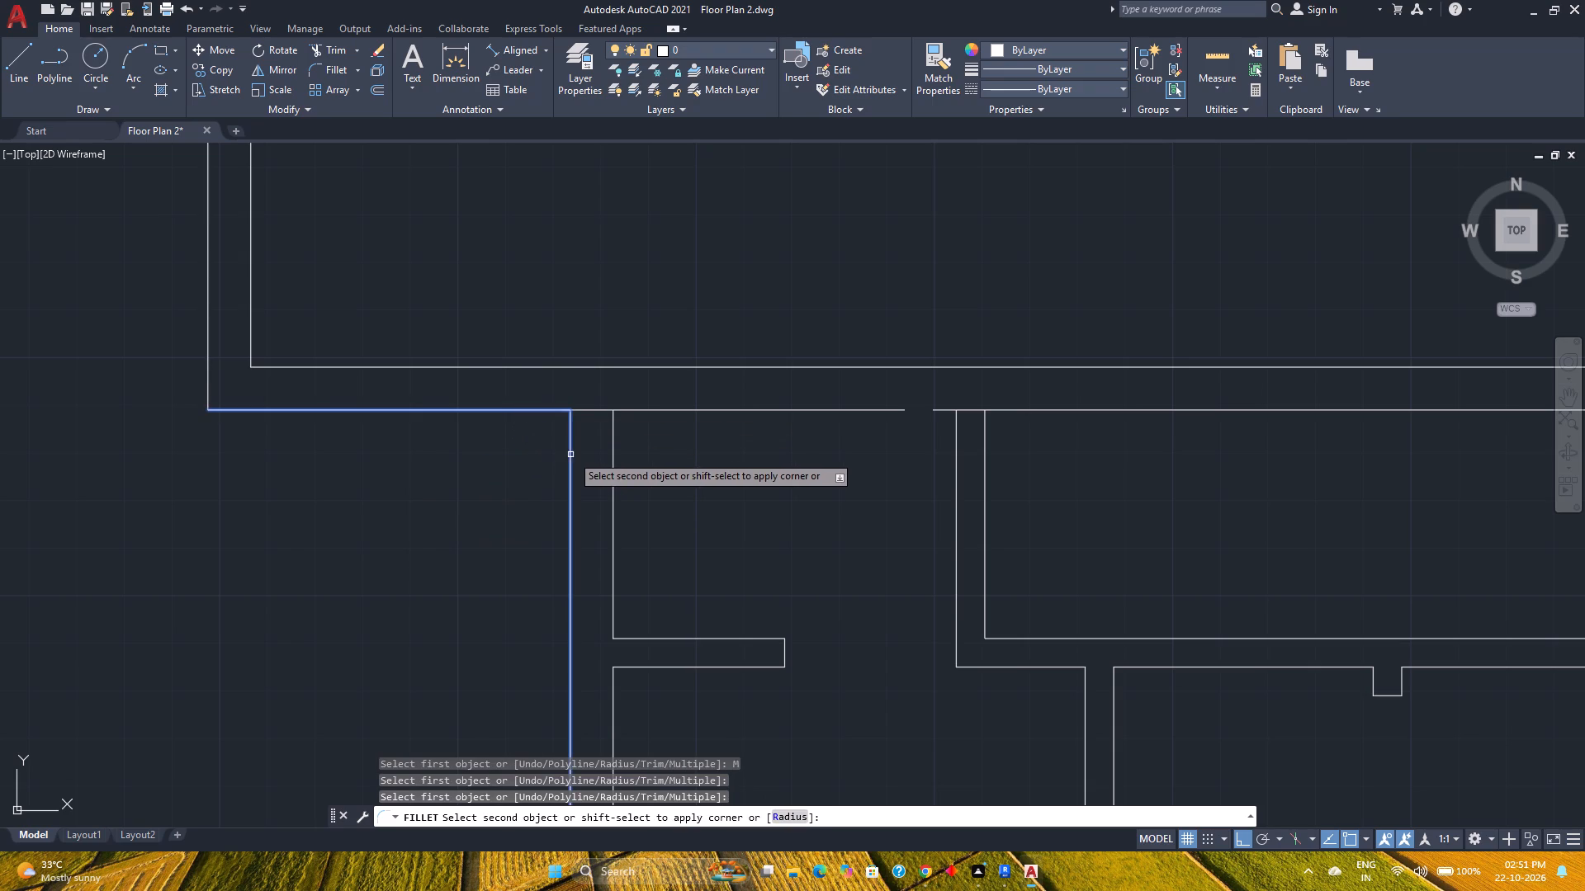
{"action": "left_click", "coordinate": [571, 455]}
{"action": "left_click", "coordinate": [614, 447]}
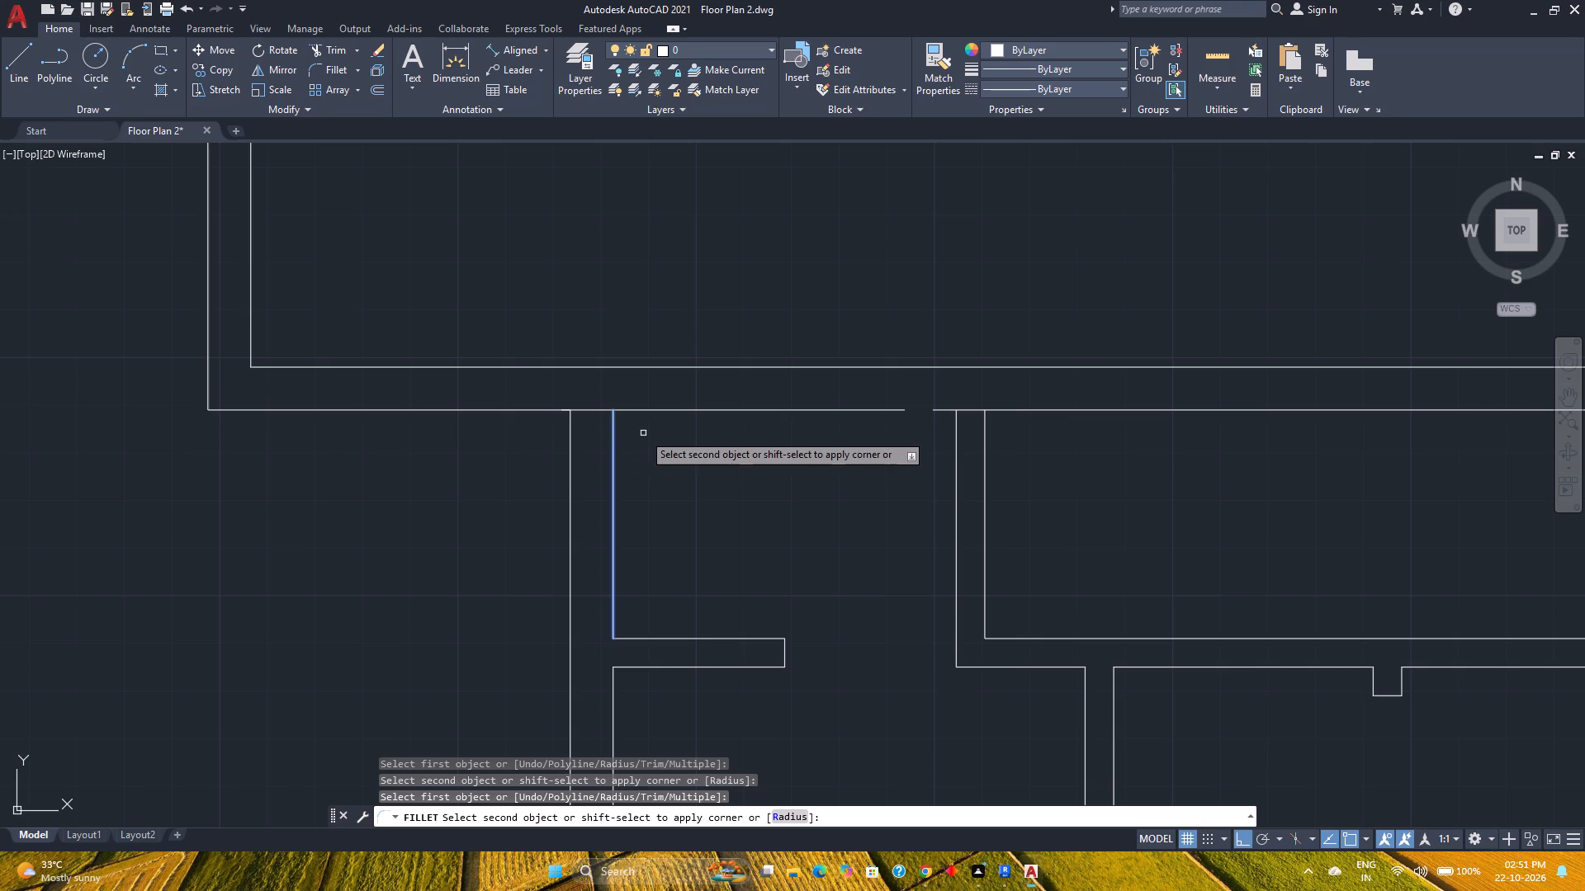
{"action": "left_click", "coordinate": [711, 408]}
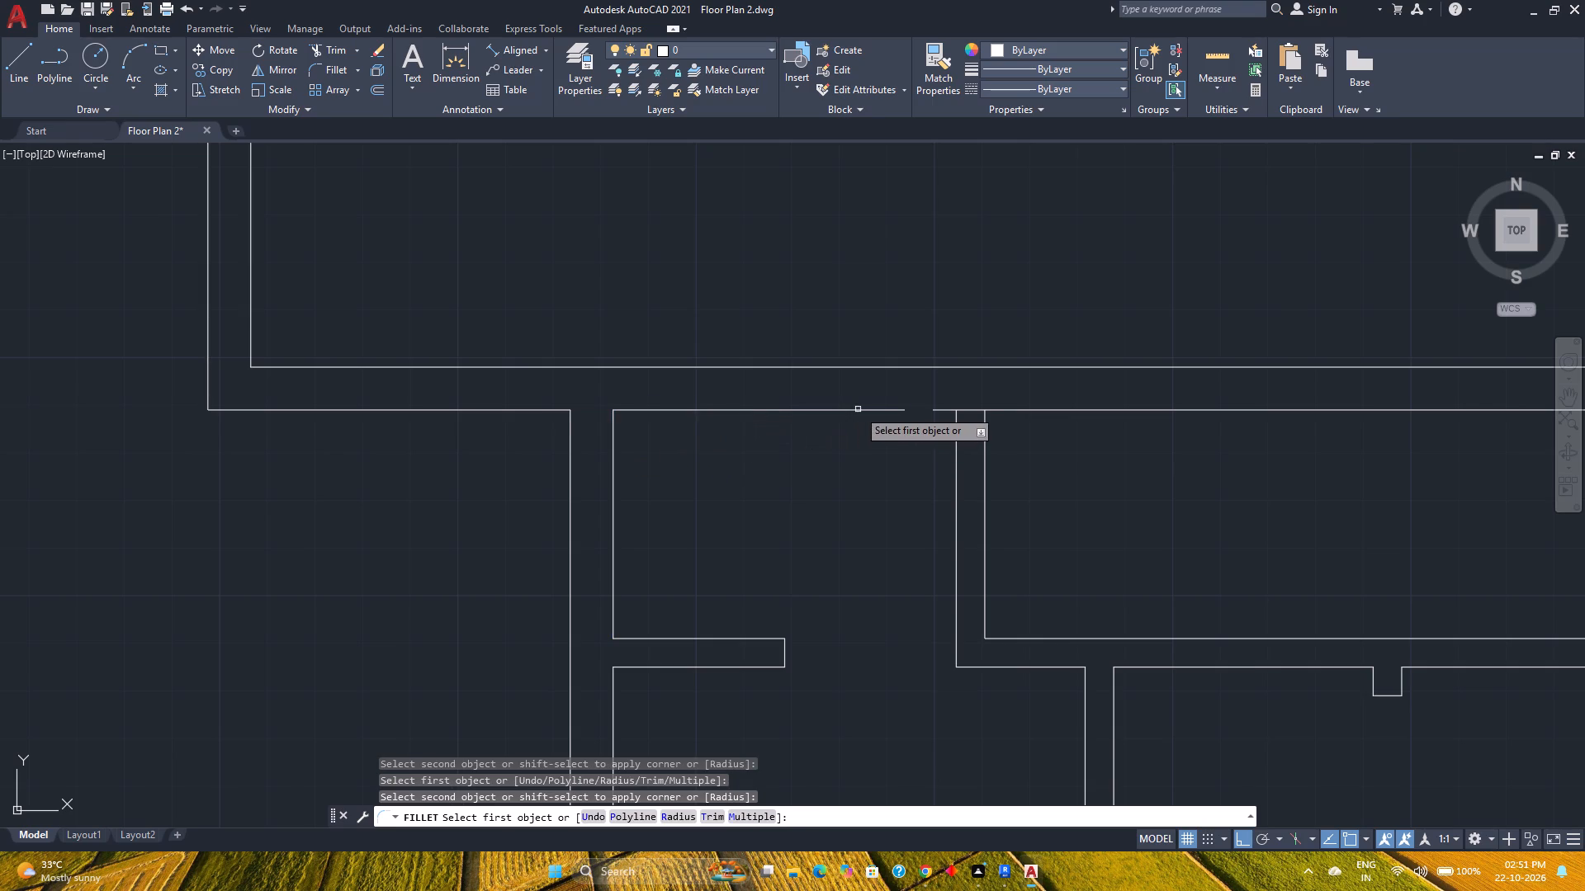
Fillet both faces of the adjacent interior partition to the same horizontal wall line, closing its broken joint.
{"action": "left_click", "coordinate": [859, 408]}
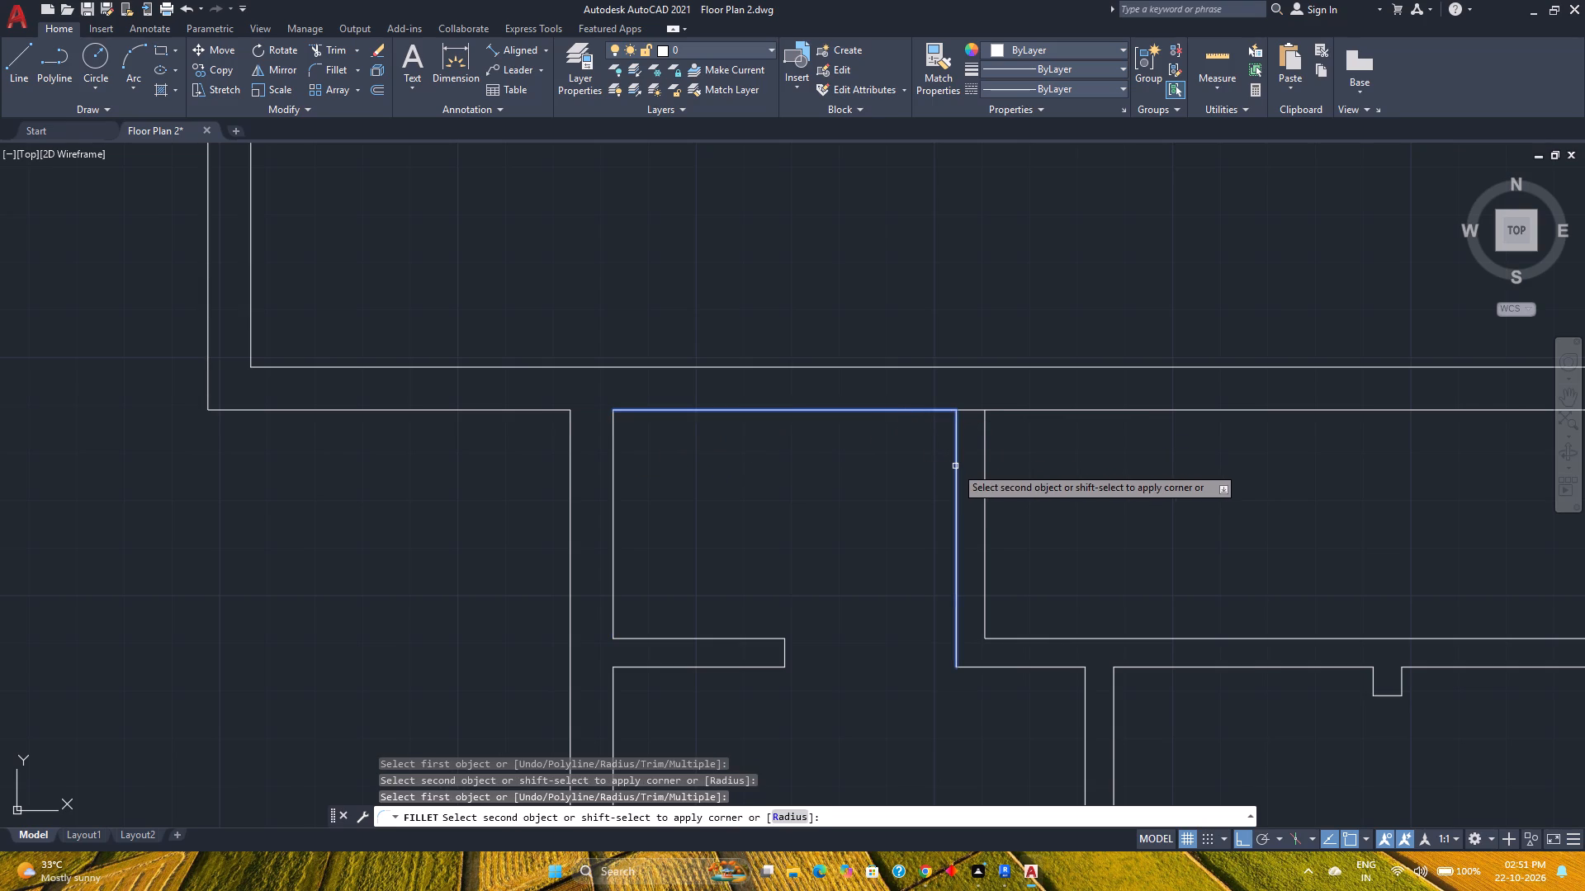
{"action": "left_click", "coordinate": [955, 466]}
{"action": "left_click", "coordinate": [987, 436]}
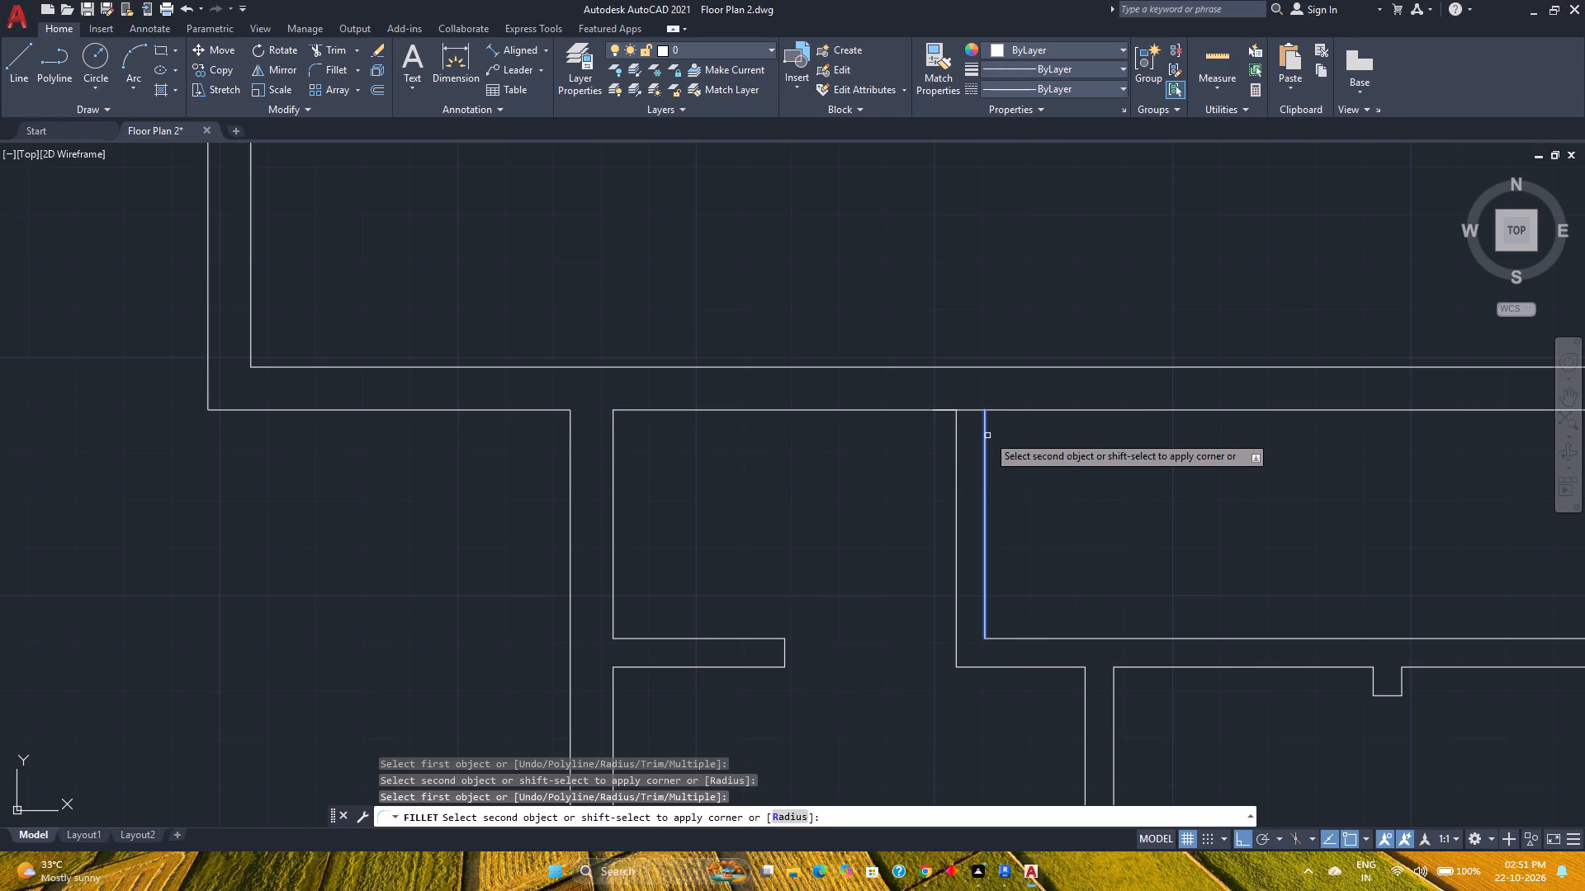
{"action": "left_click", "coordinate": [1026, 410]}
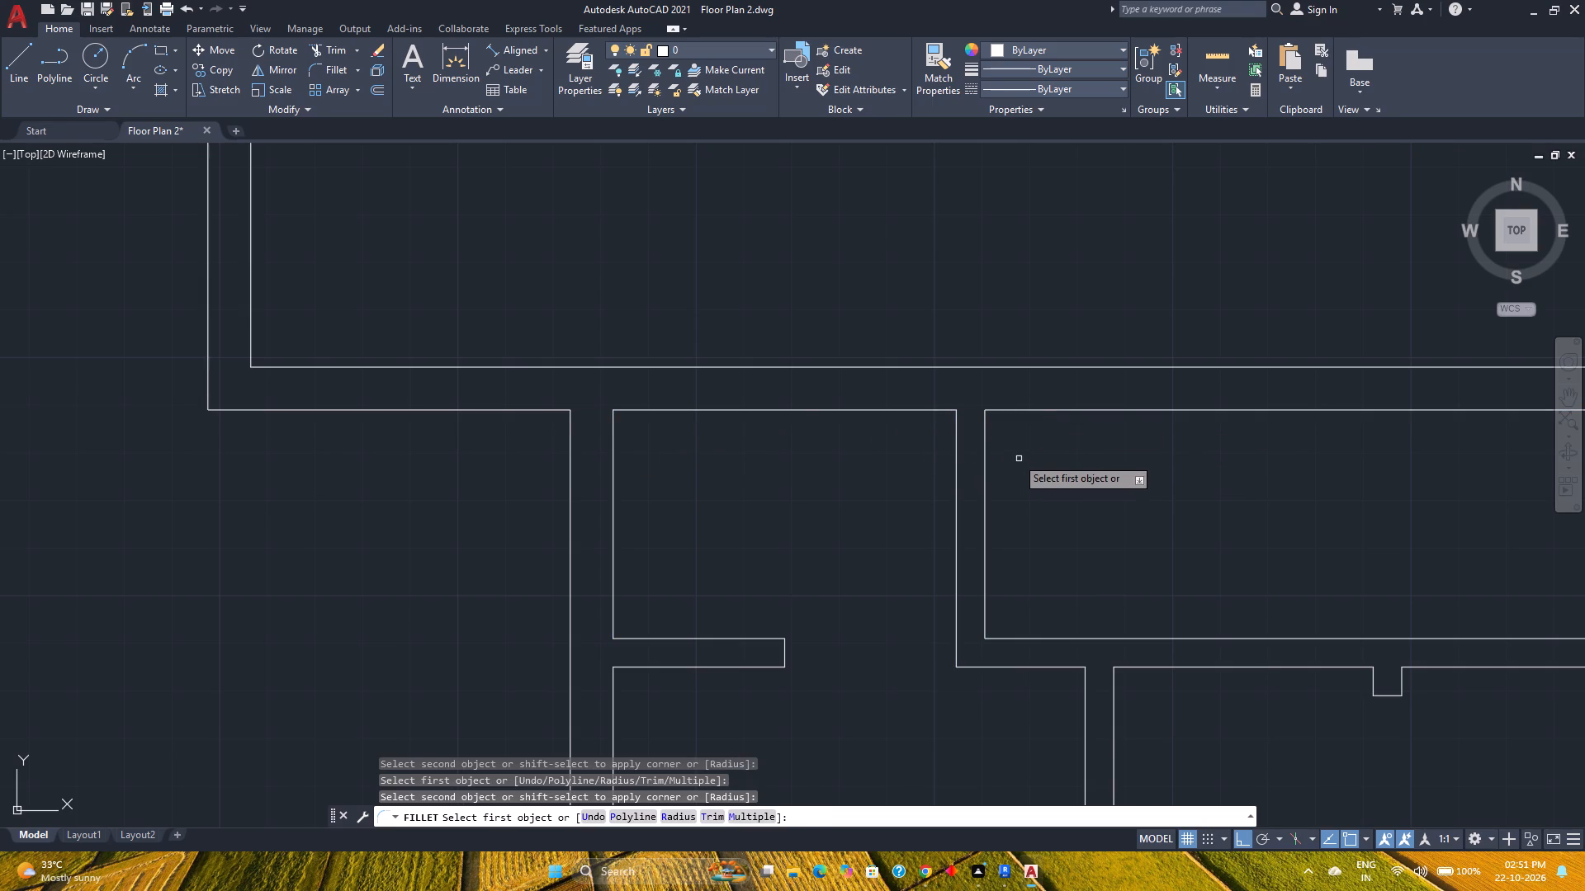
Fillet the two faces of the horizontal wall to the short wall return at its east end beside the corridor opening.
{"action": "scroll", "coordinate": [1081, 479], "scroll_direction": "down", "scroll_amount": 2}
{"action": "middle_click_drag", "start_coordinate": [1081, 482], "coordinate": [840, 488]}
{"action": "middle_click_drag", "start_coordinate": [808, 489], "coordinate": [797, 490]}
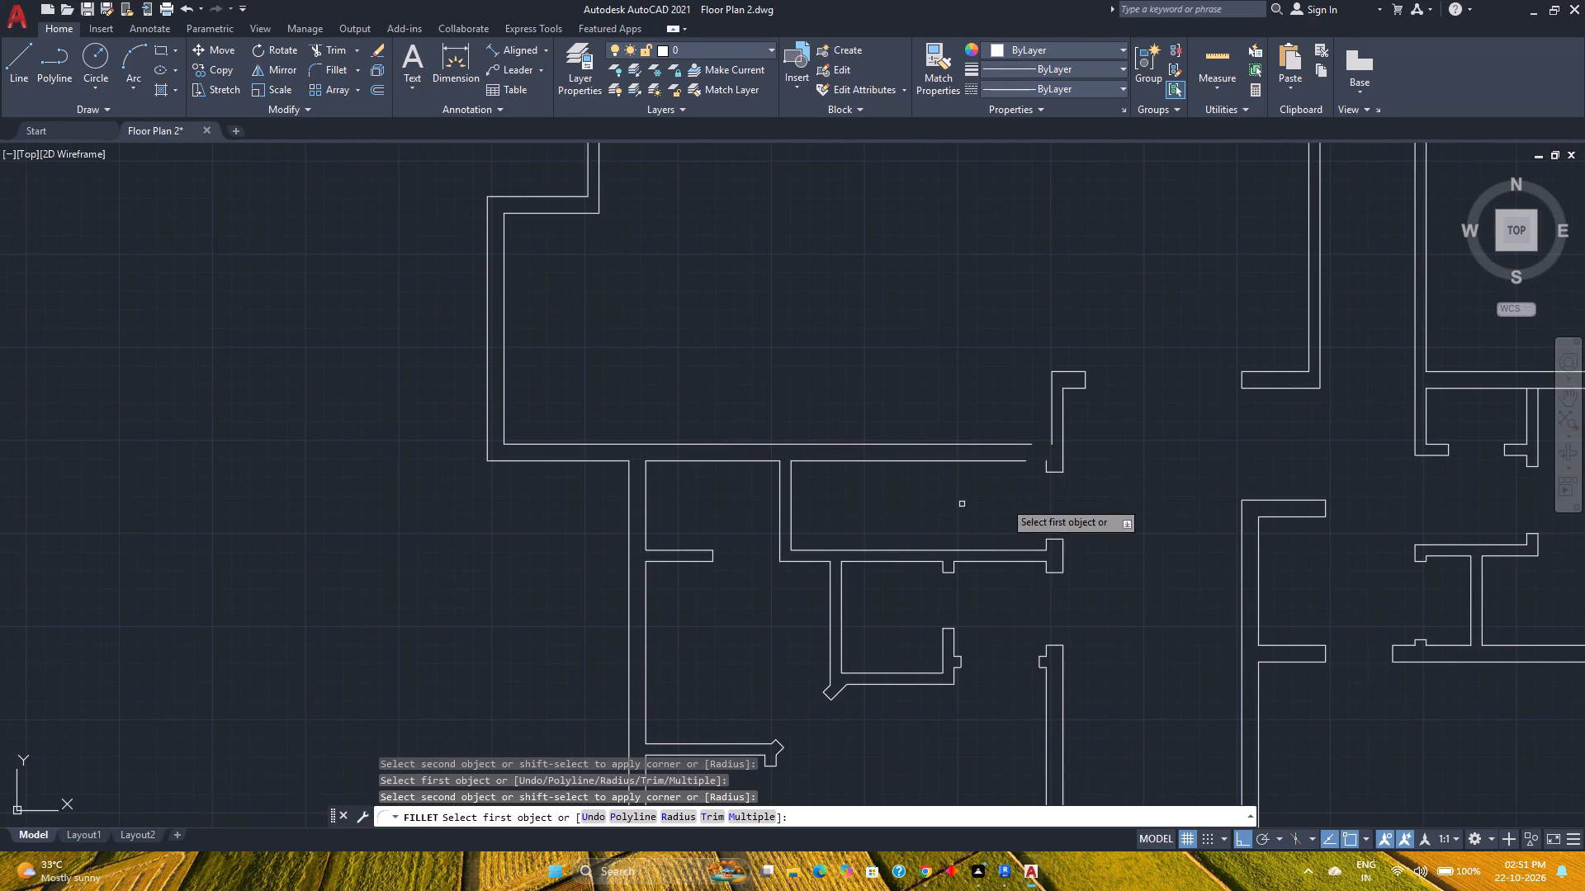
{"action": "left_click", "coordinate": [1028, 445]}
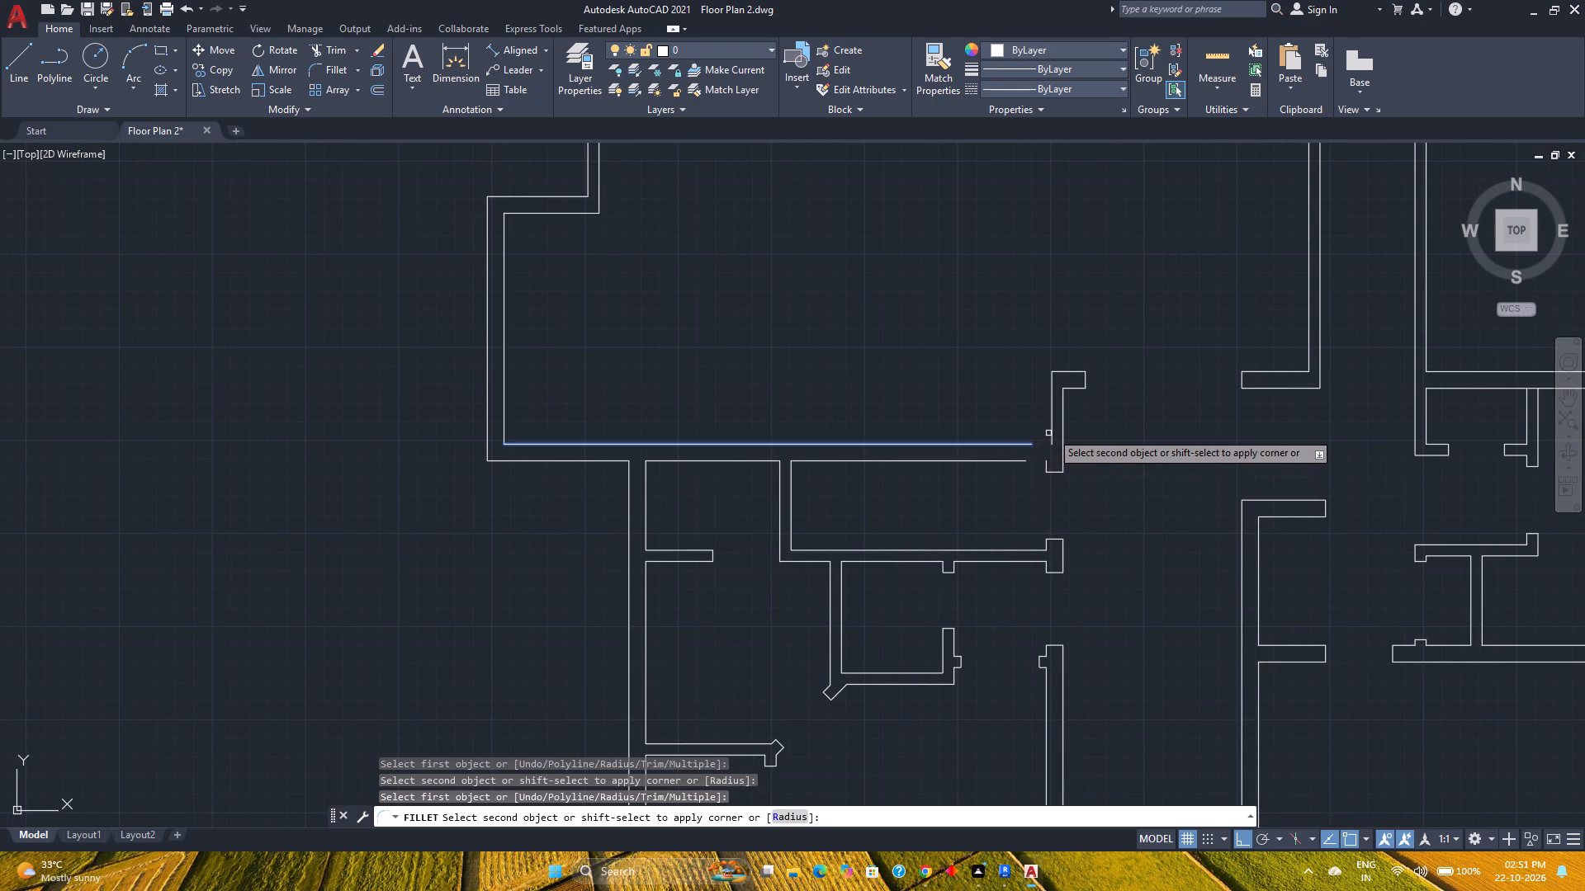
{"action": "left_click", "coordinate": [1052, 431]}
{"action": "left_click", "coordinate": [1015, 462]}
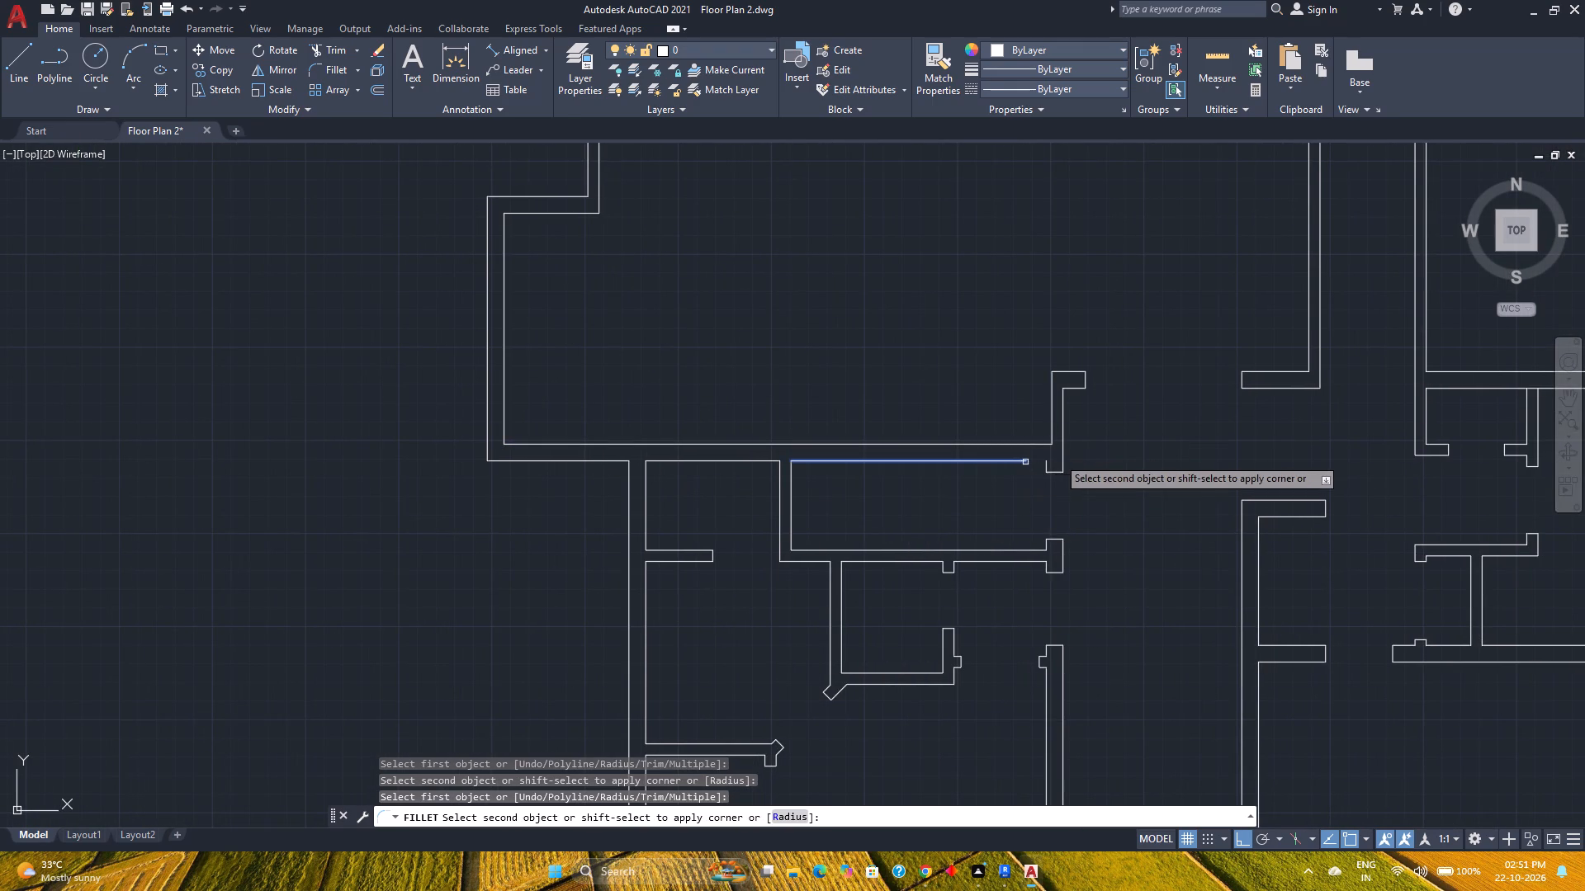
{"action": "left_click", "coordinate": [1045, 464]}
Fillet both faces of the new corridor cross wall to the southwest bedroom's east wall, removing the overshooting line ends.
{"action": "scroll", "coordinate": [930, 493], "scroll_direction": "down", "scroll_amount": 2}
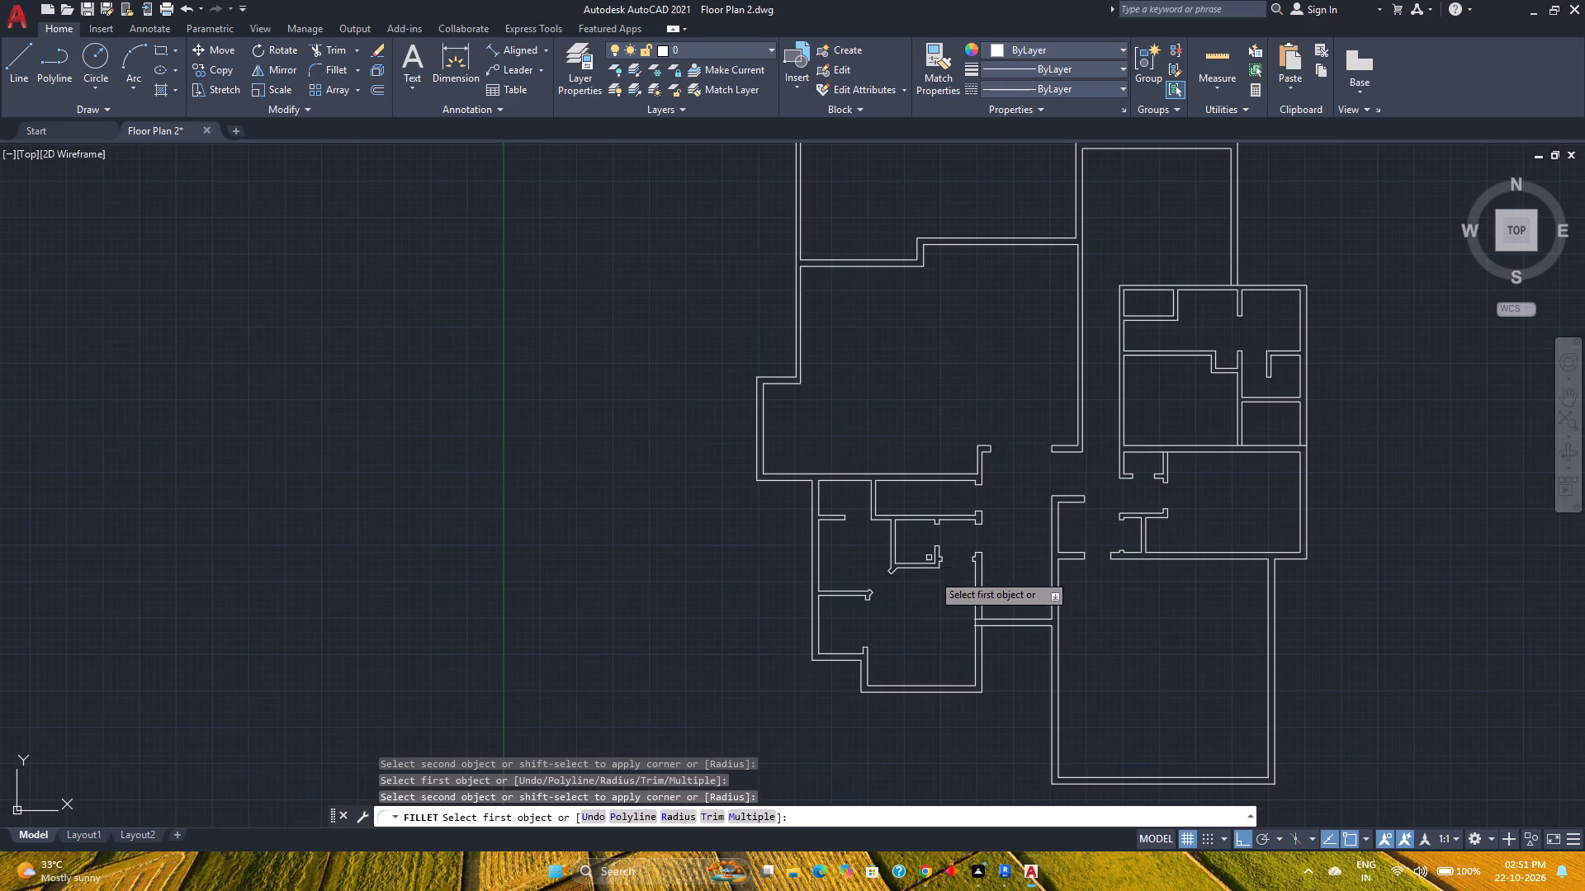
{"action": "scroll", "coordinate": [979, 631], "scroll_direction": "up", "scroll_amount": 5}
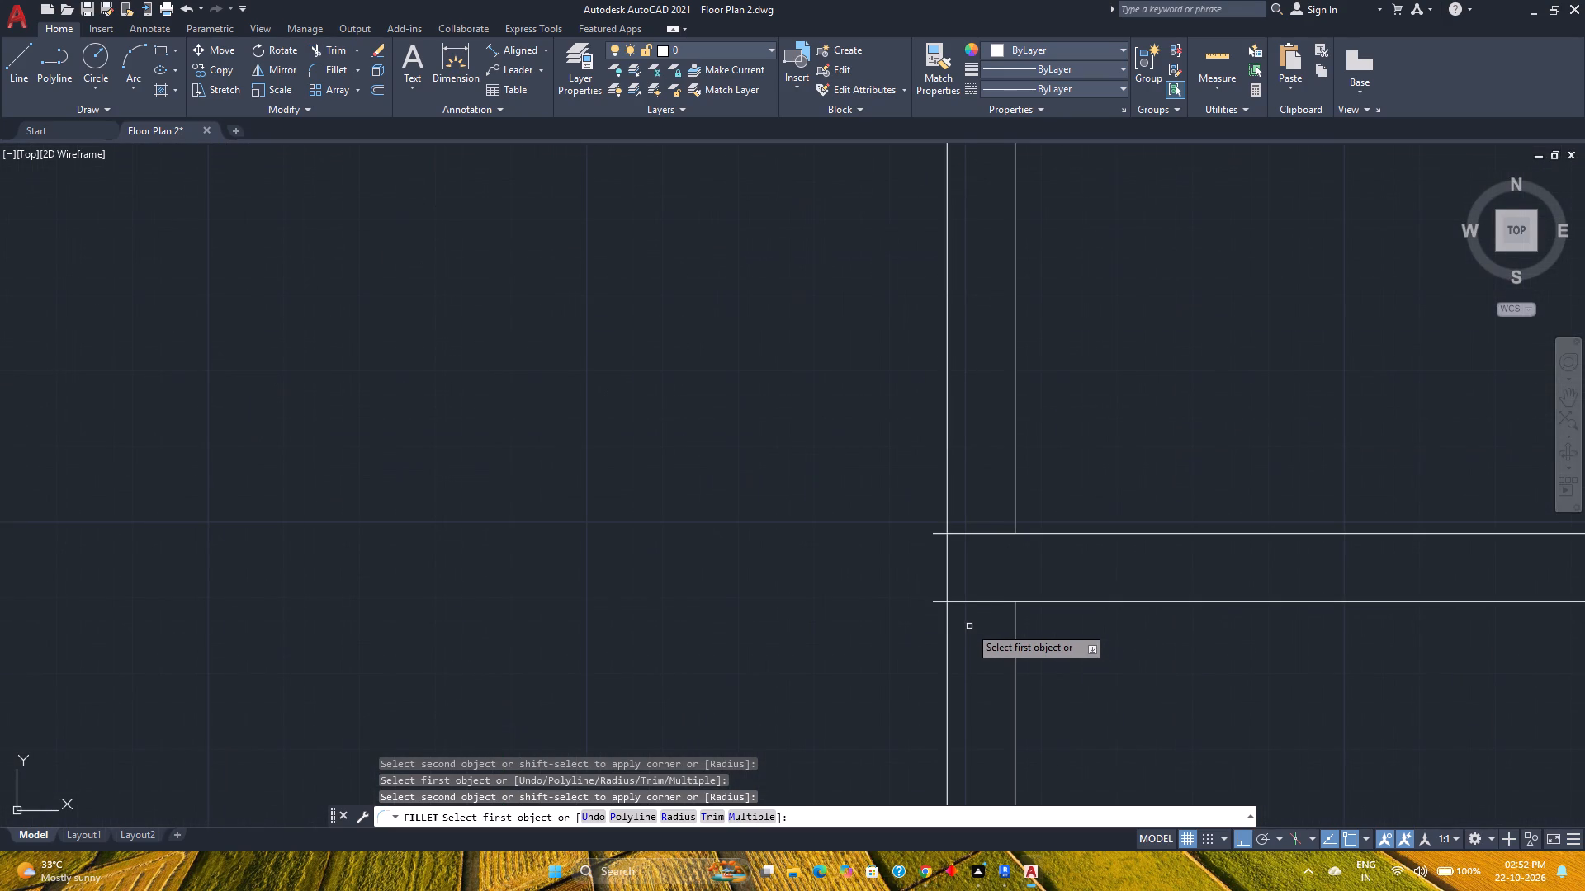
{"action": "left_click", "coordinate": [934, 519], "text": "shift"}
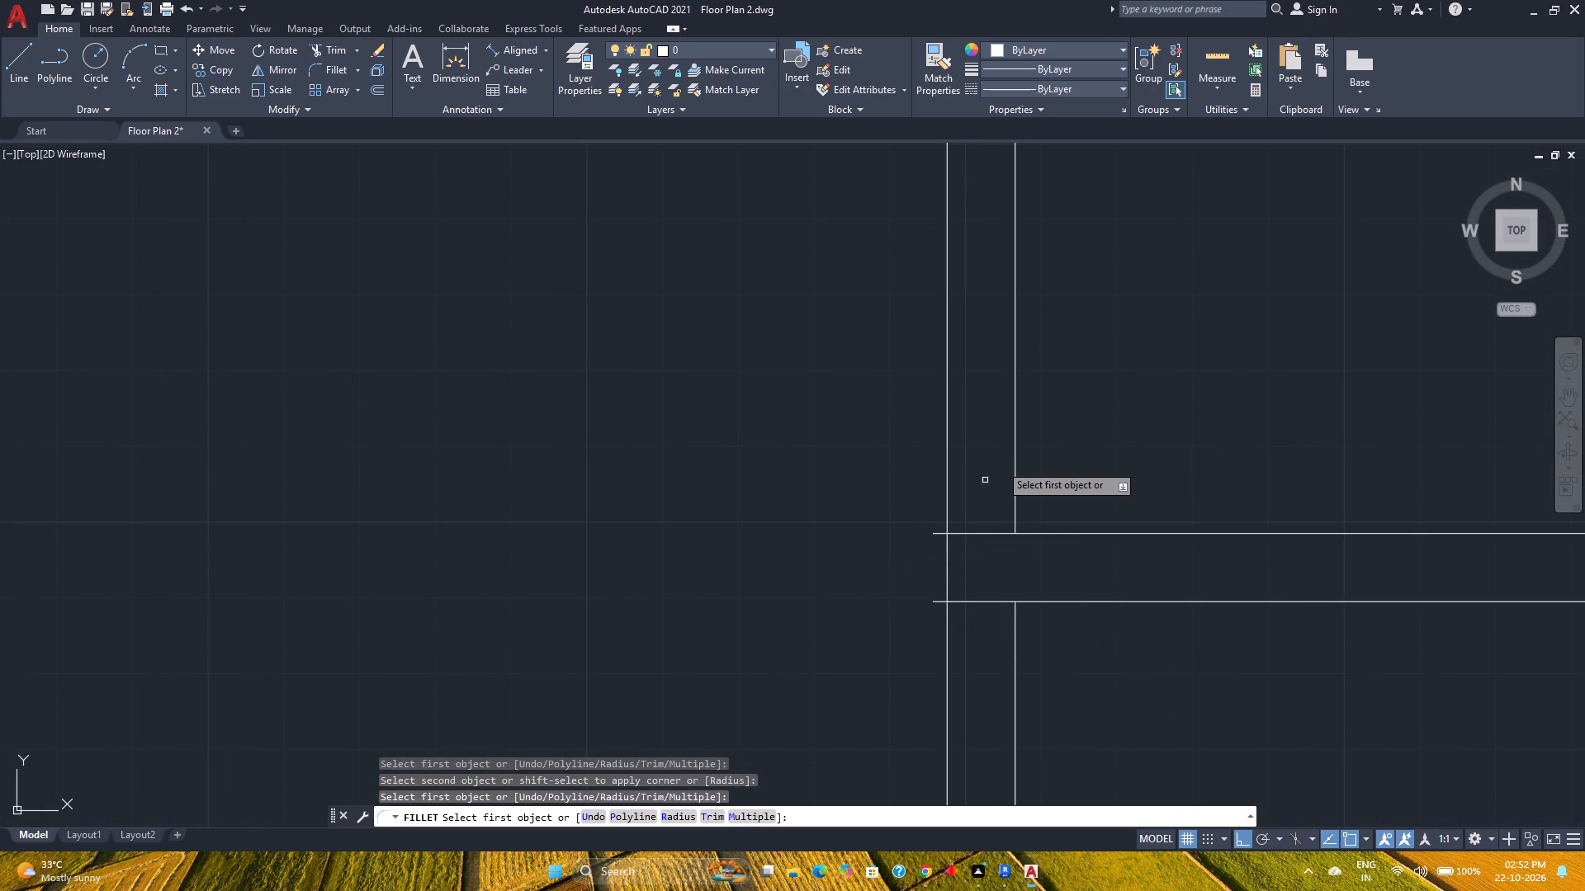
{"action": "left_click", "coordinate": [1014, 444]}
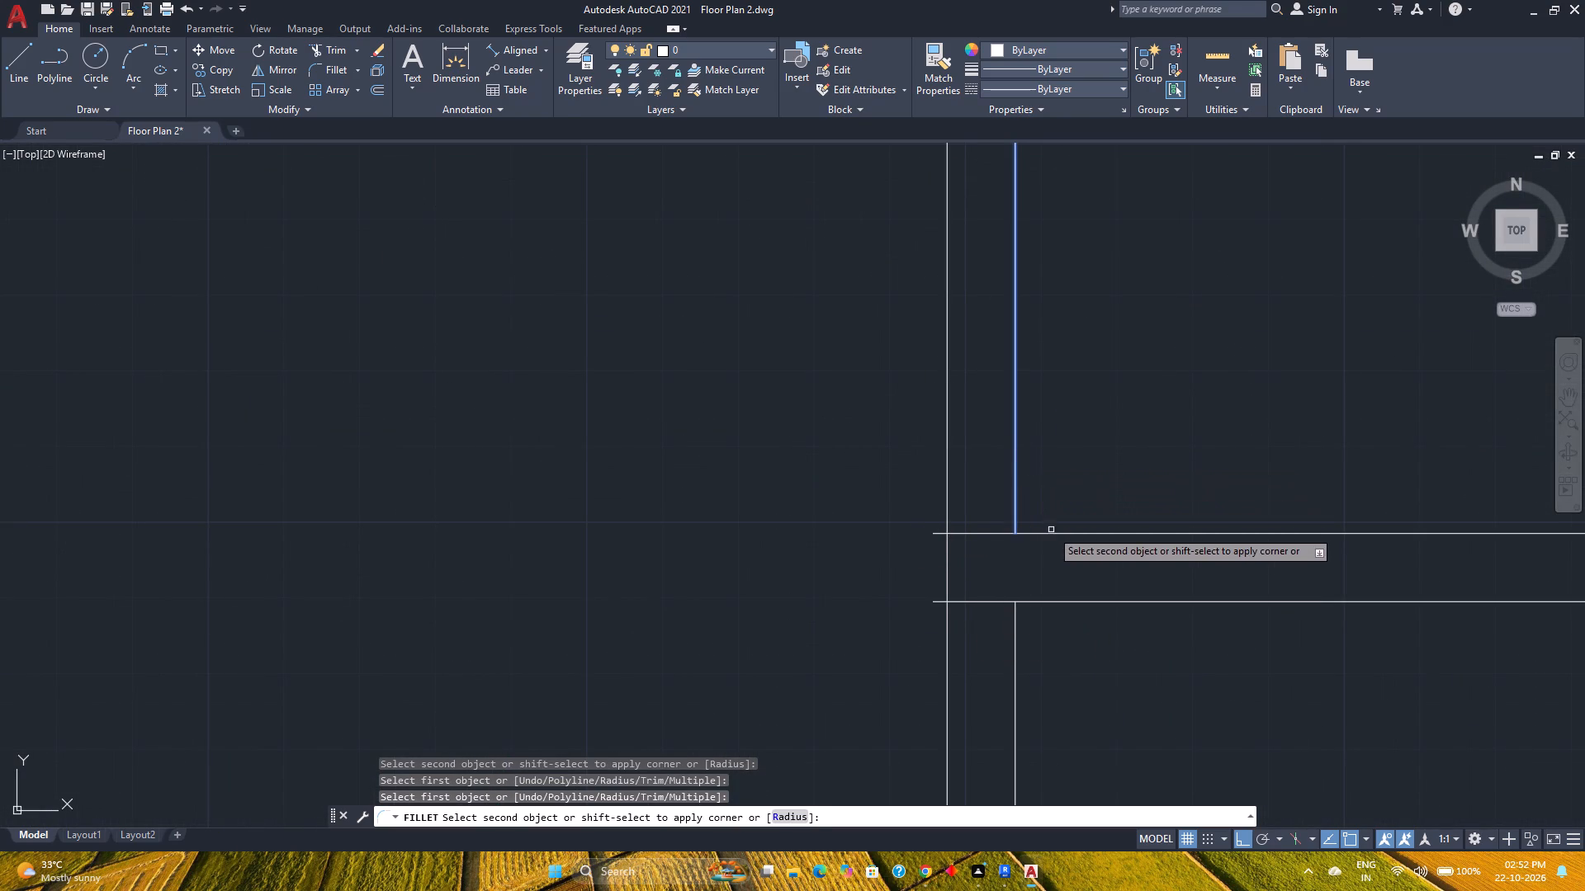
{"action": "left_click", "coordinate": [1051, 534]}
{"action": "left_click", "coordinate": [1014, 618]}
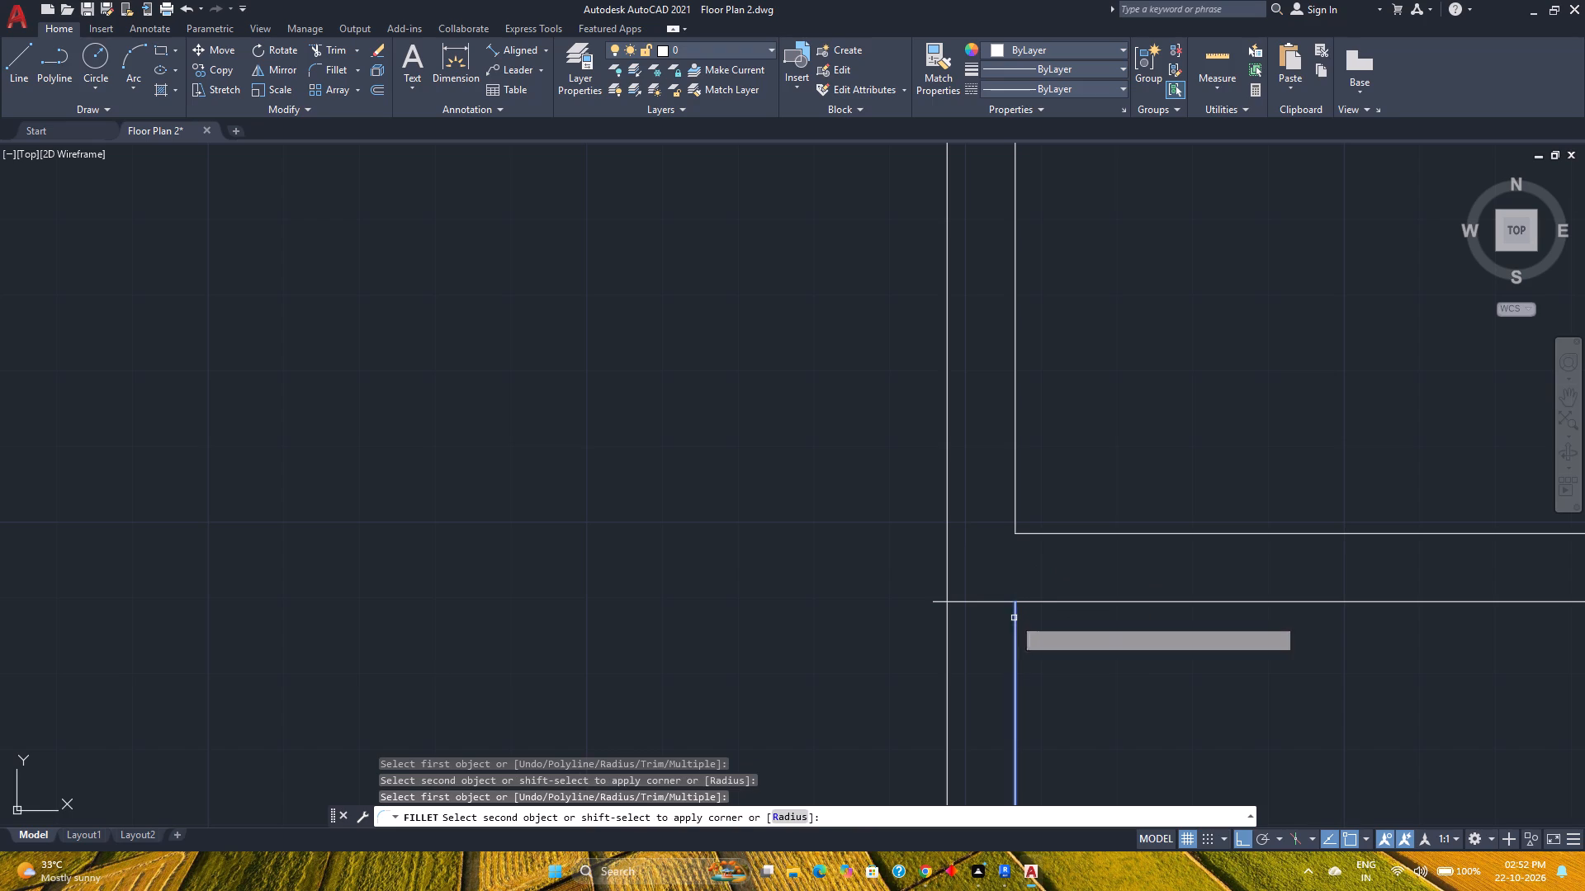
{"action": "left_click", "coordinate": [1034, 601]}
{"action": "scroll", "coordinate": [1016, 583], "scroll_direction": "down", "scroll_amount": 3}
{"action": "scroll", "coordinate": [1110, 614], "scroll_direction": "down", "scroll_amount": 2}
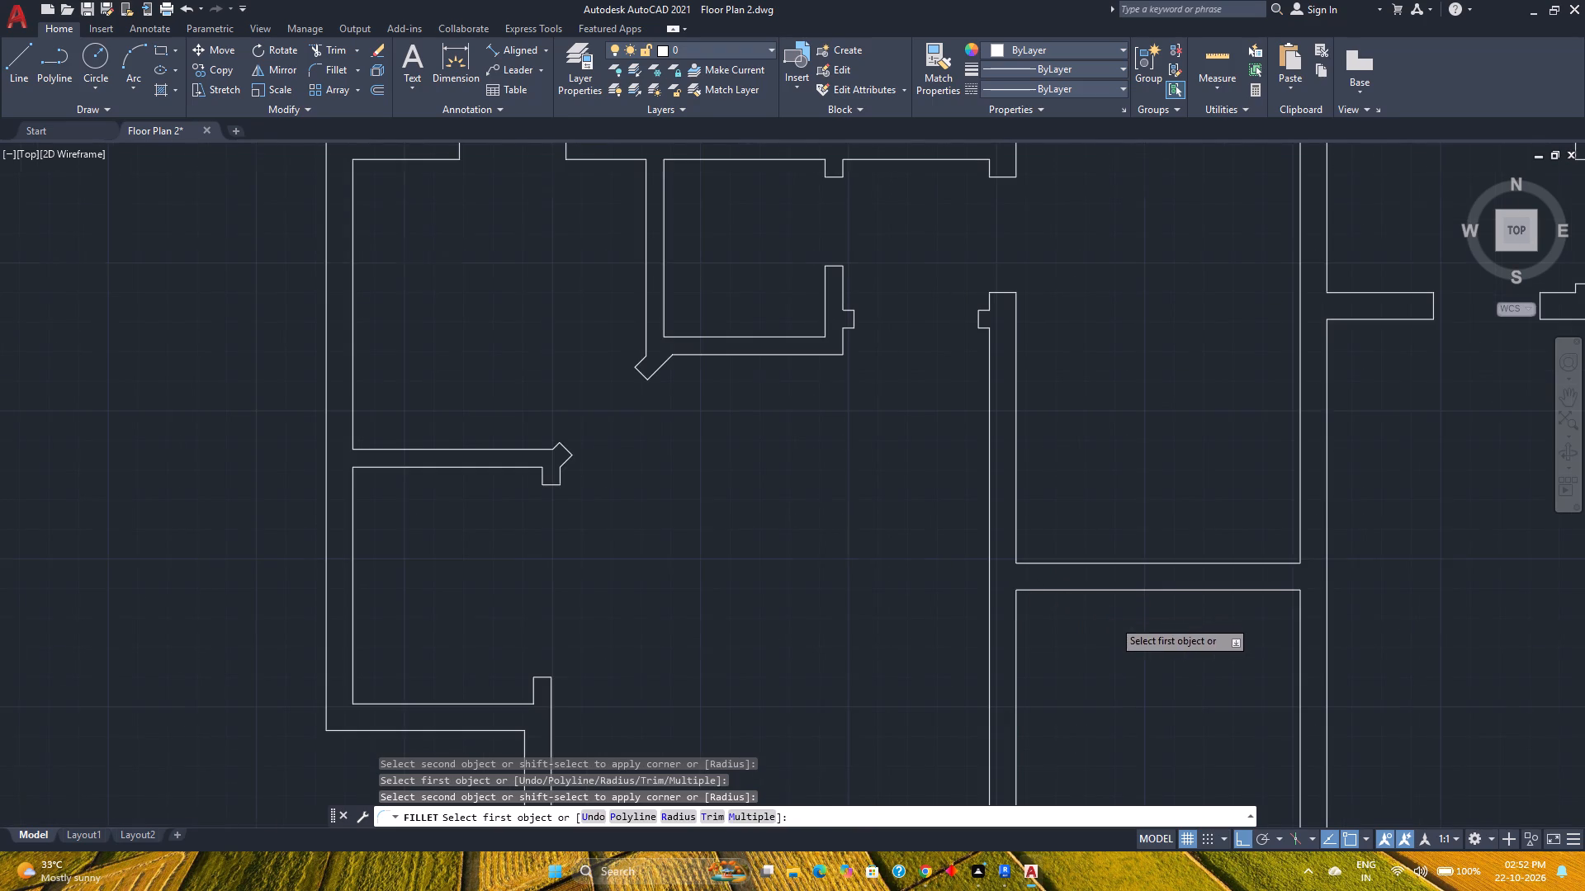
{"action": "middle_click_drag", "start_coordinate": [1113, 620], "coordinate": [1067, 615]}
{"action": "middle_click", "coordinate": [1066, 615]}
{"action": "key", "text": "Escape"}
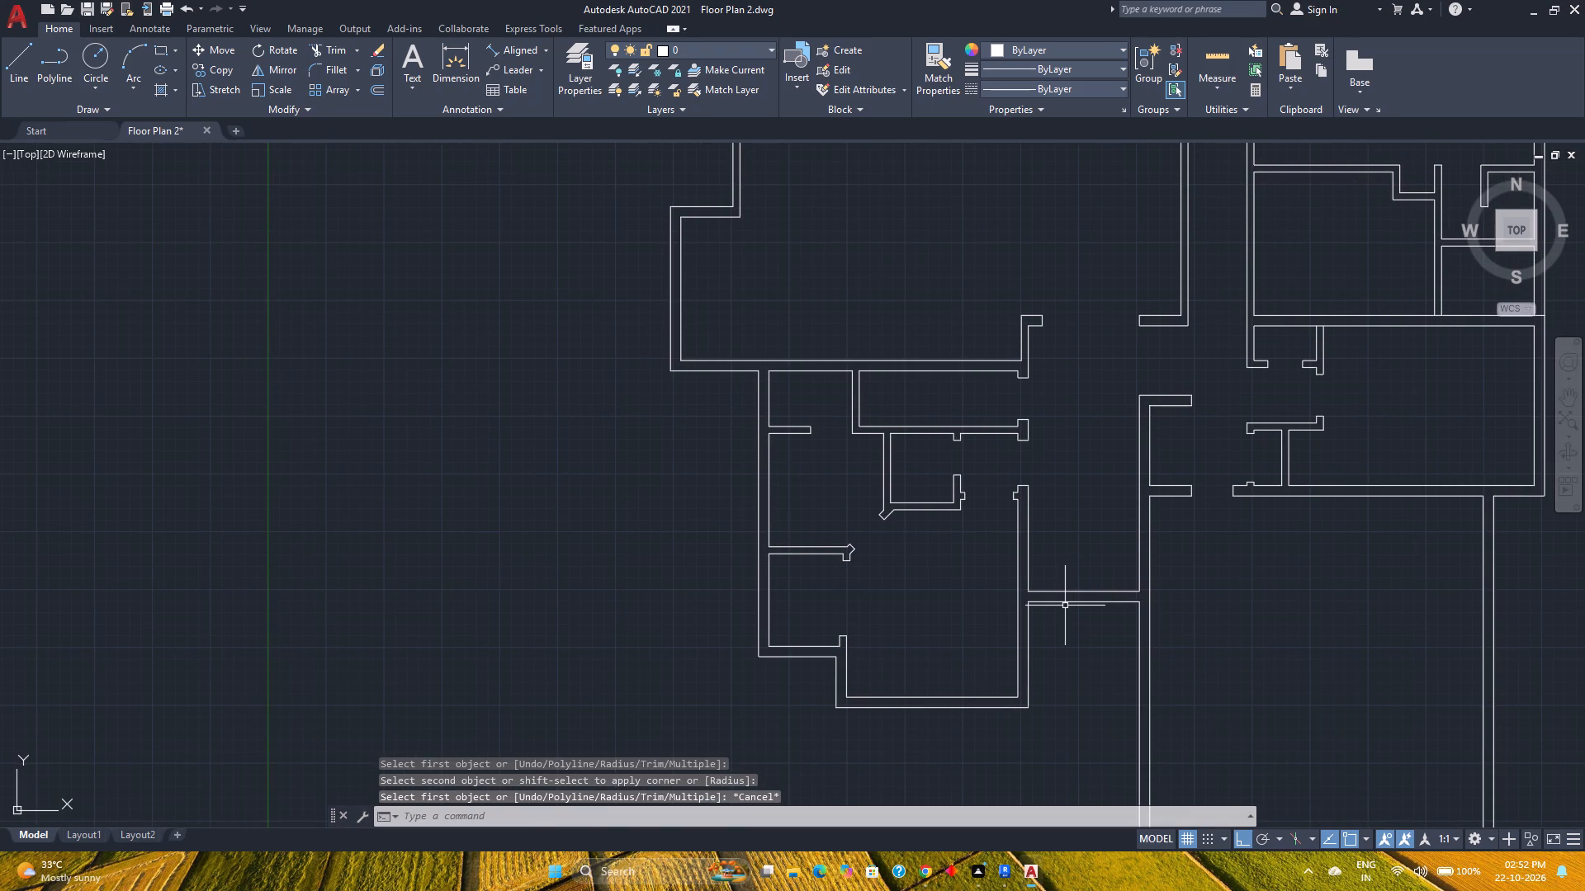
Save the drawing.
{"action": "key", "text": "ctrl+s"}
Quick-measure the corridor above the cross wall and the narrow room at the north of the southwest block.
{"action": "scroll", "coordinate": [1054, 549], "scroll_direction": "down", "scroll_amount": 2}
{"action": "middle_click_drag", "start_coordinate": [1054, 549], "coordinate": [936, 507]}
{"action": "scroll", "coordinate": [959, 502], "scroll_direction": "up", "scroll_amount": 4}
{"action": "left_click", "coordinate": [1232, 58]}
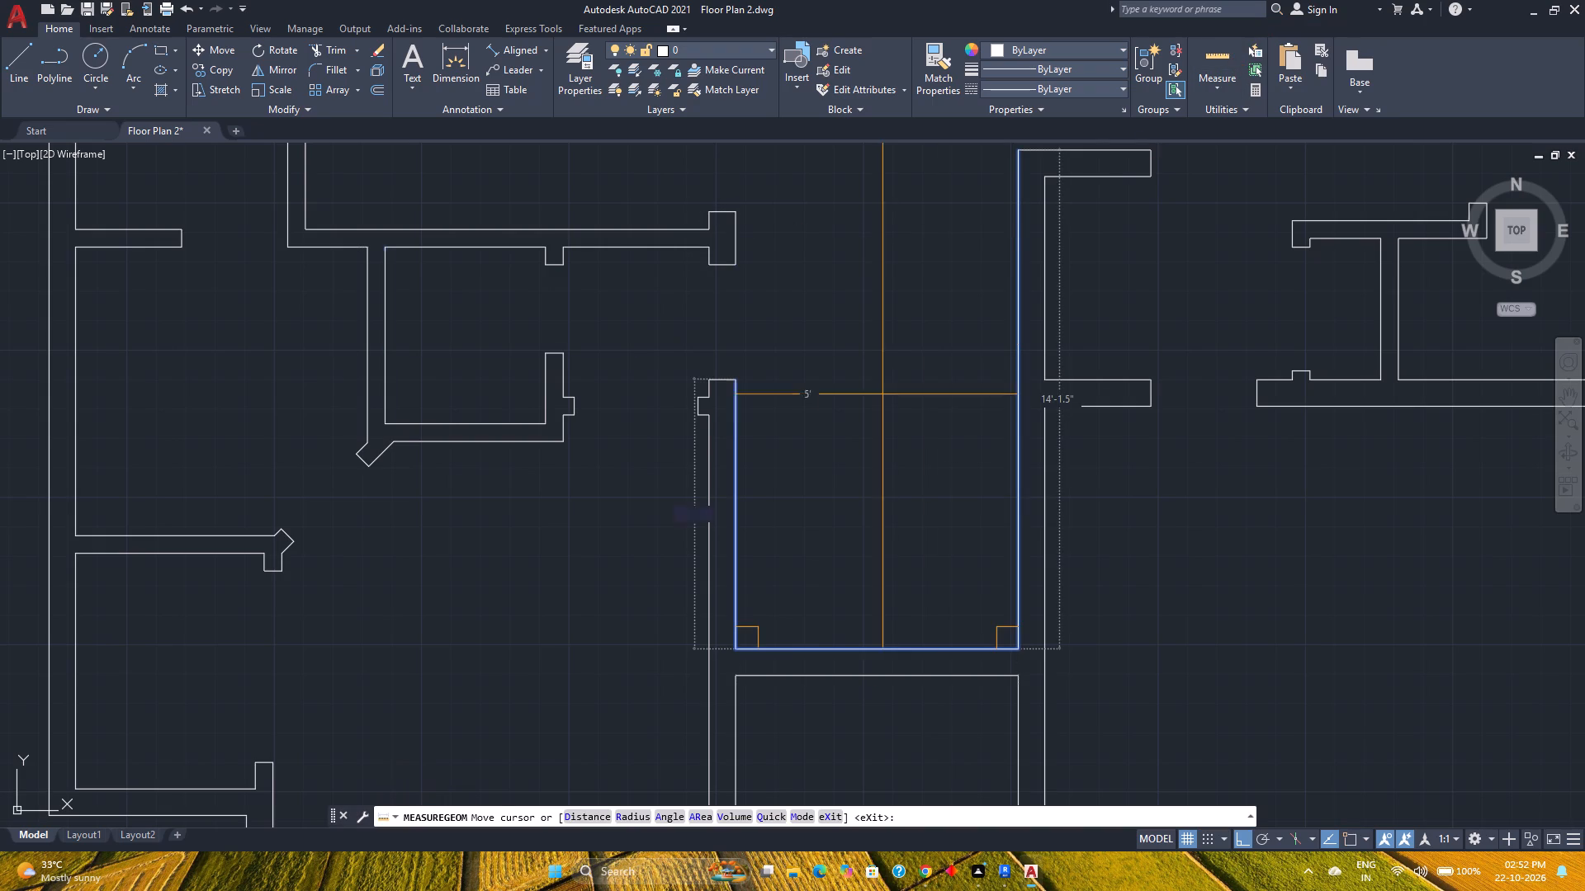
{"action": "scroll", "coordinate": [896, 473], "scroll_direction": "down", "scroll_amount": 1}
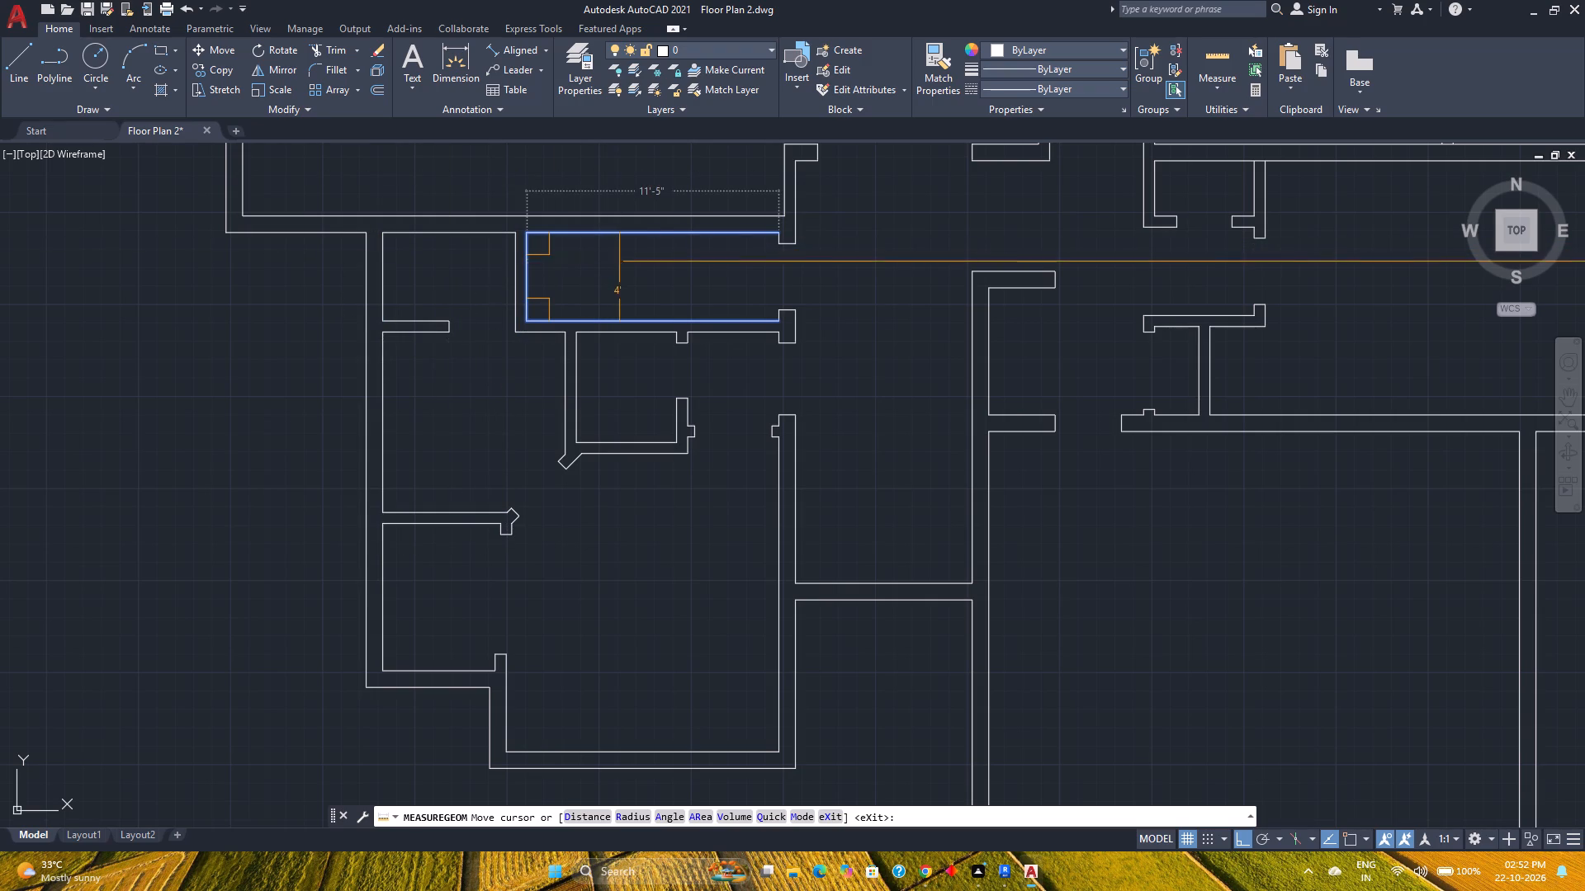
{"action": "key", "text": "Escape"}
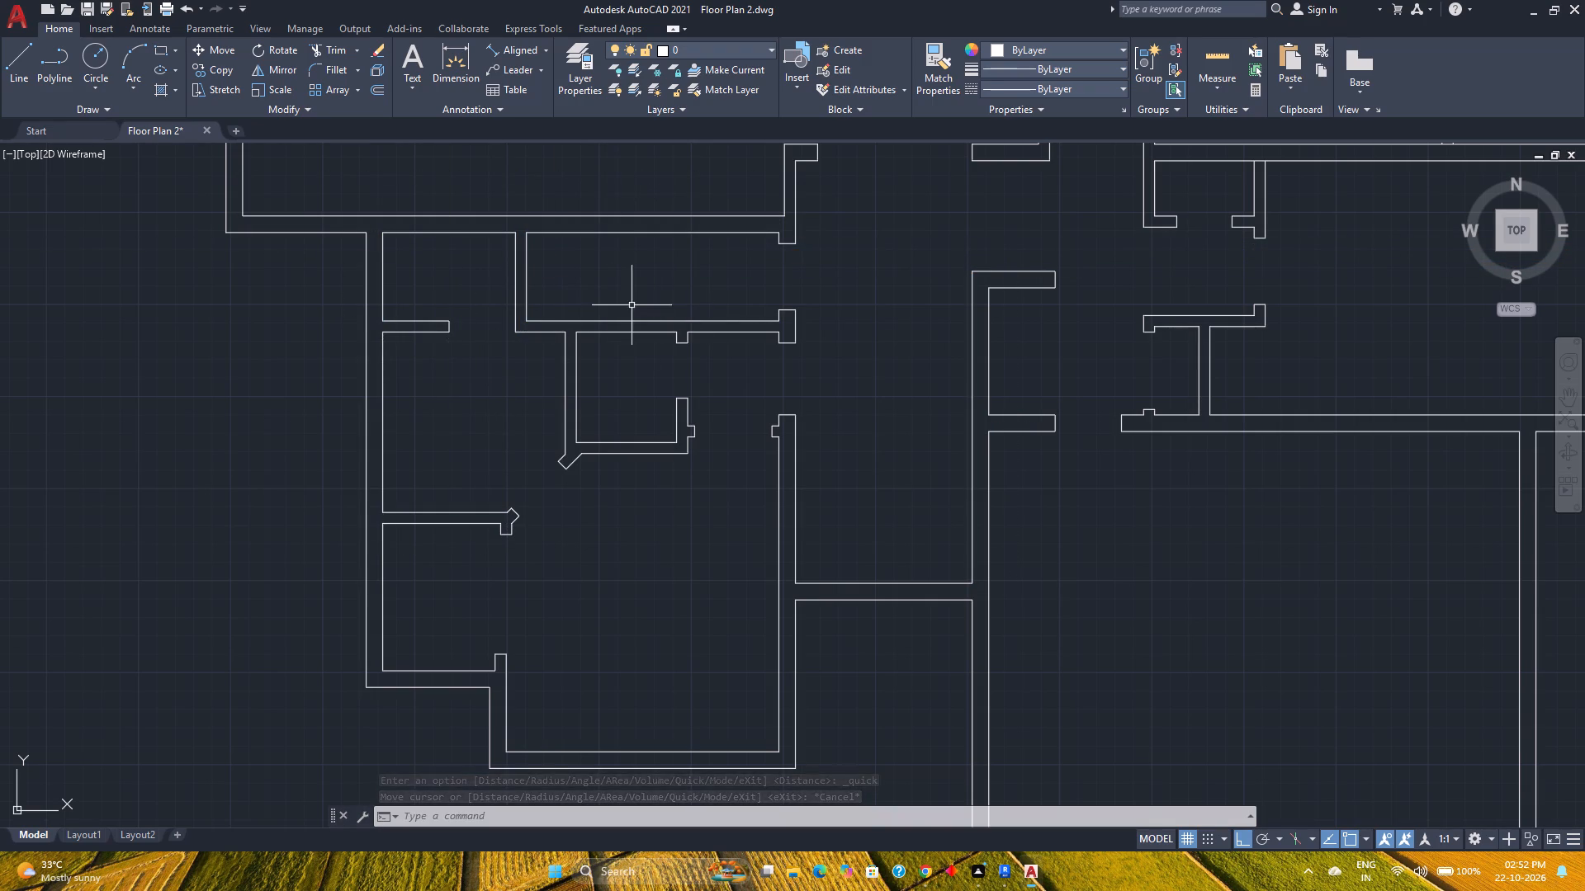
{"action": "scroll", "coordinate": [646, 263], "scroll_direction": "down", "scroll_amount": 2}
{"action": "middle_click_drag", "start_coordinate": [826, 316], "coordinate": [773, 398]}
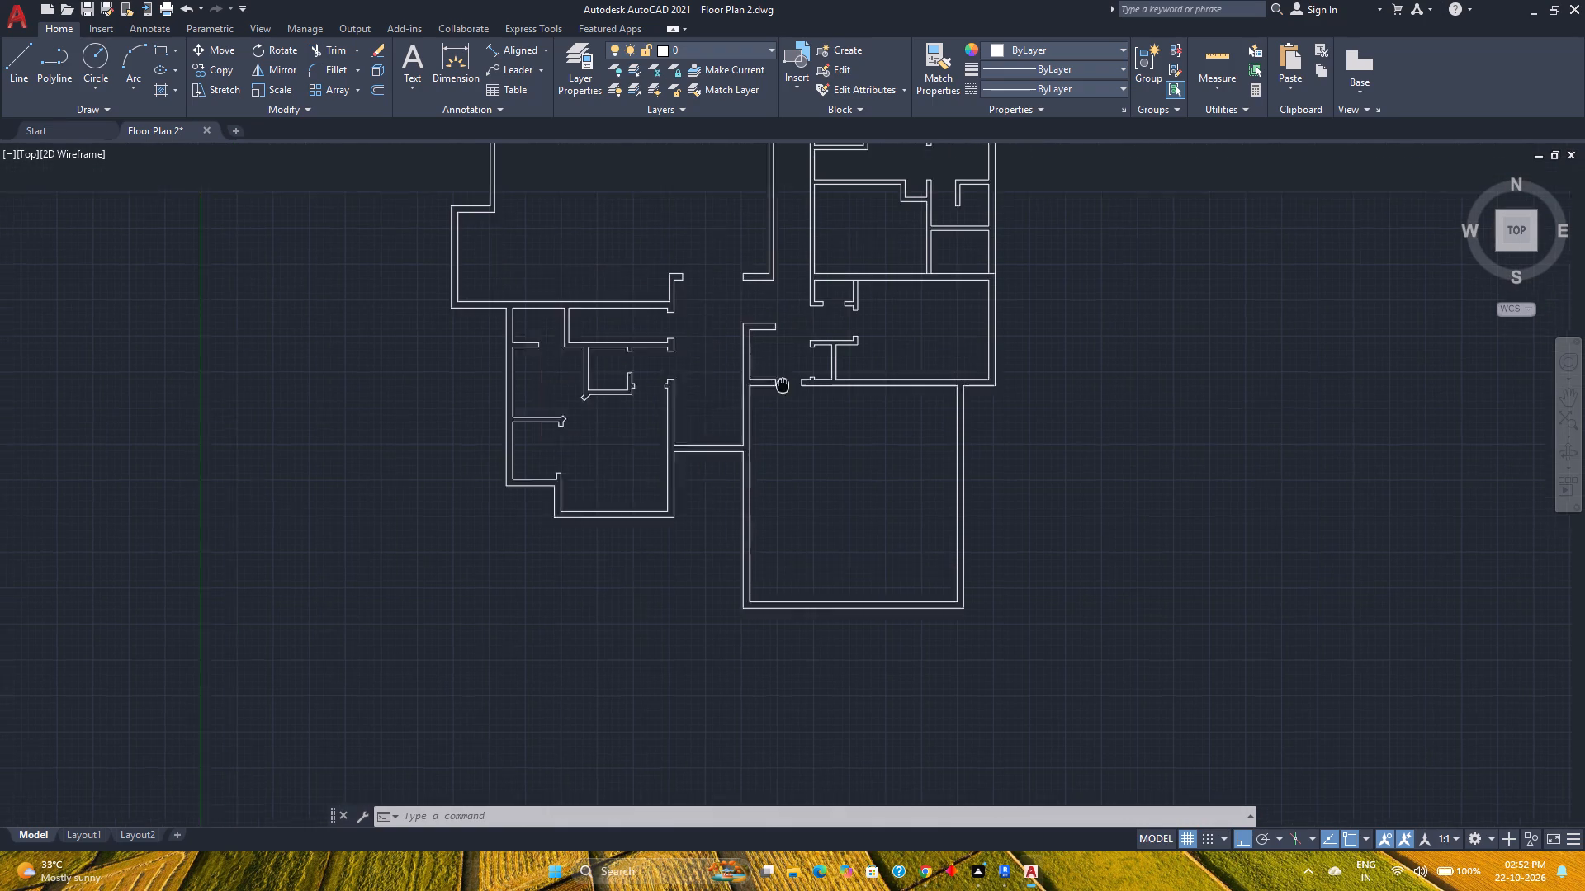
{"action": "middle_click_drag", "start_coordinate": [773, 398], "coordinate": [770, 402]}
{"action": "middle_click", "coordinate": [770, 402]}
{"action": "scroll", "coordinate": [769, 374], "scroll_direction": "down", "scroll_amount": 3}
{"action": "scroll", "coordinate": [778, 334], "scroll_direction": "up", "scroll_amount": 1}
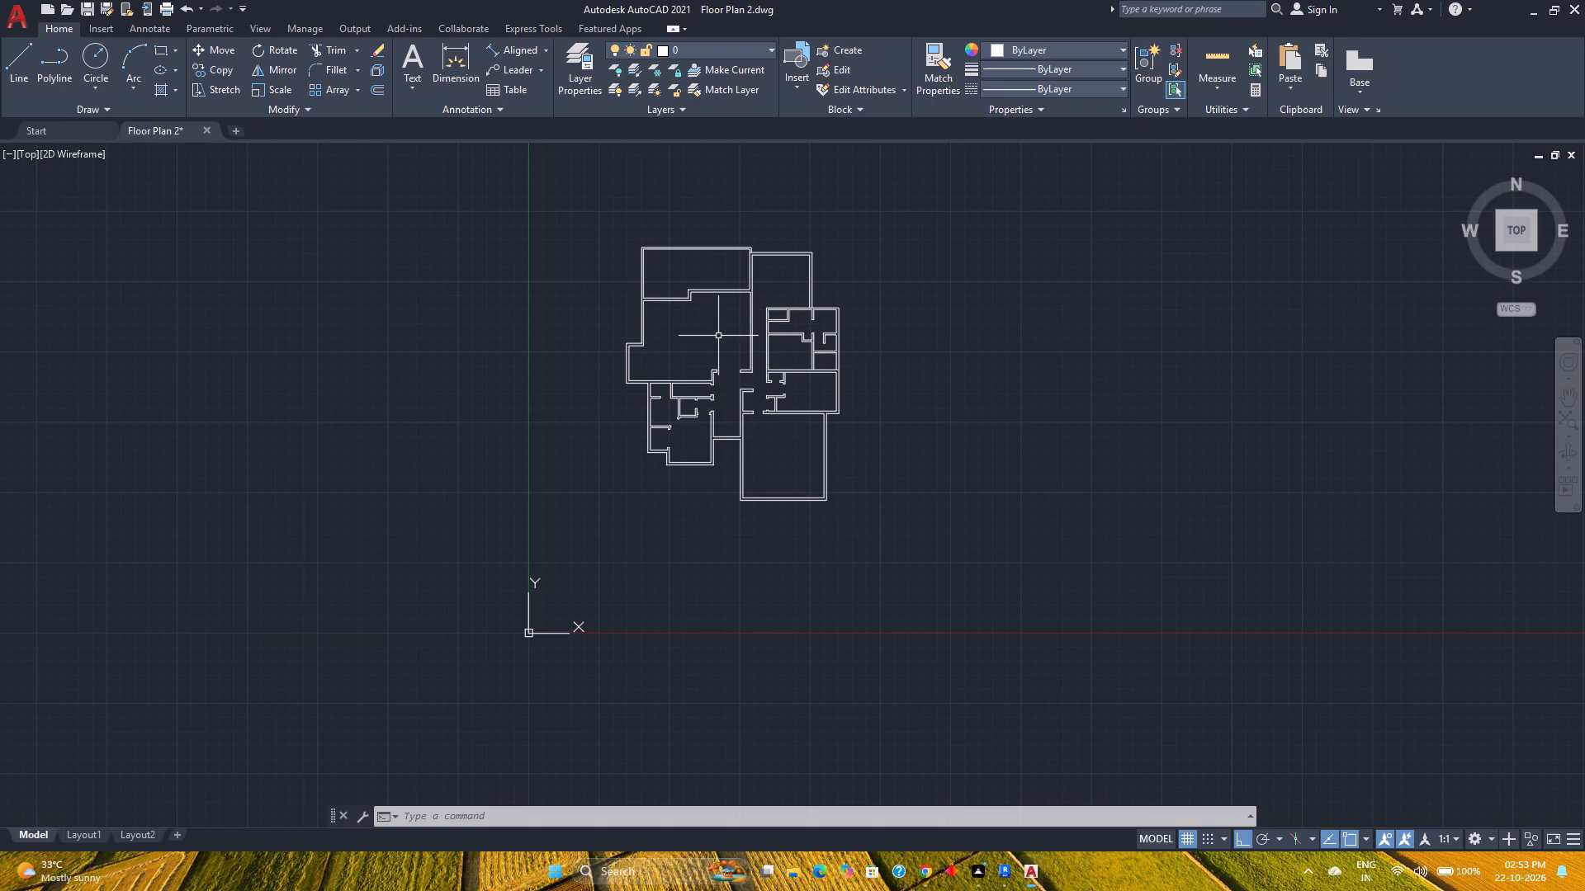
Draw a vertical line across the thickness of the corridor cross wall, joining the midpoints of its two faces.
{"action": "scroll", "coordinate": [730, 474], "scroll_direction": "up", "scroll_amount": 2}
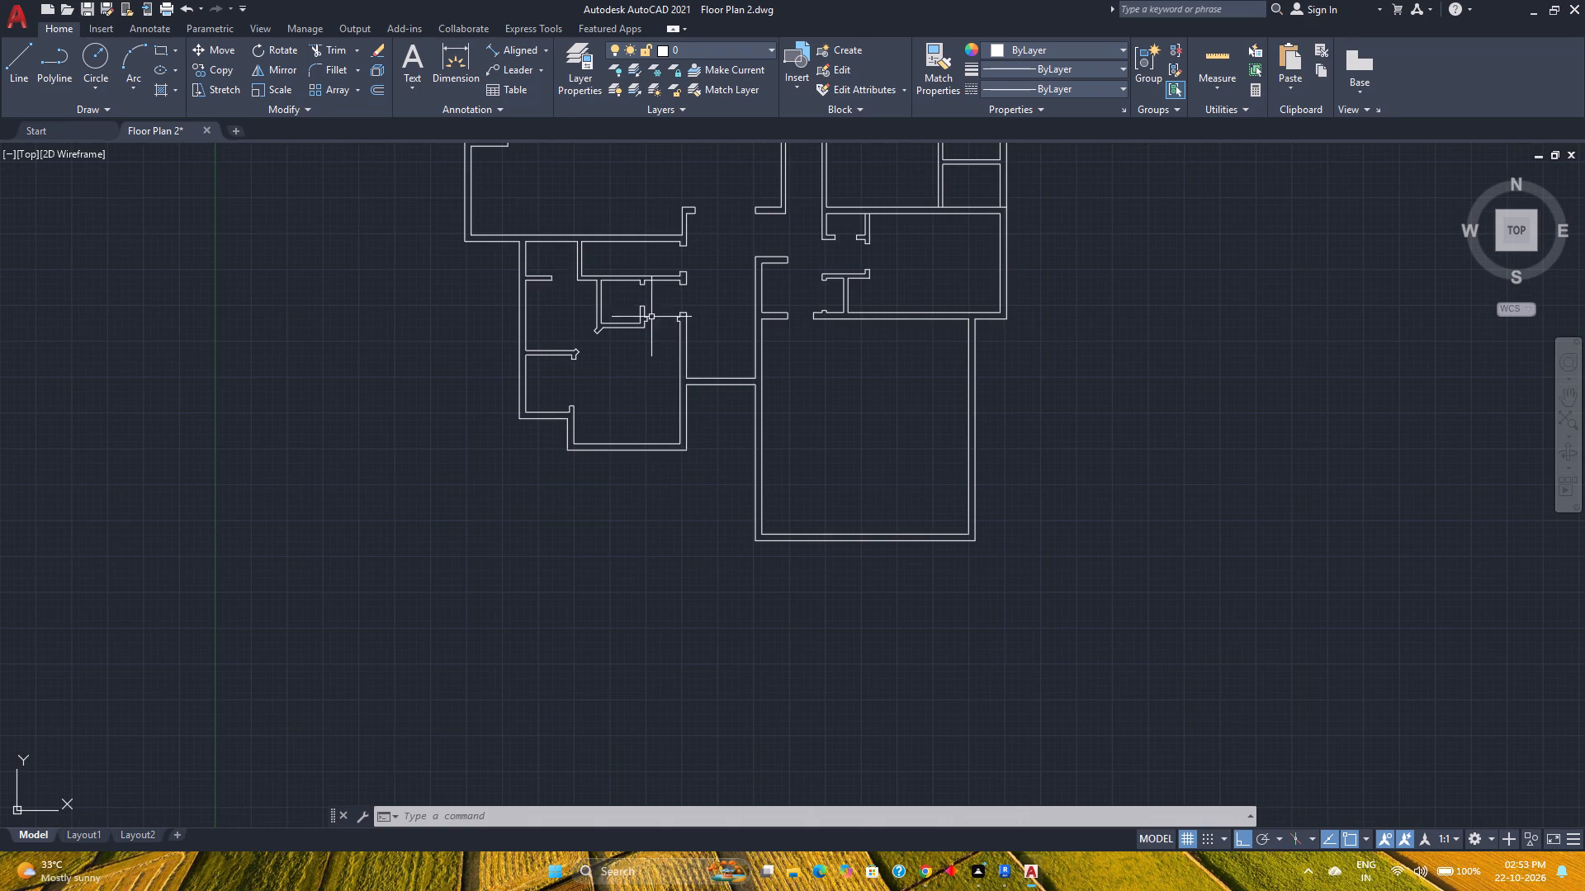
{"action": "left_click", "coordinate": [19, 53]}
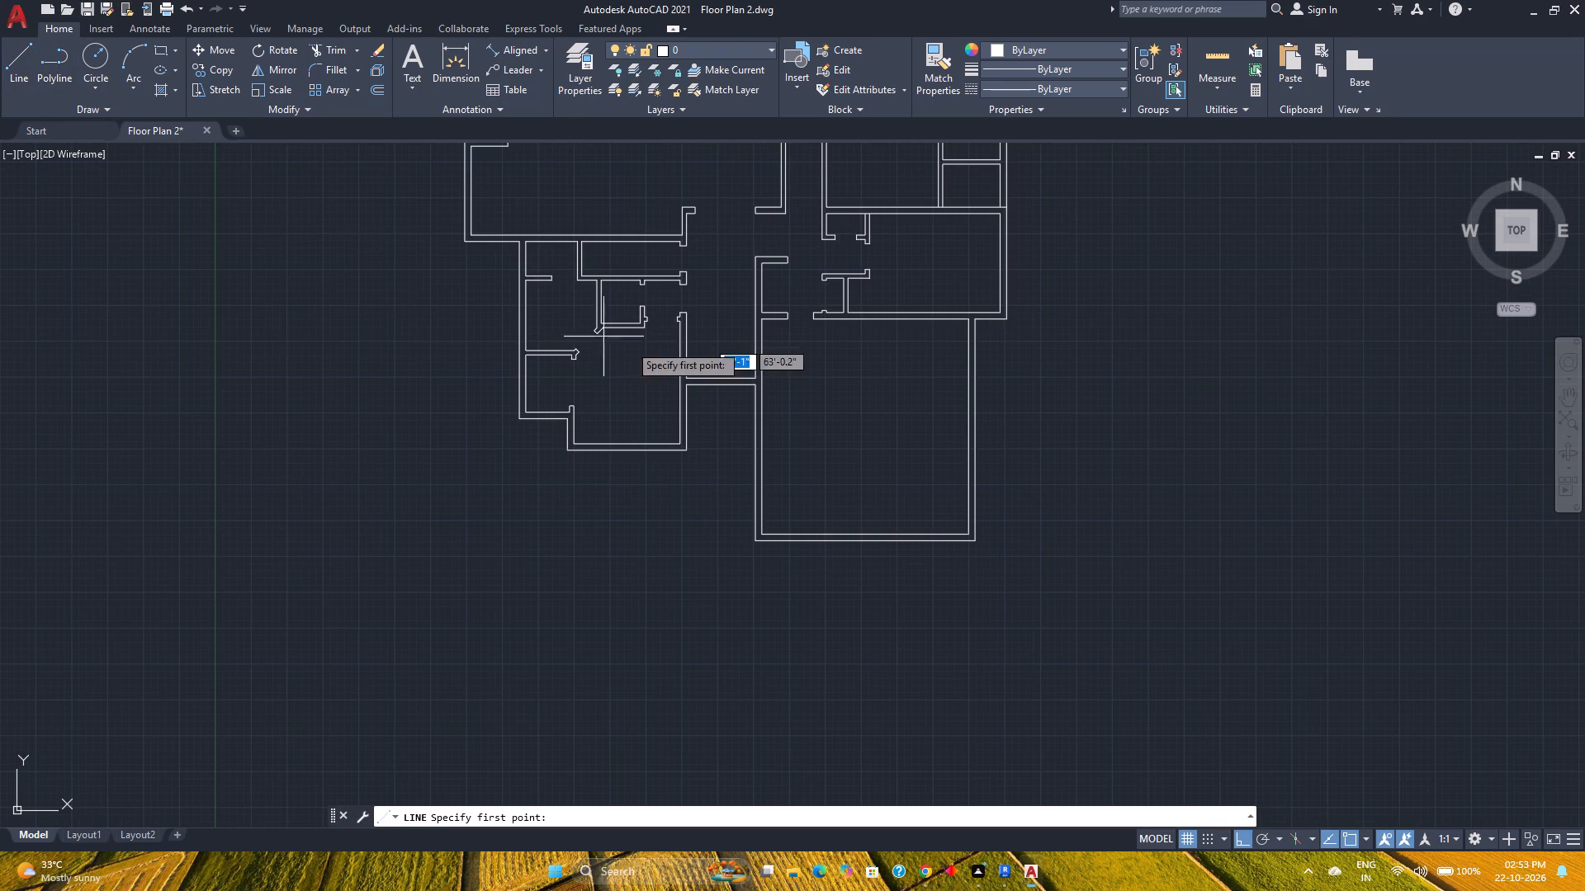
{"action": "scroll", "coordinate": [702, 388], "scroll_direction": "up", "scroll_amount": 5}
{"action": "scroll", "coordinate": [824, 342], "scroll_direction": "up", "scroll_amount": 2}
{"action": "middle_click_drag", "start_coordinate": [824, 342], "coordinate": [837, 421]}
{"action": "middle_click", "coordinate": [837, 421]}
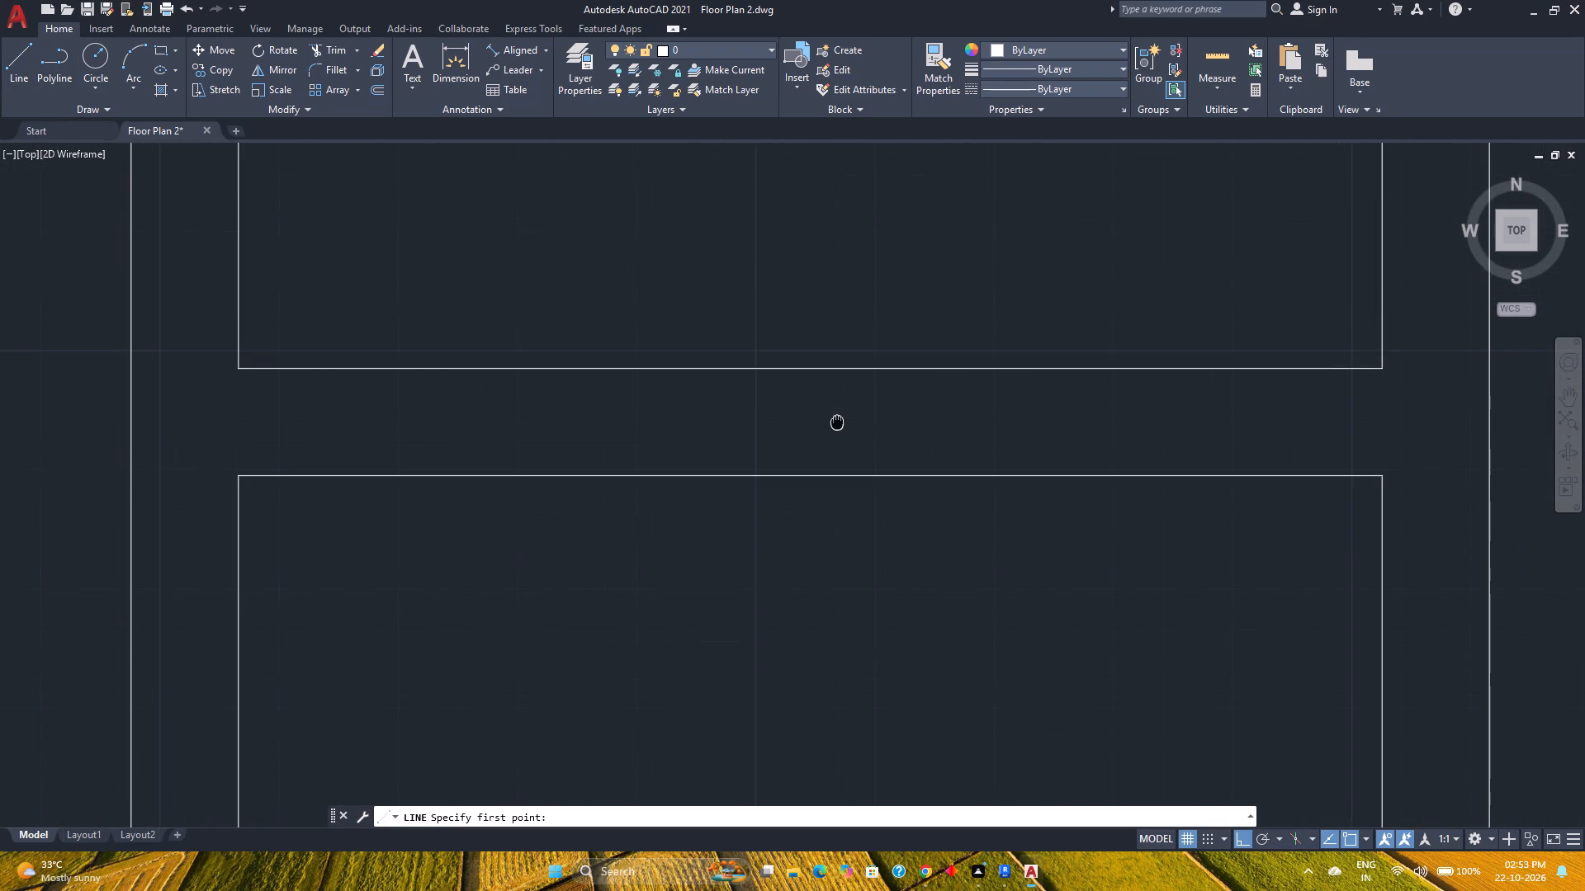
{"action": "left_click", "coordinate": [810, 366]}
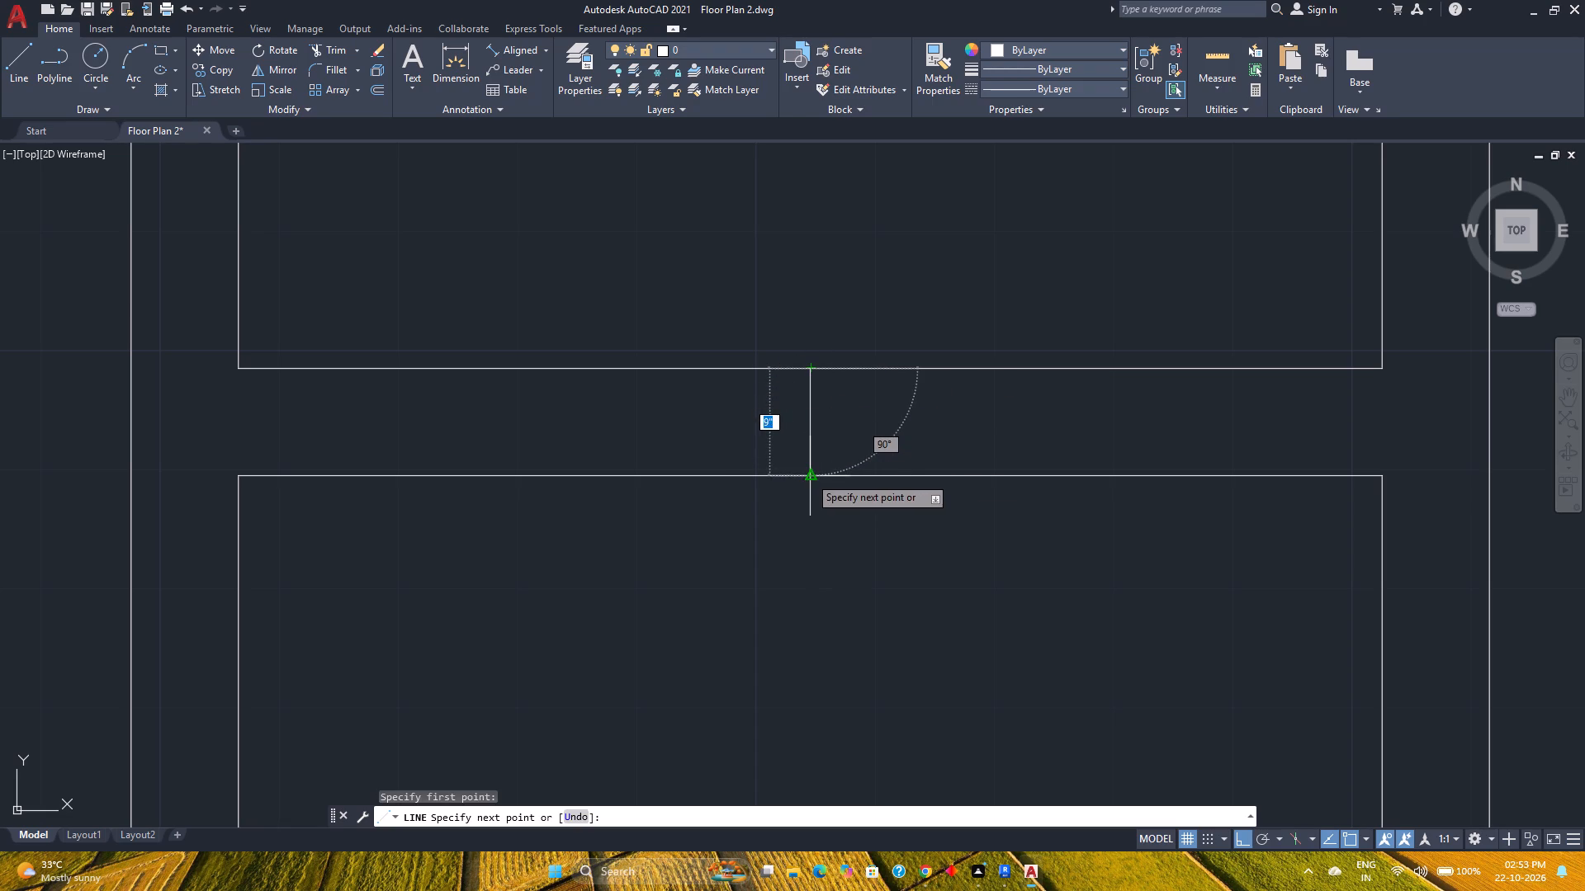
{"action": "left_click", "coordinate": [809, 476]}
{"action": "key", "text": "Escape"}
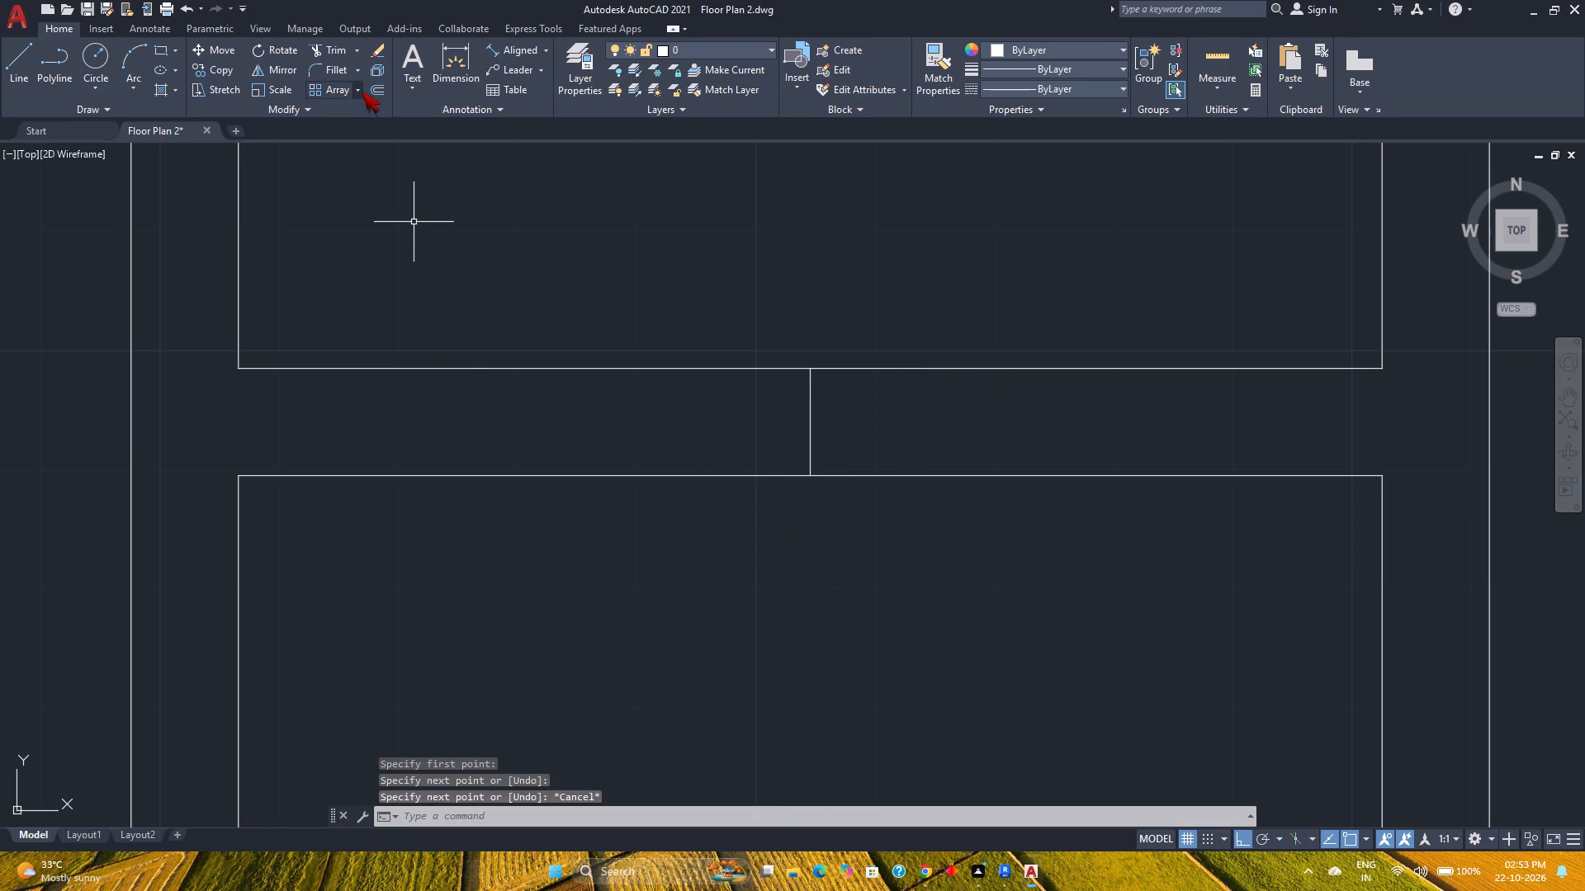
Offset the line across the corridor cross wall by 3'6" to both the west and the east.
{"action": "left_click", "coordinate": [371, 91]}
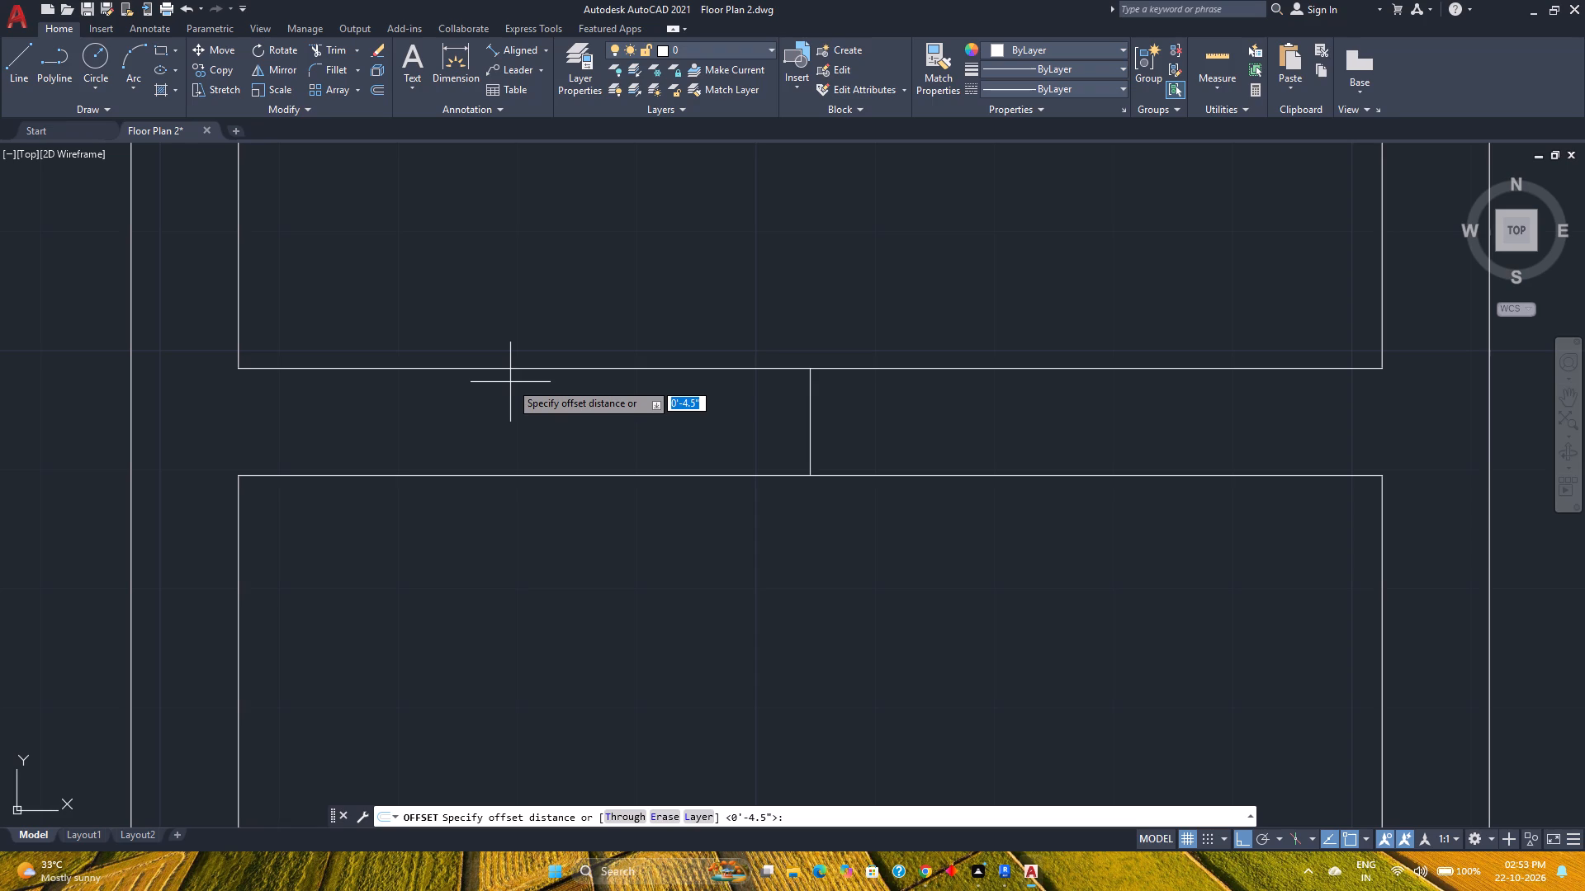
{"action": "key", "text": "3"}
{"action": "key", "text": "apostrophe"}
{"action": "key", "text": "6"}
{"action": "key", "text": "shift+quotedbl"}
{"action": "key", "text": "Return"}
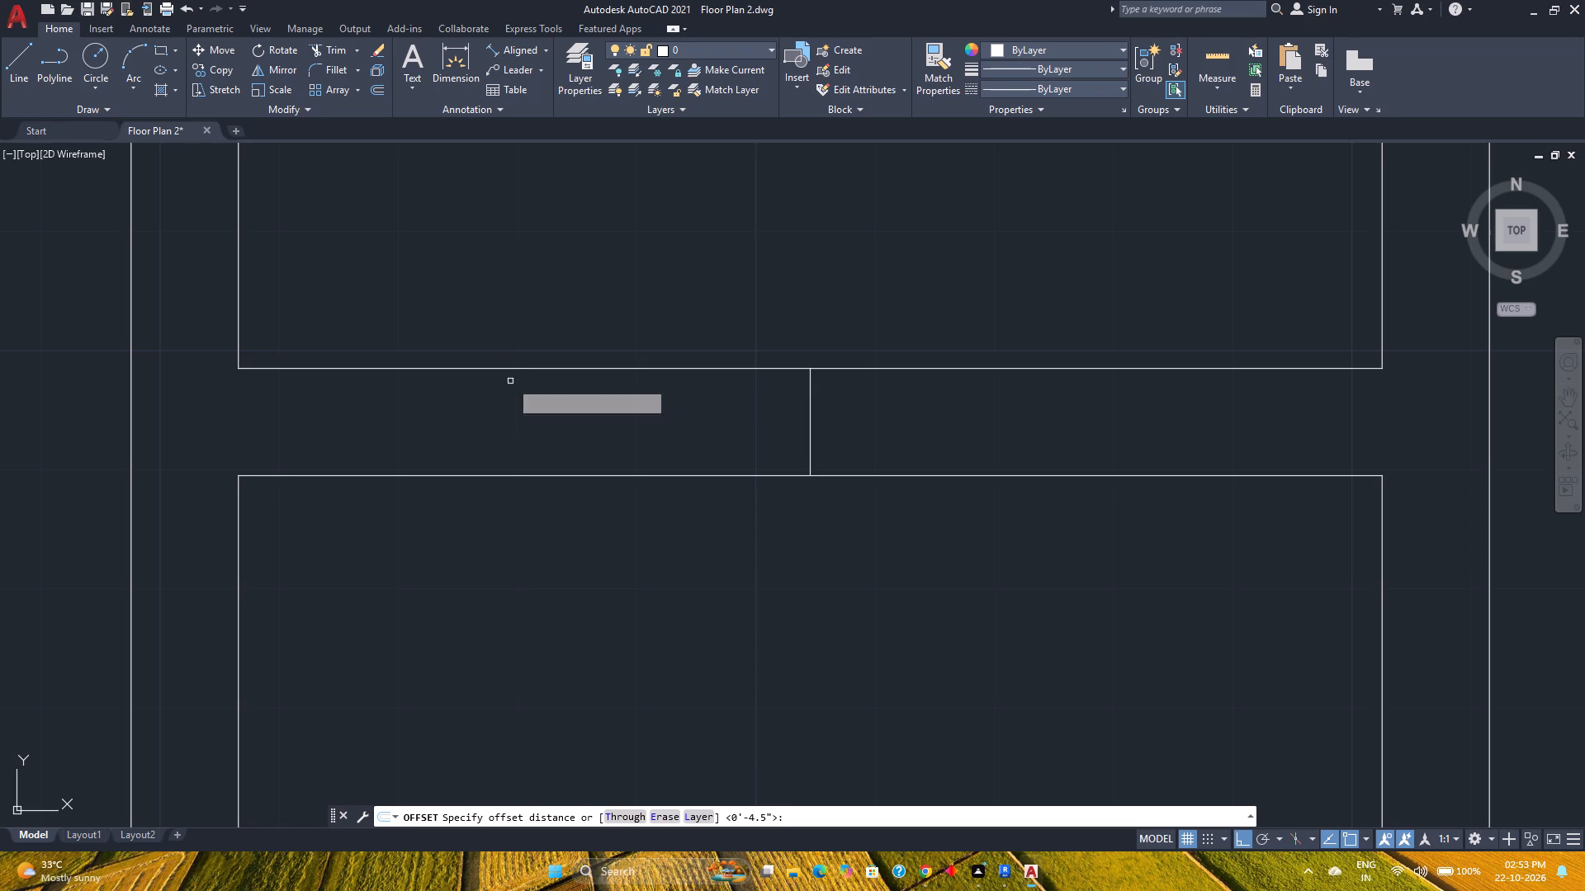
{"action": "left_click", "coordinate": [812, 418]}
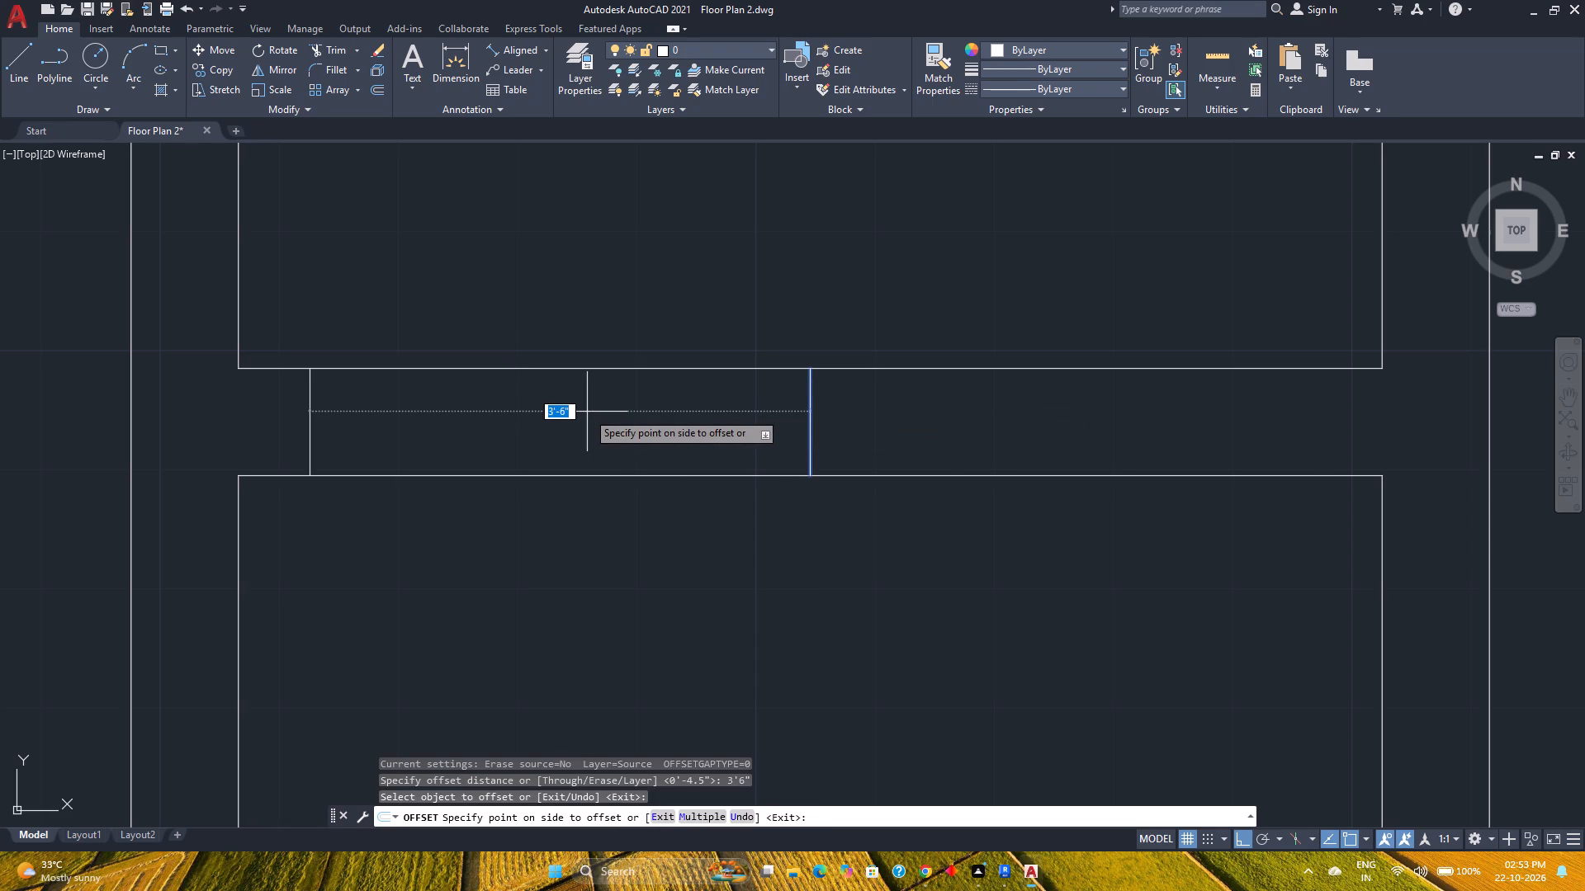
{"action": "scroll", "coordinate": [587, 412], "scroll_direction": "down", "scroll_amount": 4}
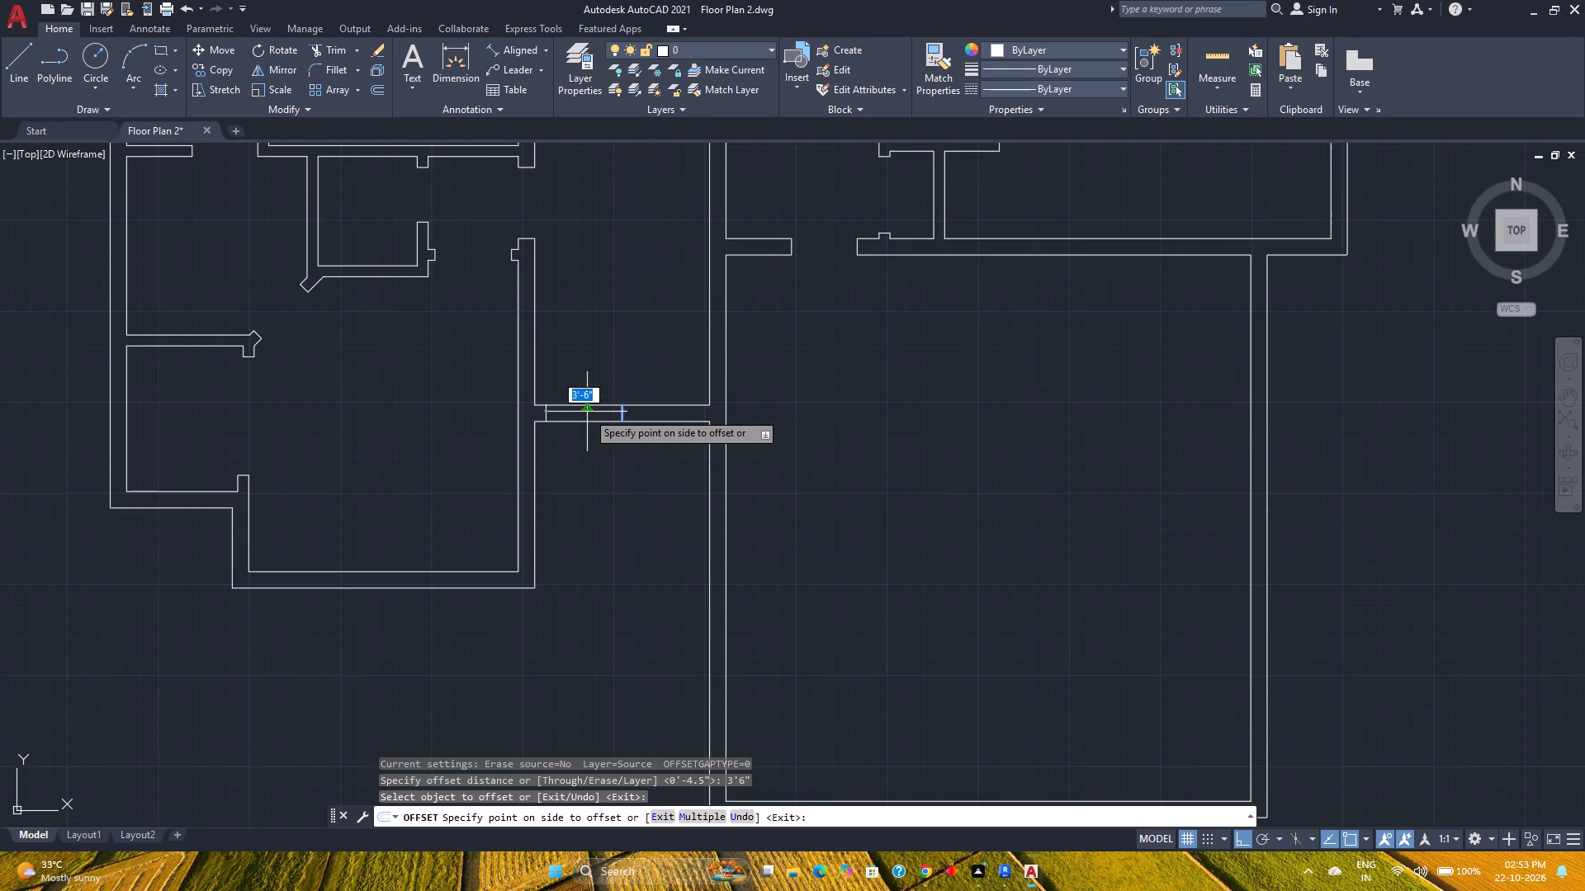
{"action": "left_click", "coordinate": [587, 412]}
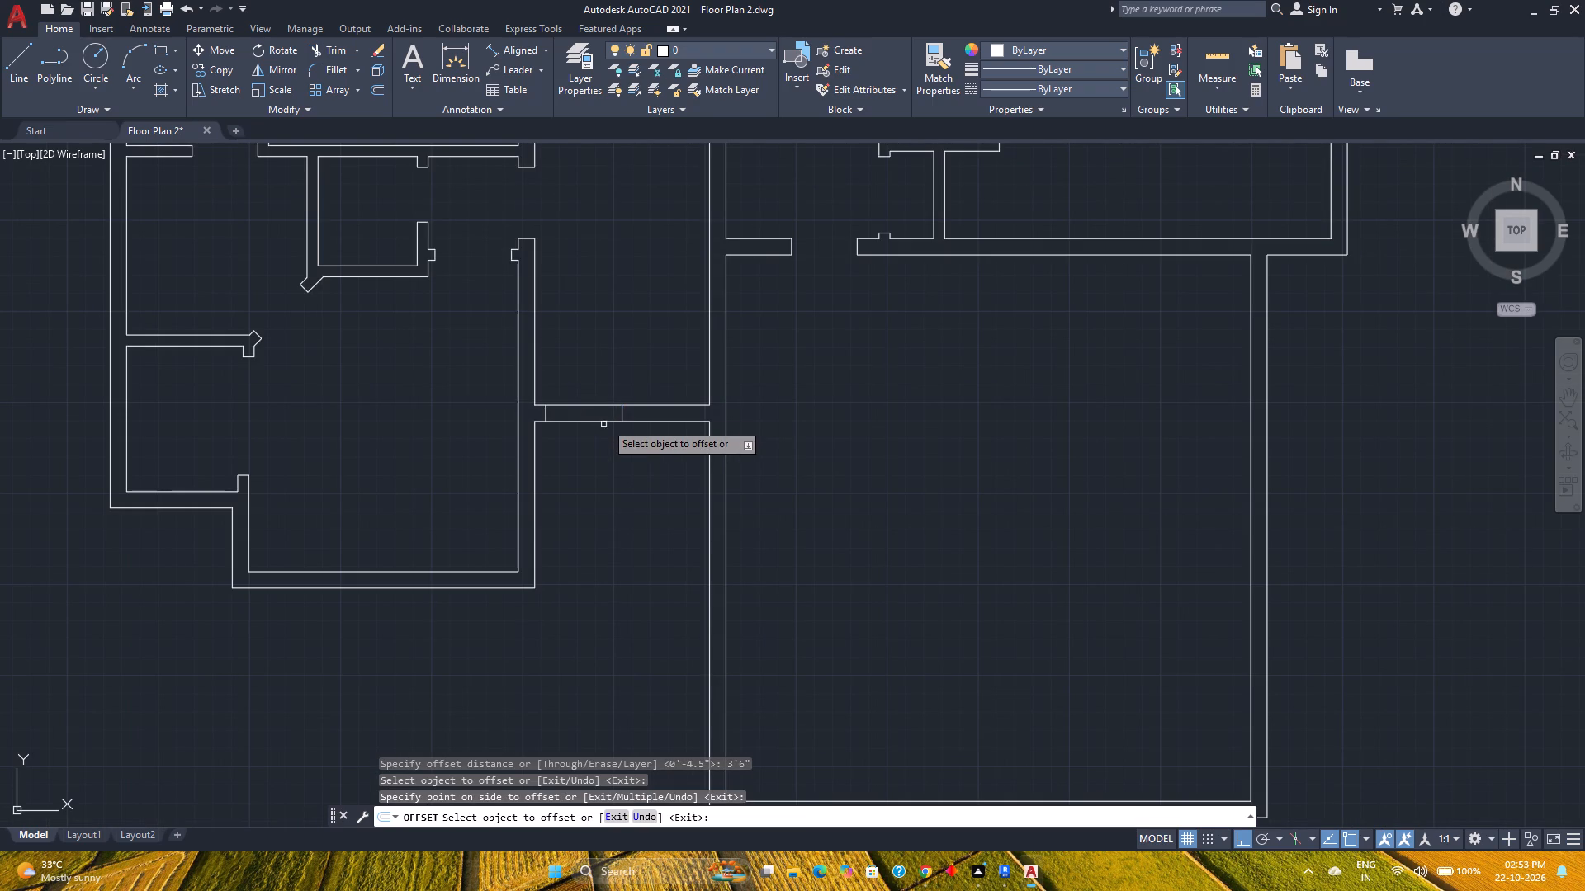
{"action": "left_click", "coordinate": [622, 412]}
{"action": "left_click", "coordinate": [675, 414]}
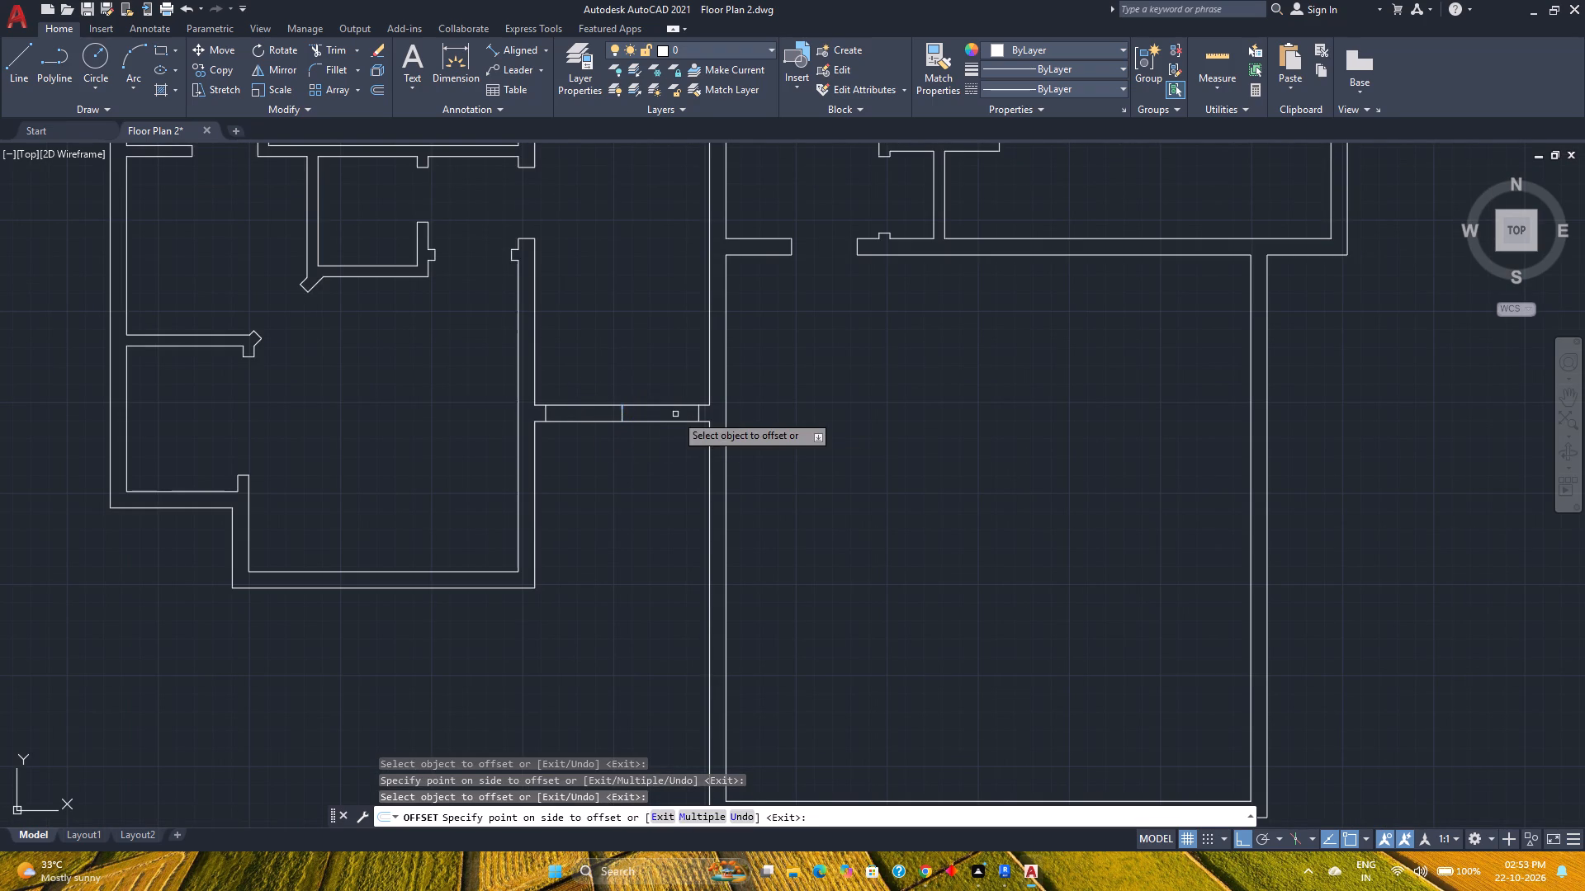
{"action": "key", "text": "Escape"}
Delete the middle line across the corridor cross wall, keeping the two offset jamb lines.
{"action": "scroll", "coordinate": [663, 414], "scroll_direction": "up", "scroll_amount": 2}
{"action": "left_click", "coordinate": [609, 417]}
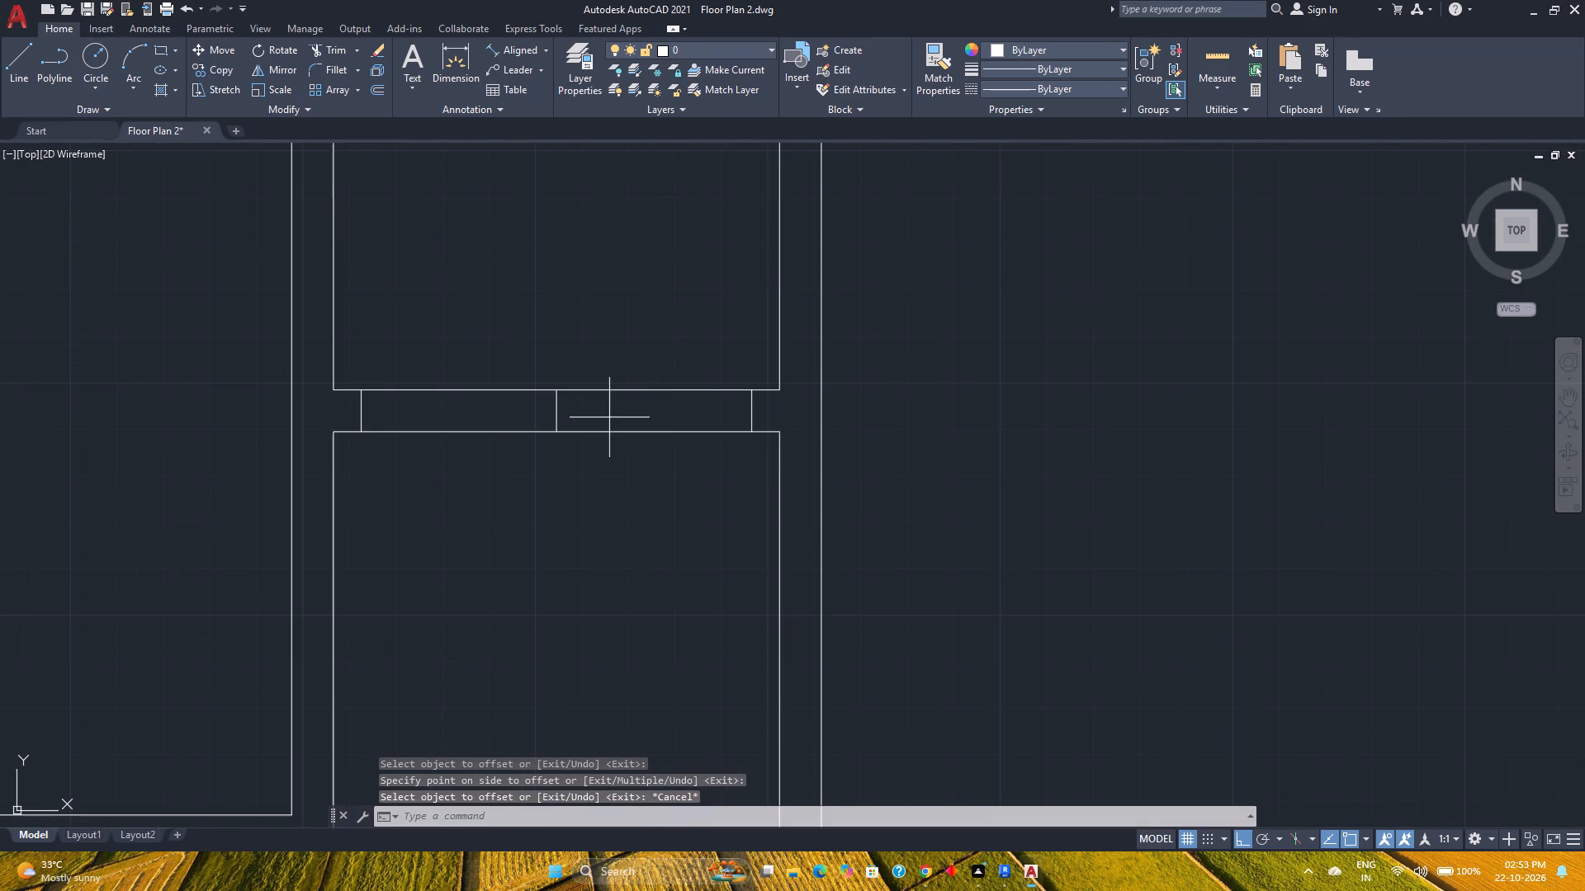
{"action": "left_click", "coordinate": [513, 412]}
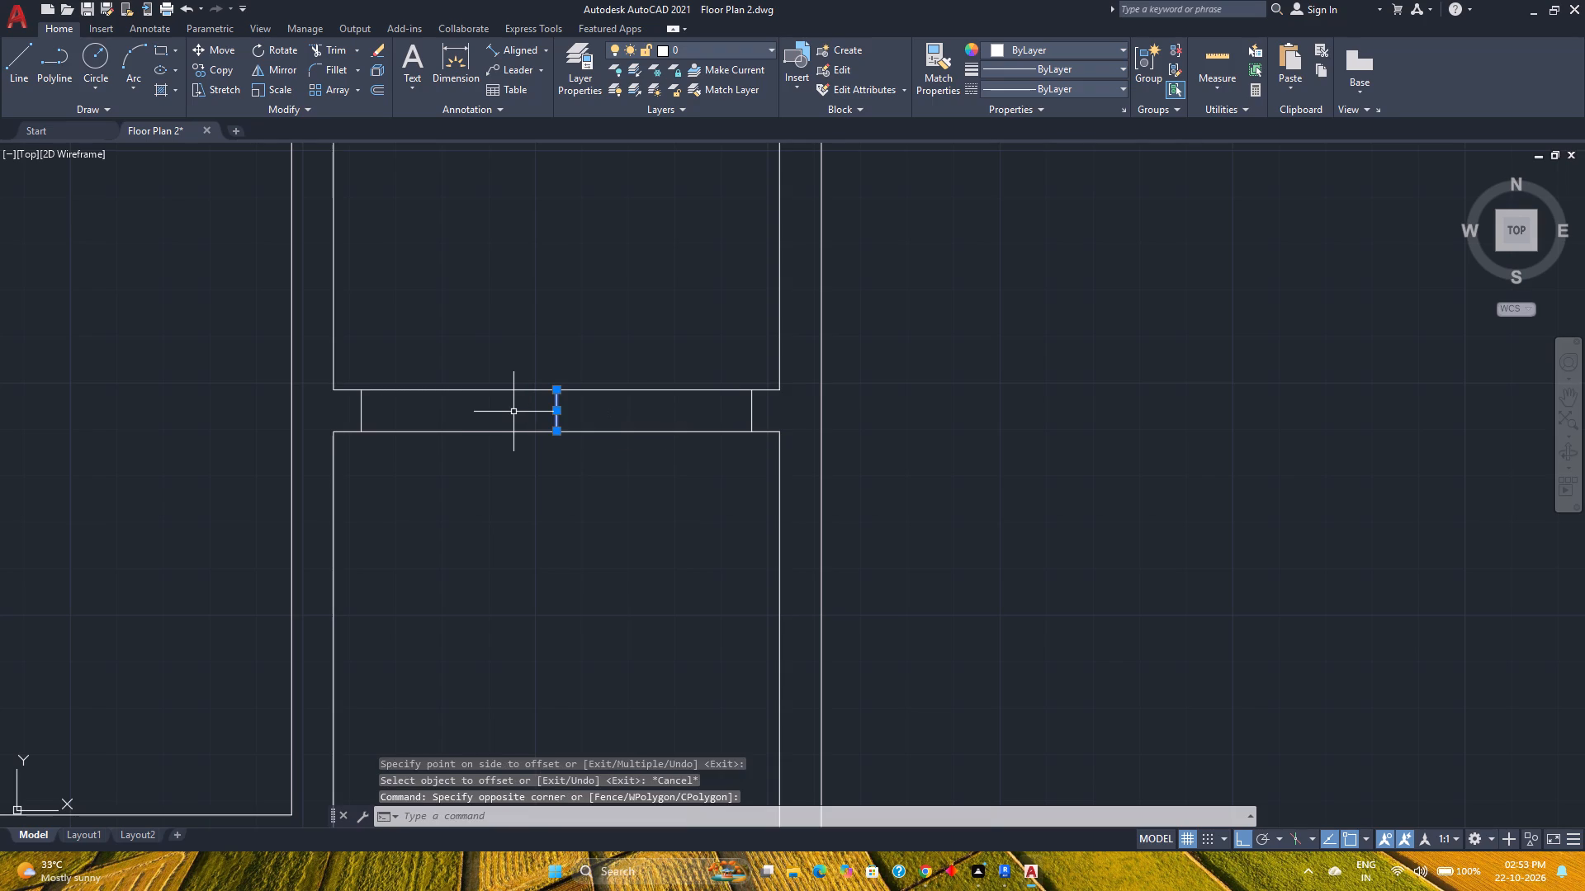
{"action": "key", "text": "Delete"}
Trim both faces of the corridor cross wall between the two jamb lines to cut the opening.
{"action": "scroll", "coordinate": [513, 412], "scroll_direction": "down", "scroll_amount": 1}
{"action": "middle_click_drag", "start_coordinate": [524, 421], "coordinate": [595, 540]}
{"action": "middle_click", "coordinate": [595, 540]}
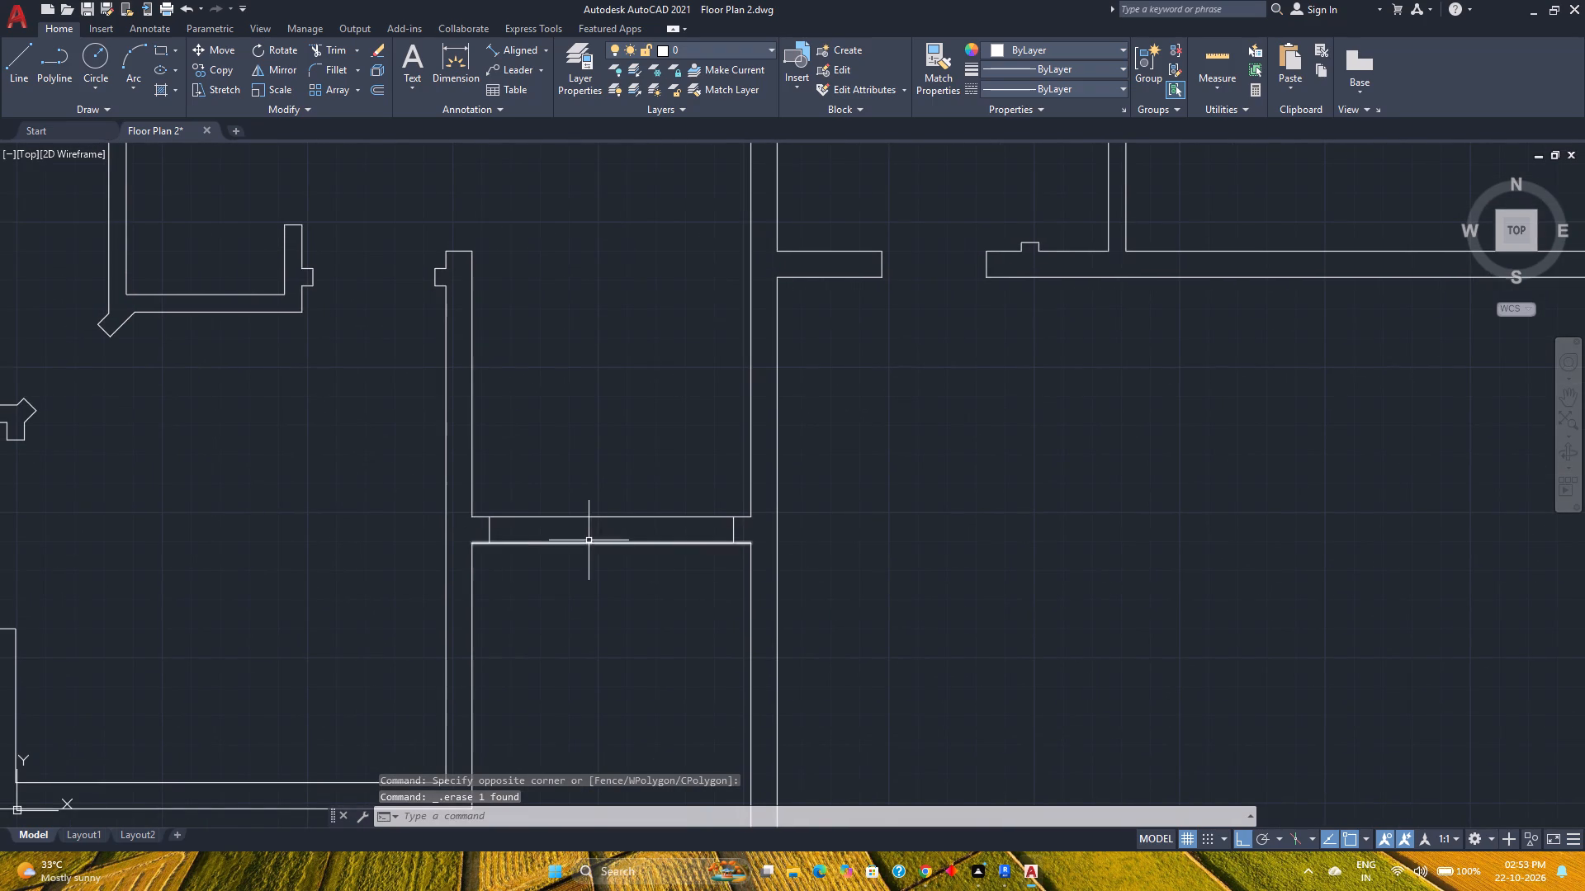
{"action": "key", "text": "t"}
{"action": "key", "text": "r"}
{"action": "key", "text": "Return"}
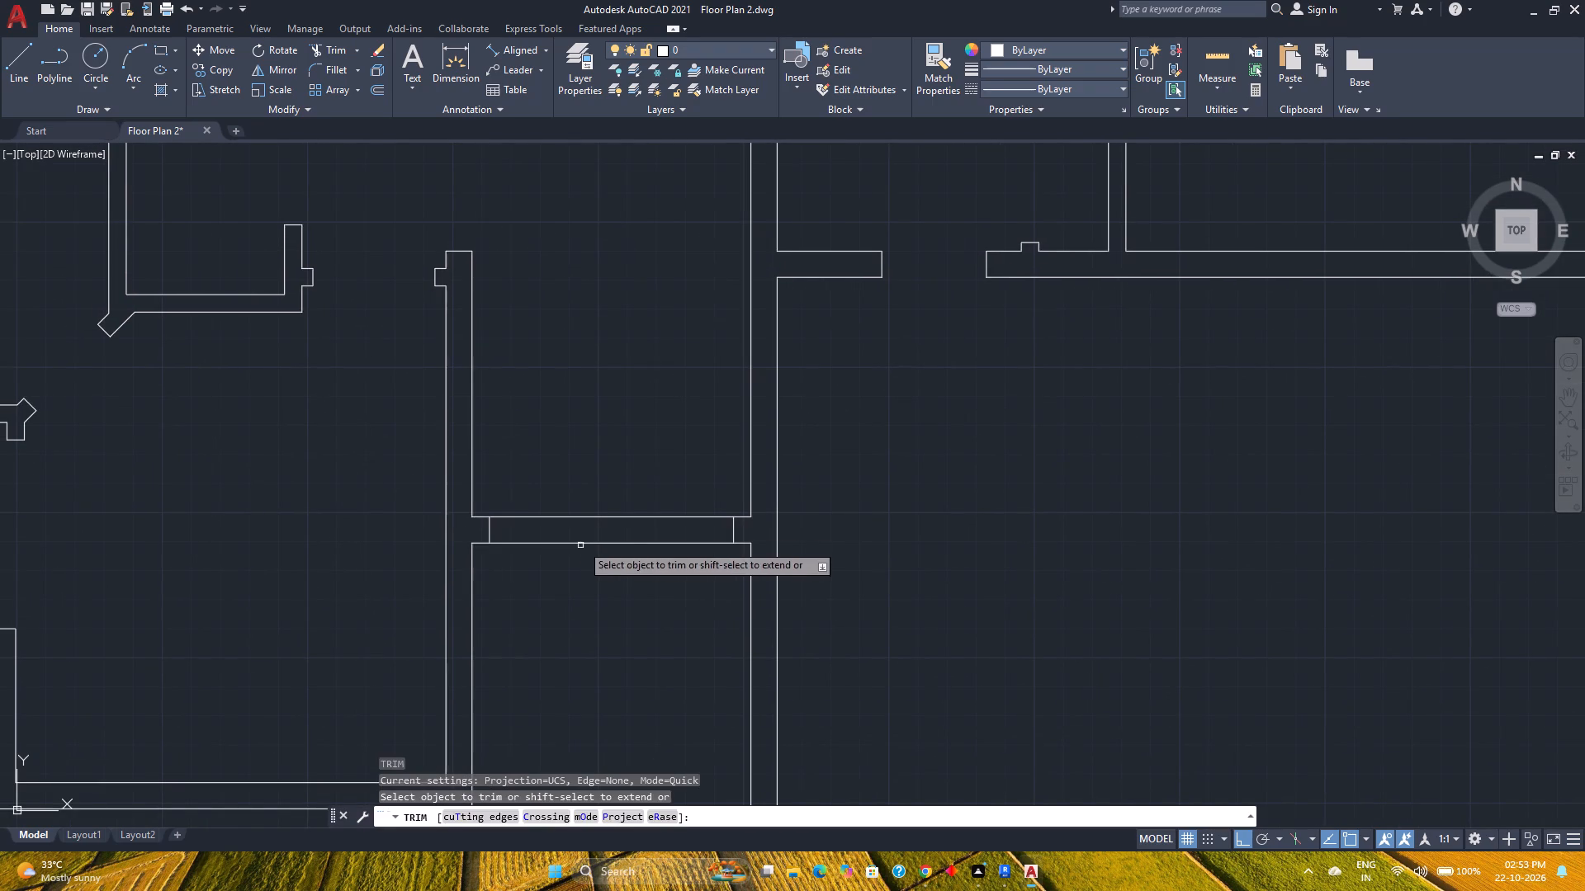
{"action": "left_click", "coordinate": [586, 488]}
{"action": "left_click", "coordinate": [566, 580]}
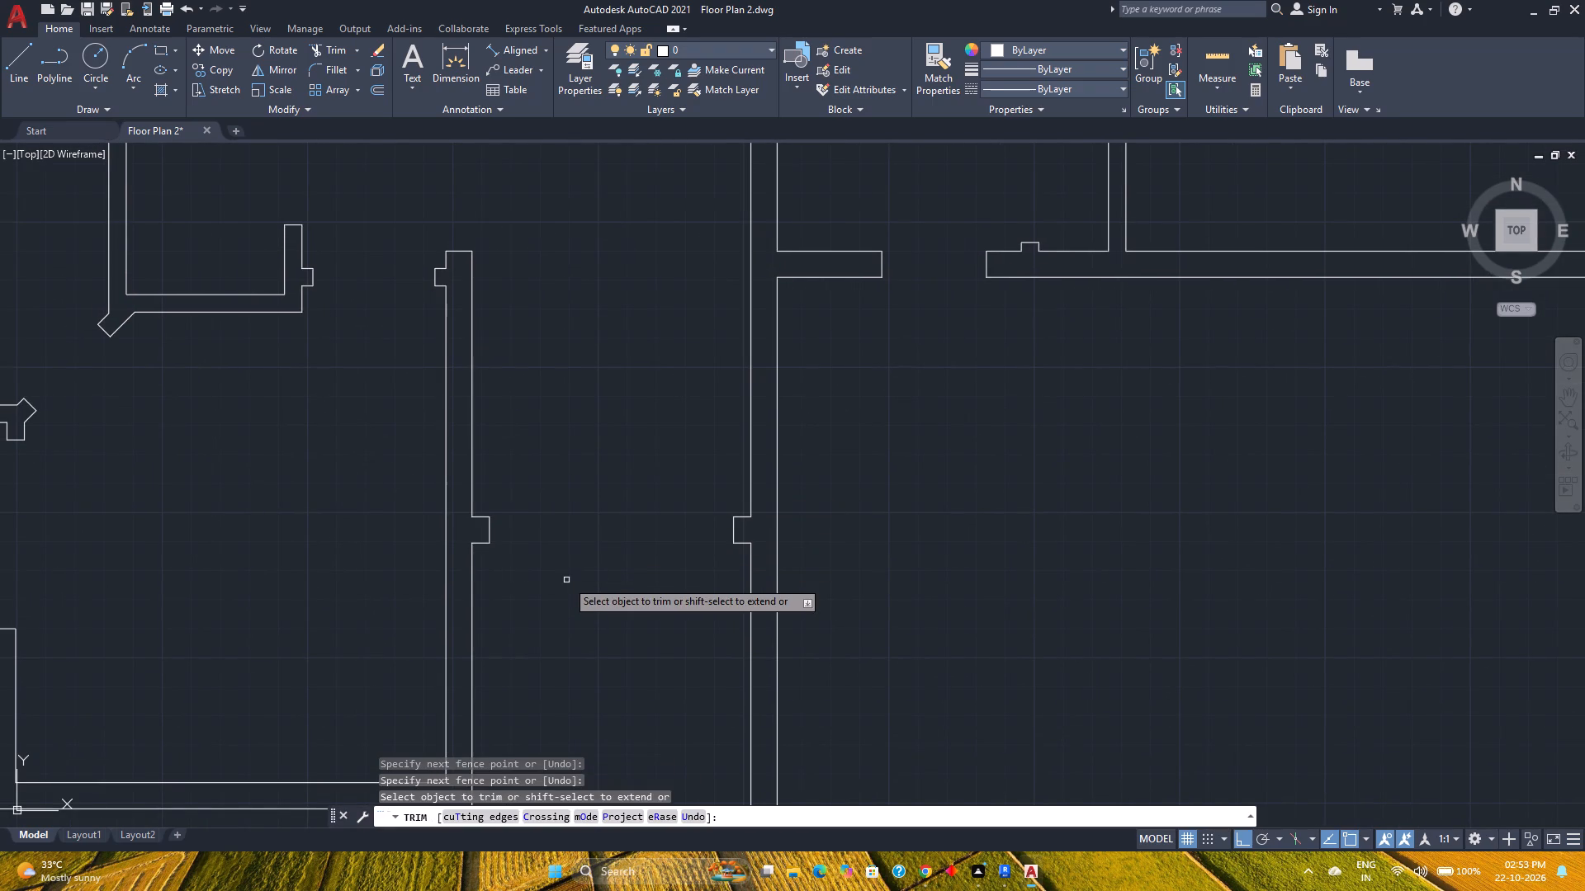
{"action": "key", "text": "Escape"}
Save the drawing.
{"action": "scroll", "coordinate": [575, 583], "scroll_direction": "down", "scroll_amount": 4}
{"action": "scroll", "coordinate": [575, 583], "scroll_direction": "up", "scroll_amount": 2}
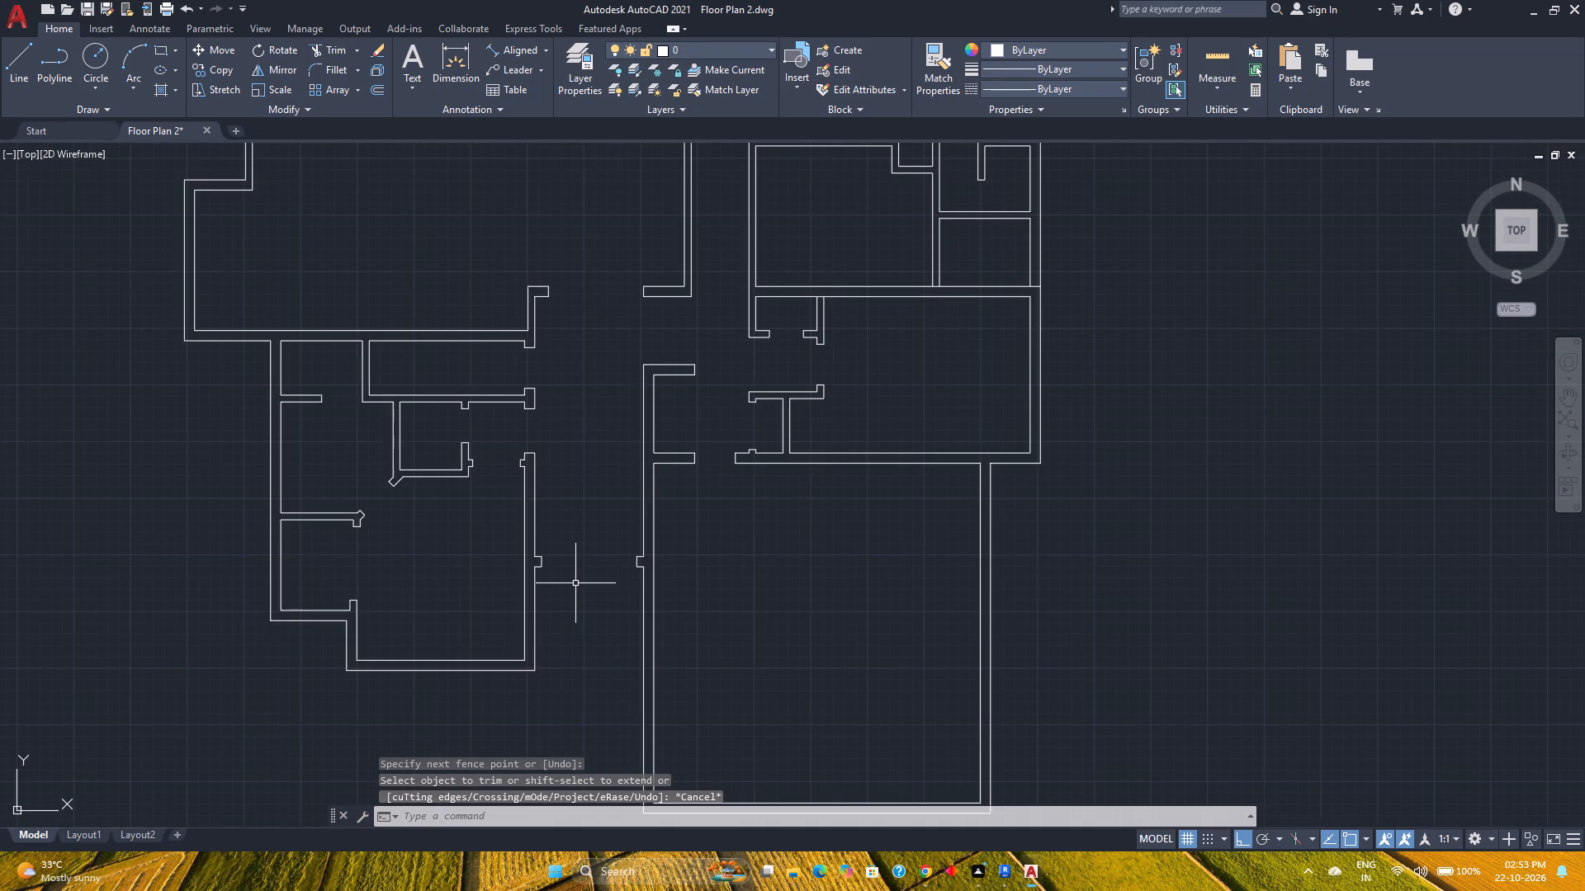
{"action": "middle_click_drag", "start_coordinate": [575, 579], "coordinate": [594, 595]}
{"action": "middle_click", "coordinate": [594, 595]}
{"action": "key", "text": "ctrl+s"}
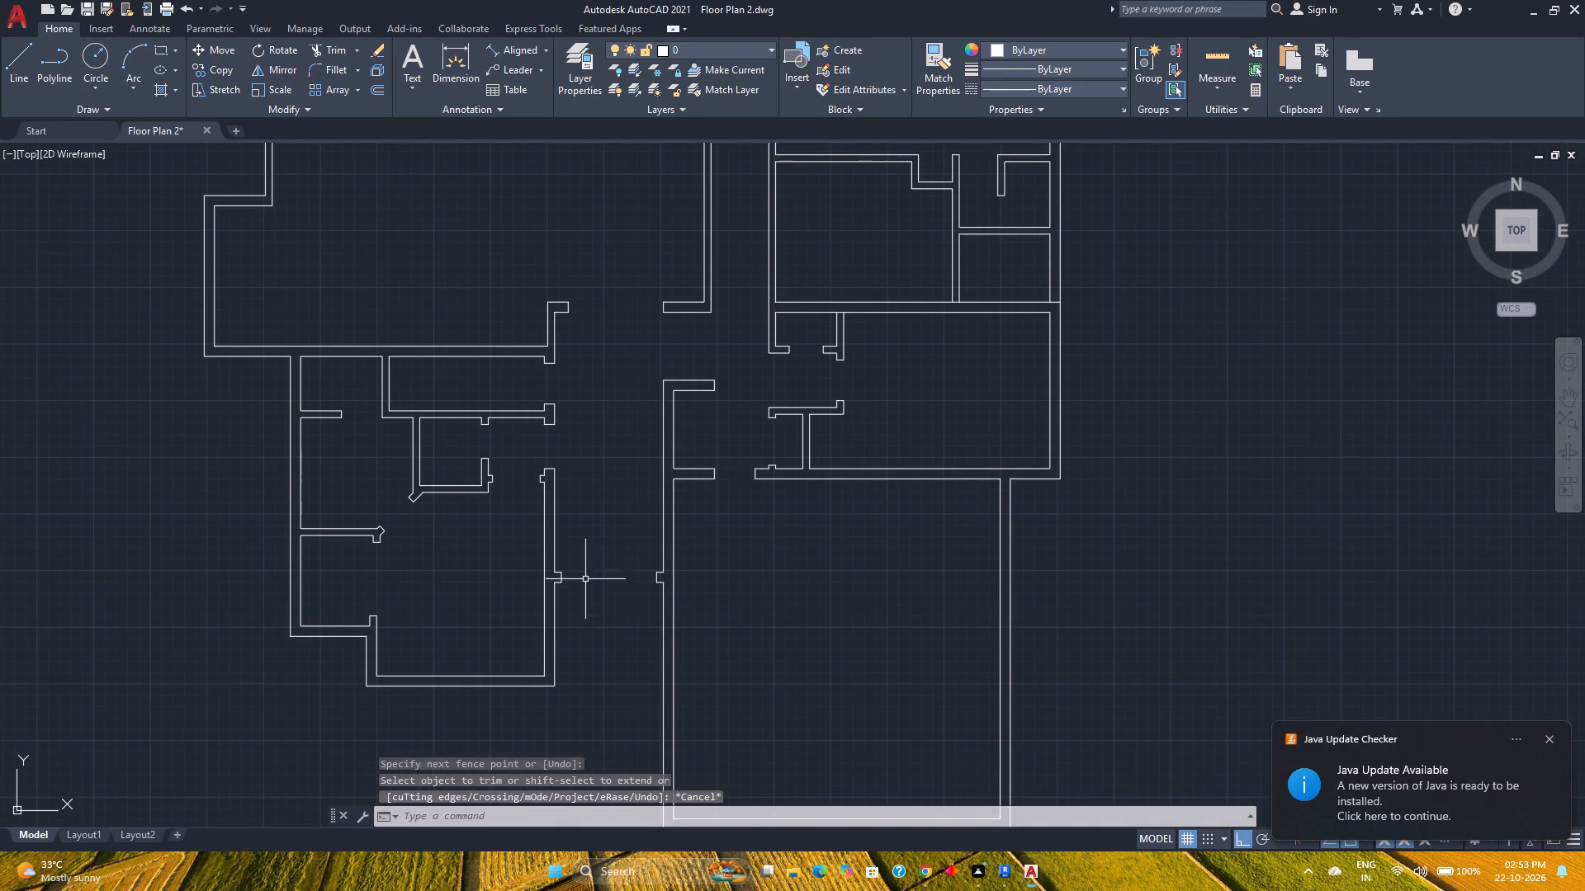
Look over the whole floor plan, from the large northern rooms to the southwest block and the eastern rooms.
{"action": "scroll", "coordinate": [605, 532], "scroll_direction": "down", "scroll_amount": 2}
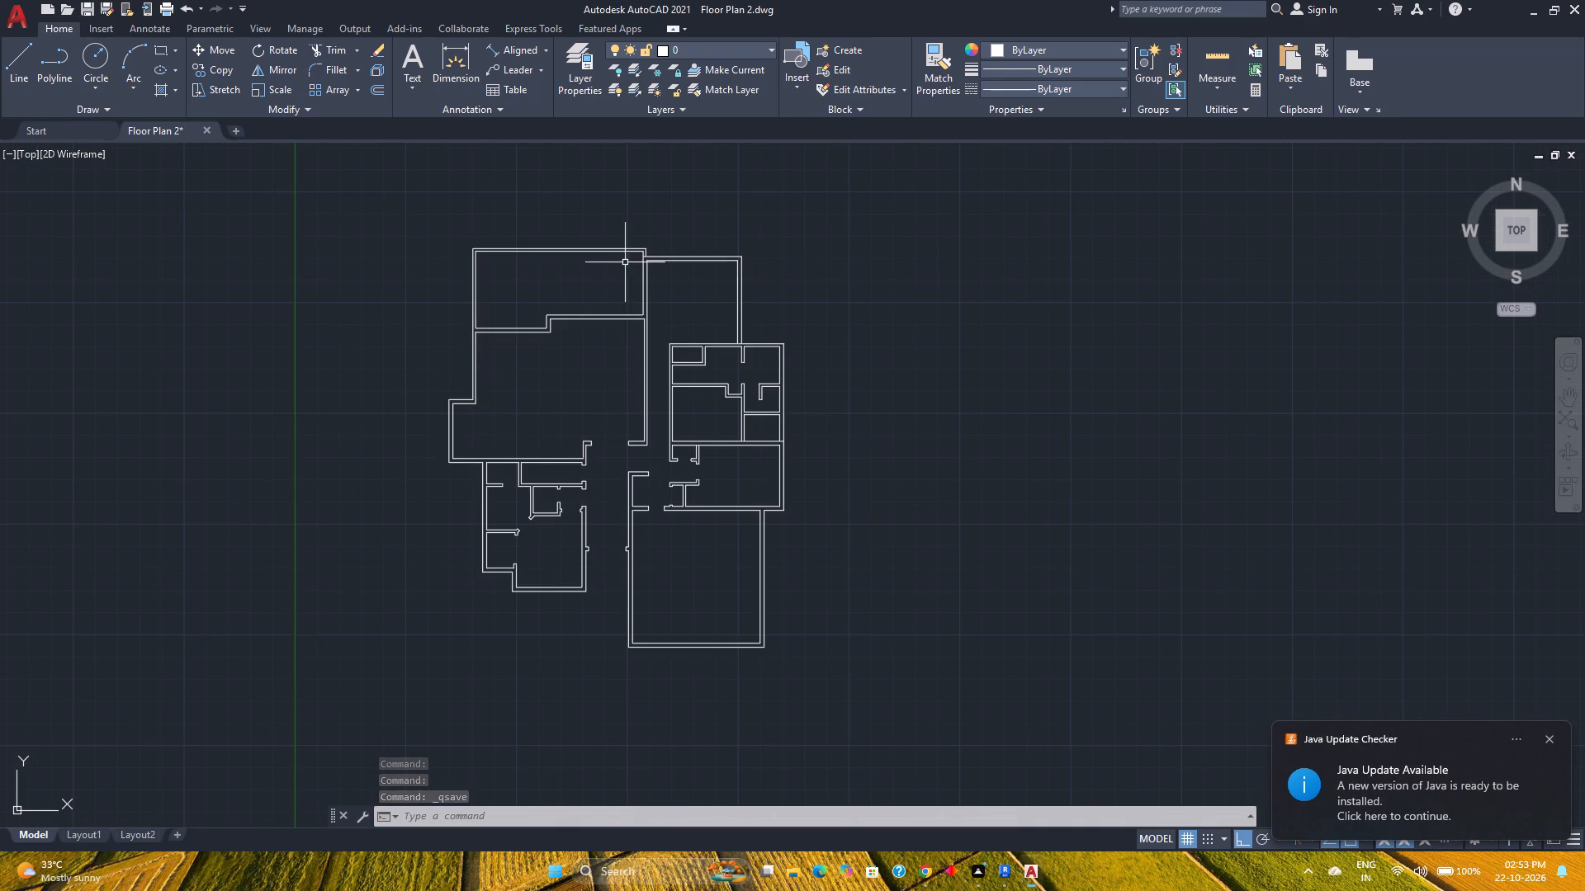
{"action": "scroll", "coordinate": [631, 260], "scroll_direction": "up", "scroll_amount": 2}
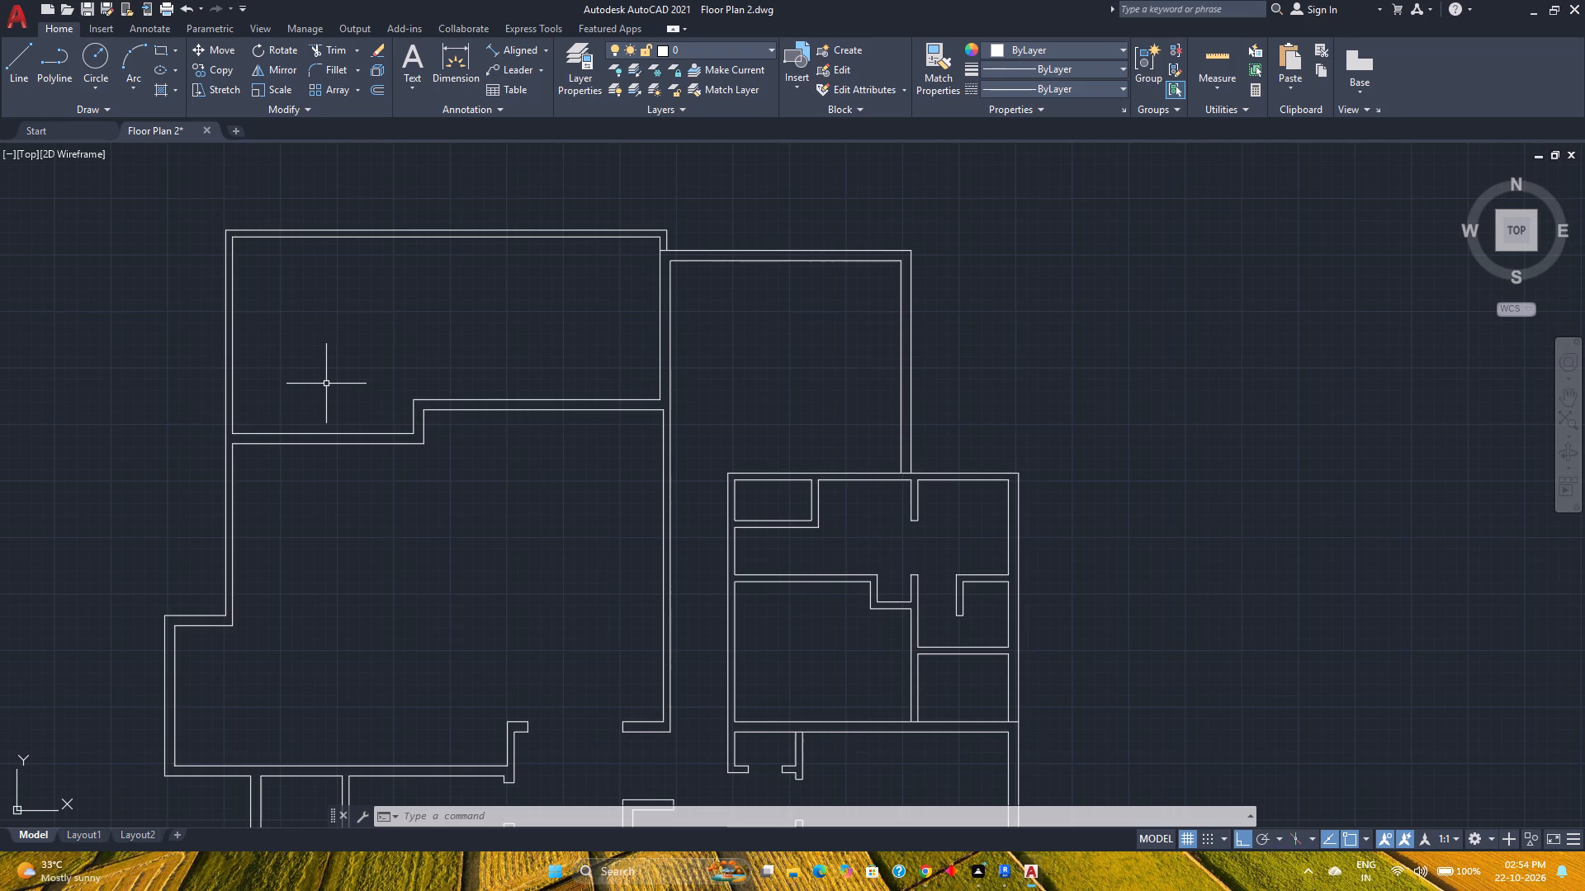
{"action": "scroll", "coordinate": [325, 384], "scroll_direction": "down", "scroll_amount": 2}
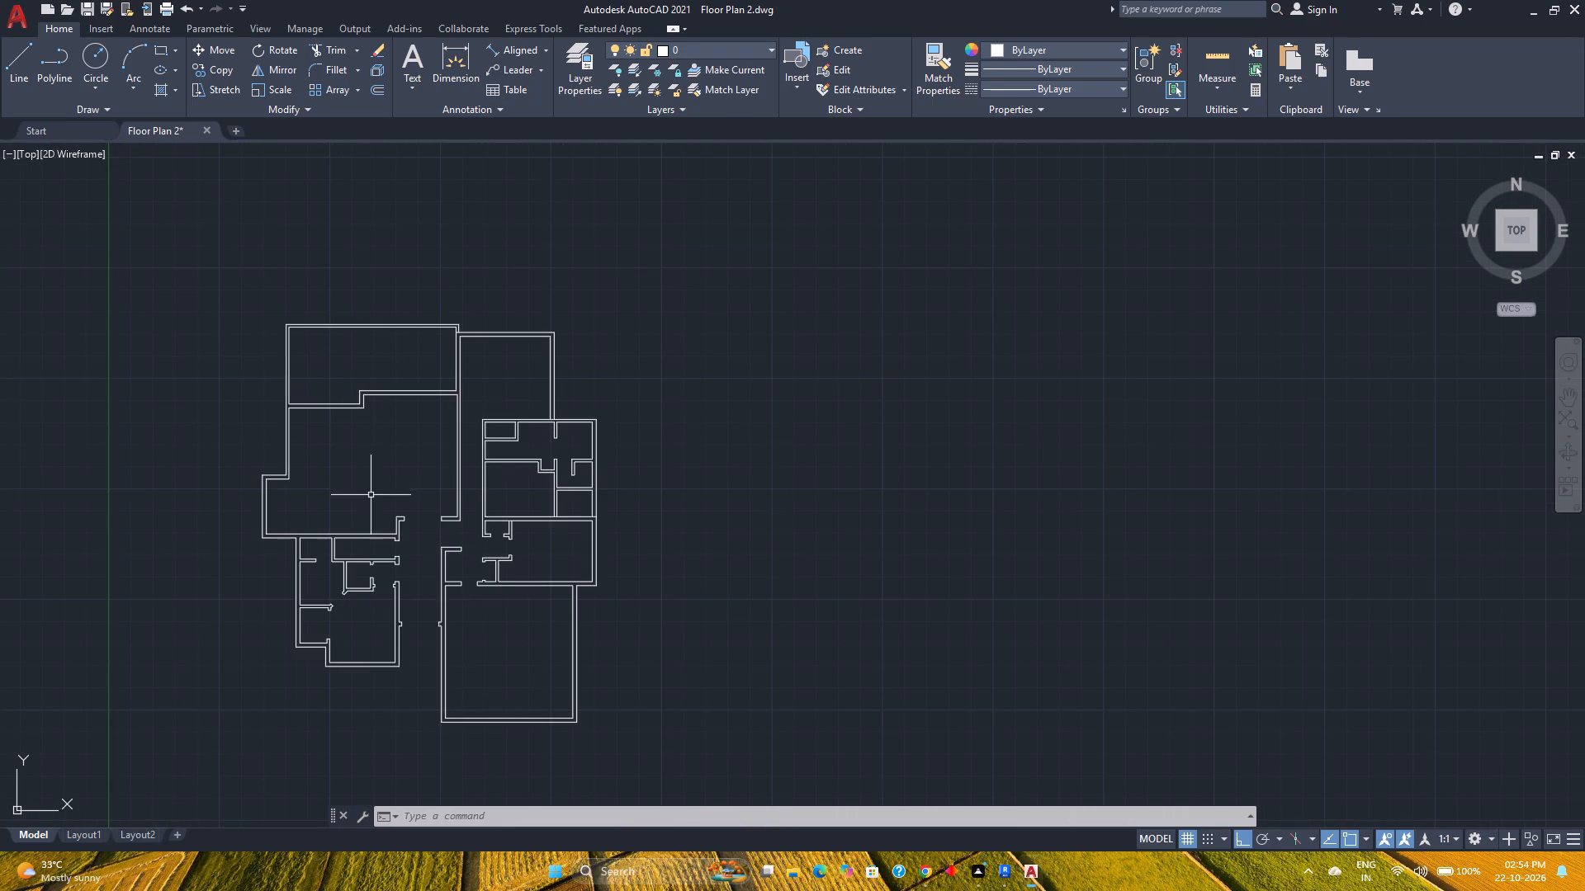
{"action": "scroll", "coordinate": [381, 503], "scroll_direction": "up", "scroll_amount": 1}
{"action": "middle_click_drag", "start_coordinate": [434, 547], "coordinate": [535, 427]}
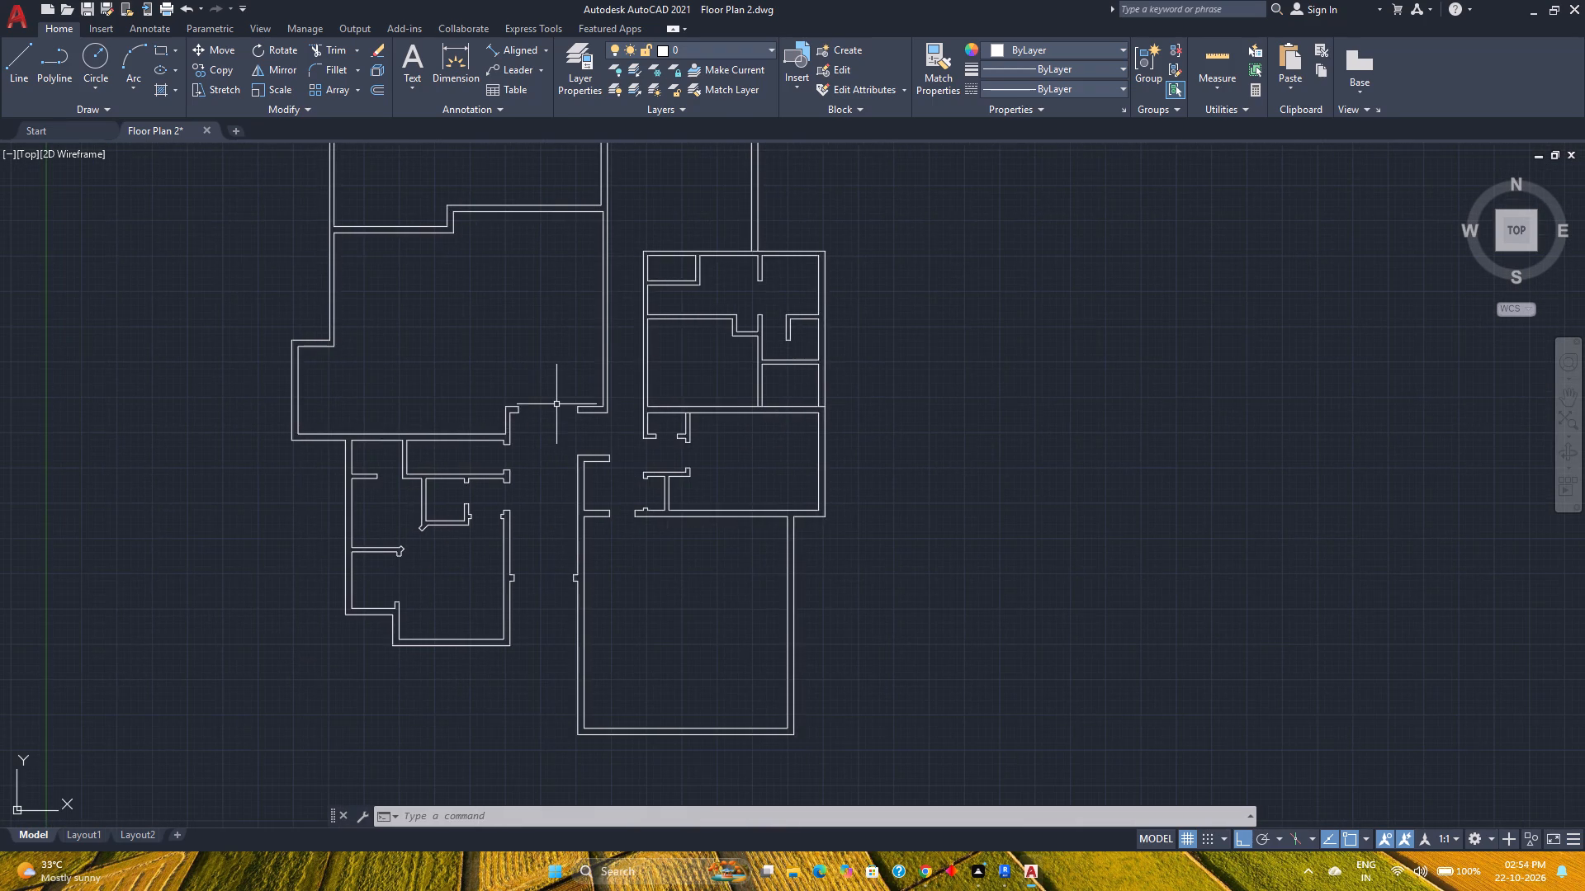
{"action": "scroll", "coordinate": [556, 404], "scroll_direction": "down", "scroll_amount": 1}
{"action": "scroll", "coordinate": [584, 406], "scroll_direction": "up", "scroll_amount": 1}
{"action": "middle_click", "coordinate": [617, 423]}
{"action": "middle_click_drag", "start_coordinate": [626, 431], "coordinate": [659, 511]}
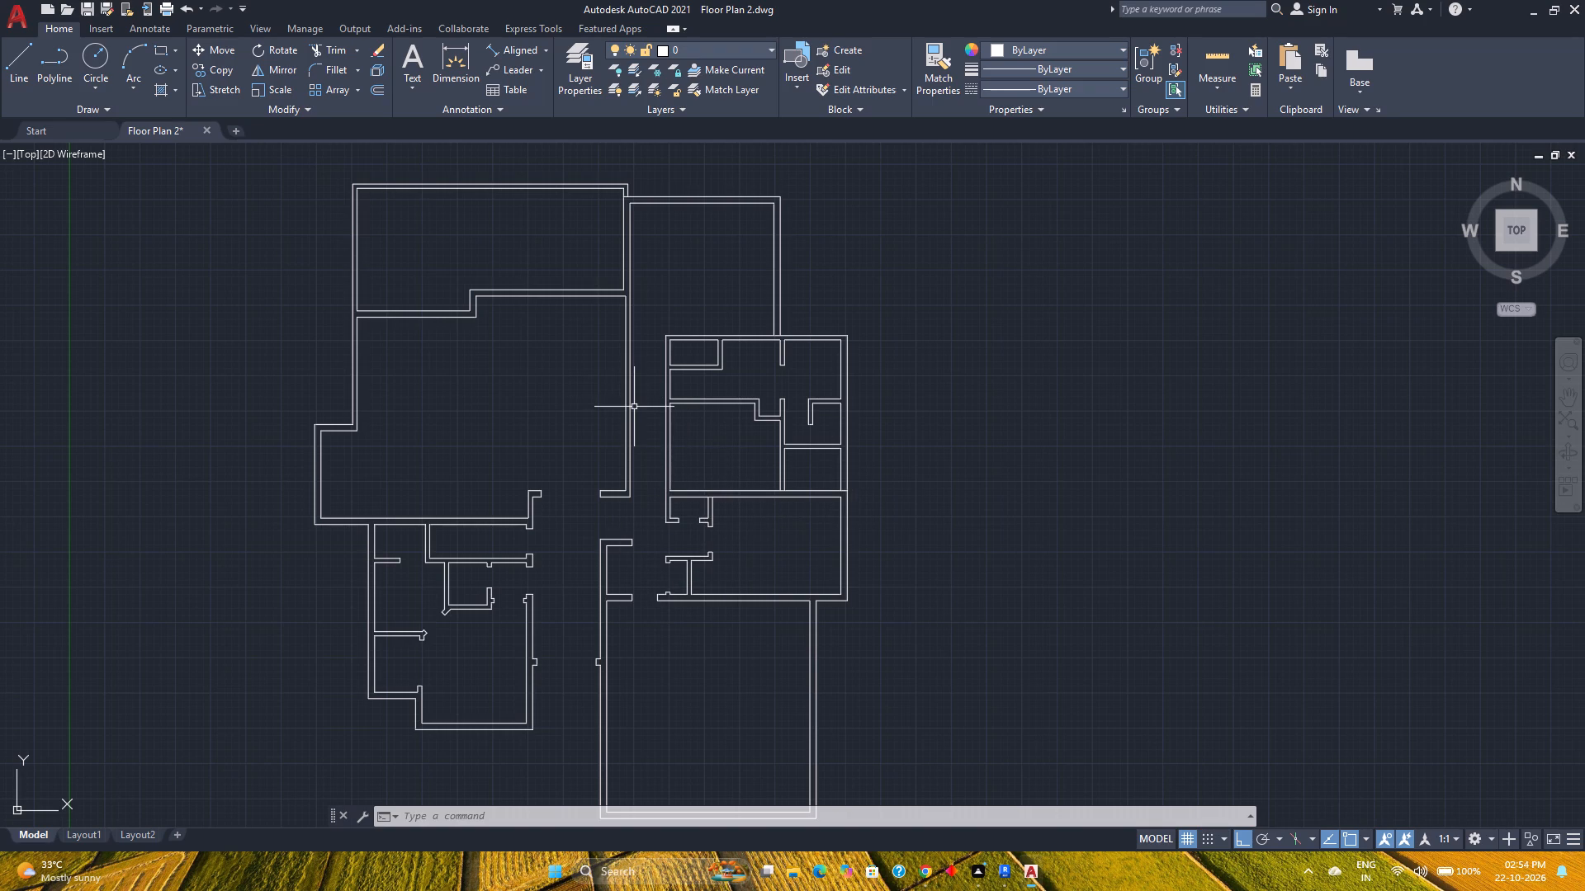
Quick-measure the small enclosed room in the eastern block's northwest corner and the passage directly south of it.
{"action": "scroll", "coordinate": [641, 408], "scroll_direction": "up", "scroll_amount": 1}
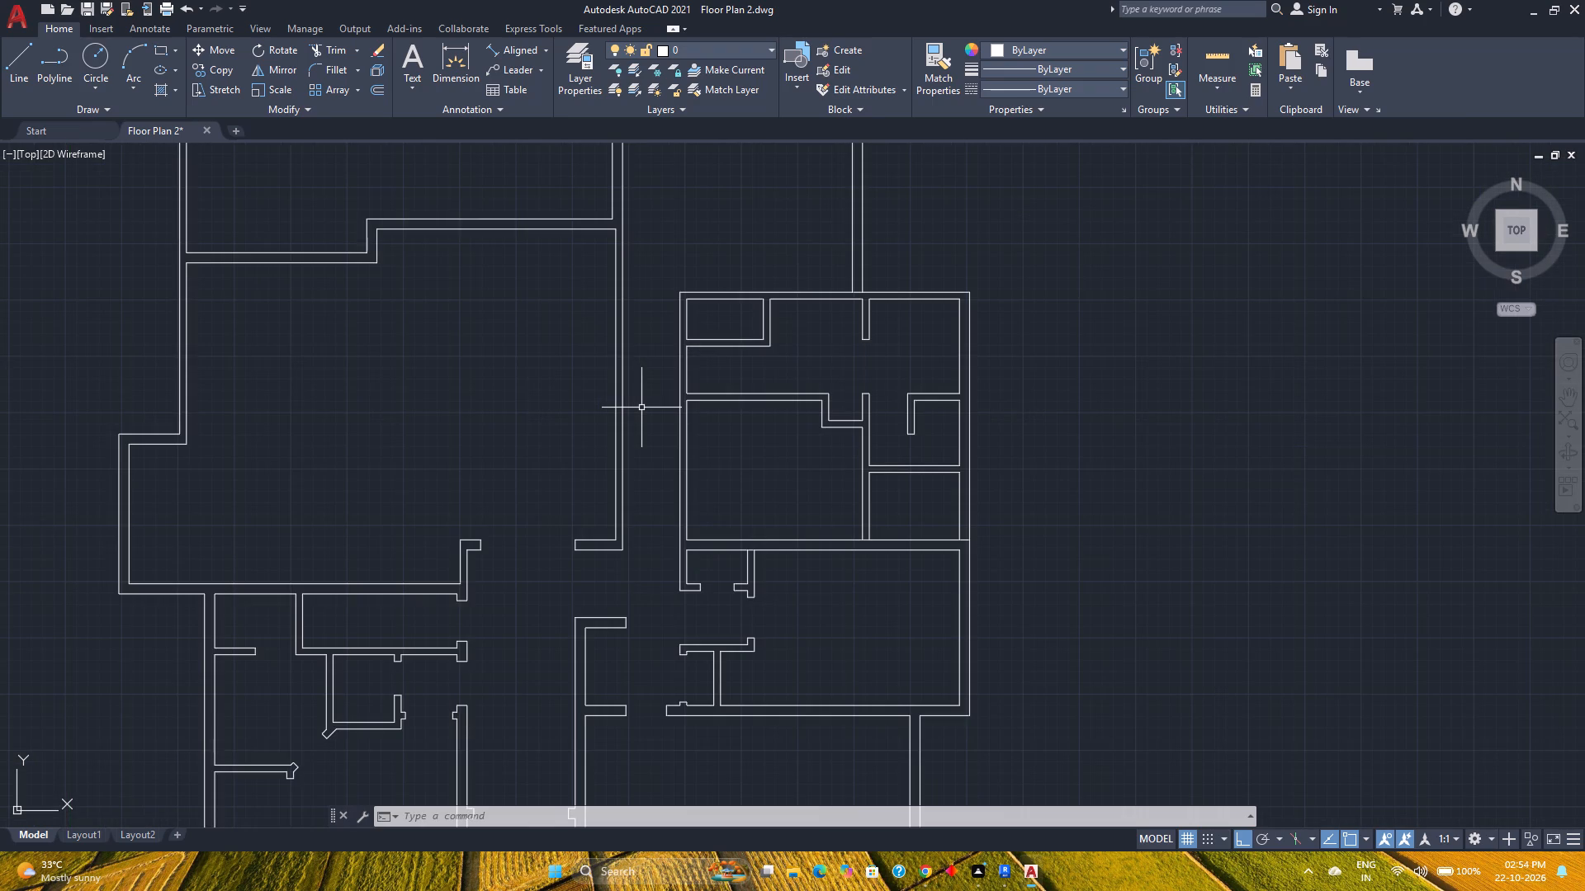
{"action": "scroll", "coordinate": [726, 340], "scroll_direction": "up", "scroll_amount": 3}
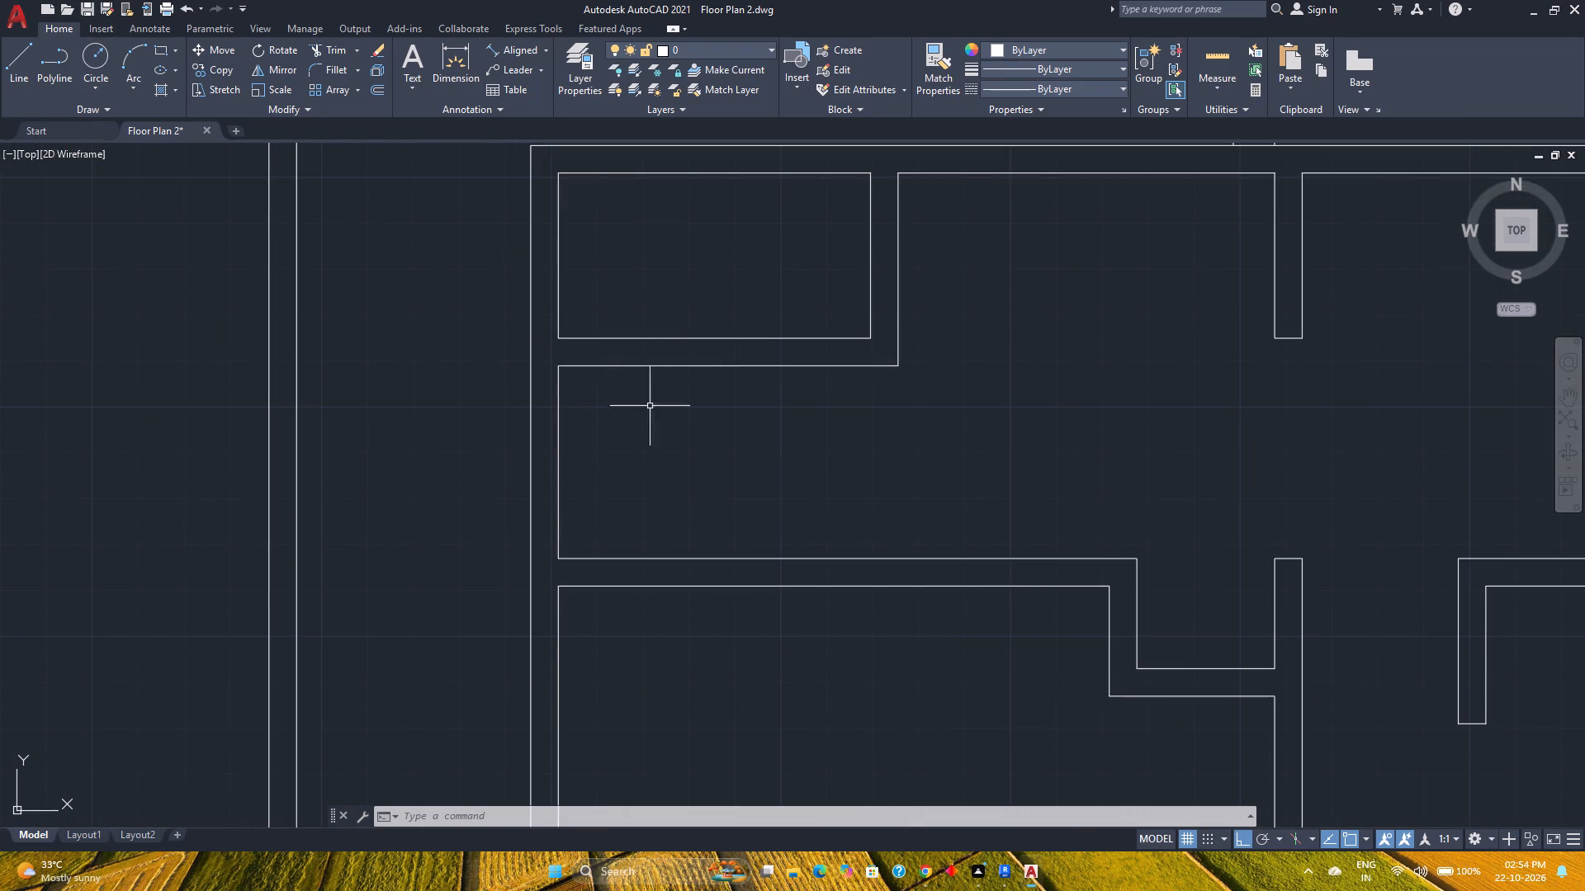
{"action": "left_click", "coordinate": [1225, 55]}
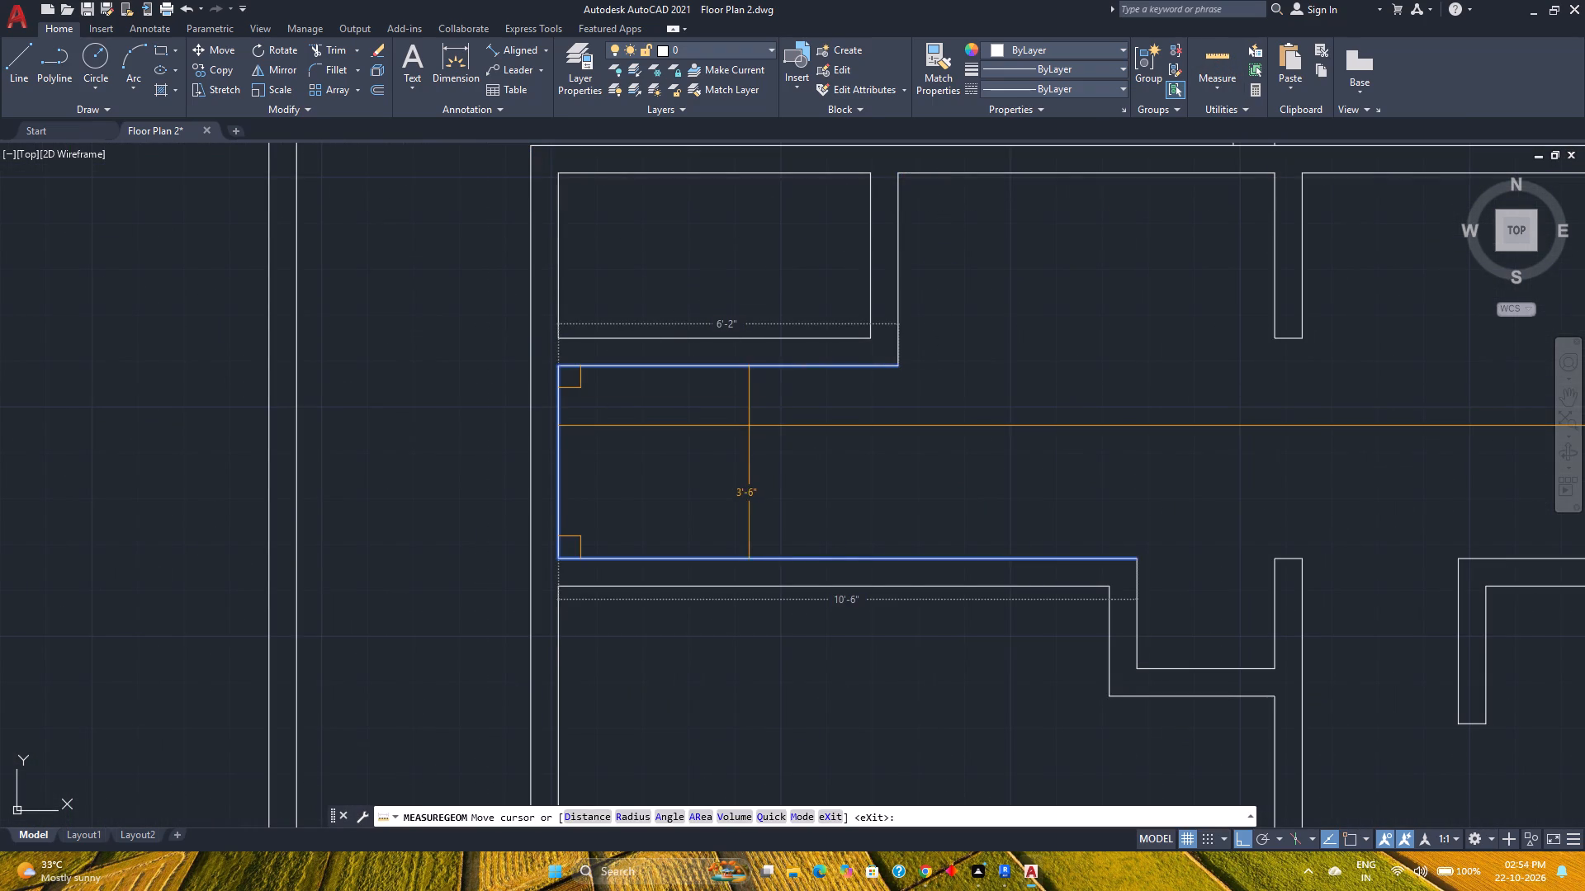
{"action": "key", "text": "Escape"}
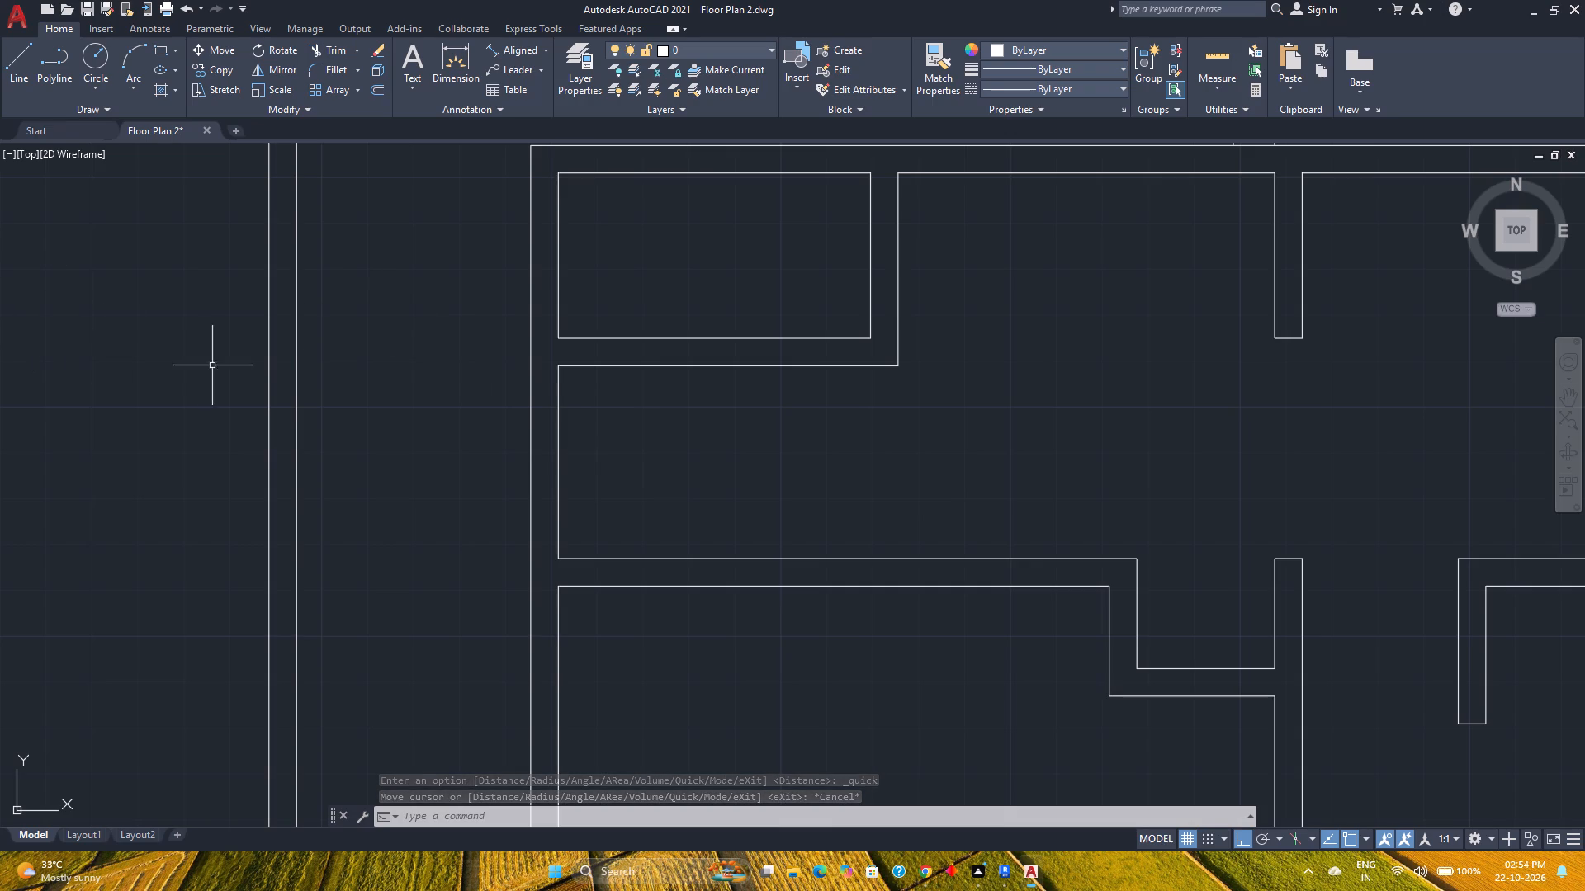
{"action": "scroll", "coordinate": [554, 448], "scroll_direction": "down", "scroll_amount": 4}
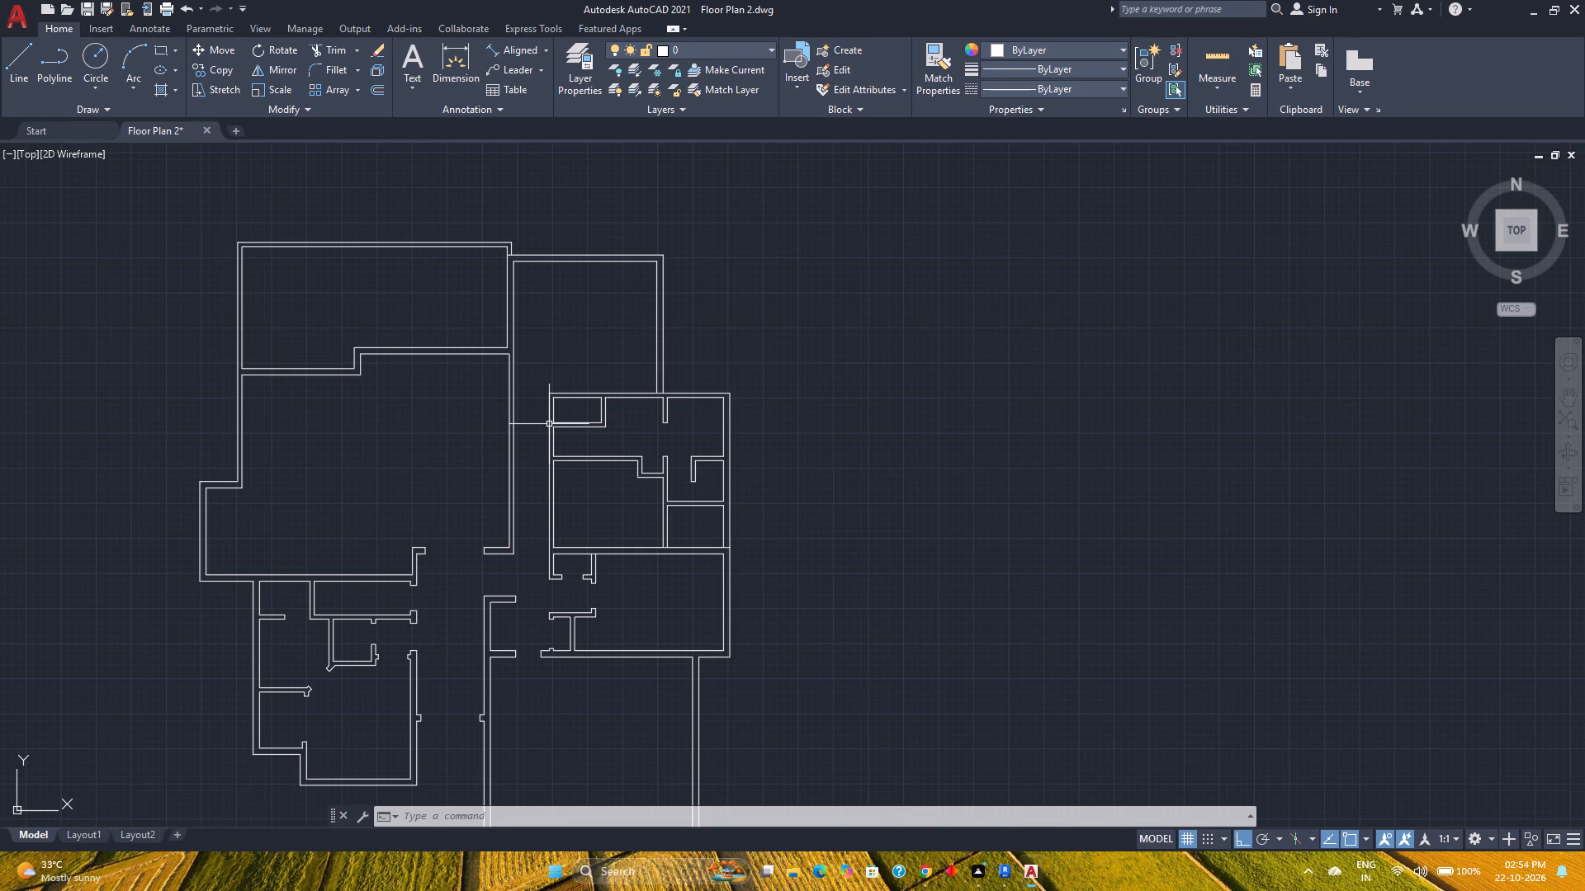
{"action": "left_click", "coordinate": [1225, 47]}
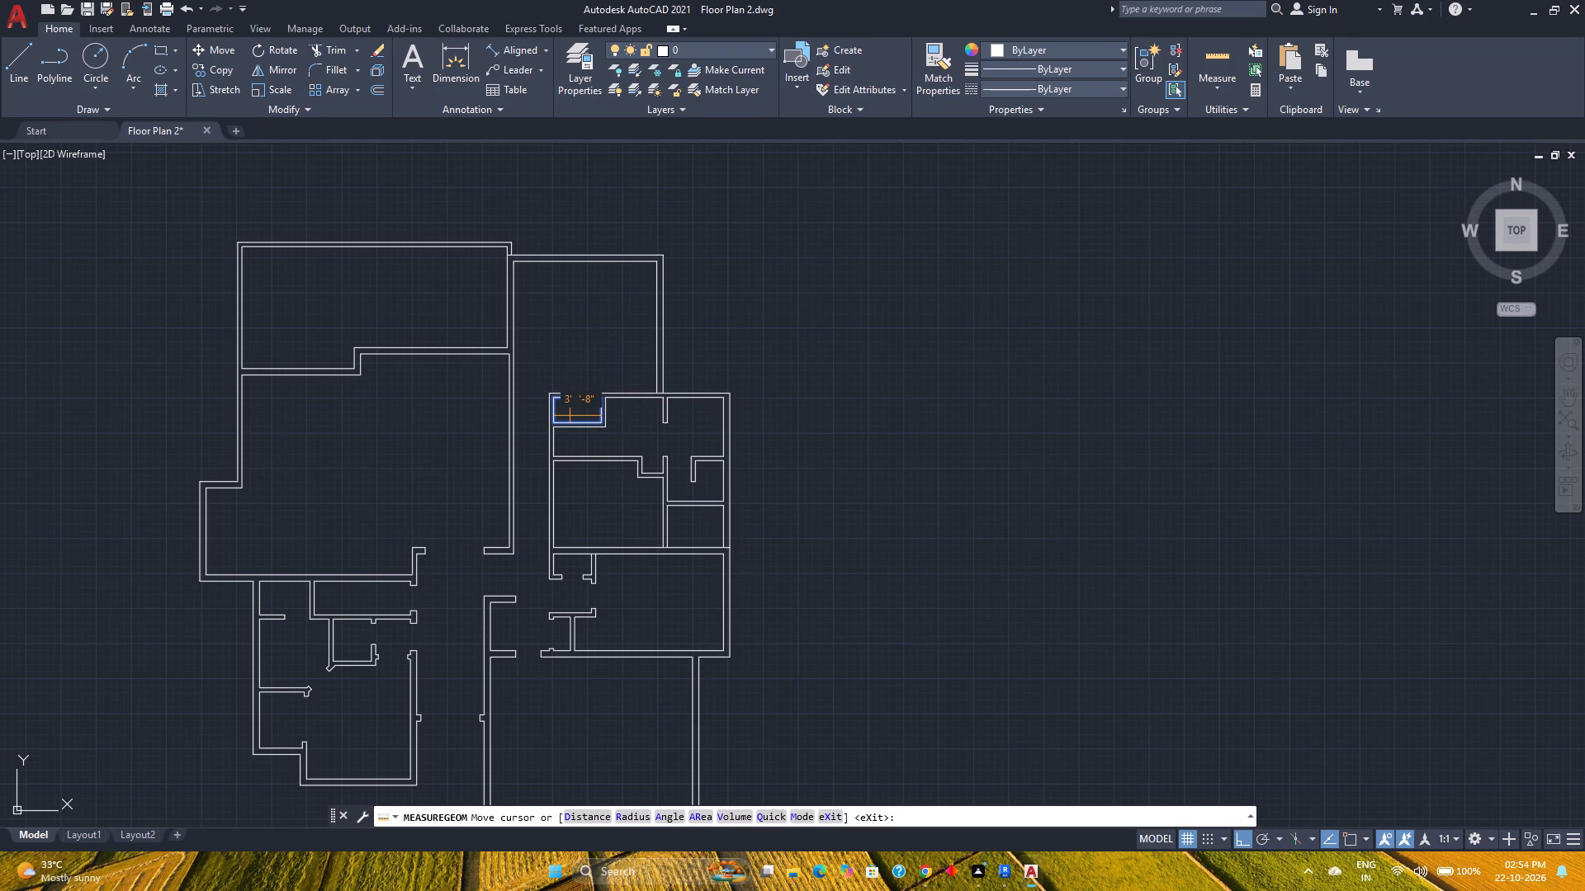
{"action": "scroll", "coordinate": [576, 417], "scroll_direction": "up", "scroll_amount": 4}
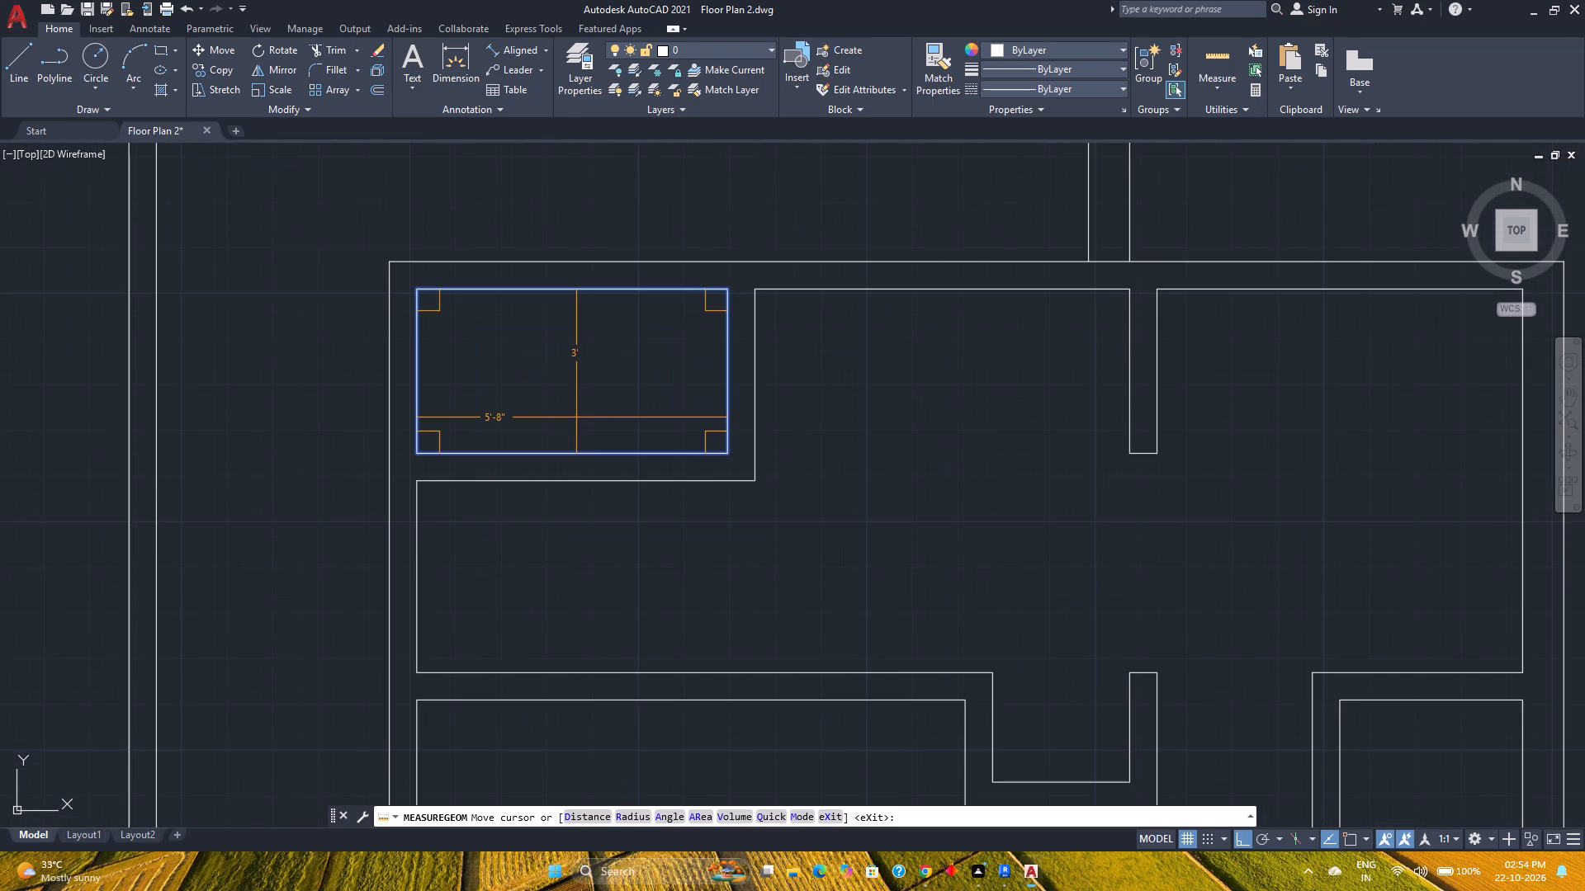
{"action": "scroll", "coordinate": [576, 417], "scroll_direction": "down", "scroll_amount": 1}
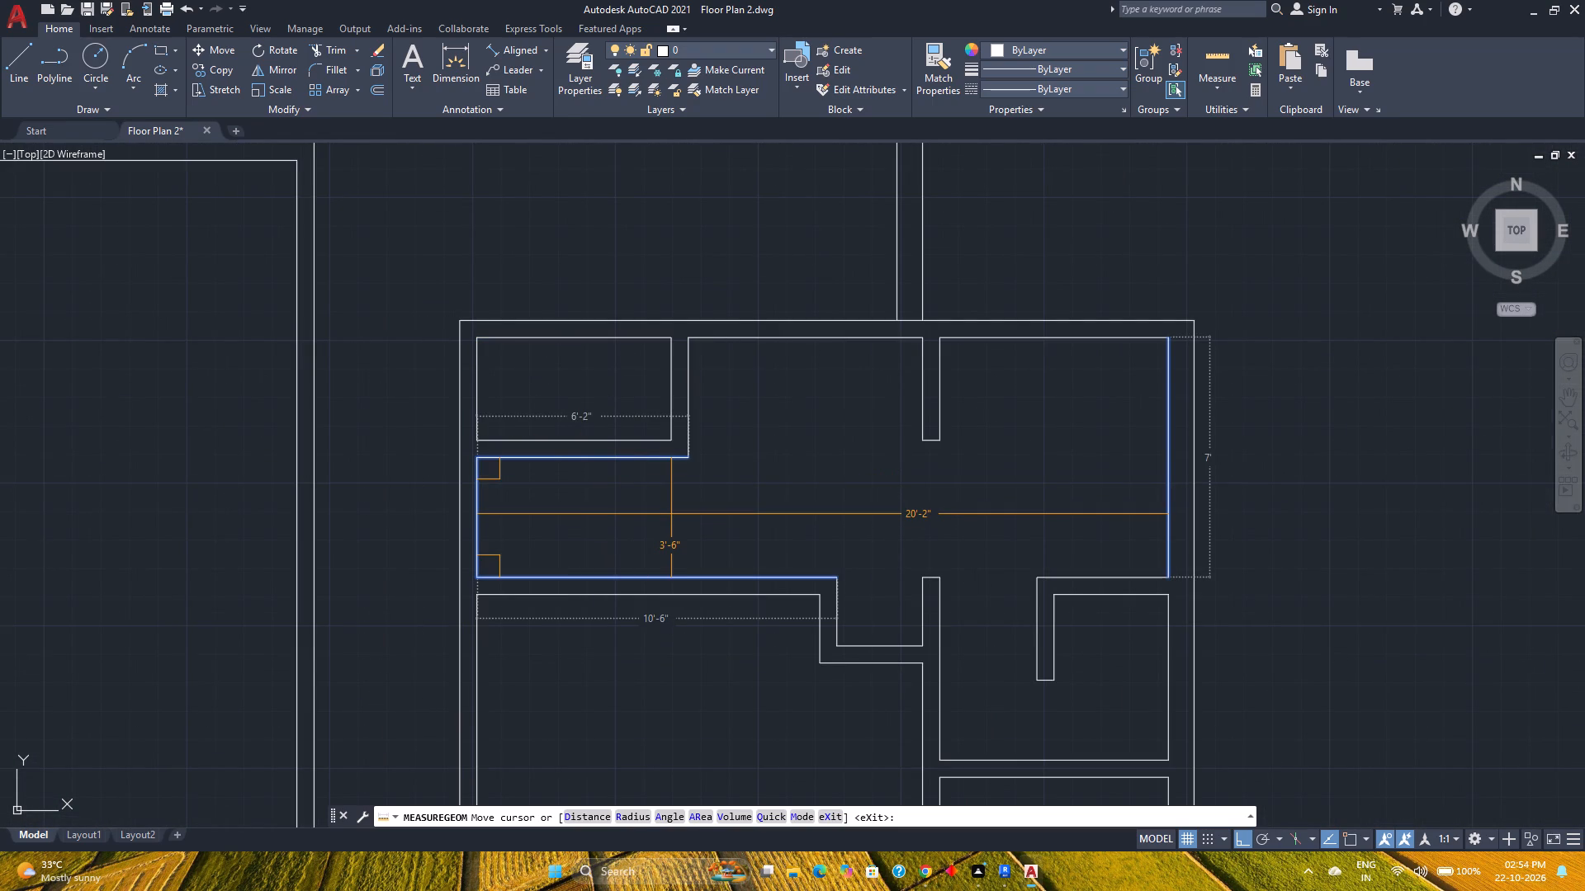
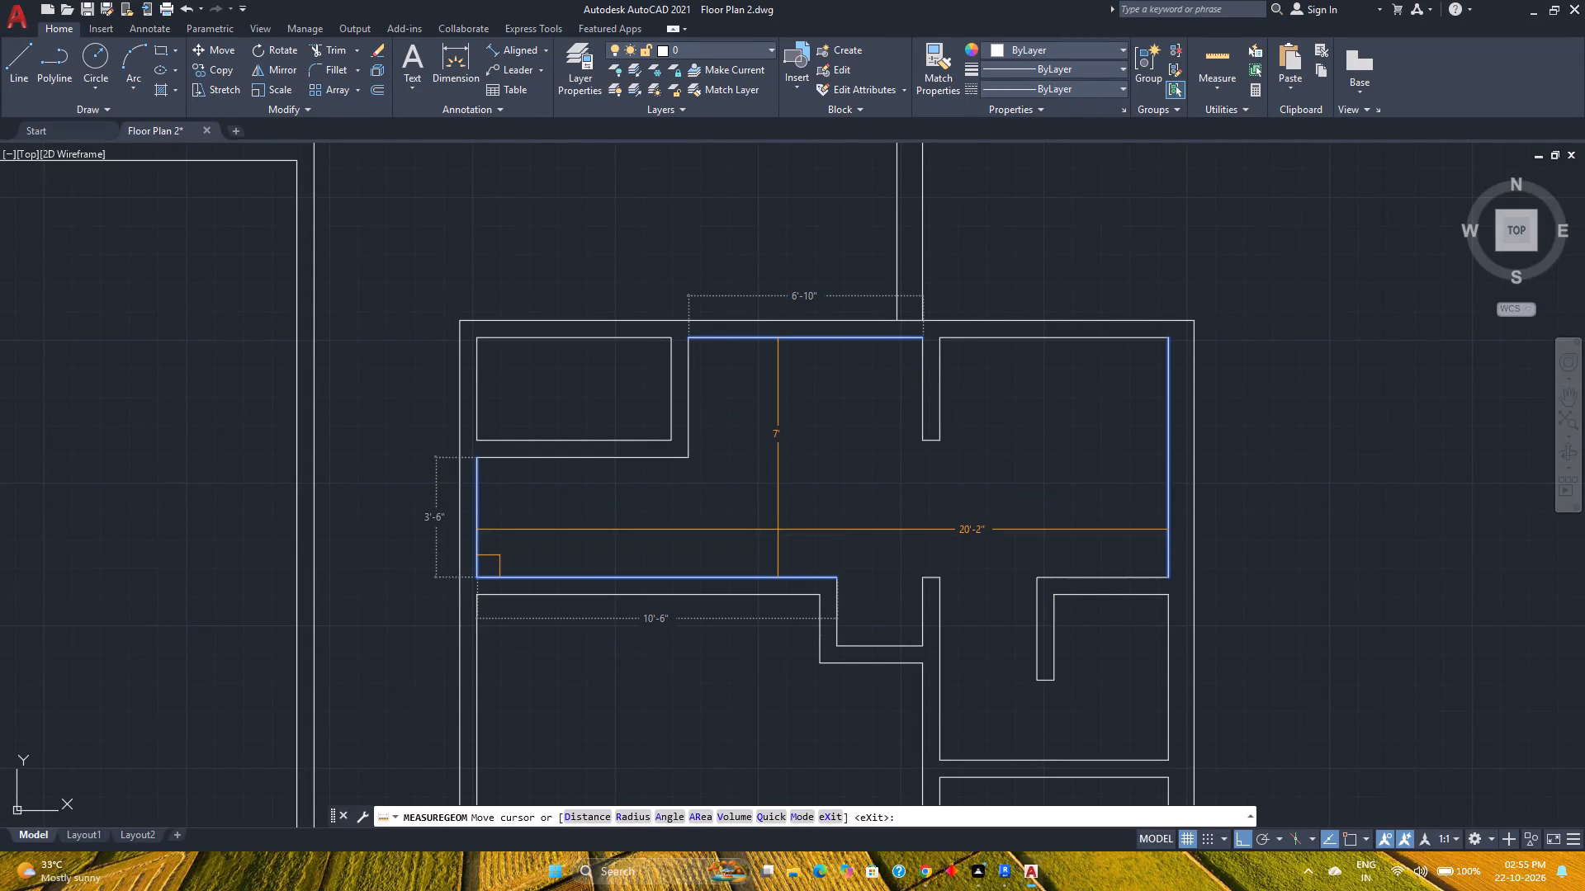
Quick-measure the eastern block's rooms, including the southeast room, the central recess and the passage below the small northwest room.
{"action": "scroll", "coordinate": [764, 521], "scroll_direction": "down", "scroll_amount": 2}
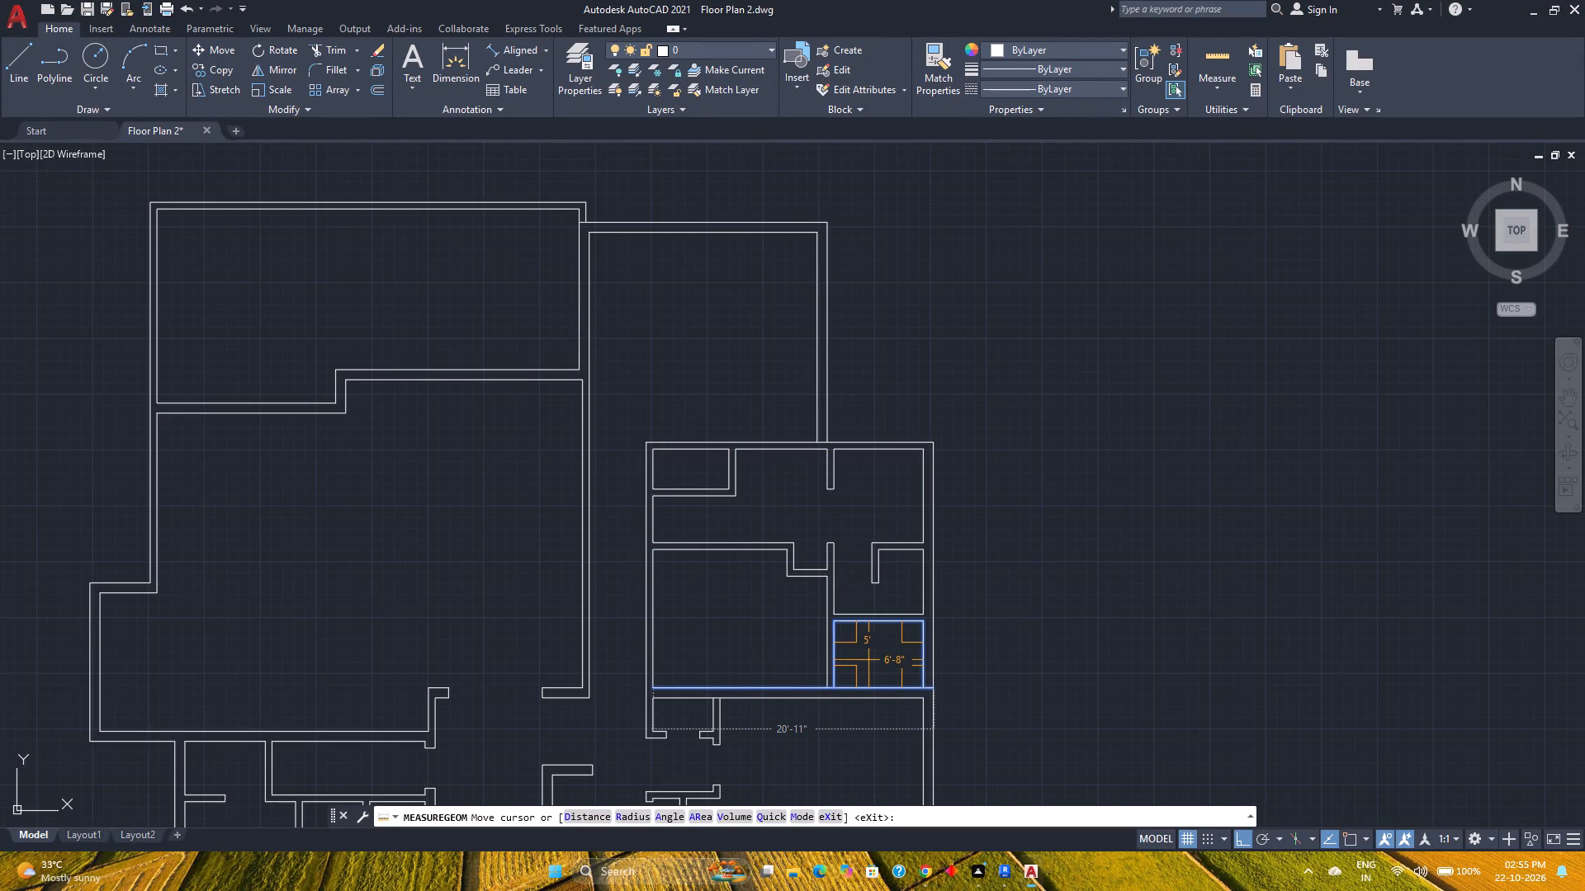
{"action": "scroll", "coordinate": [869, 664], "scroll_direction": "up", "scroll_amount": 1}
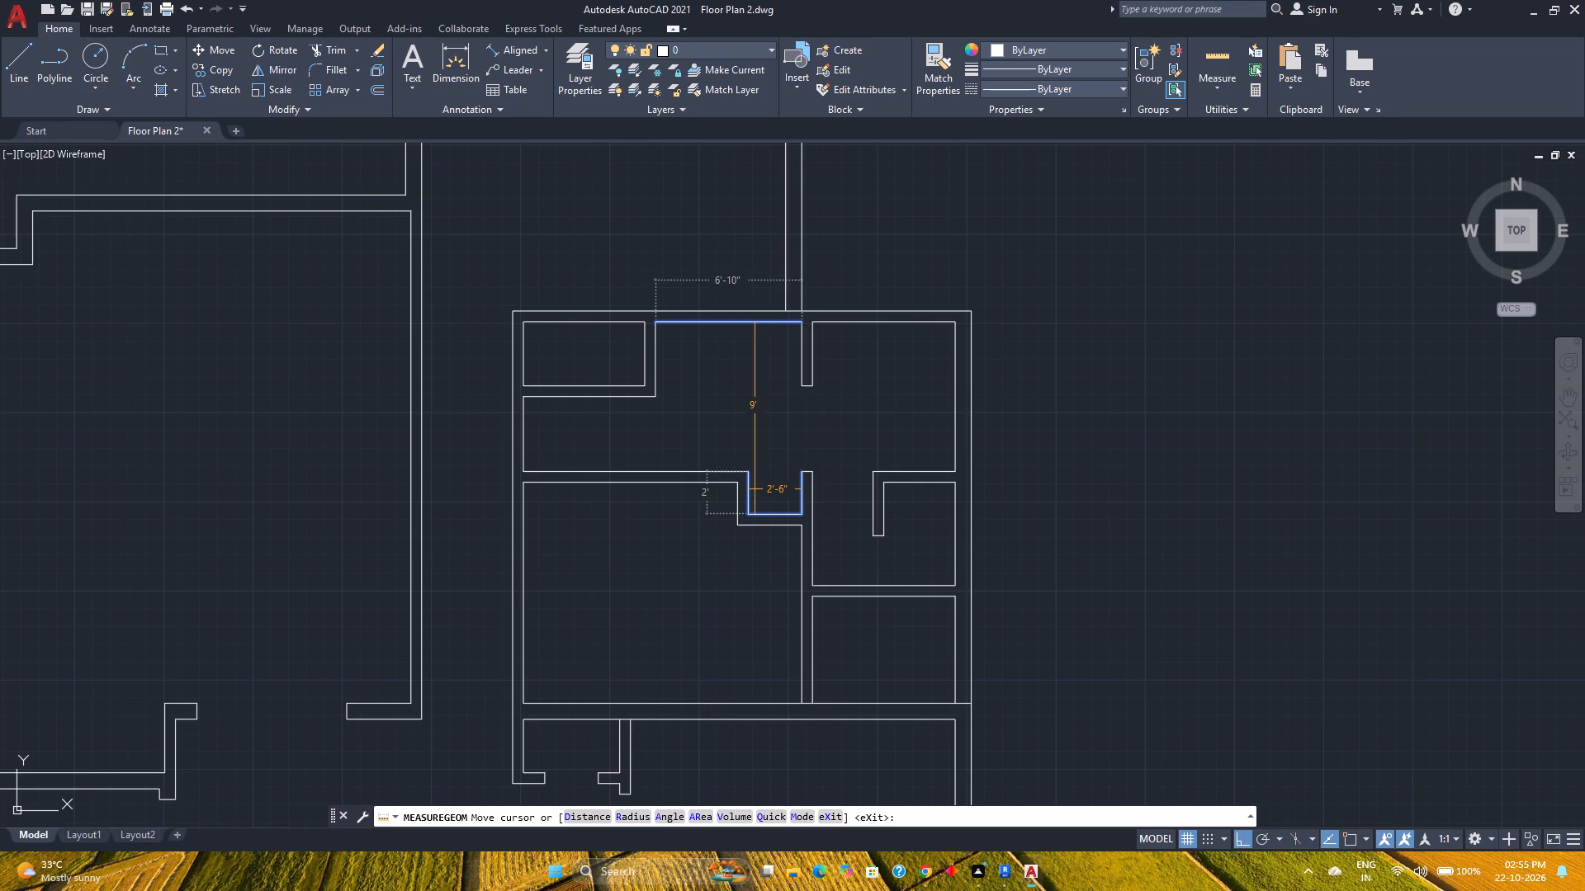
{"action": "scroll", "coordinate": [755, 489], "scroll_direction": "up", "scroll_amount": 2}
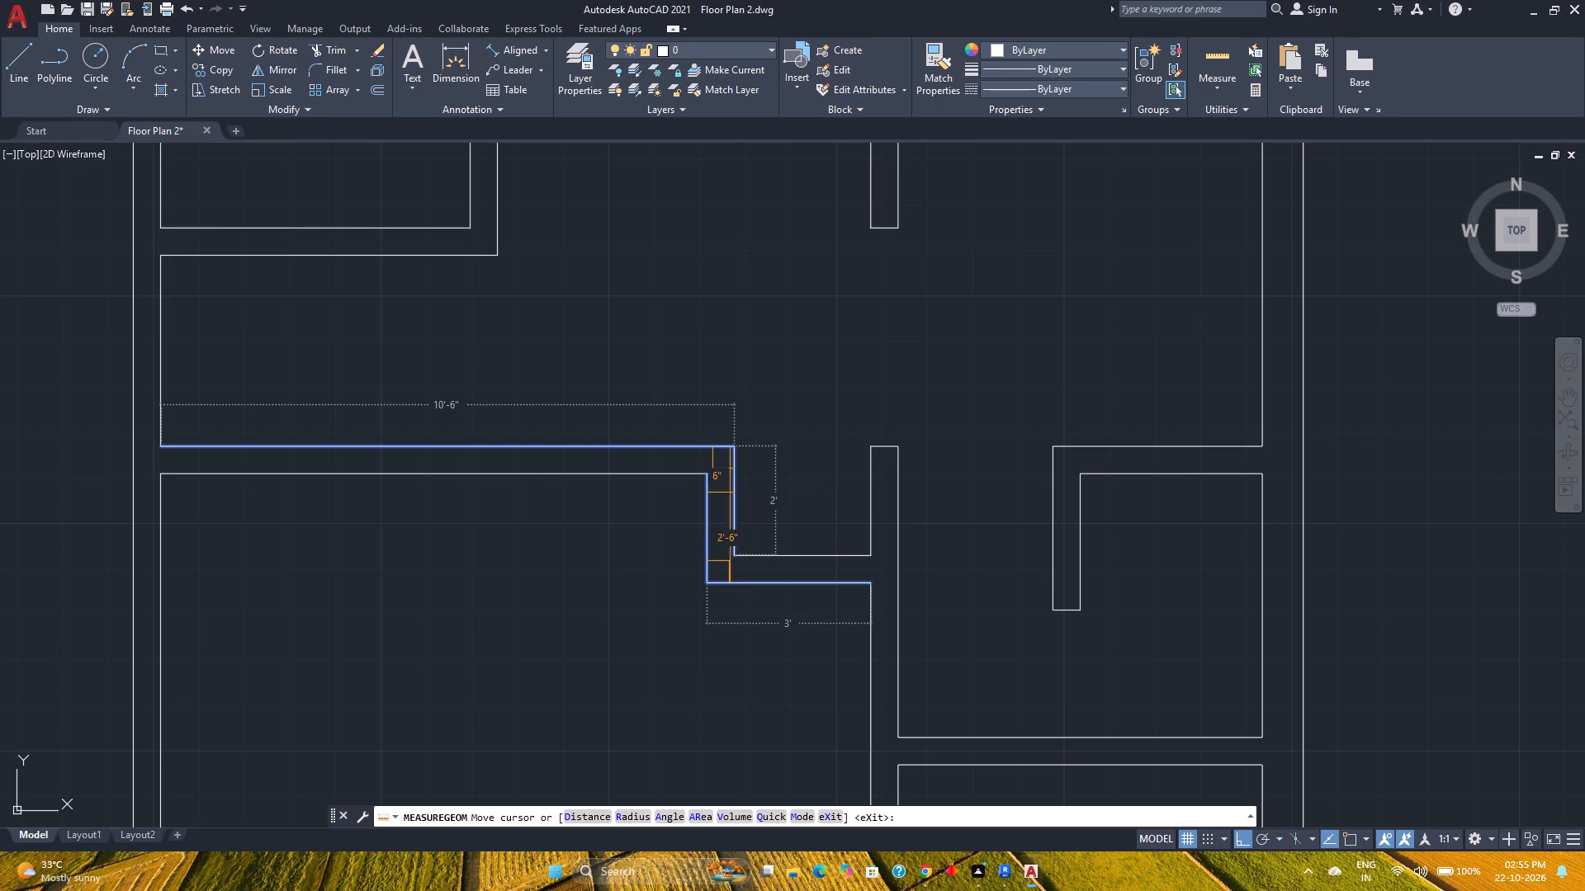
{"action": "scroll", "coordinate": [993, 460], "scroll_direction": "down", "scroll_amount": 2}
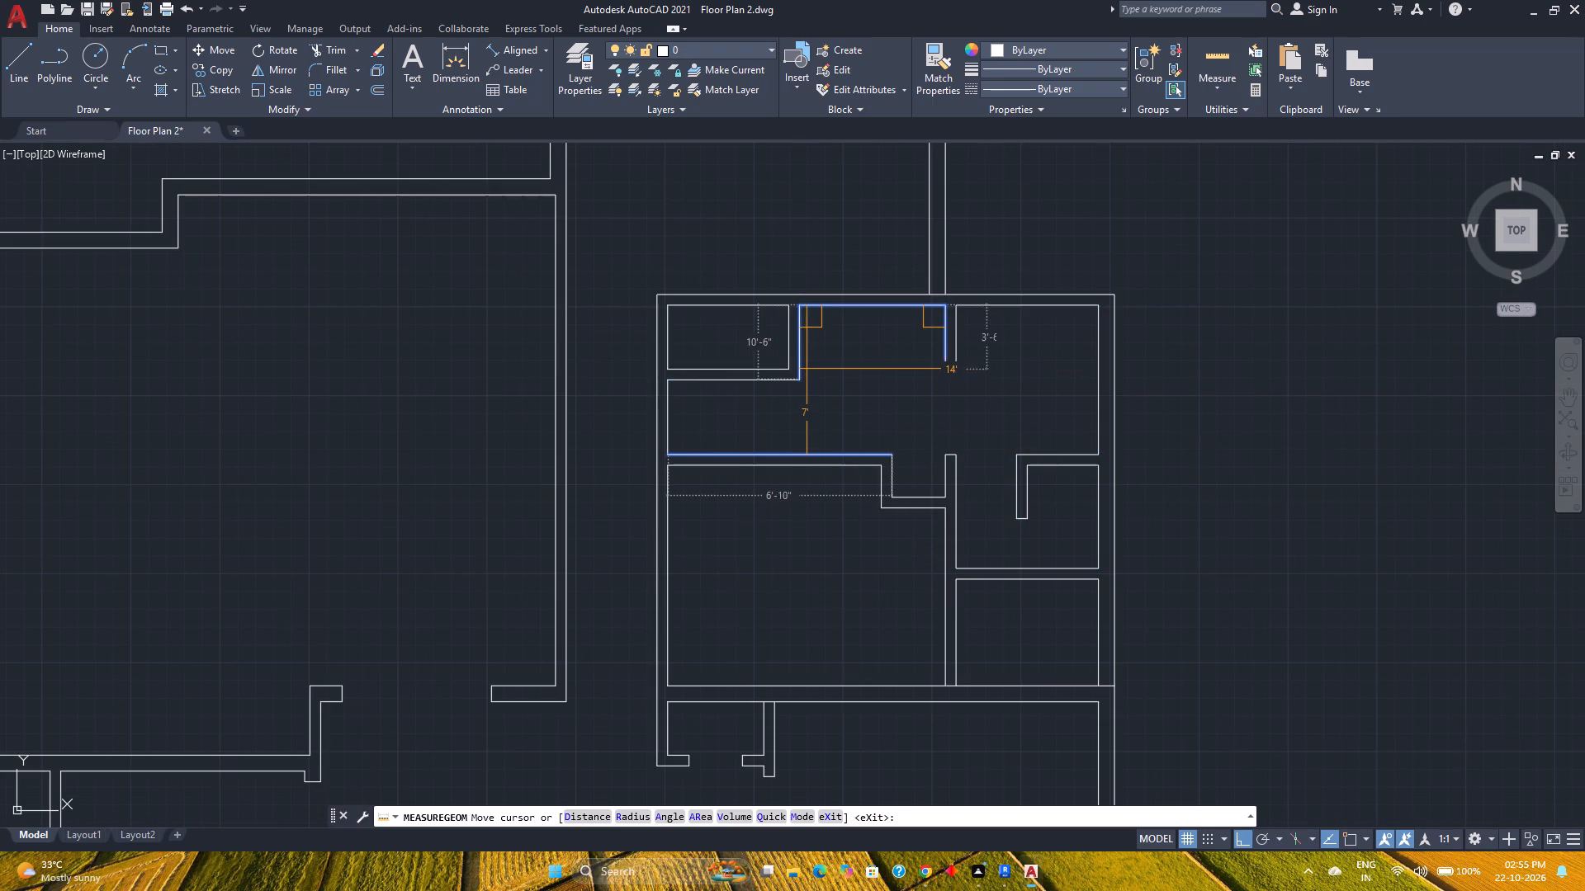
{"action": "key", "text": "Escape"}
Join the two inner-face segments of the eastern block's west wall beside the small northwest room into one line.
{"action": "scroll", "coordinate": [694, 365], "scroll_direction": "up", "scroll_amount": 2}
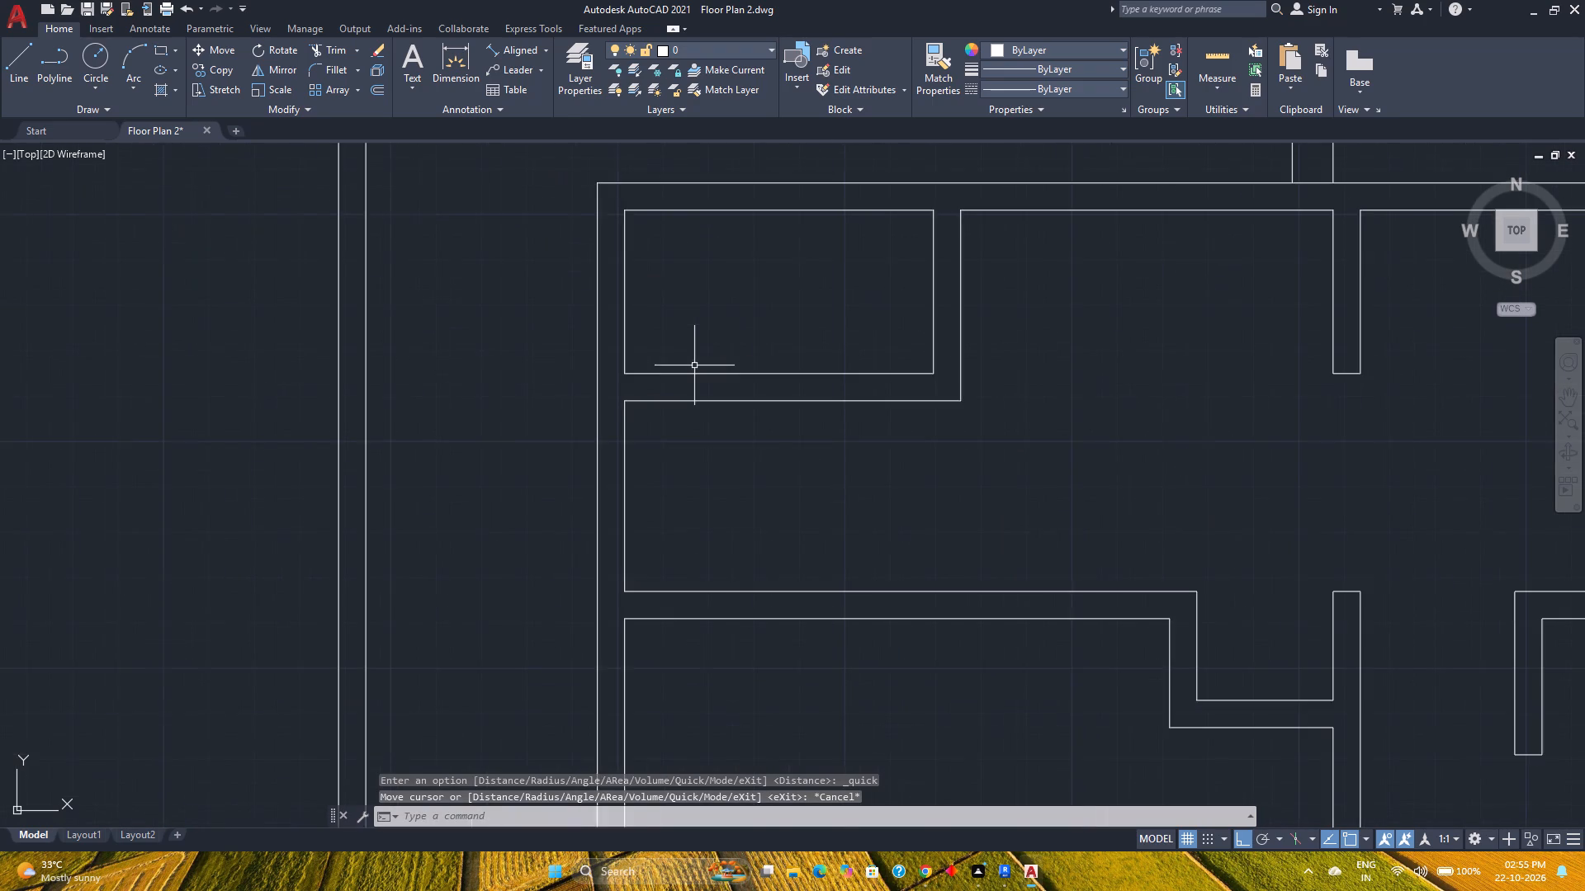
{"action": "scroll", "coordinate": [694, 365], "scroll_direction": "up", "scroll_amount": 1}
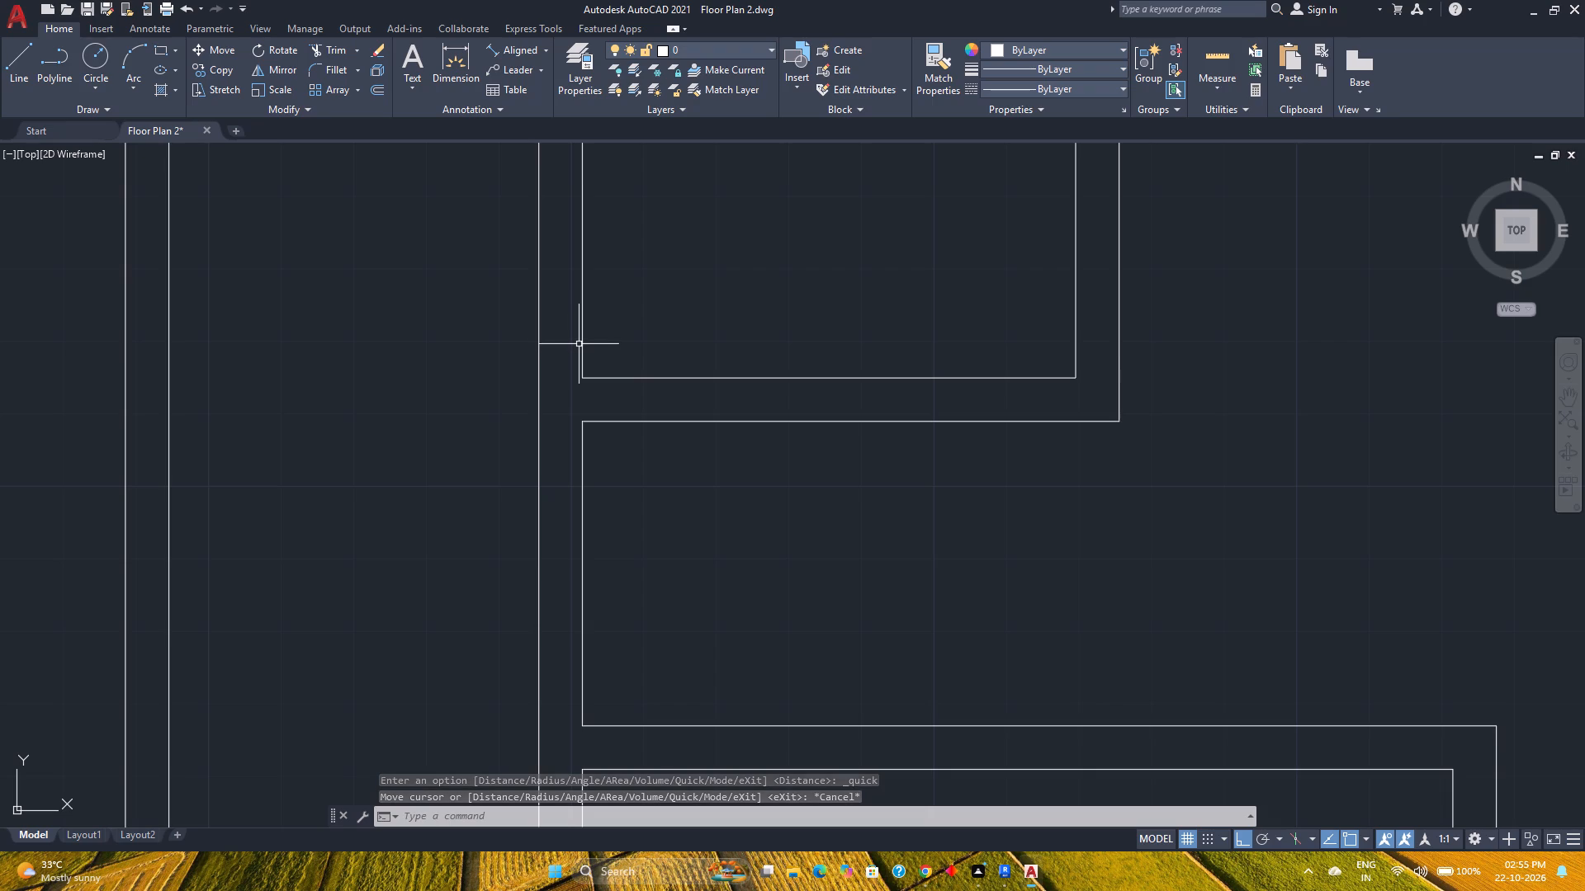
{"action": "left_click", "coordinate": [581, 341]}
{"action": "left_click", "coordinate": [580, 455]}
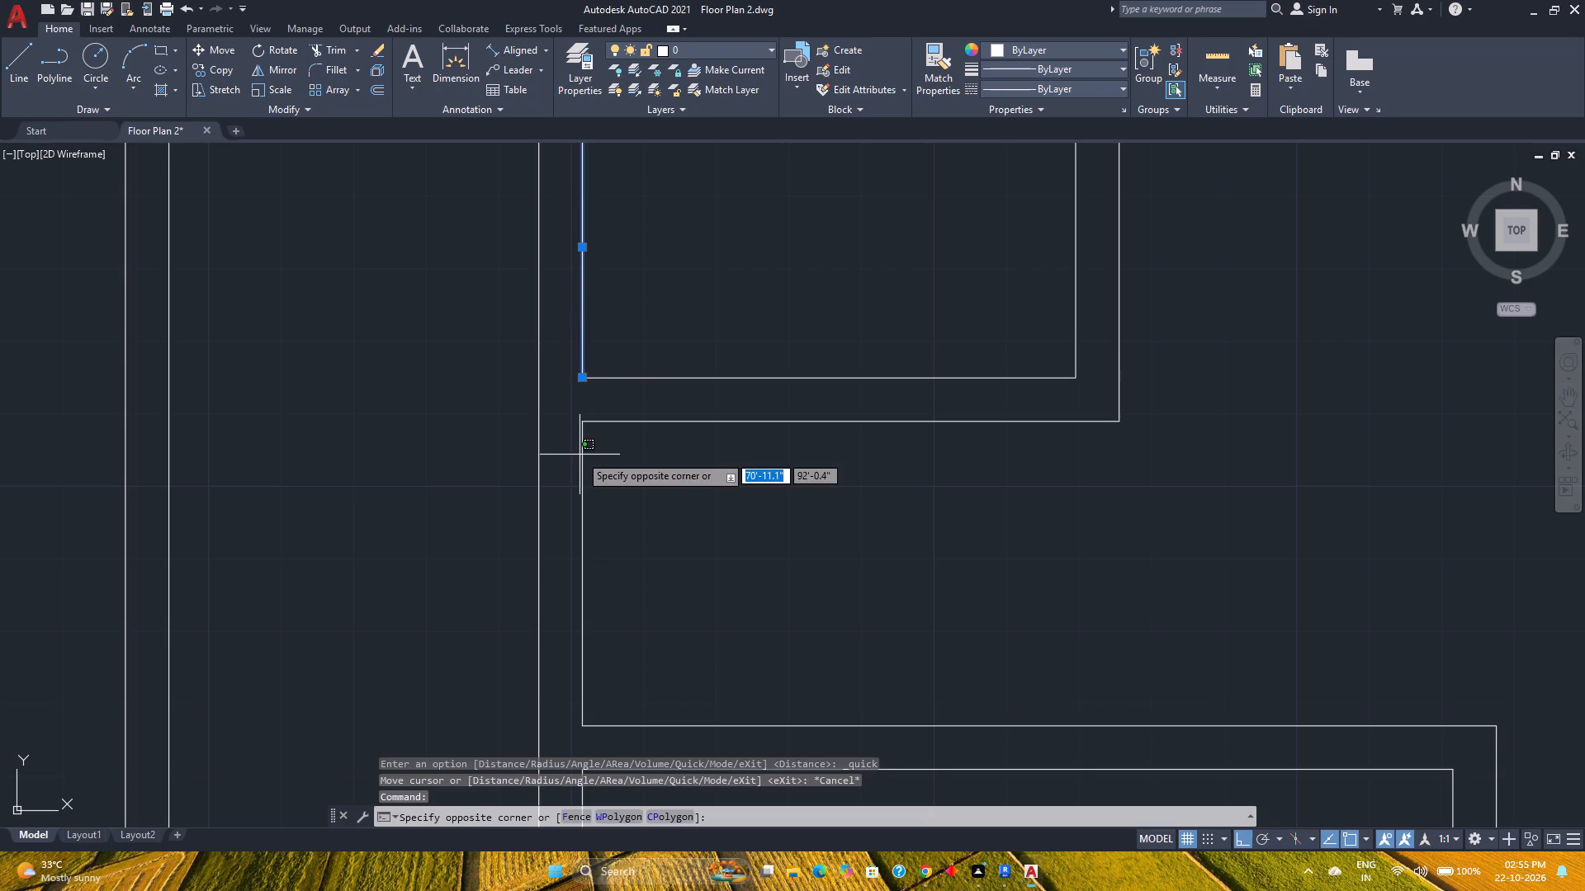
{"action": "left_click", "coordinate": [599, 458]}
{"action": "left_click", "coordinate": [608, 469]}
{"action": "left_click", "coordinate": [575, 445]}
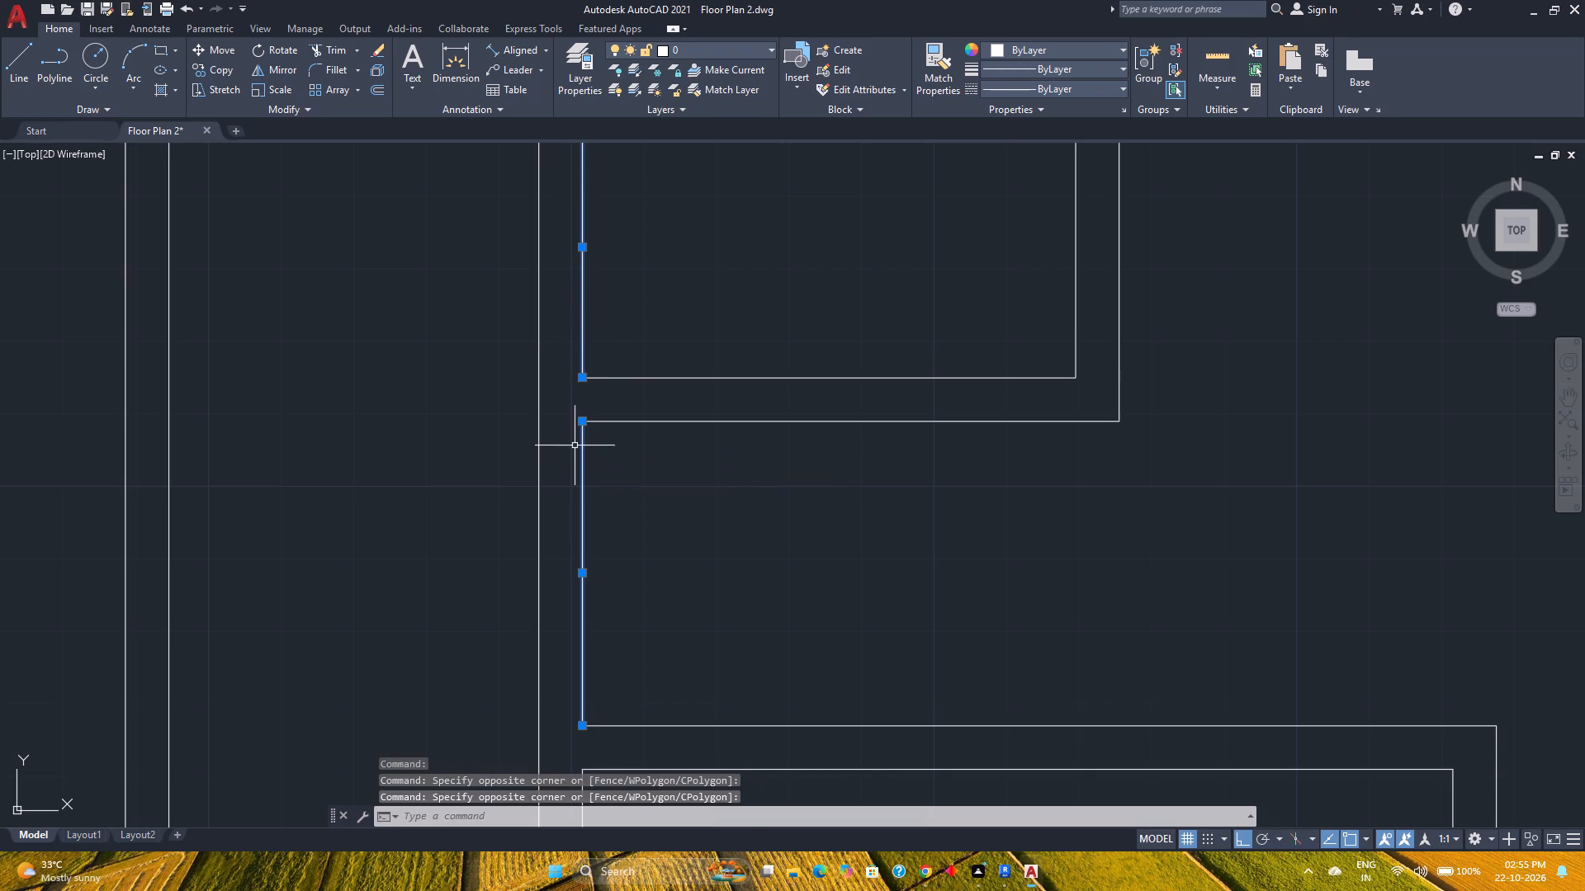
{"action": "key", "text": "j"}
{"action": "key", "text": "Return"}
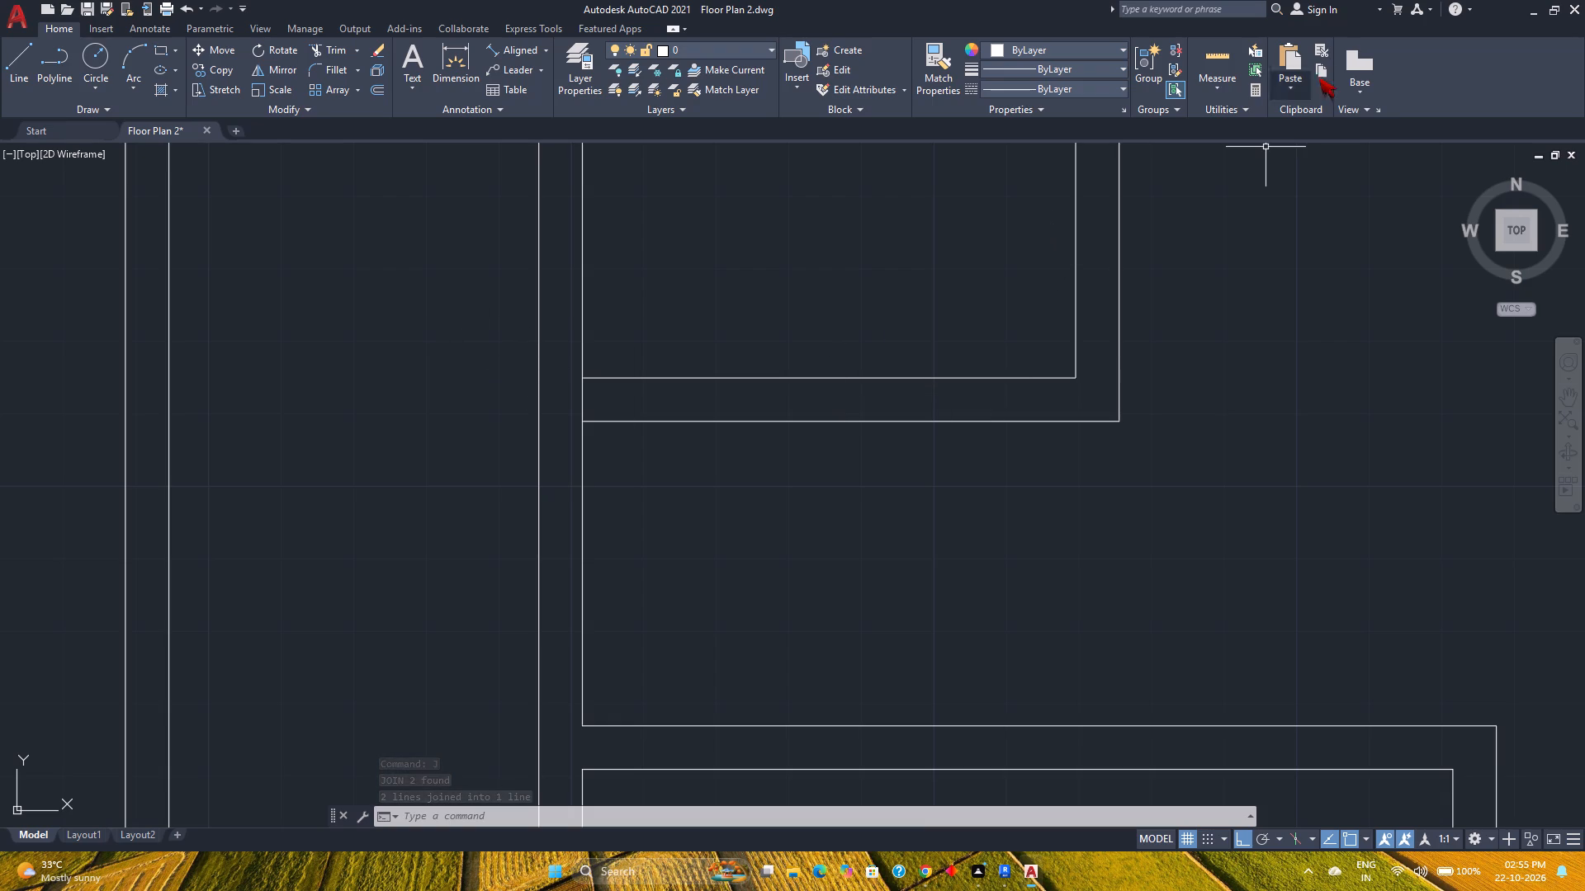
Offset the joined inner face of the west wall 5' east, across the small northwest room and passage.
{"action": "left_click", "coordinate": [1227, 45]}
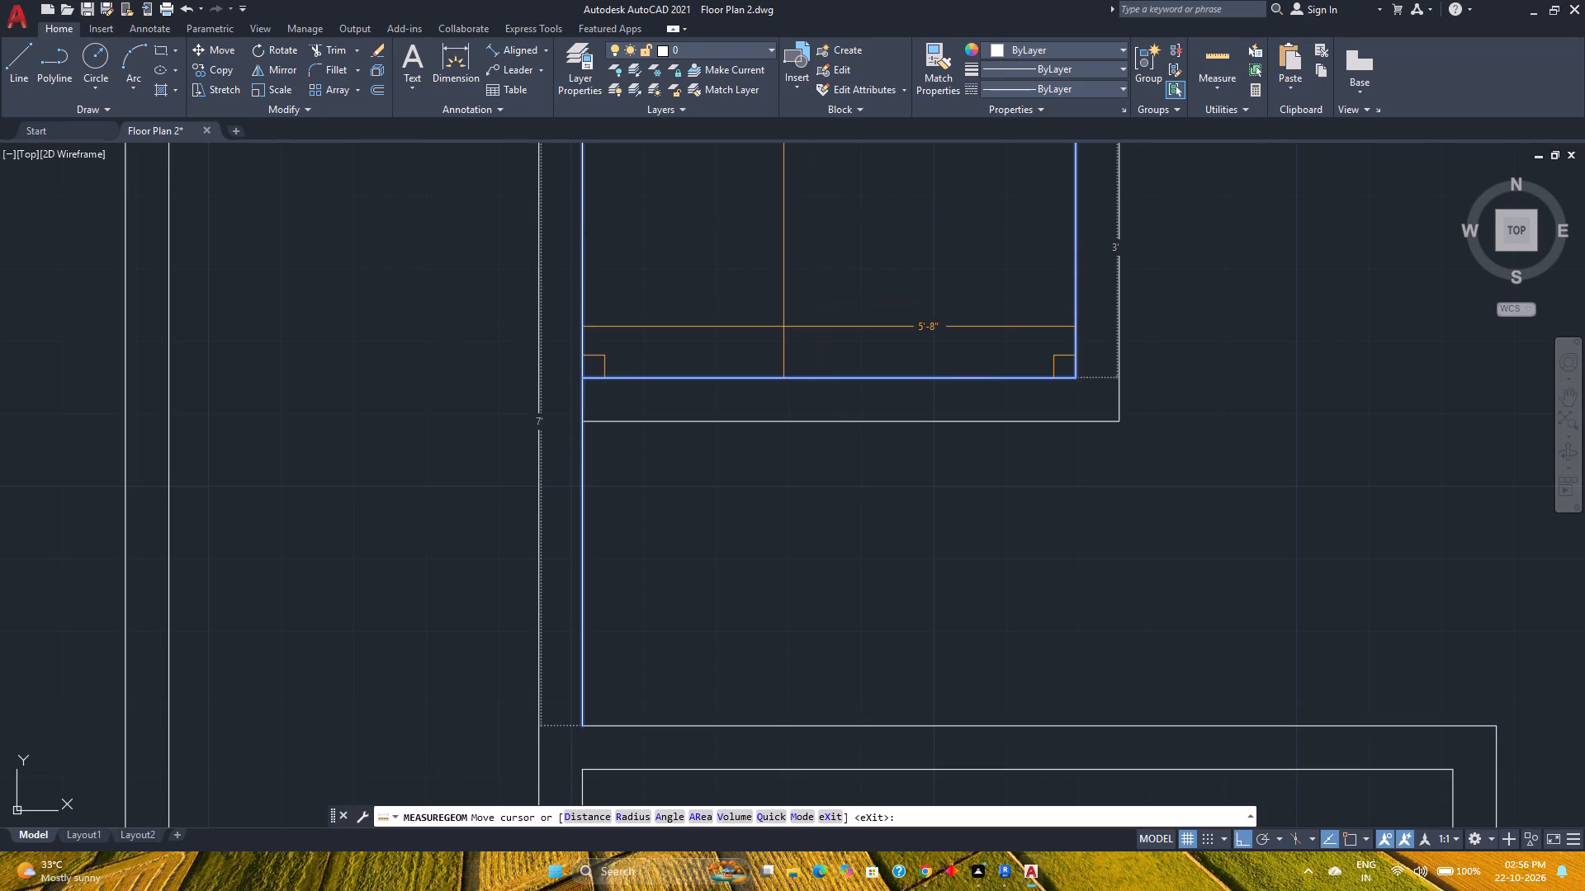
{"action": "left_click", "coordinate": [381, 92]}
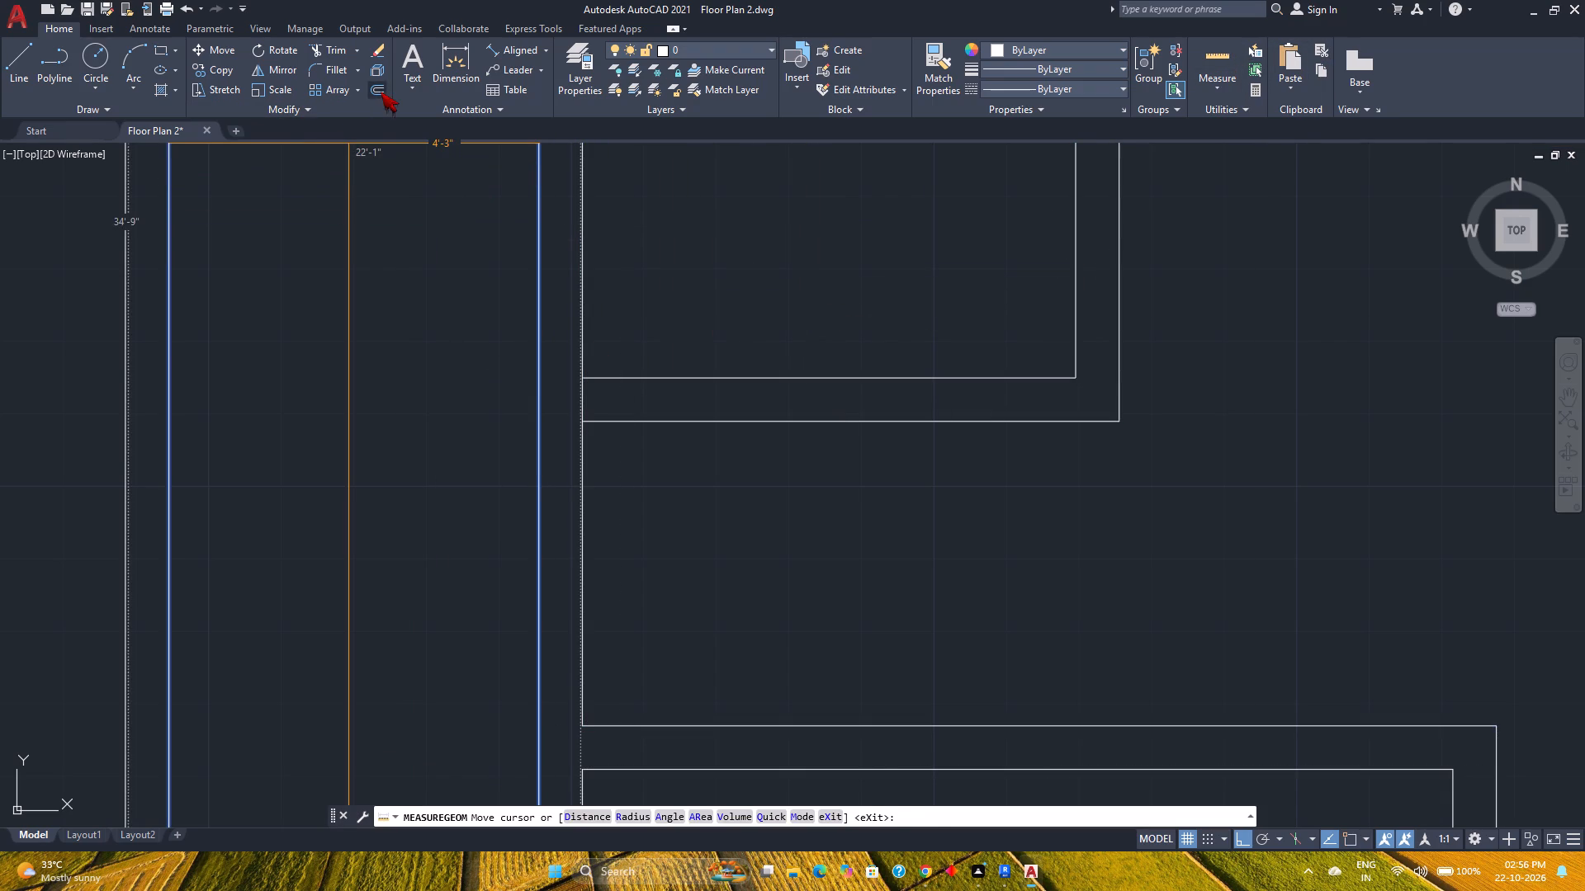
{"action": "key", "text": "5"}
{"action": "key", "text": "apostrophe"}
{"action": "key", "text": "Return"}
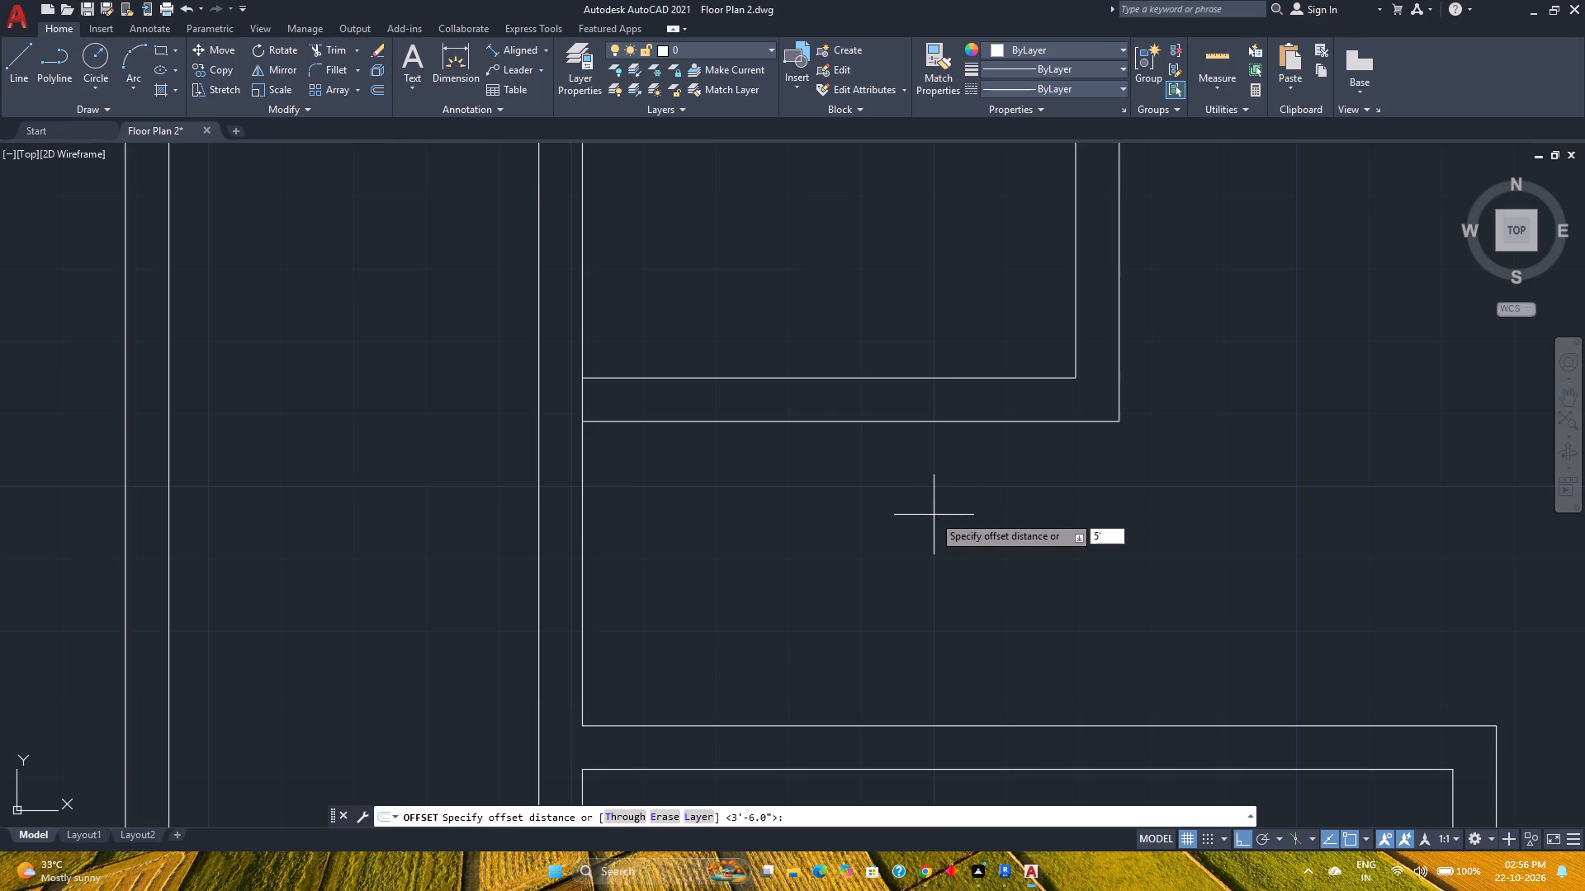
{"action": "left_click", "coordinate": [582, 343]}
{"action": "left_click", "coordinate": [774, 328]}
{"action": "key", "text": "Escape"}
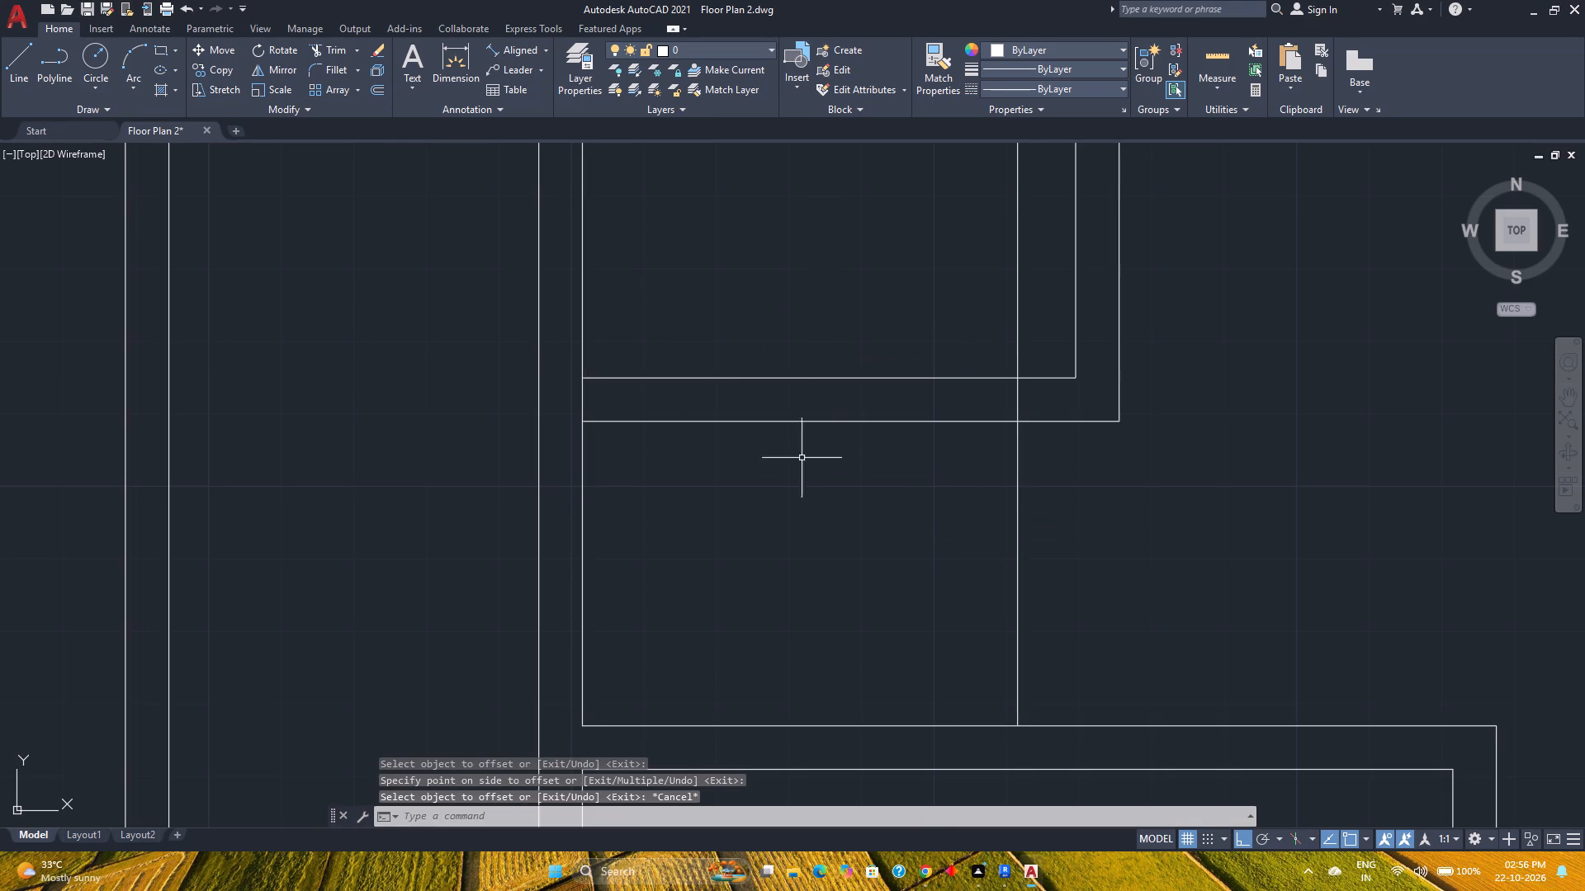
Trim the offset line above and below the small room's south wall, leaving only a jamb line within the wall thickness.
{"action": "type", "text": "tr"}
{"action": "key", "text": "Return"}
{"action": "left_click", "coordinate": [1035, 539]}
{"action": "left_click", "coordinate": [941, 562]}
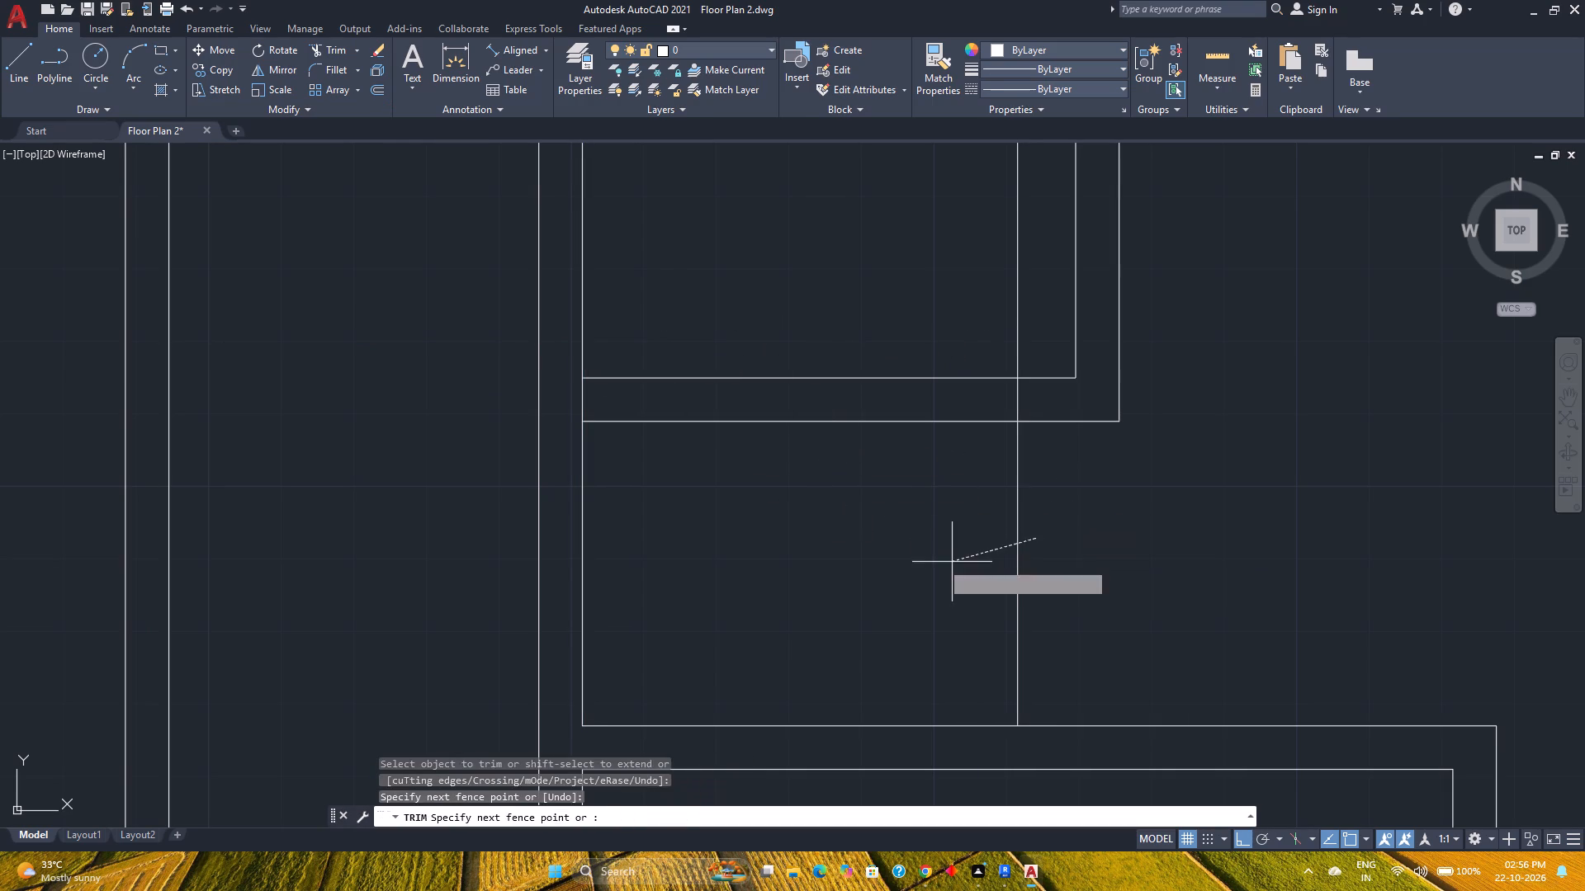
{"action": "left_click", "coordinate": [1029, 249]}
{"action": "left_click", "coordinate": [920, 271]}
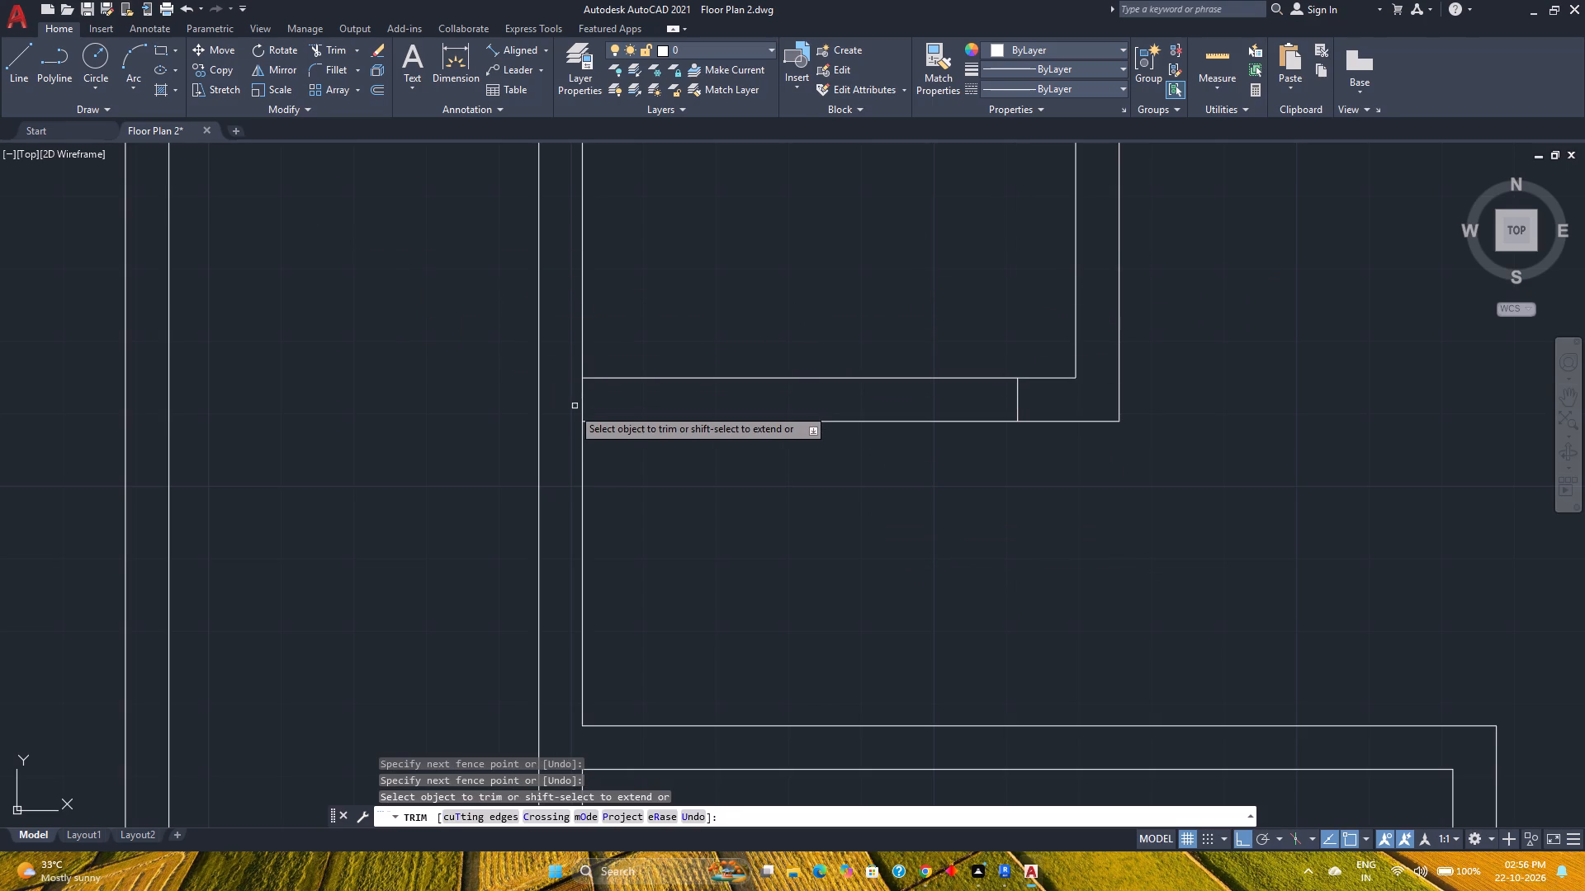
Draw a short line across the west wall's thickness, level with the passage's south wall face.
{"action": "left_click", "coordinate": [2, 68]}
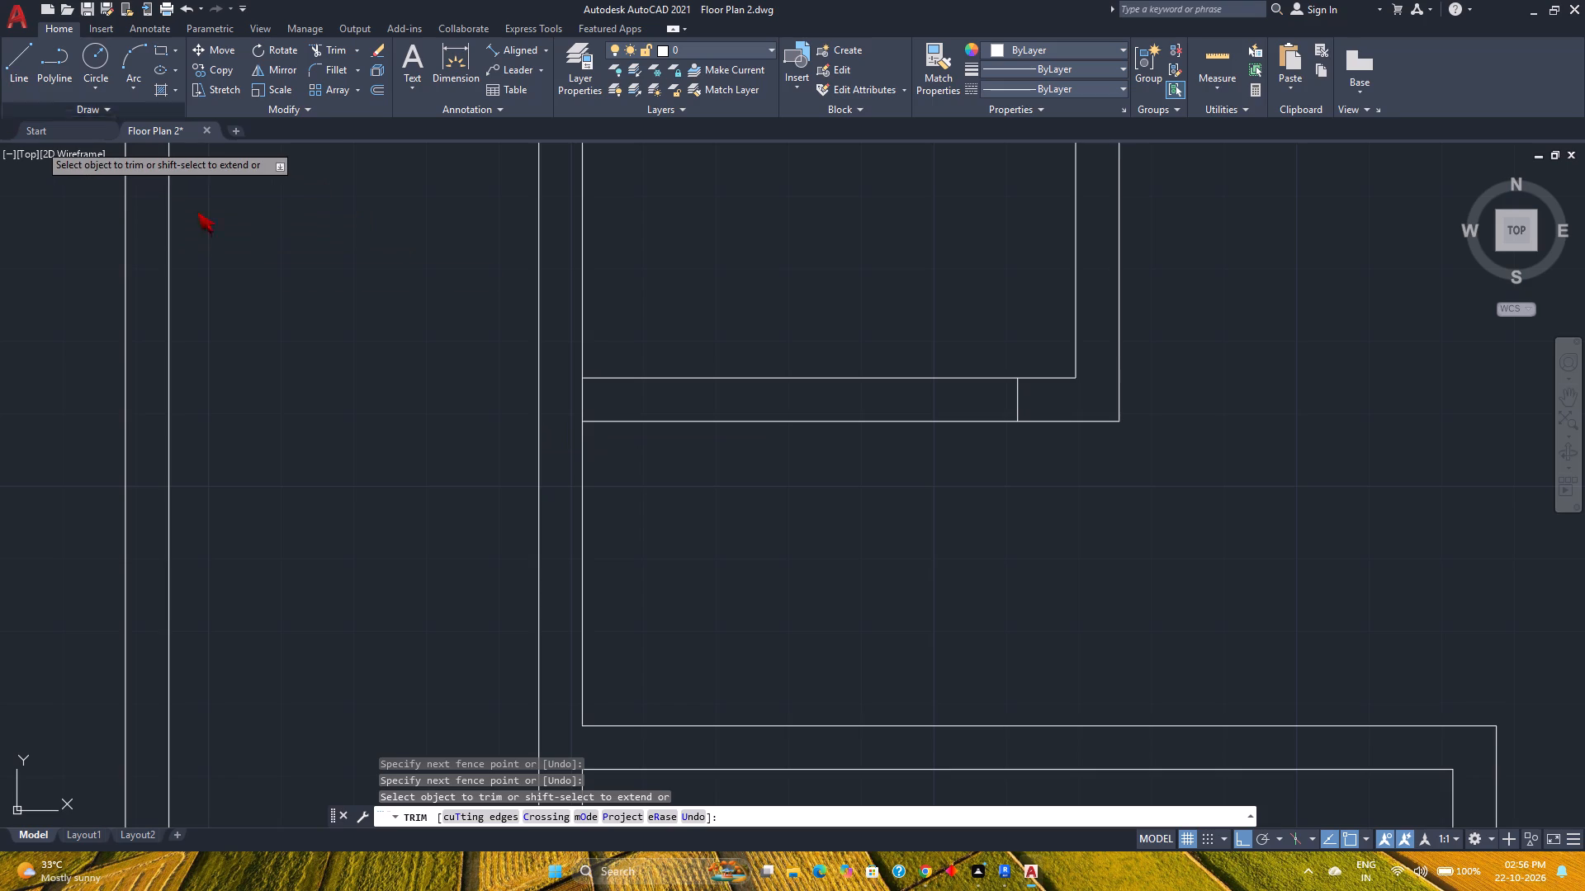
{"action": "left_click", "coordinate": [7, 81]}
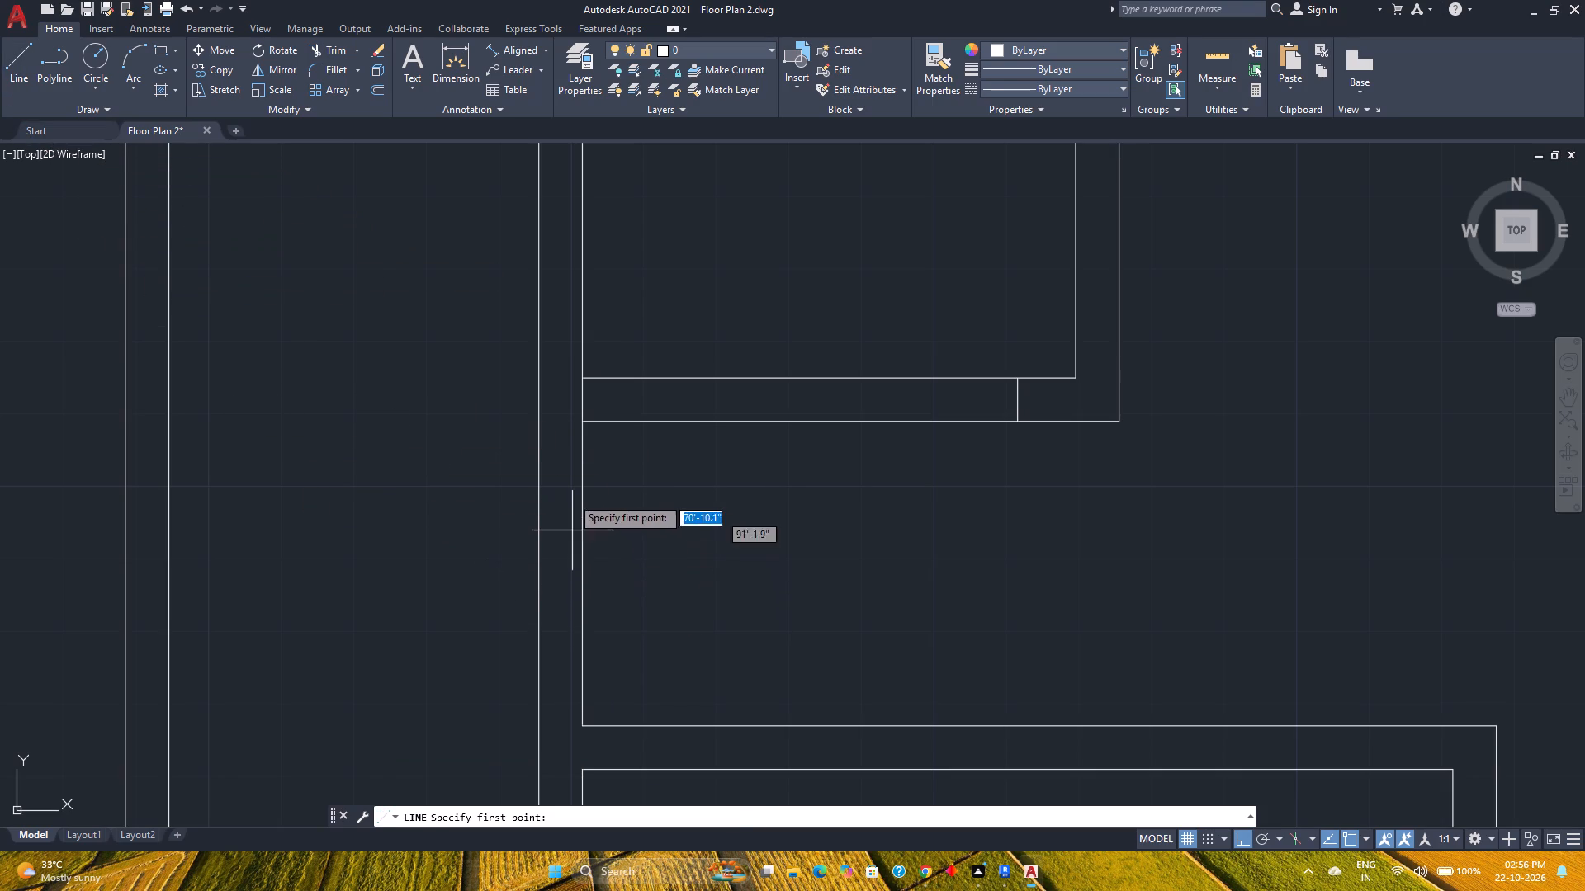
{"action": "left_click", "coordinate": [584, 725]}
{"action": "left_click", "coordinate": [539, 725]}
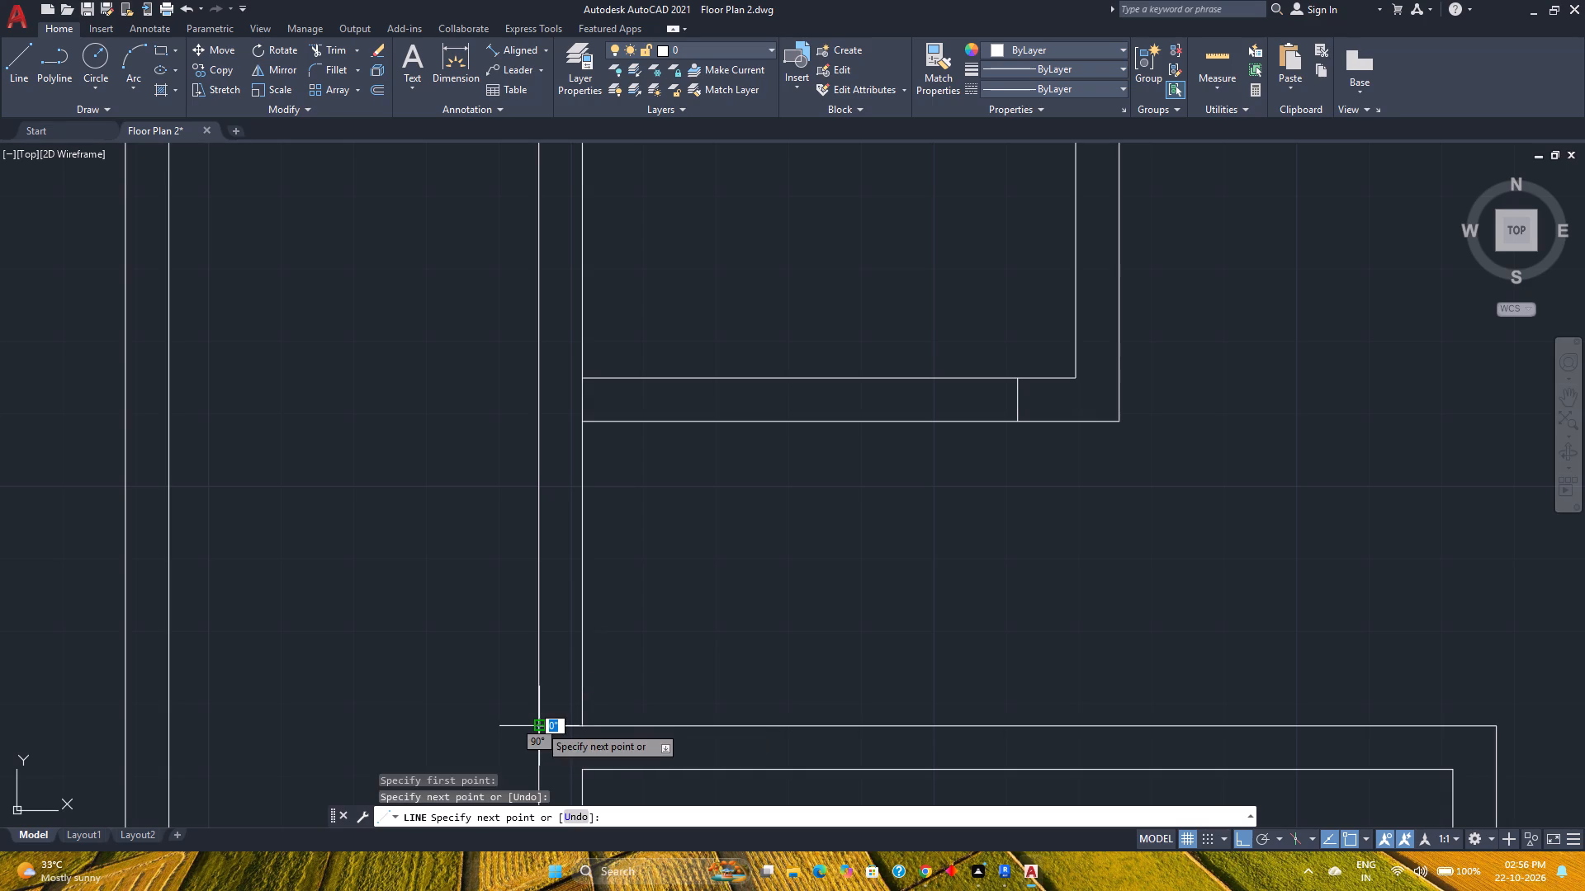
{"action": "key", "text": "Escape"}
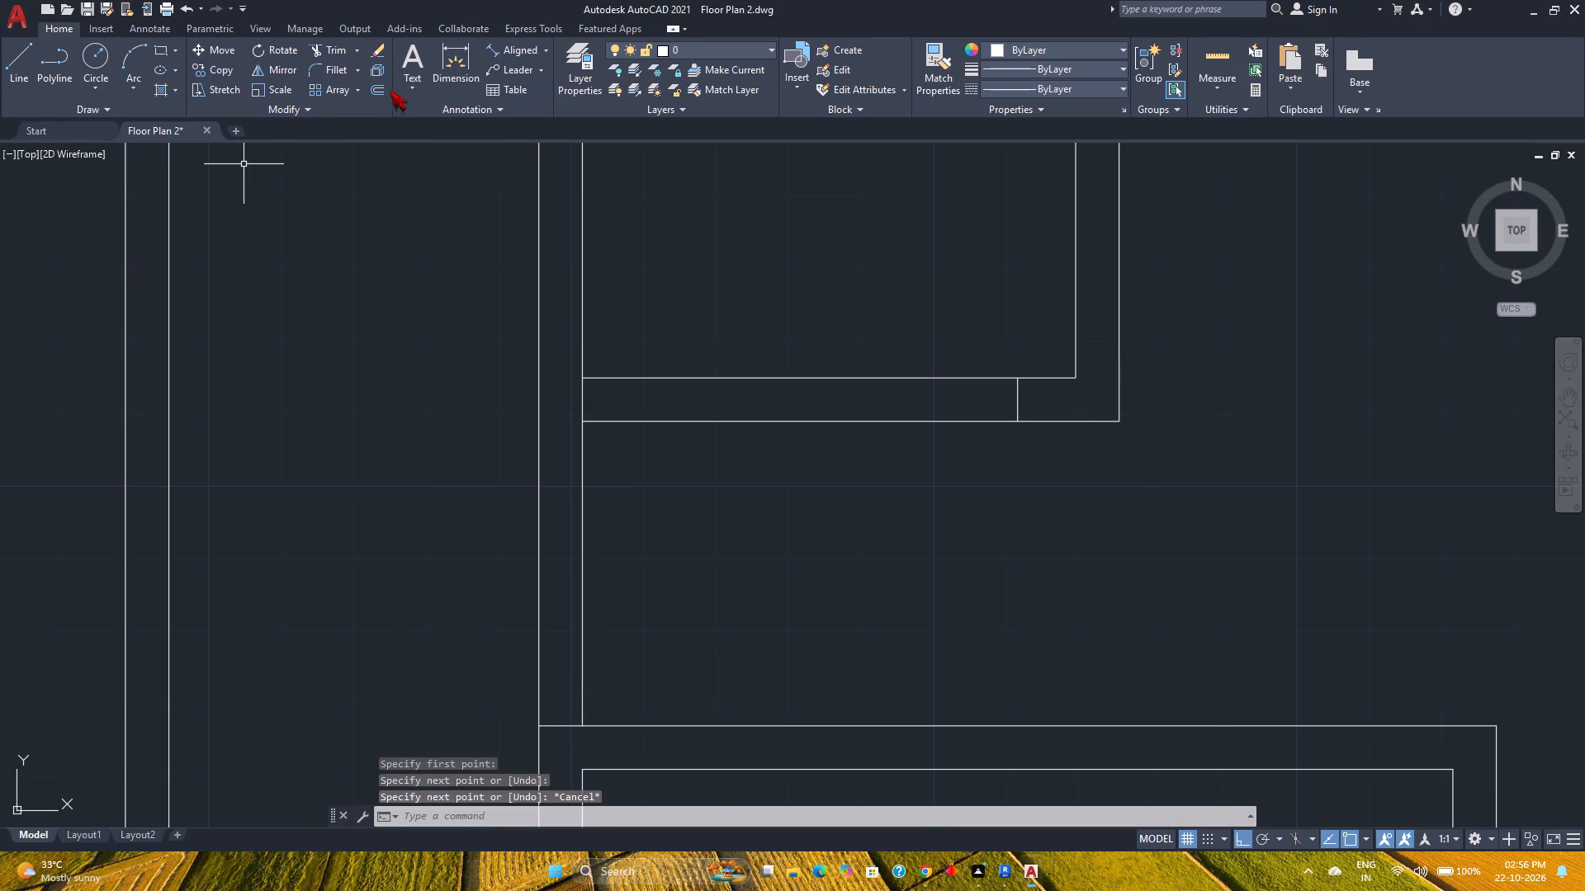
Offset the short line 3" north inside the west wall and delete the original line.
{"action": "left_click", "coordinate": [386, 92]}
{"action": "key", "text": "3"}
{"action": "key", "text": "Return"}
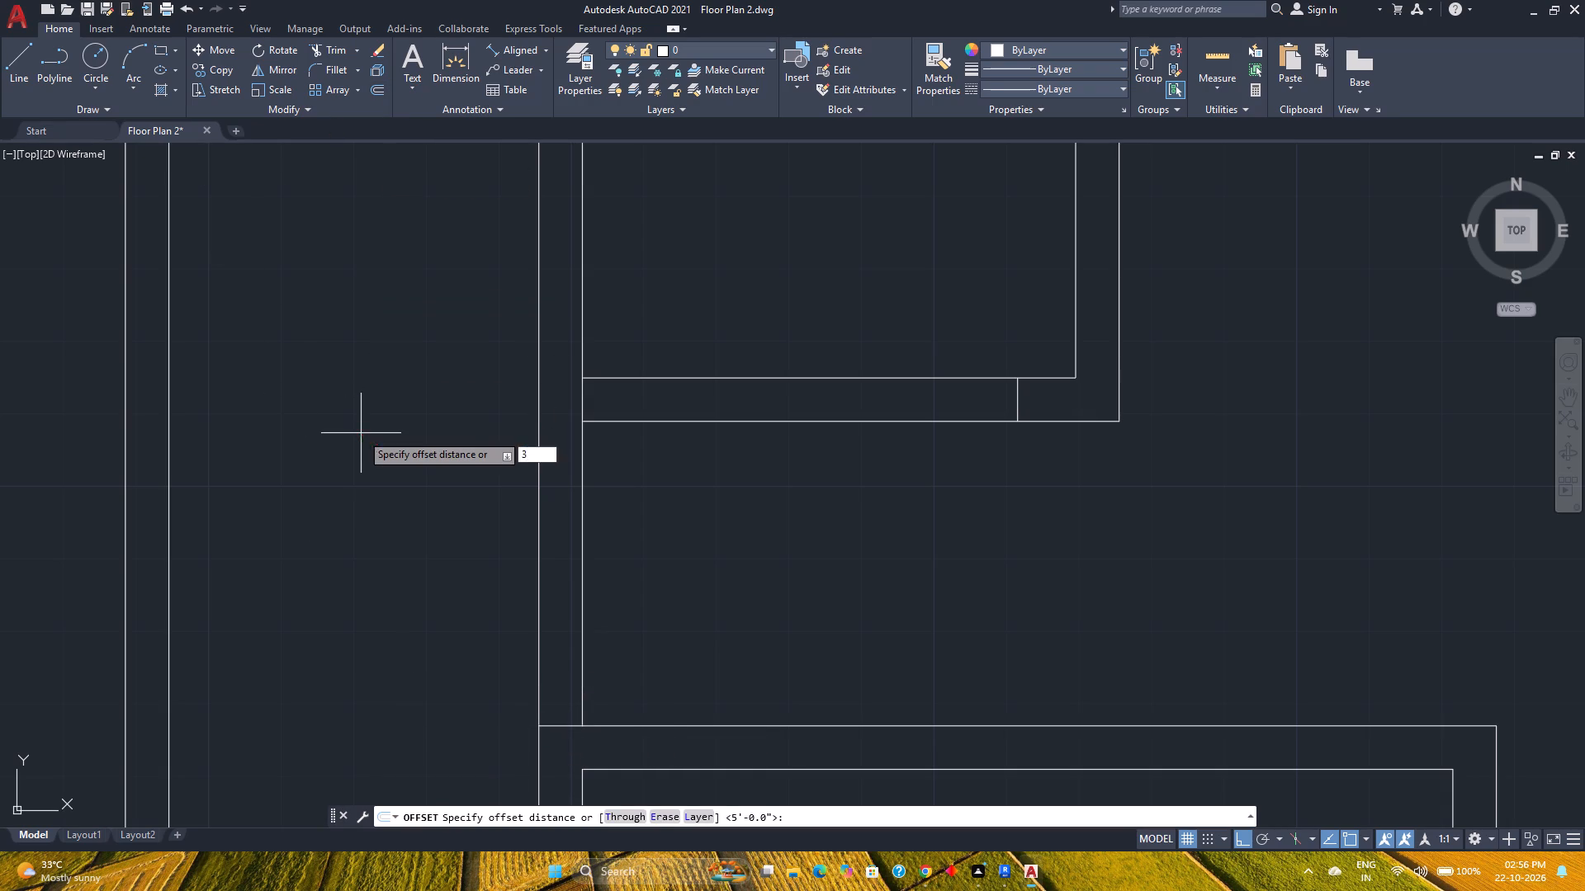
{"action": "left_click", "coordinate": [567, 725]}
{"action": "left_click", "coordinate": [568, 705]}
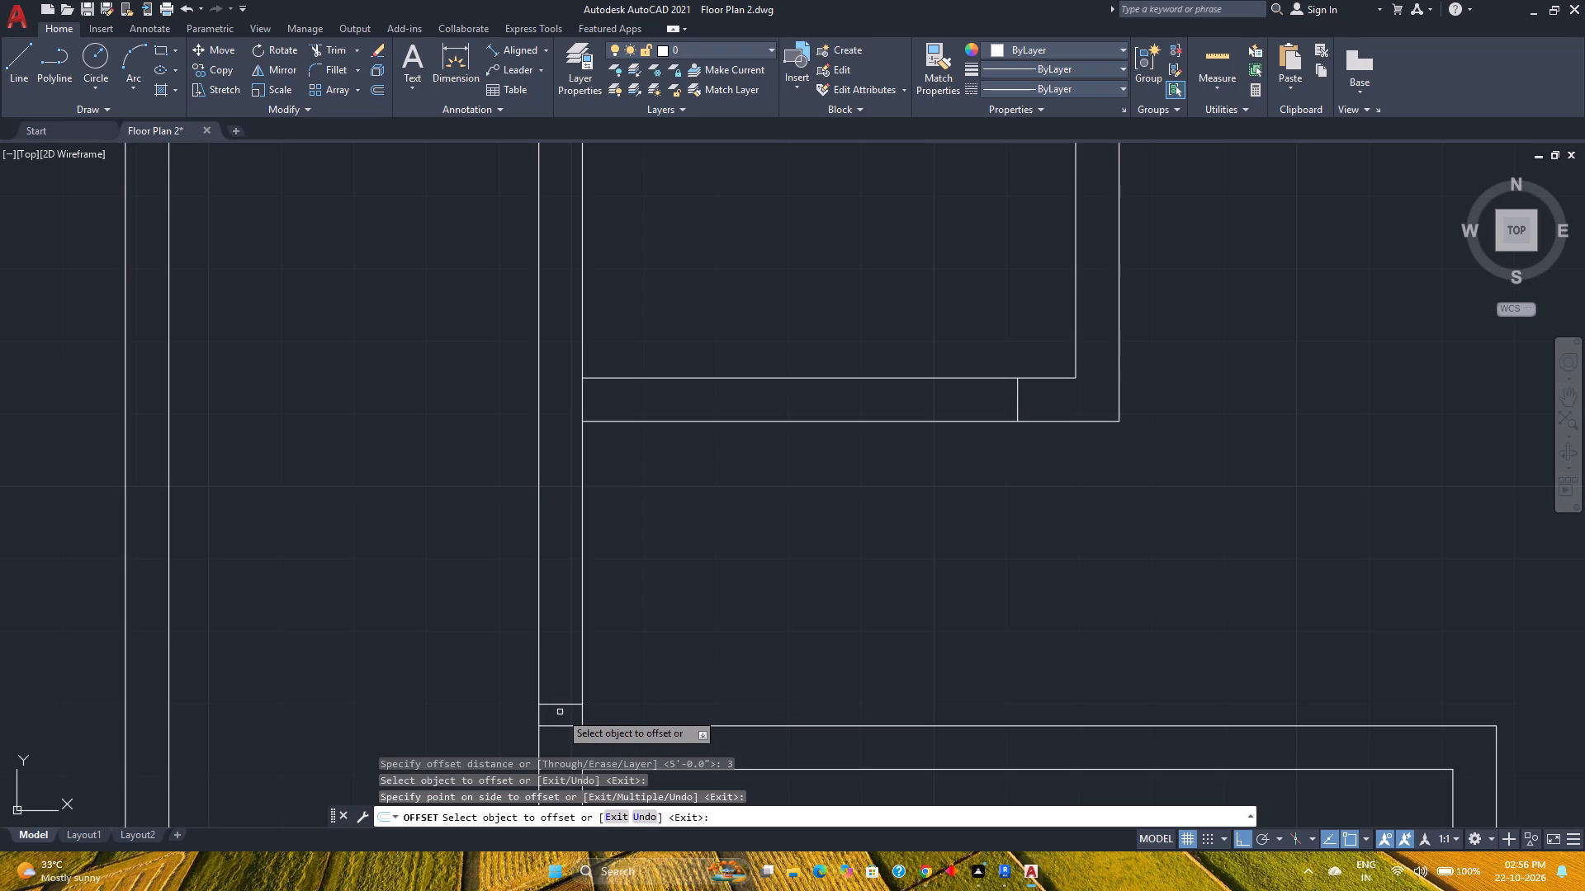
{"action": "key", "text": "Escape"}
{"action": "left_click", "coordinate": [560, 725]}
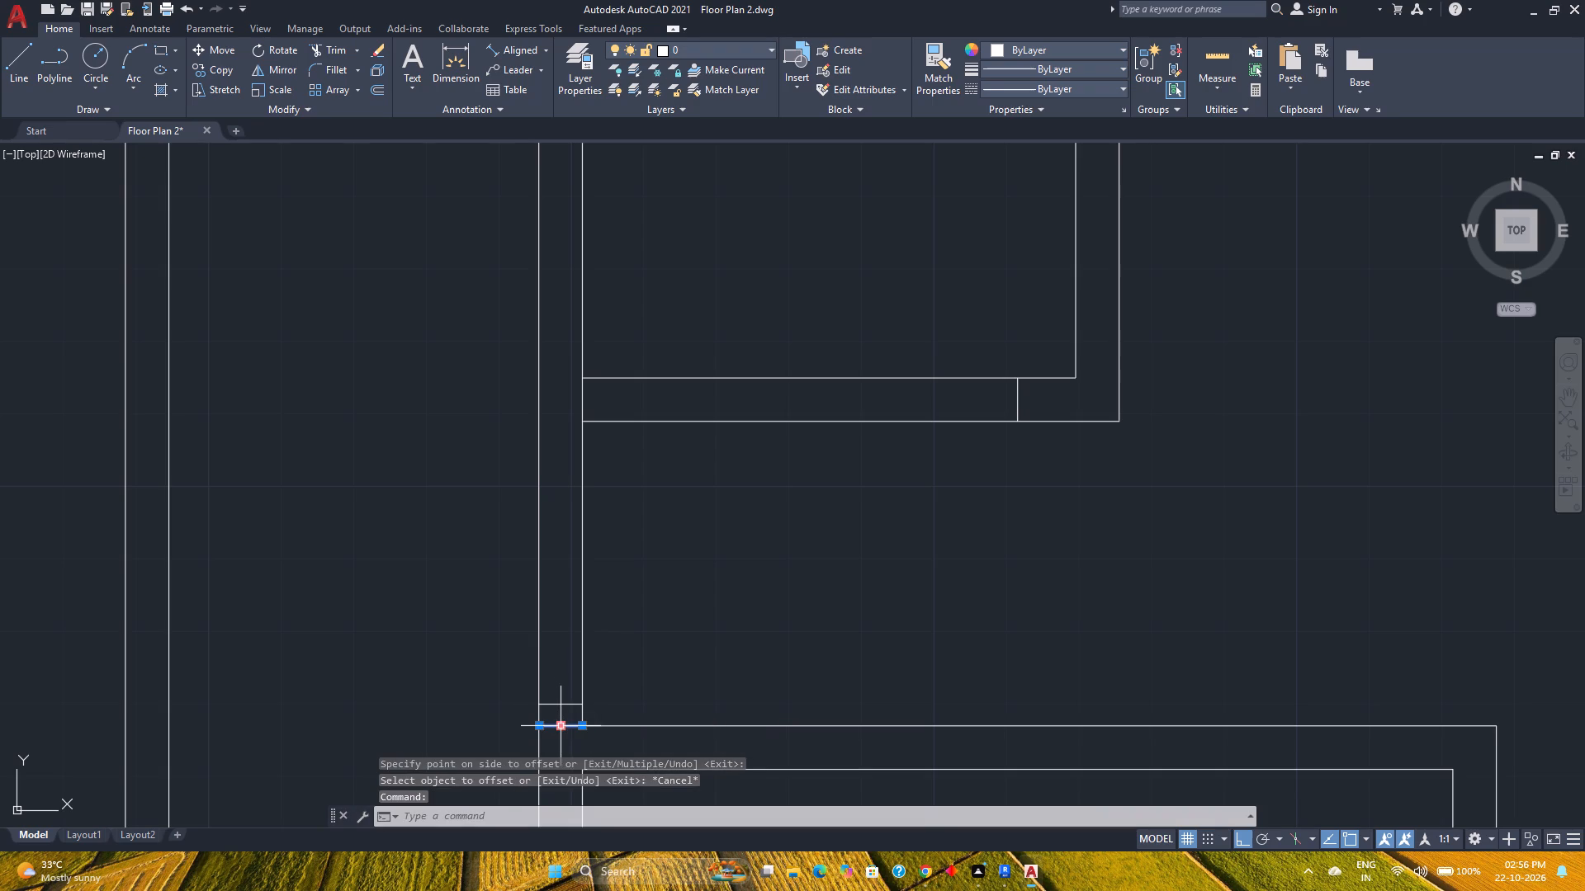
{"action": "key", "text": "Delete"}
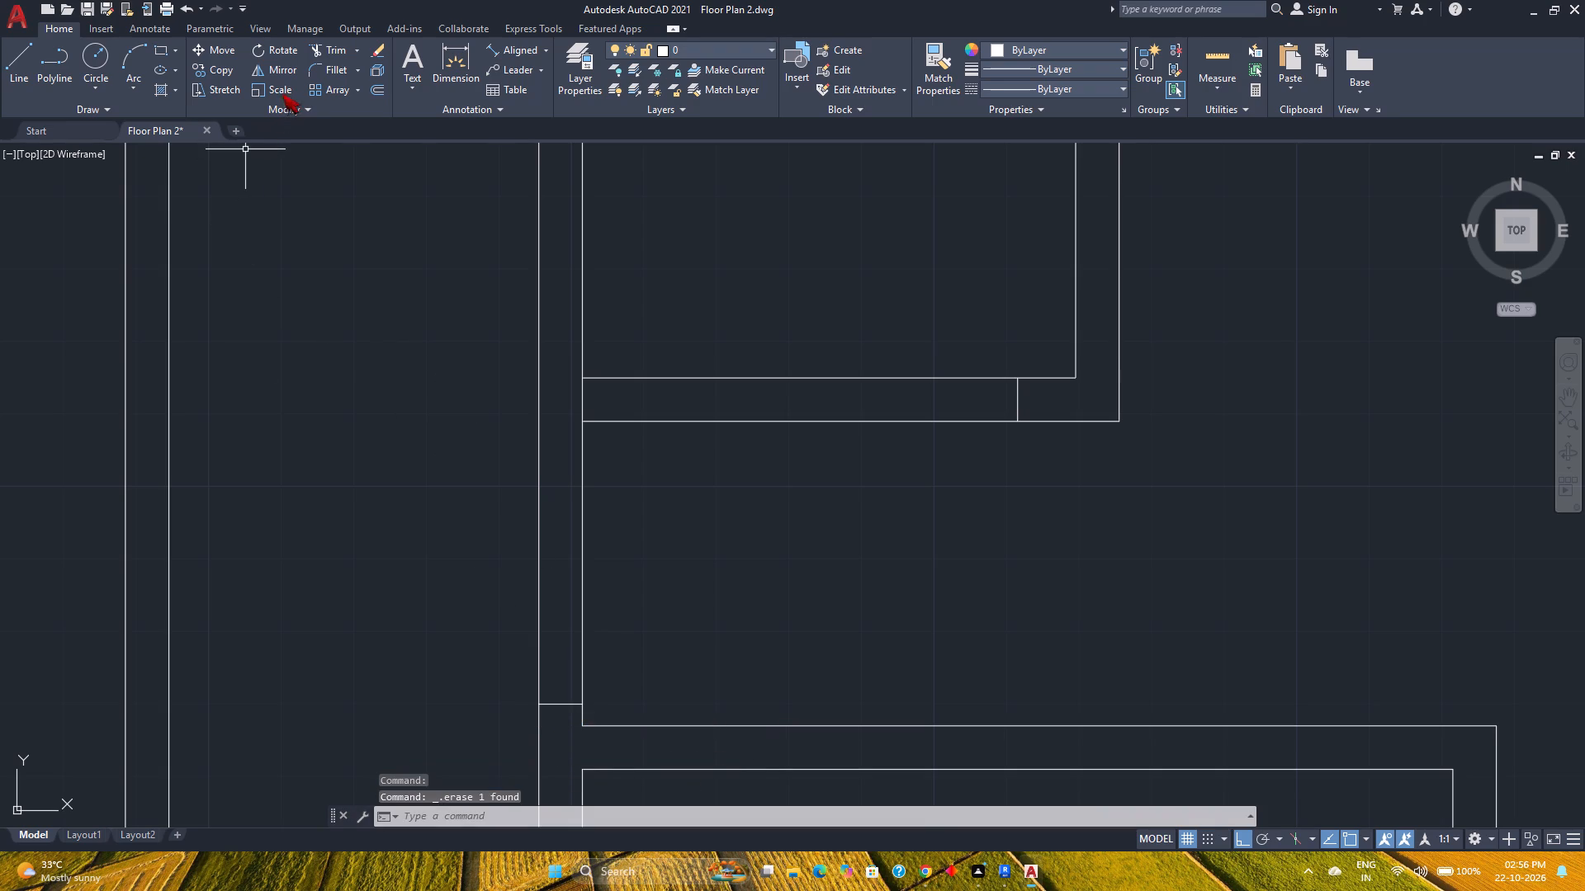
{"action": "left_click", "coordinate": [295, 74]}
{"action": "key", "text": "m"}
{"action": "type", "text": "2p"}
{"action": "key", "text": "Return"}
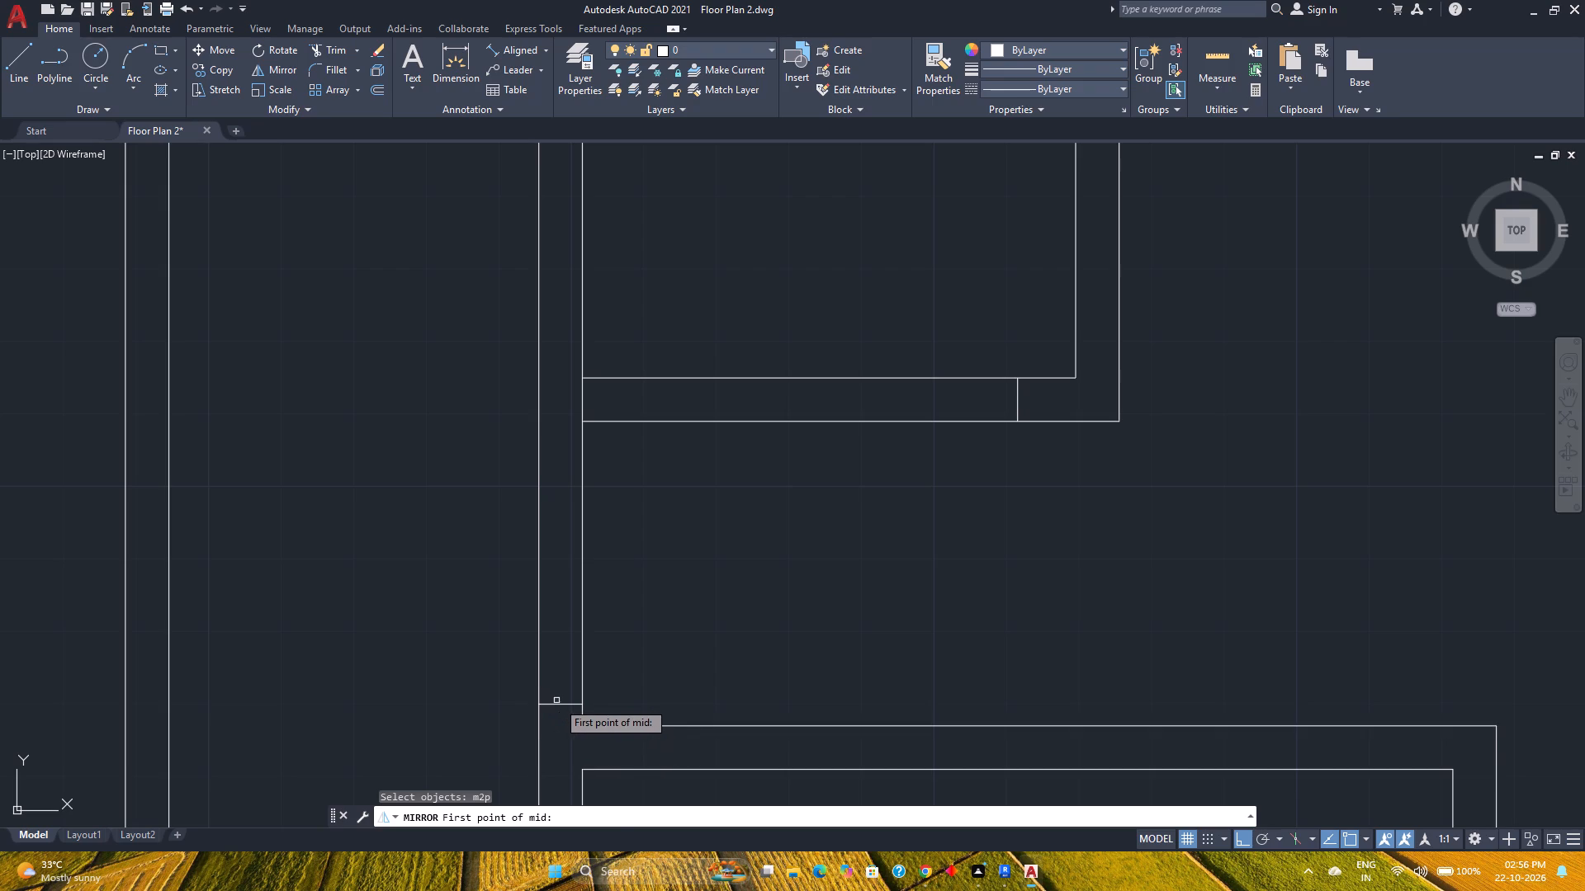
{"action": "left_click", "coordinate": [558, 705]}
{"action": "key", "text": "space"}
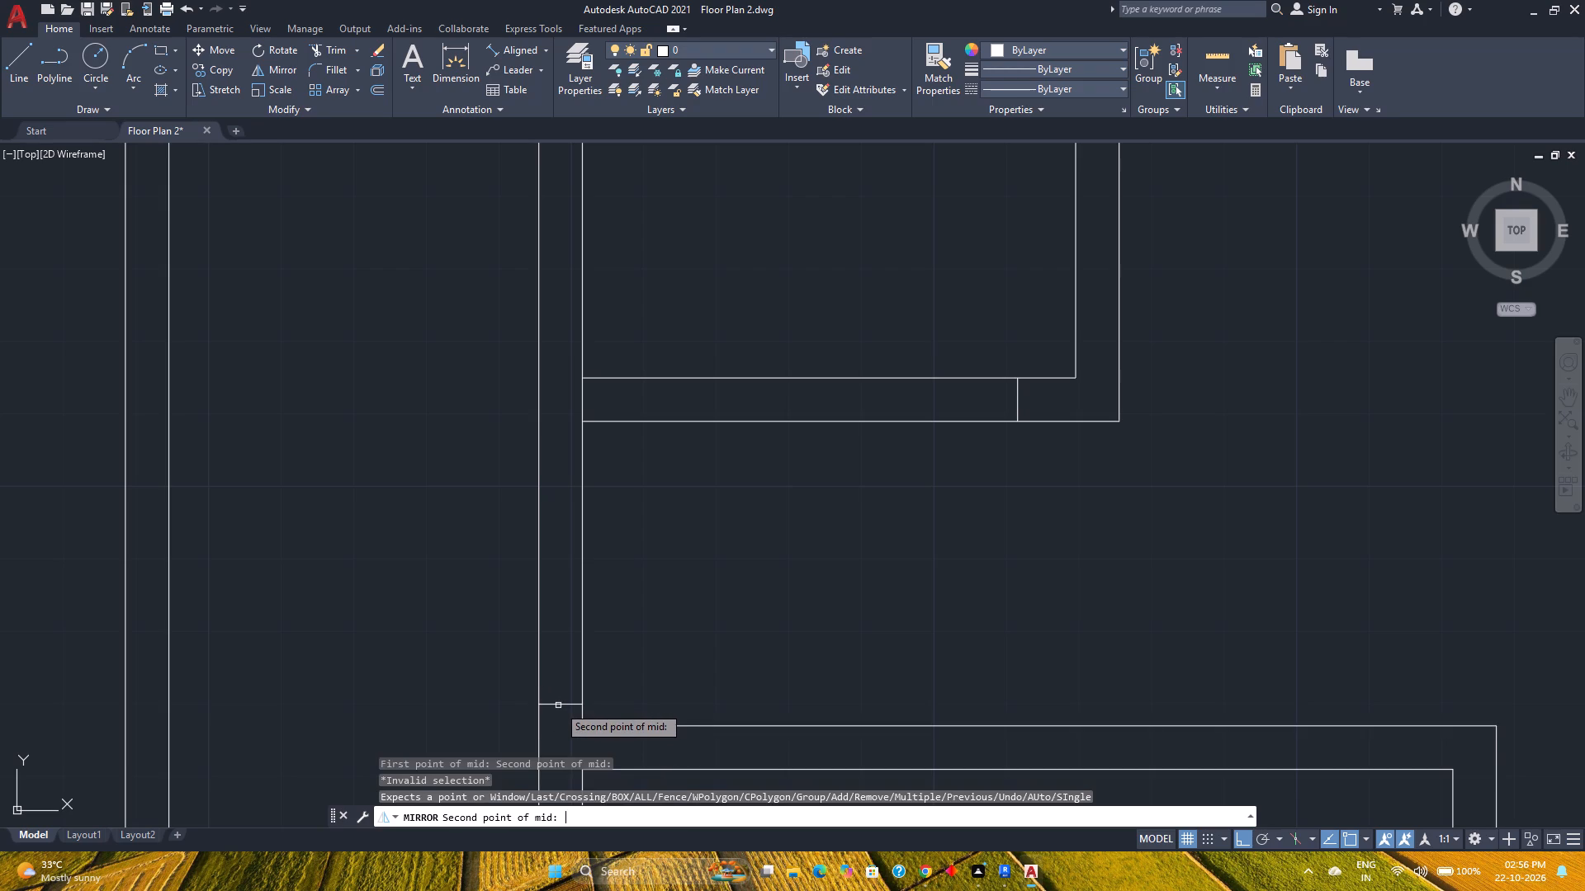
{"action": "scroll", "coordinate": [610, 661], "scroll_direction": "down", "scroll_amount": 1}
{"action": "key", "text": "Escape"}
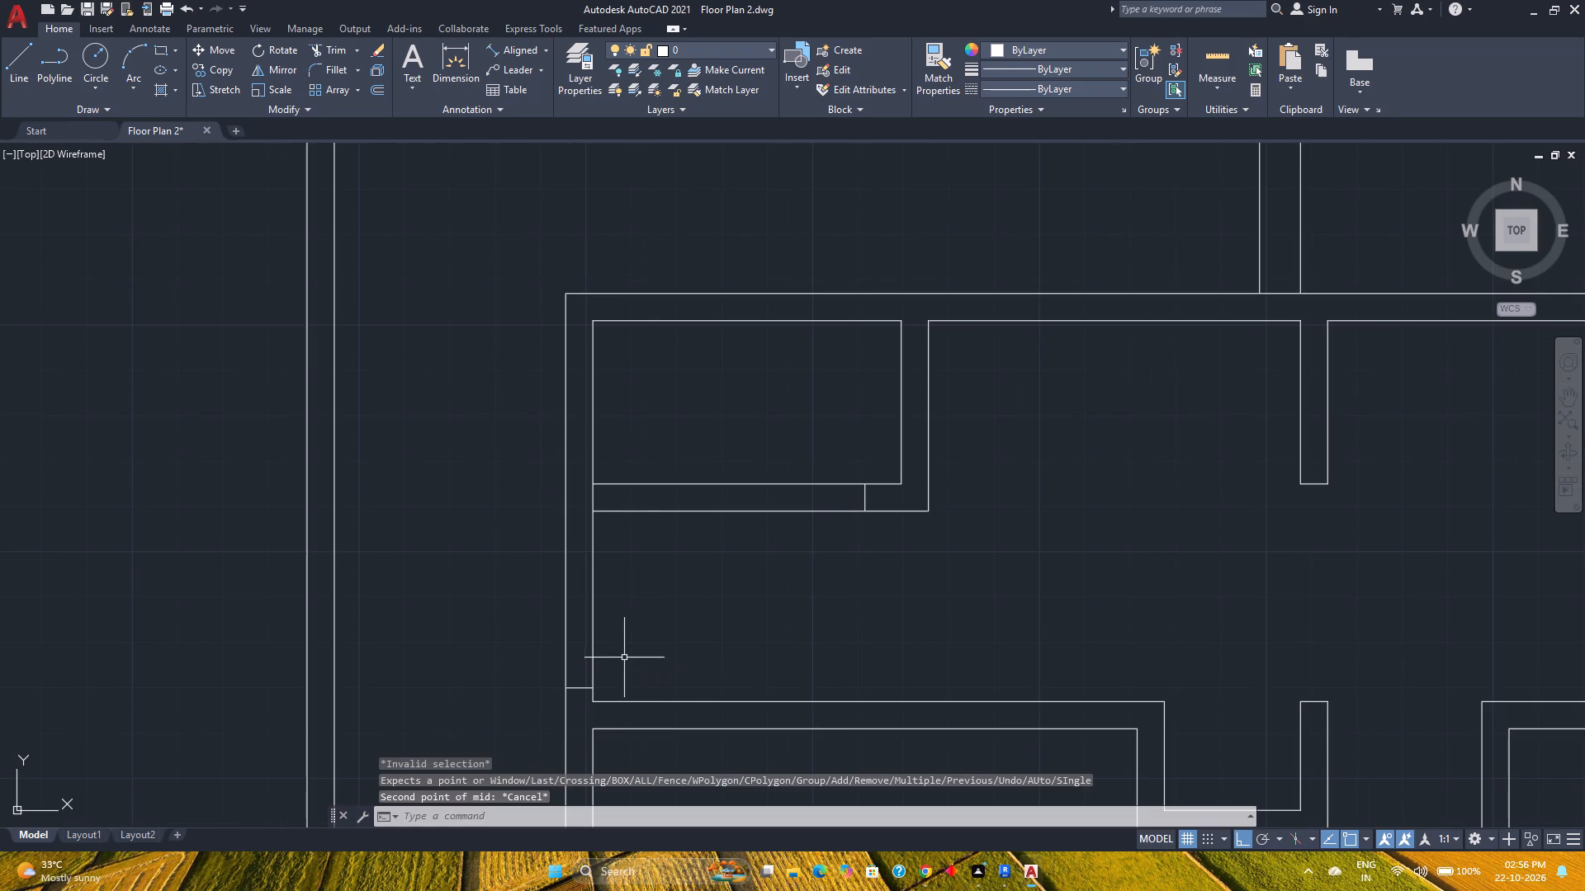
Mirror the west wall's jamb line north about a horizontal axis midway between the passage's two western corners.
{"action": "left_click", "coordinate": [581, 692]}
{"action": "left_click", "coordinate": [575, 682]}
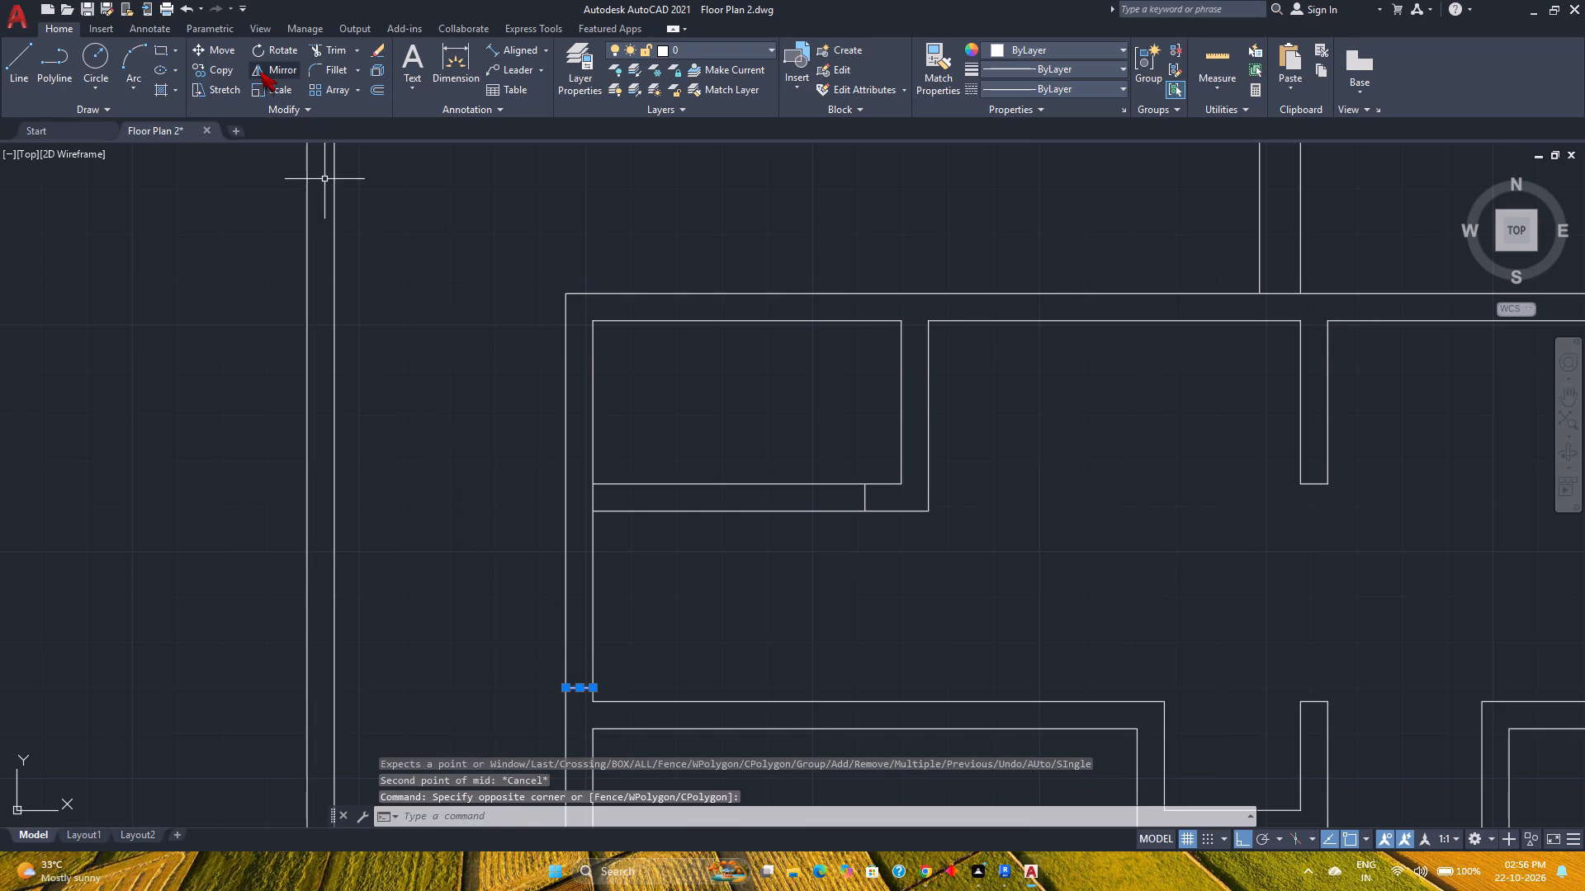
{"action": "left_click", "coordinate": [259, 68]}
{"action": "type", "text": "m2p"}
{"action": "key", "text": "Return"}
{"action": "scroll", "coordinate": [603, 723], "scroll_direction": "up", "scroll_amount": 1}
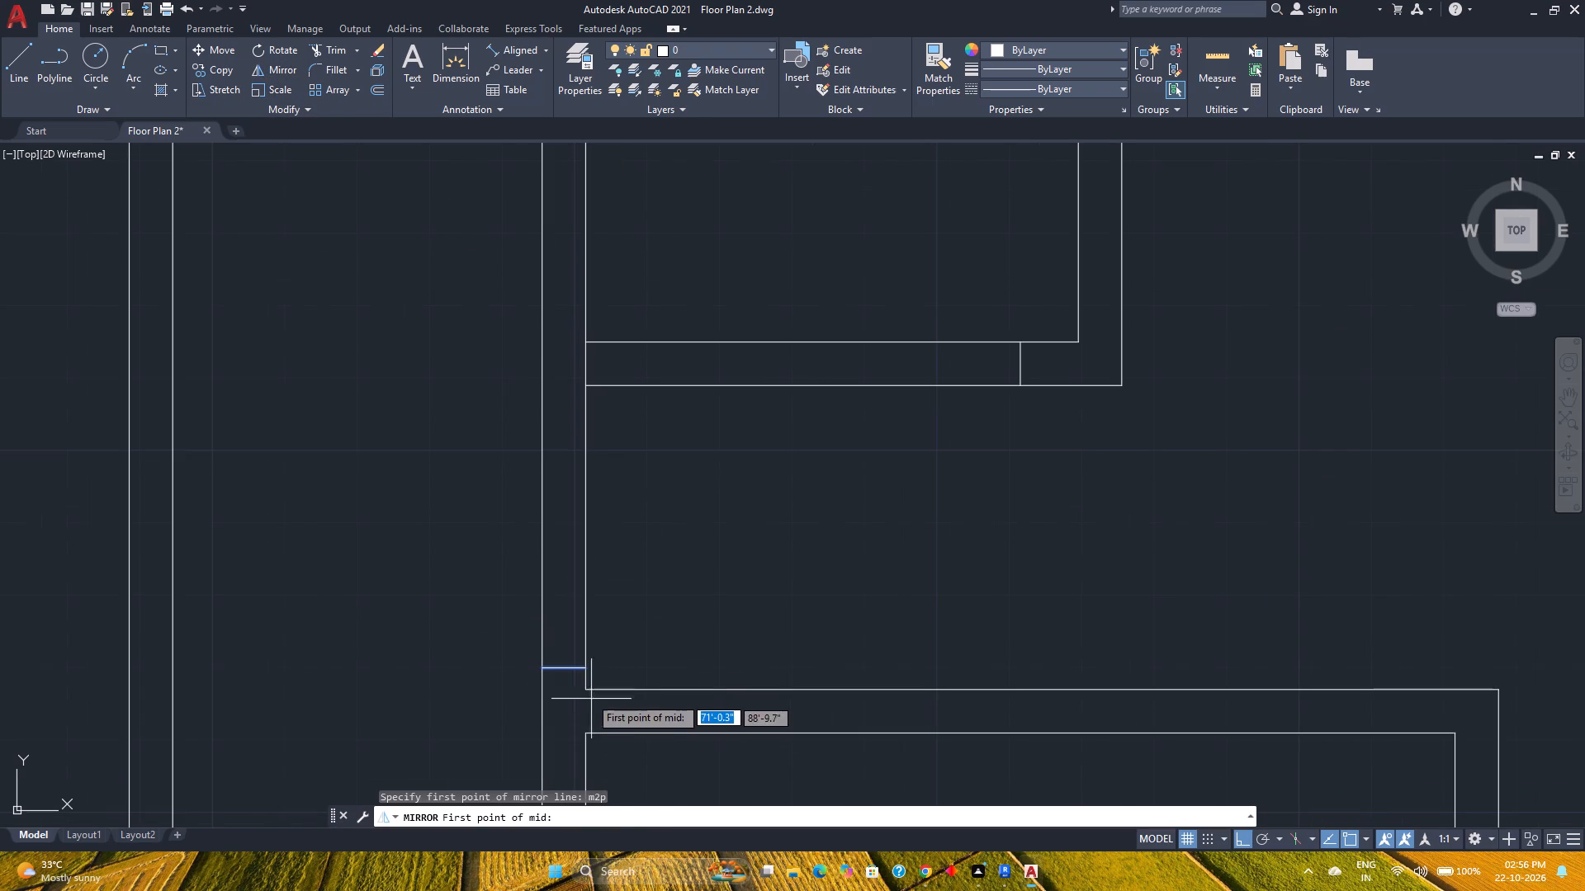
{"action": "left_click", "coordinate": [589, 695]}
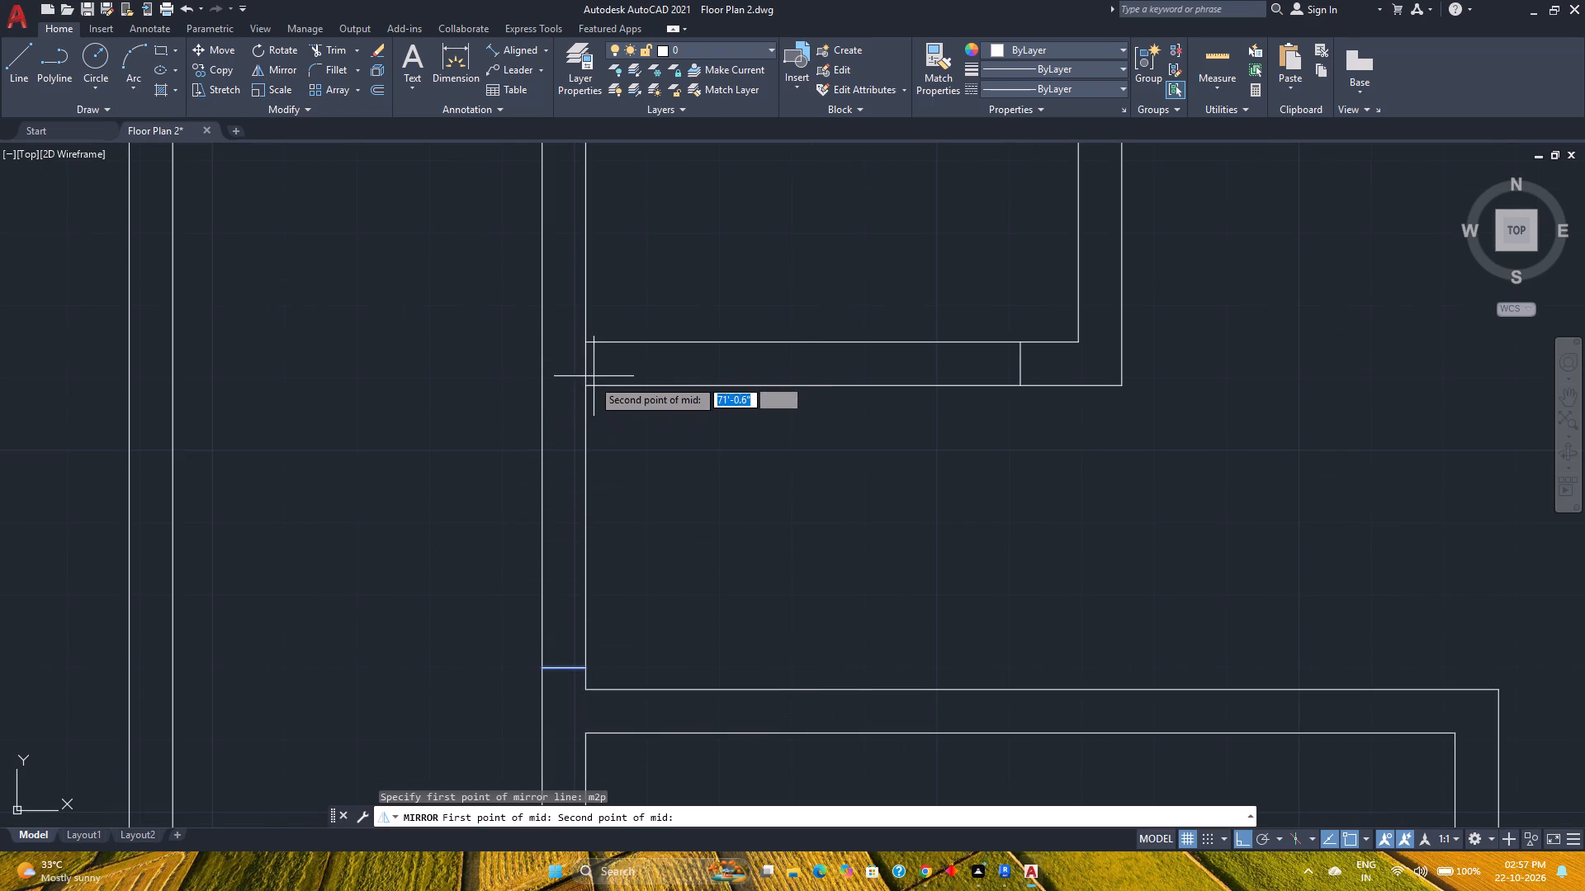
{"action": "left_click", "coordinate": [586, 389]}
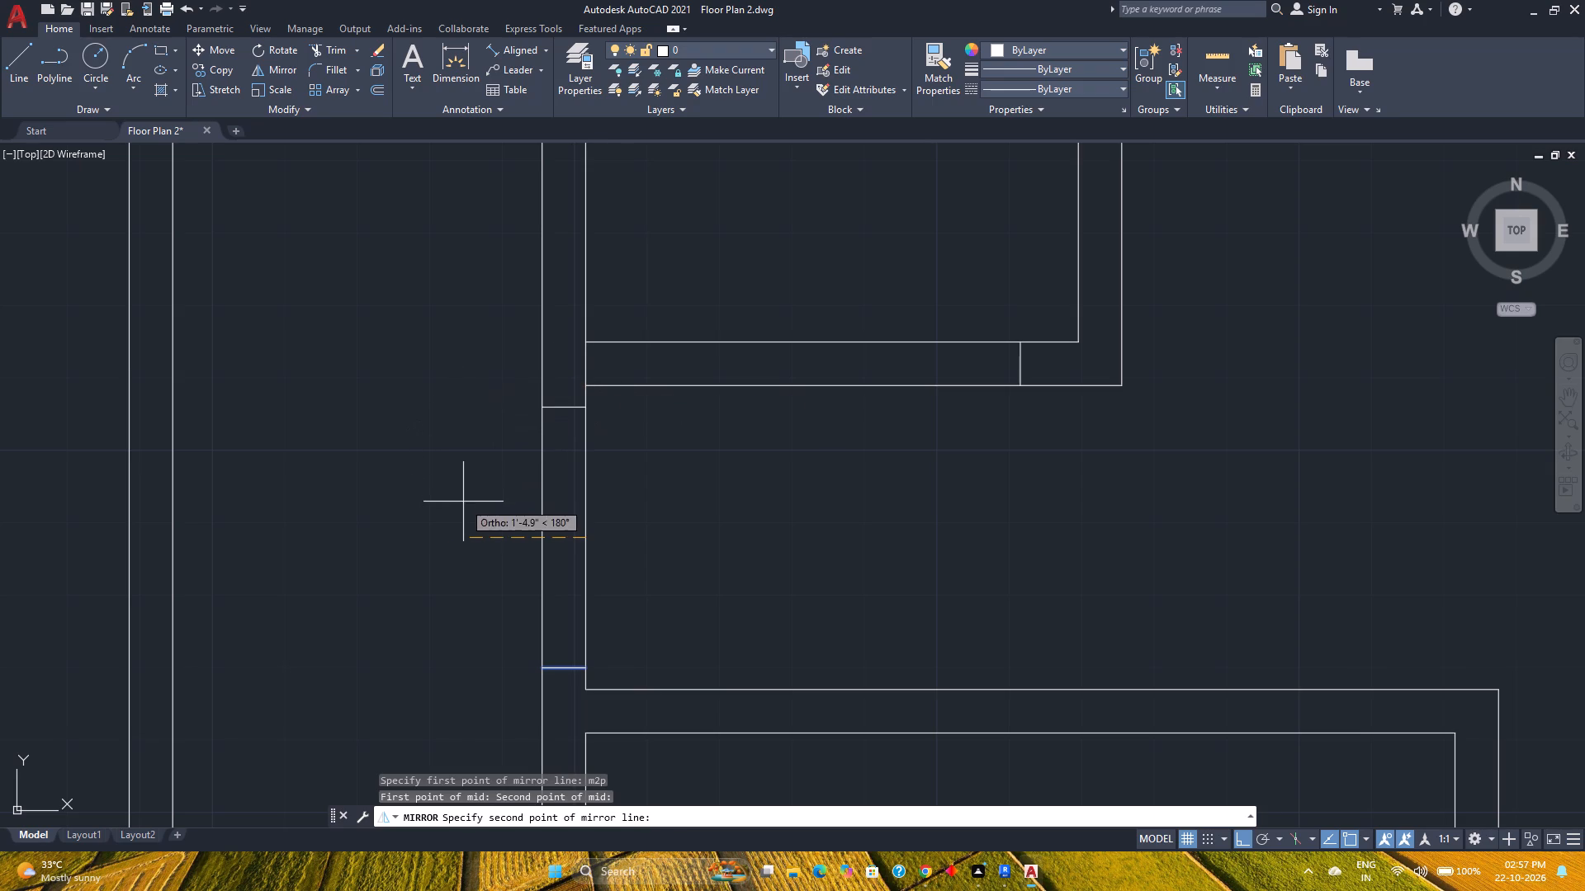
{"action": "left_click", "coordinate": [419, 514]}
{"action": "left_click_drag", "start_coordinate": [451, 579], "coordinate": [419, 514]}
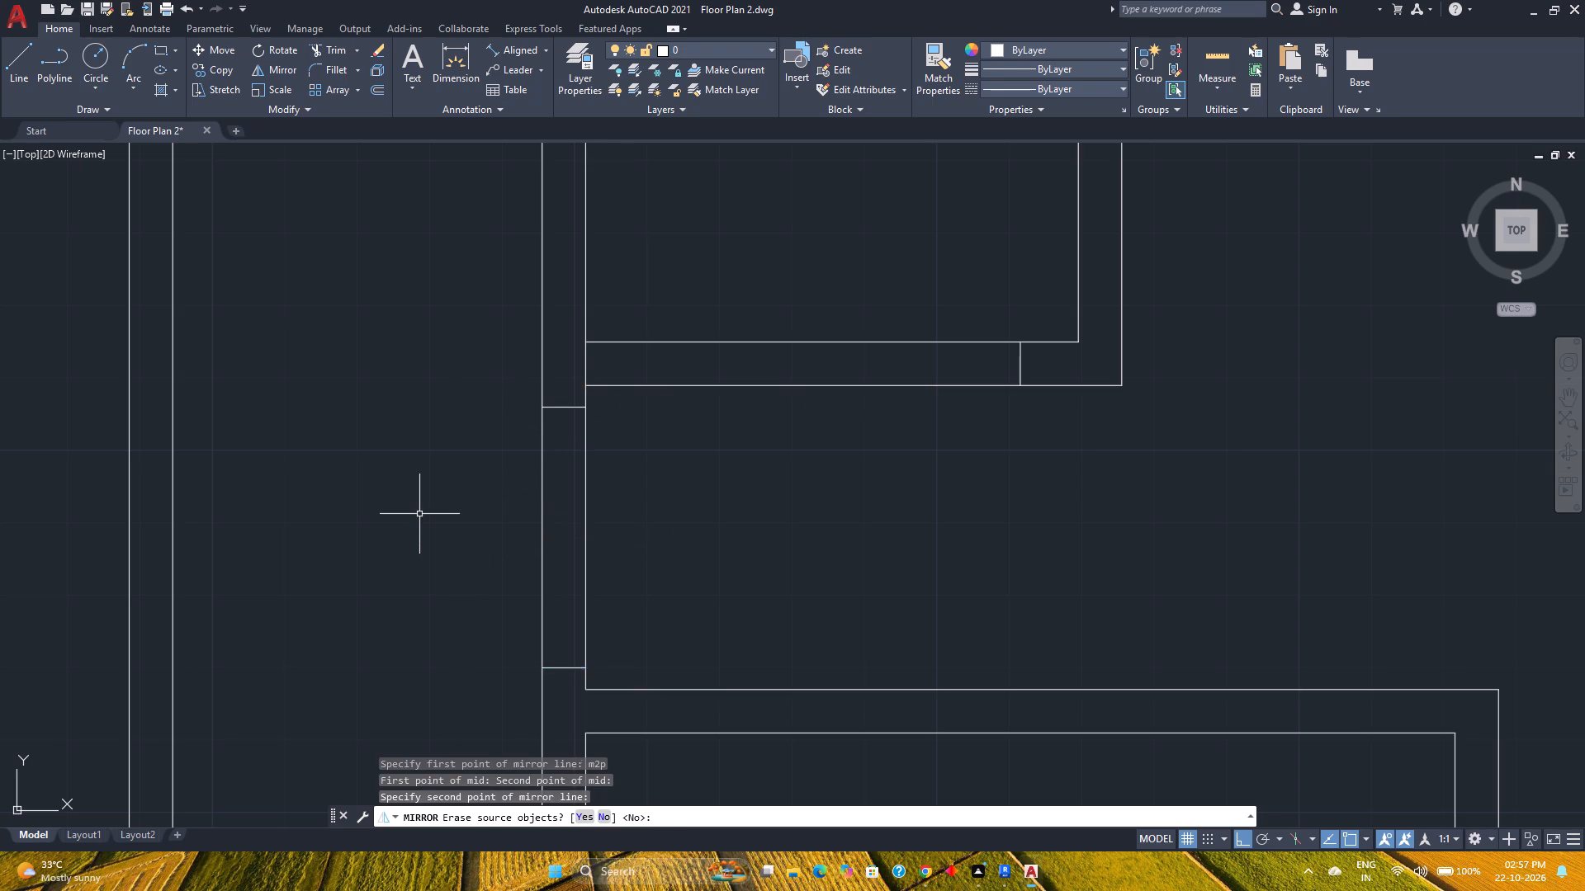
Trim the west wall faces between the two jamb lines and the small room's south wall west of its jamb line.
{"action": "type", "text": "tr"}
{"action": "key", "text": "Return"}
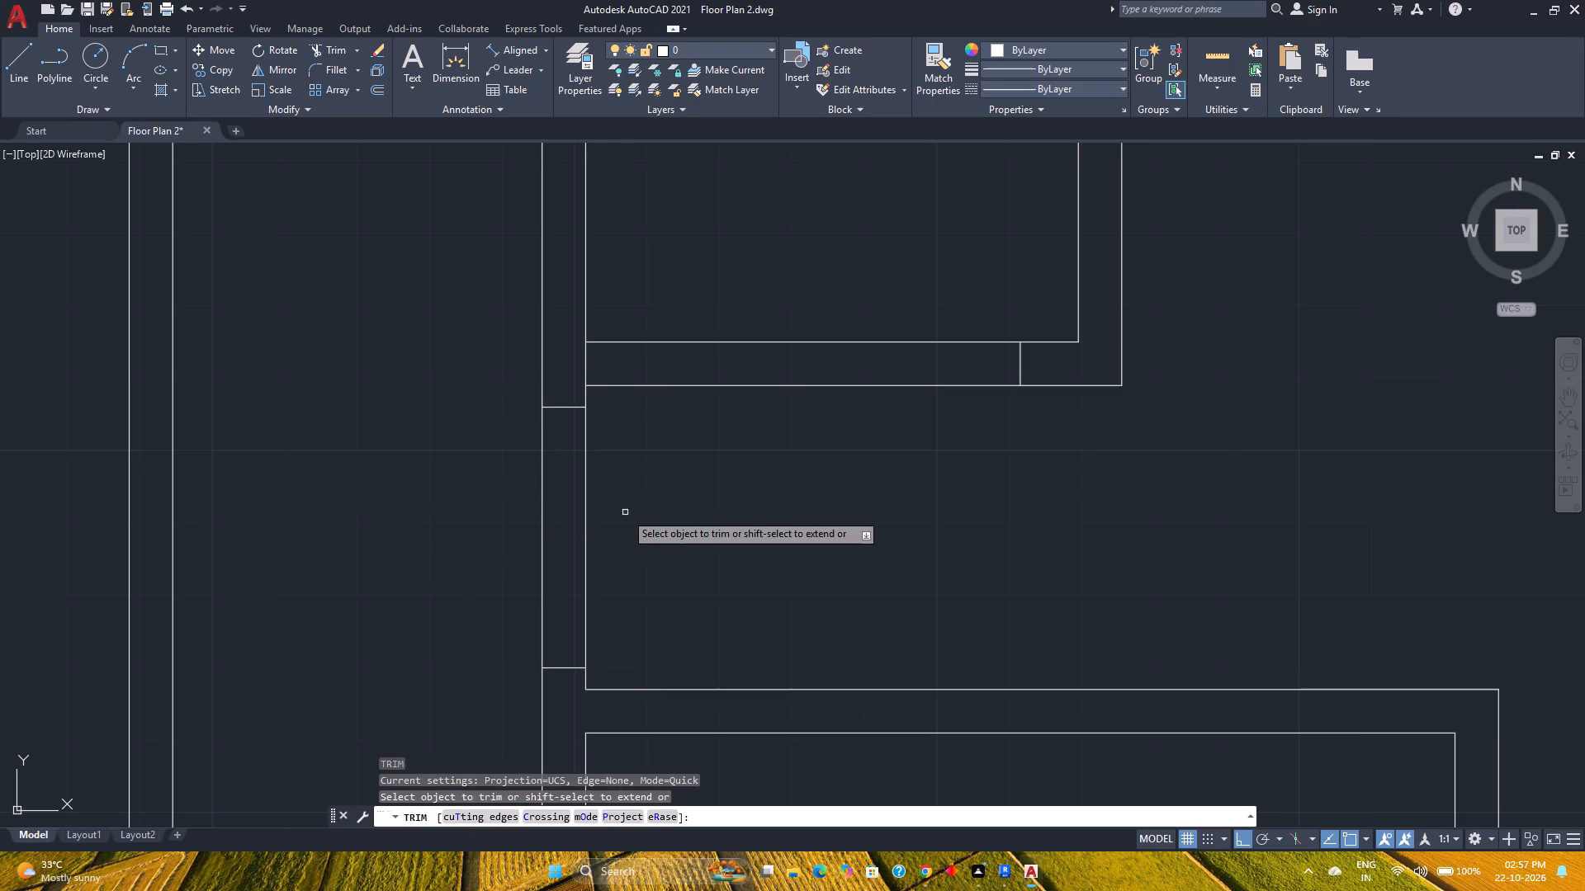
{"action": "left_click", "coordinate": [639, 512]}
{"action": "left_click", "coordinate": [475, 517]}
{"action": "left_click", "coordinate": [781, 305]}
{"action": "left_click", "coordinate": [796, 424]}
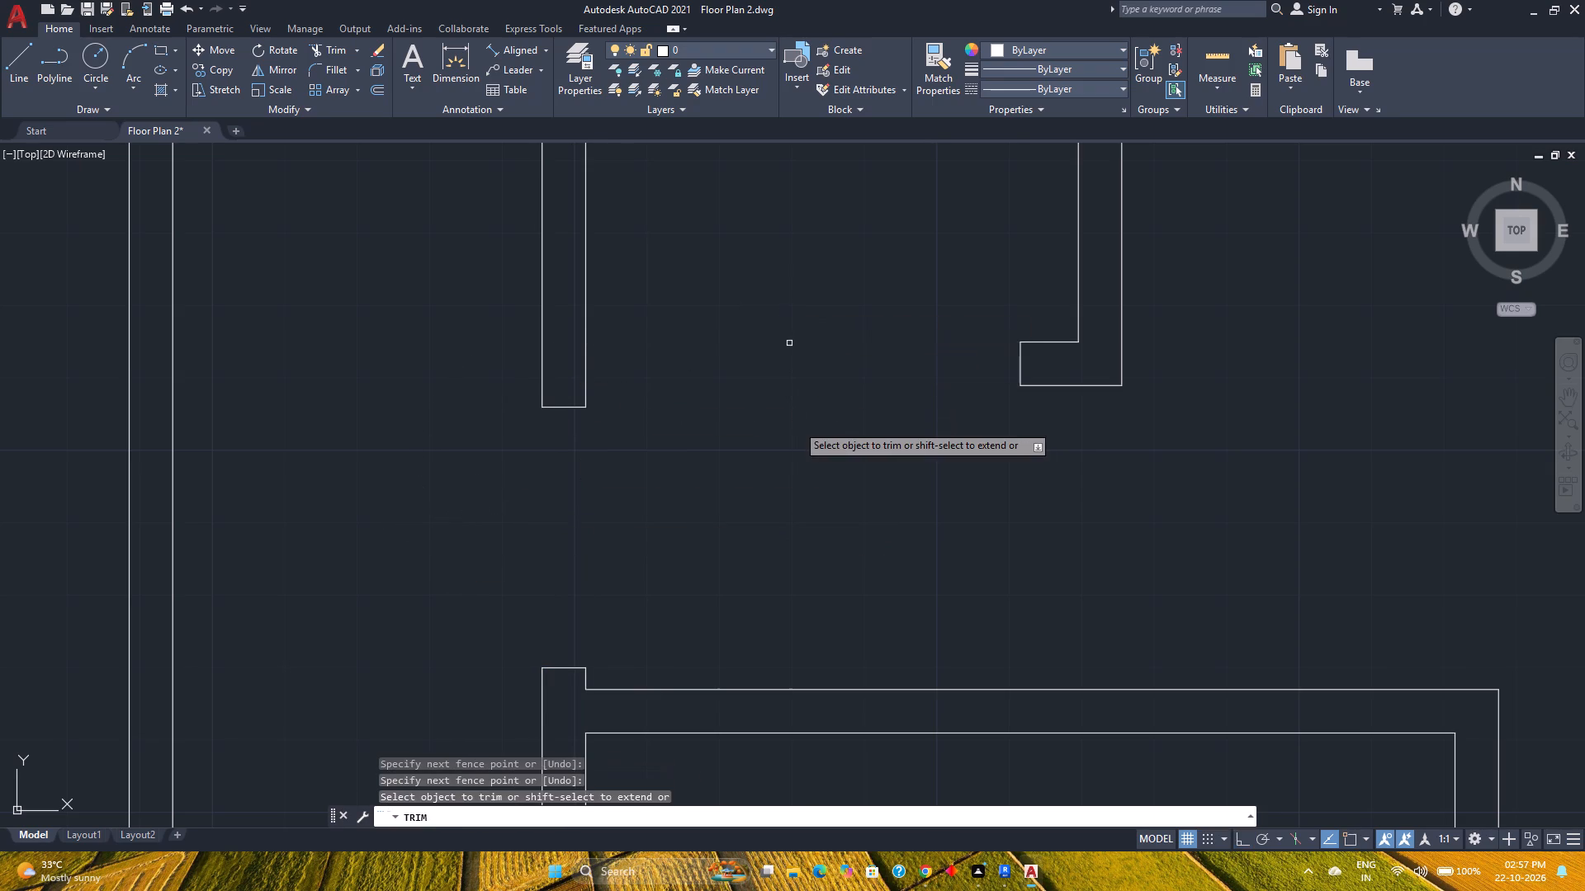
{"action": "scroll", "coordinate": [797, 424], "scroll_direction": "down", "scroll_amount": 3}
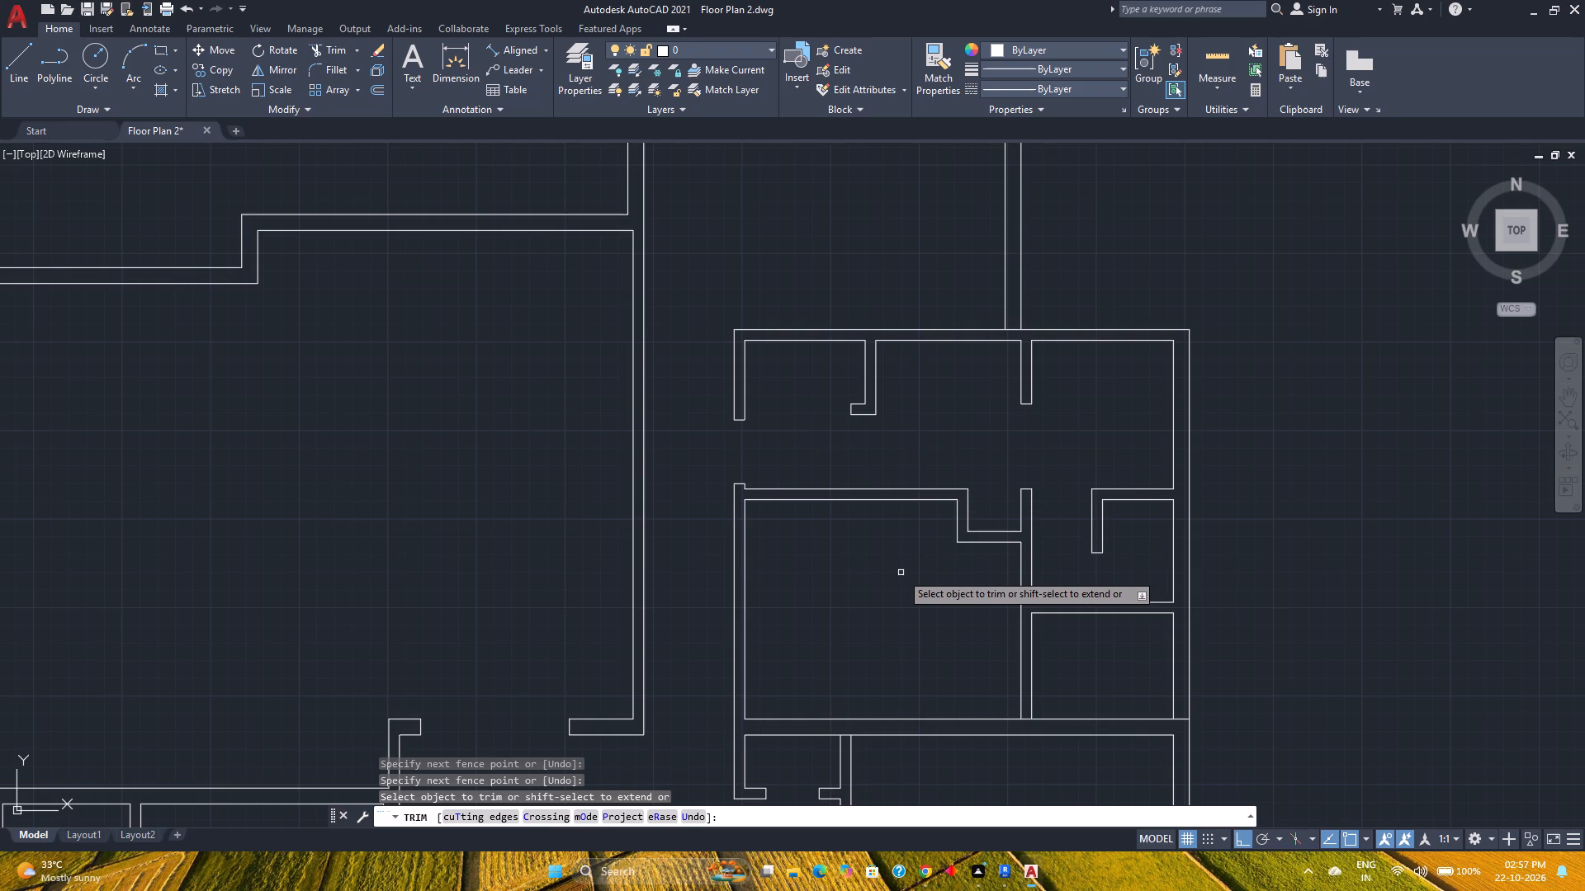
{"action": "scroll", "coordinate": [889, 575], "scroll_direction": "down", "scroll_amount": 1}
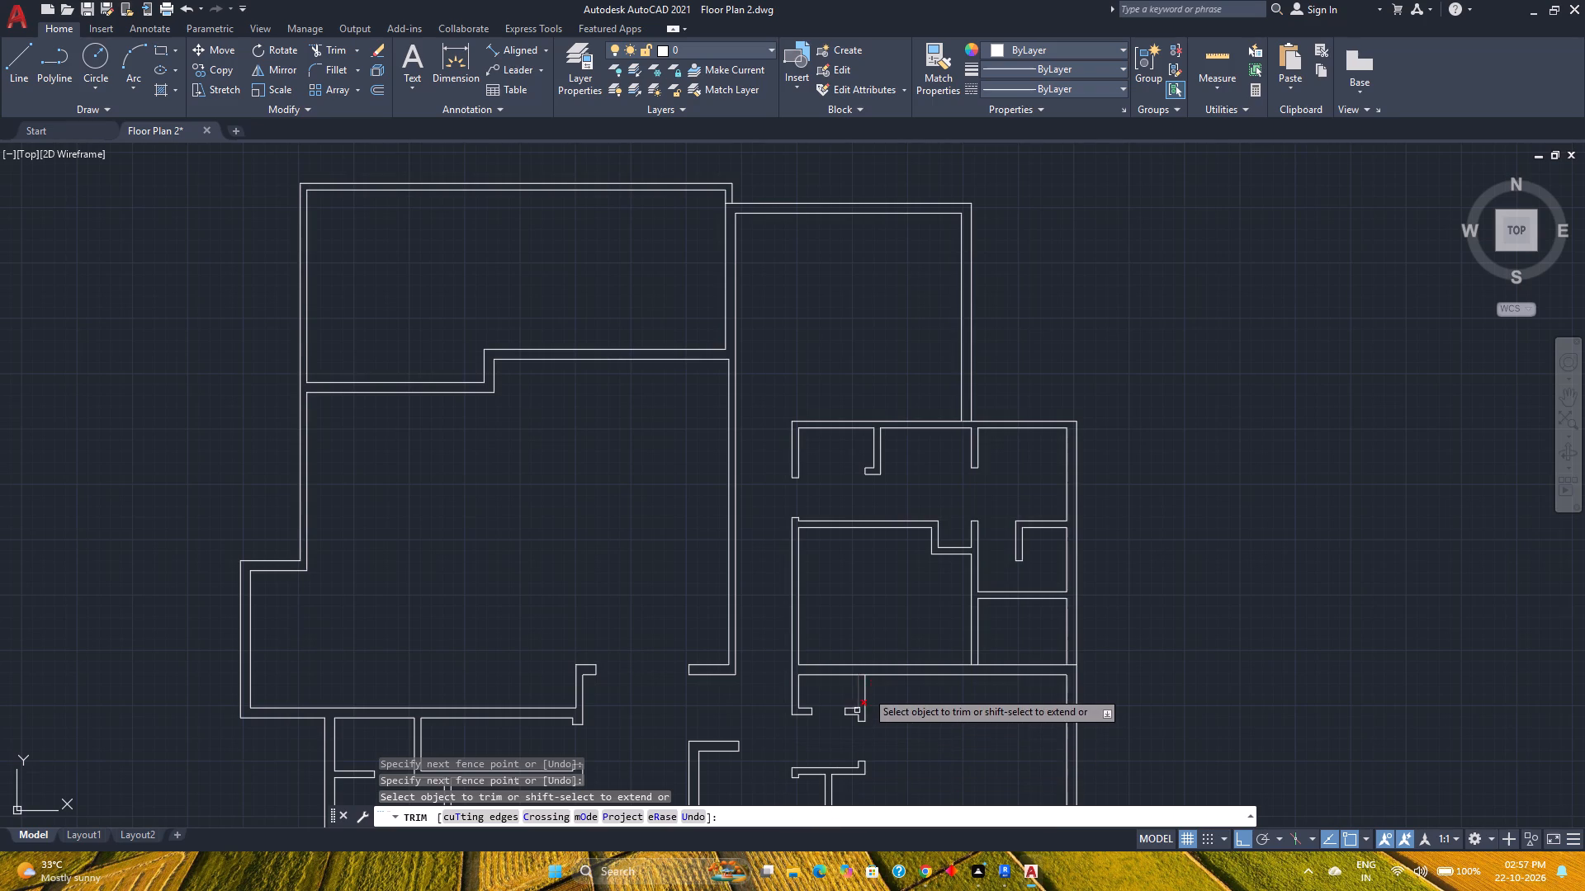
Trim the wall-face segments closing the north end of the small northwest room's east wall and the south end of the closet's west wall.
{"action": "scroll", "coordinate": [866, 690], "scroll_direction": "up", "scroll_amount": 5}
{"action": "left_click", "coordinate": [831, 552]}
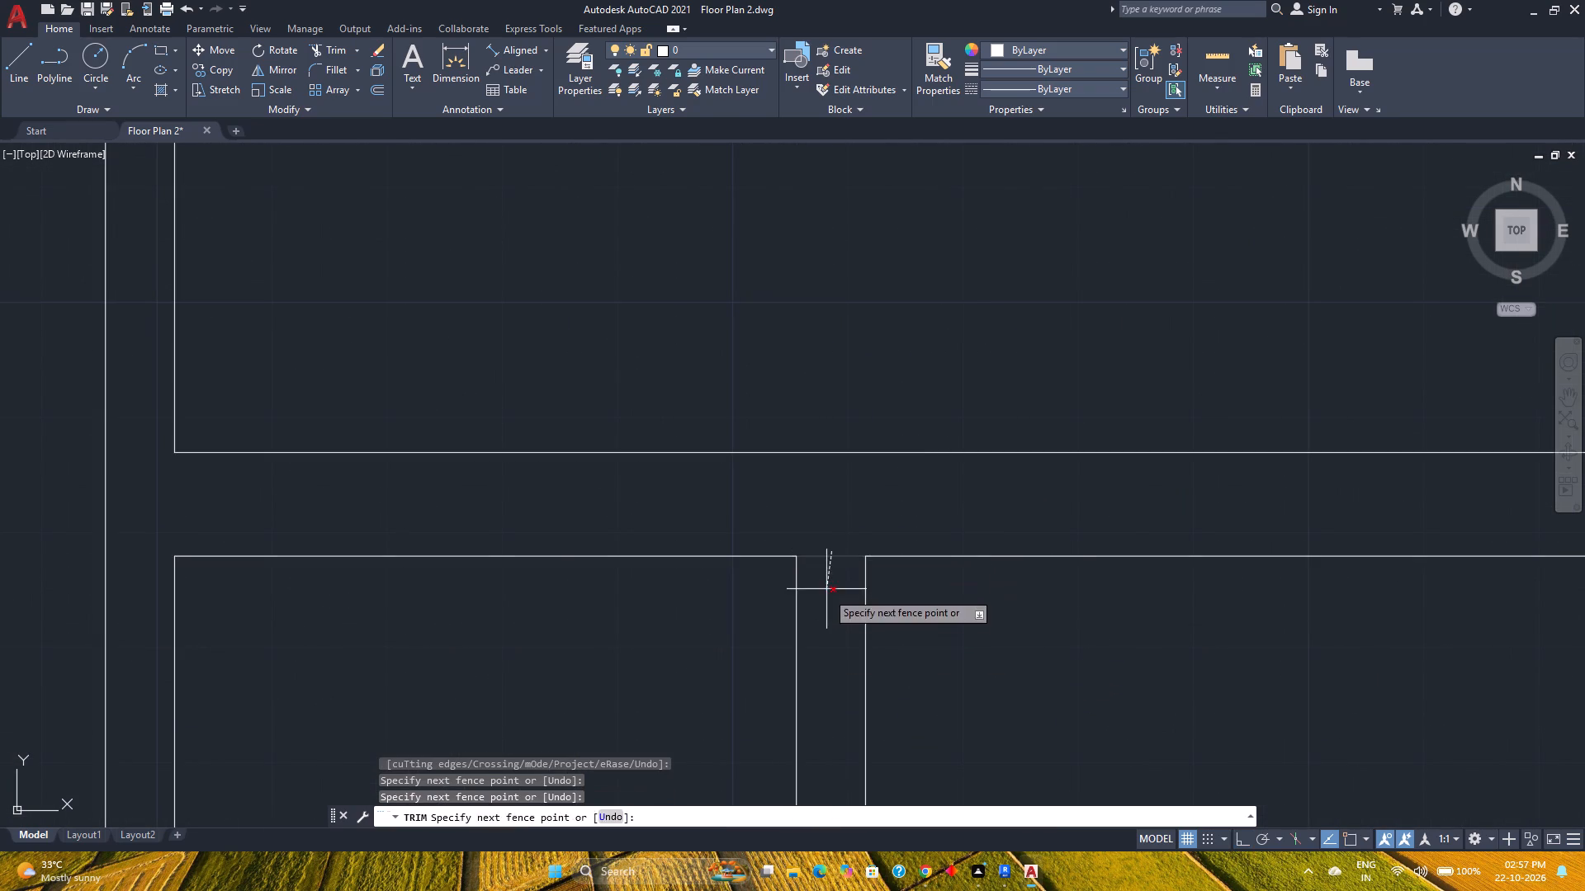
{"action": "left_click", "coordinate": [826, 601]}
{"action": "scroll", "coordinate": [826, 601], "scroll_direction": "down", "scroll_amount": 4}
{"action": "scroll", "coordinate": [1020, 684], "scroll_direction": "down", "scroll_amount": 4}
{"action": "middle_click_drag", "start_coordinate": [1020, 684], "coordinate": [957, 627]}
{"action": "middle_click", "coordinate": [948, 615]}
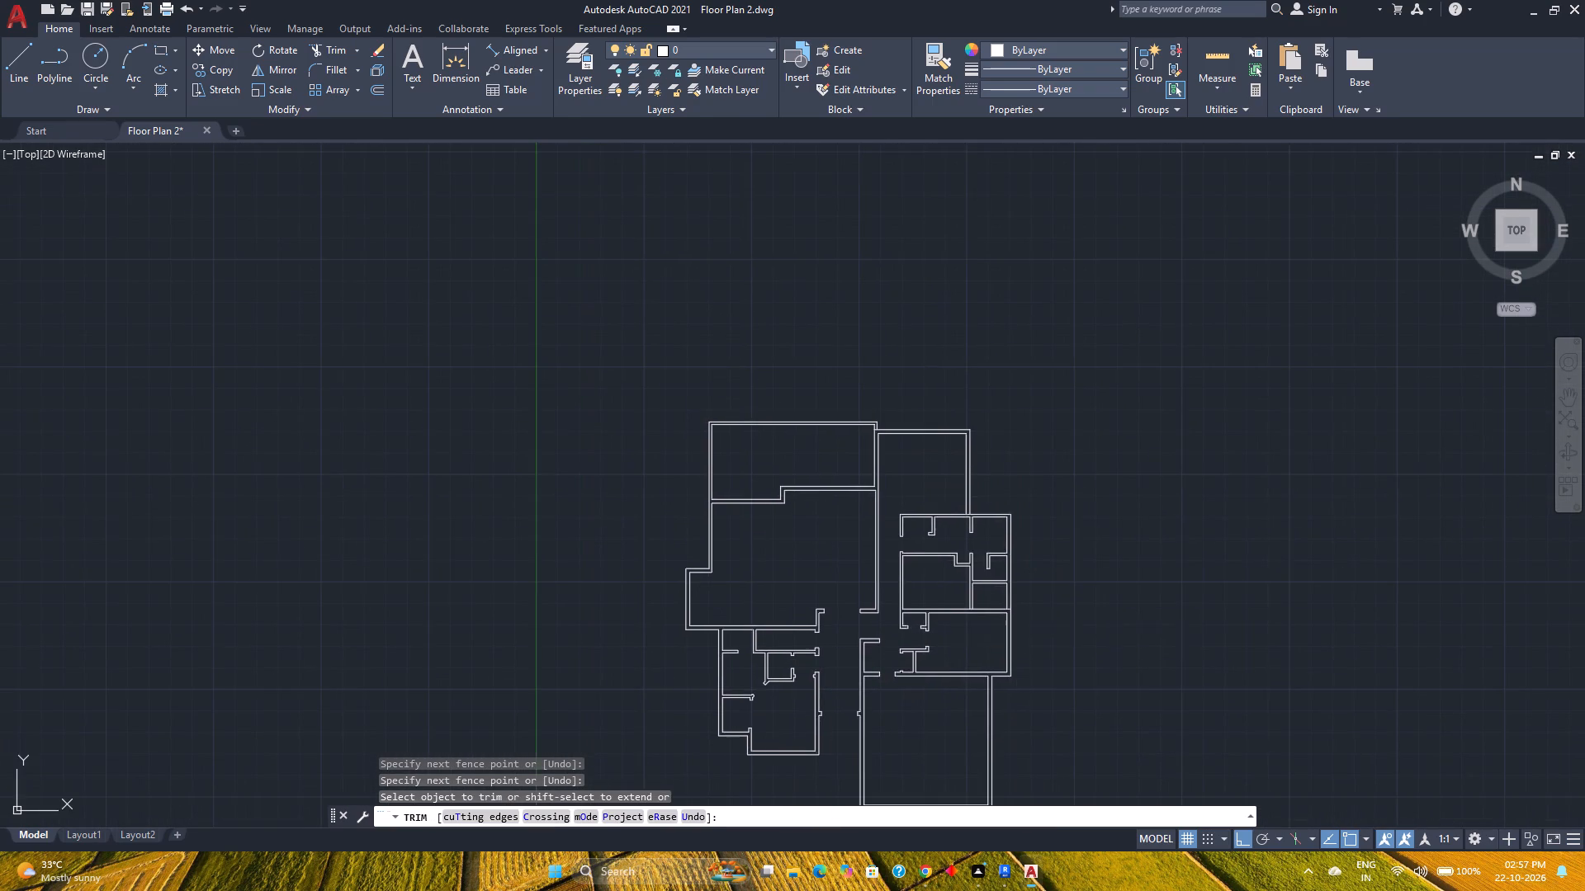
{"action": "scroll", "coordinate": [951, 608], "scroll_direction": "up", "scroll_amount": 3}
{"action": "scroll", "coordinate": [1045, 648], "scroll_direction": "up", "scroll_amount": 3}
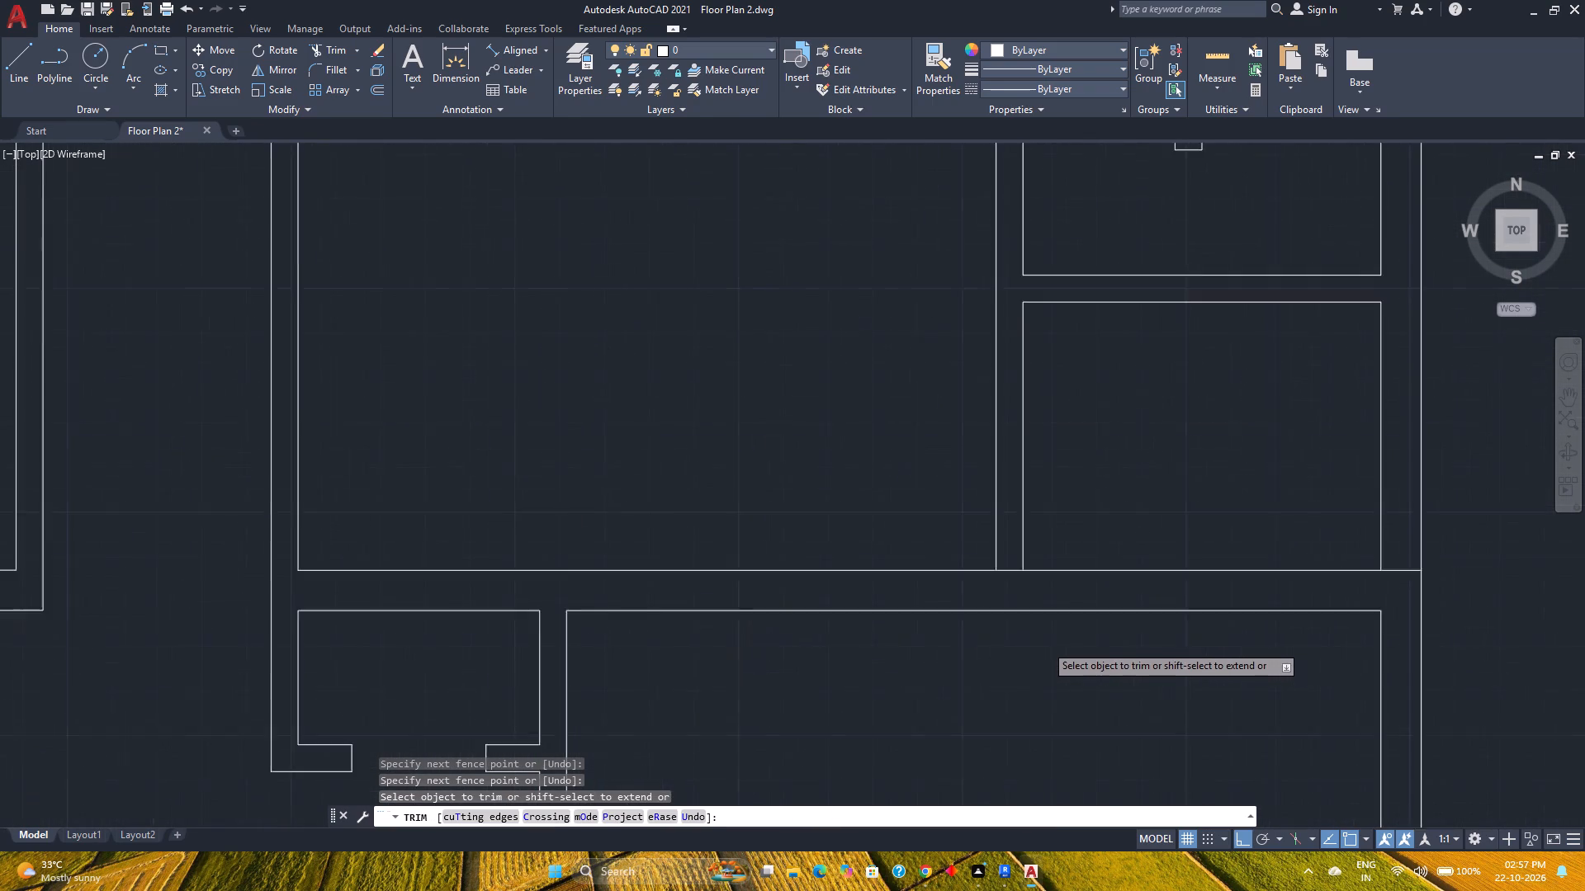
{"action": "left_click", "coordinate": [1003, 507]}
{"action": "left_click", "coordinate": [986, 534]}
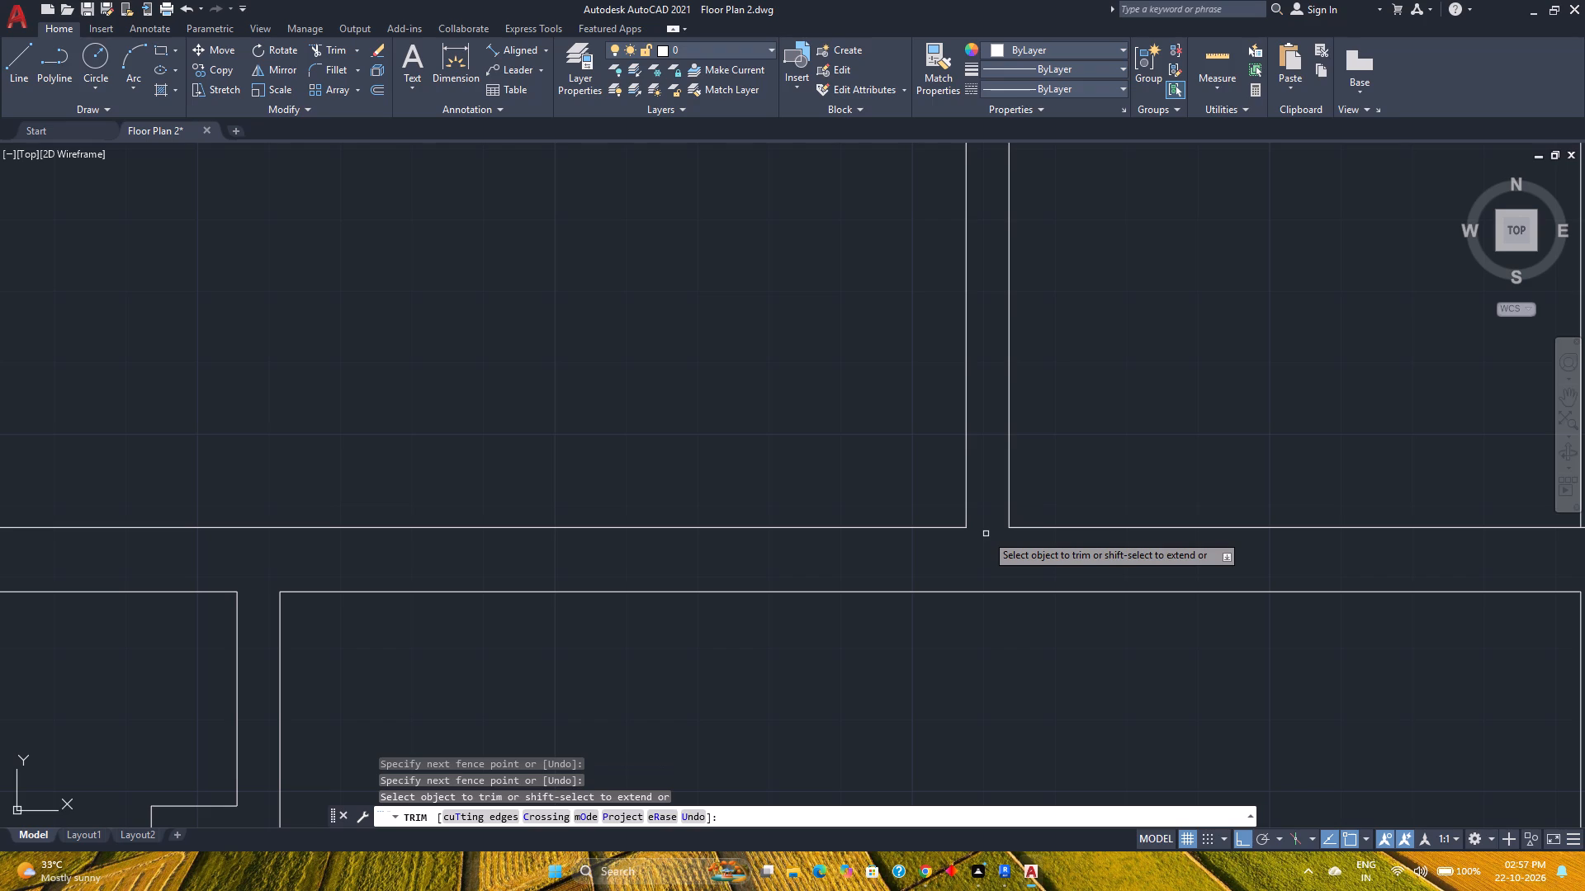
{"action": "scroll", "coordinate": [986, 534], "scroll_direction": "down", "scroll_amount": 2}
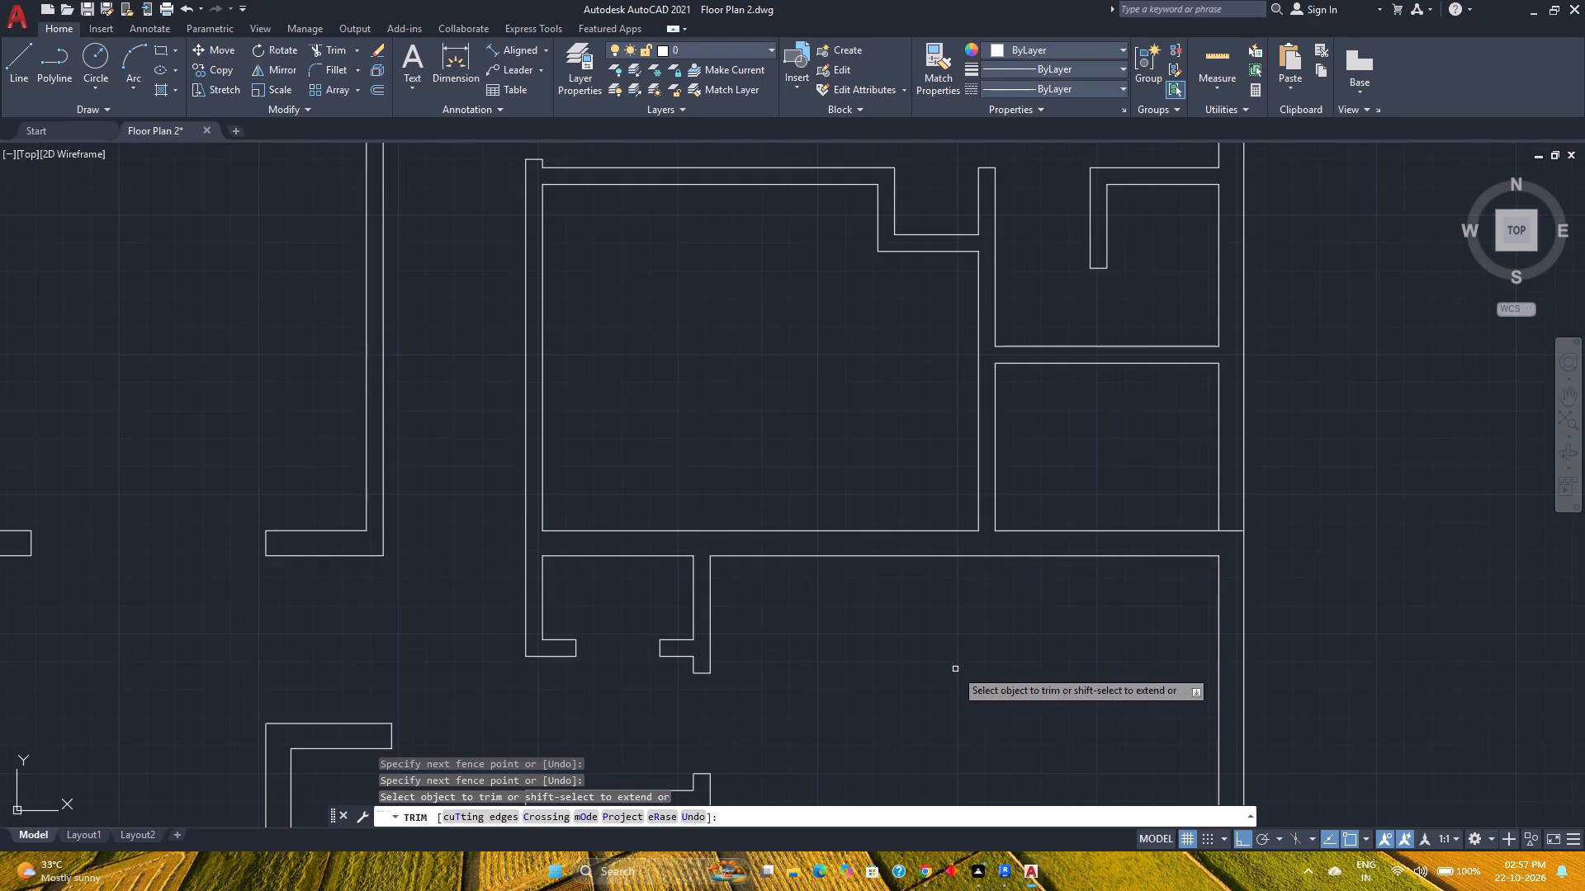
{"action": "key", "text": "Escape"}
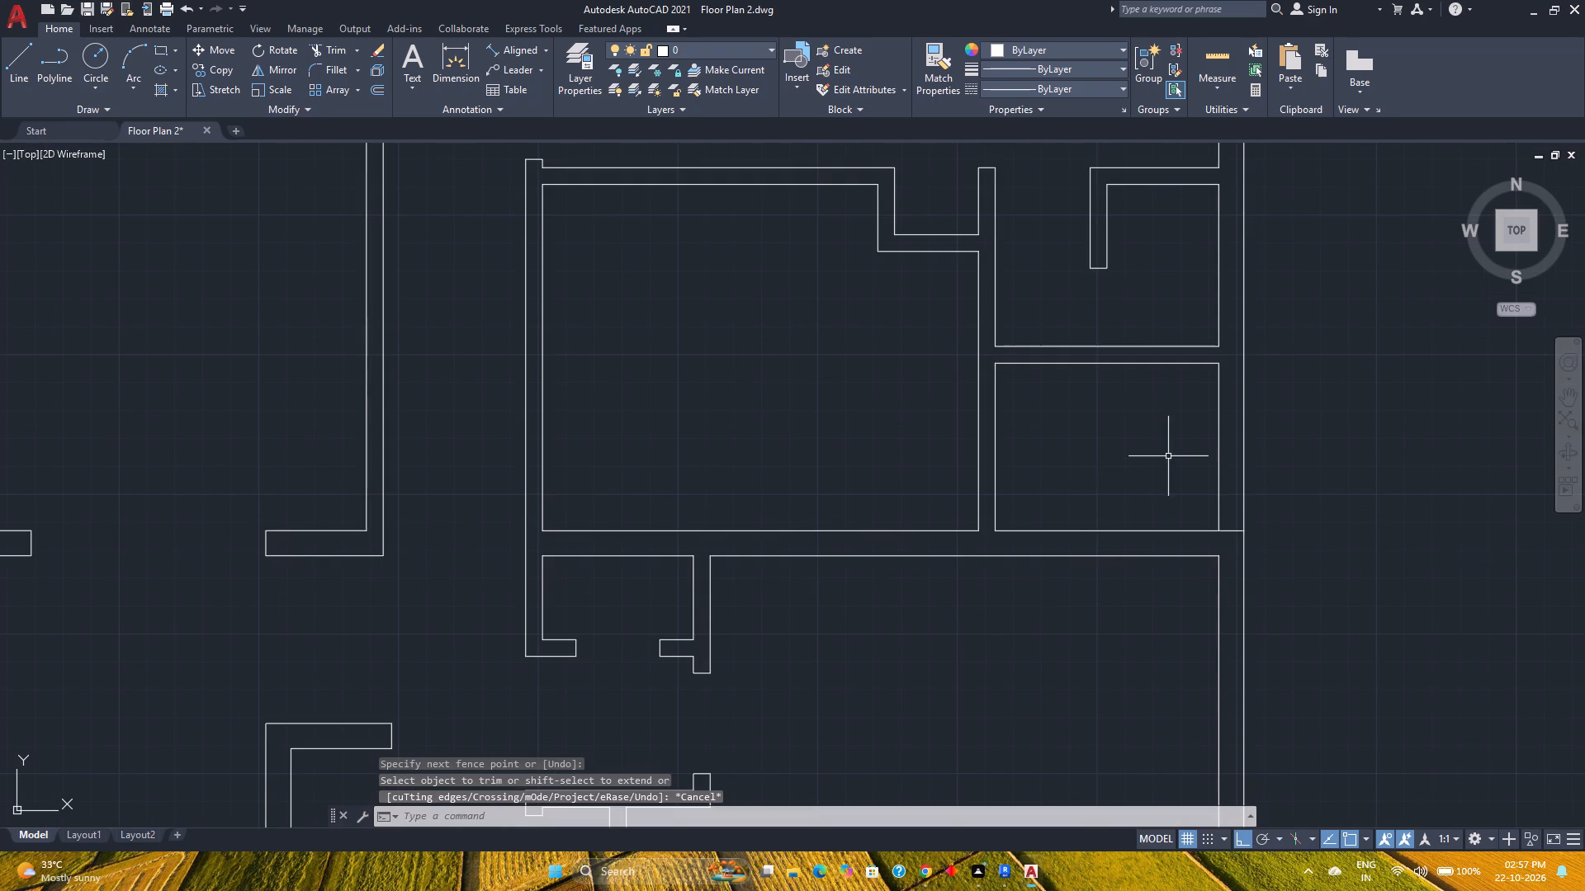
Join the closet's west, north and east inner wall faces into one polyline.
{"action": "left_click", "coordinate": [1226, 429]}
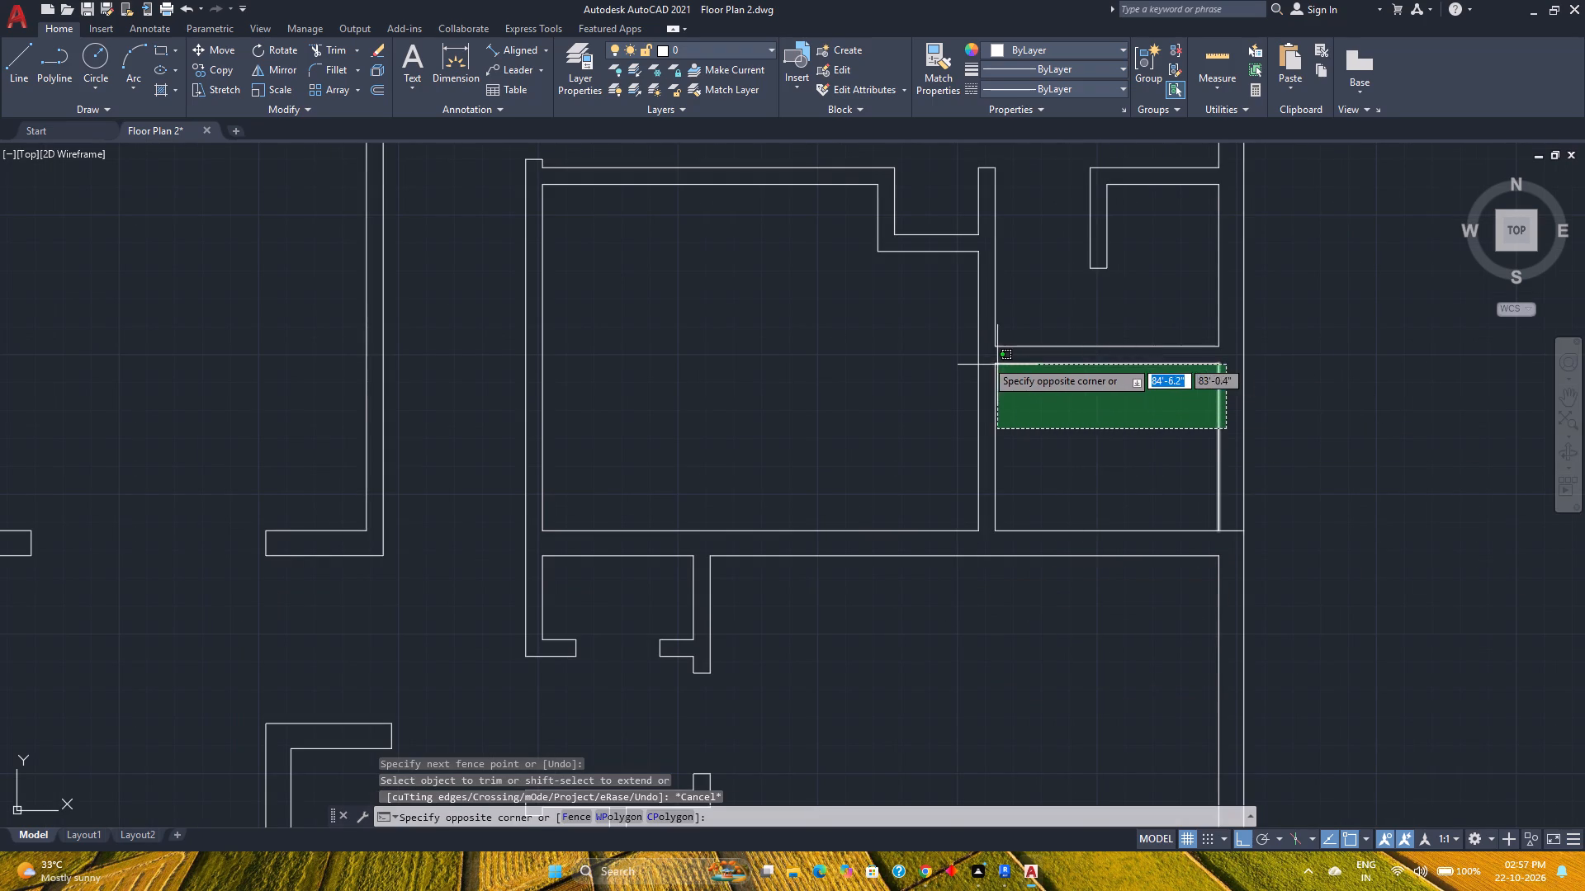
{"action": "left_click", "coordinate": [986, 360]}
{"action": "key", "text": "j"}
{"action": "key", "text": "Return"}
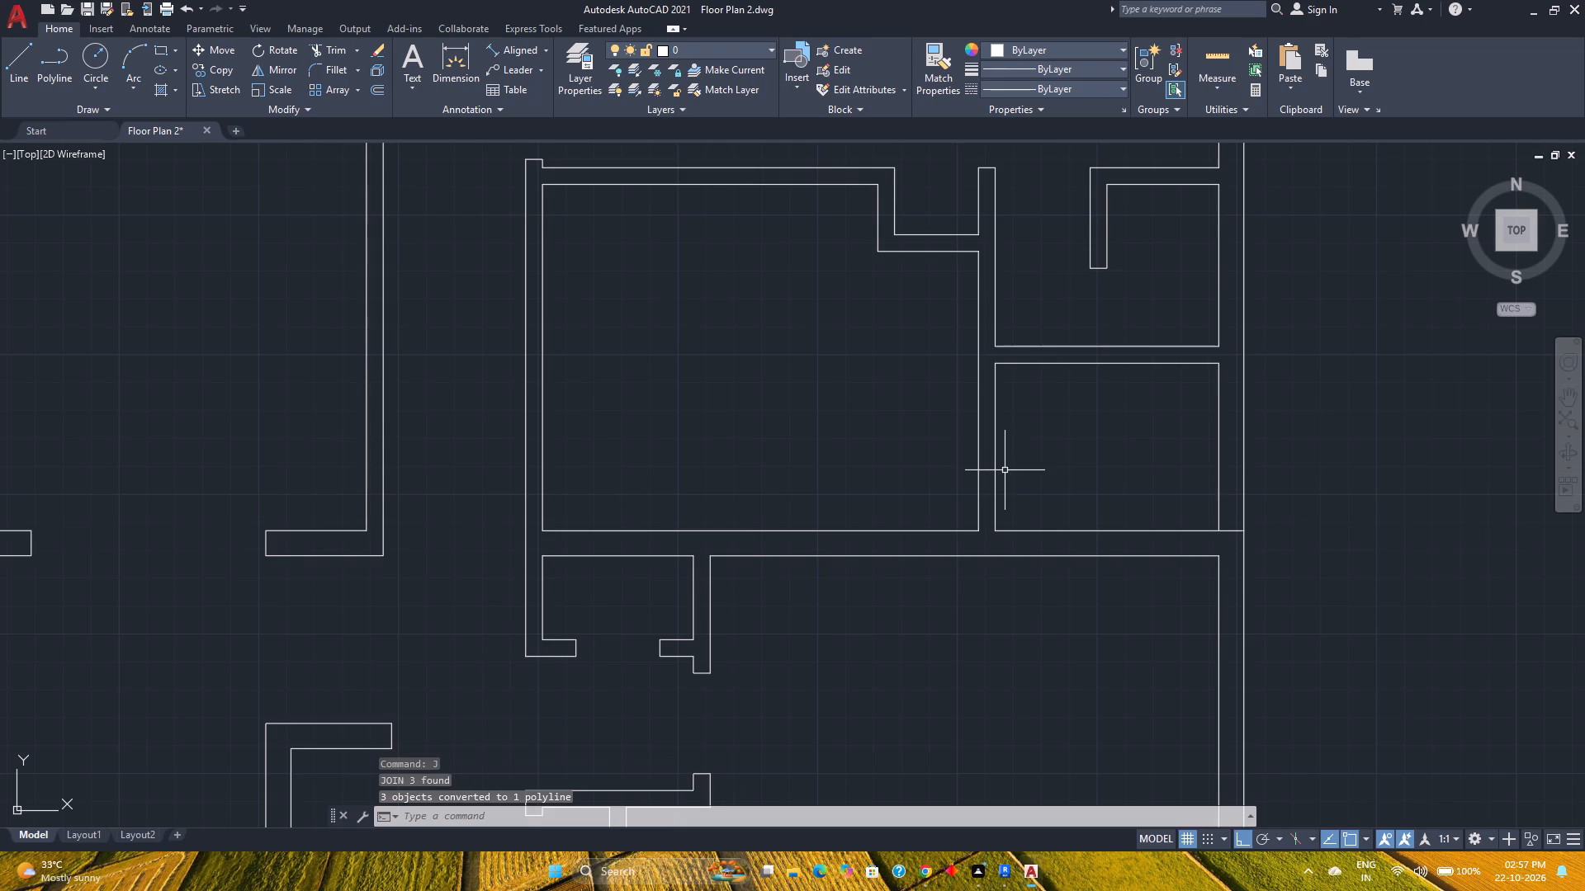
Offset the joined closet outline 1'2" toward the inside of the closet.
{"action": "left_click", "coordinate": [376, 96]}
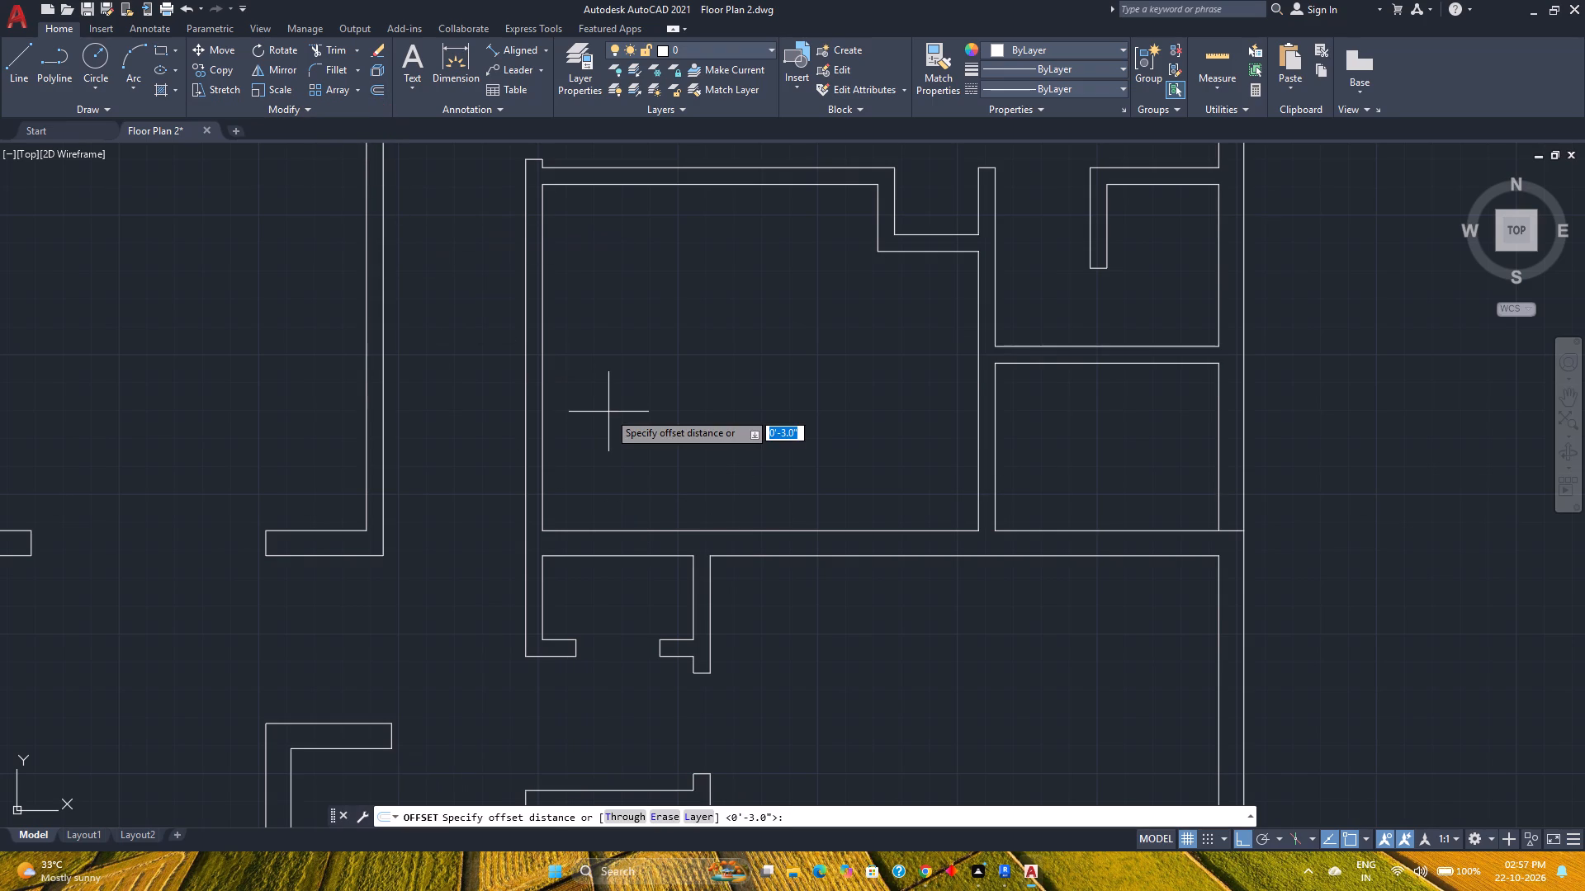
{"action": "key", "text": "1"}
{"action": "type", "text": "'2"}
{"action": "key", "text": "shift+quotedbl"}
{"action": "key", "text": "Return"}
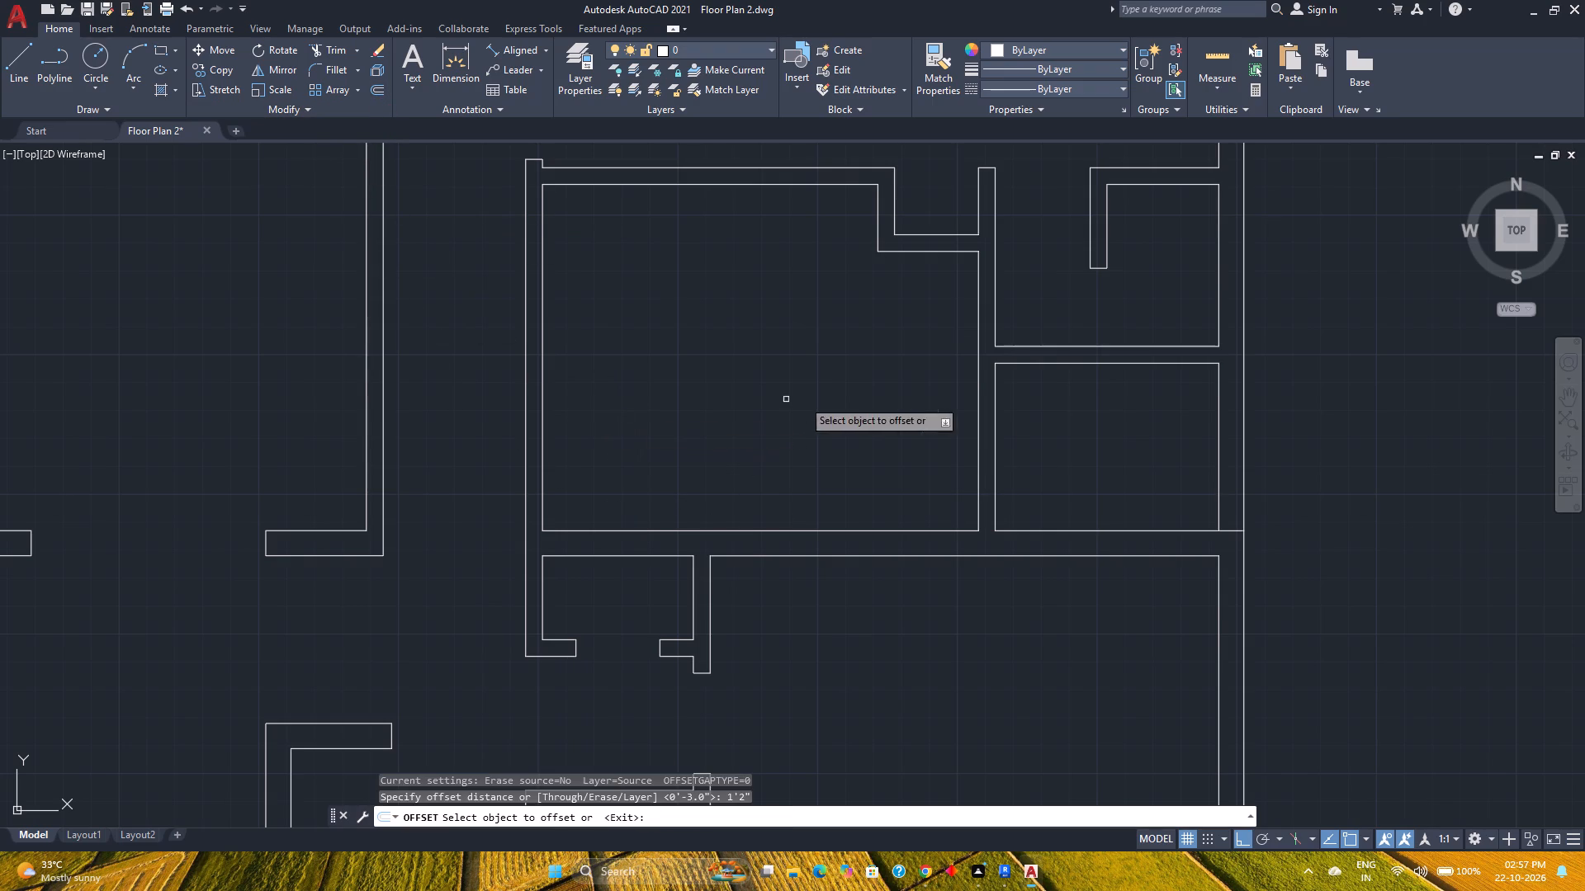
{"action": "left_click", "coordinate": [1075, 361]}
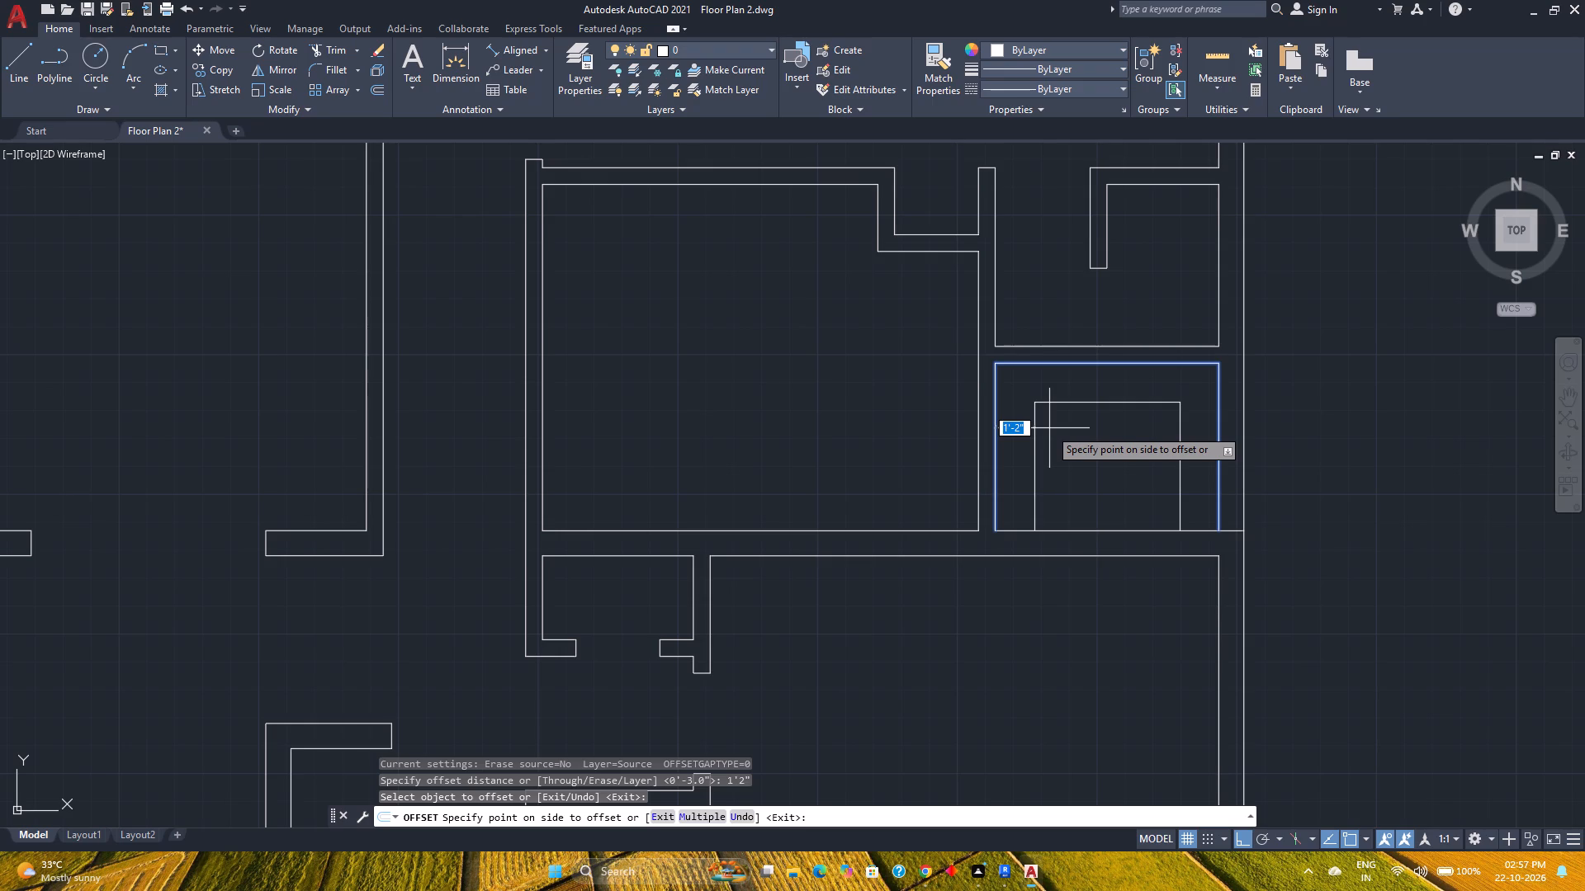
{"action": "left_click", "coordinate": [1049, 428]}
{"action": "key", "text": "Escape"}
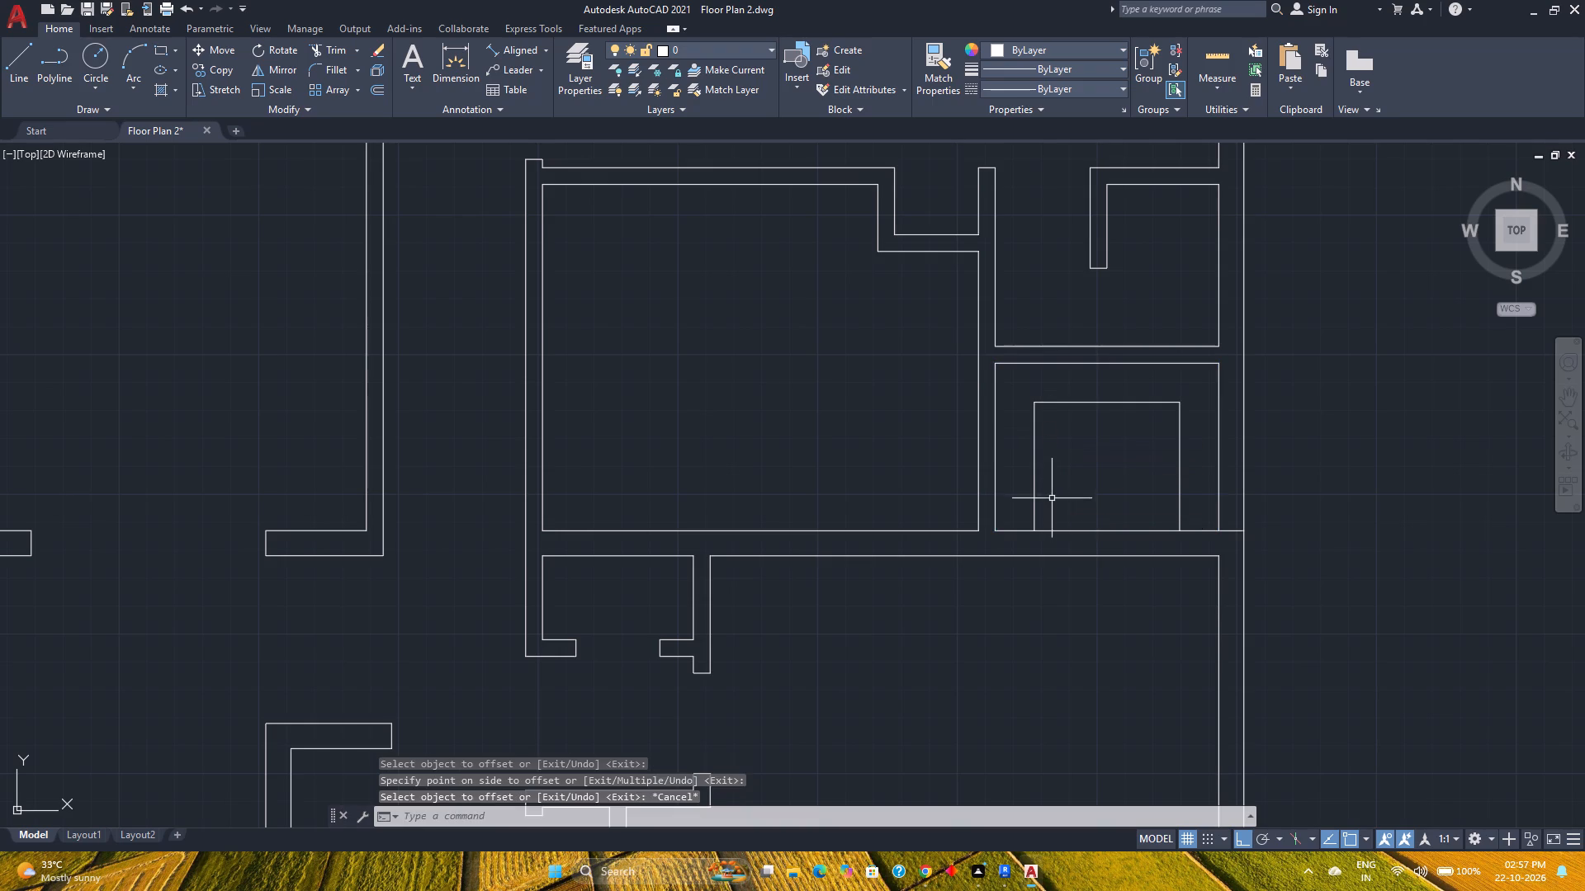
Draw a short line across the closet's south wall from the west end of the inner offset outline.
{"action": "middle_click_drag", "start_coordinate": [1106, 574], "coordinate": [977, 562]}
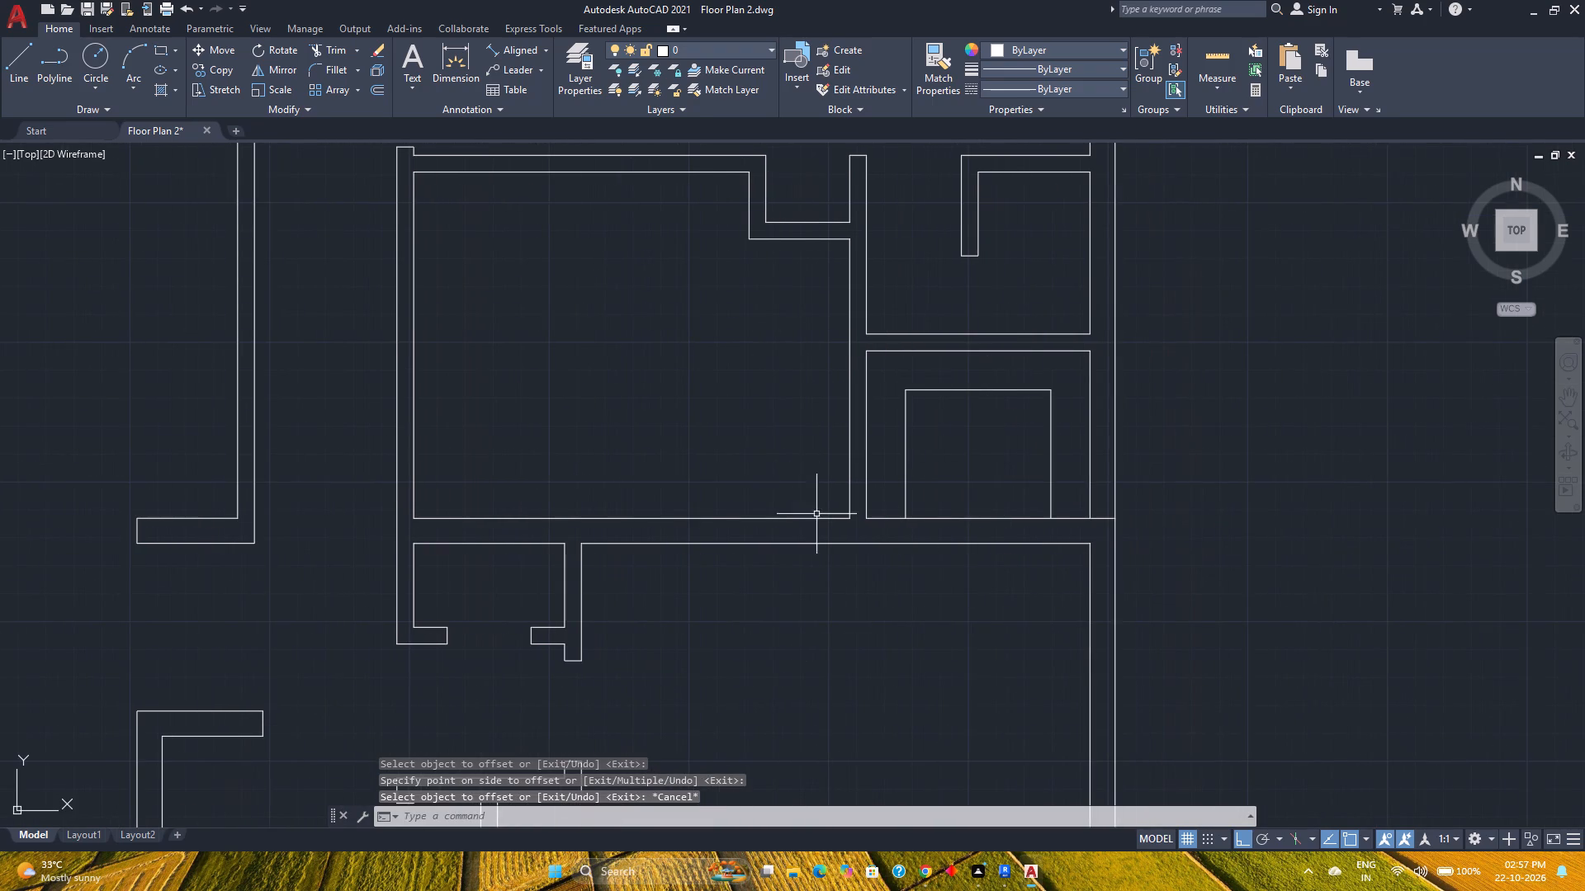
{"action": "left_click", "coordinate": [28, 60]}
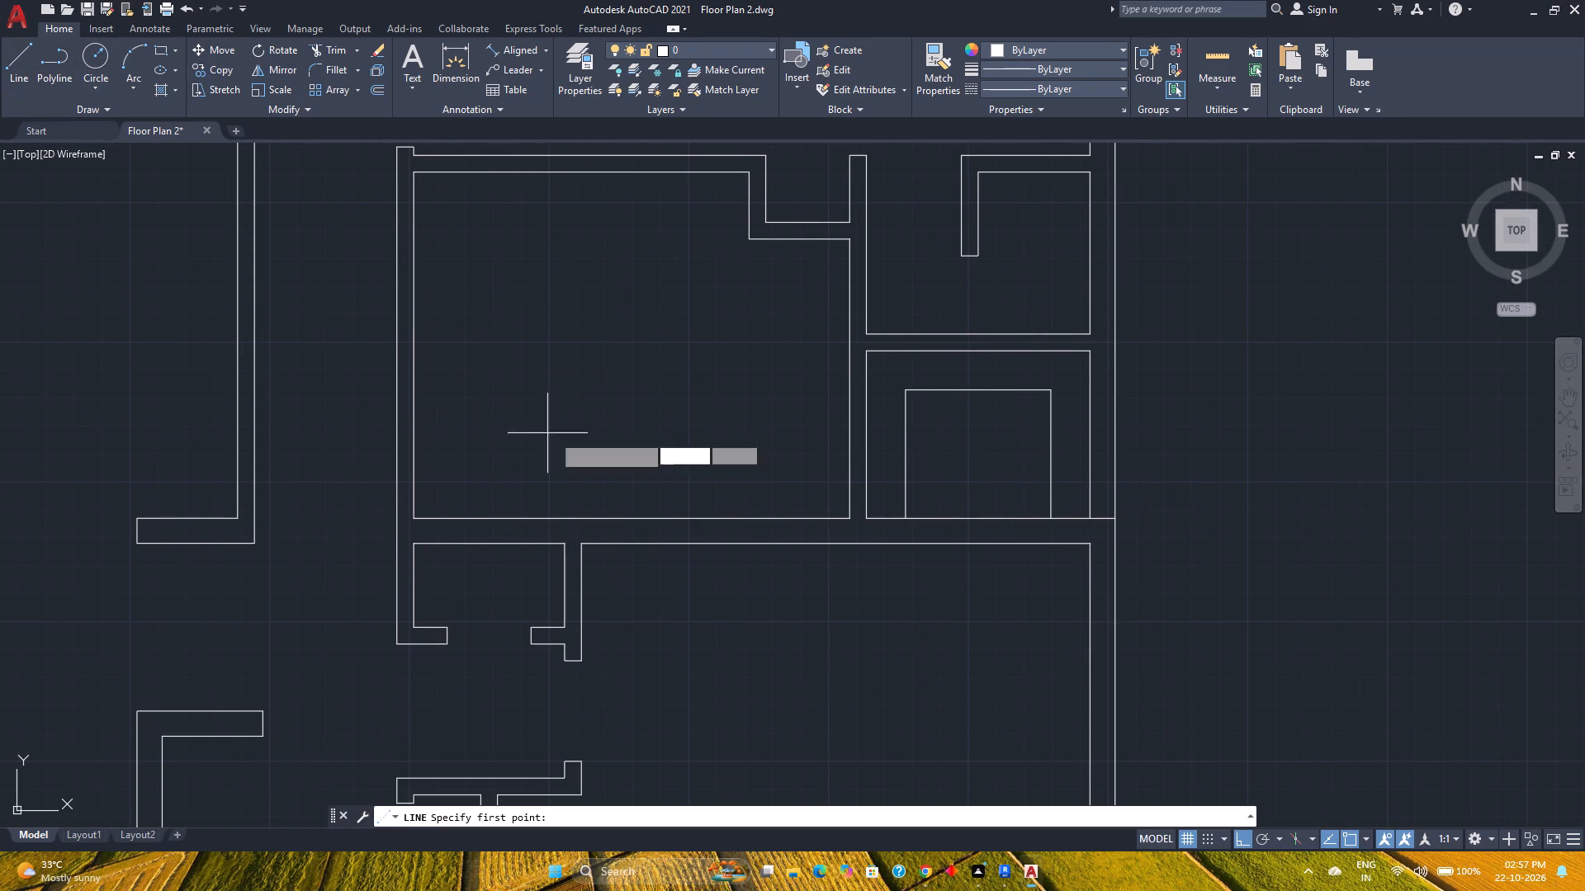
{"action": "scroll", "coordinate": [899, 559], "scroll_direction": "up", "scroll_amount": 3}
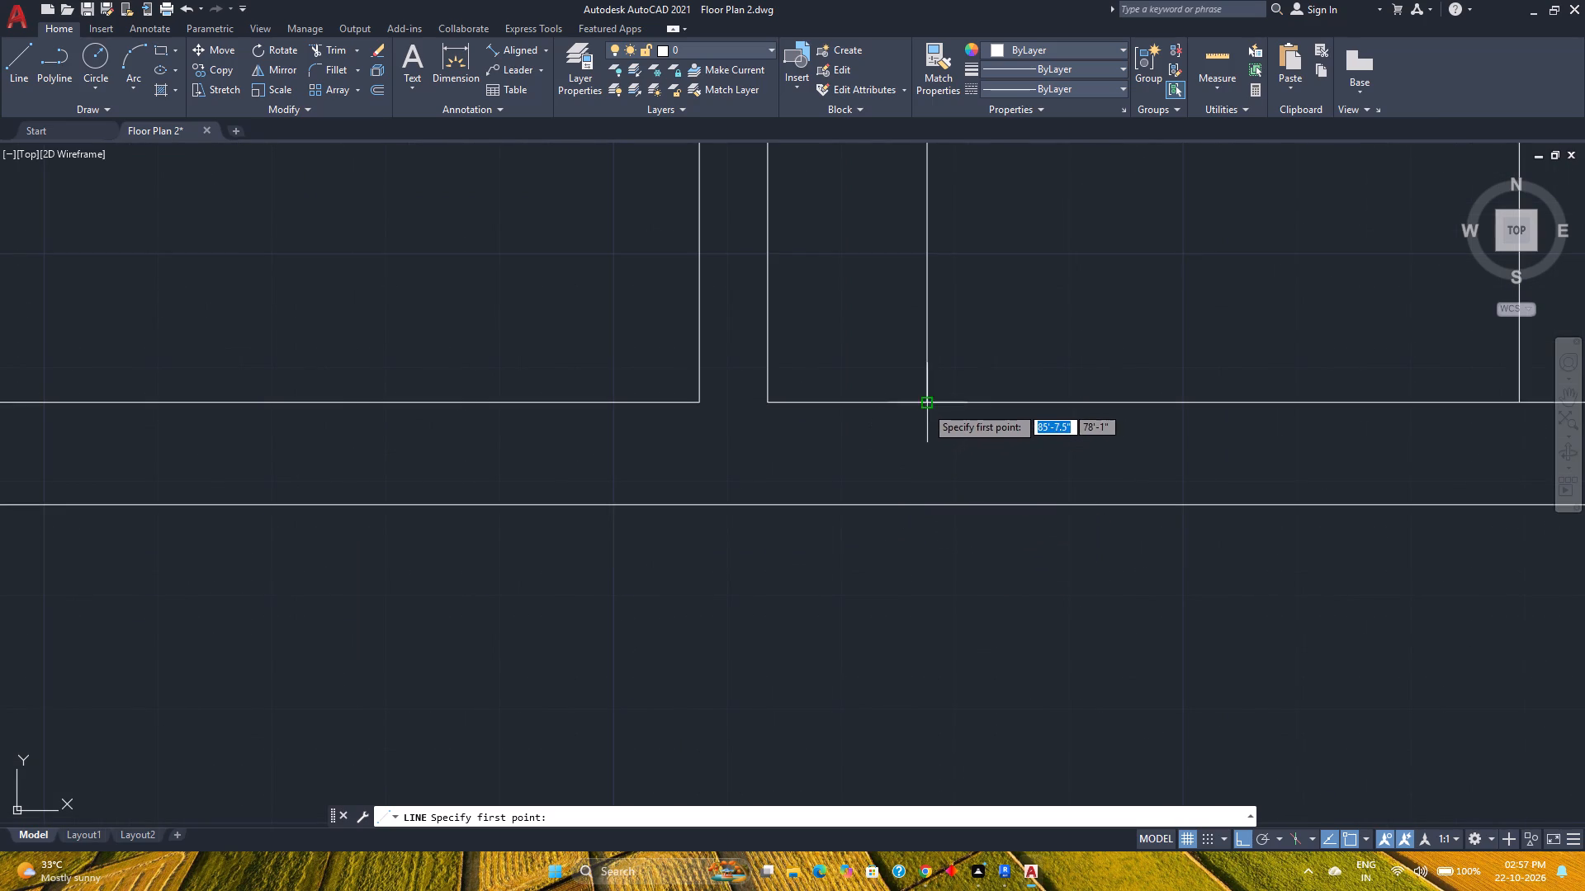
{"action": "left_click", "coordinate": [927, 405]}
{"action": "left_click", "coordinate": [925, 503]}
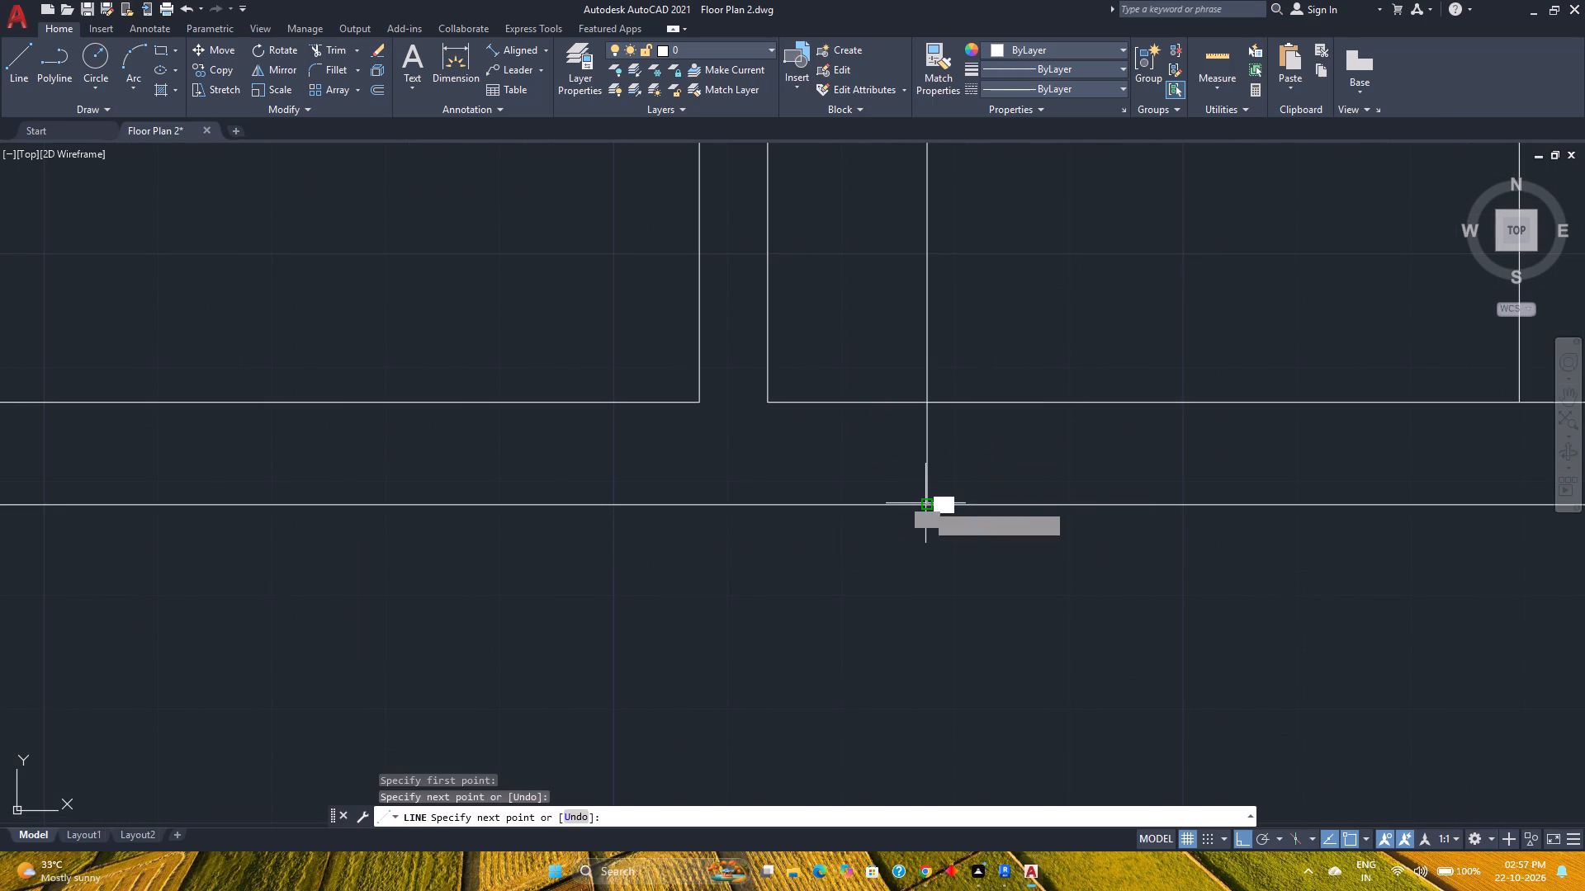
{"action": "key", "text": "Escape"}
Move the short line 3" east along the closet's south wall.
{"action": "left_click", "coordinate": [970, 473]}
{"action": "left_click", "coordinate": [894, 457]}
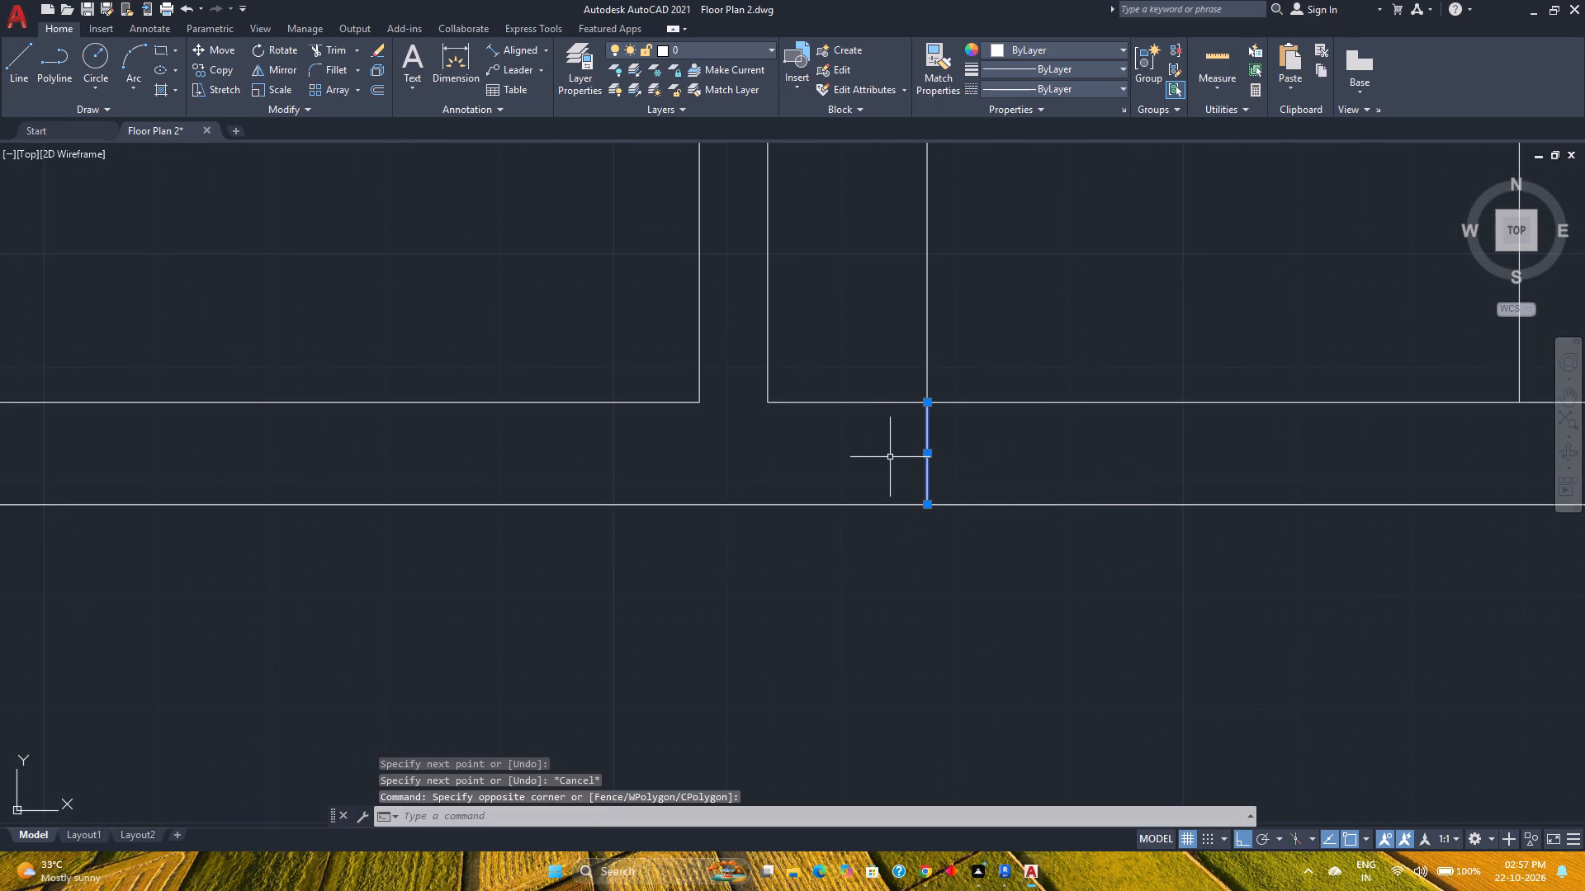
{"action": "key", "text": "m"}
{"action": "key", "text": "Return"}
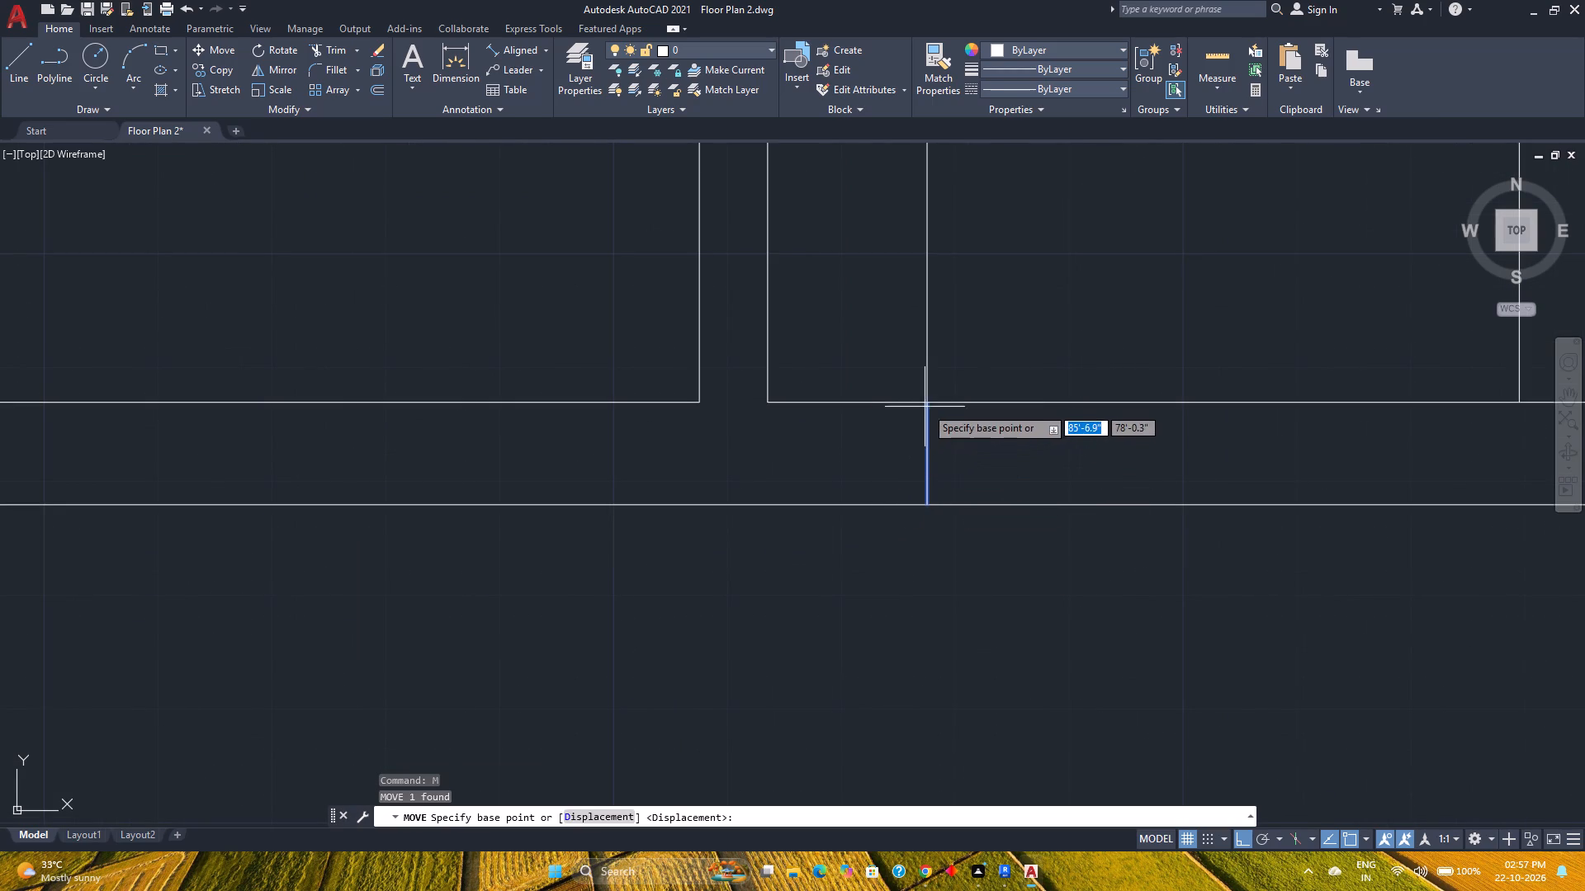
{"action": "left_click", "coordinate": [927, 403]}
{"action": "key", "text": "3"}
{"action": "key", "text": "Return"}
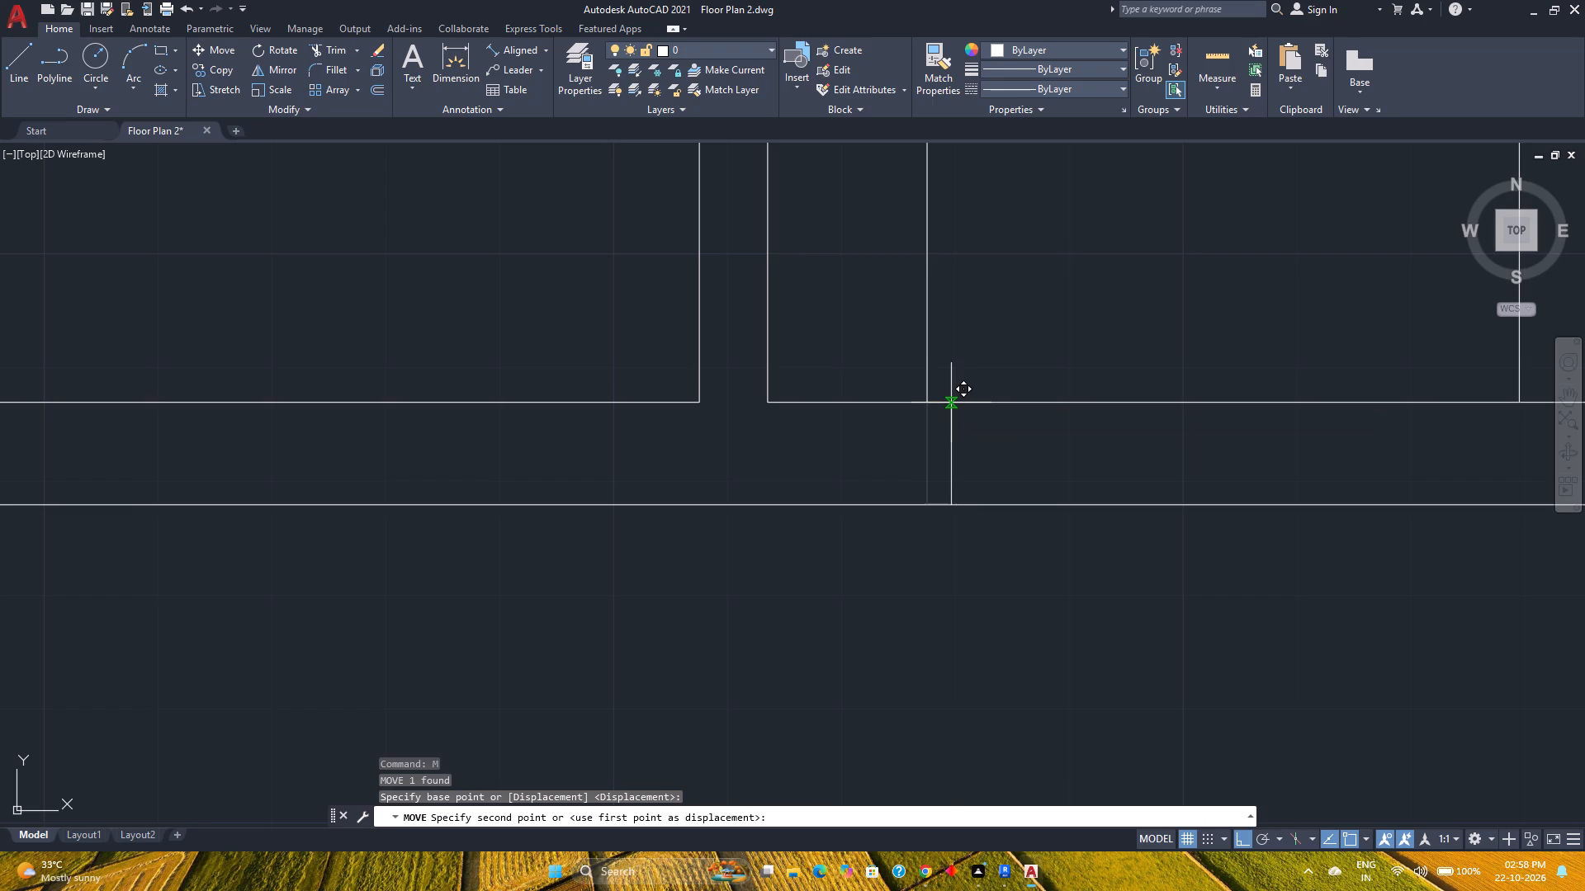
Offset the closet's south wall jamb line 3' to the east.
{"action": "scroll", "coordinate": [904, 466], "scroll_direction": "down", "scroll_amount": 2}
{"action": "middle_click_drag", "start_coordinate": [901, 466], "coordinate": [844, 502]}
{"action": "middle_click", "coordinate": [844, 502]}
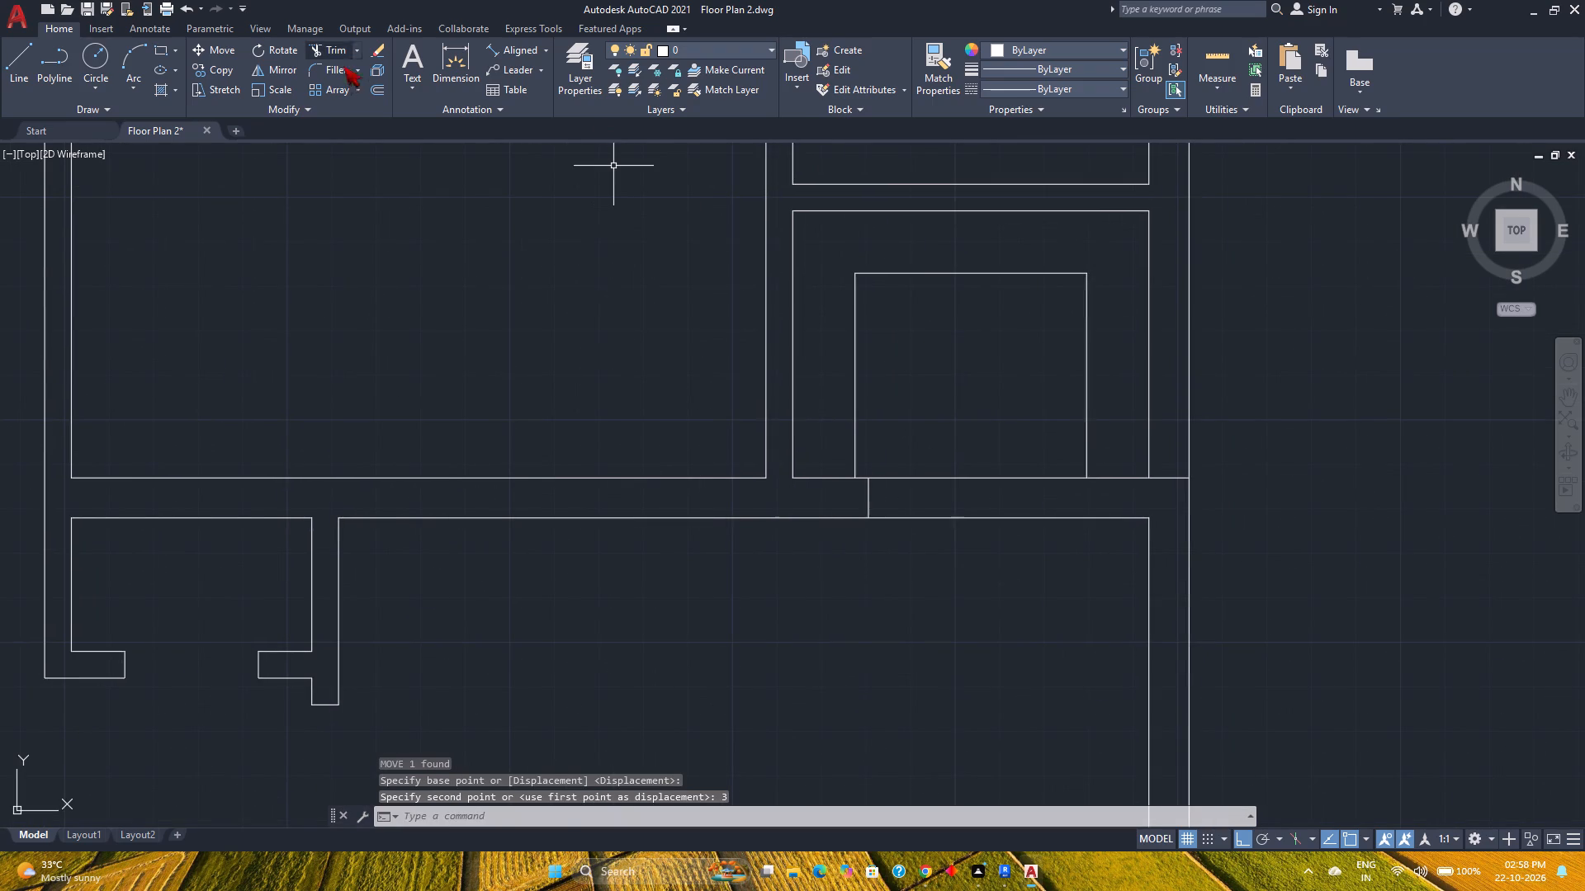
{"action": "left_click", "coordinate": [373, 87]}
{"action": "key", "text": "3"}
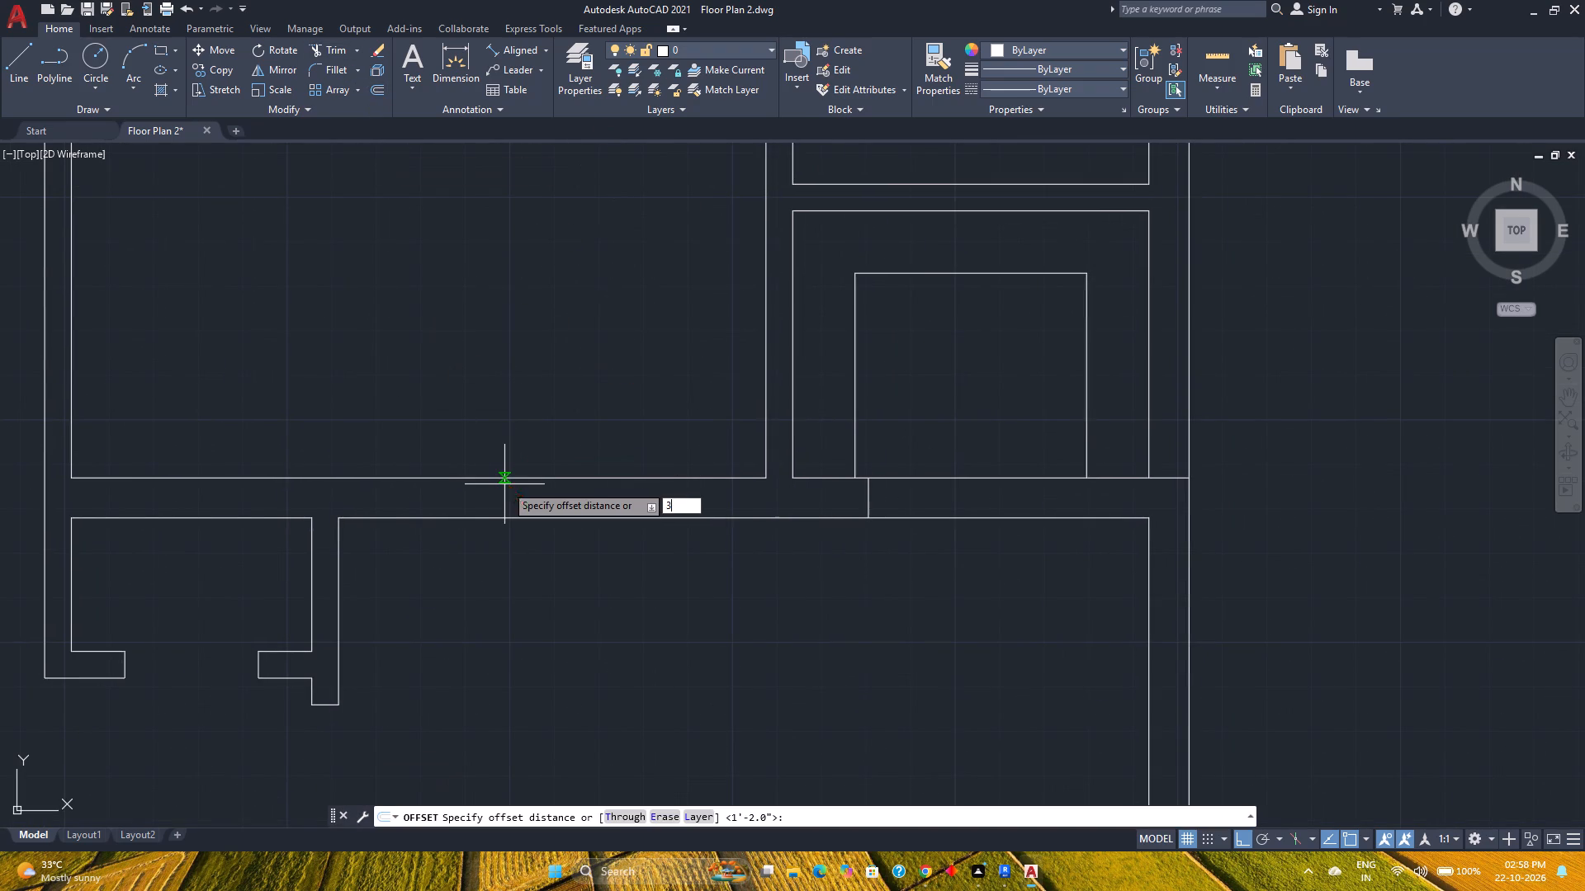
{"action": "key", "text": "apostrophe"}
{"action": "key", "text": "Return"}
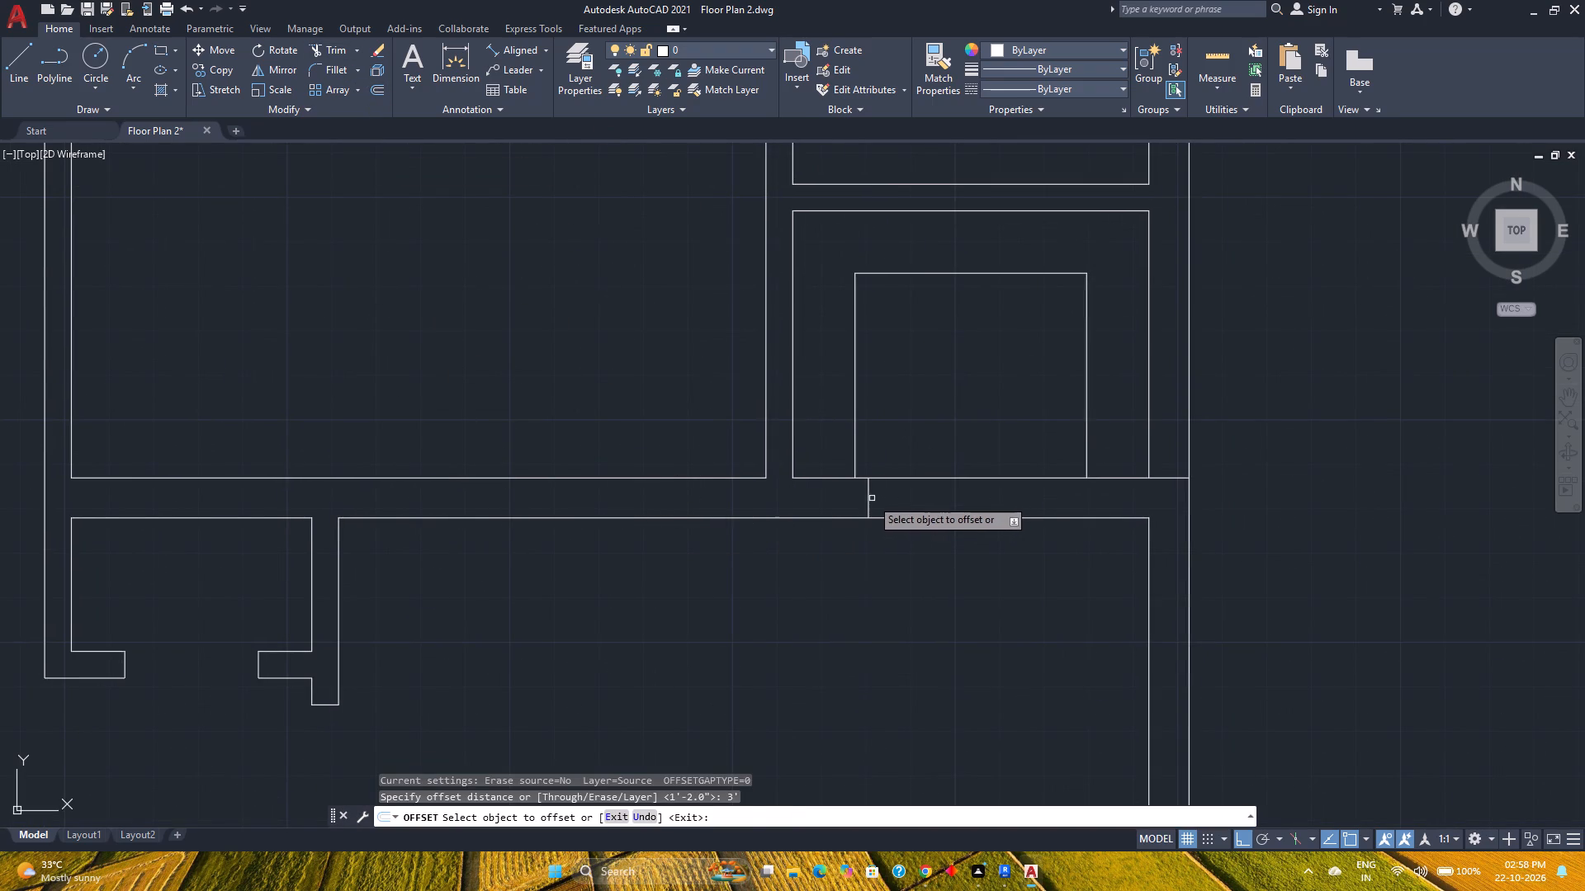
{"action": "left_click", "coordinate": [868, 499]}
{"action": "left_click", "coordinate": [972, 494]}
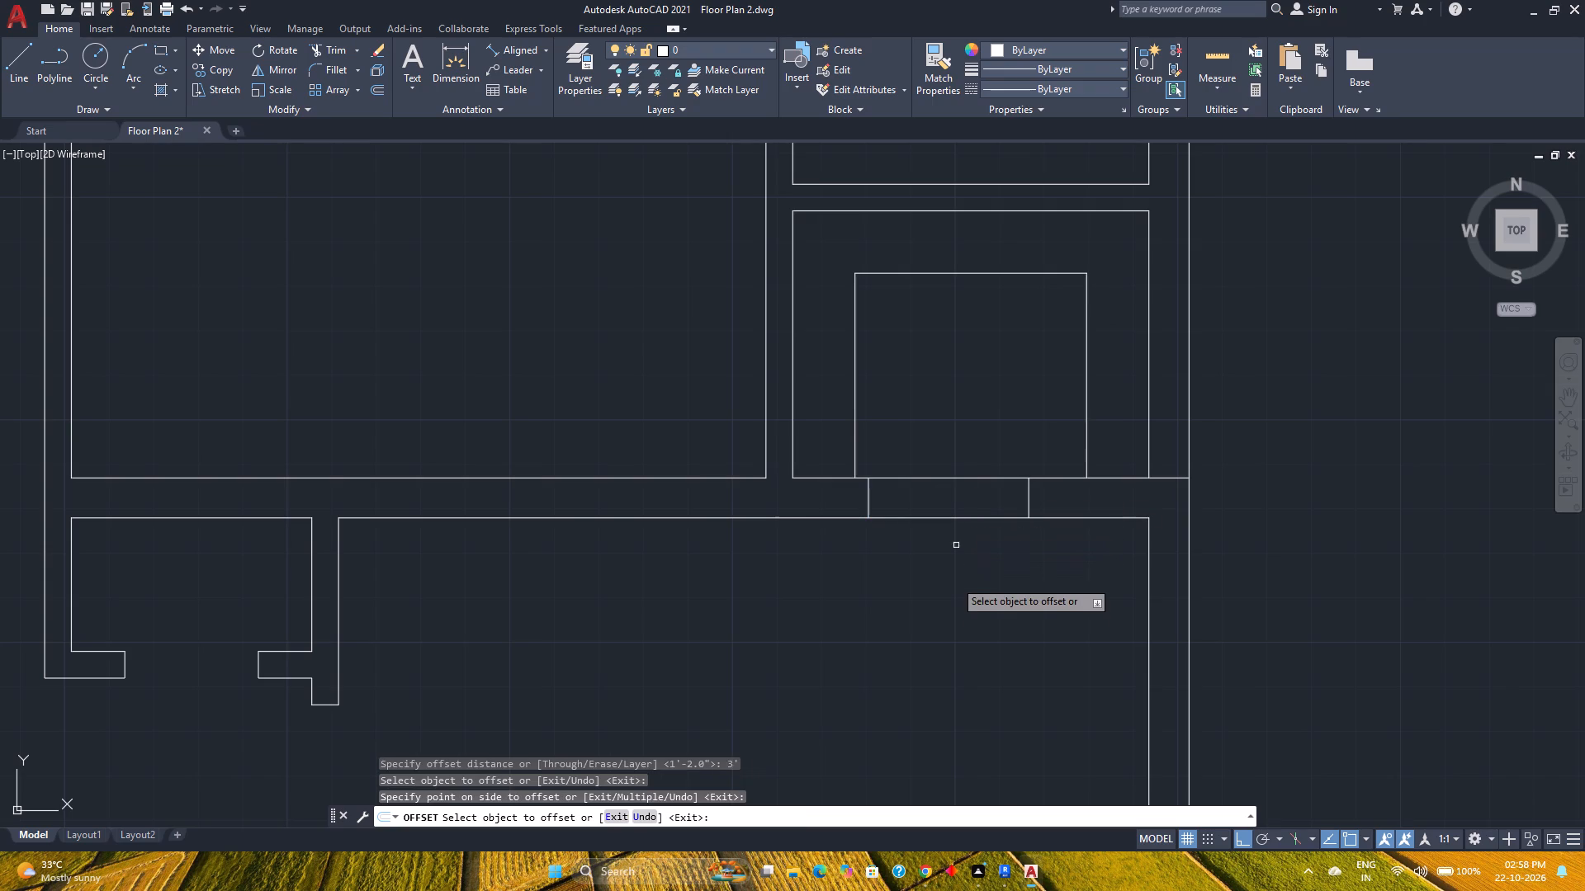
{"action": "key", "text": "Escape"}
Trim both faces of the closet's south wall between the two jamb lines to open the doorway.
{"action": "type", "text": "tr"}
{"action": "key", "text": "Return"}
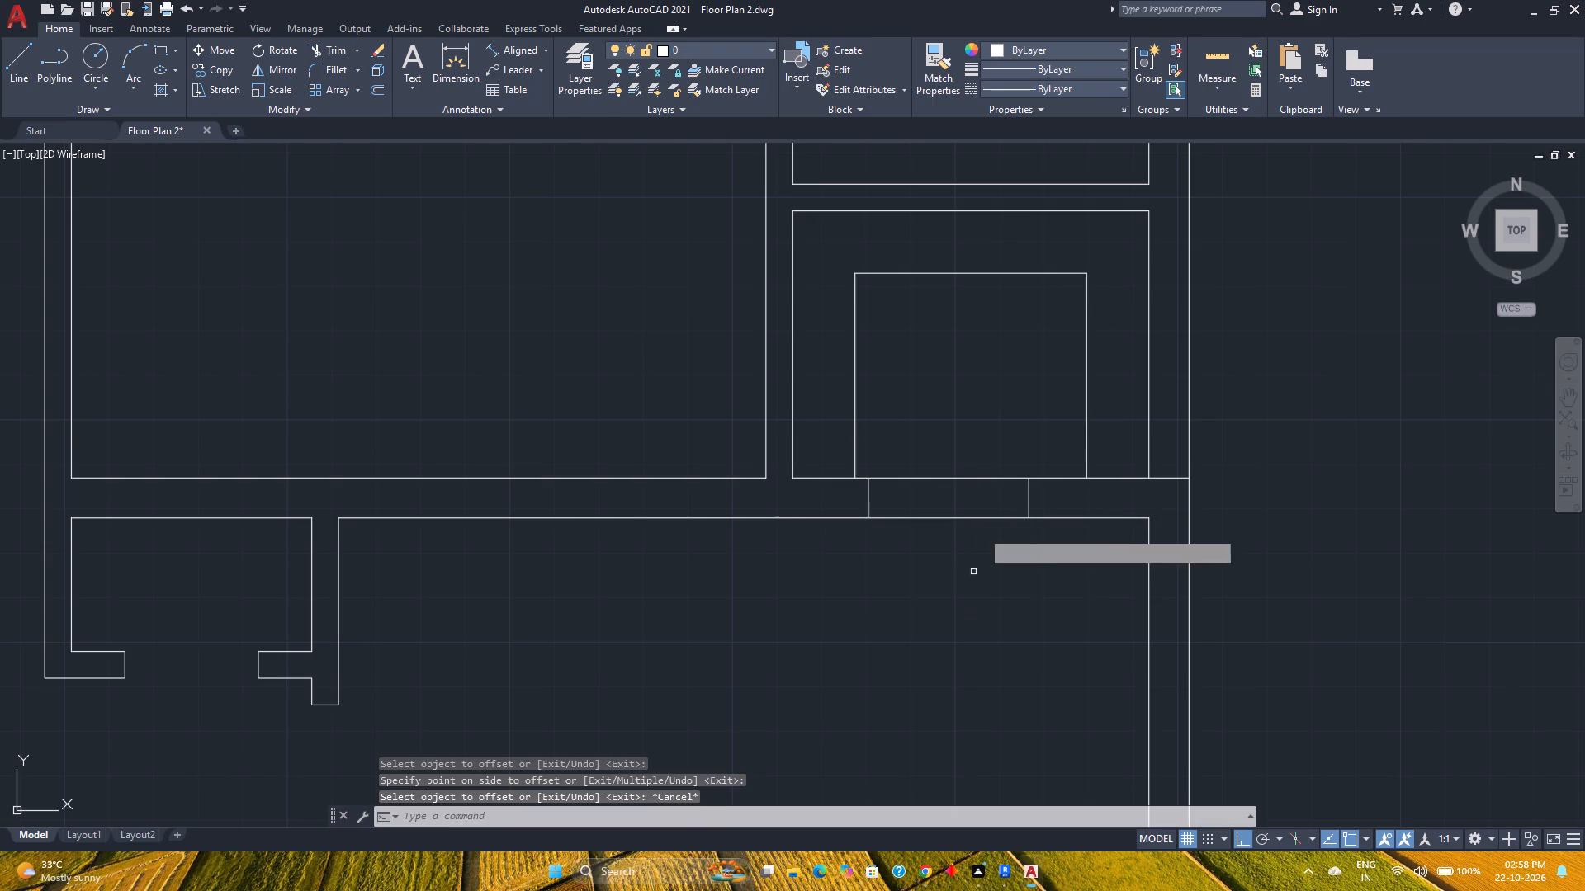
{"action": "left_click", "coordinate": [938, 460]}
{"action": "left_click", "coordinate": [948, 577]}
{"action": "key", "text": "Escape"}
{"action": "scroll", "coordinate": [947, 583], "scroll_direction": "down", "scroll_amount": 2}
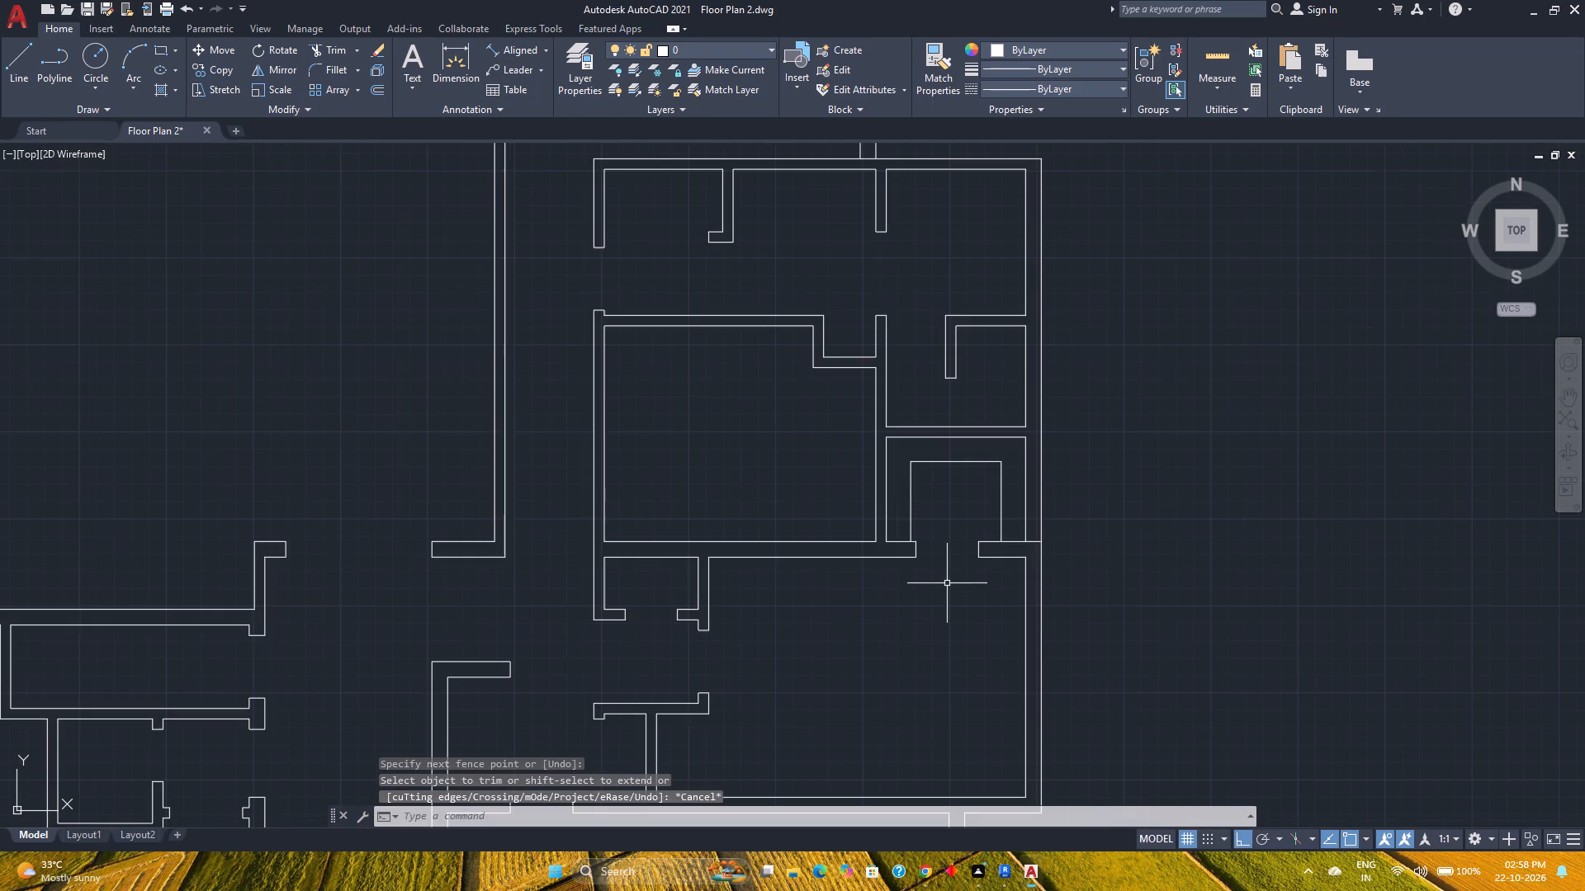
Save the drawing.
{"action": "key", "text": "ctrl+s"}
Draw a short line across the large room's north wall, straight north from its inner corner at the wall's step.
{"action": "scroll", "coordinate": [944, 583], "scroll_direction": "down", "scroll_amount": 3}
{"action": "scroll", "coordinate": [915, 638], "scroll_direction": "up", "scroll_amount": 2}
{"action": "middle_click_drag", "start_coordinate": [915, 638], "coordinate": [1004, 710]}
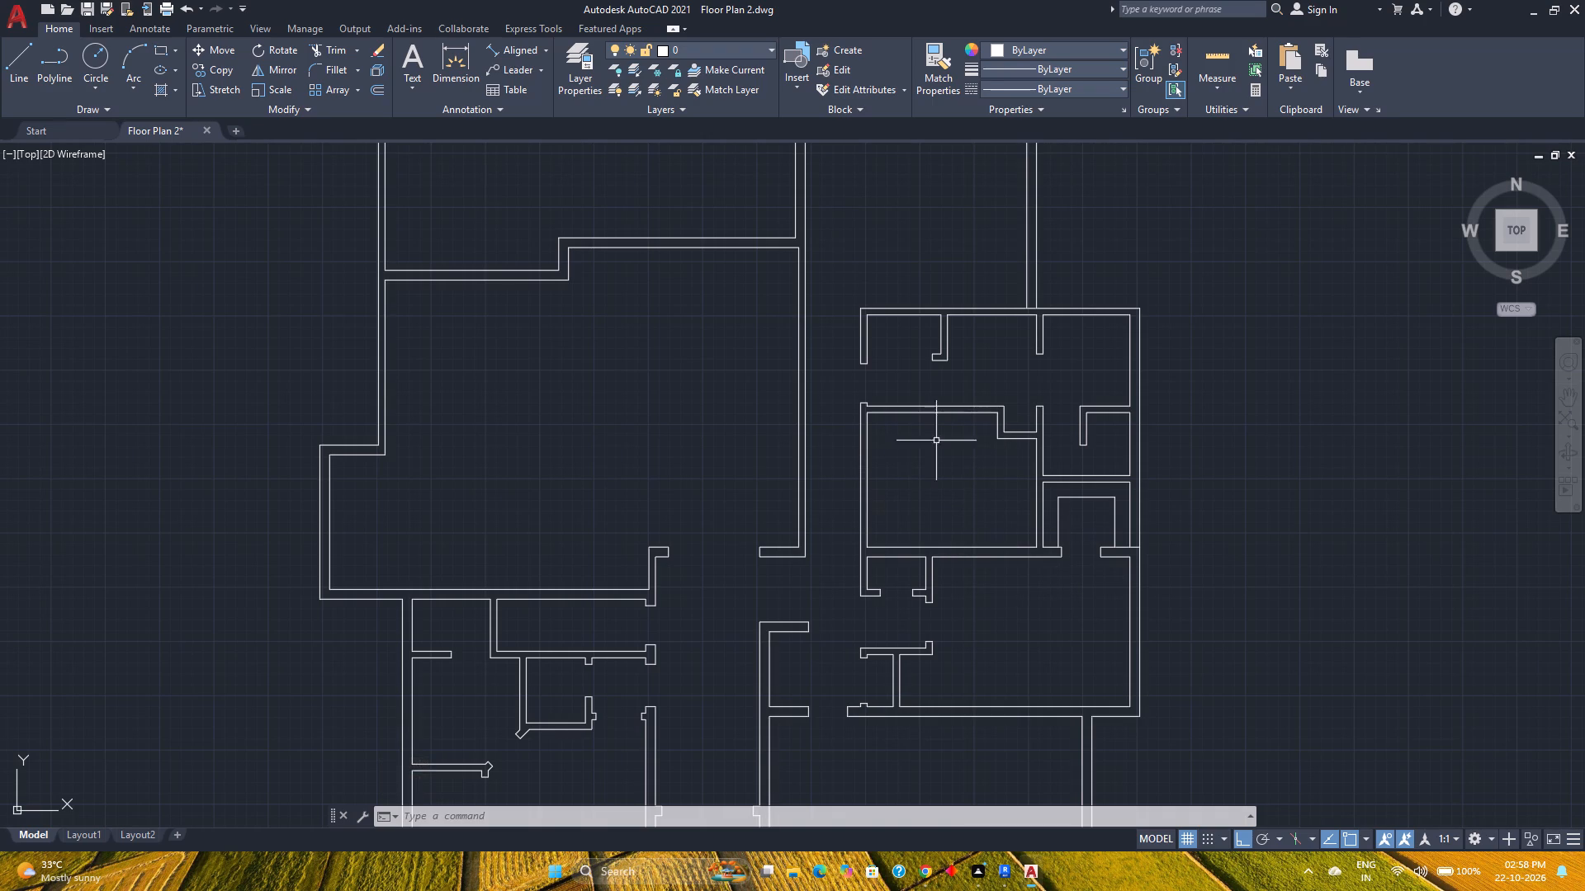
{"action": "scroll", "coordinate": [978, 417], "scroll_direction": "up", "scroll_amount": 3}
{"action": "middle_click_drag", "start_coordinate": [976, 419], "coordinate": [891, 533]}
{"action": "middle_click", "coordinate": [891, 533]}
{"action": "scroll", "coordinate": [891, 533], "scroll_direction": "up", "scroll_amount": 1}
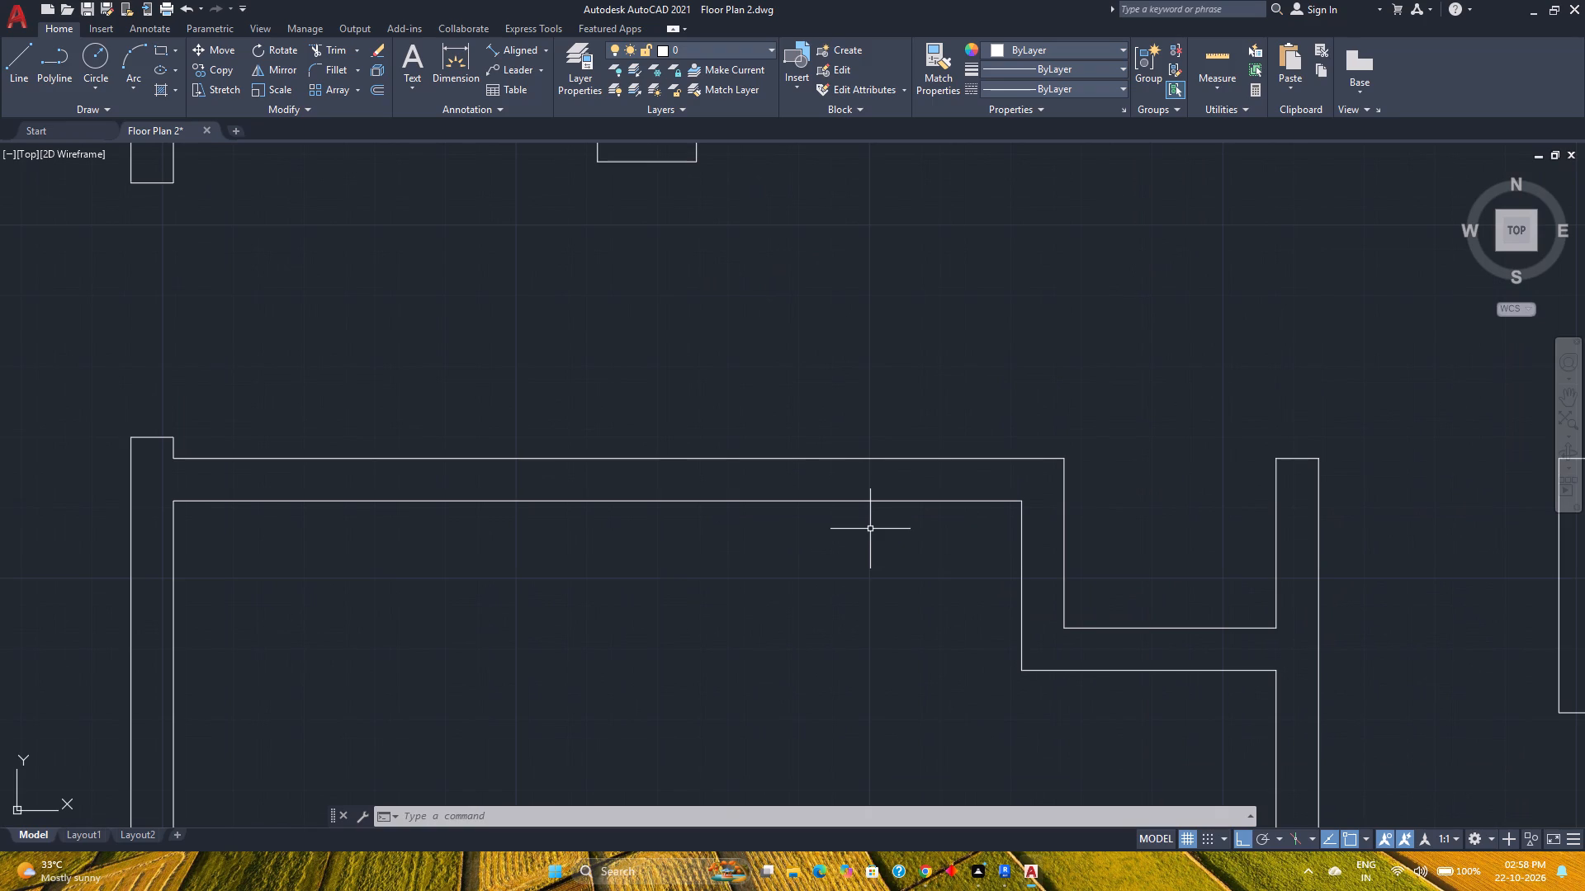
{"action": "scroll", "coordinate": [877, 526], "scroll_direction": "down", "scroll_amount": 1}
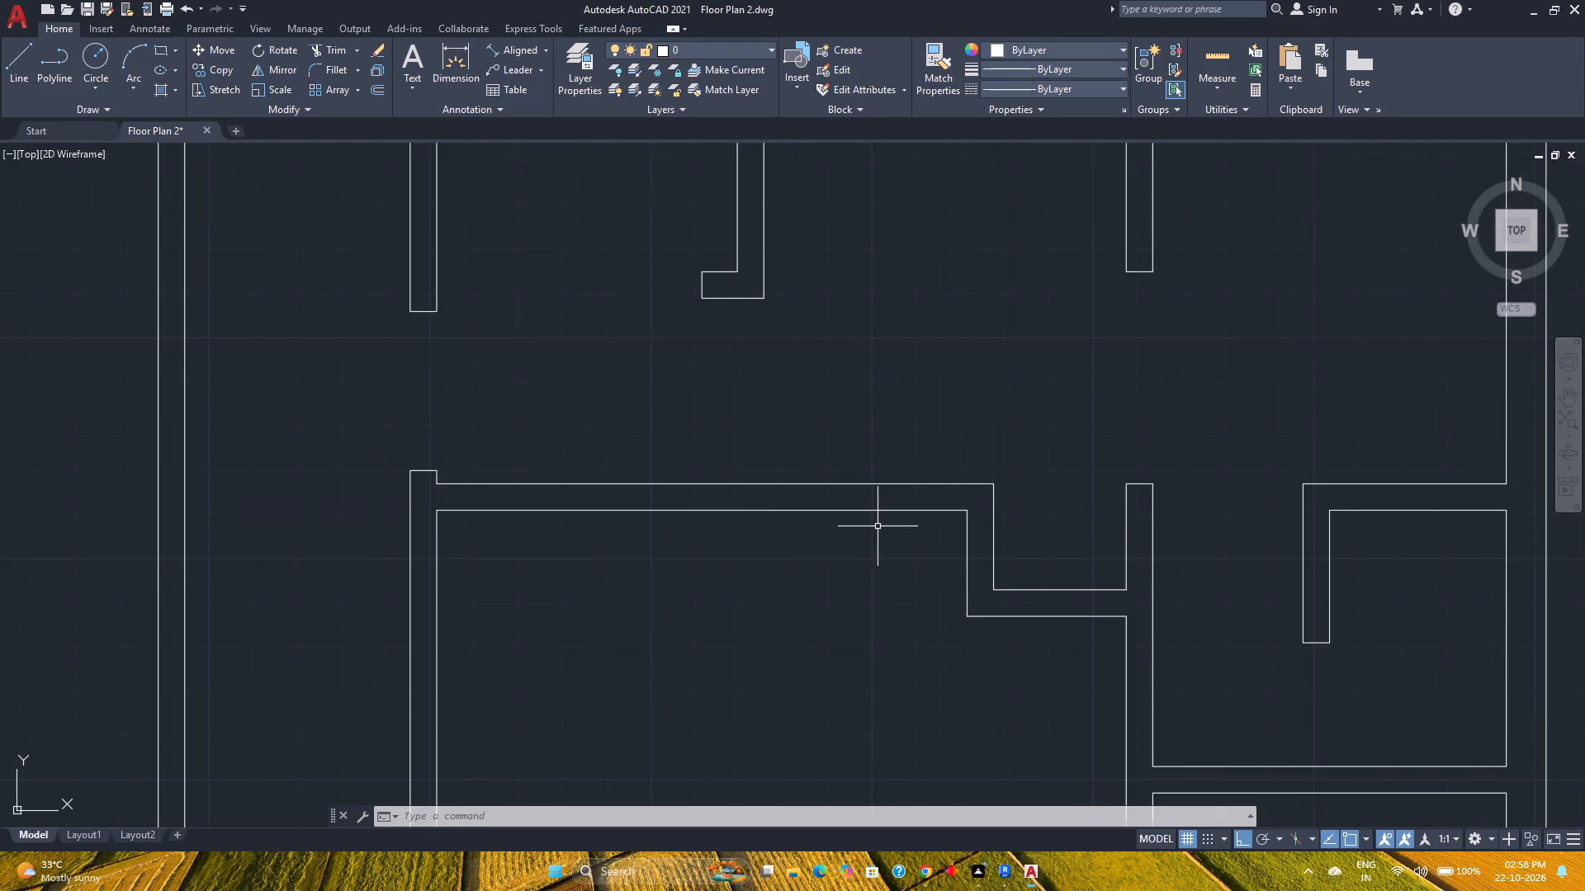
{"action": "scroll", "coordinate": [880, 530], "scroll_direction": "down", "scroll_amount": 1}
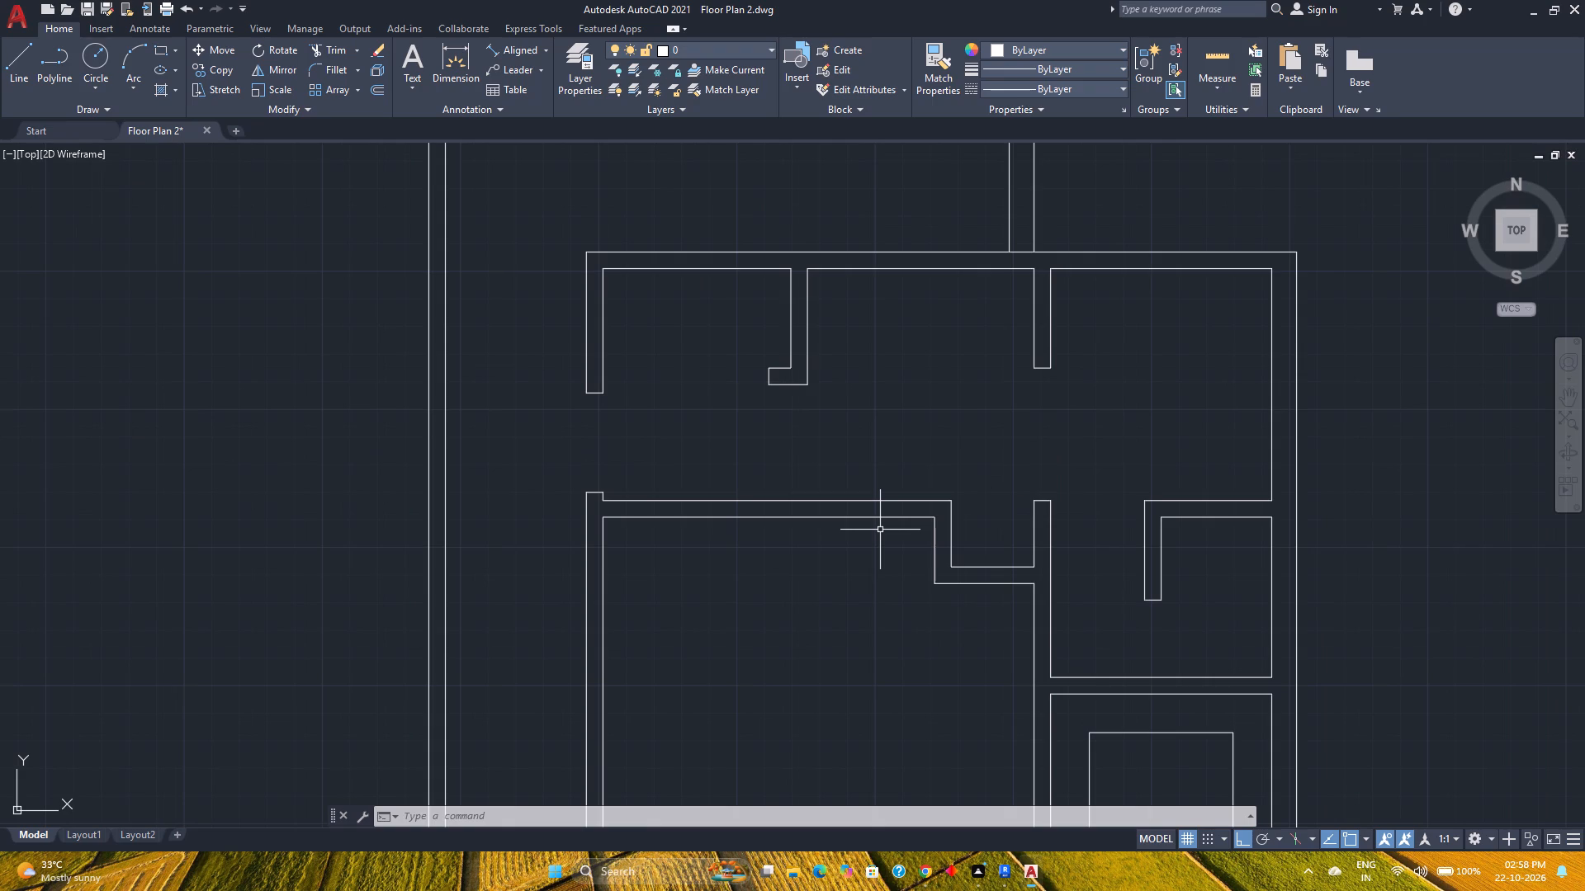
{"action": "left_click", "coordinate": [9, 55]}
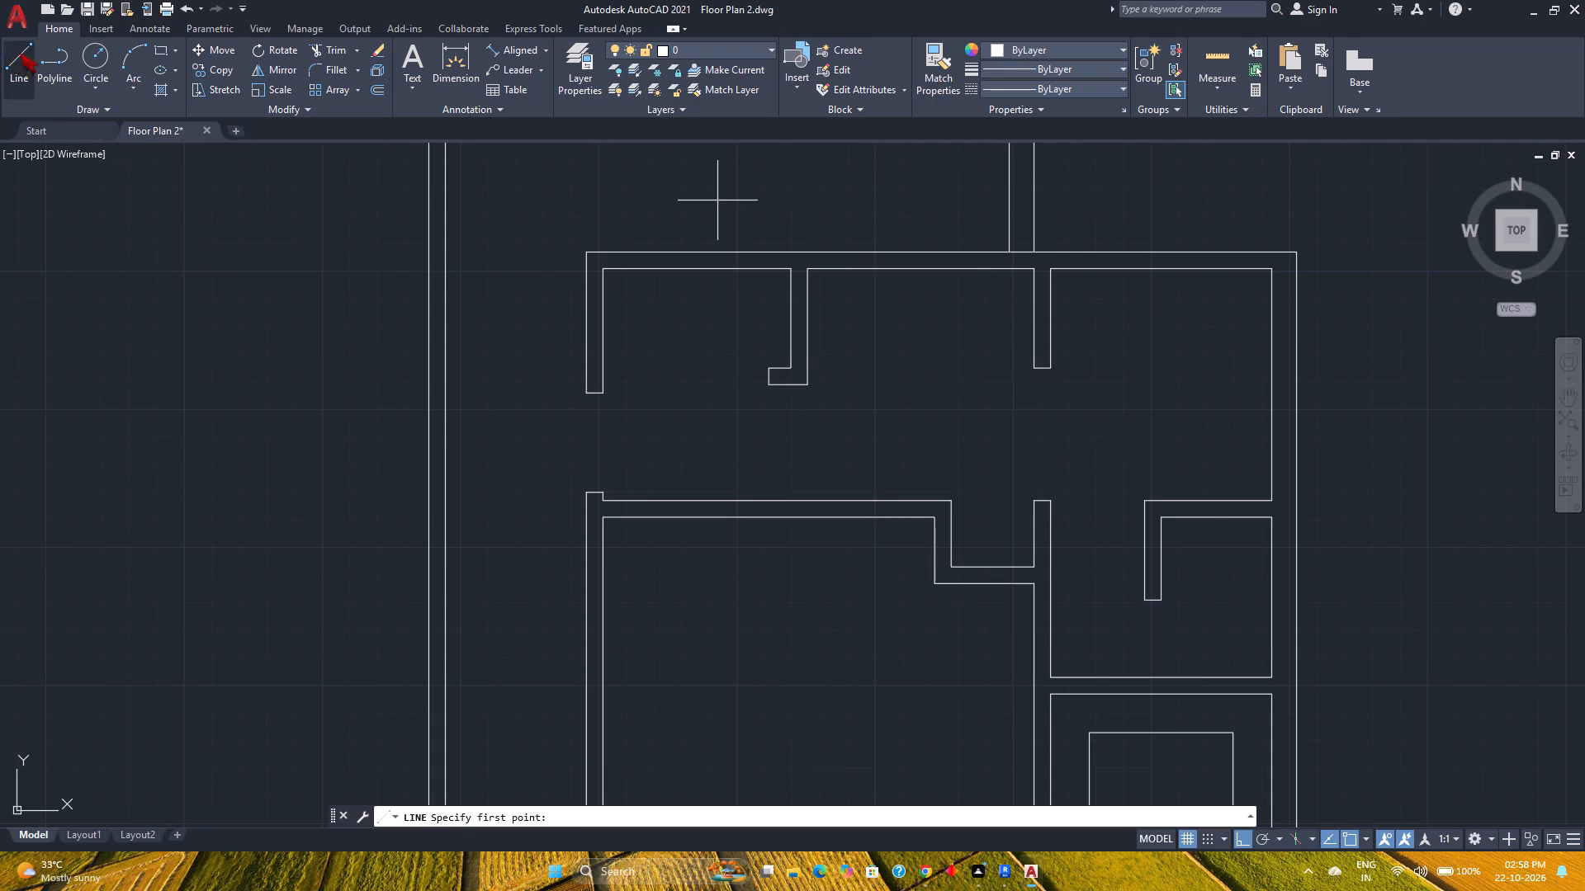
{"action": "scroll", "coordinate": [952, 543], "scroll_direction": "up", "scroll_amount": 7}
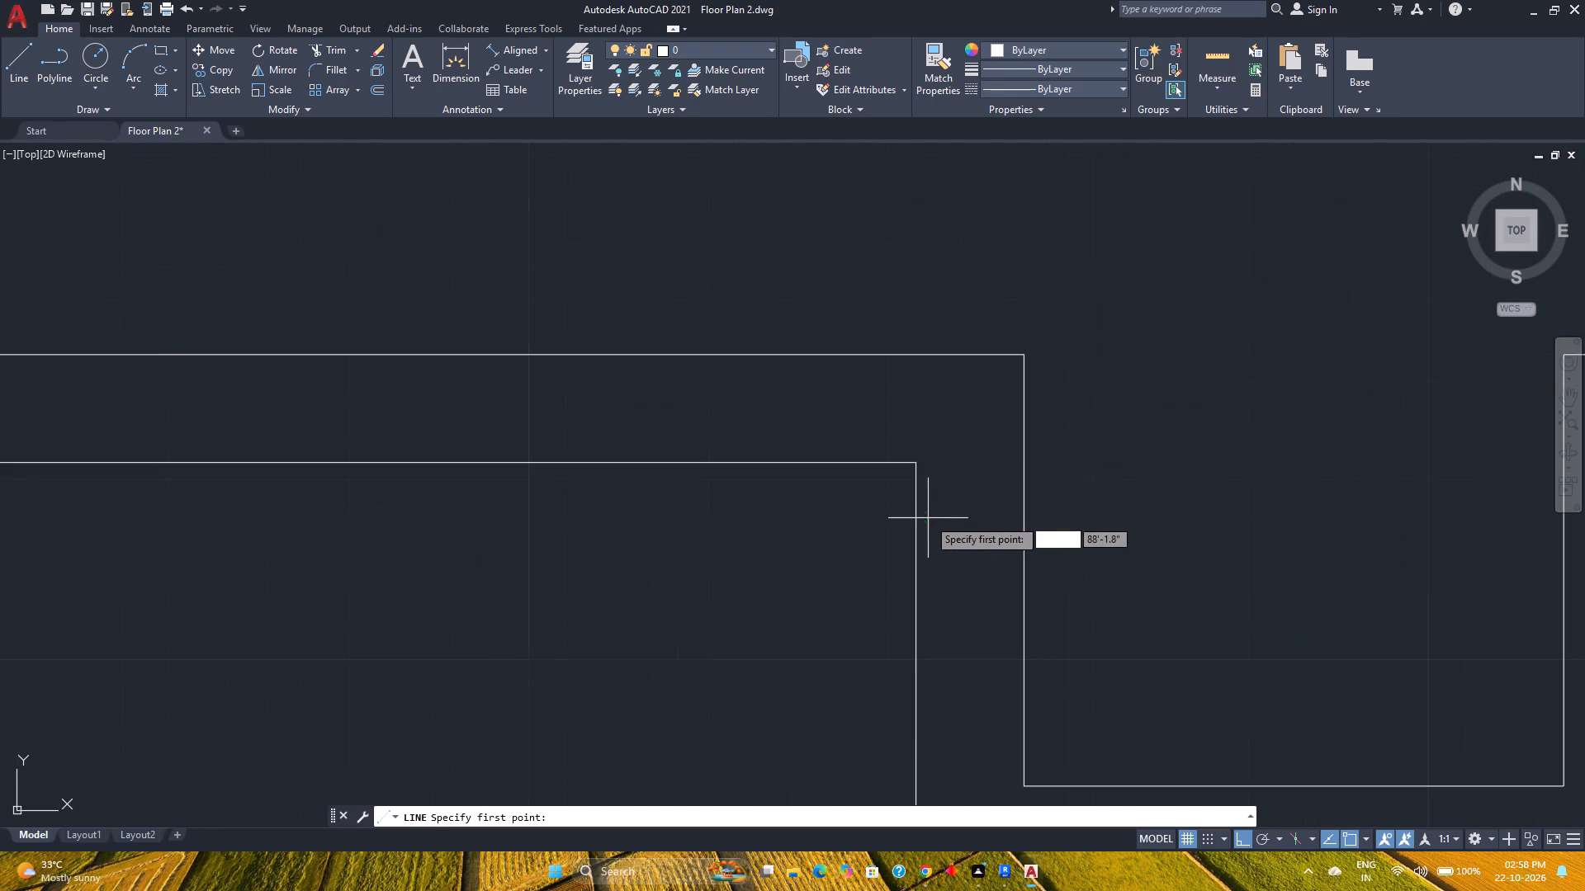
{"action": "left_click", "coordinate": [915, 460]}
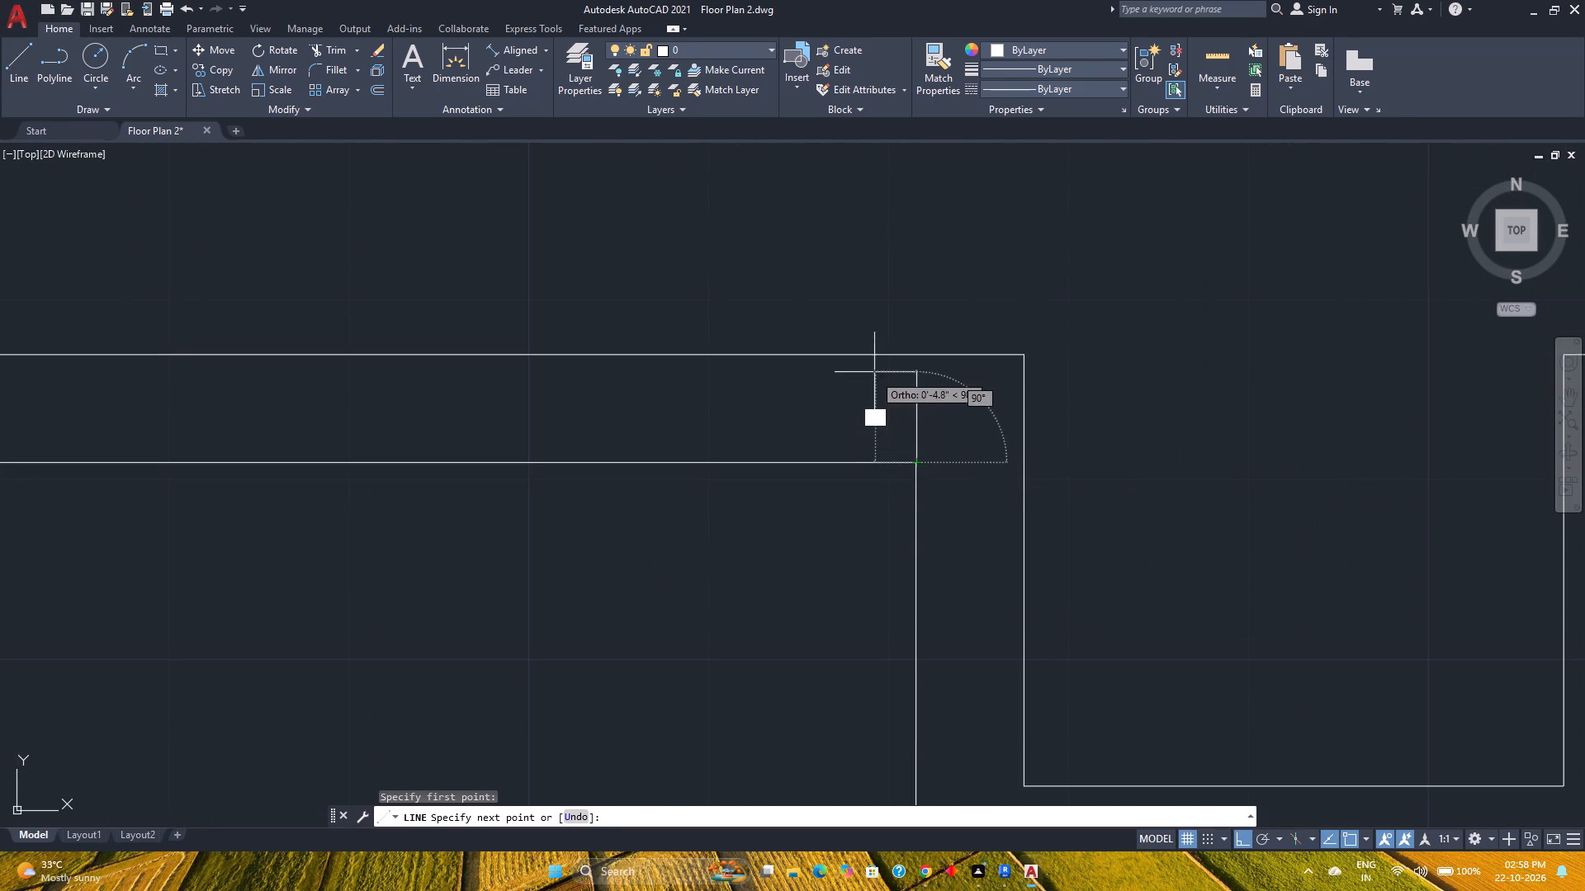
{"action": "left_click", "coordinate": [916, 353]}
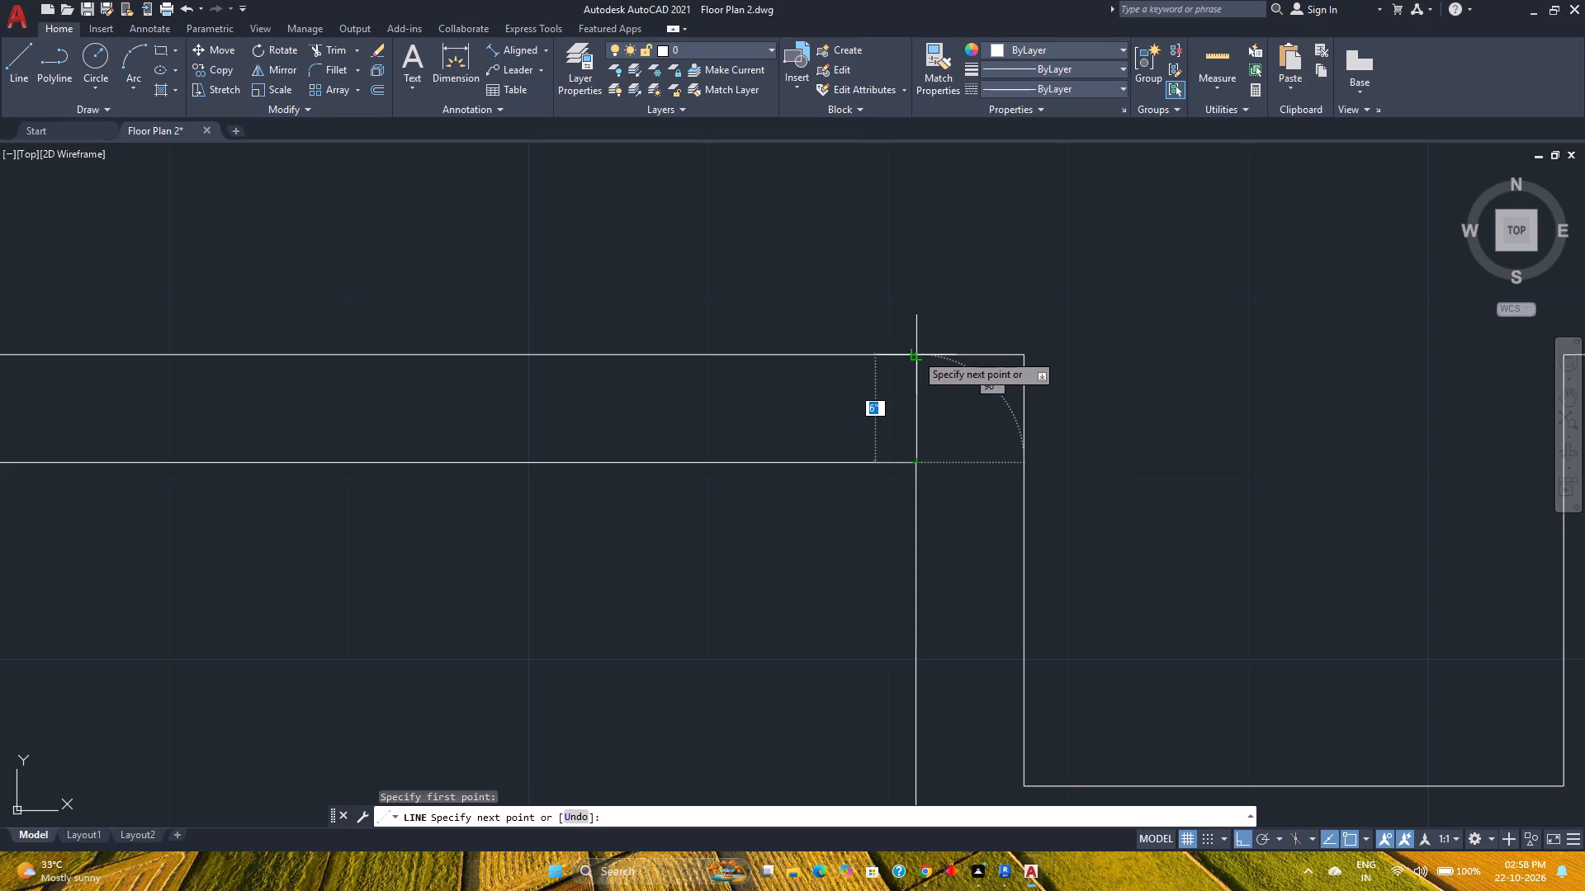
{"action": "key", "text": "Escape"}
Move the short line across the large room's north wall 6" to the west of the inner corner.
{"action": "left_click", "coordinate": [985, 410]}
{"action": "left_click", "coordinate": [852, 406]}
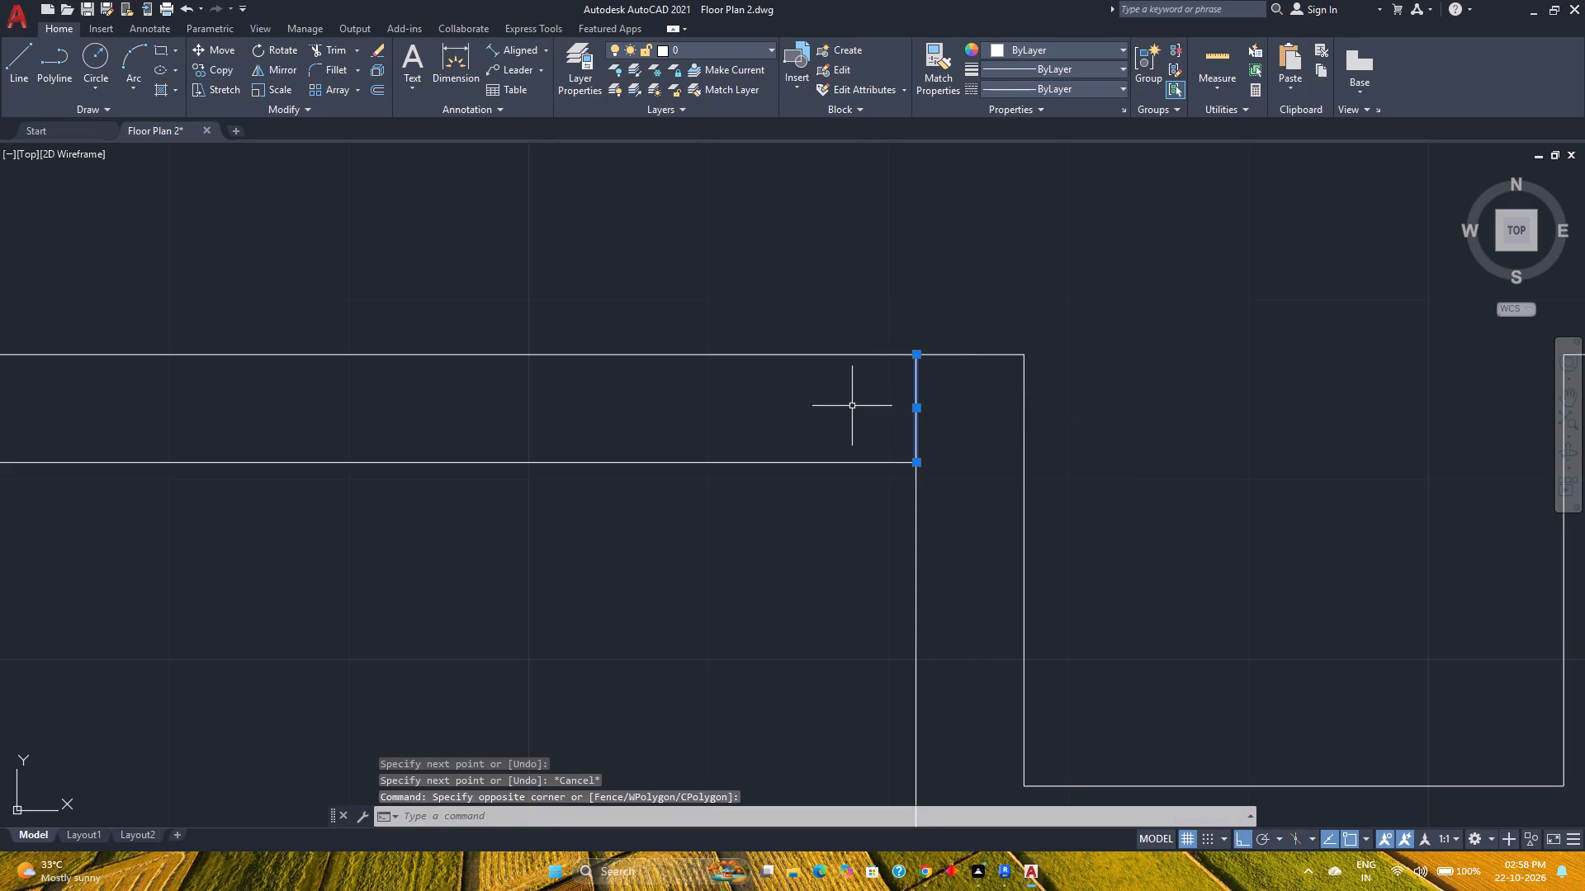
{"action": "left_click", "coordinate": [222, 57]}
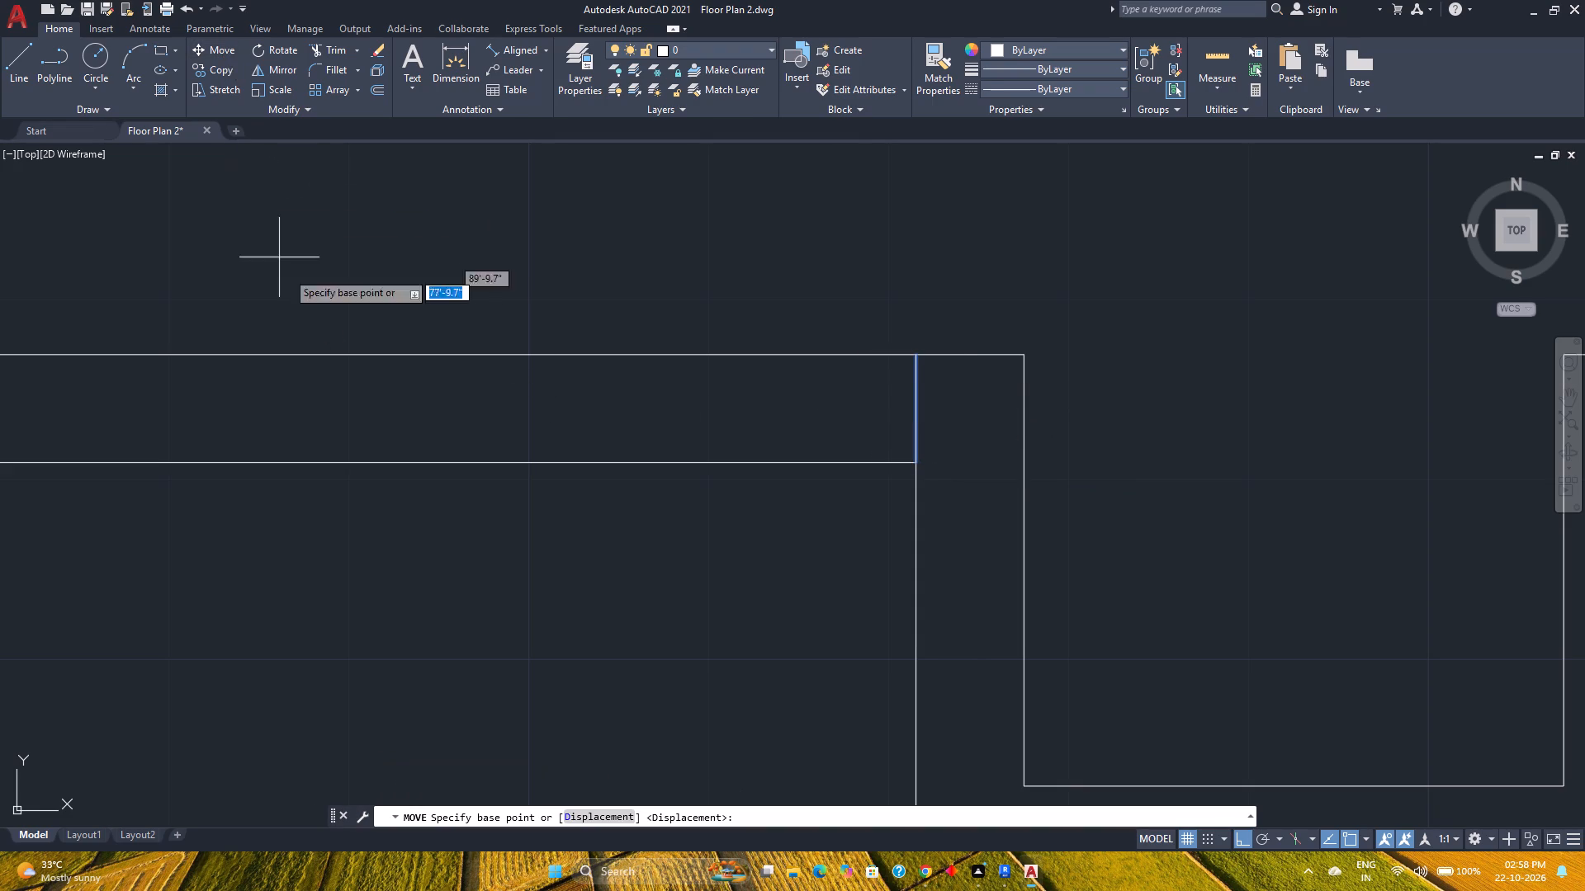
{"action": "left_click", "coordinate": [915, 464]}
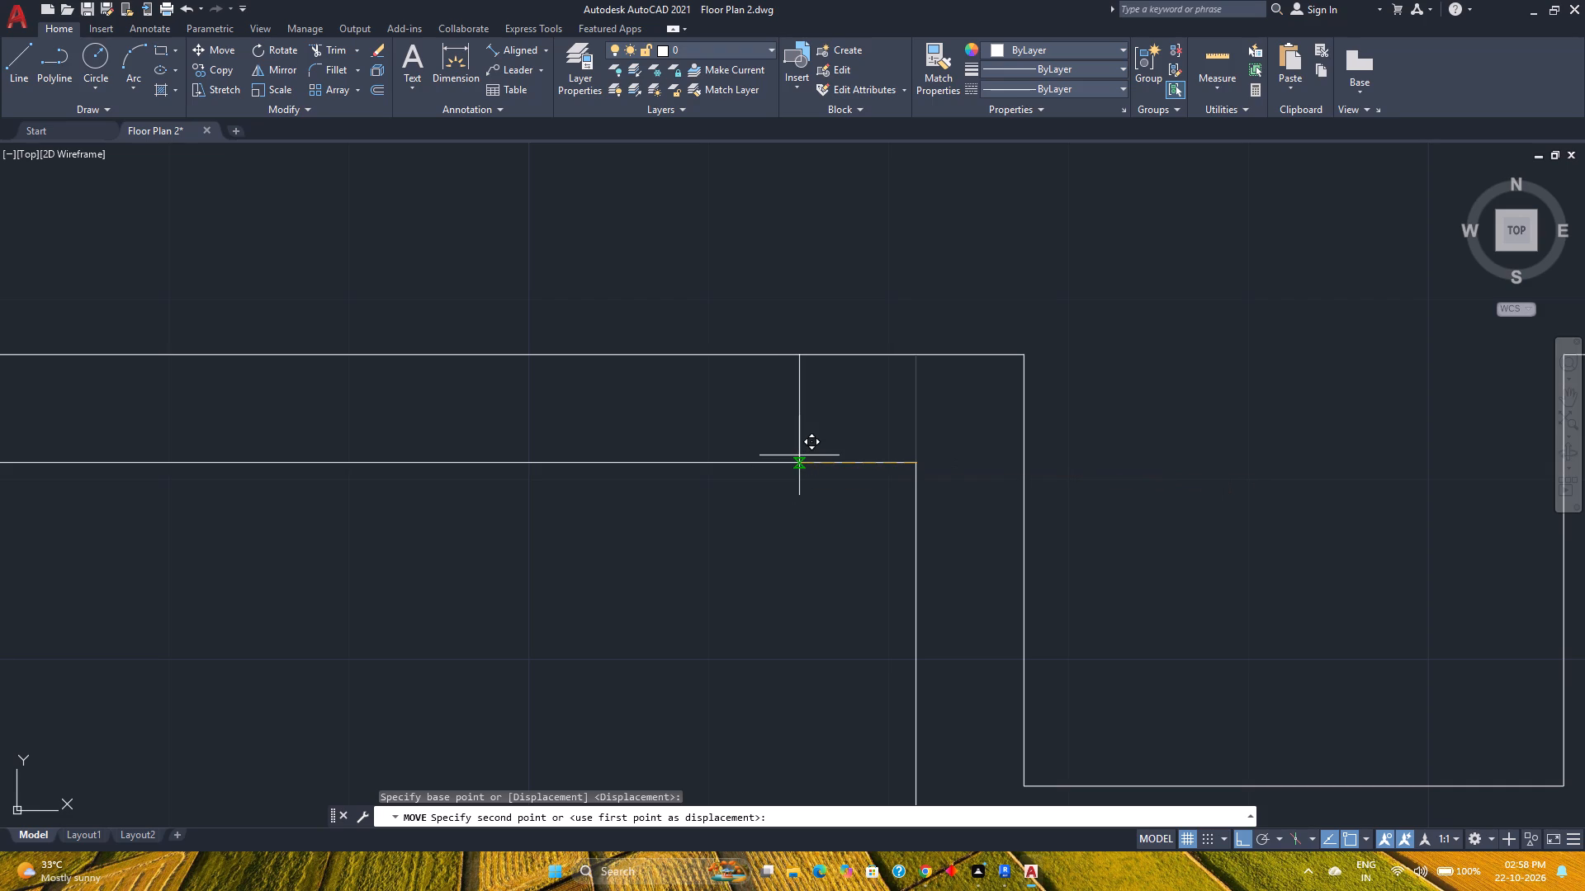
{"action": "key", "text": "6"}
{"action": "key", "text": "Return"}
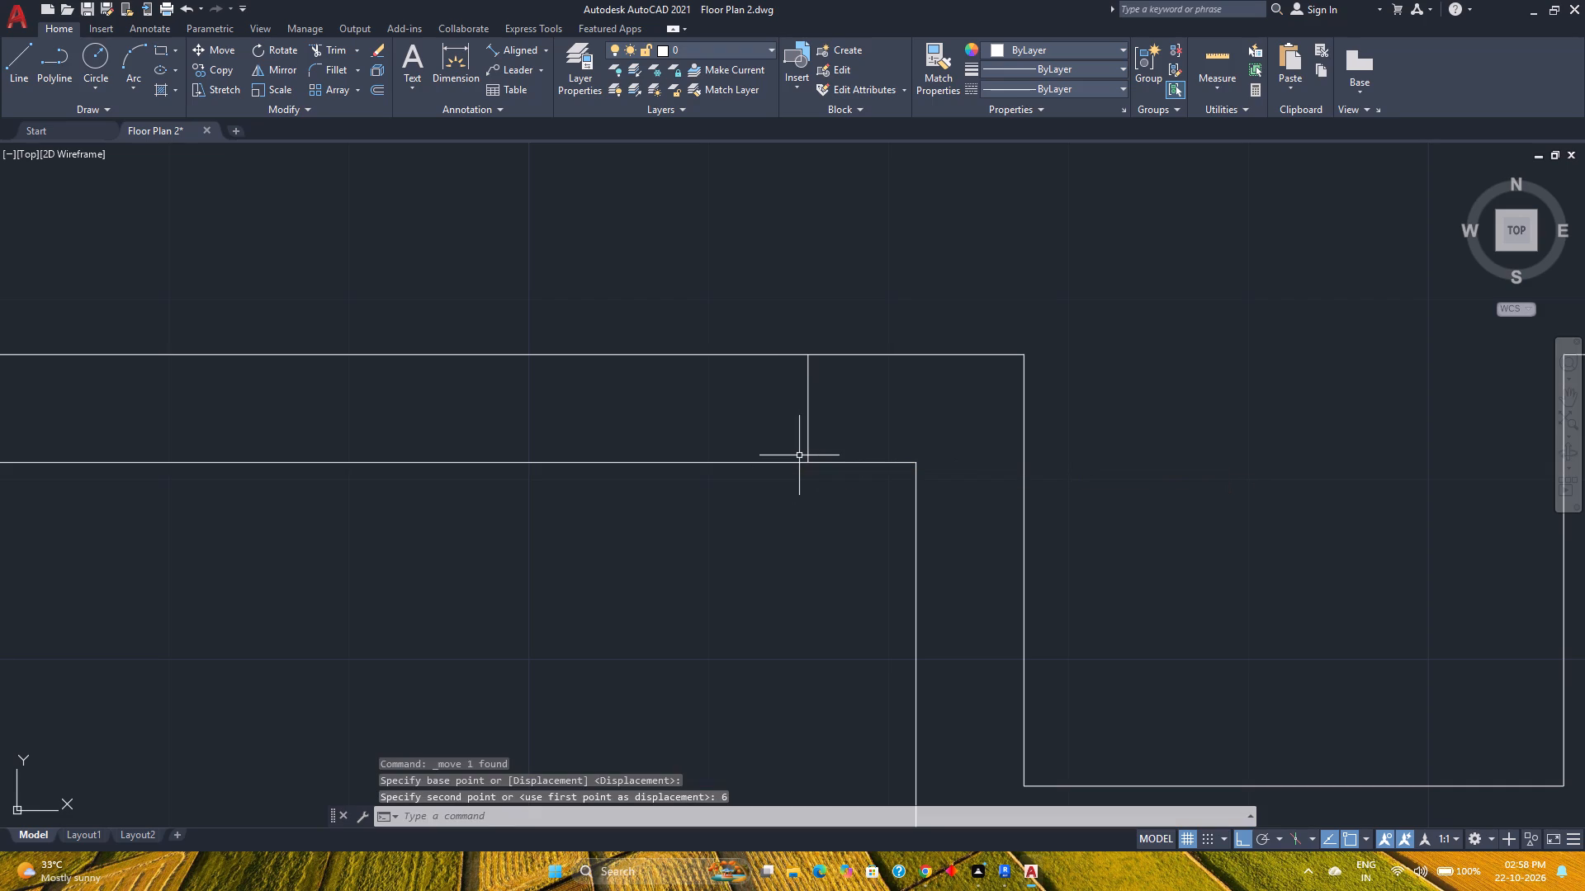
Offset the north wall's jamb line 6' to the west.
{"action": "scroll", "coordinate": [617, 569], "scroll_direction": "down", "scroll_amount": 1}
{"action": "middle_click_drag", "start_coordinate": [617, 569], "coordinate": [720, 671]}
{"action": "scroll", "coordinate": [718, 665], "scroll_direction": "down", "scroll_amount": 2}
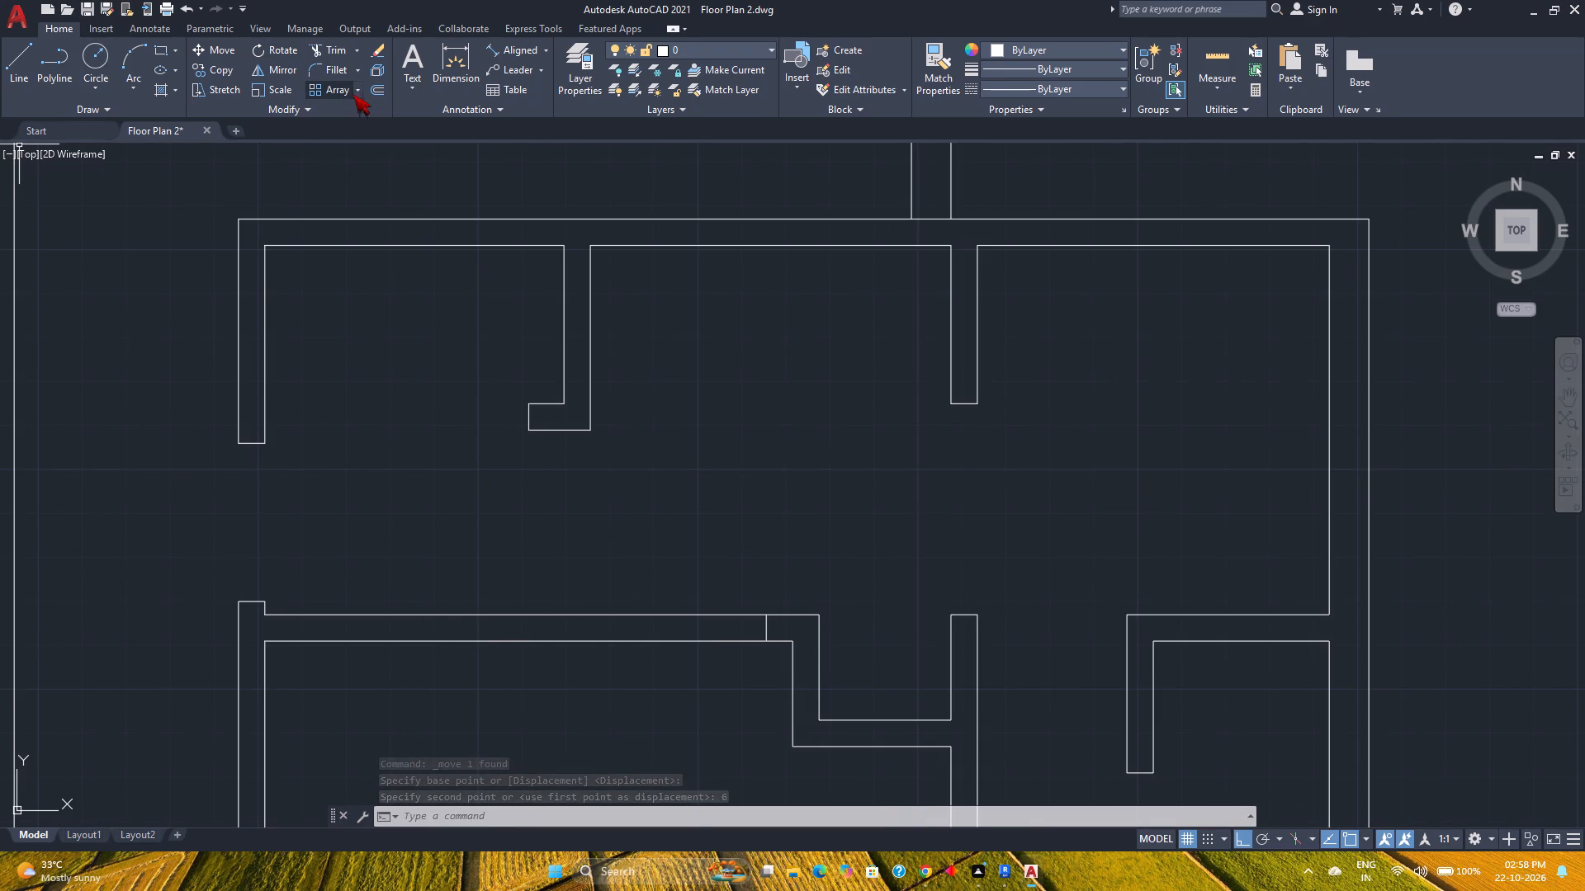
{"action": "left_click", "coordinate": [368, 89]}
{"action": "type", "text": "5'"}
{"action": "key", "text": "Return"}
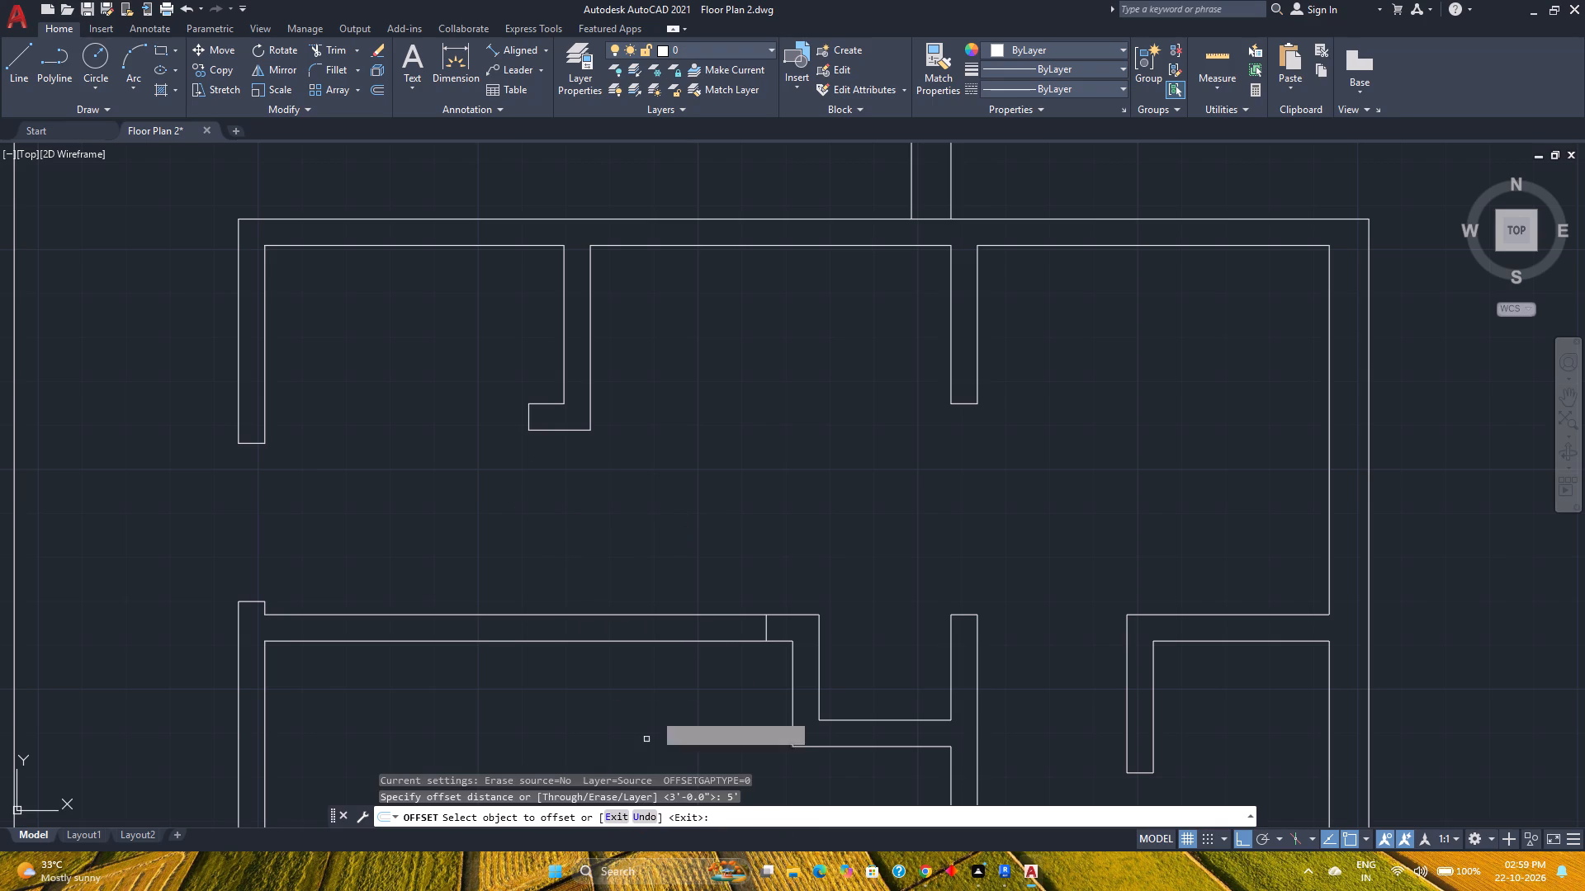
{"action": "left_click", "coordinate": [767, 627]}
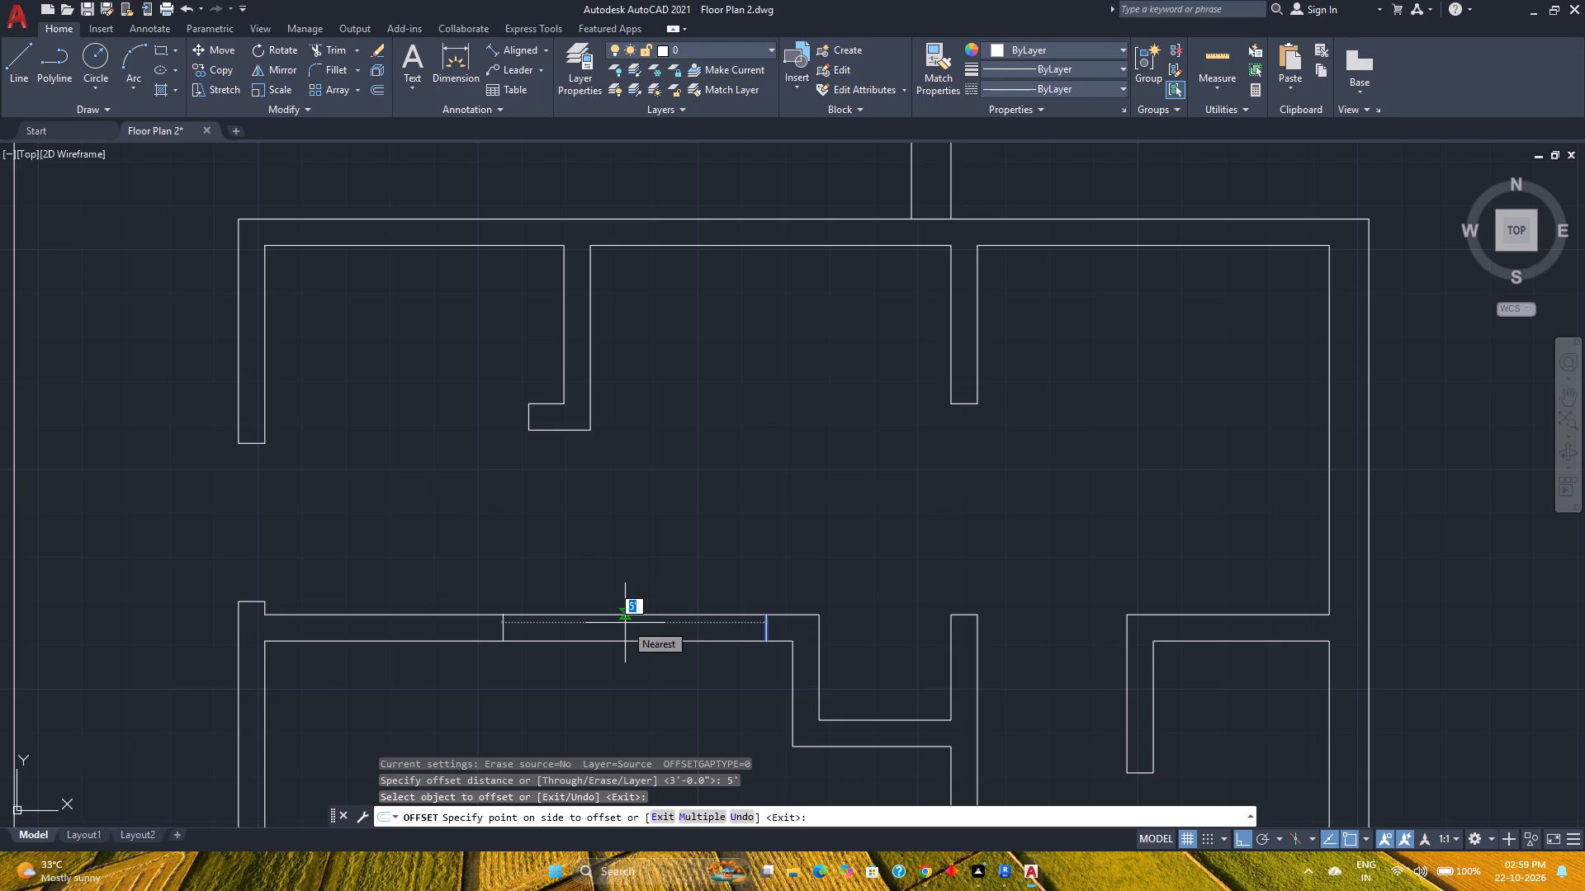
{"action": "key", "text": "6"}
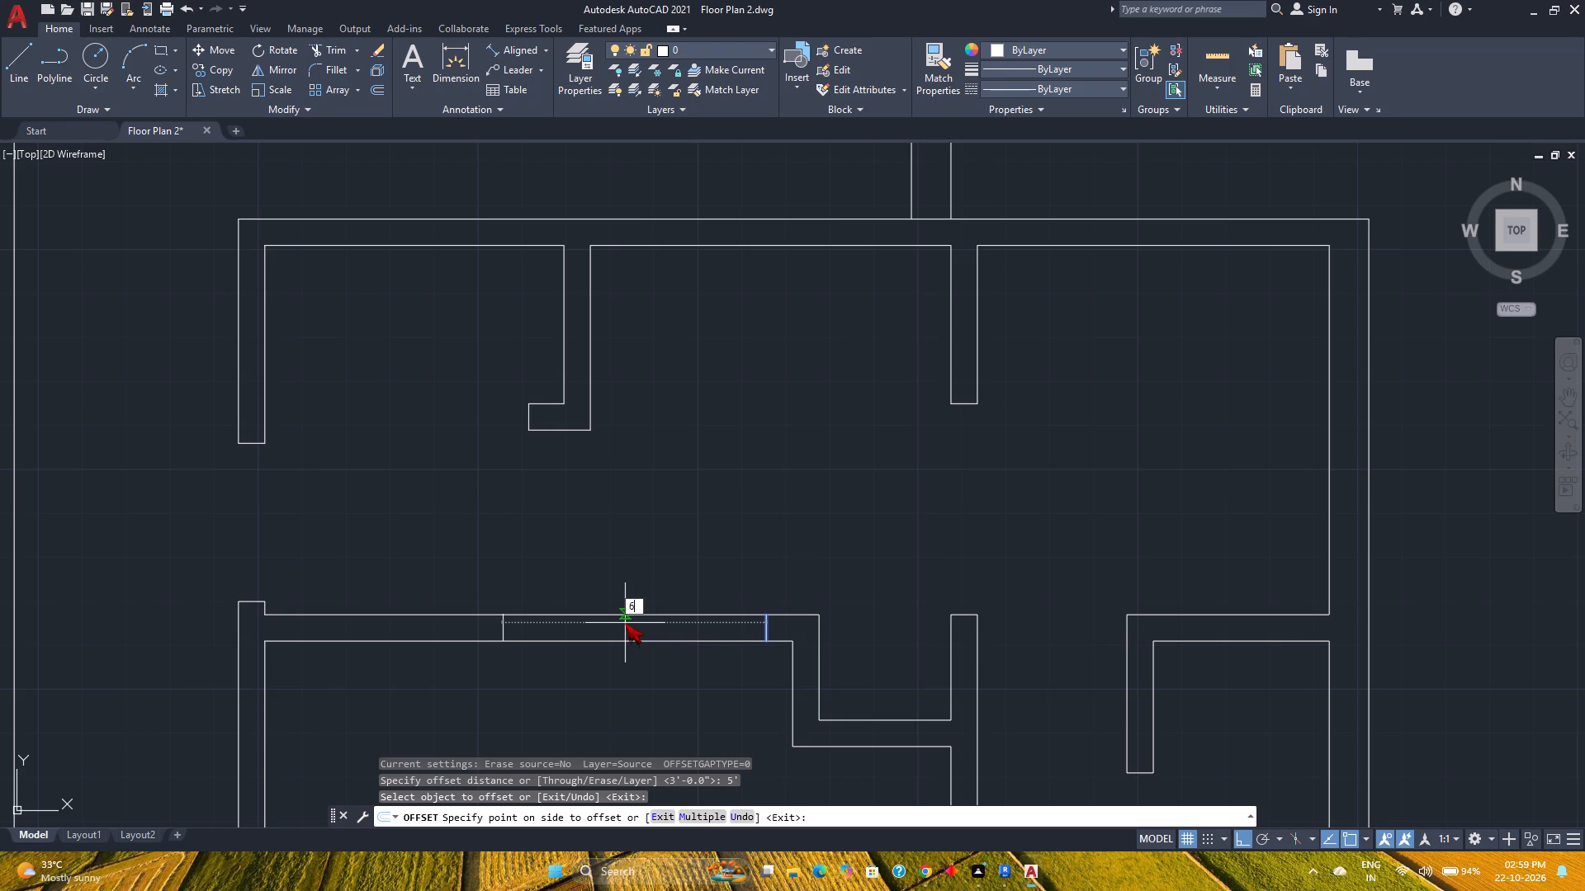
{"action": "key", "text": "apostrophe"}
{"action": "key", "text": "Return"}
{"action": "key", "text": "Escape"}
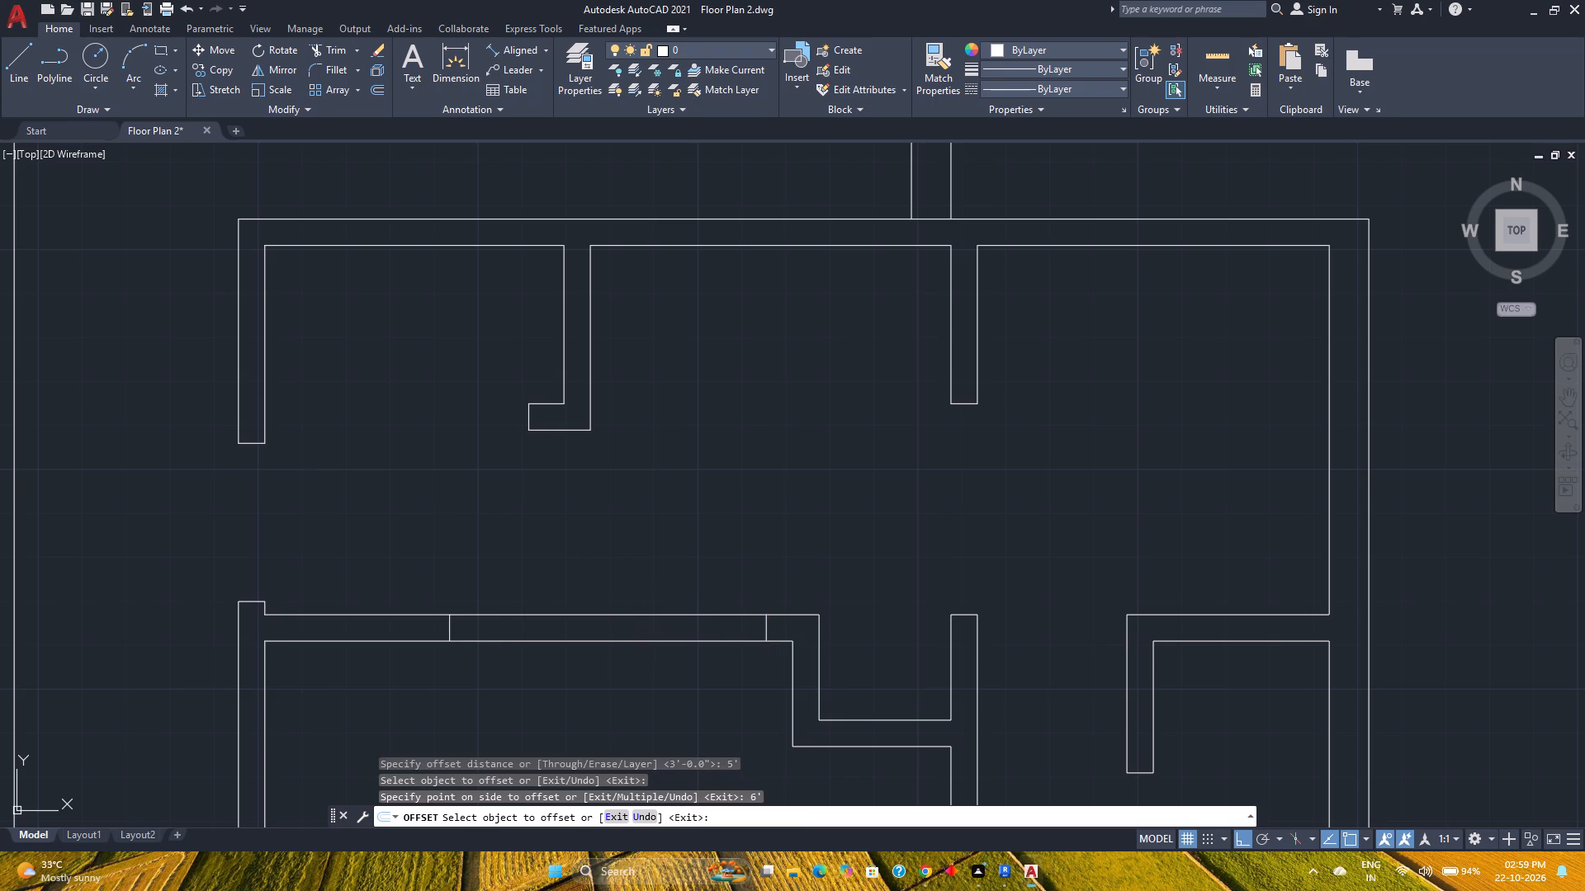
Trim both faces of the large room's north wall between the two jamb lines to open the doorway.
{"action": "type", "text": "tr"}
{"action": "key", "text": "Return"}
{"action": "left_click", "coordinate": [628, 541]}
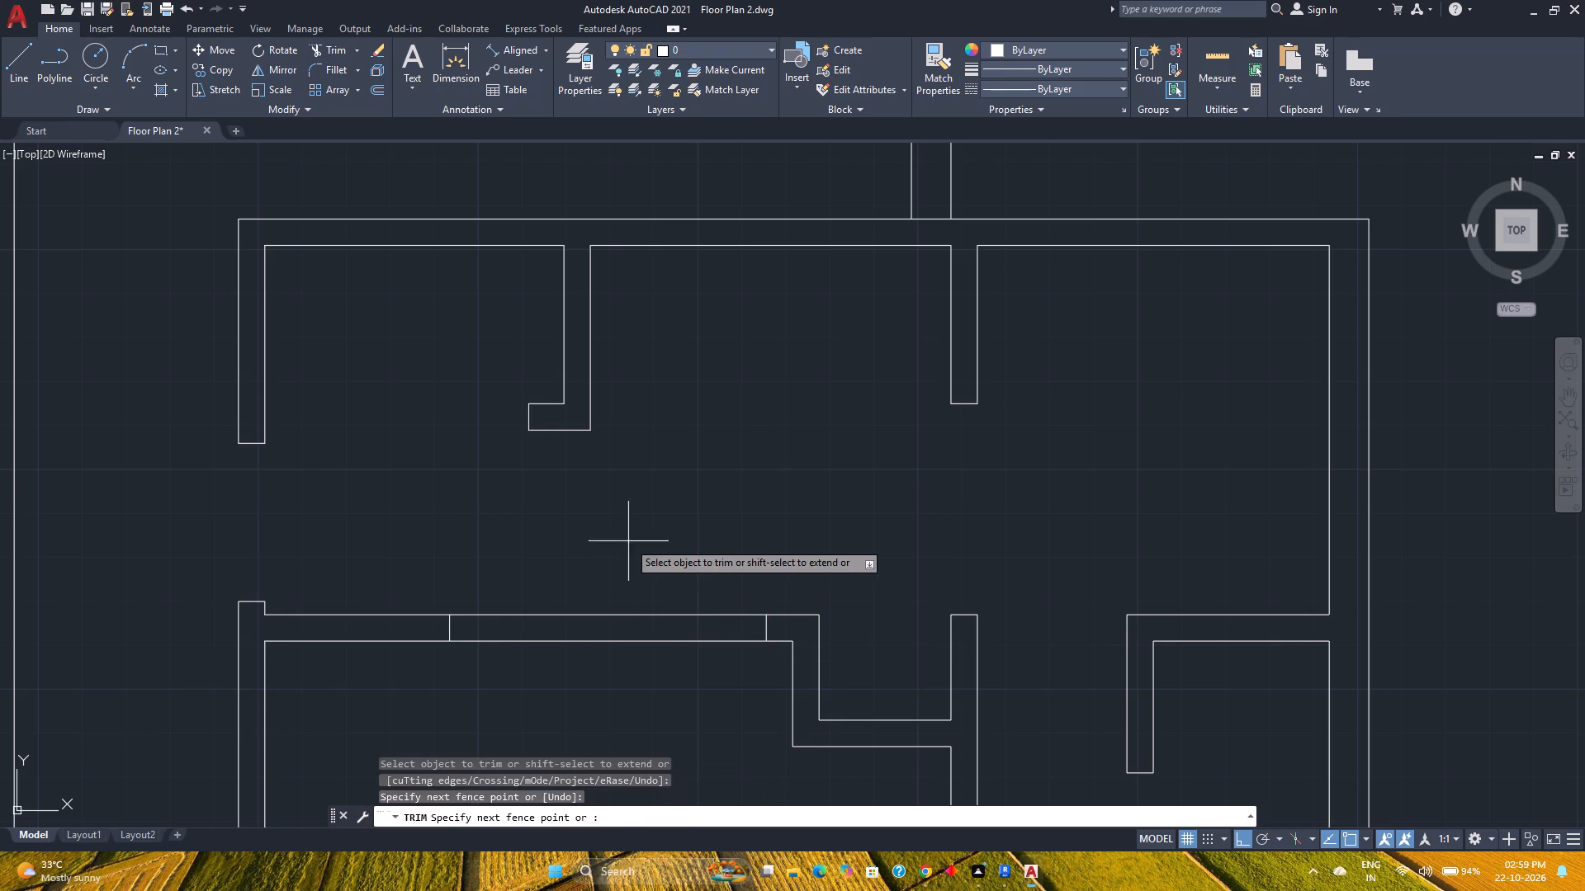
{"action": "left_click", "coordinate": [610, 677]}
{"action": "key", "text": "Escape"}
Save the drawing.
{"action": "scroll", "coordinate": [616, 676], "scroll_direction": "down", "scroll_amount": 4}
{"action": "middle_click_drag", "start_coordinate": [630, 702], "coordinate": [645, 629]}
{"action": "middle_click", "coordinate": [645, 629]}
{"action": "key", "text": "ctrl+s"}
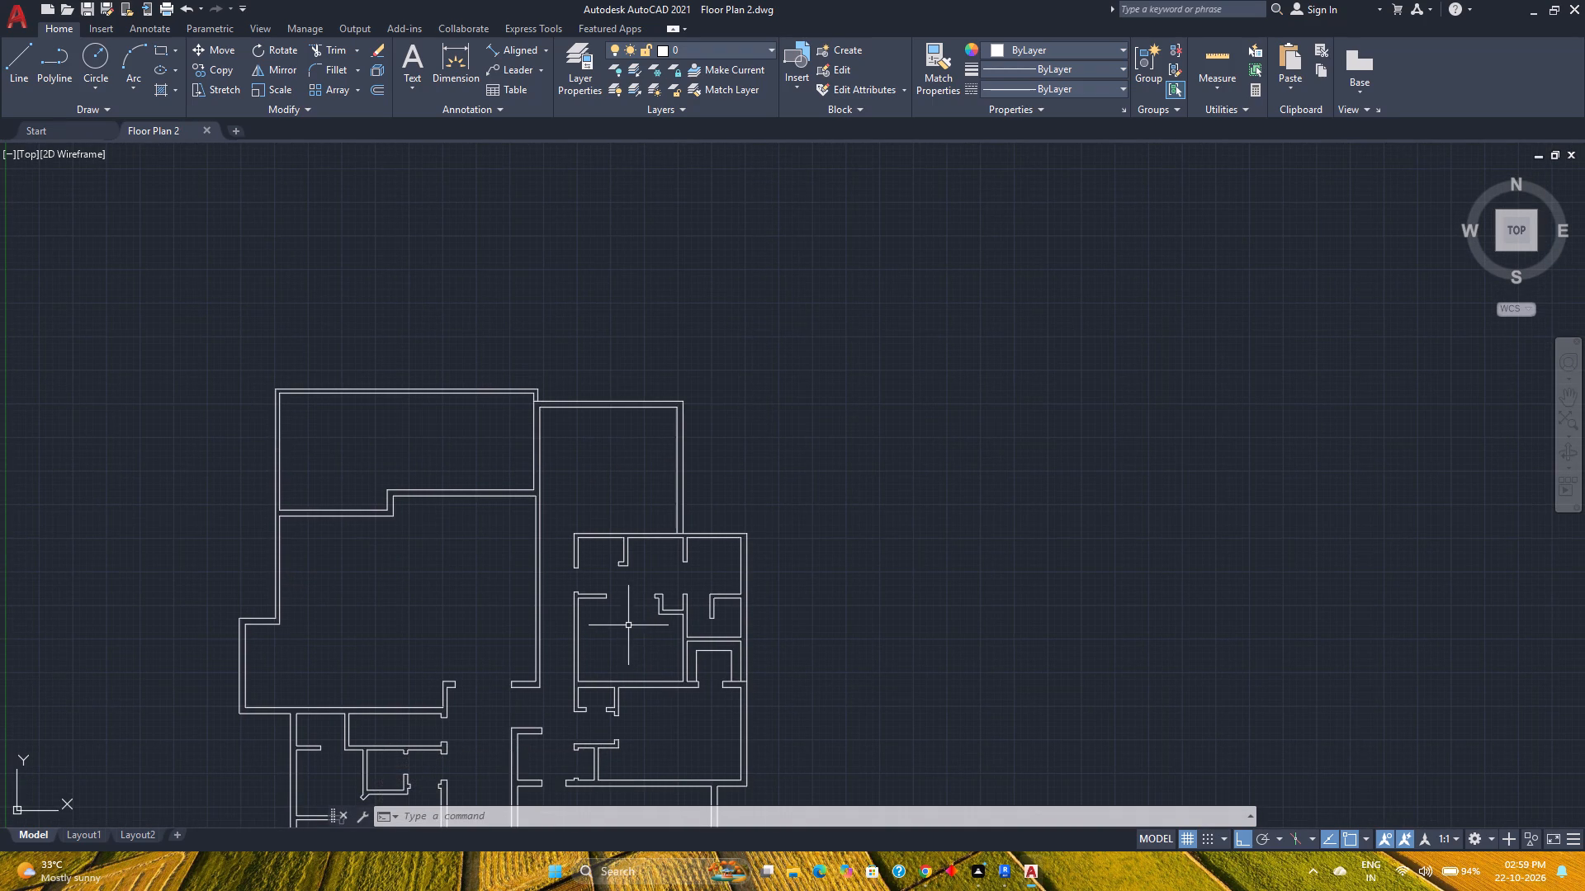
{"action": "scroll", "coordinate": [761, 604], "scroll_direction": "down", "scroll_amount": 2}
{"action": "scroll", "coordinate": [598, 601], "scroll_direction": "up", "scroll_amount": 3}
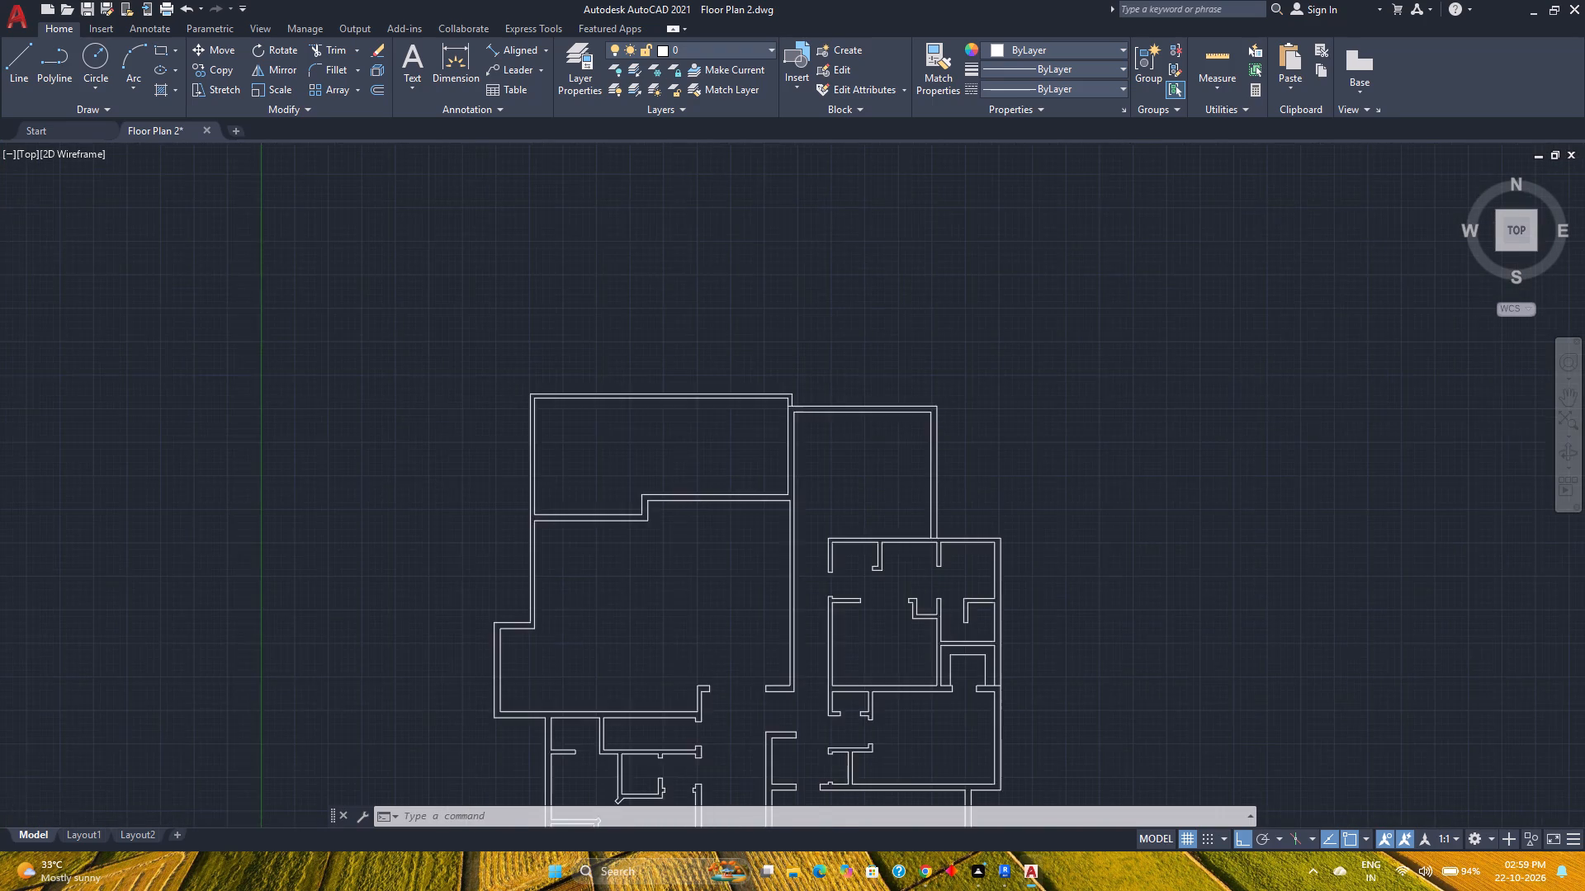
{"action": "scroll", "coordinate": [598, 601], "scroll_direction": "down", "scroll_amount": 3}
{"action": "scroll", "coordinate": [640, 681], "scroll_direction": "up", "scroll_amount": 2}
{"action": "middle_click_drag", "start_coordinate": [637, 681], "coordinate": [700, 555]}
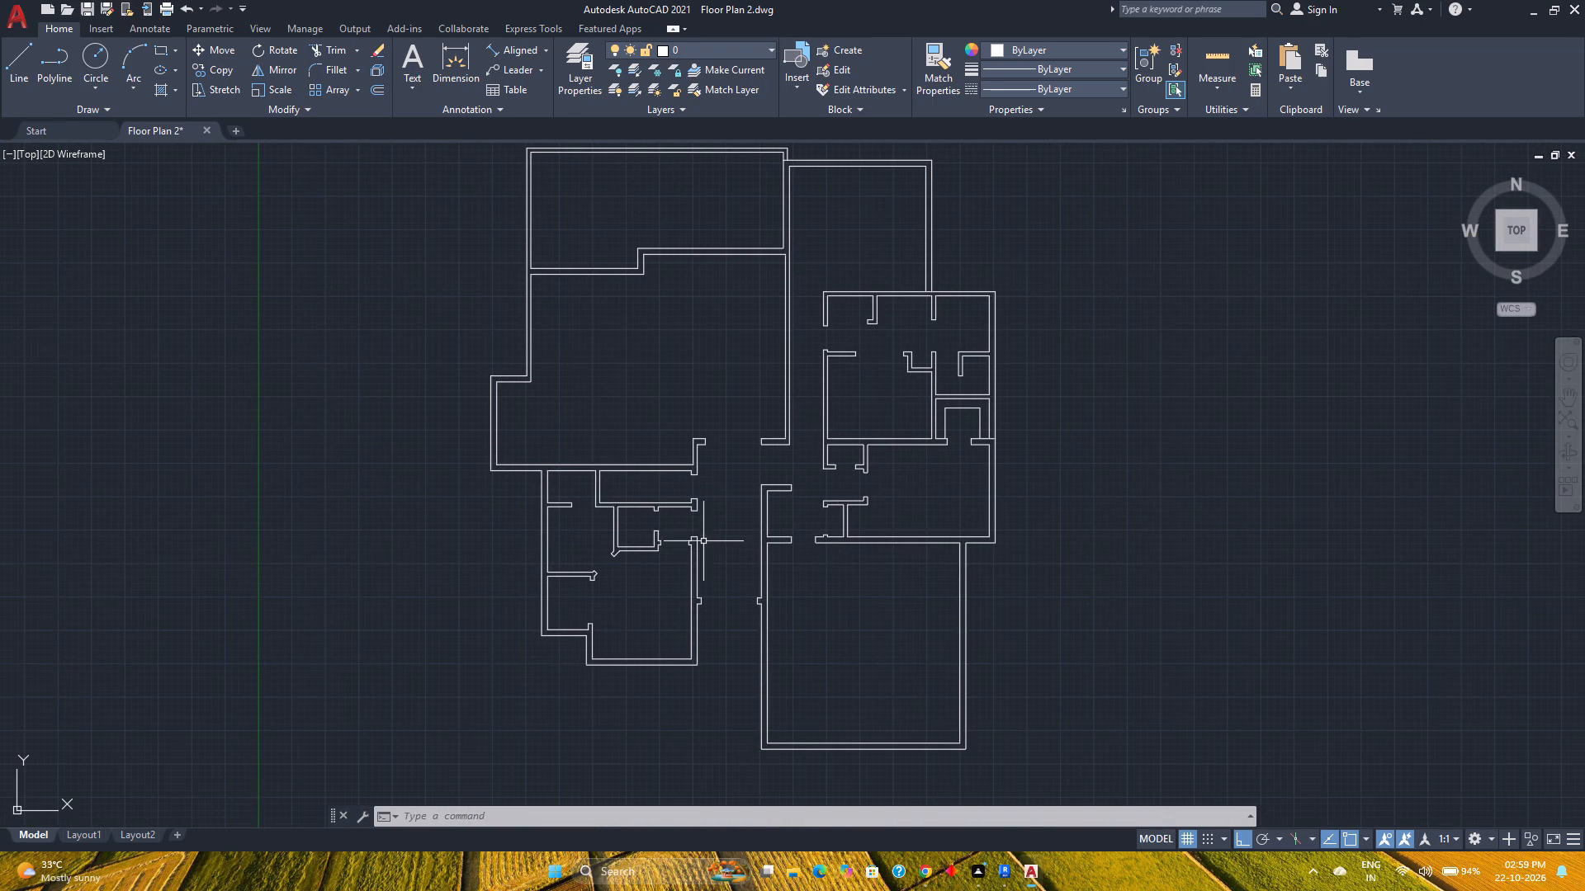
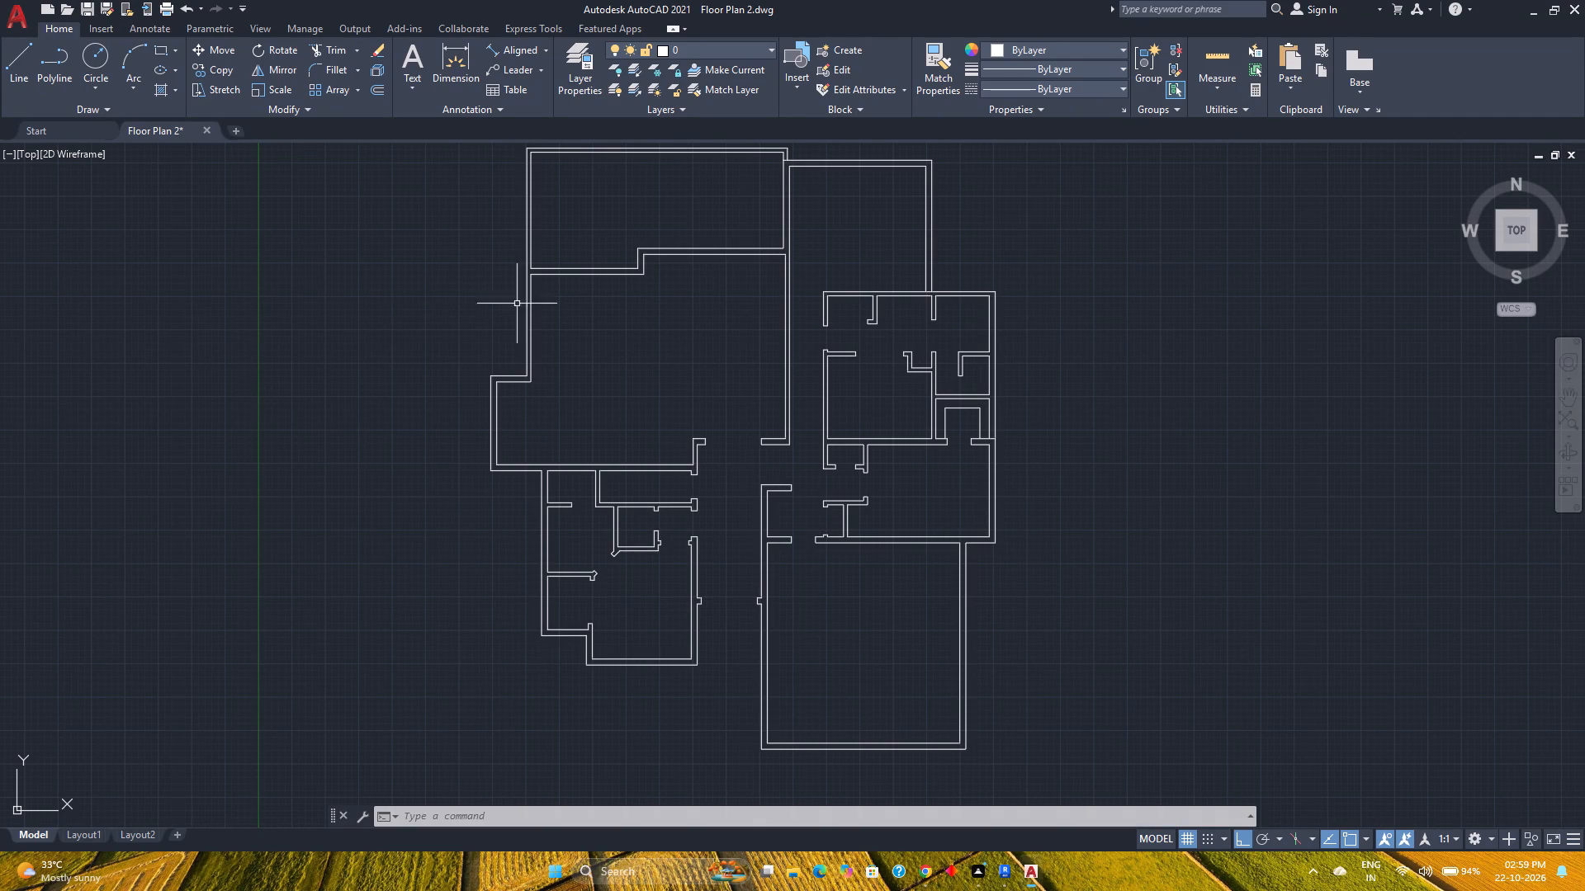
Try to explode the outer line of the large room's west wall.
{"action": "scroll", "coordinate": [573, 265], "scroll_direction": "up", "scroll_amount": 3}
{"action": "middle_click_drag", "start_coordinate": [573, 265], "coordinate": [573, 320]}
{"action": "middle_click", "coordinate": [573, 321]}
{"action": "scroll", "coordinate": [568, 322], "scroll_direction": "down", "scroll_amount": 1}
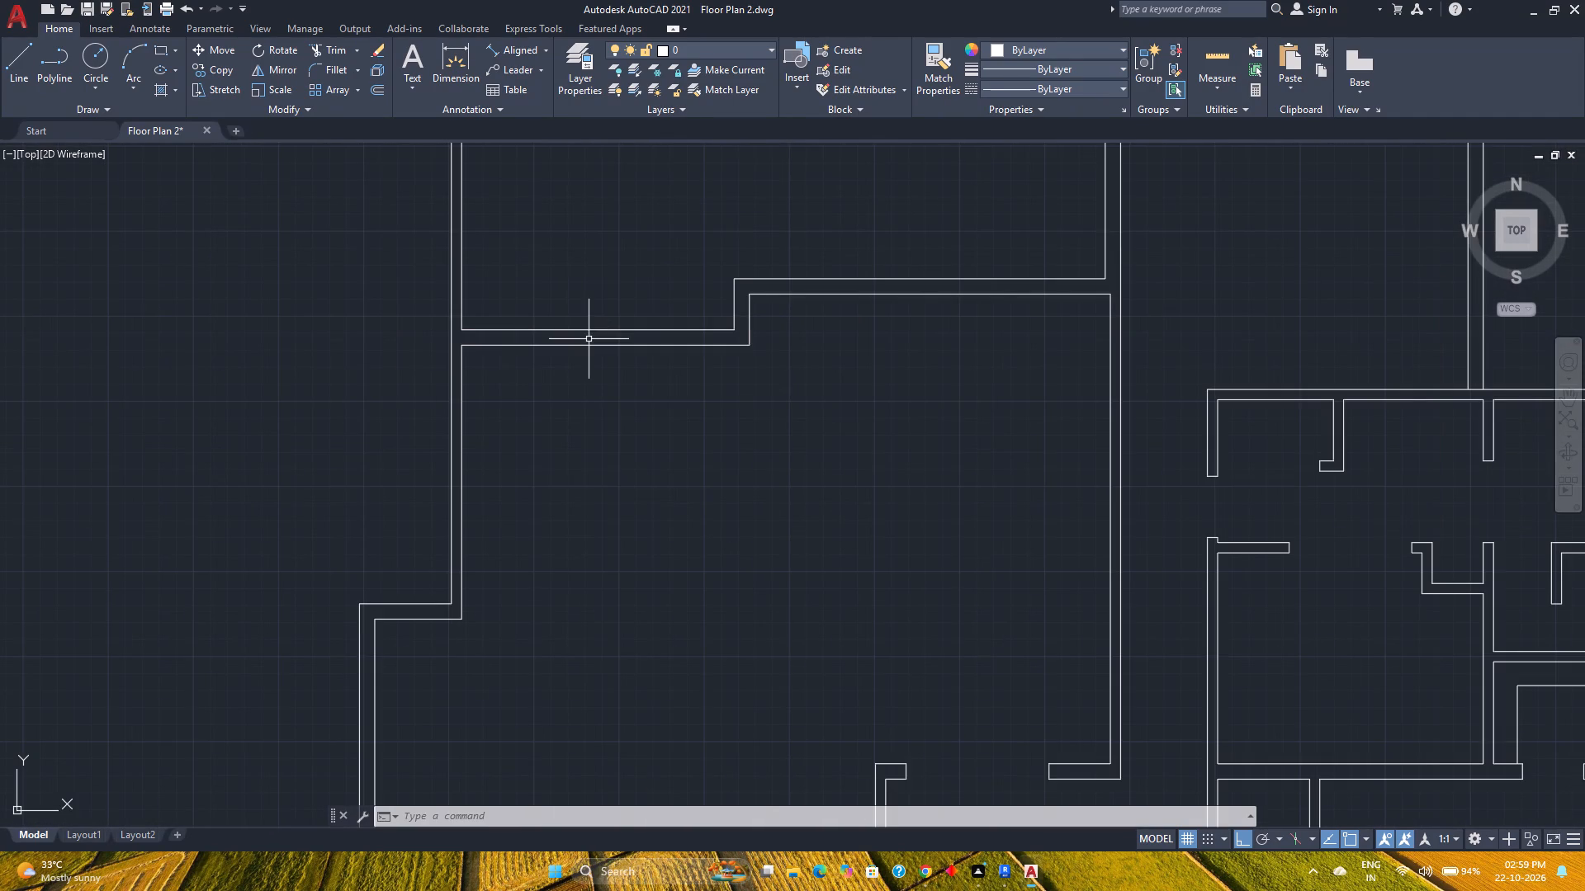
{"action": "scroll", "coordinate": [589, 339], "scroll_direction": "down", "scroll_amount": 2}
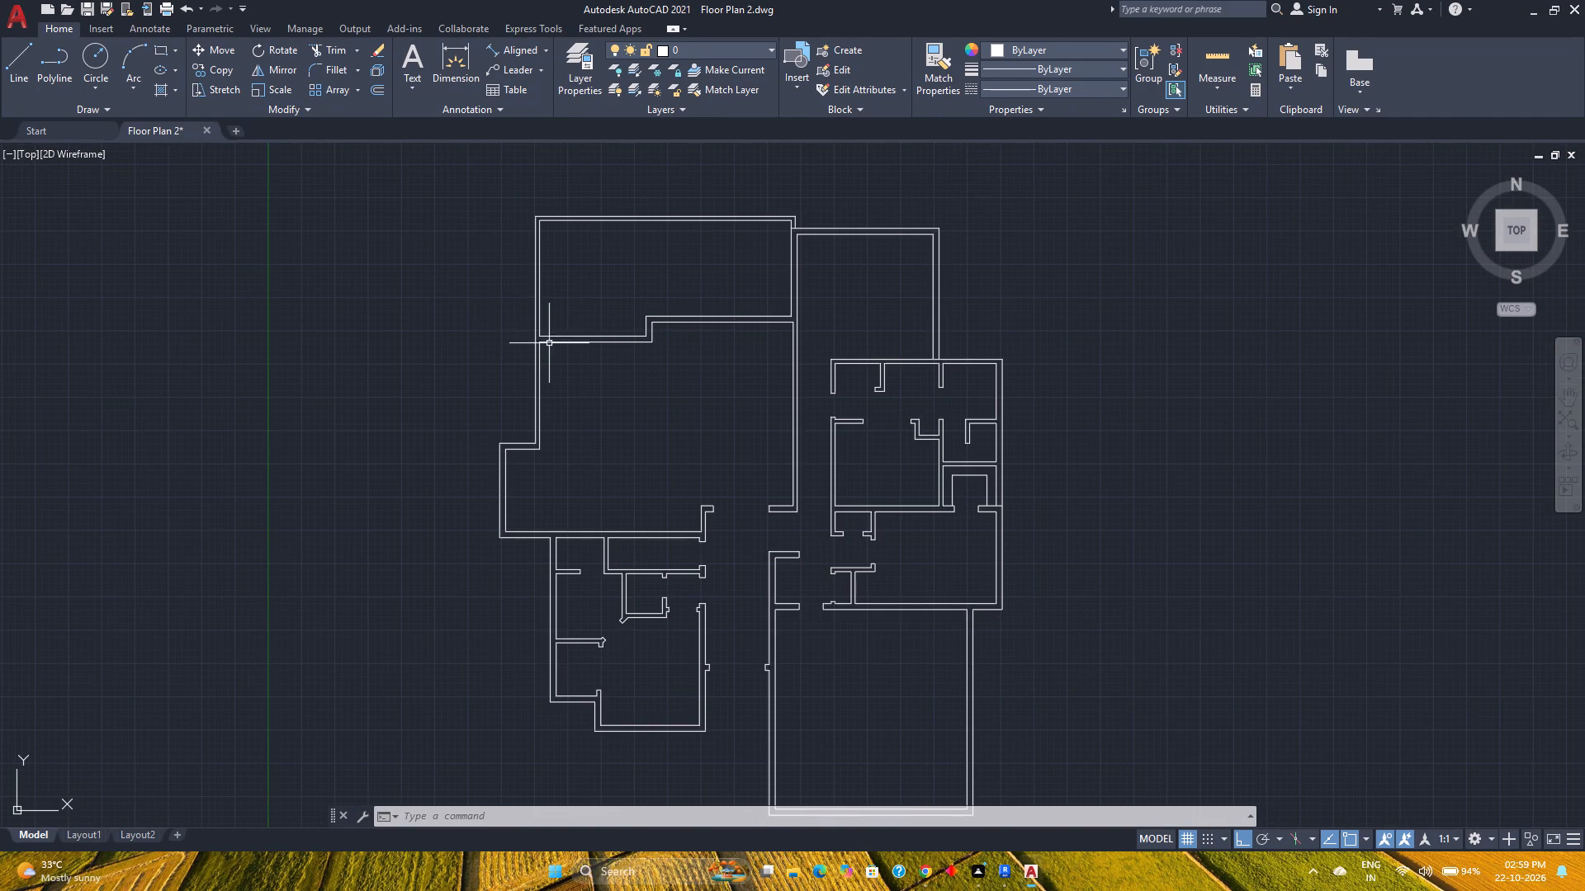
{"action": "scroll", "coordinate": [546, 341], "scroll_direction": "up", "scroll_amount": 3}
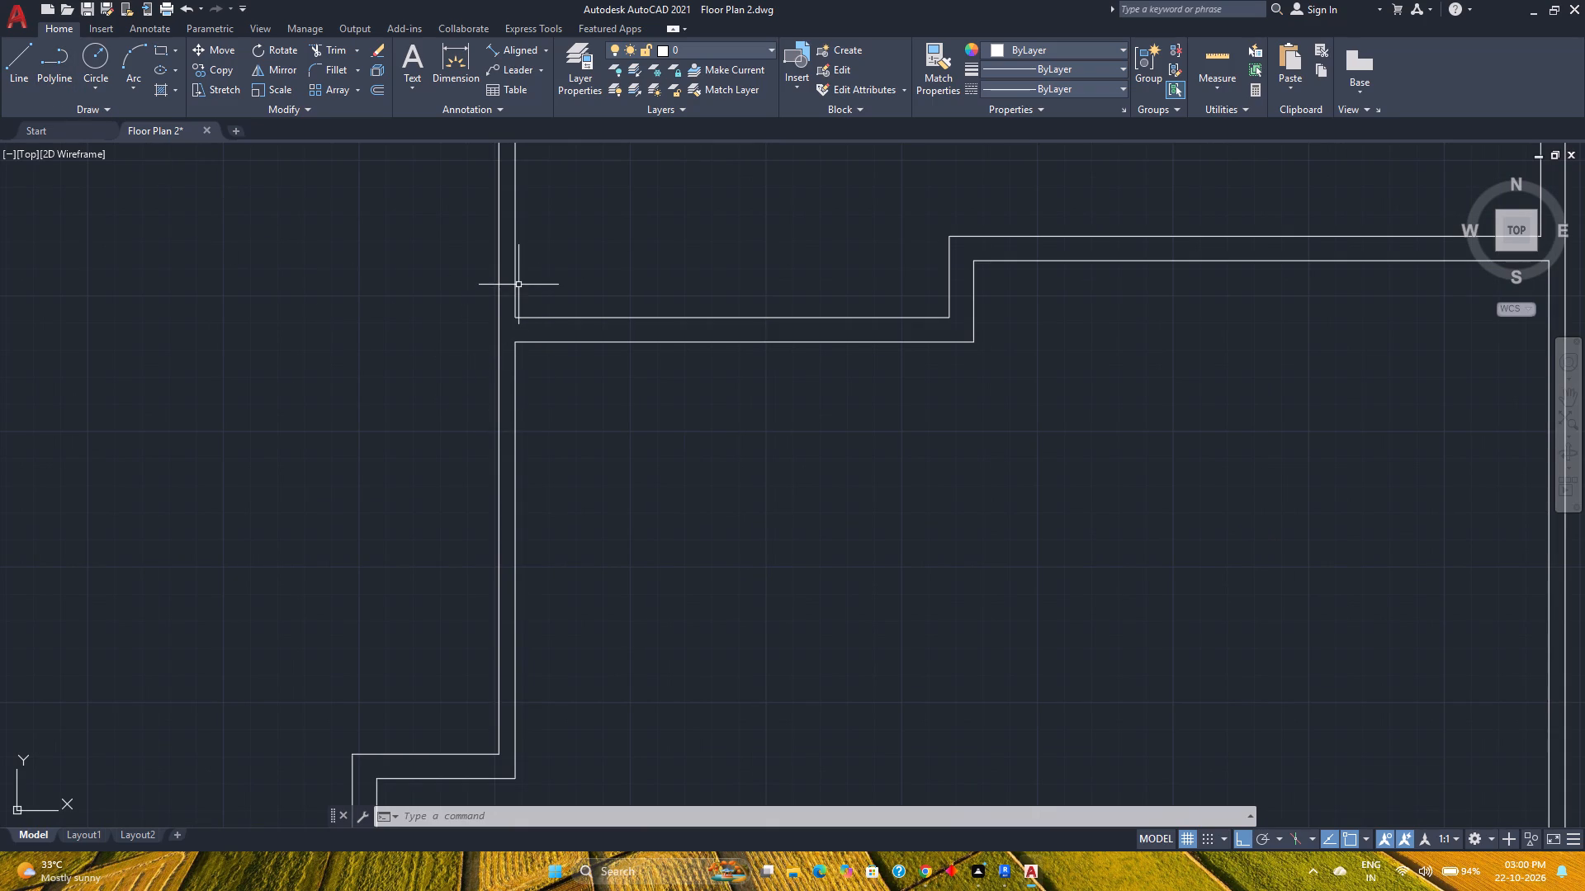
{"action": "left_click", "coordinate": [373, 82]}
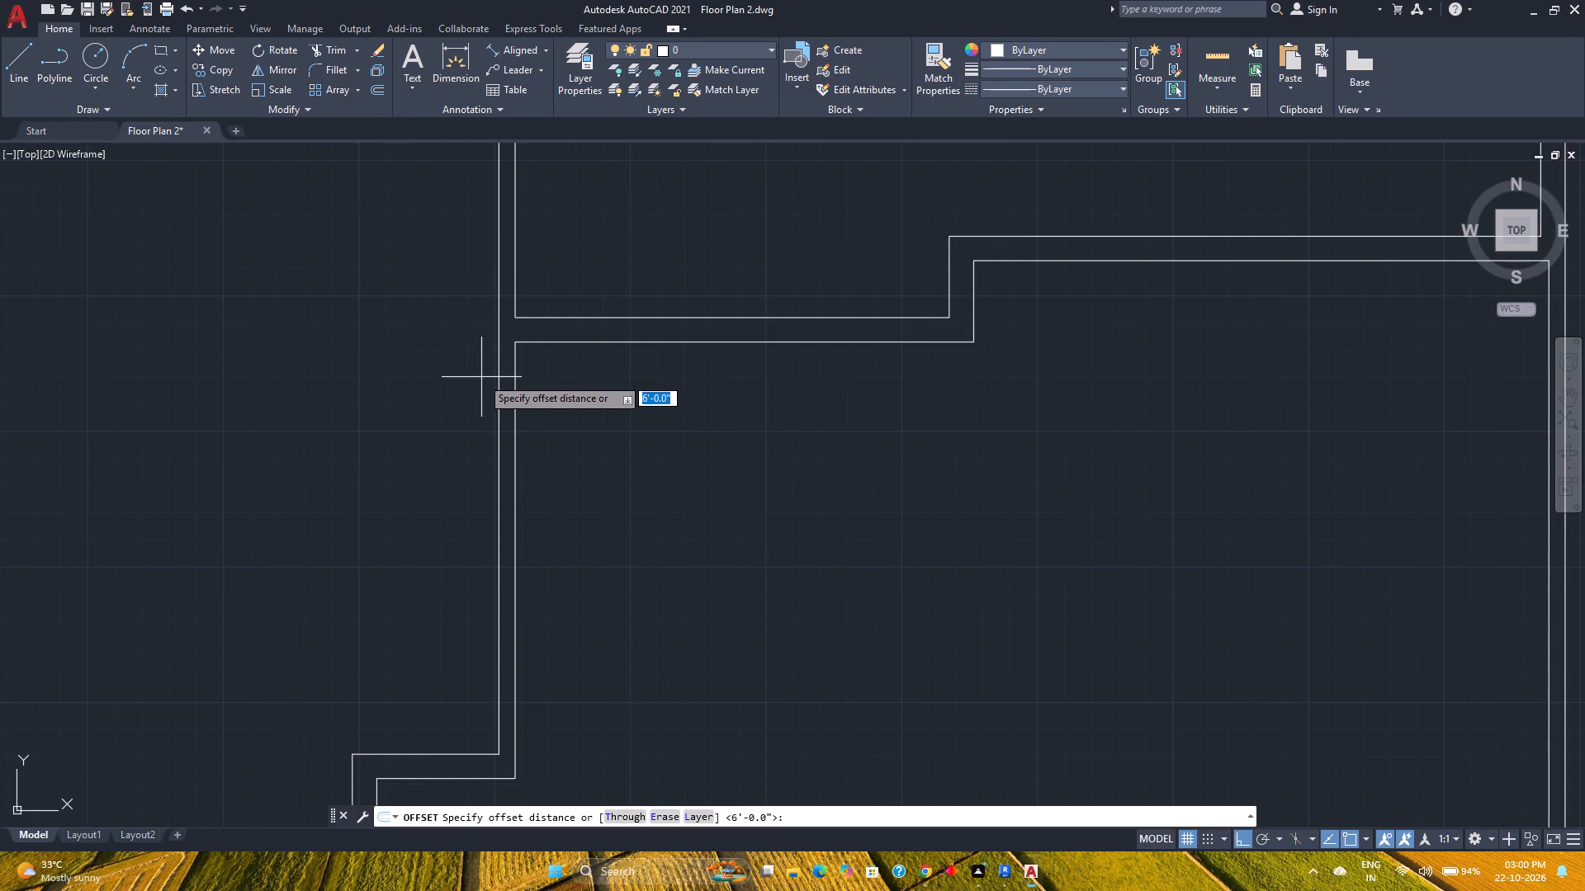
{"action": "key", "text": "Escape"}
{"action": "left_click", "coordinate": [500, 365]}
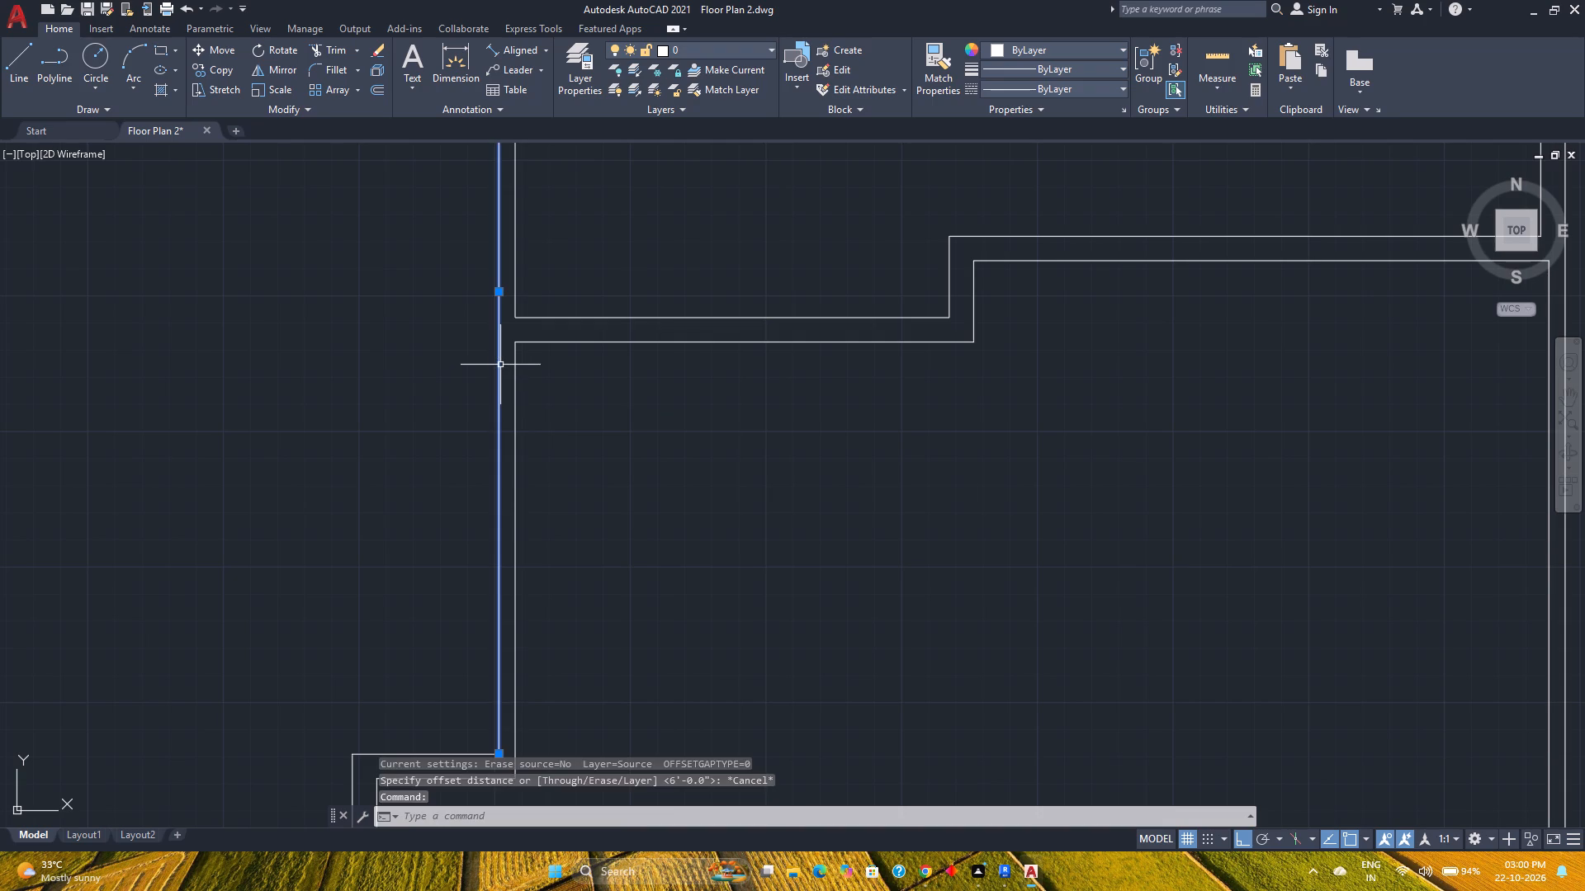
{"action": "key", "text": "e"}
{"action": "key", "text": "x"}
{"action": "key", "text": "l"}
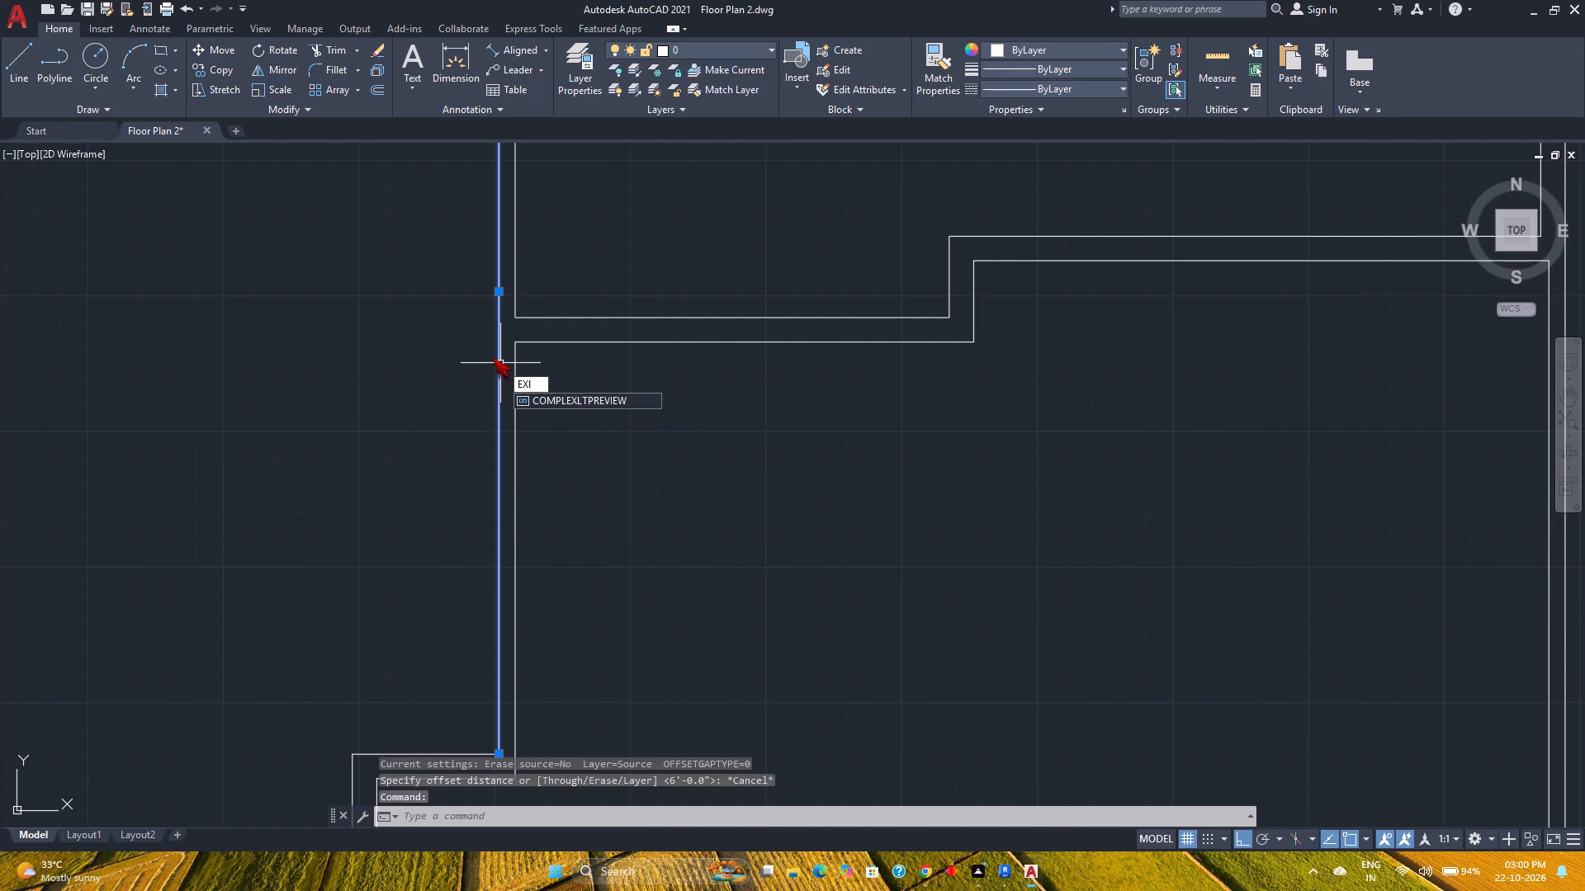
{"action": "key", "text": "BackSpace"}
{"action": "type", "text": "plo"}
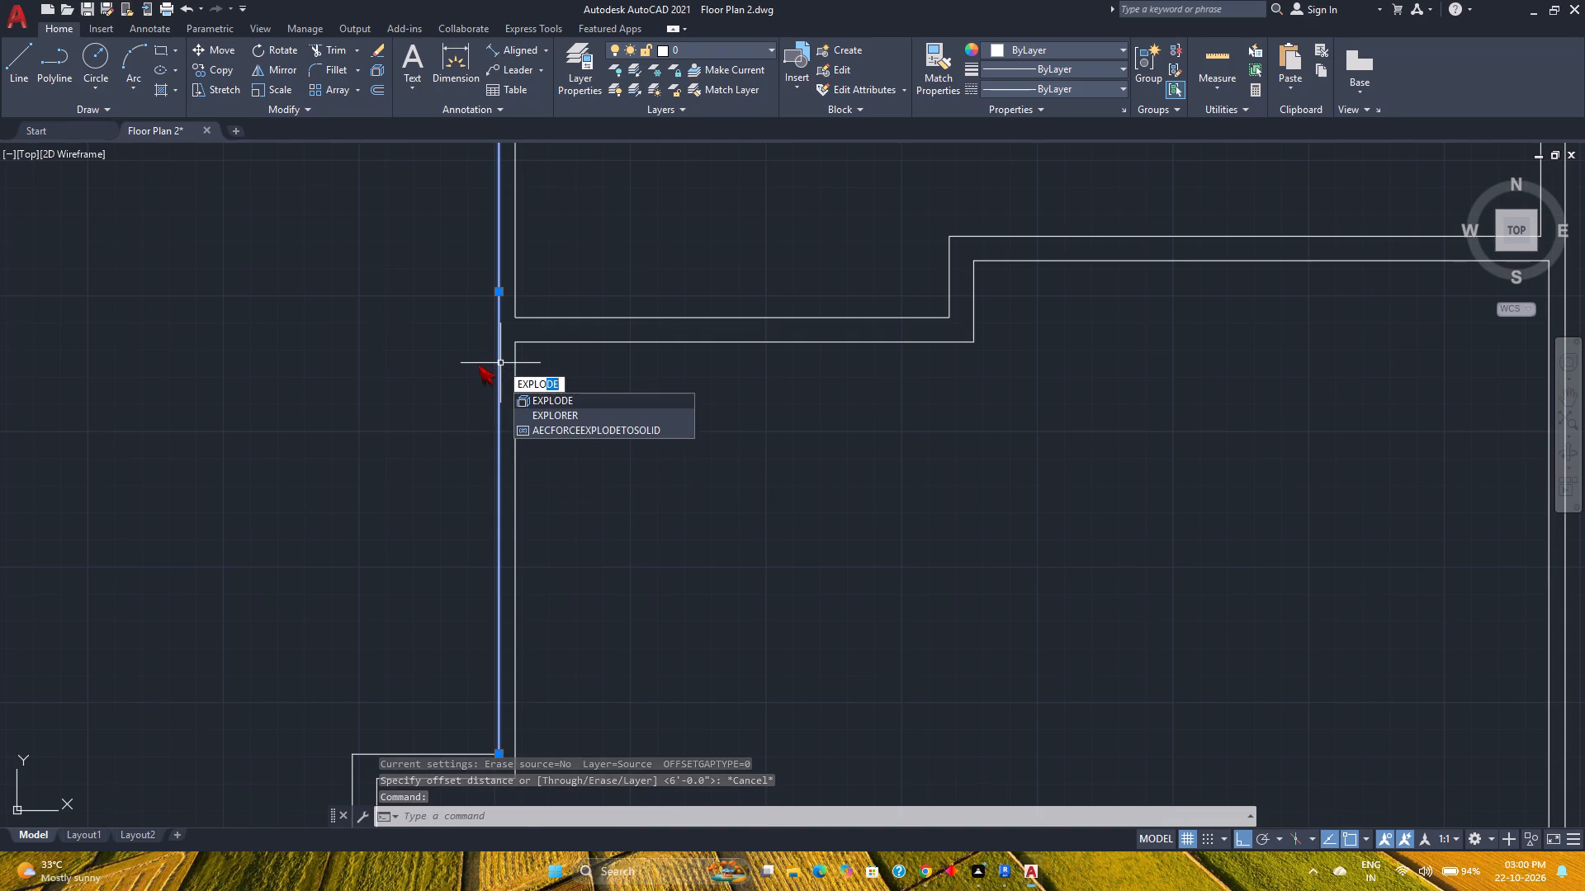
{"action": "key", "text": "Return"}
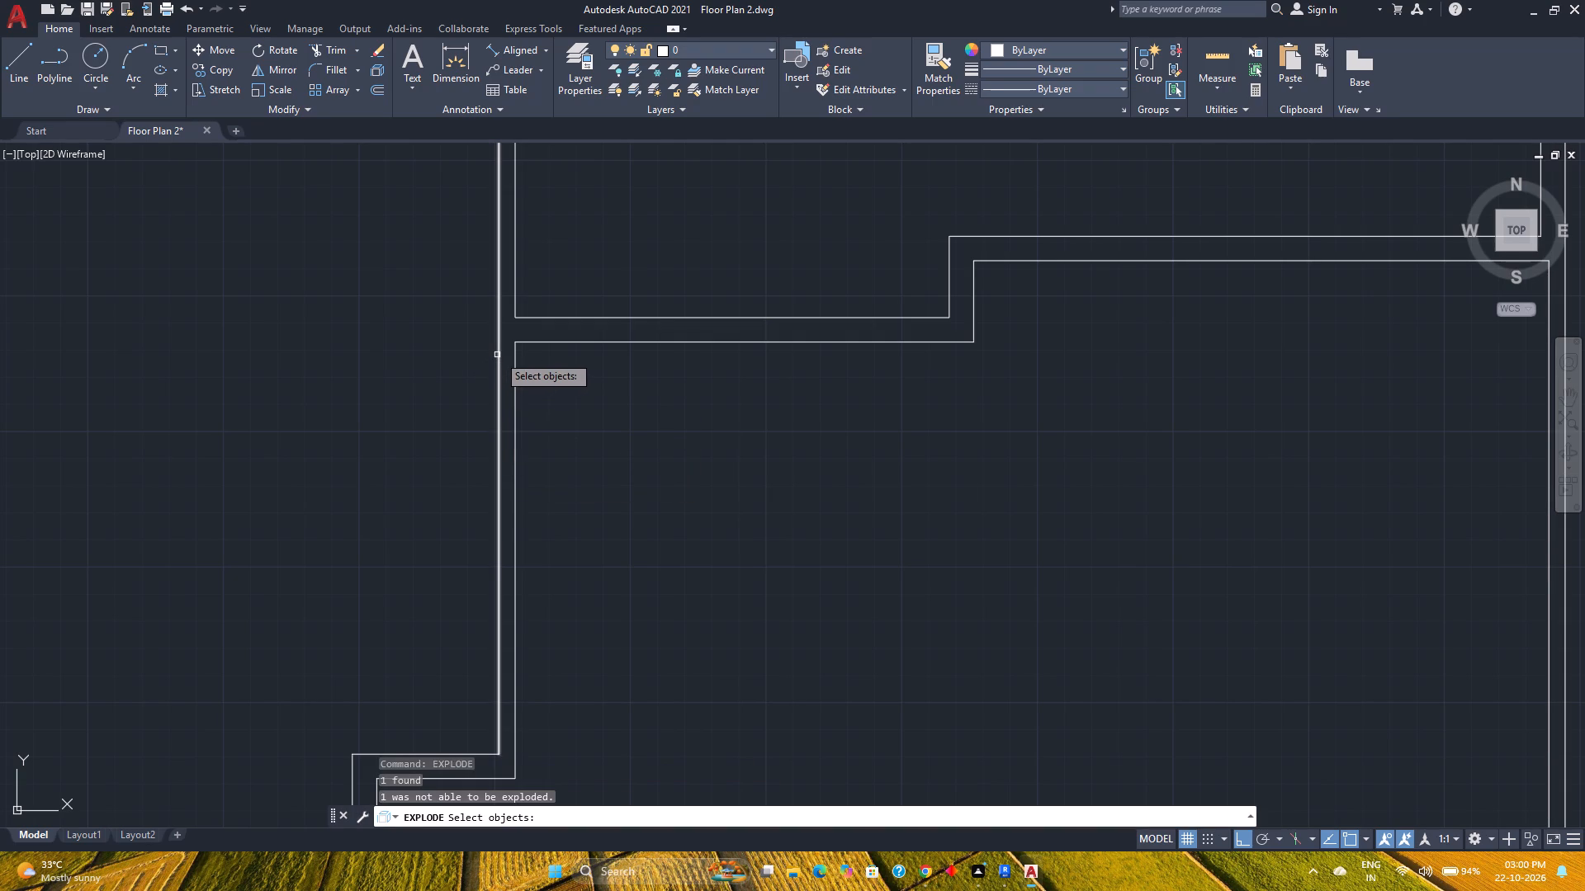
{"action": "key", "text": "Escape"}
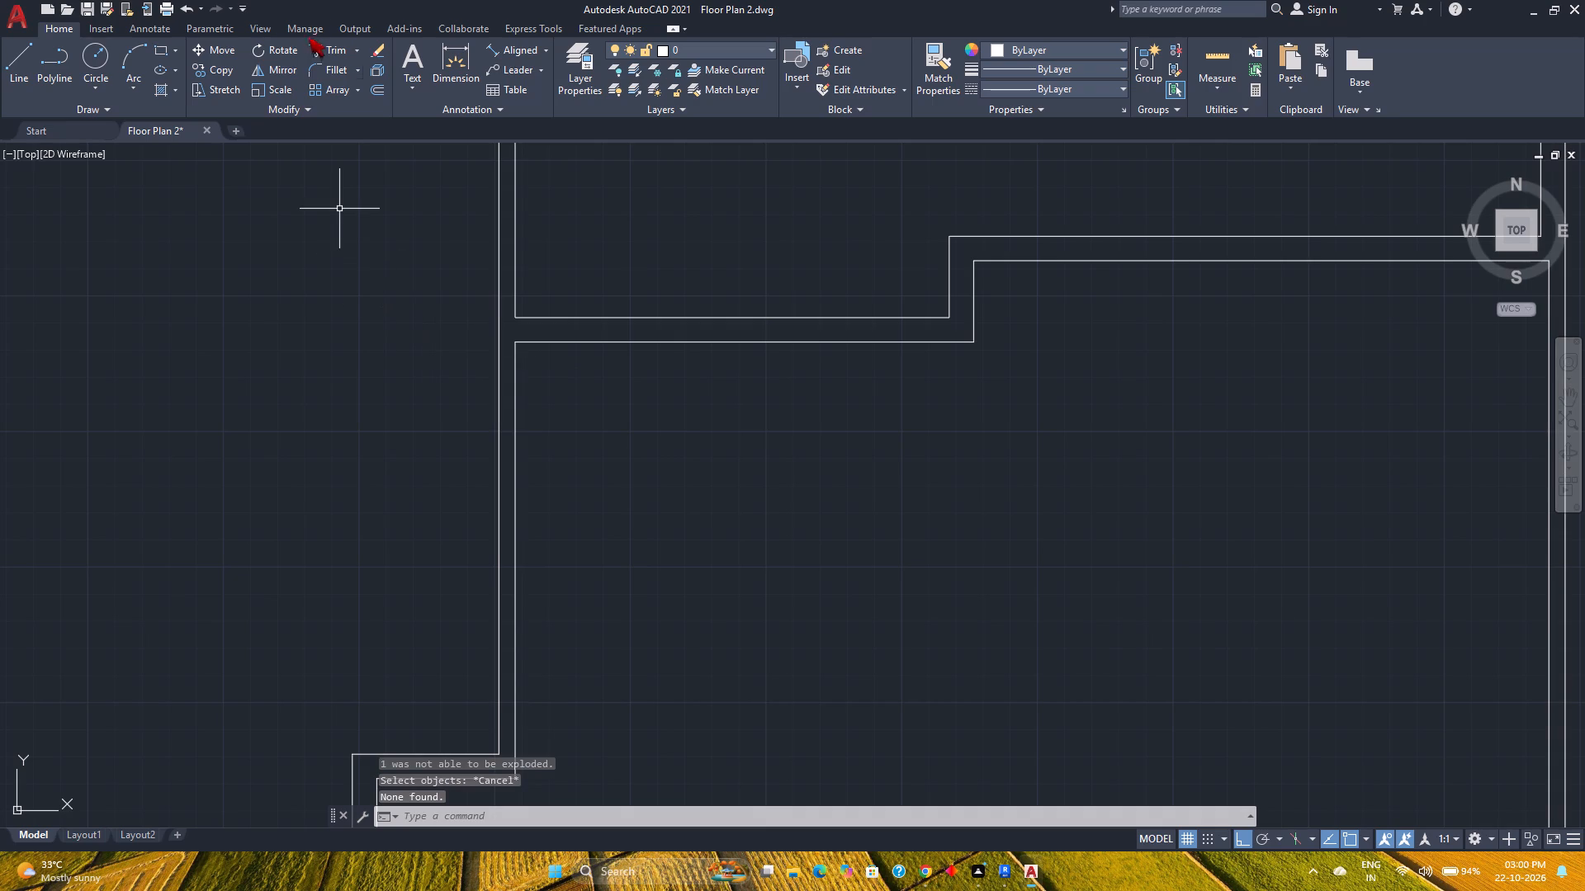
Fillet the long outer west wall line with the upper face of the large room's north wall to form a square corner.
{"action": "left_click", "coordinate": [325, 69]}
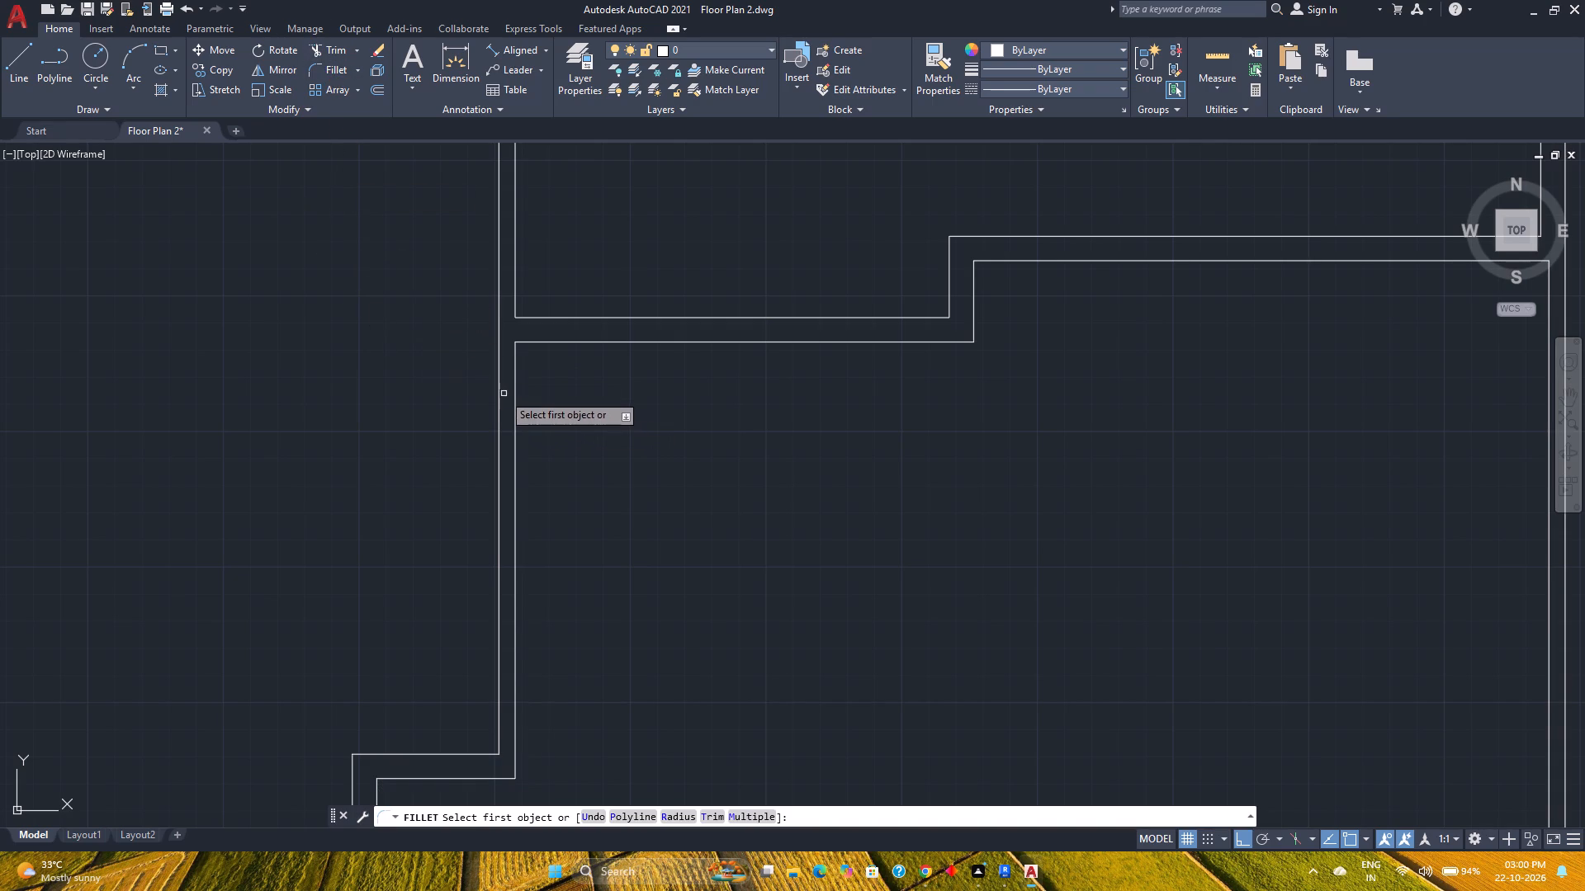
{"action": "left_click", "coordinate": [499, 389]}
{"action": "scroll", "coordinate": [488, 394], "scroll_direction": "down", "scroll_amount": 3}
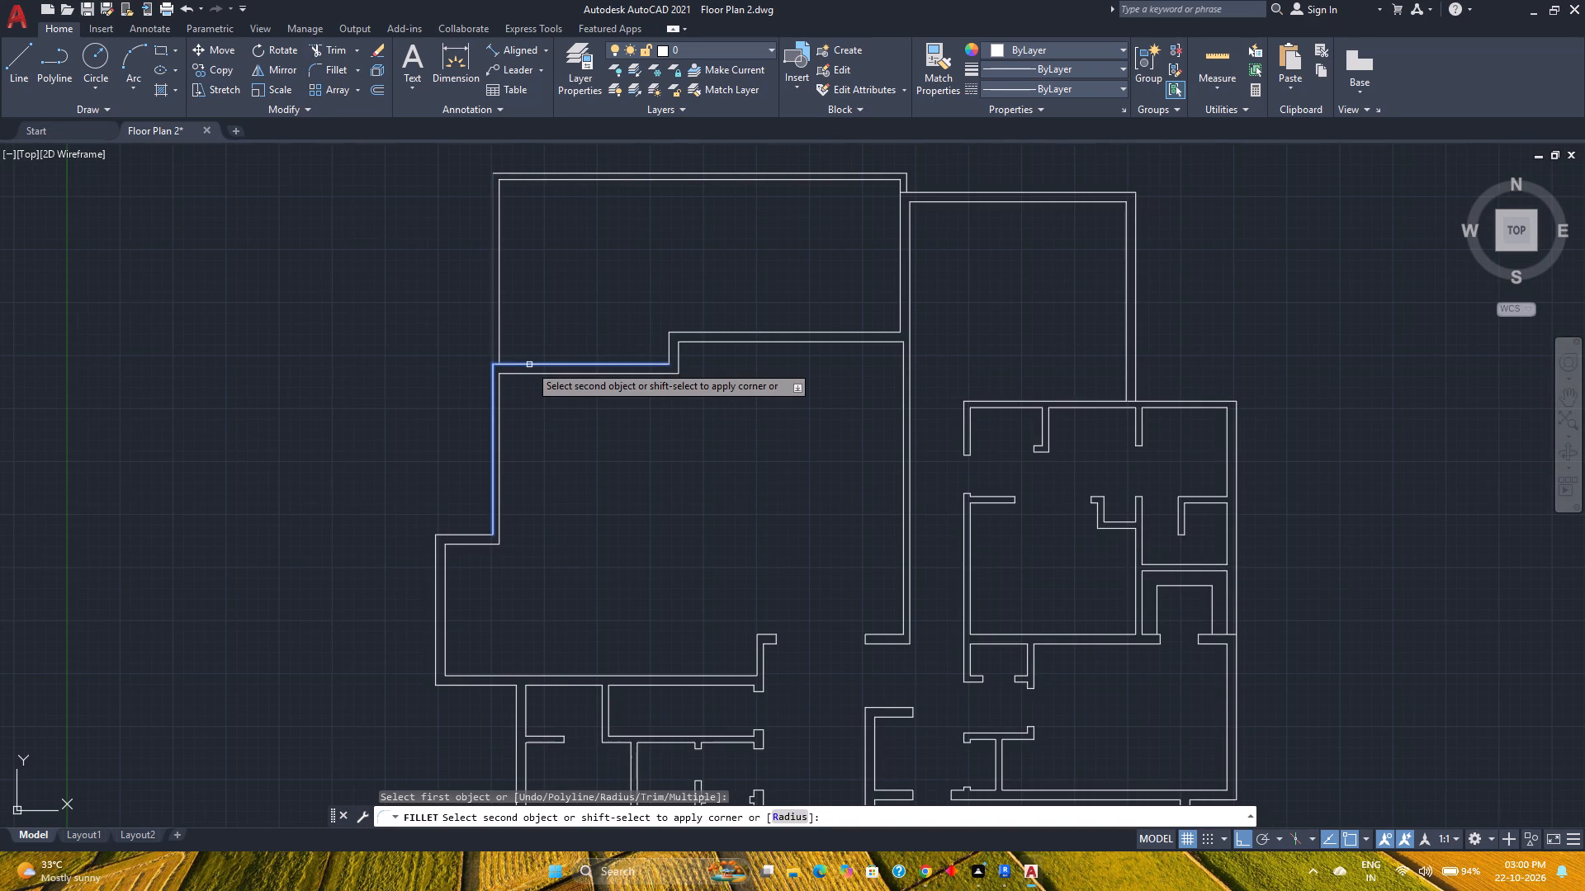
{"action": "left_click", "coordinate": [529, 365]}
{"action": "key", "text": "Escape"}
Offset the outer line of the large room's west wall 3" to the west.
{"action": "scroll", "coordinate": [497, 378], "scroll_direction": "up", "scroll_amount": 2}
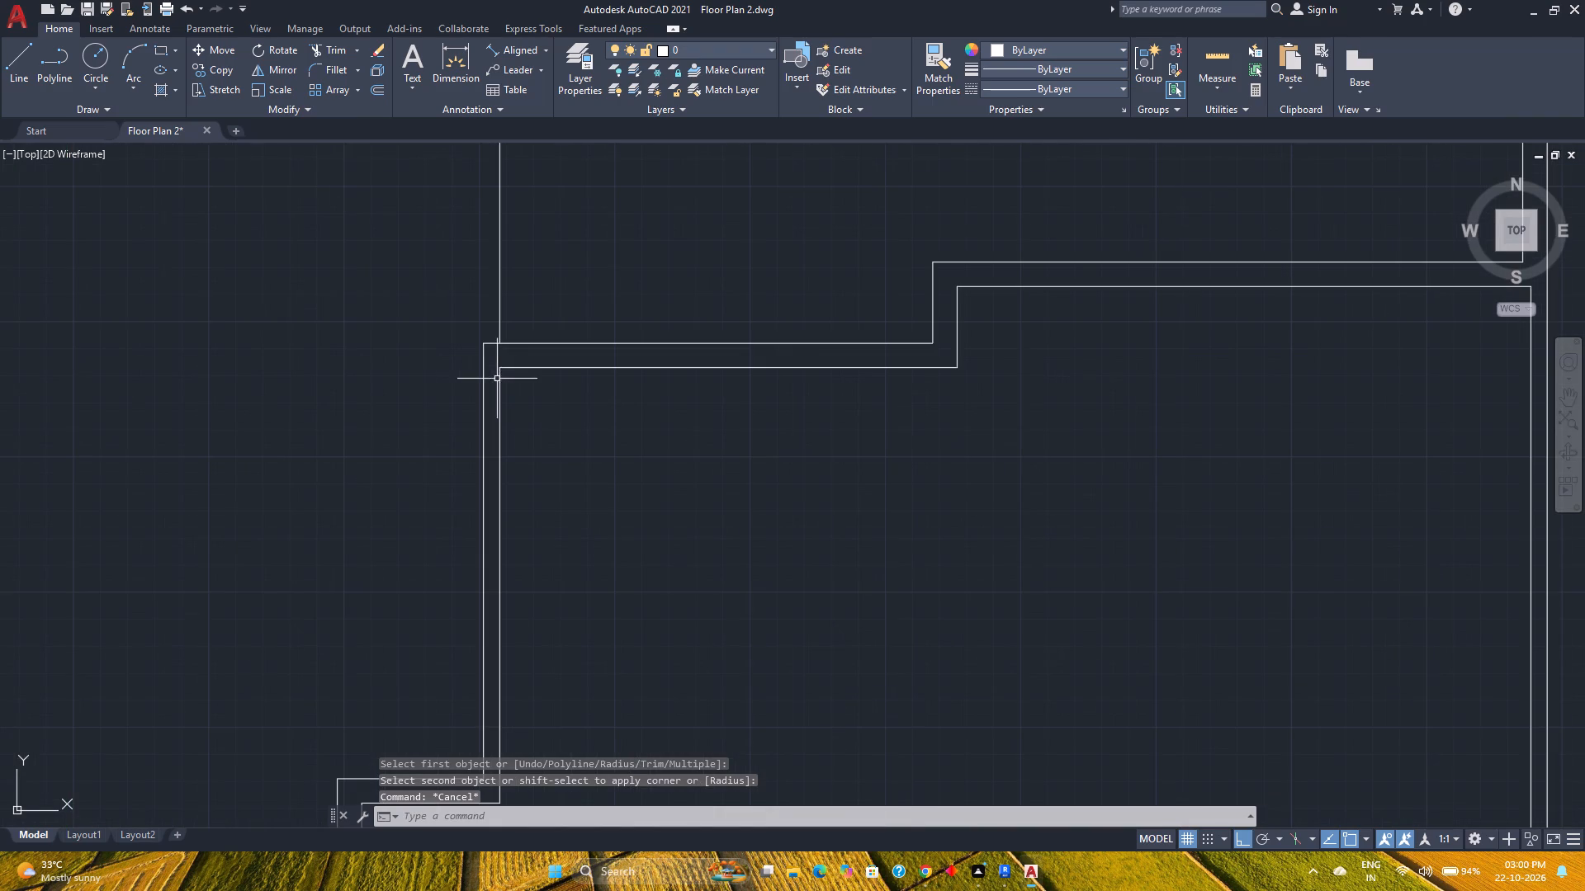
{"action": "left_click", "coordinate": [383, 92]}
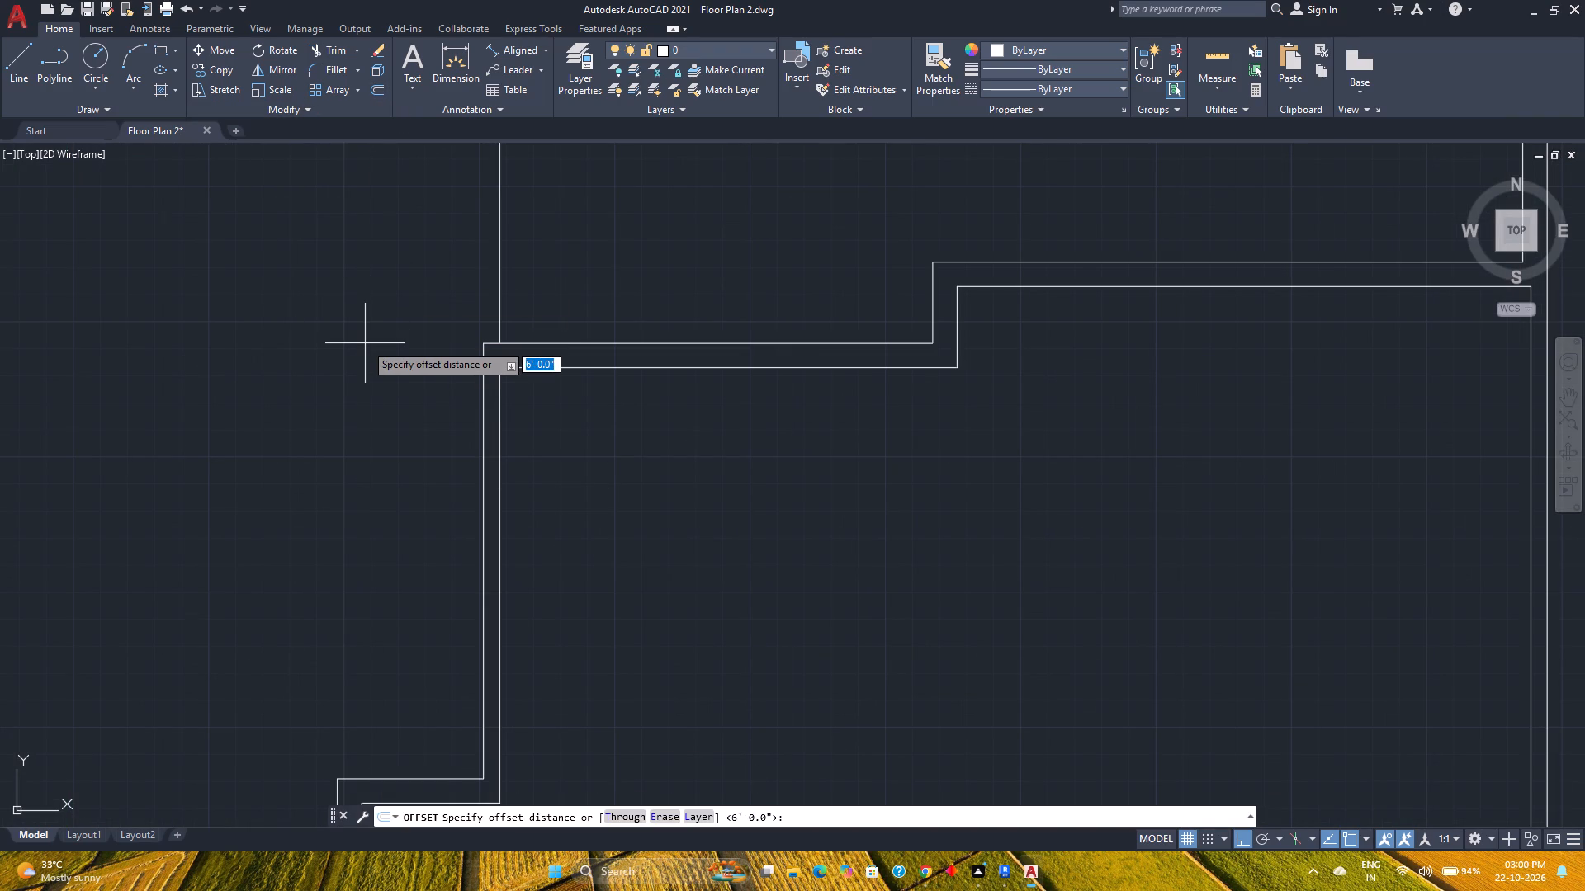
{"action": "key", "text": "3"}
{"action": "key", "text": "Return"}
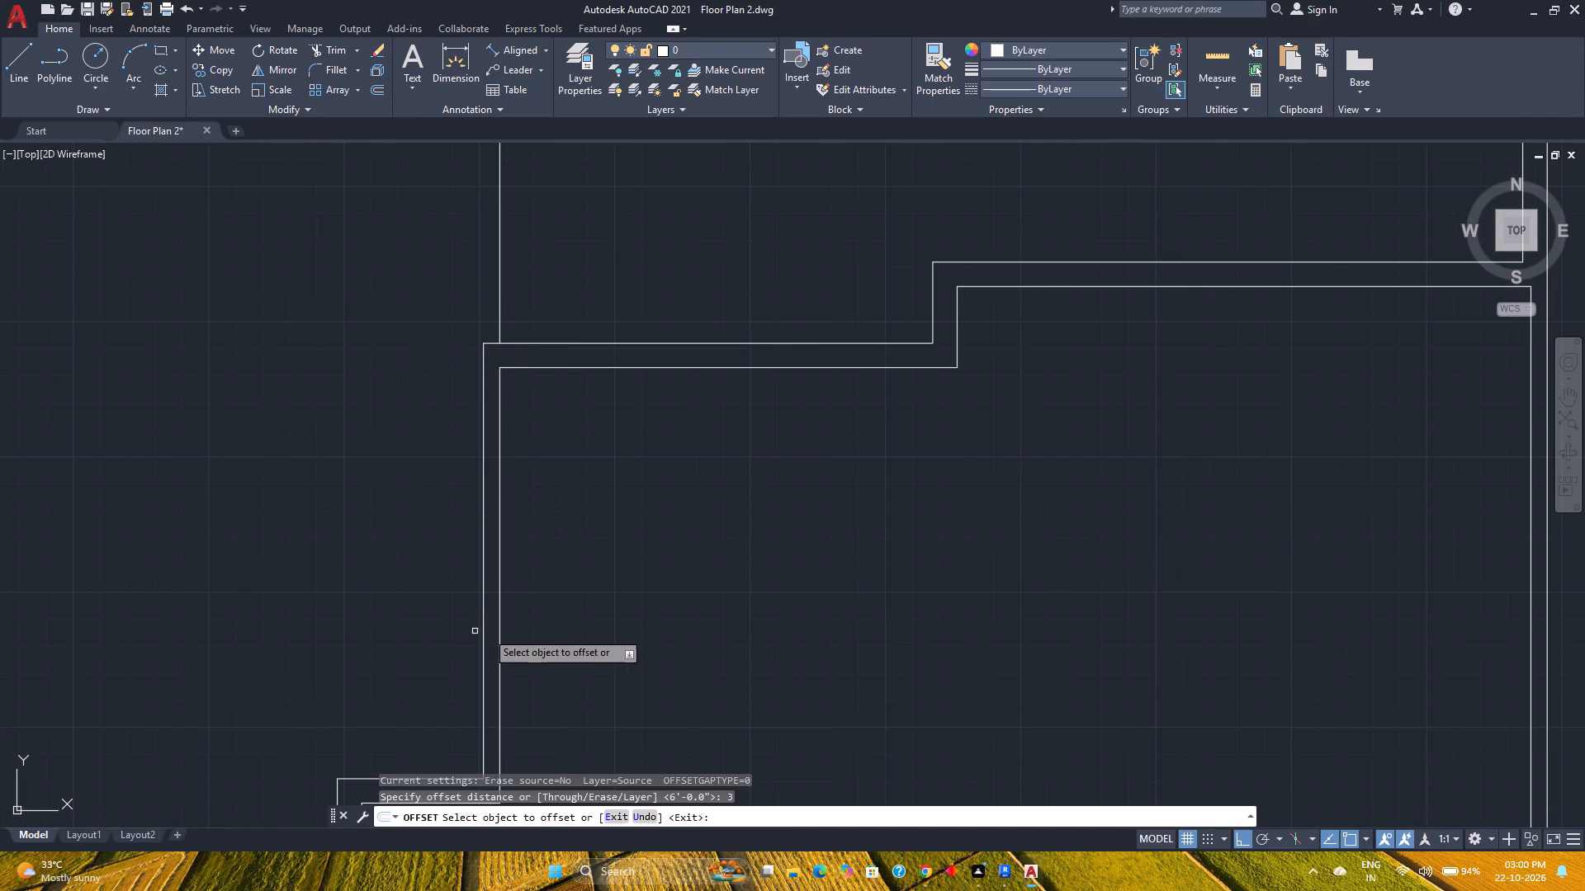
{"action": "left_click", "coordinate": [482, 615]}
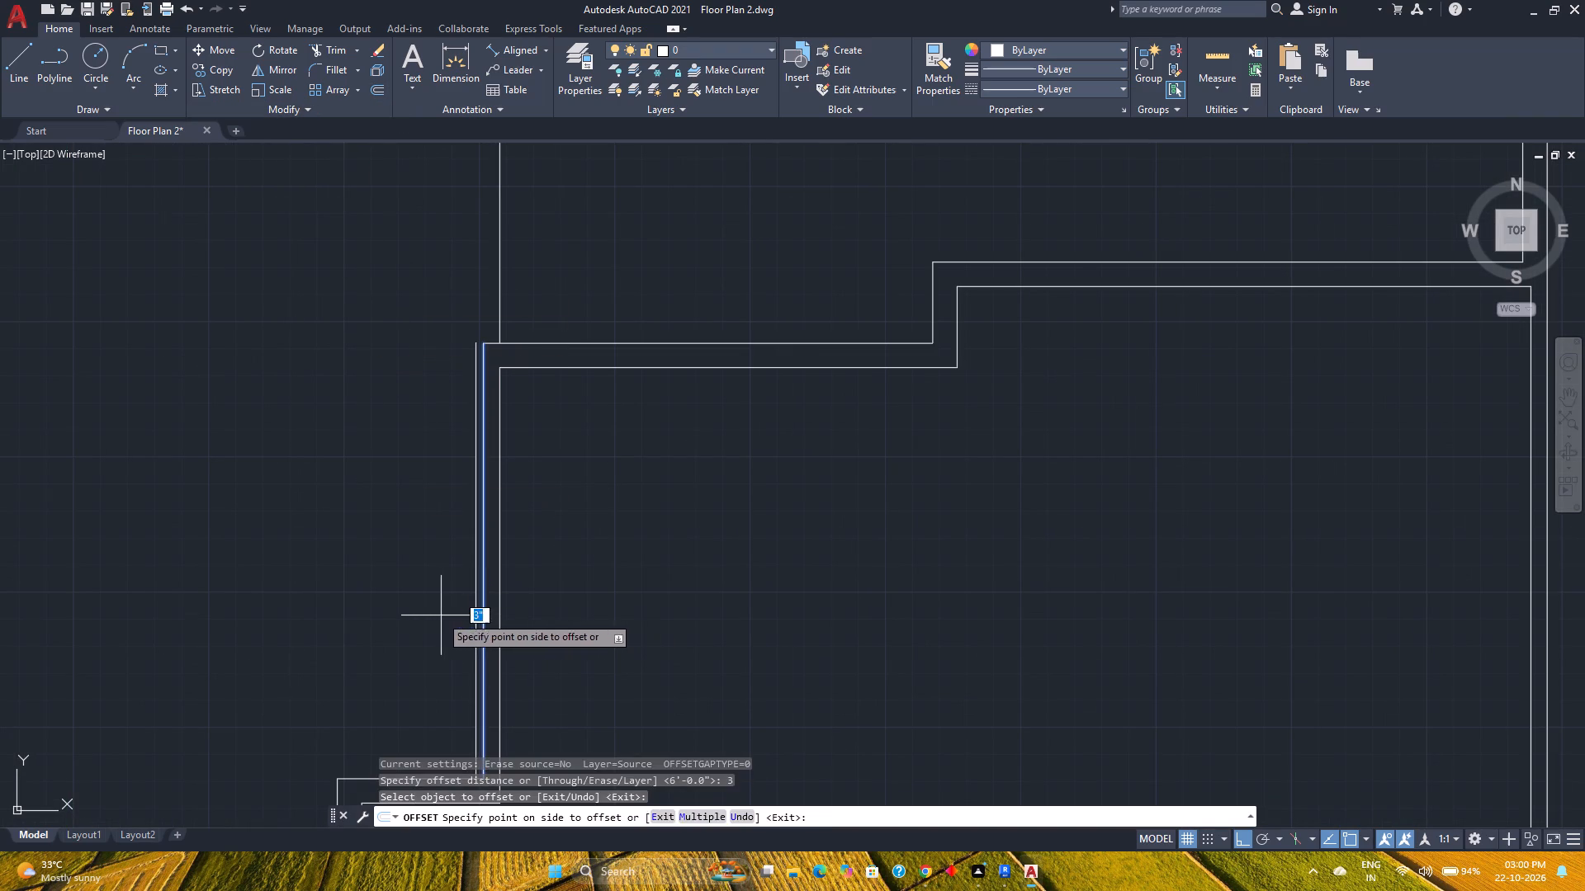
{"action": "left_click", "coordinate": [436, 615]}
{"action": "key", "text": "Escape"}
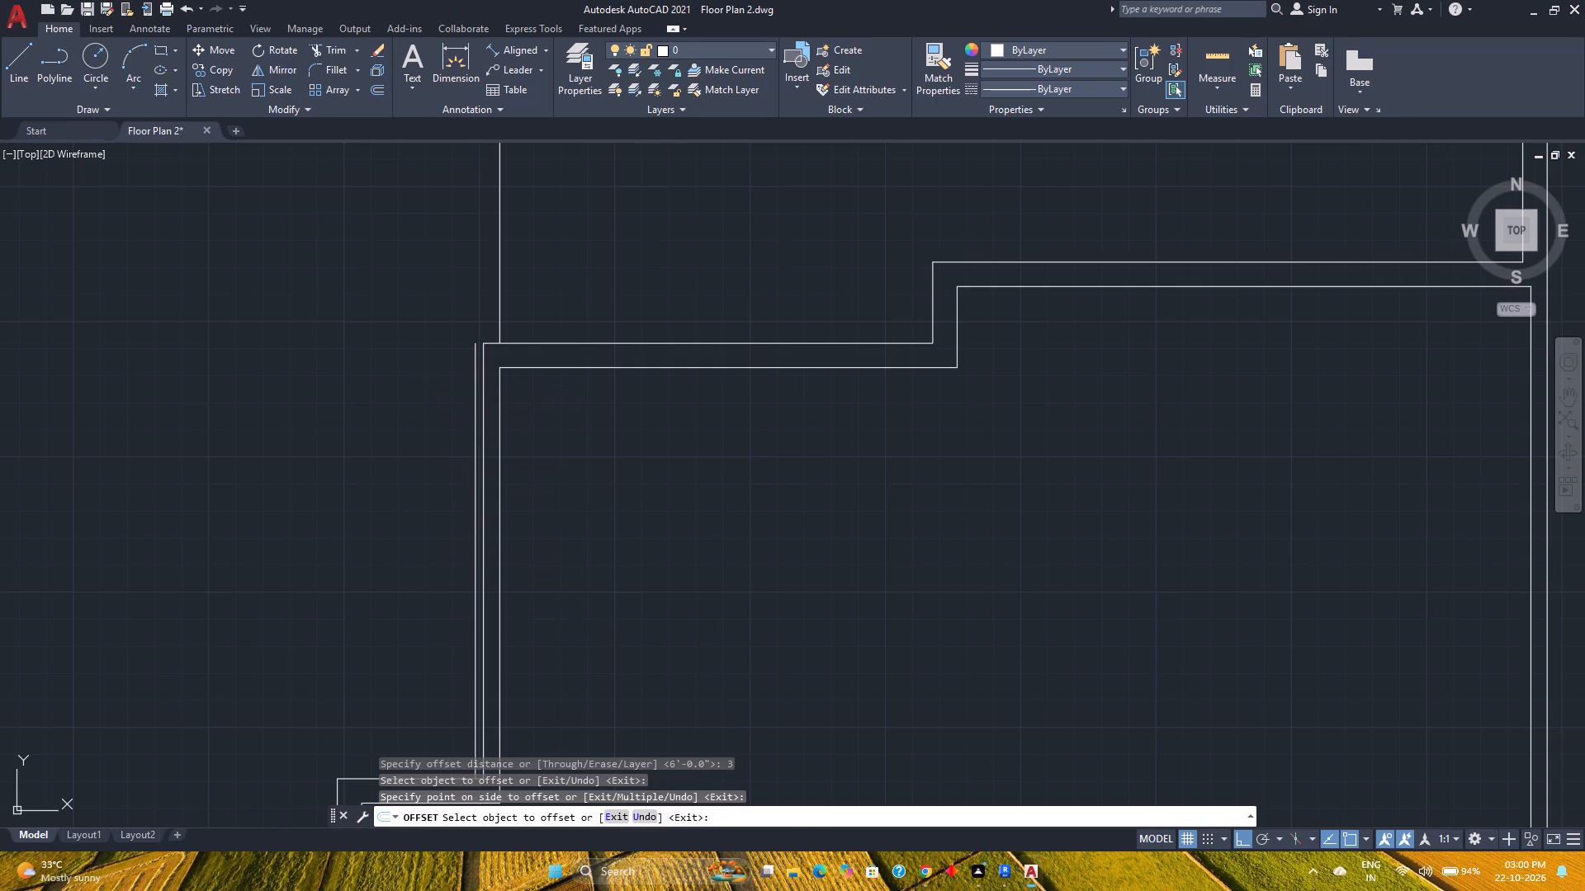
Fillet the original outer west wall line with the outer north line of the northern room, extending it up to that corner.
{"action": "scroll", "coordinate": [476, 373], "scroll_direction": "down", "scroll_amount": 2}
{"action": "middle_click_drag", "start_coordinate": [476, 372], "coordinate": [513, 469]}
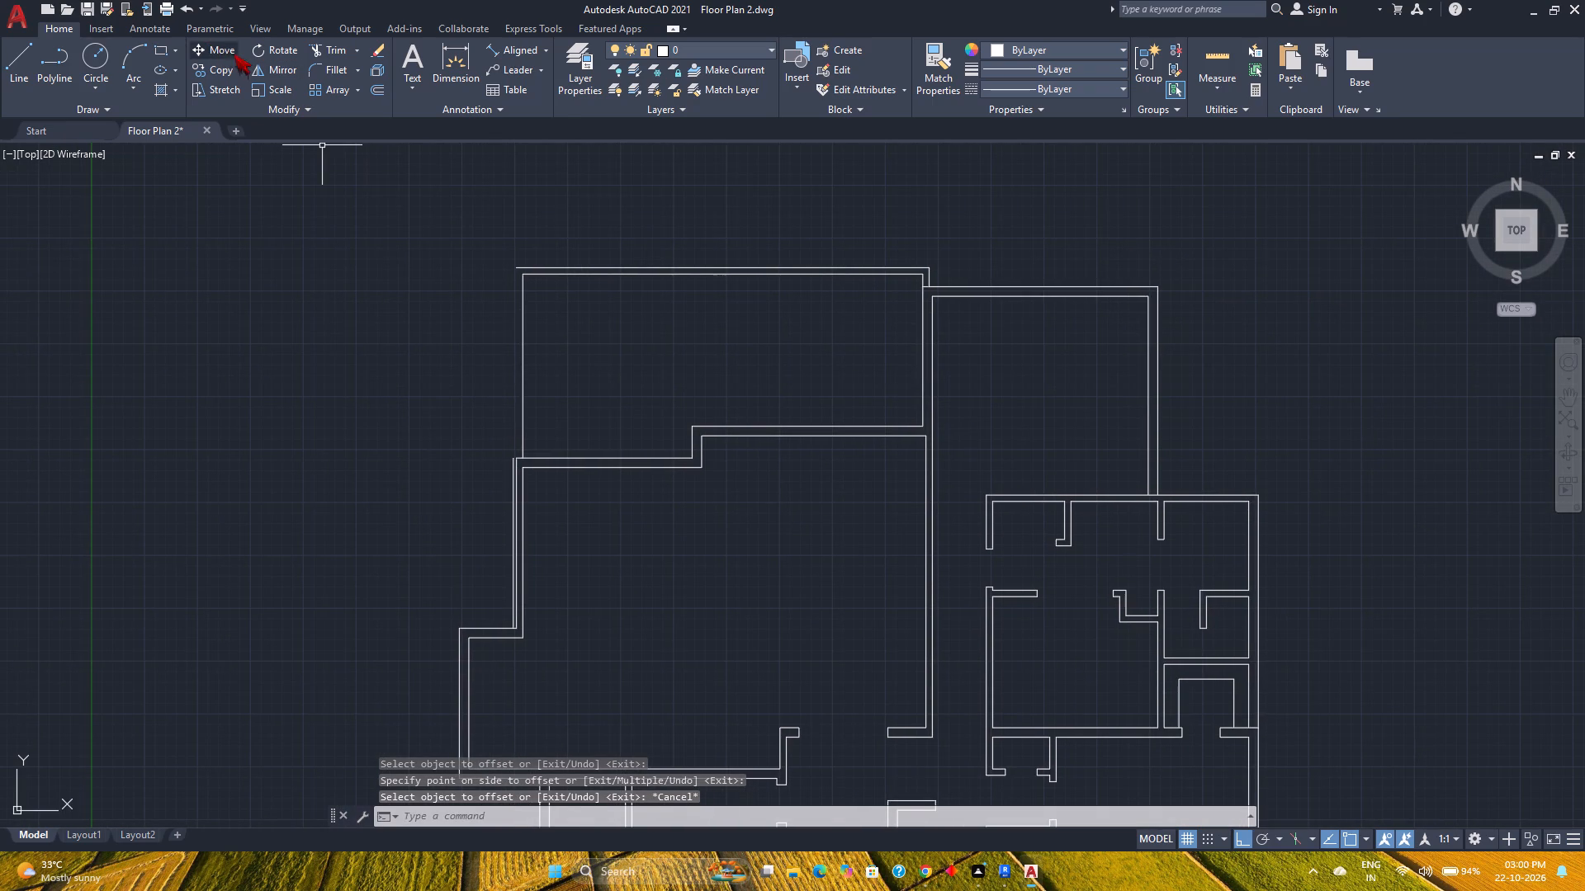
{"action": "left_click", "coordinate": [321, 67]}
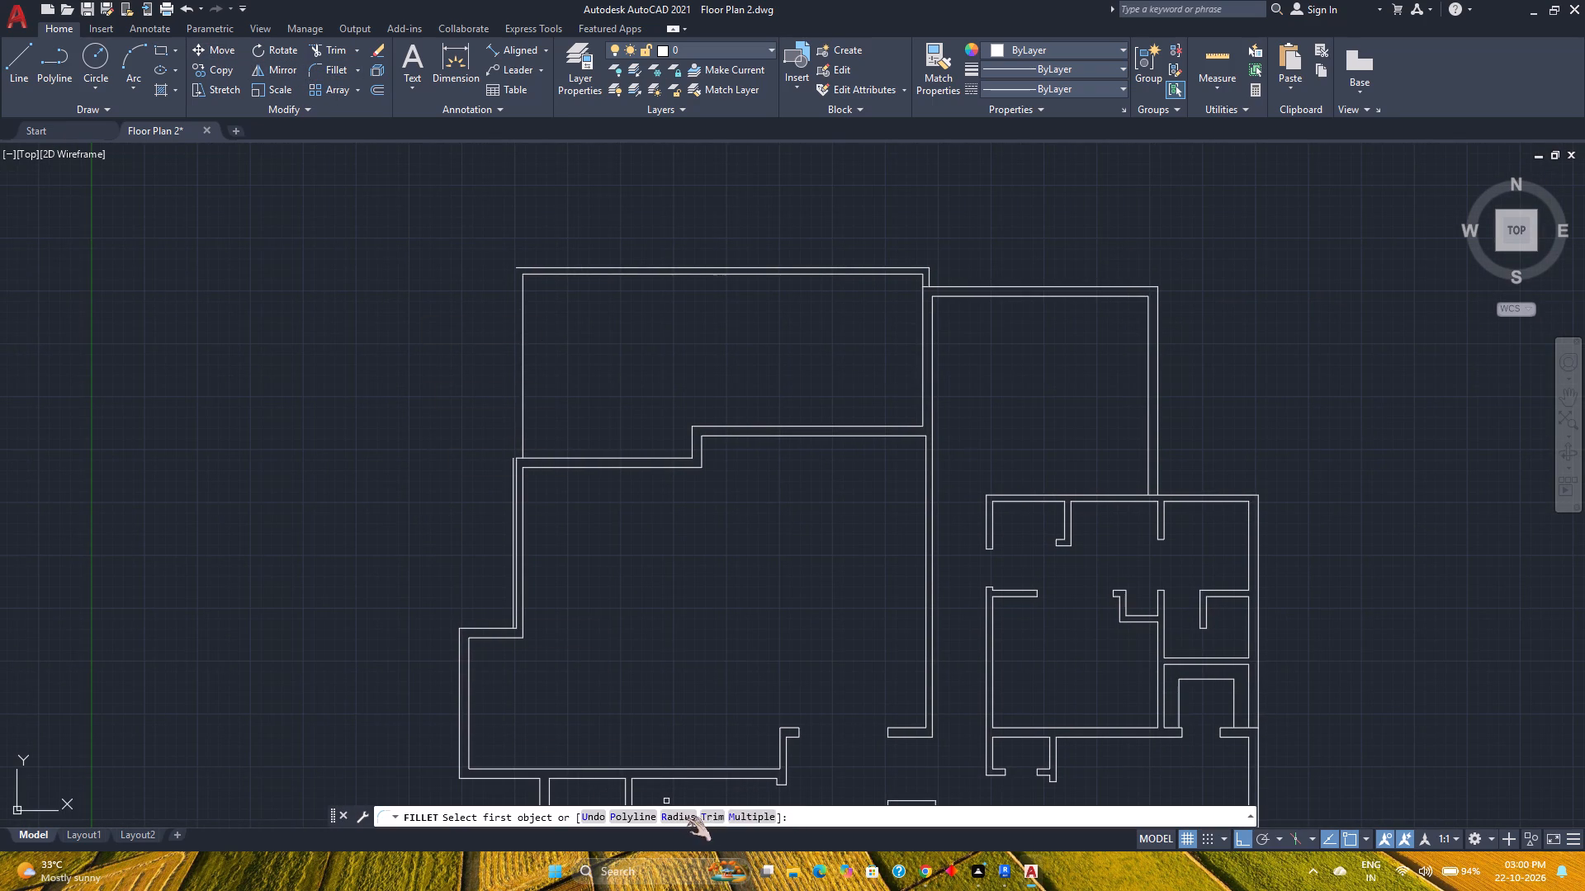
{"action": "left_click", "coordinate": [747, 810]}
{"action": "scroll", "coordinate": [519, 478], "scroll_direction": "up", "scroll_amount": 2}
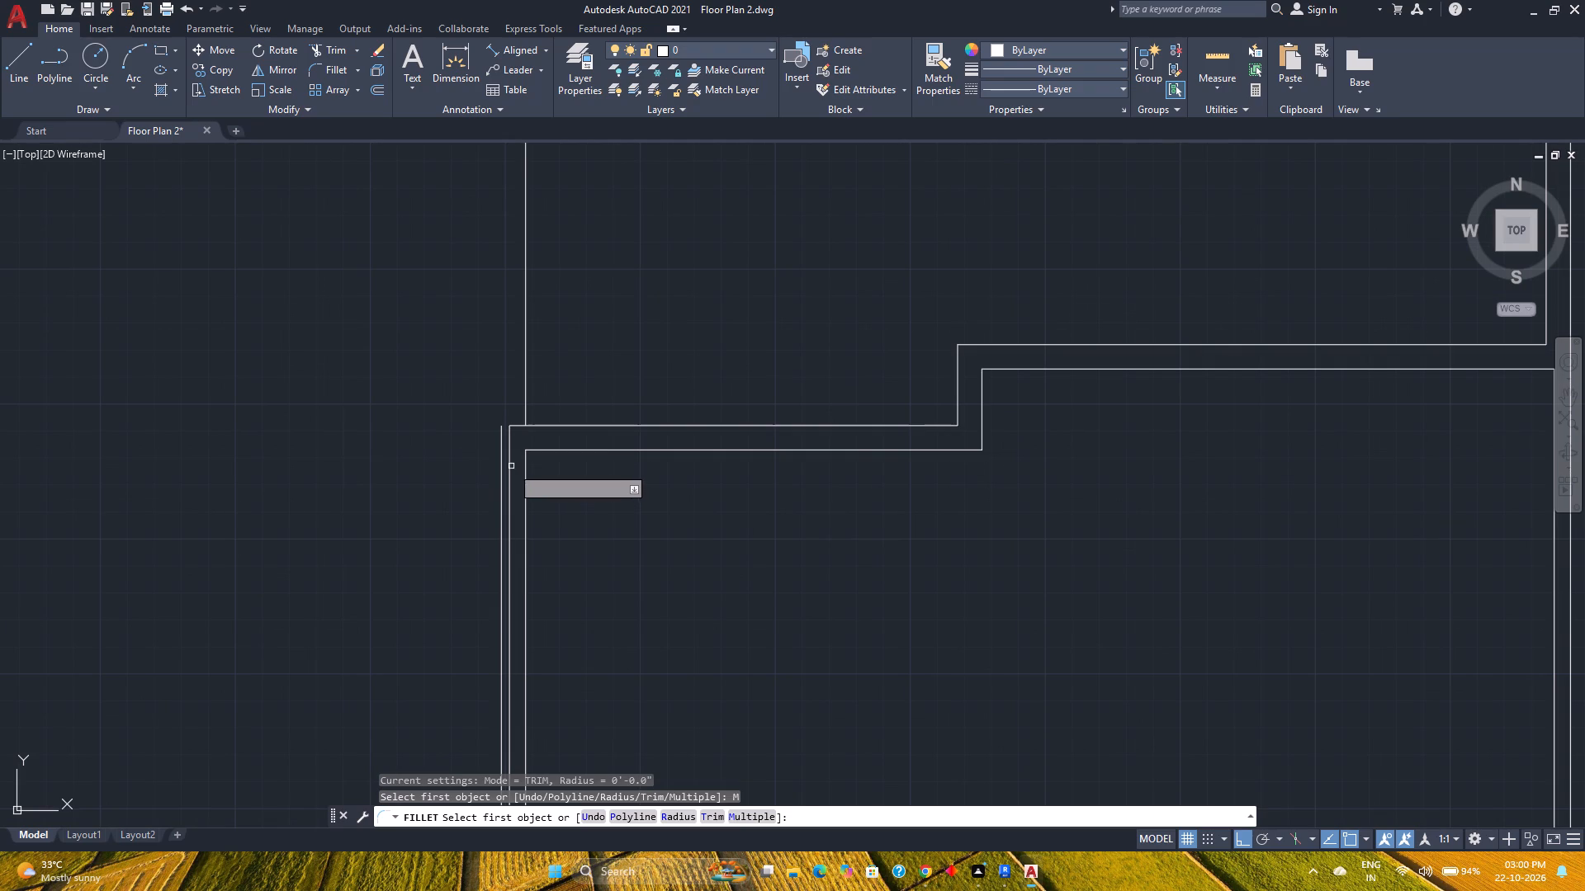
{"action": "left_click", "coordinate": [509, 466]}
{"action": "scroll", "coordinate": [593, 382], "scroll_direction": "down", "scroll_amount": 1}
{"action": "middle_click_drag", "start_coordinate": [603, 381], "coordinate": [618, 544]}
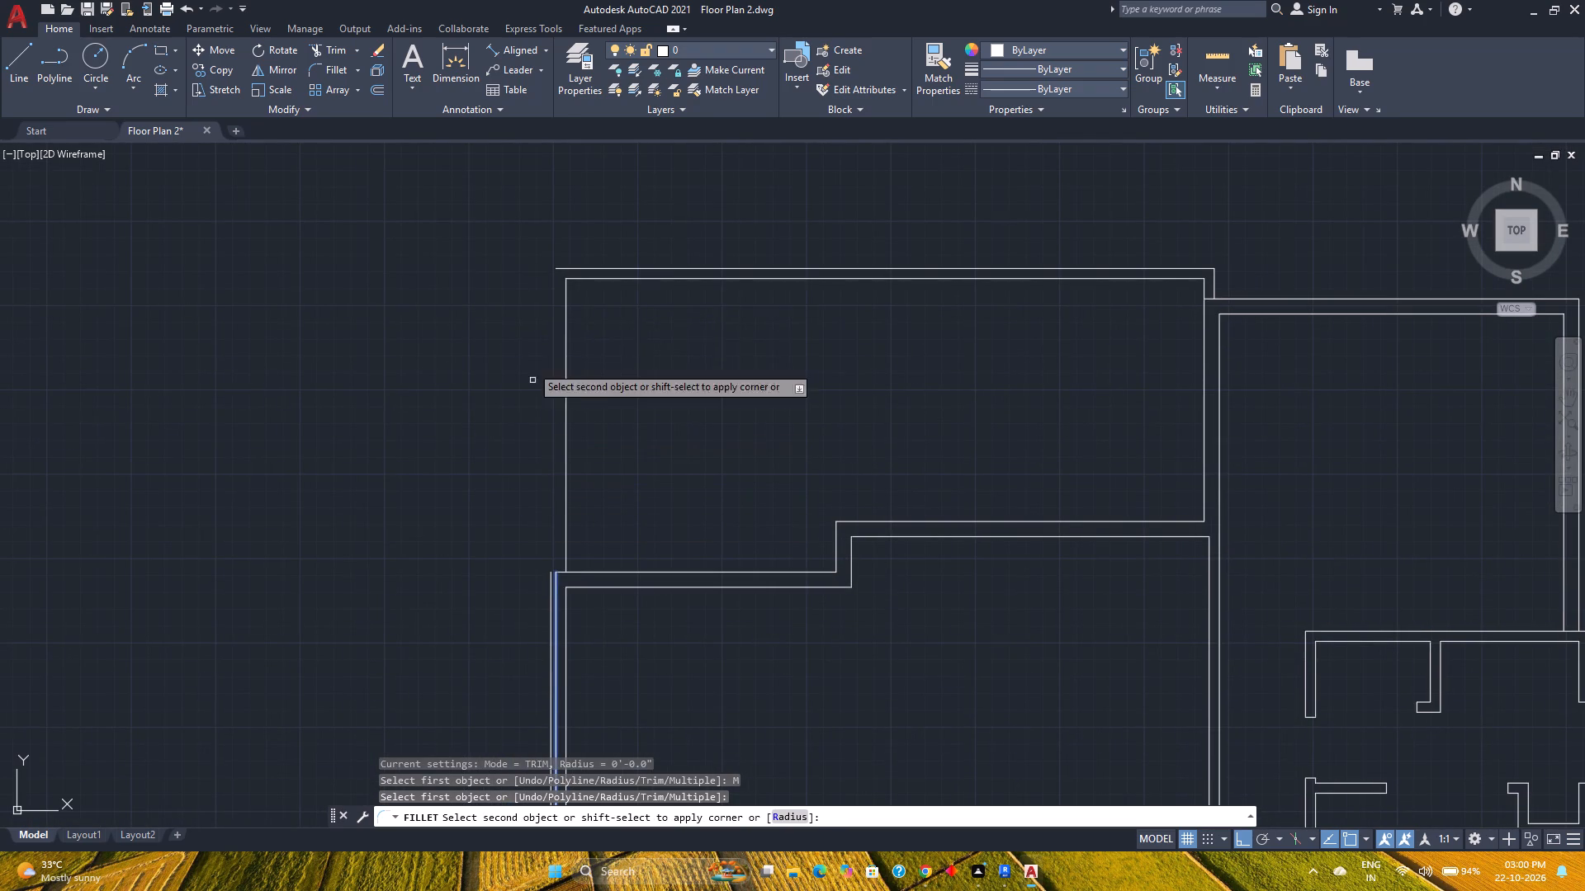
{"action": "left_click", "coordinate": [561, 267]}
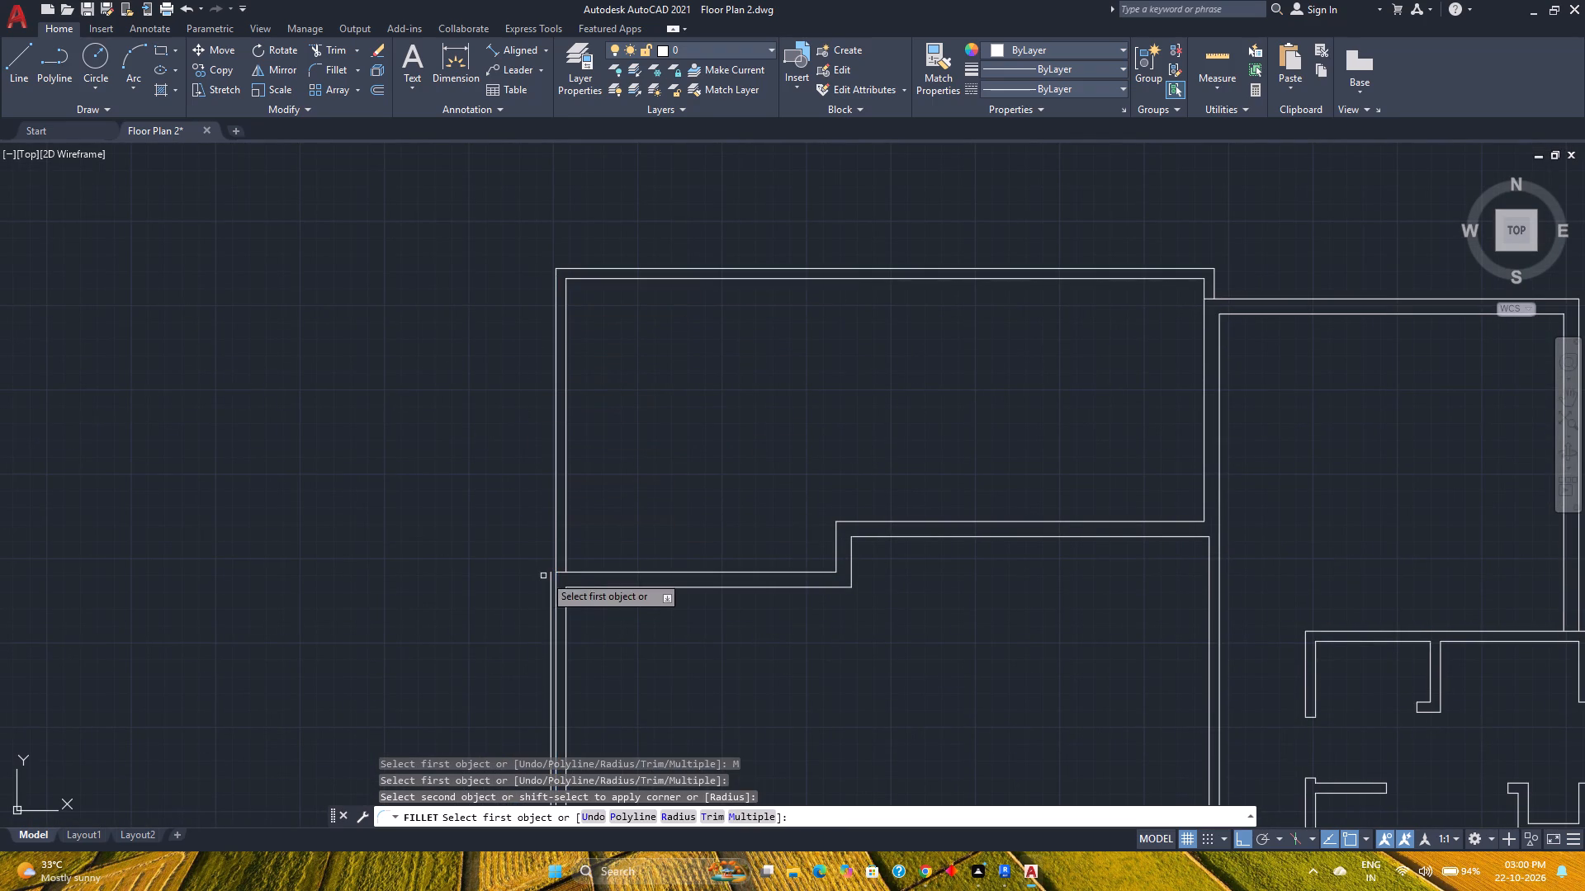
Fillet the offset west wall line with the upper face of the large room's north wall to close their corner.
{"action": "scroll", "coordinate": [544, 575], "scroll_direction": "up", "scroll_amount": 5}
{"action": "left_click", "coordinate": [568, 587]}
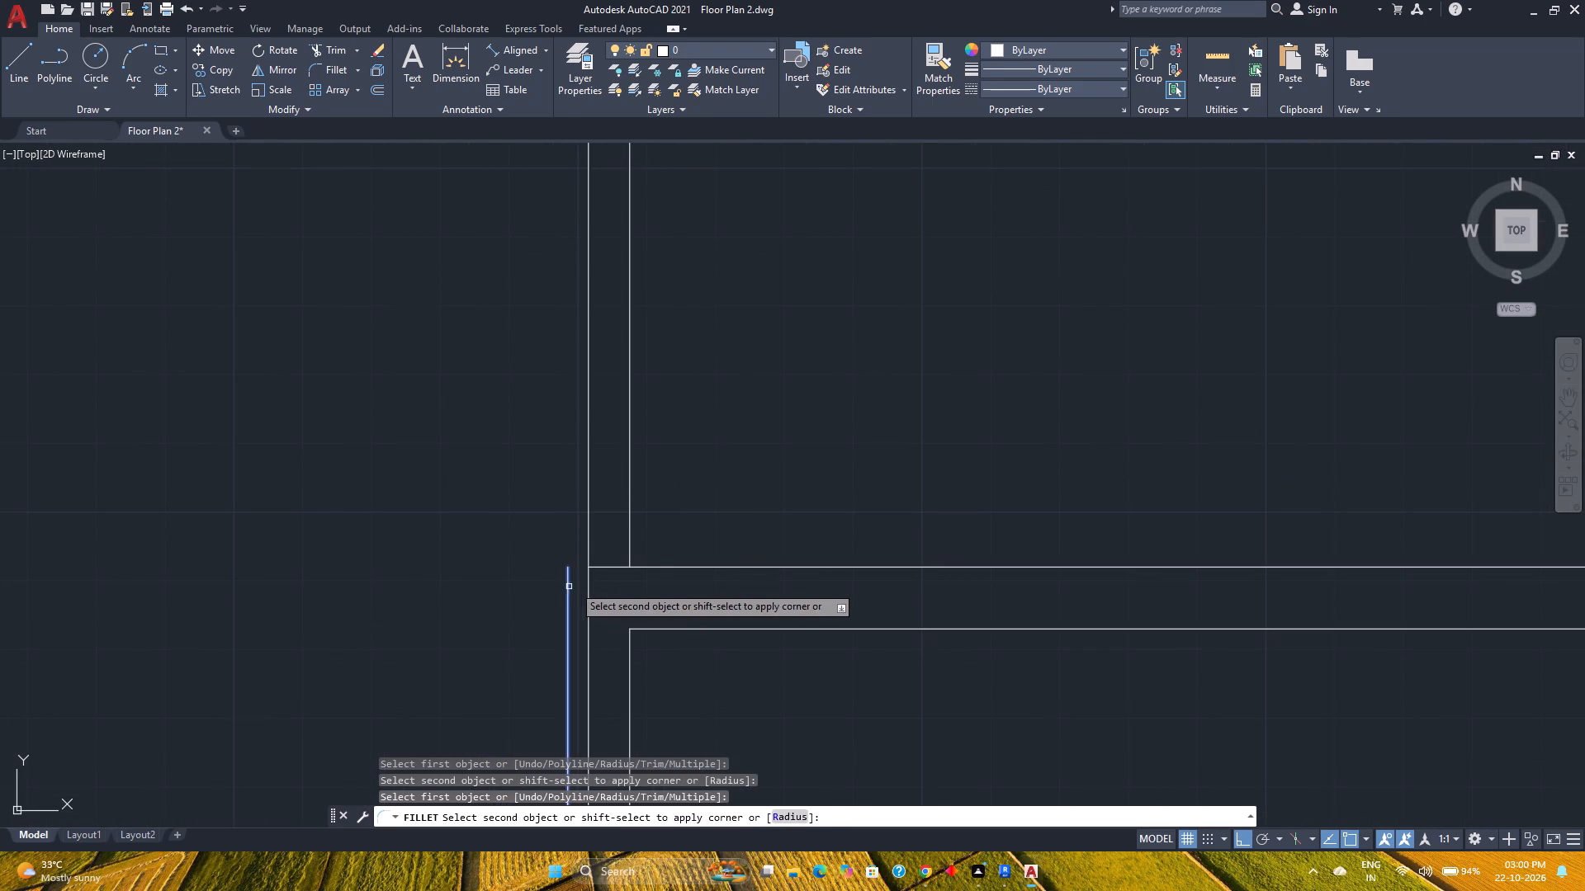
{"action": "left_click", "coordinate": [650, 566]}
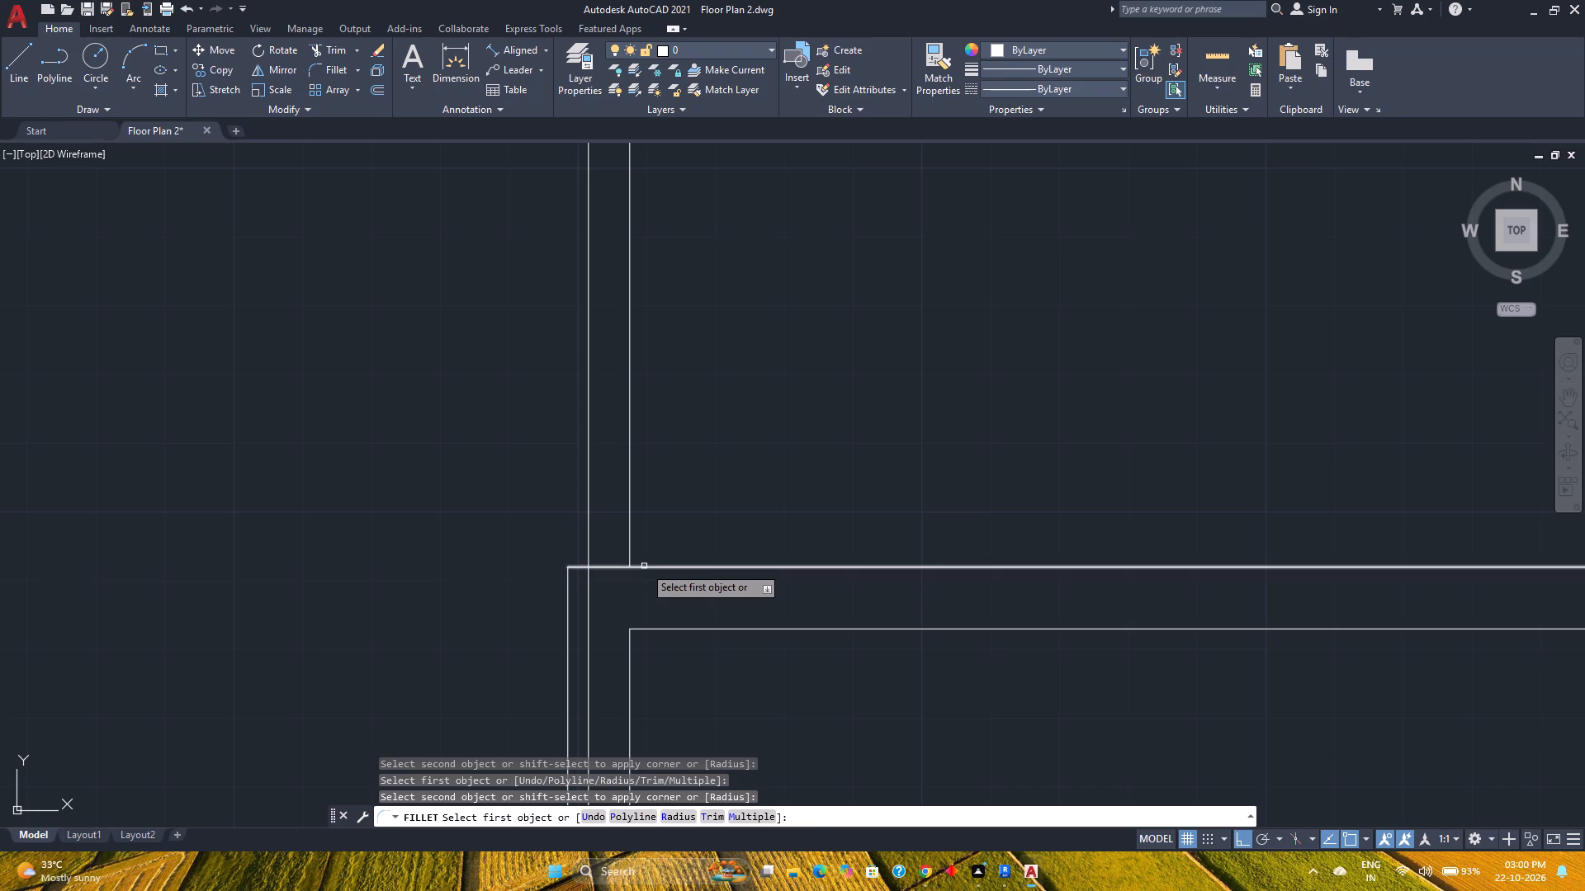
{"action": "key", "text": "Escape"}
Trim away the original west wall line south of the upper face of the large room's north wall.
{"action": "scroll", "coordinate": [598, 609], "scroll_direction": "up", "scroll_amount": 2}
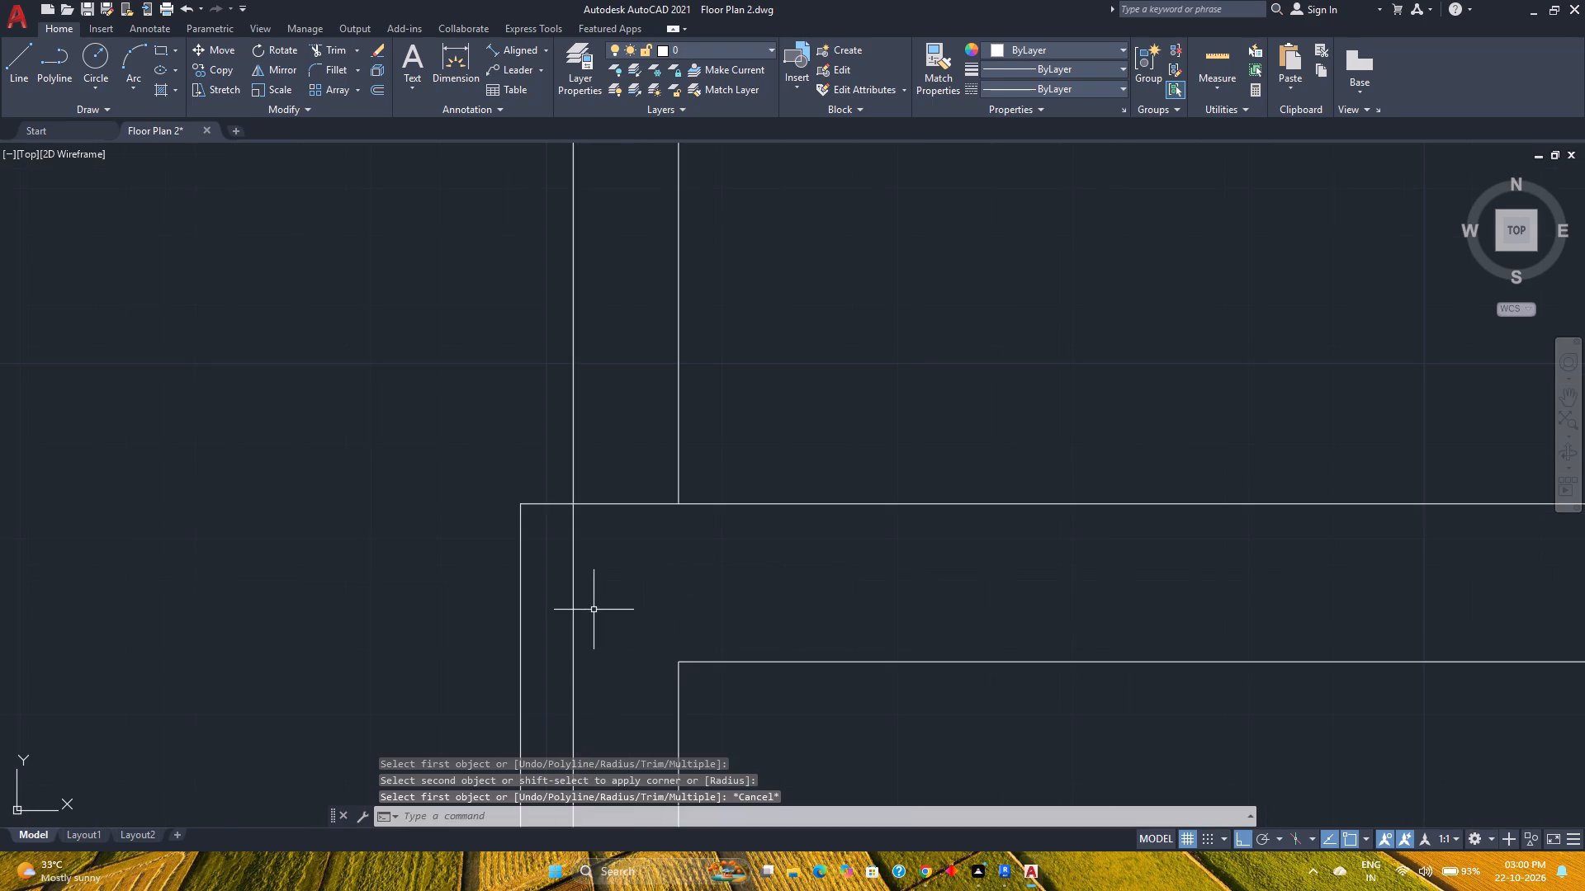
{"action": "type", "text": "tr"}
{"action": "key", "text": "Return"}
{"action": "left_click", "coordinate": [594, 610]}
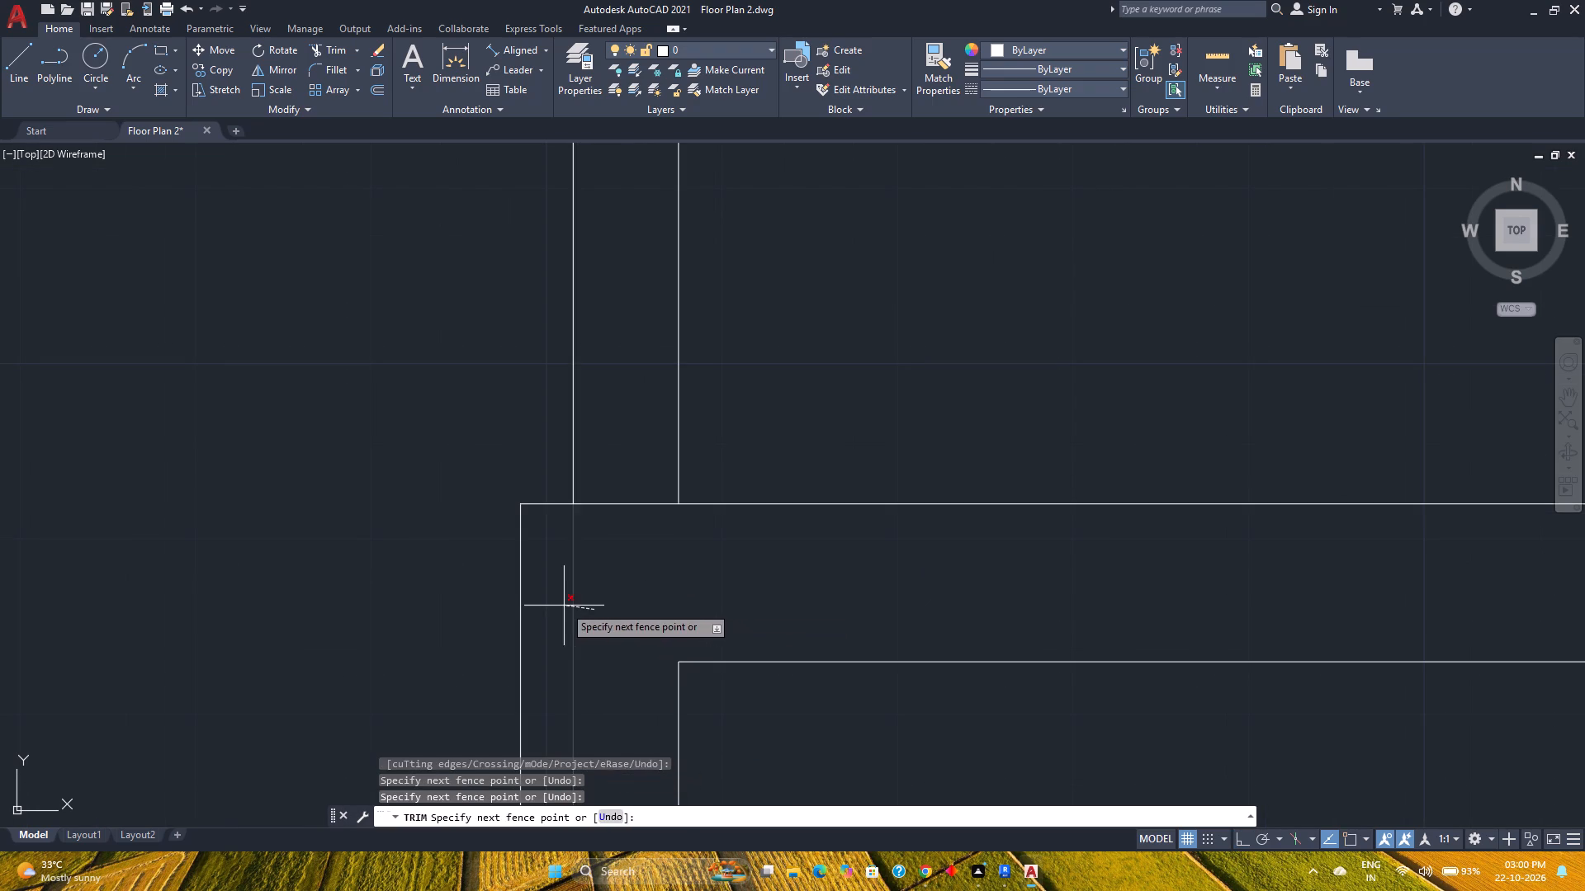
{"action": "left_click", "coordinate": [564, 606]}
{"action": "scroll", "coordinate": [566, 603], "scroll_direction": "down", "scroll_amount": 7}
{"action": "middle_click_drag", "start_coordinate": [566, 603], "coordinate": [613, 670]}
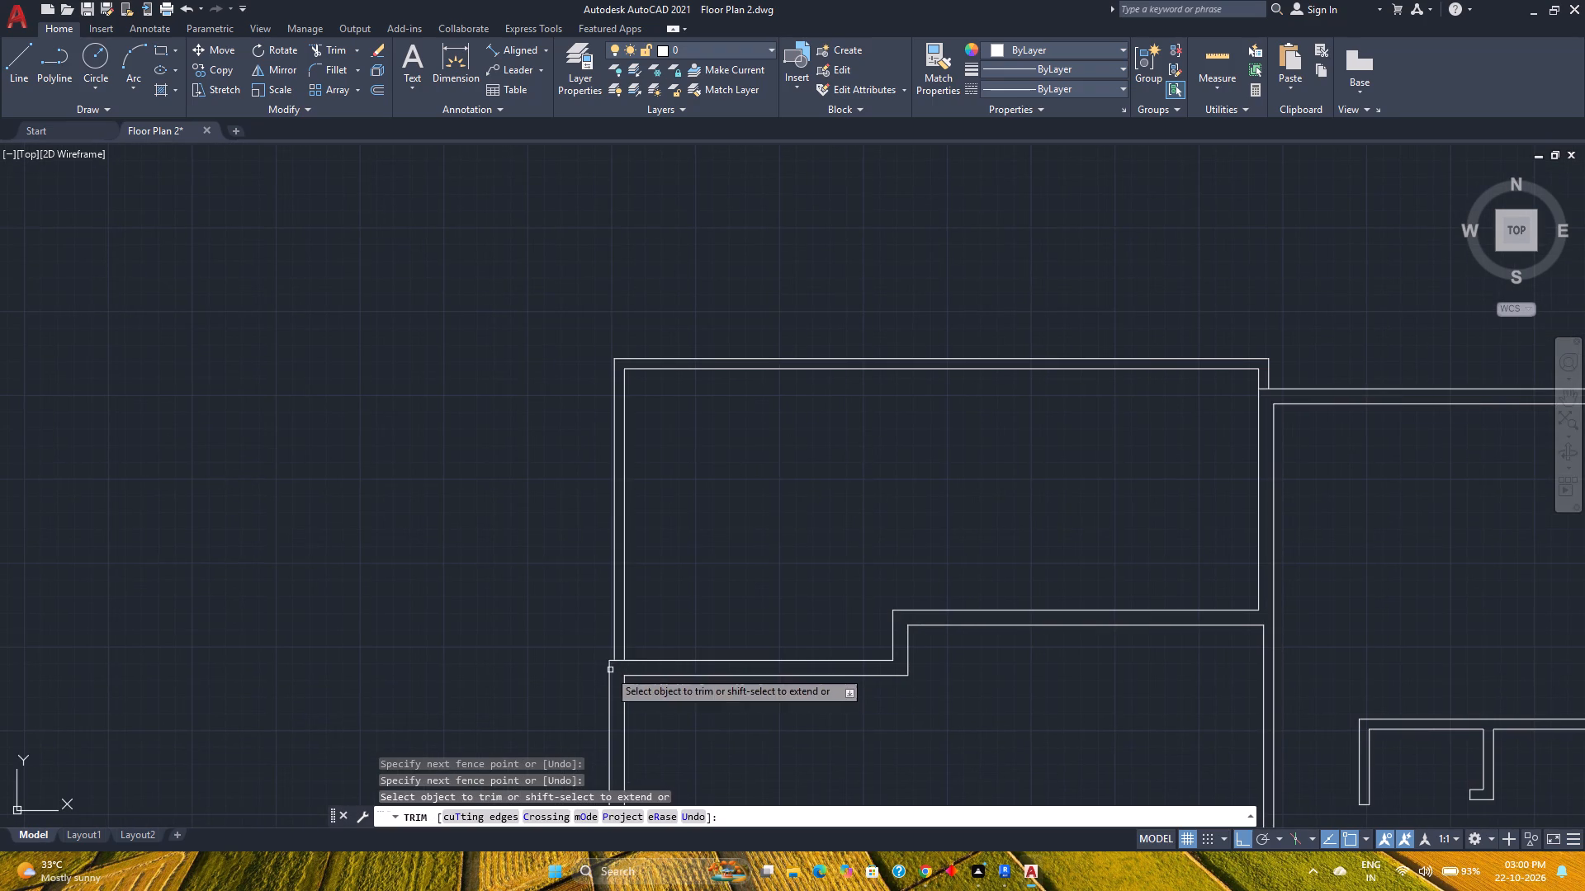
{"action": "key", "text": "Escape"}
Move both faces of the northern room's west wall 3" west to align with the large room's outer northwest corner.
{"action": "left_click", "coordinate": [674, 583]}
{"action": "left_click", "coordinate": [559, 590]}
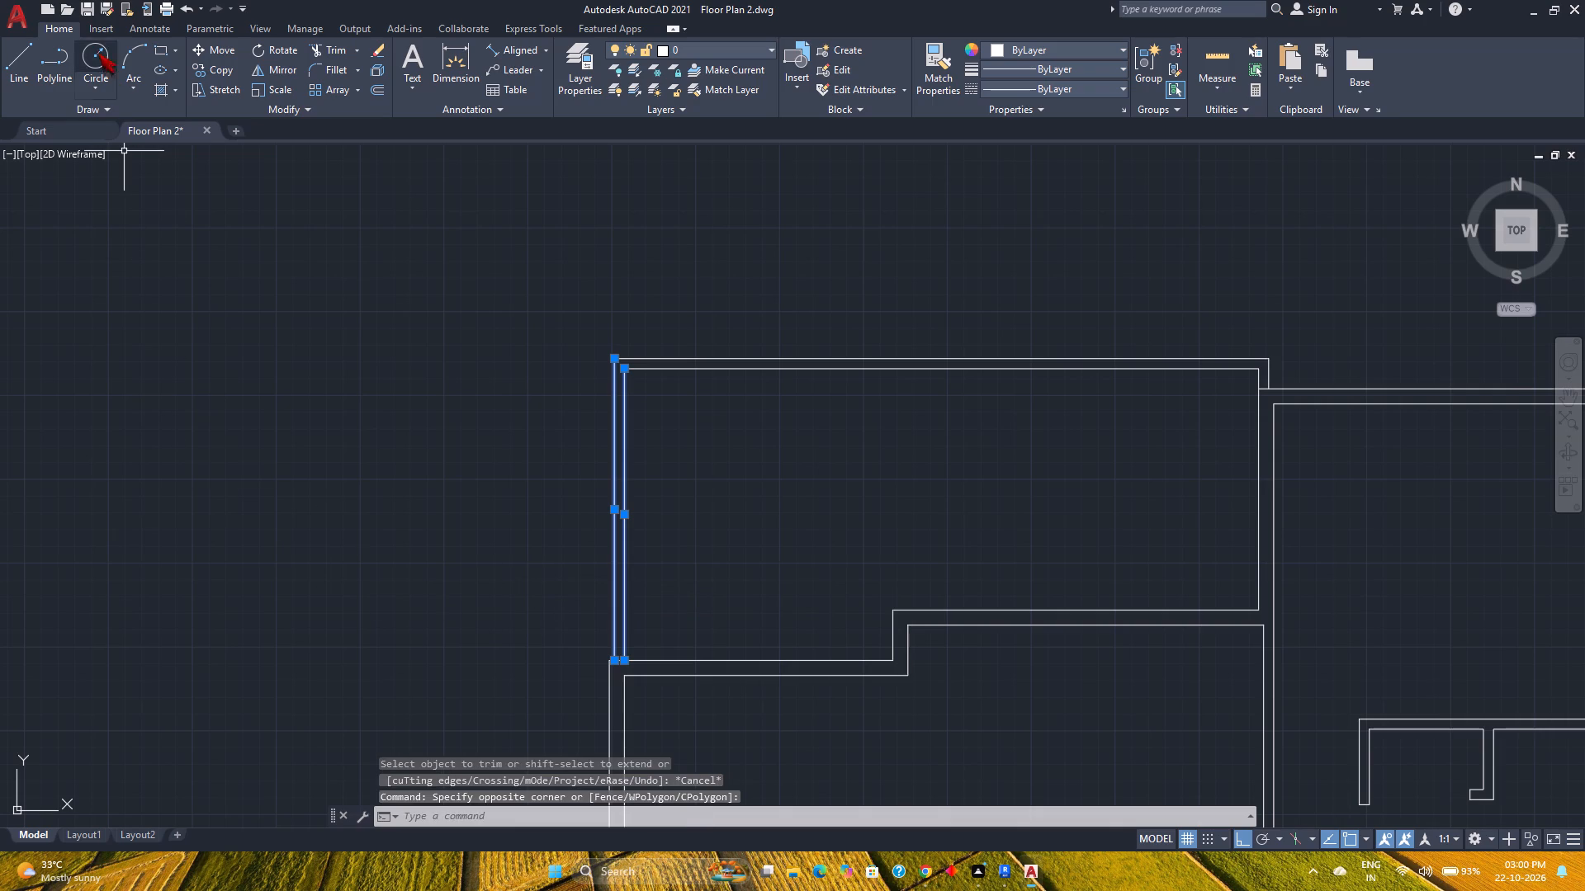
{"action": "left_click", "coordinate": [215, 46]}
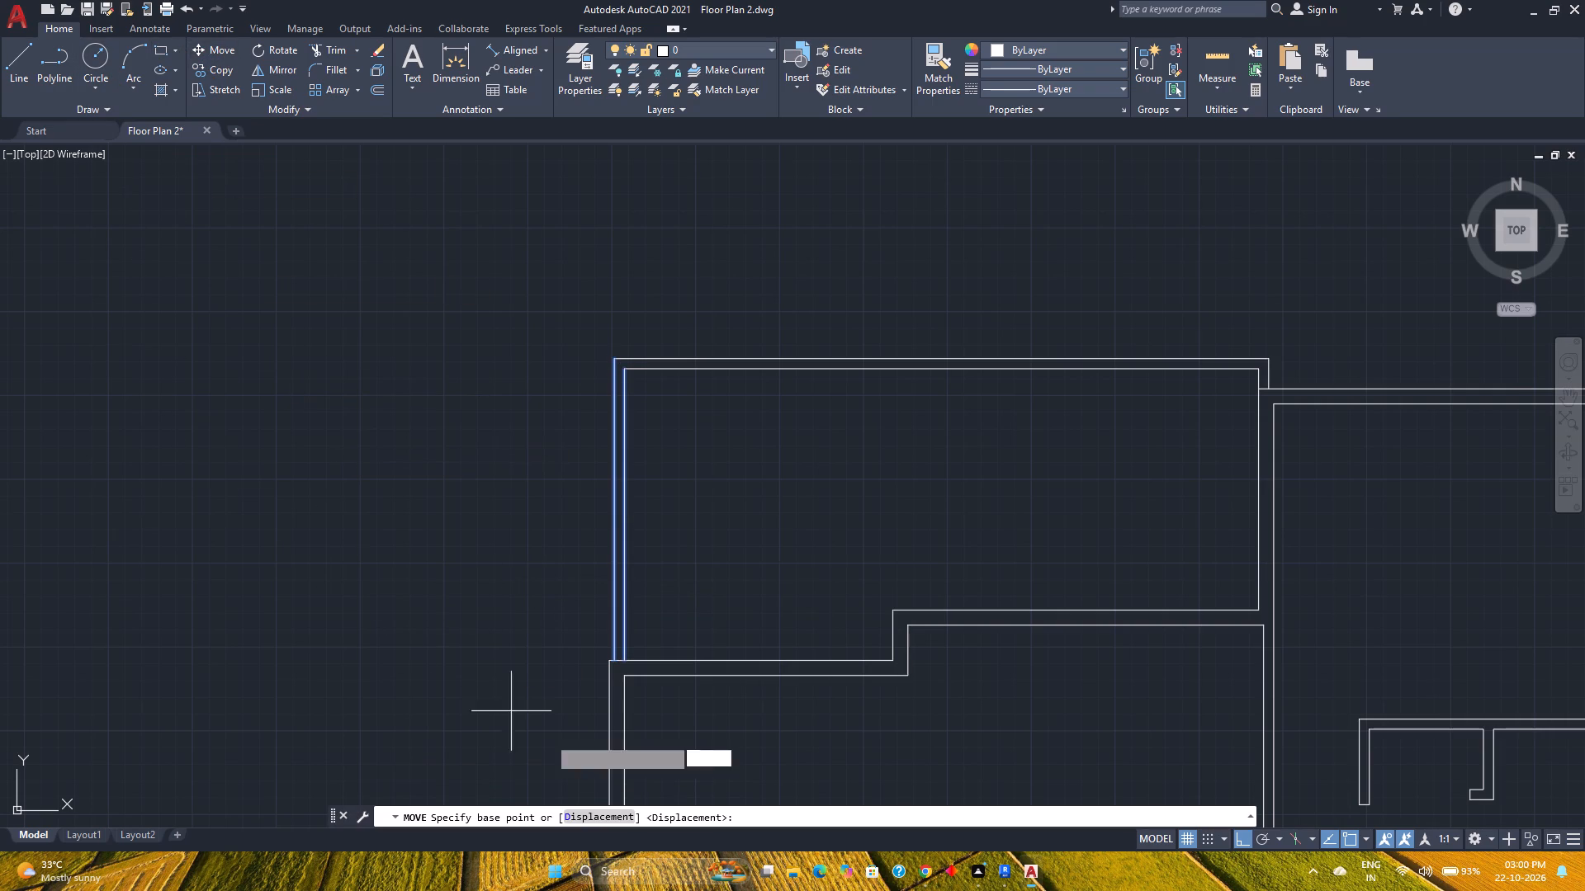
{"action": "scroll", "coordinate": [617, 686], "scroll_direction": "up", "scroll_amount": 5}
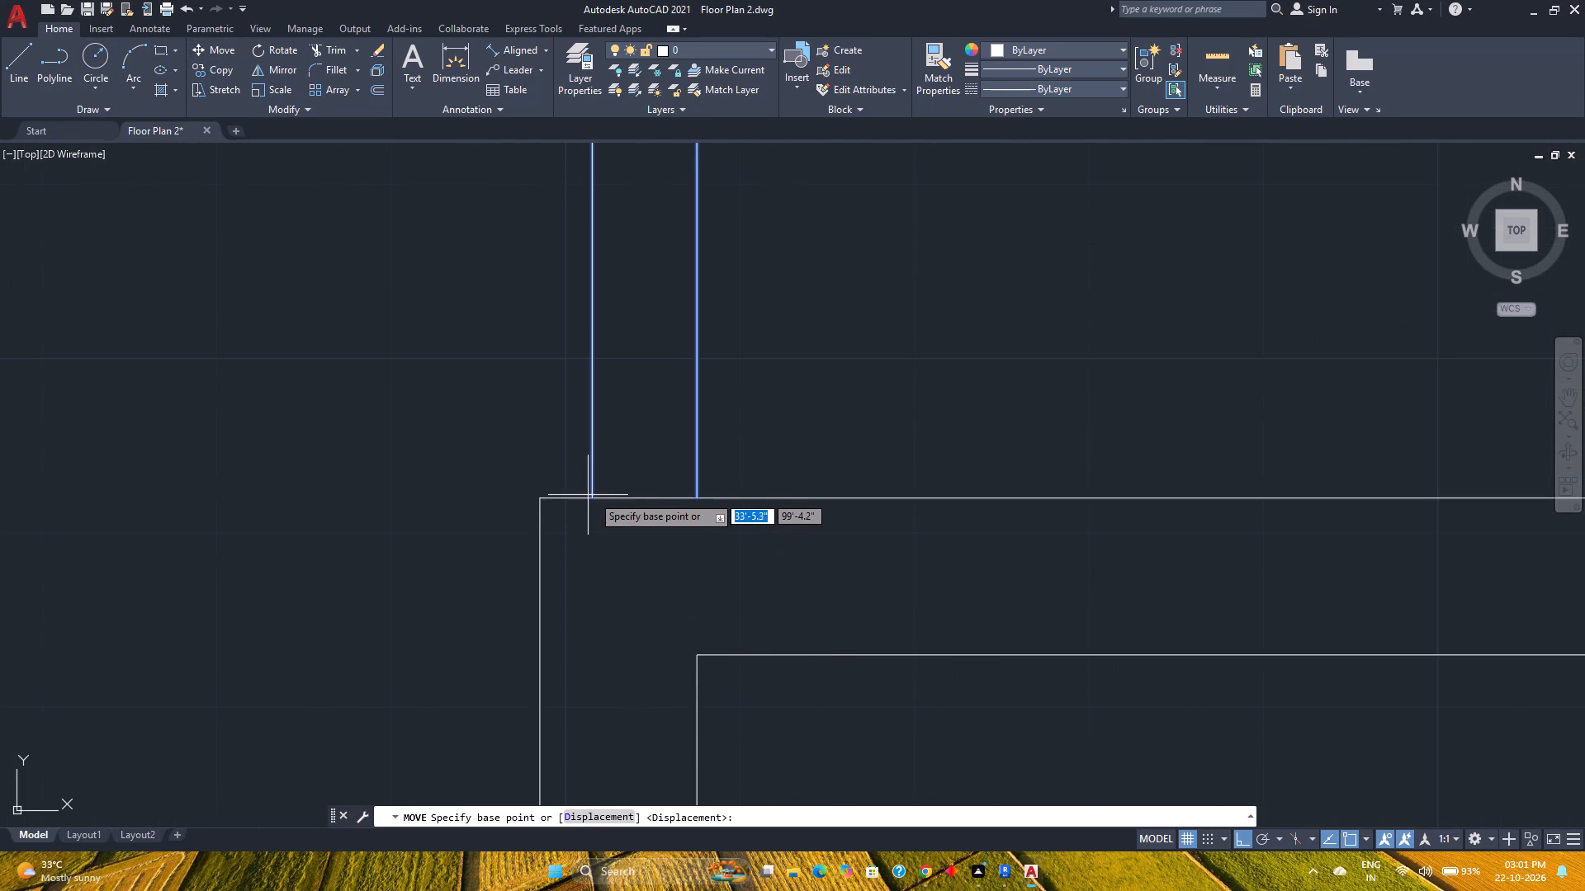
{"action": "left_click", "coordinate": [595, 497]}
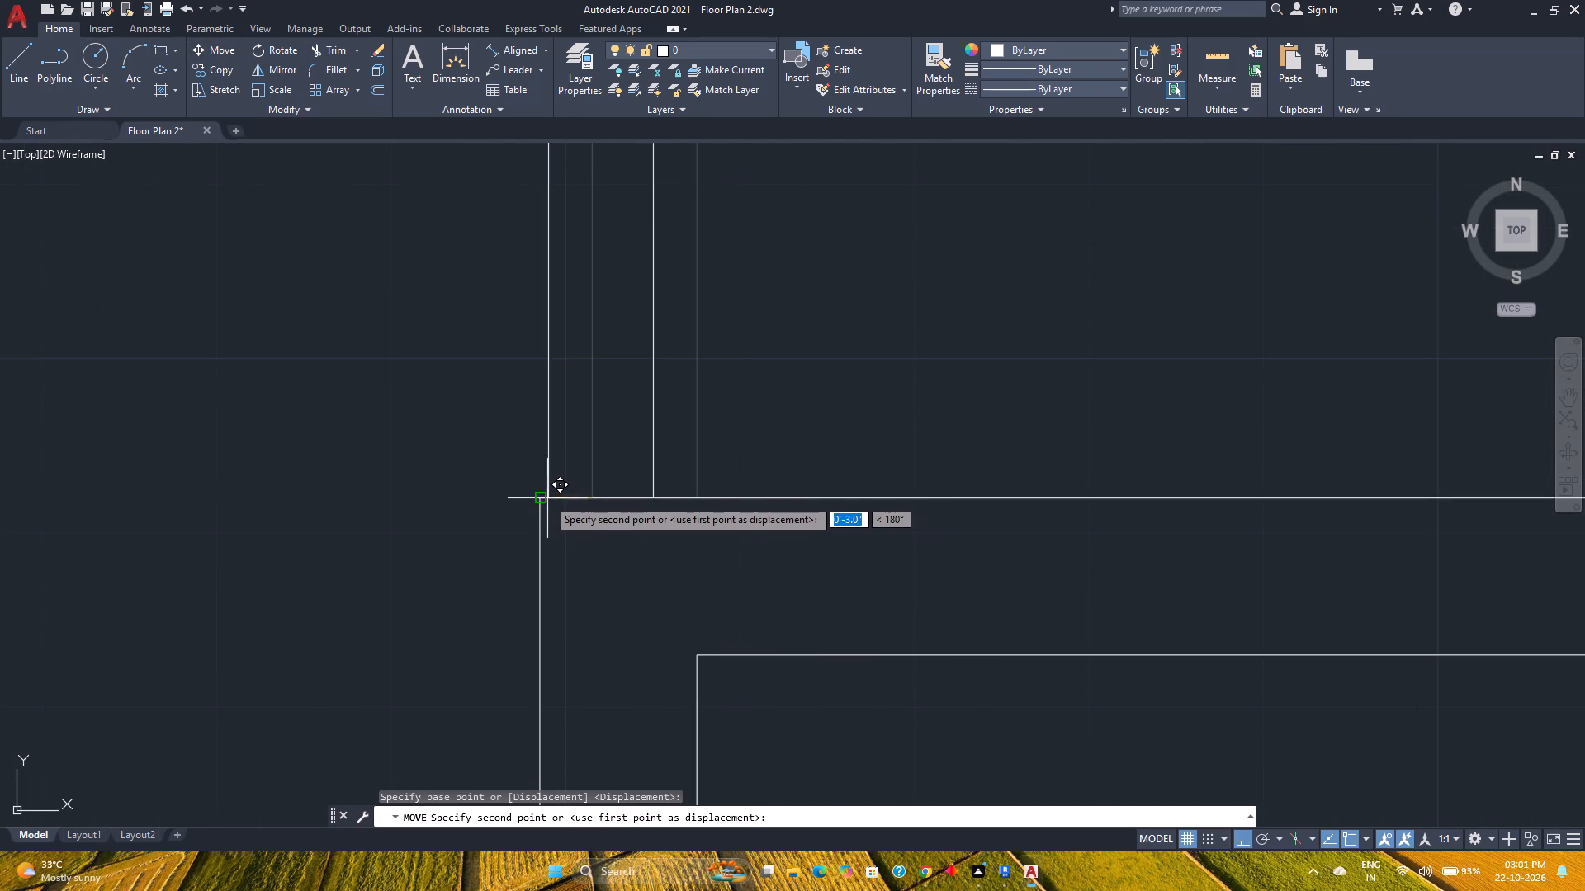
{"action": "left_click", "coordinate": [542, 498]}
{"action": "scroll", "coordinate": [617, 588], "scroll_direction": "down", "scroll_amount": 7}
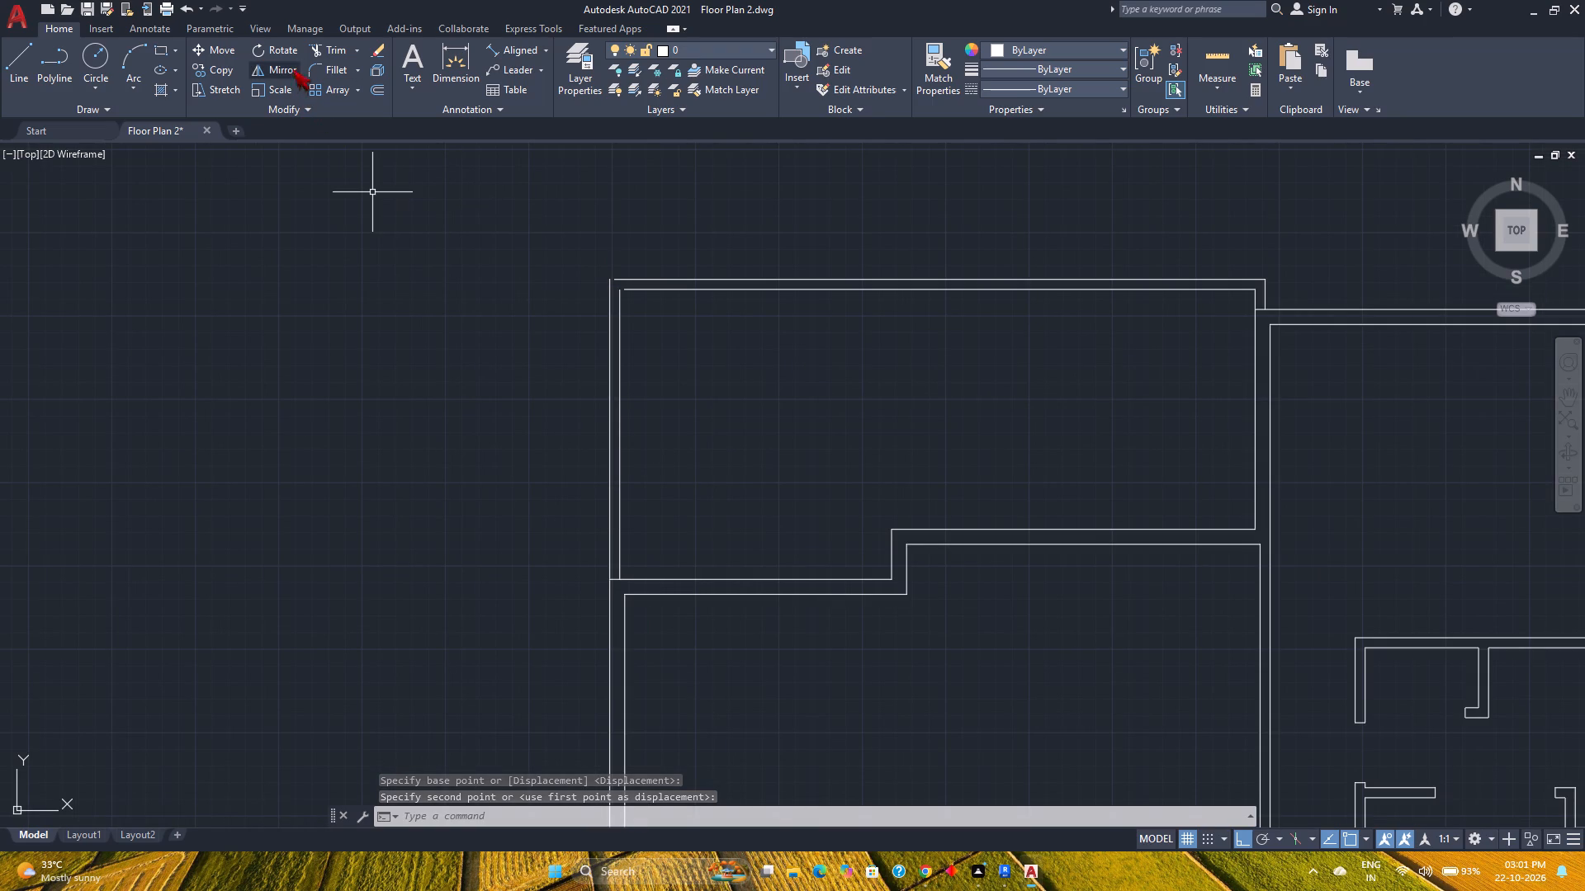
Fillet the outer and inner wall lines at the northern room's northwest corner with zero radius.
{"action": "left_click", "coordinate": [324, 65]}
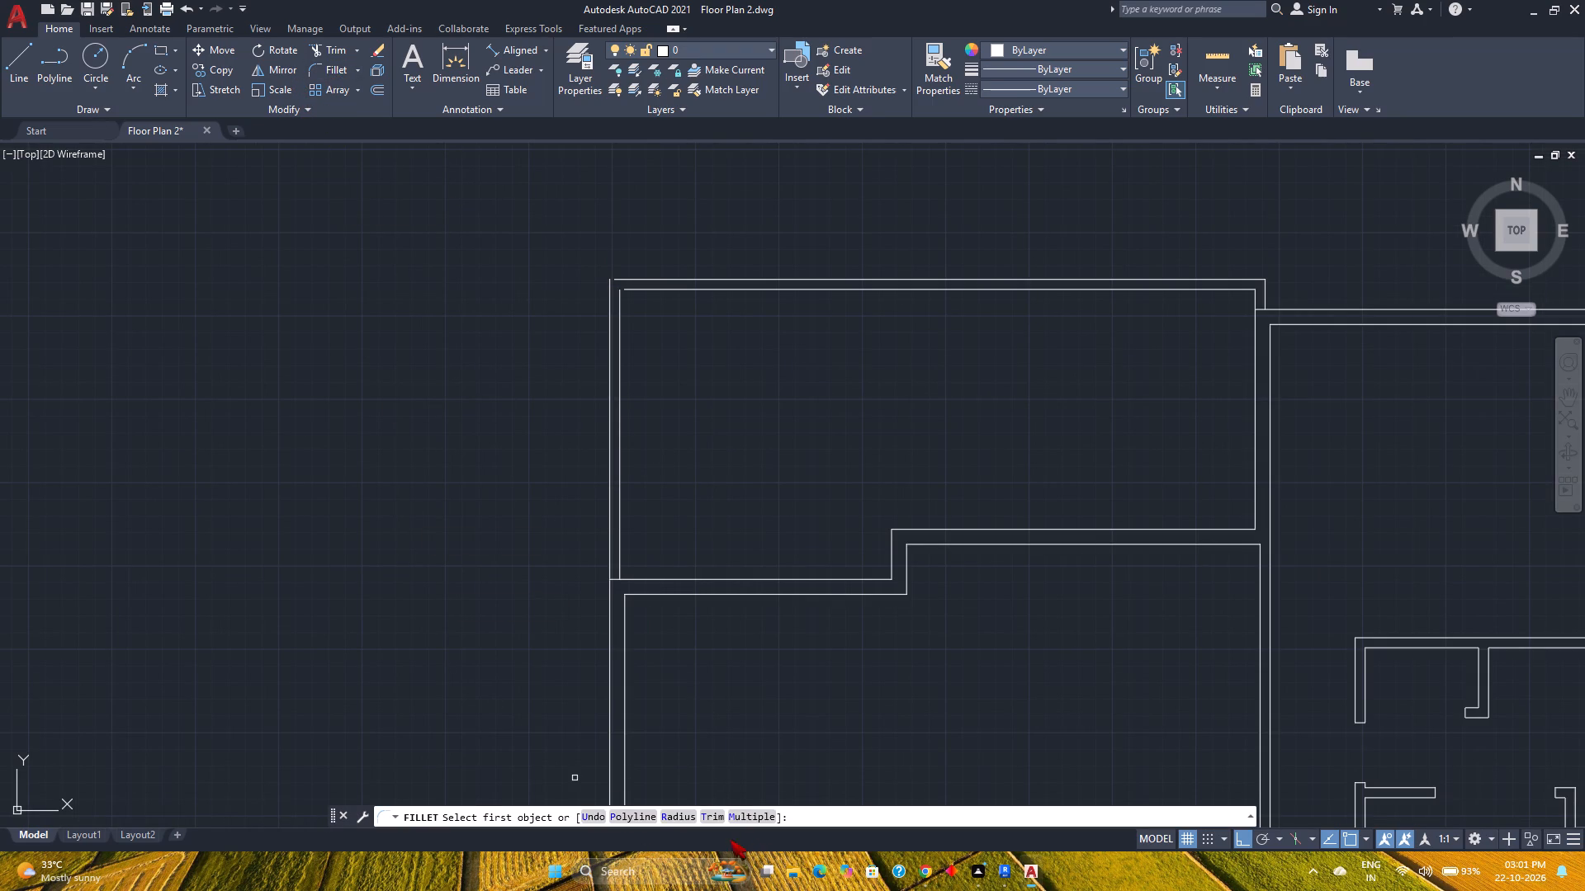
{"action": "left_click", "coordinate": [755, 821]}
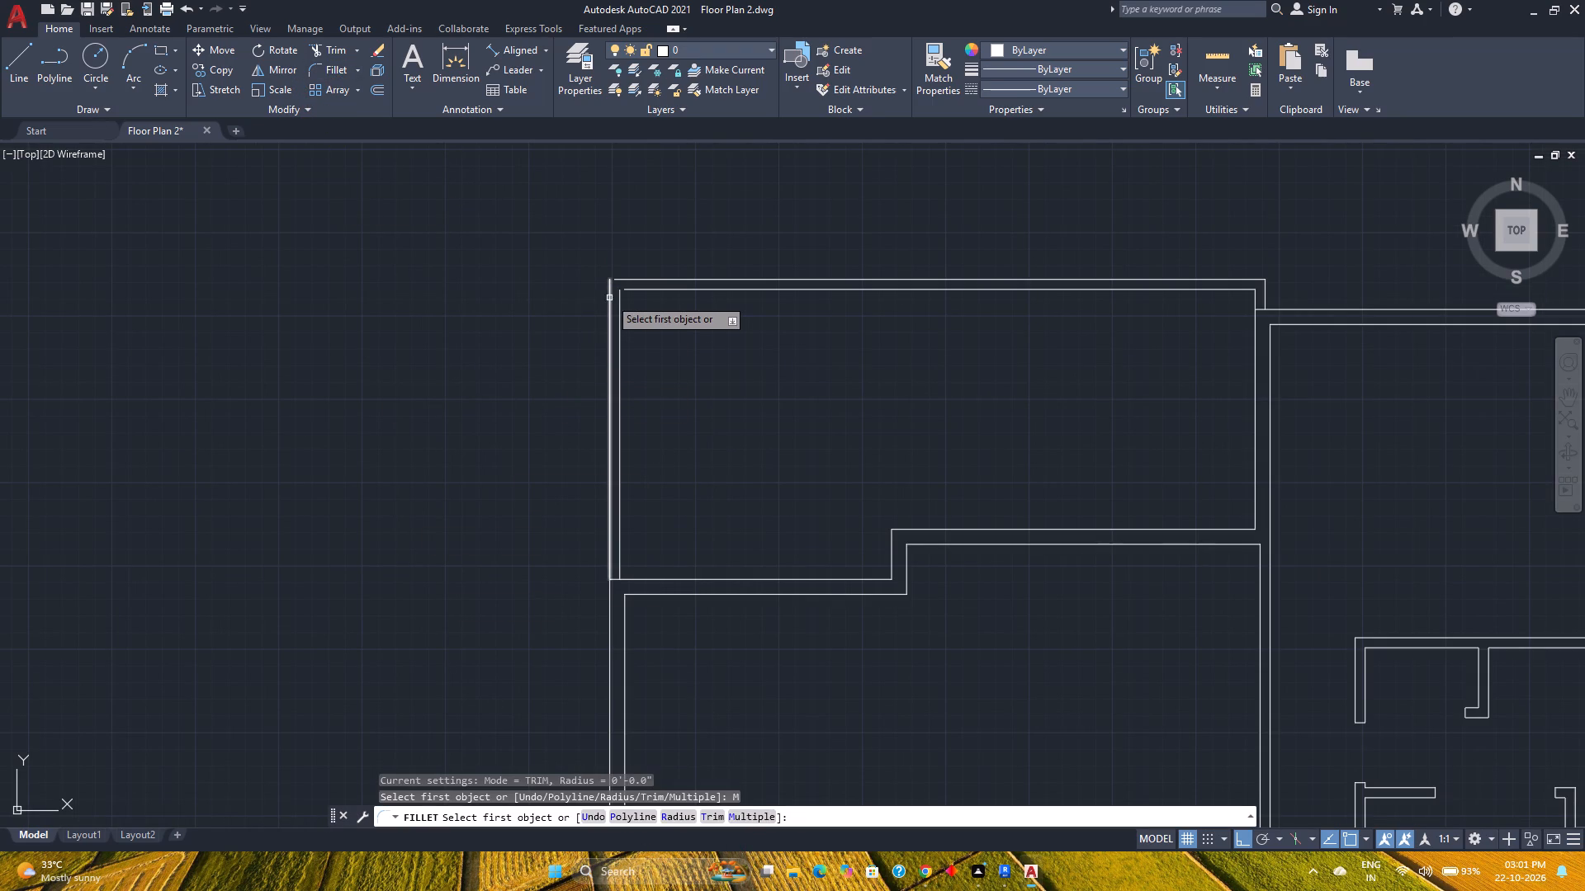
{"action": "left_click", "coordinate": [610, 296]}
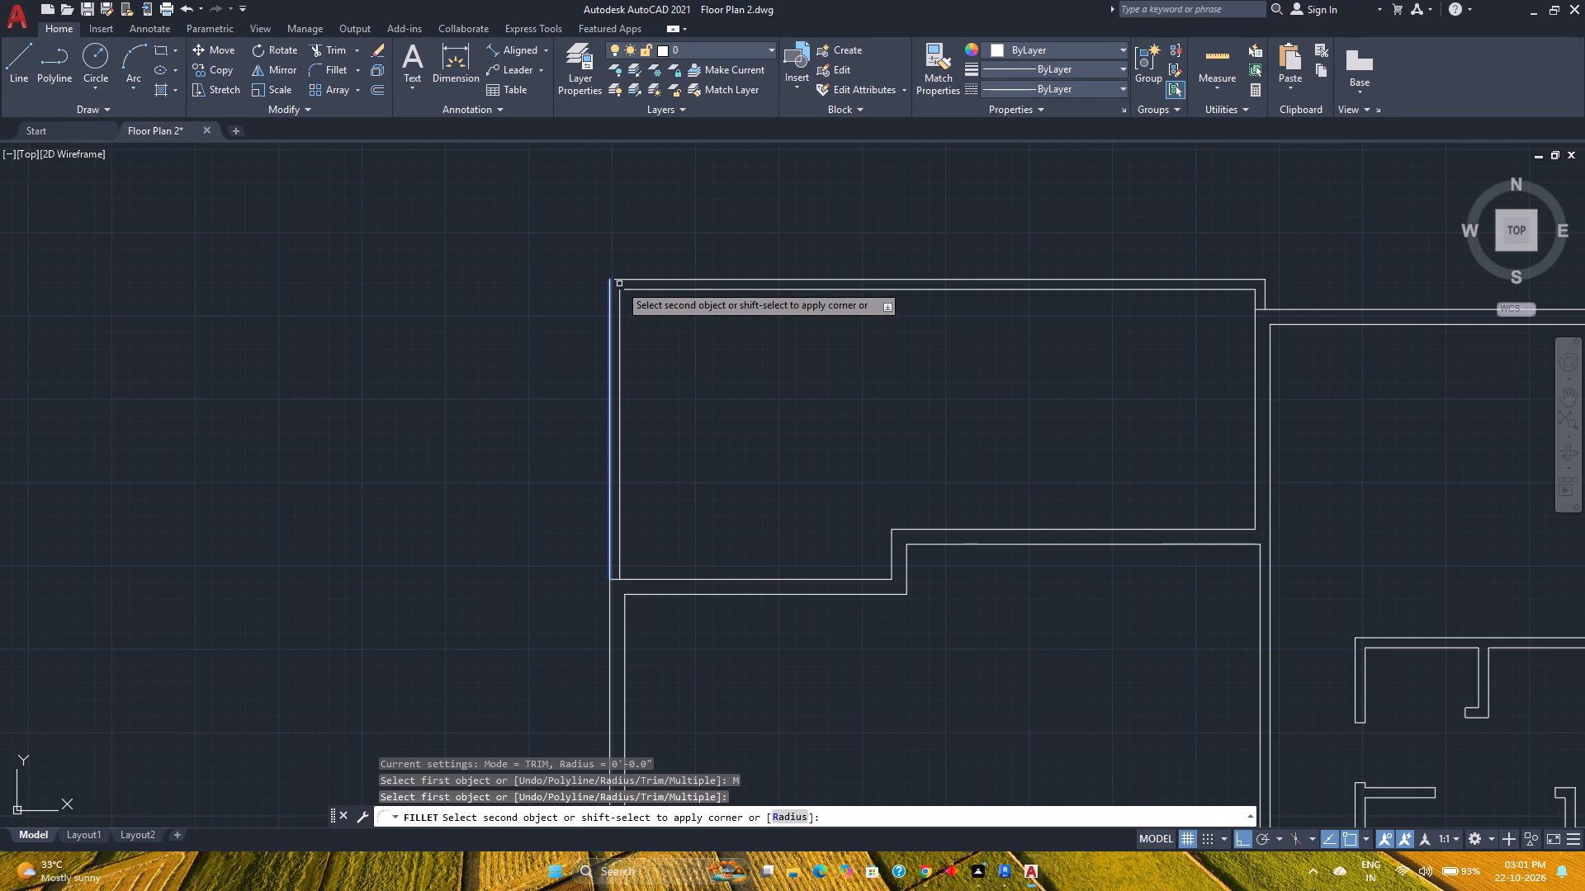
{"action": "left_click", "coordinate": [622, 280]}
{"action": "left_click", "coordinate": [619, 300]}
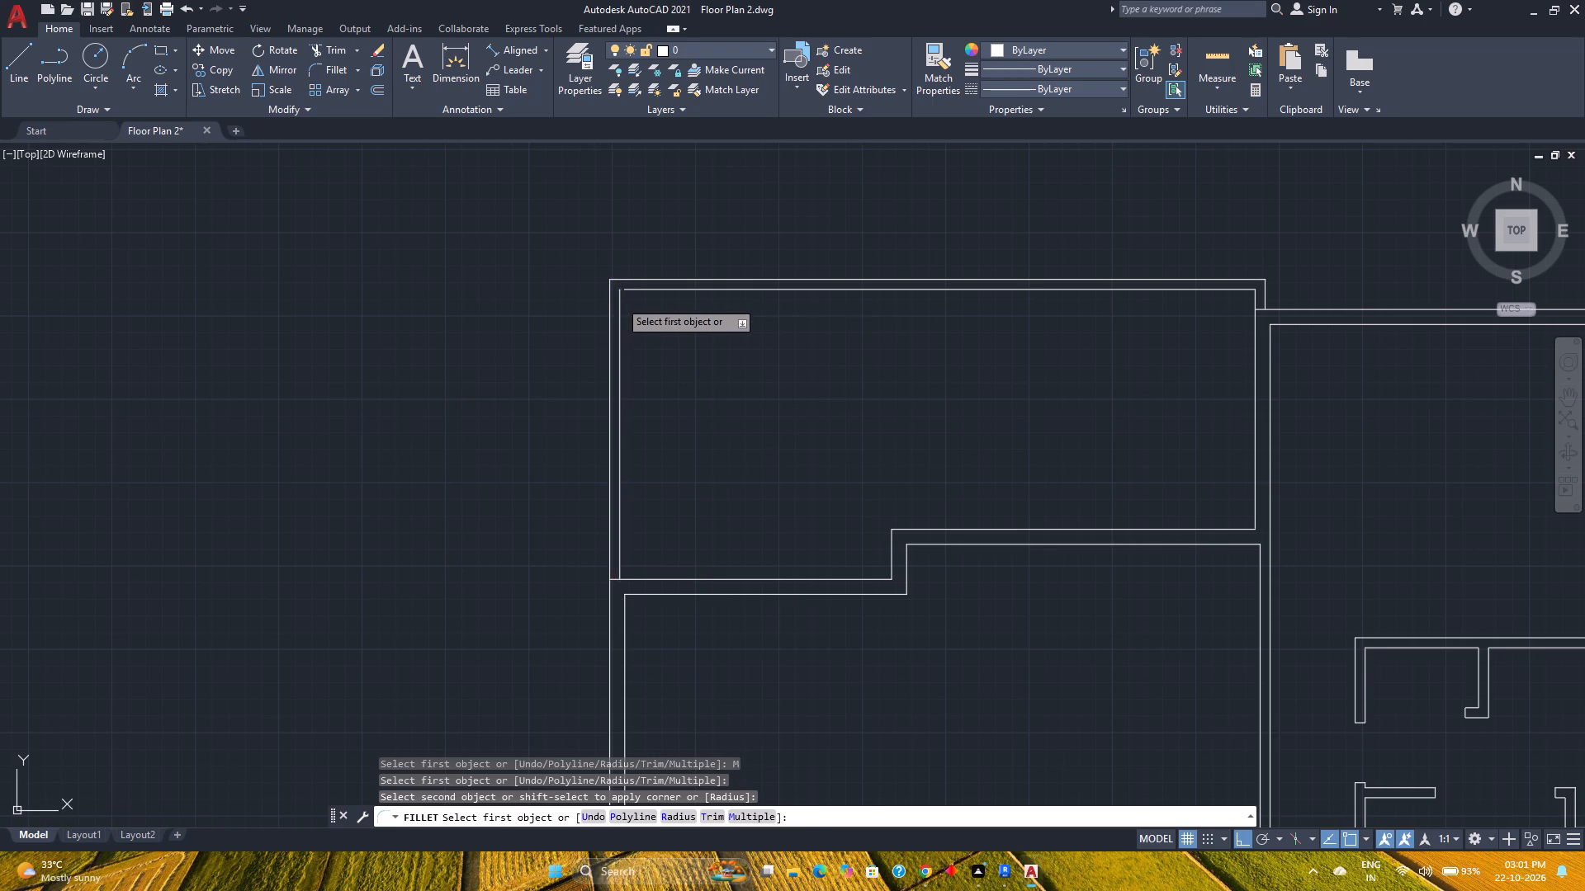
{"action": "left_click", "coordinate": [632, 290]}
{"action": "key", "text": "Escape"}
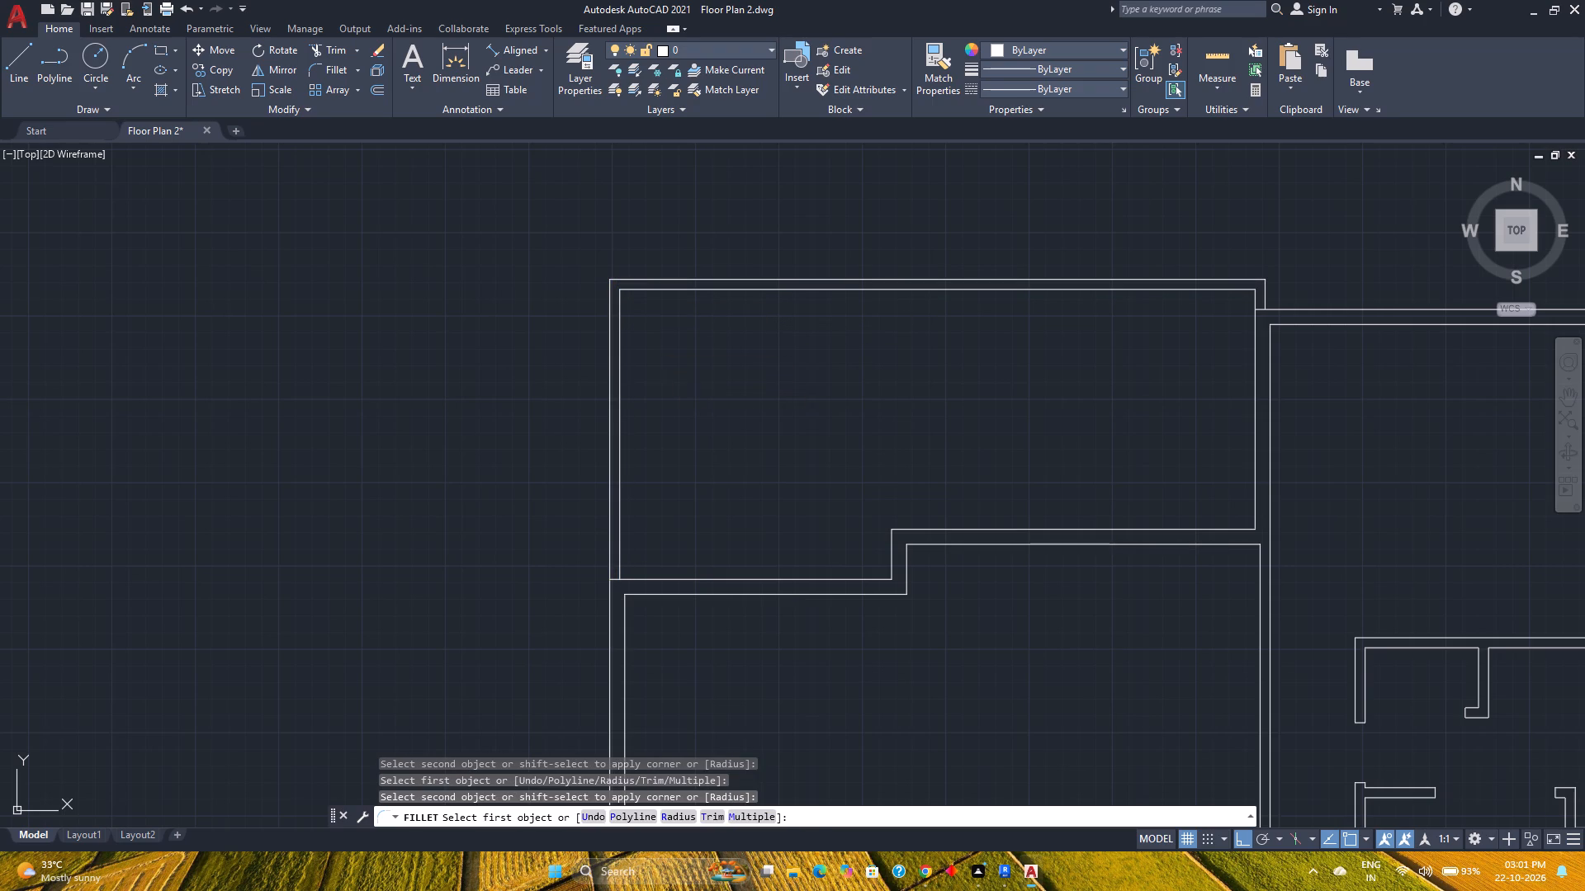
Save the drawing.
{"action": "key", "text": "ctrl+s"}
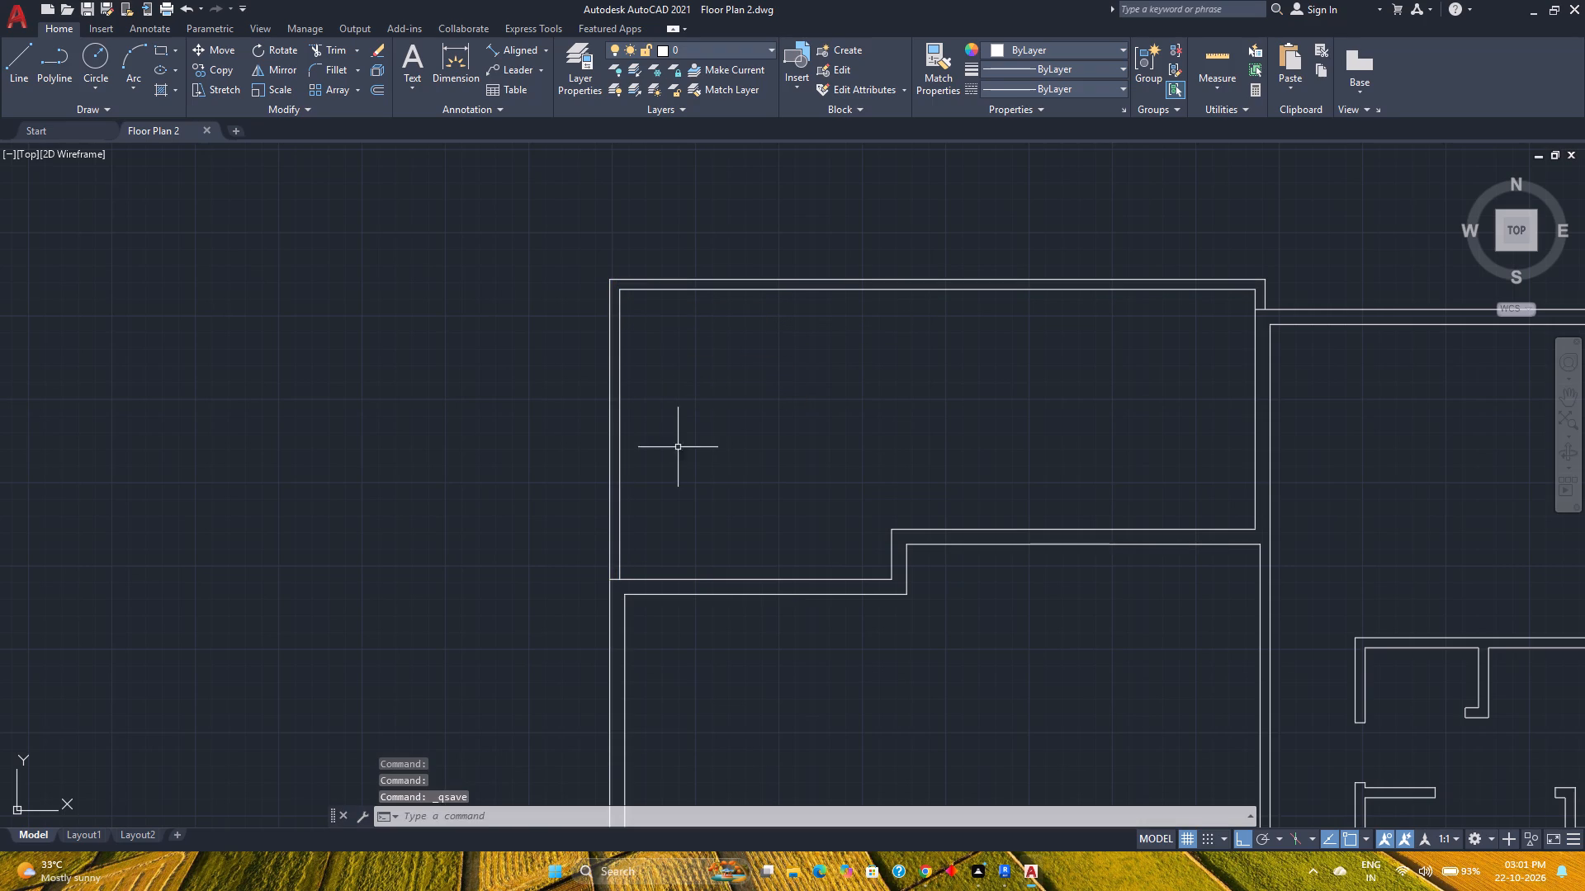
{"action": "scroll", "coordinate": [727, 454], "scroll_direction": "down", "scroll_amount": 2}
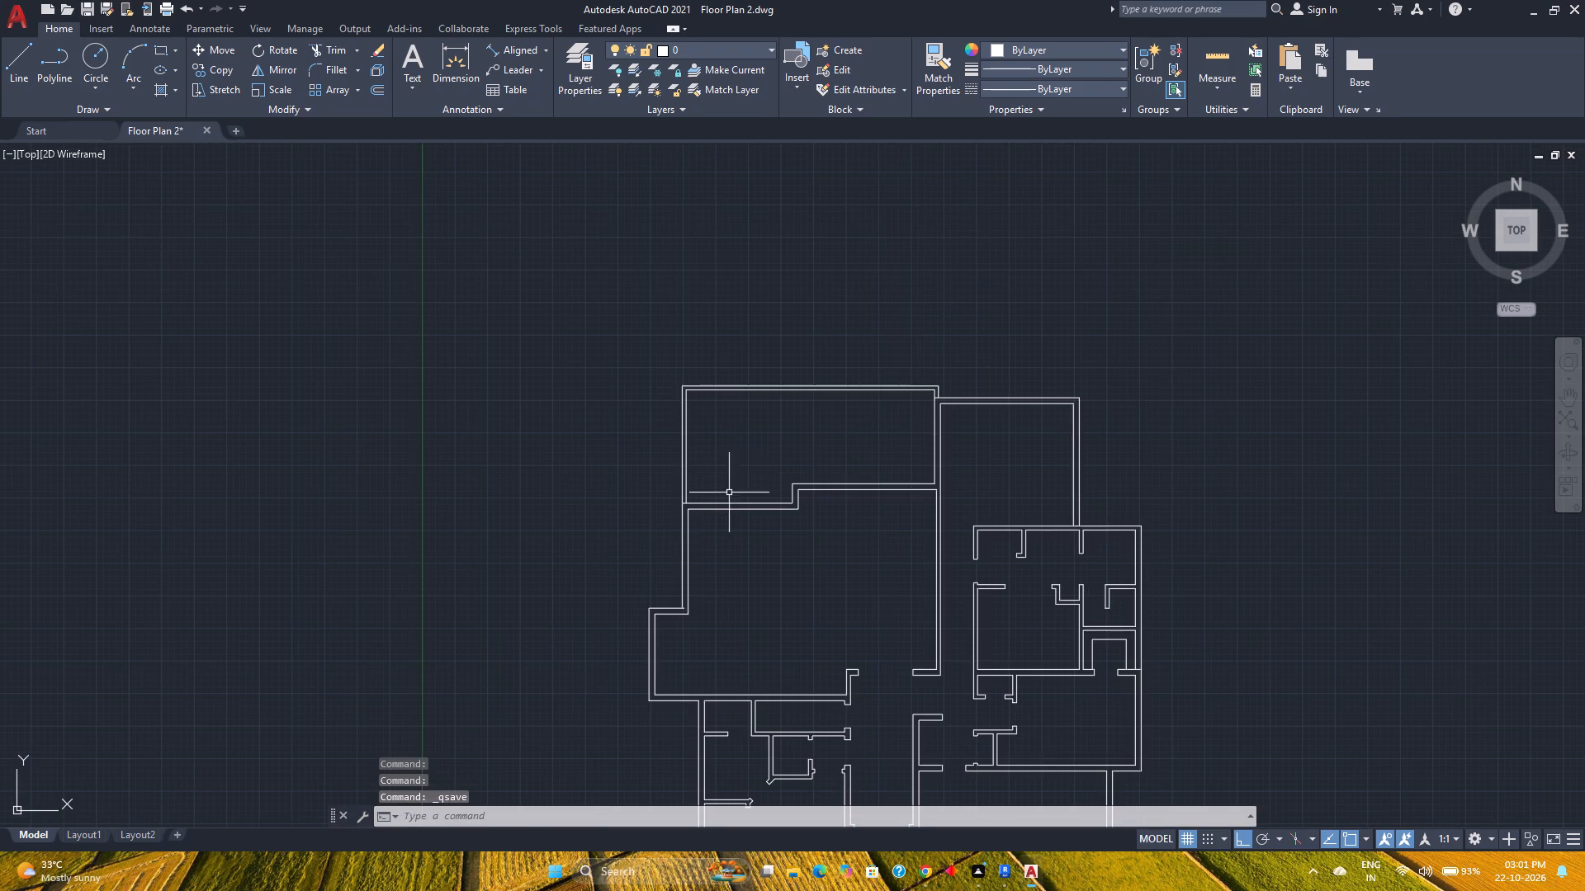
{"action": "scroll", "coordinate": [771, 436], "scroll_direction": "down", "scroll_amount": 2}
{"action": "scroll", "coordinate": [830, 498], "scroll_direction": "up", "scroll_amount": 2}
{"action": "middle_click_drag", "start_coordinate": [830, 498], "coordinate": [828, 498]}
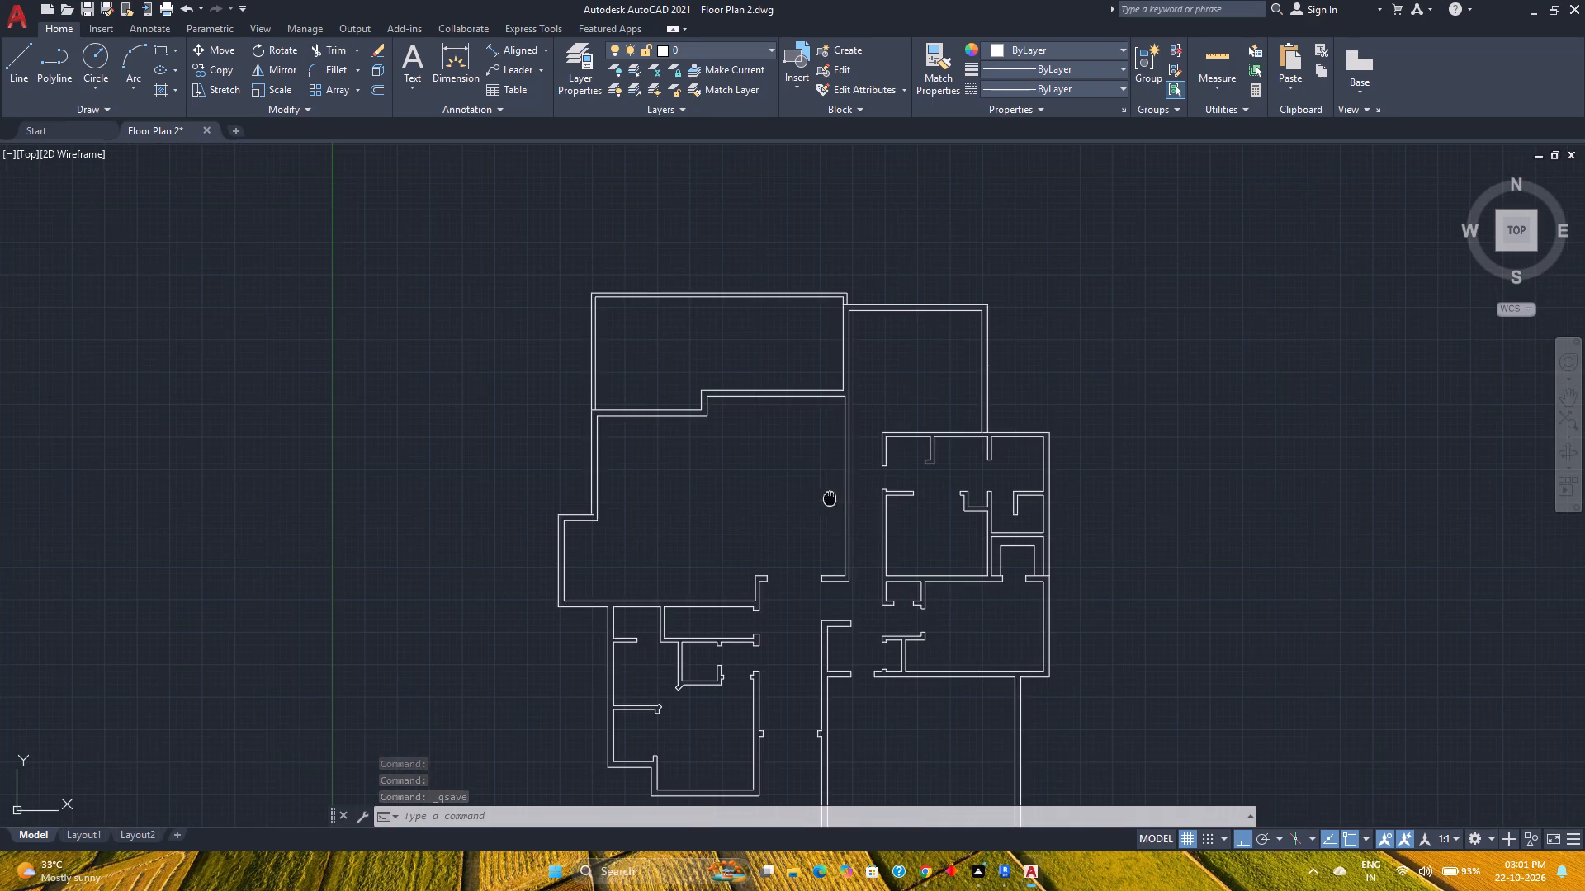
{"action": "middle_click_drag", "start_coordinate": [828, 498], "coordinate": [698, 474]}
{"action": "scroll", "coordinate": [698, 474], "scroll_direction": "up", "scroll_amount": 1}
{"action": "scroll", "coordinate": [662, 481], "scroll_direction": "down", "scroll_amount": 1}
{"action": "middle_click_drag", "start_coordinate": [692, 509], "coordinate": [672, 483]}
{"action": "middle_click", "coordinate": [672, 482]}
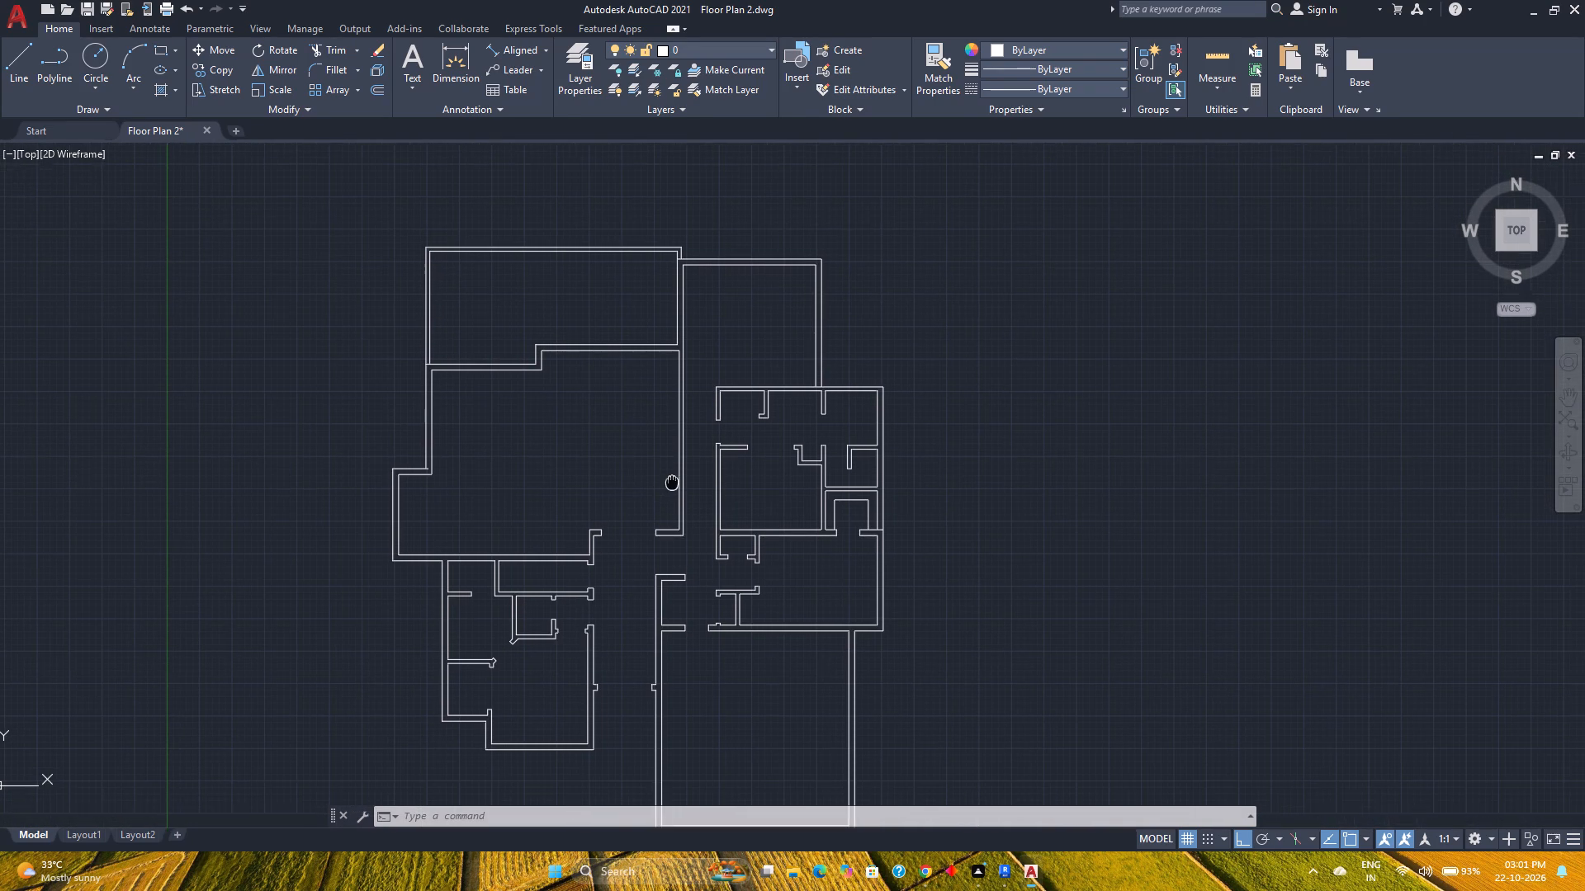
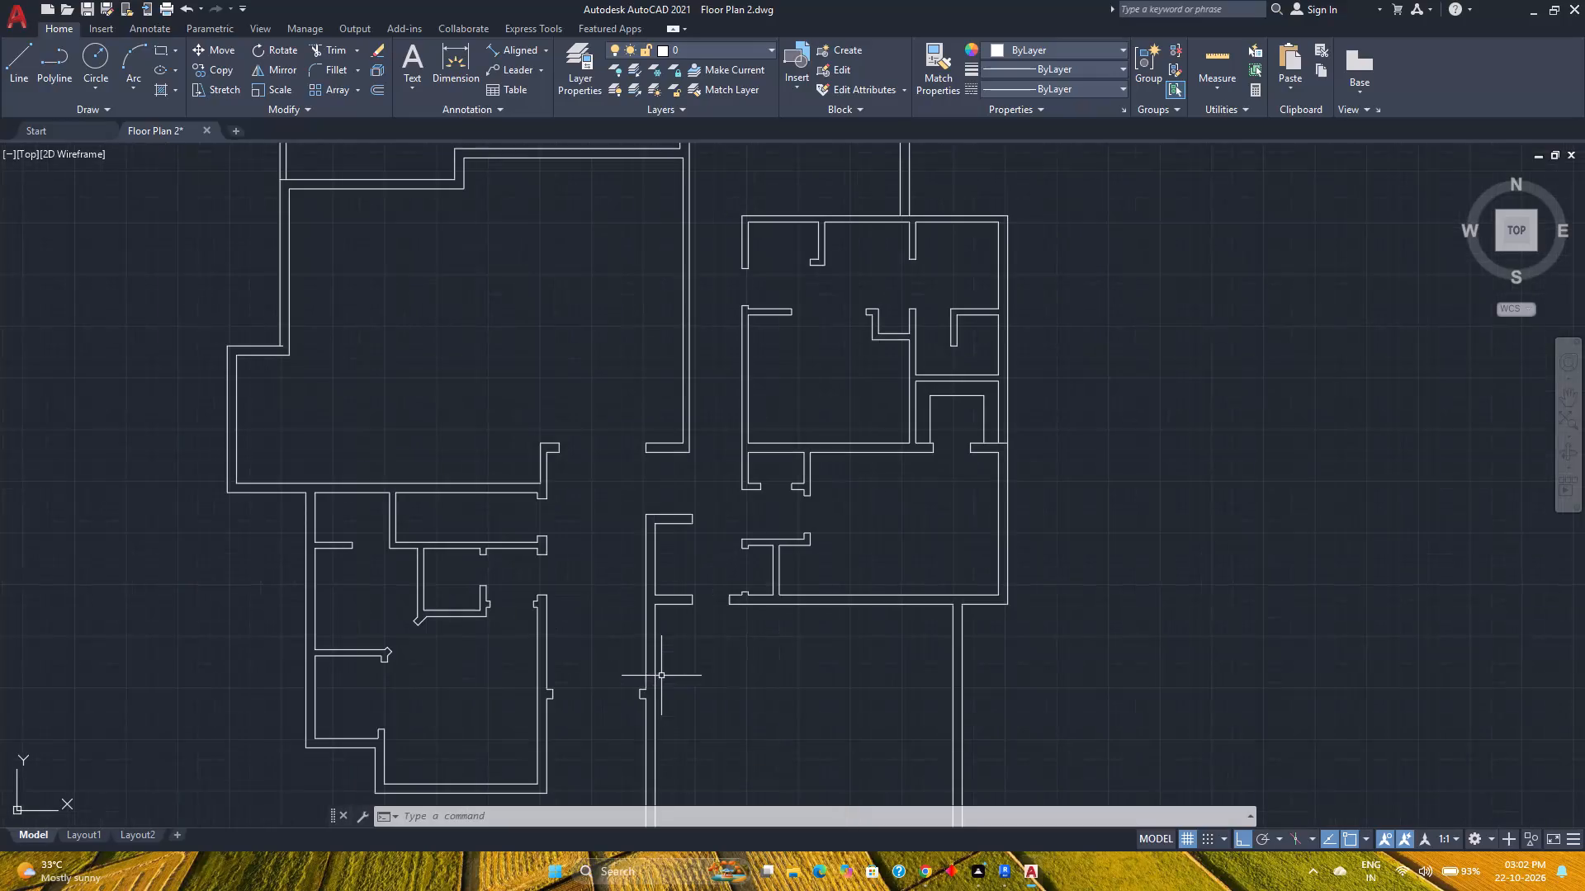
Examine the overall floor plan and its southern rooms to check which parts still need openings.
{"action": "middle_click_drag", "start_coordinate": [674, 747], "coordinate": [706, 634]}
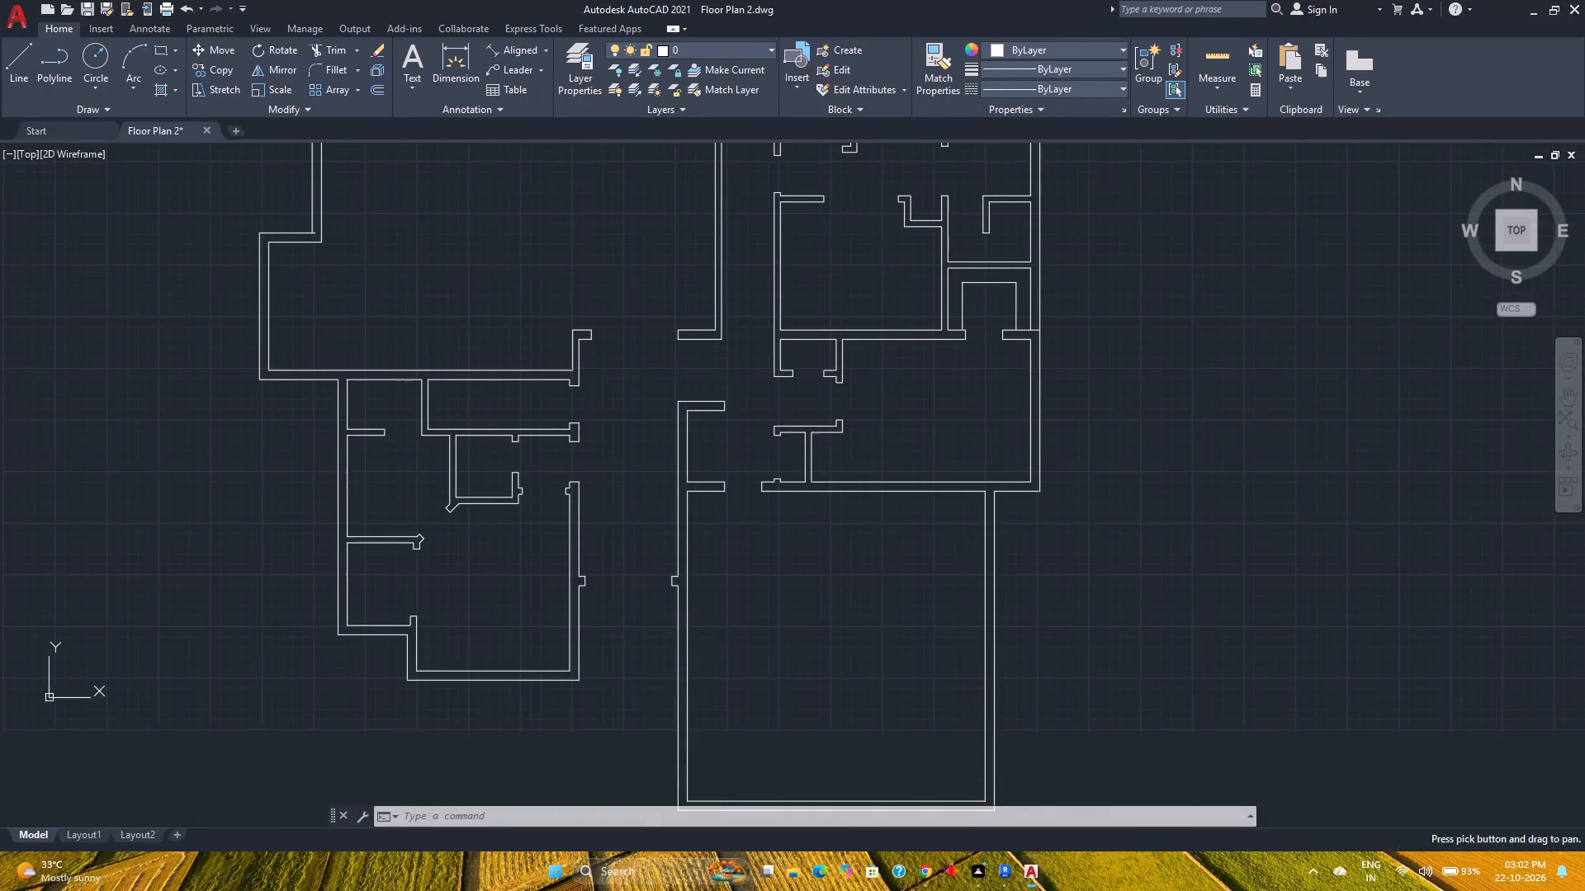
{"action": "scroll", "coordinate": [706, 634], "scroll_direction": "down", "scroll_amount": 1}
{"action": "scroll", "coordinate": [769, 614], "scroll_direction": "down", "scroll_amount": 2}
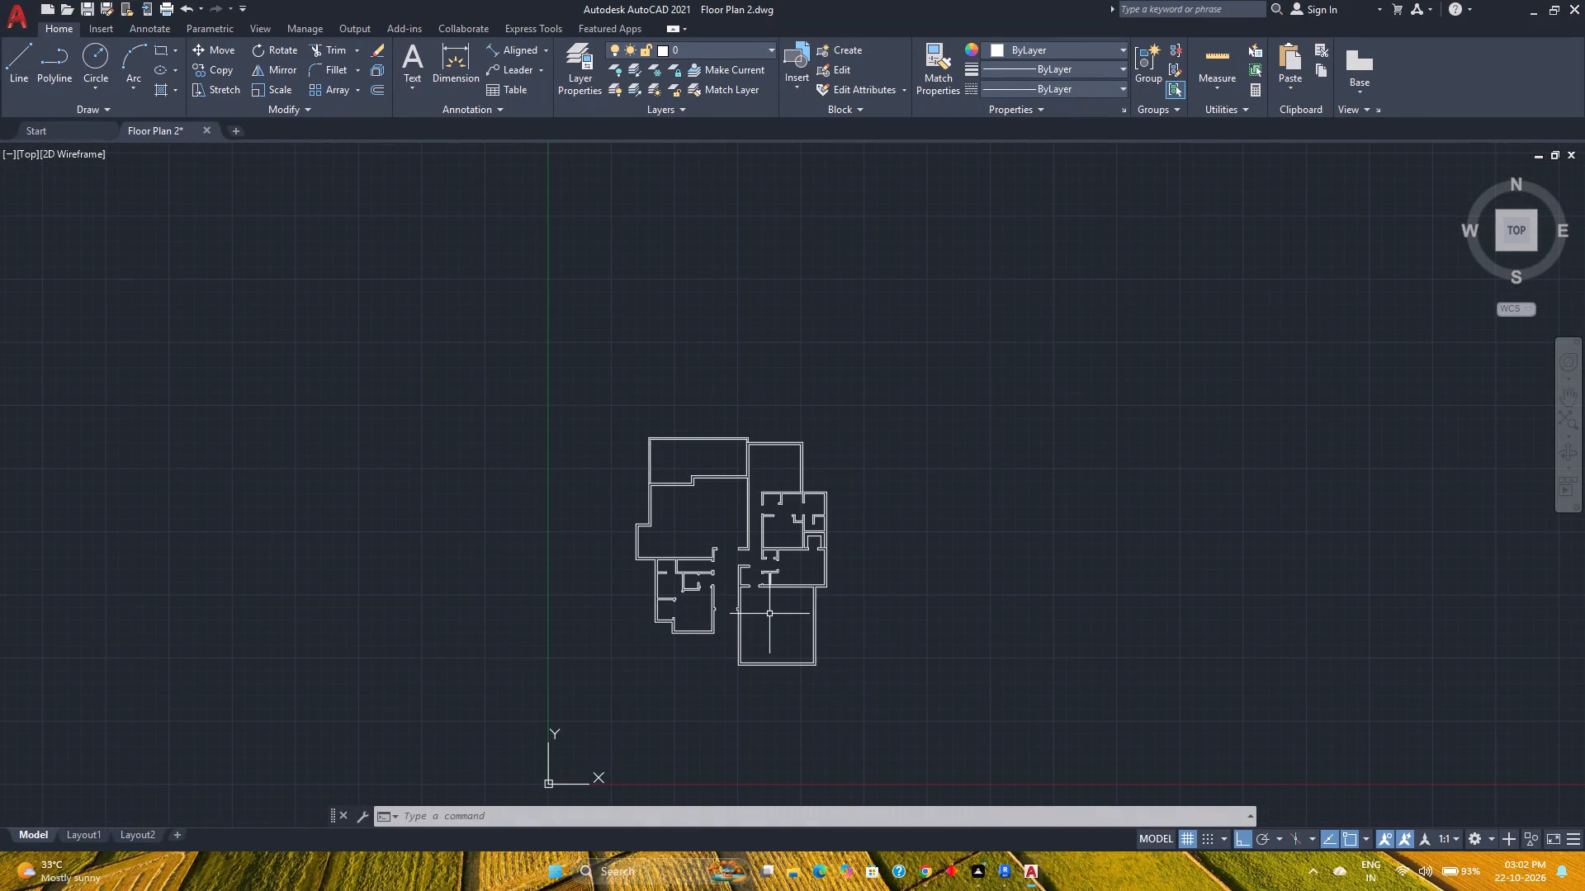
{"action": "scroll", "coordinate": [769, 614], "scroll_direction": "up", "scroll_amount": 1}
{"action": "scroll", "coordinate": [769, 614], "scroll_direction": "down", "scroll_amount": 1}
{"action": "scroll", "coordinate": [769, 614], "scroll_direction": "up", "scroll_amount": 1}
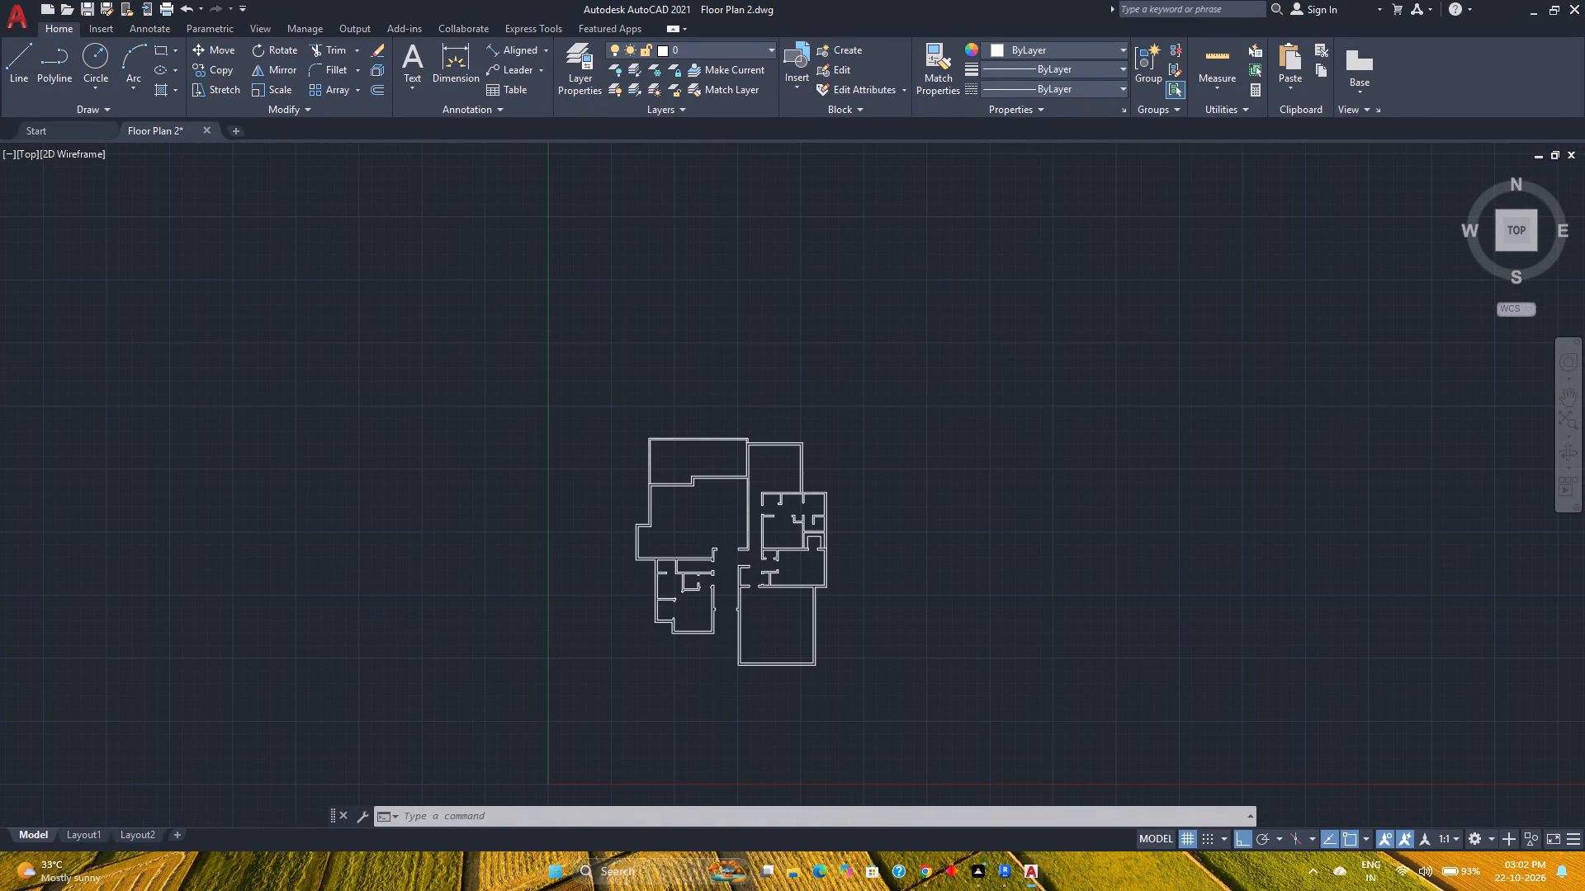
{"action": "scroll", "coordinate": [769, 614], "scroll_direction": "up", "scroll_amount": 1}
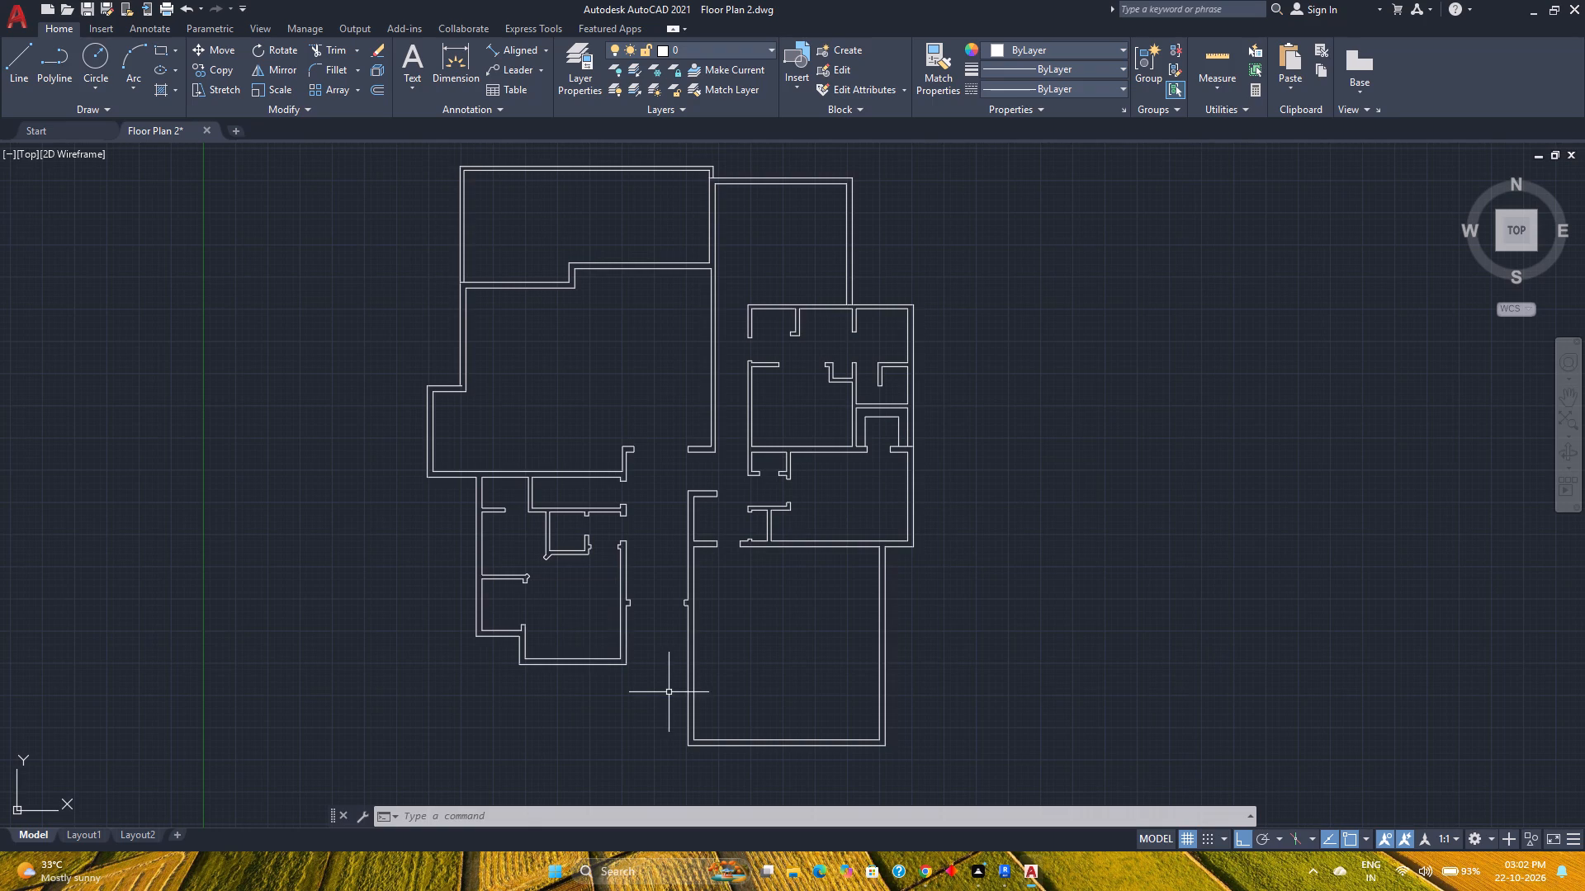
{"action": "middle_click_drag", "start_coordinate": [668, 692], "coordinate": [632, 606]}
{"action": "middle_click", "coordinate": [632, 606]}
{"action": "middle_click", "coordinate": [632, 606]}
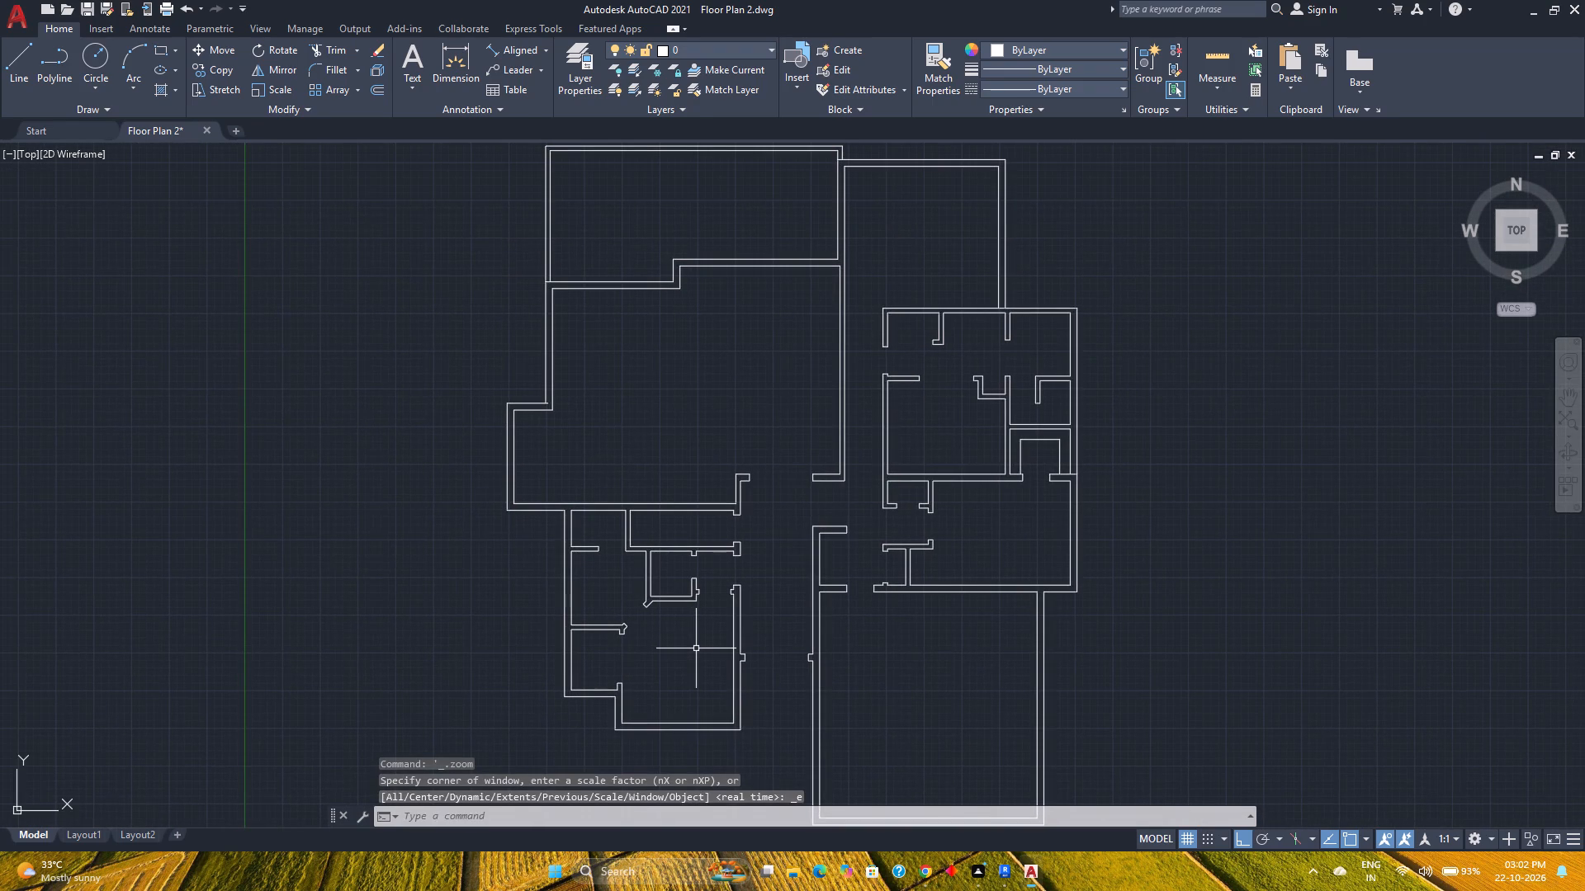
{"action": "scroll", "coordinate": [762, 679], "scroll_direction": "down", "scroll_amount": 2}
{"action": "middle_click_drag", "start_coordinate": [762, 679], "coordinate": [741, 636]}
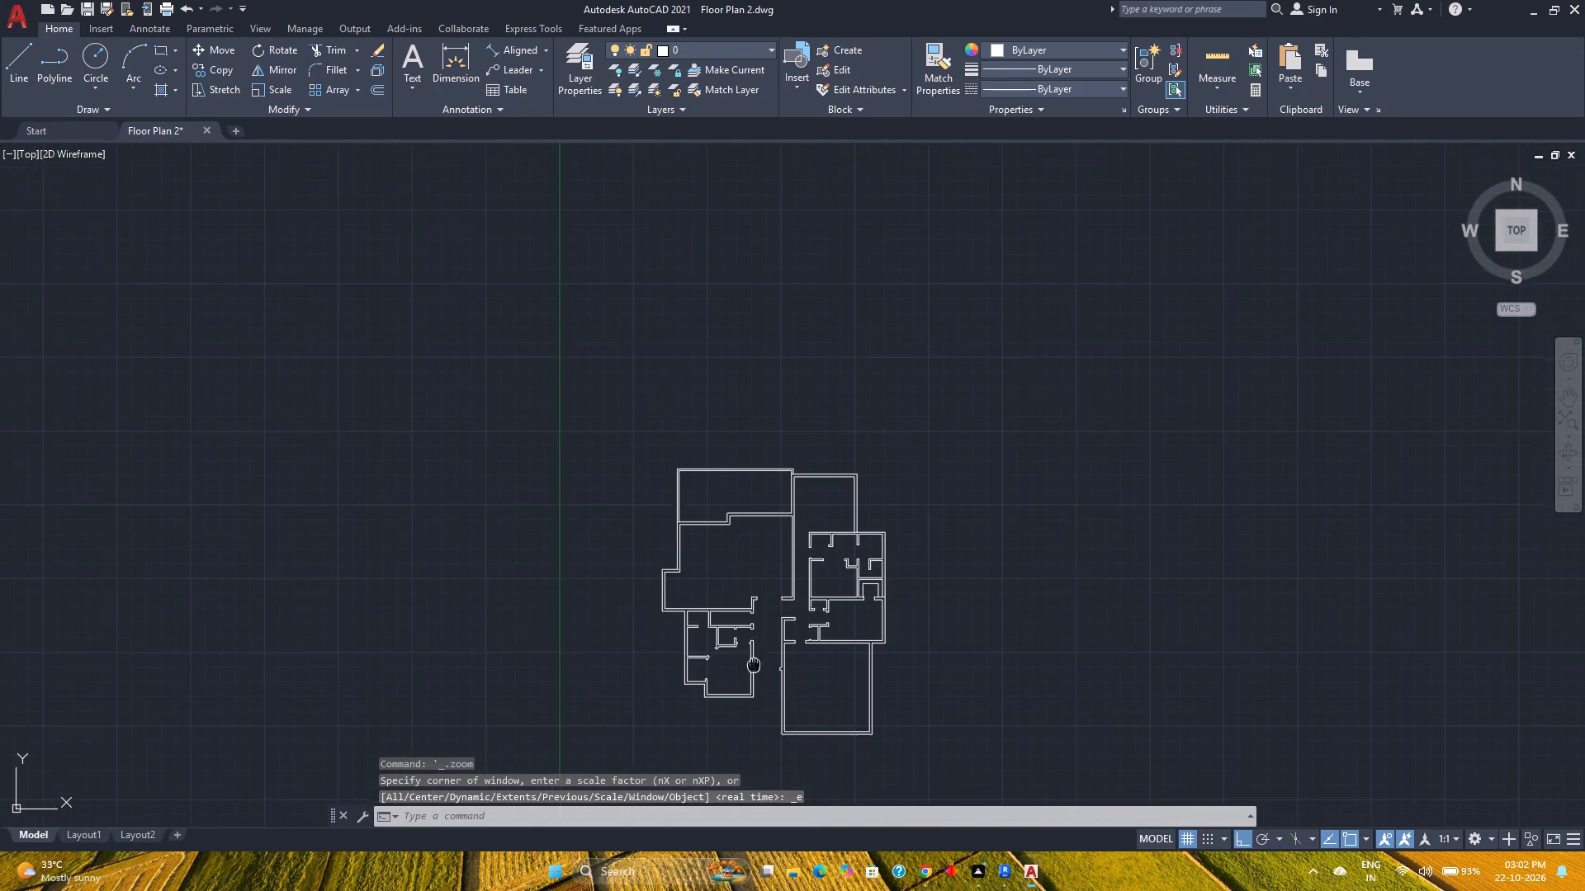
{"action": "middle_click_drag", "start_coordinate": [741, 636], "coordinate": [678, 526]}
{"action": "middle_click", "coordinate": [661, 504]}
{"action": "scroll", "coordinate": [703, 597], "scroll_direction": "up", "scroll_amount": 2}
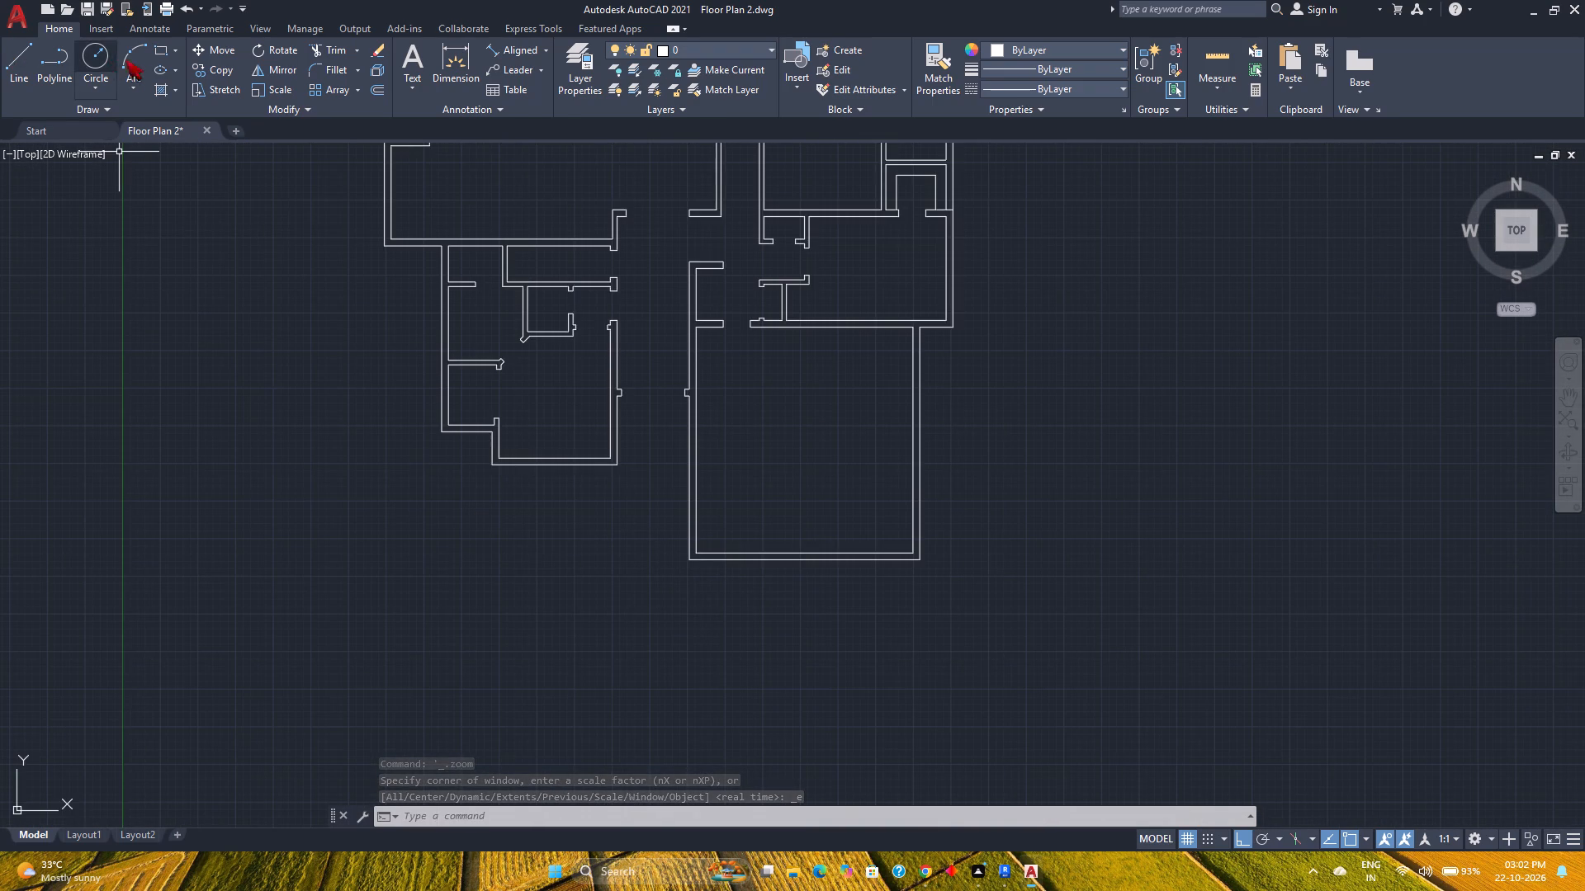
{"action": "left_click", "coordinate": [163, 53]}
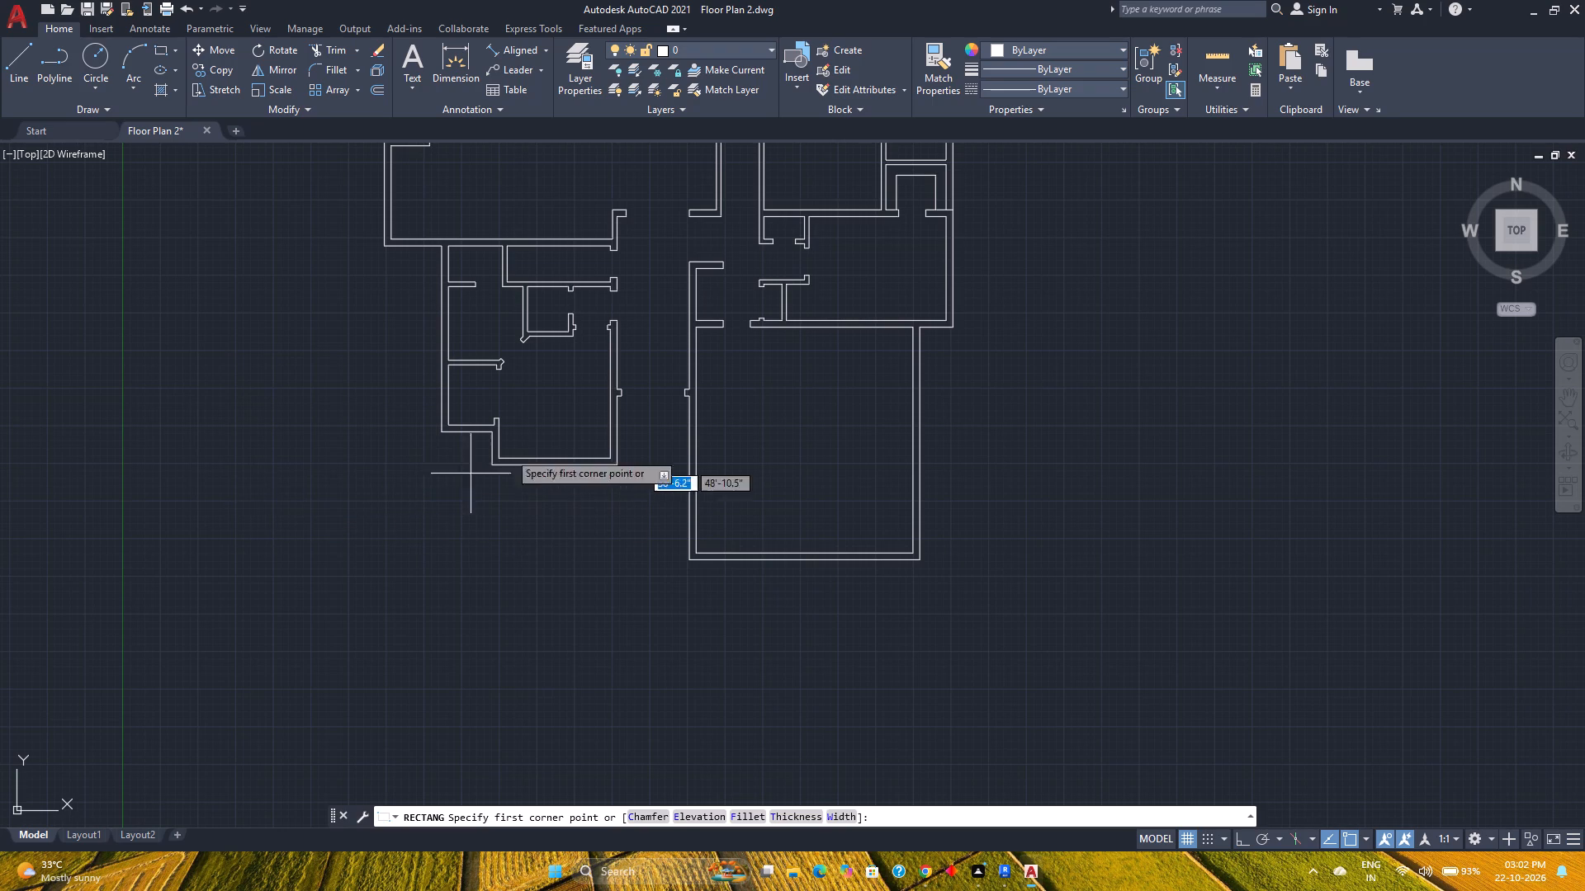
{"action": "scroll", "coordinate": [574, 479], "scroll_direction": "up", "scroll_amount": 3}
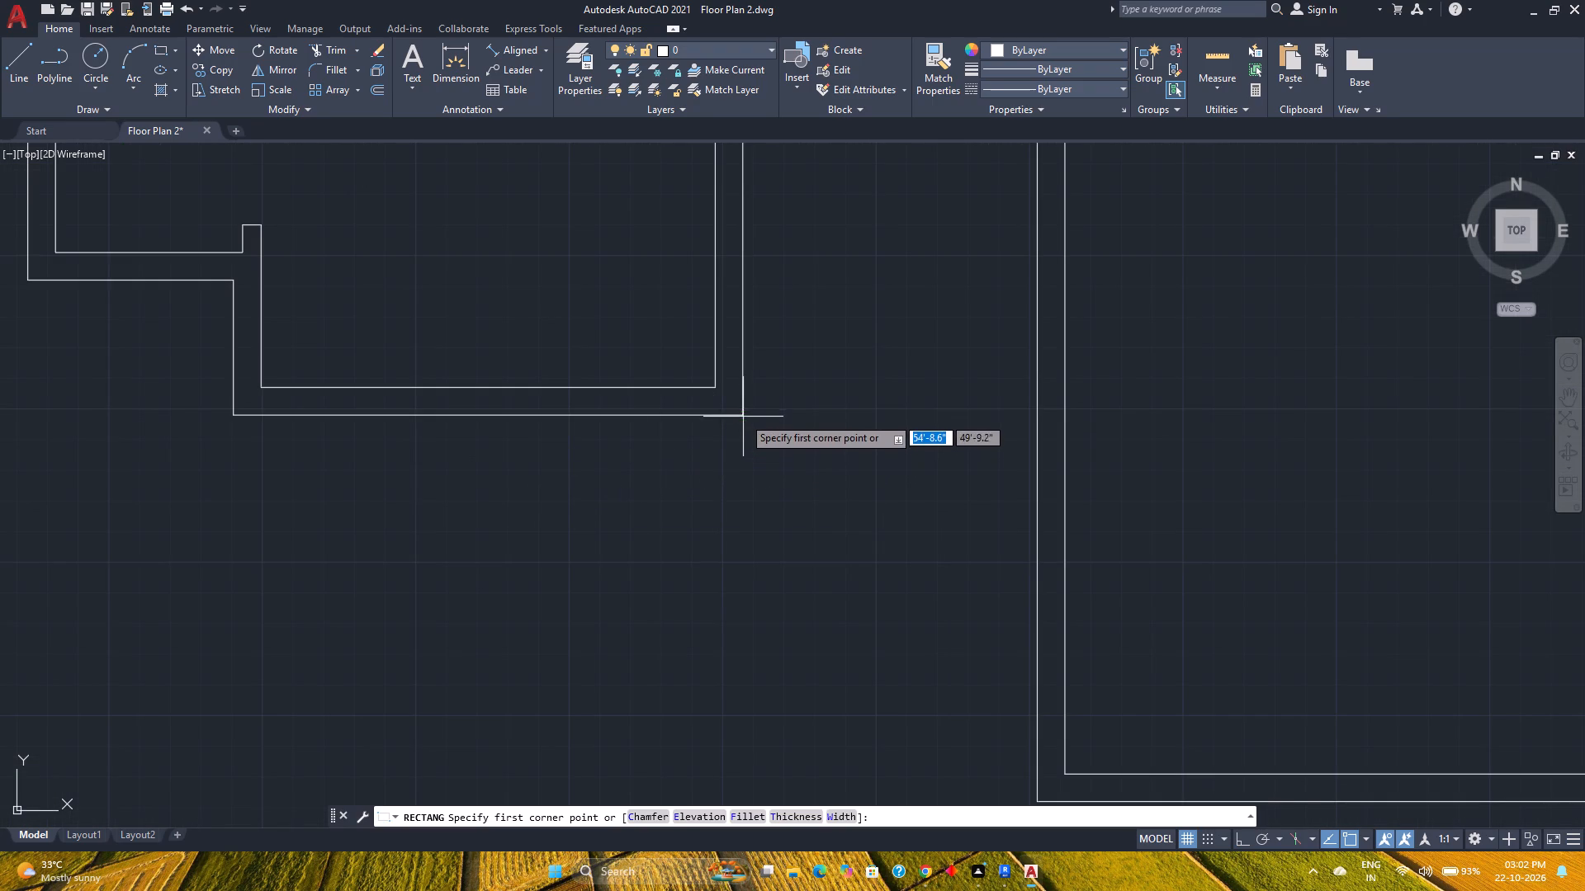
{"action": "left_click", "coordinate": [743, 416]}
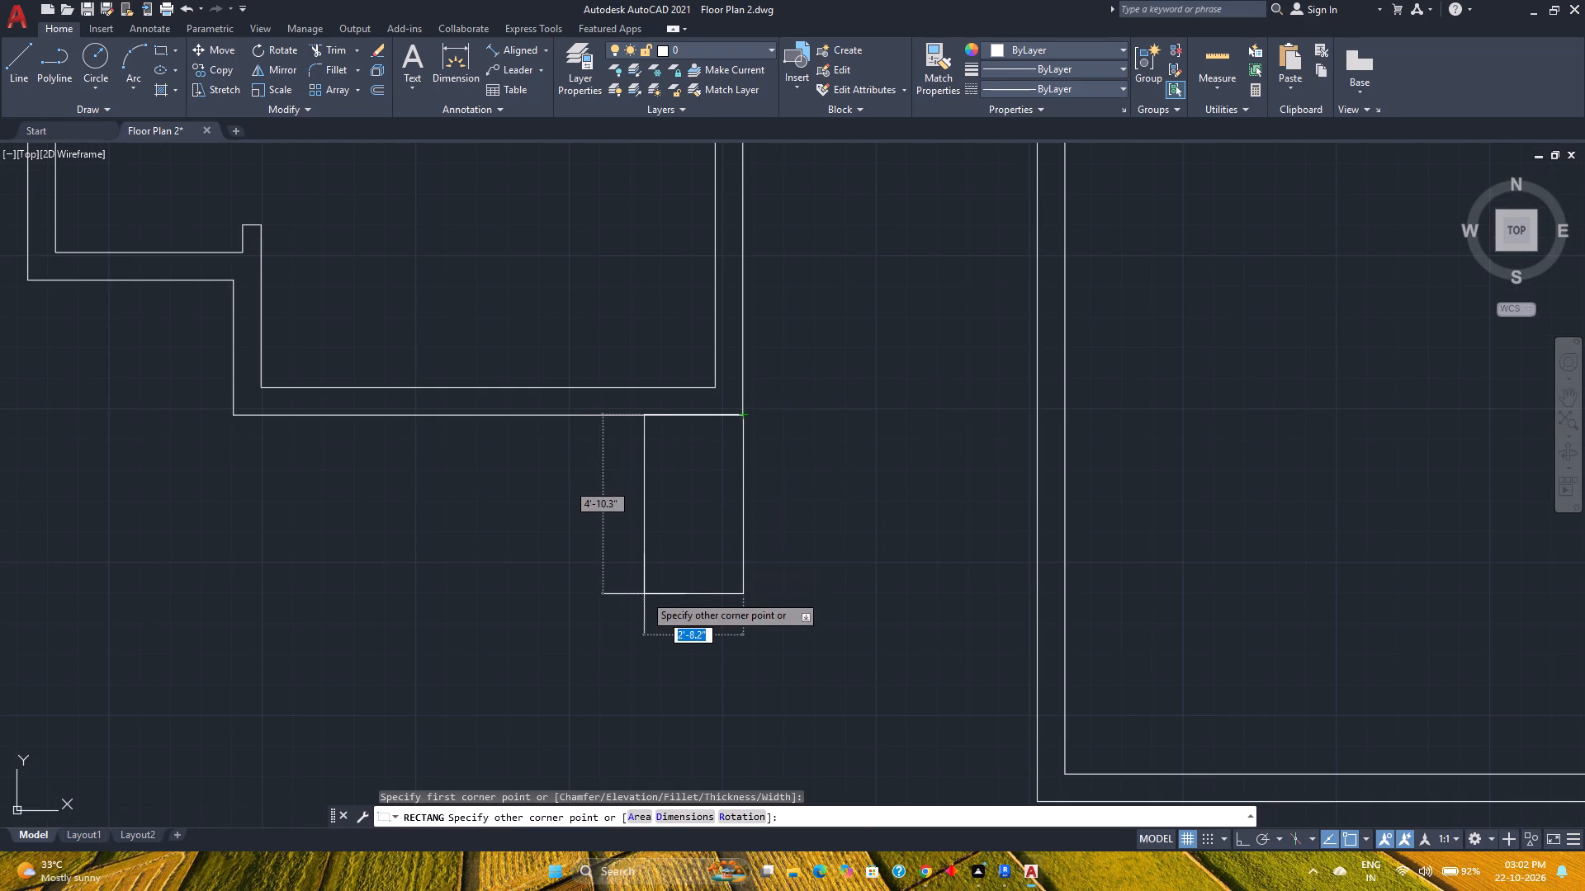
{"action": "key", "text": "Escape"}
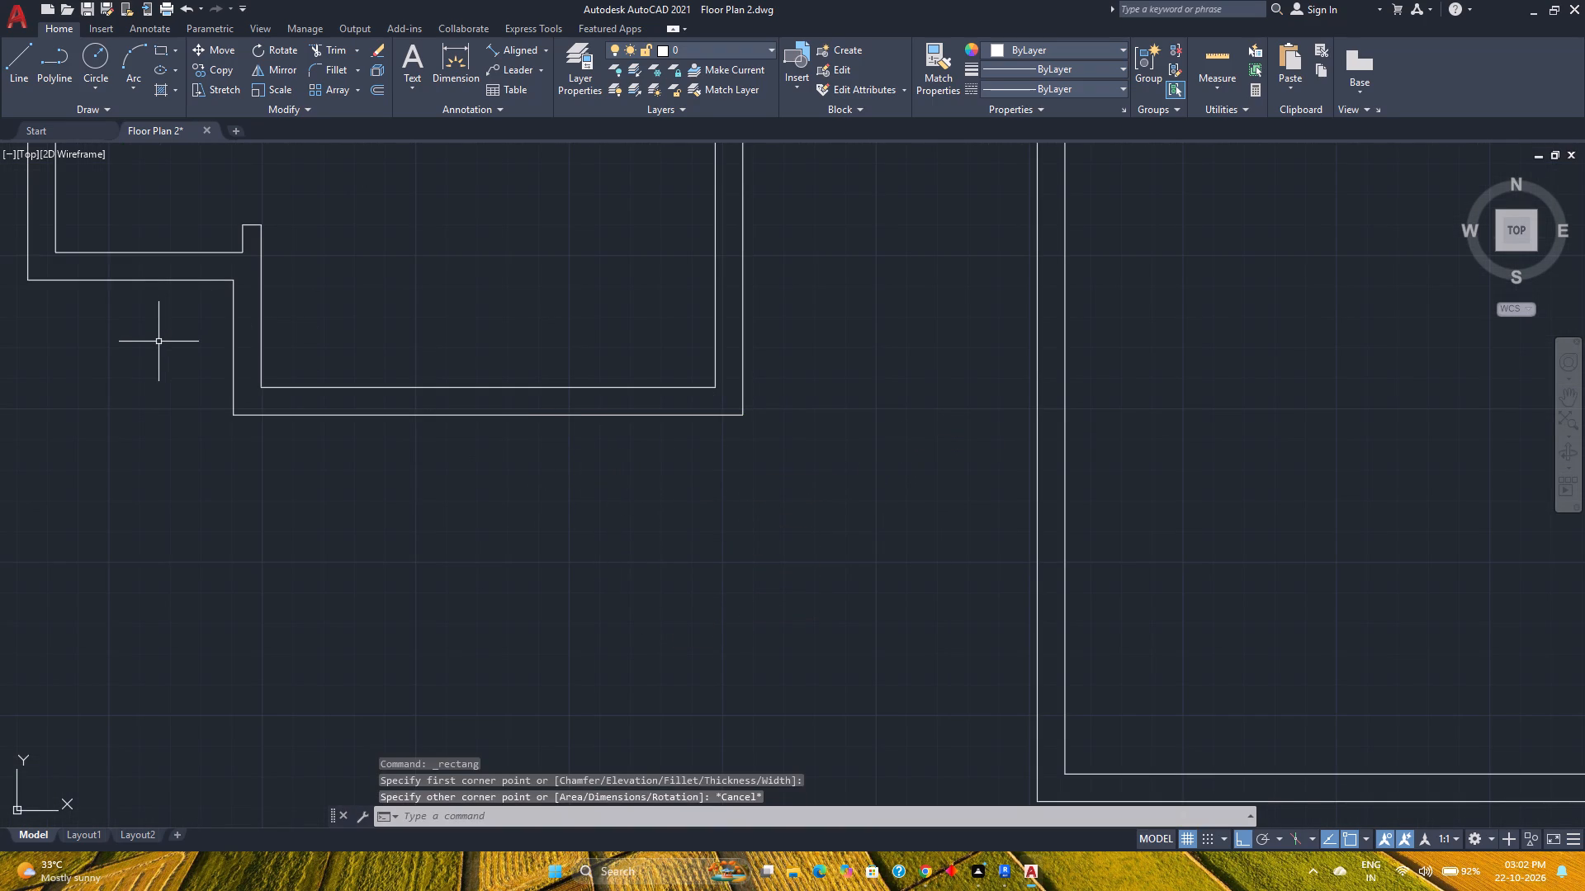
Draw a short line across the southwestern room's south wall, from the inner face's midpoint straight to the outer face.
{"action": "left_click", "coordinate": [13, 54]}
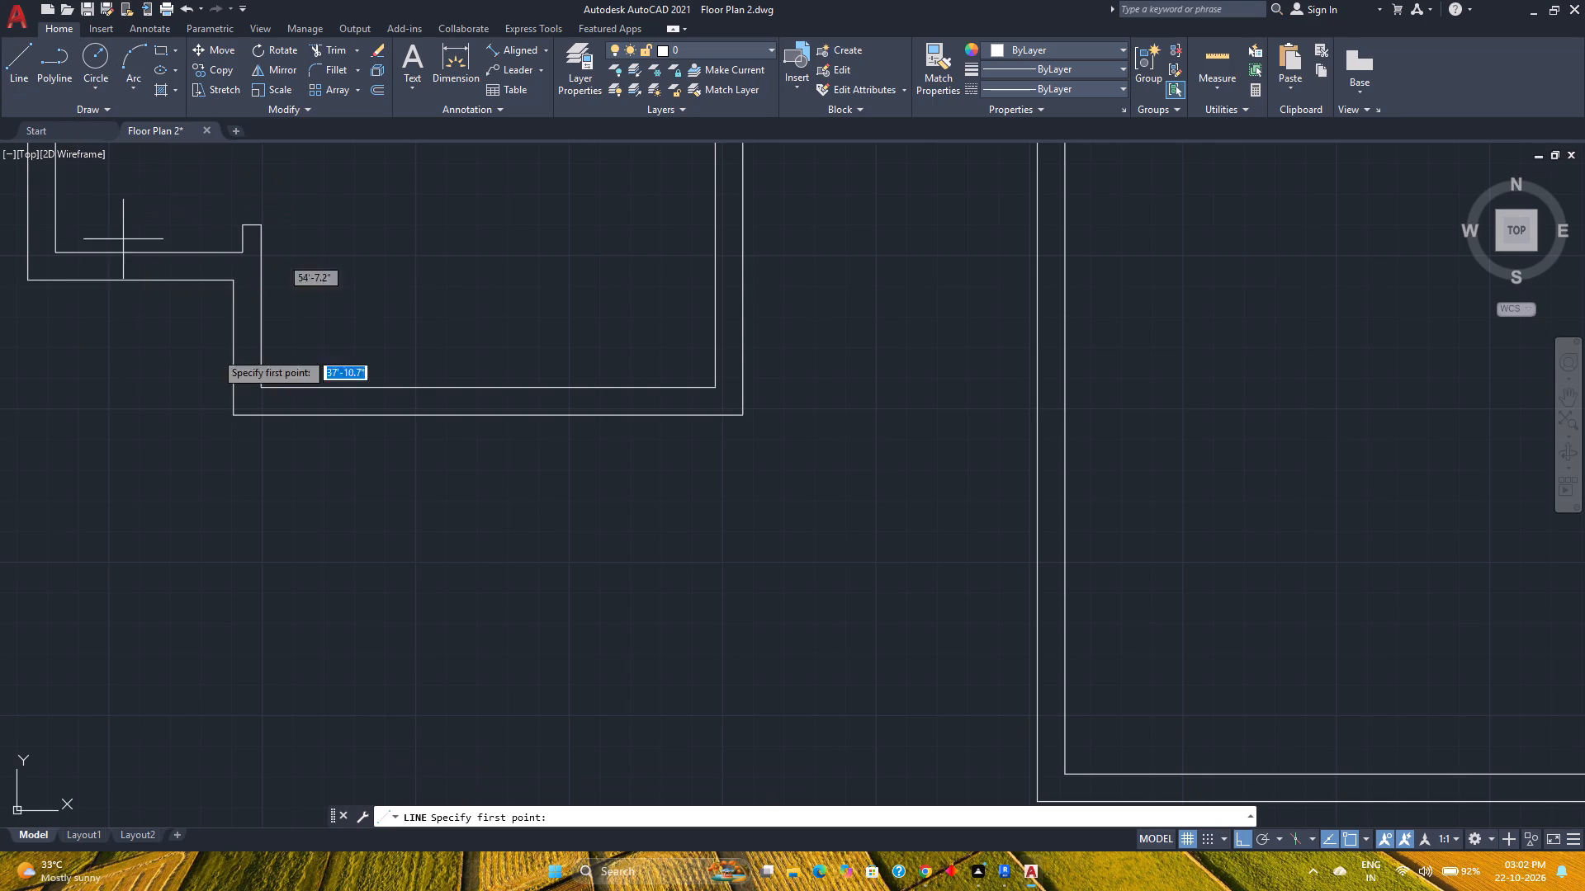
{"action": "left_click", "coordinate": [484, 389]}
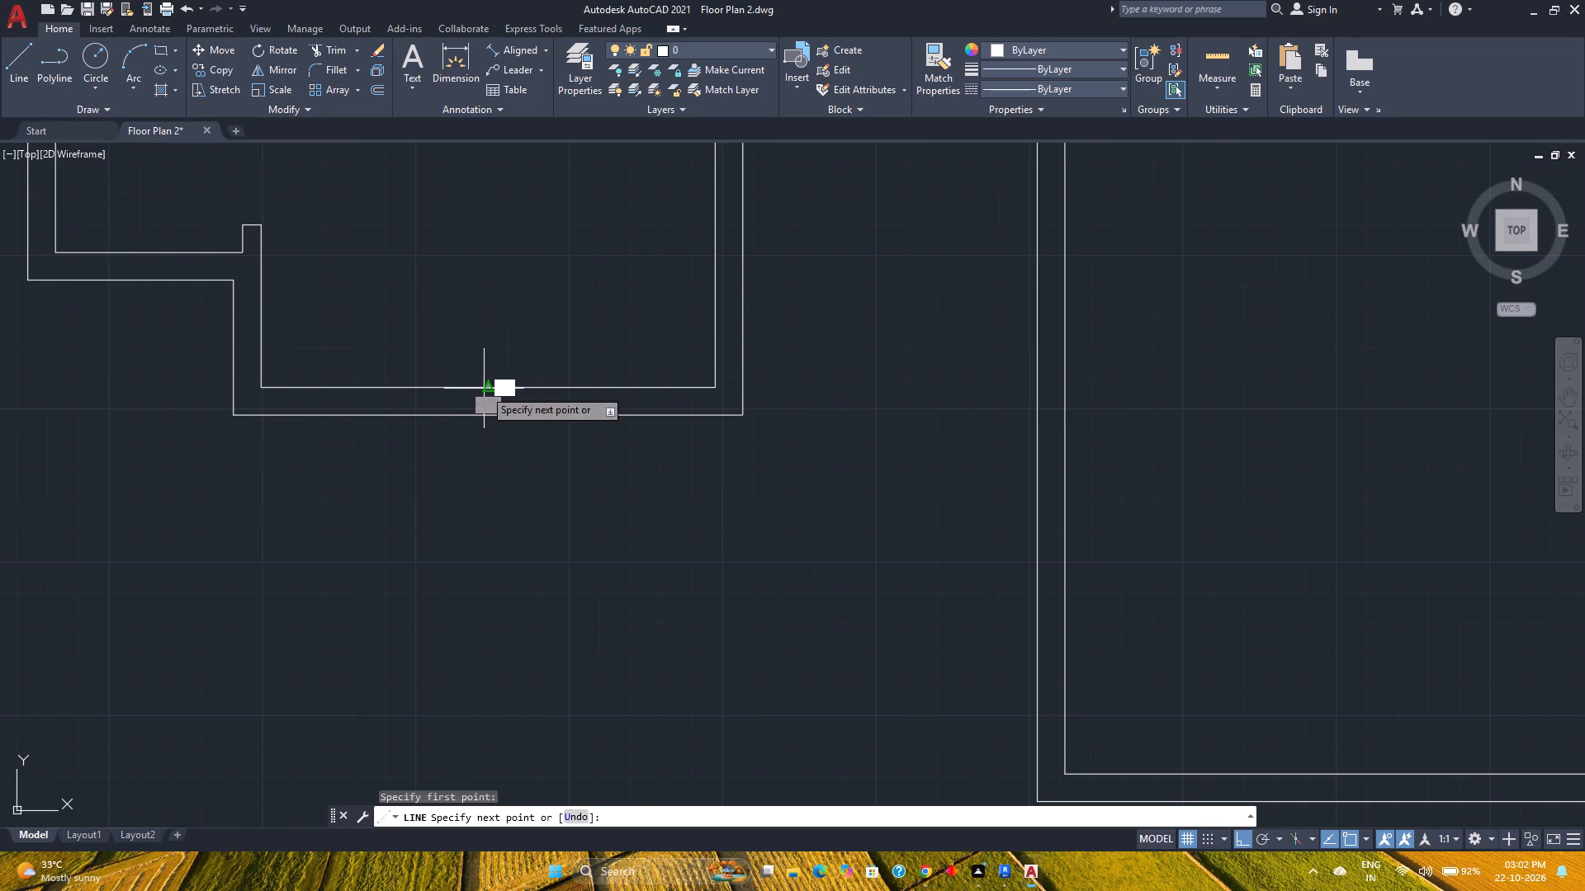
{"action": "left_click", "coordinate": [488, 414]}
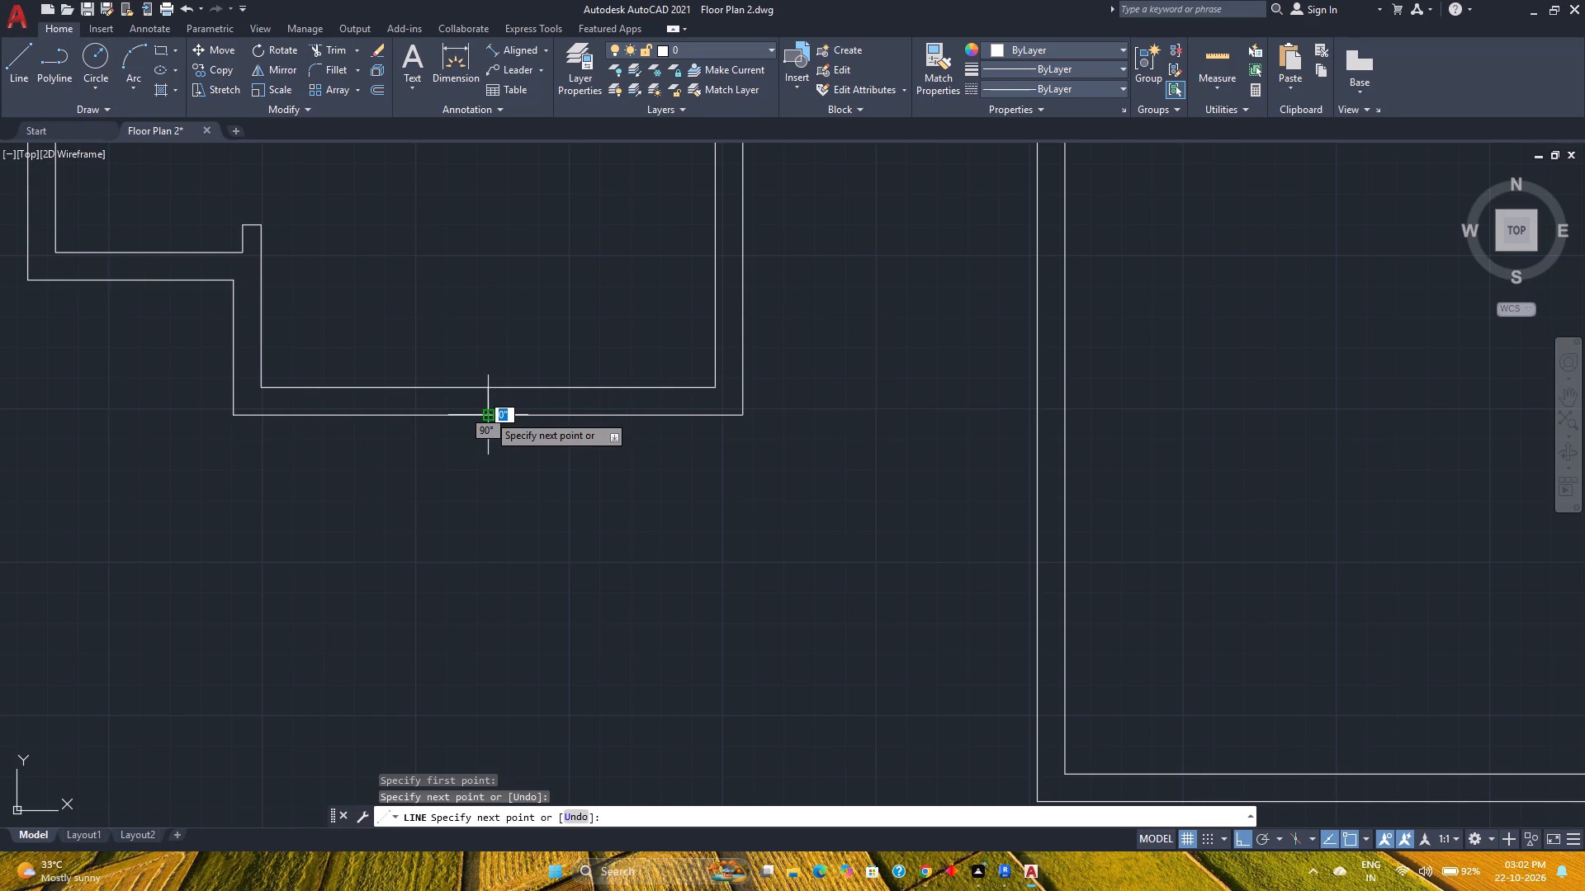
{"action": "key", "text": "Escape"}
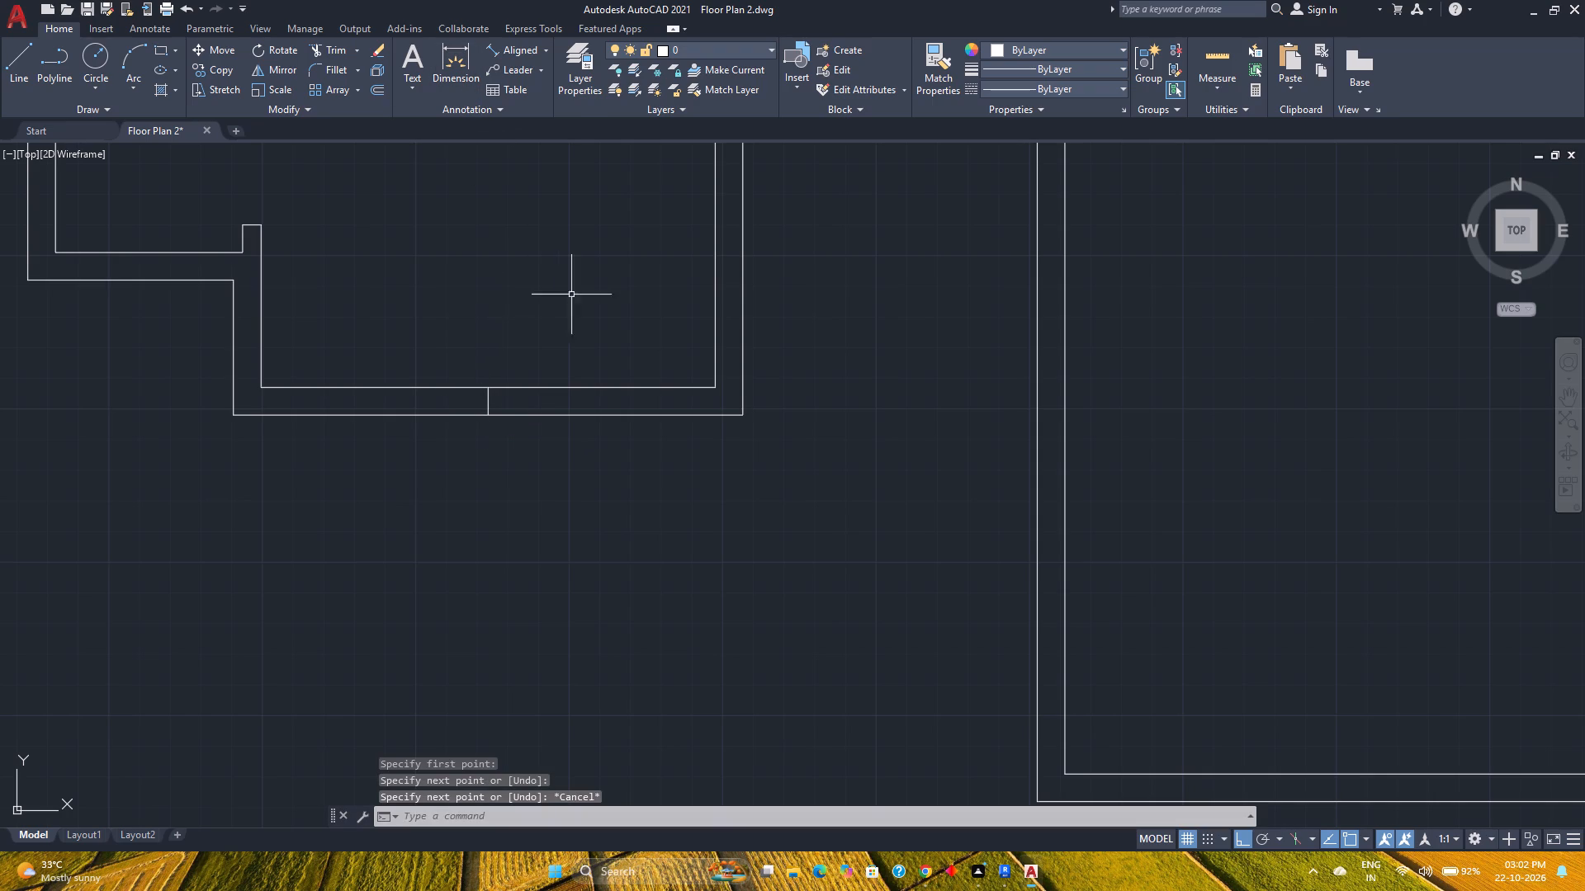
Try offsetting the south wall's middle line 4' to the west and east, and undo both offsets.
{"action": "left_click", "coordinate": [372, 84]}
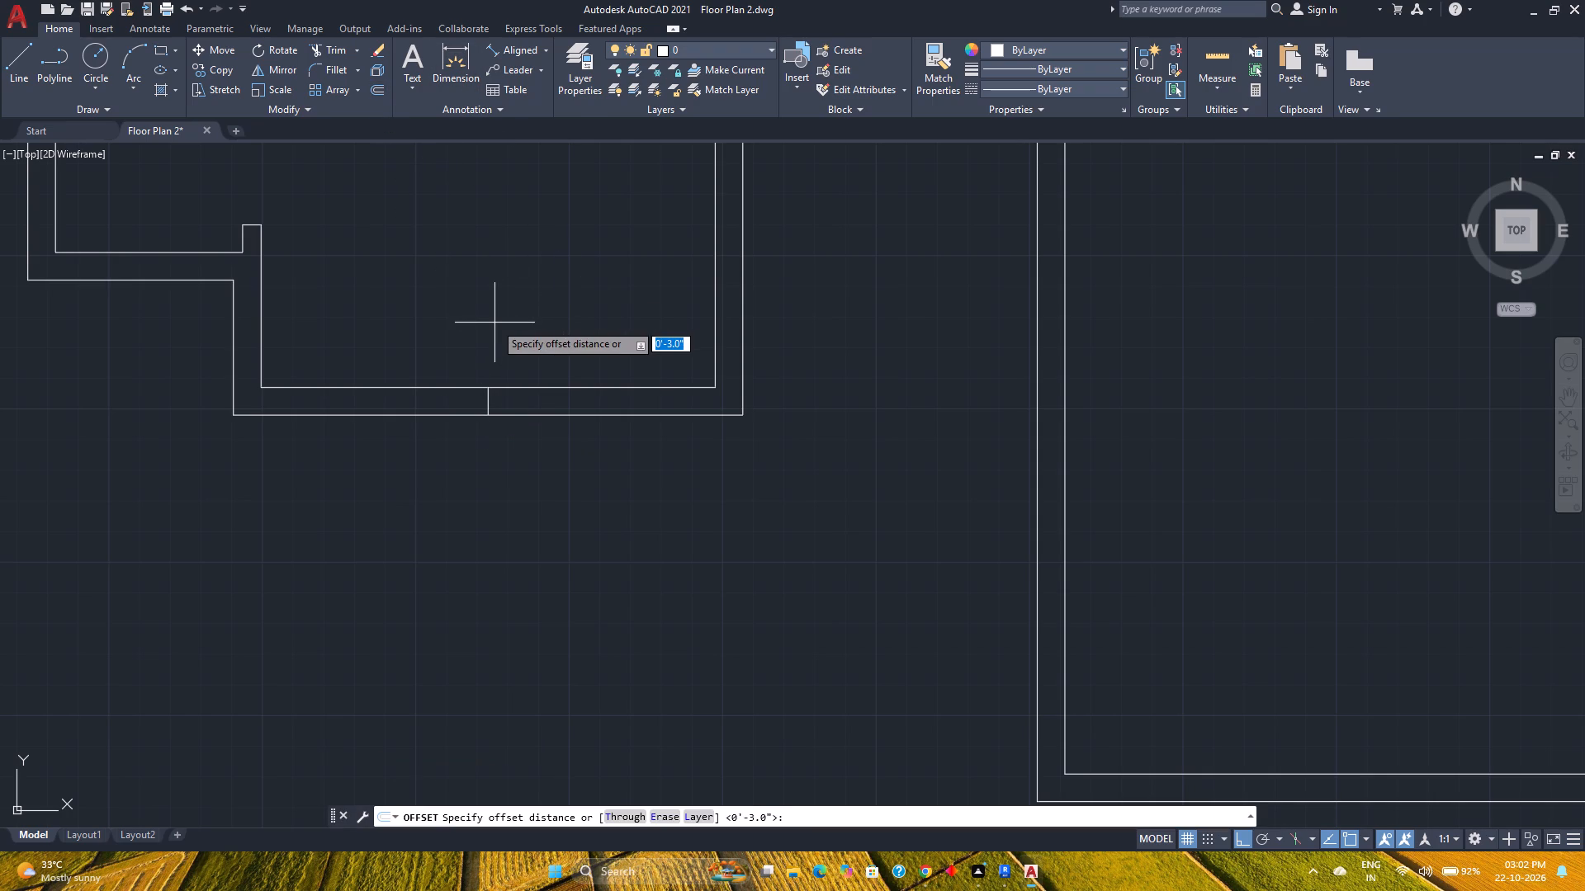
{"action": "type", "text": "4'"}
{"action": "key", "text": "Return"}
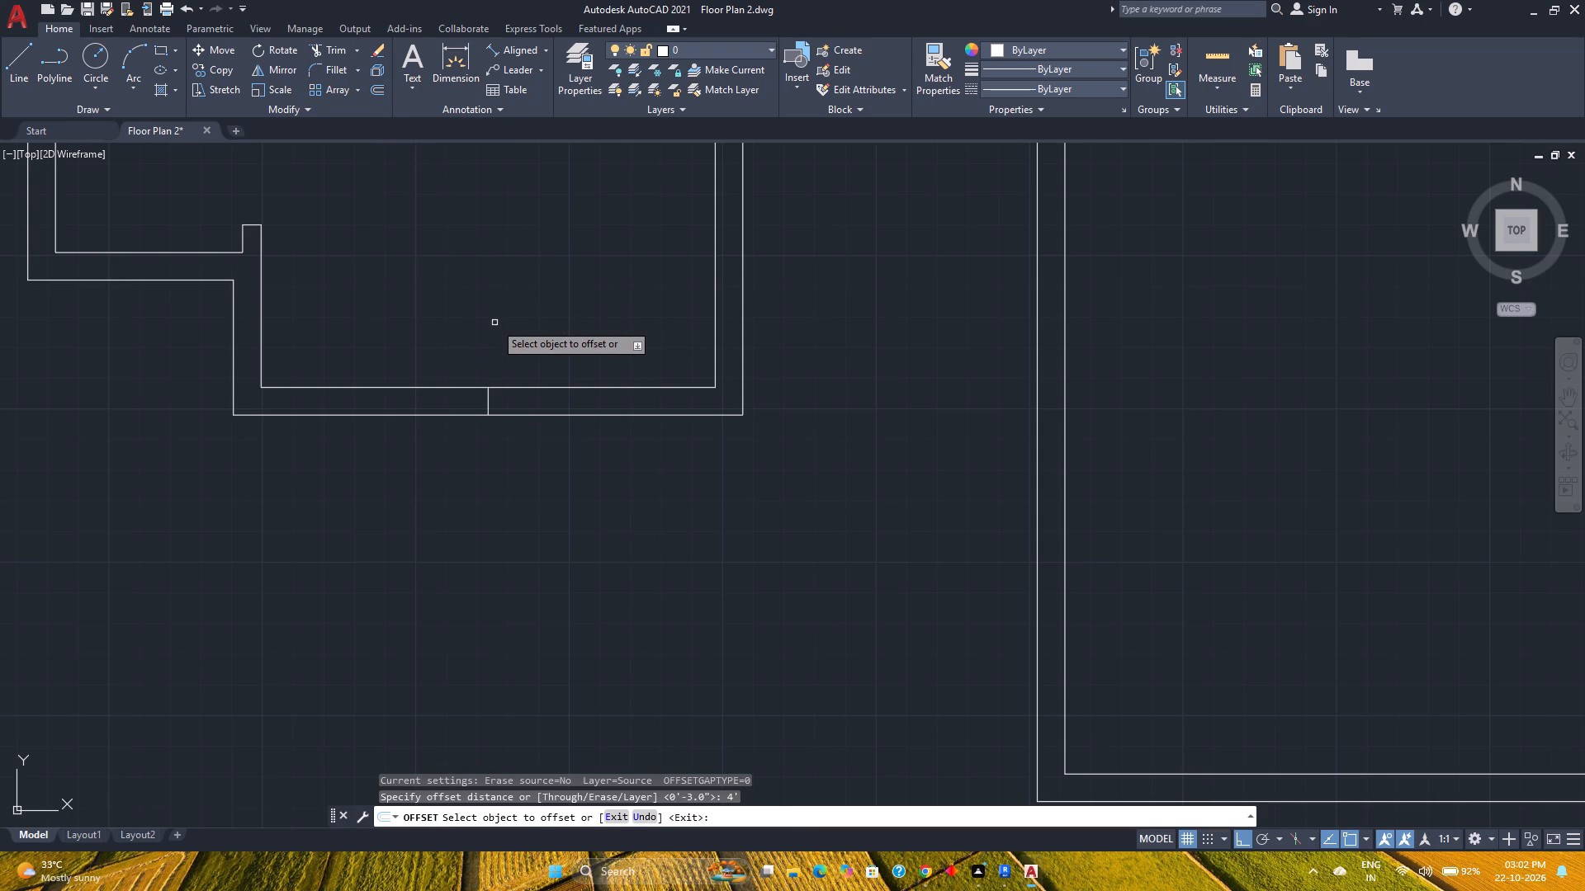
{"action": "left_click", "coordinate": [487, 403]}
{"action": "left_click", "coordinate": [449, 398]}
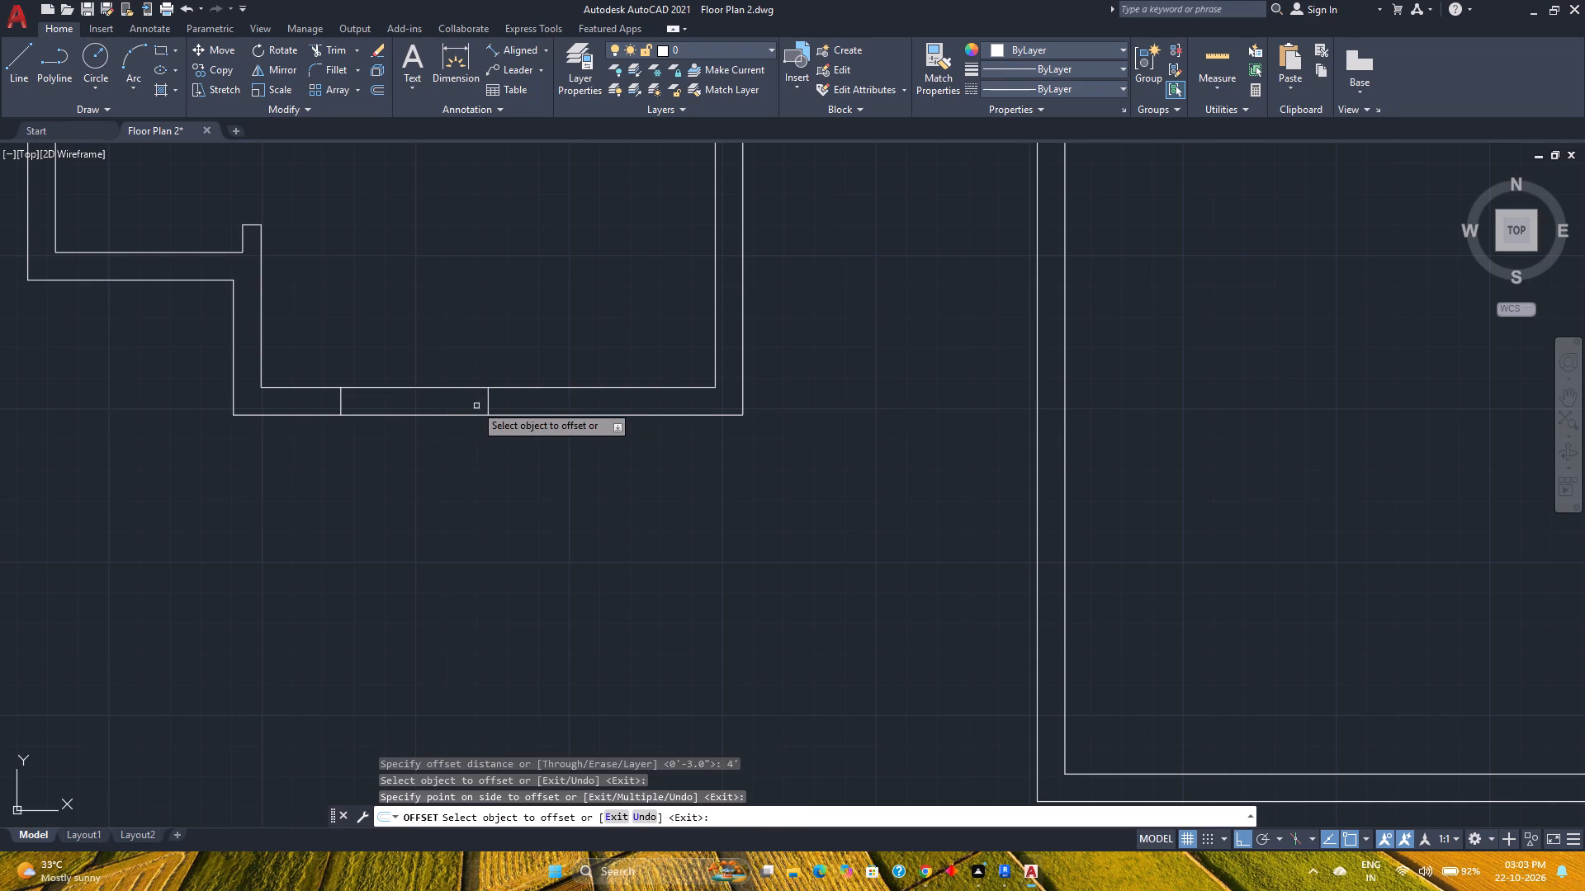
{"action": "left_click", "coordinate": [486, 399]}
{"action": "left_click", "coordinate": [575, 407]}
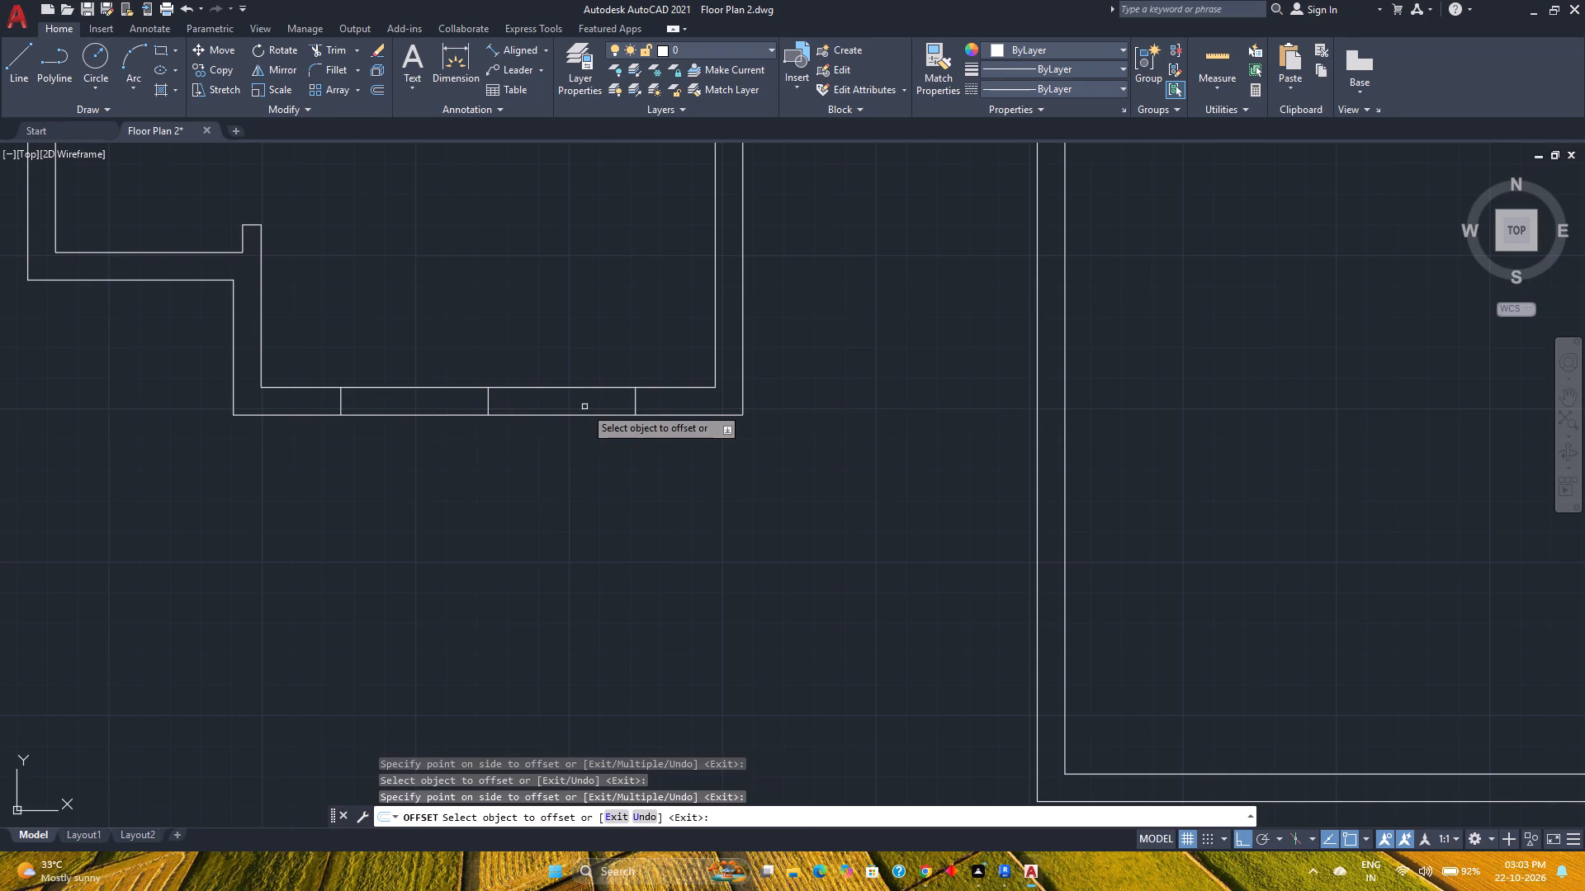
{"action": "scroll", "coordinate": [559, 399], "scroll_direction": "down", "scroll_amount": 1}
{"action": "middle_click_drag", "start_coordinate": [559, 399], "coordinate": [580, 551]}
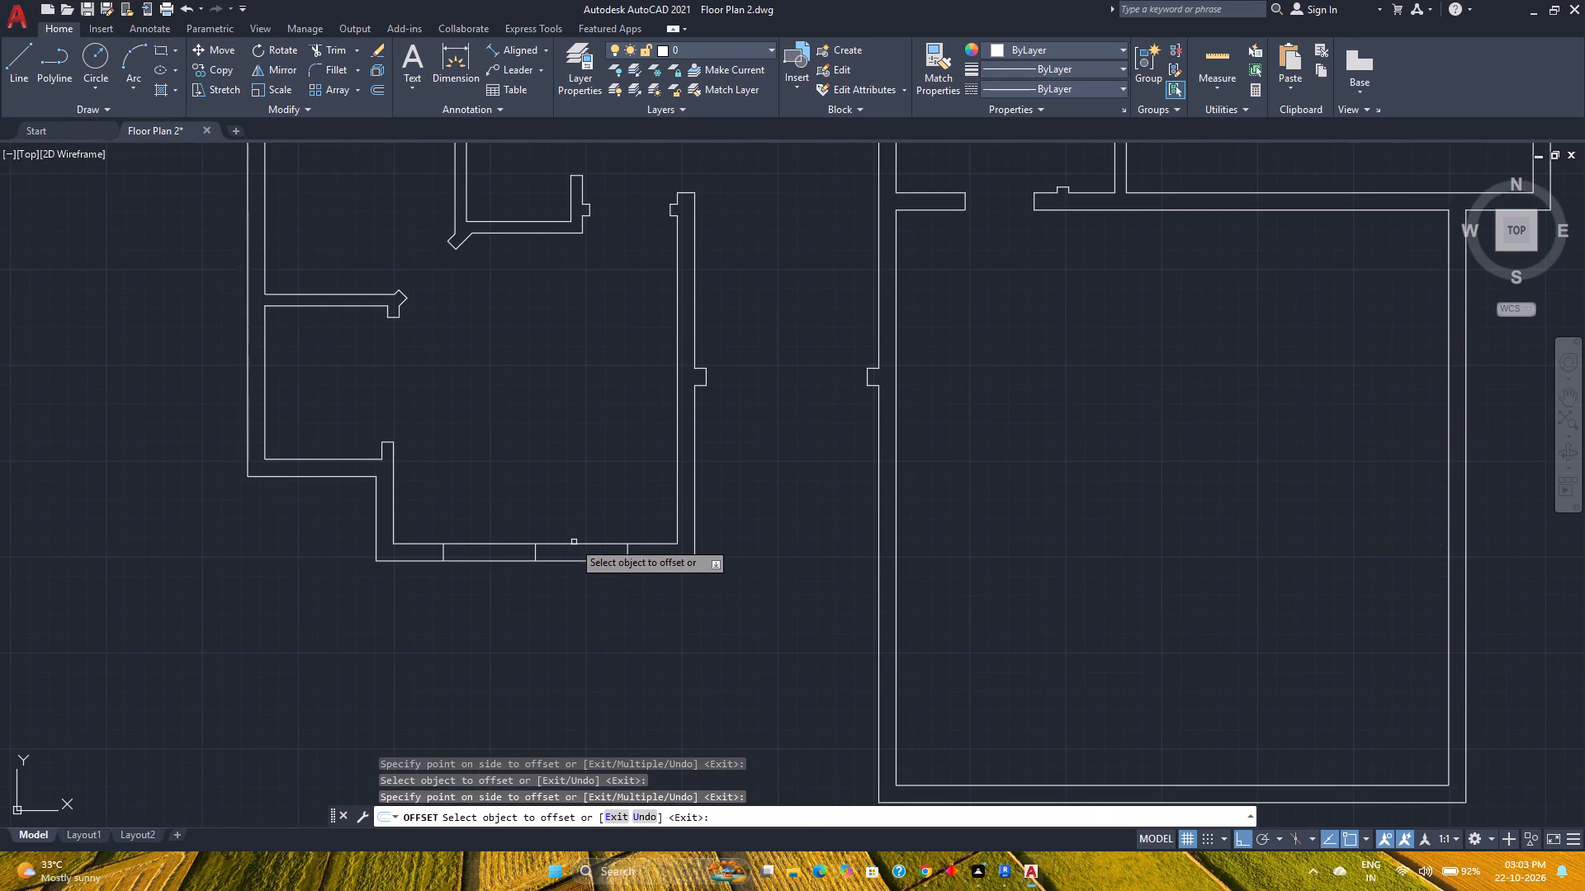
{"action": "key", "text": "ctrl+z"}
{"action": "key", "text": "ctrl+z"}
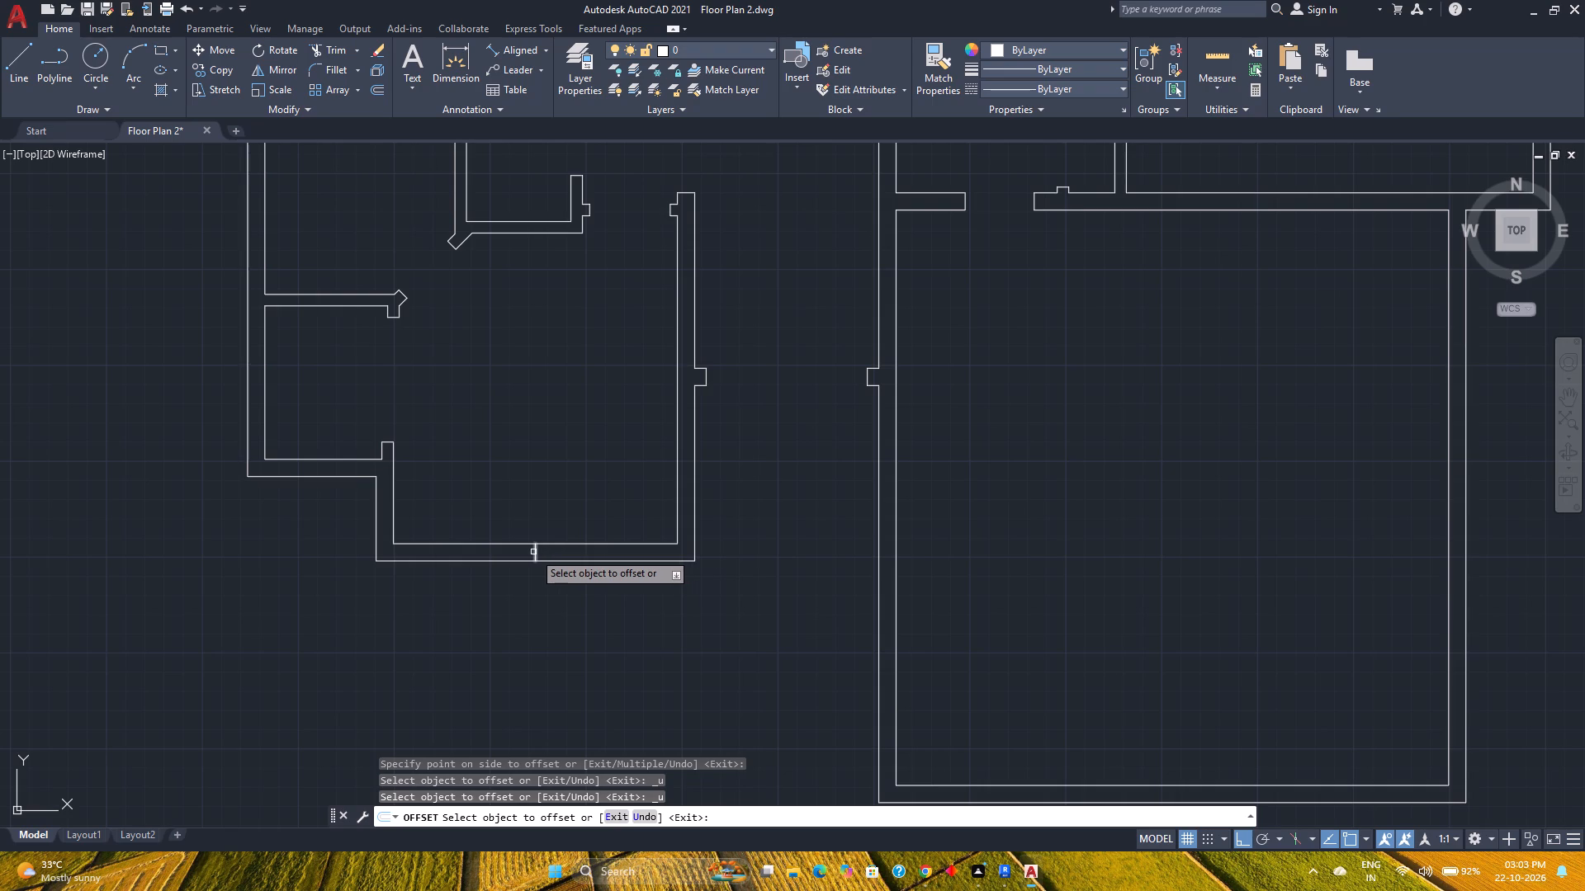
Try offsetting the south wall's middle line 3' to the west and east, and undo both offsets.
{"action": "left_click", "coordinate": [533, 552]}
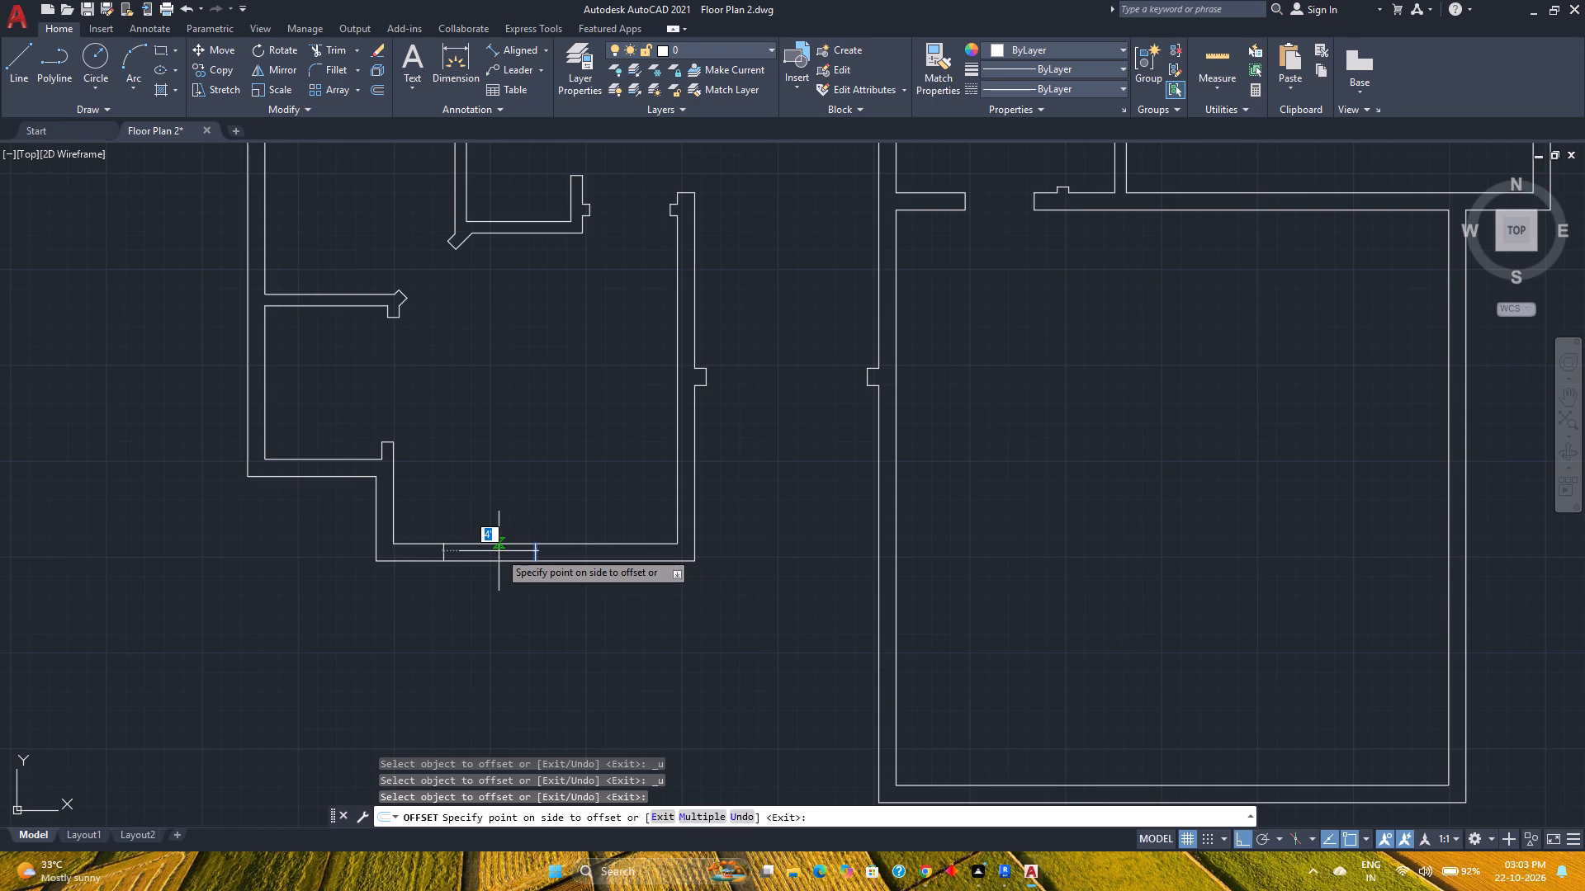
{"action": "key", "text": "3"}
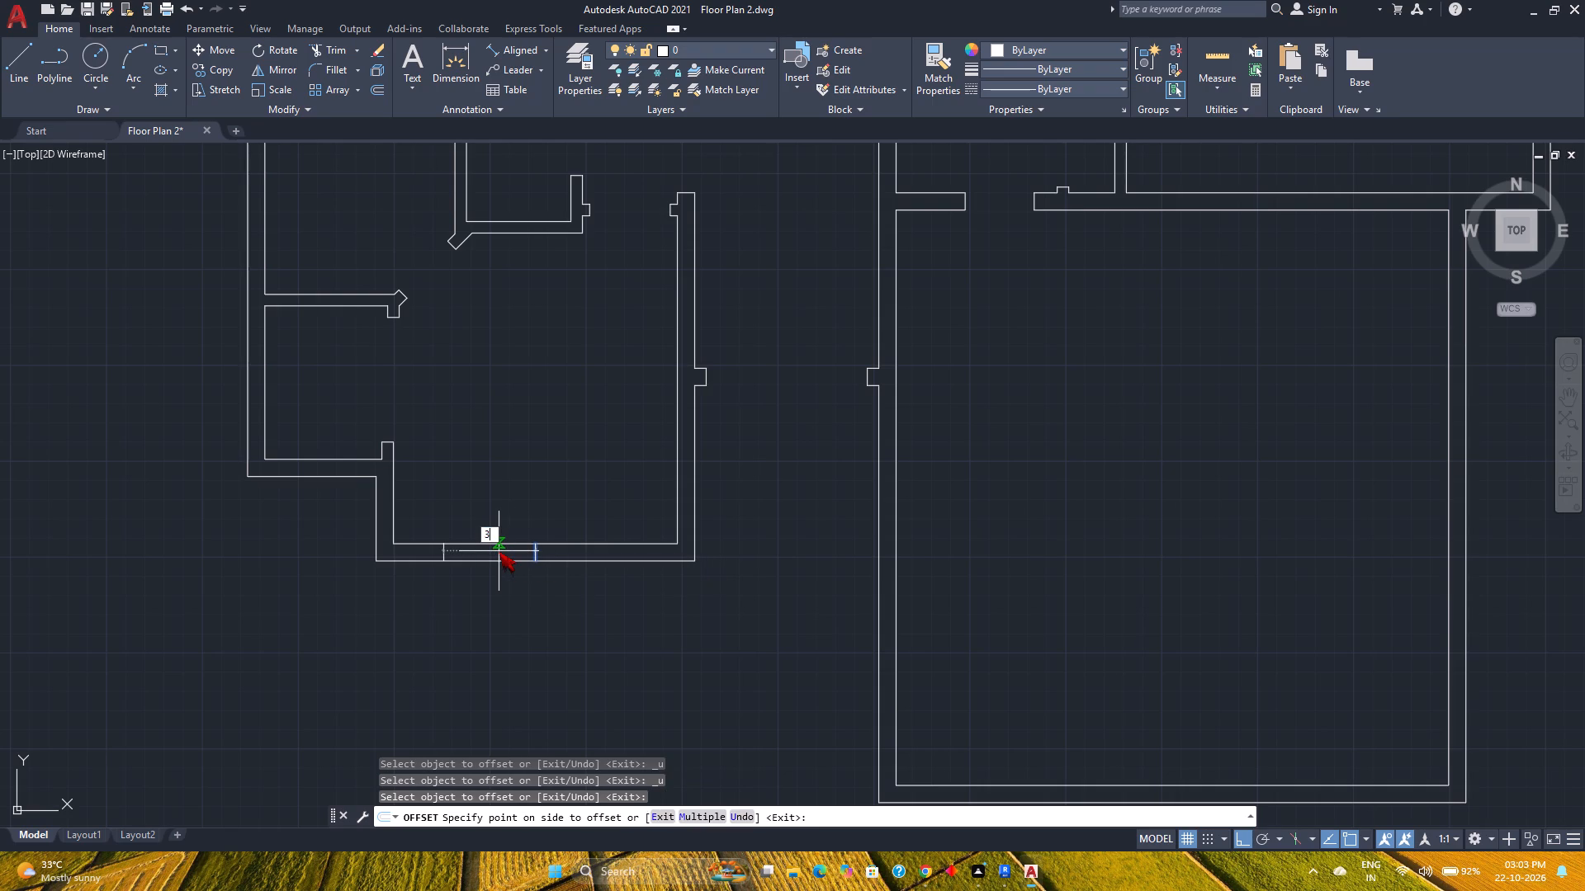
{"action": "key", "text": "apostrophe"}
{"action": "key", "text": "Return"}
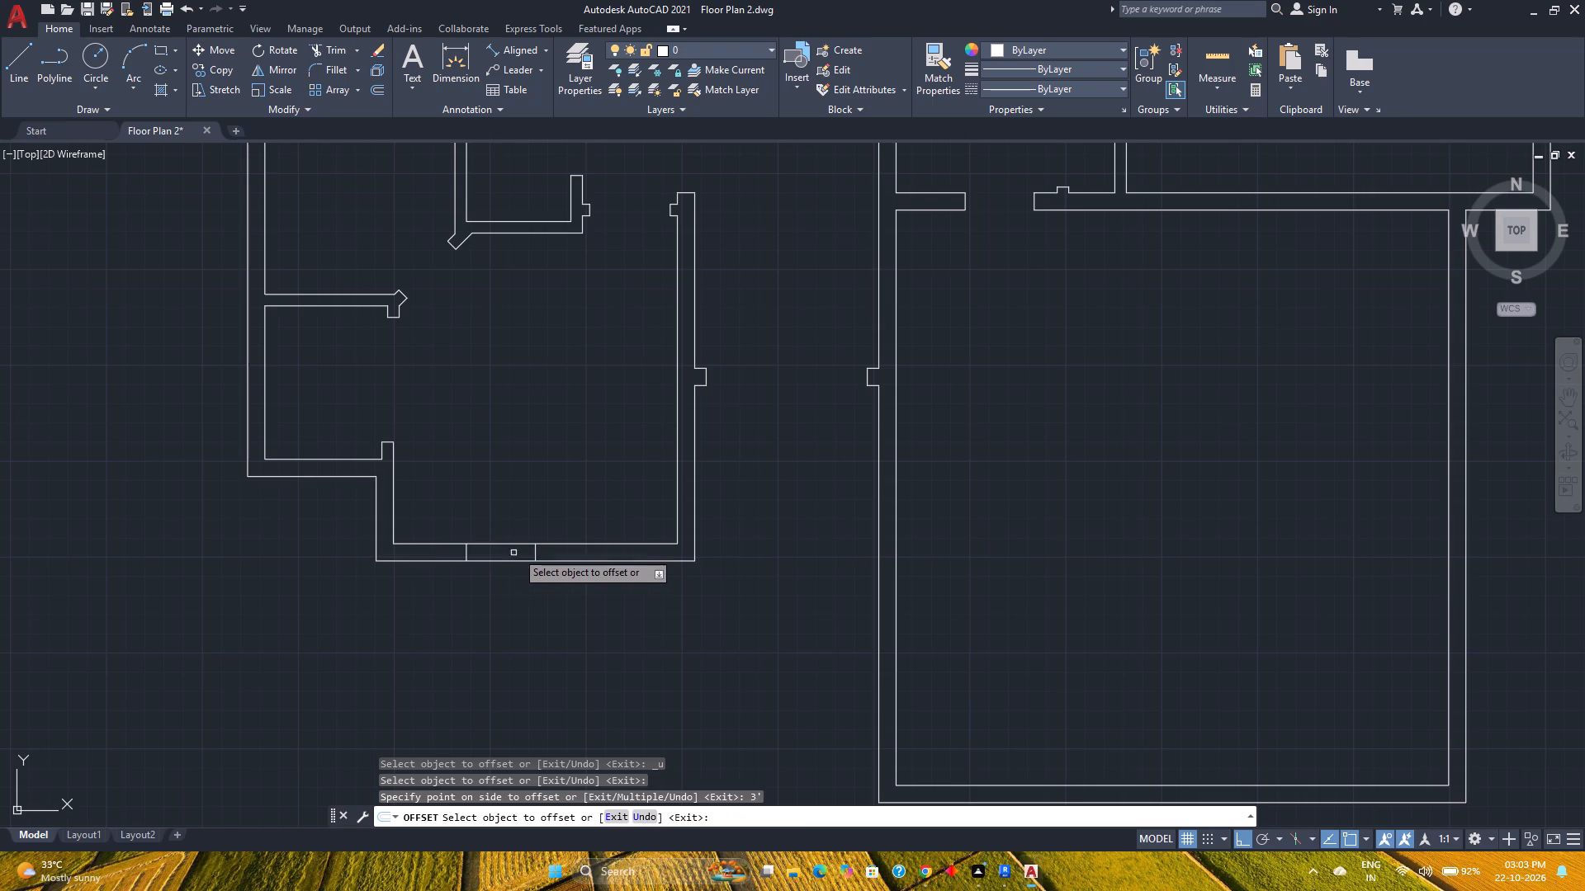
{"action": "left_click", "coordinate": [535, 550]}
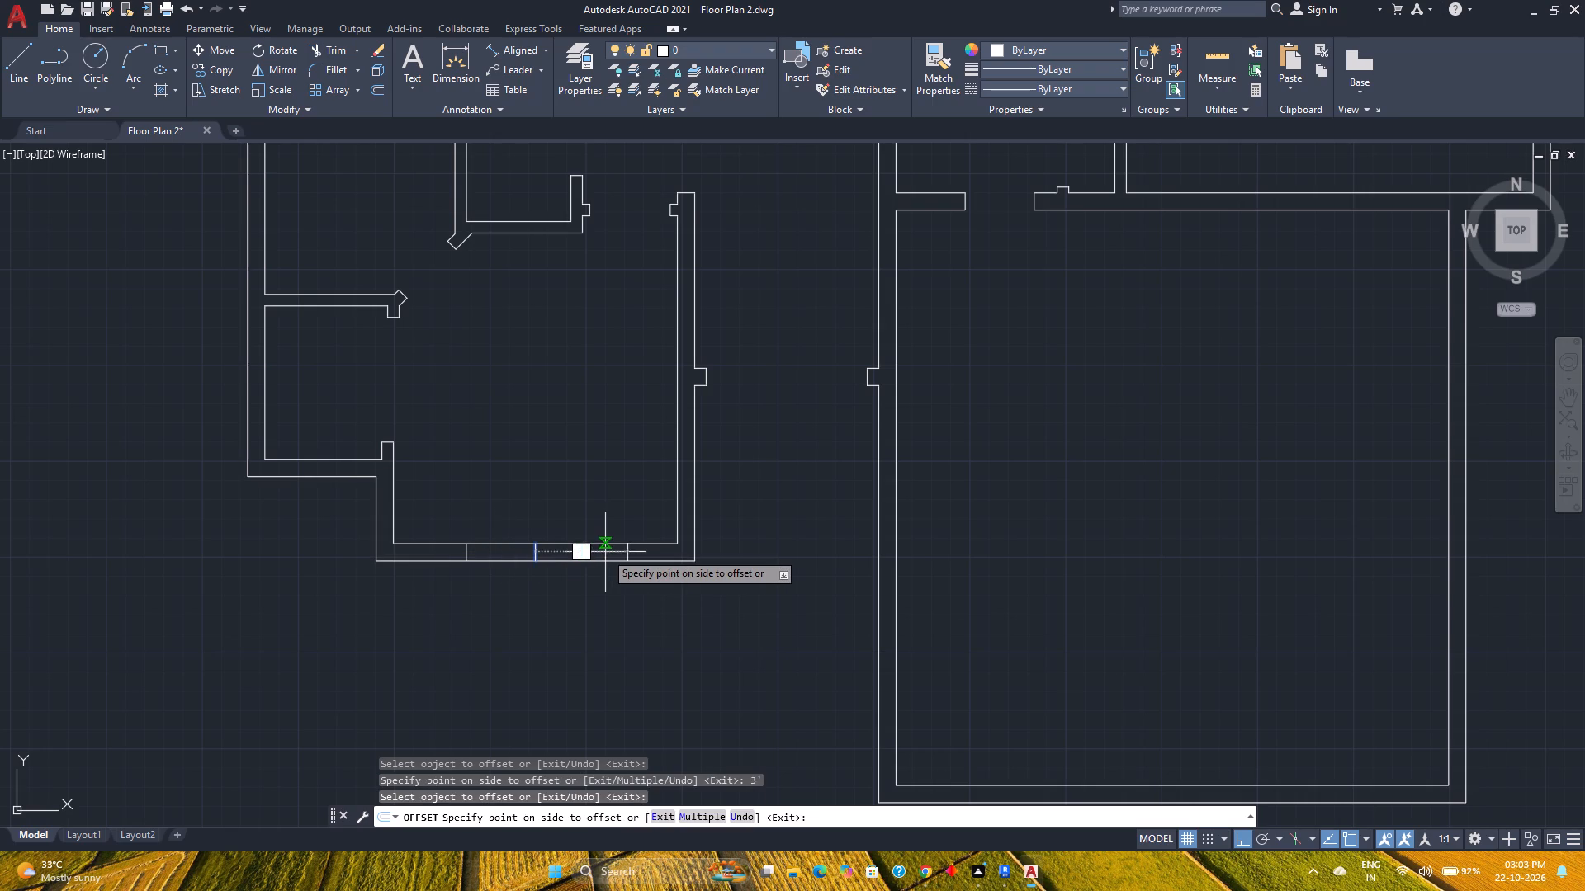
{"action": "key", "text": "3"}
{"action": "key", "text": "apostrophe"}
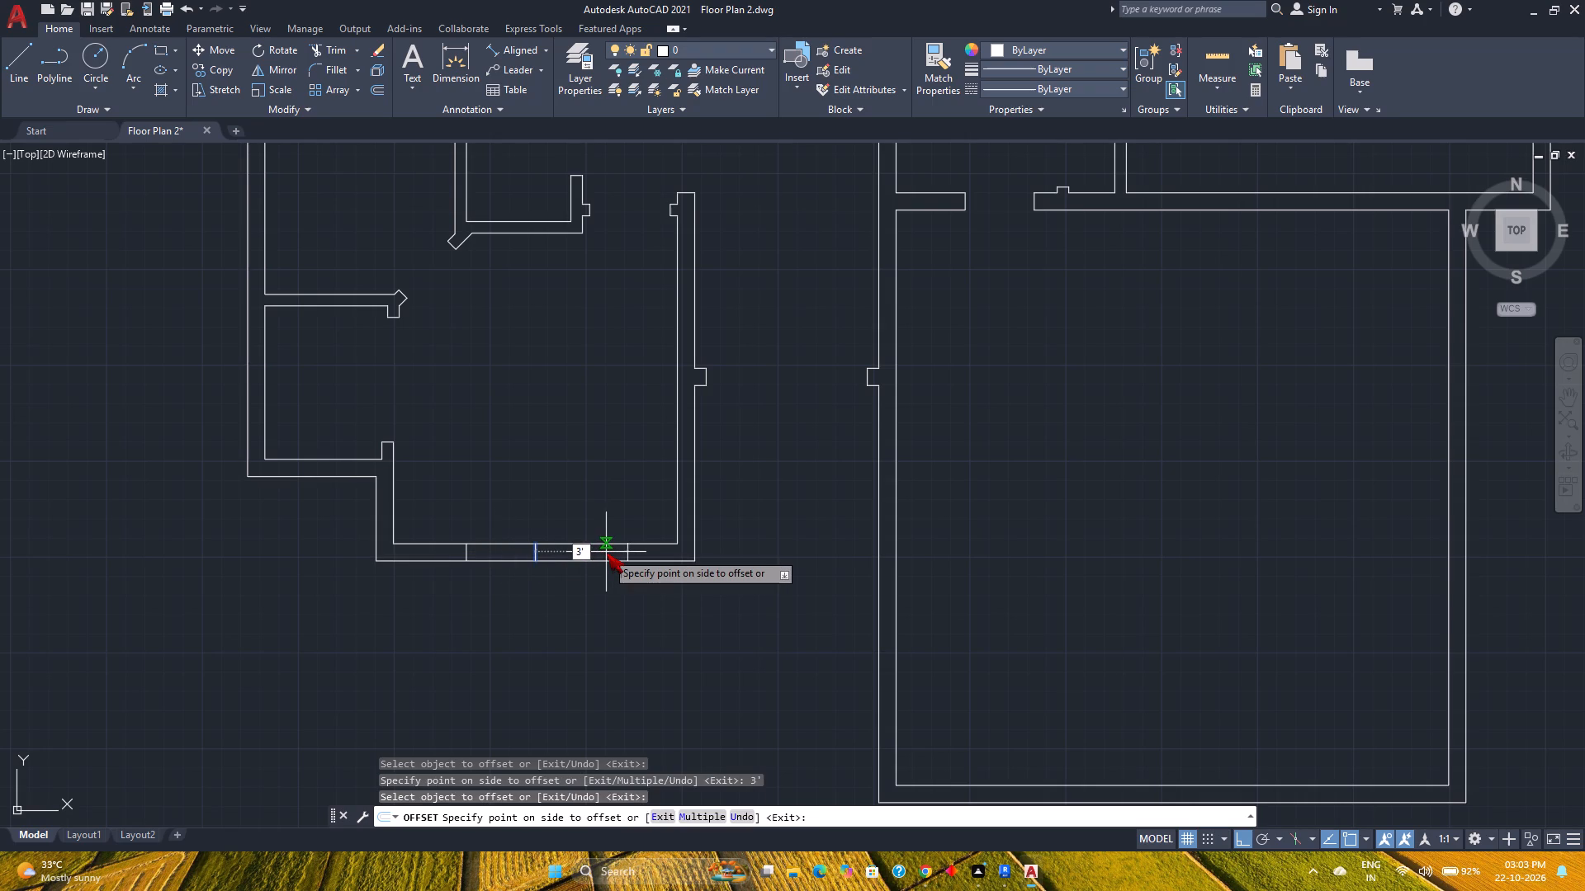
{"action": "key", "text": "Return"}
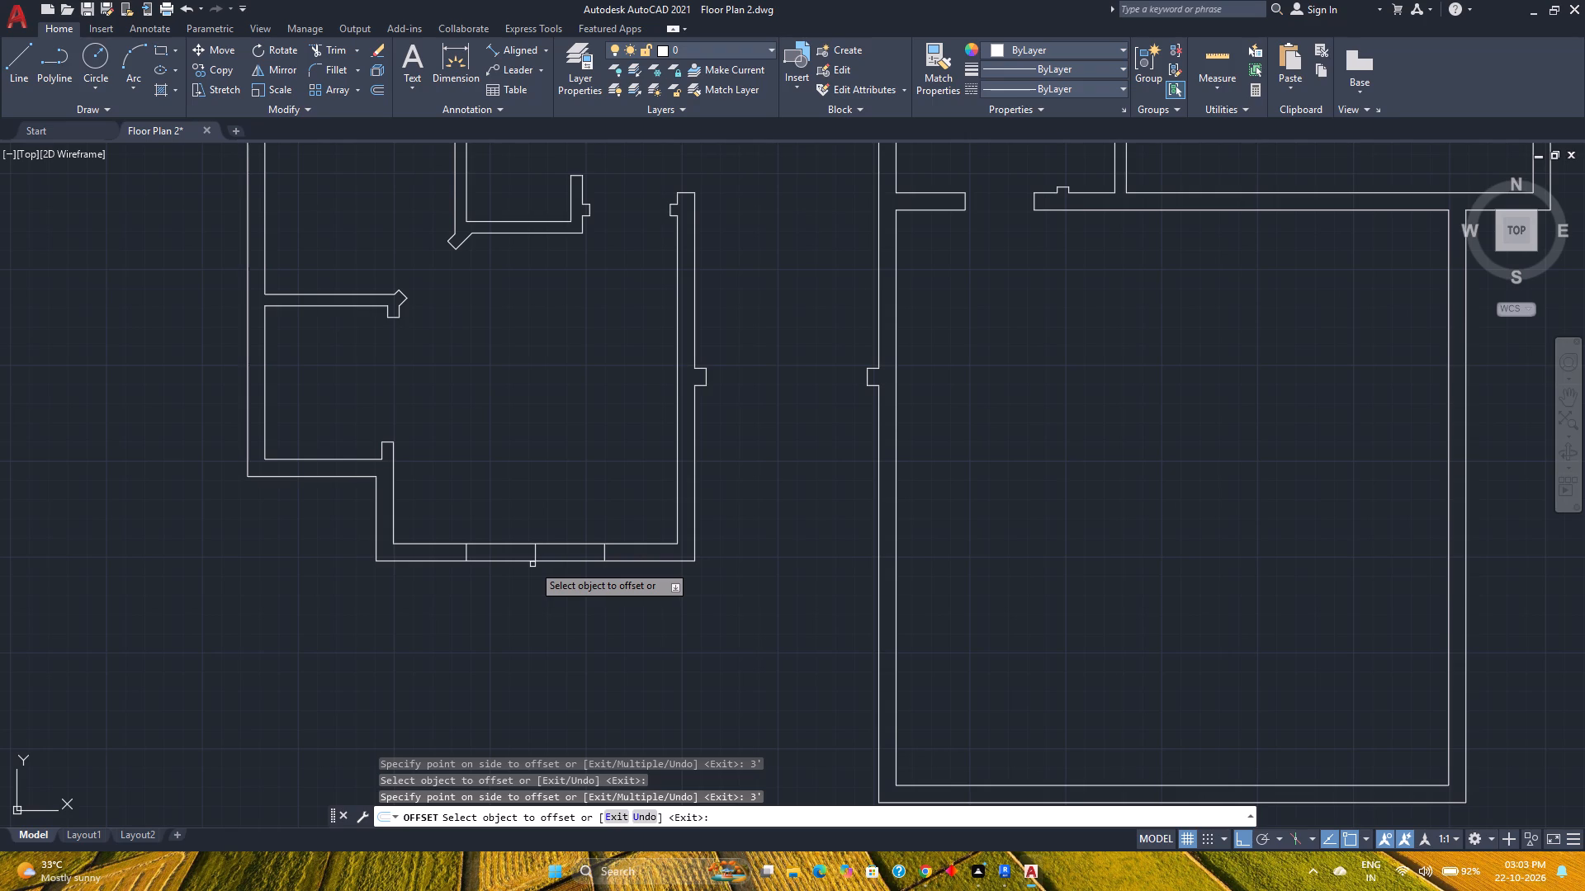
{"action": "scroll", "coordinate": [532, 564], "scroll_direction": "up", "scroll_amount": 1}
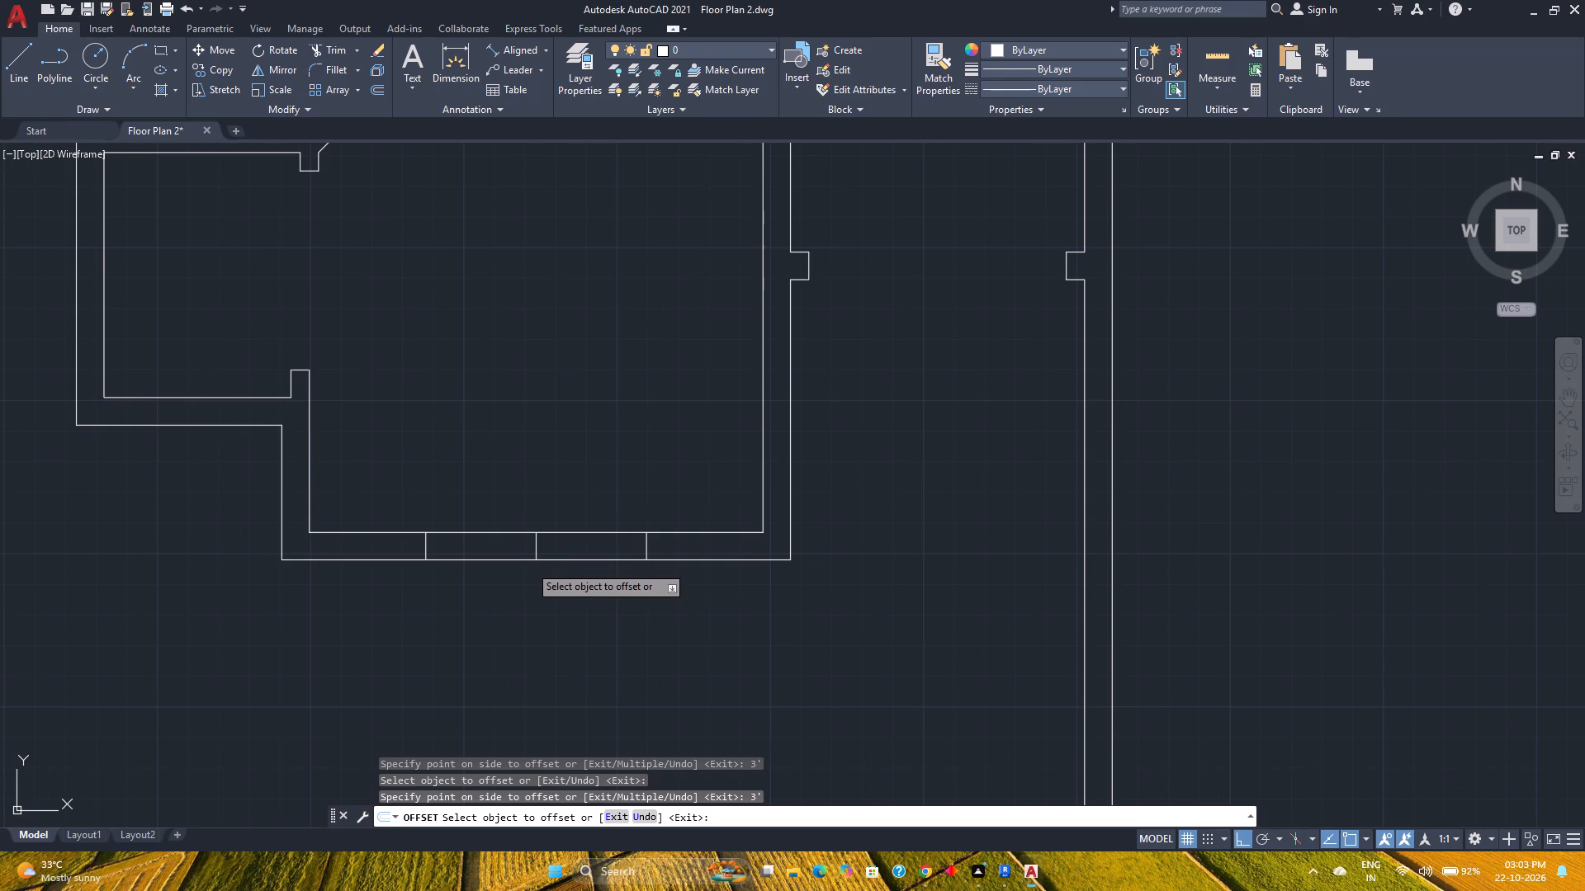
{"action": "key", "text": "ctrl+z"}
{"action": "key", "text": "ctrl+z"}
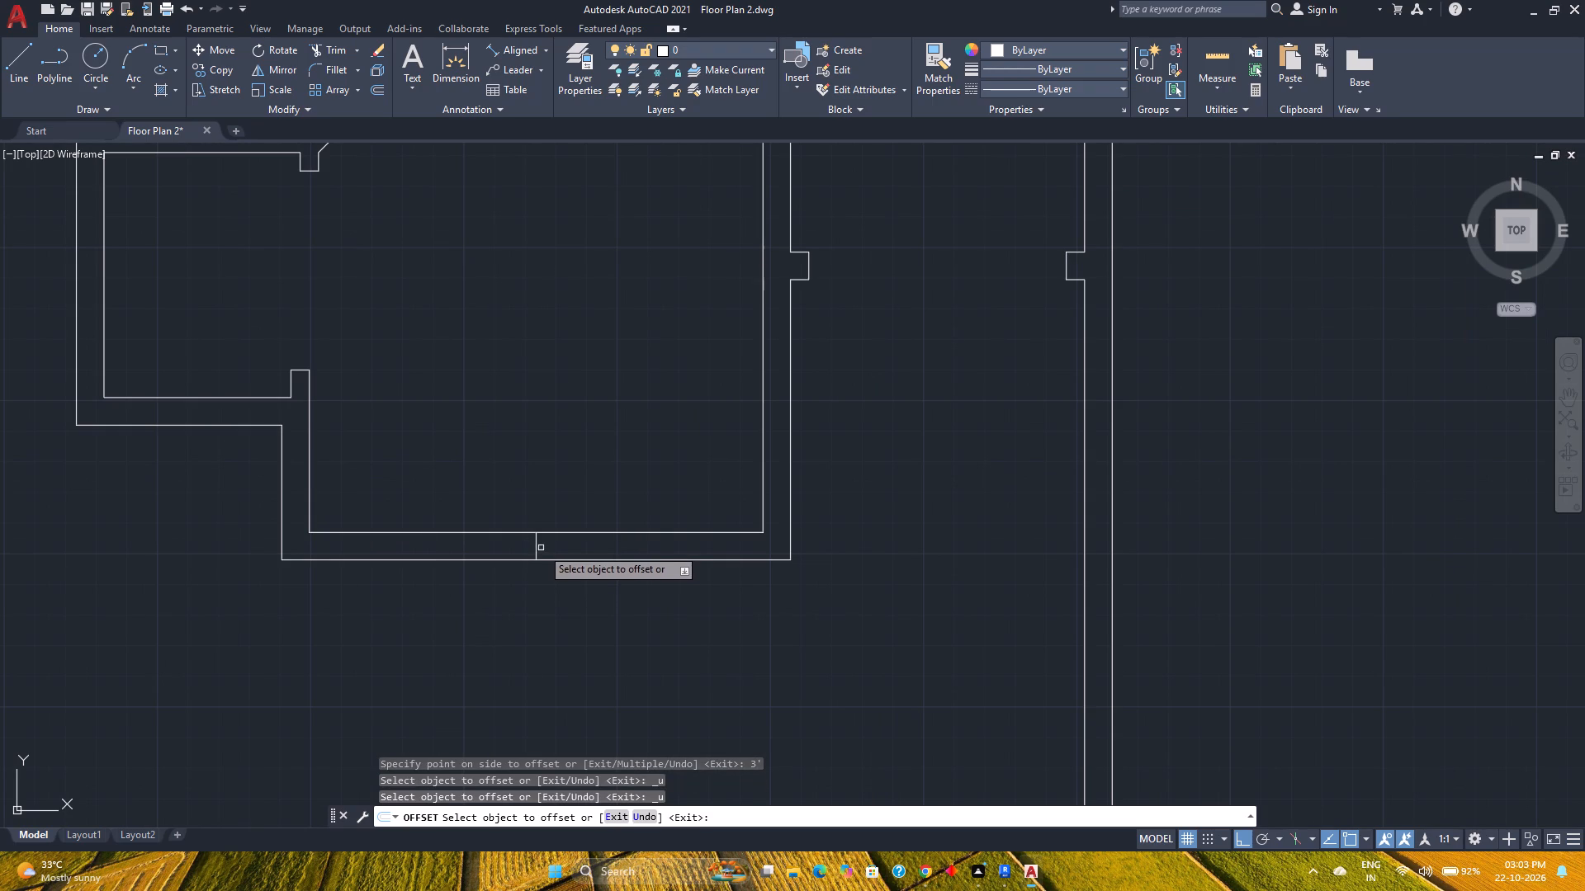
Offset the south wall's middle line 3'6" to the west and 3'6" to the east.
{"action": "left_click", "coordinate": [535, 549]}
{"action": "type", "text": "3'"}
{"action": "key", "text": "6"}
{"action": "key", "text": "shift+quotedbl"}
{"action": "key", "text": "Return"}
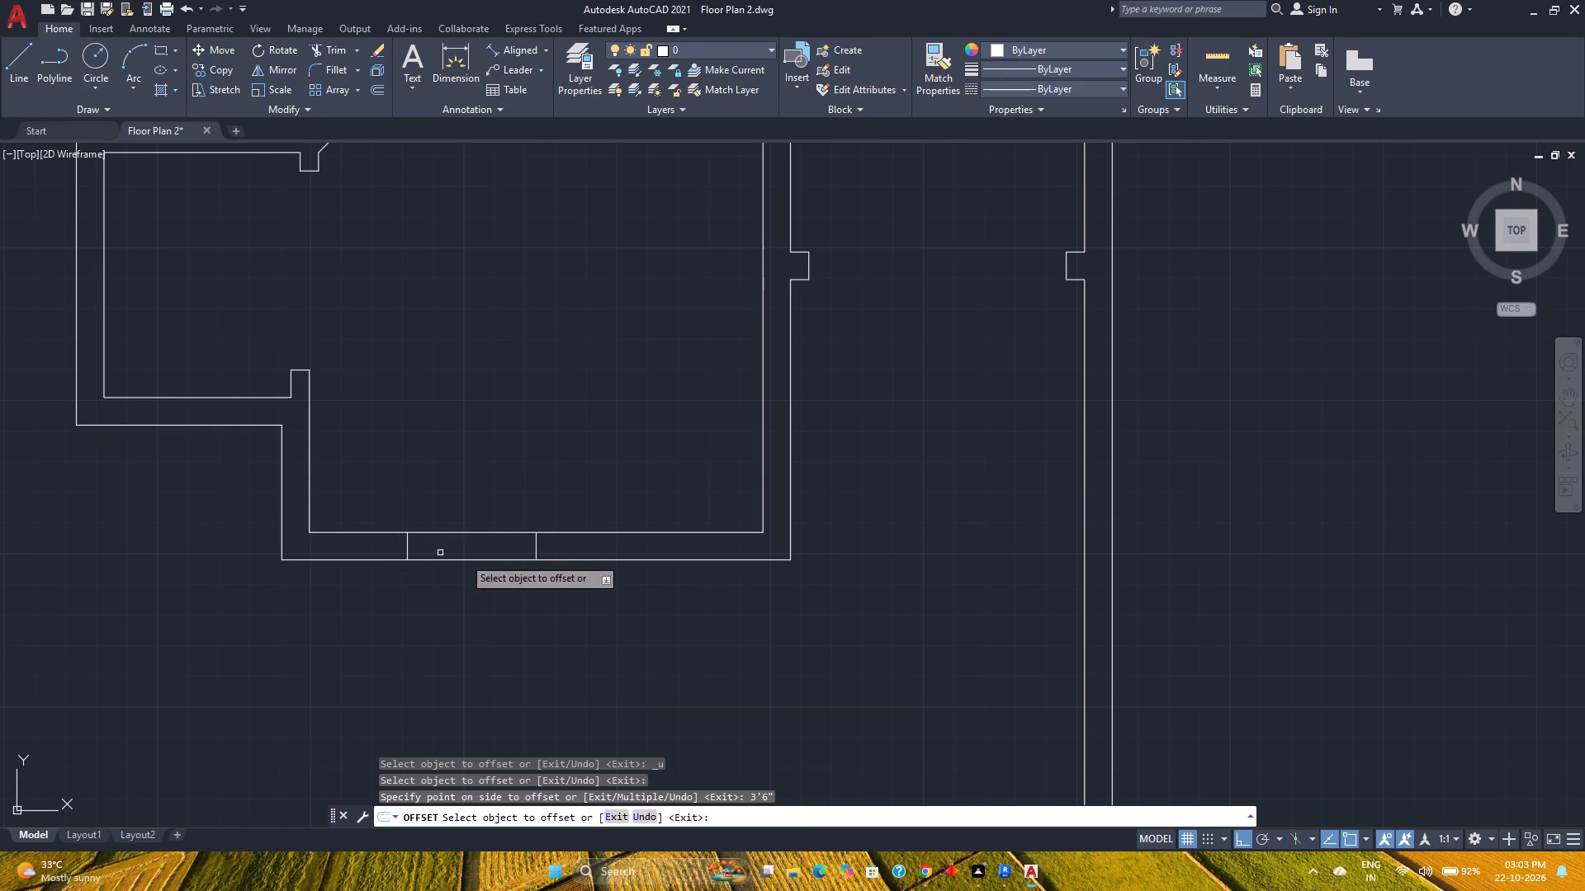
{"action": "left_click", "coordinate": [536, 548]}
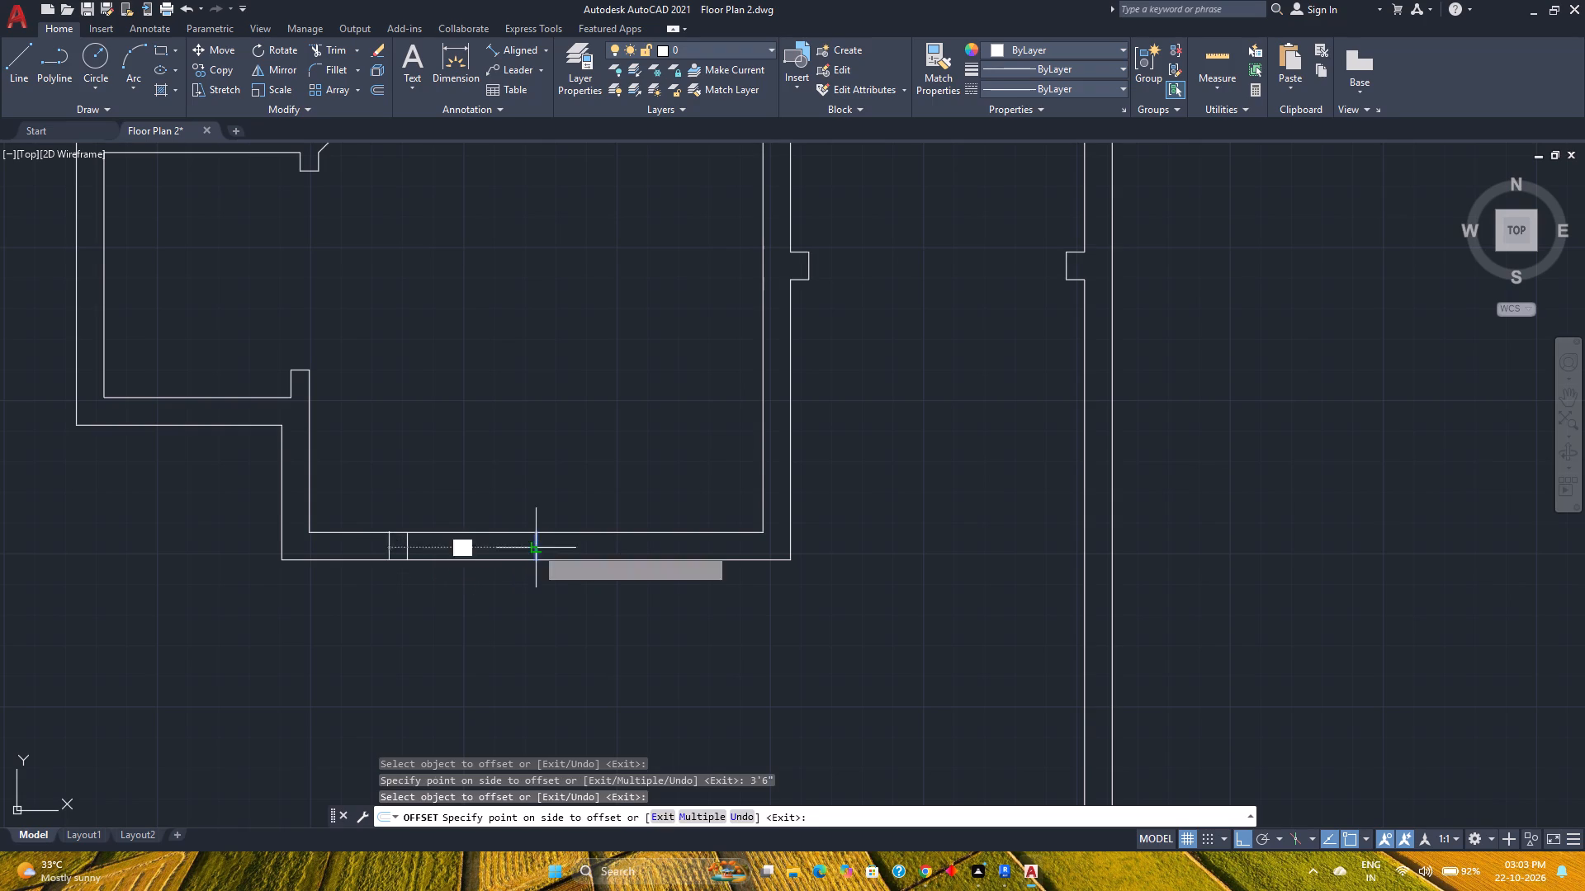
{"action": "type", "text": "3'"}
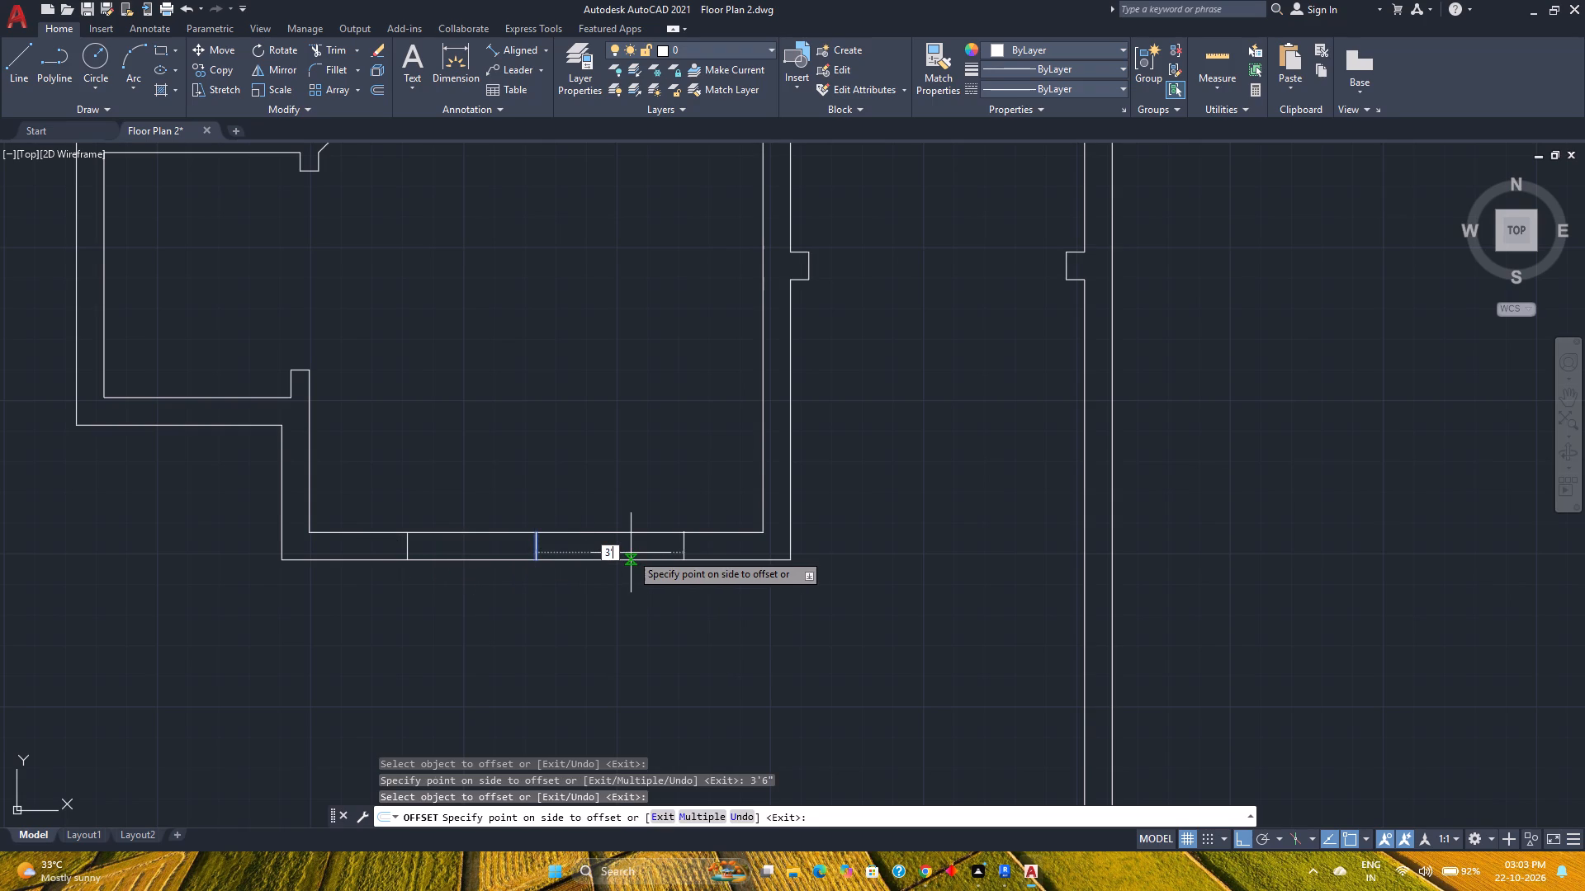
{"action": "type", "text": "6\""}
{"action": "key", "text": "Return"}
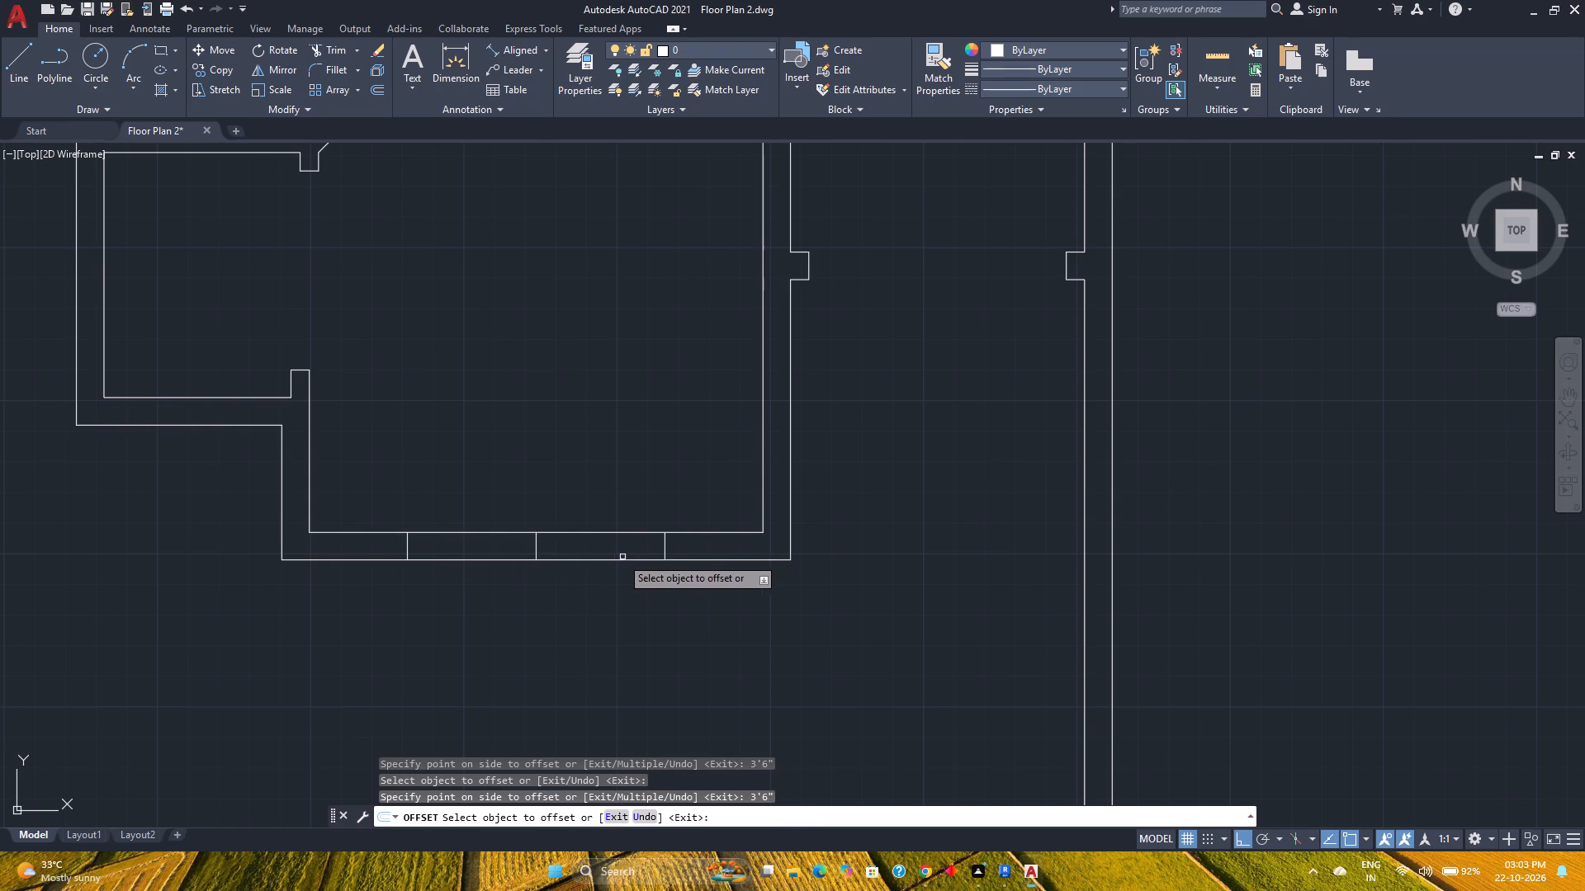
{"action": "key", "text": "Escape"}
Delete the middle line across the southwestern room's south wall.
{"action": "scroll", "coordinate": [535, 535], "scroll_direction": "up", "scroll_amount": 2}
{"action": "left_click", "coordinate": [545, 557]}
{"action": "left_click", "coordinate": [482, 552]}
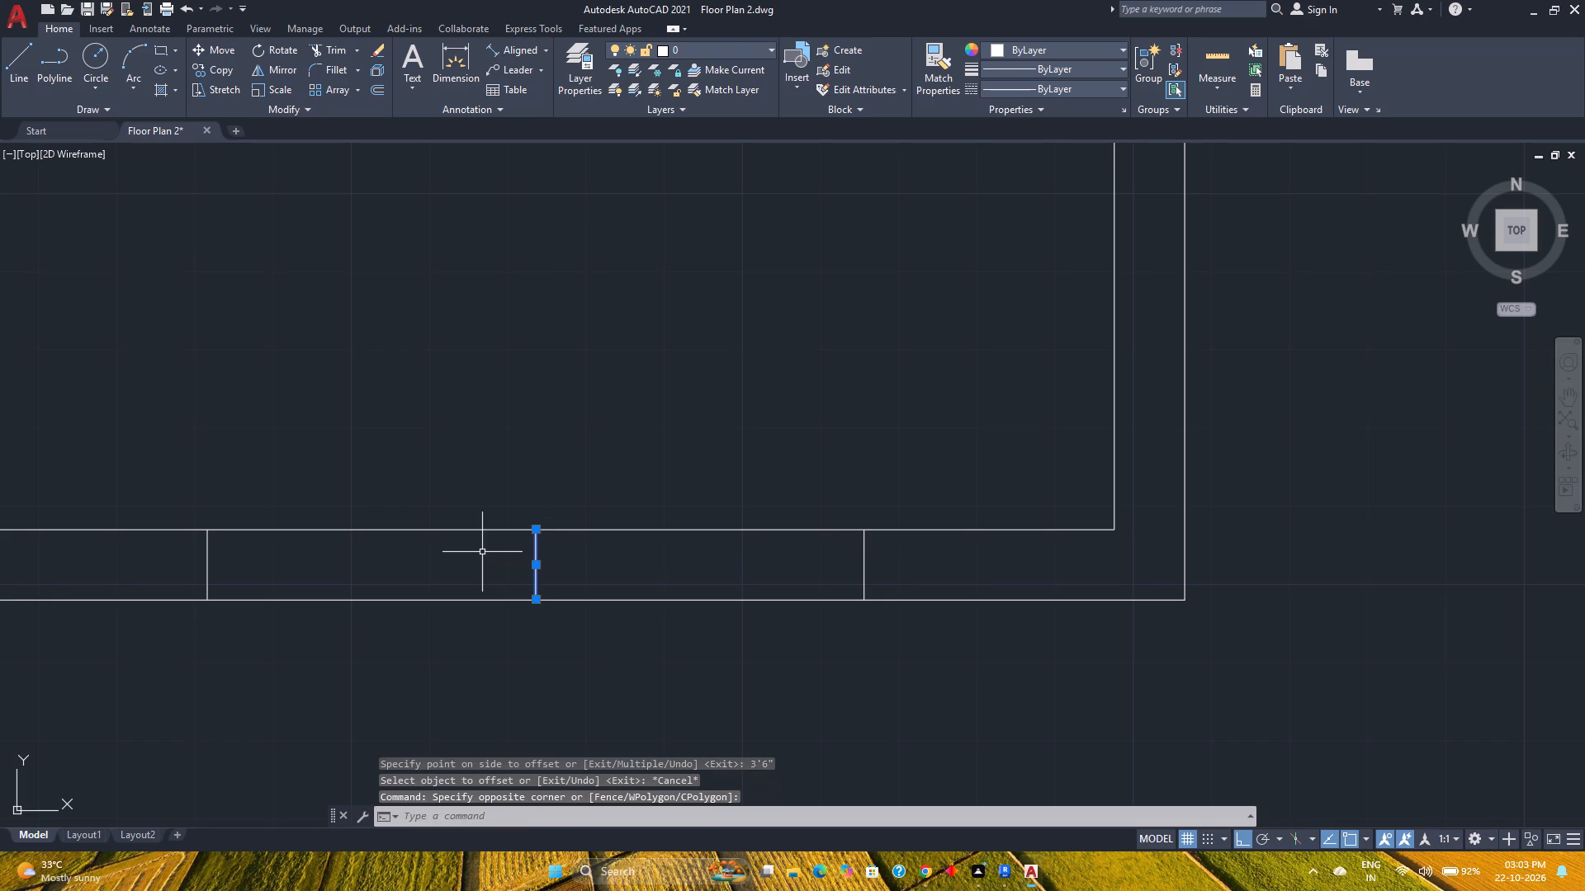
{"action": "key", "text": "Delete"}
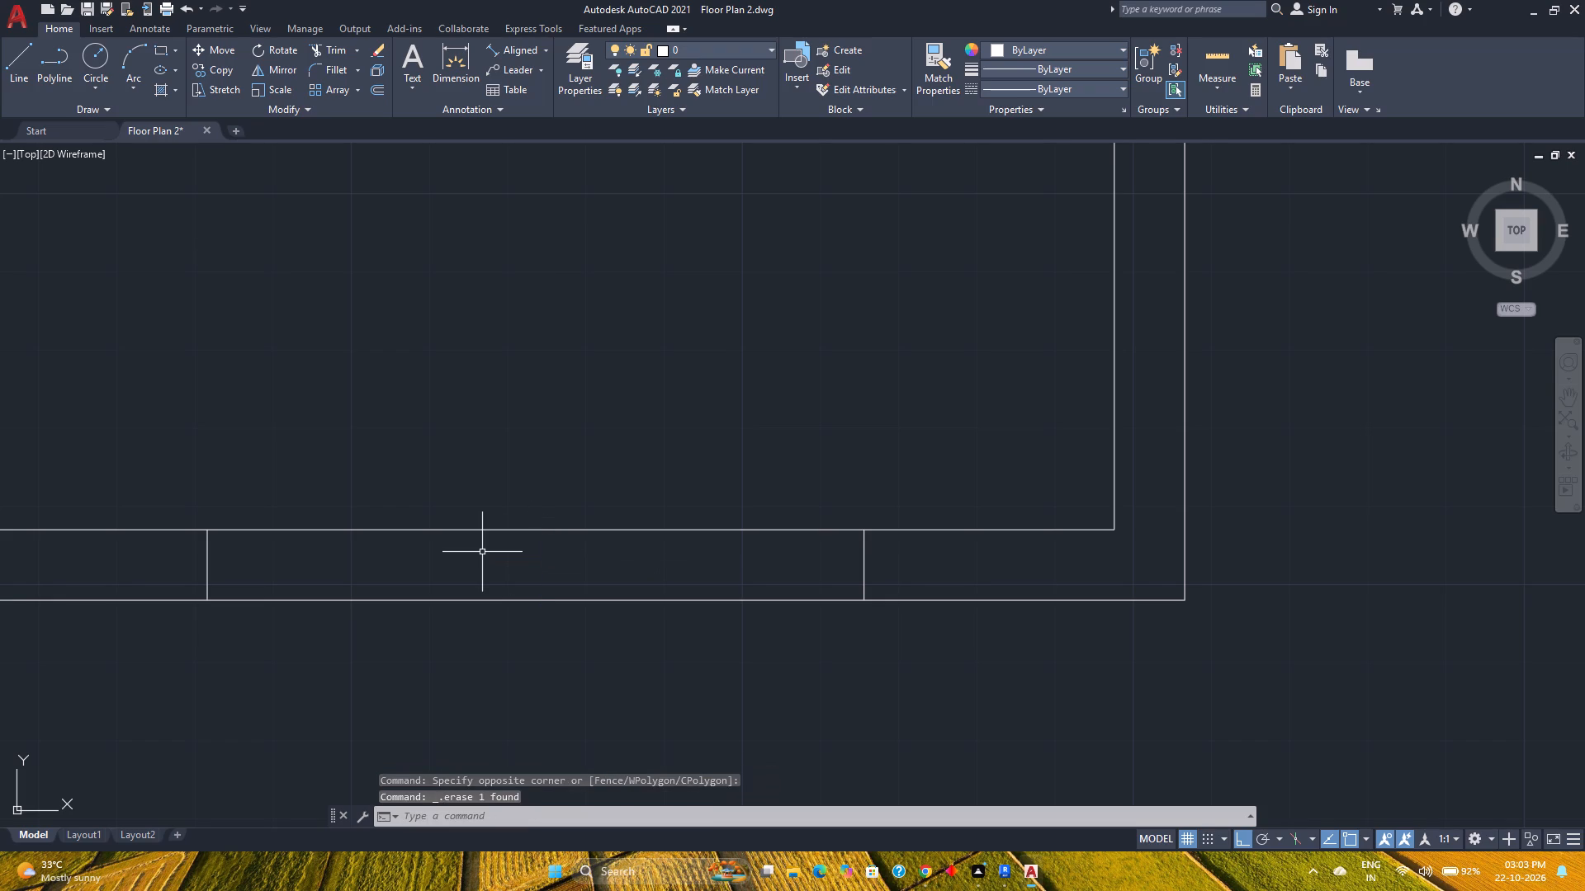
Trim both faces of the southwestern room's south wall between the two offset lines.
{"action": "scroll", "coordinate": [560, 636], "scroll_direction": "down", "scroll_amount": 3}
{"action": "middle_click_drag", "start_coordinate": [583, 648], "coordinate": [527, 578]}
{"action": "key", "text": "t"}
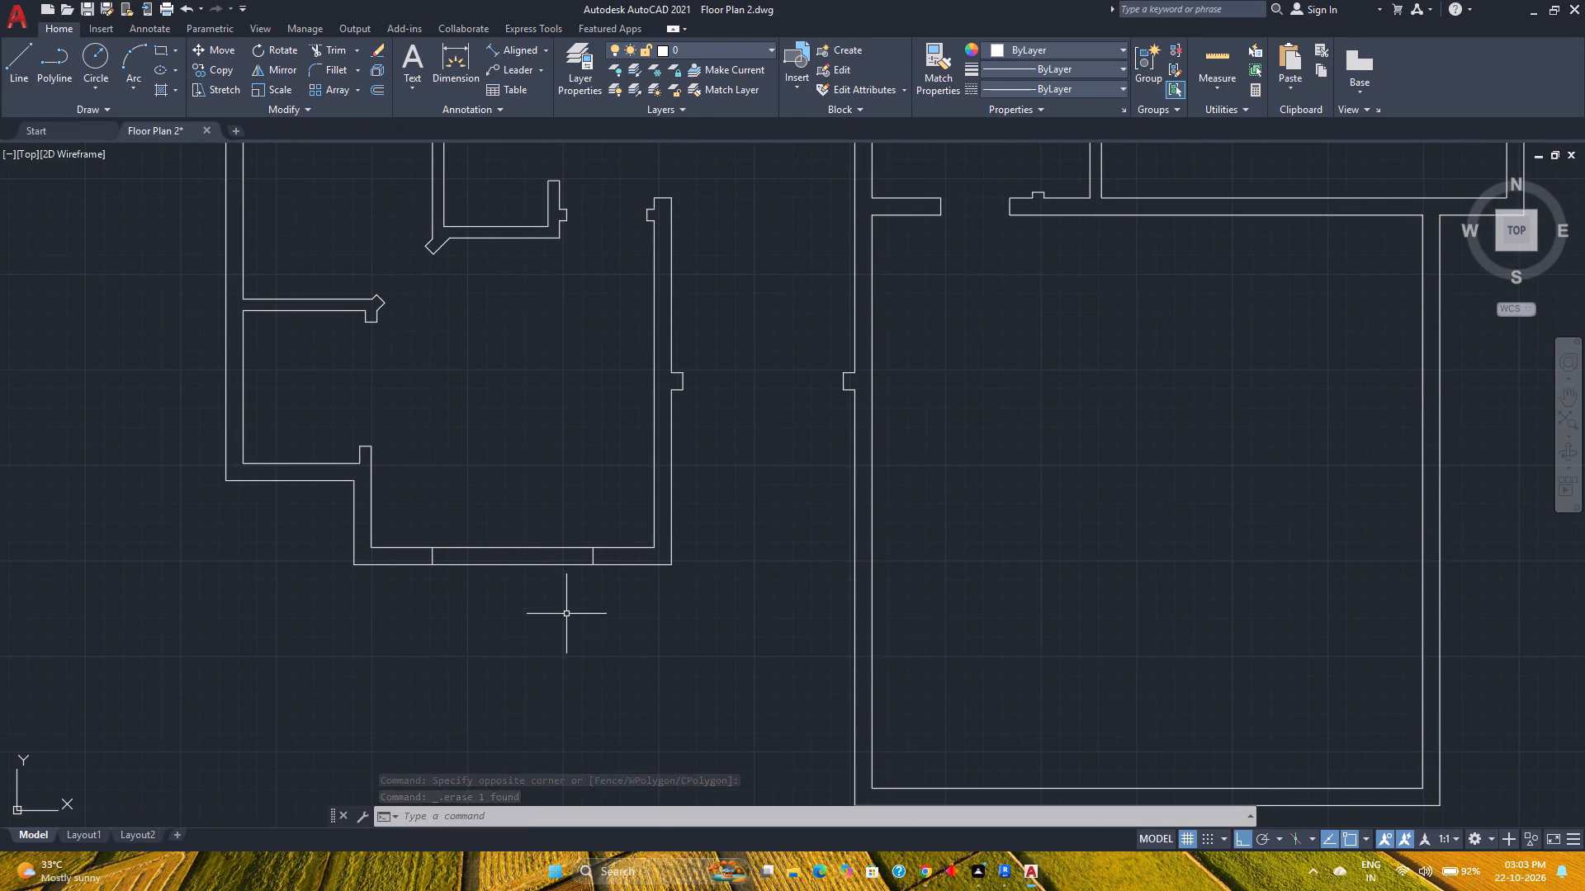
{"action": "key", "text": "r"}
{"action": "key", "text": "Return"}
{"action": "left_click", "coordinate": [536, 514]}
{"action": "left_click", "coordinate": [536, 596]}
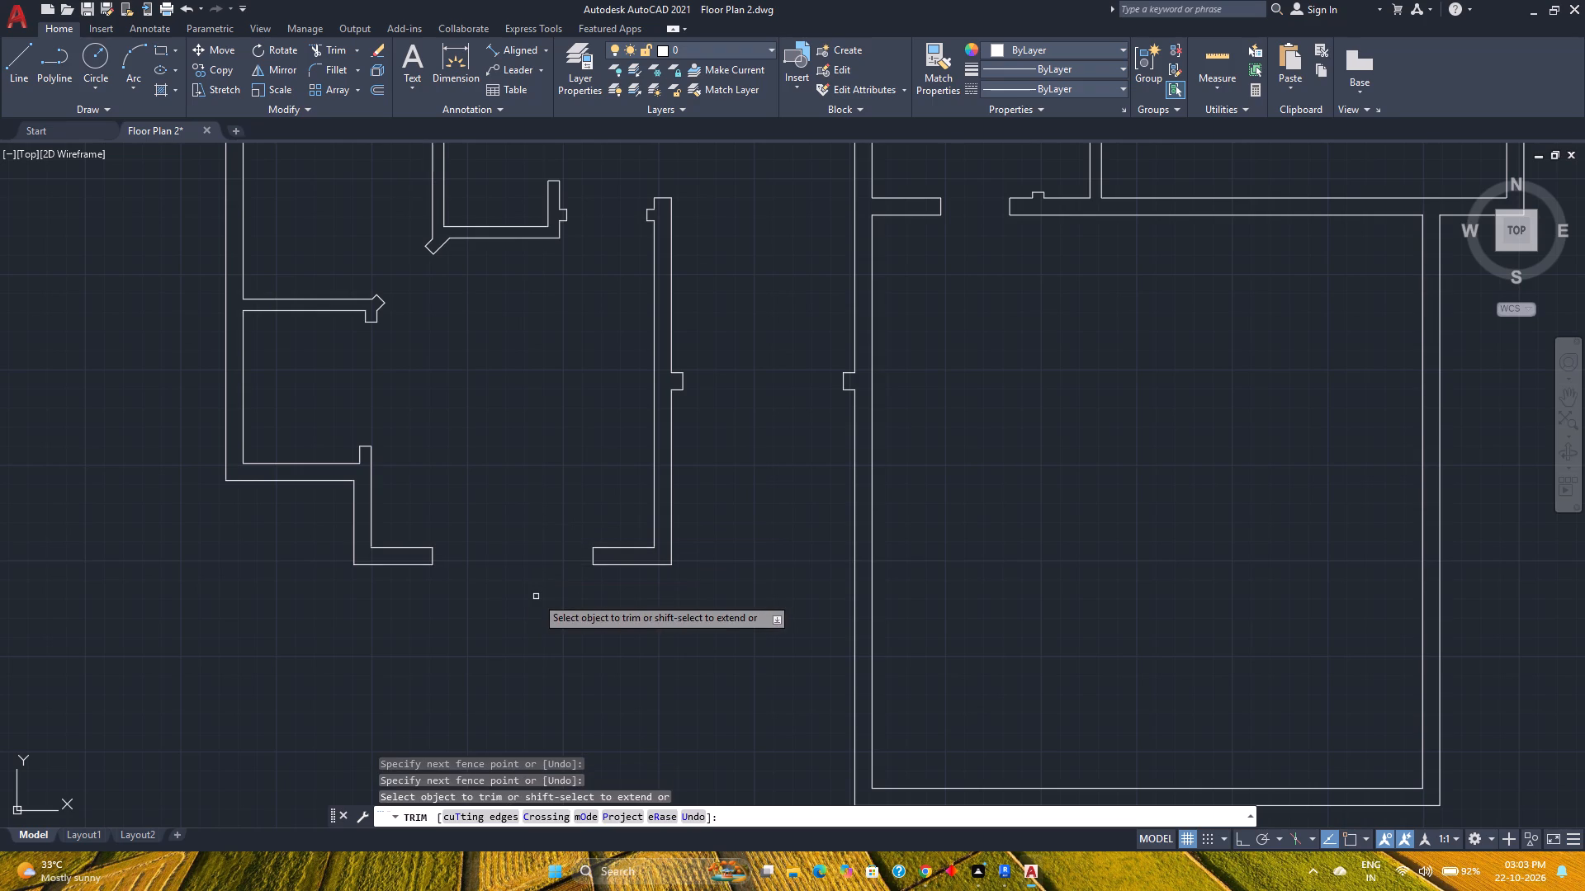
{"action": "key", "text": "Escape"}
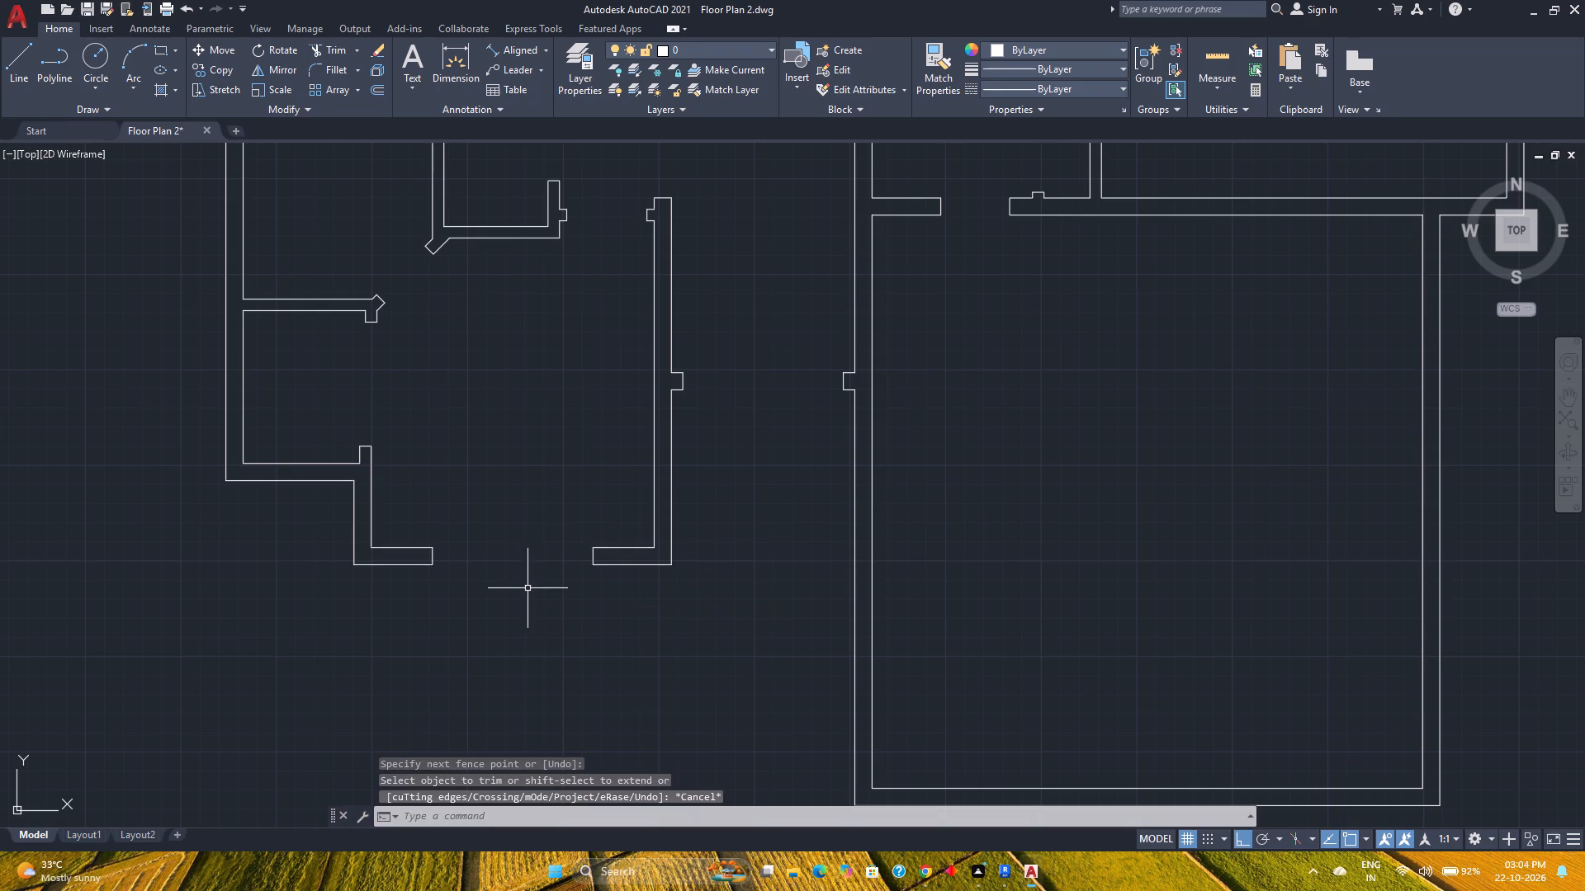
Measure the width of the south wall opening.
{"action": "scroll", "coordinate": [527, 571], "scroll_direction": "up", "scroll_amount": 1}
{"action": "middle_click_drag", "start_coordinate": [527, 571], "coordinate": [571, 595]}
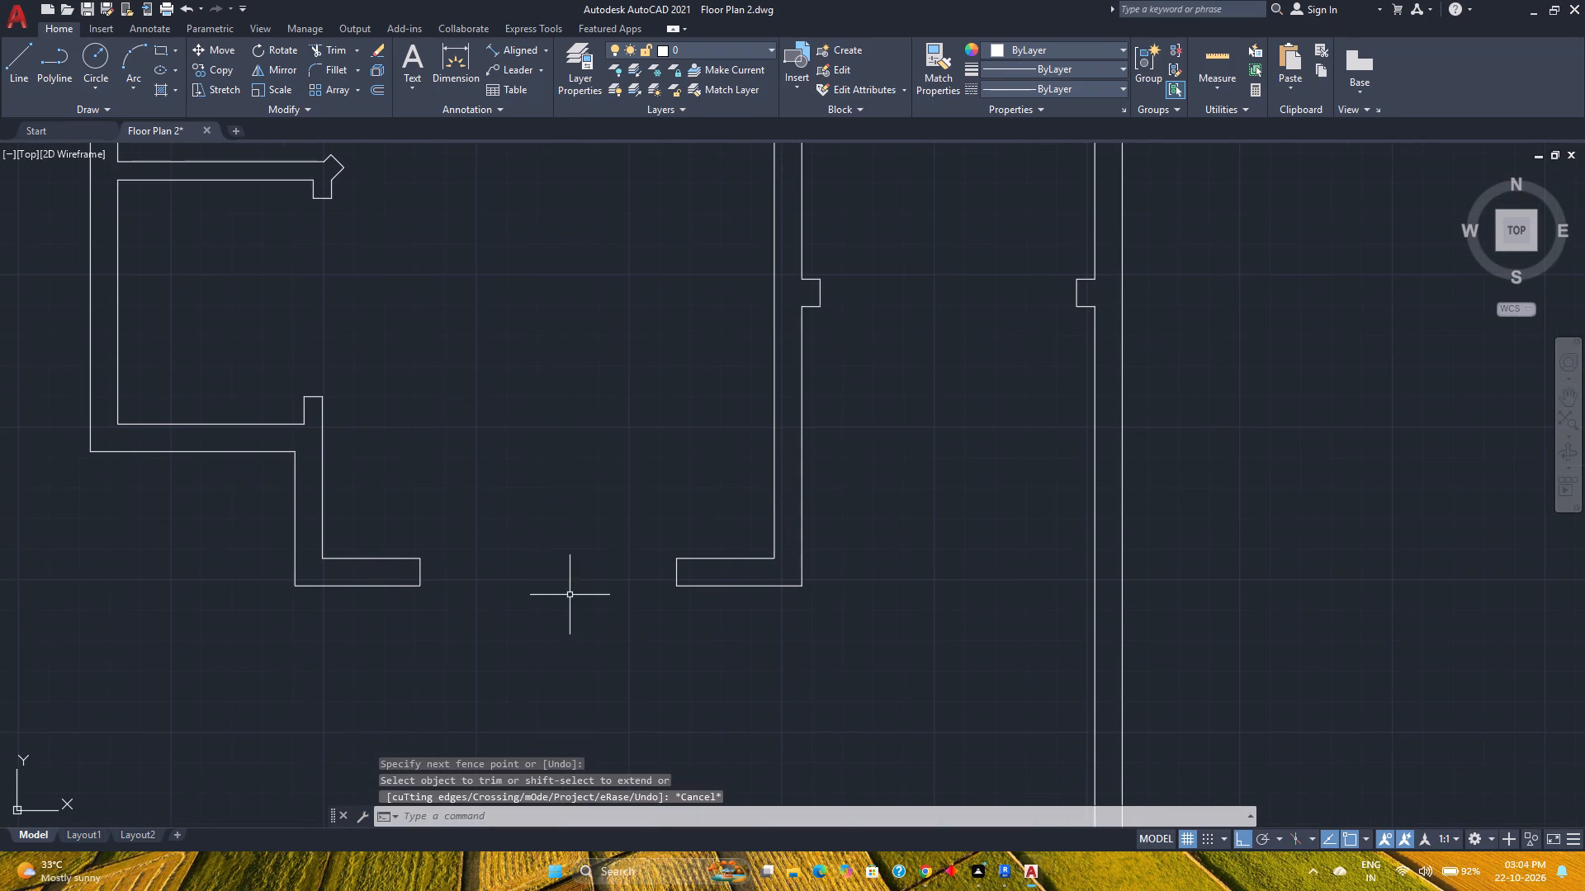
{"action": "left_click", "coordinate": [1203, 54]}
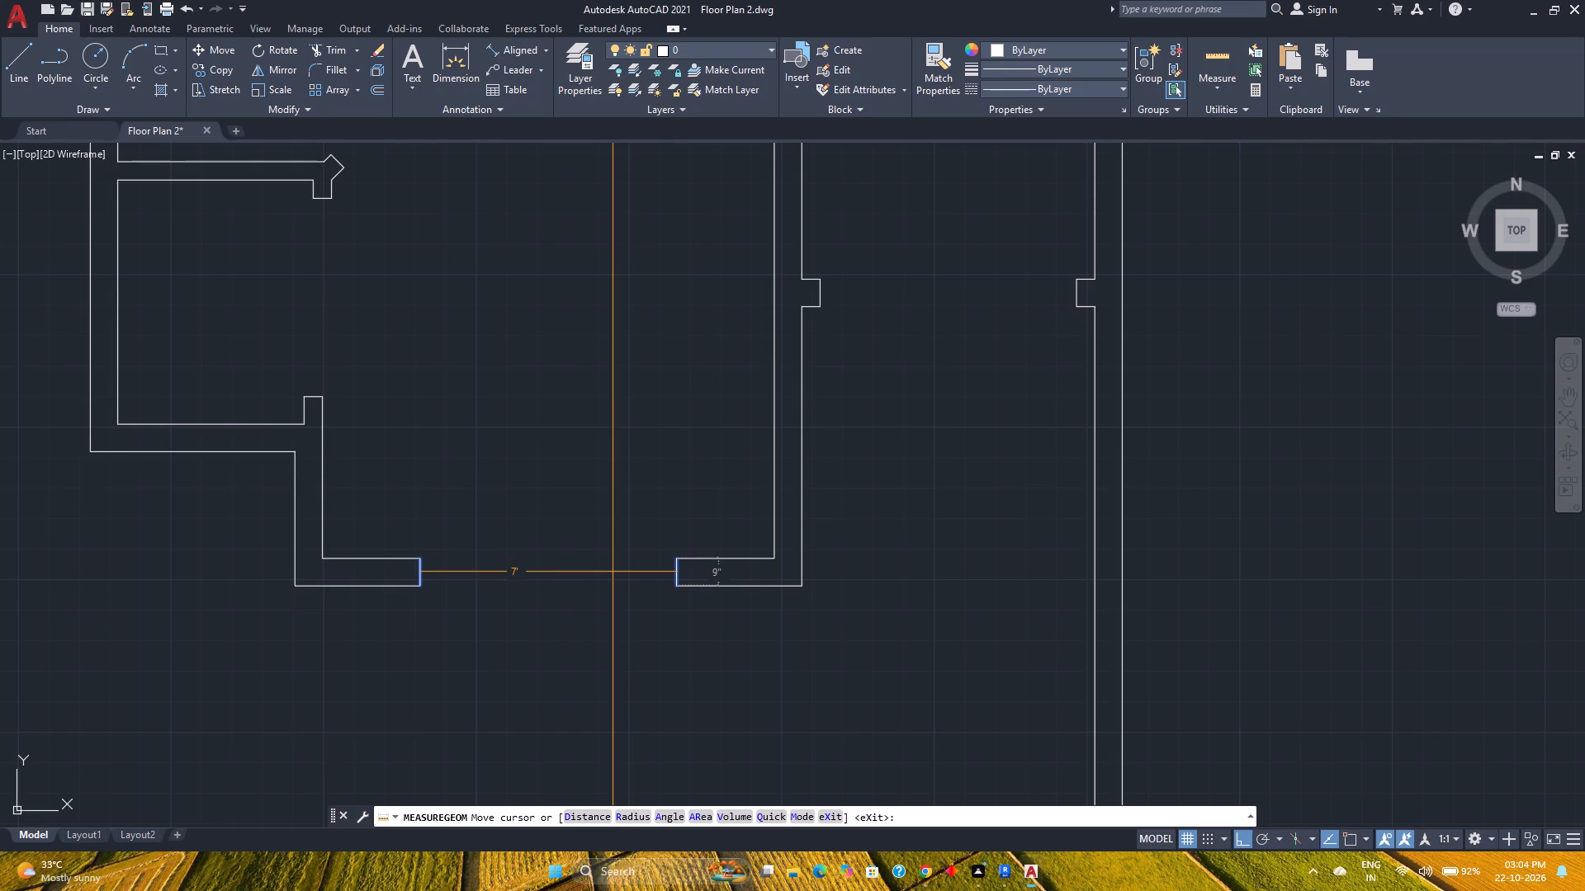
{"action": "key", "text": "Escape"}
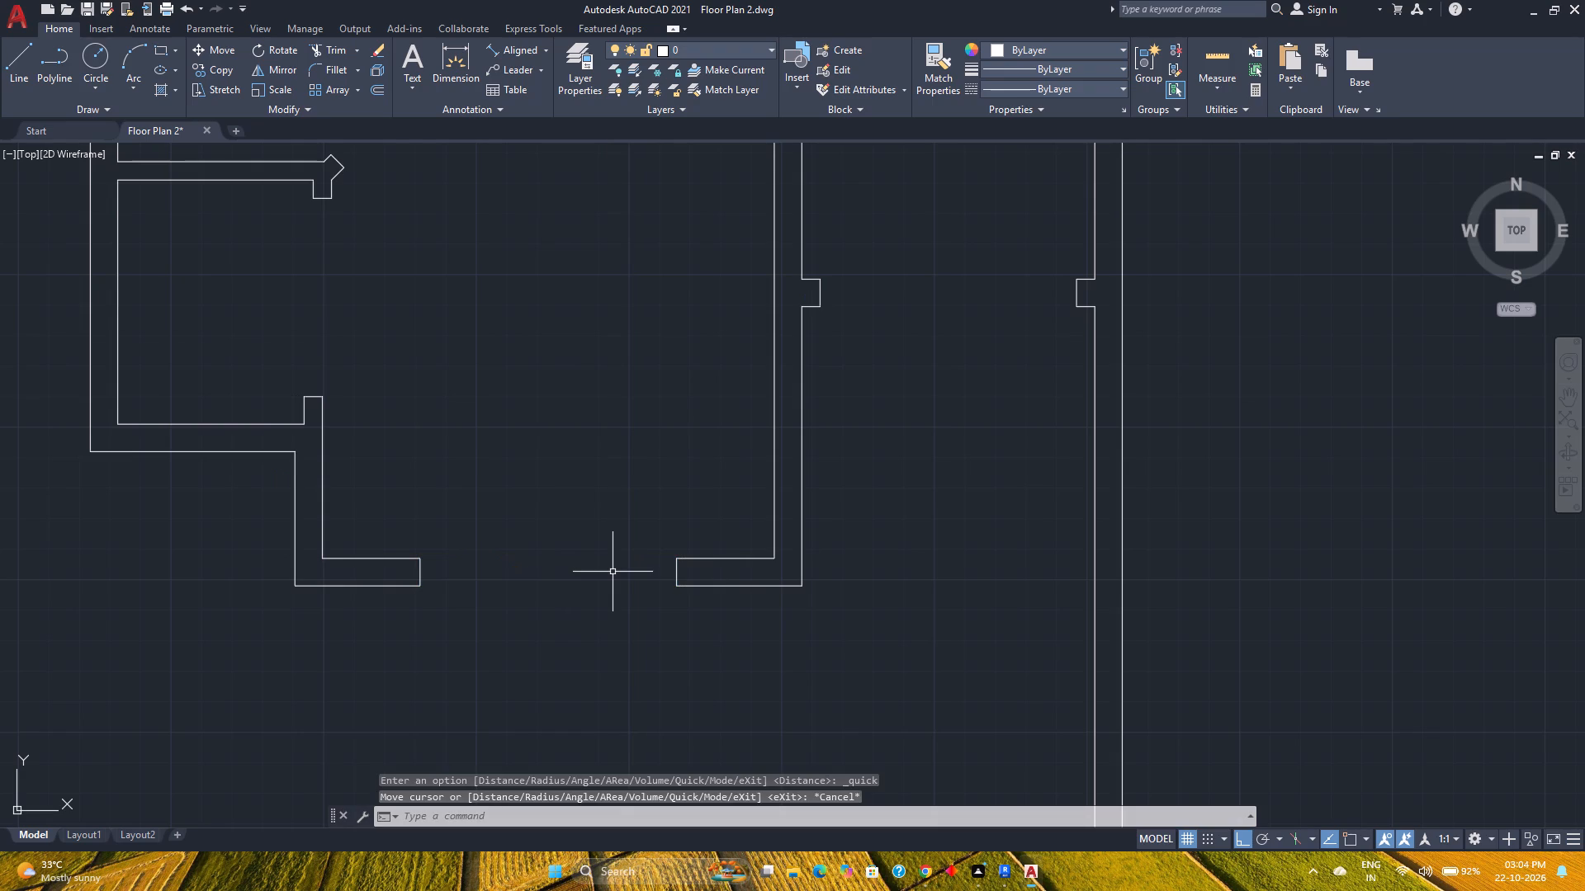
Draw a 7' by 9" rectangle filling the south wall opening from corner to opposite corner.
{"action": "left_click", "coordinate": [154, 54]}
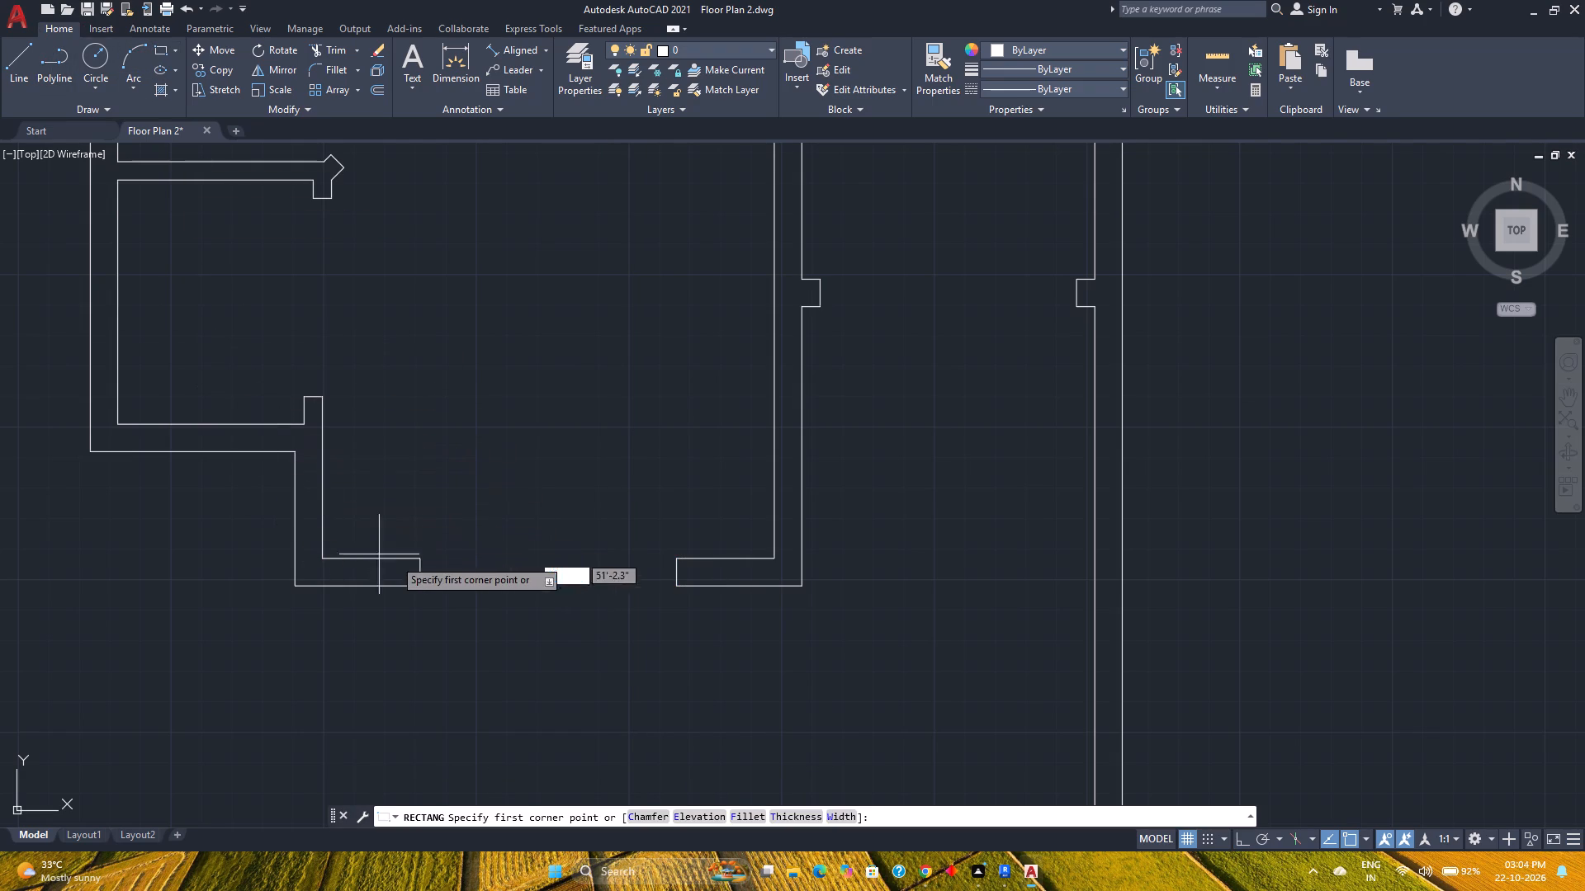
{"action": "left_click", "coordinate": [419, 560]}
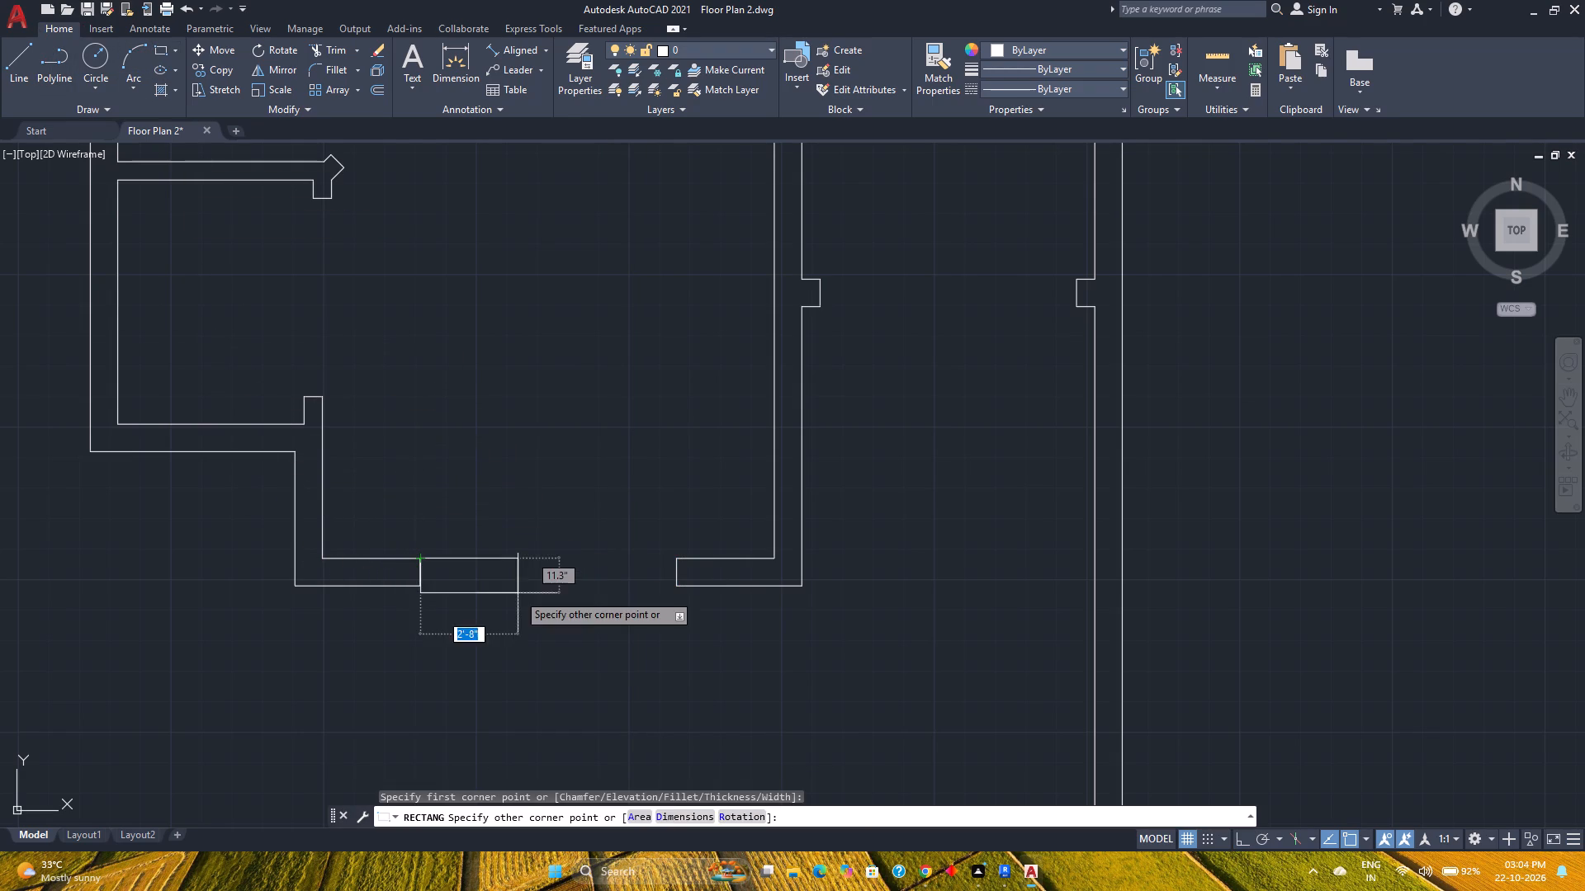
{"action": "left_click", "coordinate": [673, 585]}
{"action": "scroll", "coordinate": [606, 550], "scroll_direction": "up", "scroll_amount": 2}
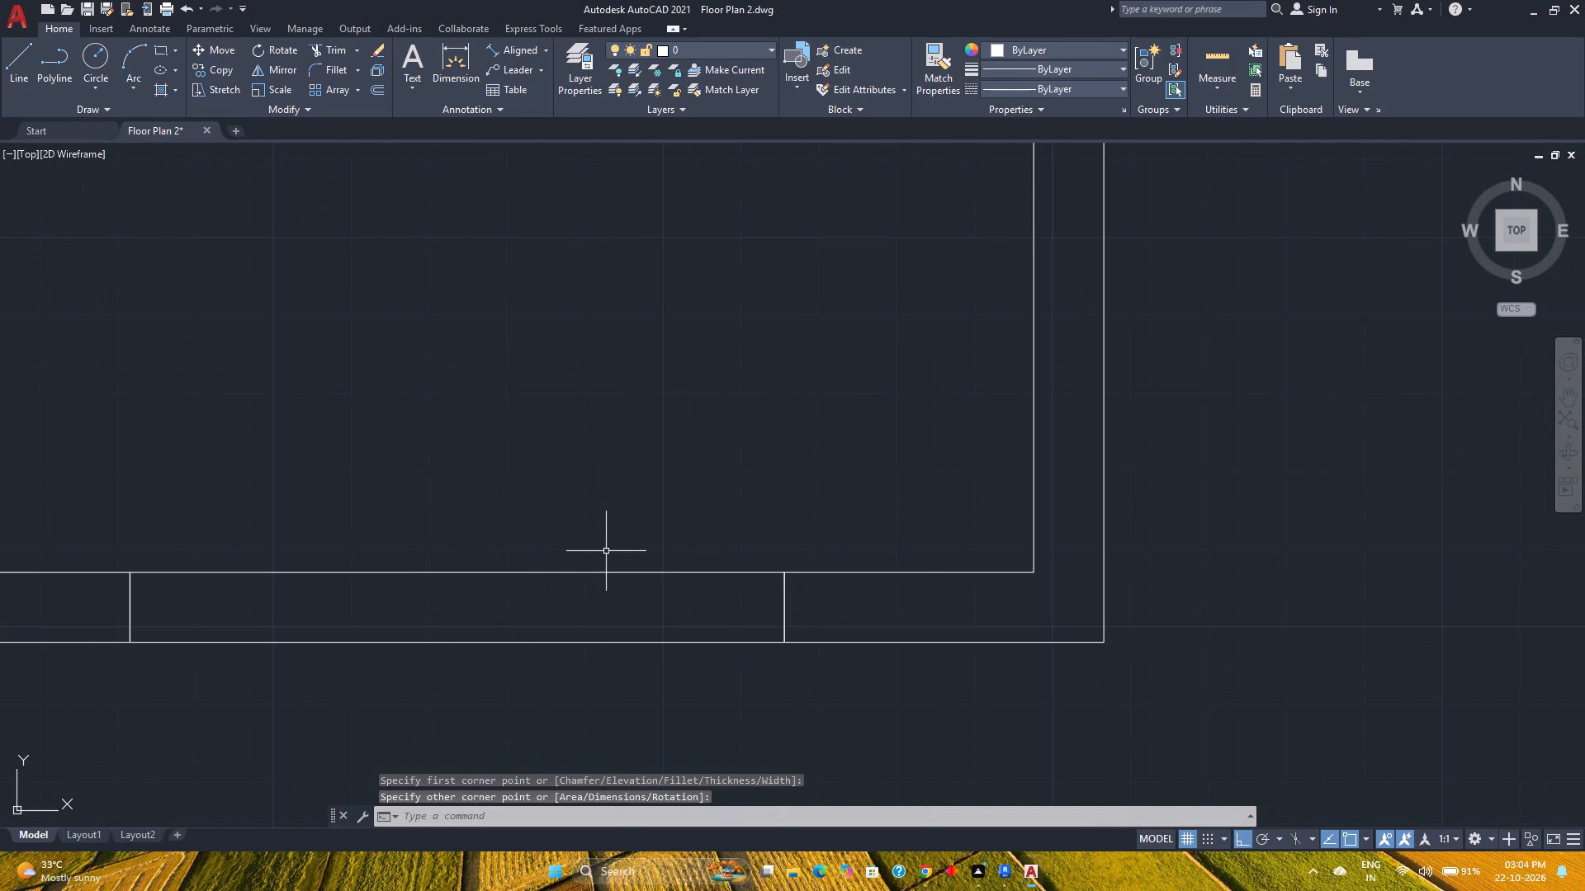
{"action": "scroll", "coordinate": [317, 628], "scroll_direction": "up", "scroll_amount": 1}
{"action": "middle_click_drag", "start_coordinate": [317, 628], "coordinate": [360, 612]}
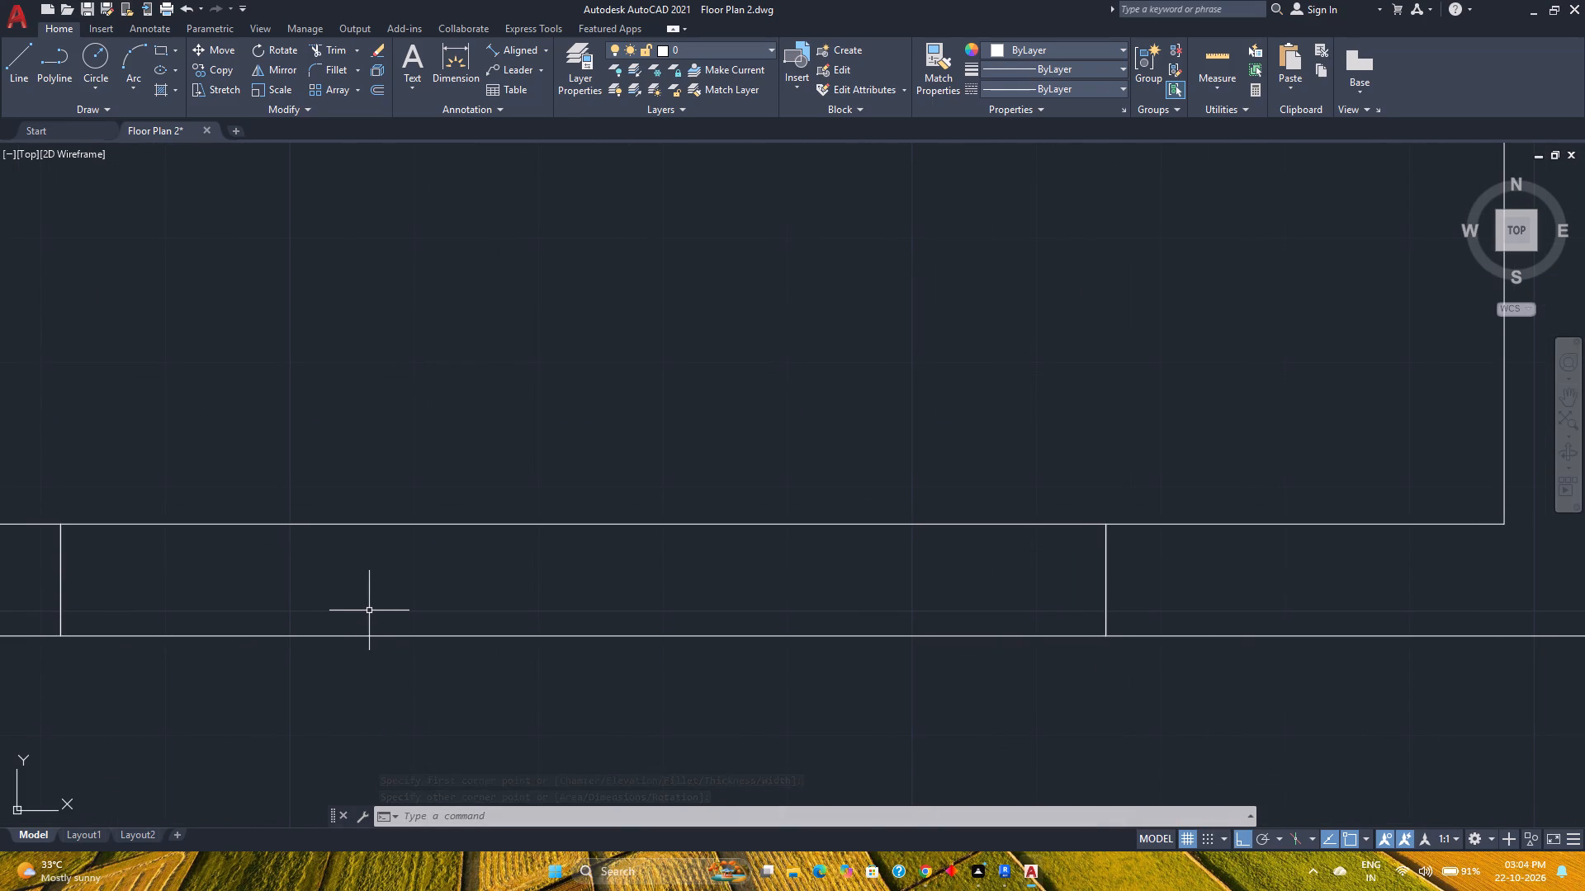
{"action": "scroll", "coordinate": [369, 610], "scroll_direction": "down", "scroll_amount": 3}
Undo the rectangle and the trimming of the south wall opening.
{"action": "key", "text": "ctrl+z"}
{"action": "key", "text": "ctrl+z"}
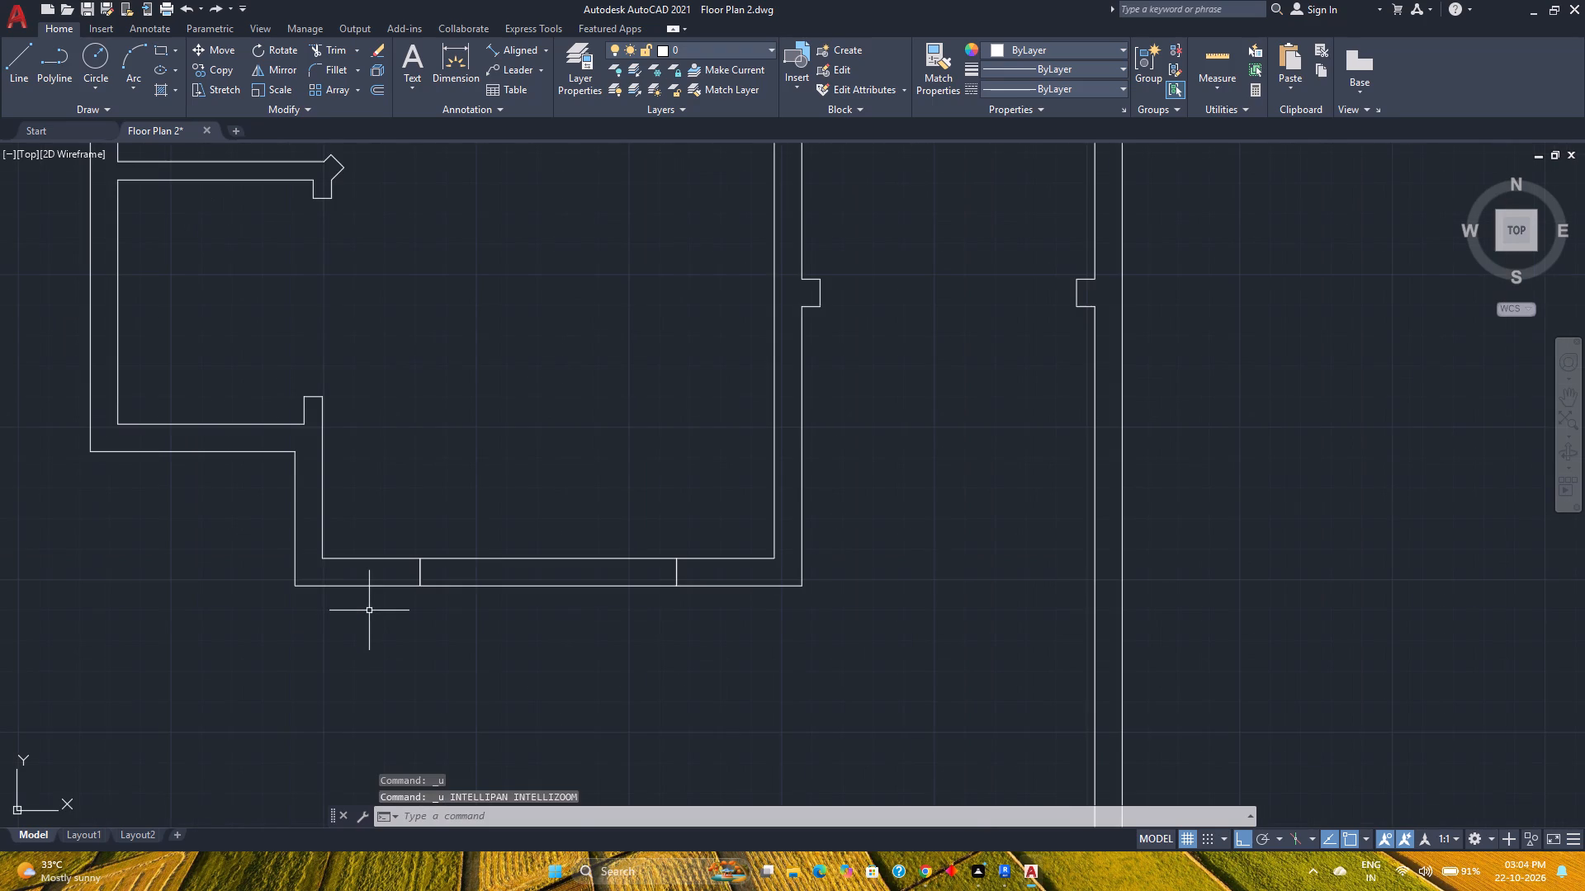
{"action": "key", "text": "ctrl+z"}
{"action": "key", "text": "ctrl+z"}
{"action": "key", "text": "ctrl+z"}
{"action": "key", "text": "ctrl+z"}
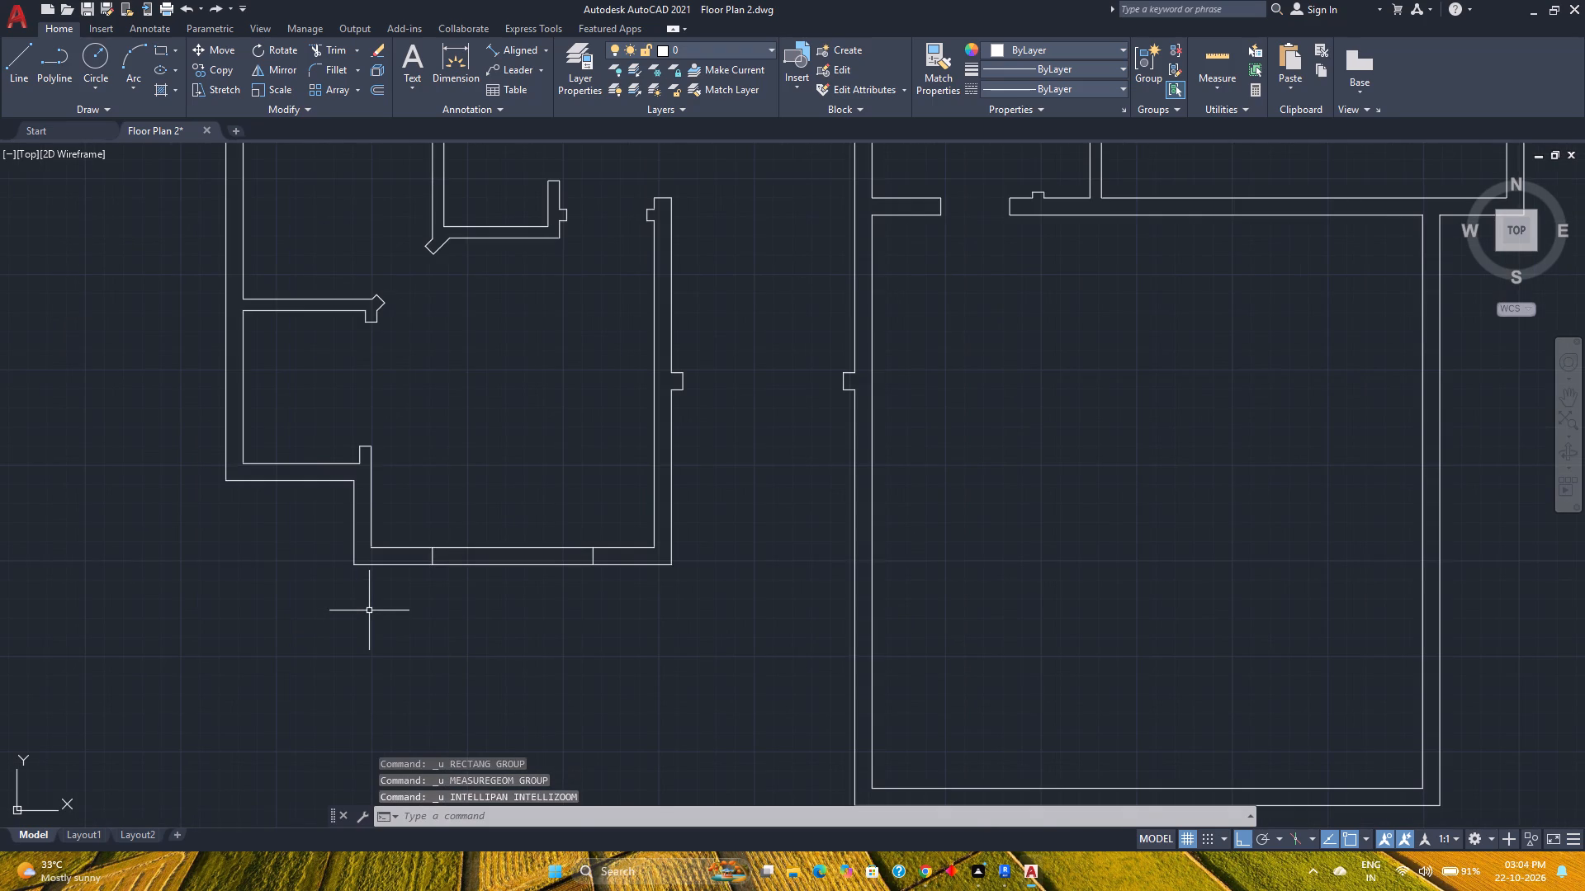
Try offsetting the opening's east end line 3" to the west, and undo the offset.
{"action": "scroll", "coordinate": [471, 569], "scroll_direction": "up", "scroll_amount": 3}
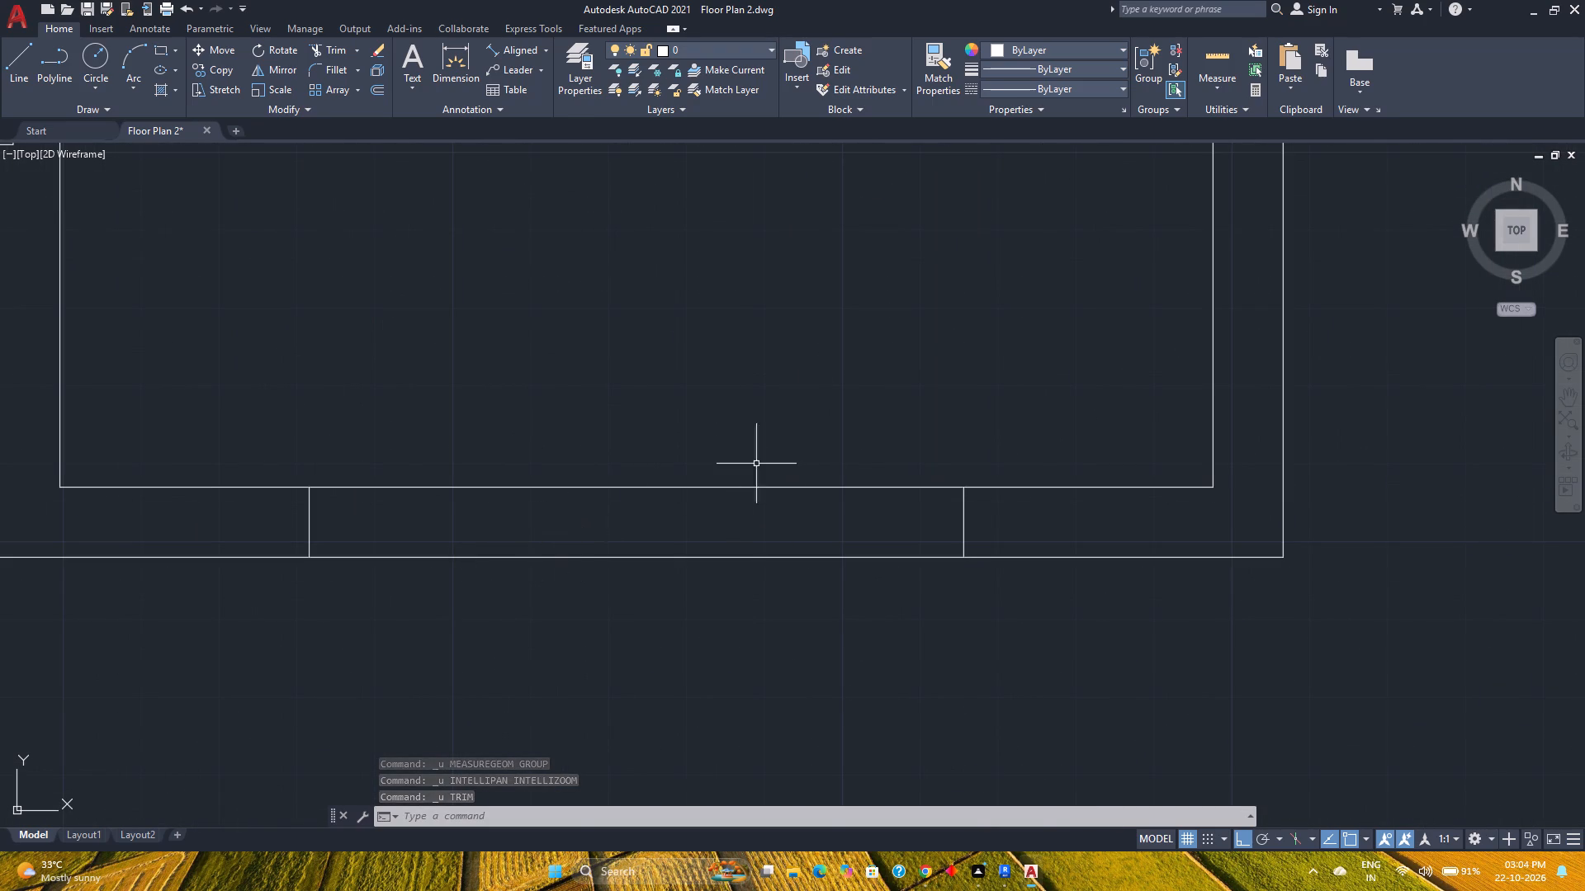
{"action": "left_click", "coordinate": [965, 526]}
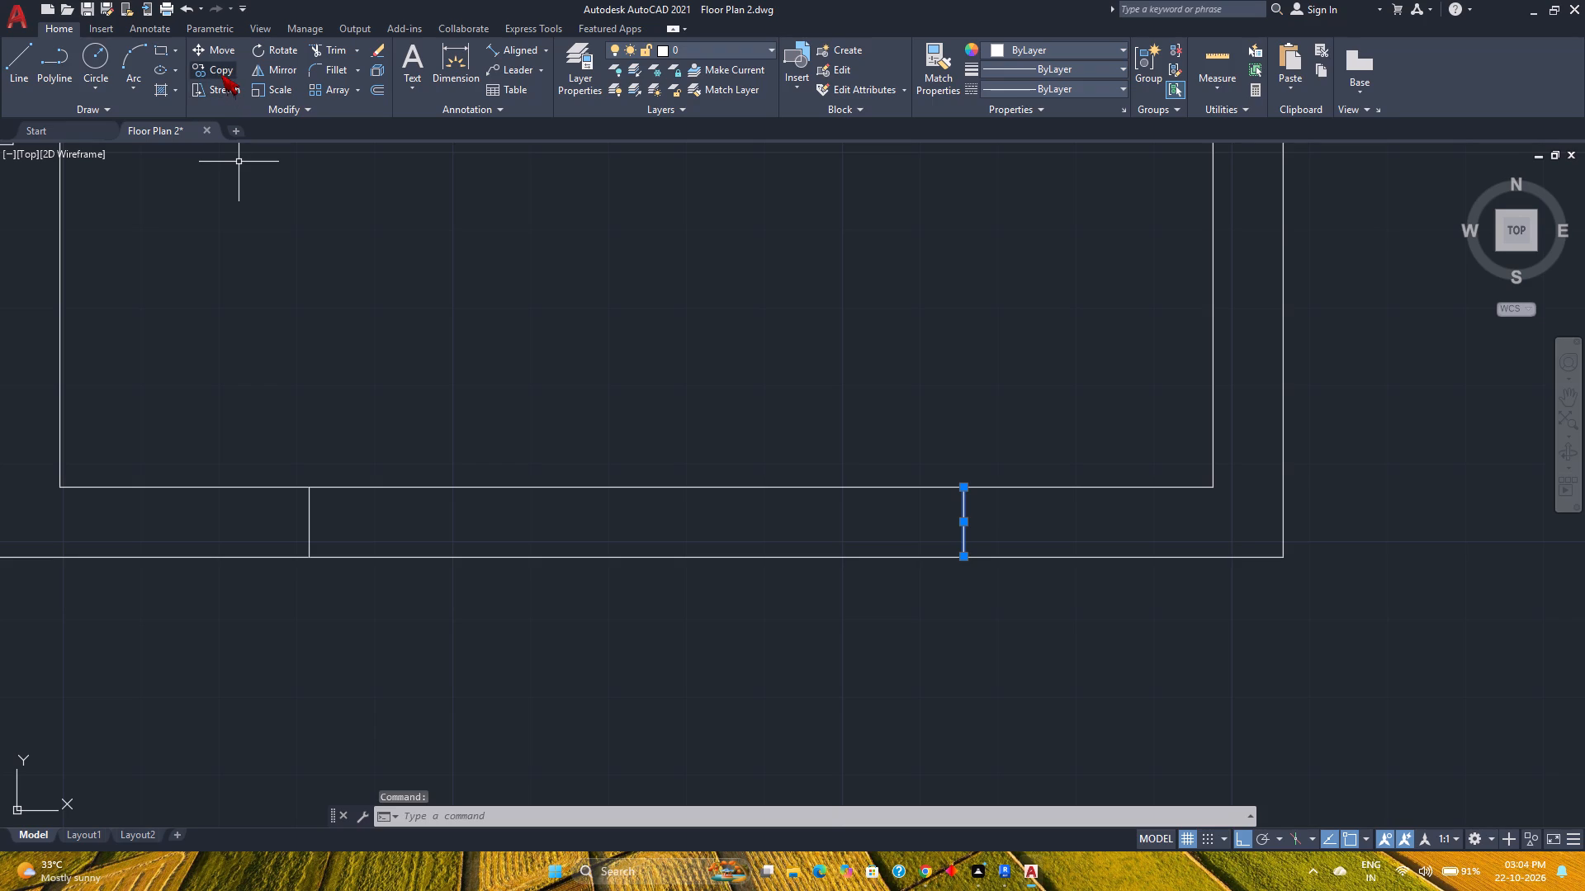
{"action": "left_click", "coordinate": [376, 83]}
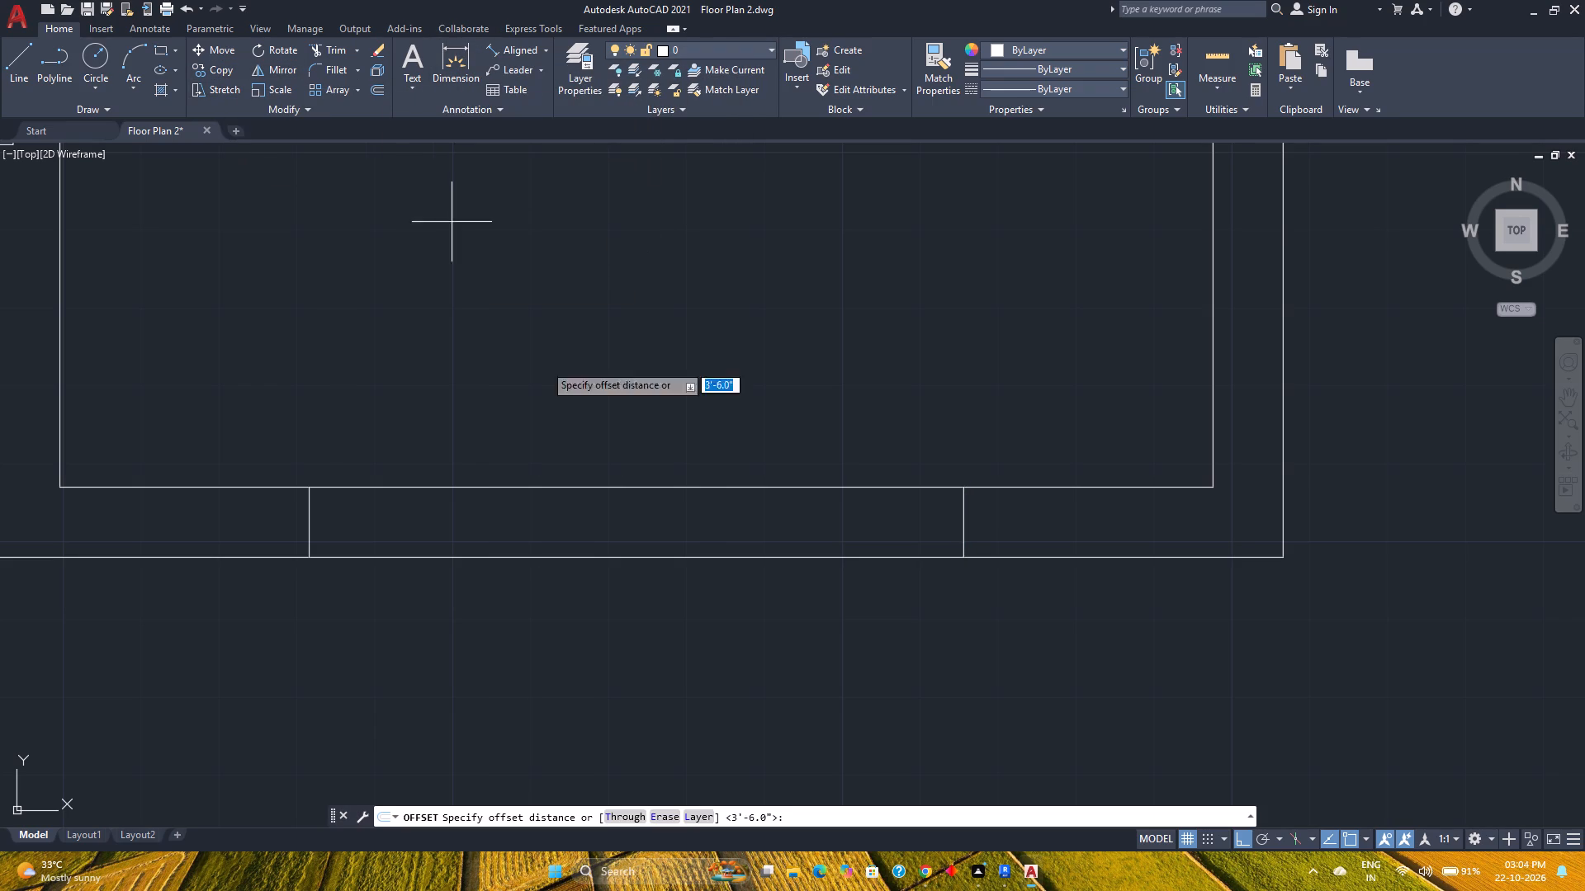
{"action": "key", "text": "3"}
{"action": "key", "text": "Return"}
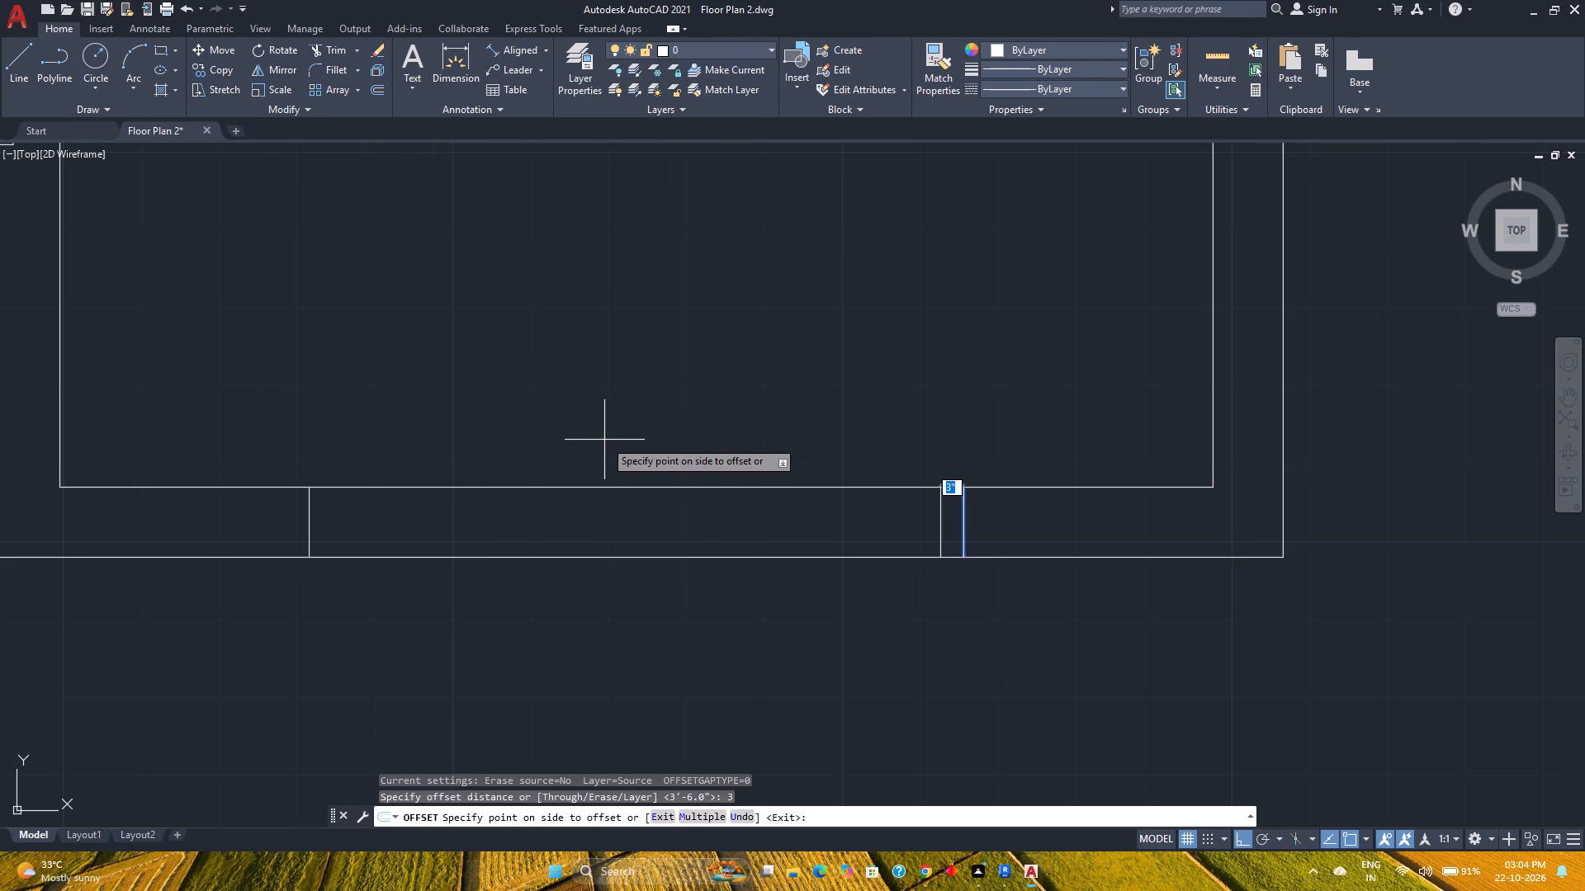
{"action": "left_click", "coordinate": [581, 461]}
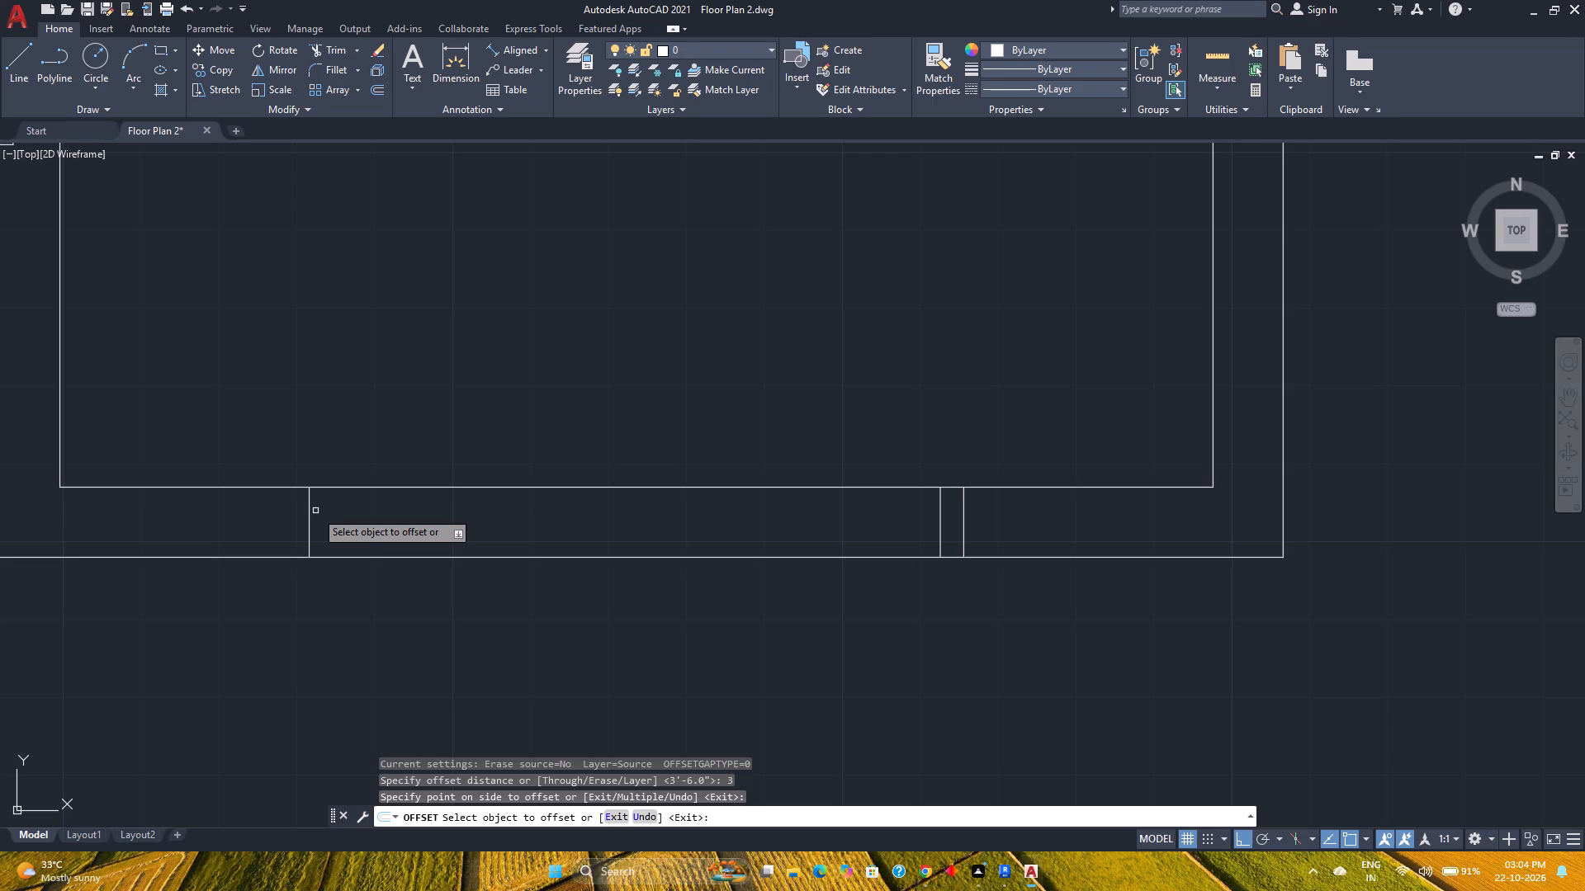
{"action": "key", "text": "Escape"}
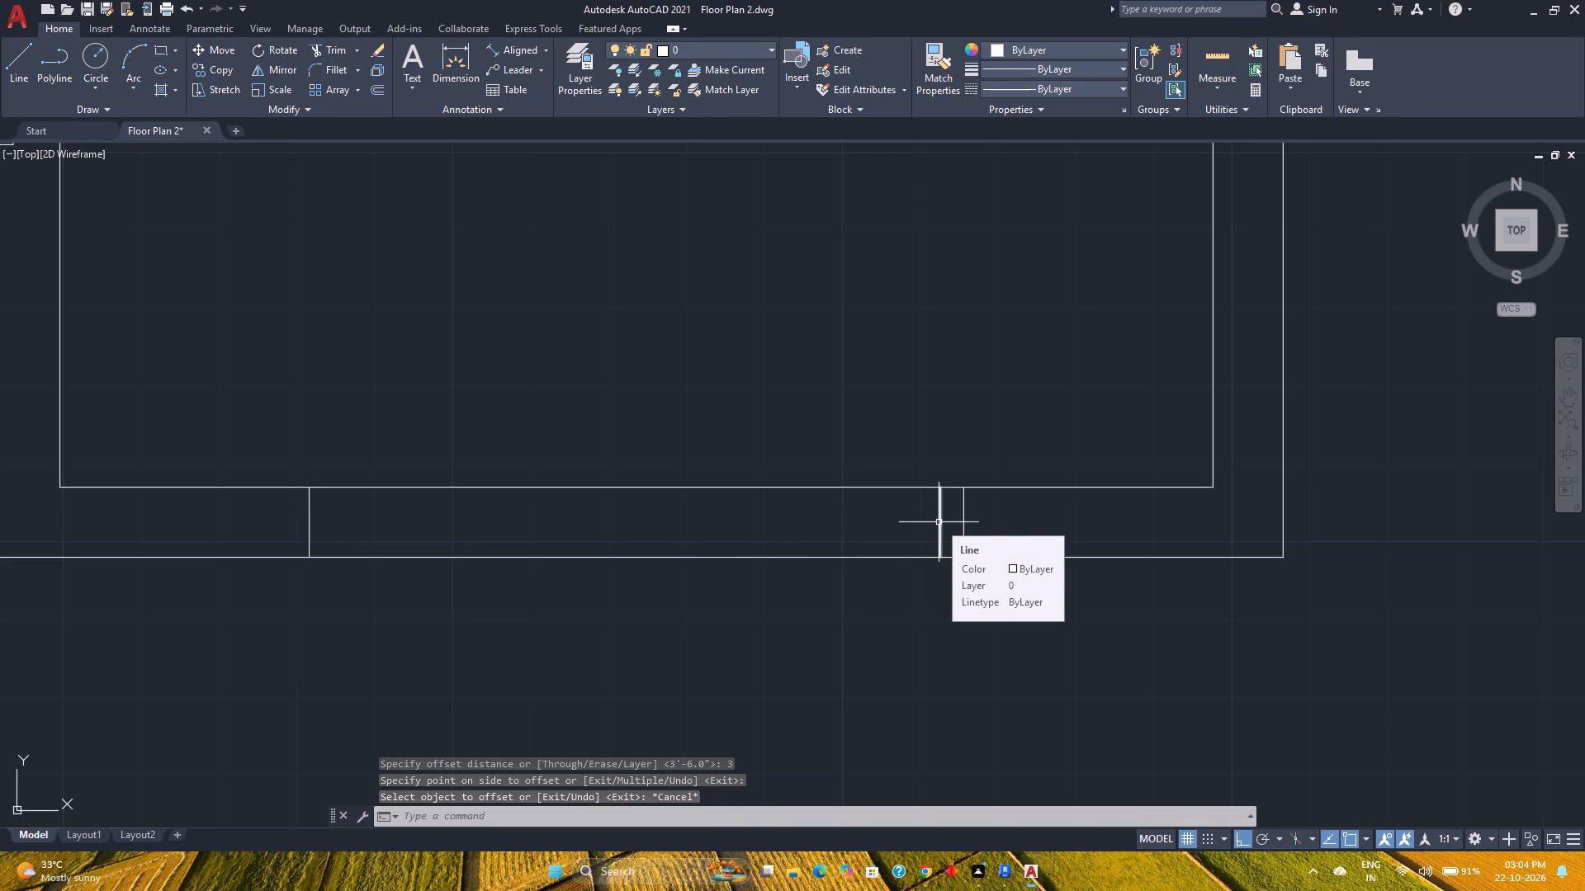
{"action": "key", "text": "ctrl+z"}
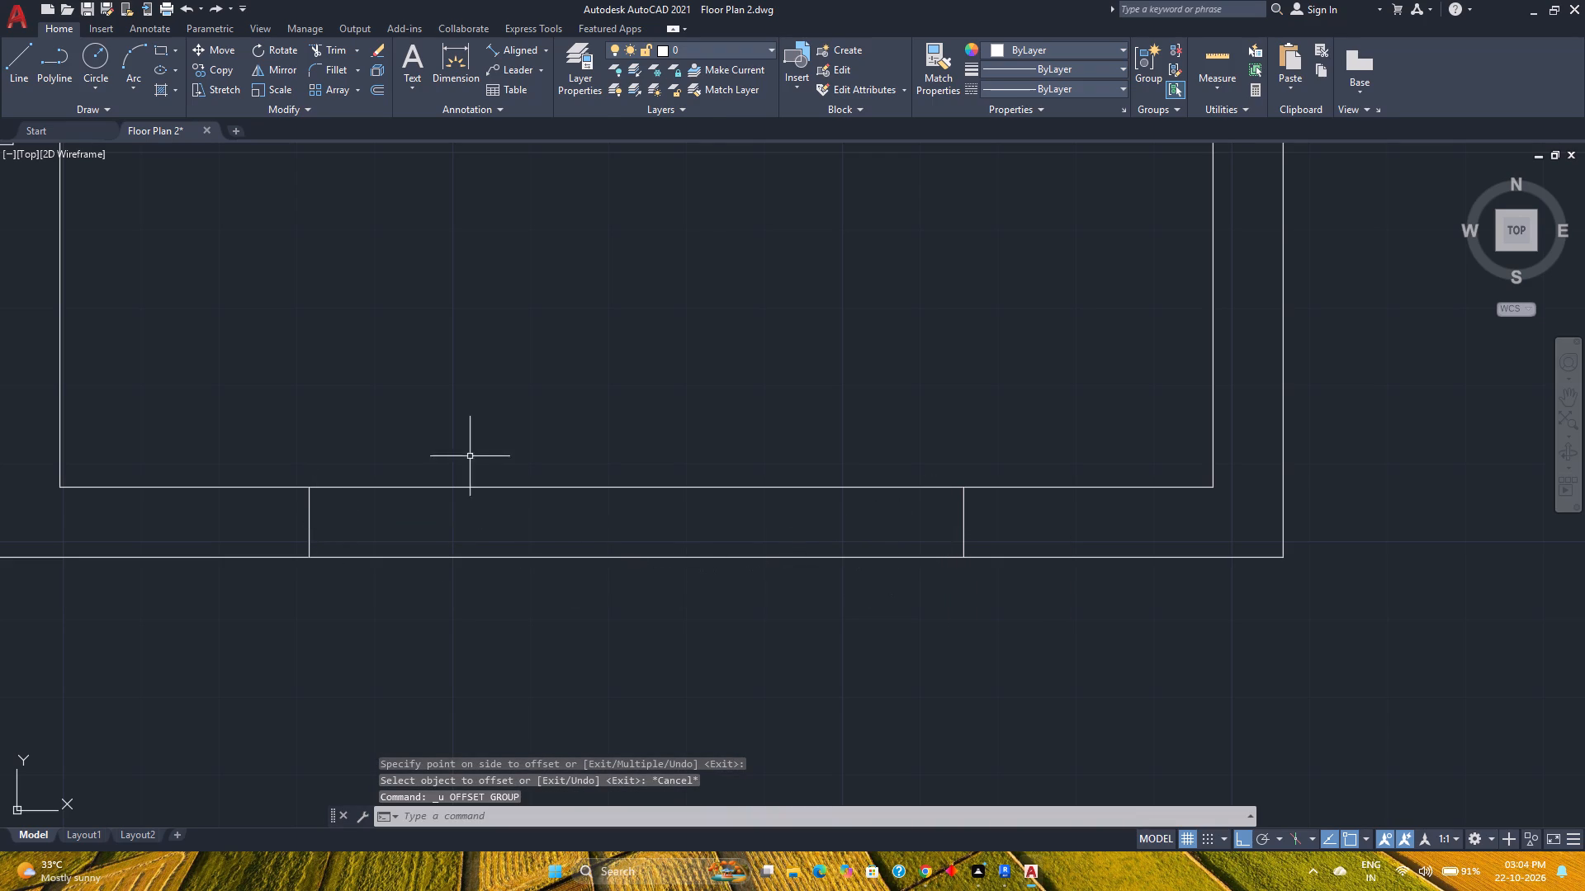
Offset the opening's east end line 2' to the west, and offset that new line another 3" west.
{"action": "left_click", "coordinate": [376, 87]}
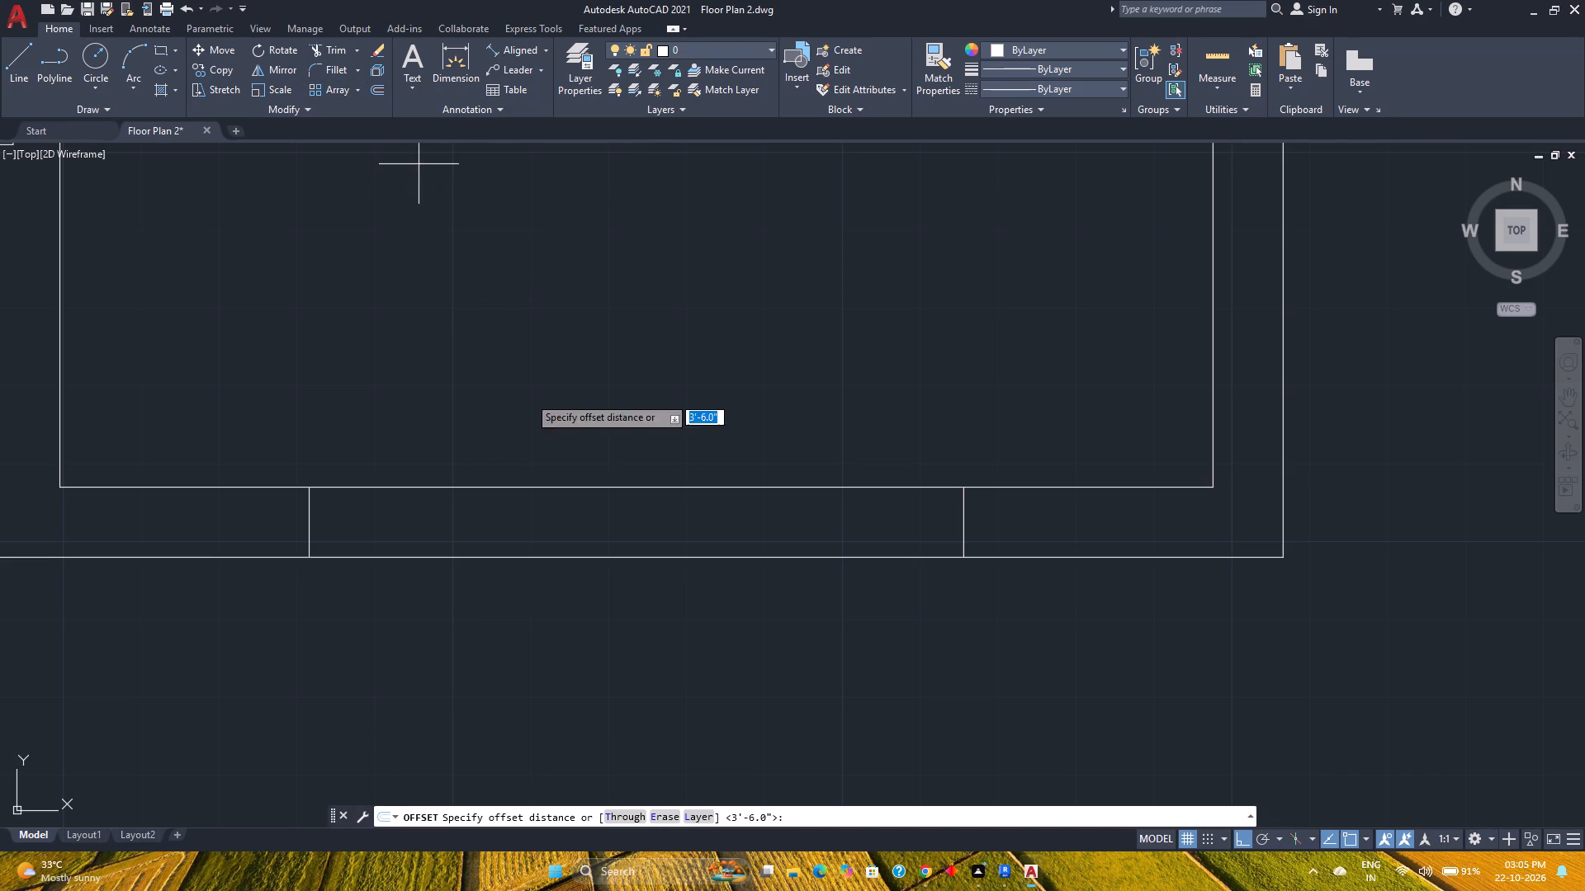
{"action": "type", "text": "2'"}
{"action": "key", "text": "Return"}
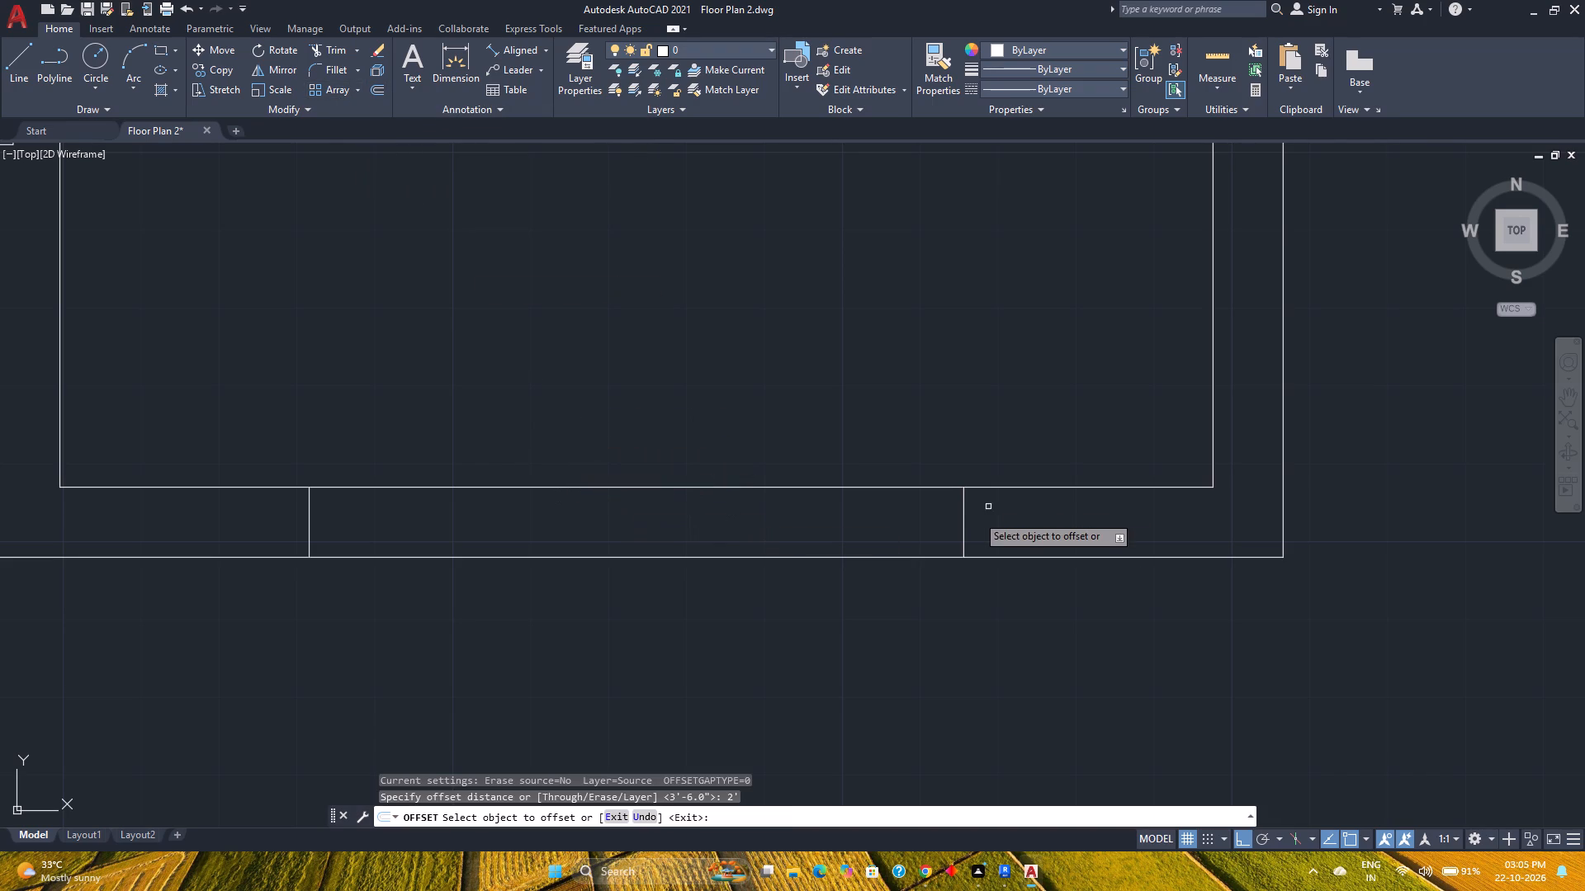
{"action": "left_click", "coordinate": [964, 526]}
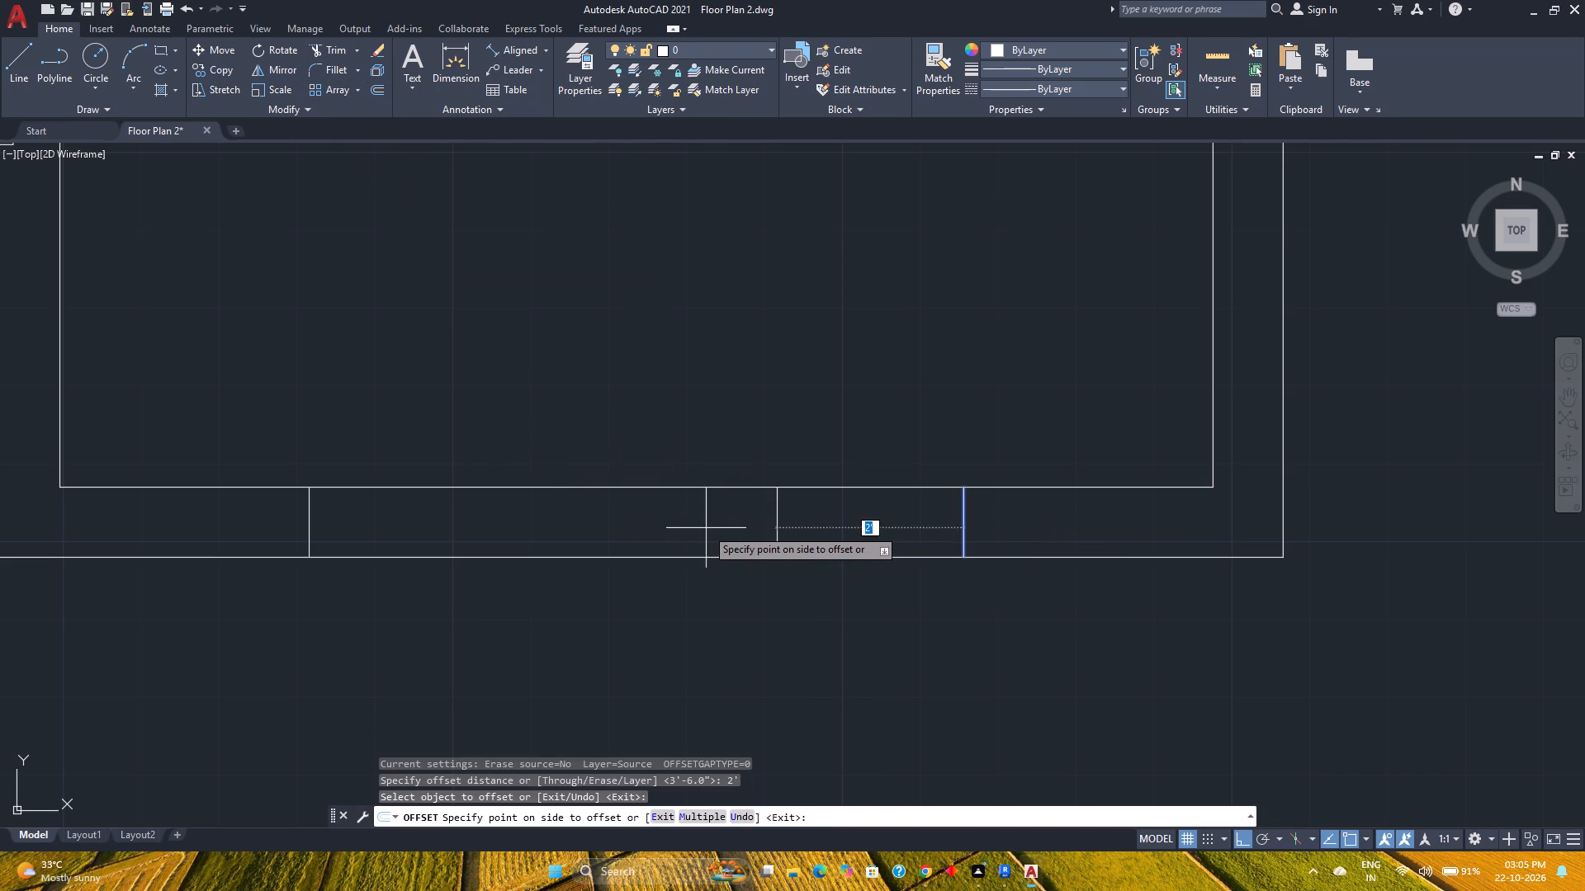
{"action": "left_click", "coordinate": [706, 528]}
{"action": "left_click", "coordinate": [776, 516]}
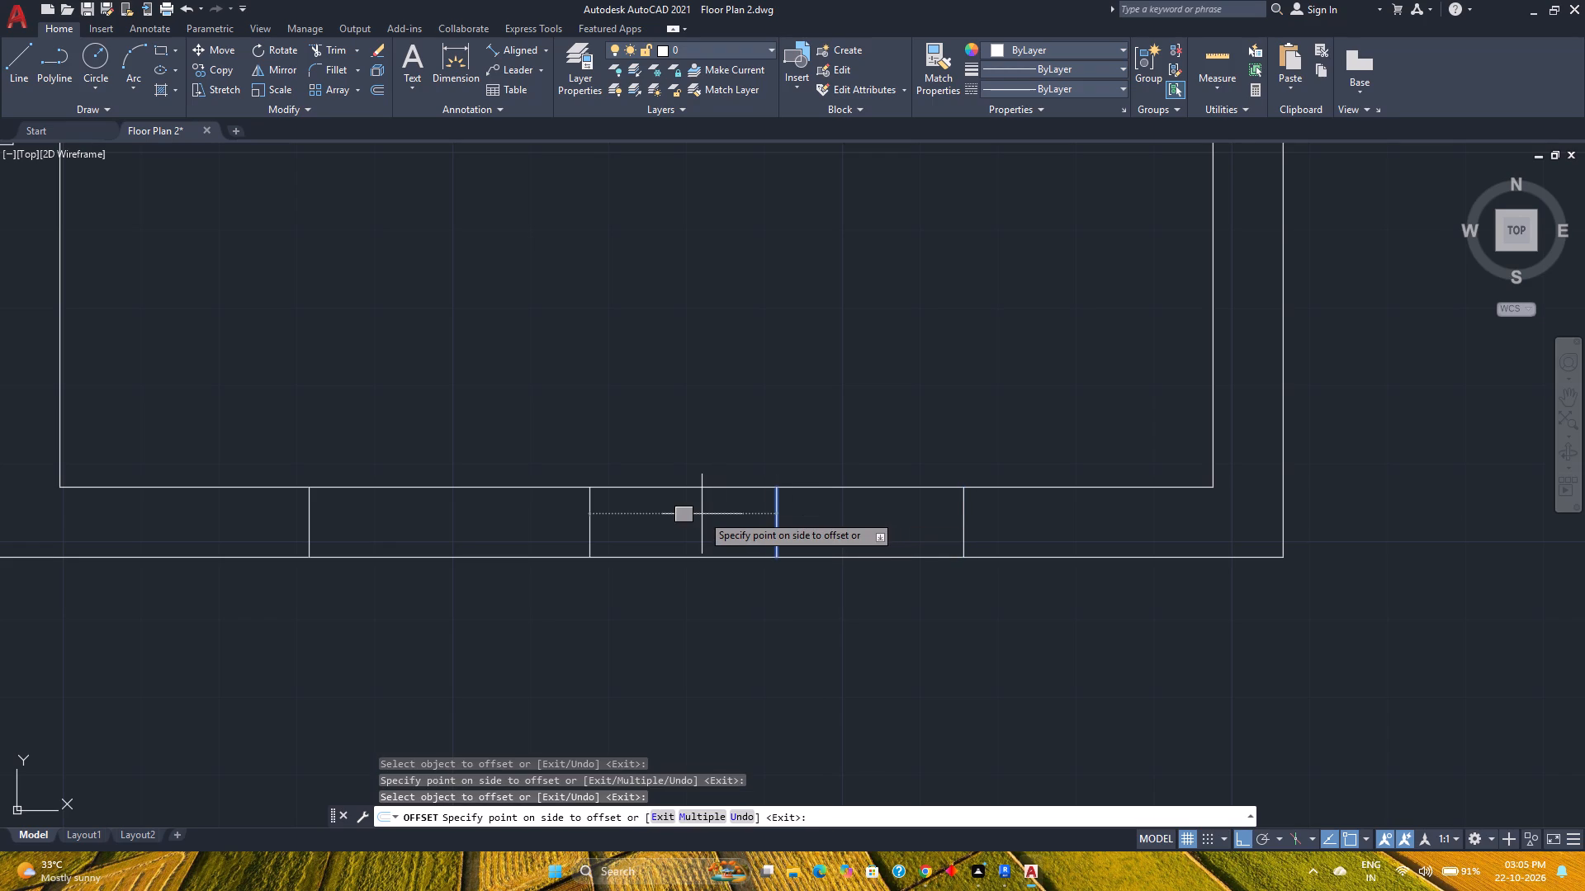
{"action": "key", "text": "3"}
{"action": "key", "text": "Return"}
{"action": "key", "text": "Escape"}
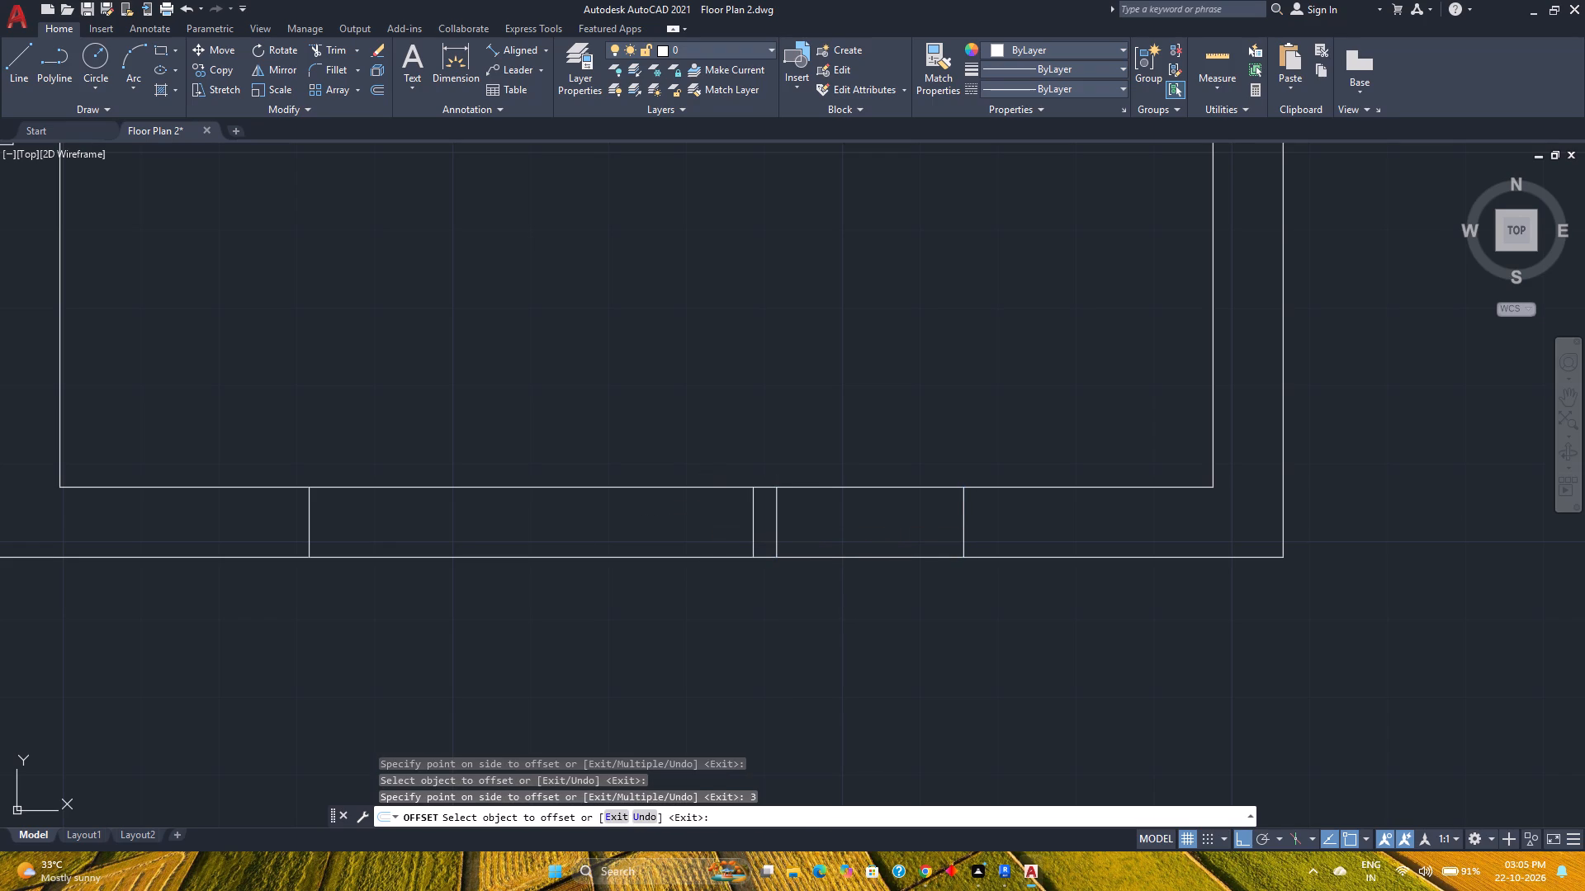
Mirror the two new lines to the west about the south wall's vertical midline, keeping the originals.
{"action": "left_click", "coordinate": [802, 525]}
{"action": "left_click", "coordinate": [698, 519]}
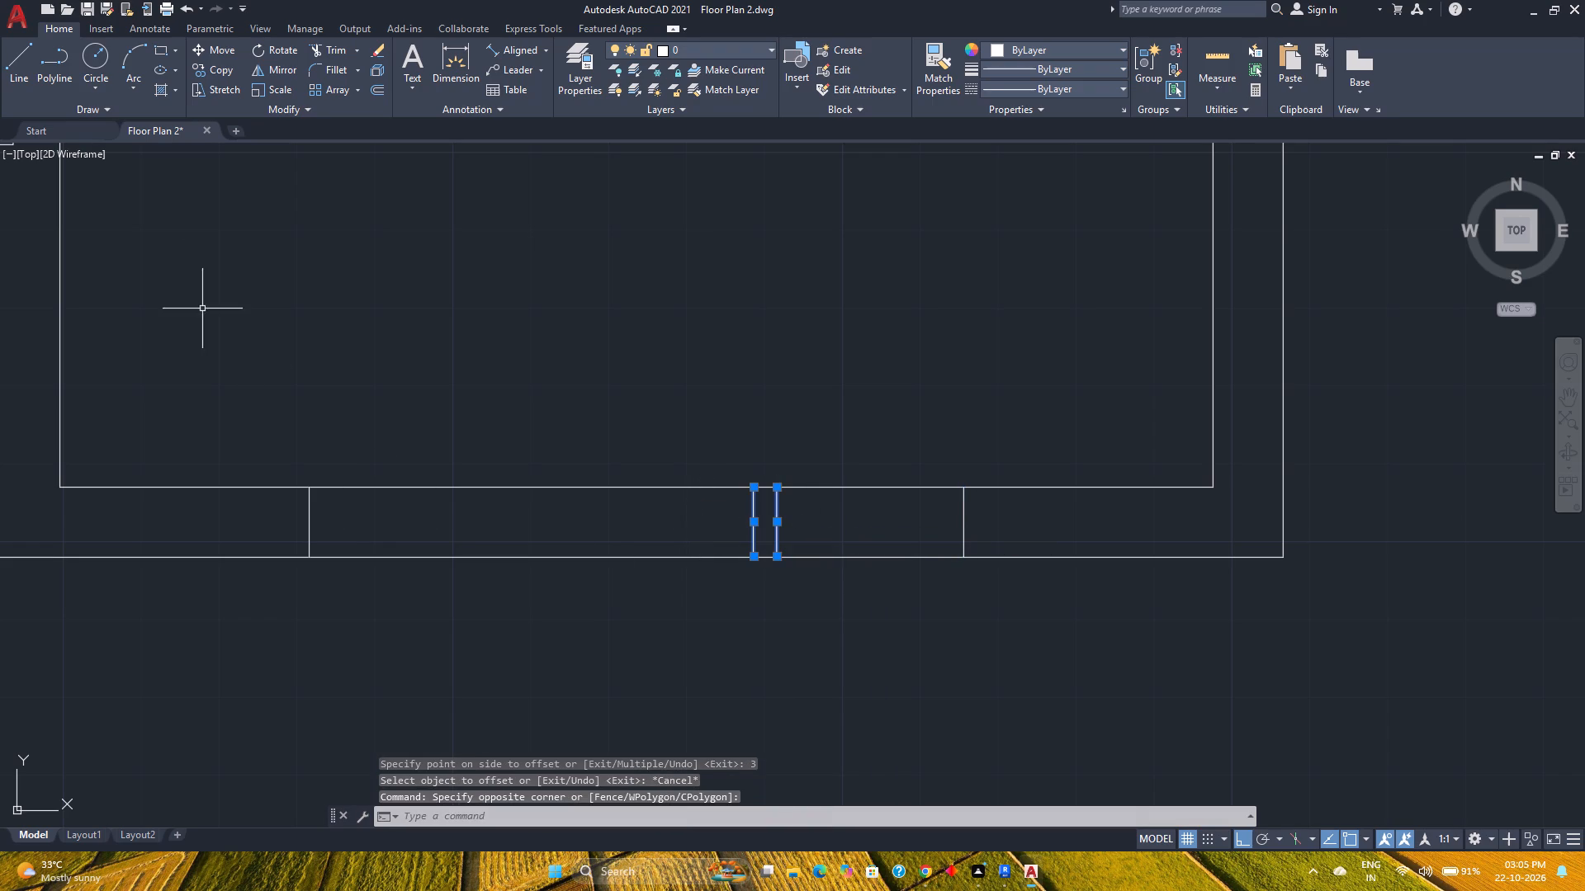
{"action": "left_click", "coordinate": [274, 68]}
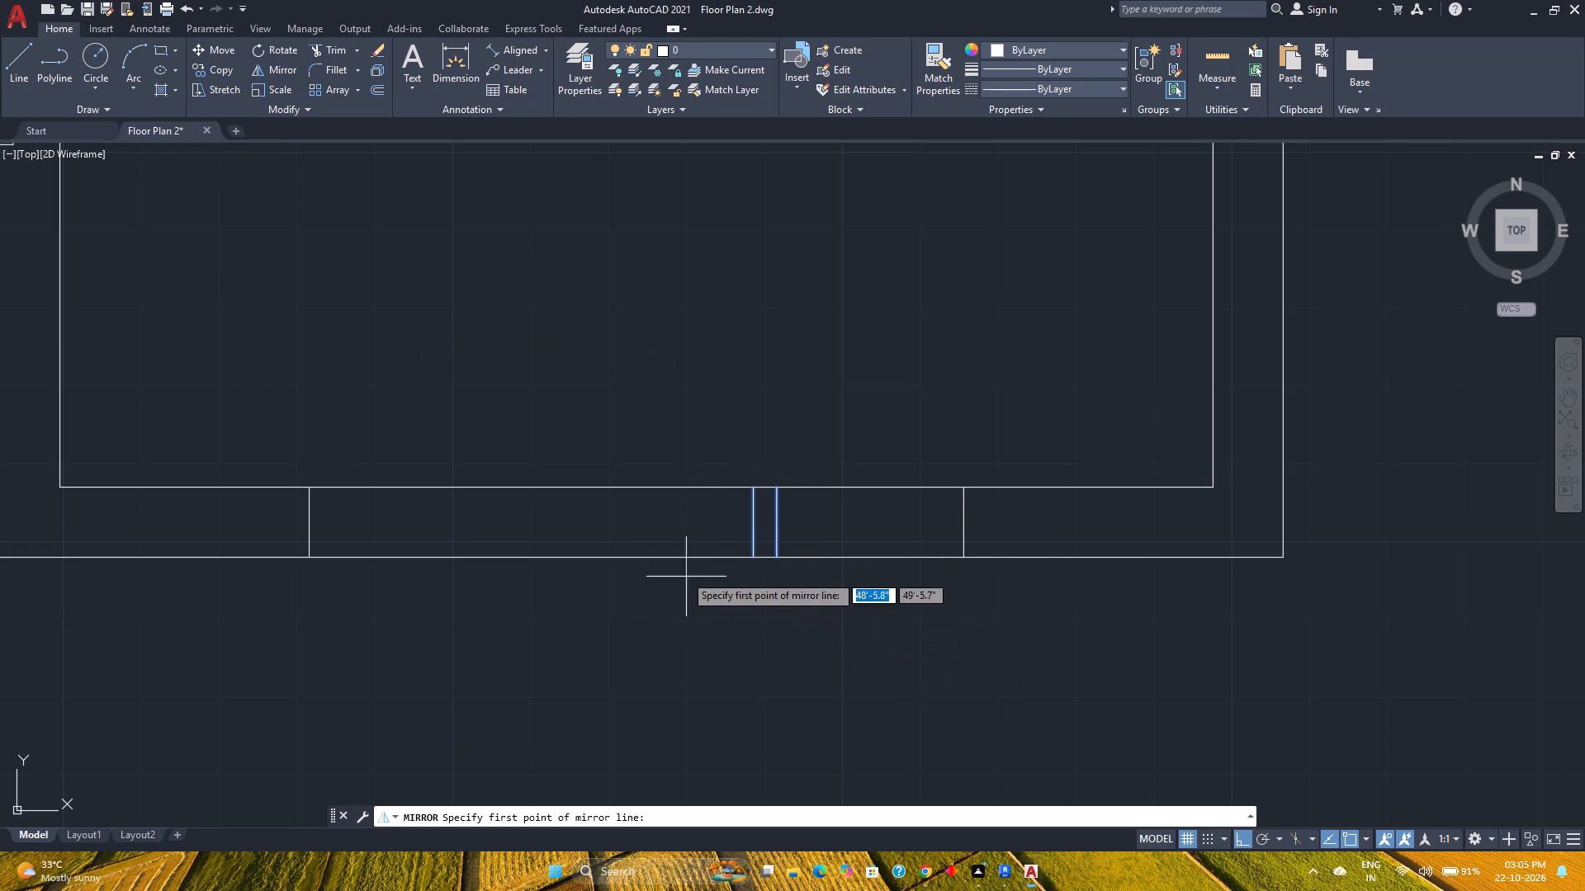
{"action": "left_click", "coordinate": [639, 487]}
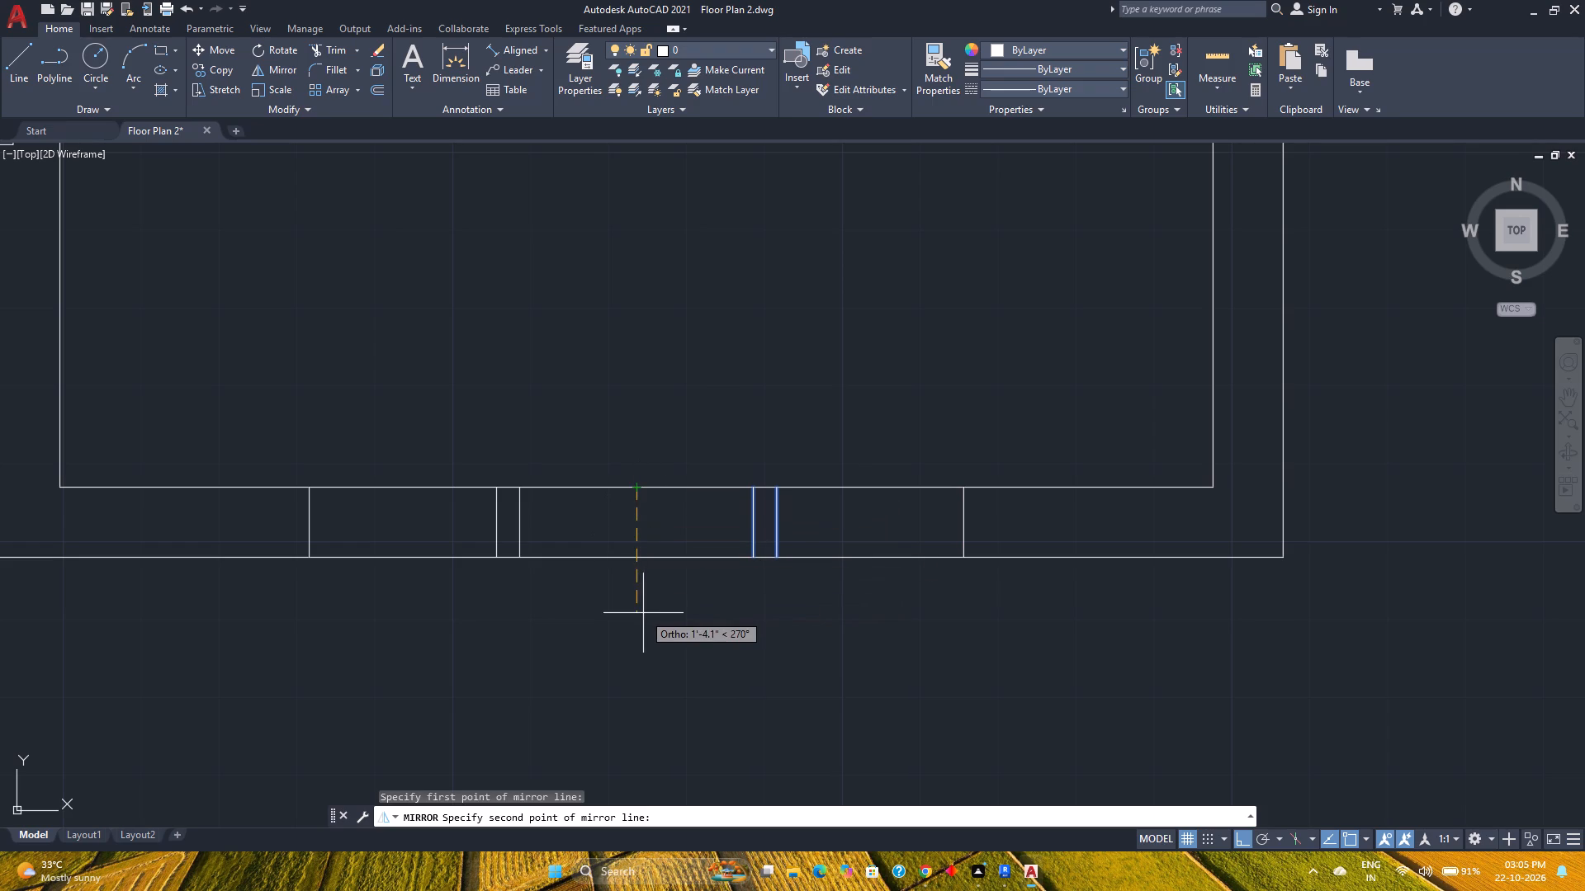
{"action": "left_click", "coordinate": [643, 613]}
{"action": "left_click", "coordinate": [680, 669]}
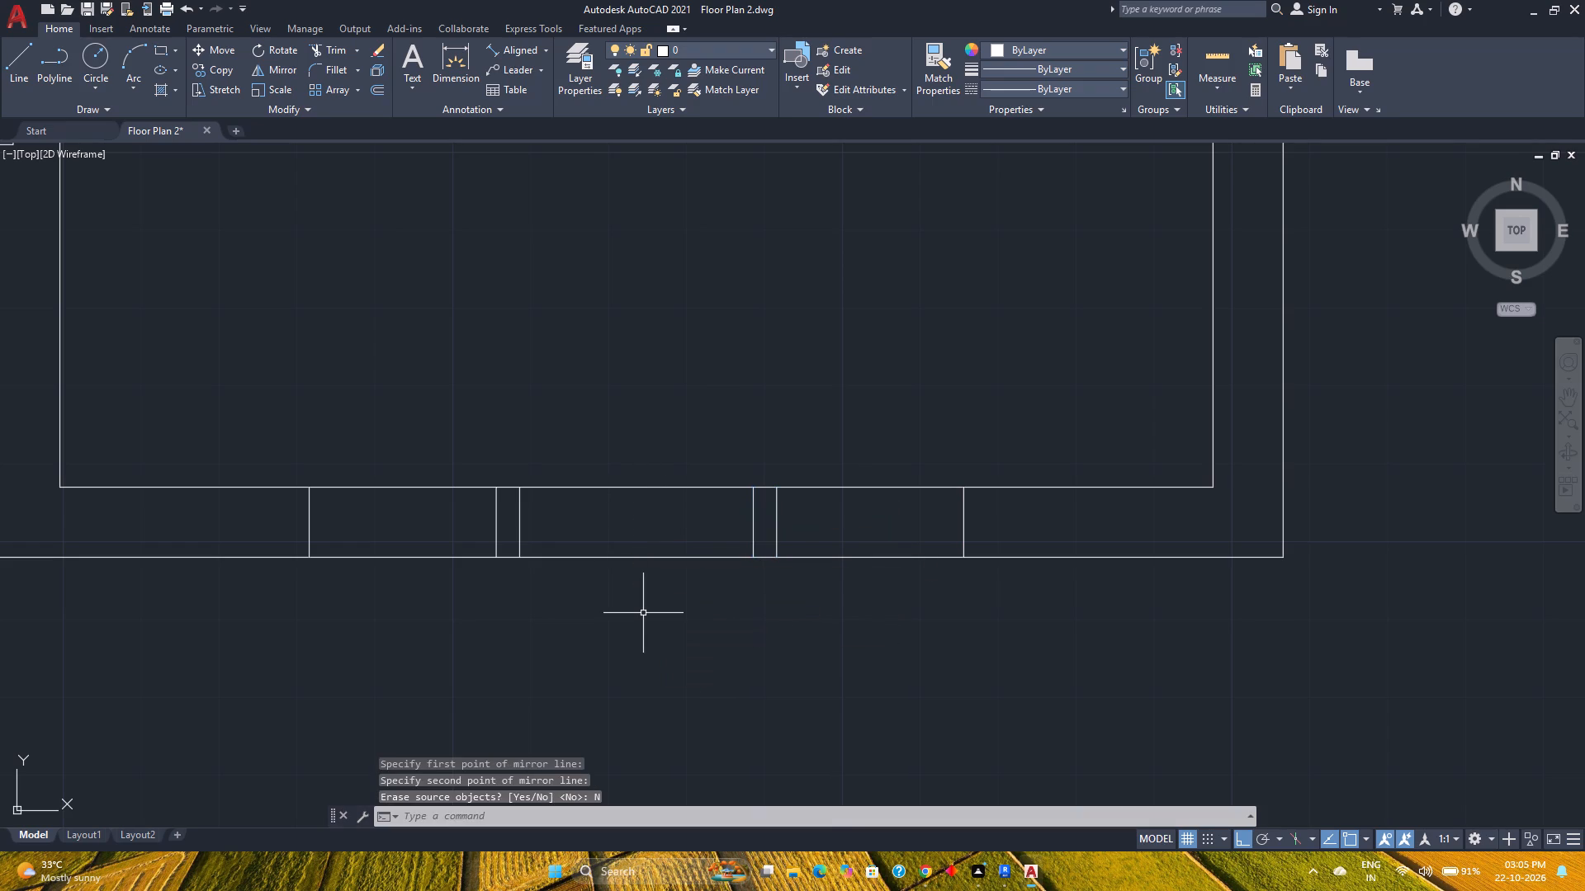
Trim the south wall's inner and outer lines between the opening's ends and the two posts, clearing all three gaps.
{"action": "scroll", "coordinate": [643, 613], "scroll_direction": "down", "scroll_amount": 2}
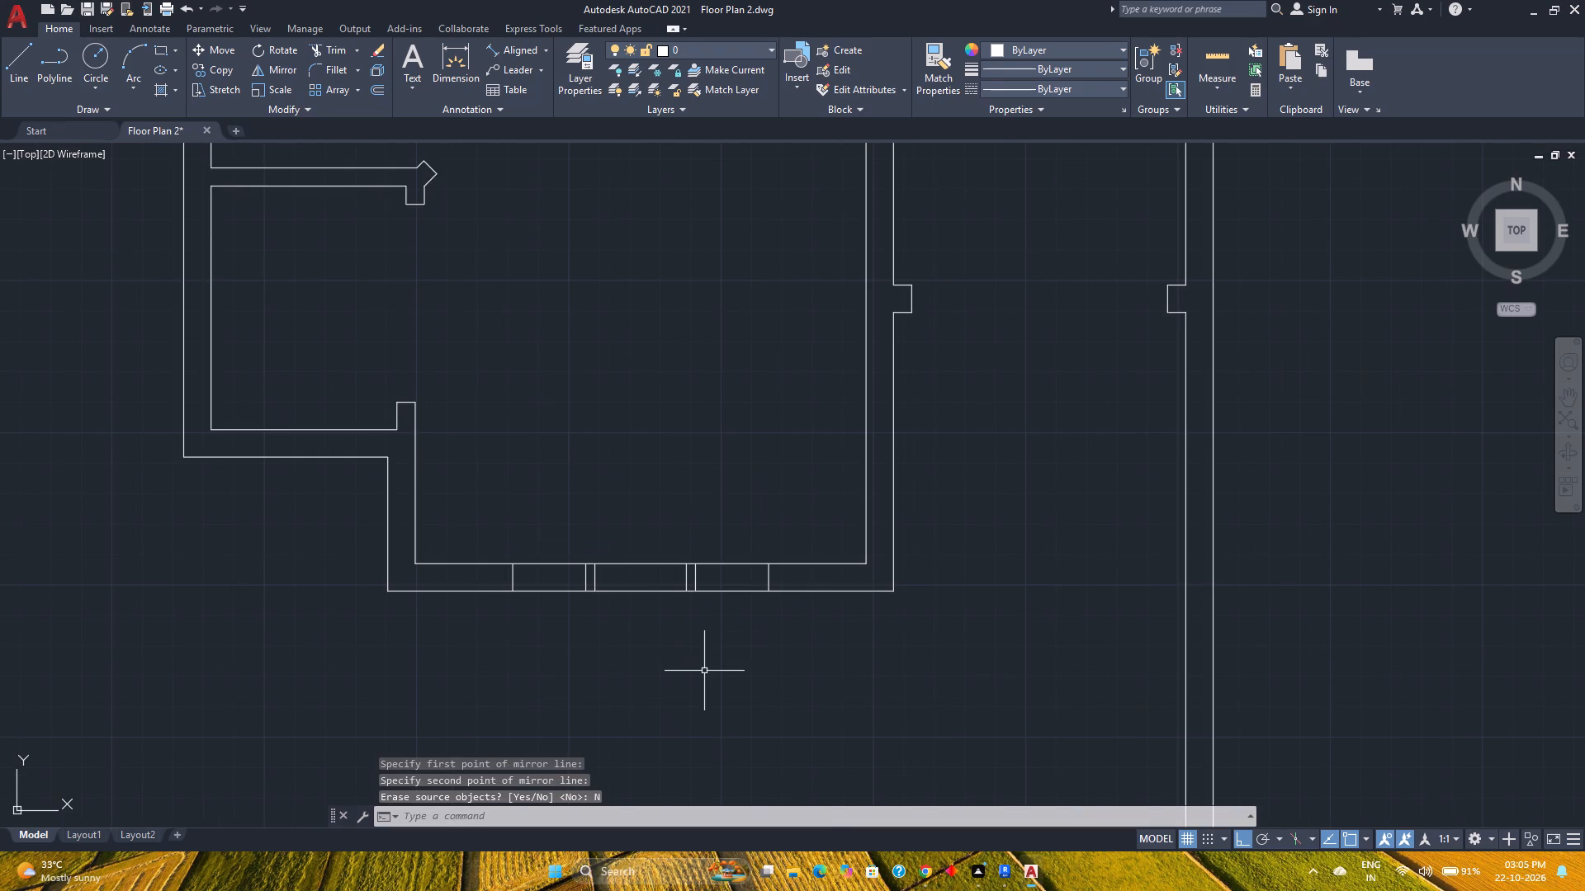
{"action": "scroll", "coordinate": [706, 671], "scroll_direction": "down", "scroll_amount": 1}
{"action": "middle_click_drag", "start_coordinate": [706, 671], "coordinate": [641, 619]}
{"action": "scroll", "coordinate": [661, 588], "scroll_direction": "up", "scroll_amount": 3}
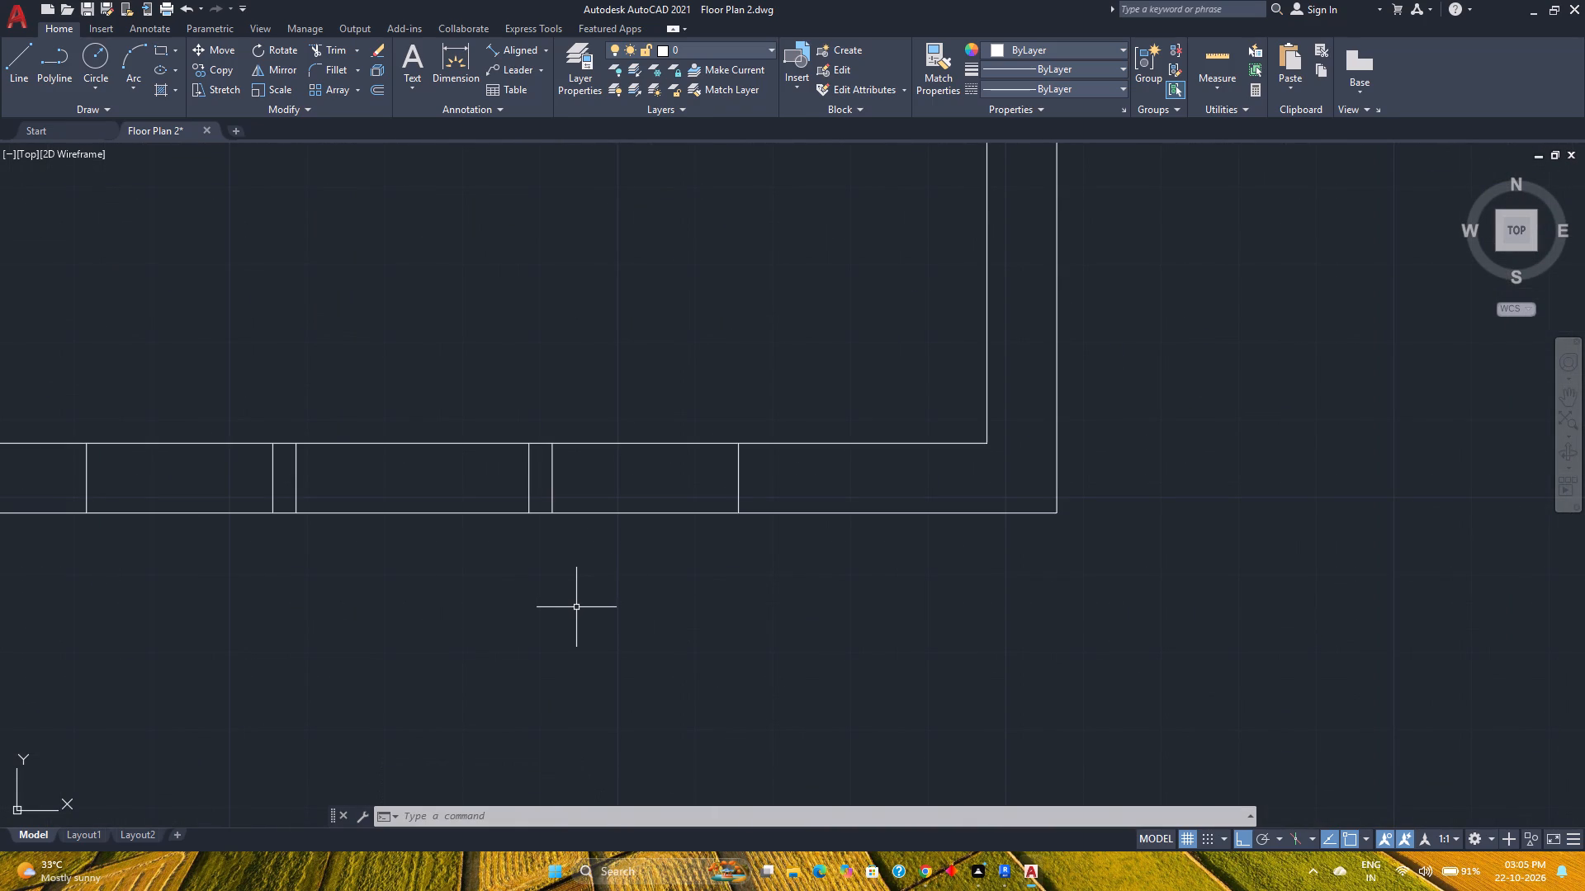
{"action": "type", "text": "tr"}
{"action": "key", "text": "Return"}
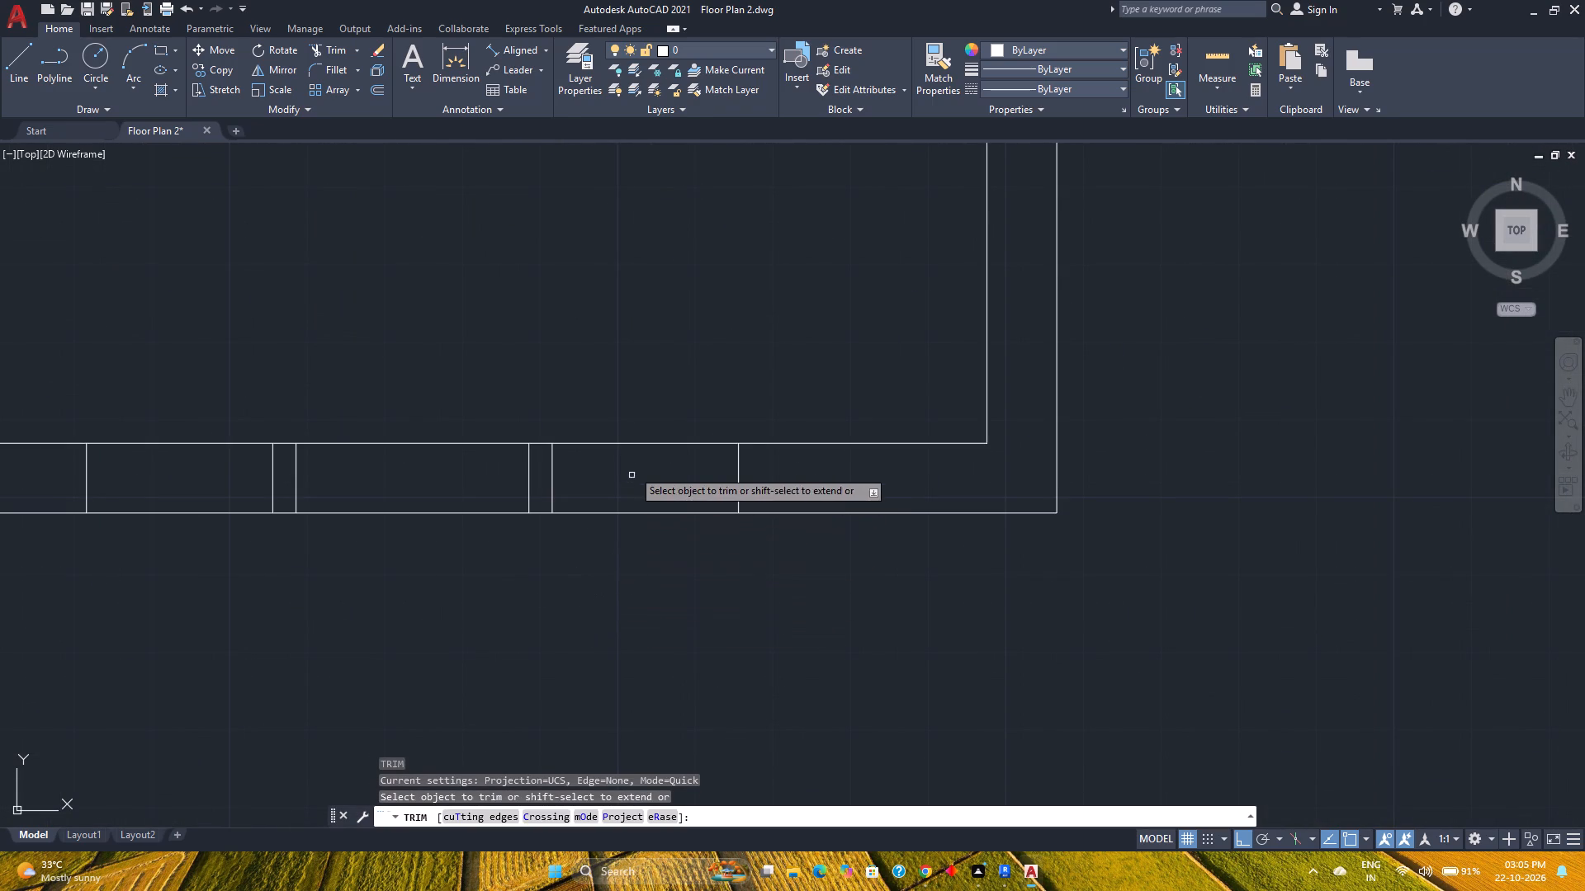
{"action": "left_click", "coordinate": [637, 411]}
{"action": "left_click", "coordinate": [635, 533]}
{"action": "left_click", "coordinate": [420, 379]}
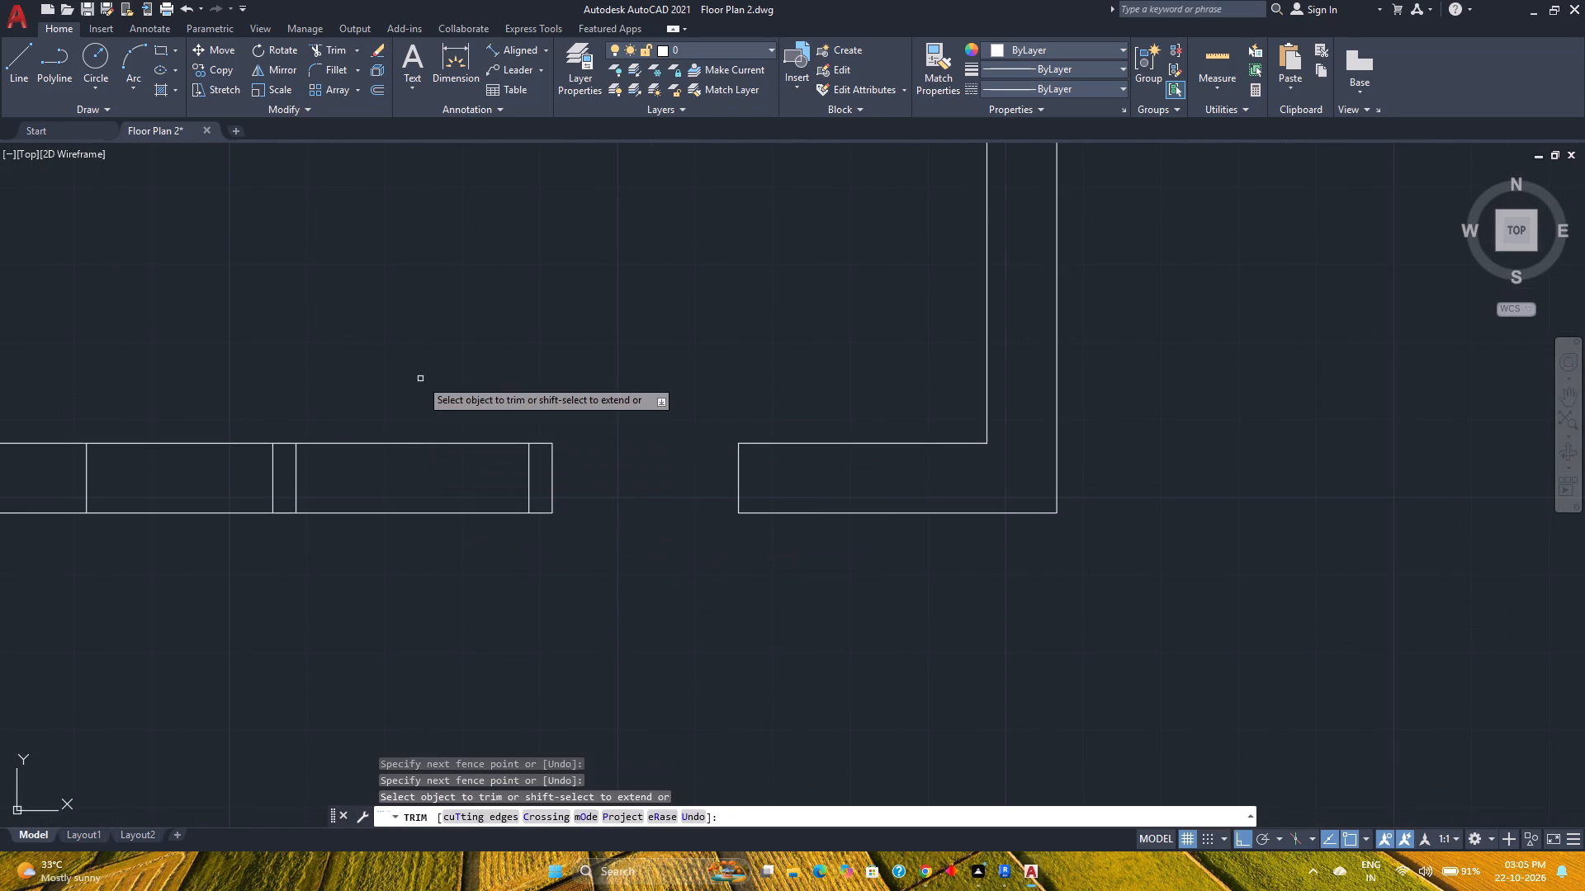
{"action": "left_click", "coordinate": [438, 542]}
{"action": "middle_click_drag", "start_coordinate": [440, 538], "coordinate": [698, 531]}
{"action": "left_click", "coordinate": [451, 392]}
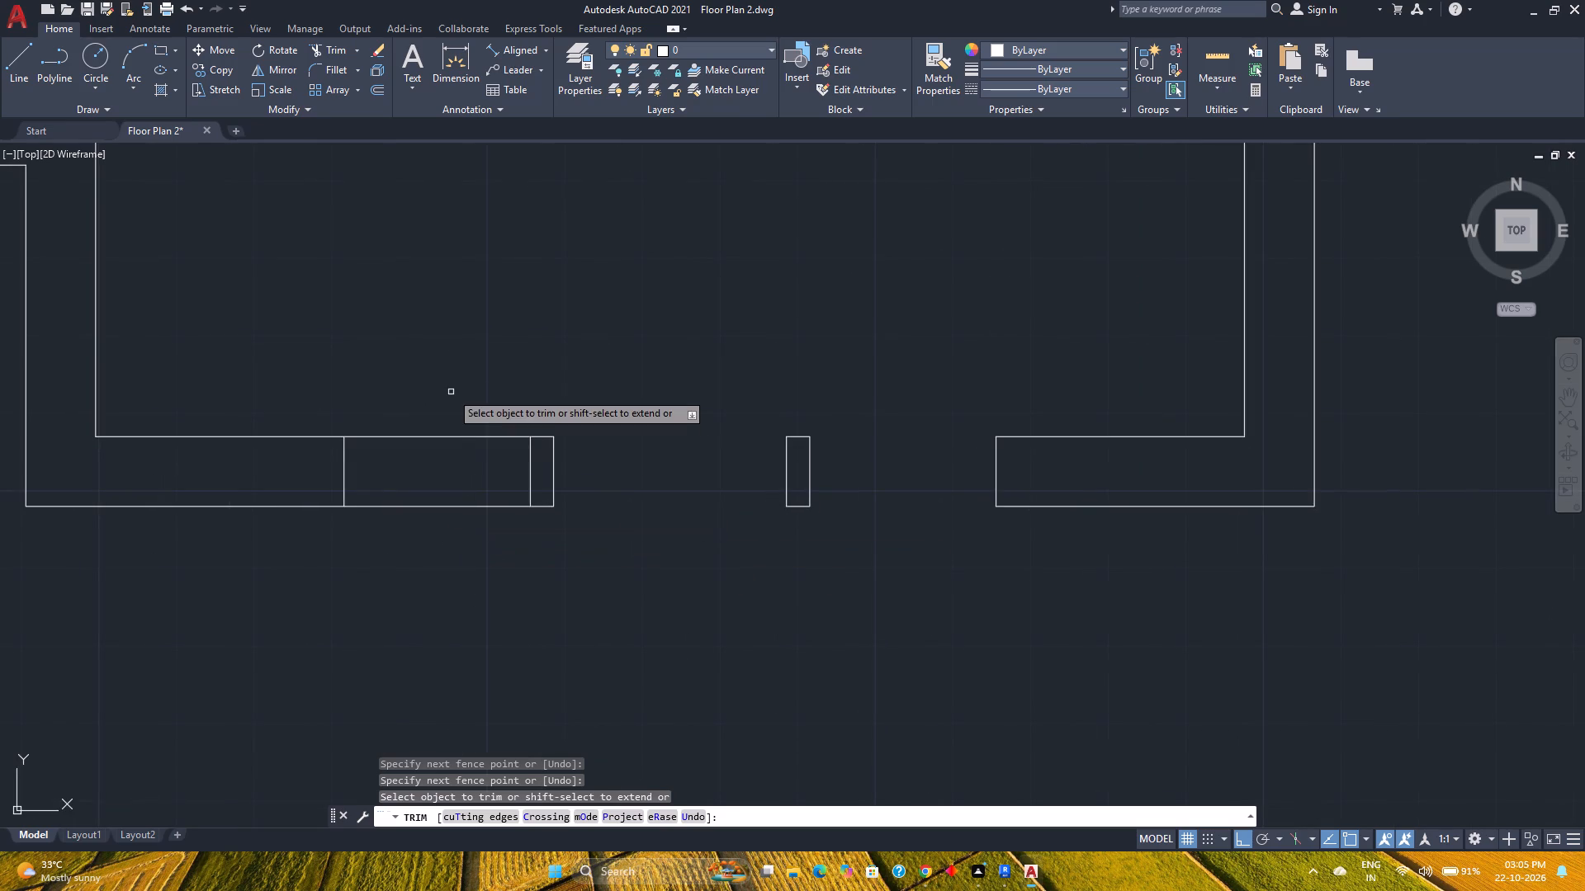
{"action": "left_click", "coordinate": [430, 530]}
{"action": "key", "text": "Escape"}
Measure the clear distance between the two posts in the south wall opening.
{"action": "scroll", "coordinate": [430, 523], "scroll_direction": "down", "scroll_amount": 2}
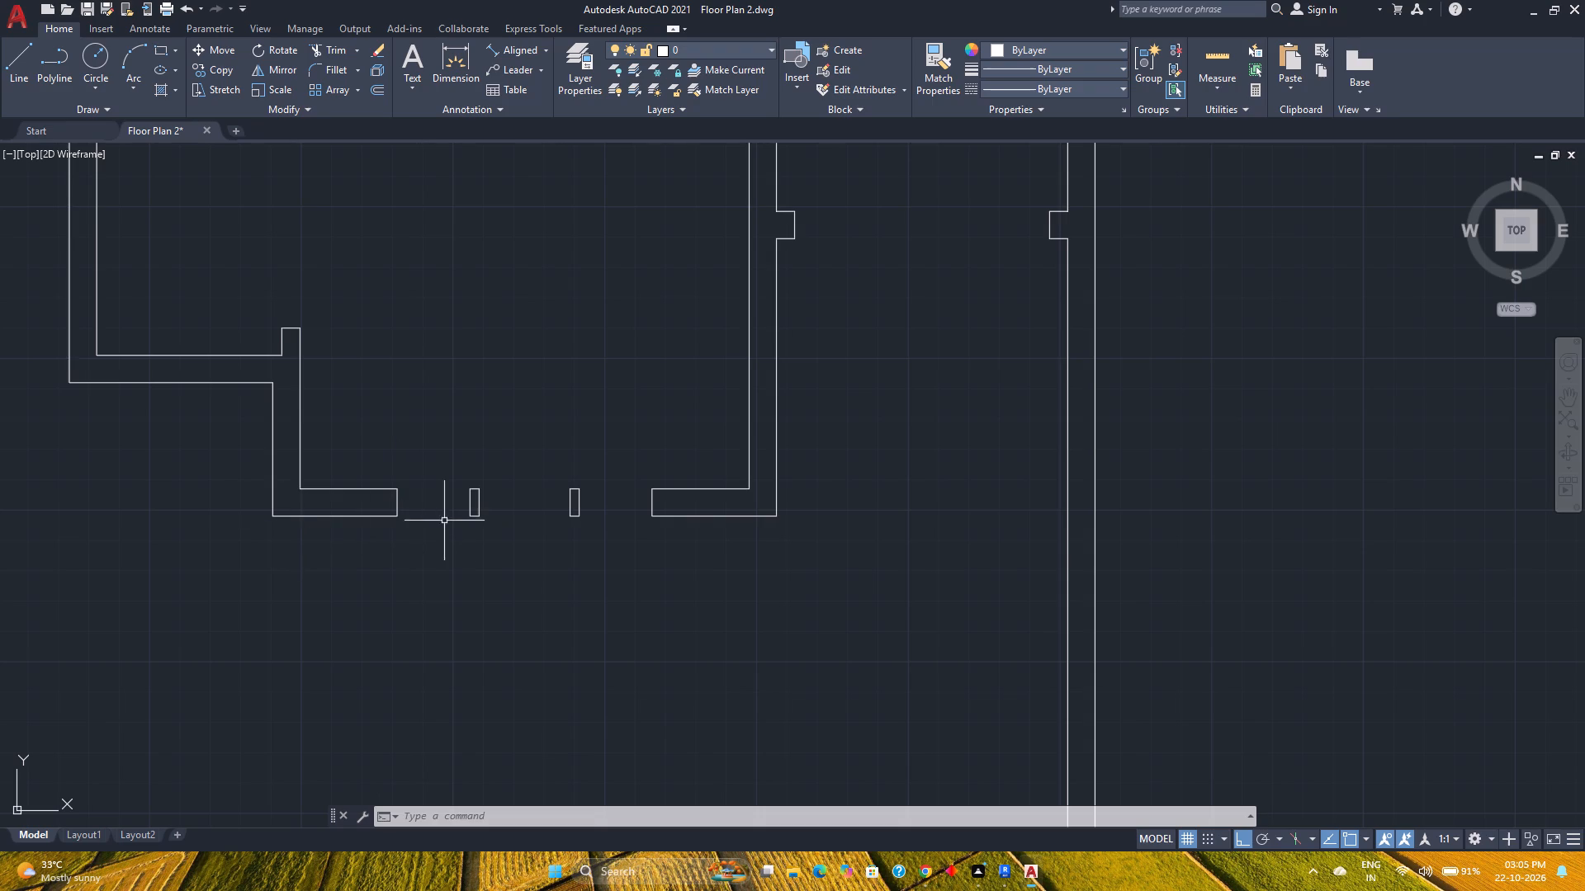
{"action": "scroll", "coordinate": [526, 515], "scroll_direction": "up", "scroll_amount": 2}
{"action": "middle_click_drag", "start_coordinate": [526, 515], "coordinate": [589, 568]}
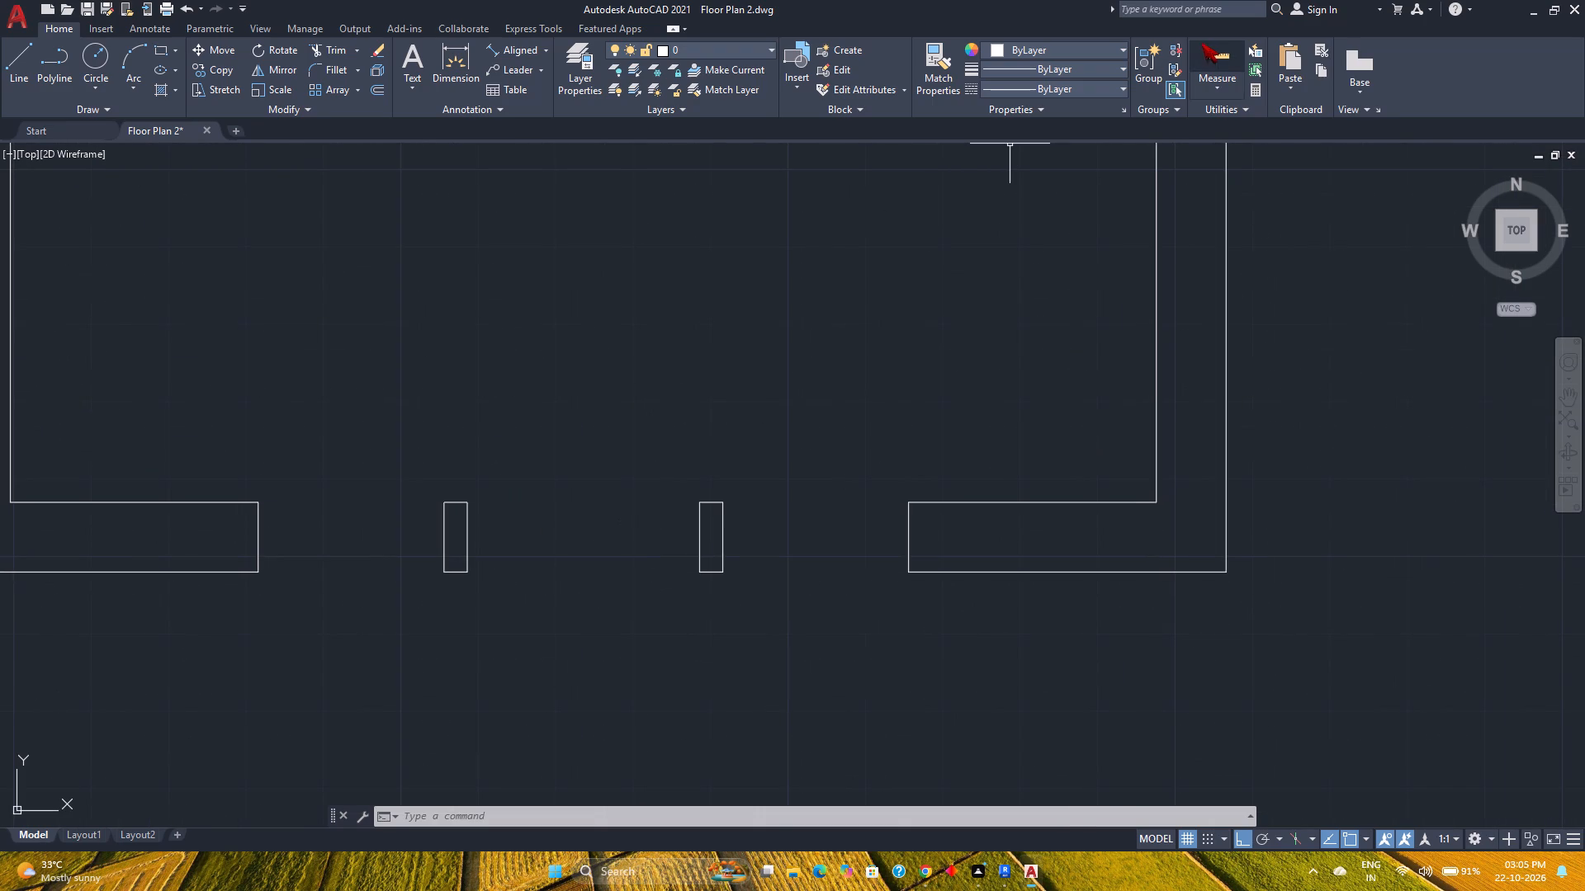
{"action": "left_click", "coordinate": [1209, 48]}
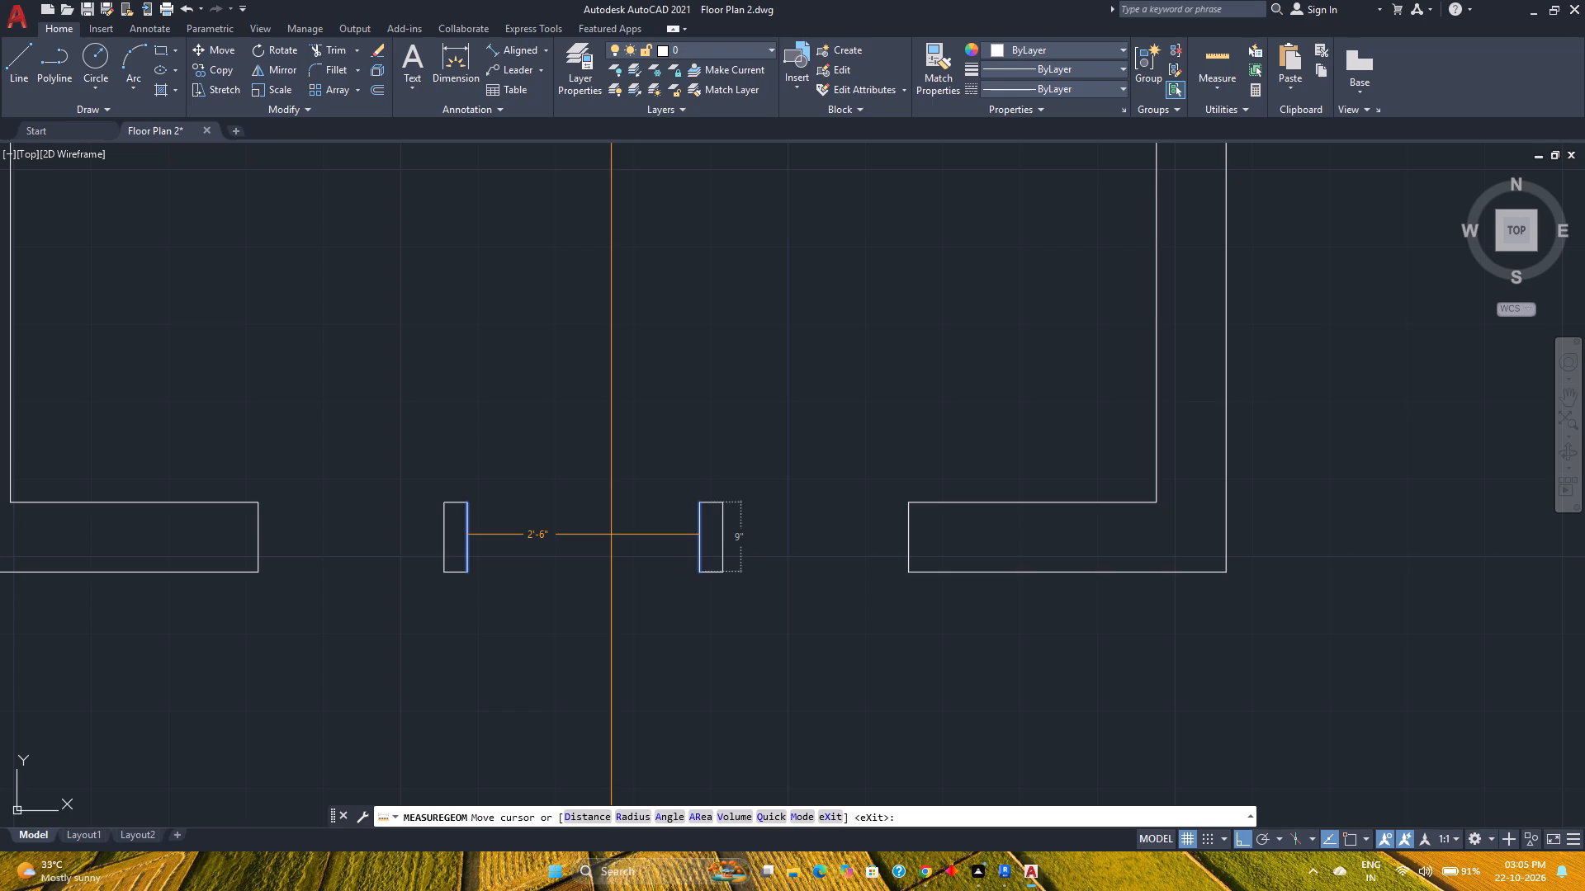
{"action": "key", "text": "Escape"}
Move the eastern post in the south wall opening 2" to the west.
{"action": "left_click", "coordinate": [767, 587]}
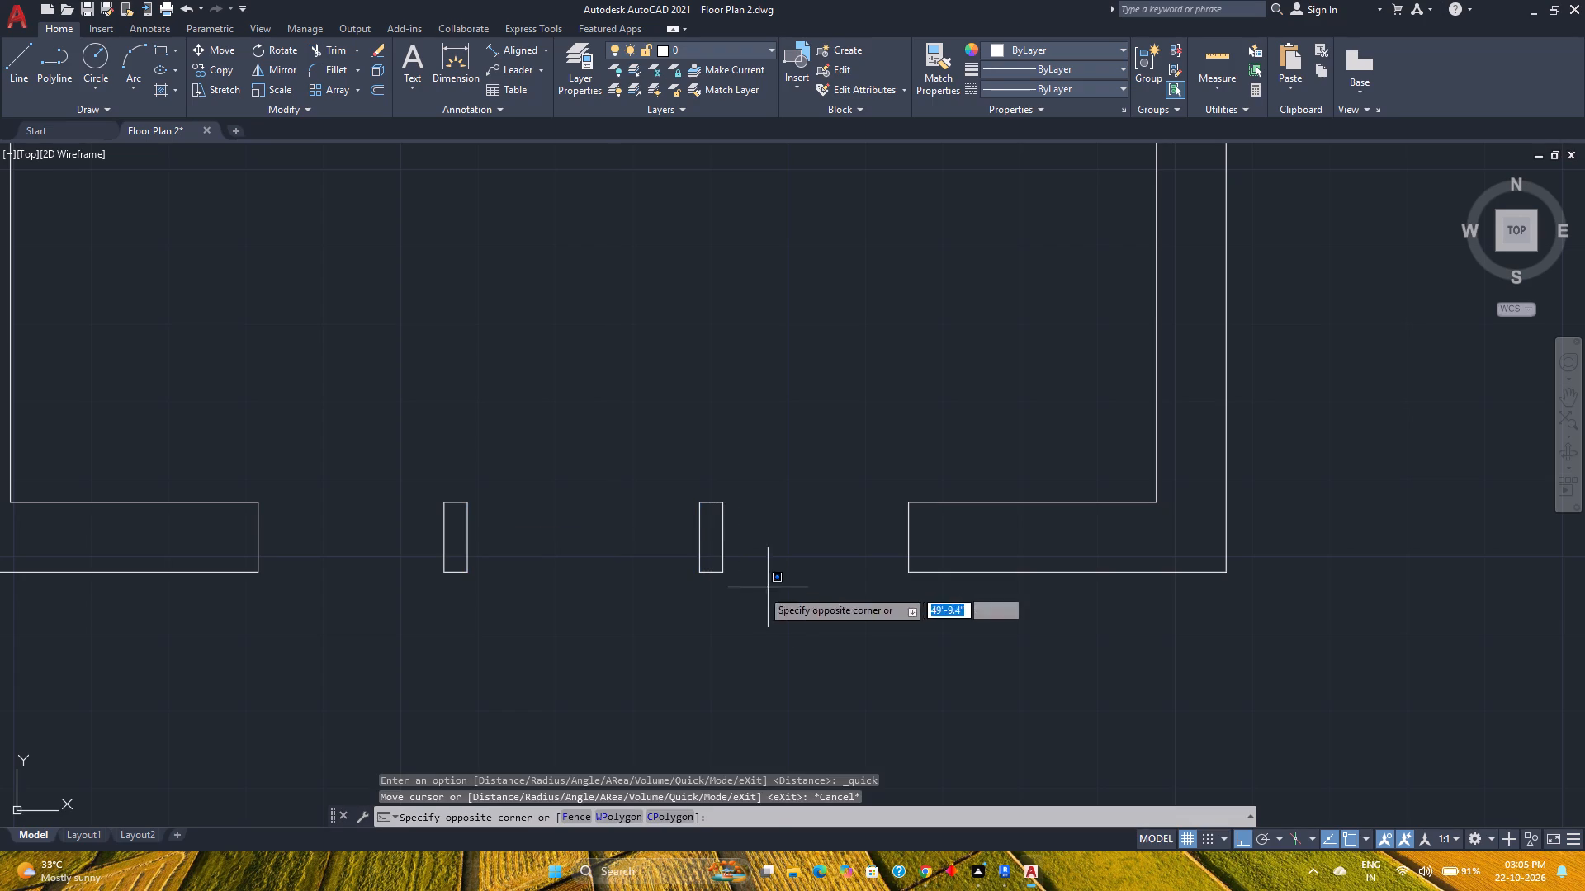
{"action": "left_click", "coordinate": [681, 460]}
{"action": "key", "text": "m"}
{"action": "key", "text": "Return"}
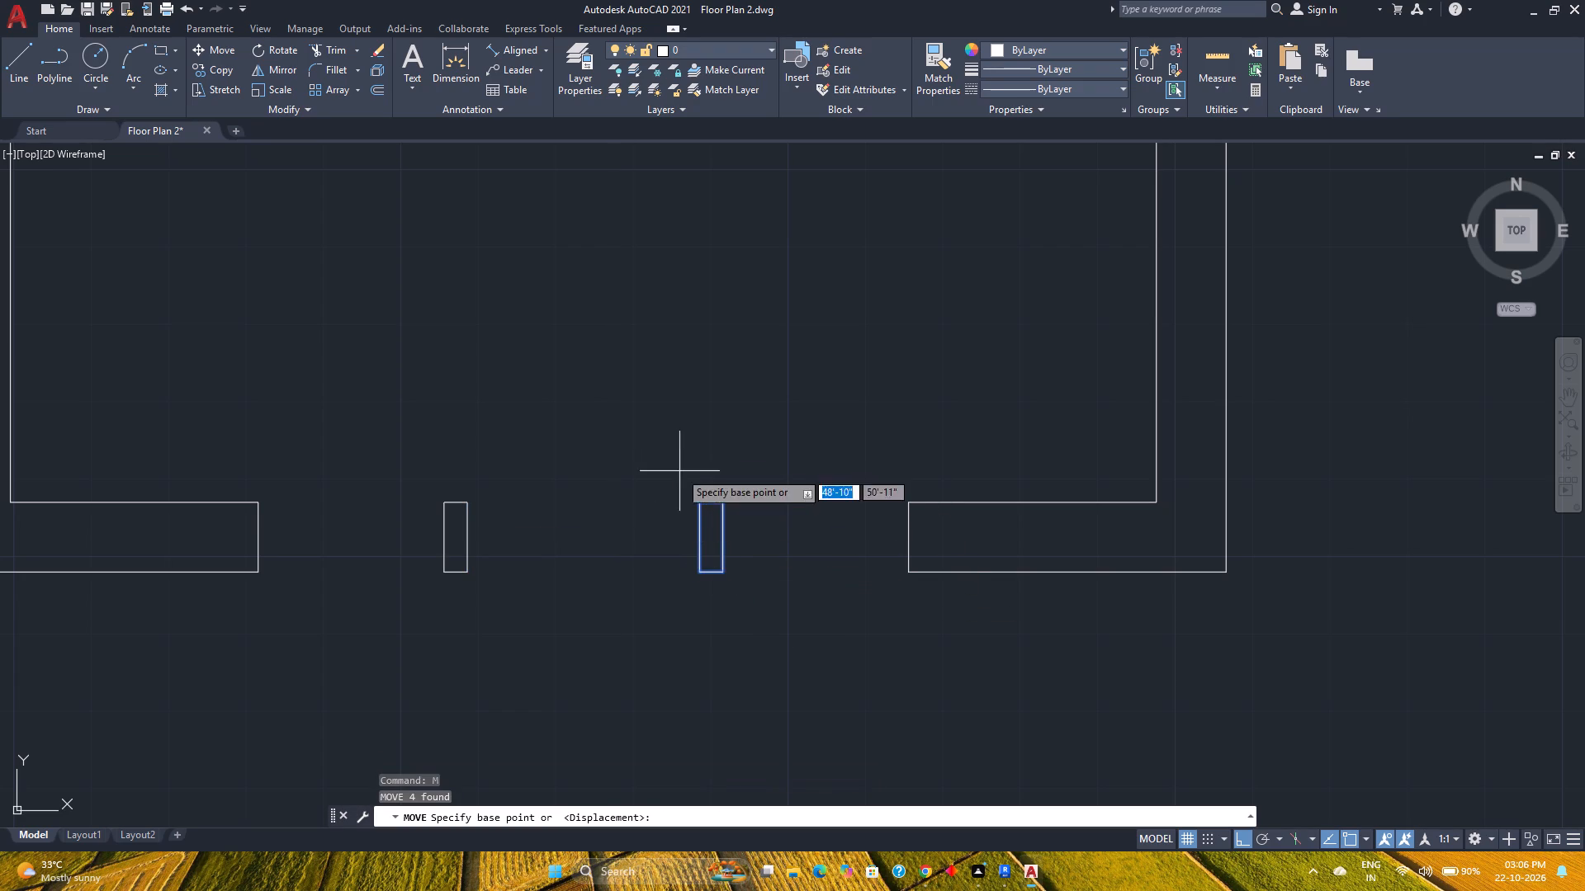
{"action": "scroll", "coordinate": [698, 496], "scroll_direction": "up", "scroll_amount": 3}
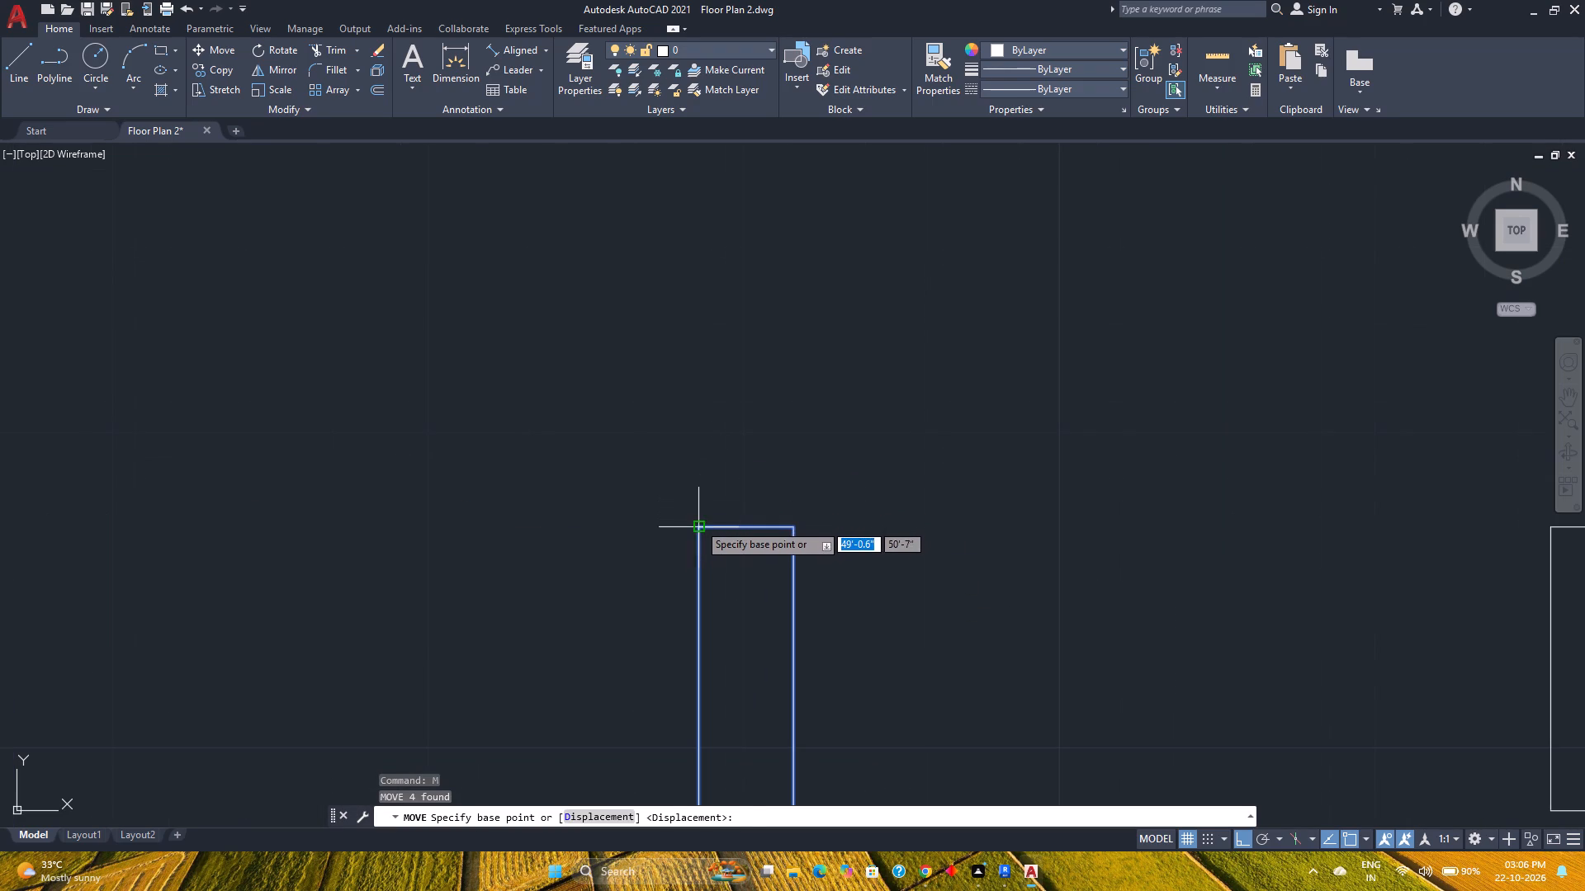
{"action": "left_click", "coordinate": [698, 526]}
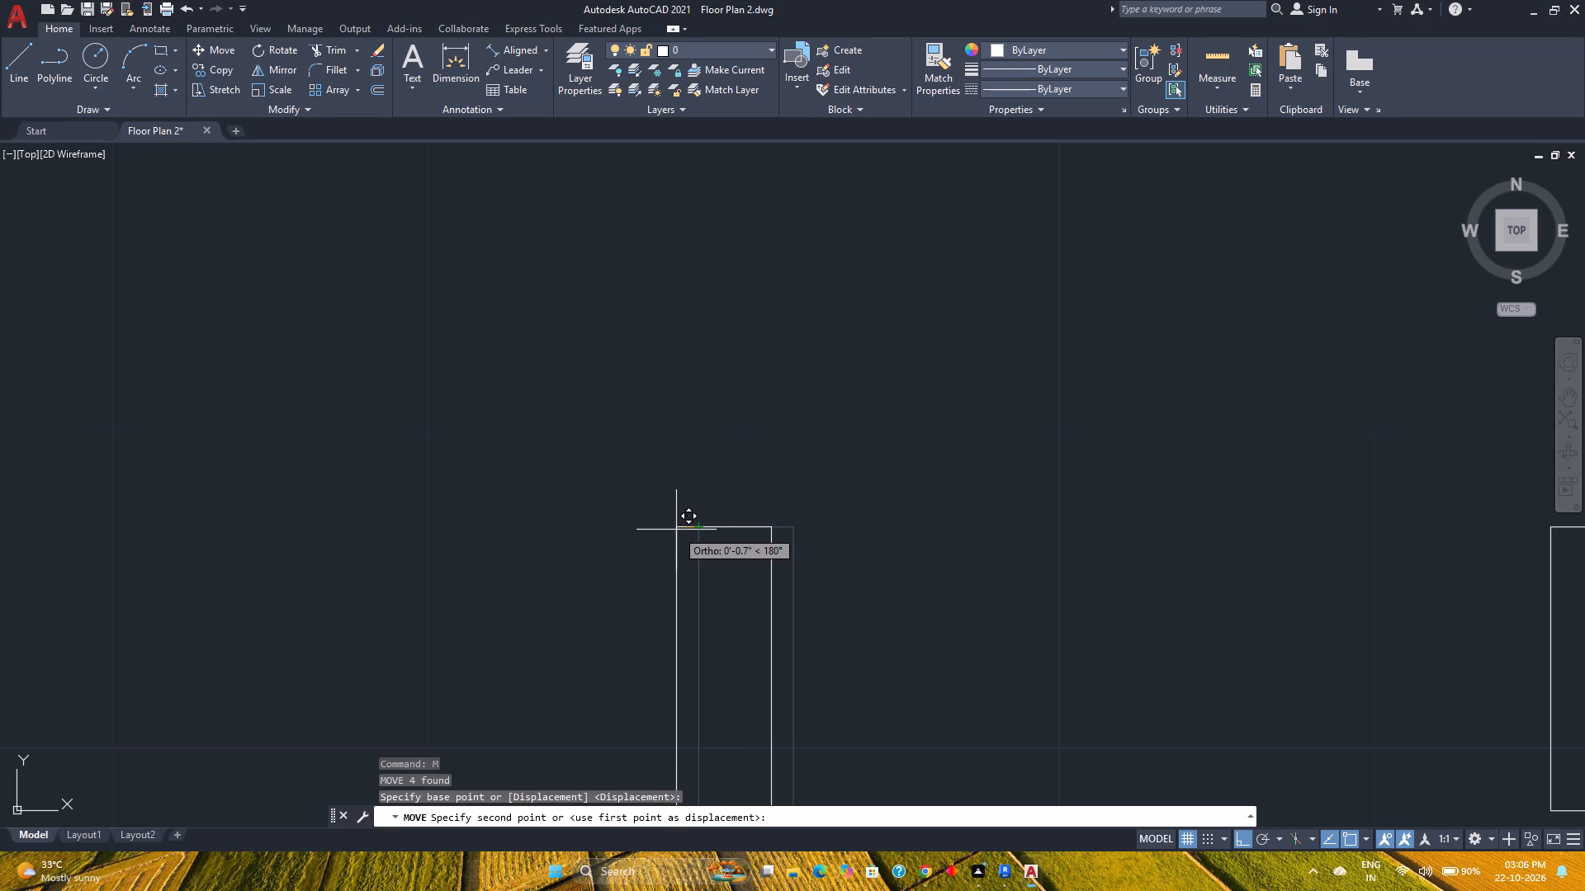
{"action": "key", "text": "2"}
{"action": "key", "text": "Return"}
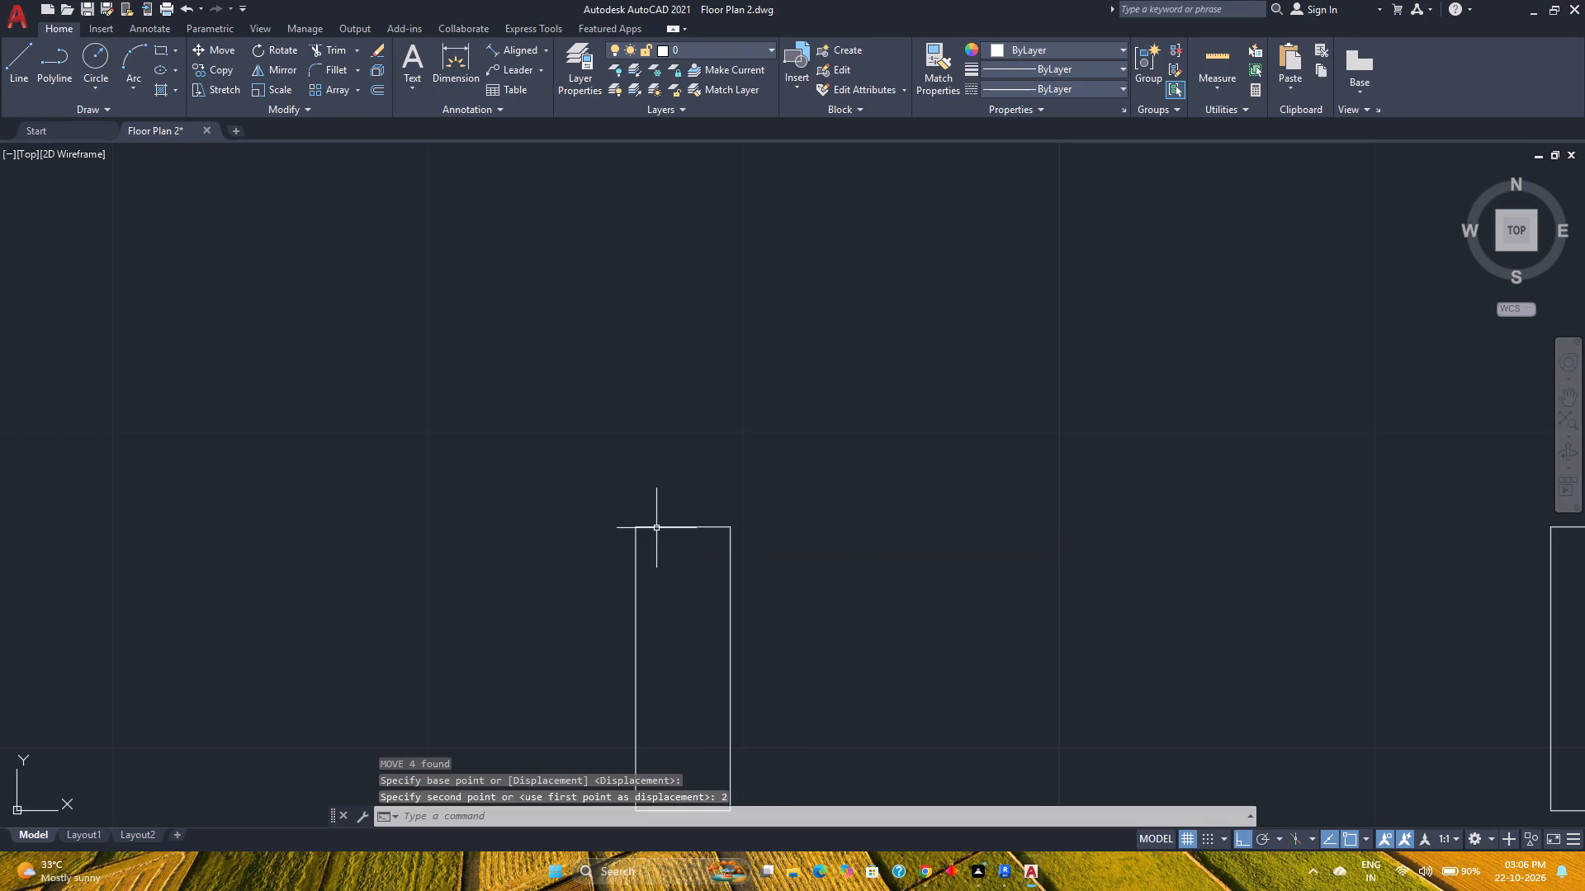
Move the western post in the south wall opening 2" to the east.
{"action": "scroll", "coordinate": [656, 528], "scroll_direction": "down", "scroll_amount": 4}
{"action": "middle_click_drag", "start_coordinate": [540, 554], "coordinate": [821, 531]}
{"action": "left_click", "coordinate": [645, 661]}
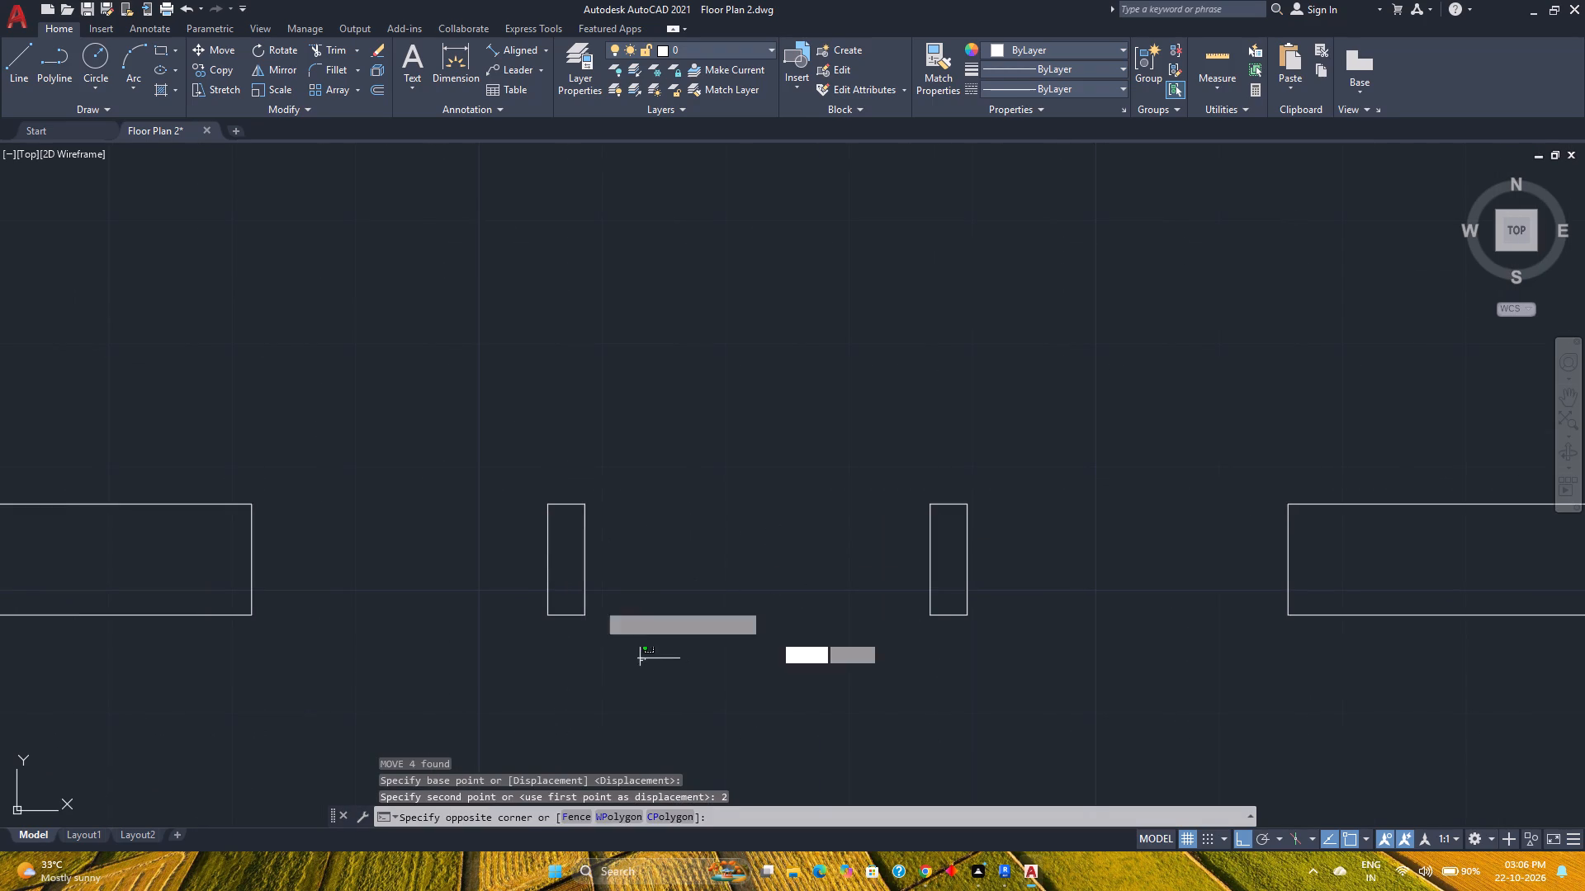
{"action": "left_click", "coordinate": [489, 484]}
{"action": "key", "text": "m"}
{"action": "key", "text": "Return"}
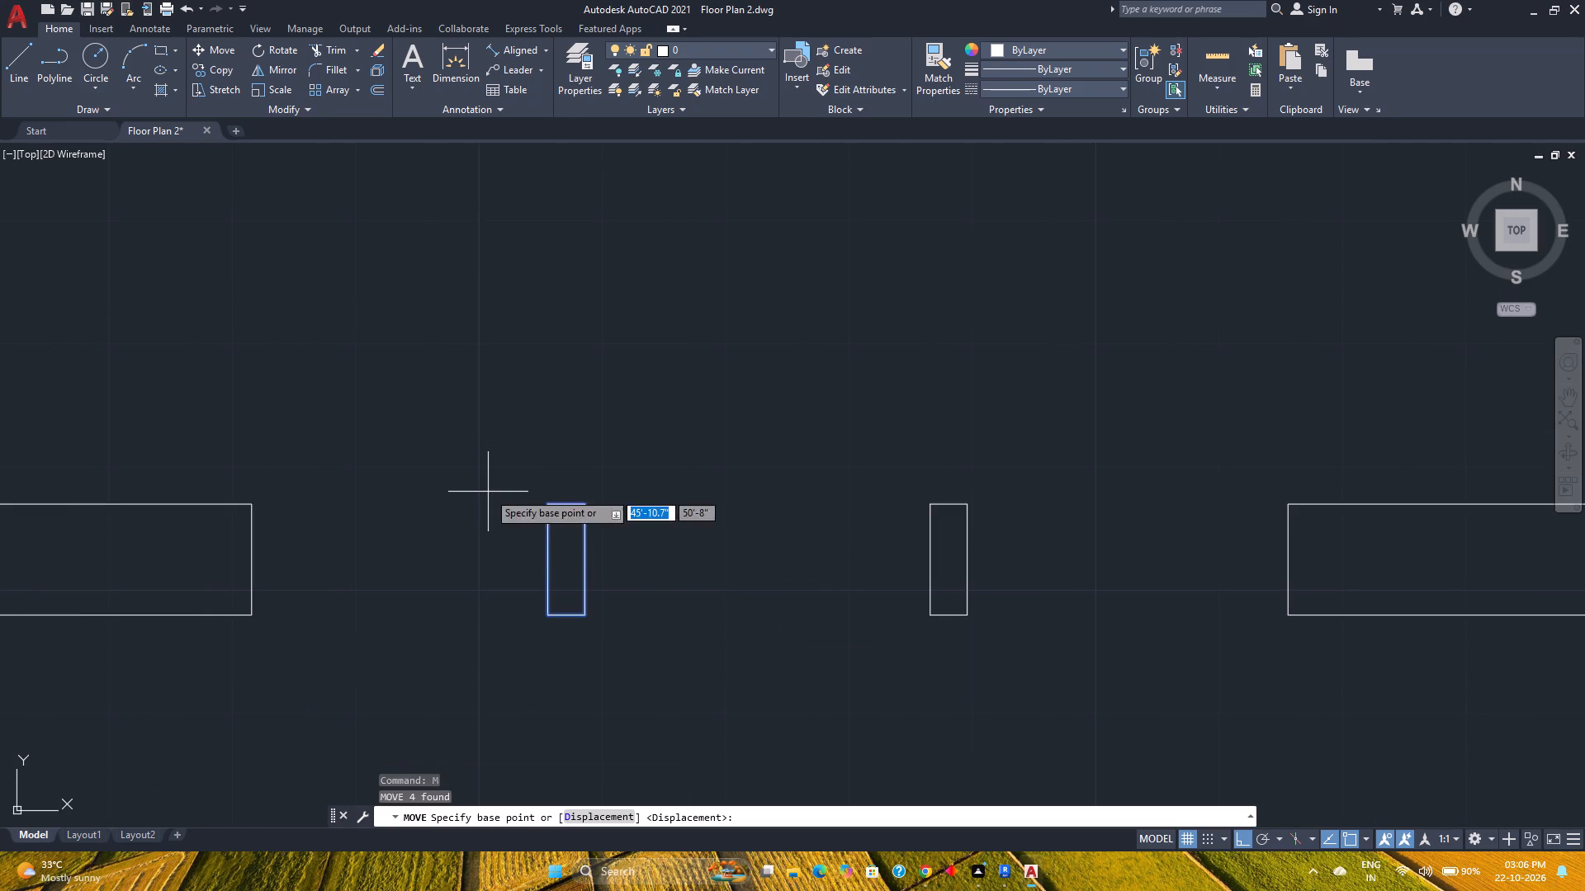
{"action": "scroll", "coordinate": [626, 505], "scroll_direction": "up", "scroll_amount": 2}
{"action": "left_click", "coordinate": [523, 507]}
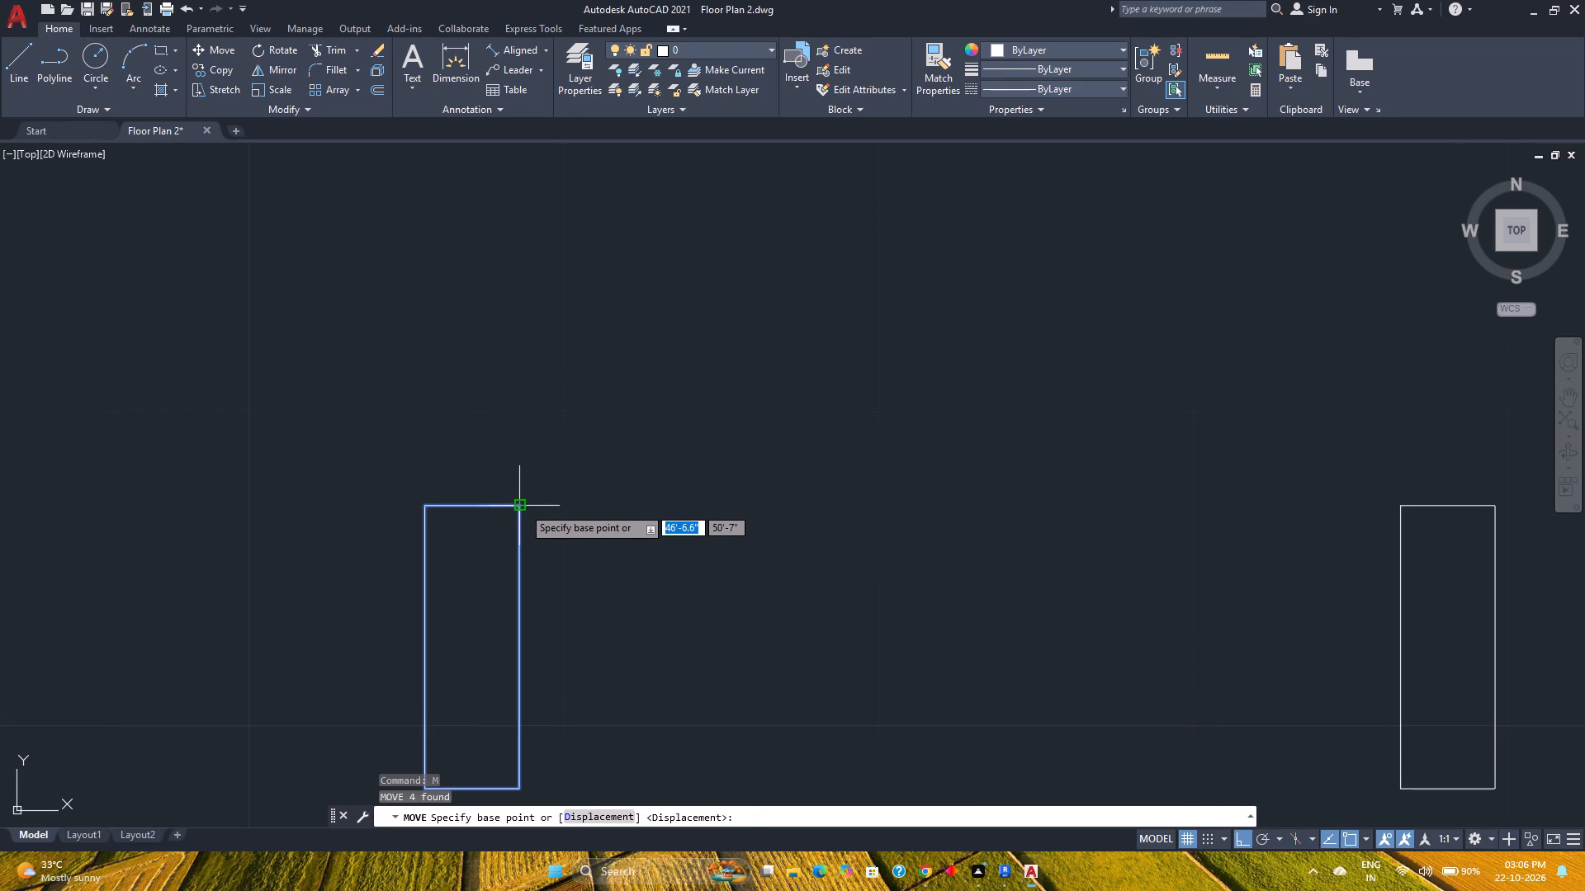
{"action": "key", "text": "2"}
{"action": "key", "text": "Return"}
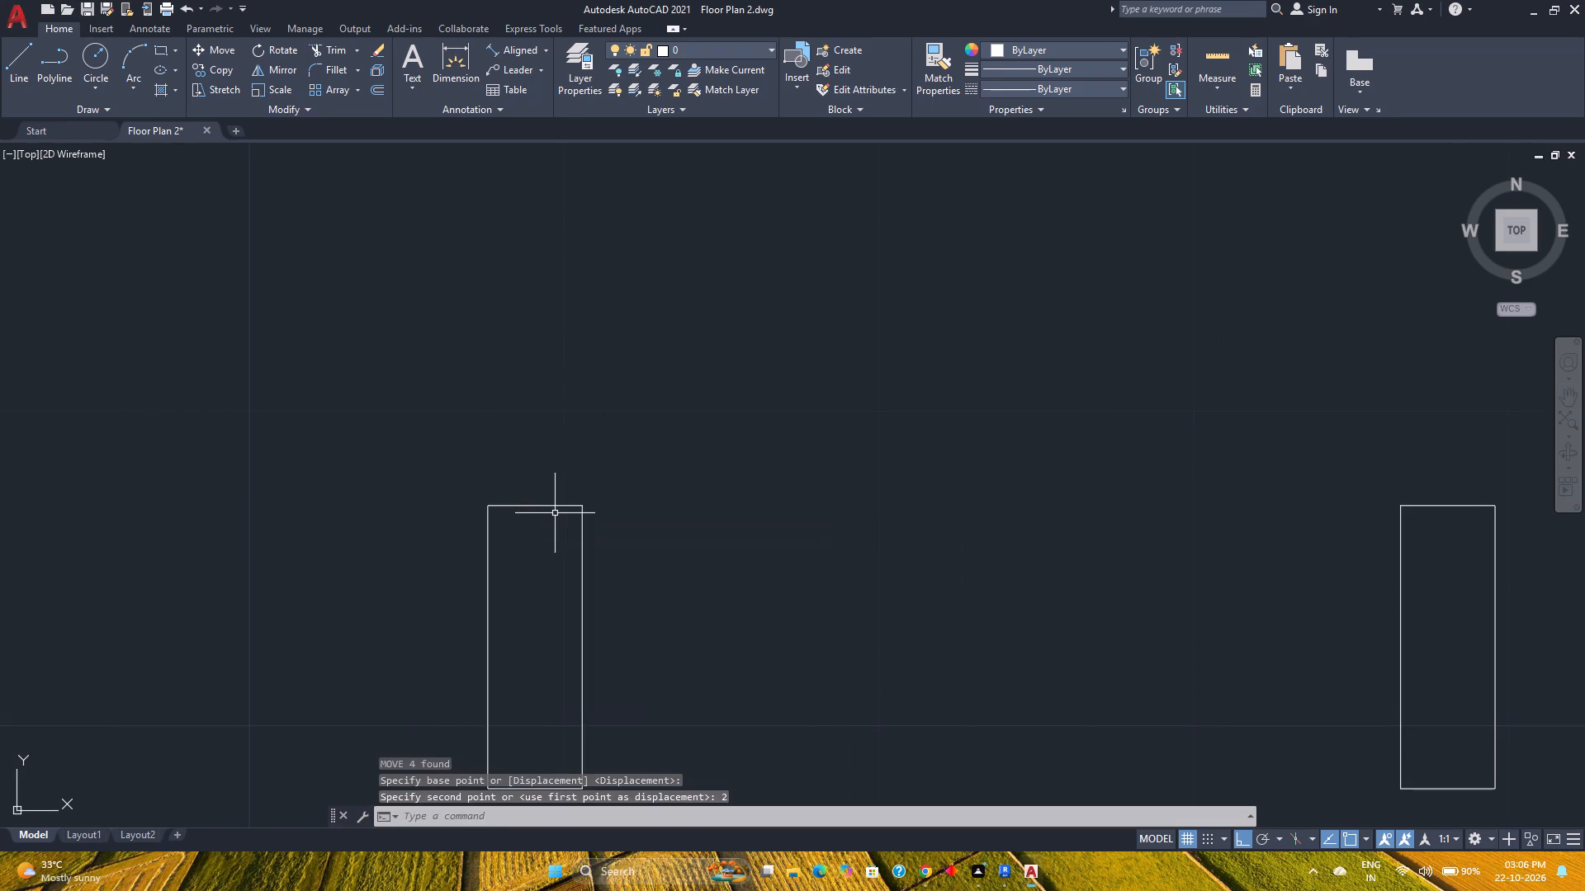
Measure the spacing around the repositioned posts in the south wall opening.
{"action": "scroll", "coordinate": [555, 513], "scroll_direction": "down", "scroll_amount": 3}
{"action": "left_click", "coordinate": [1215, 49]}
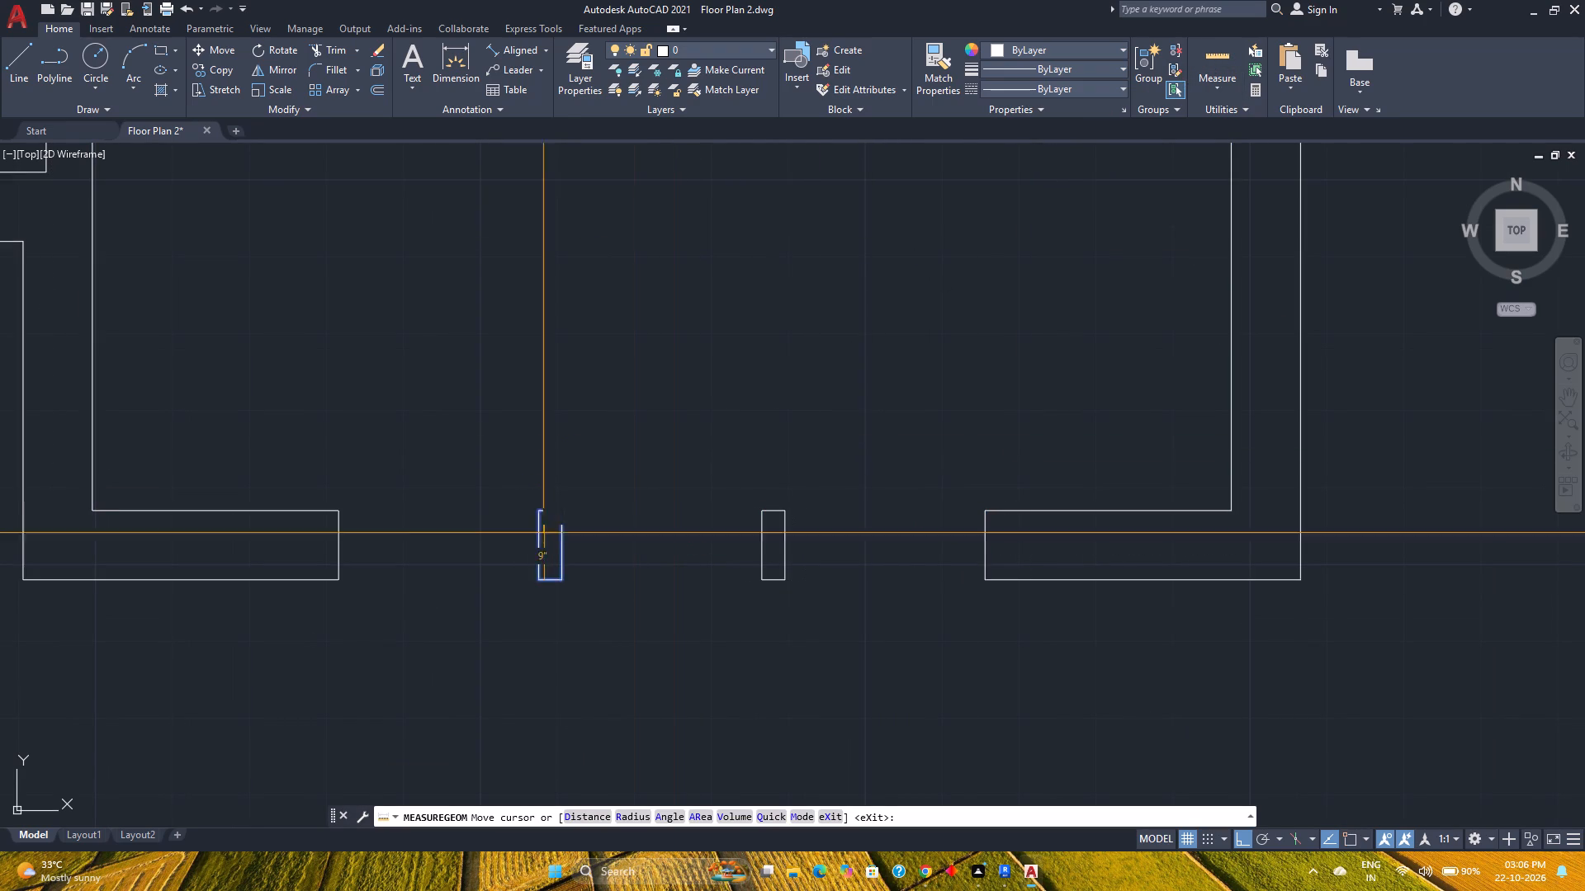
{"action": "key", "text": "Escape"}
Draw a rectangle about 2'-2" by 9" filling the gap between the opening's west end and the western post.
{"action": "scroll", "coordinate": [447, 540], "scroll_direction": "down", "scroll_amount": 1}
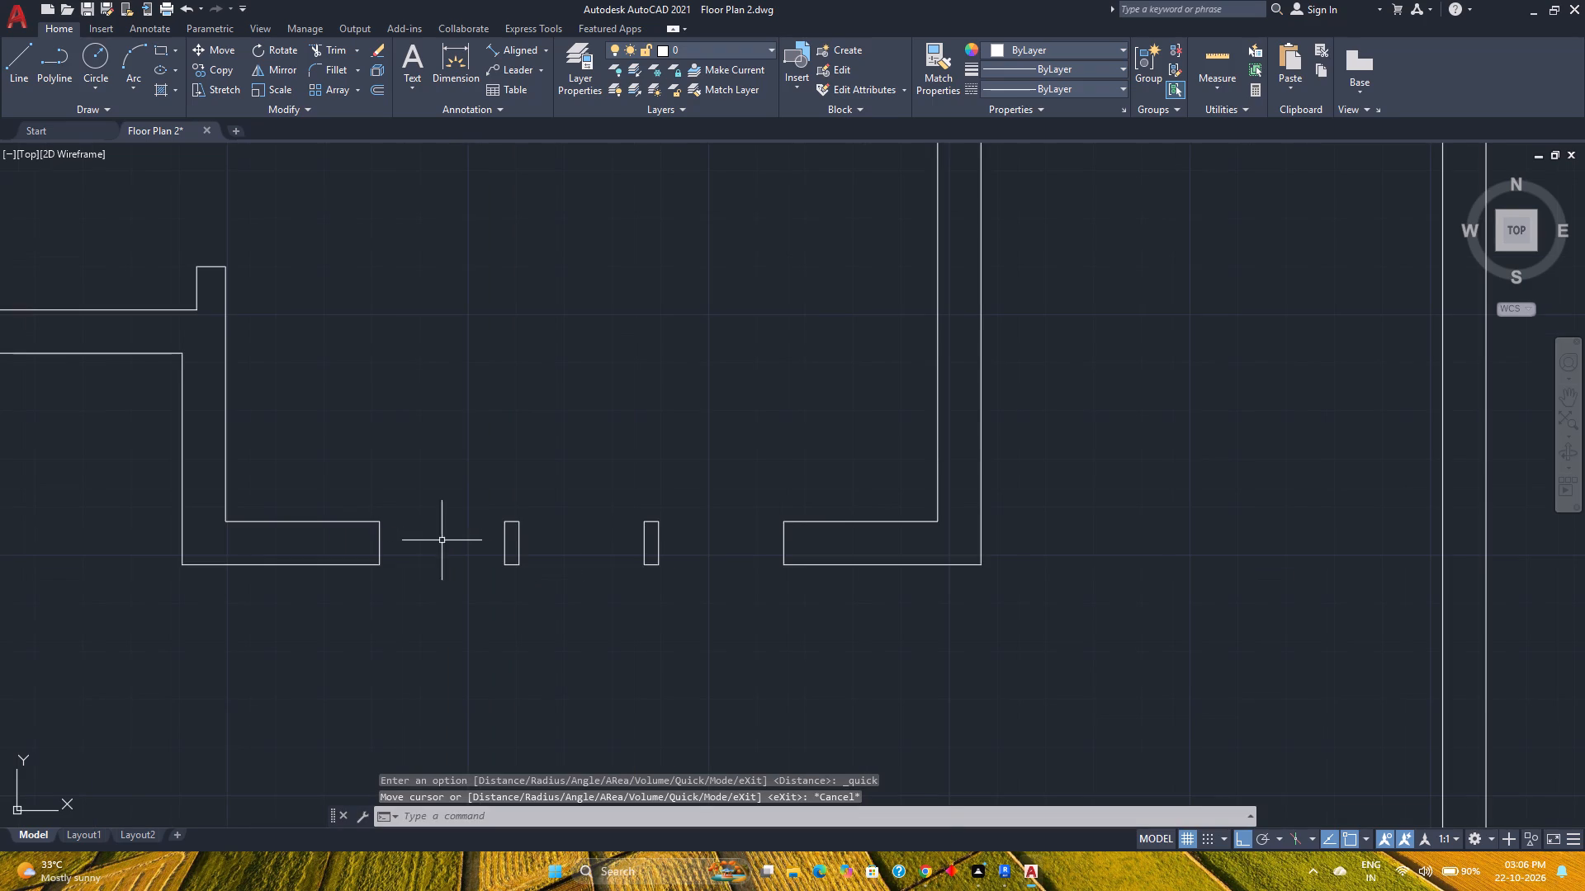
{"action": "left_click", "coordinate": [163, 56]}
{"action": "left_click", "coordinate": [379, 525]}
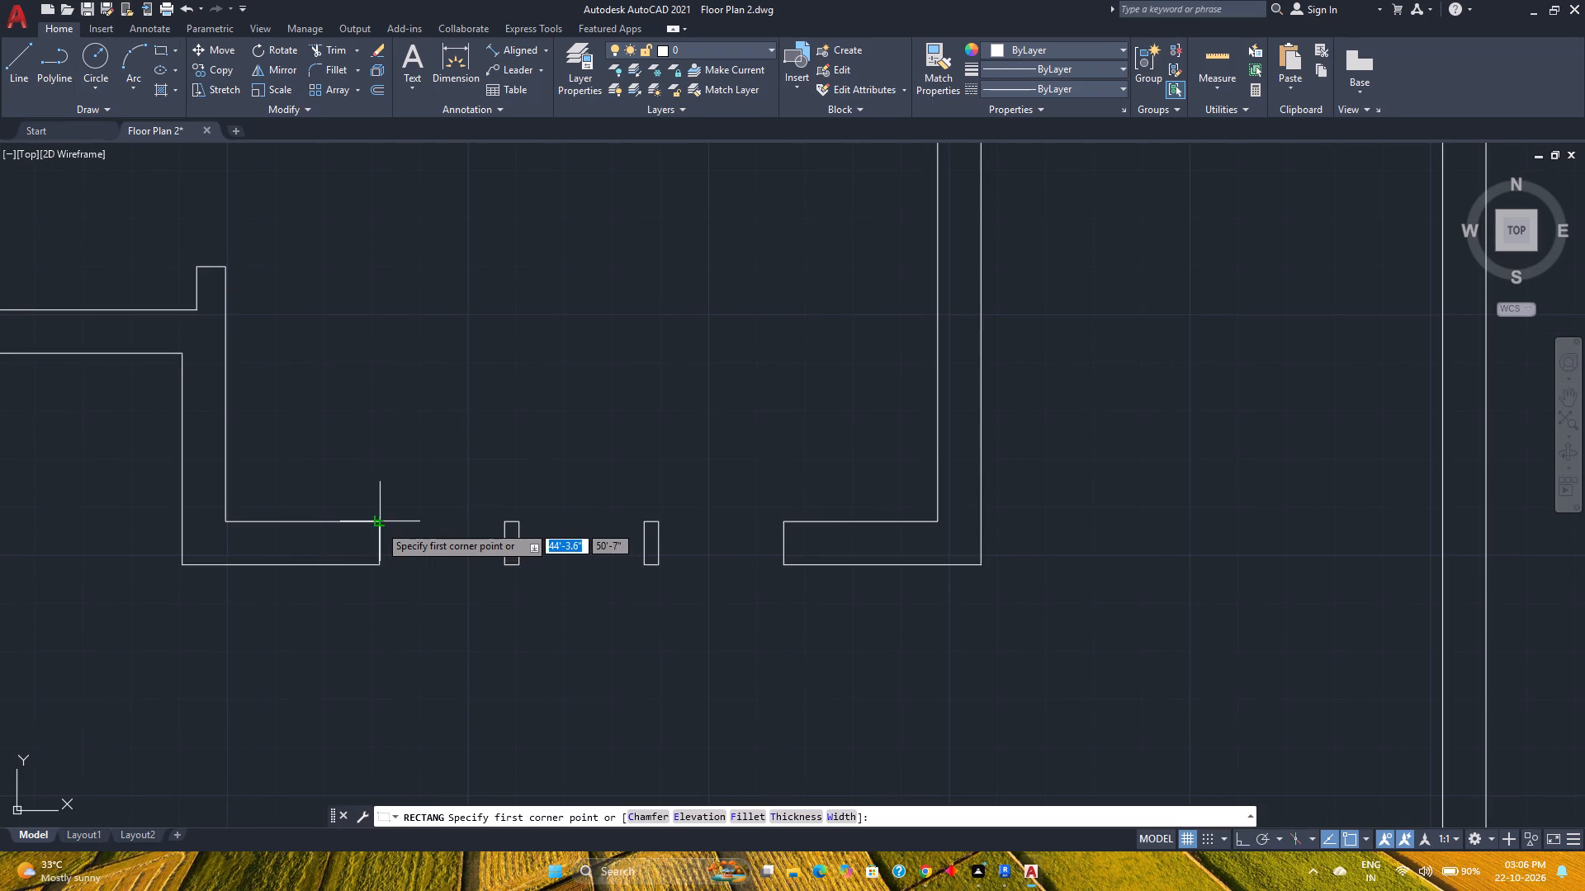
{"action": "left_click", "coordinate": [504, 563]}
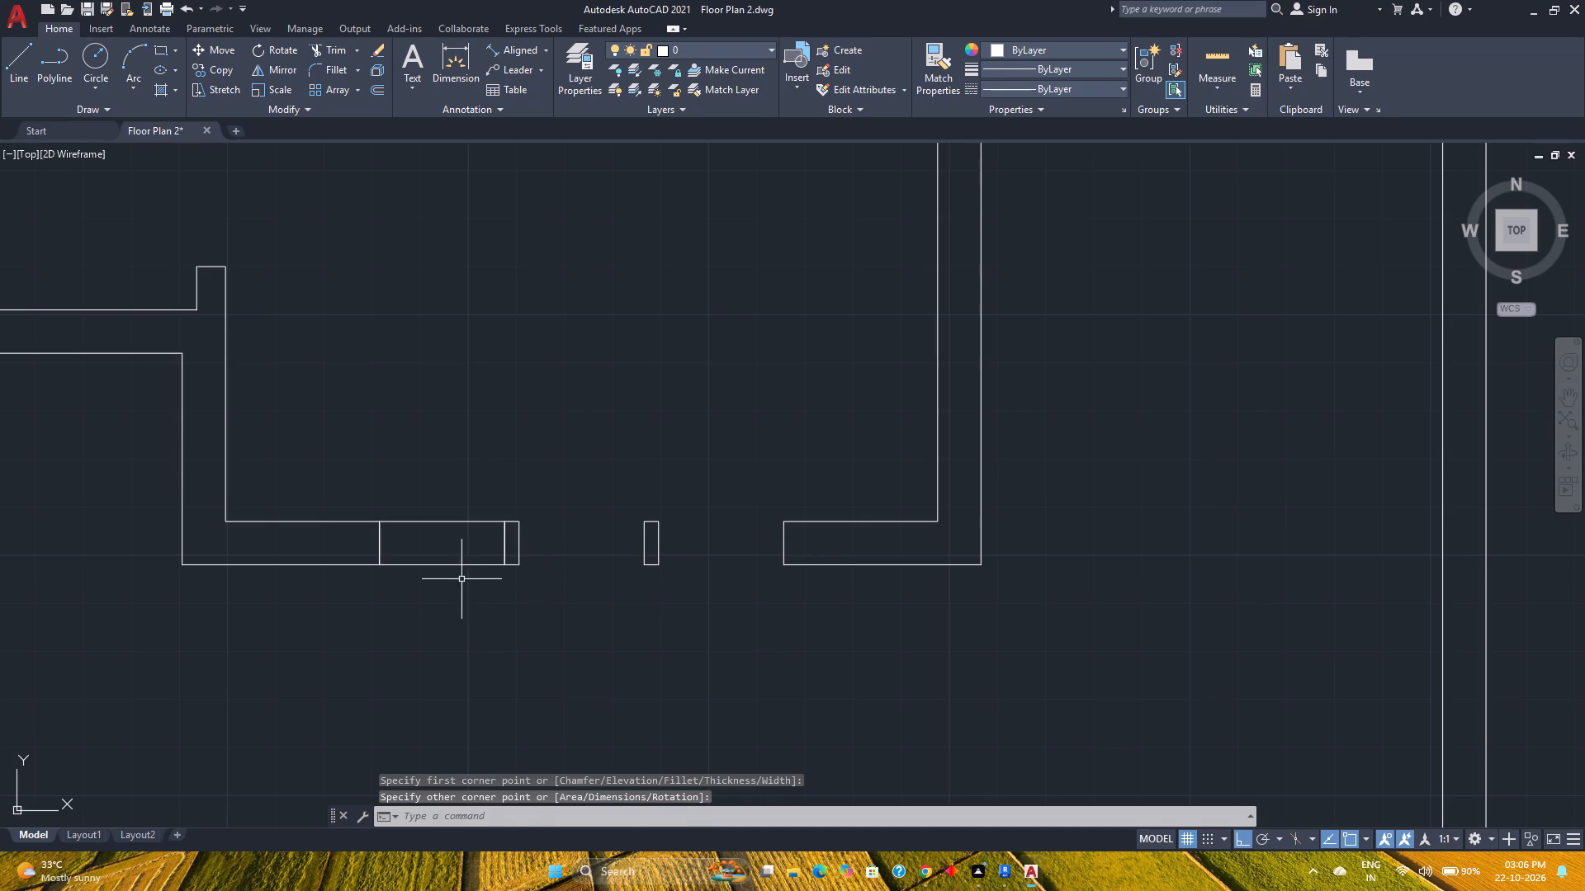
Offset the rectangle in the western gap 1" inward.
{"action": "left_click", "coordinate": [461, 579]}
{"action": "left_click", "coordinate": [424, 502]}
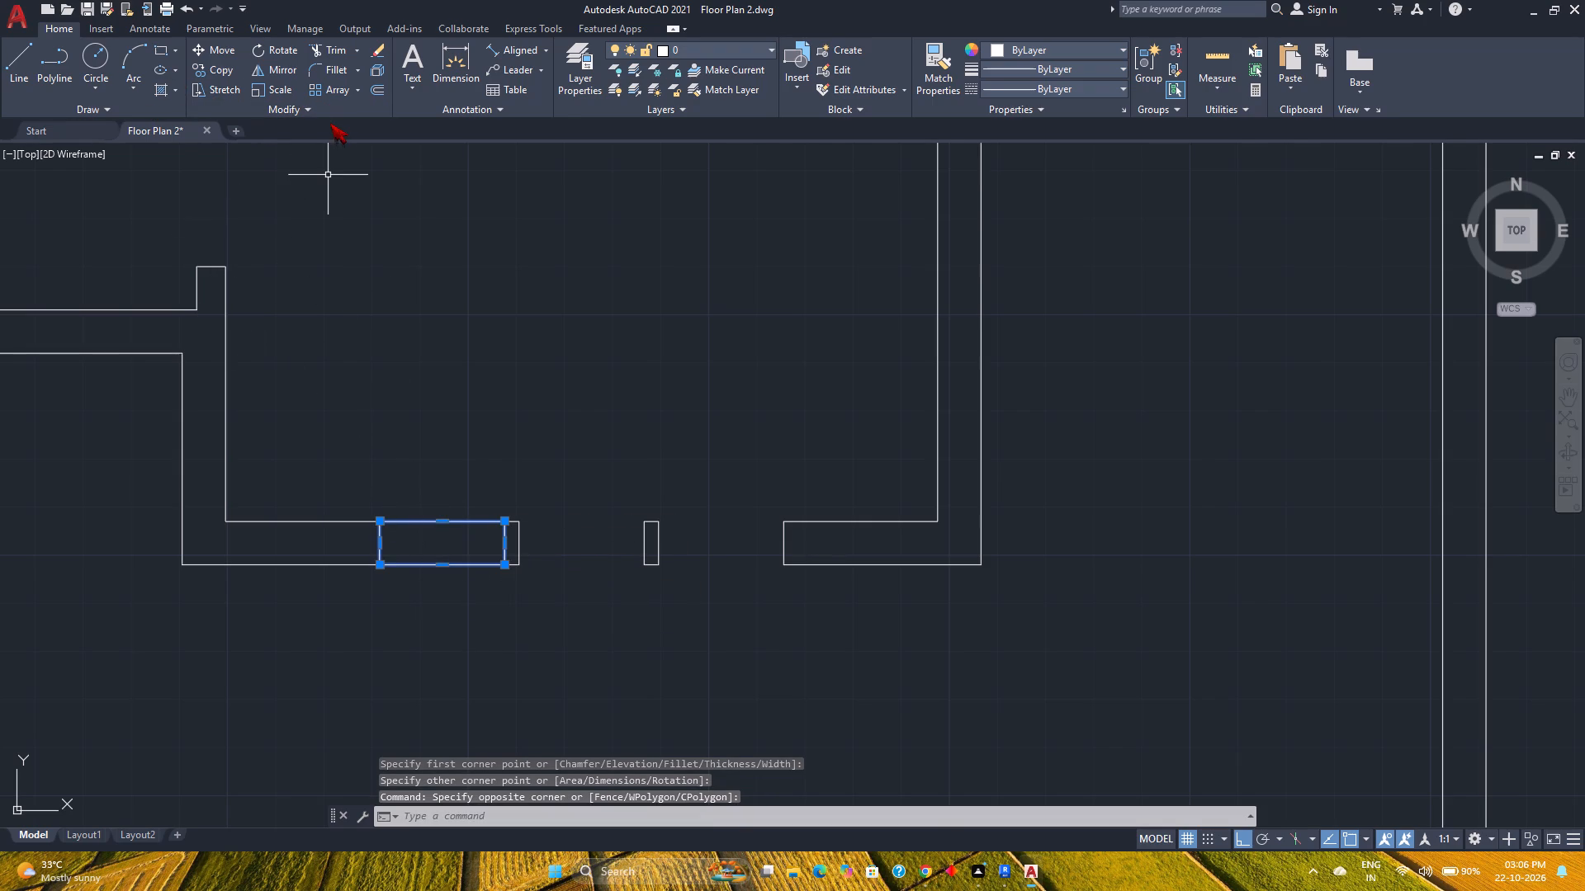
{"action": "scroll", "coordinate": [341, 157], "scroll_direction": "up", "scroll_amount": 2}
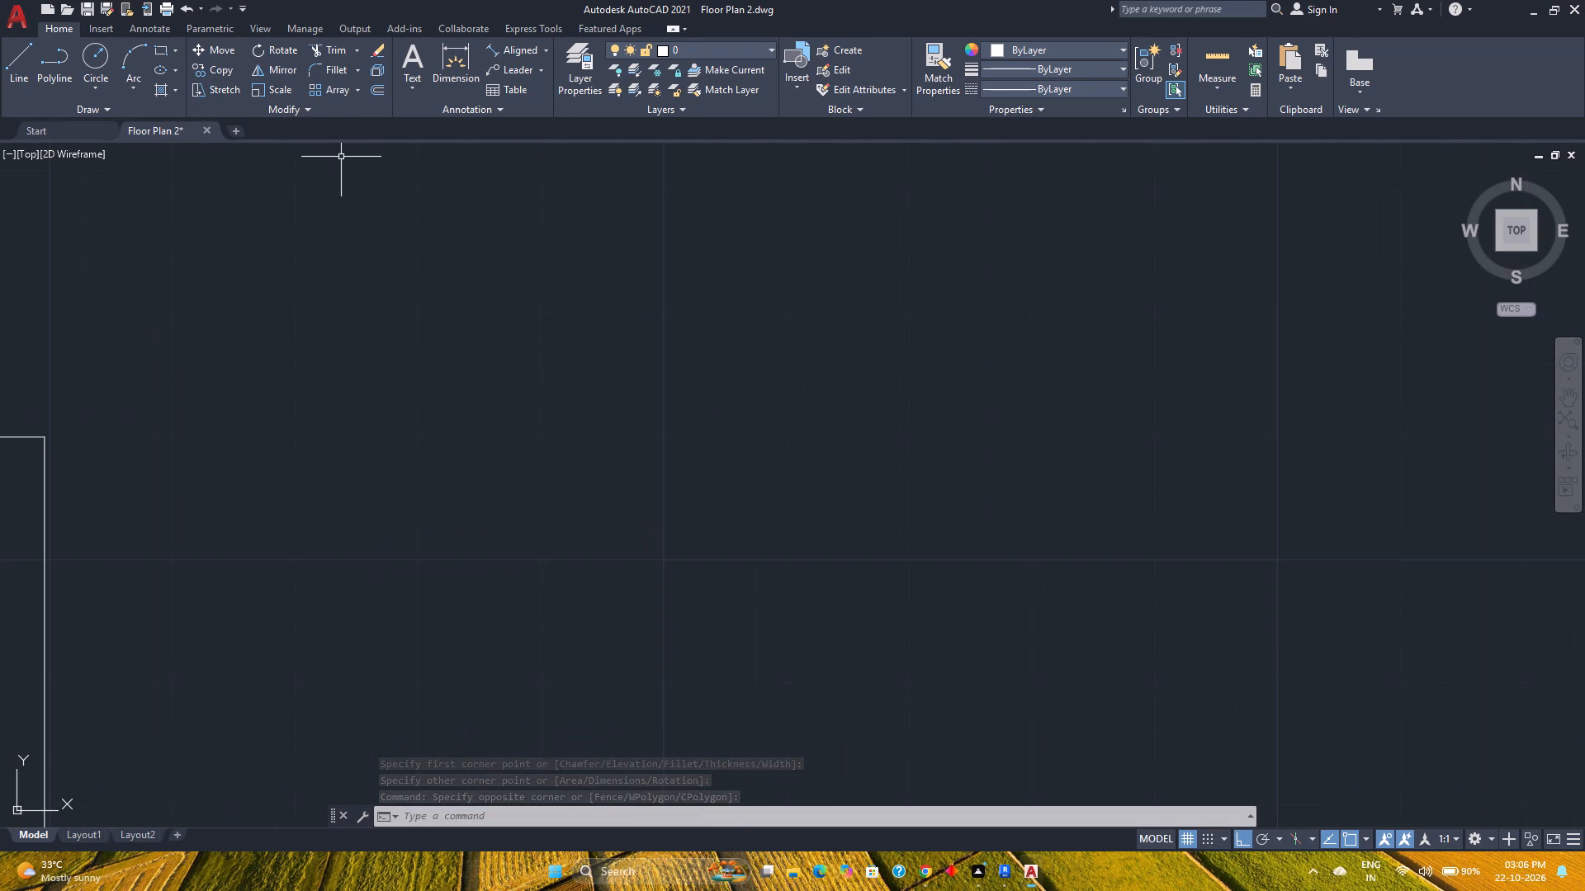
{"action": "left_click", "coordinate": [383, 90]}
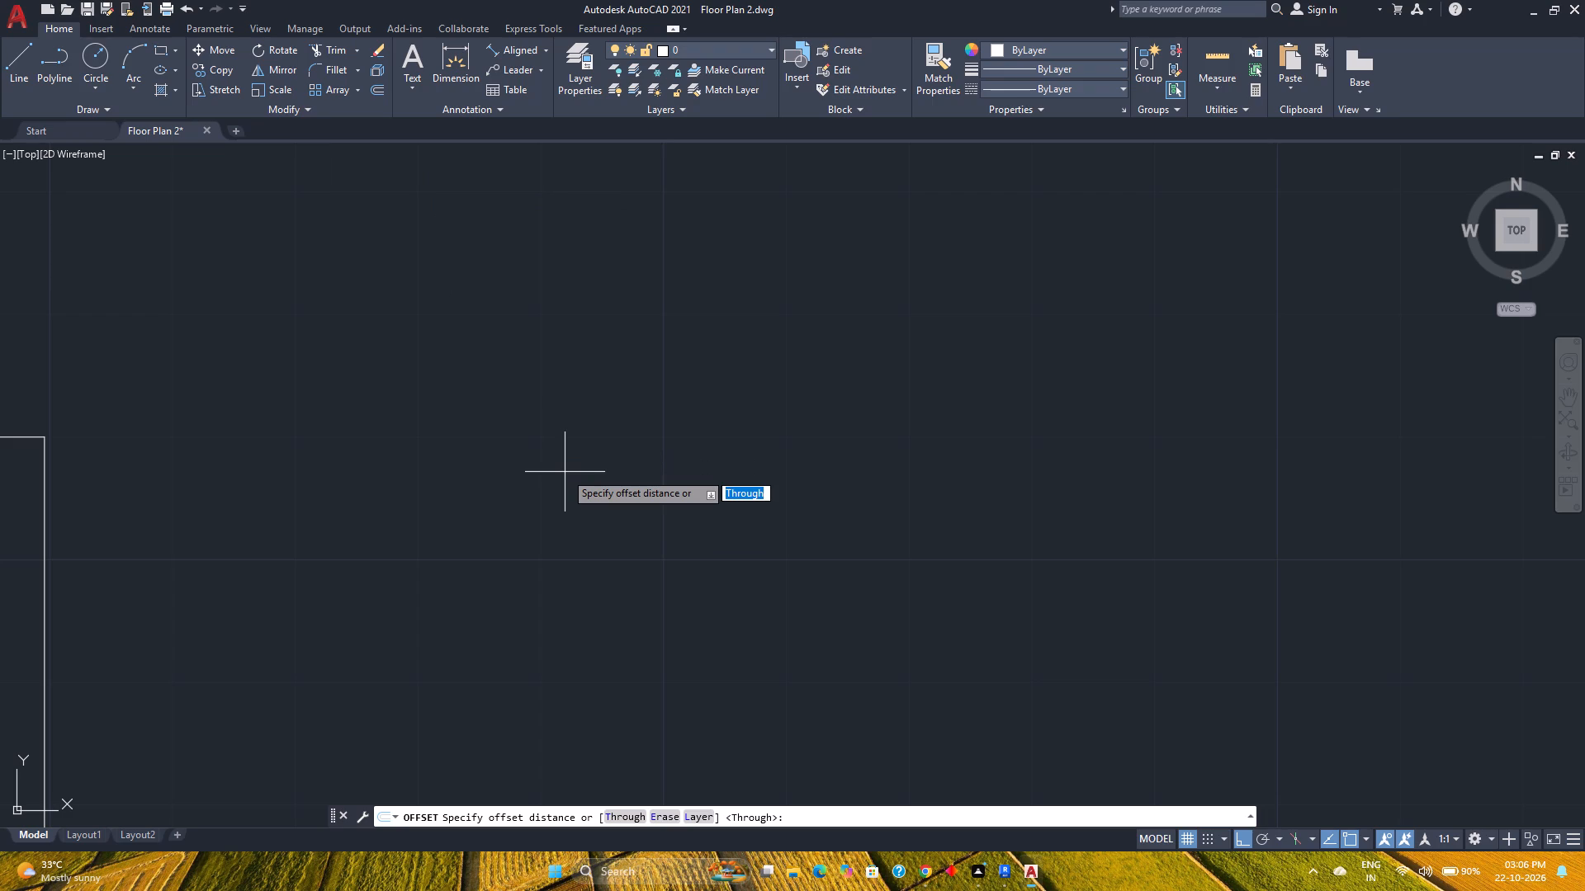
{"action": "key", "text": "2"}
{"action": "key", "text": "Return"}
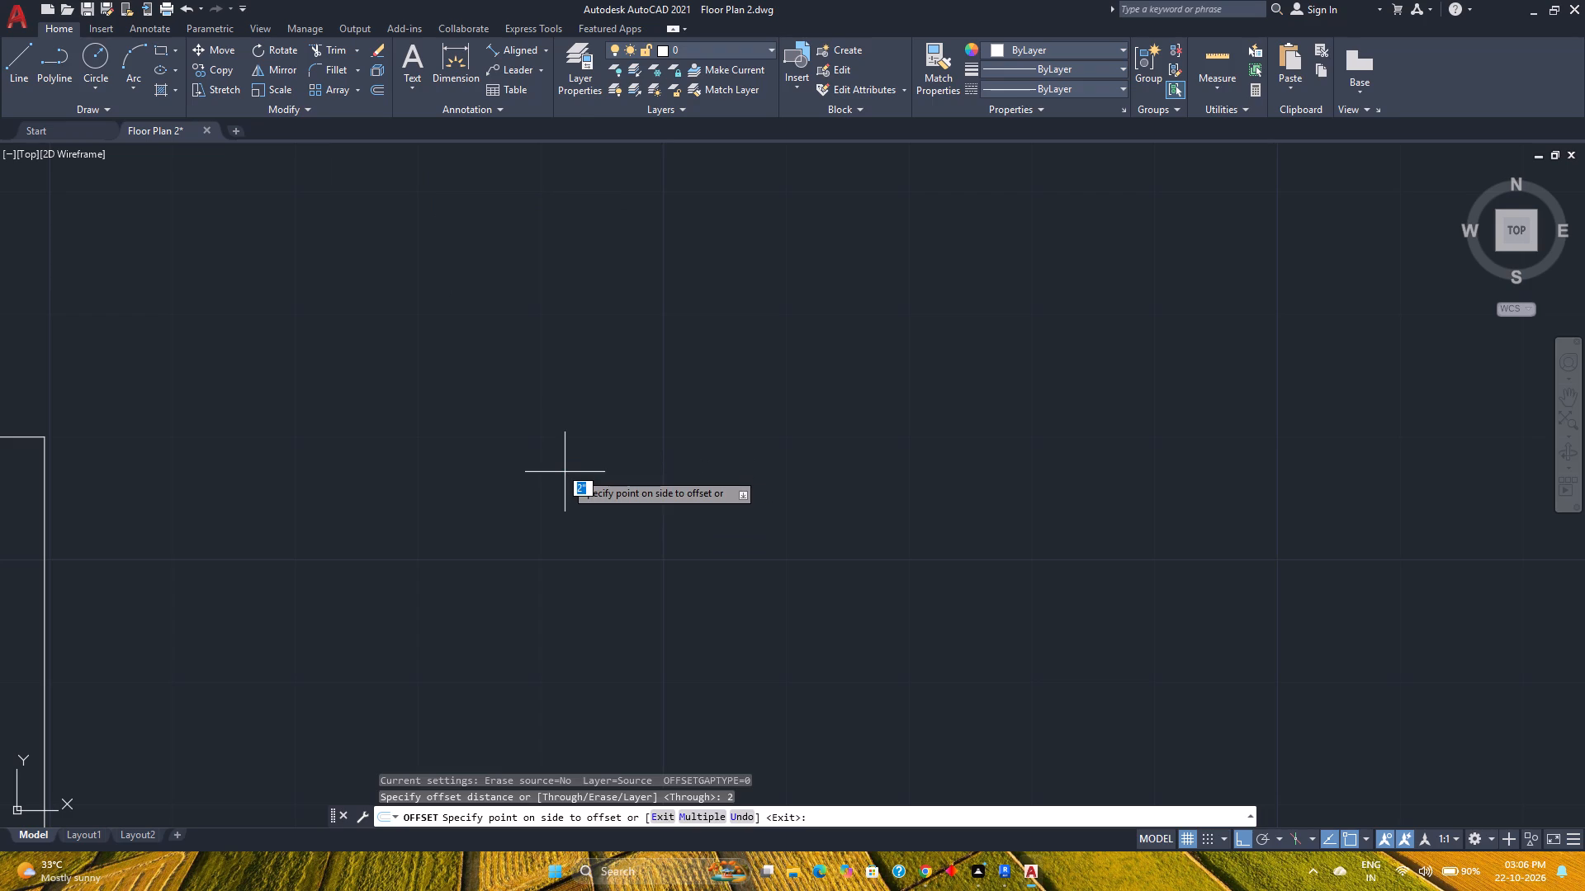
{"action": "scroll", "coordinate": [565, 472], "scroll_direction": "down", "scroll_amount": 3}
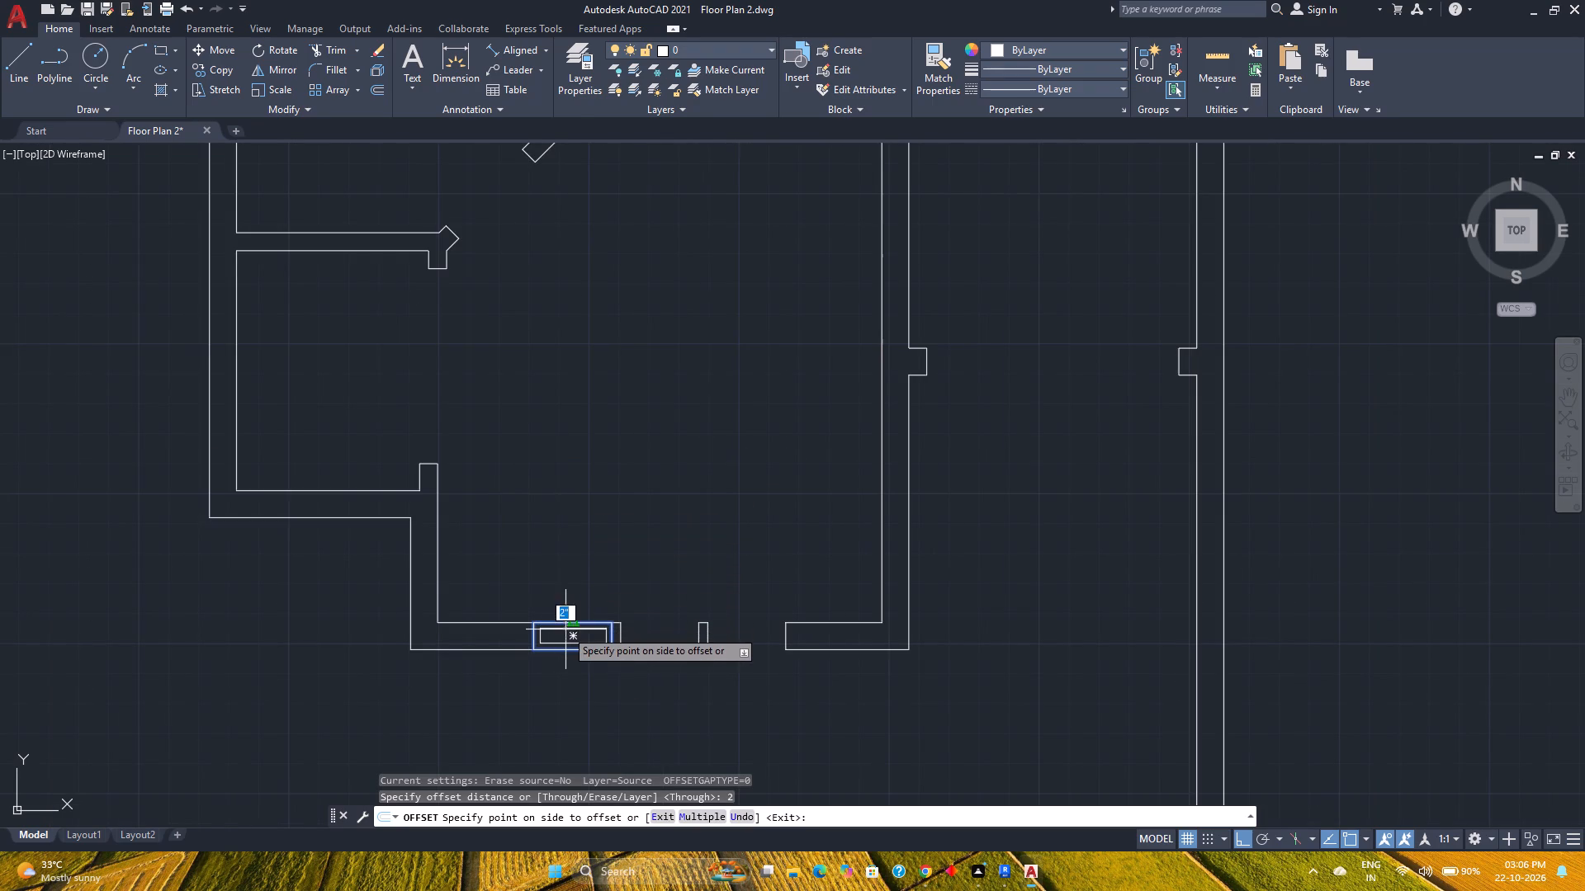
{"action": "scroll", "coordinate": [565, 629], "scroll_direction": "up", "scroll_amount": 2}
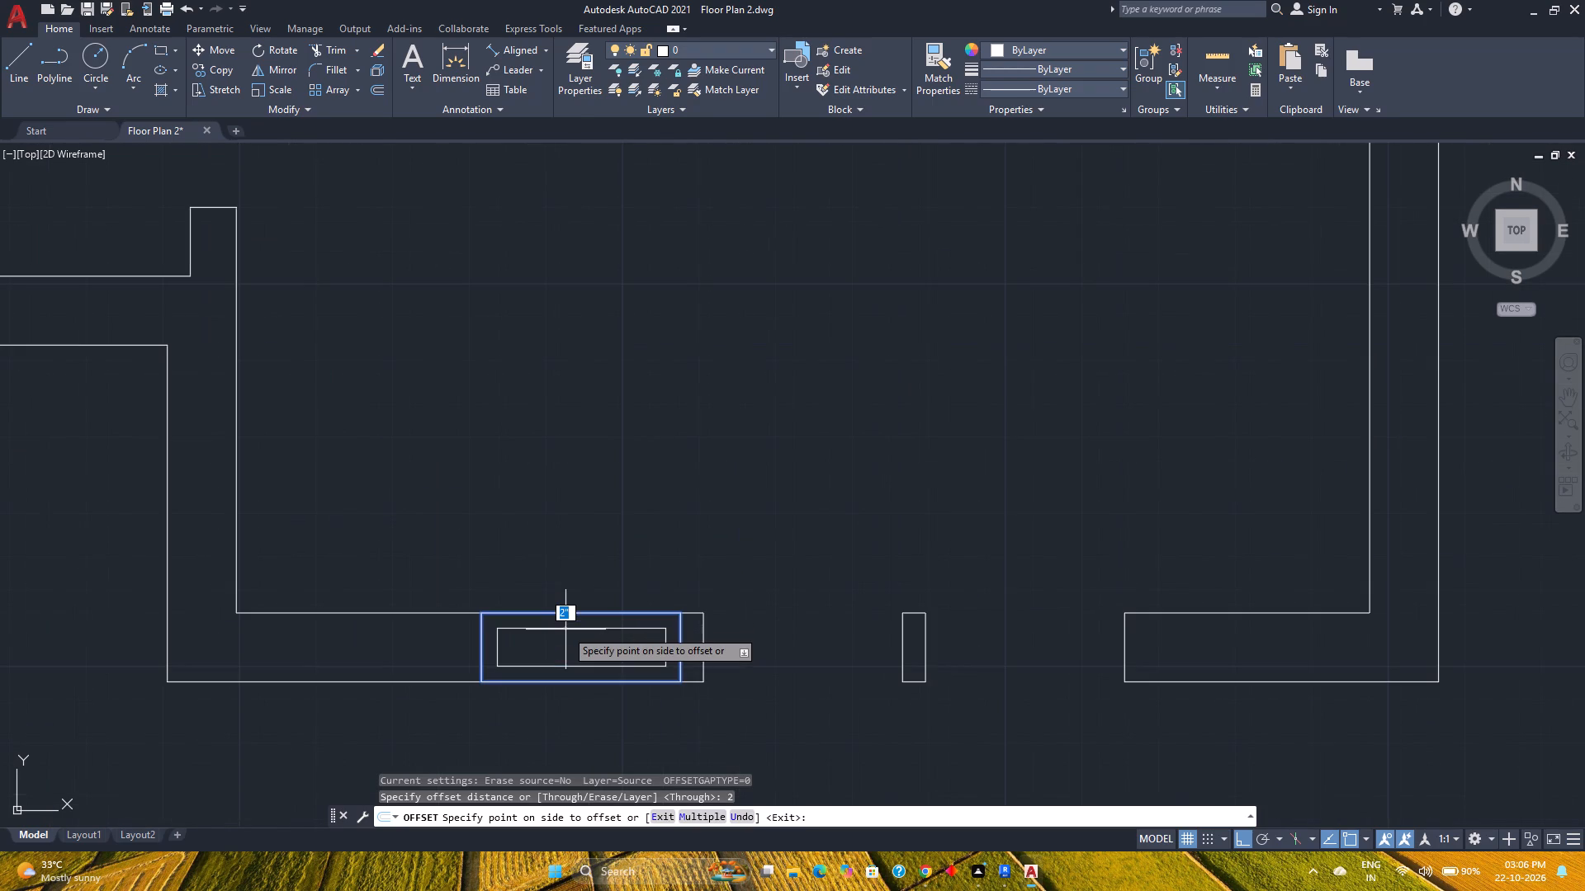
{"action": "key", "text": "1"}
{"action": "key", "text": "Return"}
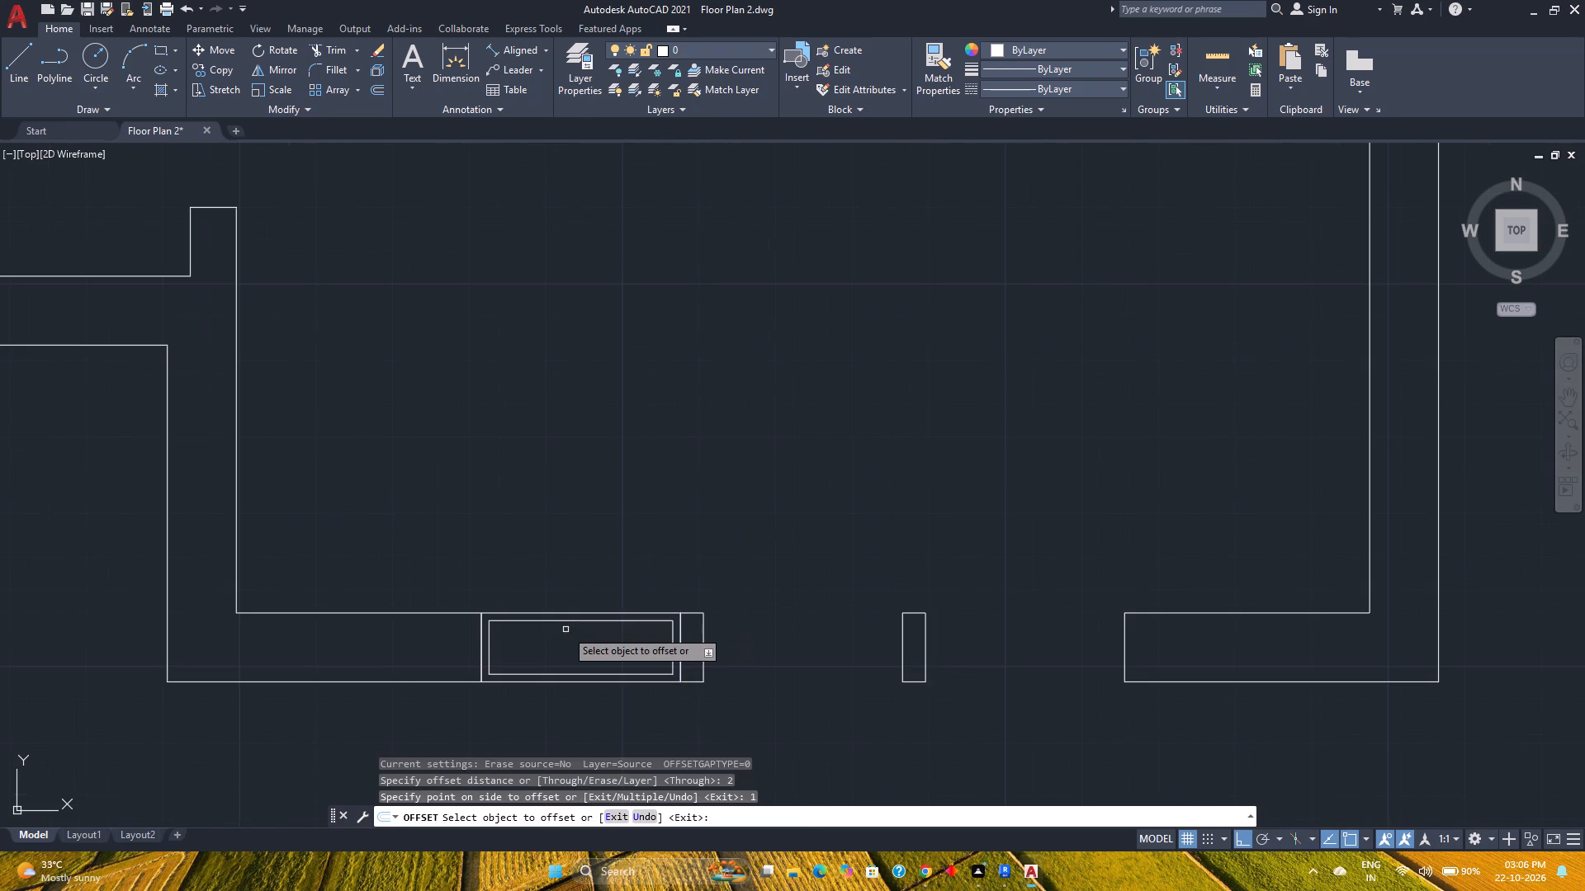
{"action": "key", "text": "Escape"}
Copy the two nested rectangles from the western gap into the middle and eastern gaps of the south wall opening.
{"action": "left_click", "coordinate": [602, 714]}
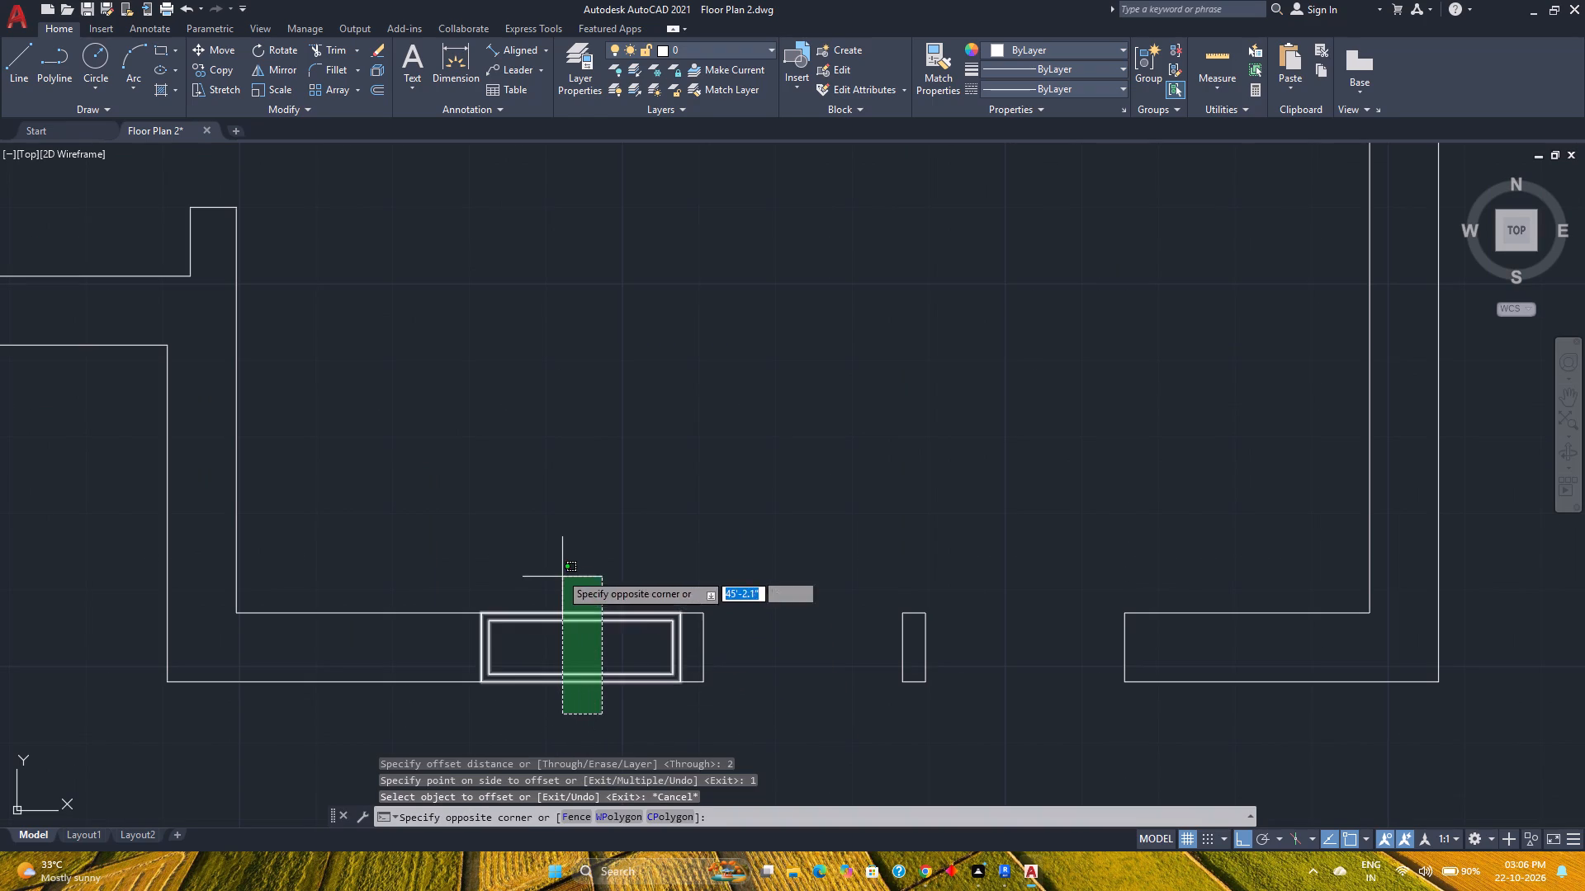
{"action": "left_click", "coordinate": [560, 573]}
{"action": "left_click", "coordinate": [221, 73]}
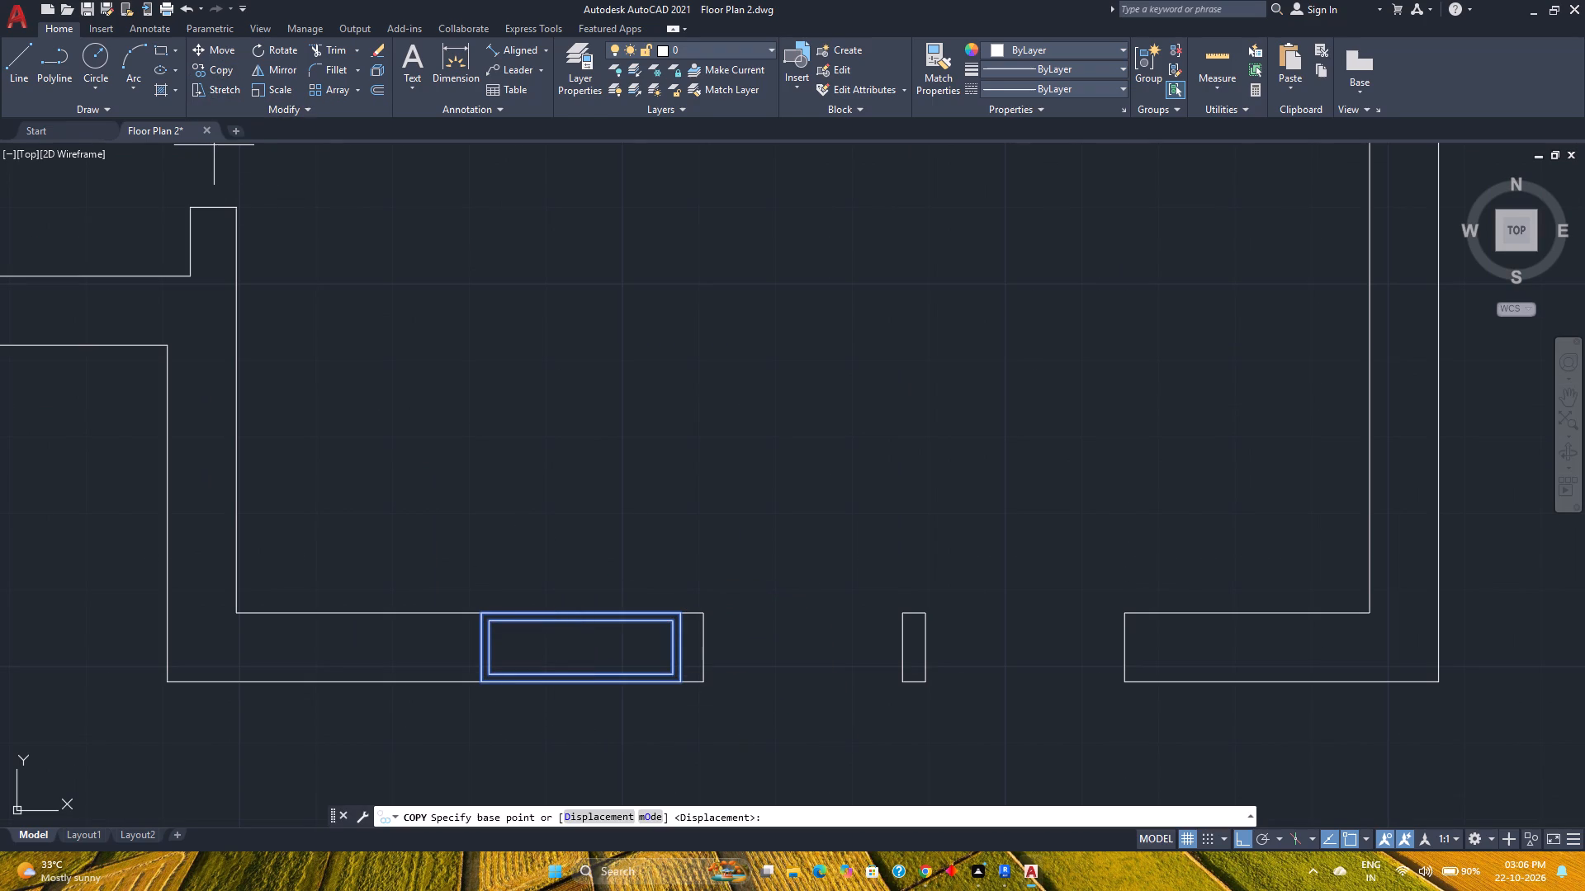
{"action": "left_click", "coordinate": [479, 614]}
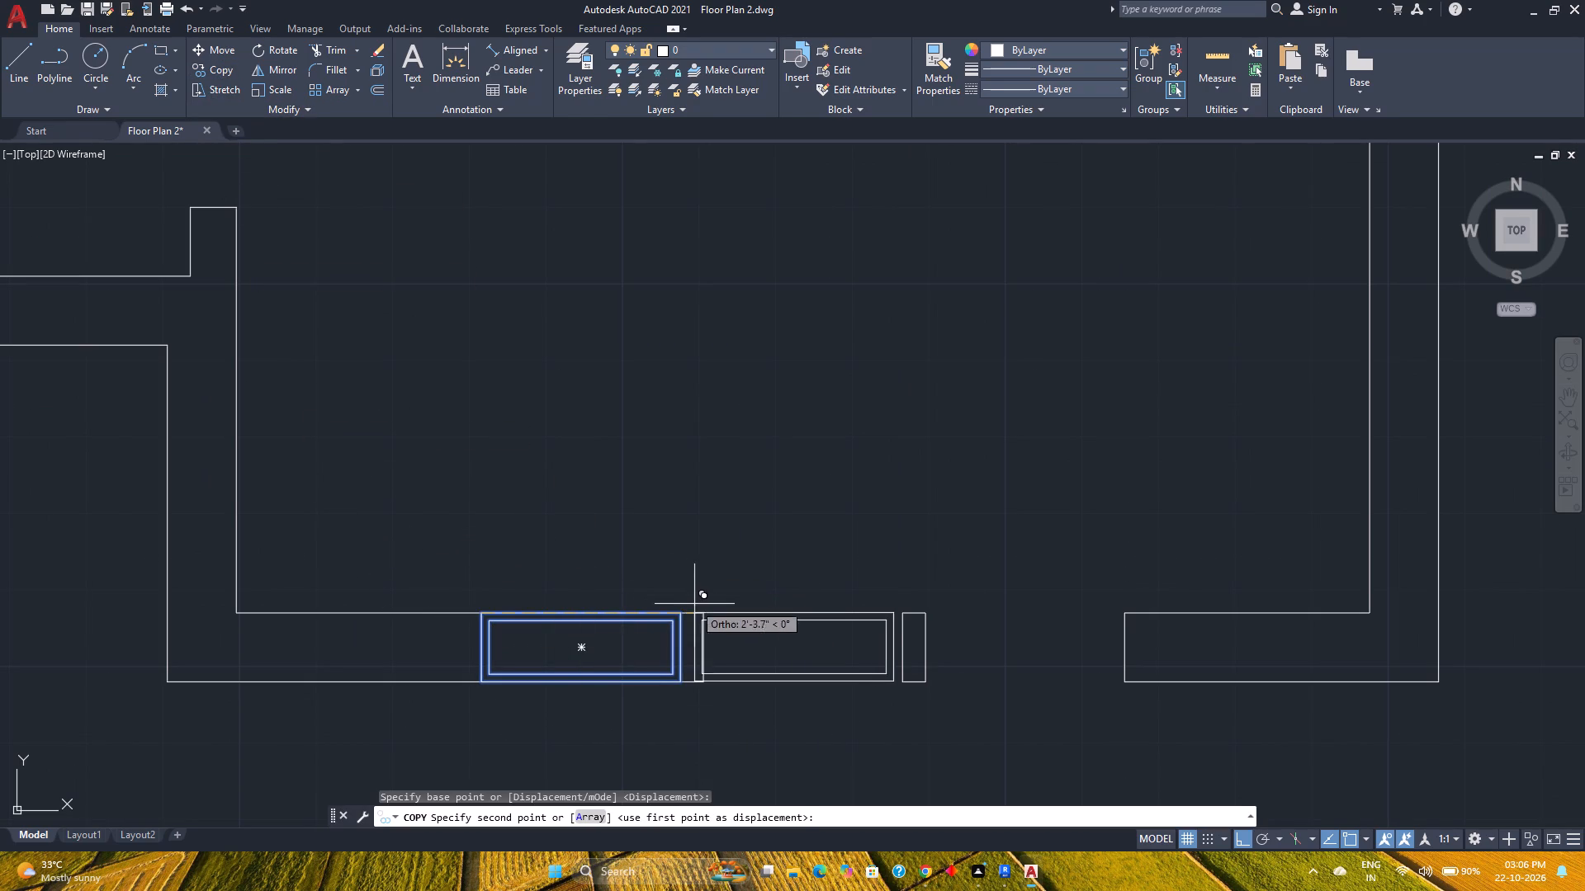
{"action": "left_click", "coordinate": [702, 609]}
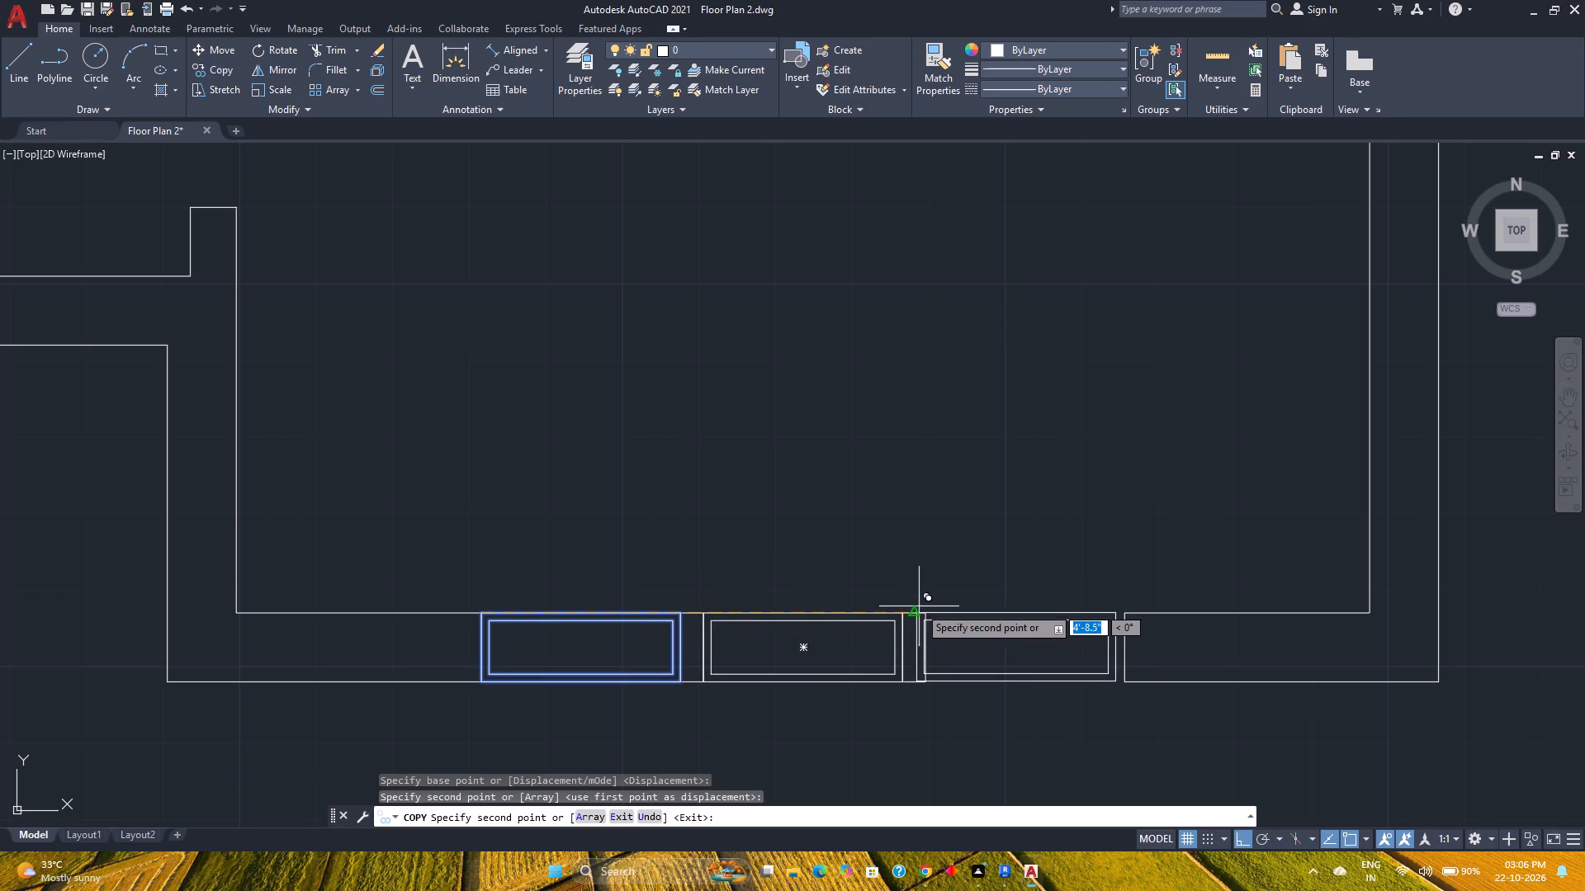
{"action": "left_click", "coordinate": [925, 610]}
{"action": "key", "text": "Escape"}
Save the drawing.
{"action": "scroll", "coordinate": [918, 589], "scroll_direction": "down", "scroll_amount": 2}
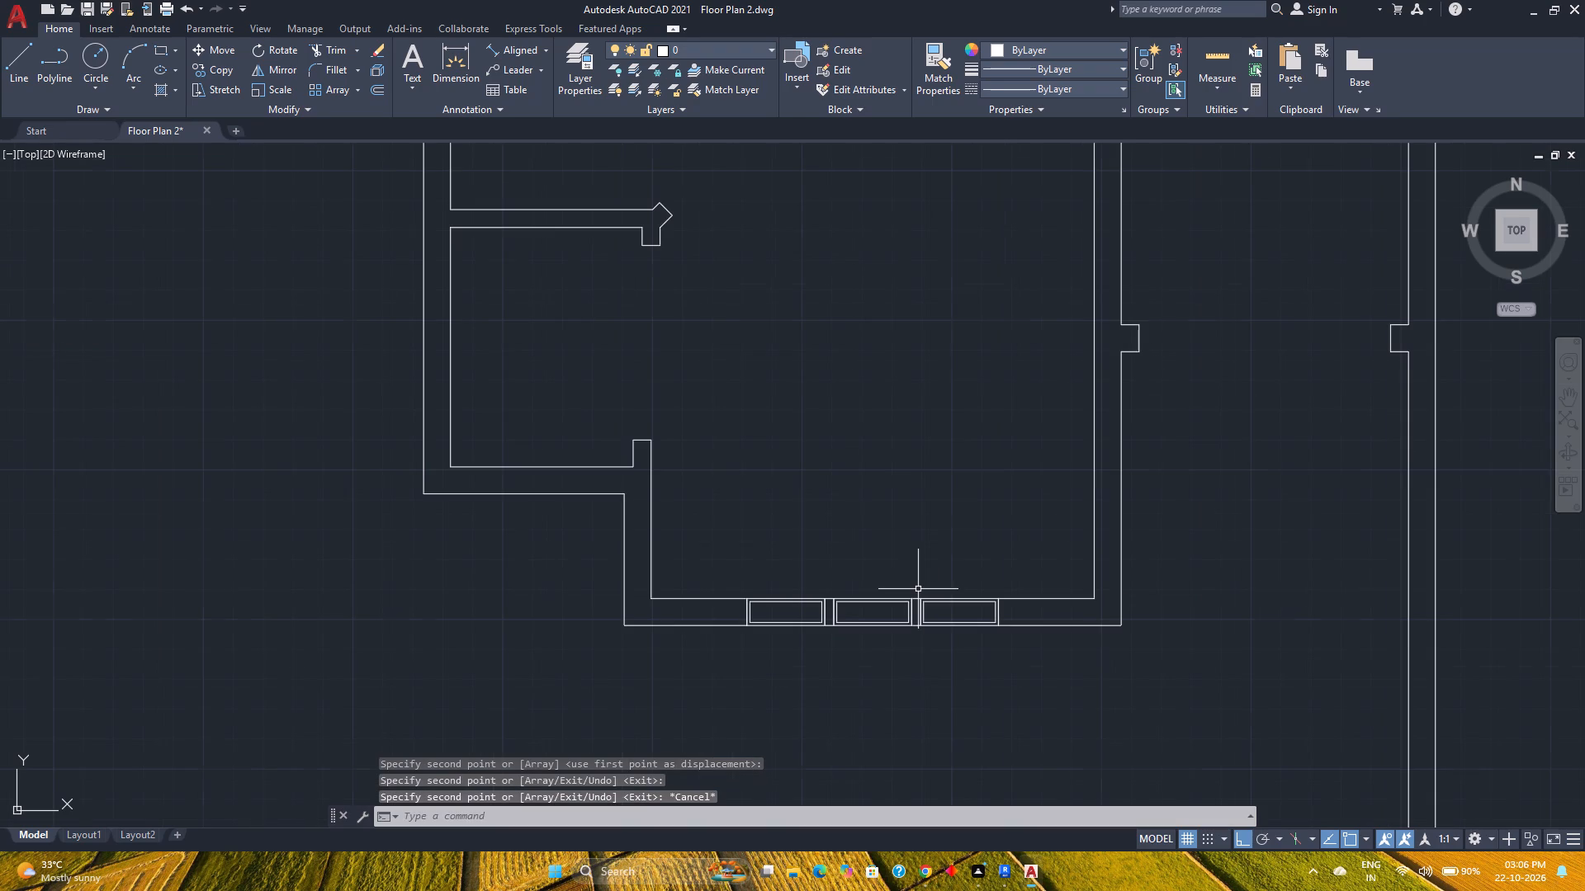
{"action": "key", "text": "ctrl+s"}
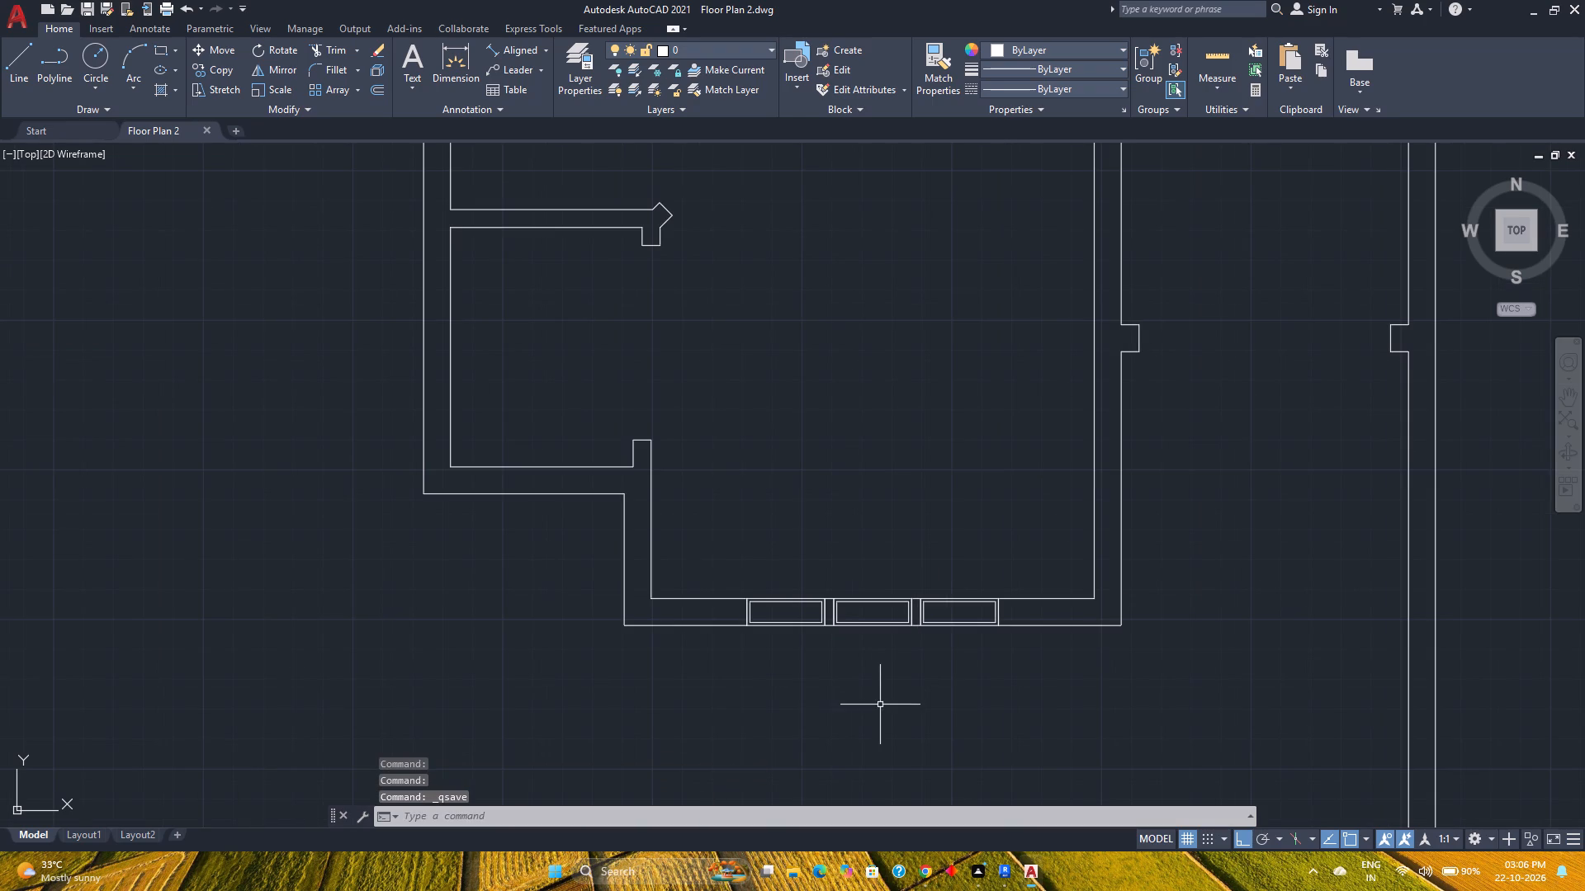
{"action": "middle_click_drag", "start_coordinate": [899, 675], "coordinate": [697, 626]}
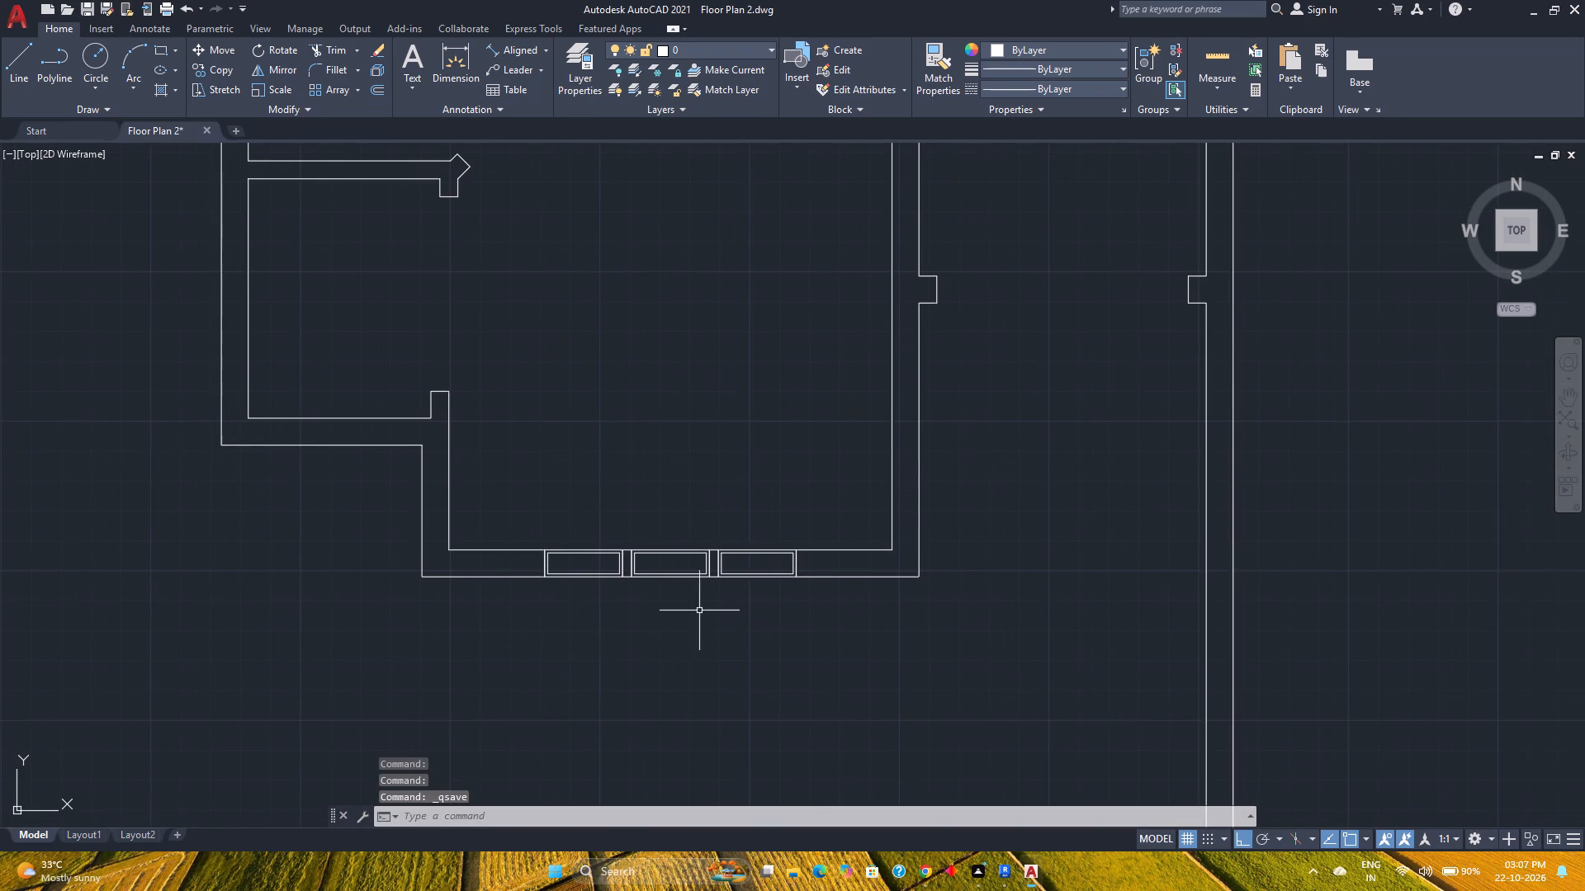
Draw a horizontal line between the side midpoints of the inner rectangle in the western window gap.
{"action": "scroll", "coordinate": [668, 564], "scroll_direction": "up", "scroll_amount": 2}
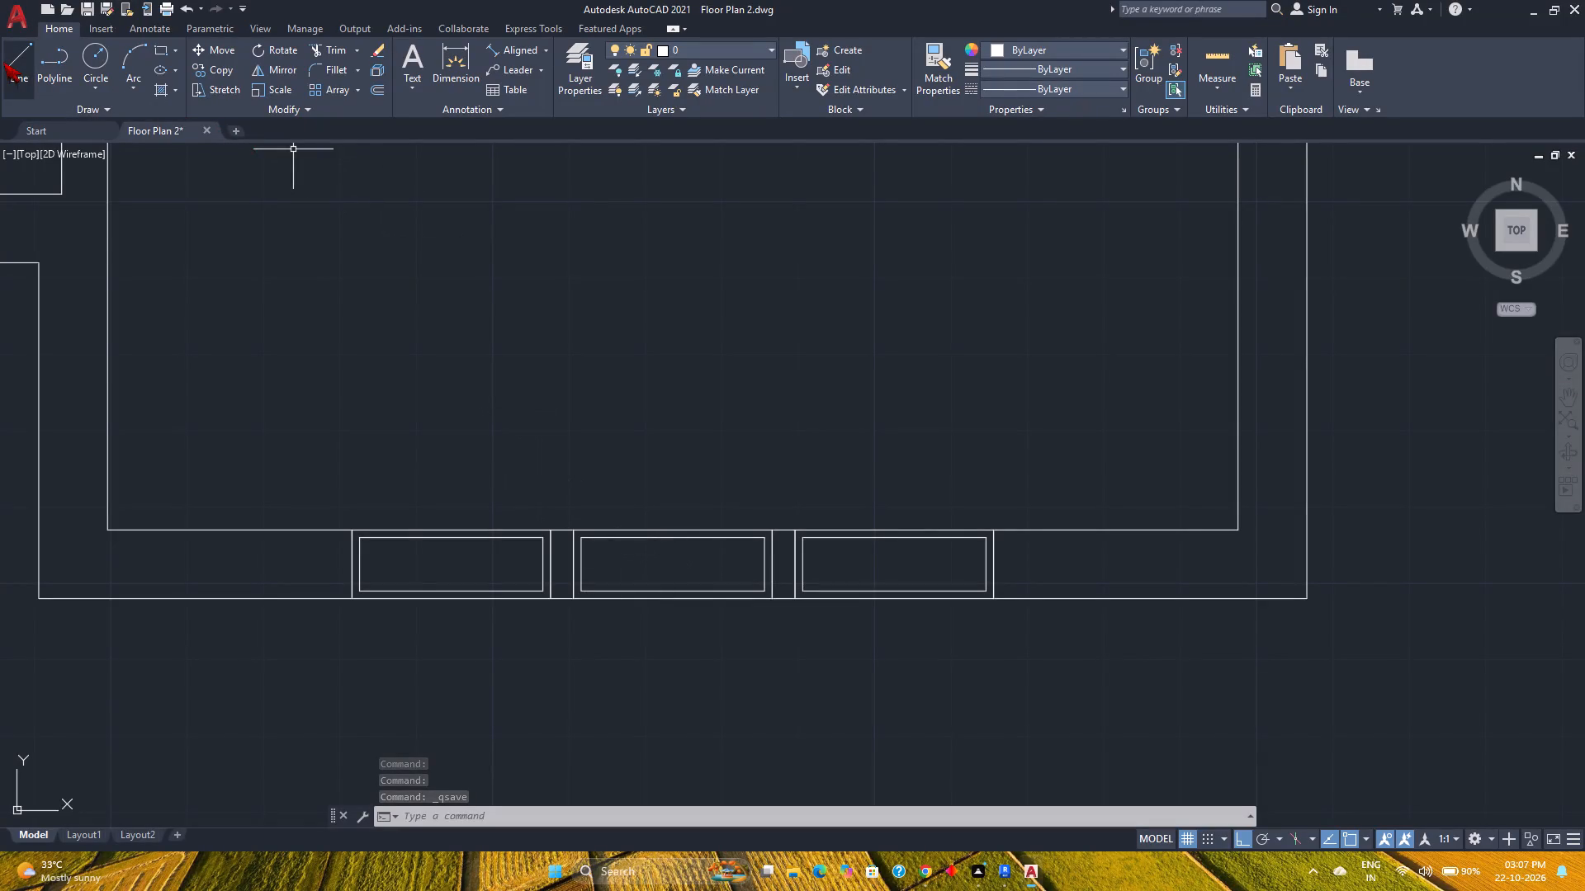
{"action": "left_click", "coordinate": [3, 62]}
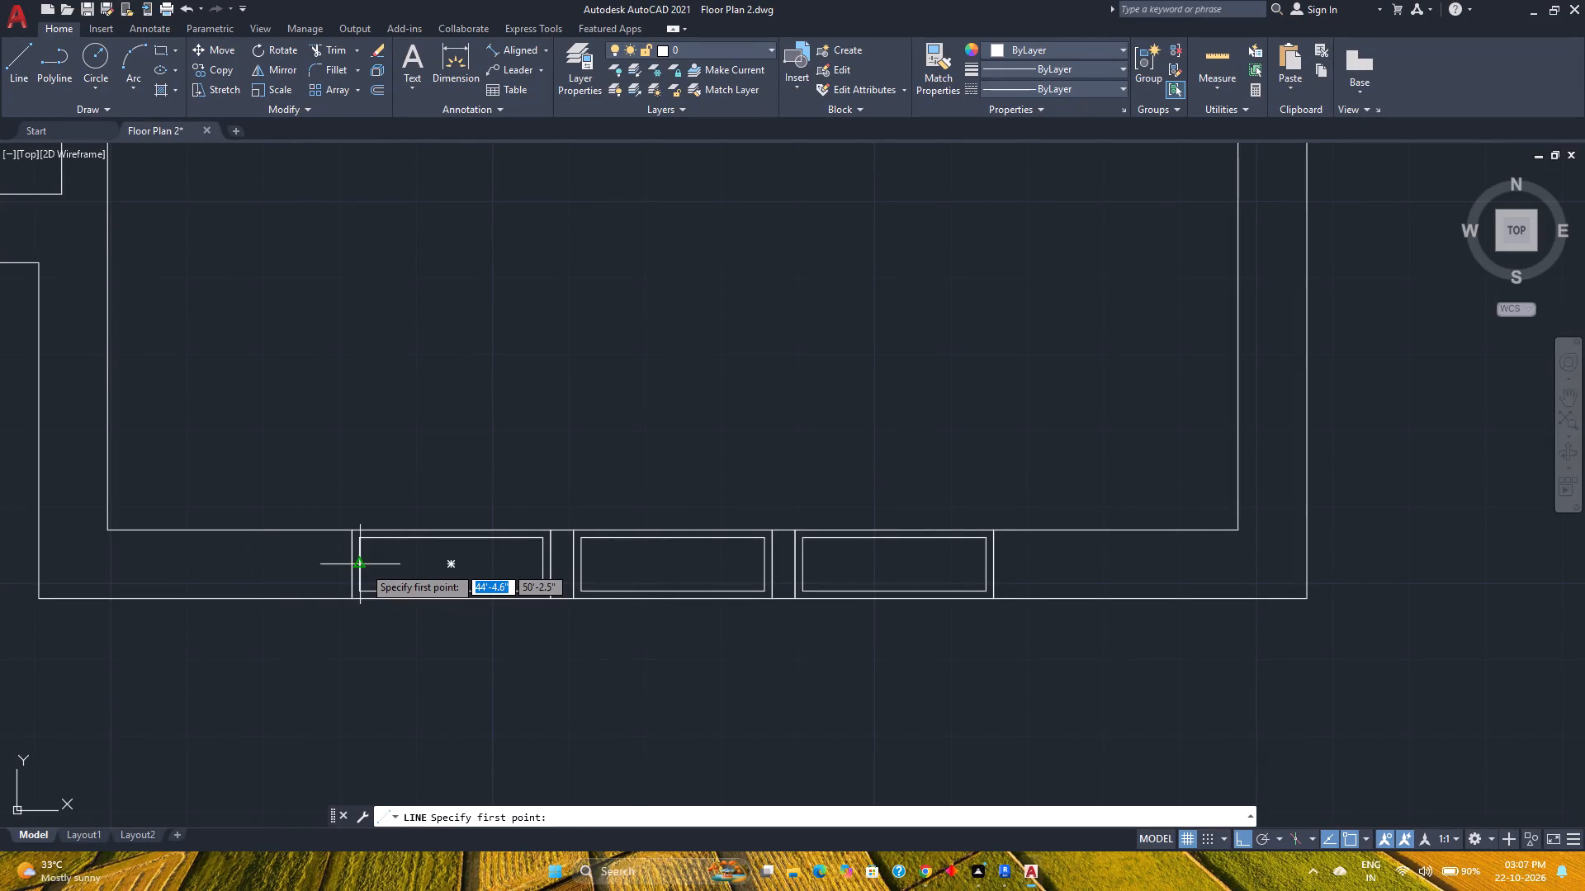
{"action": "left_click", "coordinate": [363, 566]}
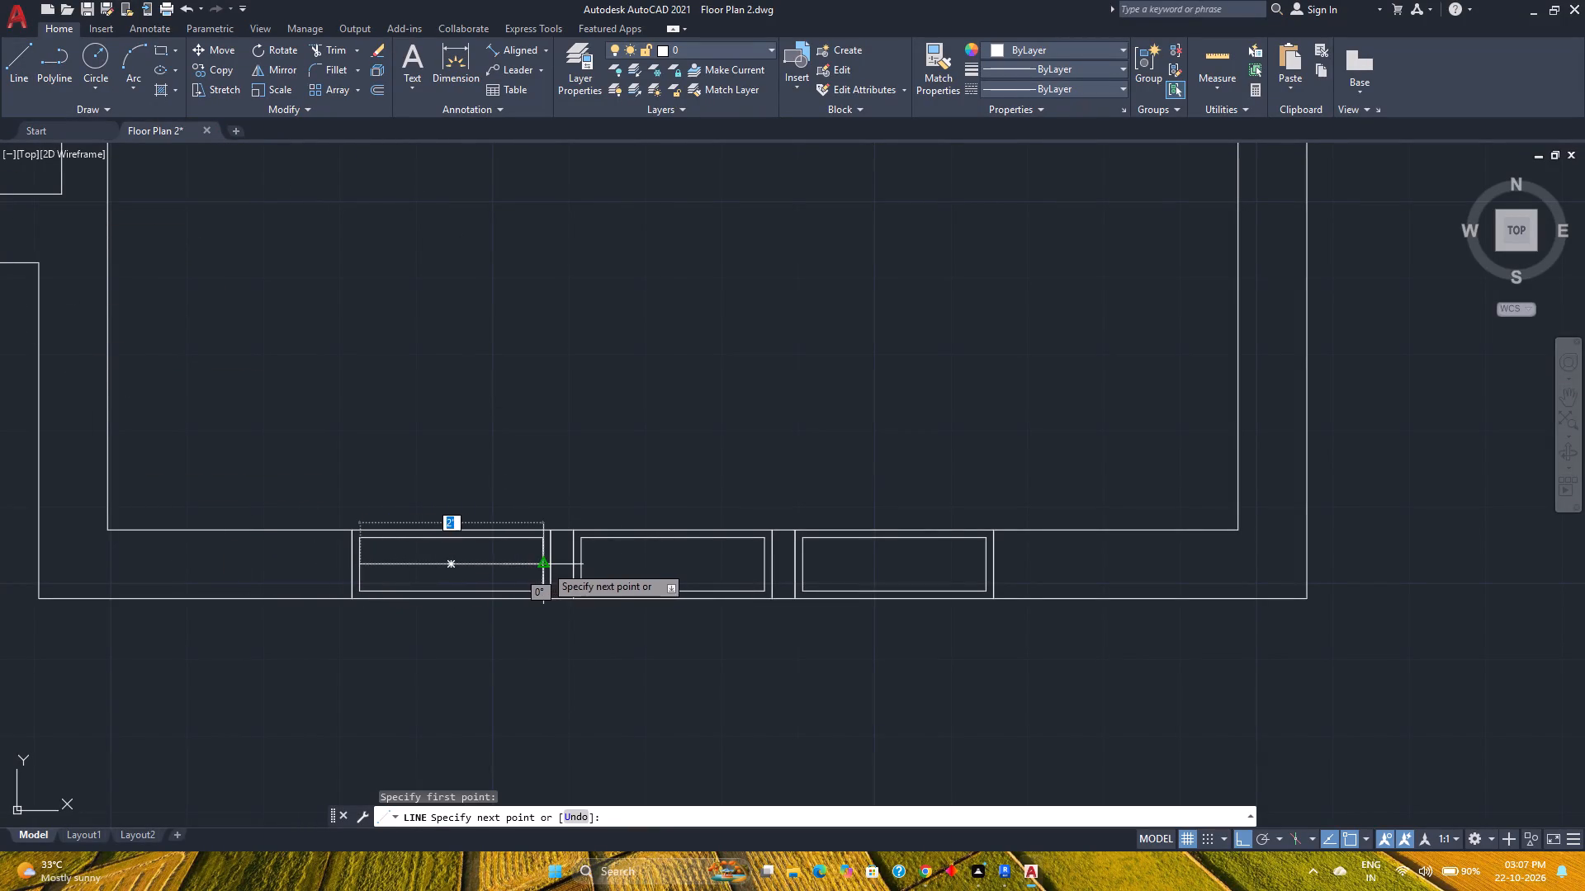
{"action": "left_click", "coordinate": [546, 565]}
{"action": "key", "text": "Escape"}
Offset the western window's horizontal centre line 0.25" to the south and 0.25" to the north.
{"action": "scroll", "coordinate": [472, 559], "scroll_direction": "up", "scroll_amount": 2}
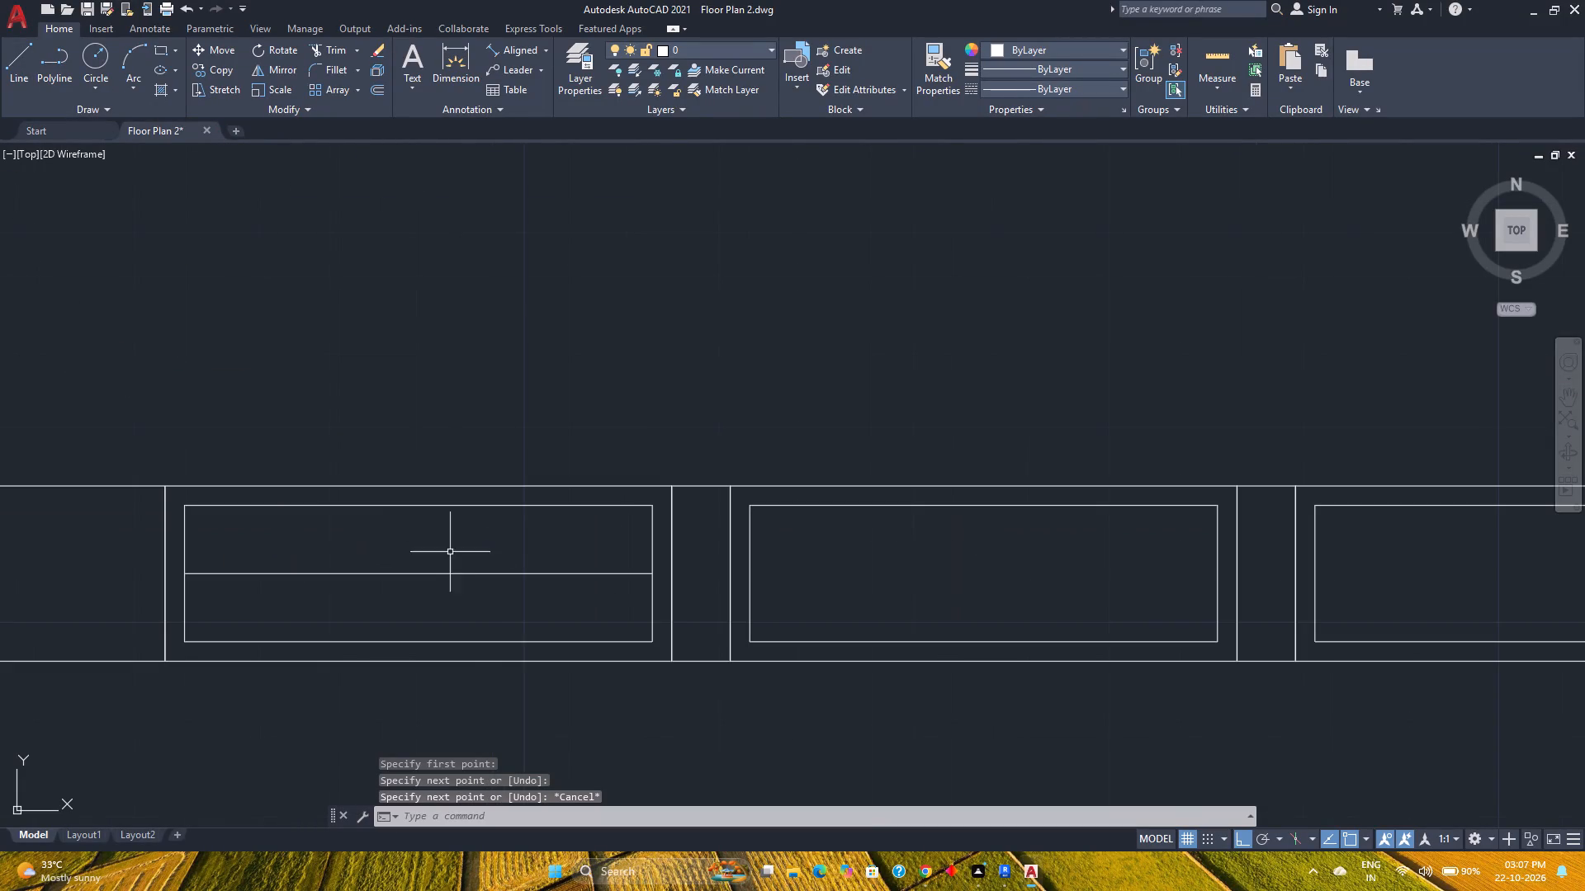
{"action": "left_click", "coordinate": [381, 85]}
{"action": "type", "text": "0.5"}
{"action": "key", "text": "Return"}
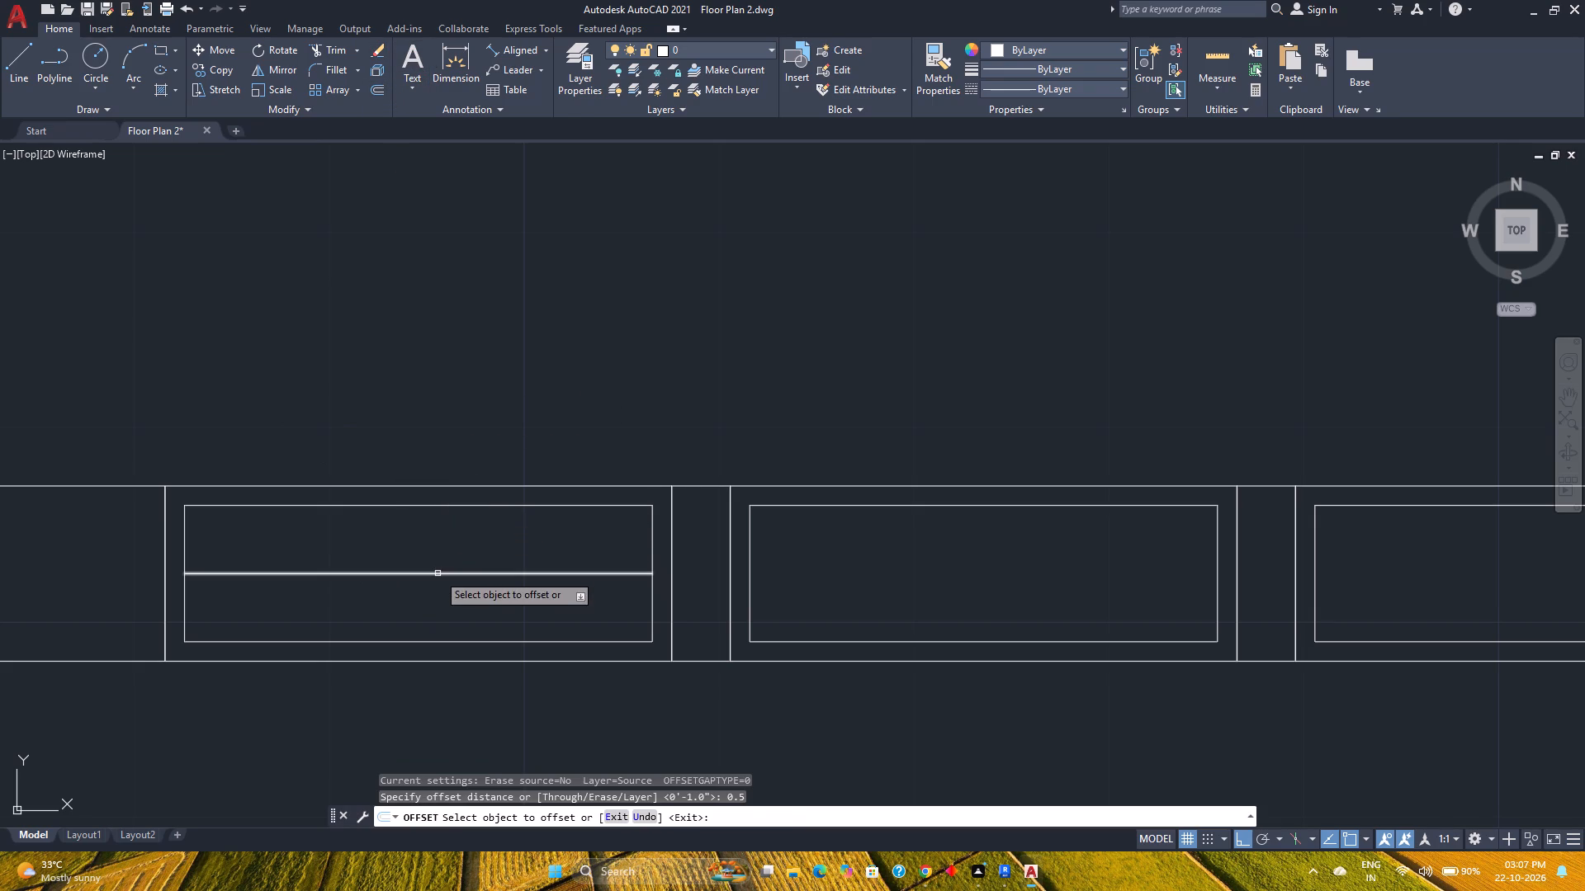
{"action": "left_click", "coordinate": [438, 573]}
{"action": "type", "text": "0.25"}
{"action": "key", "text": "Return"}
{"action": "scroll", "coordinate": [442, 597], "scroll_direction": "up", "scroll_amount": 3}
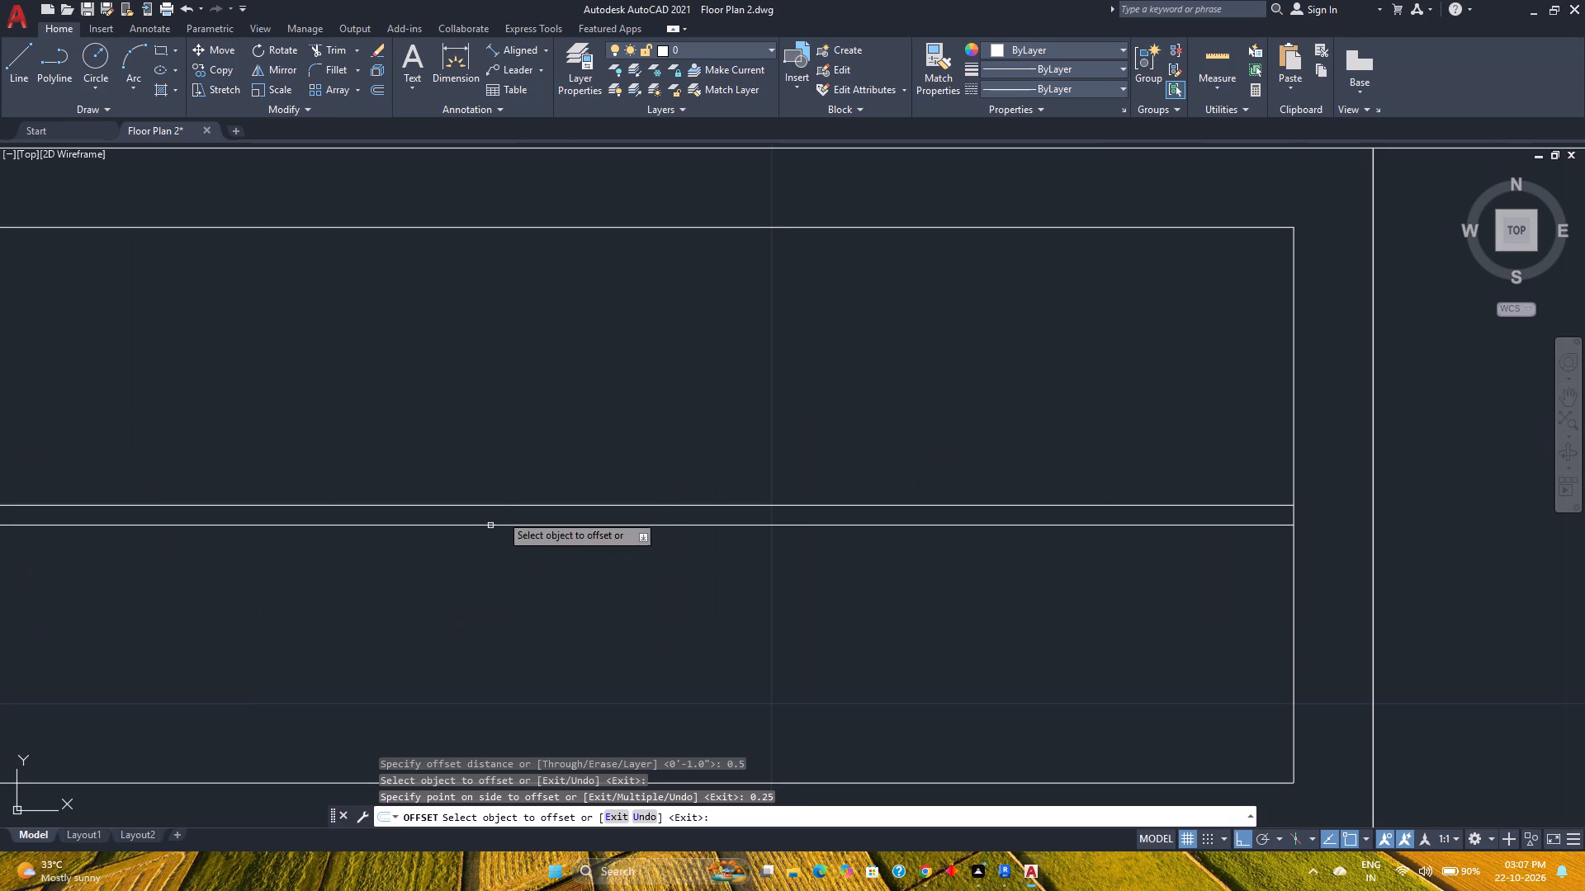
{"action": "left_click", "coordinate": [525, 505]}
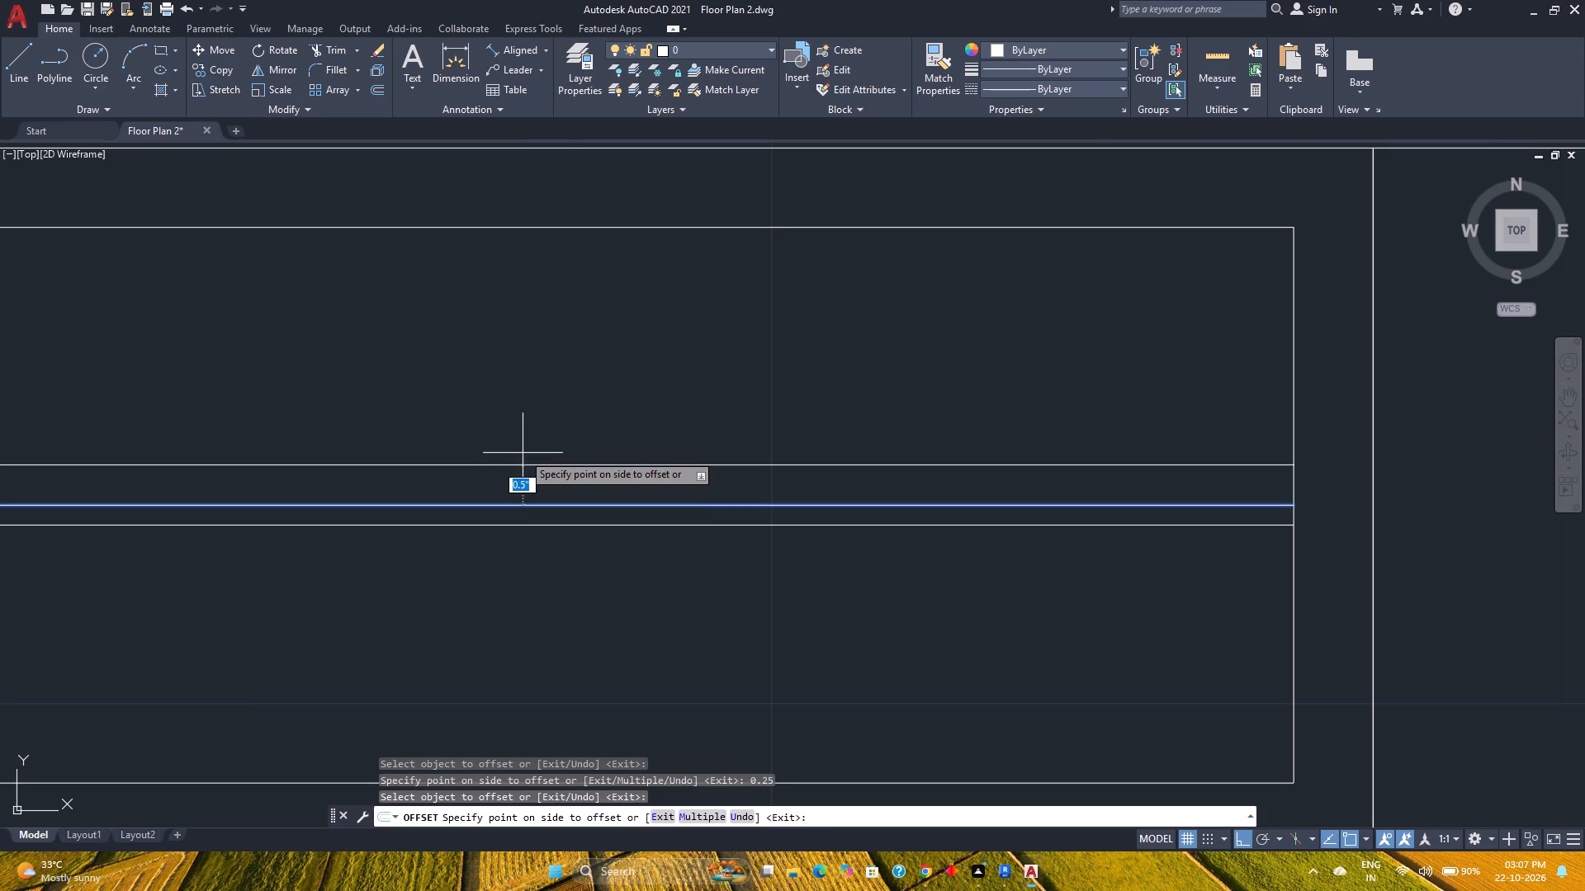
{"action": "type", "text": "0.25"}
{"action": "key", "text": "Return"}
{"action": "key", "text": "Escape"}
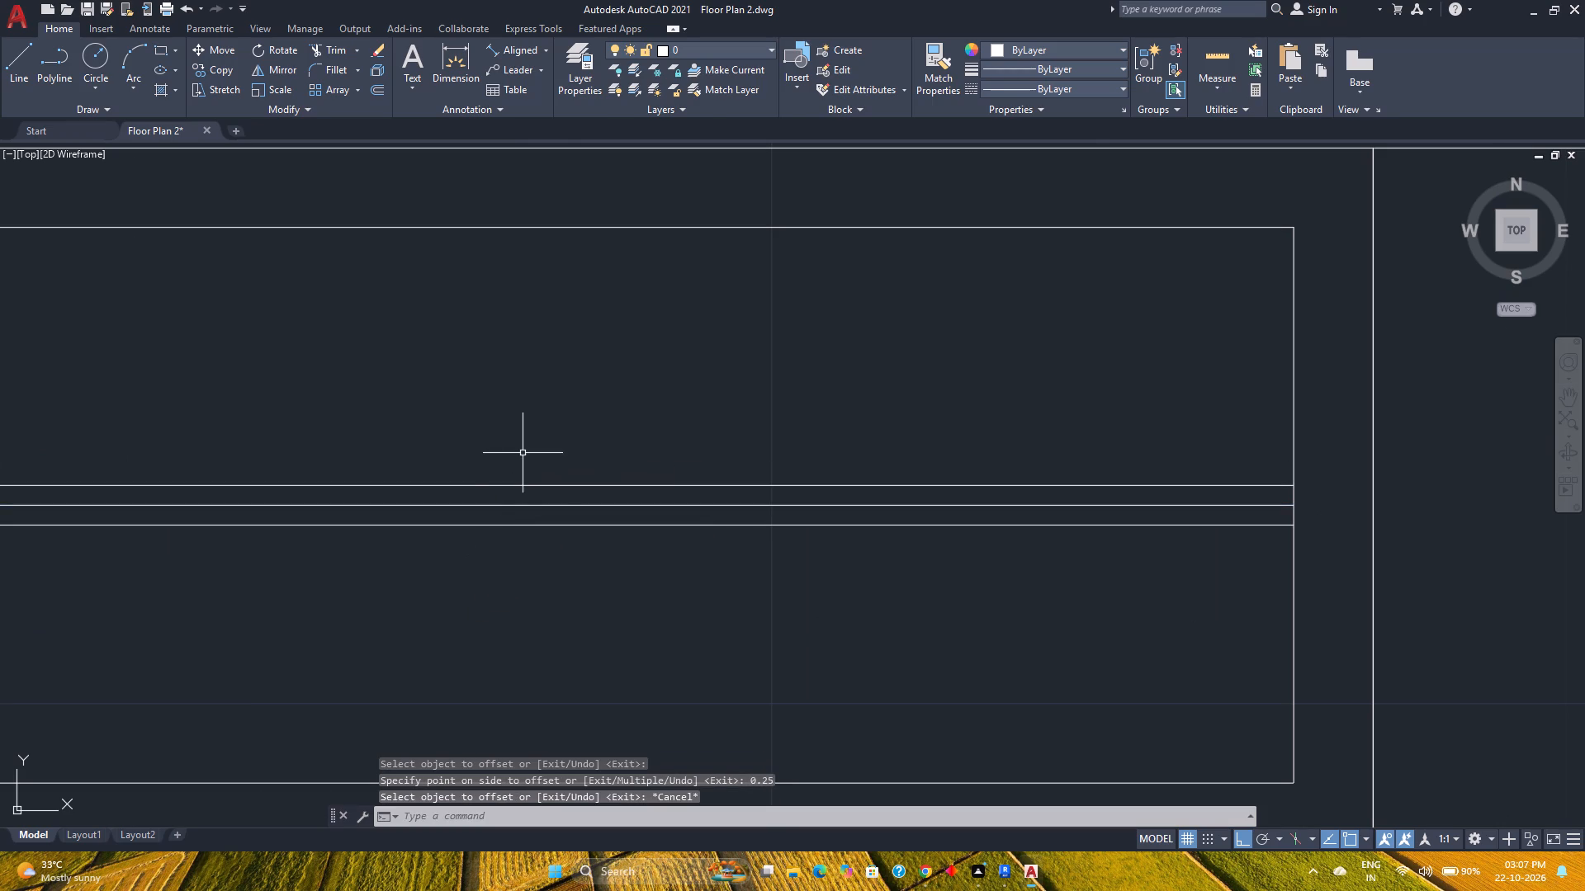
Erase the original centre line between the two offset lines in the western window.
{"action": "left_click", "coordinate": [523, 511]}
{"action": "left_click", "coordinate": [513, 500]}
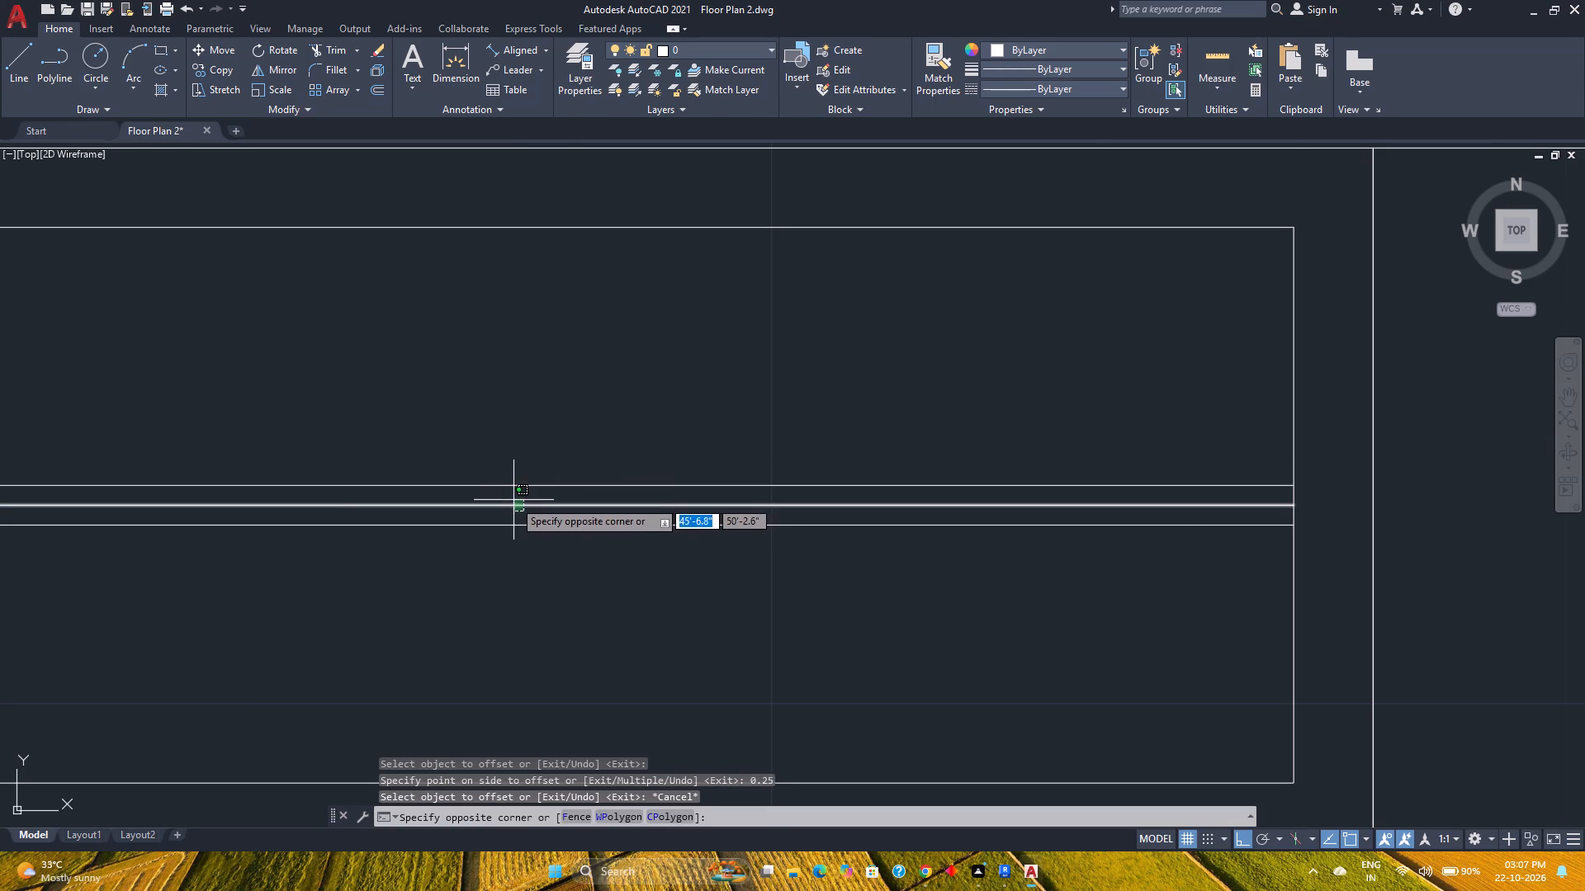
{"action": "key", "text": "Delete"}
Erase the plain nested rectangles from the middle and eastern gaps of the south wall opening.
{"action": "scroll", "coordinate": [513, 500], "scroll_direction": "down", "scroll_amount": 3}
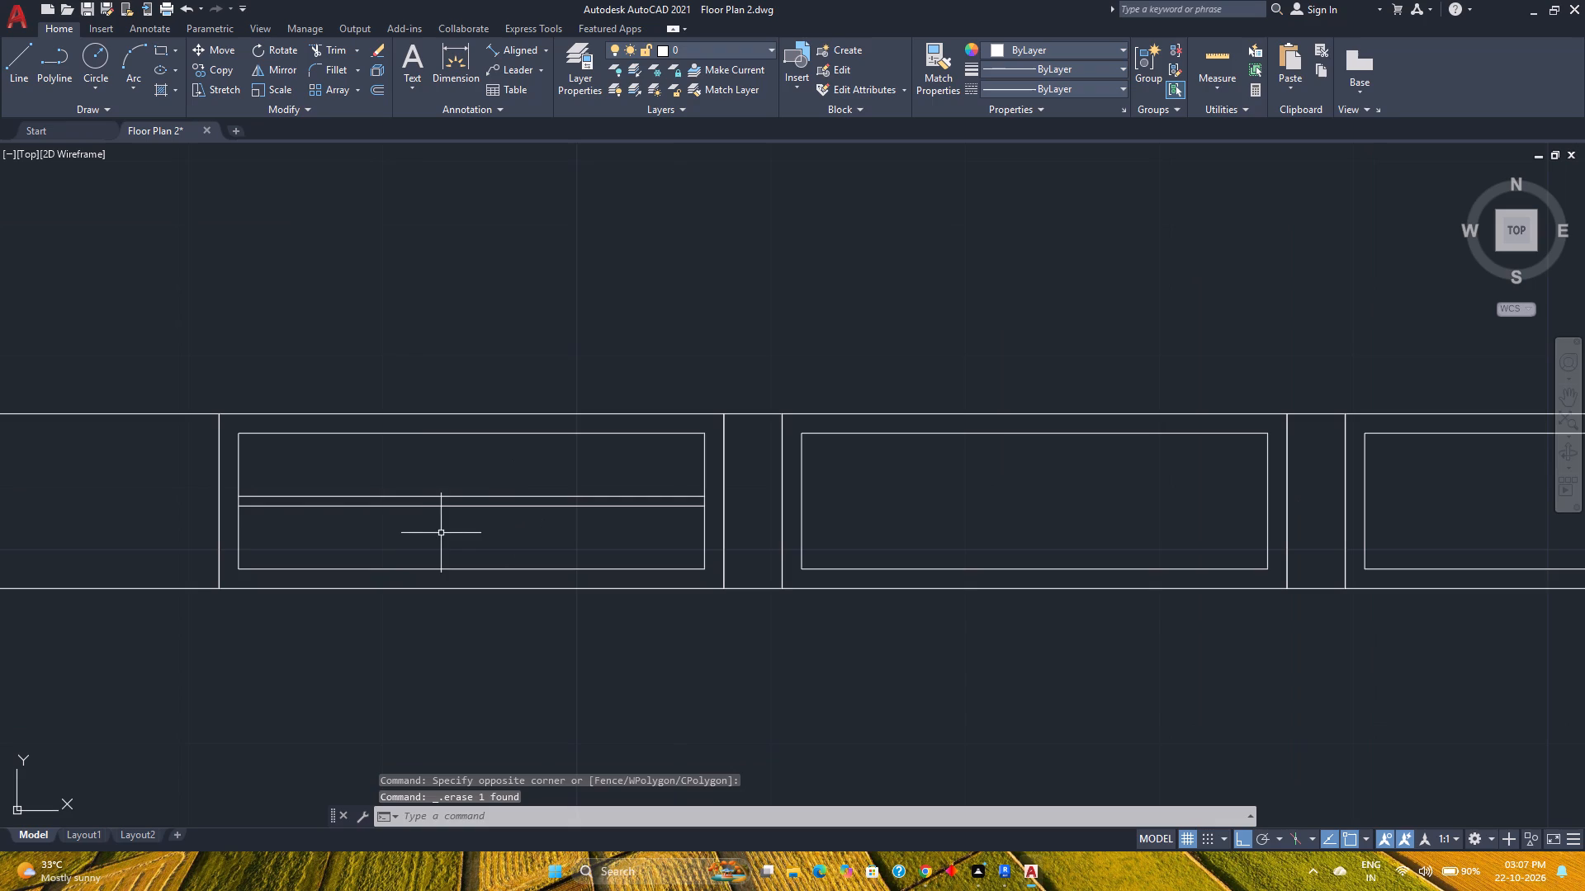
{"action": "left_click", "coordinate": [1014, 610]}
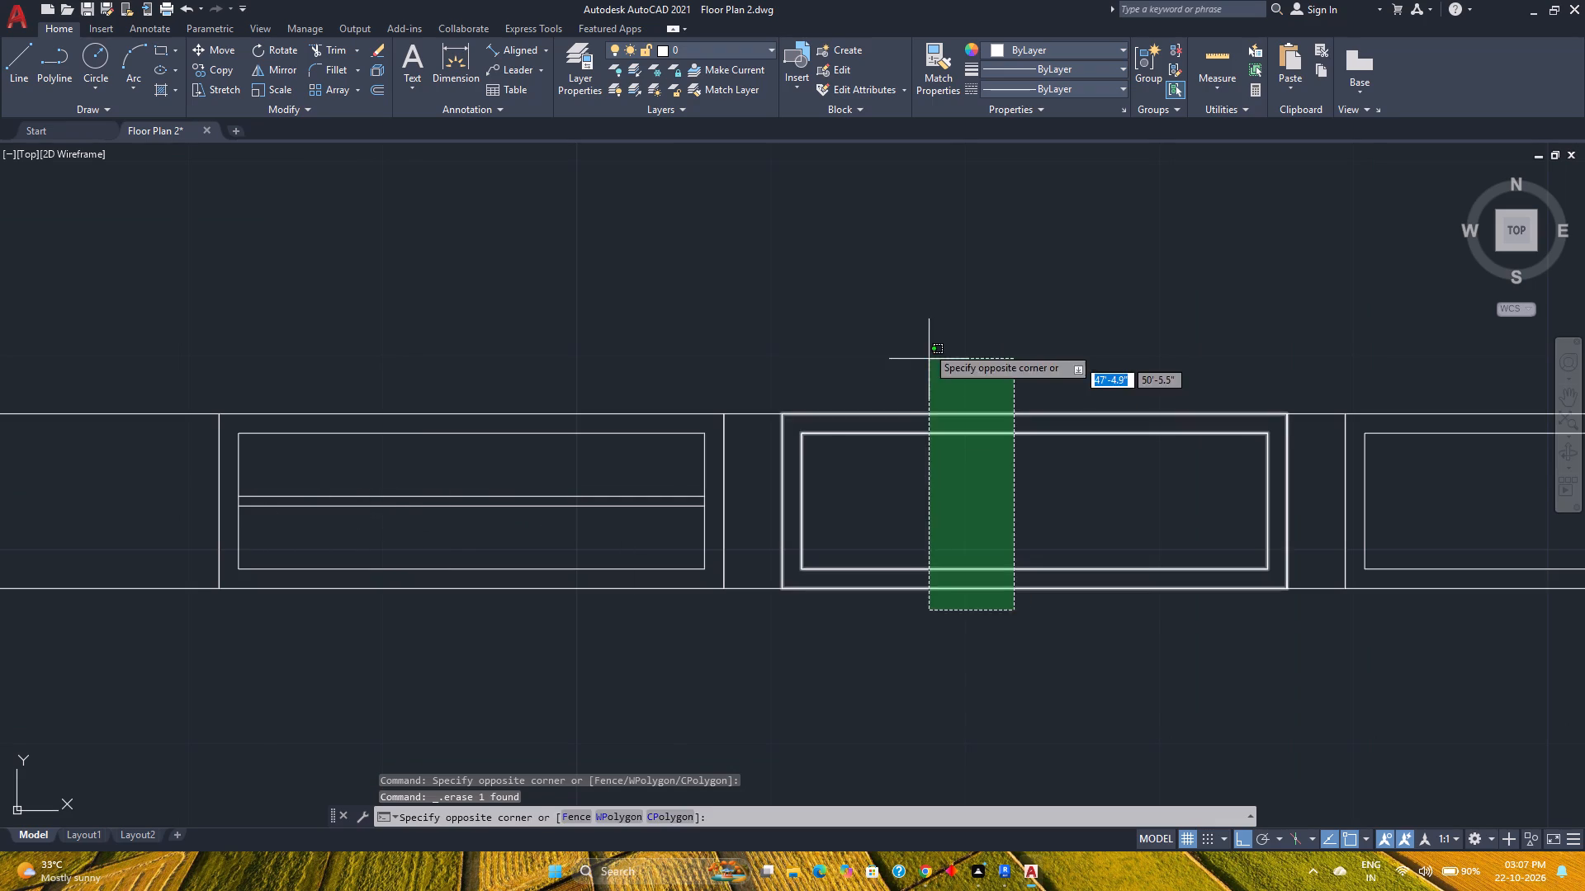
{"action": "left_click", "coordinate": [925, 329]}
{"action": "key", "text": "Delete"}
{"action": "scroll", "coordinate": [920, 422], "scroll_direction": "down", "scroll_amount": 2}
{"action": "middle_click_drag", "start_coordinate": [919, 419], "coordinate": [901, 433]}
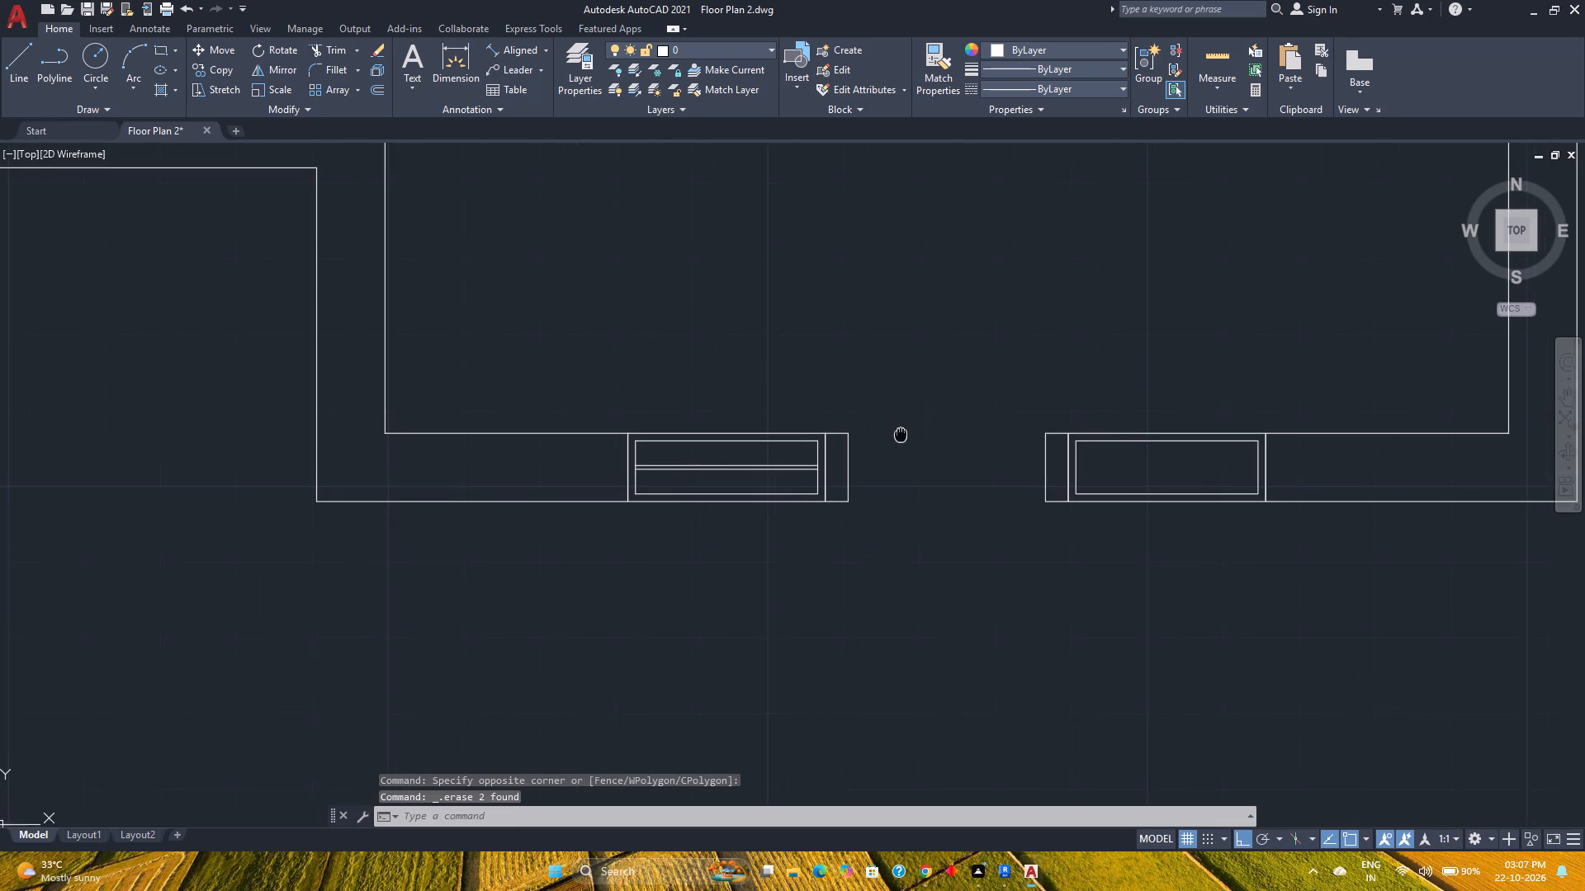
{"action": "middle_click_drag", "start_coordinate": [901, 433], "coordinate": [899, 434]}
{"action": "left_click", "coordinate": [1205, 542]}
{"action": "left_click", "coordinate": [1162, 393]}
{"action": "key", "text": "Delete"}
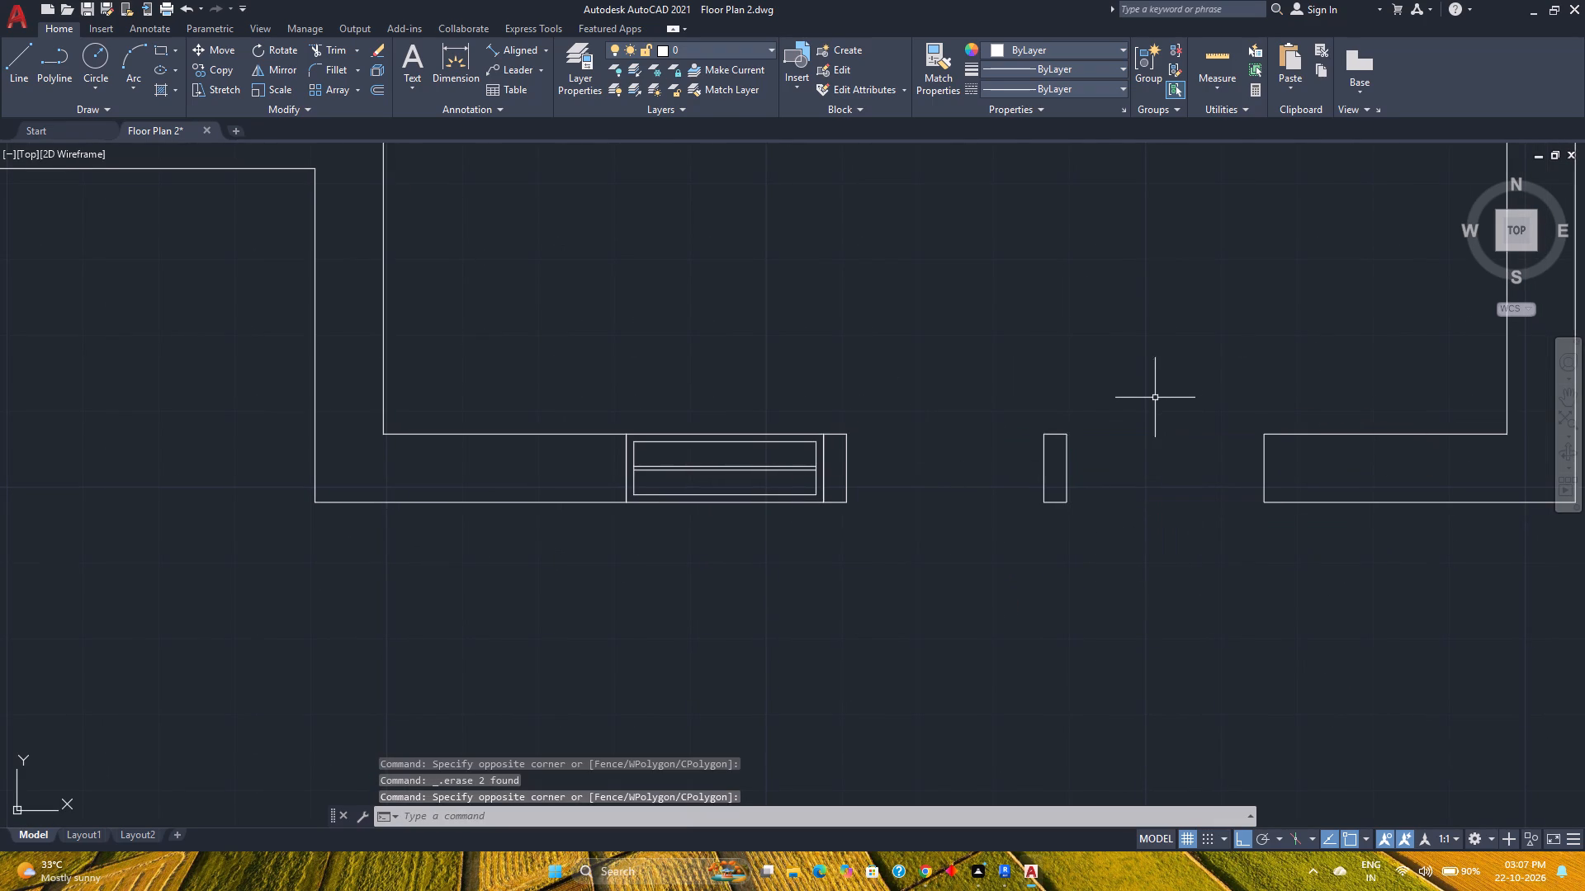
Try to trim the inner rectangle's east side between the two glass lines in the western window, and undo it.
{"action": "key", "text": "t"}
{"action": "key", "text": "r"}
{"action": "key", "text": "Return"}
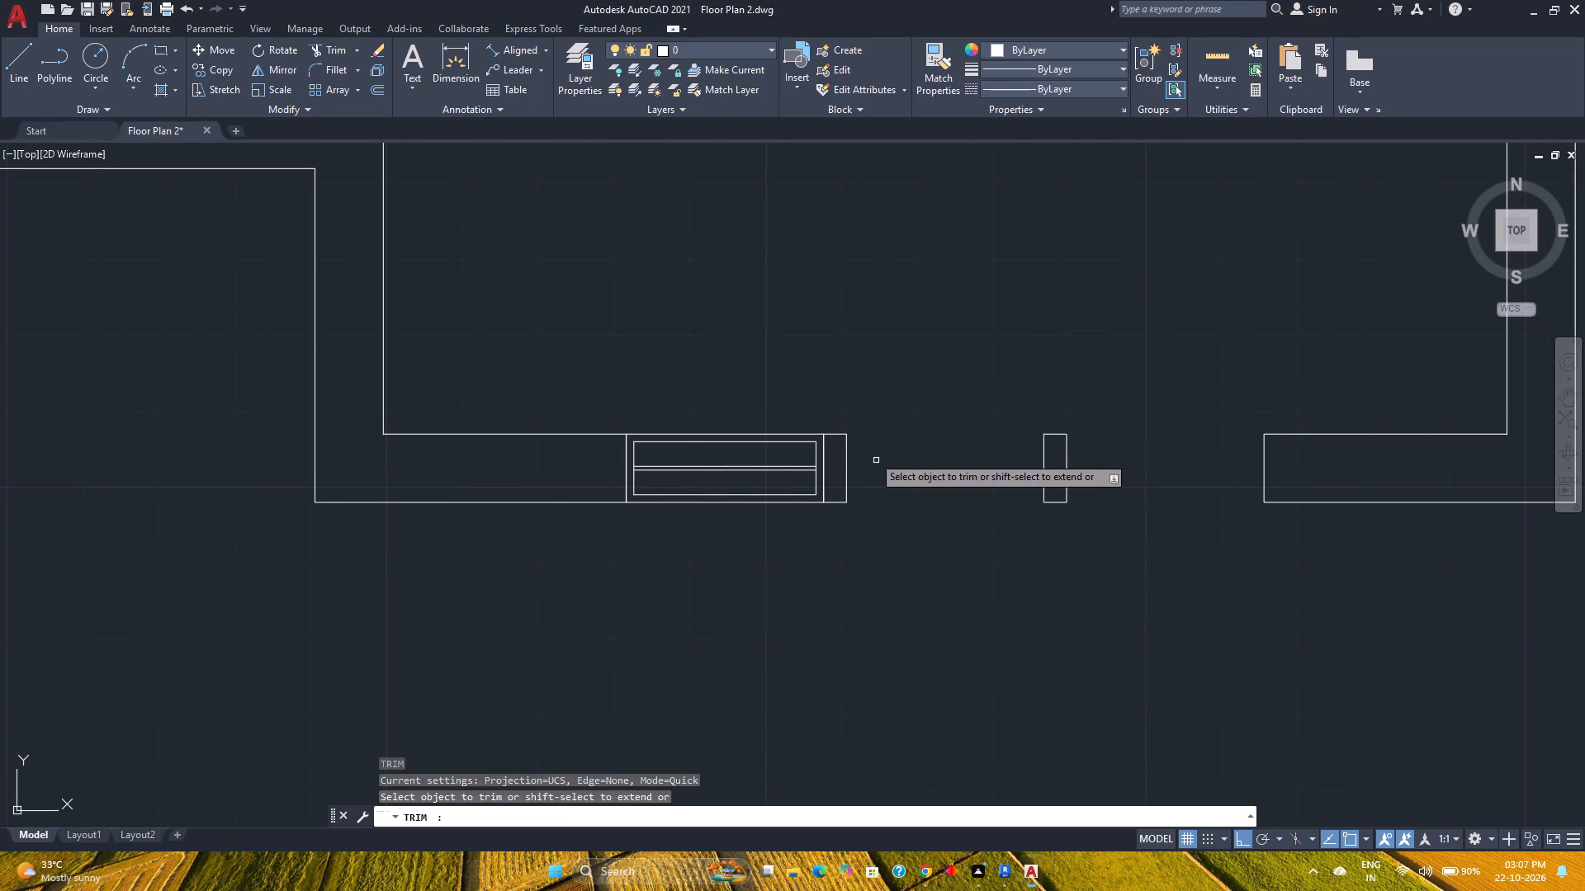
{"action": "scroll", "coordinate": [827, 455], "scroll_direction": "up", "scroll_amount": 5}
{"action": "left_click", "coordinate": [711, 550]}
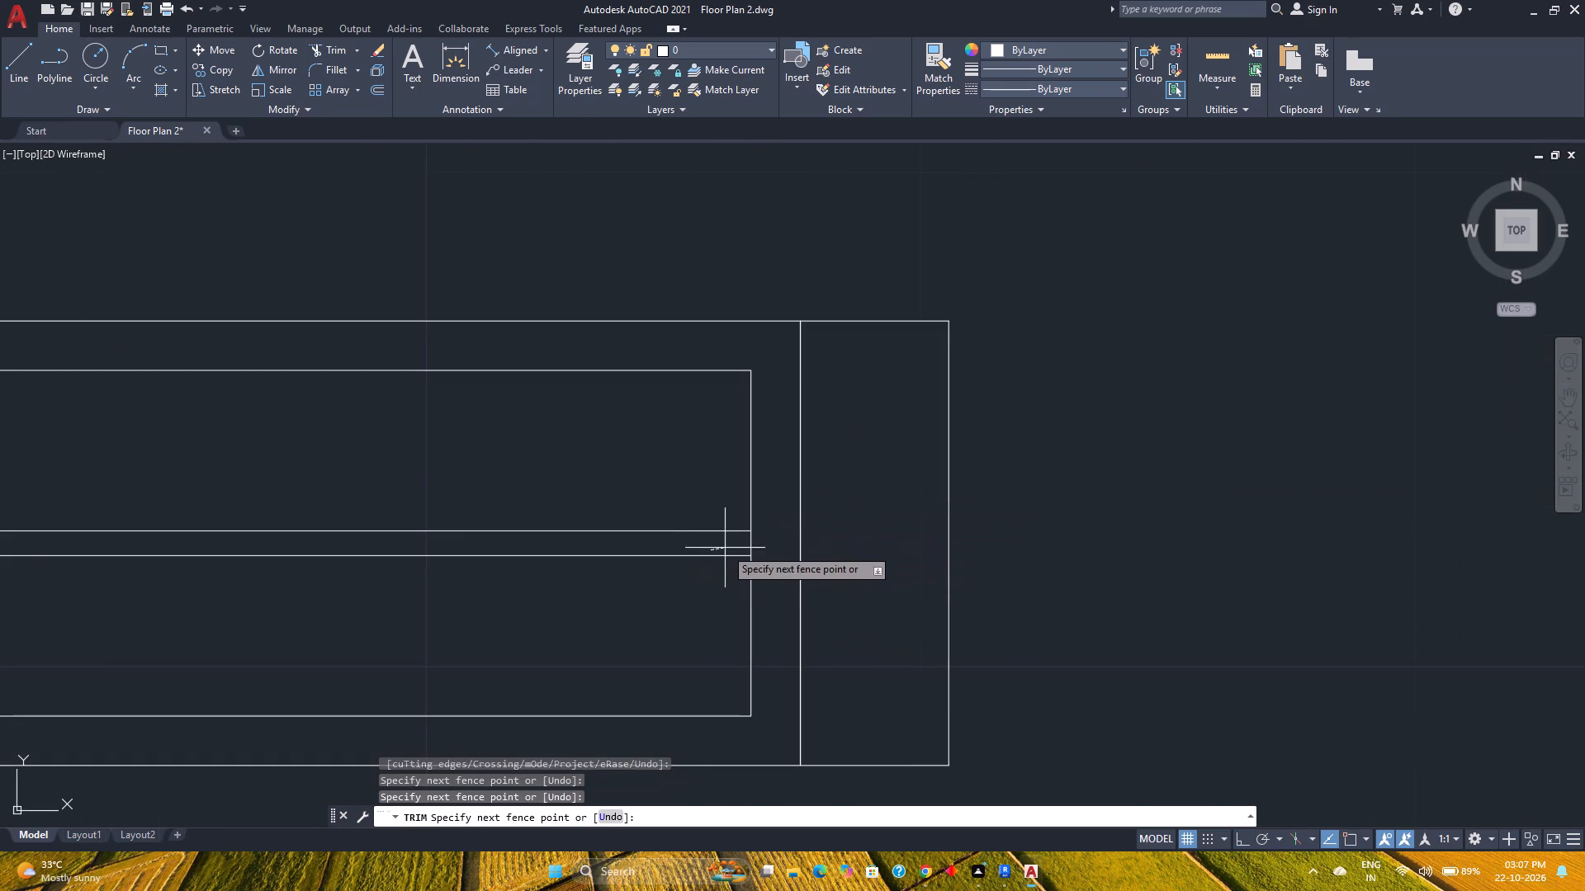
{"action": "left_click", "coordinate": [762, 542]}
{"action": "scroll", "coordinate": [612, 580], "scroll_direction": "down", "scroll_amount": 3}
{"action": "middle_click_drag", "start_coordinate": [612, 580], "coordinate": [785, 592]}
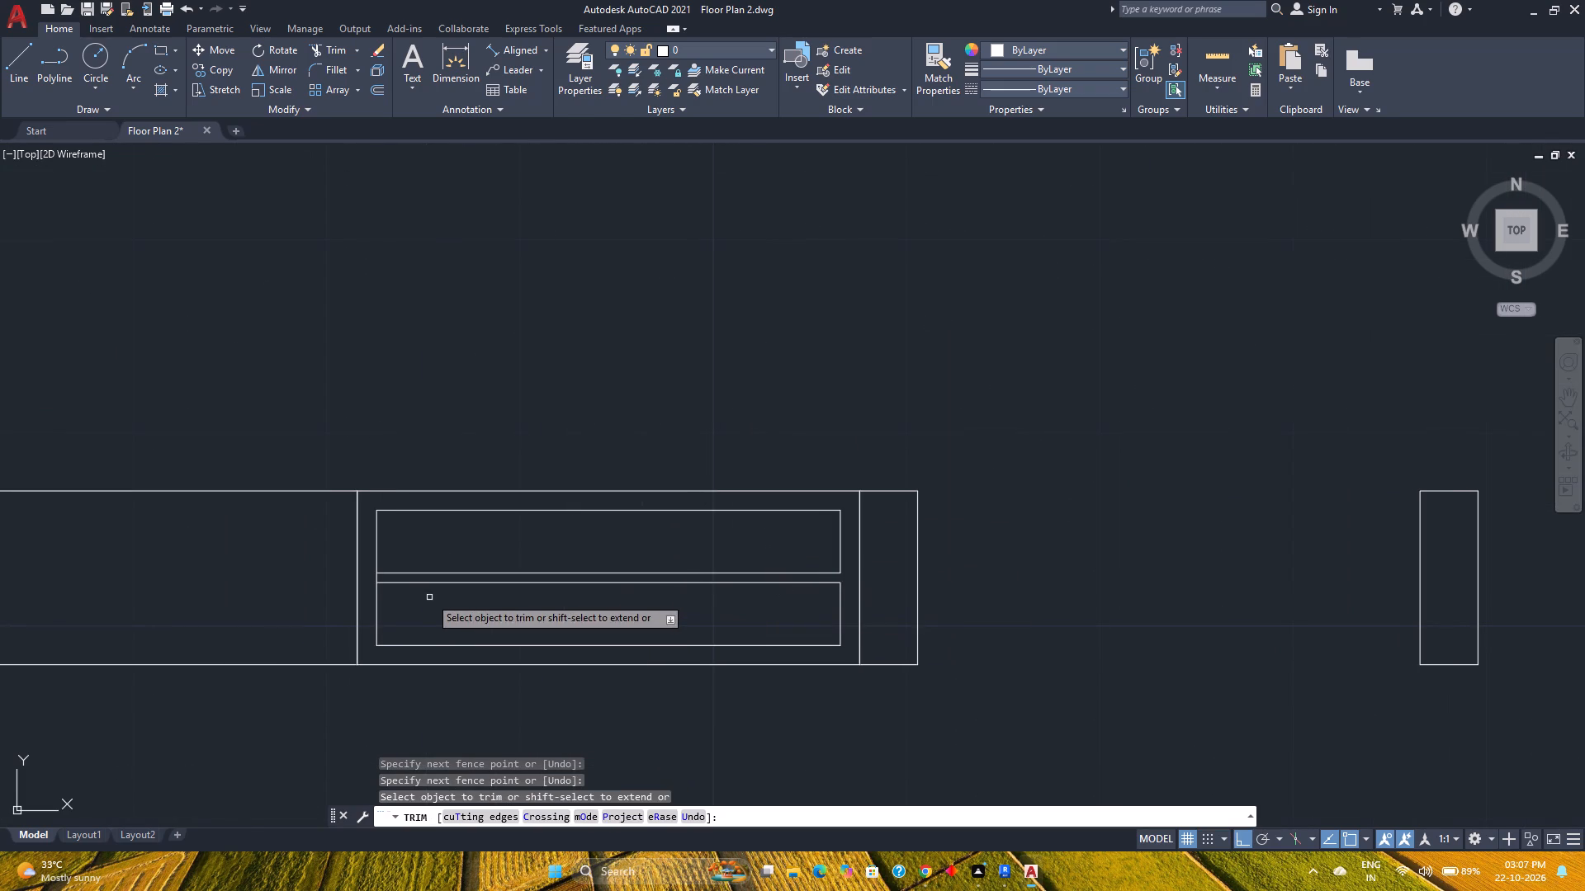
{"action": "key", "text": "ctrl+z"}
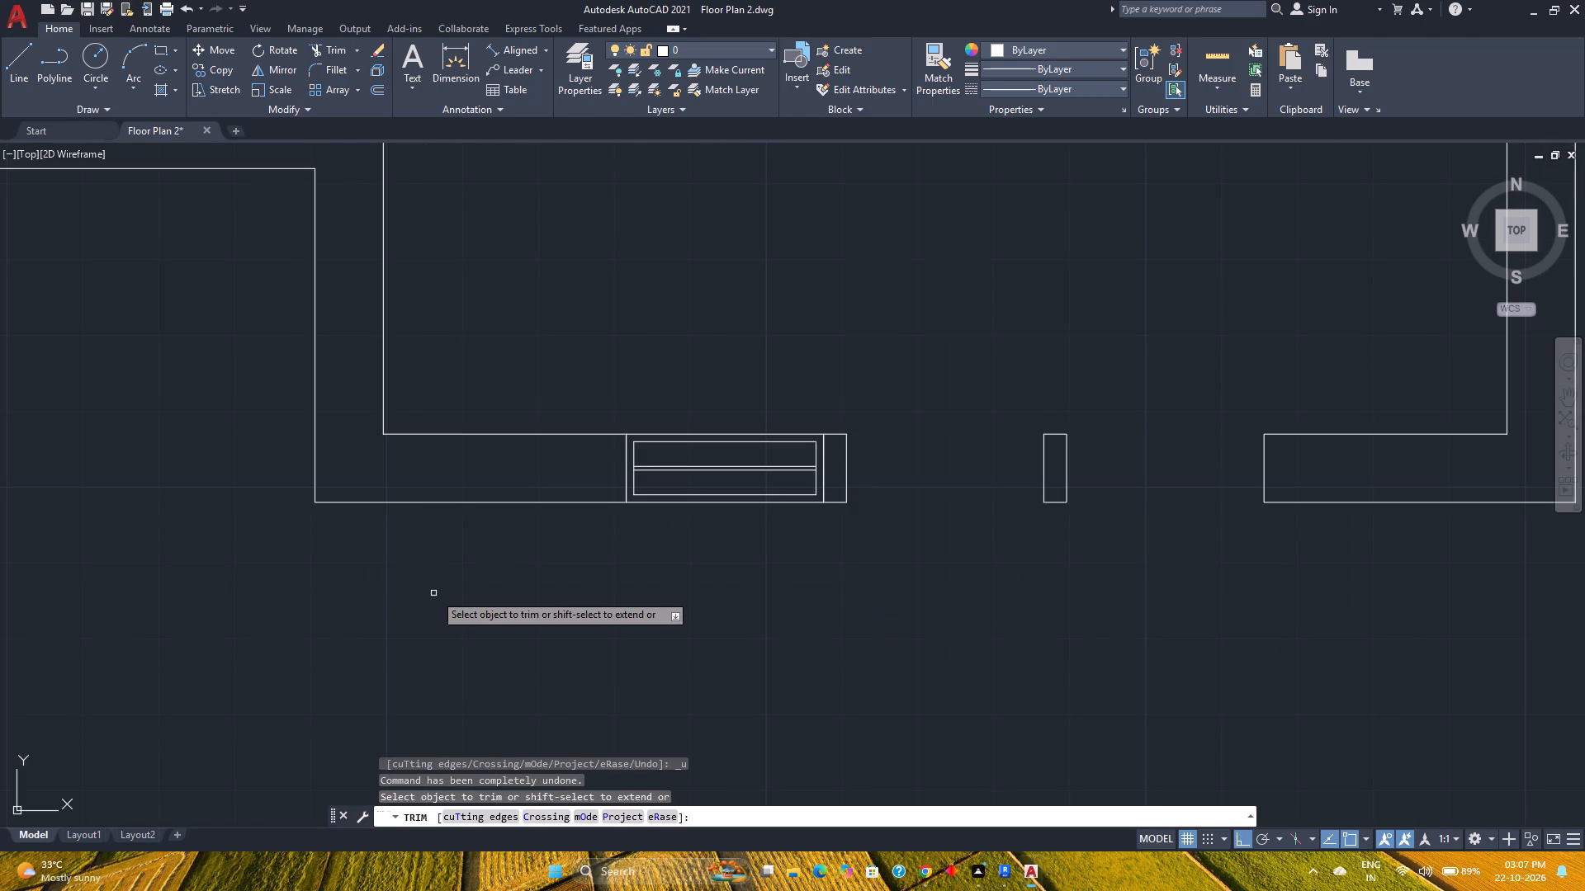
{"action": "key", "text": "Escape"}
Group the western window's two nested rectangles and two glass lines.
{"action": "left_click", "coordinate": [767, 538]}
{"action": "left_click", "coordinate": [685, 381]}
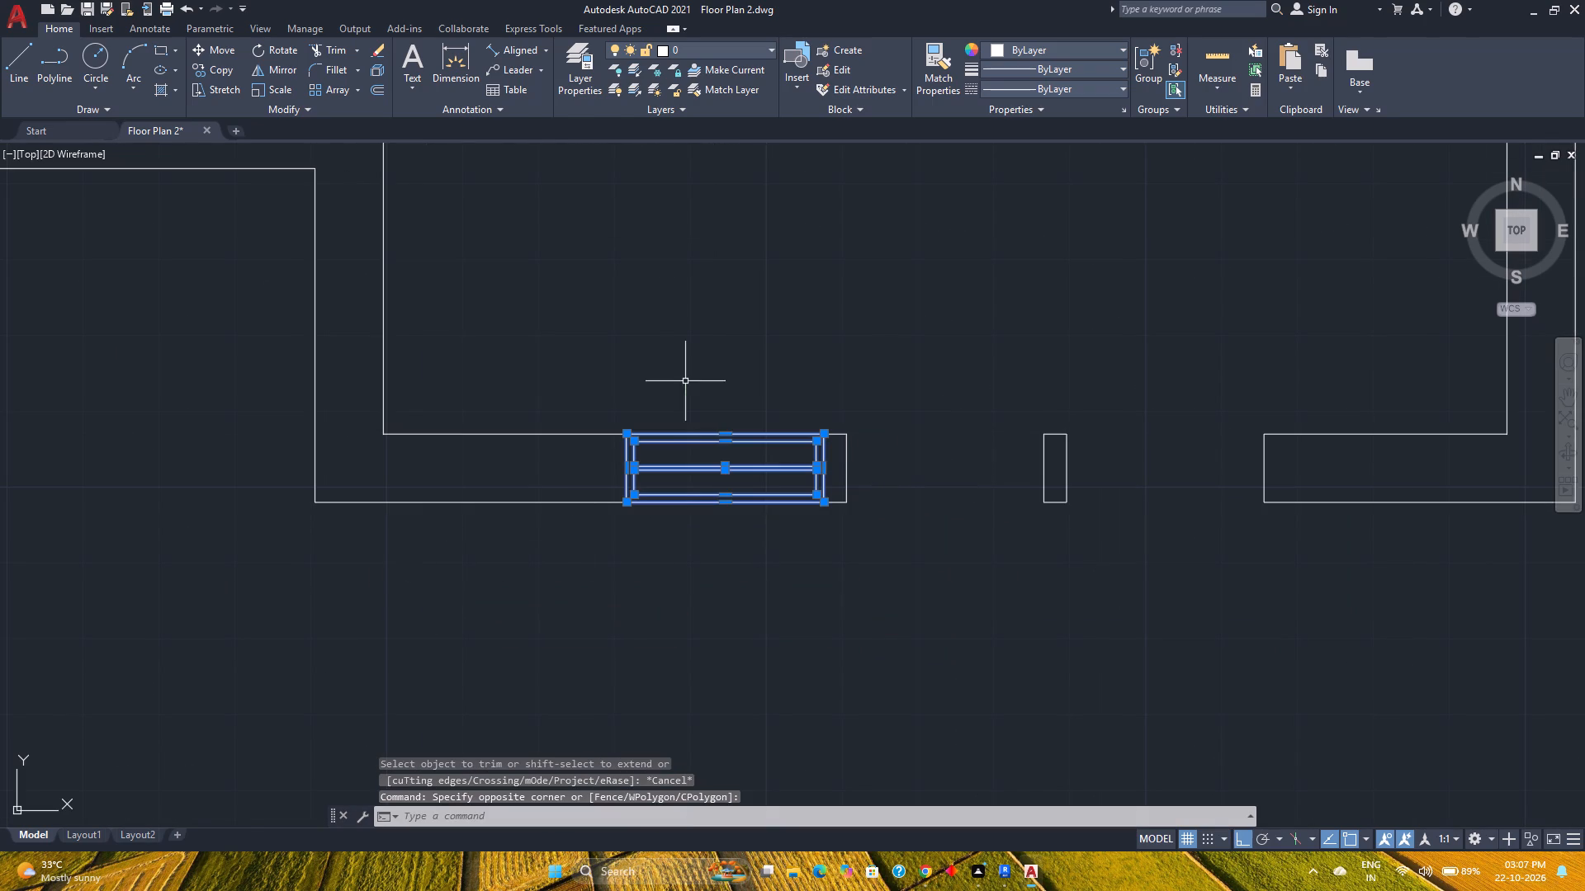
{"action": "key", "text": "g"}
{"action": "key", "text": "Return"}
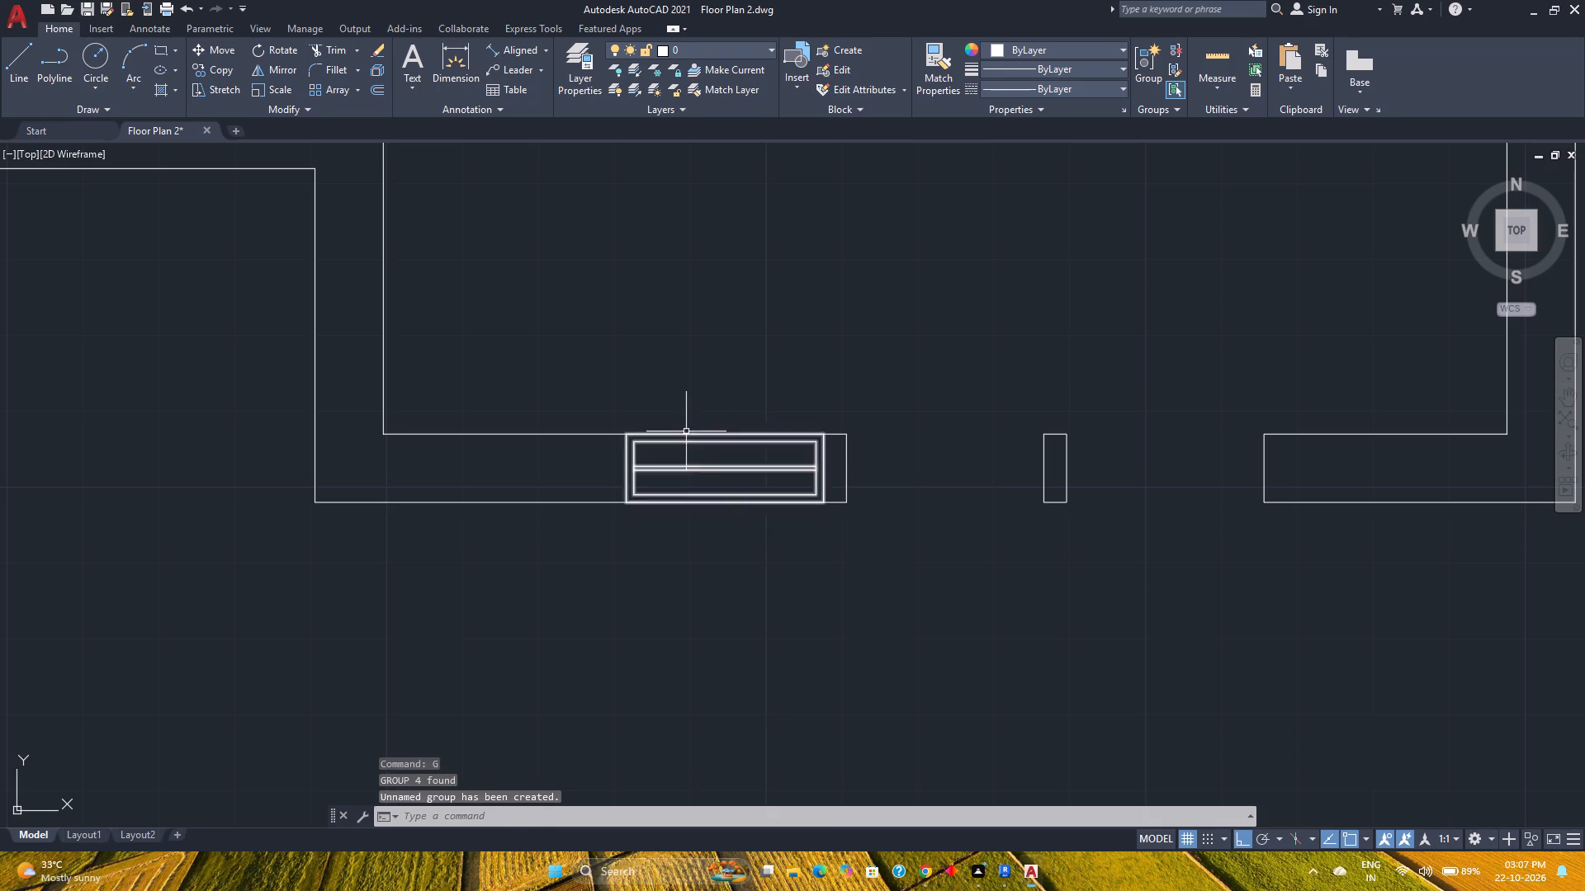
Copy the grouped western window from its northwest corner into the middle and eastern gaps between the posts.
{"action": "left_click", "coordinate": [686, 431]}
{"action": "left_click", "coordinate": [715, 494]}
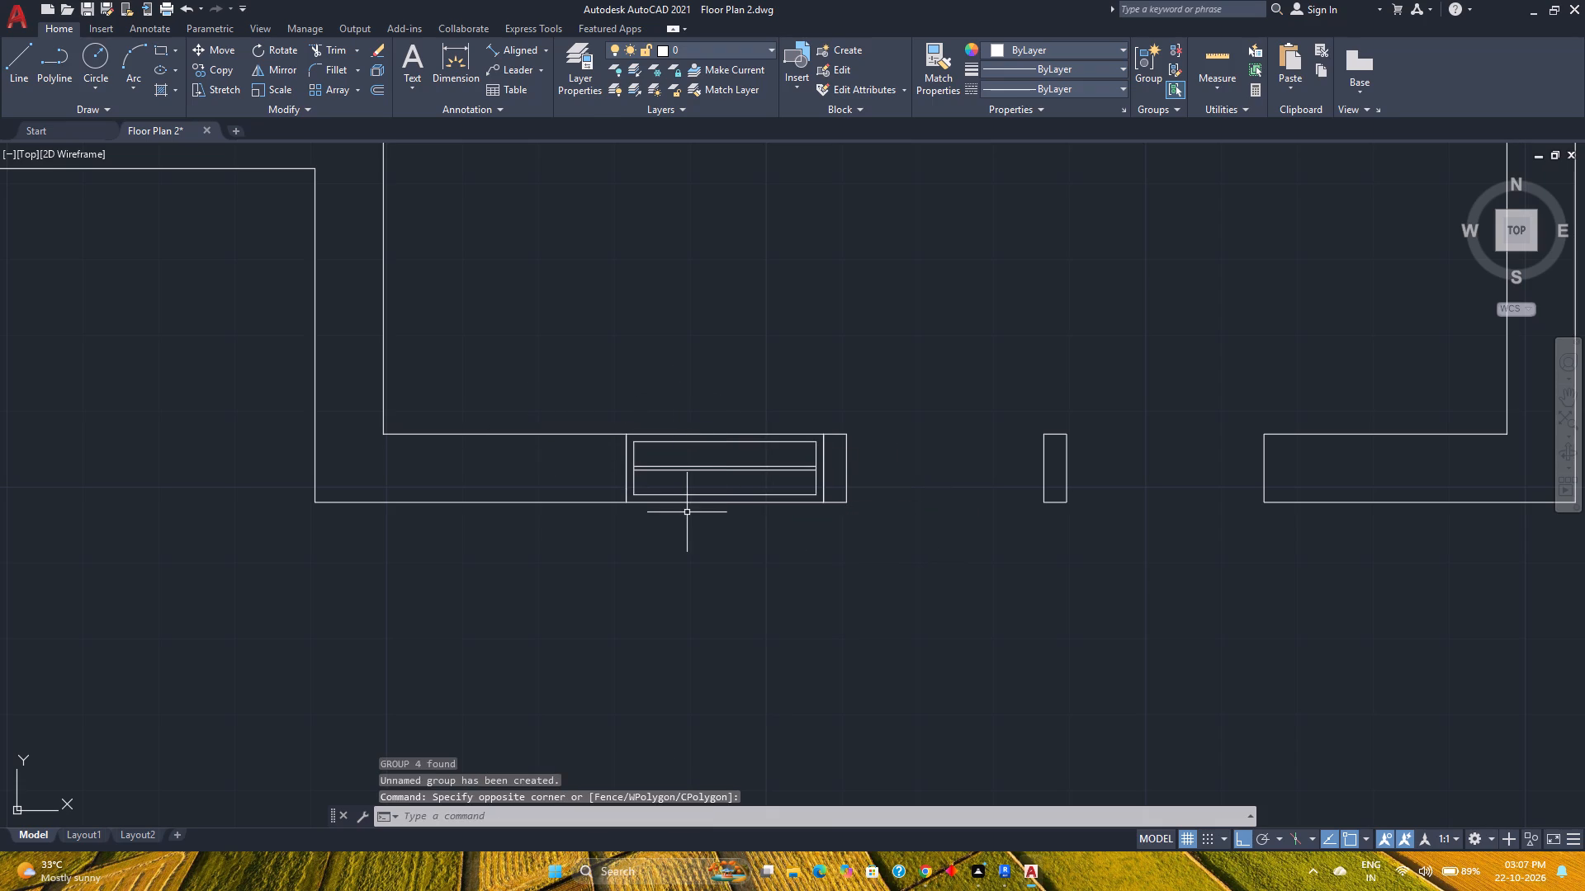
{"action": "left_click", "coordinate": [674, 494]}
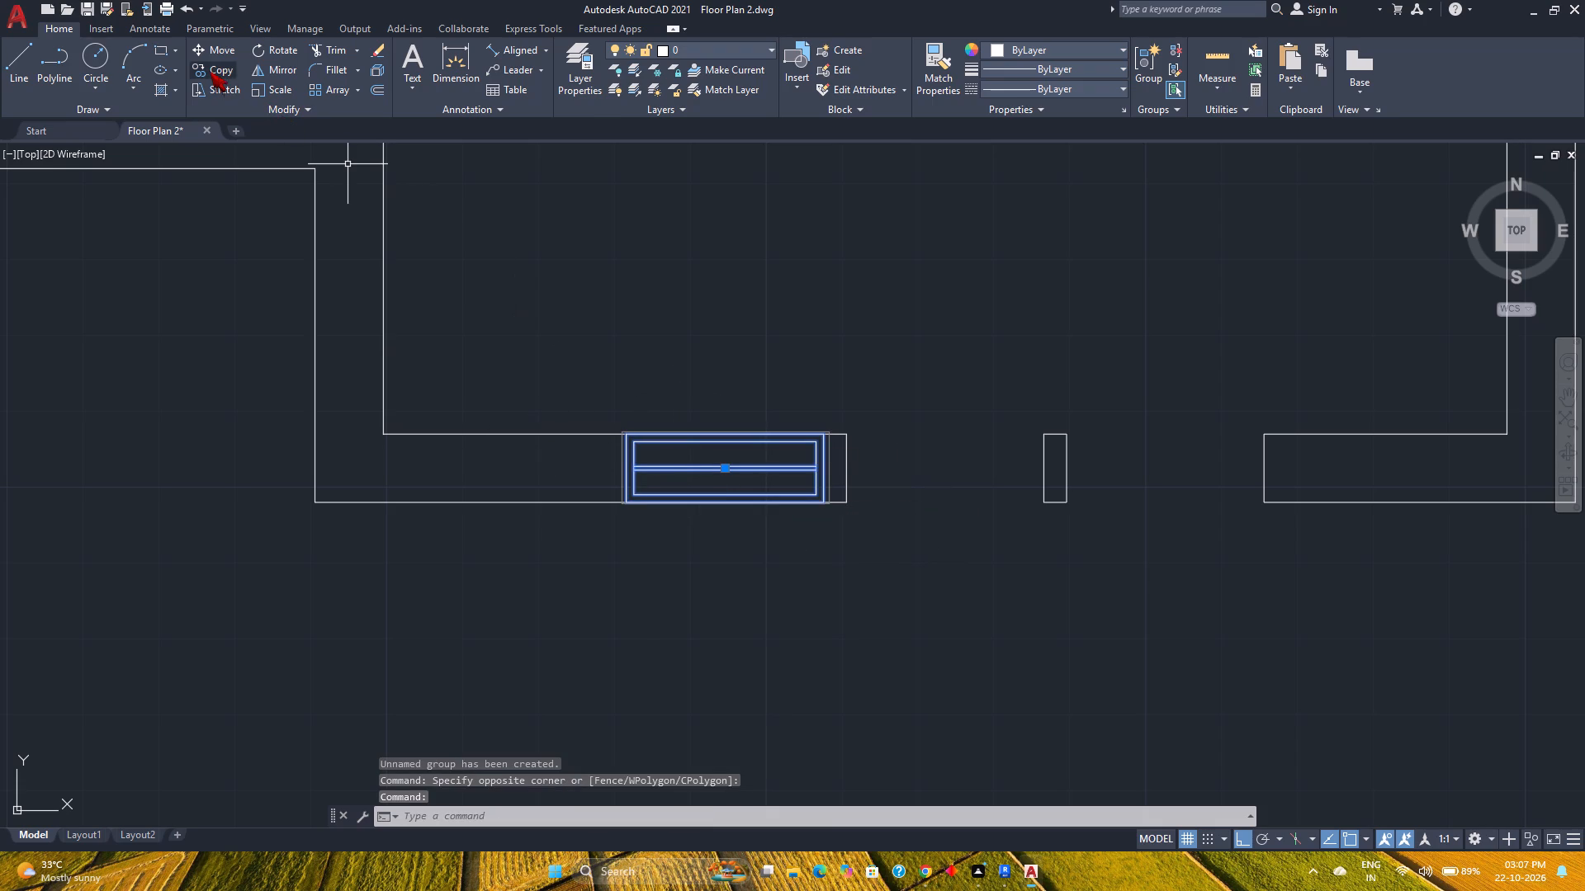
{"action": "left_click", "coordinate": [210, 71]}
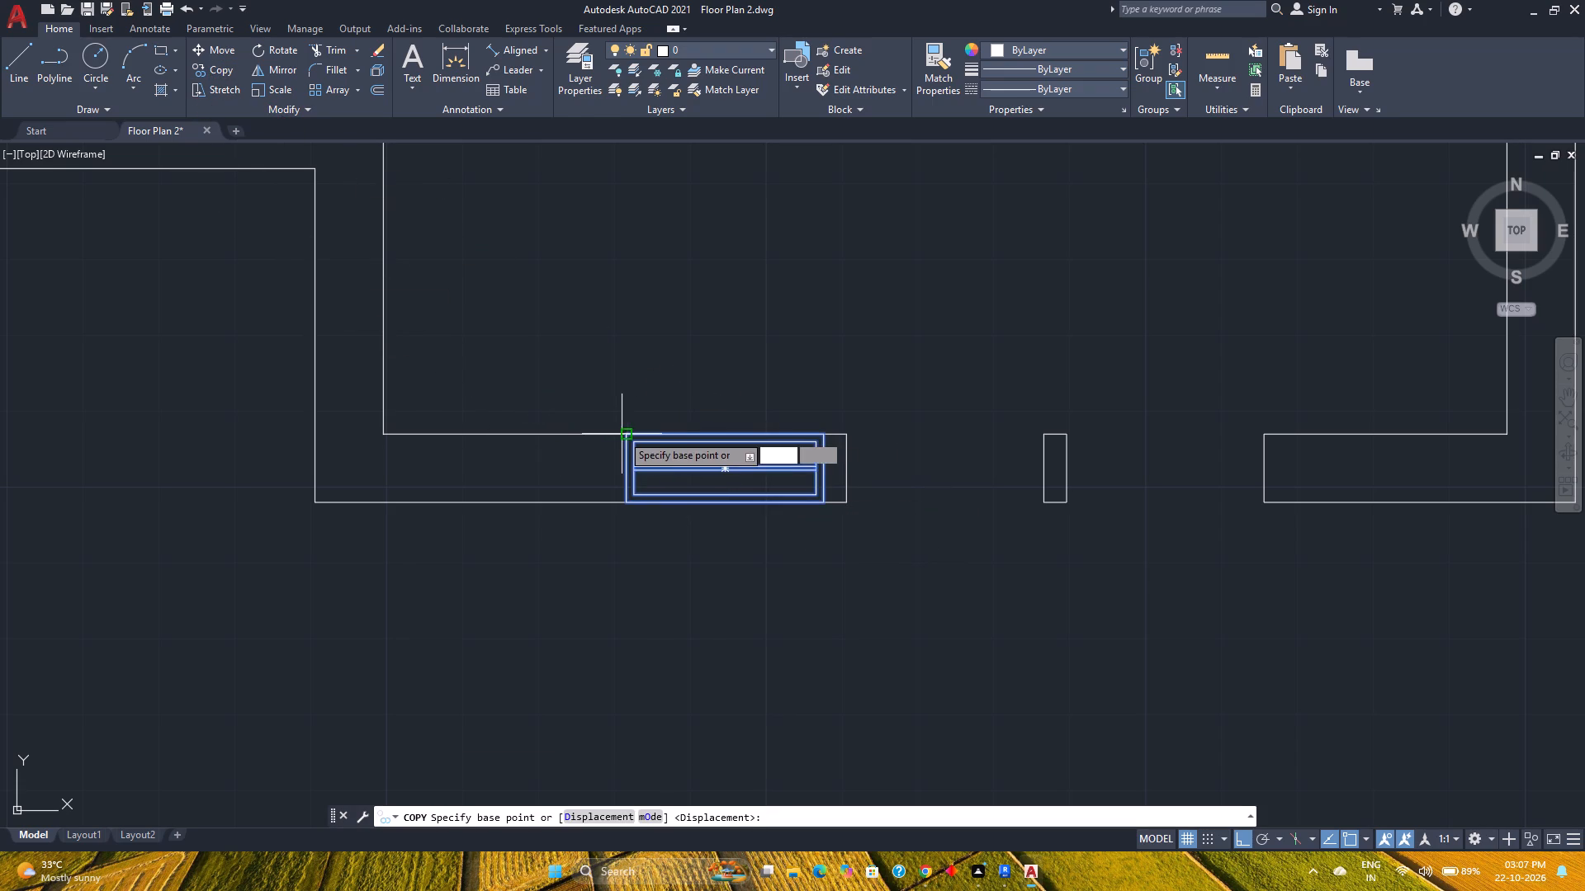
{"action": "left_click", "coordinate": [623, 434]}
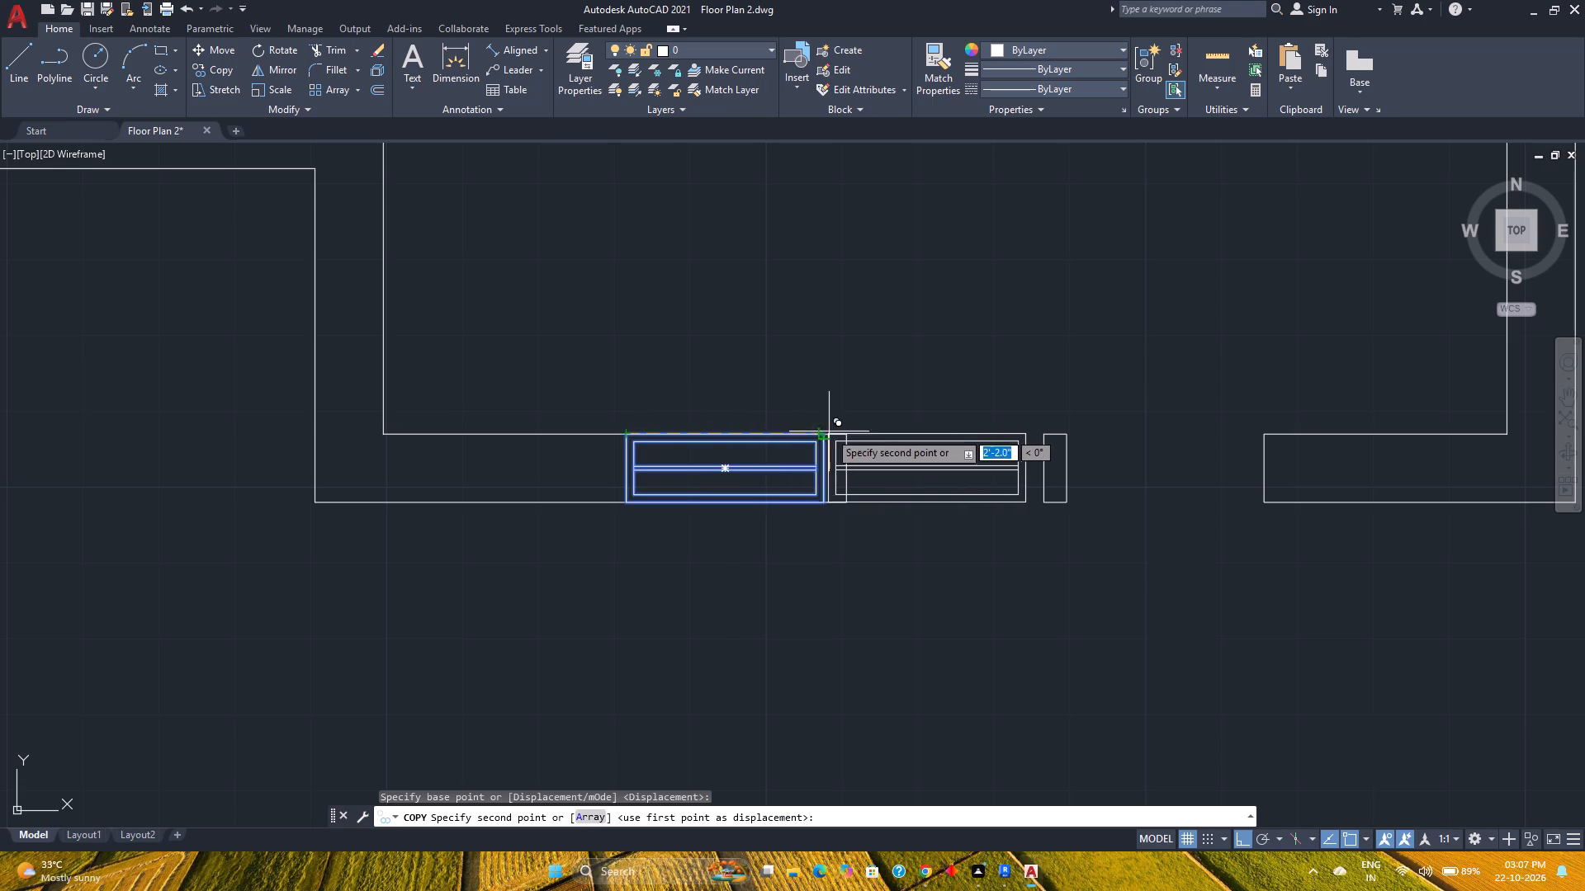
{"action": "left_click", "coordinate": [849, 435]}
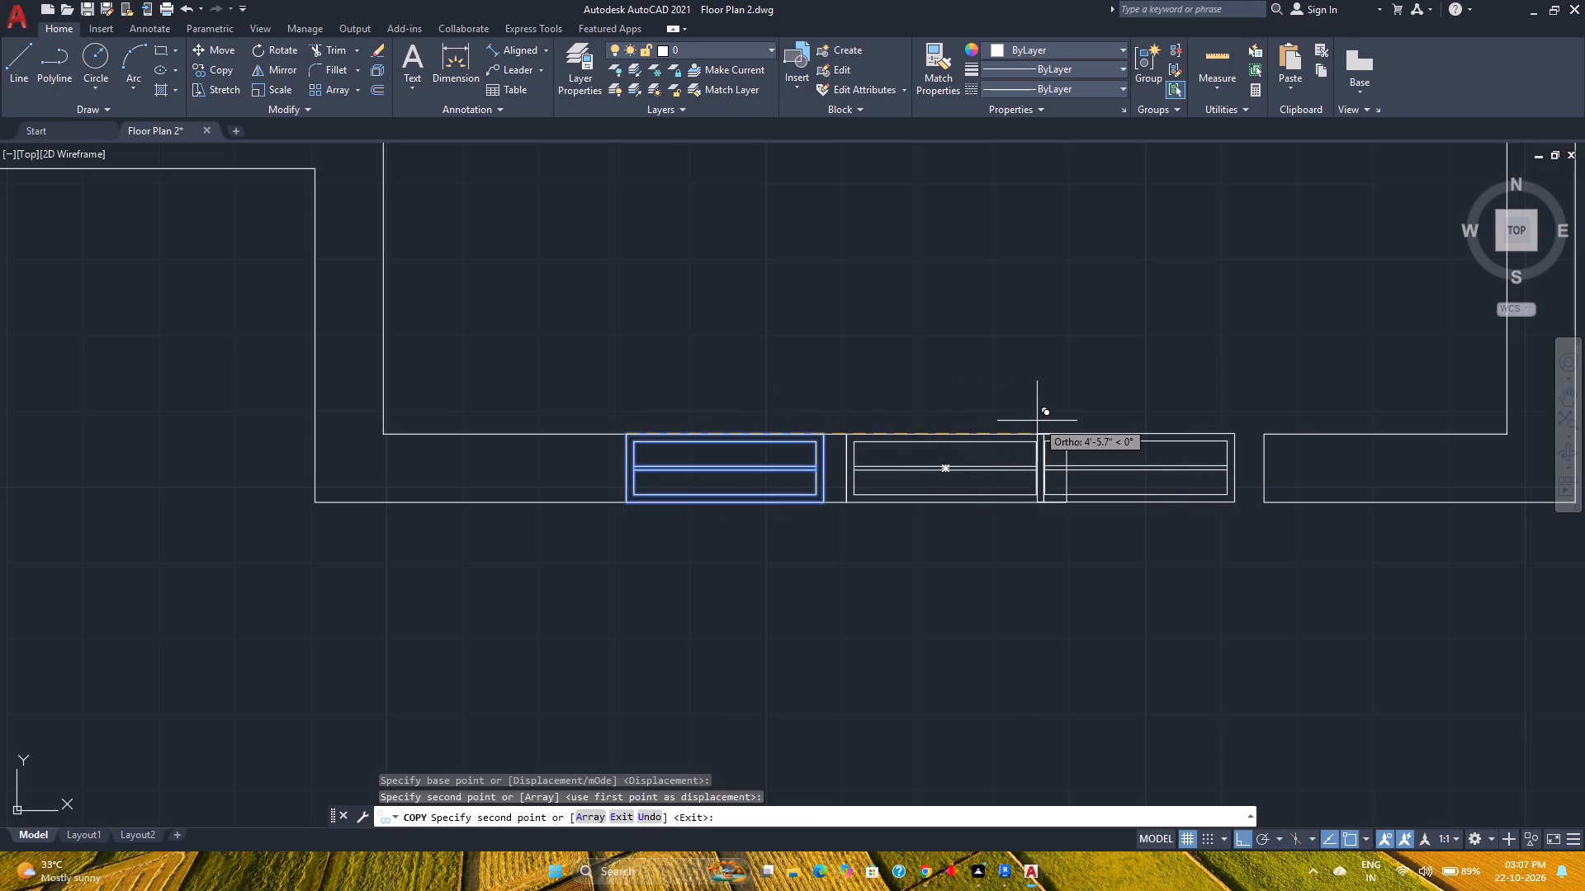
{"action": "left_click", "coordinate": [1067, 431]}
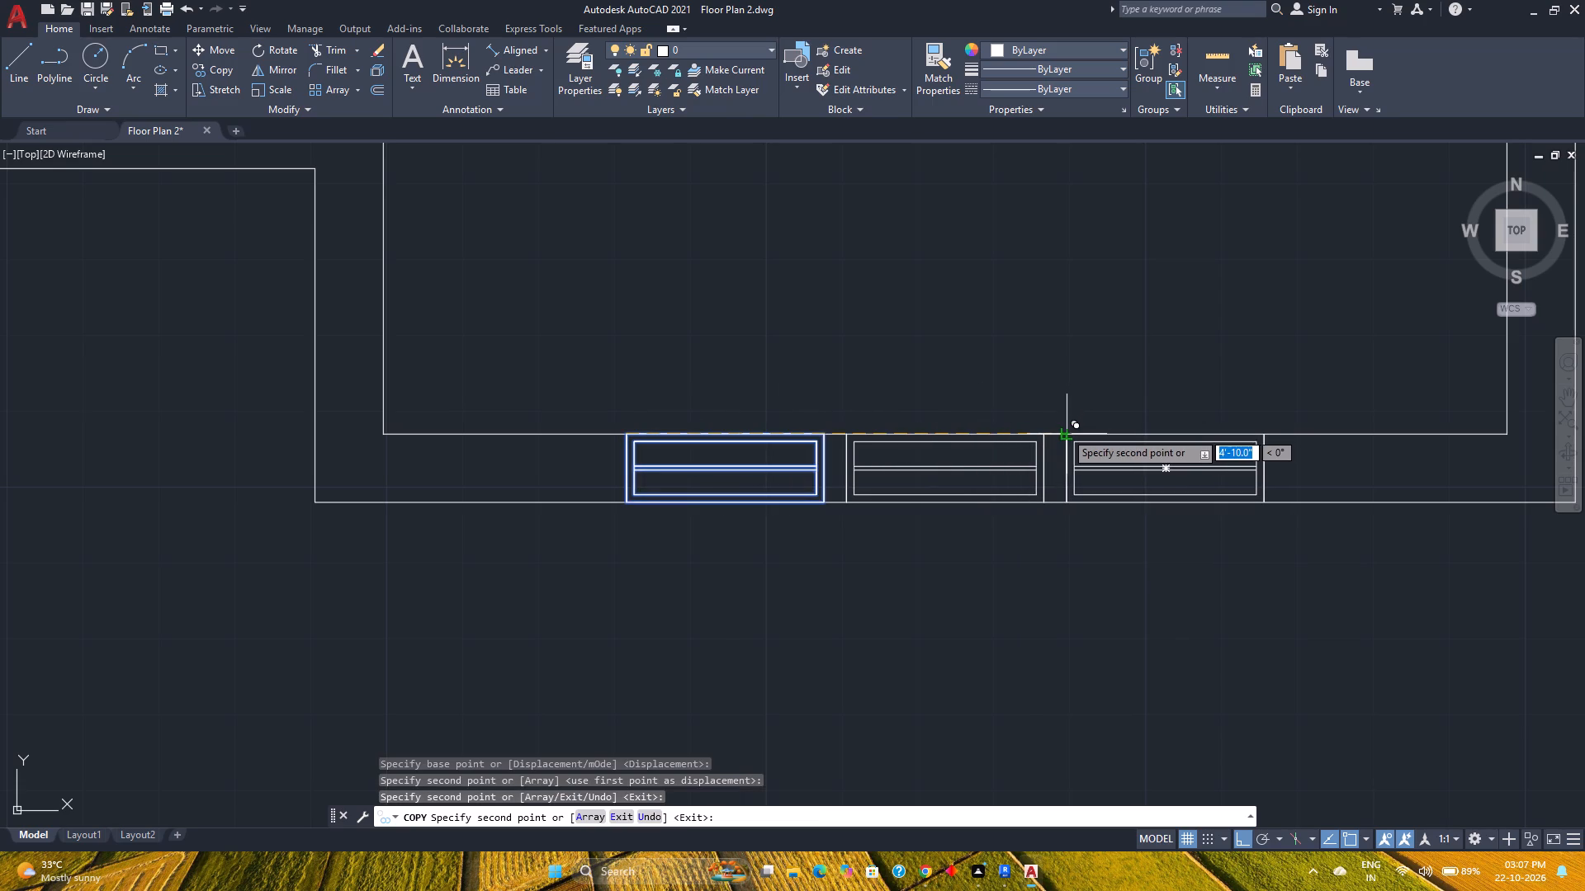
{"action": "key", "text": "Escape"}
Save the drawing.
{"action": "scroll", "coordinate": [996, 569], "scroll_direction": "down", "scroll_amount": 2}
{"action": "key", "text": "ctrl+s"}
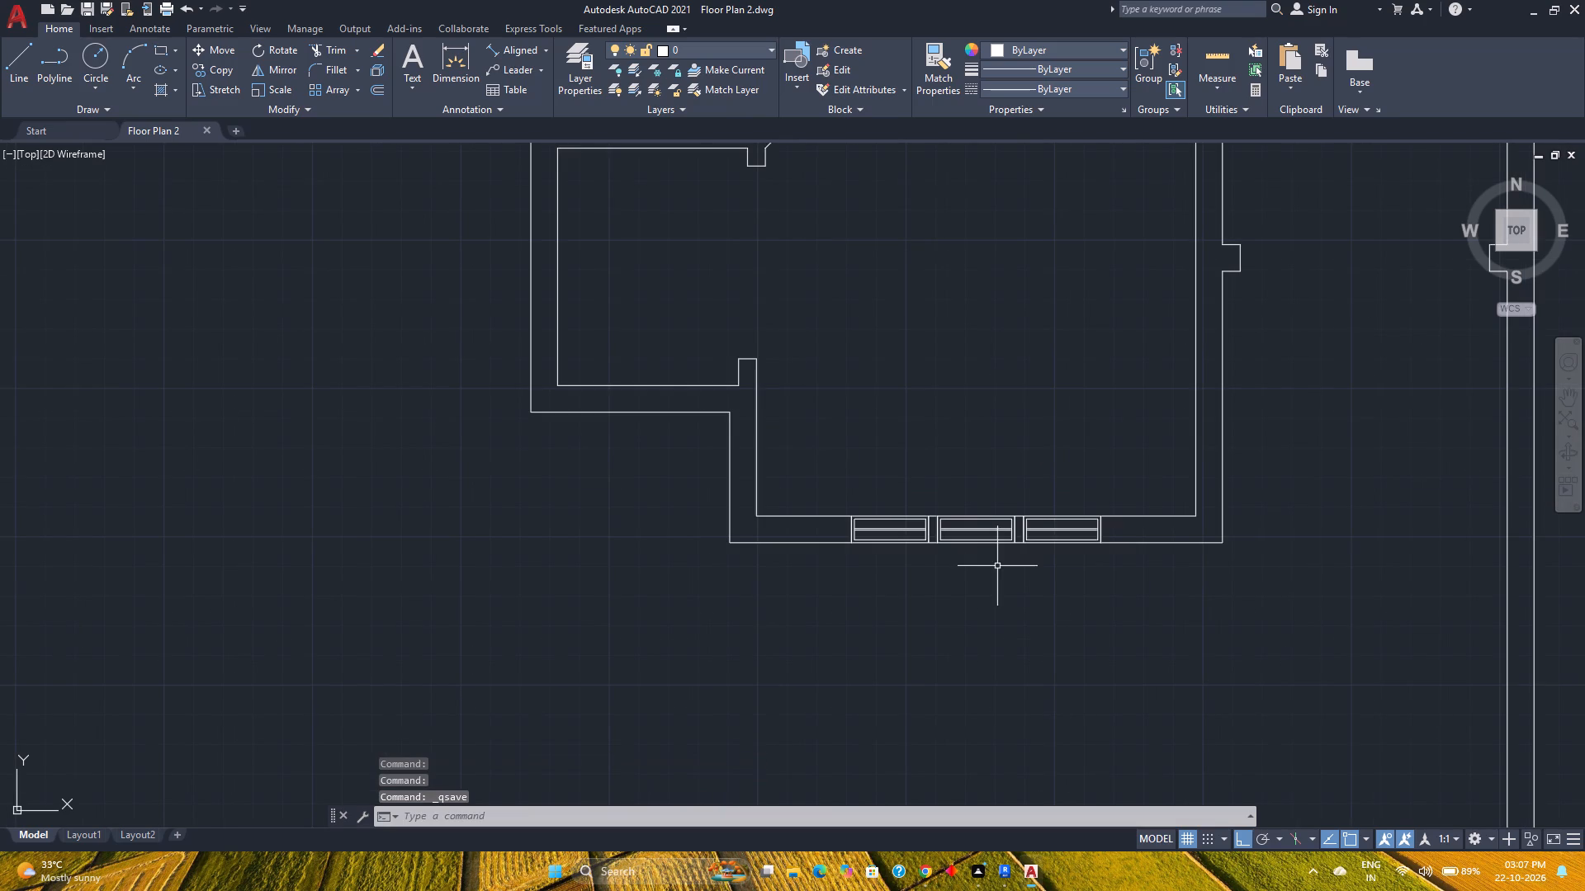
Draw a 4' by 19' rectangle northeastward from the outer southeast corner of the southwestern room.
{"action": "scroll", "coordinate": [998, 566], "scroll_direction": "down", "scroll_amount": 1}
{"action": "middle_click_drag", "start_coordinate": [998, 566], "coordinate": [740, 533]}
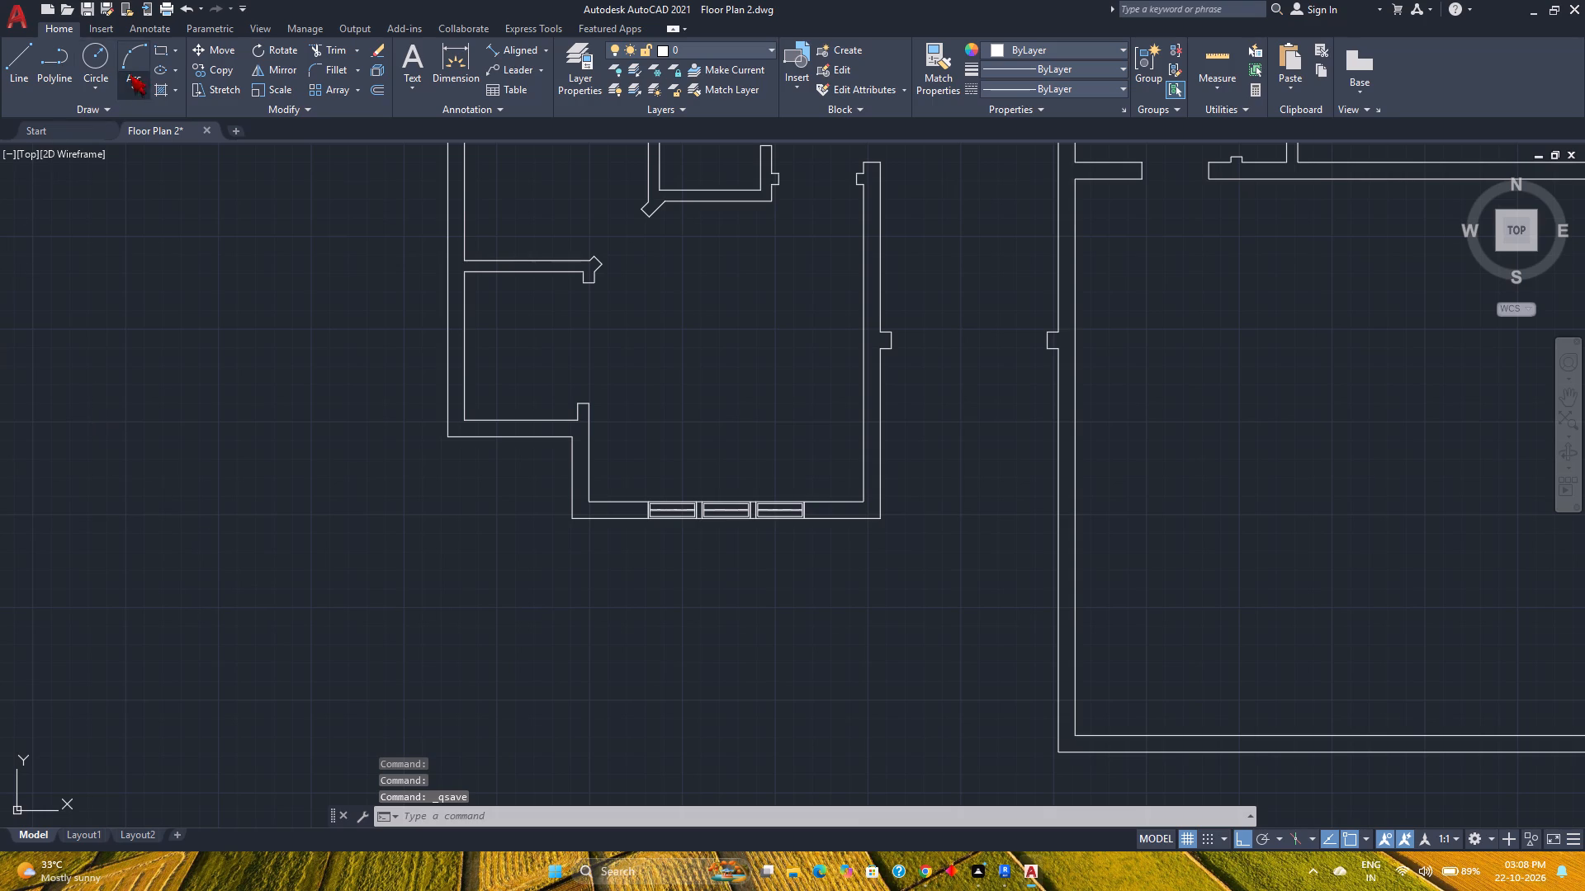
{"action": "left_click", "coordinate": [157, 53]}
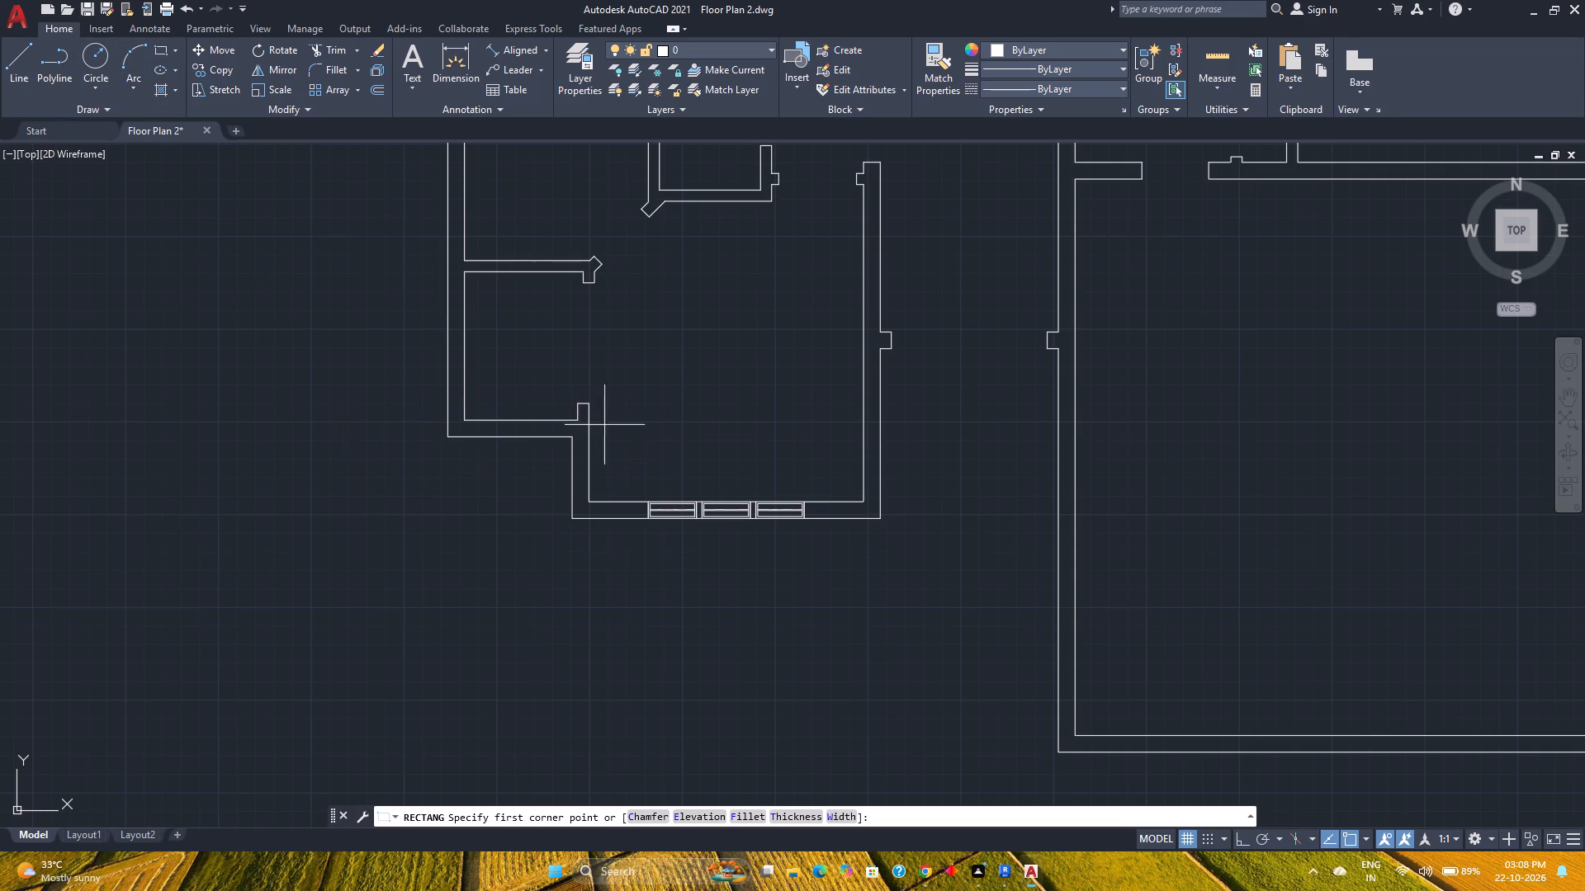
{"action": "left_click", "coordinate": [882, 522]}
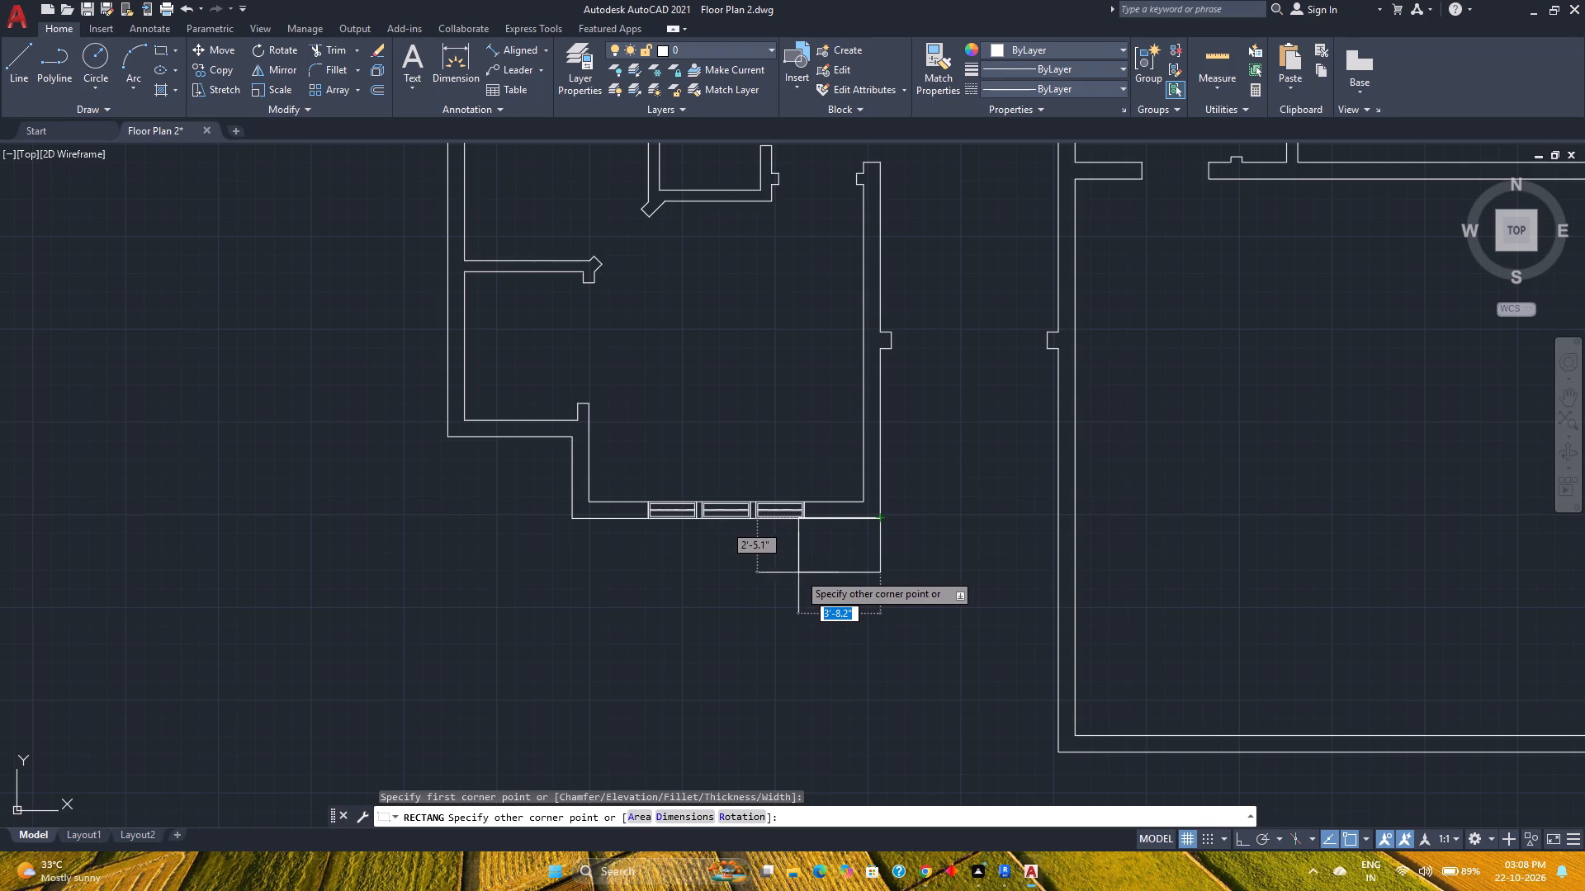
{"action": "scroll", "coordinate": [798, 573], "scroll_direction": "down", "scroll_amount": 4}
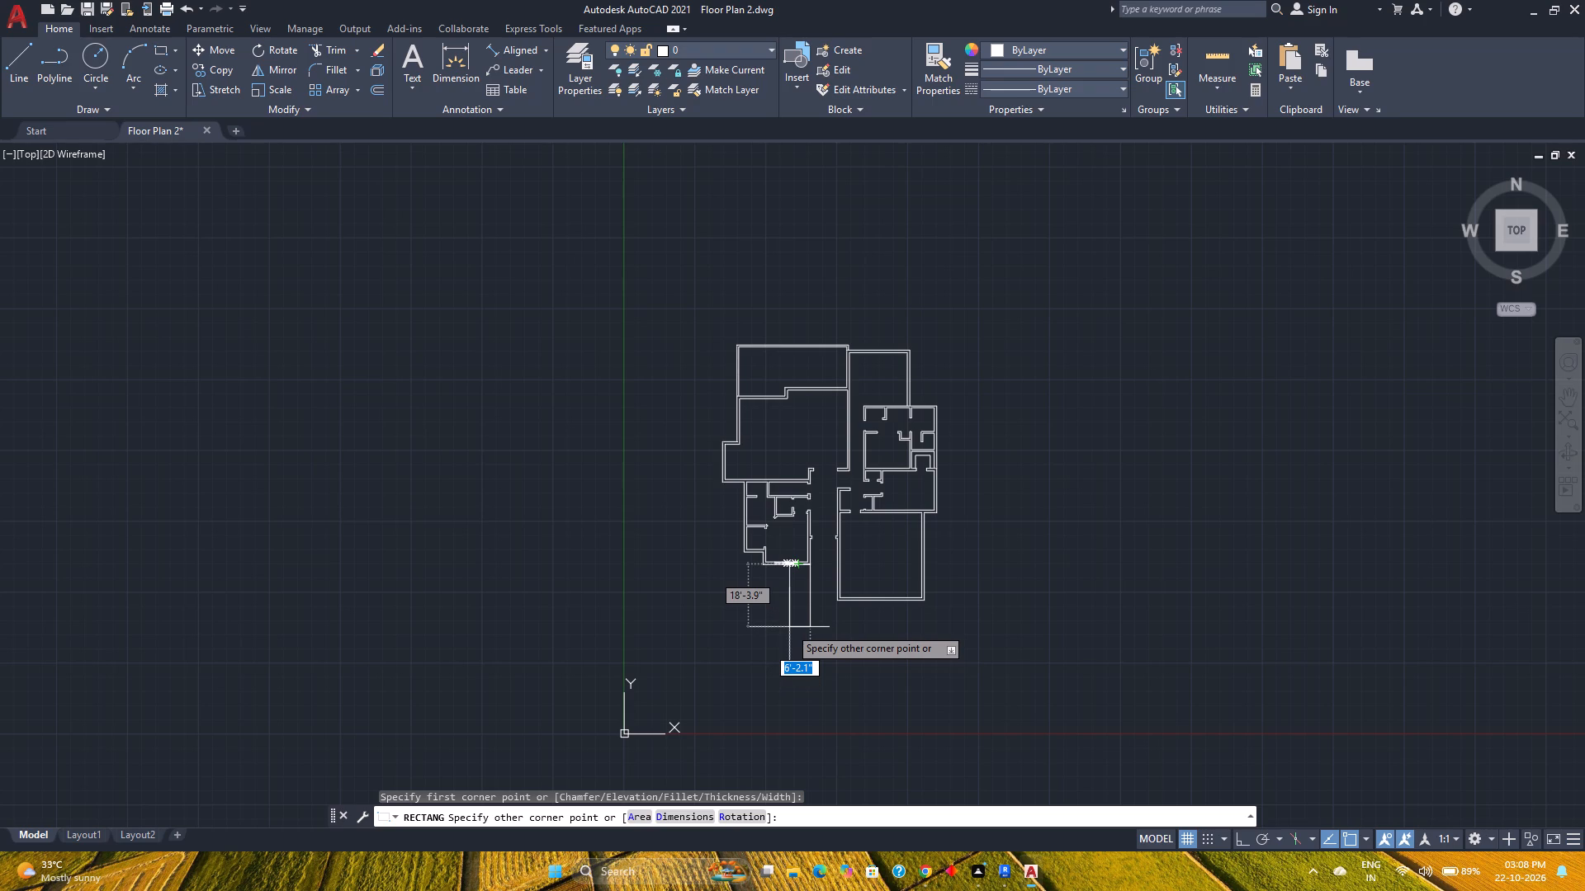
{"action": "type", "text": "4',"}
{"action": "type", "text": "19'"}
{"action": "key", "text": "Return"}
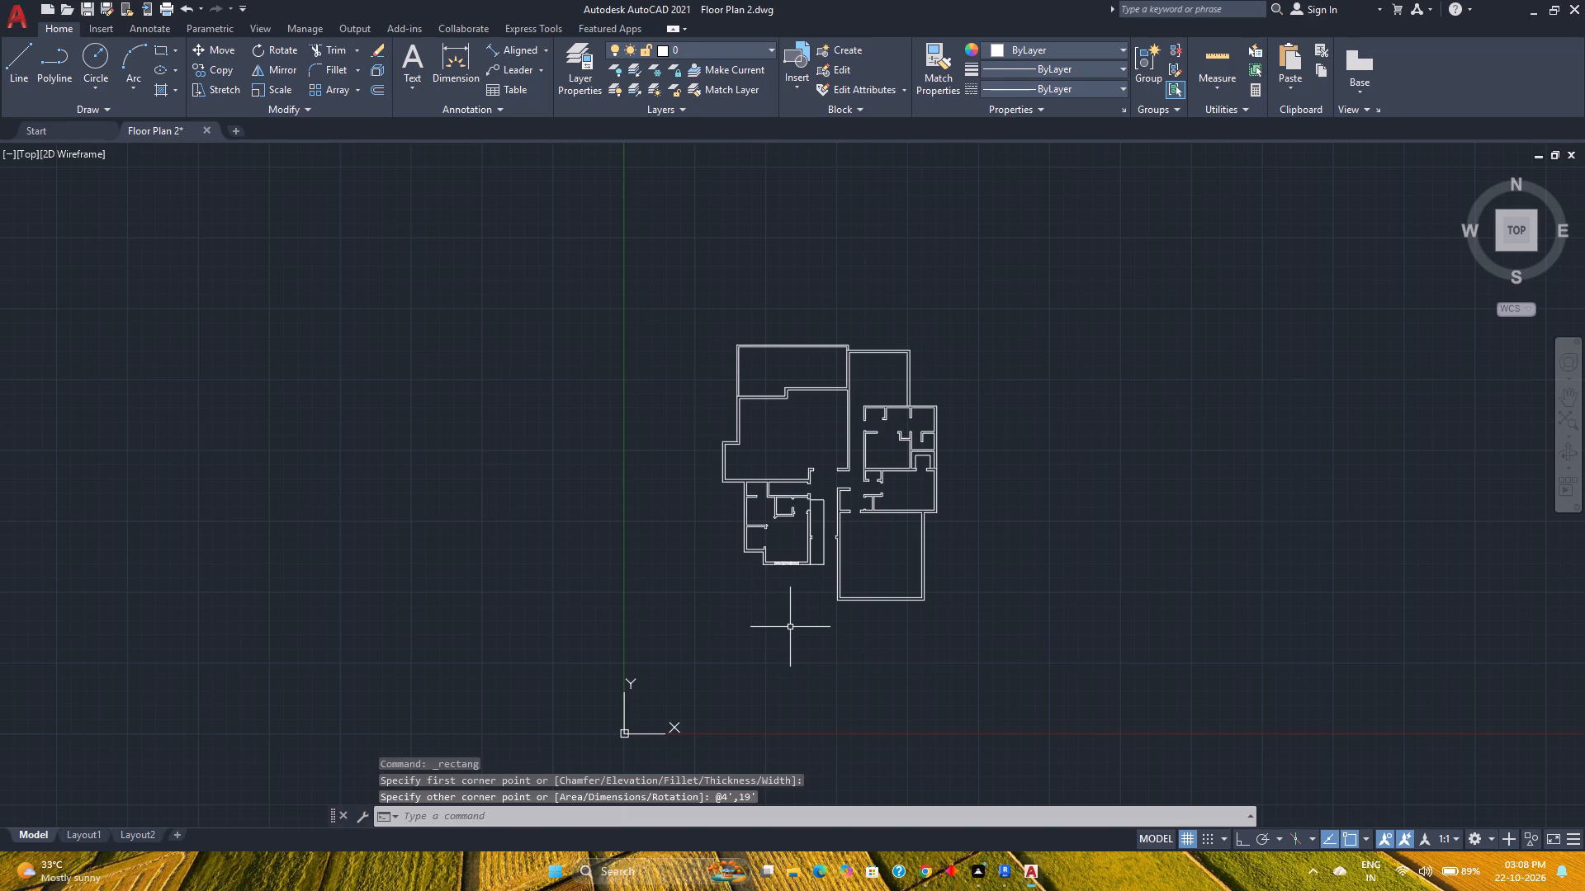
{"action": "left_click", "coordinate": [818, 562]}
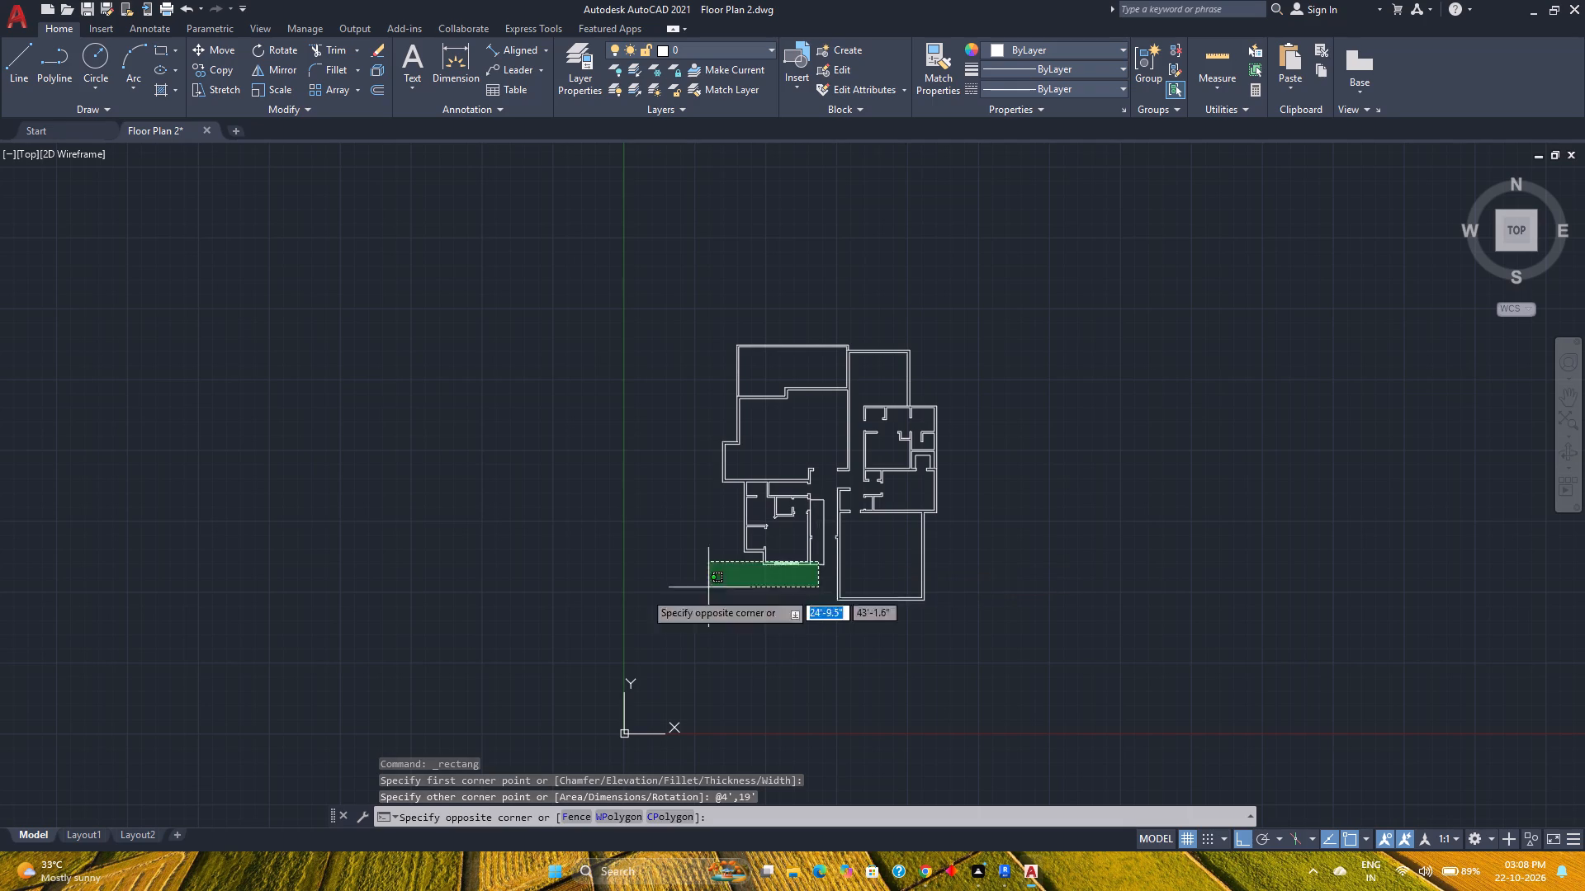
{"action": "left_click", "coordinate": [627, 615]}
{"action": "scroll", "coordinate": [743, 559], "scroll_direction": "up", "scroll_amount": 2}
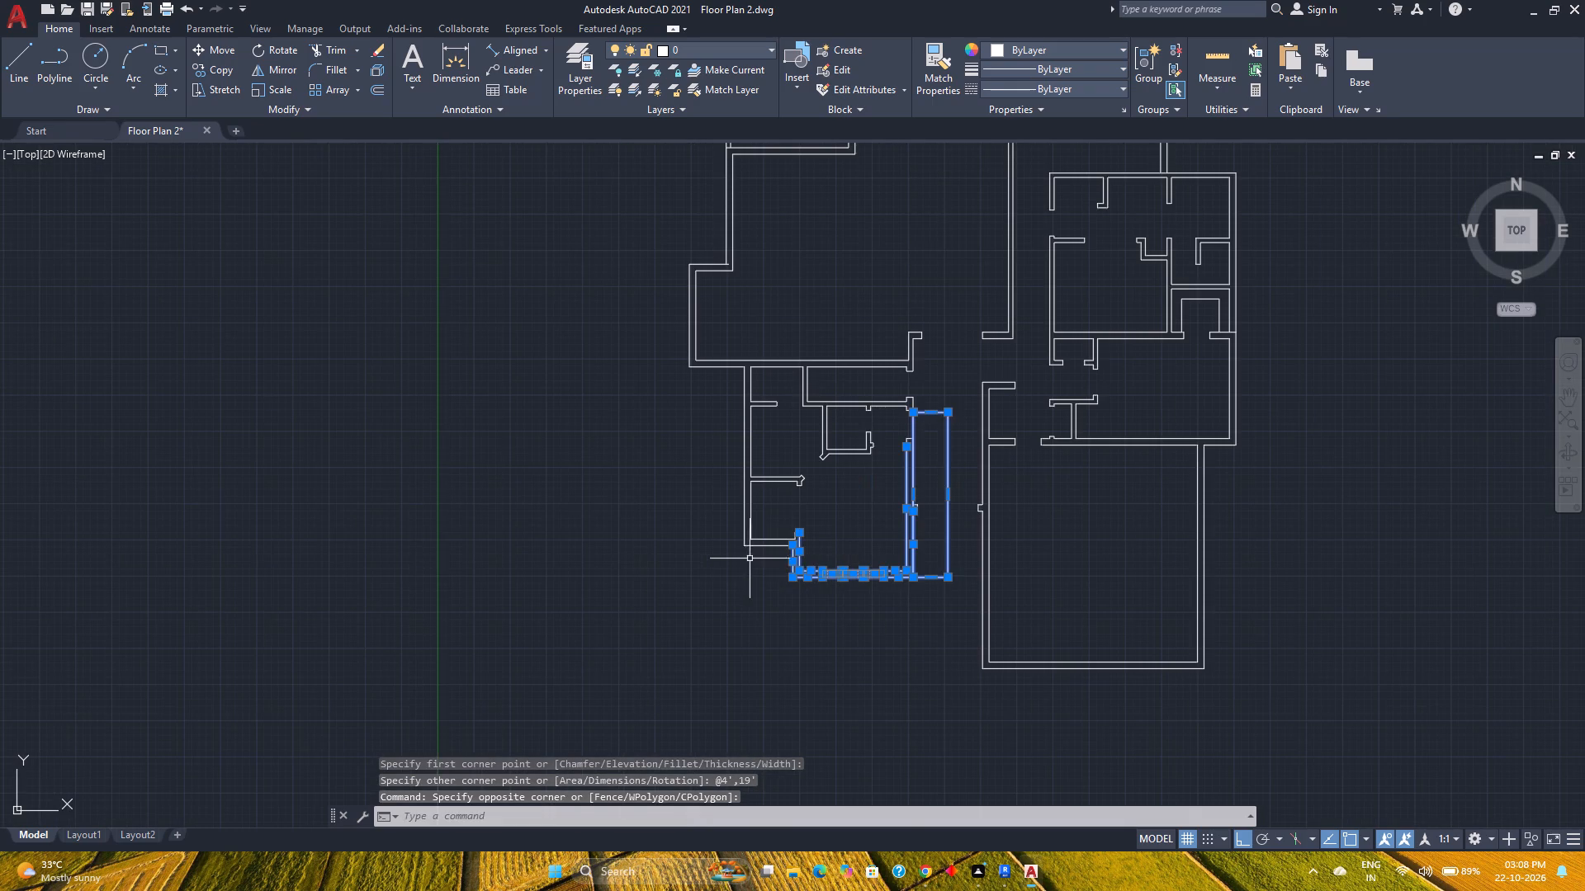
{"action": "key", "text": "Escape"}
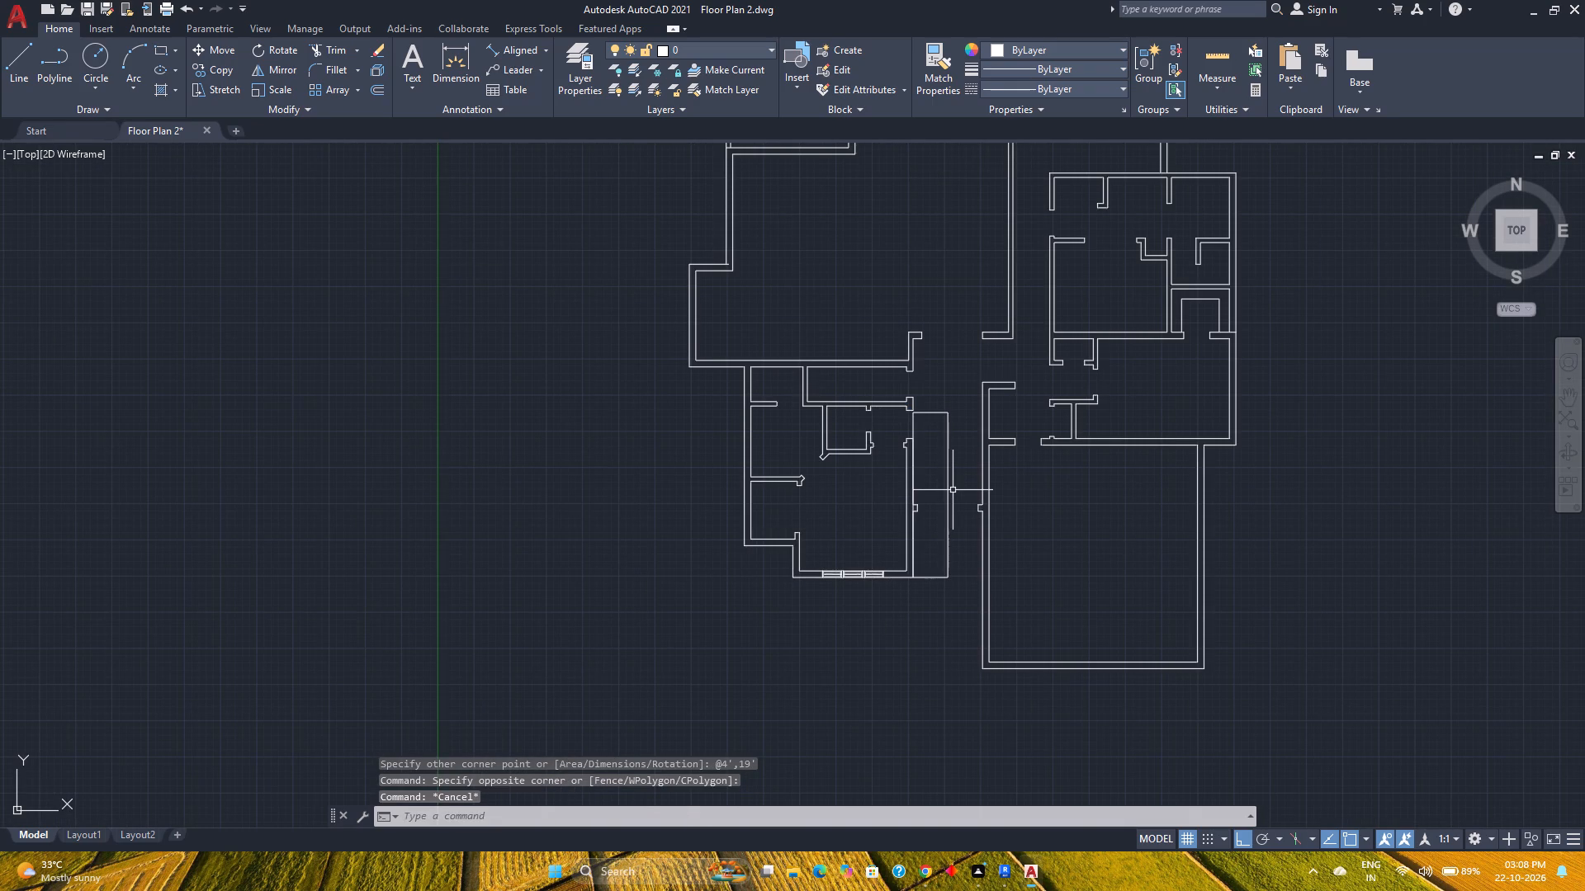
Move the 4' by 19' rectangle from its northeast corner to the southwestern room's outer southeast corner.
{"action": "left_click", "coordinate": [953, 490]}
{"action": "left_click", "coordinate": [947, 488]}
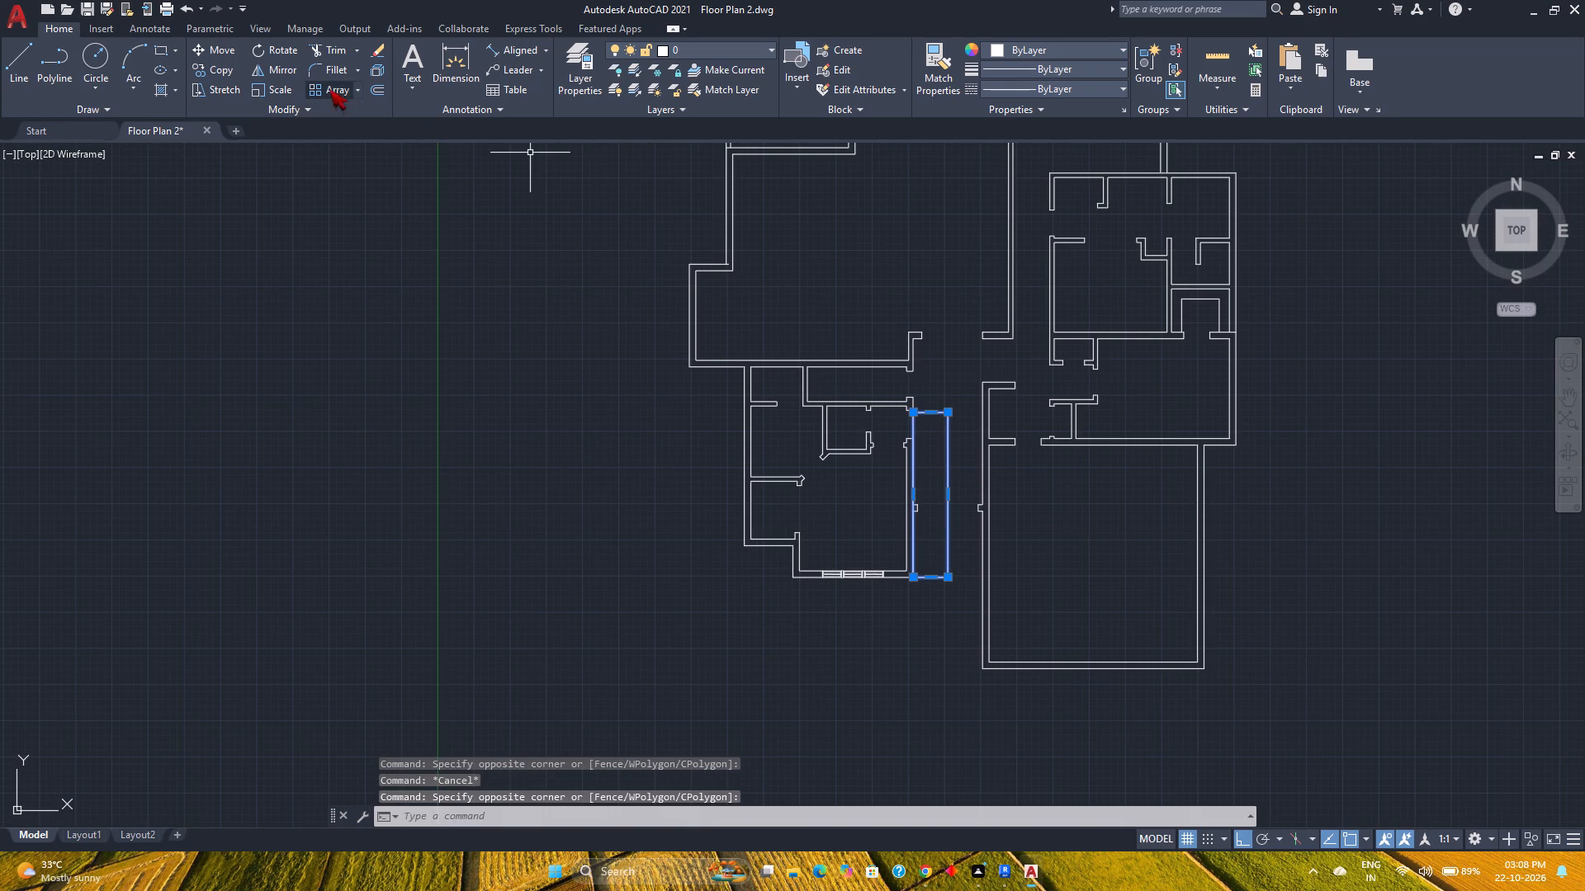
{"action": "left_click", "coordinate": [232, 45]}
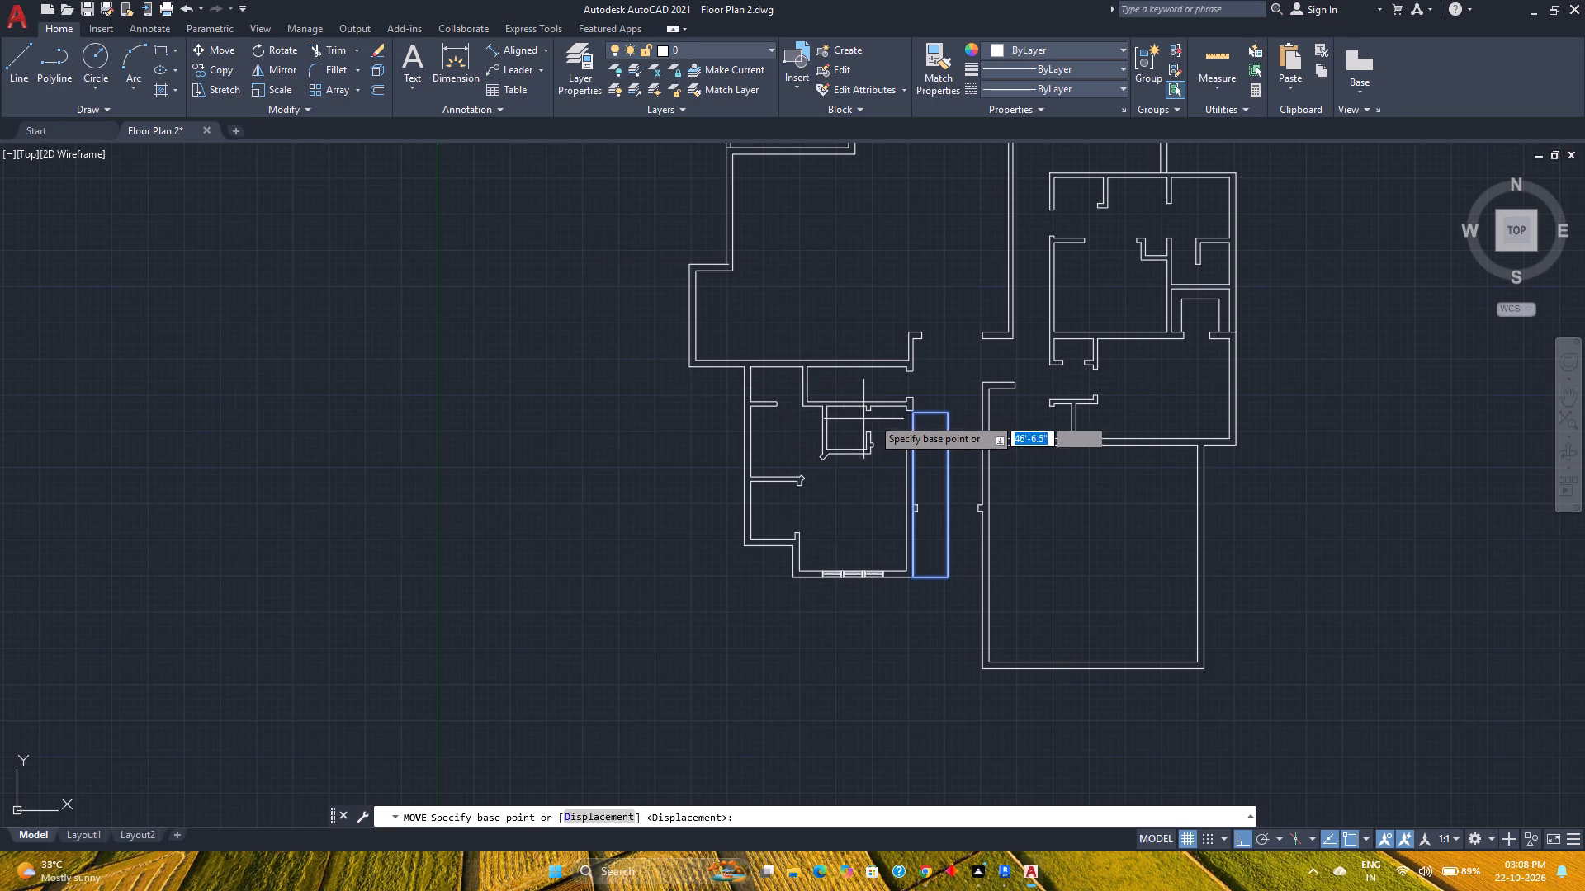
{"action": "left_click", "coordinate": [947, 412]}
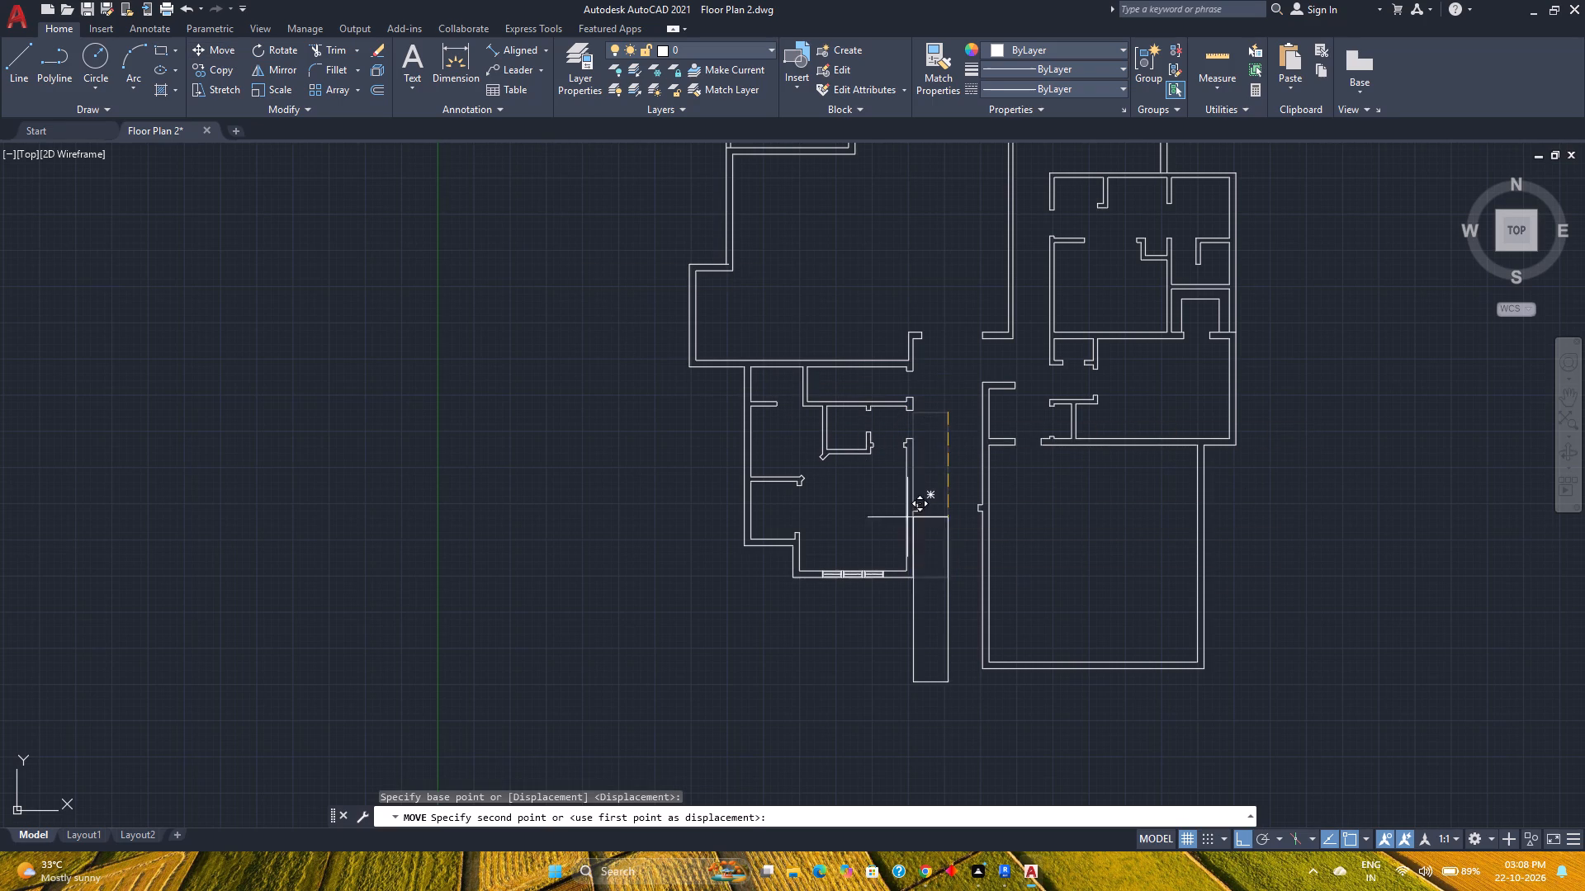
{"action": "scroll", "coordinate": [896, 577], "scroll_direction": "up", "scroll_amount": 3}
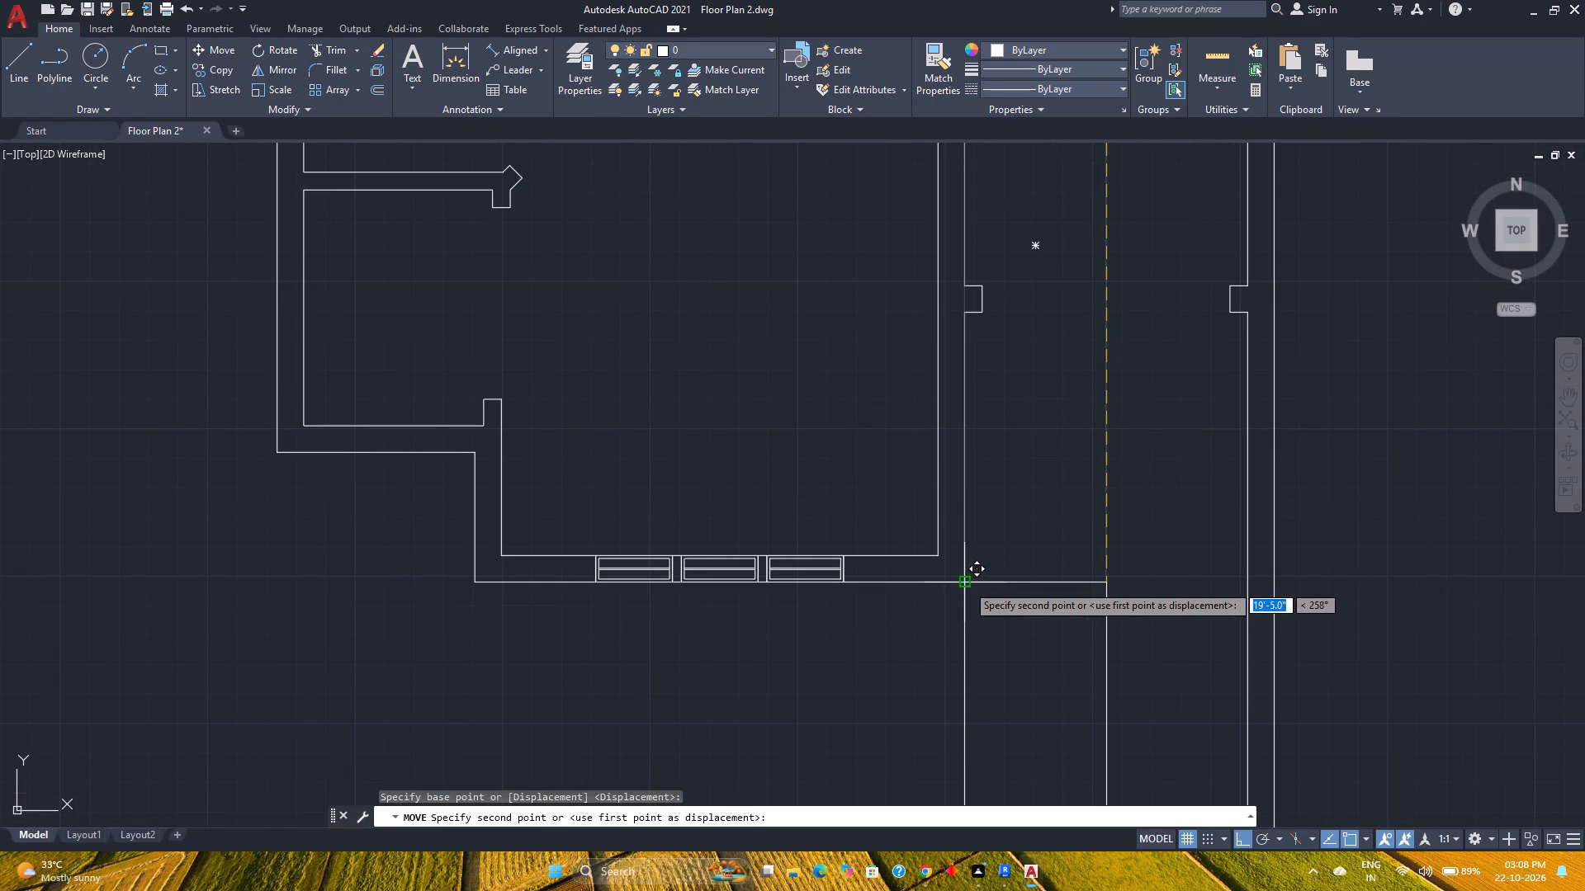
{"action": "left_click", "coordinate": [967, 584]}
Stretch the south edge of the narrow rectangle 1' northward from its midpoint.
{"action": "scroll", "coordinate": [941, 630], "scroll_direction": "down", "scroll_amount": 2}
{"action": "middle_click_drag", "start_coordinate": [940, 630], "coordinate": [882, 526]}
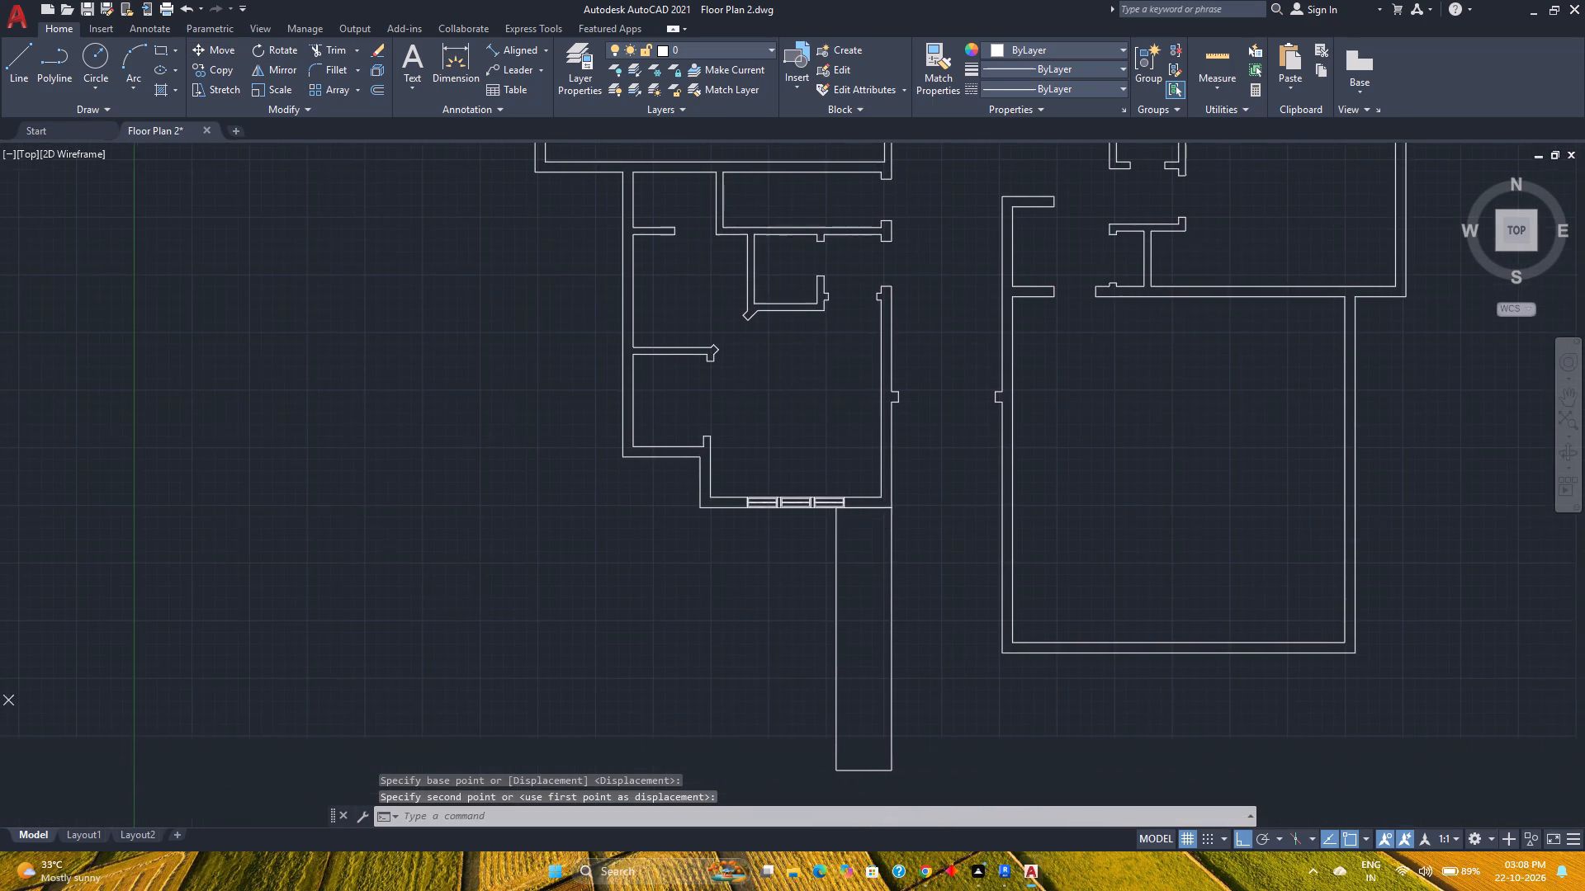
{"action": "scroll", "coordinate": [882, 522], "scroll_direction": "down", "scroll_amount": 1}
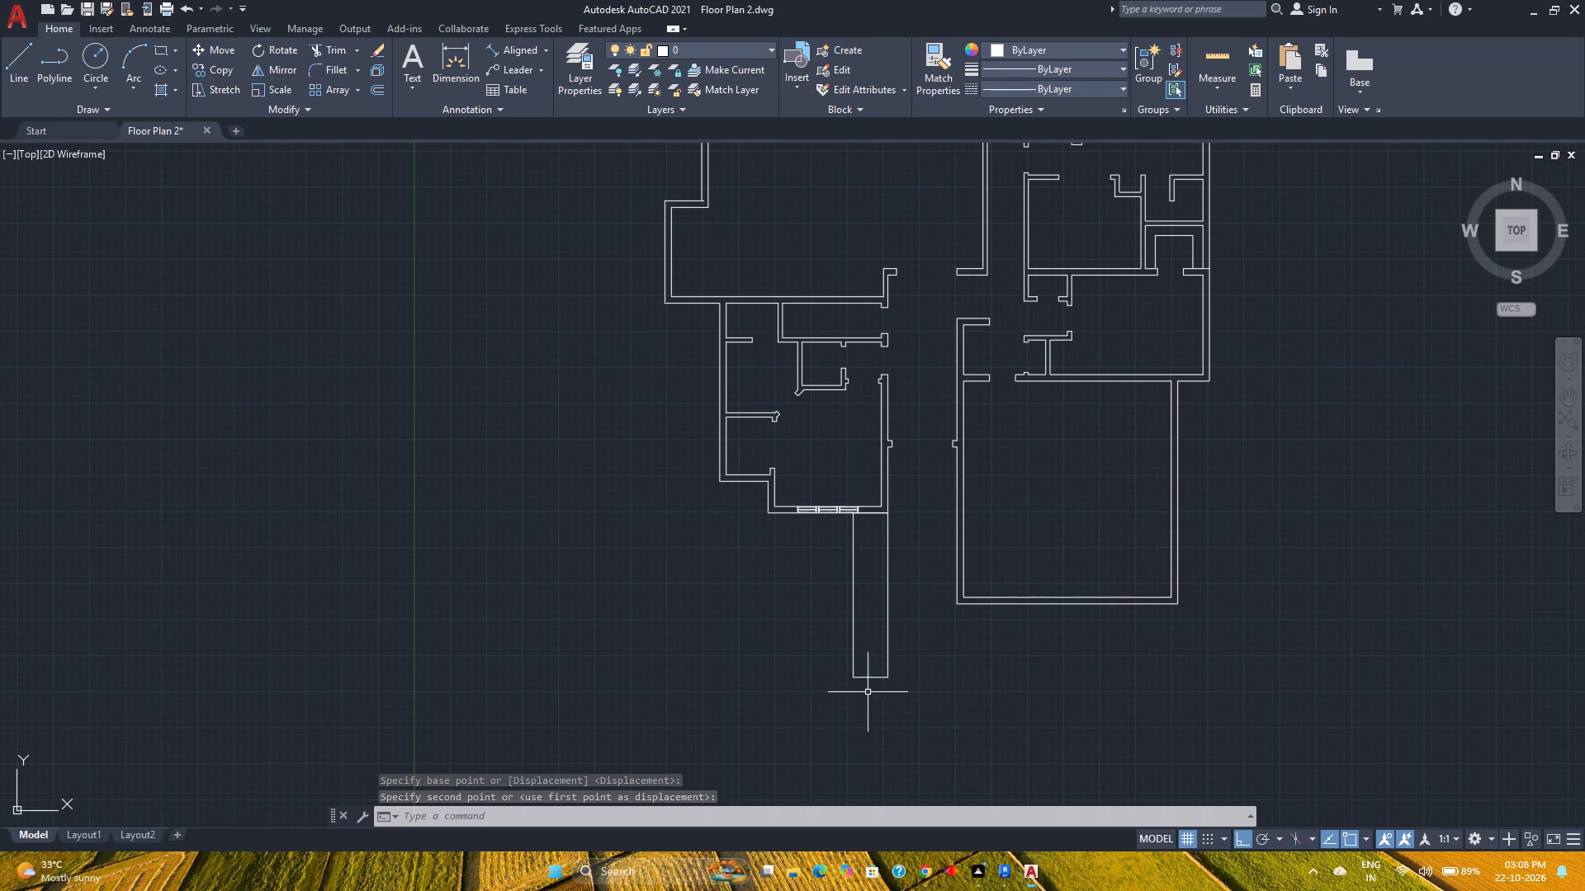
{"action": "left_click", "coordinate": [869, 676]}
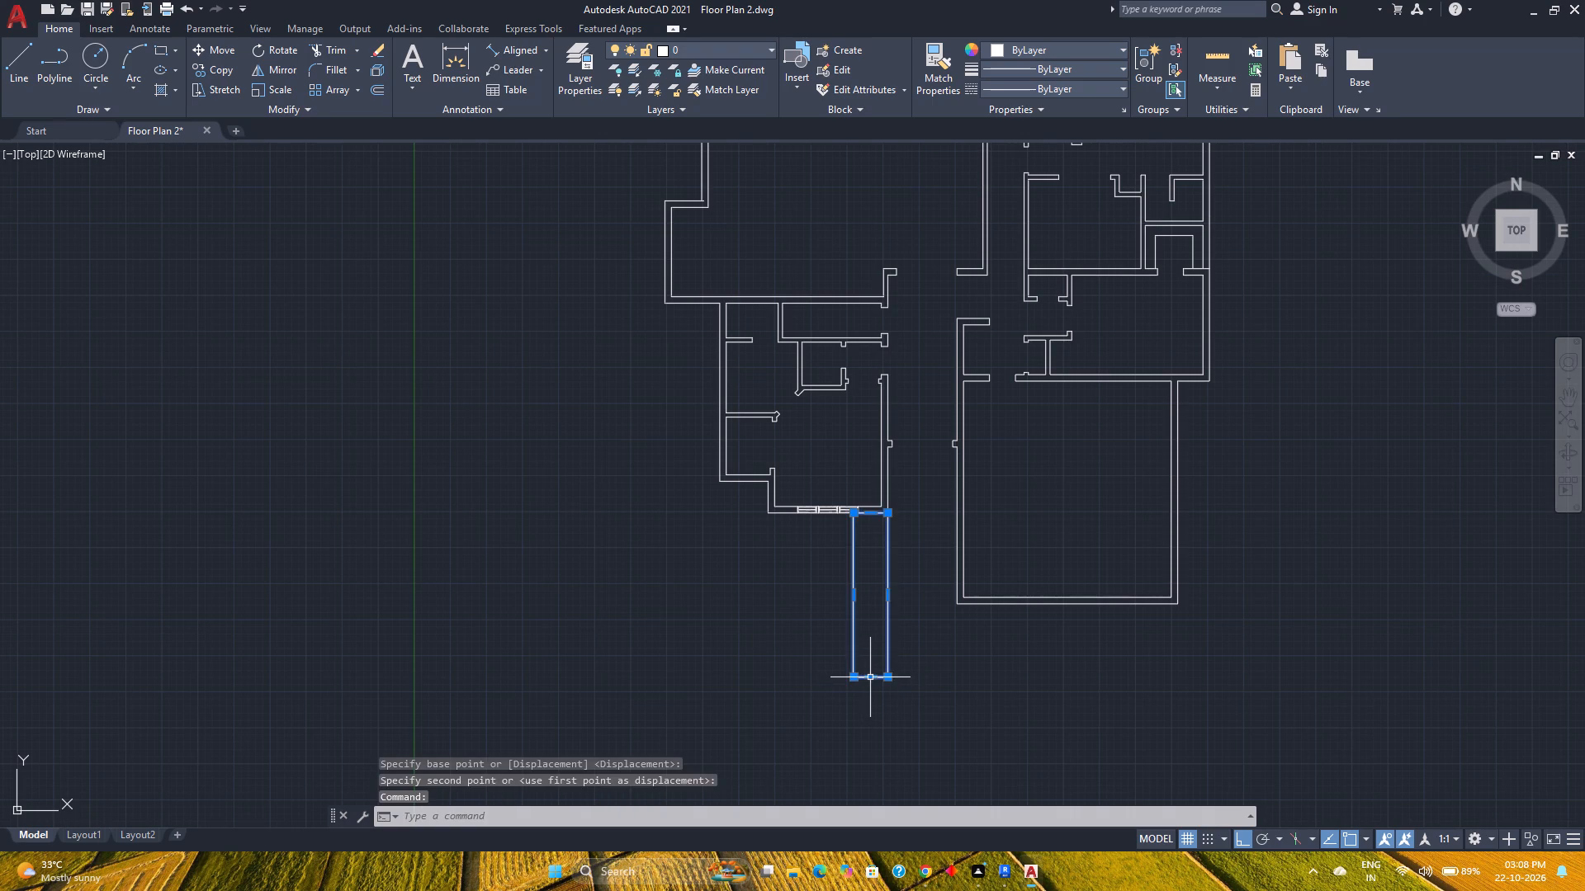
{"action": "scroll", "coordinate": [869, 679], "scroll_direction": "up", "scroll_amount": 3}
{"action": "left_click", "coordinate": [875, 678]}
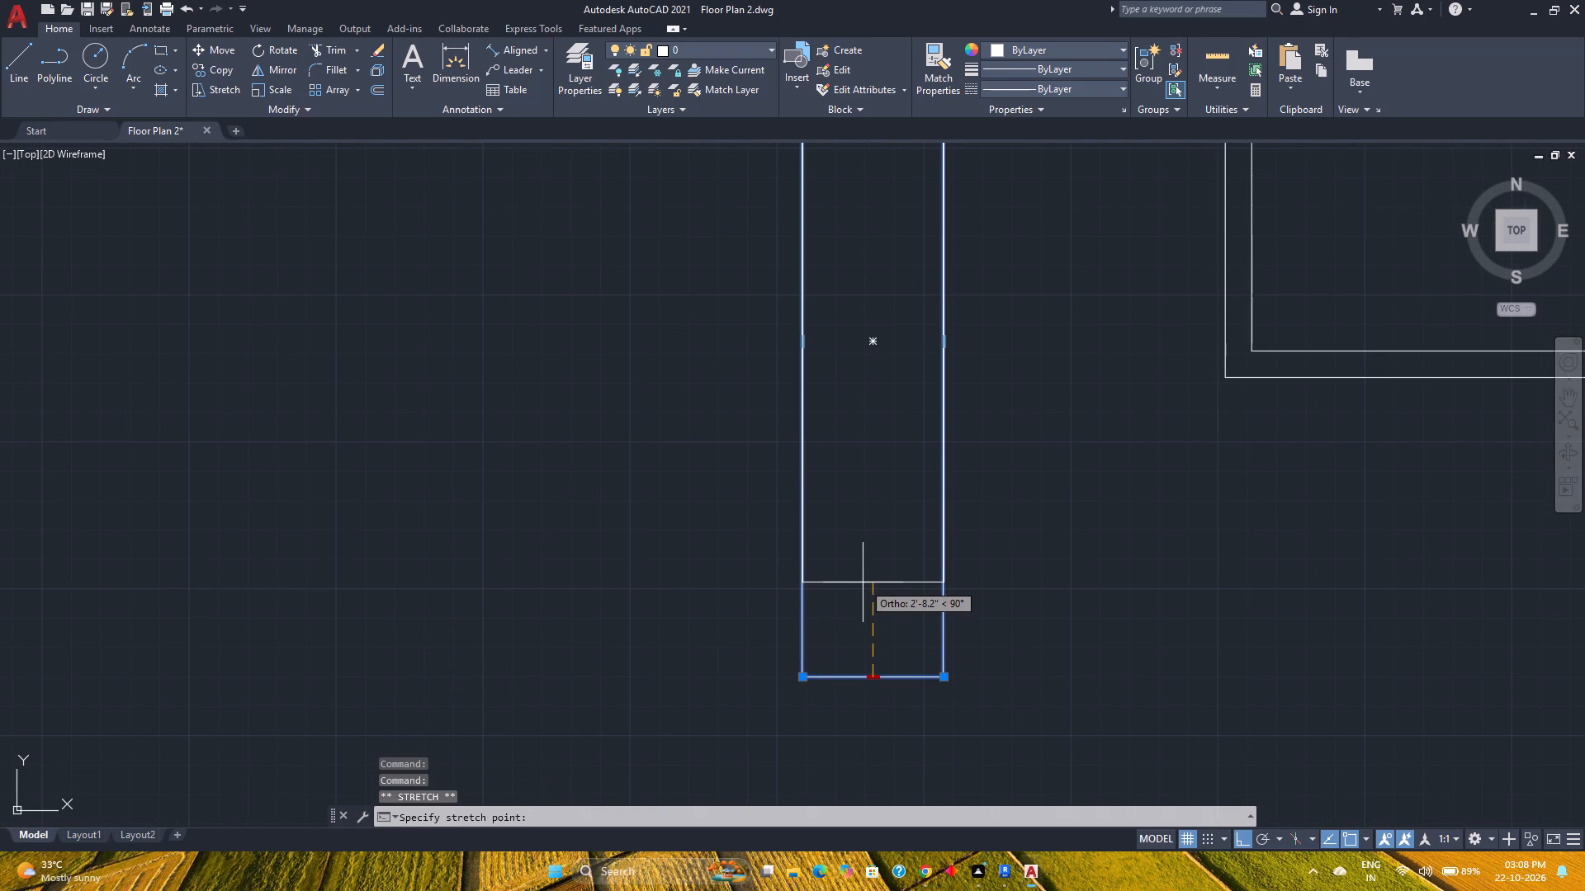
{"action": "type", "text": "1'"}
{"action": "key", "text": "Return"}
{"action": "scroll", "coordinate": [876, 613], "scroll_direction": "down", "scroll_amount": 3}
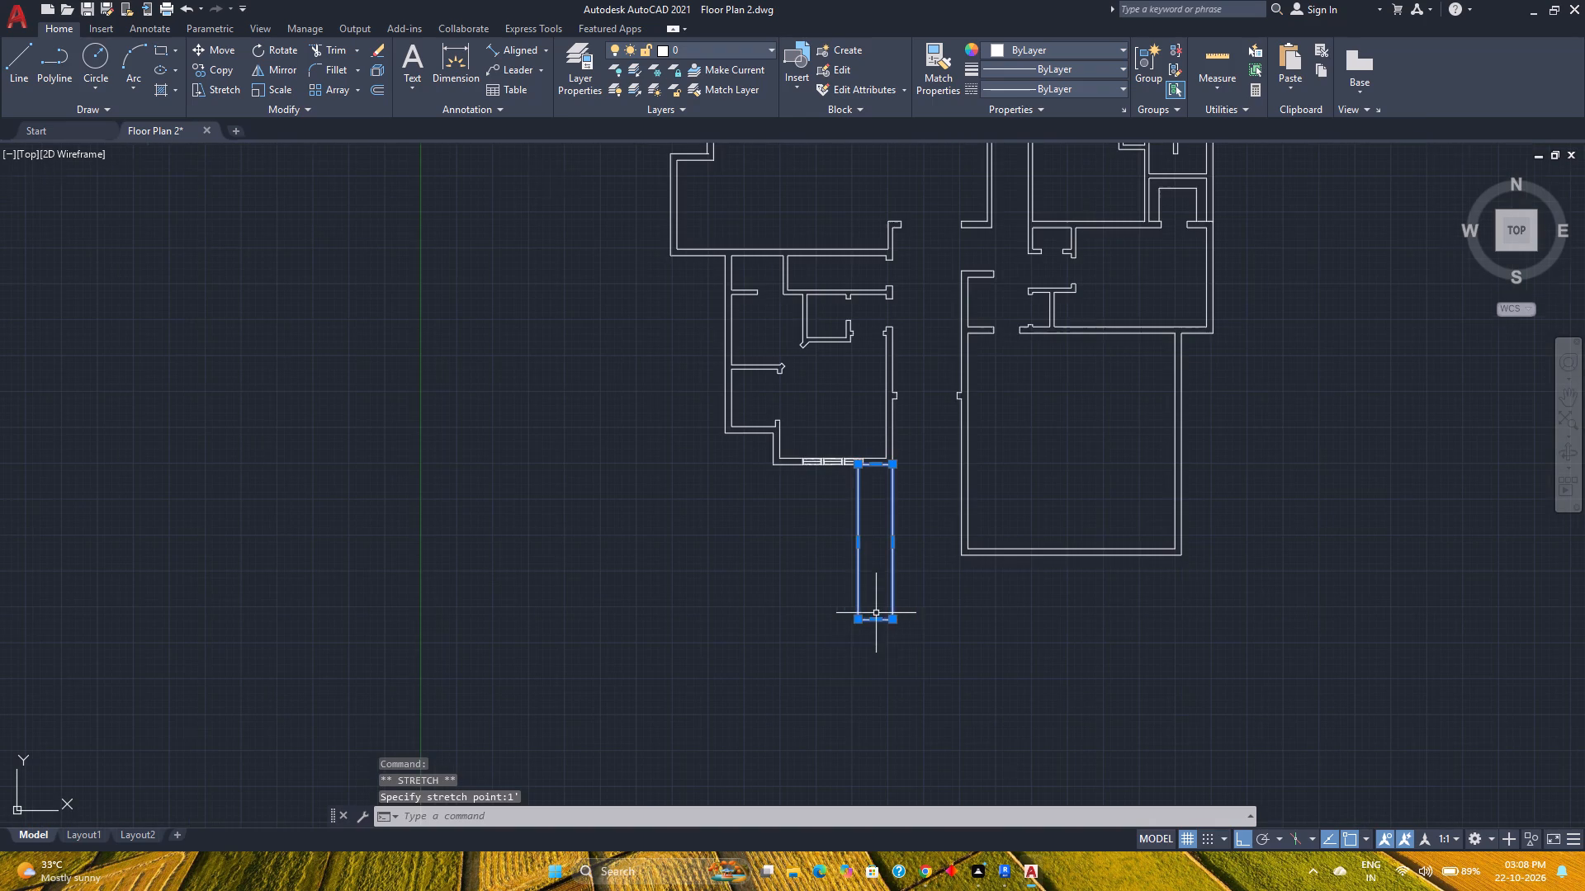
{"action": "key", "text": "Escape"}
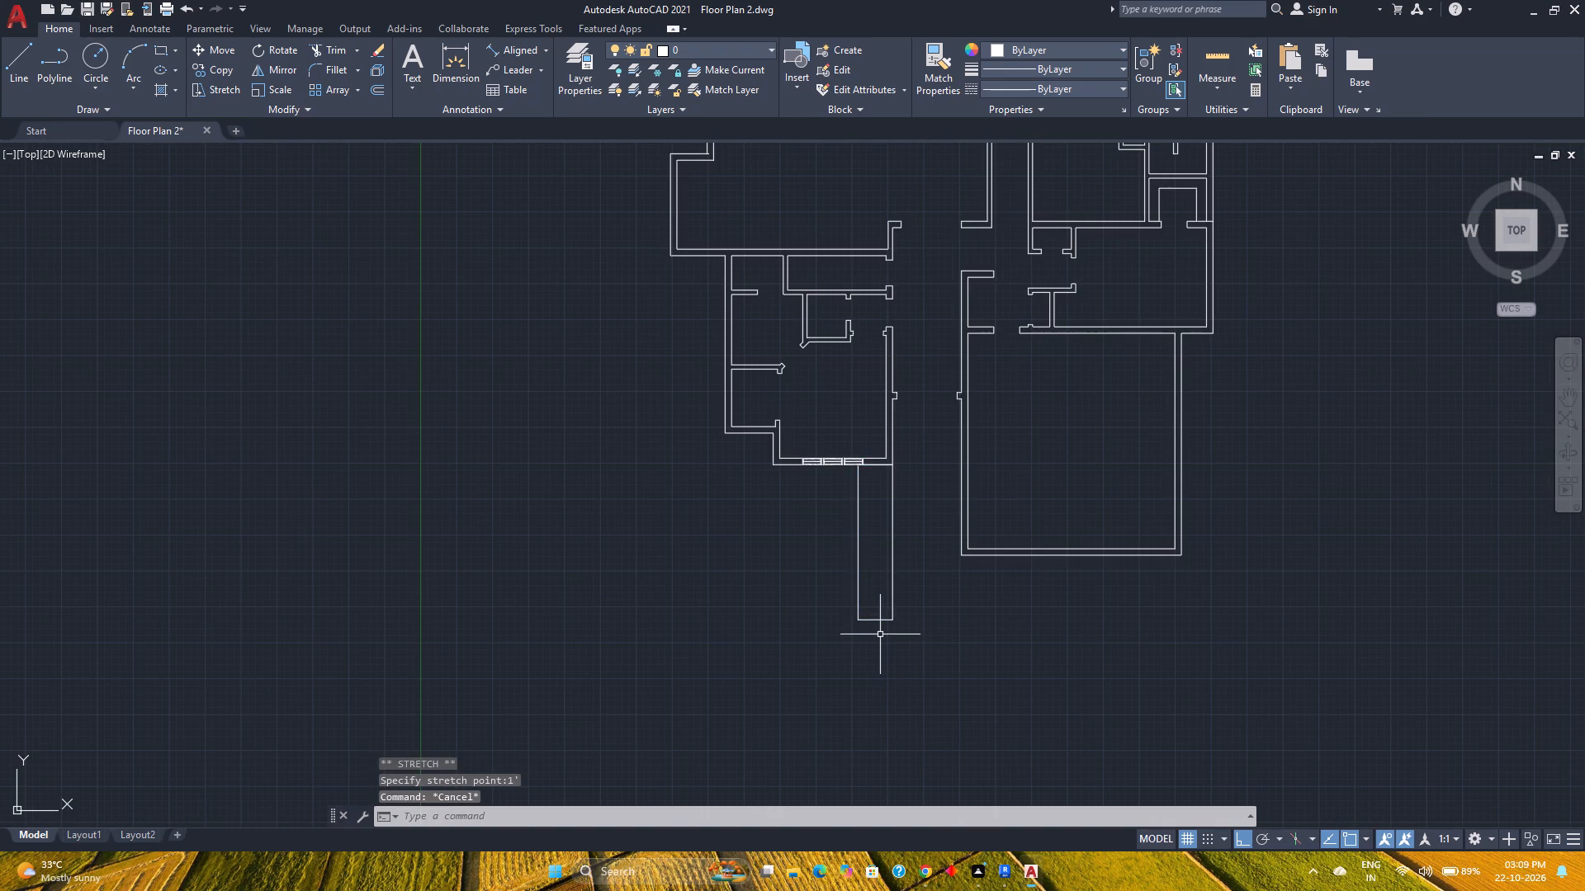
Save the drawing.
{"action": "scroll", "coordinate": [880, 634], "scroll_direction": "down", "scroll_amount": 3}
{"action": "scroll", "coordinate": [902, 651], "scroll_direction": "up", "scroll_amount": 2}
{"action": "middle_click_drag", "start_coordinate": [902, 651], "coordinate": [902, 707]}
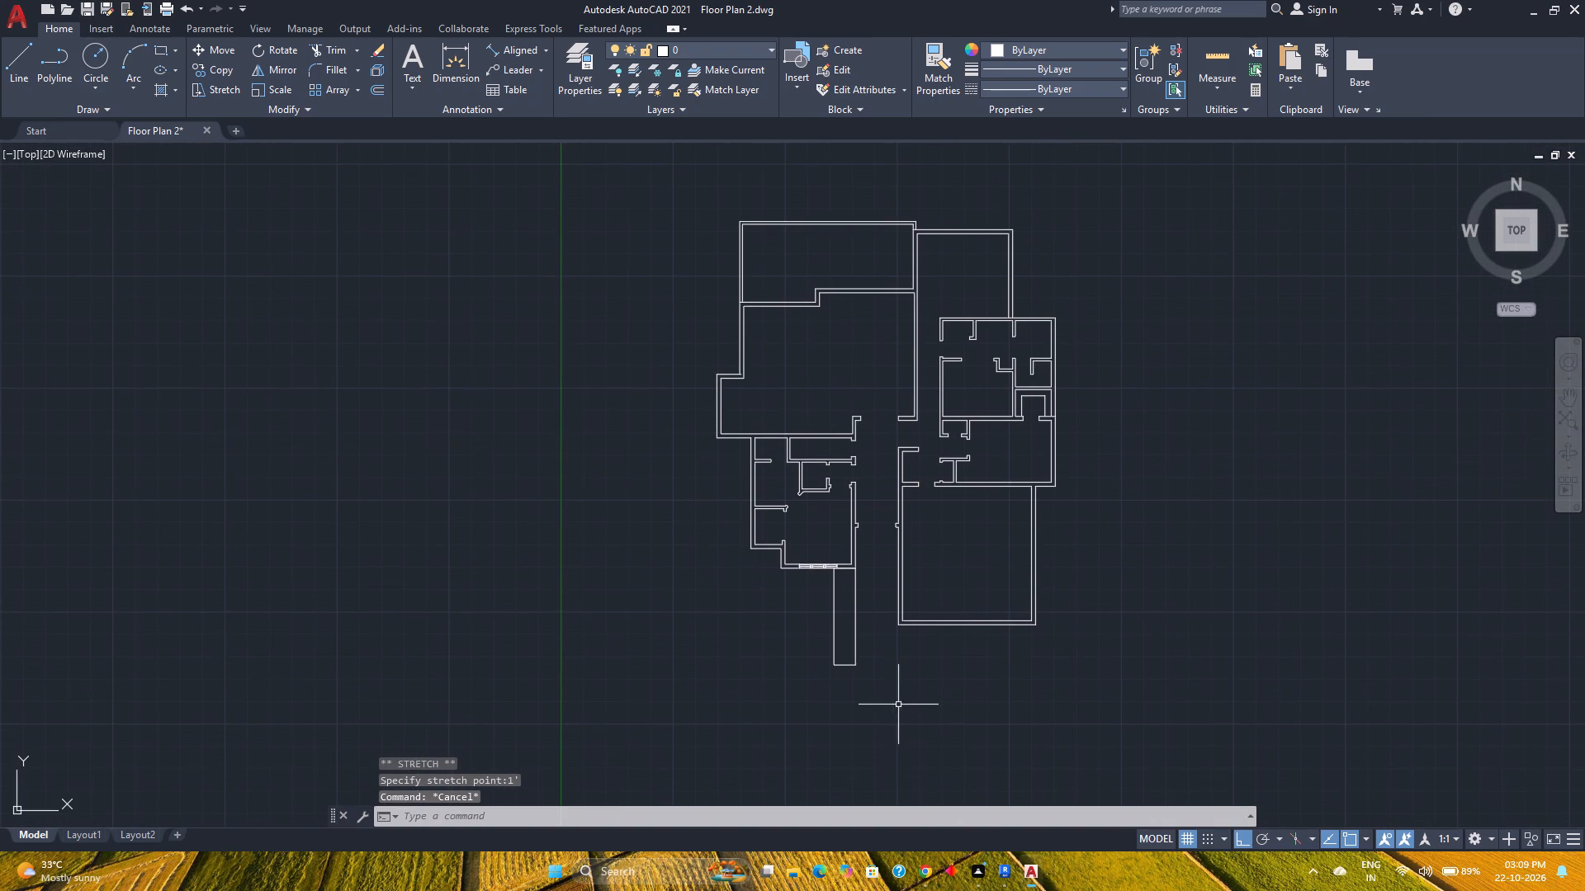
{"action": "key", "text": "ctrl+s"}
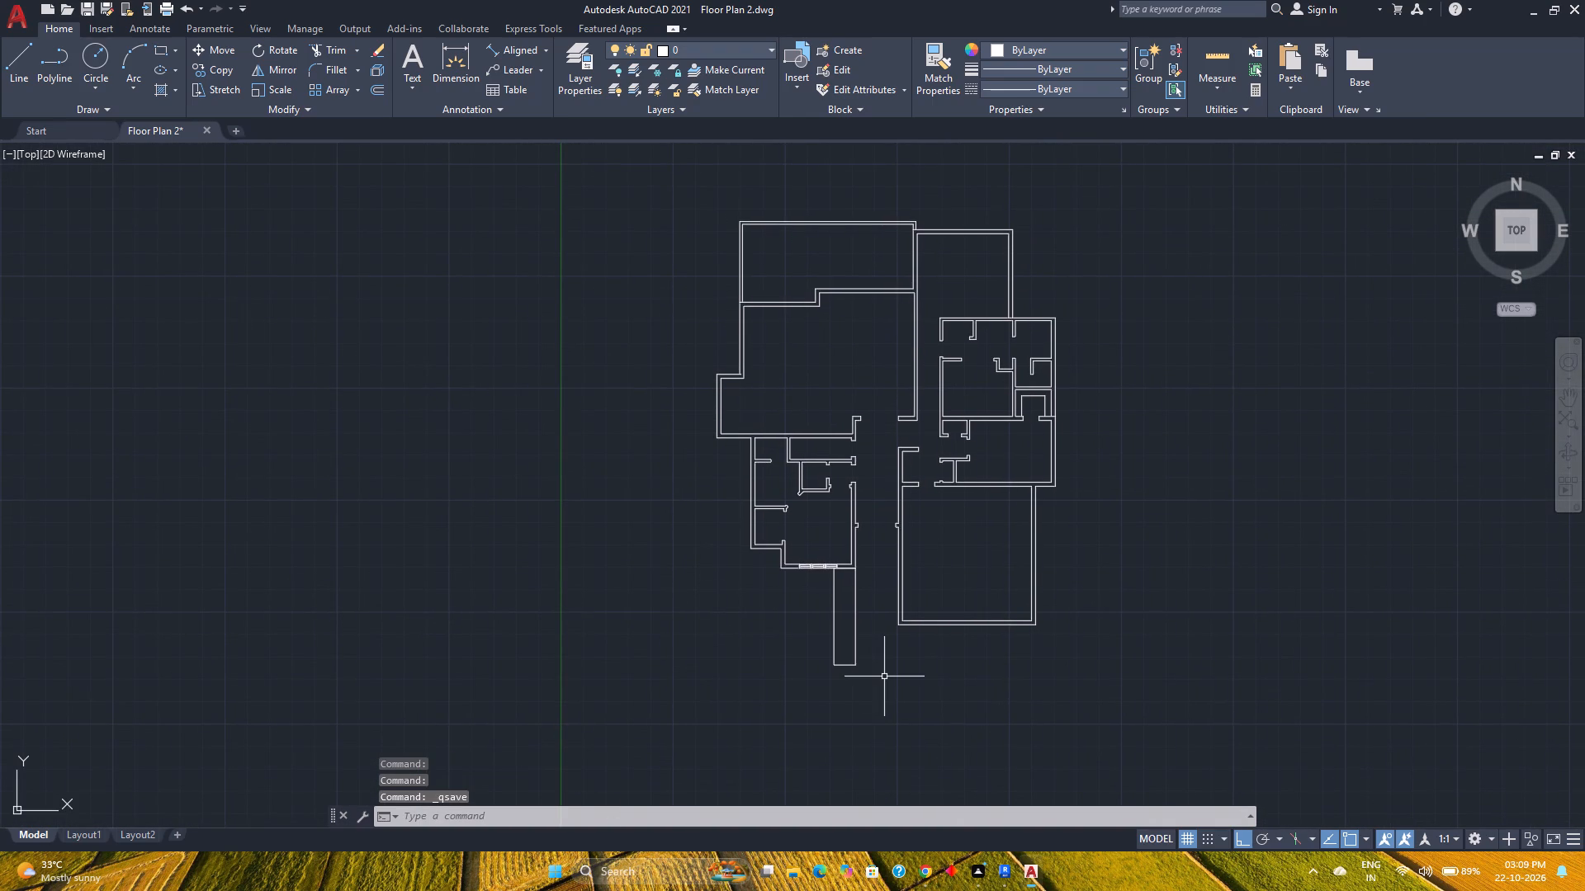
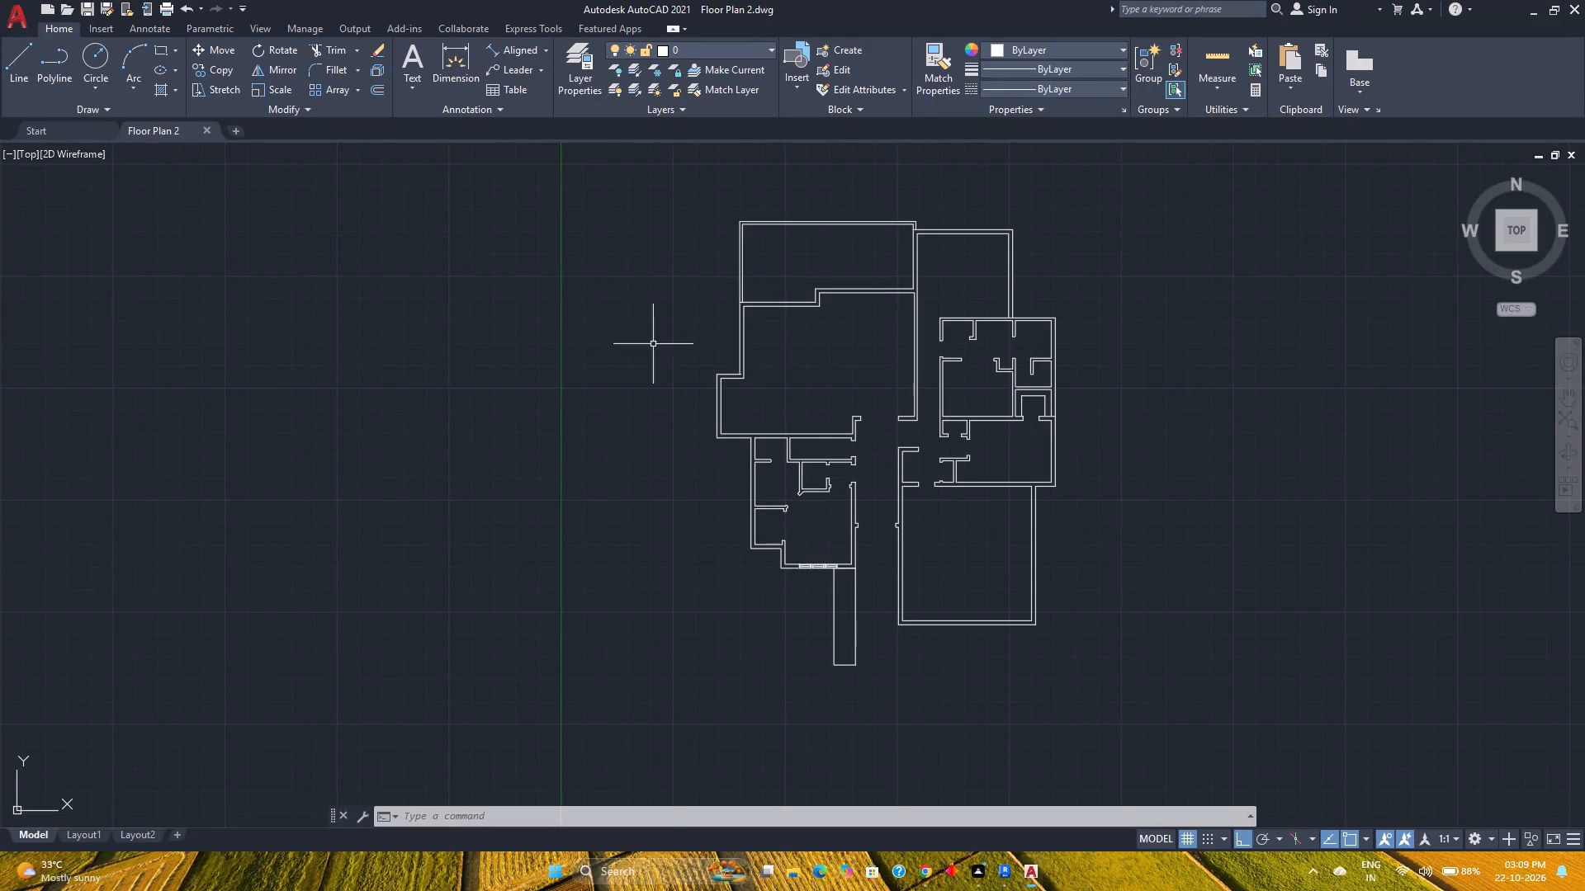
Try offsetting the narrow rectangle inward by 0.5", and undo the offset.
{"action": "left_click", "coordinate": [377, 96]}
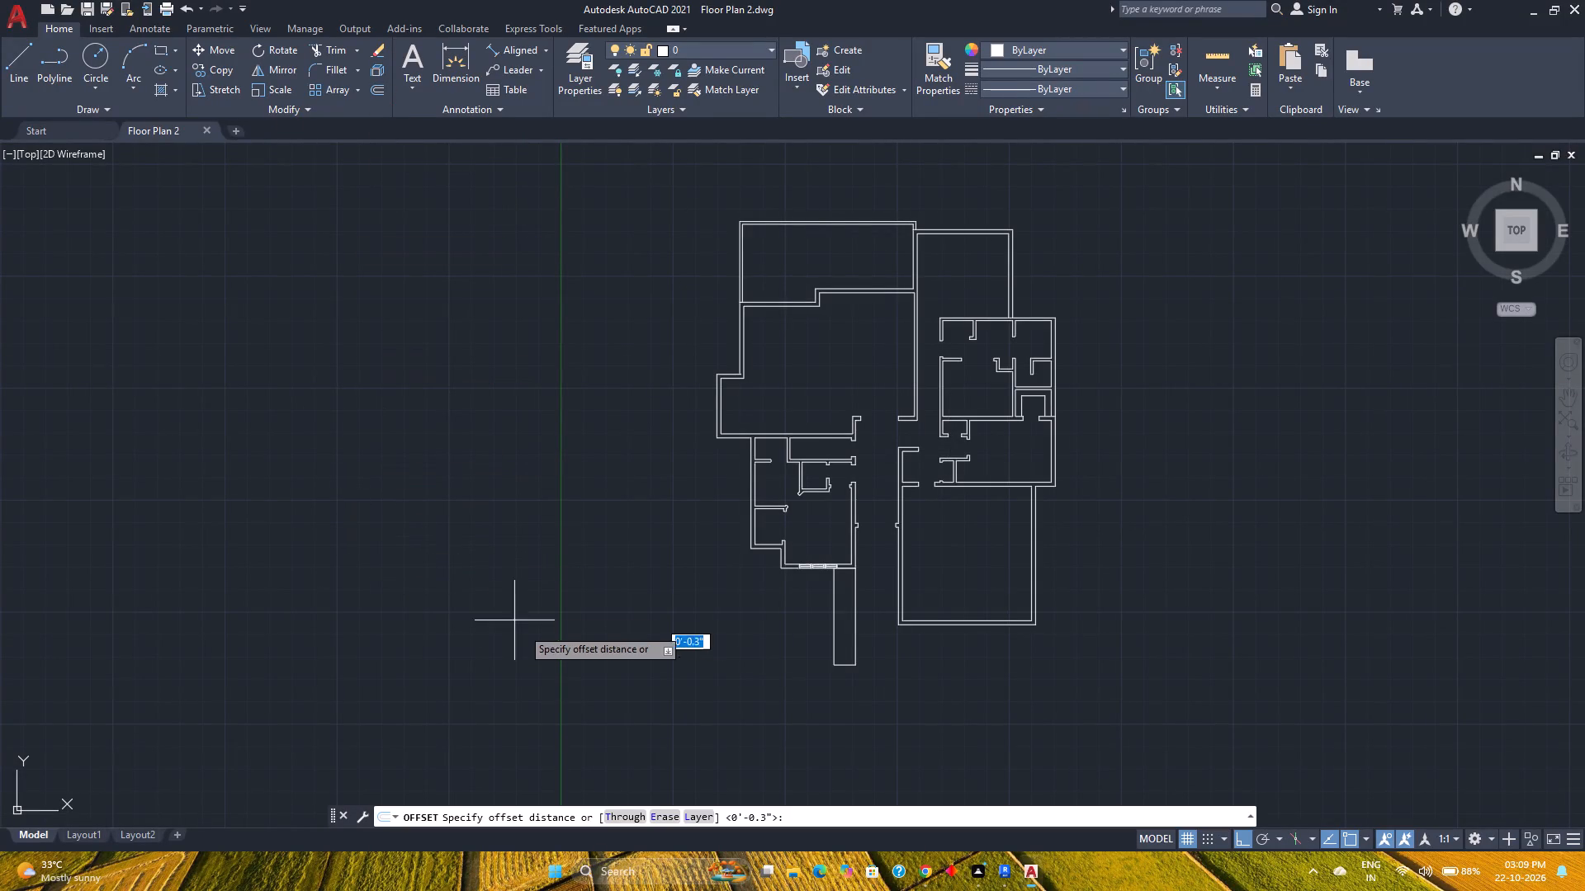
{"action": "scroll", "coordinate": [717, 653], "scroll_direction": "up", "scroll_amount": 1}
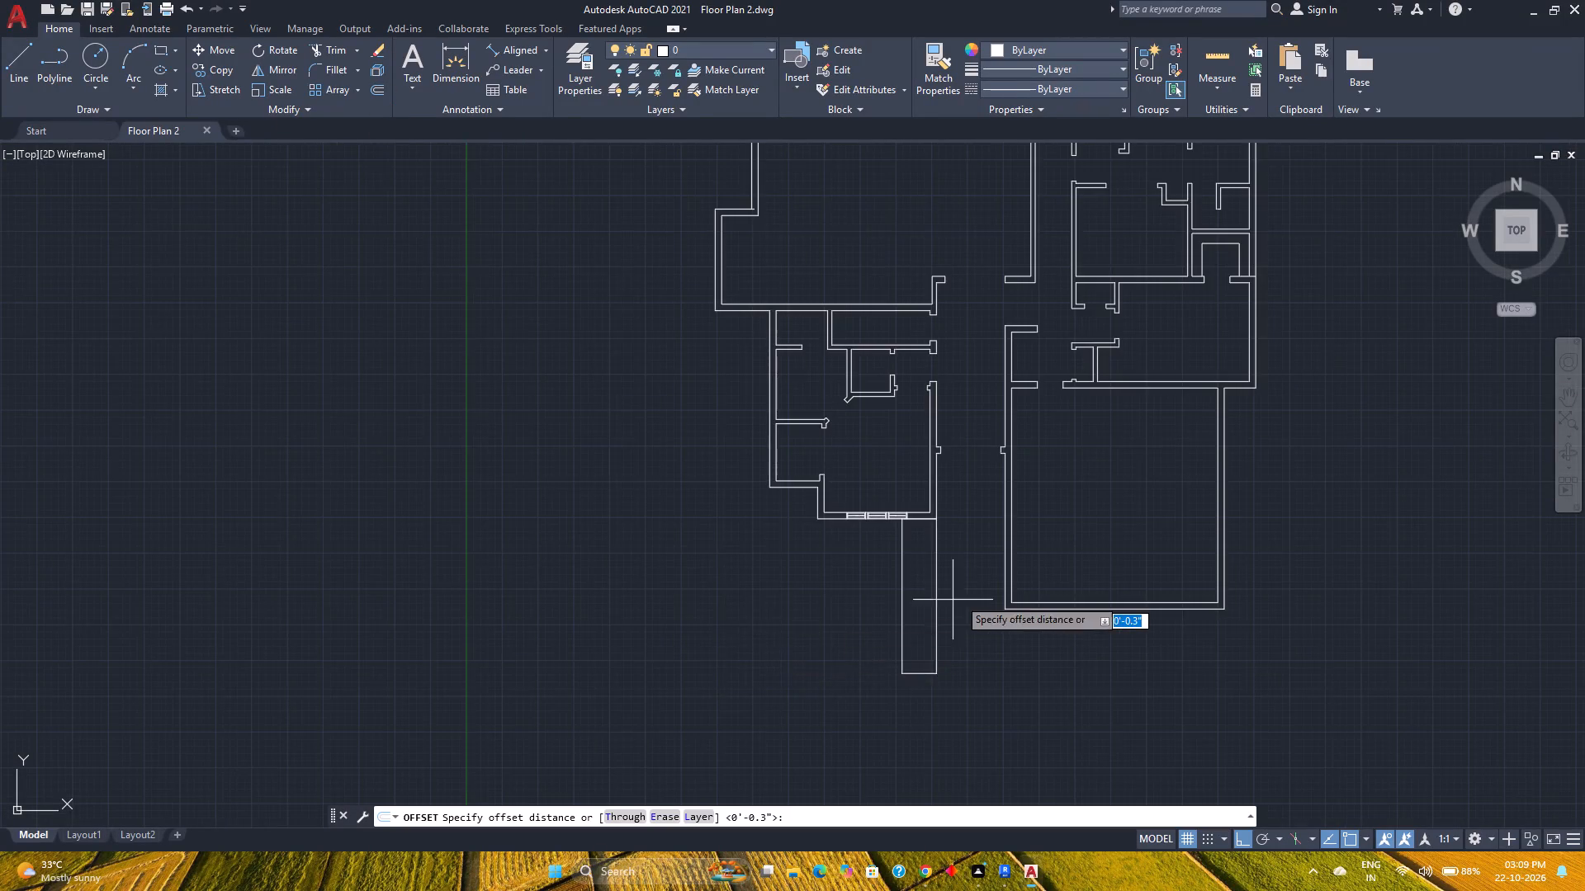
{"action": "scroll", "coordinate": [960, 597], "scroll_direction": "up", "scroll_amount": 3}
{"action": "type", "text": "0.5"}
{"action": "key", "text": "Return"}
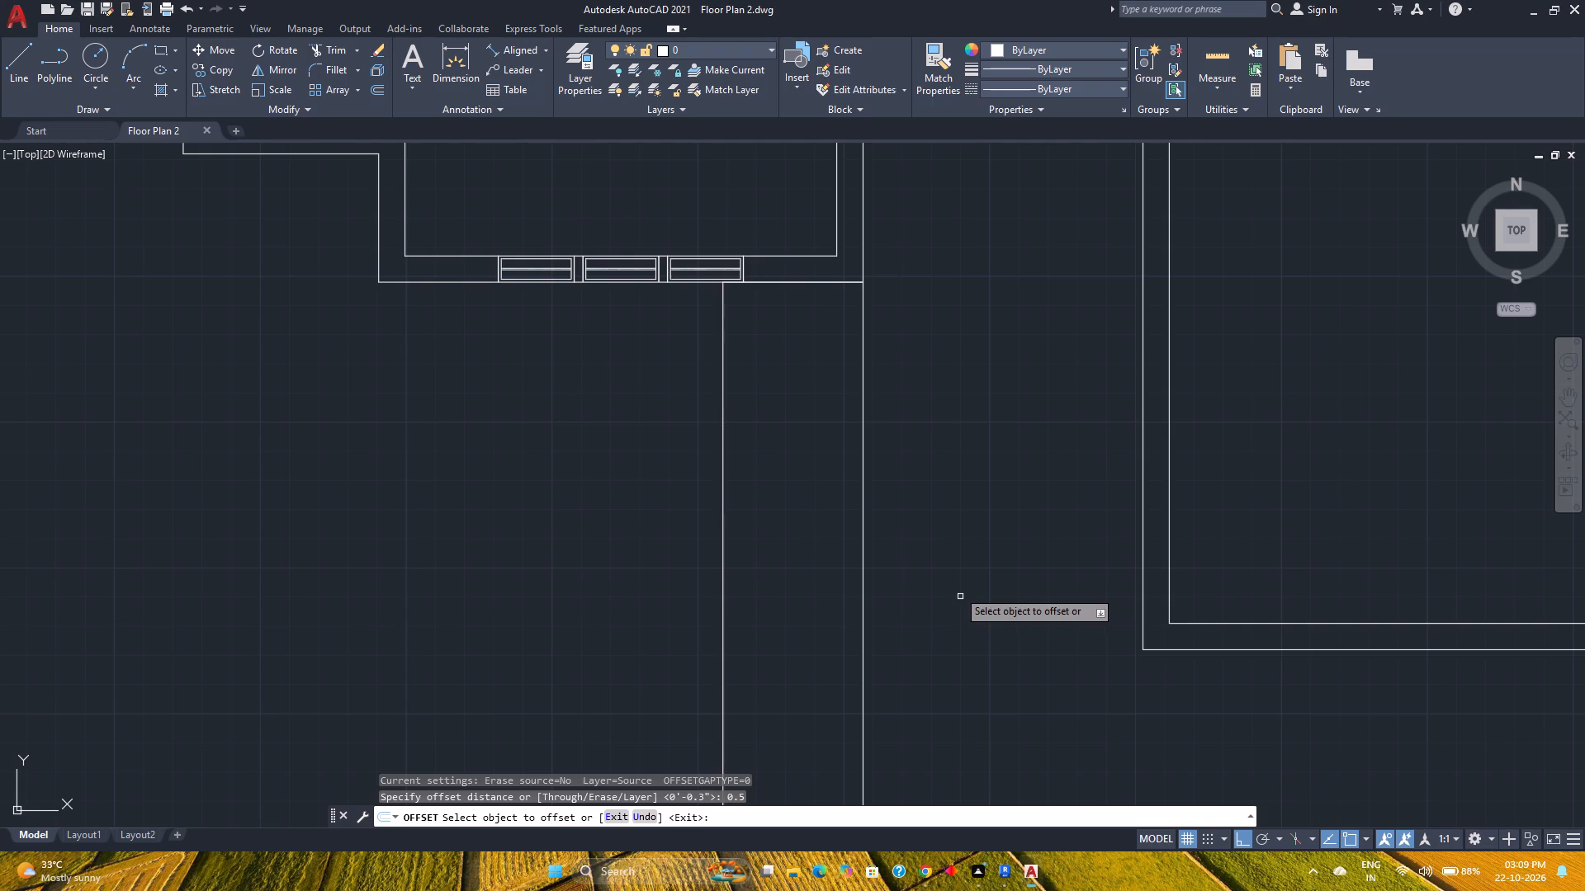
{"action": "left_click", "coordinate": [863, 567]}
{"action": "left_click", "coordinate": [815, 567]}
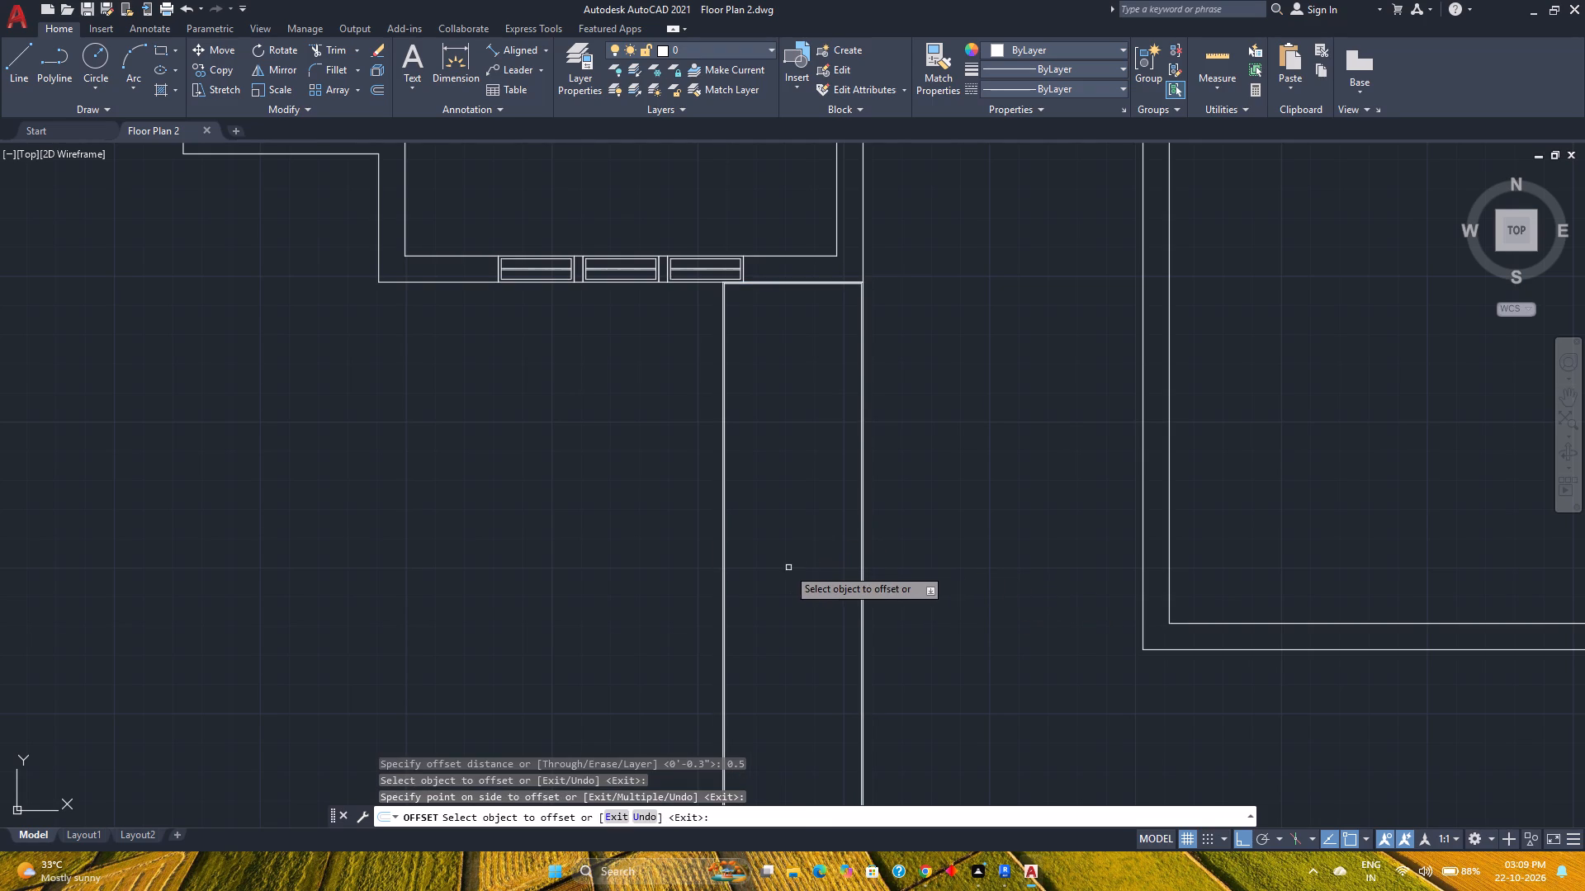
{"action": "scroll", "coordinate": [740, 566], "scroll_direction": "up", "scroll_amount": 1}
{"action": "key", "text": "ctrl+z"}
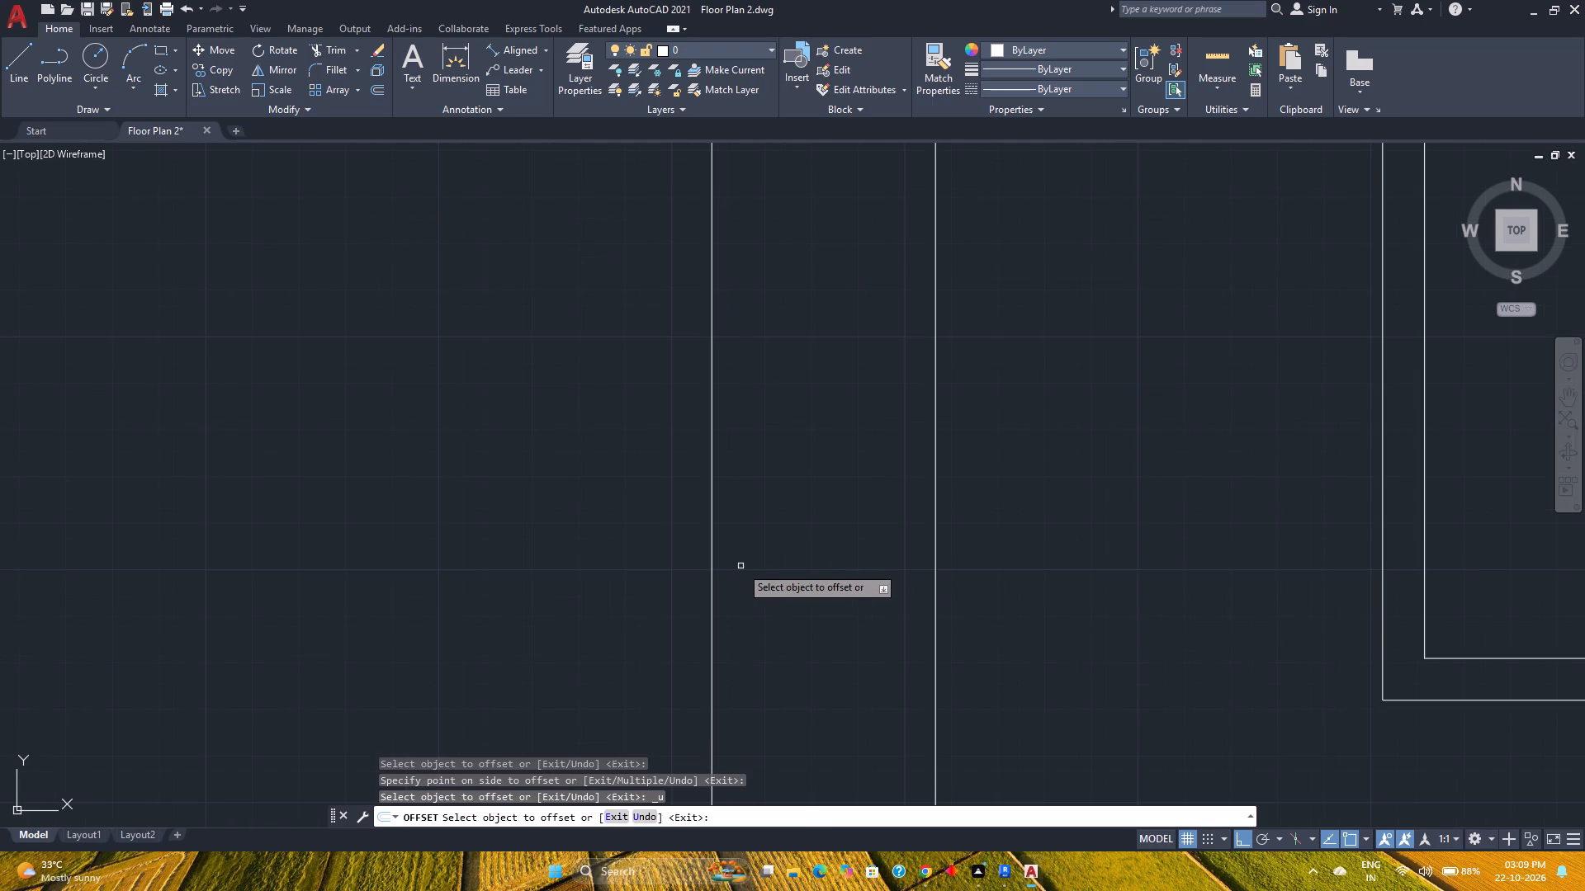
Offset the narrow rectangle south of the southwestern room 1" inward.
{"action": "left_click", "coordinate": [712, 587]}
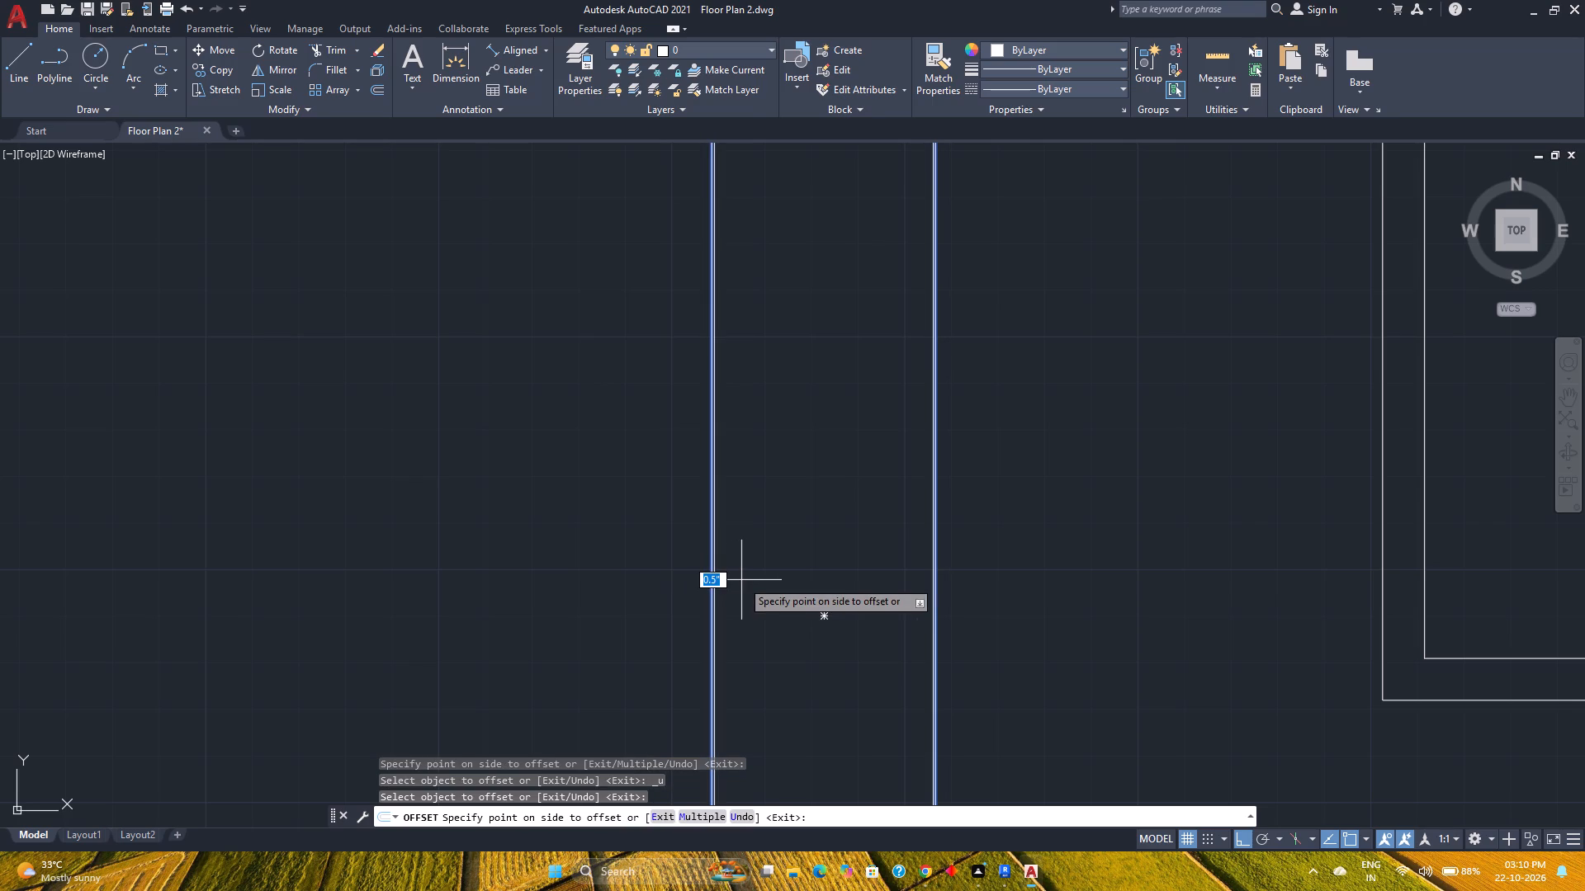
{"action": "key", "text": "1"}
{"action": "key", "text": "Return"}
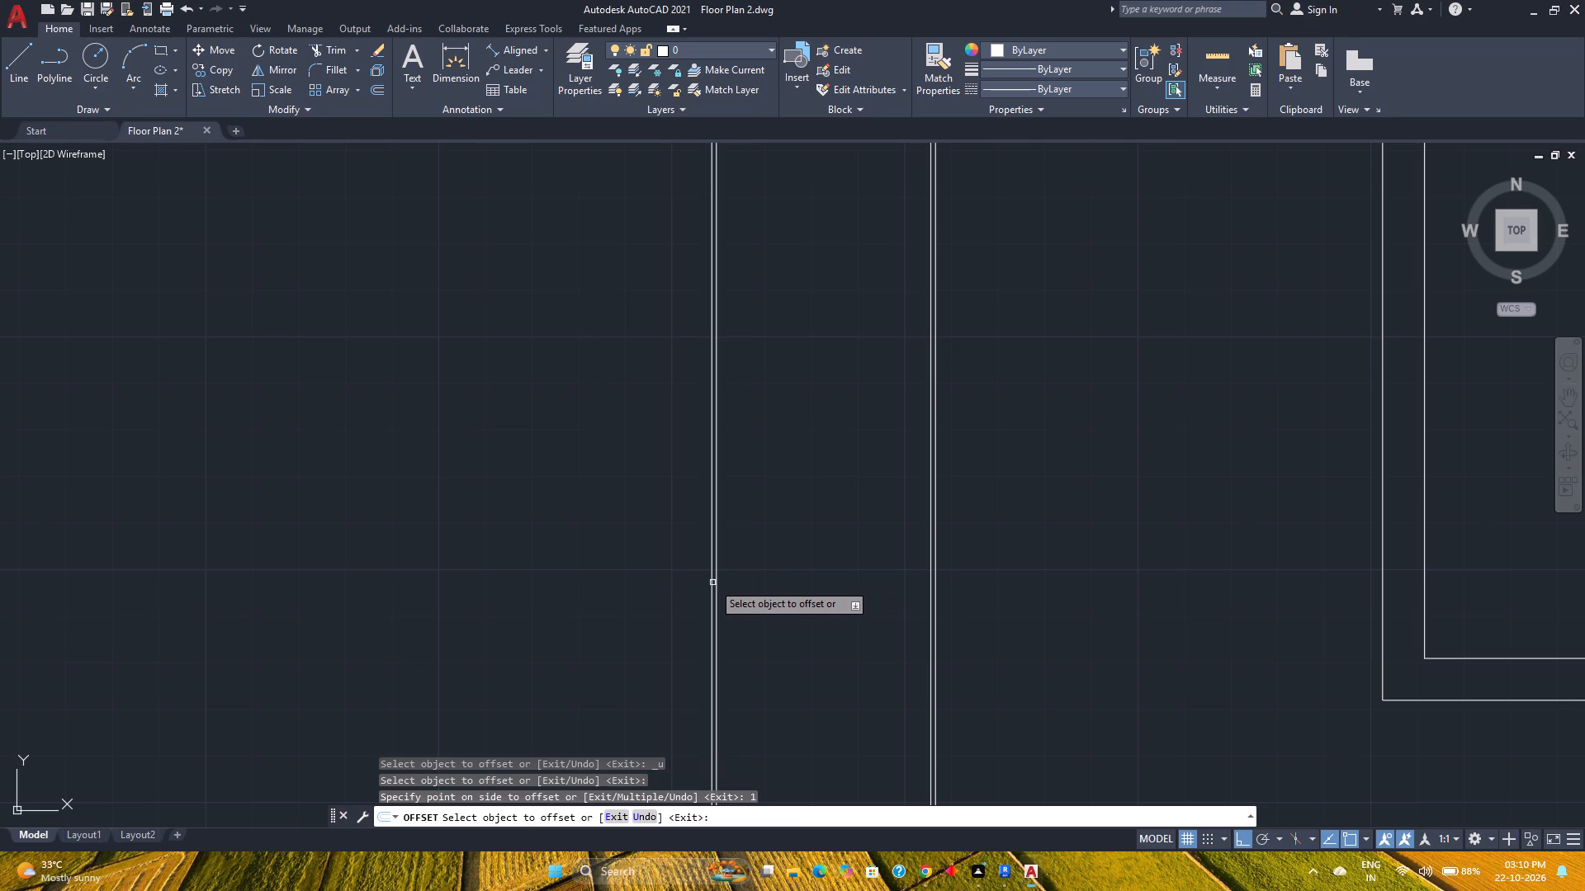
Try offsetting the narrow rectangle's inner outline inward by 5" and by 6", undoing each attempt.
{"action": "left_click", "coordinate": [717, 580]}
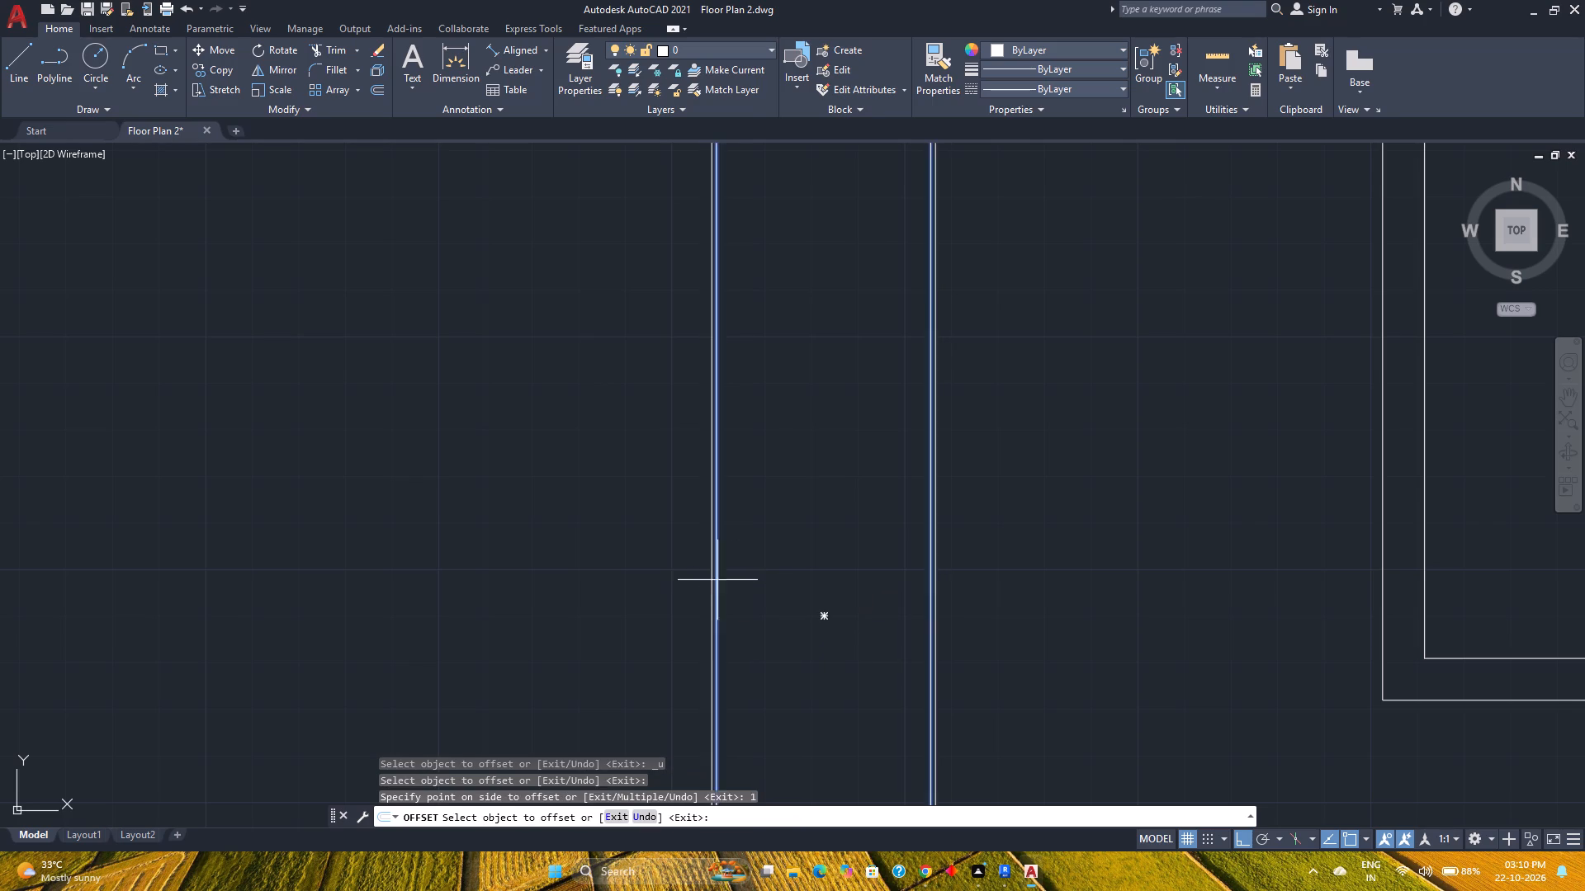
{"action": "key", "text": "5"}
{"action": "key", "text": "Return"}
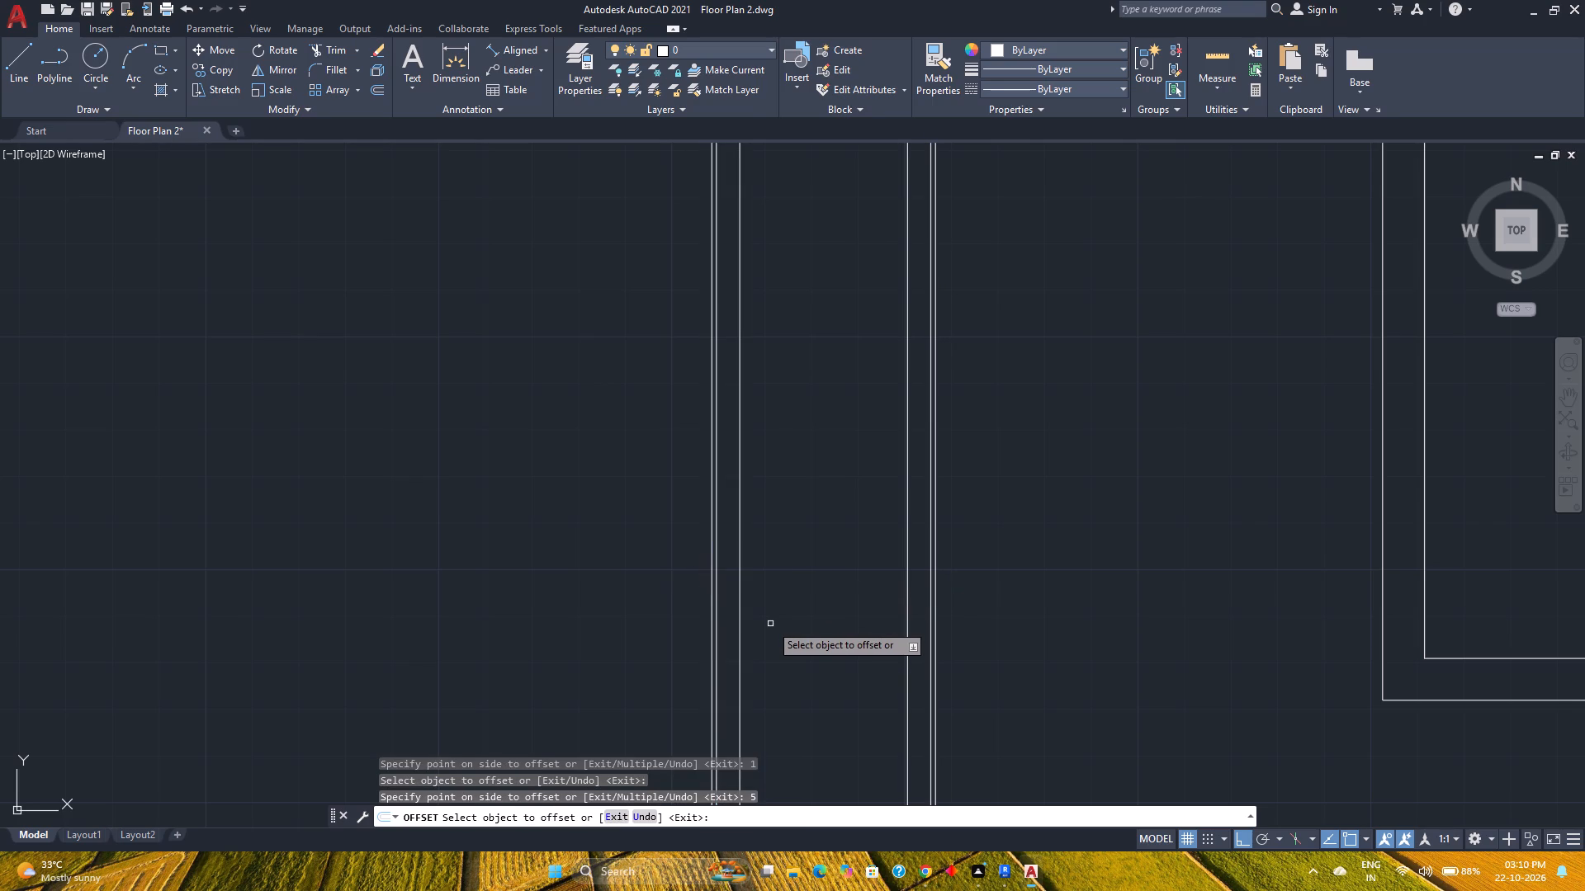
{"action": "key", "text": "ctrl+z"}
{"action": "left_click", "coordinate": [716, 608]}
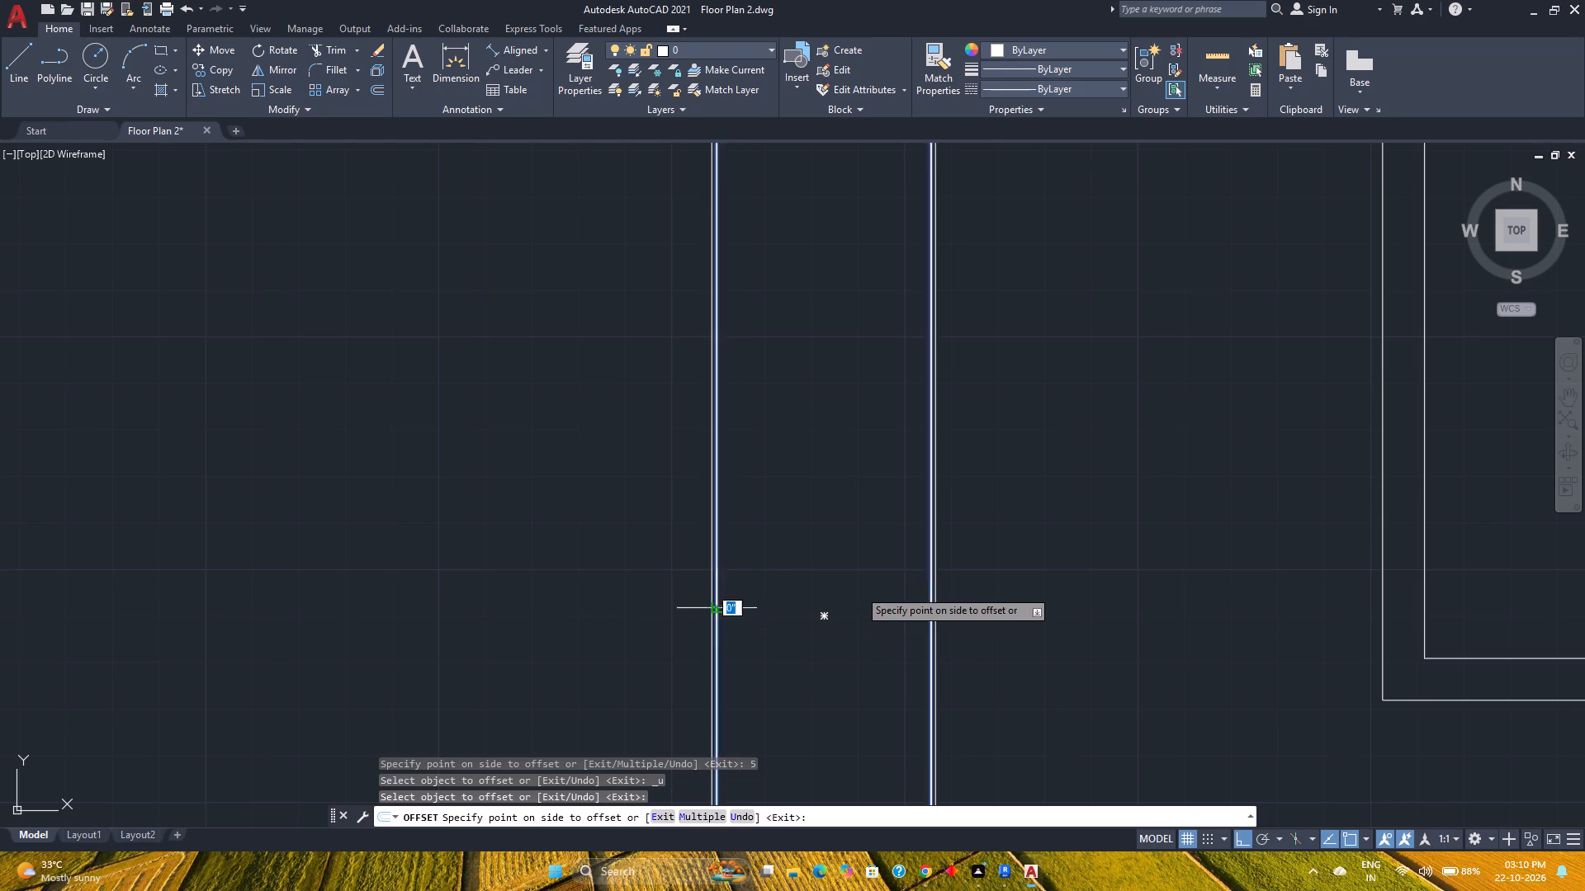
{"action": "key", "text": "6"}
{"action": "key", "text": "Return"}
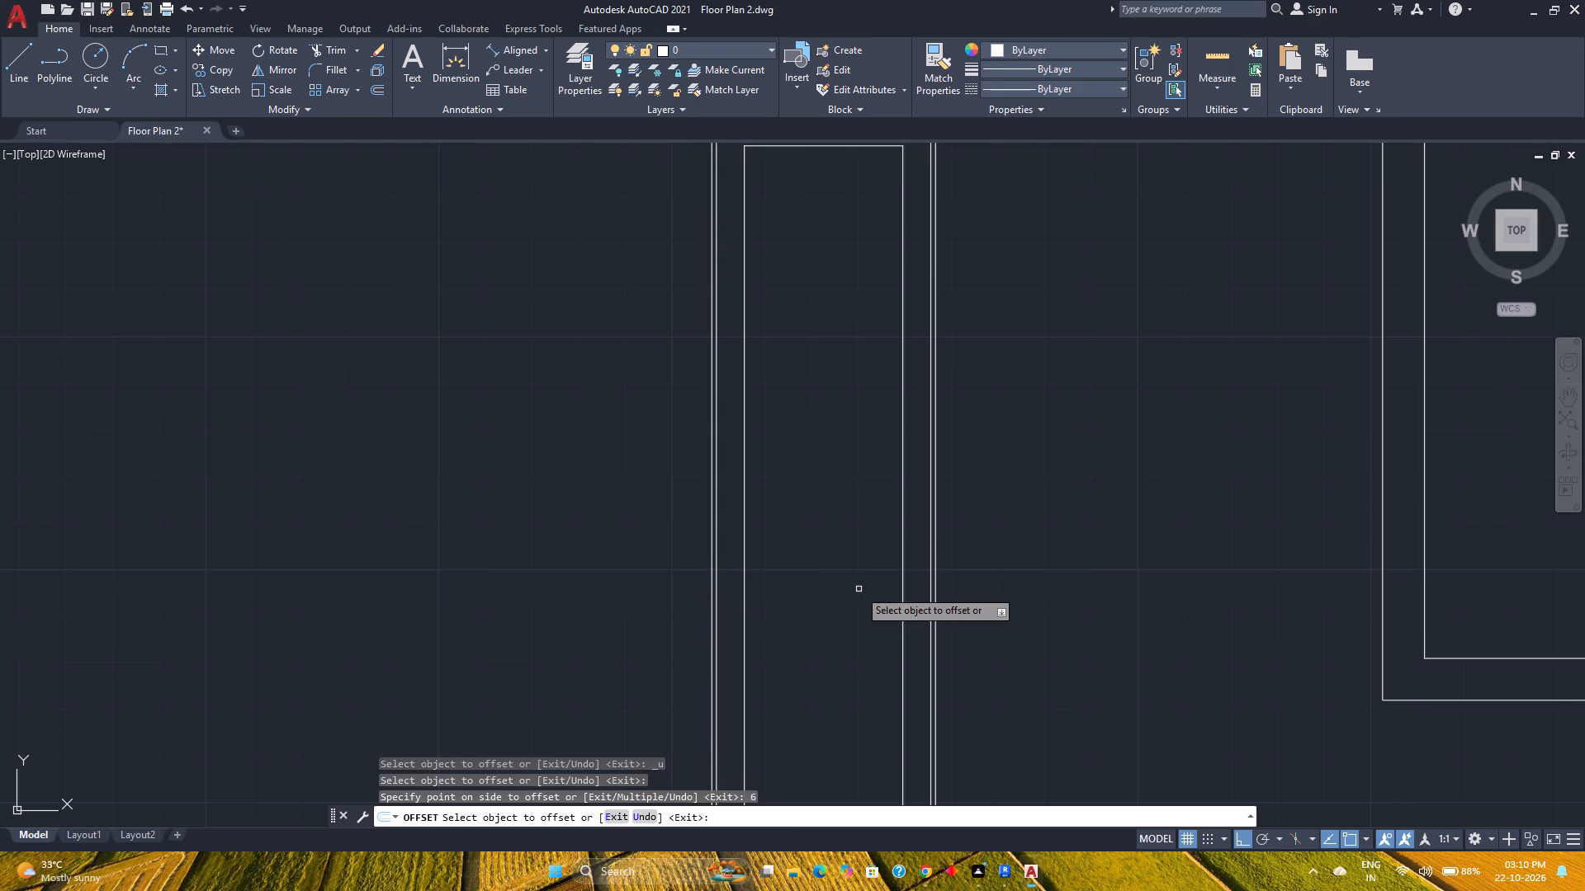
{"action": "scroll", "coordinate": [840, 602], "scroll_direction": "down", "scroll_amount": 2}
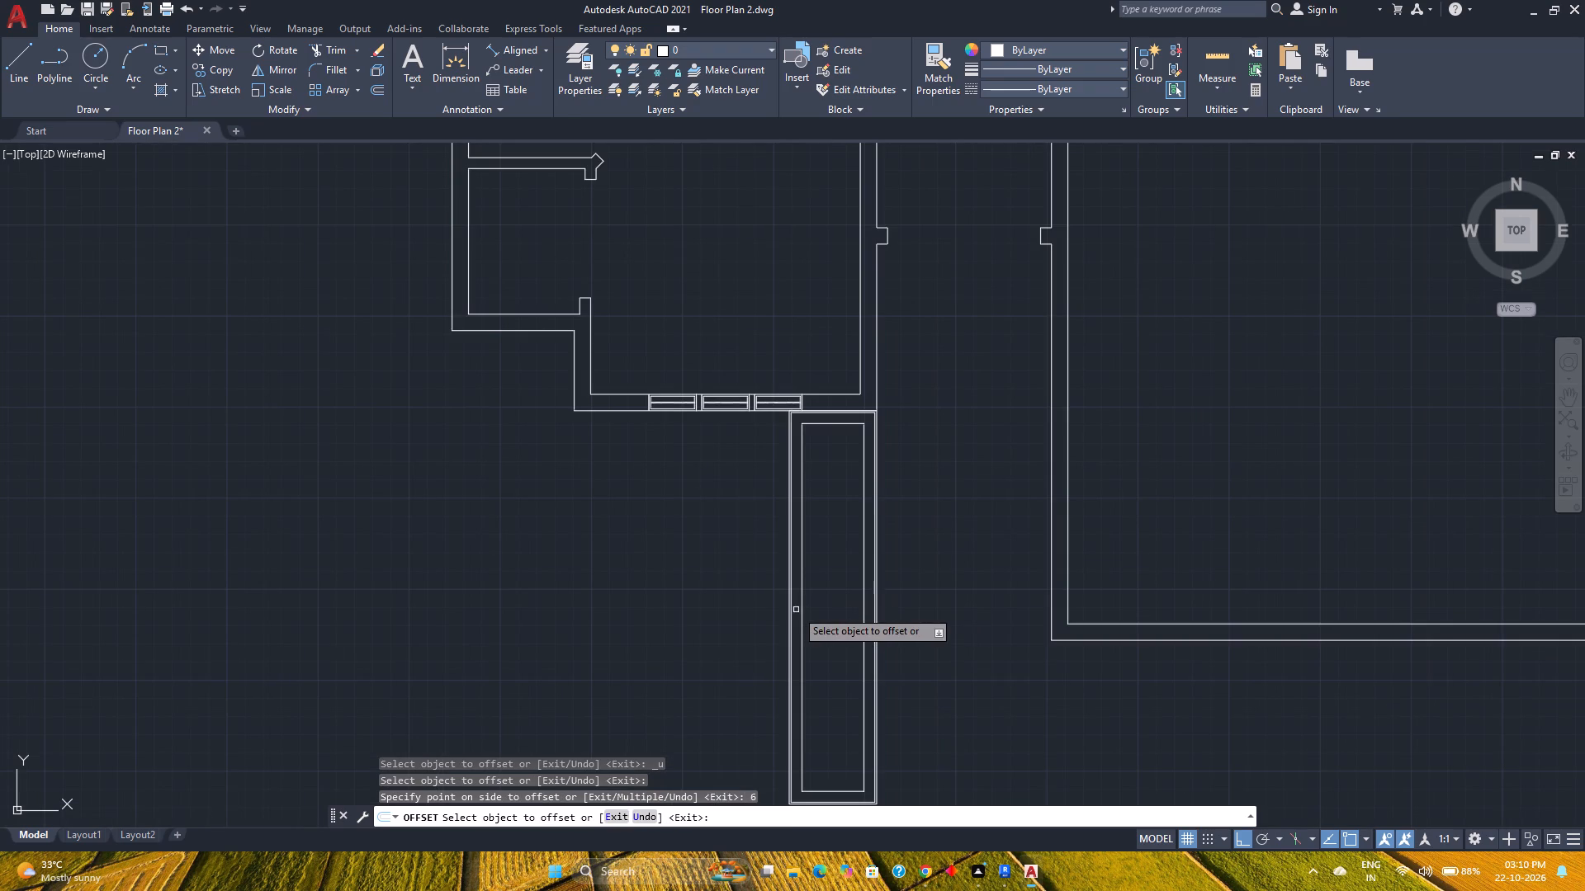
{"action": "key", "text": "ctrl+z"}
Offset the narrow rectangle's inner outline 8" inward.
{"action": "scroll", "coordinate": [807, 625], "scroll_direction": "up", "scroll_amount": 3}
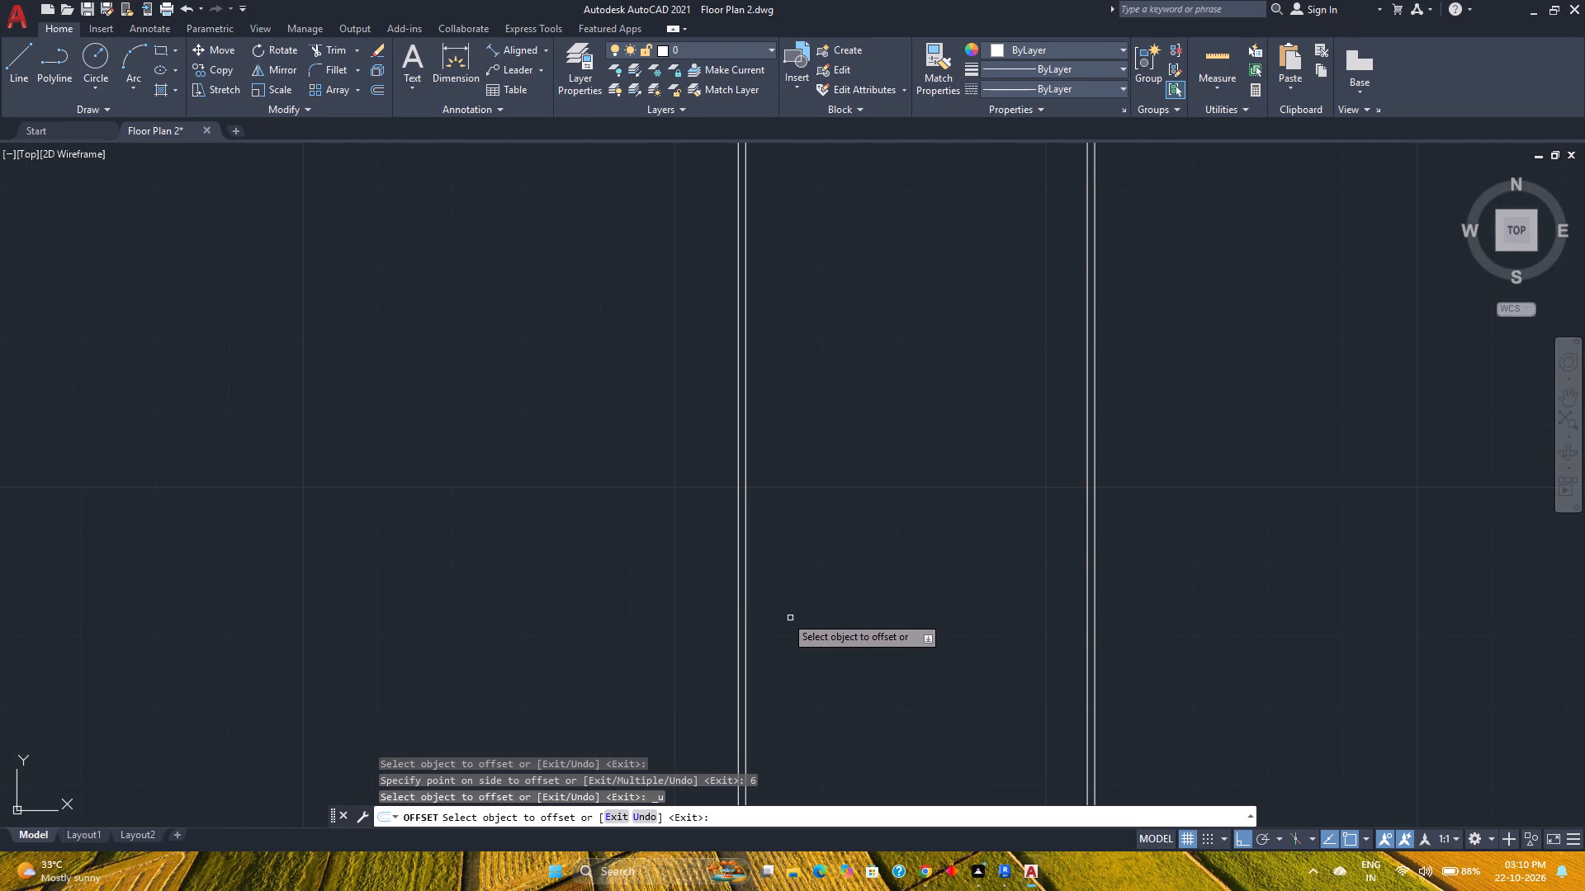
{"action": "left_click", "coordinate": [745, 601]}
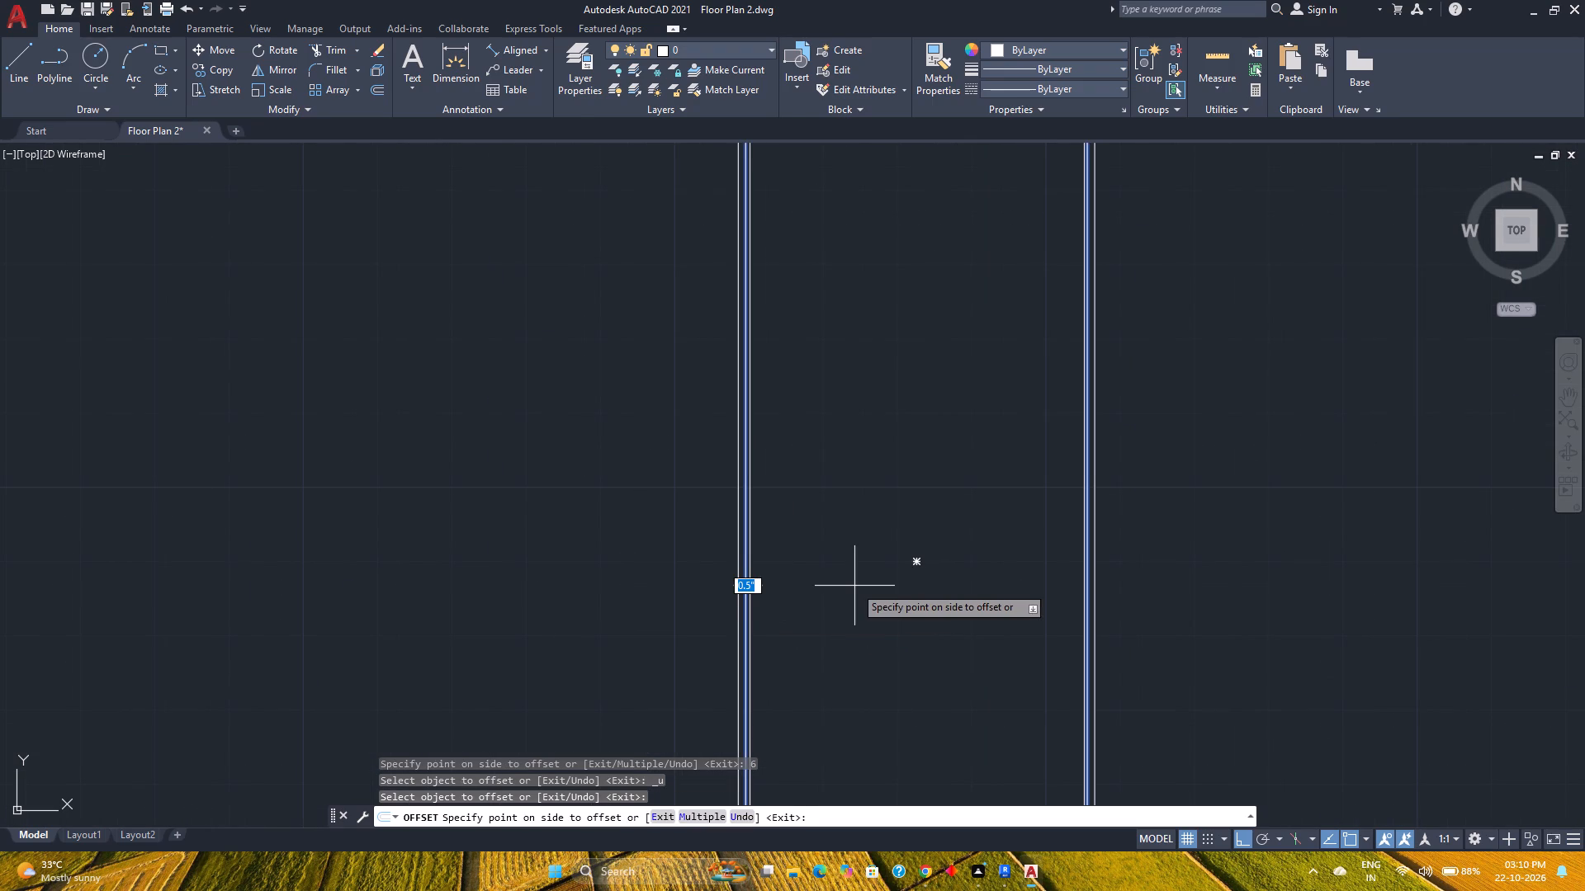
{"action": "key", "text": "8"}
{"action": "key", "text": "Return"}
Offset the innermost outline of the narrow rectangle another 1" inward and end the Offset command.
{"action": "scroll", "coordinate": [854, 586], "scroll_direction": "down", "scroll_amount": 3}
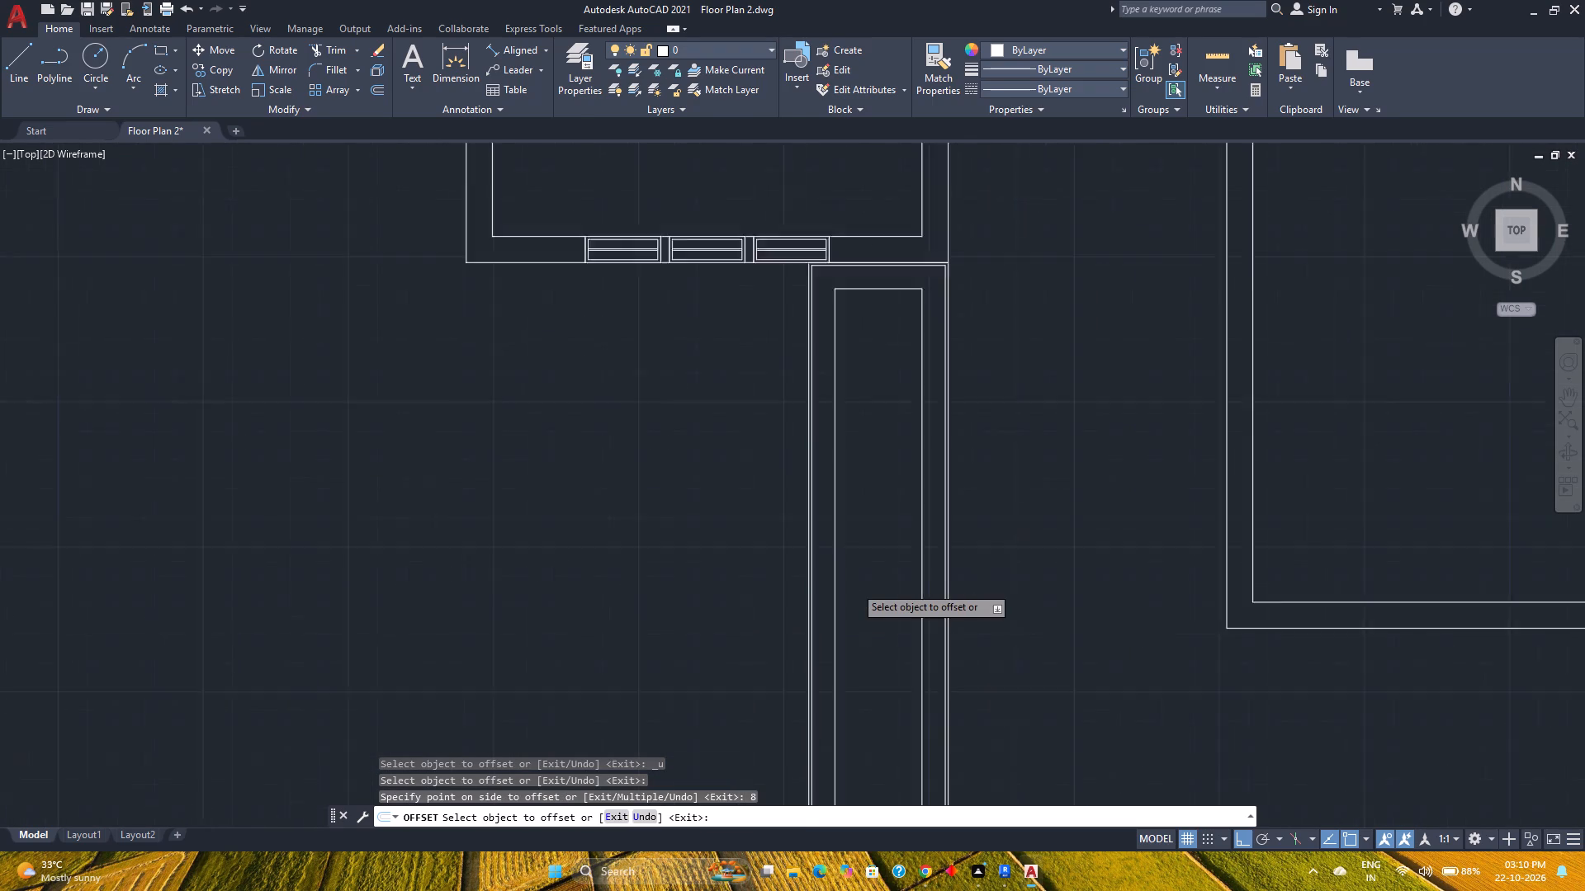
{"action": "scroll", "coordinate": [854, 586], "scroll_direction": "down", "scroll_amount": 1}
{"action": "left_click", "coordinate": [846, 593]}
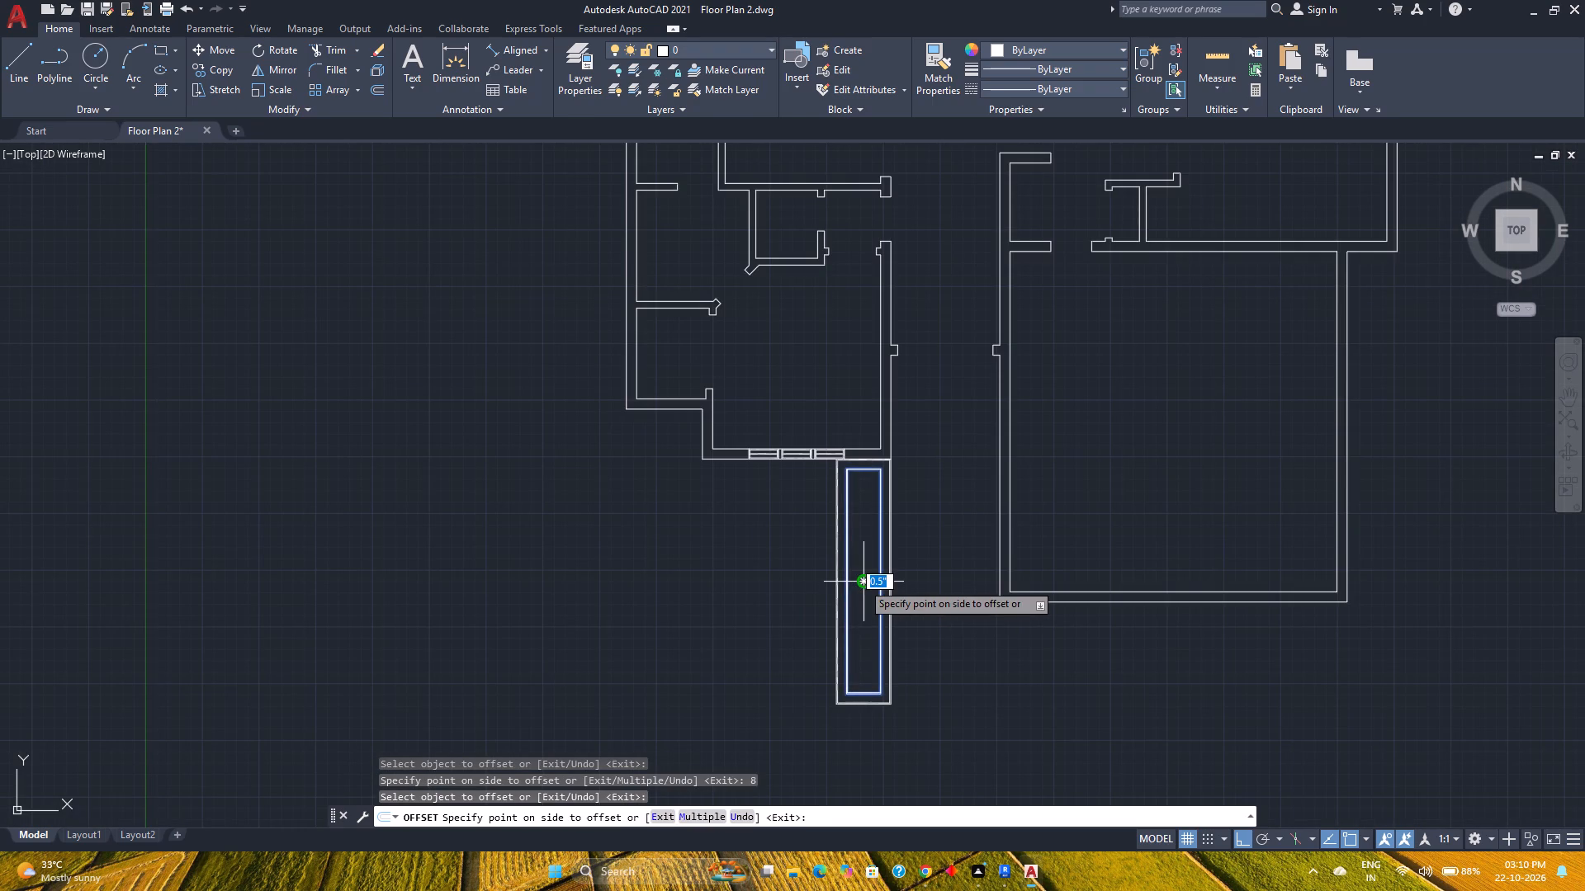
{"action": "scroll", "coordinate": [862, 582], "scroll_direction": "up", "scroll_amount": 4}
{"action": "key", "text": "1"}
{"action": "key", "text": "Return"}
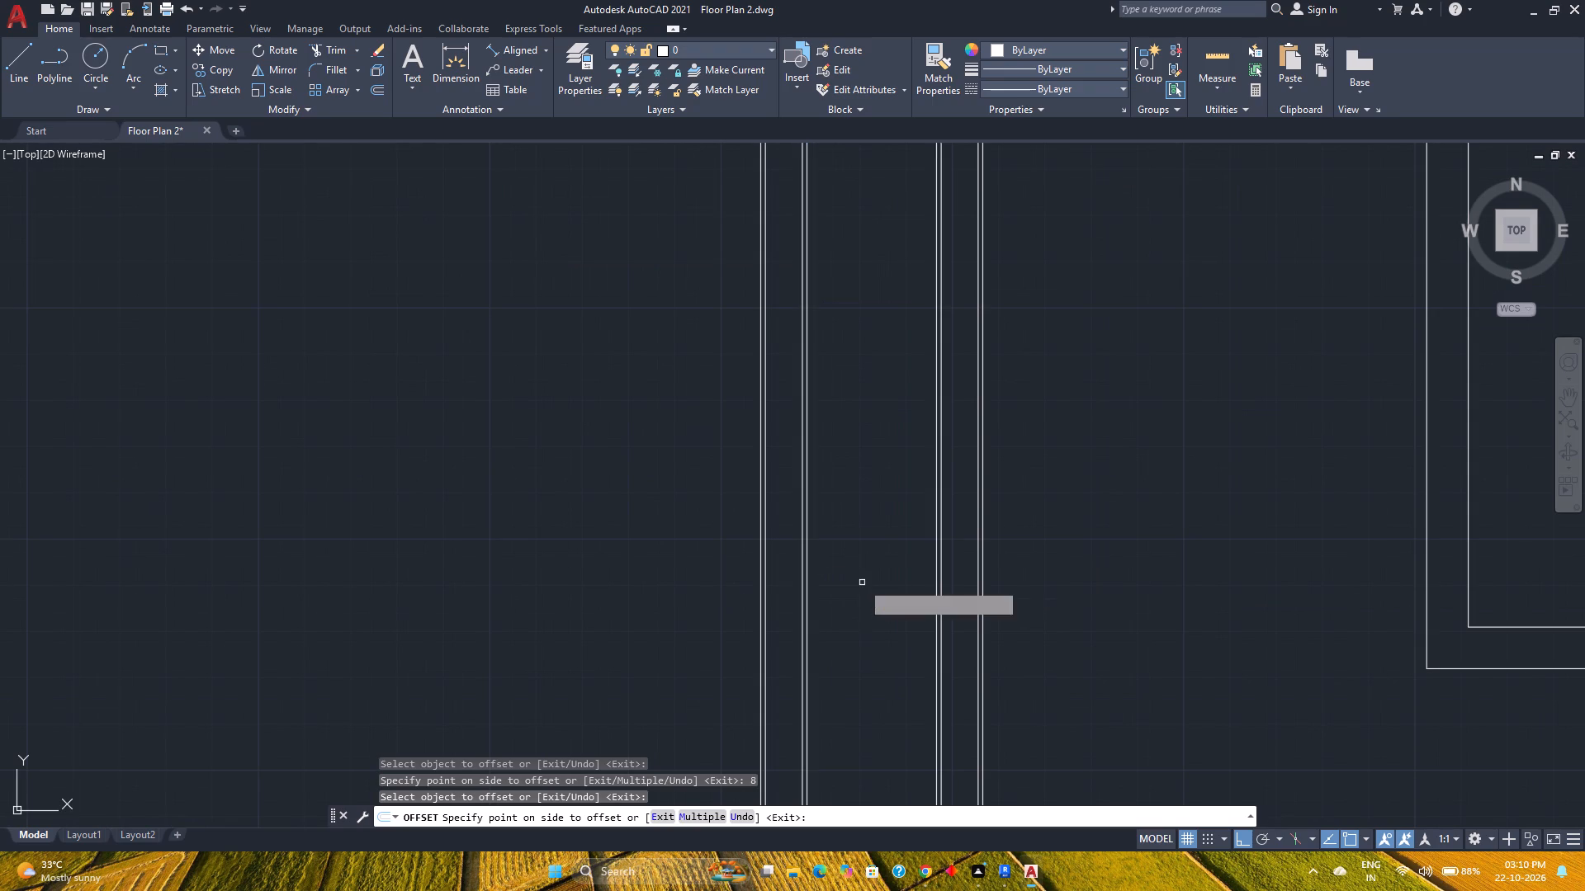
{"action": "key", "text": "Escape"}
{"action": "scroll", "coordinate": [860, 598], "scroll_direction": "down", "scroll_amount": 3}
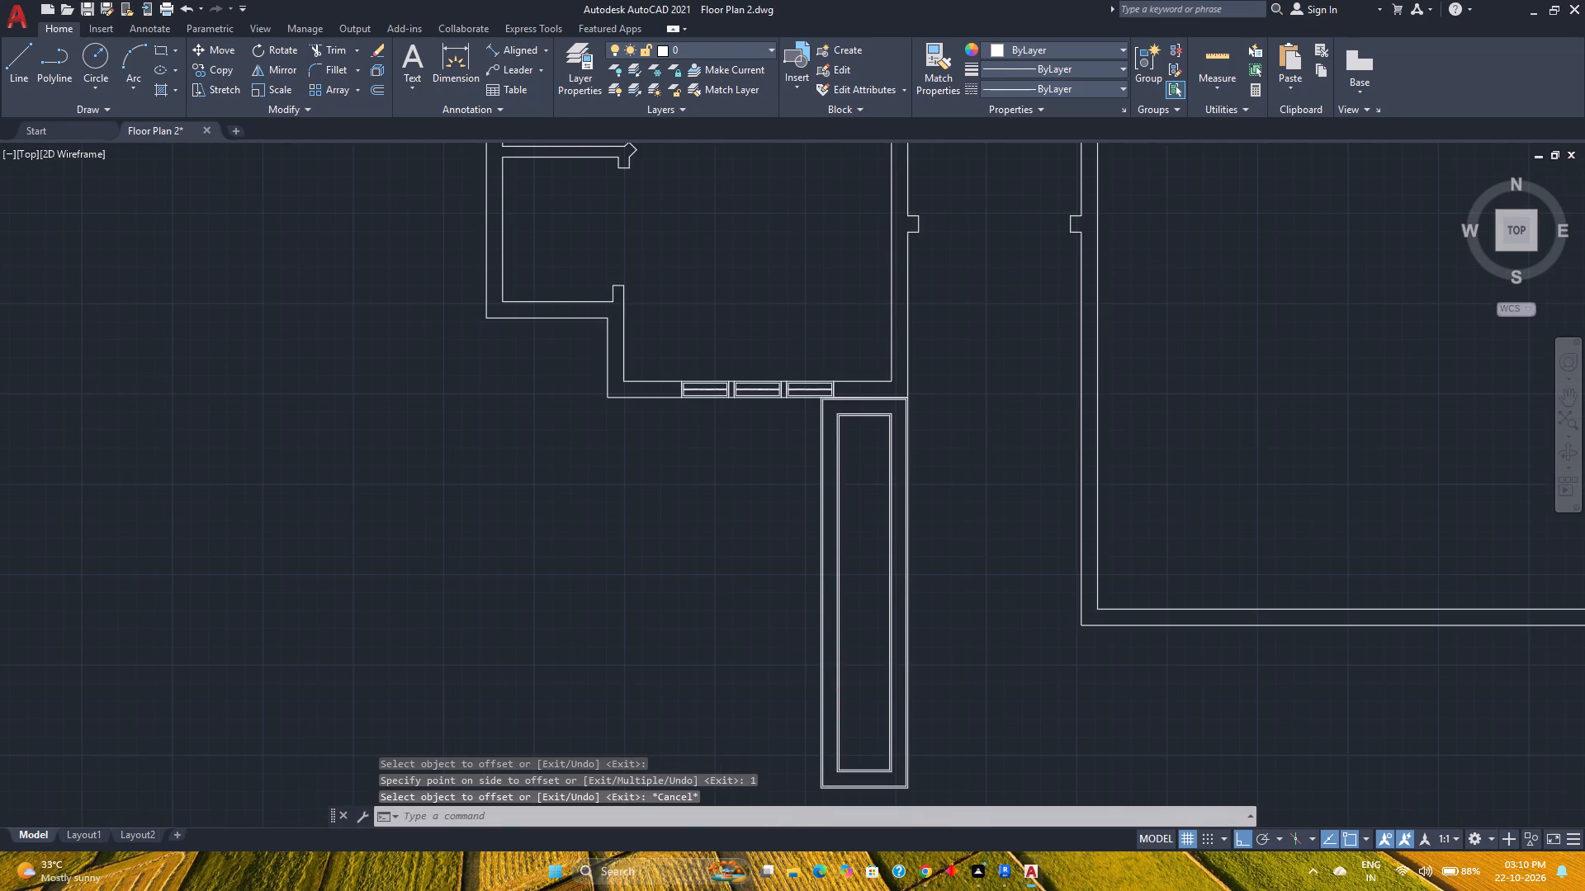
{"action": "middle_click_drag", "start_coordinate": [860, 598], "coordinate": [877, 631]}
Save the drawing.
{"action": "key", "text": "ctrl+s"}
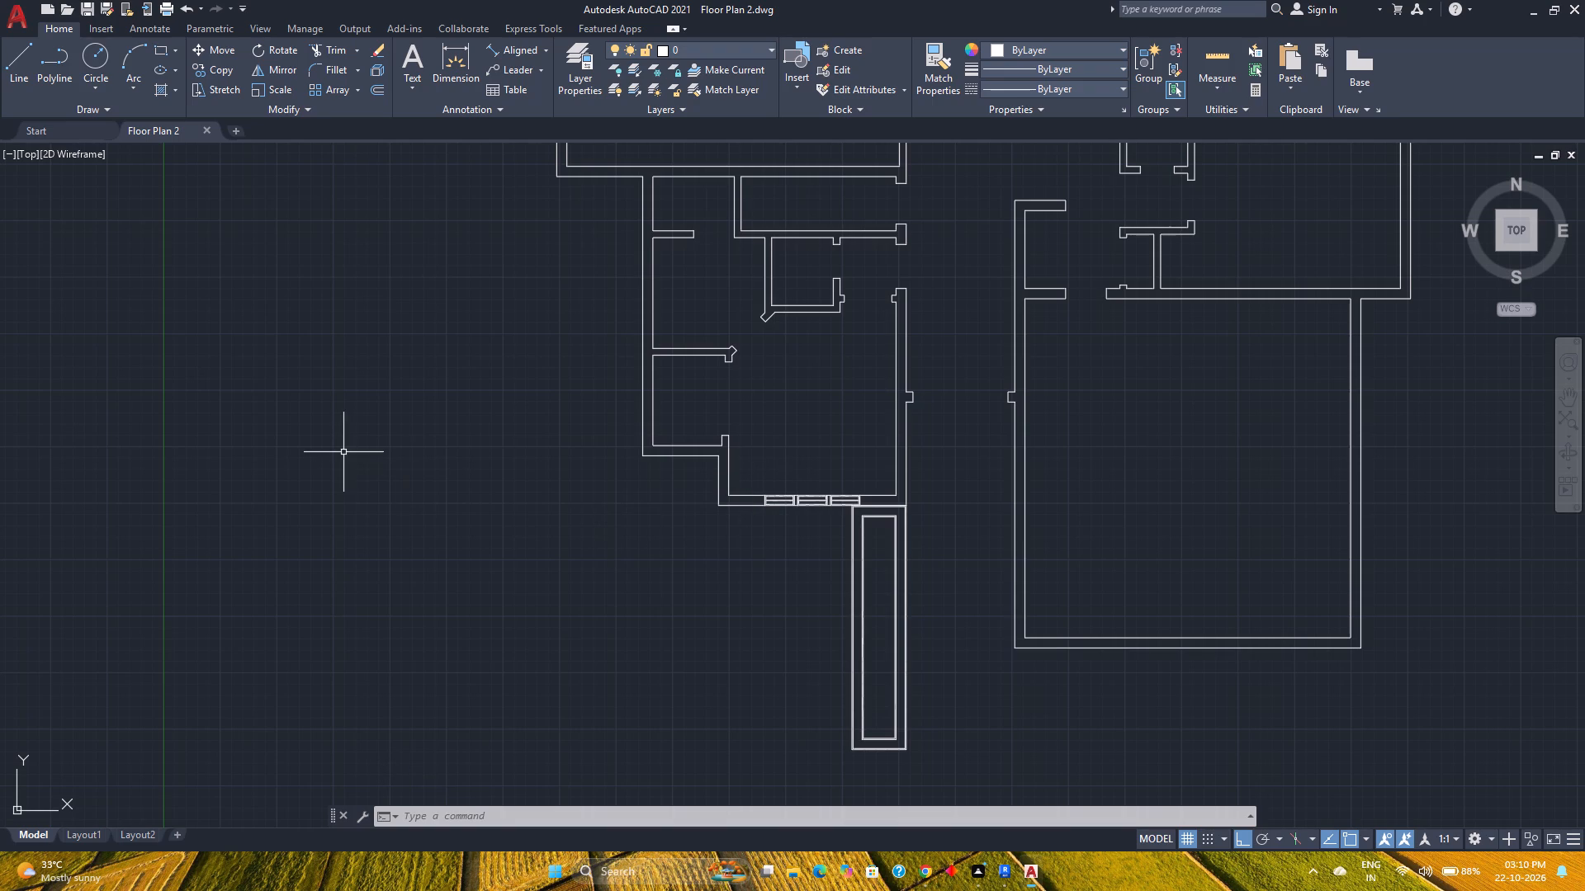
Draw a rectangle about 9'-10" by 5'-0.5" from the southwestern room's outer southwest corner to the narrow rectangle's west edge.
{"action": "left_click", "coordinate": [165, 46]}
{"action": "left_click", "coordinate": [717, 511]}
{"action": "scroll", "coordinate": [849, 573], "scroll_direction": "up", "scroll_amount": 1}
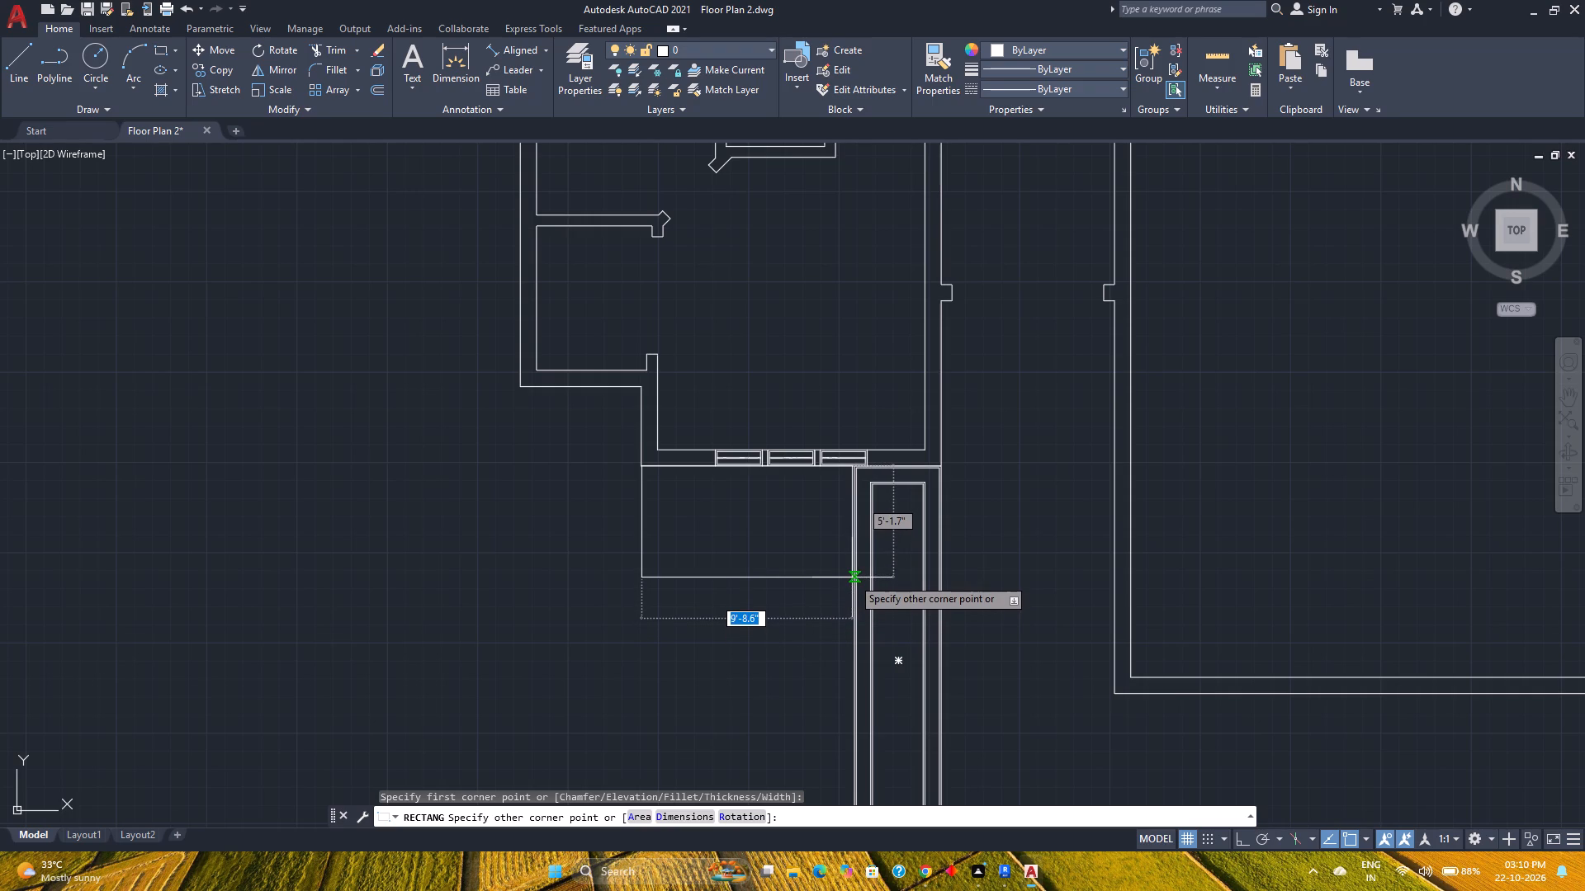
{"action": "scroll", "coordinate": [853, 575], "scroll_direction": "up", "scroll_amount": 3}
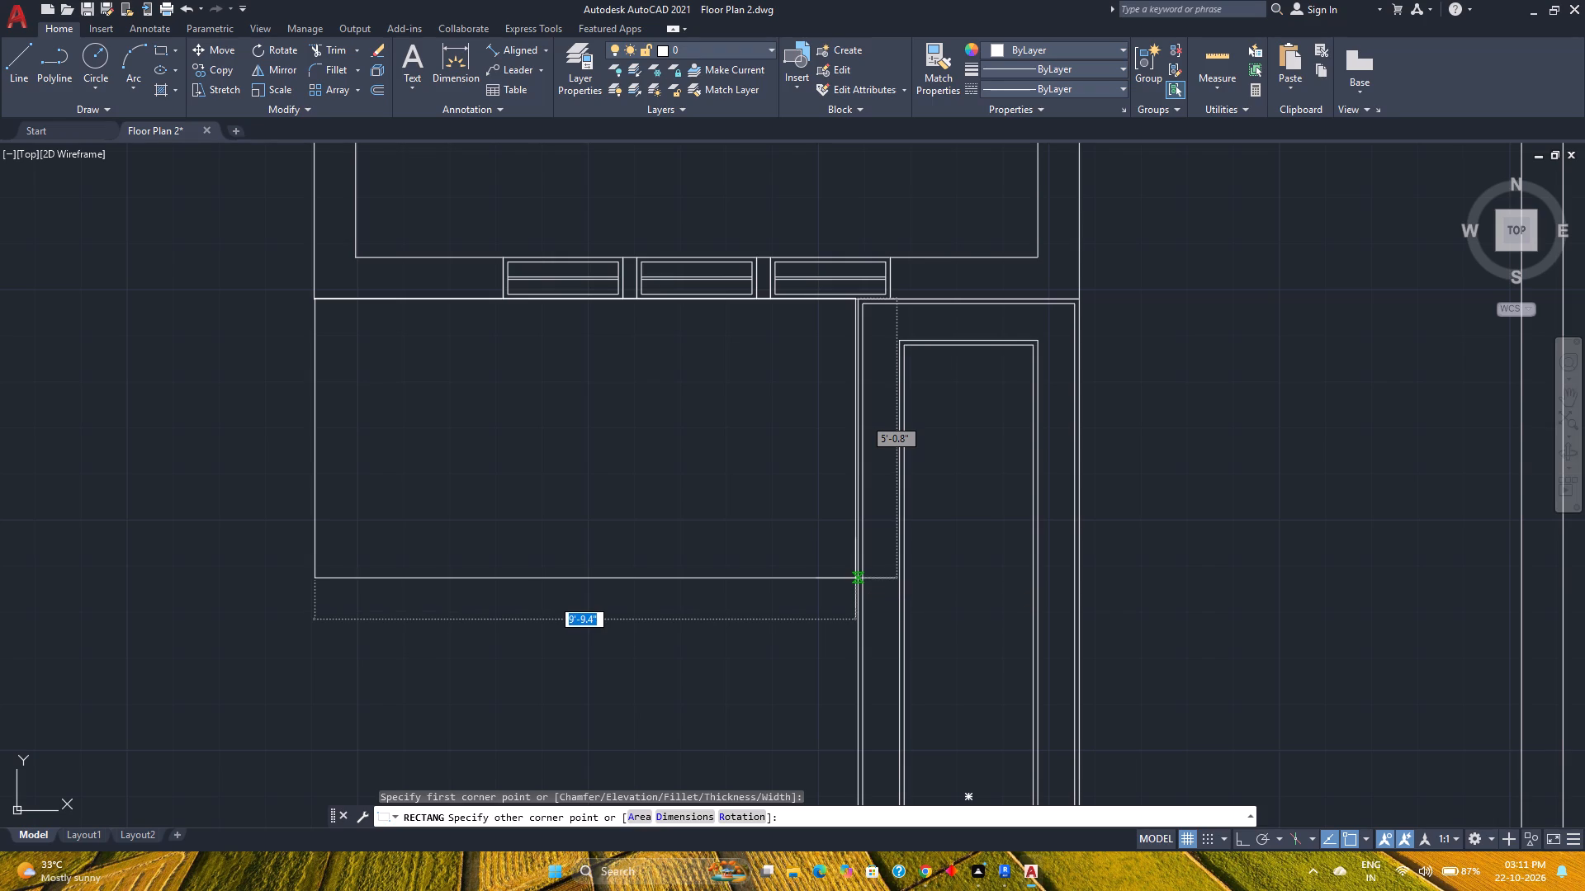
{"action": "left_click", "coordinate": [855, 577]}
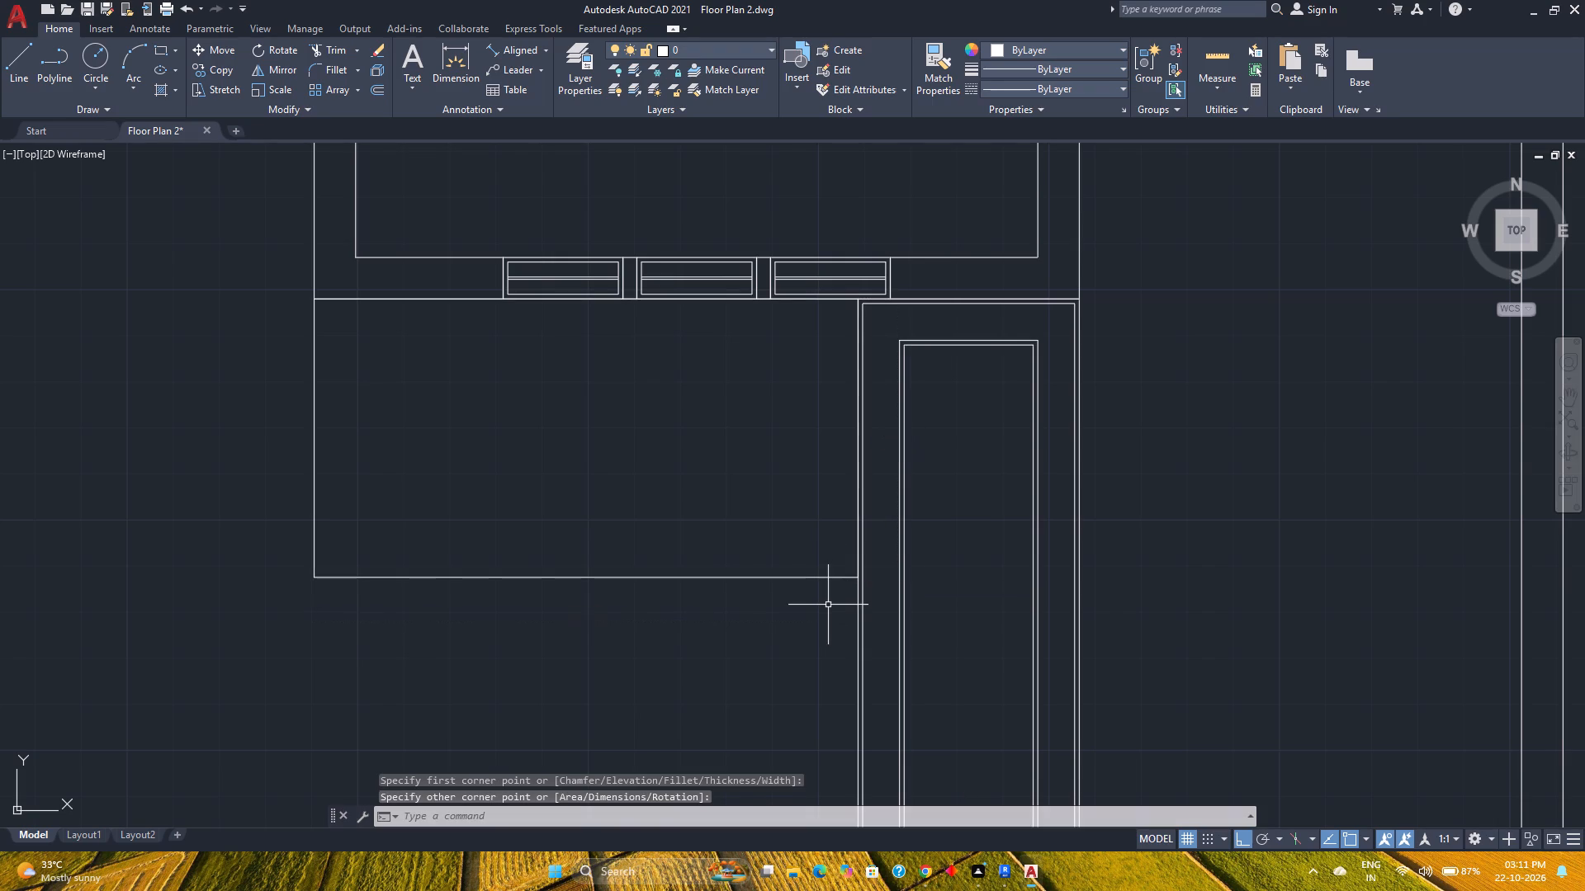
{"action": "key", "text": "Escape"}
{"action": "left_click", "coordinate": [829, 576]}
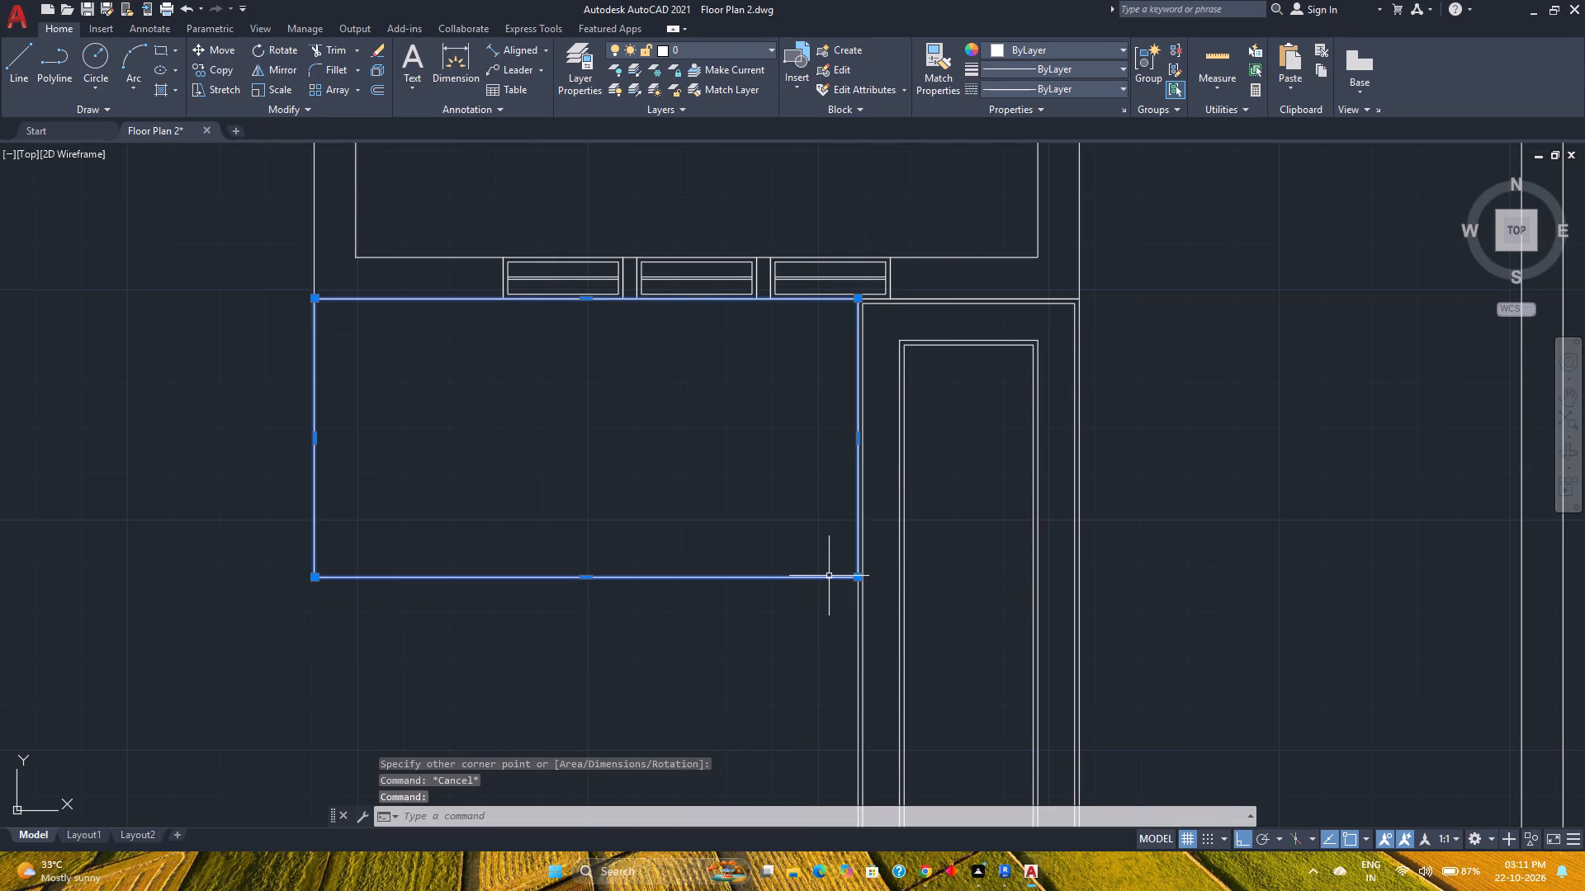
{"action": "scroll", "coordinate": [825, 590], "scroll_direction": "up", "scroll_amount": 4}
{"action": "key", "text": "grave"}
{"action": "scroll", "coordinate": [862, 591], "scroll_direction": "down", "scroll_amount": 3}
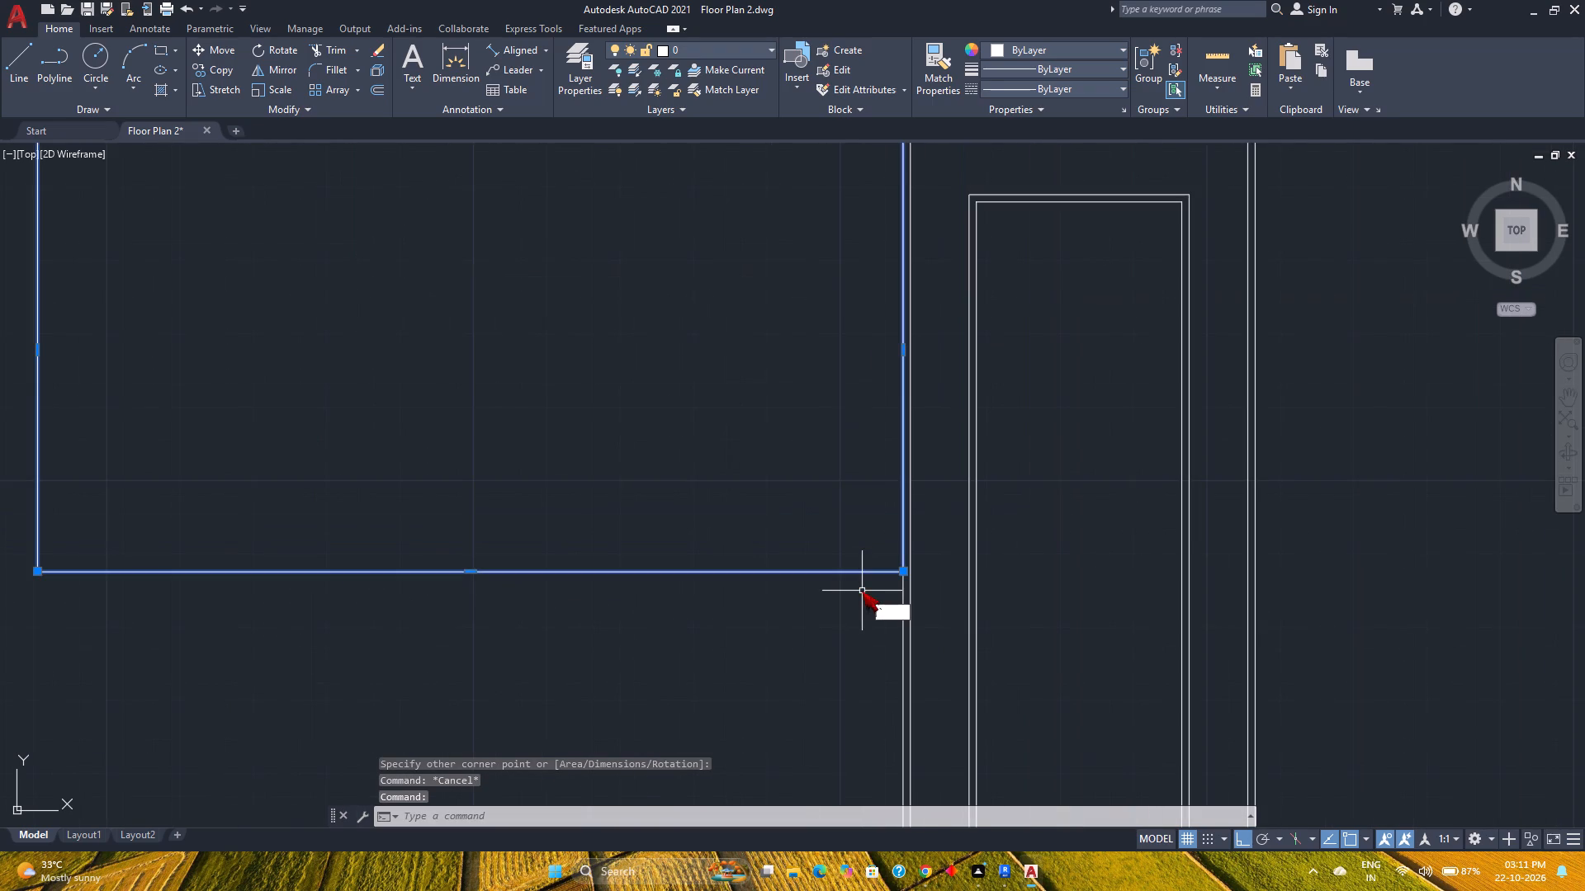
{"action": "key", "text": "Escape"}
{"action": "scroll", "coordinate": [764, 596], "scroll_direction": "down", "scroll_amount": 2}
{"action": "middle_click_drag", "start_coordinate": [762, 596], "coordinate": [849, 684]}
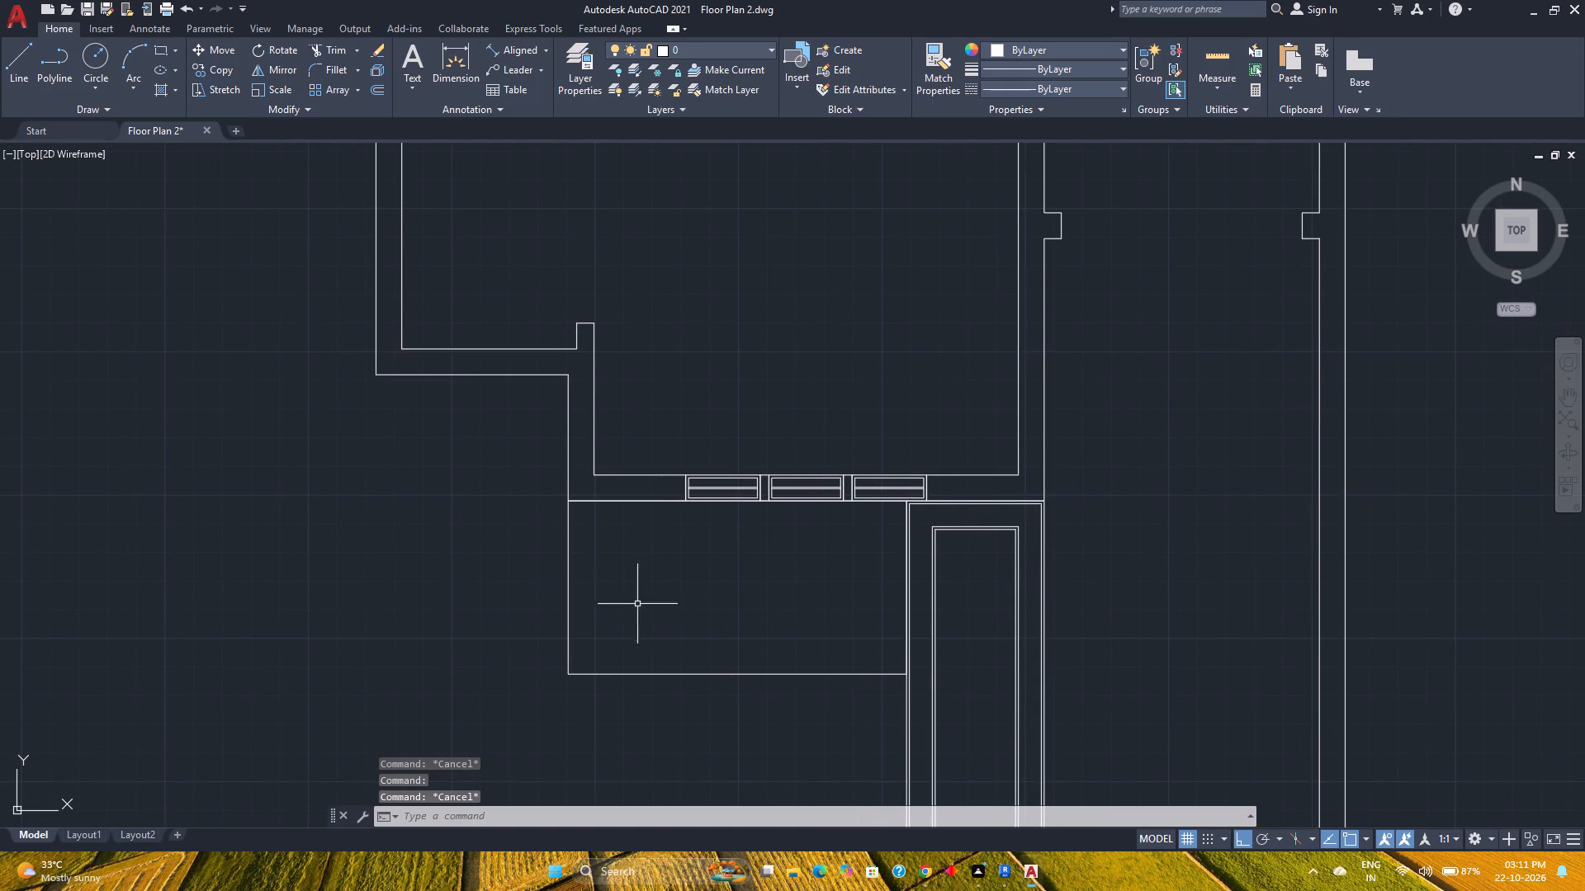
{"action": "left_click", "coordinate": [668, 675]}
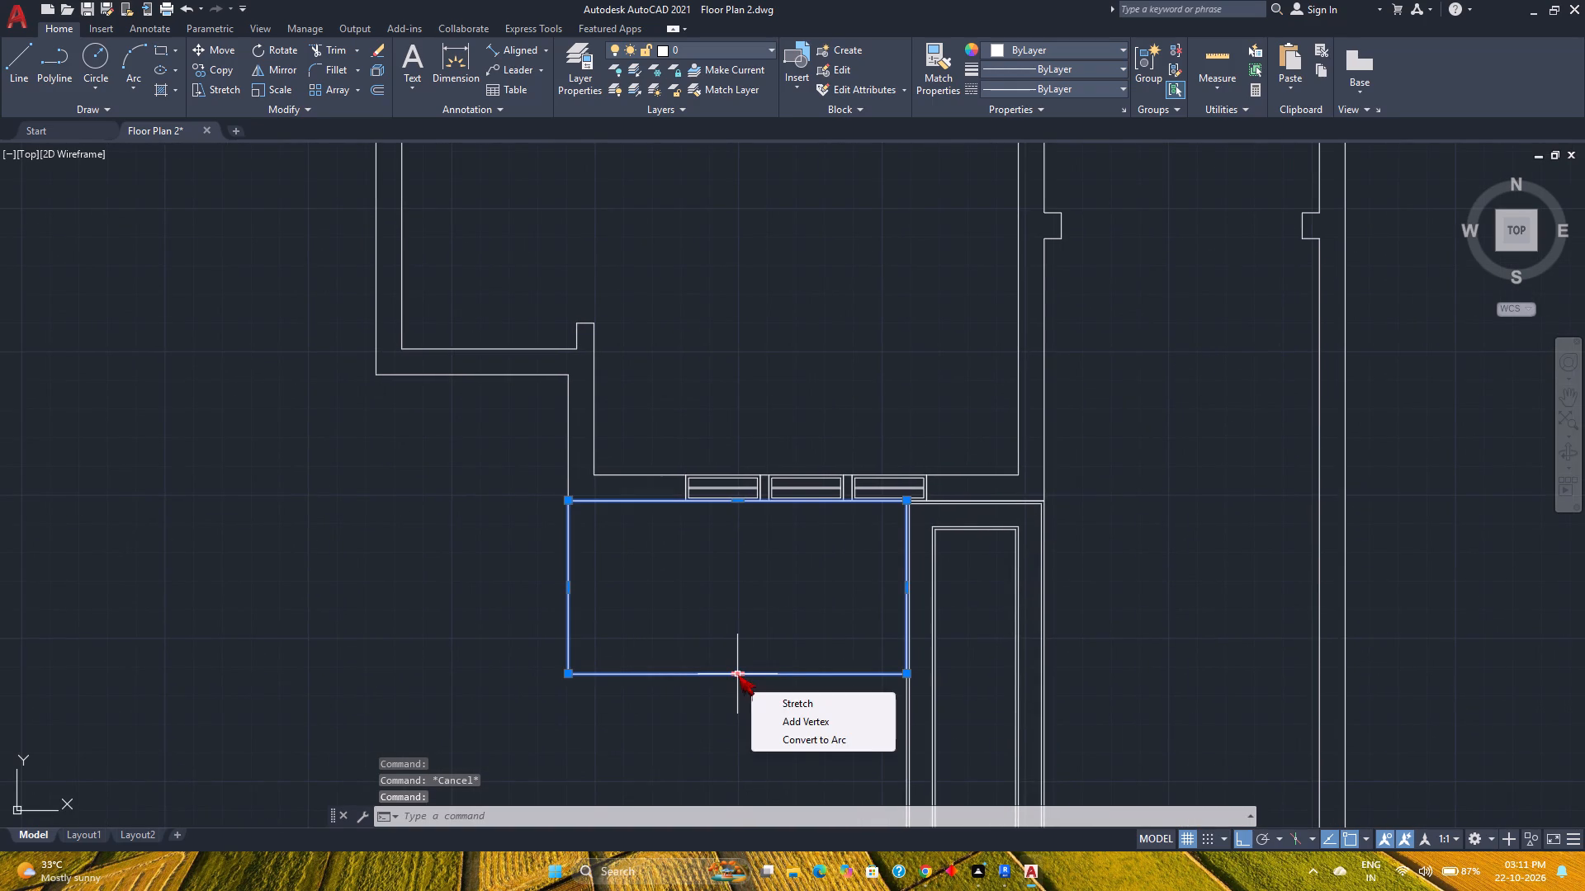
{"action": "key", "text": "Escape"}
Measure the width and depth of the new rectangle below the windows.
{"action": "left_click", "coordinate": [1198, 60]}
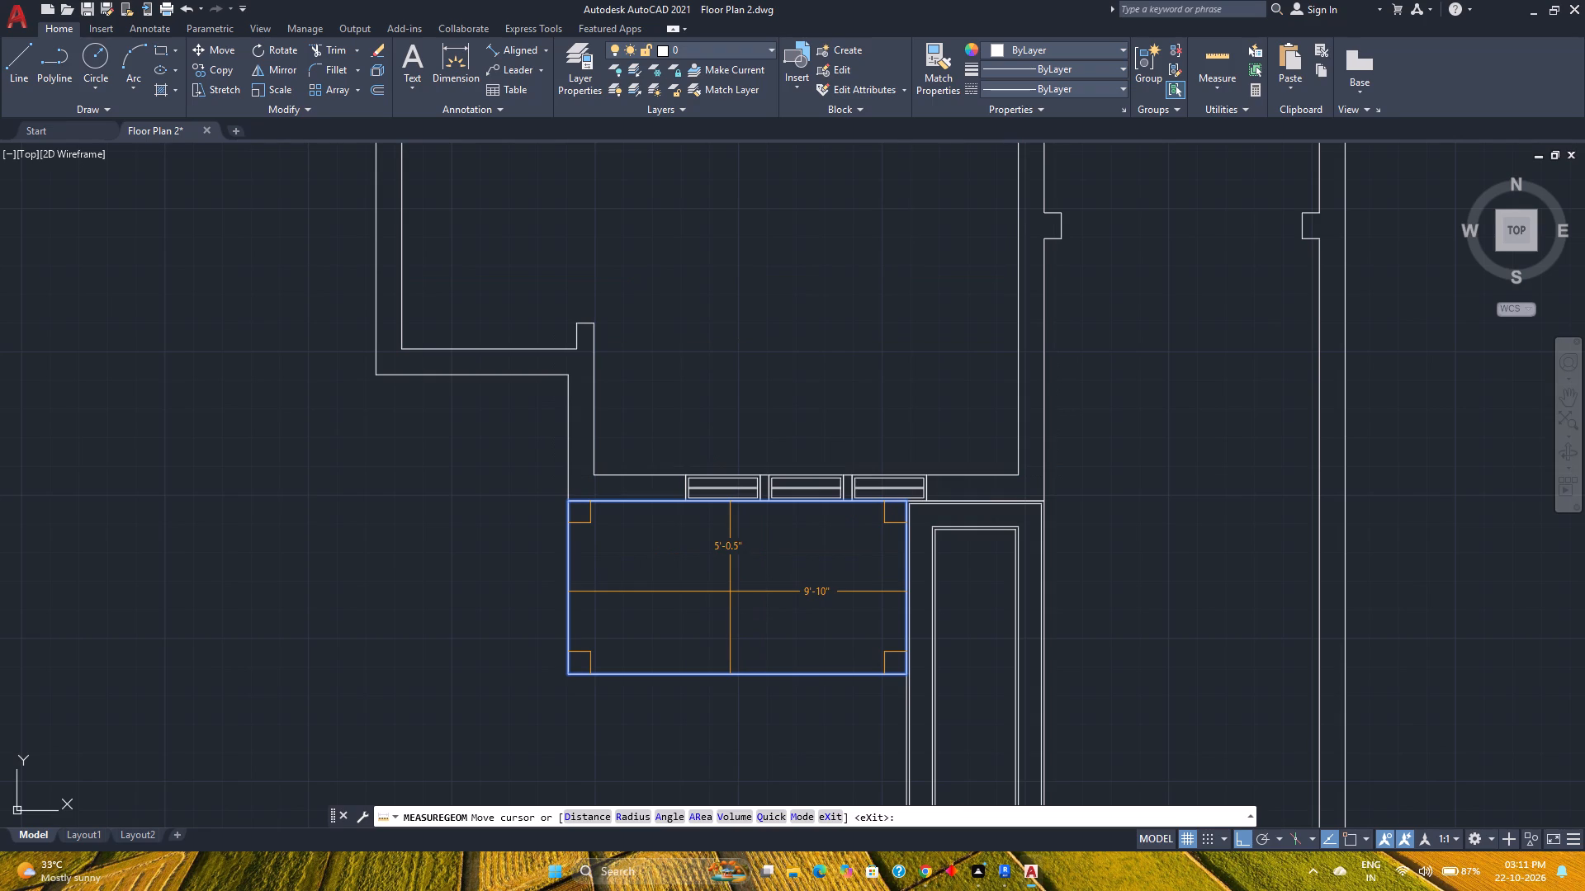
{"action": "key", "text": "Escape"}
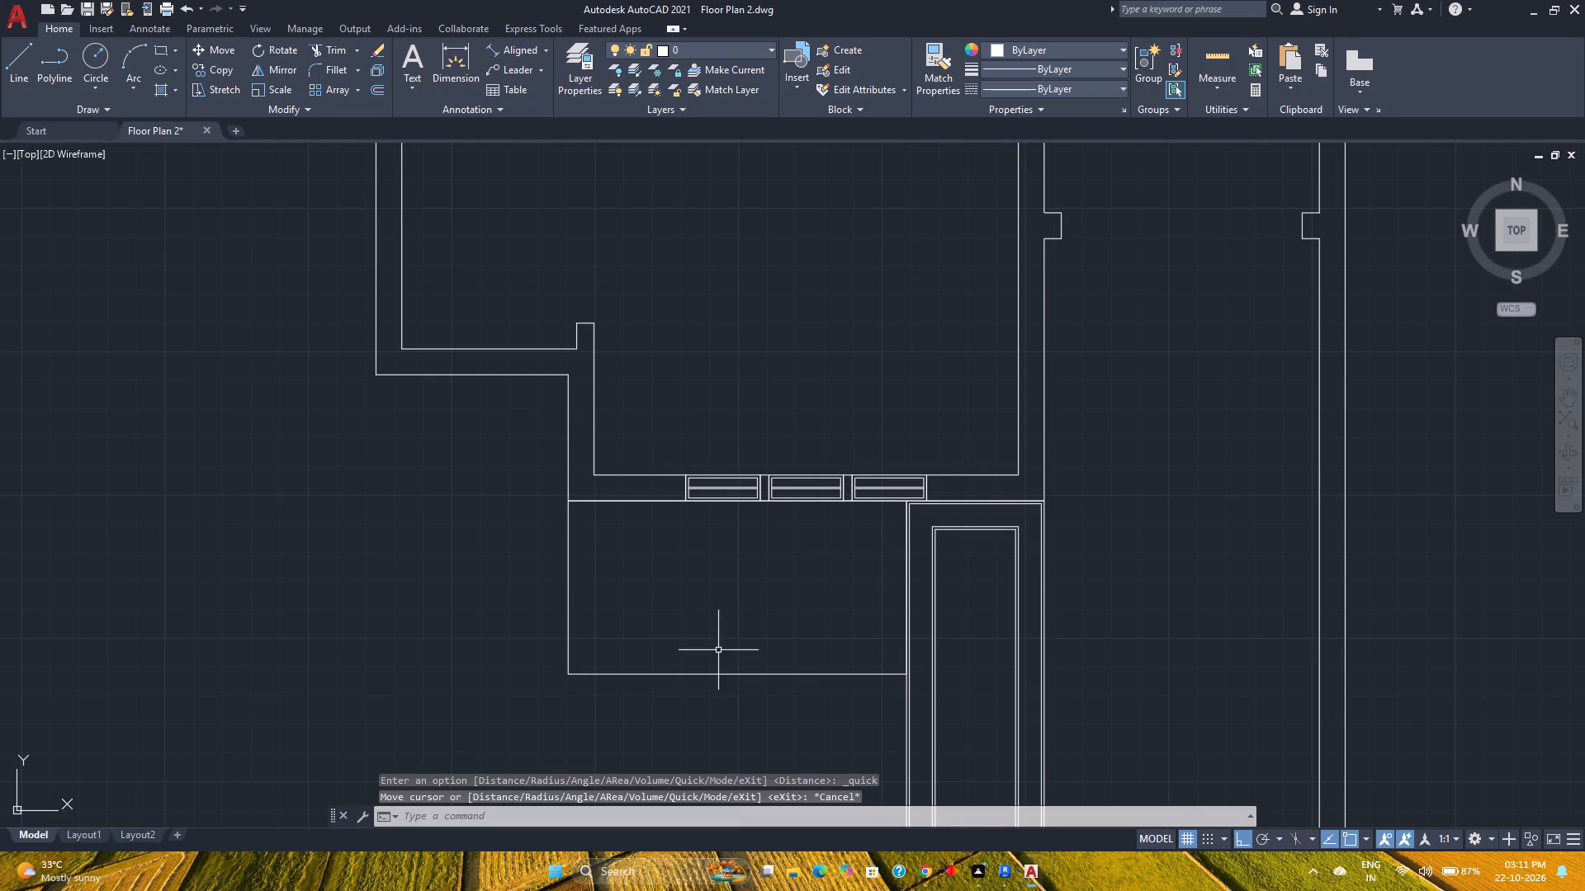
Stretch the south edge of the new rectangle 0.5" northward from its midpoint.
{"action": "left_click", "coordinate": [721, 674]}
{"action": "scroll", "coordinate": [740, 678], "scroll_direction": "up", "scroll_amount": 2}
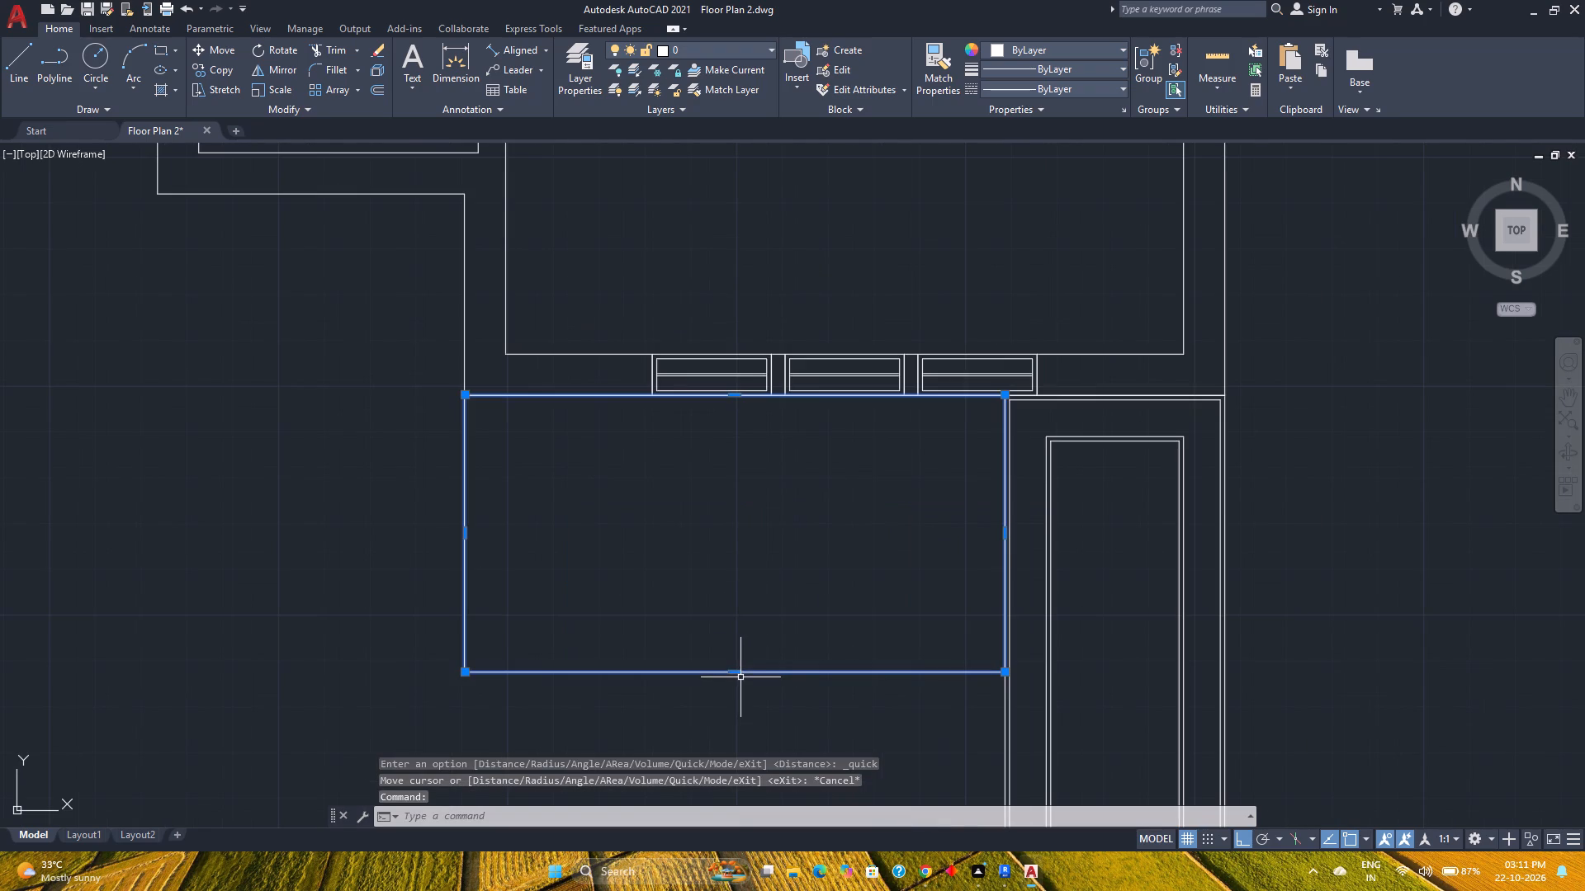
{"action": "left_click", "coordinate": [732, 674]}
{"action": "type", "text": "0.5"}
{"action": "key", "text": "Return"}
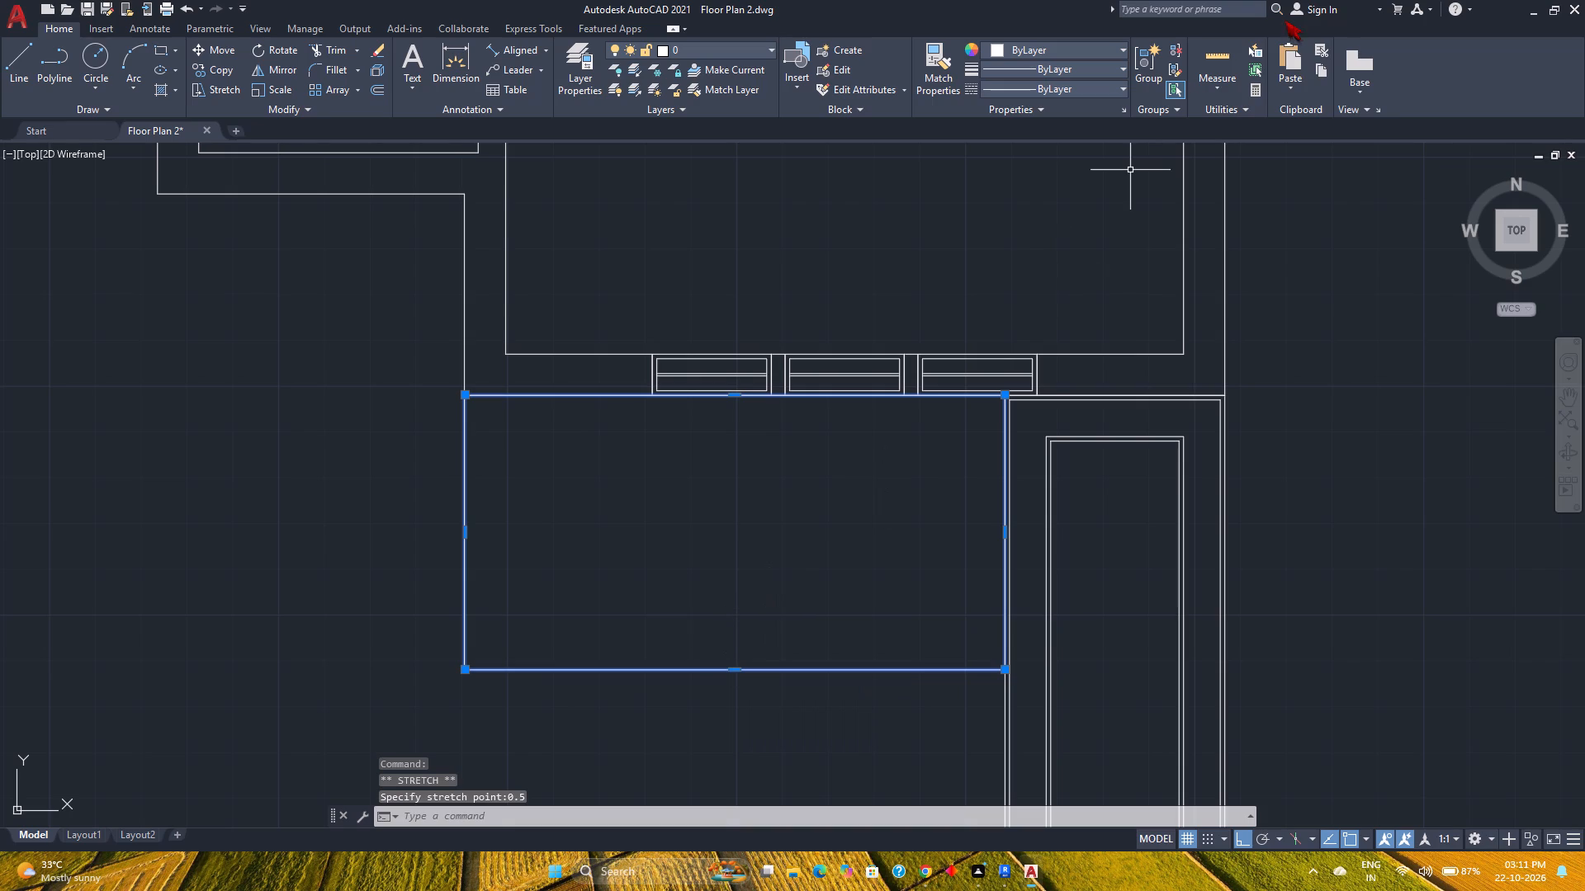
Measure the stretched rectangle's width and depth.
{"action": "left_click", "coordinate": [1221, 54]}
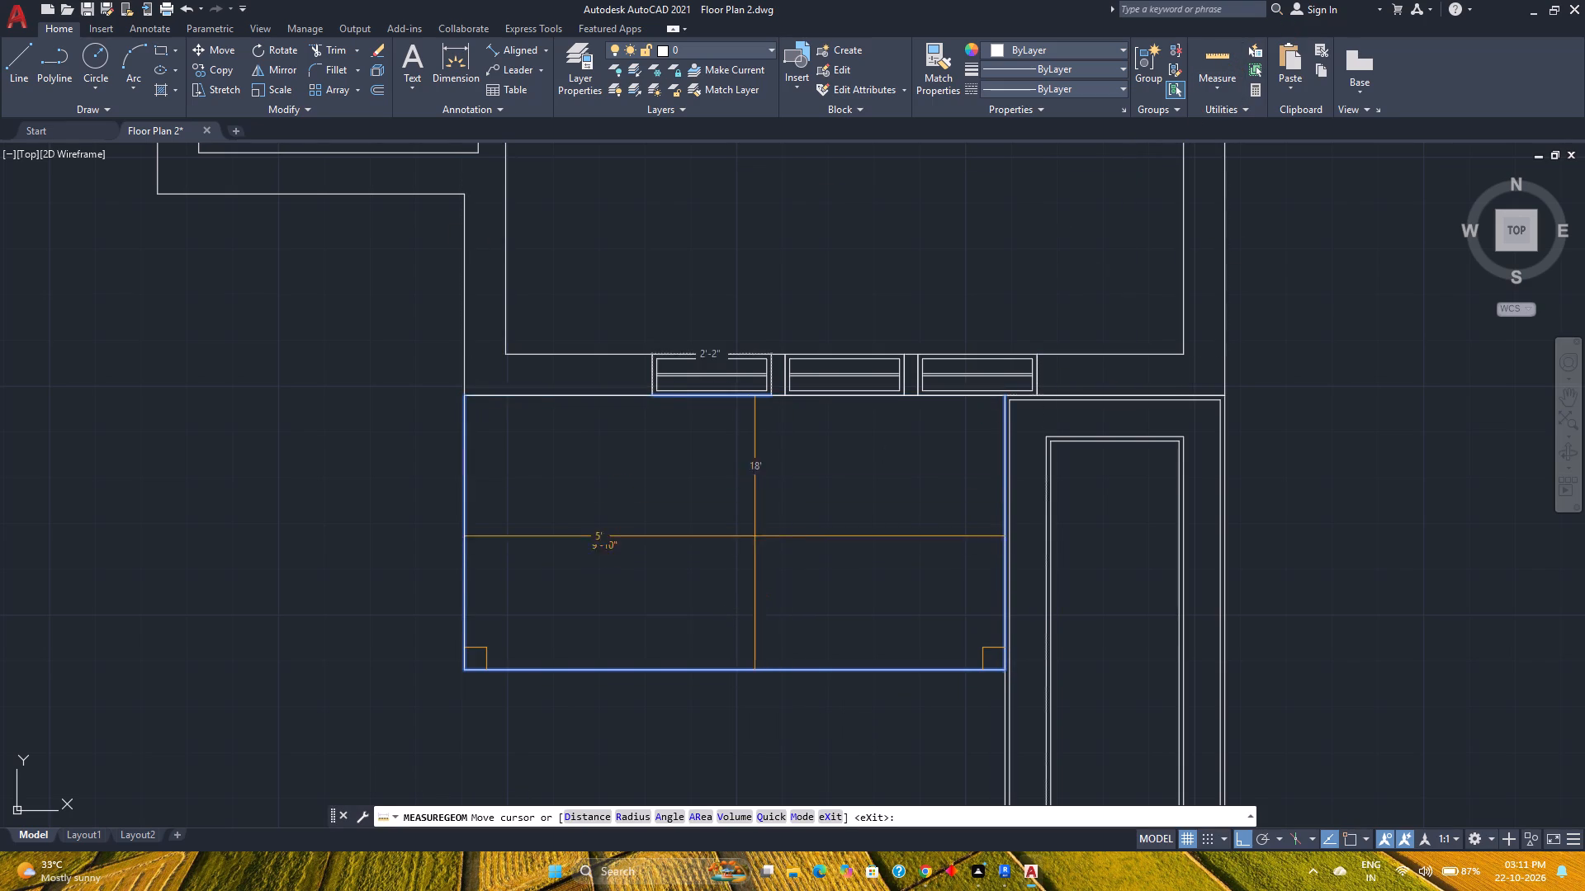
{"action": "key", "text": "Escape"}
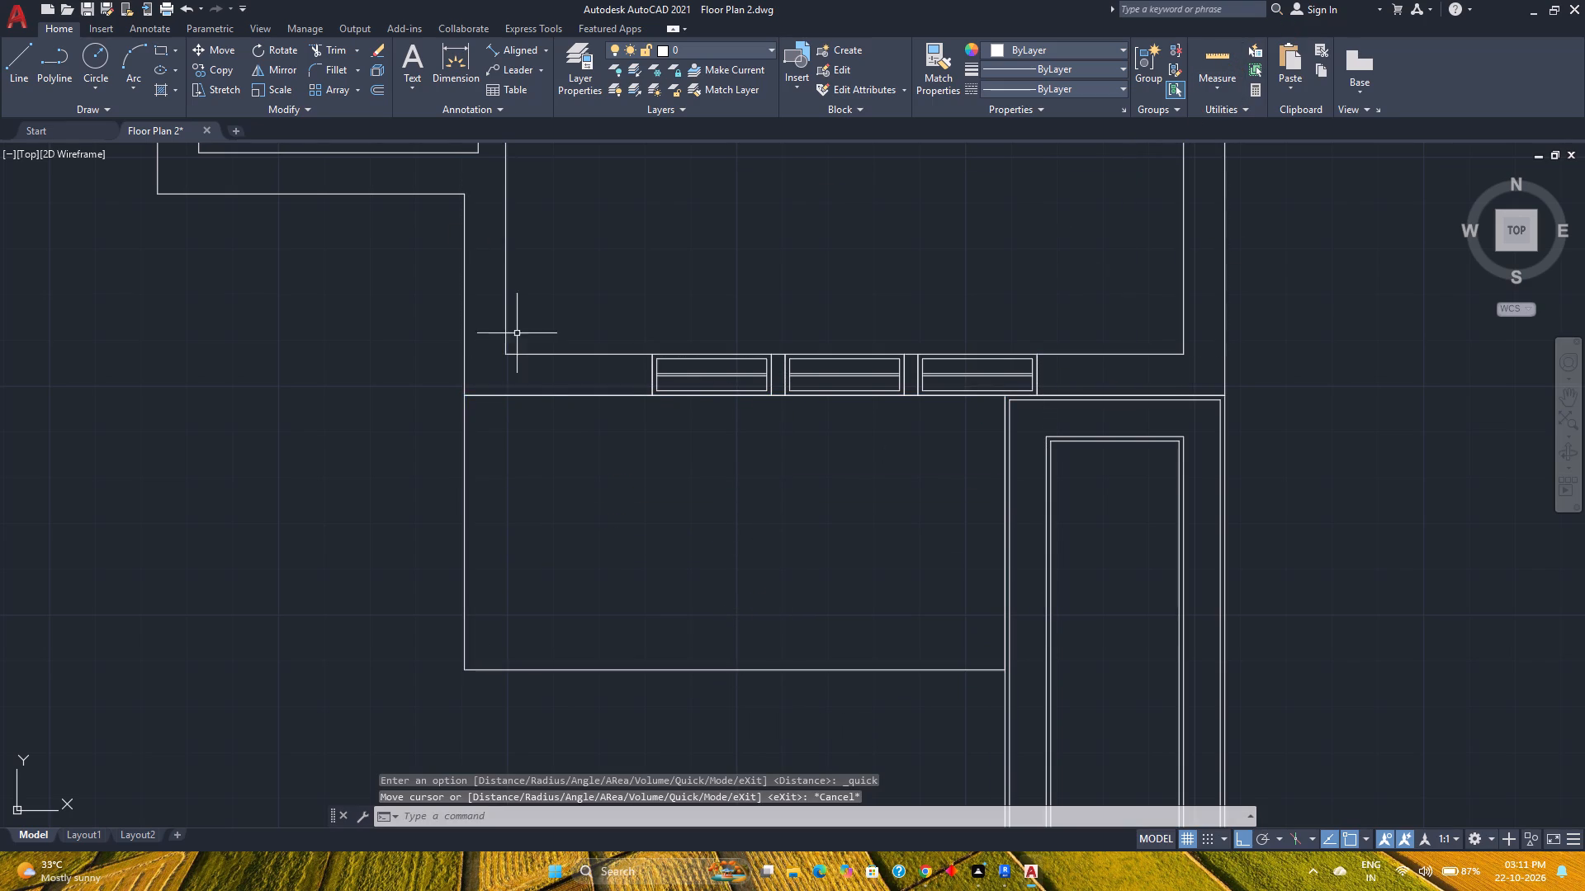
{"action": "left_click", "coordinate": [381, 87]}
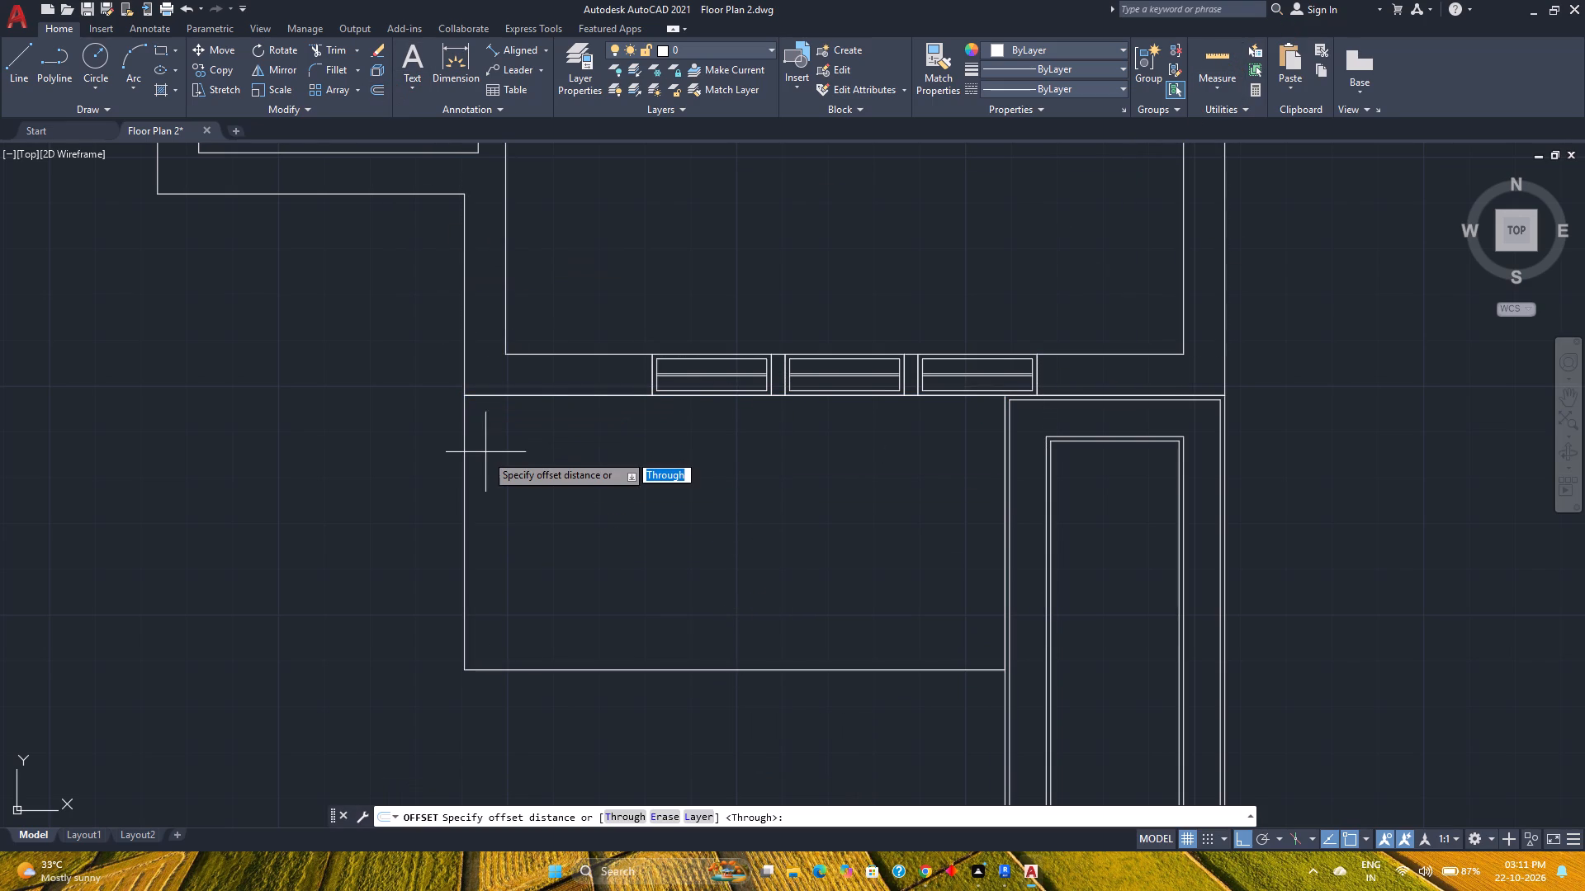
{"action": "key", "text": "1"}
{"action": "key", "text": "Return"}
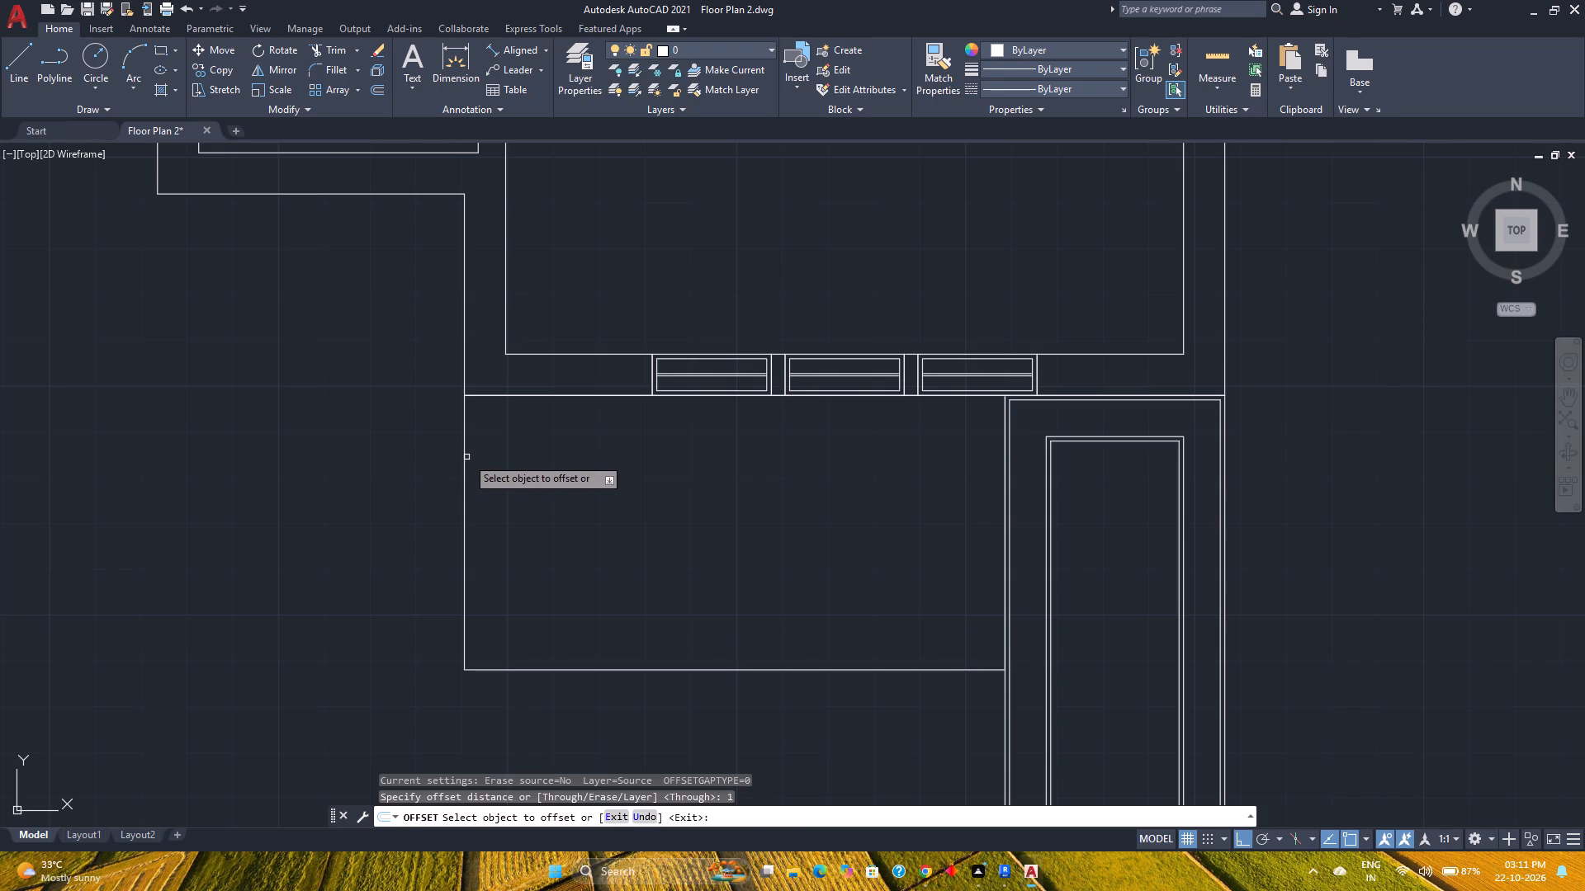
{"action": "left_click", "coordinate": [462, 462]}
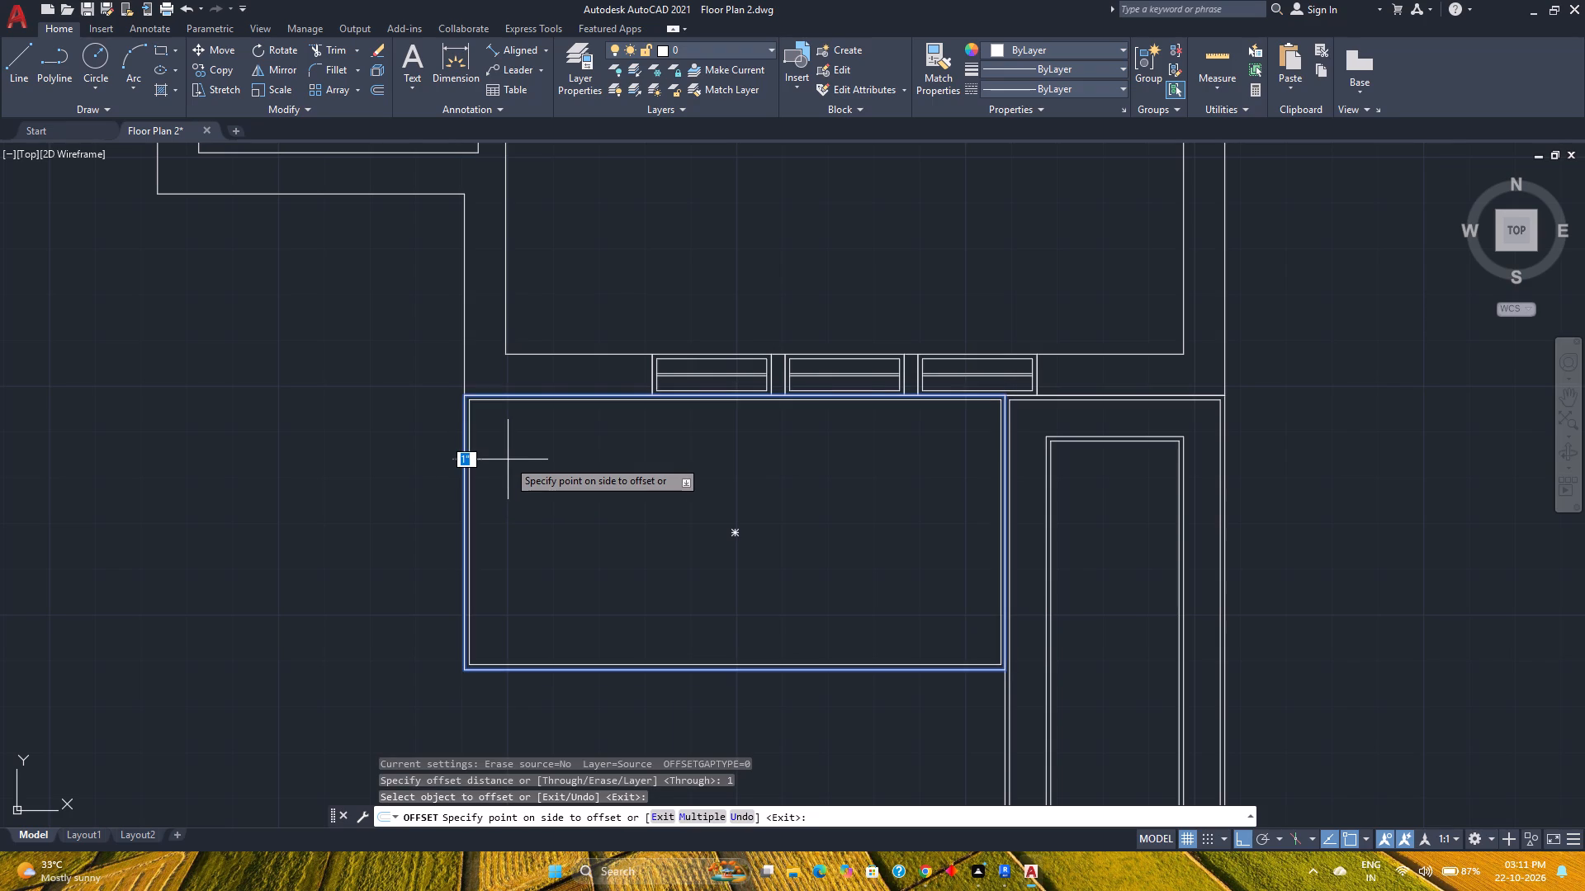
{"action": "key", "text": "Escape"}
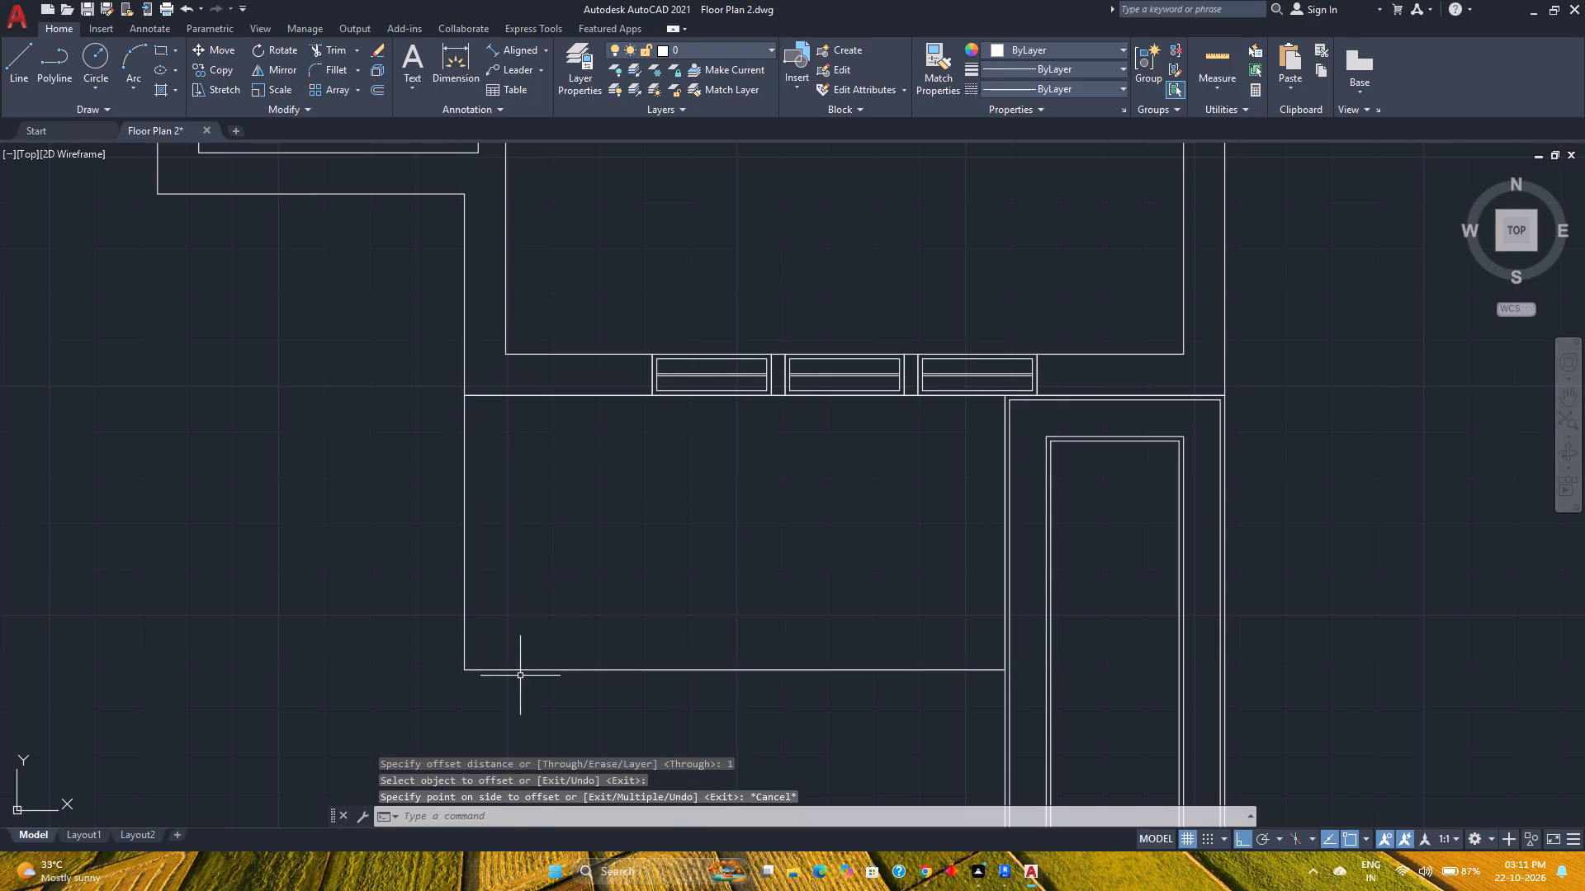
Explode the rectangle south of the three windows and delete its east edge along the narrow rectangle.
{"action": "left_click", "coordinate": [513, 667]}
{"action": "left_click", "coordinate": [448, 601]}
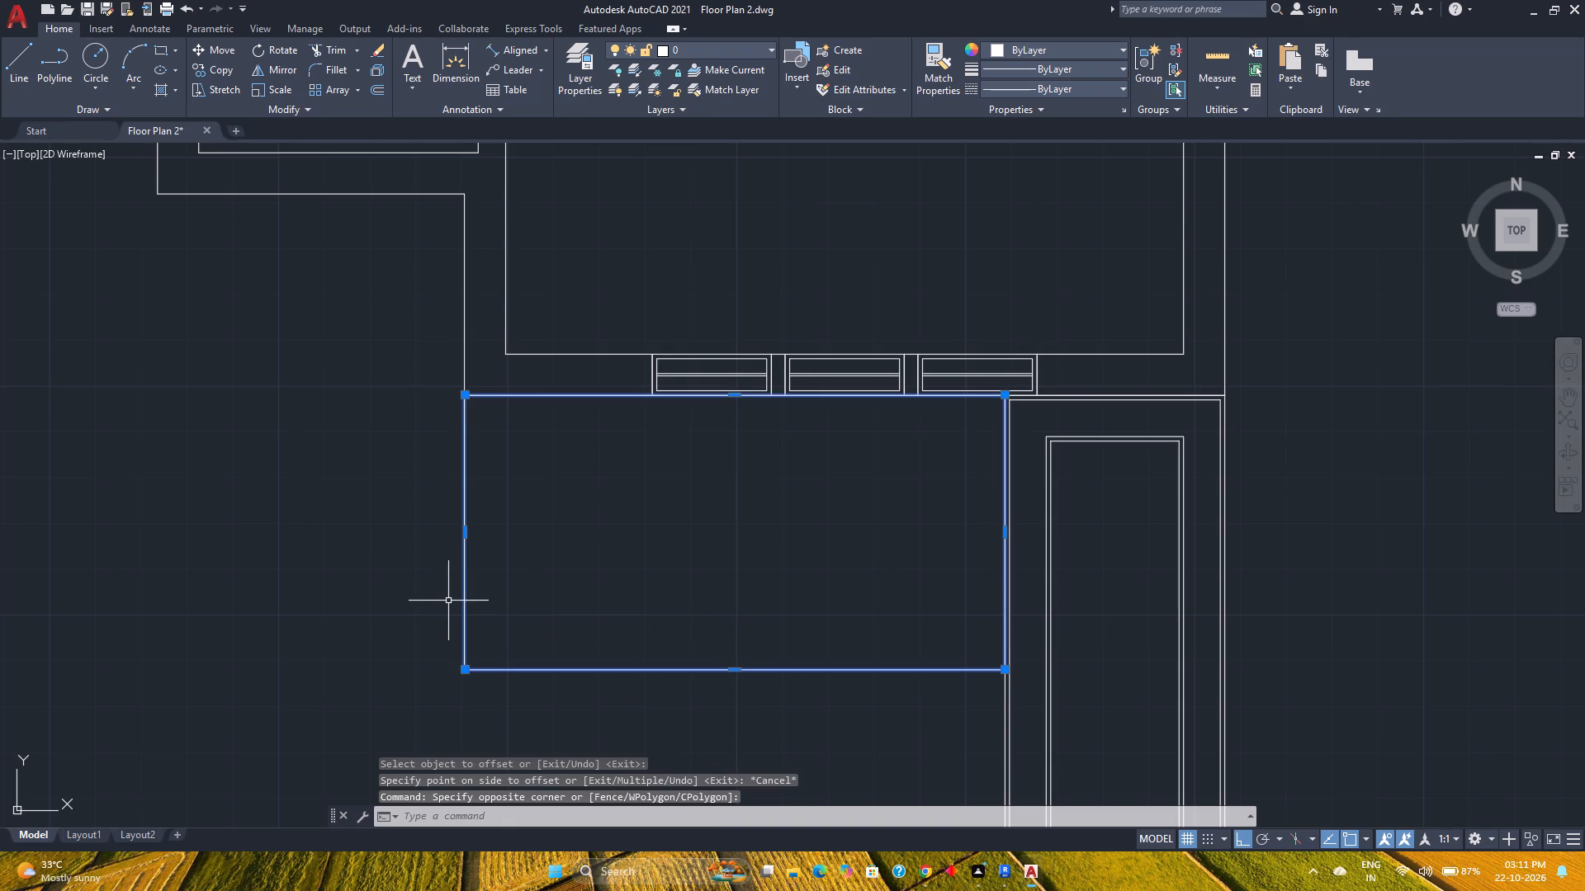
{"action": "type", "text": "ex"}
{"action": "type", "text": "plo"}
{"action": "key", "text": "Return"}
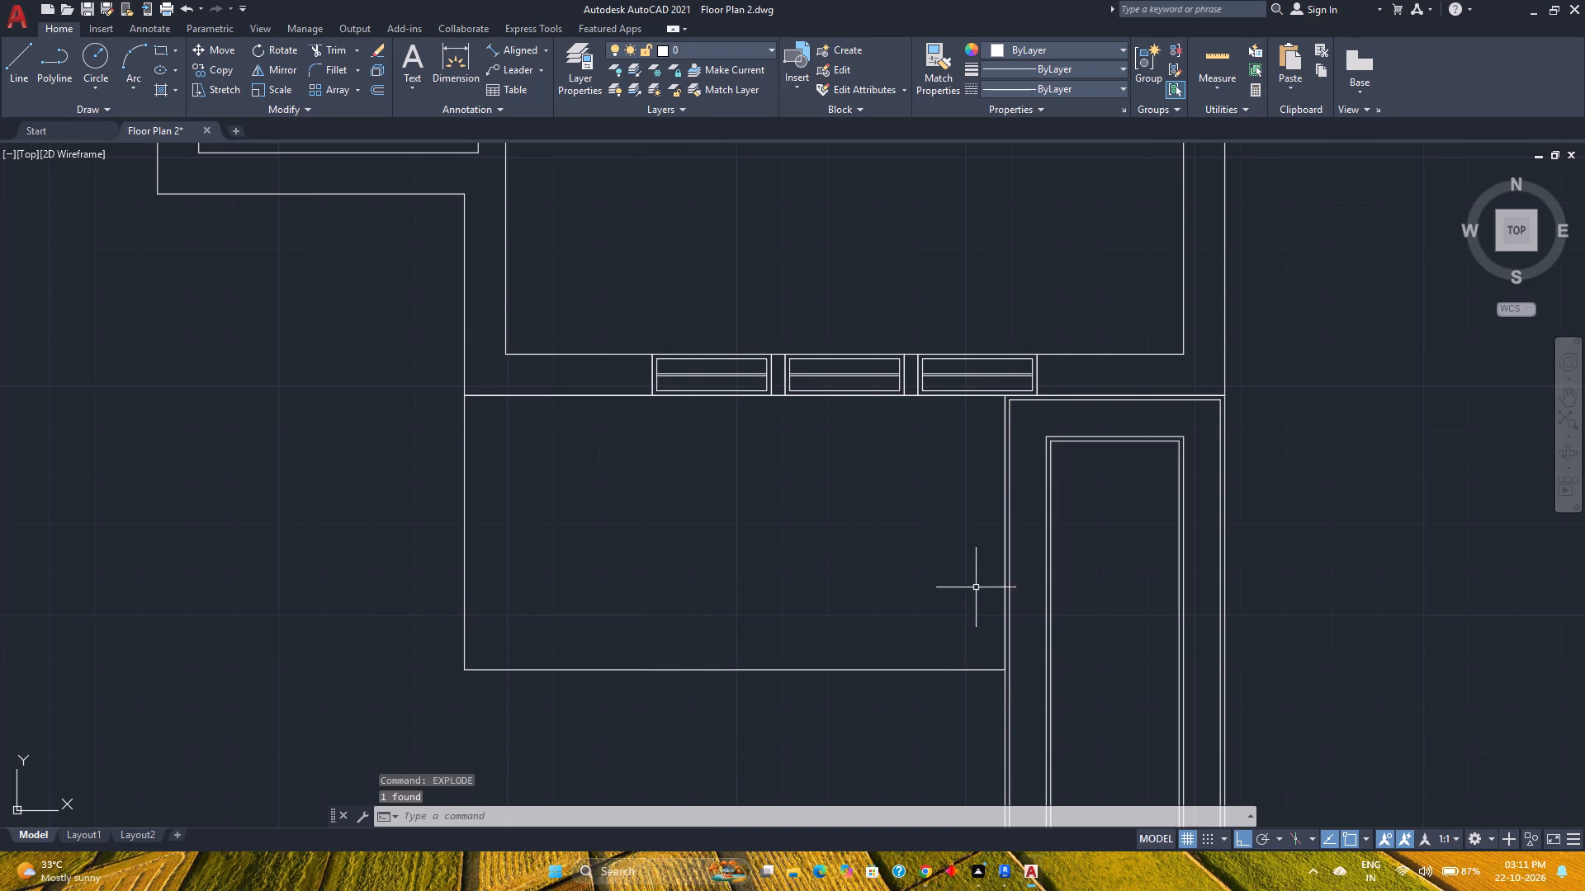
{"action": "left_click", "coordinate": [1005, 556]}
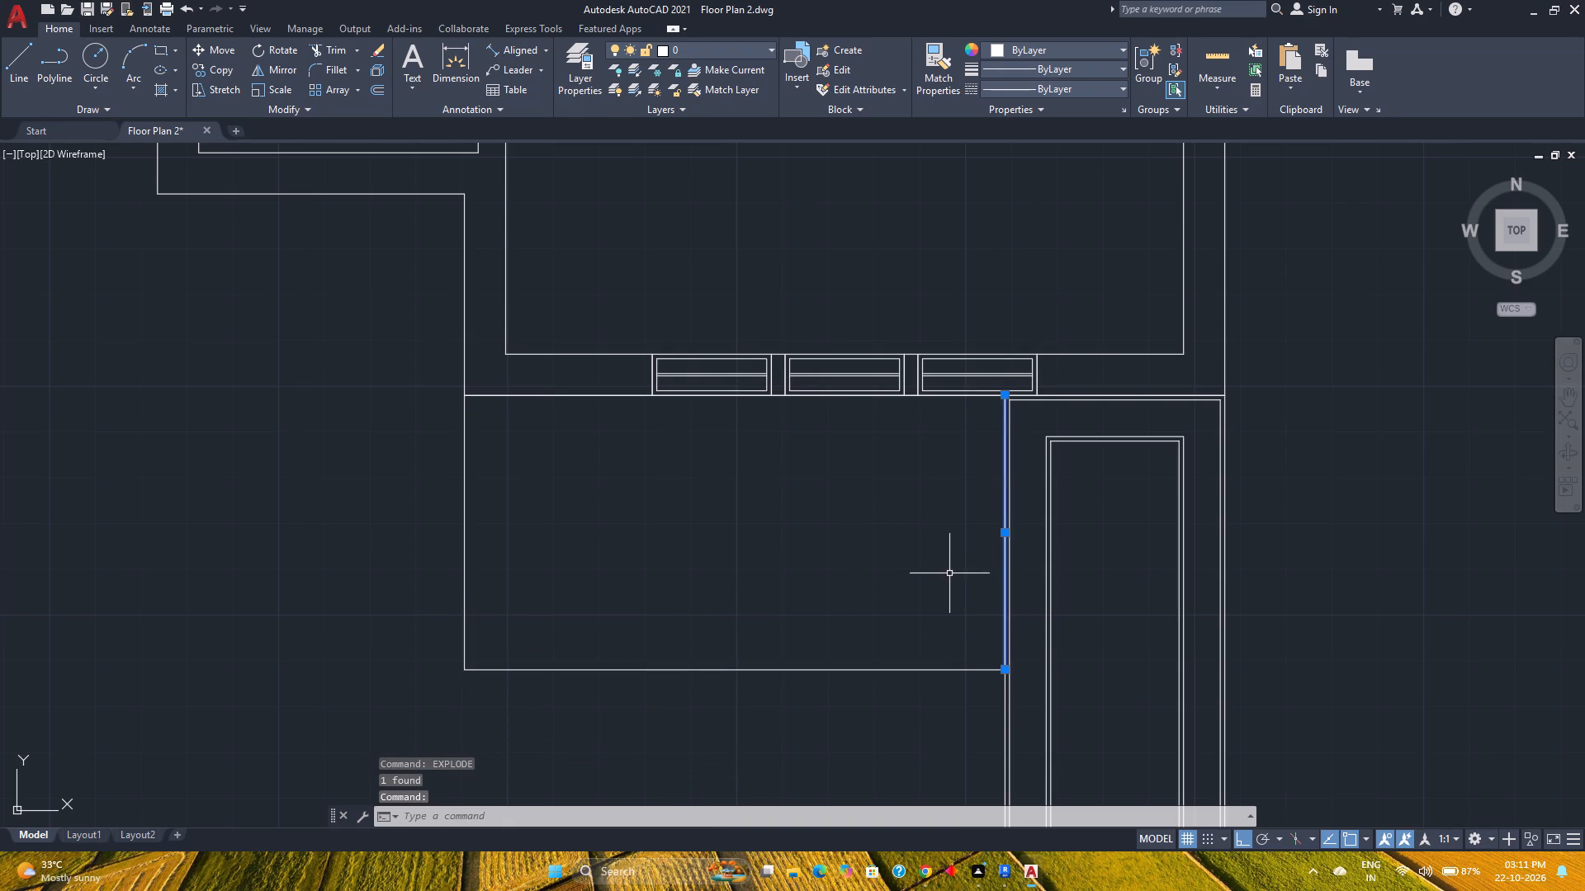
{"action": "key", "text": "Delete"}
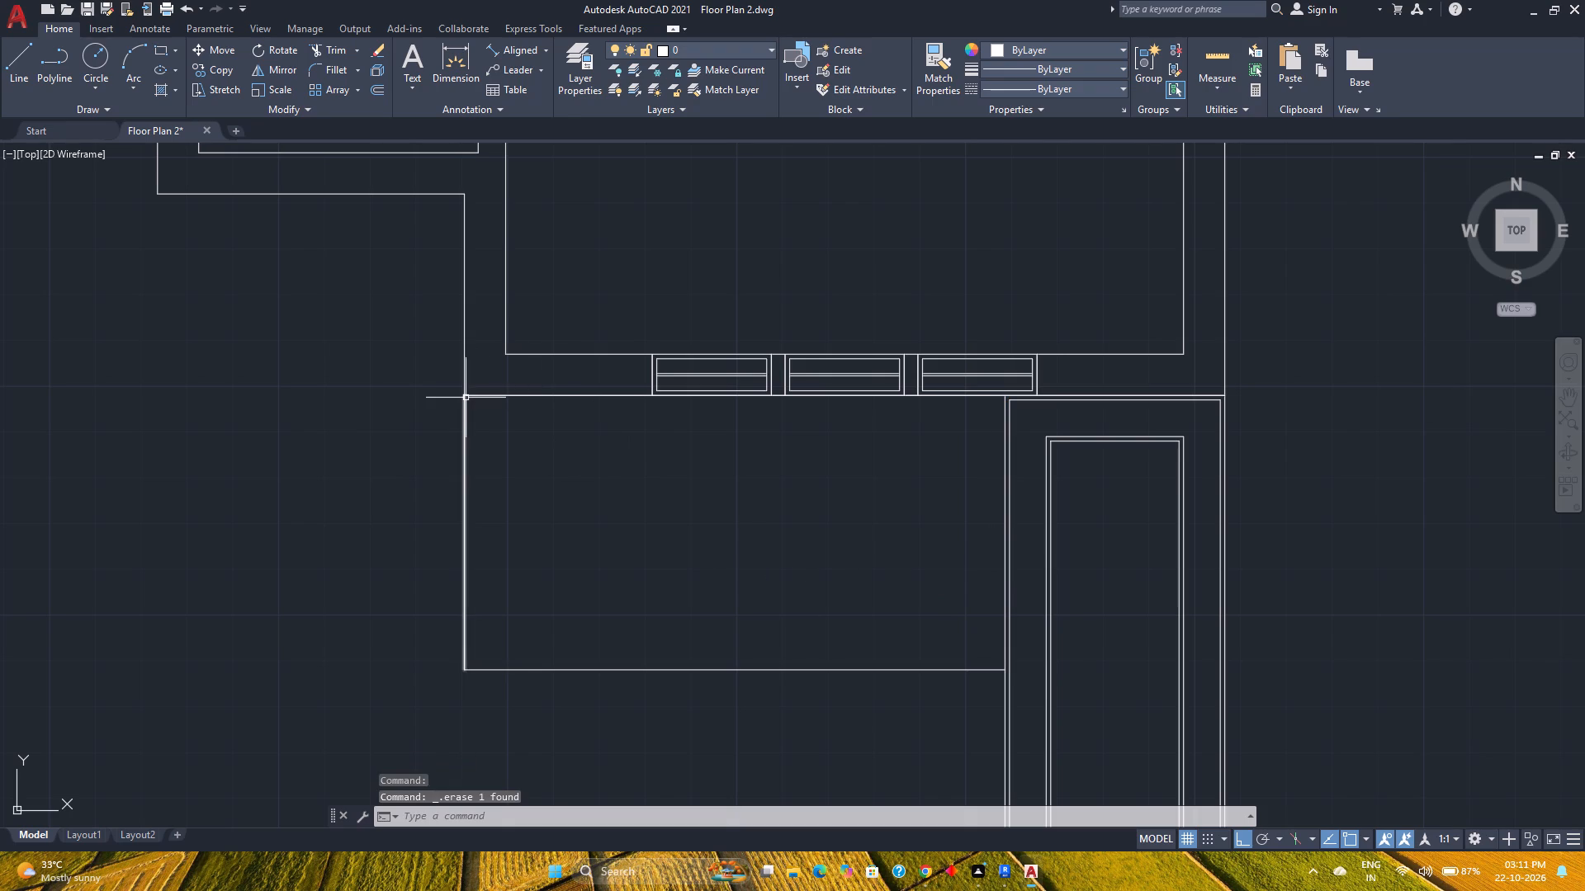
Join the rectangle's remaining west, south and north edges into a single open polyline.
{"action": "scroll", "coordinate": [466, 398], "scroll_direction": "up", "scroll_amount": 4}
{"action": "scroll", "coordinate": [471, 390], "scroll_direction": "down", "scroll_amount": 1}
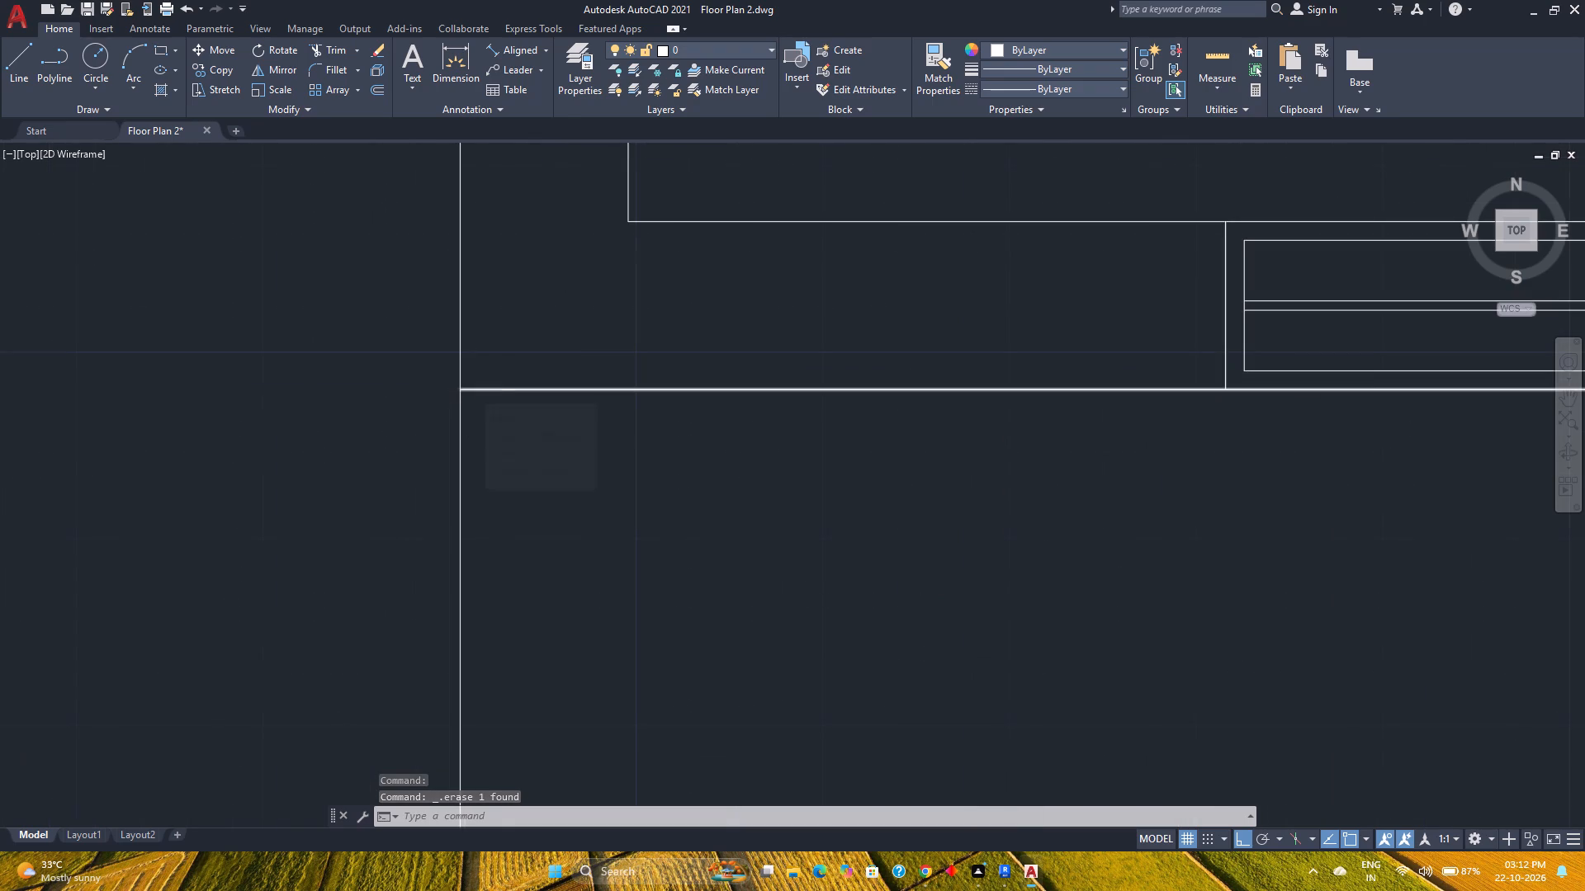
{"action": "scroll", "coordinate": [471, 390], "scroll_direction": "down", "scroll_amount": 3}
{"action": "left_click", "coordinate": [471, 390]}
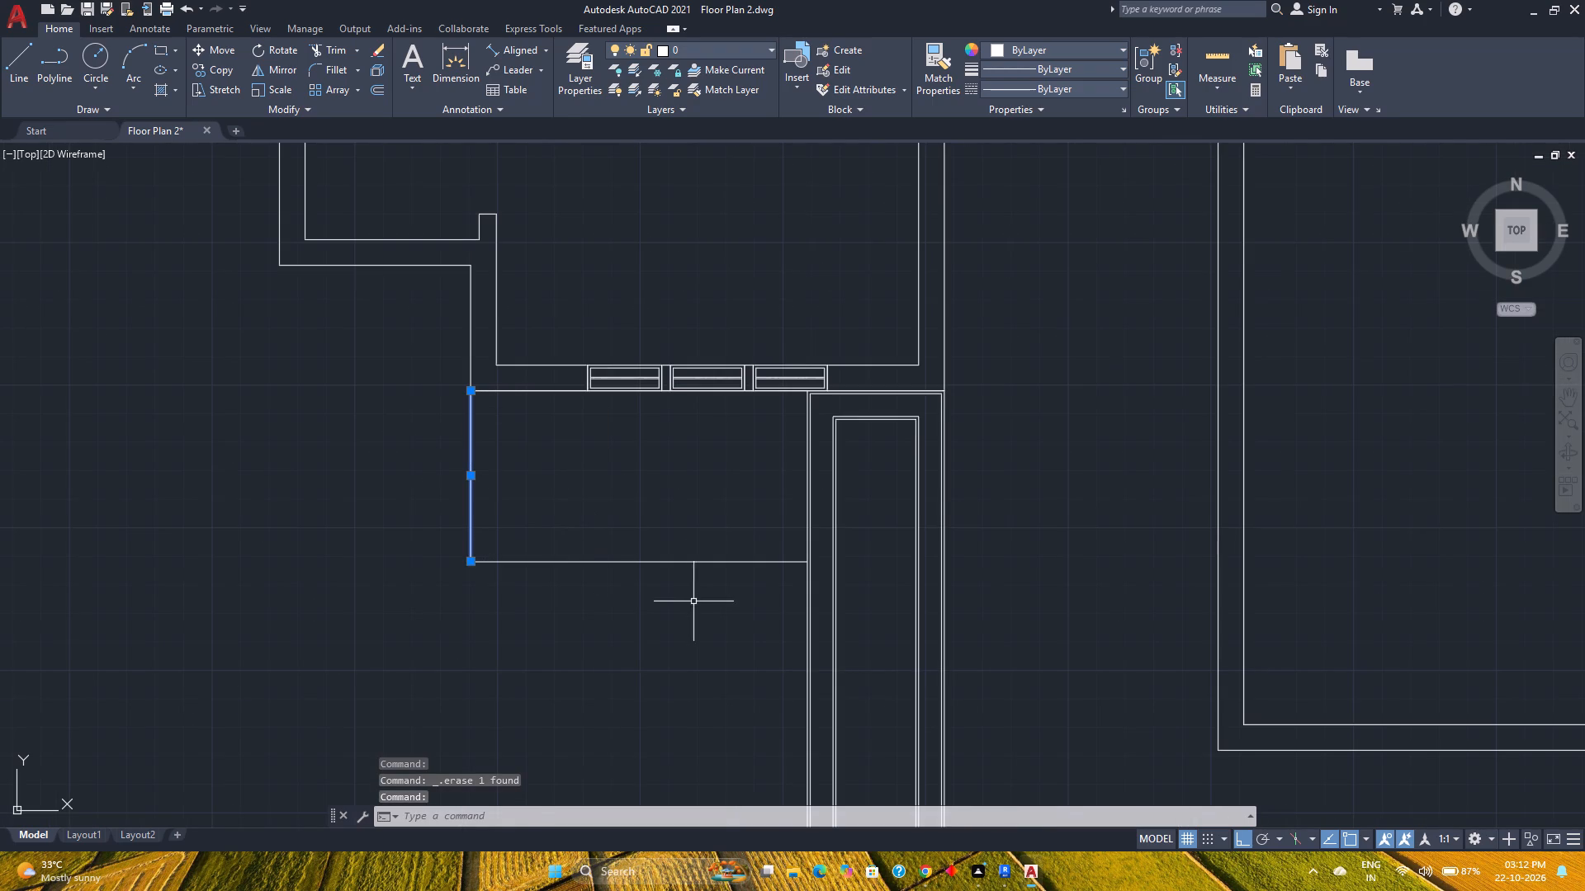
{"action": "left_click", "coordinate": [694, 601]}
{"action": "left_click", "coordinate": [642, 543]}
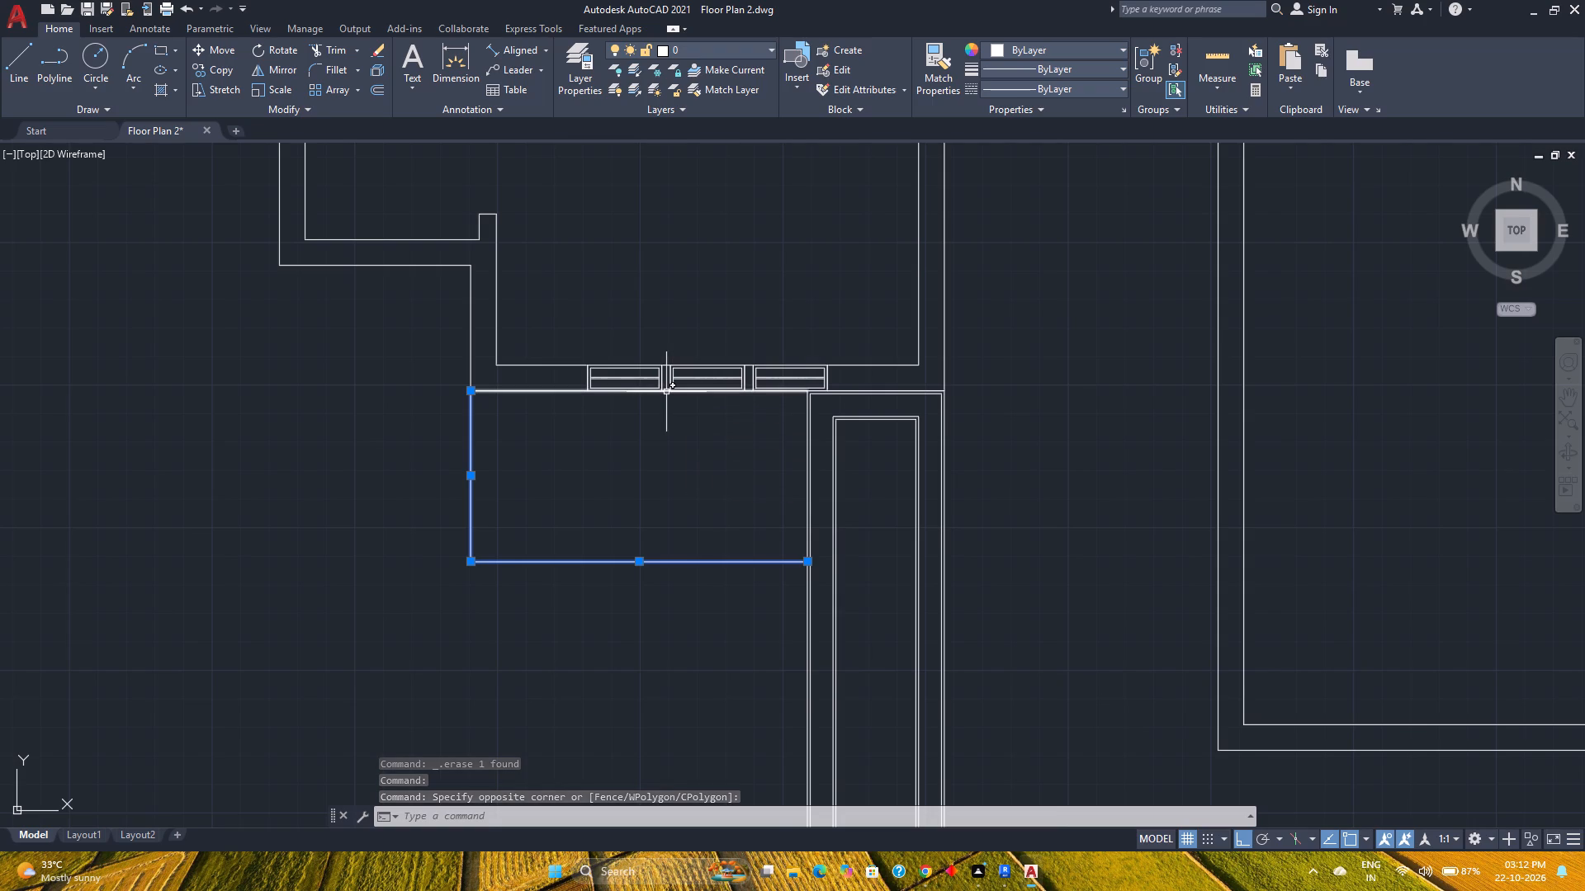
{"action": "left_click", "coordinate": [666, 392]}
{"action": "key", "text": "j"}
{"action": "key", "text": "Return"}
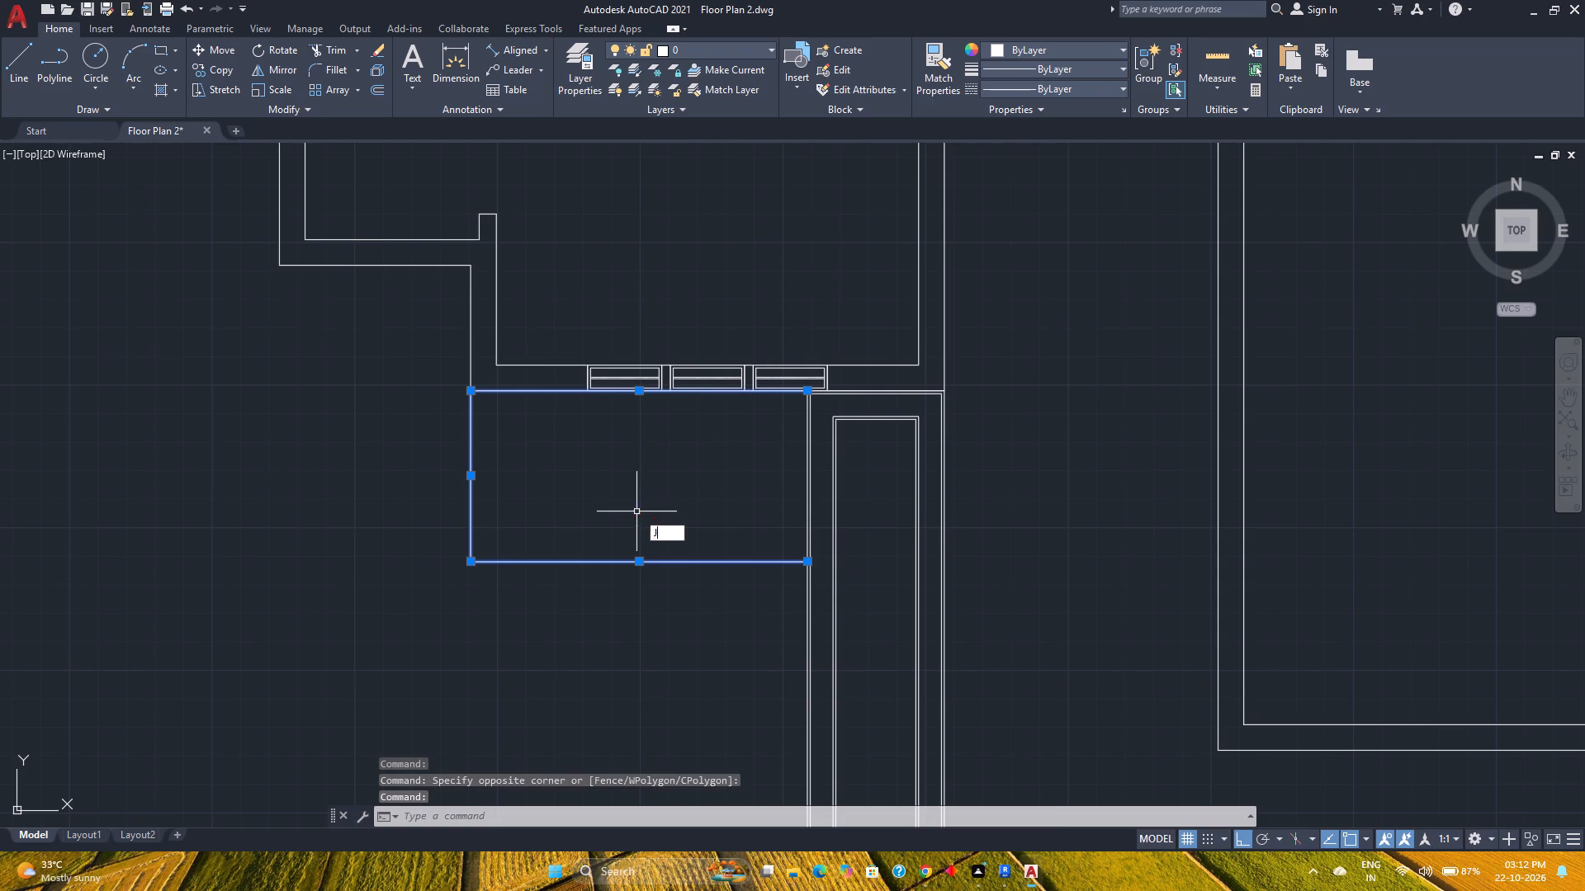
Offset the joined three-sided outline inward successively by 1", 8" and 1", each time from the newest outline.
{"action": "left_click", "coordinate": [377, 88]}
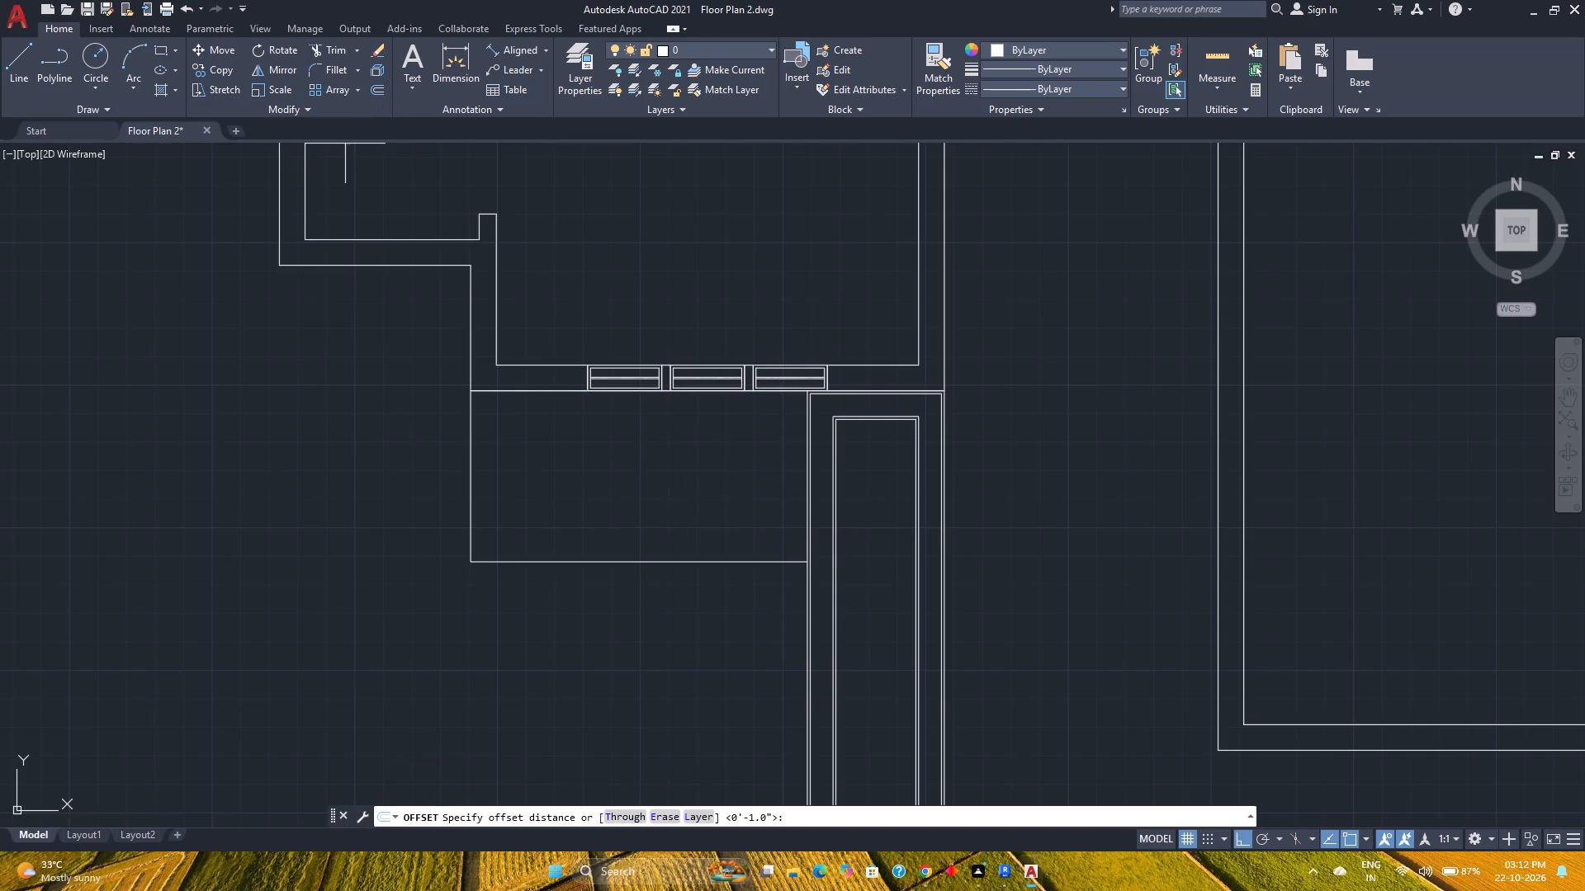
{"action": "key", "text": "Return"}
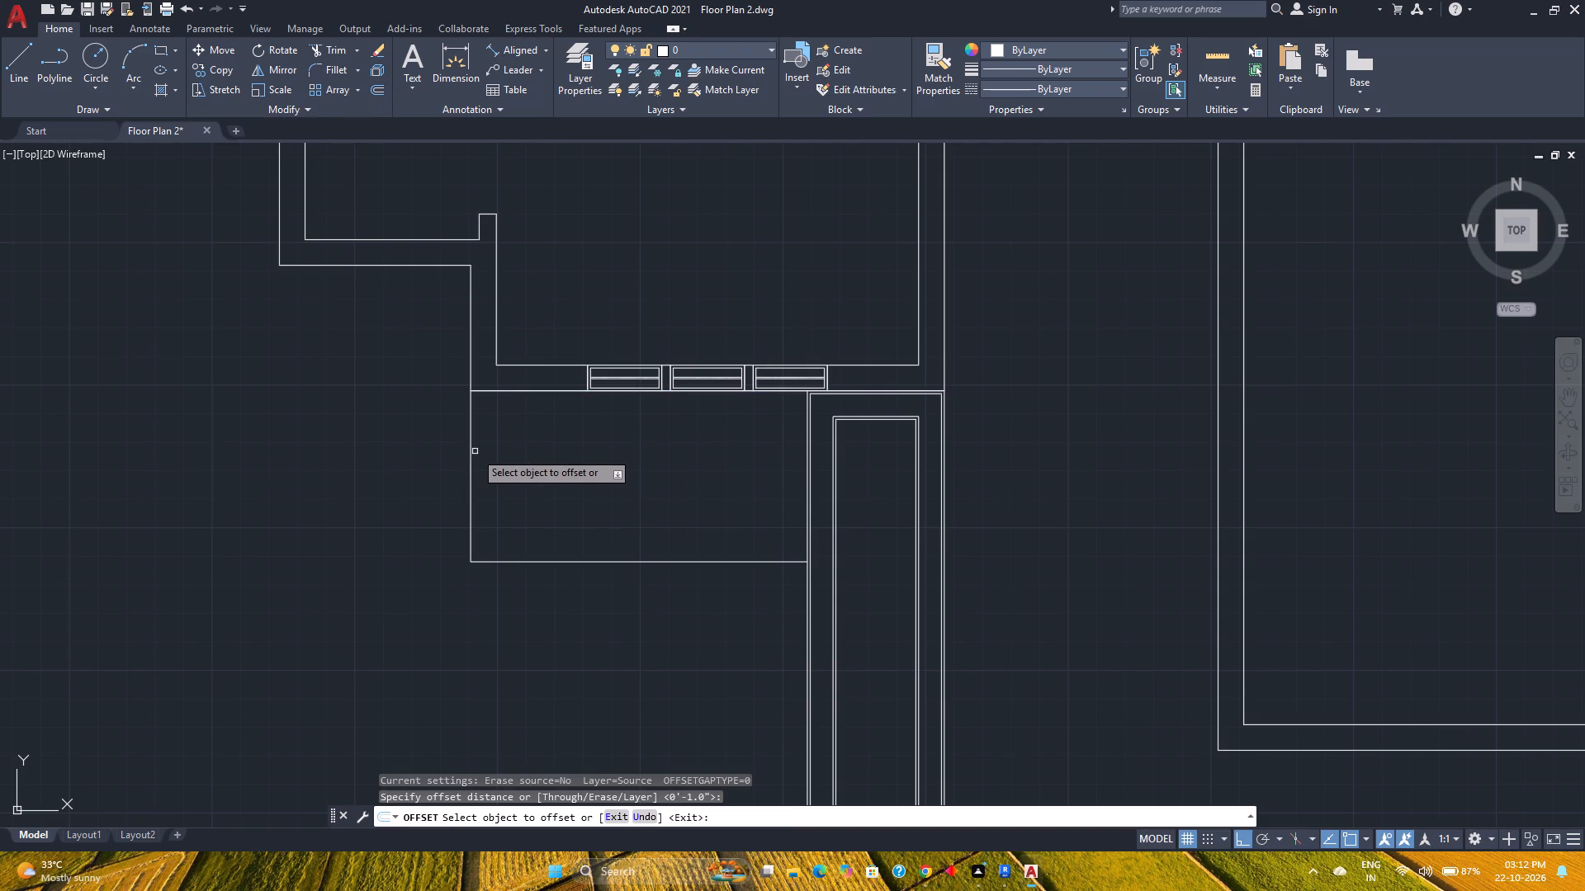
{"action": "left_click", "coordinate": [471, 453]}
{"action": "left_click", "coordinate": [504, 448]}
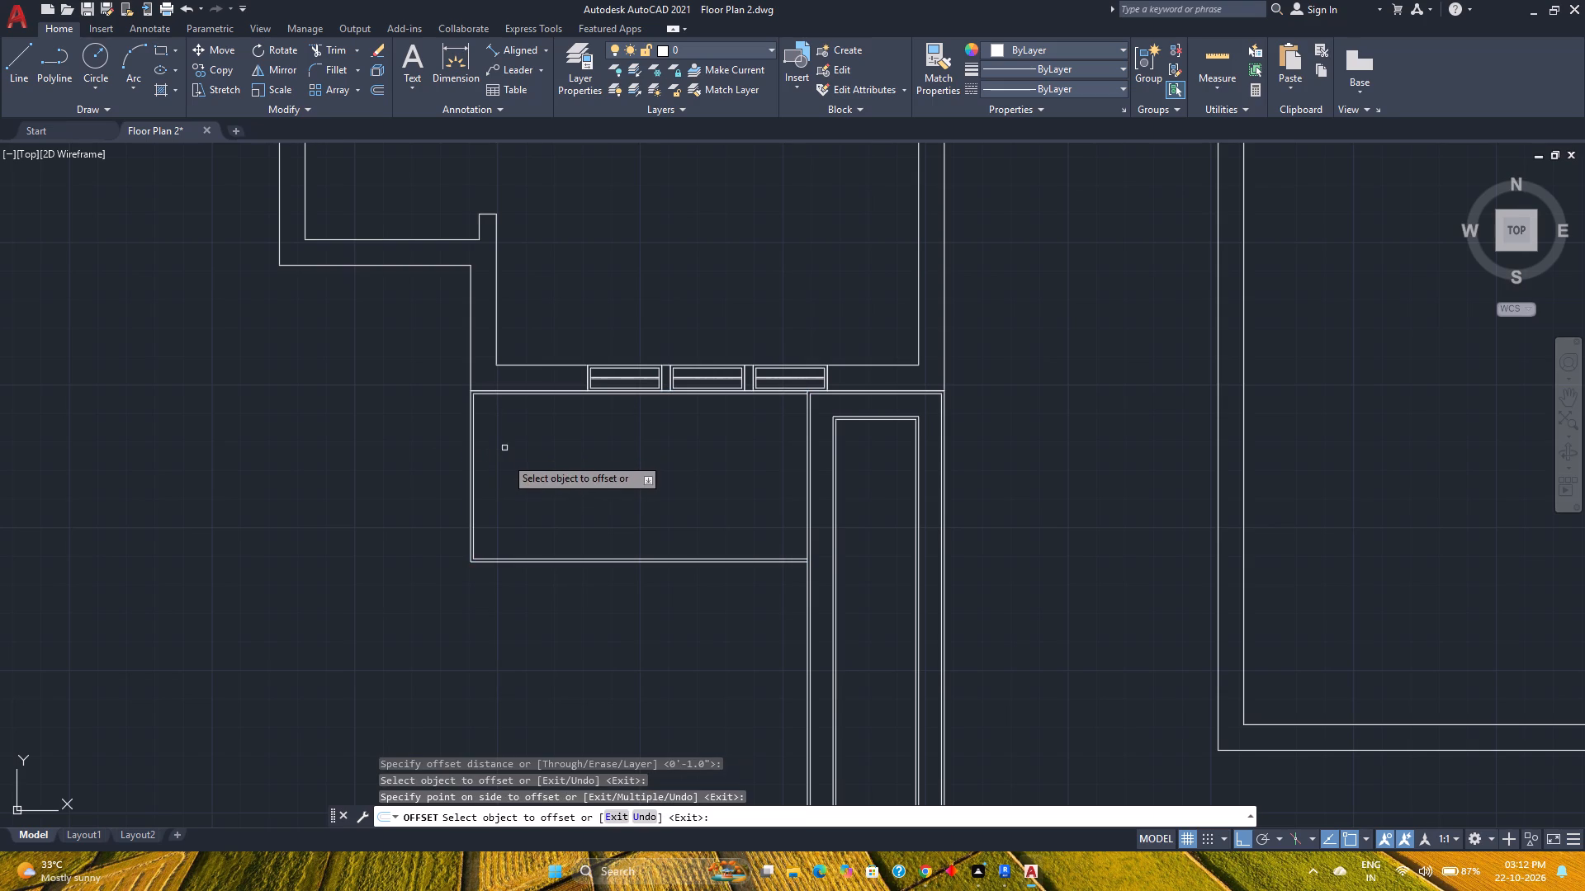
{"action": "left_click", "coordinate": [474, 528]}
{"action": "key", "text": "8"}
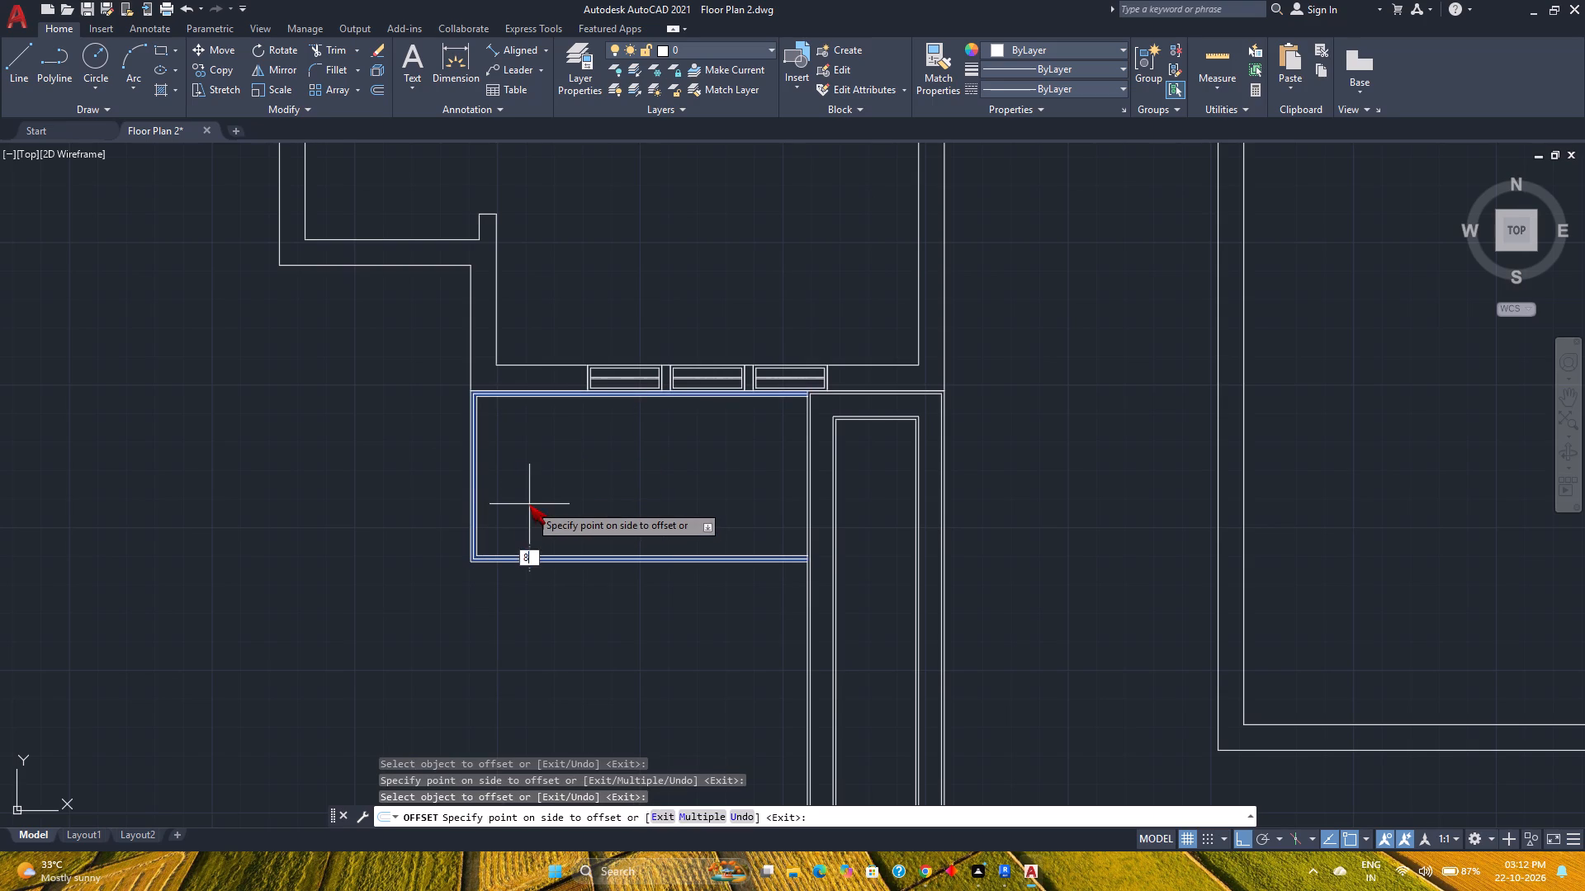
{"action": "key", "text": "Return"}
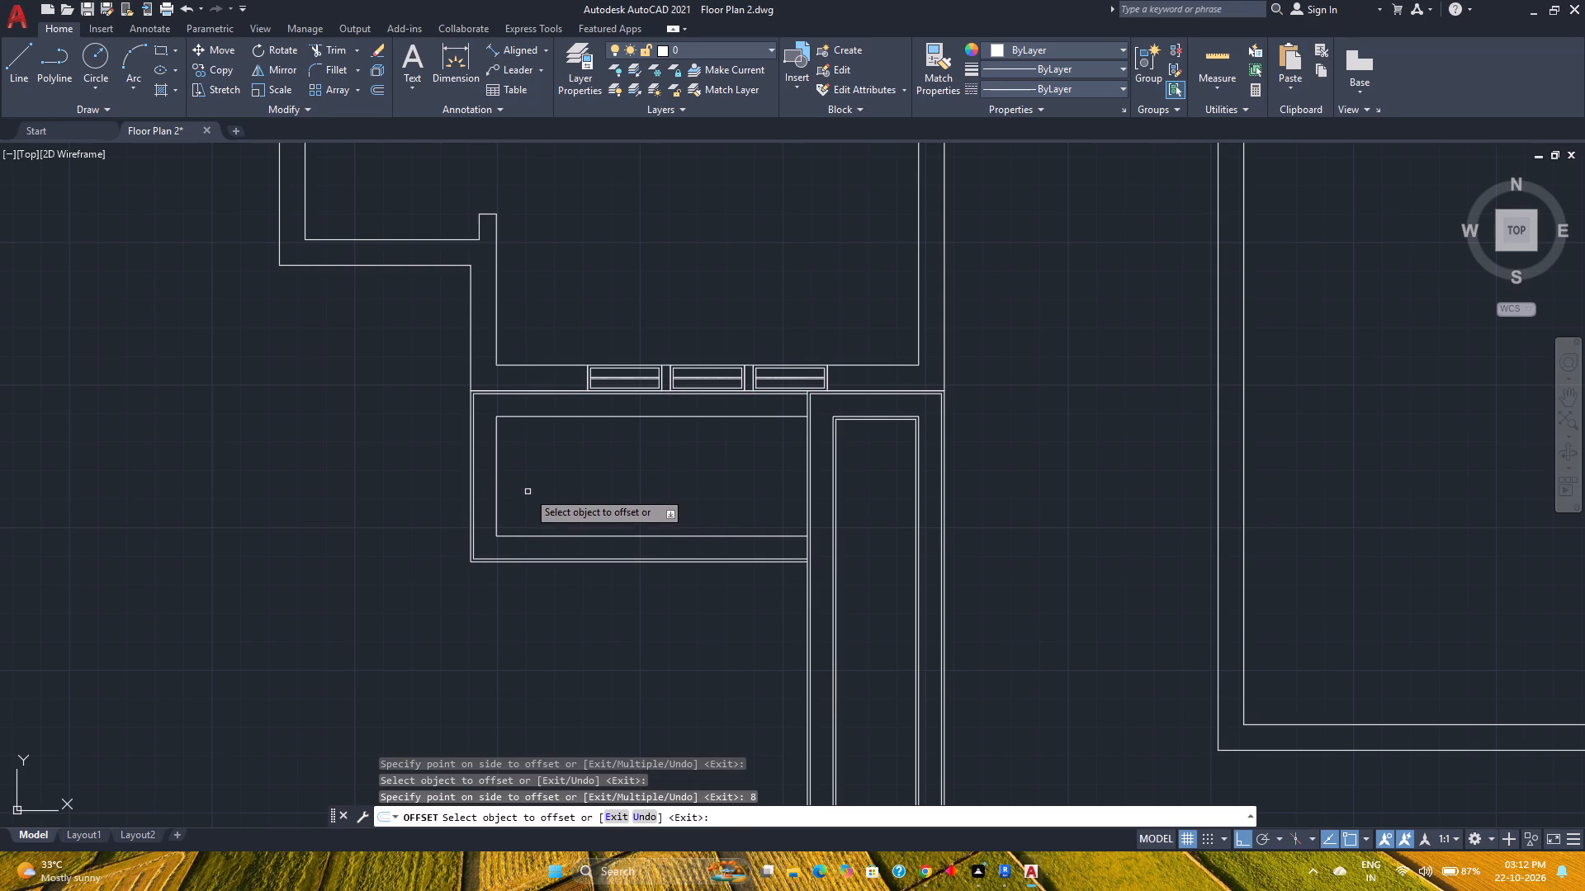
{"action": "left_click", "coordinate": [497, 472]}
{"action": "left_click", "coordinate": [534, 466]}
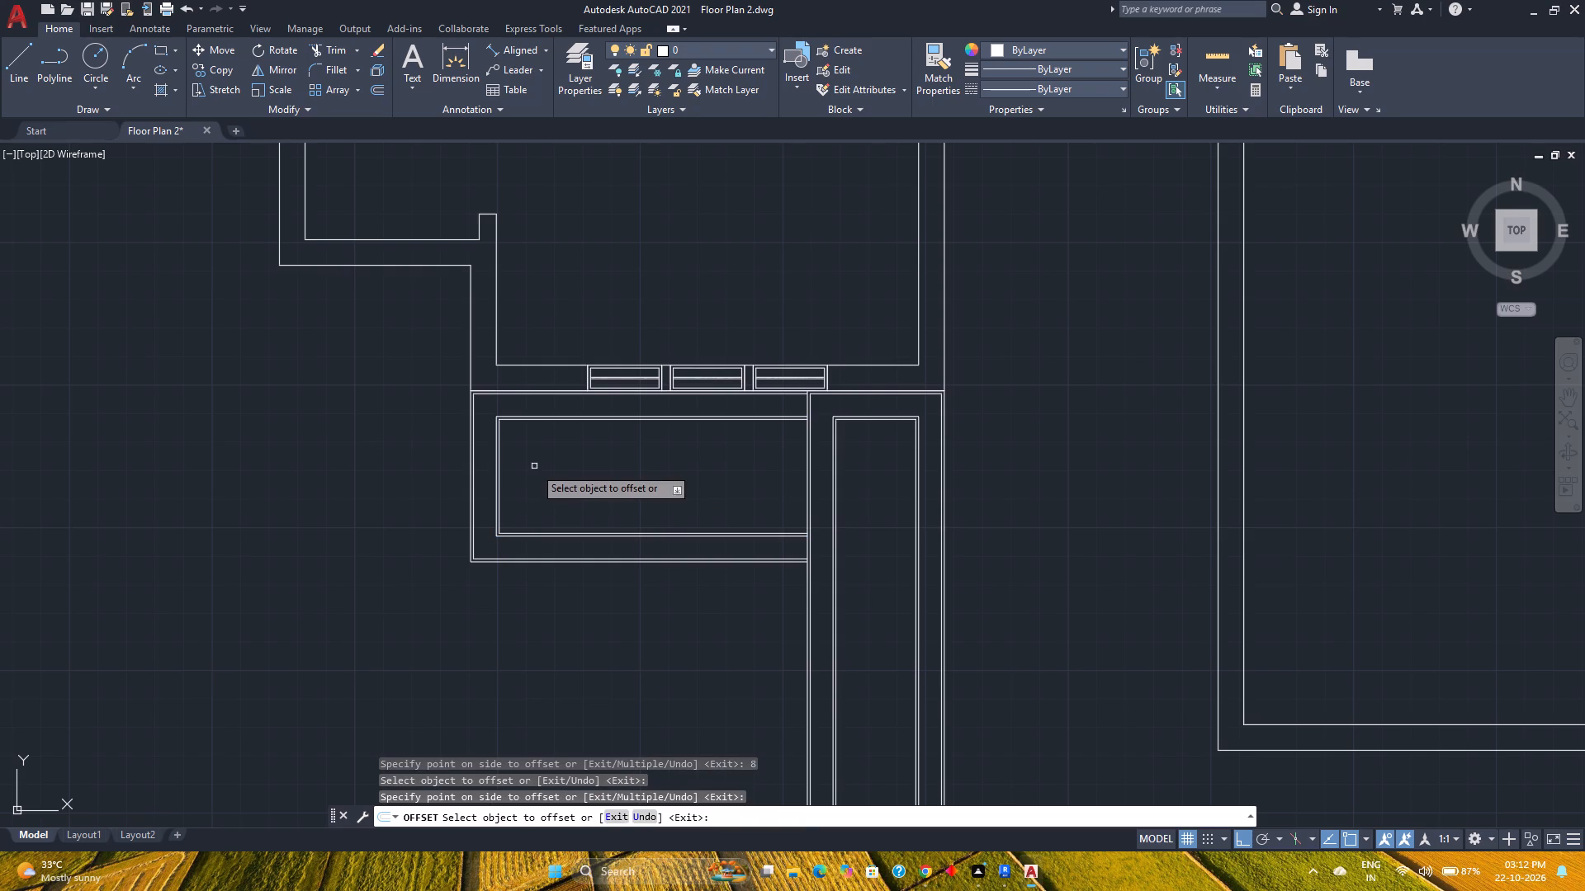
{"action": "key", "text": "Escape"}
Save the floor plan drawing.
{"action": "key", "text": "ctrl+s"}
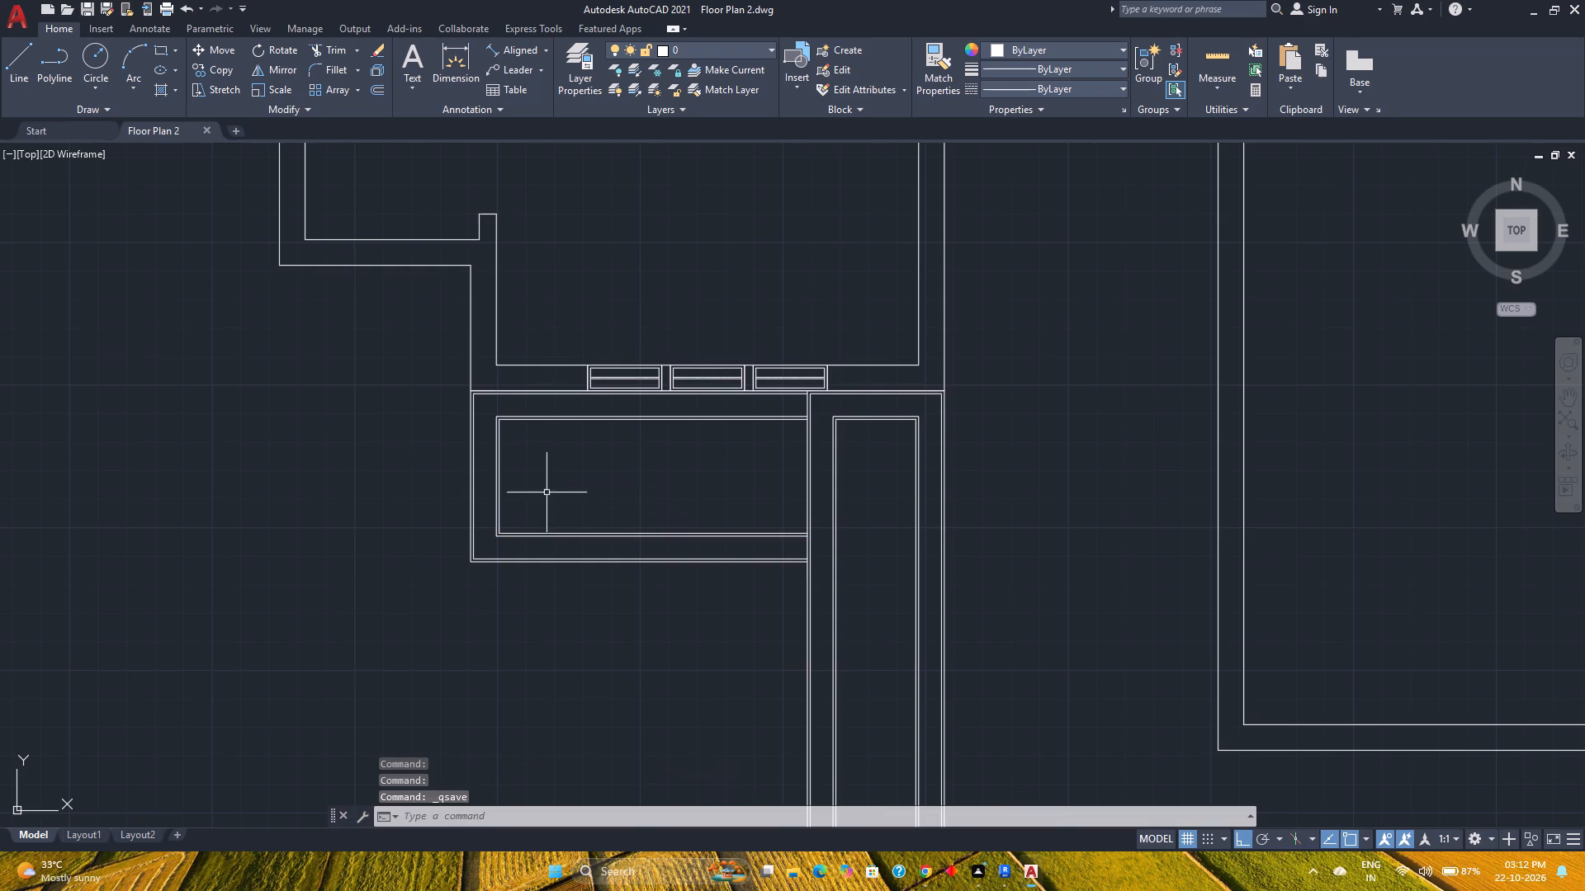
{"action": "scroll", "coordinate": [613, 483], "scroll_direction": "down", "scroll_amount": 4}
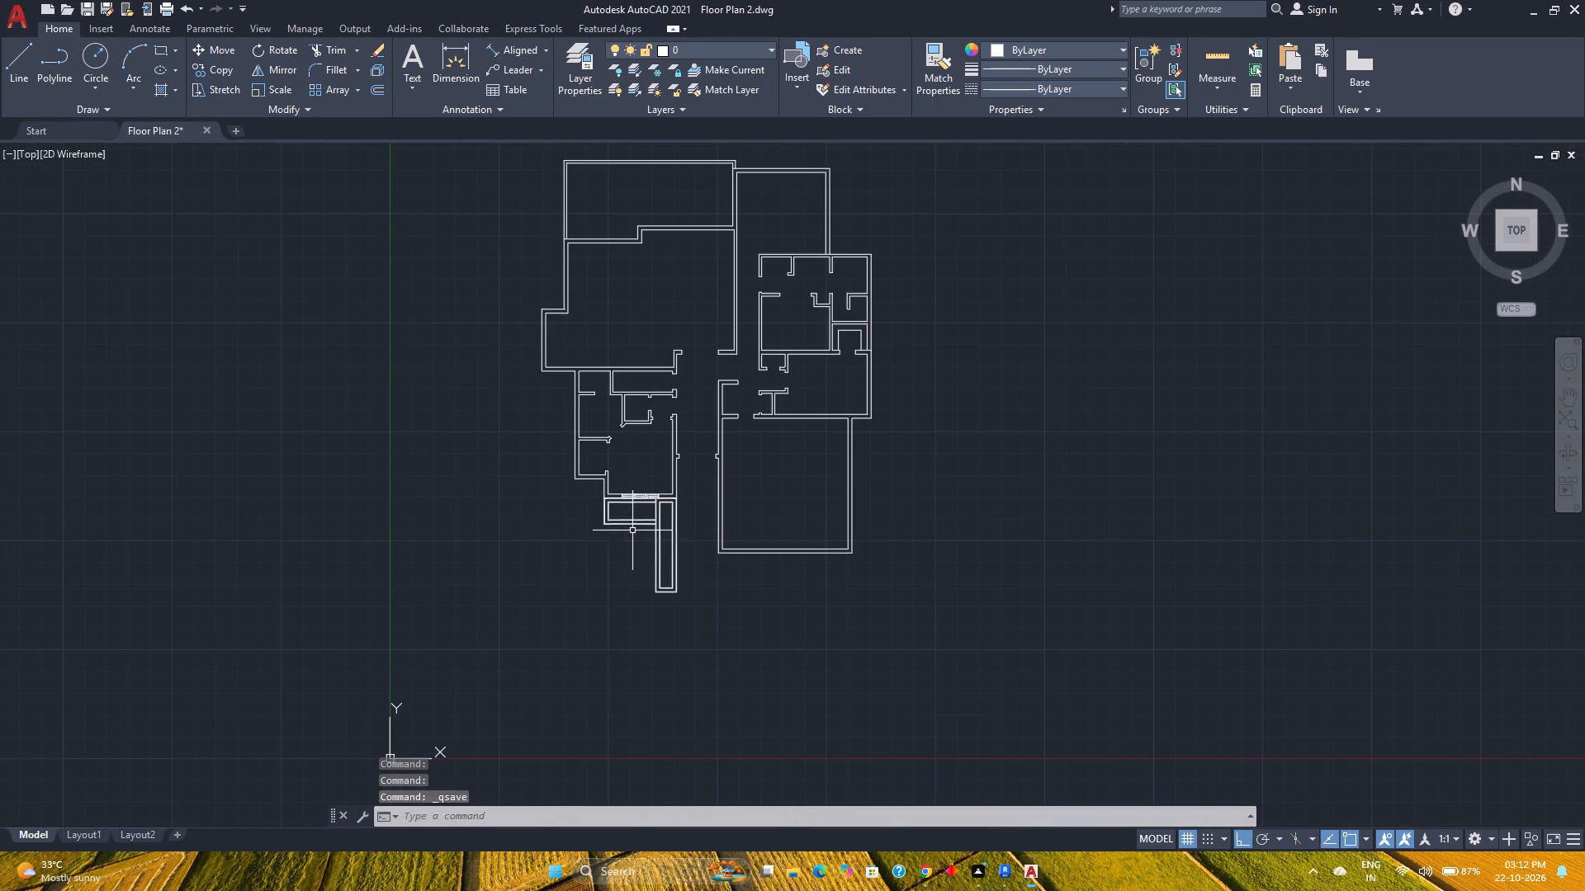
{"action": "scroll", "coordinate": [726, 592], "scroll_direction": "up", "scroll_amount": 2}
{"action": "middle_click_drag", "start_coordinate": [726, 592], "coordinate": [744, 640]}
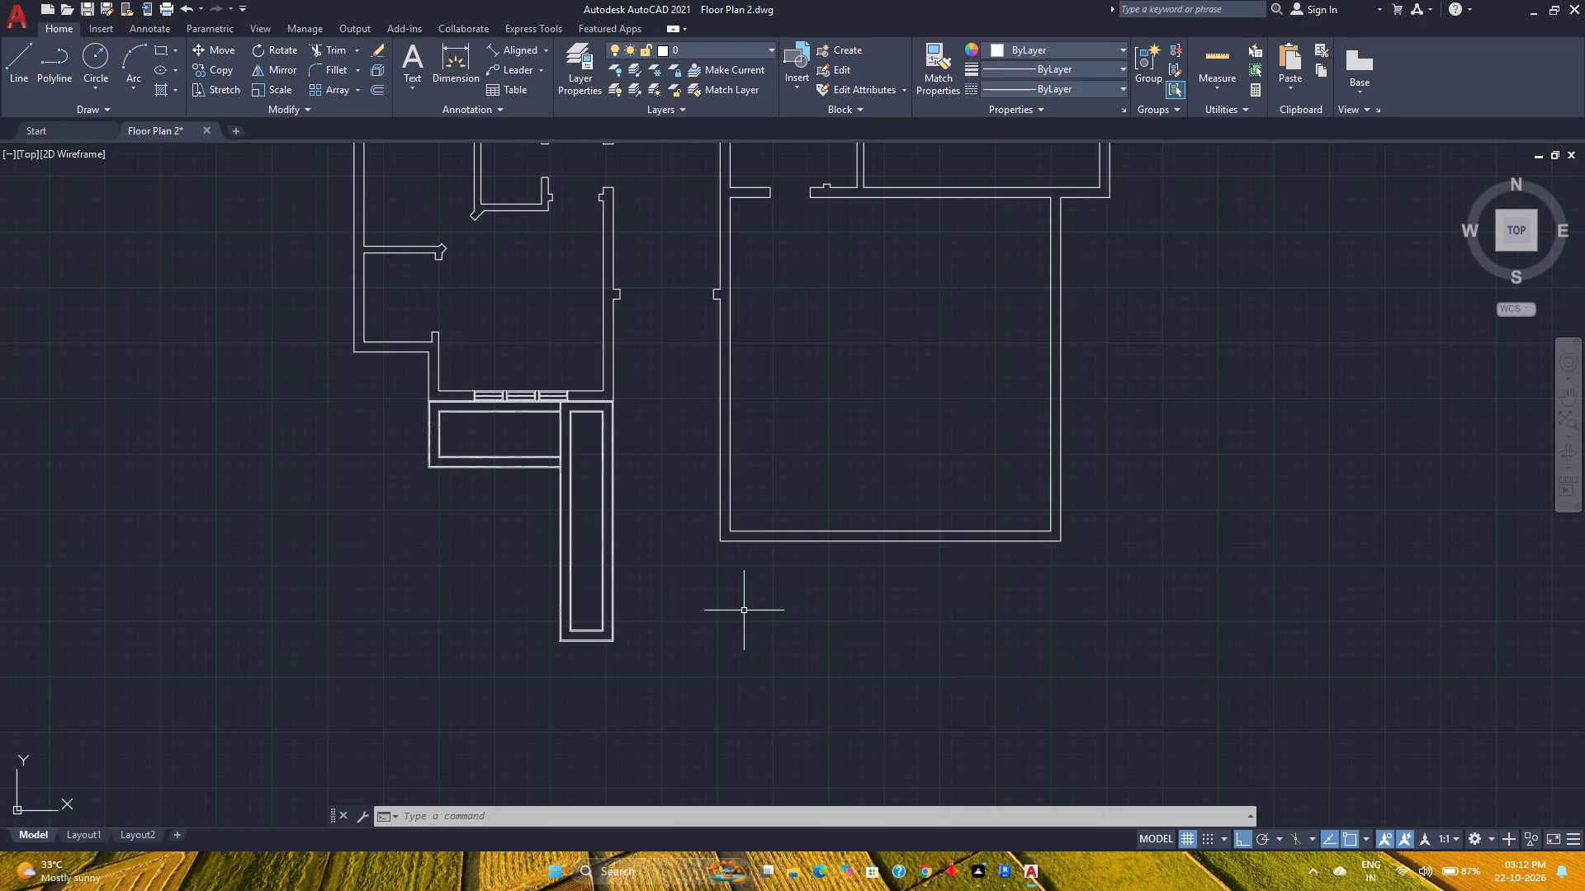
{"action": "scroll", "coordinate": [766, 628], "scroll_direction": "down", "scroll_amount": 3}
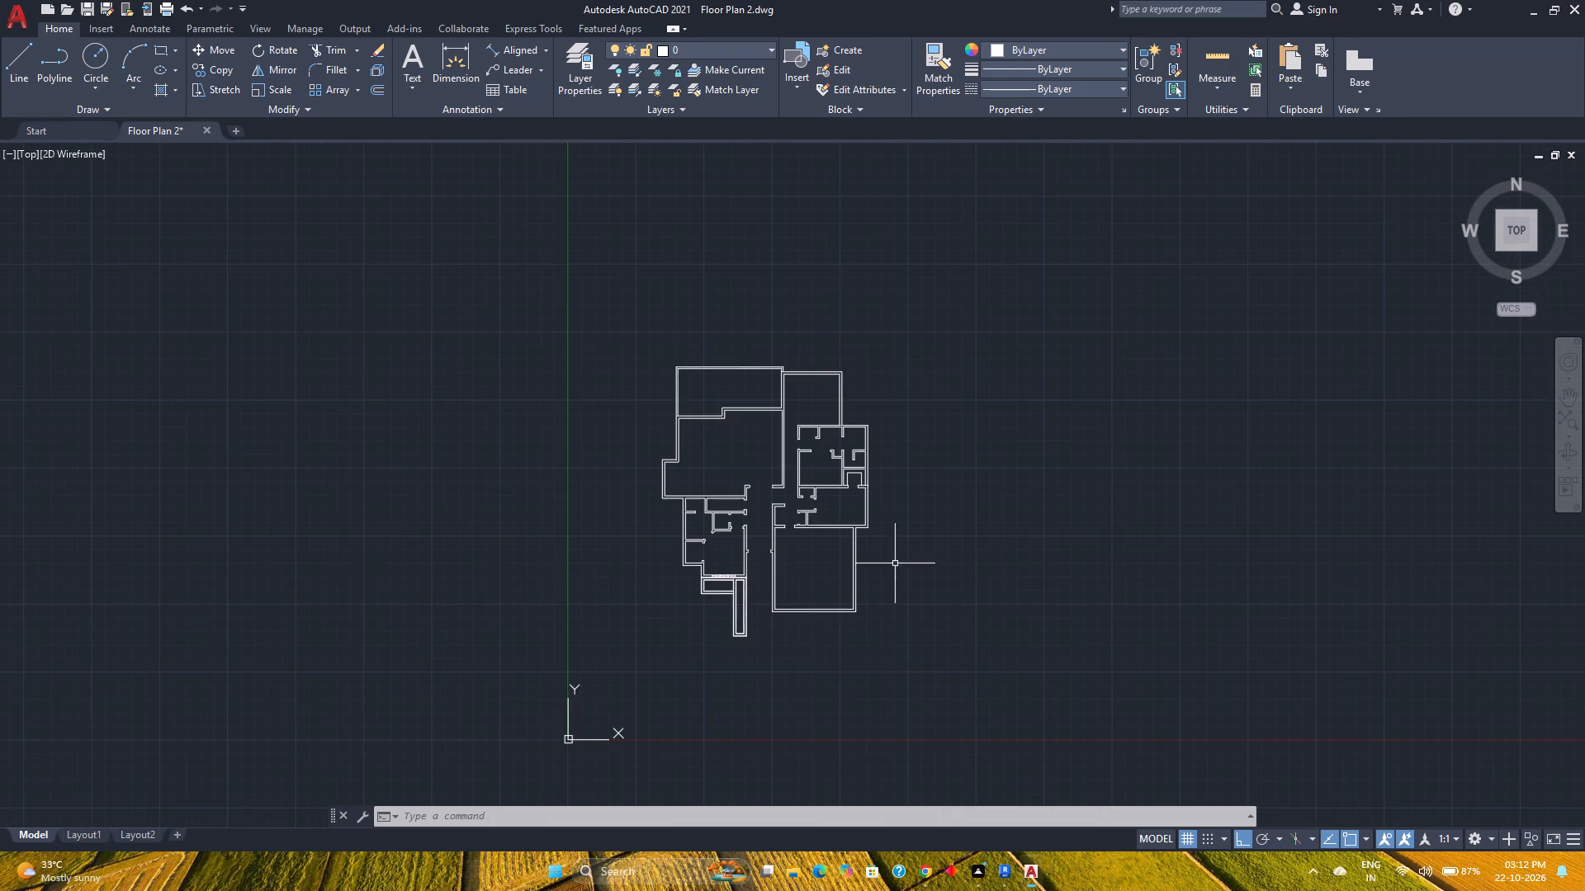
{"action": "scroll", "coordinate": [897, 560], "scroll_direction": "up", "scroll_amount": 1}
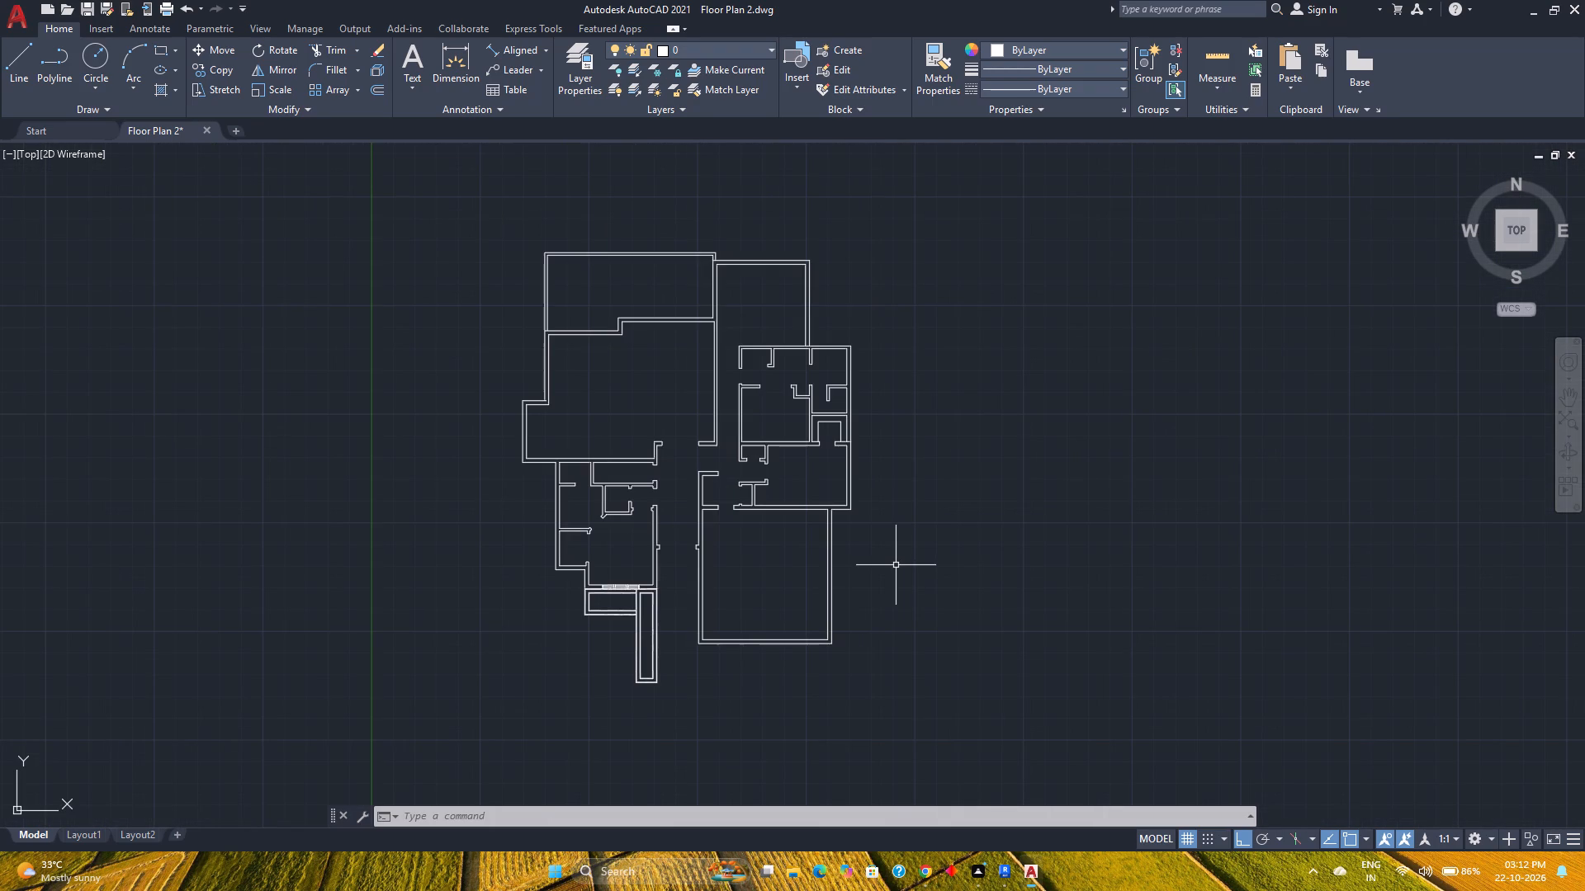
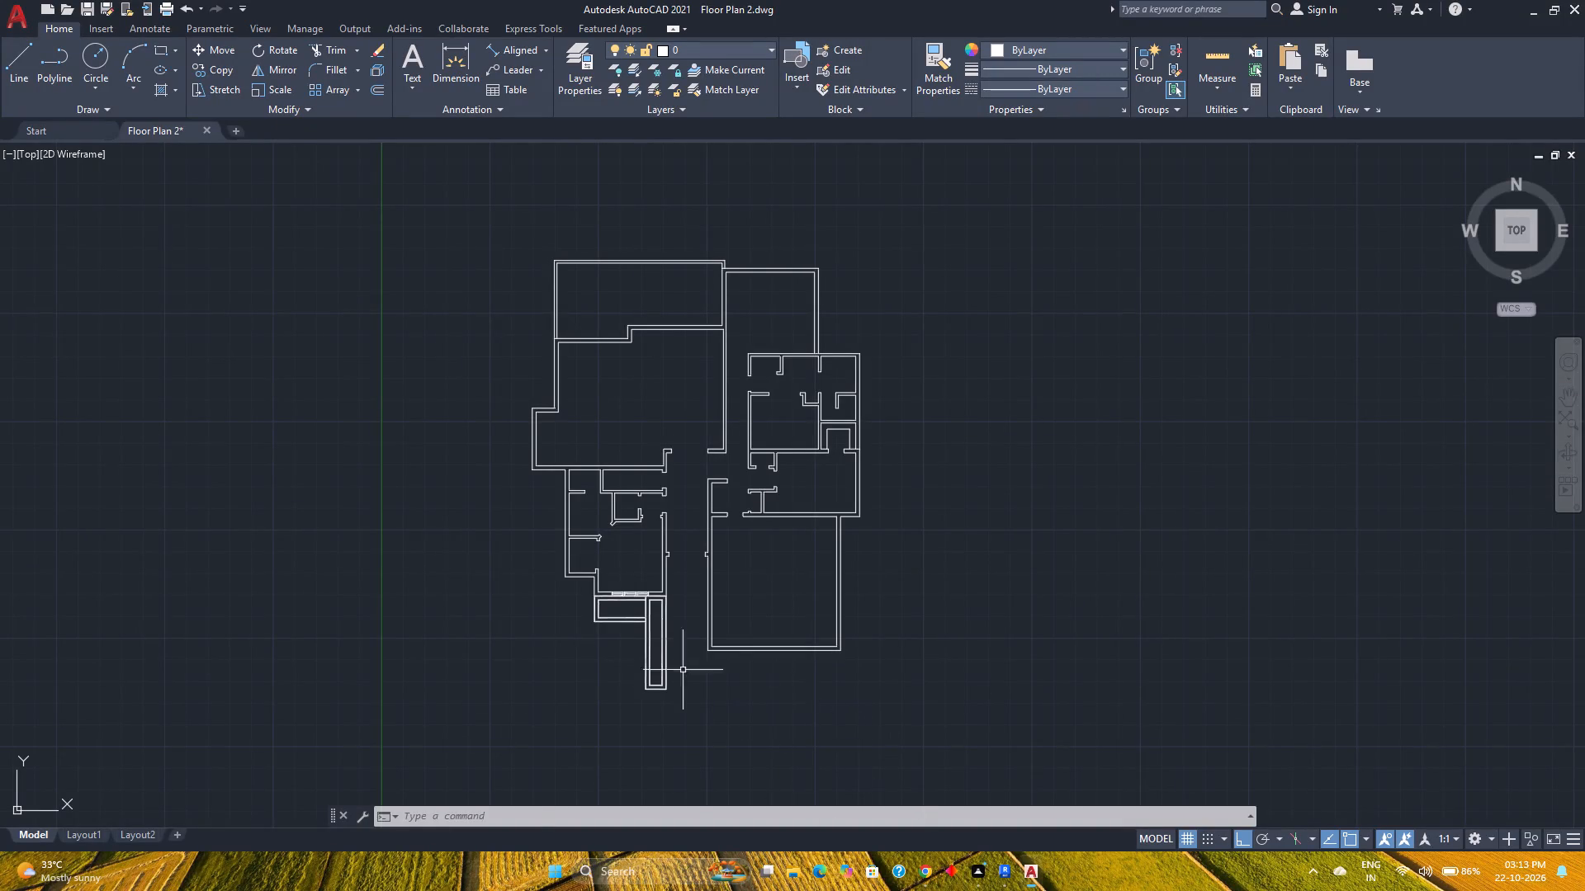
Join the two collinear segments of the eastern outer wall line, beside the small alcove, into one line.
{"action": "scroll", "coordinate": [634, 643], "scroll_direction": "up", "scroll_amount": 2}
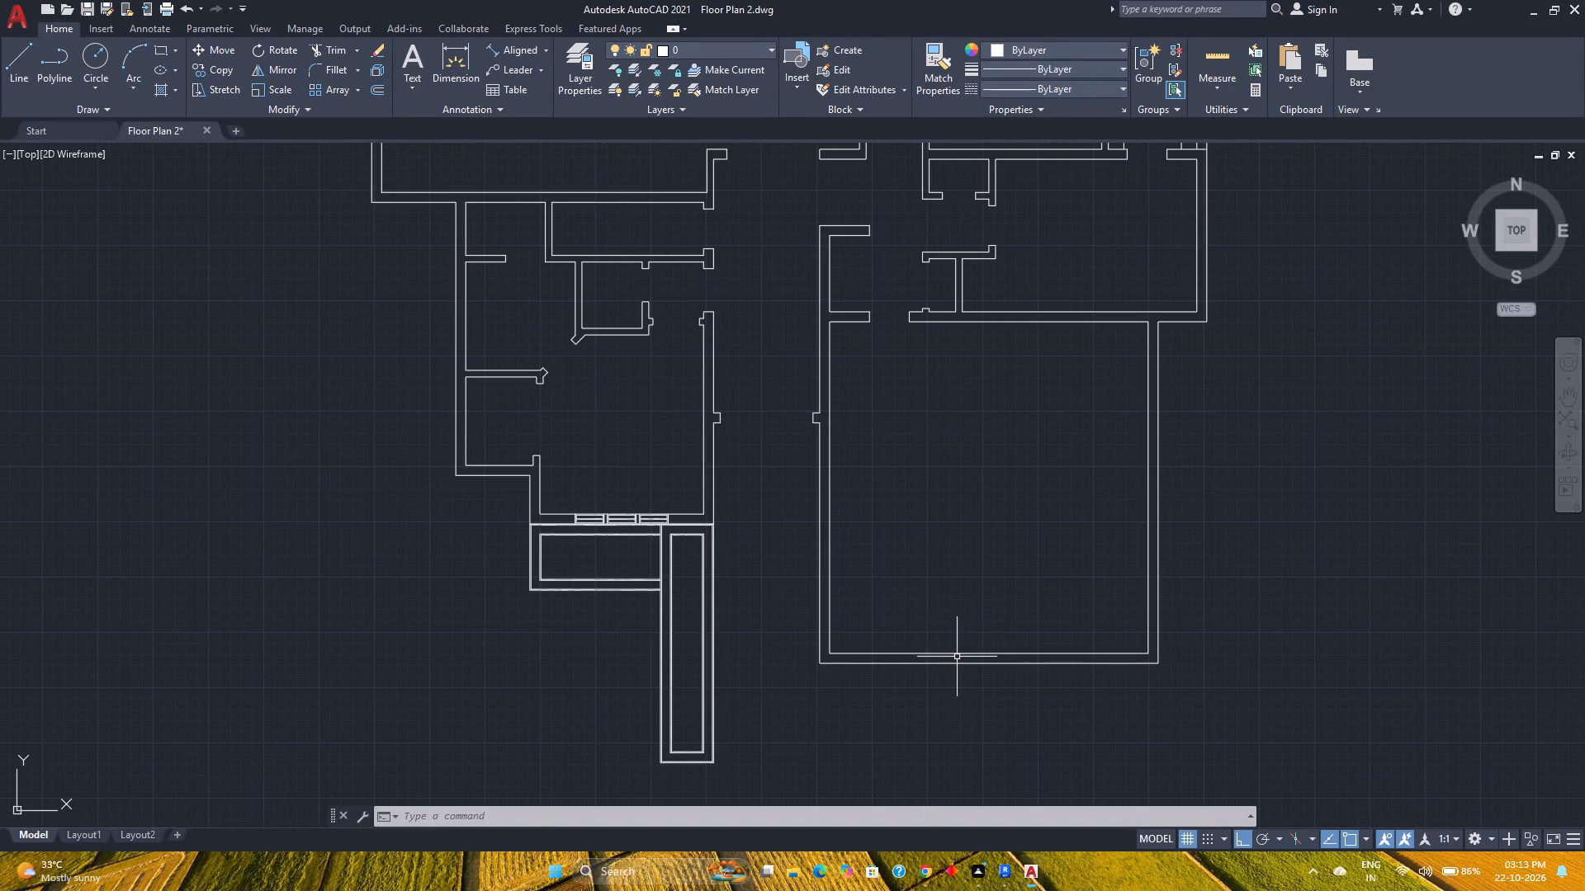
{"action": "scroll", "coordinate": [1010, 682], "scroll_direction": "down", "scroll_amount": 1}
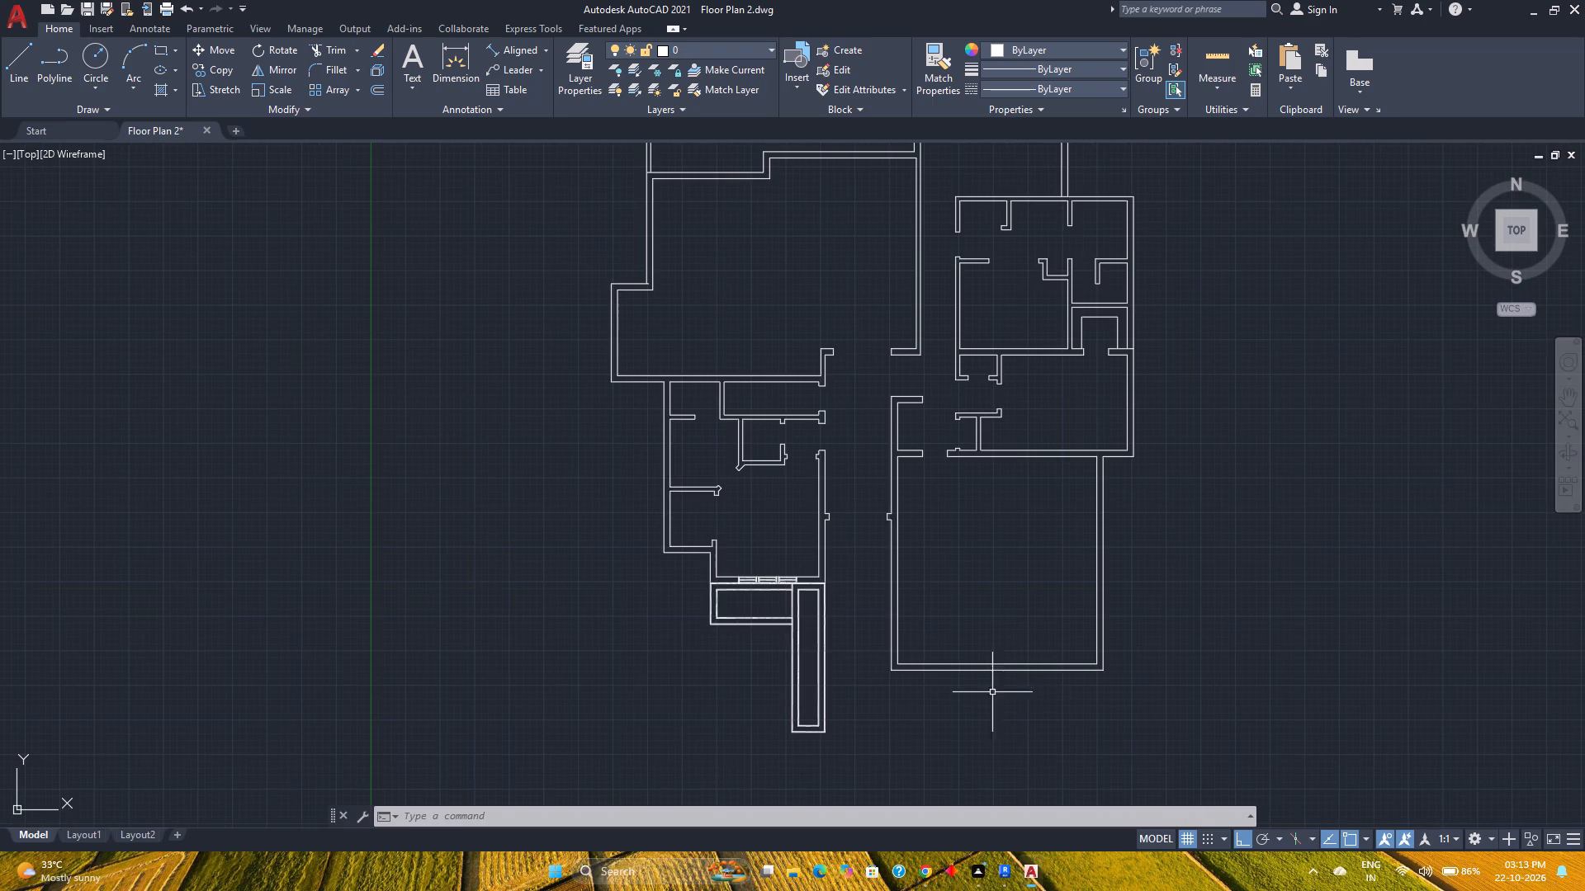
{"action": "middle_click_drag", "start_coordinate": [1119, 699], "coordinate": [1081, 688]}
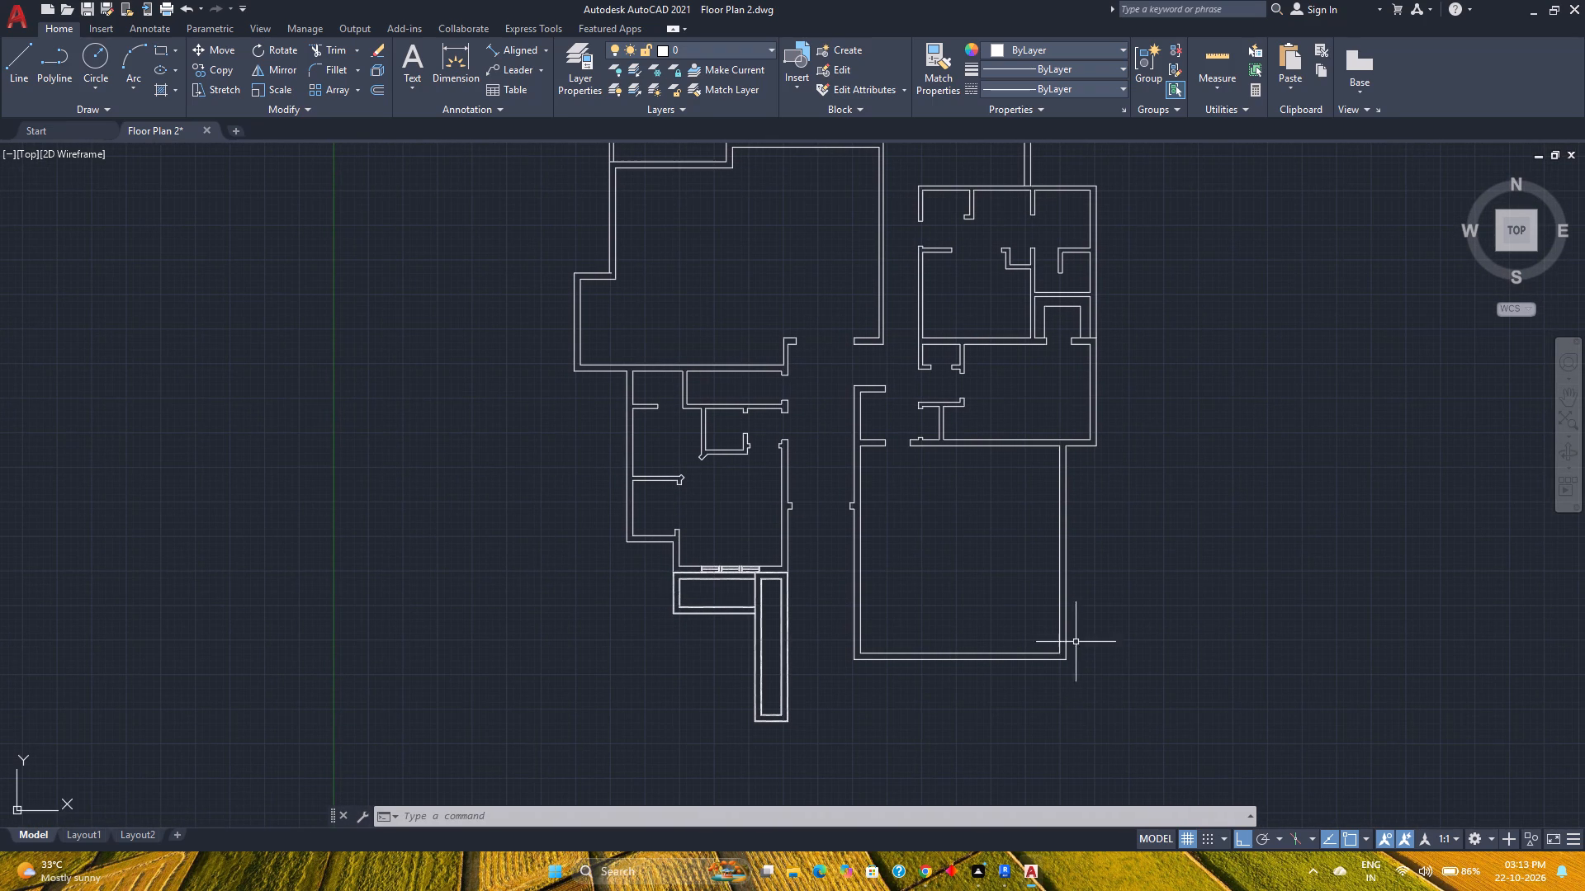
{"action": "scroll", "coordinate": [1069, 622], "scroll_direction": "down", "scroll_amount": 1}
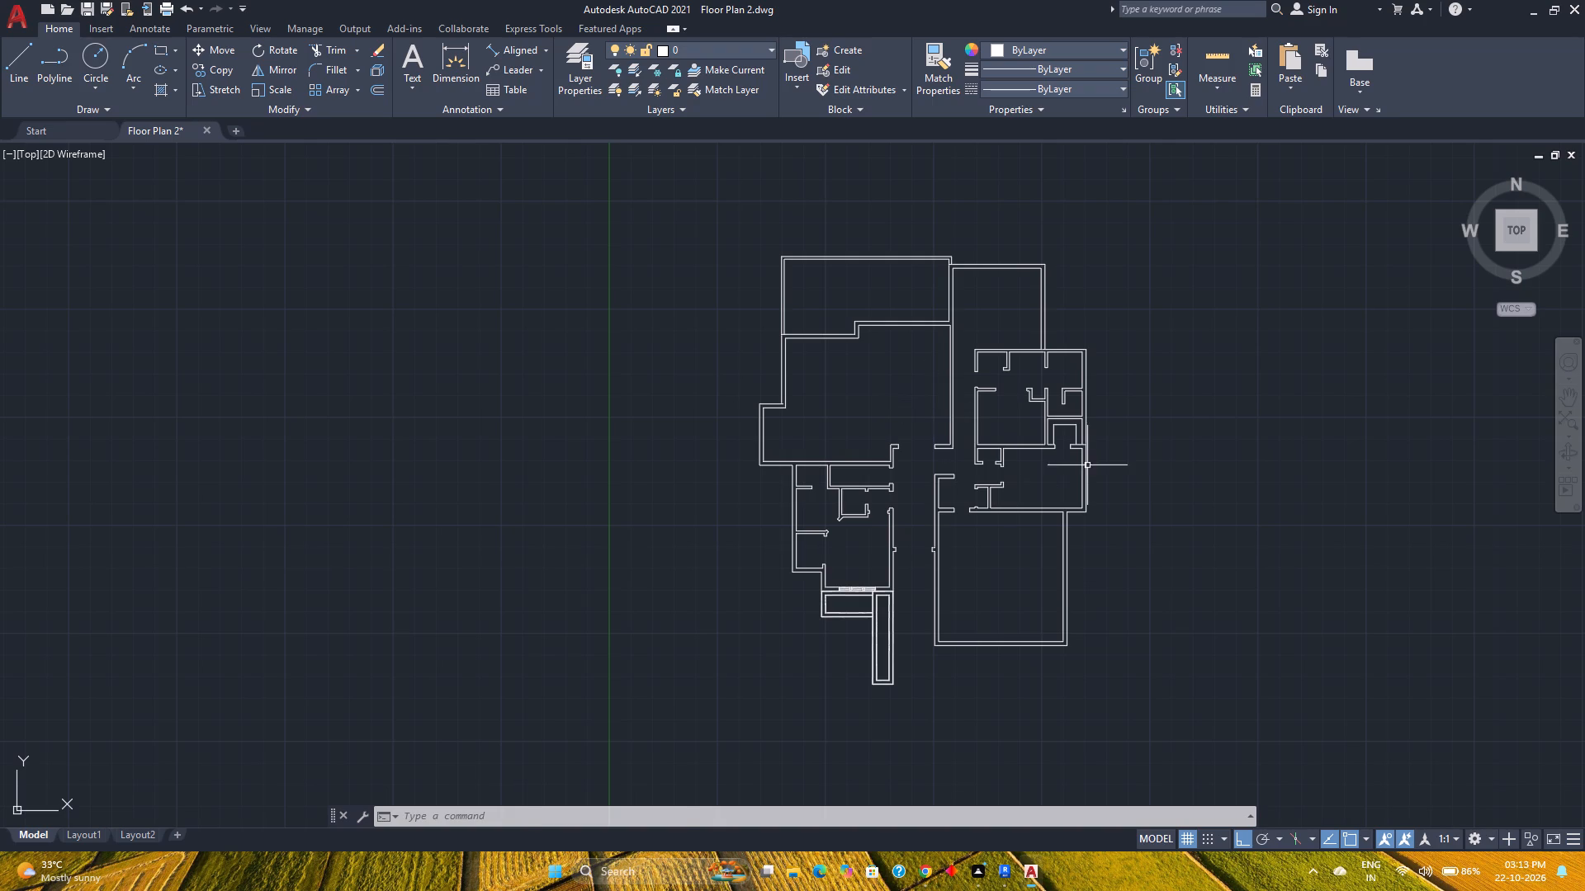
{"action": "scroll", "coordinate": [1101, 462], "scroll_direction": "up", "scroll_amount": 3}
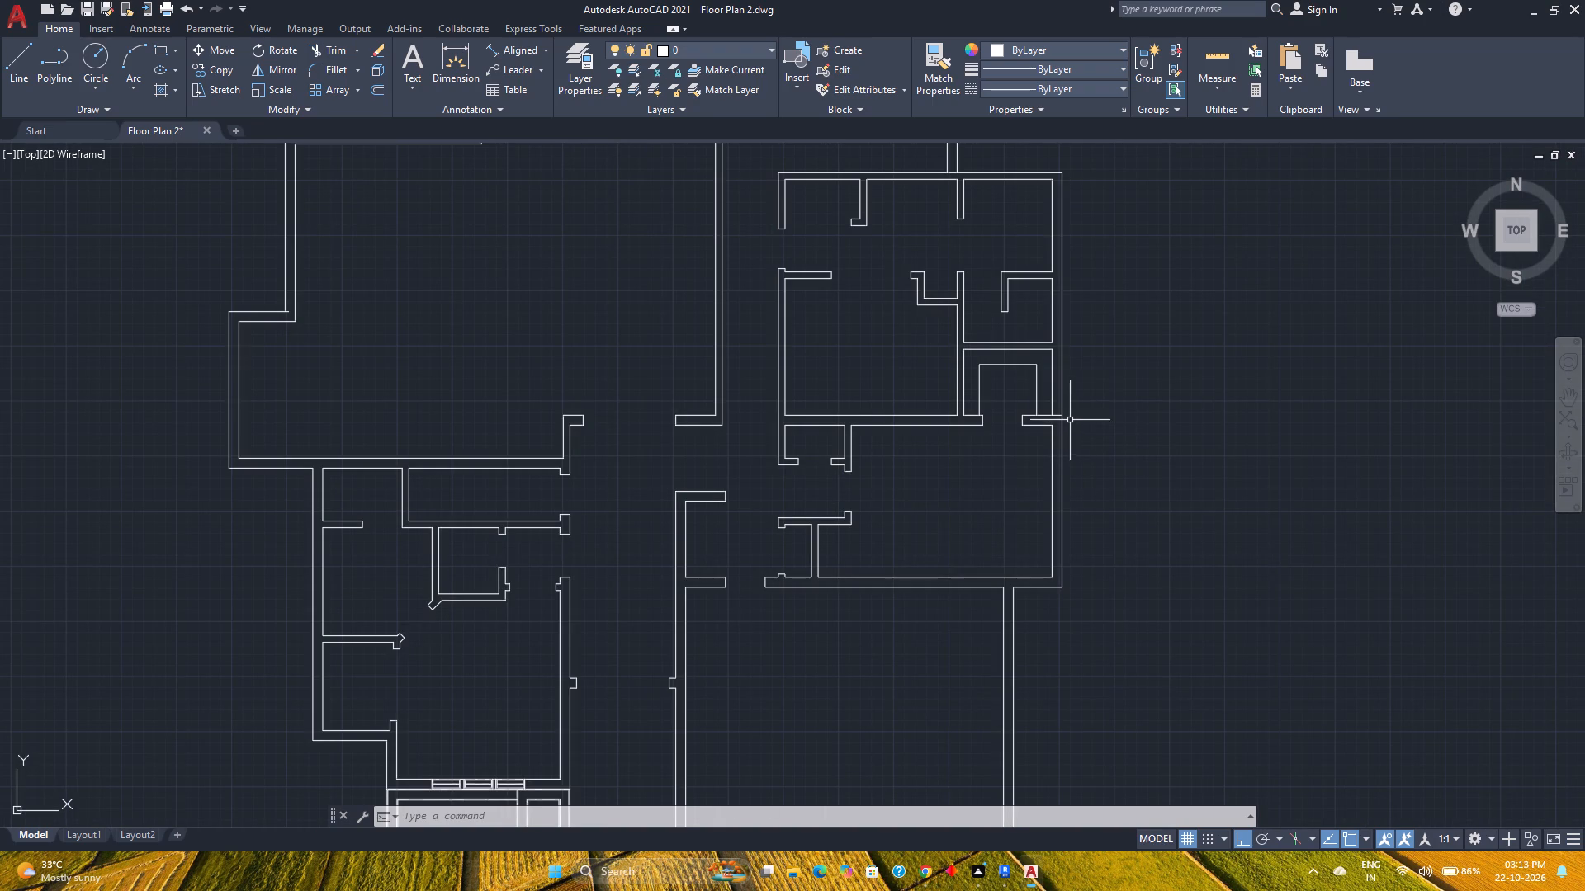
{"action": "scroll", "coordinate": [1067, 416], "scroll_direction": "up", "scroll_amount": 3}
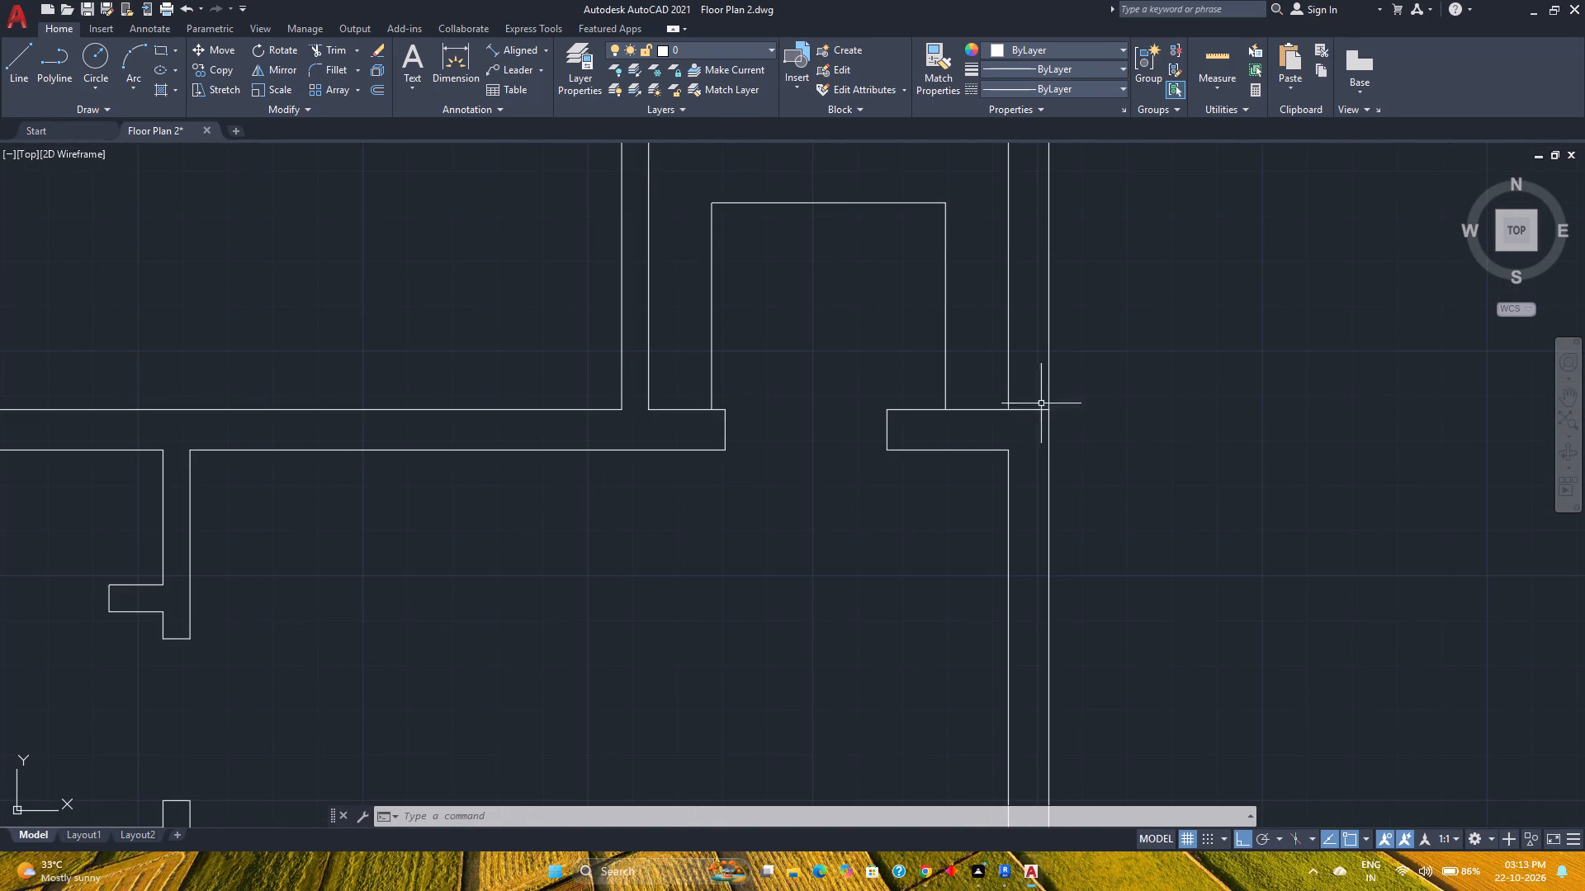
{"action": "left_click", "coordinate": [1048, 382]}
{"action": "left_click", "coordinate": [1050, 436]}
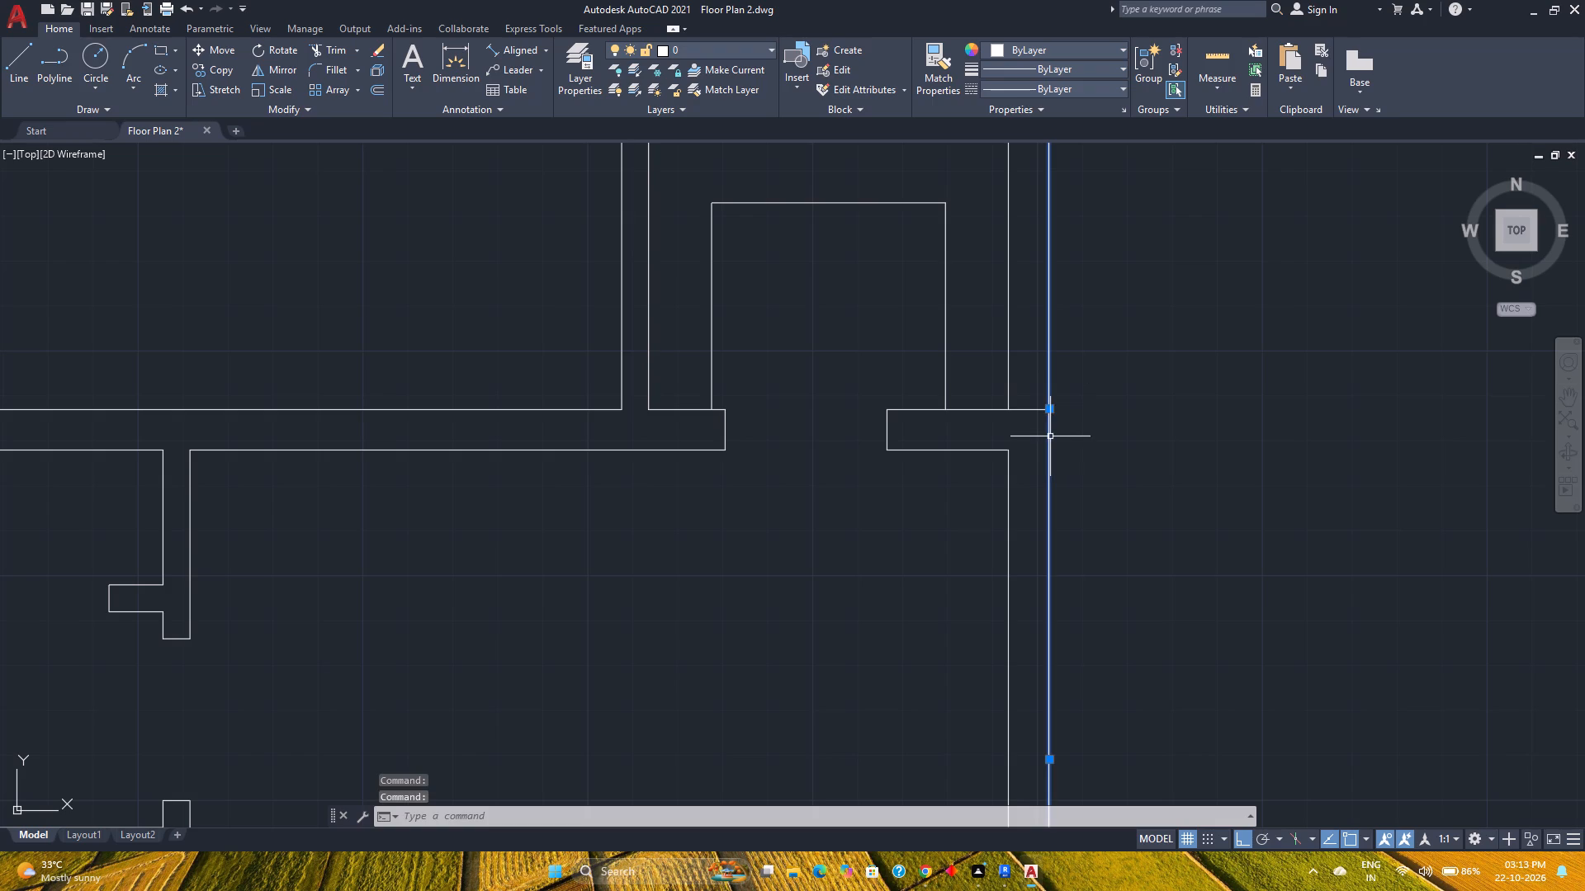
{"action": "key", "text": "j"}
{"action": "key", "text": "Return"}
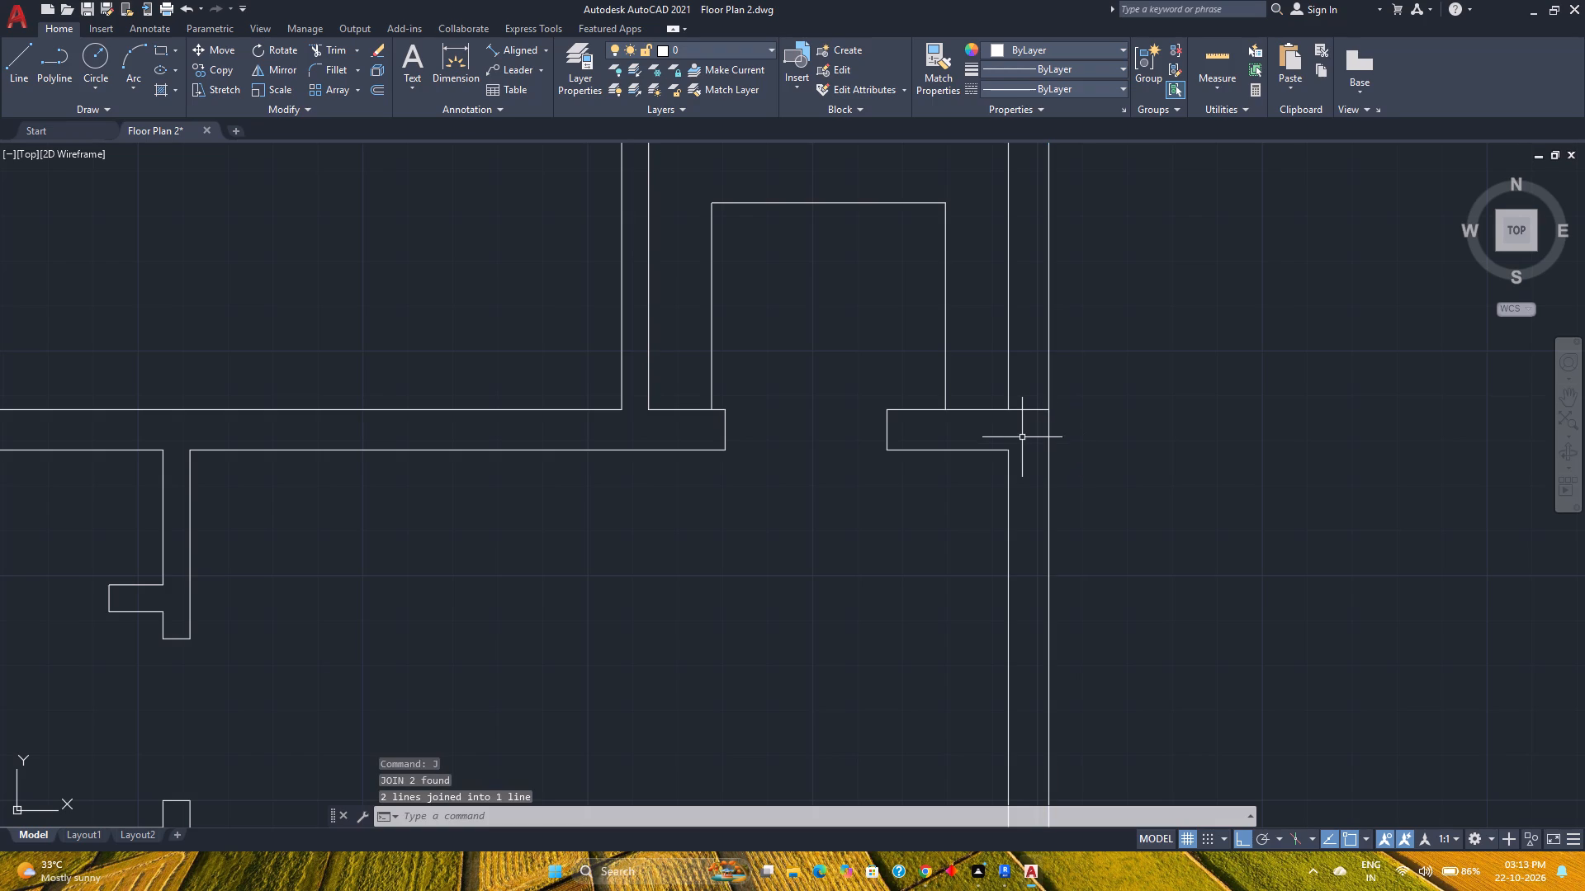
Trim away the short line crossing the eastern wall's thickness at the joined segments' meeting point.
{"action": "type", "text": "tr"}
{"action": "key", "text": "Return"}
{"action": "left_click", "coordinate": [1022, 428]}
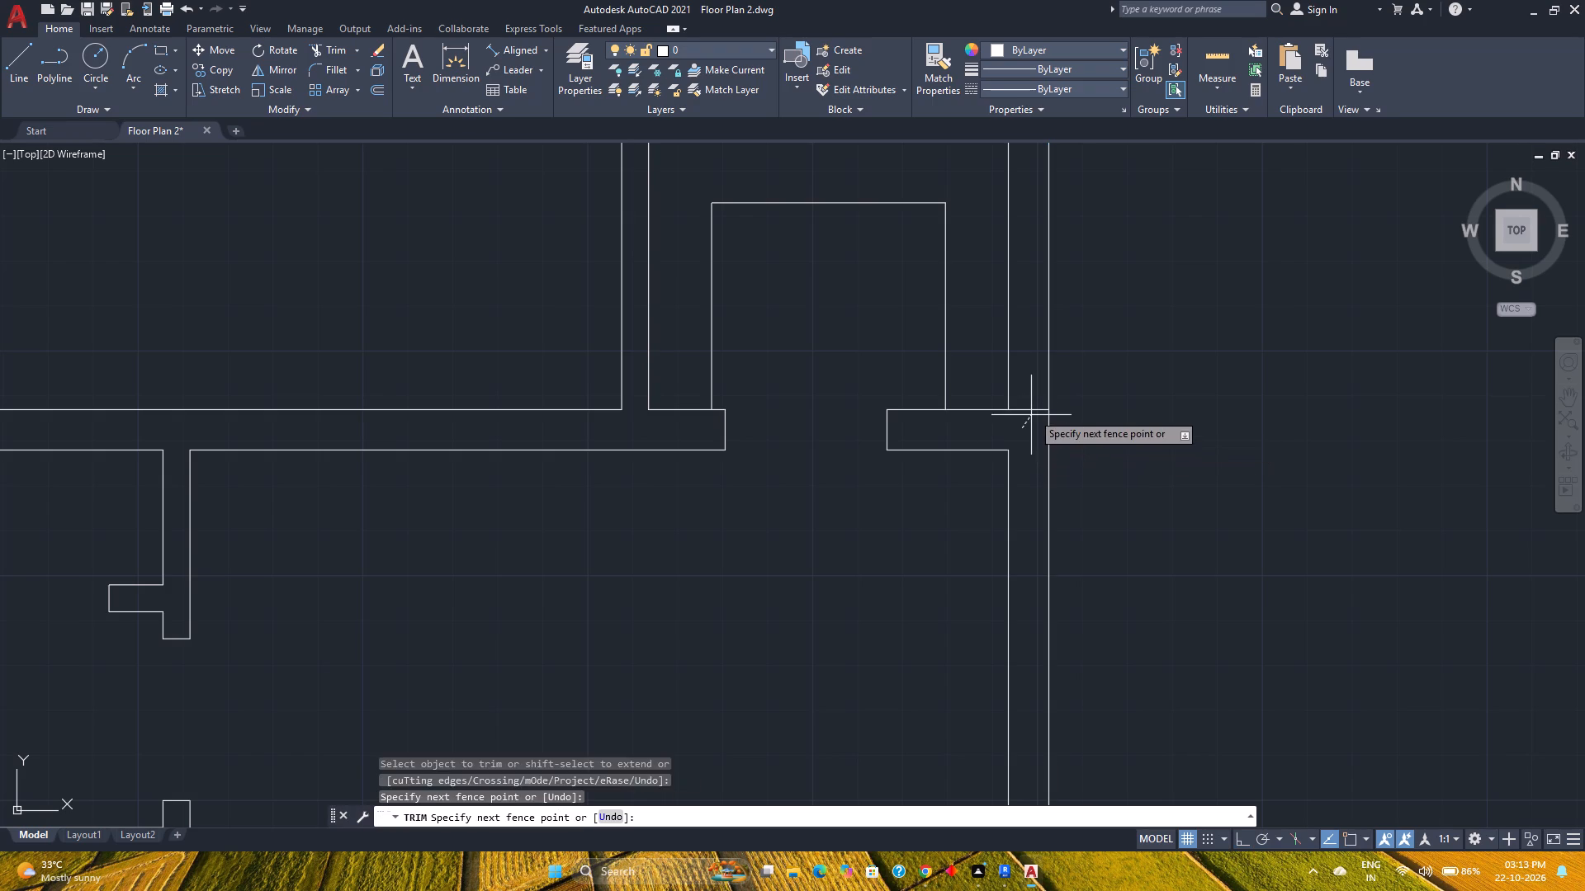
{"action": "left_click", "coordinate": [1034, 398]}
{"action": "key", "text": "Escape"}
Save the floor plan drawing.
{"action": "scroll", "coordinate": [1030, 401], "scroll_direction": "down", "scroll_amount": 5}
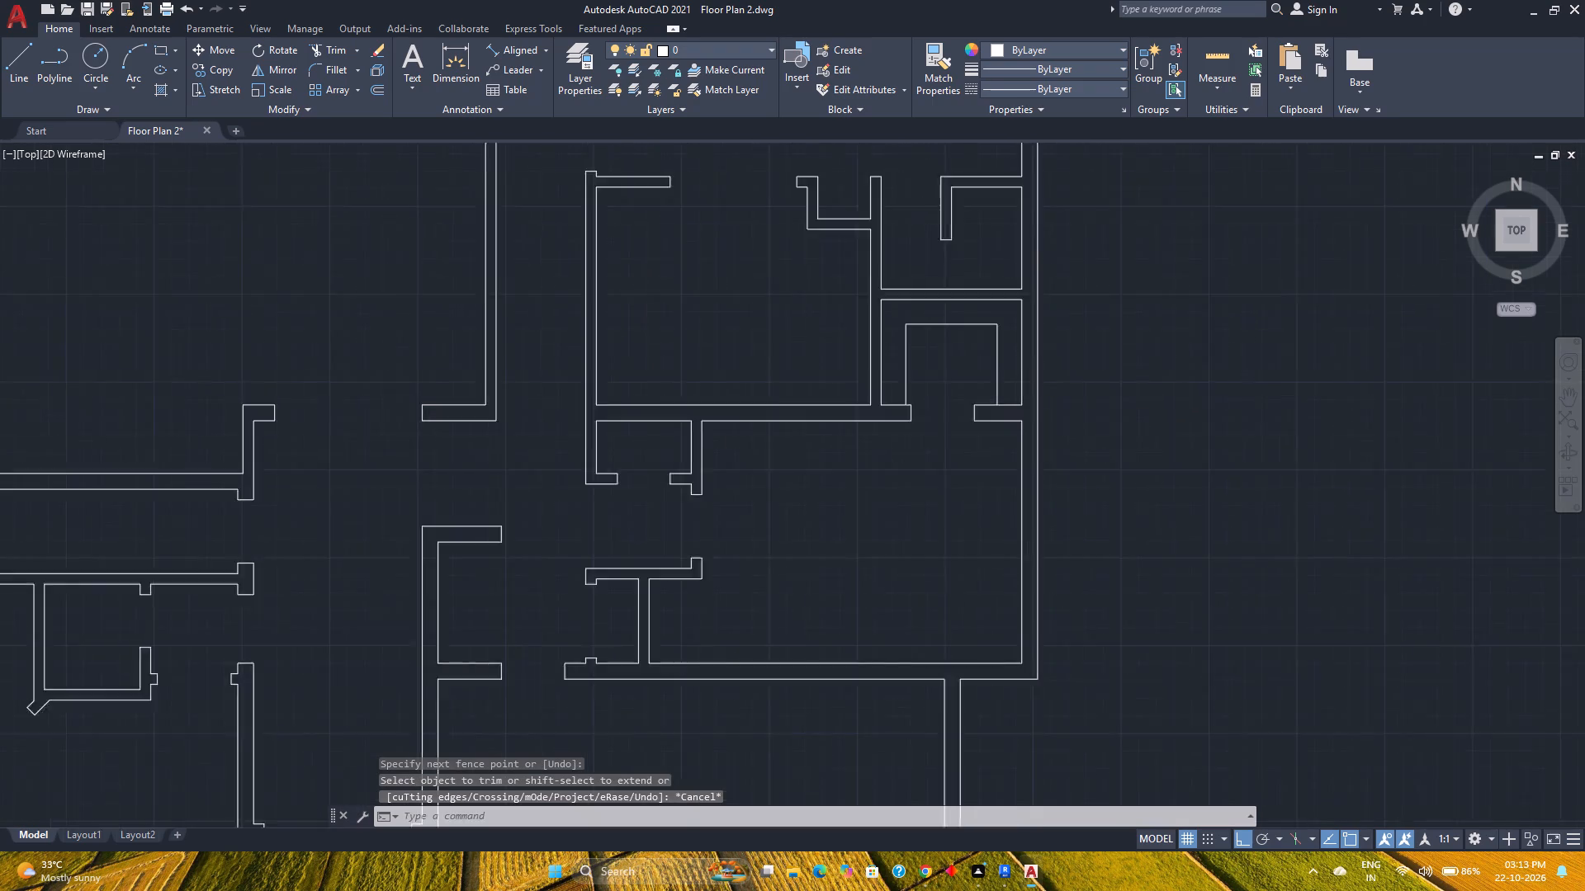
{"action": "scroll", "coordinate": [1030, 401], "scroll_direction": "down", "scroll_amount": 1}
{"action": "key", "text": "ctrl+s"}
Offset the joined eastern outer wall line 4' outward to the east.
{"action": "scroll", "coordinate": [1040, 439], "scroll_direction": "up", "scroll_amount": 1}
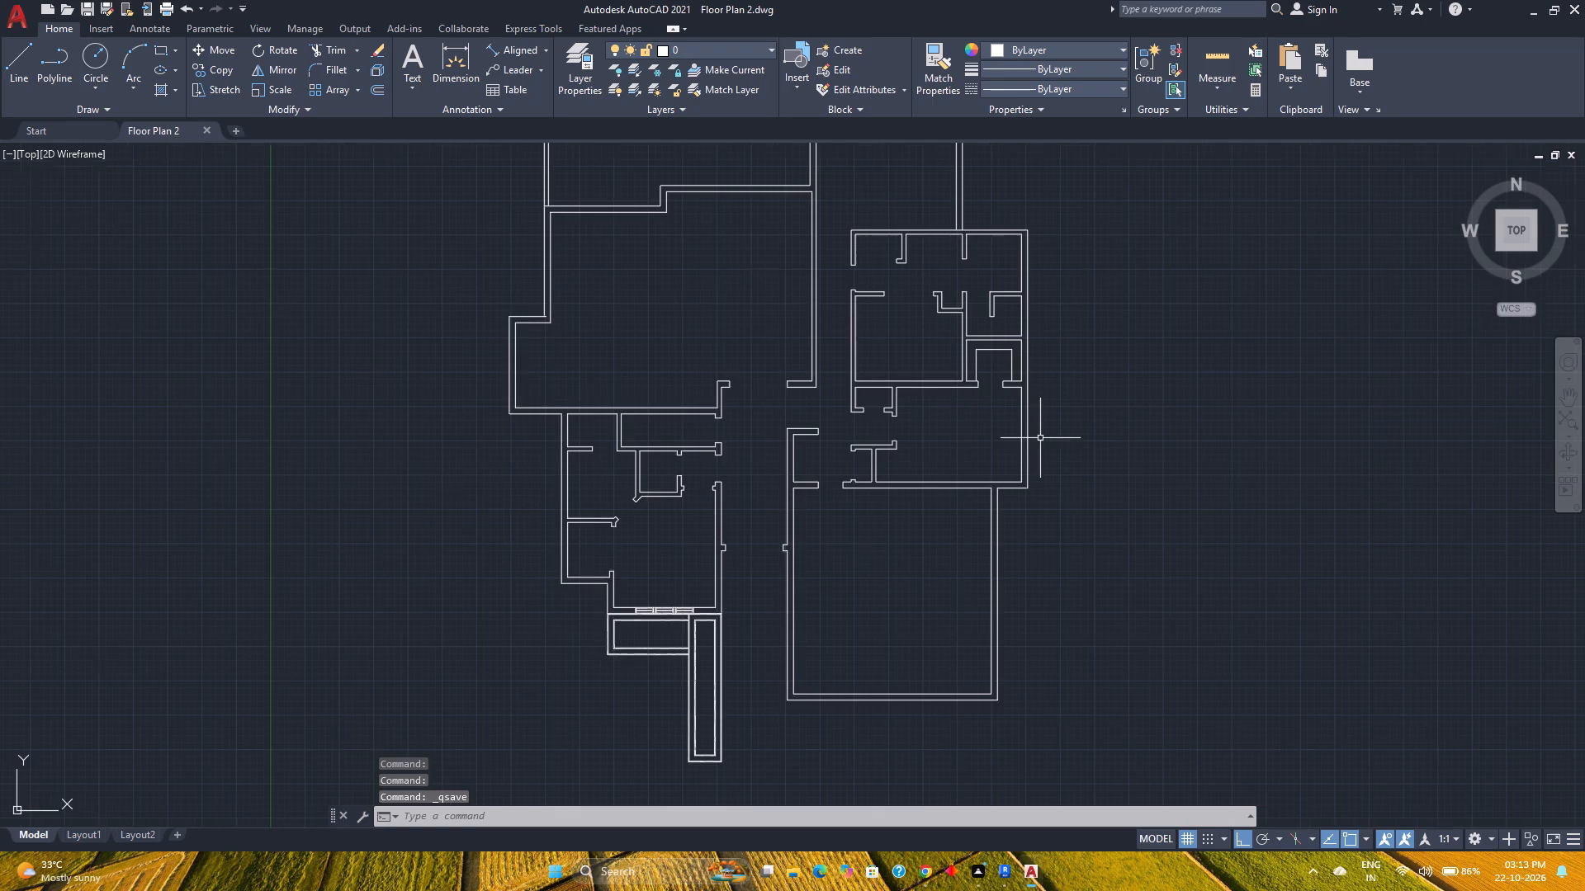
{"action": "middle_click", "coordinate": [1040, 438]}
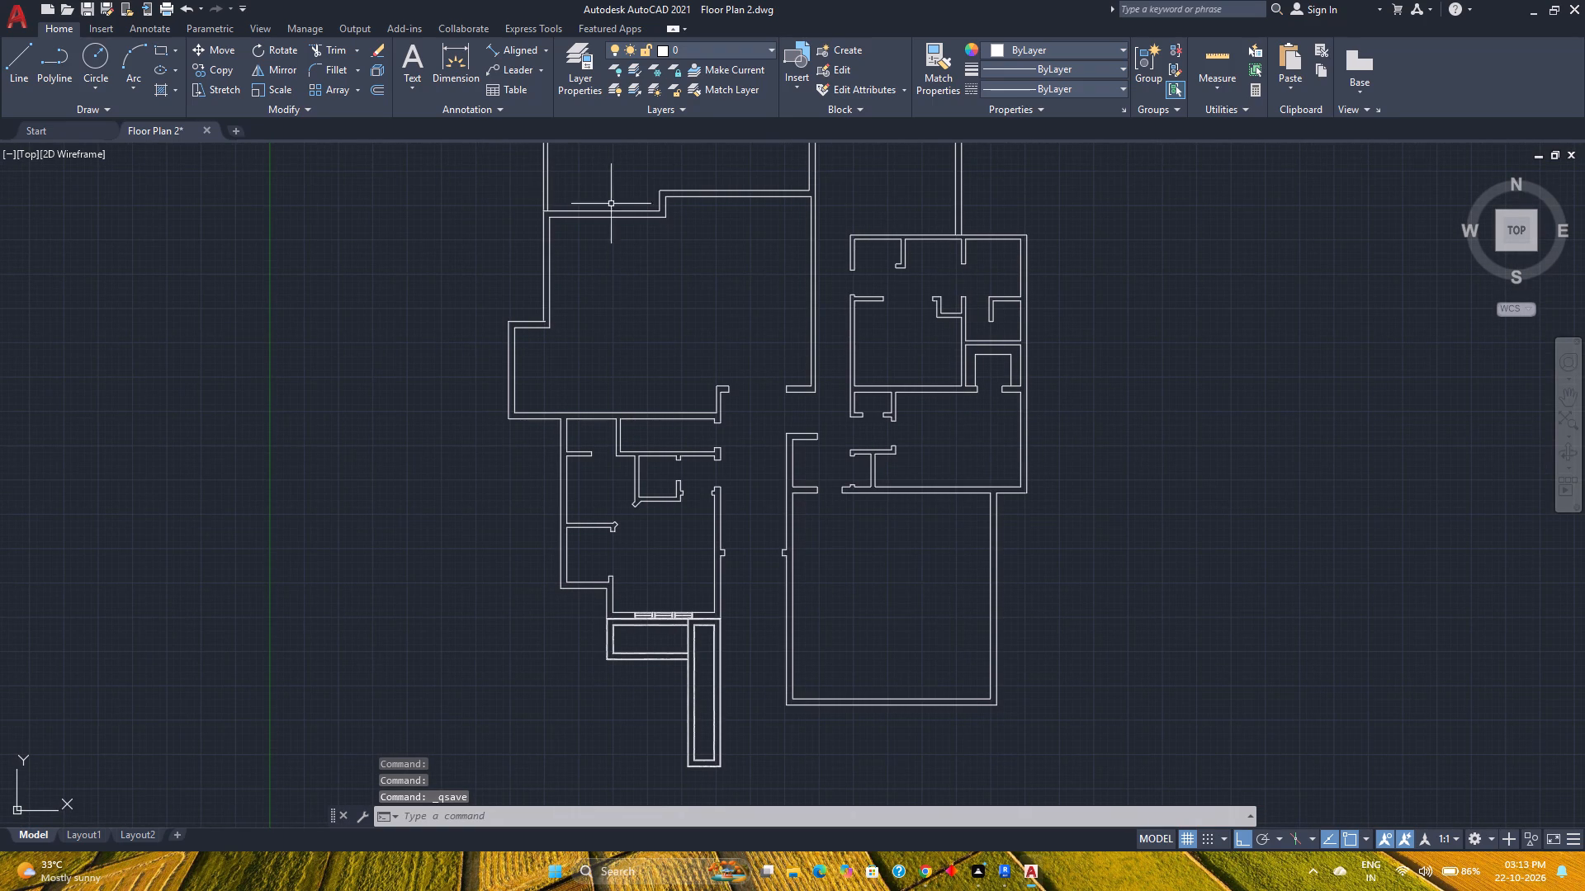
{"action": "left_click", "coordinate": [380, 82]}
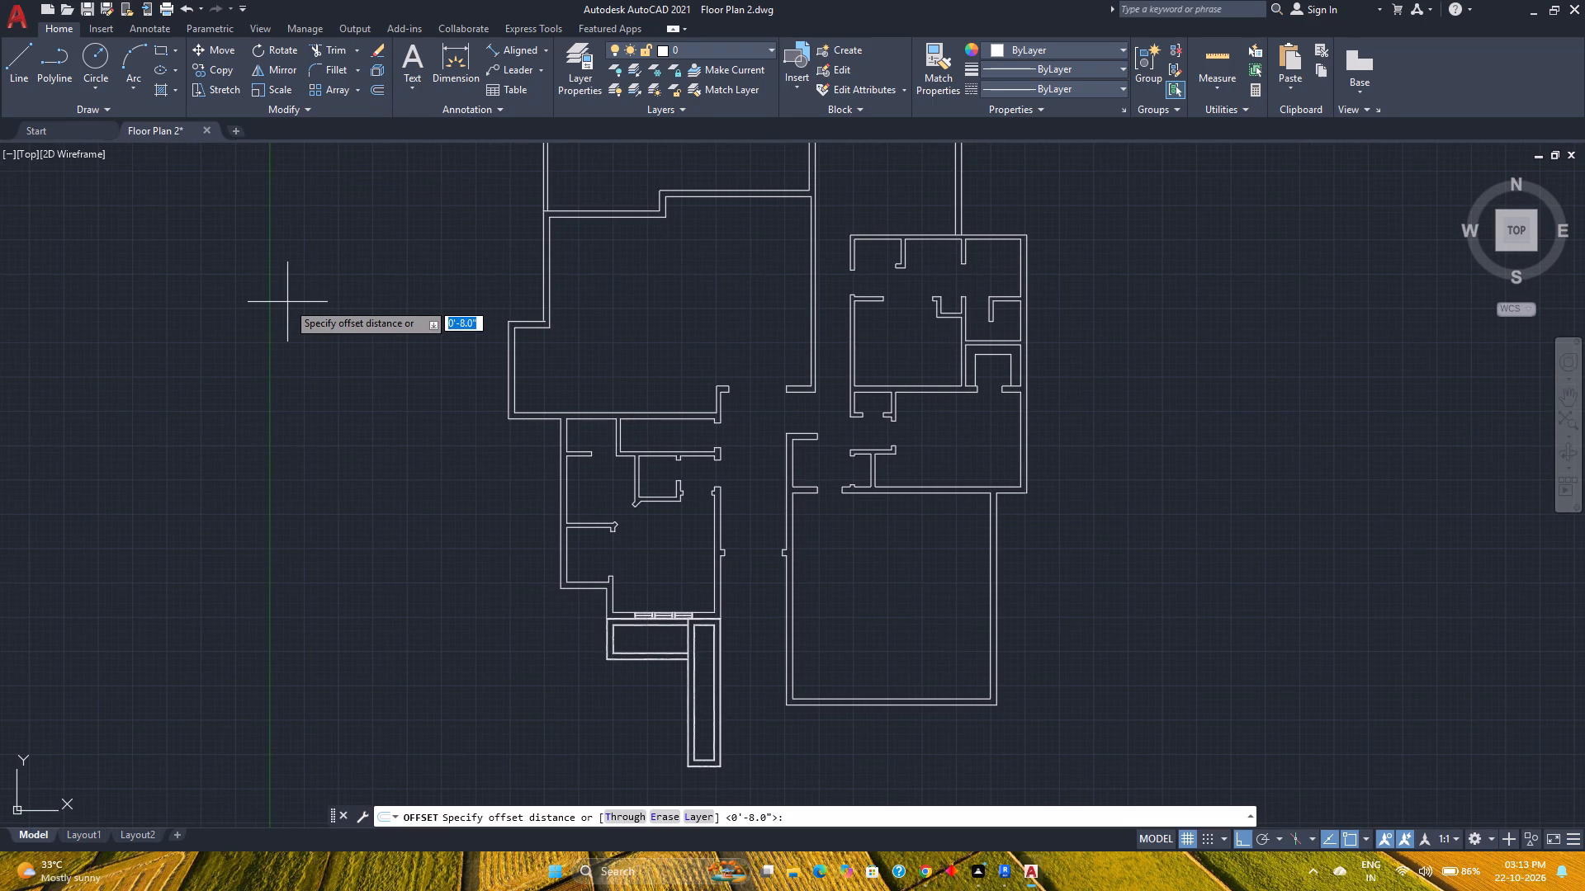
{"action": "type", "text": "3'"}
{"action": "key", "text": "Return"}
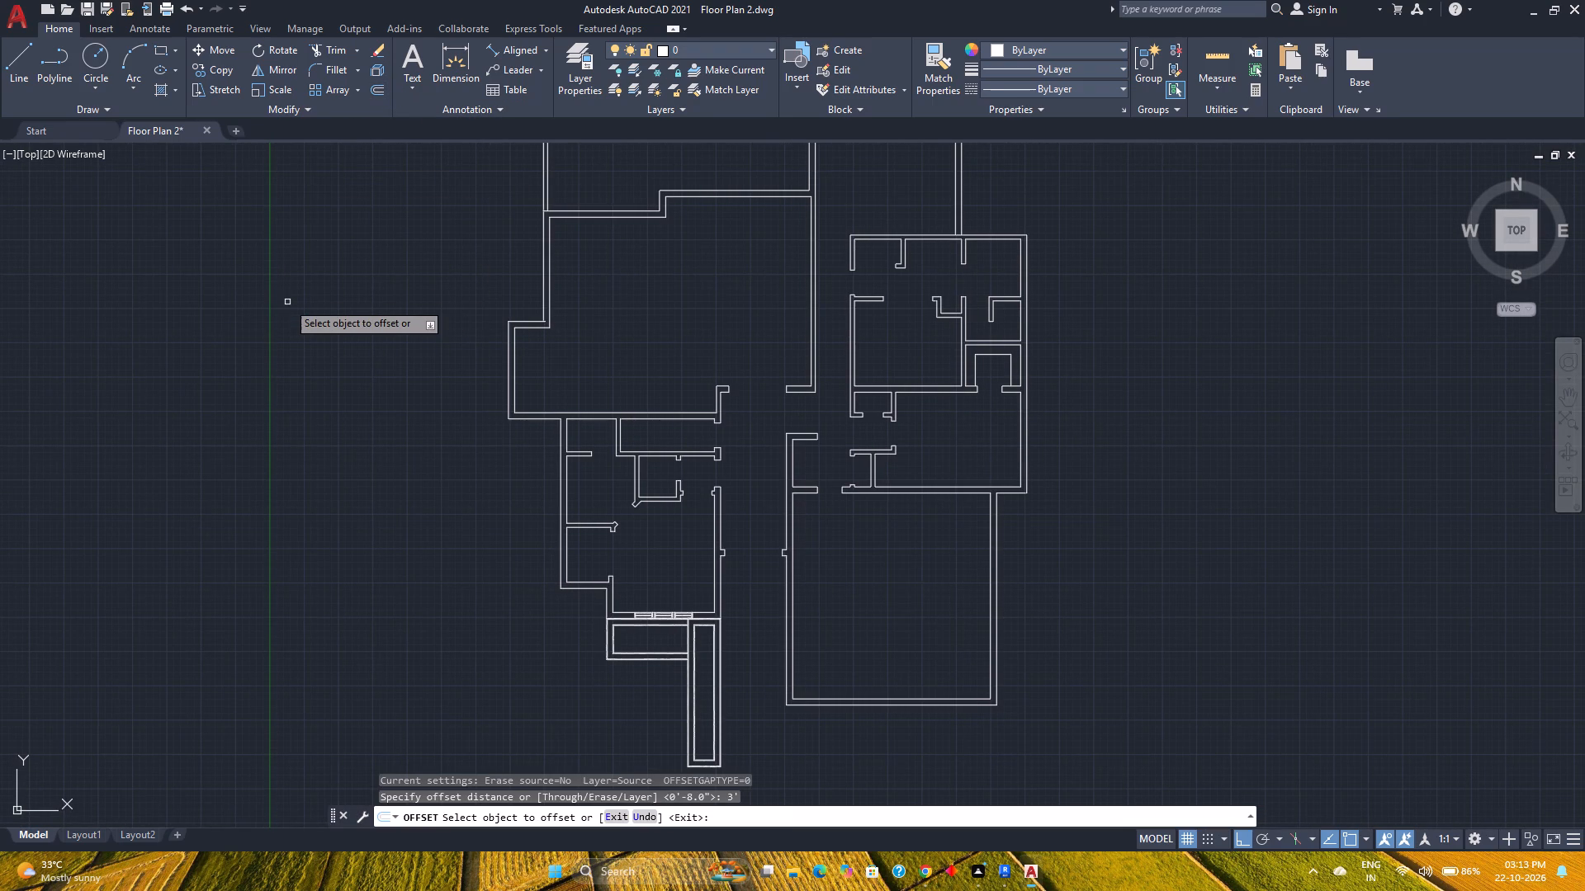
{"action": "left_click", "coordinate": [1026, 431]}
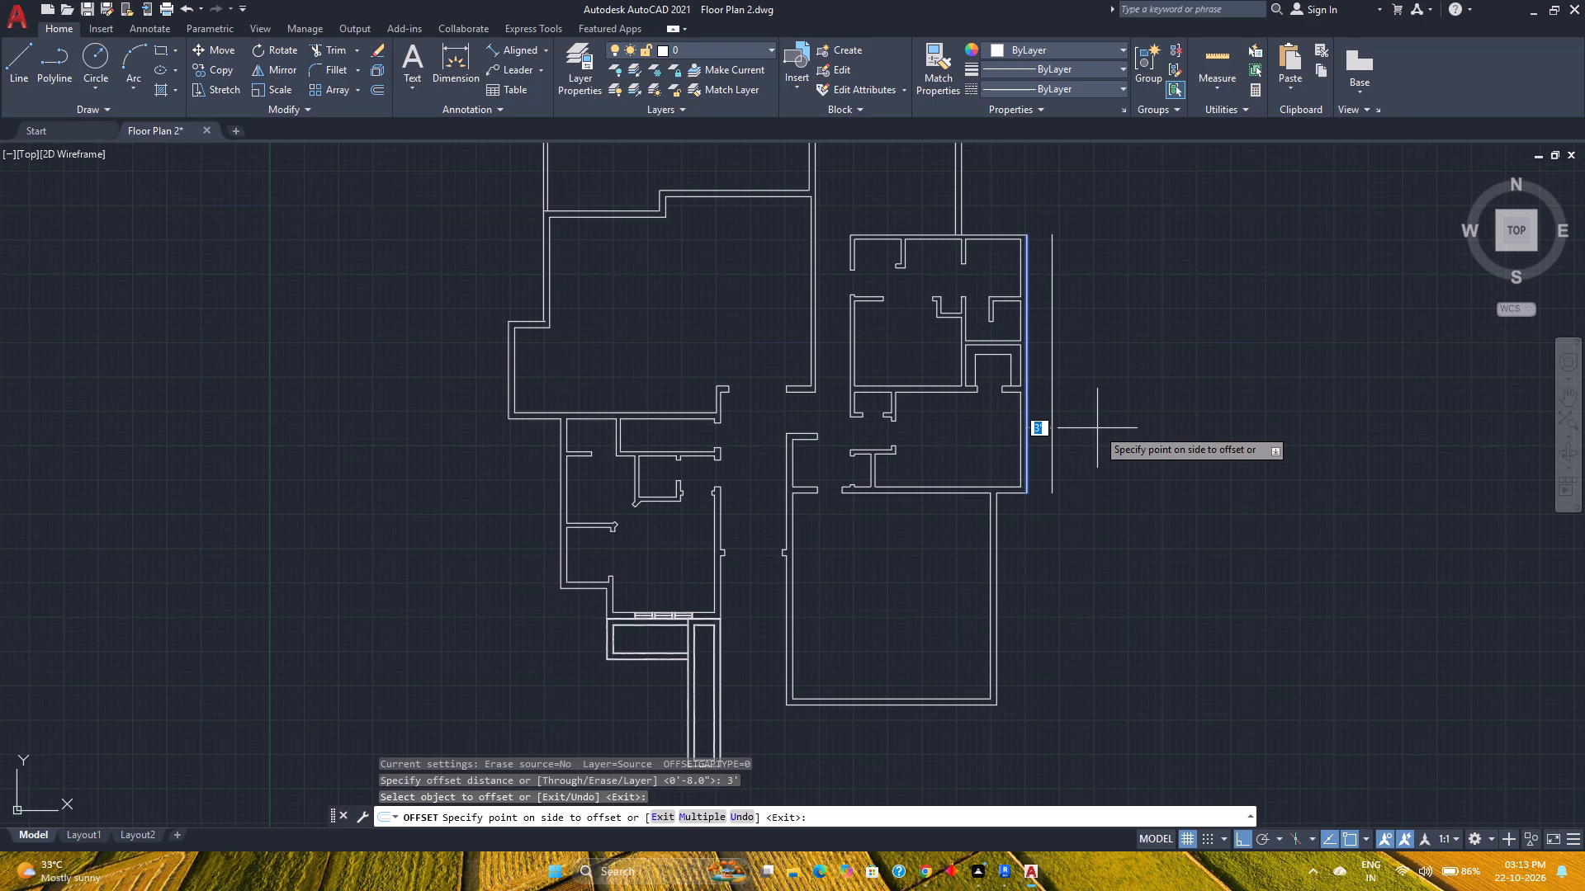
{"action": "type", "text": "4'"}
{"action": "key", "text": "Return"}
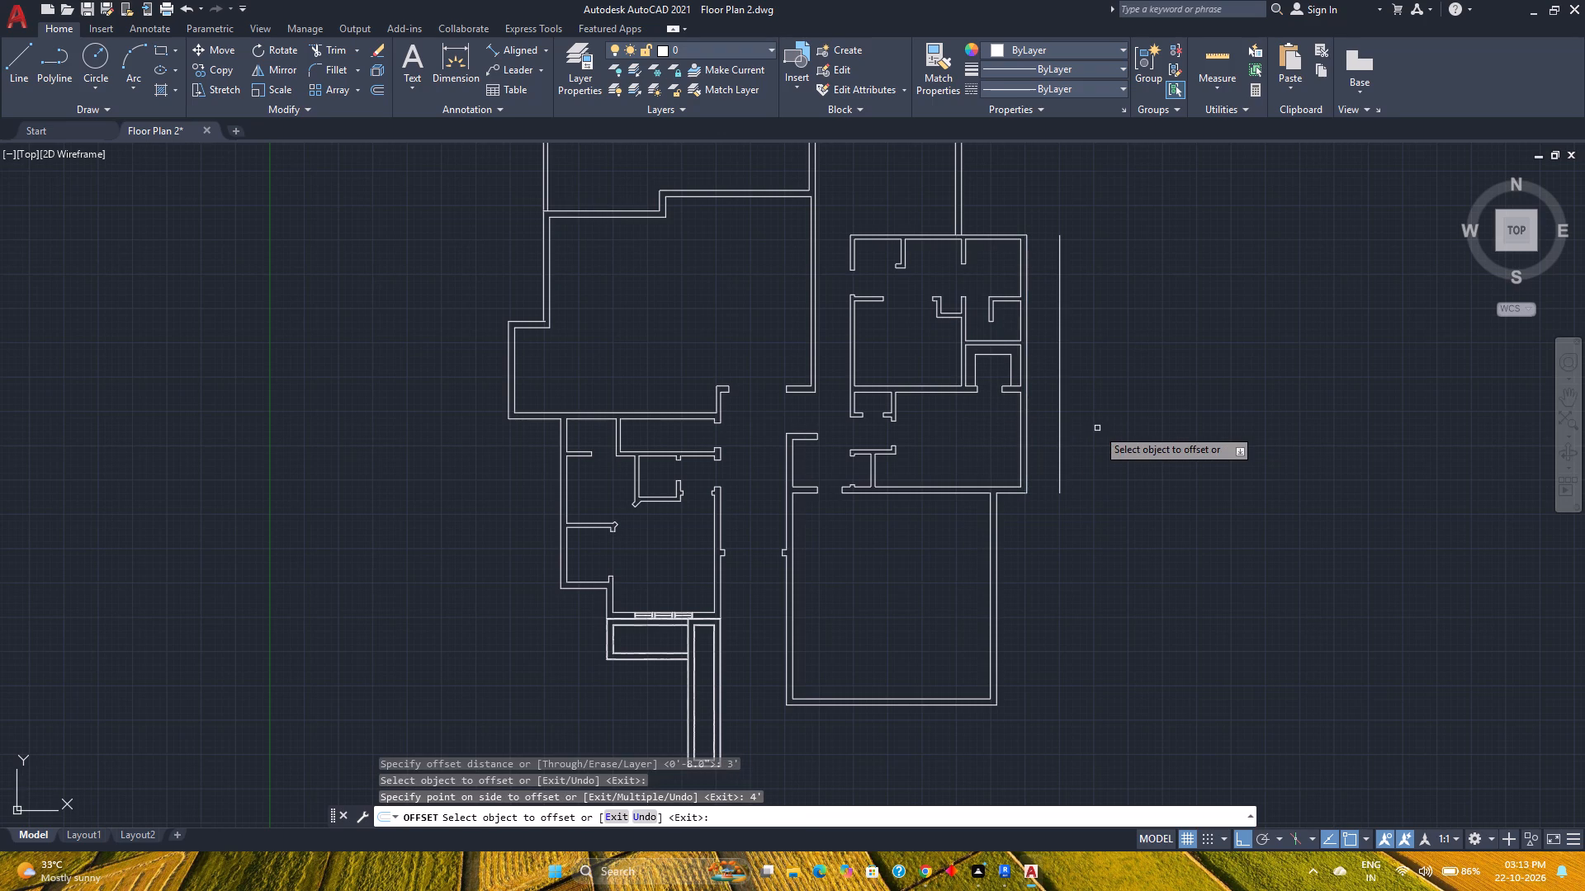
Offset the new line east of the building a further 6" outward.
{"action": "scroll", "coordinate": [1100, 422], "scroll_direction": "down", "scroll_amount": 1}
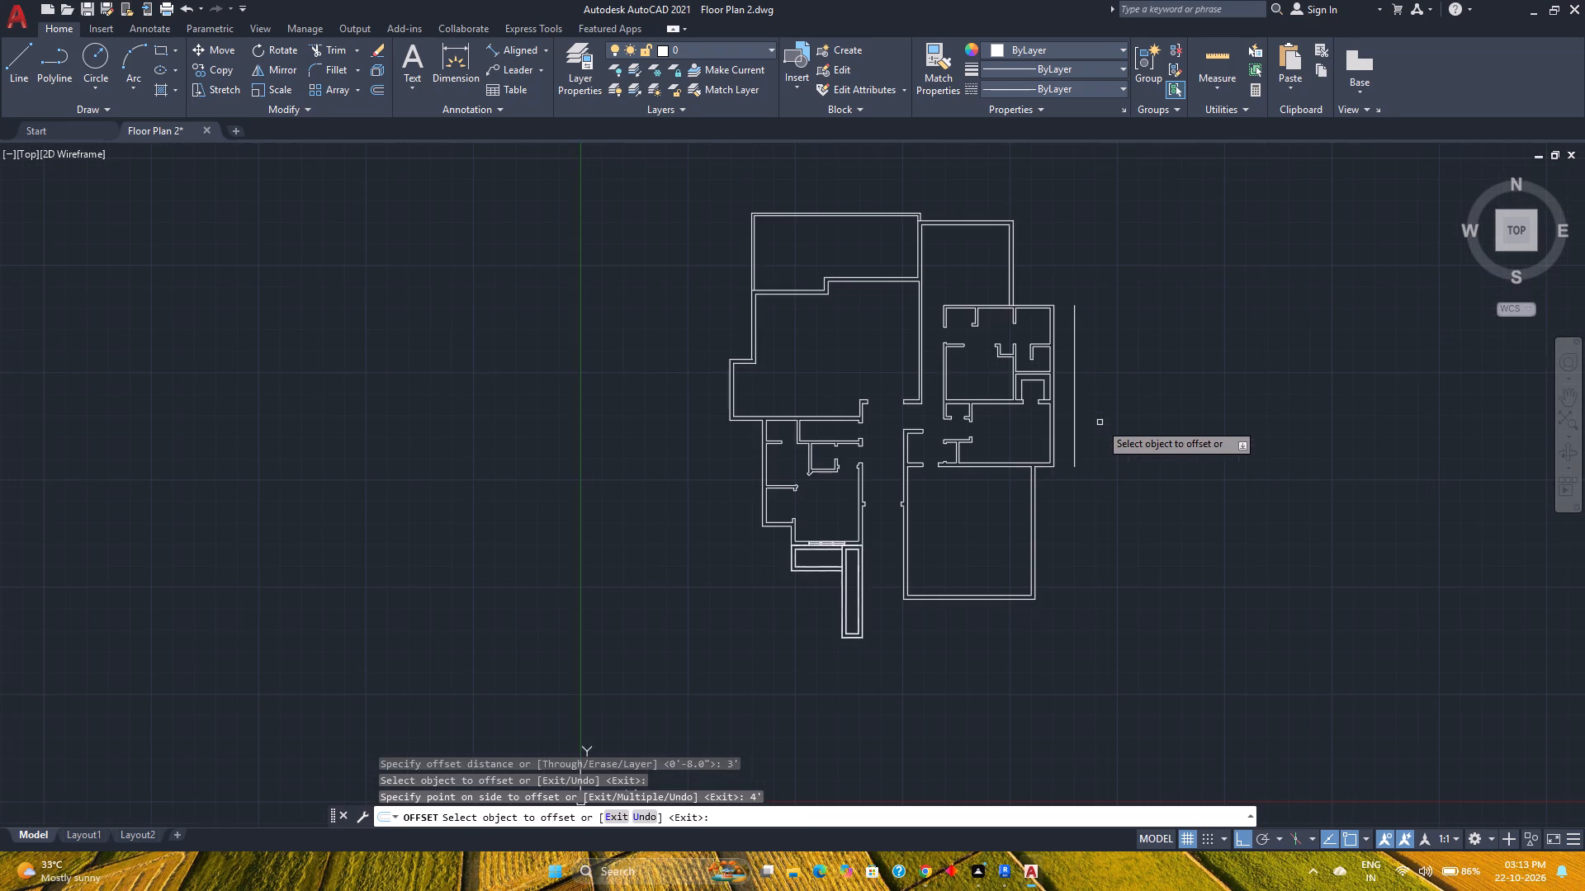
{"action": "middle_click_drag", "start_coordinate": [1100, 422], "coordinate": [1046, 500]}
{"action": "middle_click", "coordinate": [1046, 500]}
{"action": "scroll", "coordinate": [1042, 500], "scroll_direction": "up", "scroll_amount": 1}
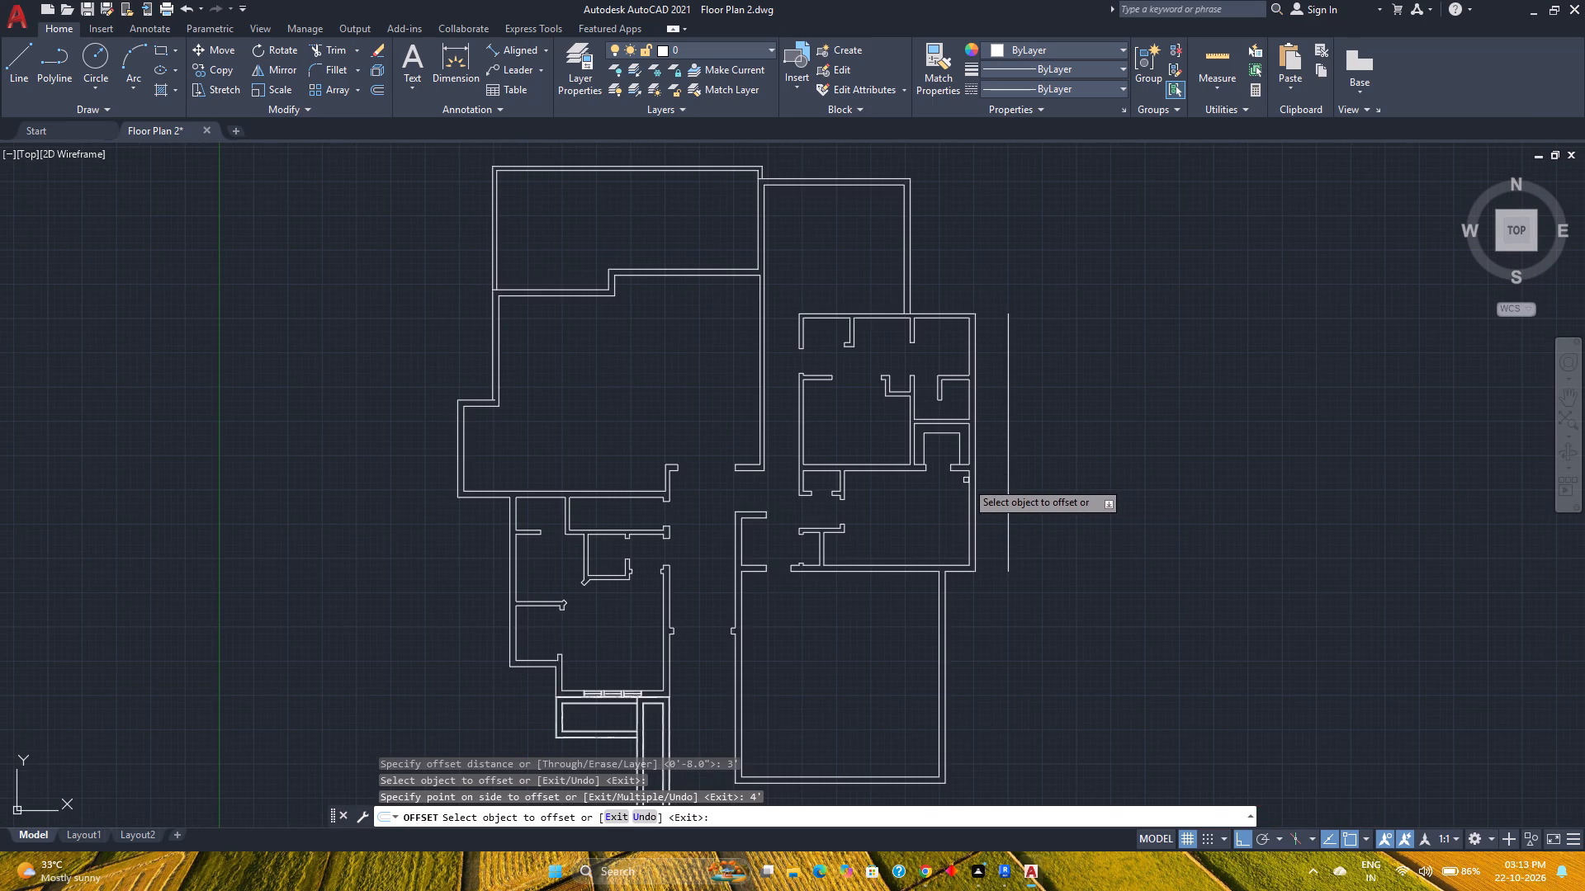
{"action": "left_click", "coordinate": [1009, 461]}
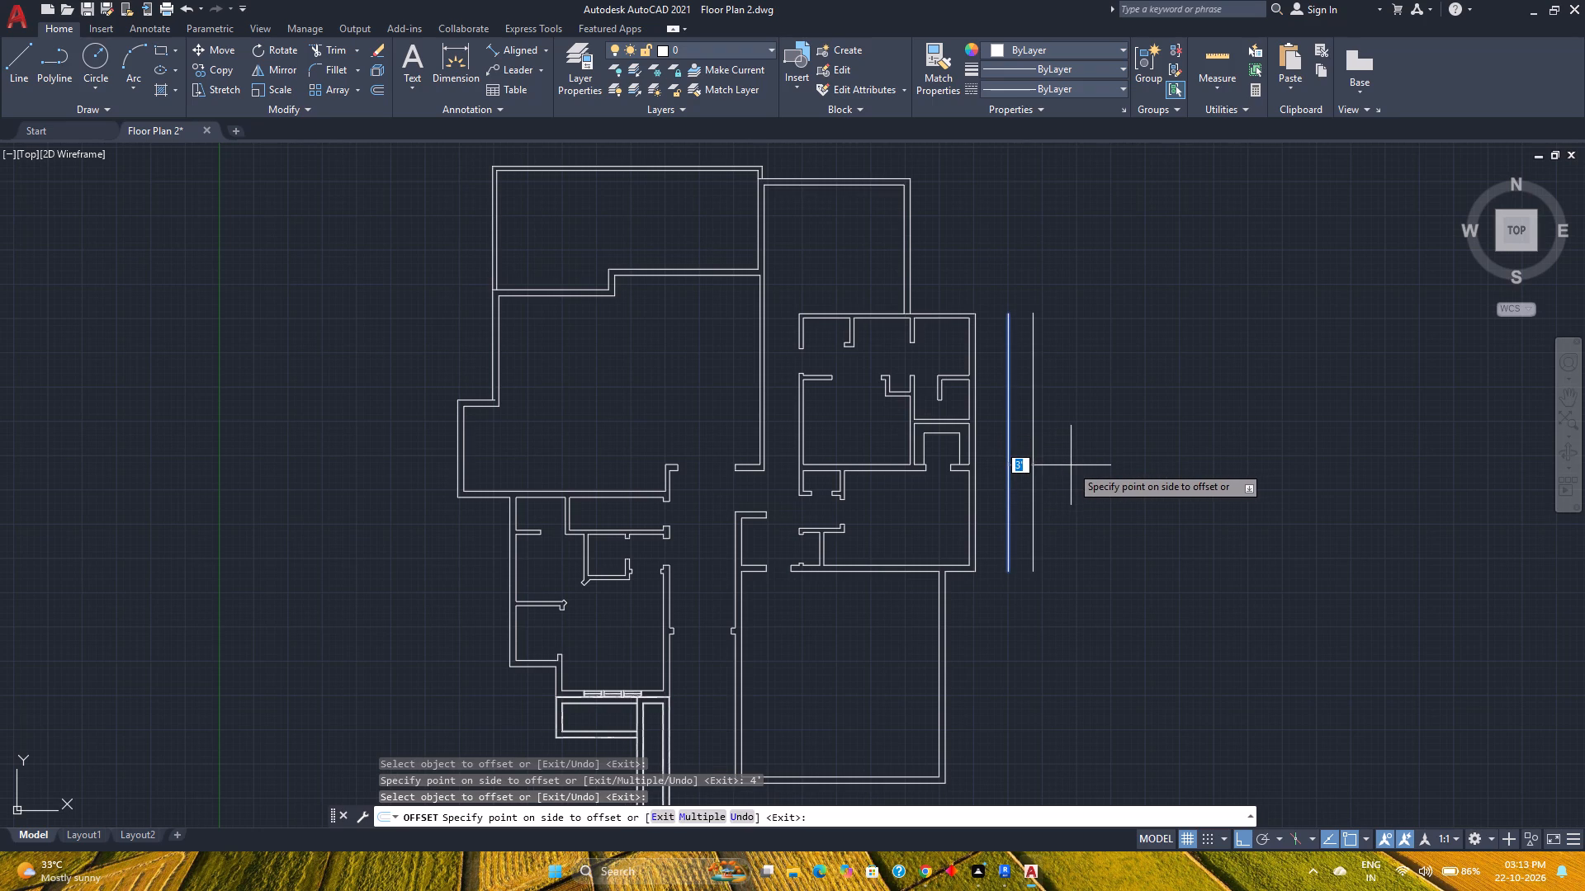
{"action": "key", "text": "6"}
{"action": "key", "text": "Return"}
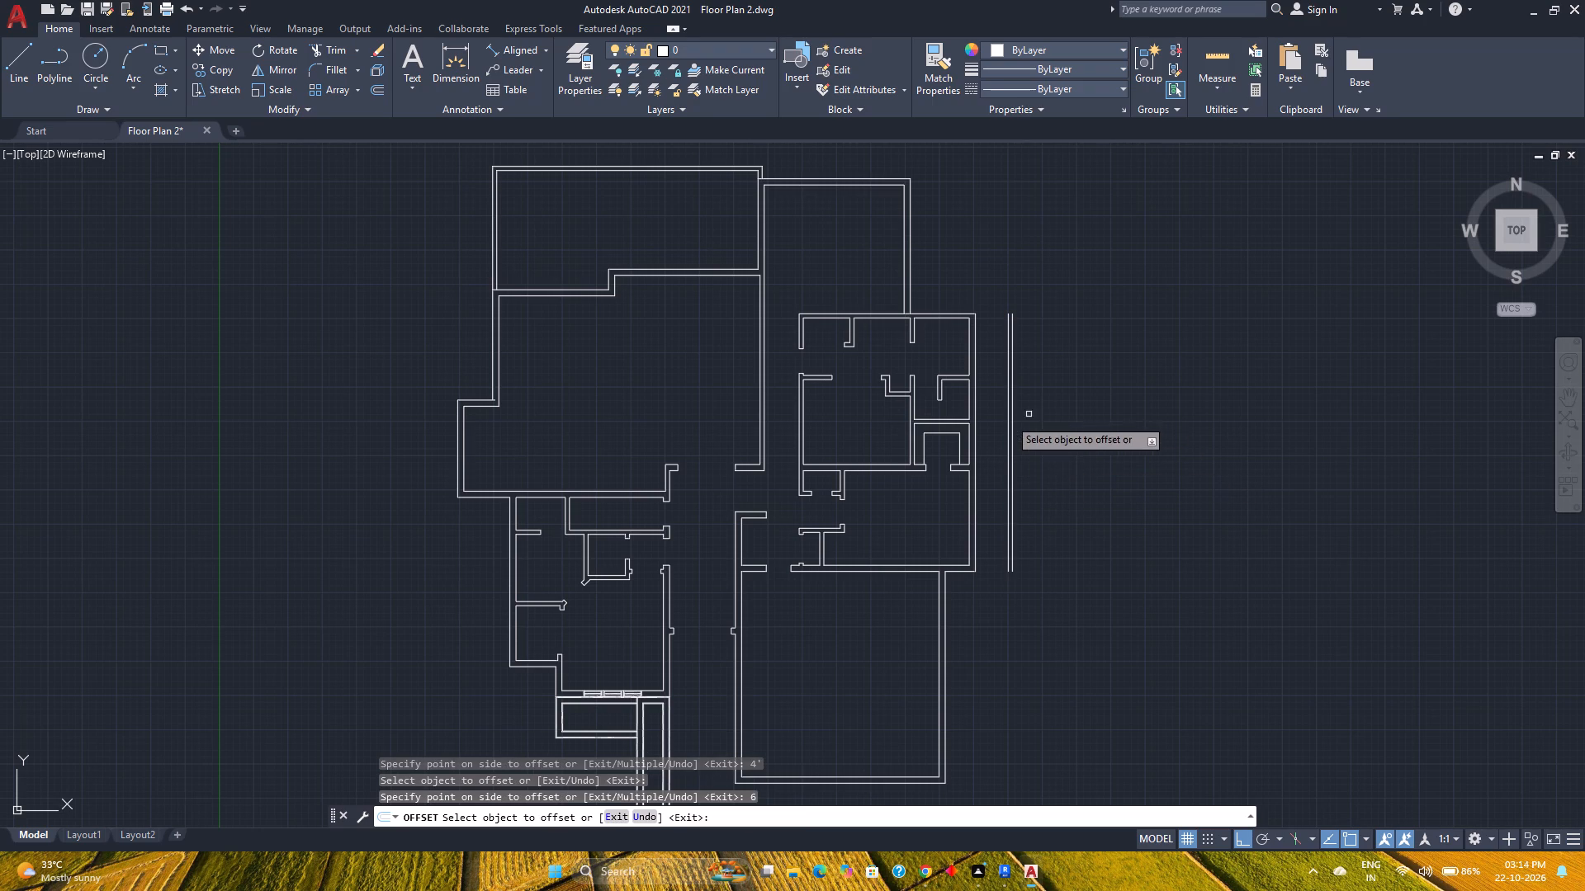
Draw a horizontal line across the two offset lines, level with the north face of the small L-shaped partition at the east wall.
{"action": "scroll", "coordinate": [957, 405], "scroll_direction": "up", "scroll_amount": 5}
{"action": "middle_click_drag", "start_coordinate": [959, 402], "coordinate": [707, 535]}
{"action": "middle_click", "coordinate": [706, 537]}
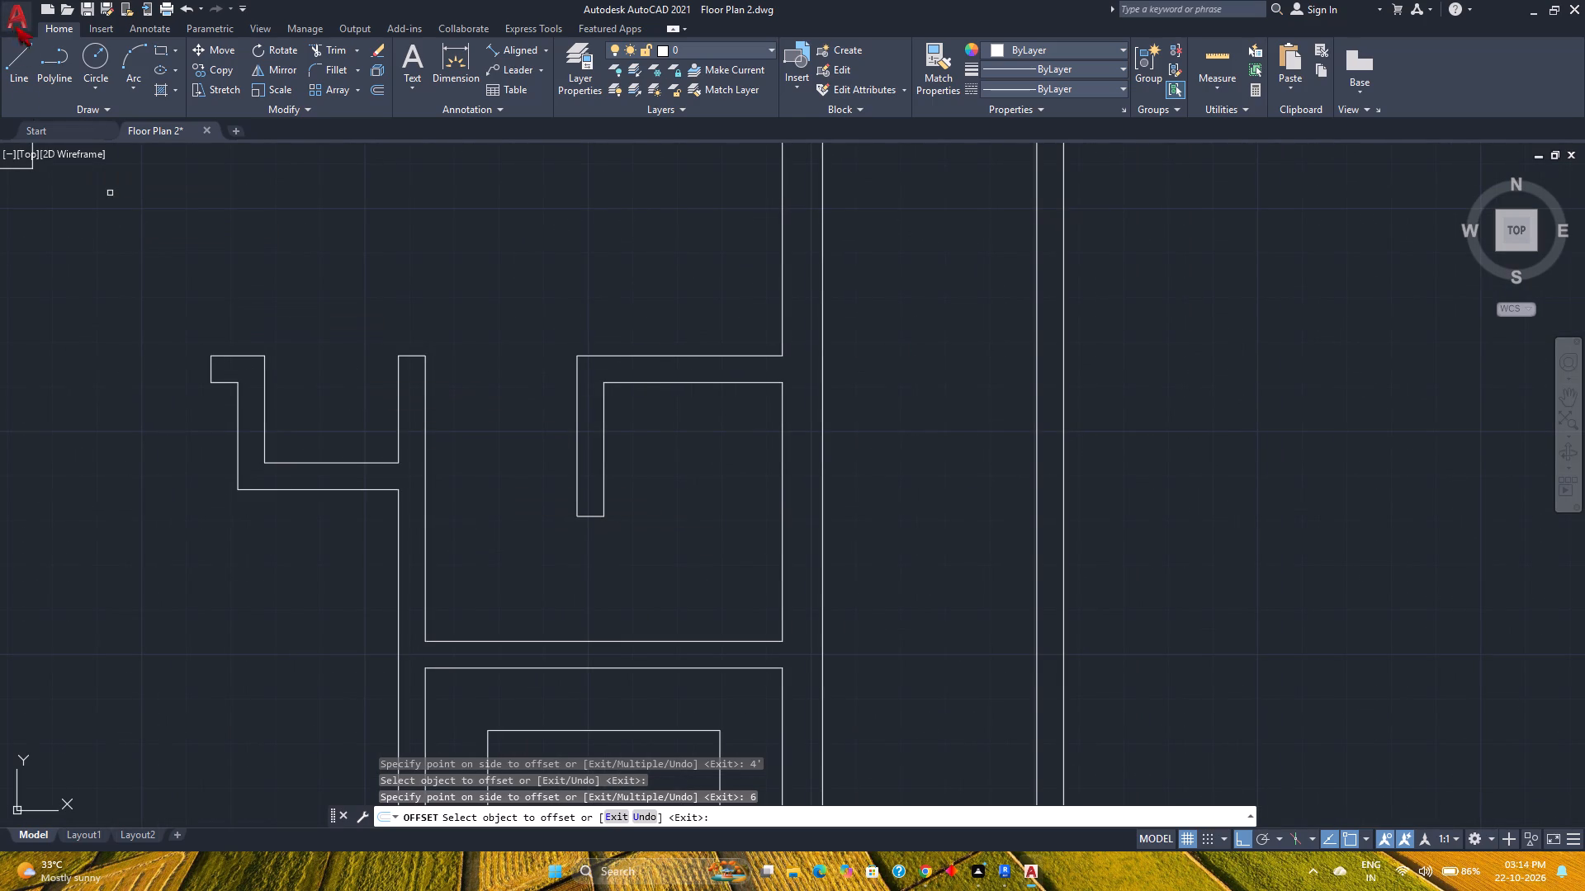
{"action": "left_click", "coordinate": [0, 54]}
{"action": "left_click", "coordinate": [12, 49]}
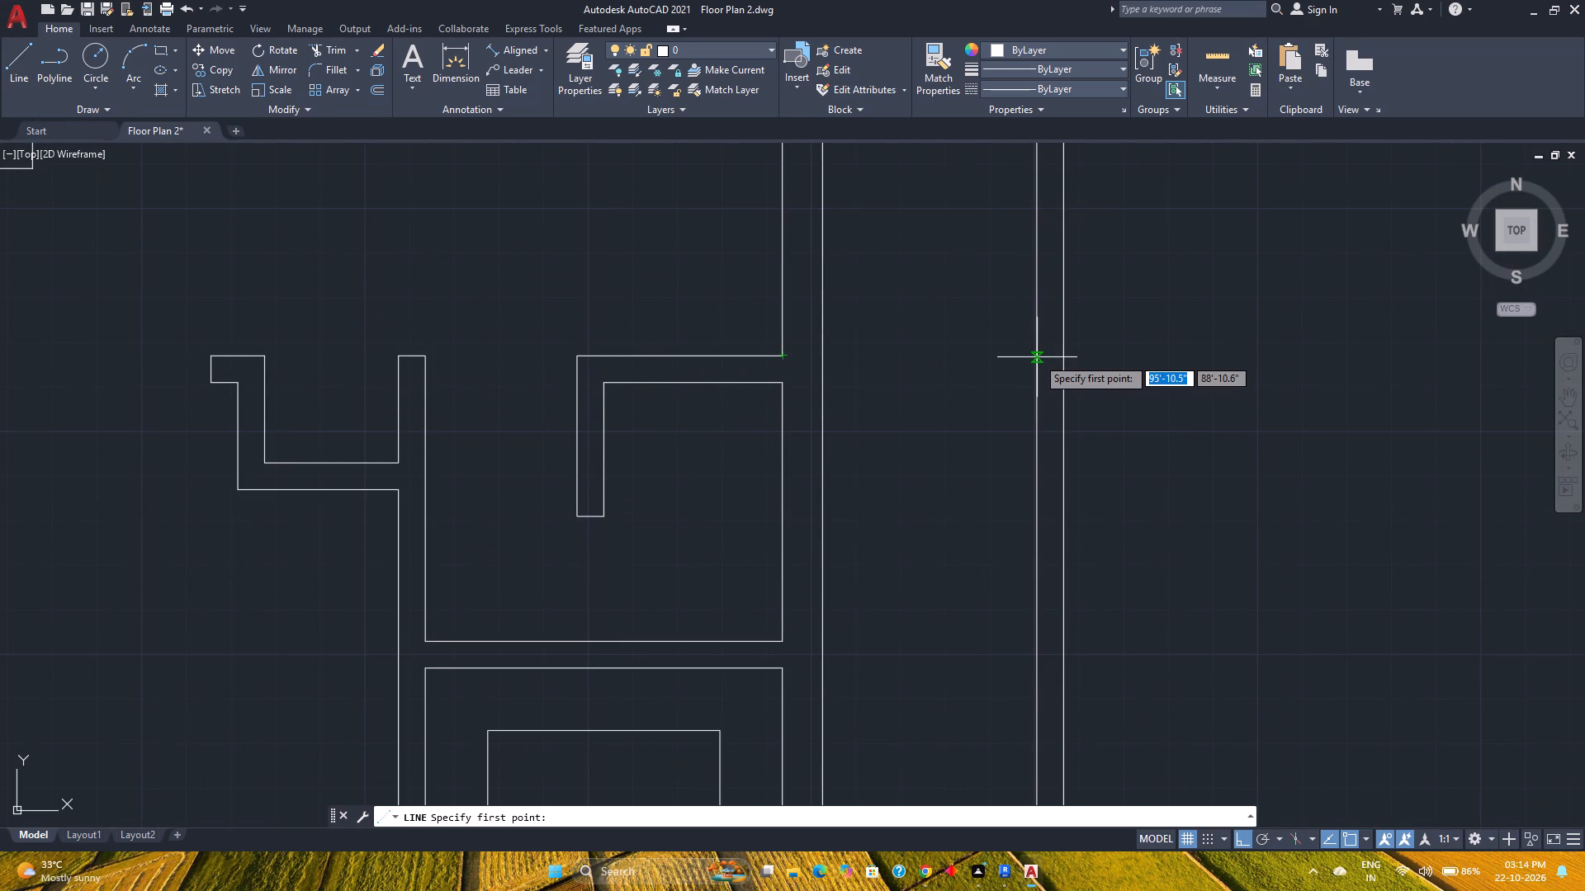
{"action": "left_click", "coordinate": [894, 359]}
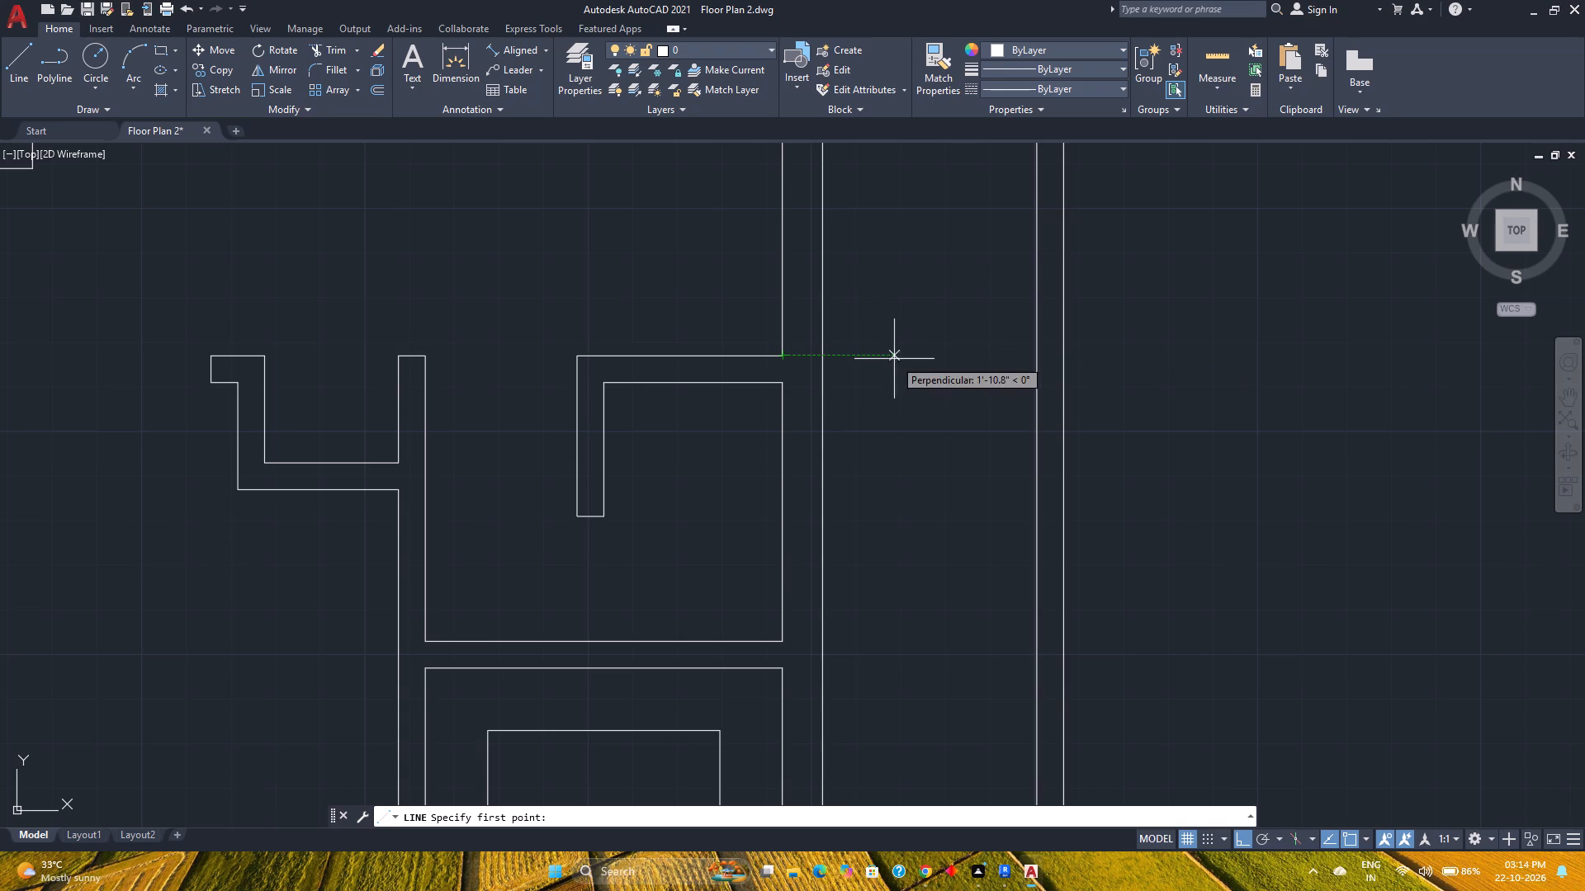
{"action": "left_click", "coordinate": [1067, 361]}
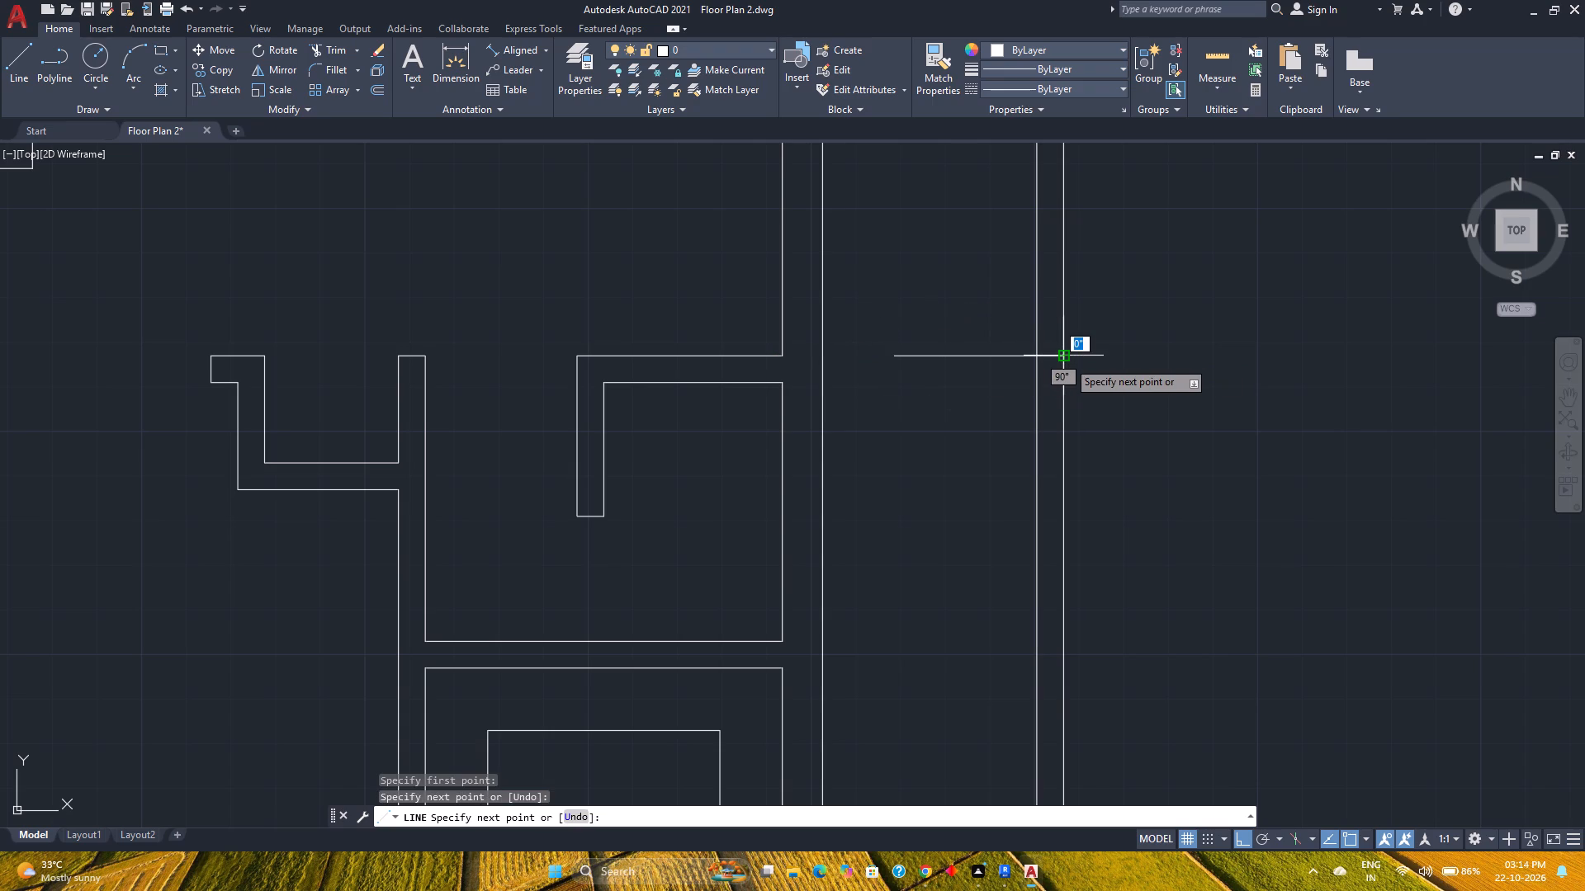
{"action": "key", "text": "Escape"}
Trim the horizontal line's overhang west of the offset pair and the inner offset line's portion north of it.
{"action": "key", "text": "t"}
{"action": "key", "text": "r"}
{"action": "key", "text": "Return"}
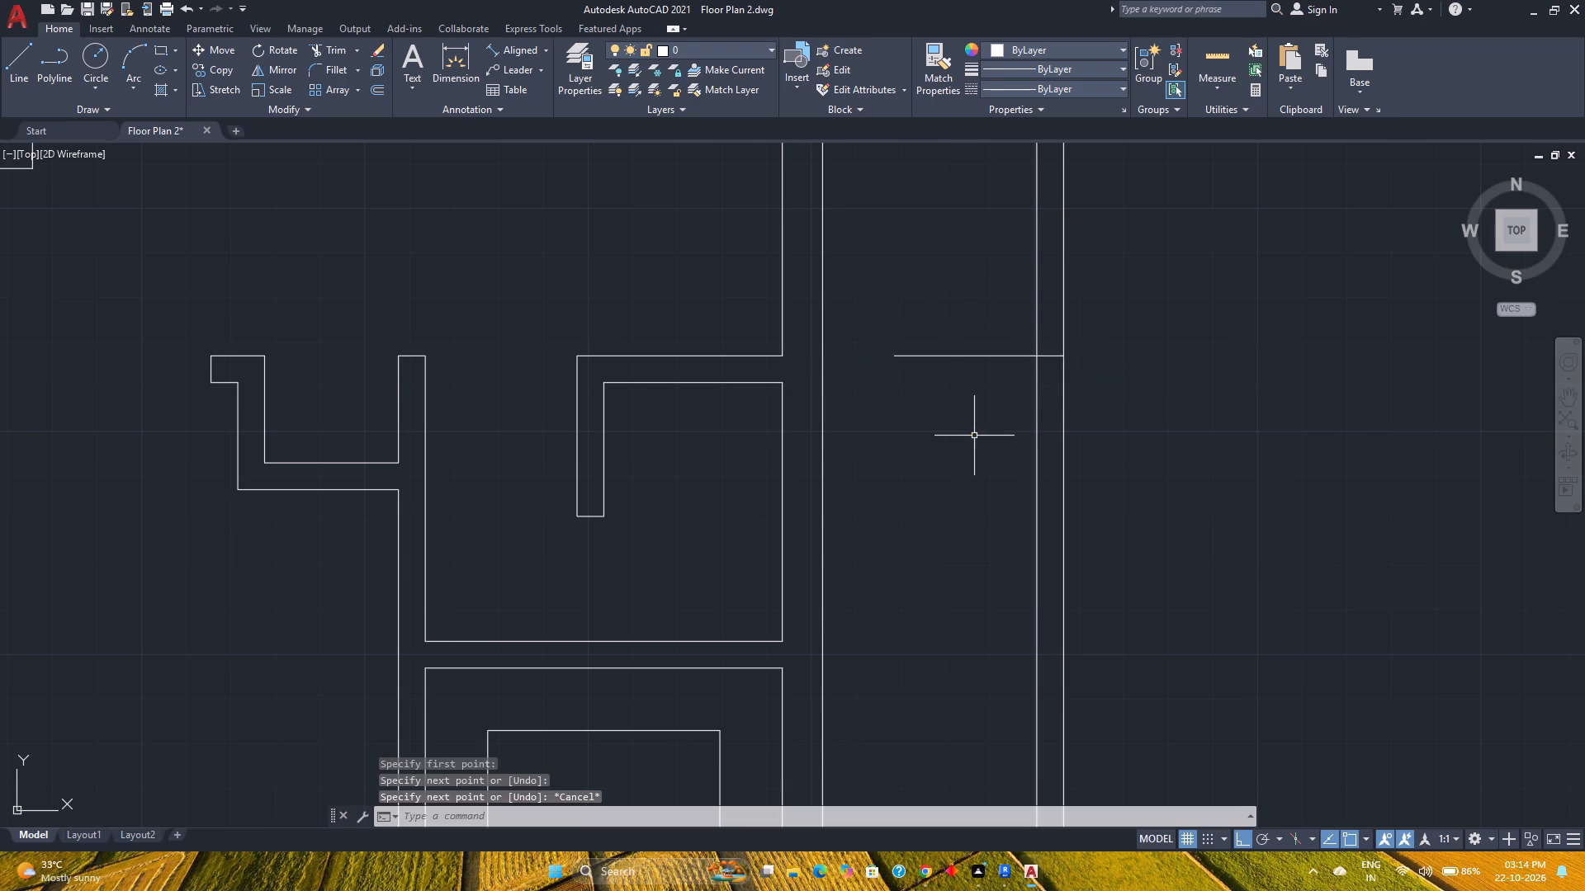
{"action": "left_click", "coordinate": [954, 326]}
{"action": "left_click", "coordinate": [967, 413]}
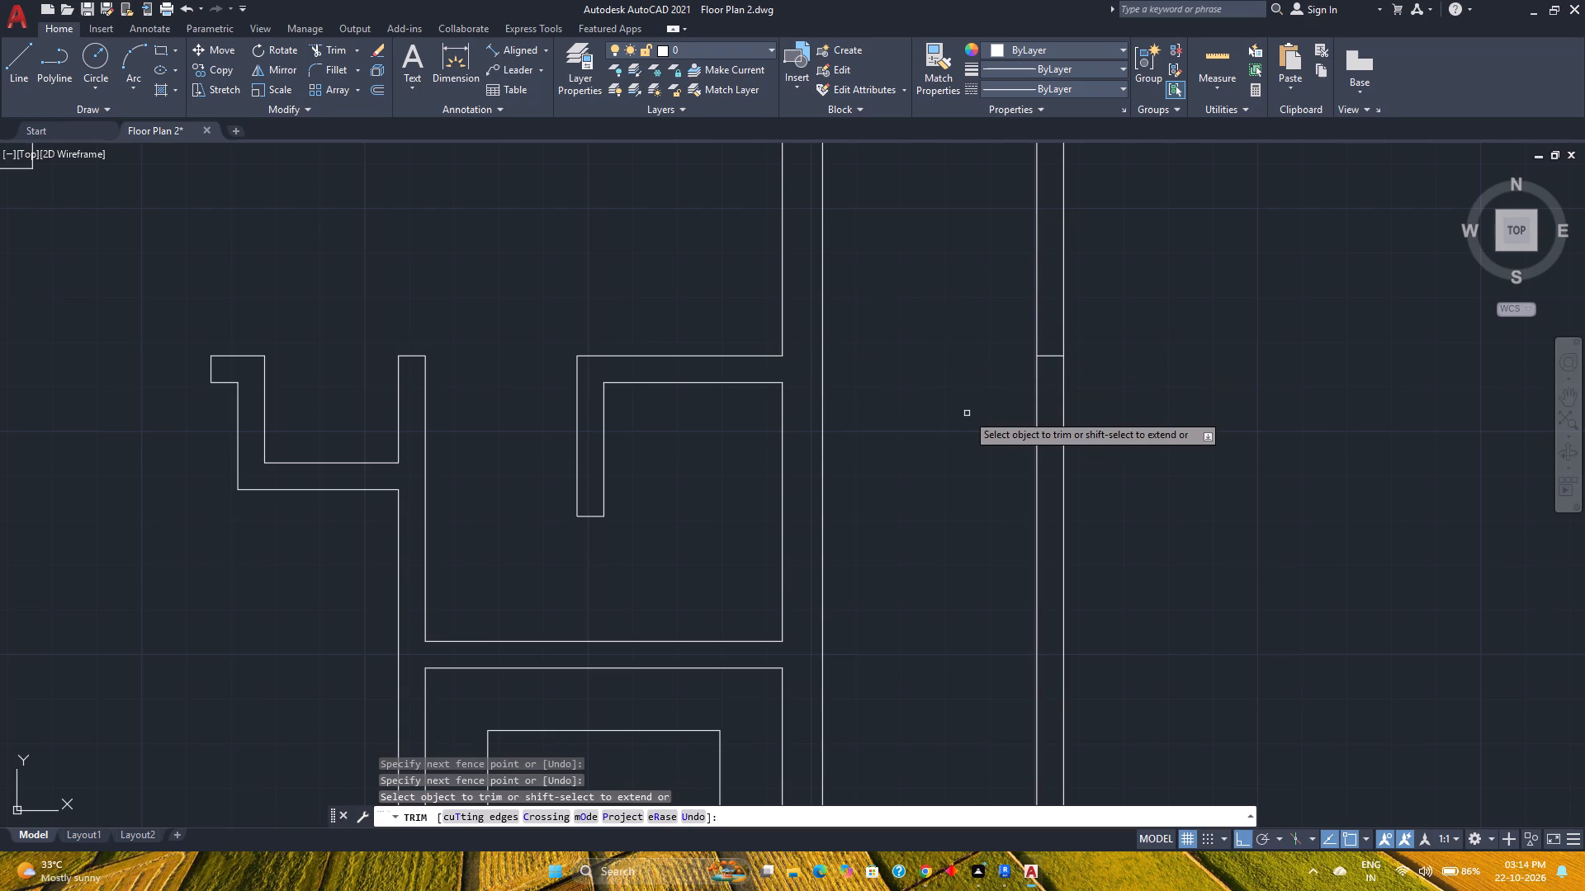
{"action": "left_click", "coordinate": [1046, 307]}
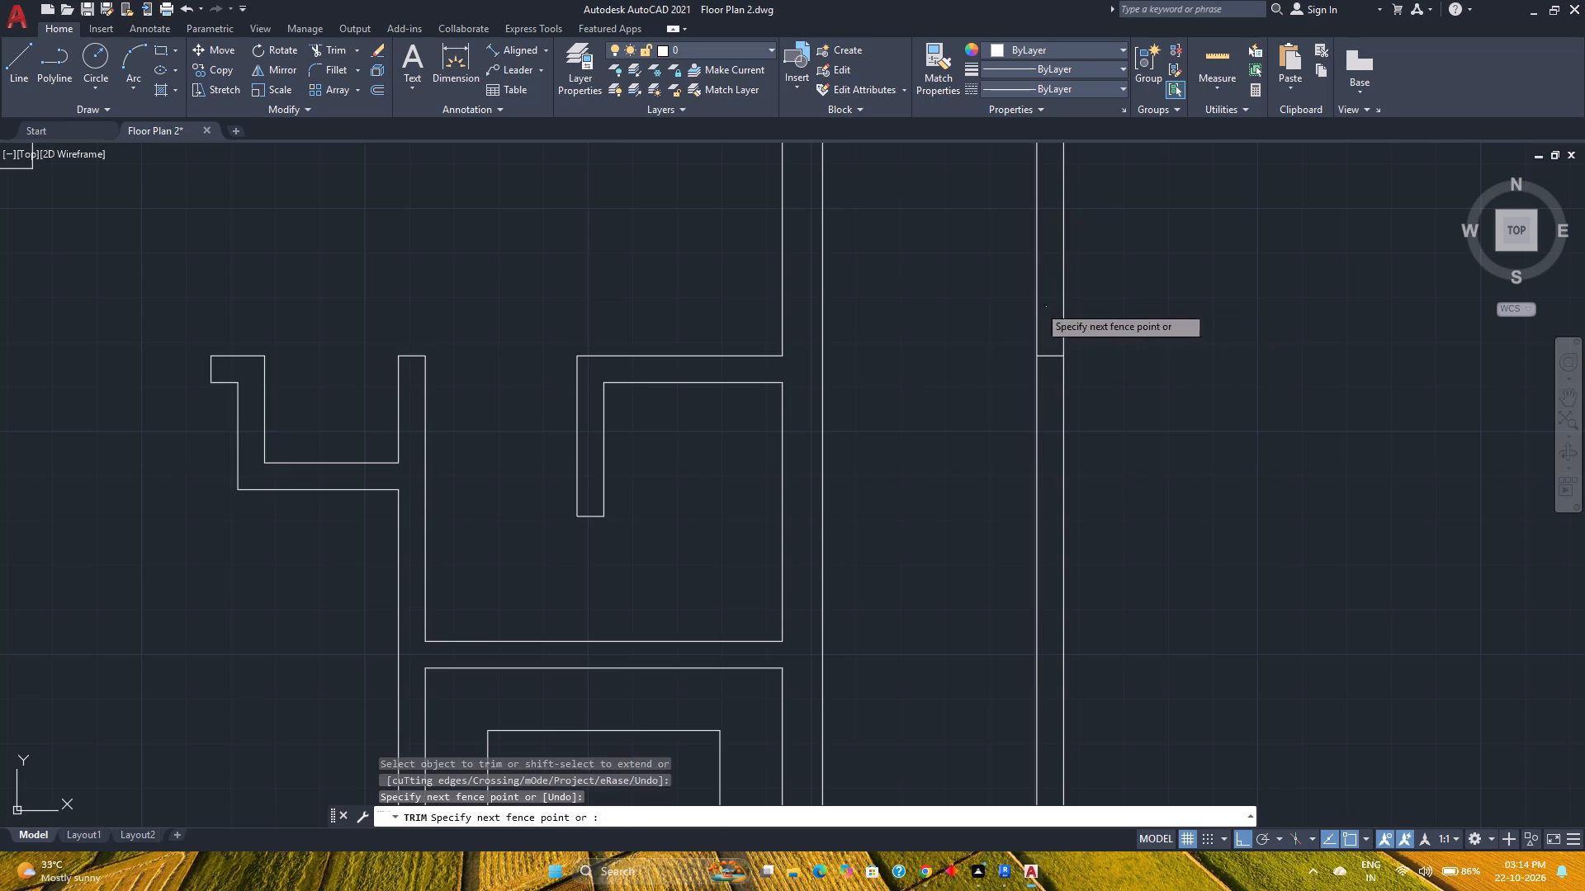
{"action": "left_click", "coordinate": [1012, 304]}
{"action": "scroll", "coordinate": [1012, 304], "scroll_direction": "down", "scroll_amount": 2}
{"action": "scroll", "coordinate": [995, 375], "scroll_direction": "down", "scroll_amount": 1}
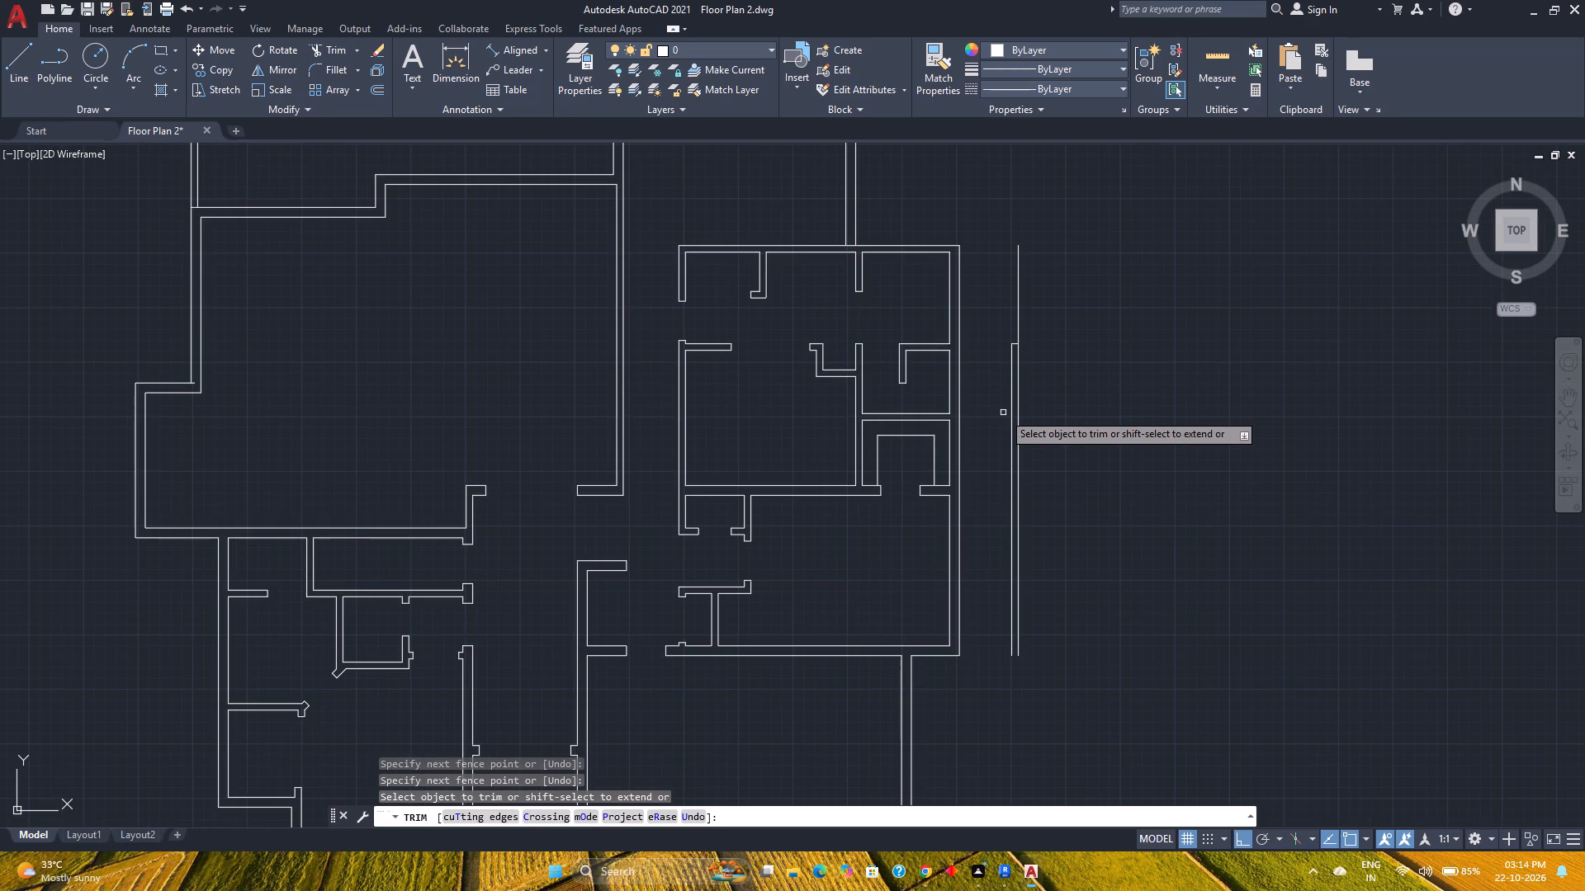
{"action": "key", "text": "Escape"}
Measure the thickness of the north wall of the northeastern room.
{"action": "scroll", "coordinate": [995, 466], "scroll_direction": "down", "scroll_amount": 1}
{"action": "middle_click_drag", "start_coordinate": [992, 465], "coordinate": [959, 386]}
{"action": "middle_click", "coordinate": [959, 386]}
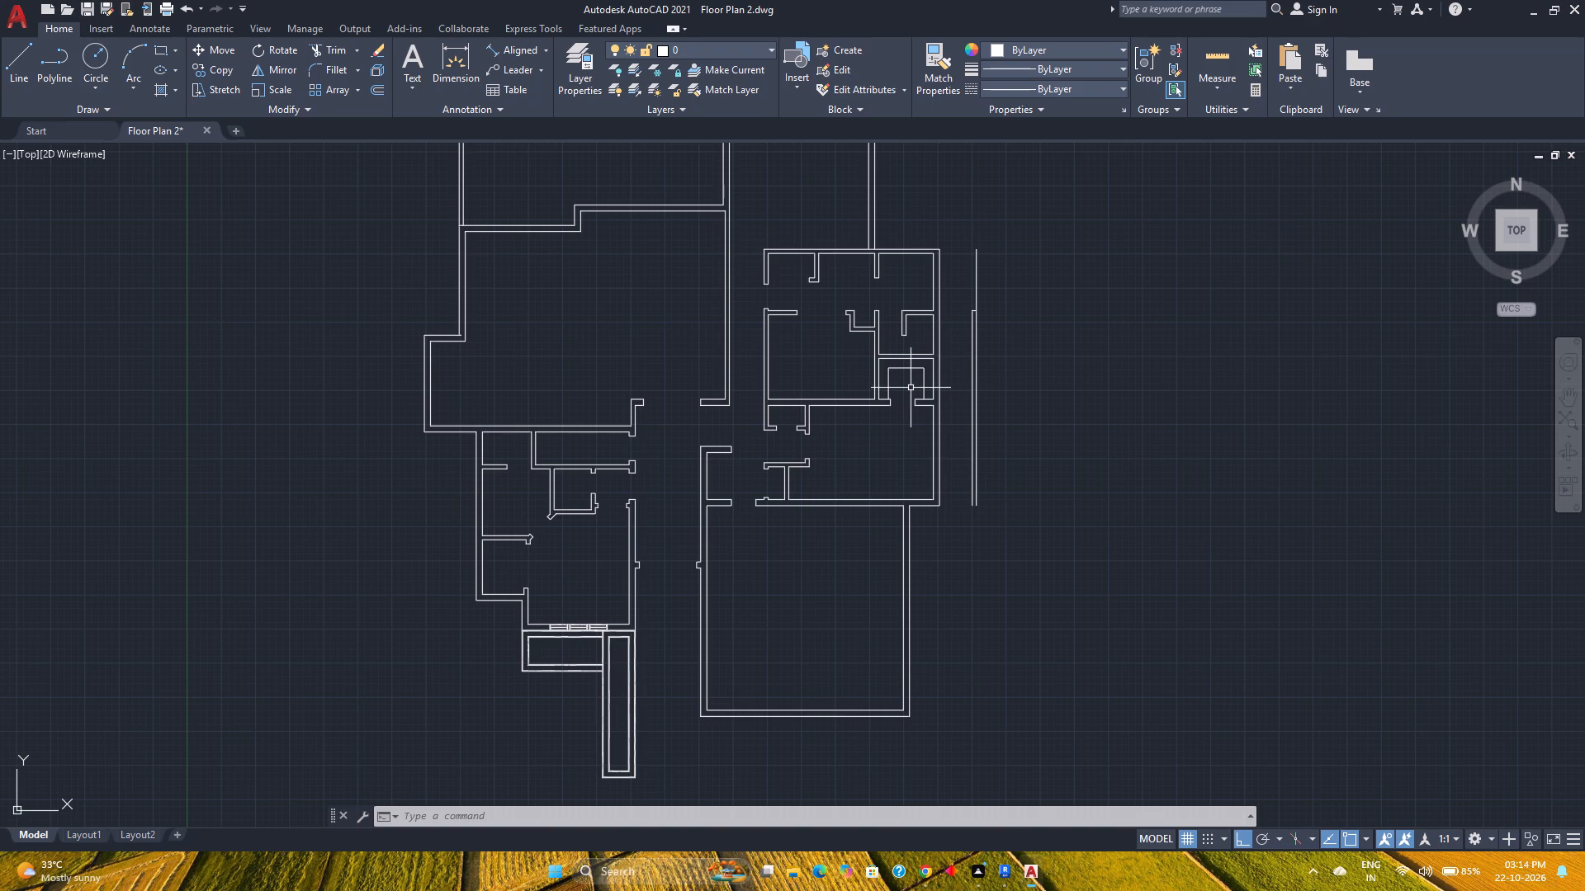
{"action": "middle_click_drag", "start_coordinate": [798, 351], "coordinate": [835, 544]}
{"action": "middle_click", "coordinate": [835, 544]}
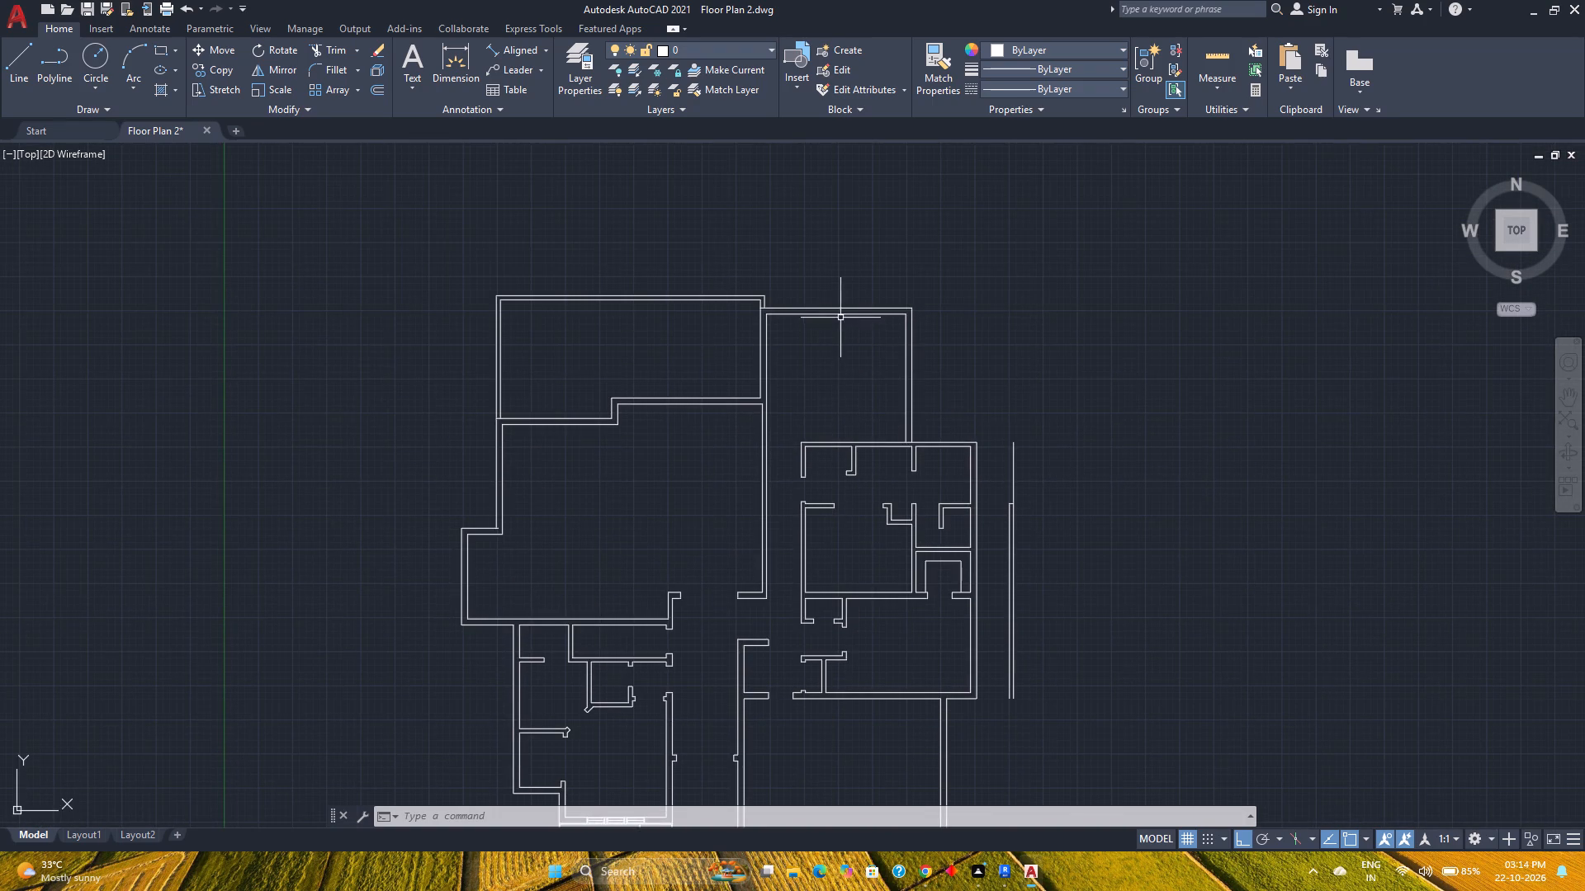
{"action": "scroll", "coordinate": [840, 313], "scroll_direction": "up", "scroll_amount": 2}
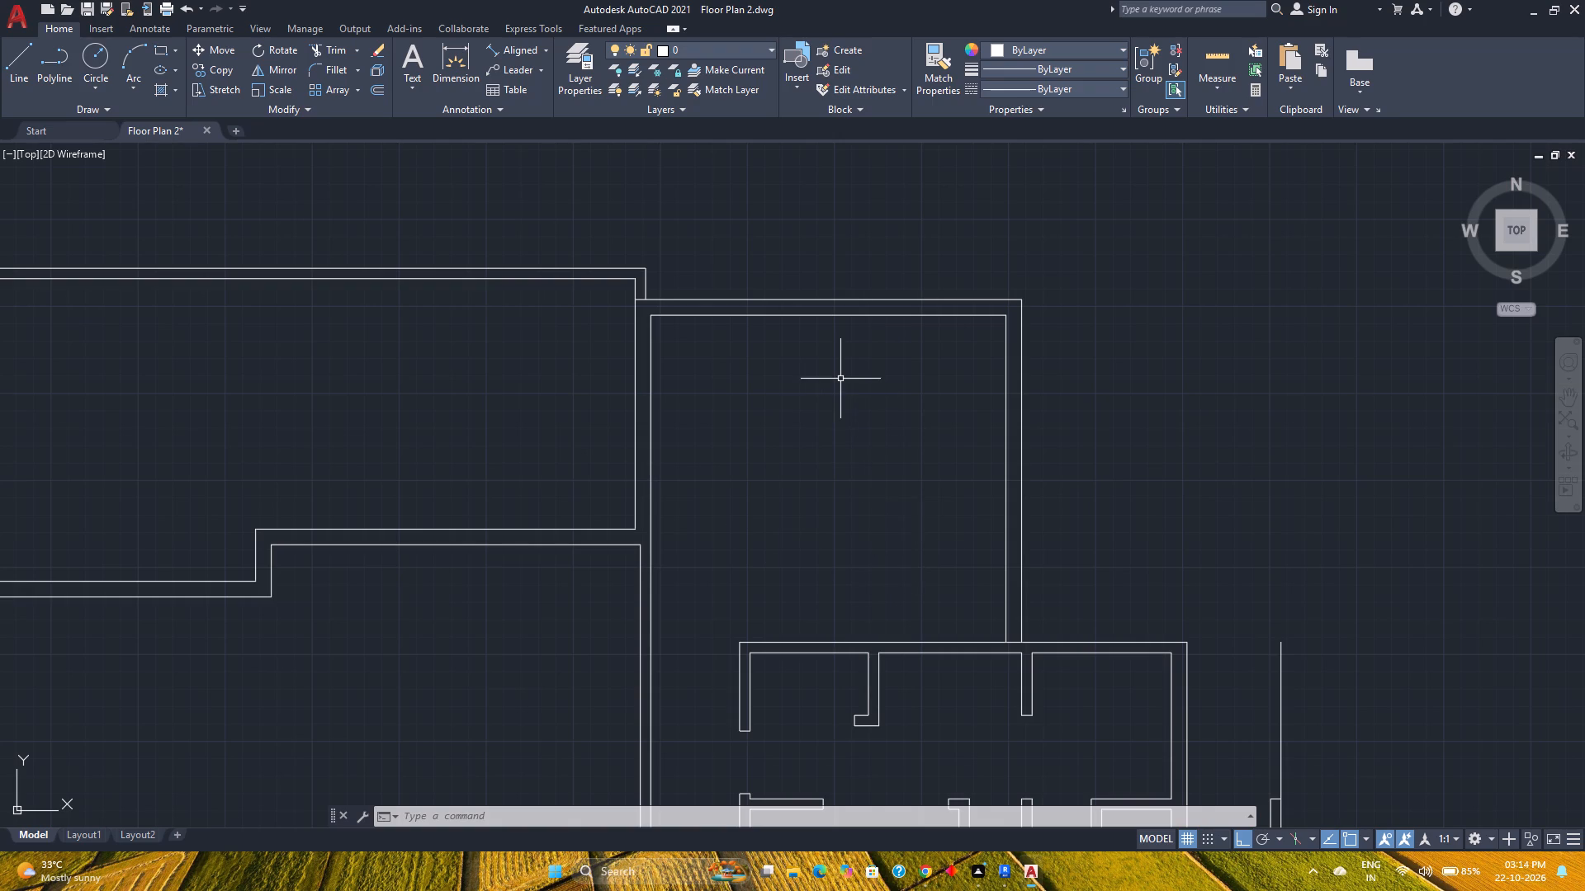
{"action": "scroll", "coordinate": [840, 377], "scroll_direction": "down", "scroll_amount": 3}
{"action": "scroll", "coordinate": [854, 389], "scroll_direction": "up", "scroll_amount": 1}
{"action": "middle_click_drag", "start_coordinate": [854, 389], "coordinate": [883, 441]}
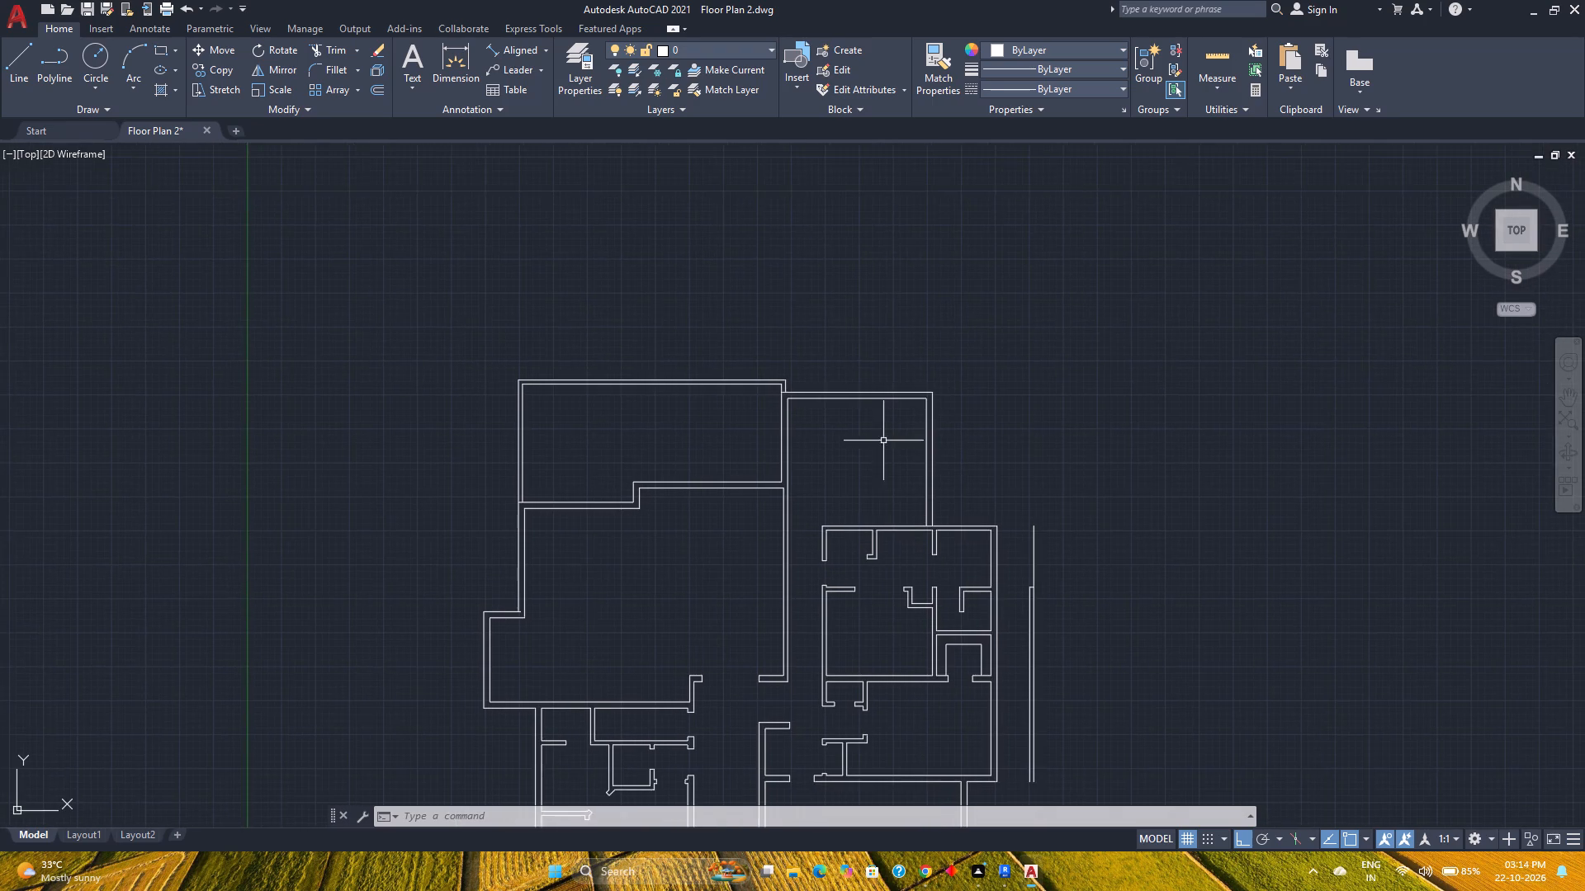
{"action": "scroll", "coordinate": [888, 405], "scroll_direction": "up", "scroll_amount": 2}
{"action": "middle_click_drag", "start_coordinate": [888, 405], "coordinate": [873, 429]}
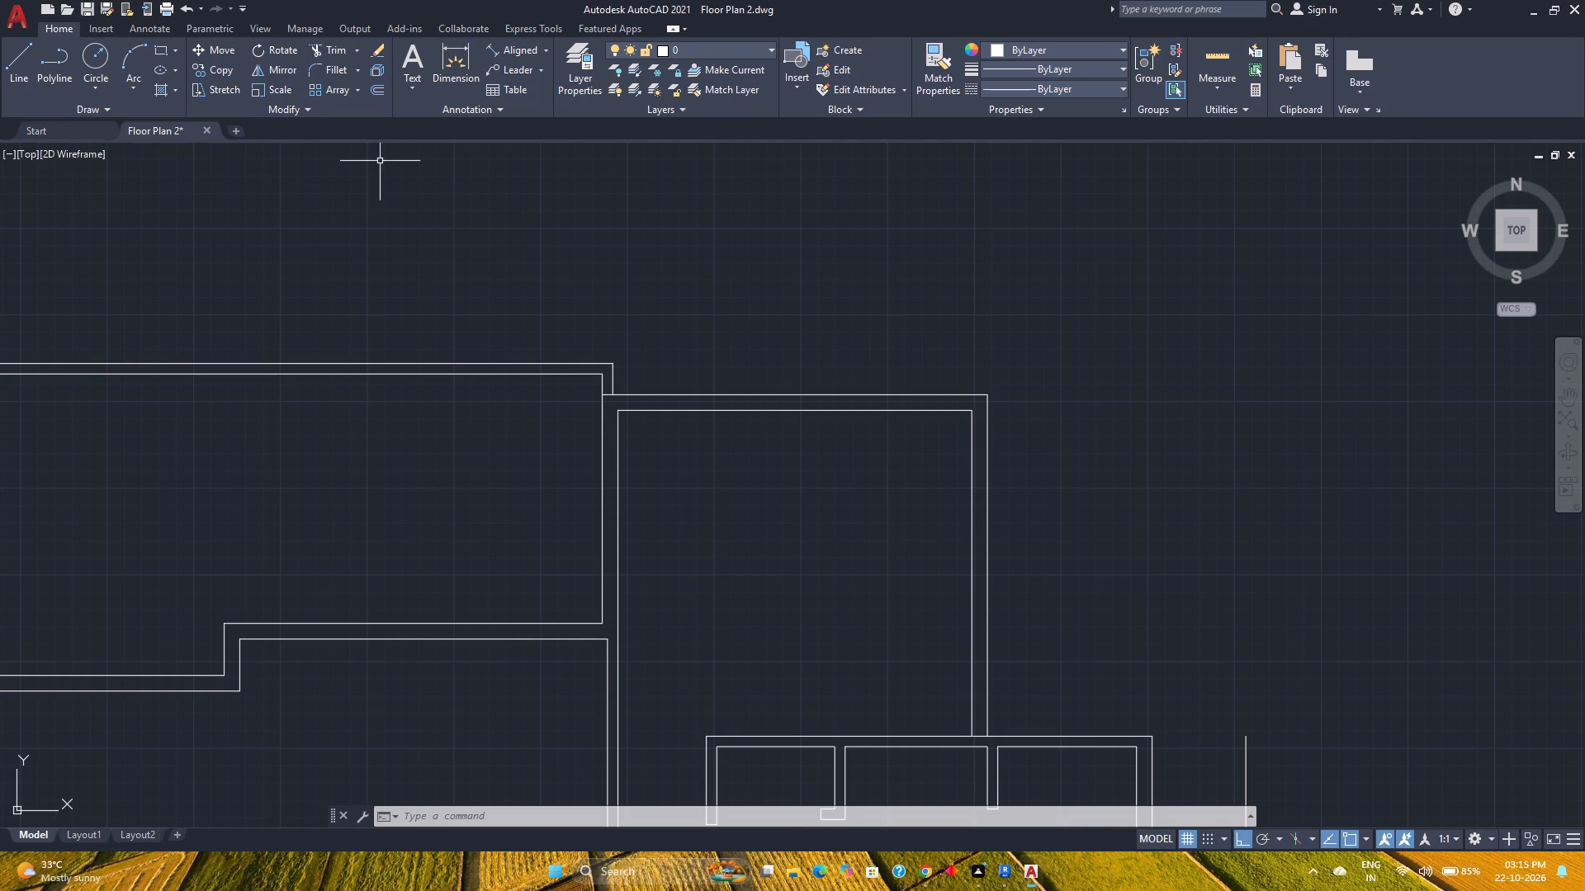
{"action": "left_click", "coordinate": [1213, 59]}
{"action": "scroll", "coordinate": [726, 403], "scroll_direction": "up", "scroll_amount": 4}
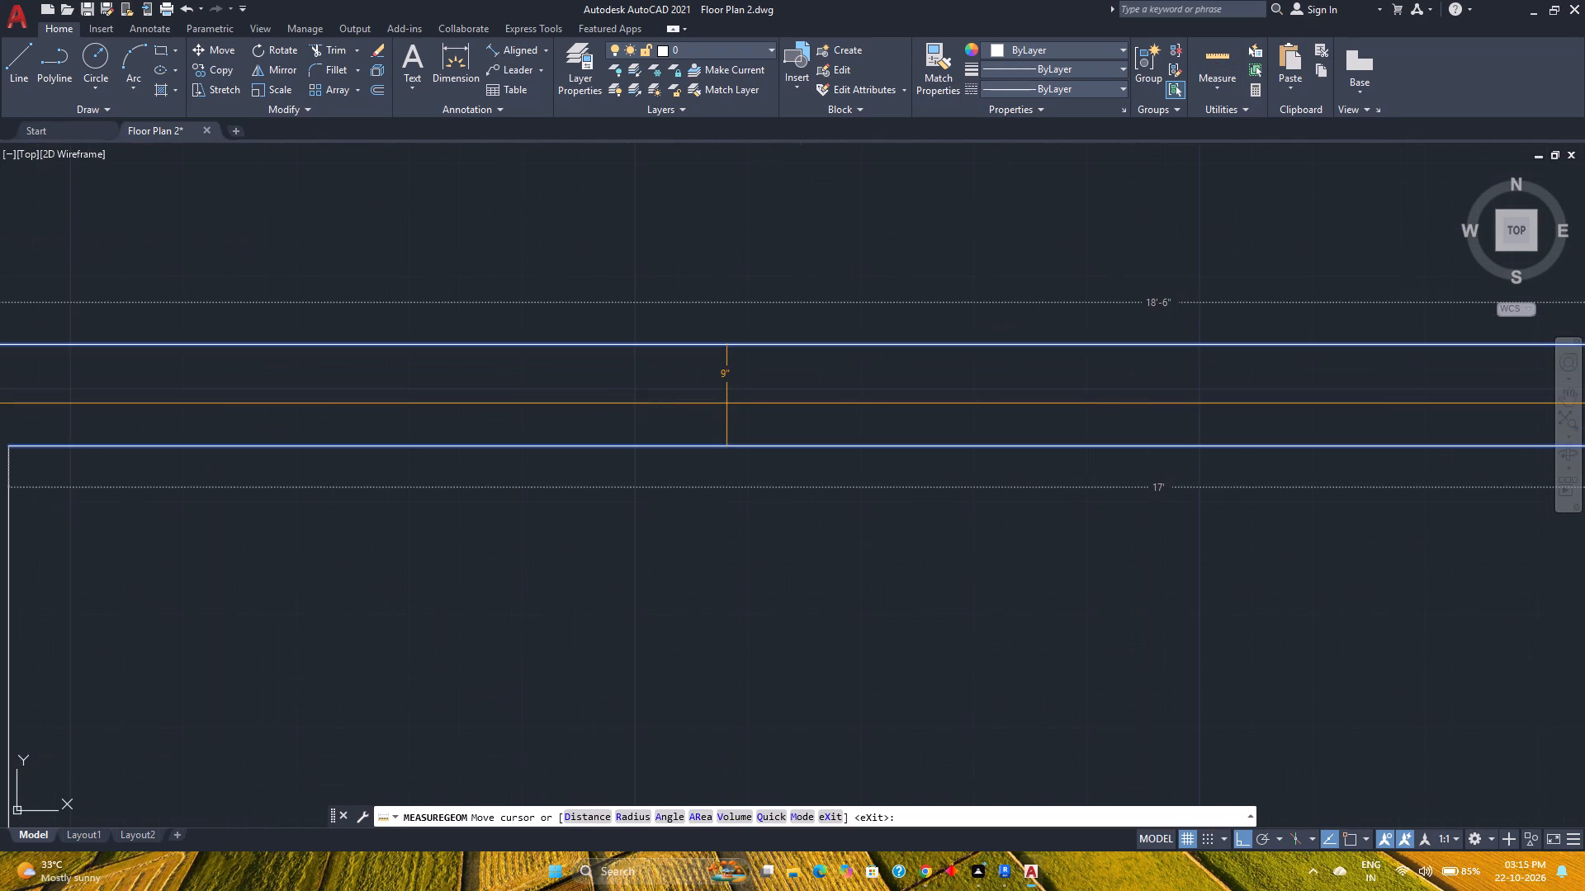
{"action": "scroll", "coordinate": [727, 401], "scroll_direction": "down", "scroll_amount": 3}
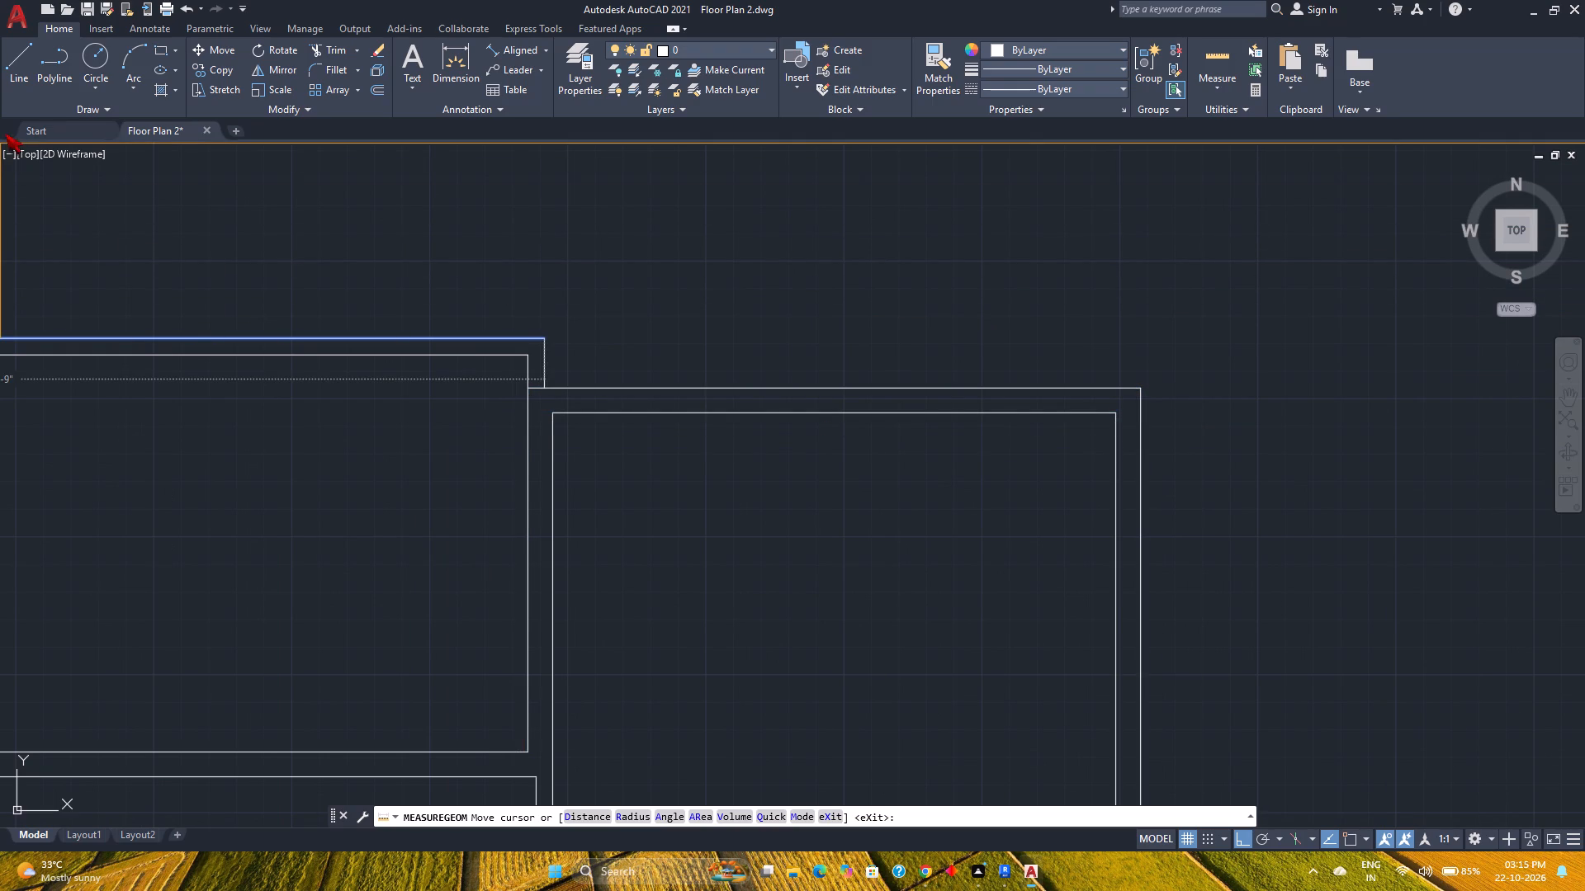
Draw a vertical line across the north wall of the northeastern room at the wall's midpoint, from inner to outer face.
{"action": "left_click", "coordinate": [14, 72]}
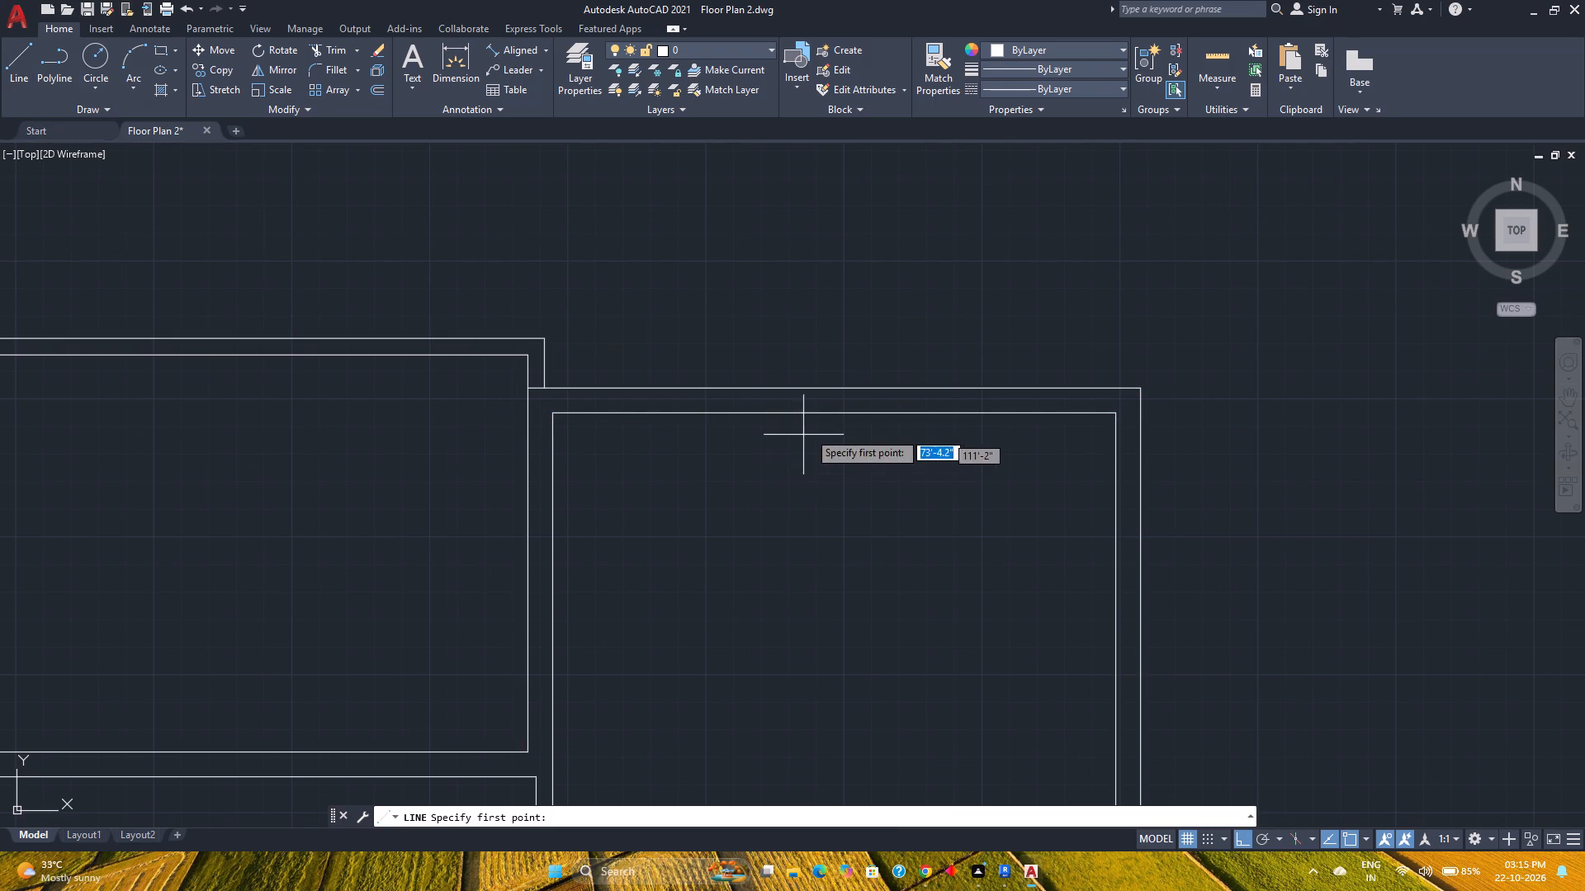
{"action": "left_click", "coordinate": [835, 415]}
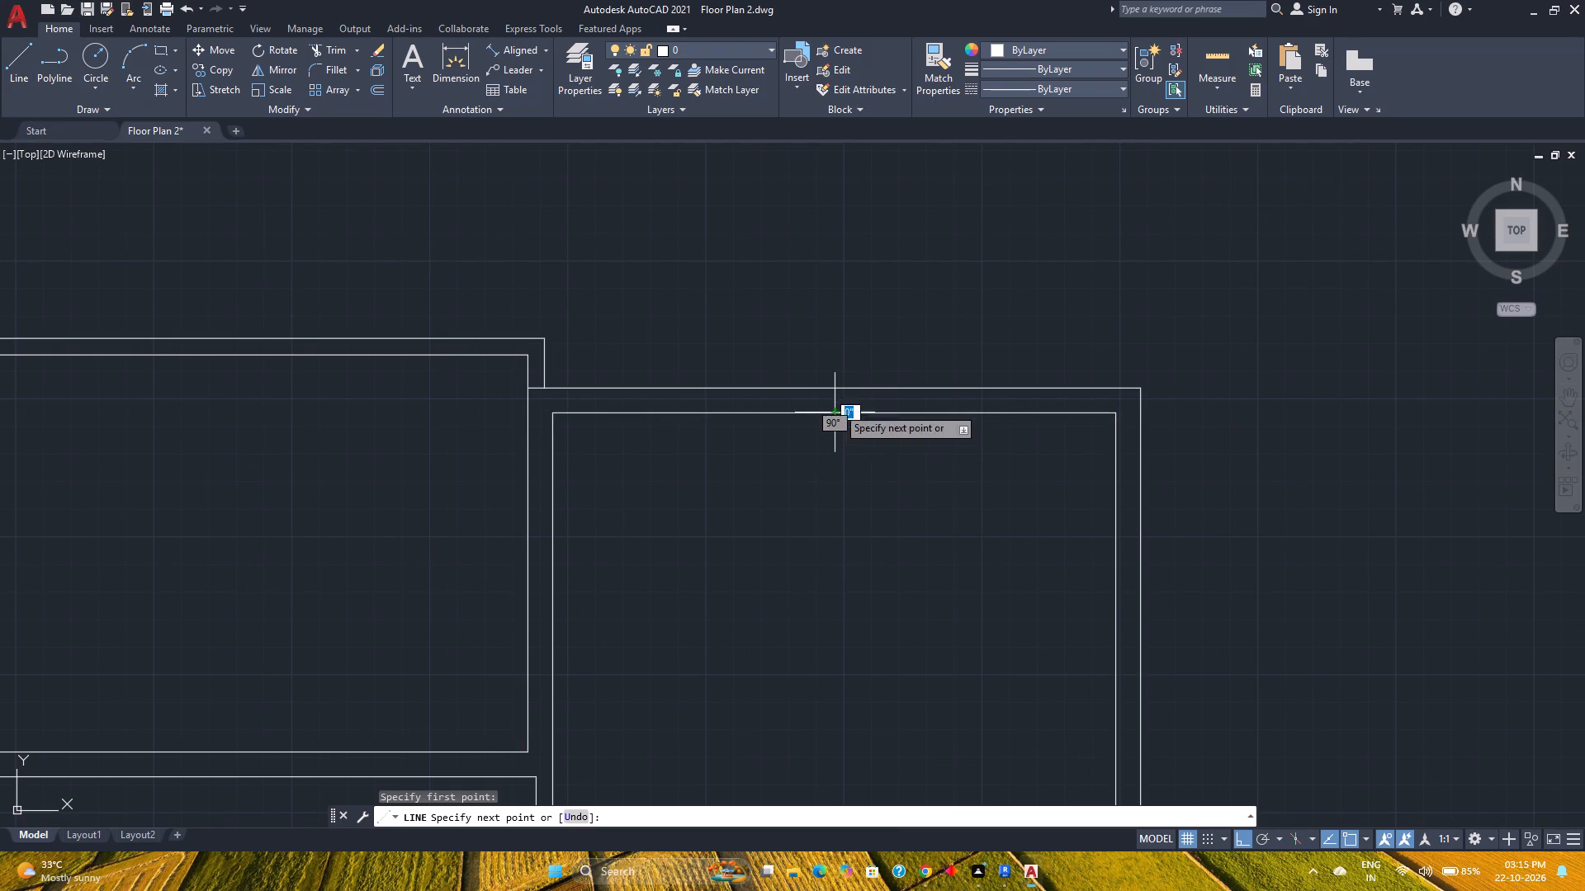
{"action": "left_click", "coordinate": [835, 388]}
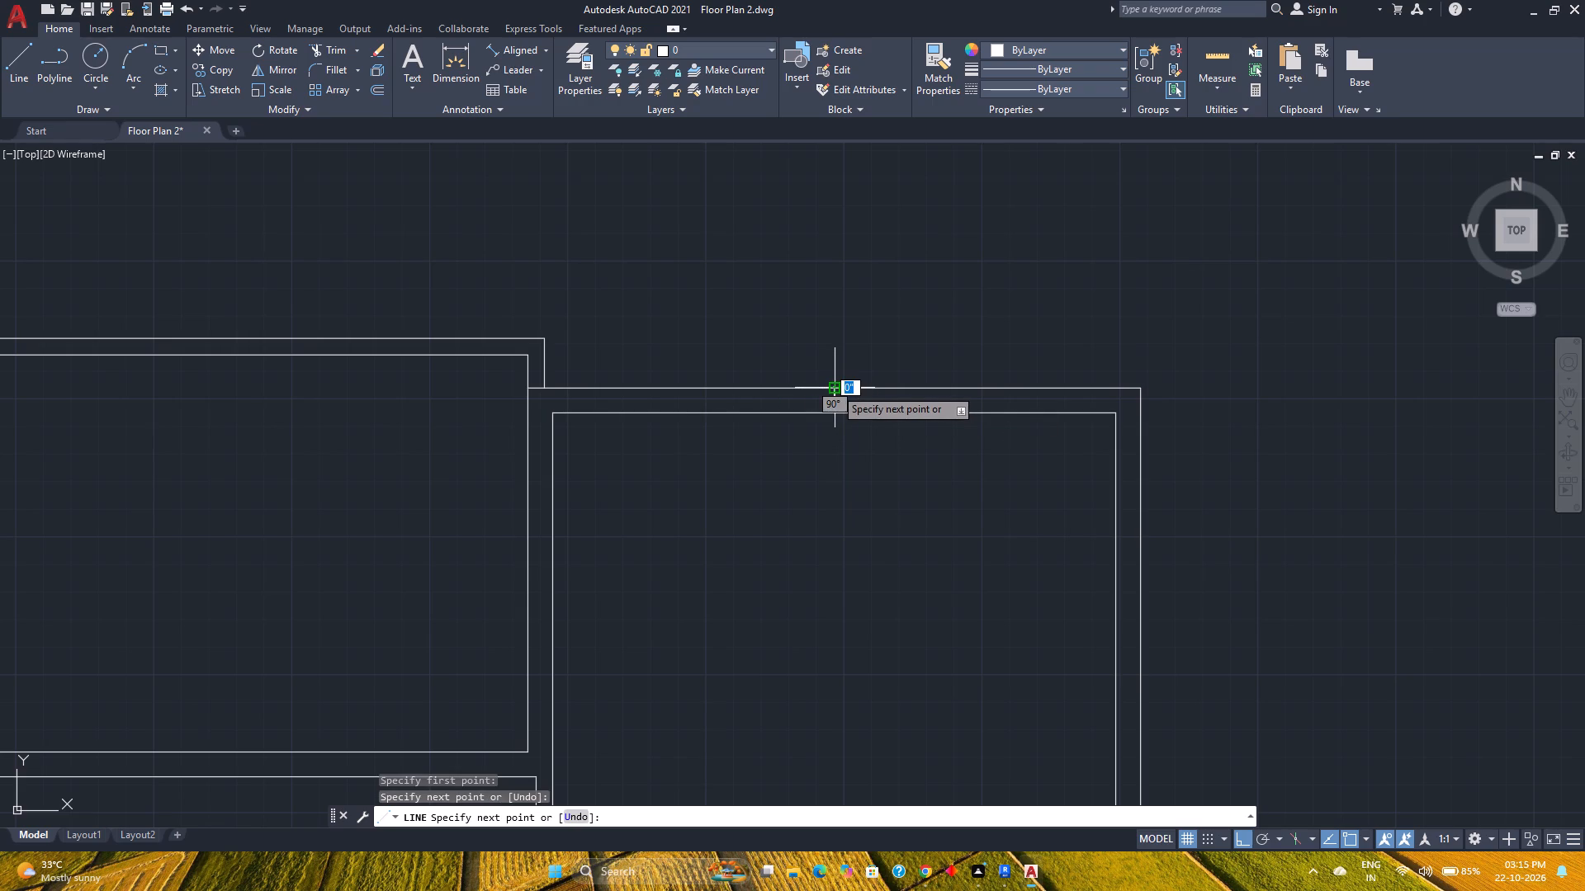
{"action": "key", "text": "Escape"}
Offset the midpoint line across the north wall 1'6" to the west and 1'6" to the east.
{"action": "left_click", "coordinate": [368, 92]}
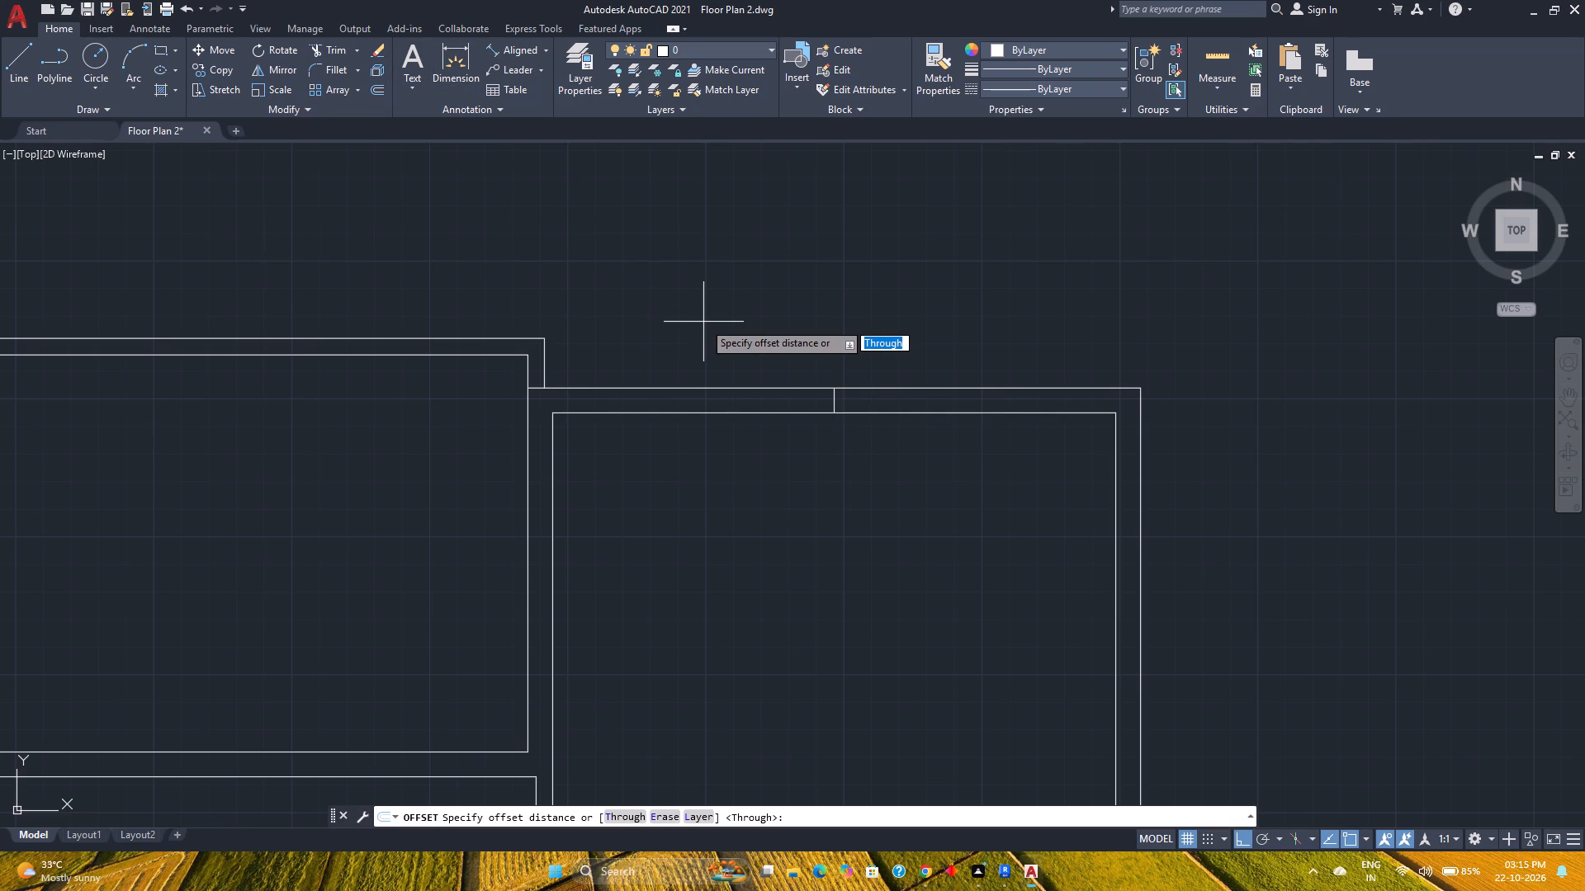
{"action": "type", "text": "2'"}
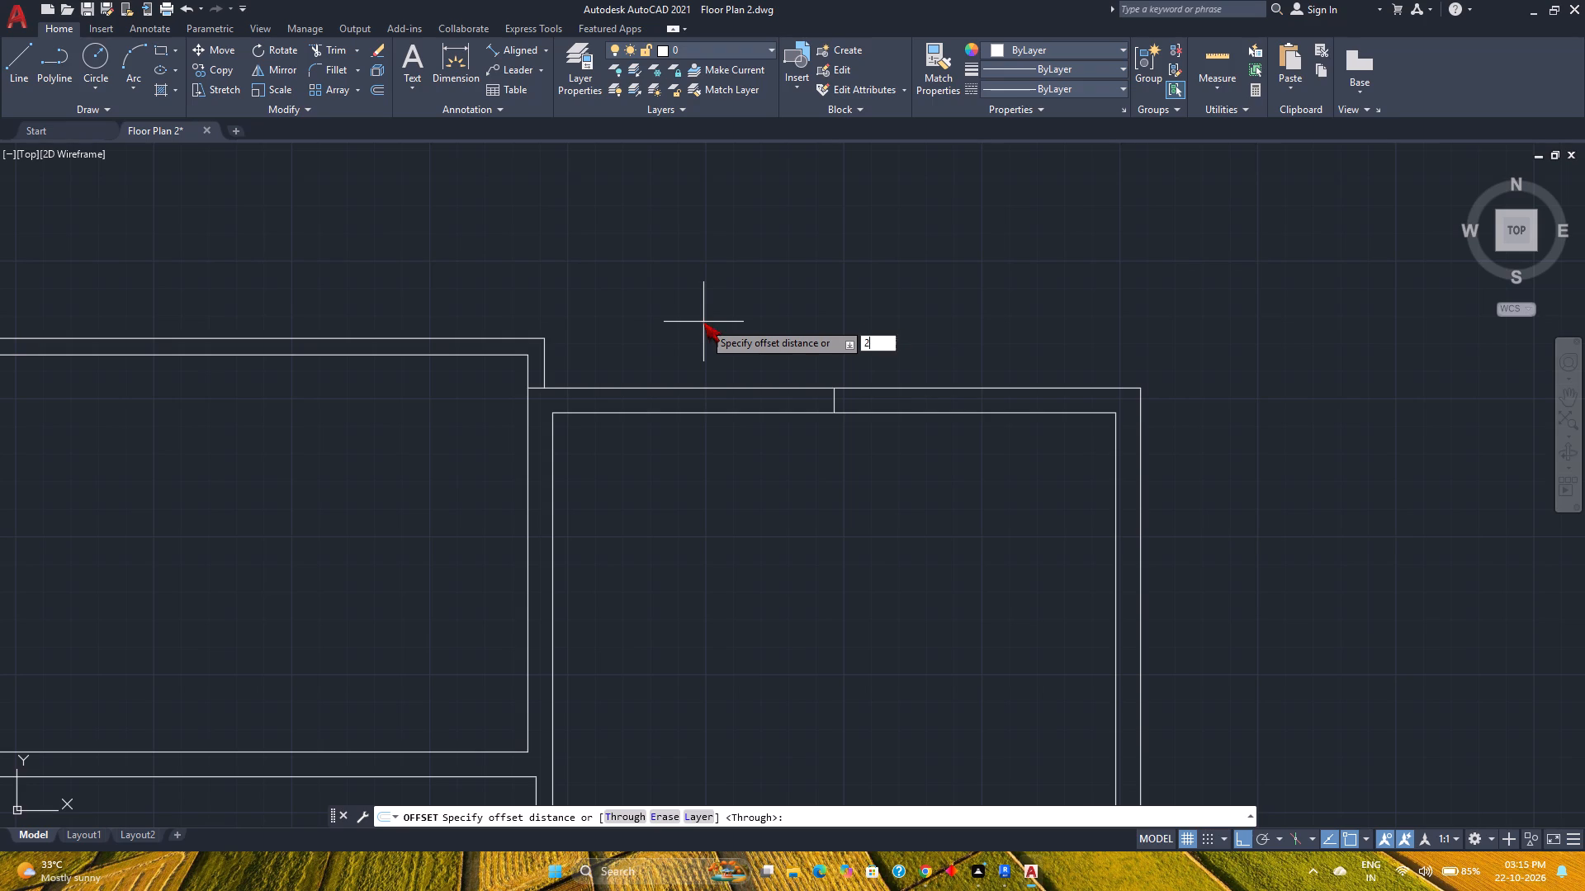
{"action": "key", "text": "Return"}
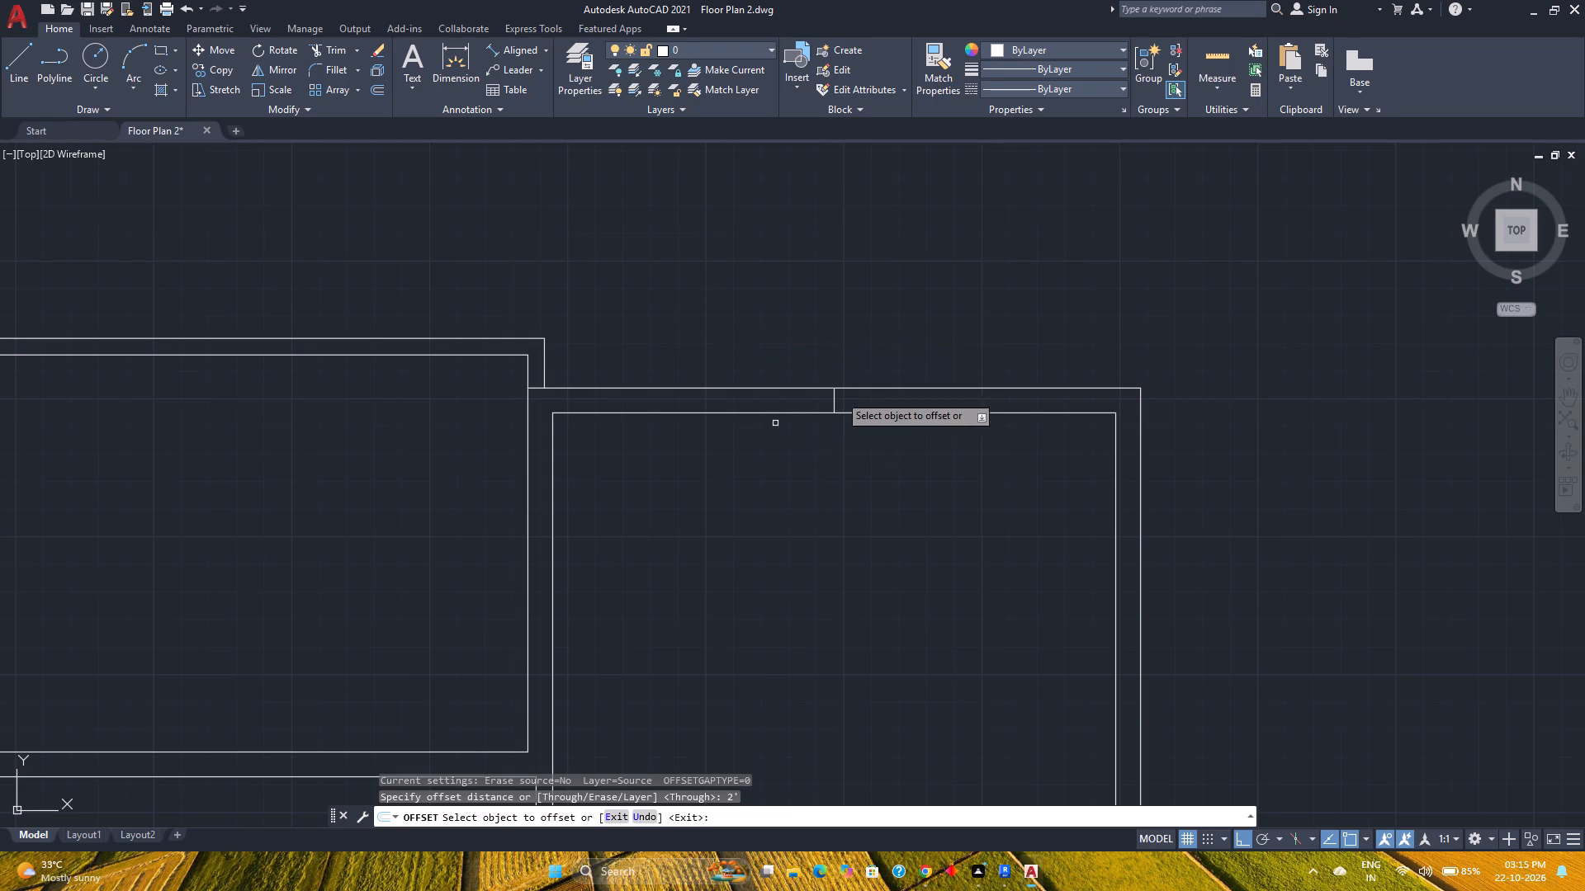
{"action": "scroll", "coordinate": [858, 384], "scroll_direction": "up", "scroll_amount": 2}
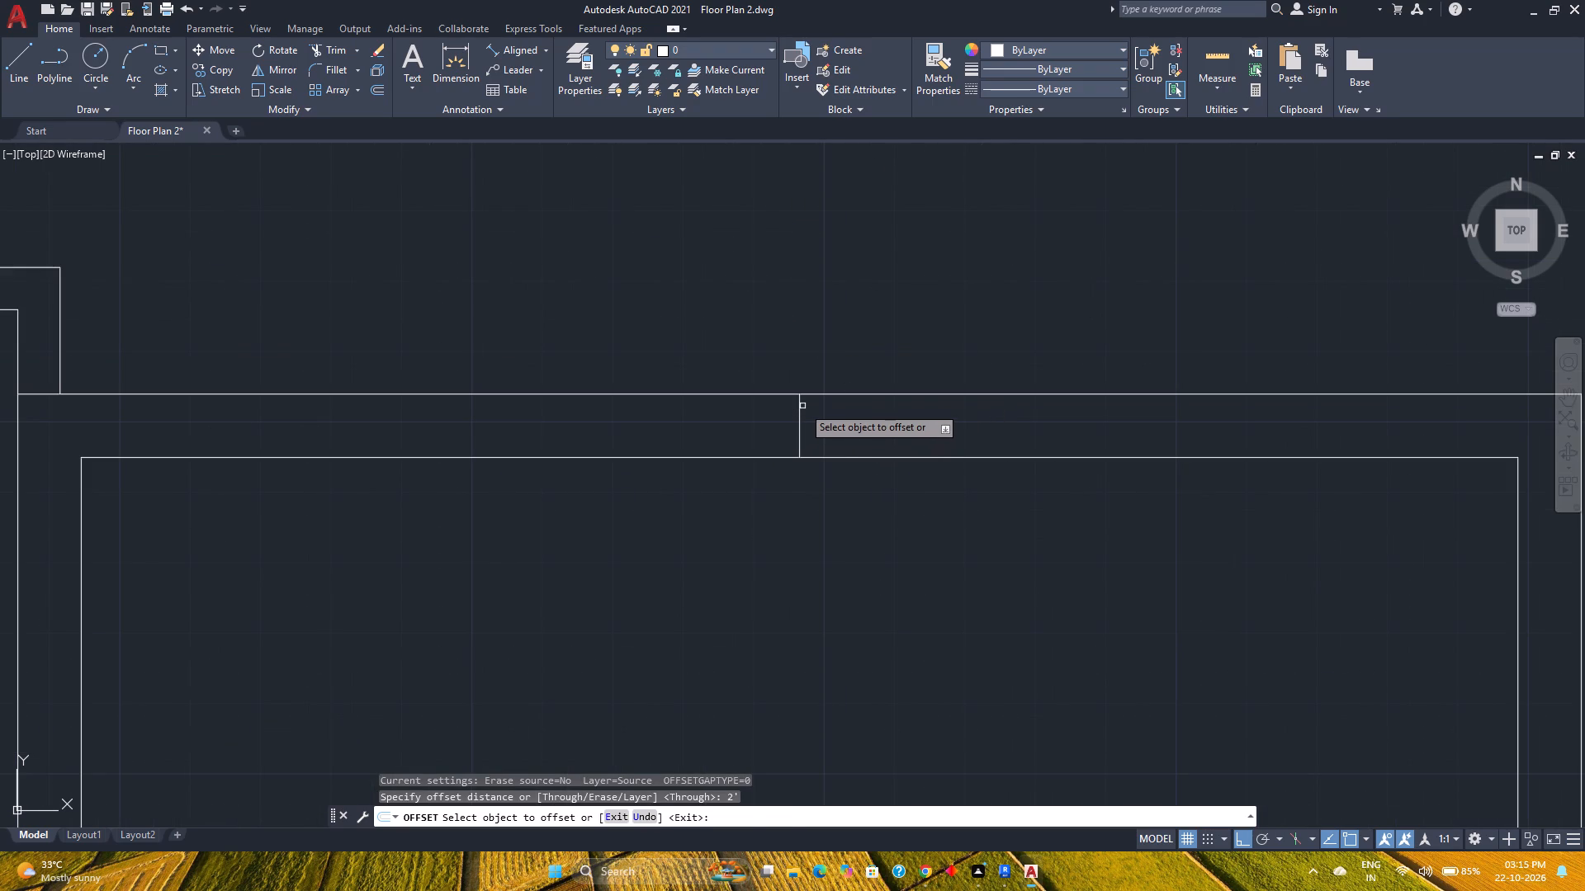
{"action": "left_click", "coordinate": [802, 408]}
{"action": "scroll", "coordinate": [750, 408], "scroll_direction": "down", "scroll_amount": 2}
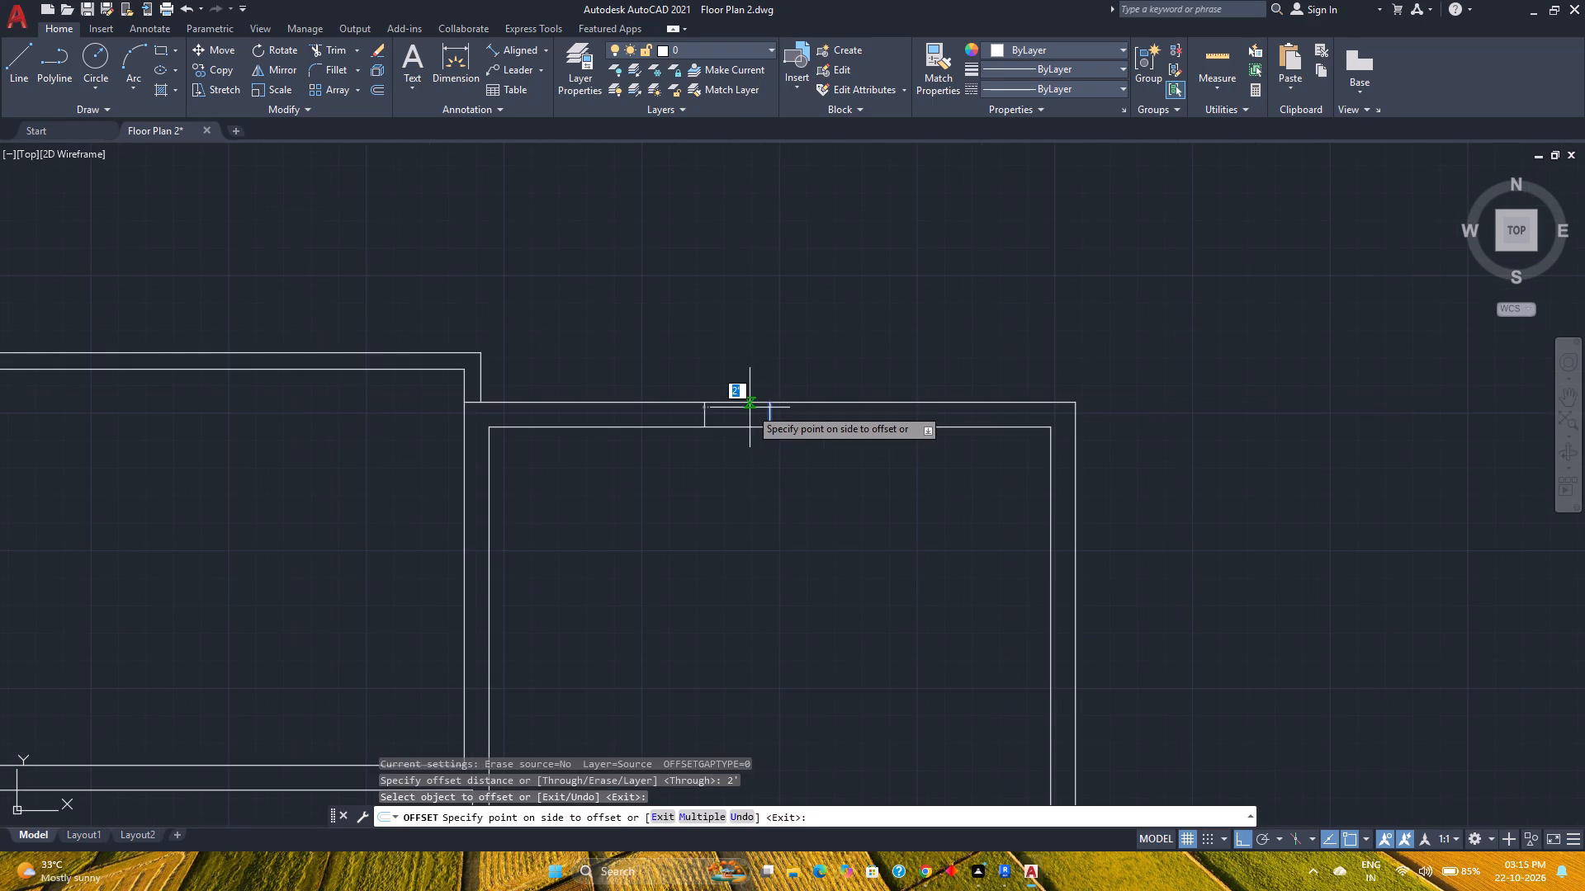
{"action": "type", "text": "1'6\""}
{"action": "key", "text": "Return"}
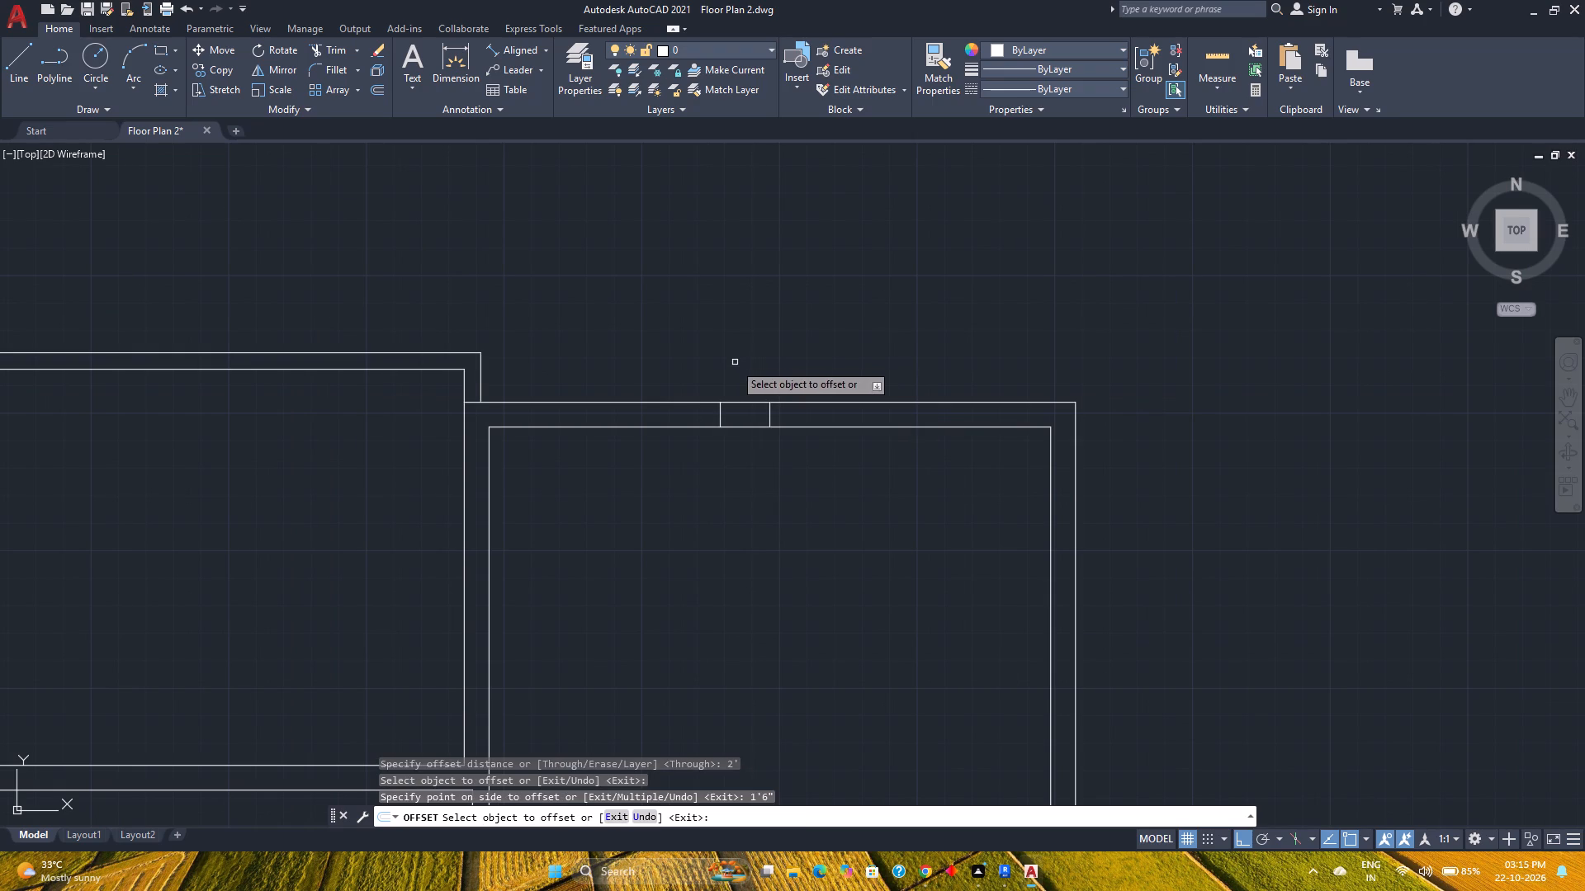
{"action": "key", "text": "Escape"}
{"action": "key", "text": "space"}
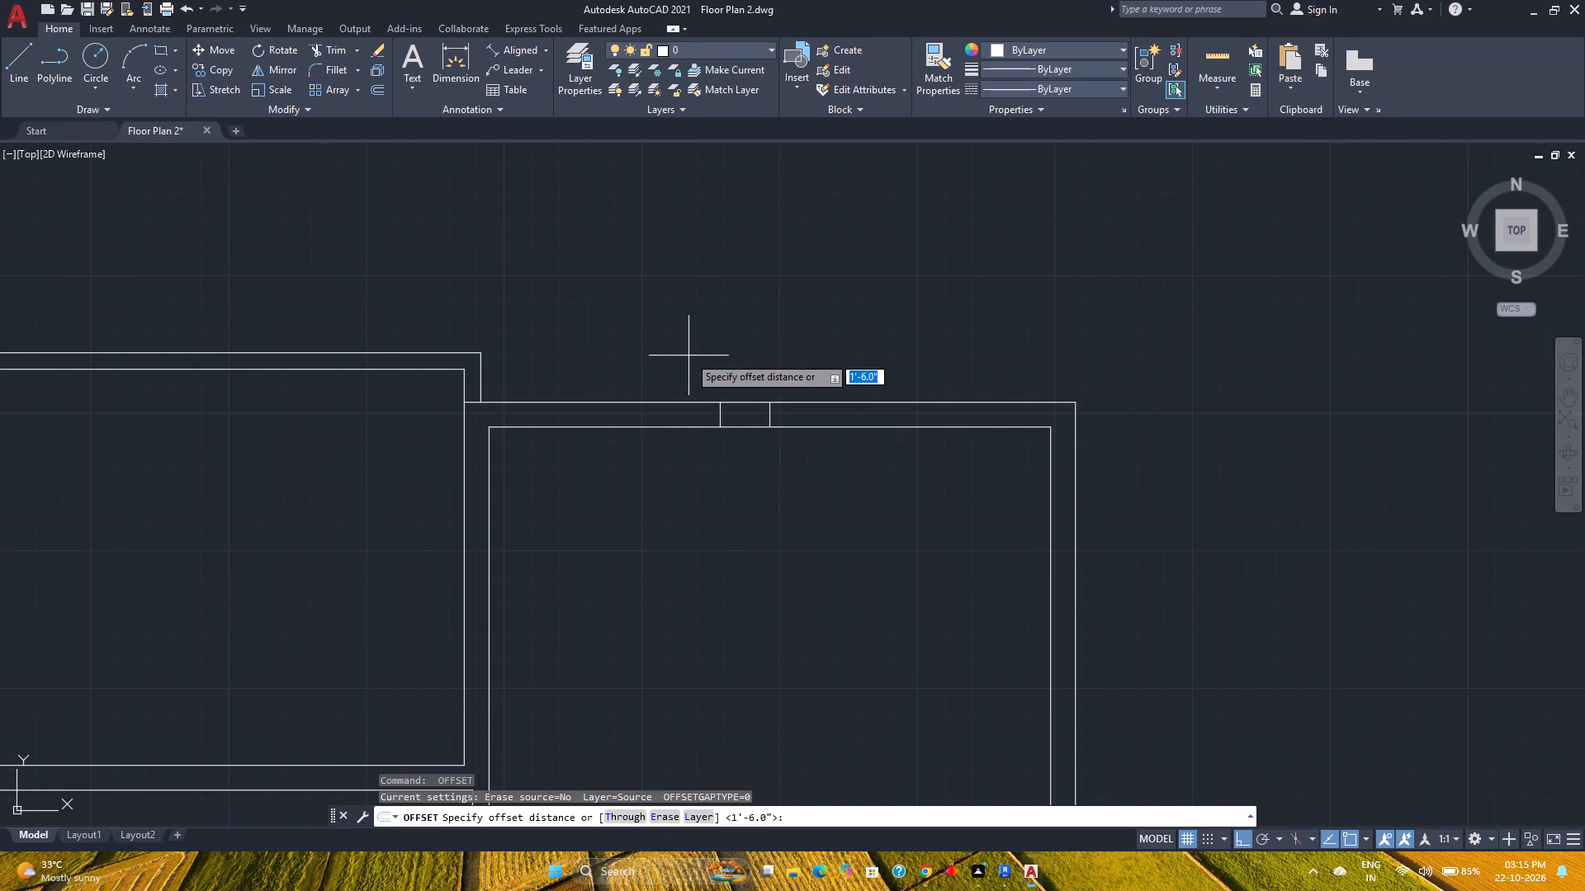
{"action": "key", "text": "Return"}
{"action": "scroll", "coordinate": [770, 424], "scroll_direction": "up", "scroll_amount": 1}
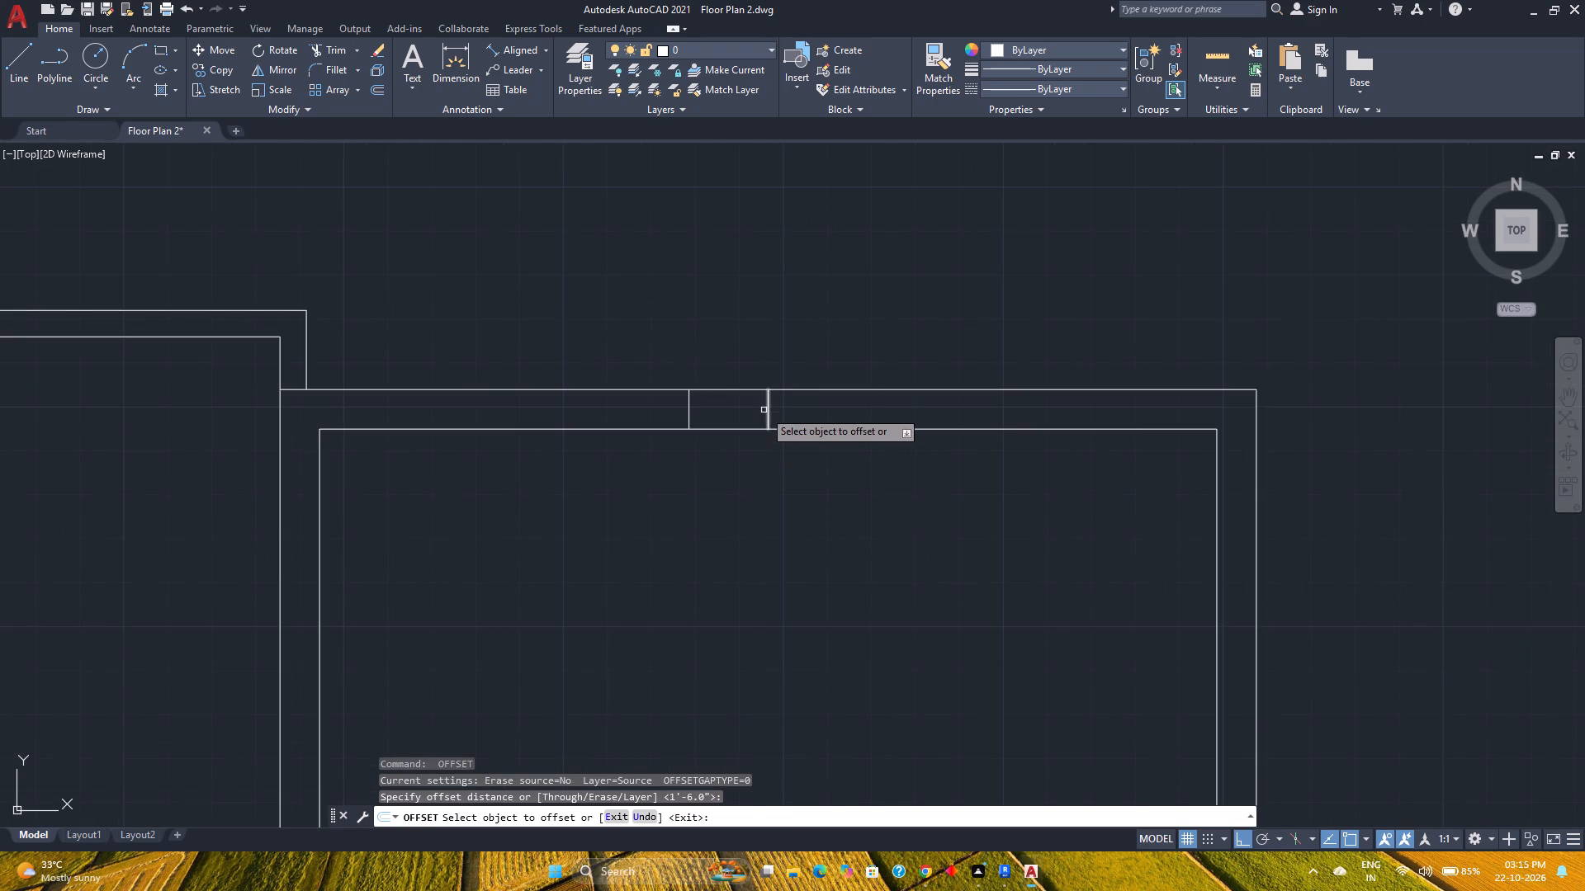
{"action": "left_click", "coordinate": [769, 405]}
{"action": "left_click", "coordinate": [816, 405]}
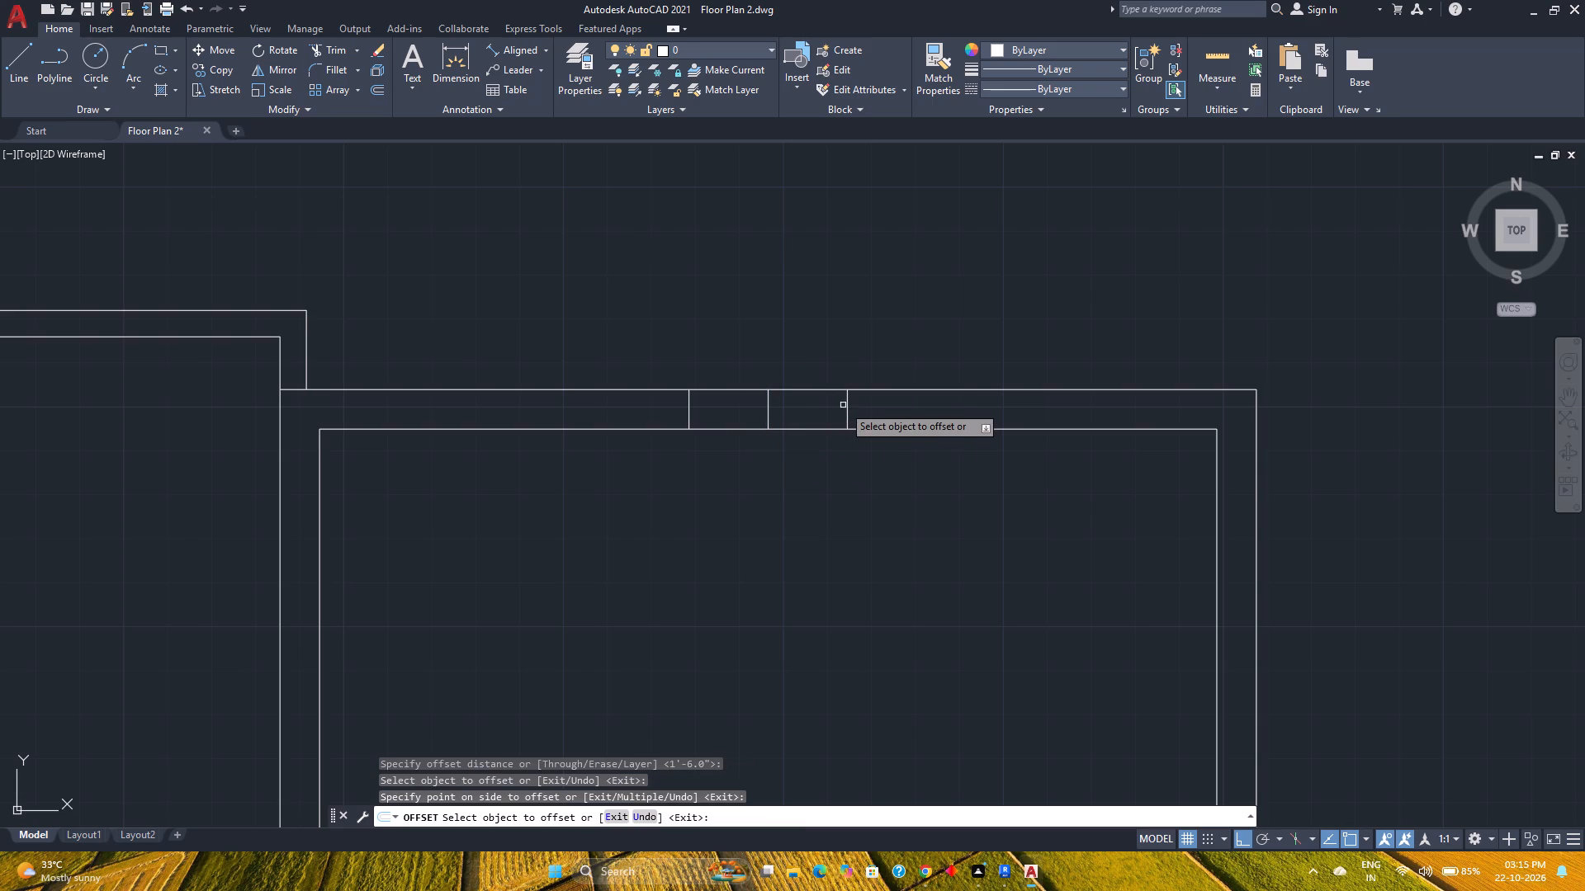
Offset the eastern jamb line 3" to the east, and offset that new line 3' further east.
{"action": "left_click", "coordinate": [846, 406]}
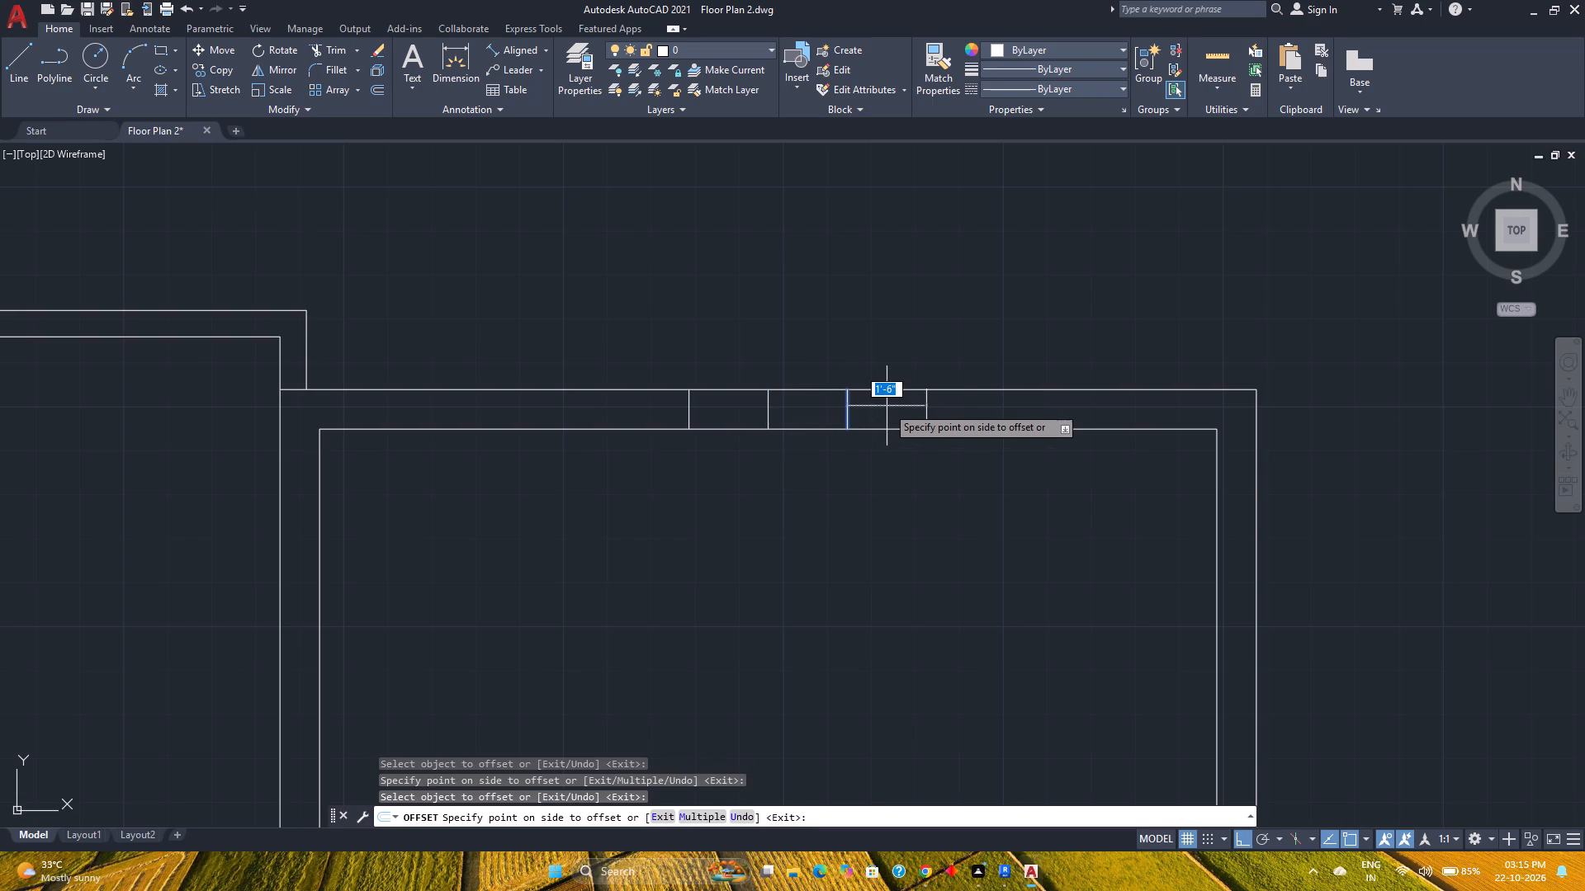
{"action": "key", "text": "3"}
{"action": "key", "text": "Return"}
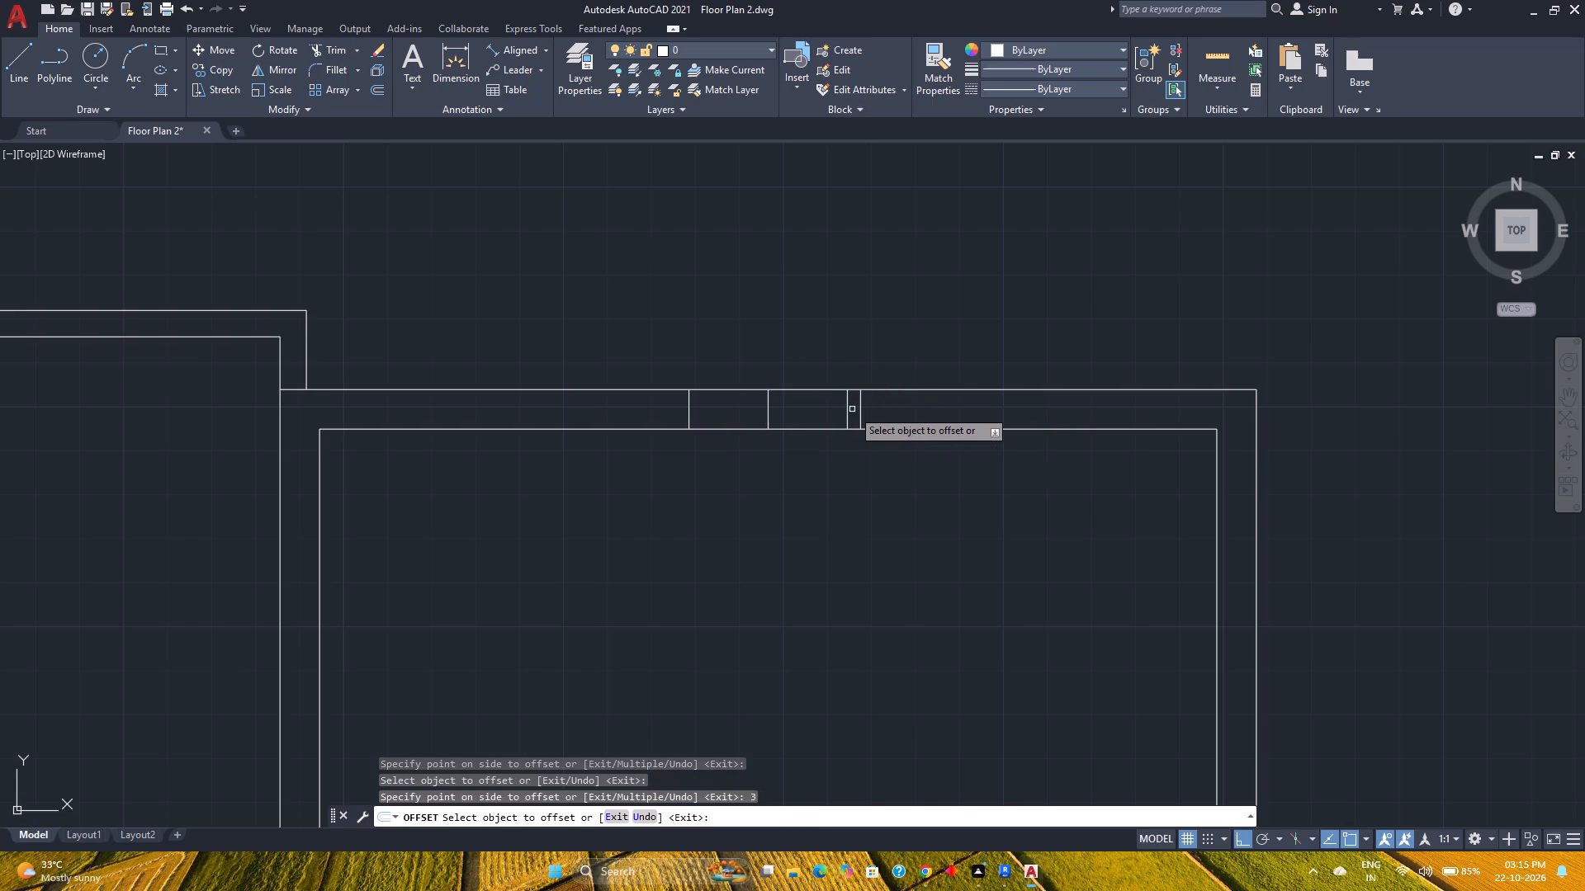
{"action": "left_click", "coordinate": [859, 405]}
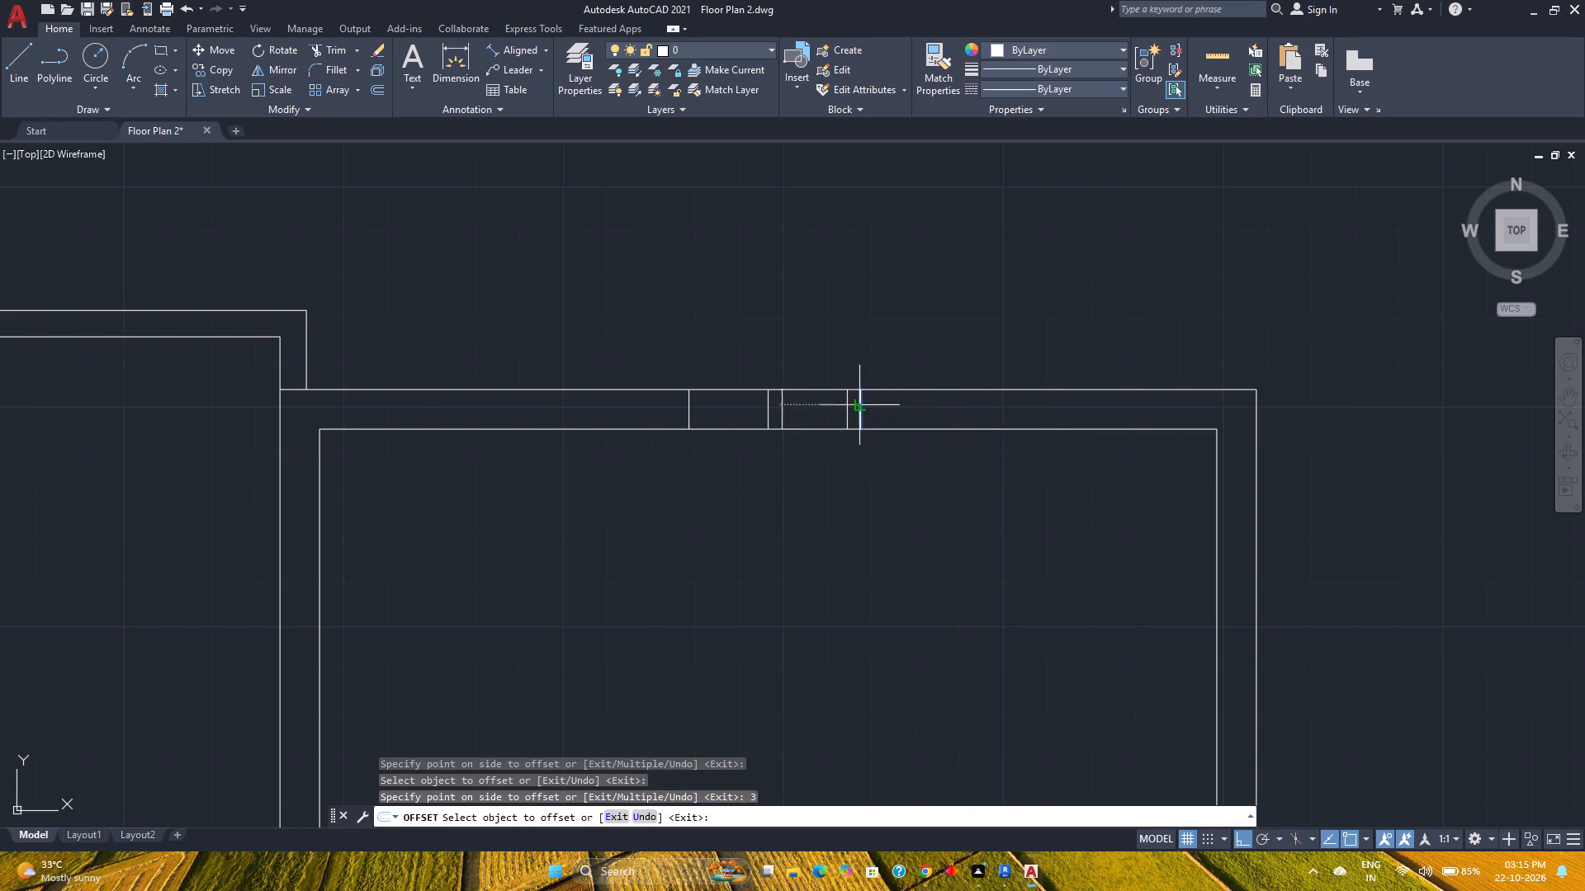
{"action": "type", "text": "3'"}
{"action": "key", "text": "Return"}
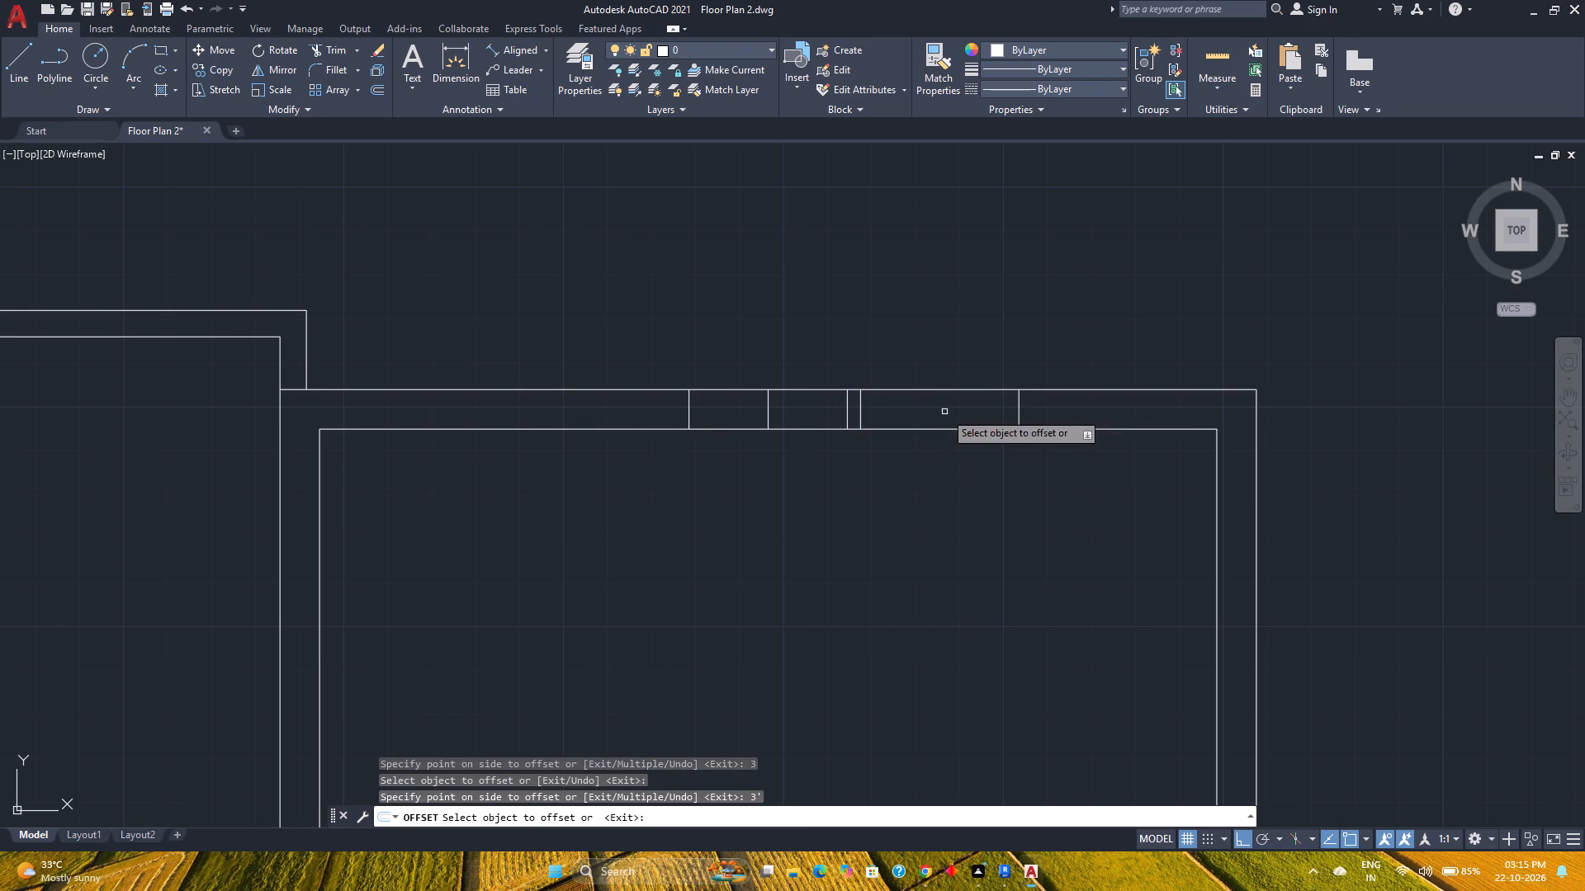
Offset the western jamb line 3" to the west, and offset that new line 3' further west.
{"action": "left_click", "coordinate": [688, 413]}
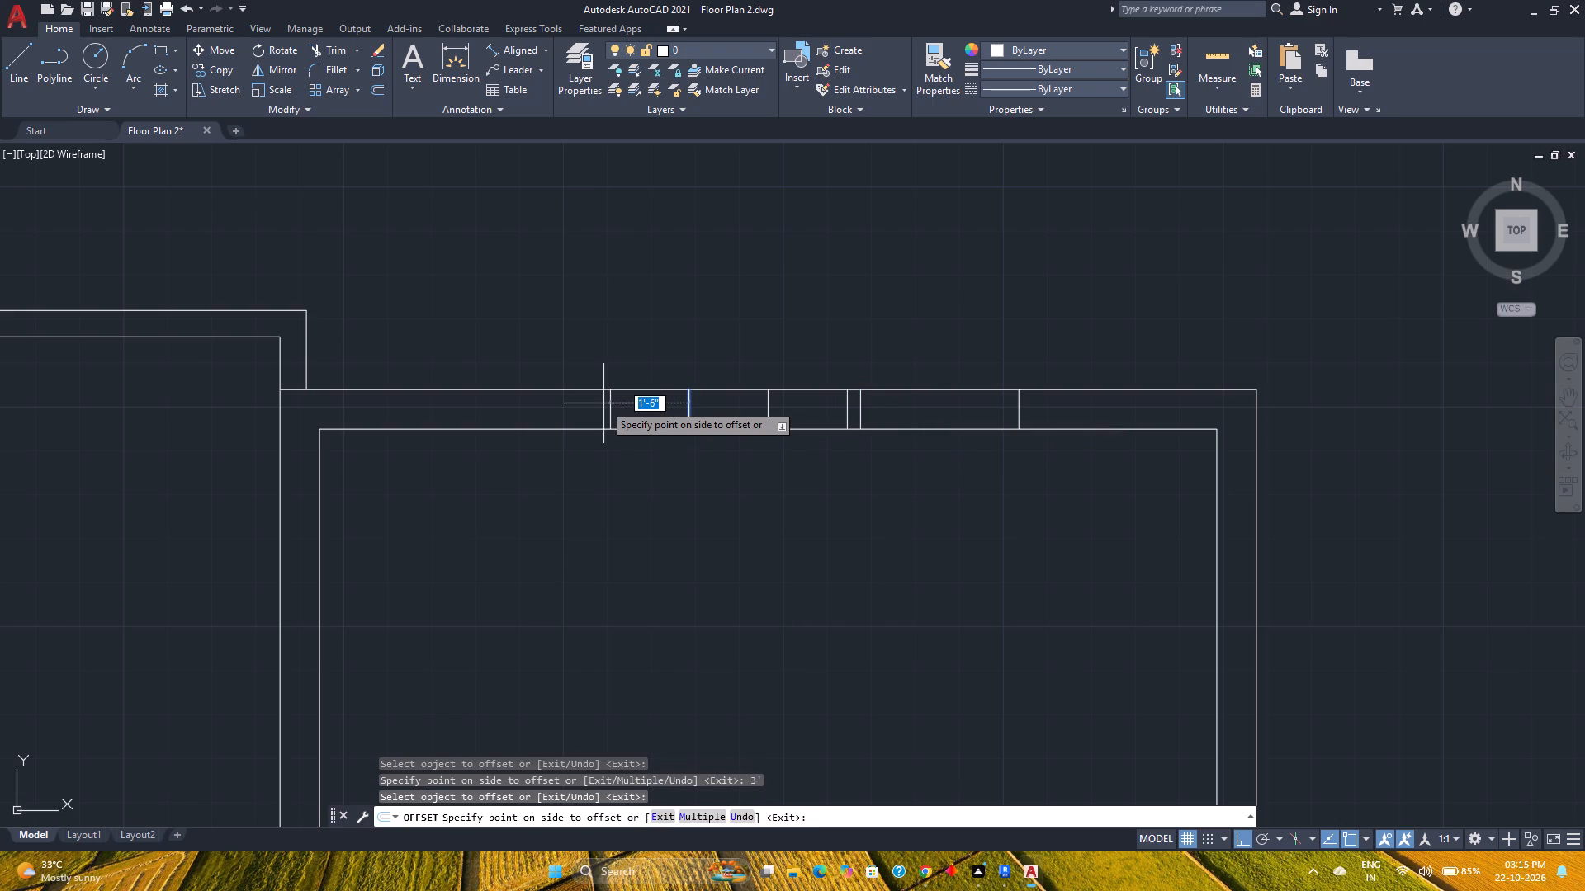
{"action": "key", "text": "3"}
{"action": "key", "text": "Return"}
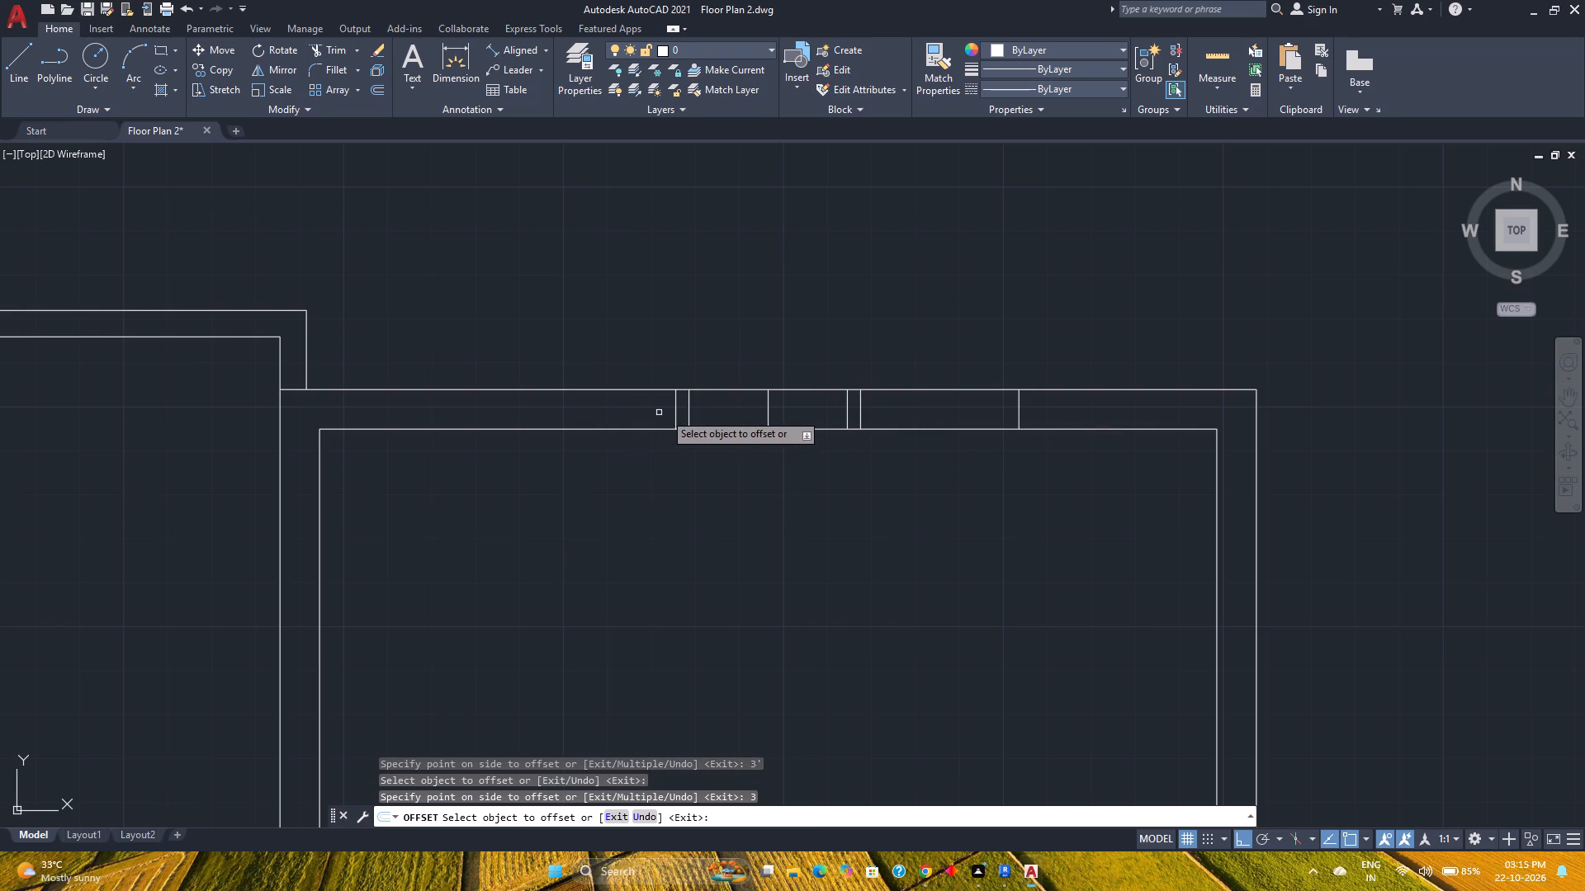
{"action": "left_click", "coordinate": [677, 409]}
{"action": "type", "text": "3'"}
{"action": "key", "text": "Return"}
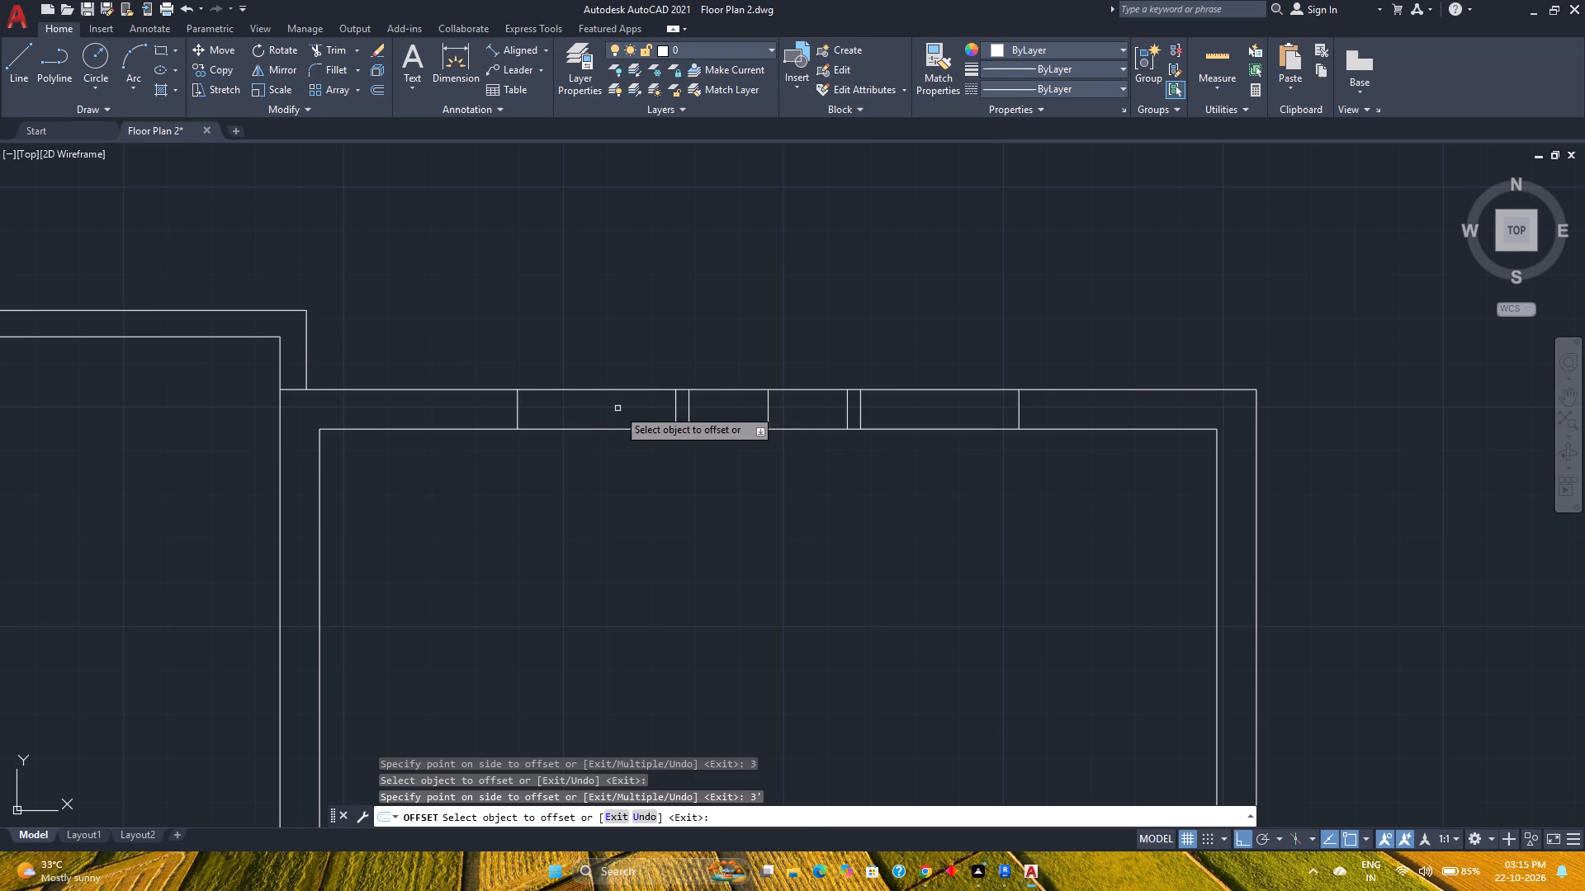
{"action": "key", "text": "Escape"}
Delete the midpoint line across the northeastern room's north wall.
{"action": "scroll", "coordinate": [653, 465], "scroll_direction": "down", "scroll_amount": 1}
{"action": "scroll", "coordinate": [717, 422], "scroll_direction": "up", "scroll_amount": 3}
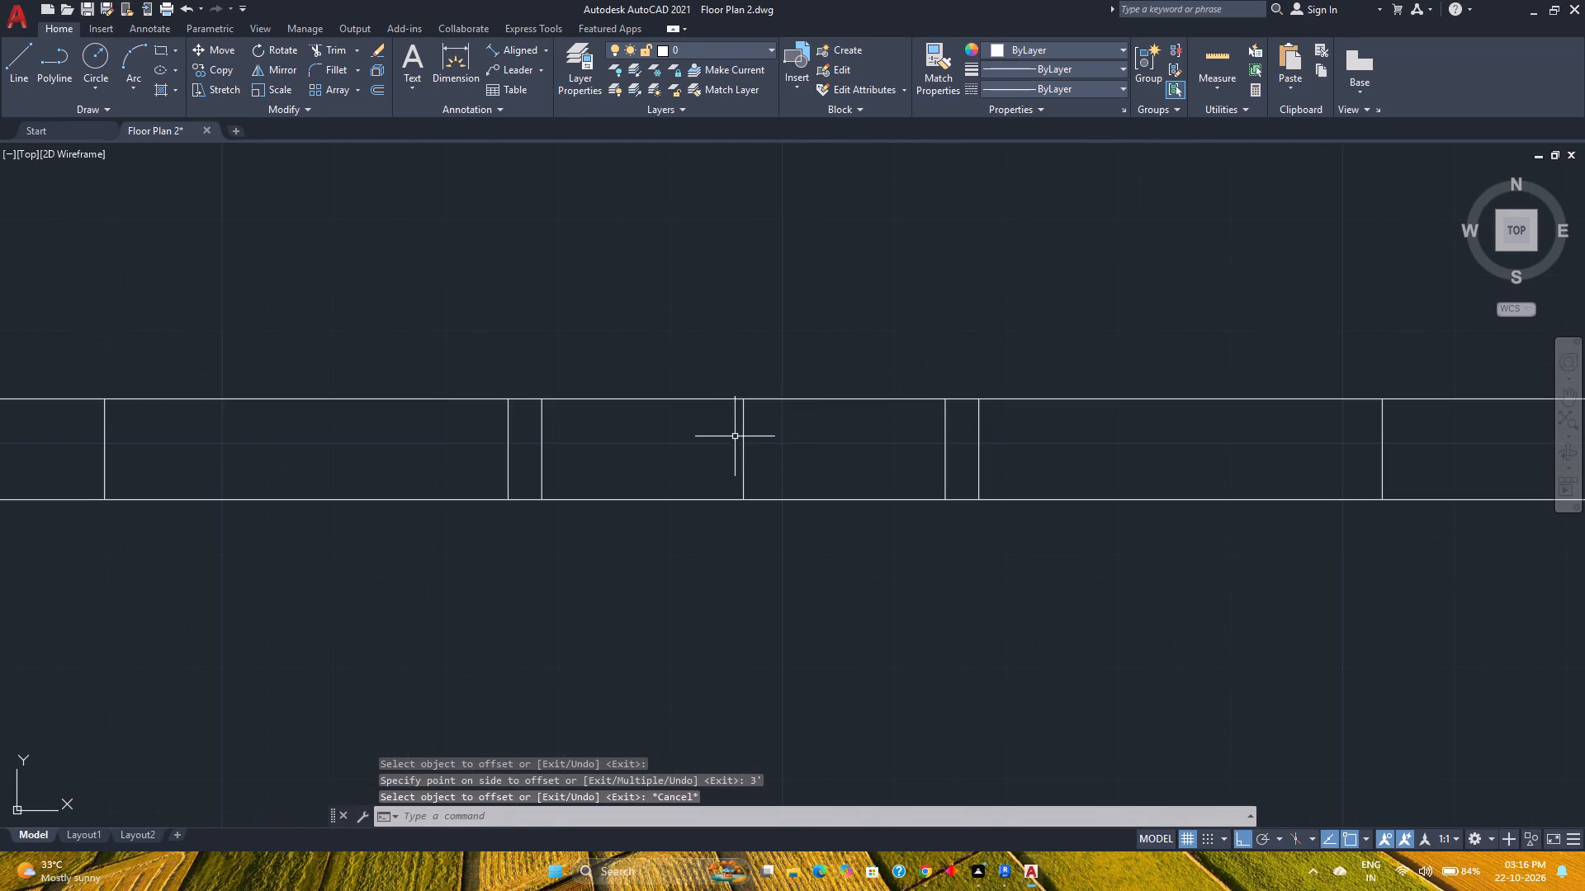
{"action": "left_click", "coordinate": [749, 437]}
{"action": "left_click", "coordinate": [722, 437]}
{"action": "key", "text": "Delete"}
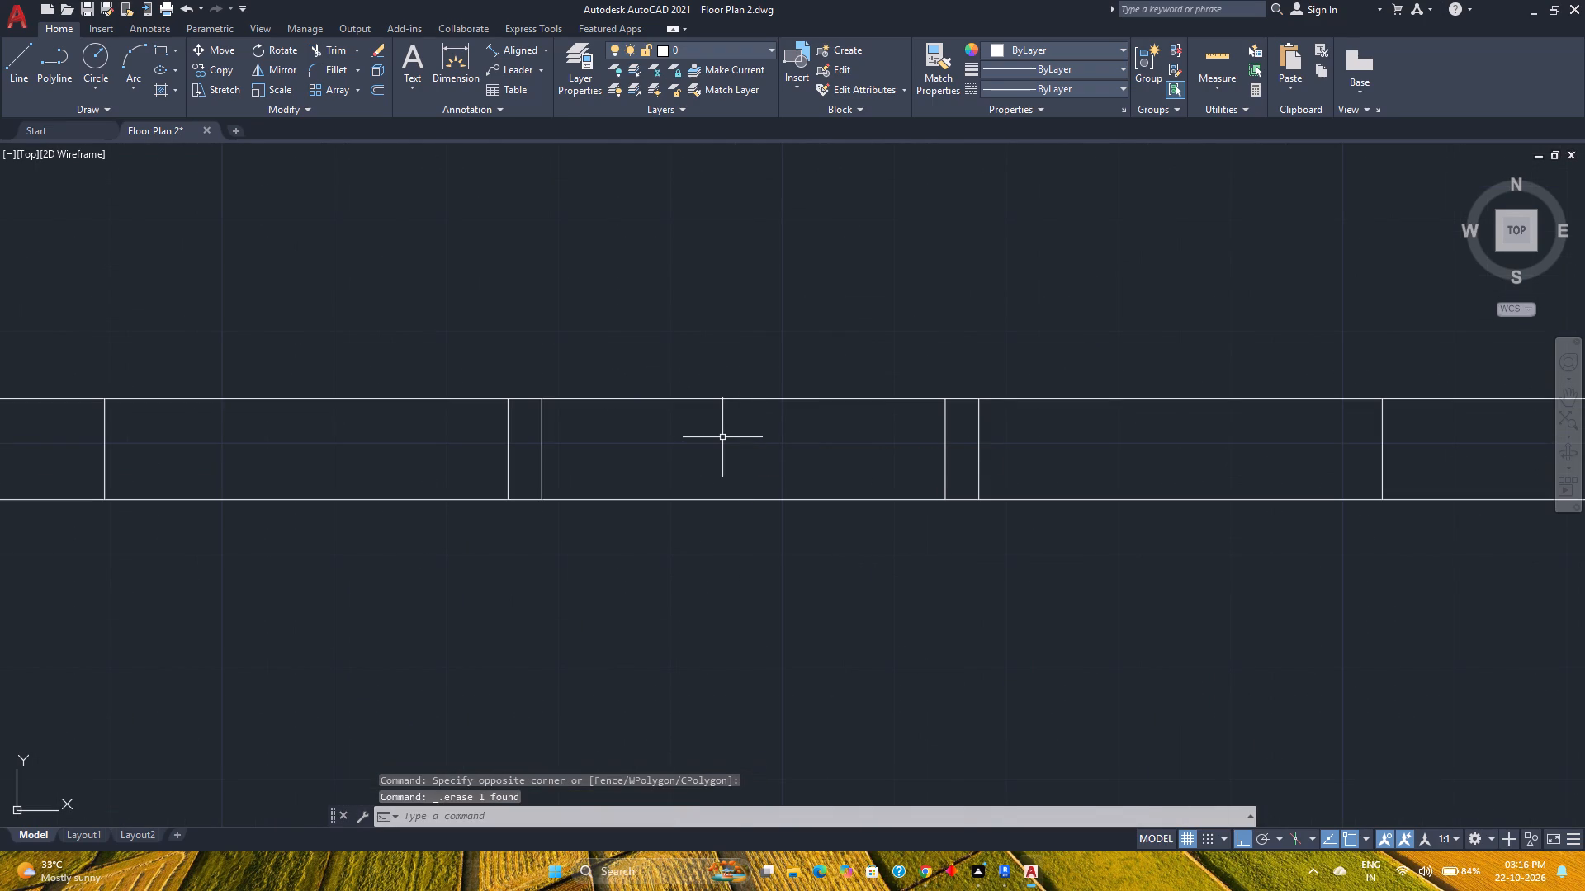
Trim both wall faces between the jamb lines to cut three openings in the northeastern room's north wall, keeping the two 3" mullions.
{"action": "scroll", "coordinate": [722, 437], "scroll_direction": "down", "scroll_amount": 3}
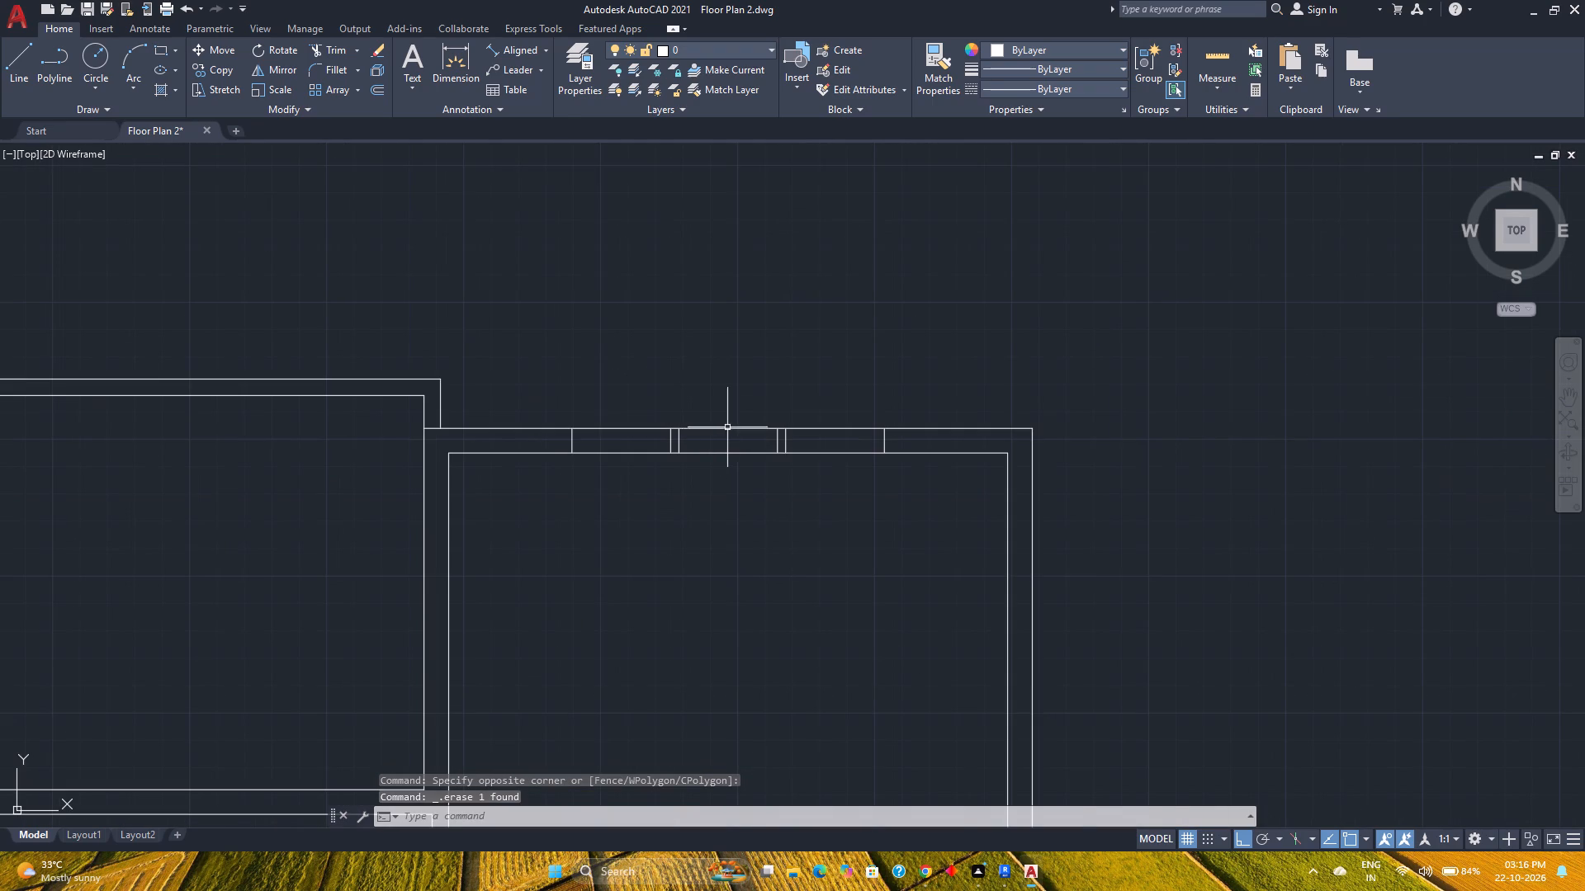
{"action": "scroll", "coordinate": [732, 431], "scroll_direction": "down", "scroll_amount": 1}
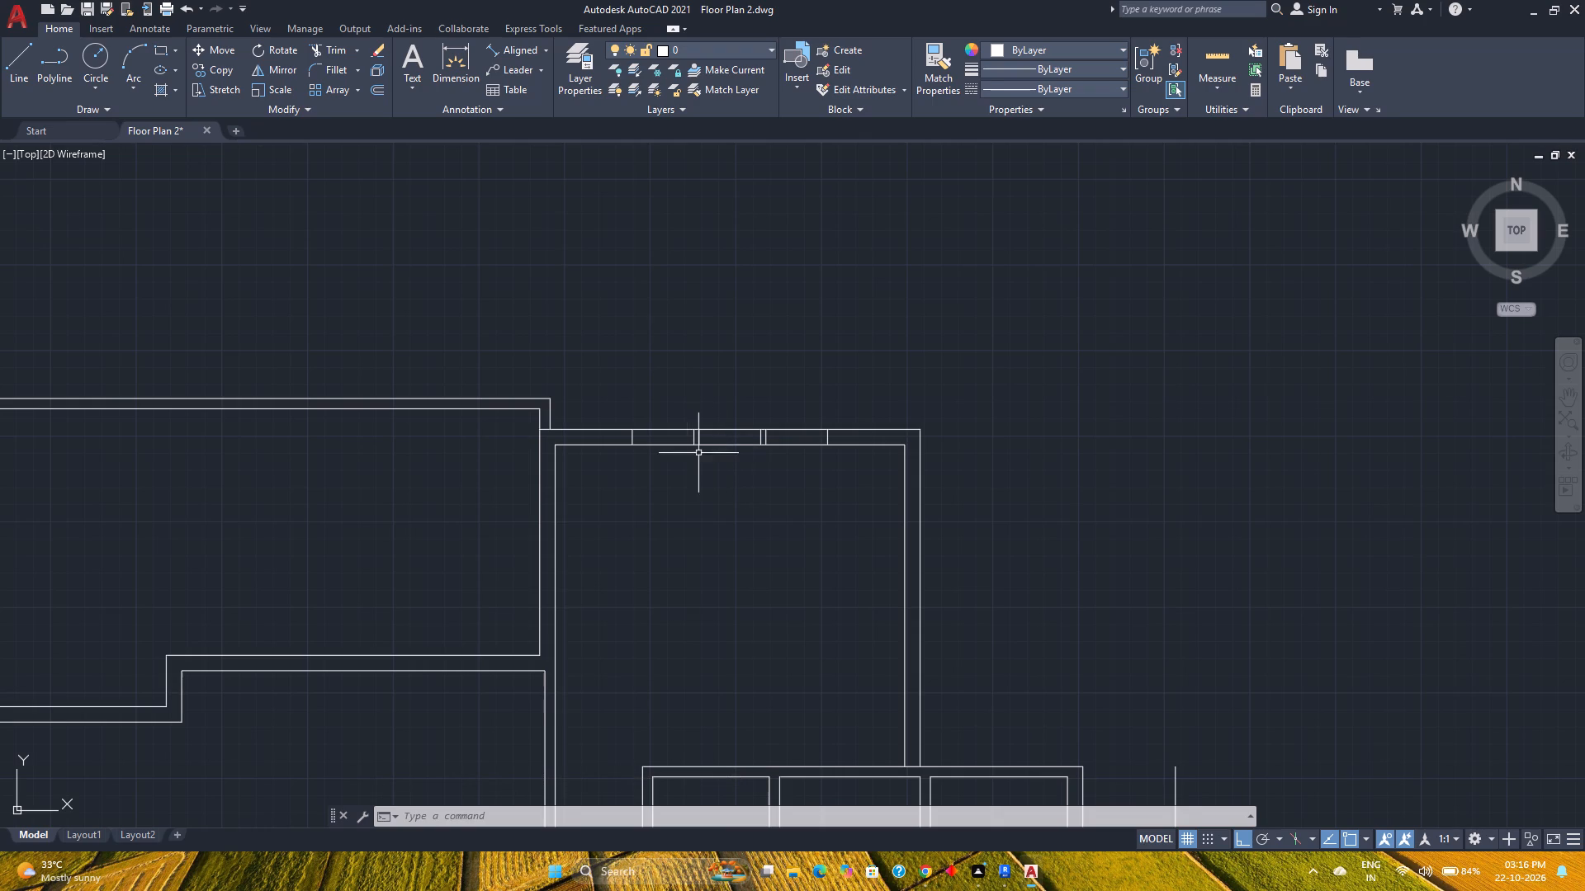
{"action": "type", "text": "tr"}
{"action": "key", "text": "Return"}
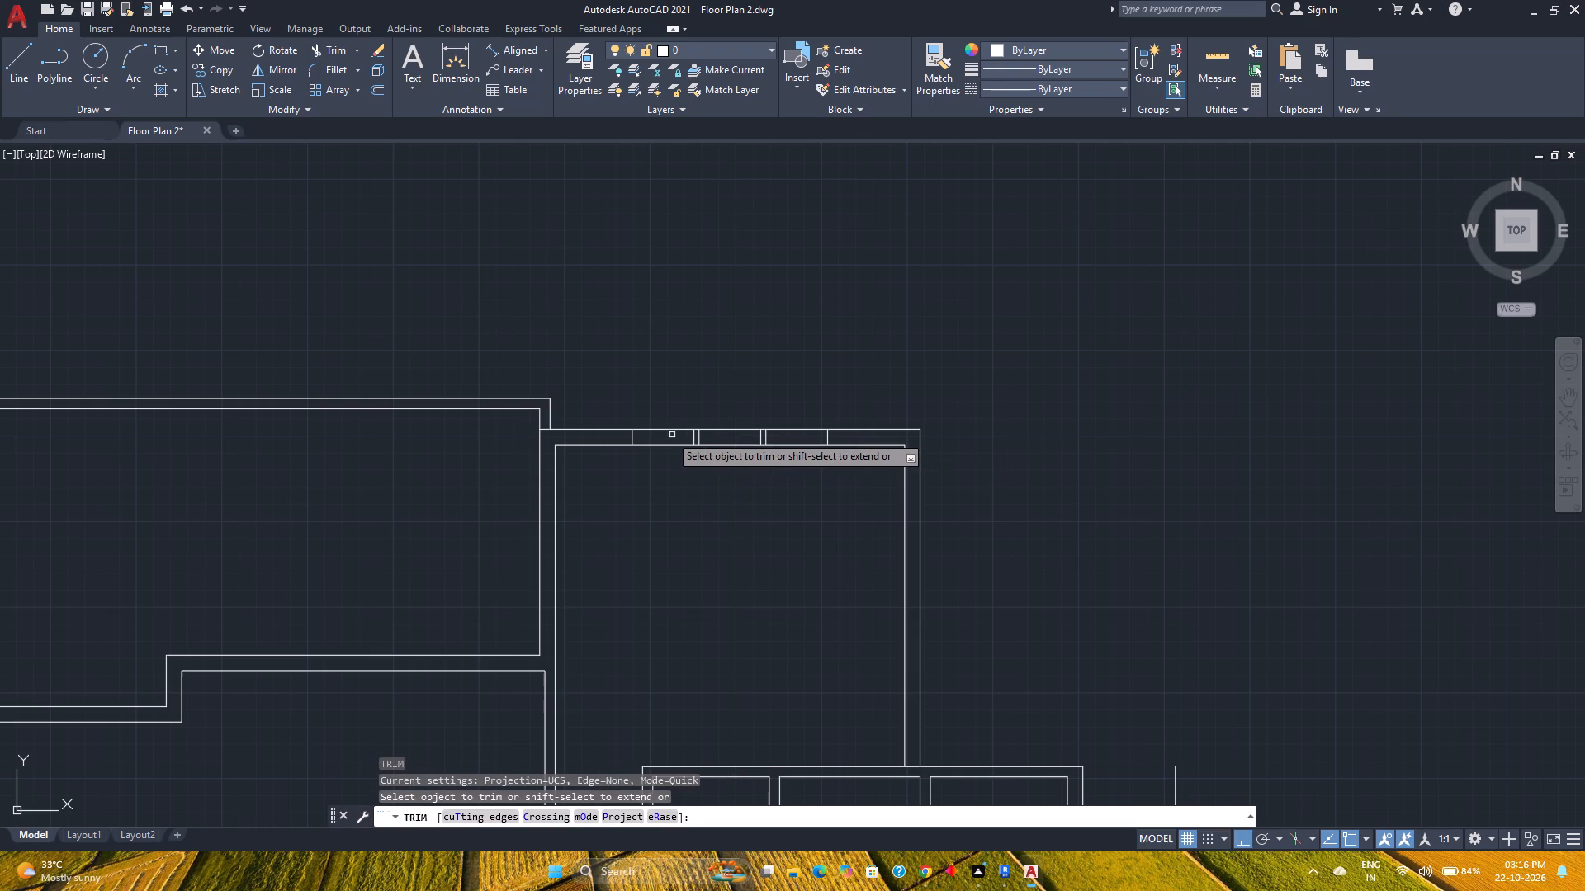
{"action": "left_click", "coordinate": [678, 415]}
{"action": "left_click", "coordinate": [674, 467]}
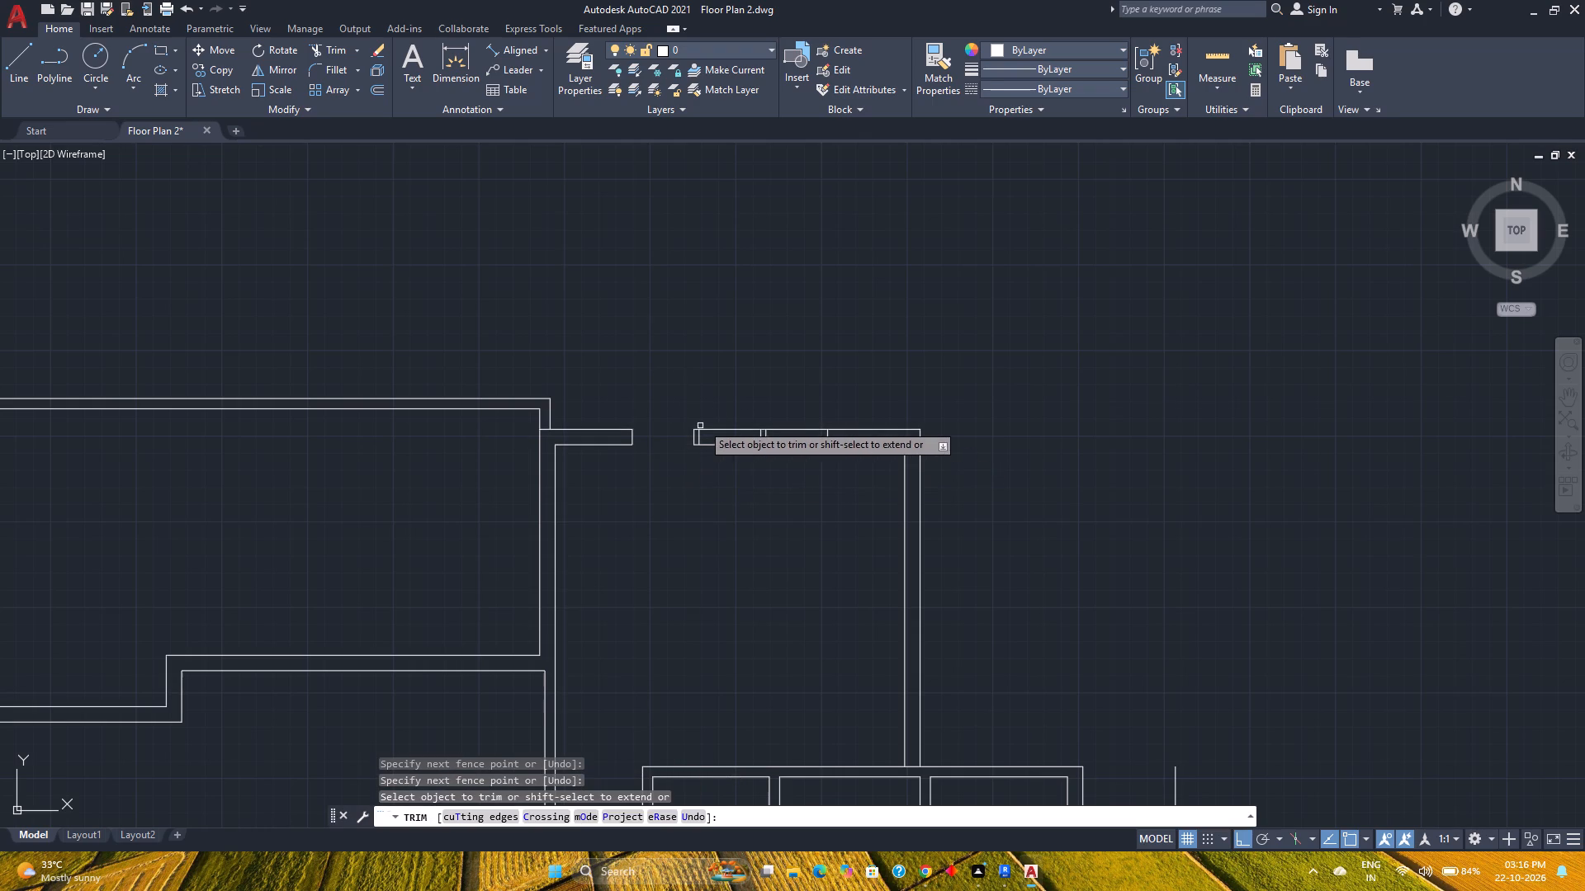
{"action": "left_click", "coordinate": [725, 411]}
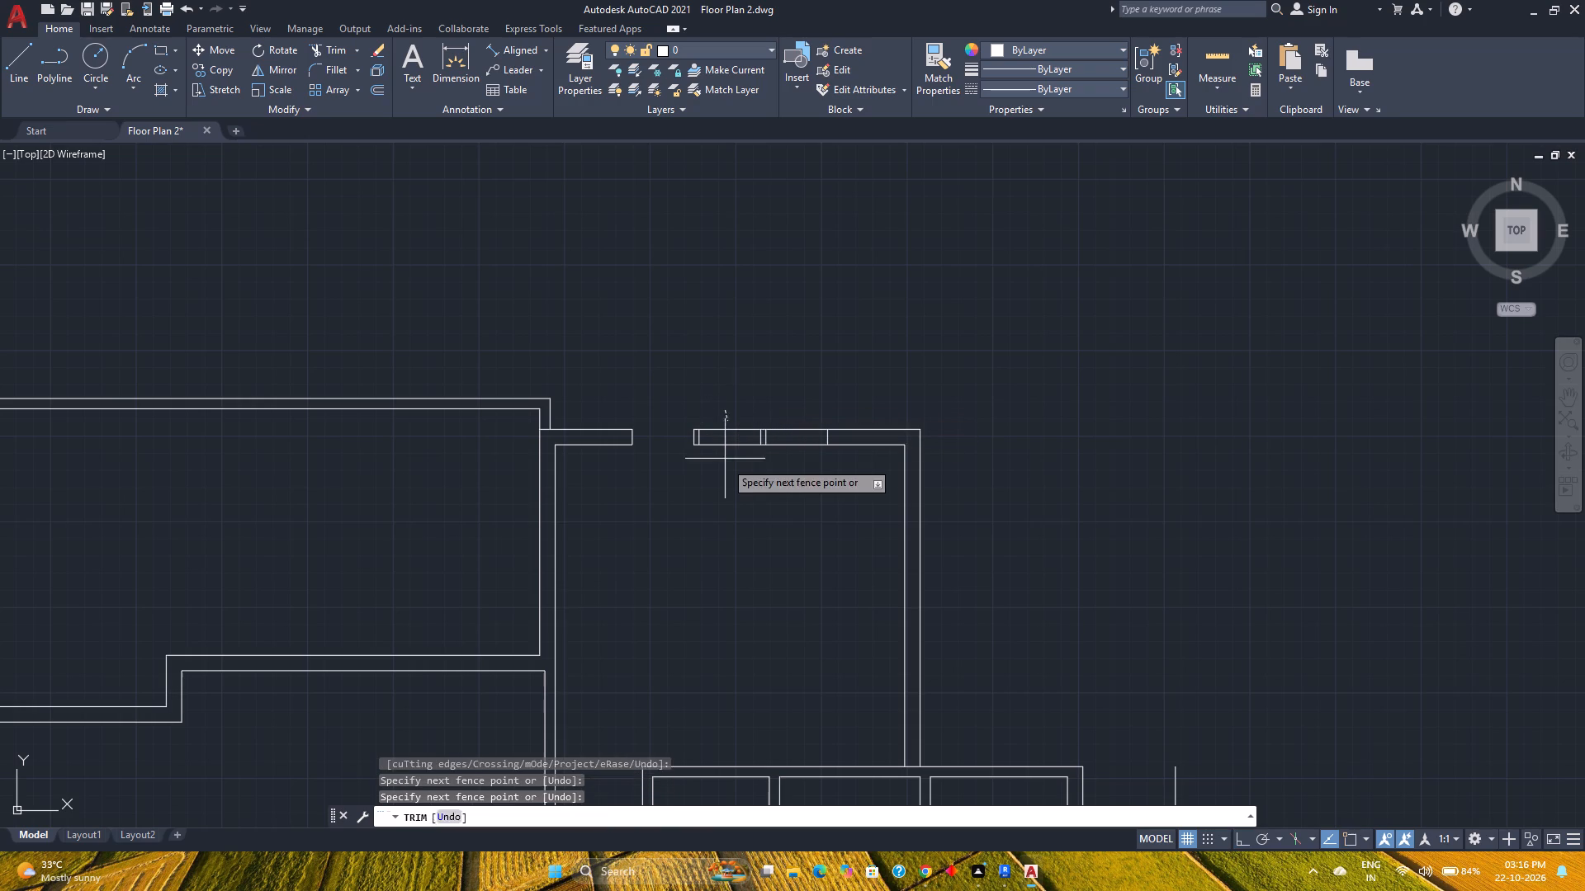
{"action": "left_click", "coordinate": [725, 469]}
{"action": "left_click", "coordinate": [787, 412]}
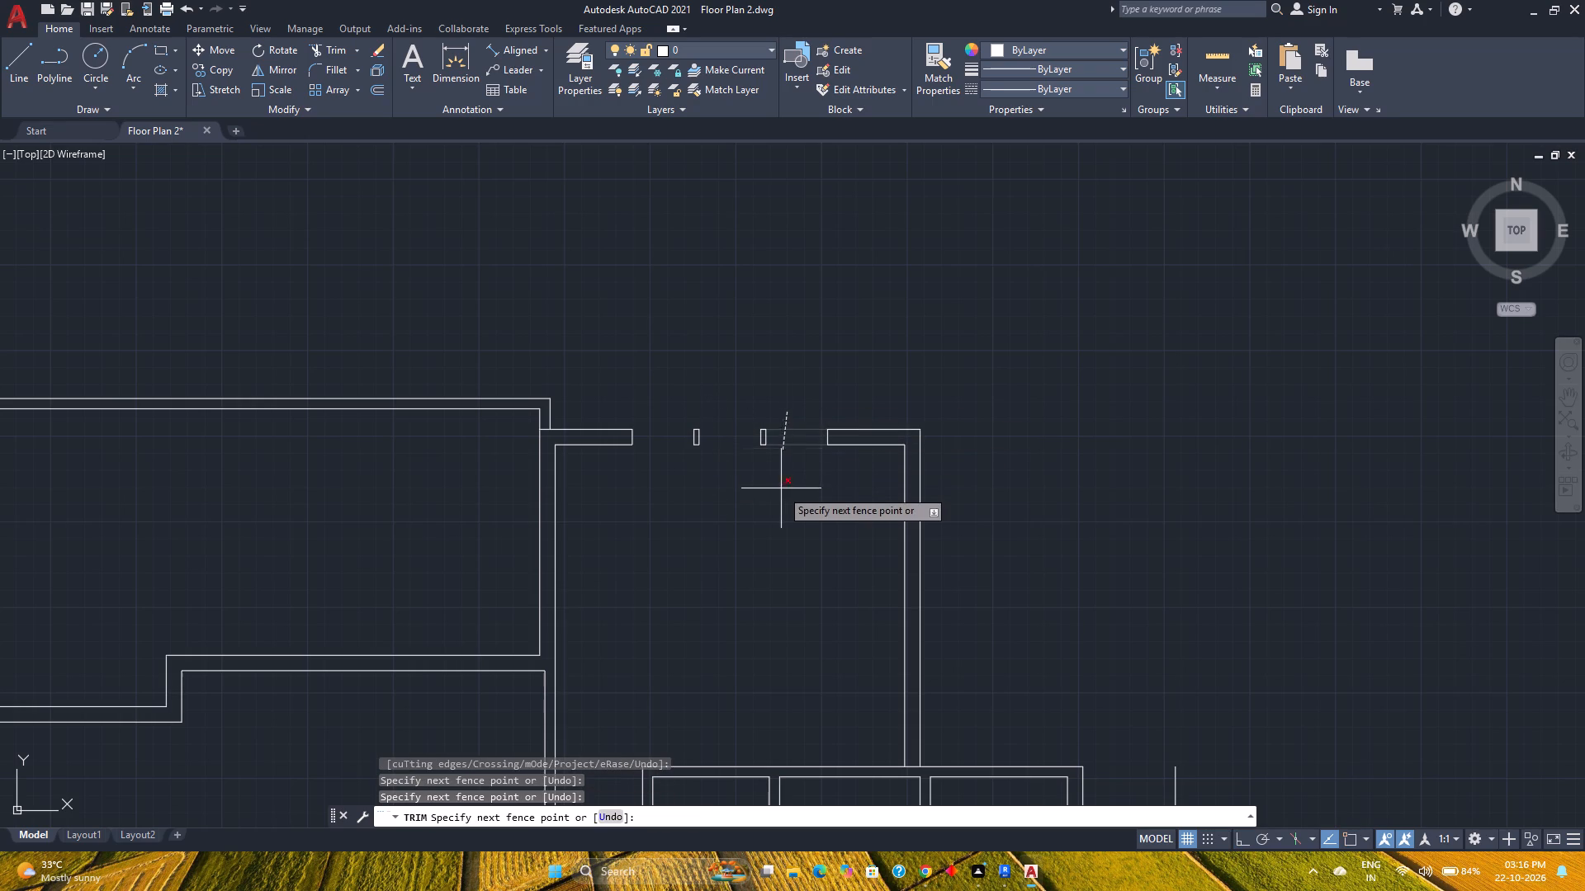
{"action": "left_click", "coordinate": [783, 491]}
{"action": "key", "text": "Escape"}
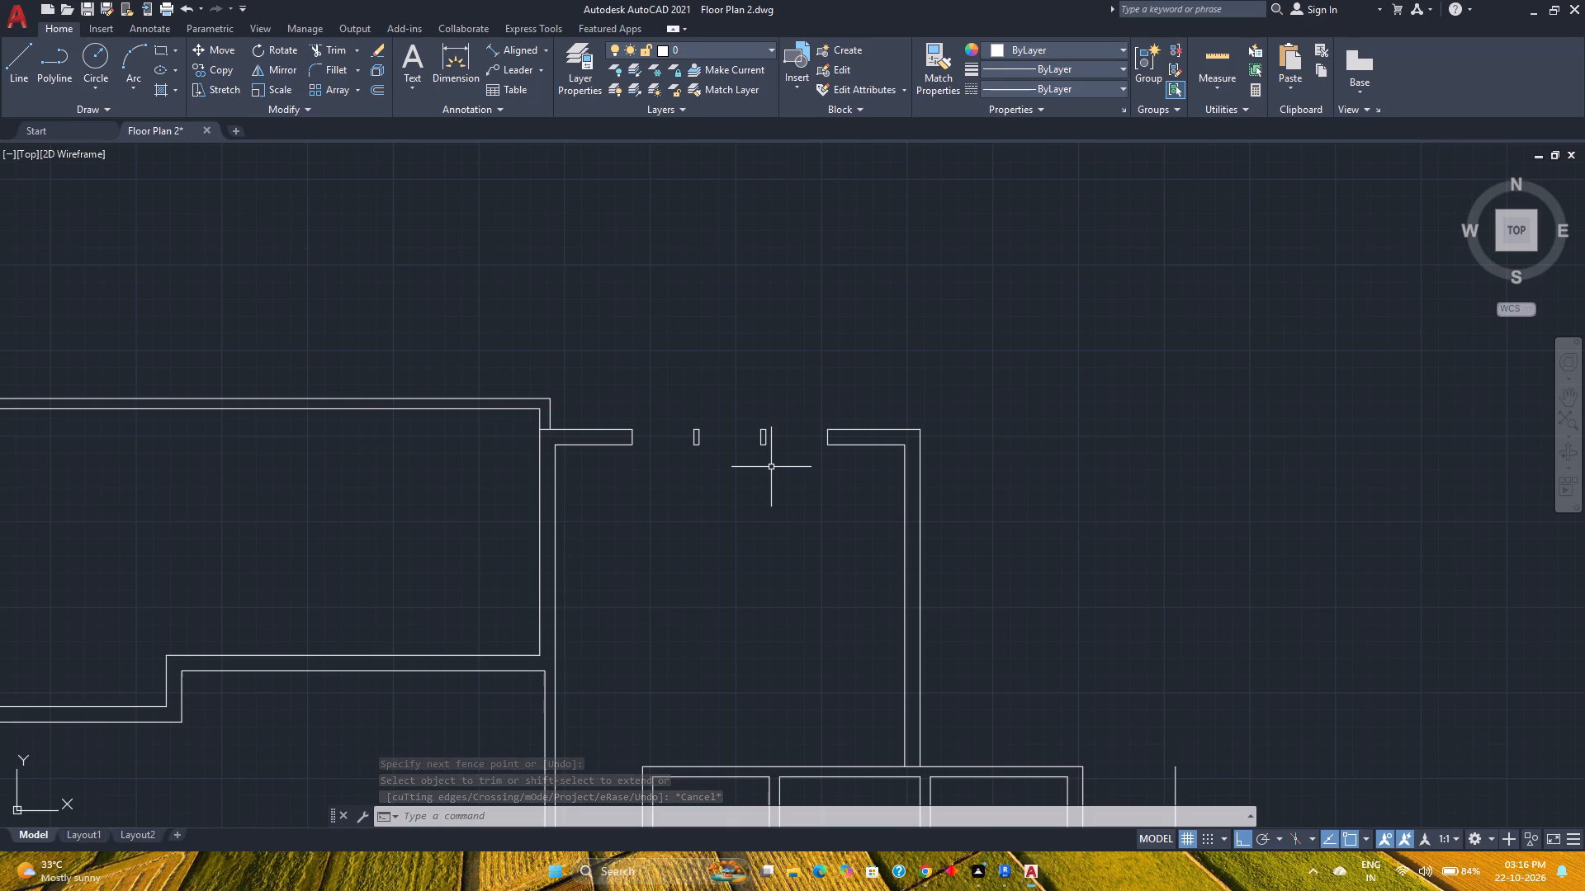
Draw a rectangle filling the western opening of the north wall, from the wall end's outer corner to the mullion's inner corner.
{"action": "left_click", "coordinate": [156, 54]}
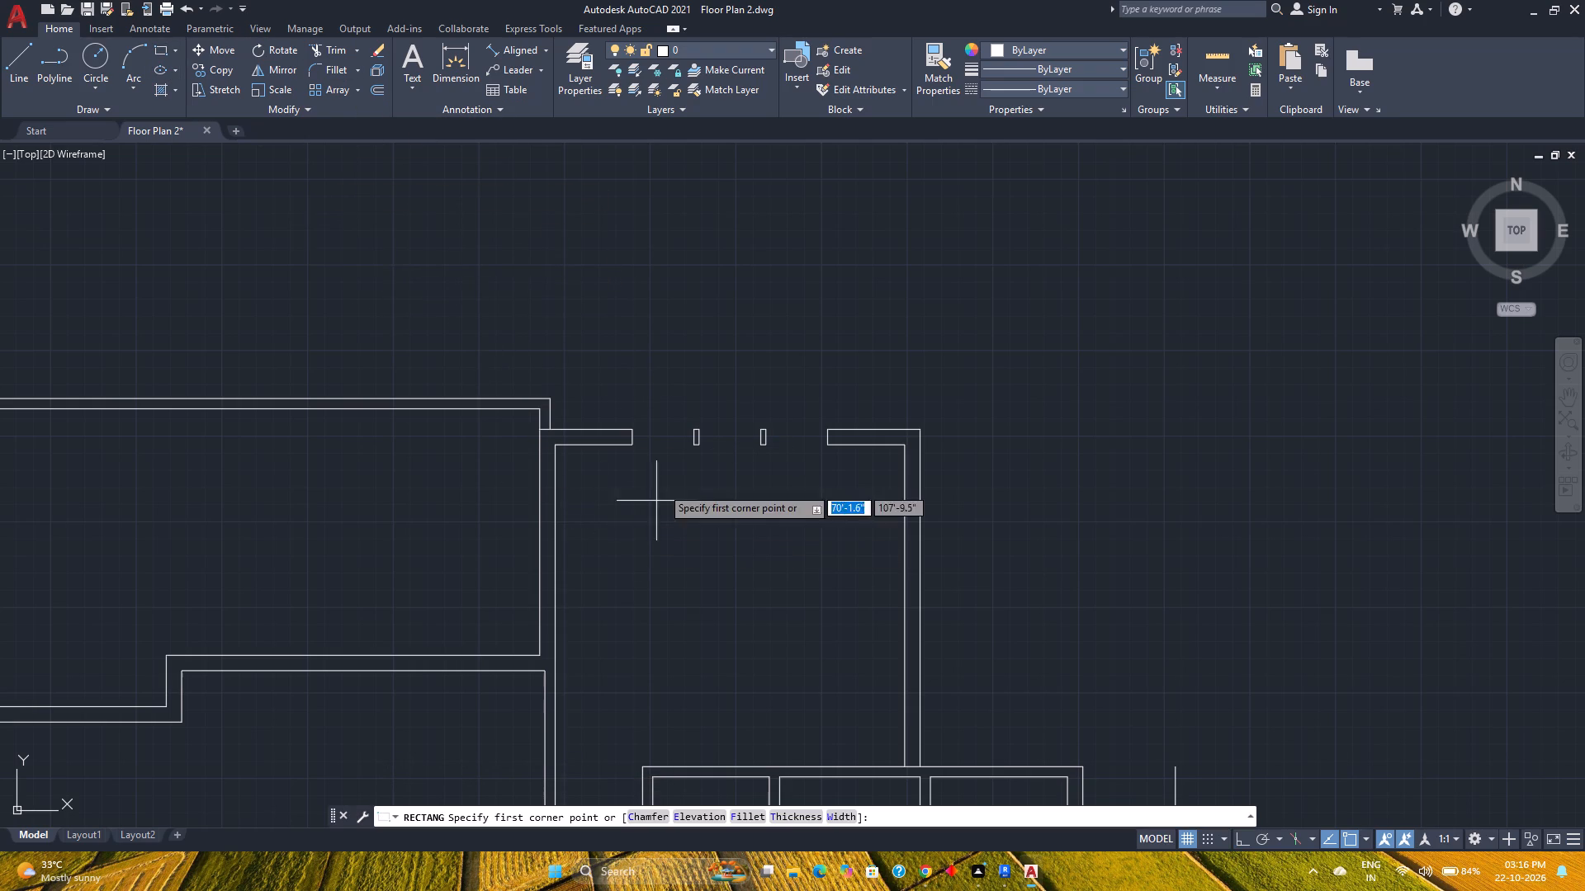
{"action": "scroll", "coordinate": [648, 444], "scroll_direction": "up", "scroll_amount": 5}
{"action": "left_click", "coordinate": [543, 347]}
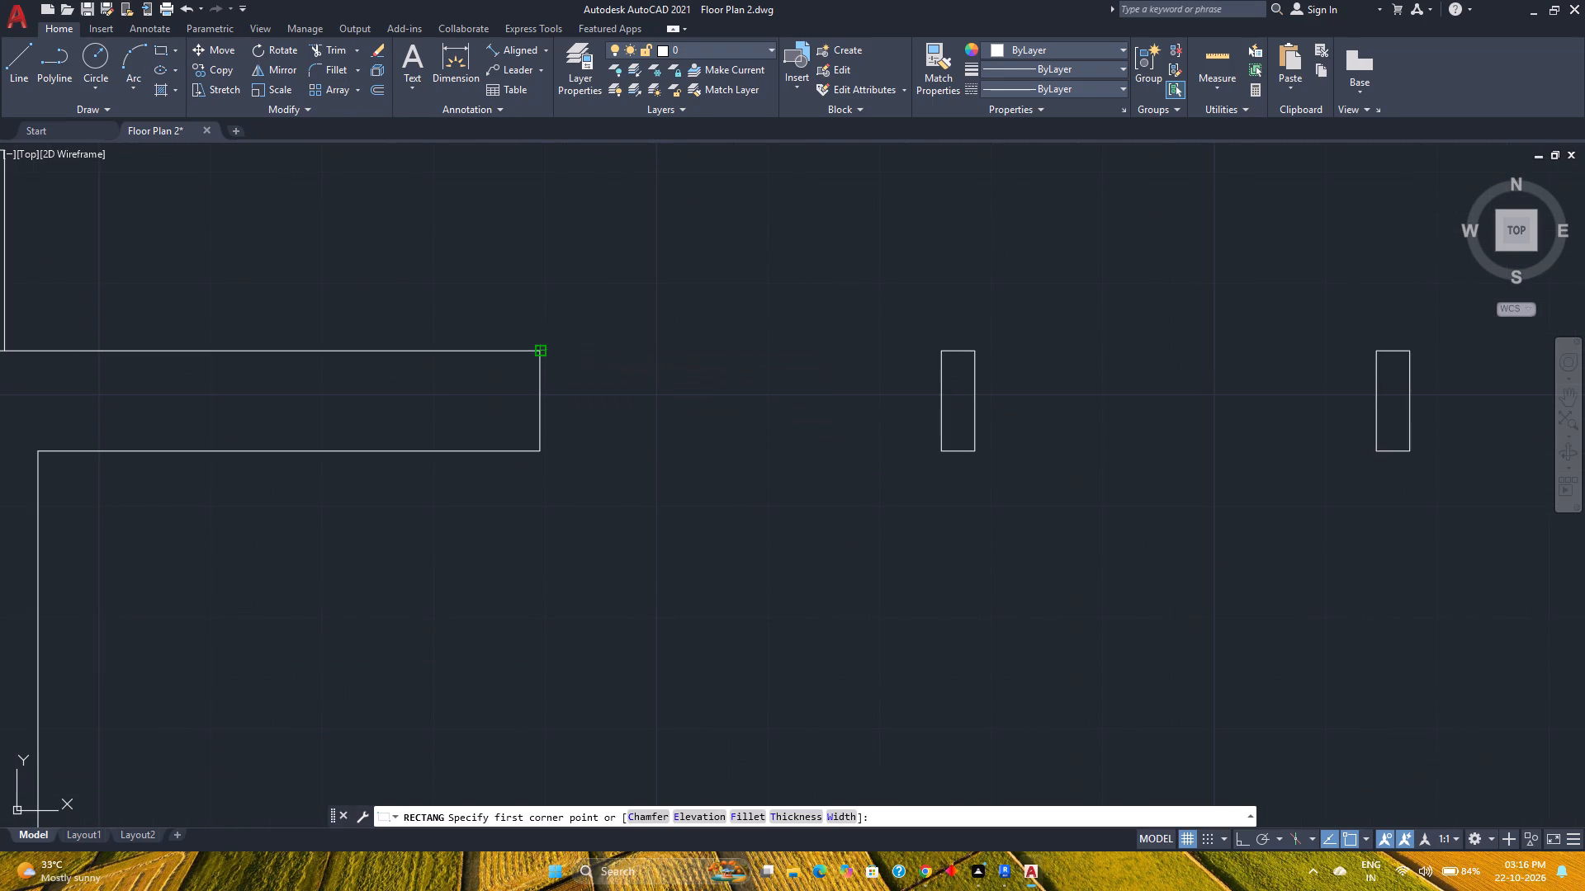
{"action": "left_click", "coordinate": [939, 450]}
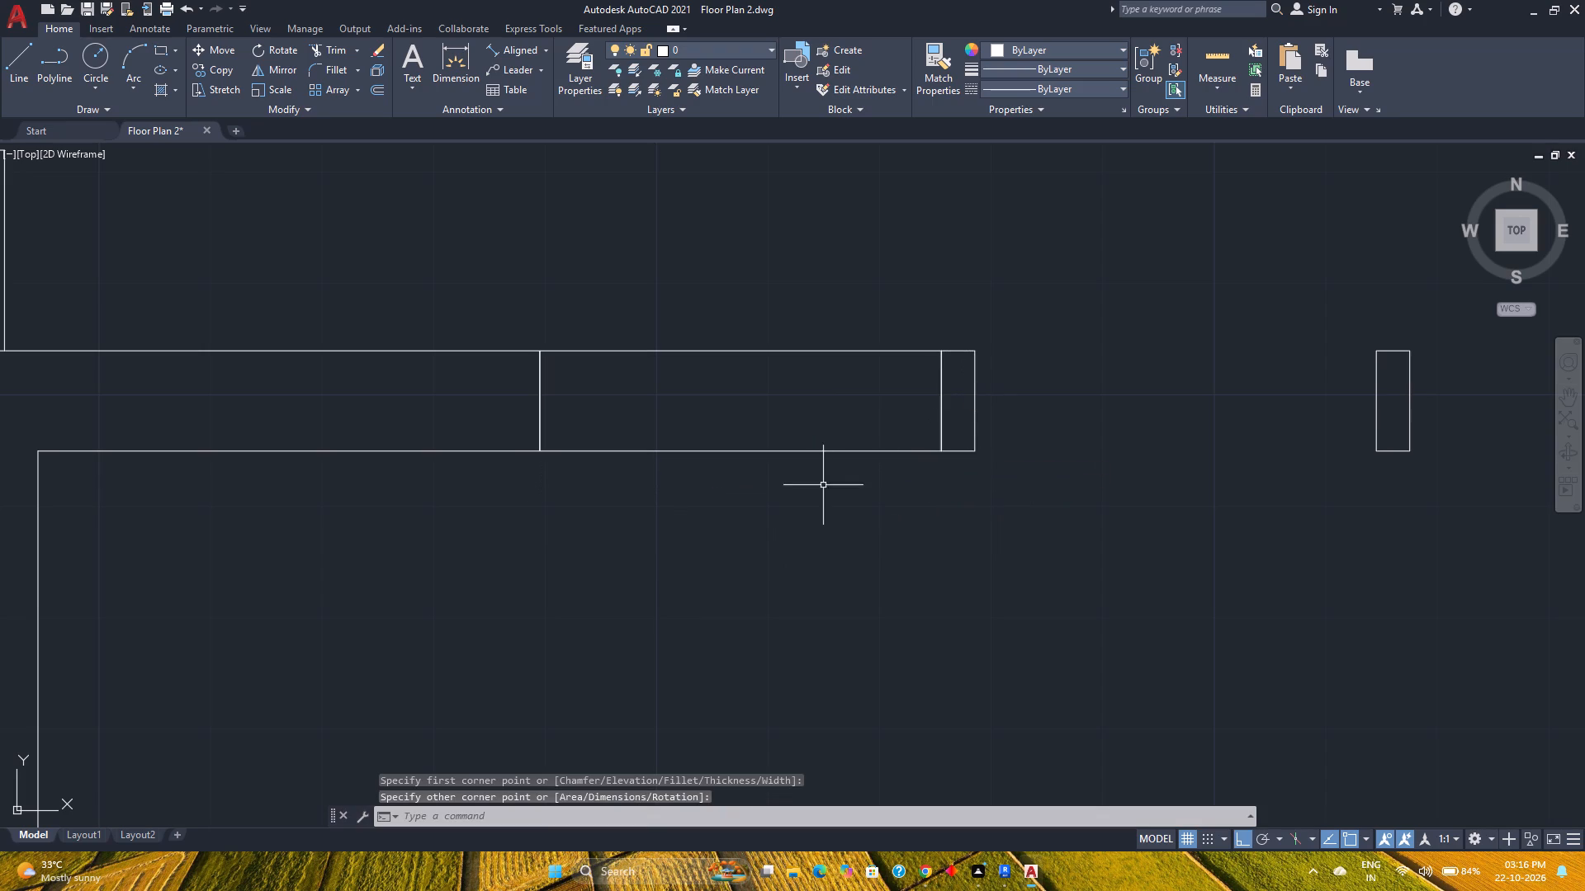
{"action": "key", "text": "Escape"}
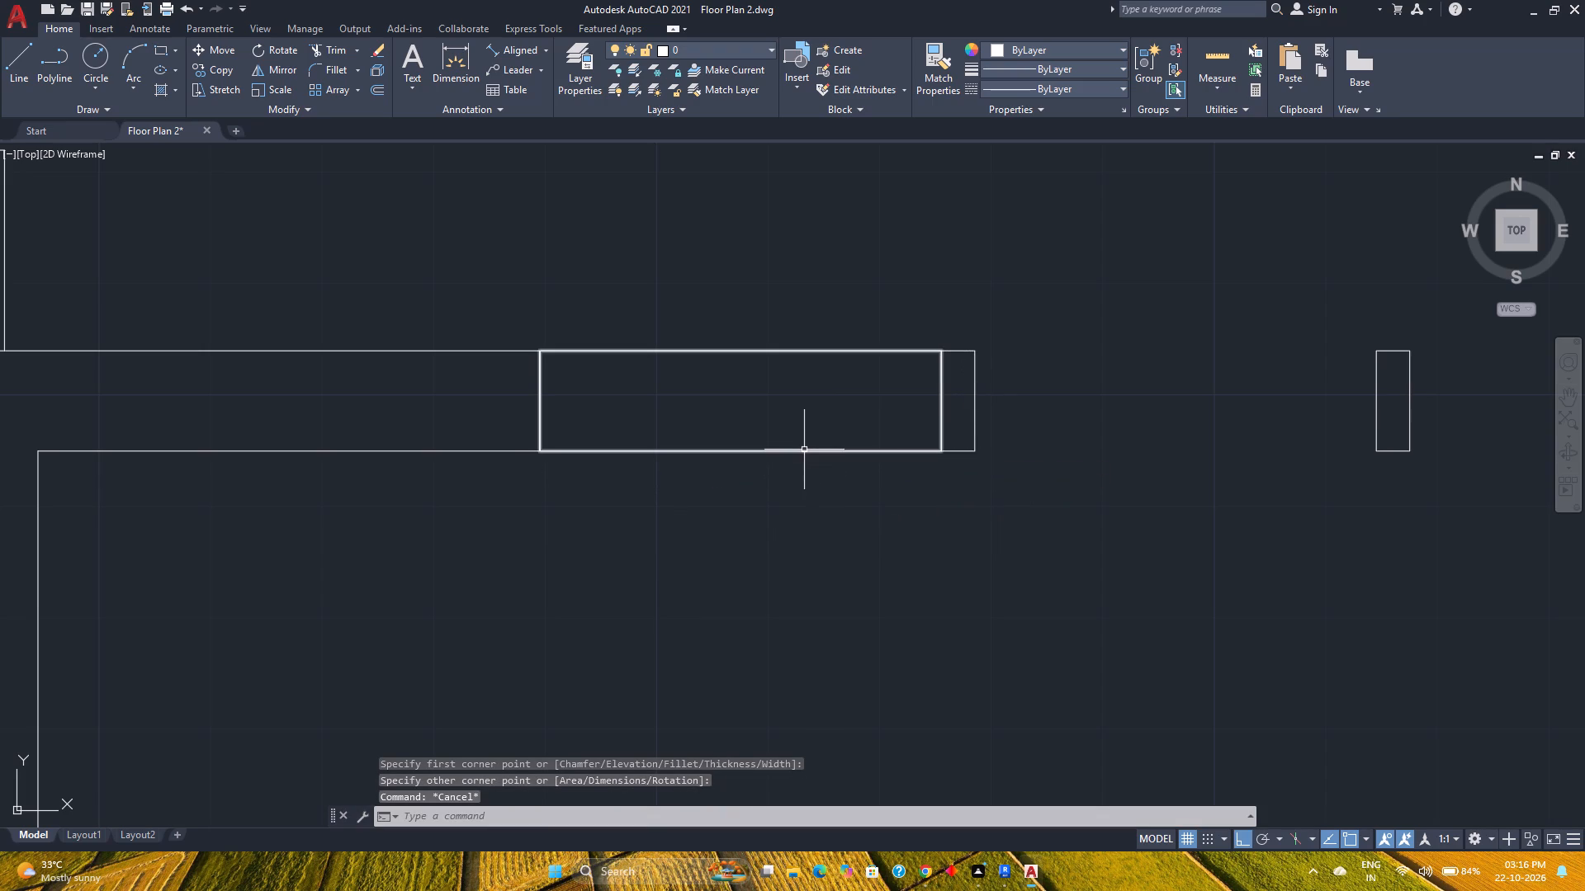
Move the rectangle from the north wall's western opening straight north, clear of the wall.
{"action": "left_click", "coordinate": [747, 348]}
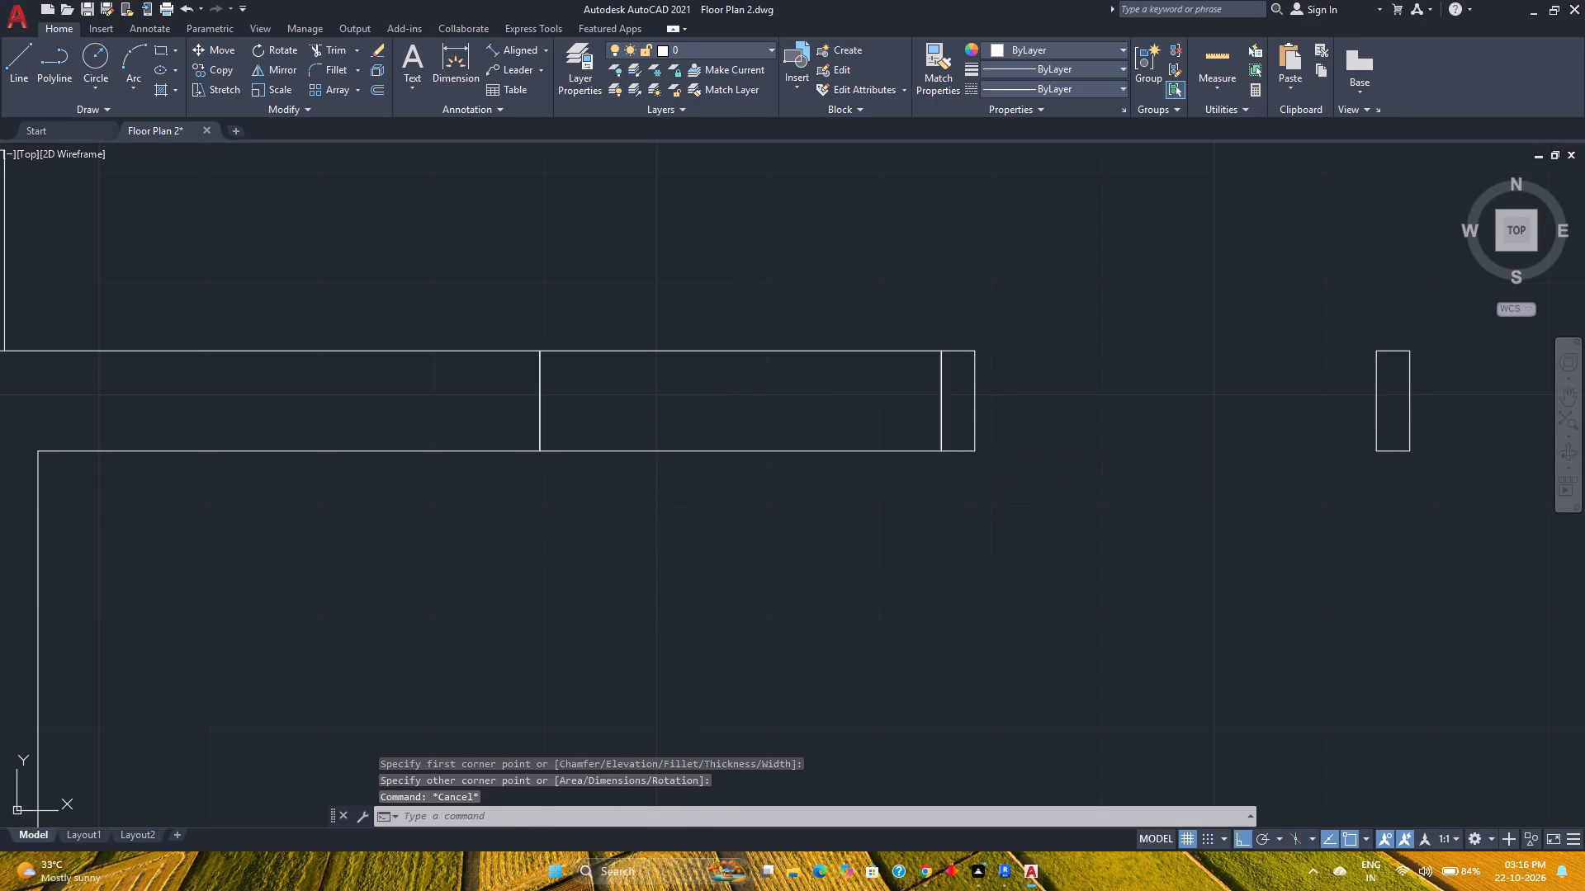
{"action": "left_click", "coordinate": [641, 444]}
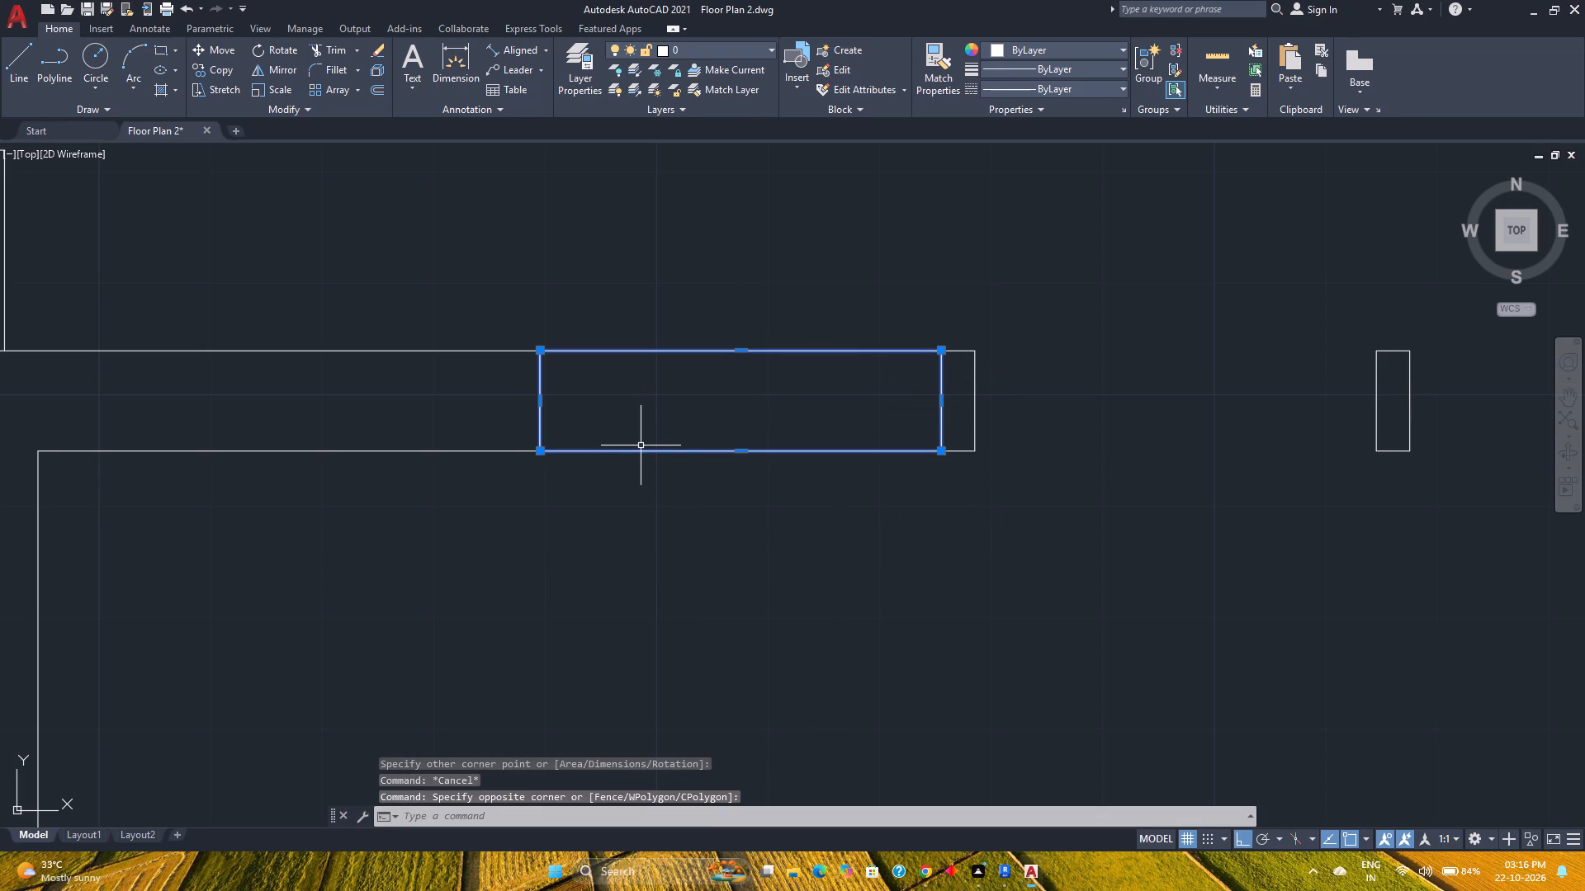
{"action": "key", "text": "m"}
{"action": "key", "text": "Return"}
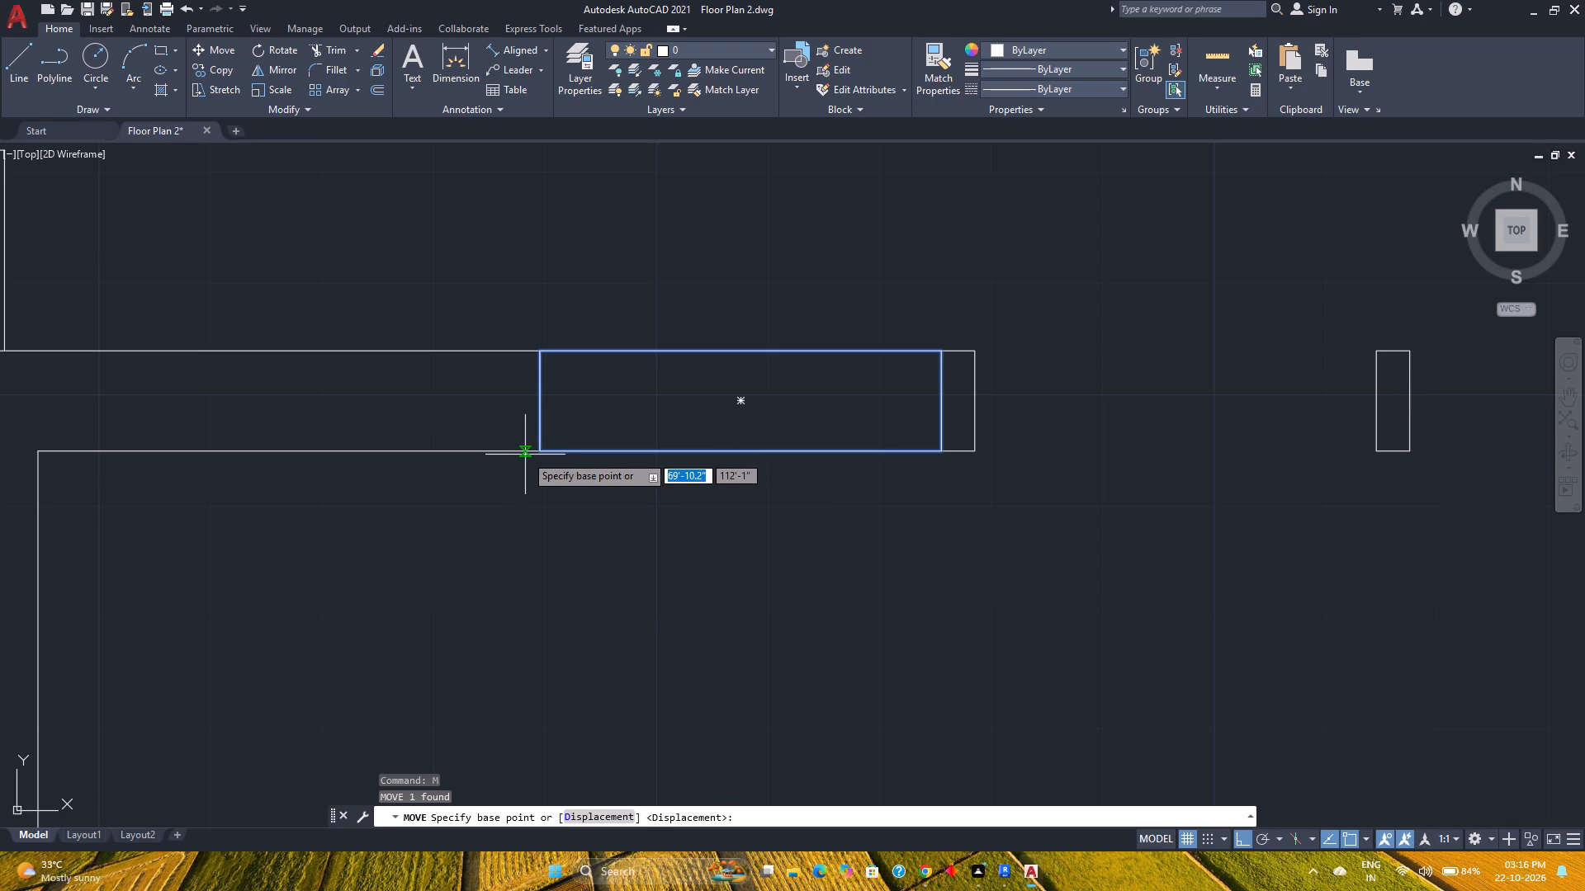
{"action": "left_click", "coordinate": [543, 453]}
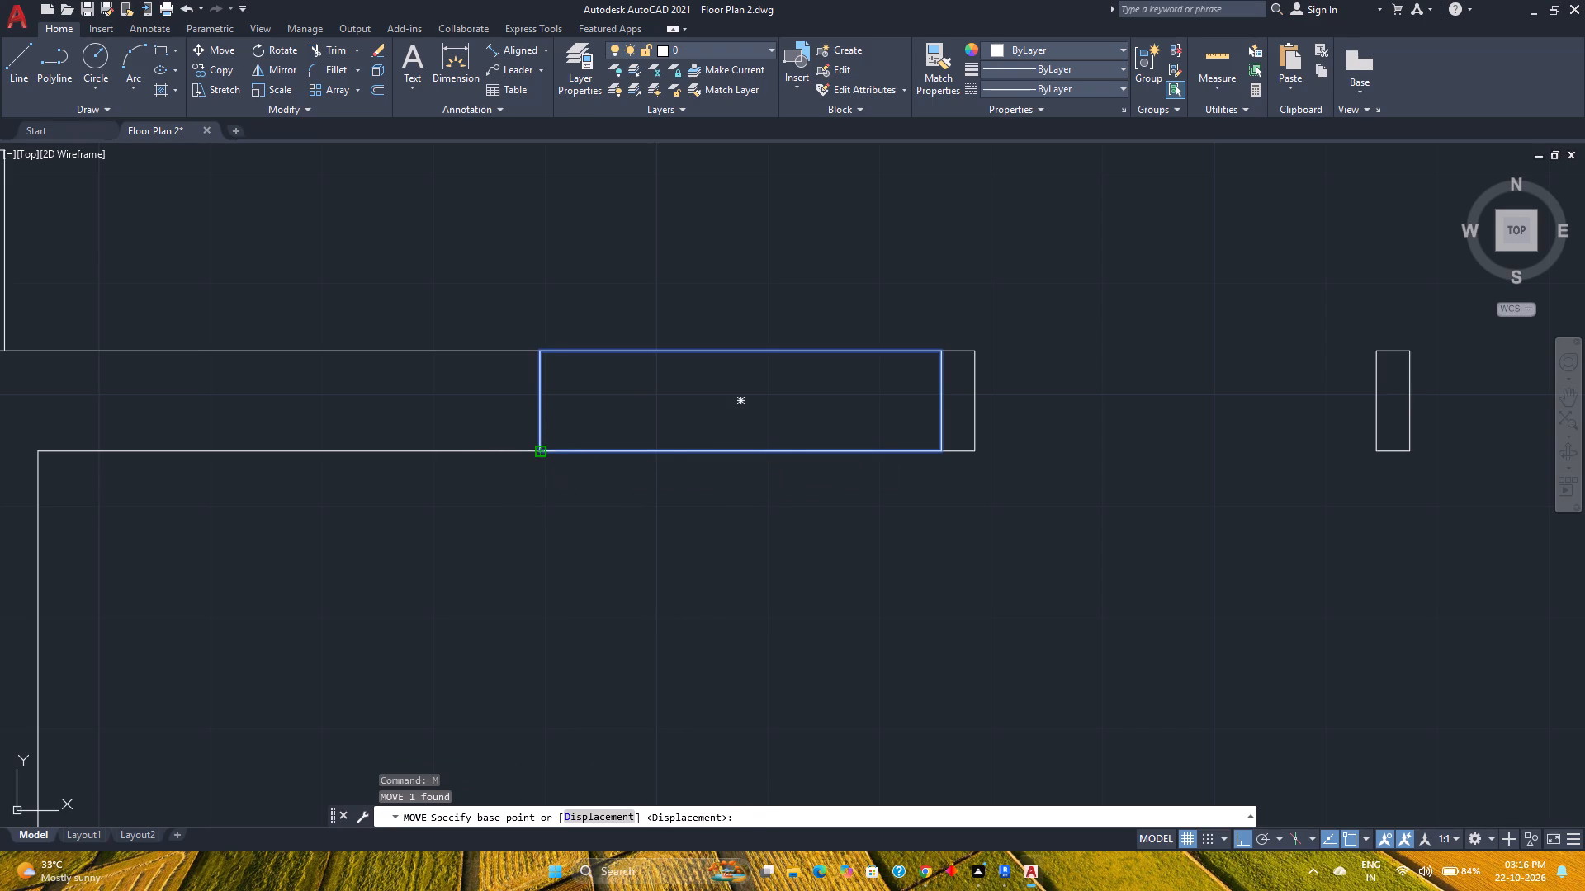
{"action": "left_click", "coordinate": [552, 276]}
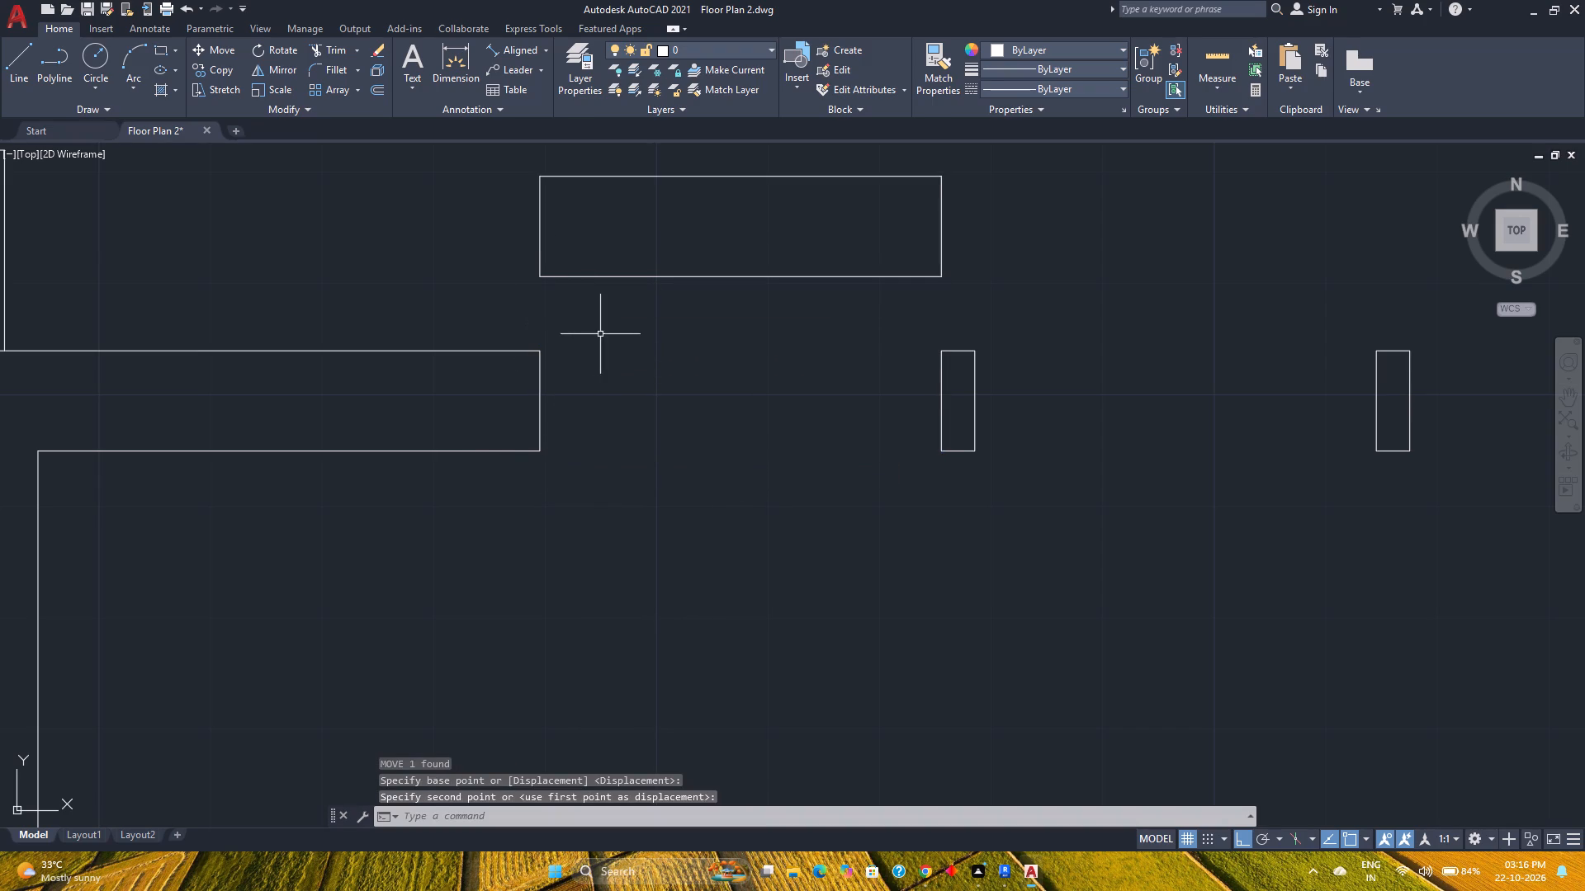
Explode the moved rectangle into separate lines.
{"action": "middle_click_drag", "start_coordinate": [613, 335], "coordinate": [647, 412]}
{"action": "middle_click", "coordinate": [647, 412]}
{"action": "left_click", "coordinate": [665, 368]}
{"action": "left_click", "coordinate": [529, 265]}
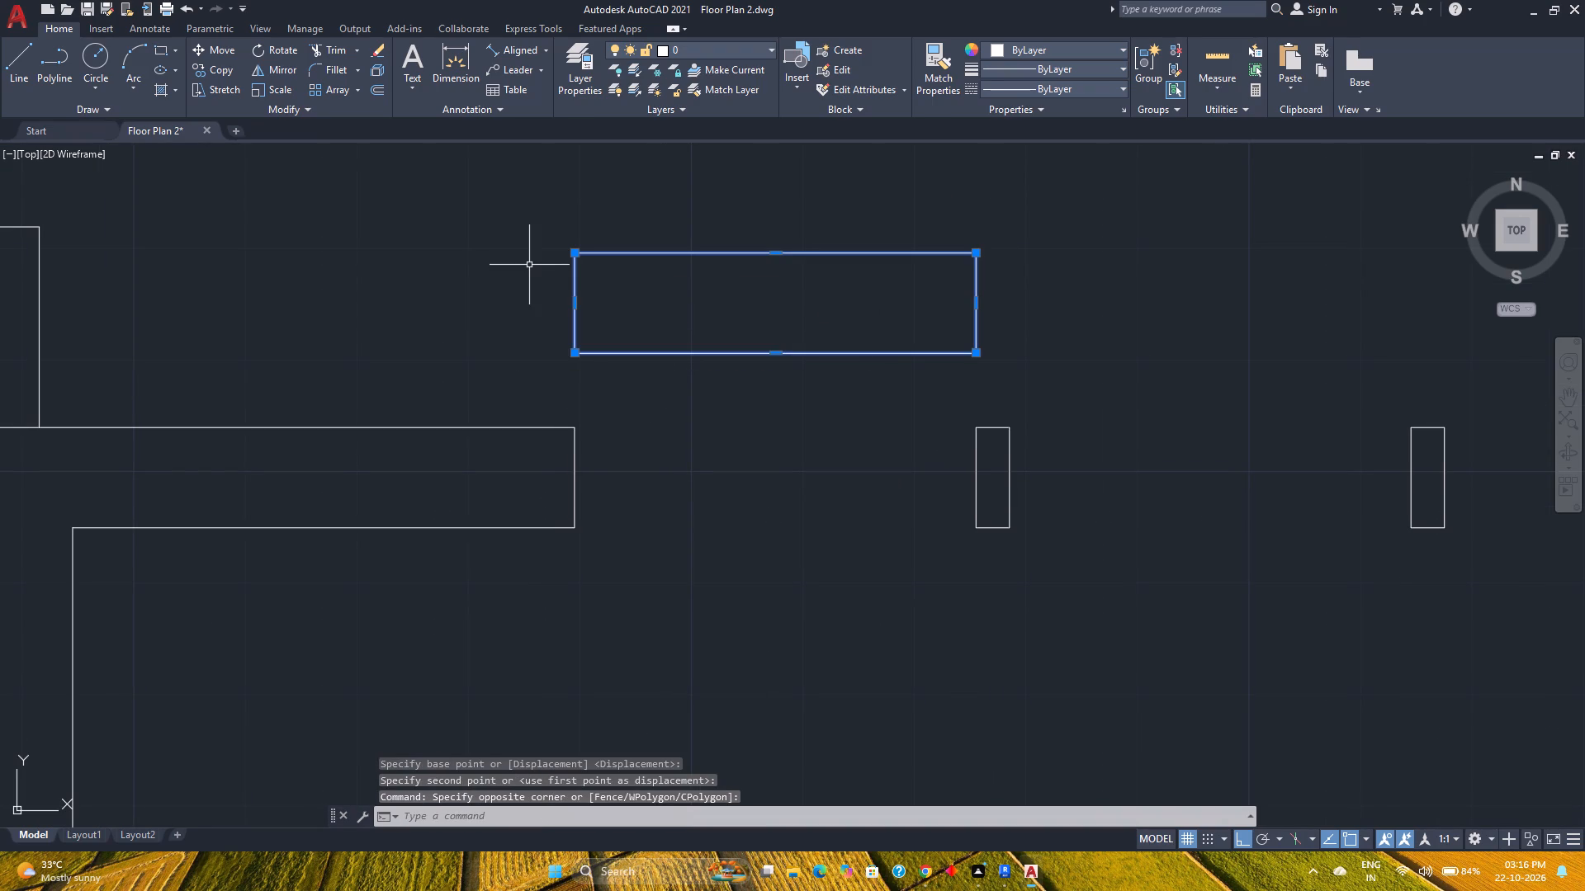
{"action": "type", "text": "expl"}
{"action": "key", "text": "o"}
{"action": "key", "text": "Return"}
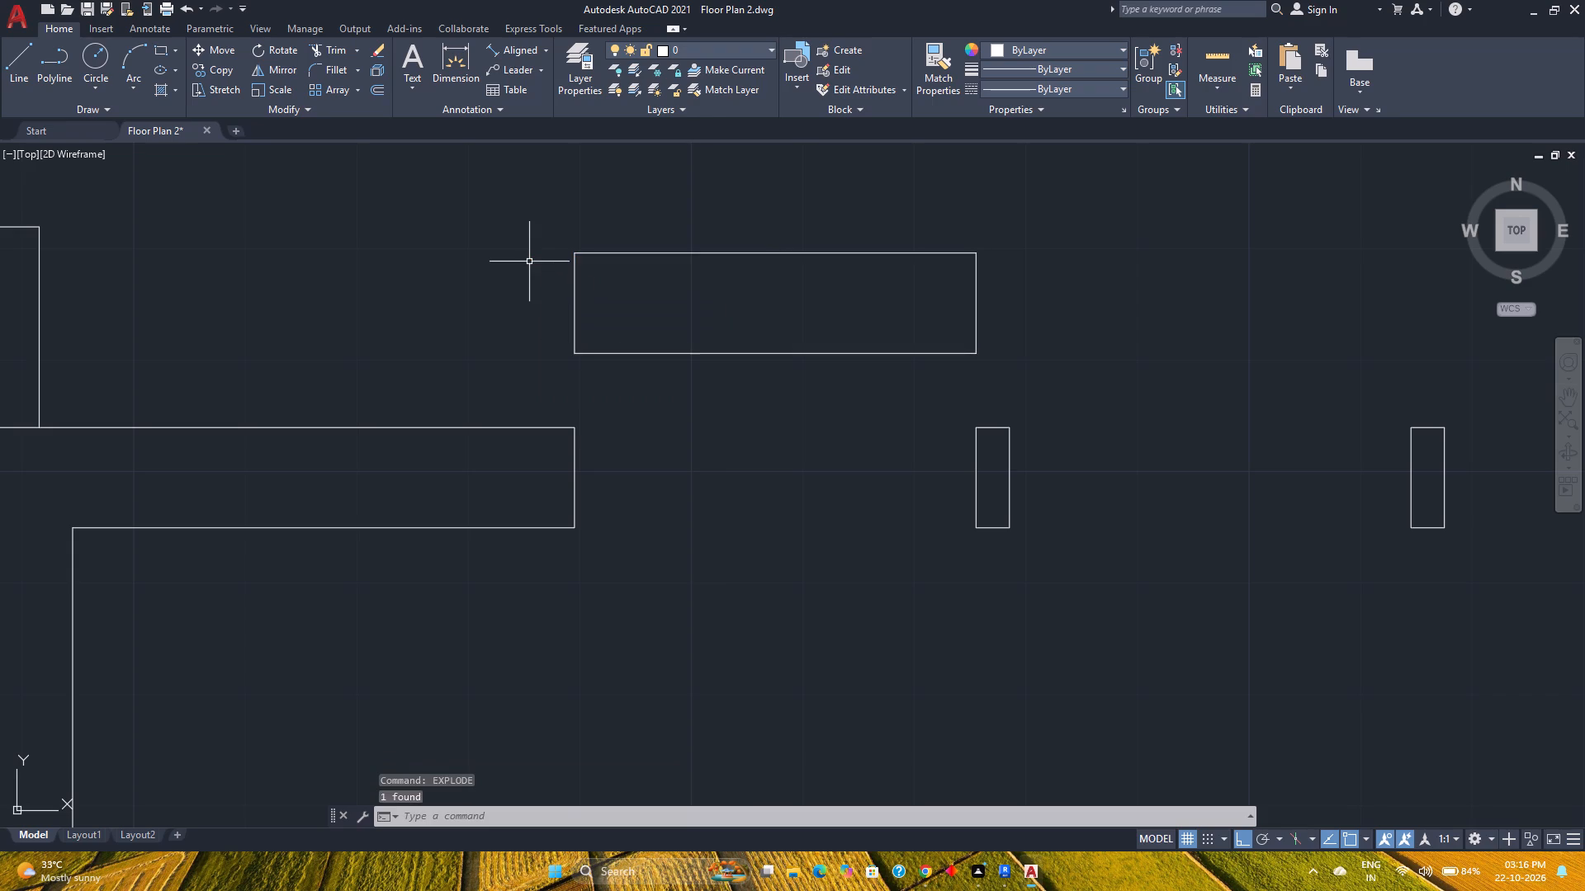
Offset the exploded rectangle's western and eastern end lines 1" inward.
{"action": "left_click", "coordinate": [374, 90]}
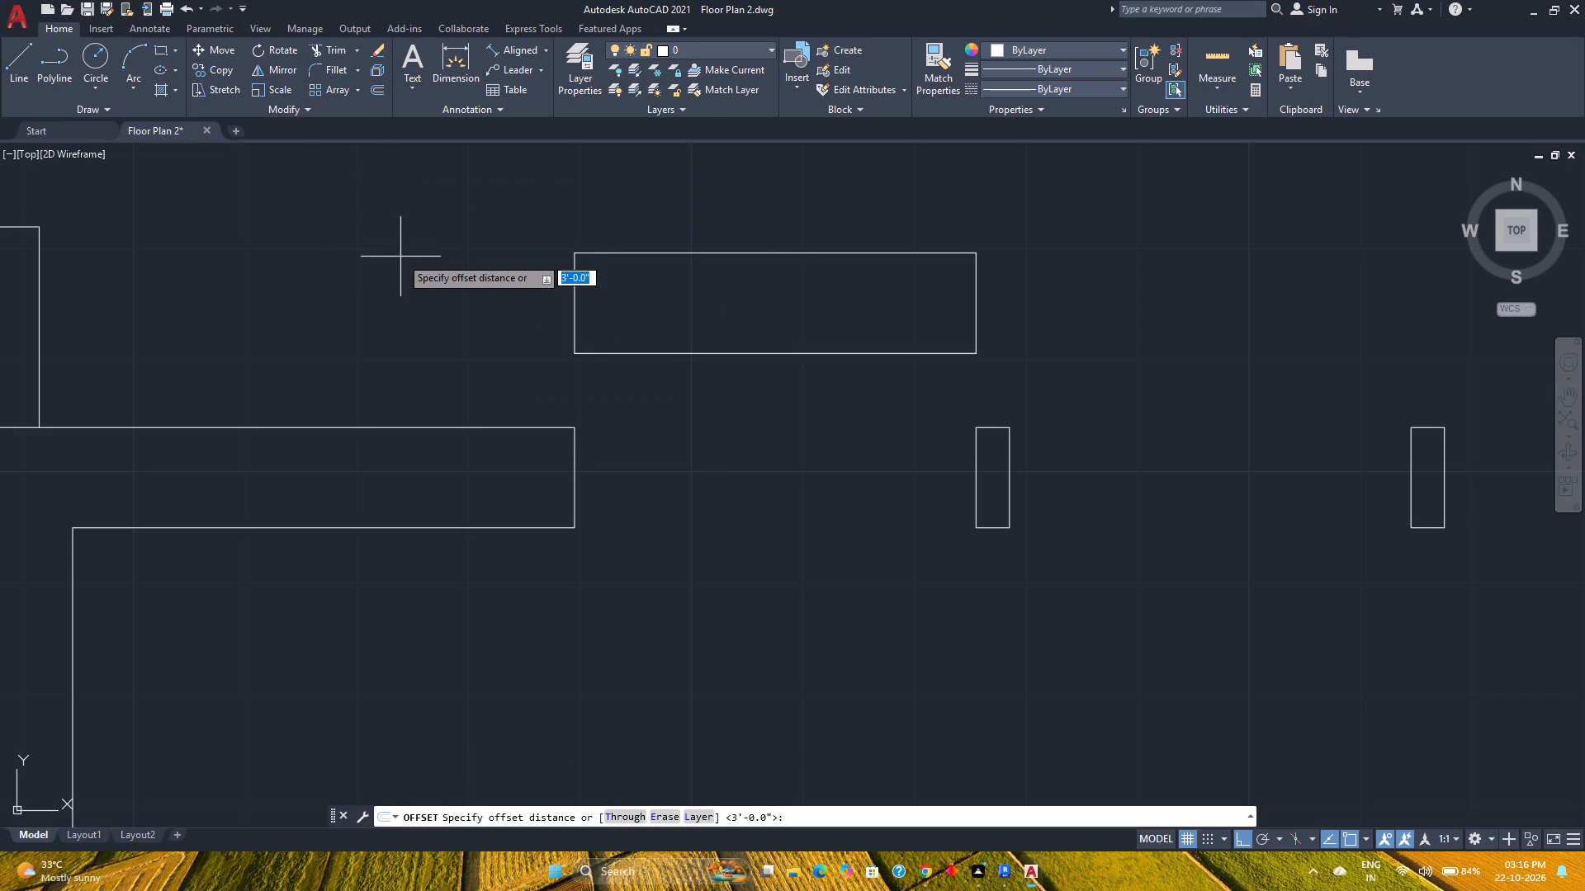
{"action": "key", "text": "2"}
{"action": "key", "text": "Return"}
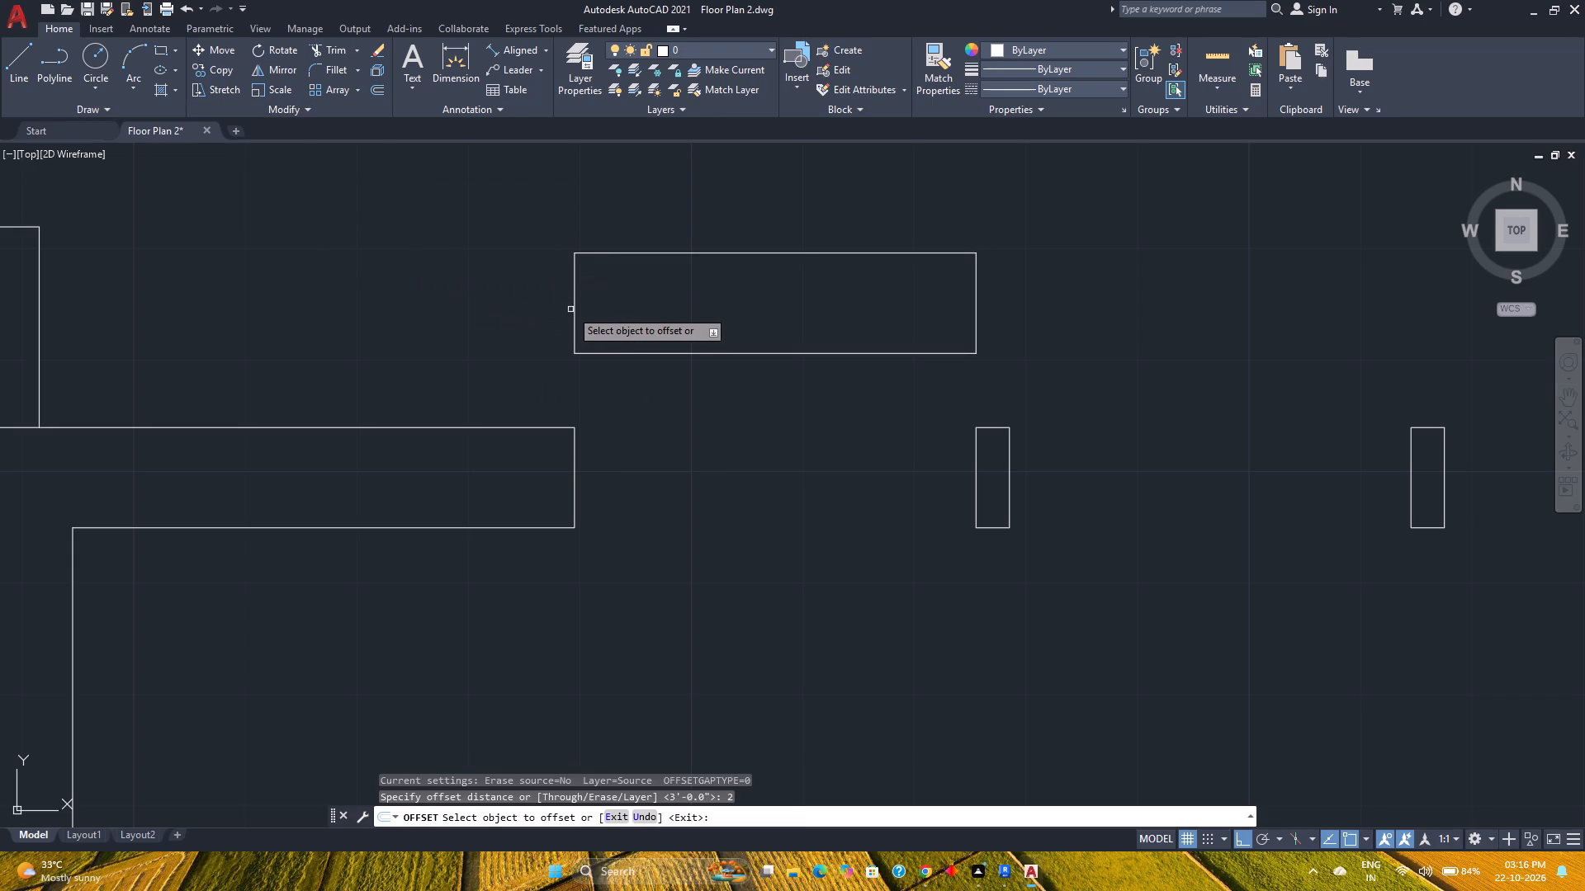
{"action": "left_click", "coordinate": [576, 305]}
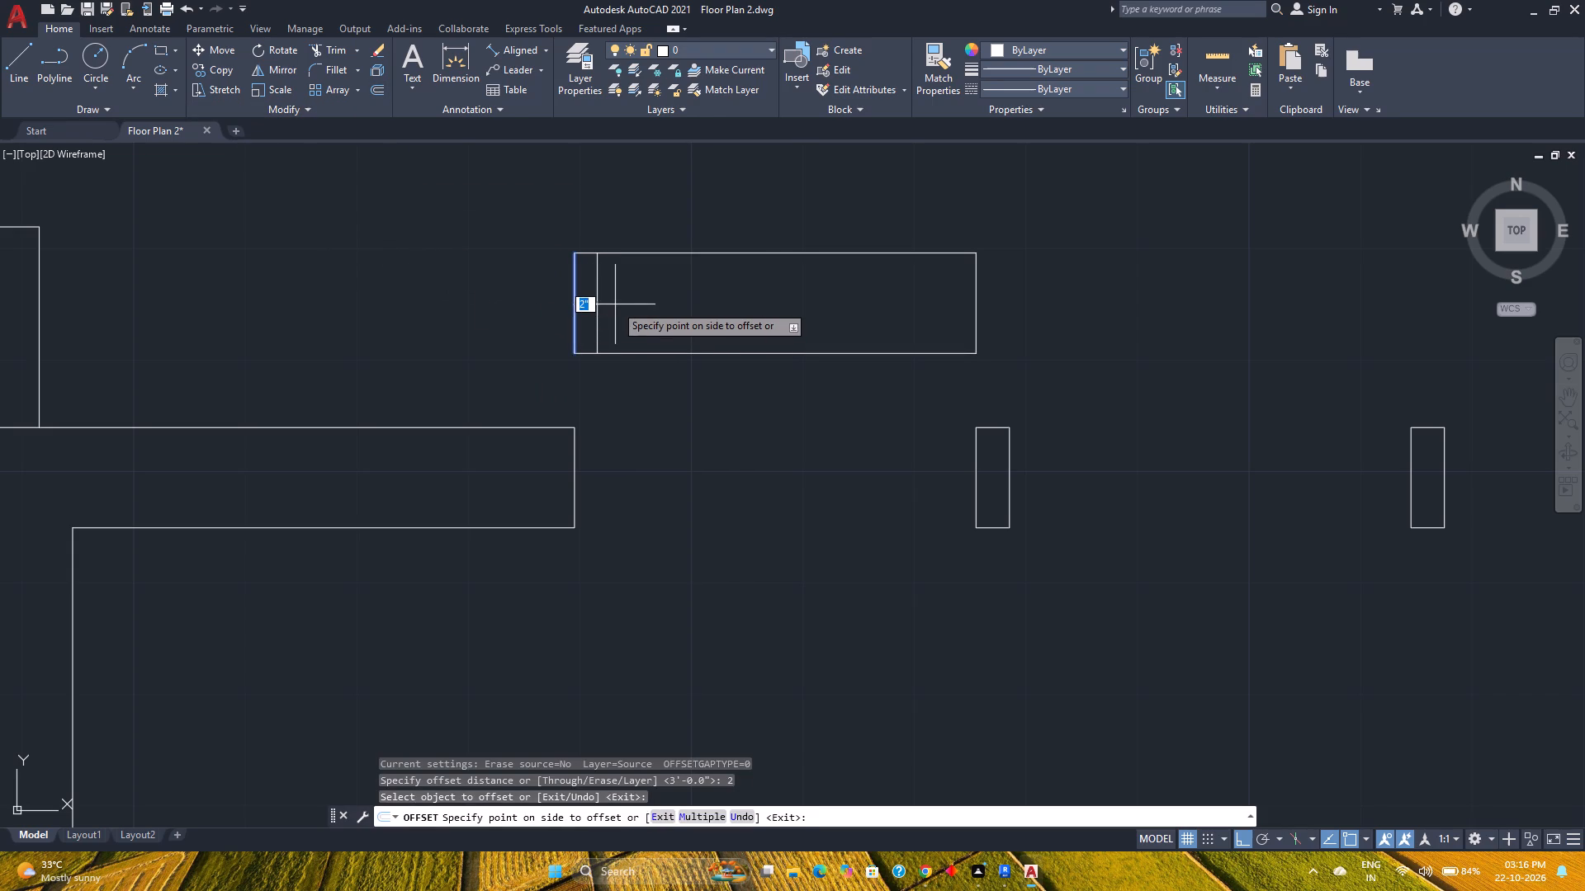
{"action": "key", "text": "1"}
{"action": "key", "text": "Return"}
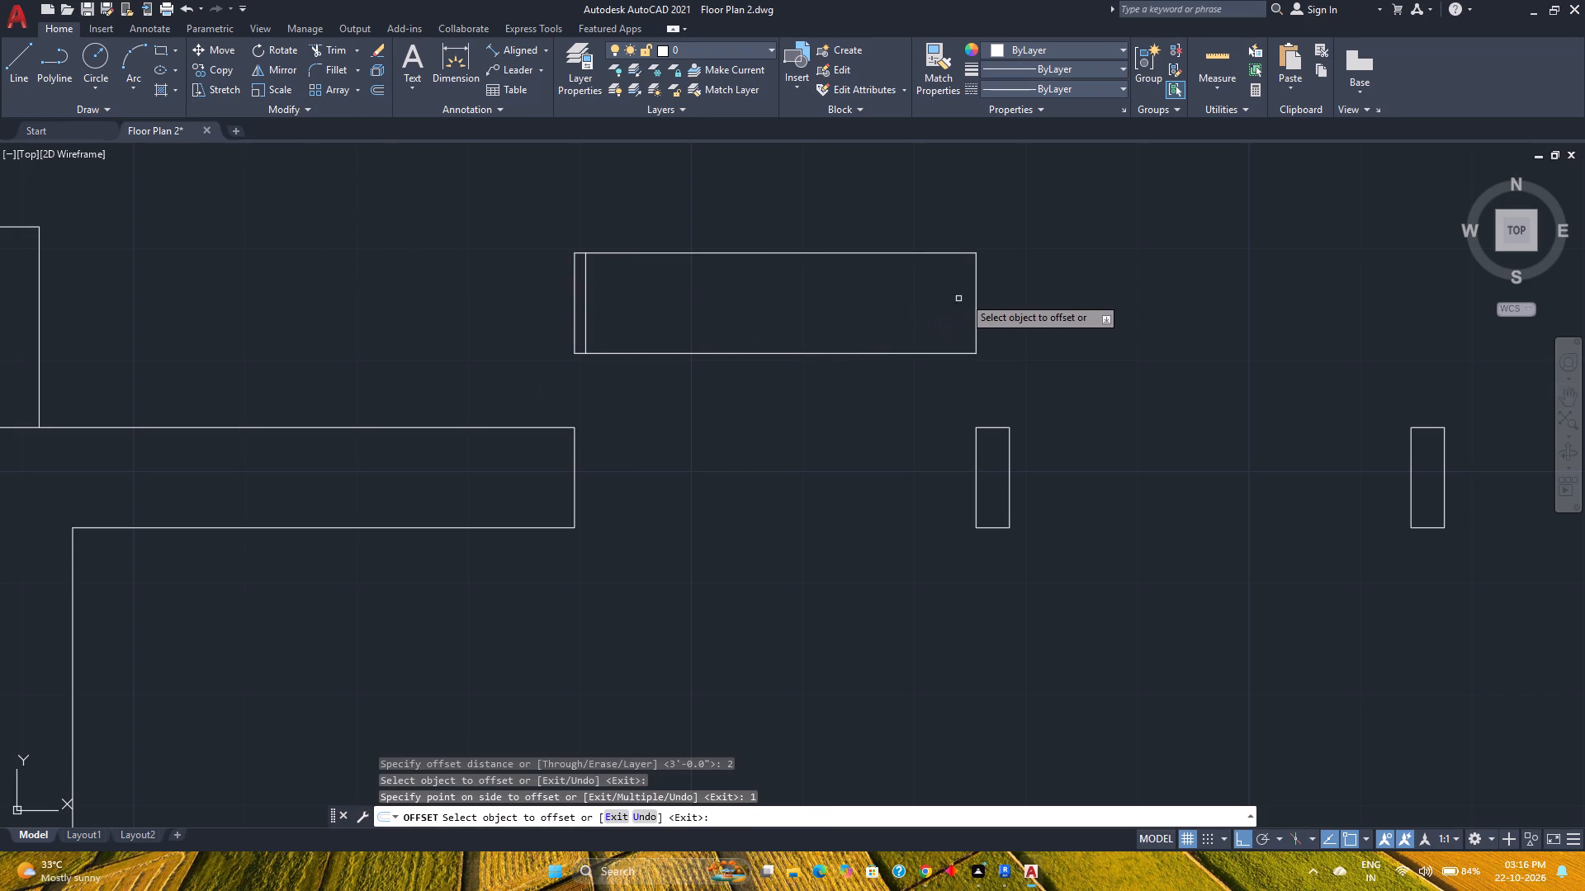
{"action": "left_click", "coordinate": [977, 287]}
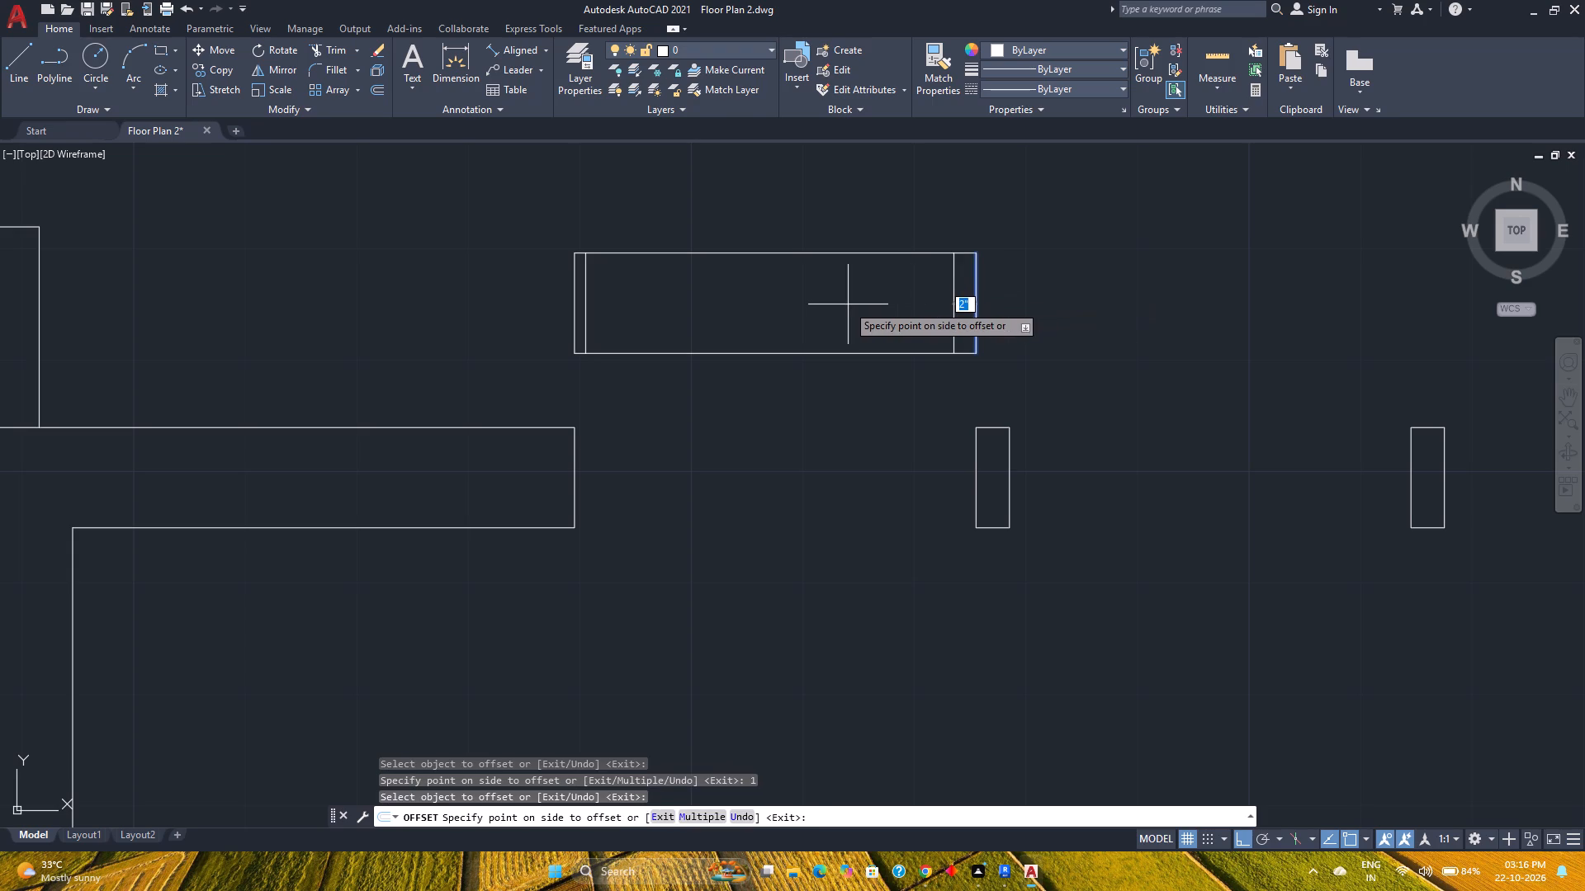
{"action": "key", "text": "1"}
{"action": "key", "text": "Return"}
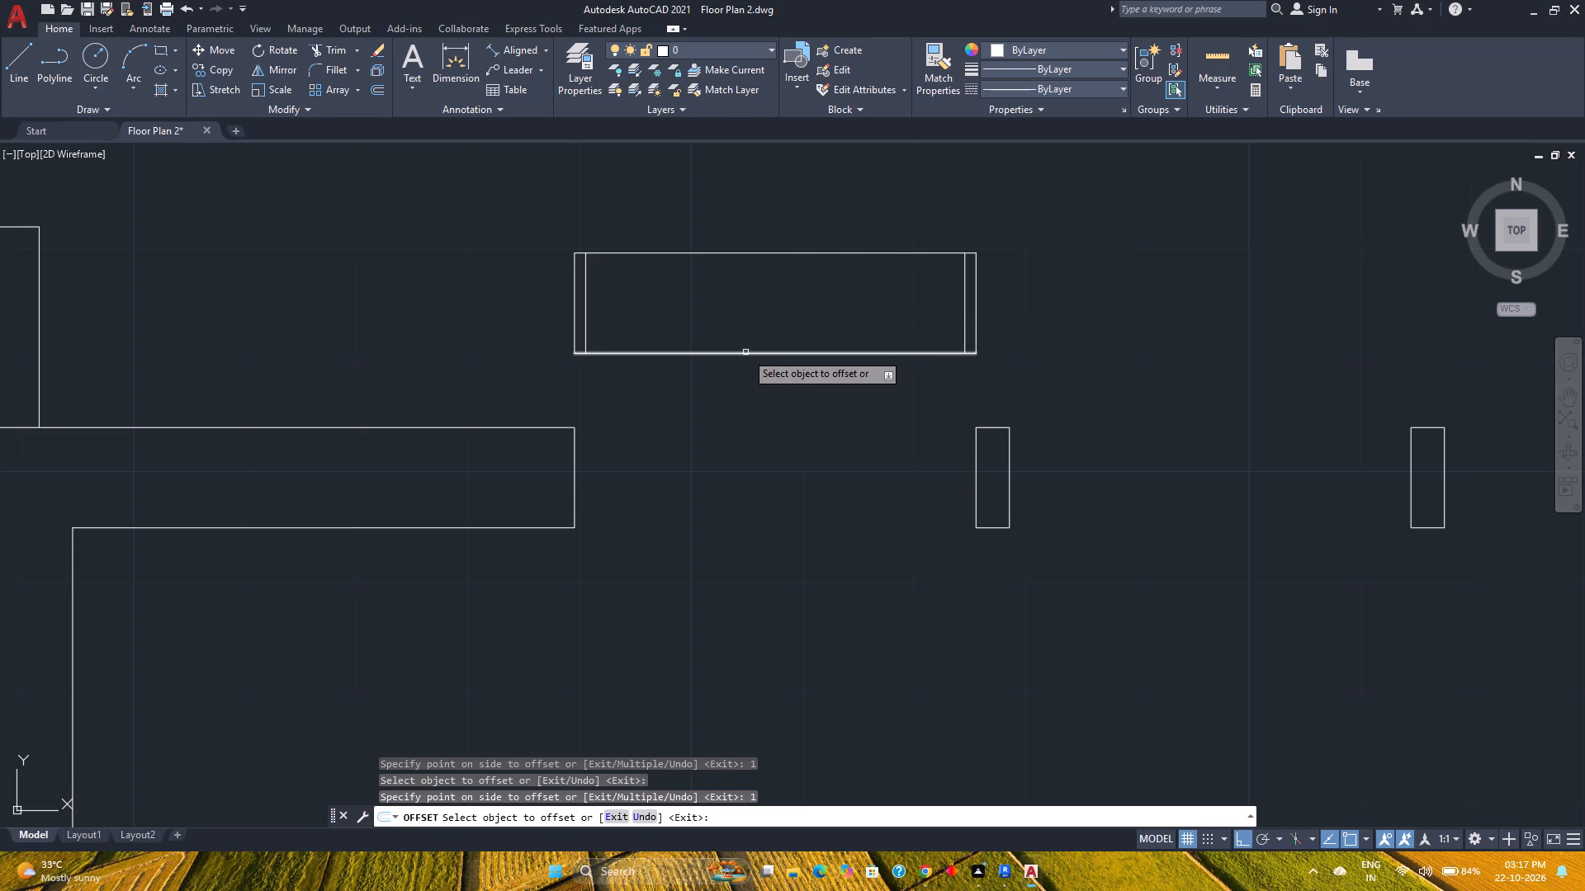
Offset the rectangle's southern and northern long edges 4" inward to form the two glass lines.
{"action": "left_click", "coordinate": [745, 352]}
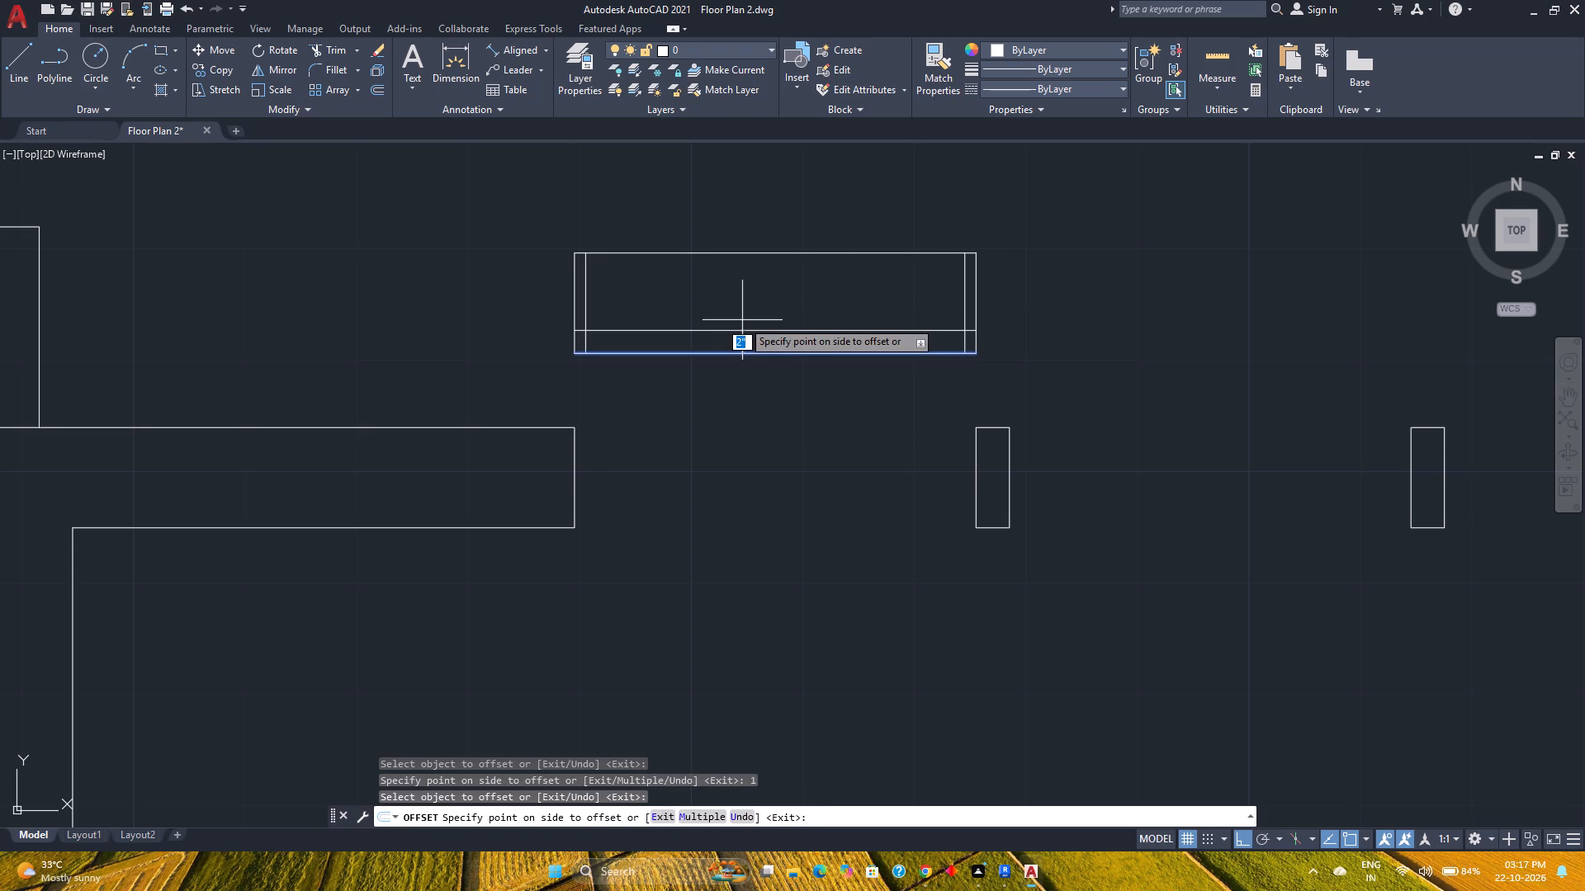
{"action": "key", "text": "4"}
{"action": "key", "text": "Return"}
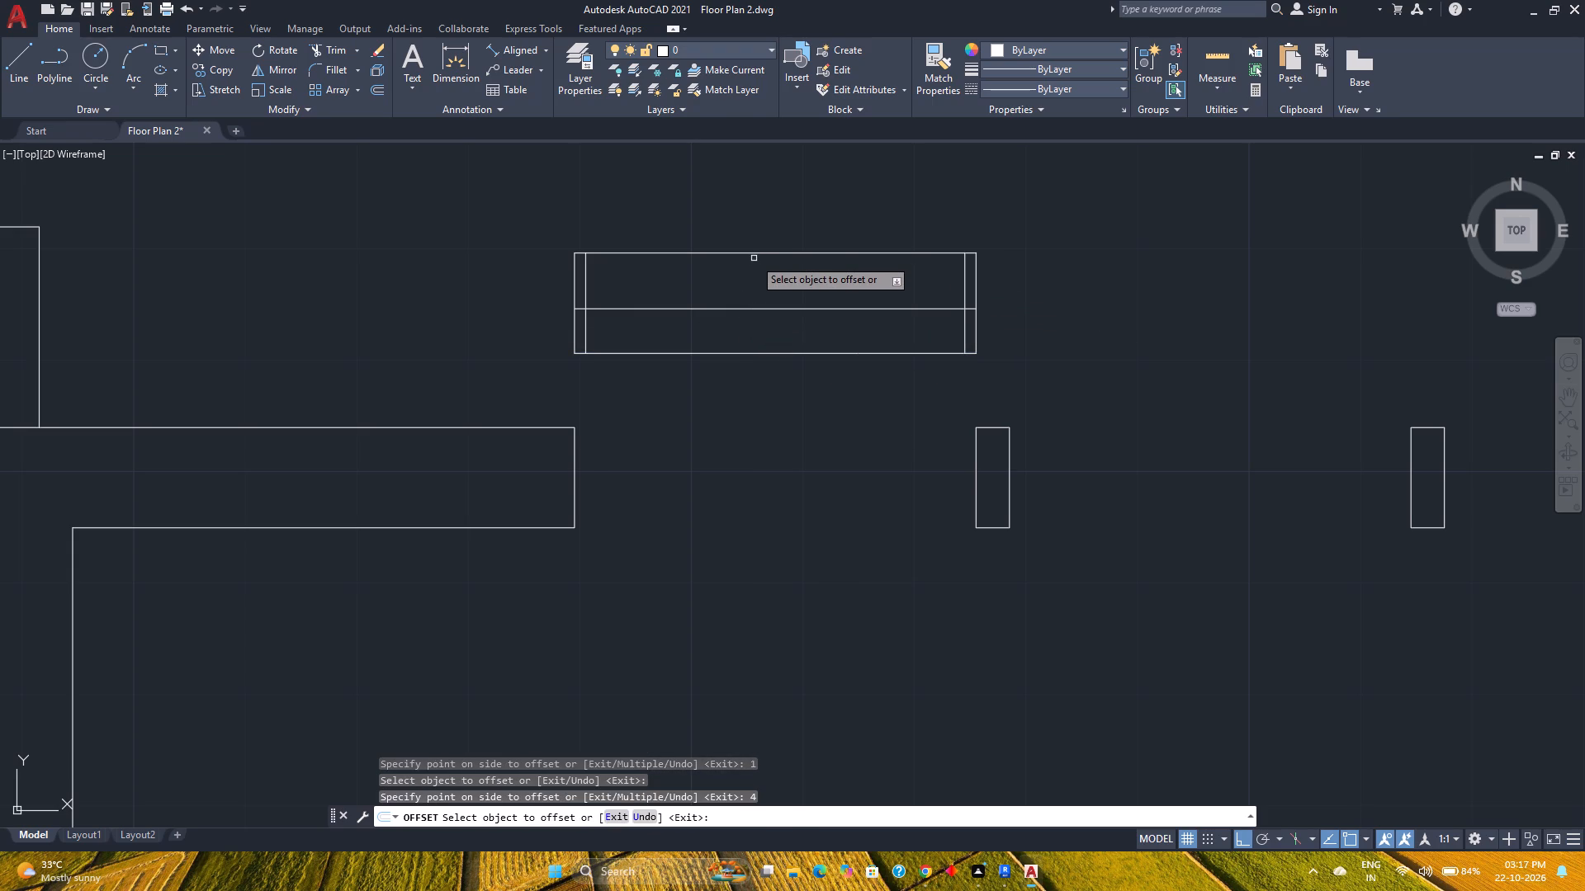
{"action": "left_click", "coordinate": [754, 254]}
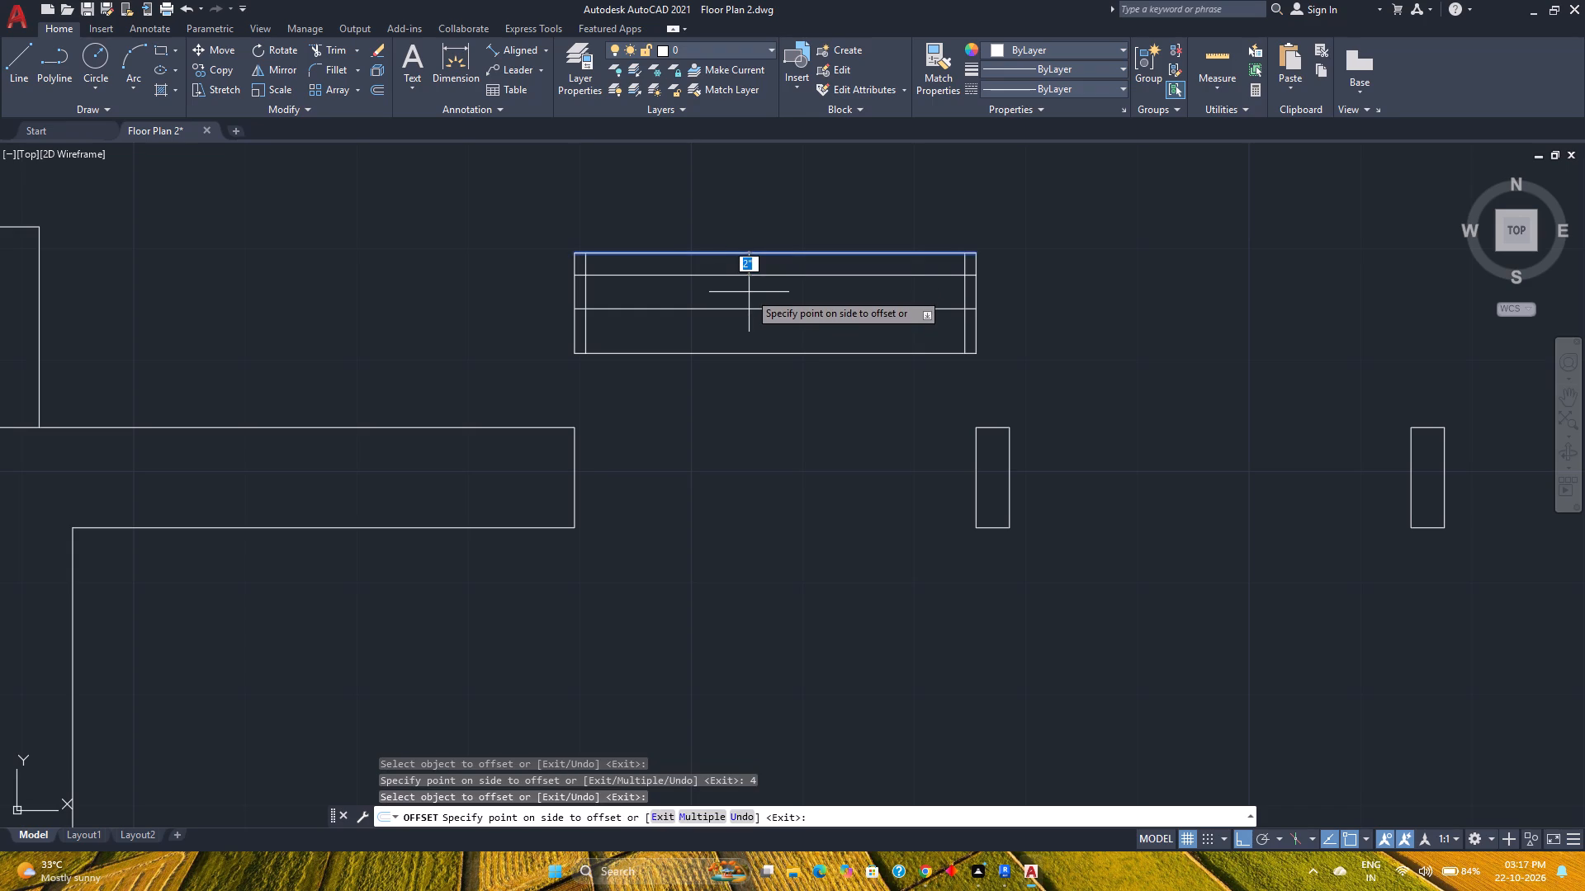
{"action": "key", "text": "4"}
{"action": "key", "text": "Return"}
{"action": "key", "text": "Escape"}
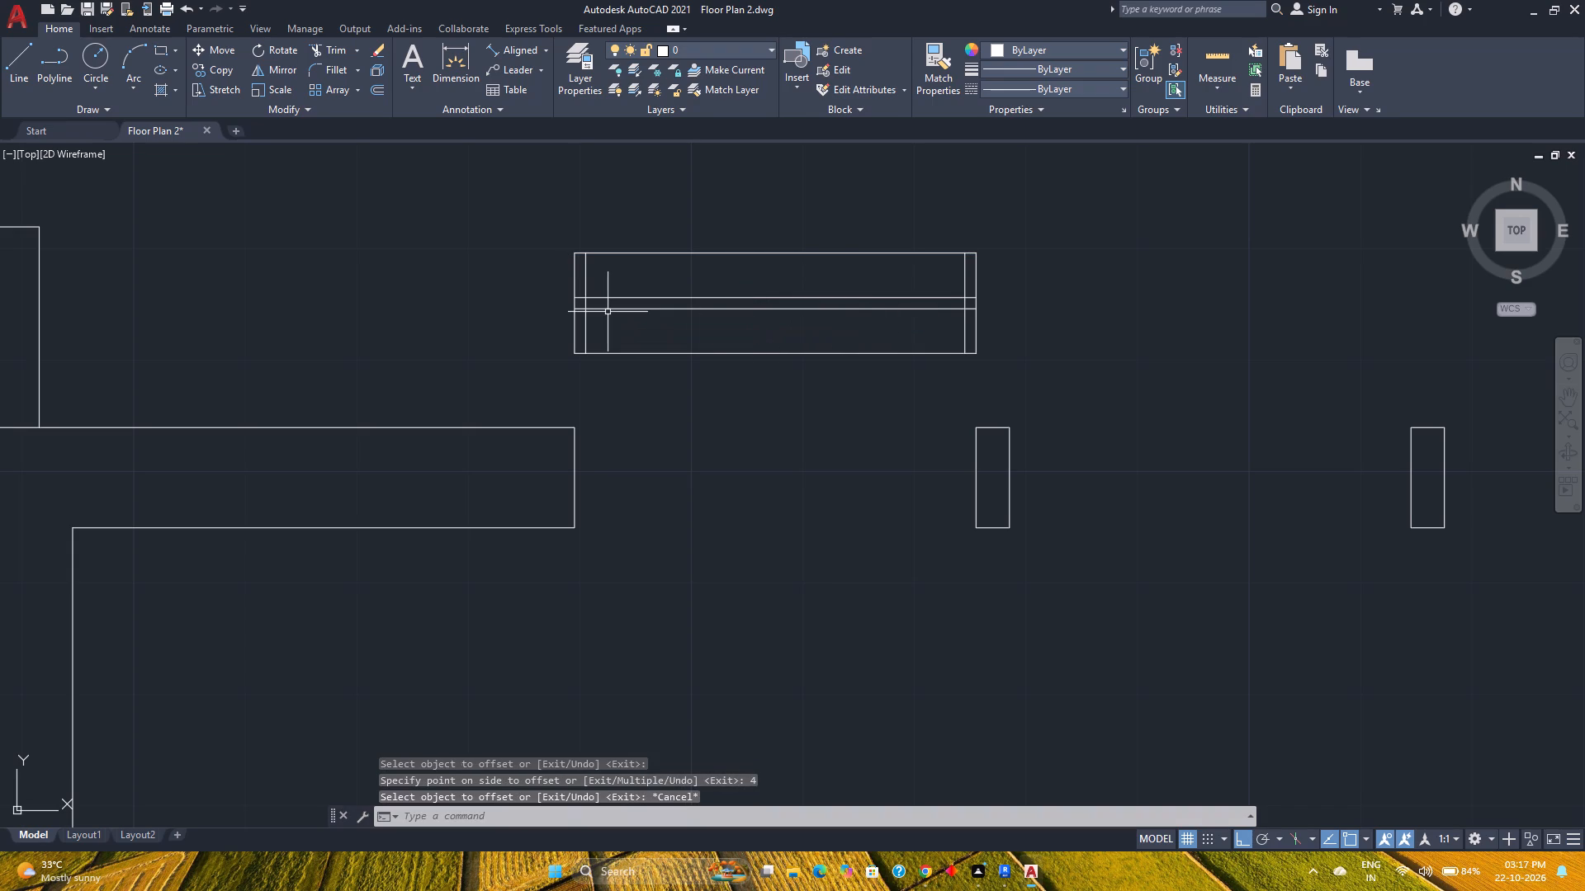
Trim the two glass lines' ends between the inner and outer frame lines on both the west and east sides.
{"action": "type", "text": "tr"}
{"action": "key", "text": "Return"}
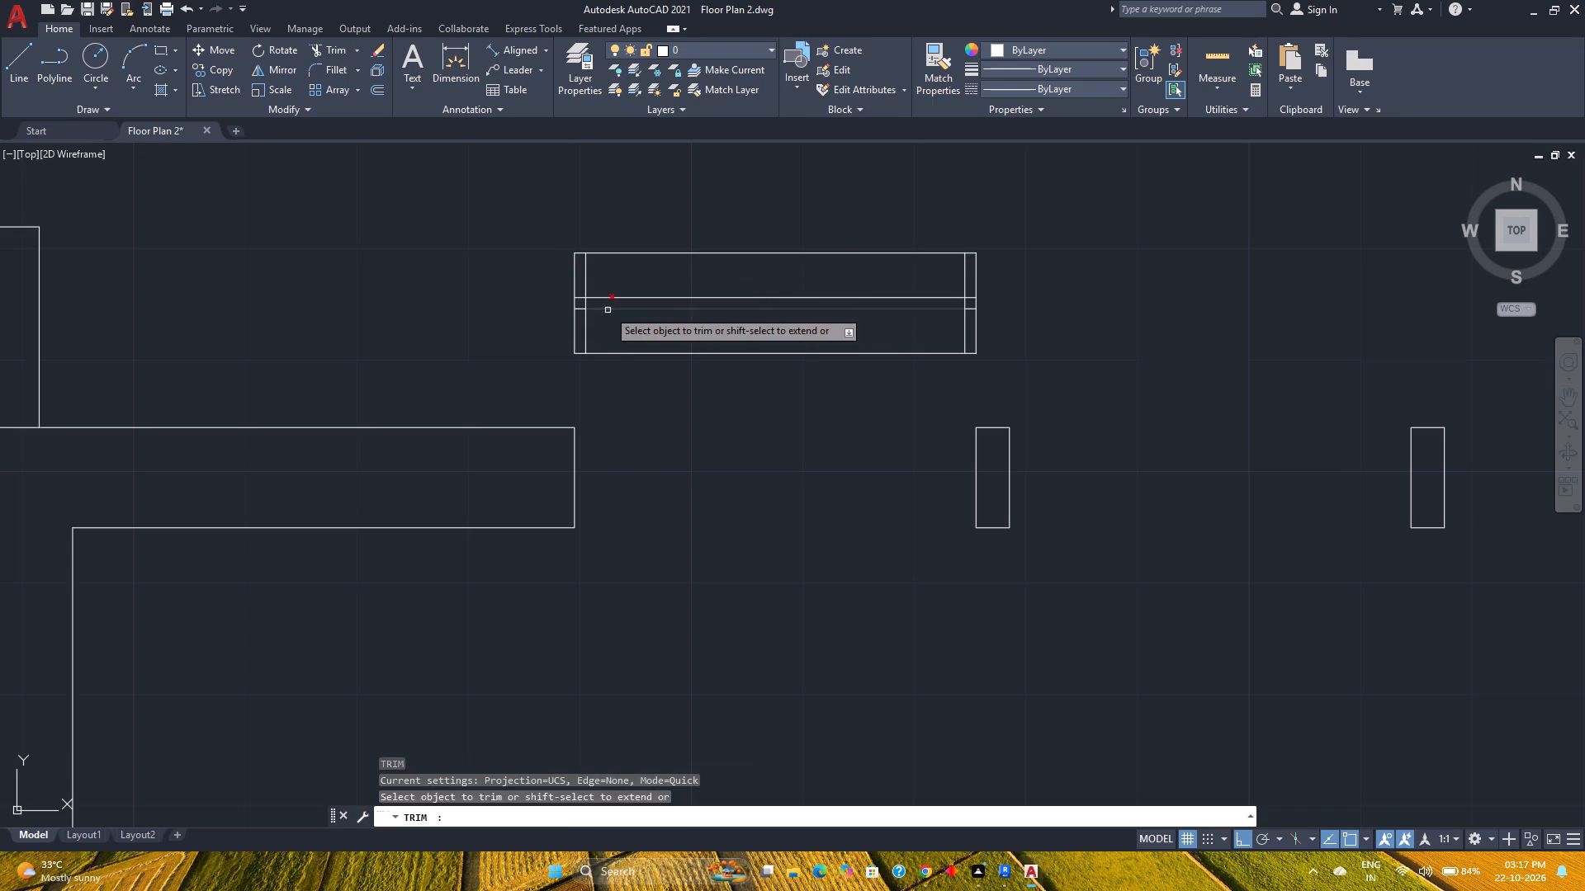
{"action": "scroll", "coordinate": [597, 292], "scroll_direction": "up", "scroll_amount": 5}
{"action": "left_click", "coordinate": [546, 280]}
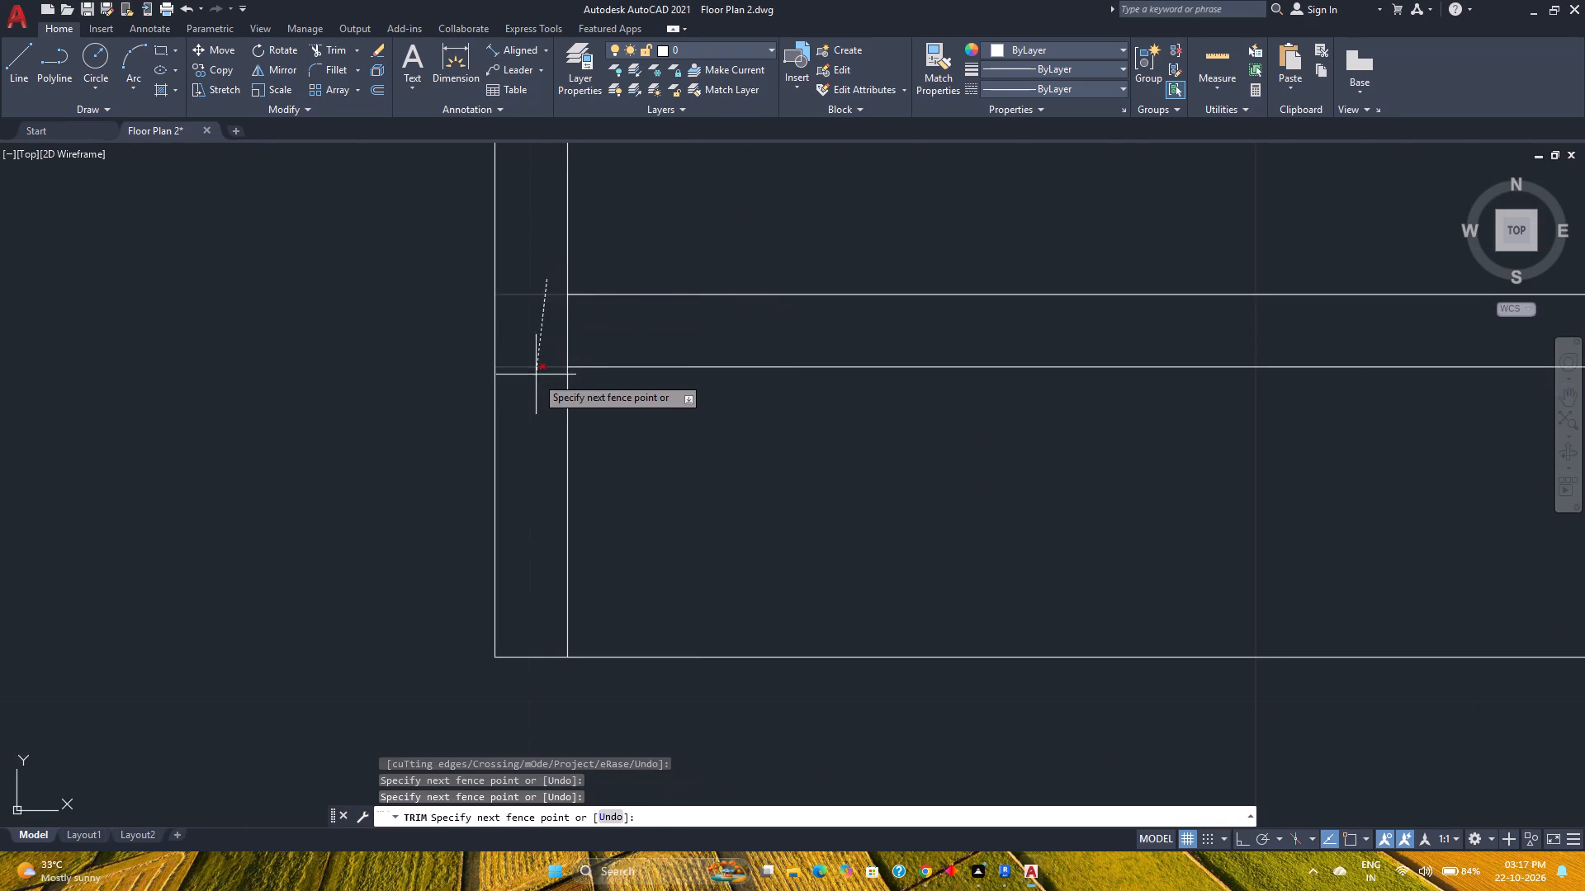
{"action": "left_click", "coordinate": [536, 376]}
{"action": "scroll", "coordinate": [521, 412], "scroll_direction": "down", "scroll_amount": 4}
{"action": "scroll", "coordinate": [1124, 393], "scroll_direction": "up", "scroll_amount": 3}
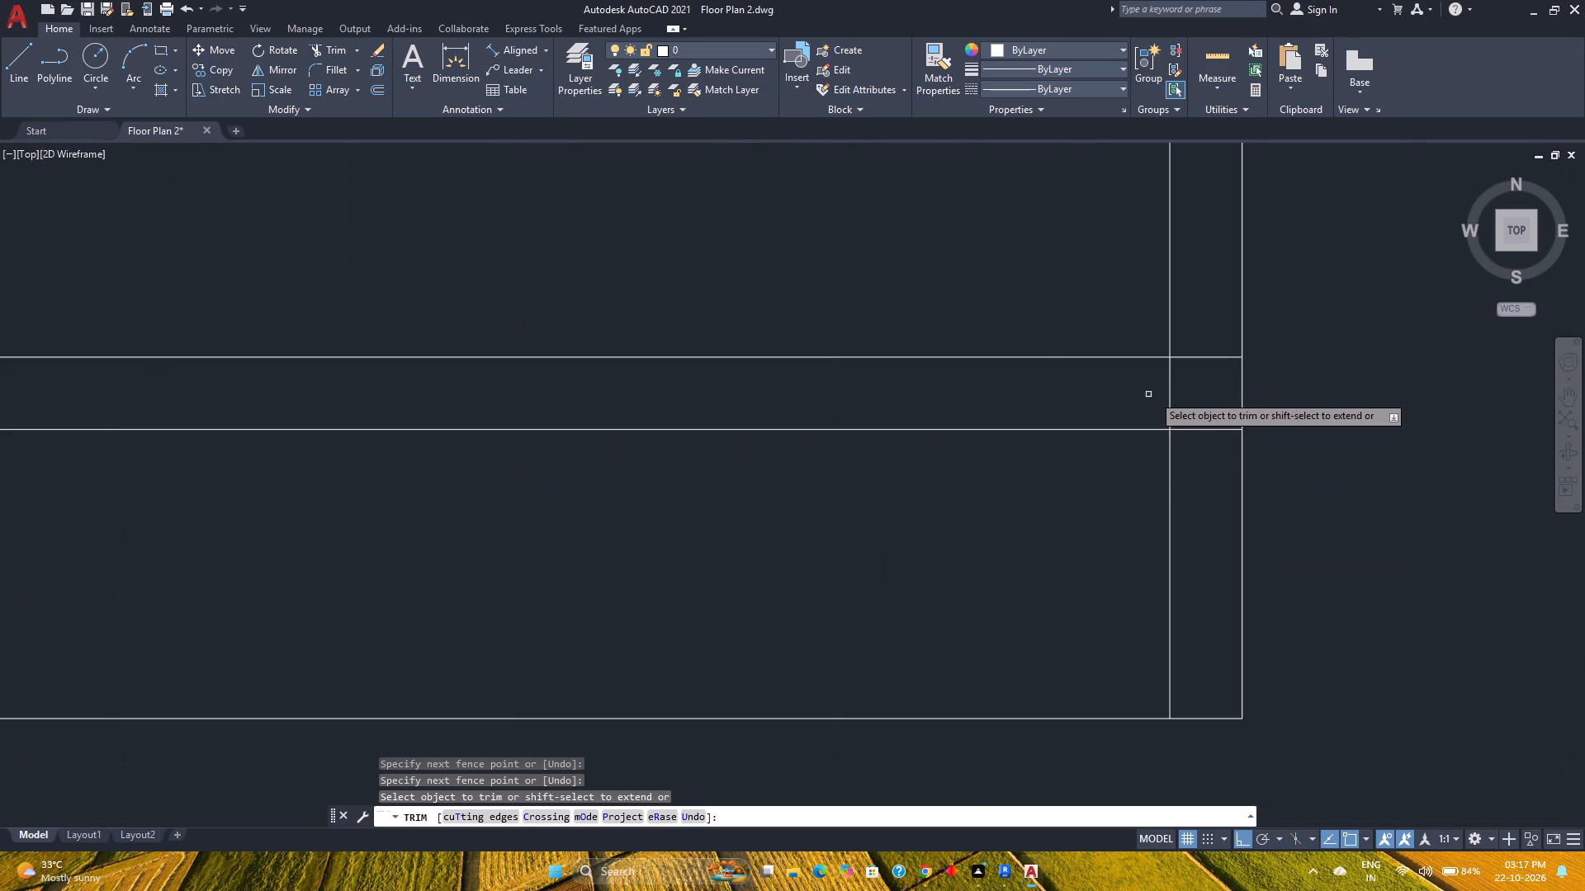
{"action": "left_click", "coordinate": [1192, 338]}
{"action": "left_click", "coordinate": [1205, 457]}
{"action": "key", "text": "Escape"}
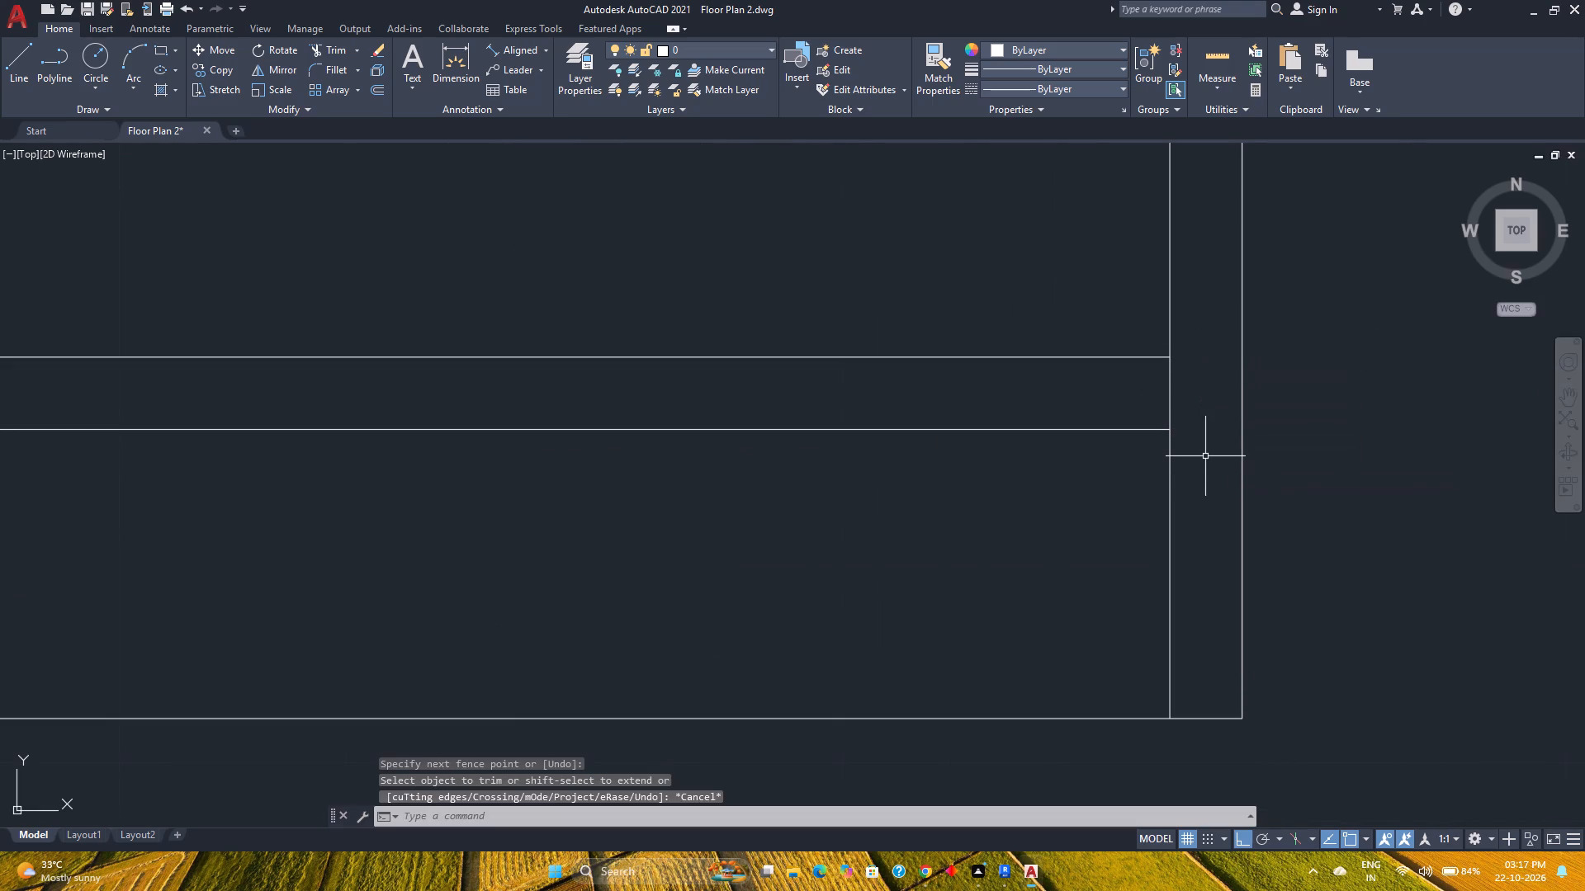
Join all the lines of the window drawn north of the wall.
{"action": "scroll", "coordinate": [1207, 455], "scroll_direction": "down", "scroll_amount": 4}
{"action": "left_click", "coordinate": [1232, 527]}
{"action": "left_click", "coordinate": [779, 313]}
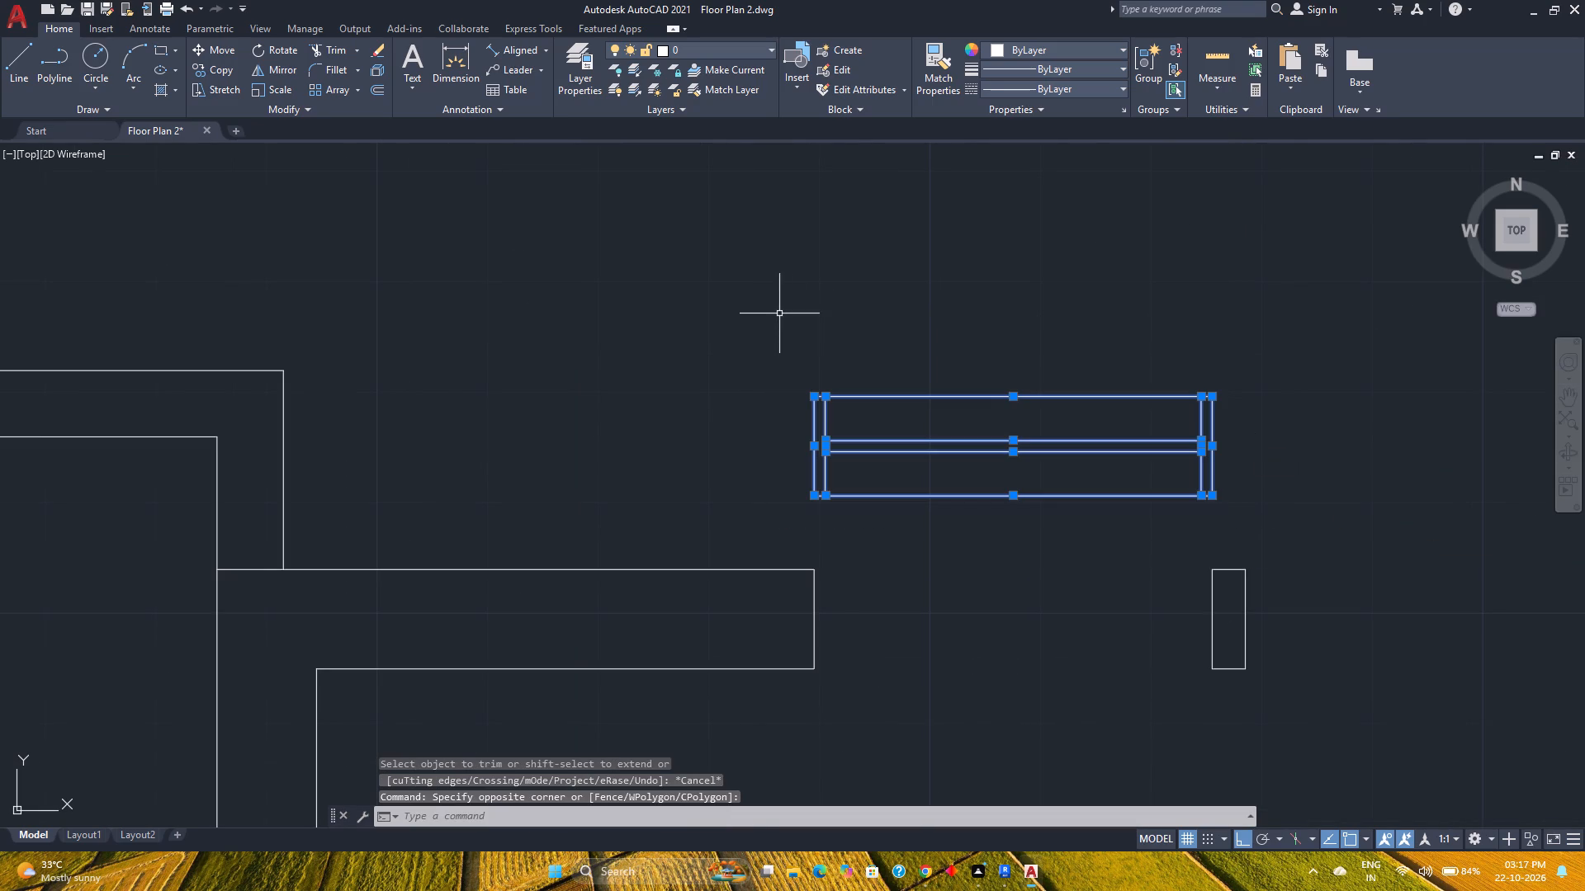
{"action": "key", "text": "j"}
{"action": "key", "text": "Return"}
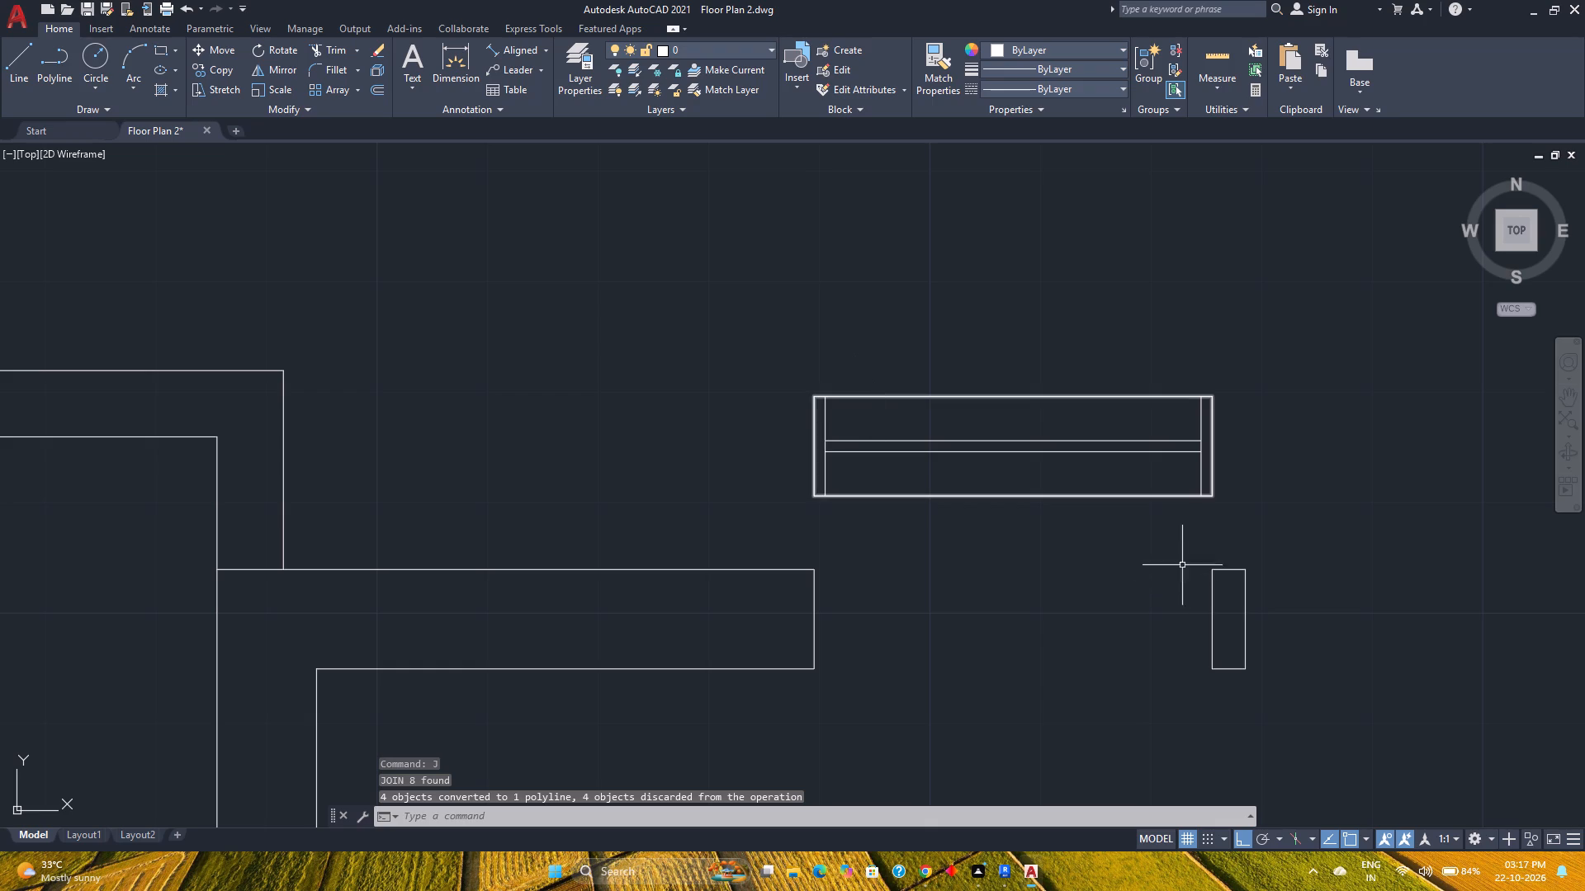
Group the window's outline, inner frame lines and glass lines.
{"action": "left_click", "coordinate": [1233, 516]}
{"action": "left_click", "coordinate": [755, 334]}
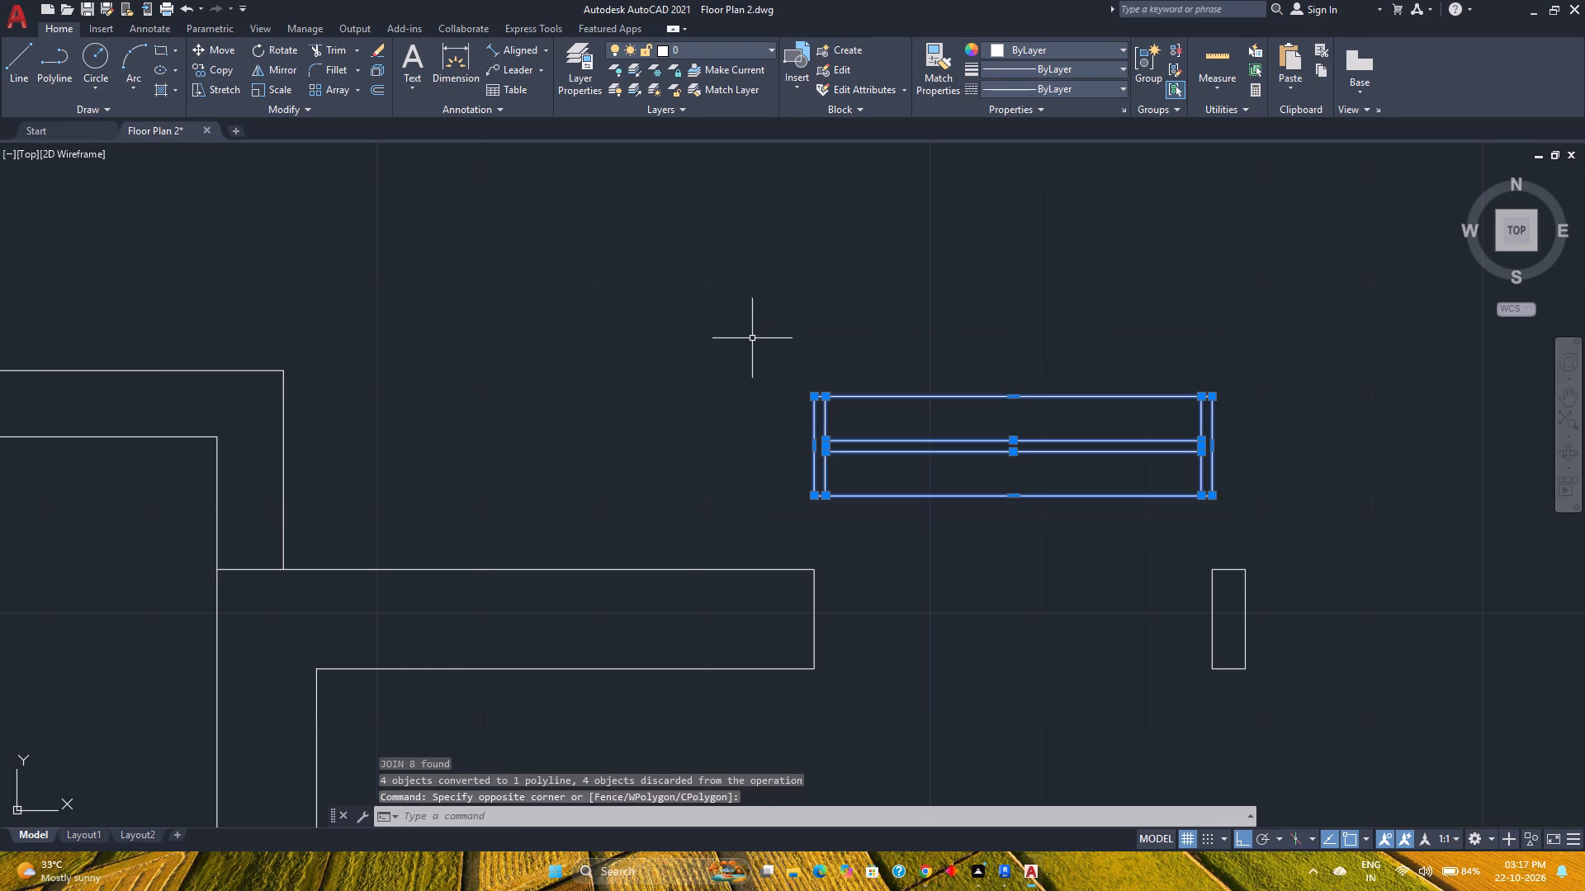
{"action": "key", "text": "g"}
{"action": "key", "text": "Return"}
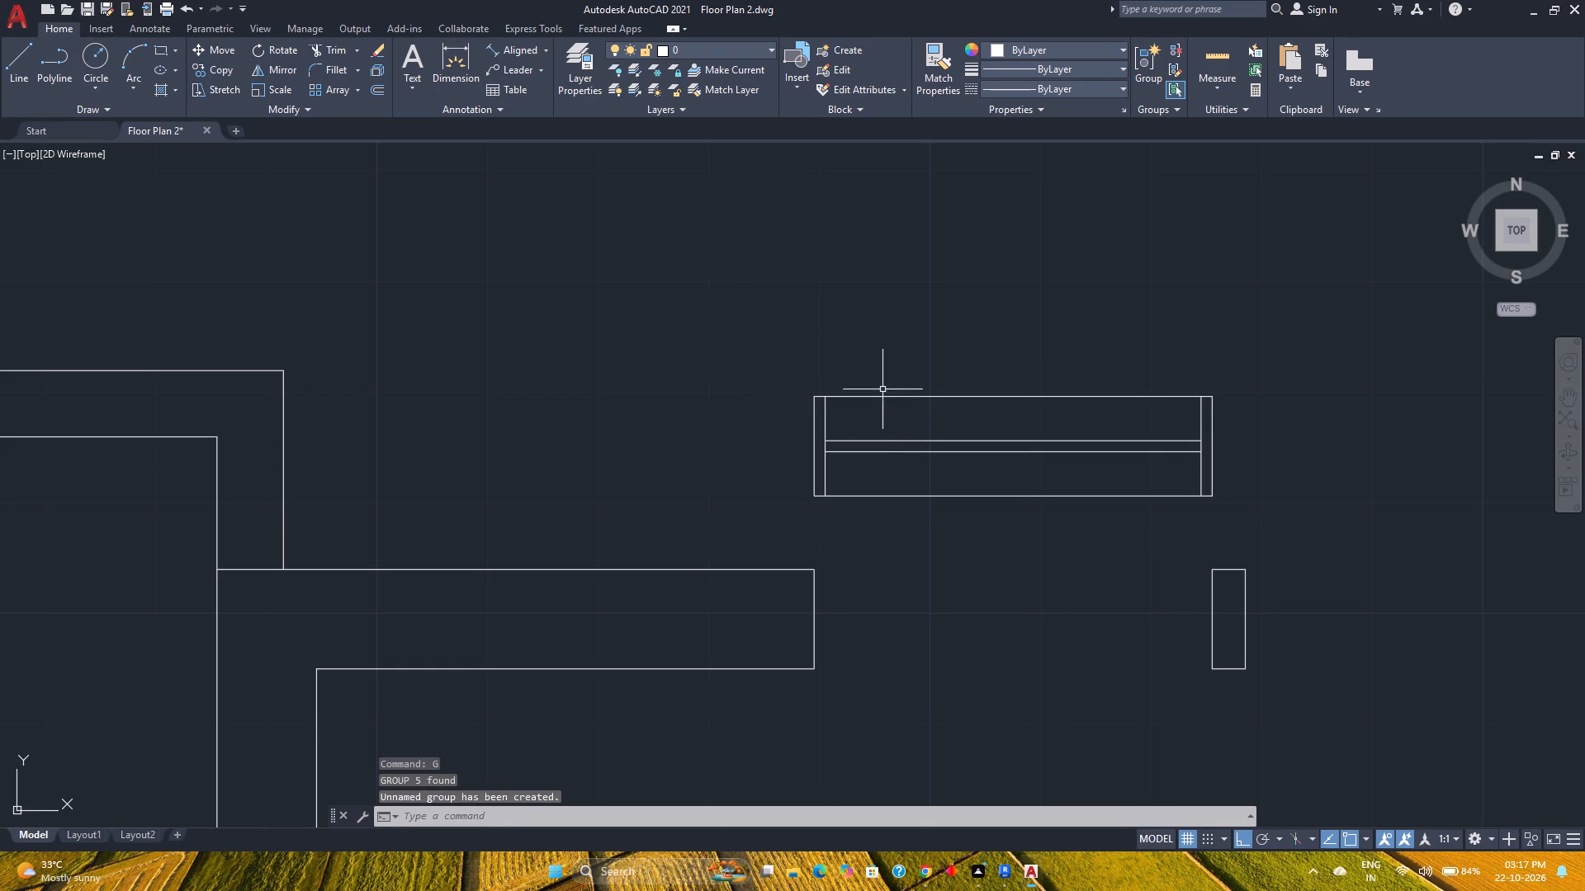
Move the window group by its southwest corner to the inner corner of the wall end at the western opening.
{"action": "left_click", "coordinate": [882, 389]}
{"action": "left_click", "coordinate": [775, 429]}
{"action": "left_click", "coordinate": [220, 52]}
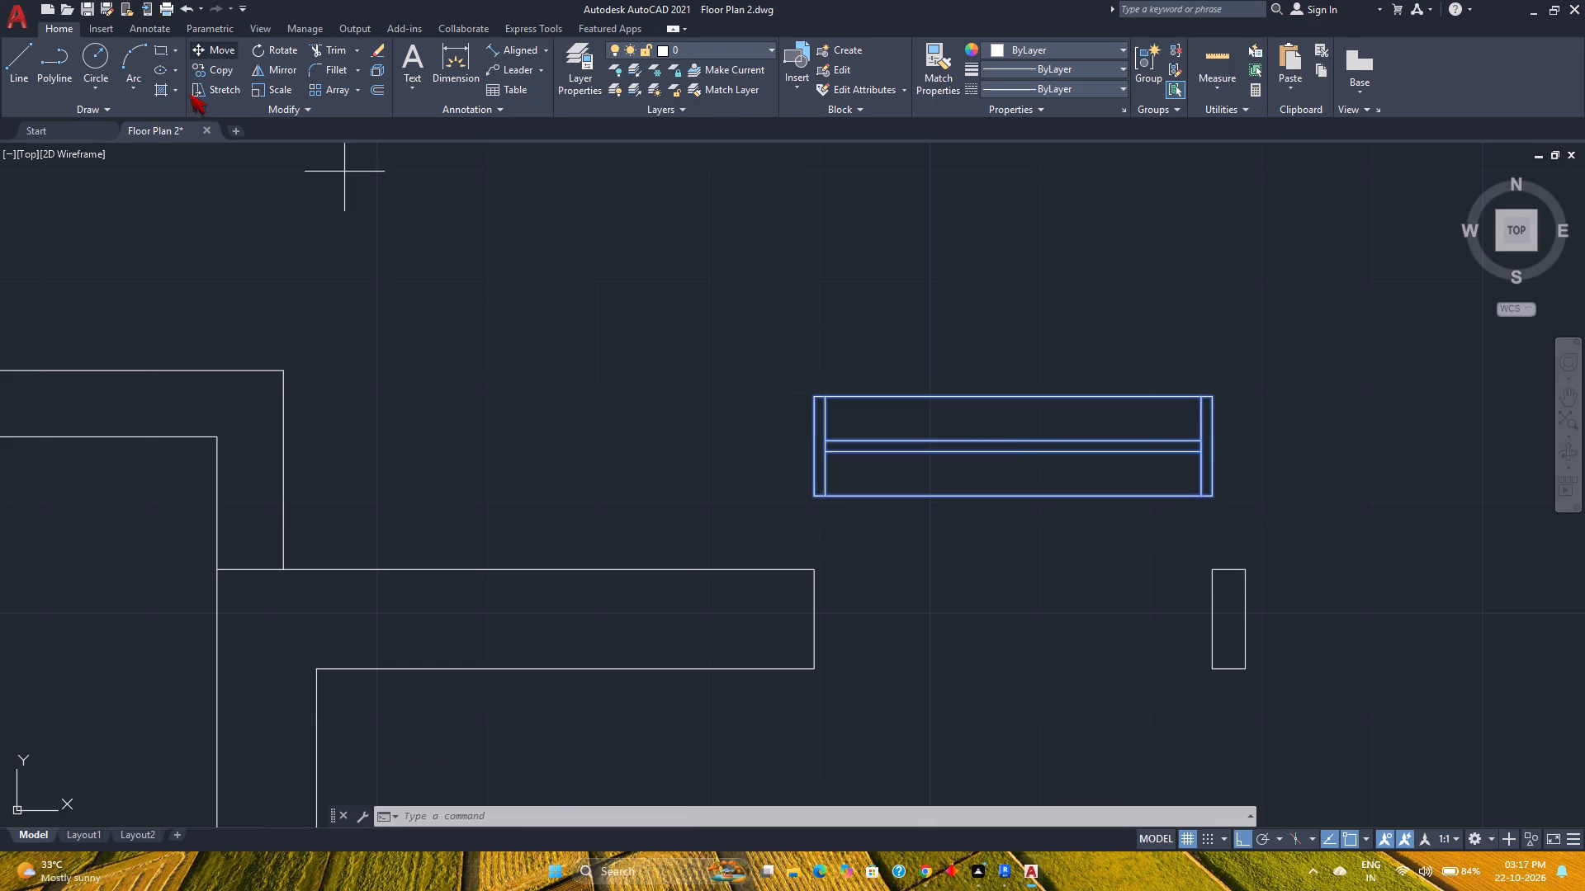
{"action": "left_click", "coordinate": [816, 500]}
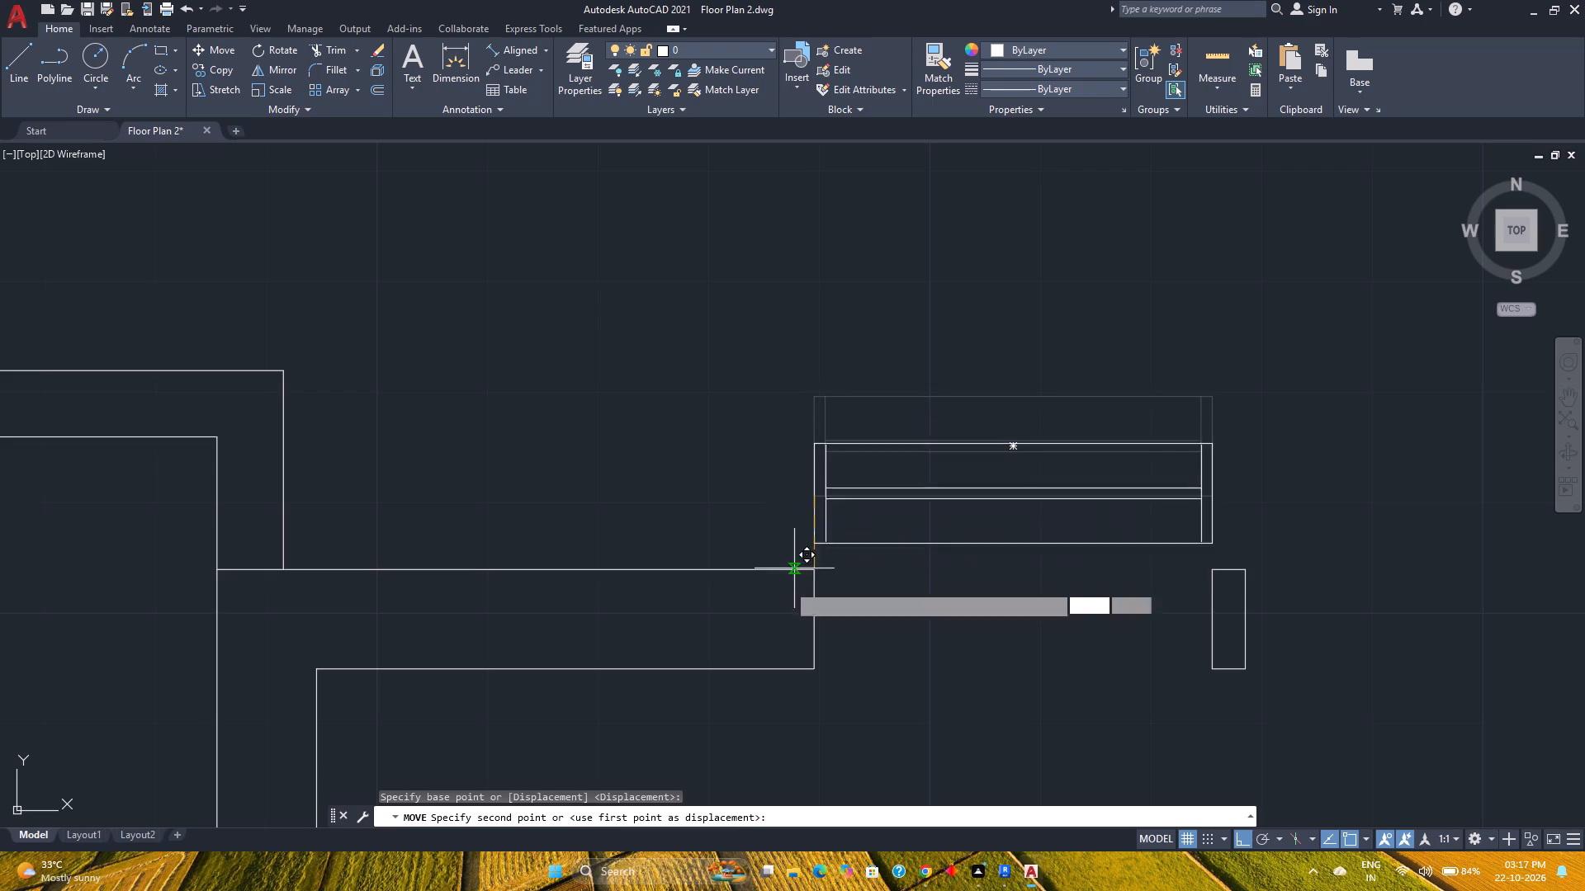
{"action": "left_click", "coordinate": [816, 669]}
Copy the window group by its southwest corner into the middle and eastern openings of the northeastern room's north wall.
{"action": "left_click", "coordinate": [957, 697]}
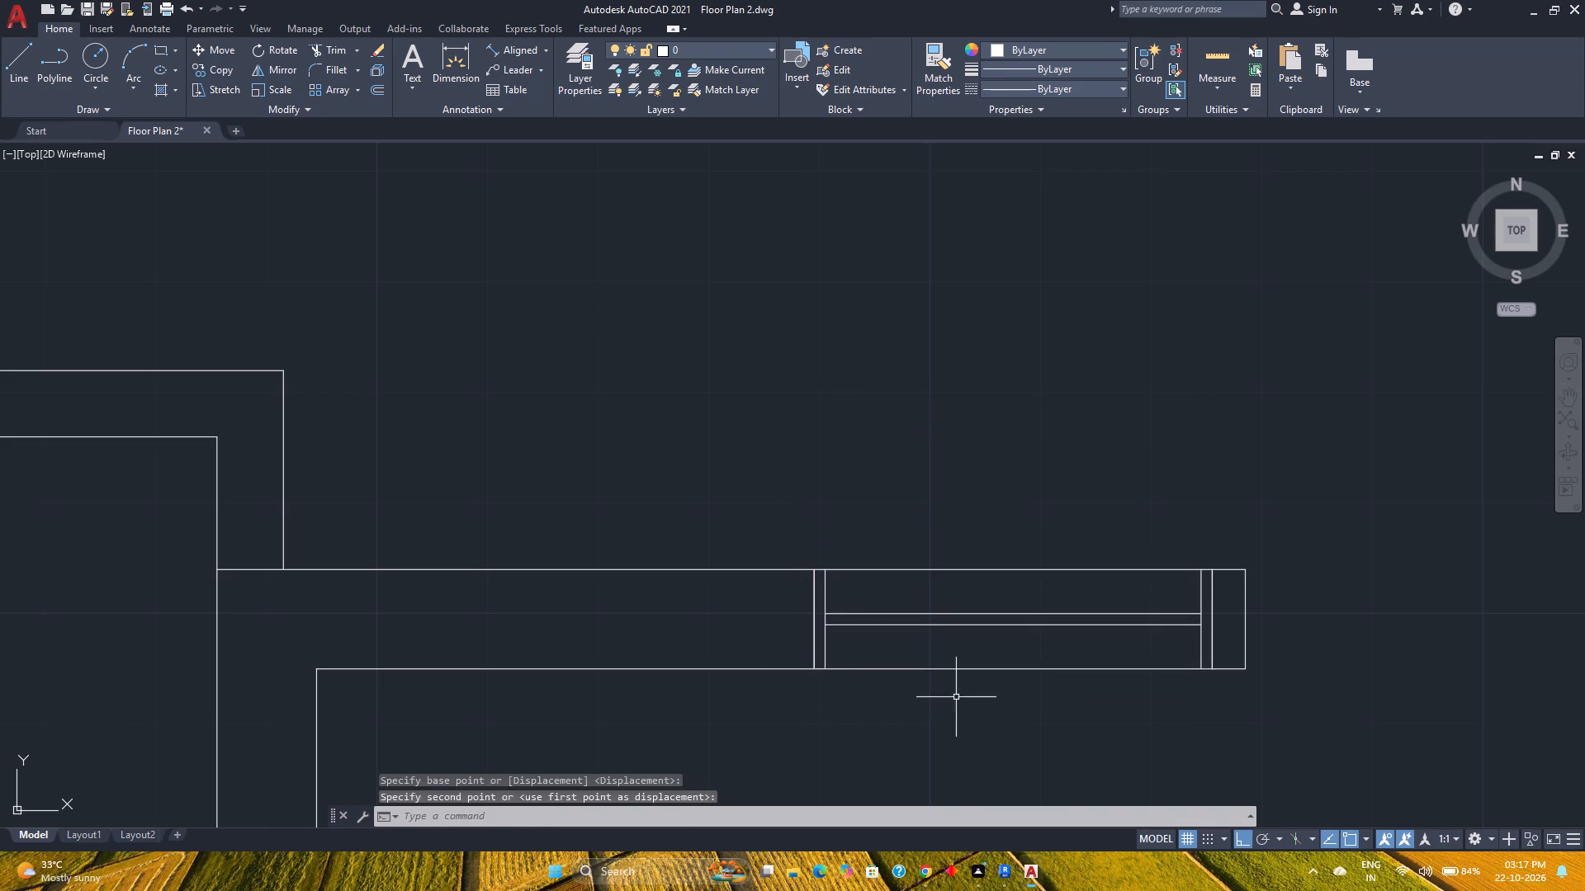
{"action": "left_click", "coordinate": [940, 658]}
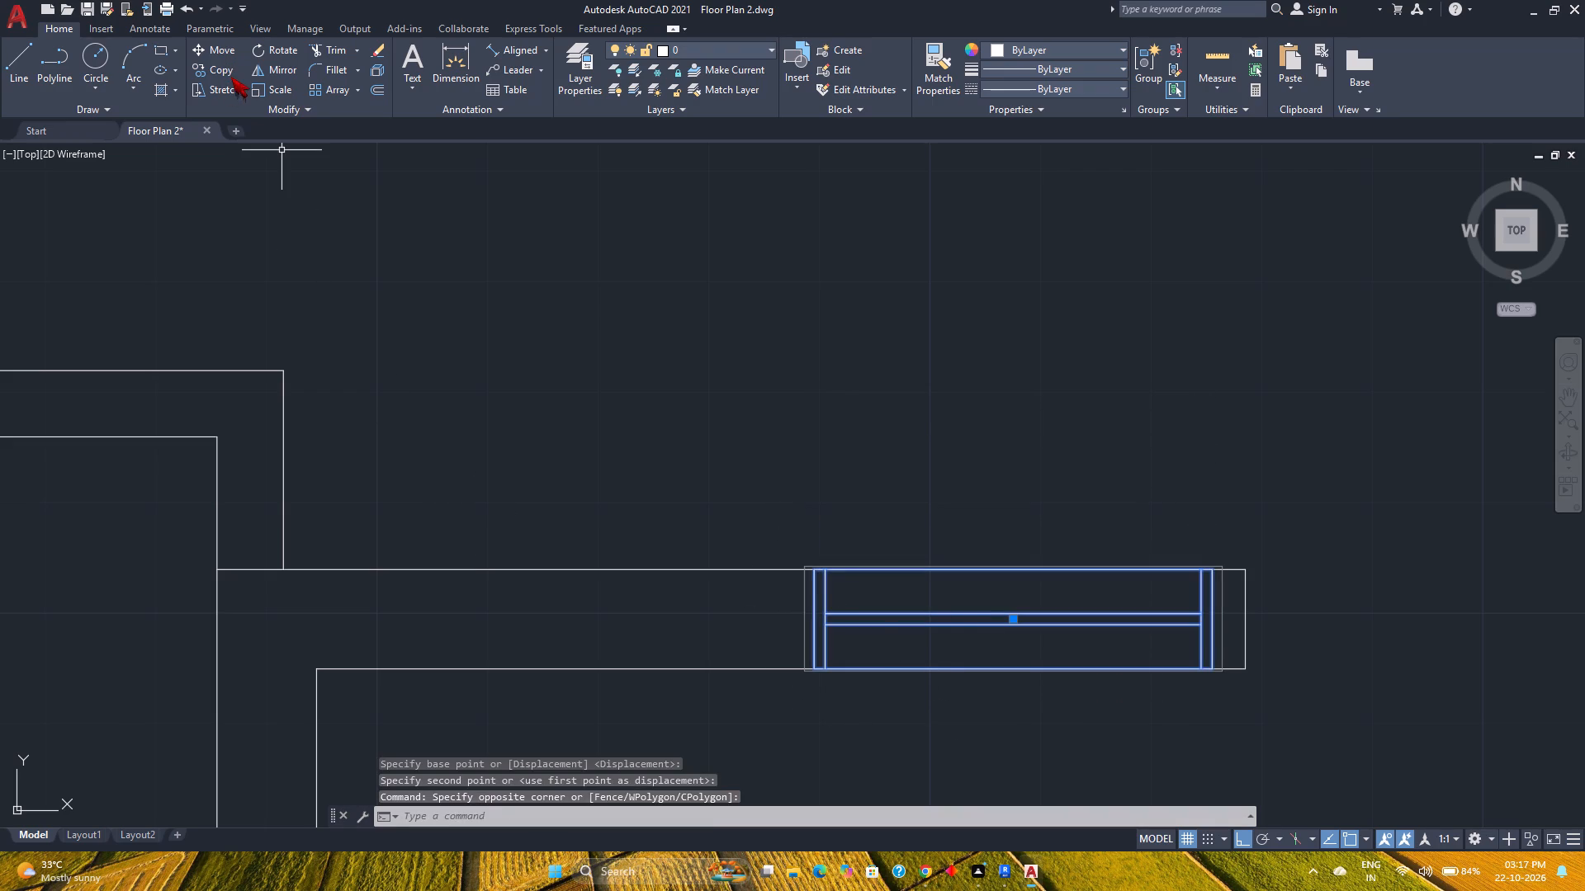
{"action": "left_click", "coordinate": [230, 76]}
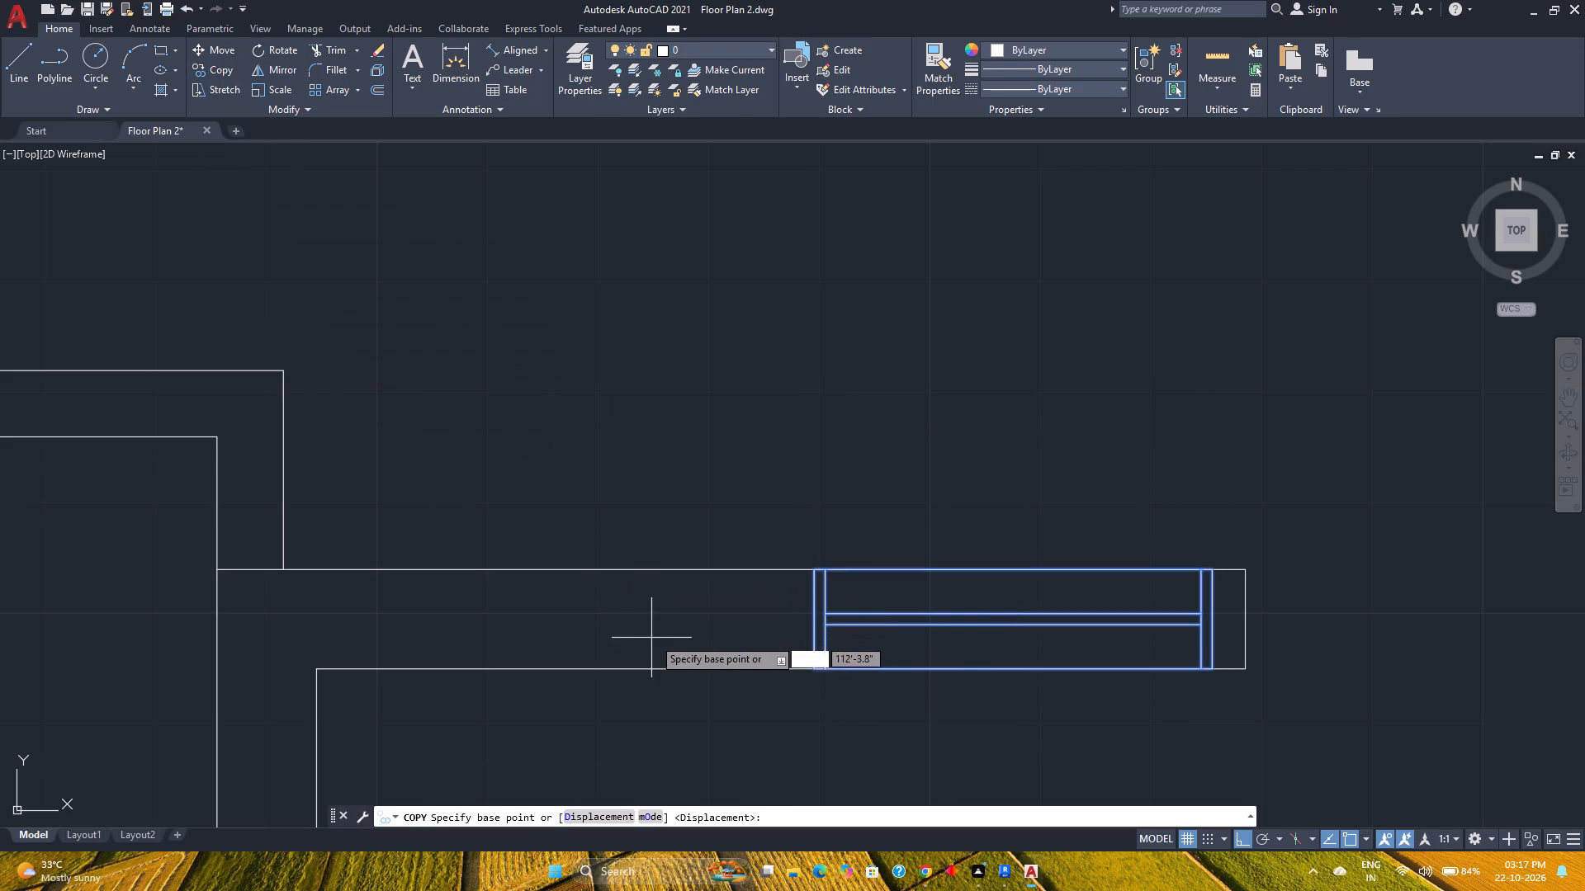
{"action": "left_click", "coordinate": [813, 673]}
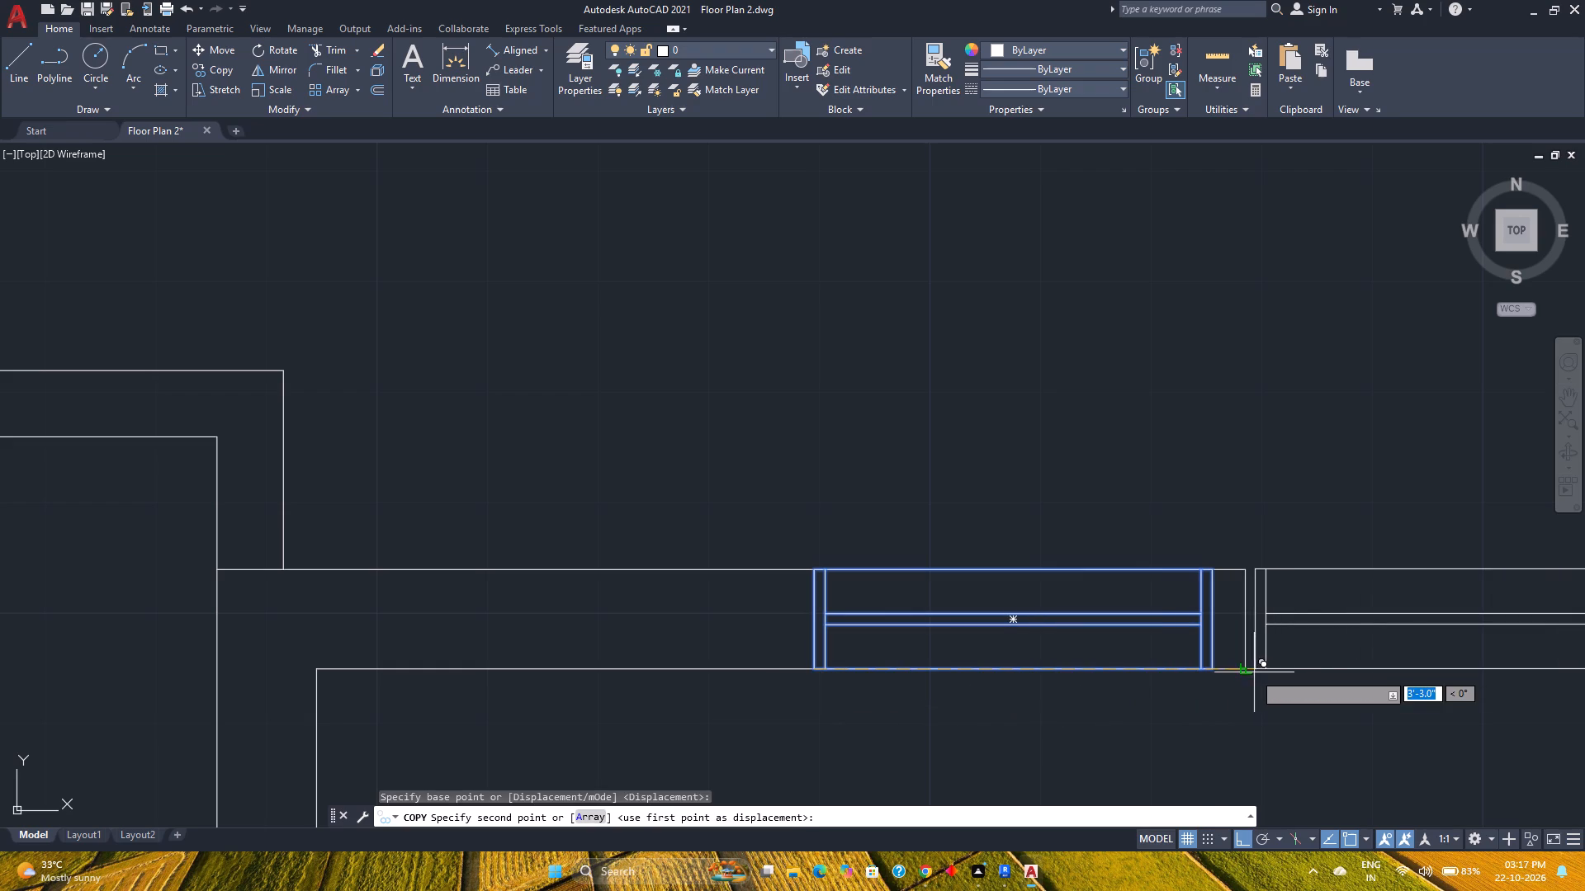
{"action": "left_click", "coordinate": [1247, 672]}
{"action": "middle_click_drag", "start_coordinate": [1247, 672], "coordinate": [576, 618]}
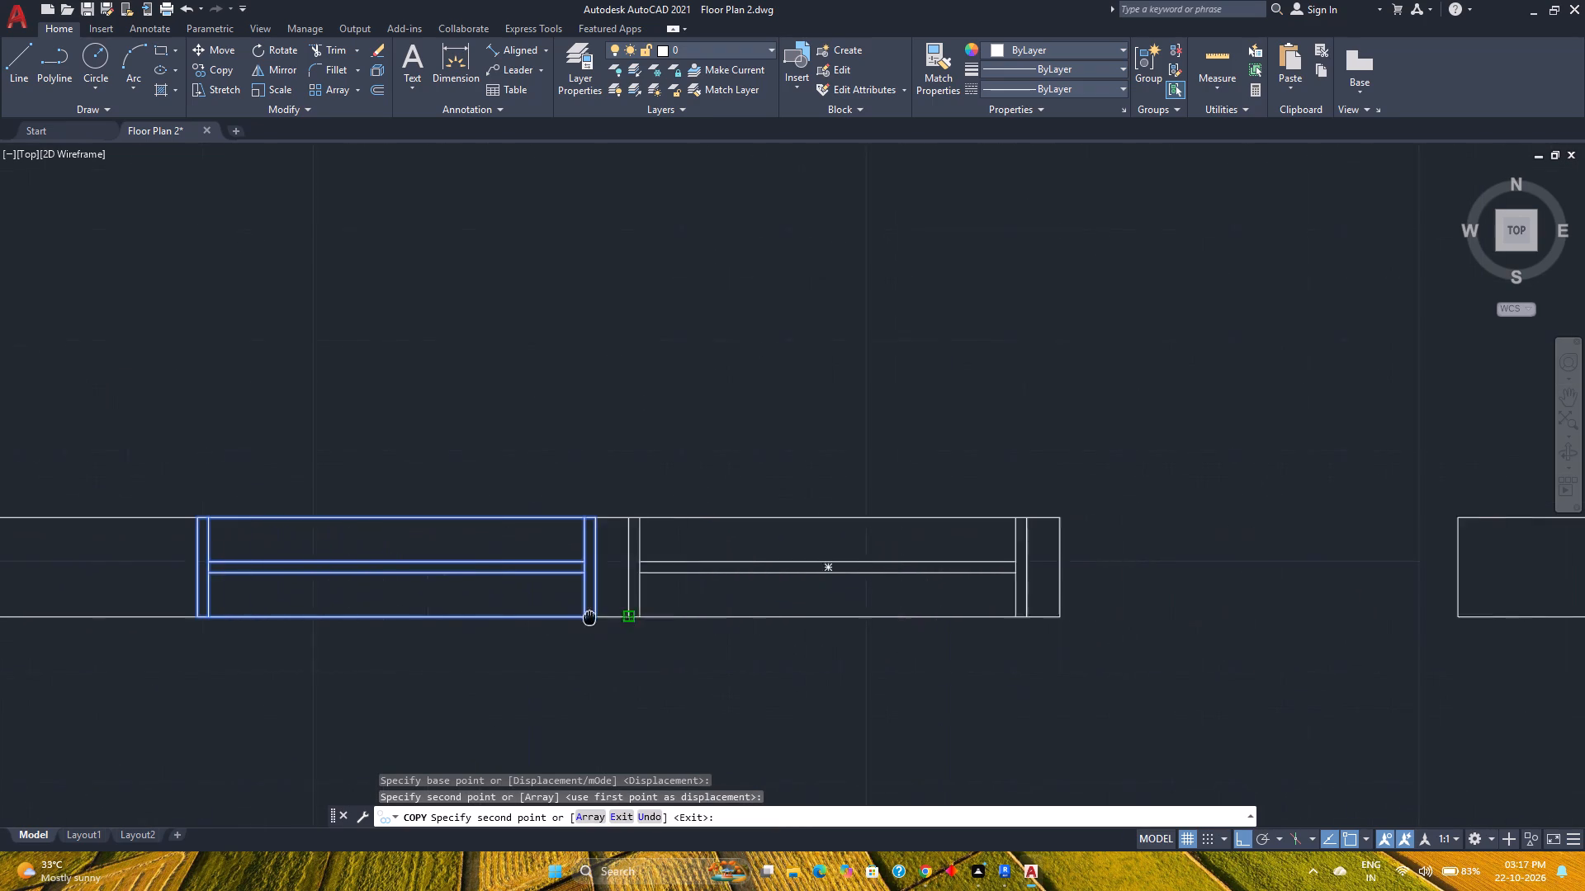
{"action": "middle_click_drag", "start_coordinate": [576, 618], "coordinate": [555, 617]}
{"action": "middle_click", "coordinate": [555, 617]}
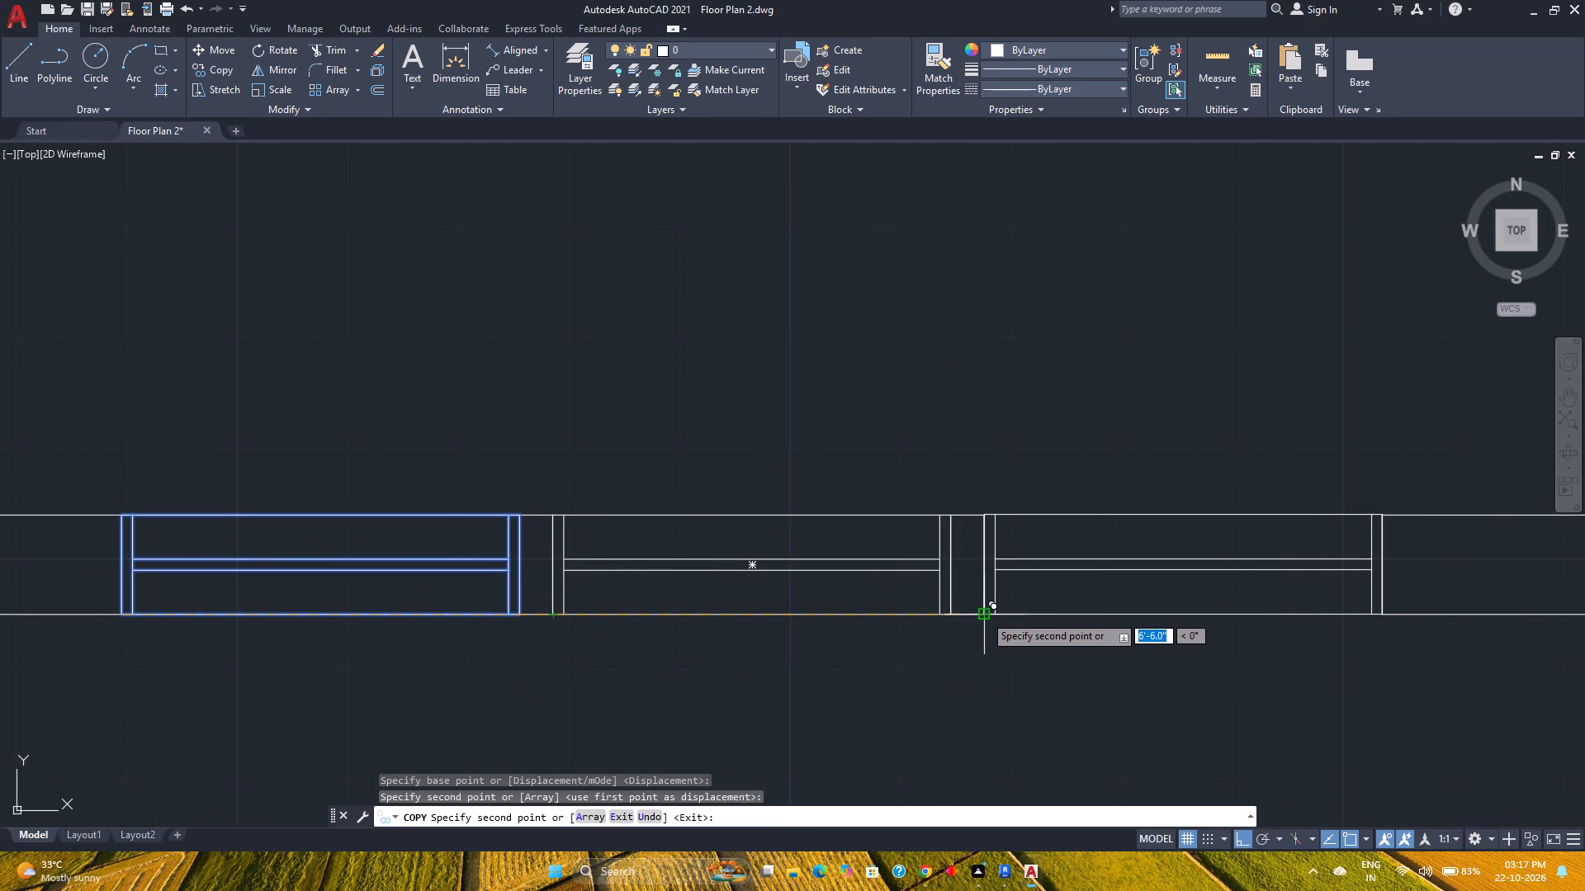
{"action": "left_click", "coordinate": [984, 615]}
{"action": "key", "text": "Escape"}
{"action": "scroll", "coordinate": [958, 633], "scroll_direction": "down", "scroll_amount": 3}
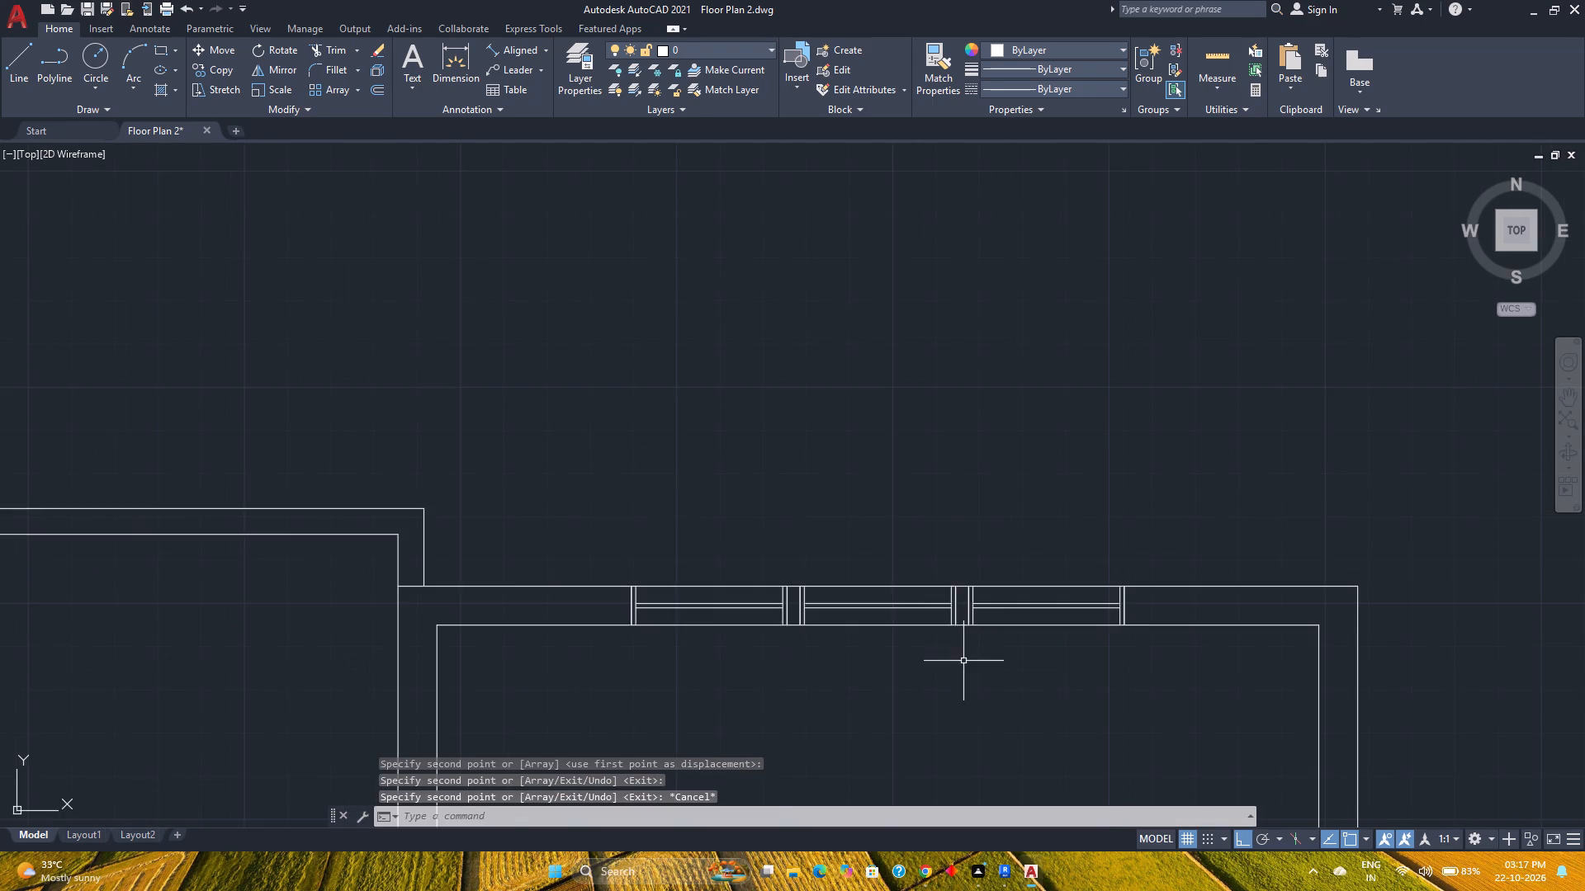
{"action": "scroll", "coordinate": [964, 664], "scroll_direction": "down", "scroll_amount": 2}
{"action": "middle_click_drag", "start_coordinate": [964, 664], "coordinate": [934, 509]}
{"action": "middle_click", "coordinate": [934, 507]}
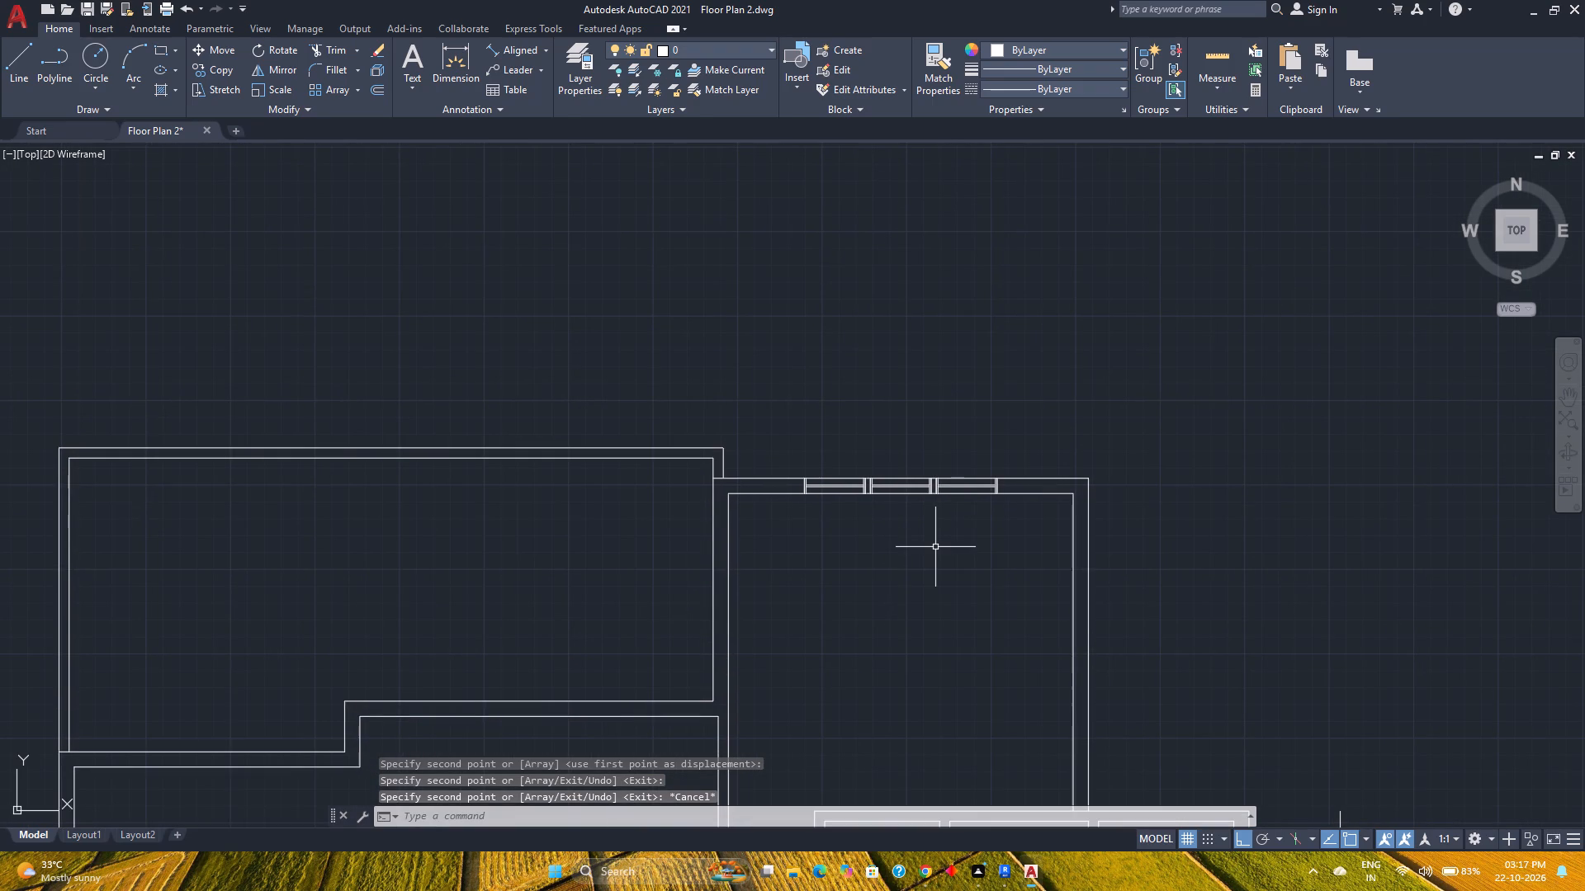
Save the drawing.
{"action": "key", "text": "ctrl+s"}
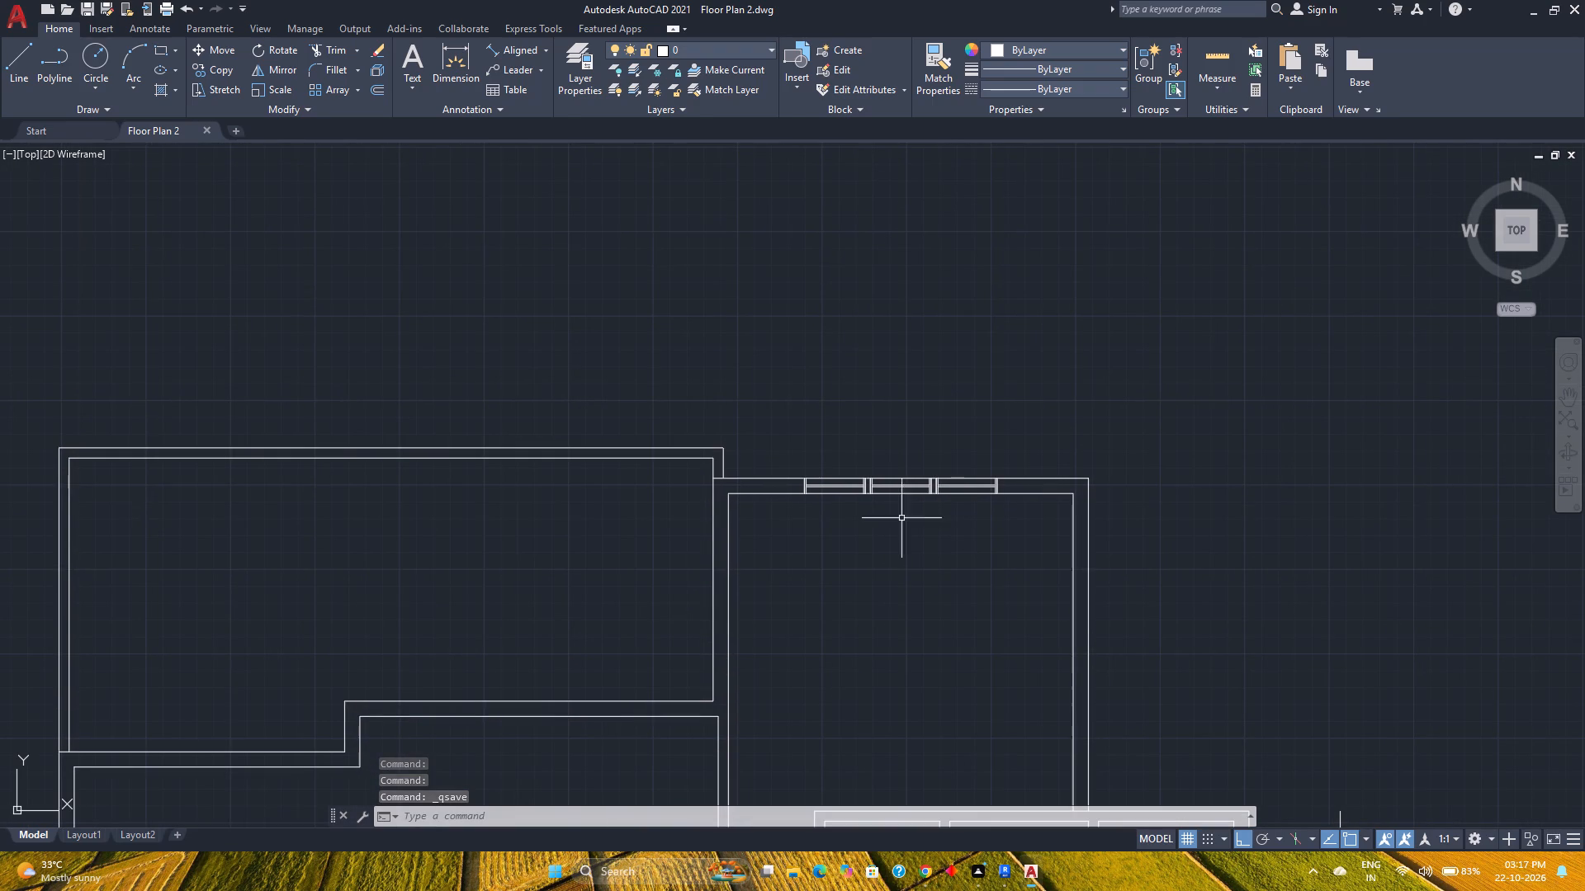
Draw a line 4' north from the midpoint of the easternmost north-wall window, continuing about 13' east.
{"action": "left_click", "coordinate": [11, 55]}
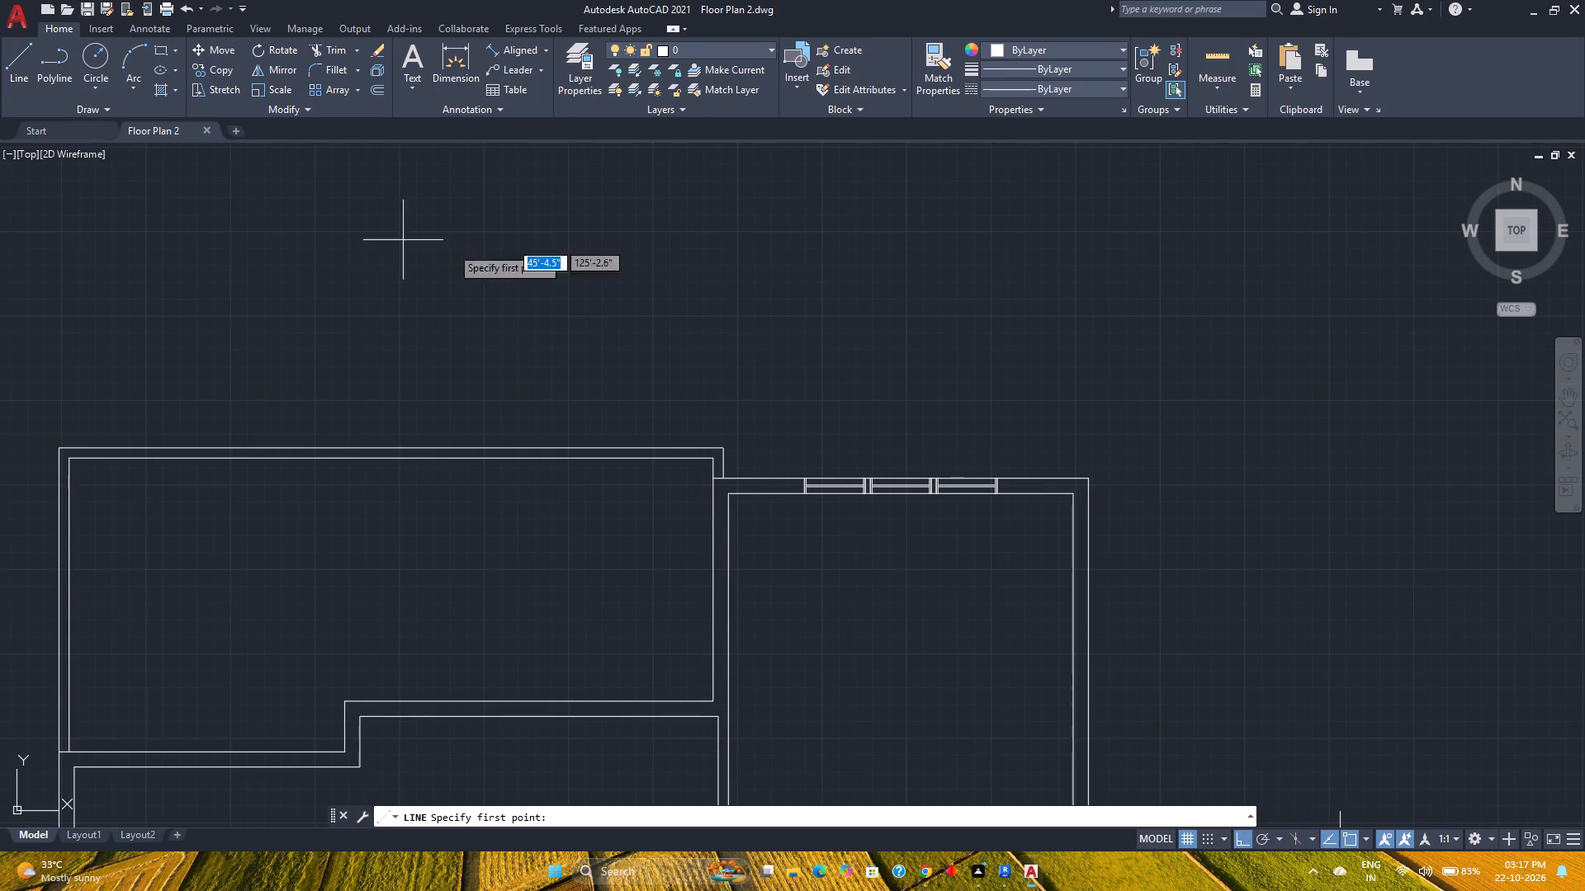
{"action": "left_click", "coordinate": [965, 479]}
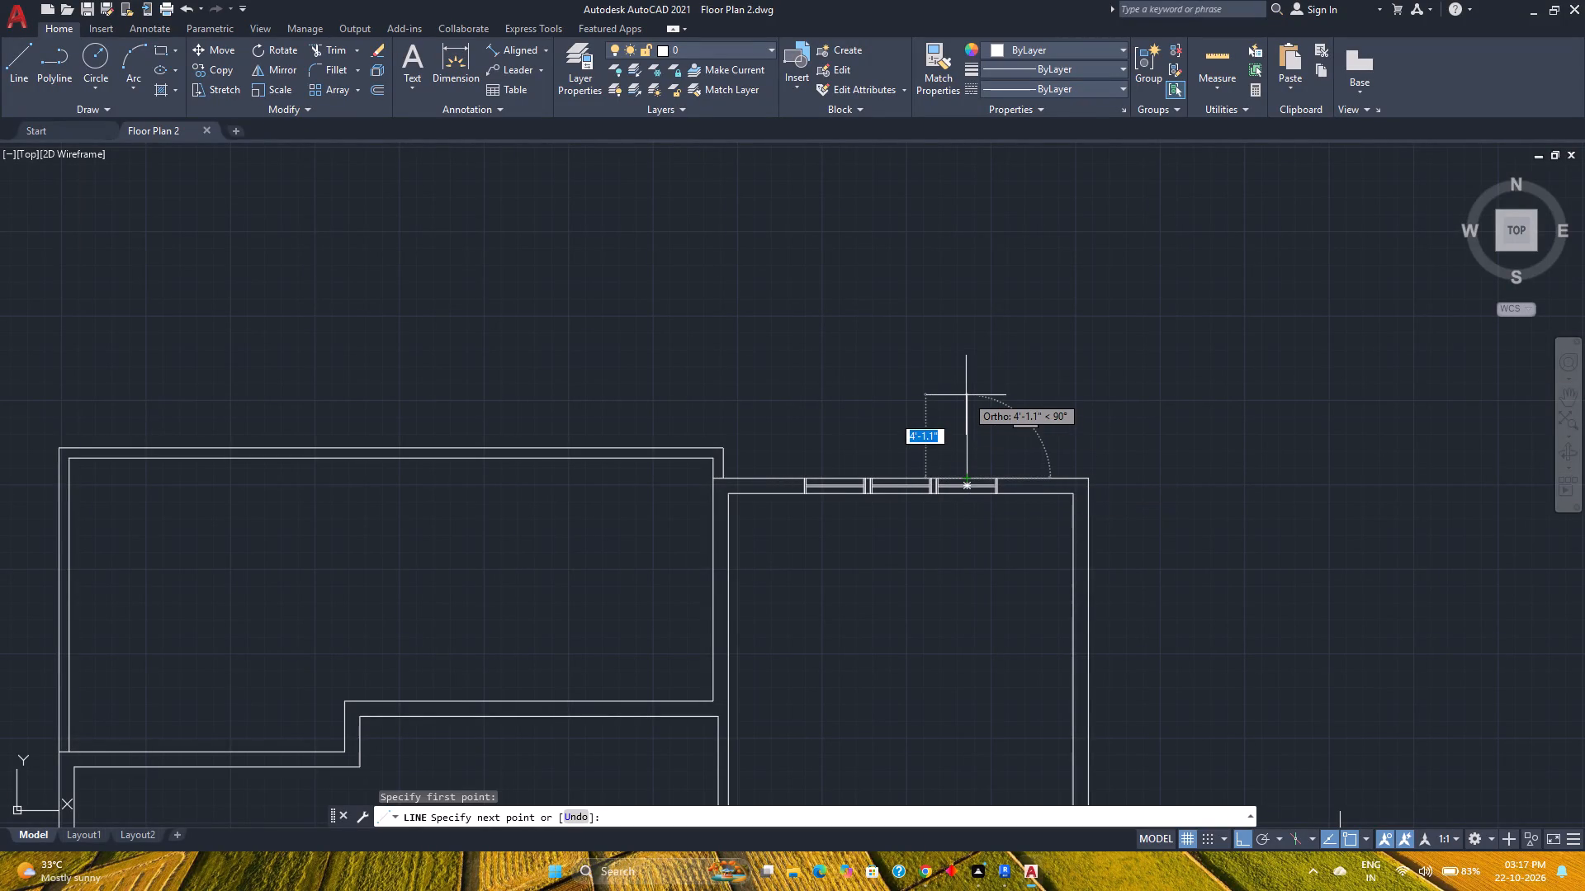
{"action": "type", "text": "4'"}
{"action": "key", "text": "Return"}
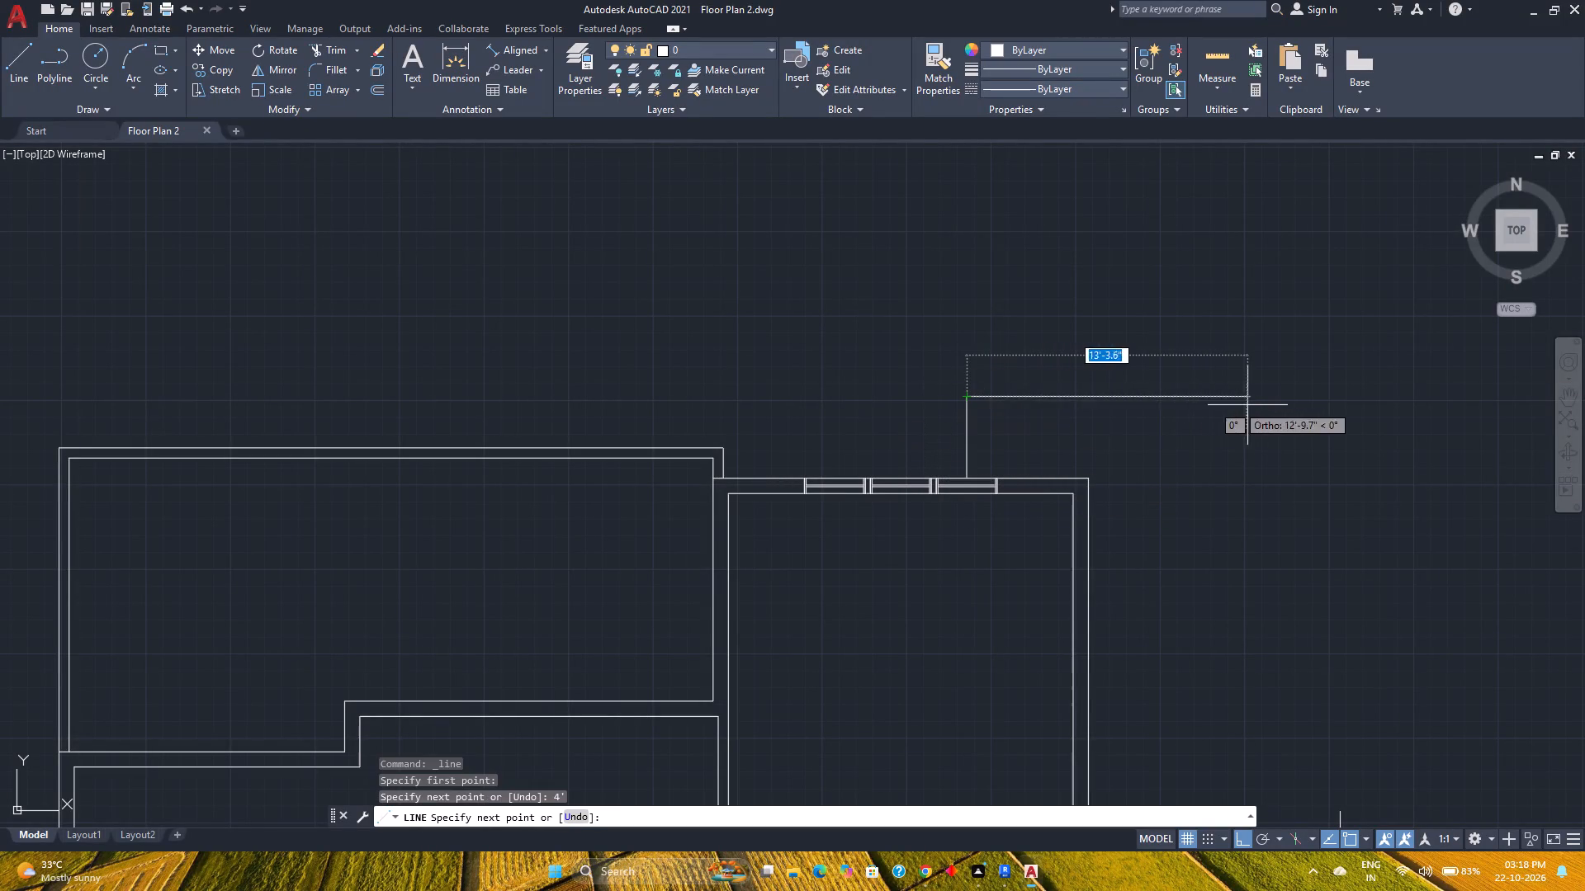
{"action": "scroll", "coordinate": [1251, 405], "scroll_direction": "down", "scroll_amount": 3}
{"action": "left_click", "coordinate": [1251, 405]}
{"action": "key", "text": "Escape"}
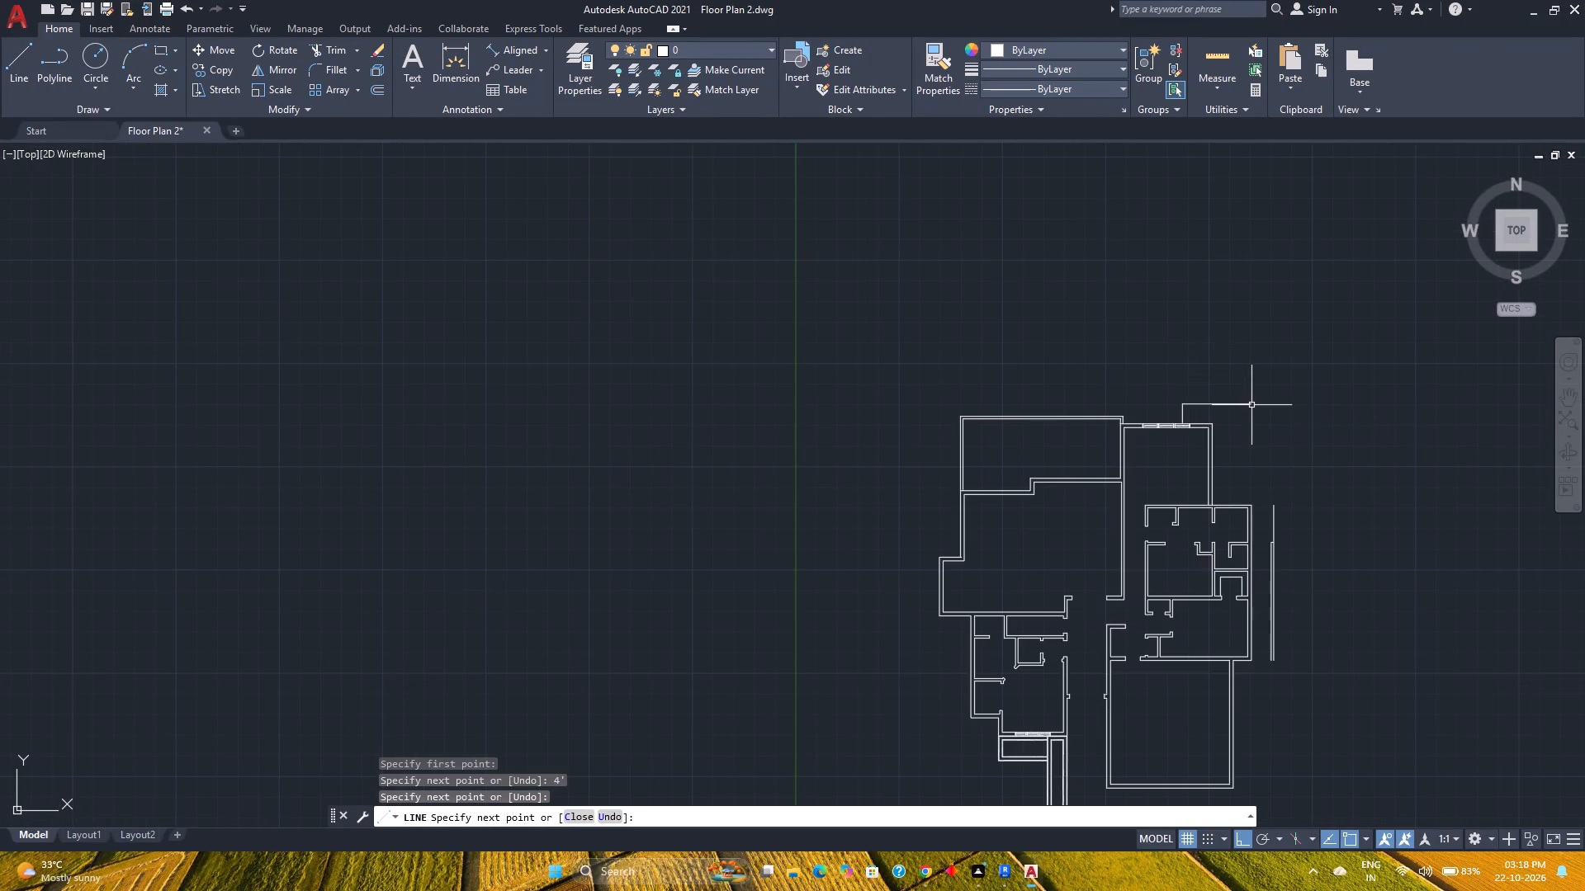
Fillet the new horizontal line with the long outer vertical line east of the building so they meet in a corner.
{"action": "left_click", "coordinate": [334, 75]}
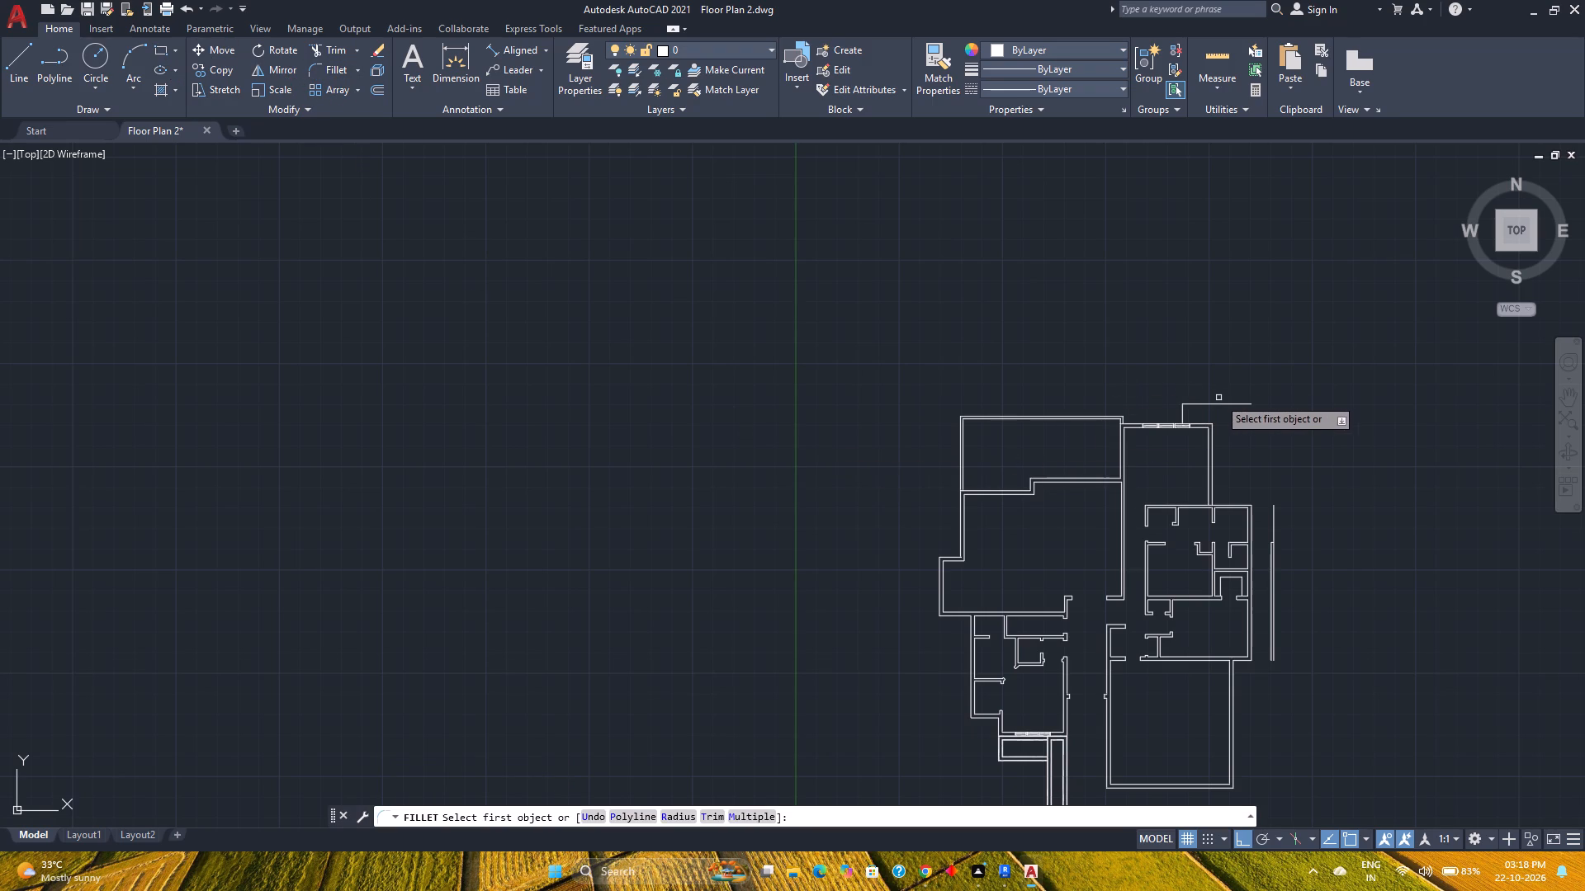
{"action": "left_click", "coordinate": [1233, 406]}
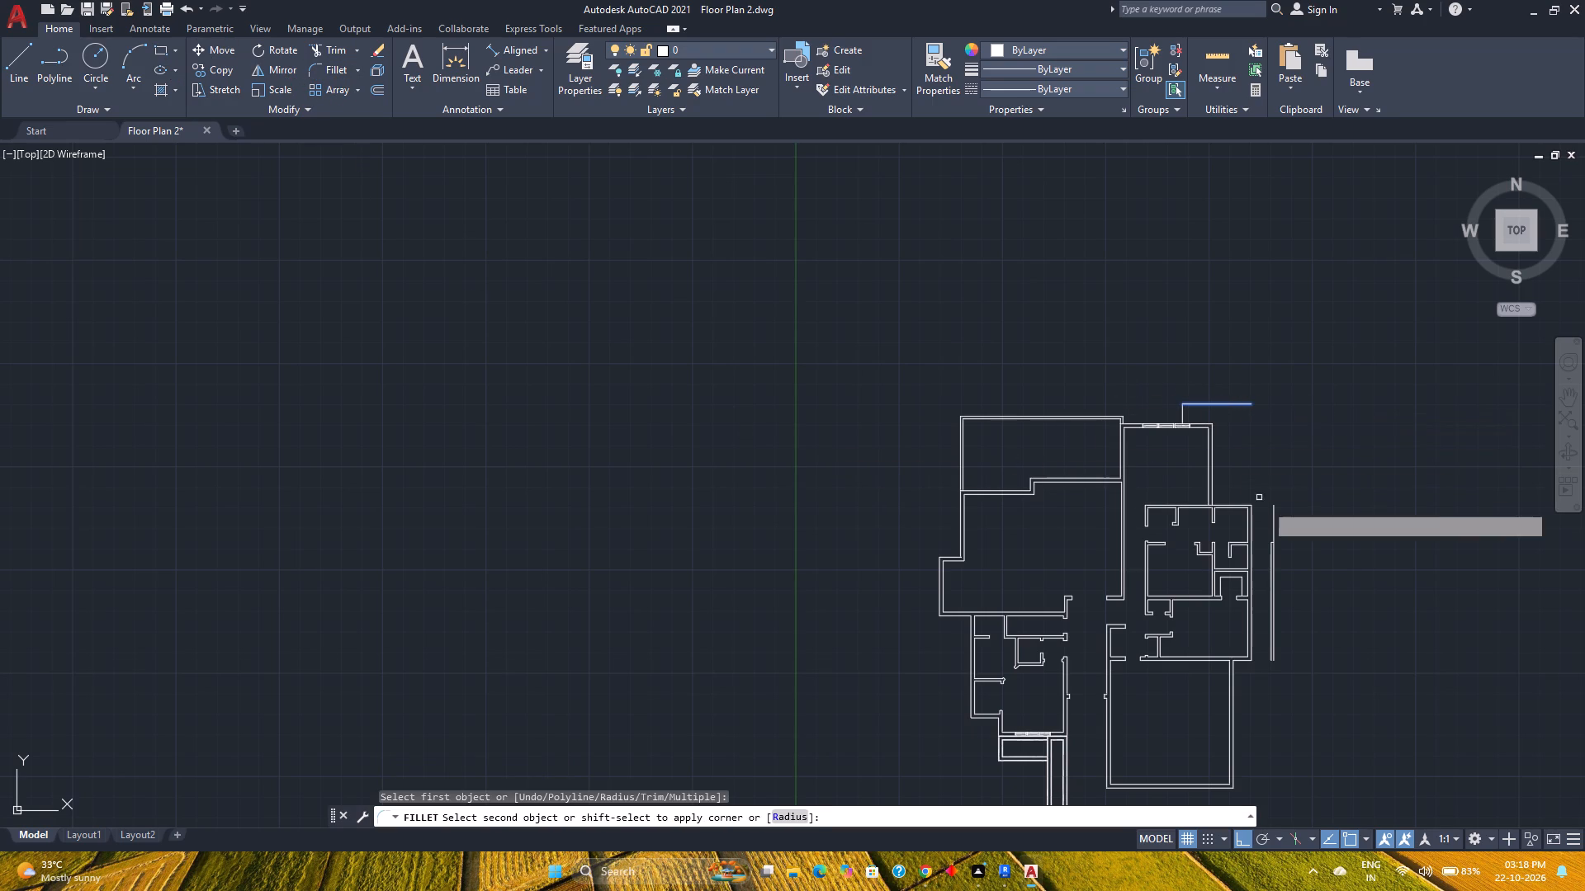
{"action": "left_click", "coordinate": [1274, 507]}
{"action": "key", "text": "Escape"}
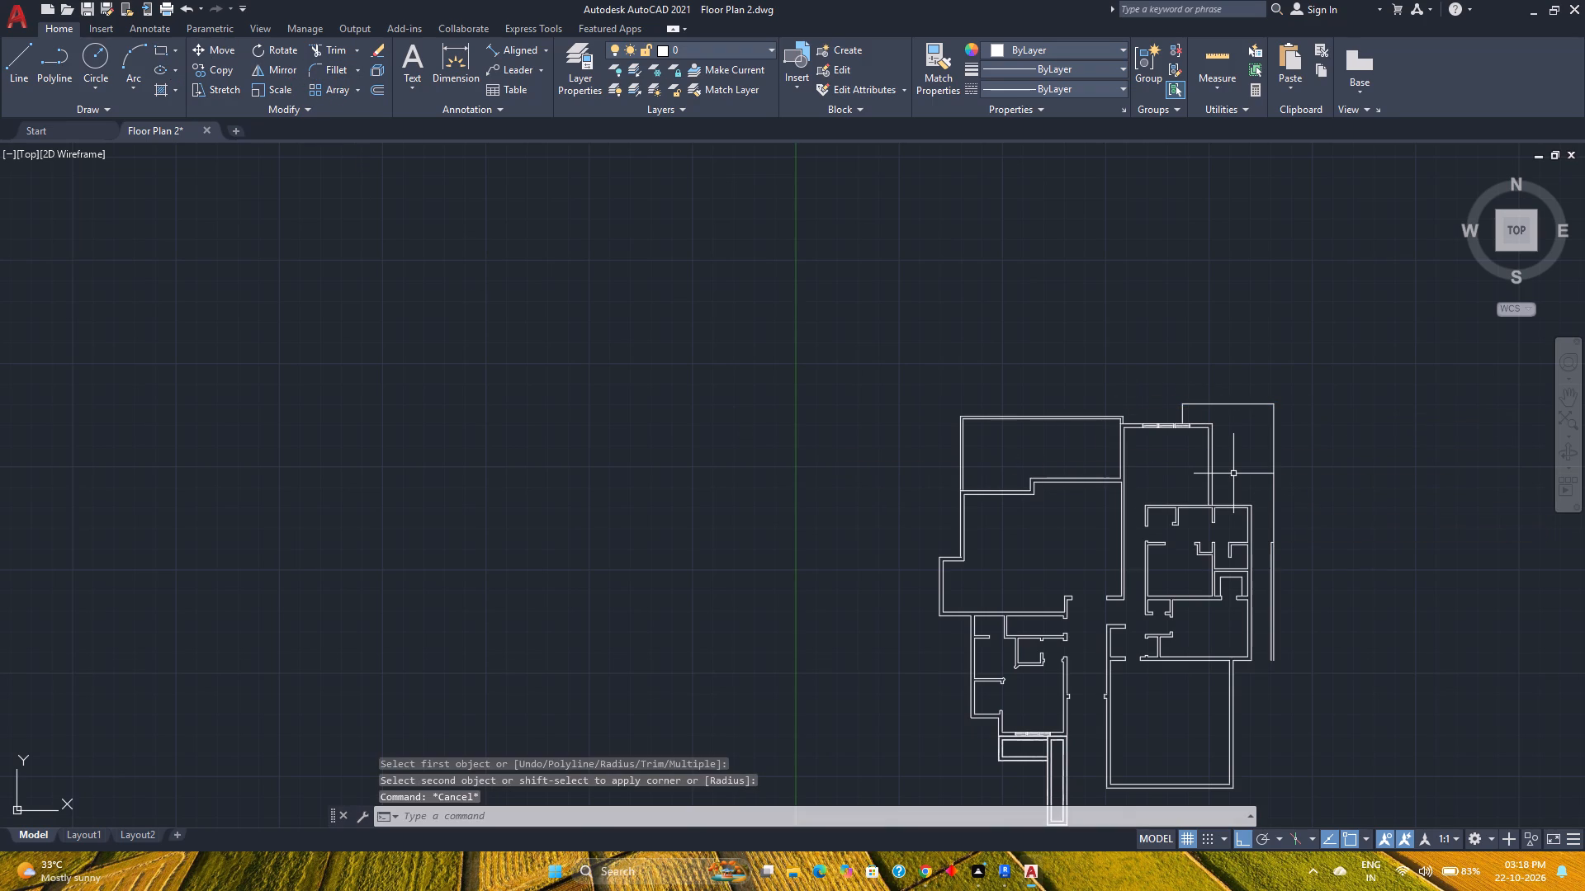
Save the drawing.
{"action": "key", "text": "ctrl+s"}
Place a horizontal construction line through the inner southeast corner of the large southeastern room.
{"action": "scroll", "coordinate": [1227, 464], "scroll_direction": "down", "scroll_amount": 1}
{"action": "middle_click_drag", "start_coordinate": [1222, 464], "coordinate": [934, 310]}
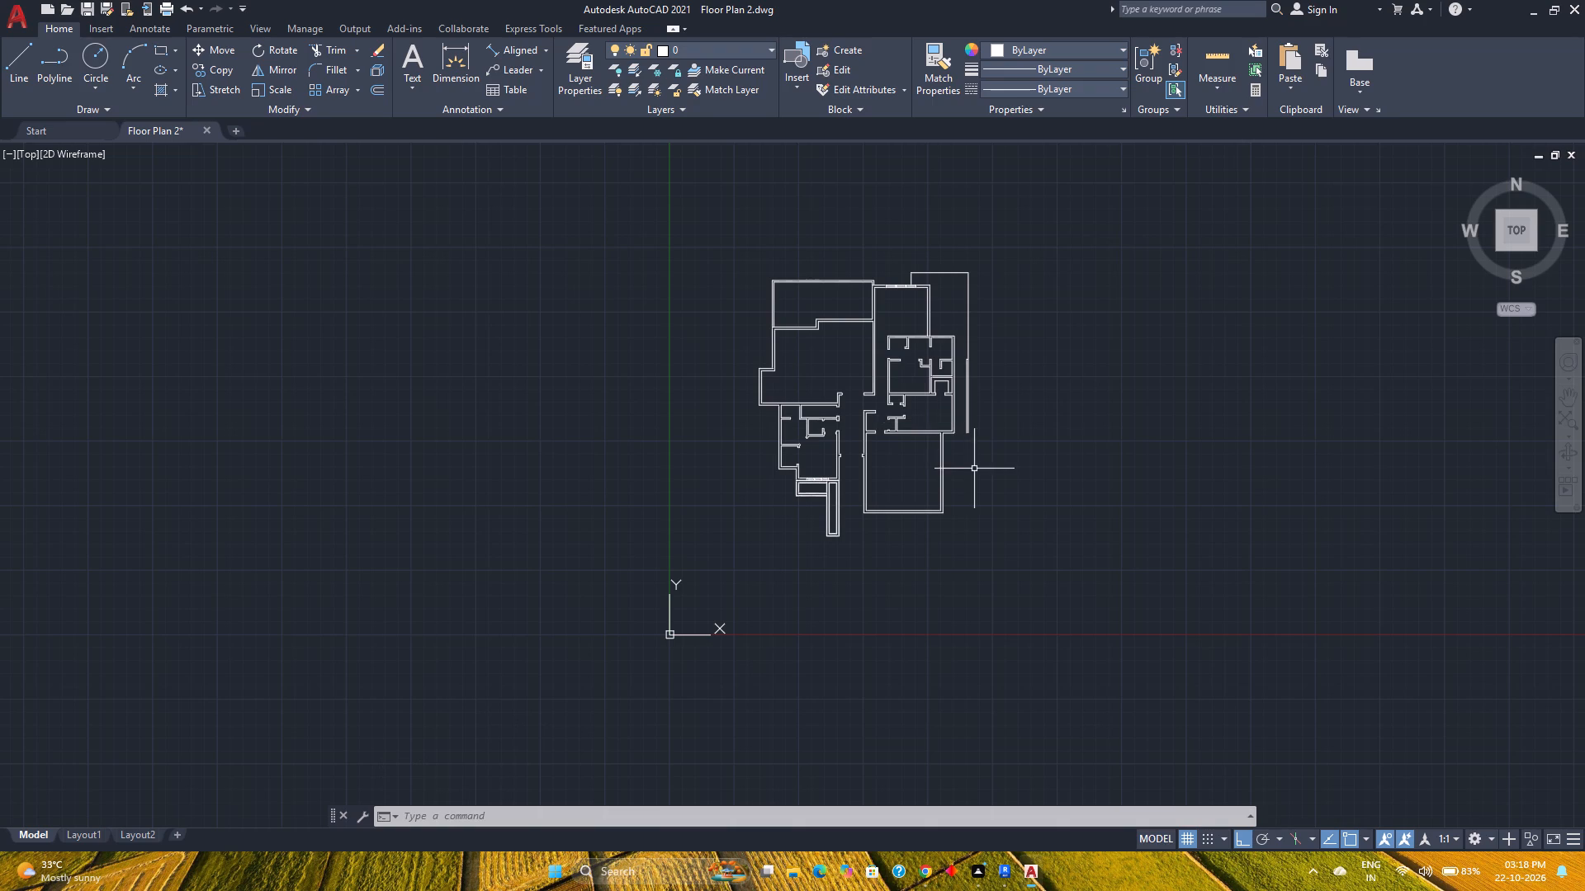
{"action": "scroll", "coordinate": [975, 469], "scroll_direction": "up", "scroll_amount": 2}
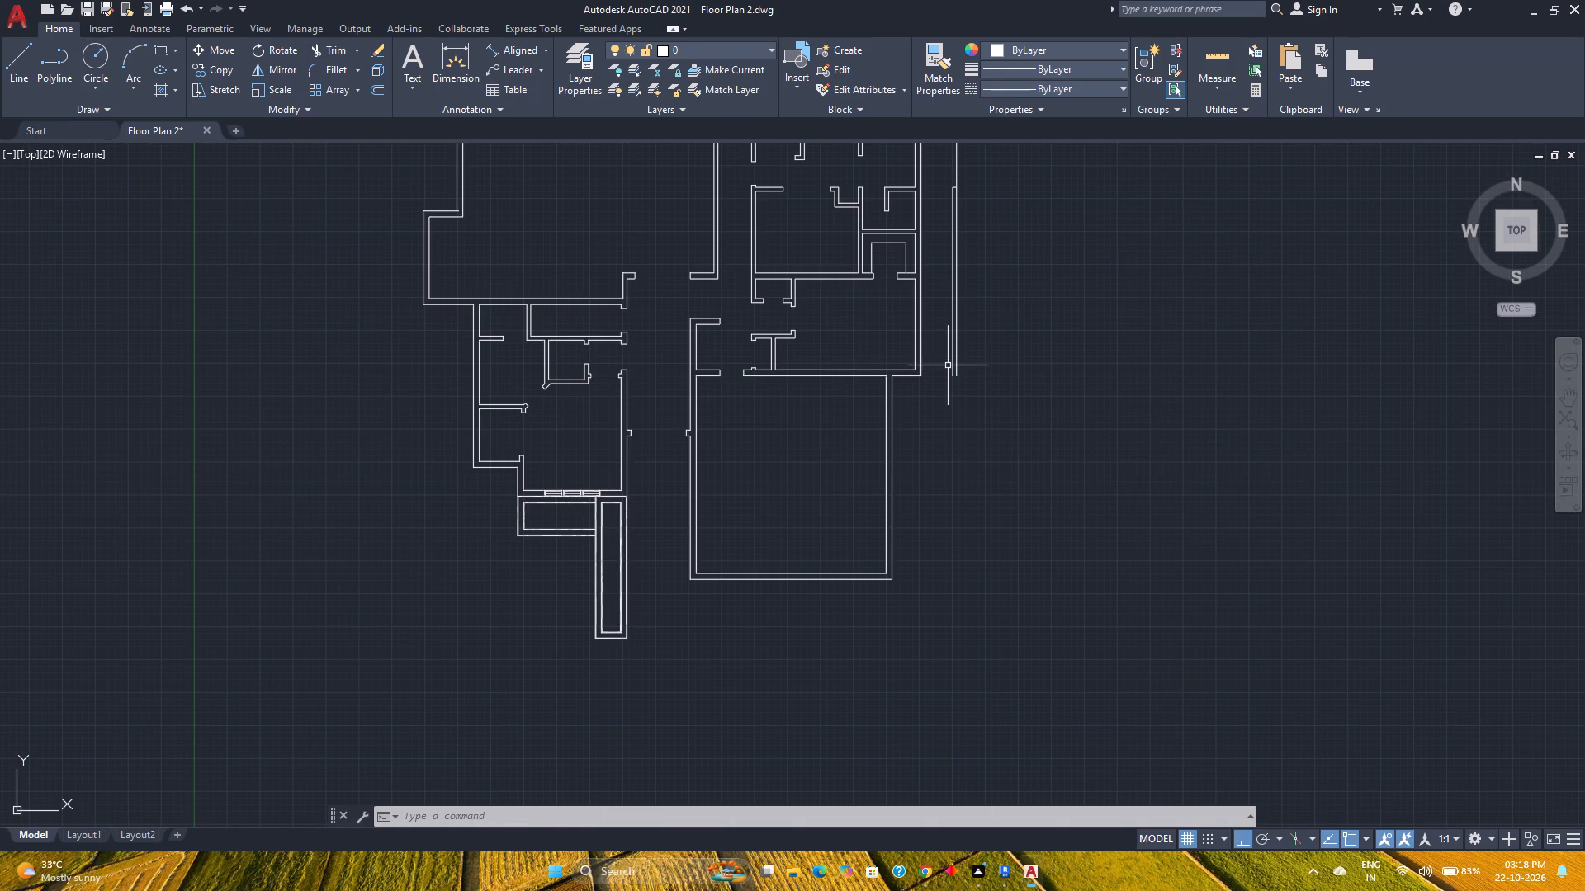
{"action": "scroll", "coordinate": [944, 367], "scroll_direction": "up", "scroll_amount": 1}
{"action": "scroll", "coordinate": [944, 367], "scroll_direction": "down", "scroll_amount": 1}
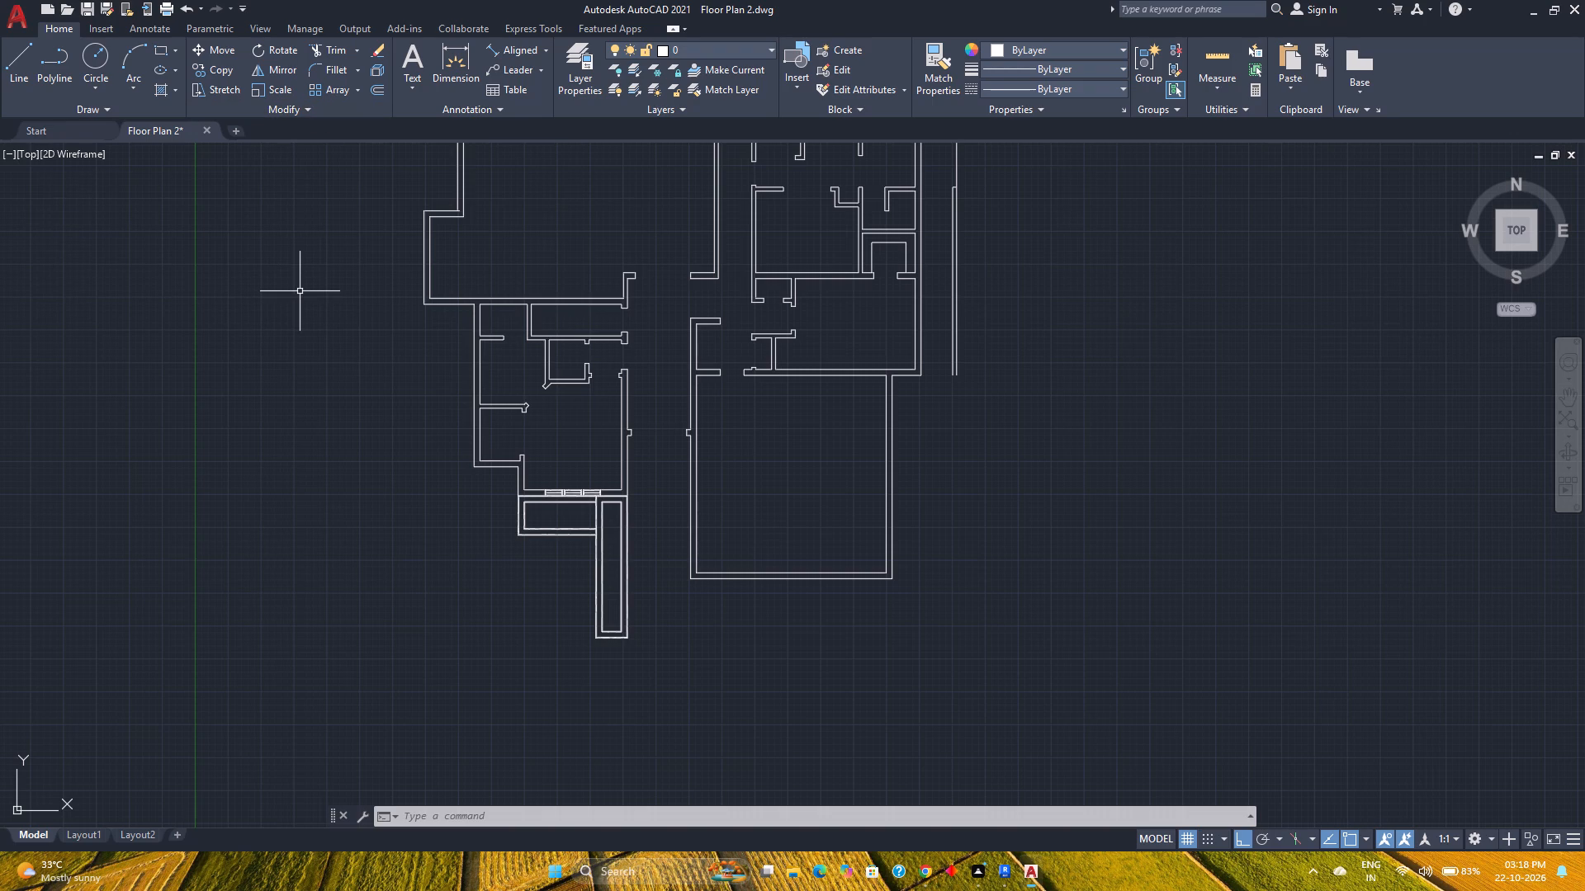
{"action": "type", "text": "xl"}
{"action": "key", "text": "Return"}
{"action": "key", "text": "h"}
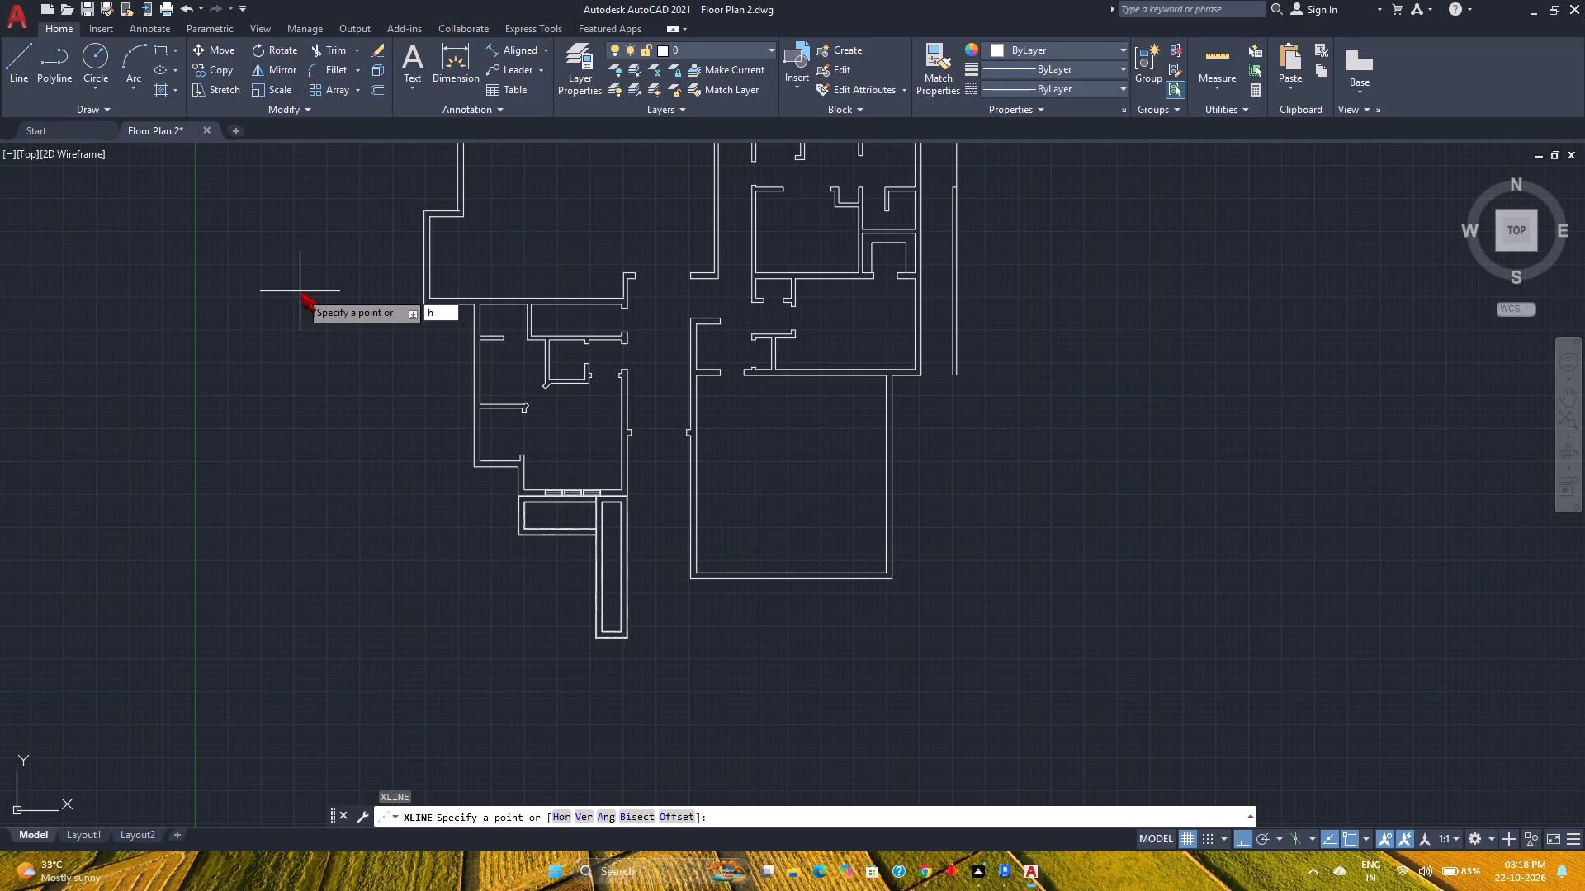
{"action": "key", "text": "Return"}
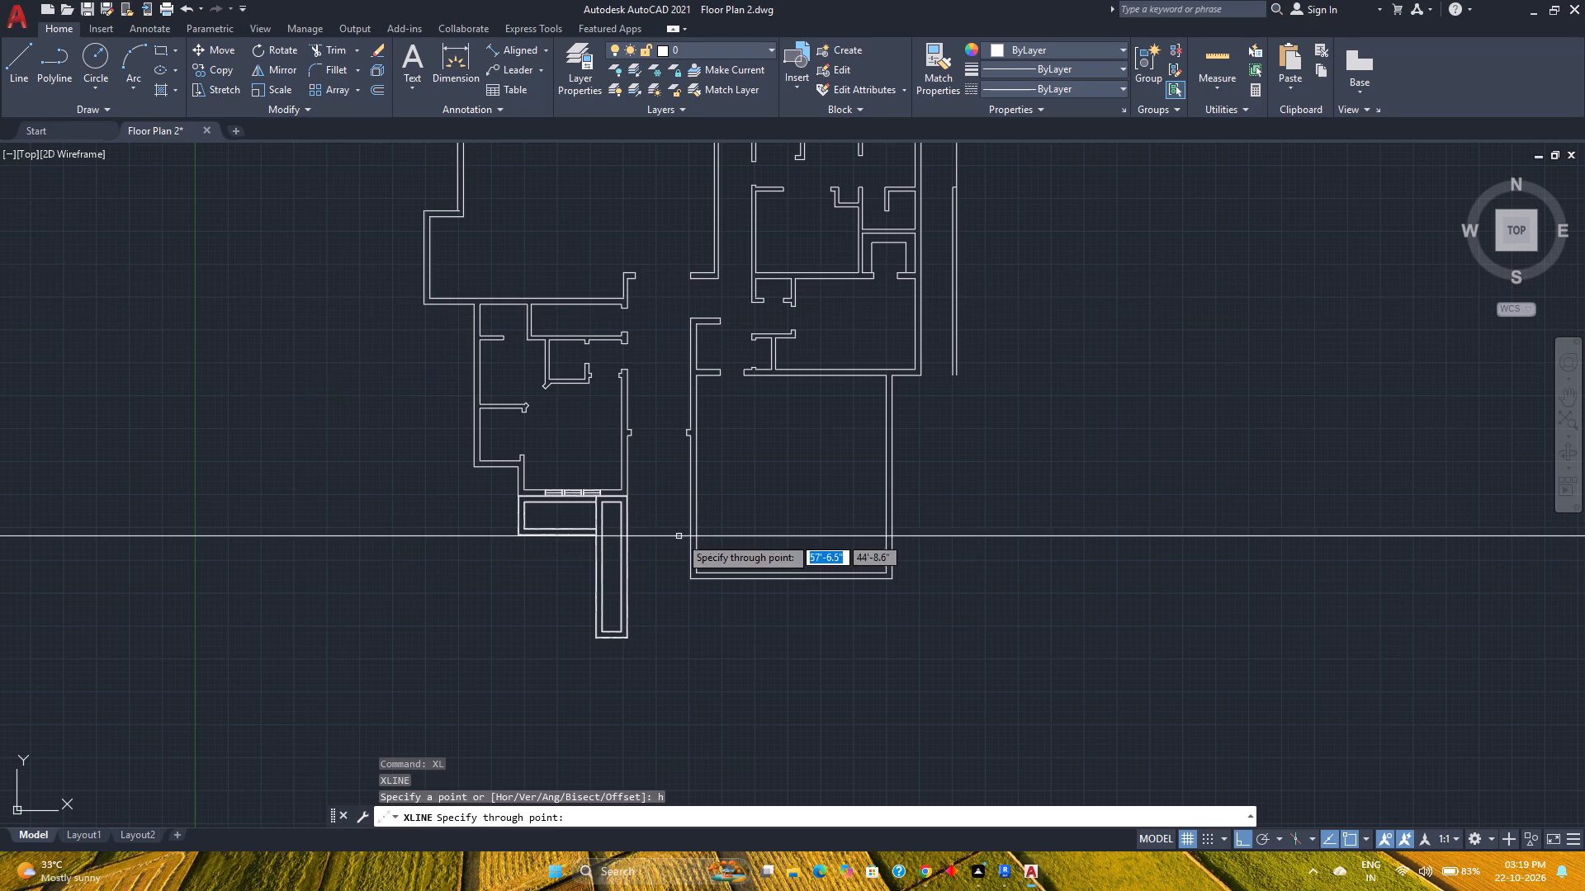
{"action": "scroll", "coordinate": [830, 567], "scroll_direction": "up", "scroll_amount": 4}
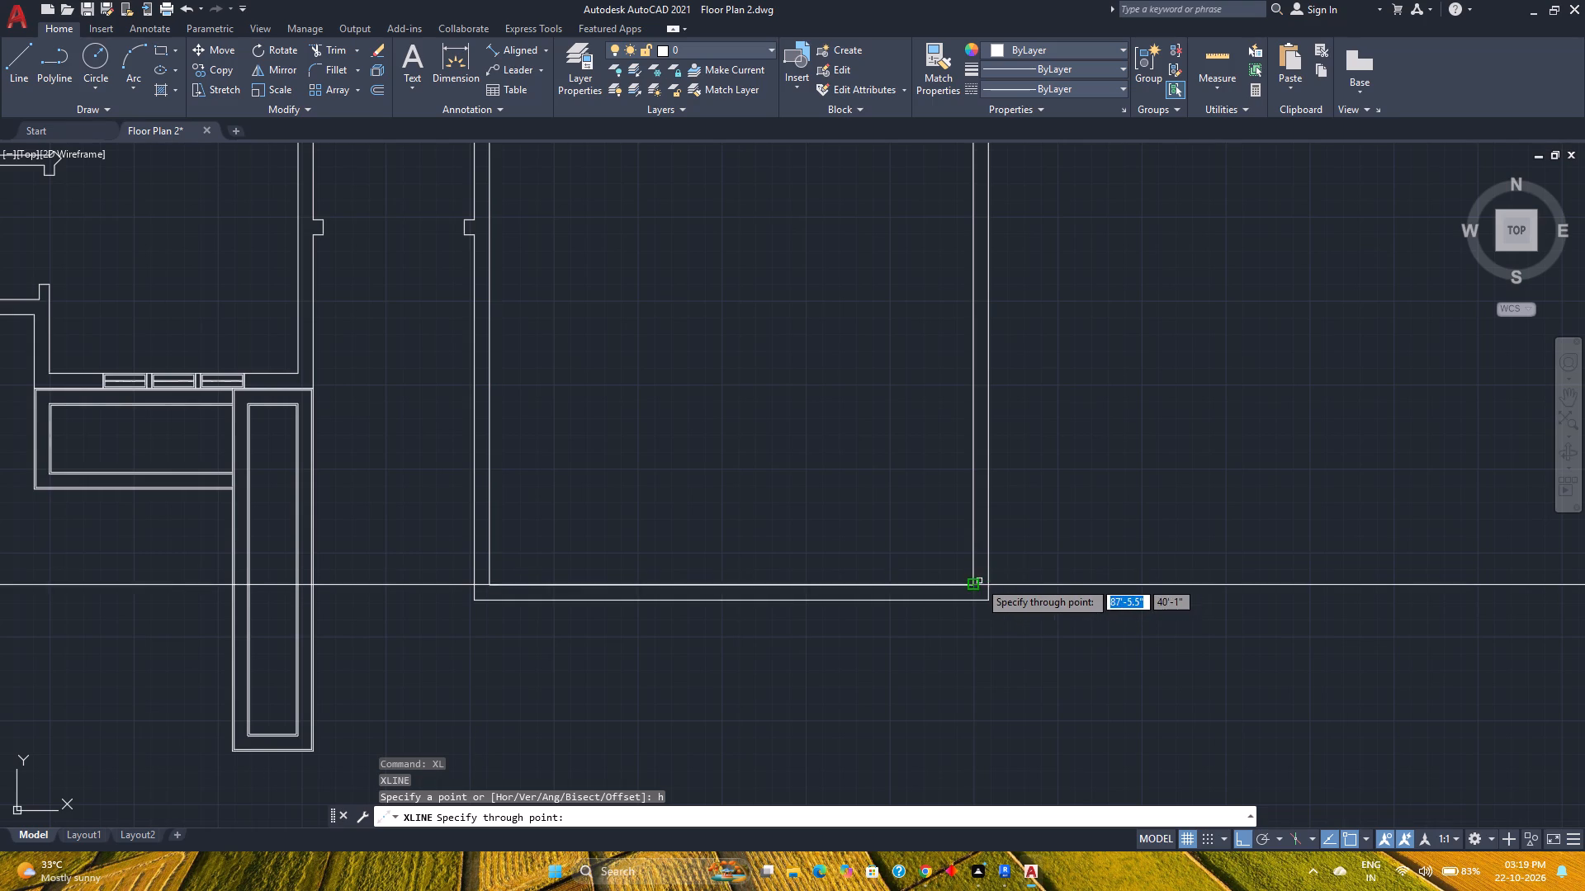
{"action": "left_click", "coordinate": [977, 583]}
{"action": "key", "text": "Escape"}
{"action": "scroll", "coordinate": [977, 558], "scroll_direction": "down", "scroll_amount": 2}
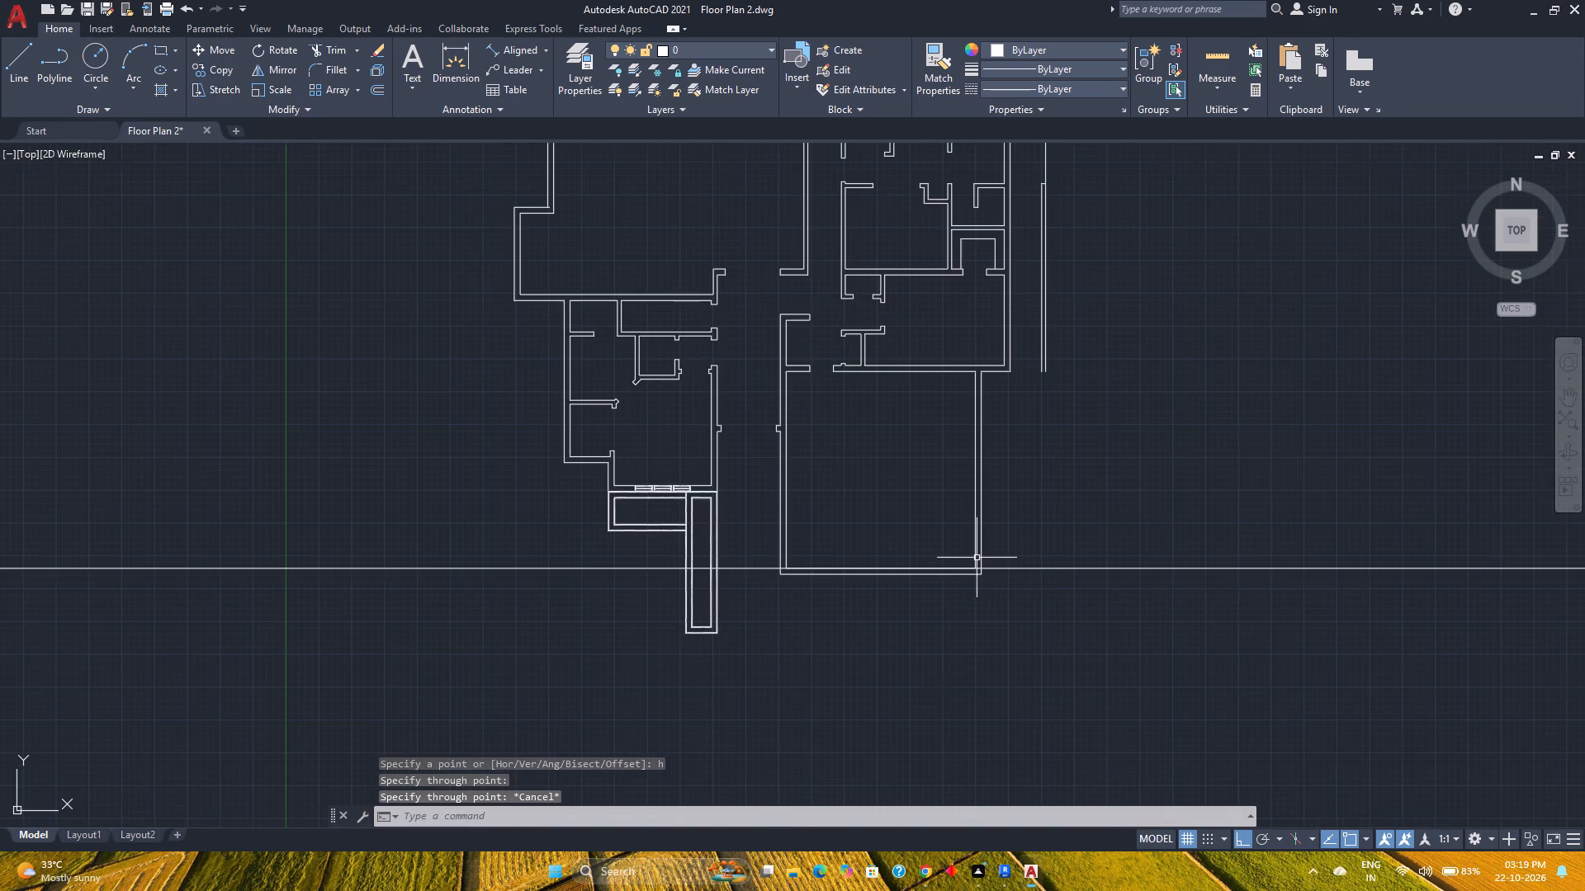
Offset the horizontal construction line 8' north and erase the original one.
{"action": "left_click", "coordinate": [375, 82]}
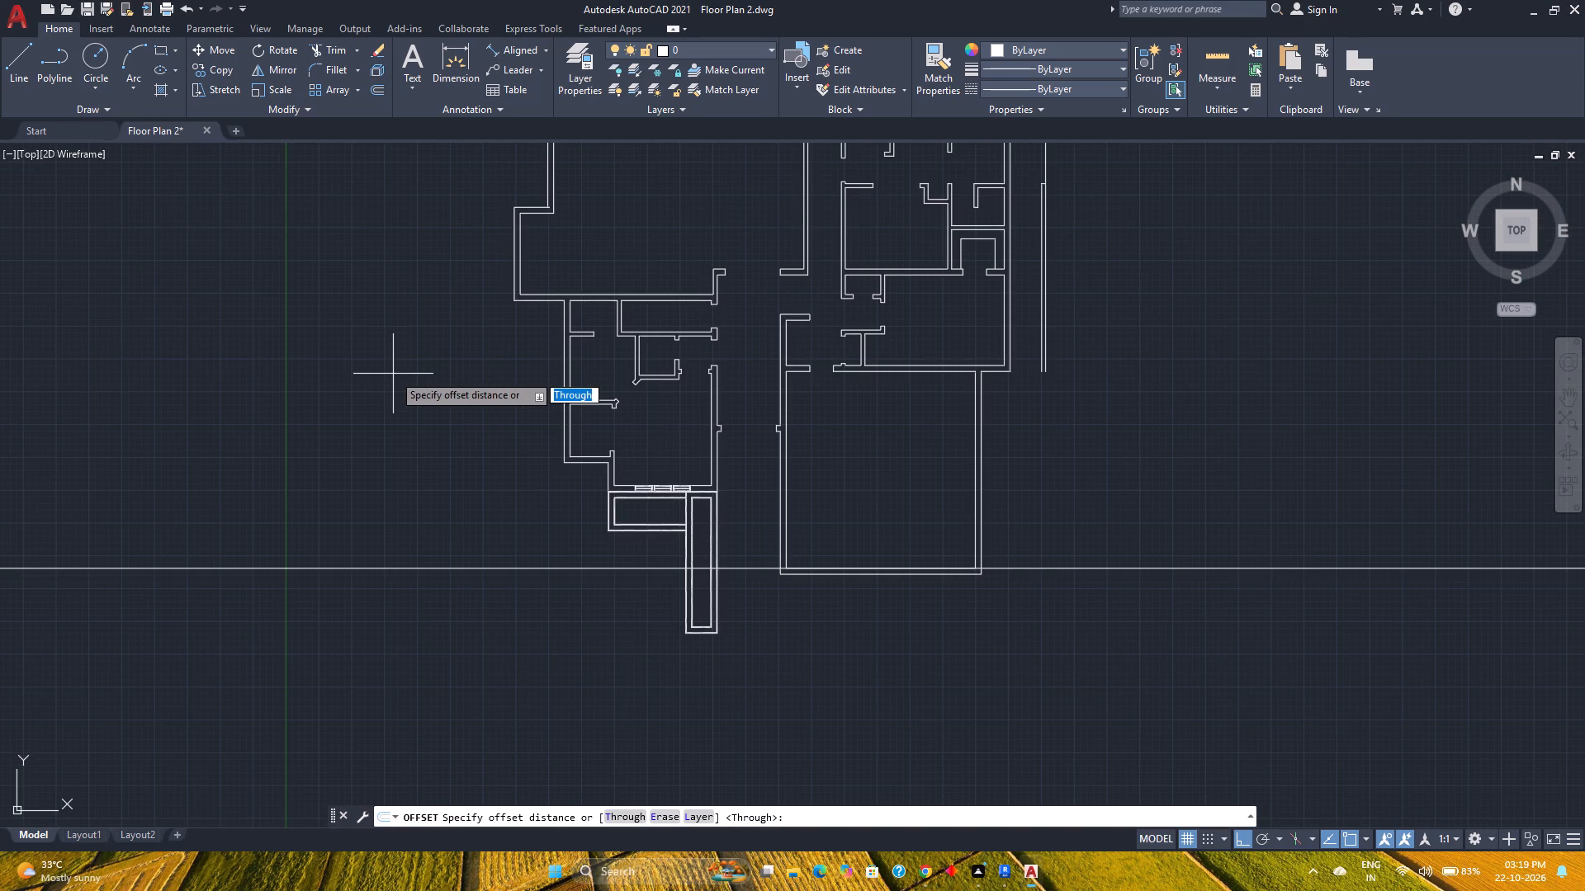
{"action": "type", "text": "12"}
{"action": "key", "text": "apostrophe"}
{"action": "key", "text": "Return"}
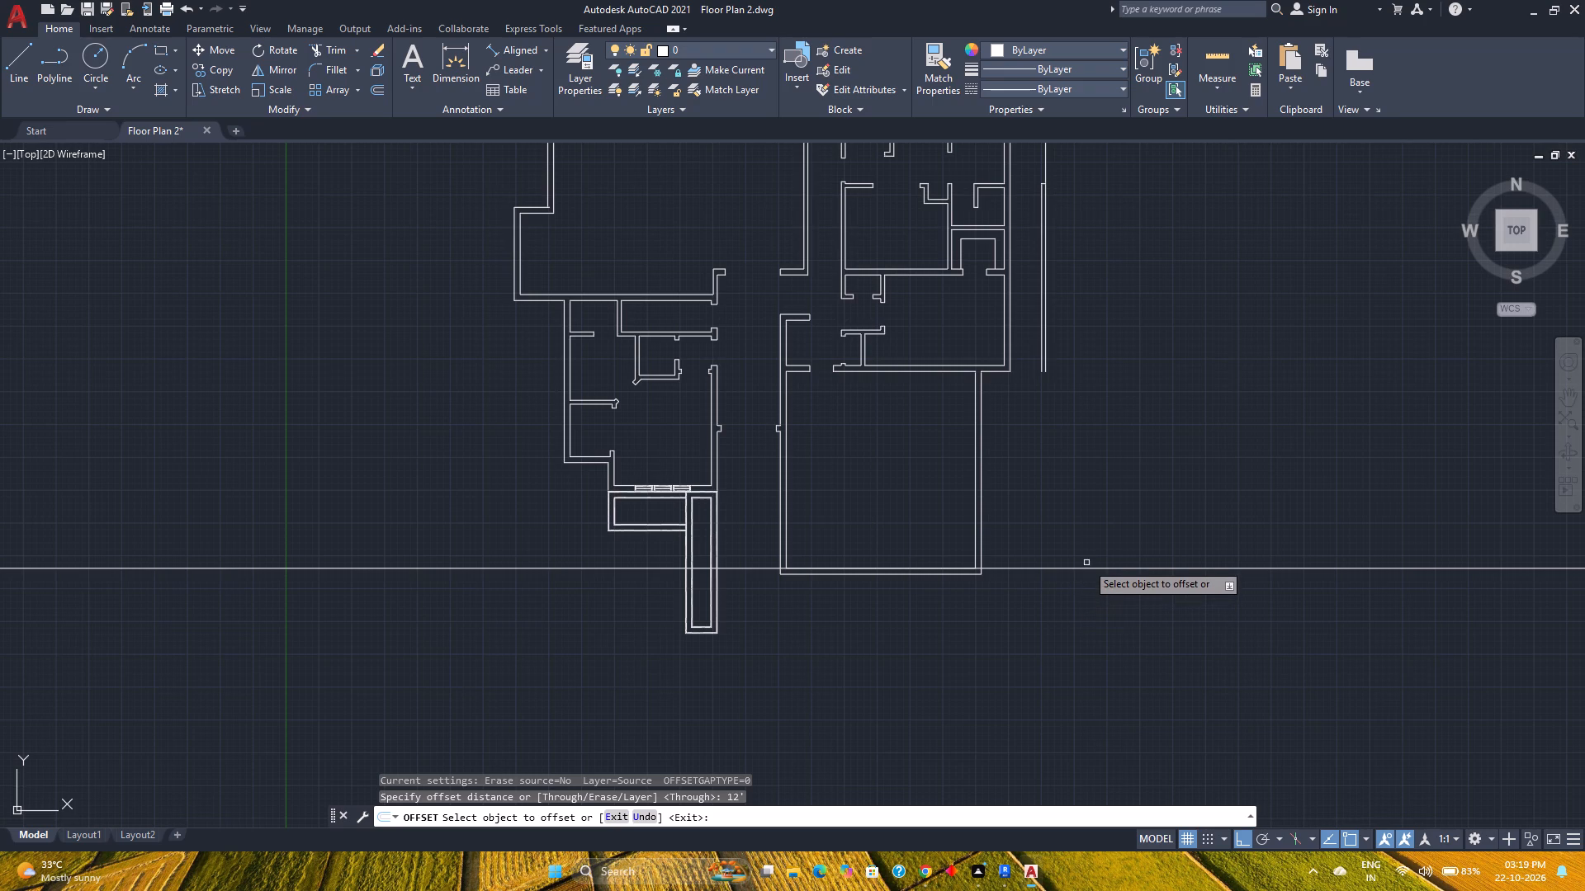
{"action": "left_click", "coordinate": [1088, 568]}
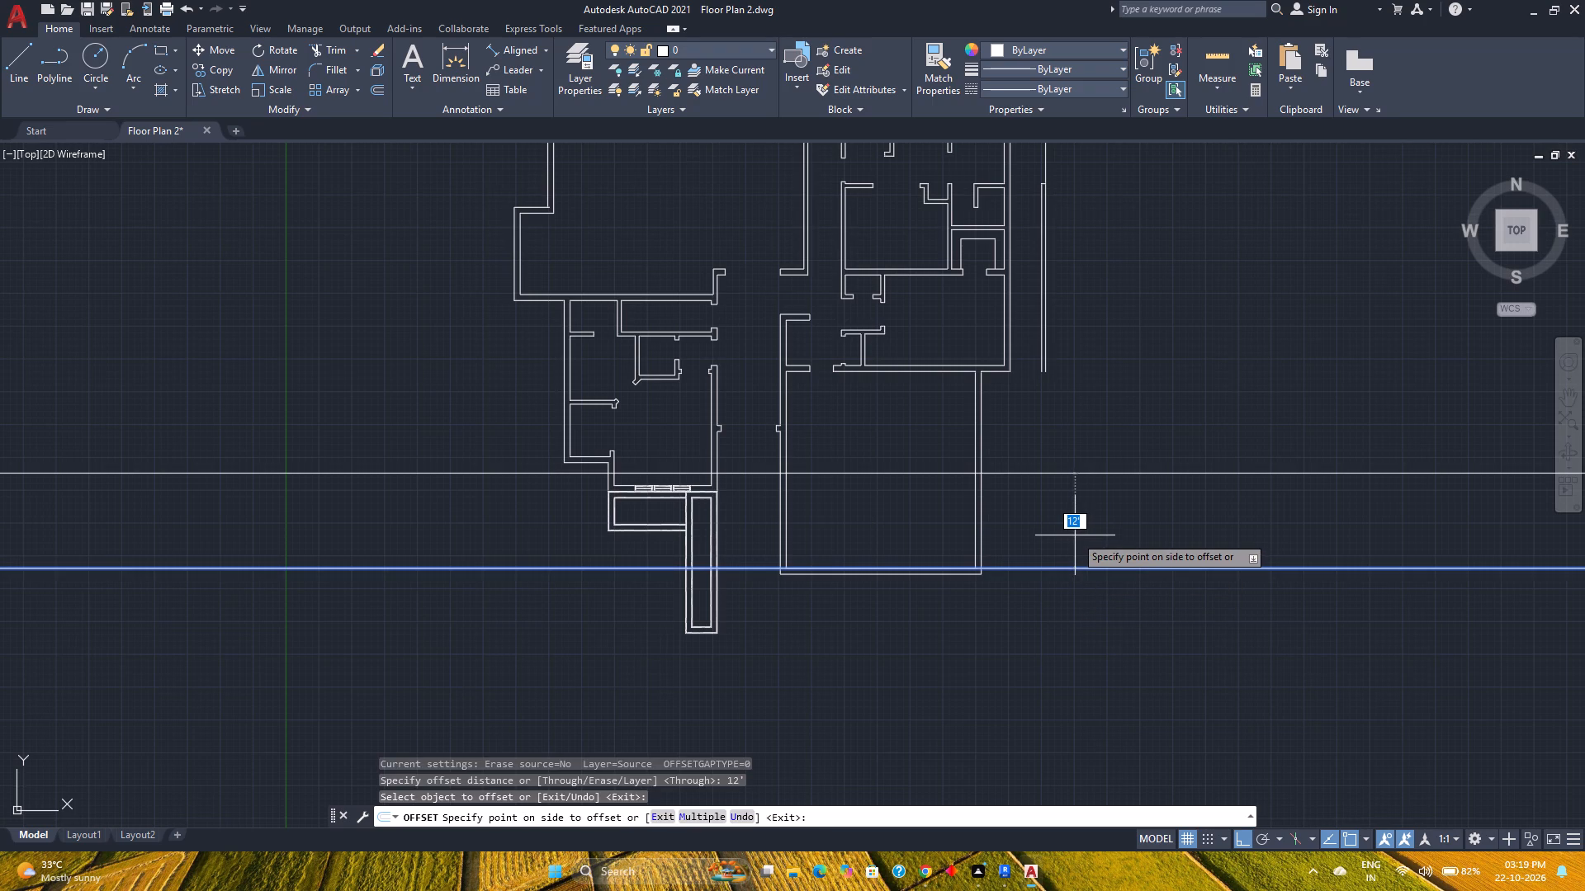
{"action": "type", "text": "8'"}
{"action": "key", "text": "Return"}
{"action": "key", "text": "Escape"}
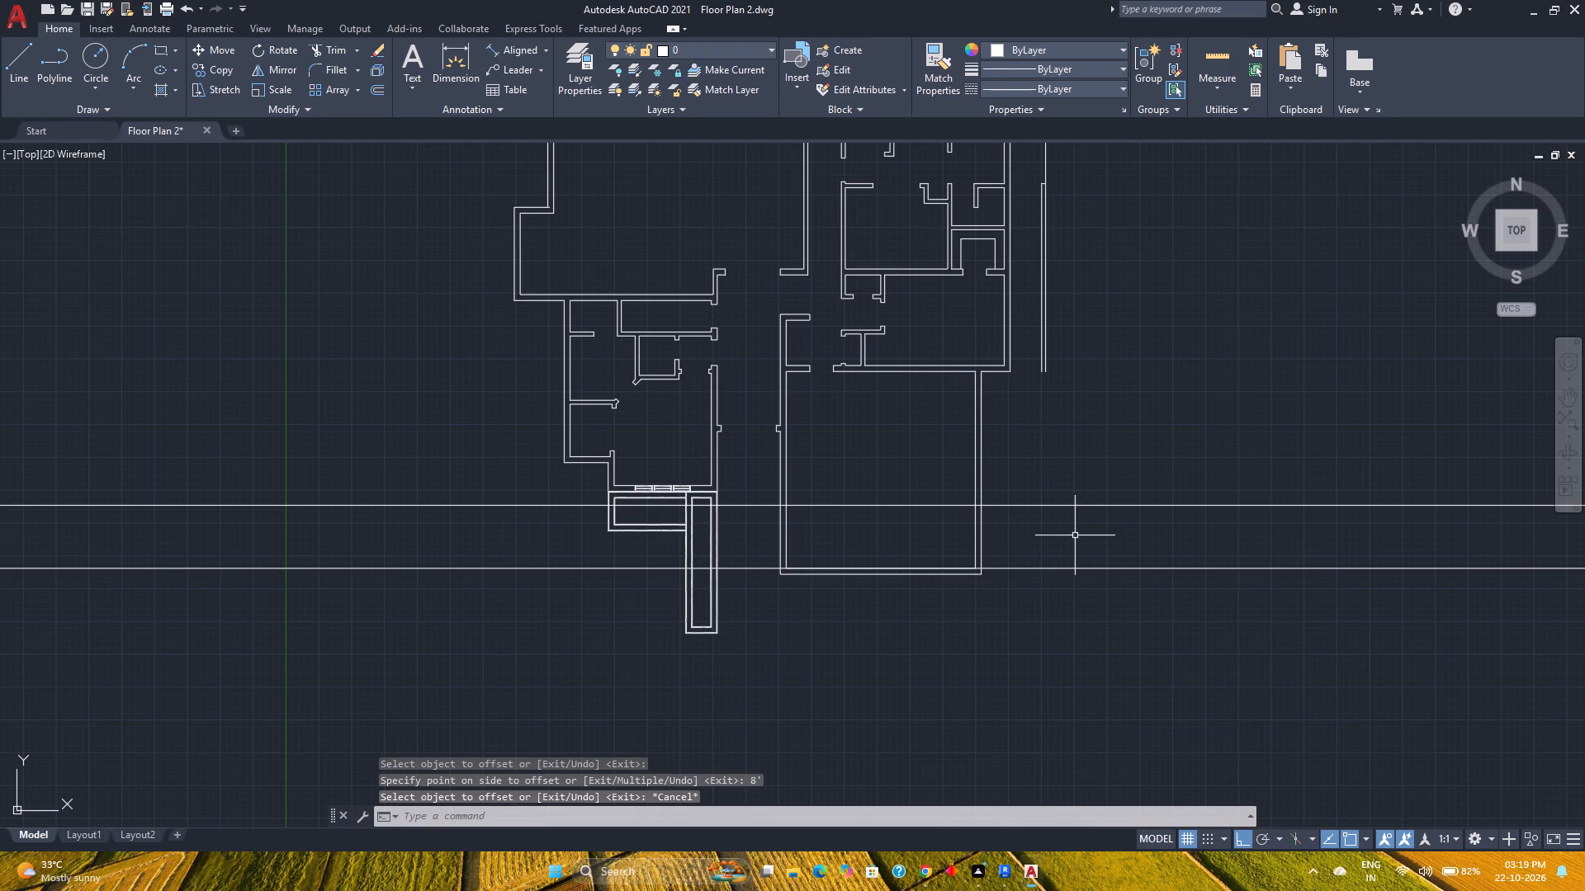
{"action": "left_click", "coordinate": [1097, 614]}
{"action": "left_click", "coordinate": [1075, 554]}
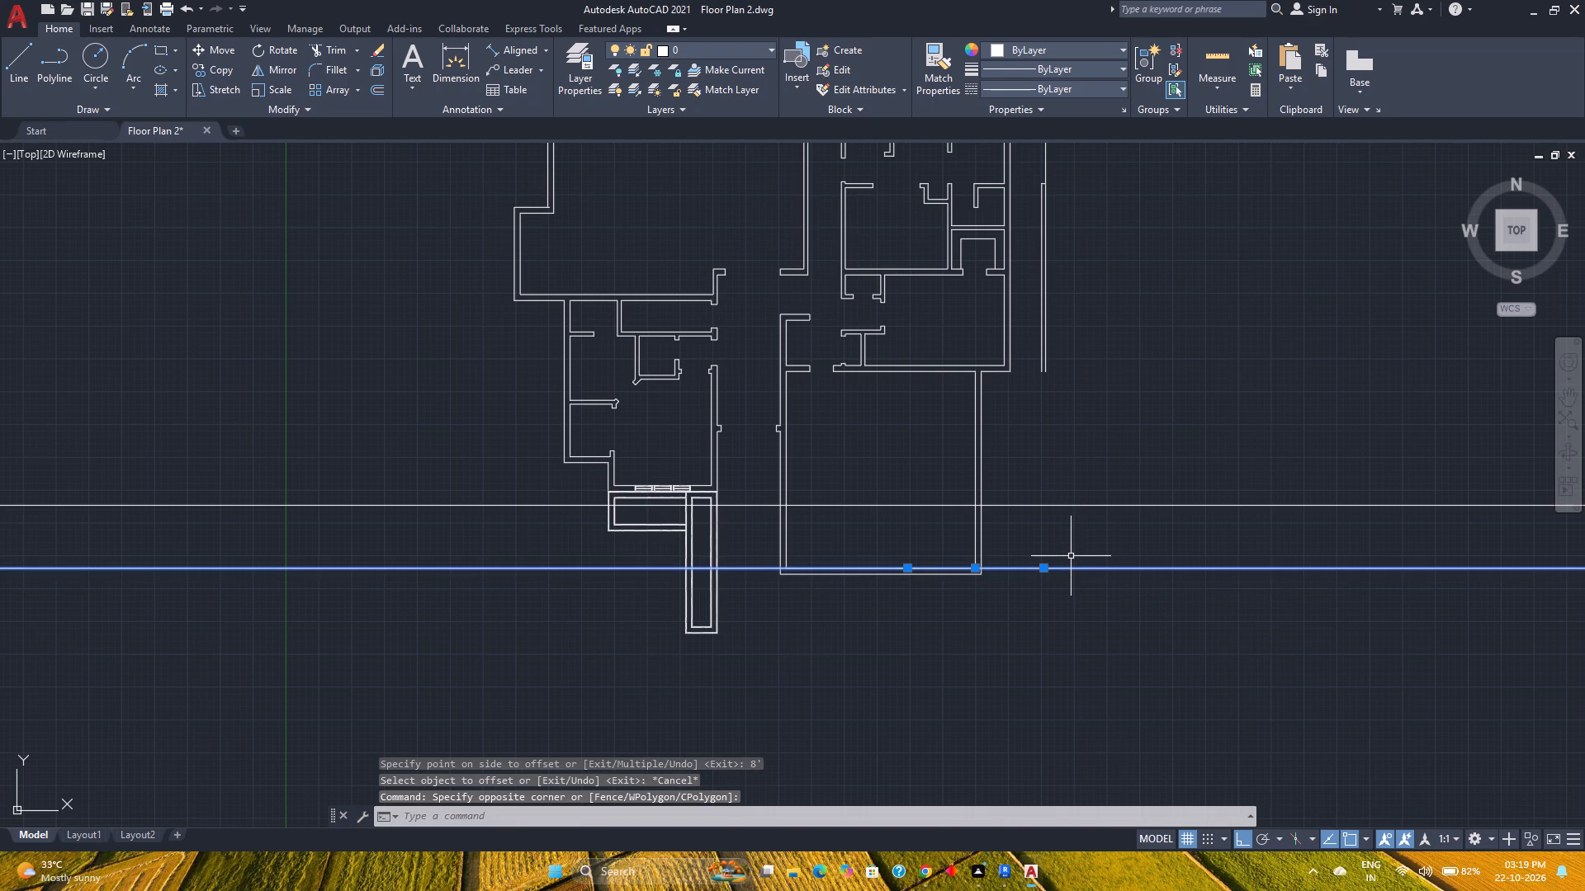
{"action": "key", "text": "Delete"}
Extend both vertical lines east of the building south to the construction line and erase that construction line.
{"action": "type", "text": "ex"}
{"action": "key", "text": "Return"}
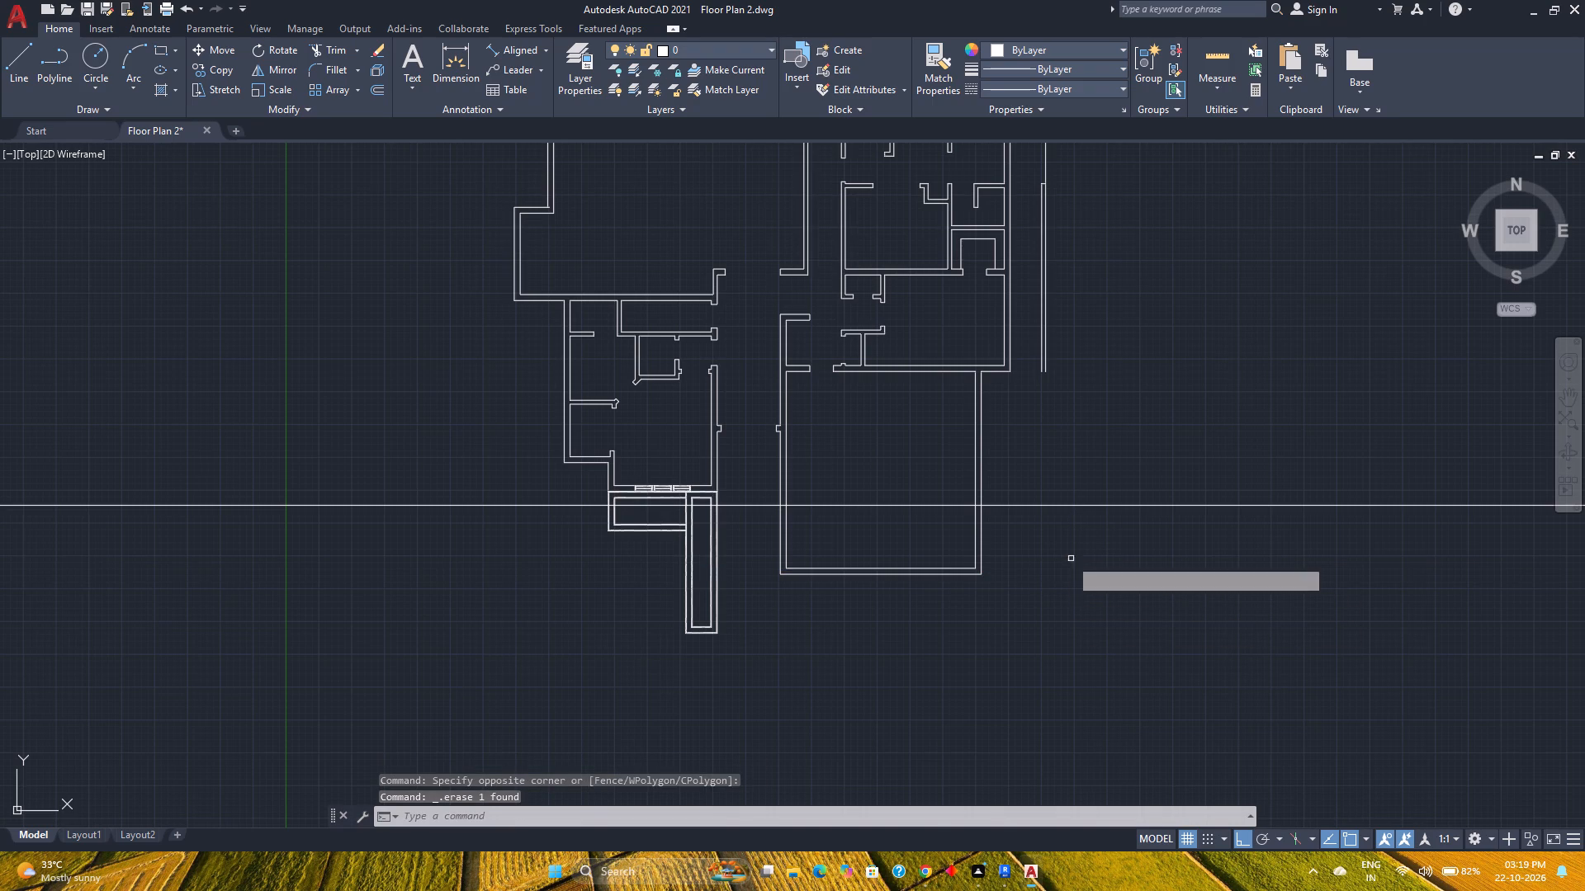
{"action": "left_click", "coordinate": [1024, 317]}
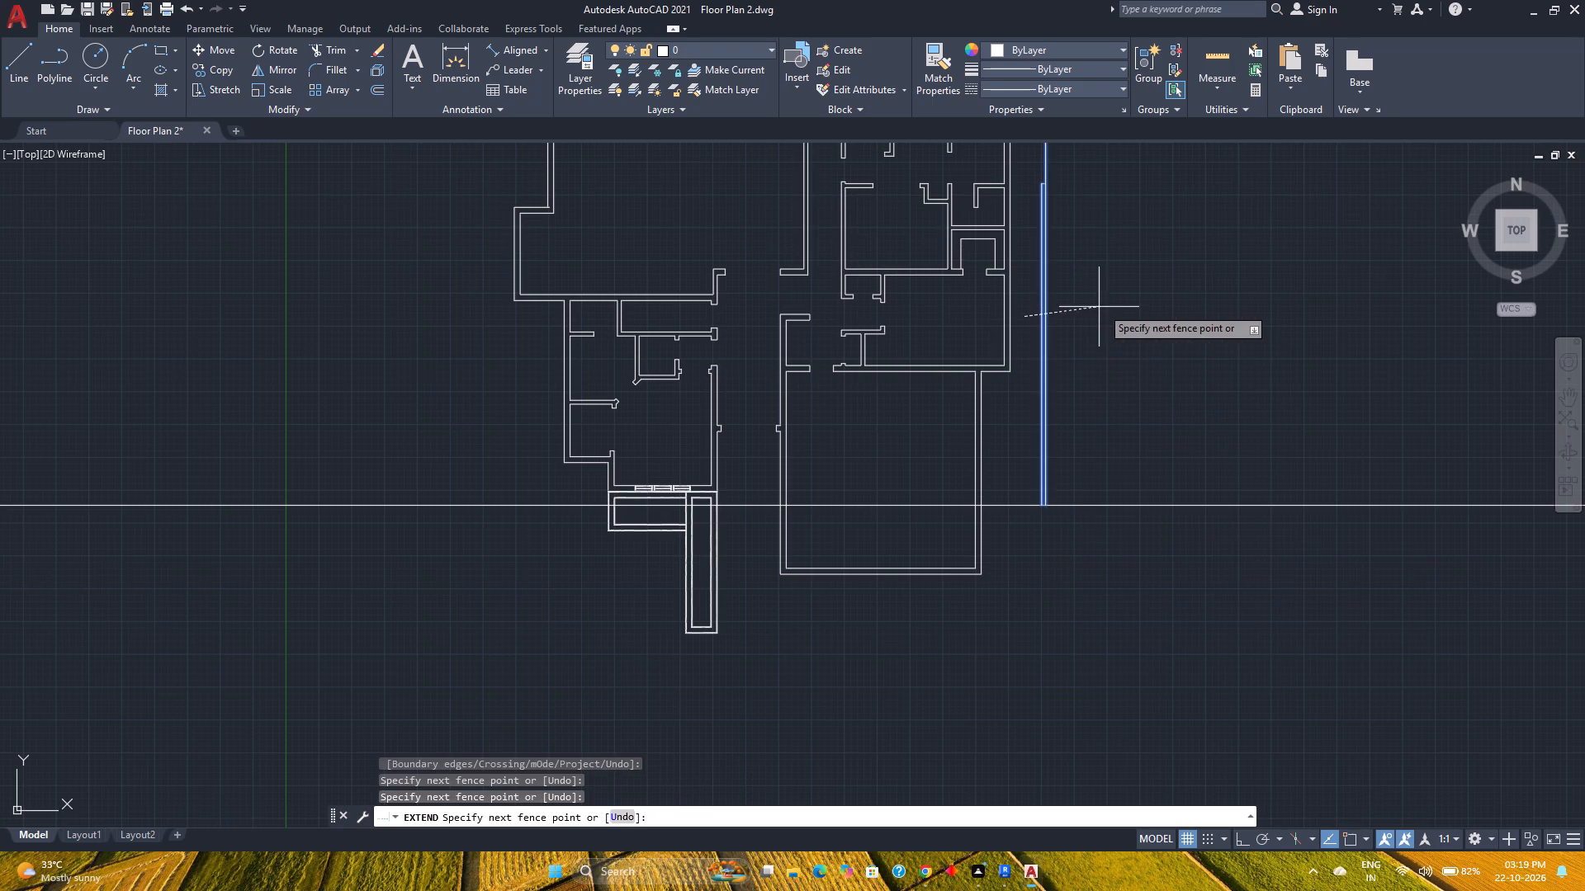
{"action": "left_click", "coordinate": [1102, 307]}
{"action": "key", "text": "Escape"}
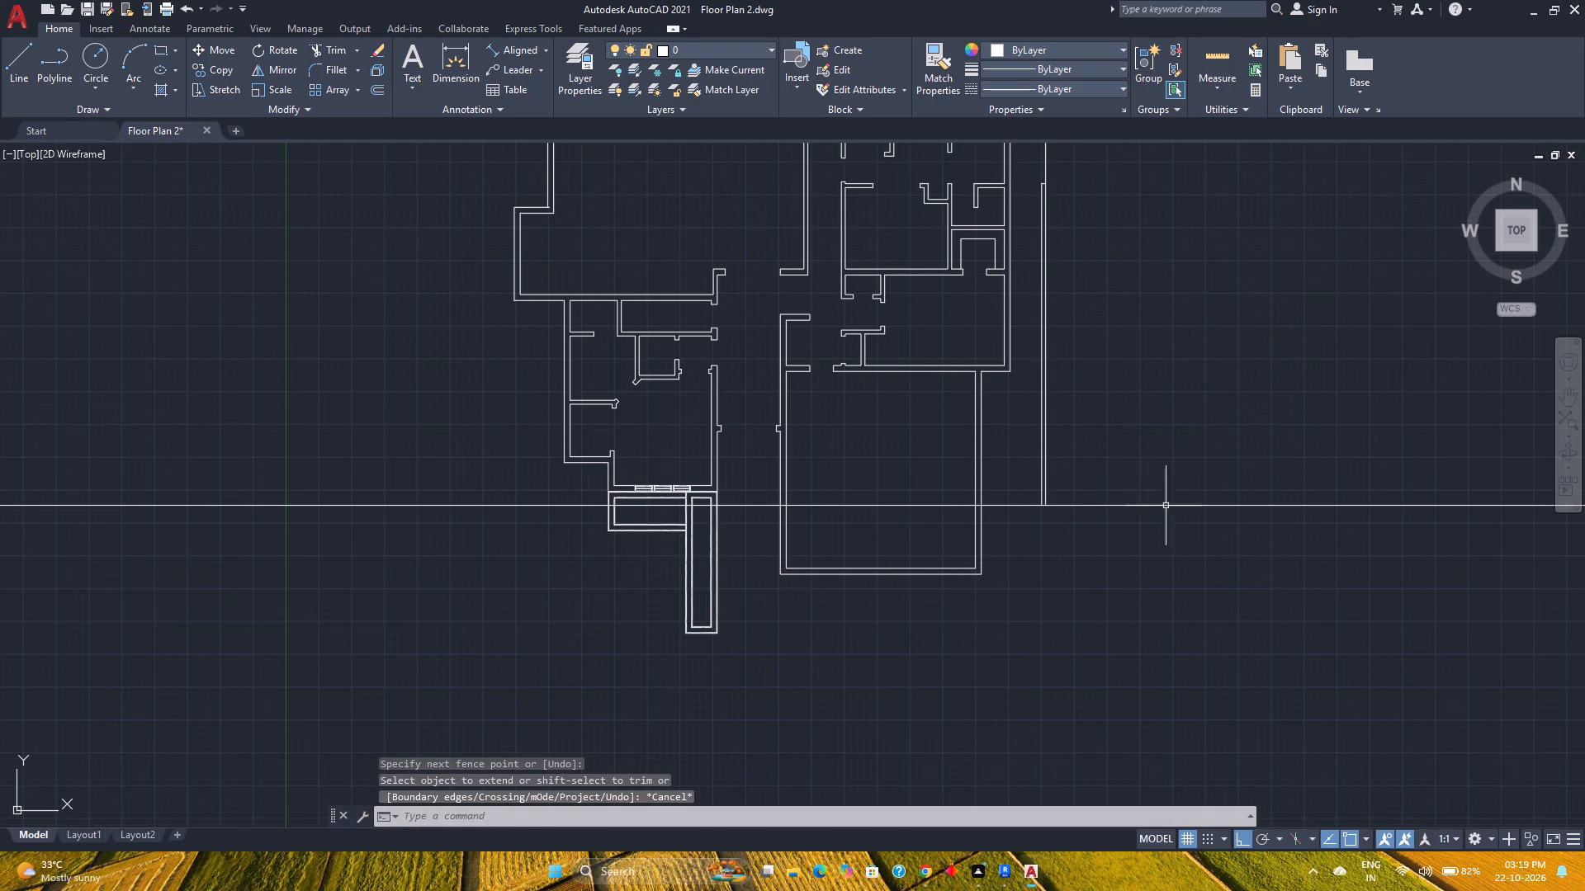
{"action": "left_click", "coordinate": [1189, 549]}
{"action": "left_click", "coordinate": [1165, 482]}
{"action": "key", "text": "Delete"}
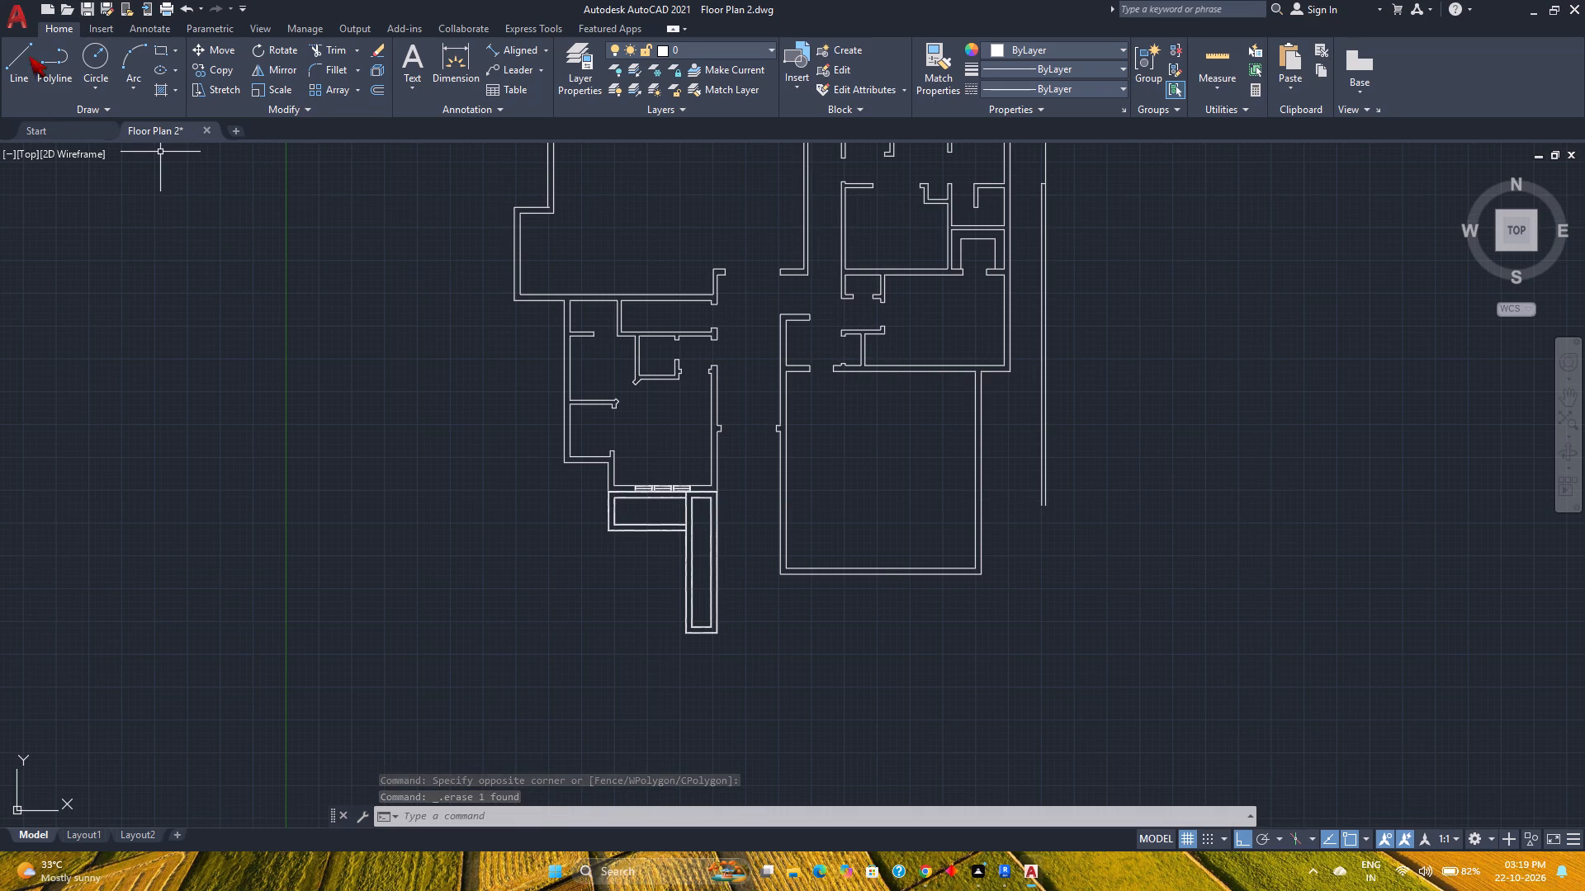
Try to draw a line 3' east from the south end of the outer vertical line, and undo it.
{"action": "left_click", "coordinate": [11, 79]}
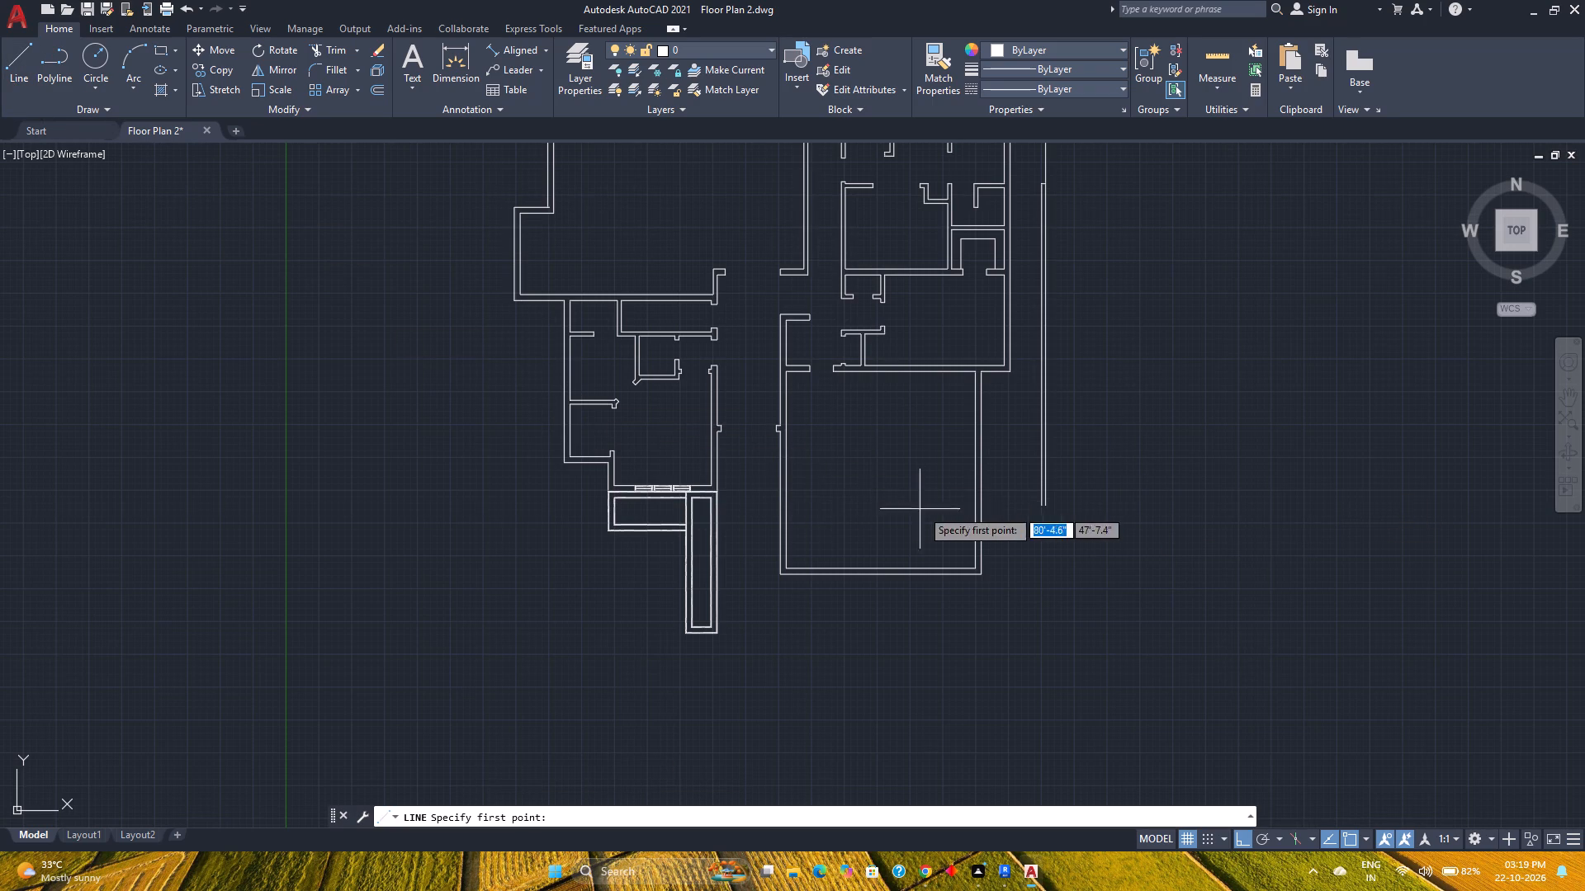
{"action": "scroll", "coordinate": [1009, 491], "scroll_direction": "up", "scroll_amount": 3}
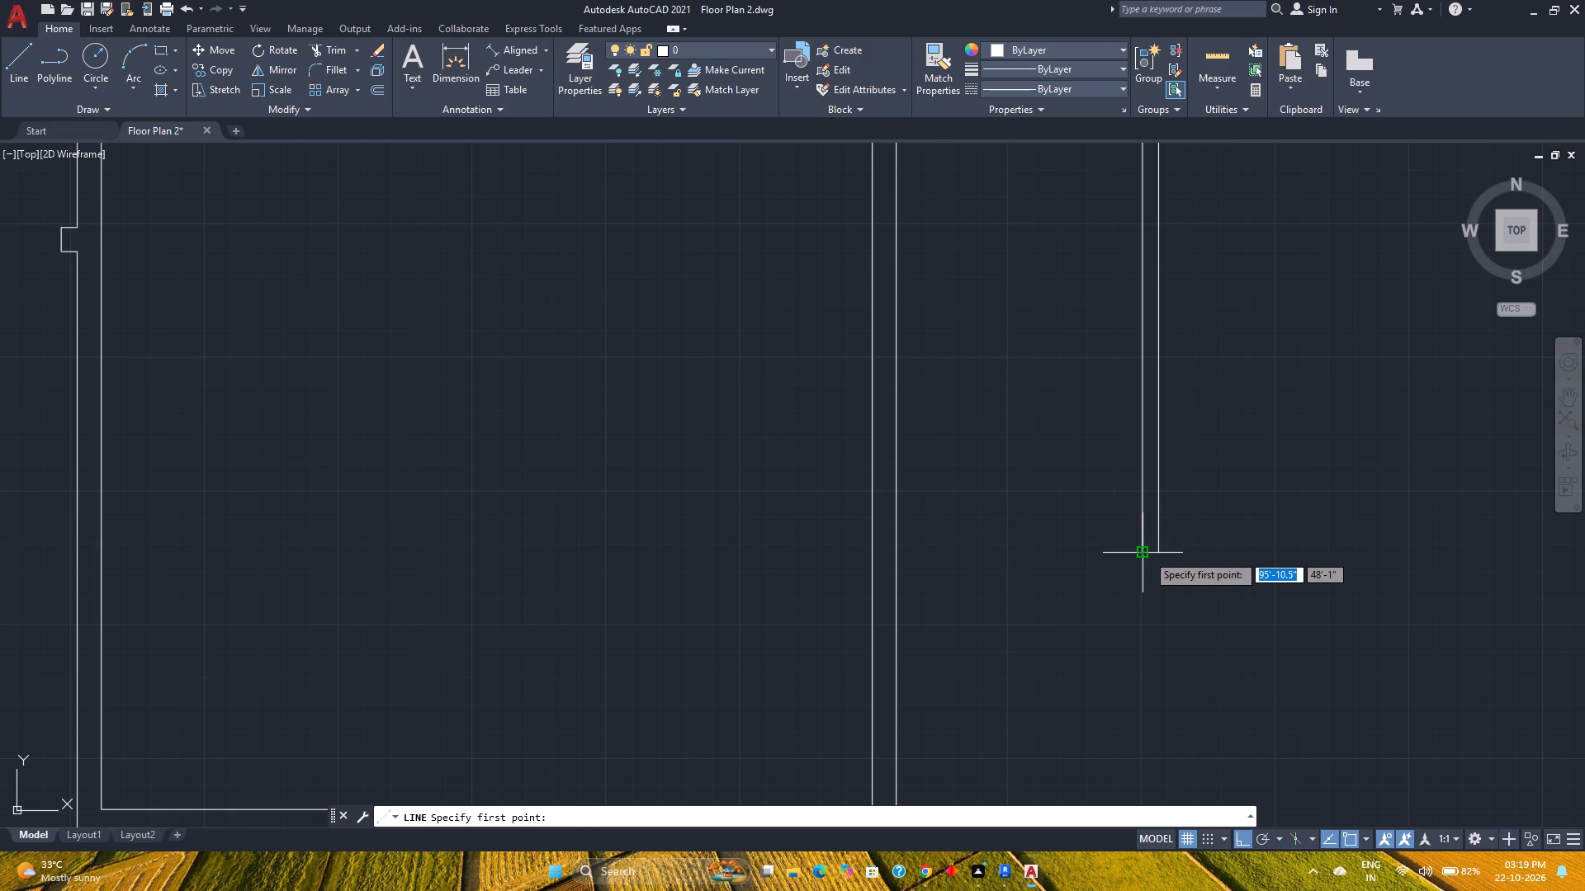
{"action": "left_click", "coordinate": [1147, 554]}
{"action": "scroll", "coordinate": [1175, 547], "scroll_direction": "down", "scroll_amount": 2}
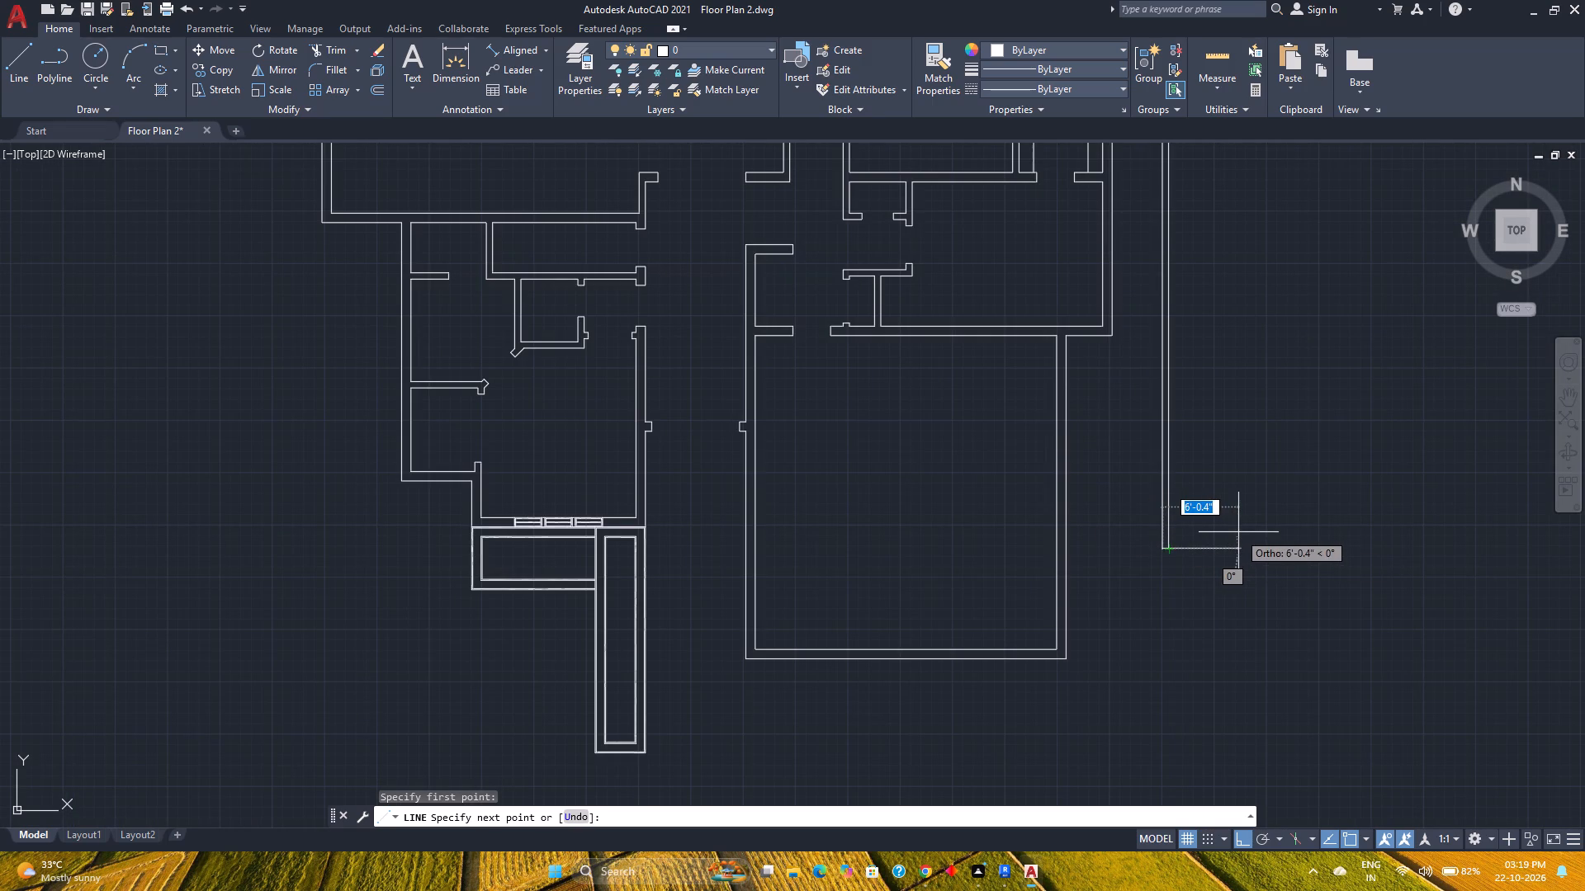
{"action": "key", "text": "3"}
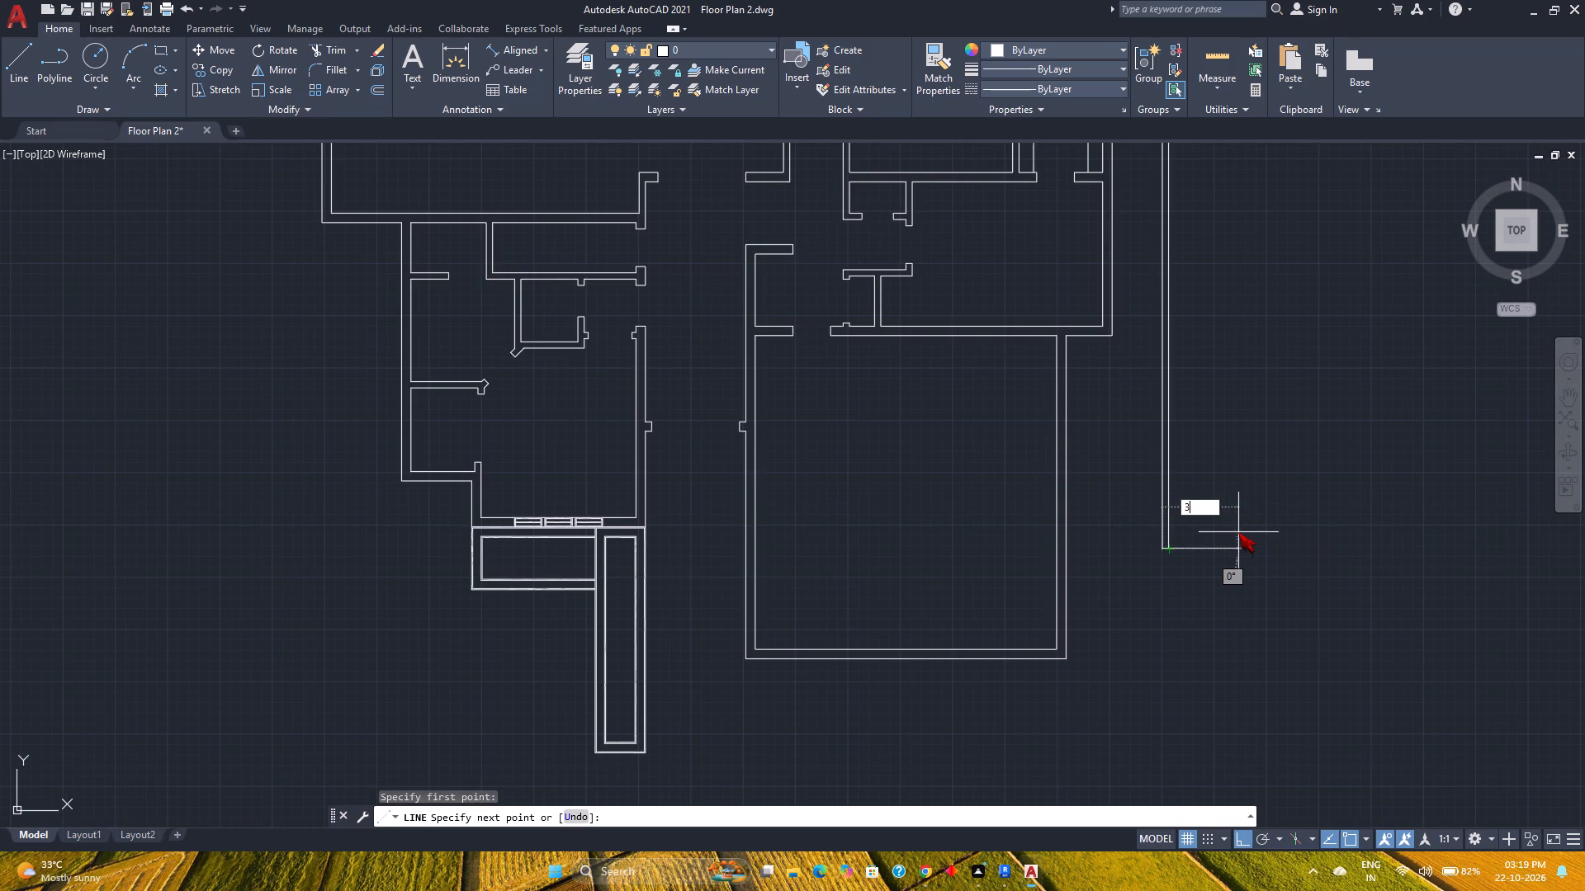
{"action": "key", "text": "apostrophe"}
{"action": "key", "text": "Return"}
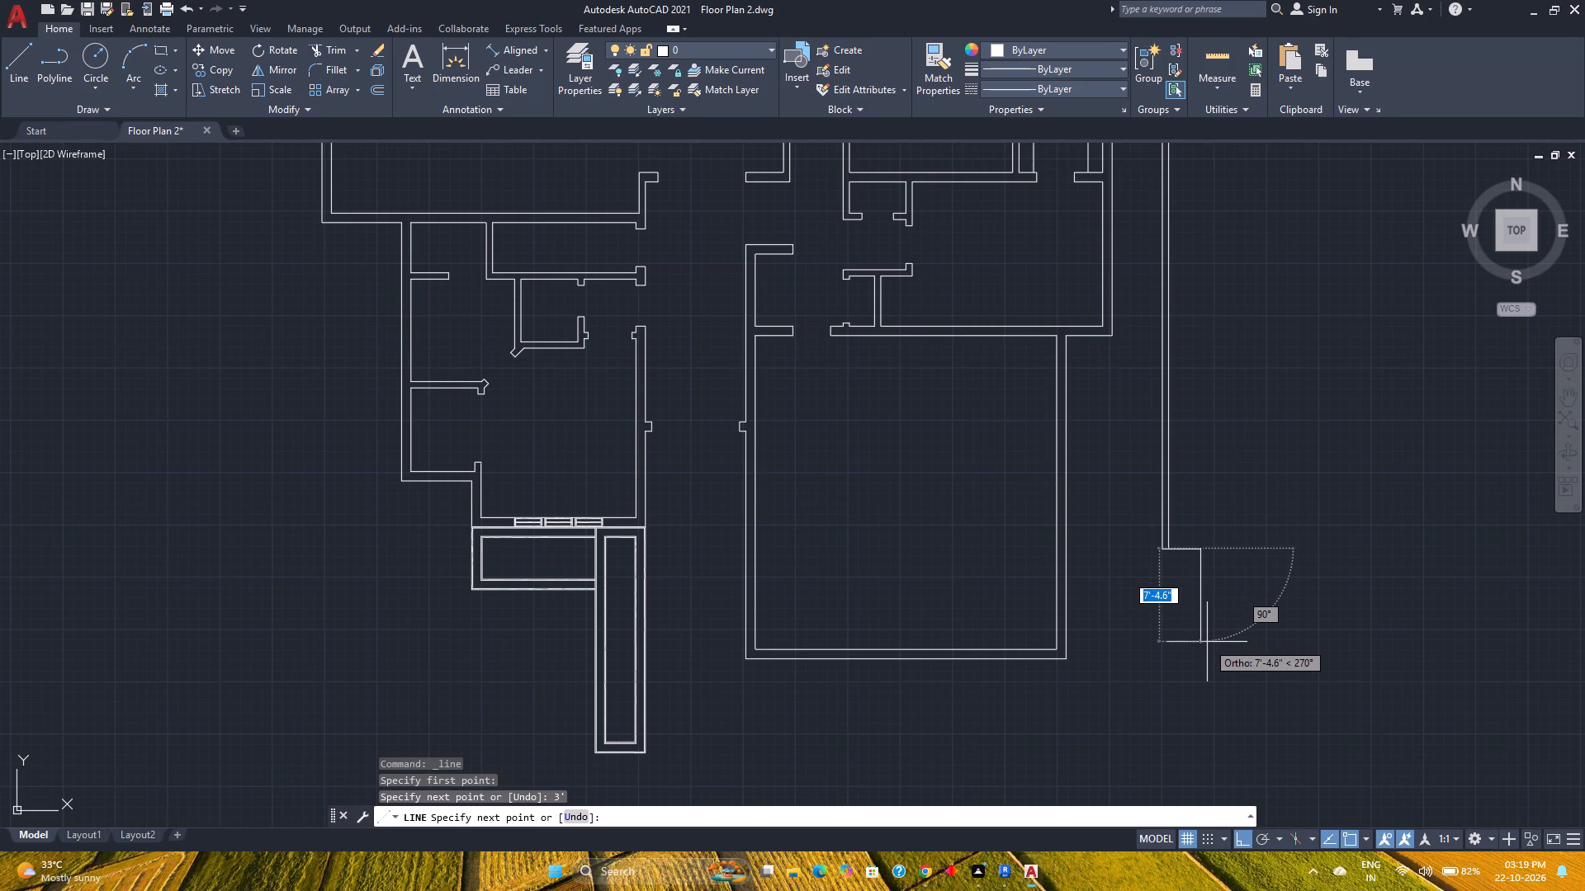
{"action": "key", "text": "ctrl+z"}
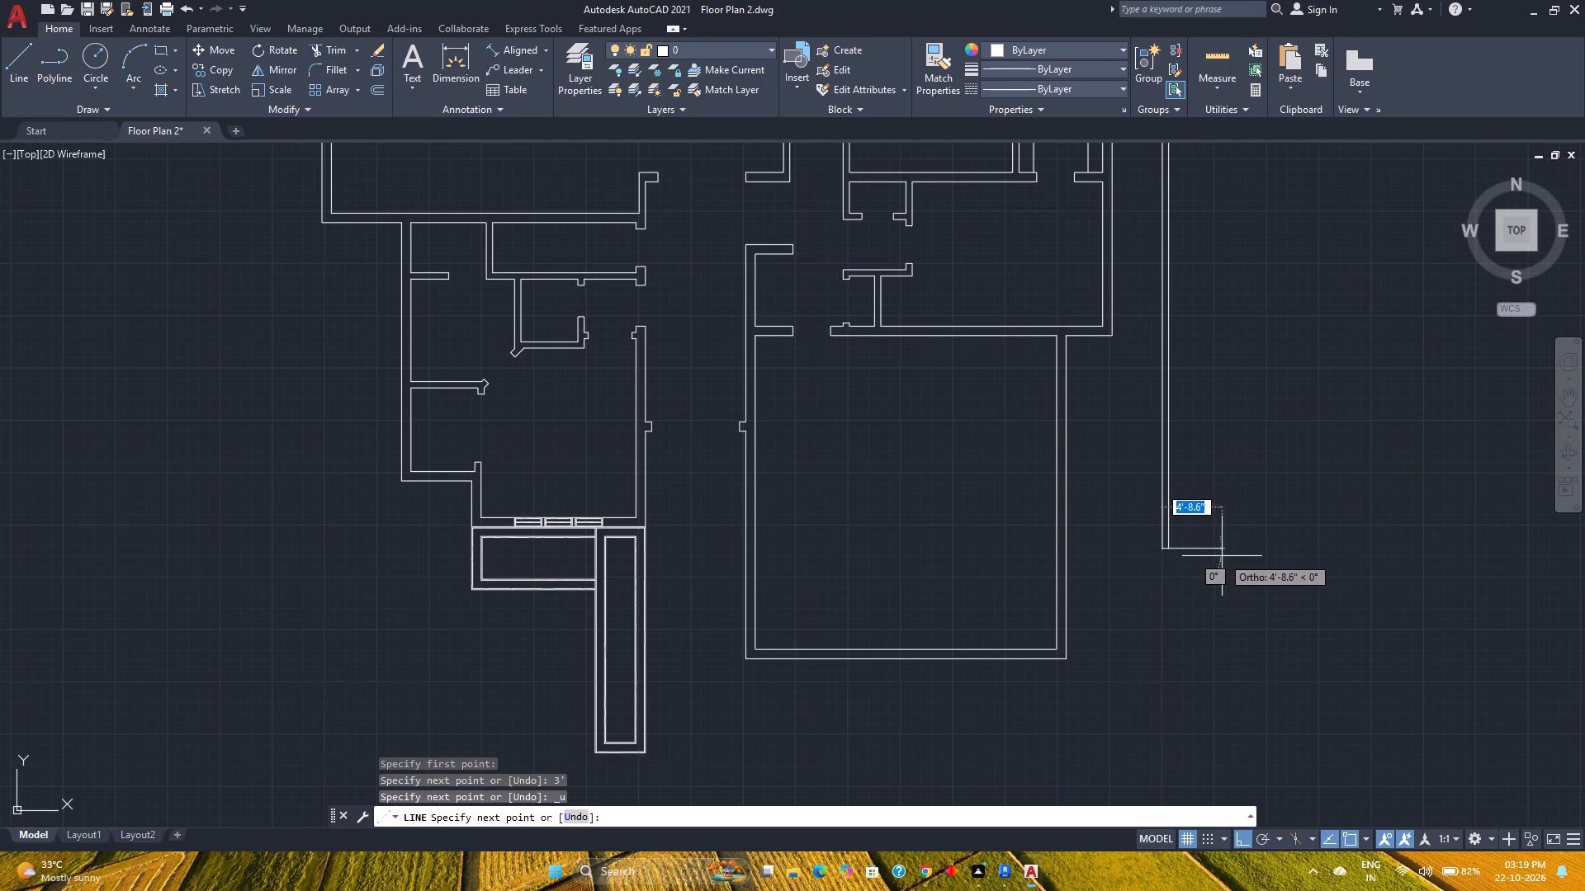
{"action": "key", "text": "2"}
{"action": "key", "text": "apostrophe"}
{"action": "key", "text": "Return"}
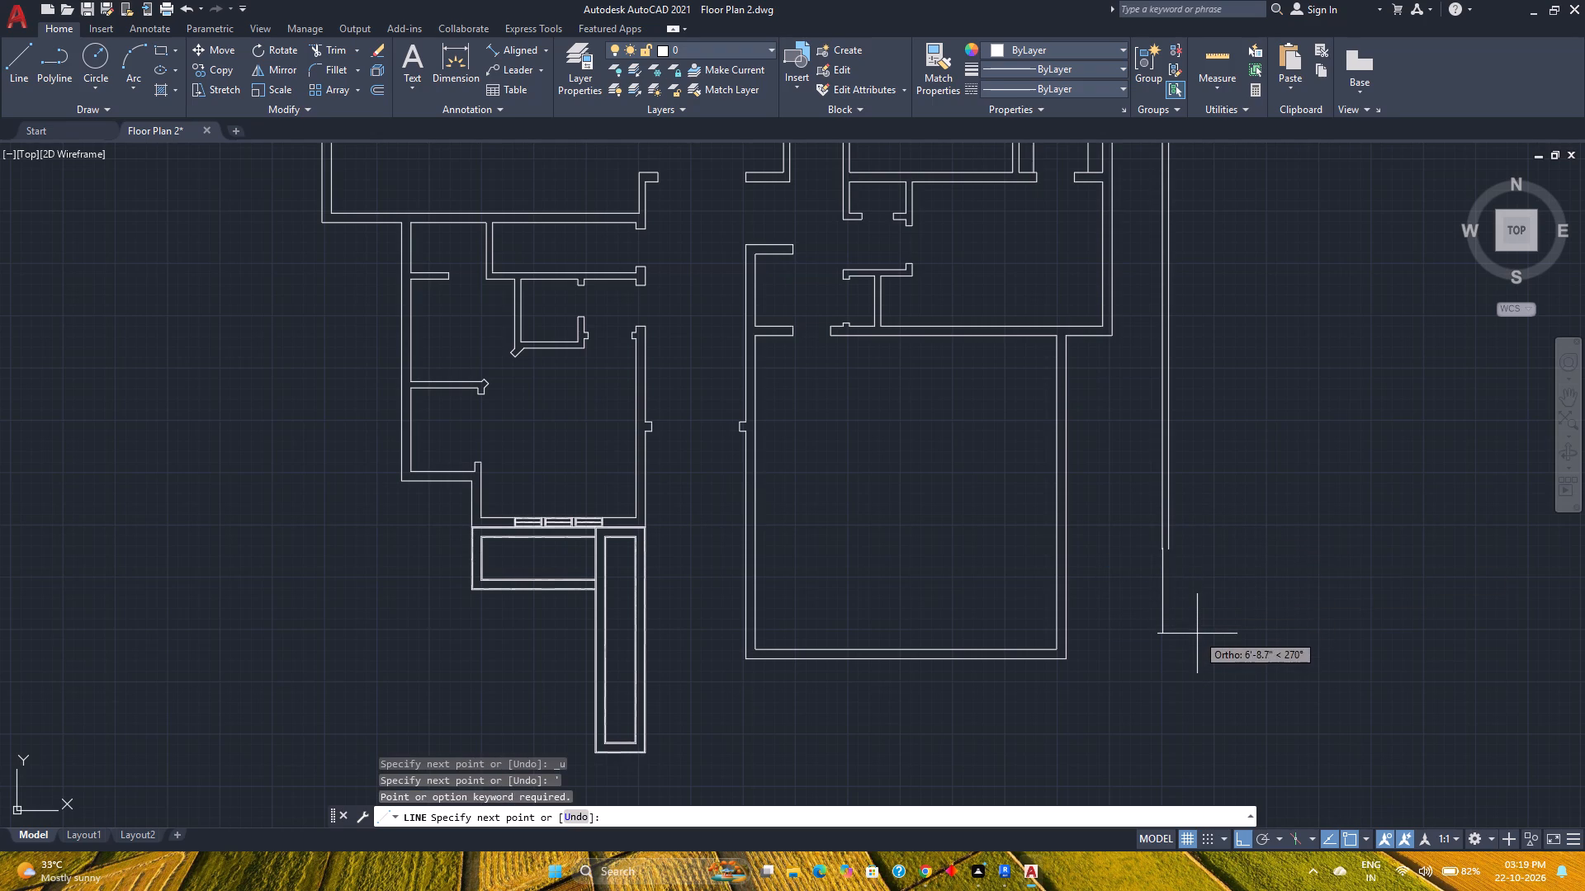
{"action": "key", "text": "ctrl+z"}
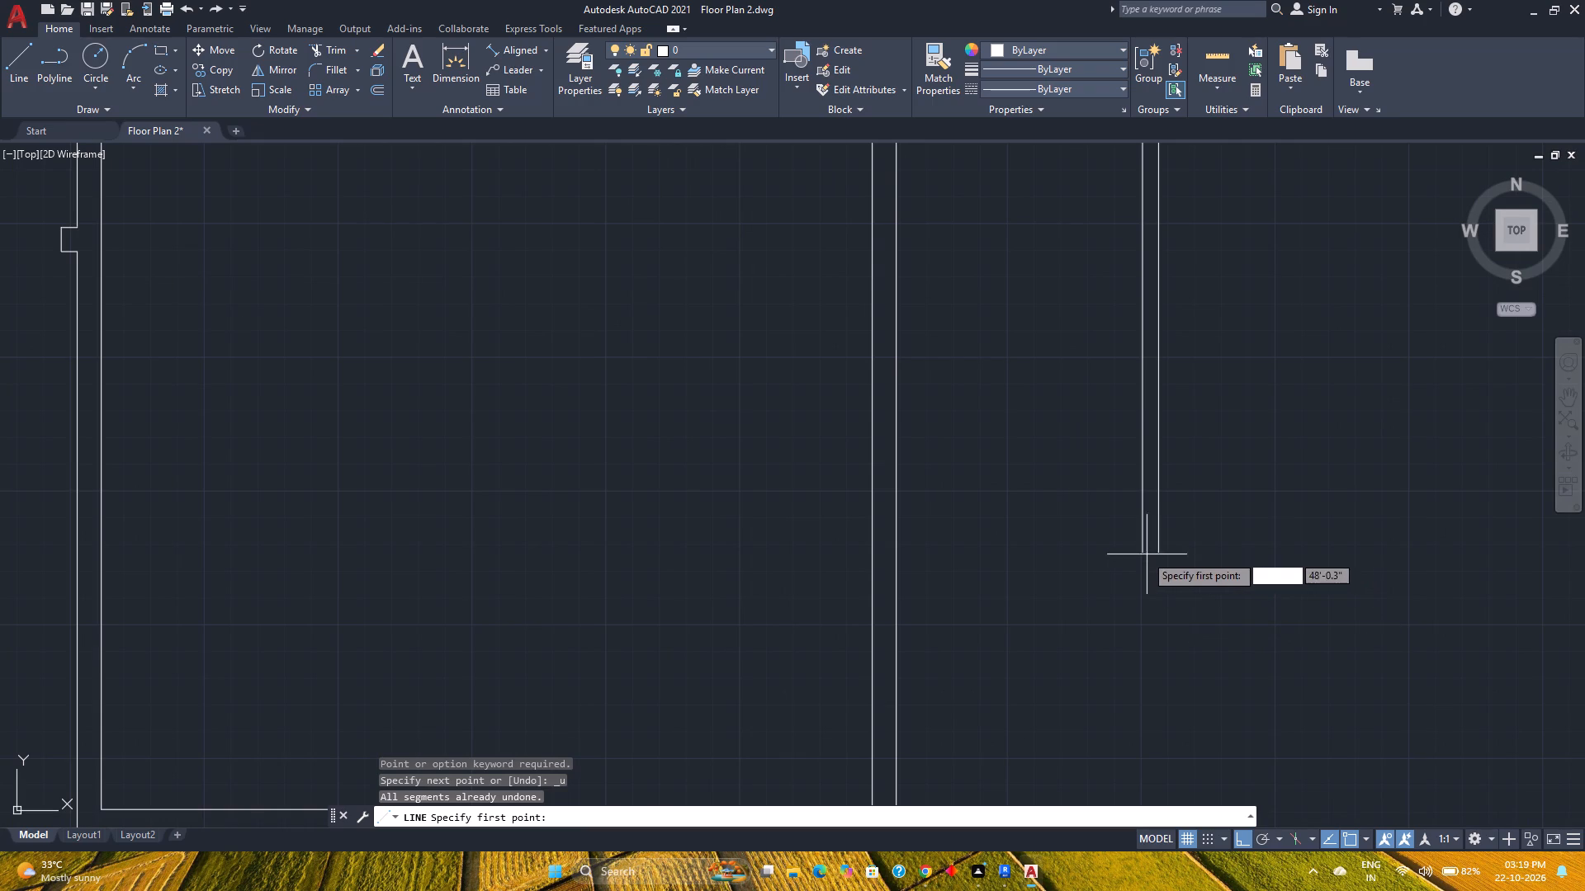
Draw a line 2' east from the south end of the western of the two vertical lines east of the building.
{"action": "left_click", "coordinate": [1144, 554]}
{"action": "key", "text": "2"}
{"action": "key", "text": "apostrophe"}
{"action": "key", "text": "Return"}
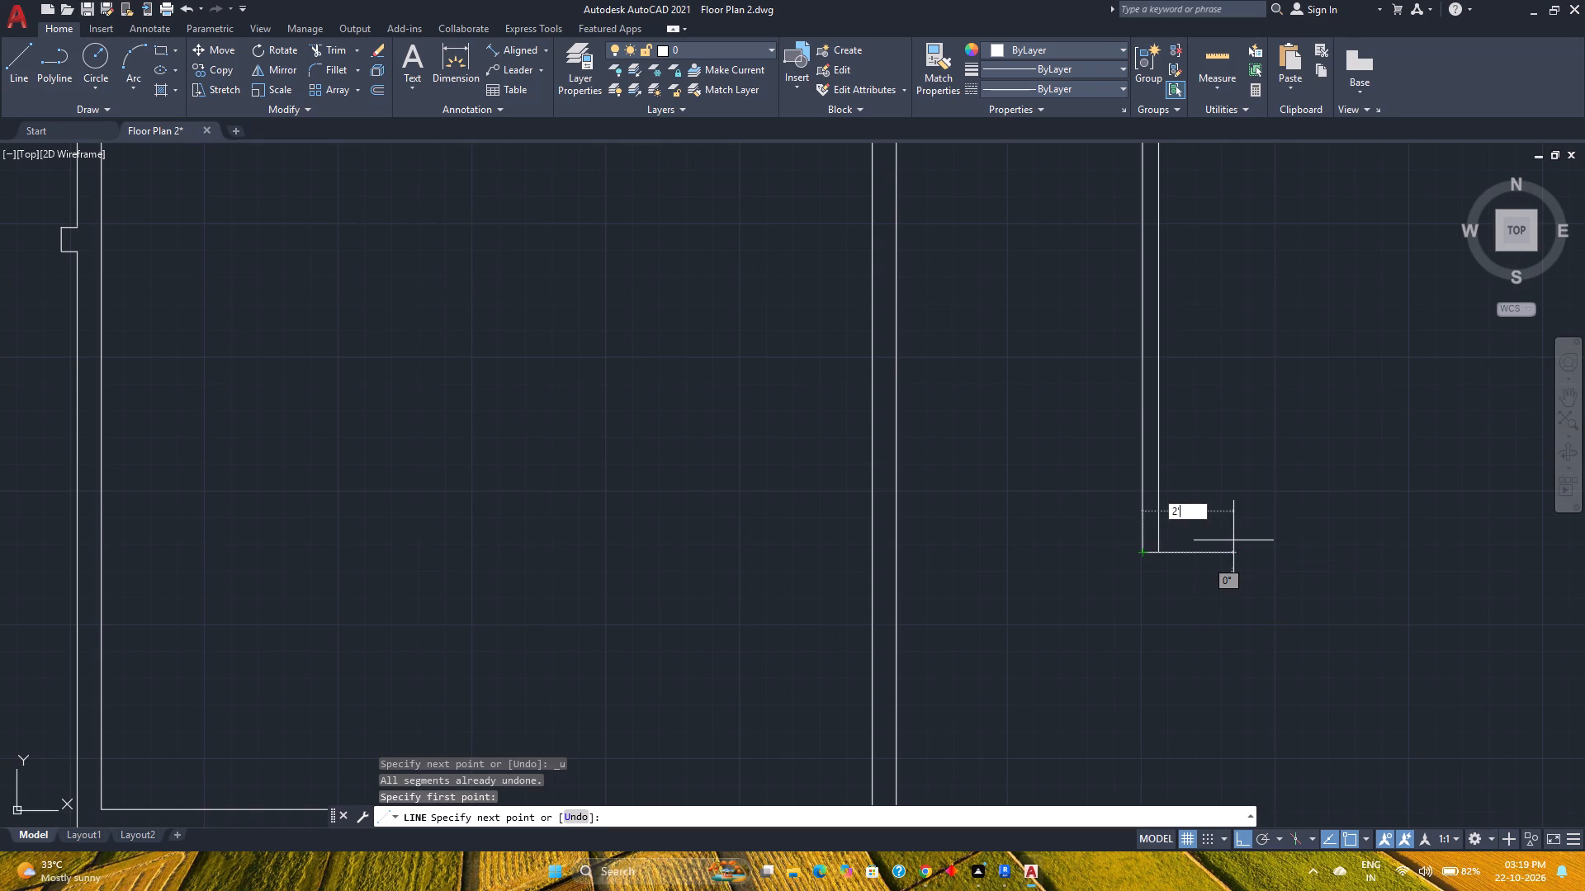
Continue the line 13' south from the east end of the 2' segment and finish it there.
{"action": "scroll", "coordinate": [1256, 644], "scroll_direction": "down", "scroll_amount": 4}
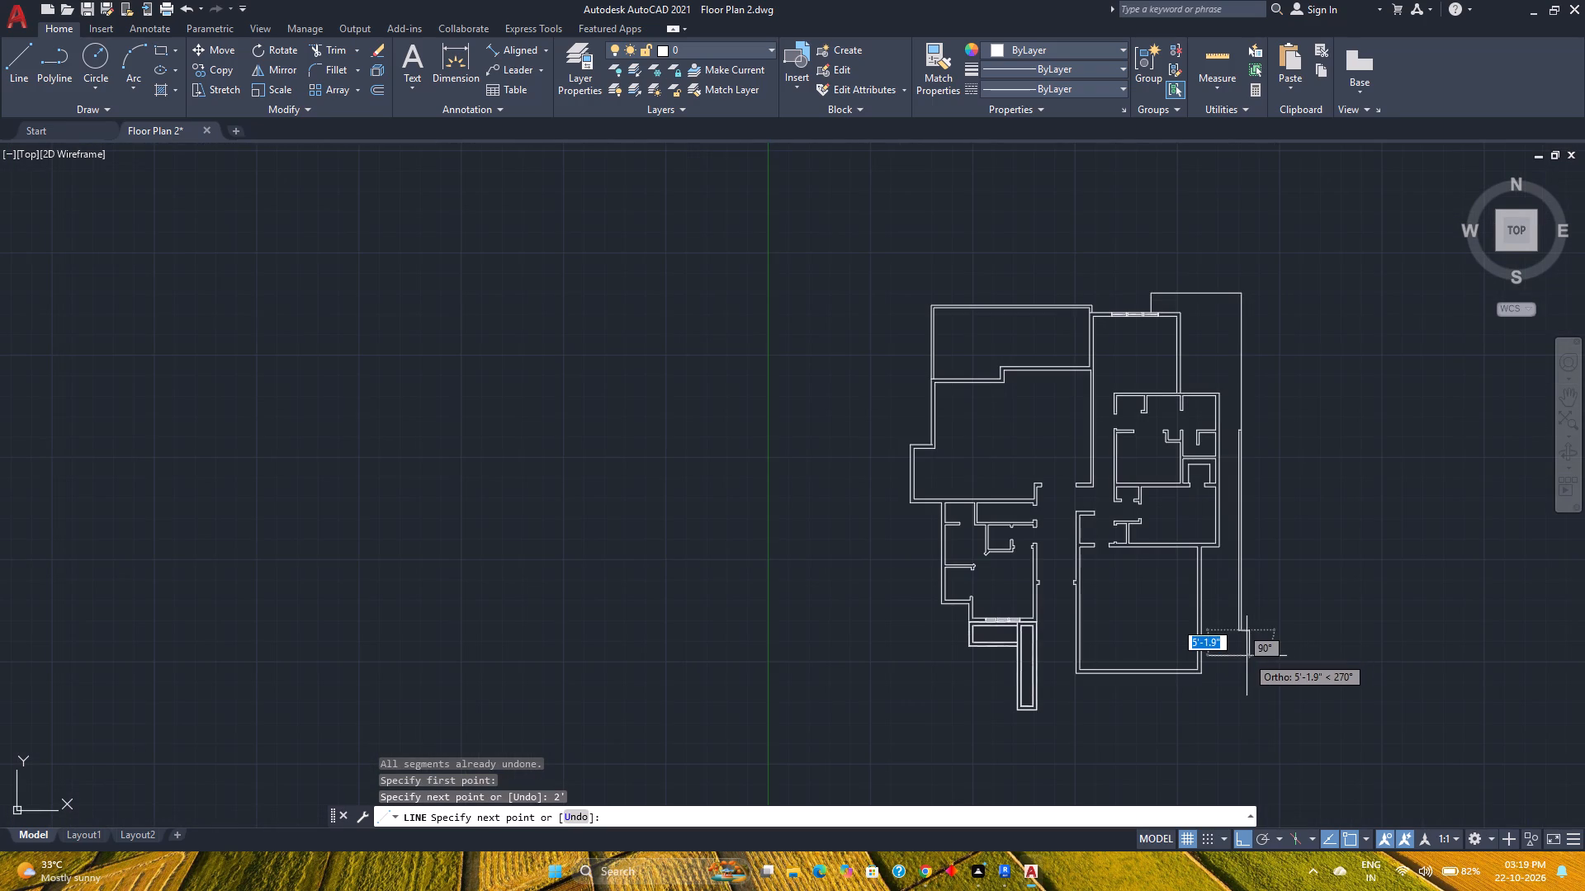
{"action": "scroll", "coordinate": [1247, 656], "scroll_direction": "up", "scroll_amount": 3}
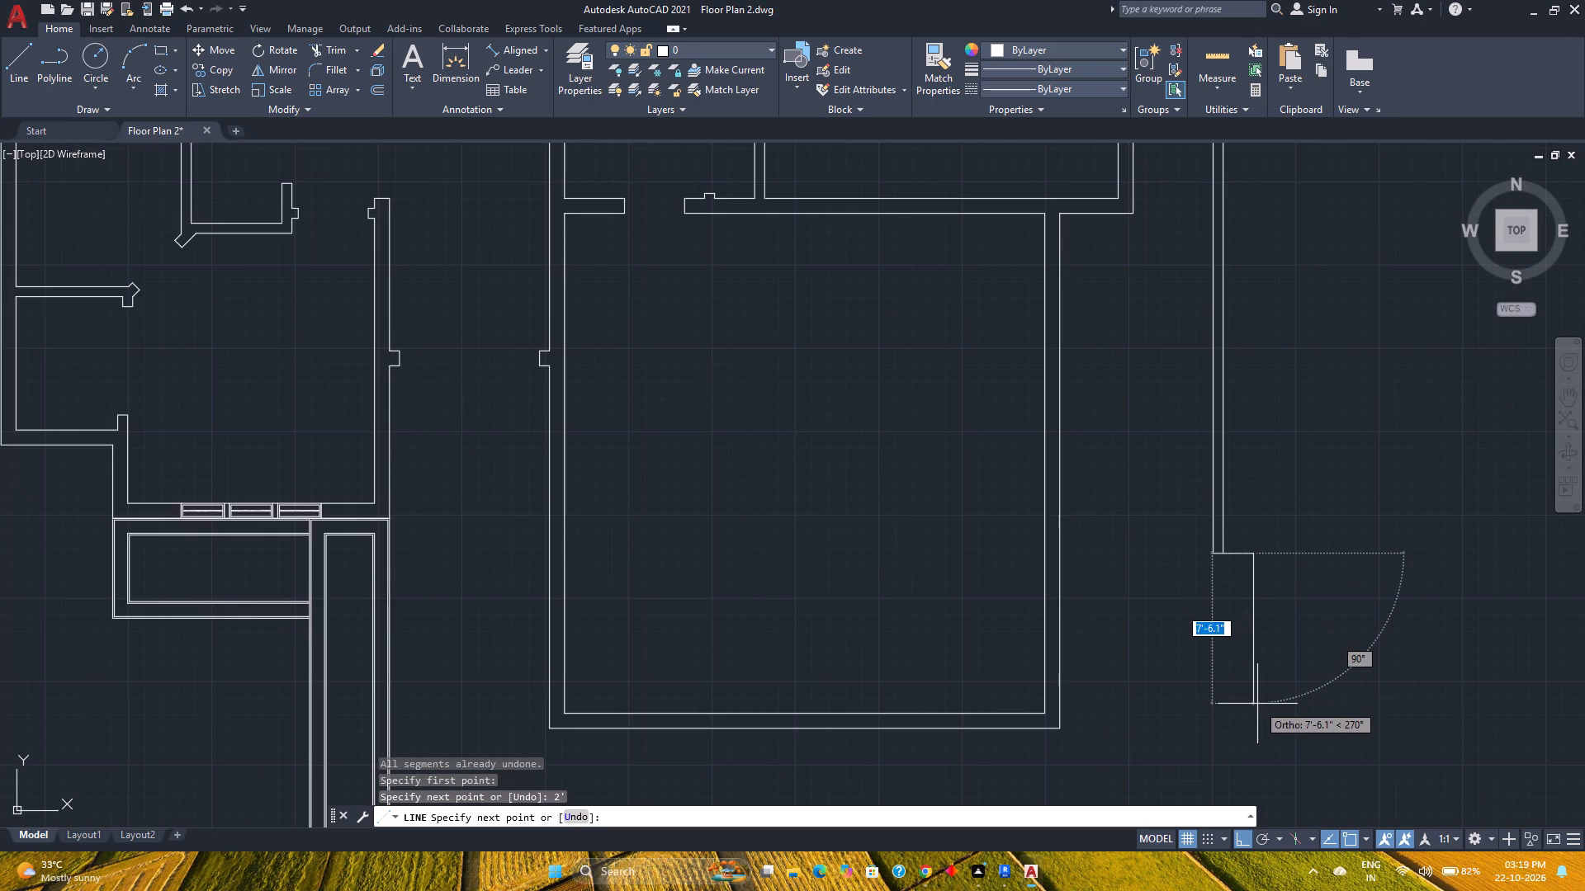
{"action": "scroll", "coordinate": [1258, 704], "scroll_direction": "down", "scroll_amount": 3}
{"action": "middle_click_drag", "start_coordinate": [1276, 732], "coordinate": [1286, 664]}
{"action": "middle_click", "coordinate": [1286, 664]}
{"action": "middle_click", "coordinate": [1286, 664]}
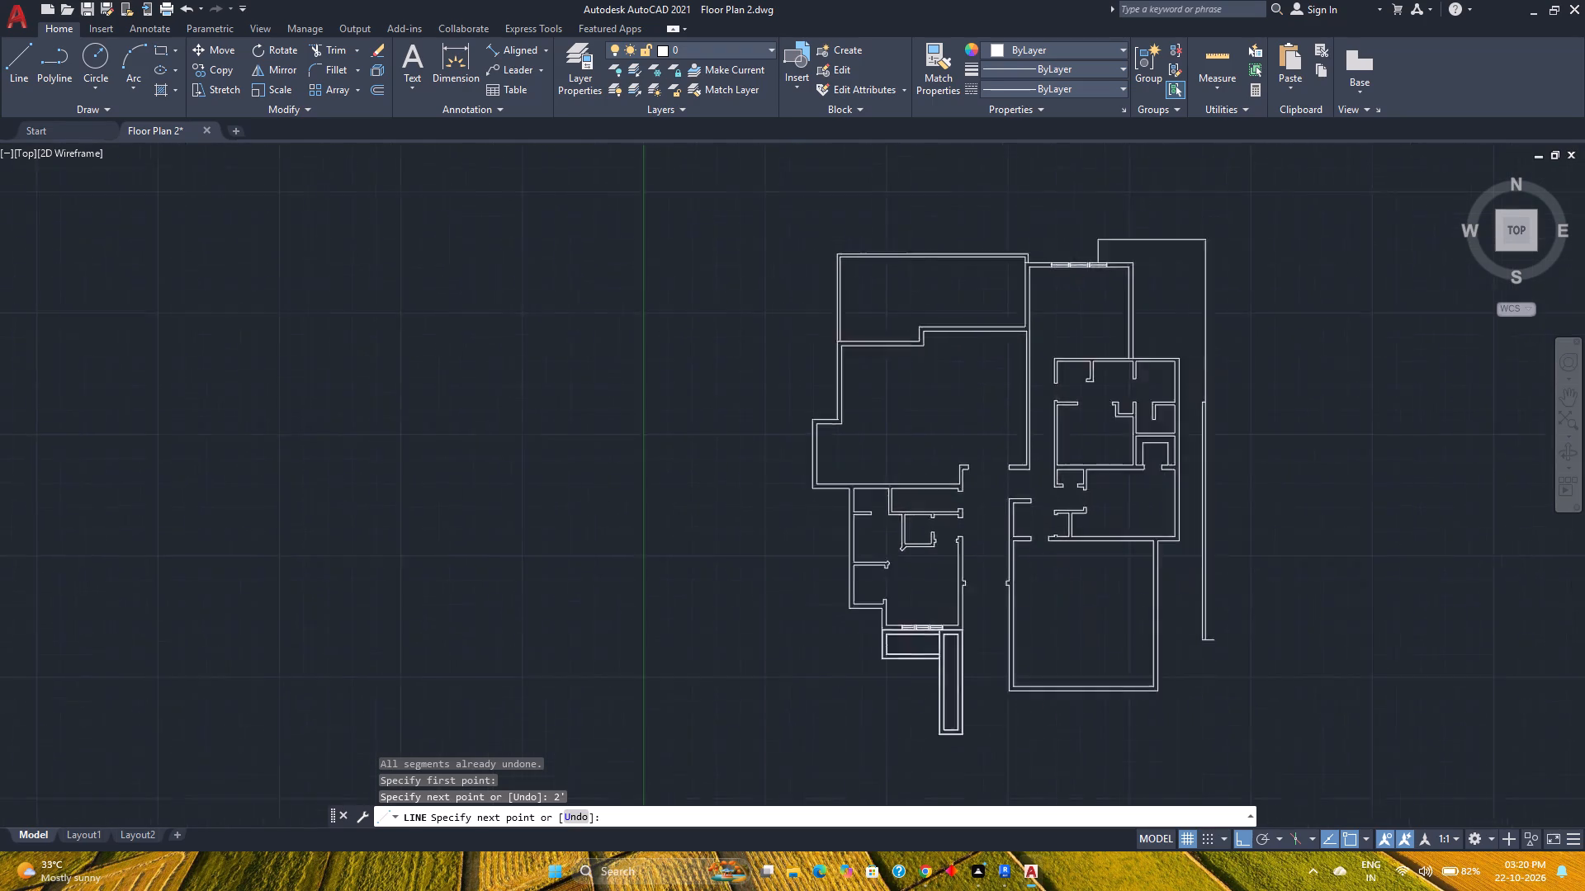
{"action": "scroll", "coordinate": [1158, 715], "scroll_direction": "down", "scroll_amount": 1}
{"action": "middle_click_drag", "start_coordinate": [1158, 715], "coordinate": [1160, 657]}
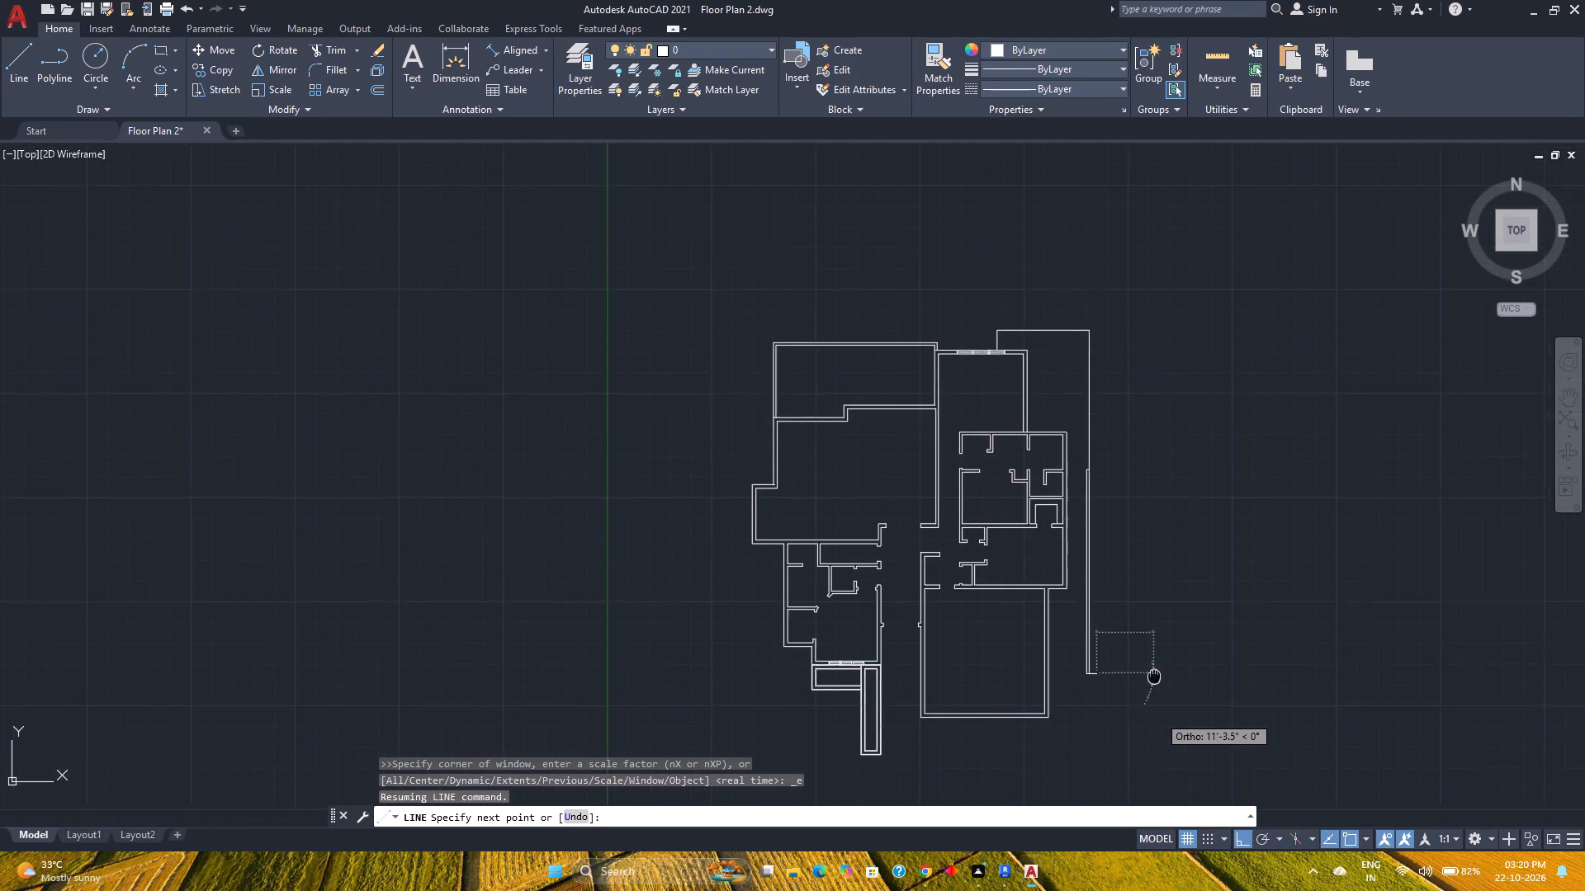
{"action": "middle_click_drag", "start_coordinate": [1160, 657], "coordinate": [1218, 567]}
{"action": "middle_click", "coordinate": [1218, 567]}
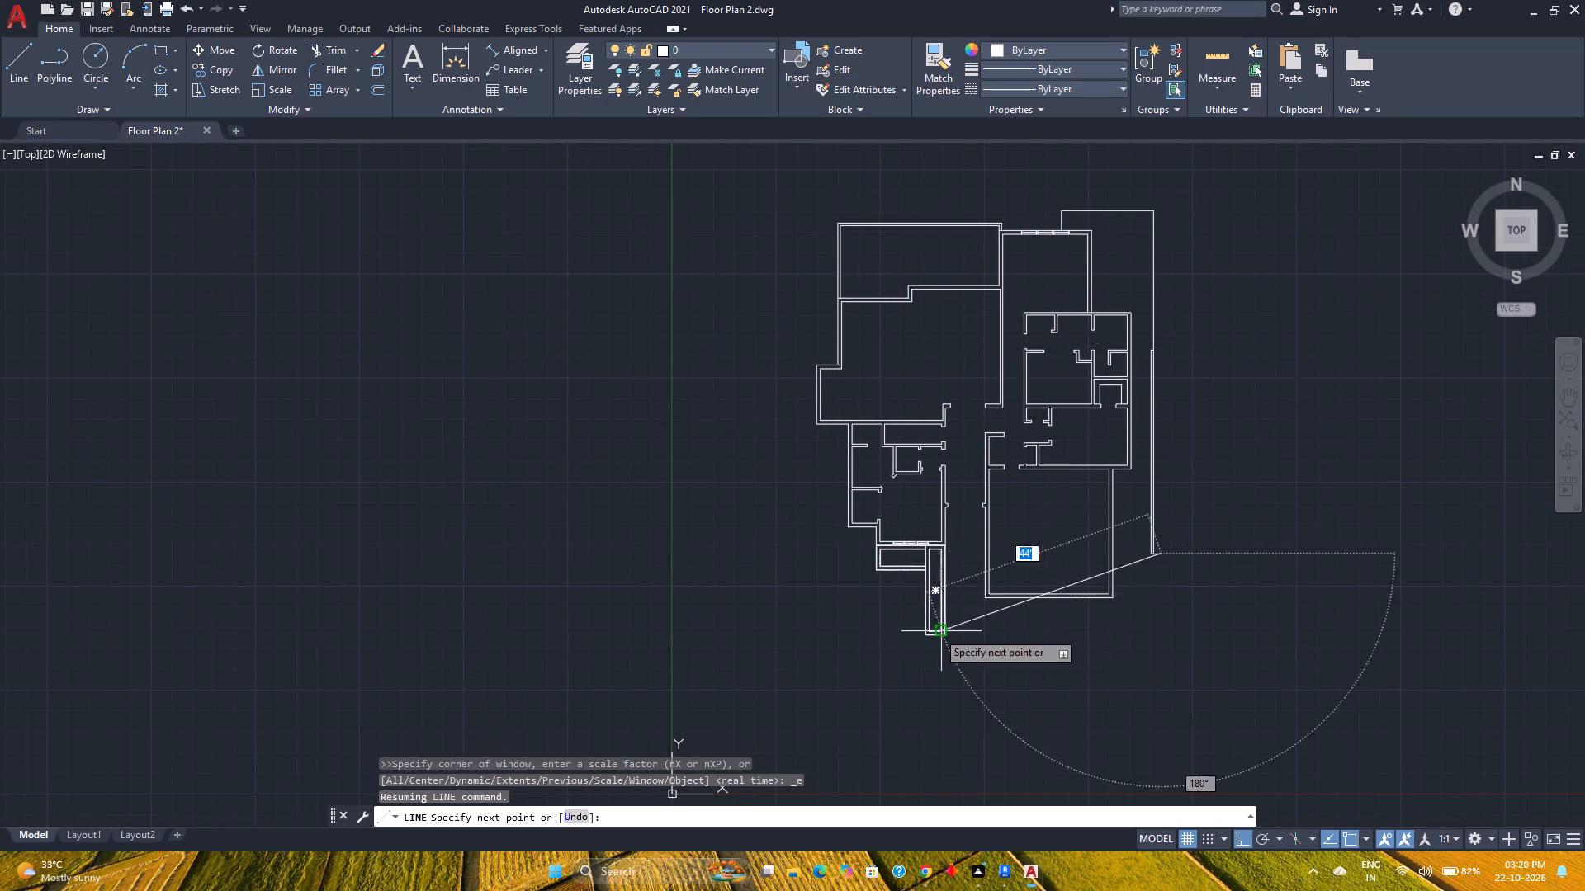
{"action": "scroll", "coordinate": [939, 640], "scroll_direction": "up", "scroll_amount": 4}
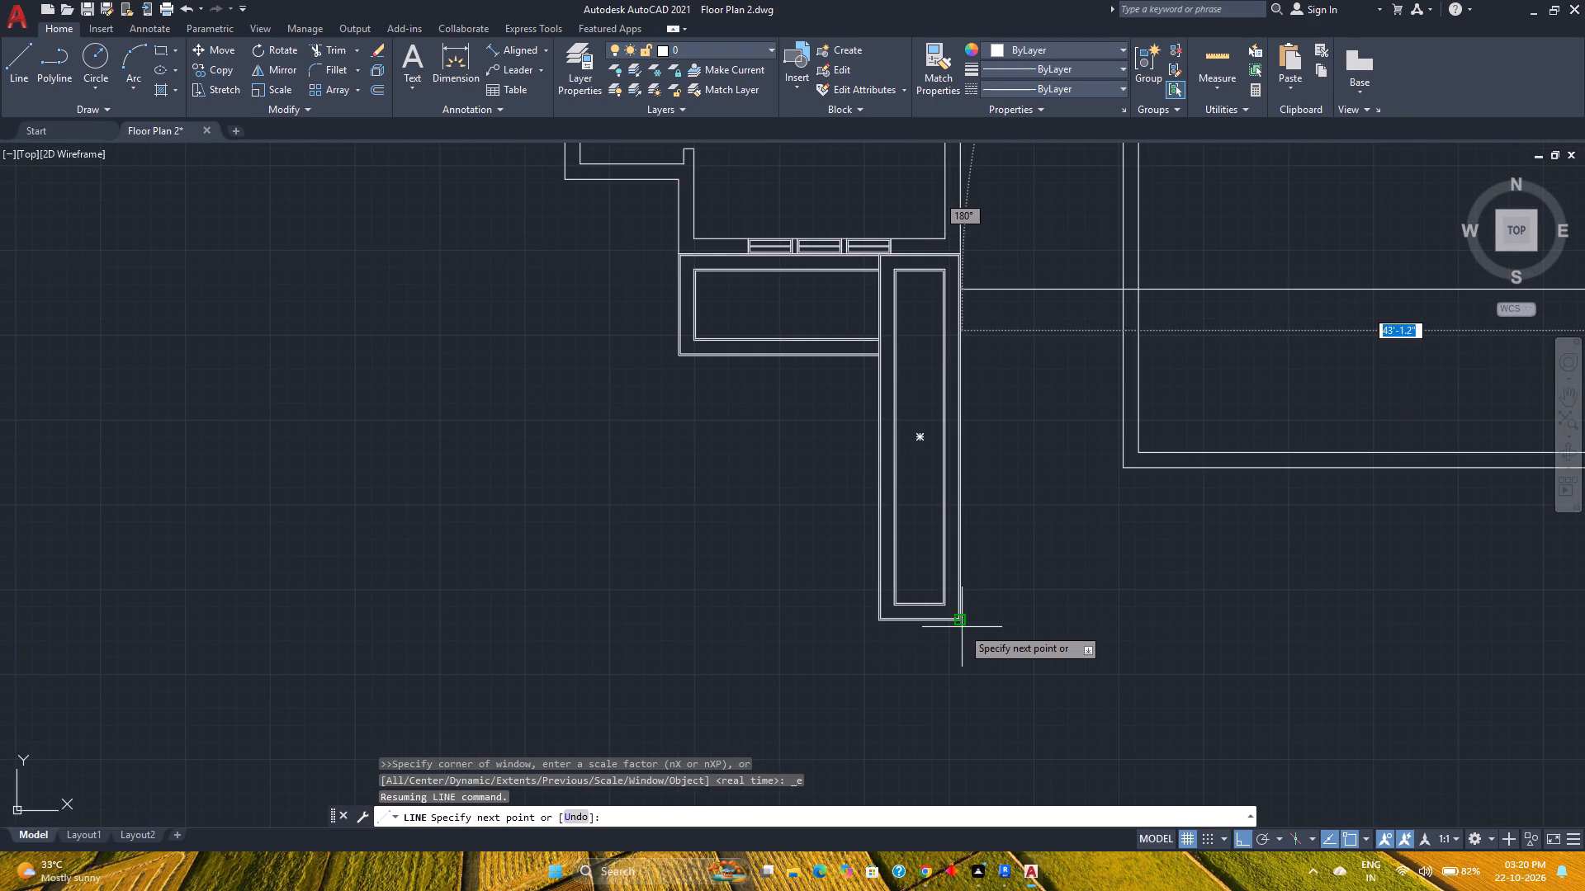
{"action": "scroll", "coordinate": [1073, 639], "scroll_direction": "down", "scroll_amount": 2}
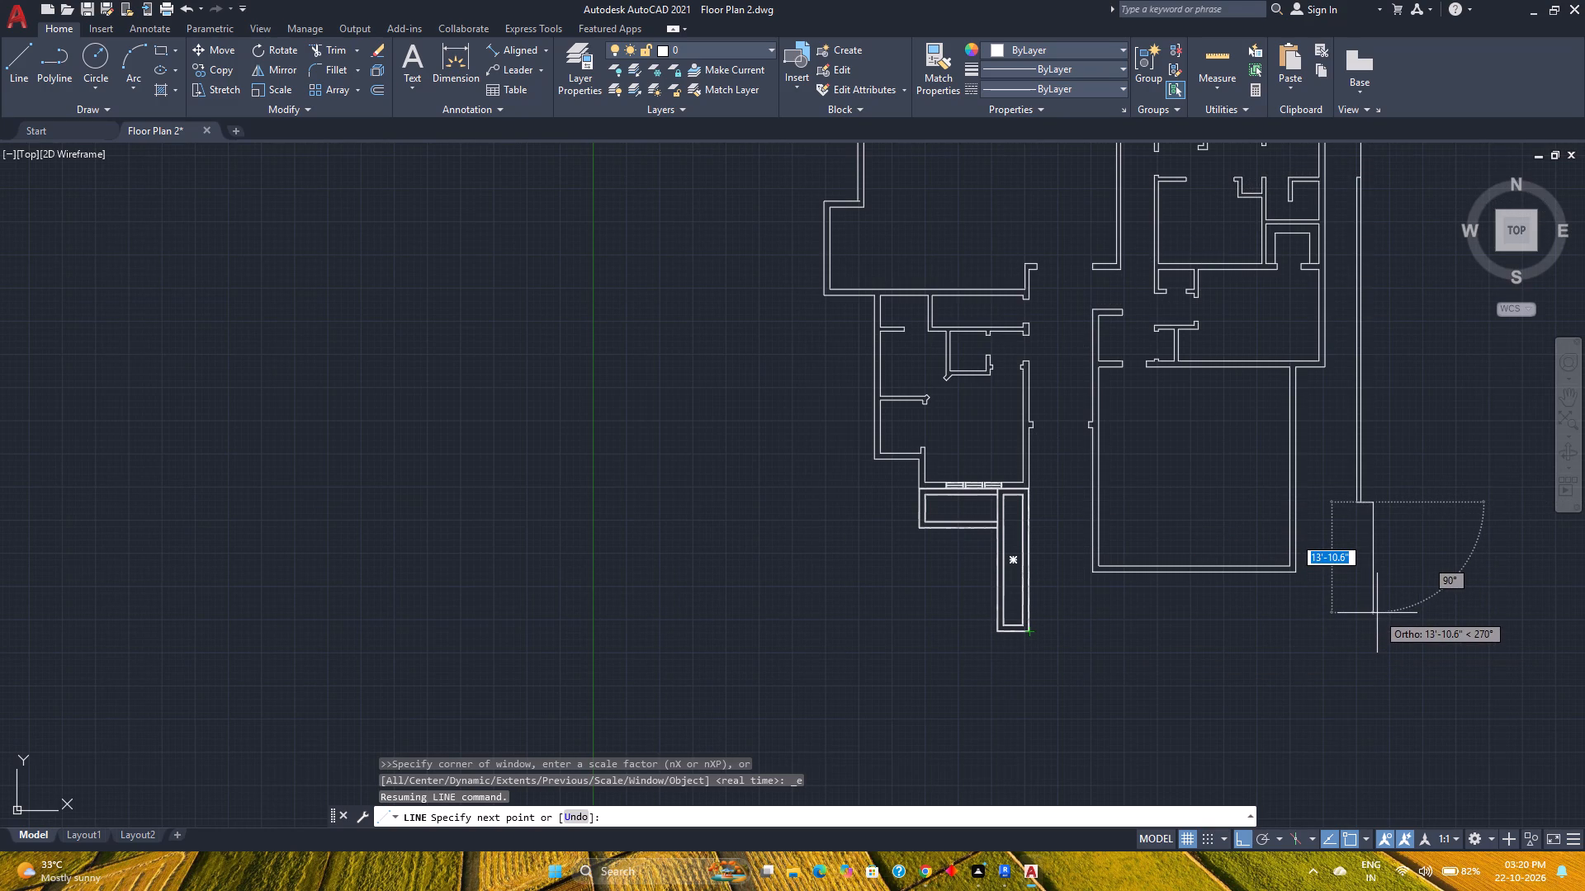
{"action": "type", "text": "13'"}
{"action": "key", "text": "Return"}
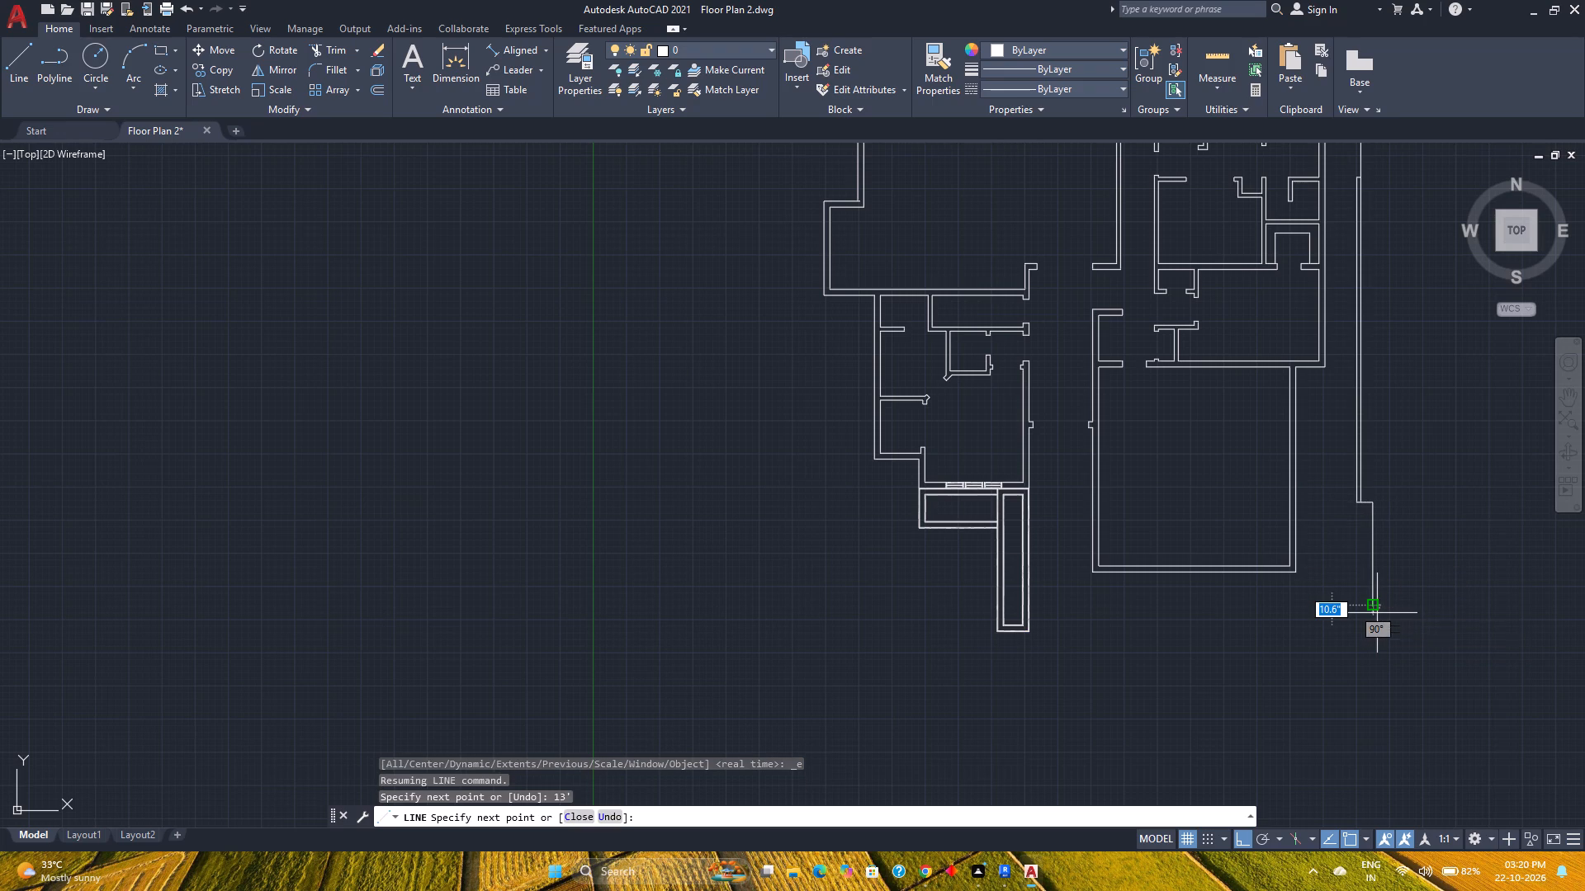
{"action": "key", "text": "Escape"}
Offset the 13' vertical line 9" east and the 2' horizontal line 9" north.
{"action": "scroll", "coordinate": [1378, 549], "scroll_direction": "up", "scroll_amount": 1}
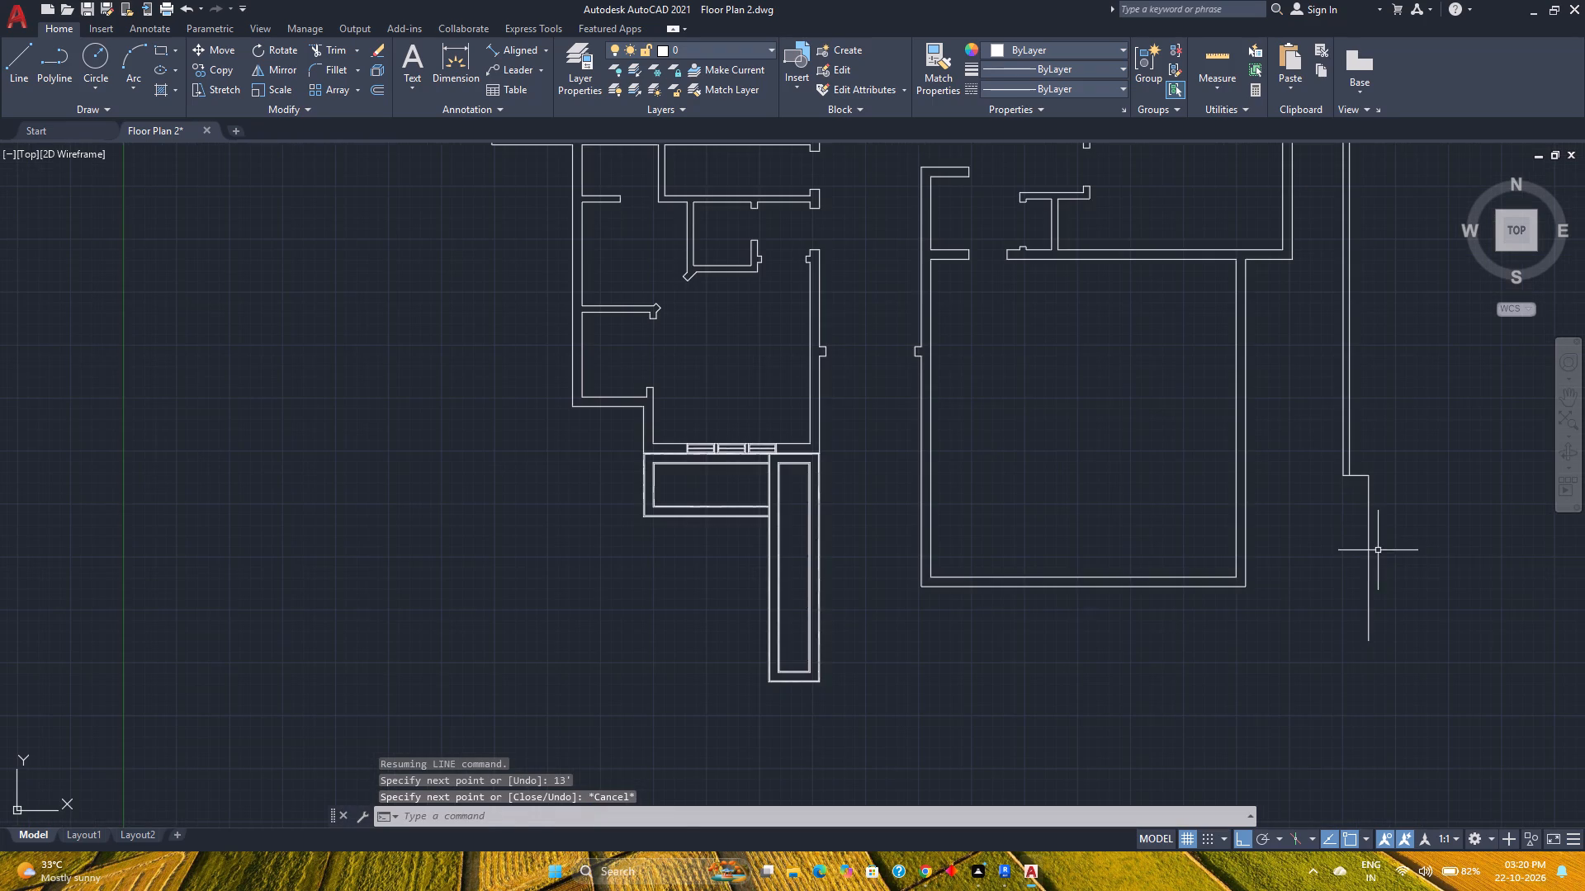
{"action": "left_click", "coordinate": [1378, 550]}
{"action": "left_click", "coordinate": [1348, 551]}
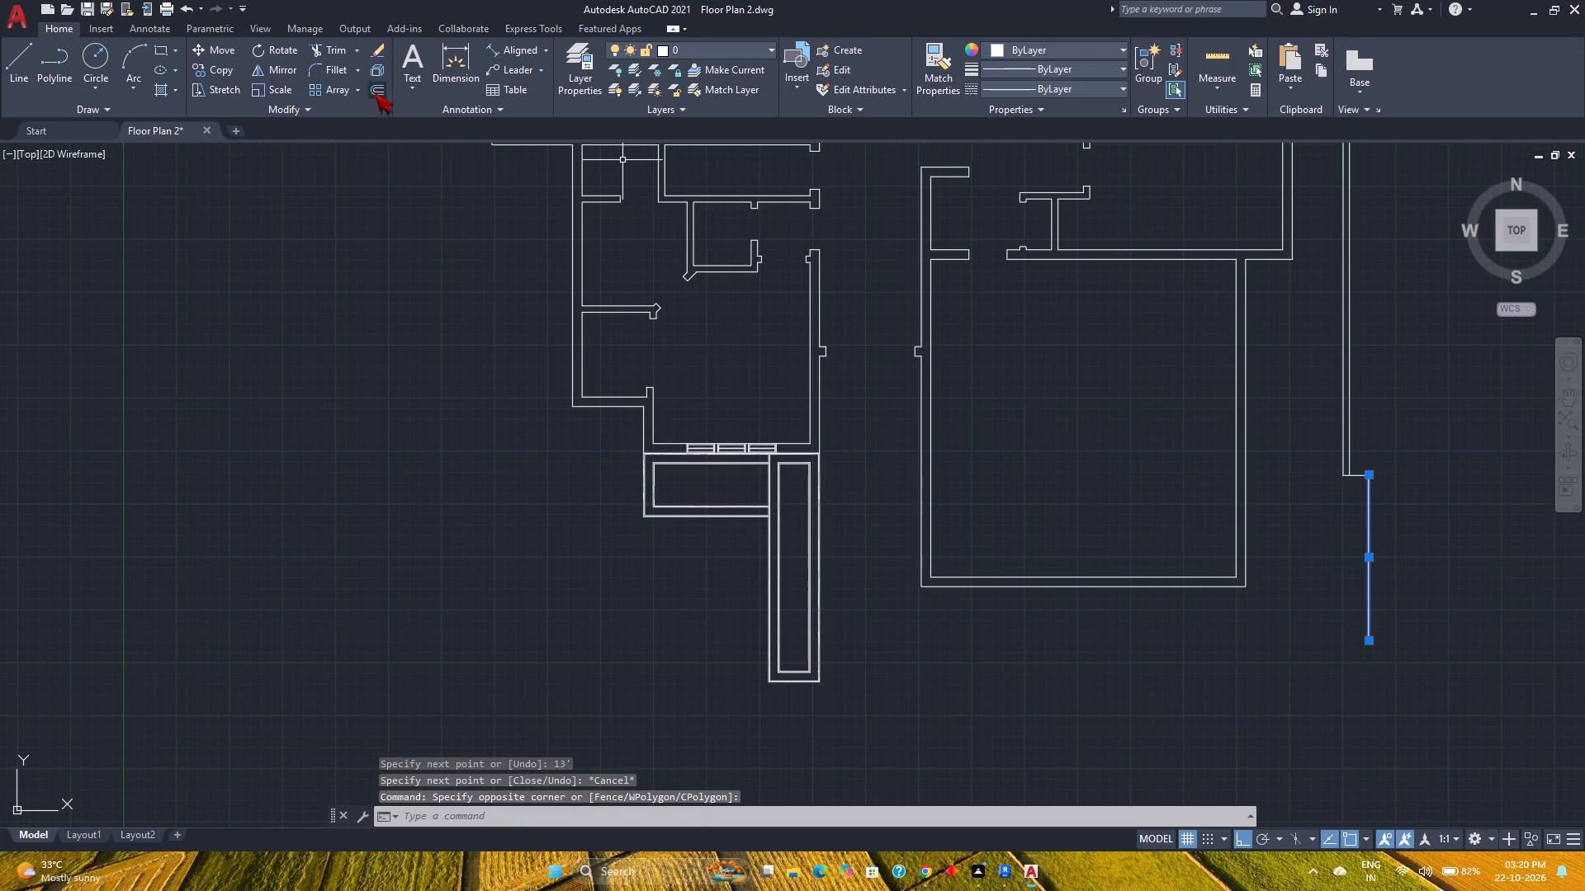
{"action": "left_click", "coordinate": [374, 92]}
{"action": "key", "text": "9"}
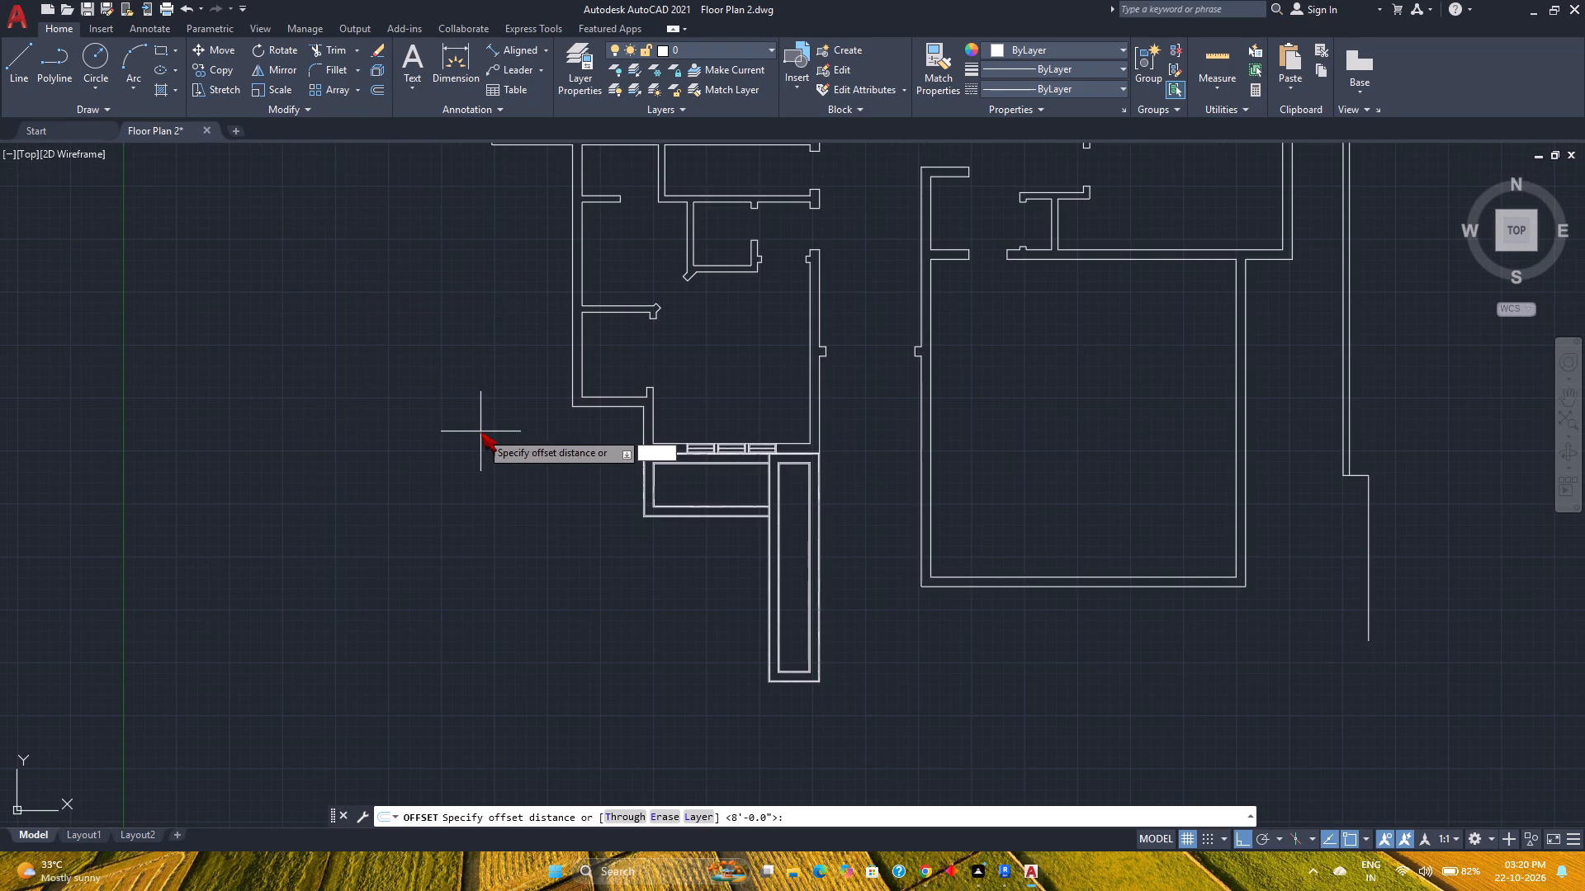
{"action": "key", "text": "Return"}
{"action": "left_click", "coordinate": [1463, 544]}
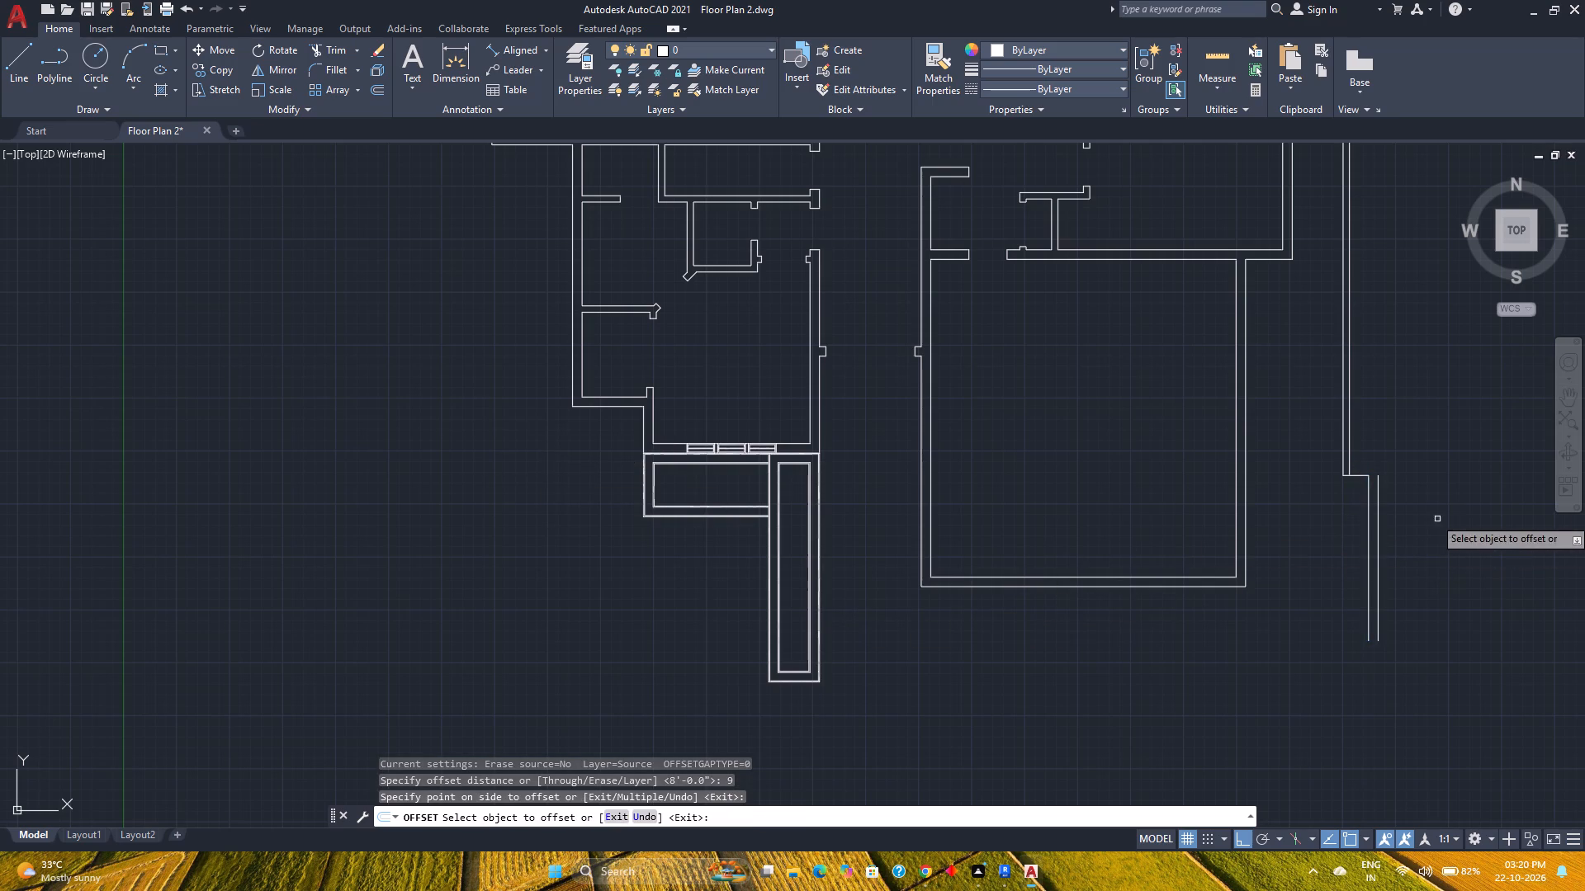
{"action": "scroll", "coordinate": [1363, 474], "scroll_direction": "up", "scroll_amount": 2}
{"action": "left_click", "coordinate": [1357, 477]}
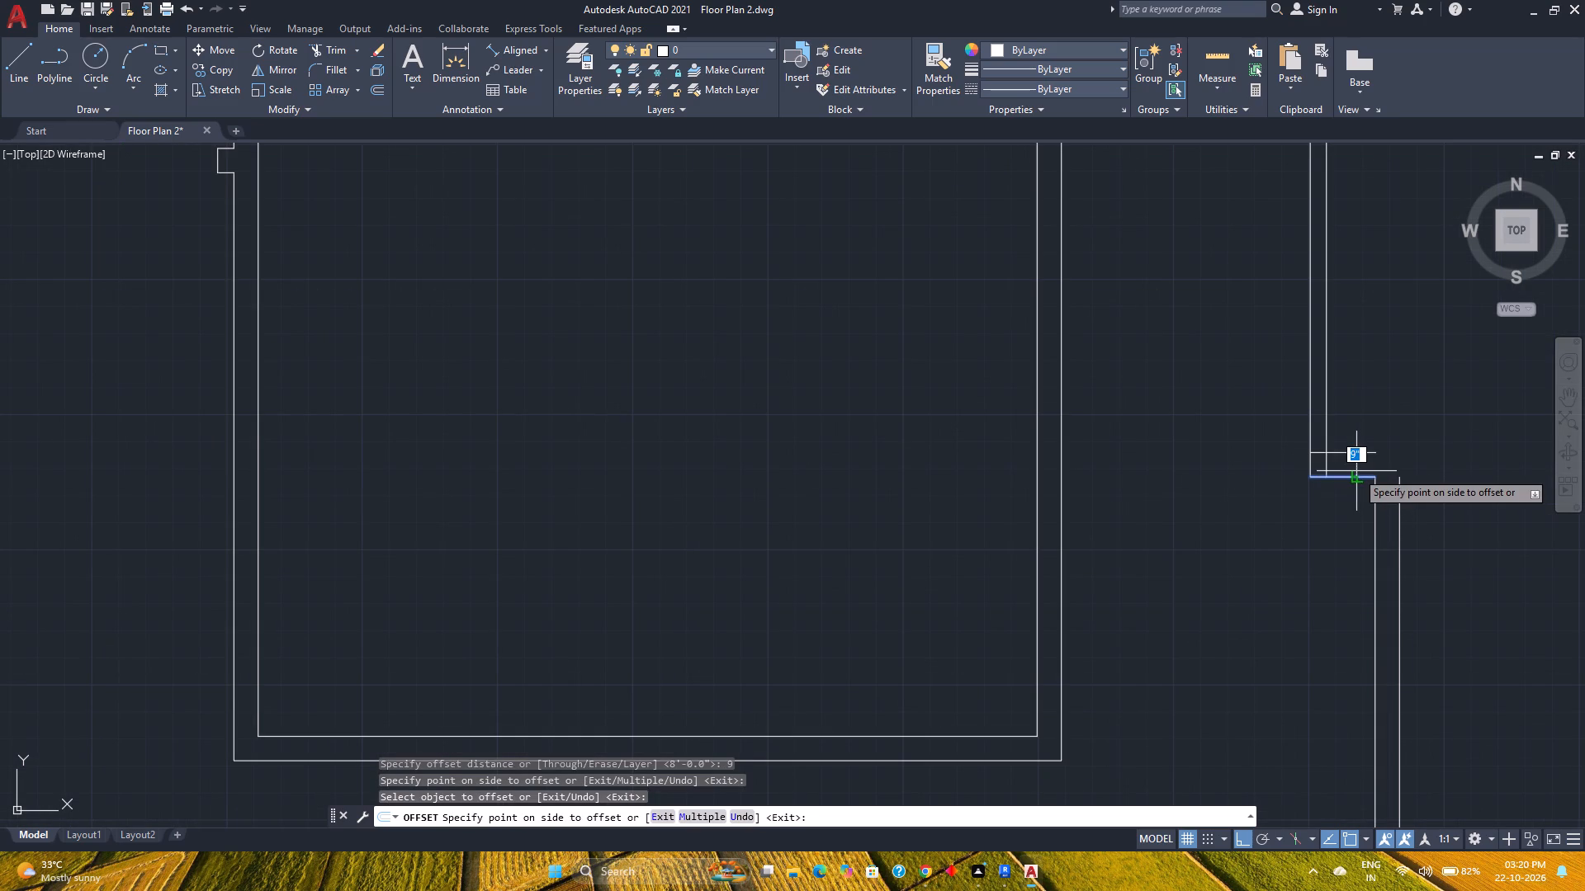
{"action": "left_click", "coordinate": [1359, 454]}
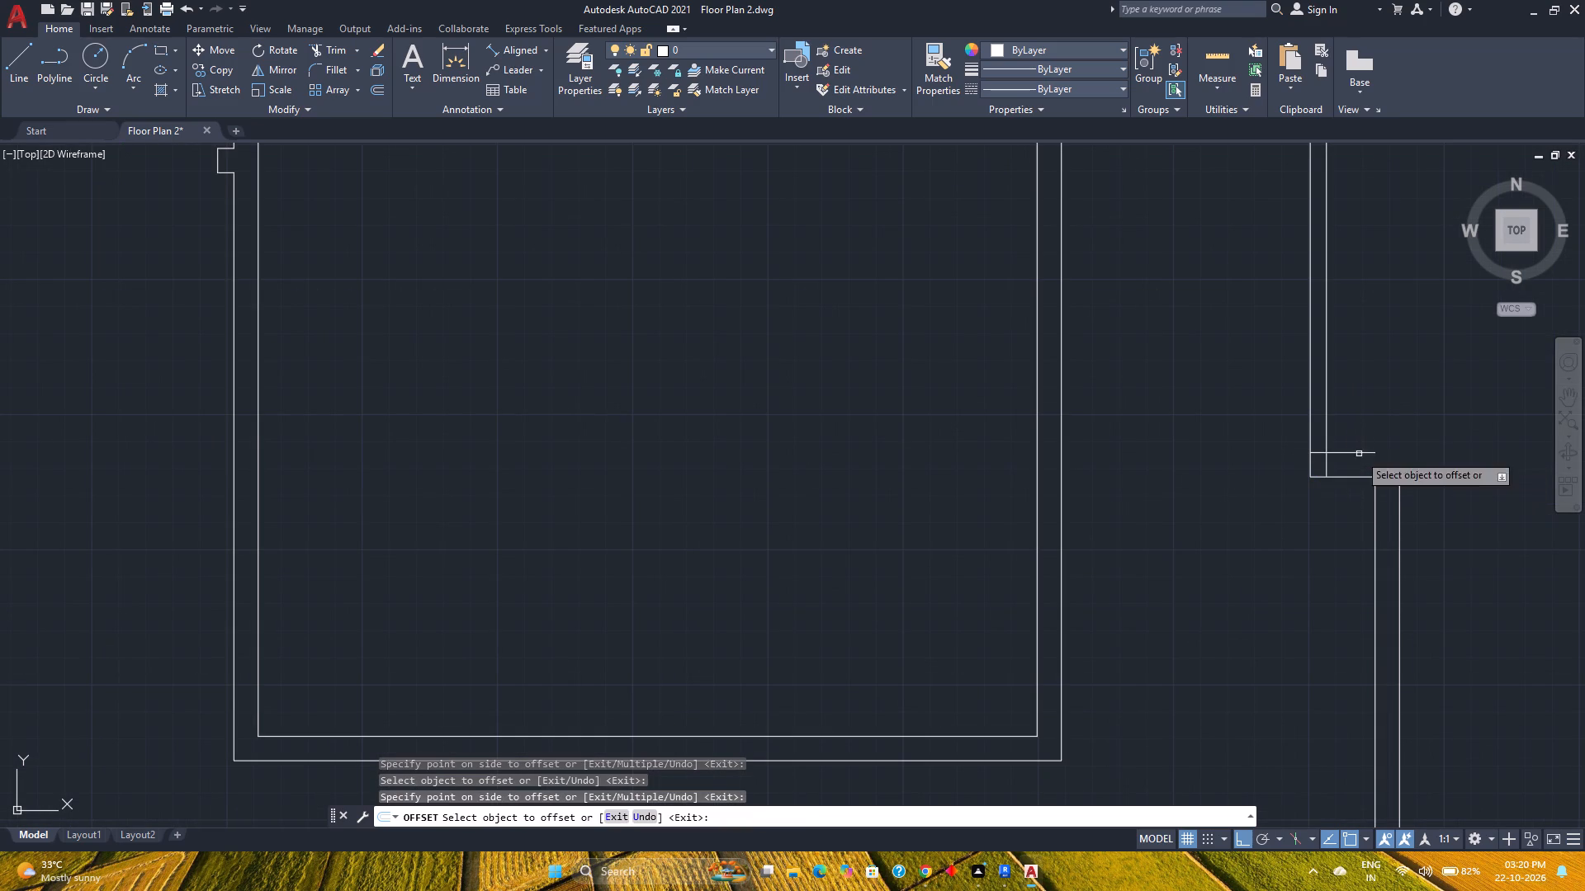
Fillet the northern offset line at zero radius with the upper eastern vertical line and the new eastern offset line, using Multiple.
{"action": "left_click", "coordinate": [320, 71]}
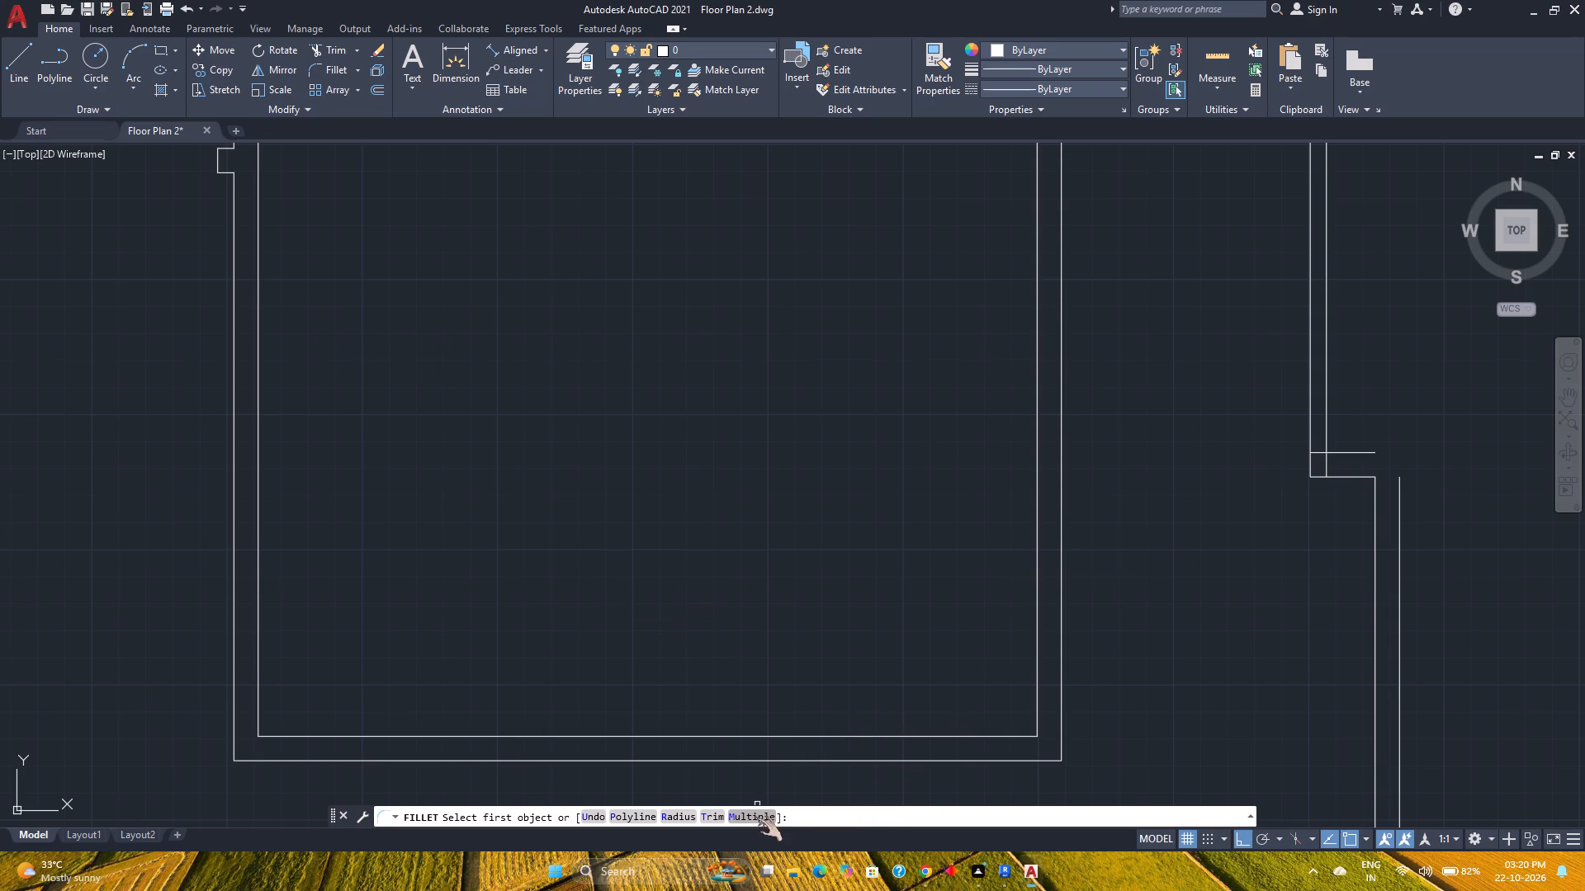
{"action": "left_click", "coordinate": [756, 817]}
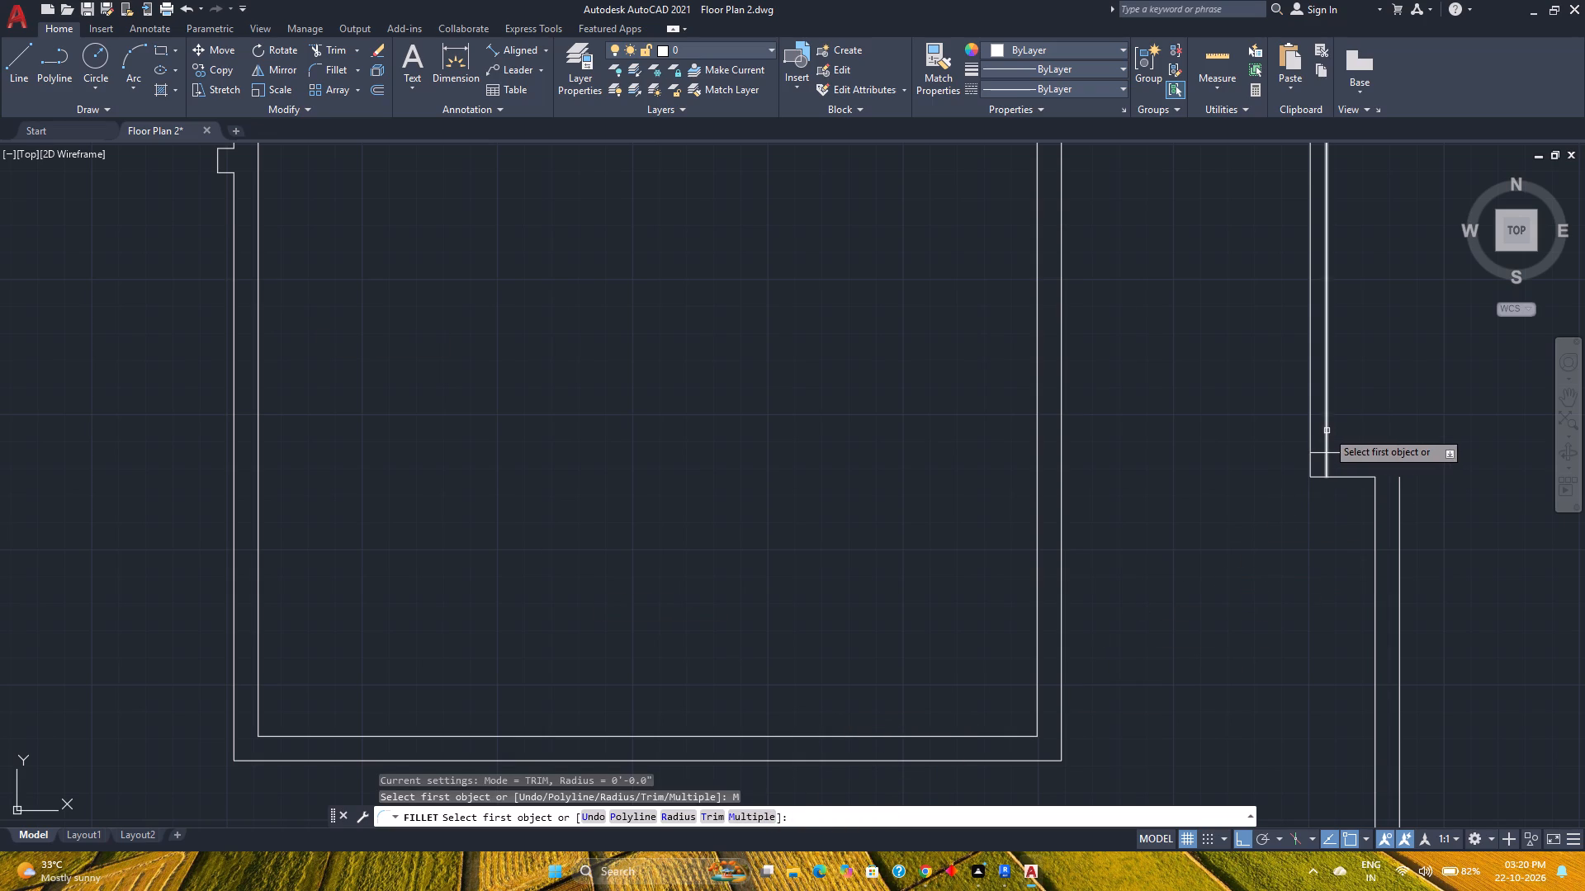
{"action": "left_click", "coordinate": [1327, 431]}
{"action": "left_click", "coordinate": [1347, 452]}
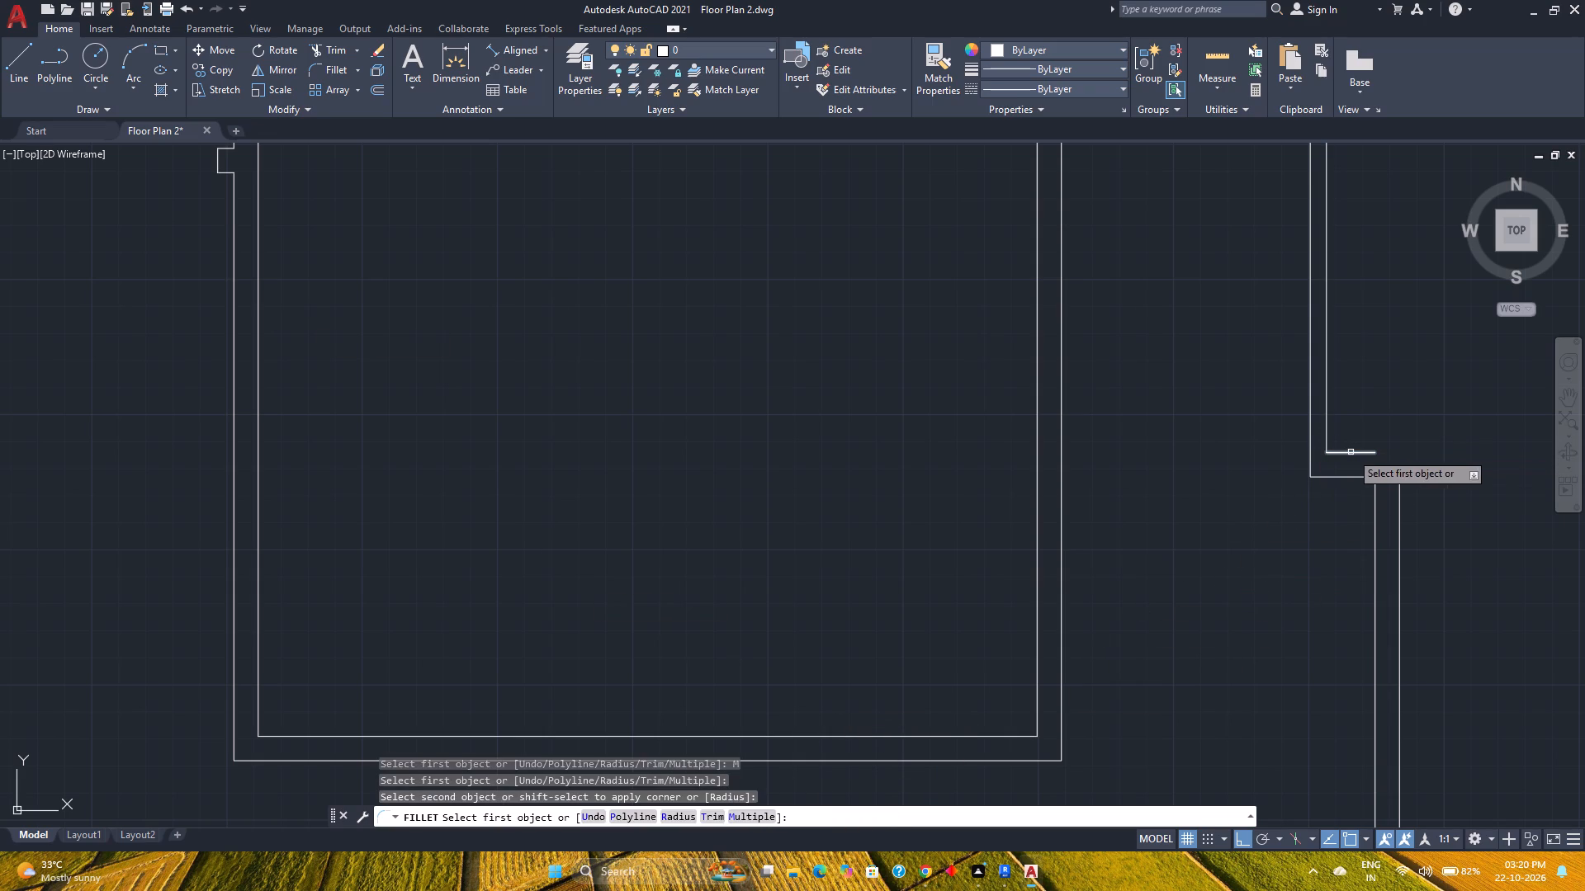
{"action": "left_click", "coordinate": [1351, 452]}
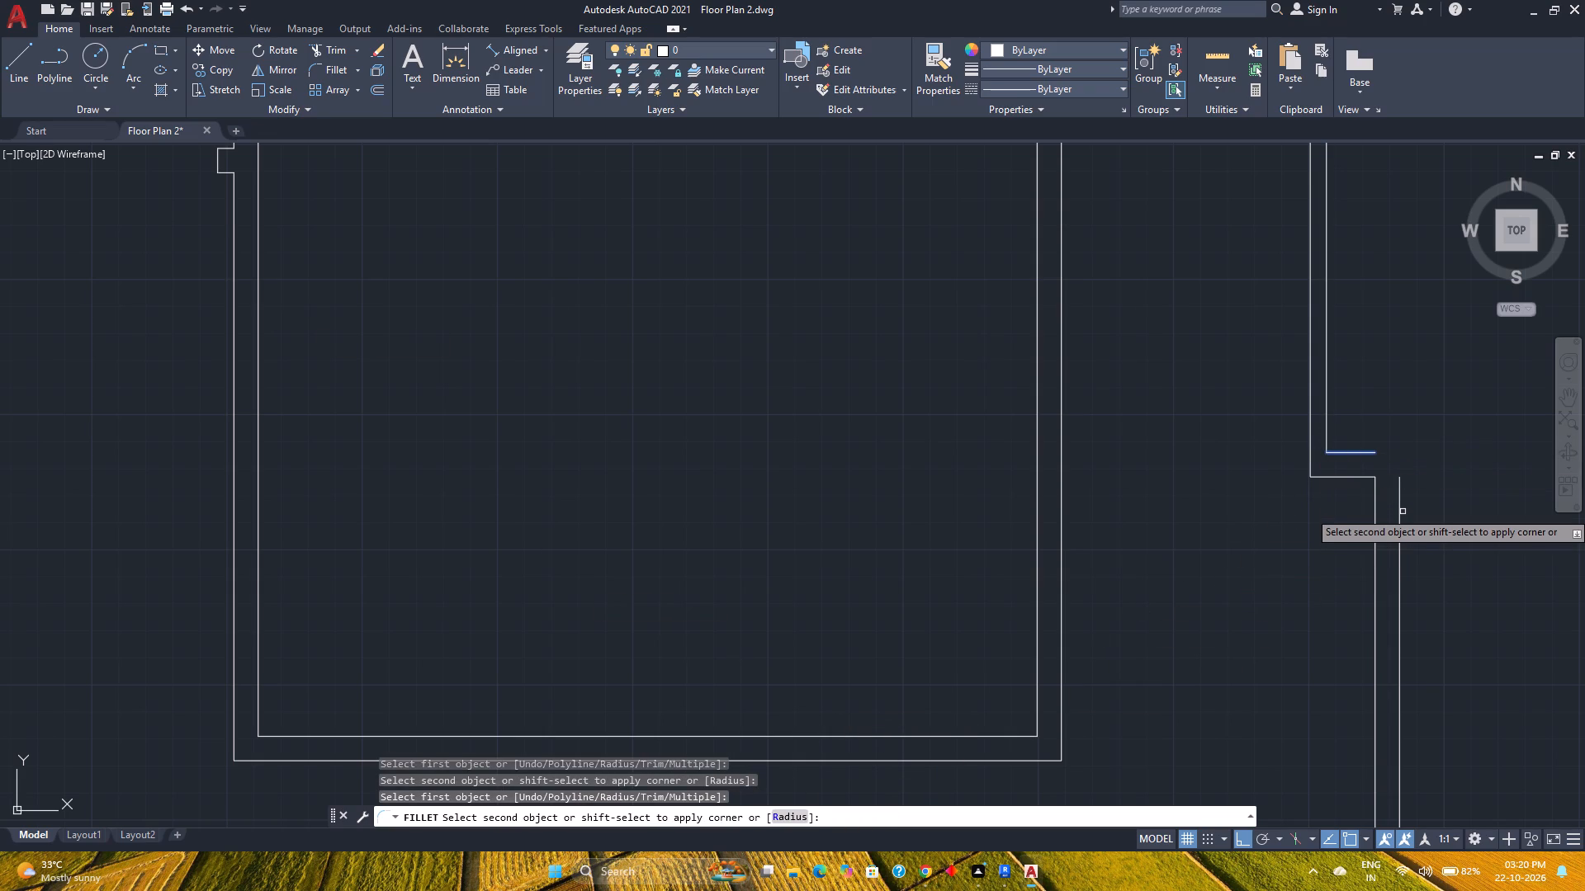
{"action": "left_click", "coordinate": [1400, 508]}
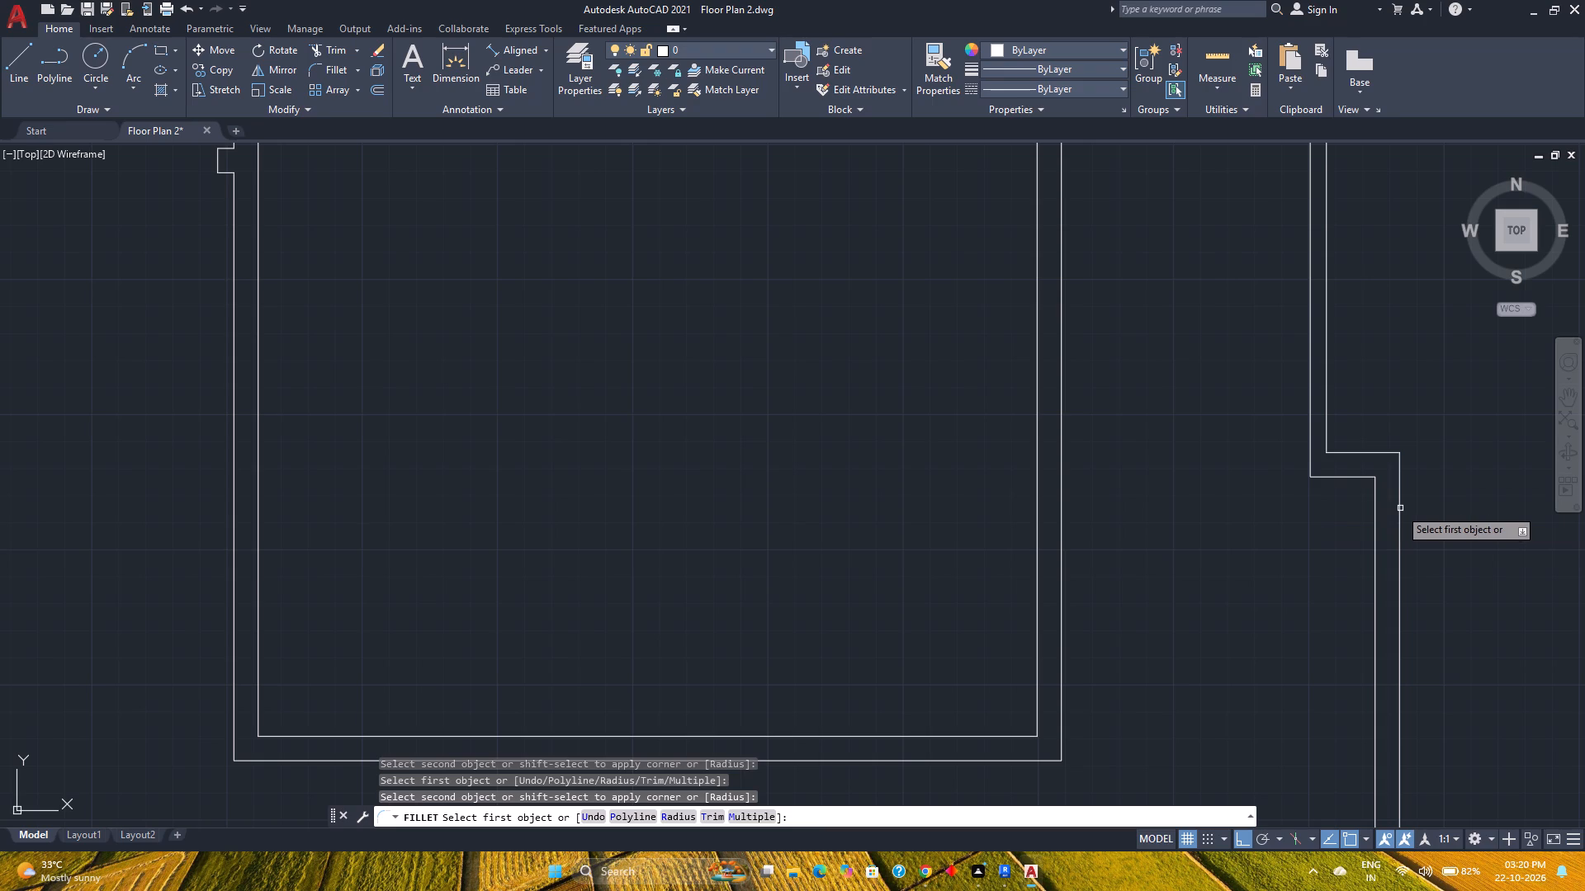
{"action": "key", "text": "Escape"}
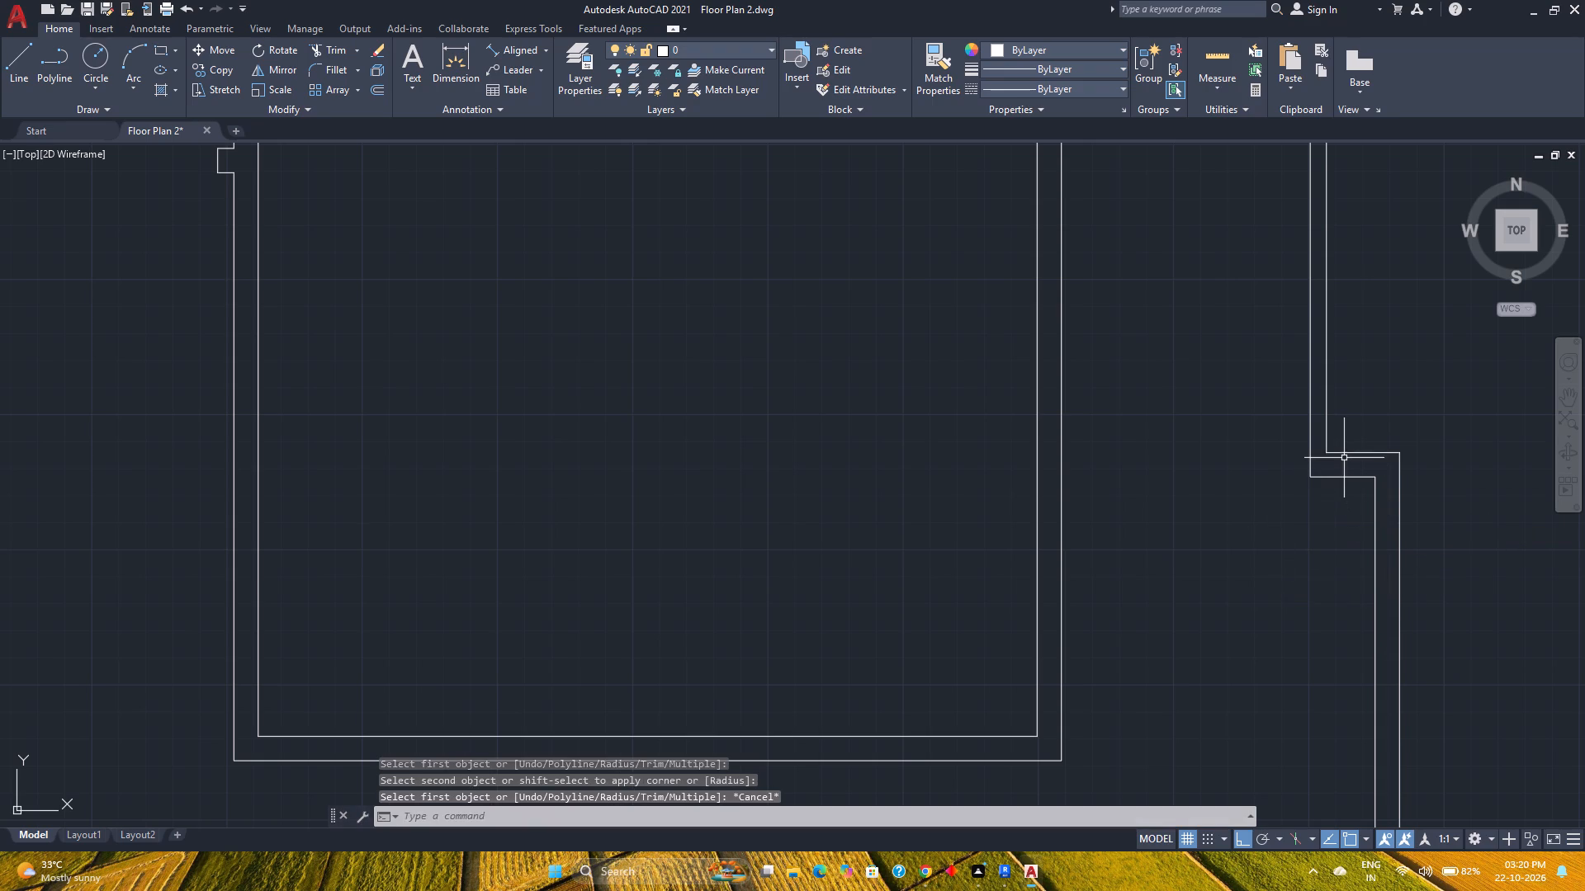
Stretch the south end of the upper eastern vertical line down to the 2' horizontal line, and save the drawing.
{"action": "left_click", "coordinate": [1325, 432]}
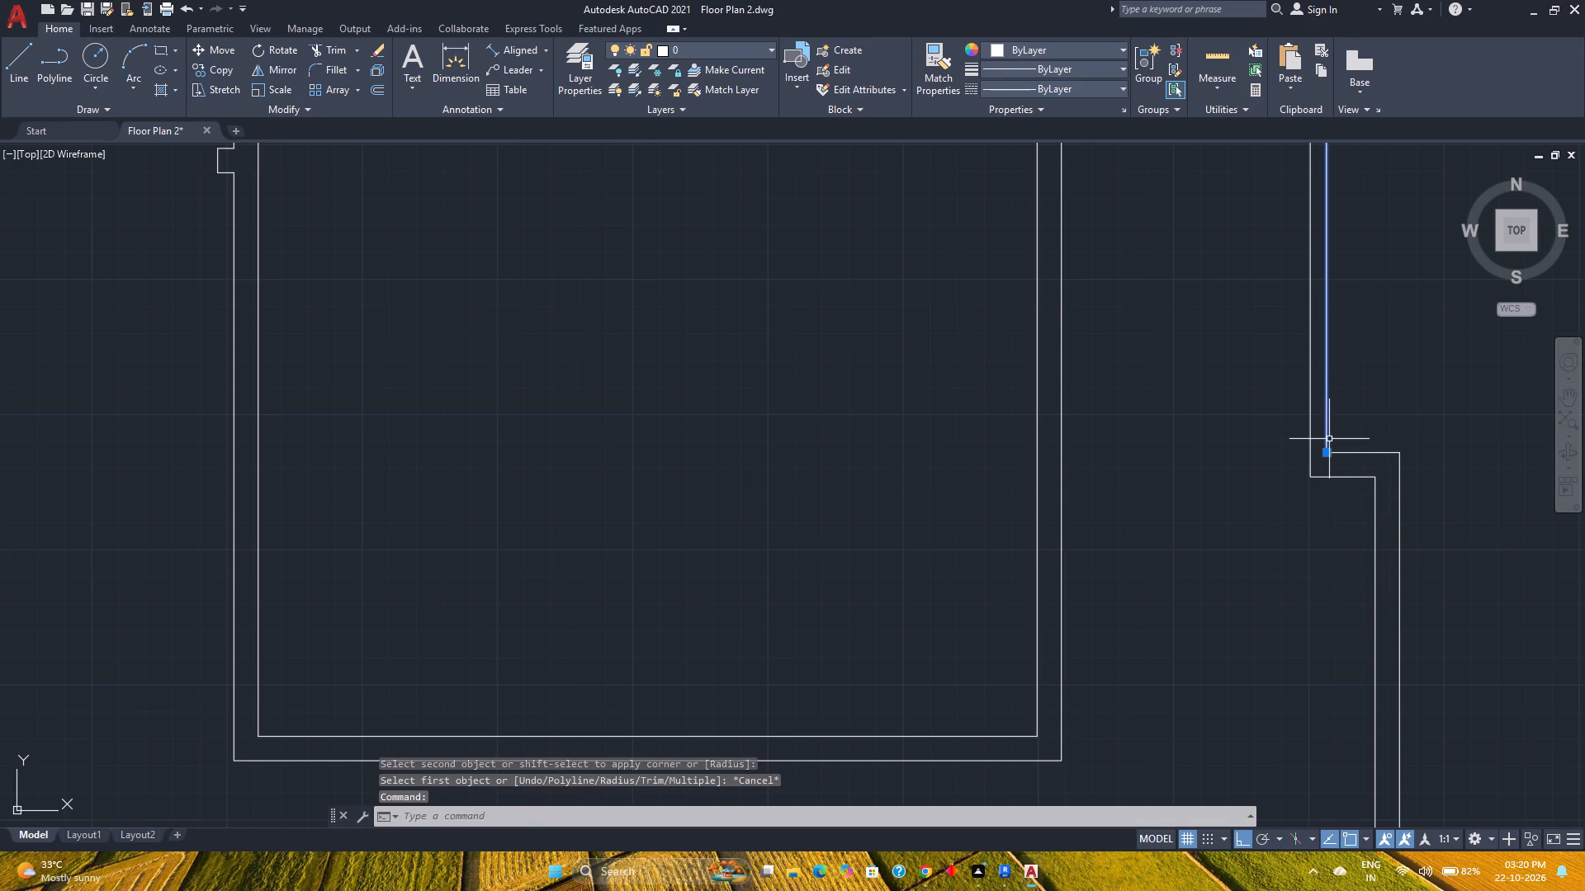
{"action": "left_click", "coordinate": [1329, 451]}
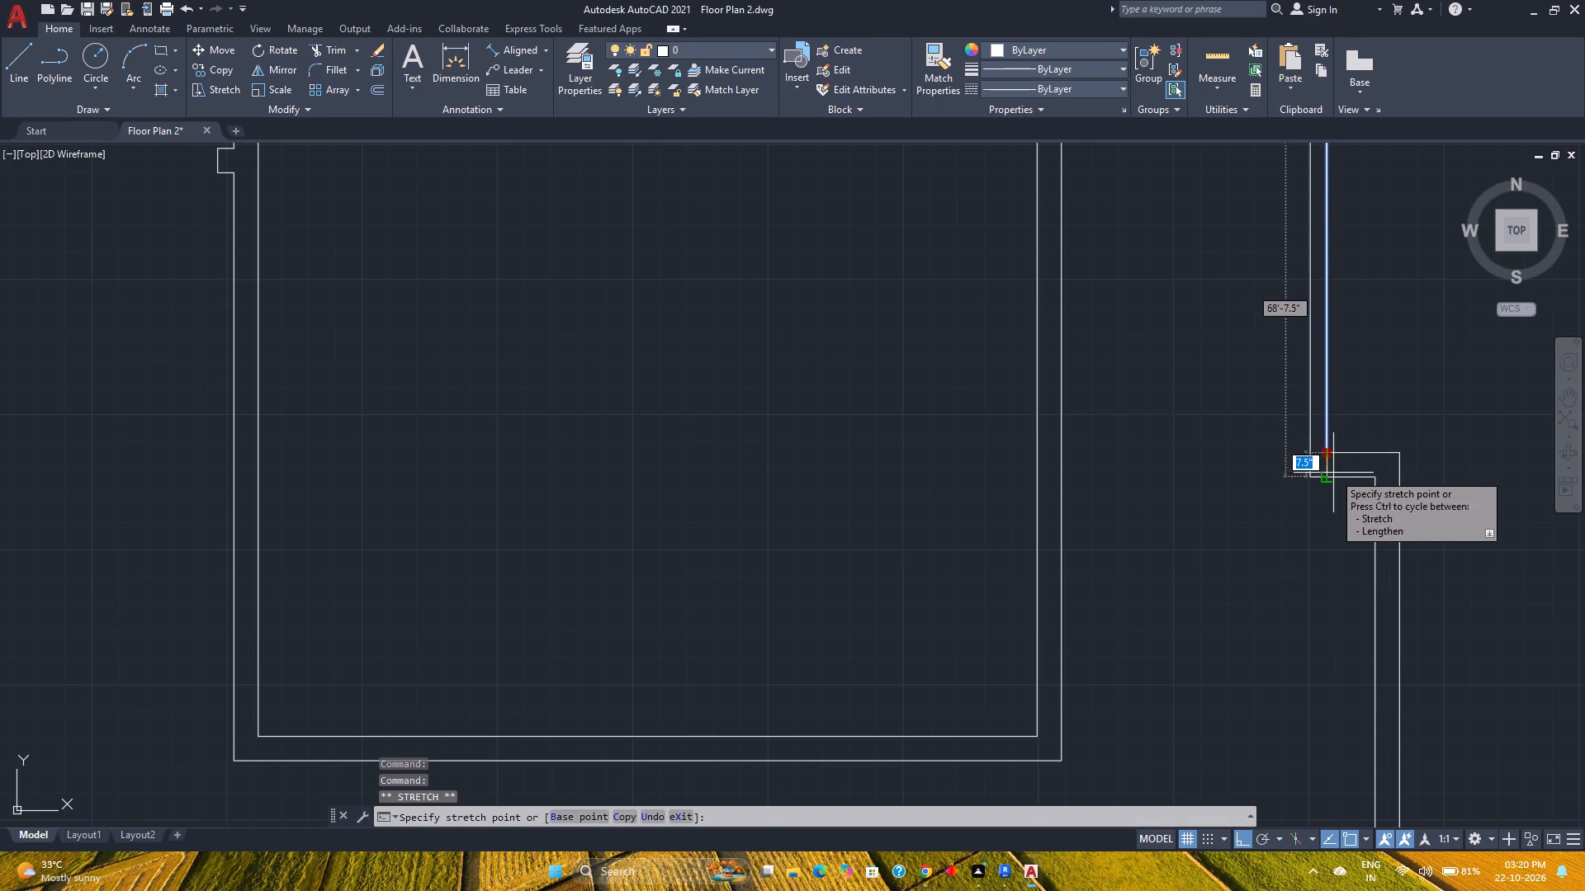
{"action": "left_click", "coordinate": [1331, 474]}
{"action": "key", "text": "Escape"}
{"action": "scroll", "coordinate": [1315, 526], "scroll_direction": "down", "scroll_amount": 2}
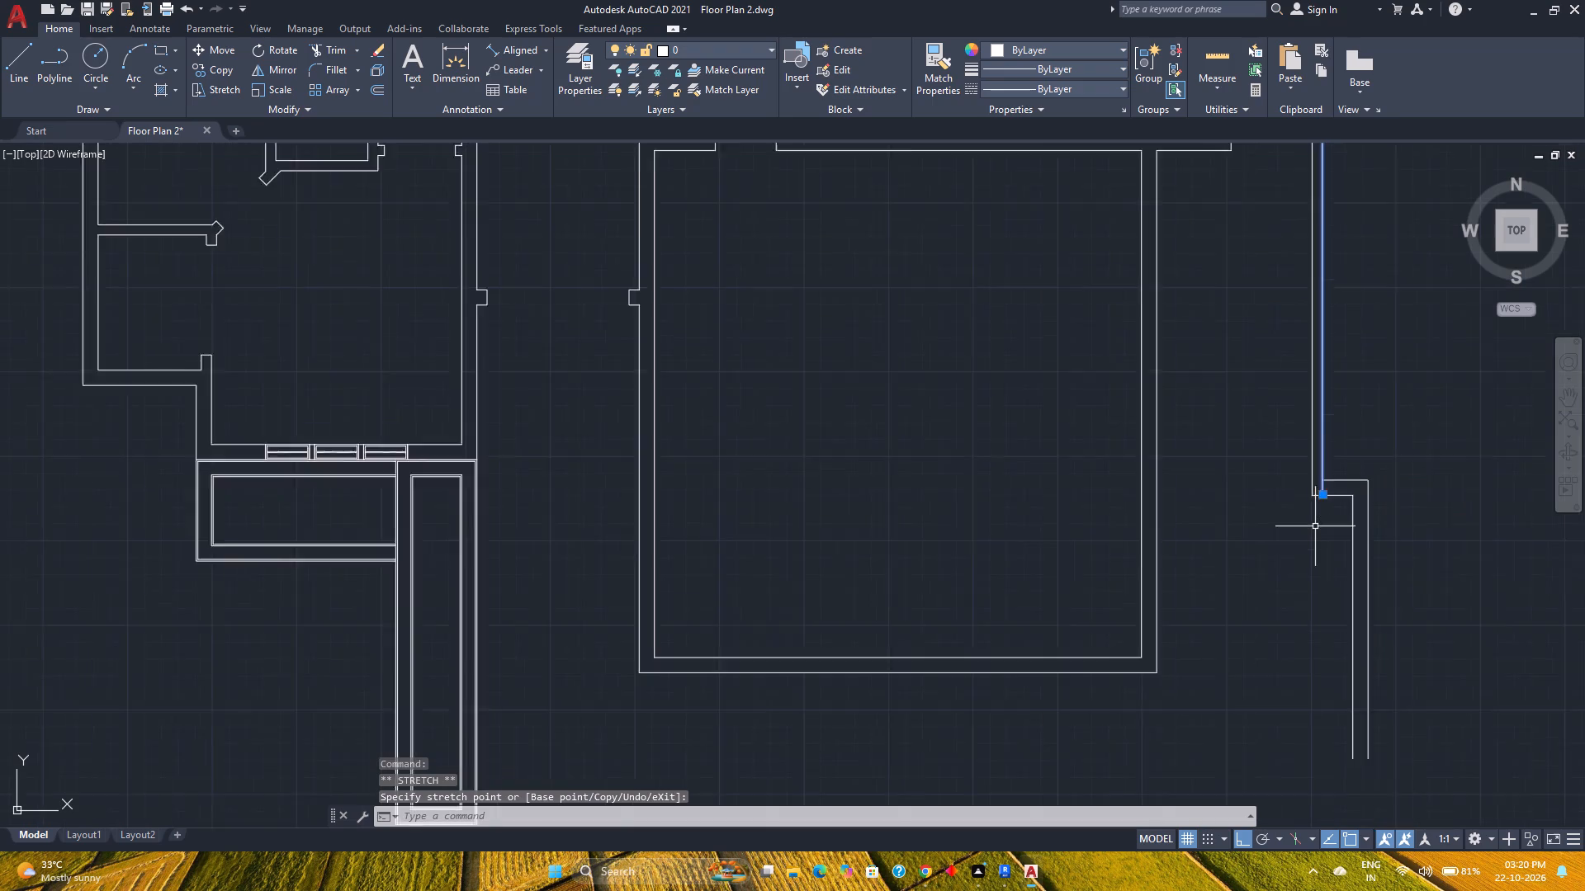
{"action": "key", "text": "Escape"}
{"action": "key", "text": "ctrl+s"}
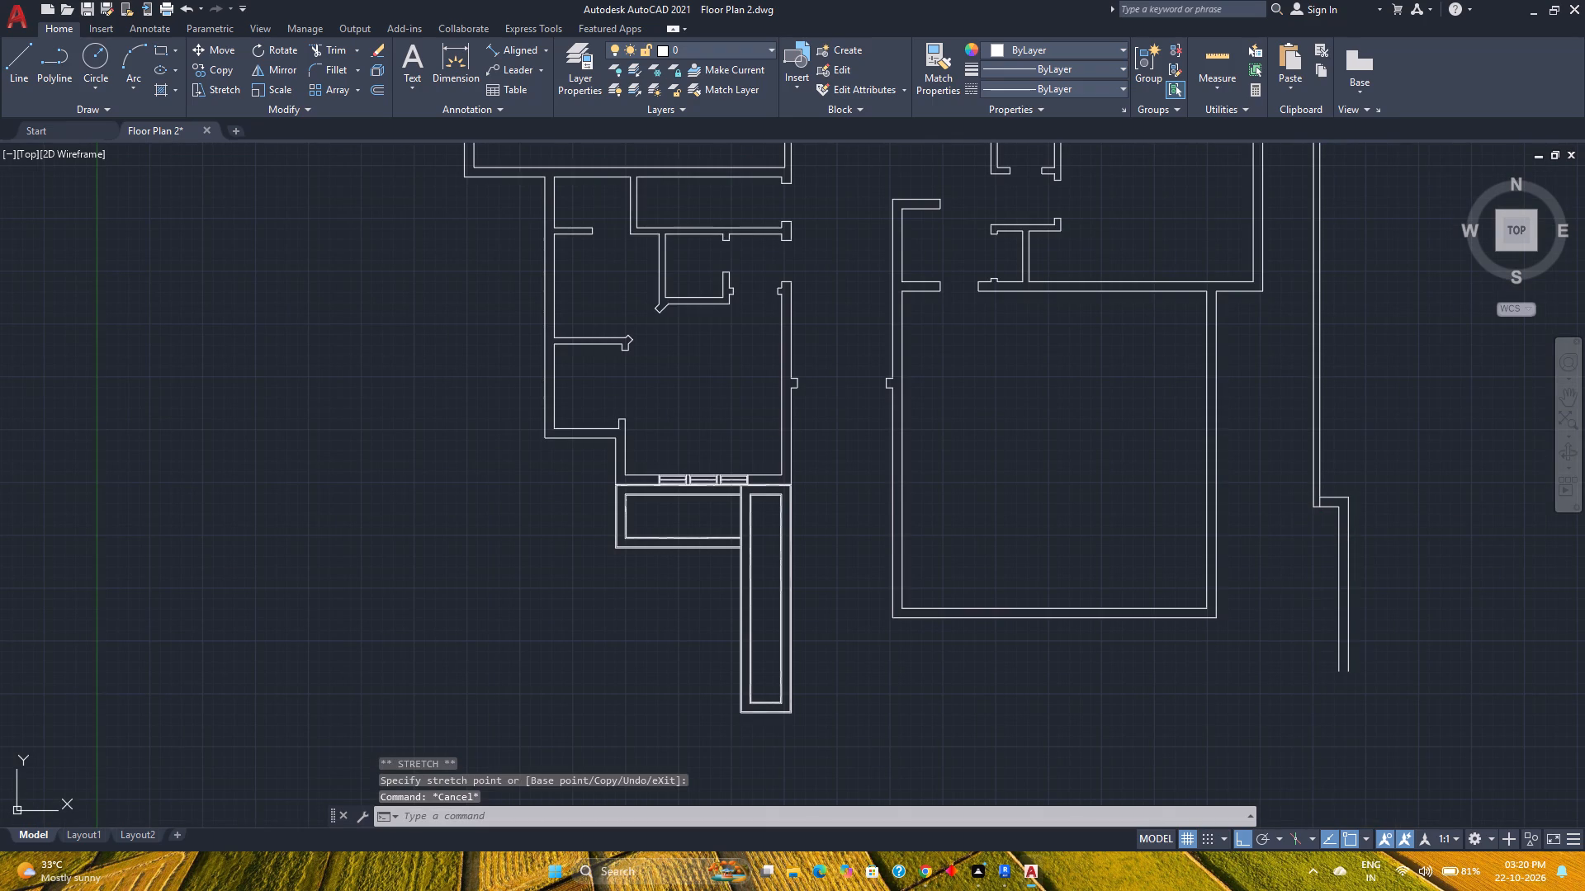
Close the south end of the 13' wall with a short line between its two faces, and save the drawing.
{"action": "middle_click_drag", "start_coordinate": [1198, 676], "coordinate": [1197, 676]}
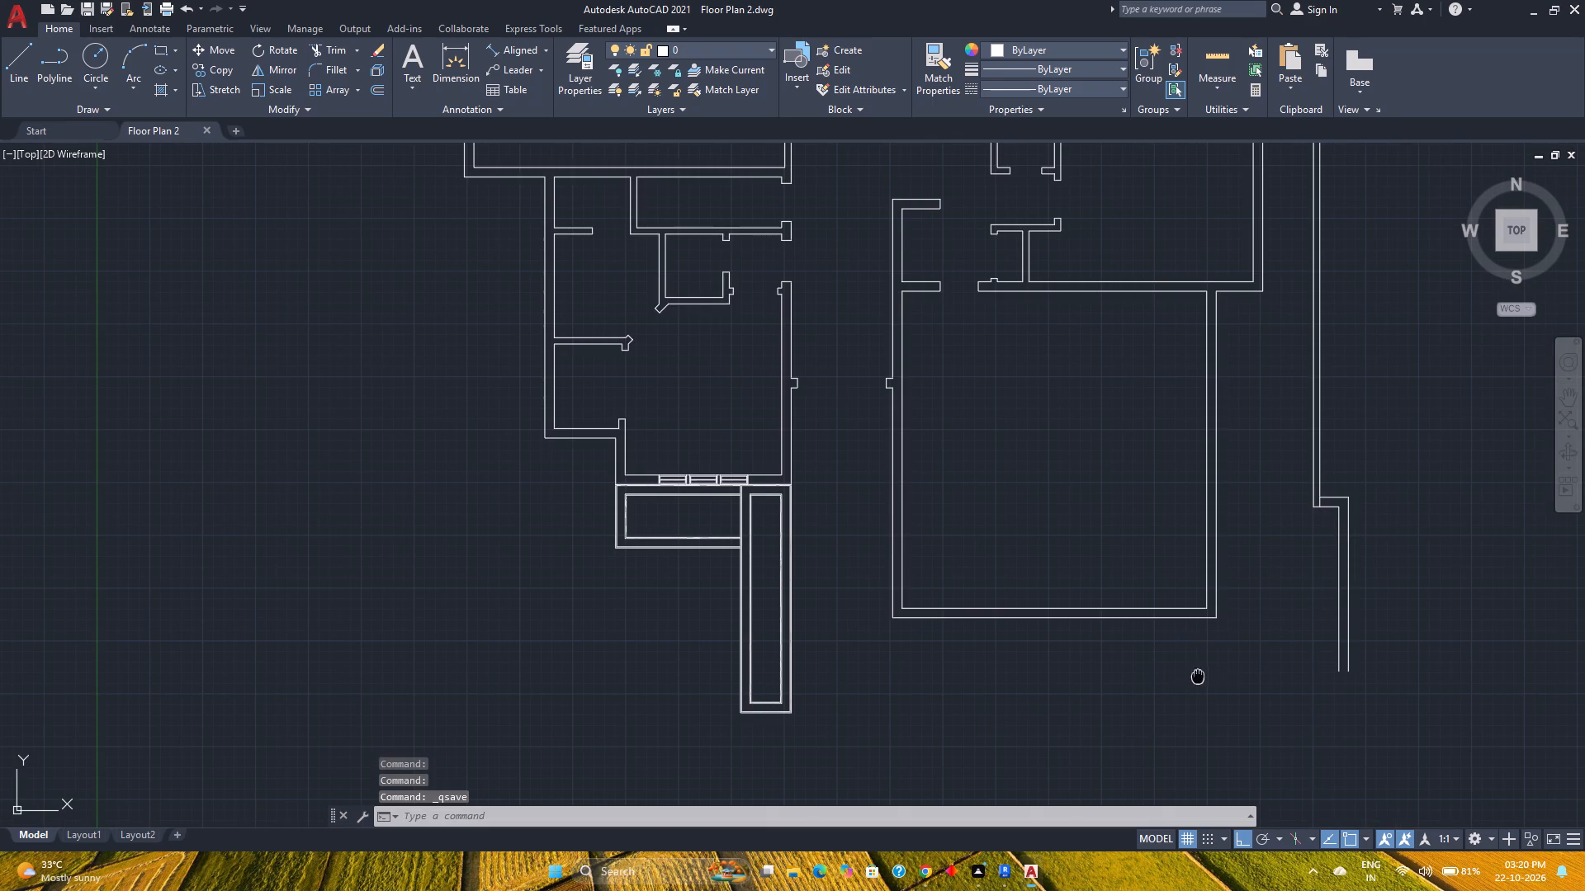
{"action": "middle_click_drag", "start_coordinate": [1197, 676], "coordinate": [1017, 577]}
{"action": "key", "text": "l"}
{"action": "key", "text": "Return"}
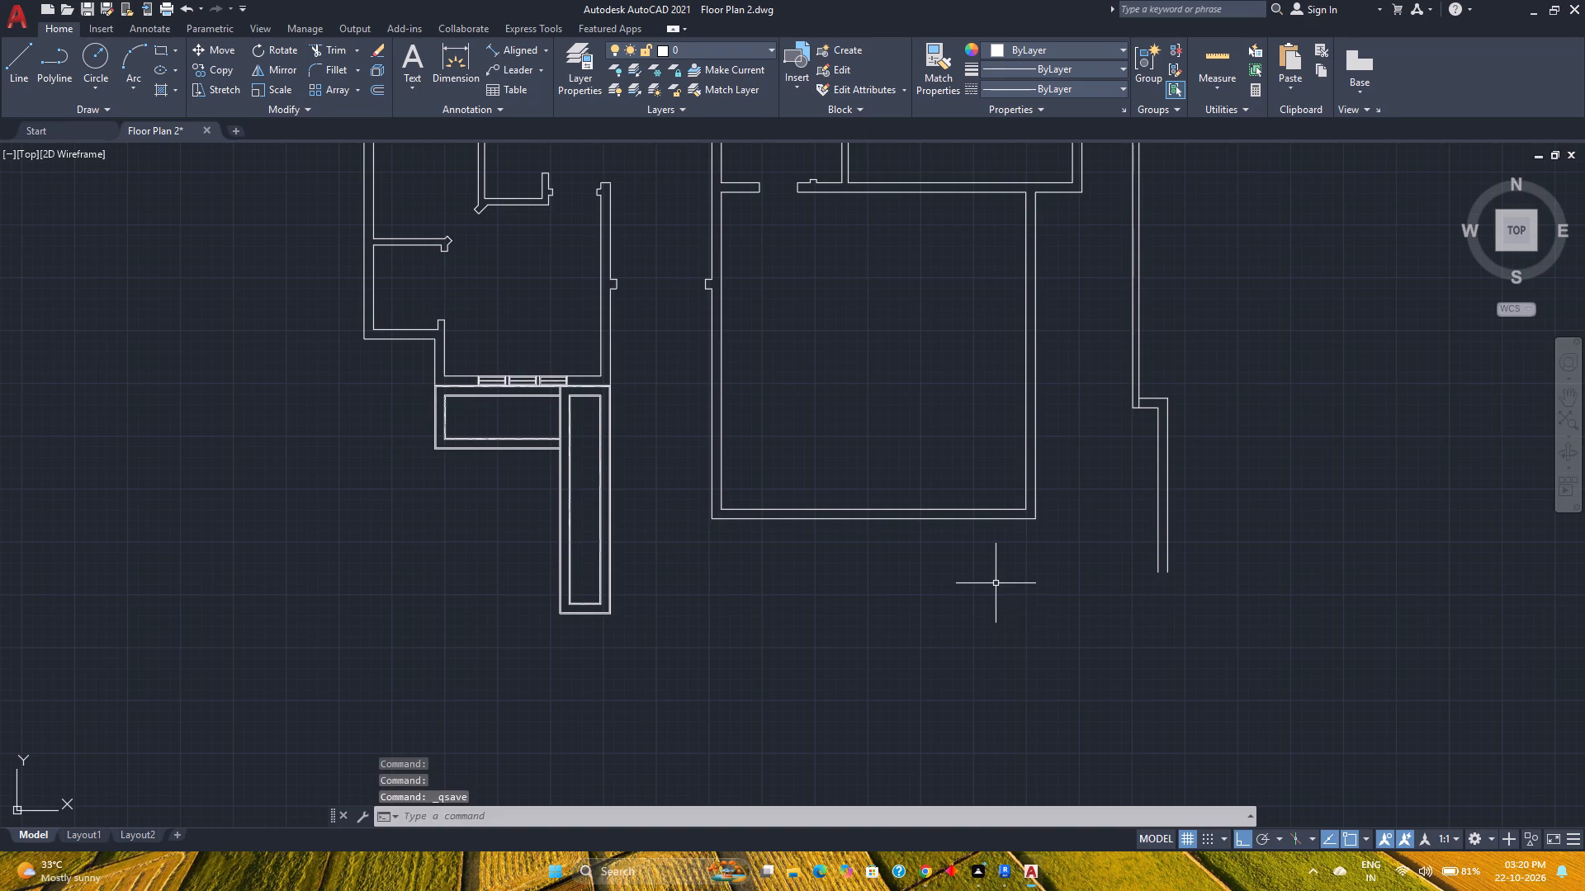
{"action": "scroll", "coordinate": [1138, 568], "scroll_direction": "up", "scroll_amount": 3}
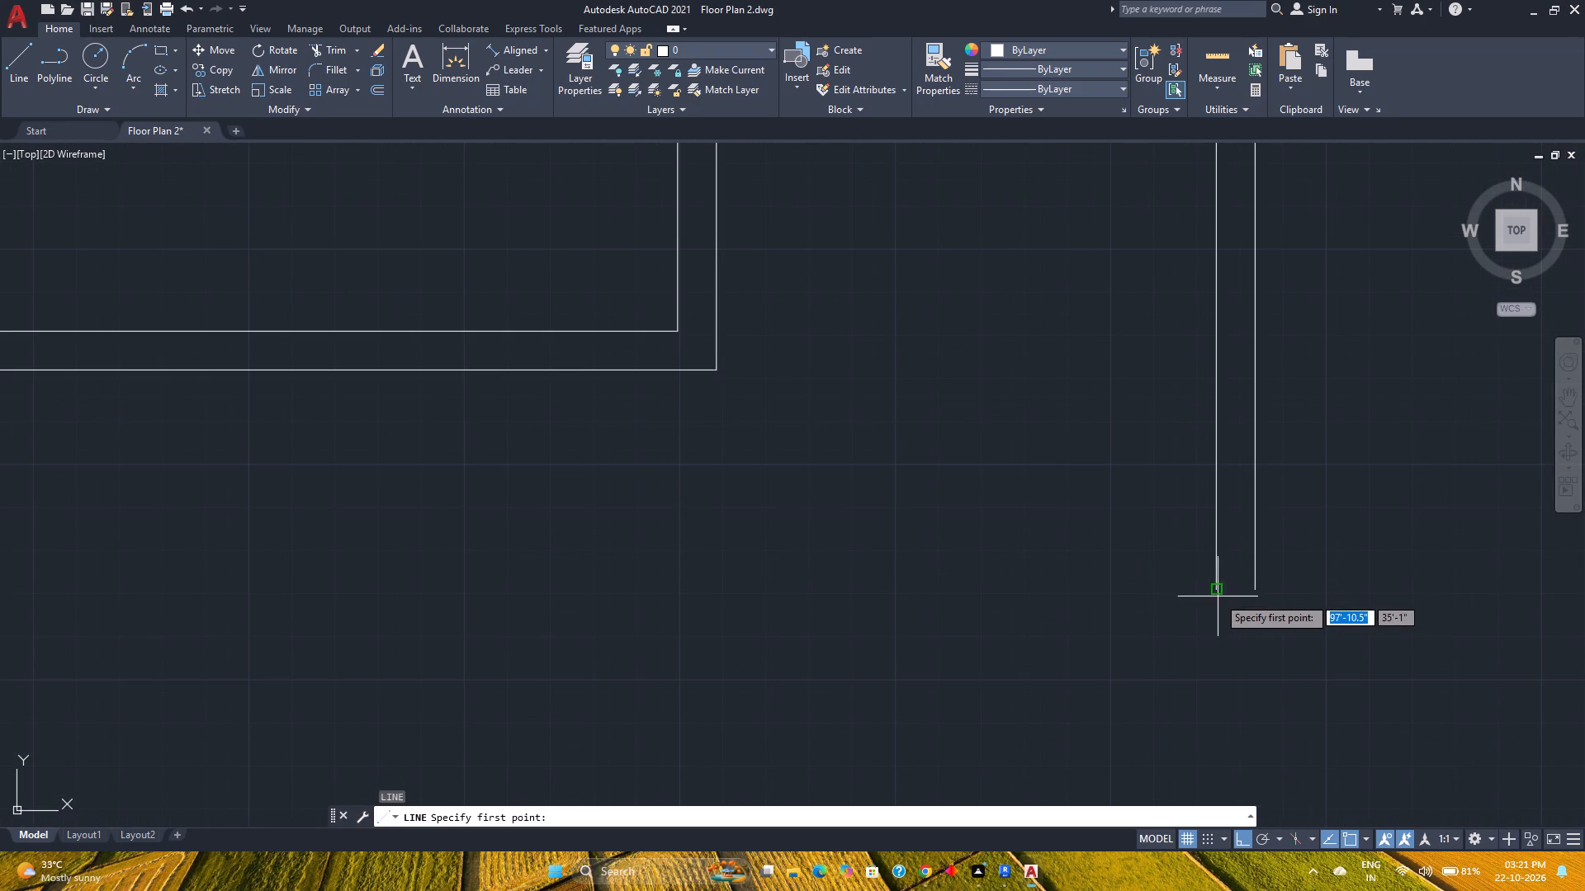
{"action": "left_click", "coordinate": [1218, 593]}
{"action": "left_click", "coordinate": [1251, 591]}
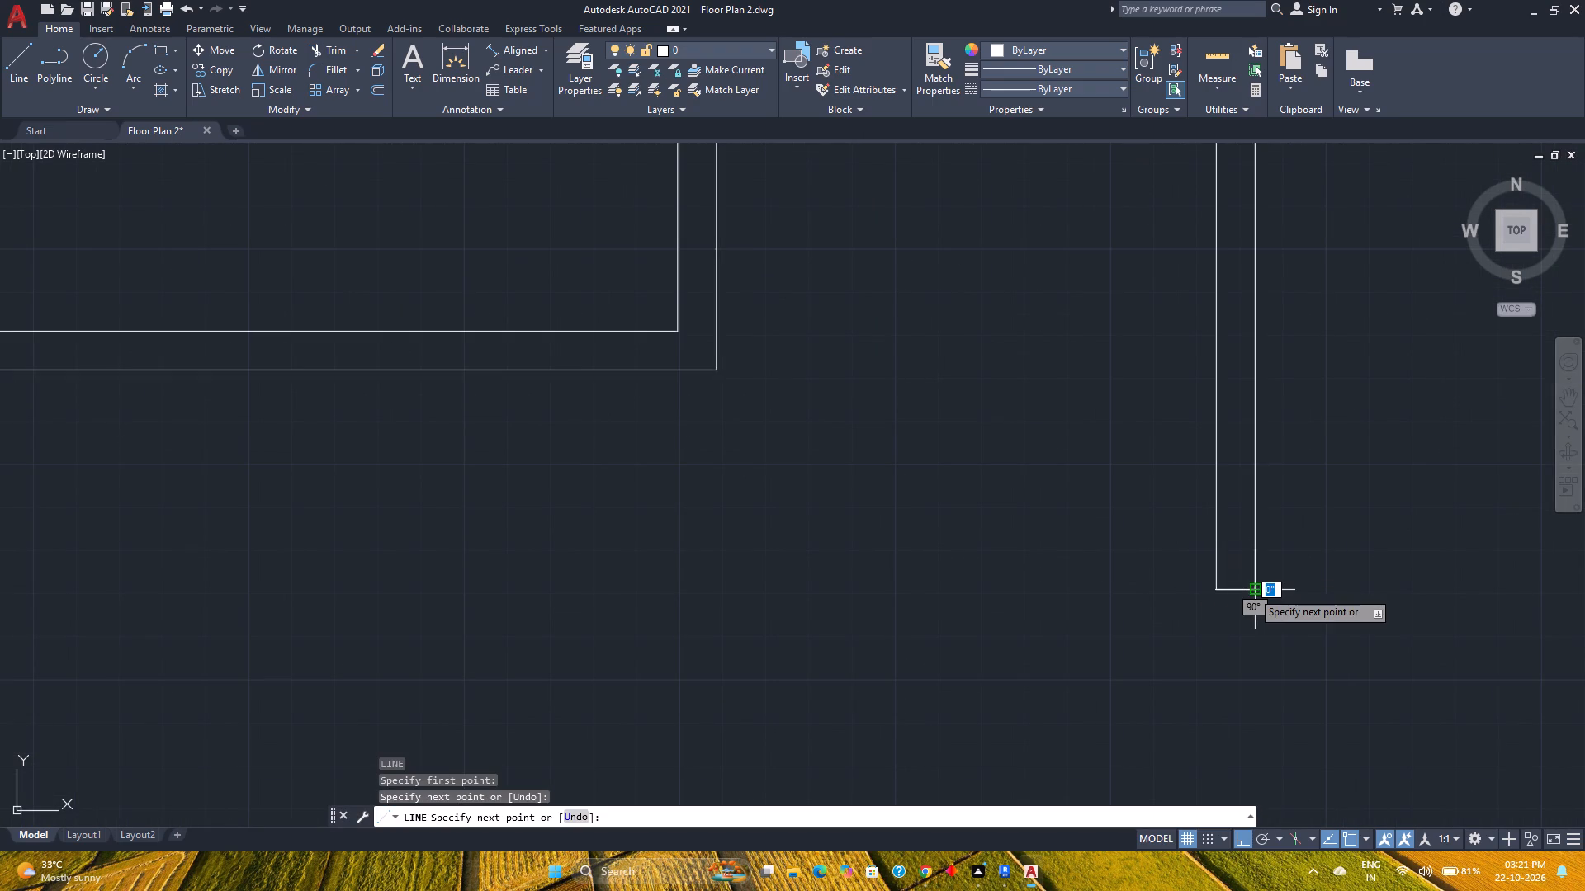
{"action": "key", "text": "Escape"}
{"action": "scroll", "coordinate": [1109, 638], "scroll_direction": "down", "scroll_amount": 5}
{"action": "key", "text": "ctrl+s"}
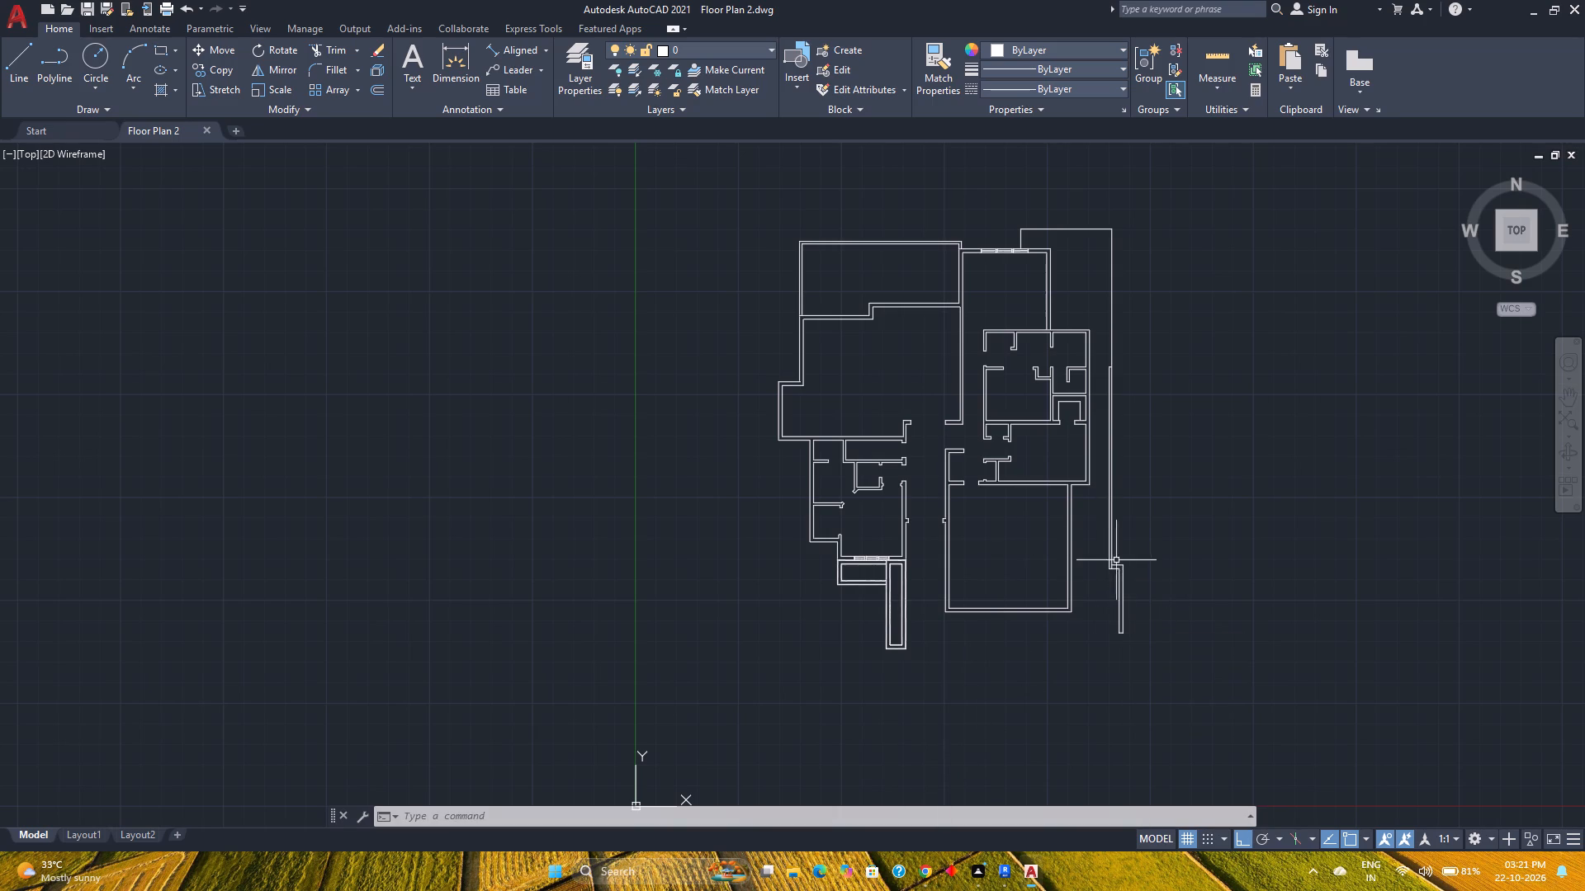
Draw a horizontal line from the large southeastern room's outer southeast corner east to the 13' wall's west face.
{"action": "scroll", "coordinate": [1114, 629], "scroll_direction": "up", "scroll_amount": 3}
{"action": "middle_click_drag", "start_coordinate": [1114, 629], "coordinate": [1042, 634]}
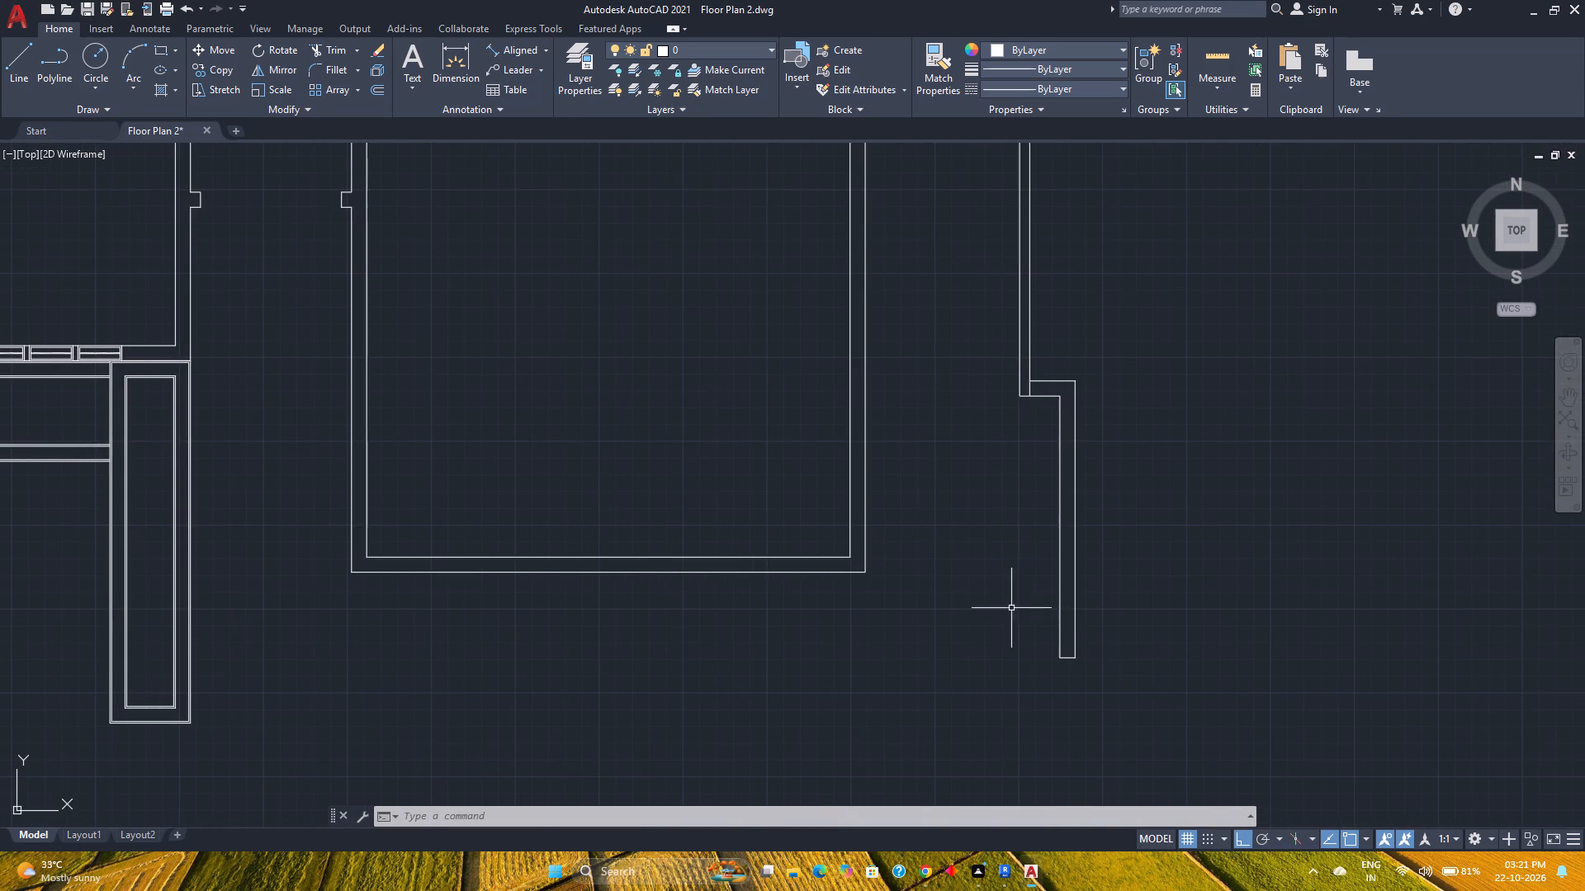
{"action": "left_click", "coordinate": [7, 66]}
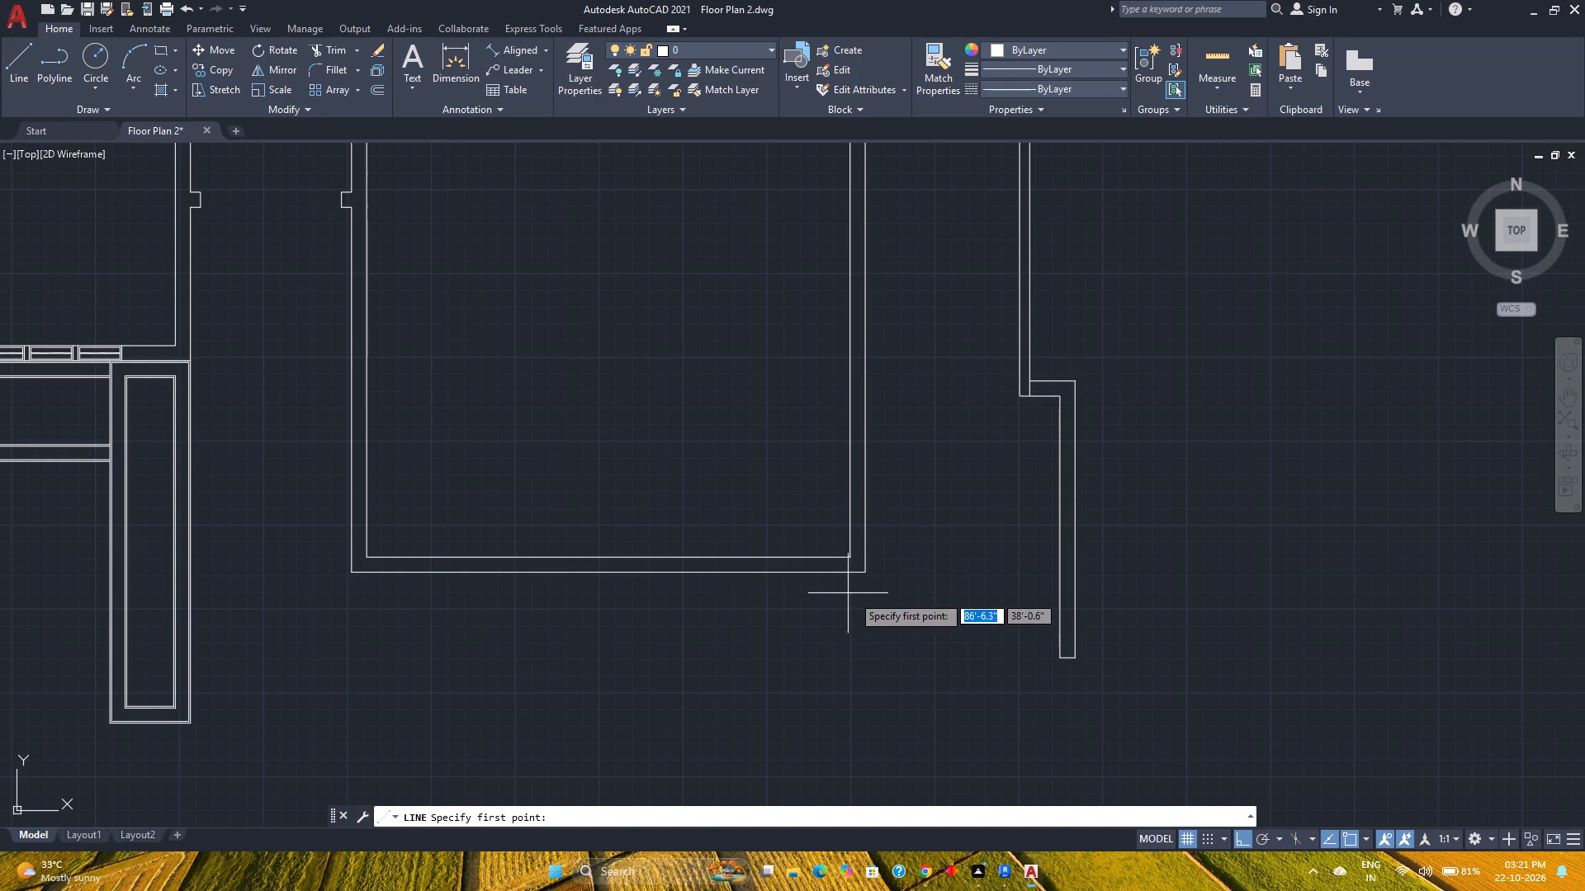
{"action": "left_click", "coordinate": [863, 573]}
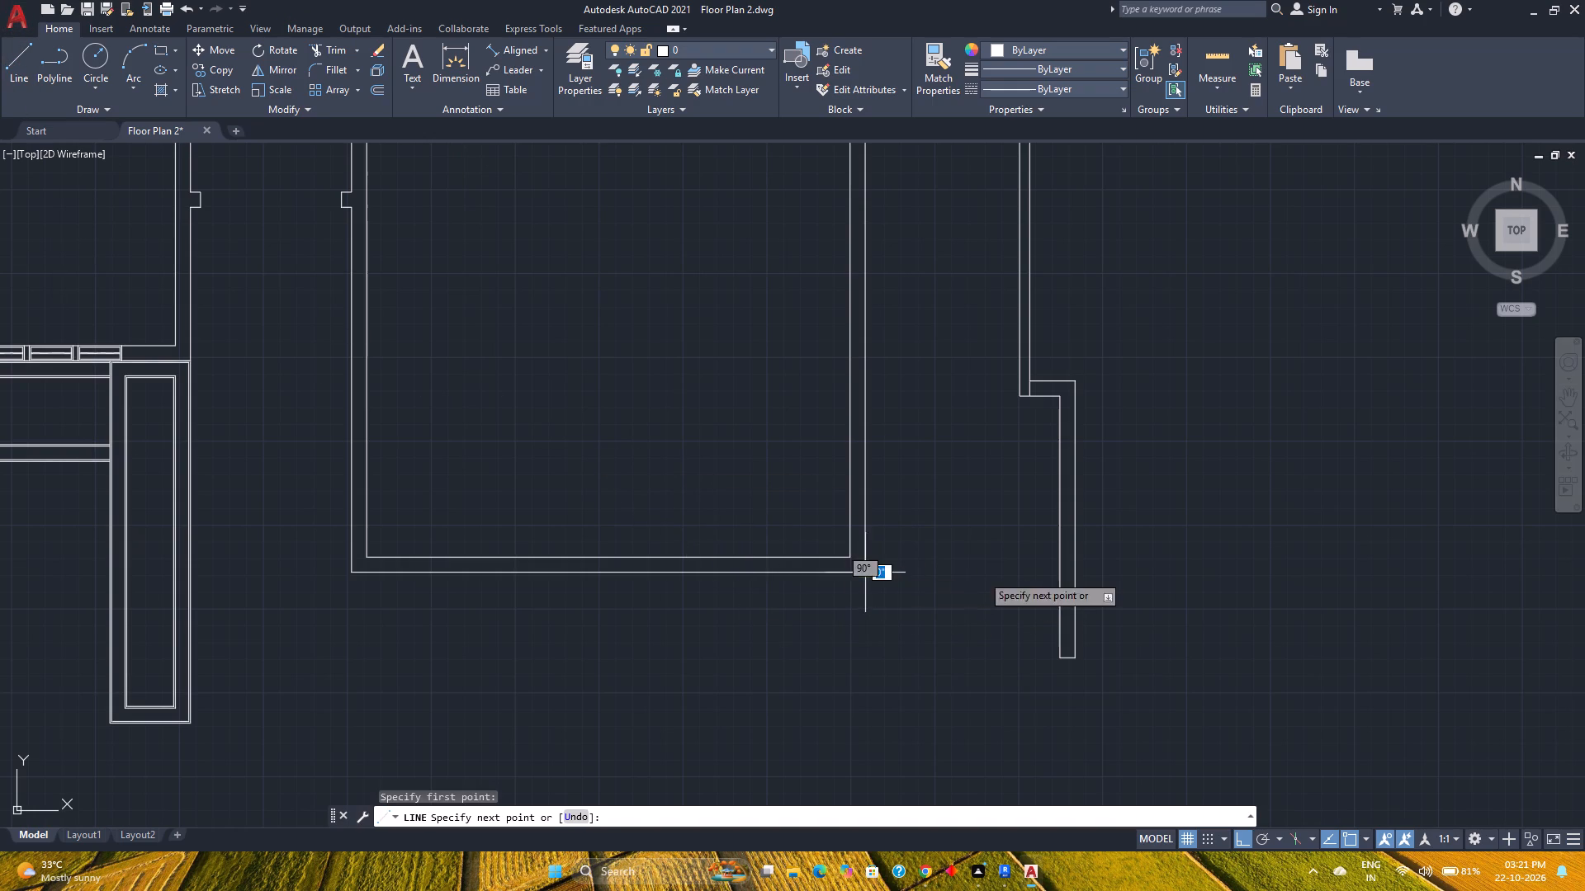
{"action": "left_click", "coordinate": [1057, 573]}
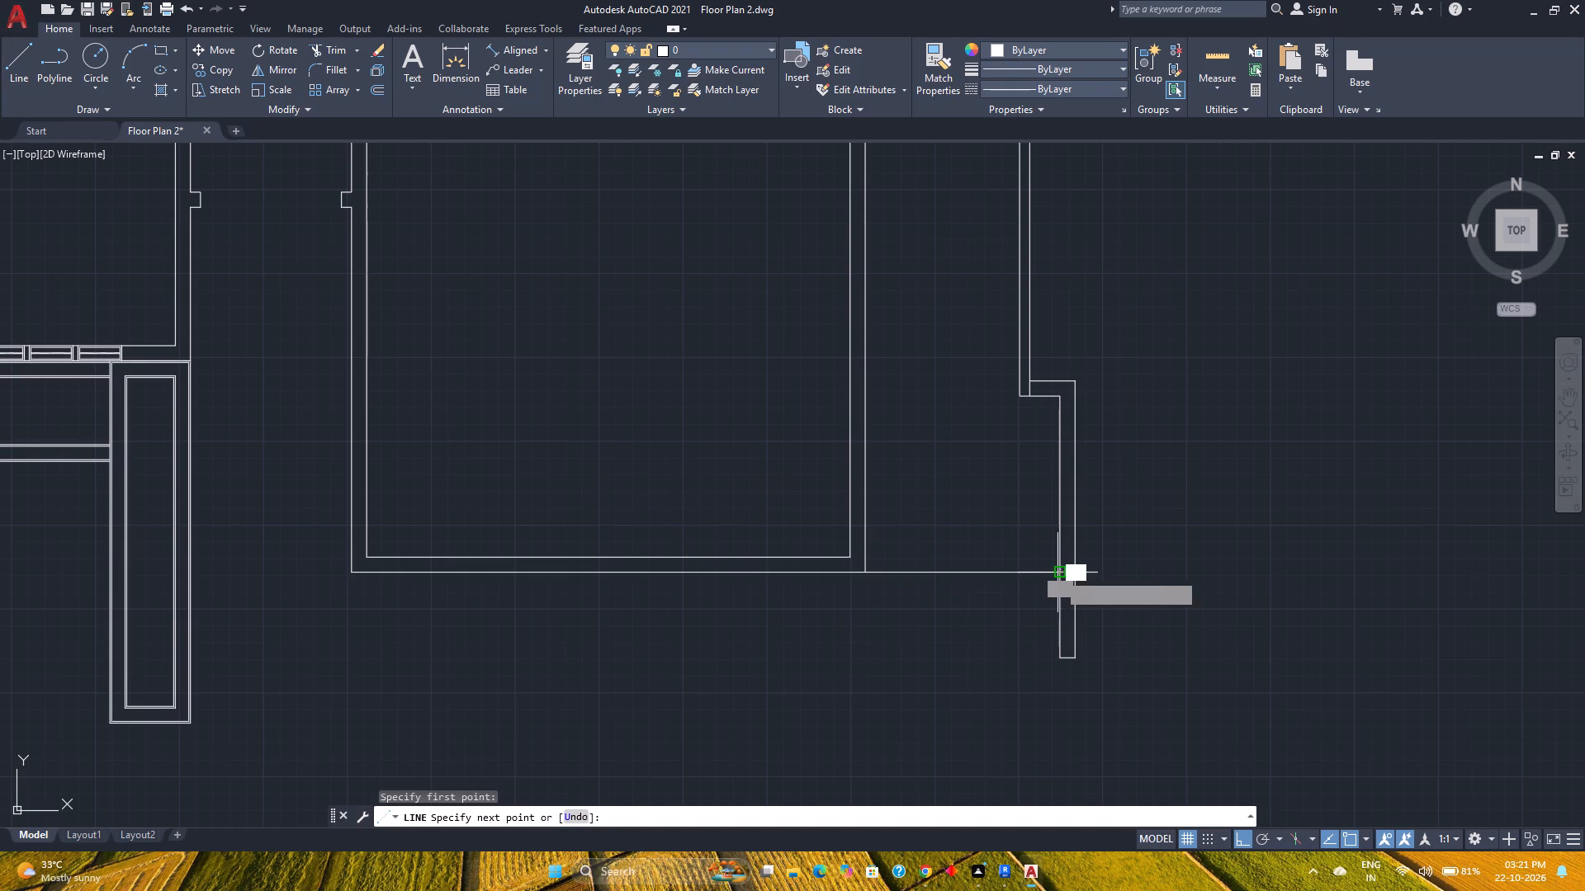
{"action": "key", "text": "Escape"}
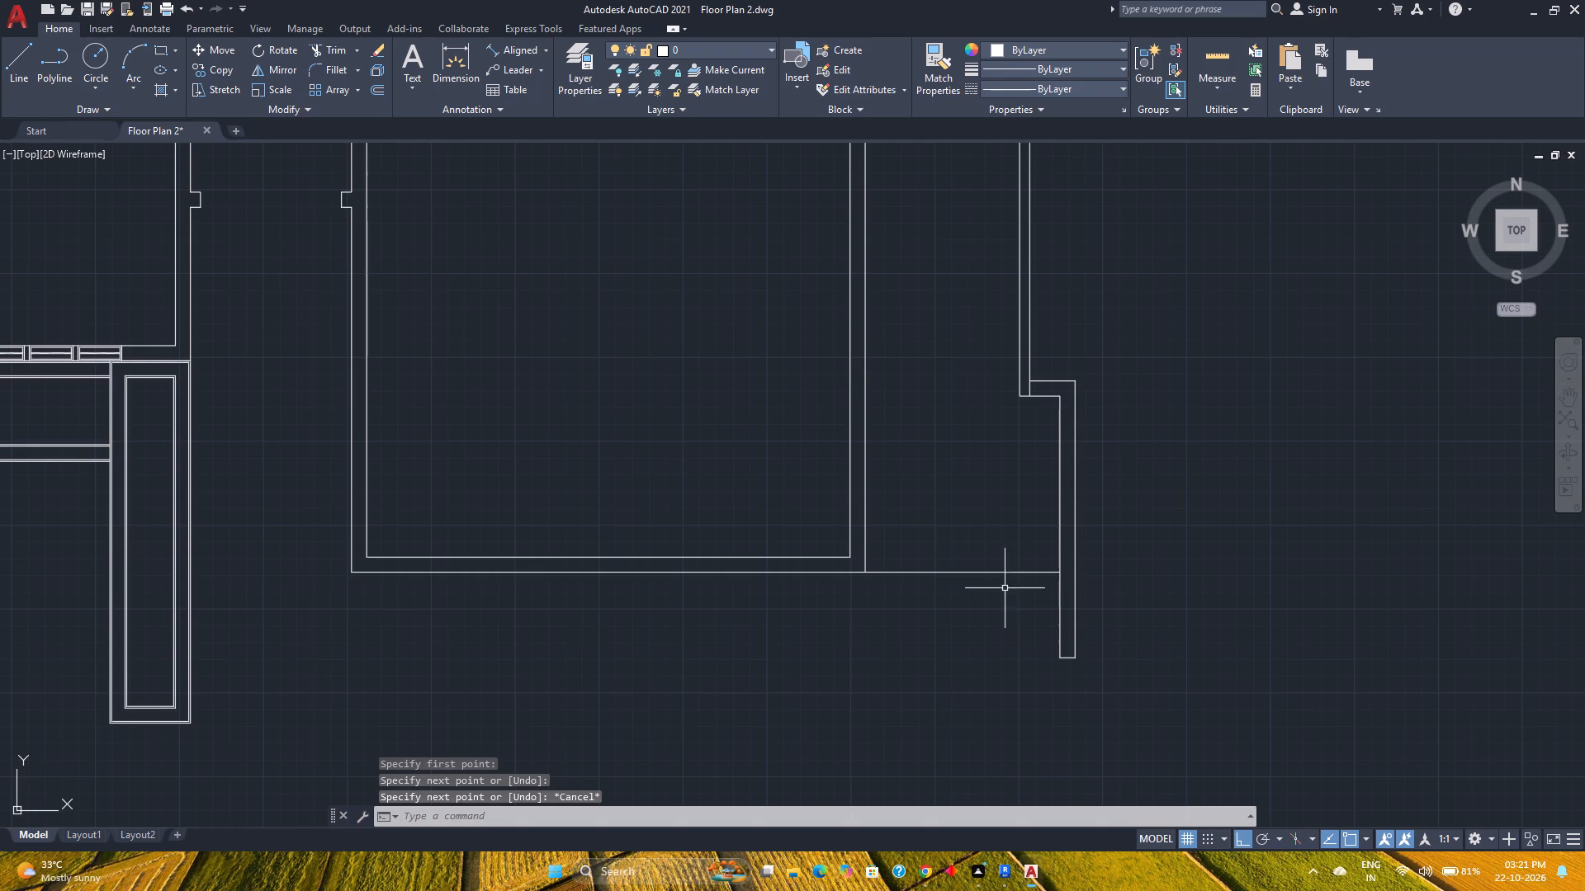
Offset the horizontal connecting line between the southeastern room and the 13' wall 6" to the north.
{"action": "left_click", "coordinate": [386, 83]}
{"action": "key", "text": "6"}
{"action": "key", "text": "Return"}
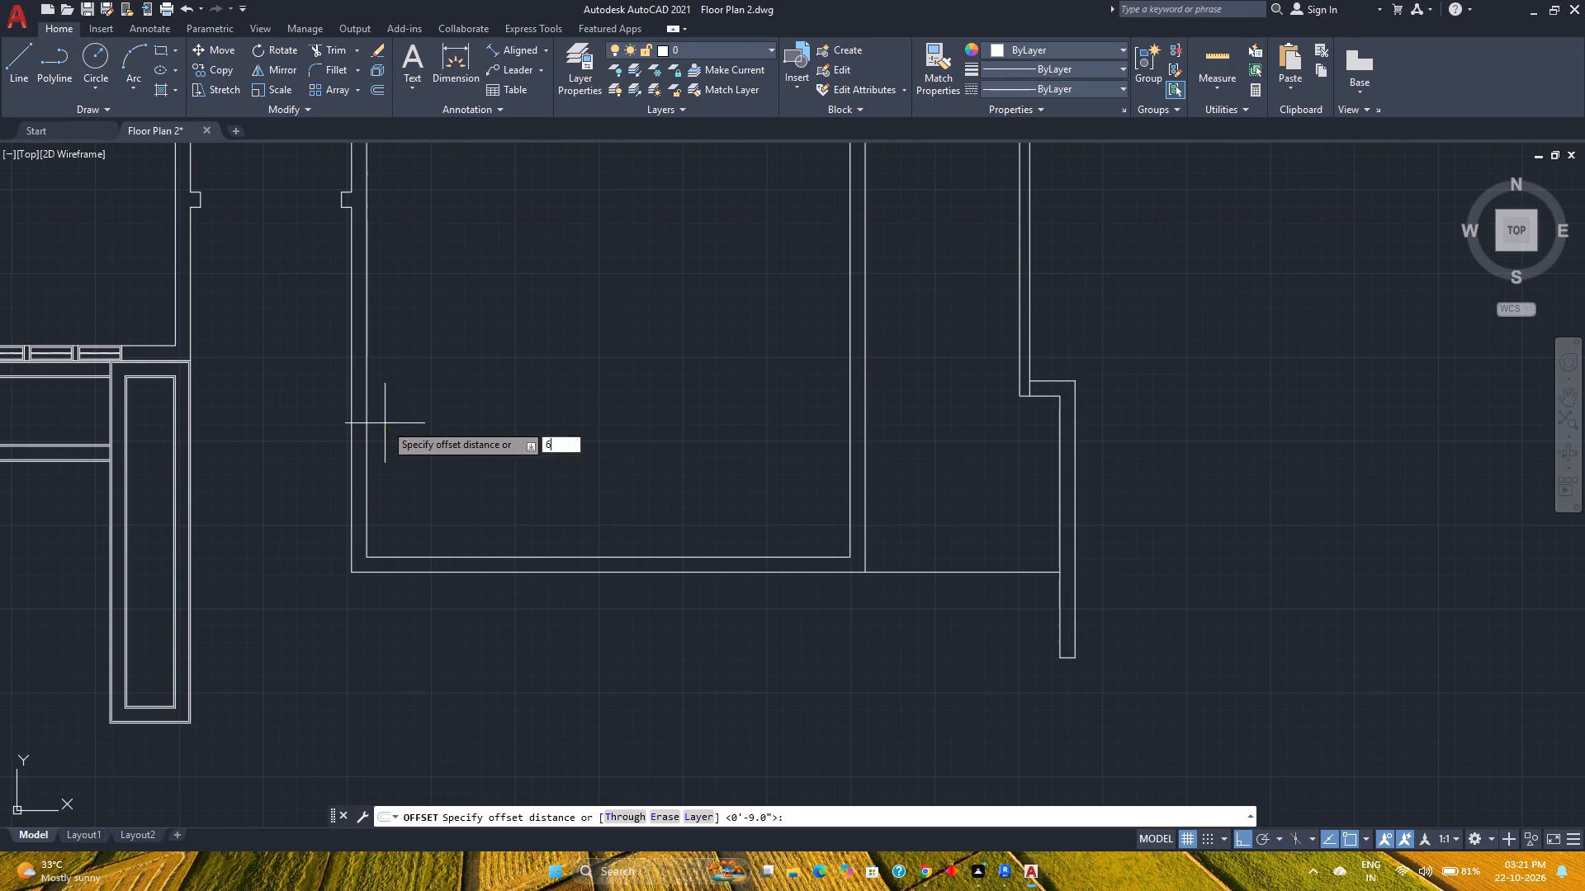
{"action": "left_click", "coordinate": [906, 573]}
{"action": "left_click", "coordinate": [895, 531]}
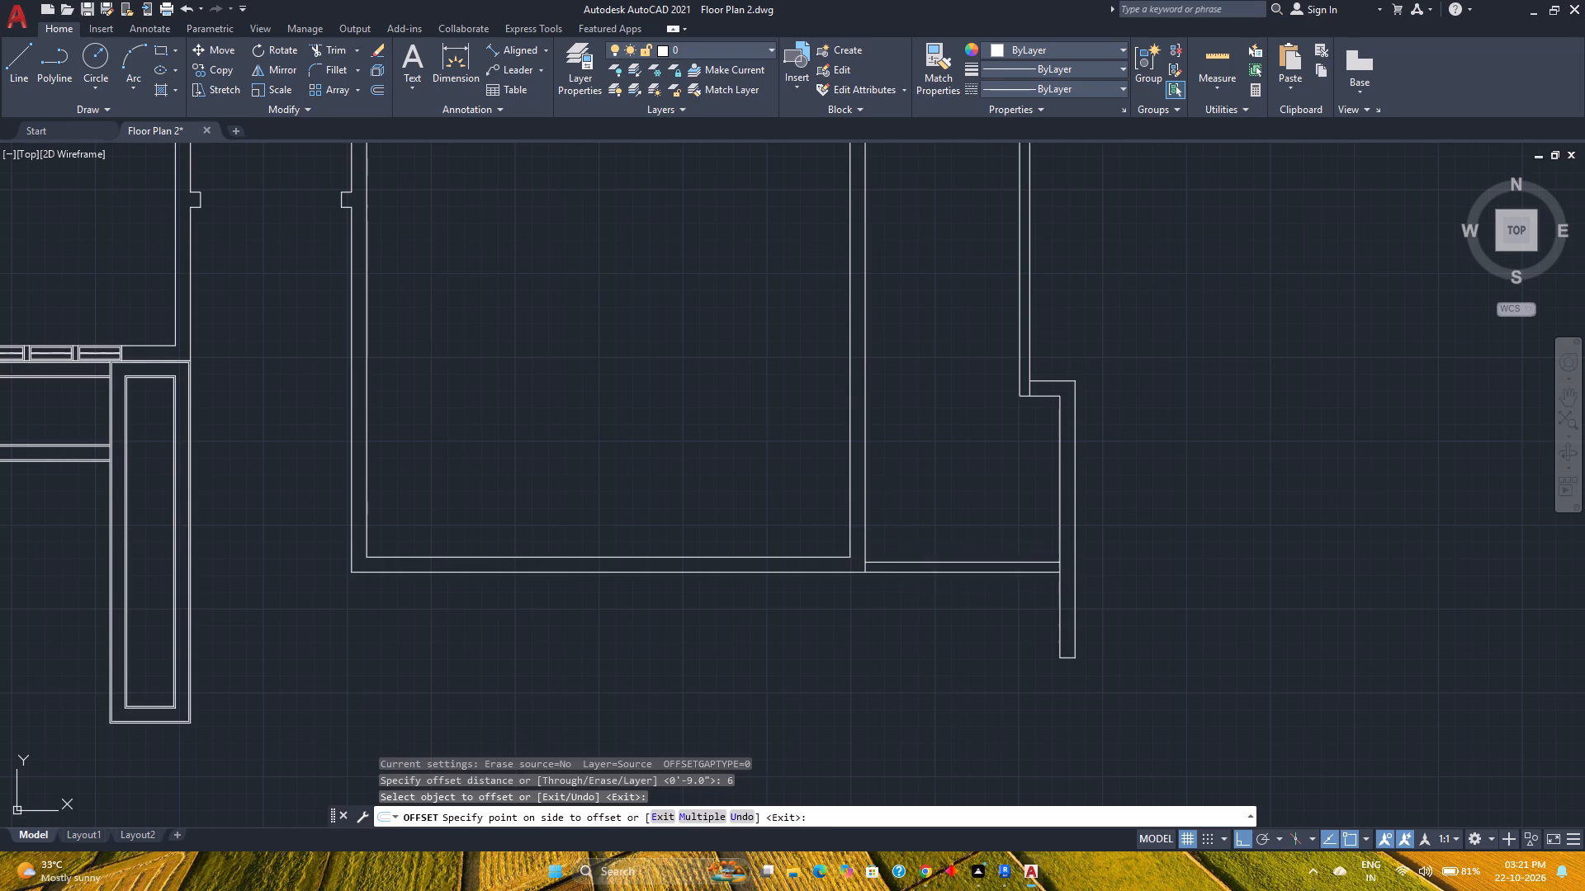
{"action": "key", "text": "Escape"}
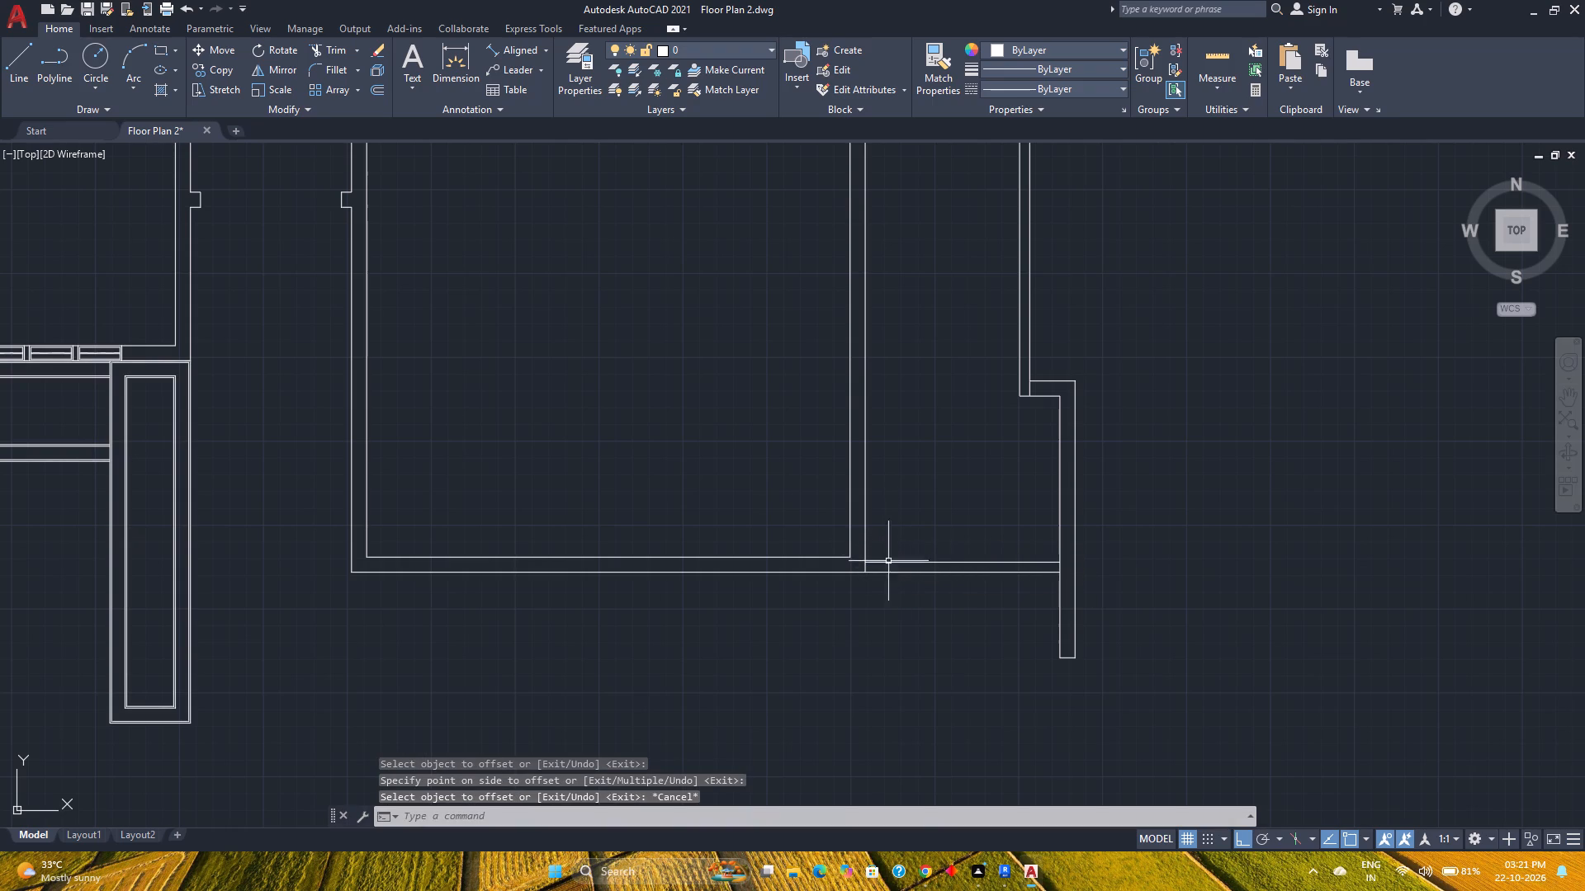
Mark the opening's jambs by offsetting the southeastern room's outer east line 3" east, and that new line 3'6" further east.
{"action": "scroll", "coordinate": [880, 552], "scroll_direction": "up", "scroll_amount": 4}
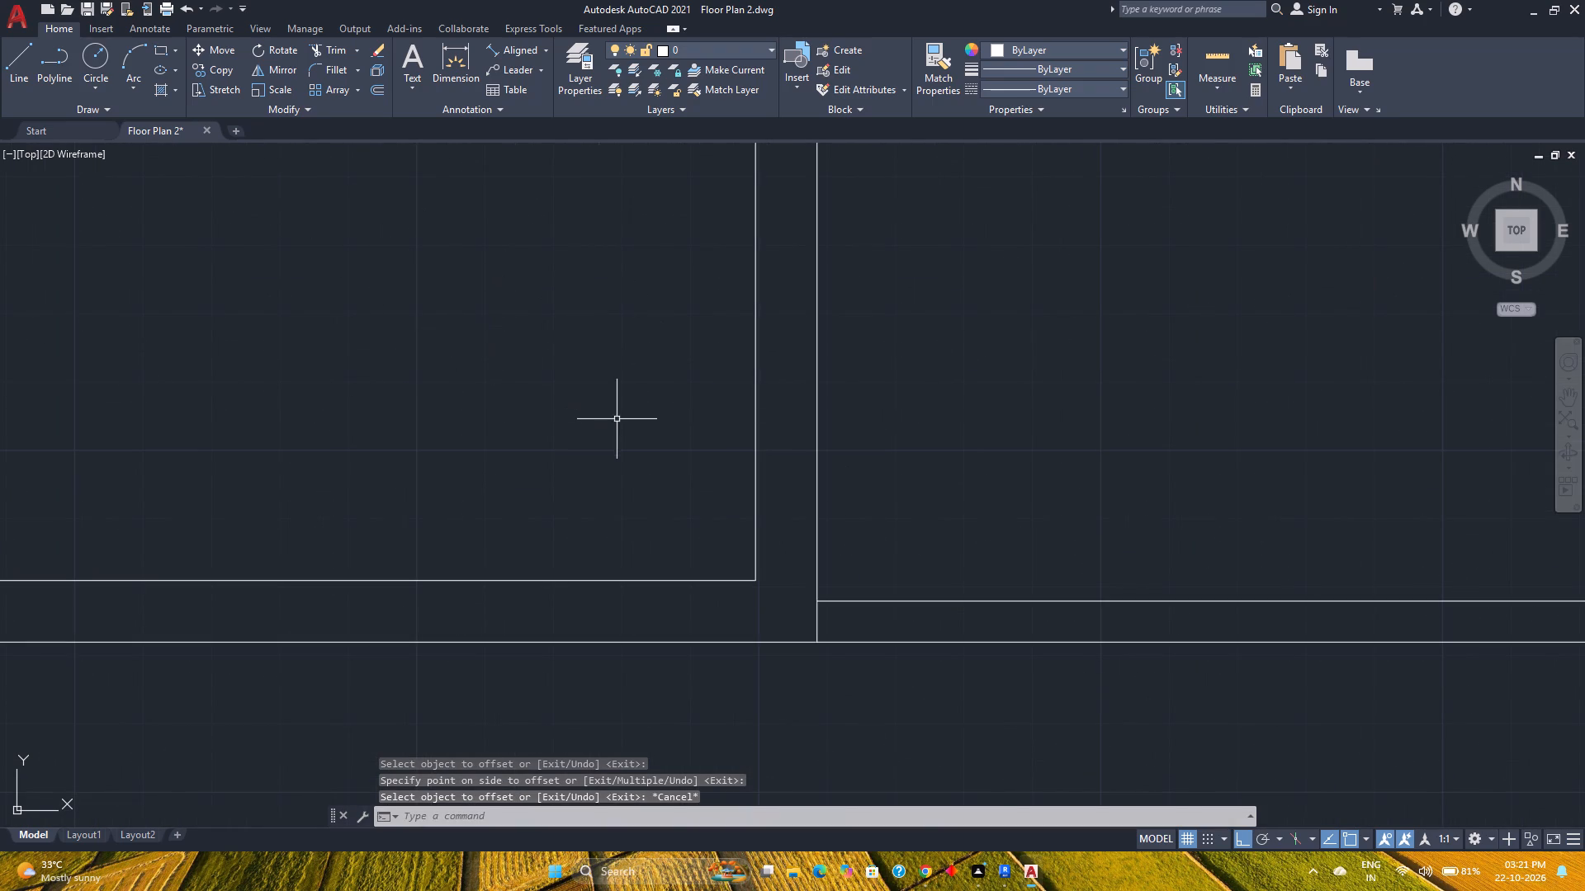
{"action": "scroll", "coordinate": [817, 419], "scroll_direction": "down", "scroll_amount": 1}
{"action": "left_click", "coordinate": [383, 86]}
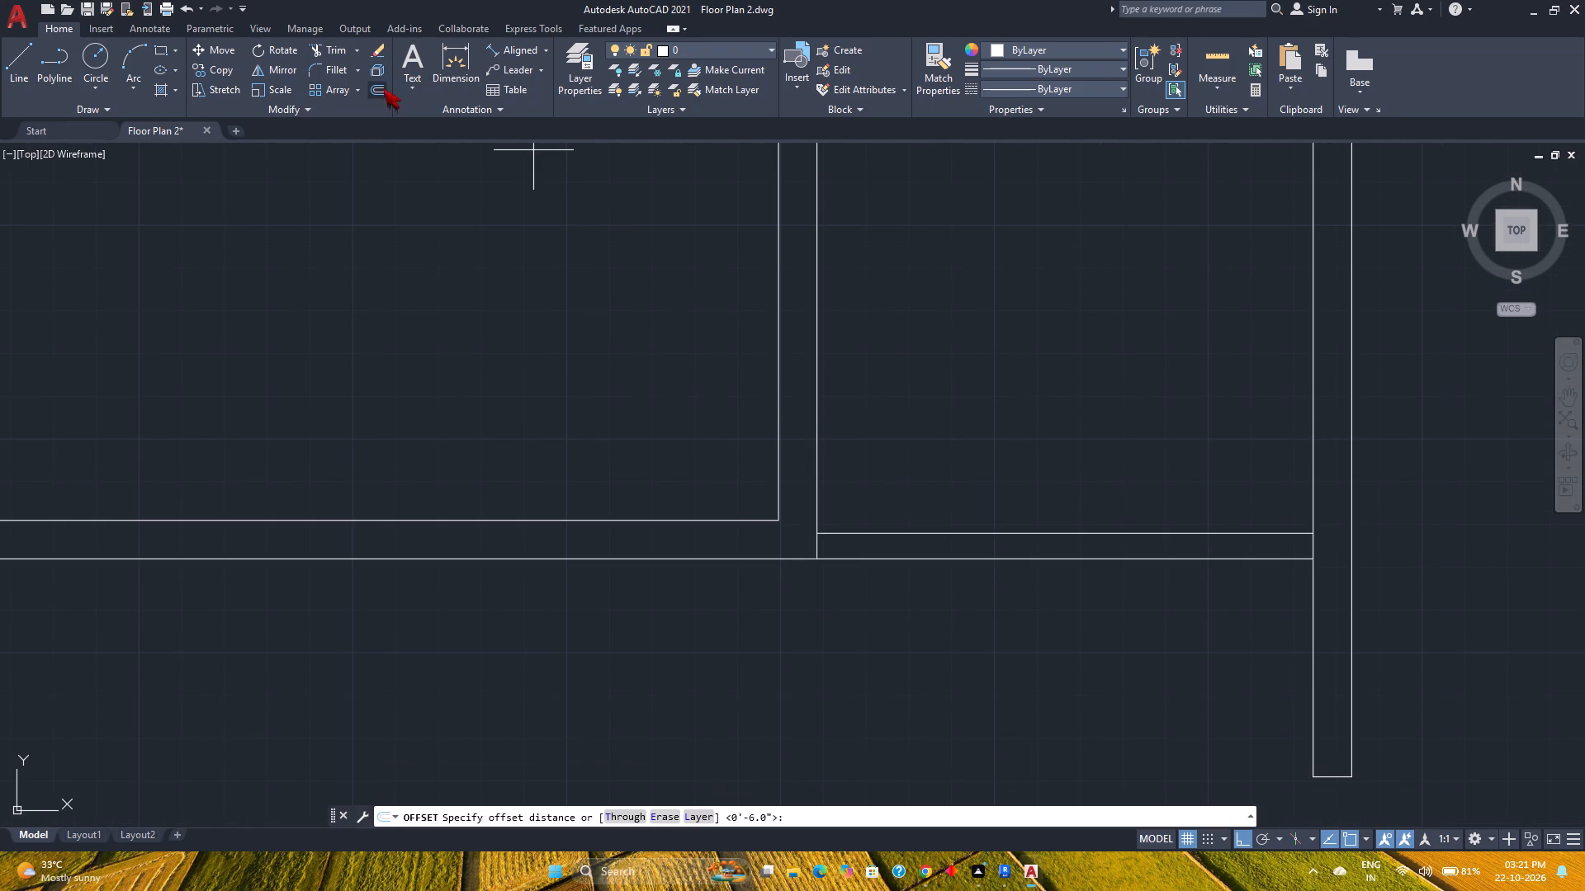
{"action": "key", "text": "3"}
{"action": "key", "text": "Return"}
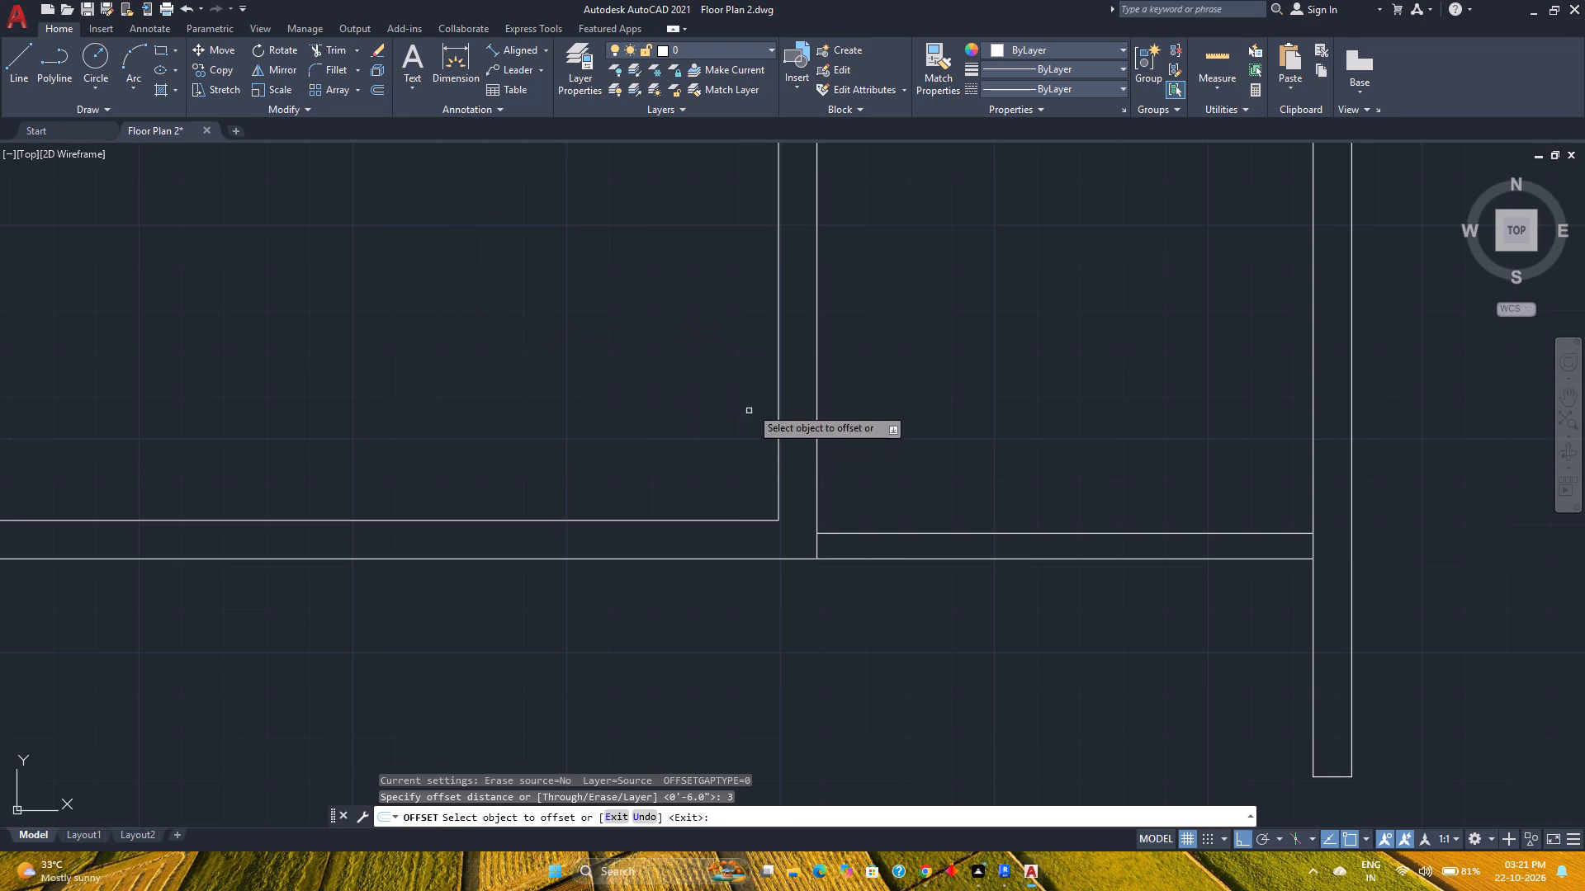
{"action": "left_click", "coordinate": [818, 352]}
{"action": "left_click", "coordinate": [878, 357]}
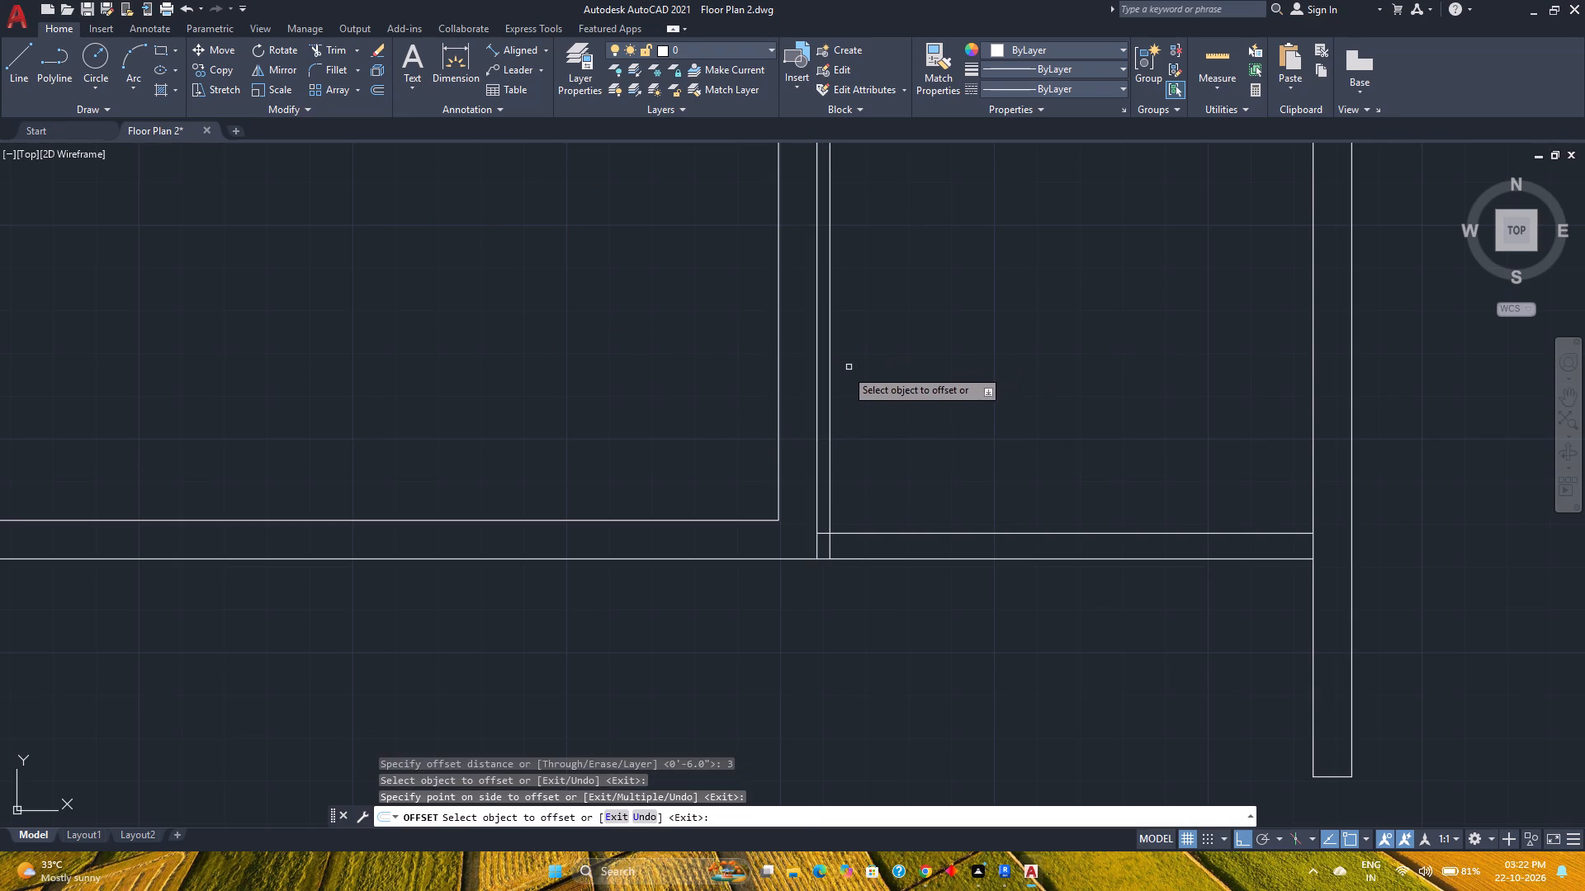
{"action": "left_click", "coordinate": [830, 375]}
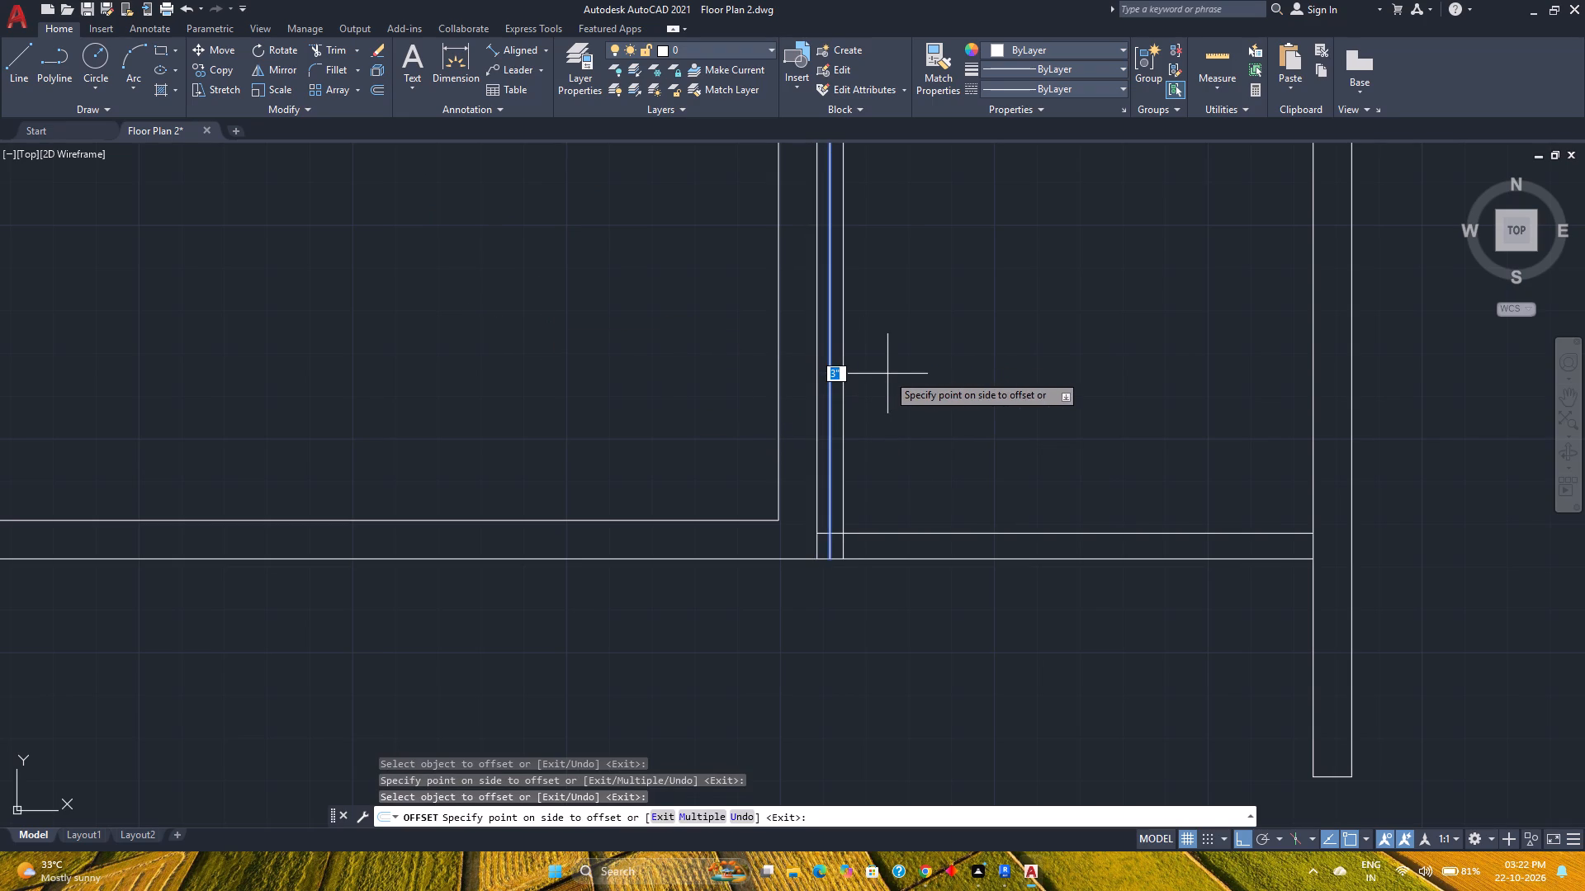
{"action": "type", "text": "3'6\""}
{"action": "key", "text": "Return"}
{"action": "key", "text": "Escape"}
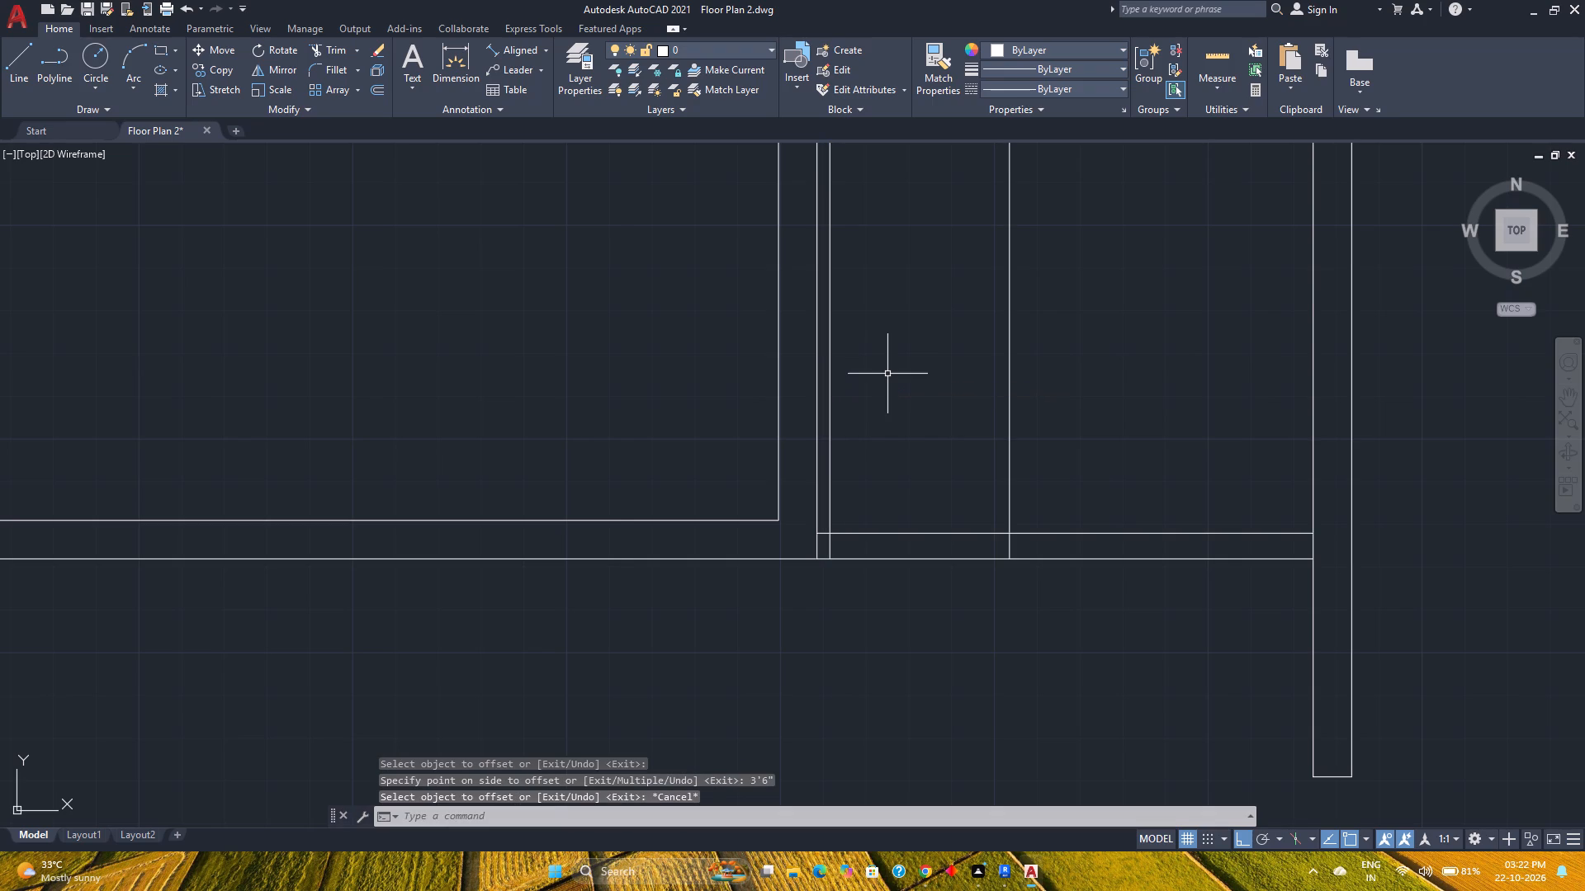
Trim the jamb lines above the 6" connecting wall and both wall faces between them to form the opening, and save the drawing.
{"action": "type", "text": "tr"}
{"action": "key", "text": "Return"}
{"action": "scroll", "coordinate": [873, 495], "scroll_direction": "up", "scroll_amount": 4}
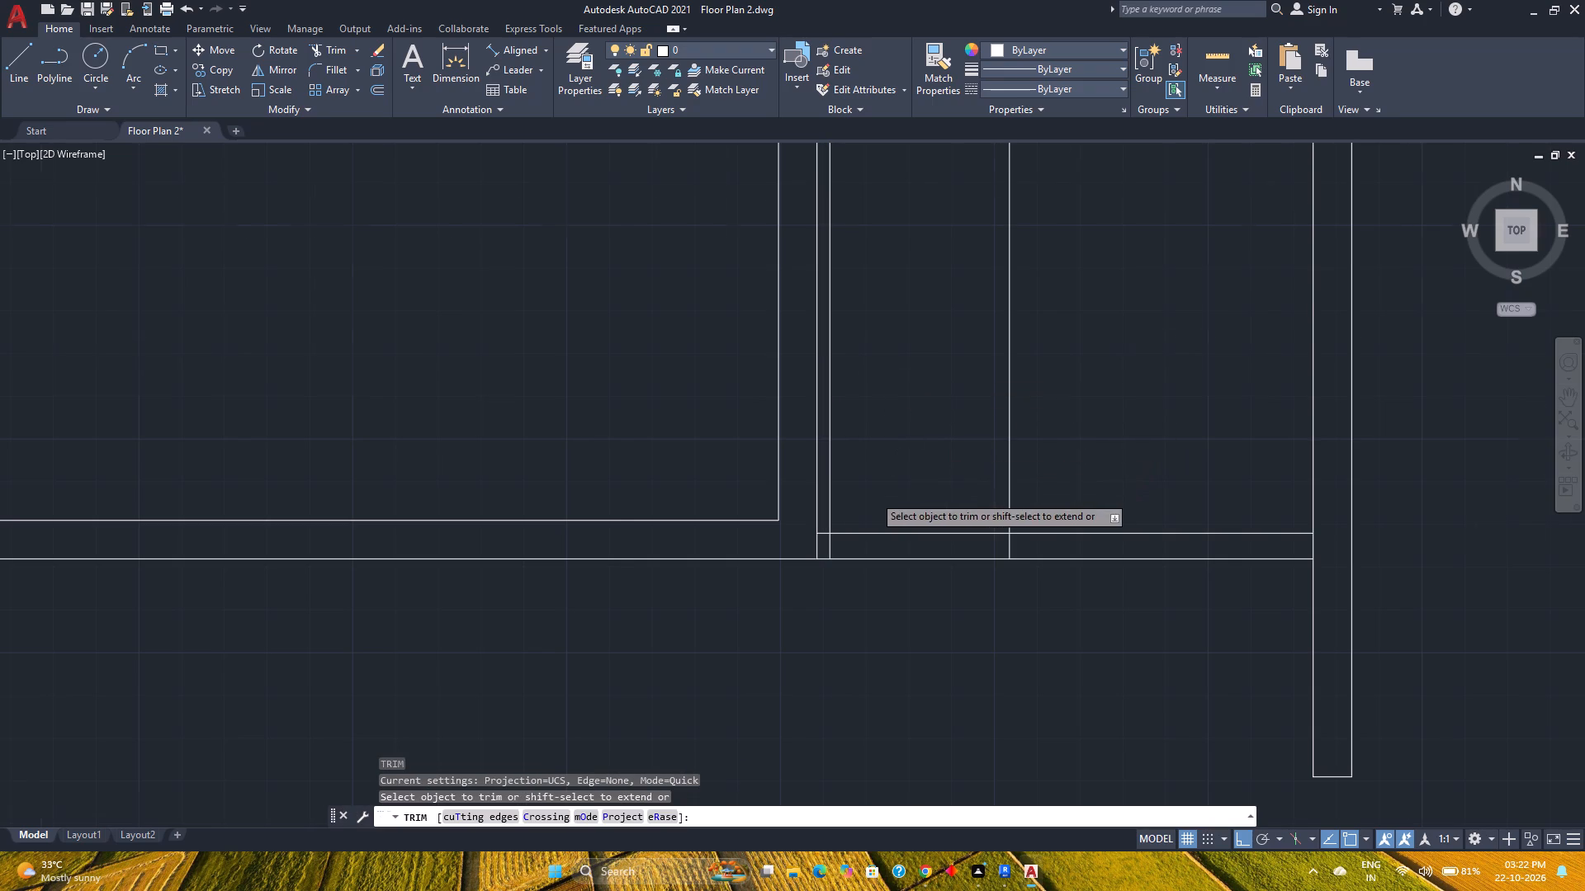
{"action": "left_click", "coordinate": [749, 539]}
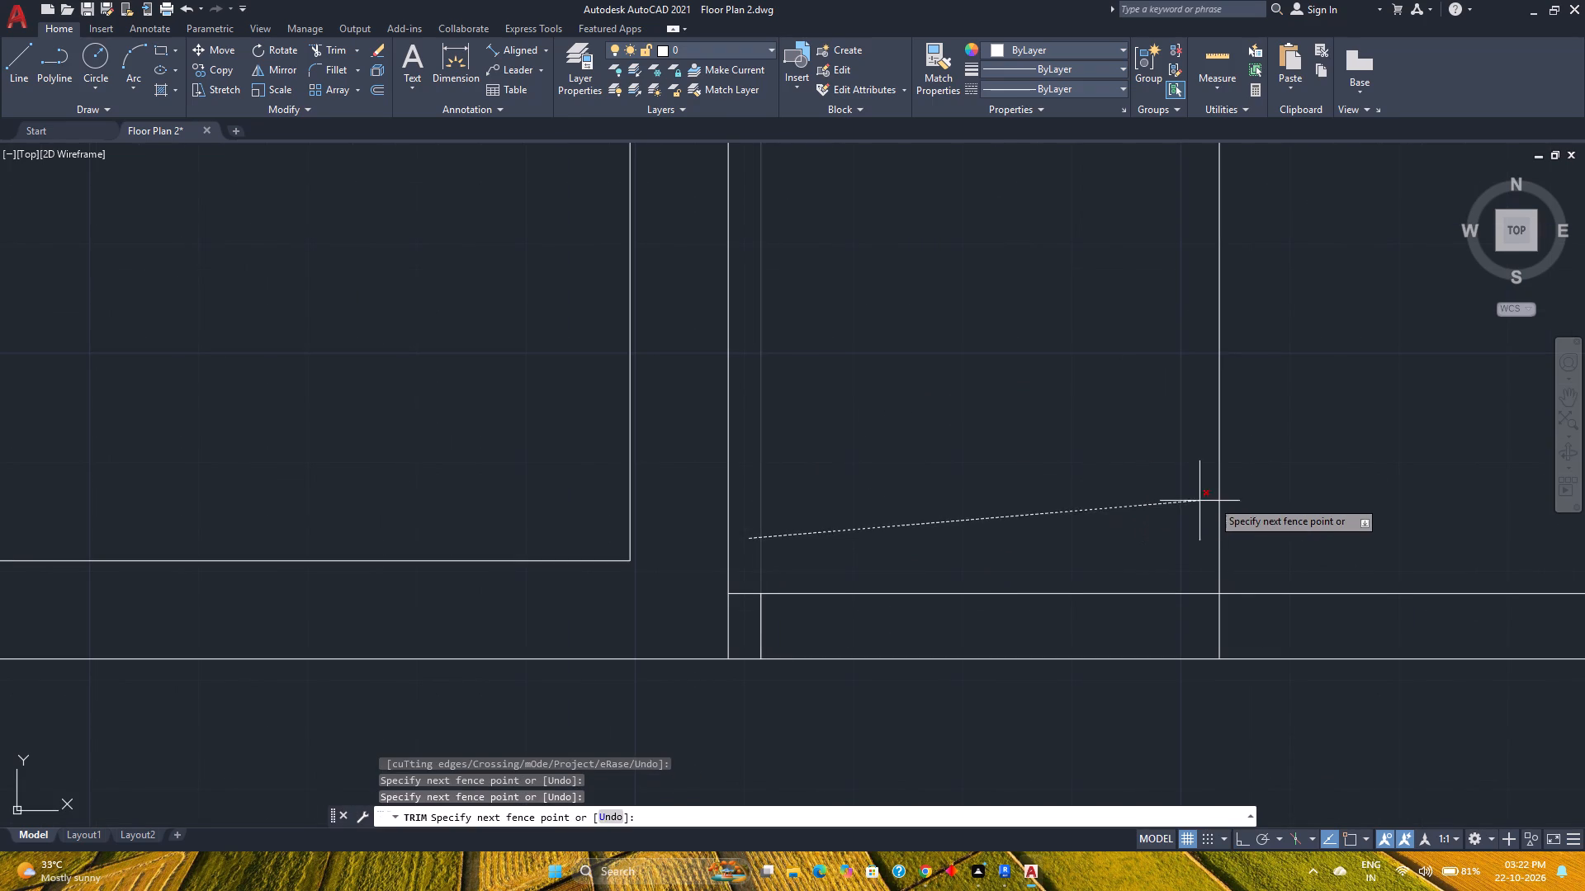
{"action": "left_click", "coordinate": [1294, 497]}
{"action": "left_click", "coordinate": [1039, 696]}
{"action": "left_click", "coordinate": [998, 473]}
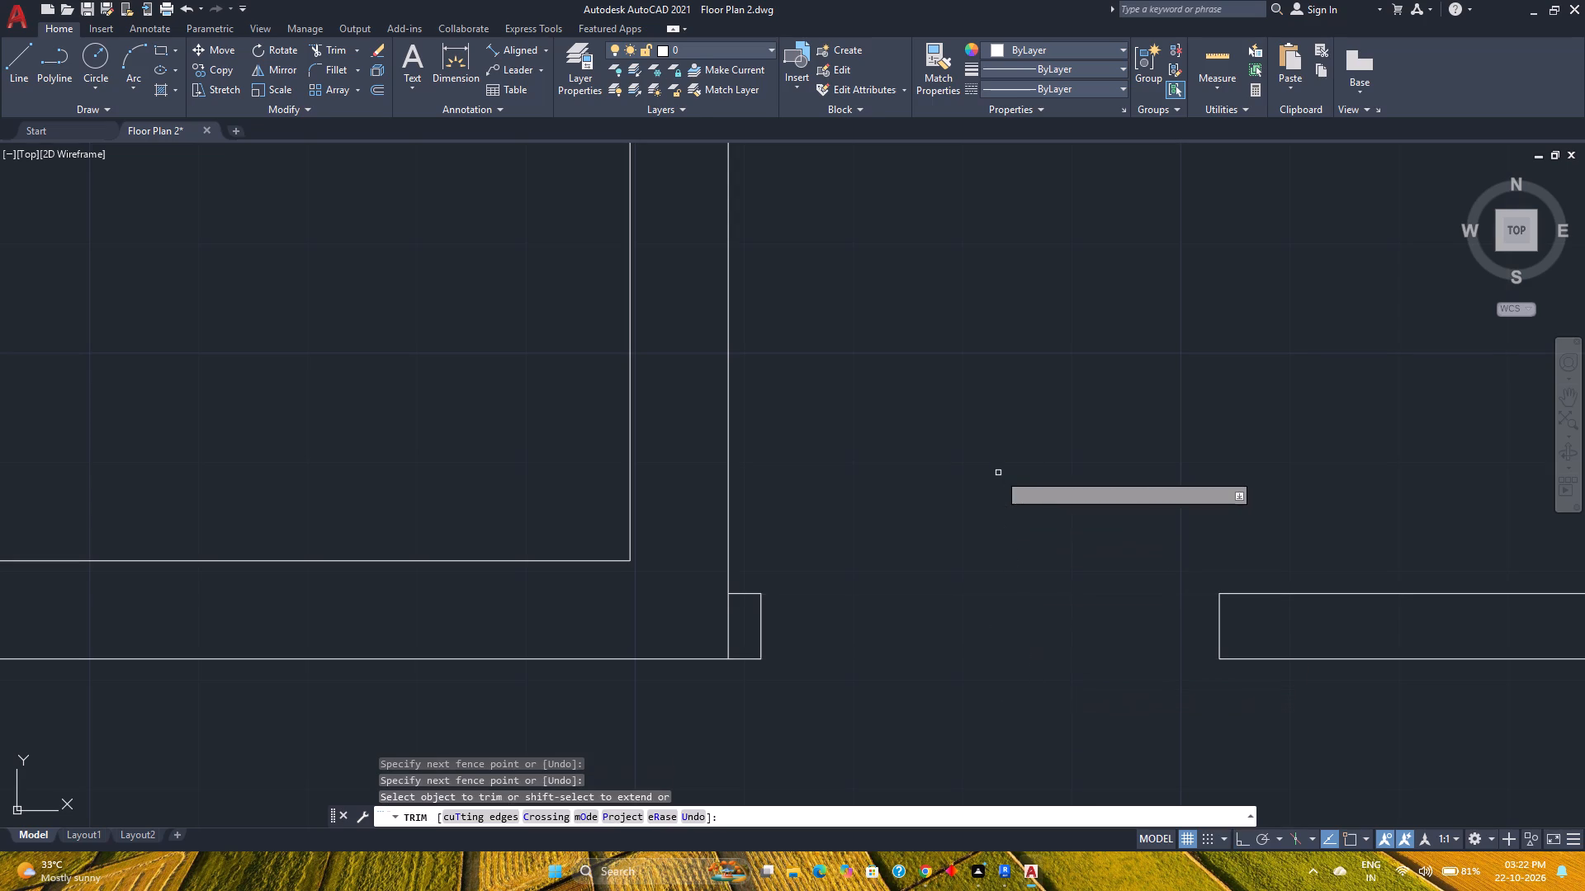
{"action": "scroll", "coordinate": [998, 473], "scroll_direction": "down", "scroll_amount": 3}
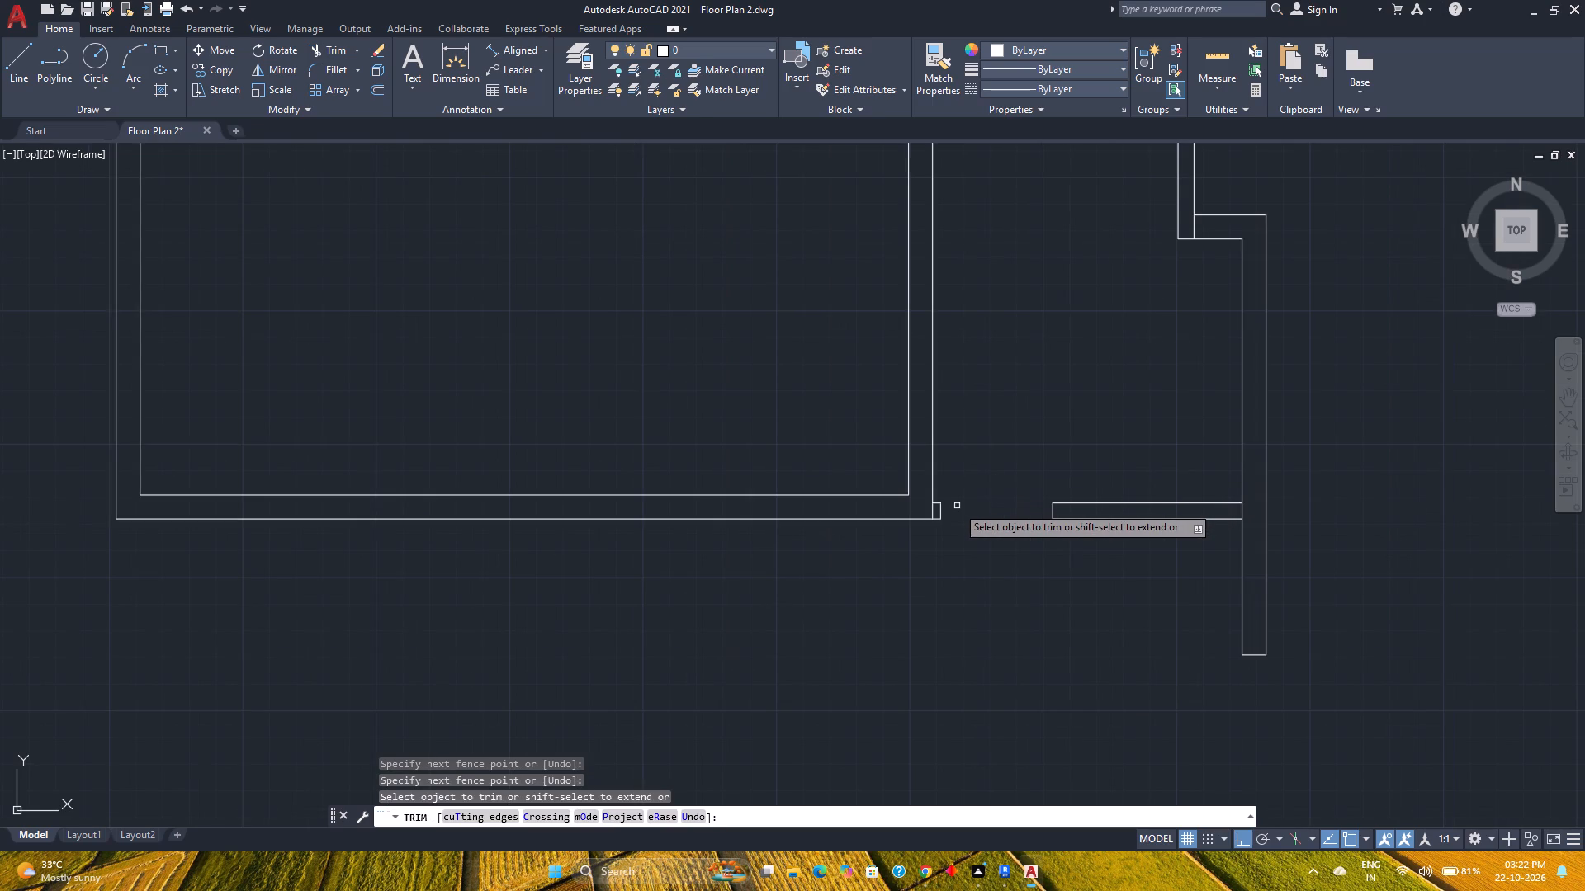
{"action": "scroll", "coordinate": [981, 521], "scroll_direction": "down", "scroll_amount": 2}
{"action": "key", "text": "Escape"}
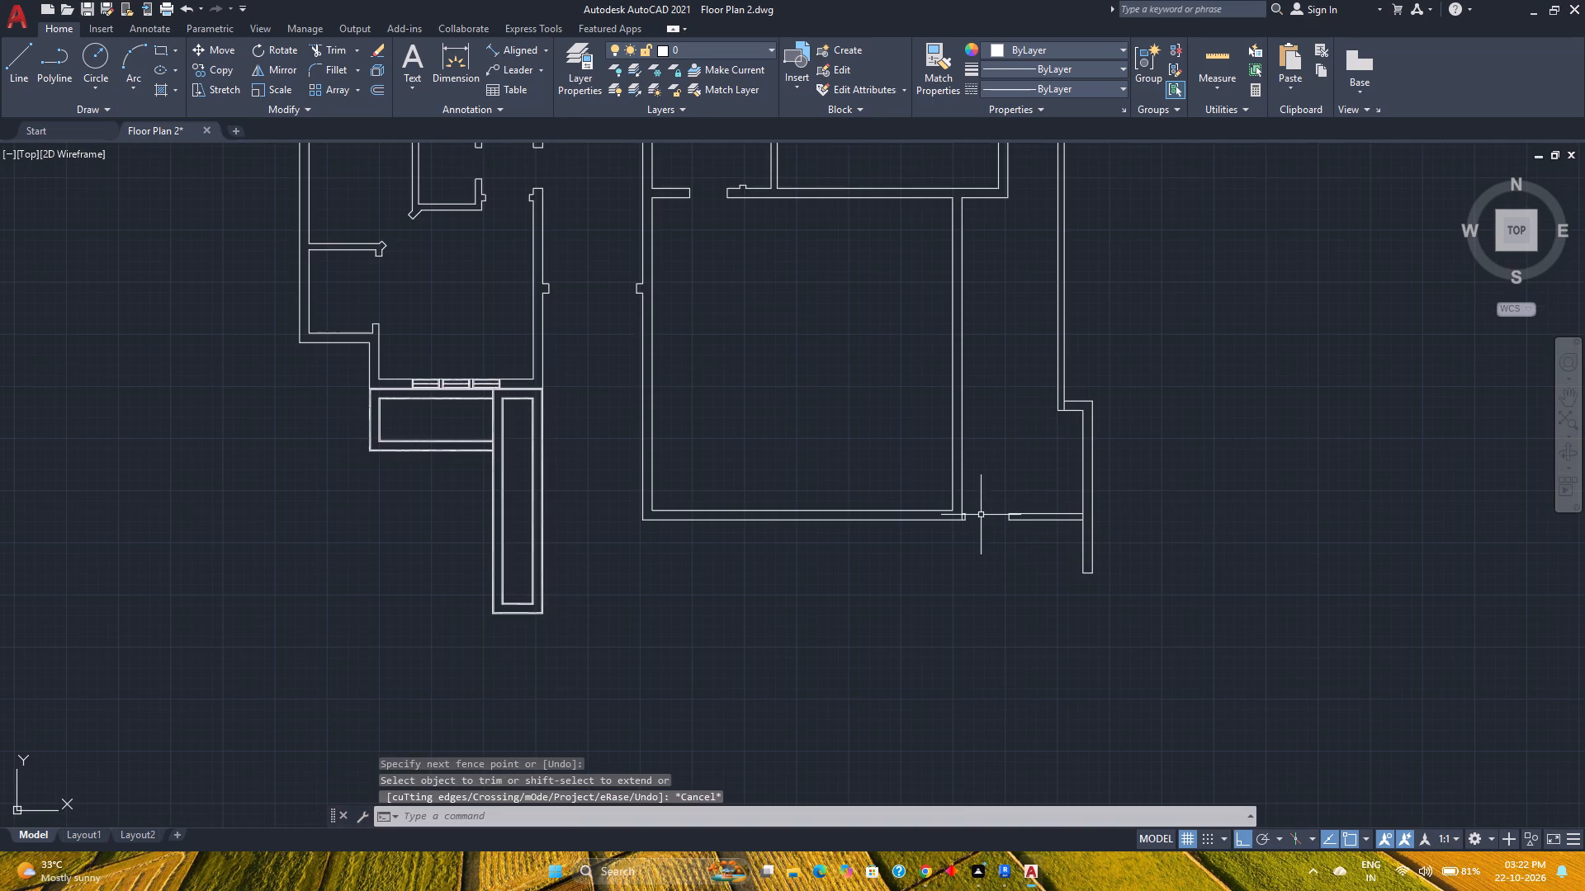
{"action": "scroll", "coordinate": [981, 515], "scroll_direction": "down", "scroll_amount": 2}
{"action": "key", "text": "ctrl+s"}
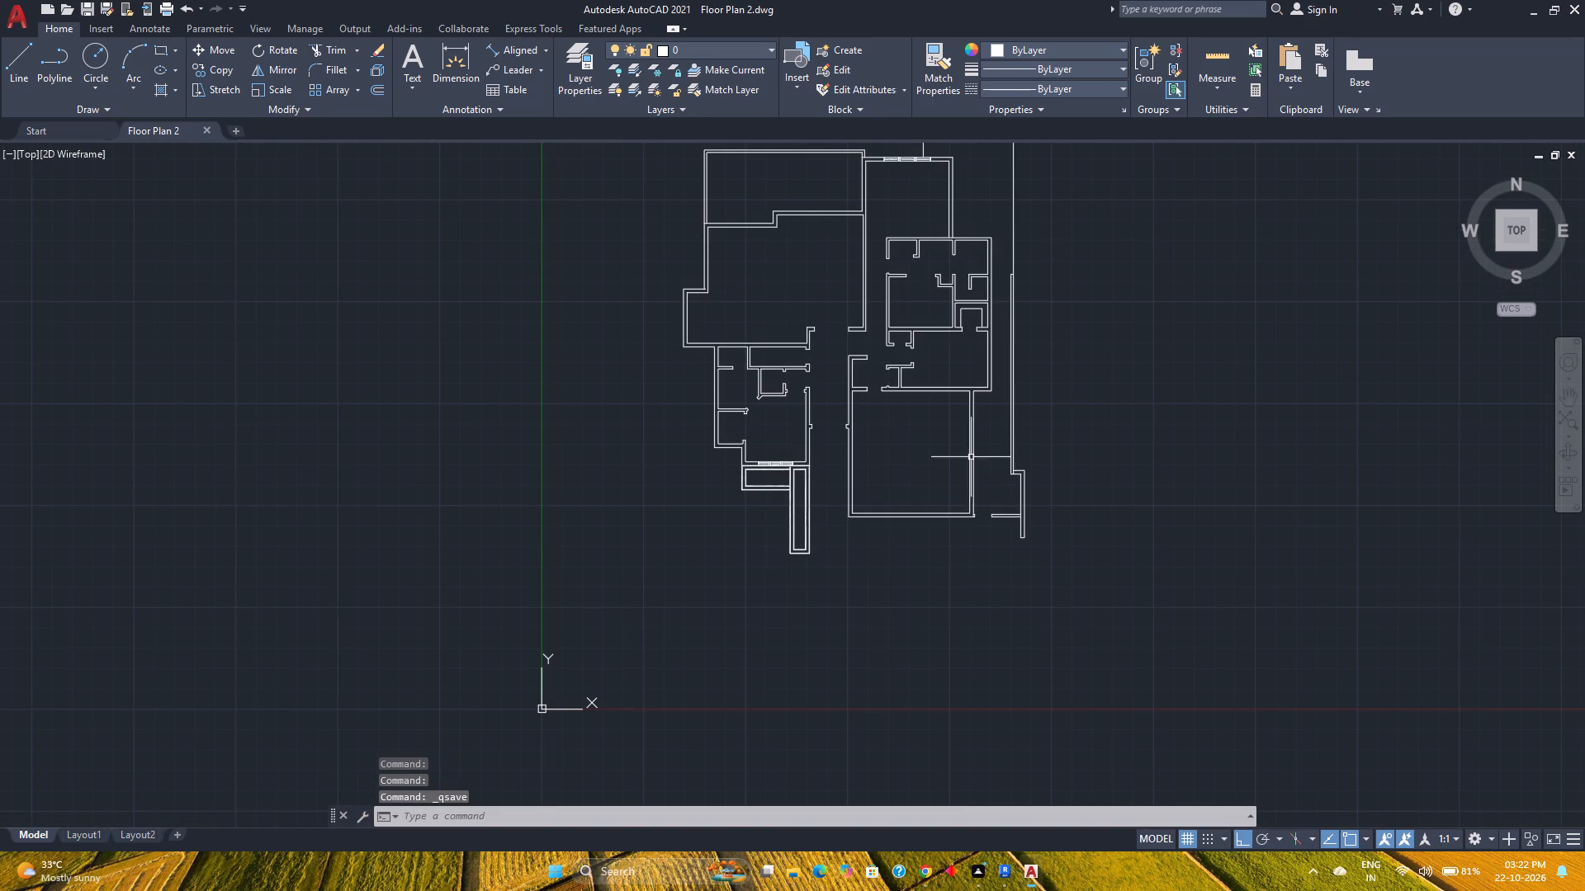
{"action": "middle_click_drag", "start_coordinate": [947, 431], "coordinate": [915, 526]}
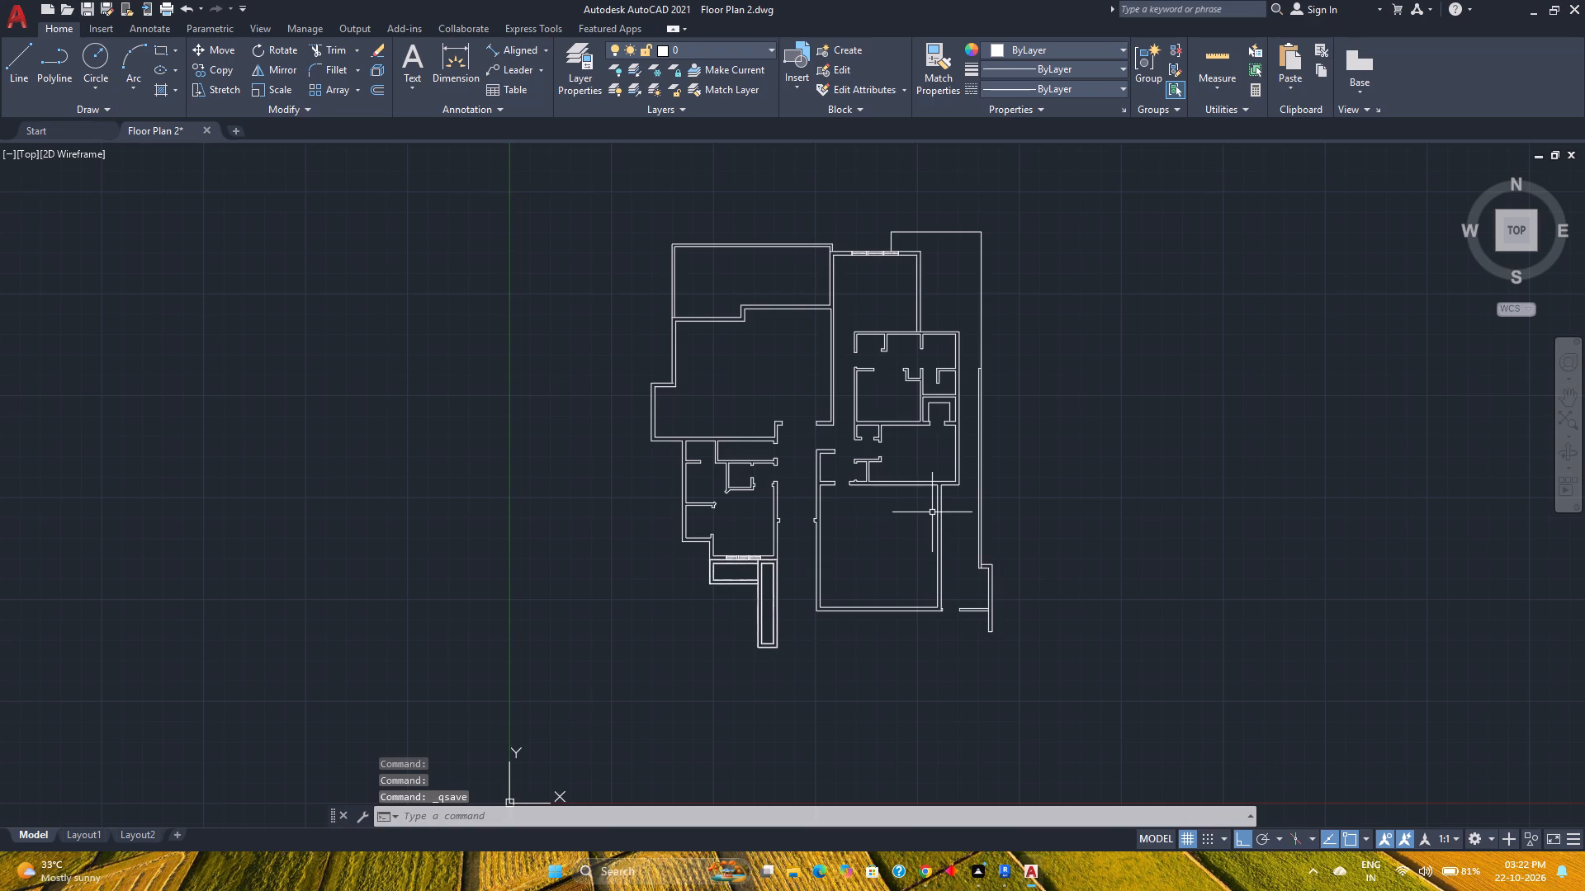
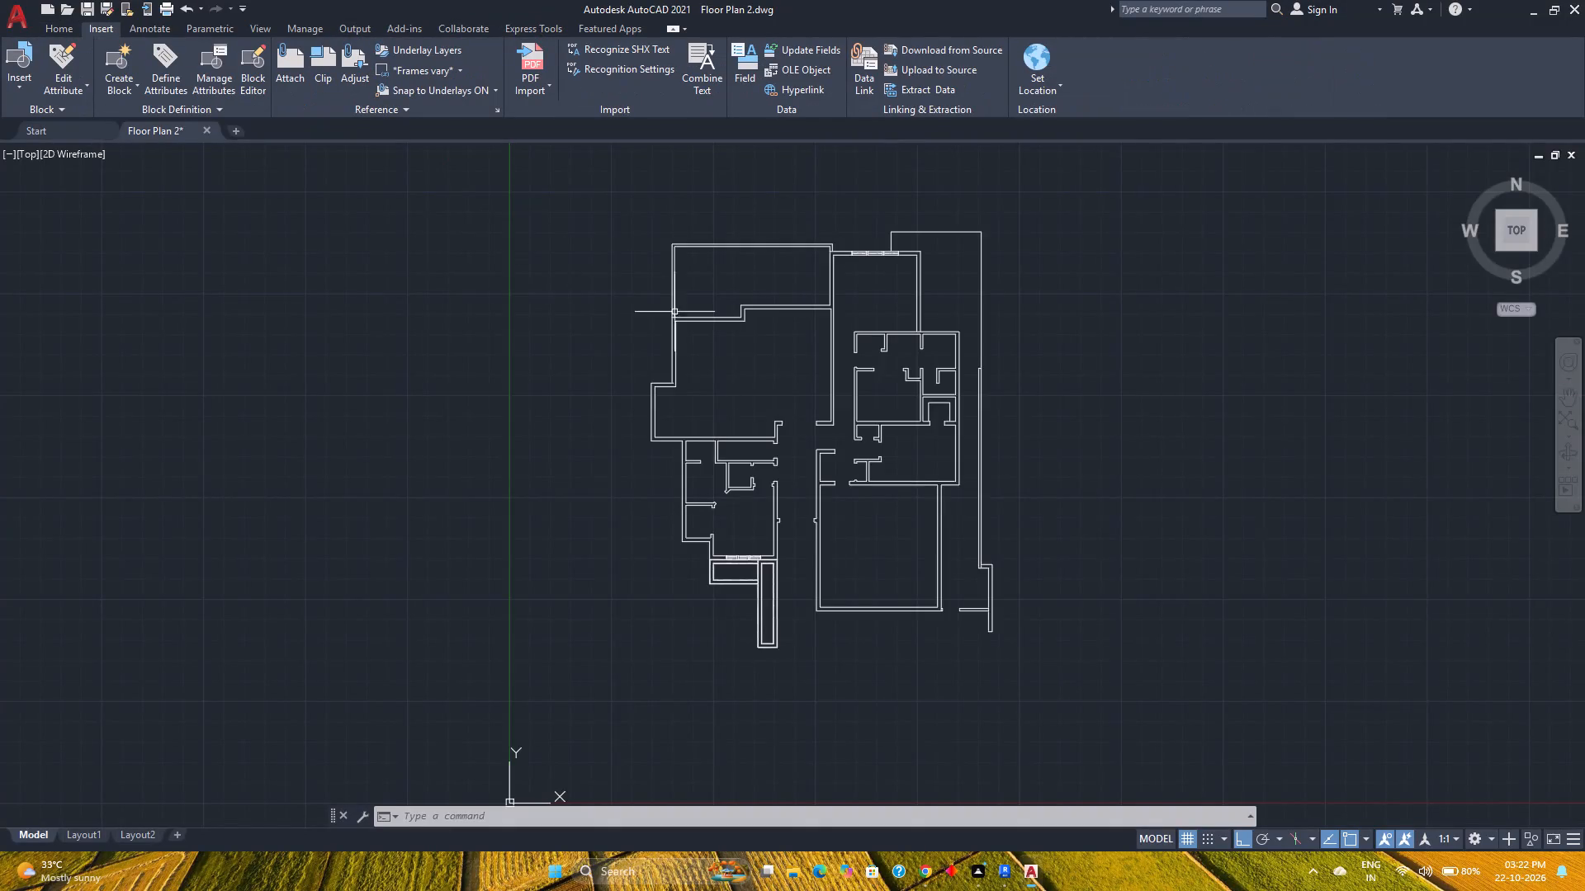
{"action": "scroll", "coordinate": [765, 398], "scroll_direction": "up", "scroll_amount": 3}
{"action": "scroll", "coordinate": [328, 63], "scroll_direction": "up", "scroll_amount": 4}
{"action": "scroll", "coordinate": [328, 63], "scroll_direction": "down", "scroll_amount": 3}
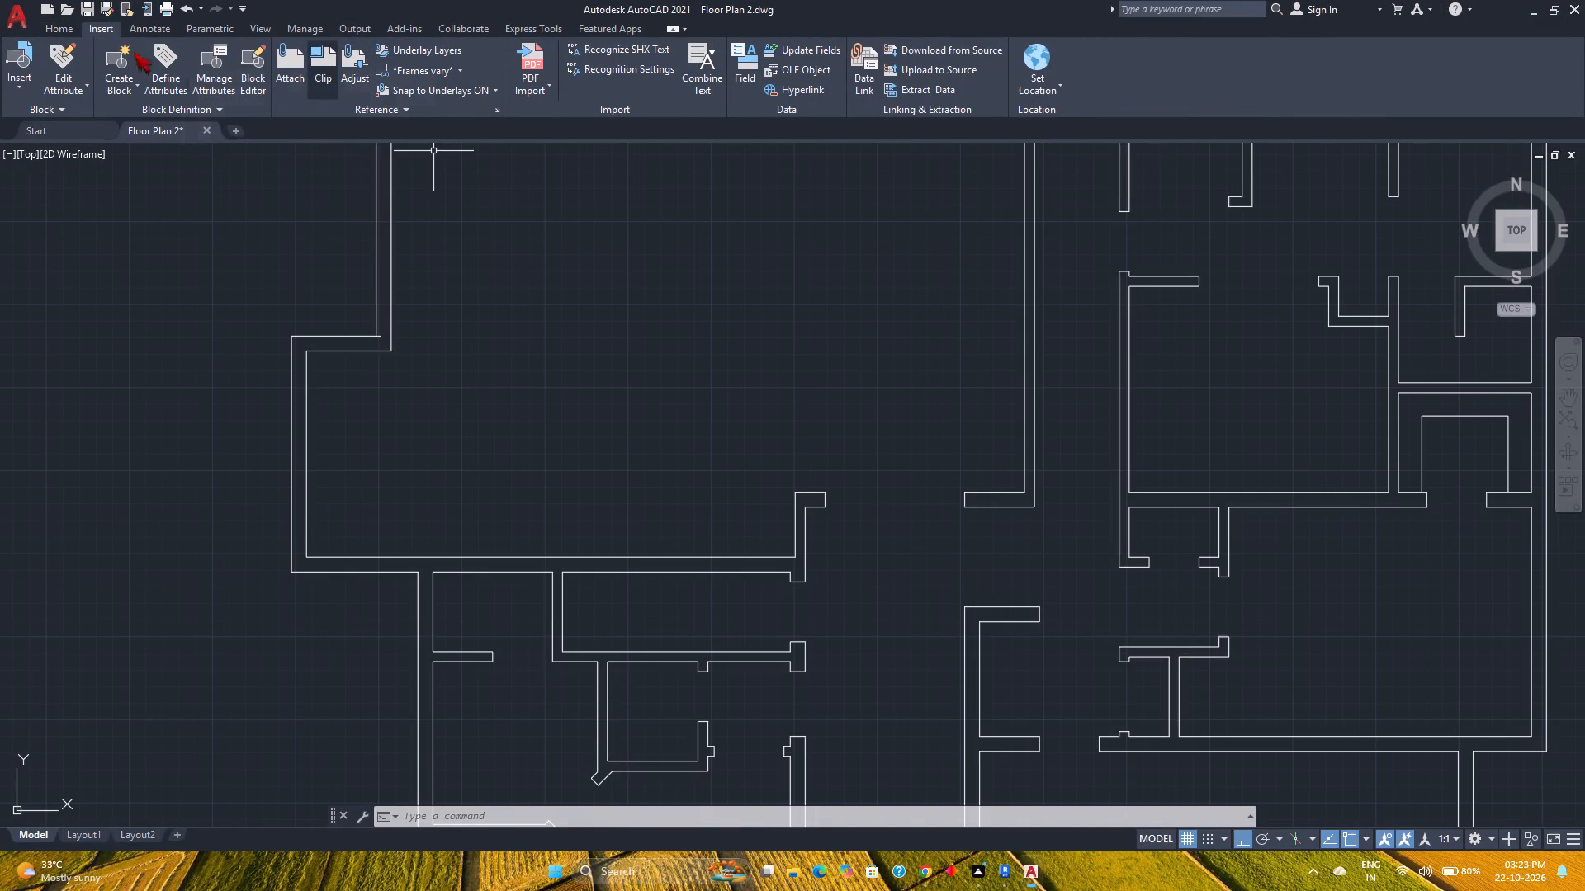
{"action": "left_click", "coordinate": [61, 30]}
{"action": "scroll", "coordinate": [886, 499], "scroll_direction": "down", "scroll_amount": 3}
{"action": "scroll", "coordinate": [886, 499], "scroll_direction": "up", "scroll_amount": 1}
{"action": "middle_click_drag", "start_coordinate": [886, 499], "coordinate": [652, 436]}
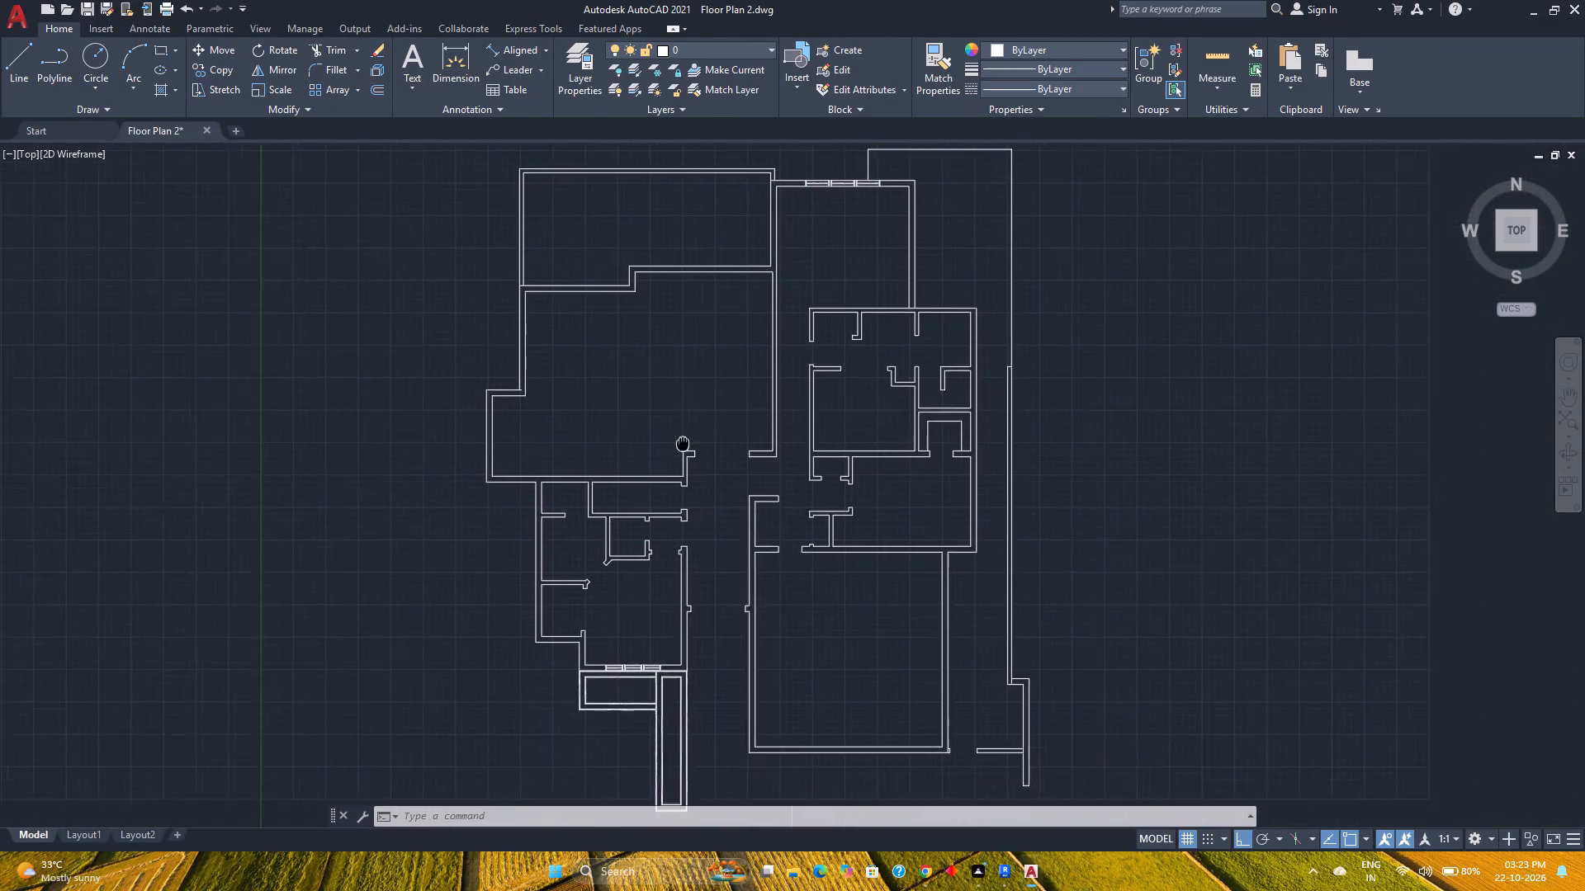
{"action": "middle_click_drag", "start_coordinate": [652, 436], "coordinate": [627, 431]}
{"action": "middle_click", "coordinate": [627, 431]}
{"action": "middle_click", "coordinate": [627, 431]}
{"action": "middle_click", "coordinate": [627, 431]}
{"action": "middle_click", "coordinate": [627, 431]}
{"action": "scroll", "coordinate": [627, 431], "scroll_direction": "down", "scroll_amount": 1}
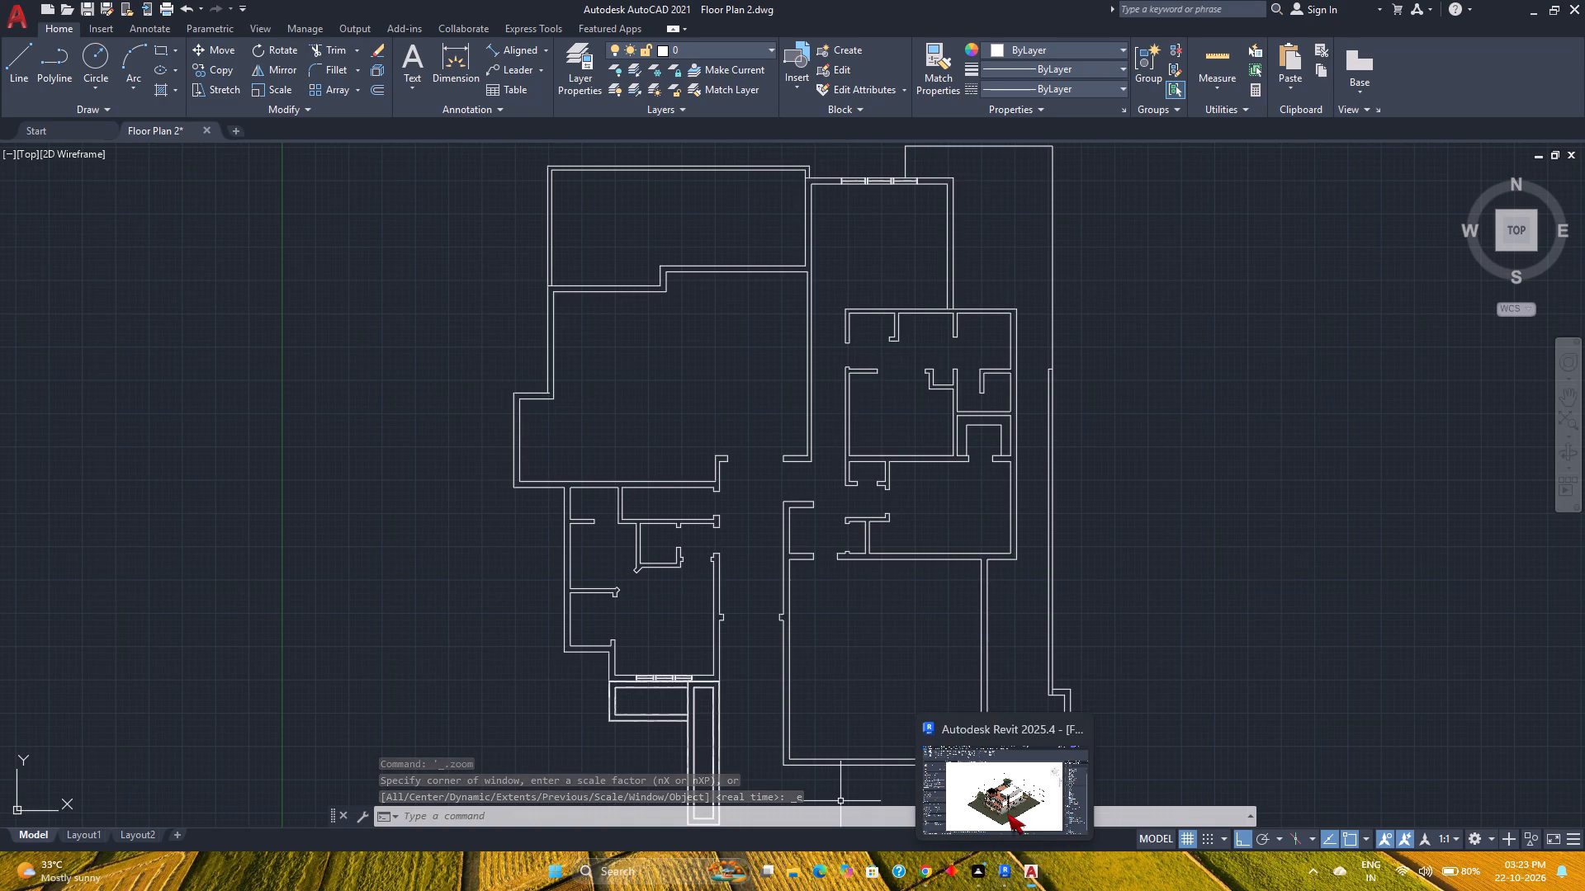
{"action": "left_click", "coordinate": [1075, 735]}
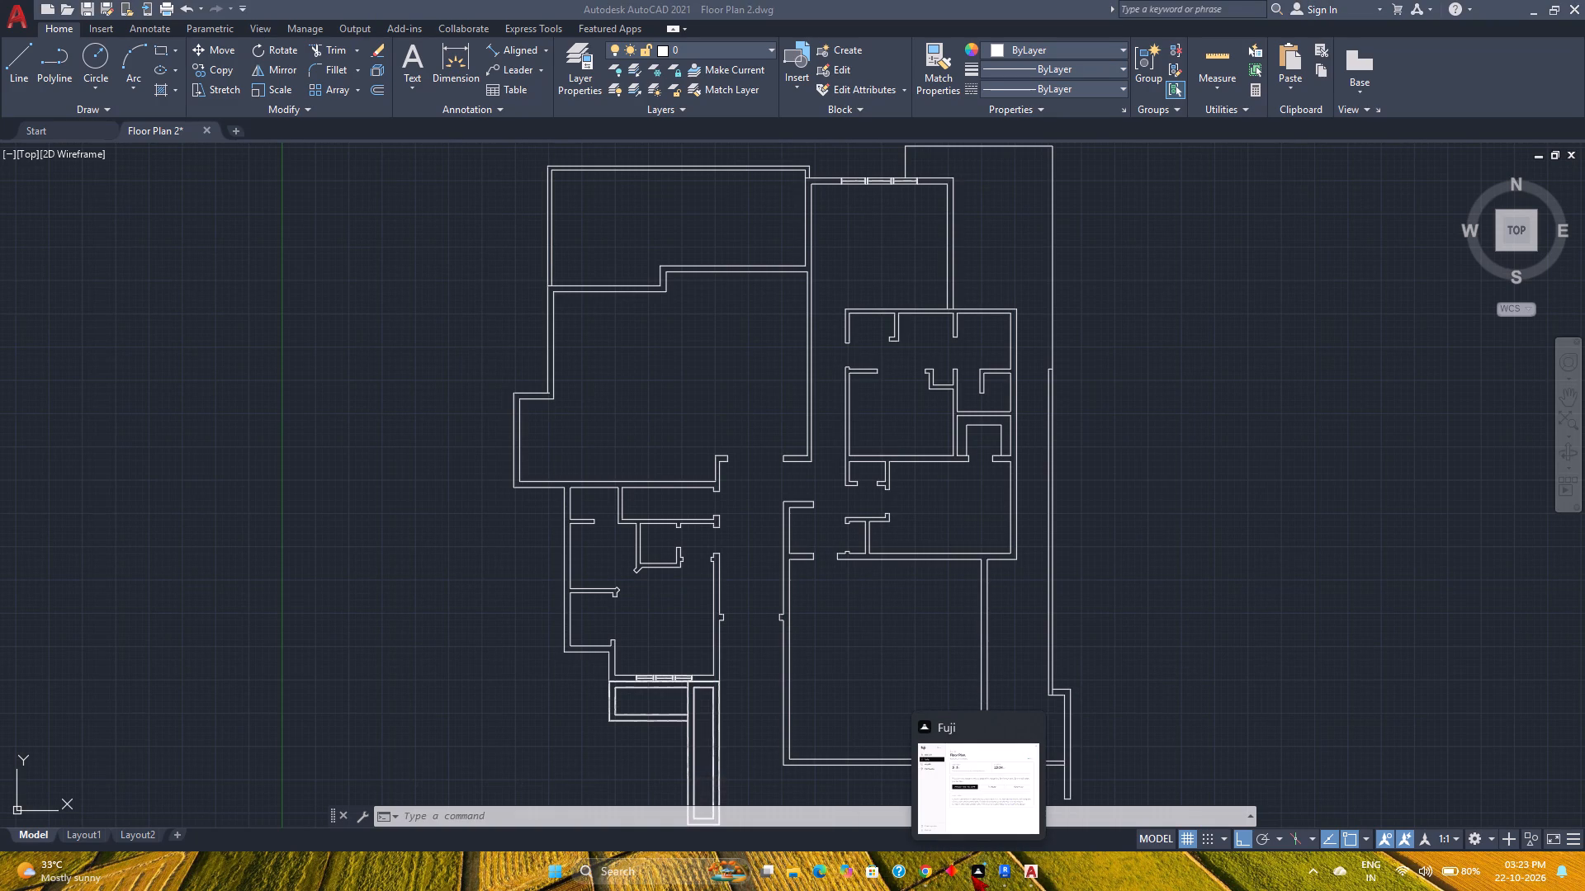
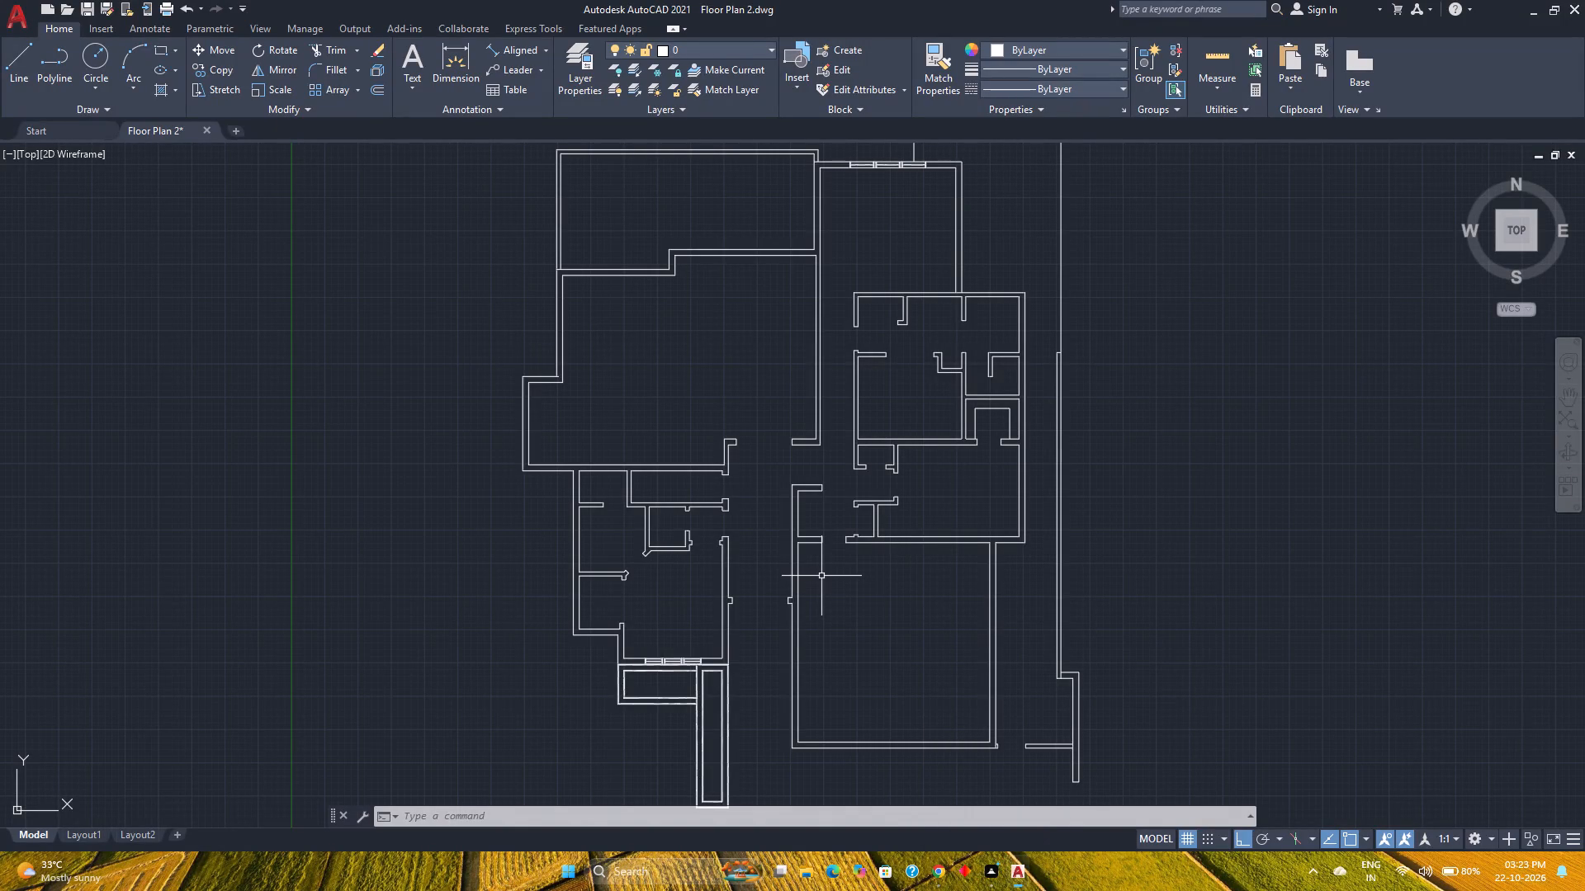
Draw a short line across the wall thickness at the inner step corner of the wall between the two northwestern rooms.
{"action": "scroll", "coordinate": [821, 576], "scroll_direction": "down", "scroll_amount": 1}
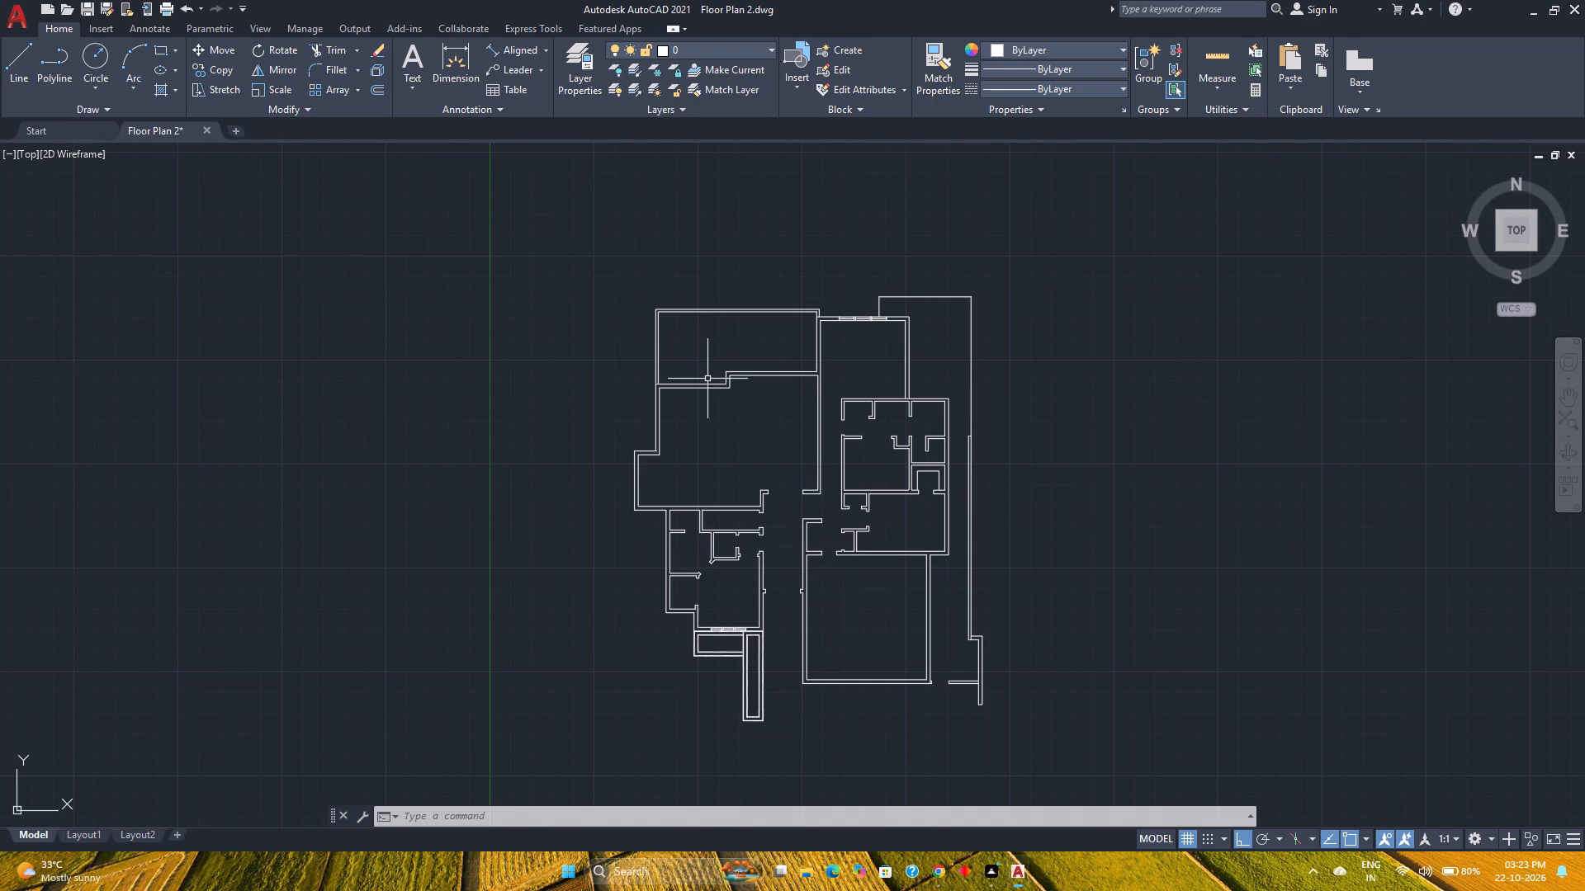
{"action": "scroll", "coordinate": [831, 377], "scroll_direction": "up", "scroll_amount": 2}
{"action": "scroll", "coordinate": [704, 389], "scroll_direction": "up", "scroll_amount": 2}
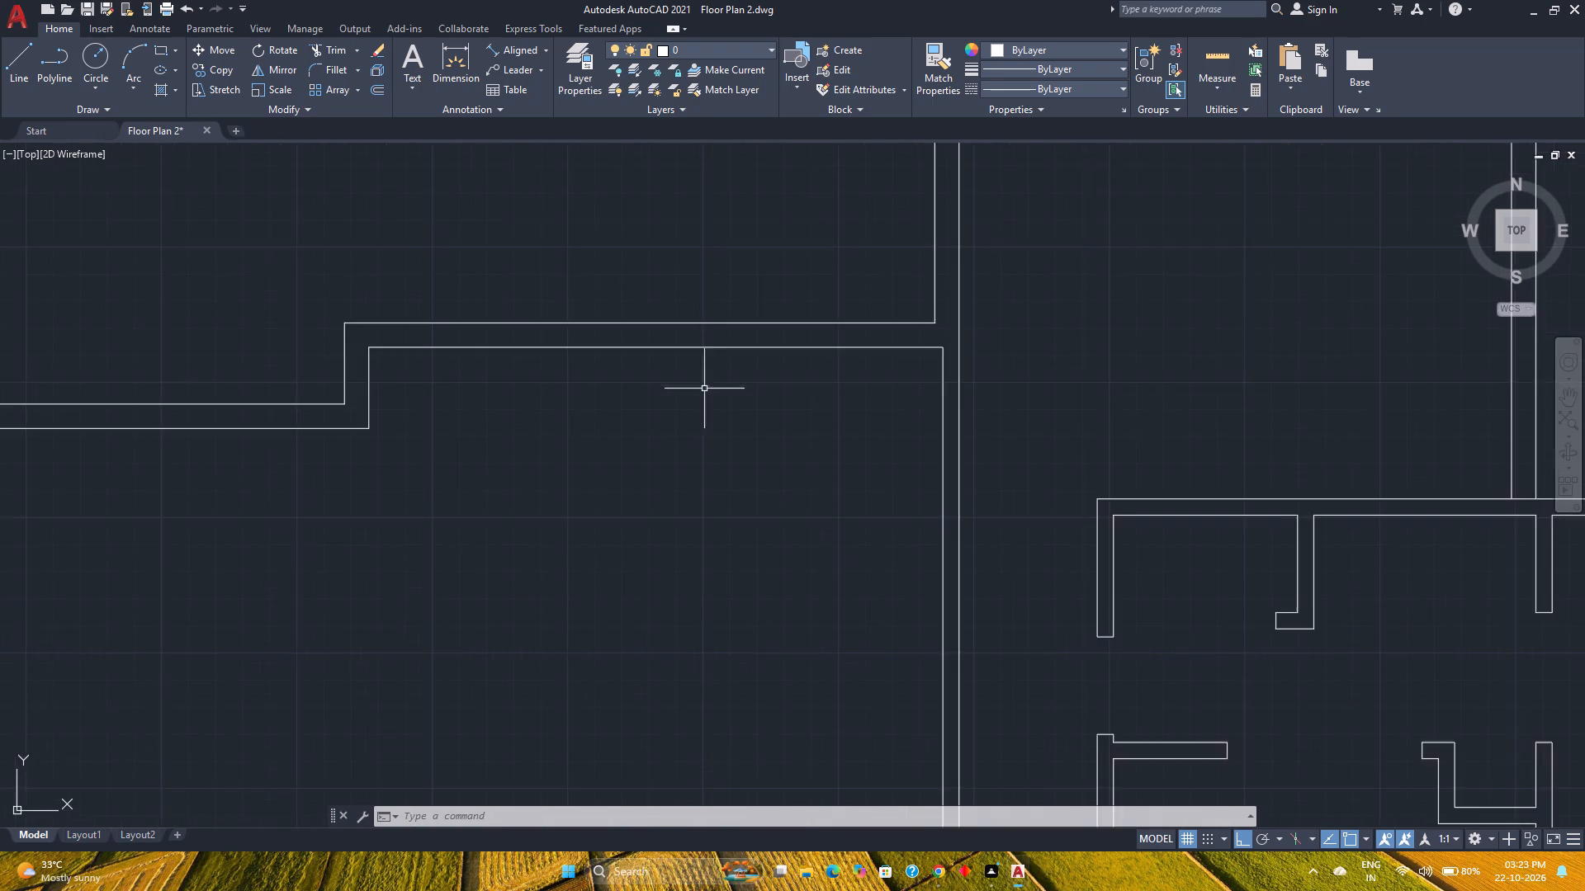
{"action": "middle_click_drag", "start_coordinate": [704, 389], "coordinate": [742, 436]}
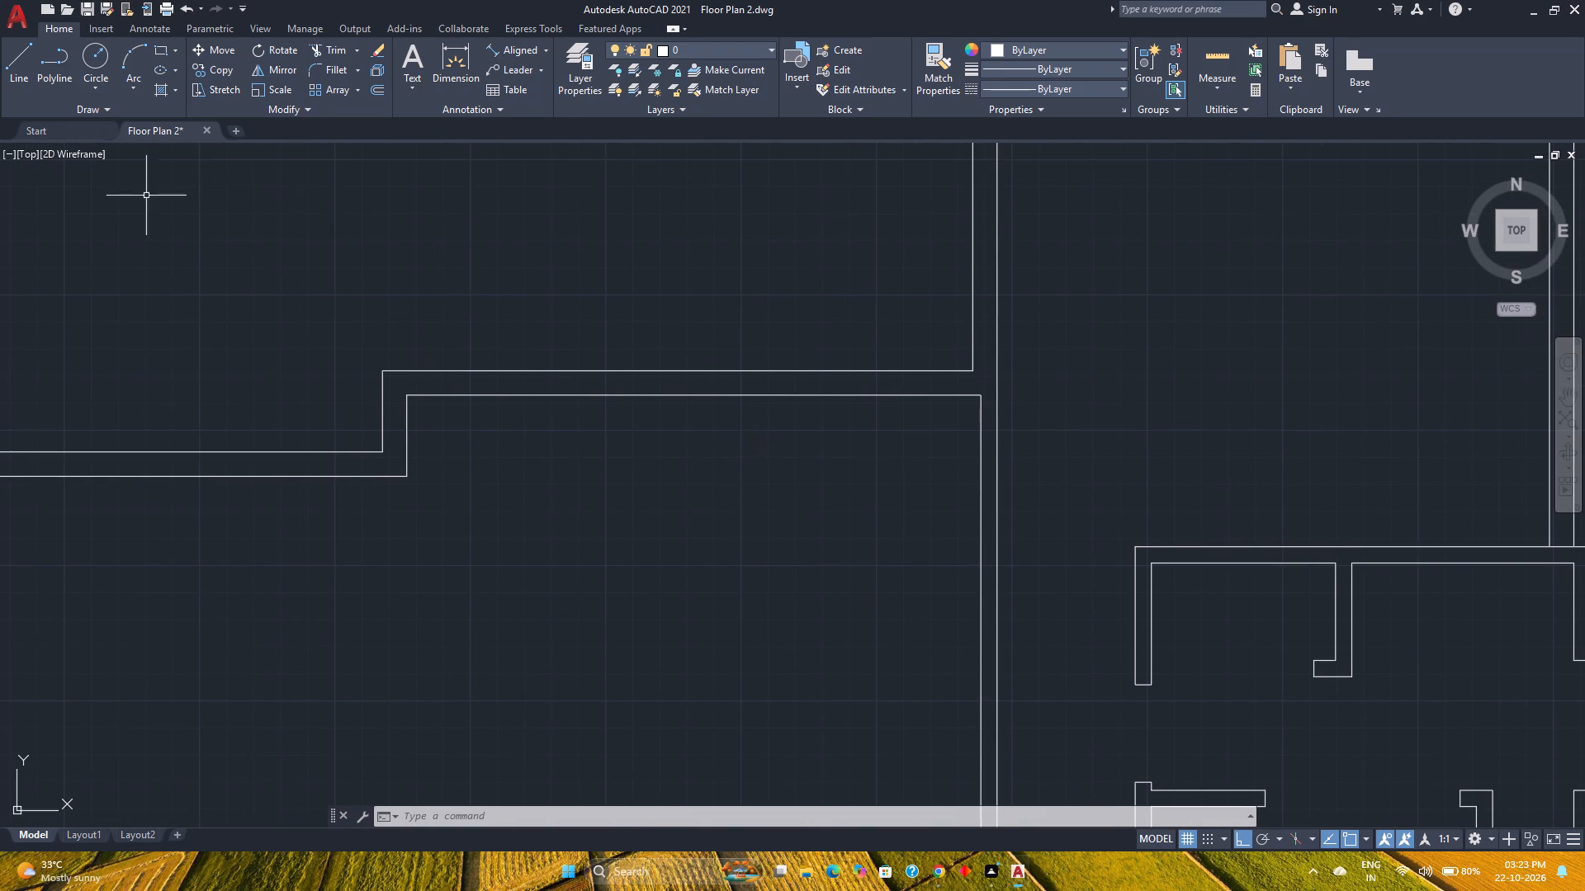
{"action": "left_click", "coordinate": [8, 62]}
{"action": "scroll", "coordinate": [419, 421], "scroll_direction": "up", "scroll_amount": 3}
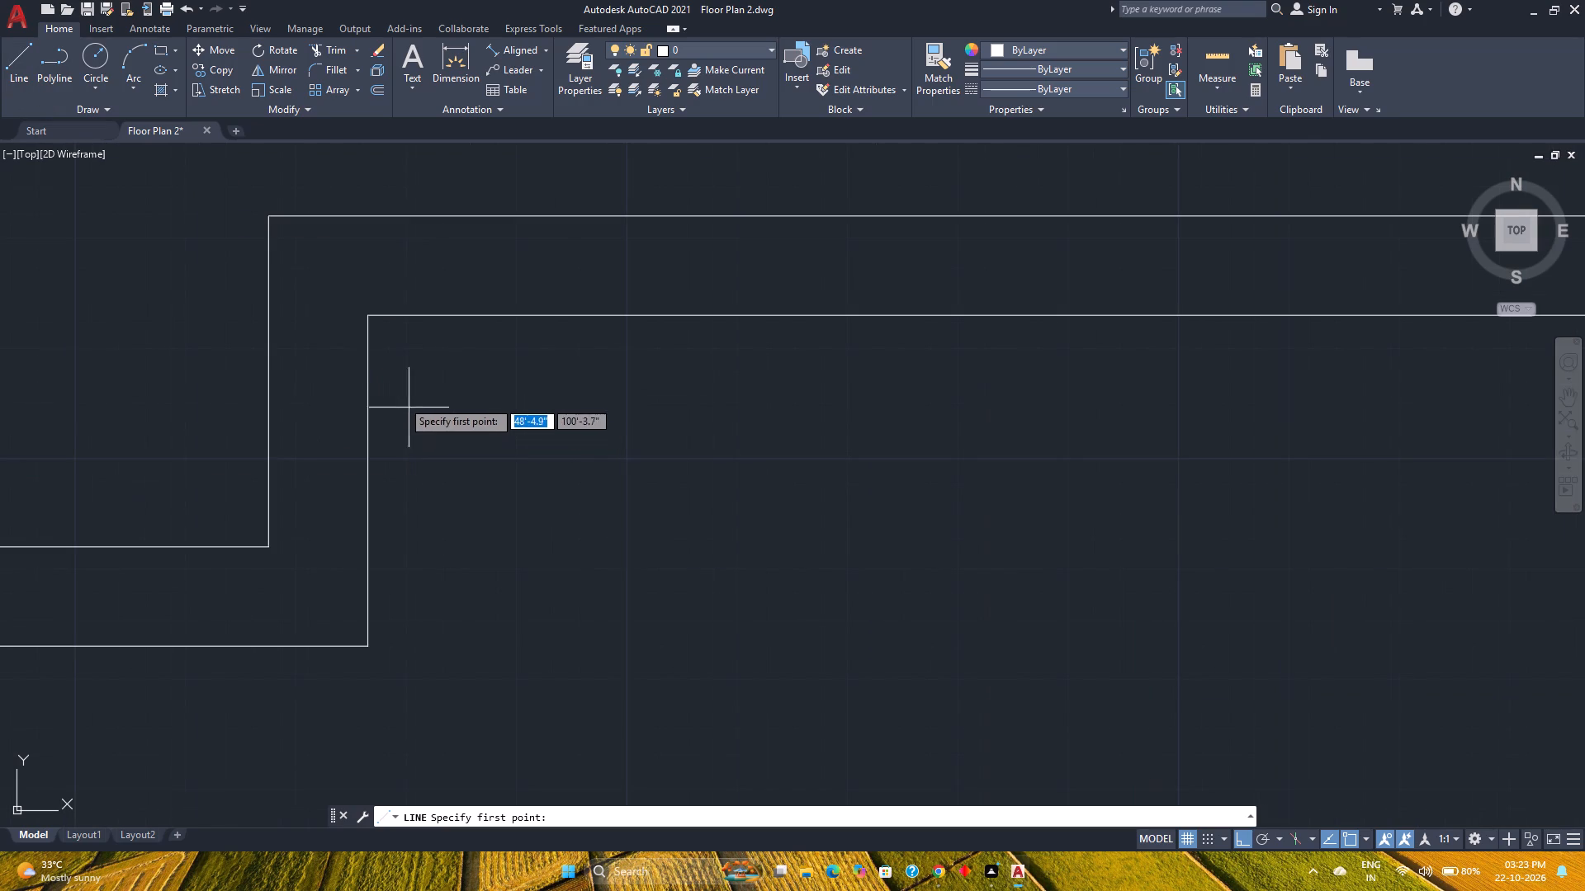
{"action": "left_click", "coordinate": [367, 315]}
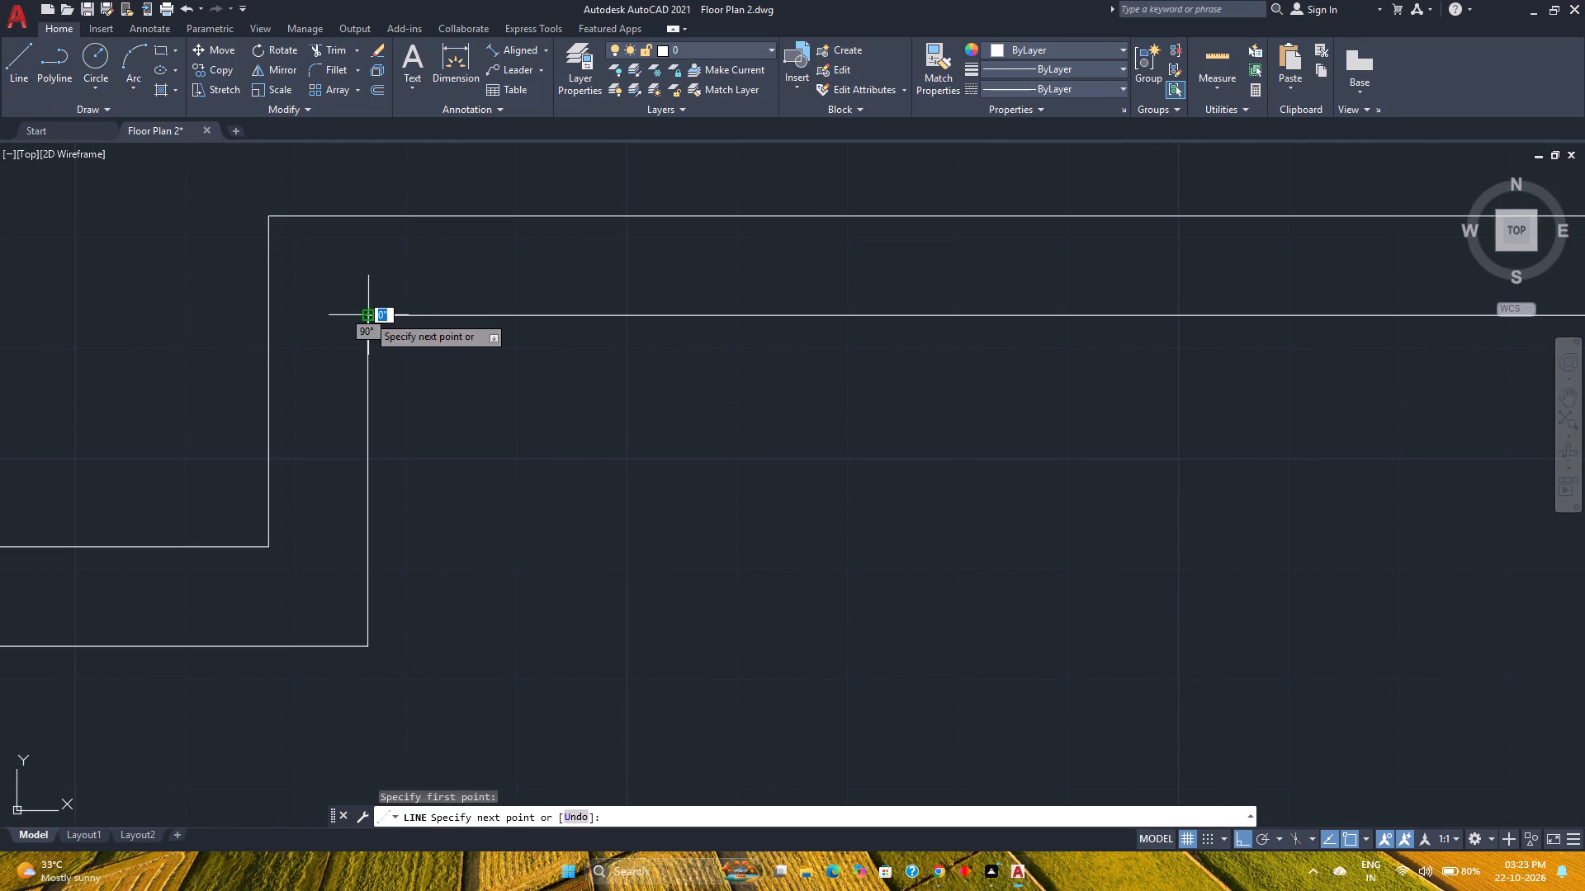
{"action": "left_click", "coordinate": [371, 214]}
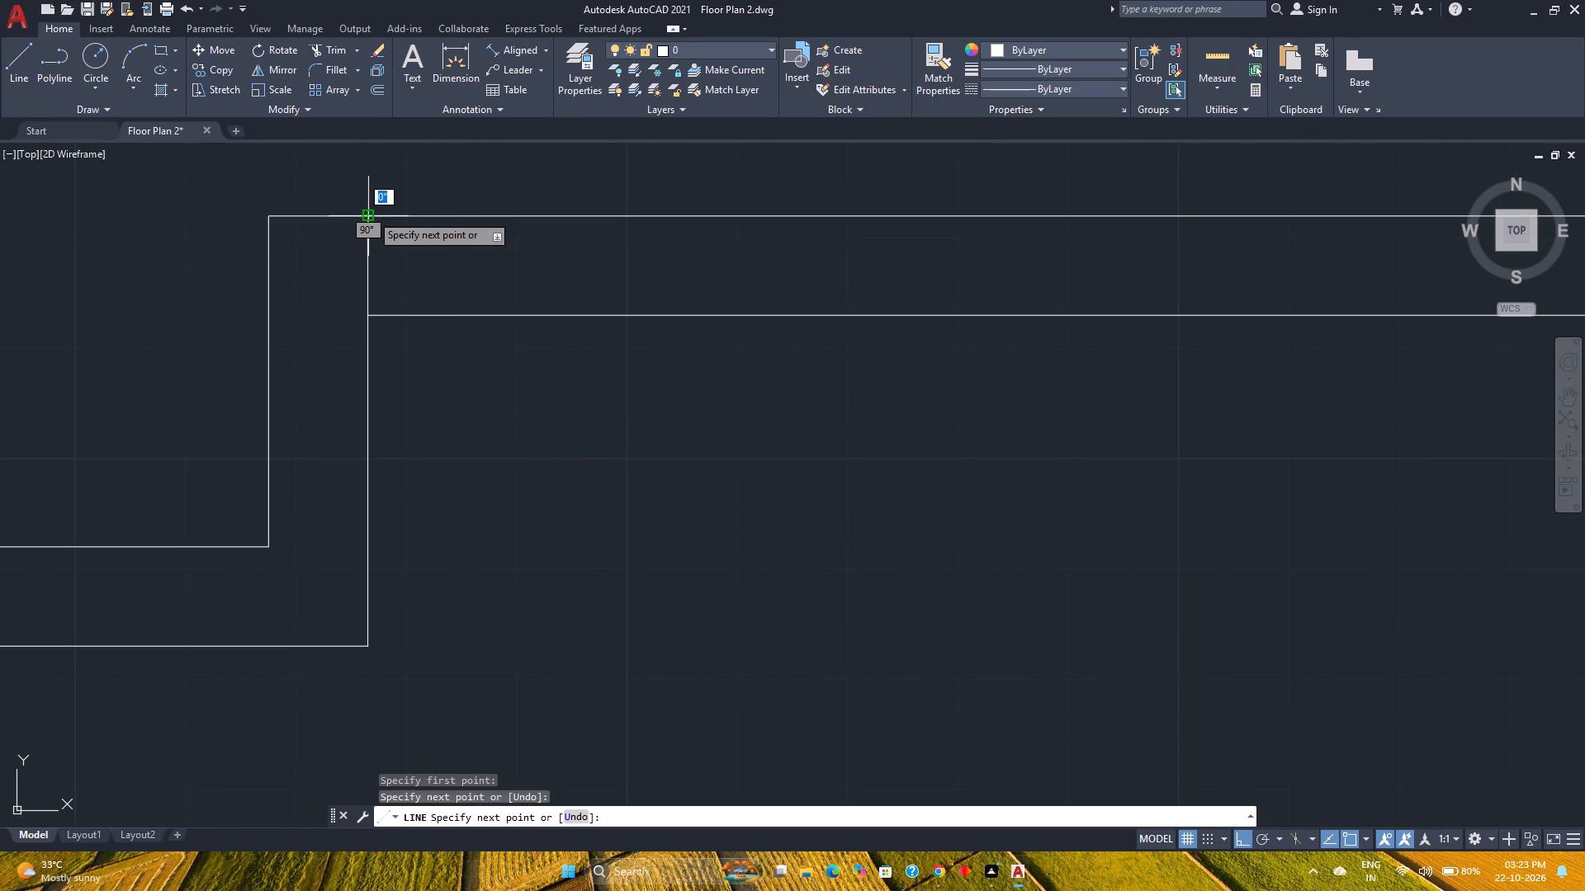
{"action": "key", "text": "Escape"}
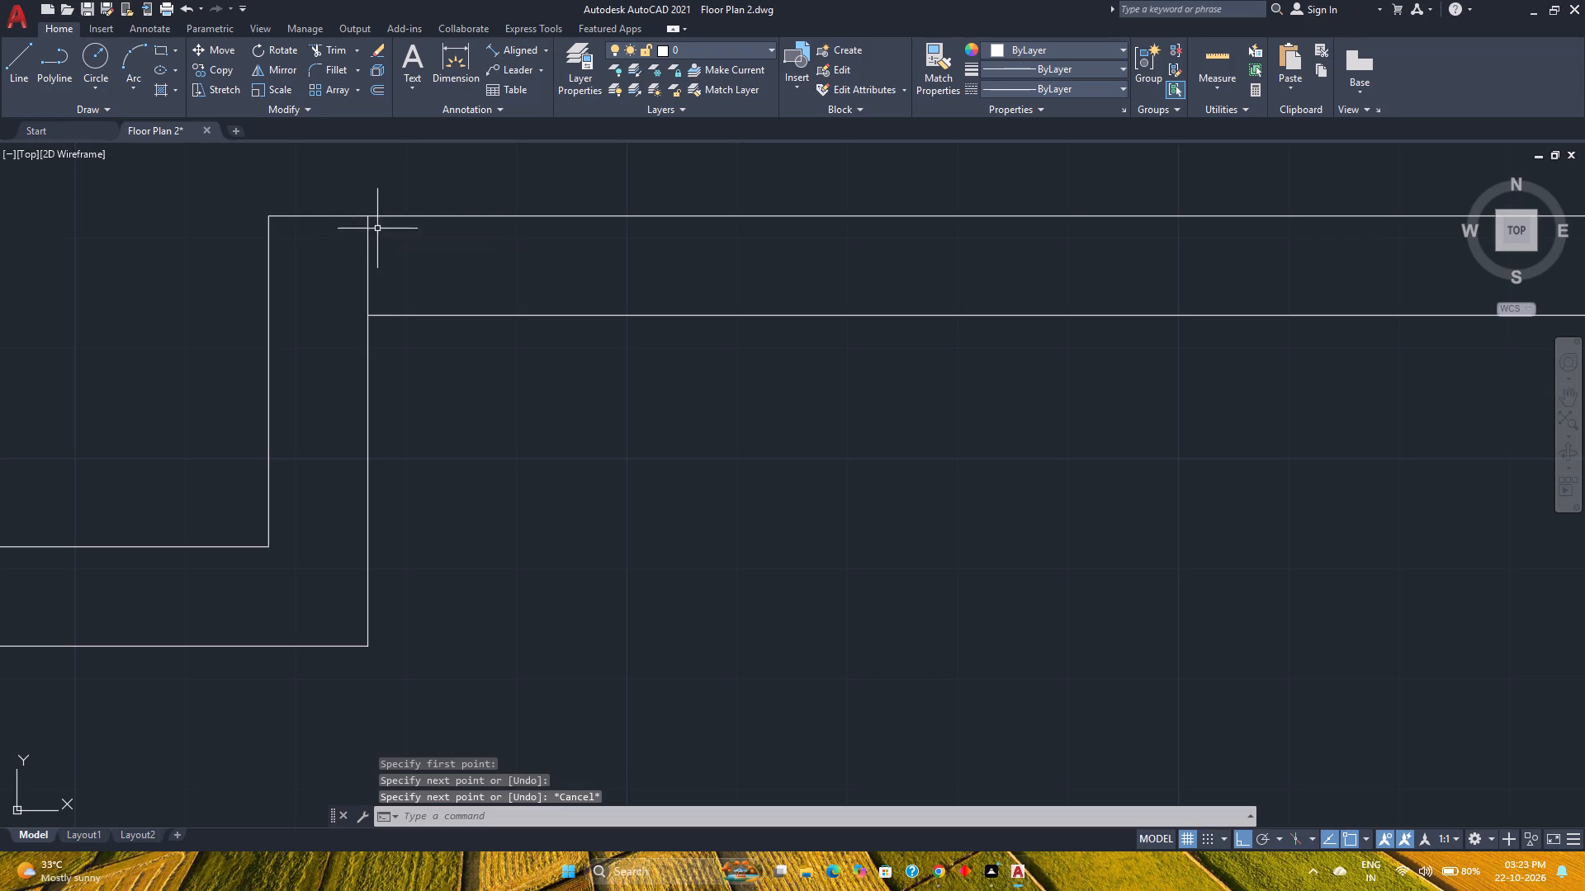
Move the short cross-wall line 3' east along the wall from the step corner.
{"action": "left_click", "coordinate": [387, 271]}
{"action": "left_click", "coordinate": [360, 261]}
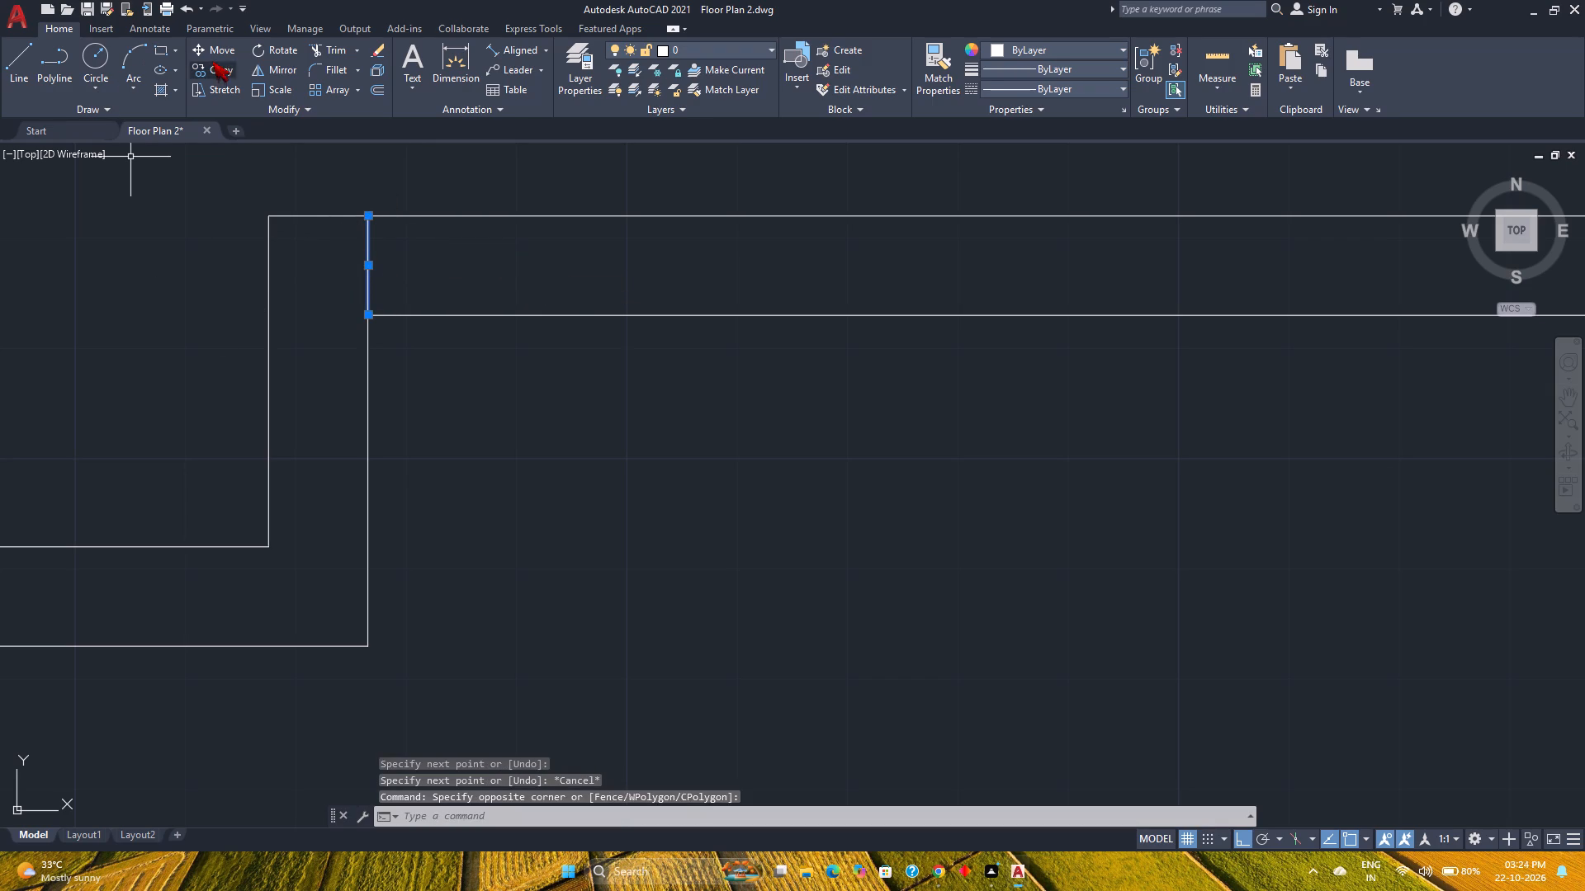
{"action": "left_click", "coordinate": [213, 49]}
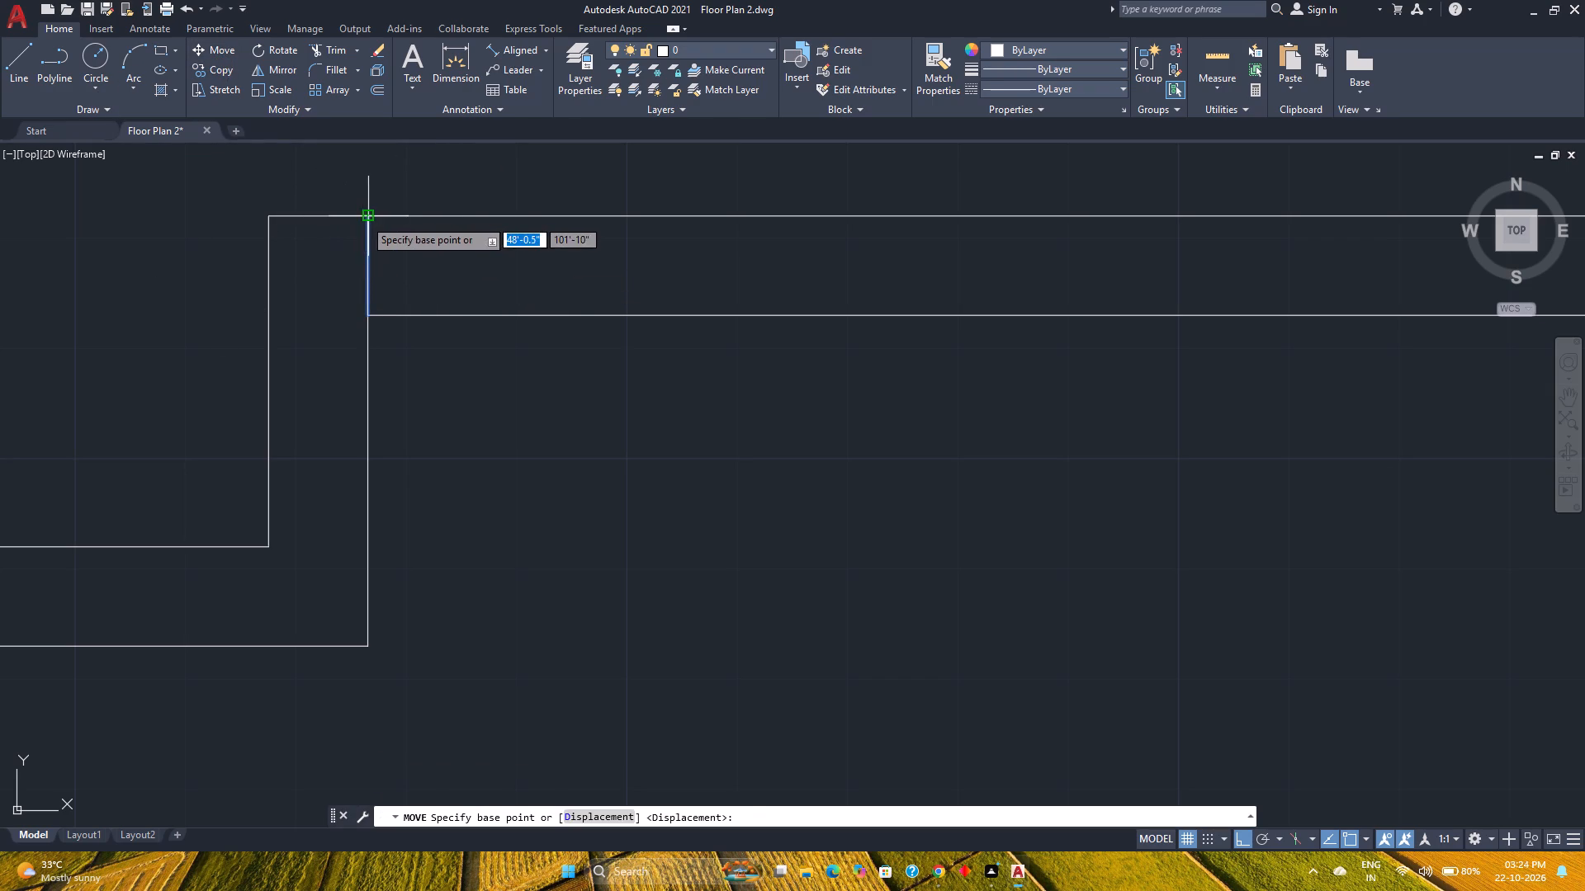
{"action": "left_click", "coordinate": [364, 219]}
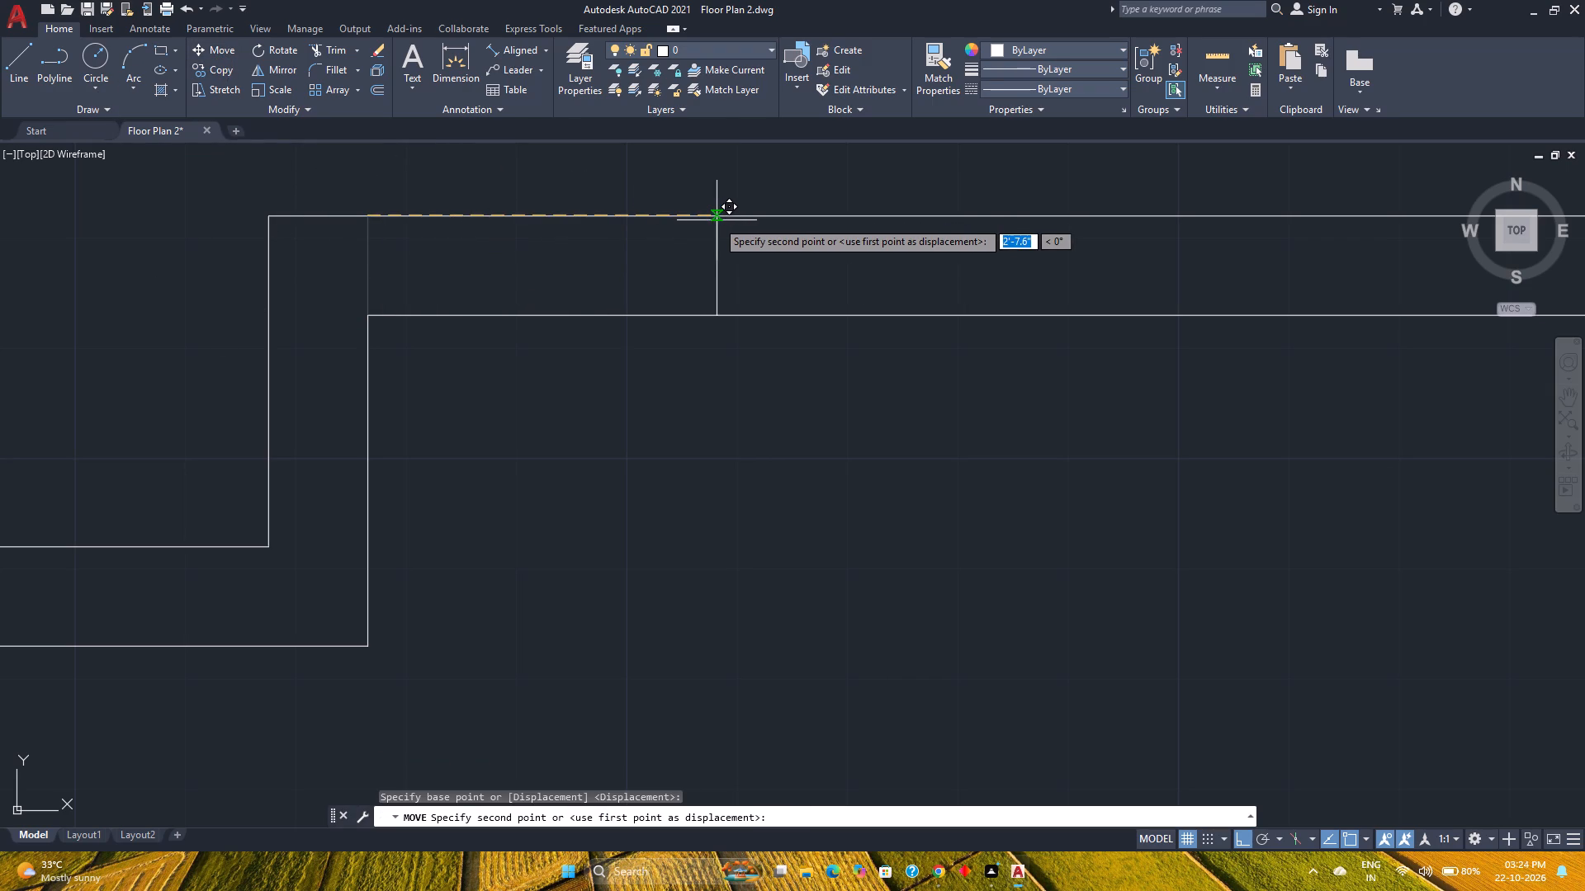
{"action": "scroll", "coordinate": [797, 217], "scroll_direction": "down", "scroll_amount": 1}
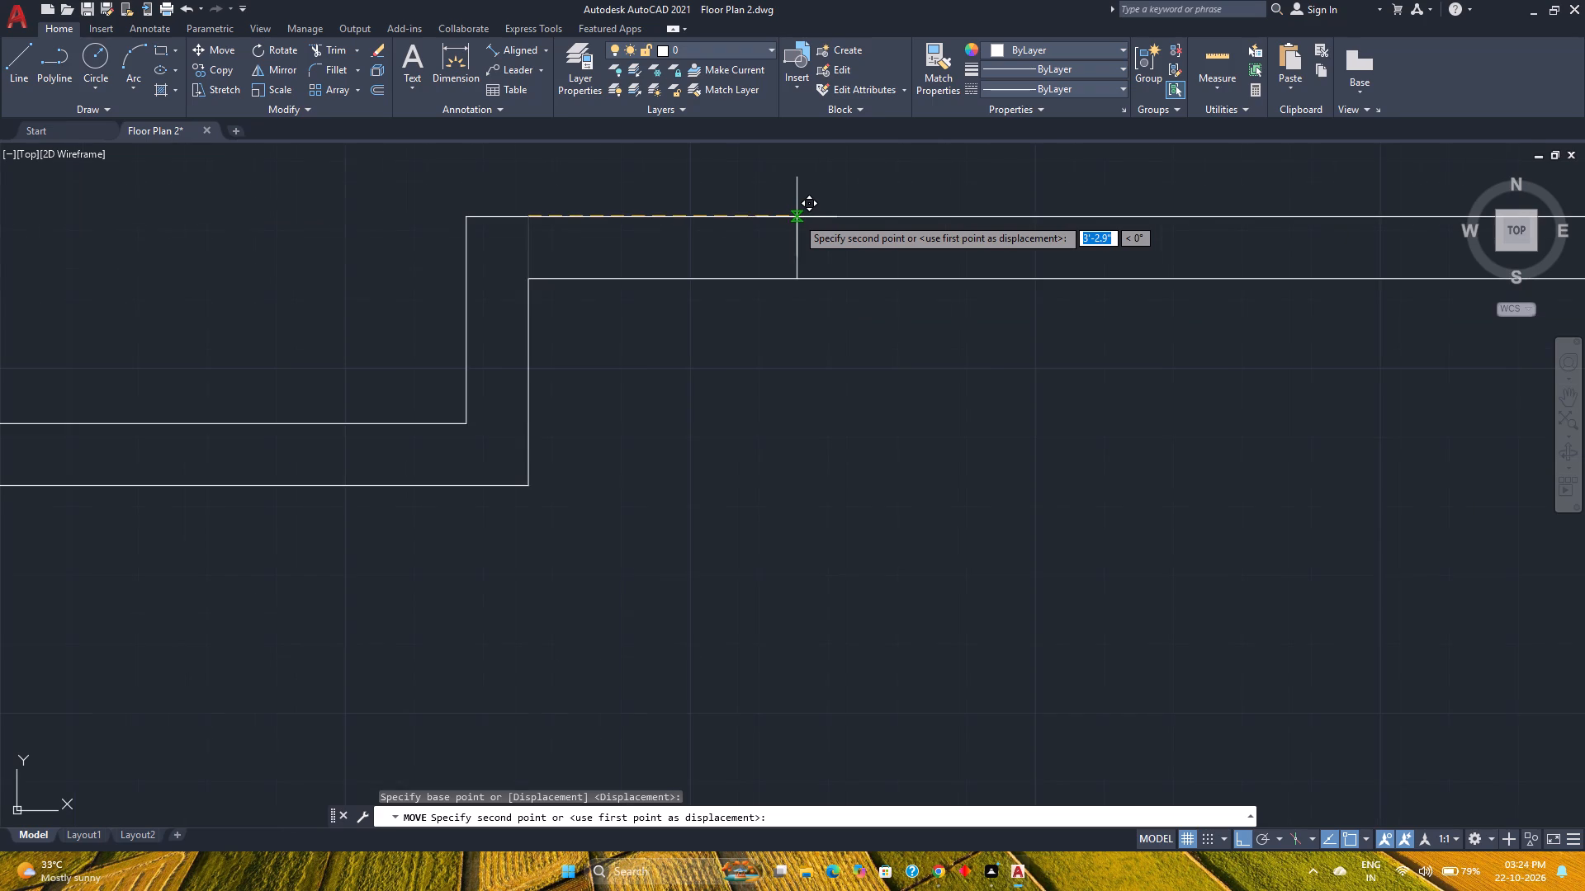
{"action": "scroll", "coordinate": [797, 217], "scroll_direction": "down", "scroll_amount": 2}
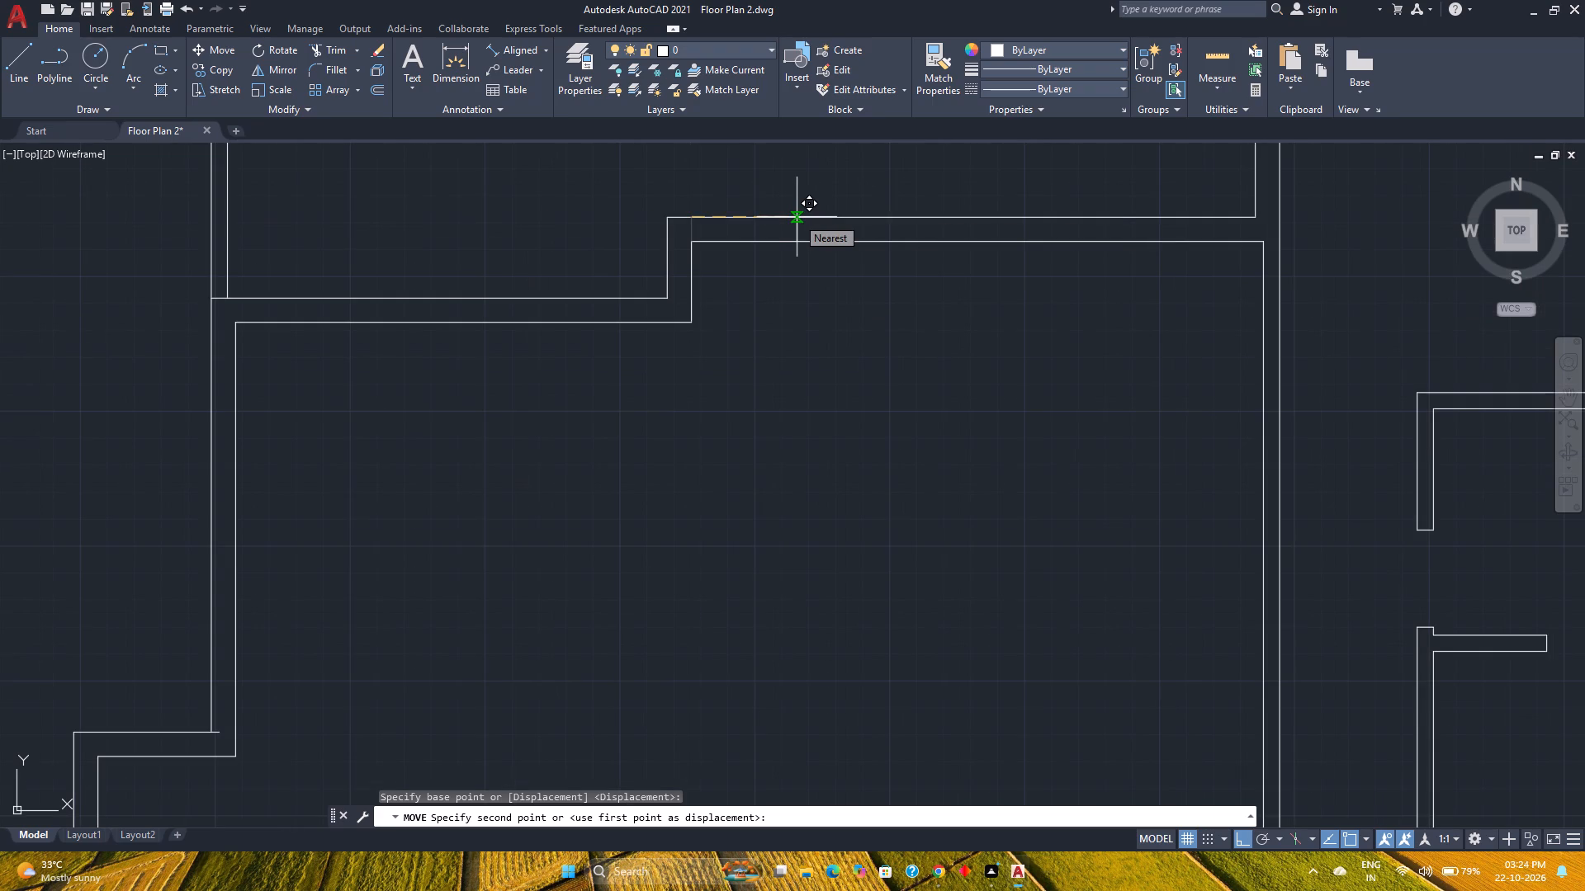
{"action": "type", "text": "3'"}
{"action": "key", "text": "Return"}
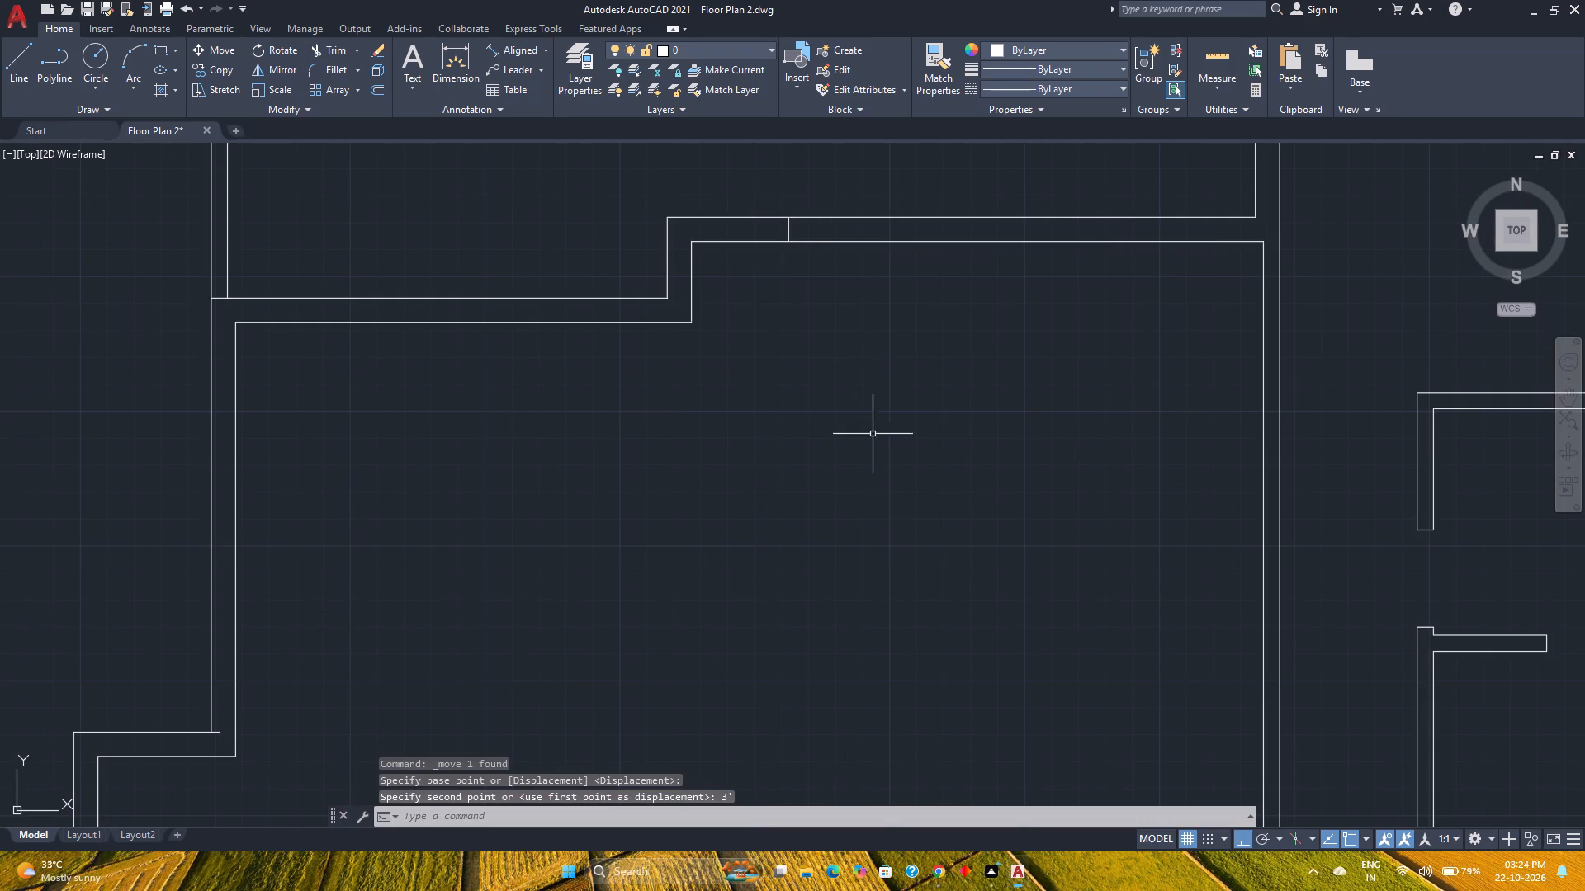
Mirror the short cross-wall line about the midpoint of the inner wall line, keeping the original.
{"action": "middle_click_drag", "start_coordinate": [884, 423], "coordinate": [674, 563]}
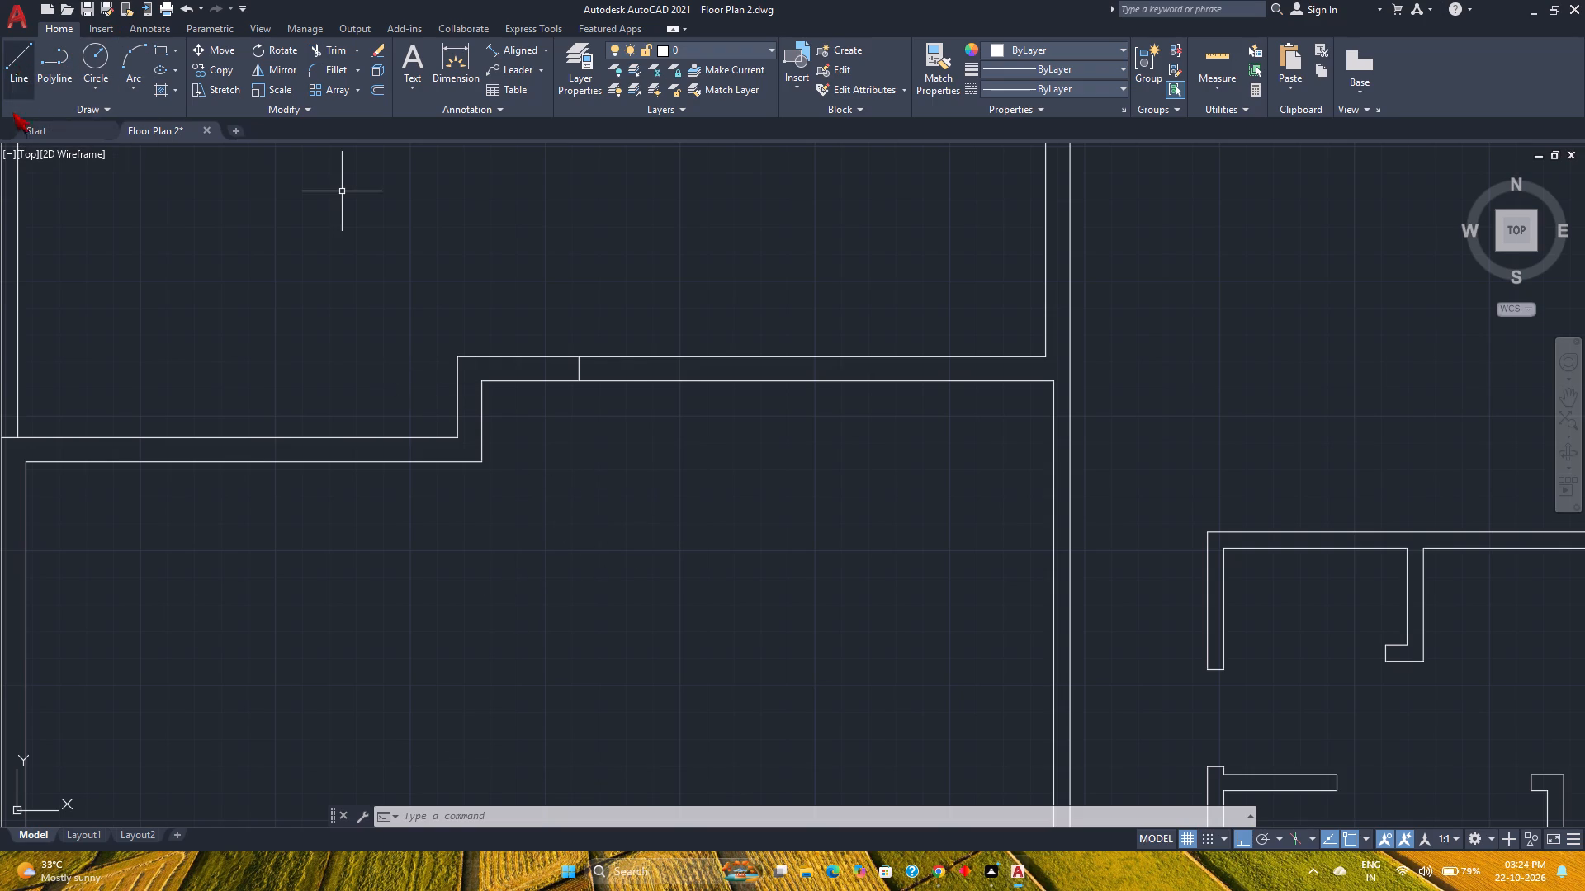
{"action": "left_click", "coordinate": [269, 71]}
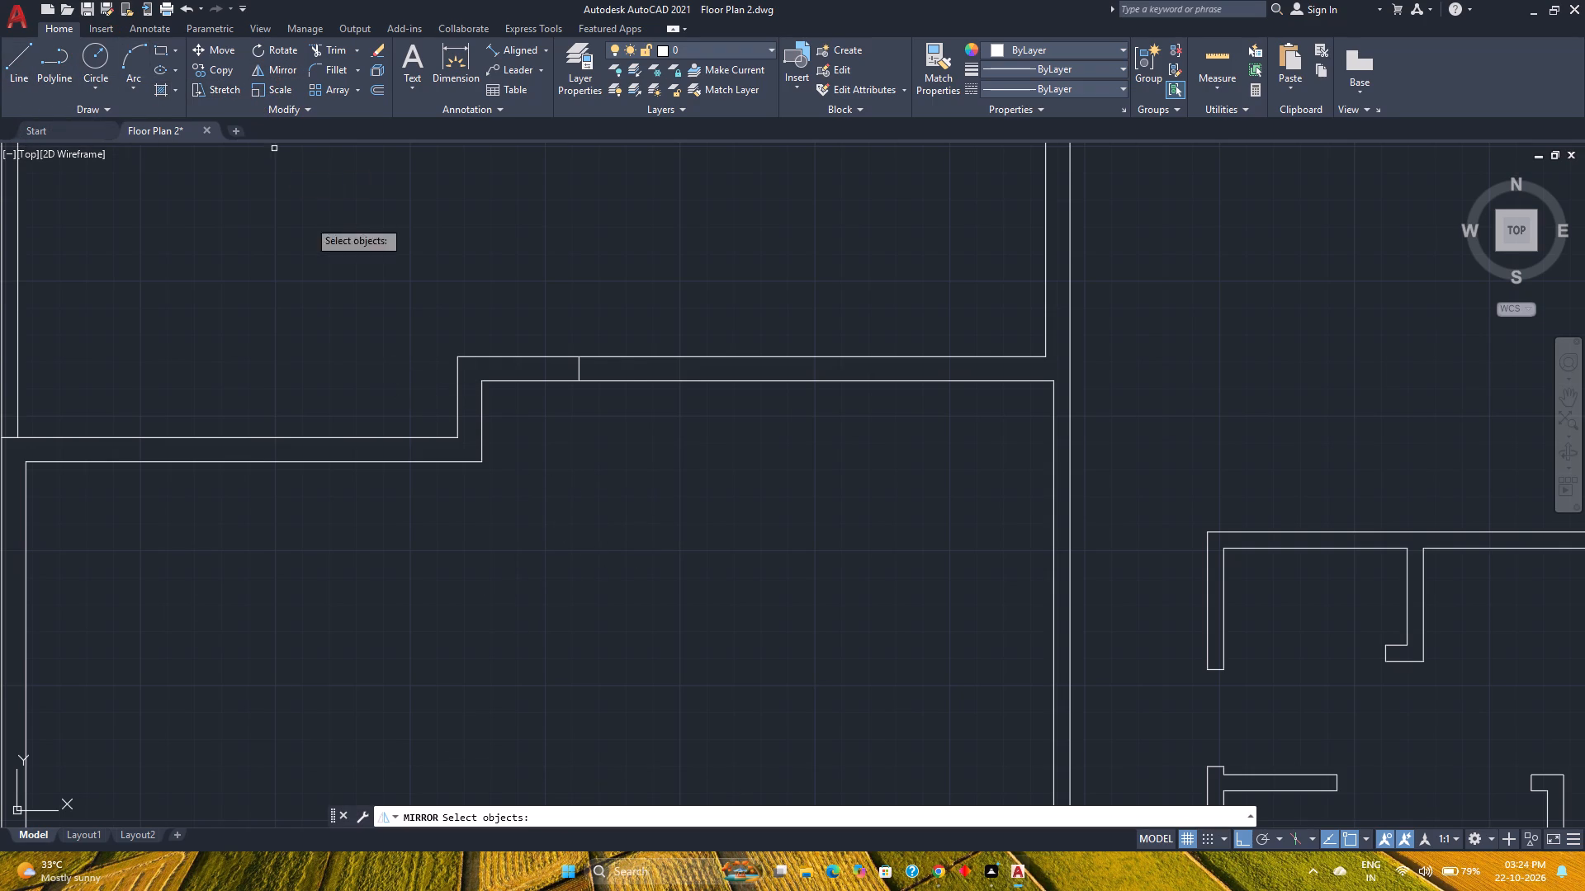
{"action": "left_click", "coordinate": [580, 368]}
{"action": "key", "text": "space"}
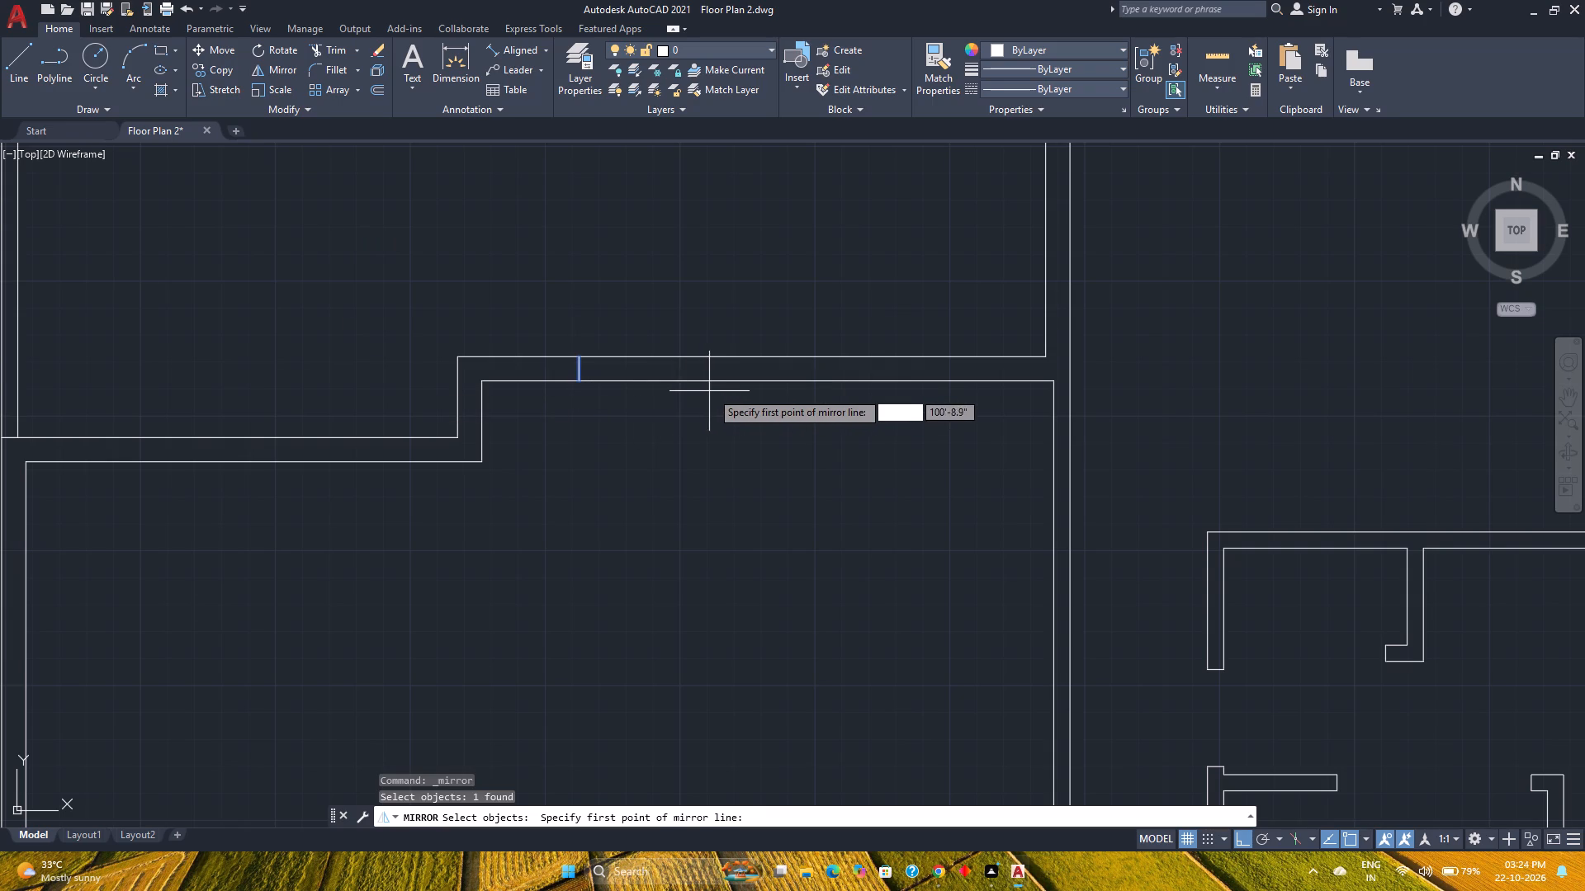
{"action": "left_click", "coordinate": [764, 380]}
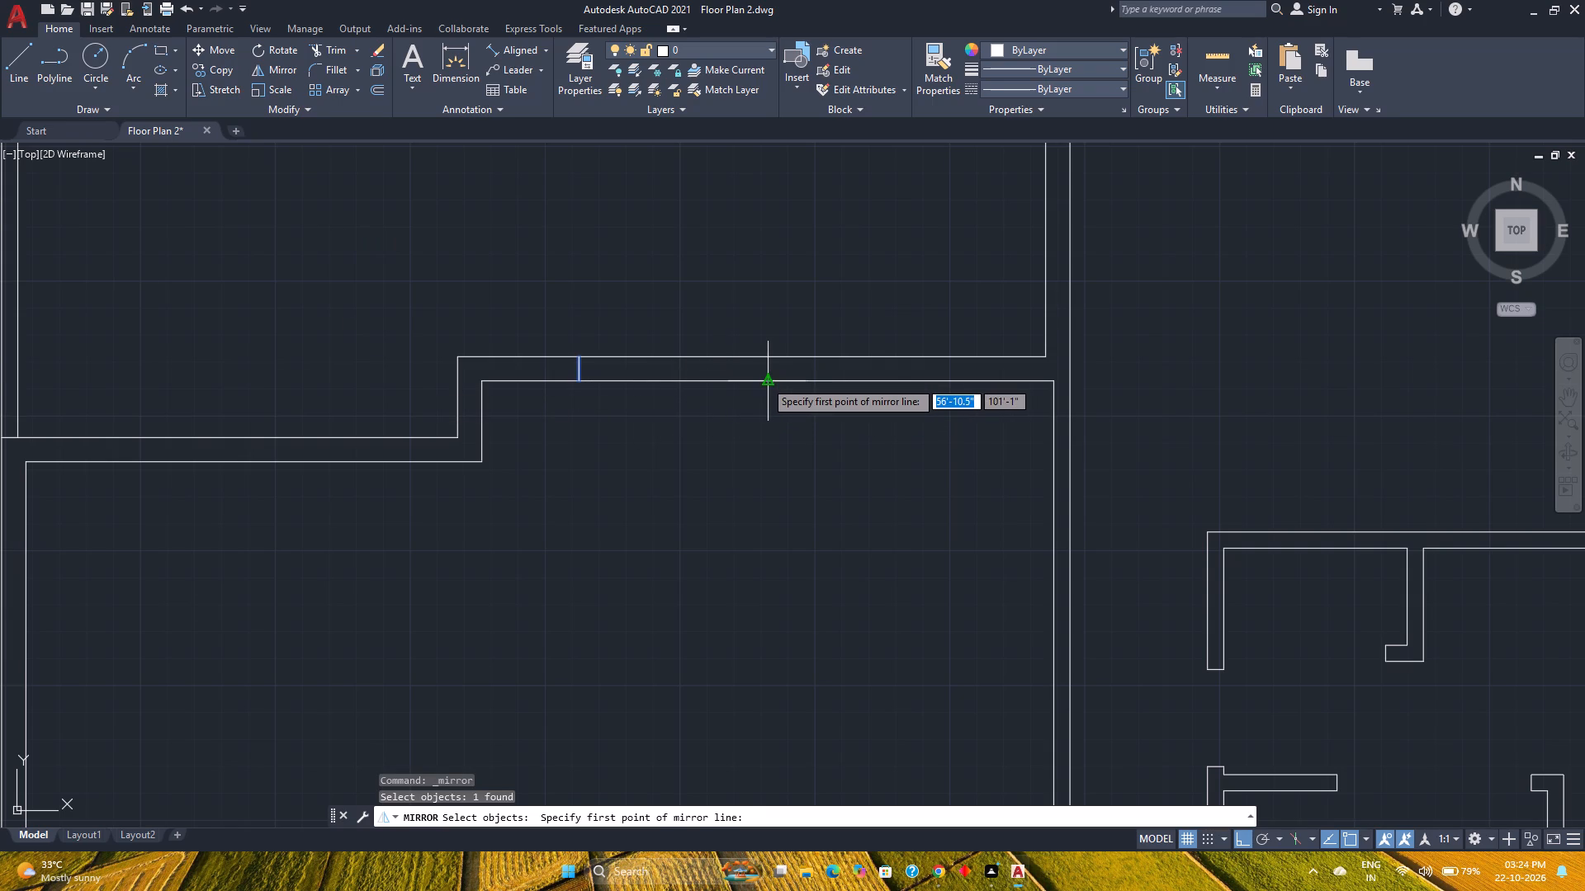
{"action": "left_click", "coordinate": [769, 297]}
{"action": "left_click_drag", "start_coordinate": [817, 362], "coordinate": [769, 298]}
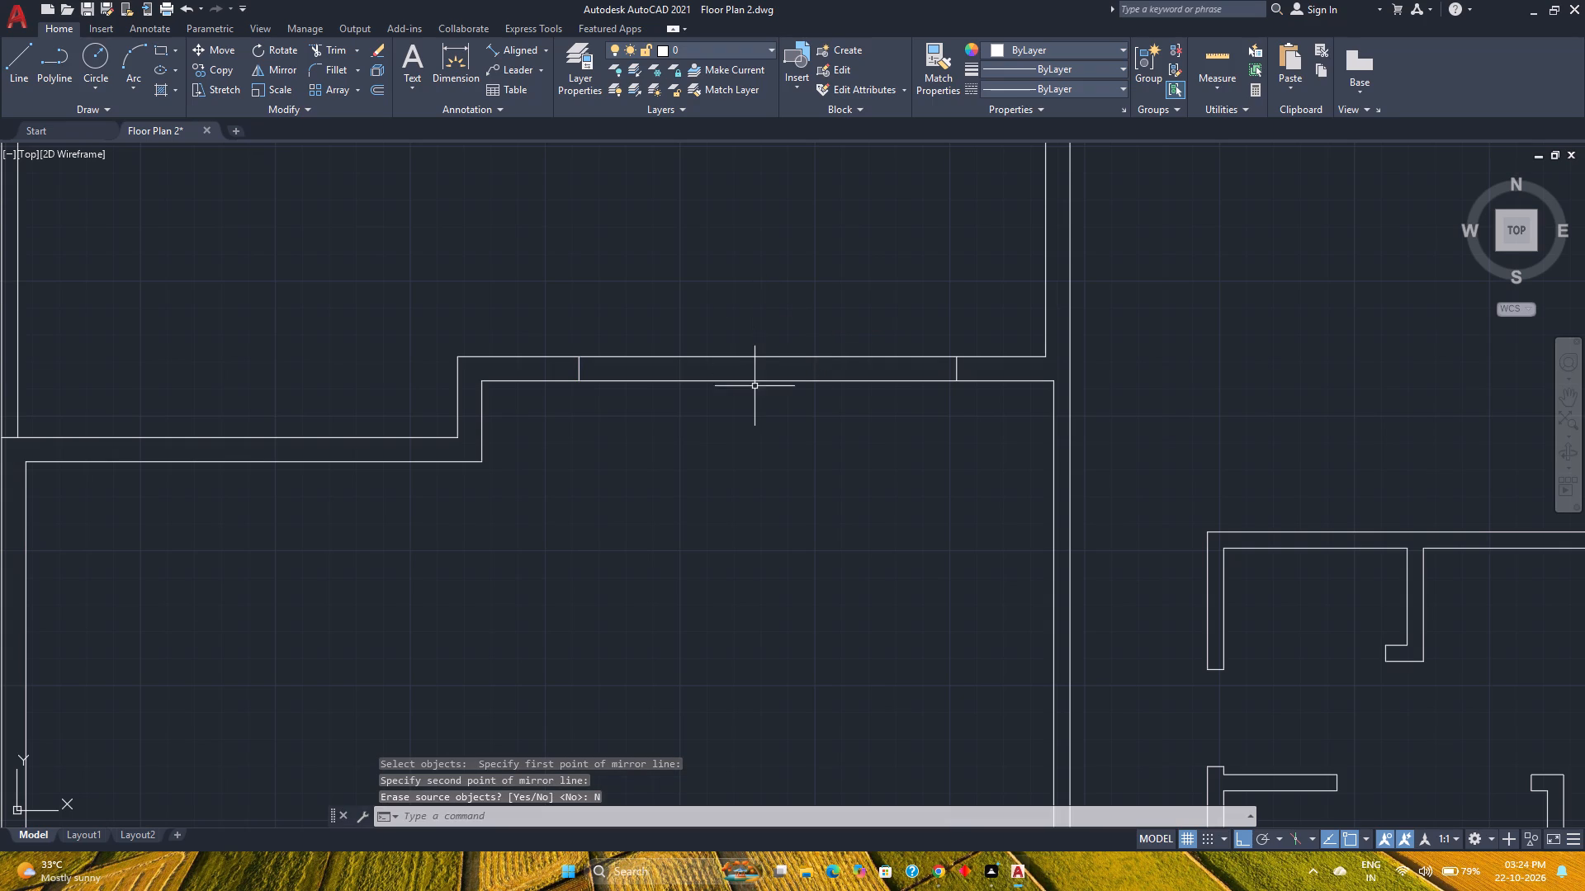
Trim both wall lines between the two jamb lines to form an opening between the northwestern rooms.
{"action": "type", "text": "tr"}
{"action": "key", "text": "Return"}
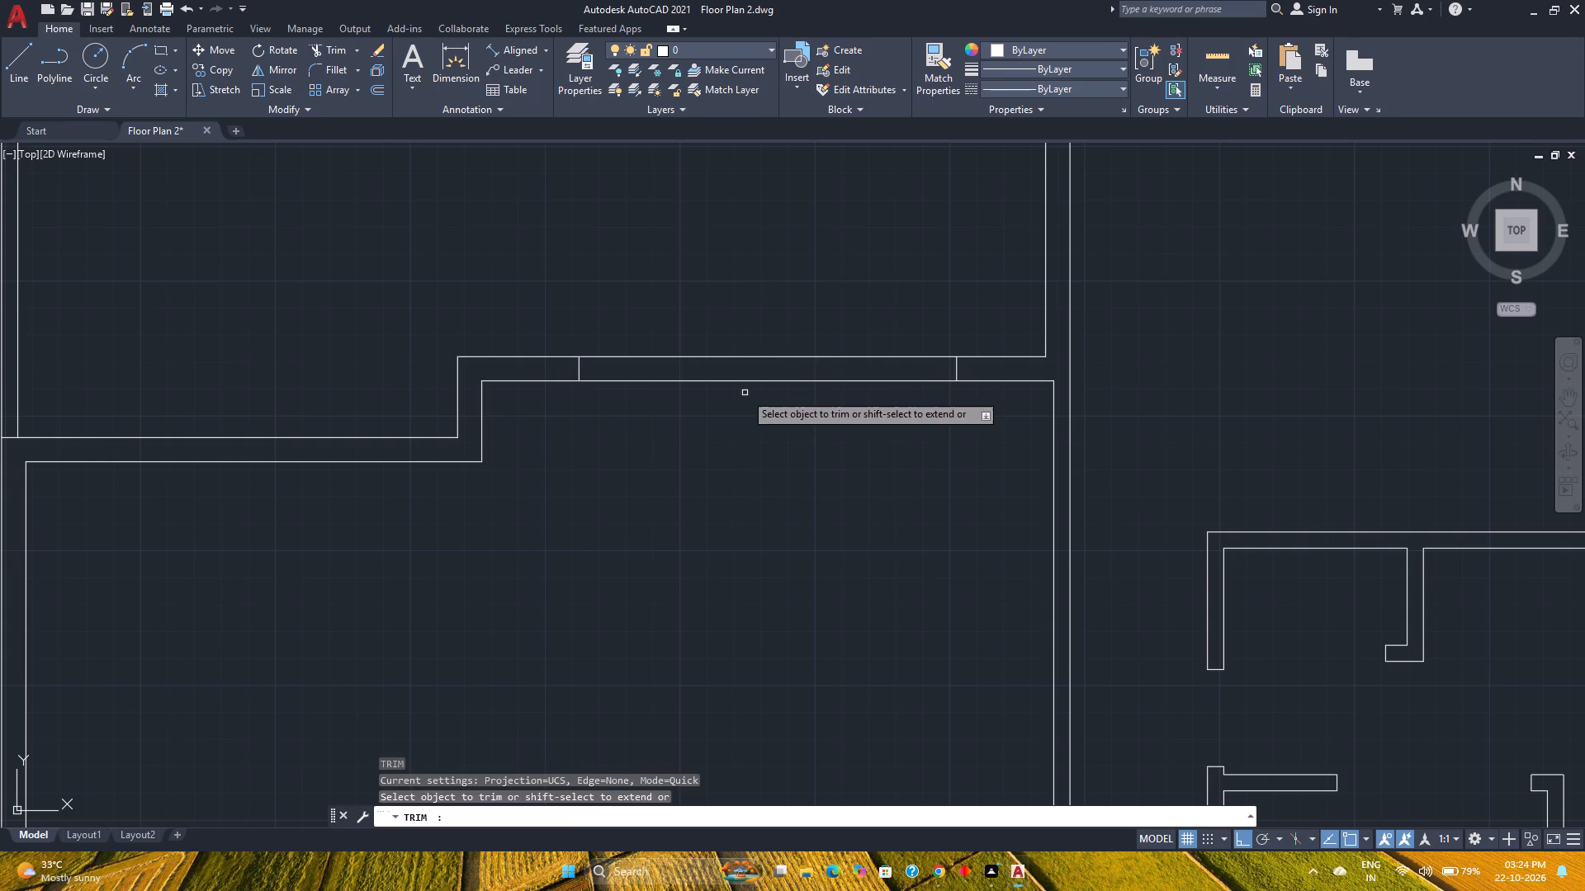
{"action": "left_click", "coordinate": [755, 394]}
{"action": "left_click", "coordinate": [750, 313]}
{"action": "scroll", "coordinate": [748, 339], "scroll_direction": "down", "scroll_amount": 2}
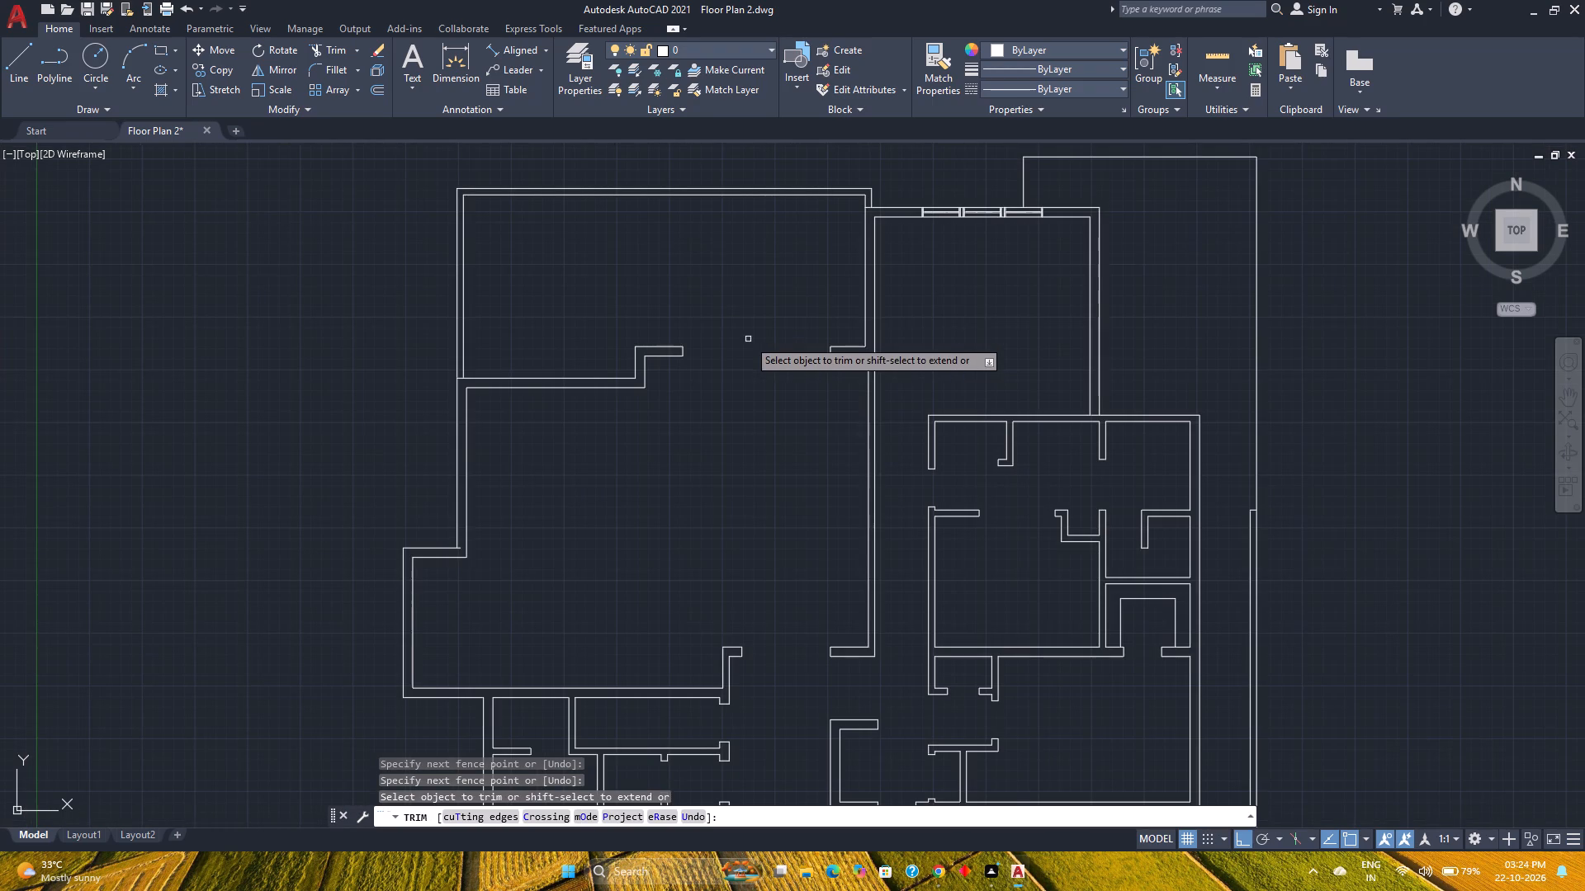
{"action": "key", "text": "Escape"}
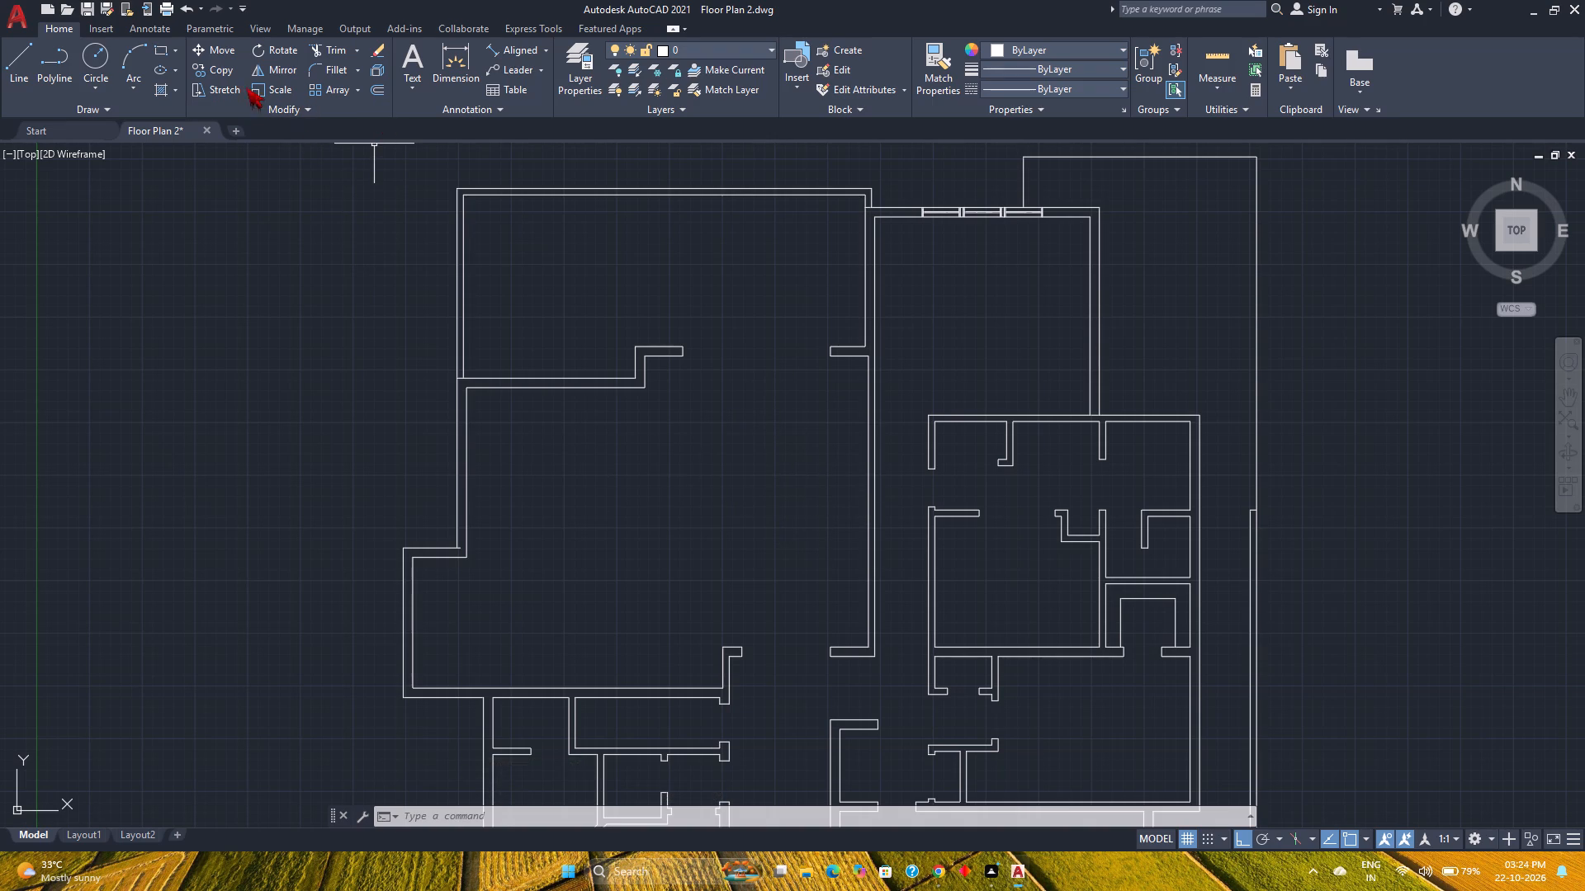
Fillet the two outer wall lines at the large room's west jog into a clean corner.
{"action": "left_click", "coordinate": [23, 47]}
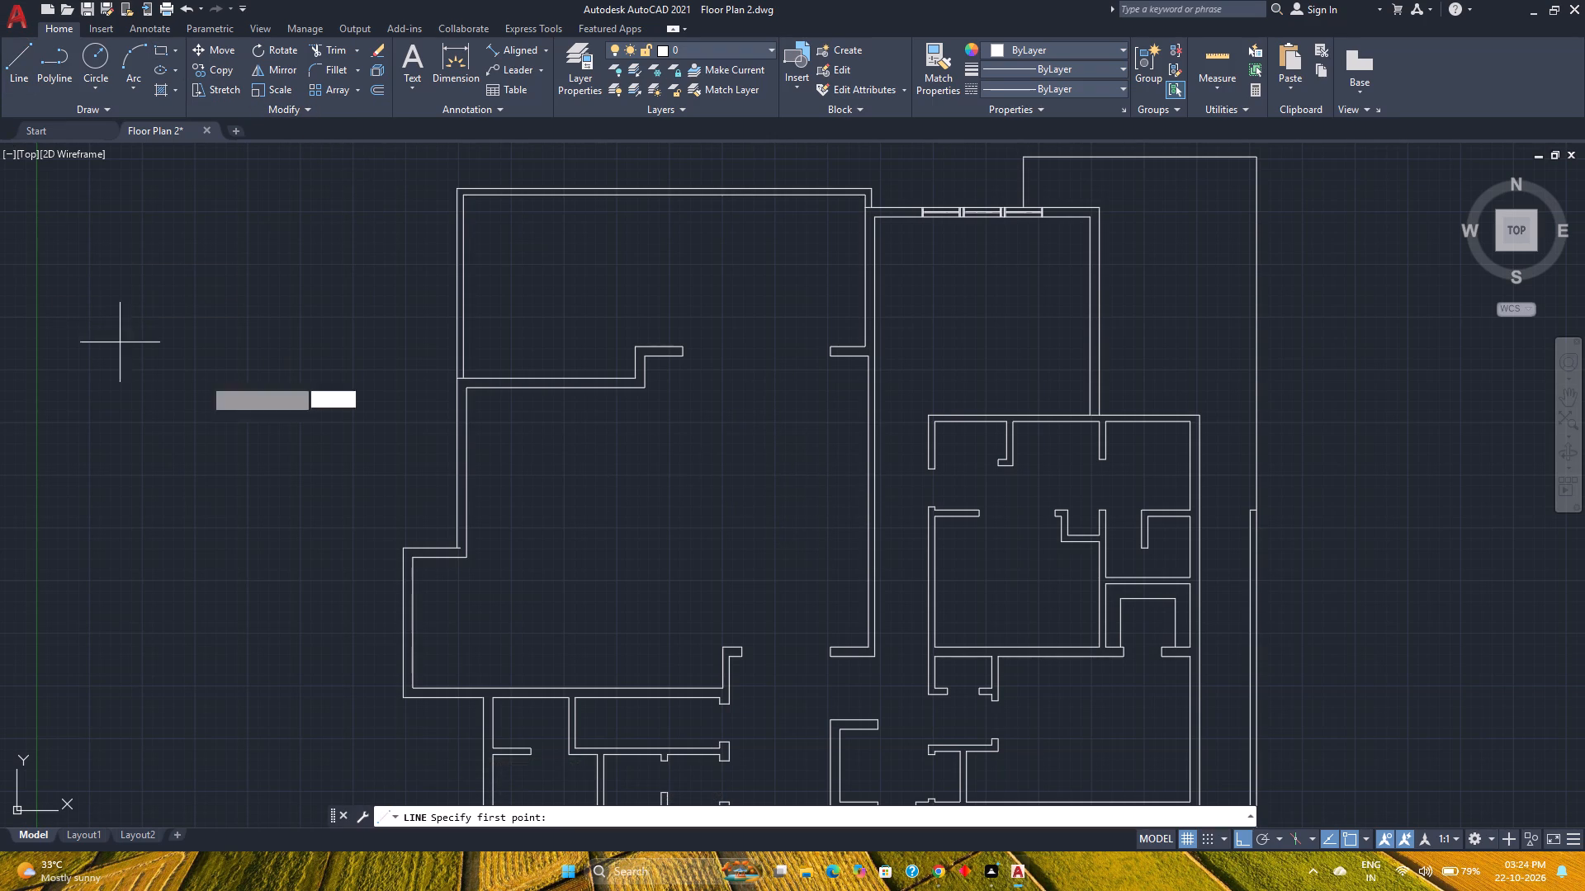
{"action": "left_click", "coordinate": [342, 70]}
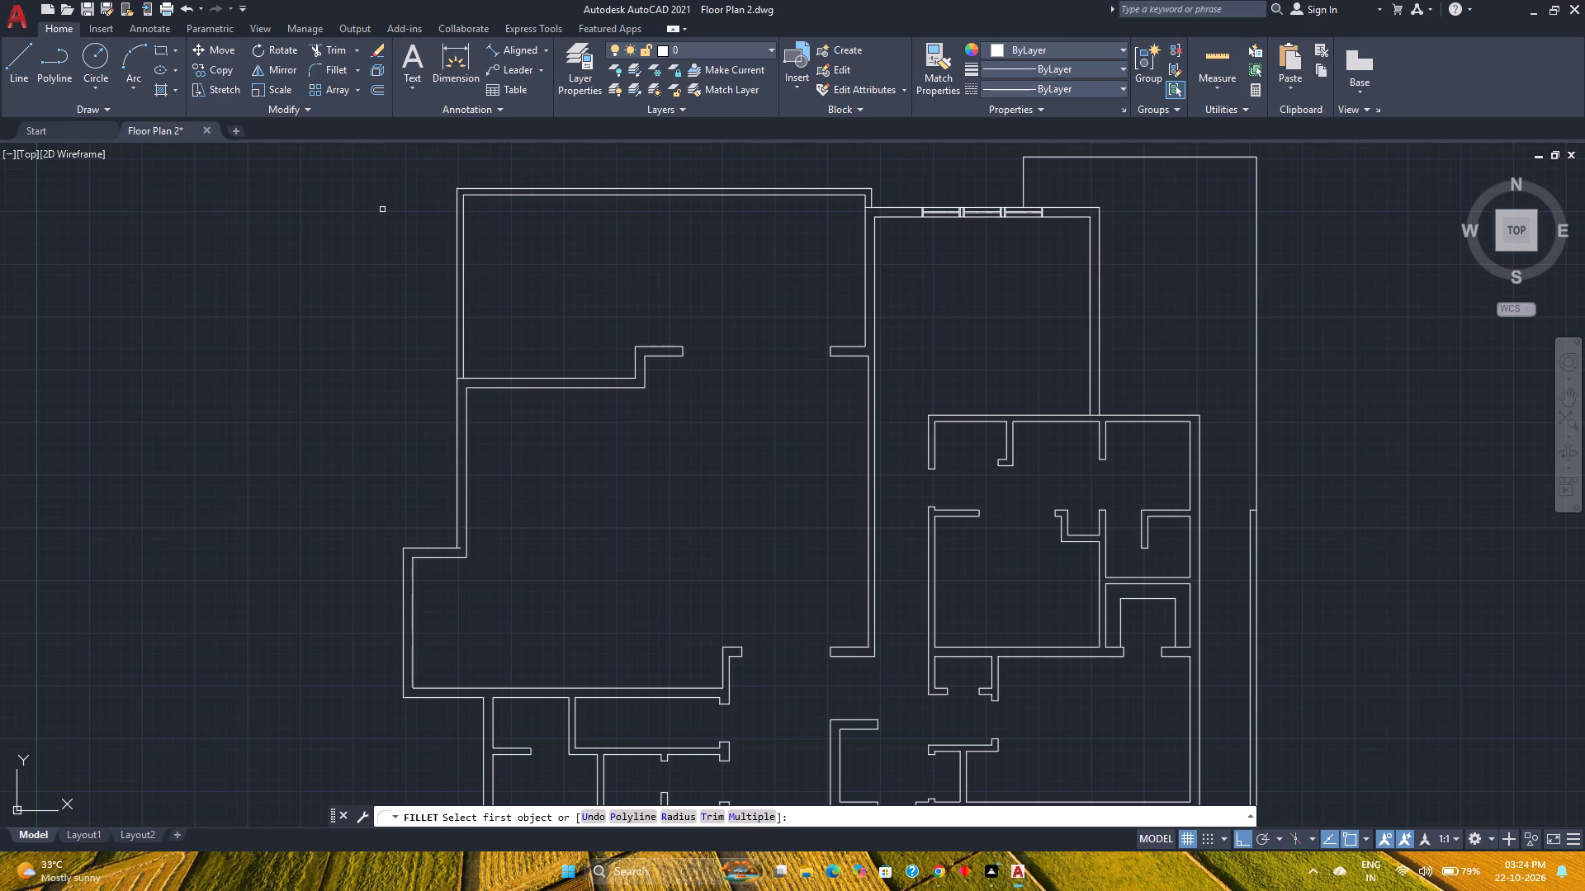
{"action": "scroll", "coordinate": [496, 537], "scroll_direction": "up", "scroll_amount": 3}
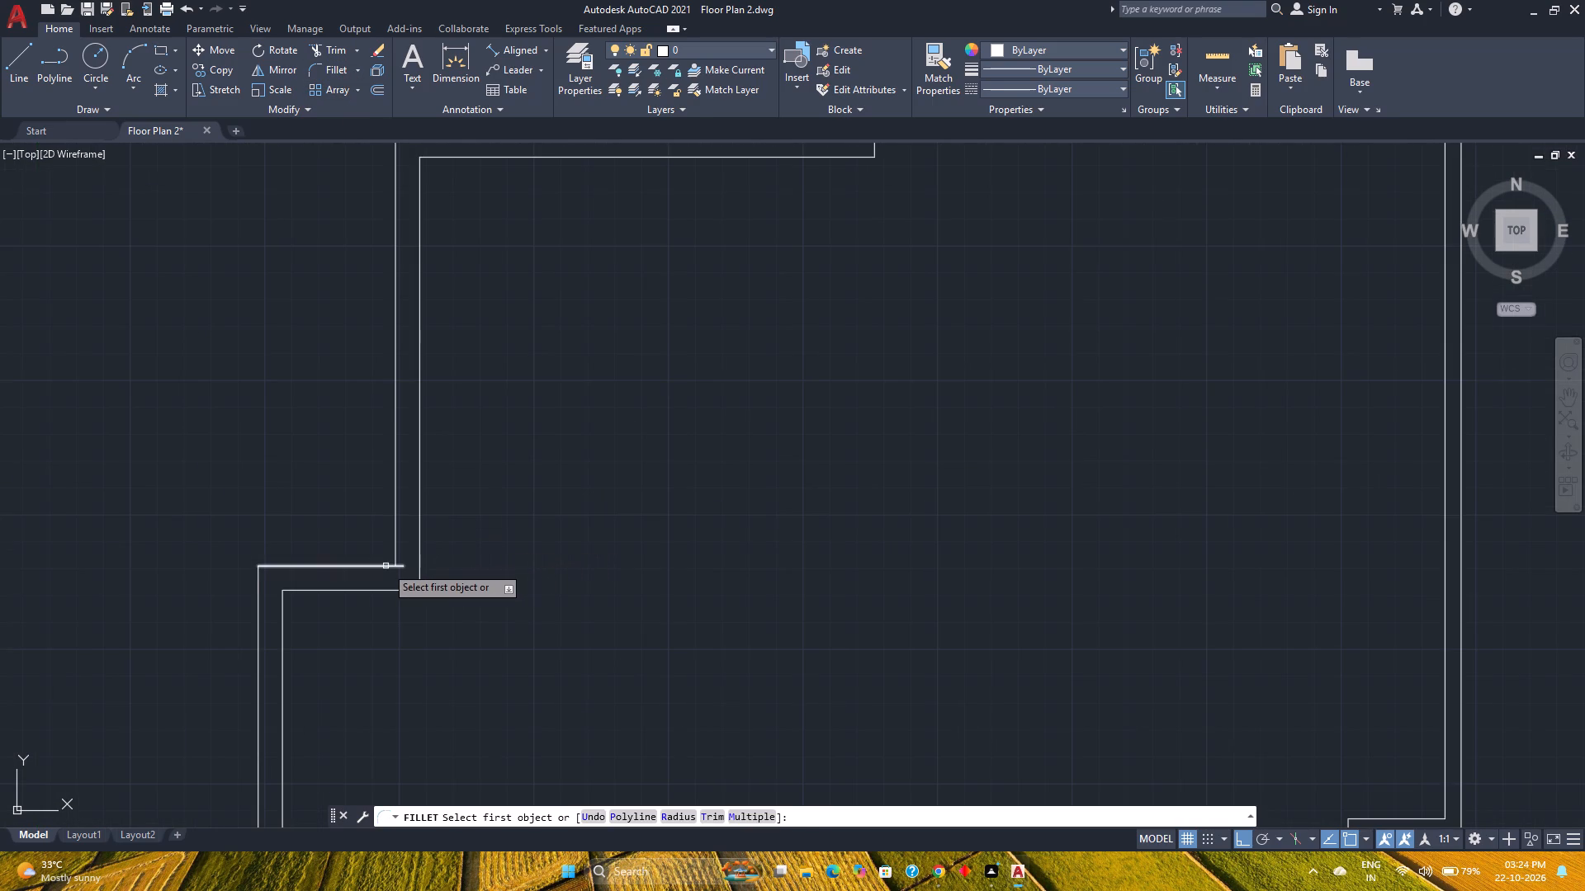
{"action": "left_click", "coordinate": [386, 566]}
{"action": "left_click", "coordinate": [394, 534]}
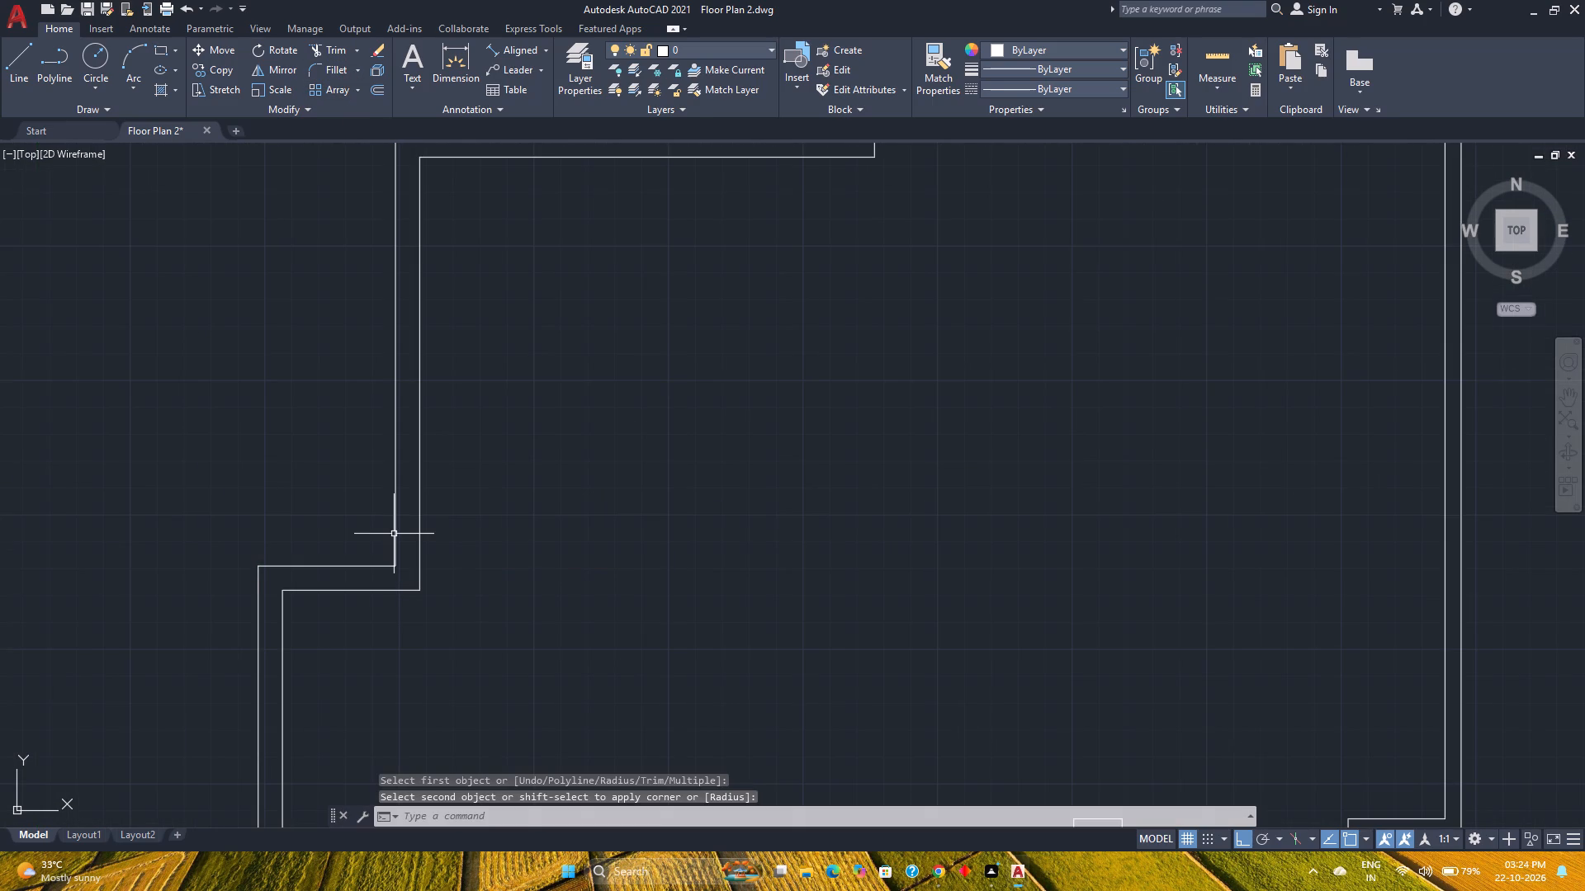
{"action": "key", "text": "Escape"}
Save the floor plan drawing.
{"action": "scroll", "coordinate": [827, 719], "scroll_direction": "down", "scroll_amount": 2}
{"action": "scroll", "coordinate": [872, 639], "scroll_direction": "down", "scroll_amount": 1}
{"action": "middle_click_drag", "start_coordinate": [872, 639], "coordinate": [790, 555]}
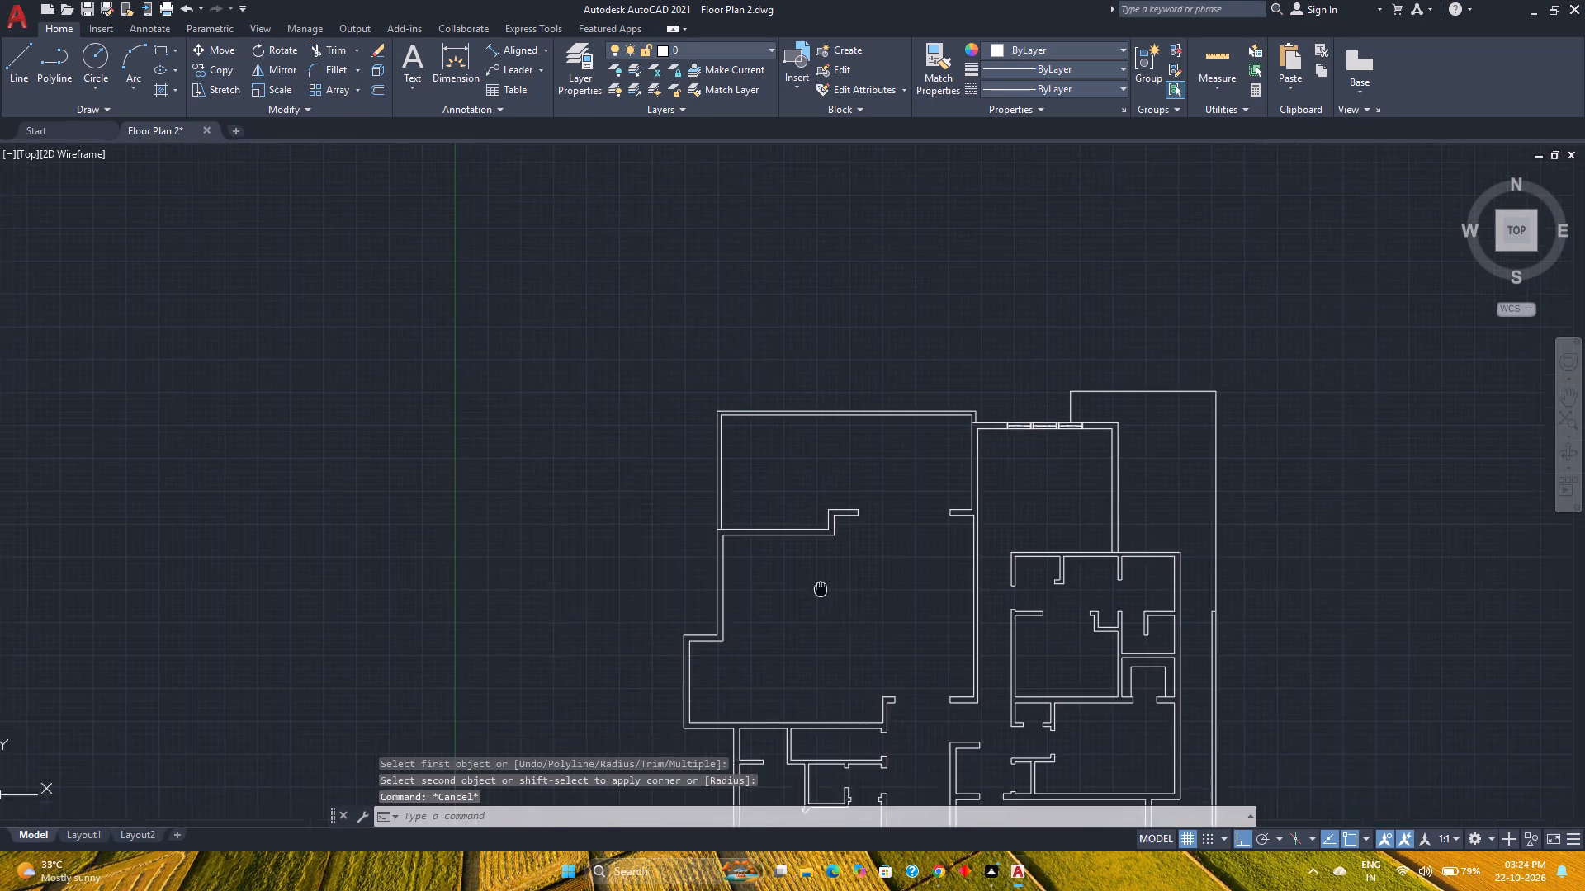
{"action": "middle_click_drag", "start_coordinate": [790, 555], "coordinate": [776, 540]}
{"action": "middle_click", "coordinate": [737, 503]}
{"action": "key", "text": "ctrl+s"}
Draw a horizontal line west into the large room from the midpoint of its east wall's inner face.
{"action": "scroll", "coordinate": [799, 530], "scroll_direction": "down", "scroll_amount": 1}
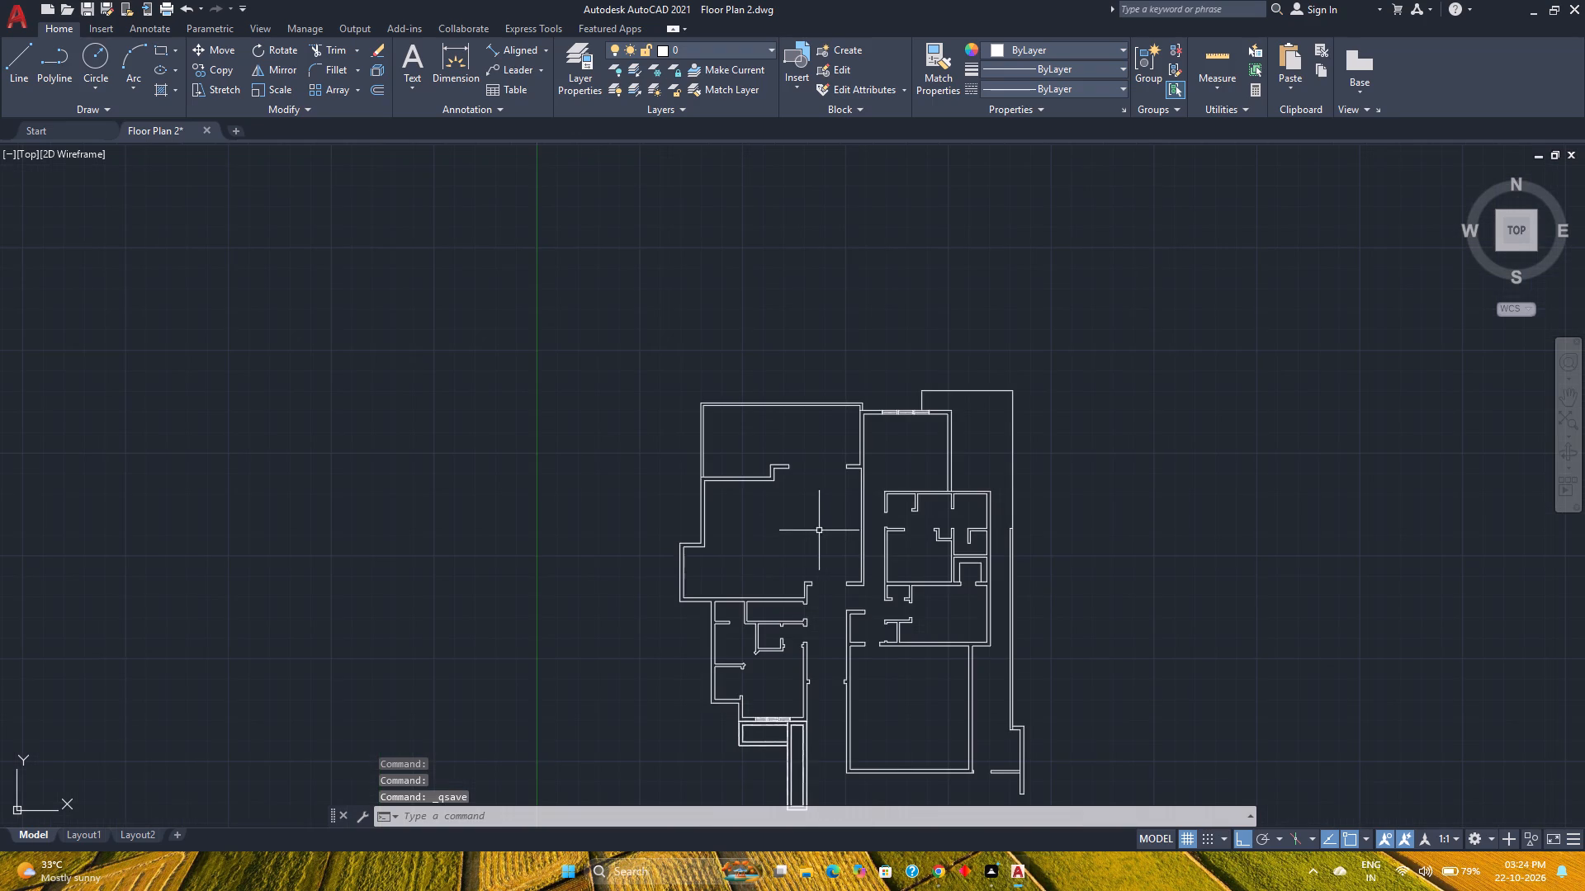
{"action": "scroll", "coordinate": [870, 532], "scroll_direction": "up", "scroll_amount": 2}
{"action": "middle_click_drag", "start_coordinate": [870, 532], "coordinate": [759, 472]}
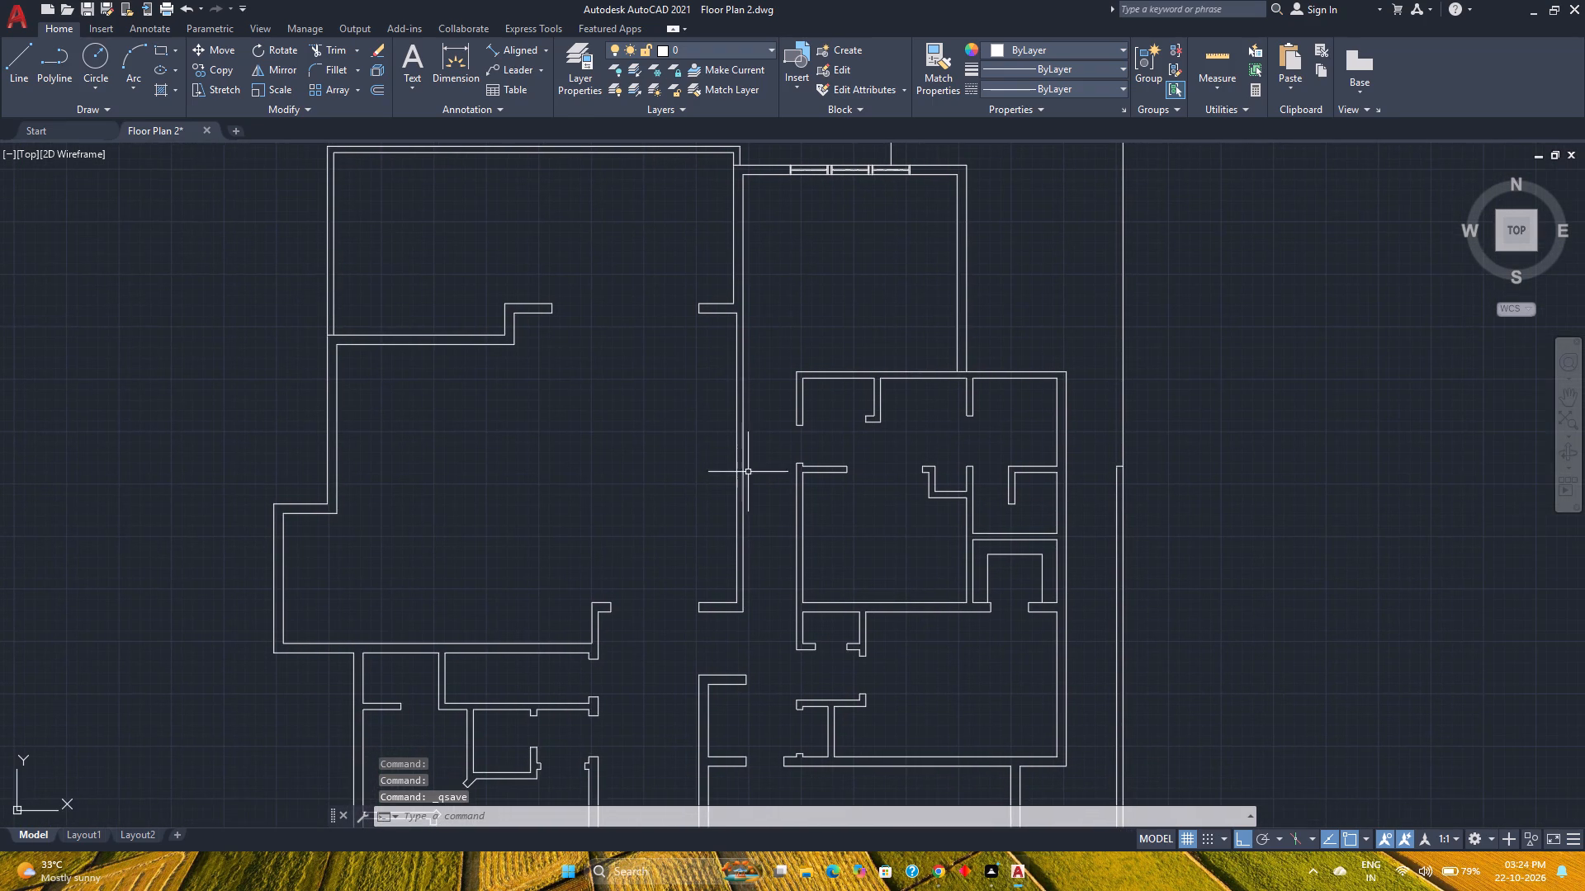
{"action": "left_click", "coordinate": [17, 61]}
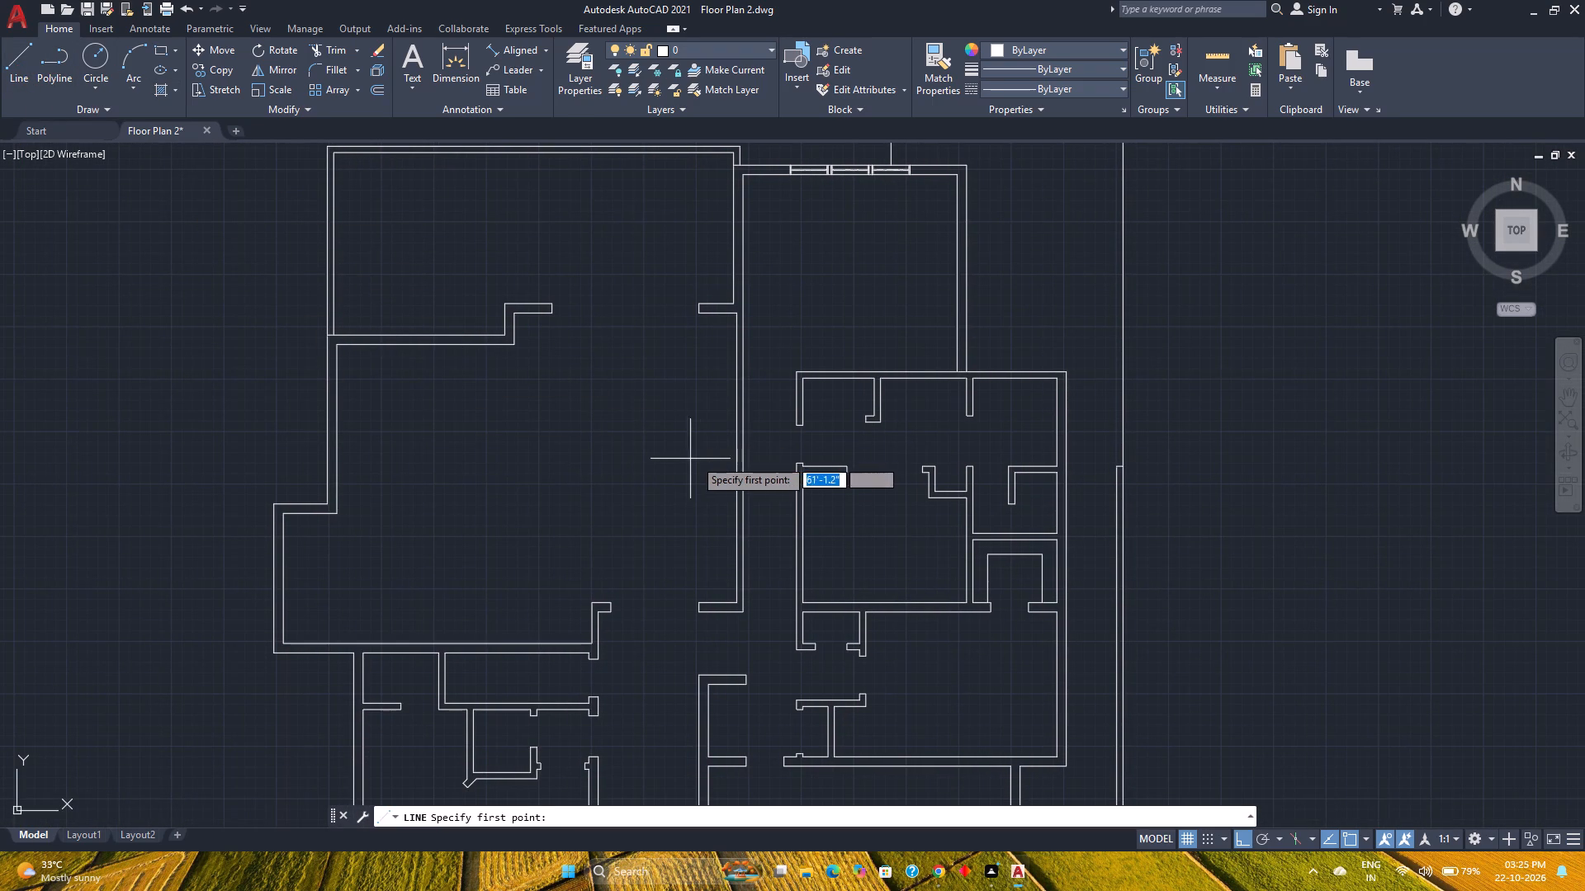
{"action": "left_click", "coordinate": [733, 462]}
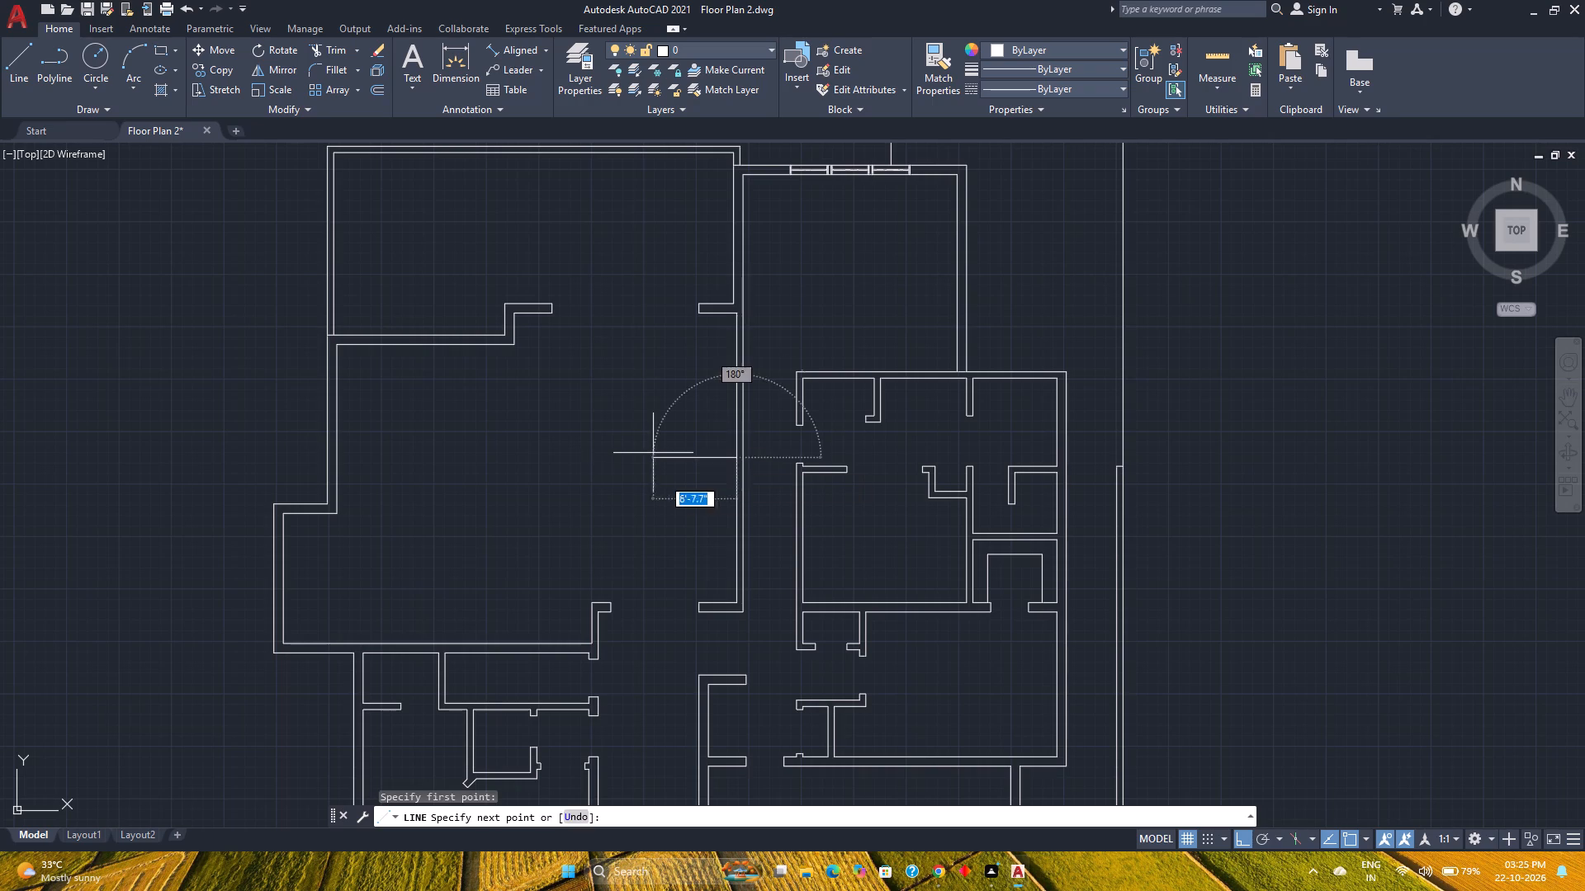
{"action": "left_click", "coordinate": [553, 455]}
{"action": "key", "text": "Escape"}
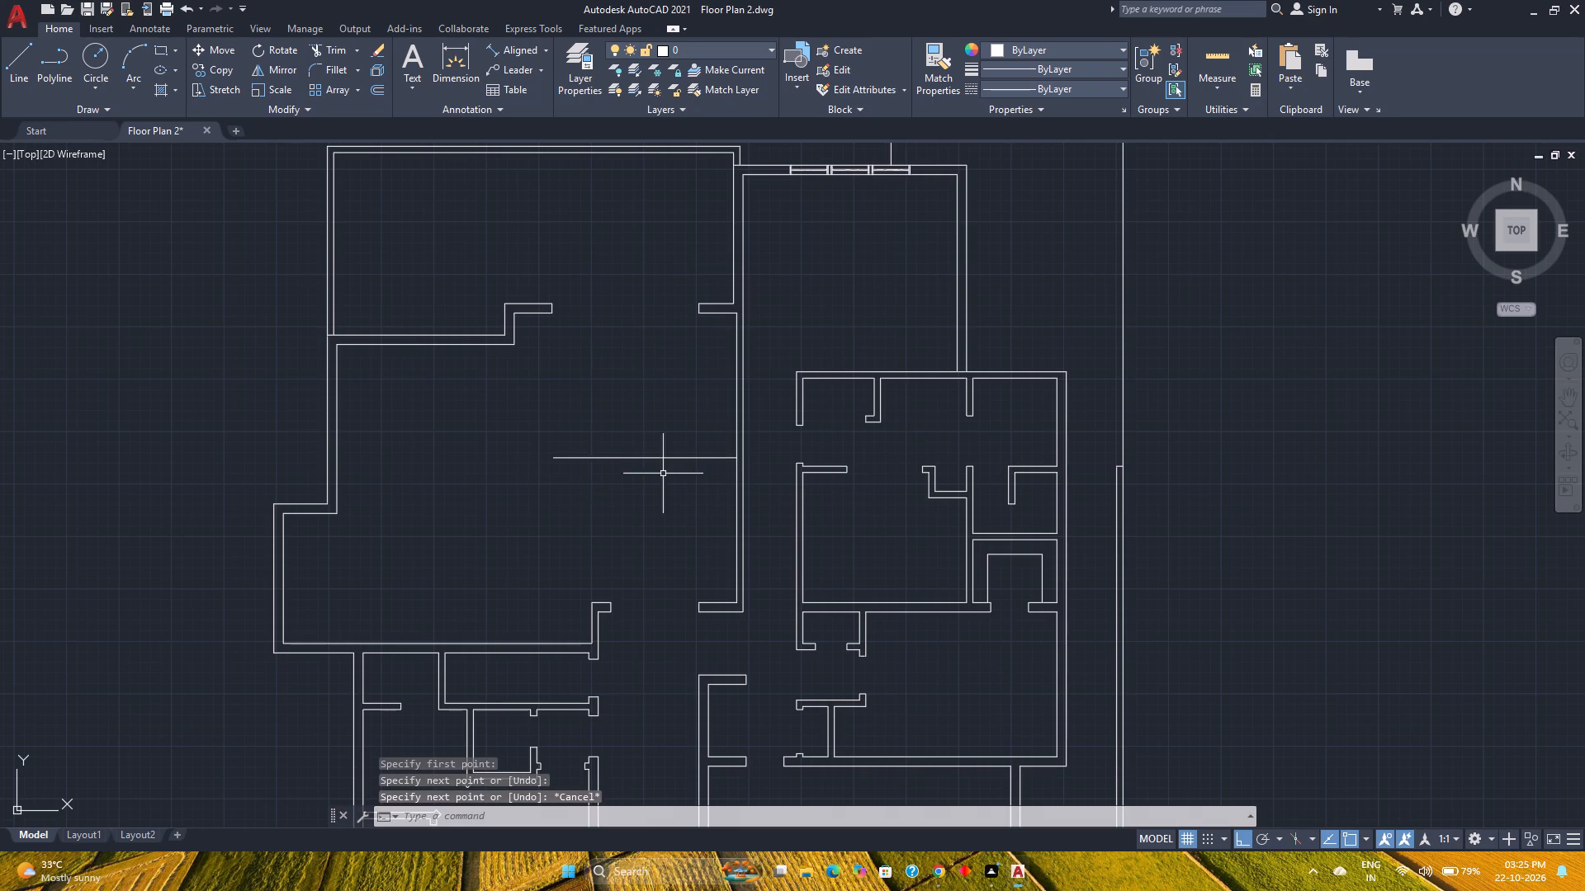
Start an Offset with a 2' distance and place the first copy of the horizontal midpoint line 1' to its north.
{"action": "left_click", "coordinate": [376, 95]}
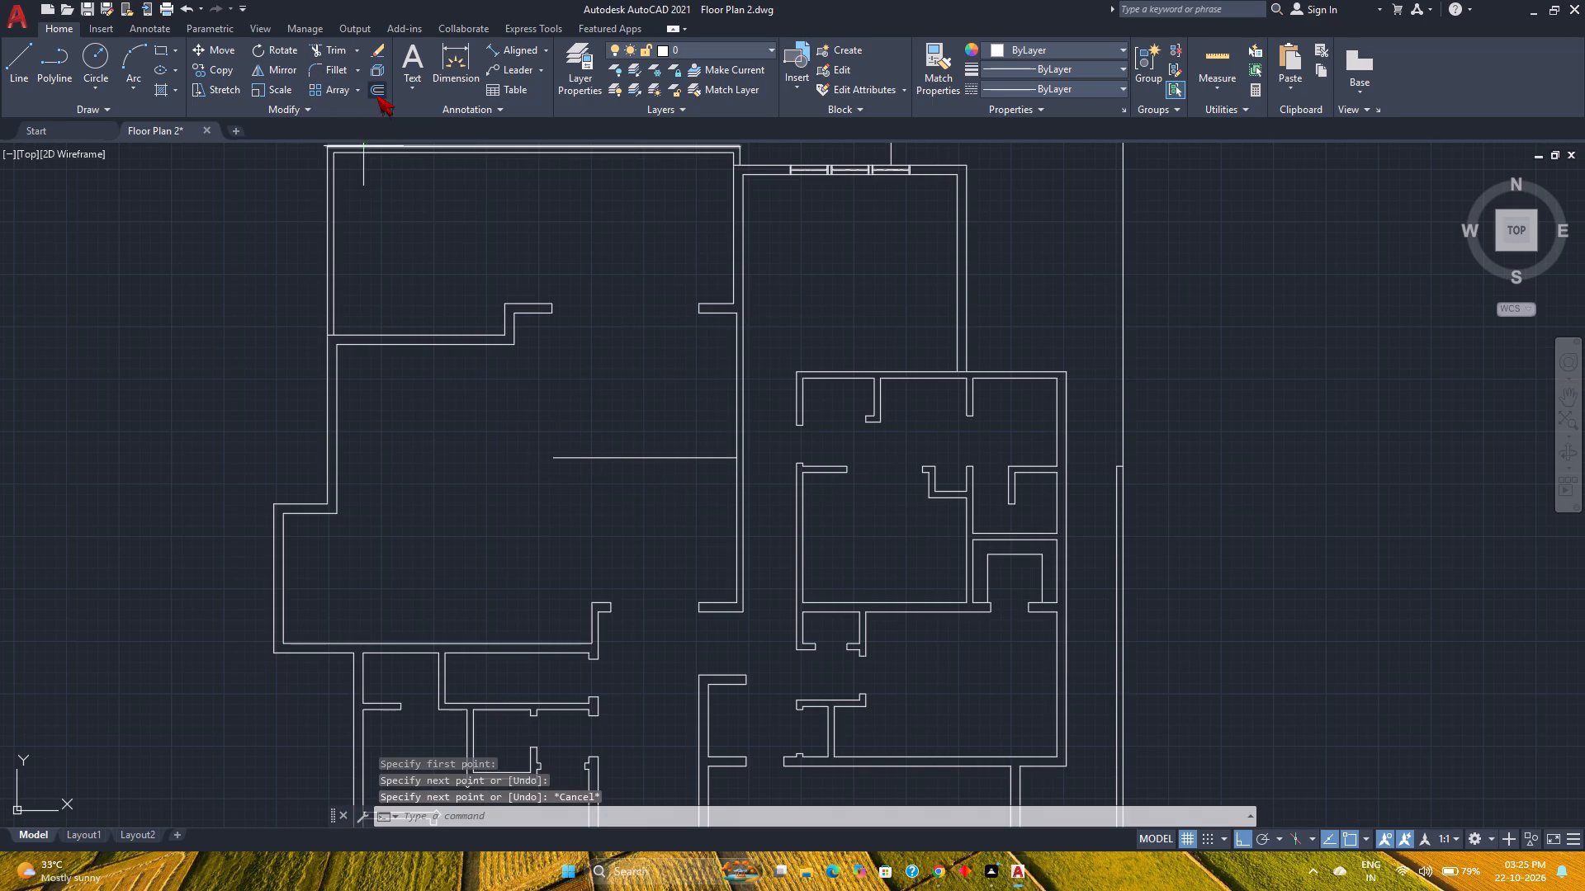
{"action": "key", "text": "2"}
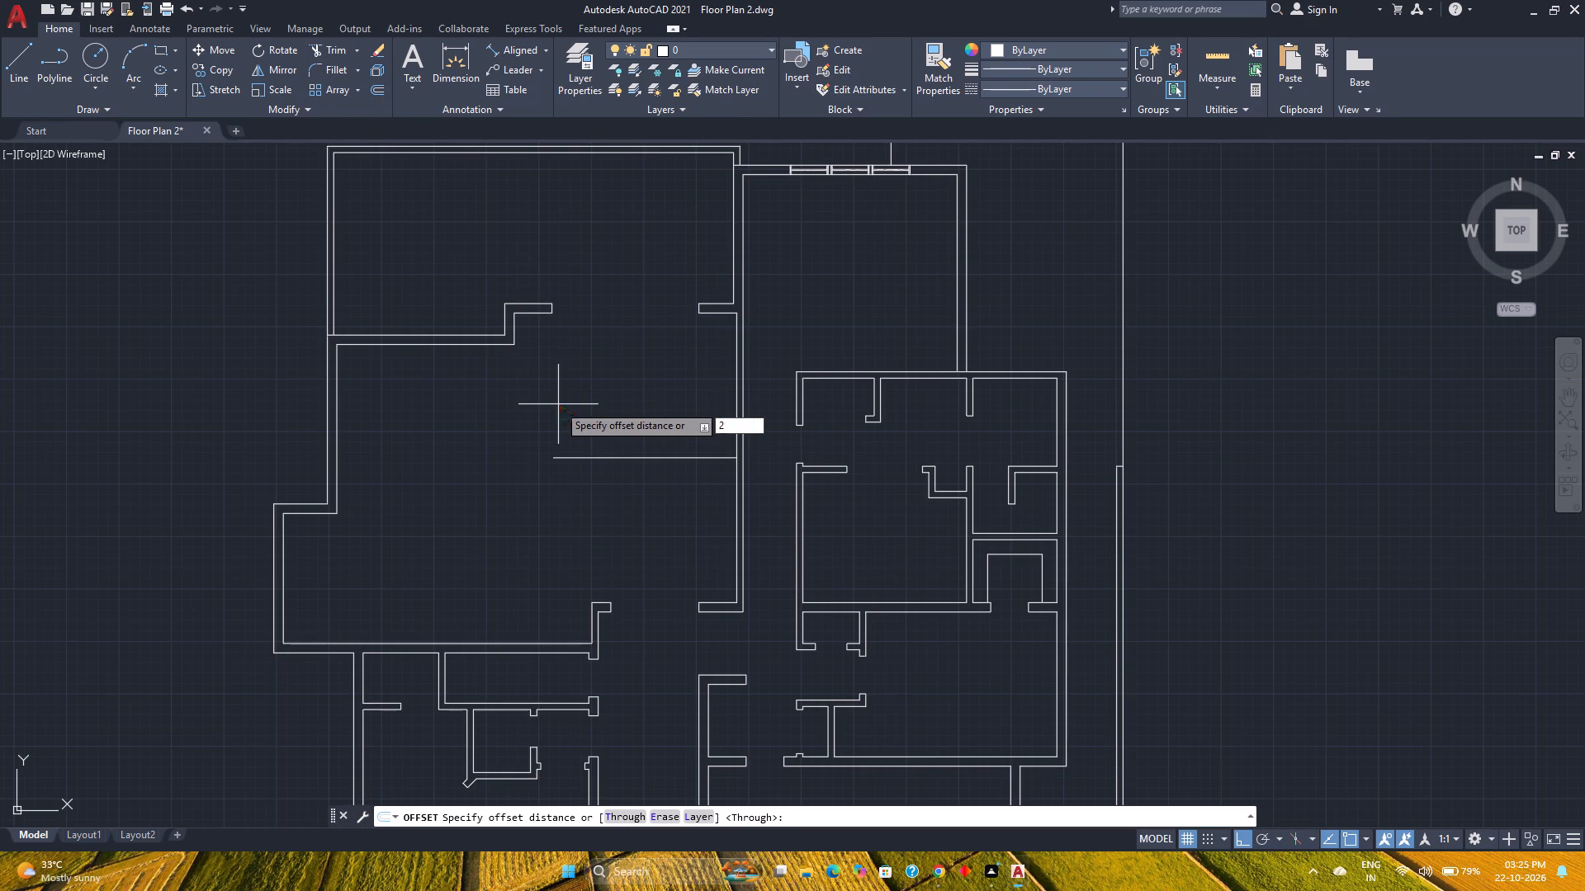
{"action": "key", "text": "apostrophe"}
{"action": "key", "text": "Return"}
{"action": "left_click", "coordinate": [654, 460]}
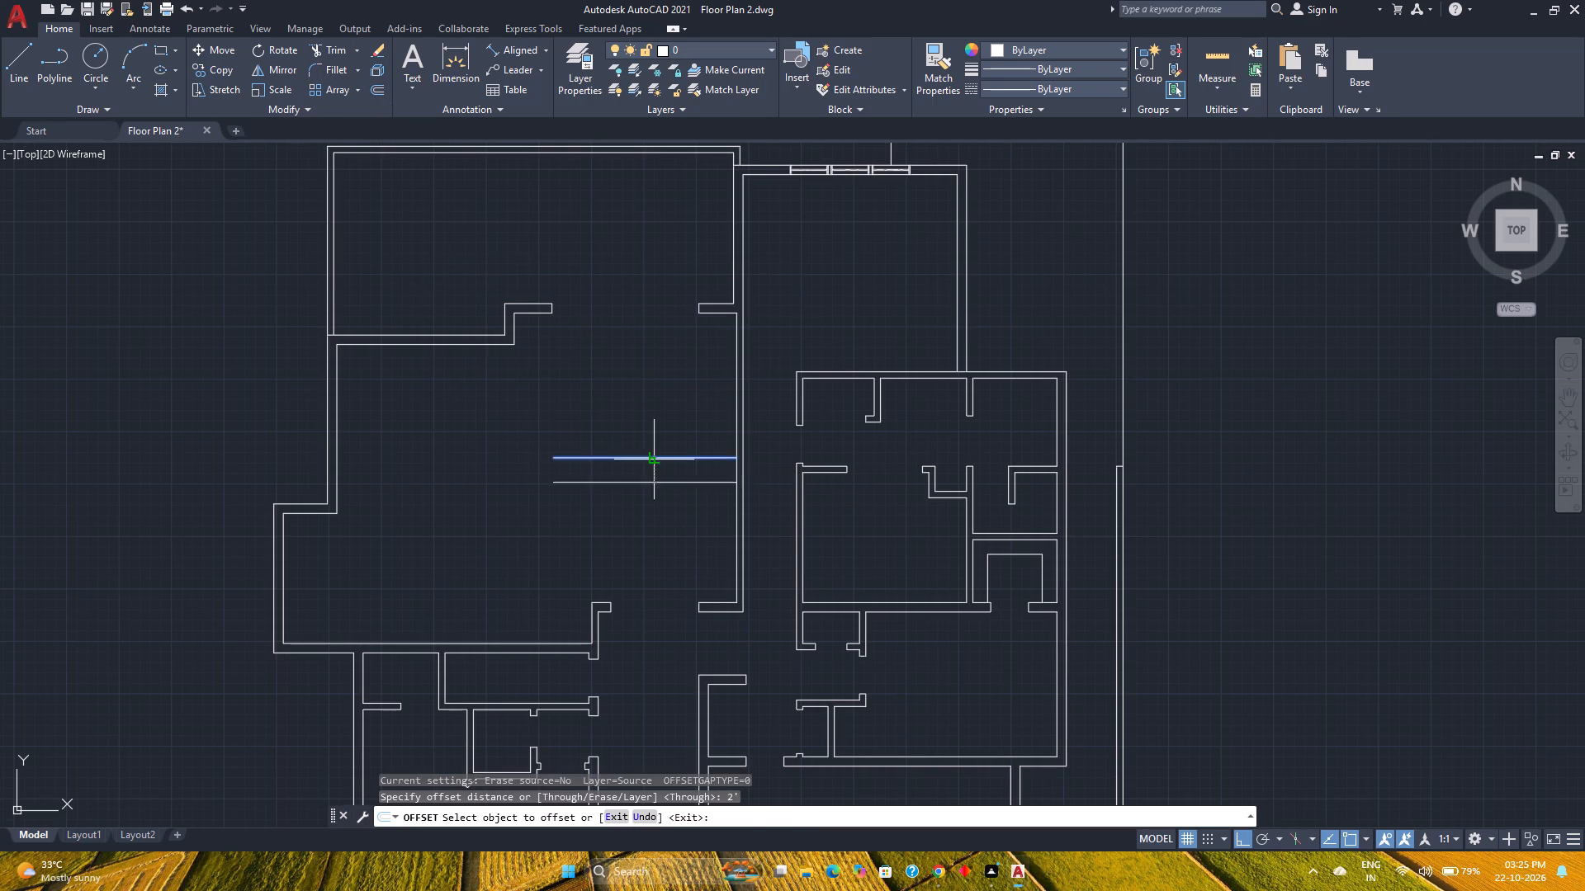
{"action": "type", "text": "1'6"}
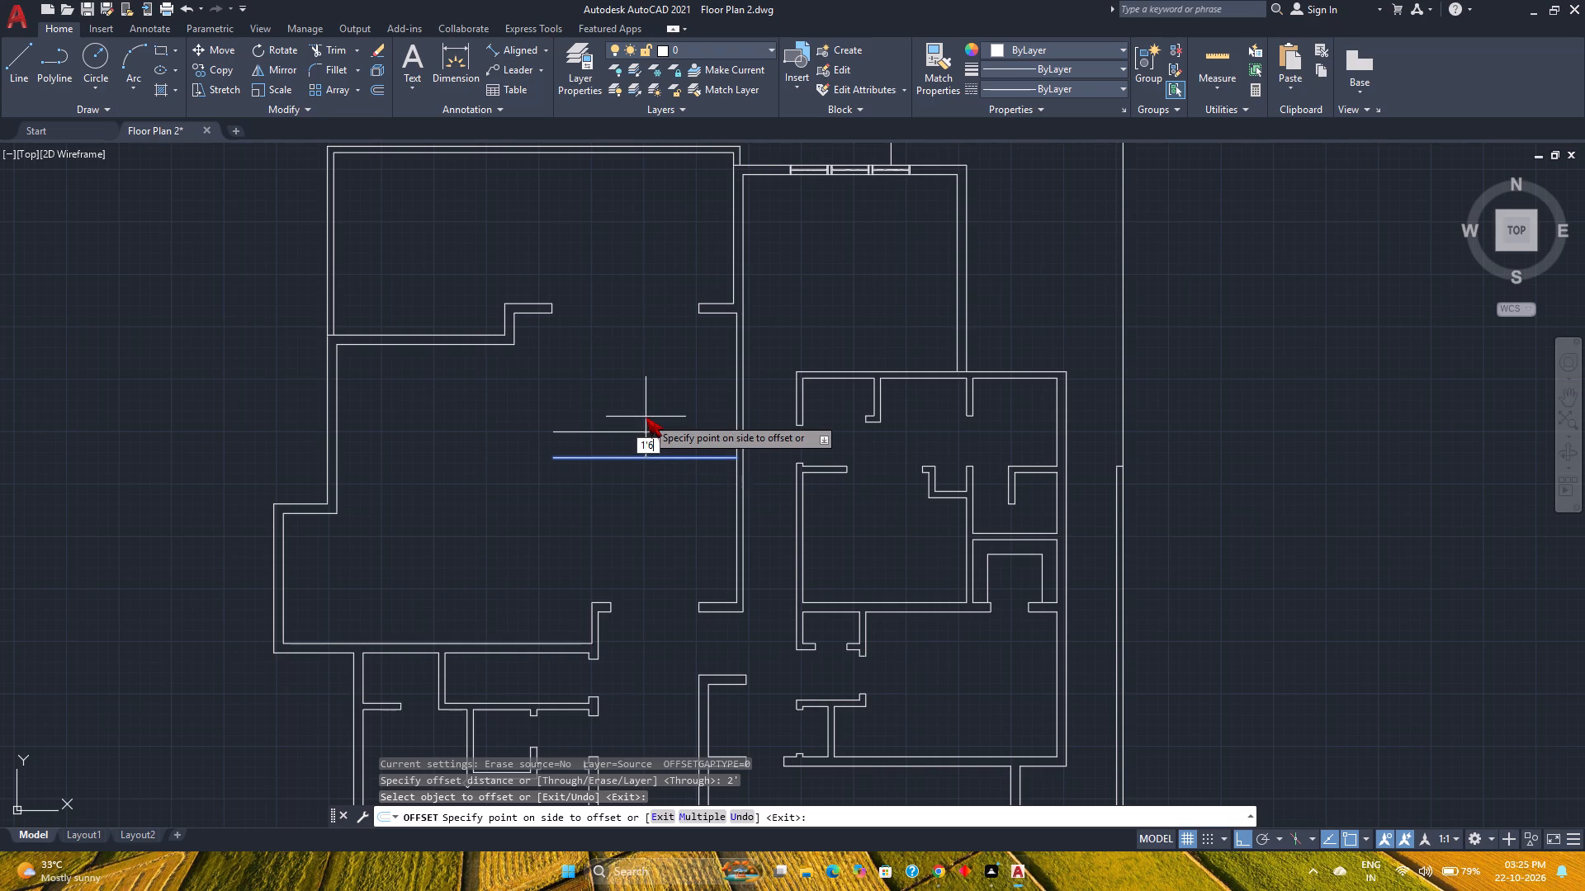
{"action": "key", "text": "BackSpace"}
{"action": "key", "text": "Return"}
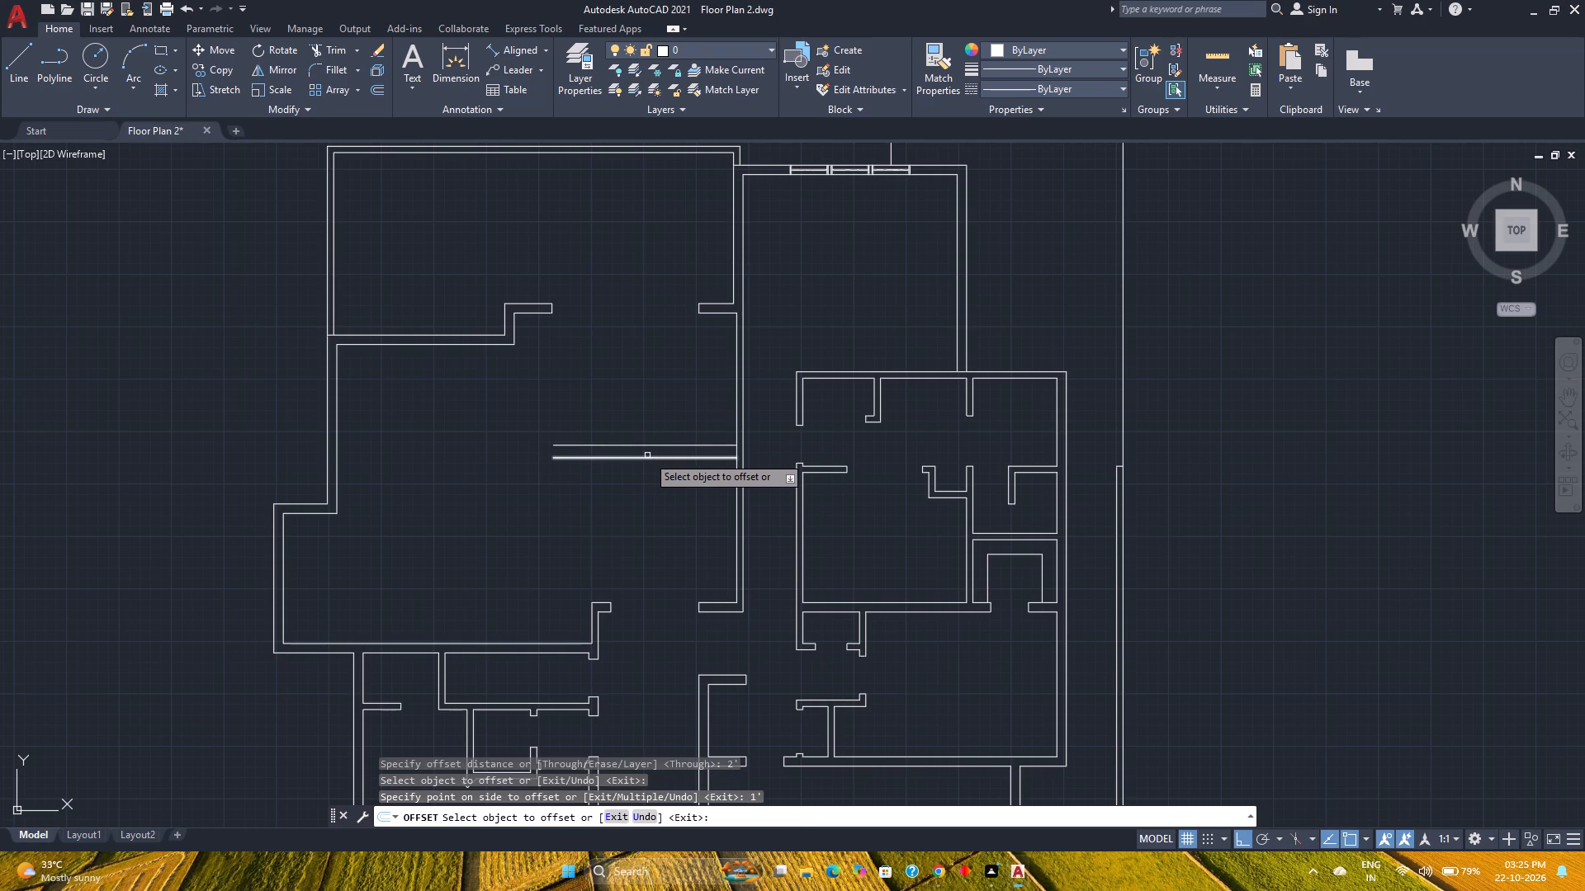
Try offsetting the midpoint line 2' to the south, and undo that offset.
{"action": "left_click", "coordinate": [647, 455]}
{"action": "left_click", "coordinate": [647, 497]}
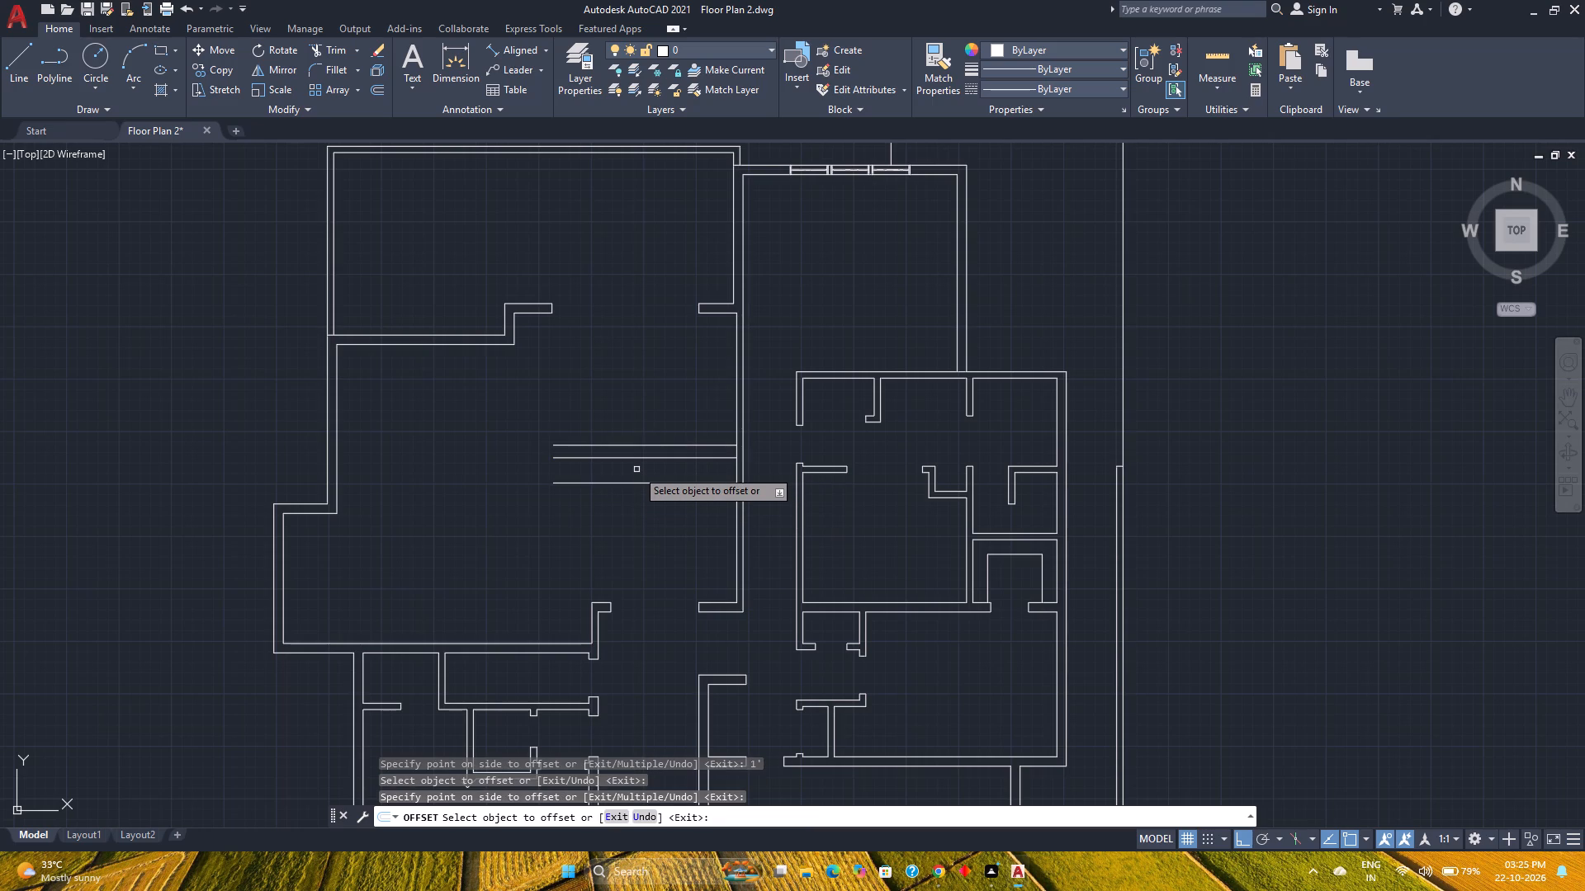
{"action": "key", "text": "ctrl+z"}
Offset the new northern line 2' south and 2' north, and the resulting southern line another 2' south.
{"action": "left_click", "coordinate": [640, 445]}
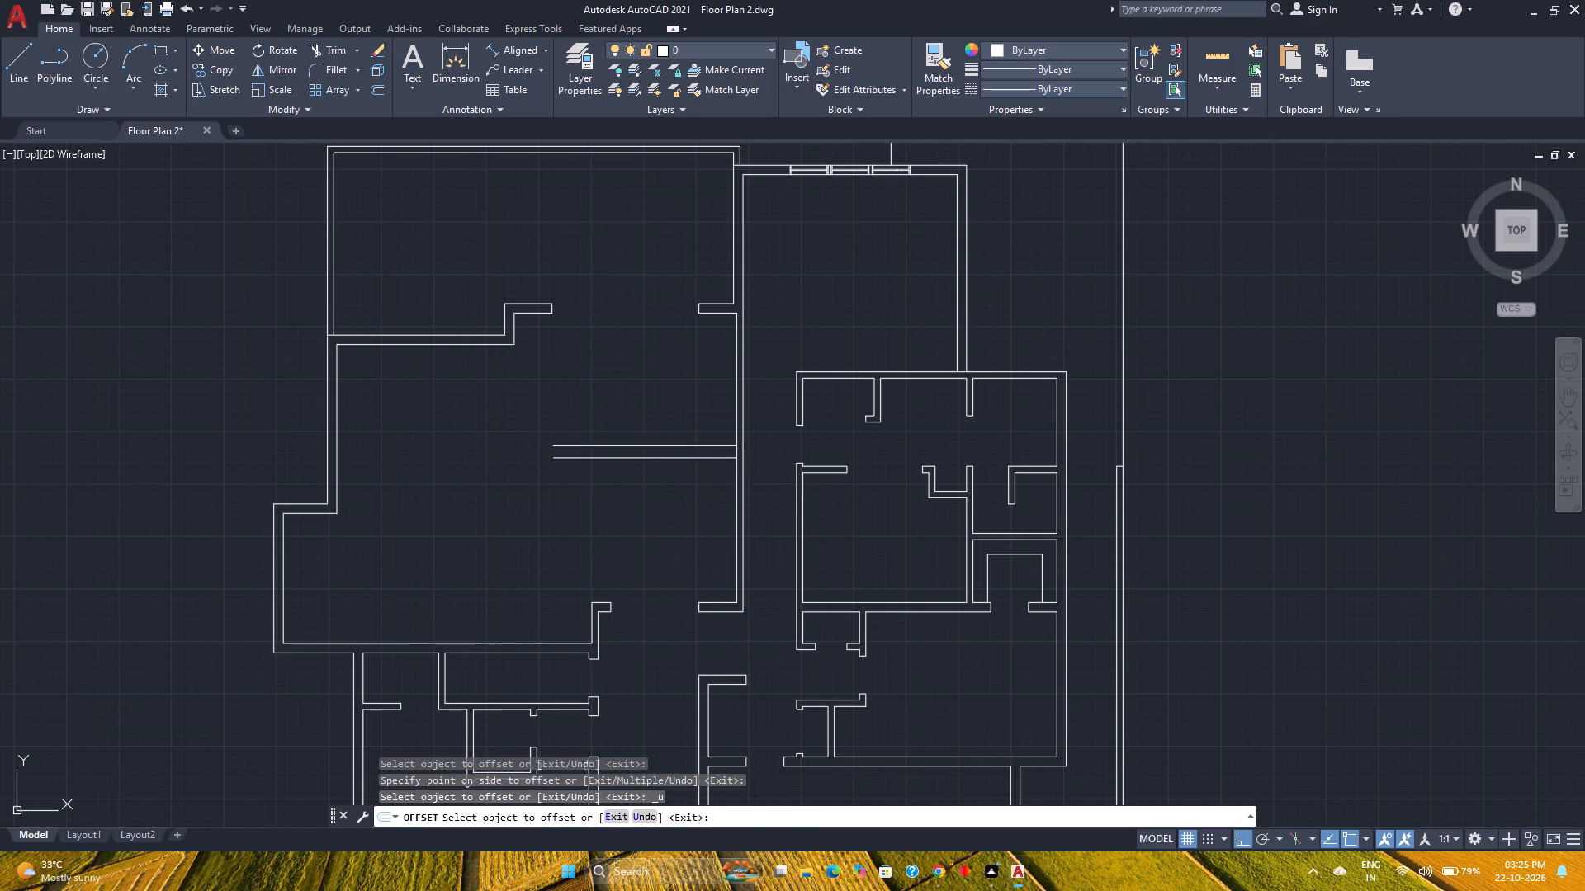
{"action": "left_click", "coordinate": [640, 474]}
{"action": "left_click", "coordinate": [693, 446]}
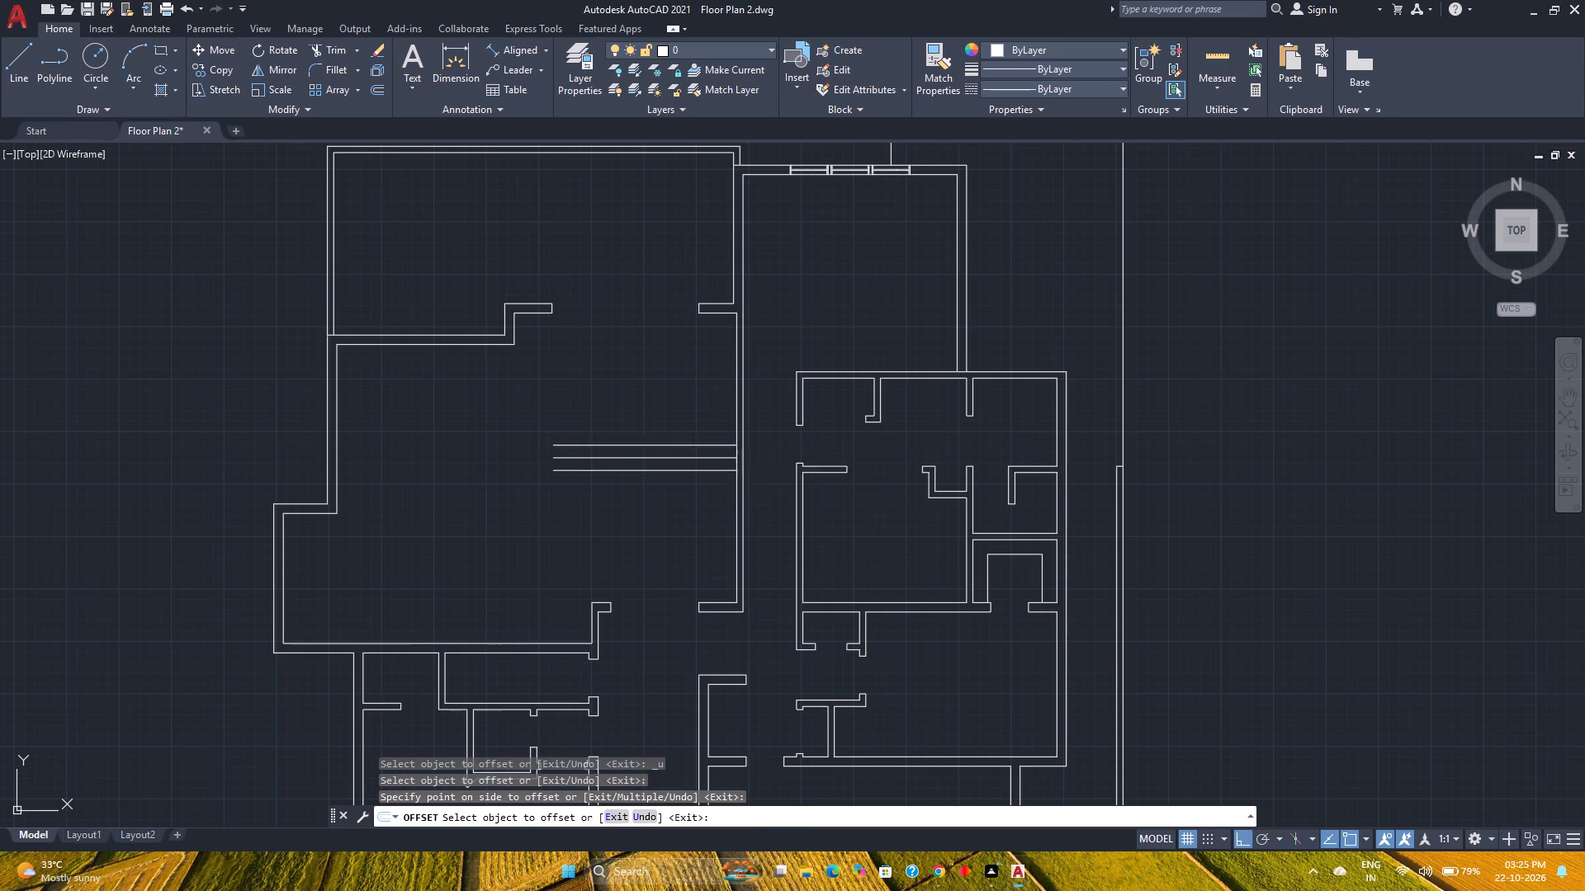
{"action": "left_click", "coordinate": [698, 396]}
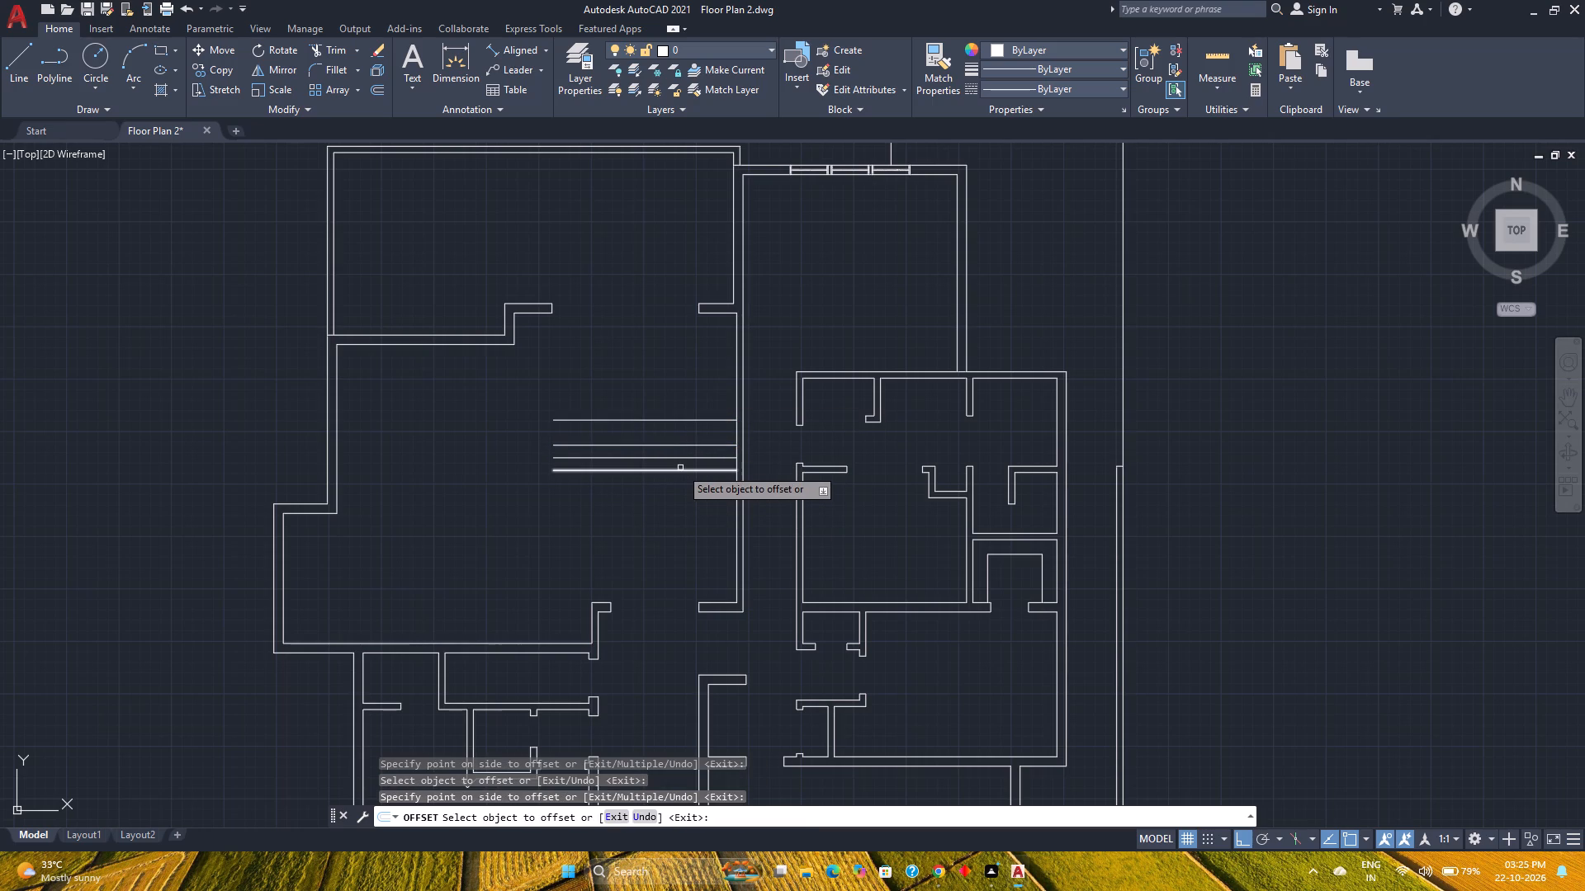
{"action": "left_click", "coordinate": [680, 469]}
{"action": "left_click", "coordinate": [682, 493]}
{"action": "key", "text": "Escape"}
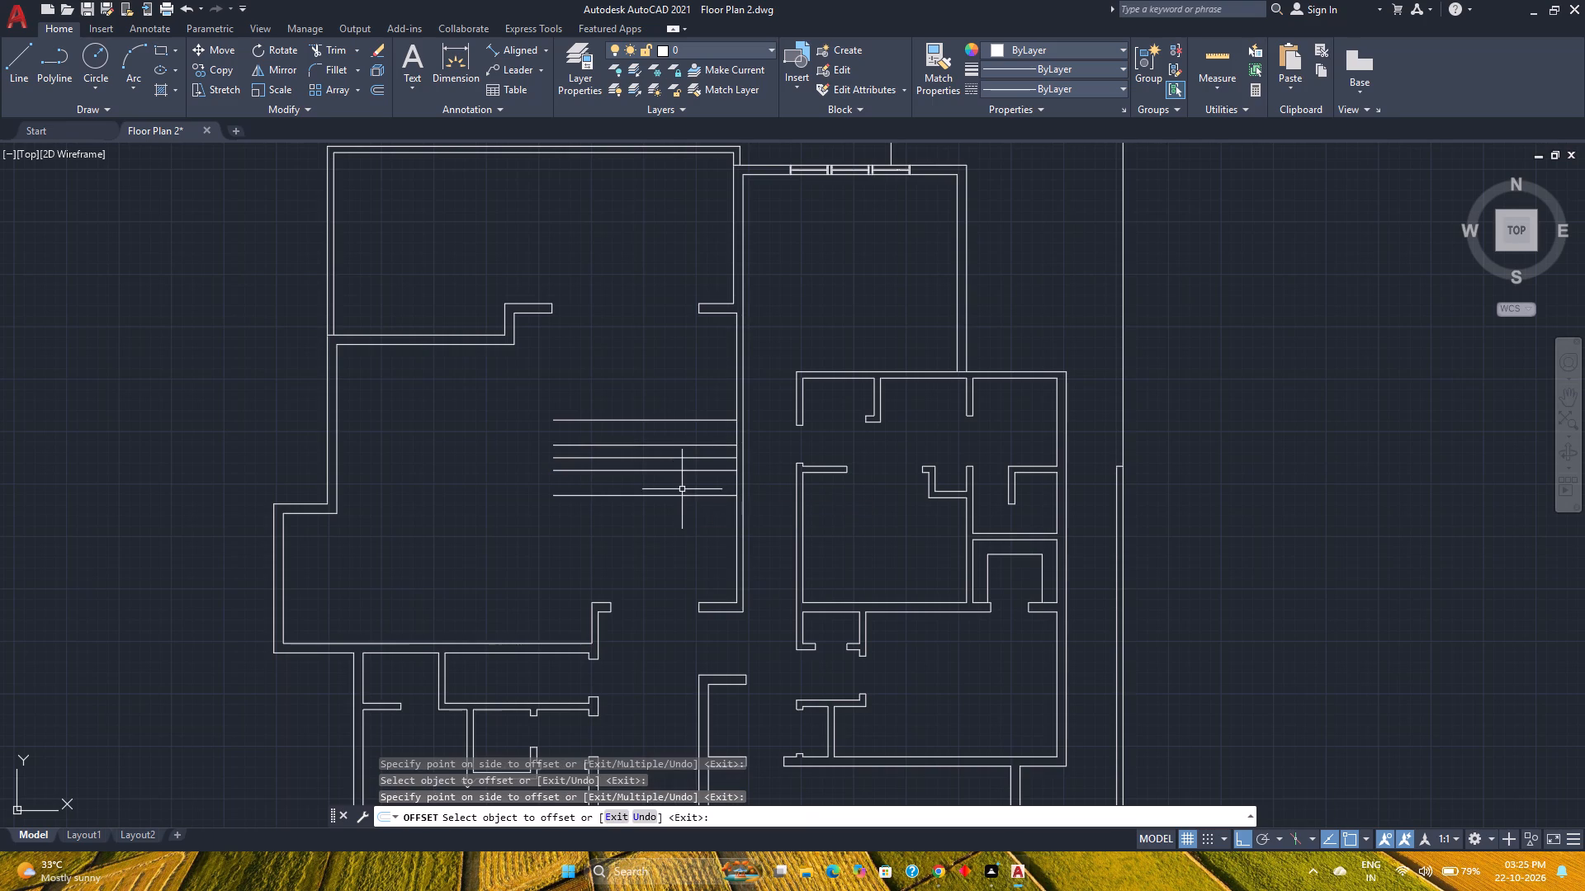
Delete the original horizontal line at the east wall's midpoint.
{"action": "left_click", "coordinate": [707, 458]}
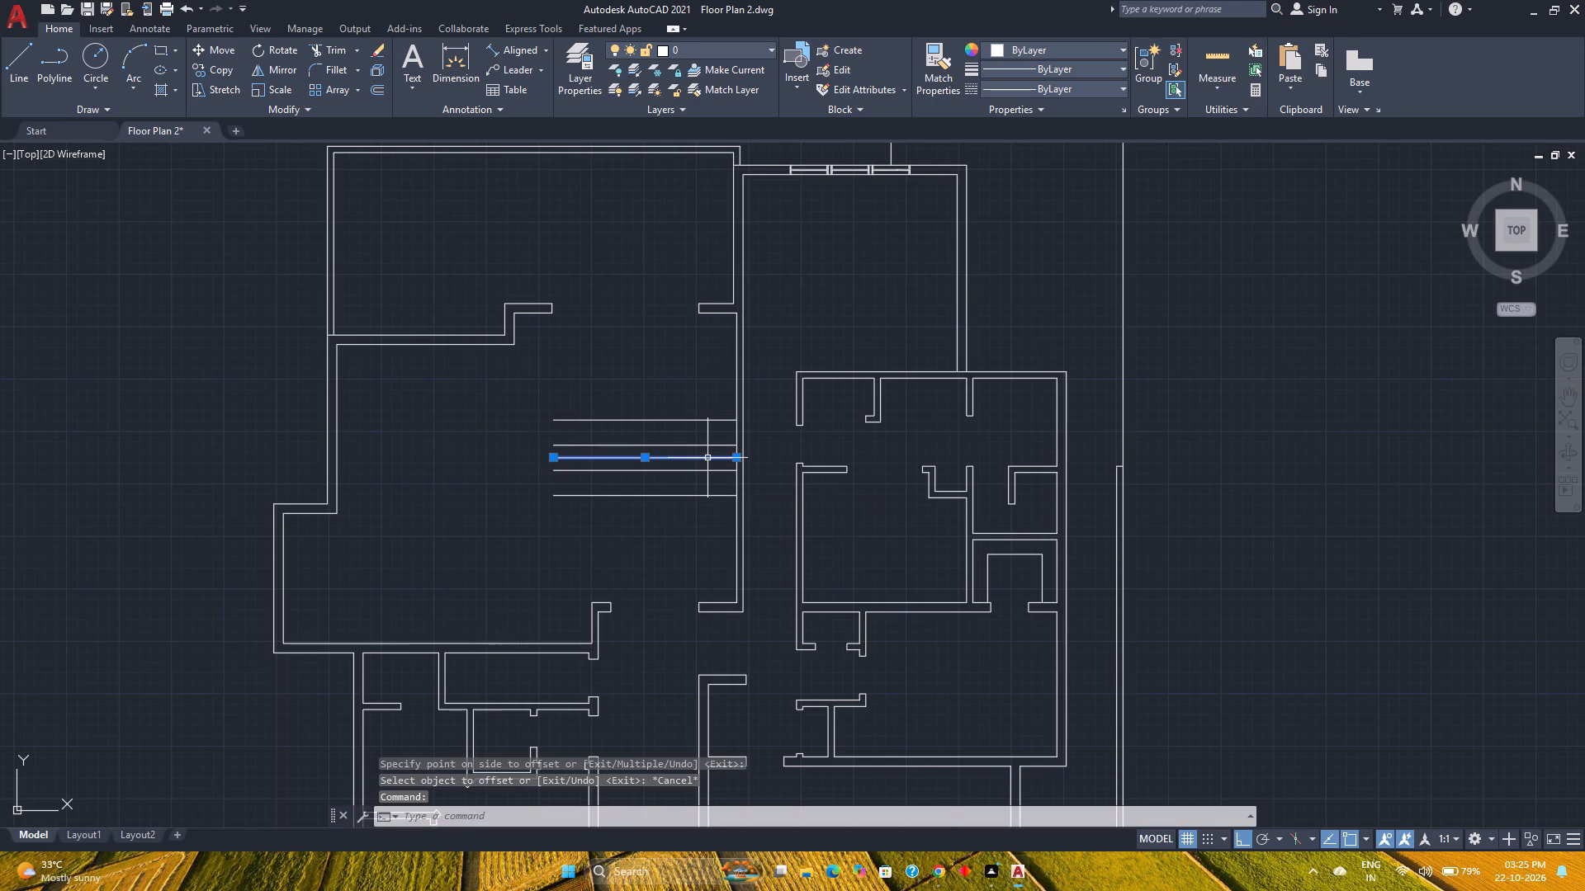
{"action": "key", "text": "Delete"}
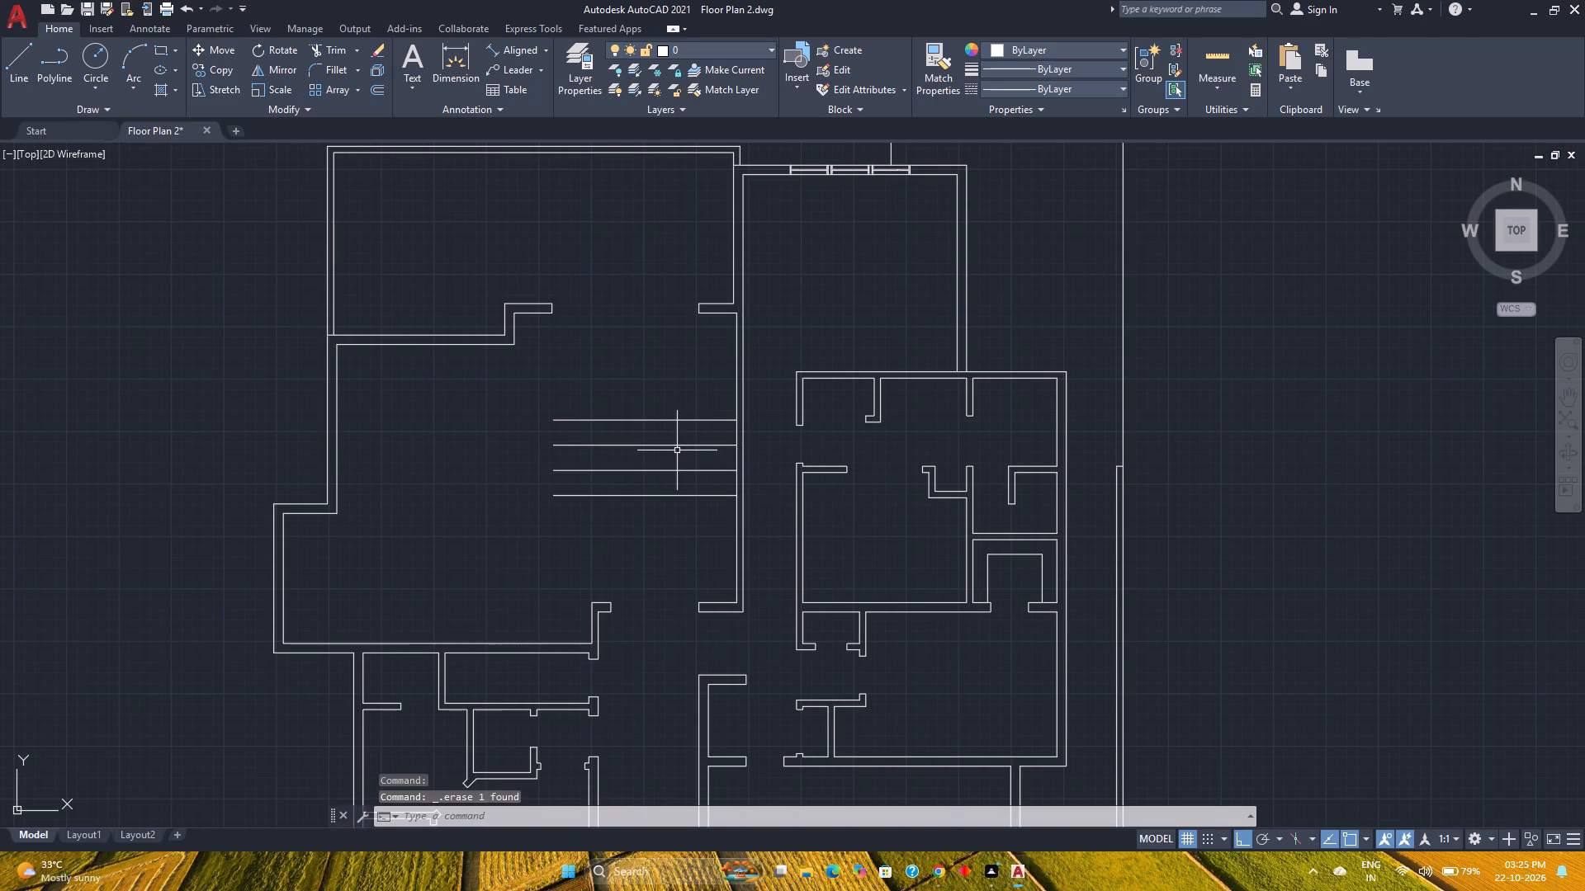
Draw a 2' line at 170° from the northernmost horizontal line's endpoint on the east wall's inner face.
{"action": "scroll", "coordinate": [719, 418], "scroll_direction": "up", "scroll_amount": 3}
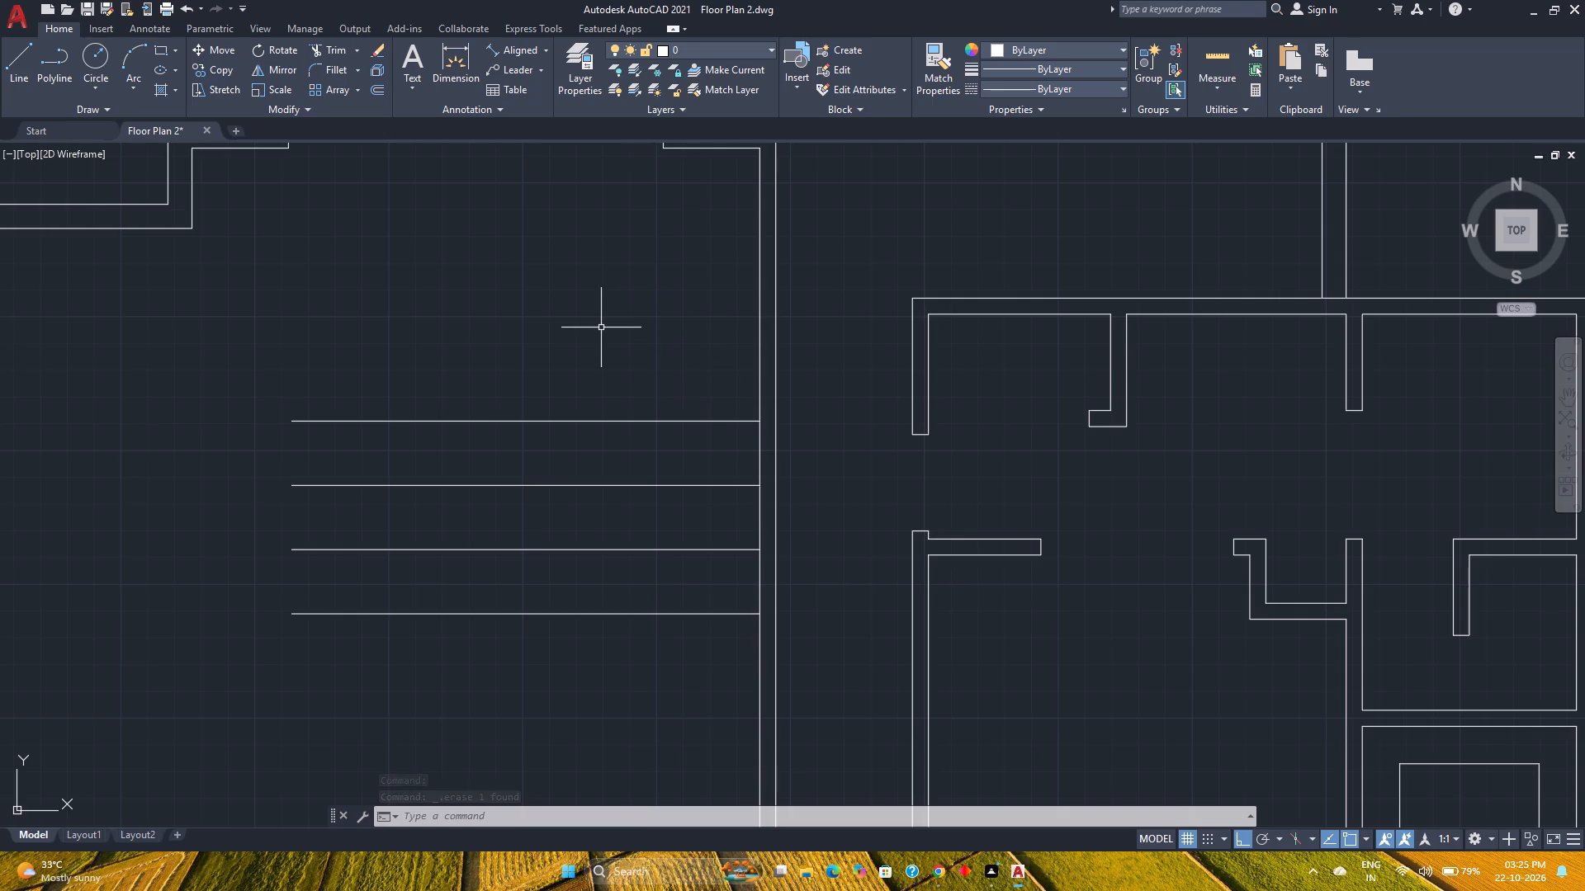
{"action": "left_click", "coordinate": [21, 68]}
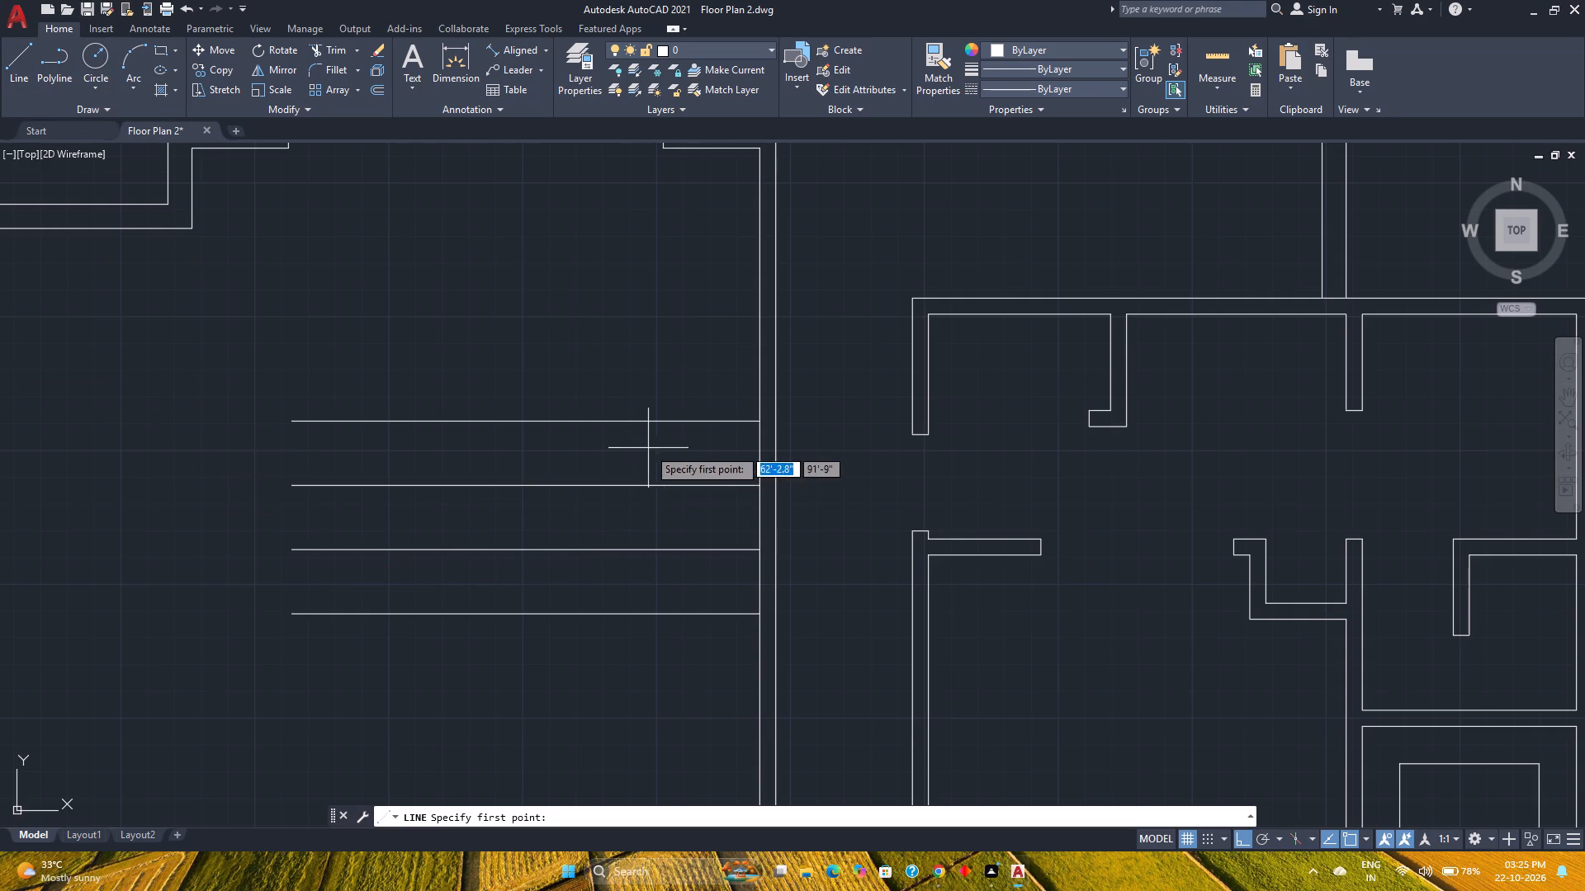
{"action": "left_click", "coordinate": [757, 422]}
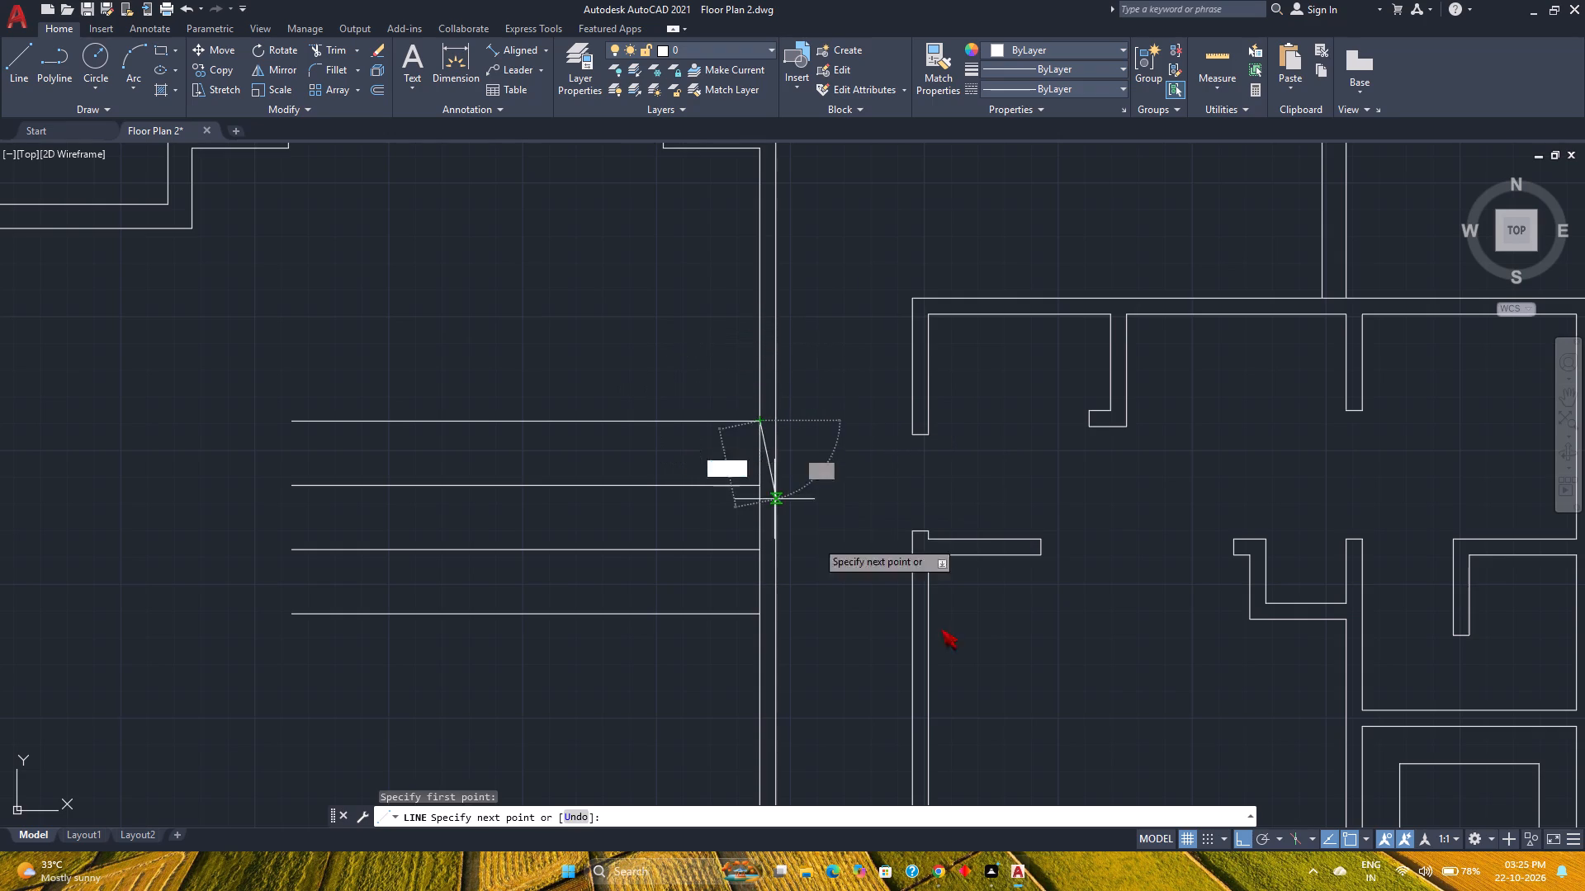
{"action": "left_click", "coordinate": [1259, 839]}
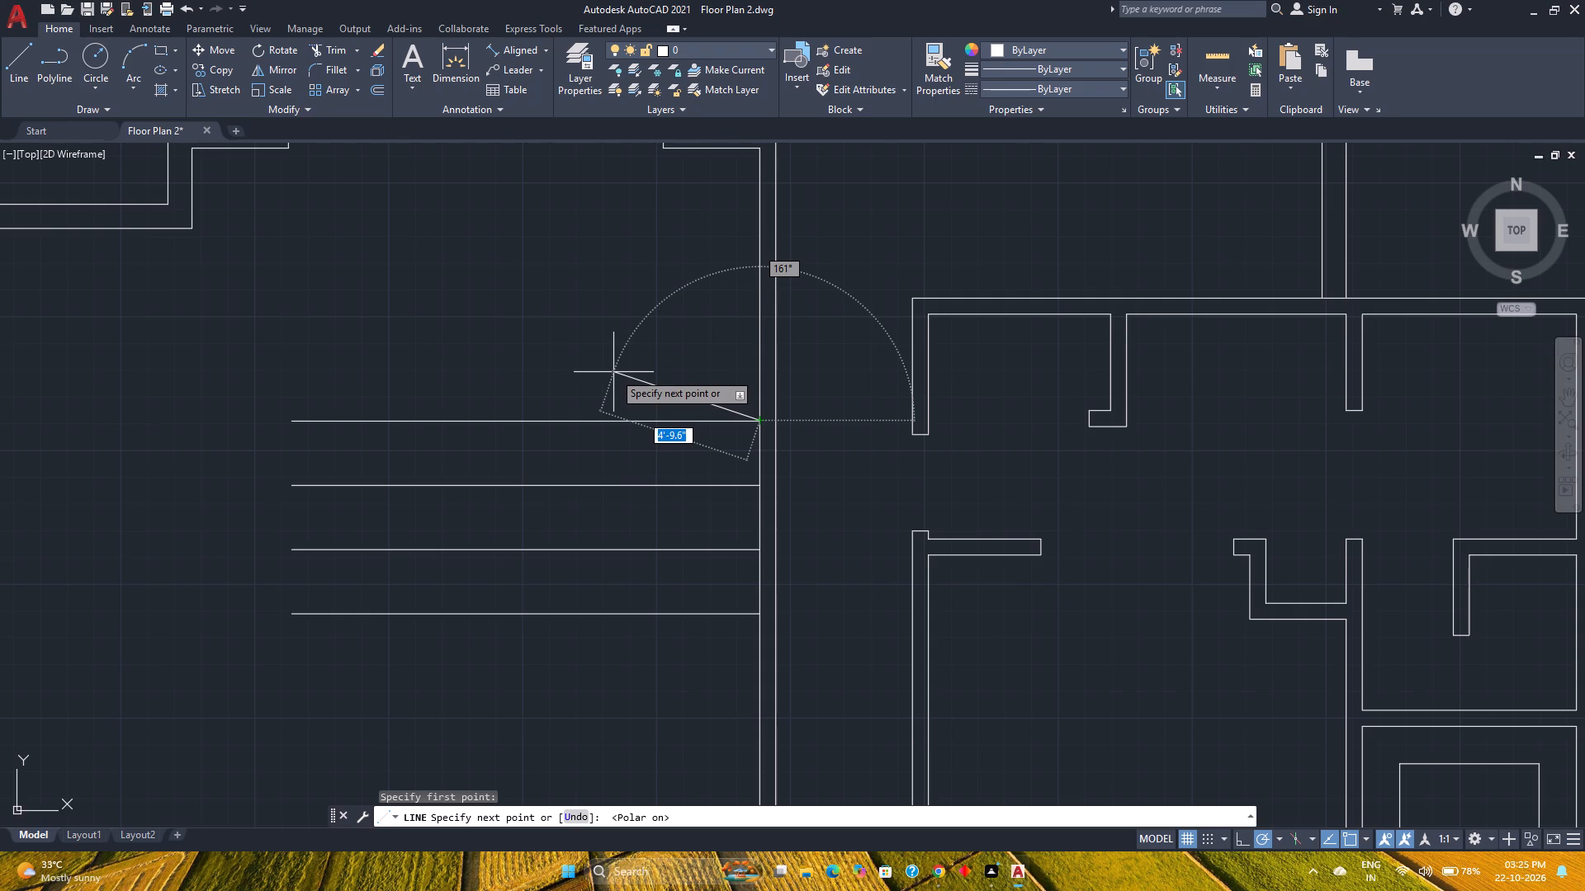
{"action": "key", "text": "F8"}
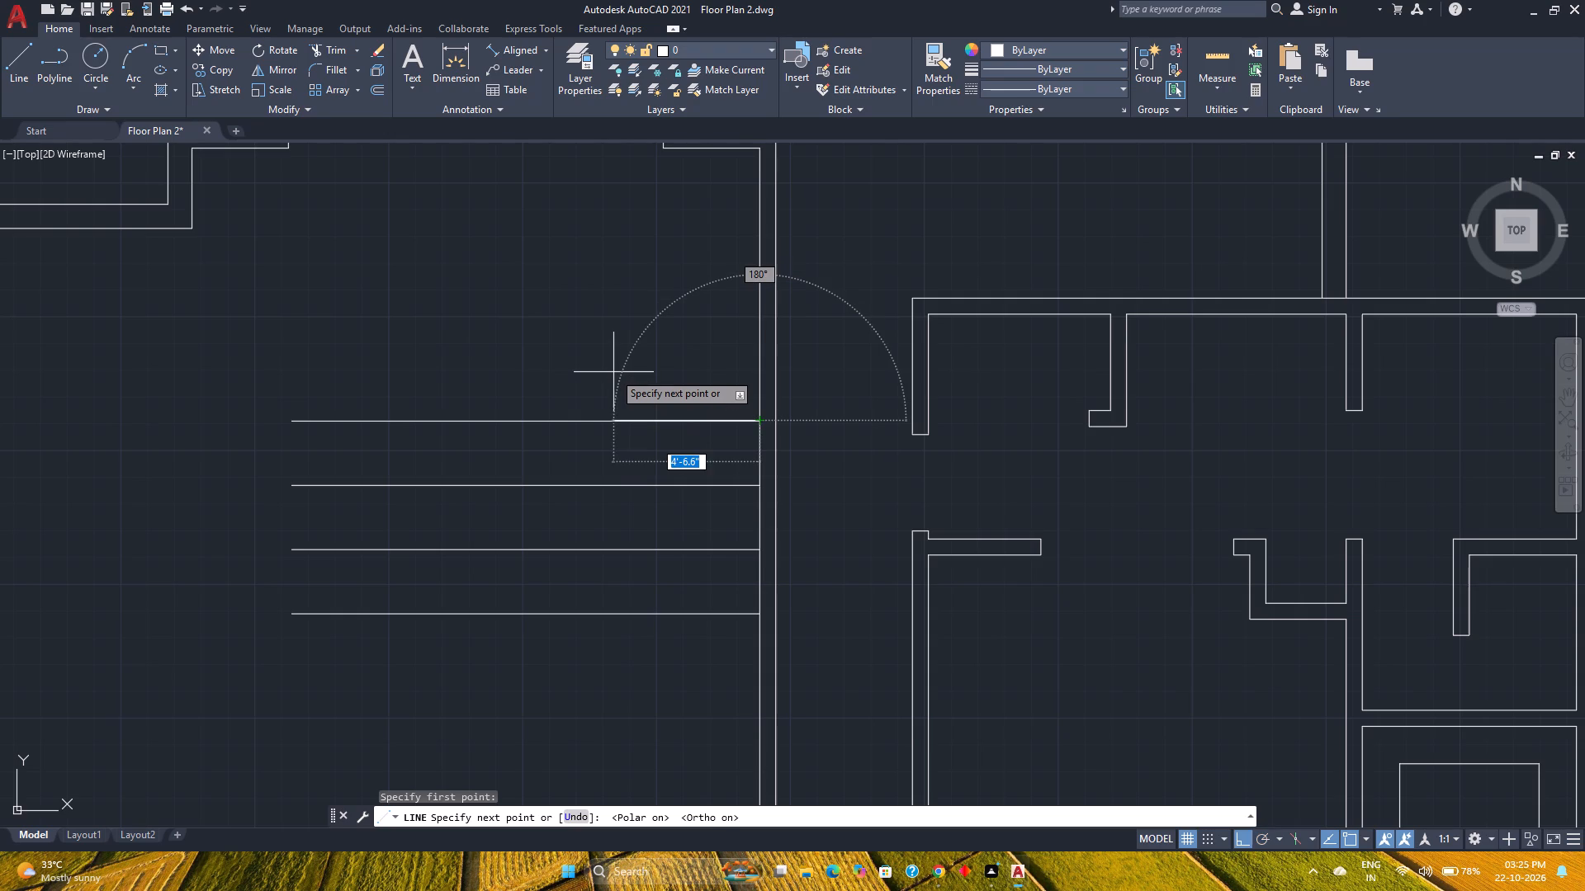
{"action": "key", "text": "F9"}
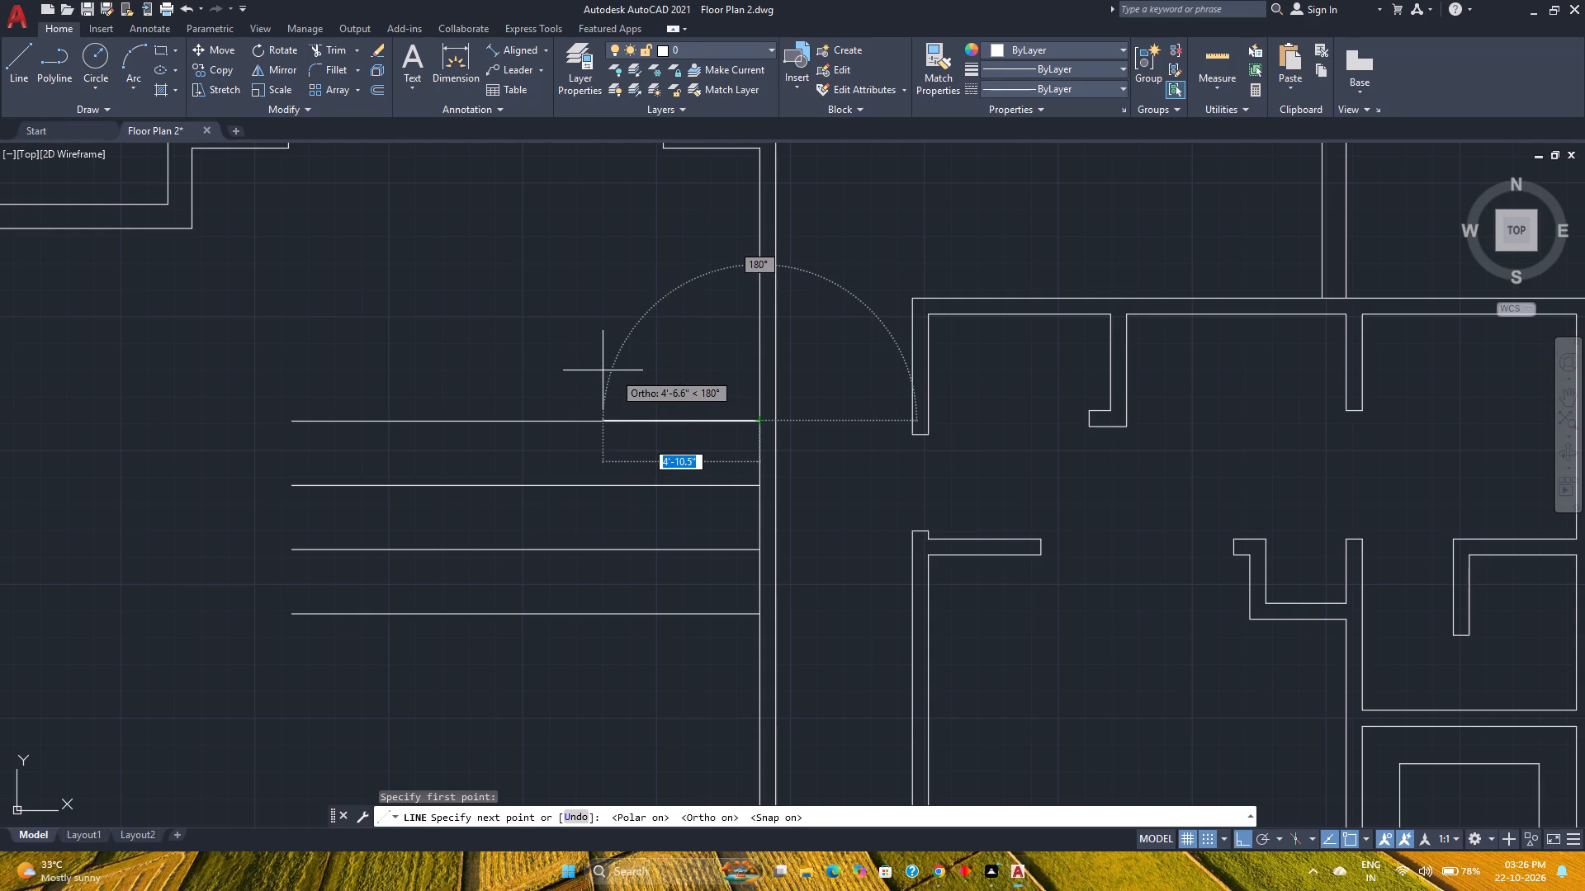
{"action": "key", "text": "F9"}
{"action": "key", "text": "F10"}
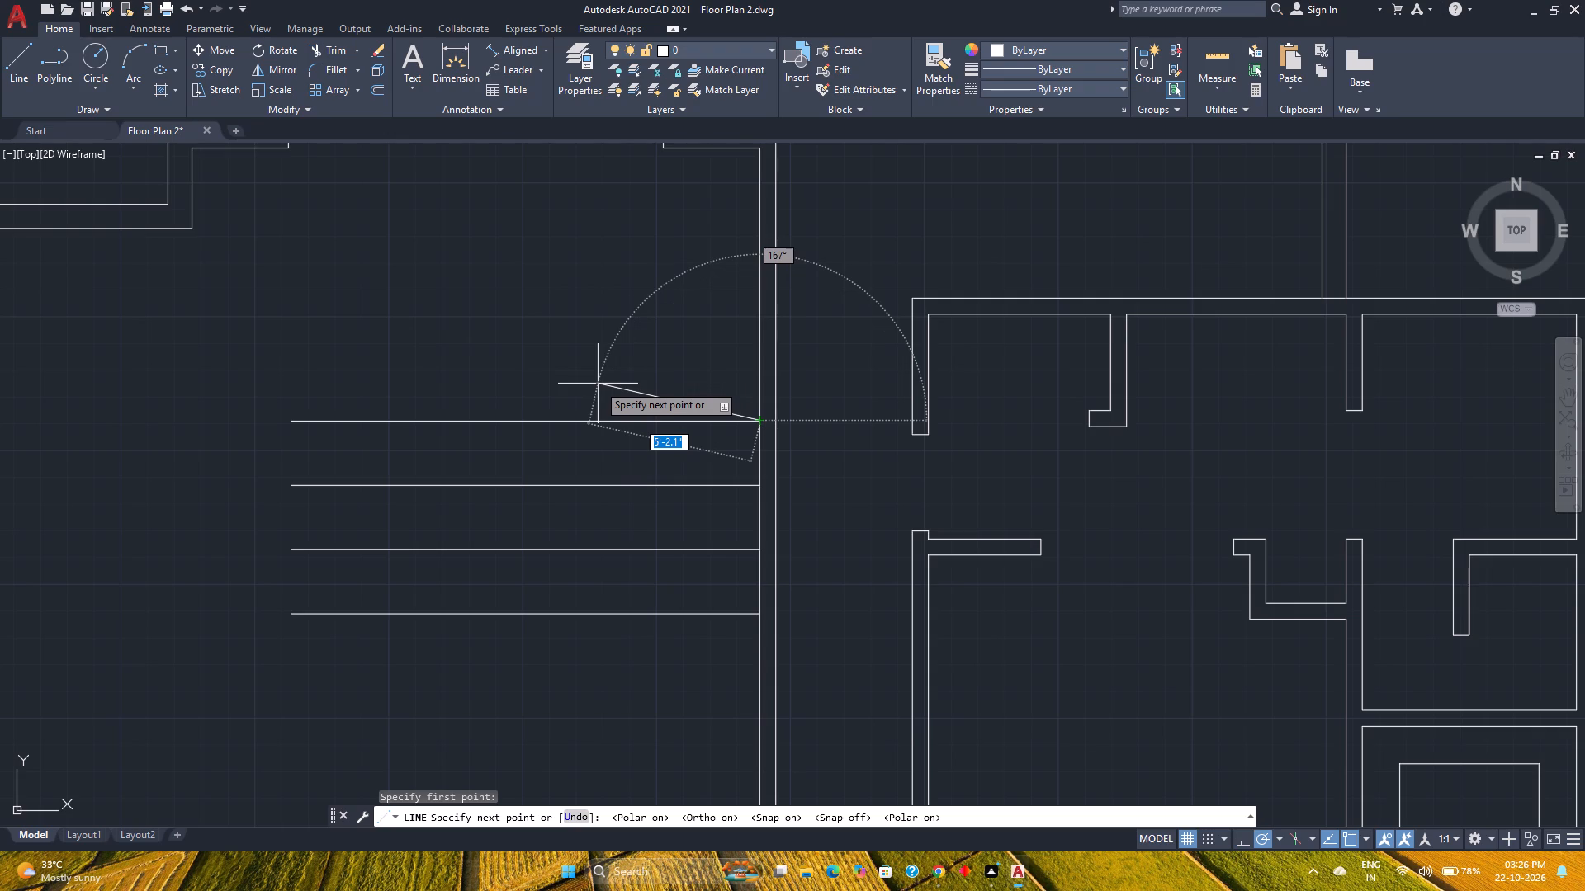
{"action": "type", "text": "1'6"}
{"action": "key", "text": "BackSpace"}
{"action": "key", "text": "BackSpace"}
{"action": "key", "text": "BackSpace"}
{"action": "type", "text": "2'"}
{"action": "key", "text": "Tab"}
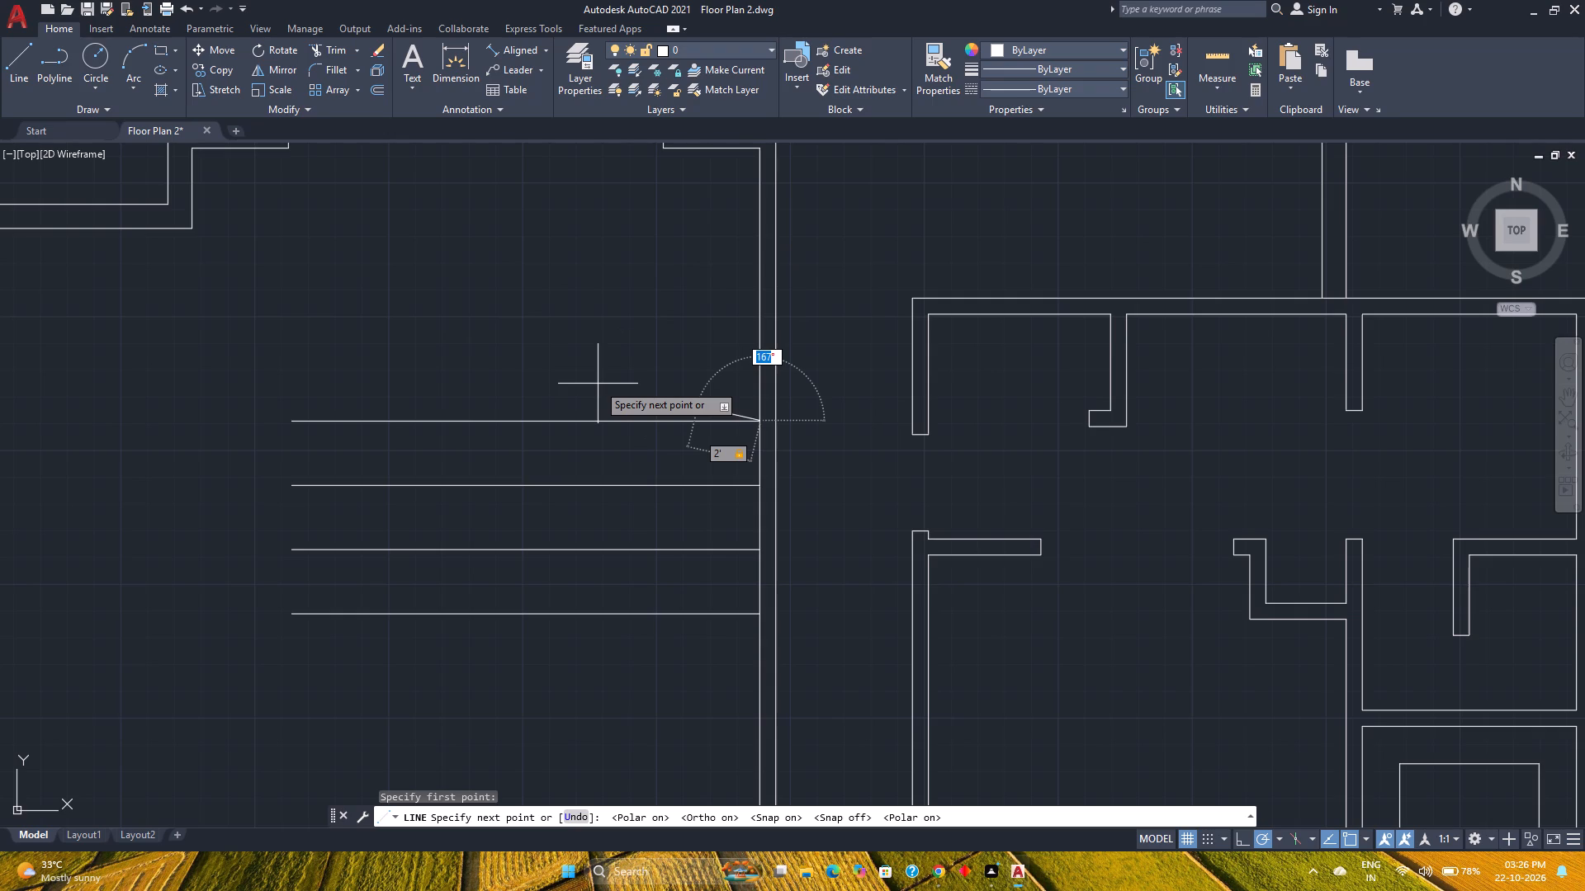
{"action": "type", "text": "170"}
{"action": "key", "text": "Return"}
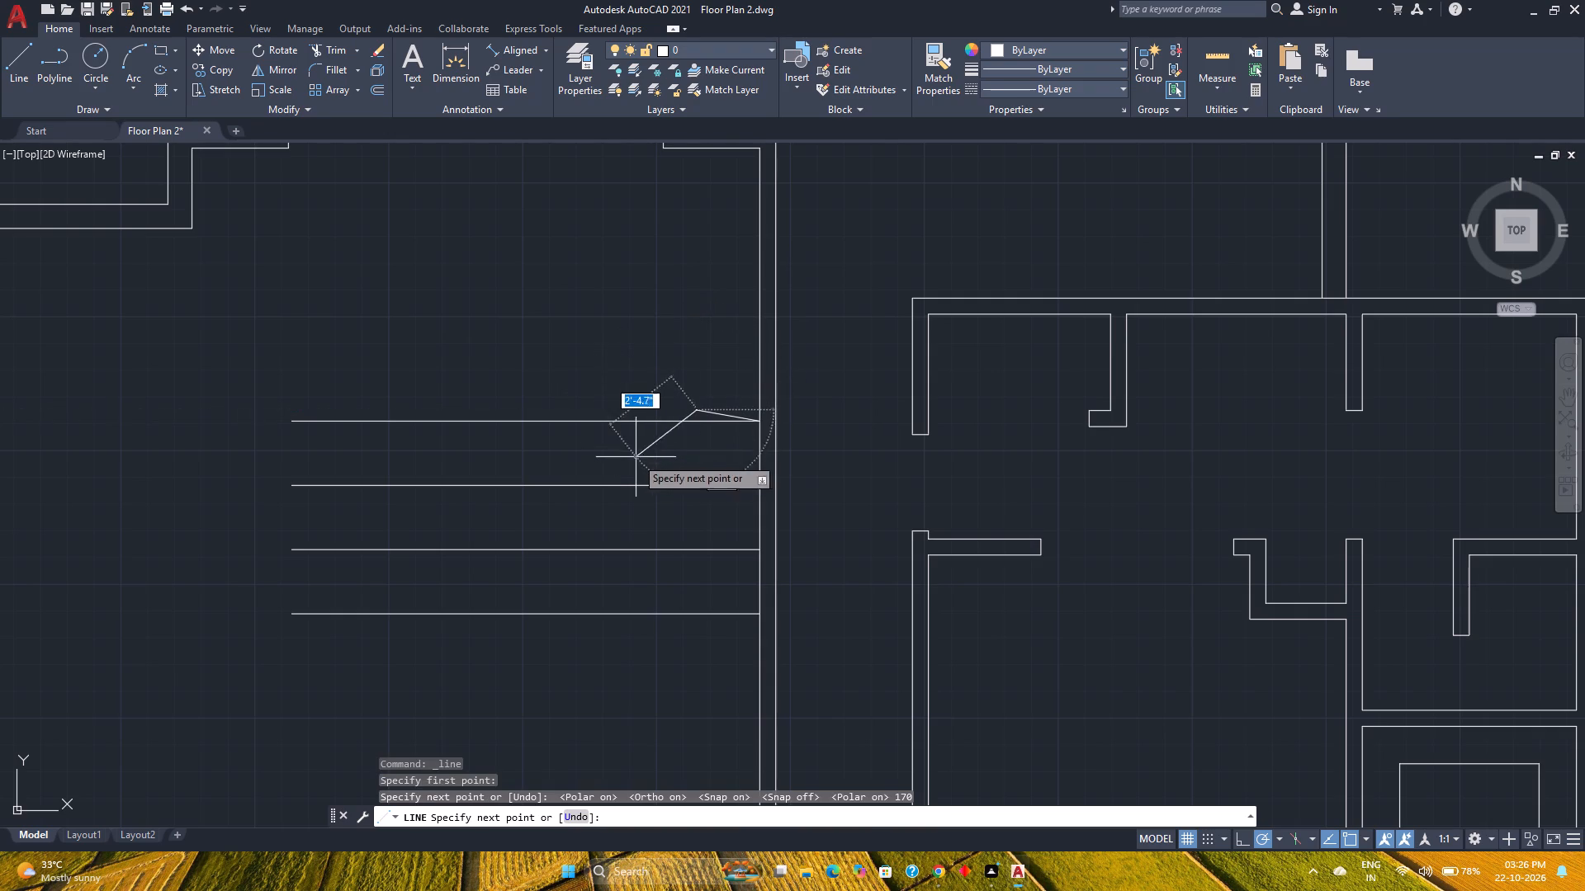
{"action": "key", "text": "Escape"}
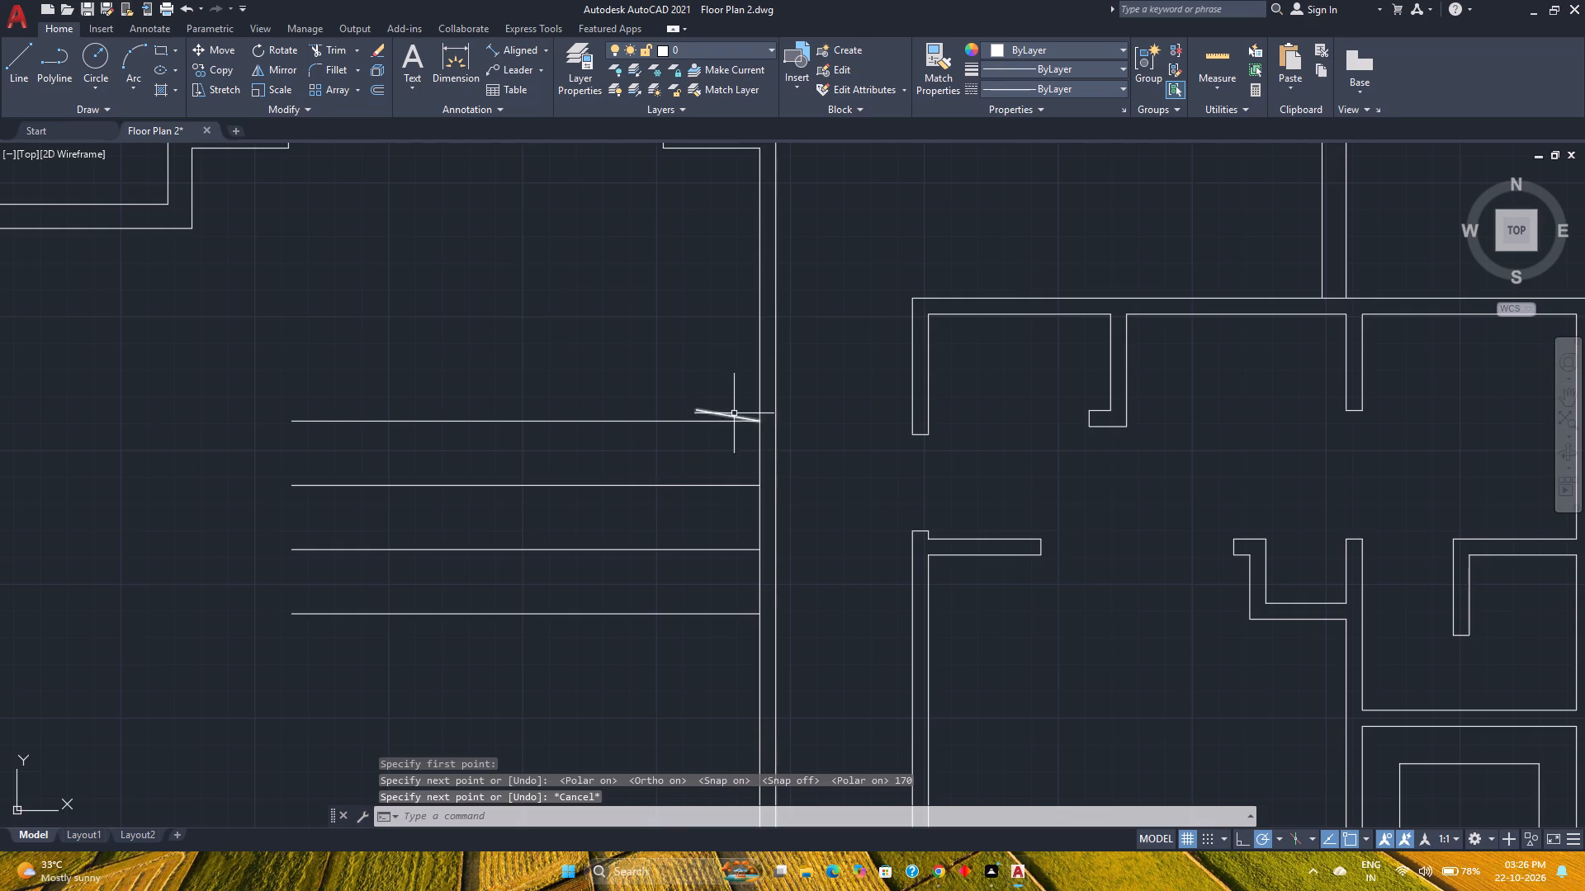
Copy the slanted line from its wall endpoint to the wall endpoint of the second horizontal line.
{"action": "left_click", "coordinate": [726, 415]}
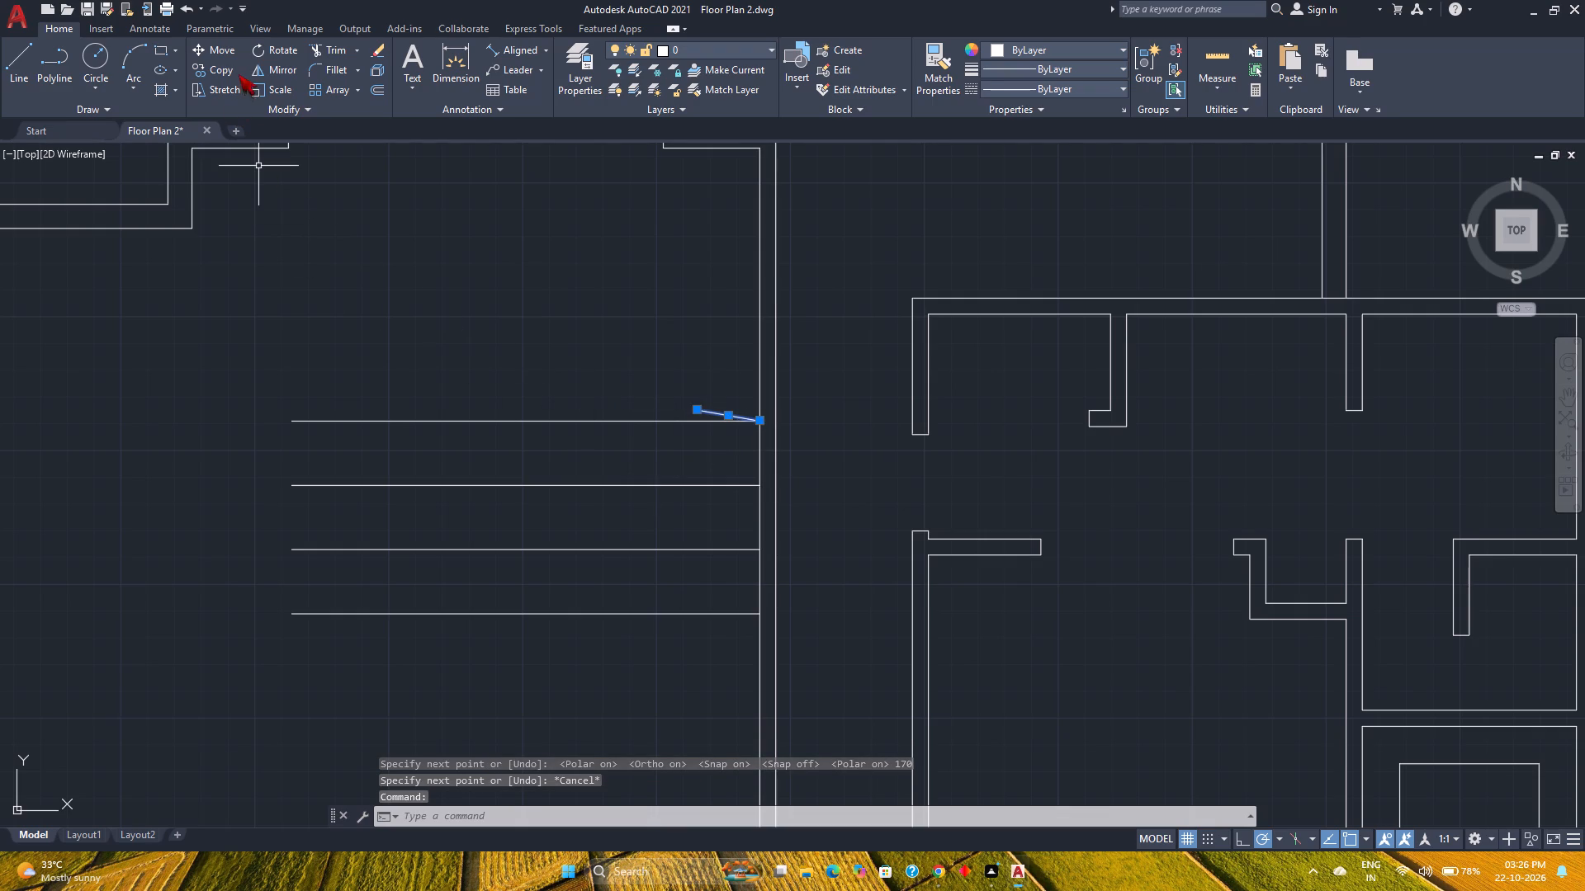
{"action": "left_click", "coordinate": [221, 67]}
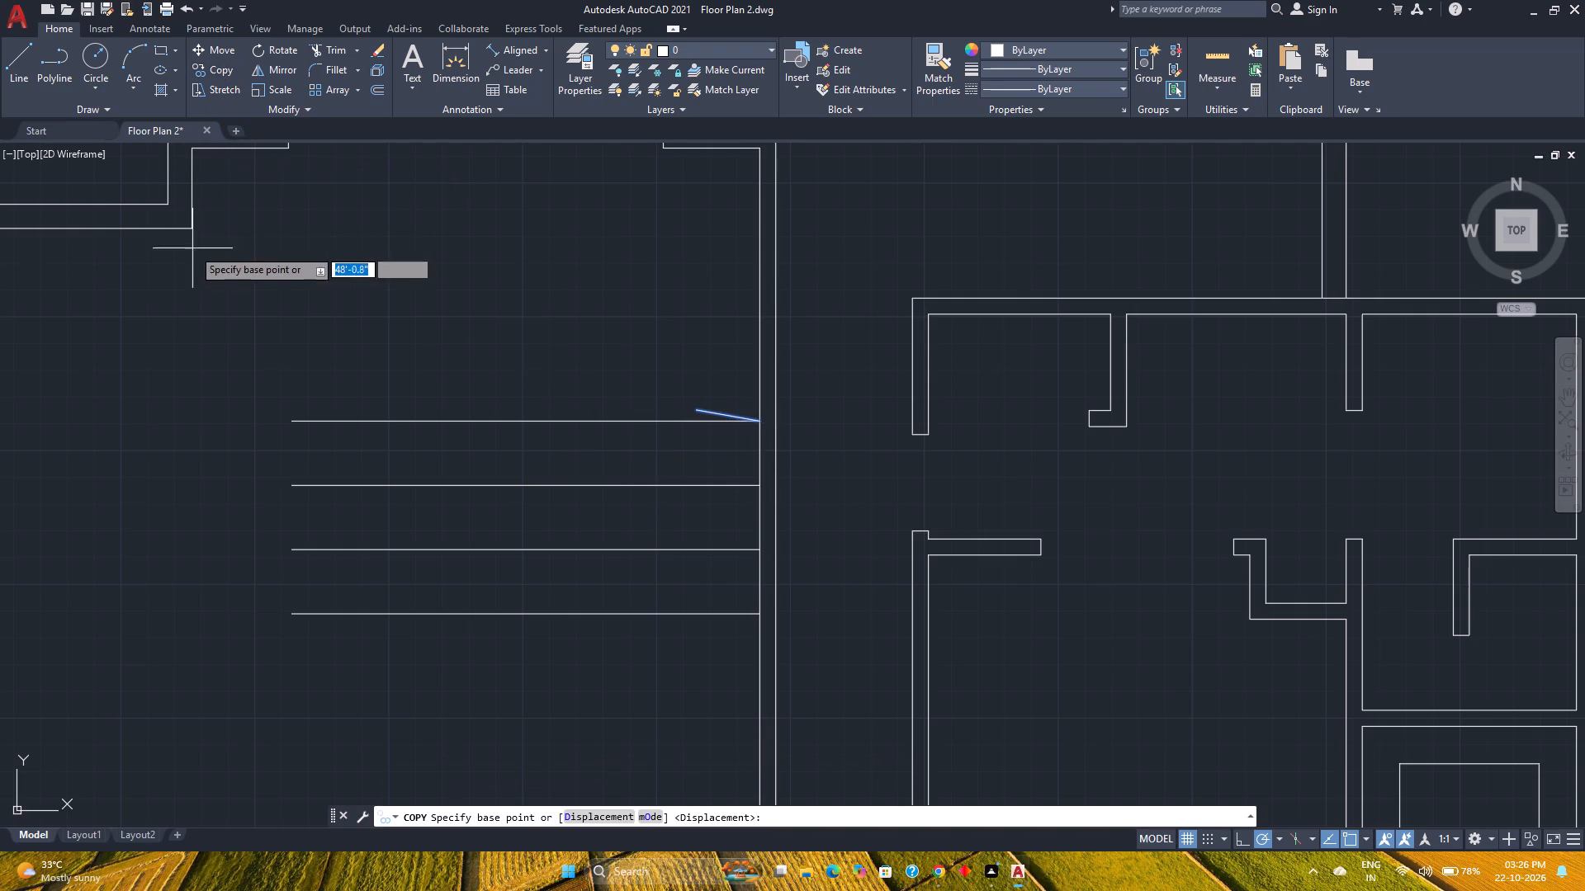
{"action": "left_click", "coordinate": [758, 427]}
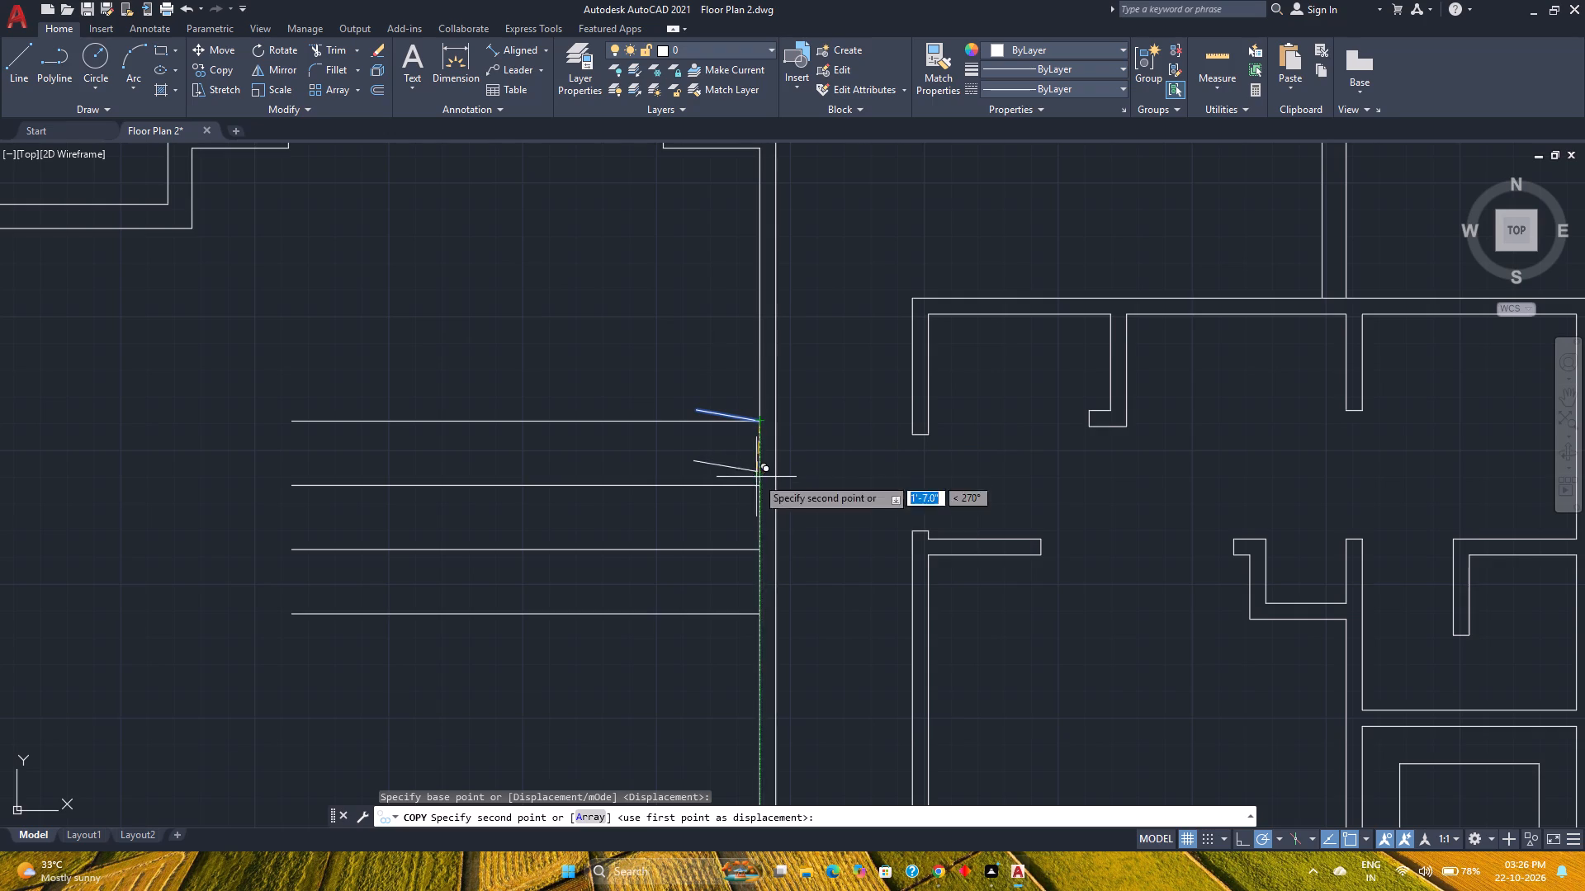
{"action": "left_click", "coordinate": [755, 486]}
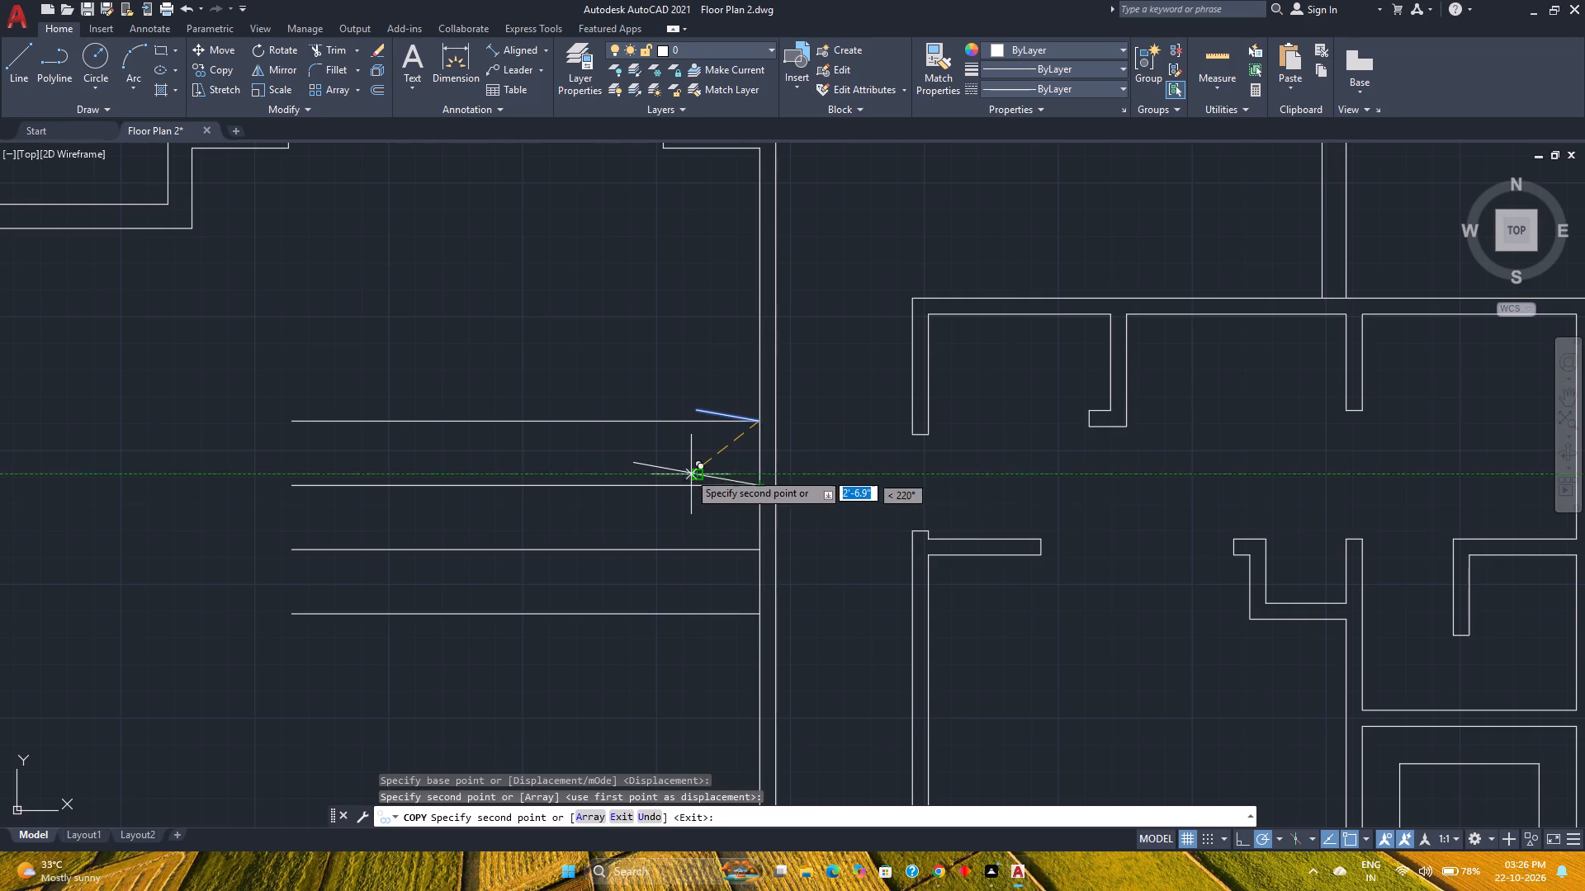
{"action": "key", "text": "Escape"}
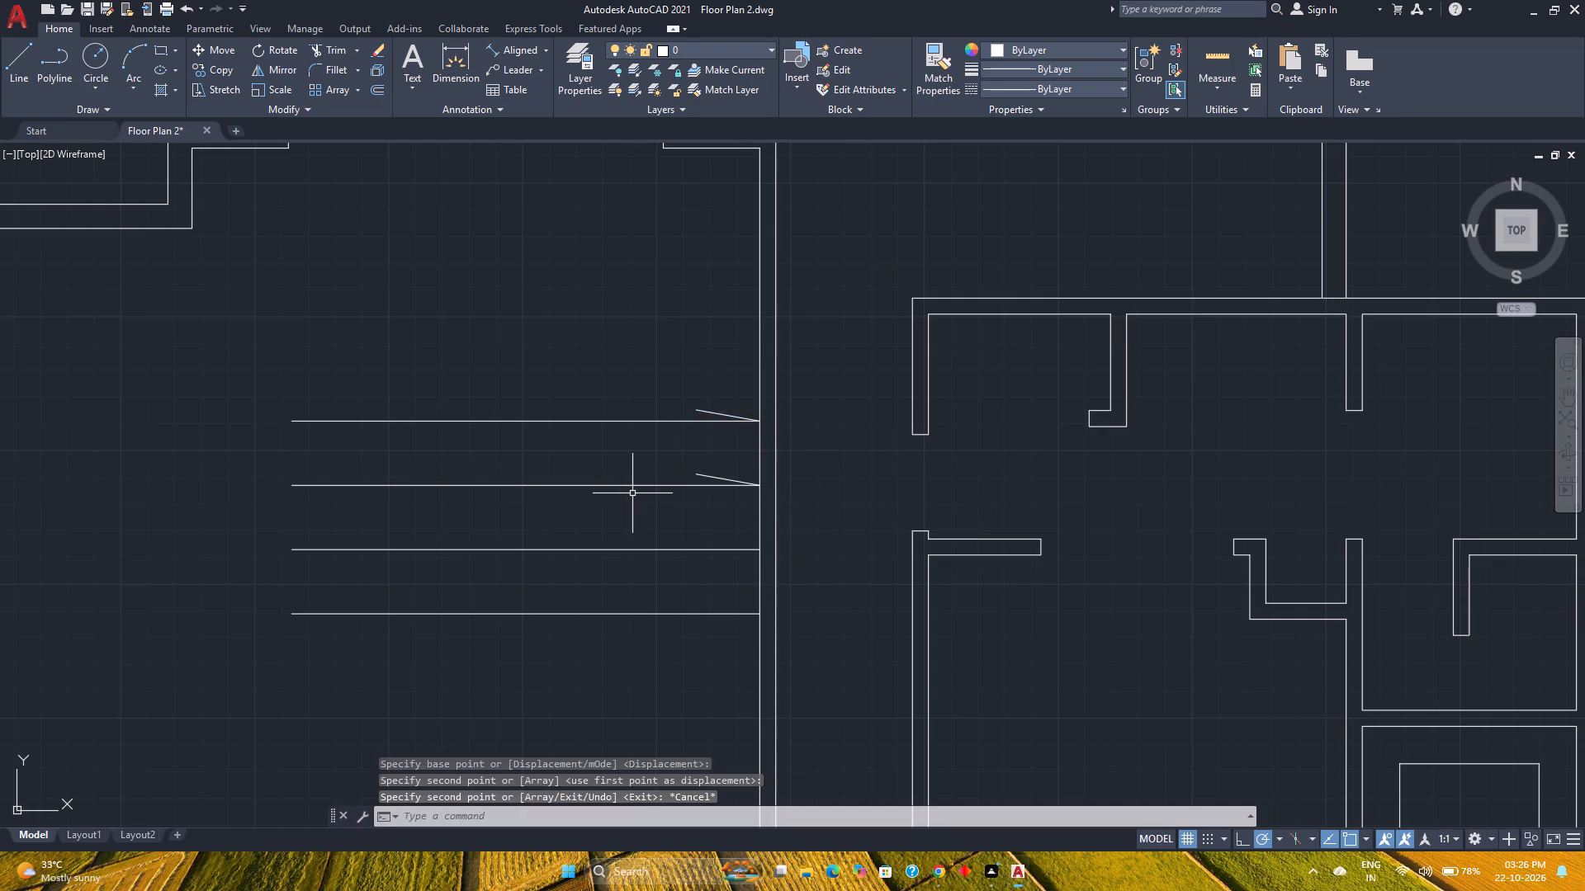
Stretch the northern slanted line's free end about 2.5" straight south with Ortho on, keeping its wall end fixed.
{"action": "scroll", "coordinate": [703, 414], "scroll_direction": "up", "scroll_amount": 2}
{"action": "left_click", "coordinate": [698, 402]}
{"action": "left_click", "coordinate": [686, 408]}
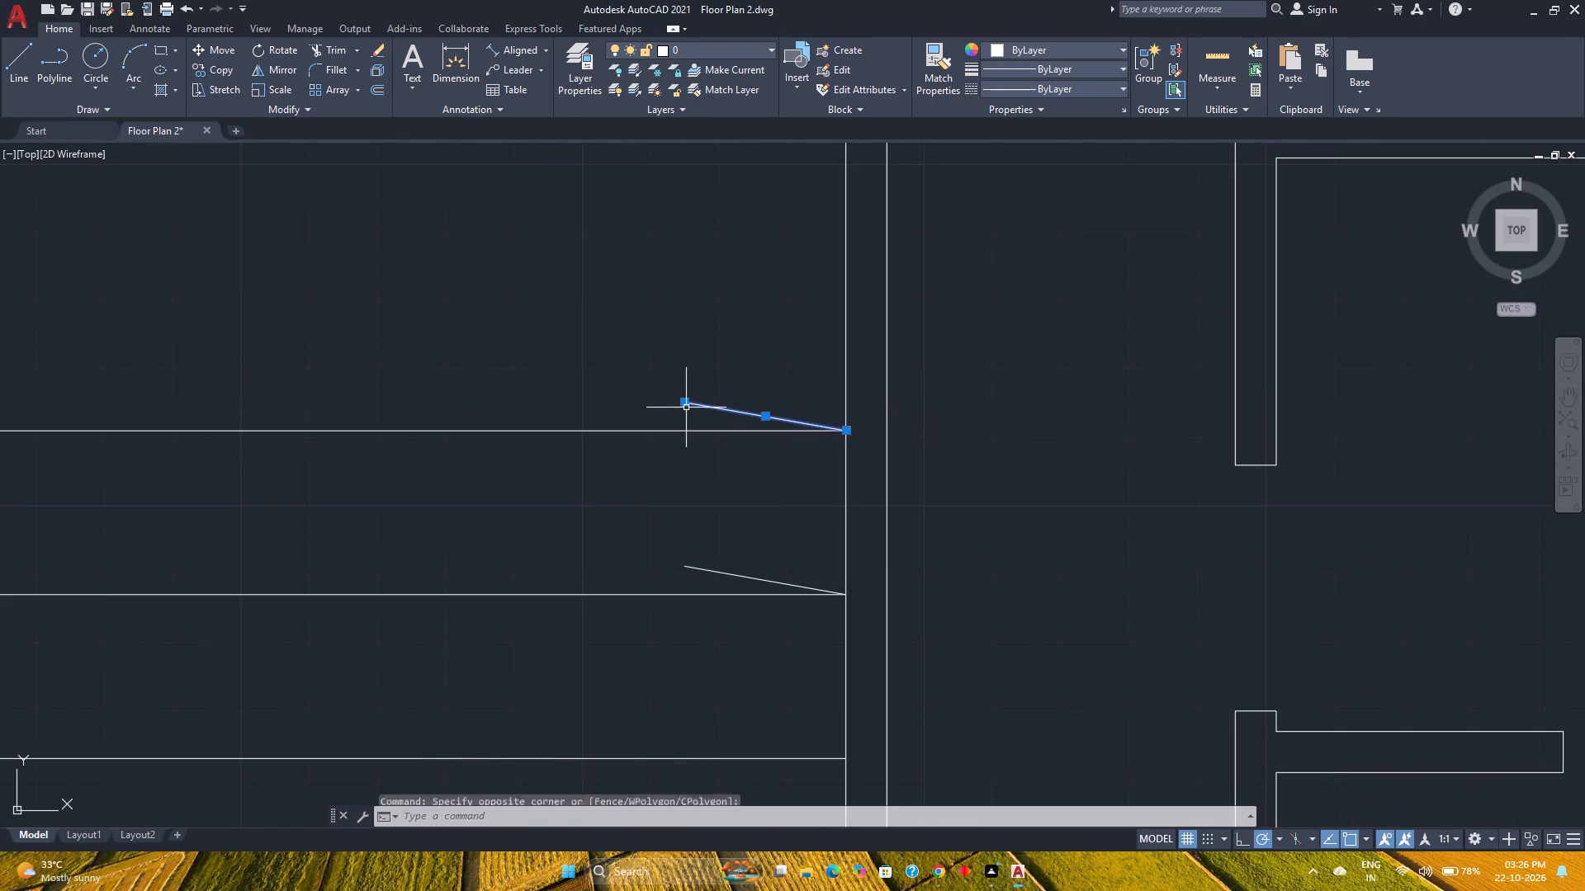
{"action": "left_click", "coordinate": [686, 405]}
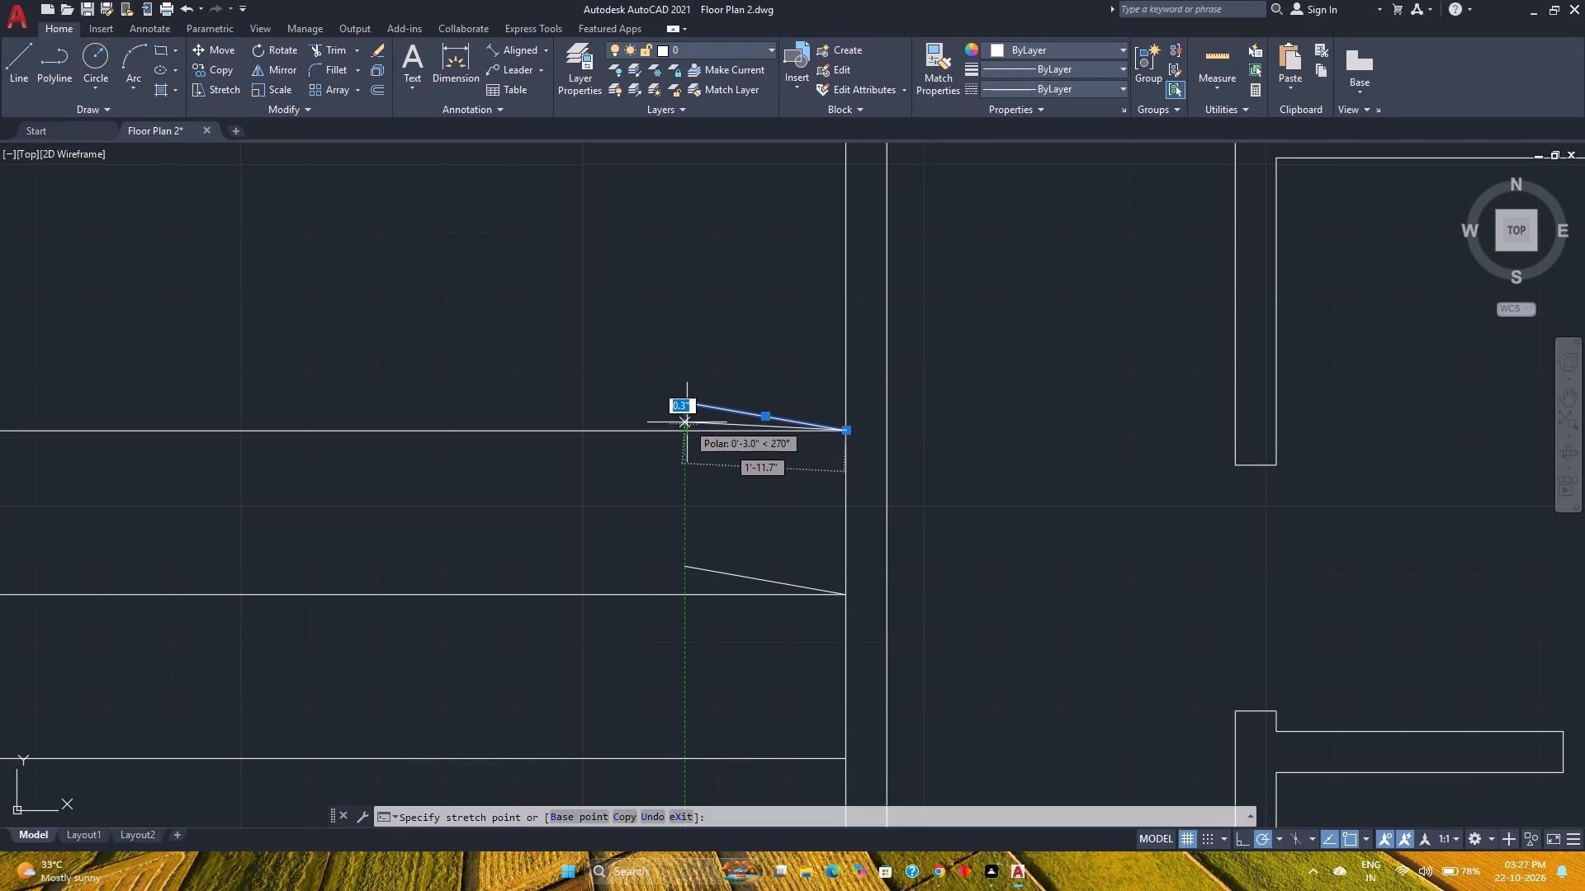
{"action": "scroll", "coordinate": [687, 422], "scroll_direction": "up", "scroll_amount": 5}
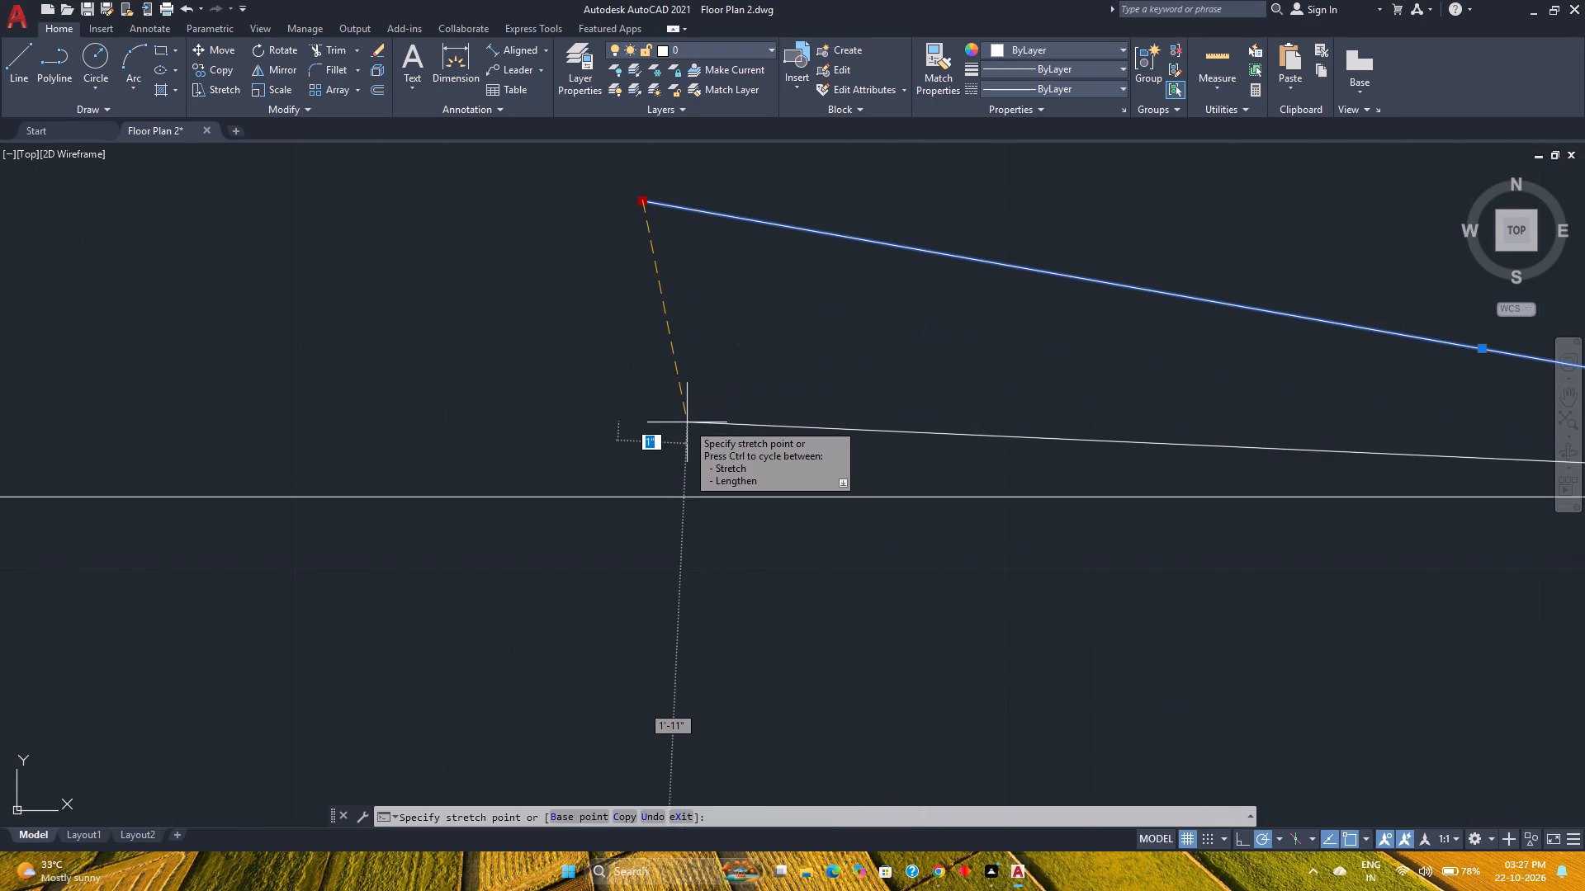
{"action": "key", "text": "F8"}
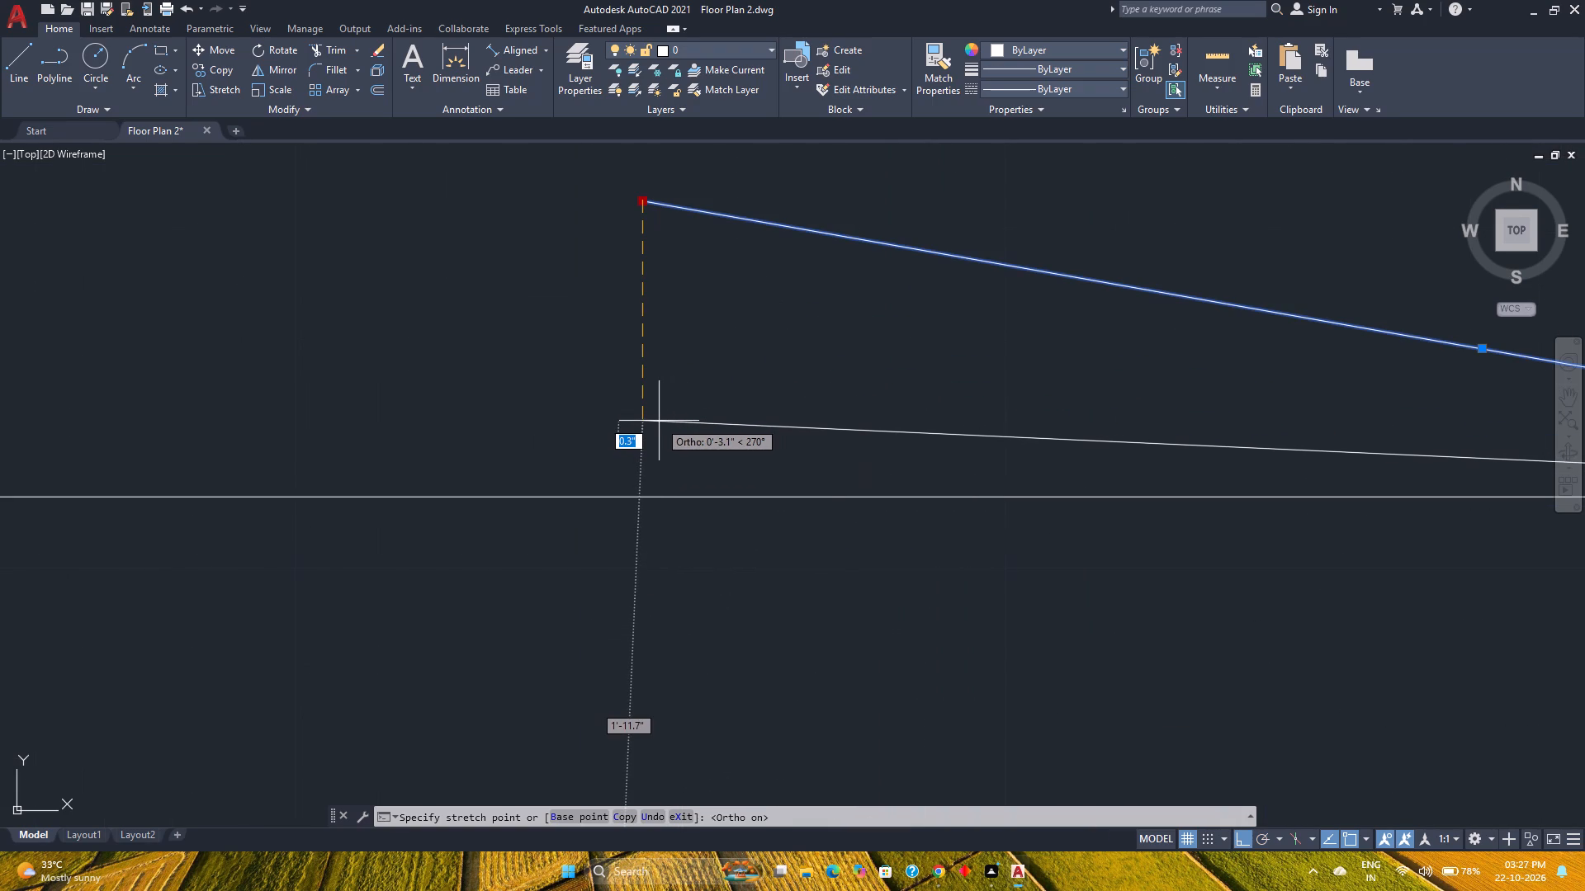
{"action": "scroll", "coordinate": [656, 423], "scroll_direction": "down", "scroll_amount": 3}
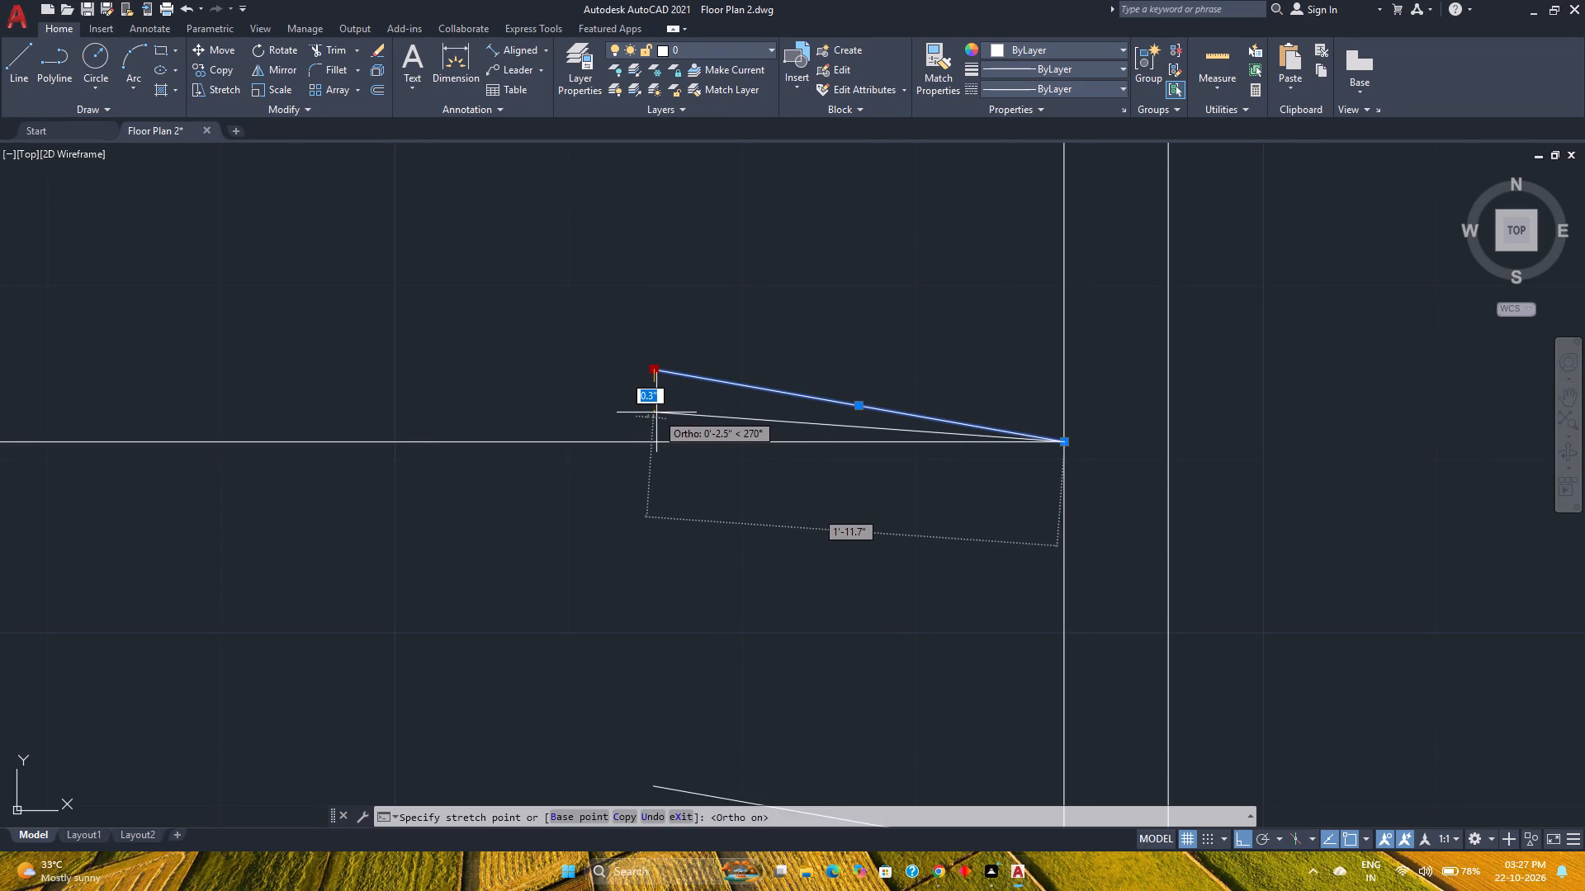
{"action": "left_click", "coordinate": [656, 412]}
{"action": "scroll", "coordinate": [636, 474], "scroll_direction": "down", "scroll_amount": 1}
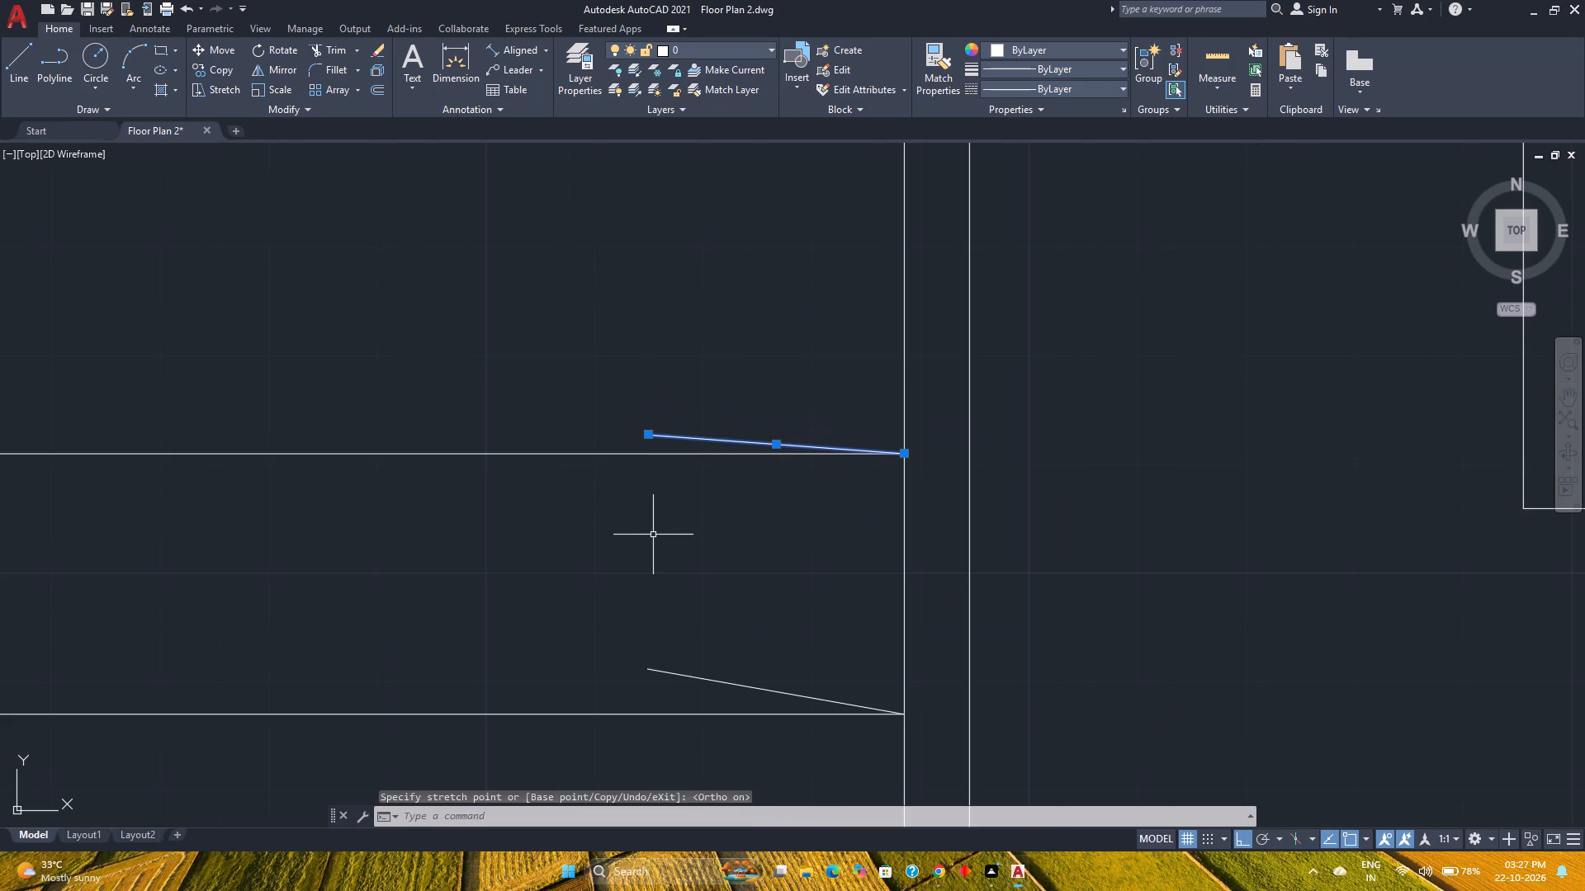
{"action": "key", "text": "Escape"}
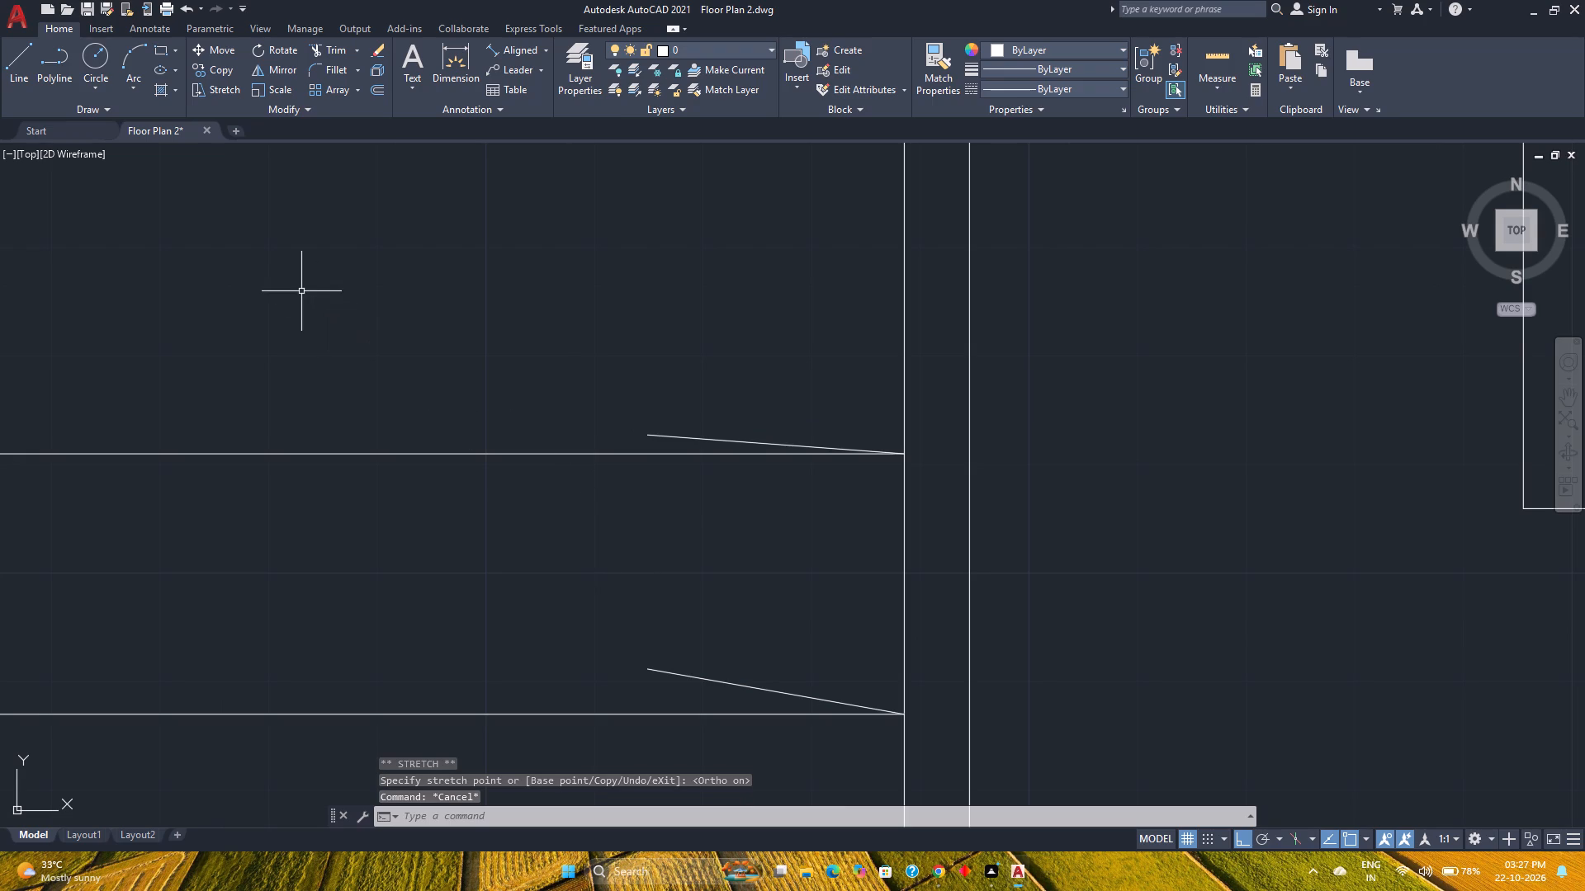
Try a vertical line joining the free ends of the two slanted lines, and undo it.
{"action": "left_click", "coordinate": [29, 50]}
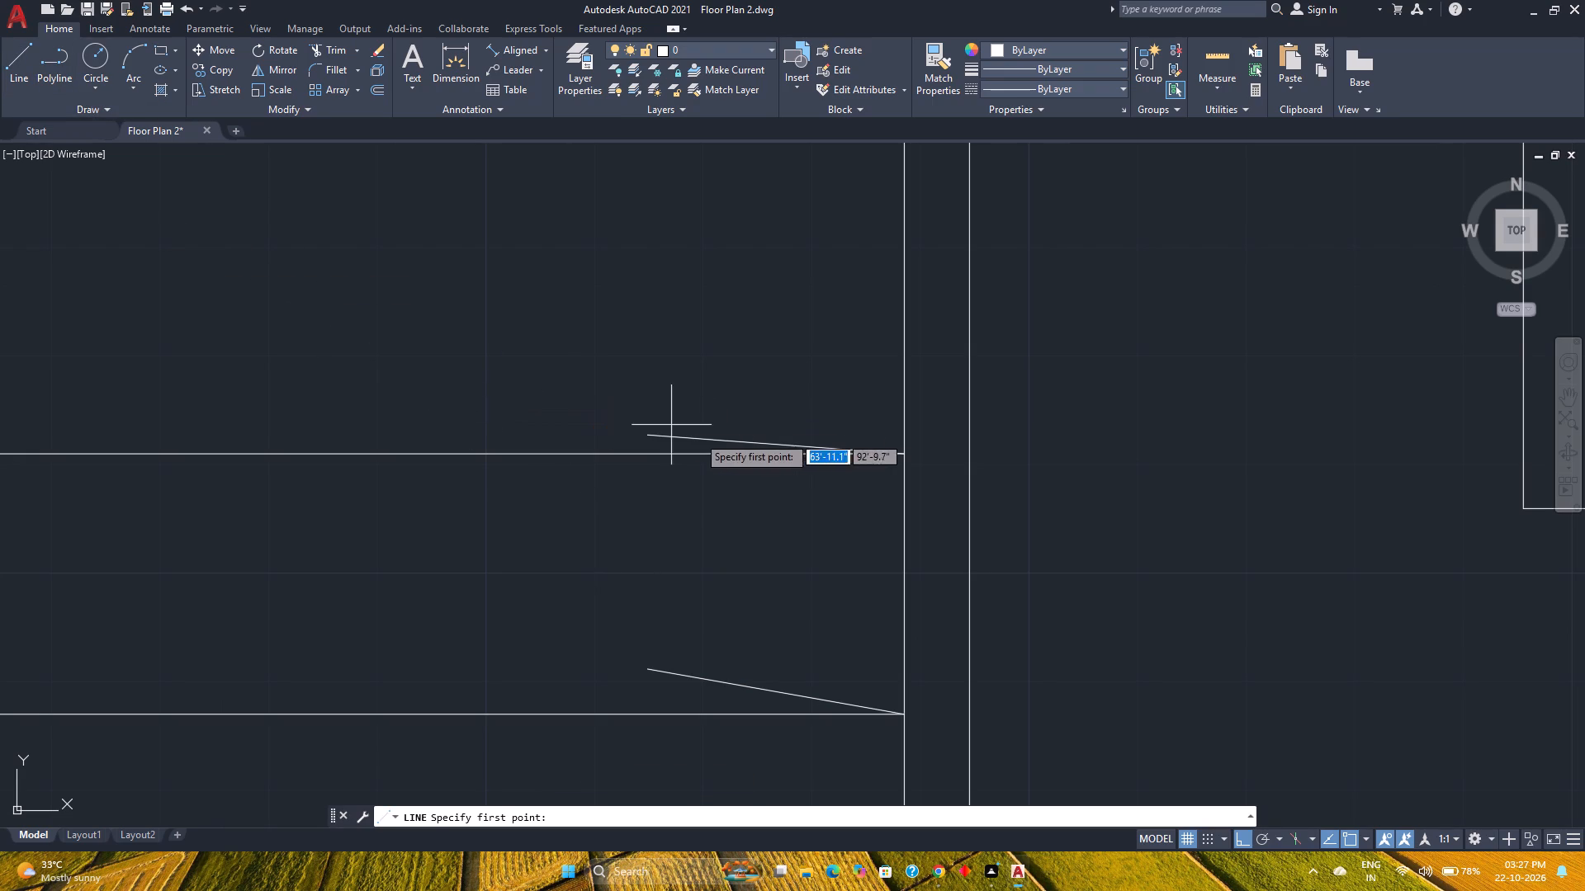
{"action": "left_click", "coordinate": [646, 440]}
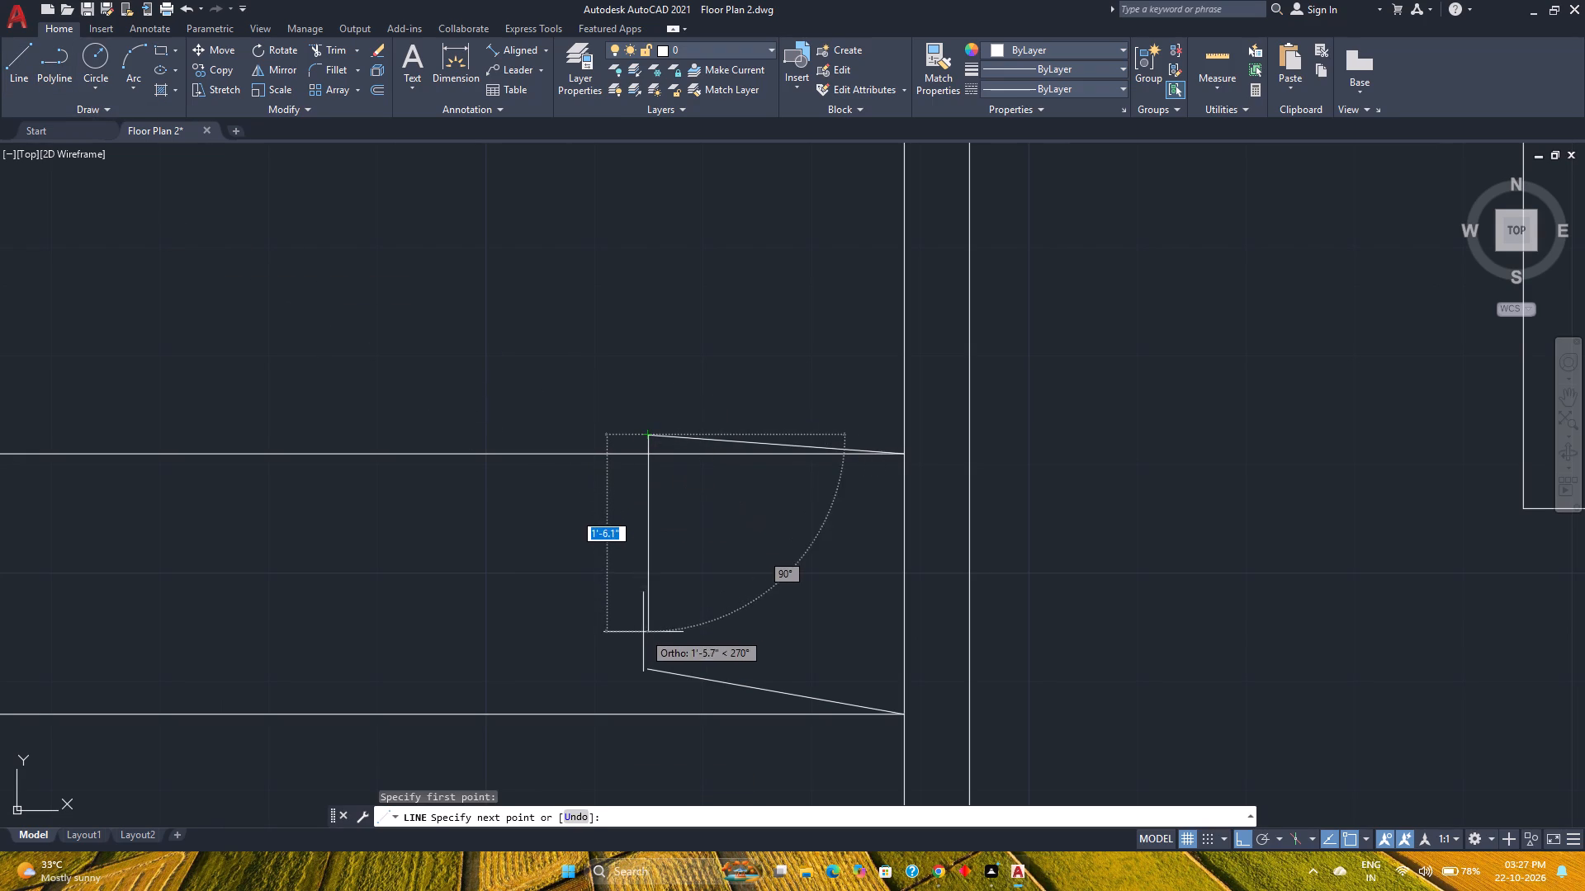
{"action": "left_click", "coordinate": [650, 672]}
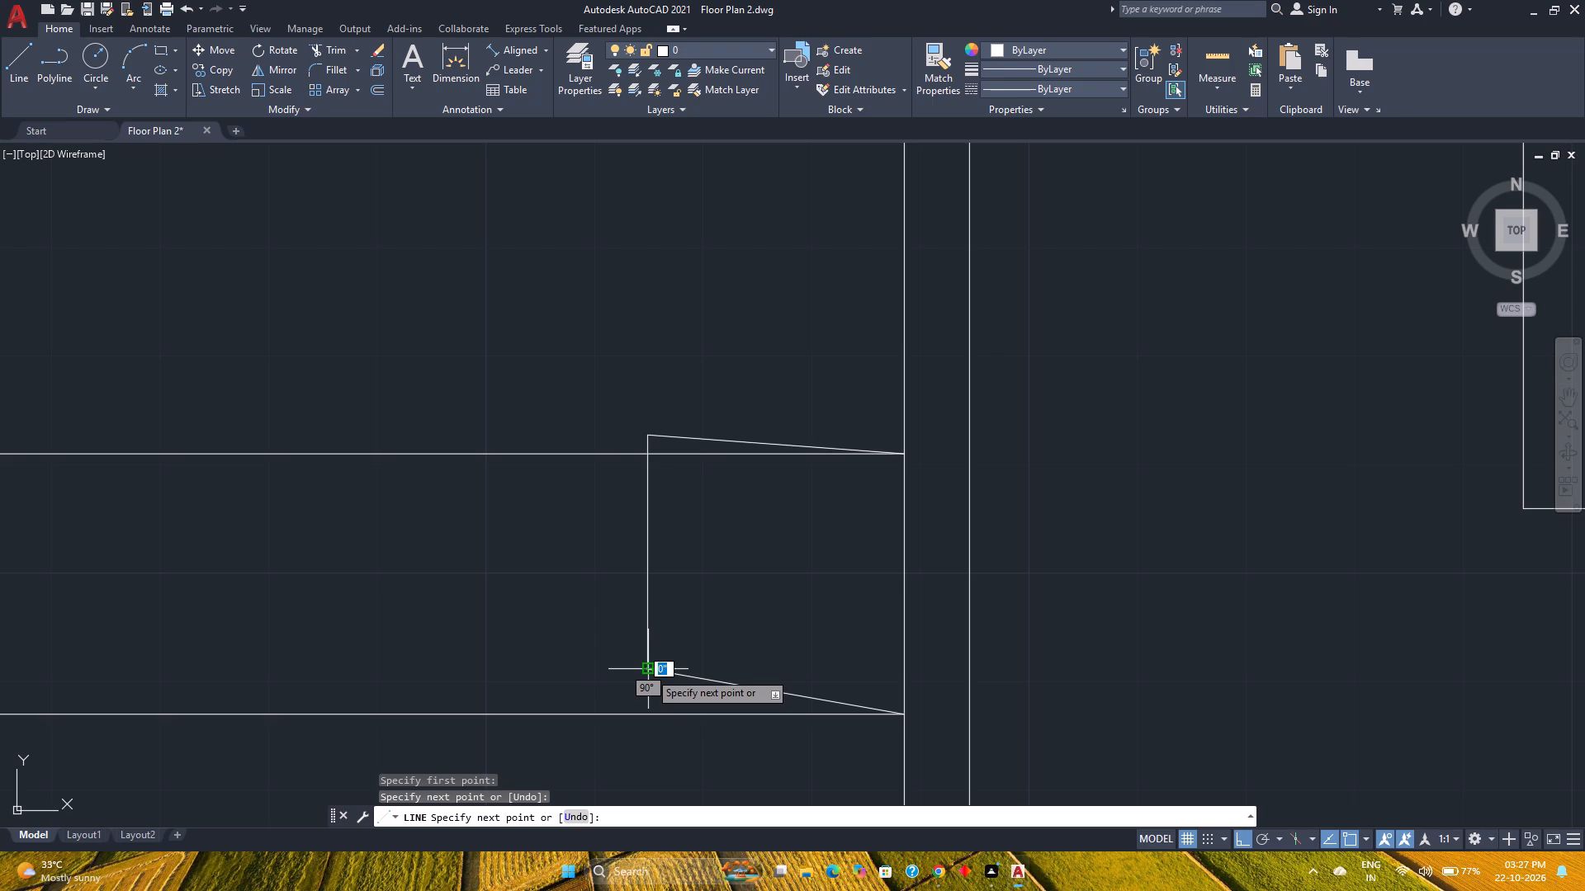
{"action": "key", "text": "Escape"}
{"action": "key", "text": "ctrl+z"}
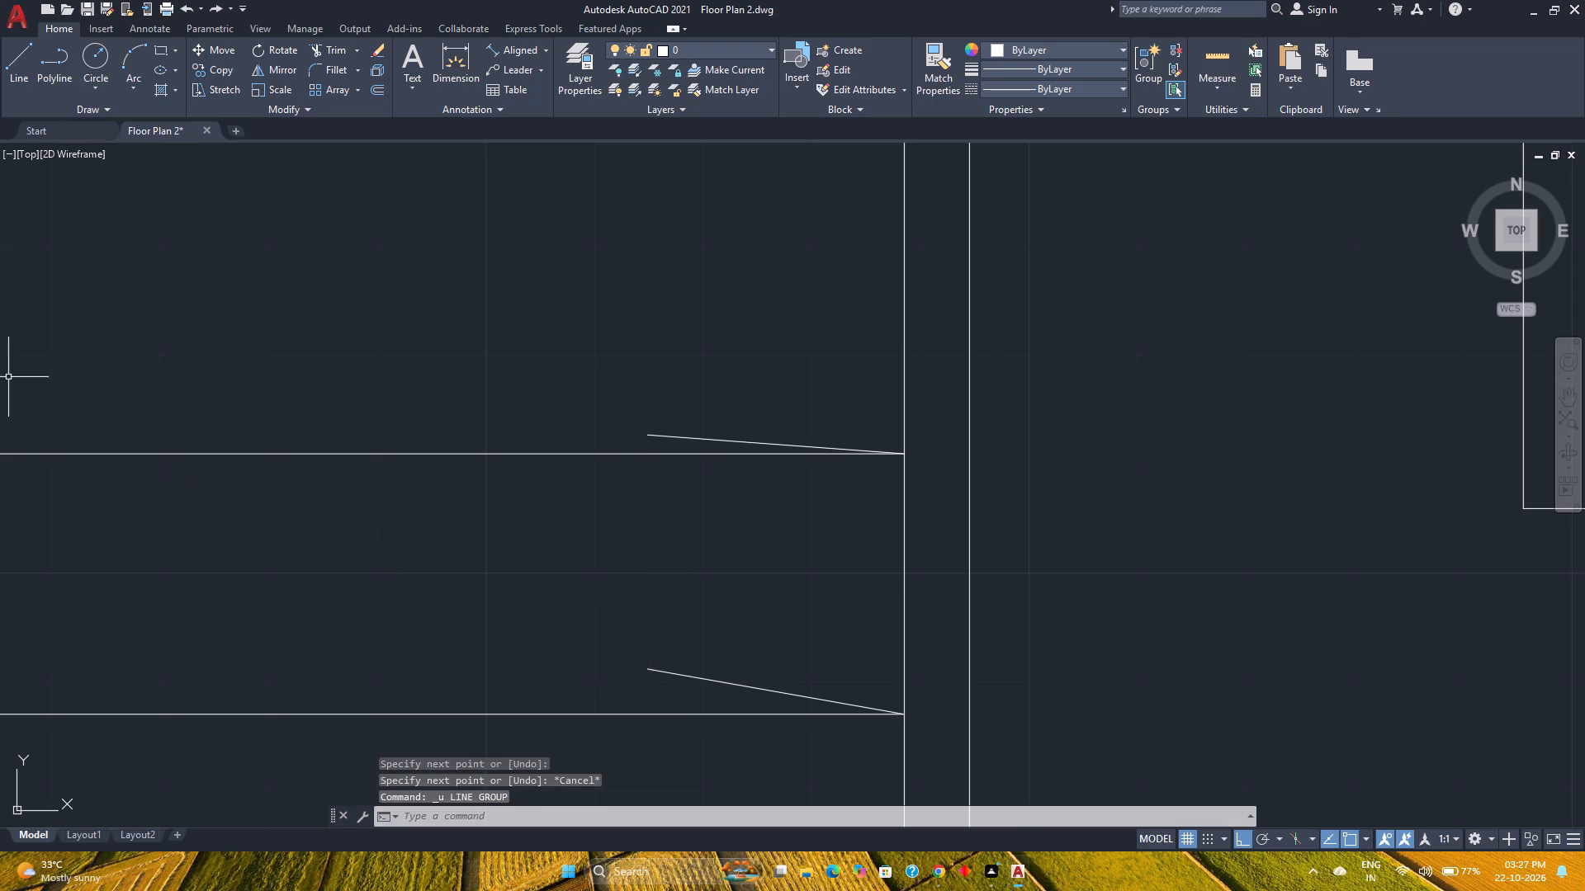
Draw a vertical line from the southern slanted line's free end north to the northernmost horizontal line.
{"action": "left_click", "coordinate": [30, 53]}
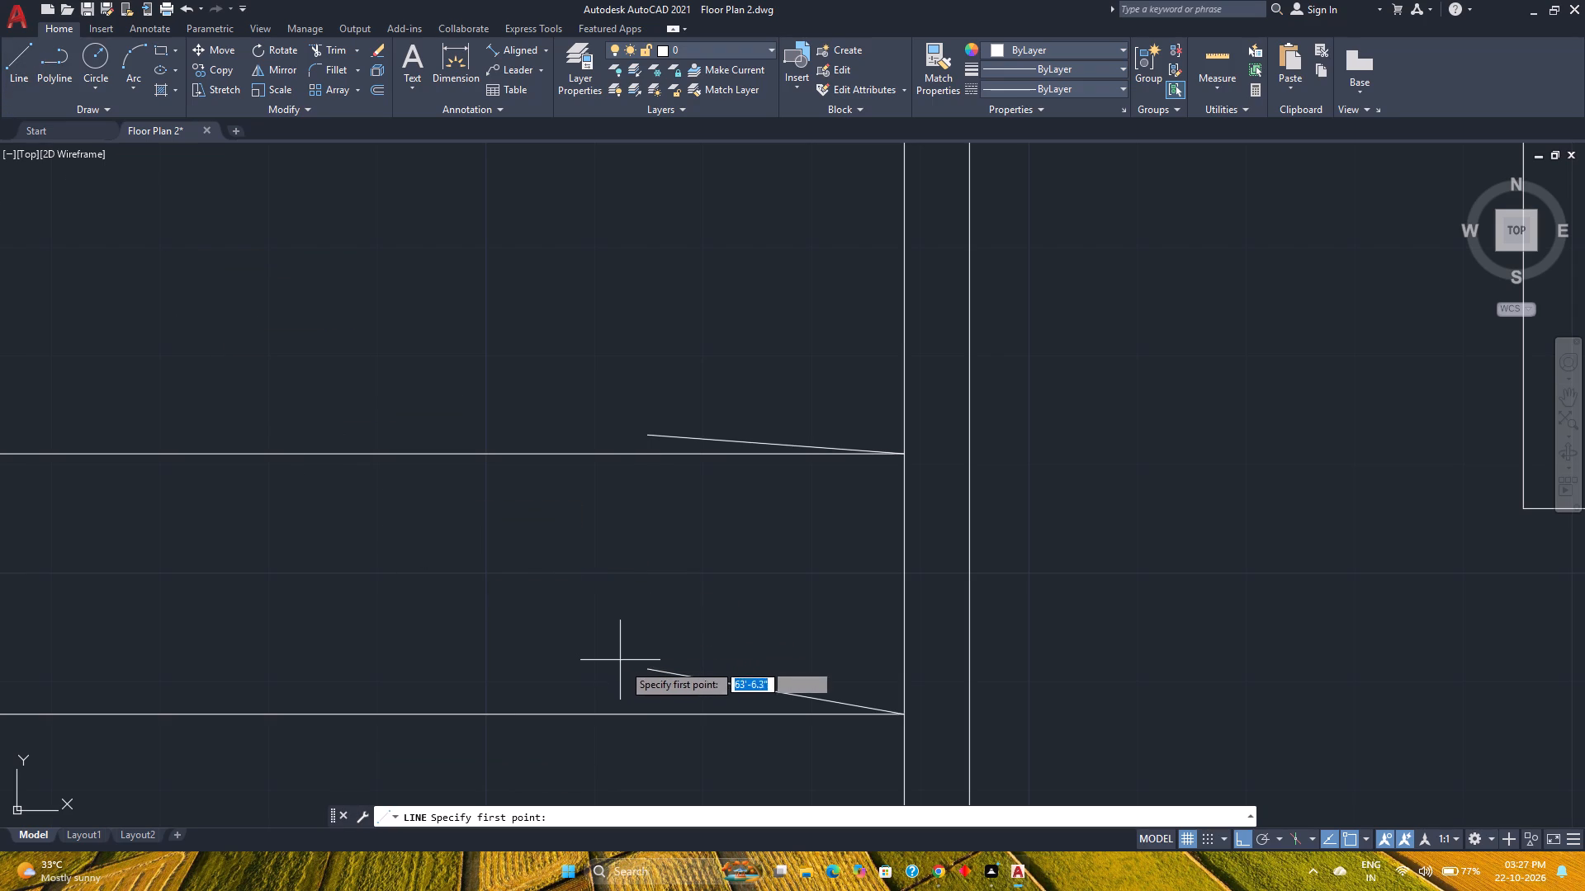
{"action": "left_click", "coordinate": [649, 674]}
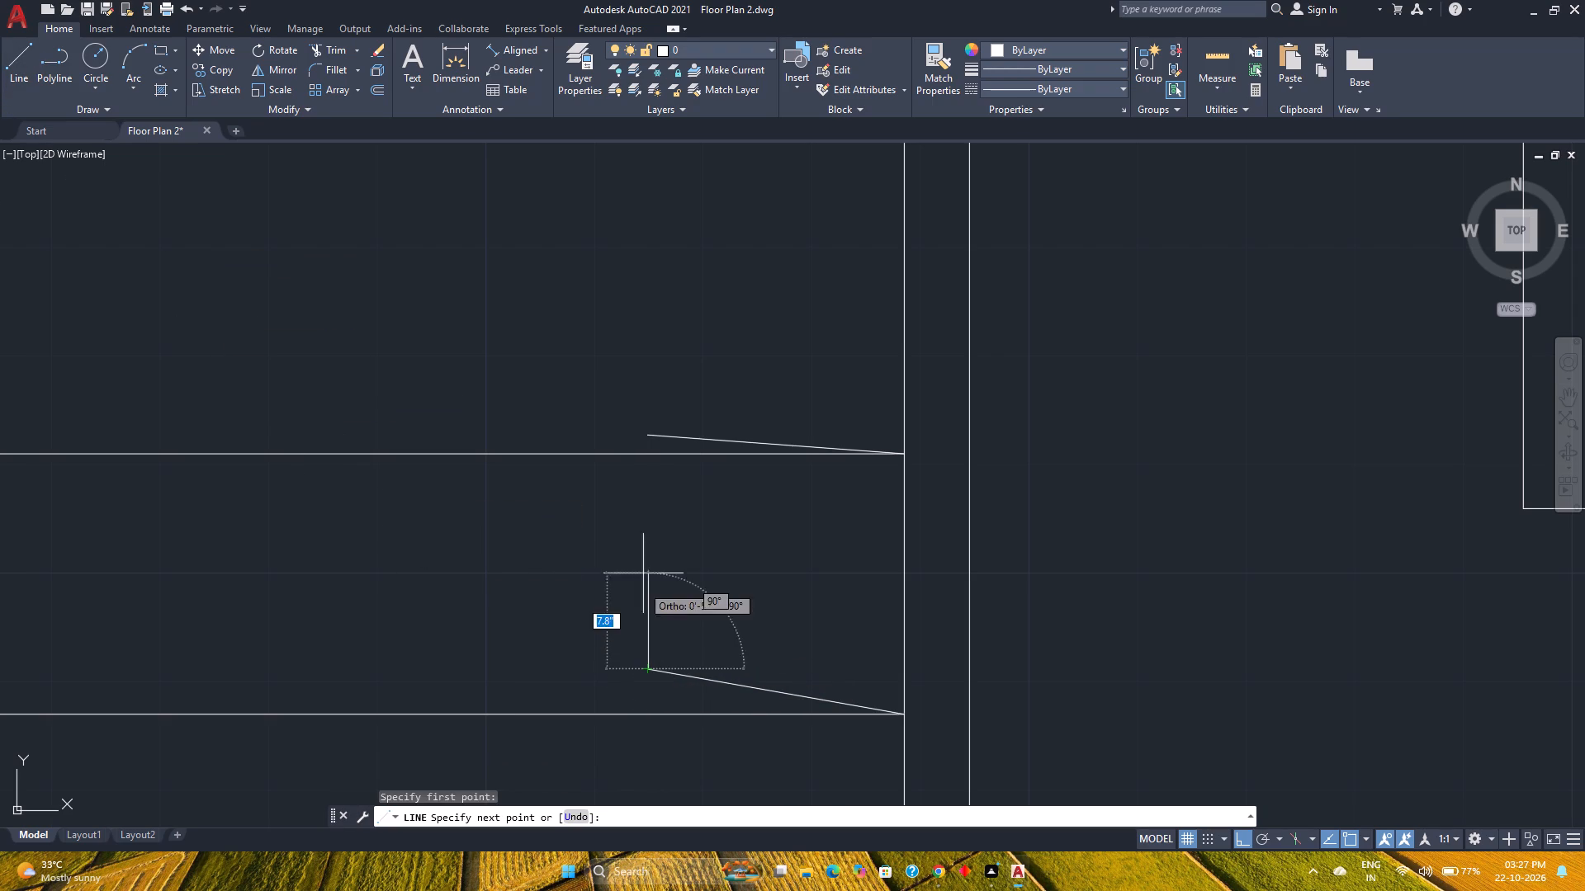
{"action": "scroll", "coordinate": [654, 443], "scroll_direction": "up", "scroll_amount": 3}
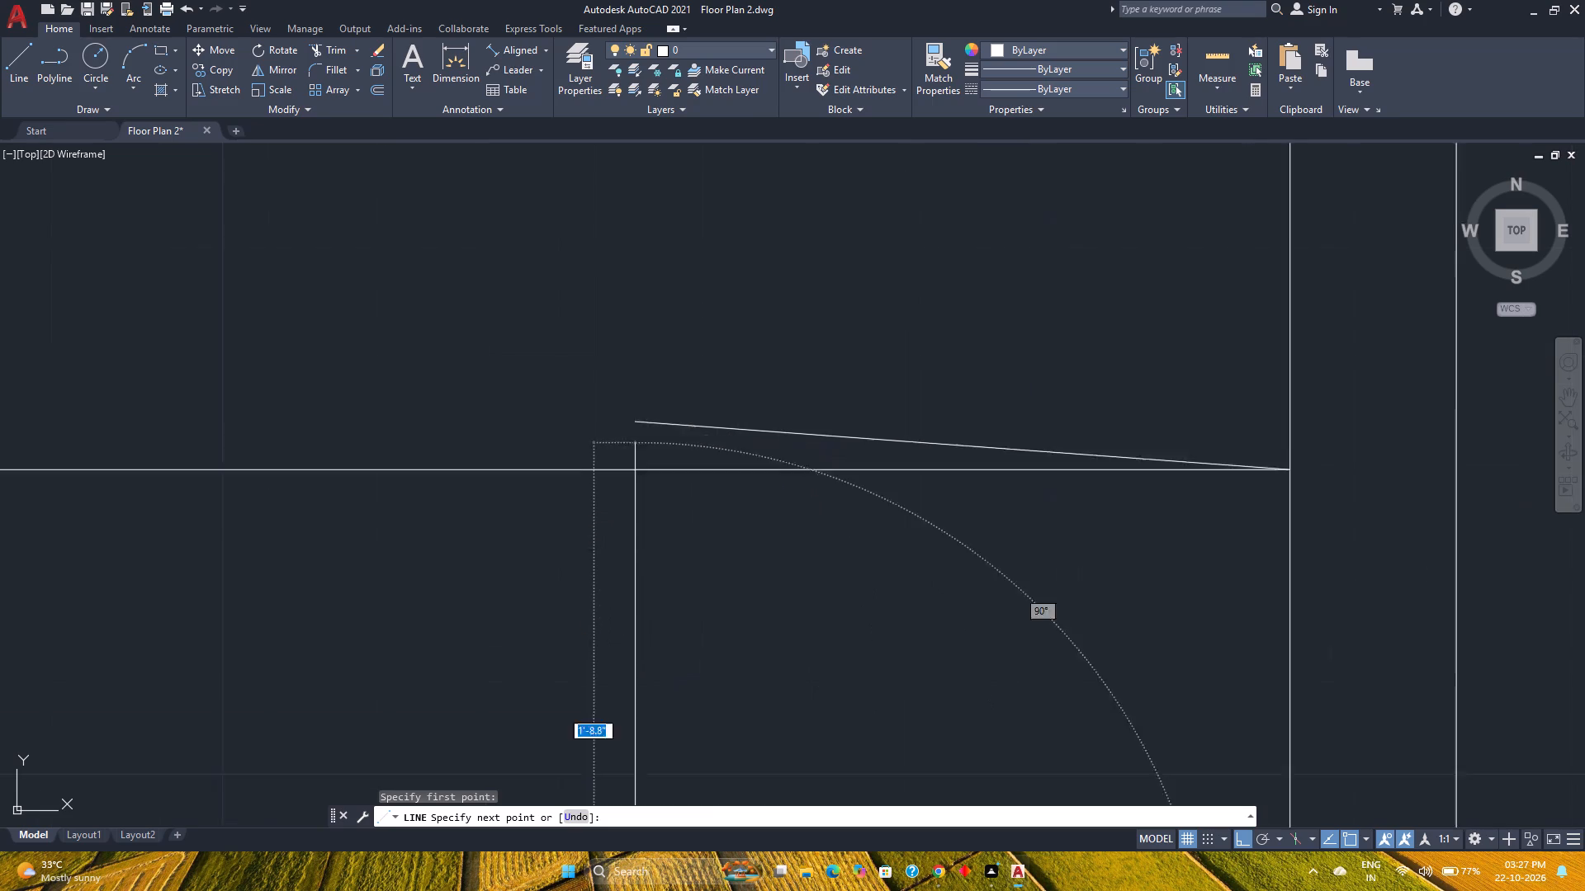
{"action": "left_click", "coordinate": [623, 486]}
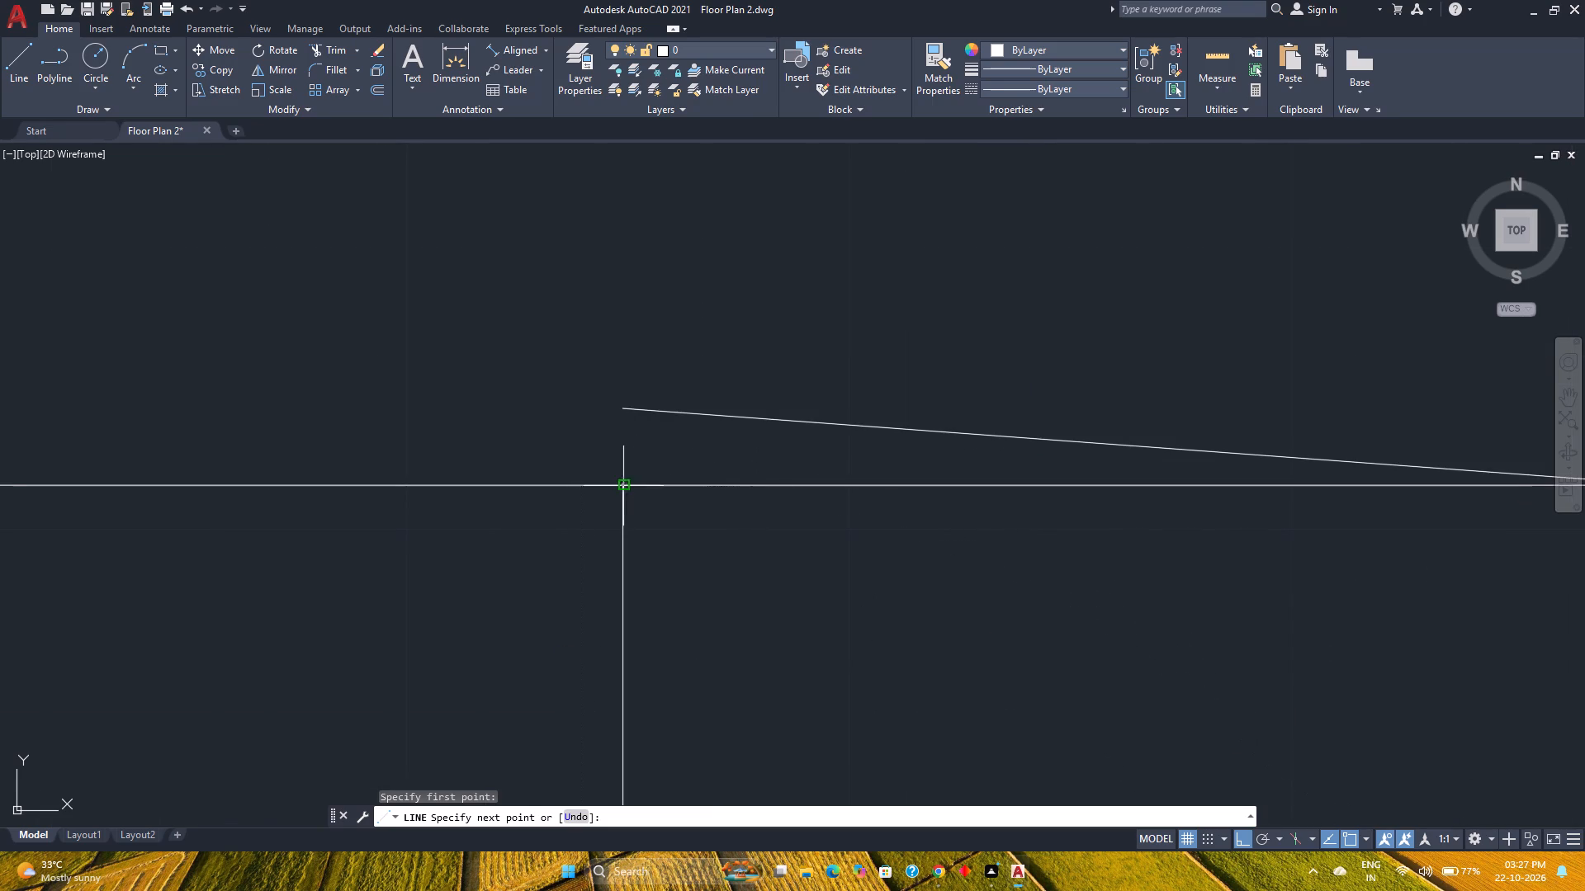
{"action": "key", "text": "Escape"}
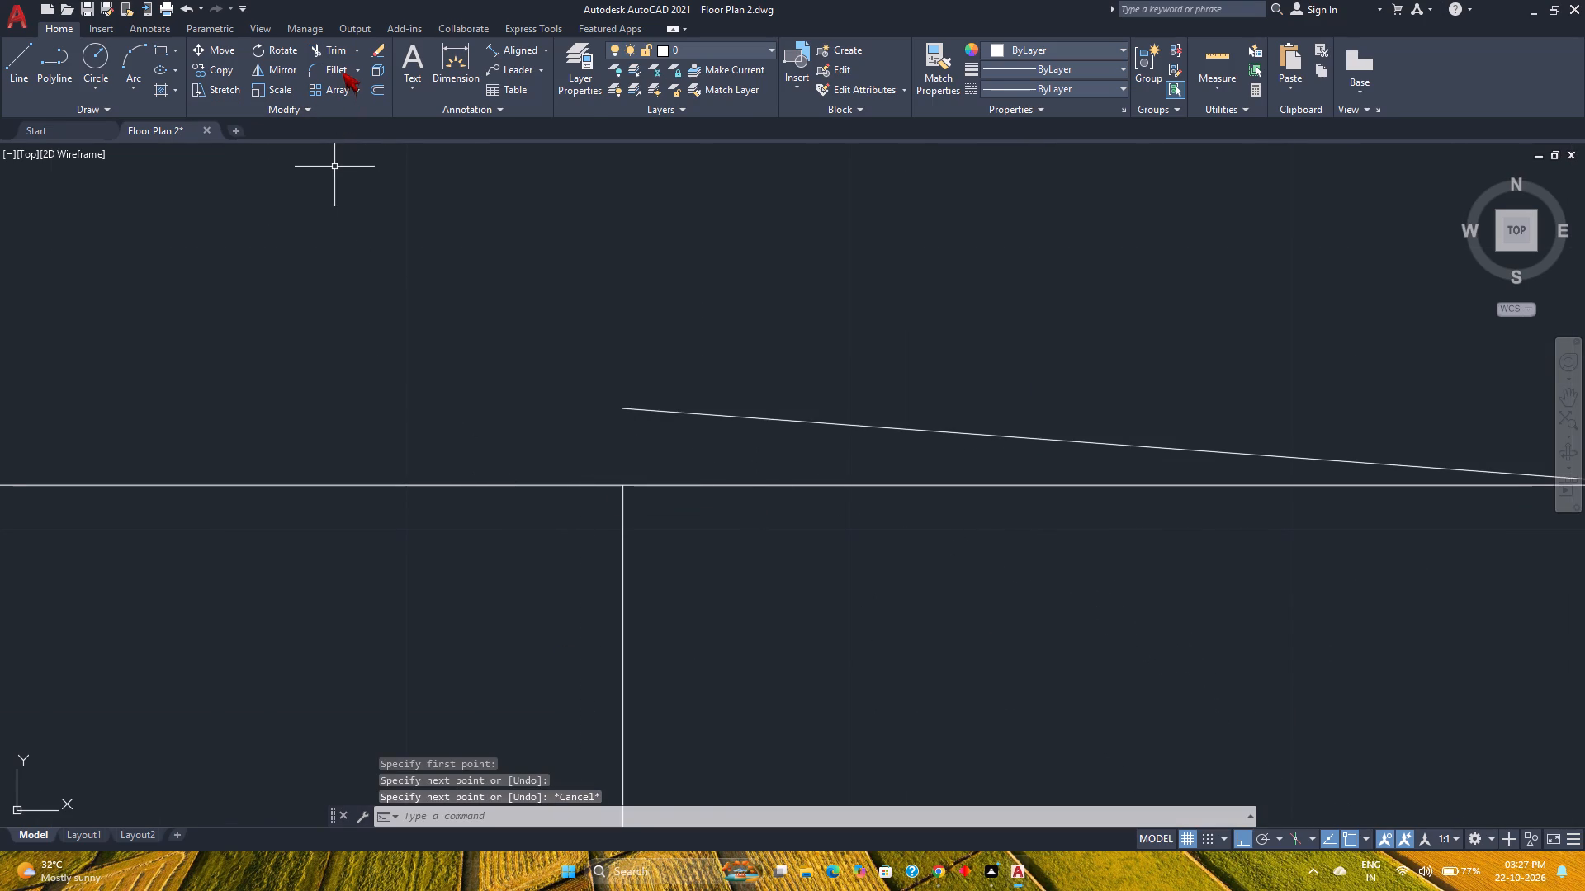
Fillet the corner between the vertical line and the northern slanted line with a 2" radius.
{"action": "left_click", "coordinate": [342, 70]}
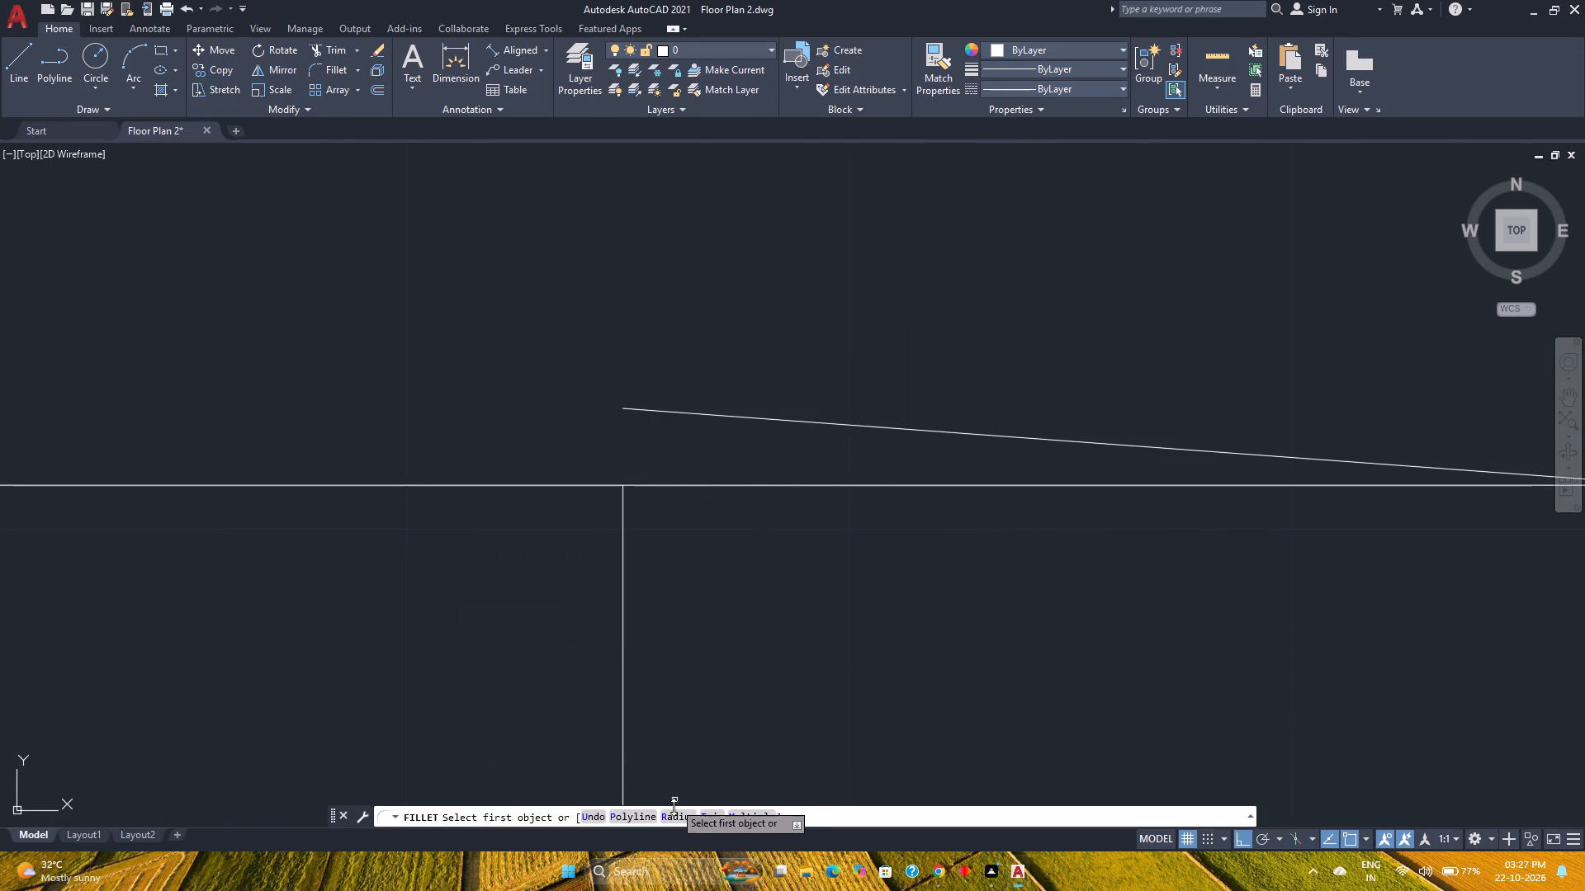
{"action": "left_click", "coordinate": [673, 813]}
{"action": "key", "text": "2"}
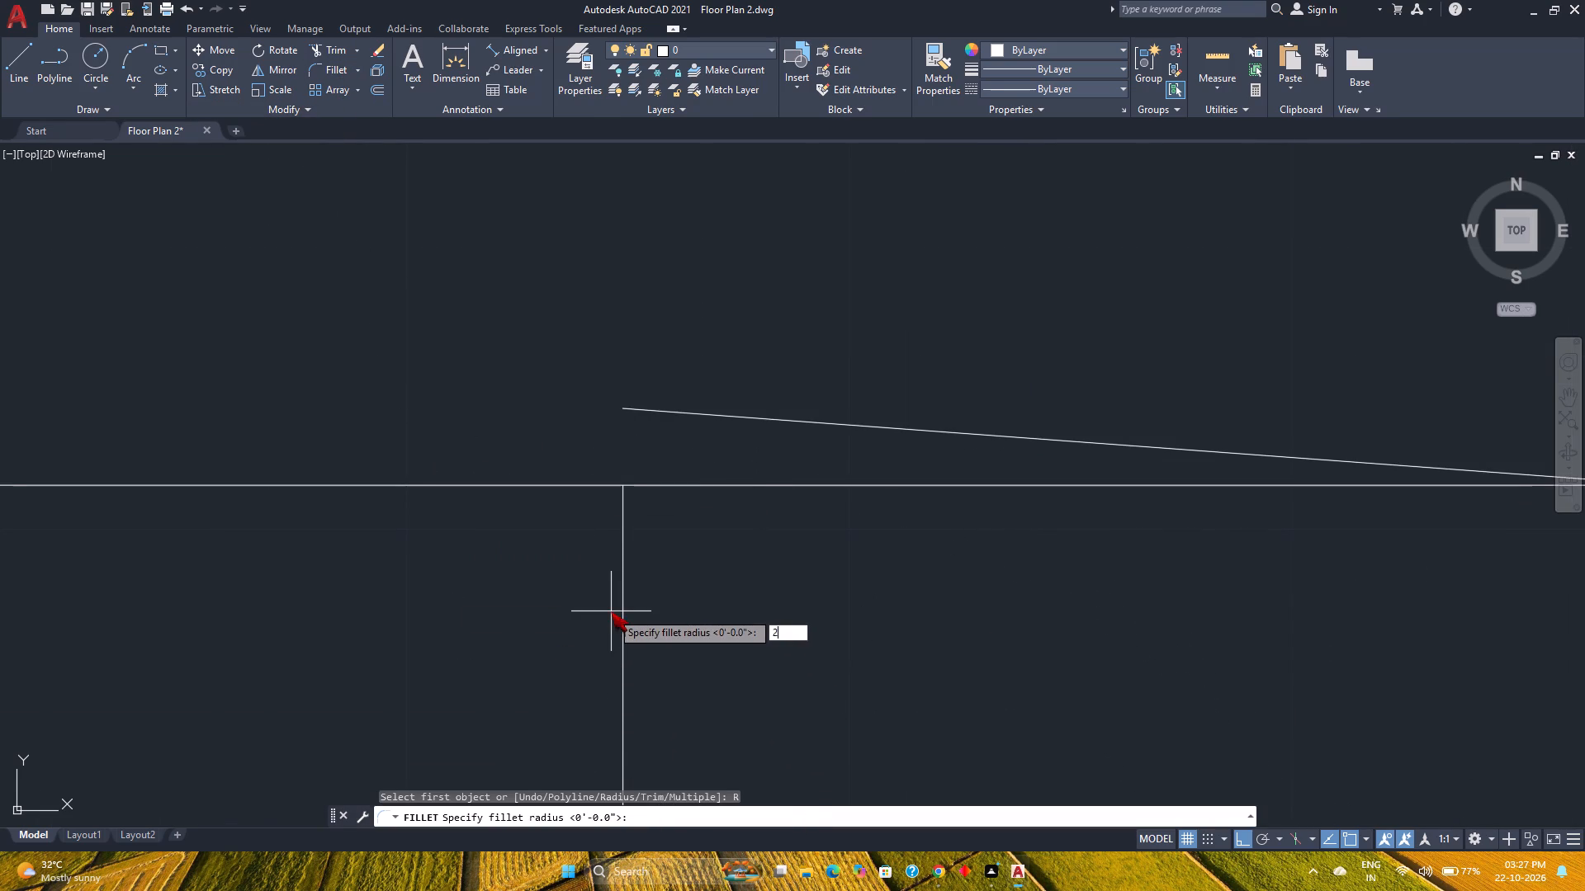
{"action": "key", "text": "Return"}
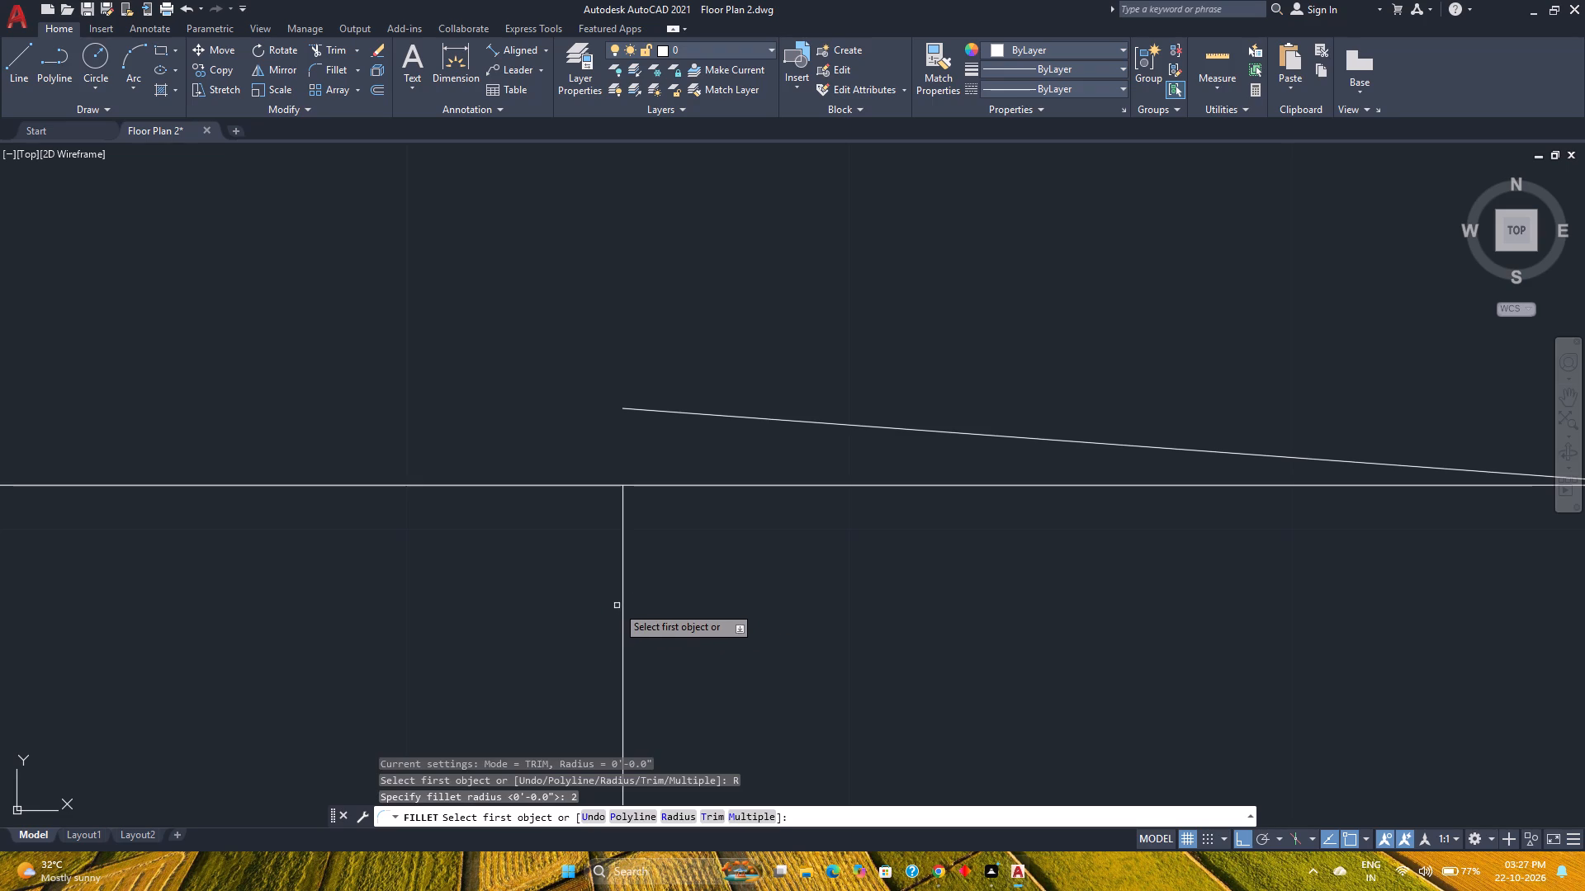
{"action": "left_click", "coordinate": [624, 593]}
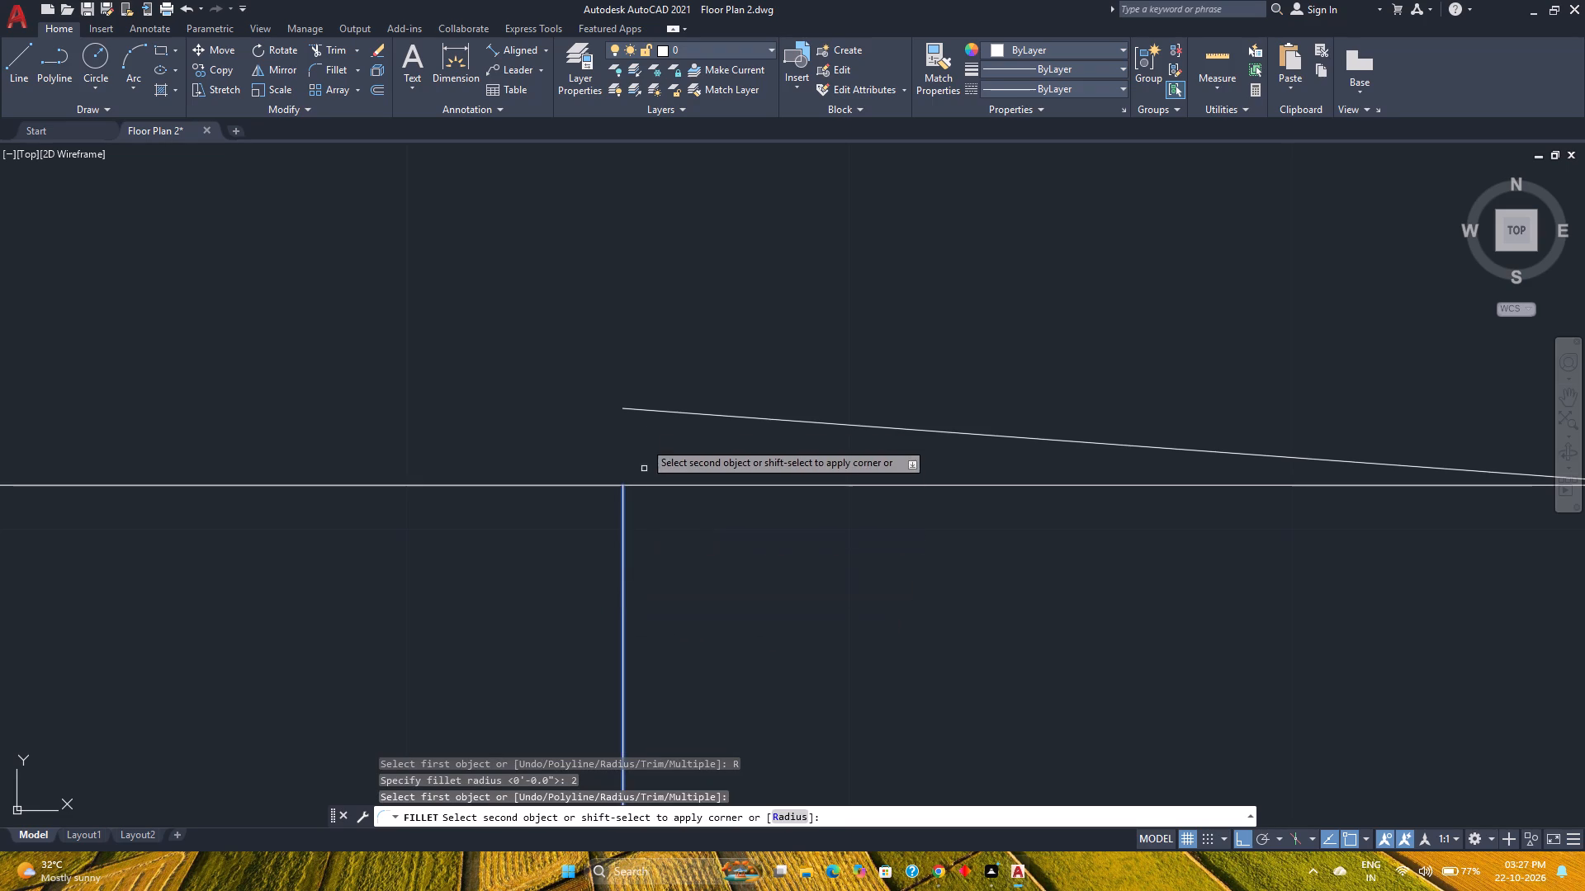
{"action": "left_click", "coordinate": [664, 411]}
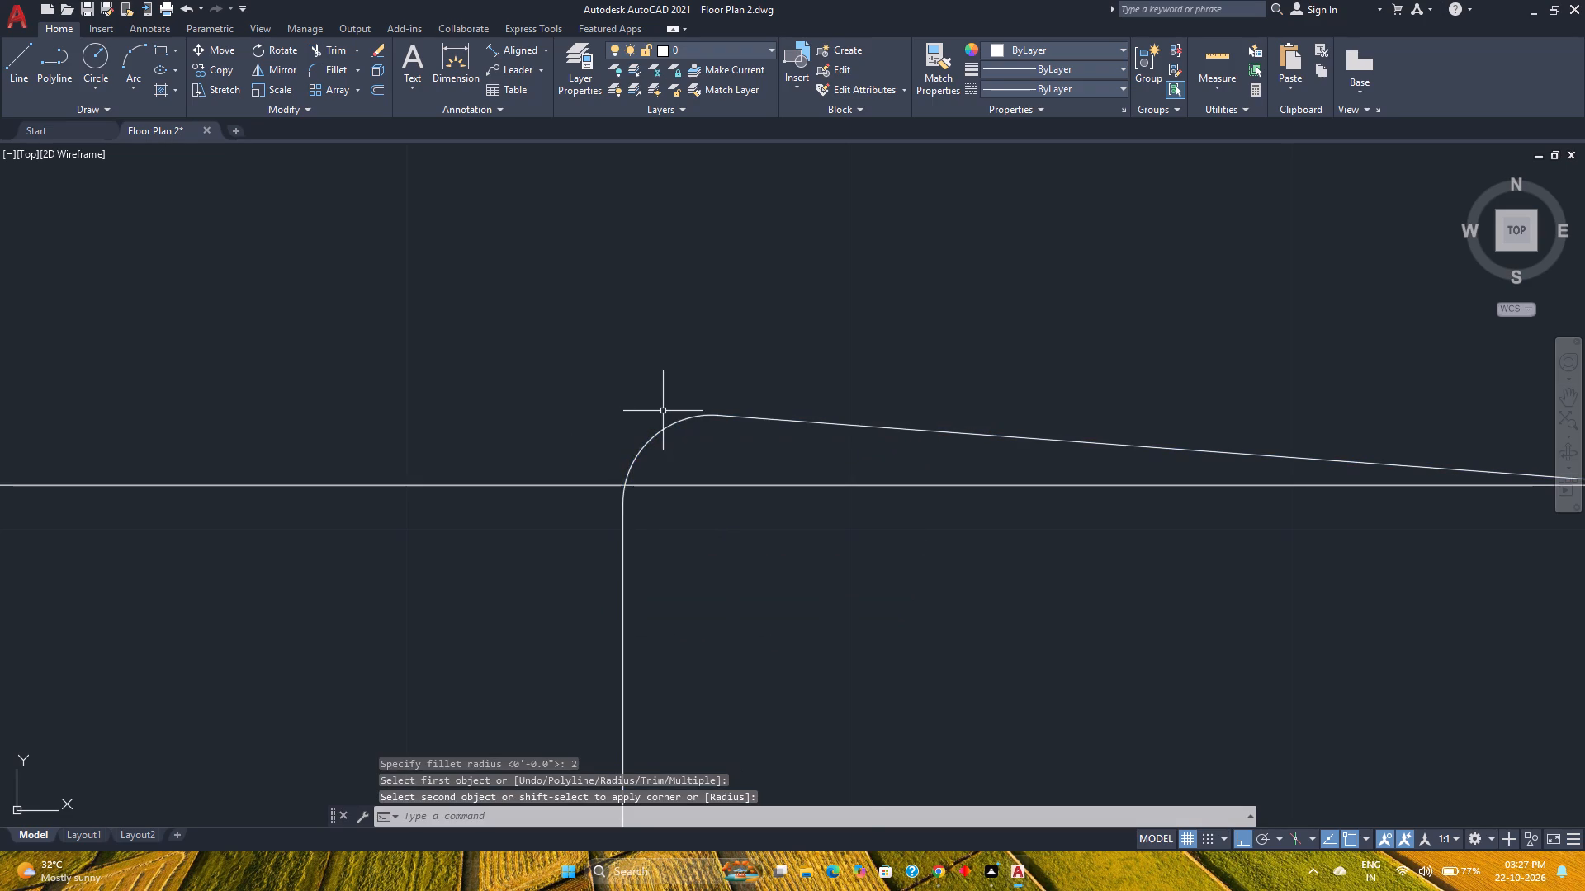
Fillet the corner between the vertical line and the southern slanted line with a 3" radius.
{"action": "scroll", "coordinate": [611, 438], "scroll_direction": "down", "scroll_amount": 7}
{"action": "scroll", "coordinate": [633, 510], "scroll_direction": "up", "scroll_amount": 3}
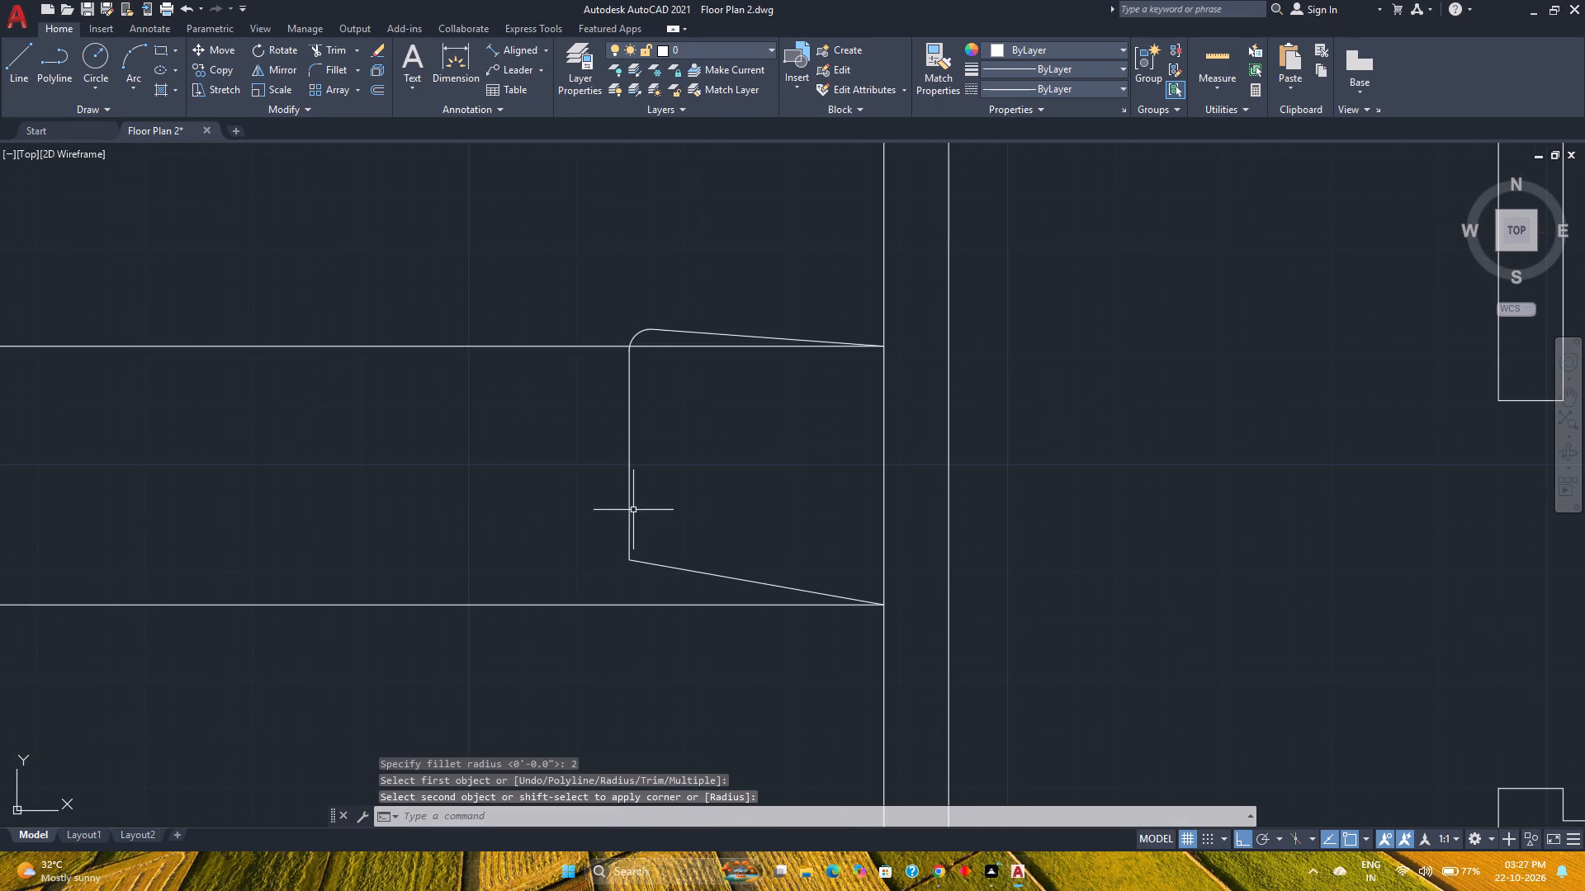
{"action": "left_click", "coordinate": [311, 64]}
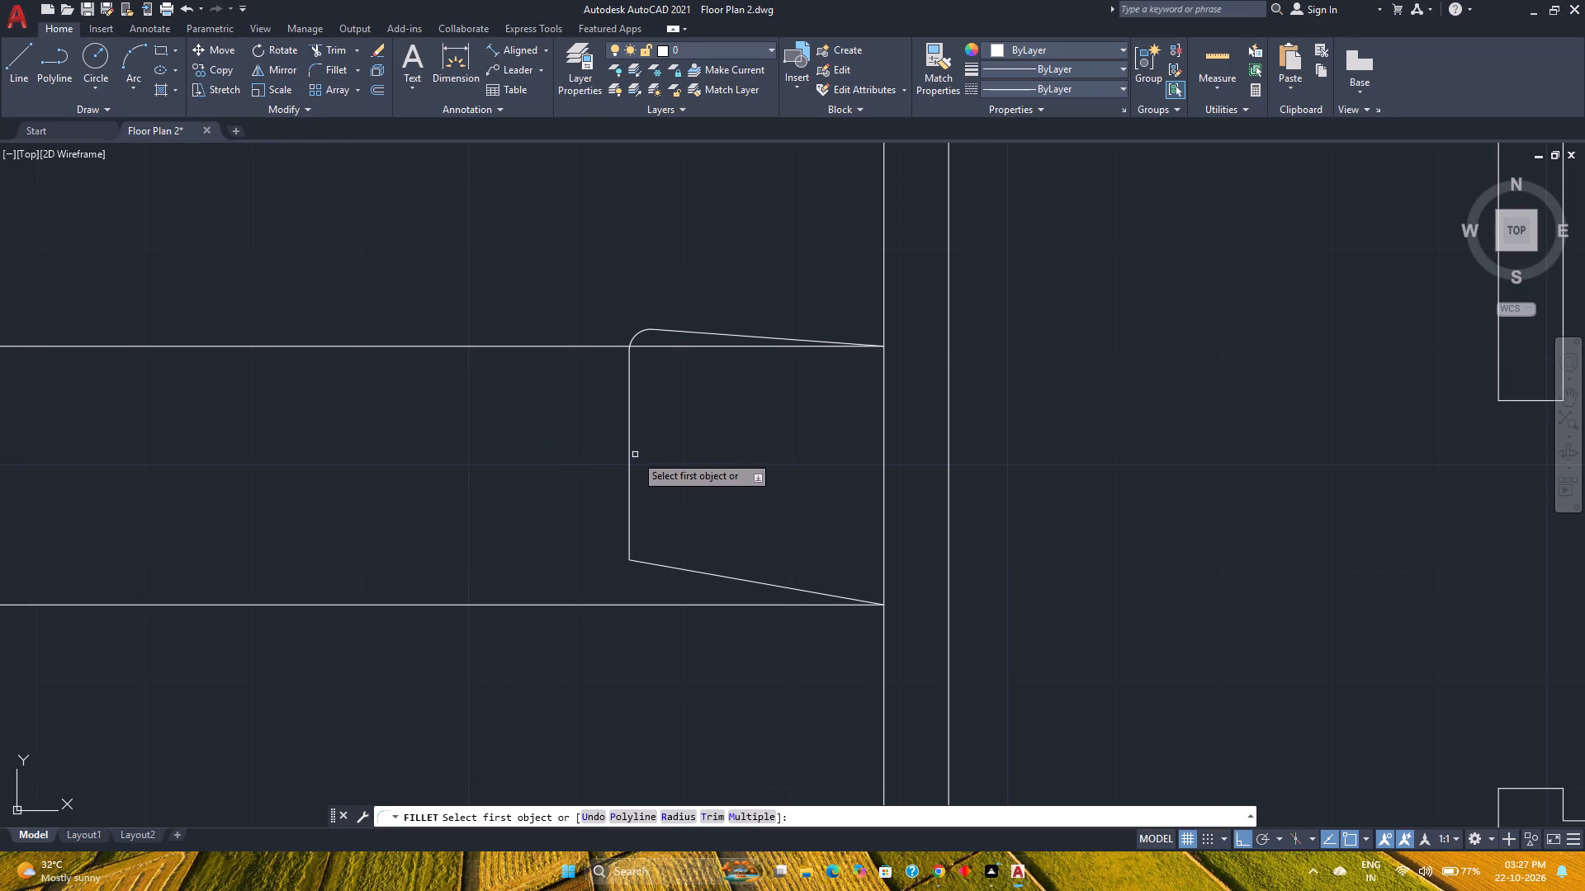
{"action": "left_click", "coordinate": [627, 454]}
{"action": "left_click", "coordinate": [627, 454]}
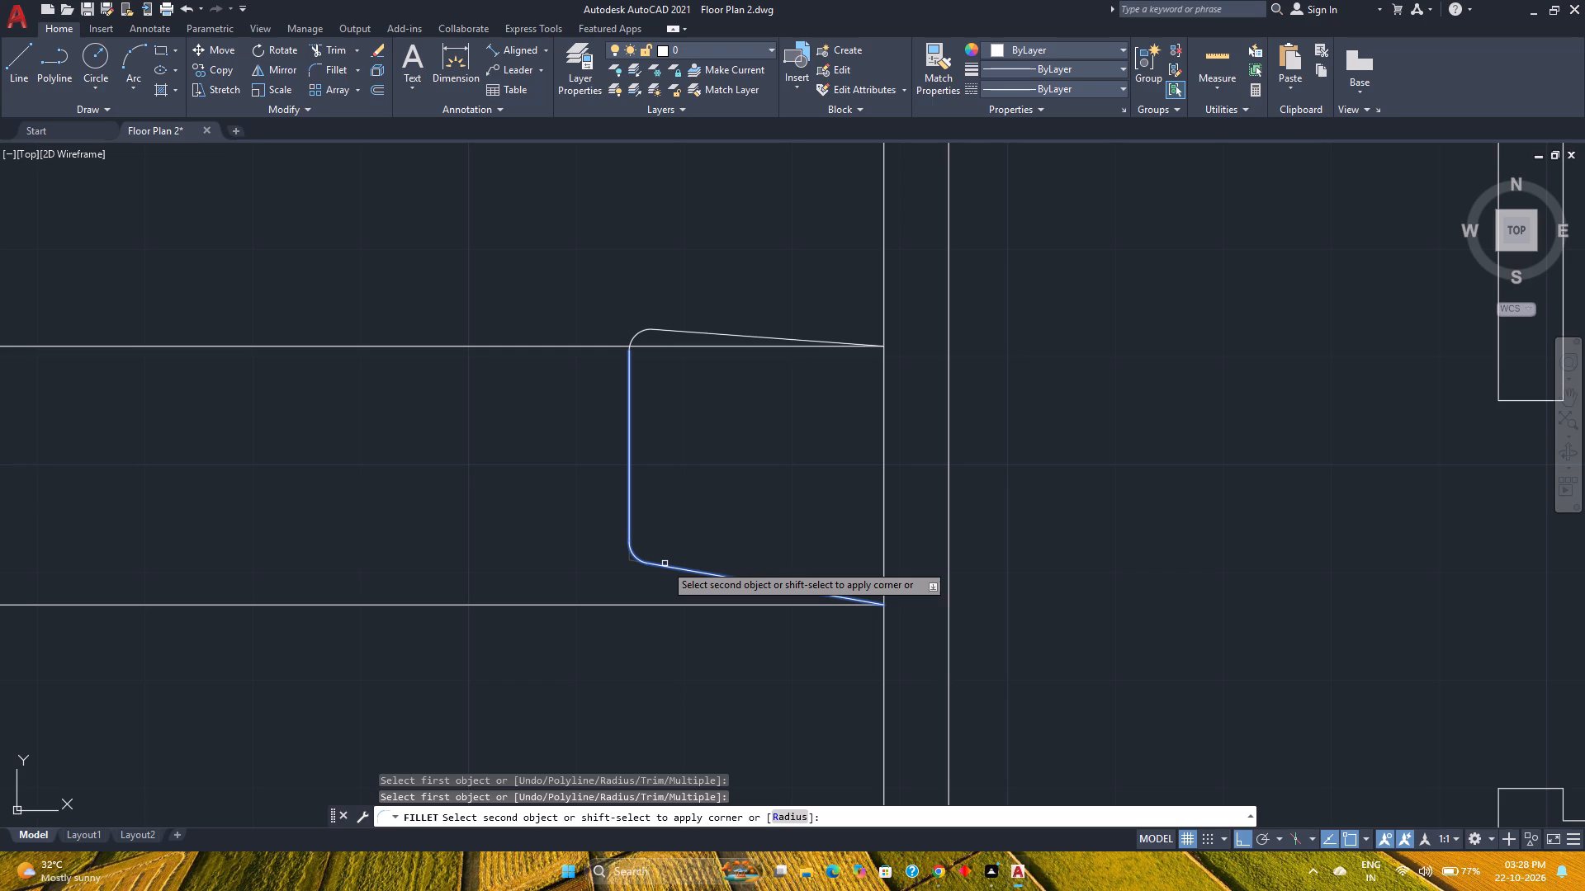
{"action": "left_click", "coordinate": [774, 814]}
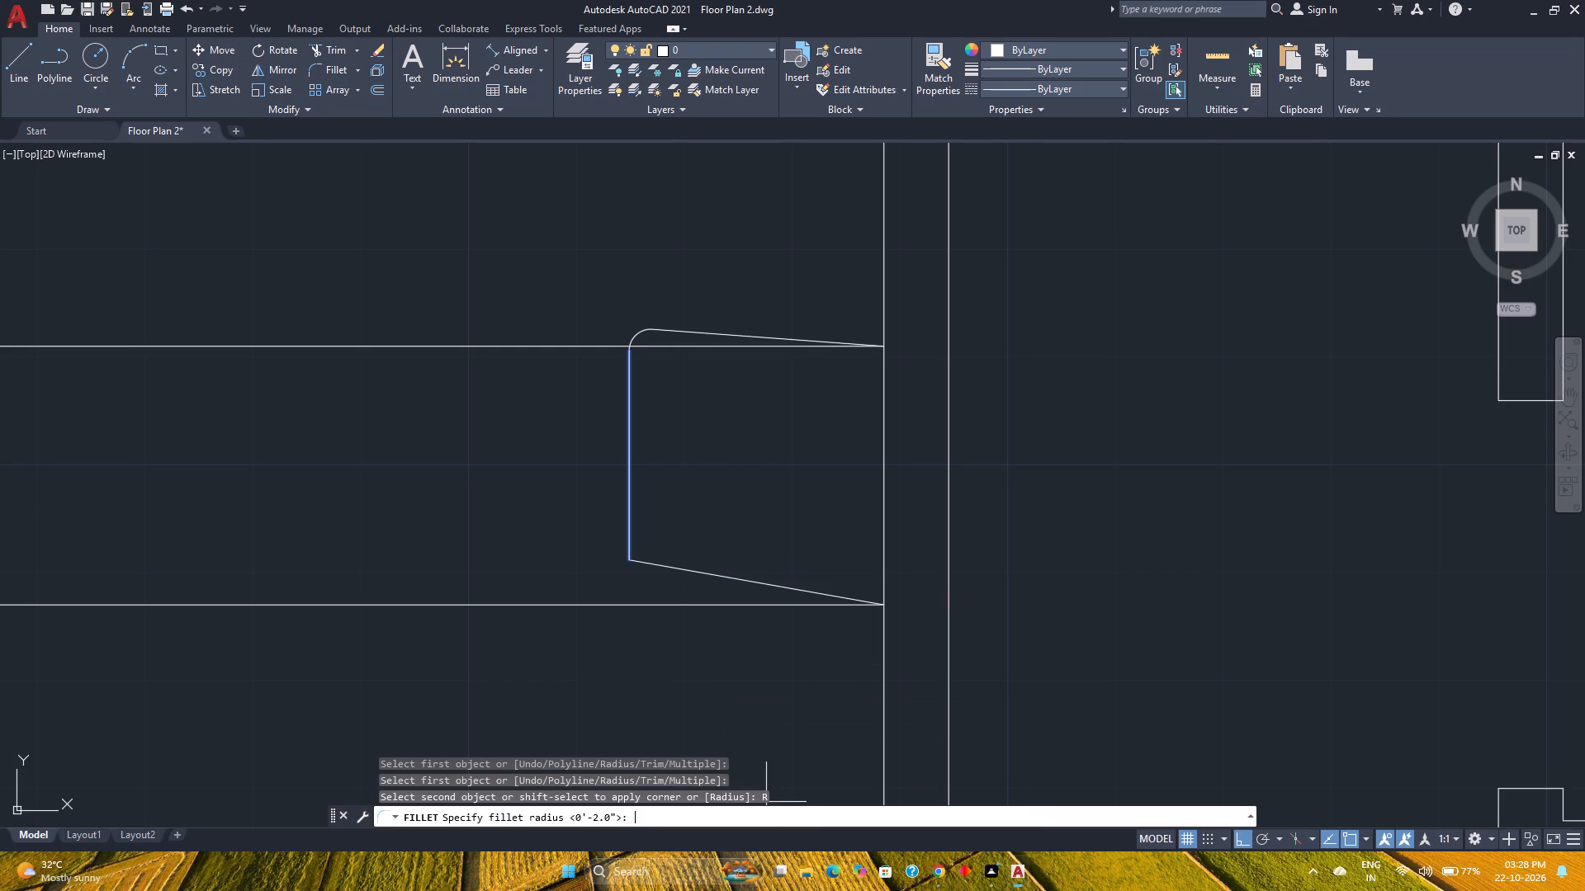
{"action": "key", "text": "3"}
{"action": "key", "text": "Return"}
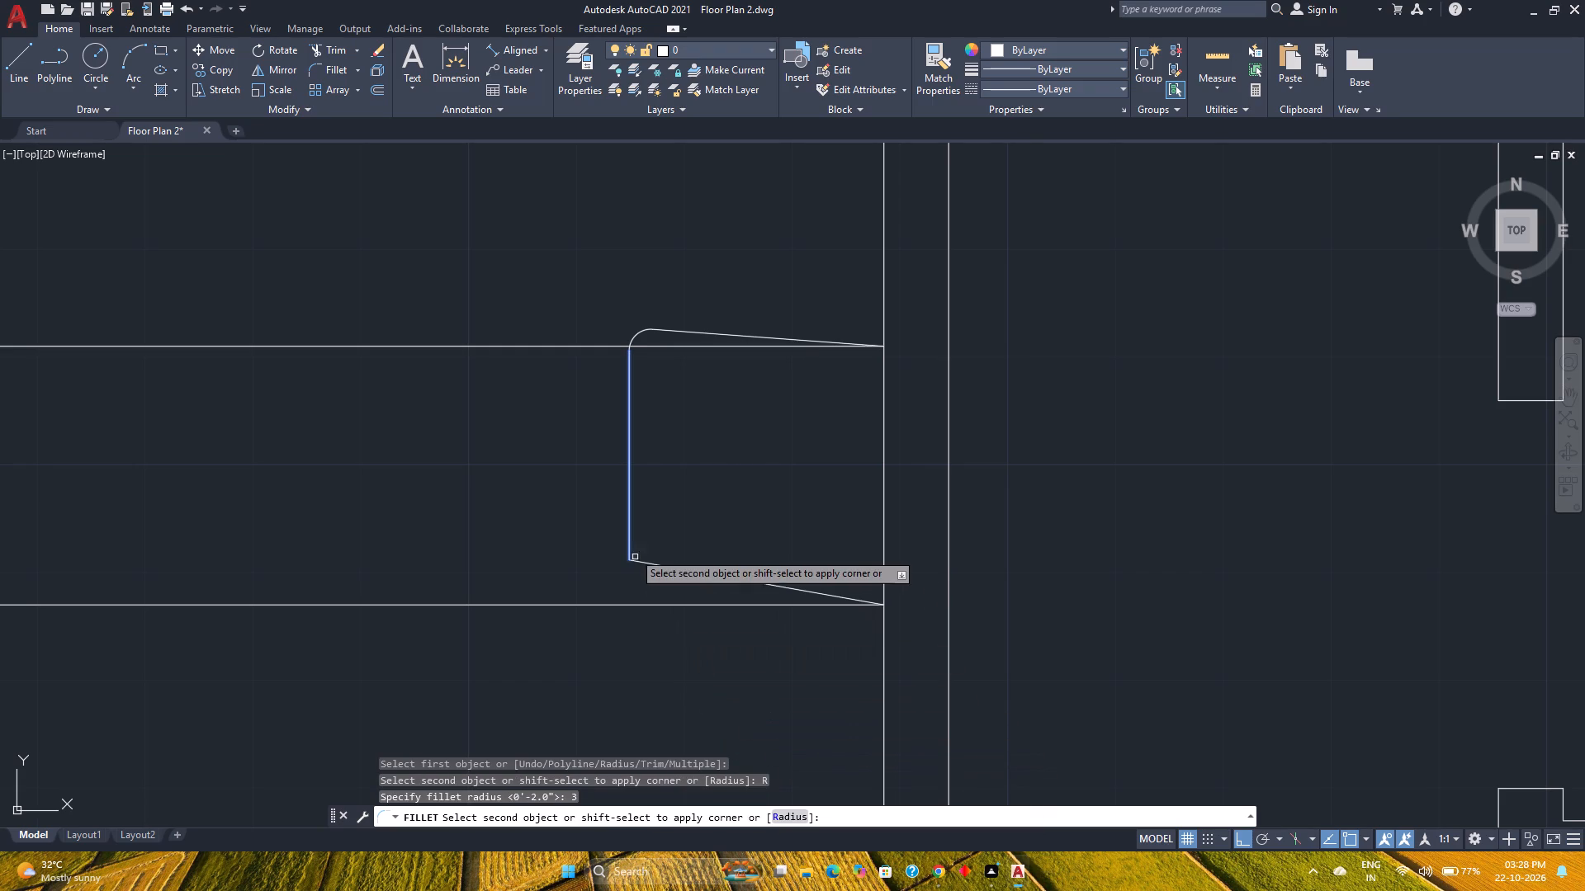
{"action": "left_click", "coordinate": [664, 565]}
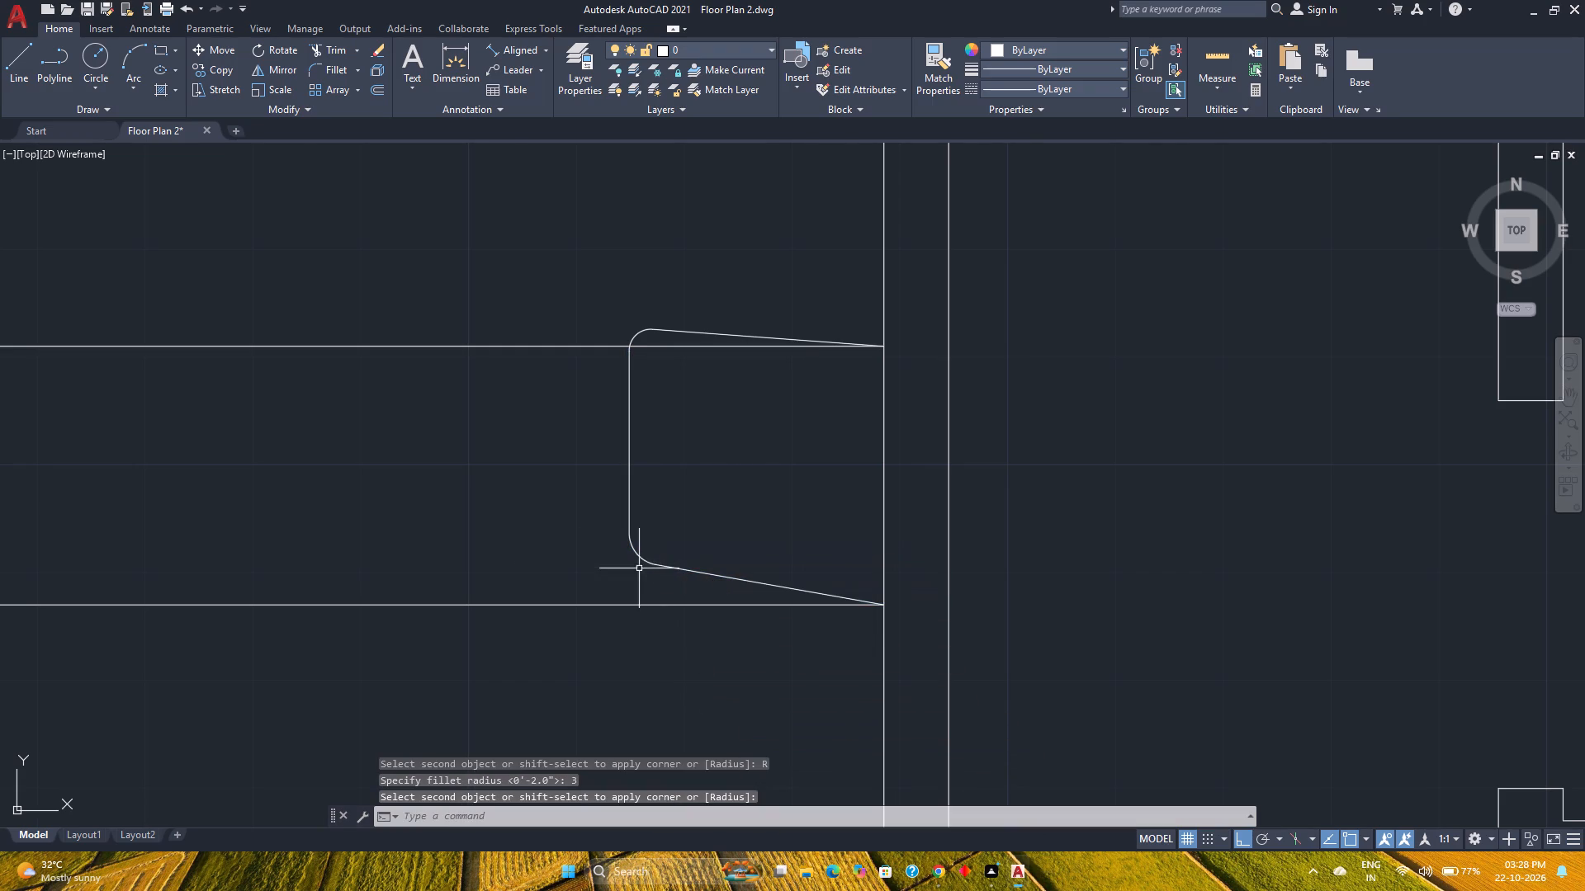
Delete the two northern horizontal guide lines running through the rounded outline at the east wall.
{"action": "scroll", "coordinate": [541, 555], "scroll_direction": "down", "scroll_amount": 2}
{"action": "left_click", "coordinate": [504, 592]}
{"action": "left_click", "coordinate": [409, 453]}
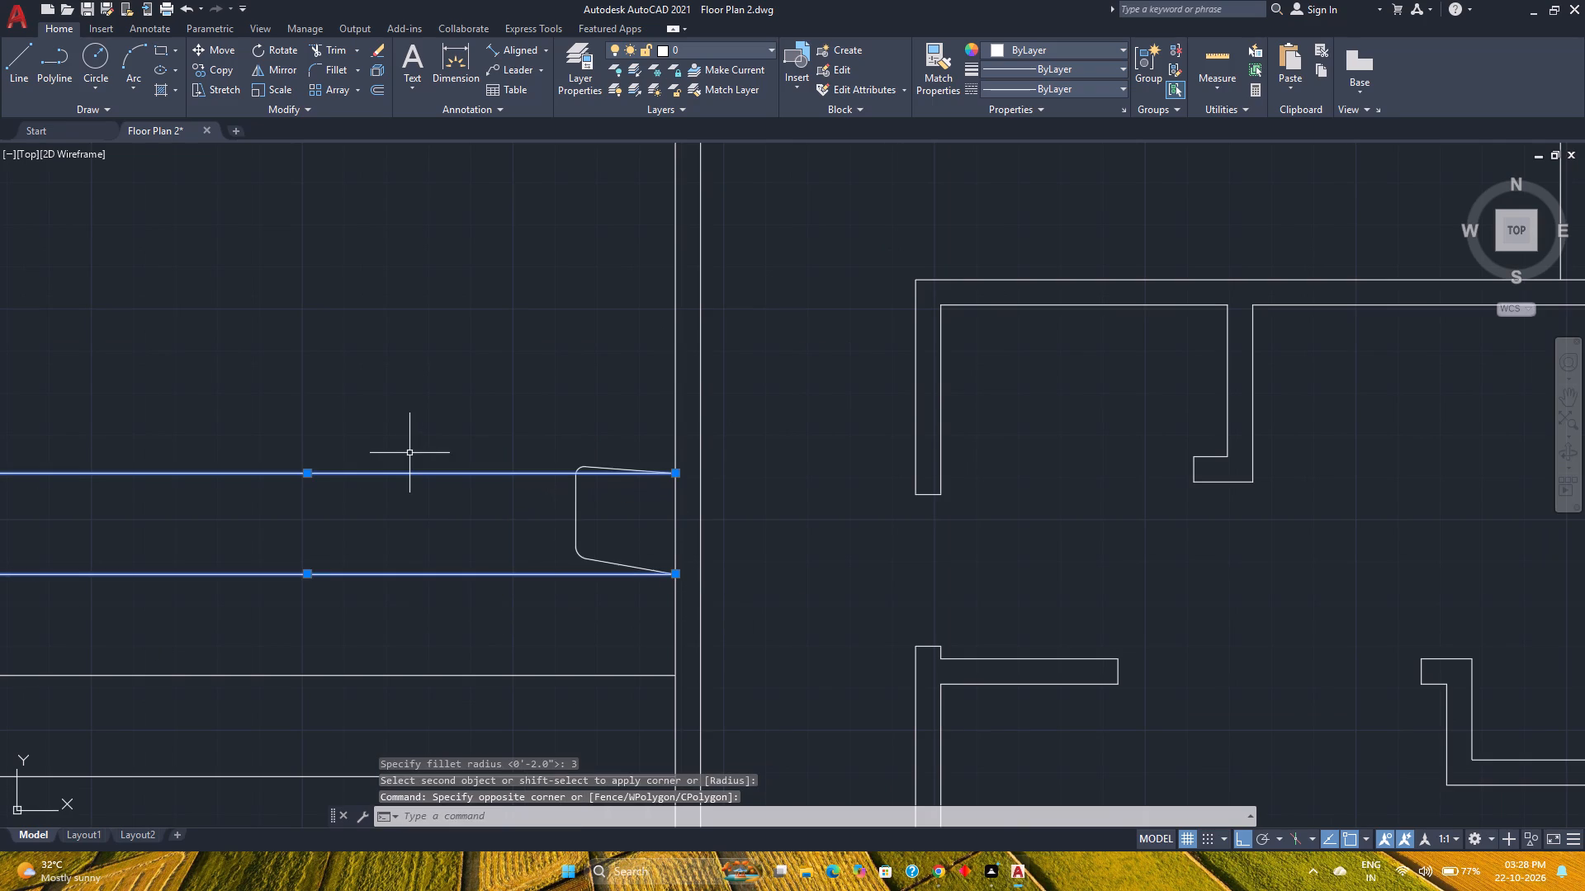
{"action": "scroll", "coordinate": [450, 466], "scroll_direction": "down", "scroll_amount": 1}
{"action": "key", "text": "Delete"}
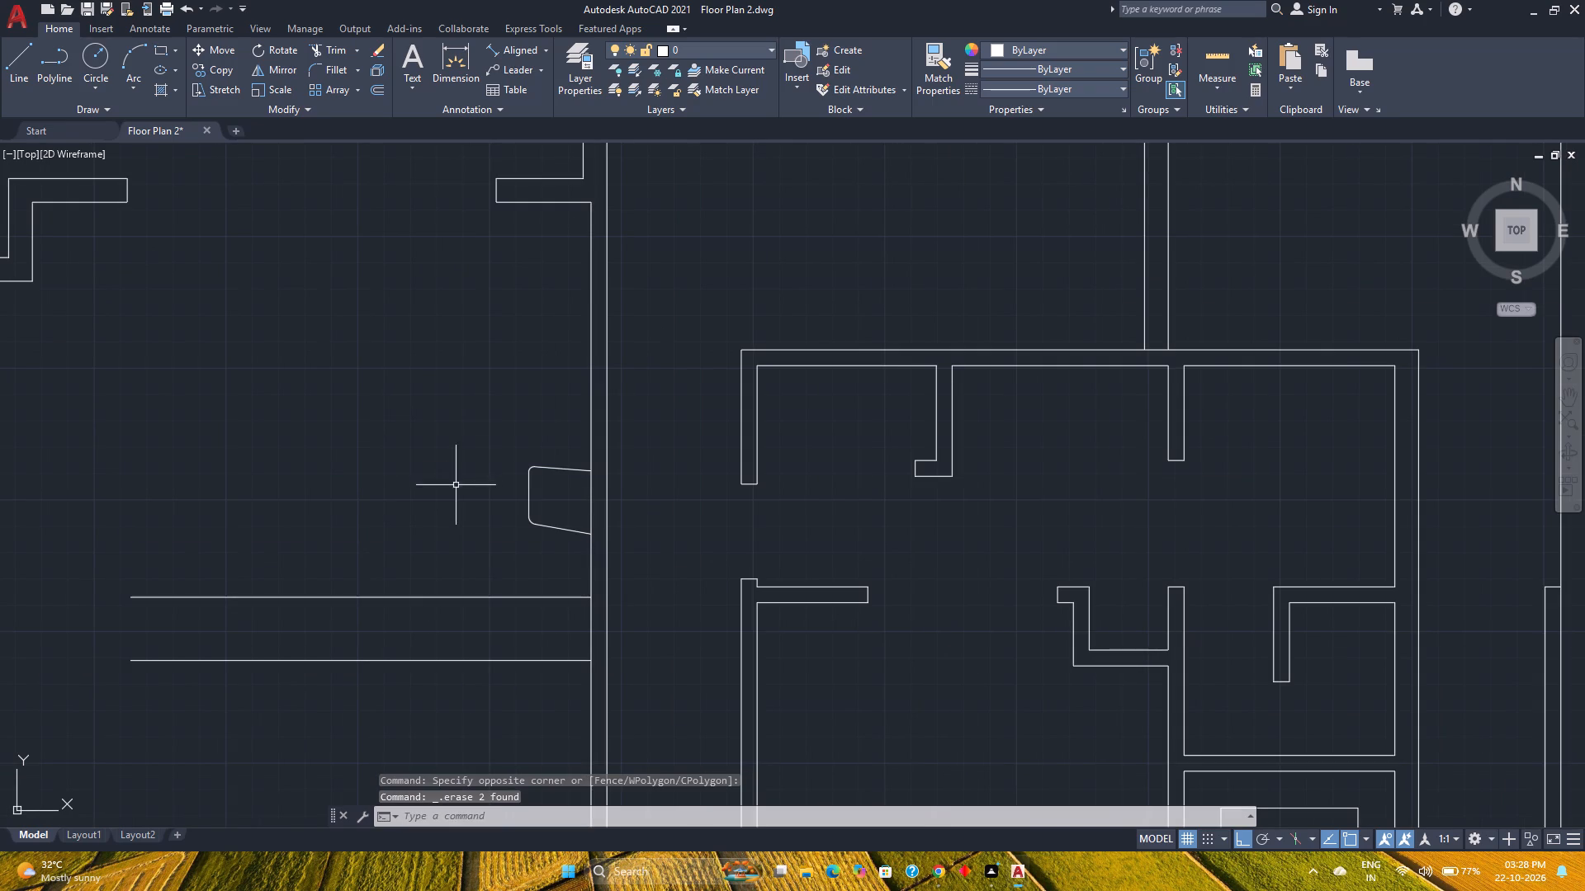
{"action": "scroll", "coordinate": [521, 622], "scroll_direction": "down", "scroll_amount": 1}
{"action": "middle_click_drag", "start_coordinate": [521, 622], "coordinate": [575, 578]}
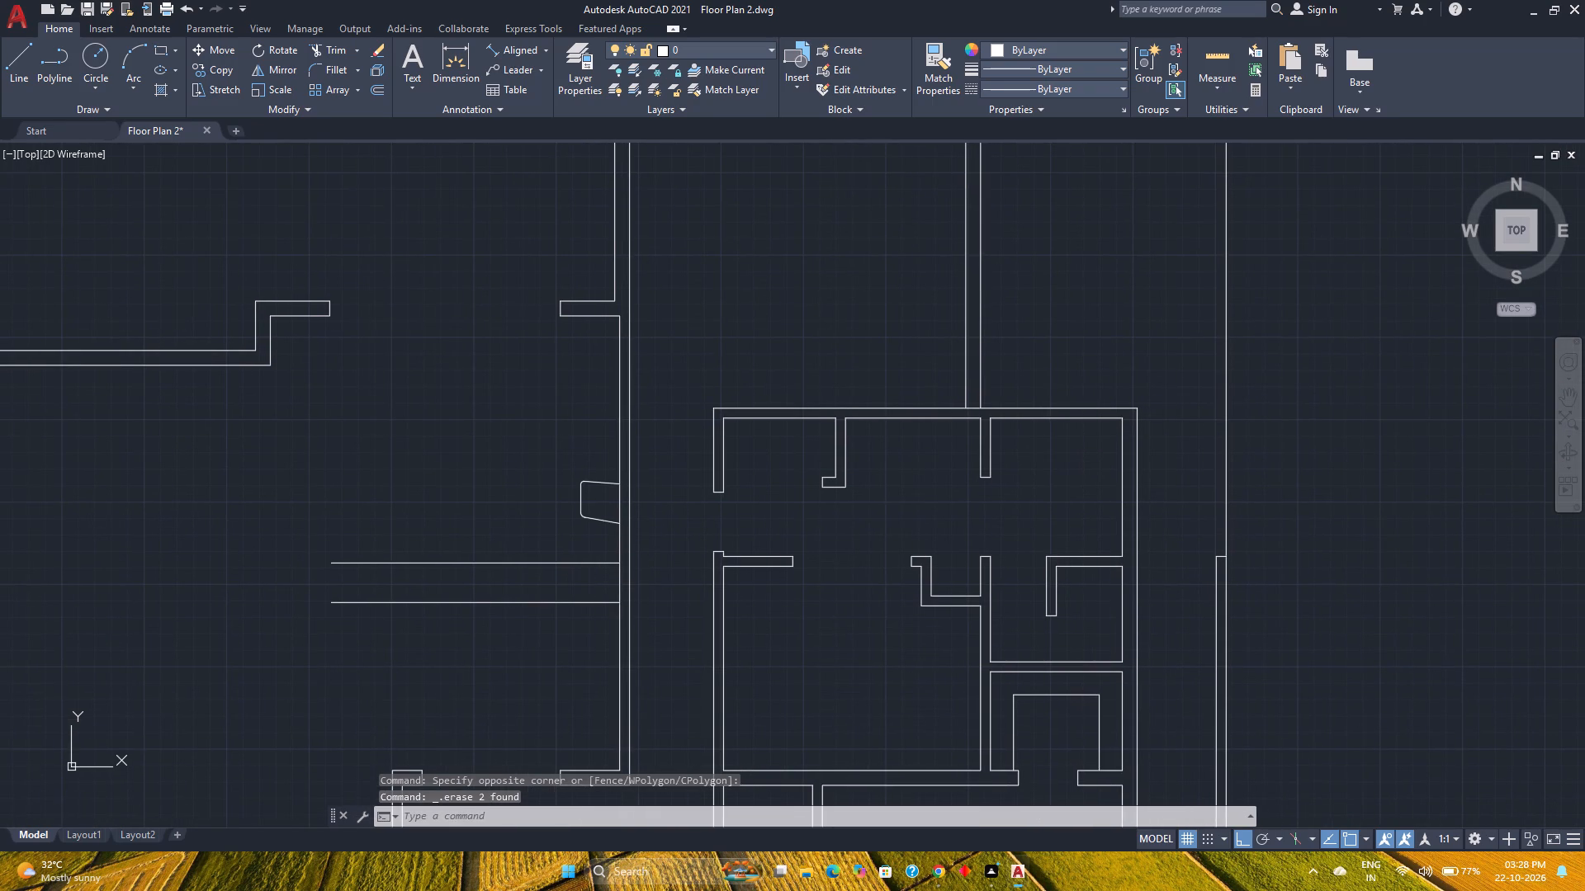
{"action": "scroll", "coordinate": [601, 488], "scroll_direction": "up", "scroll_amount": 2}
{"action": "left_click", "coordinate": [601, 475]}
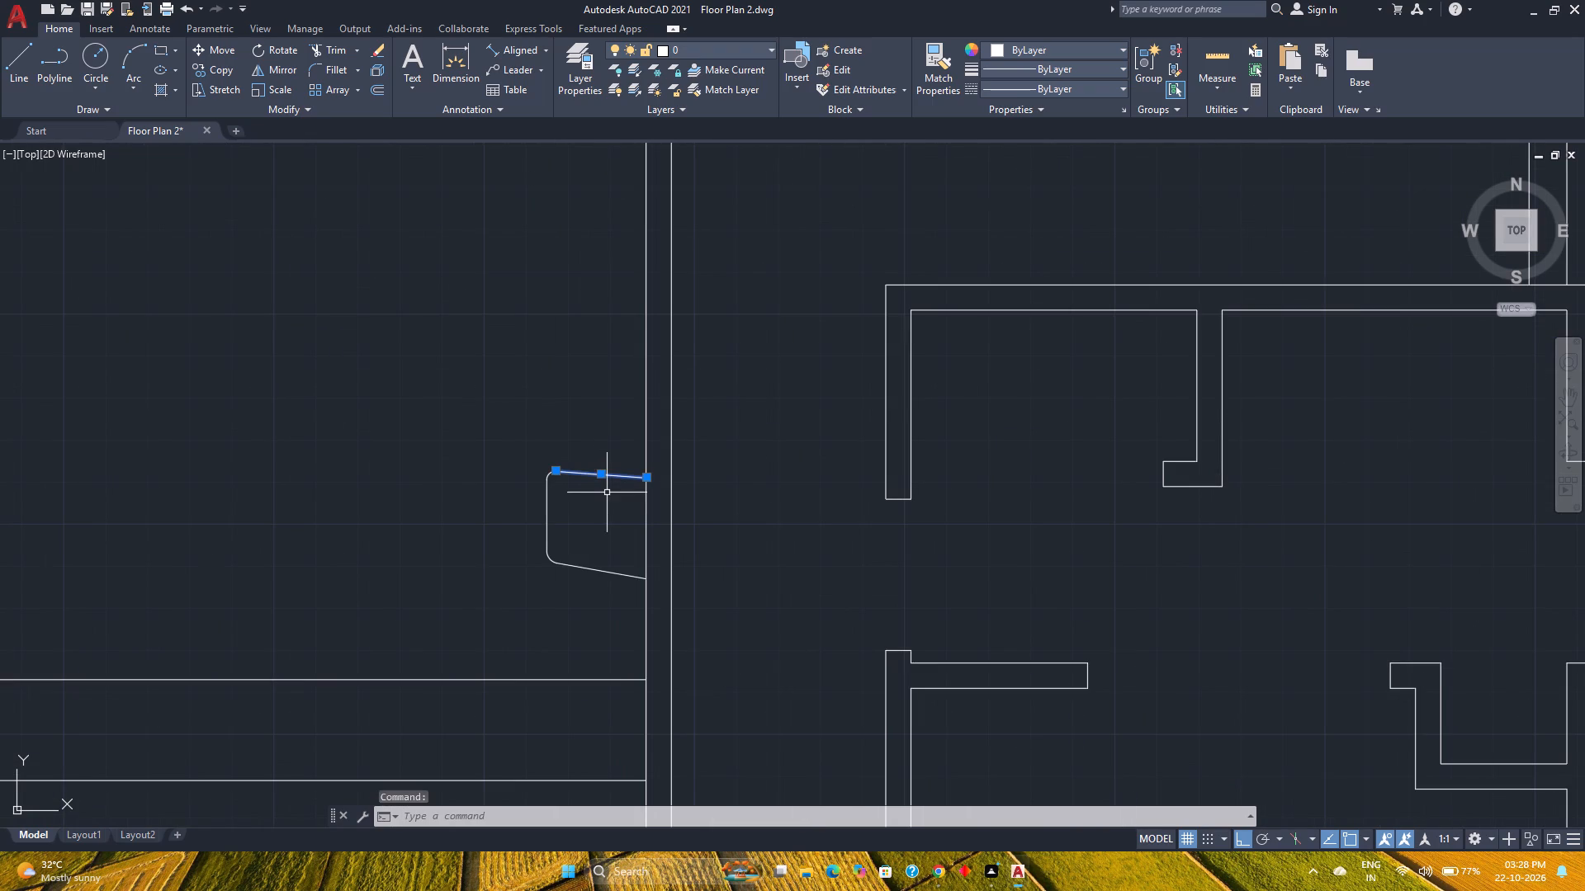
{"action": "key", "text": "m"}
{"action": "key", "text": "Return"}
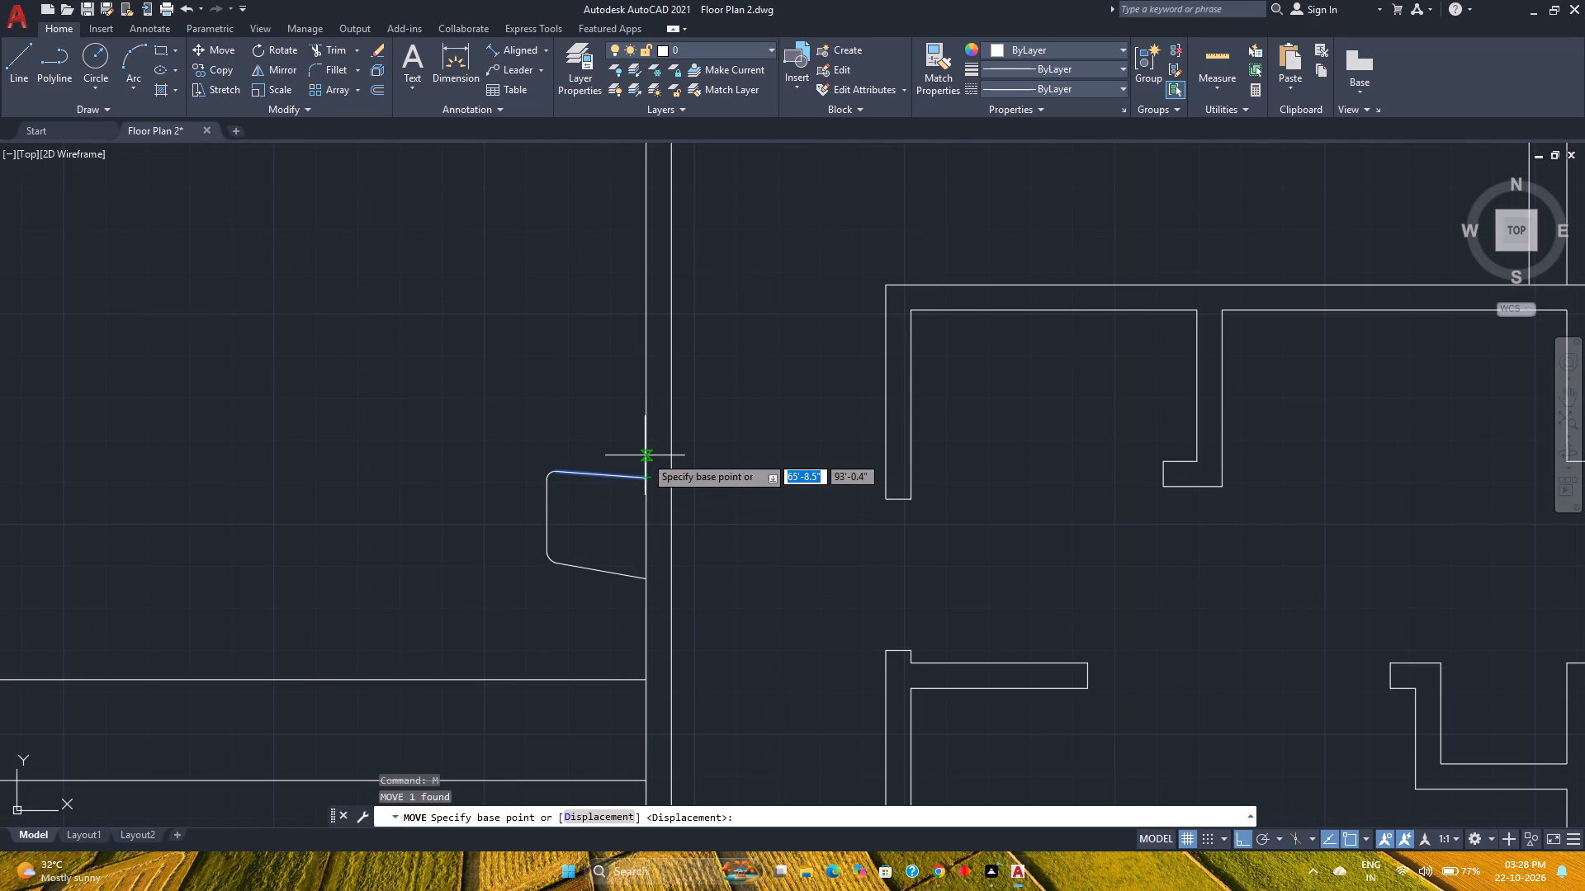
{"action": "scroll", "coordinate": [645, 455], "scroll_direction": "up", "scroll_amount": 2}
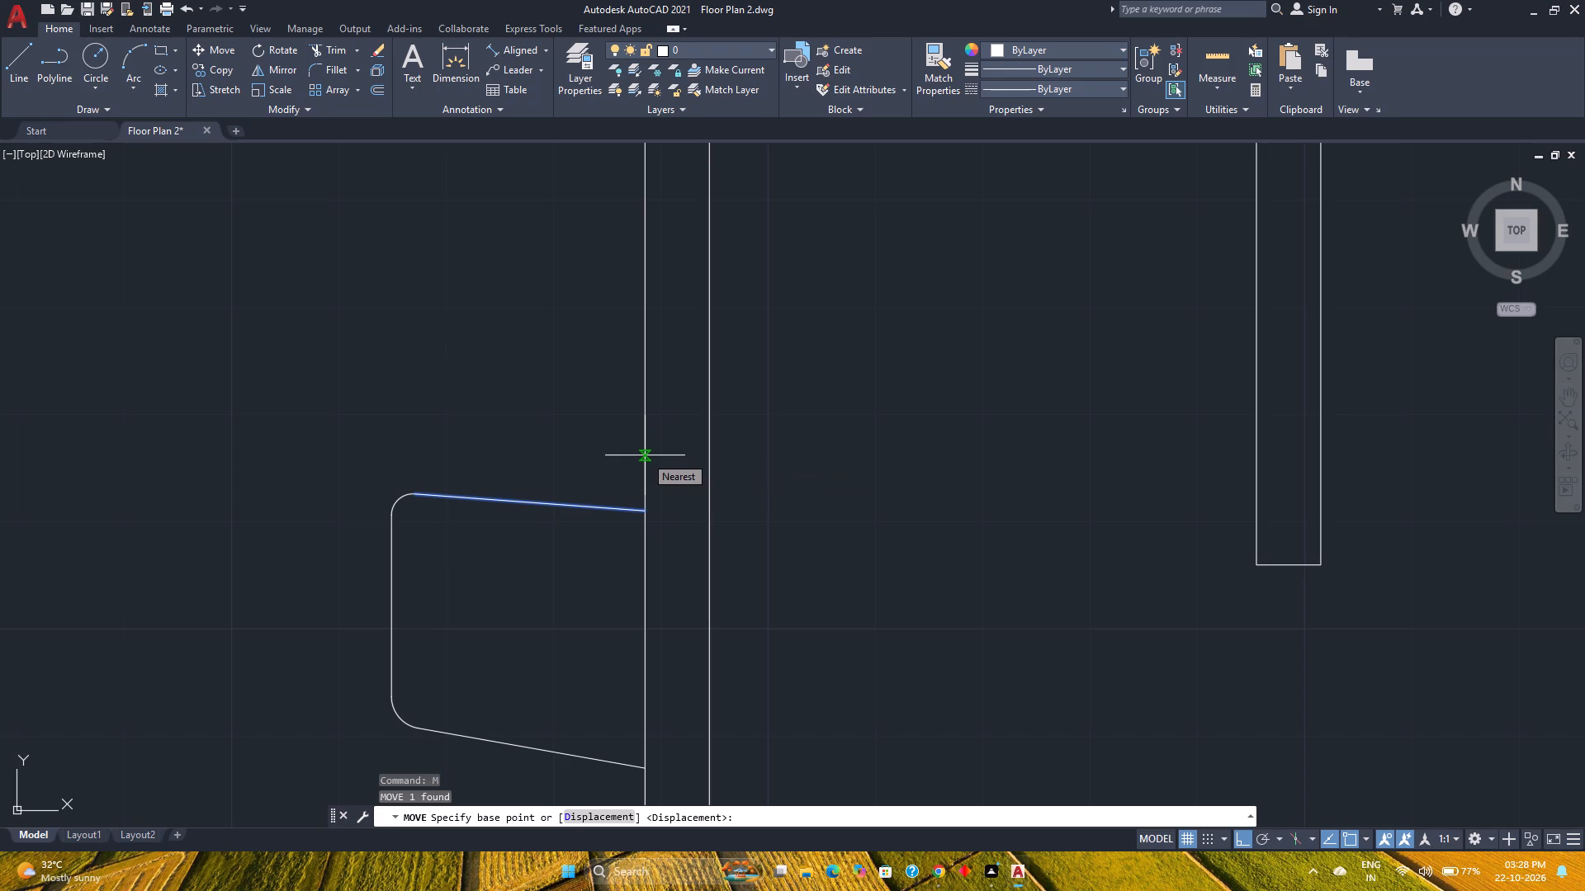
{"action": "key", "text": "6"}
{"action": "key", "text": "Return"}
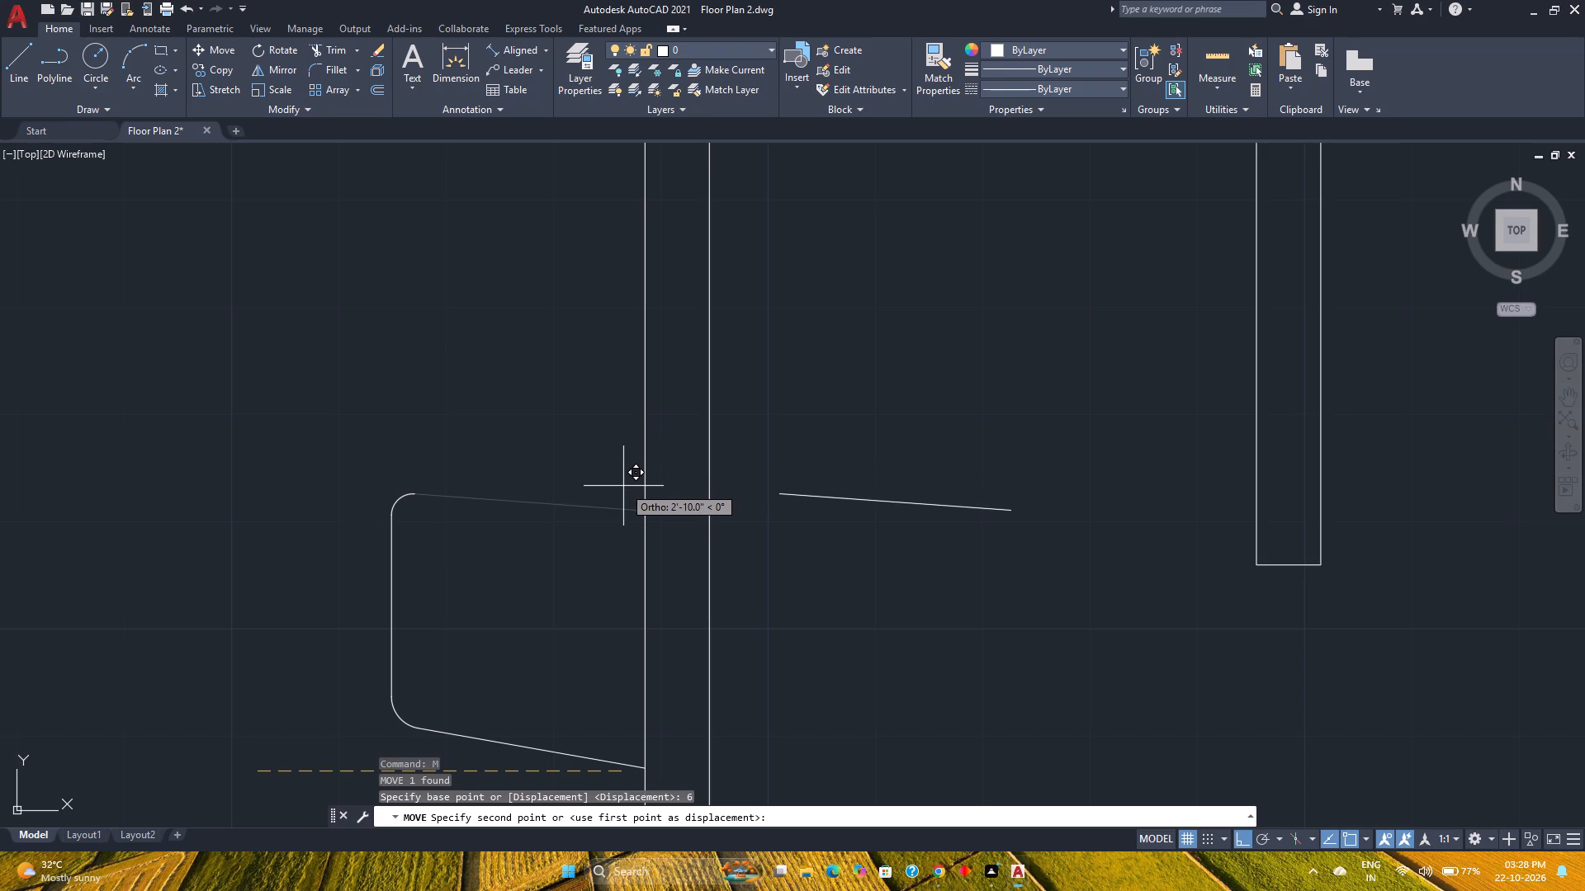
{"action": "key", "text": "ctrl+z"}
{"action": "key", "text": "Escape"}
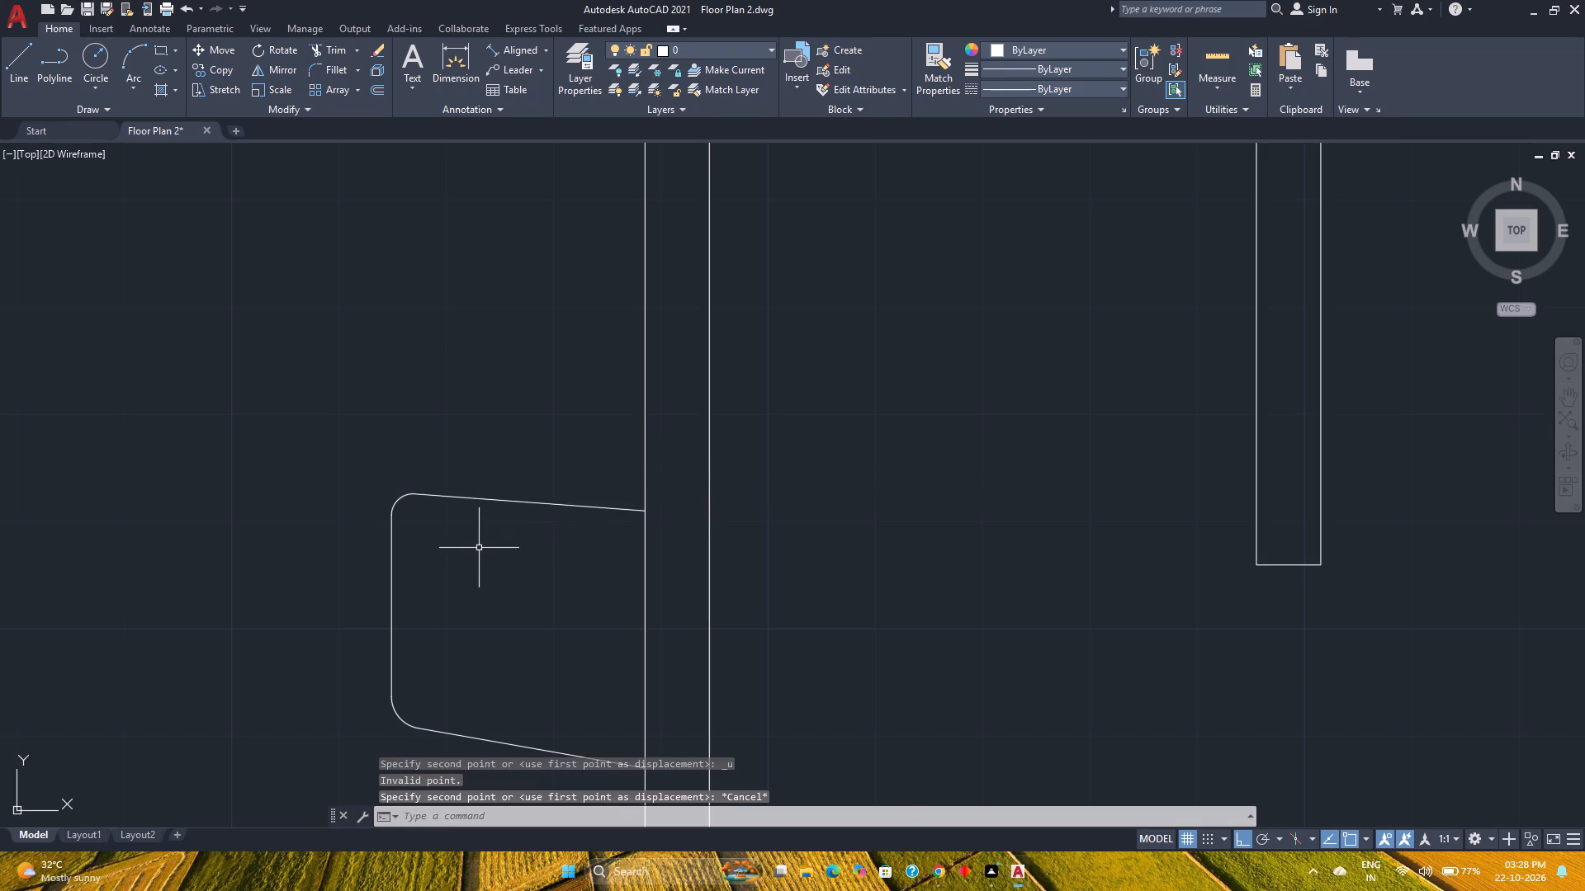
Undo the deletion of the two northern guide lines and both corner fillets of the outline at the east wall.
{"action": "key", "text": "ctrl+z"}
{"action": "key", "text": "ctrl+z"}
{"action": "key", "text": "ctrl+z"}
{"action": "key", "text": "ctrl+z"}
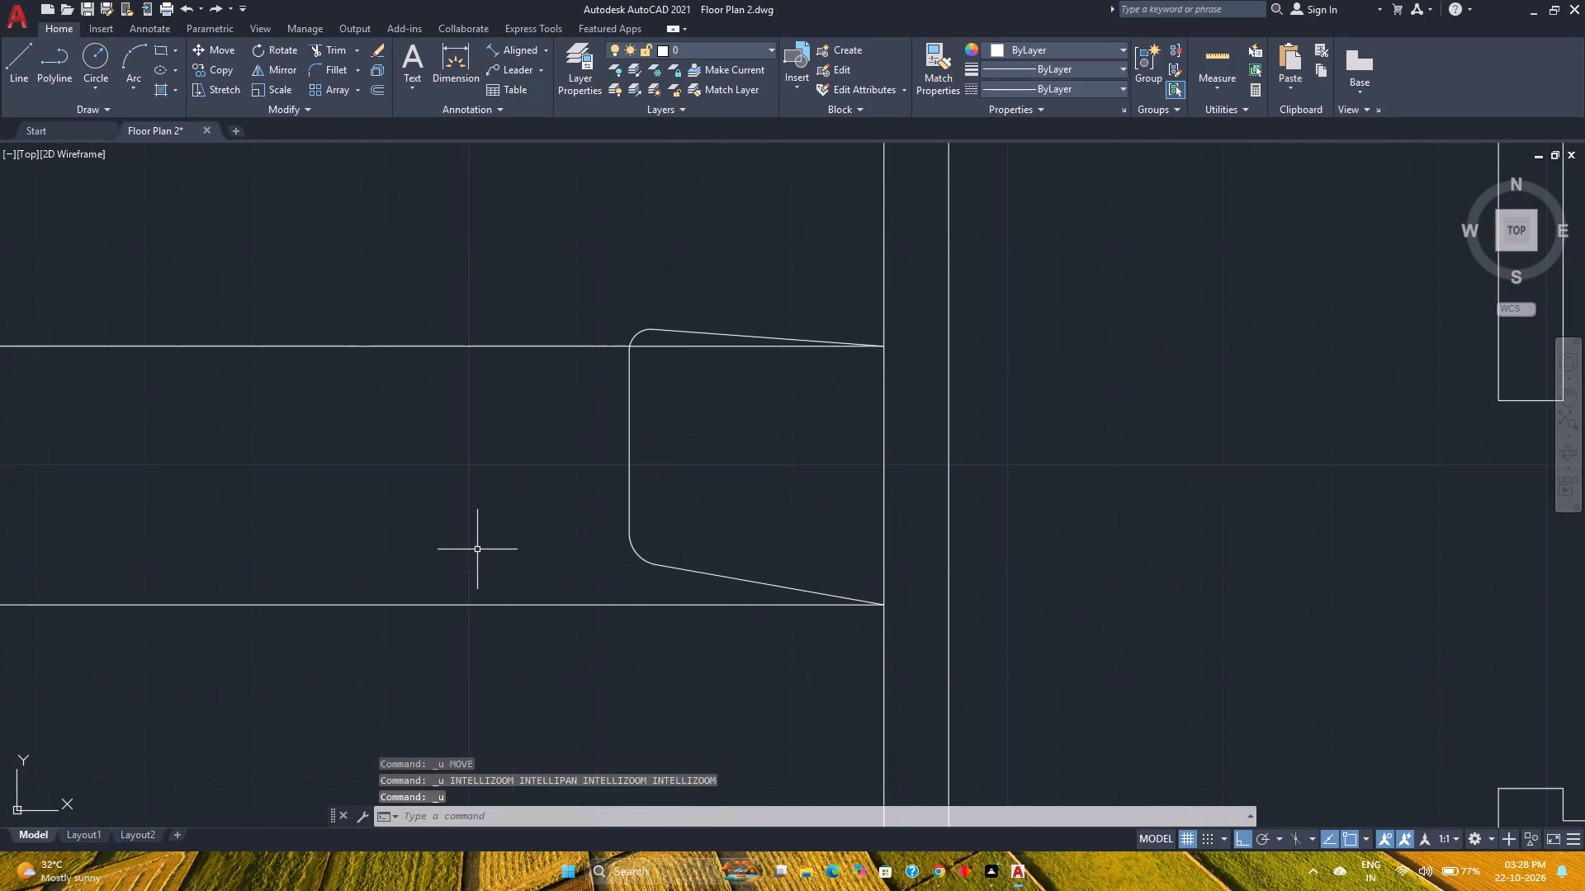
{"action": "key", "text": "ctrl+z"}
{"action": "key", "text": "ctrl+z"}
{"action": "key", "text": "ctrl+z"}
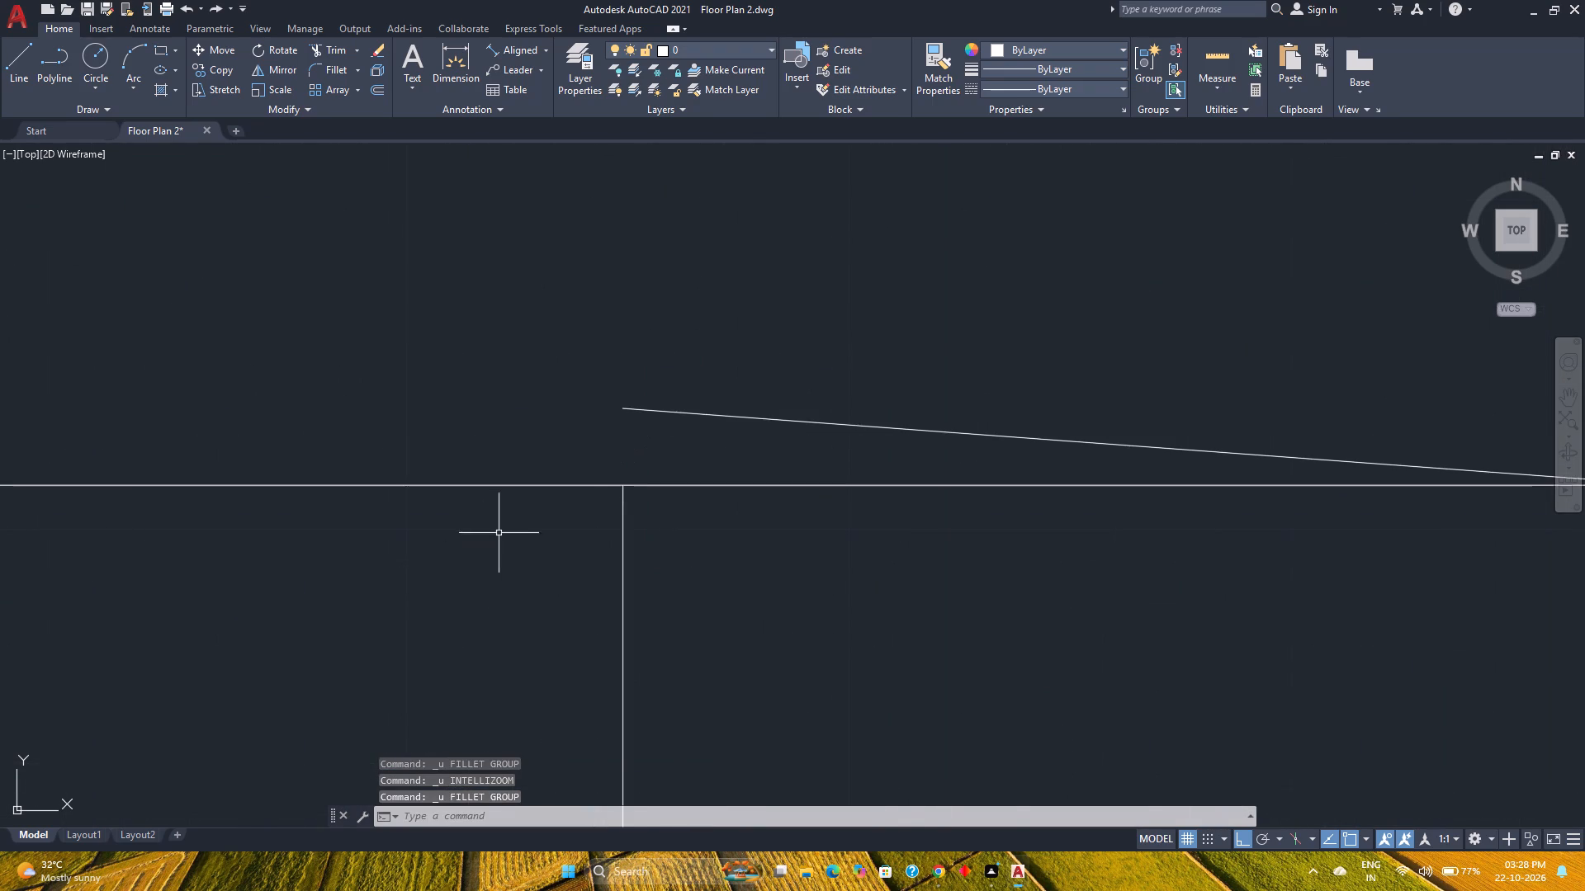
Move the northern slanted line 4" north along the large room's east wall.
{"action": "scroll", "coordinate": [503, 531], "scroll_direction": "down", "scroll_amount": 3}
{"action": "left_click", "coordinate": [570, 506]}
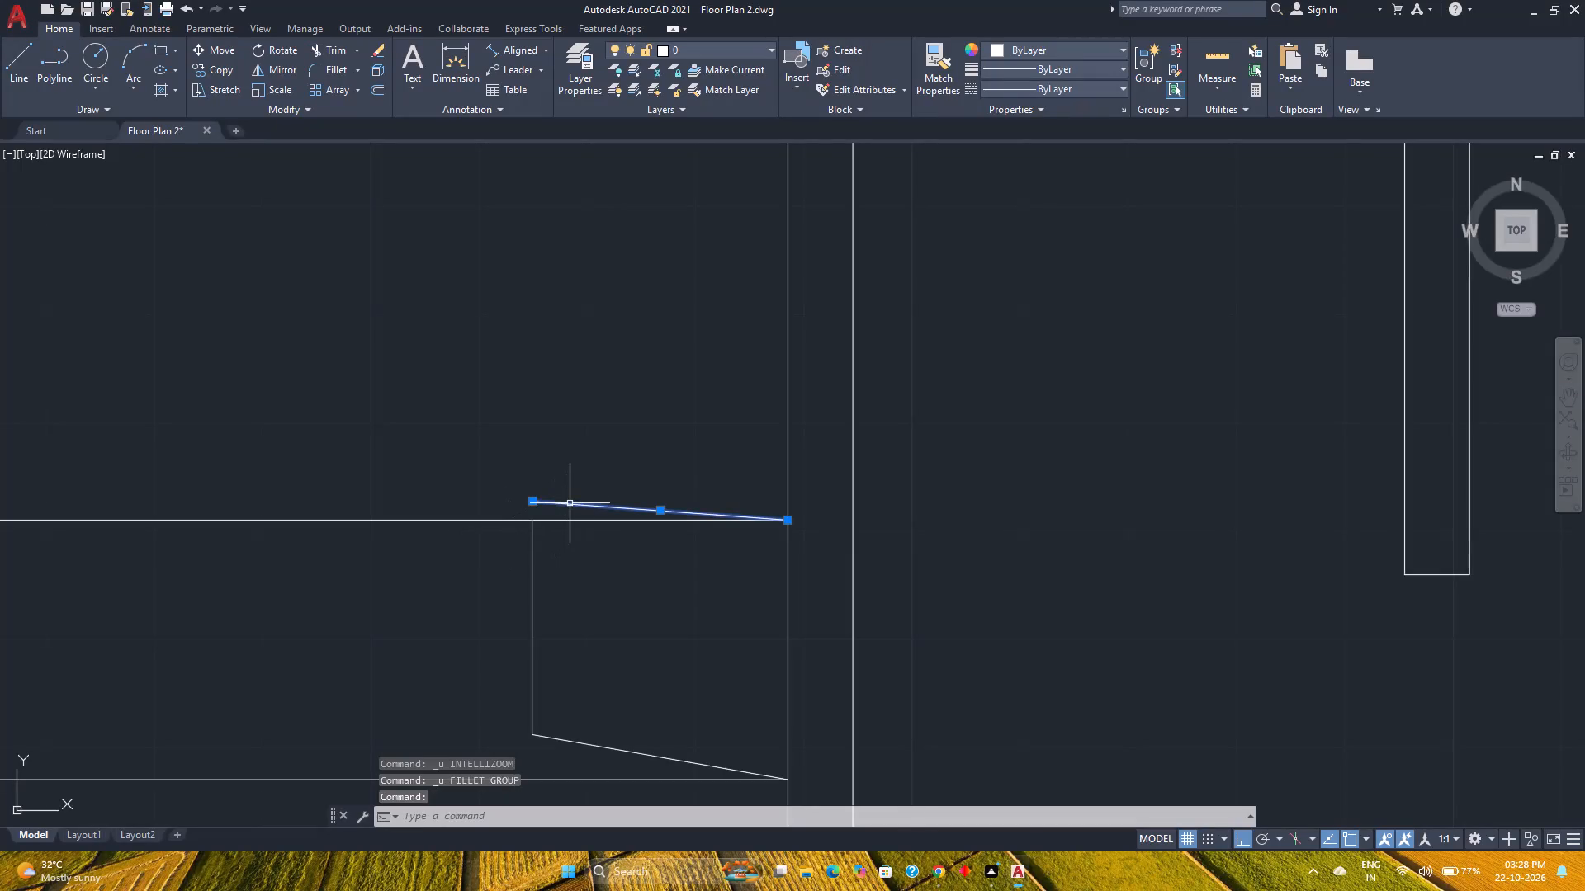
{"action": "key", "text": "m"}
{"action": "key", "text": "Return"}
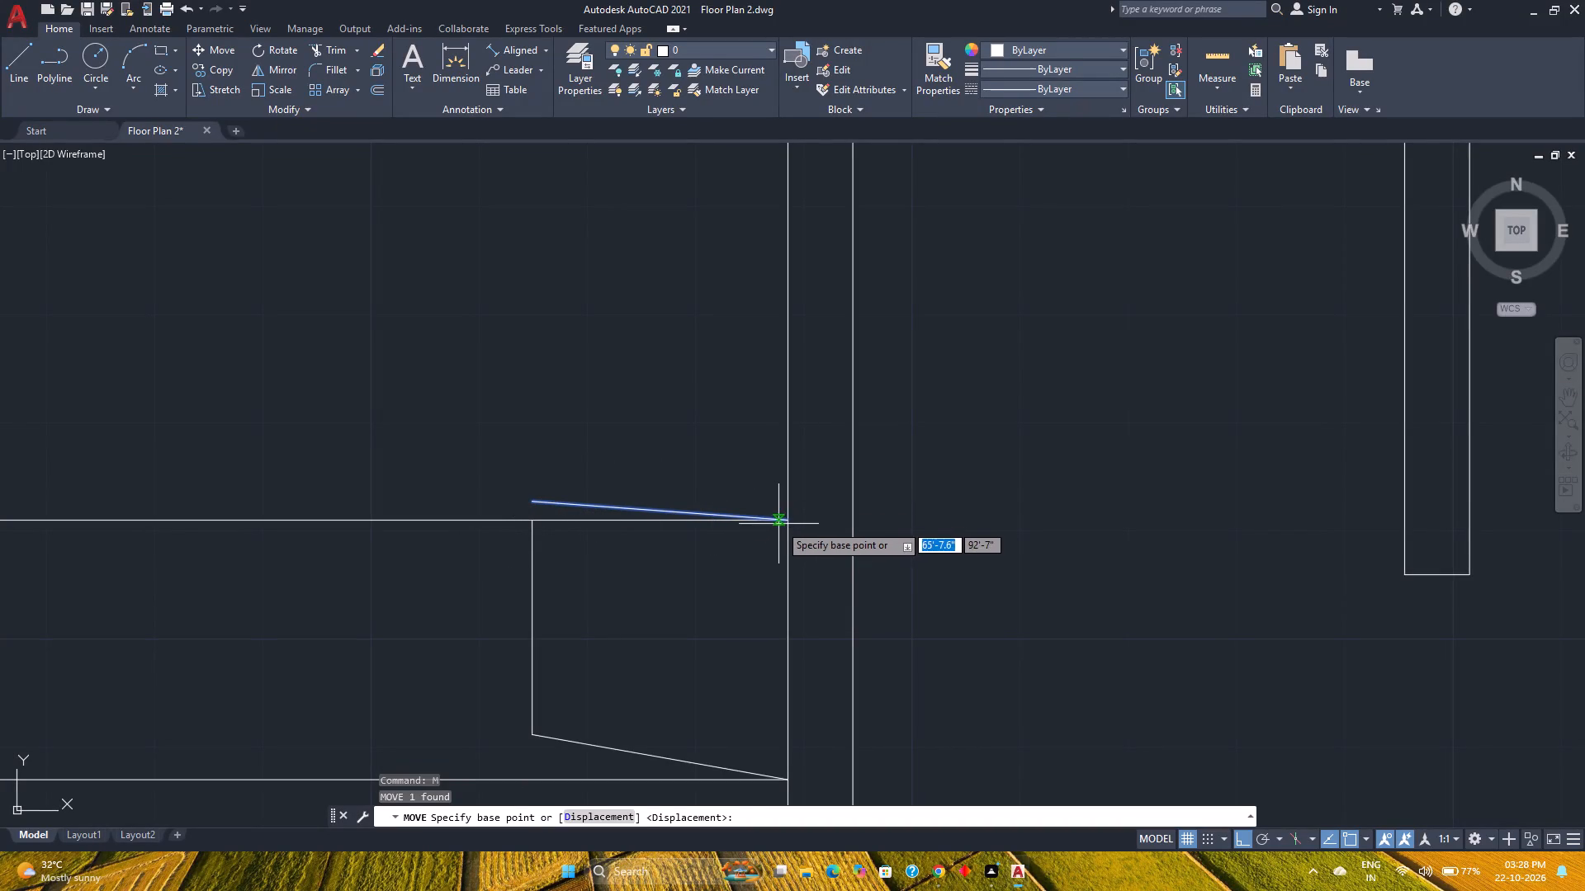
{"action": "left_click", "coordinate": [786, 524]}
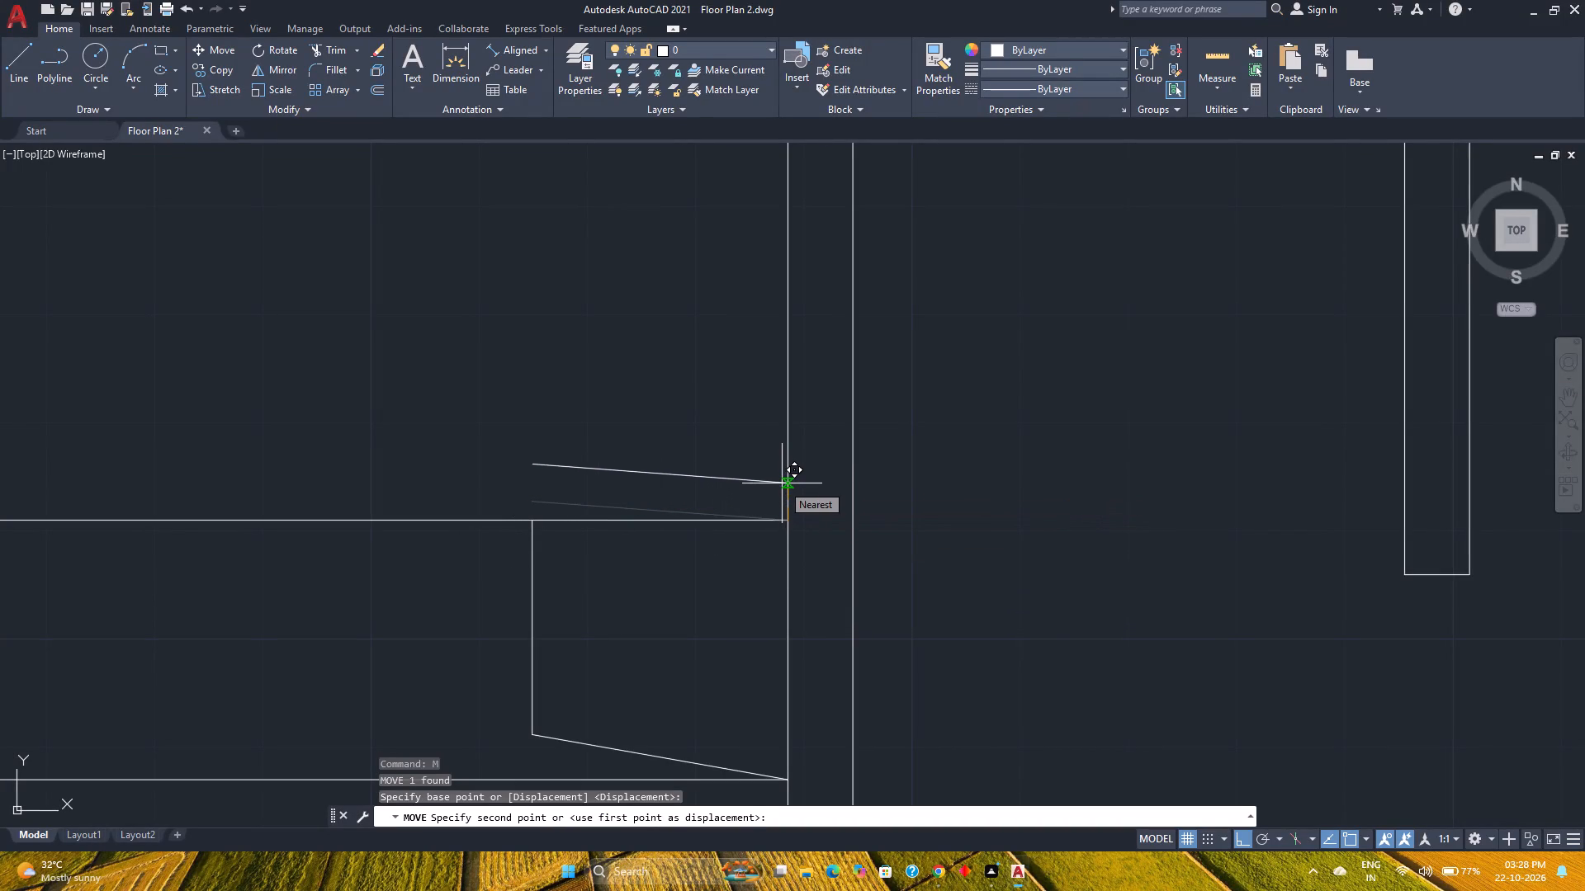
{"action": "key", "text": "4"}
{"action": "key", "text": "Return"}
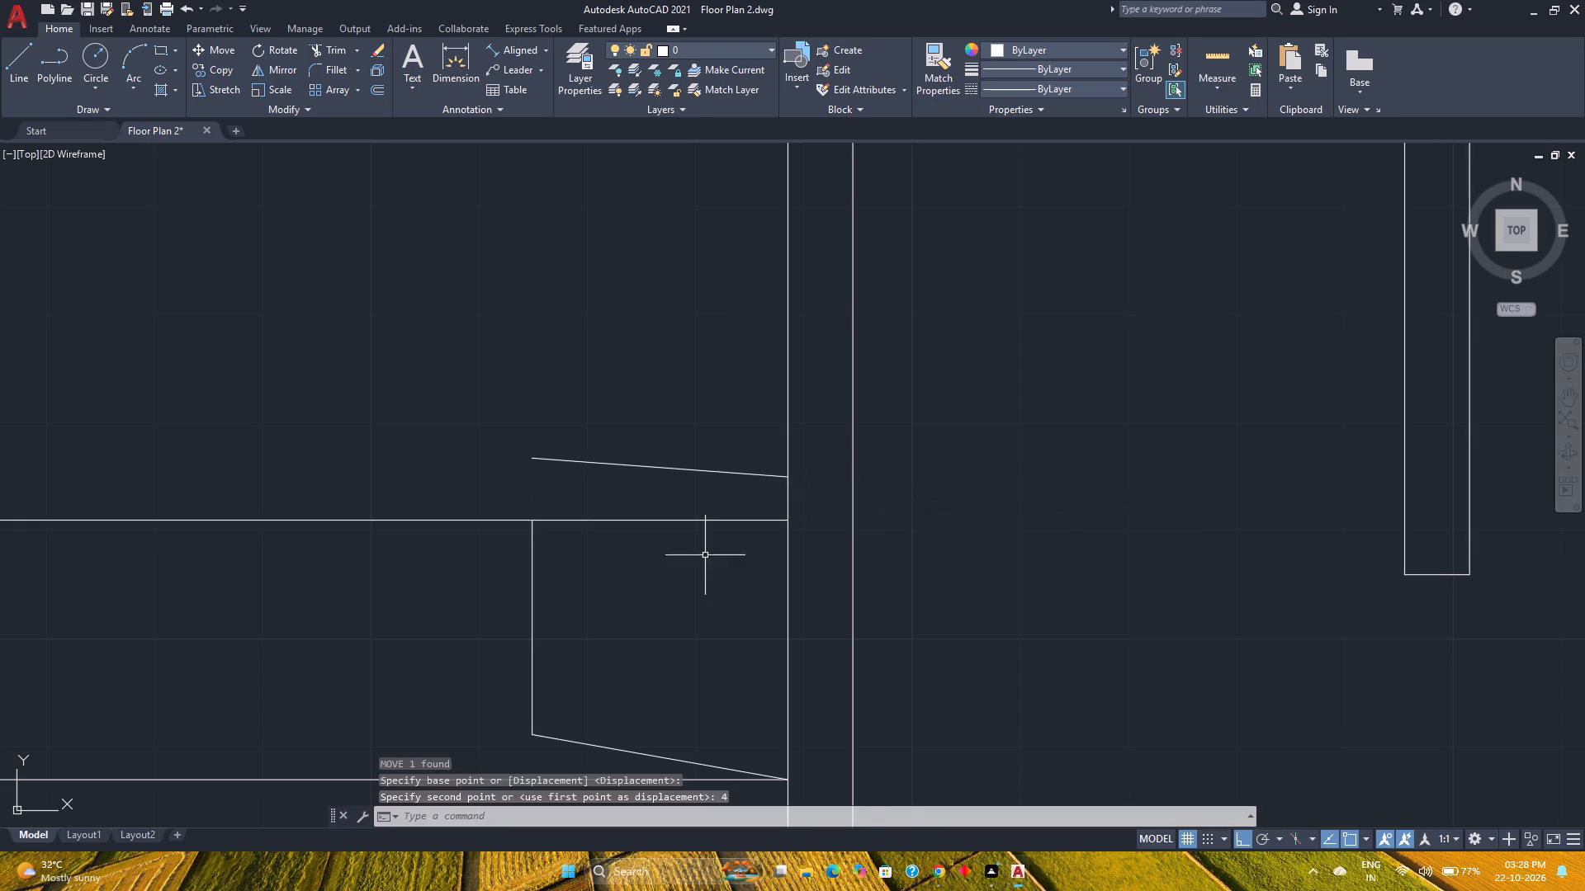
Fillet the corner between the vertical line and the northern slanted line with a 2" radius.
{"action": "scroll", "coordinate": [698, 593], "scroll_direction": "down", "scroll_amount": 3}
{"action": "middle_click_drag", "start_coordinate": [695, 614], "coordinate": [689, 576]}
{"action": "middle_click", "coordinate": [689, 576]}
{"action": "scroll", "coordinate": [689, 576], "scroll_direction": "up", "scroll_amount": 1}
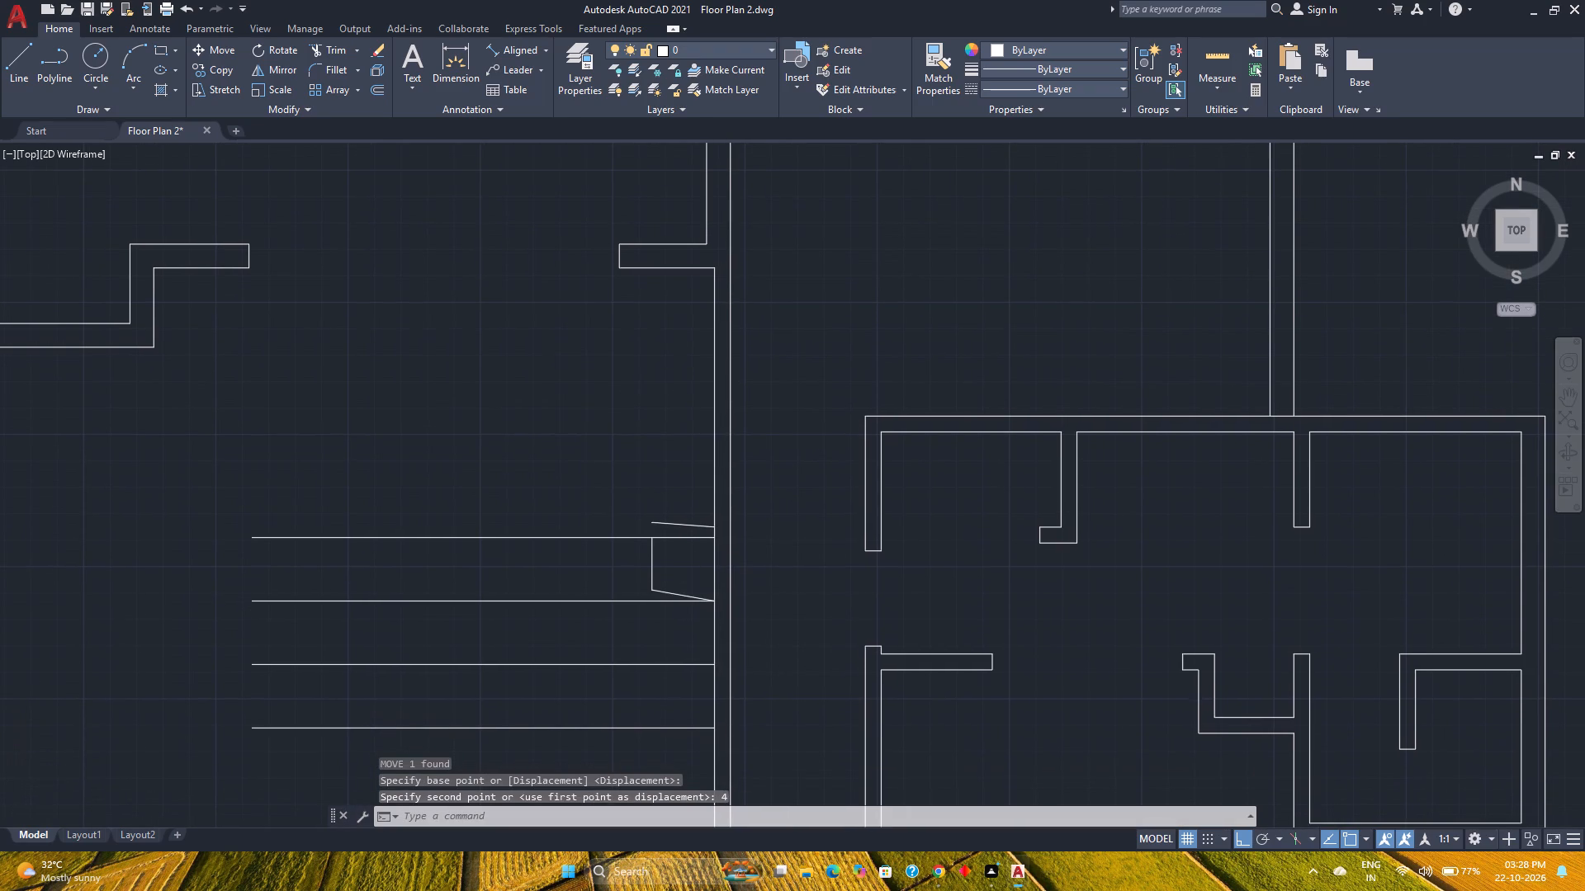
{"action": "left_click", "coordinate": [330, 71]}
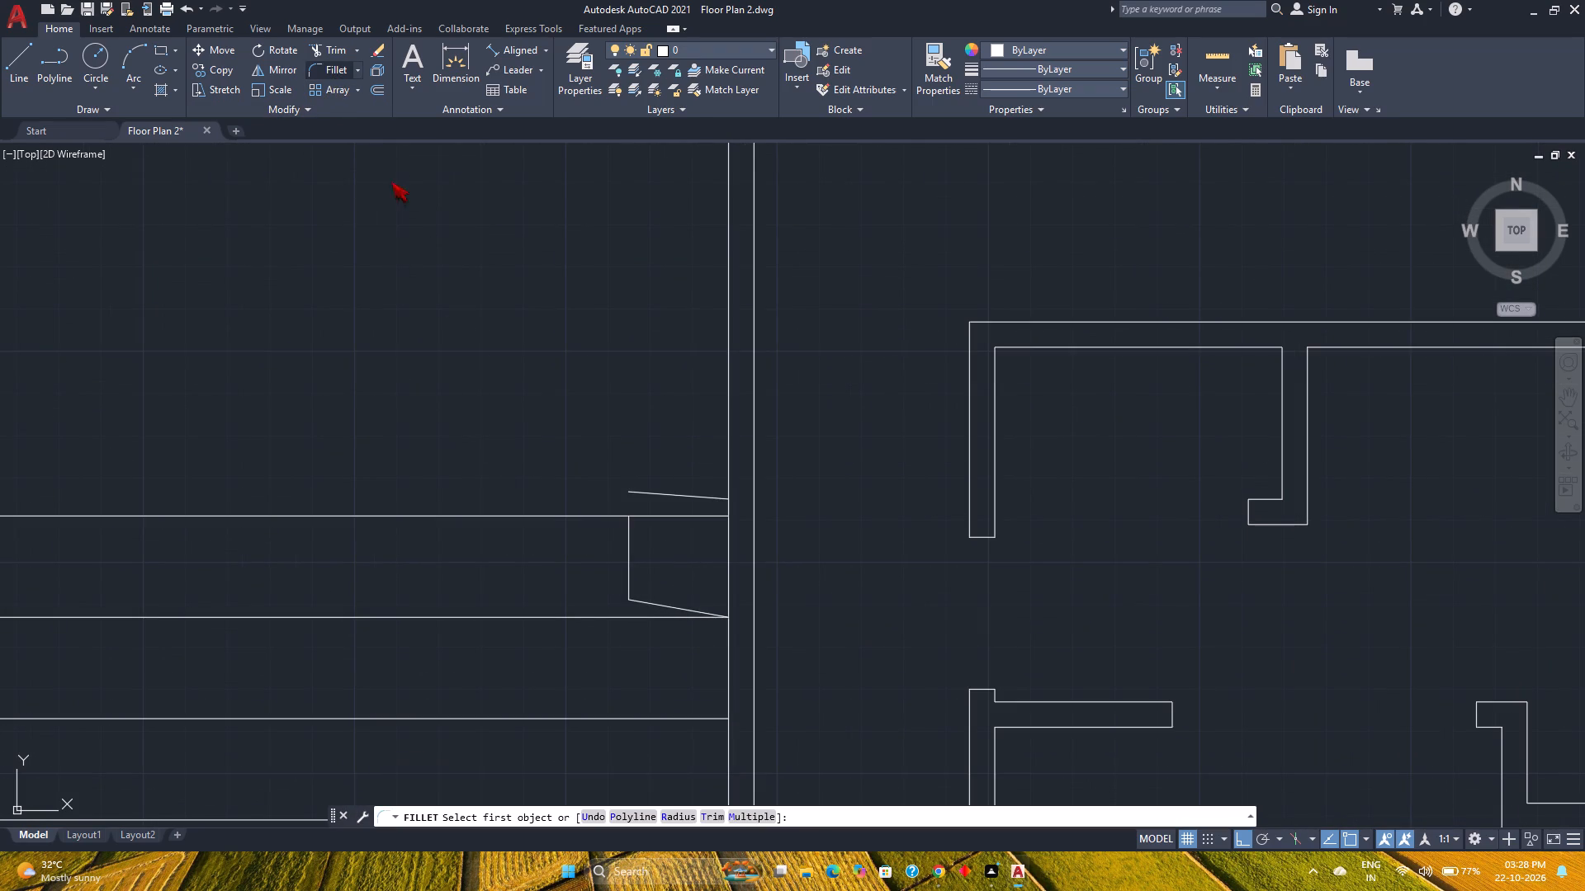
{"action": "left_click", "coordinate": [682, 818]}
{"action": "key", "text": "2"}
{"action": "key", "text": "Return"}
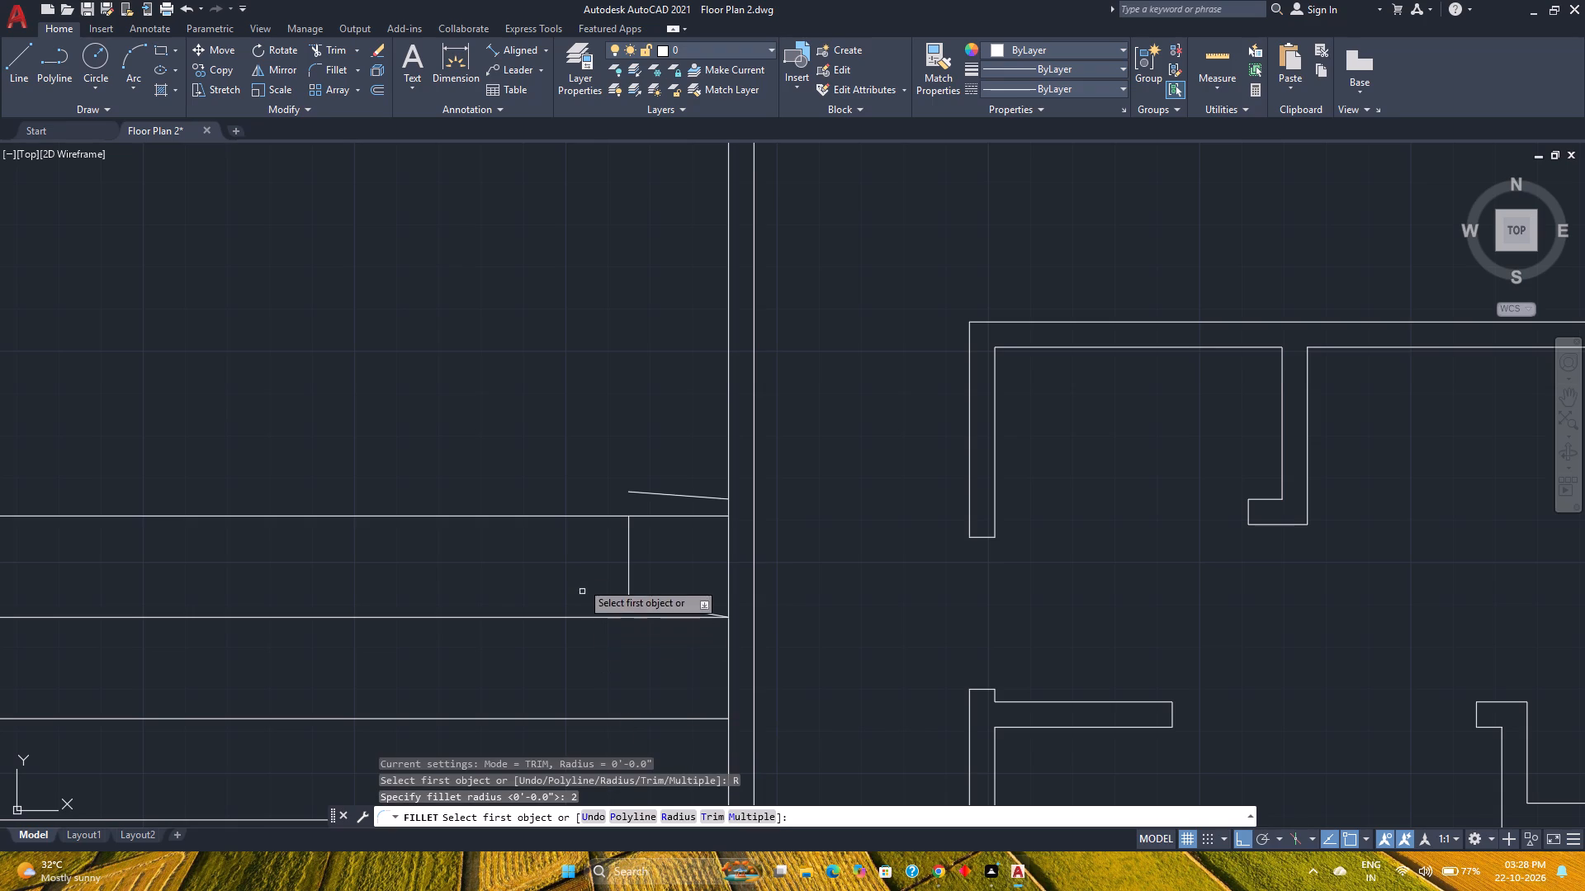
{"action": "left_click", "coordinate": [628, 540]}
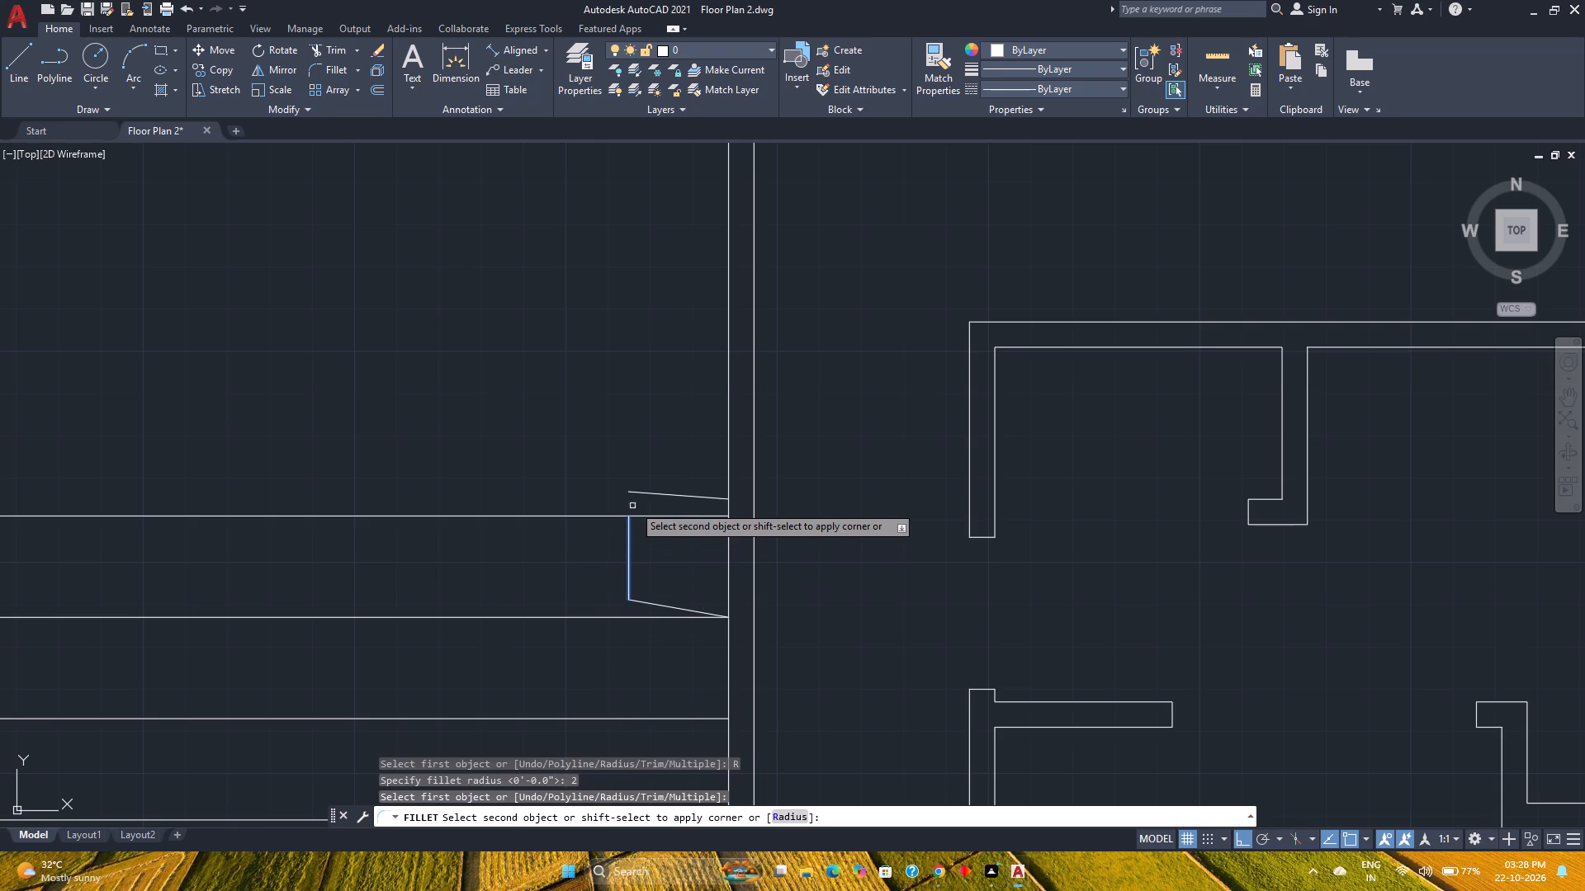
{"action": "left_click", "coordinate": [643, 493]}
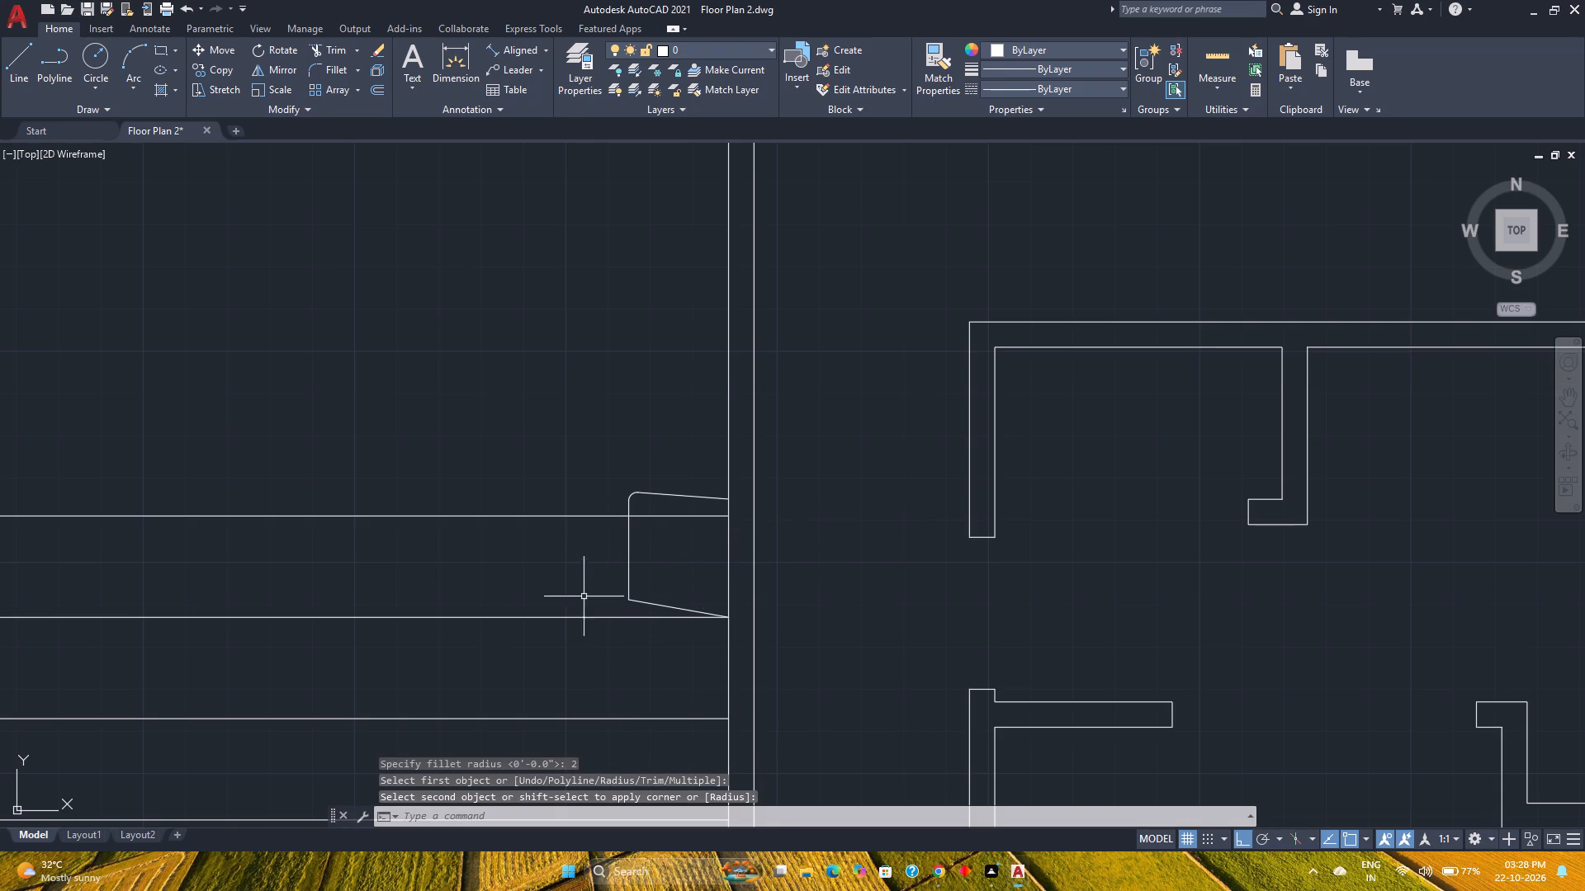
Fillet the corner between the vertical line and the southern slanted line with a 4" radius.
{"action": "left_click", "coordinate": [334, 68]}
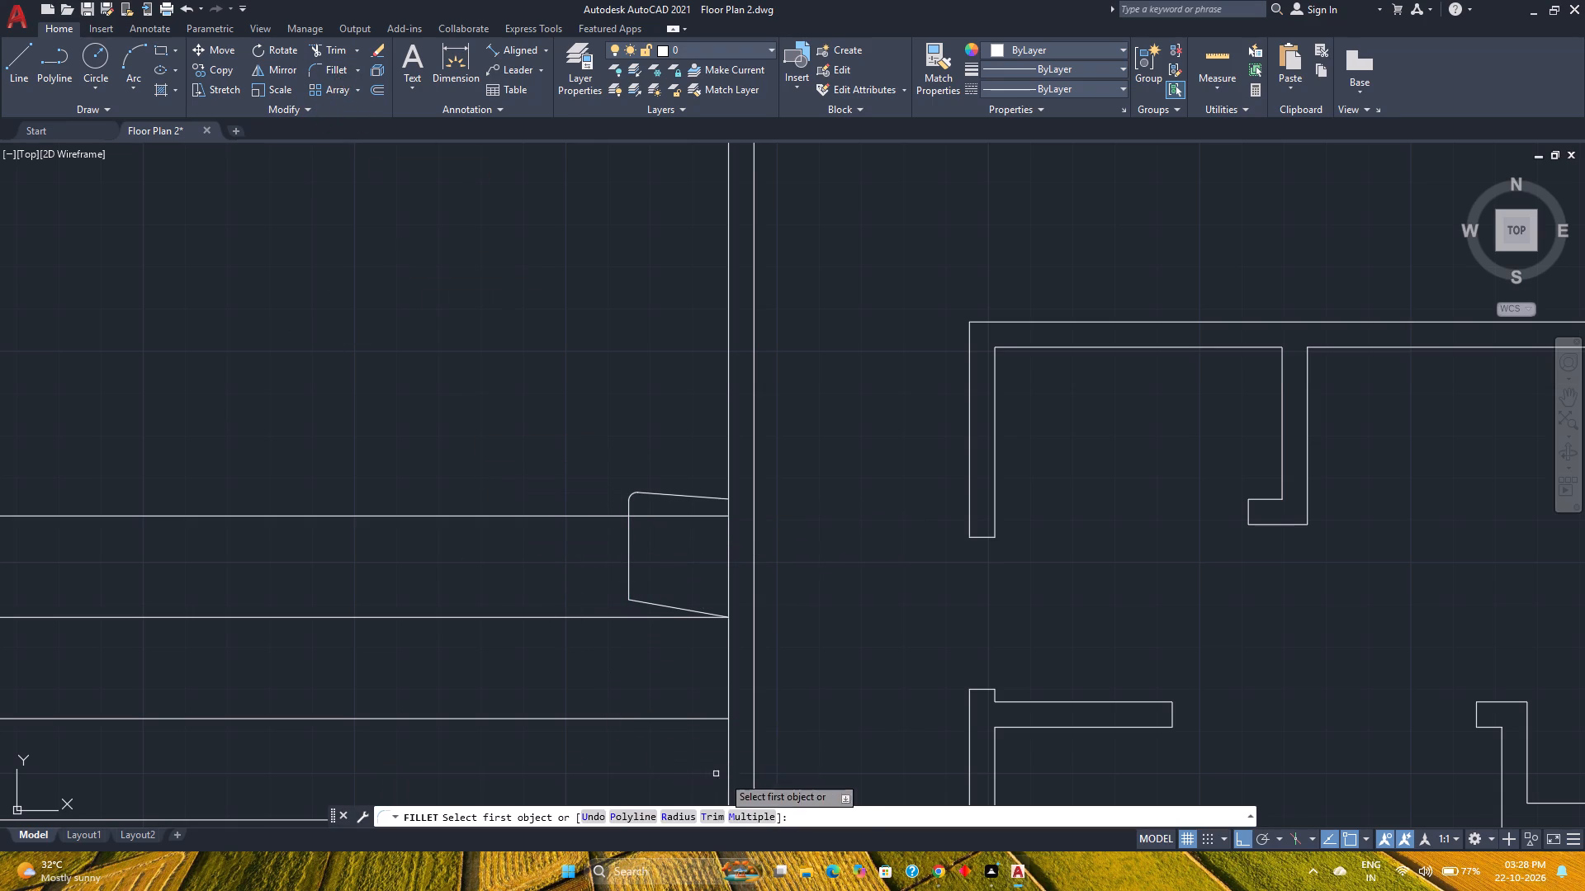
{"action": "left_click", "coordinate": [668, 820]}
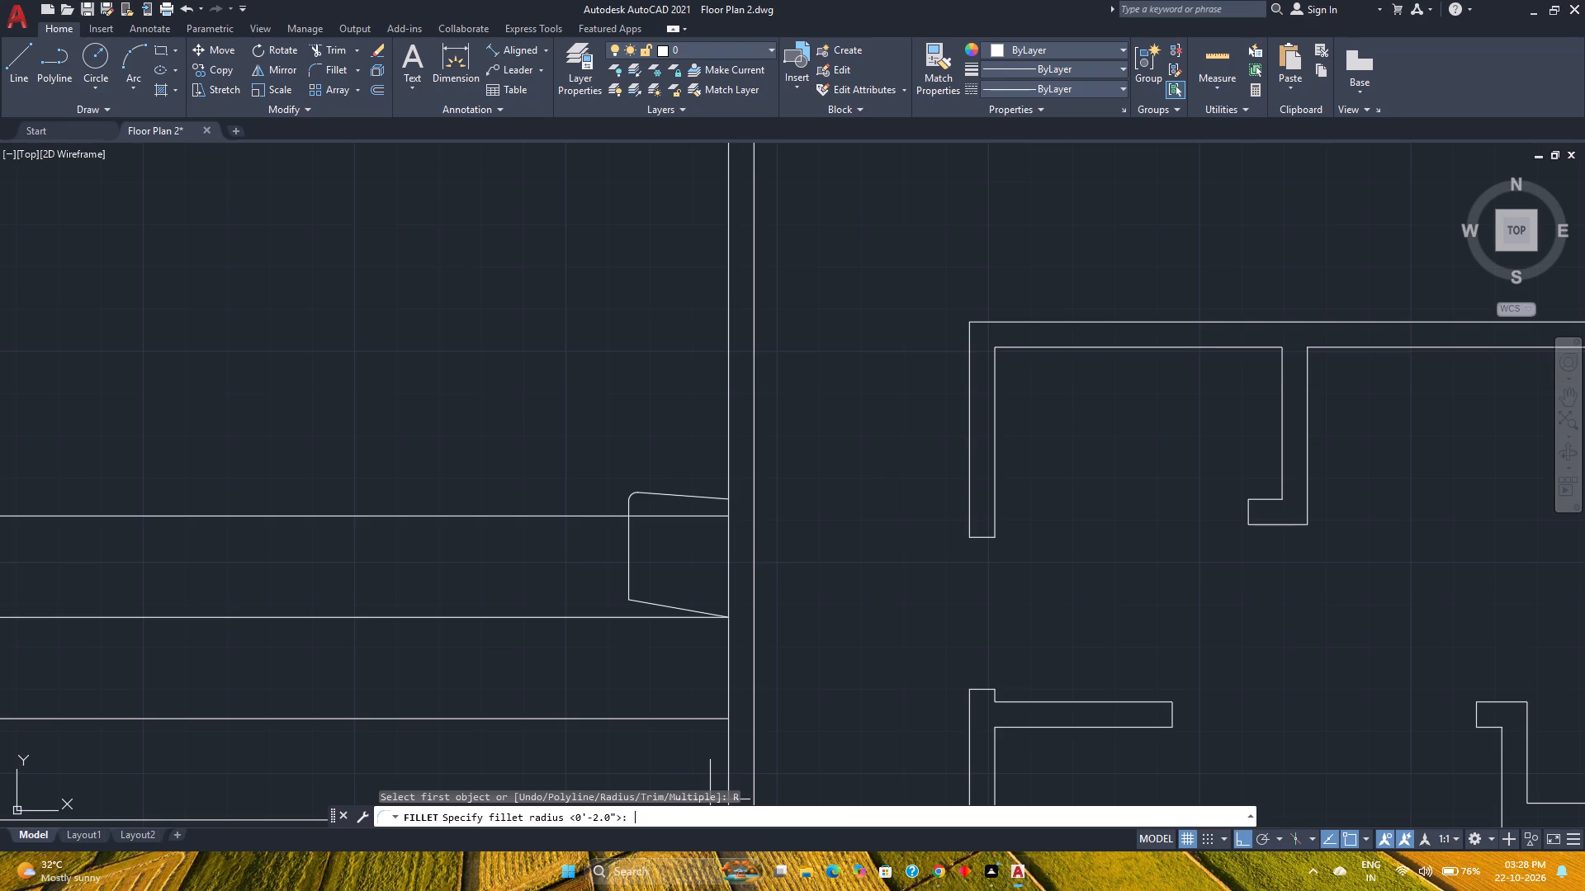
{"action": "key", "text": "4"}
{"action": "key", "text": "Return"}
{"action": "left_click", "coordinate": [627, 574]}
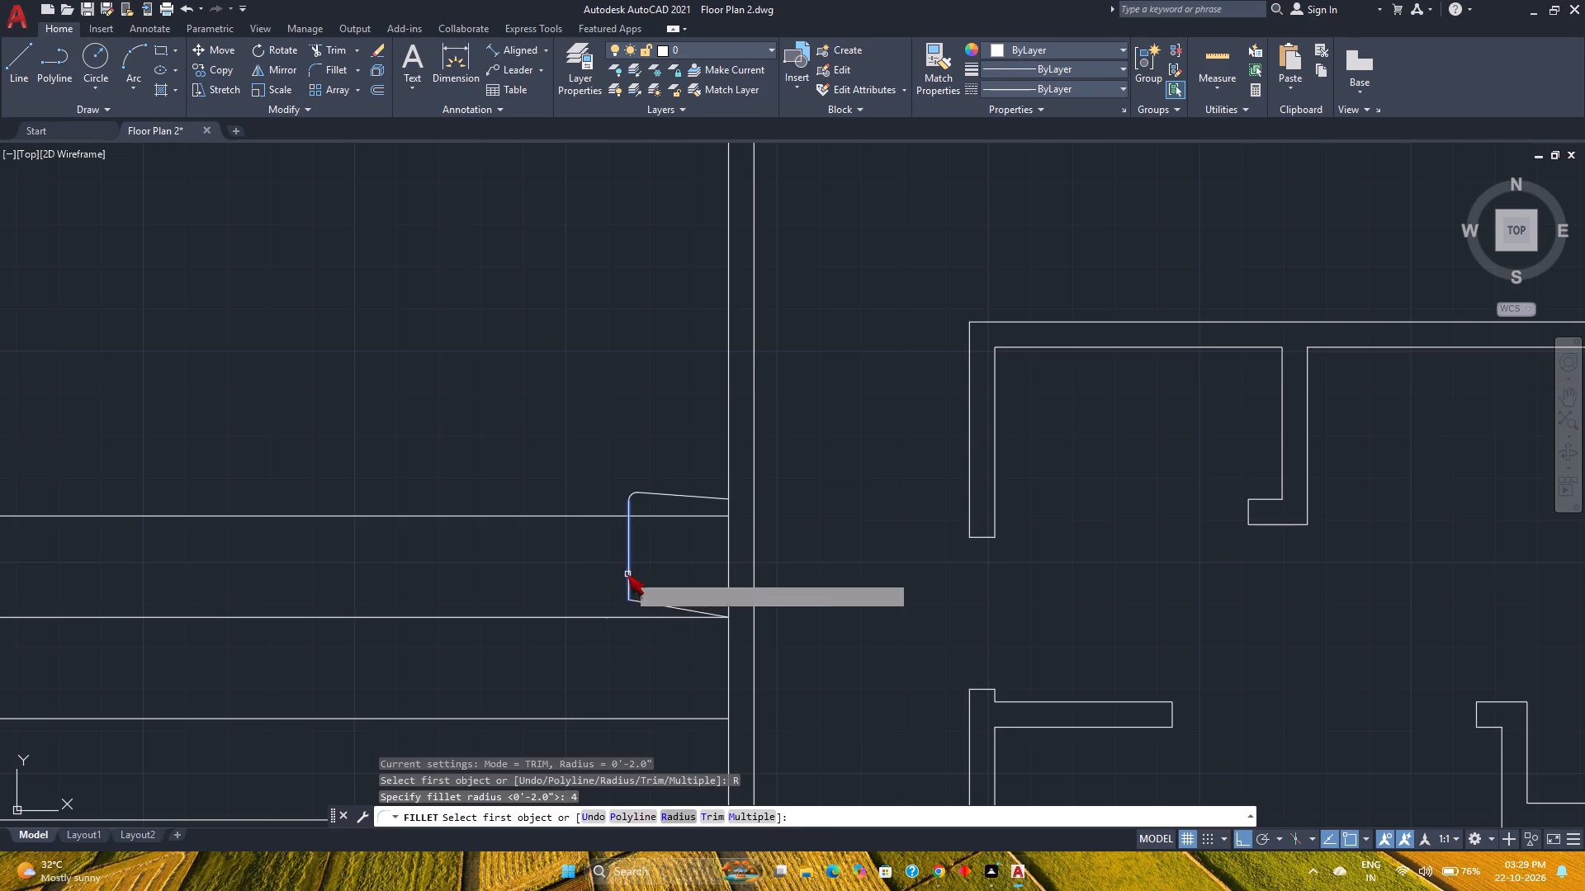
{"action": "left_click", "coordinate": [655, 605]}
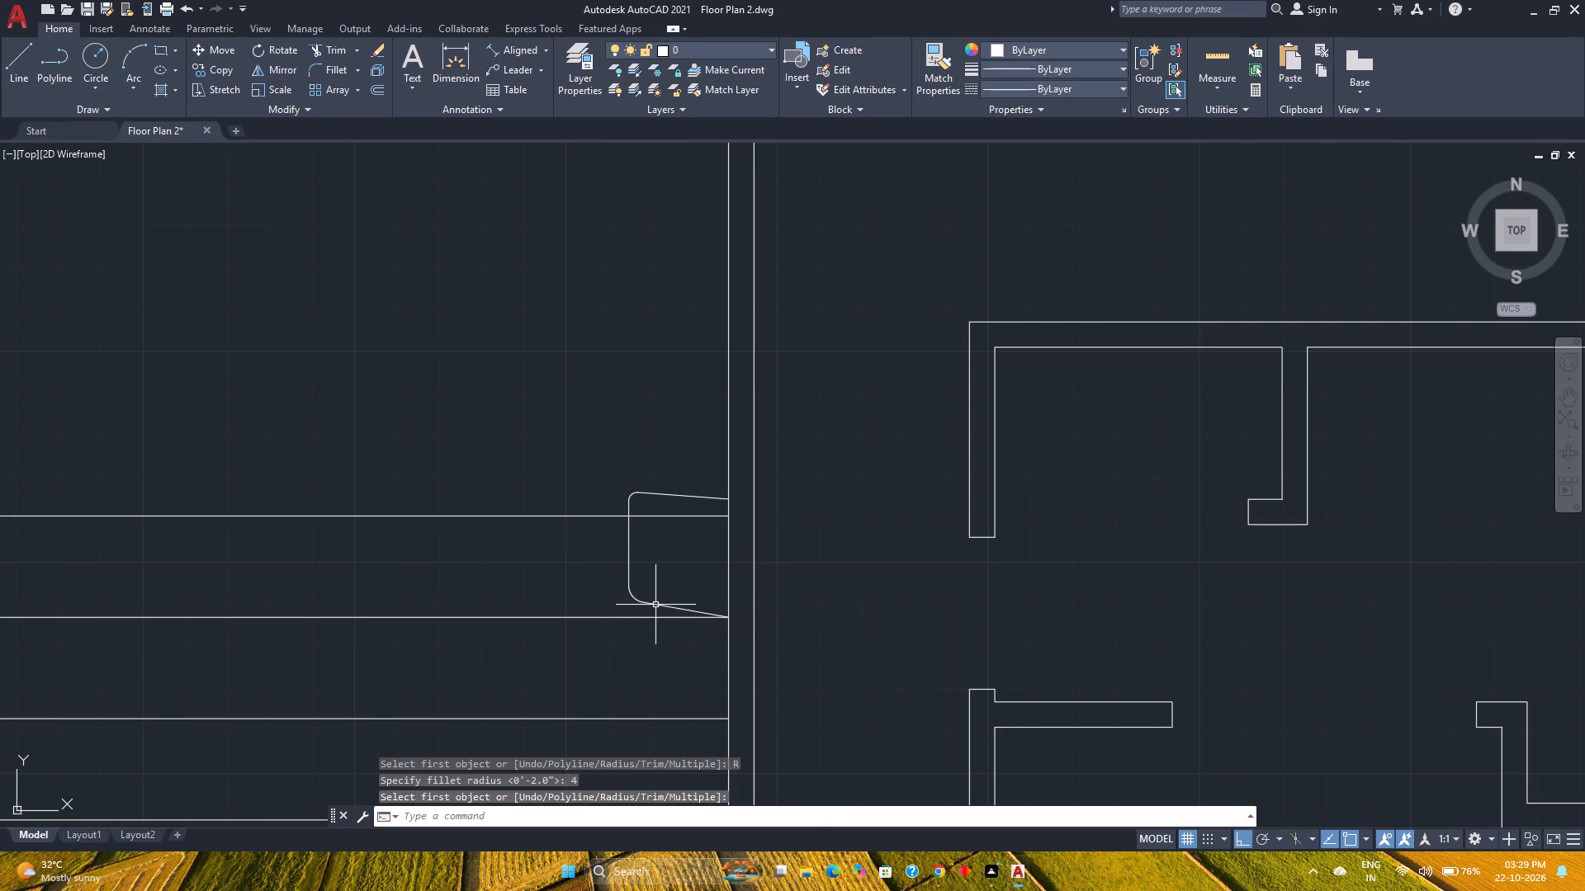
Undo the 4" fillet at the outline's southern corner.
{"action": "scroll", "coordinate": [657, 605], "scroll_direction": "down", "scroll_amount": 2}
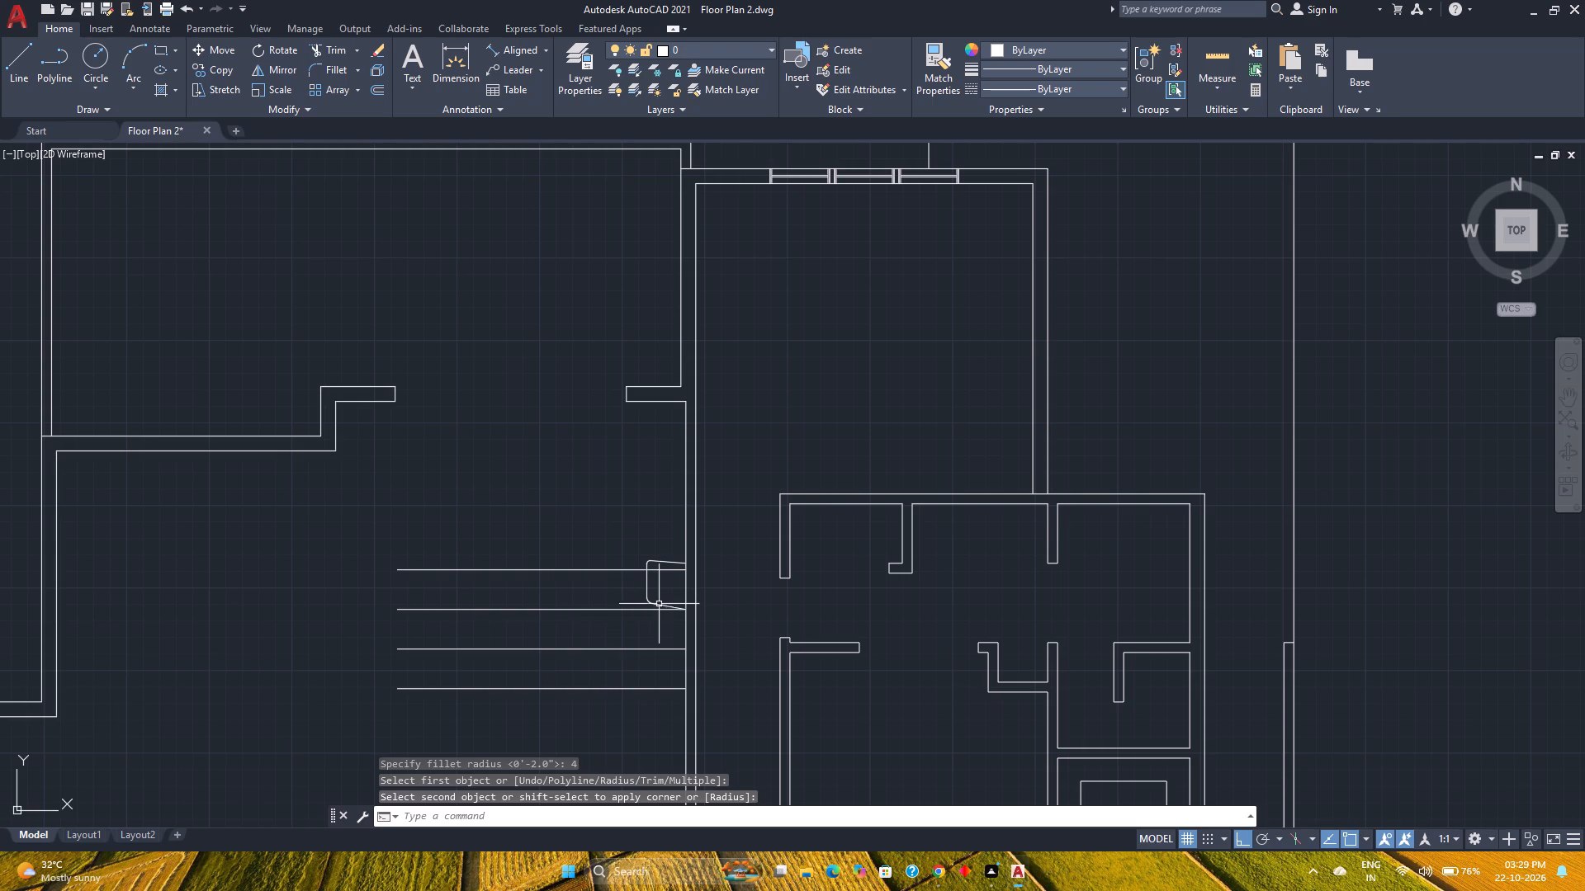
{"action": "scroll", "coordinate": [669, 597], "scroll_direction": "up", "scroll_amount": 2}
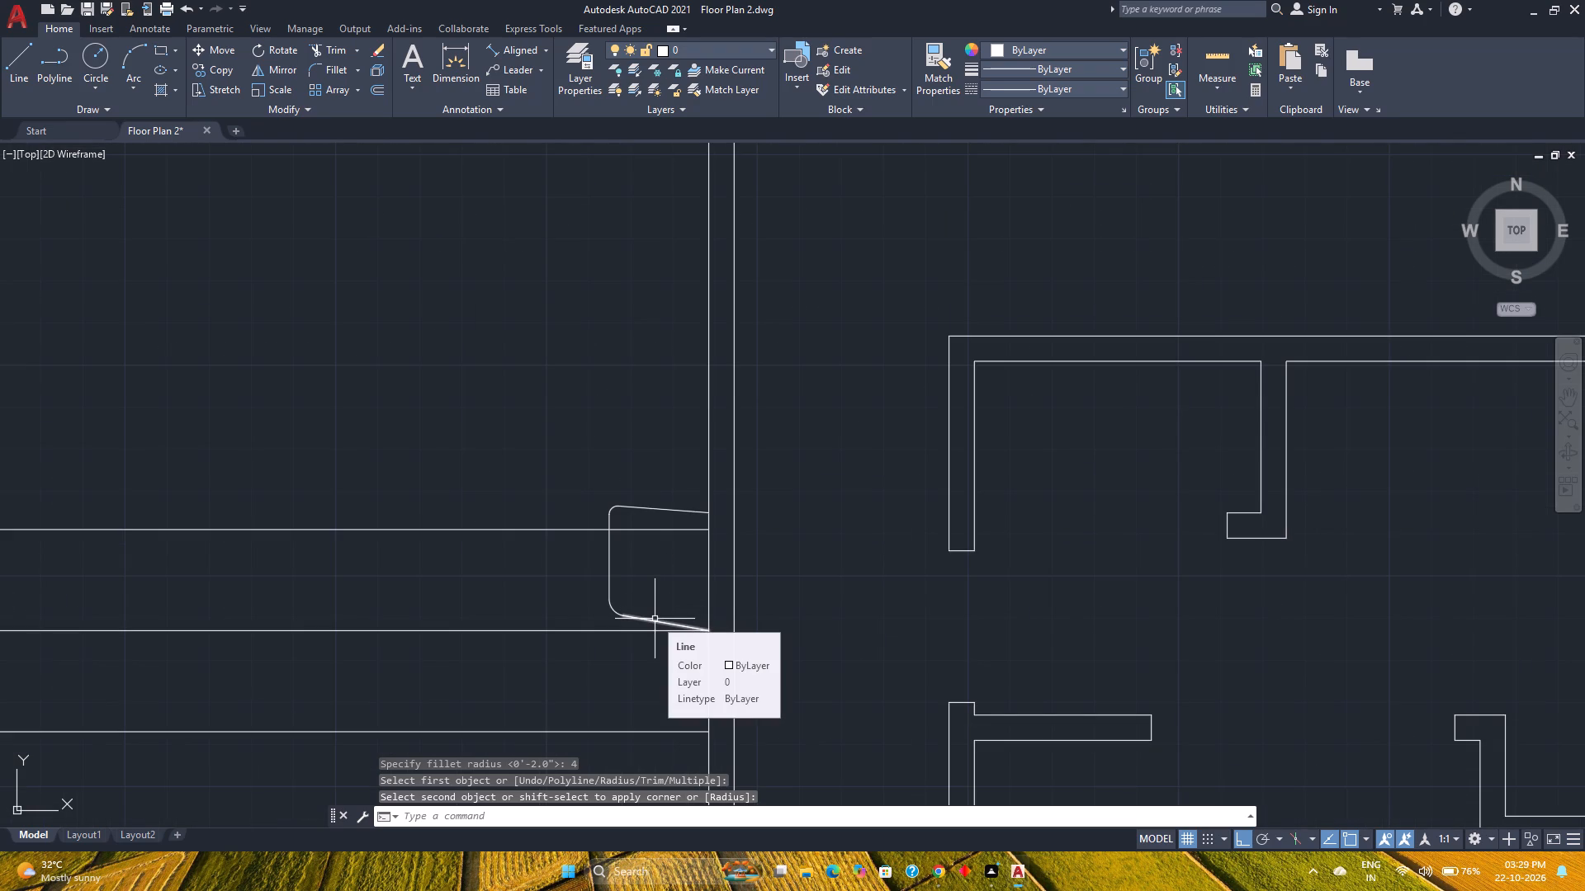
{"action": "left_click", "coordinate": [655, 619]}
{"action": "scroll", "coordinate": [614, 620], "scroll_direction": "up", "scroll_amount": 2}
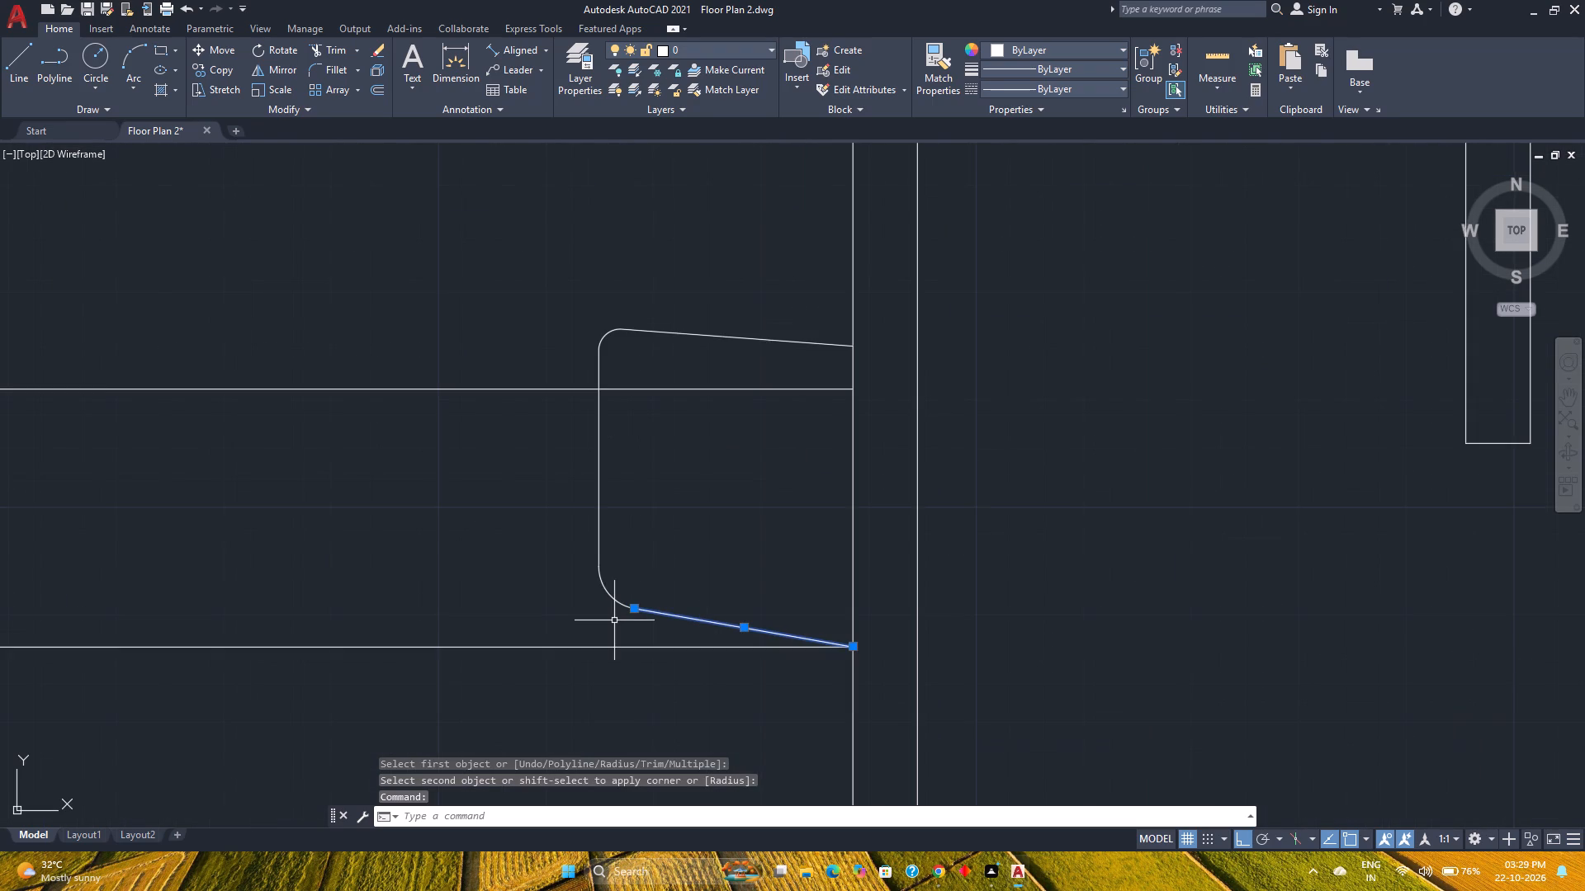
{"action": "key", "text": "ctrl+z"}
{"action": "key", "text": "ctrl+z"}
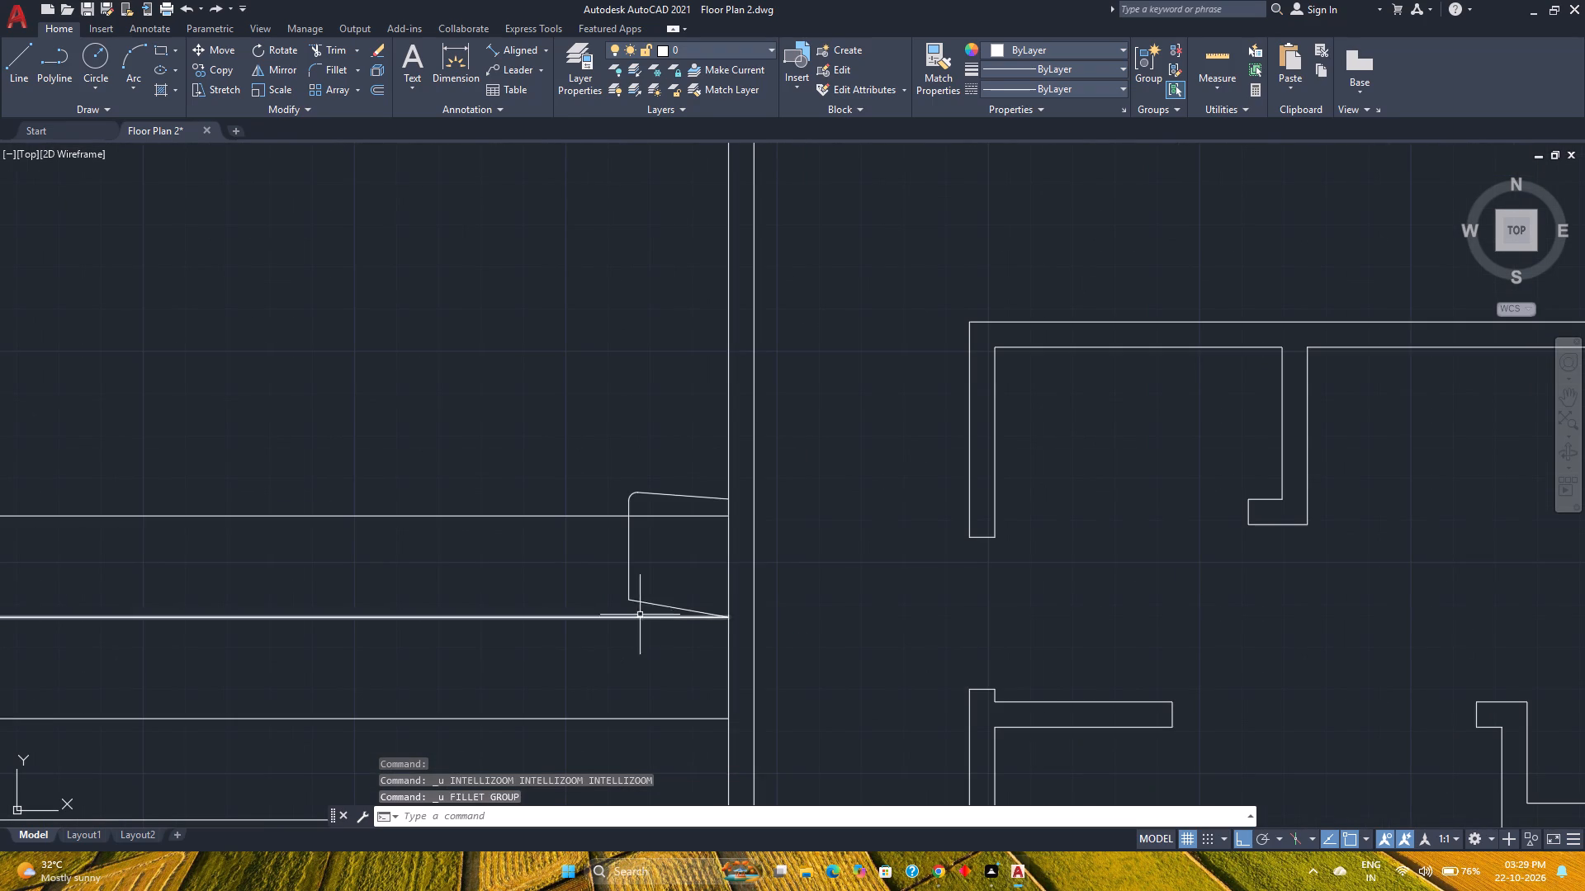
Stretch the southern slanted line's western end north along the vertical line, making the slanted line about 2'-1" long.
{"action": "left_click", "coordinate": [655, 605]}
{"action": "scroll", "coordinate": [686, 590], "scroll_direction": "up", "scroll_amount": 3}
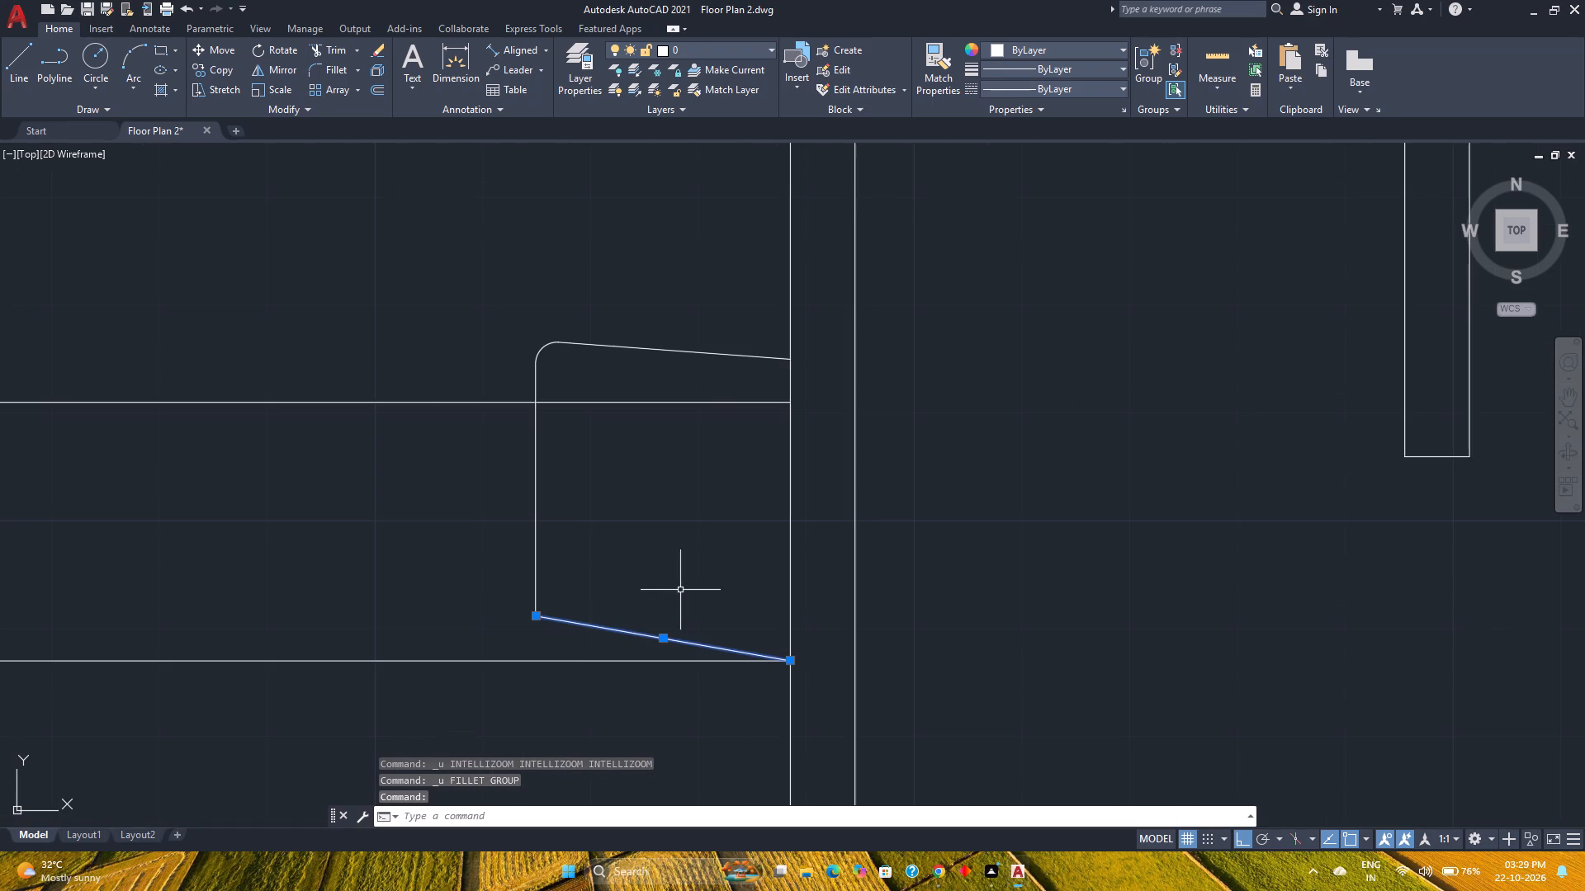
{"action": "left_click", "coordinate": [535, 616]}
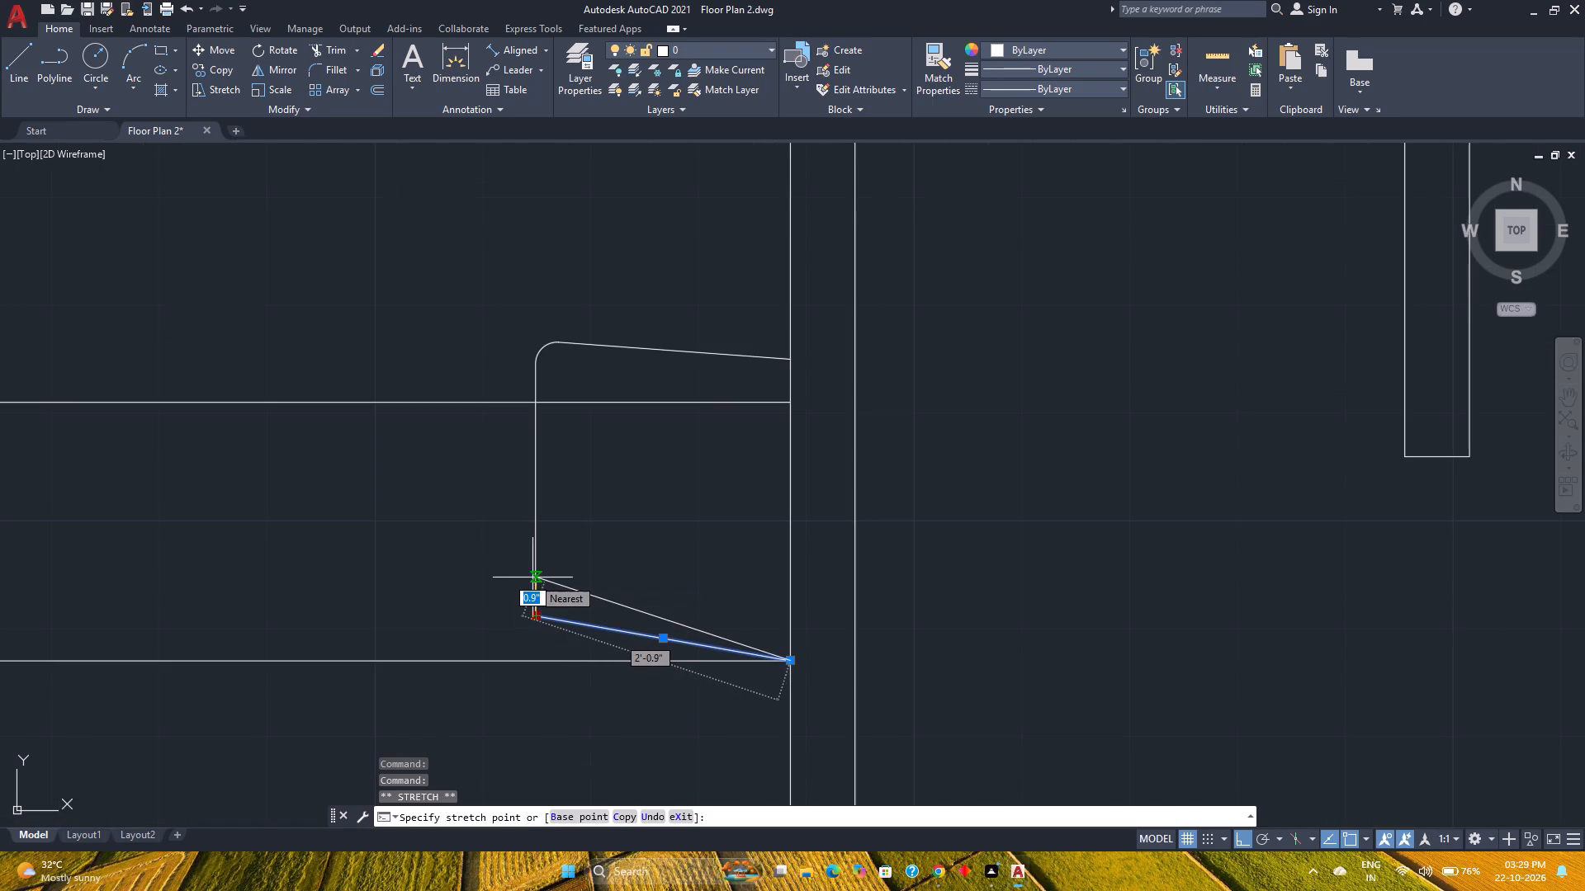
{"action": "left_click", "coordinate": [532, 572]}
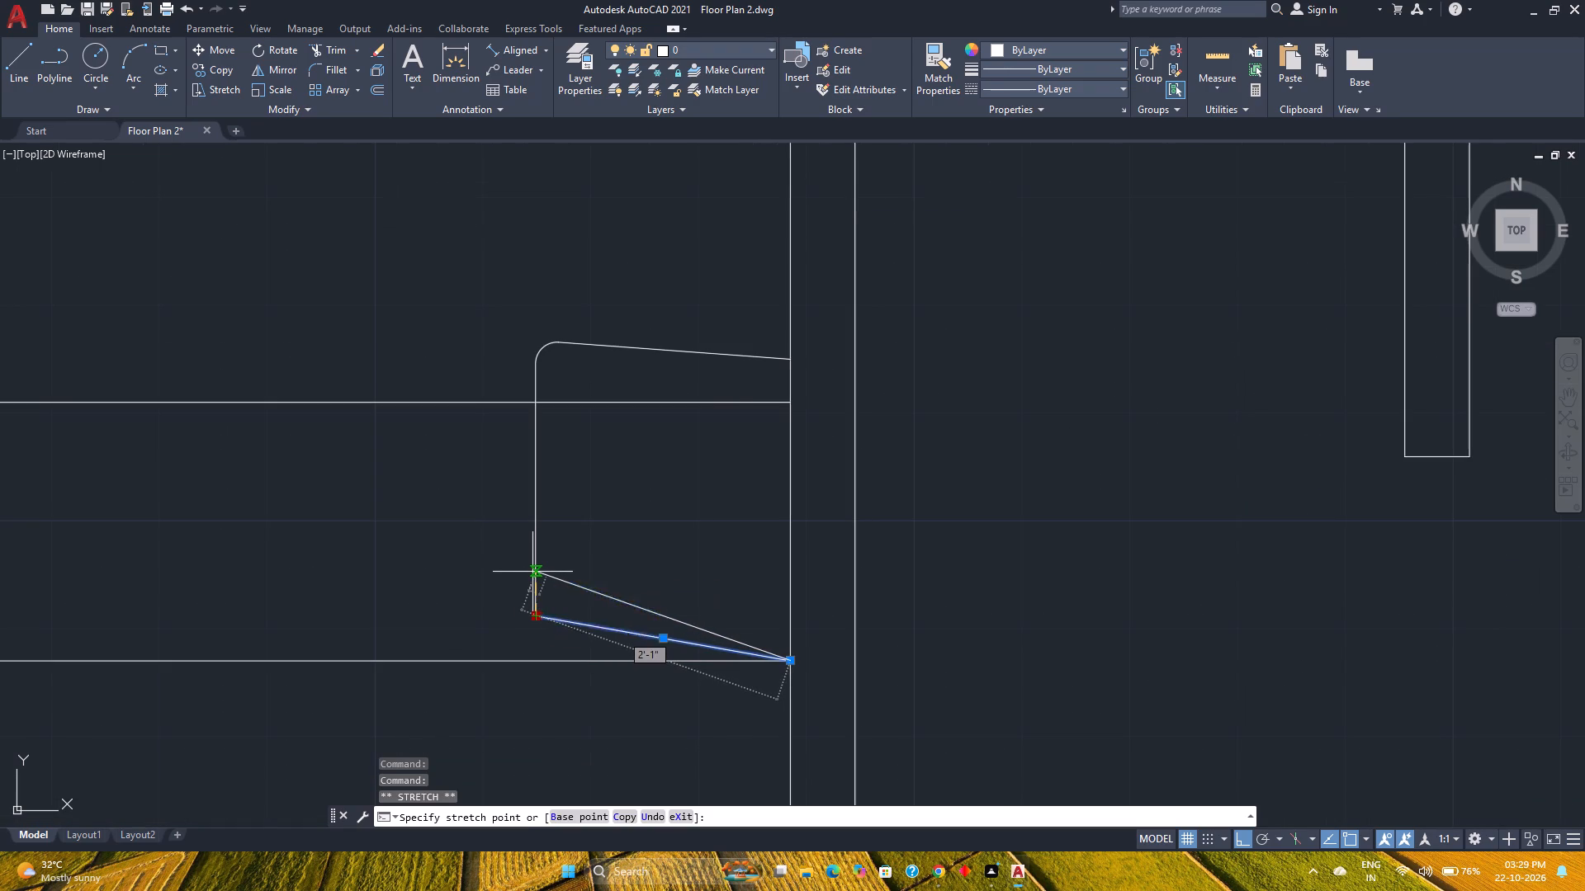
{"action": "scroll", "coordinate": [485, 611], "scroll_direction": "down", "scroll_amount": 1}
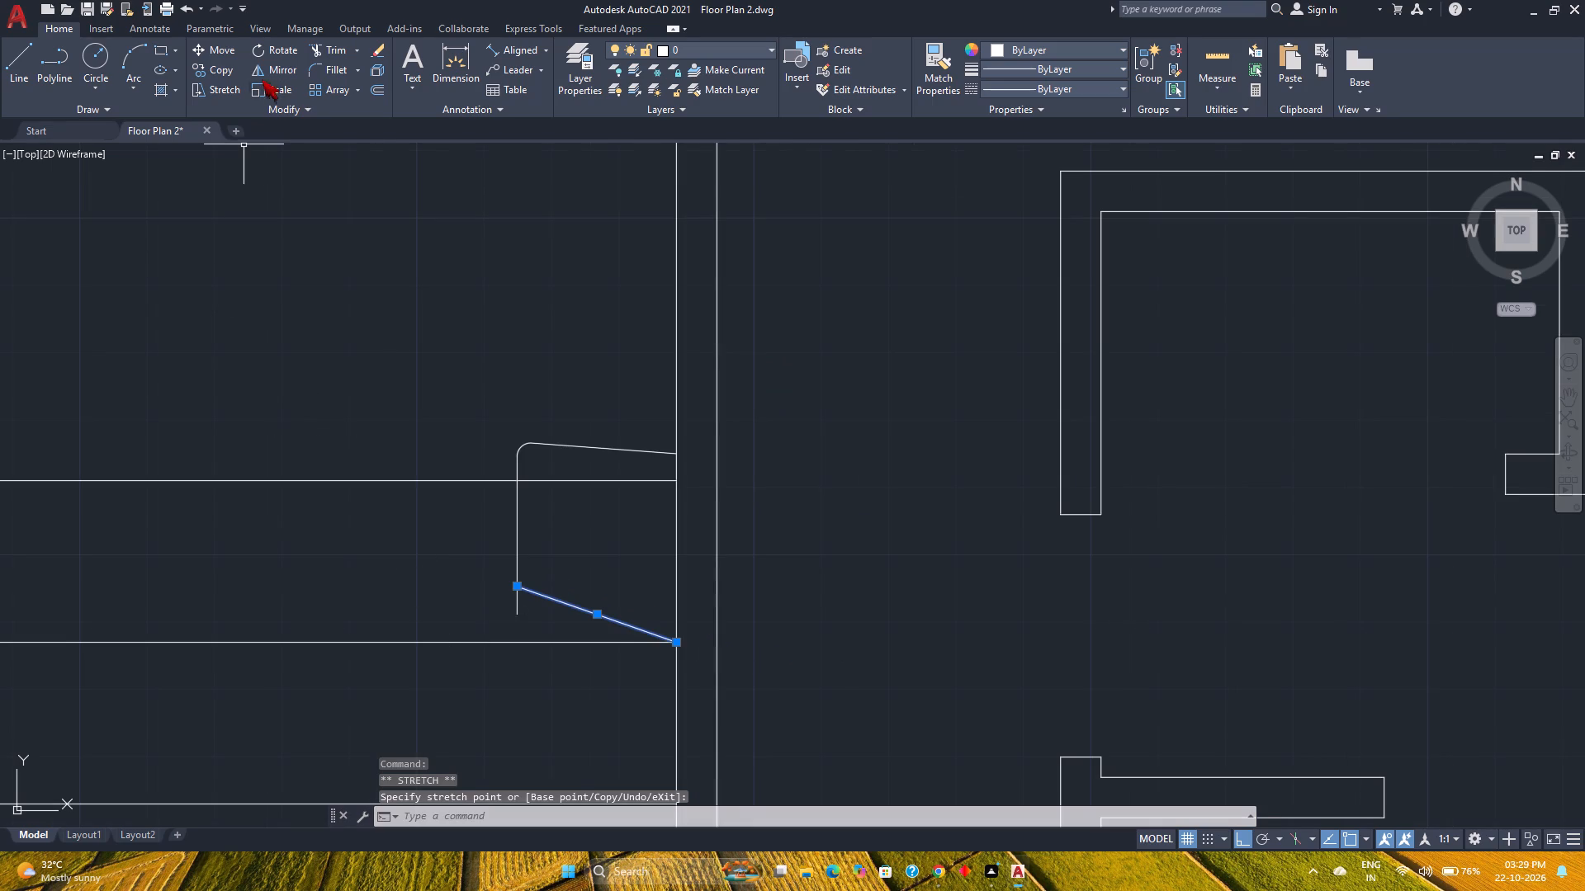
Fillet the corner between the vertical line and the southern slanted line with a 3" radius.
{"action": "left_click", "coordinate": [334, 66]}
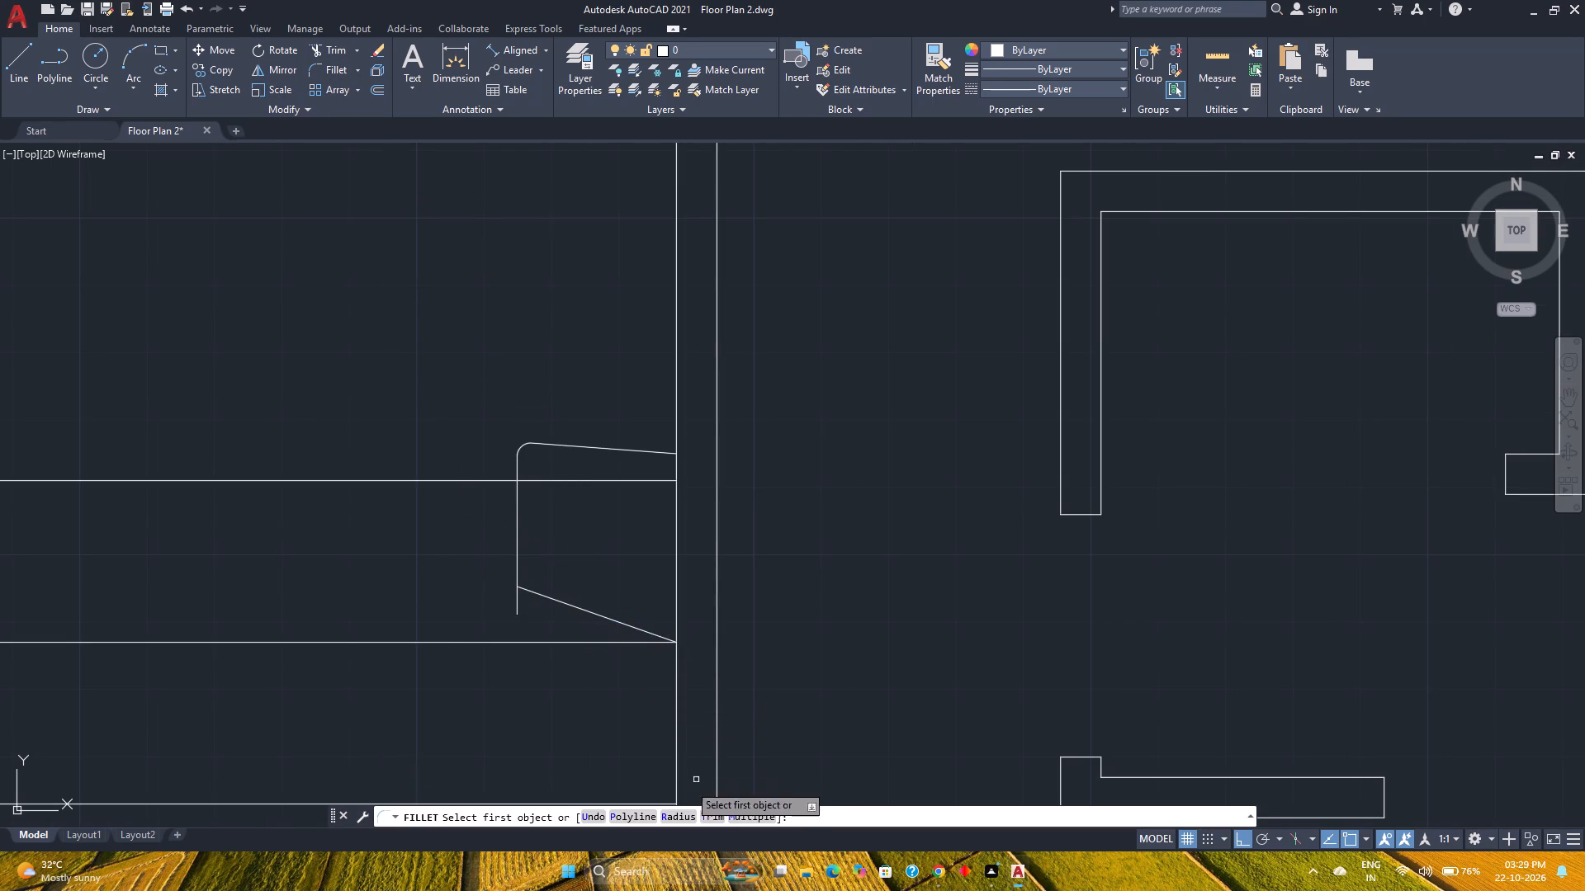
{"action": "left_click", "coordinate": [669, 812]}
{"action": "key", "text": "3"}
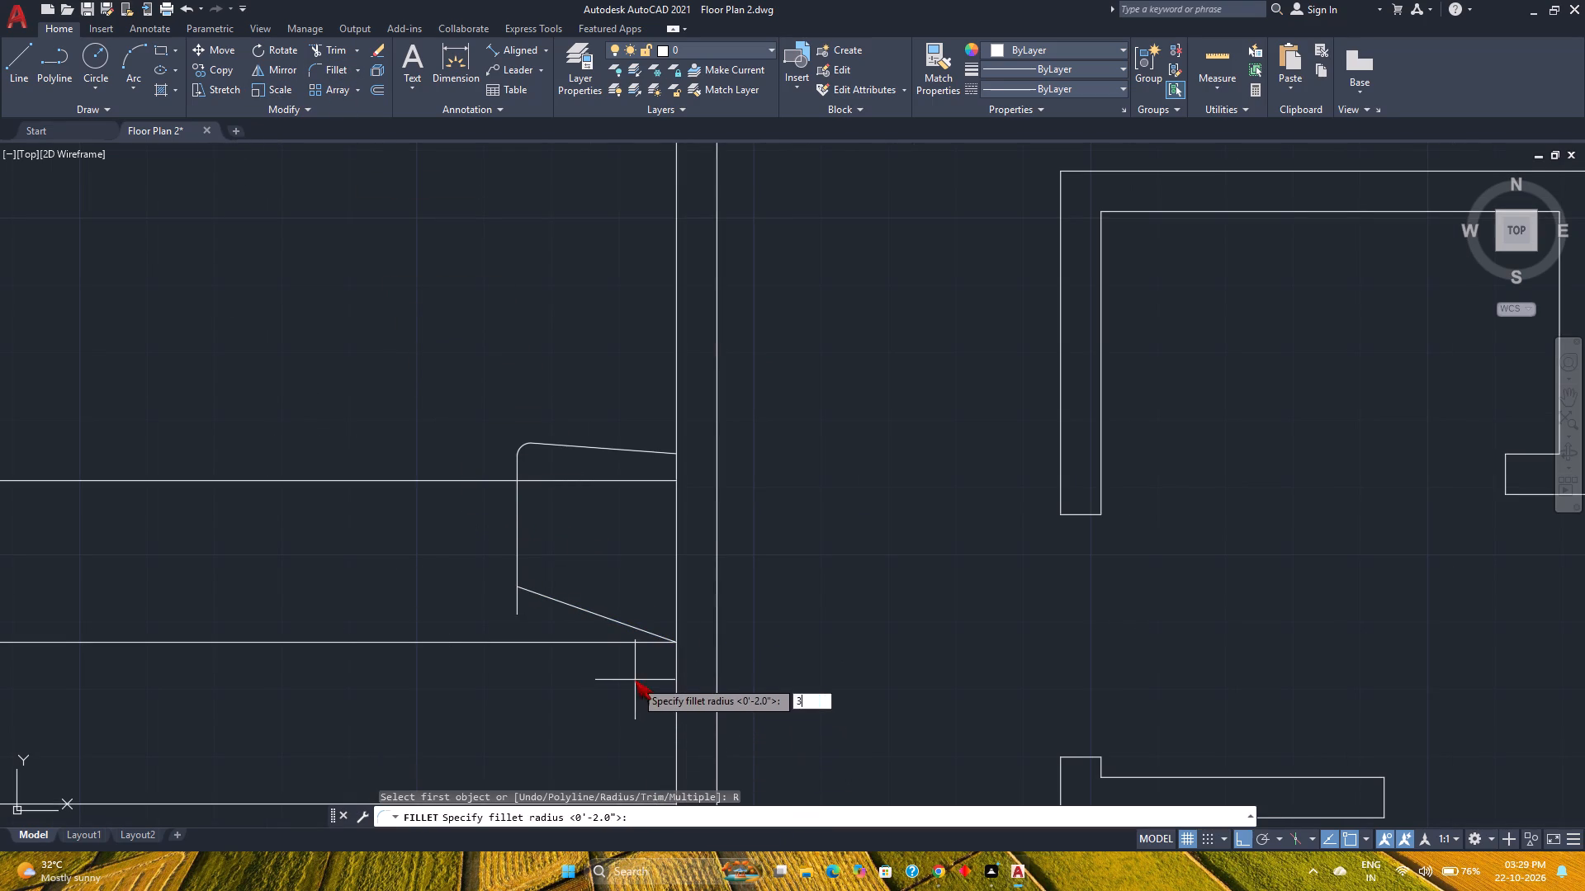
{"action": "key", "text": "Return"}
{"action": "left_click", "coordinate": [518, 569]}
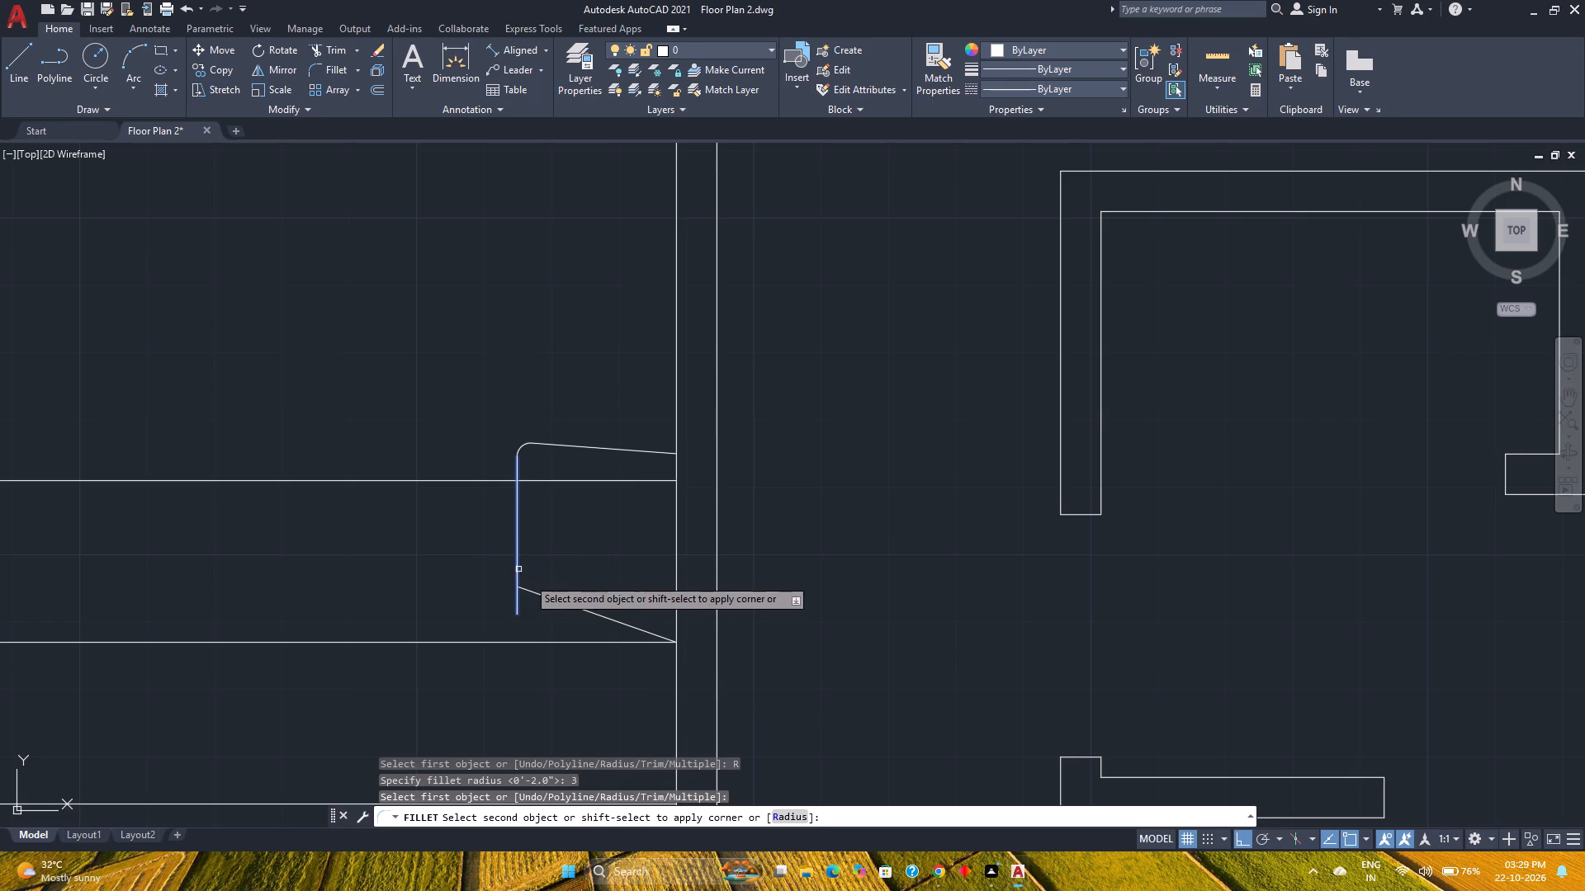
{"action": "left_click", "coordinate": [544, 597]}
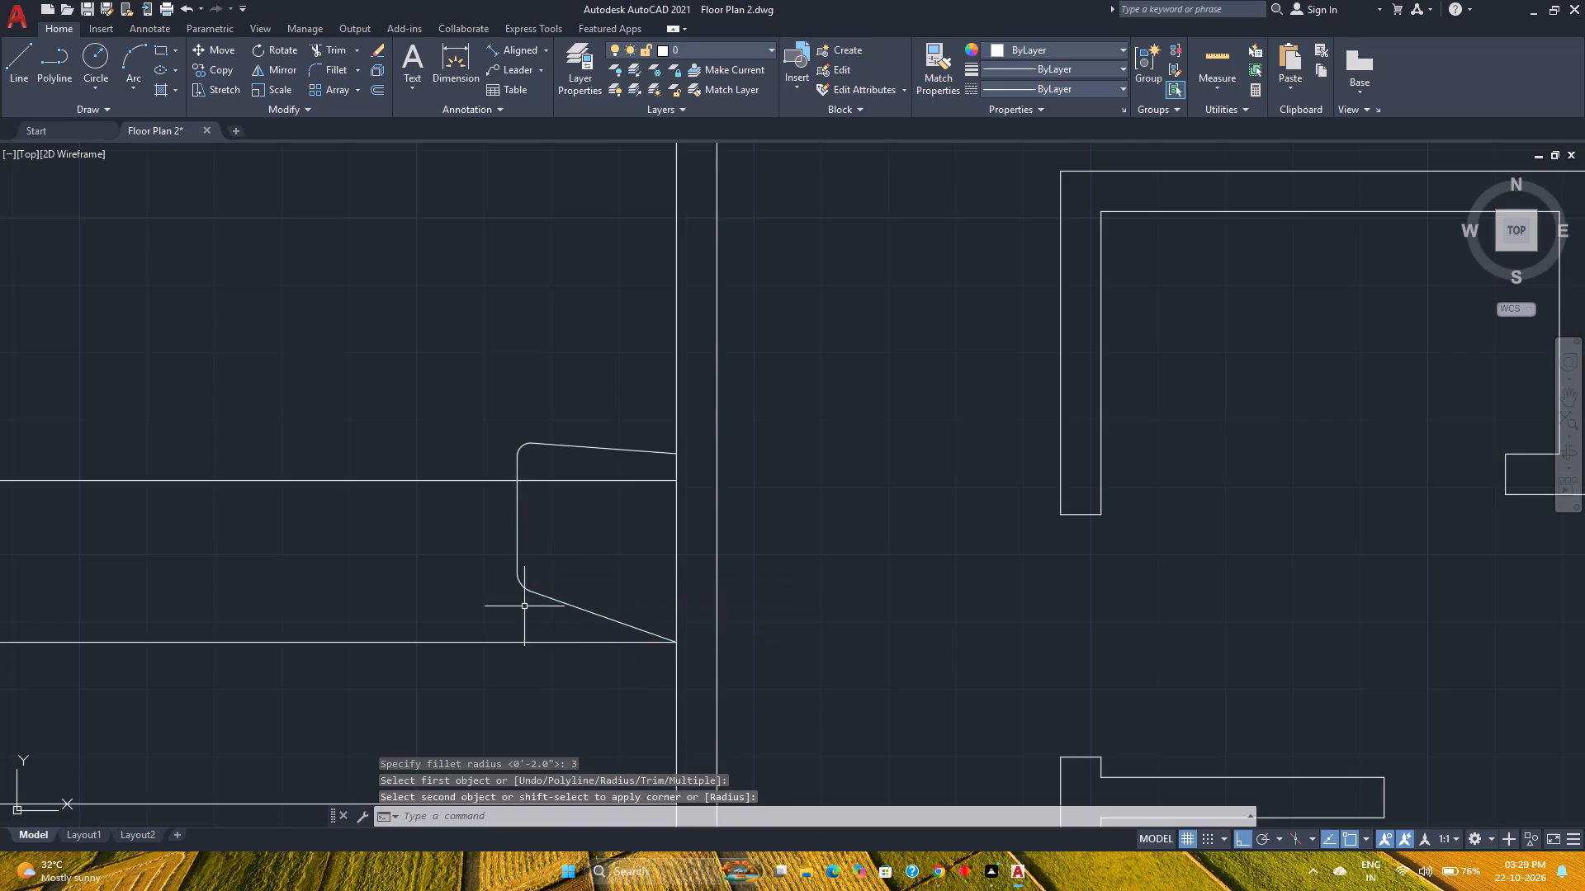
Move the northern slanted line together with its corner arc 3" north along the east wall.
{"action": "scroll", "coordinate": [498, 615], "scroll_direction": "down", "scroll_amount": 3}
{"action": "middle_click_drag", "start_coordinate": [498, 635], "coordinate": [556, 635]}
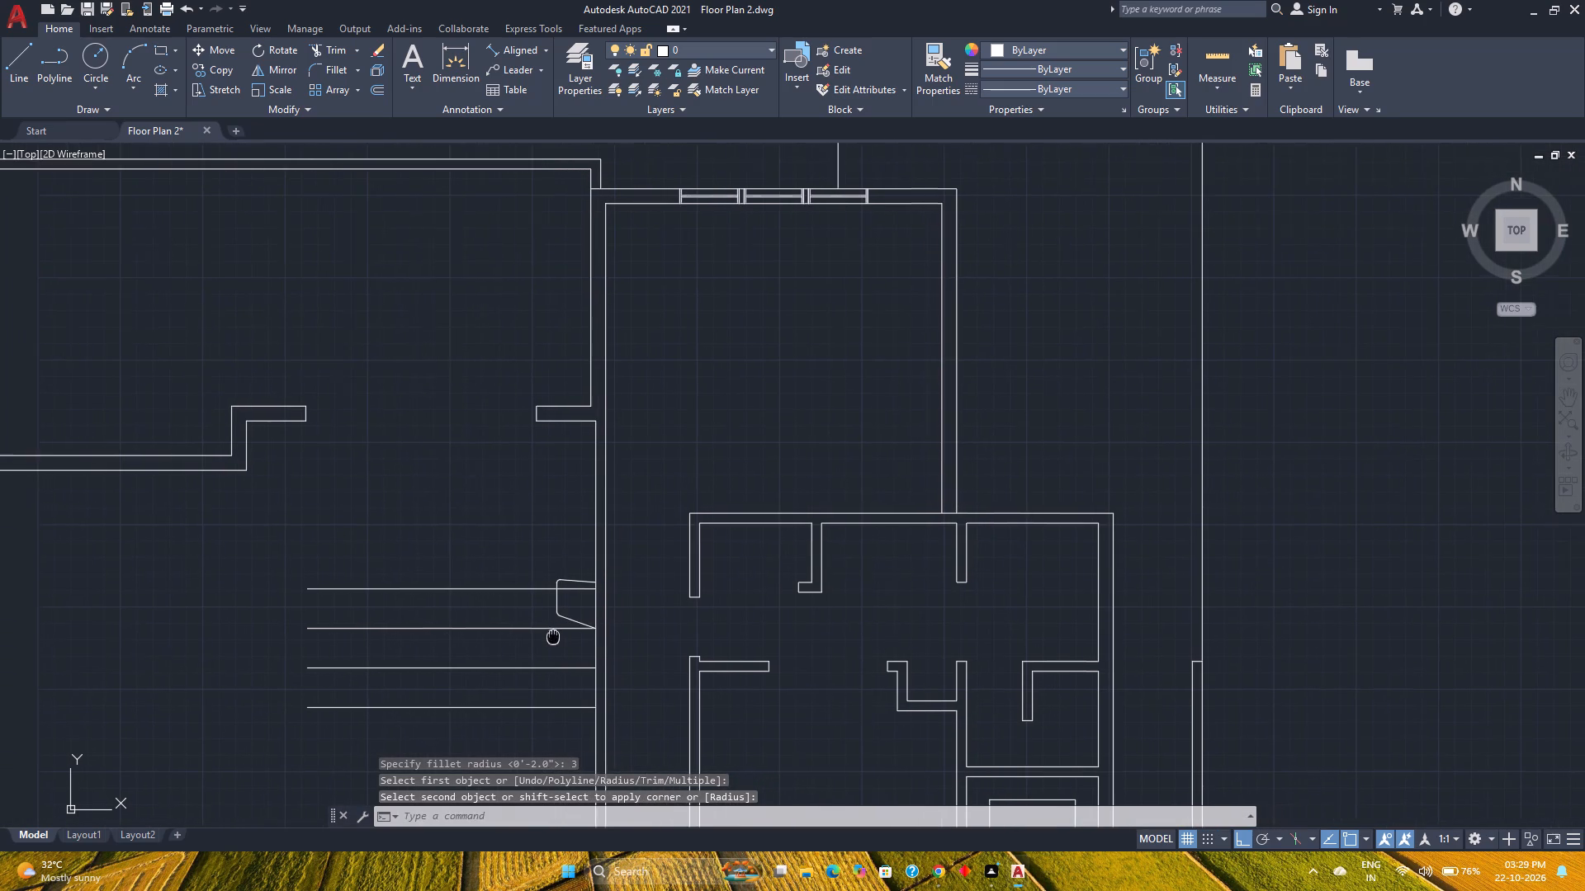
{"action": "middle_click_drag", "start_coordinate": [556, 635], "coordinate": [558, 636]}
{"action": "scroll", "coordinate": [581, 564], "scroll_direction": "up", "scroll_amount": 1}
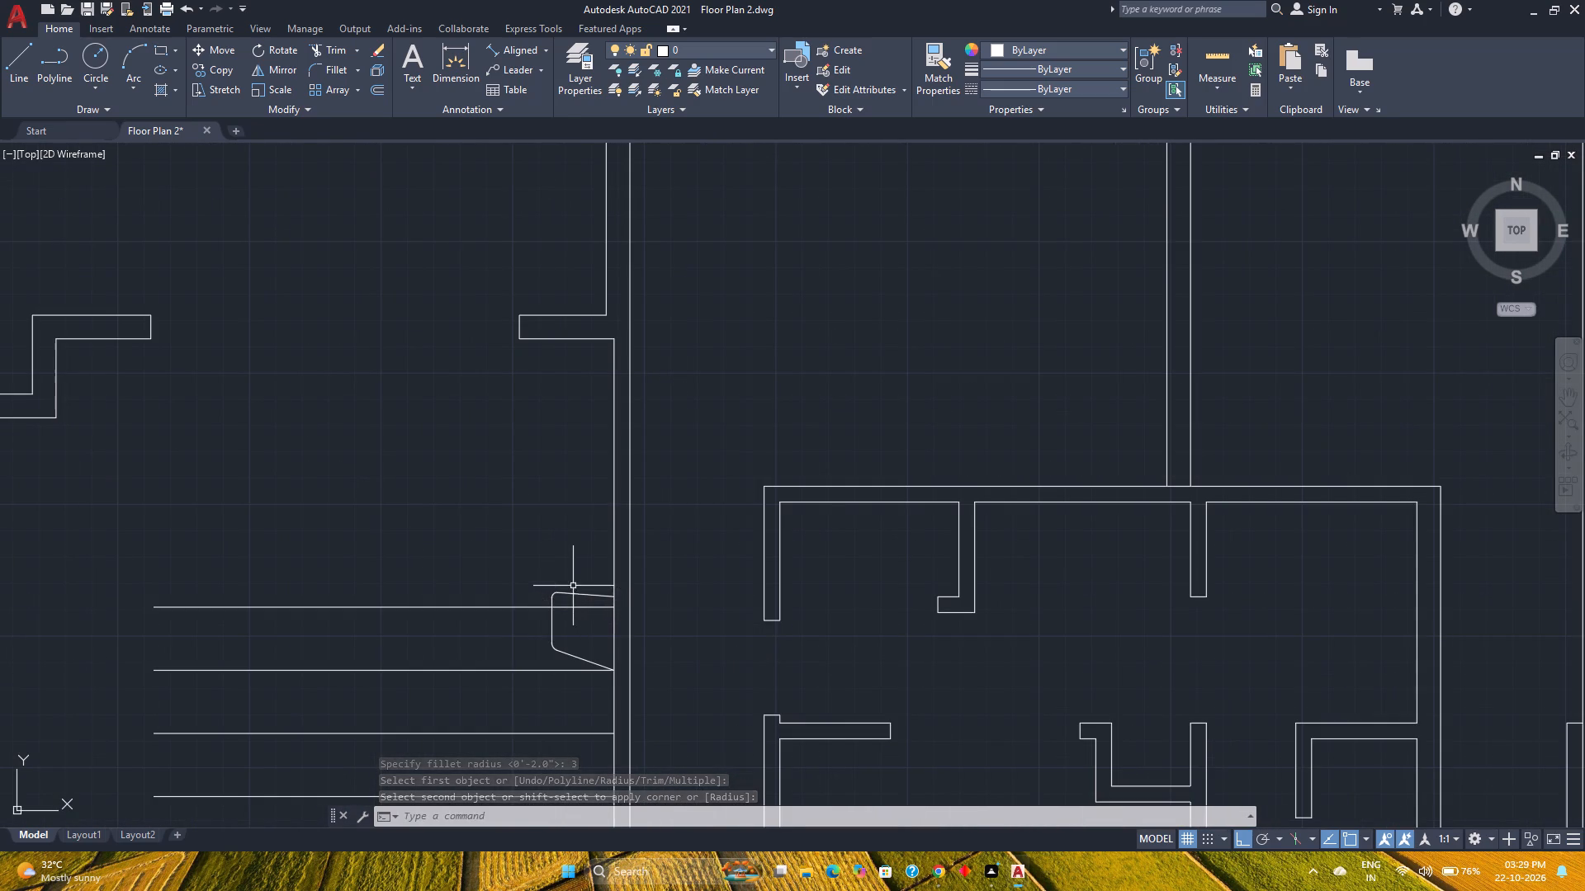
{"action": "left_click", "coordinate": [567, 592]}
{"action": "scroll", "coordinate": [564, 596], "scroll_direction": "up", "scroll_amount": 3}
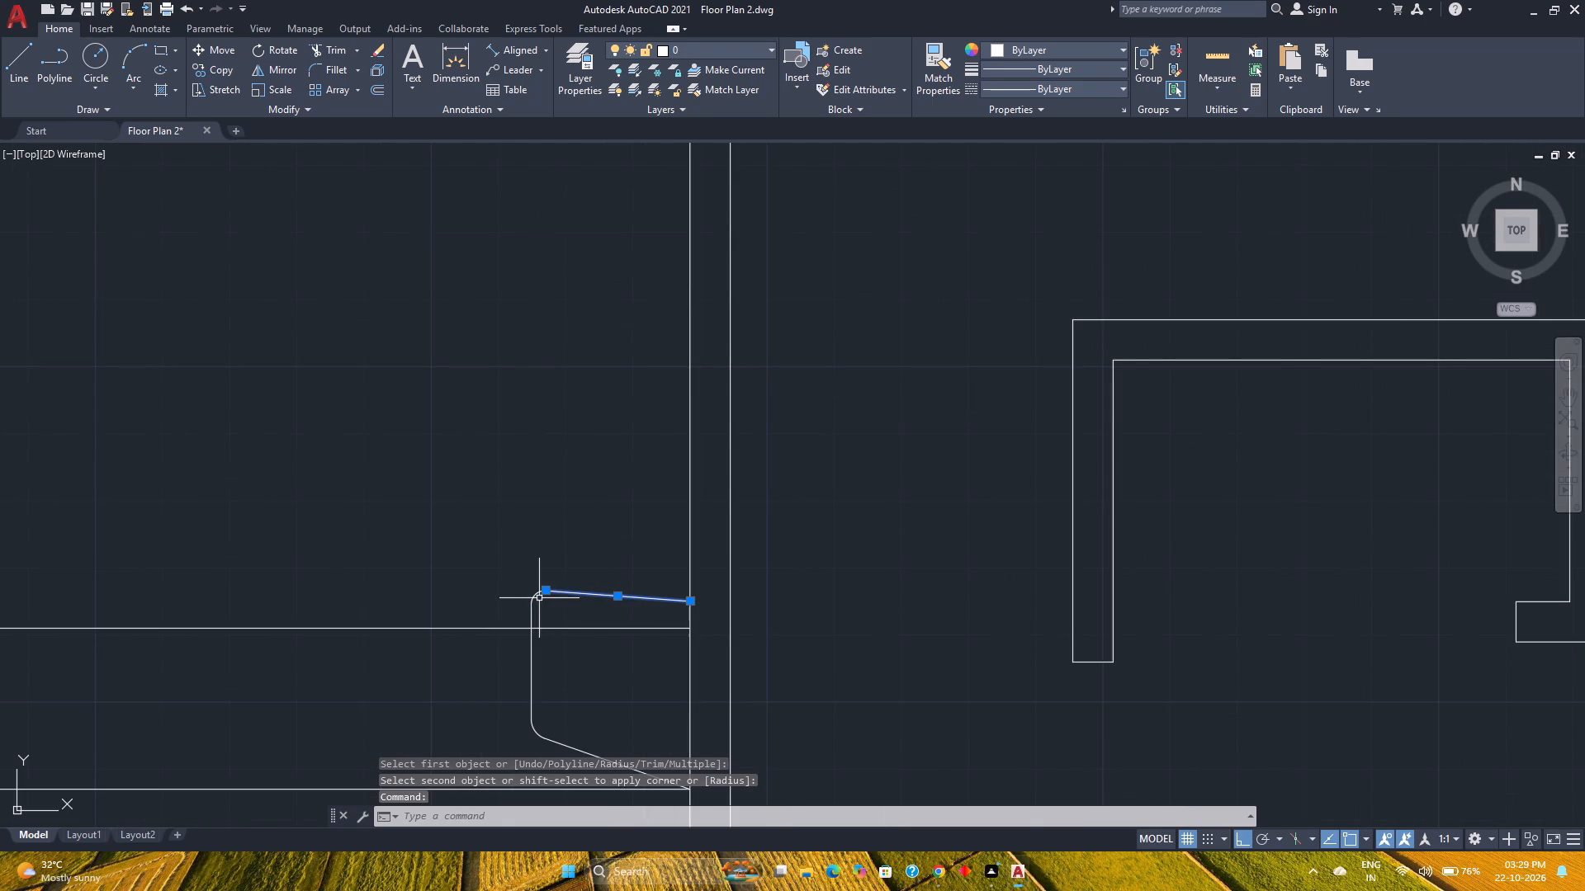
{"action": "left_click", "coordinate": [536, 597]}
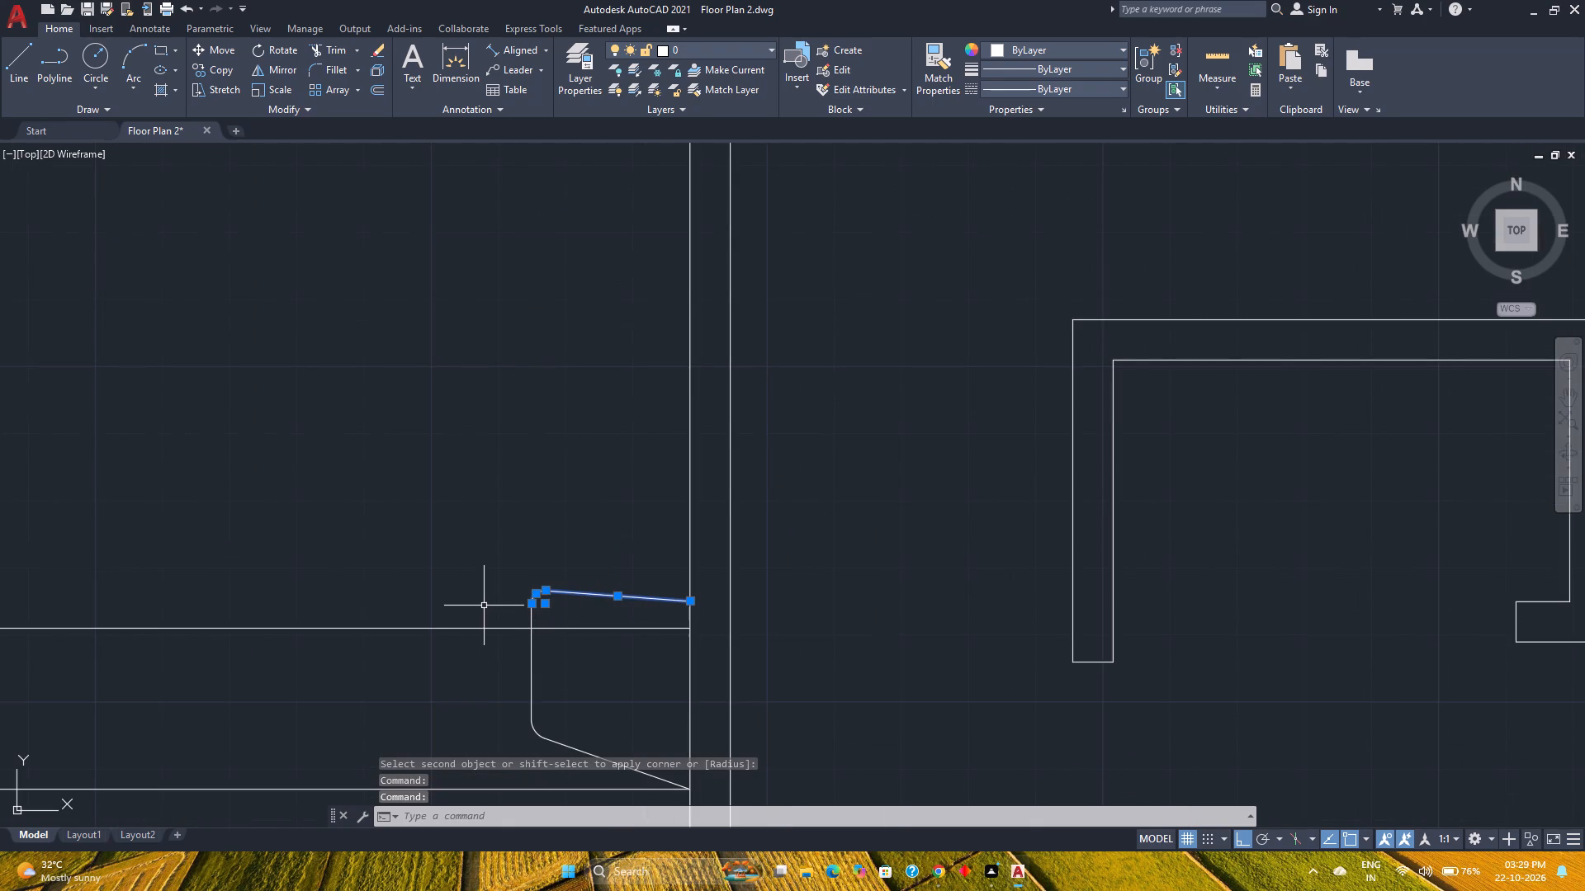
{"action": "key", "text": "m"}
{"action": "key", "text": "Return"}
{"action": "scroll", "coordinate": [667, 611], "scroll_direction": "up", "scroll_amount": 3}
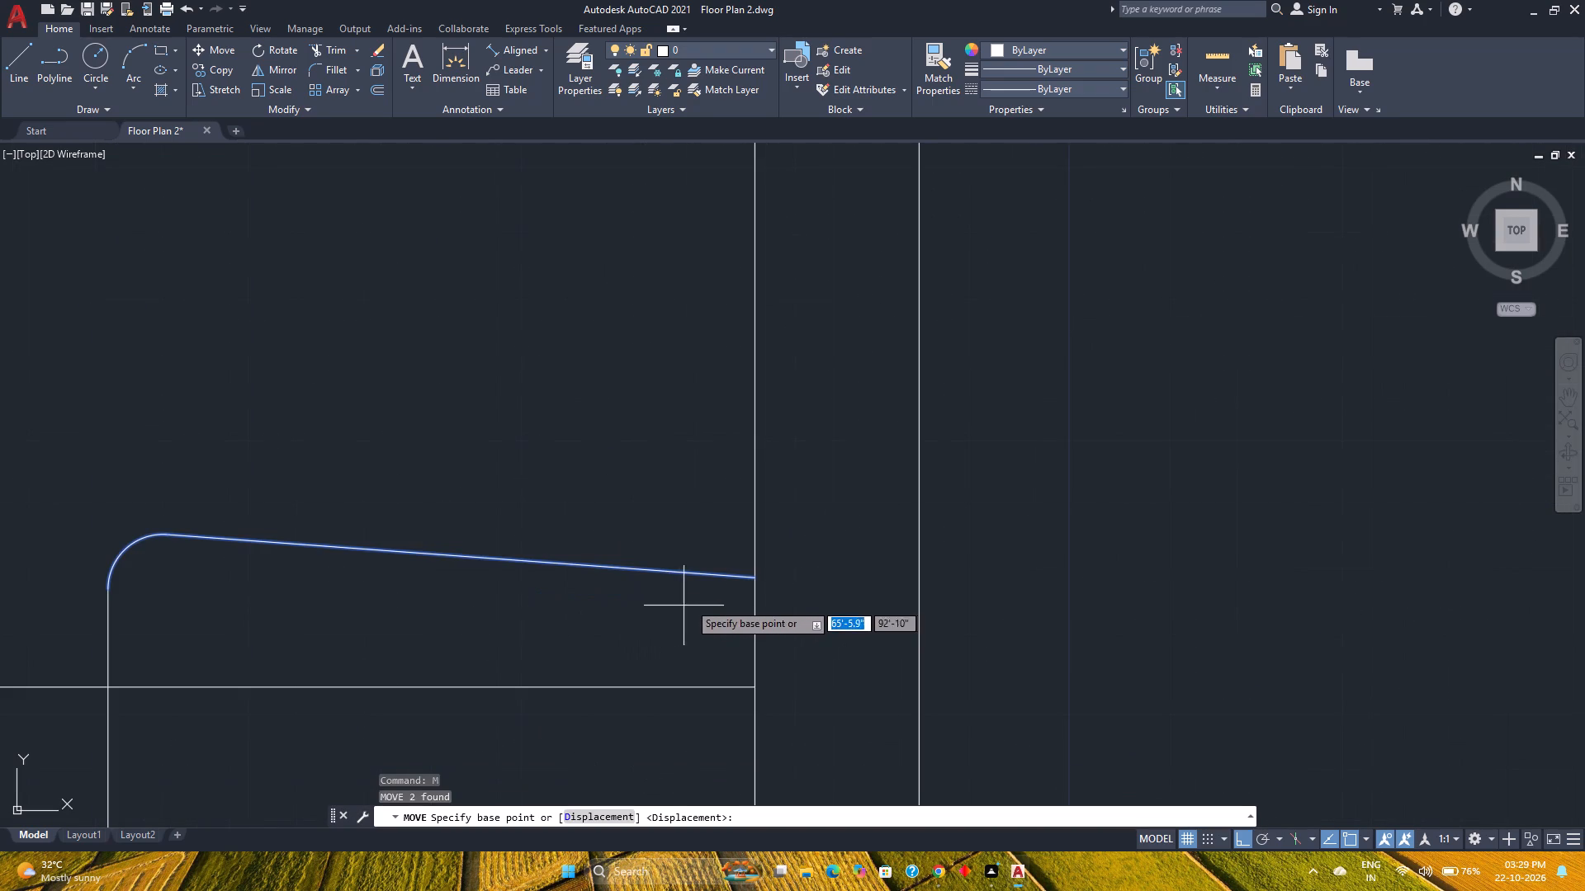
{"action": "left_click", "coordinate": [750, 583]}
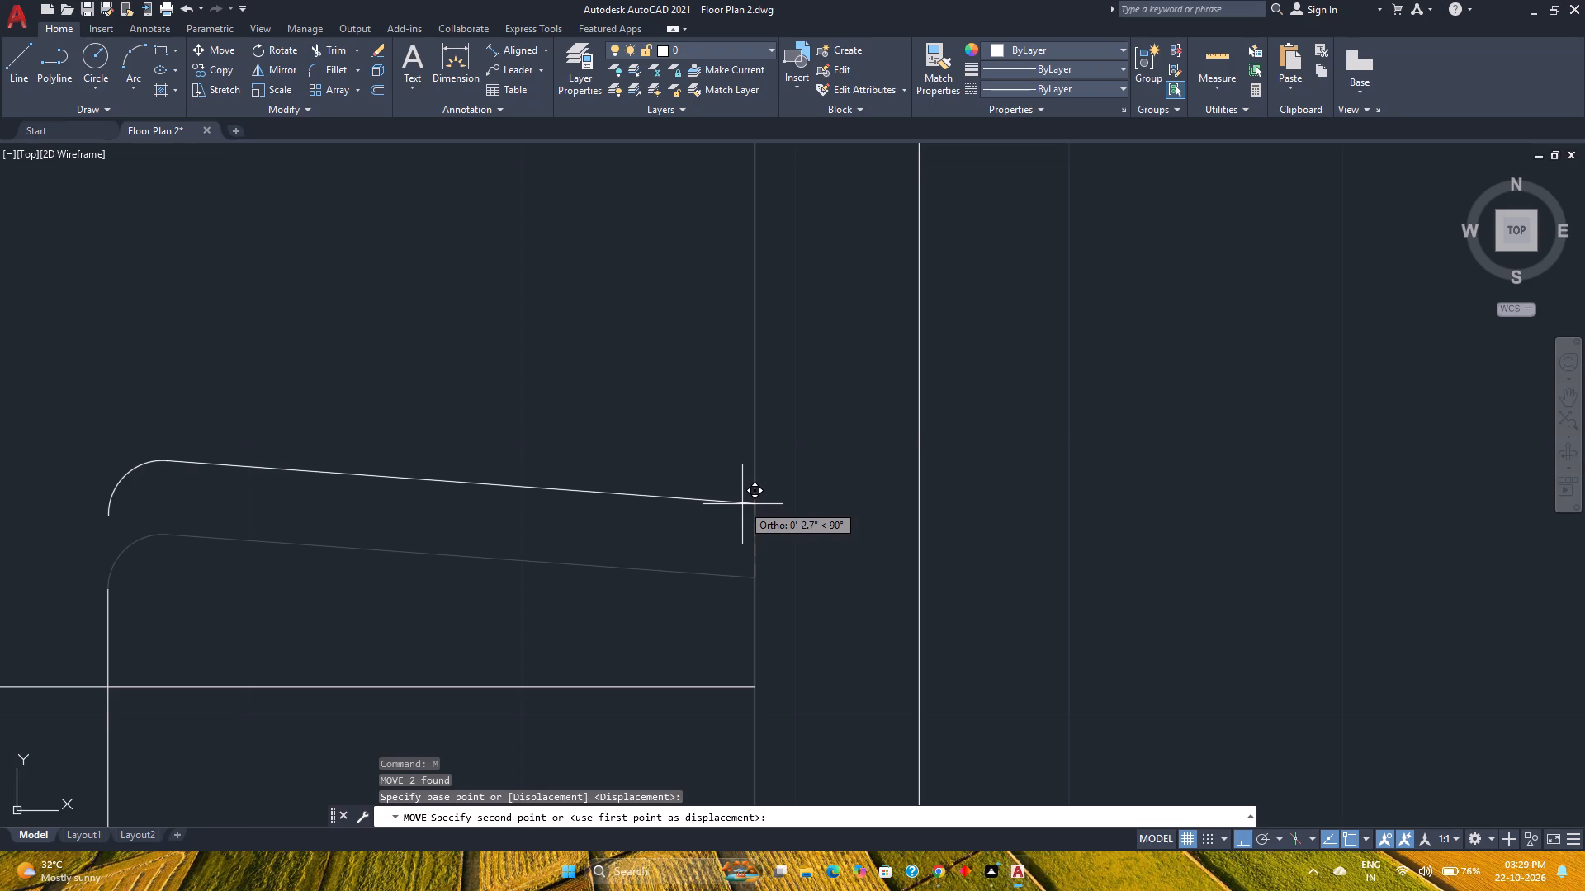
{"action": "key", "text": "3"}
{"action": "key", "text": "Return"}
{"action": "scroll", "coordinate": [740, 504], "scroll_direction": "down", "scroll_amount": 2}
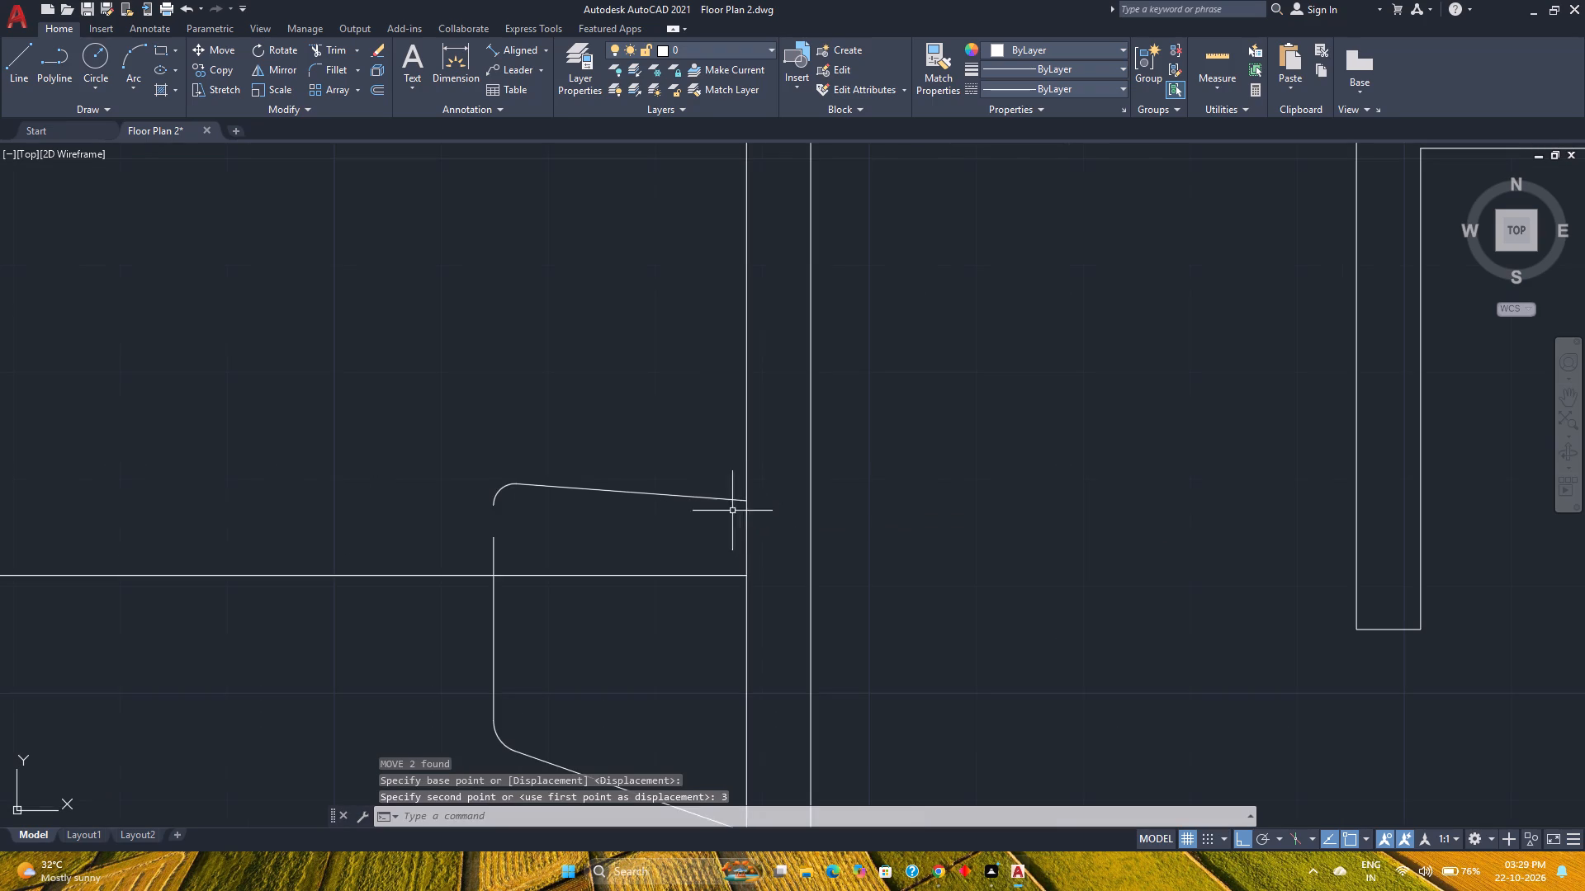
Extend the outline's vertical line north to meet the northern corner arc.
{"action": "scroll", "coordinate": [705, 522], "scroll_direction": "down", "scroll_amount": 1}
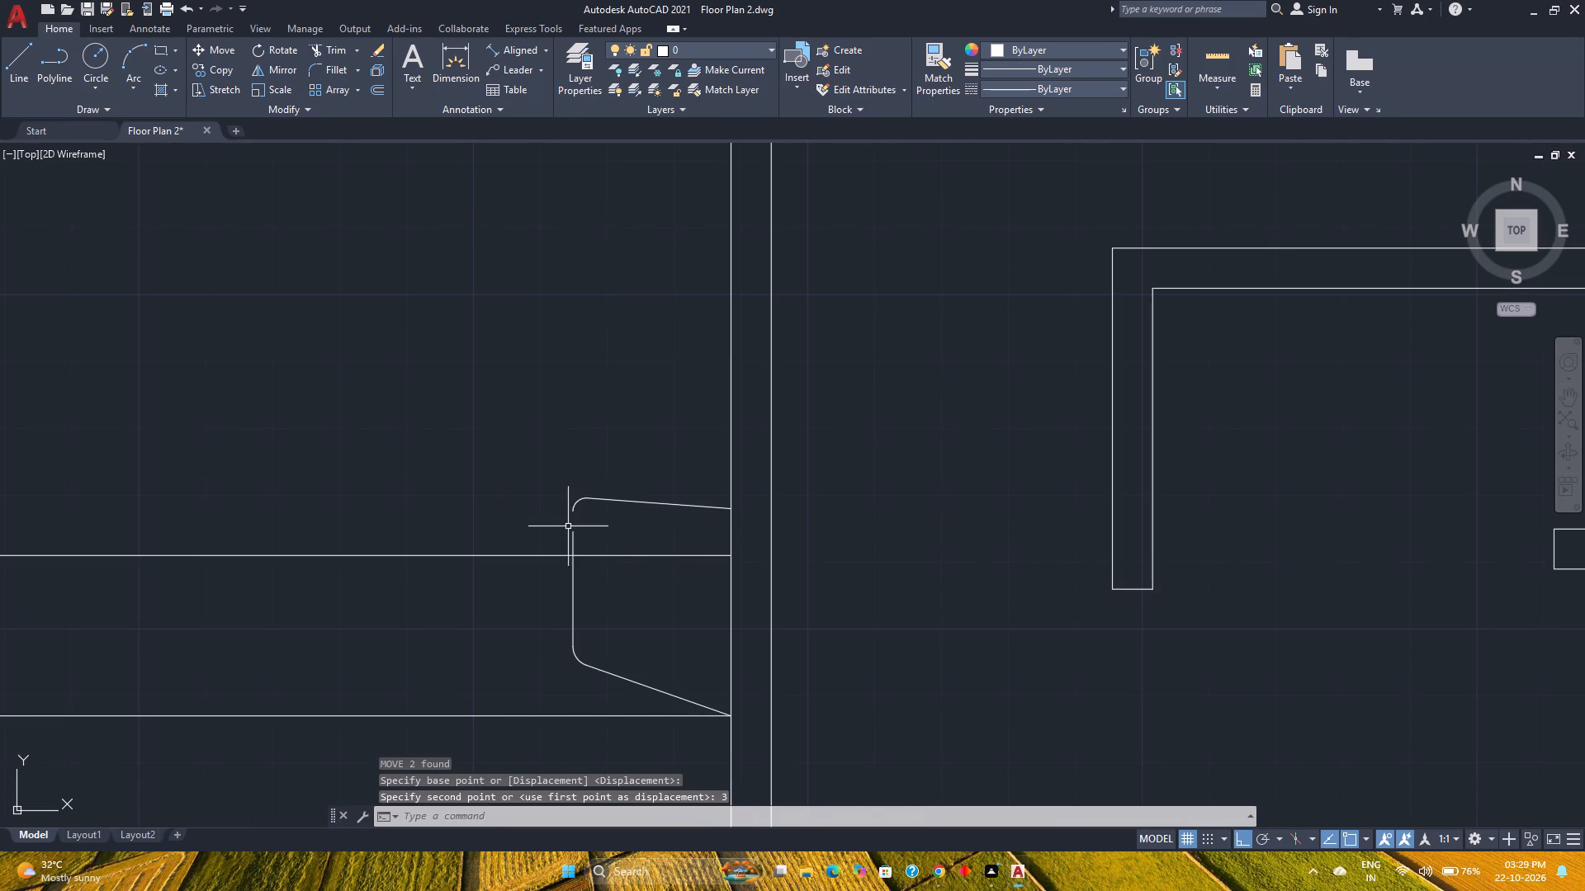
{"action": "type", "text": "ex"}
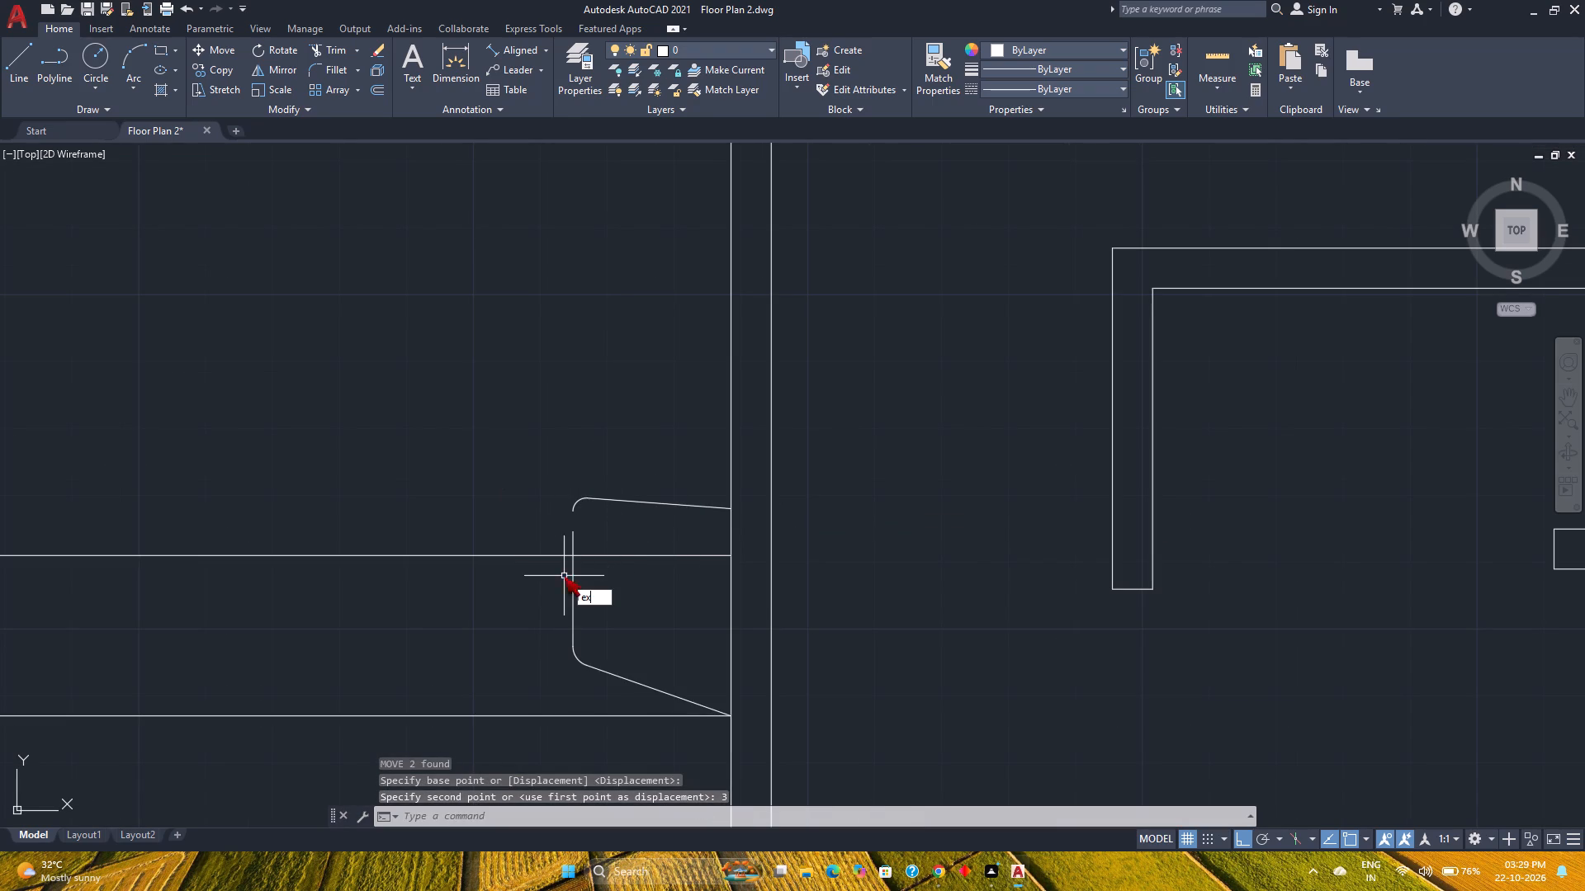
{"action": "key", "text": "Return"}
{"action": "left_click", "coordinate": [575, 582]}
{"action": "scroll", "coordinate": [640, 600], "scroll_direction": "down", "scroll_amount": 3}
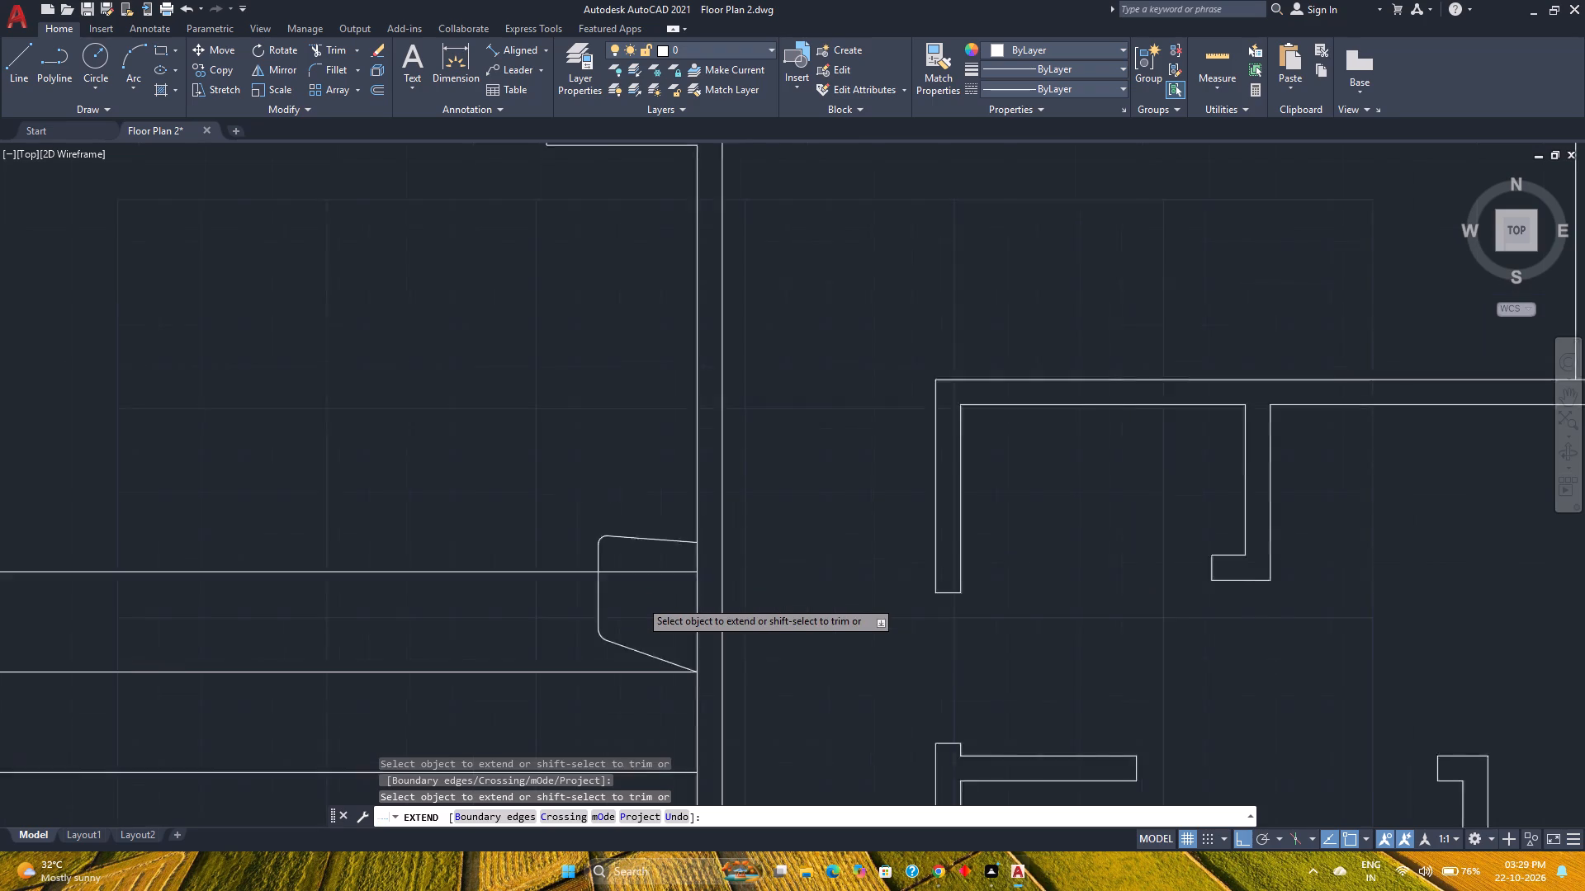
{"action": "key", "text": "Escape"}
Erase the two northernmost horizontal guide lines at the rounded outline.
{"action": "left_click", "coordinate": [507, 649]}
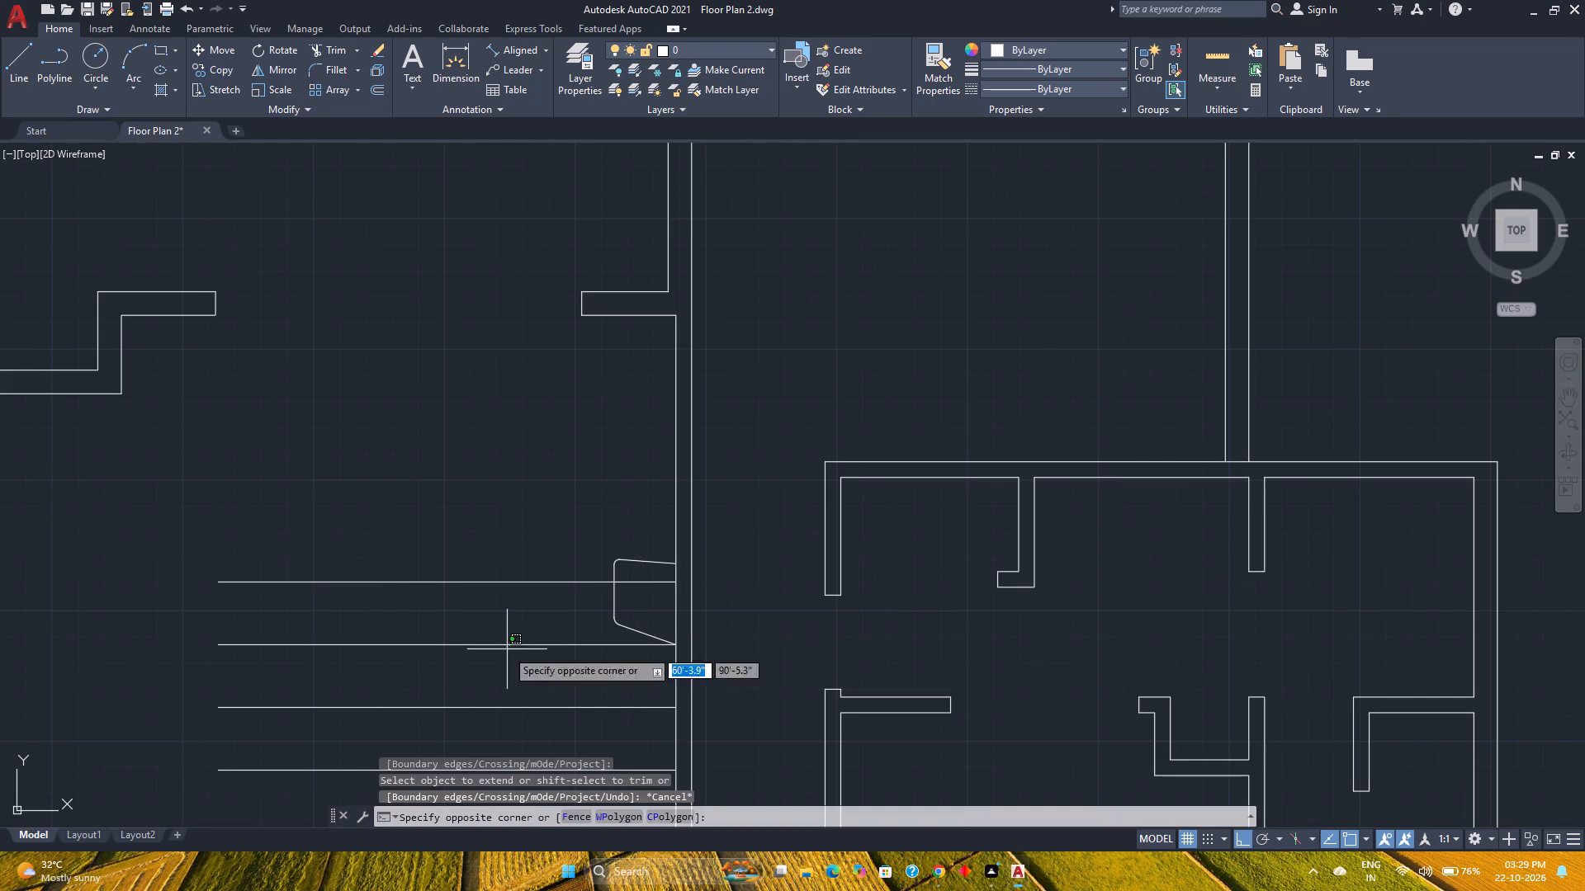
{"action": "left_click", "coordinate": [457, 551]}
{"action": "key", "text": "Delete"}
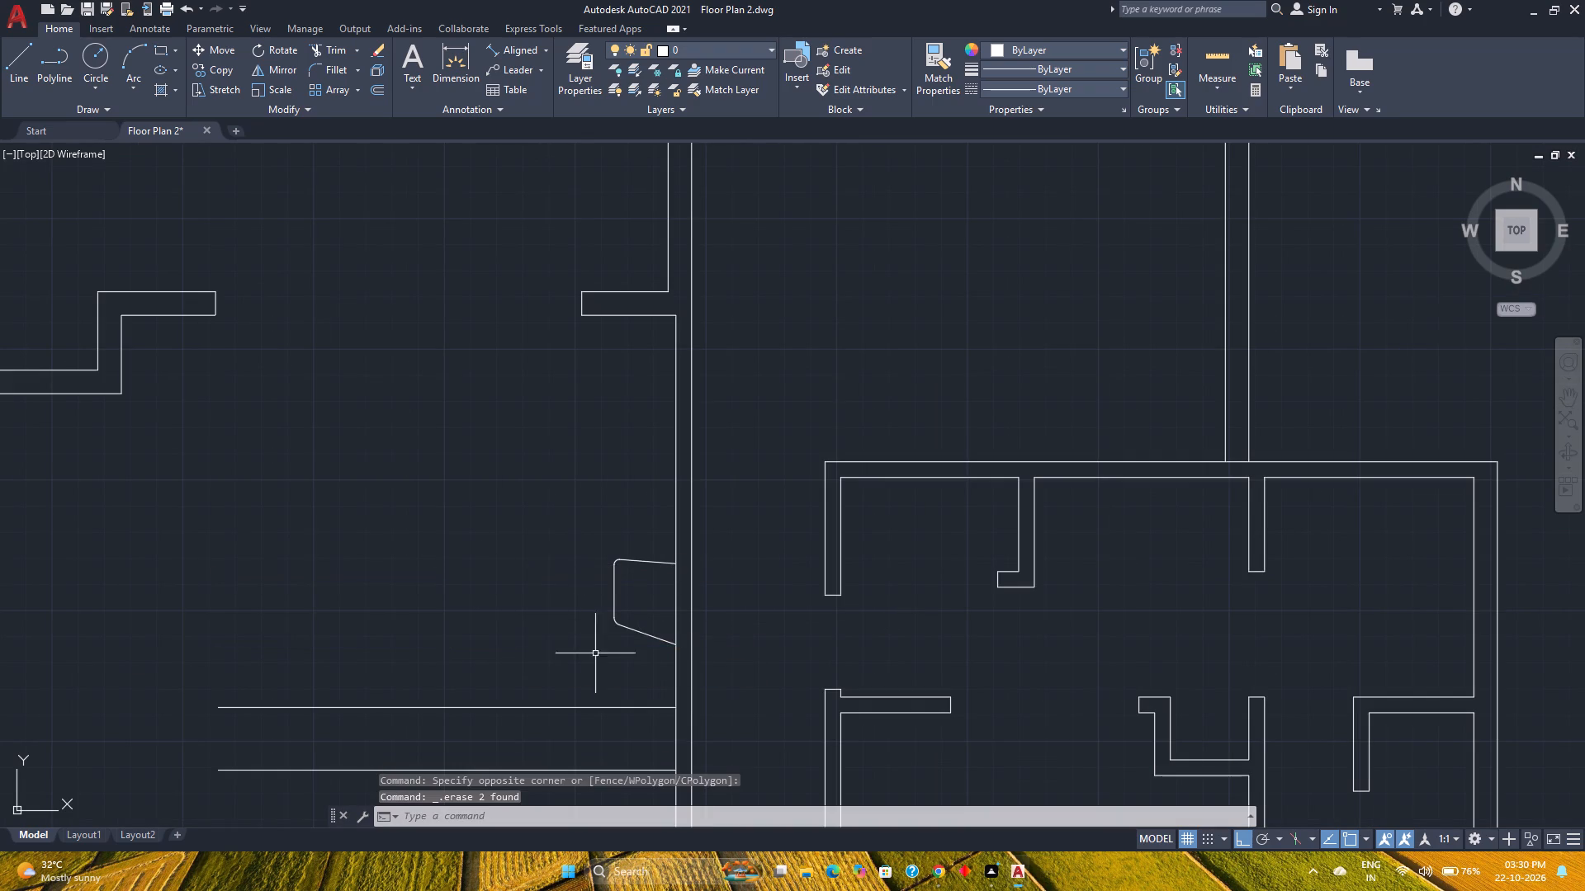
Mirror the rounded outline southward about a horizontal line midway between its southern wall end and the nearest guide line, keeping the original.
{"action": "left_click", "coordinate": [633, 648]}
{"action": "left_click", "coordinate": [532, 514]}
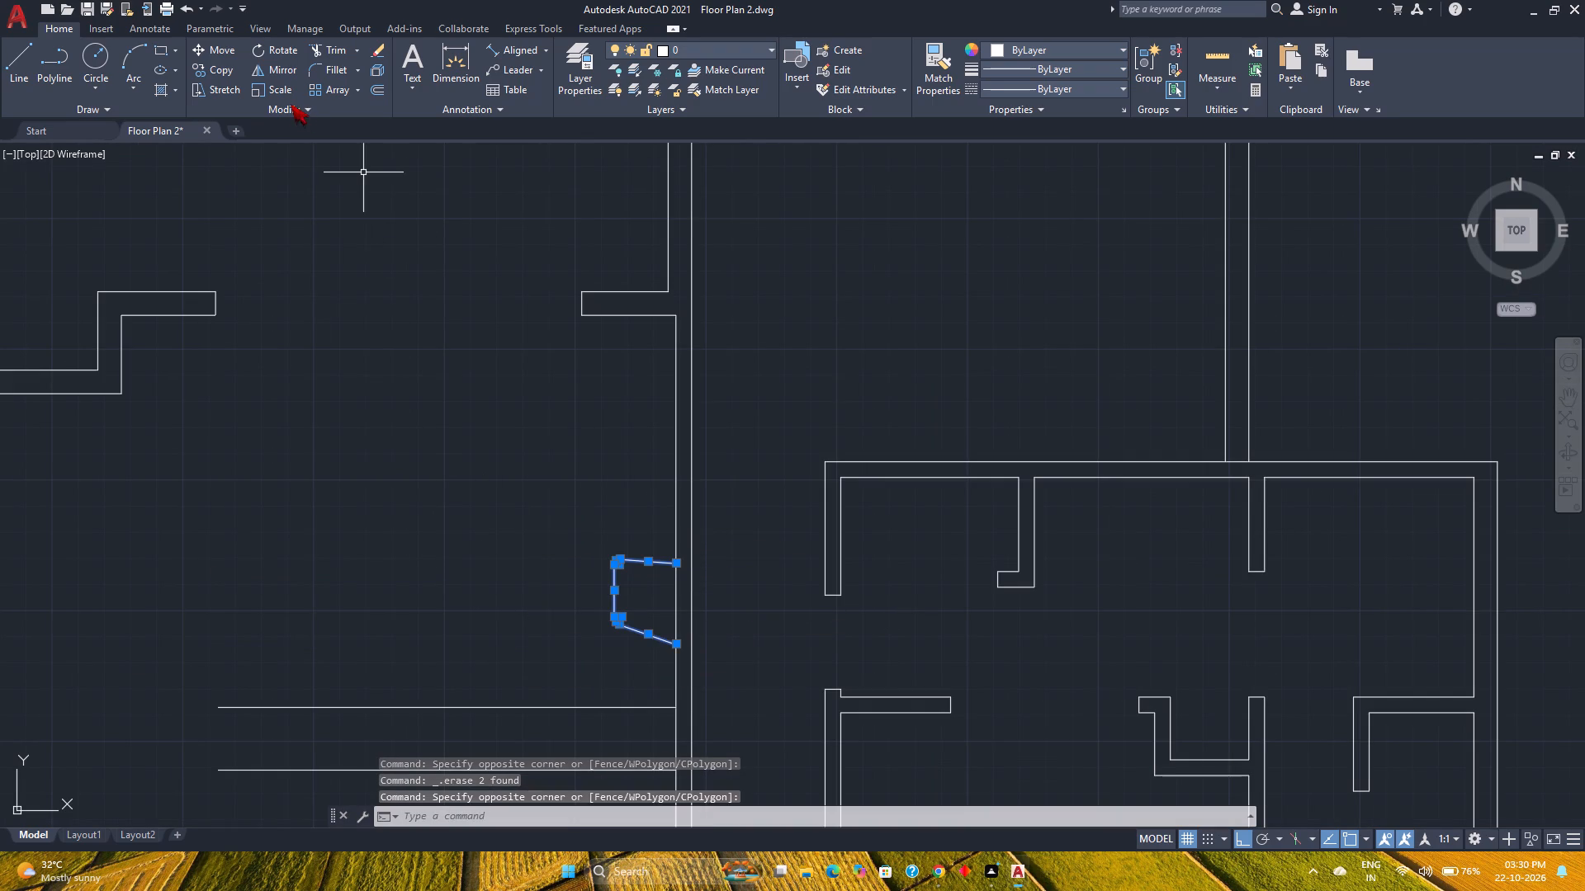
{"action": "left_click", "coordinate": [272, 74]}
{"action": "key", "text": "m"}
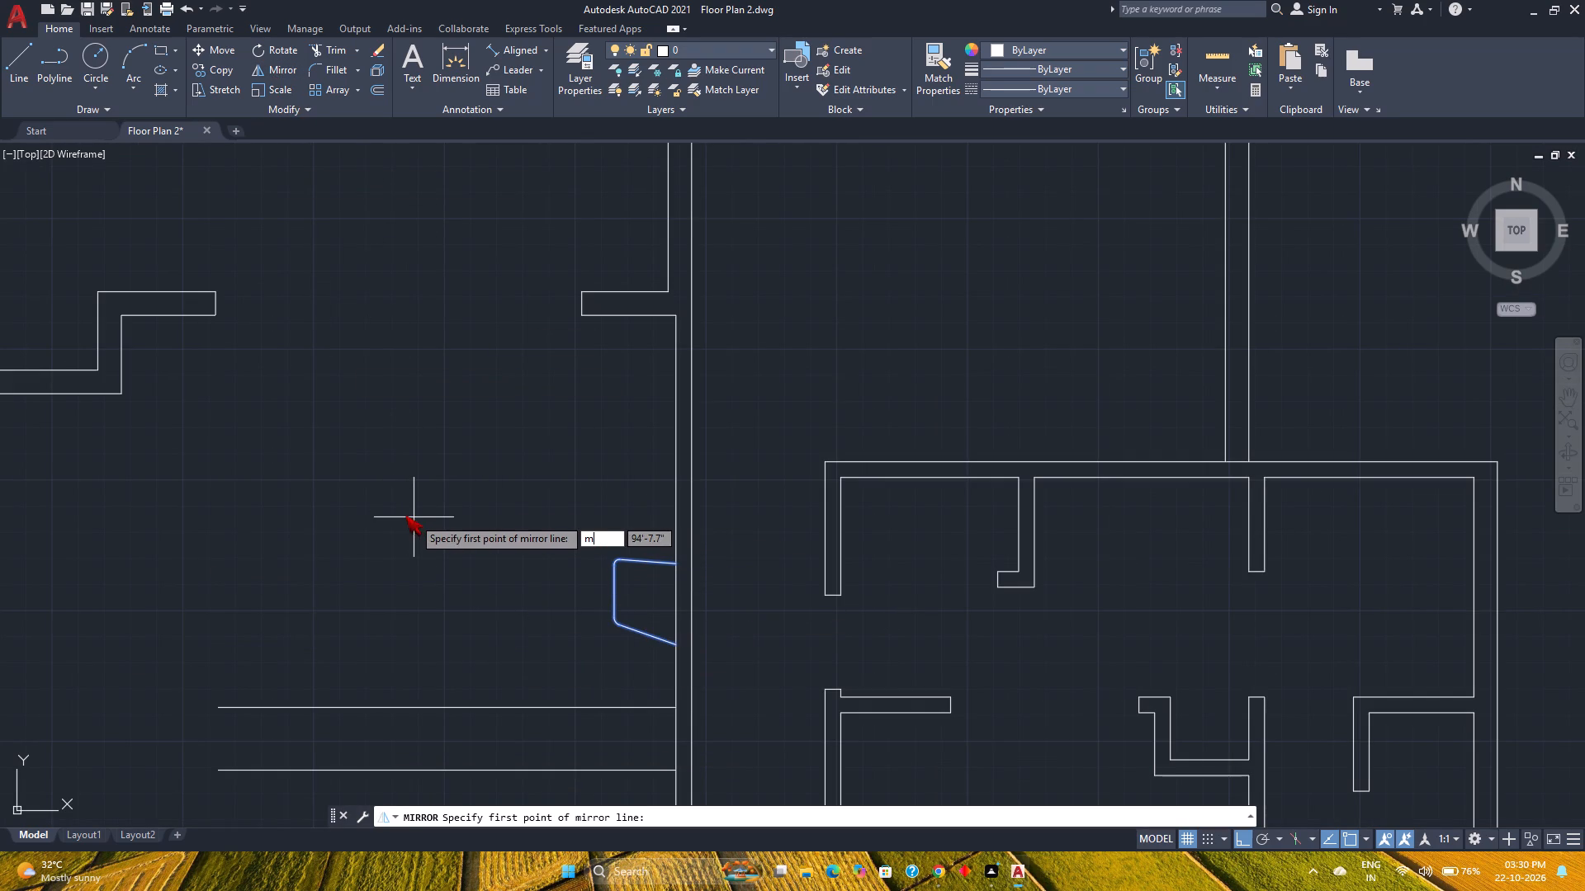
{"action": "key", "text": "2"}
{"action": "key", "text": "p"}
{"action": "key", "text": "Return"}
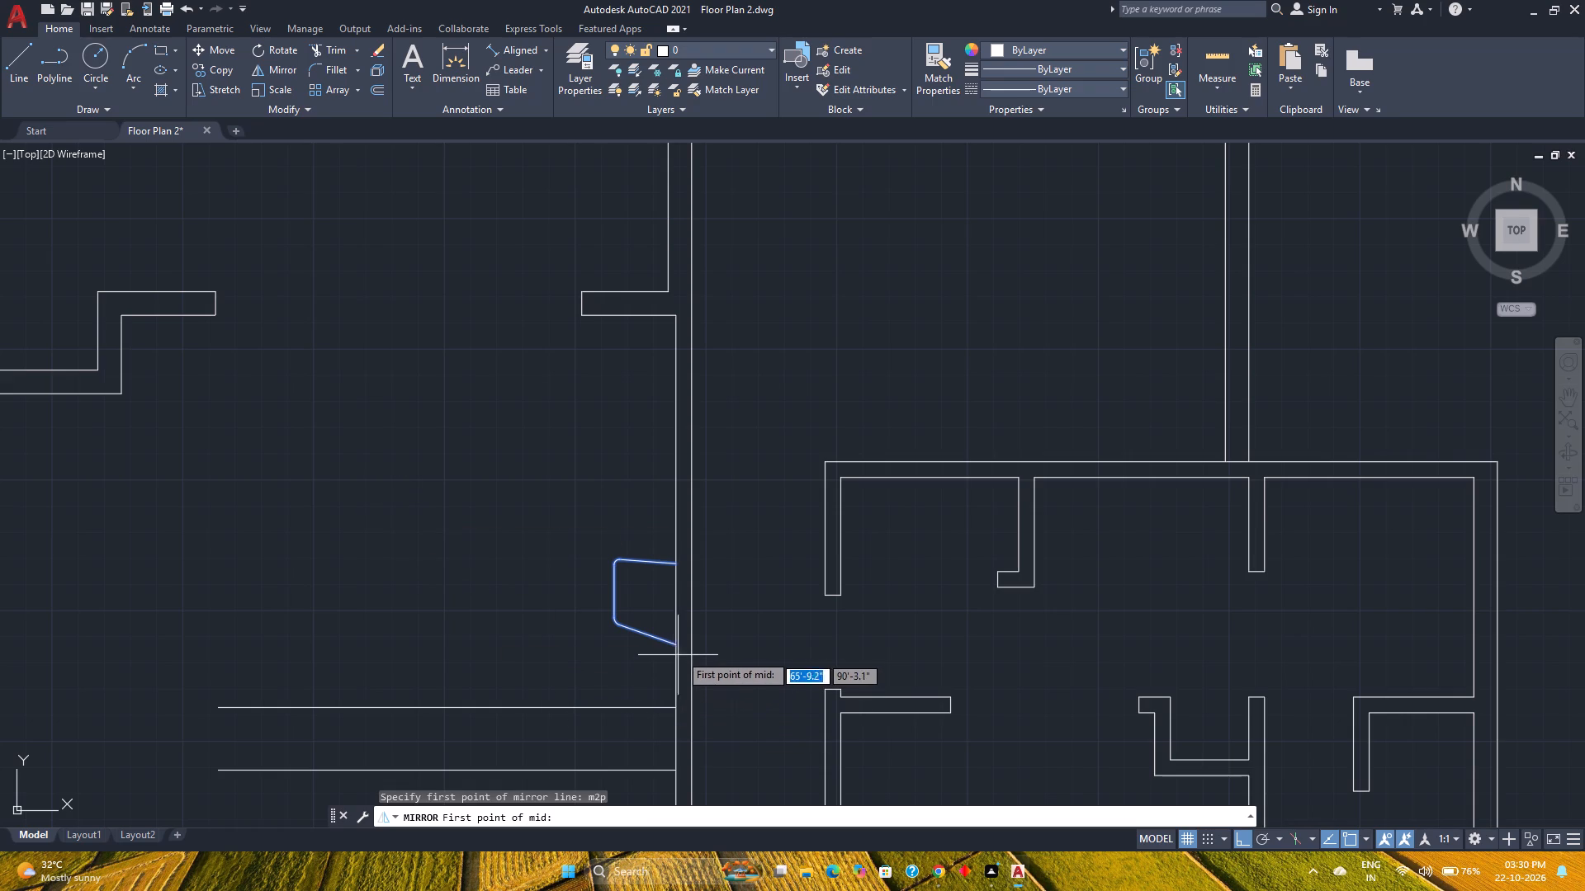
{"action": "scroll", "coordinate": [678, 649], "scroll_direction": "up", "scroll_amount": 3}
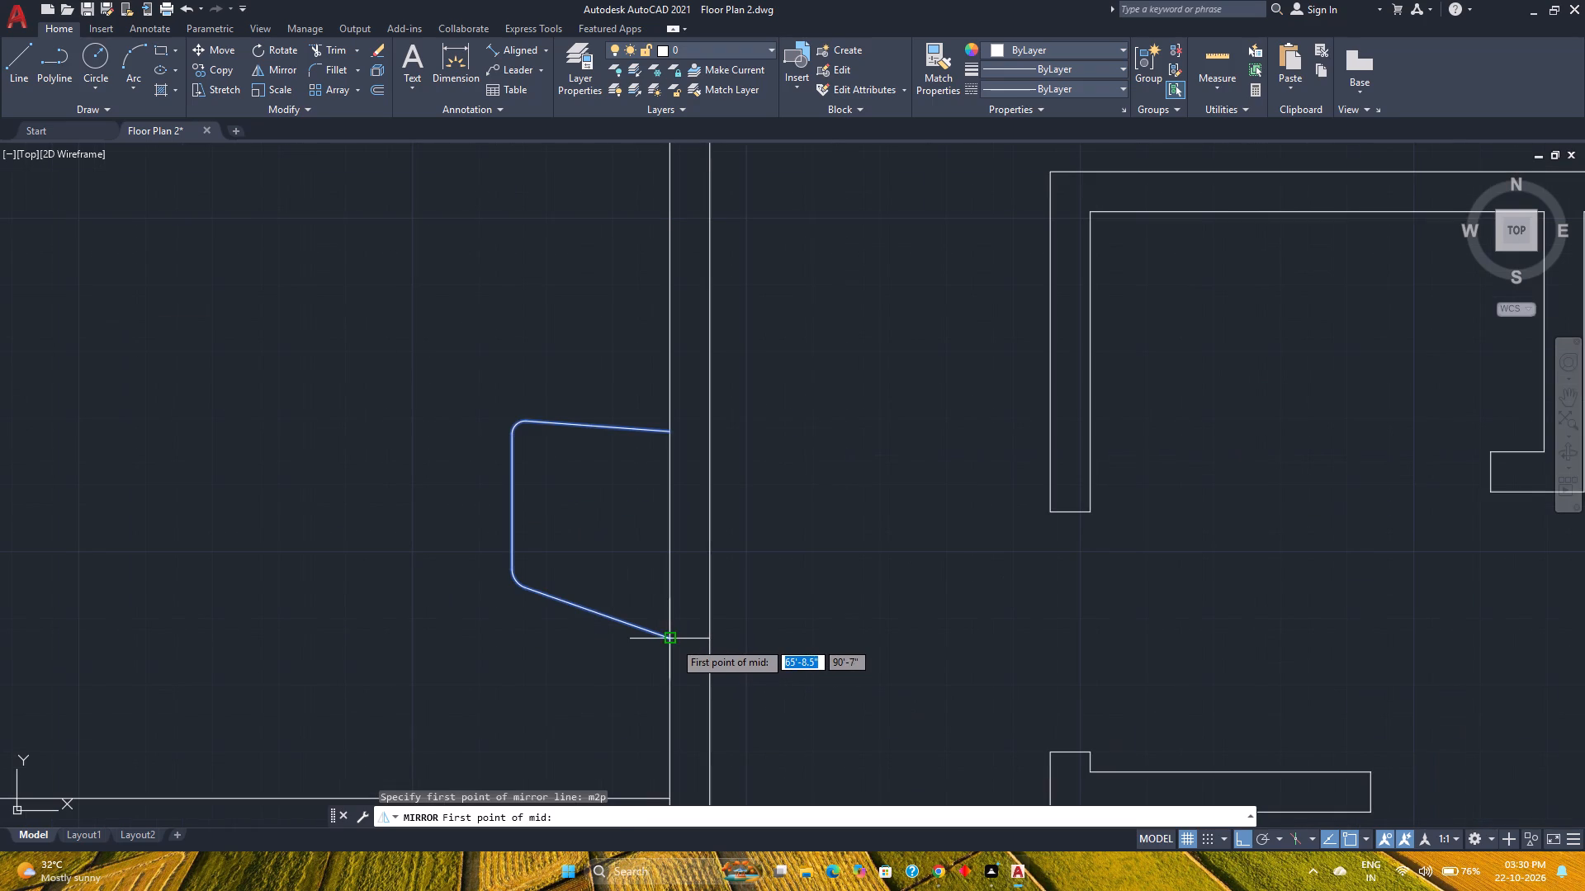
{"action": "left_click", "coordinate": [674, 641]}
{"action": "scroll", "coordinate": [664, 711], "scroll_direction": "down", "scroll_amount": 3}
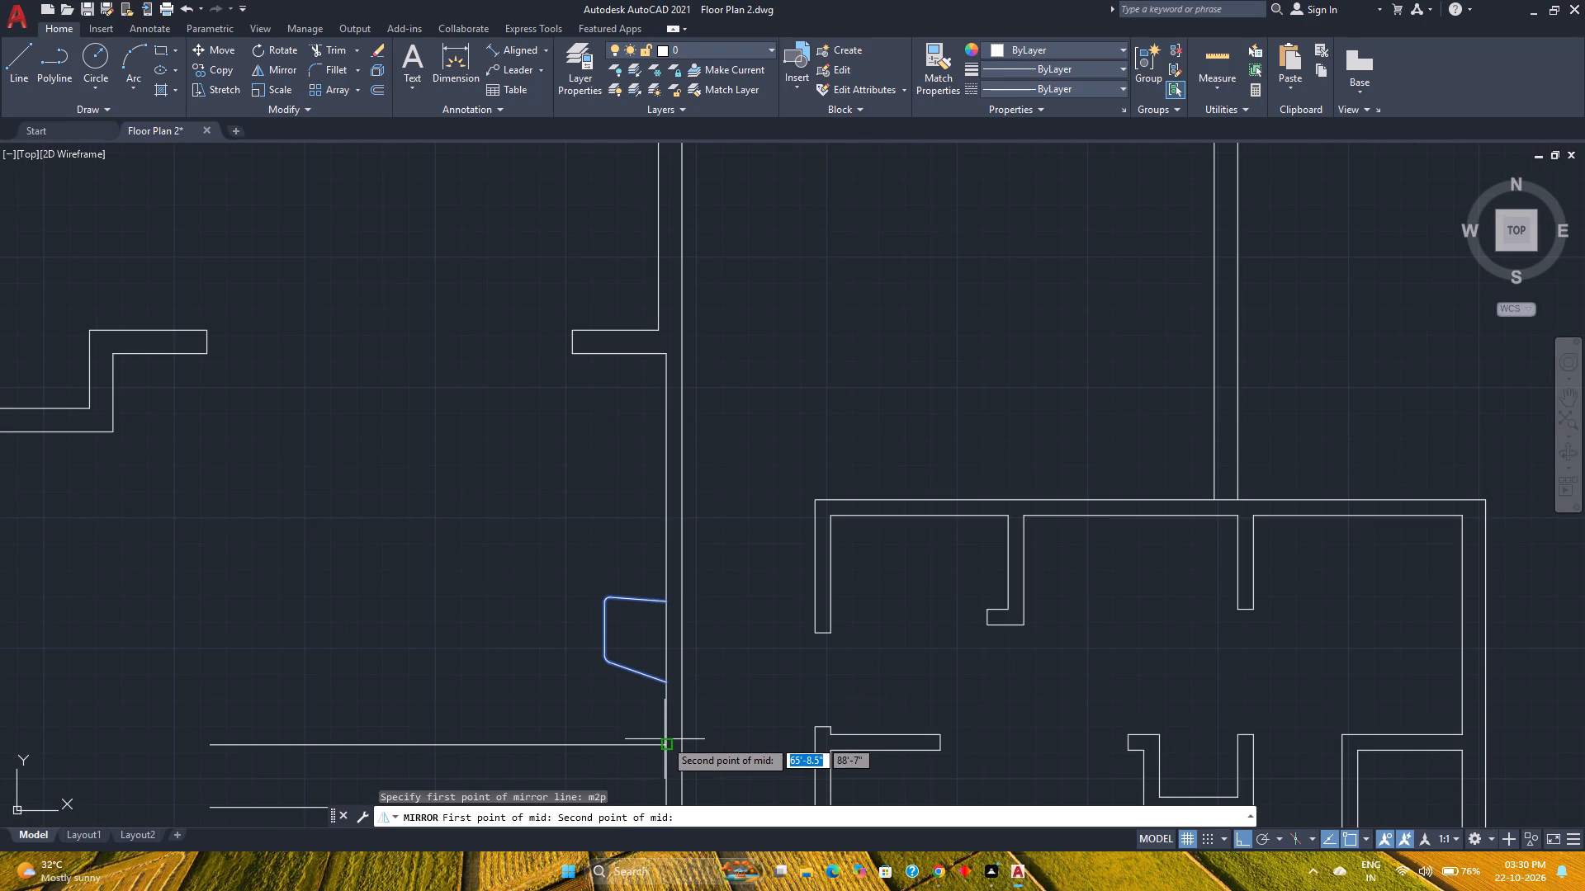
{"action": "left_click", "coordinate": [662, 745]}
{"action": "left_click", "coordinate": [458, 700]}
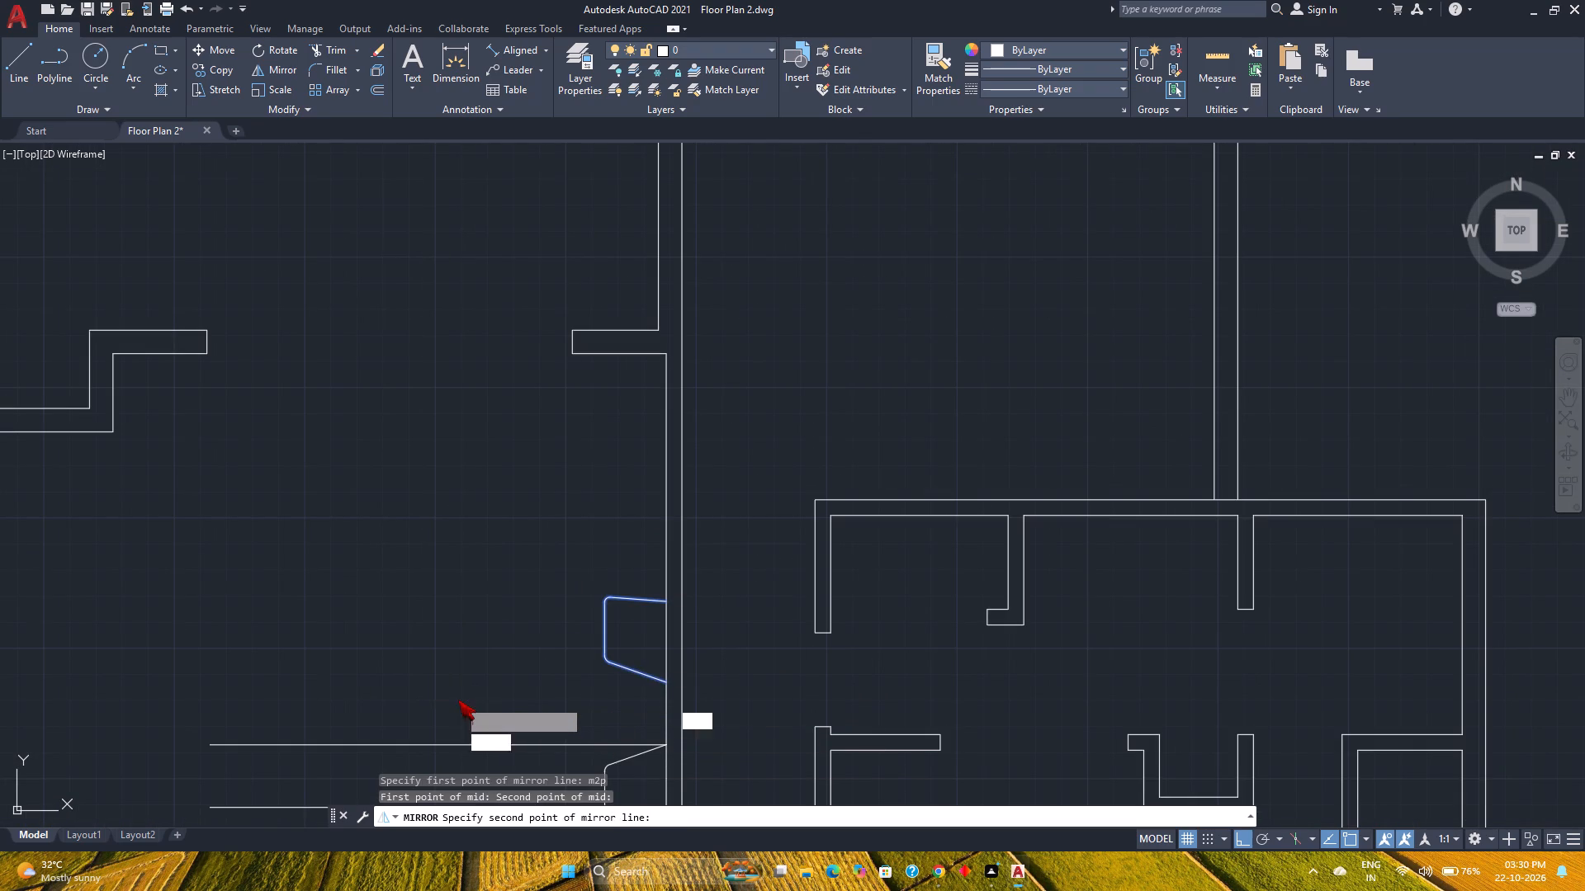
{"action": "left_click_drag", "start_coordinate": [504, 757], "coordinate": [458, 700]}
Erase the two remaining horizontal guide lines around the mirrored outline.
{"action": "scroll", "coordinate": [444, 592], "scroll_direction": "down", "scroll_amount": 1}
{"action": "middle_click_drag", "start_coordinate": [444, 592], "coordinate": [520, 506]}
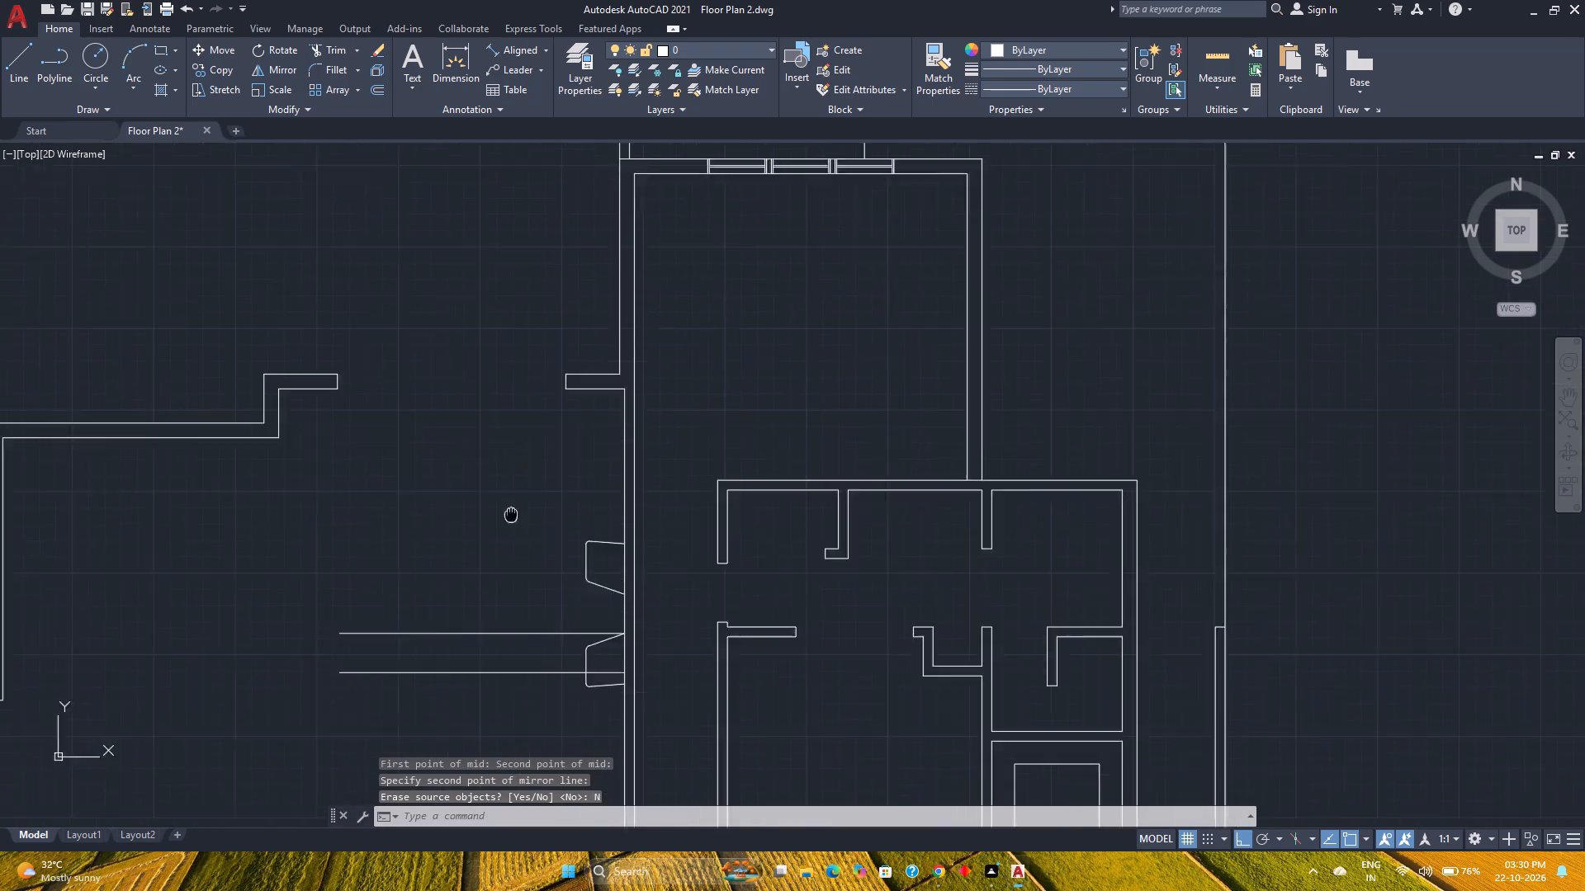
{"action": "middle_click_drag", "start_coordinate": [520, 506], "coordinate": [523, 502]}
{"action": "middle_click", "coordinate": [523, 502]}
{"action": "left_click", "coordinate": [542, 688]}
{"action": "left_click", "coordinate": [479, 568]}
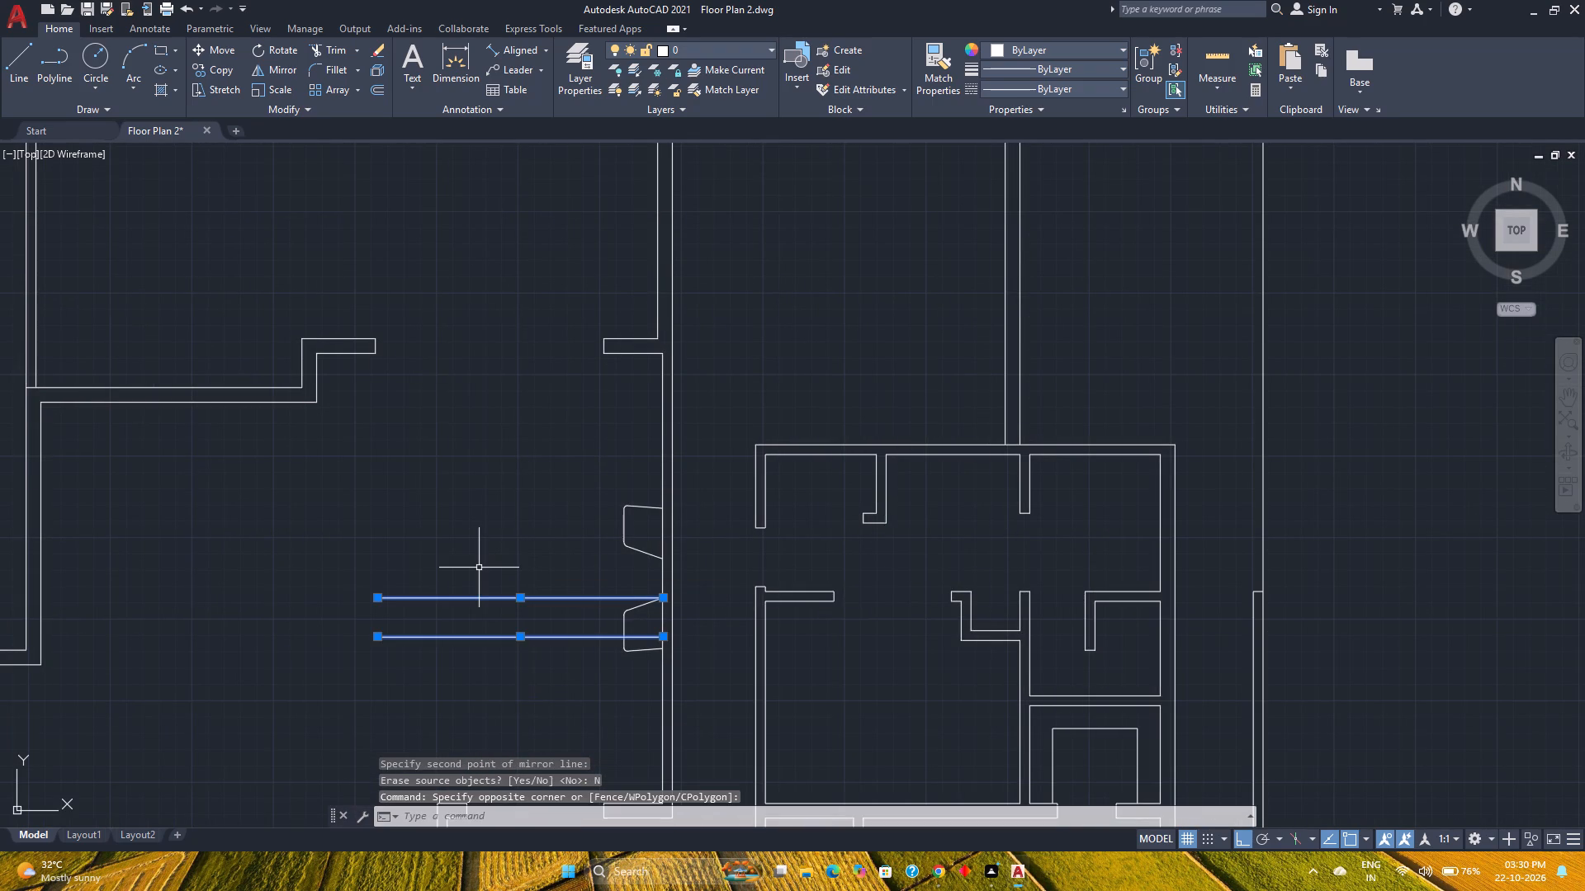
{"action": "key", "text": "Delete"}
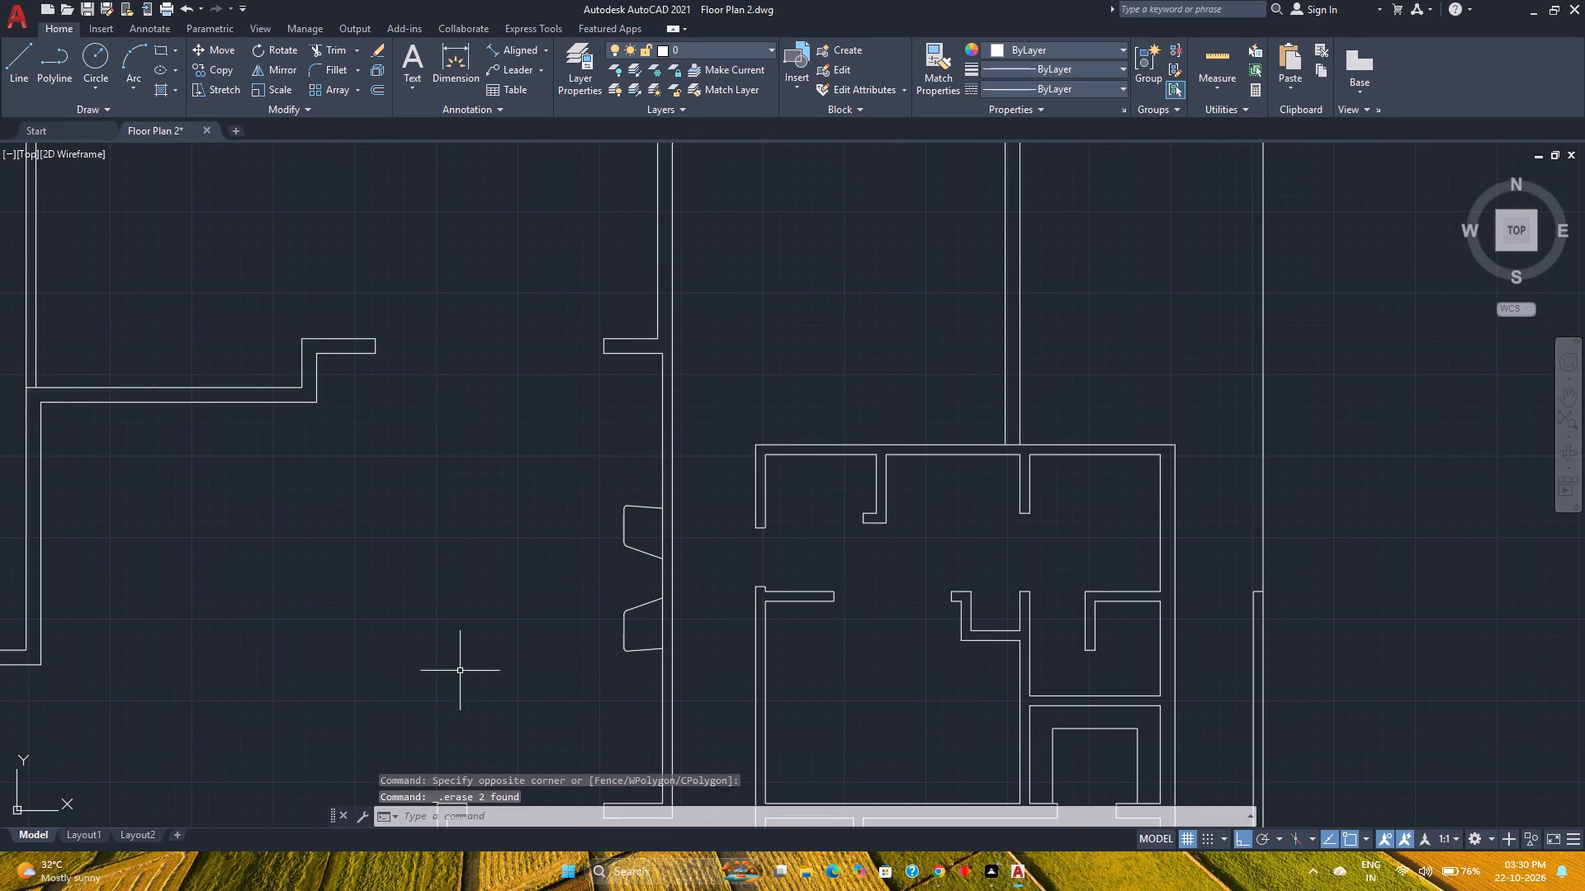
Move the northern outline's vertical line 3" east toward the wall.
{"action": "left_click", "coordinate": [624, 524]}
{"action": "scroll", "coordinate": [624, 524], "scroll_direction": "up", "scroll_amount": 4}
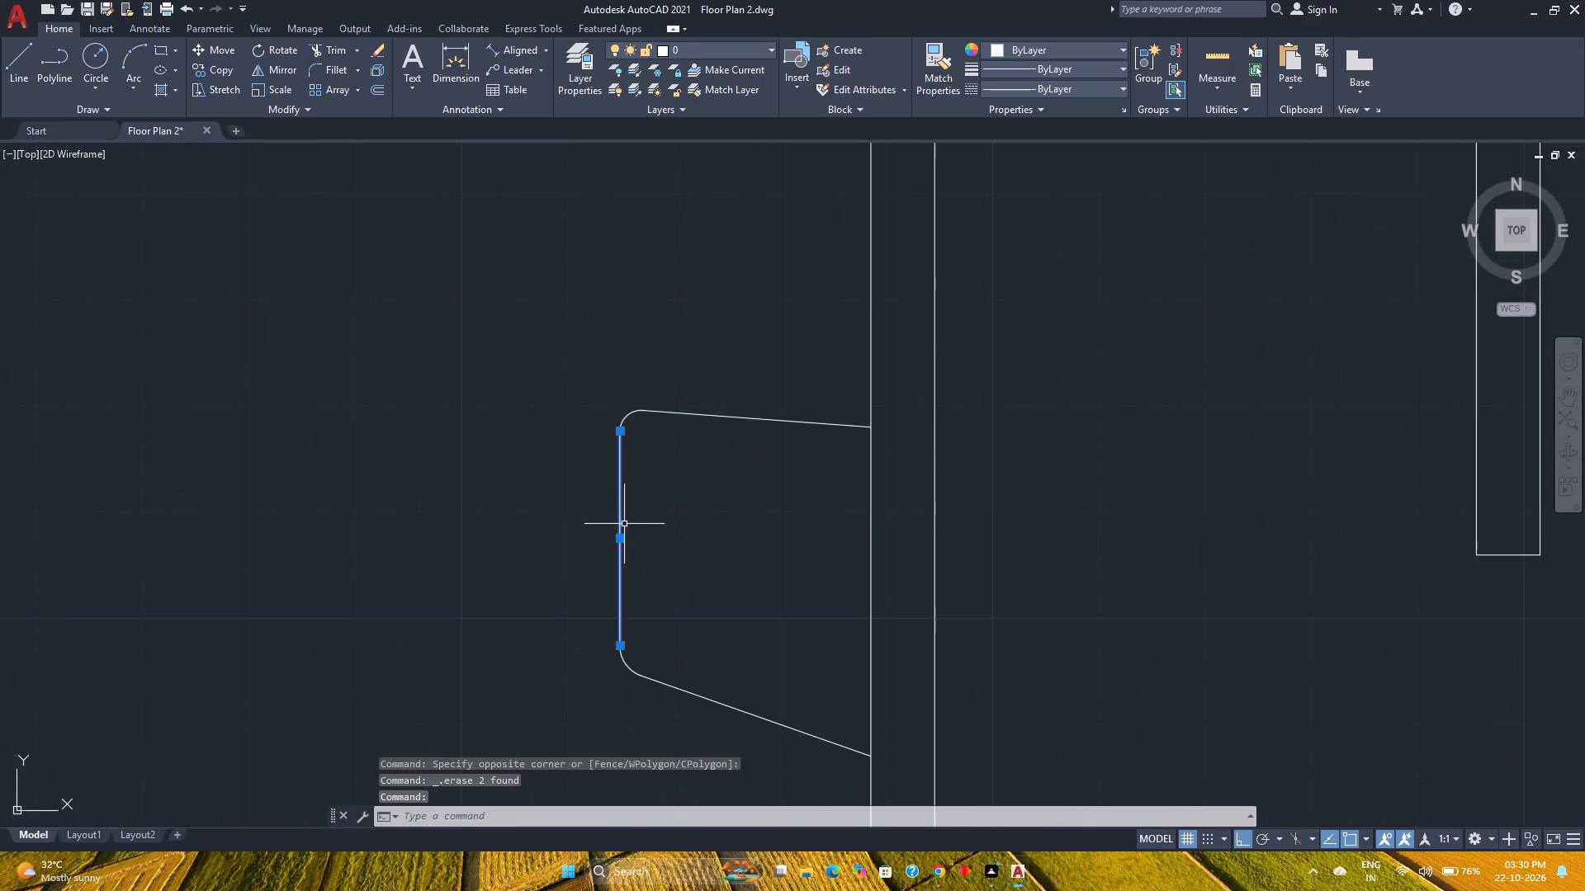
{"action": "left_click", "coordinate": [622, 540]}
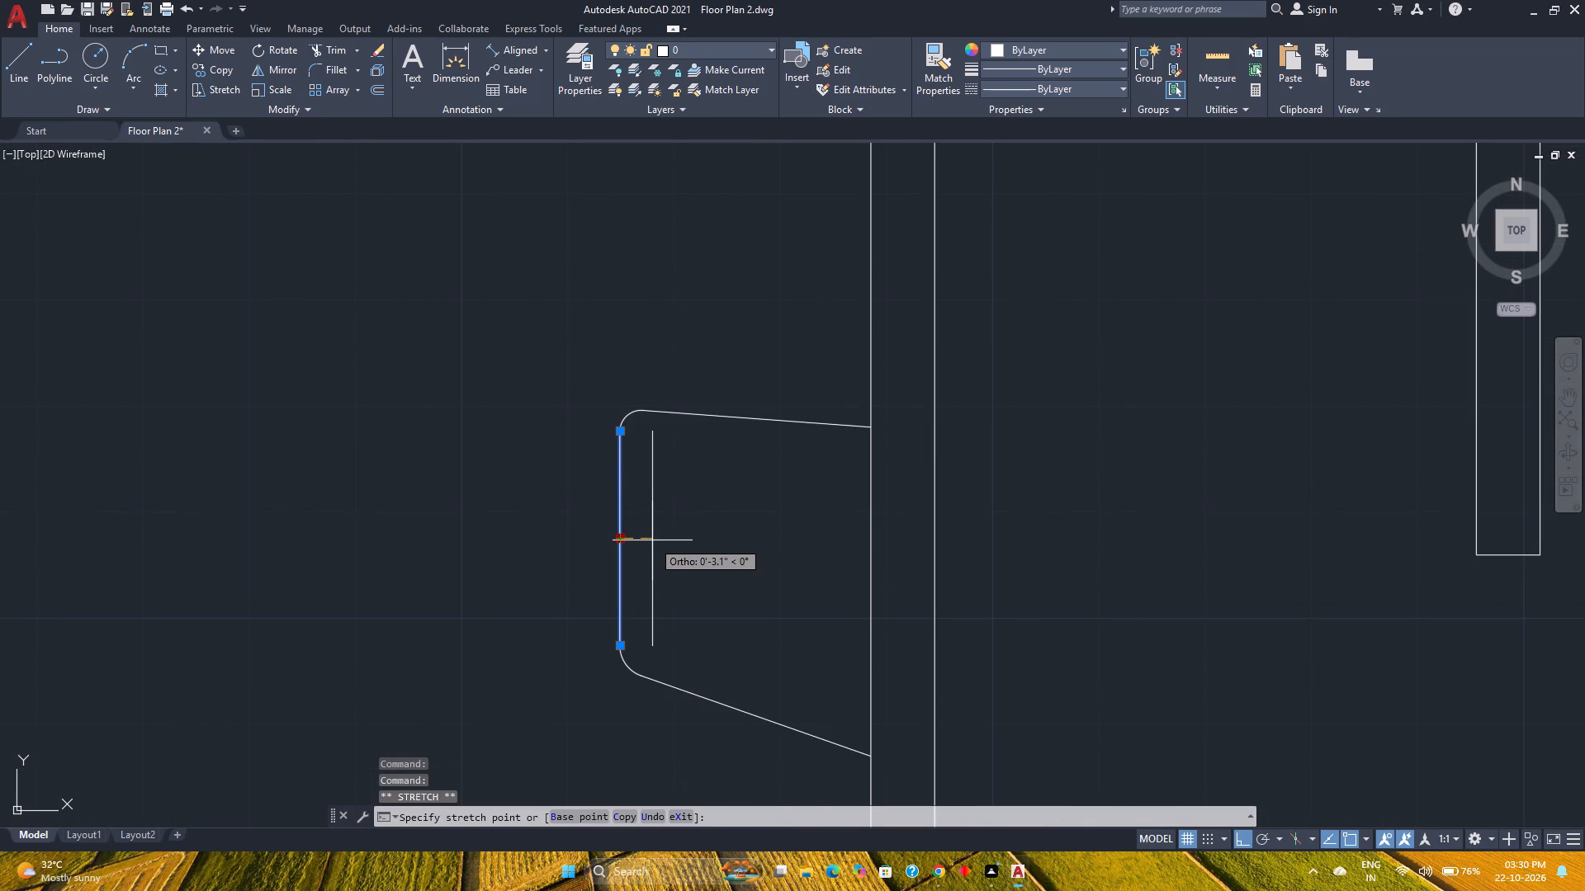
{"action": "key", "text": "3"}
{"action": "key", "text": "Return"}
{"action": "scroll", "coordinate": [652, 540], "scroll_direction": "down", "scroll_amount": 3}
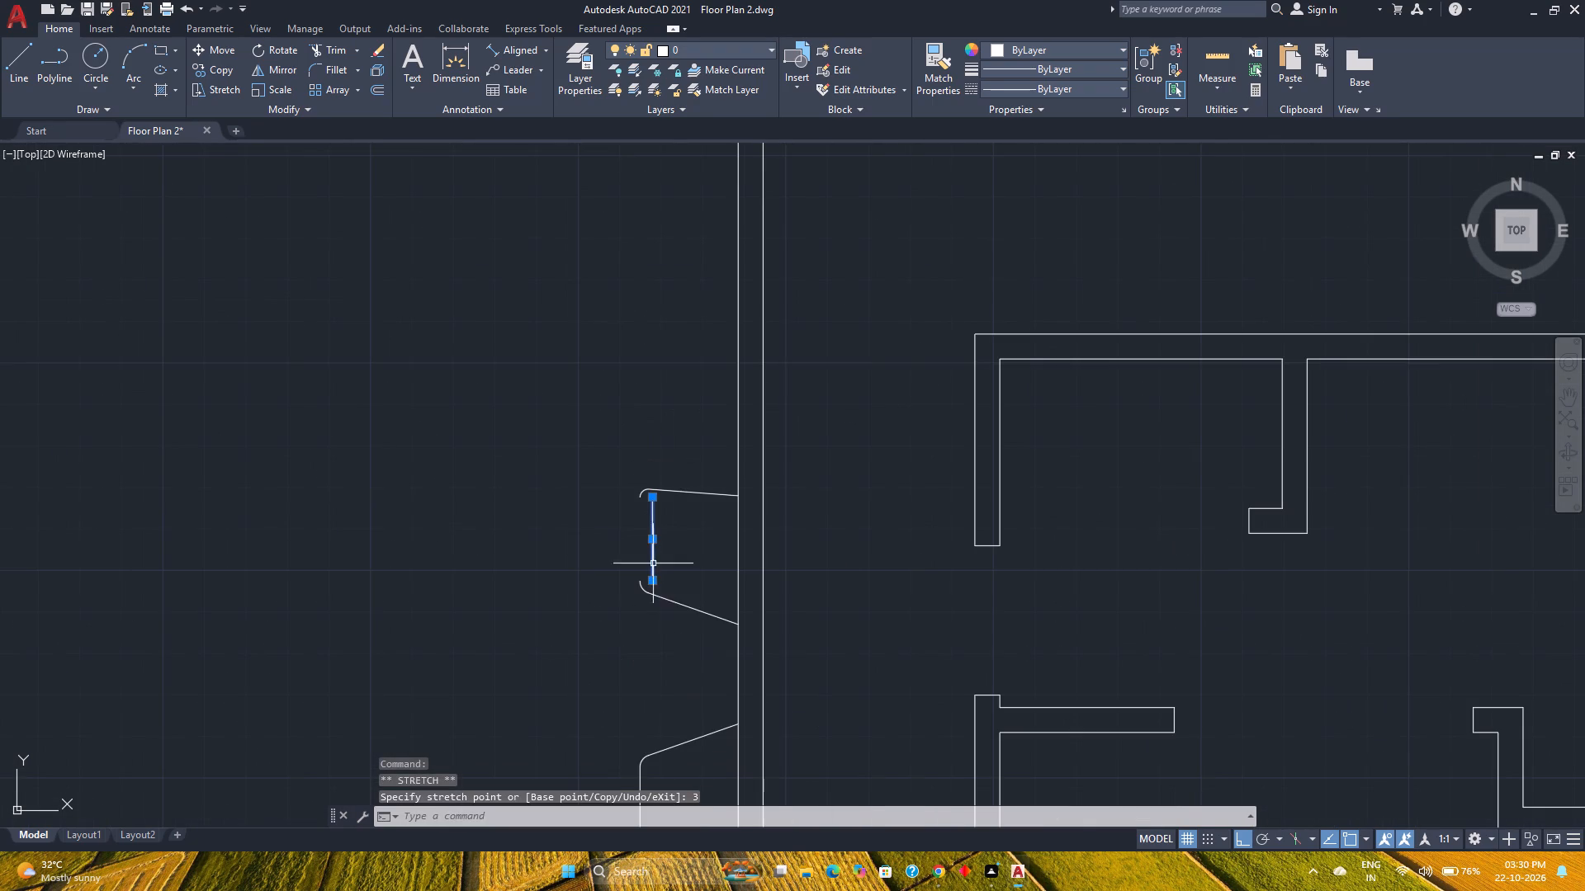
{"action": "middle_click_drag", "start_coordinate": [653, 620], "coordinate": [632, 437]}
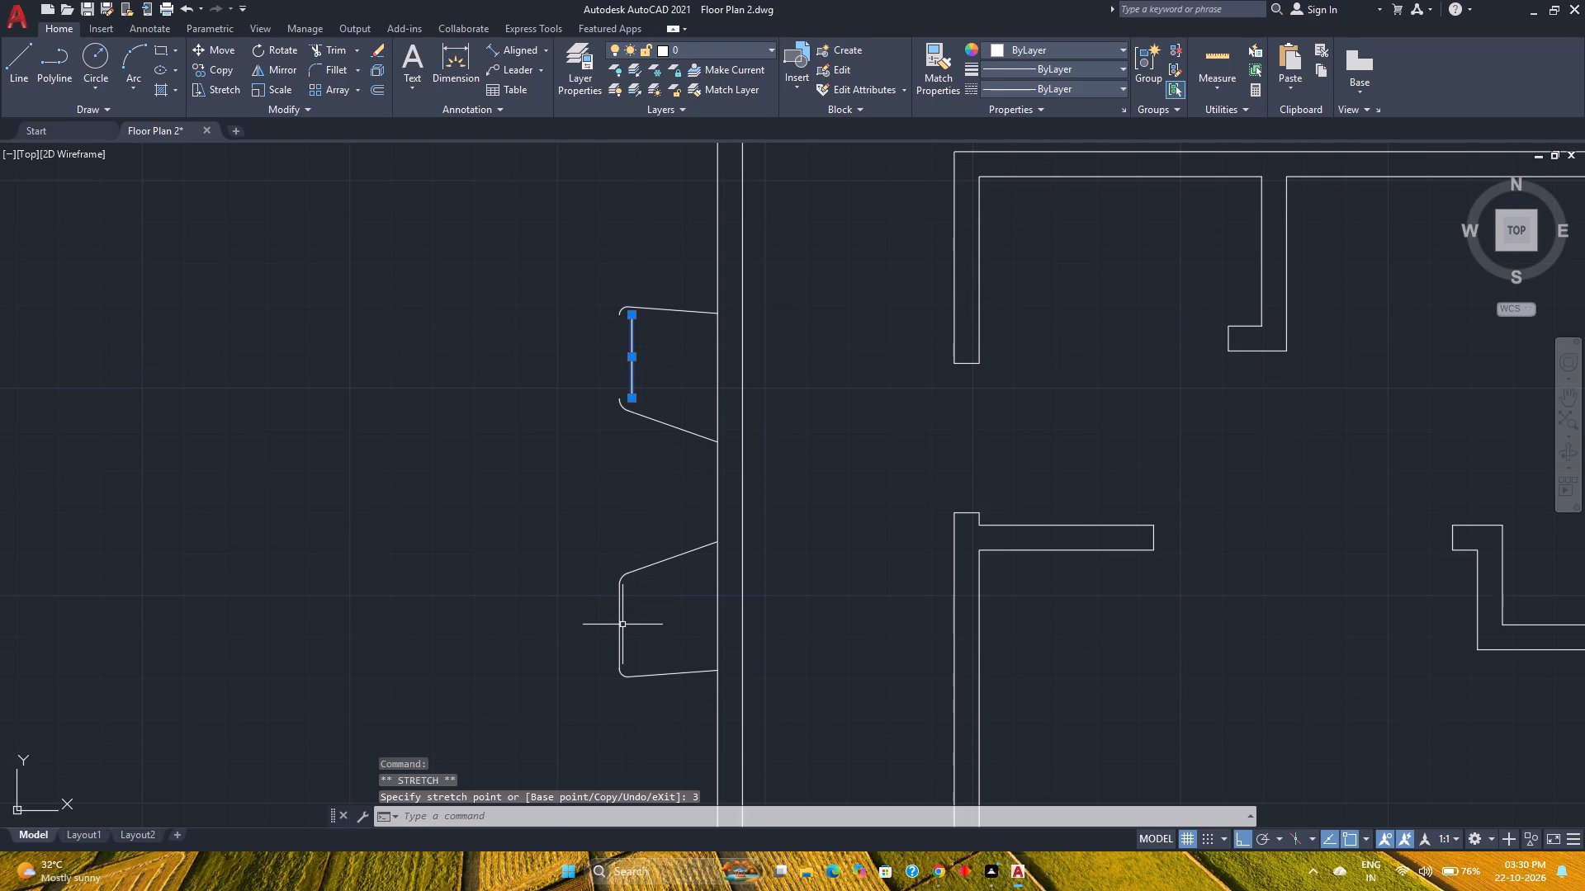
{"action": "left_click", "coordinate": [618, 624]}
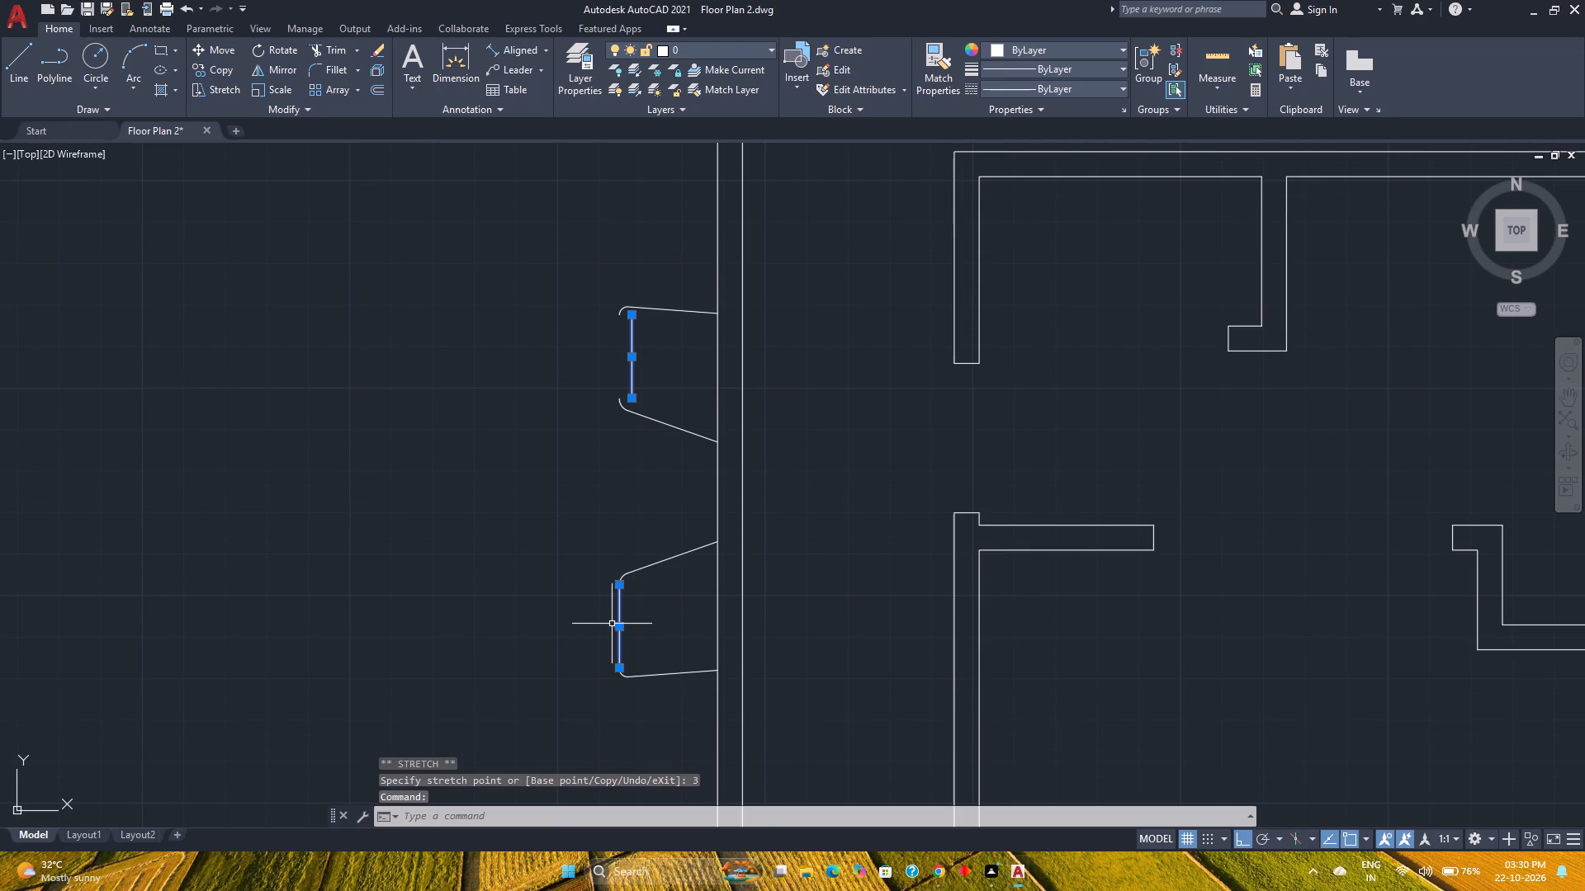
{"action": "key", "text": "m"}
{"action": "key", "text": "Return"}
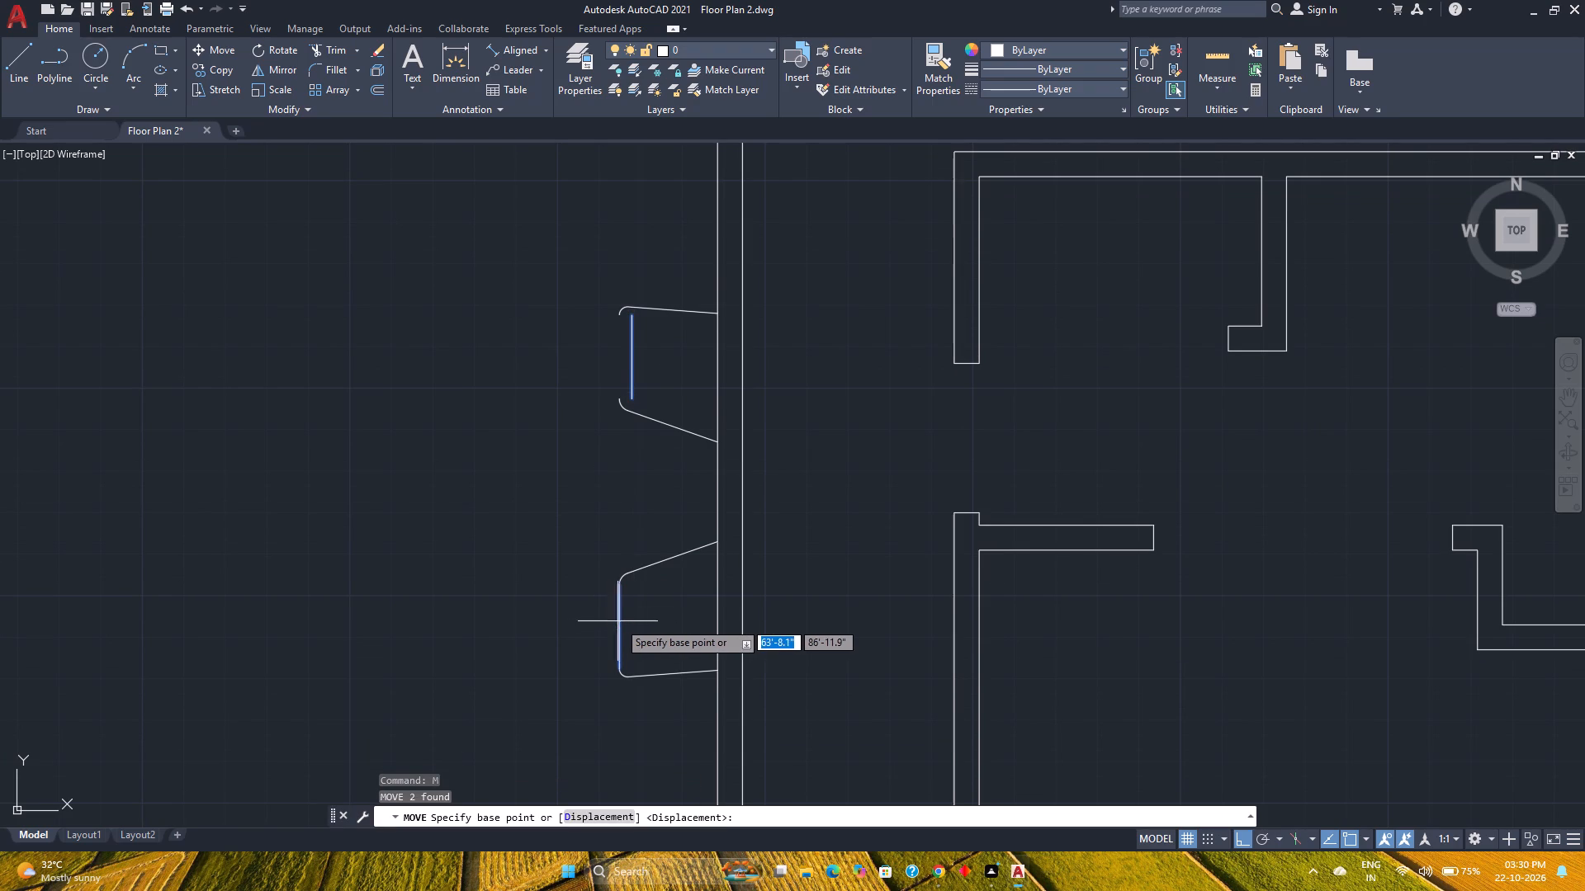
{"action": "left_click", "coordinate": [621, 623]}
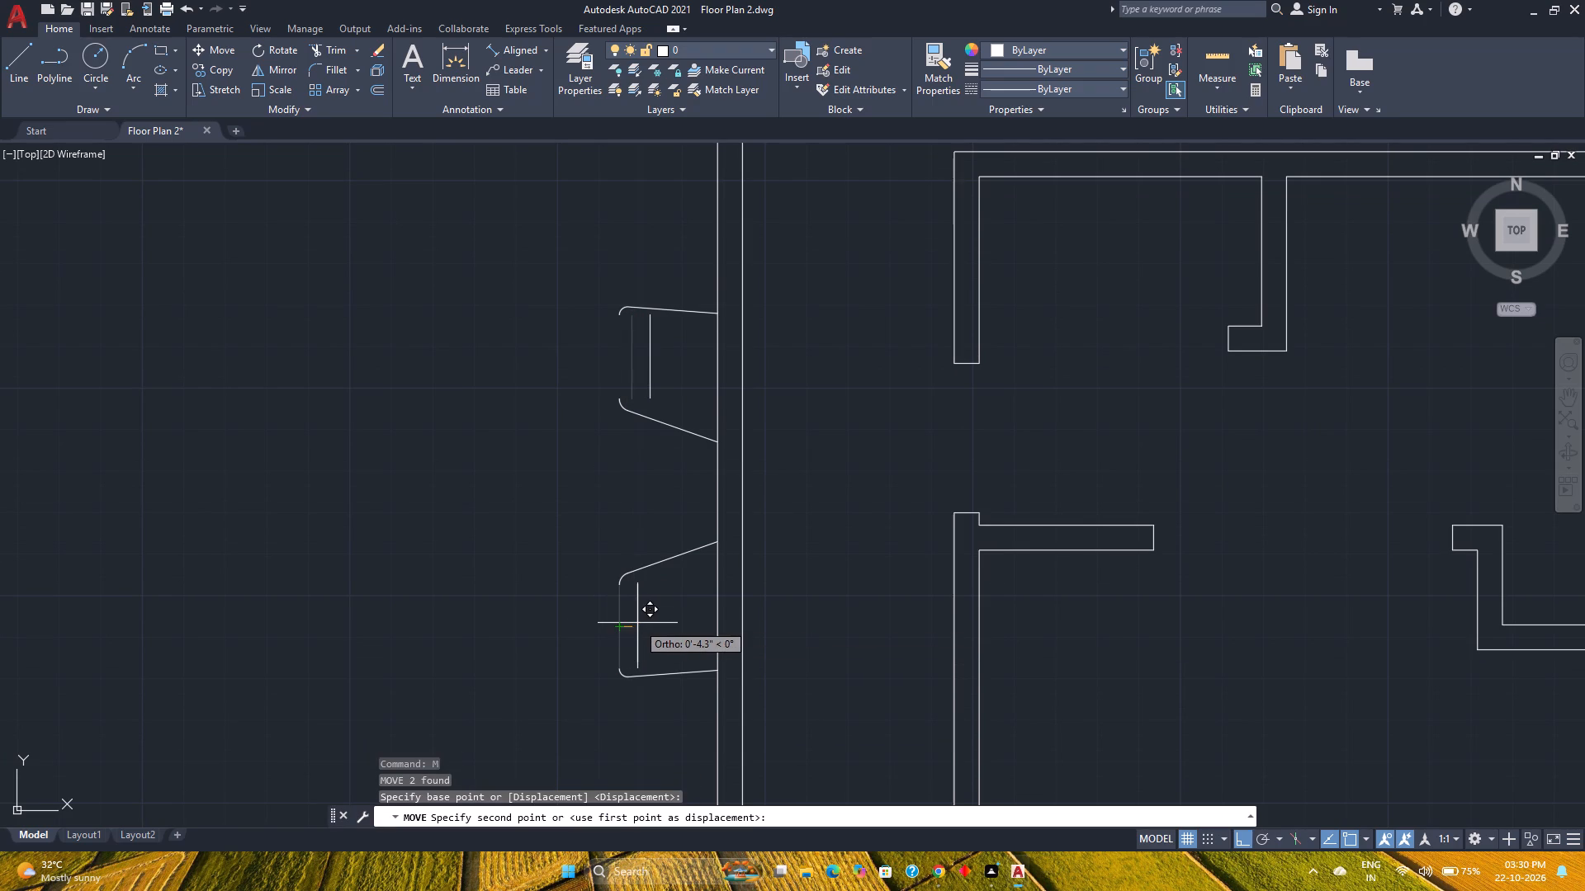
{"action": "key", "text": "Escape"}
Move the southern outline's vertical line 3" east toward the wall.
{"action": "left_click", "coordinate": [637, 633]}
{"action": "left_click", "coordinate": [604, 628]}
{"action": "key", "text": "m"}
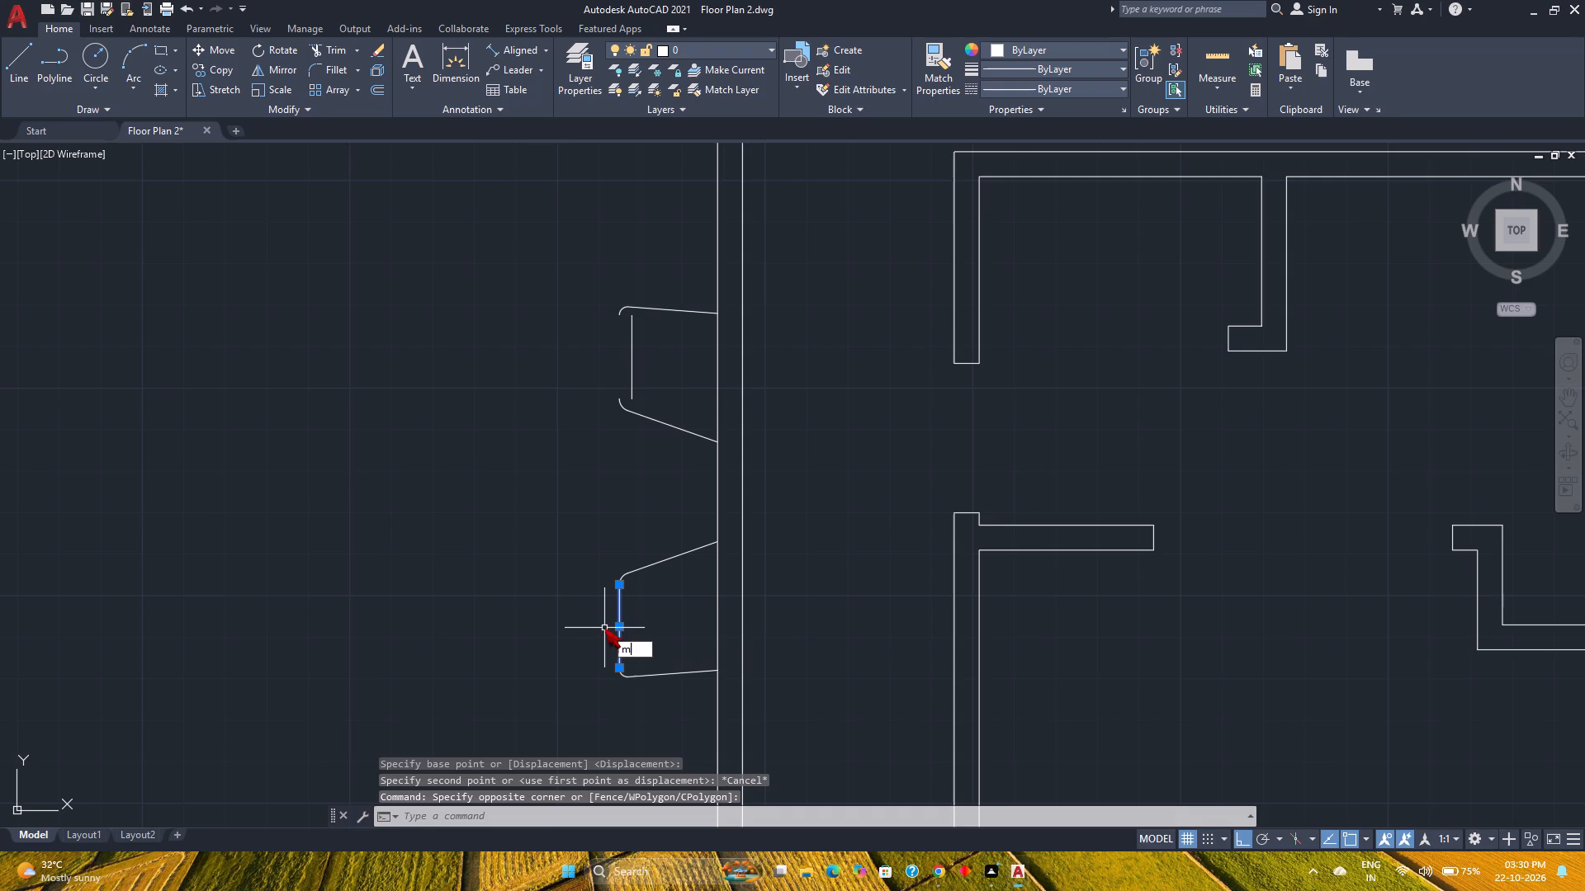
{"action": "key", "text": "Return"}
{"action": "left_click", "coordinate": [619, 628]}
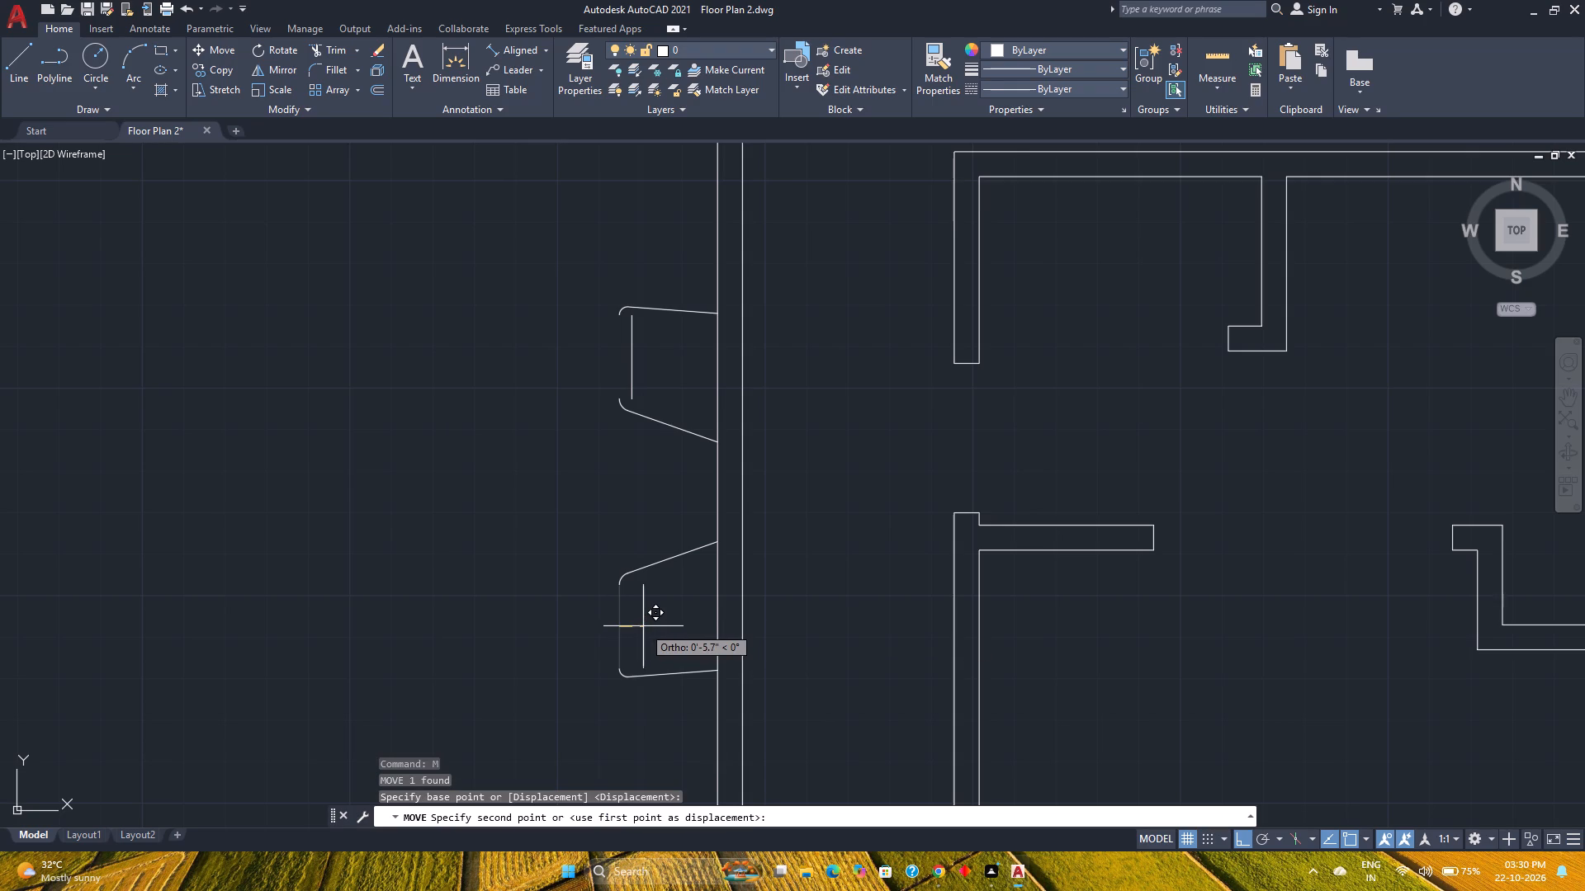
{"action": "key", "text": "3"}
{"action": "key", "text": "Return"}
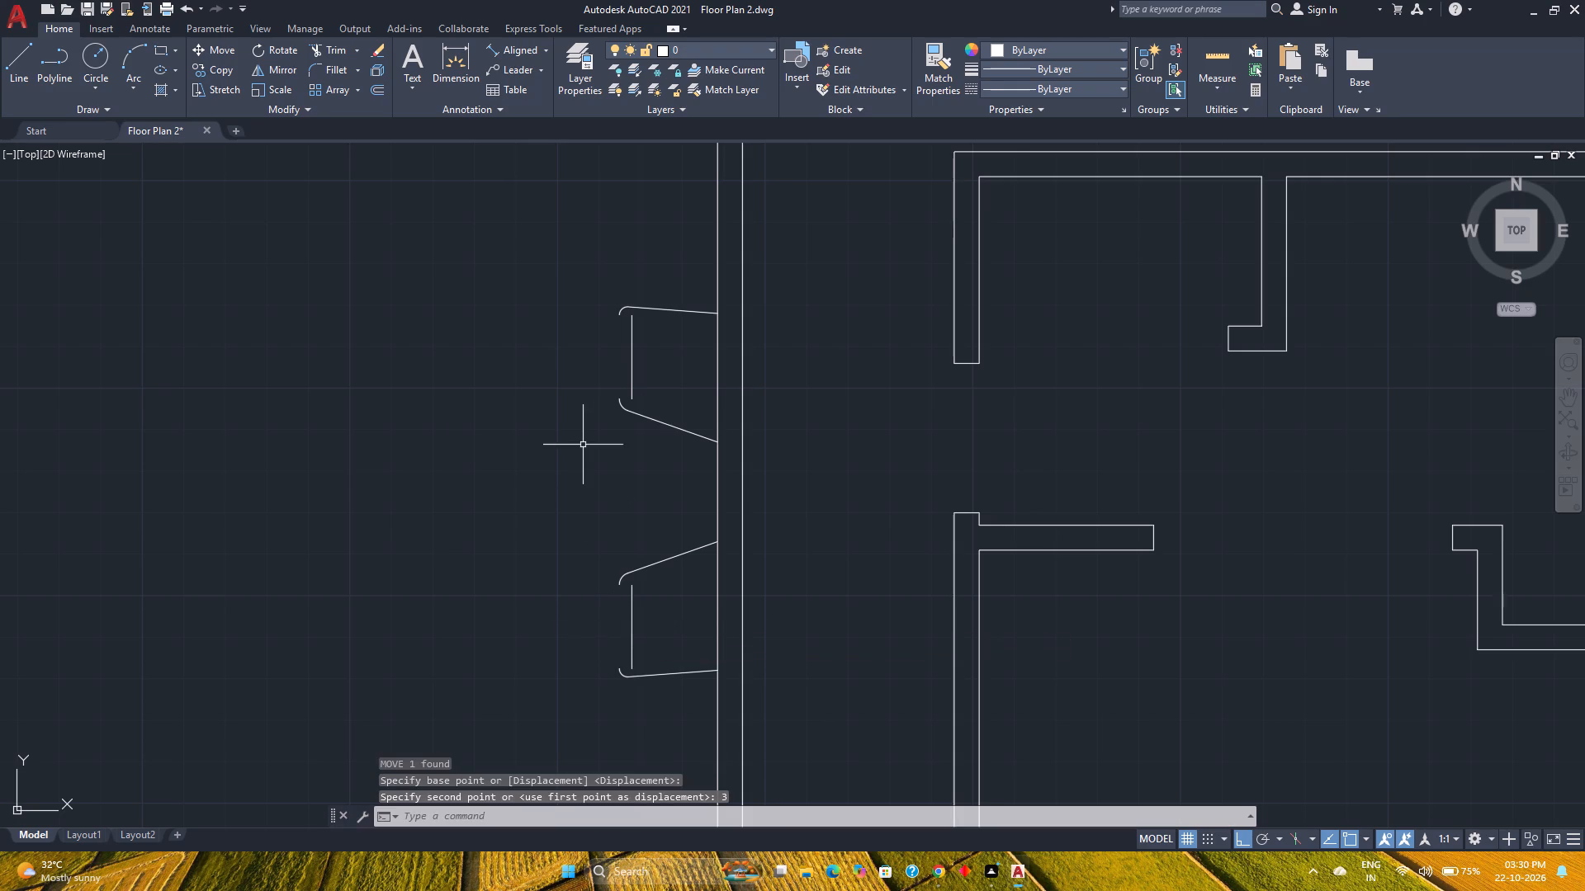
Fillet the southern outline's southern corner, between its vertical line and southern slanted line, with a 2" radius.
{"action": "scroll", "coordinate": [664, 517], "scroll_direction": "down", "scroll_amount": 2}
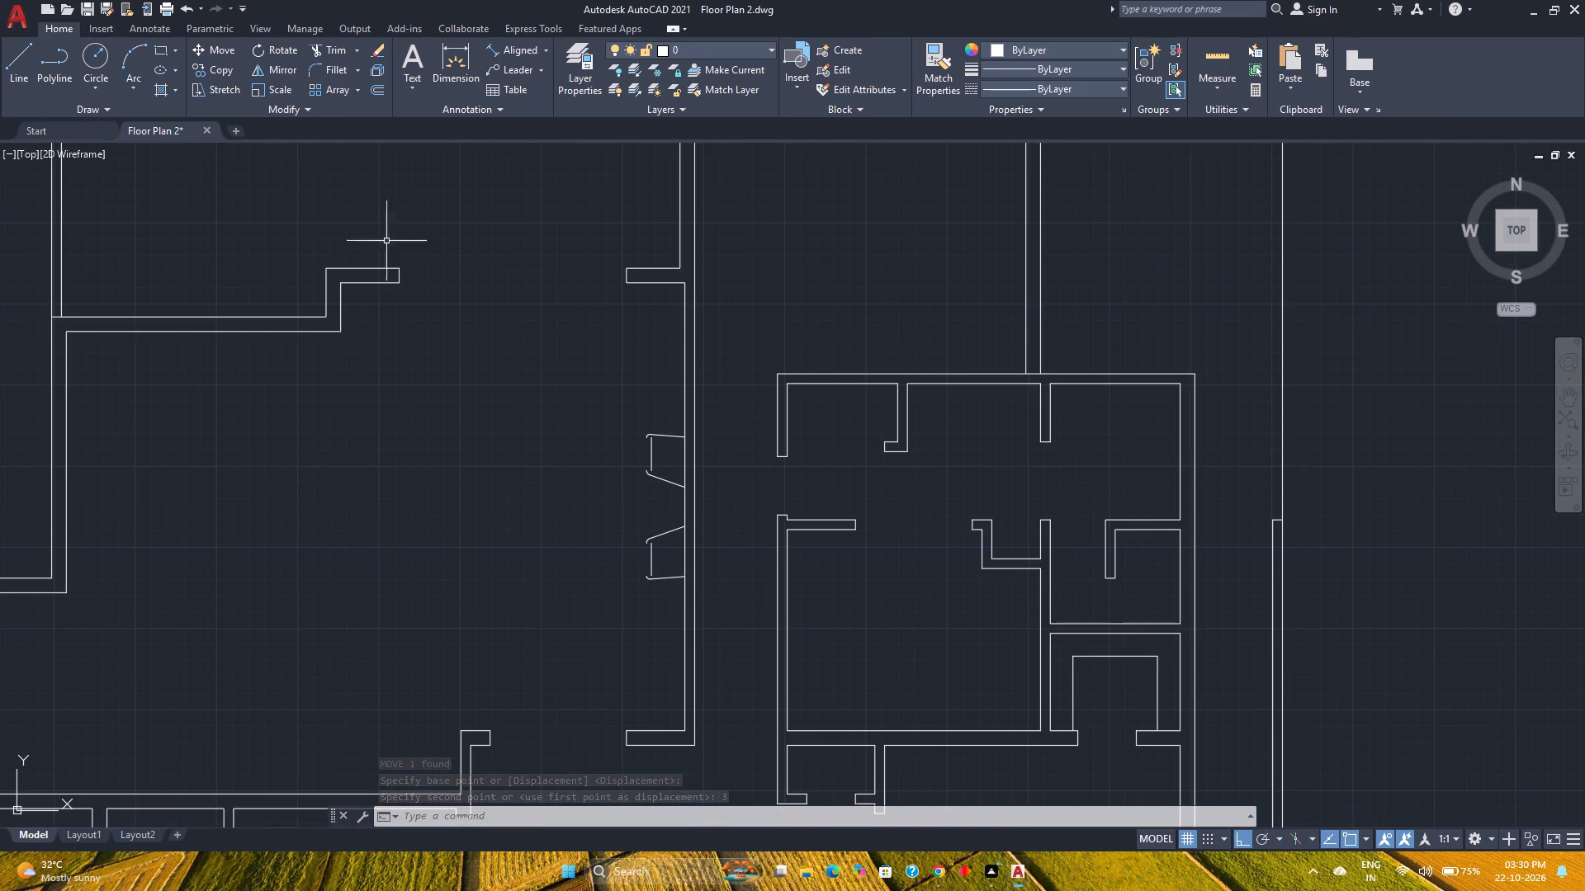
{"action": "left_click", "coordinate": [323, 73]}
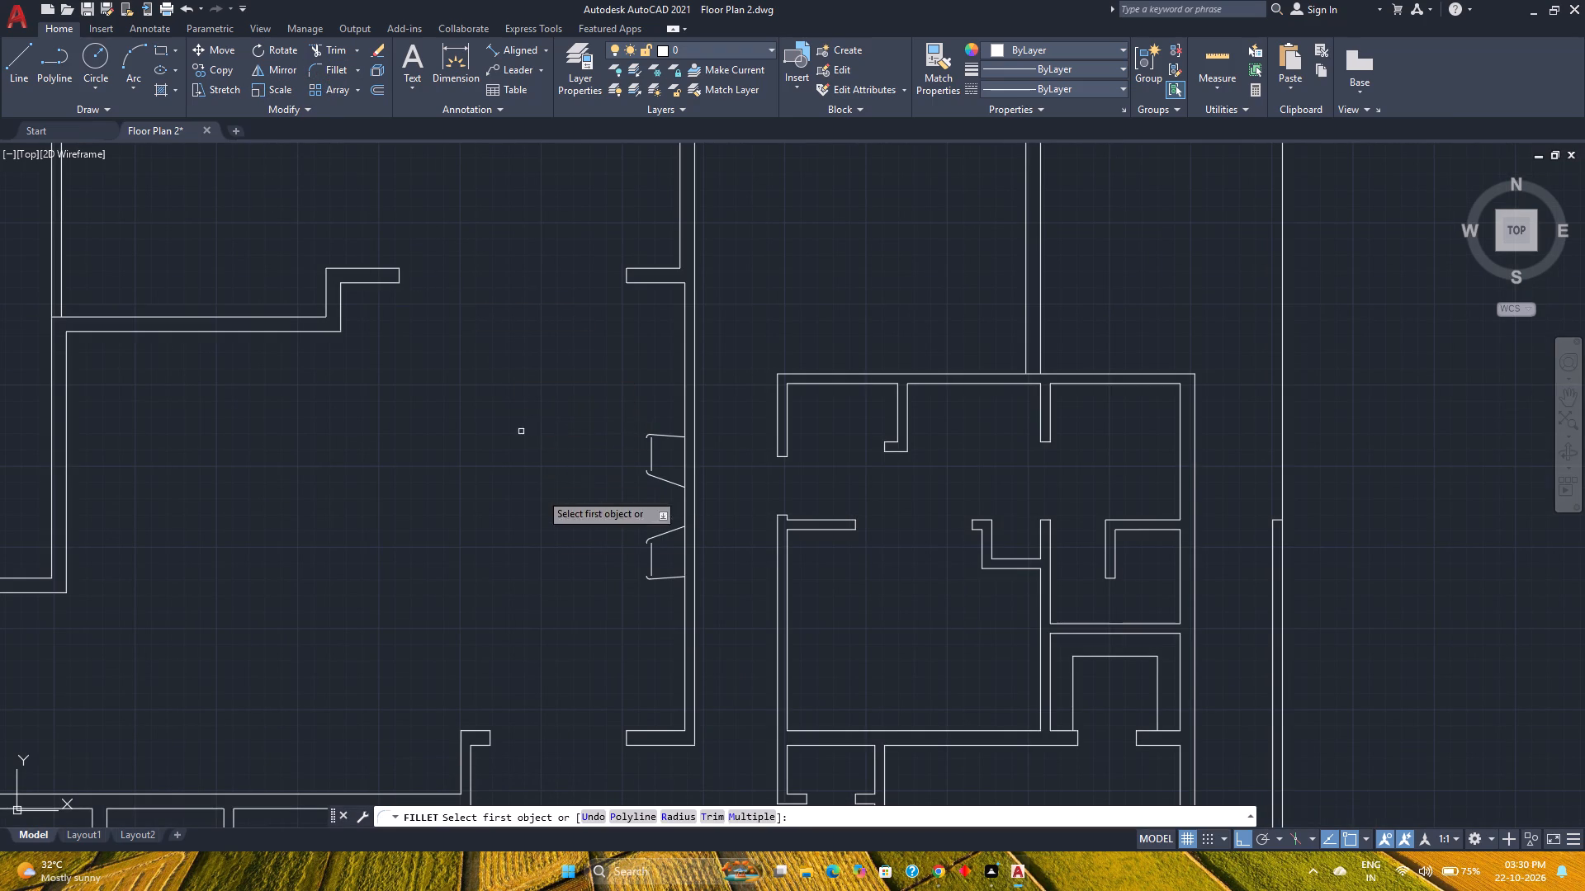
{"action": "left_click", "coordinate": [671, 818]}
{"action": "key", "text": "2"}
{"action": "key", "text": "Return"}
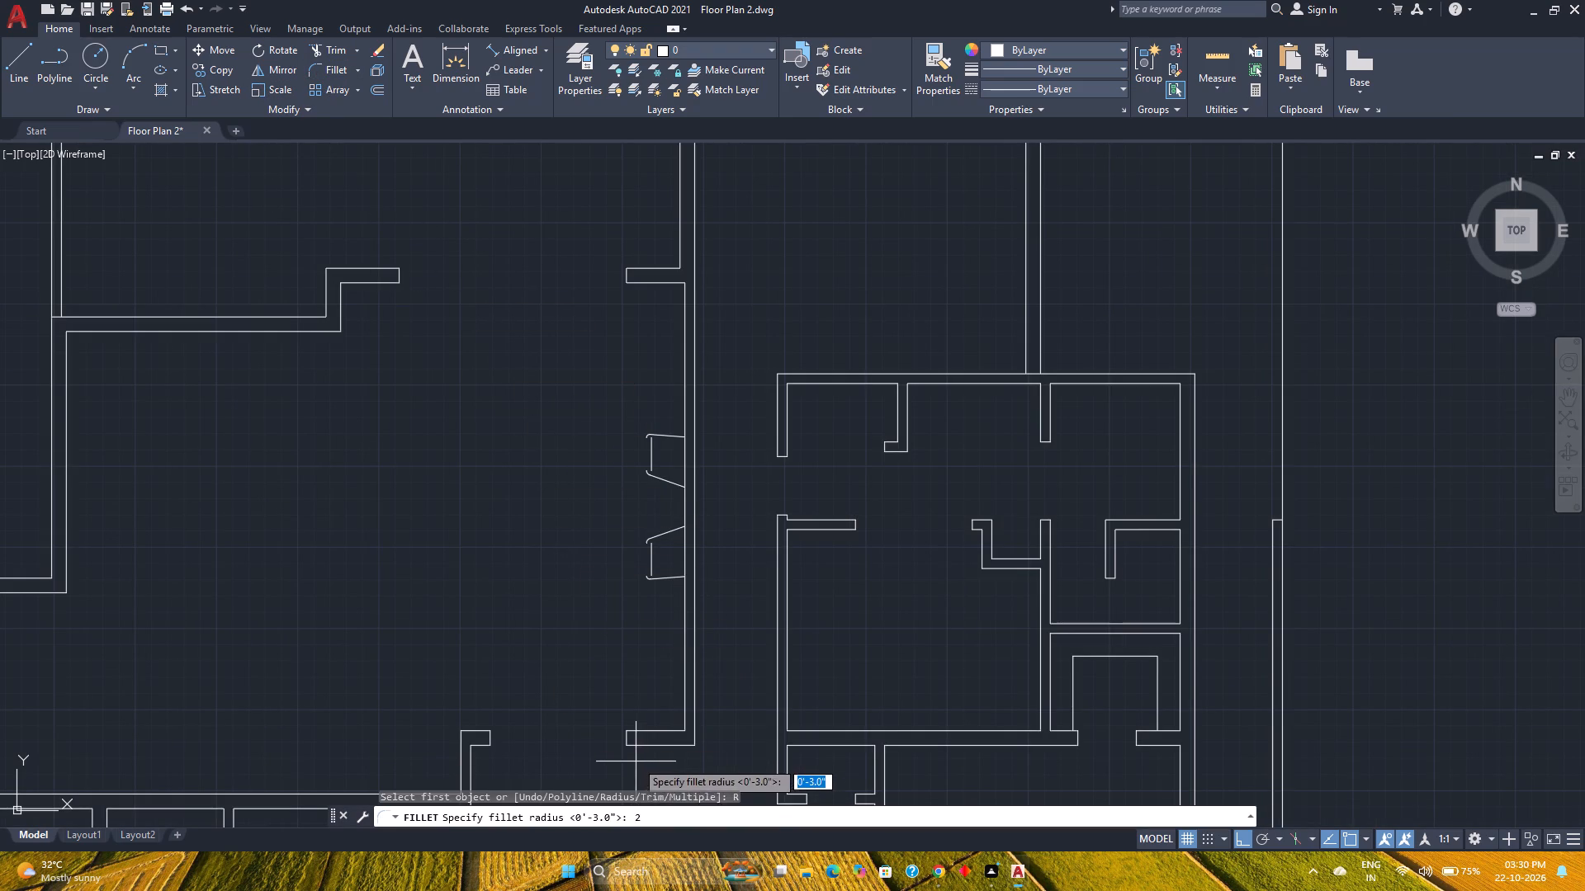
{"action": "scroll", "coordinate": [626, 554], "scroll_direction": "up", "scroll_amount": 3}
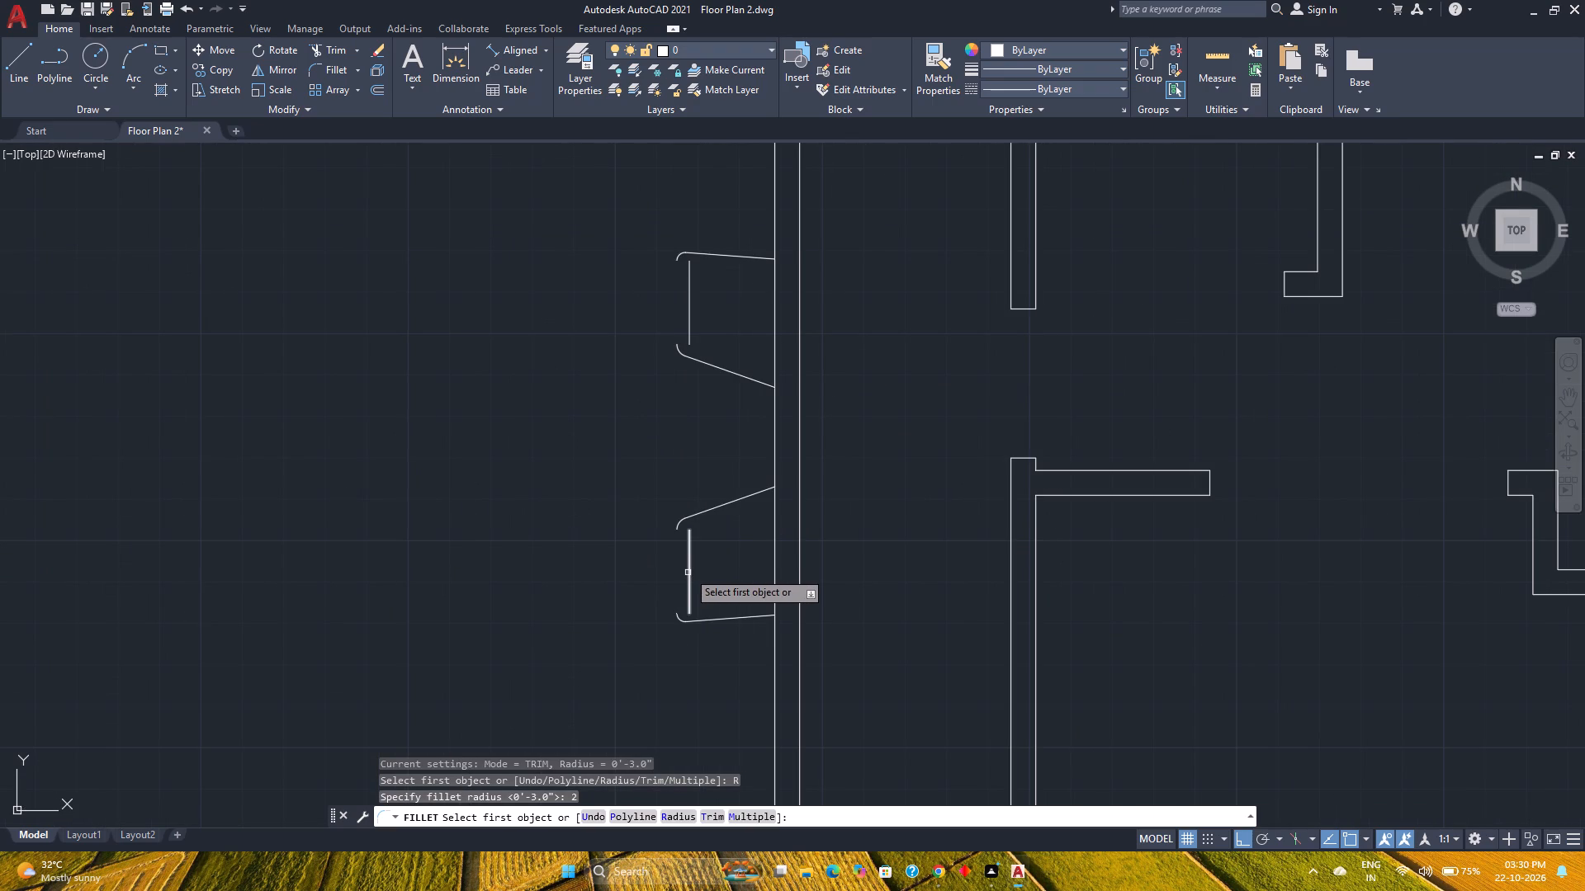
{"action": "left_click", "coordinate": [690, 568]}
{"action": "left_click", "coordinate": [710, 621]}
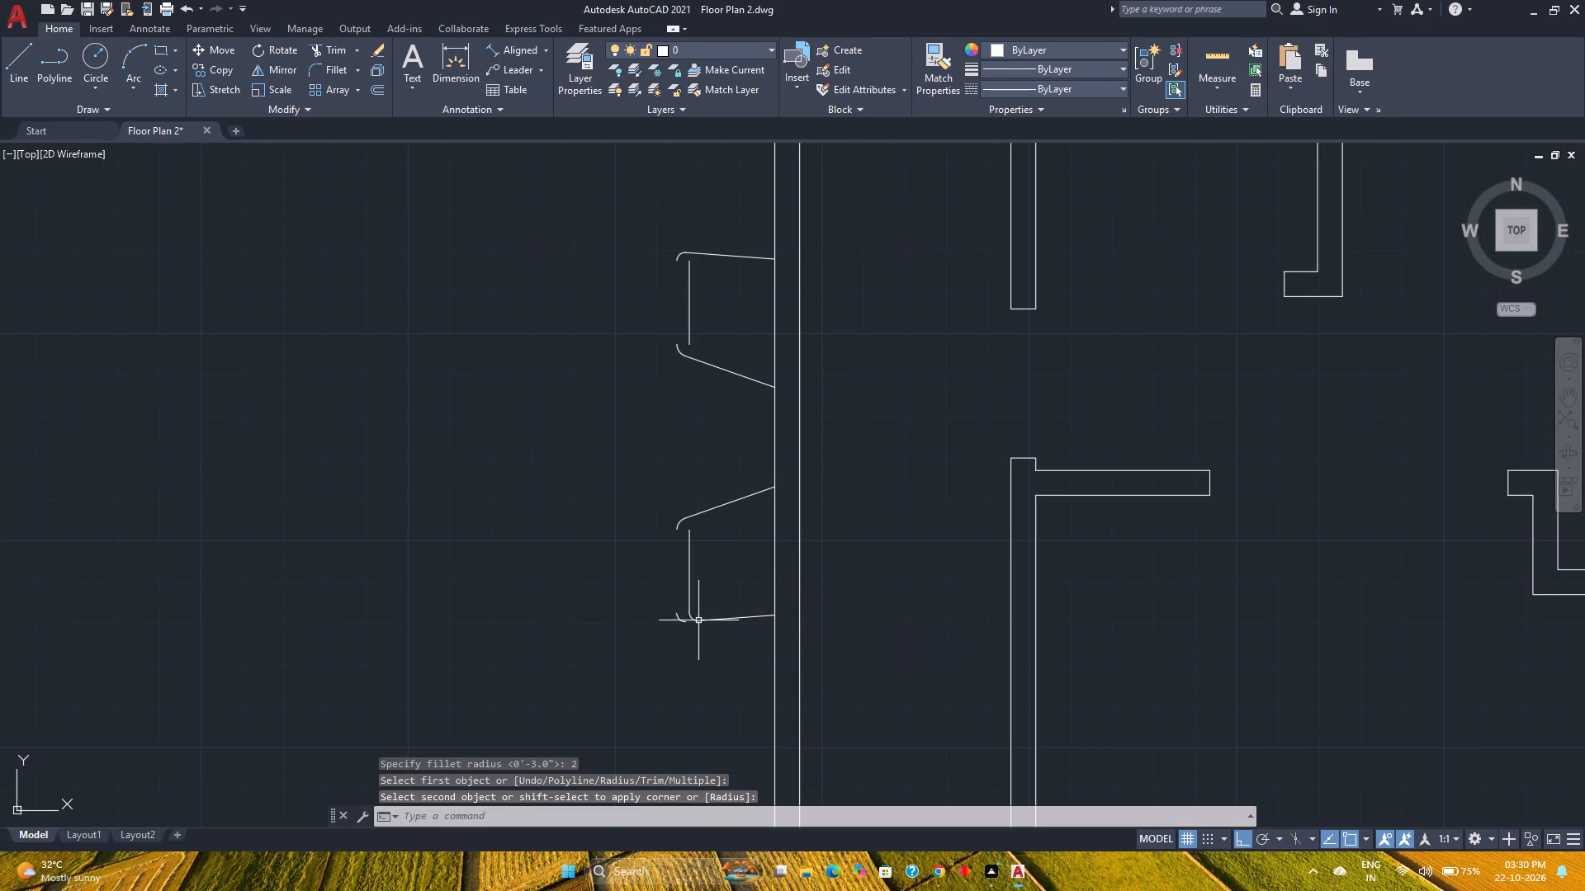
Fillet the northern outline's northern corner, between its vertical line and northern slanted line, with a 2" radius.
{"action": "left_click", "coordinate": [339, 73]}
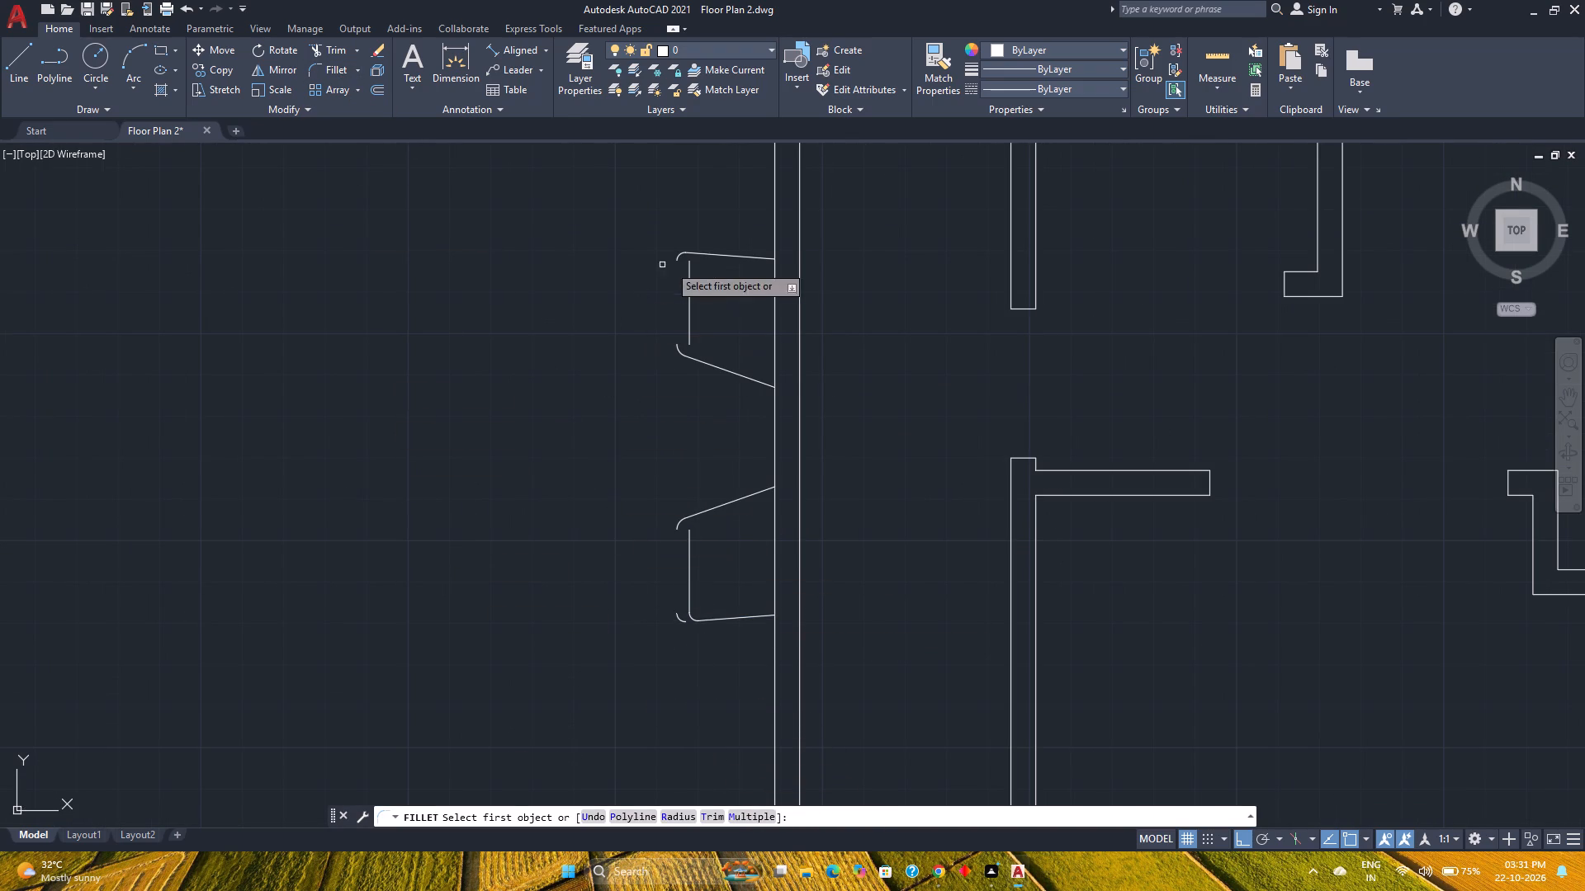
{"action": "left_click", "coordinate": [691, 292]}
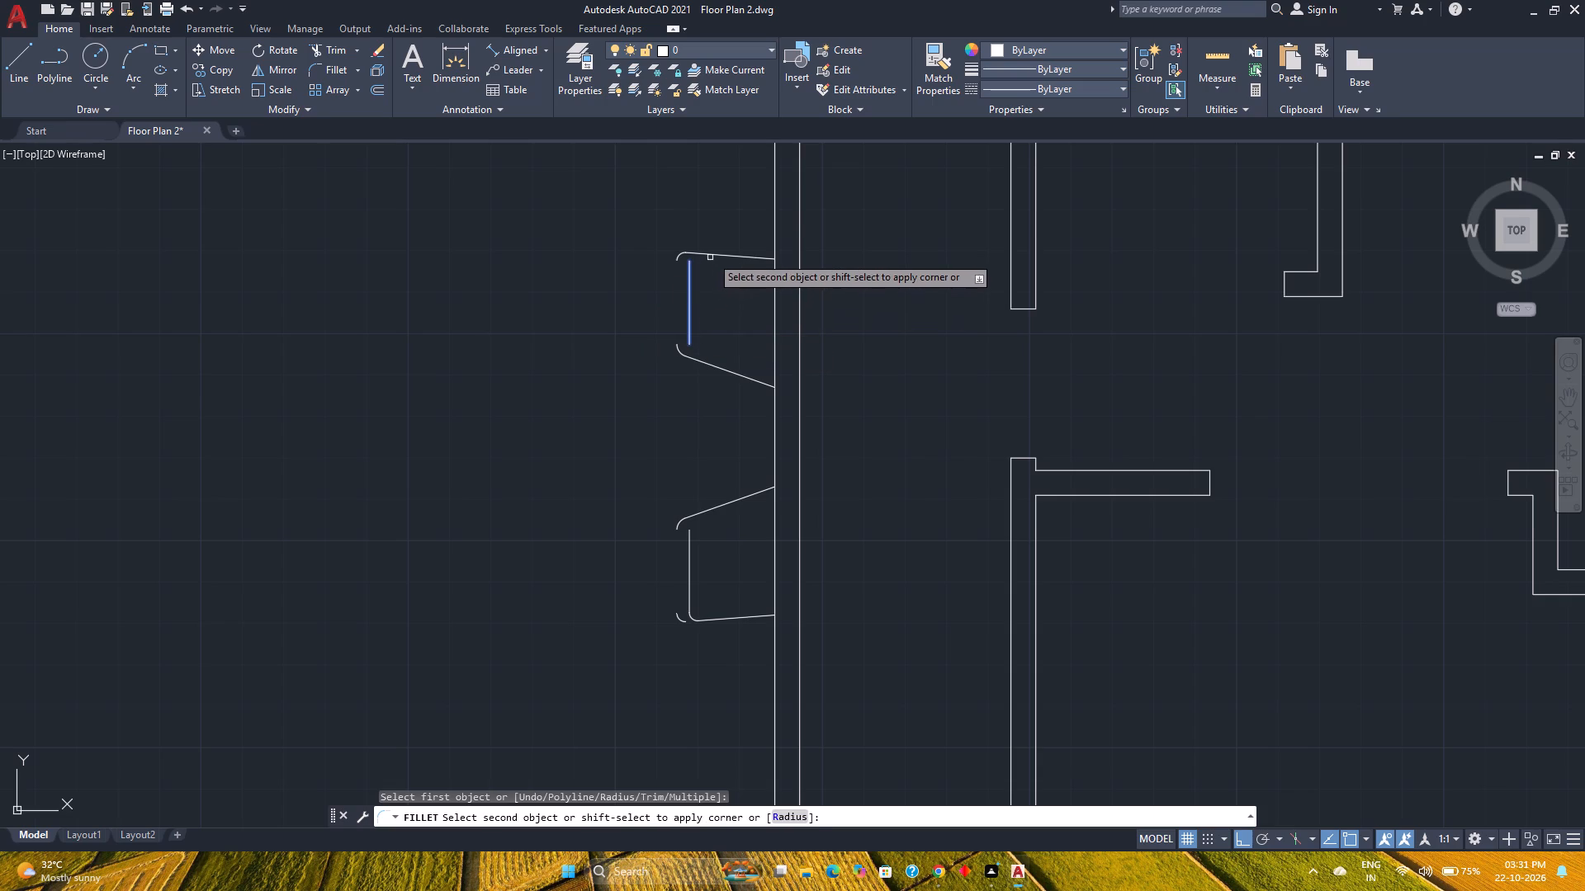
{"action": "left_click", "coordinate": [711, 256]}
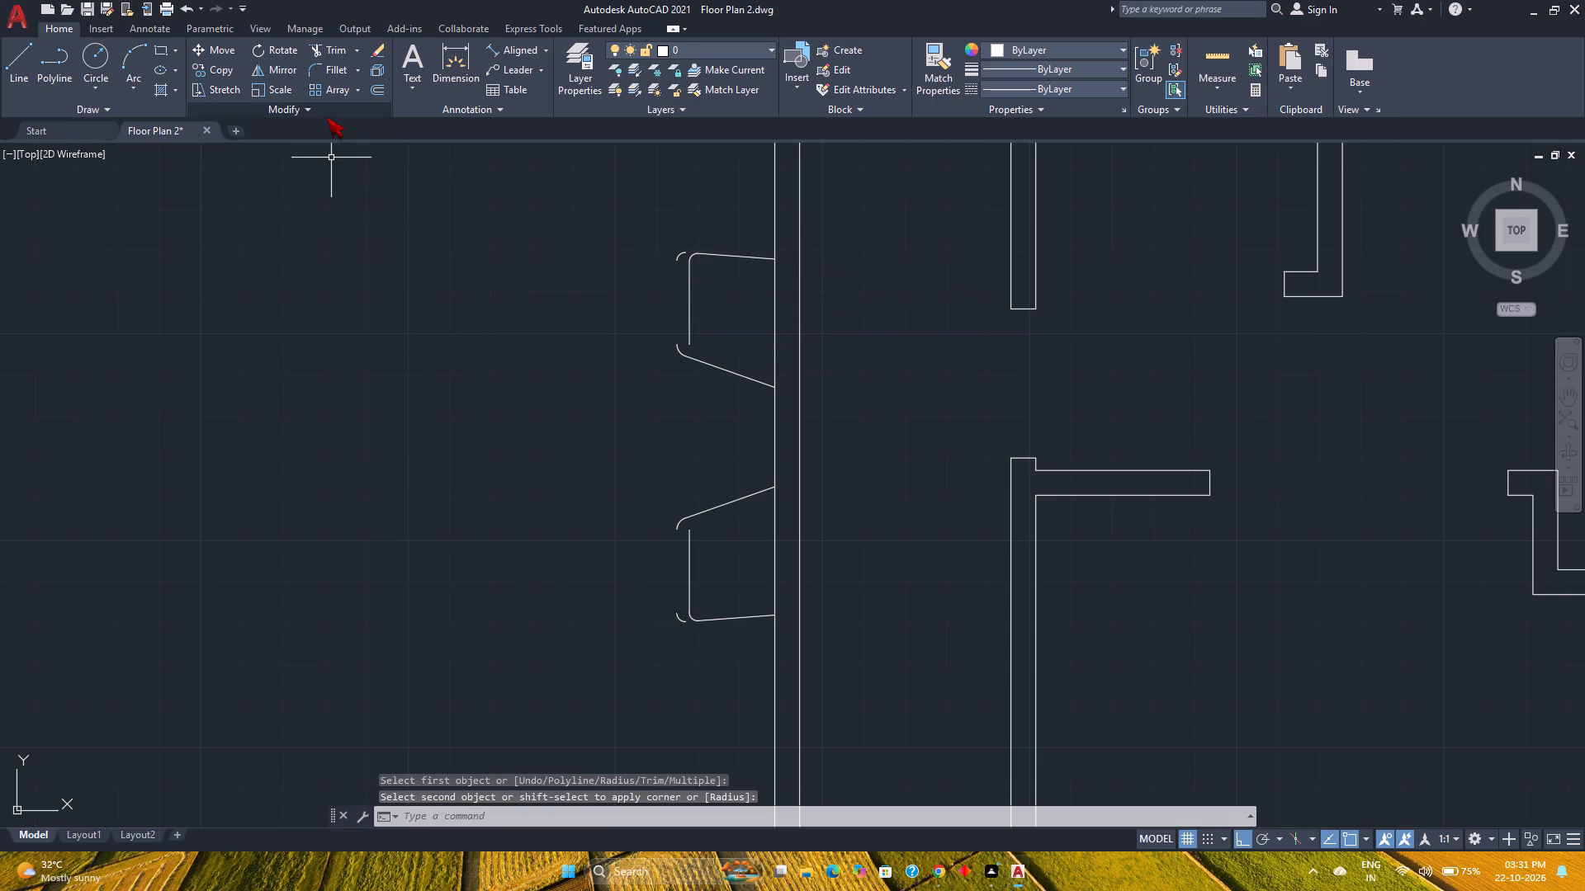
Fillet the southern outline's northern corner, between its vertical line and northern slanted line, with a 3" radius.
{"action": "key", "text": "space"}
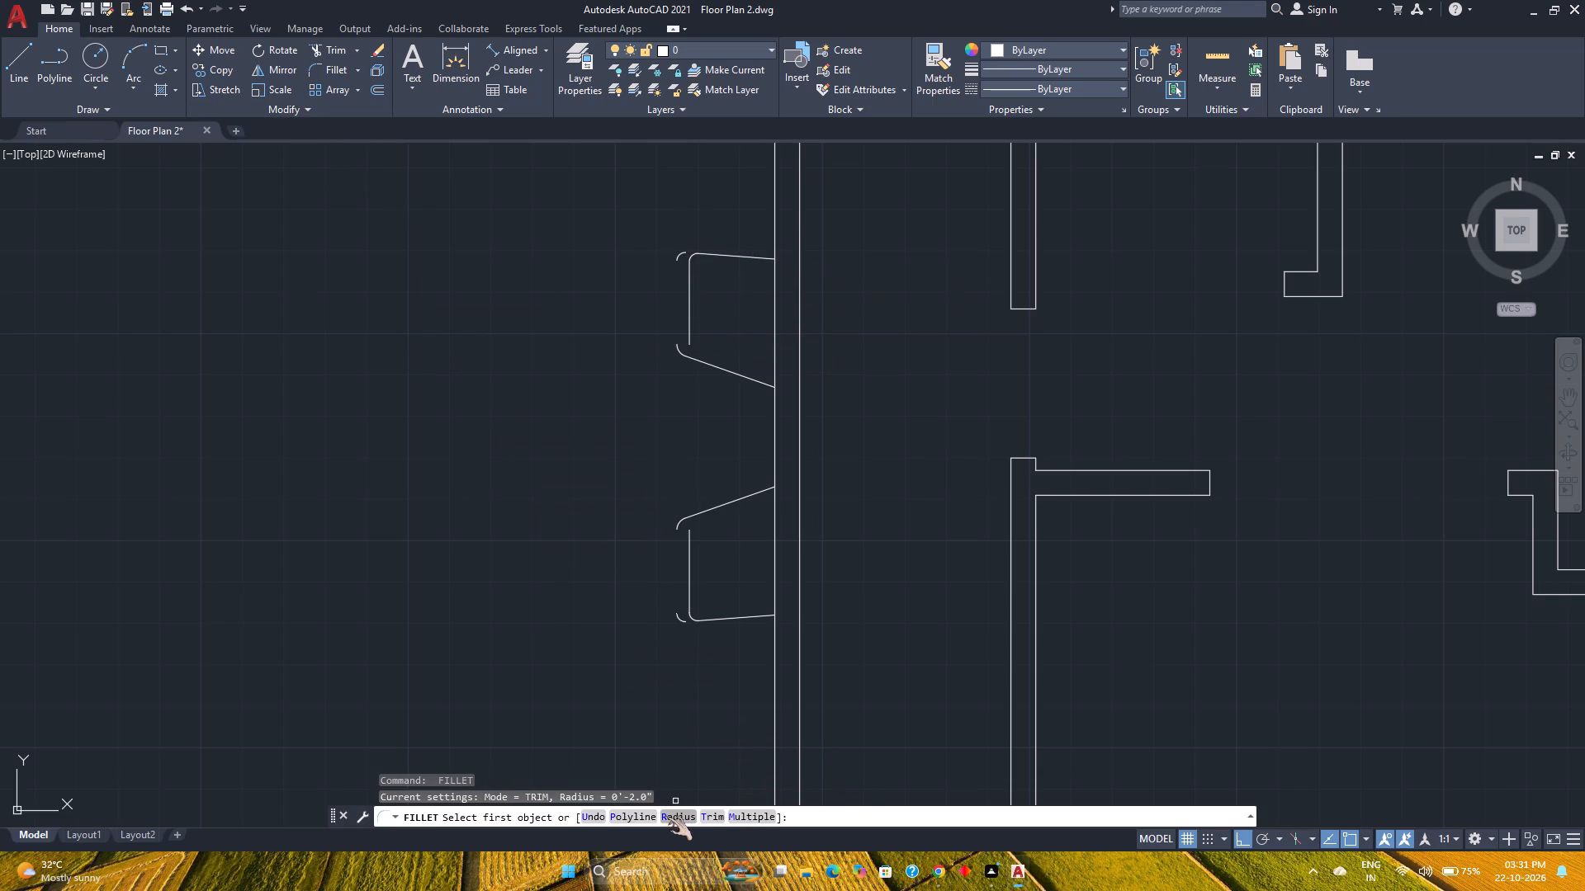
{"action": "left_click", "coordinate": [666, 816]}
{"action": "key", "text": "3"}
{"action": "key", "text": "Return"}
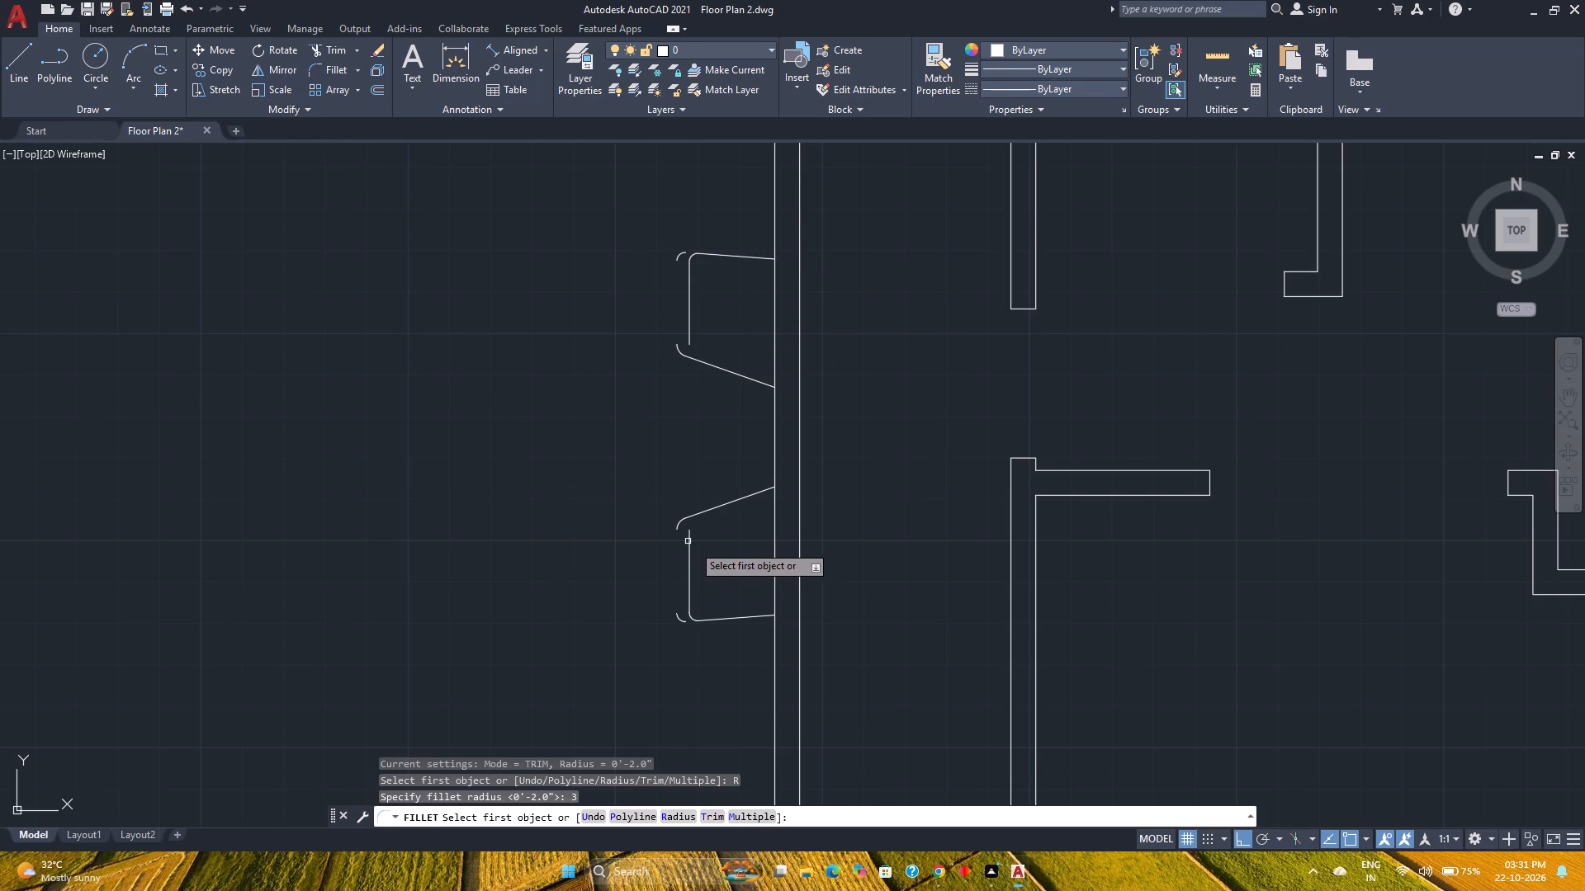
{"action": "left_click", "coordinate": [689, 565]}
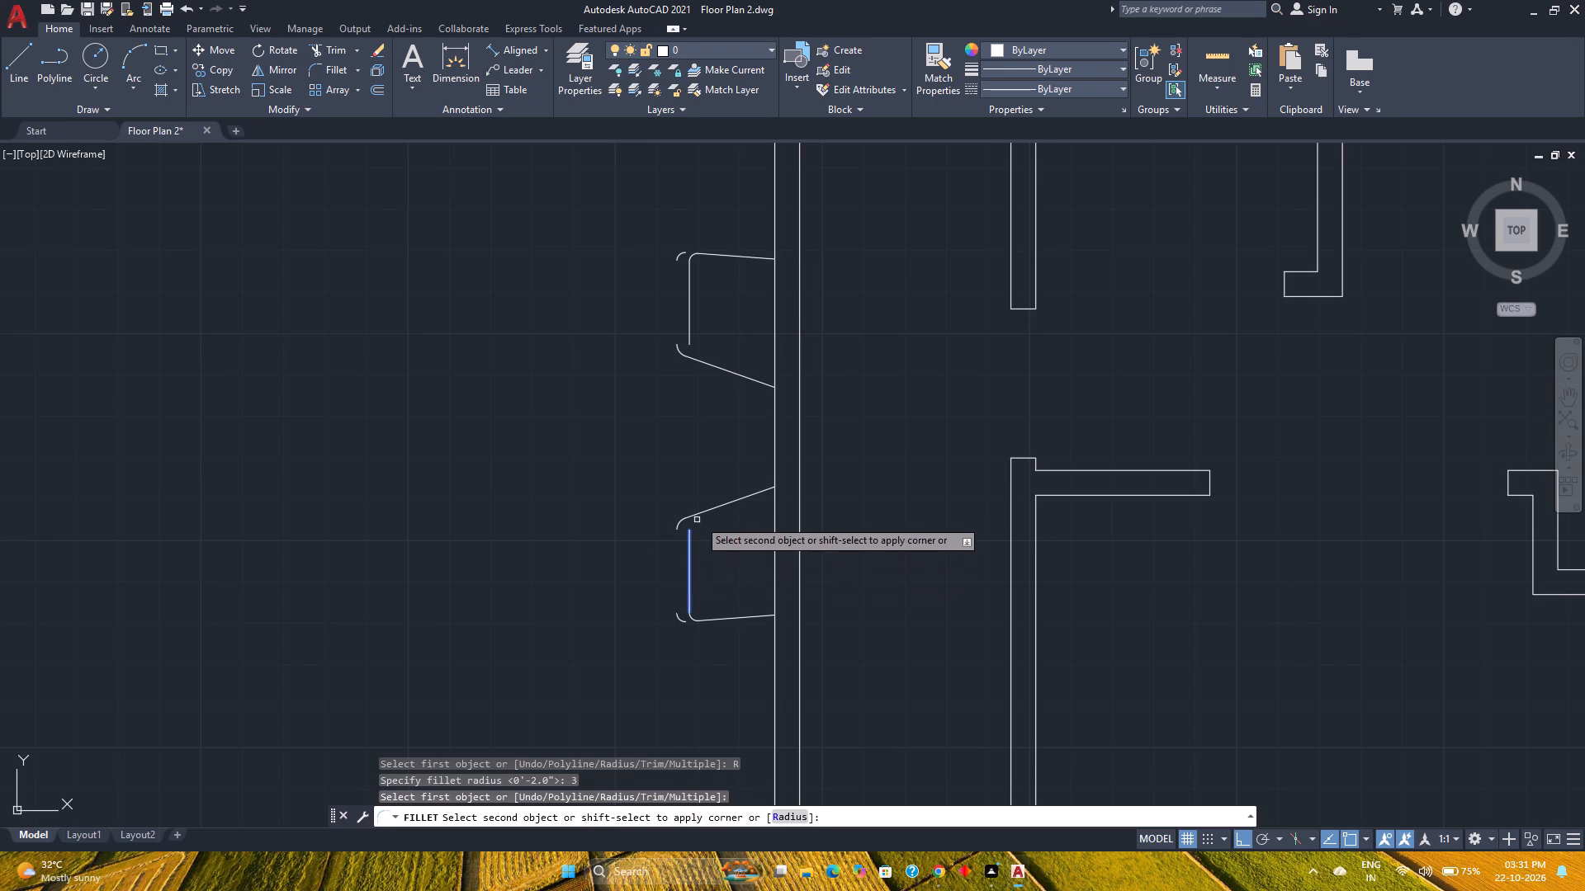
{"action": "left_click", "coordinate": [709, 511]}
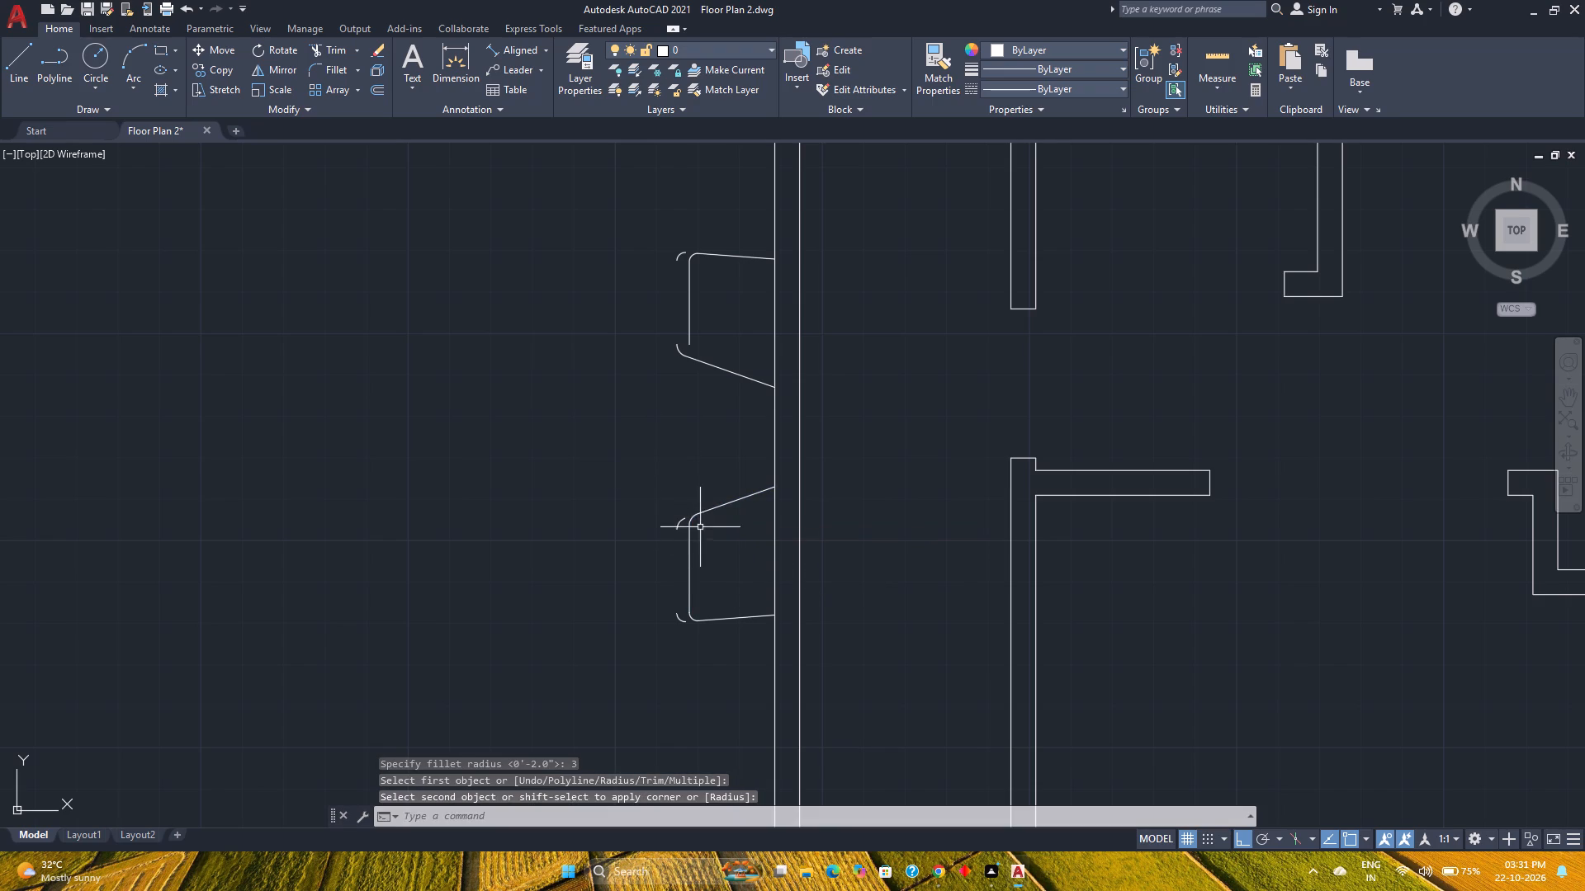
Fillet the northern outline's southern corner, between its vertical line and southern slanted line, with a 3" radius.
{"action": "key", "text": "space"}
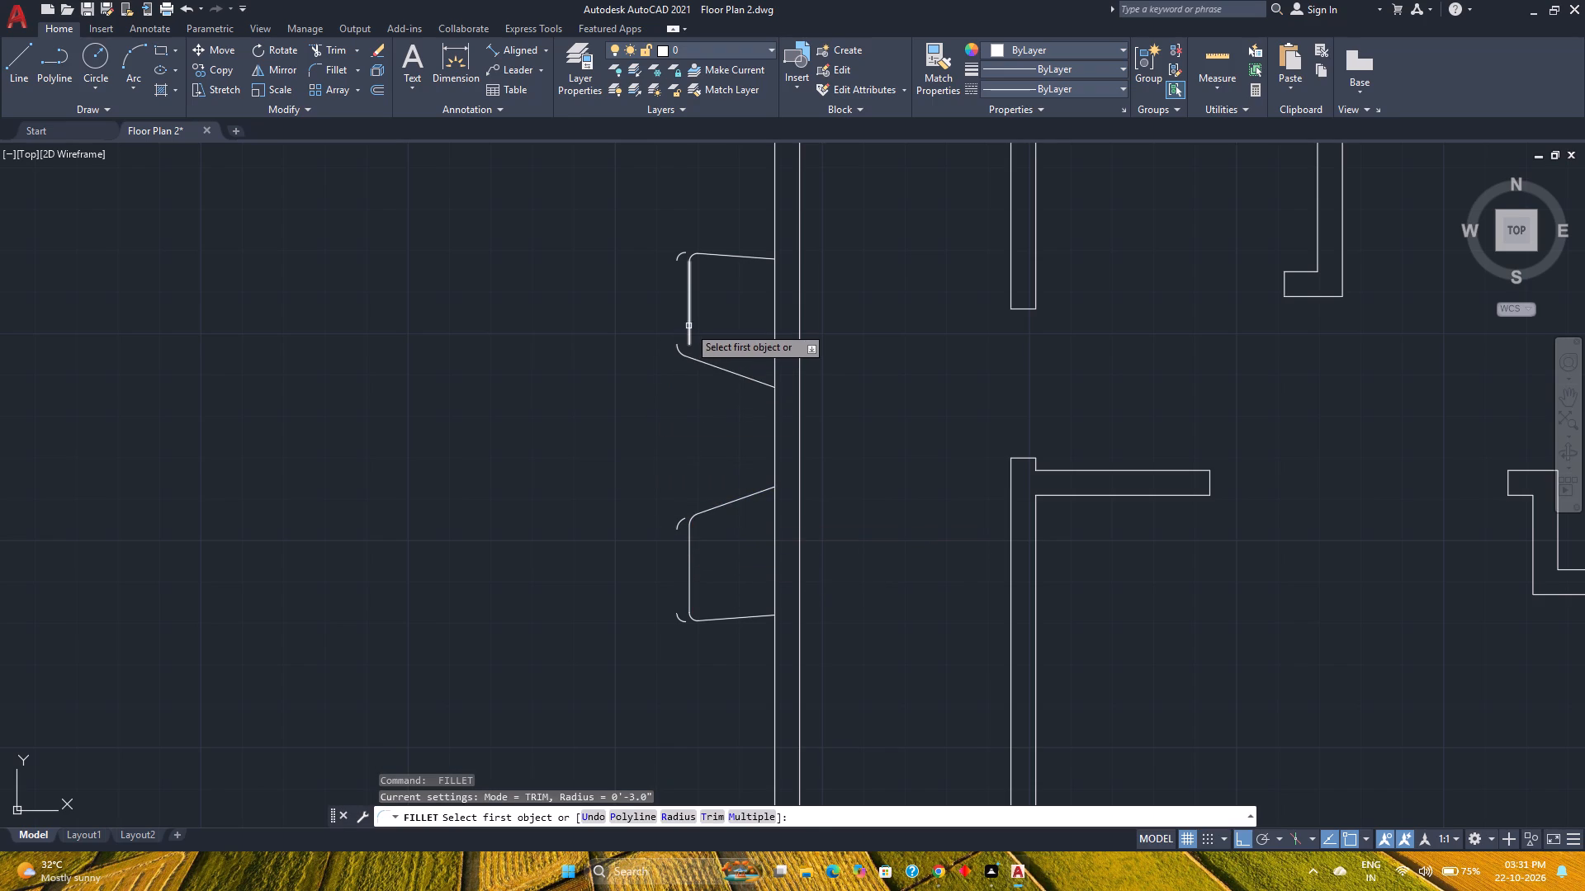
{"action": "left_click", "coordinate": [689, 326]}
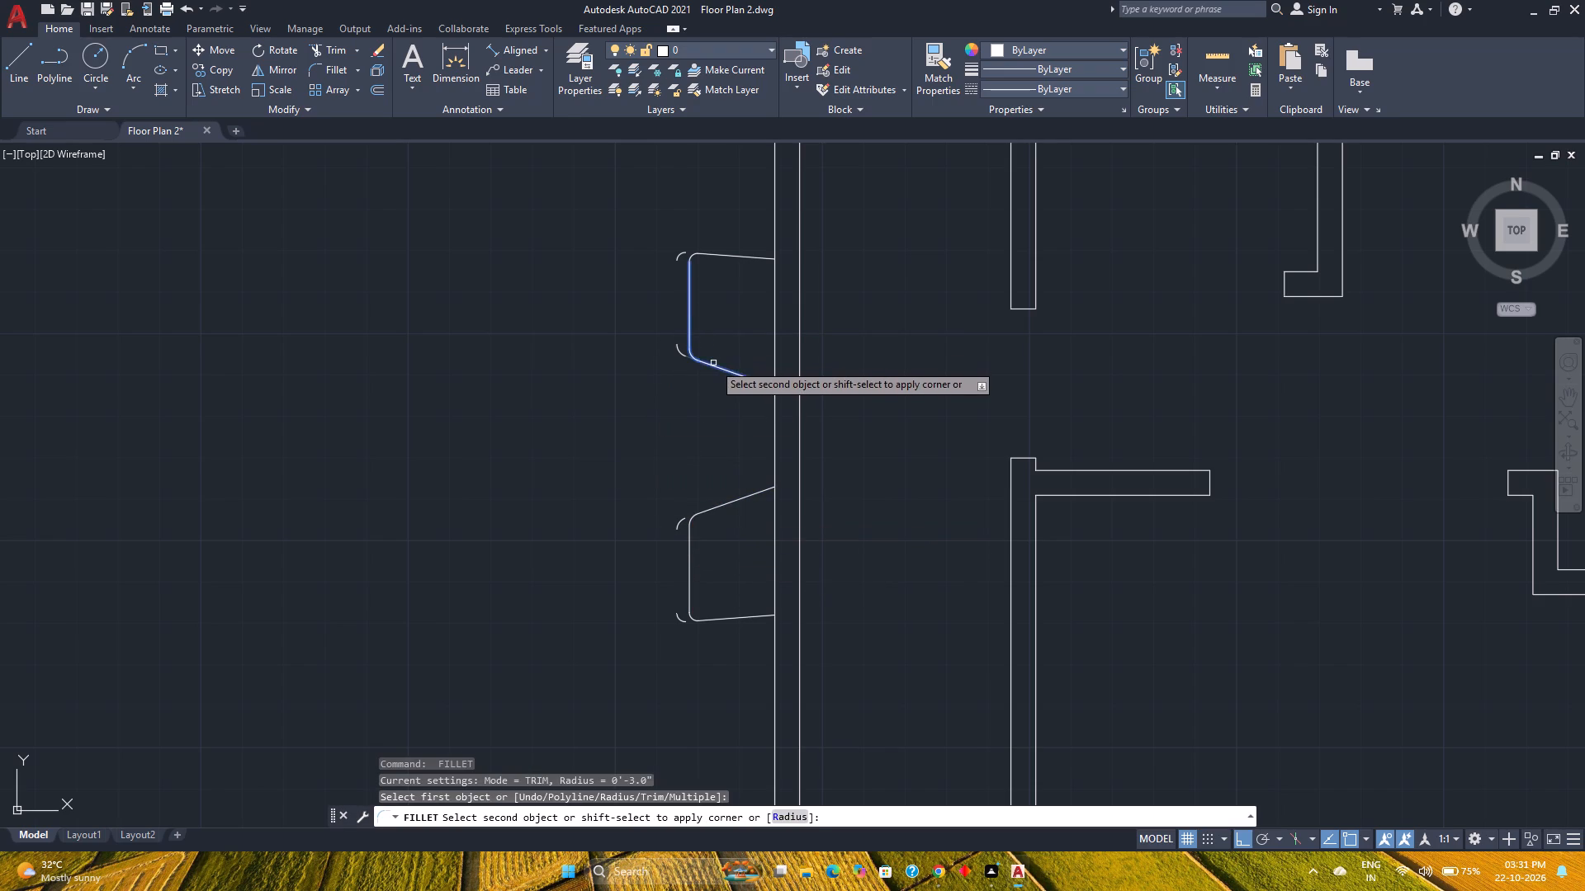
{"action": "left_click", "coordinate": [713, 363]}
{"action": "key", "text": "Escape"}
Delete the four leftover corner arcs lying just west of the southern and northern outlines.
{"action": "scroll", "coordinate": [683, 616], "scroll_direction": "up", "scroll_amount": 2}
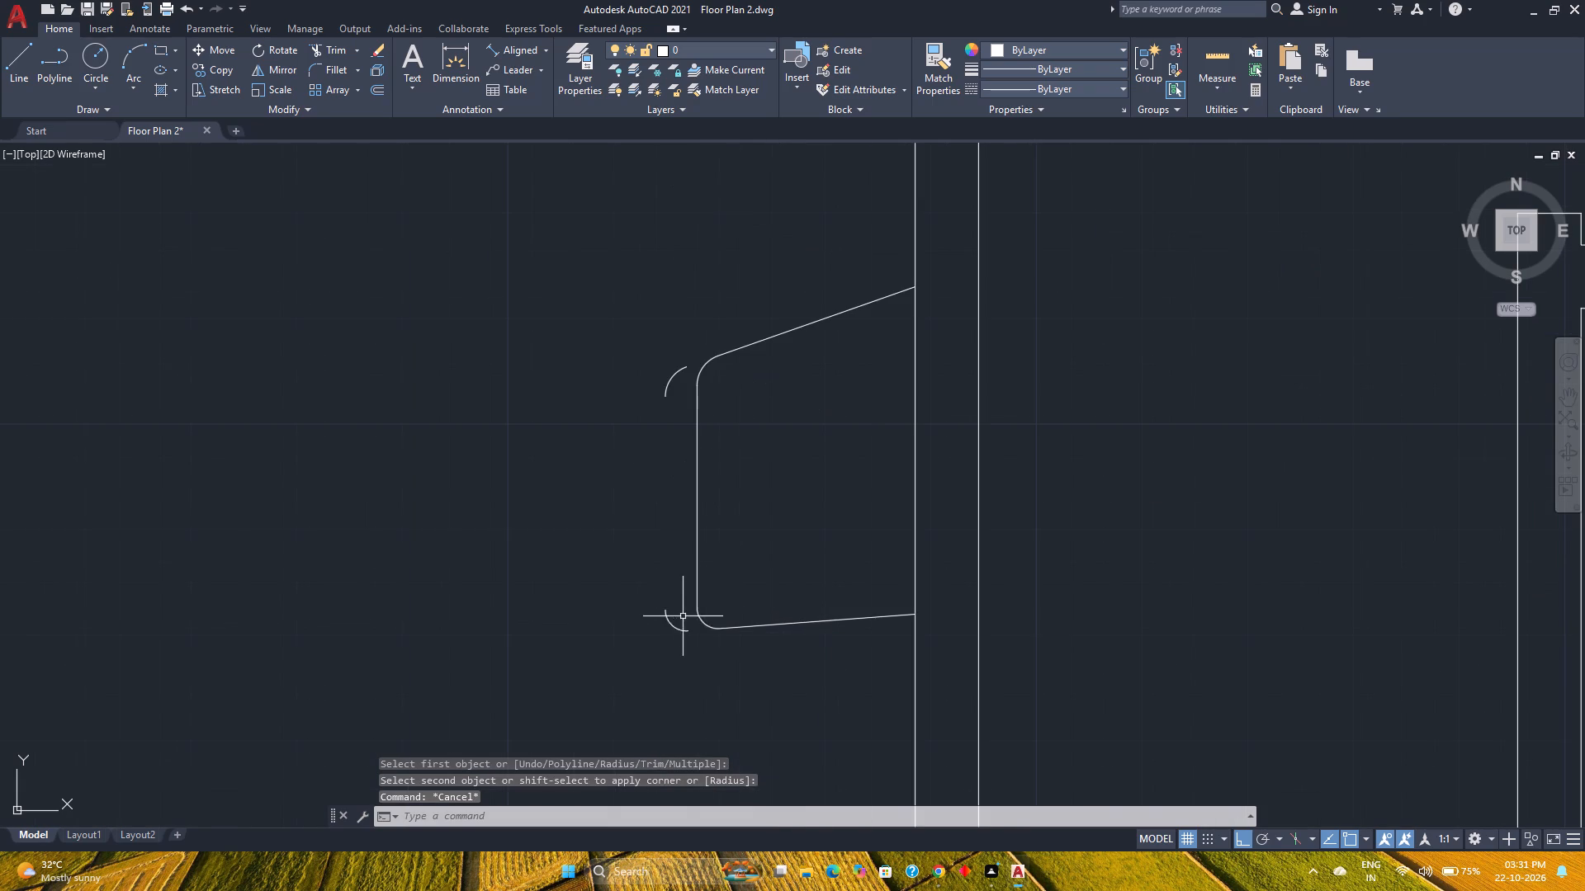
{"action": "left_click", "coordinate": [685, 629]}
{"action": "key", "text": "Delete"}
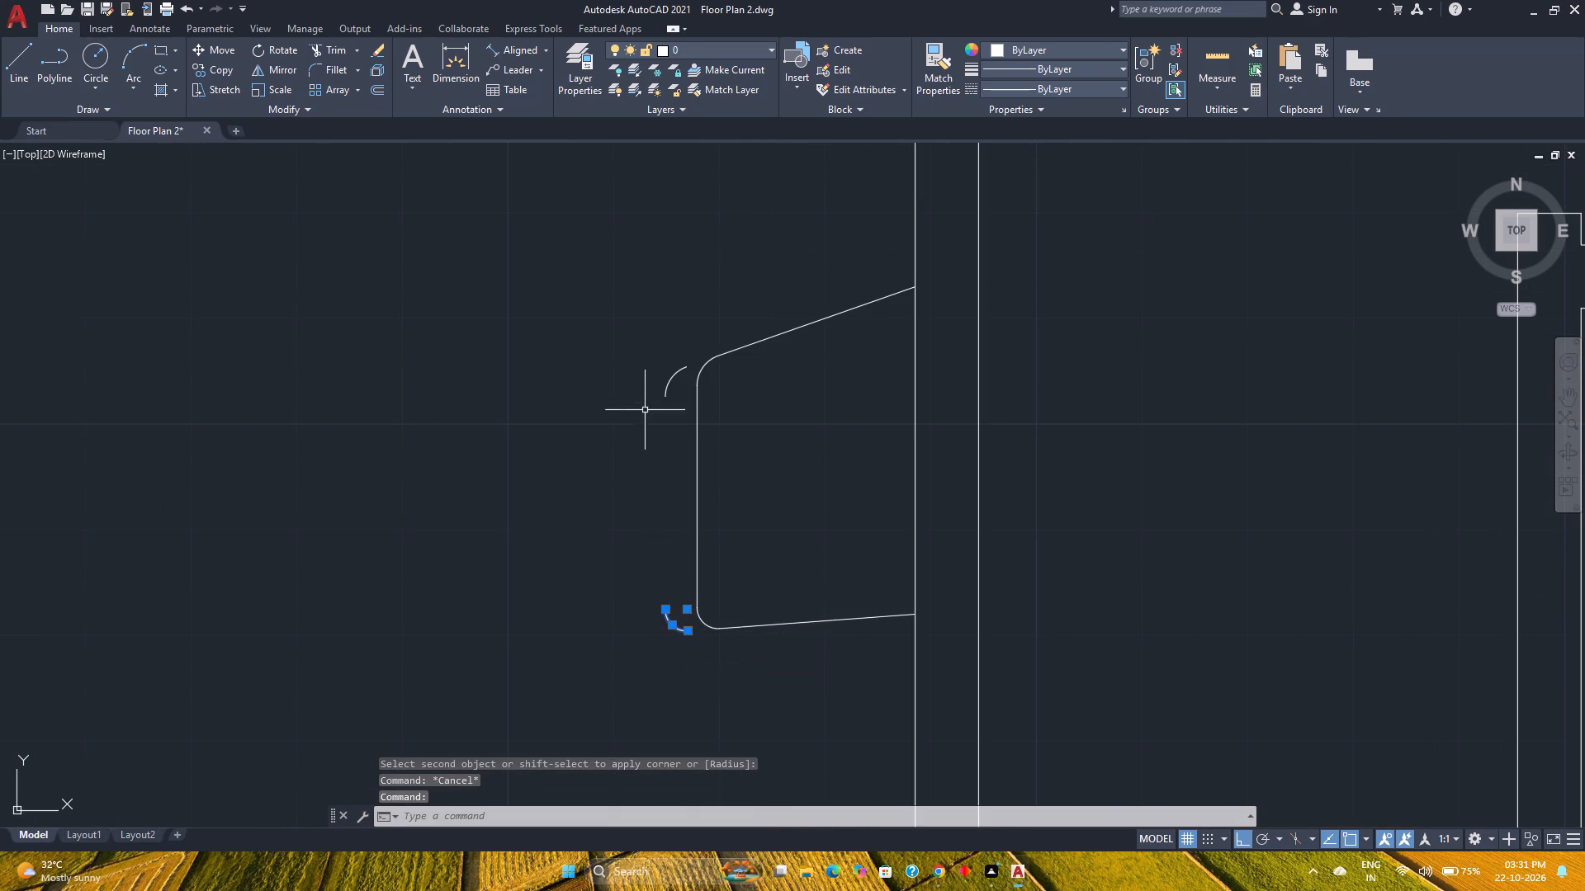
{"action": "key", "text": "Delete"}
{"action": "left_click", "coordinate": [669, 380]}
{"action": "key", "text": "Delete"}
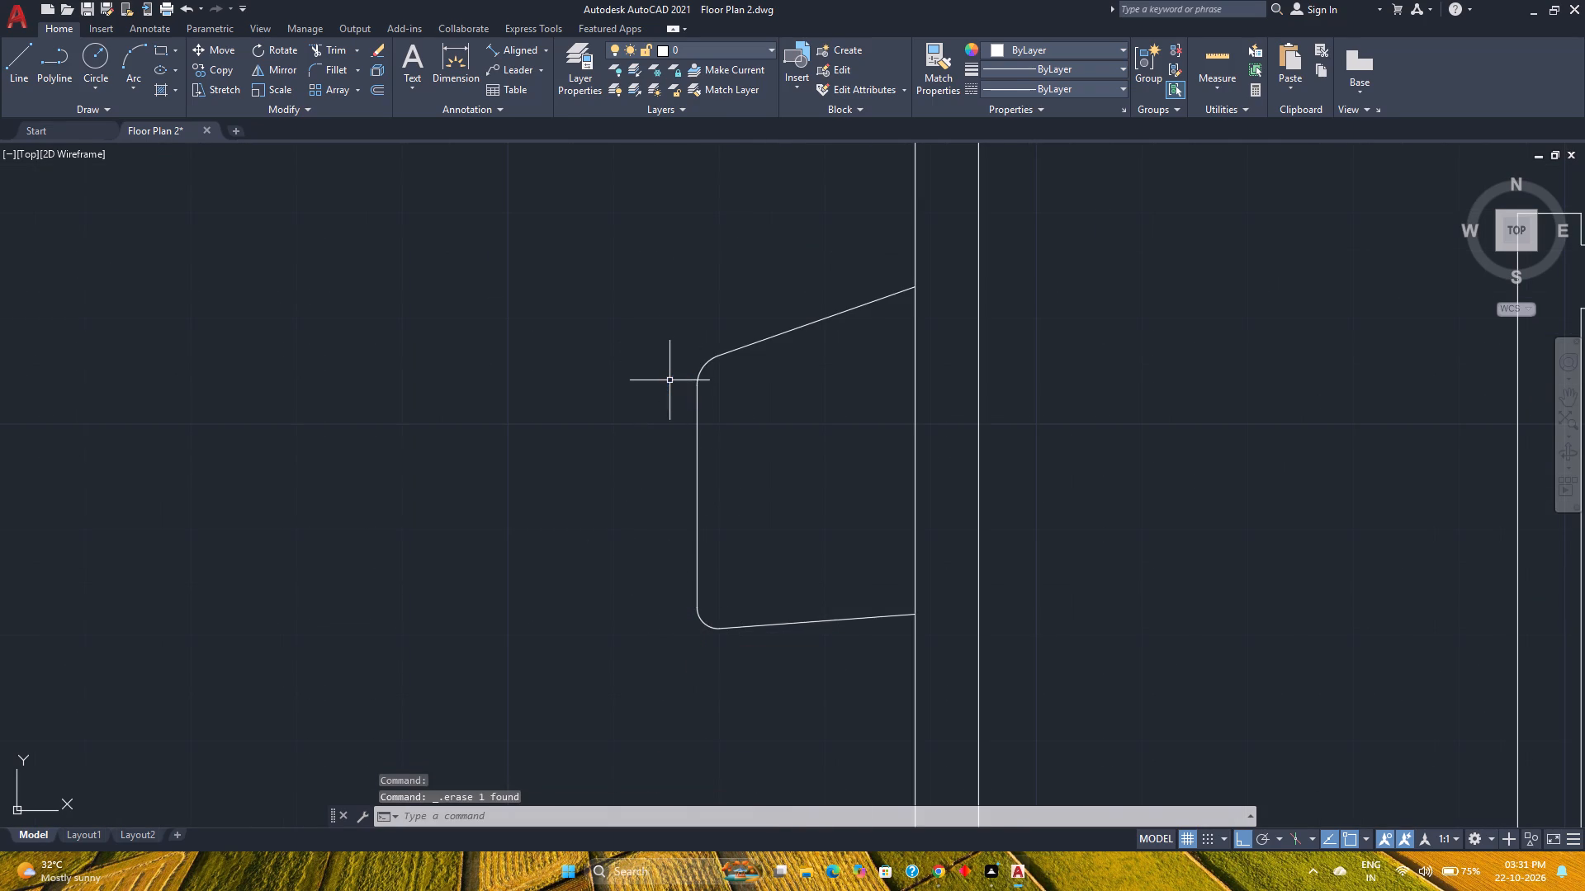
{"action": "scroll", "coordinate": [657, 383], "scroll_direction": "down", "scroll_amount": 1}
{"action": "middle_click_drag", "start_coordinate": [657, 383], "coordinate": [712, 599]}
{"action": "left_click", "coordinate": [724, 327]}
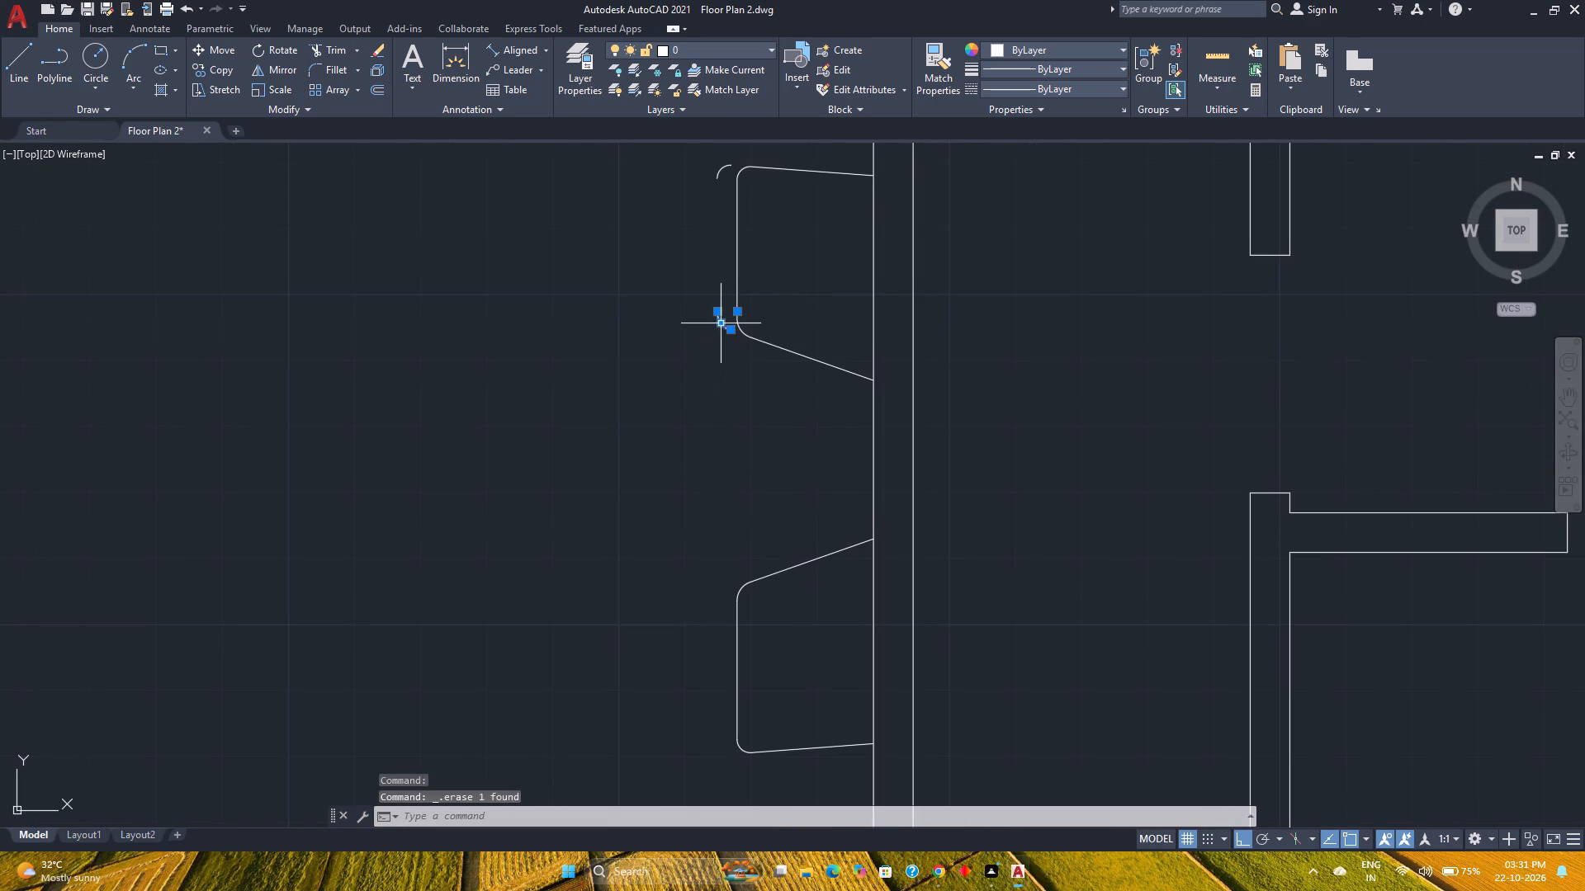
{"action": "key", "text": "Delete"}
{"action": "left_click", "coordinate": [722, 167]}
{"action": "key", "text": "Delete"}
Save the floor plan drawing.
{"action": "scroll", "coordinate": [697, 341], "scroll_direction": "down", "scroll_amount": 5}
{"action": "middle_click_drag", "start_coordinate": [690, 363], "coordinate": [731, 433]}
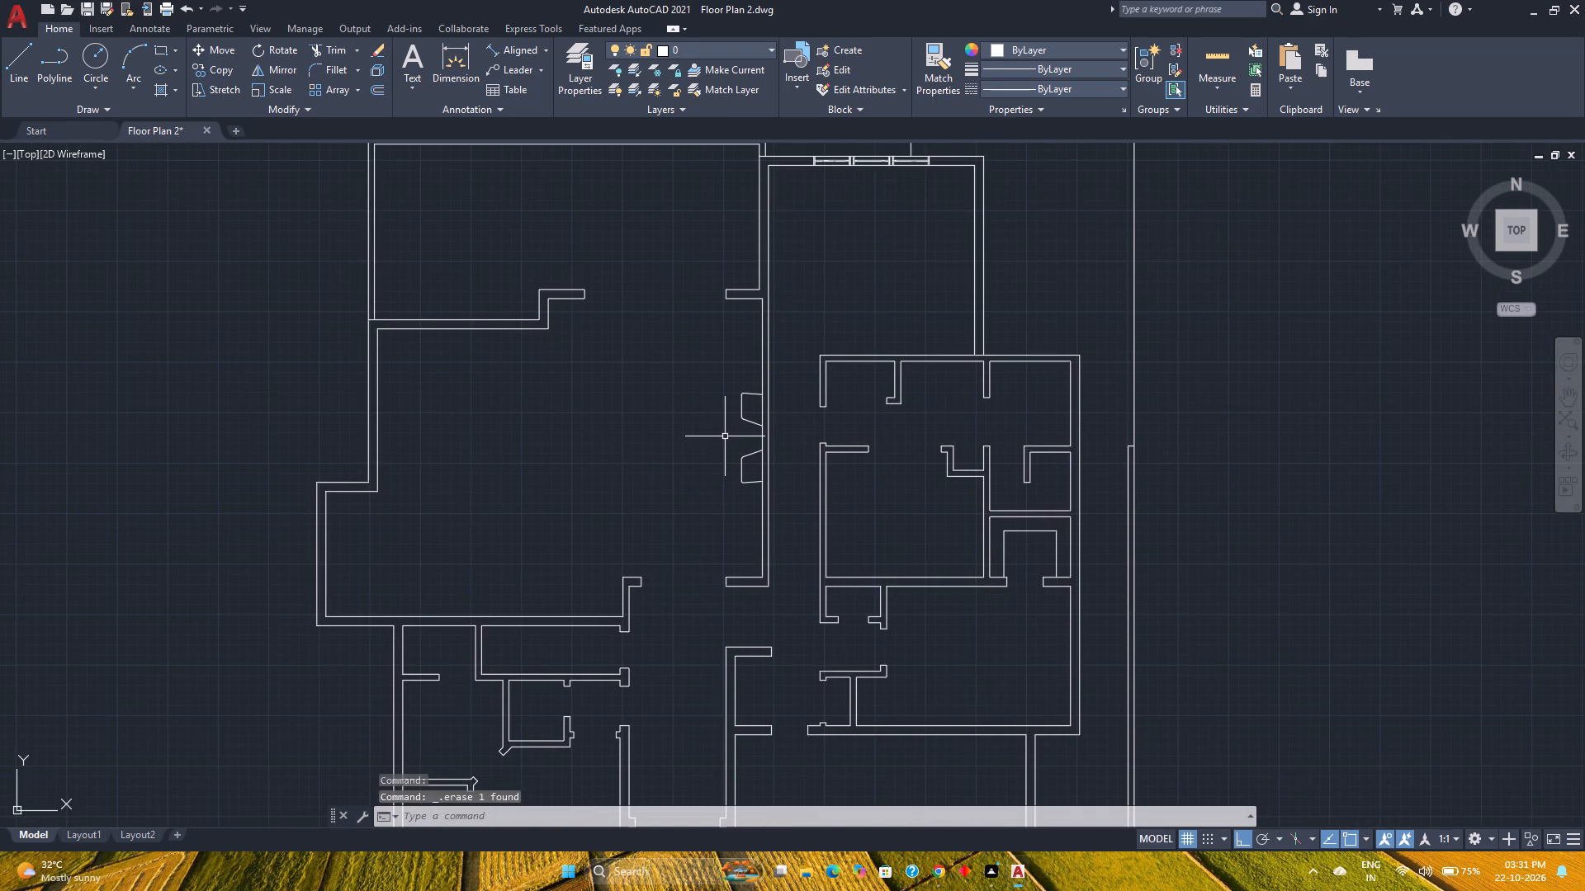
{"action": "key", "text": "ctrl+s"}
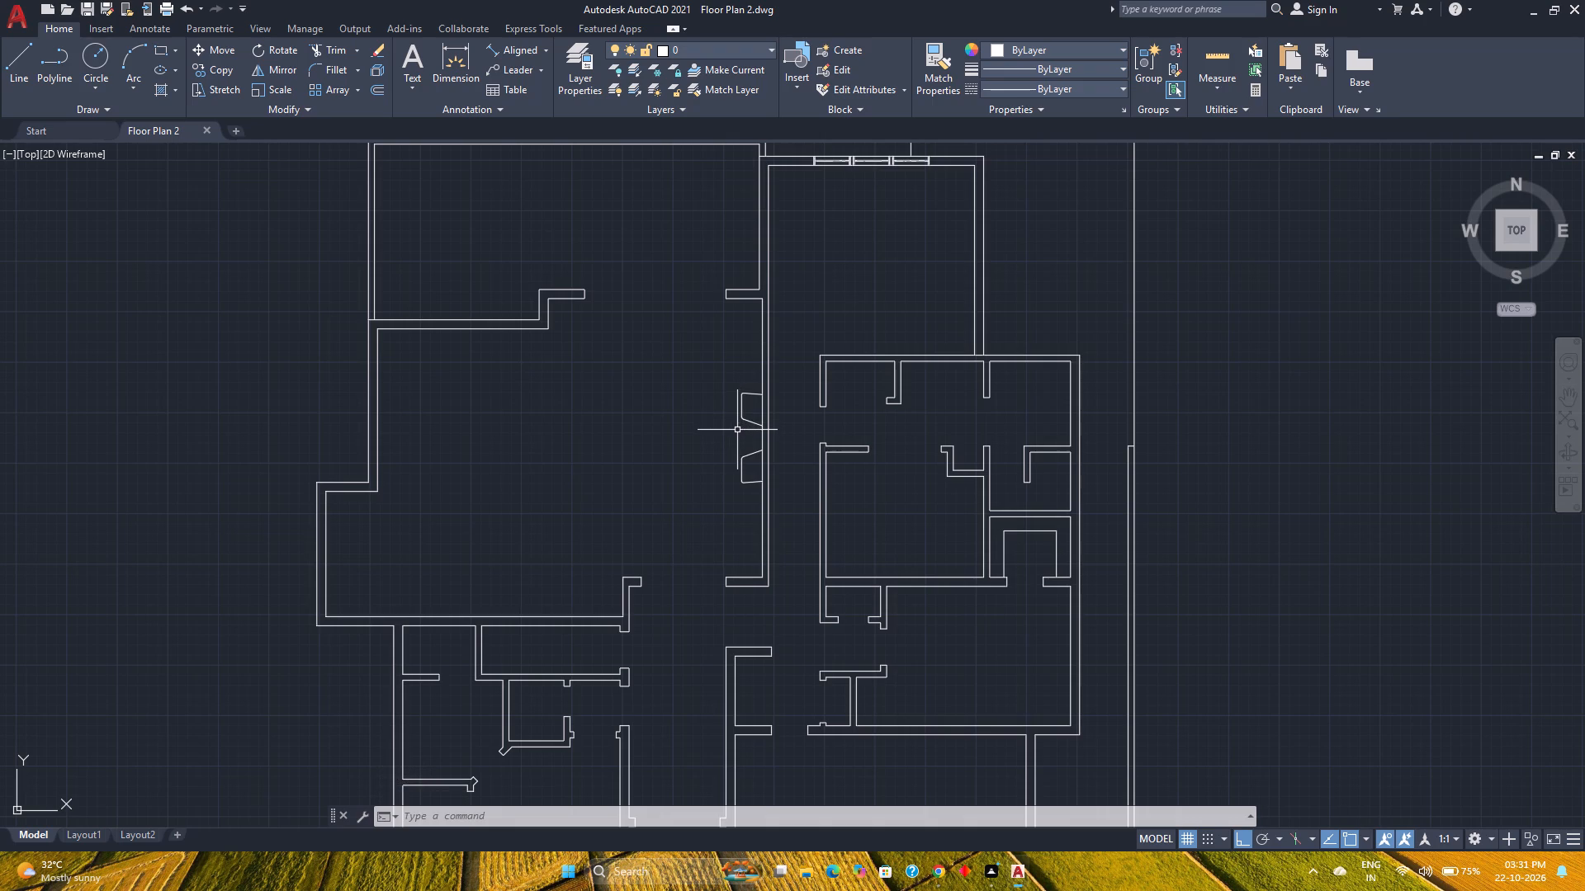
Move the whole northern outline 6" north along the large room's east wall.
{"action": "left_click", "coordinate": [750, 426]}
{"action": "left_click", "coordinate": [703, 381]}
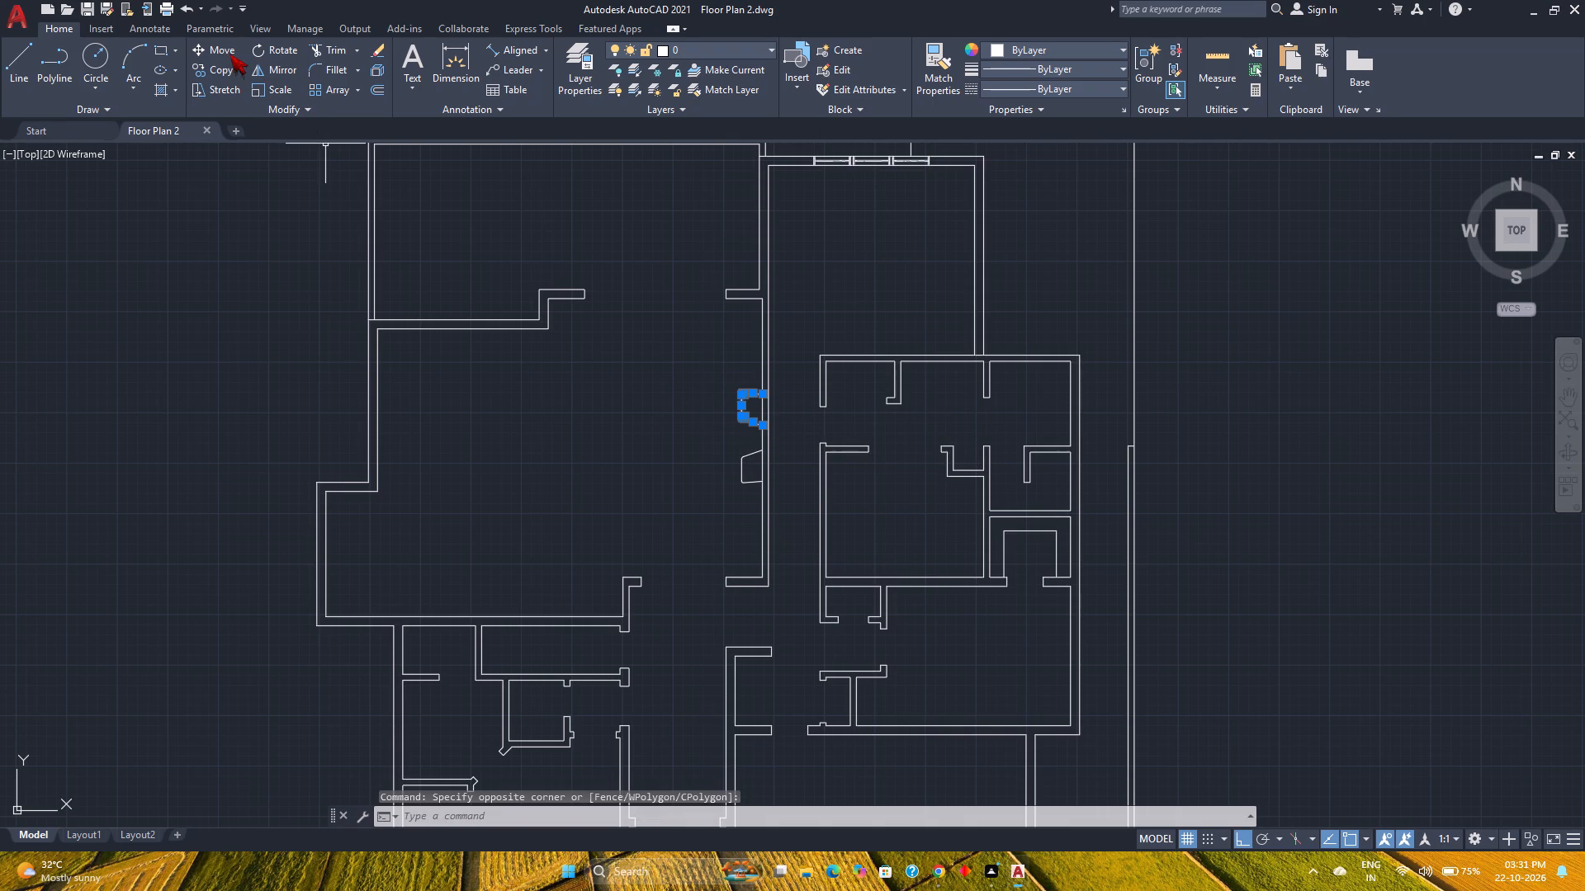
{"action": "left_click", "coordinate": [229, 54]}
{"action": "scroll", "coordinate": [746, 439], "scroll_direction": "up", "scroll_amount": 3}
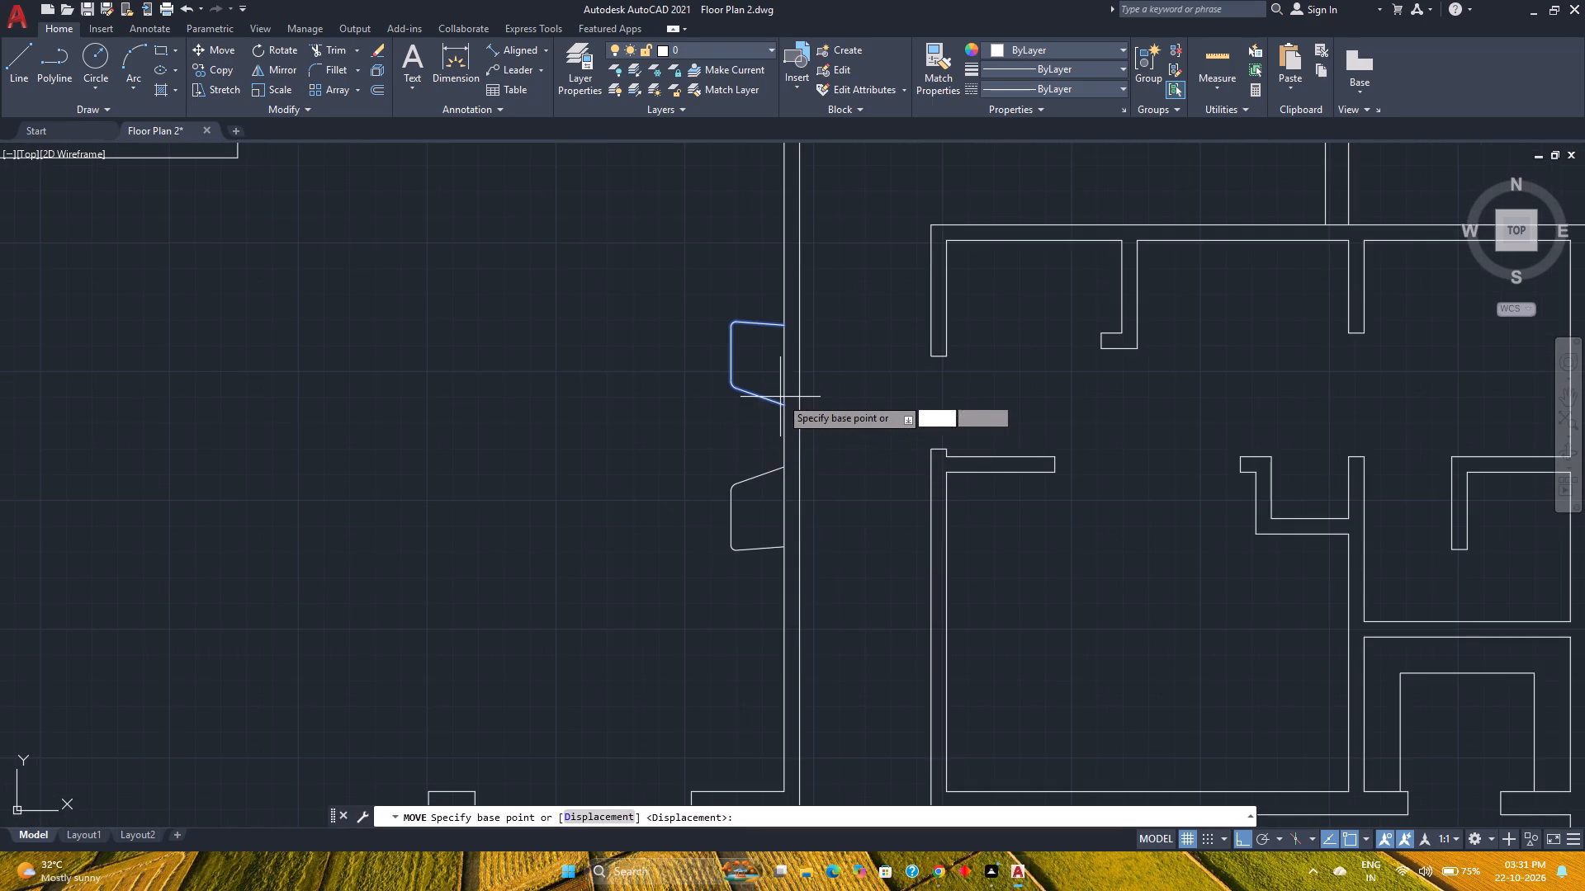
{"action": "left_click", "coordinate": [783, 405]}
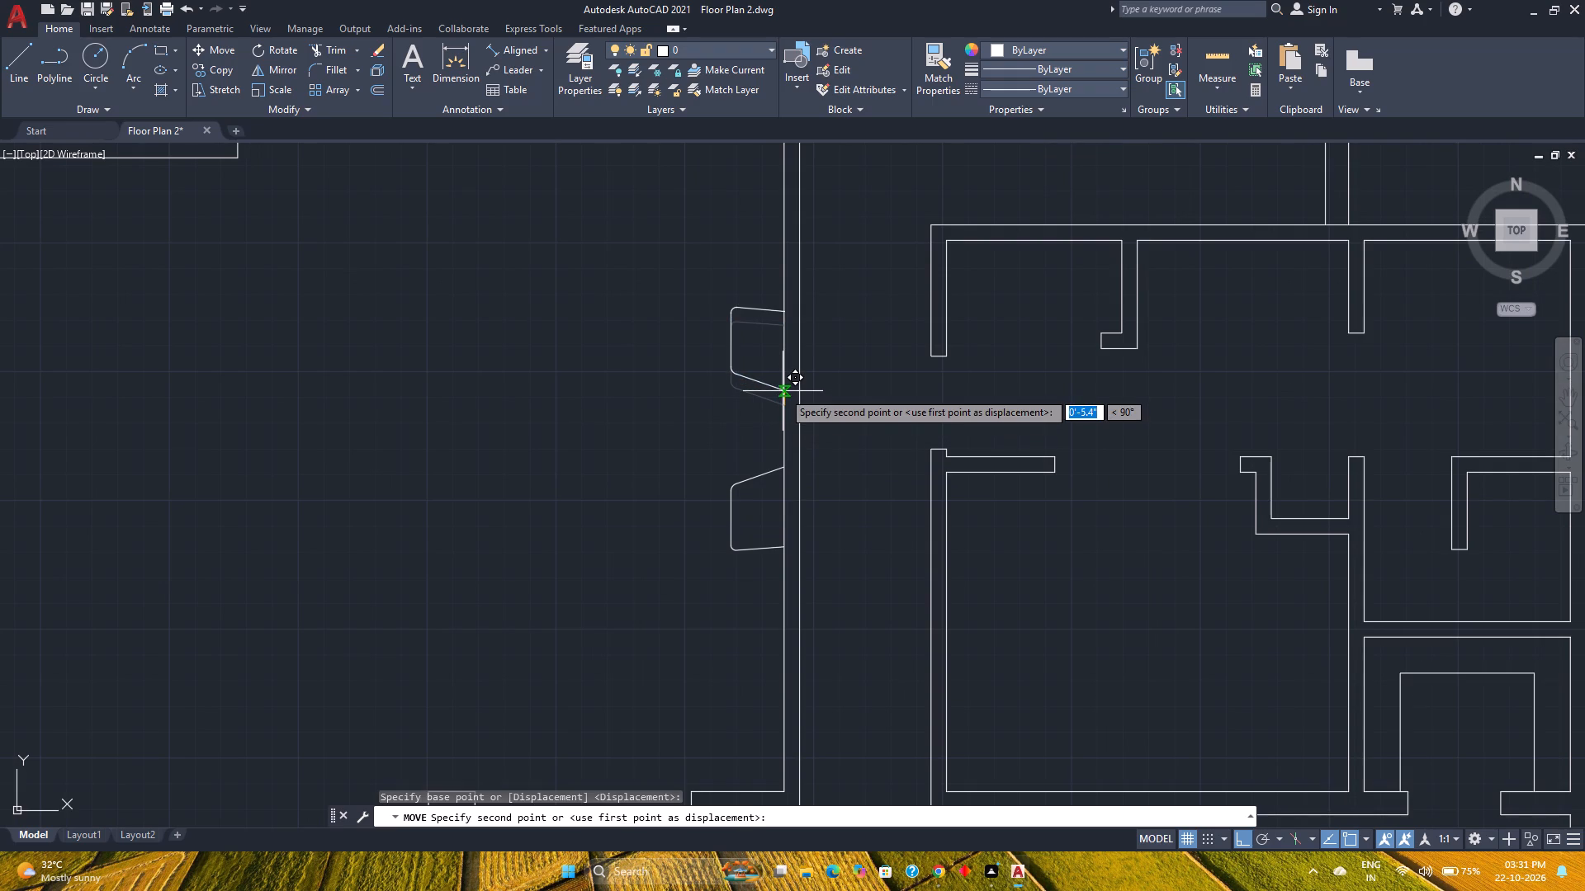
{"action": "key", "text": "6"}
{"action": "key", "text": "Return"}
Move the whole southern outline 6" south along the large room's east wall.
{"action": "left_click", "coordinate": [758, 559]}
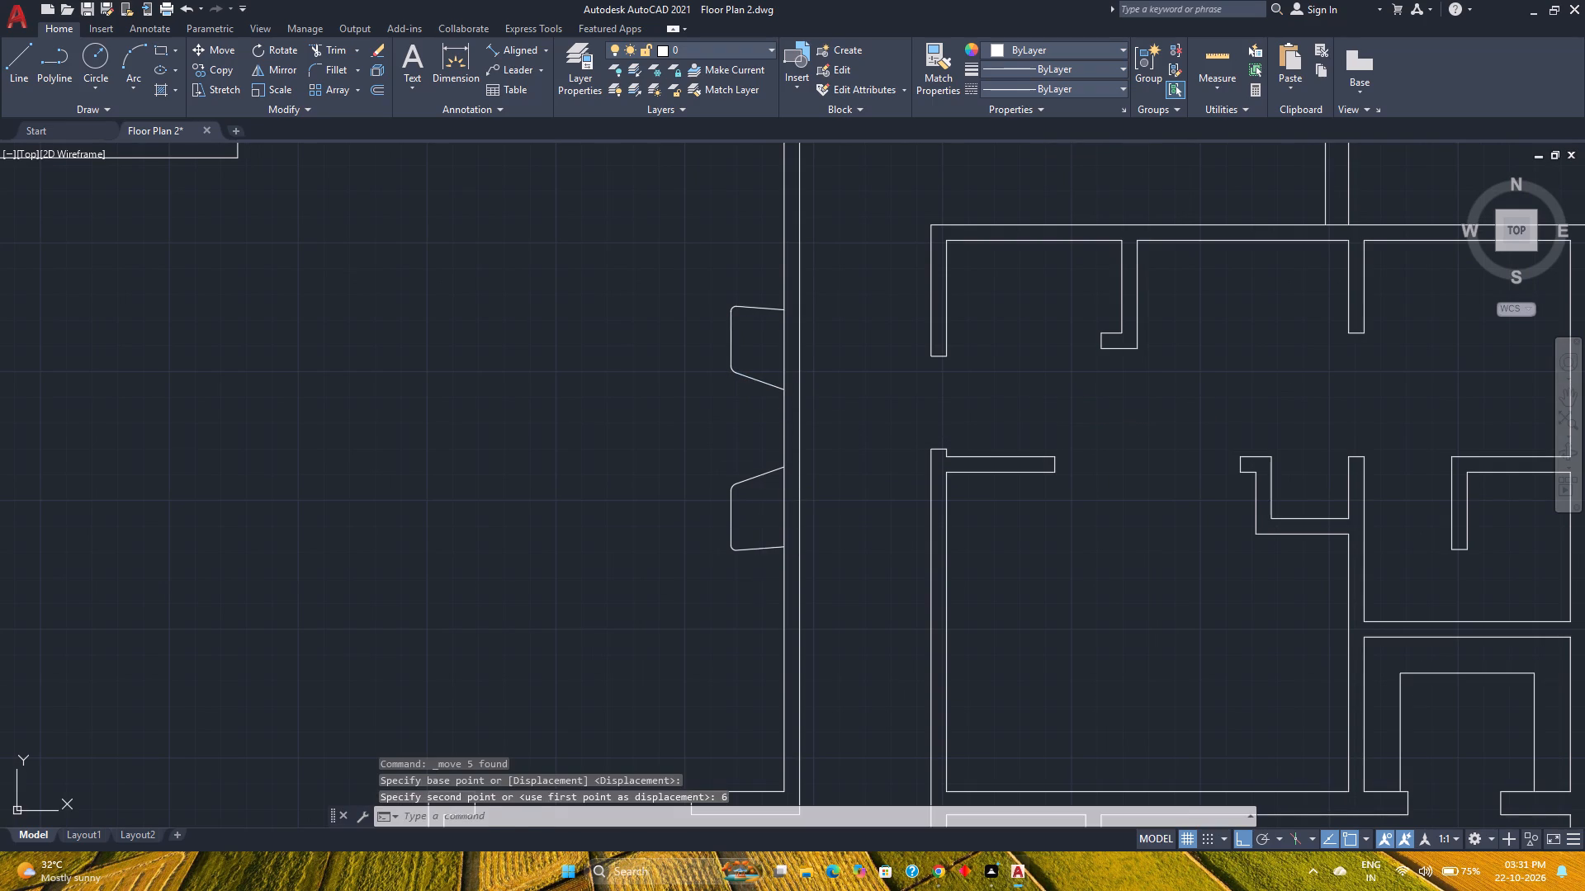
{"action": "left_click", "coordinate": [685, 454]}
{"action": "key", "text": "m"}
{"action": "key", "text": "Return"}
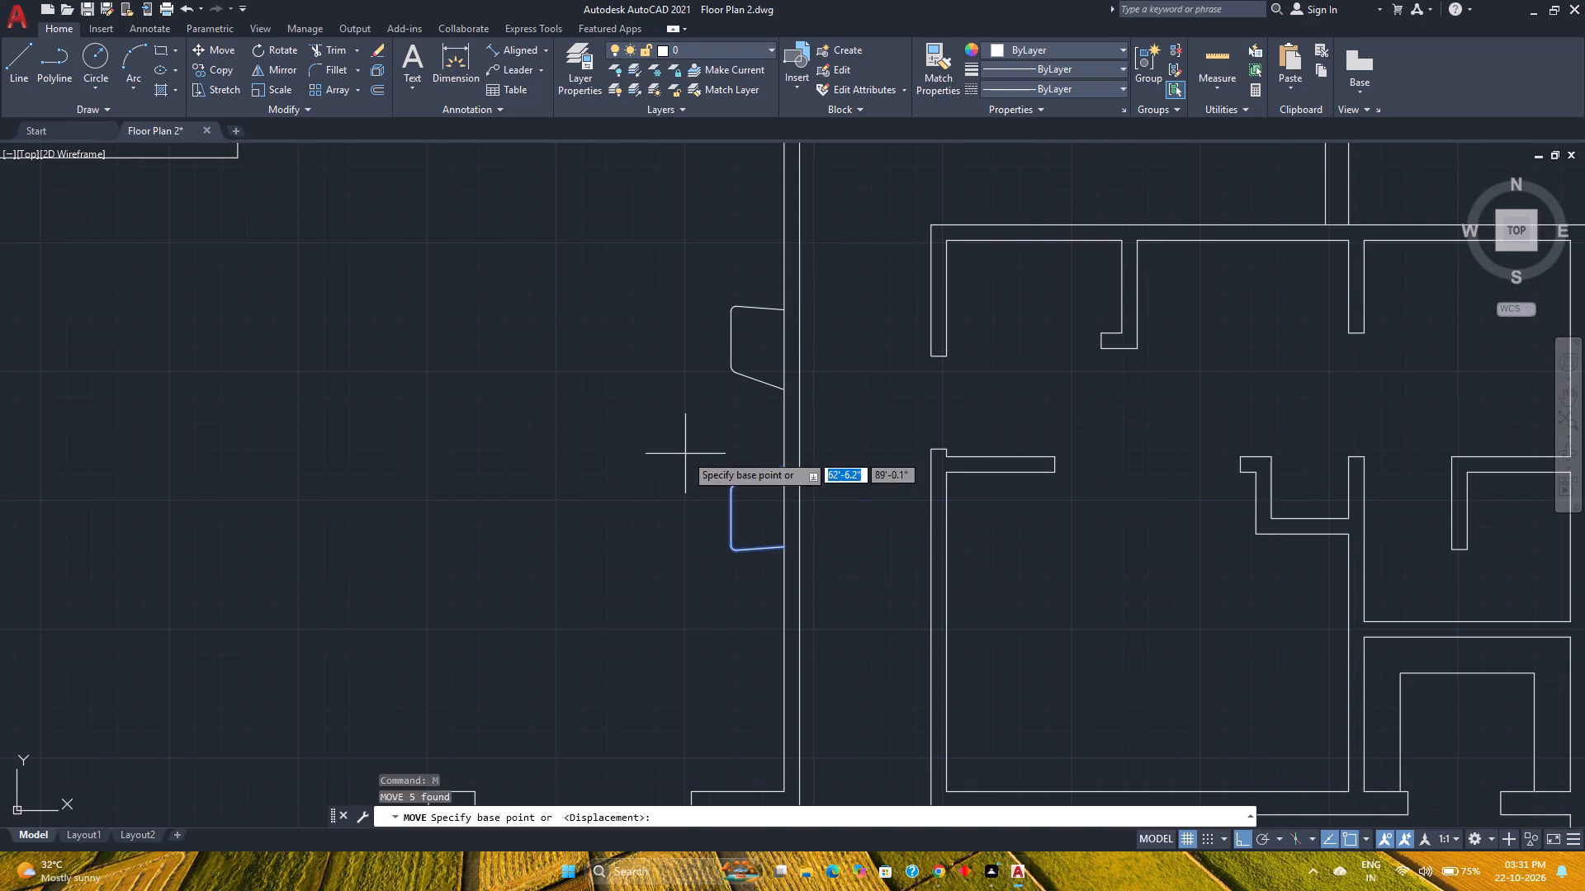
{"action": "left_click", "coordinate": [783, 464]}
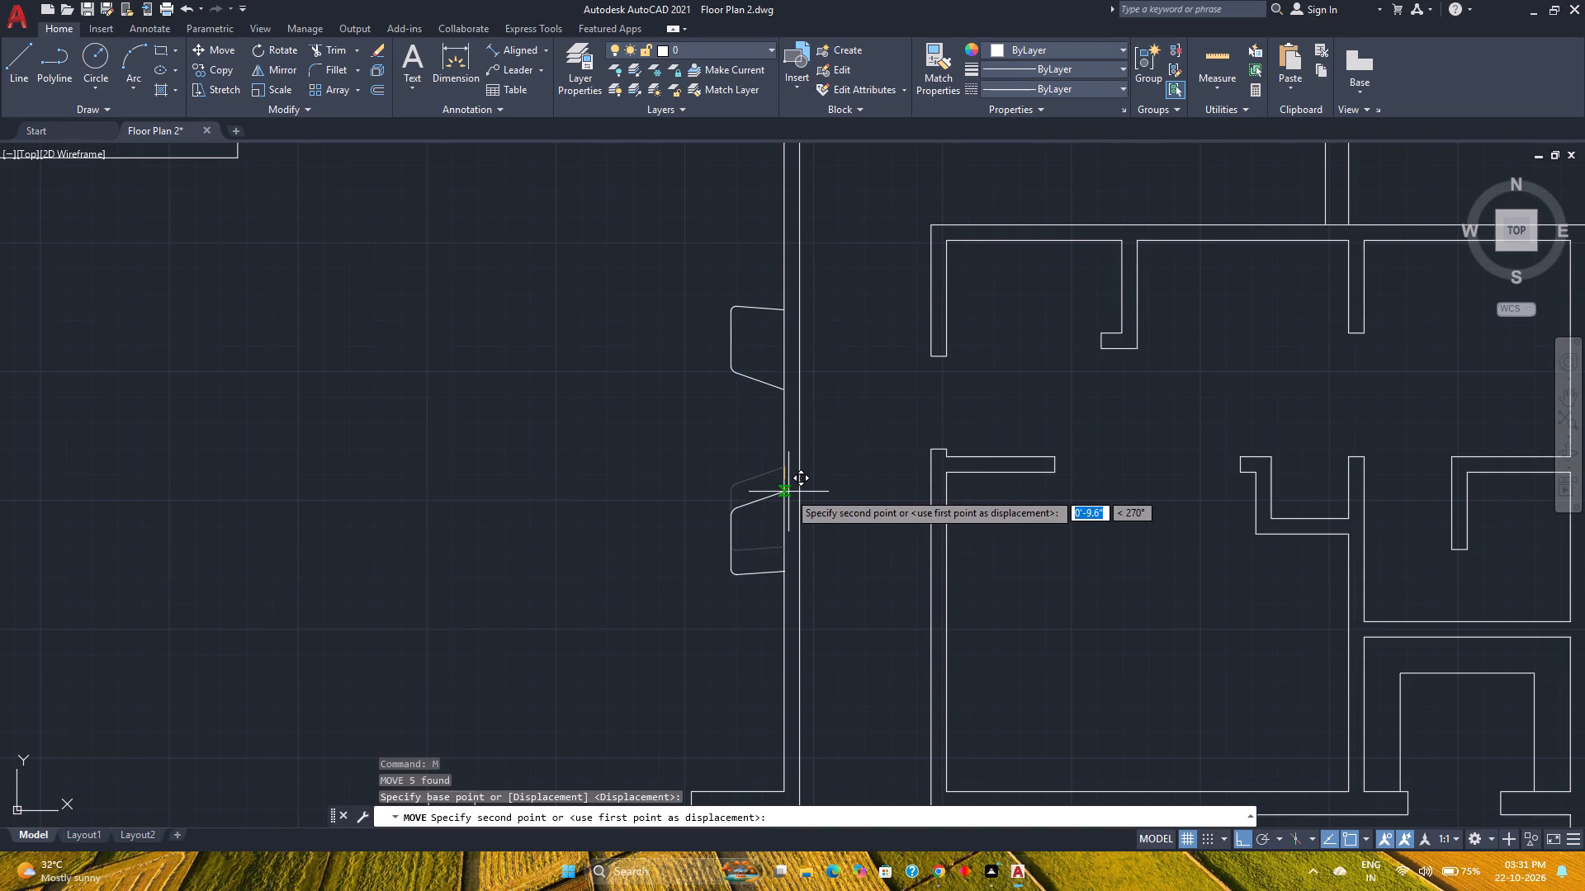
{"action": "key", "text": "6"}
{"action": "key", "text": "Return"}
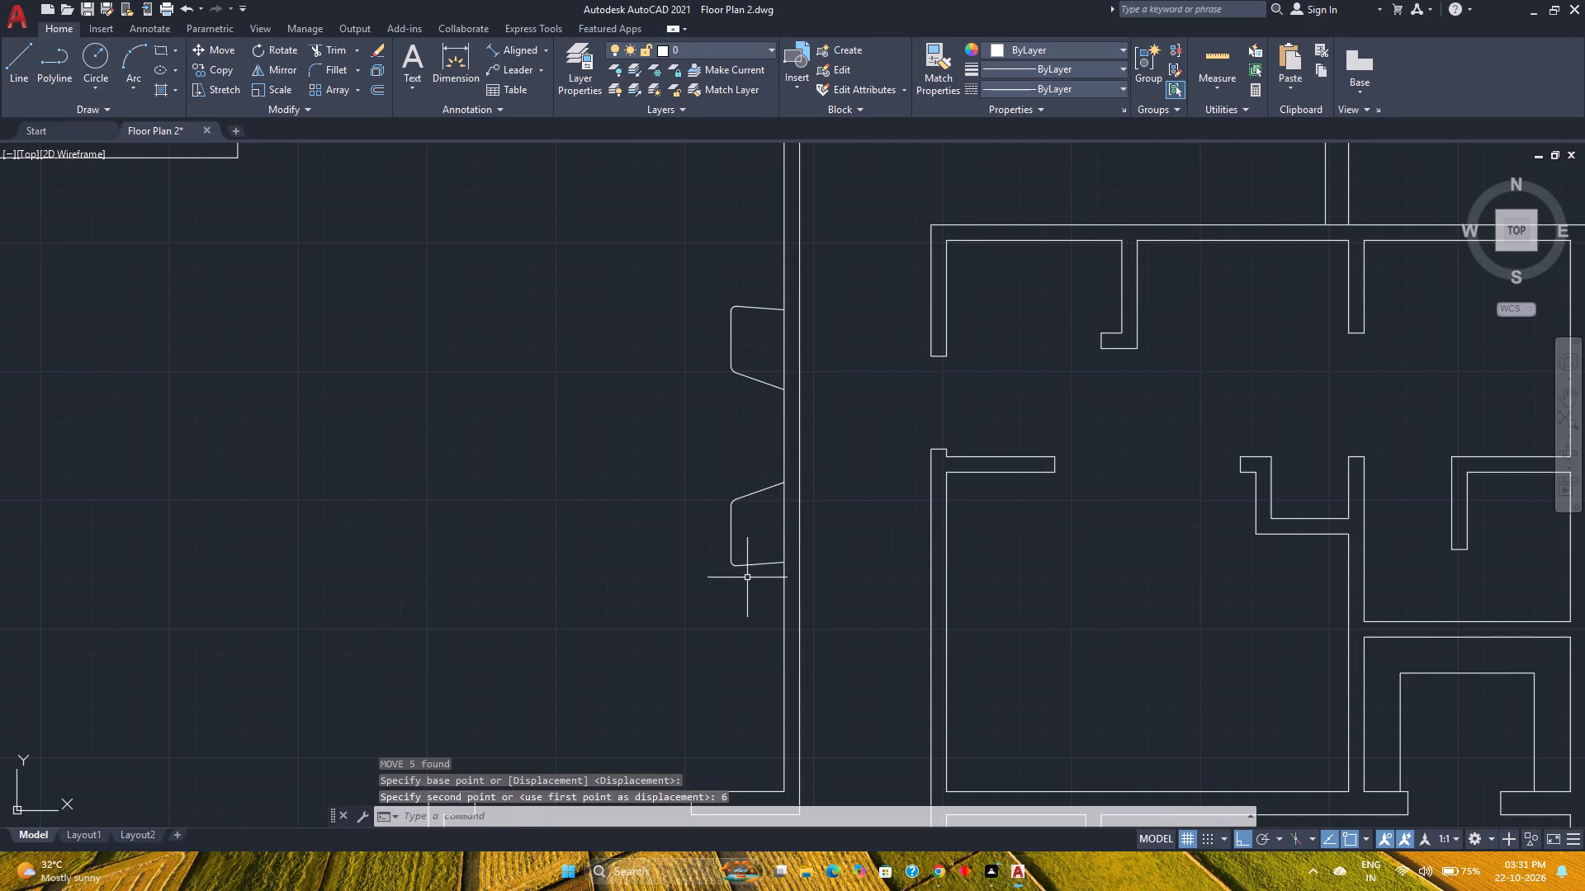
Move the southern outline another 6" south along the wall.
{"action": "left_click", "coordinate": [747, 583]}
{"action": "left_click", "coordinate": [684, 470]}
{"action": "key", "text": "m"}
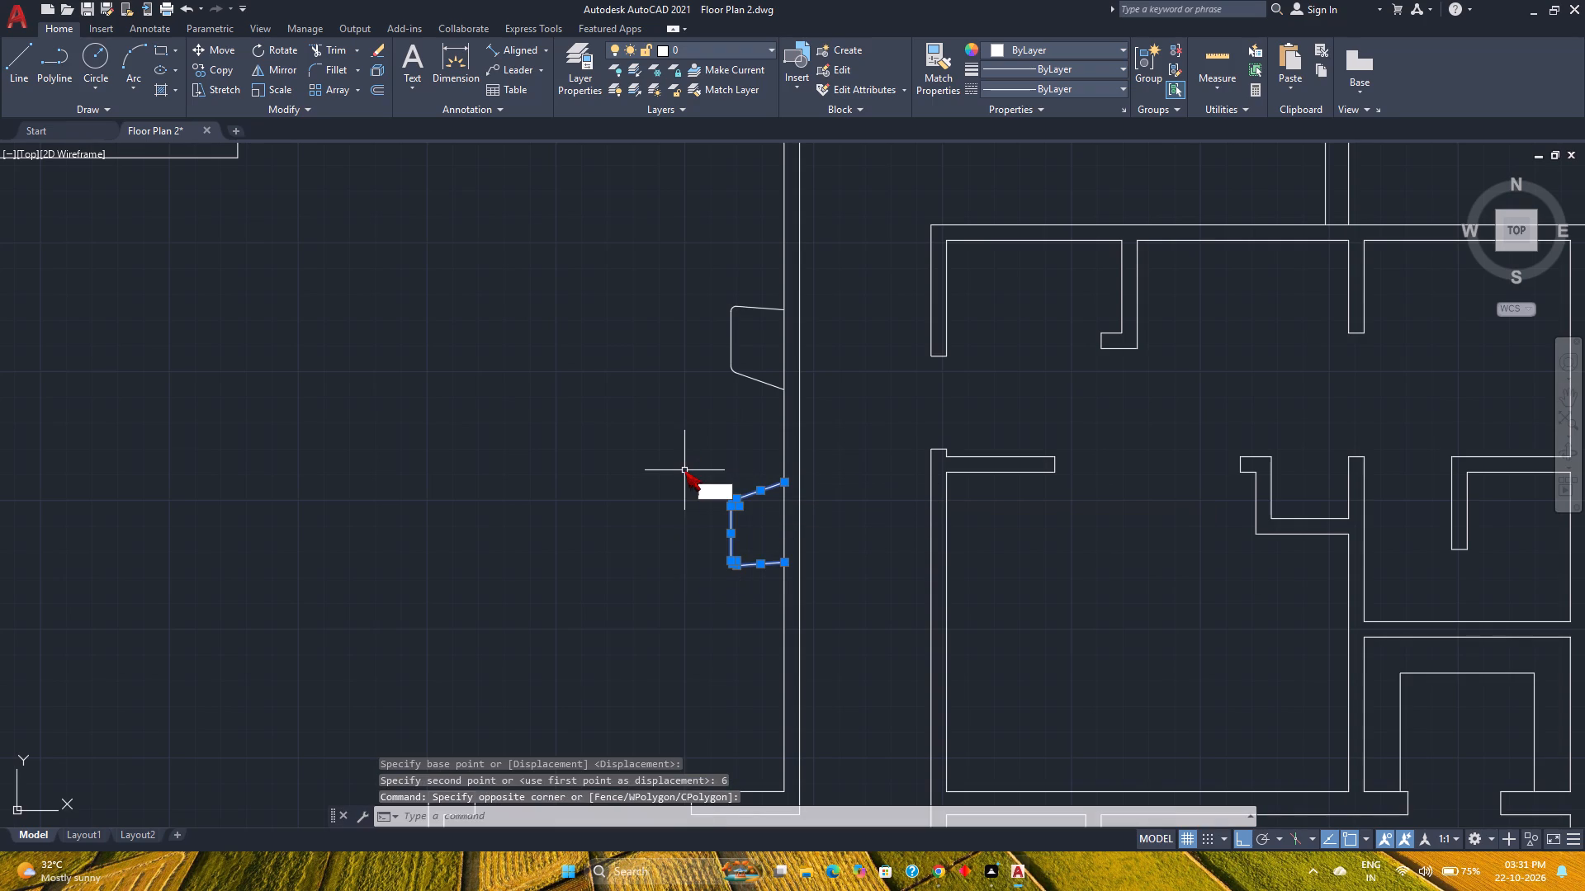
{"action": "key", "text": "Return"}
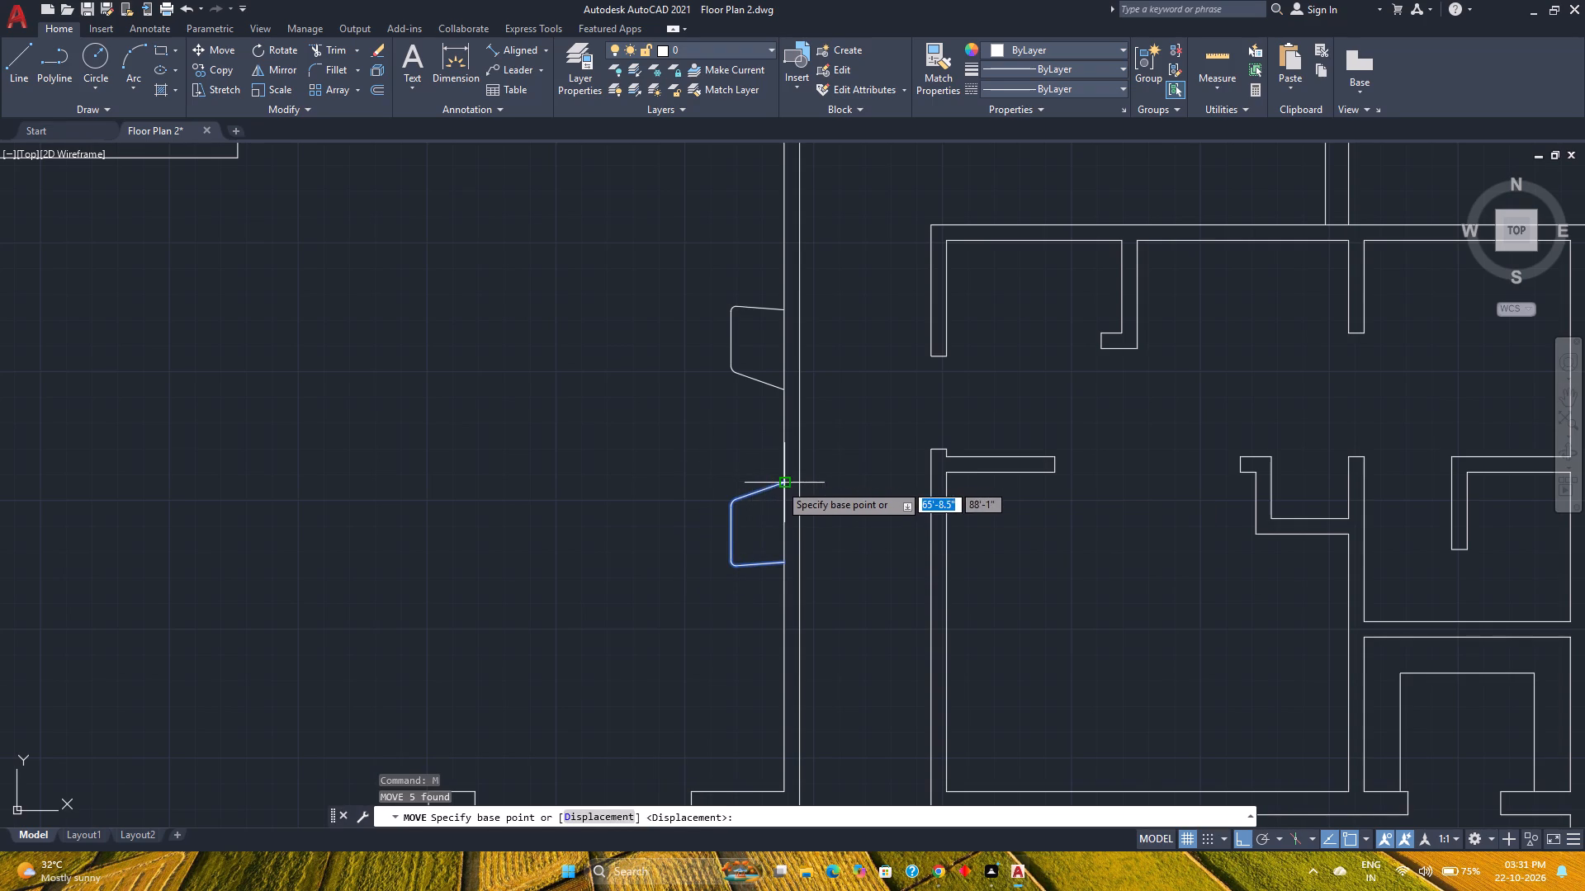
{"action": "left_click", "coordinate": [782, 483]}
{"action": "key", "text": "6"}
{"action": "key", "text": "Return"}
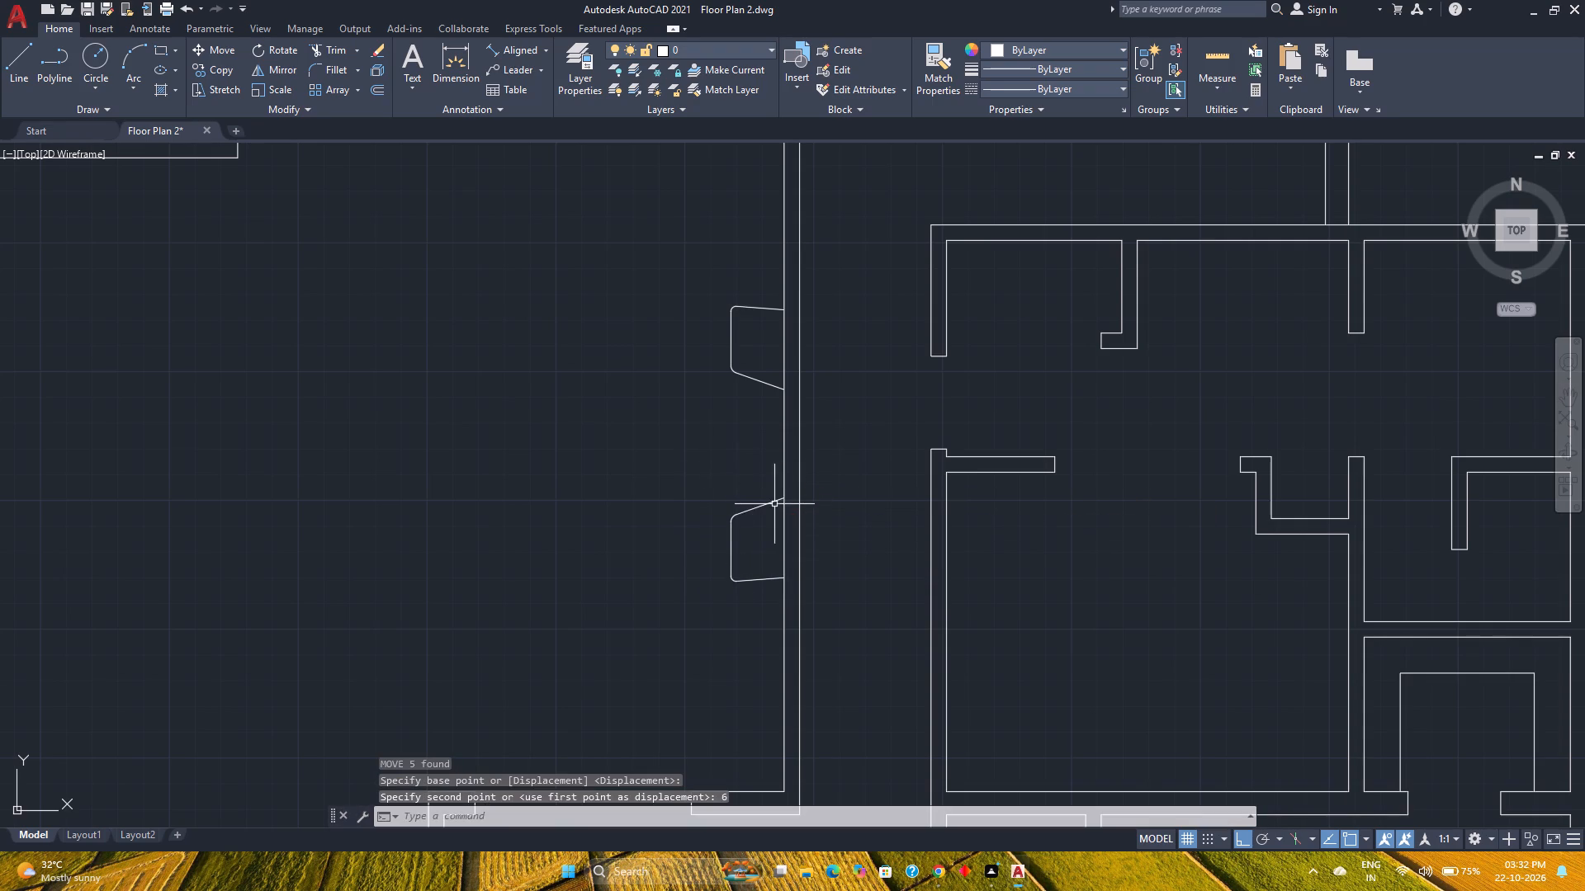
Move the northern outline another 6" north along the wall.
{"action": "left_click", "coordinate": [745, 412]}
{"action": "left_click", "coordinate": [669, 271]}
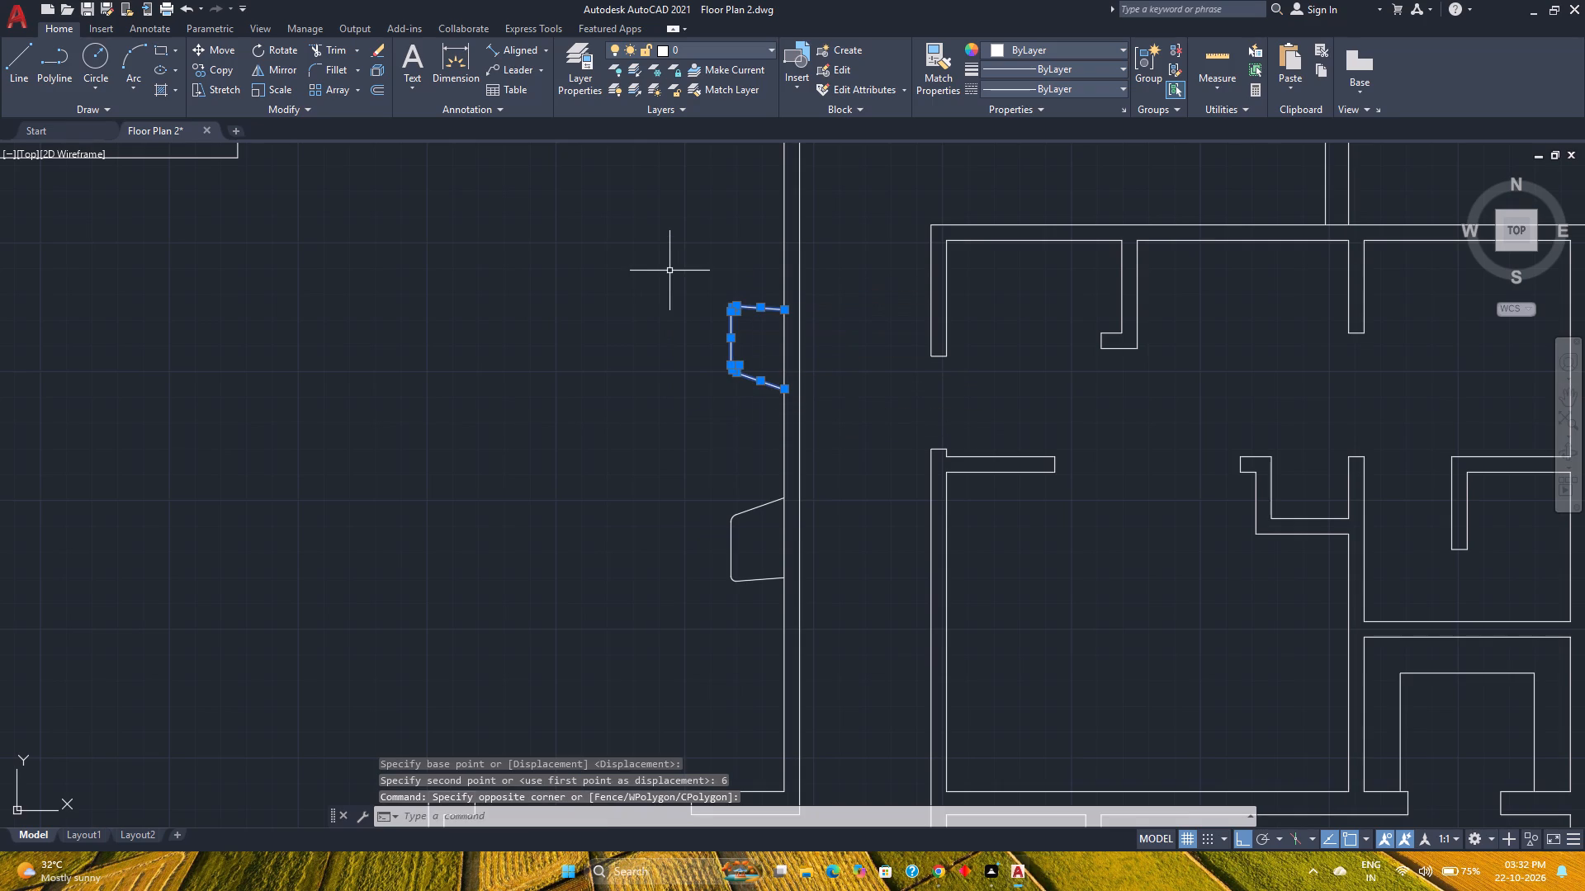
{"action": "key", "text": "m"}
{"action": "key", "text": "Return"}
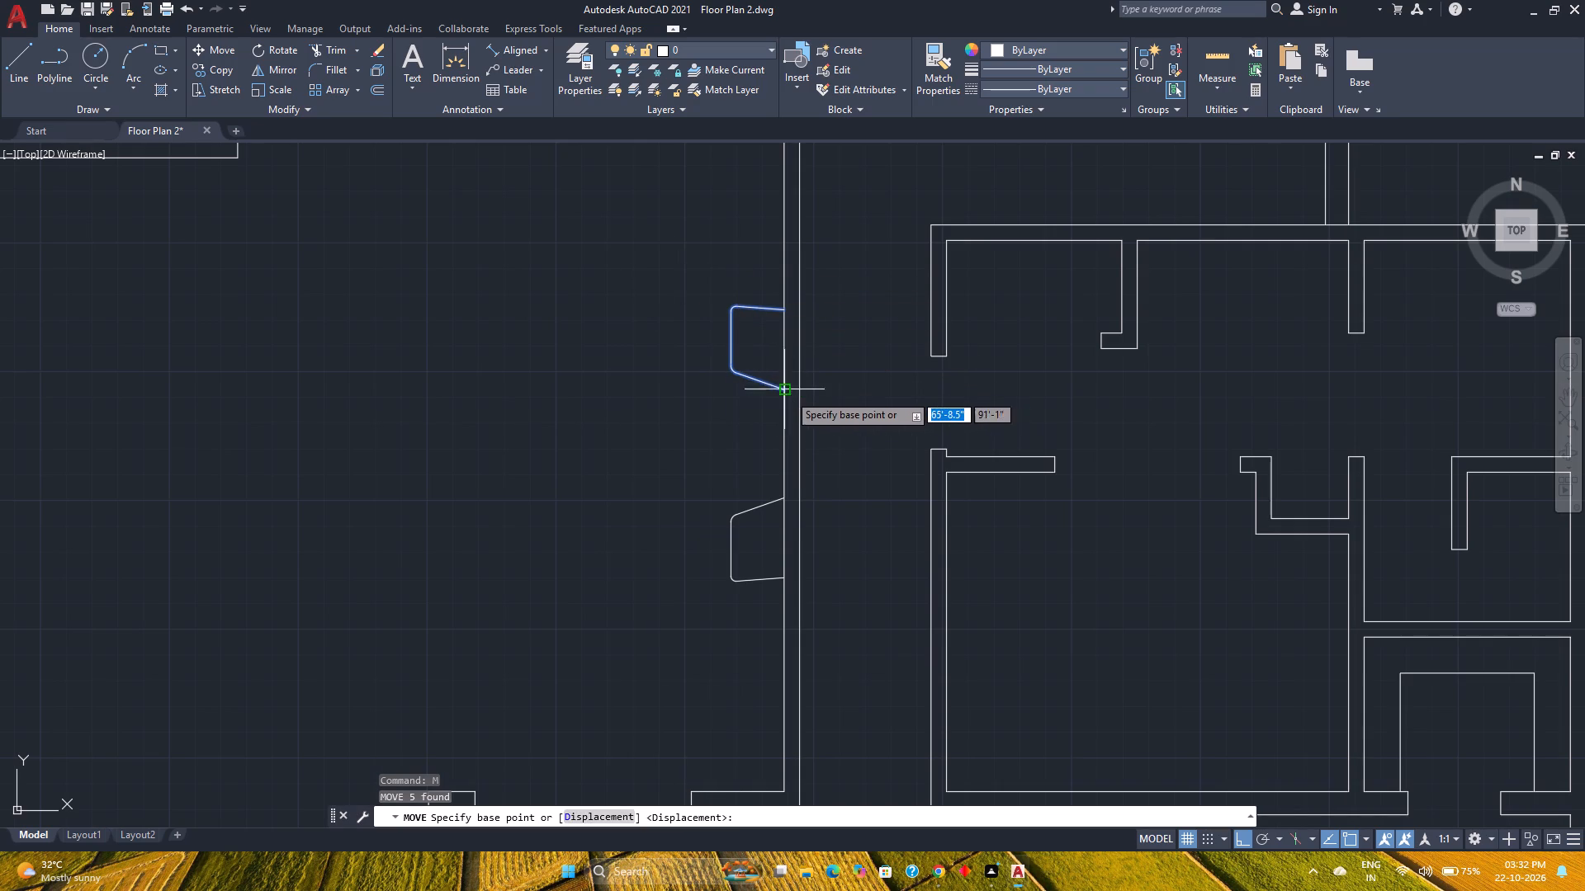
{"action": "left_click", "coordinate": [788, 394]}
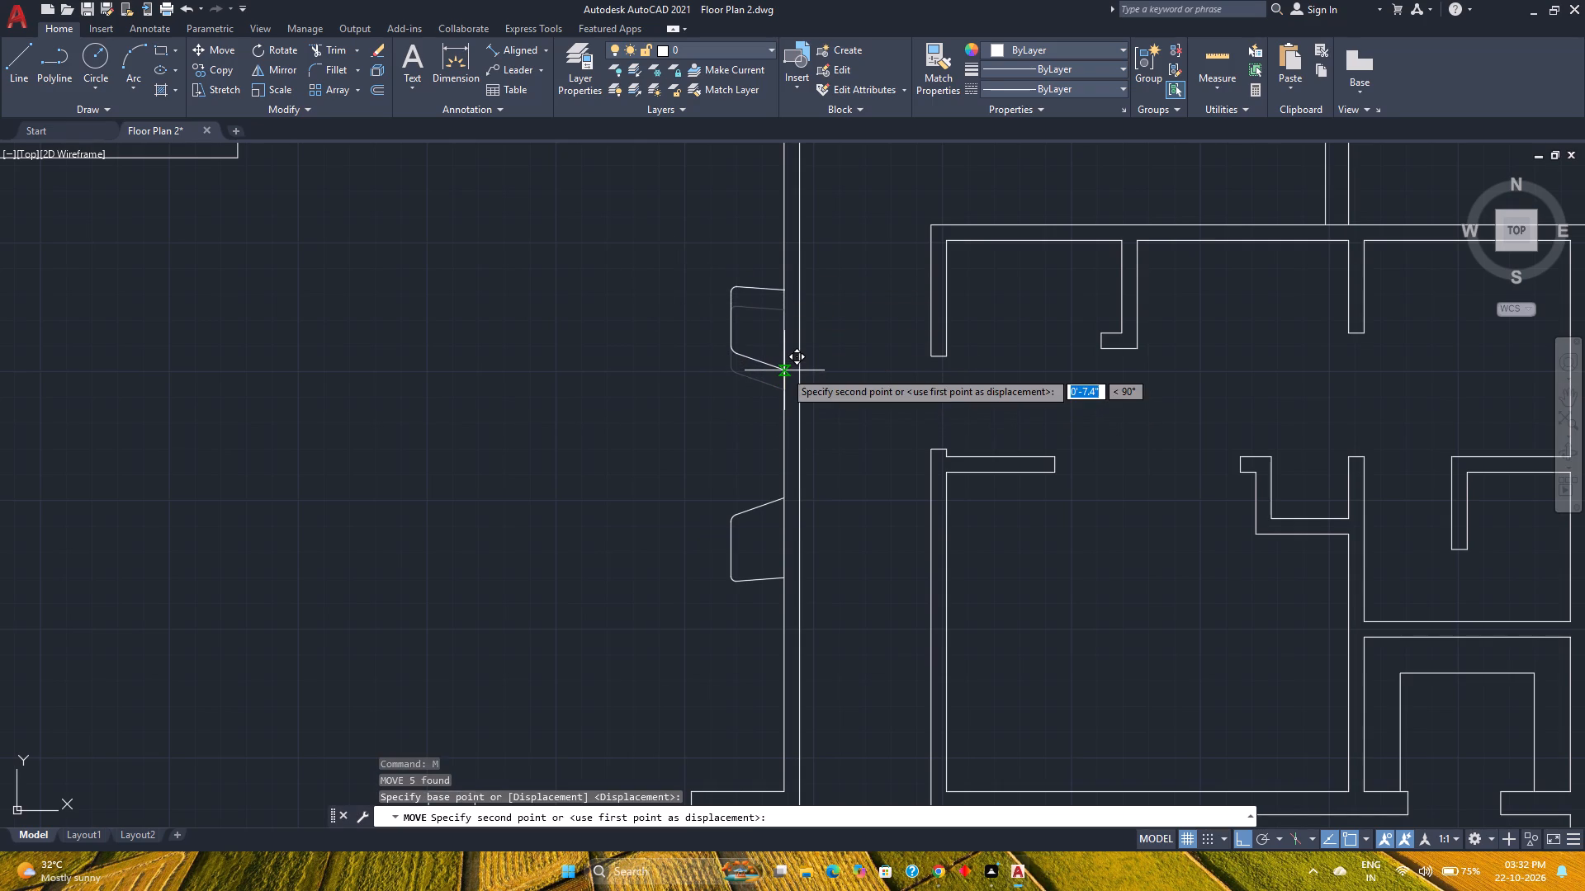
{"action": "key", "text": "6"}
{"action": "key", "text": "Return"}
Save the floor plan drawing with the repositioned outlines.
{"action": "scroll", "coordinate": [707, 431], "scroll_direction": "down", "scroll_amount": 3}
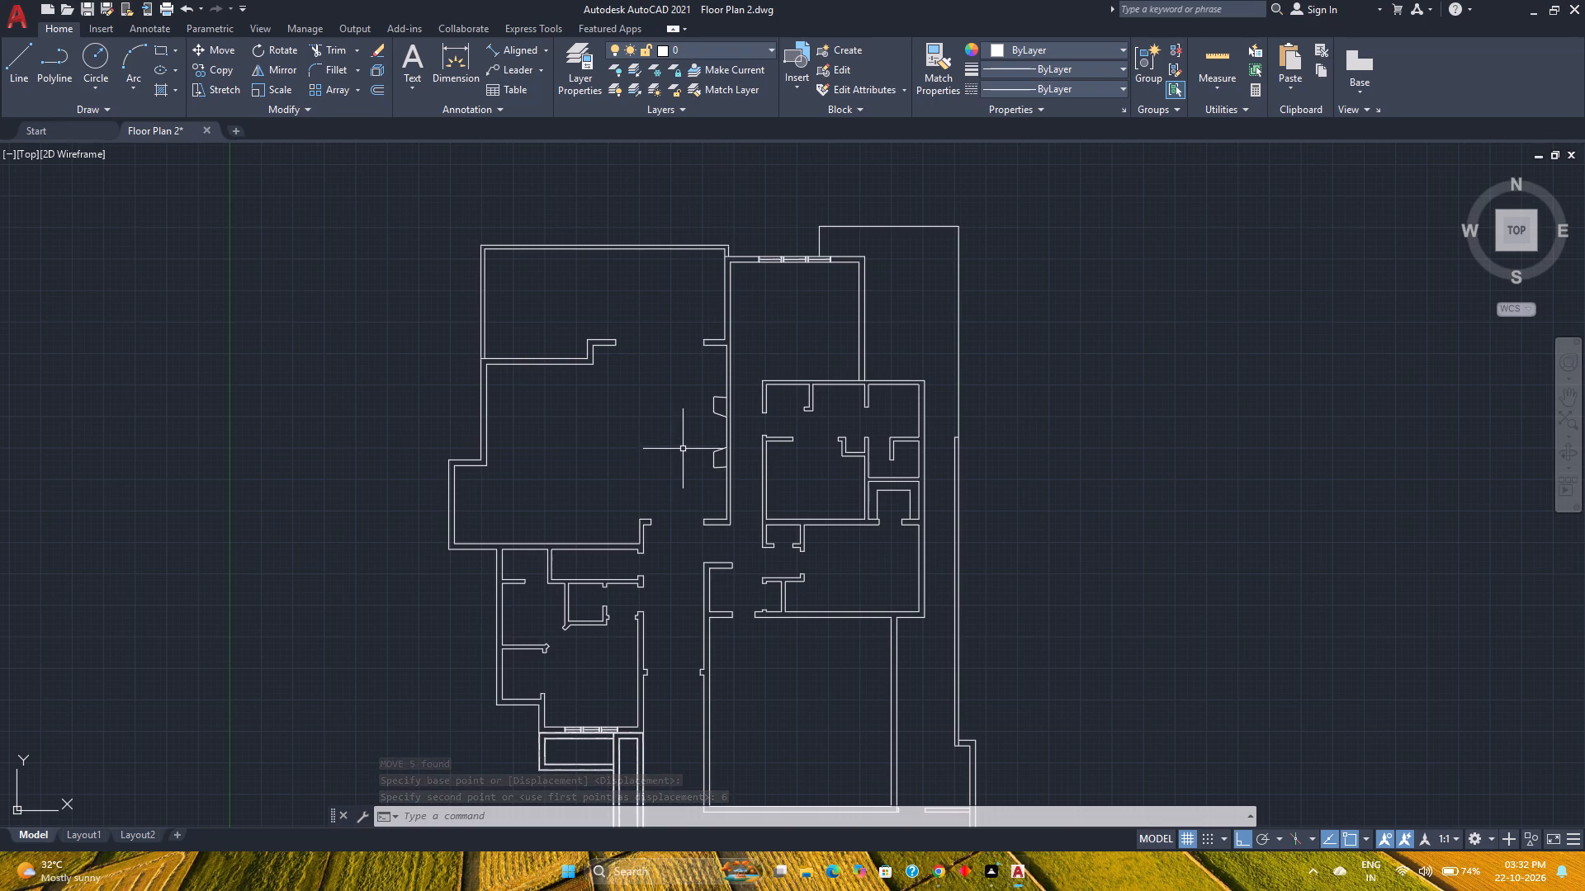
{"action": "key", "text": "ctrl+s"}
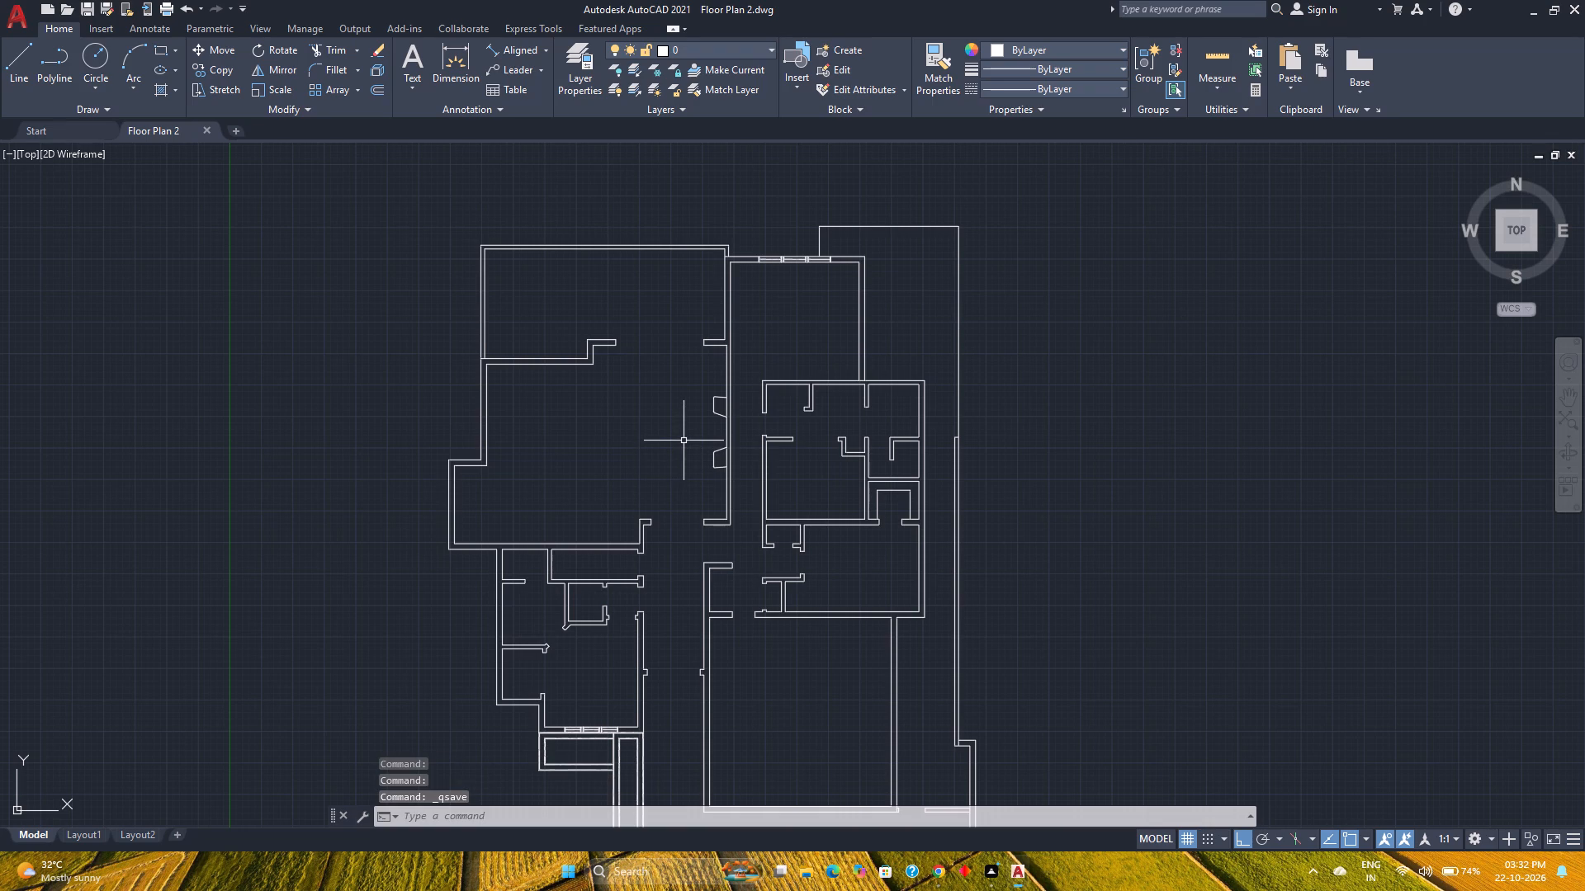
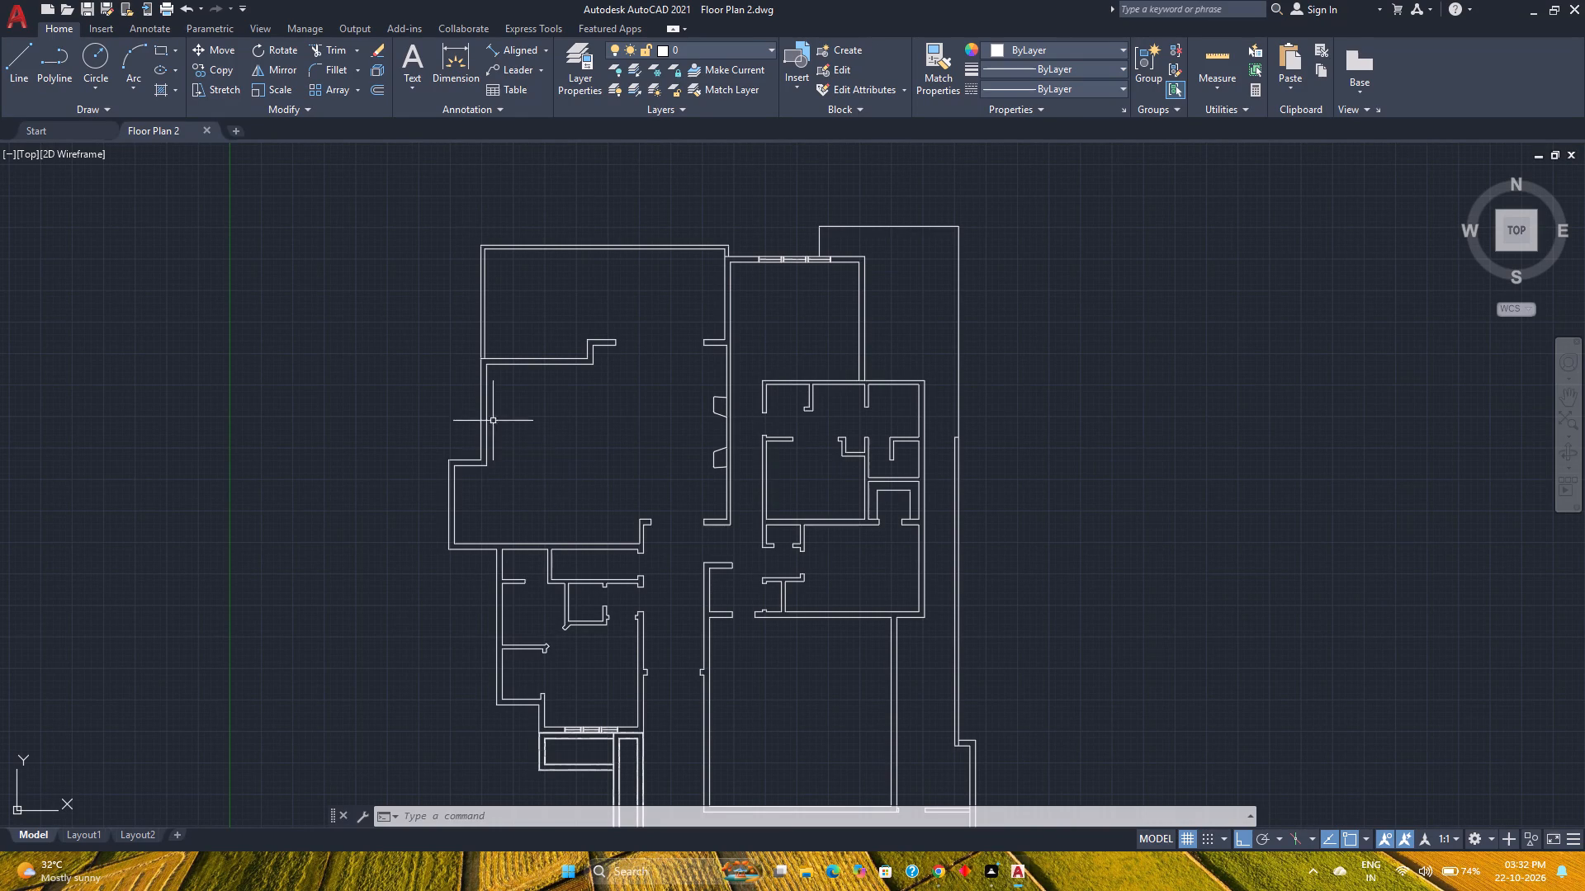
Join the inner face lines of the large room's west and south walls at its southwest corner into one polyline.
{"action": "scroll", "coordinate": [456, 536], "scroll_direction": "up", "scroll_amount": 2}
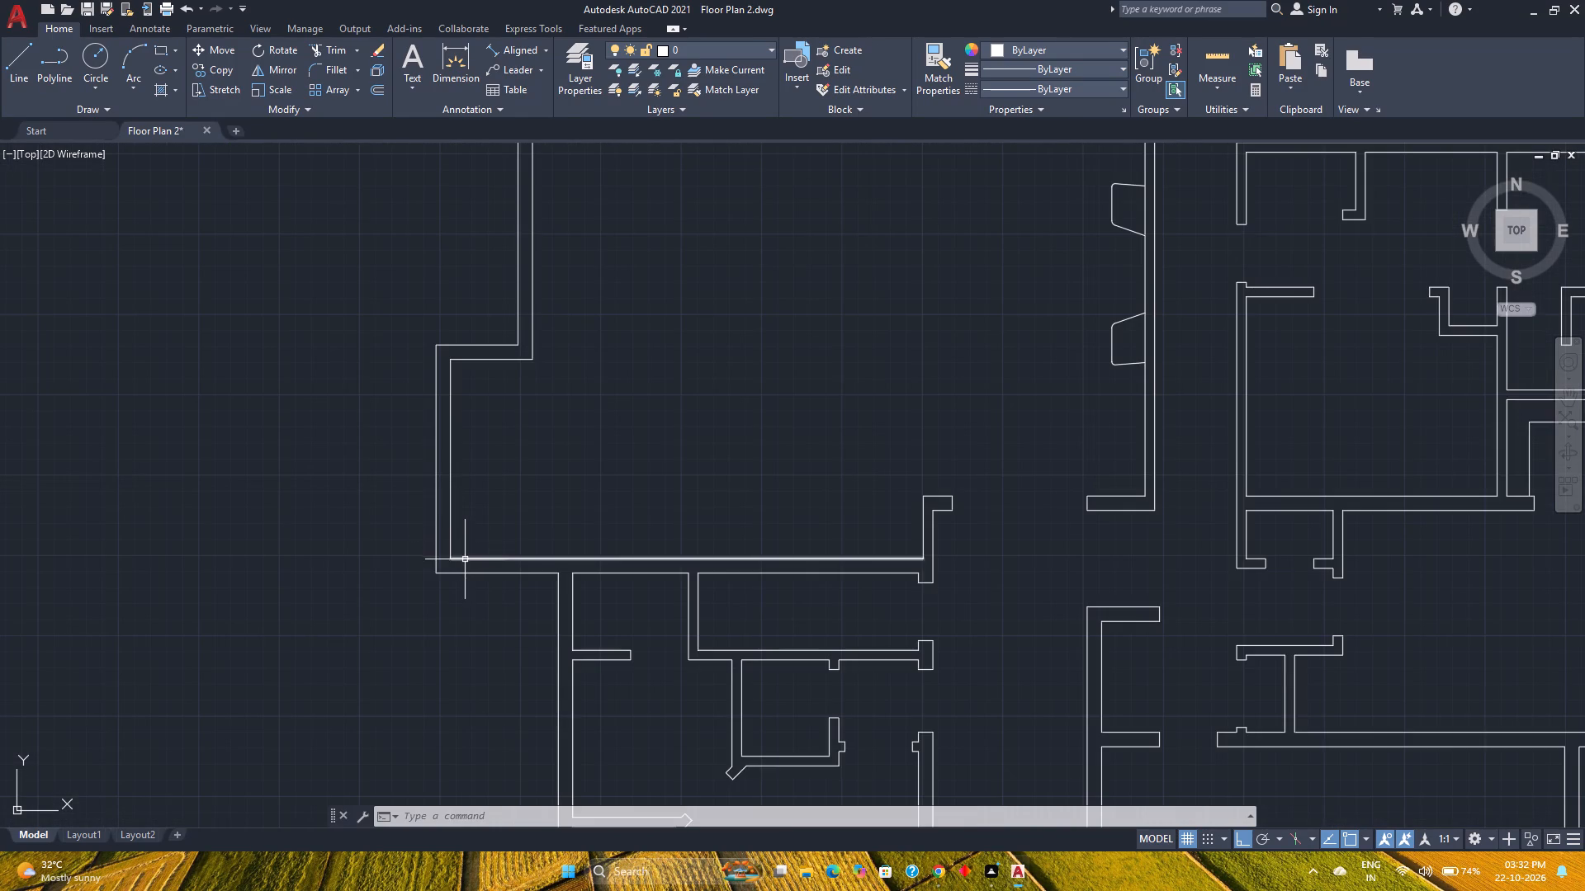
{"action": "left_click", "coordinate": [465, 563]}
{"action": "left_click", "coordinate": [442, 537]}
{"action": "key", "text": "j"}
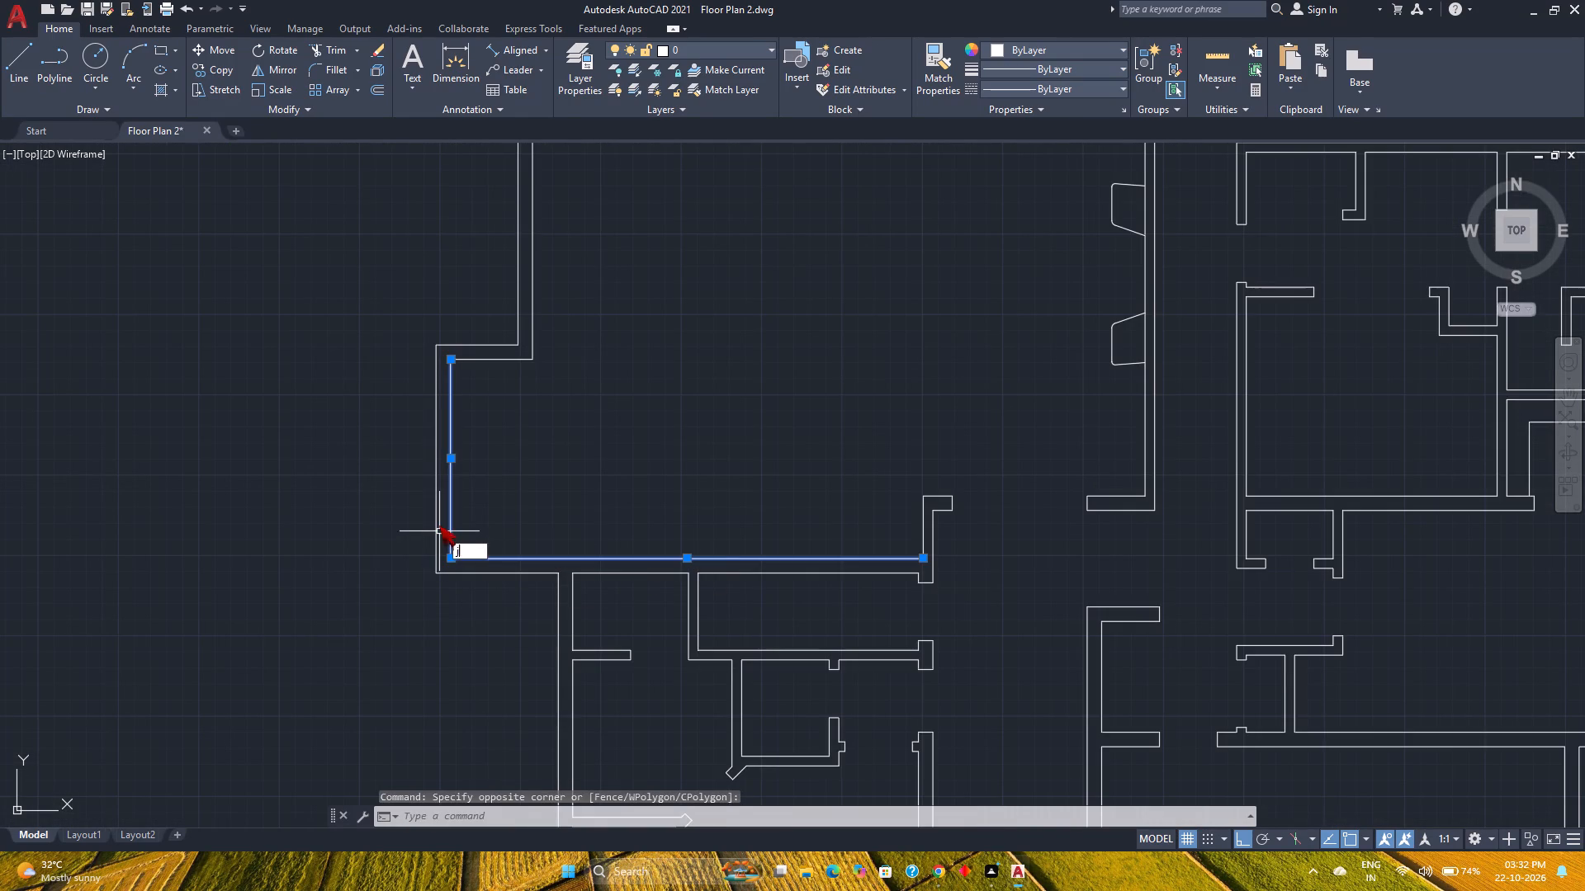
{"action": "key", "text": "Return"}
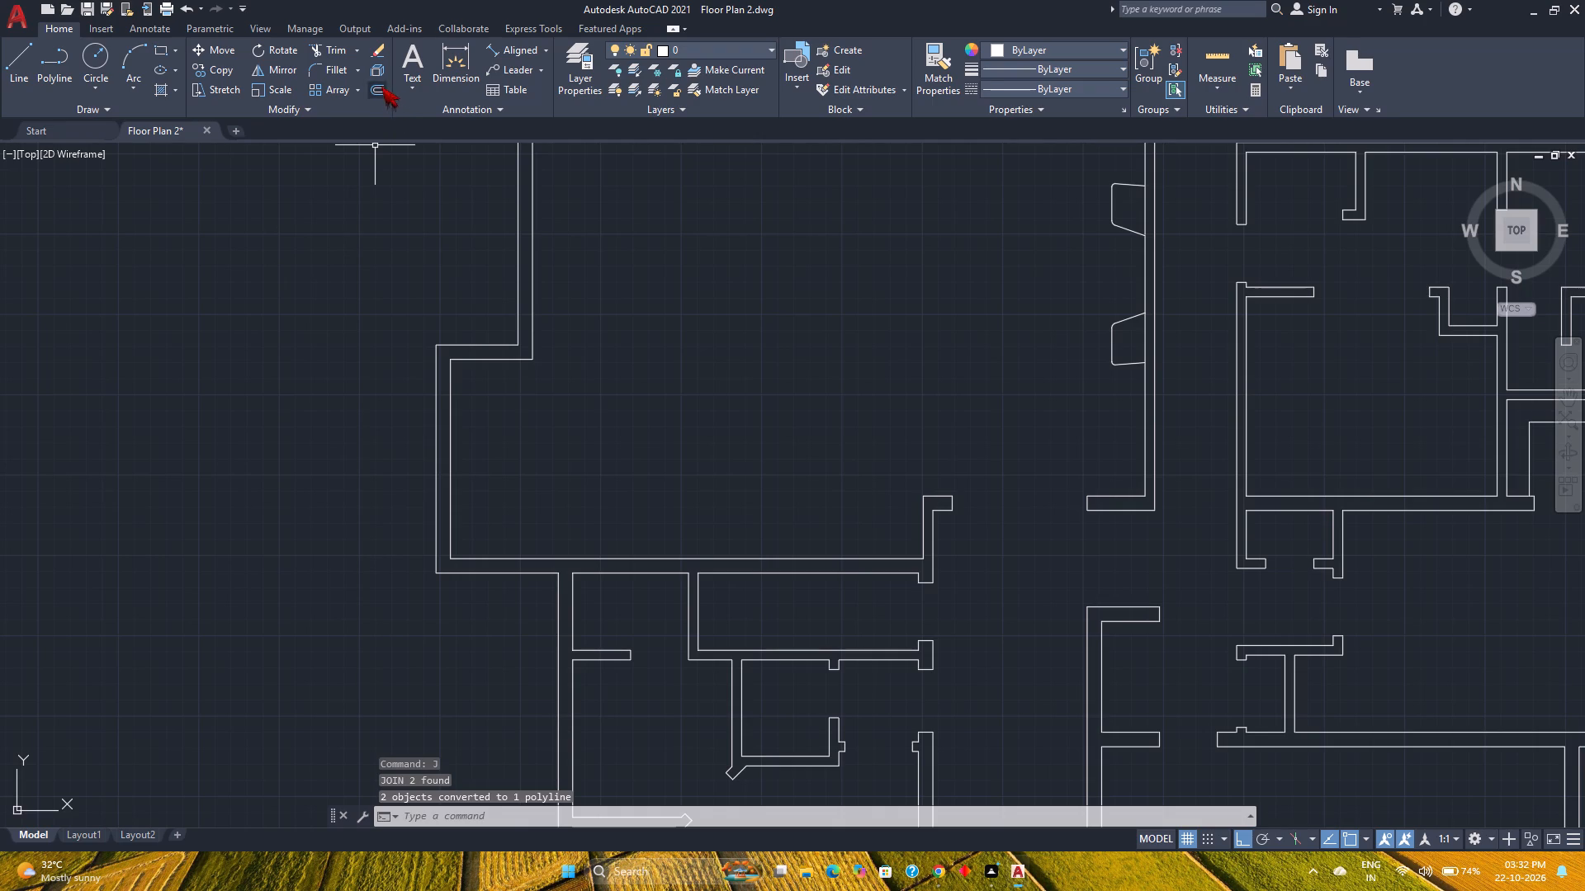
Offset the joined inner wall line 2' into the large room.
{"action": "left_click", "coordinate": [381, 85]}
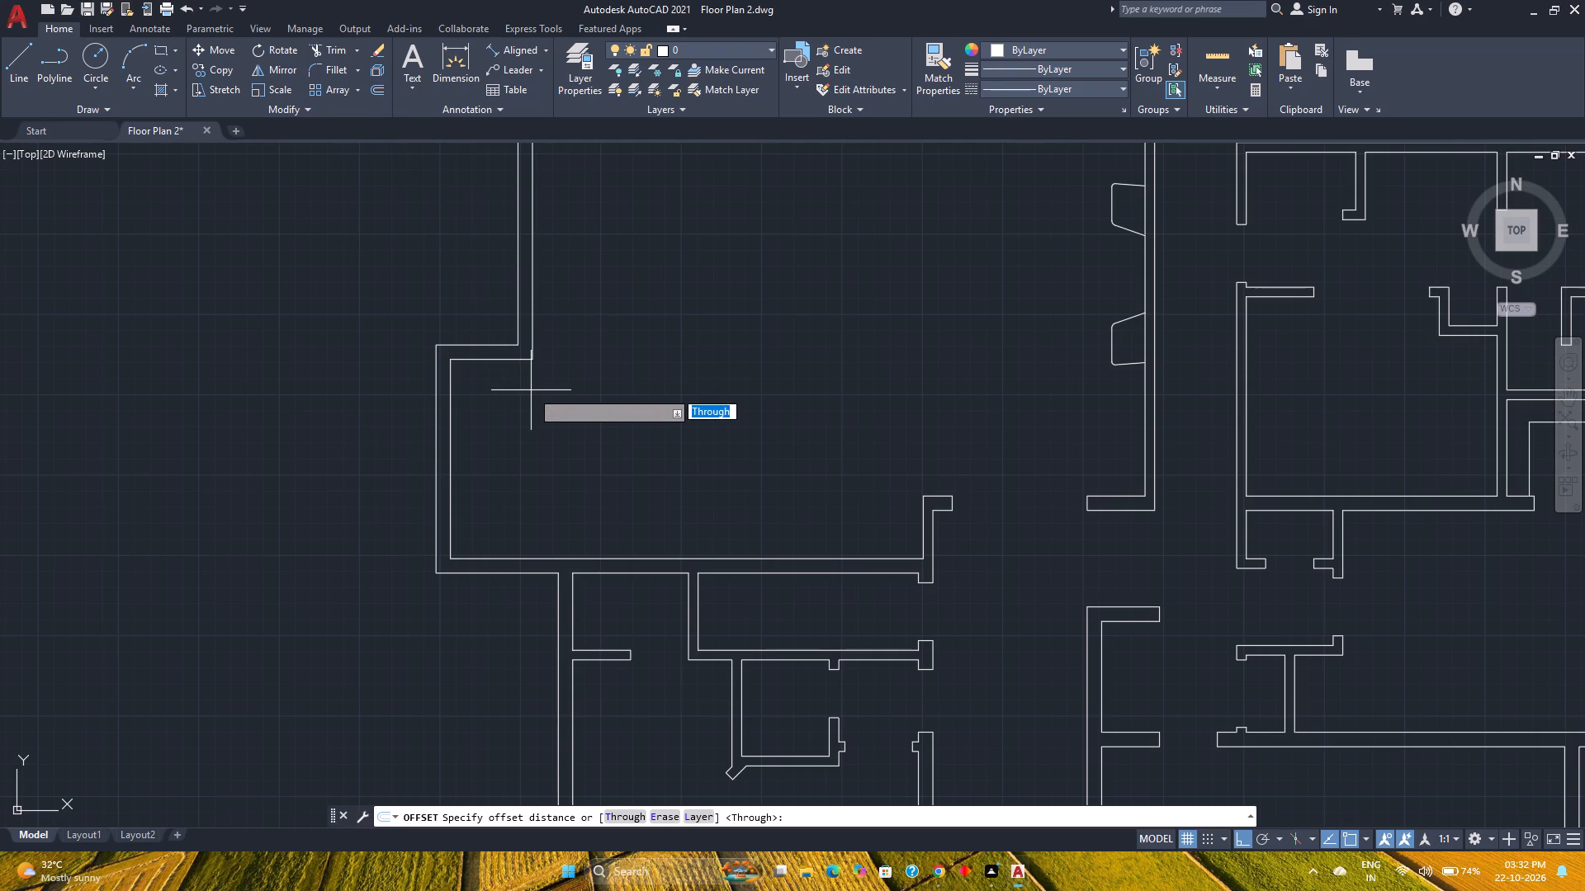
{"action": "key", "text": "2"}
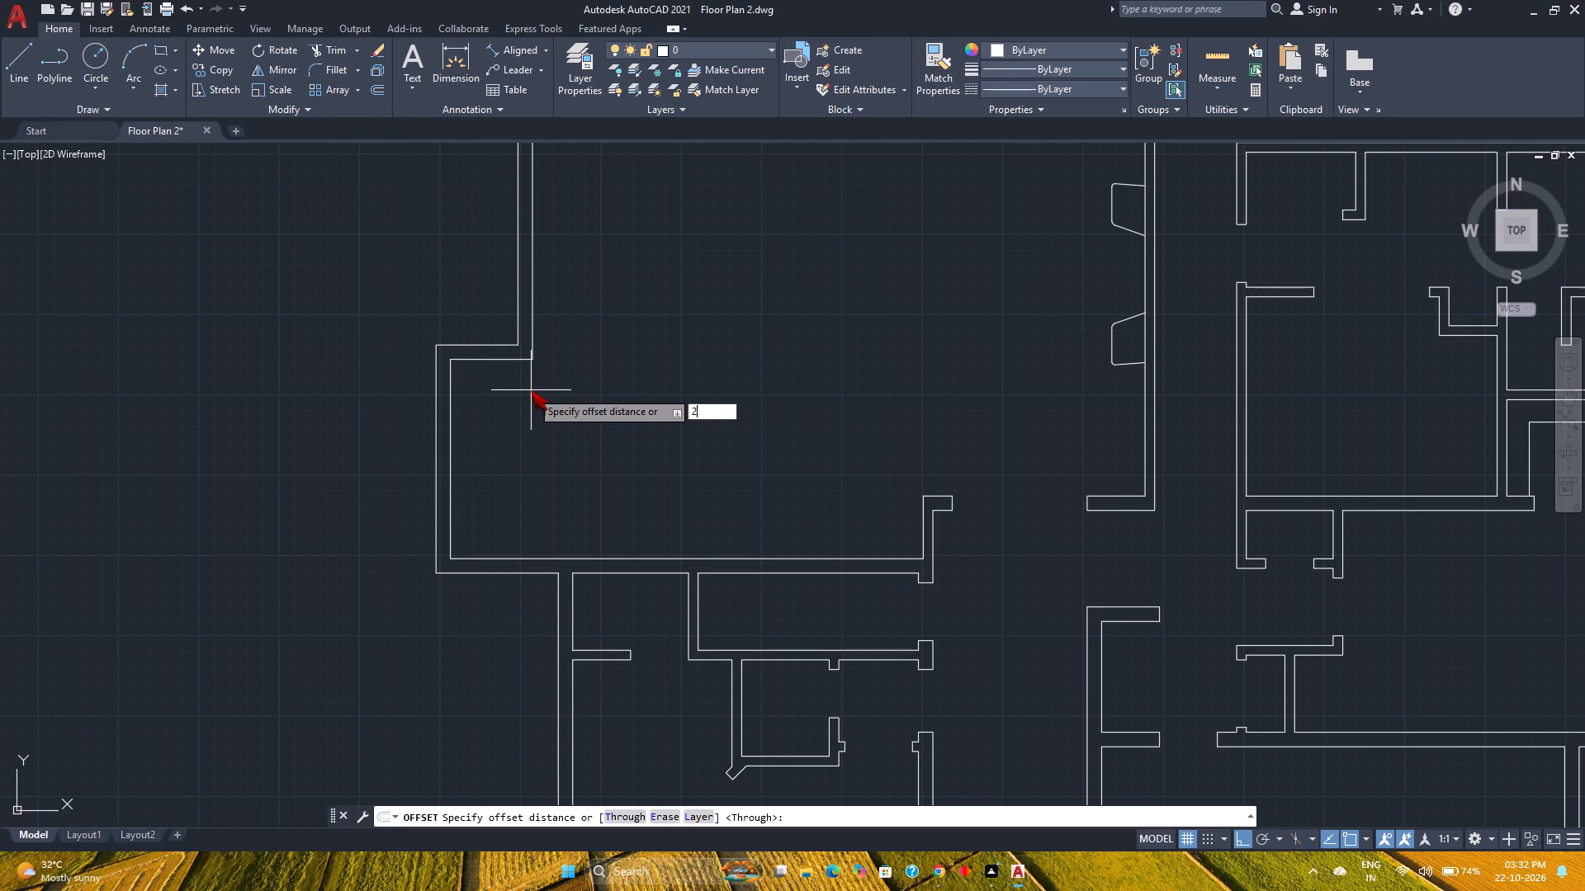
{"action": "key", "text": "apostrophe"}
{"action": "key", "text": "Return"}
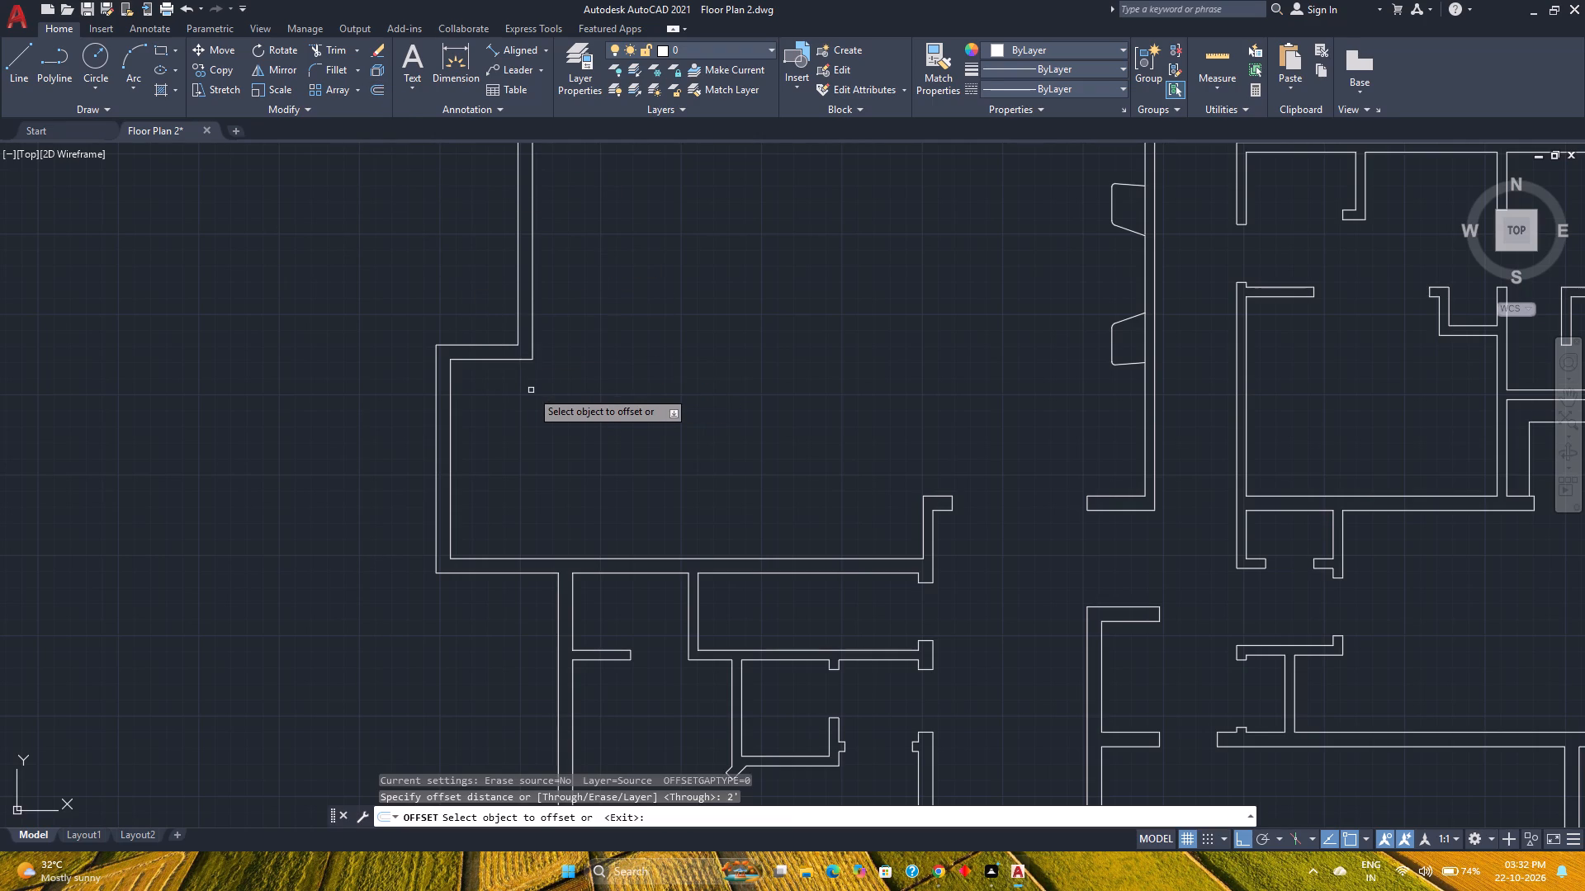
{"action": "left_click", "coordinate": [494, 559]}
{"action": "left_click", "coordinate": [496, 494]}
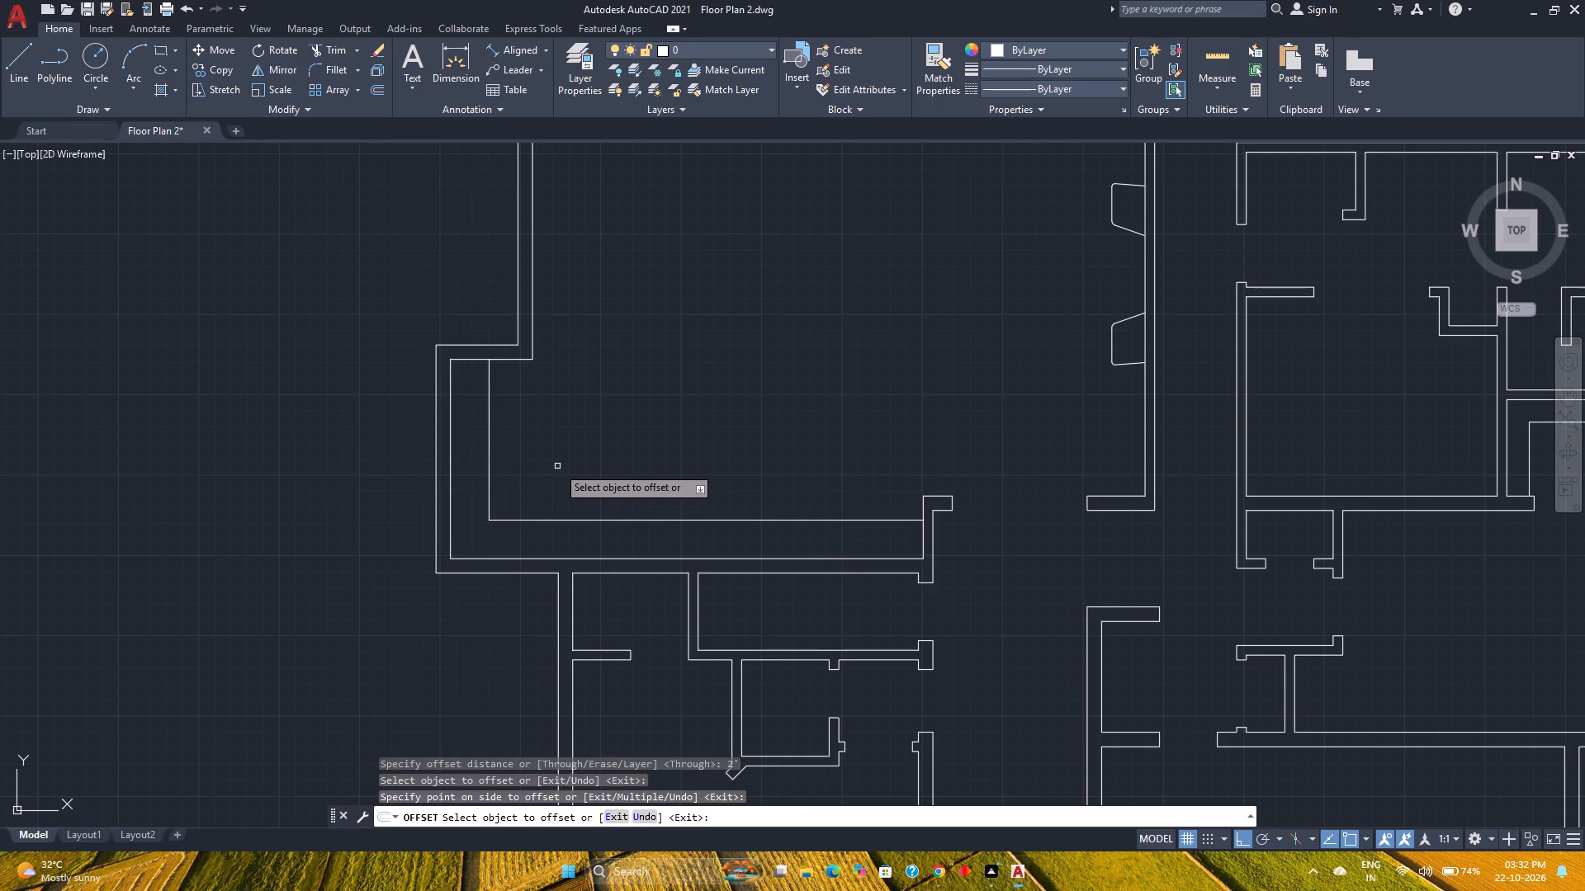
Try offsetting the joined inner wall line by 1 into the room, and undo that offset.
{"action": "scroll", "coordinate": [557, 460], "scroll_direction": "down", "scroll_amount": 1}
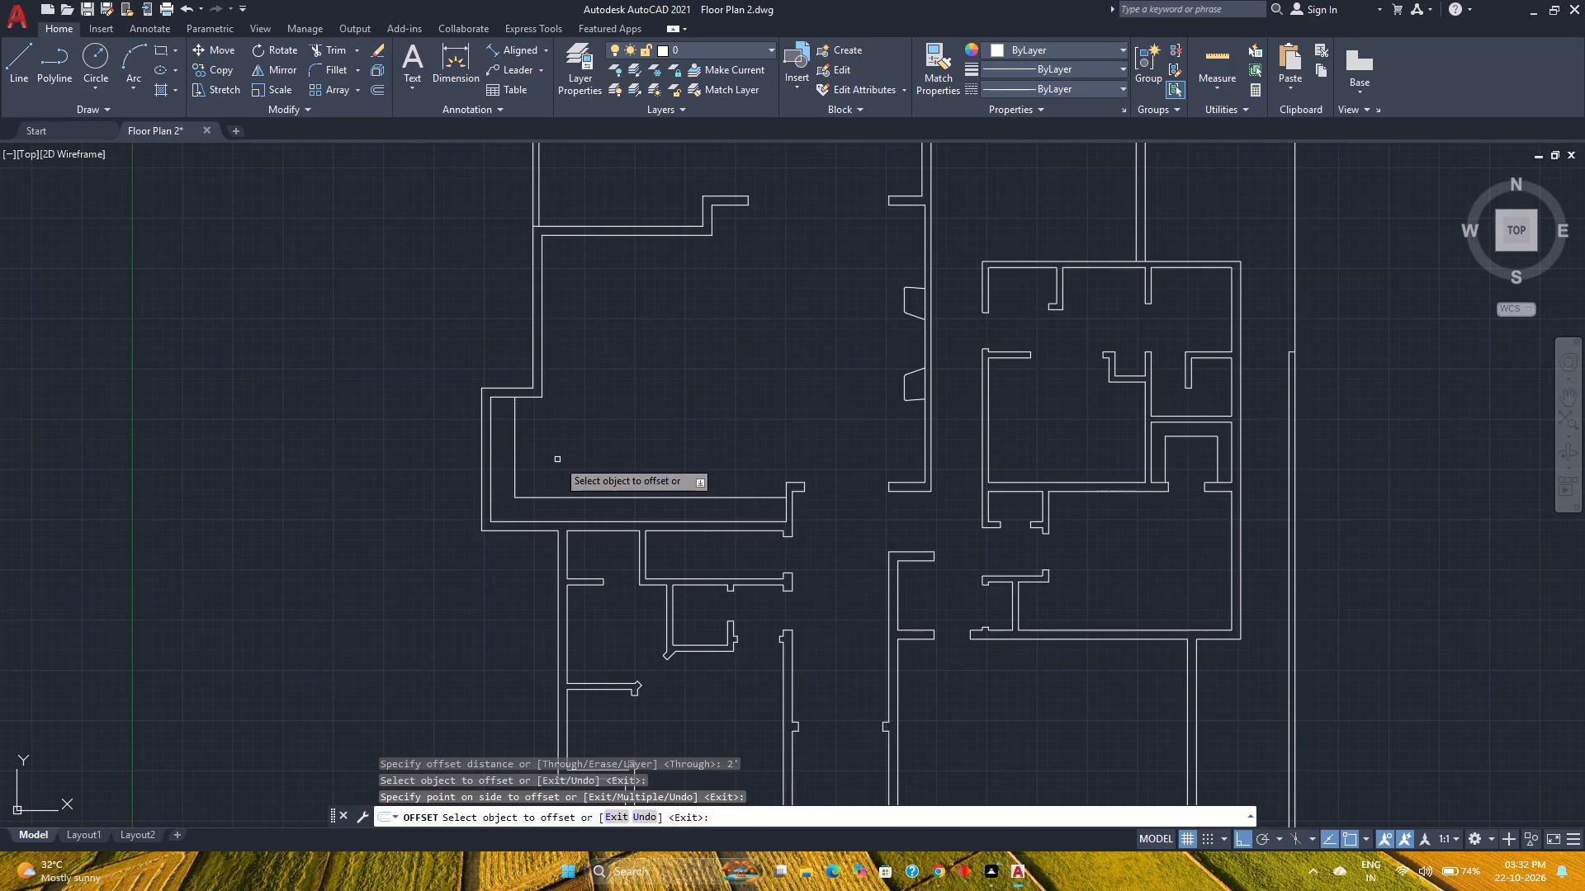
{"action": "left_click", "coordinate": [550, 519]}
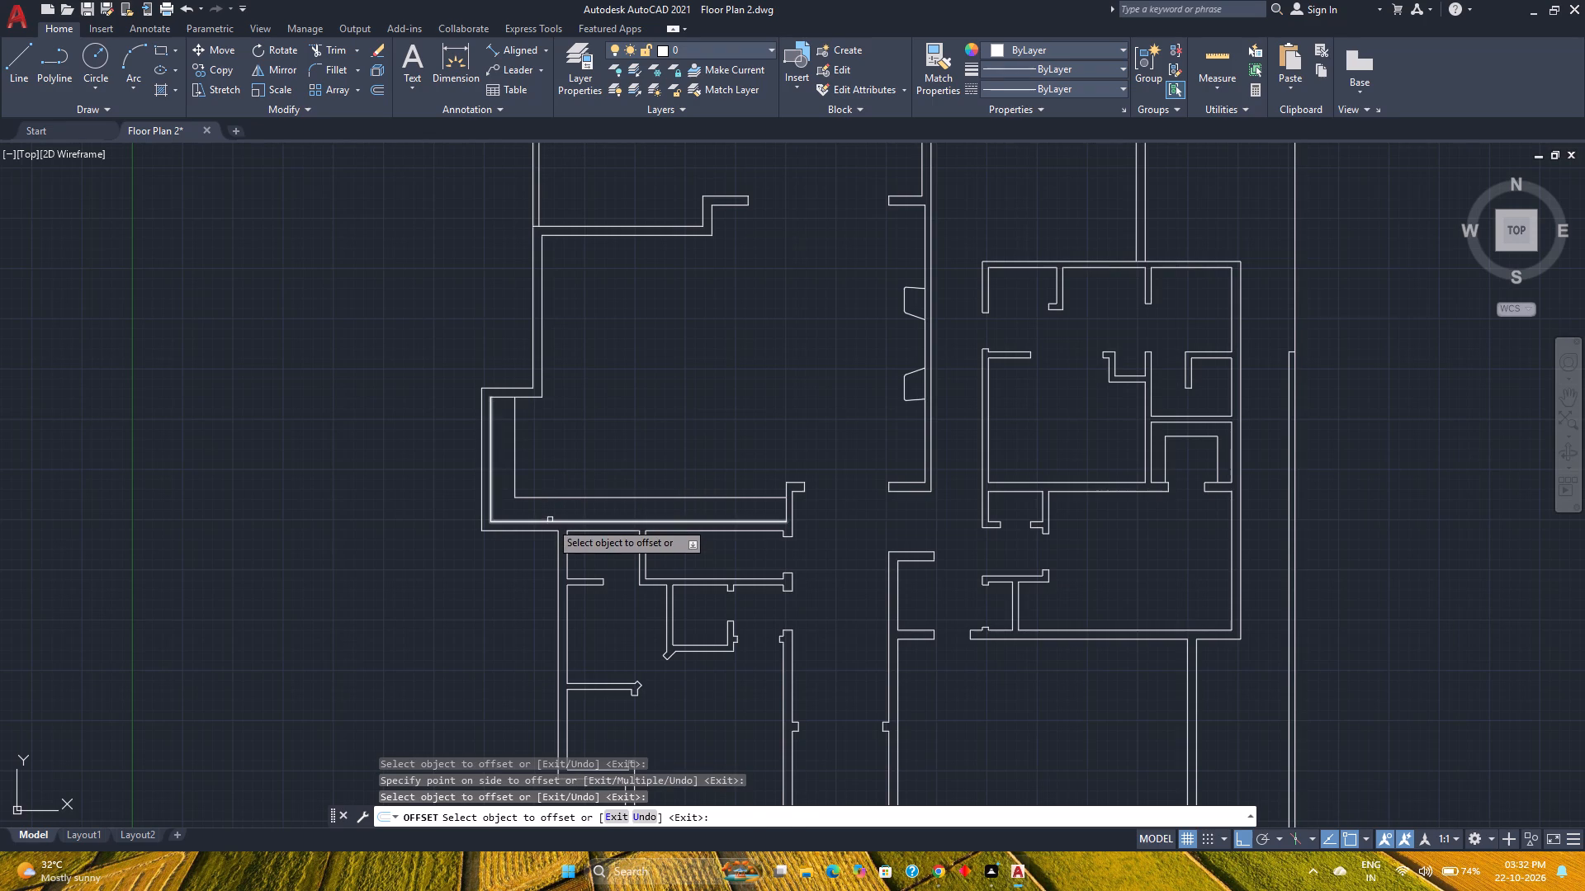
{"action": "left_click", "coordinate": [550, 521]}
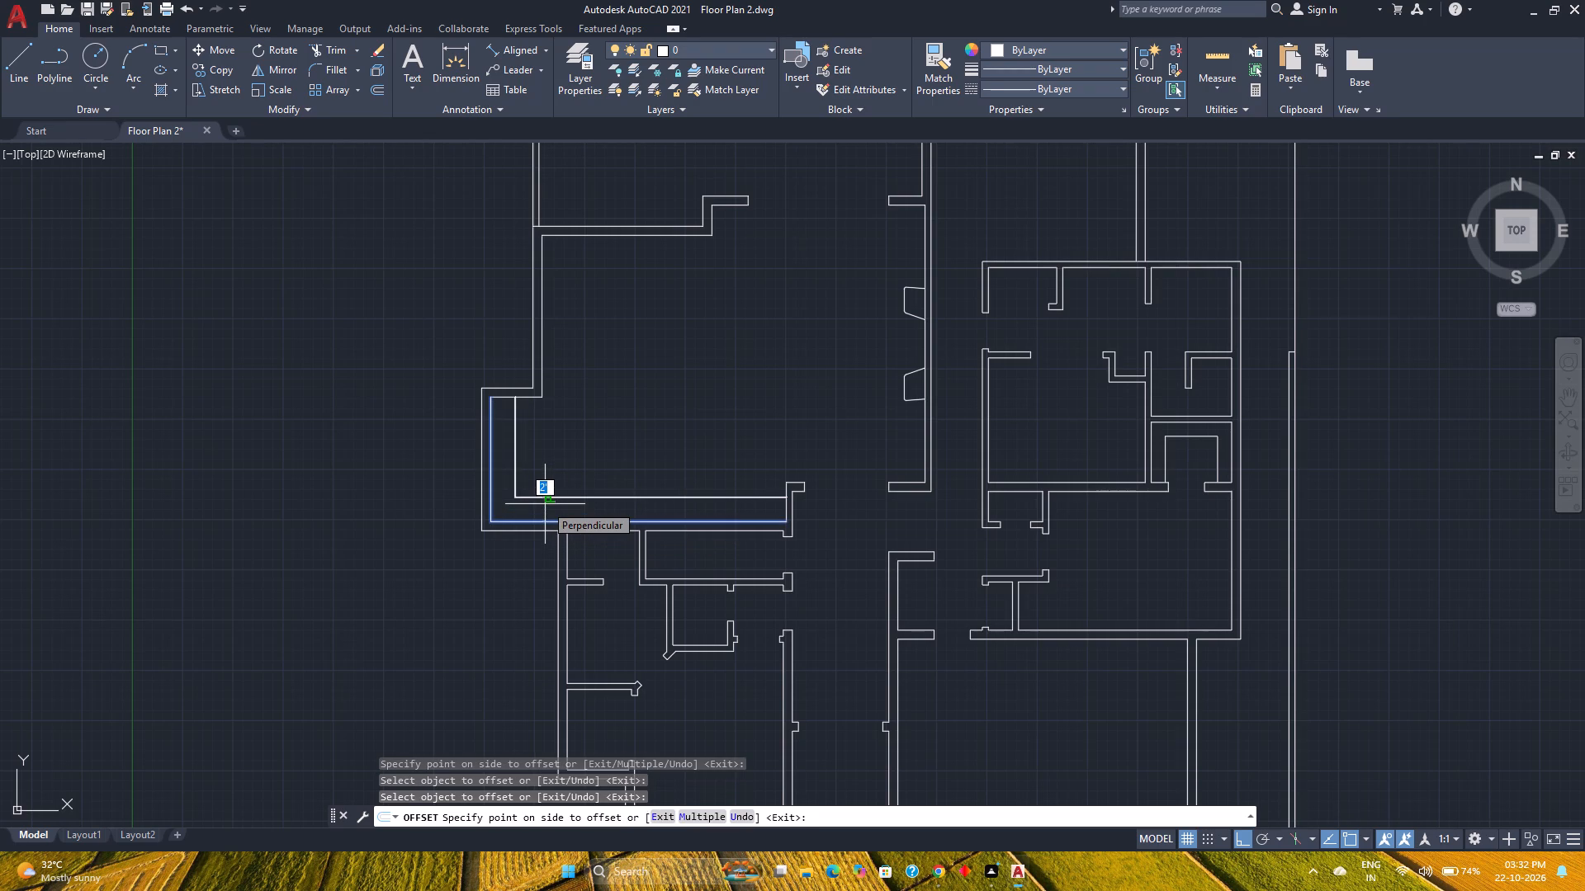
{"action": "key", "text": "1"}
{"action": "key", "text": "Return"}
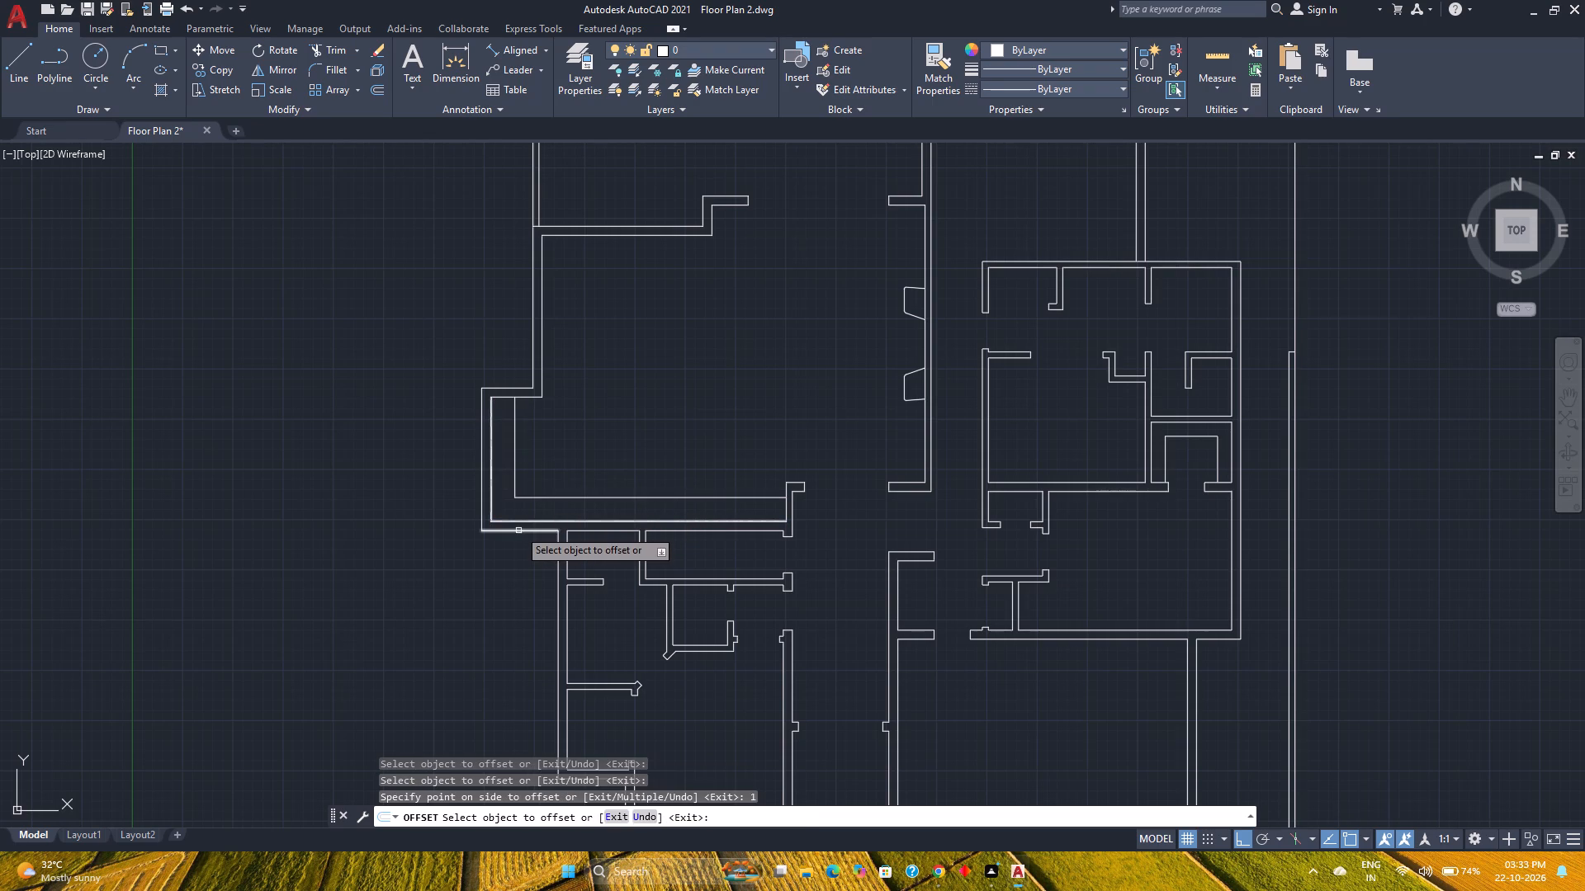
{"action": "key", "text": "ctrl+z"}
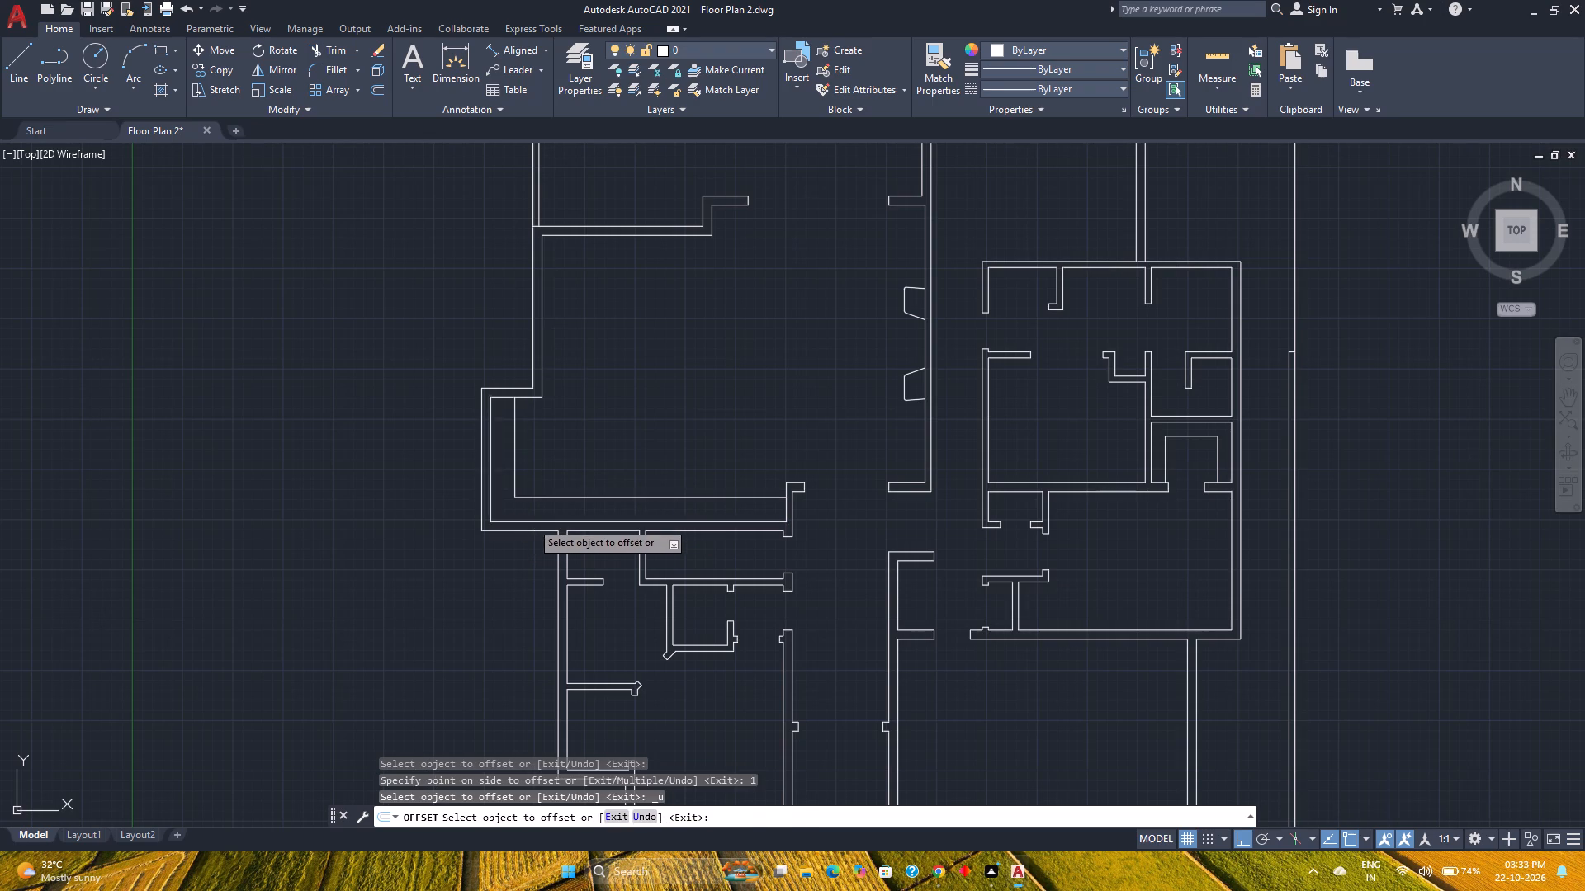
Offset the joined inner wall line 1' into the large room.
{"action": "left_click", "coordinate": [531, 521]}
{"action": "type", "text": "1'"}
{"action": "key", "text": "Return"}
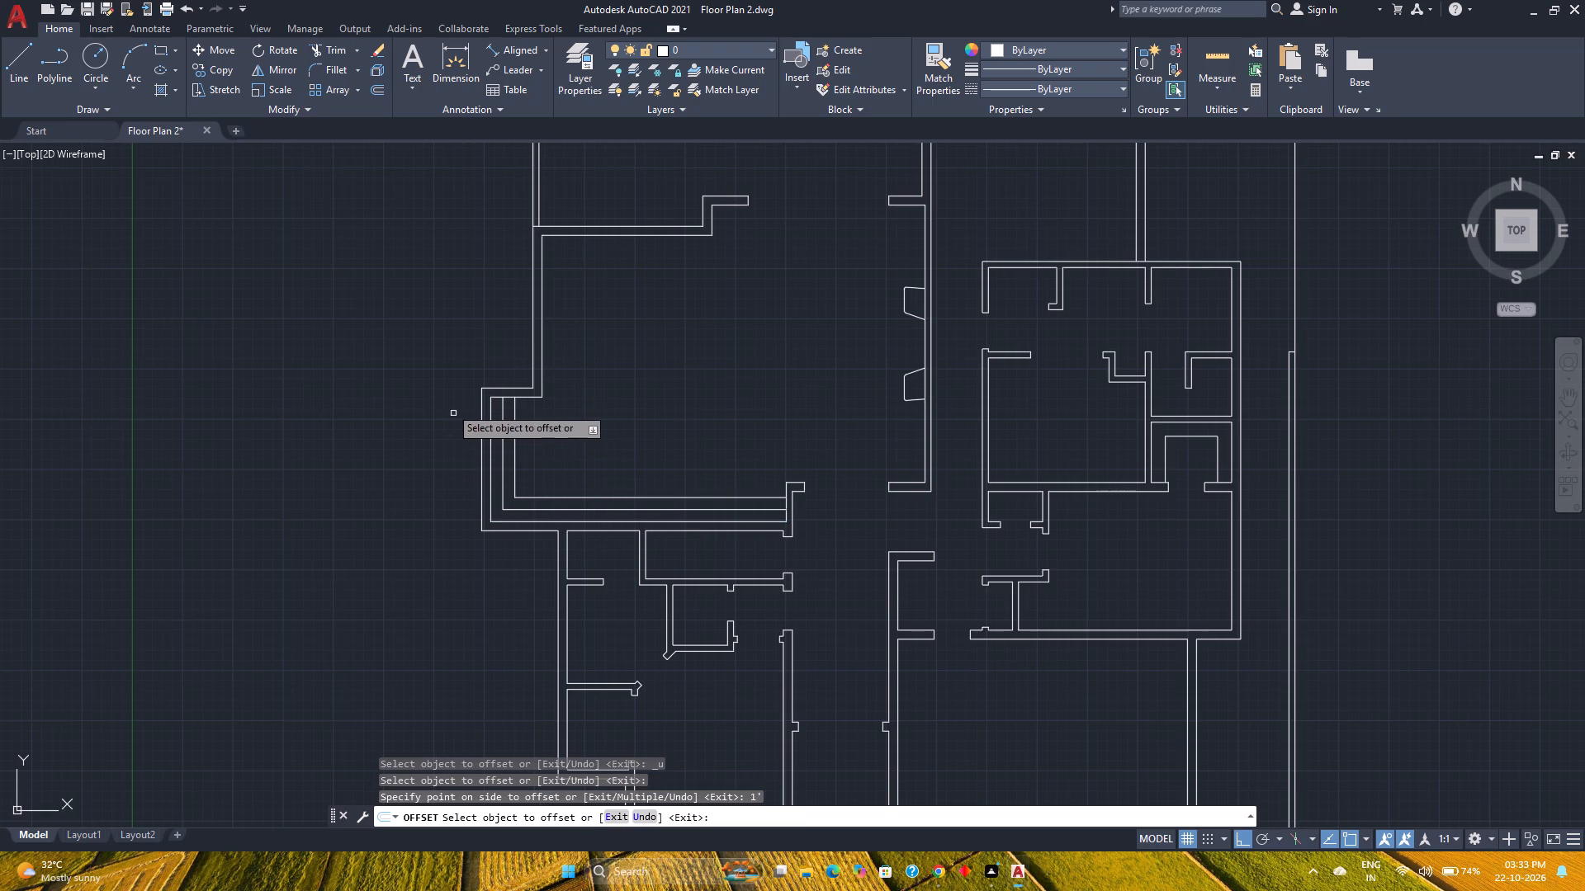
Draw a vertical crossing line from the south wall's inner face to the 2' offset line, partway along the wall.
{"action": "left_click", "coordinate": [14, 55]}
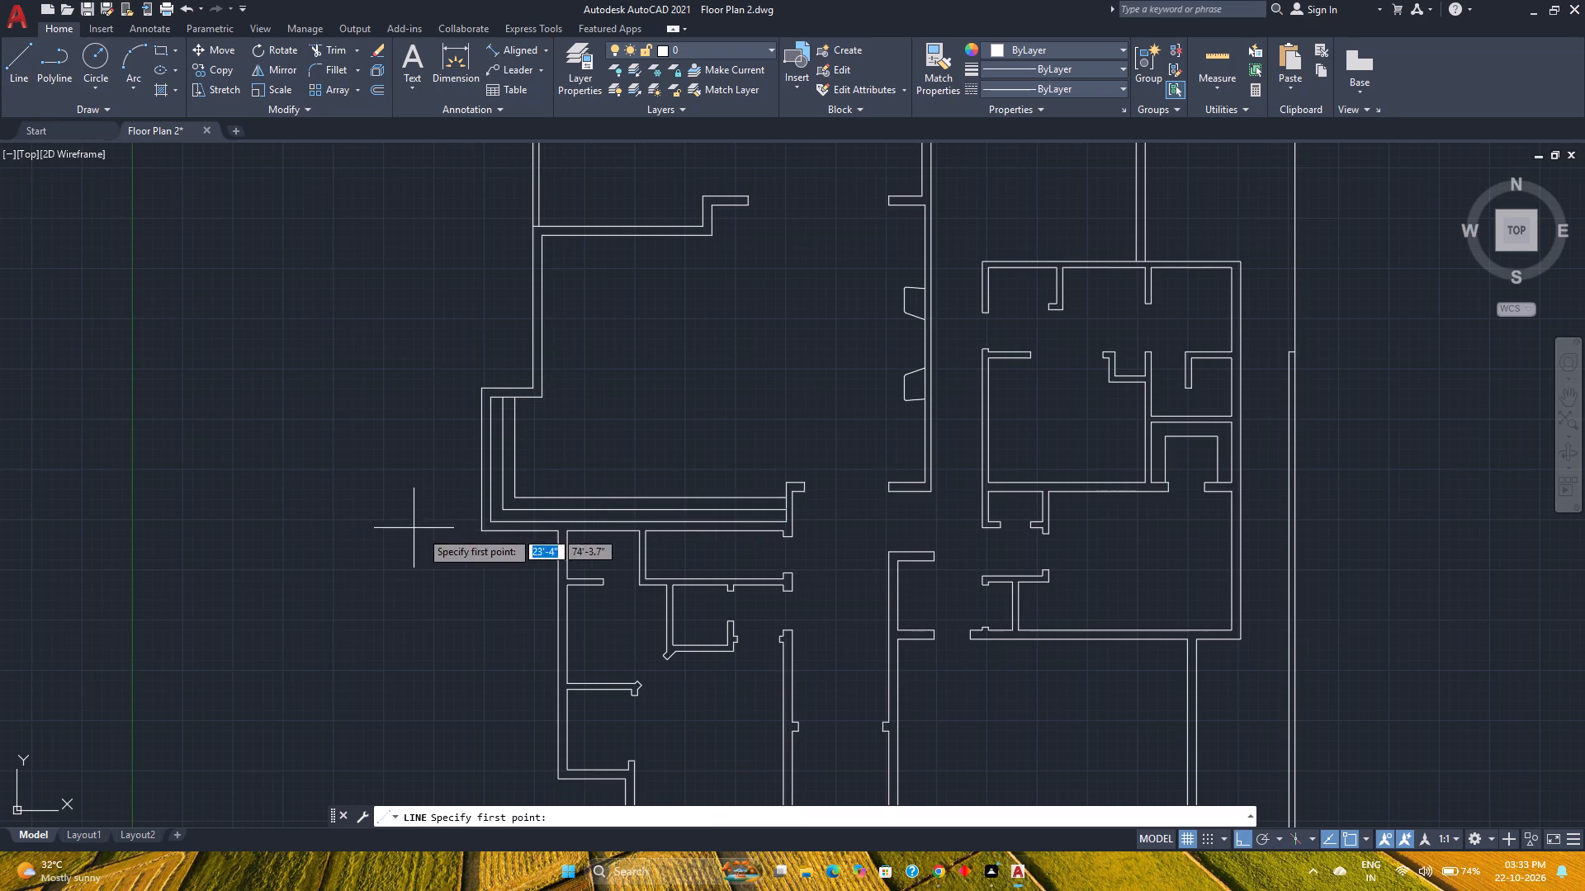
{"action": "scroll", "coordinate": [636, 523], "scroll_direction": "up", "scroll_amount": 4}
{"action": "middle_click_drag", "start_coordinate": [636, 523], "coordinate": [778, 528]}
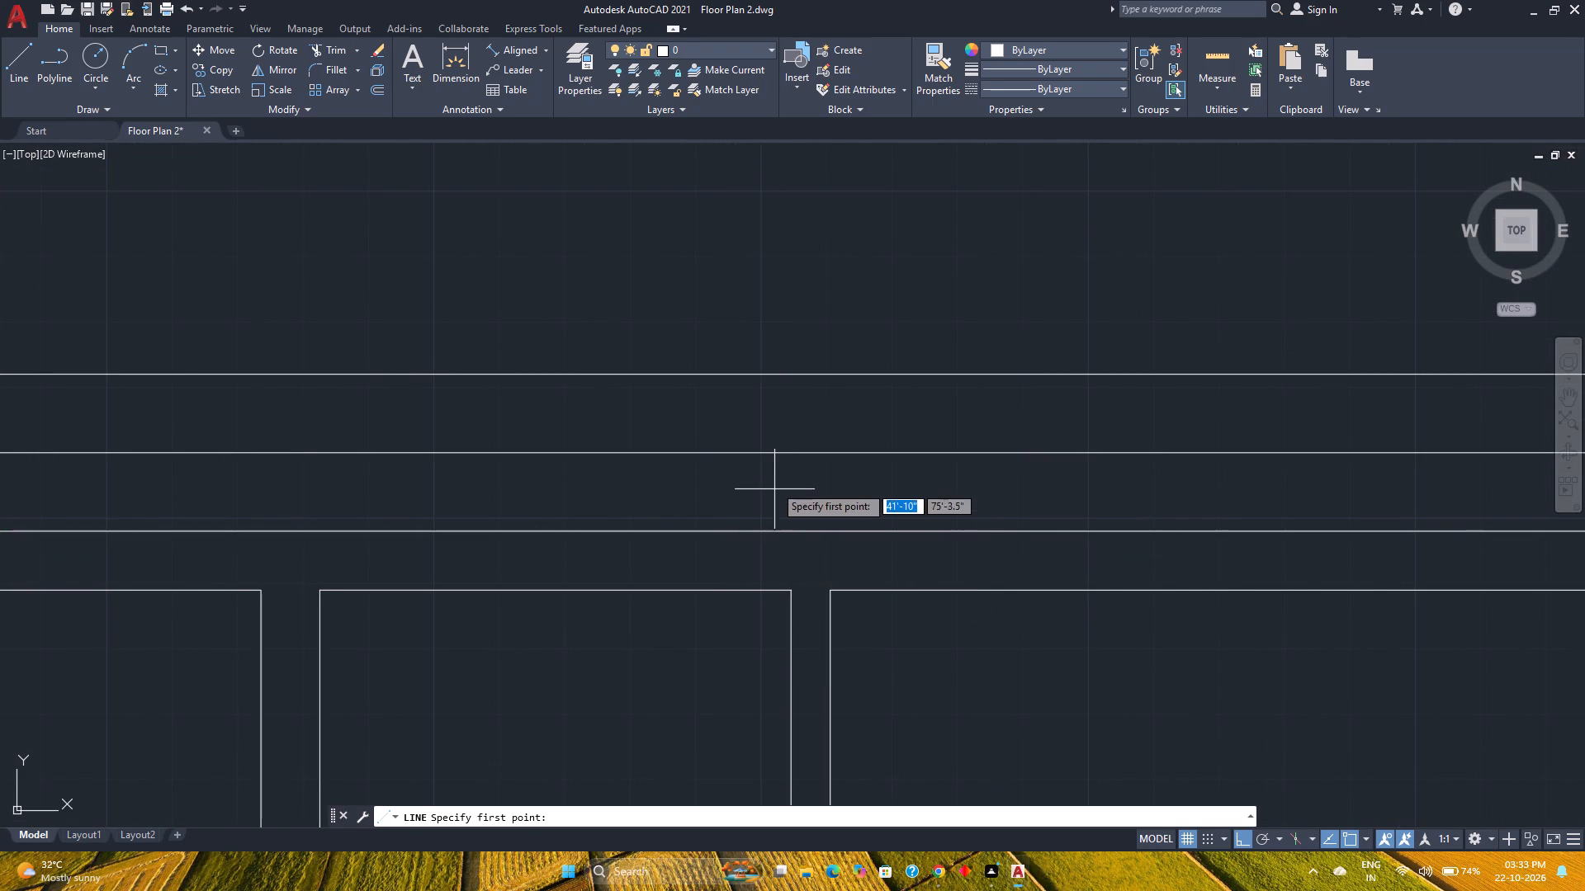
{"action": "left_click", "coordinate": [781, 531]}
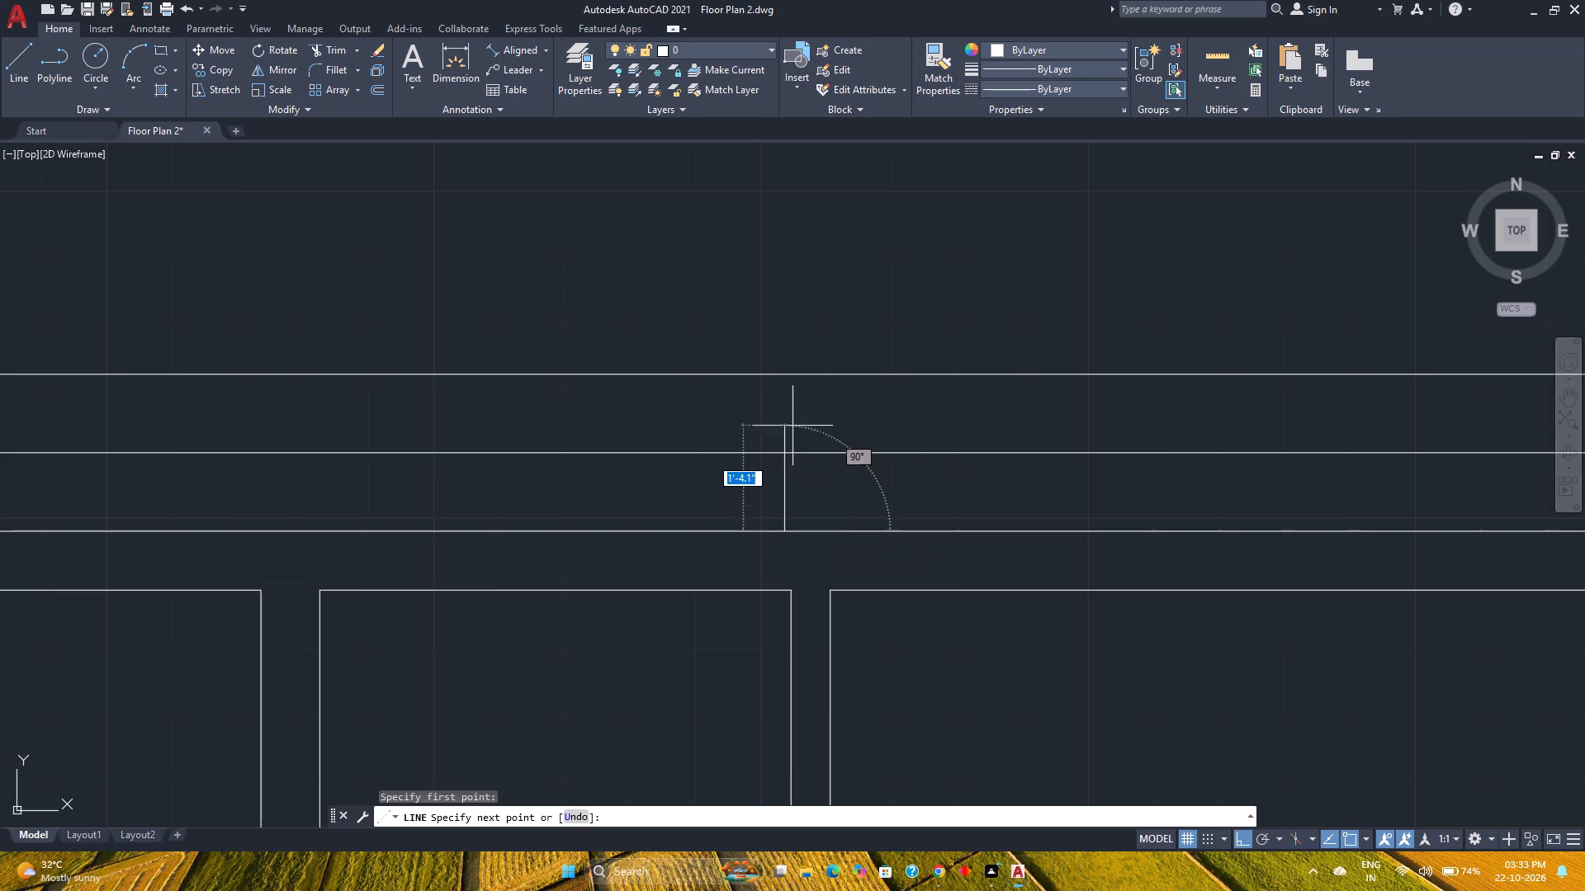
{"action": "left_click", "coordinate": [788, 375]}
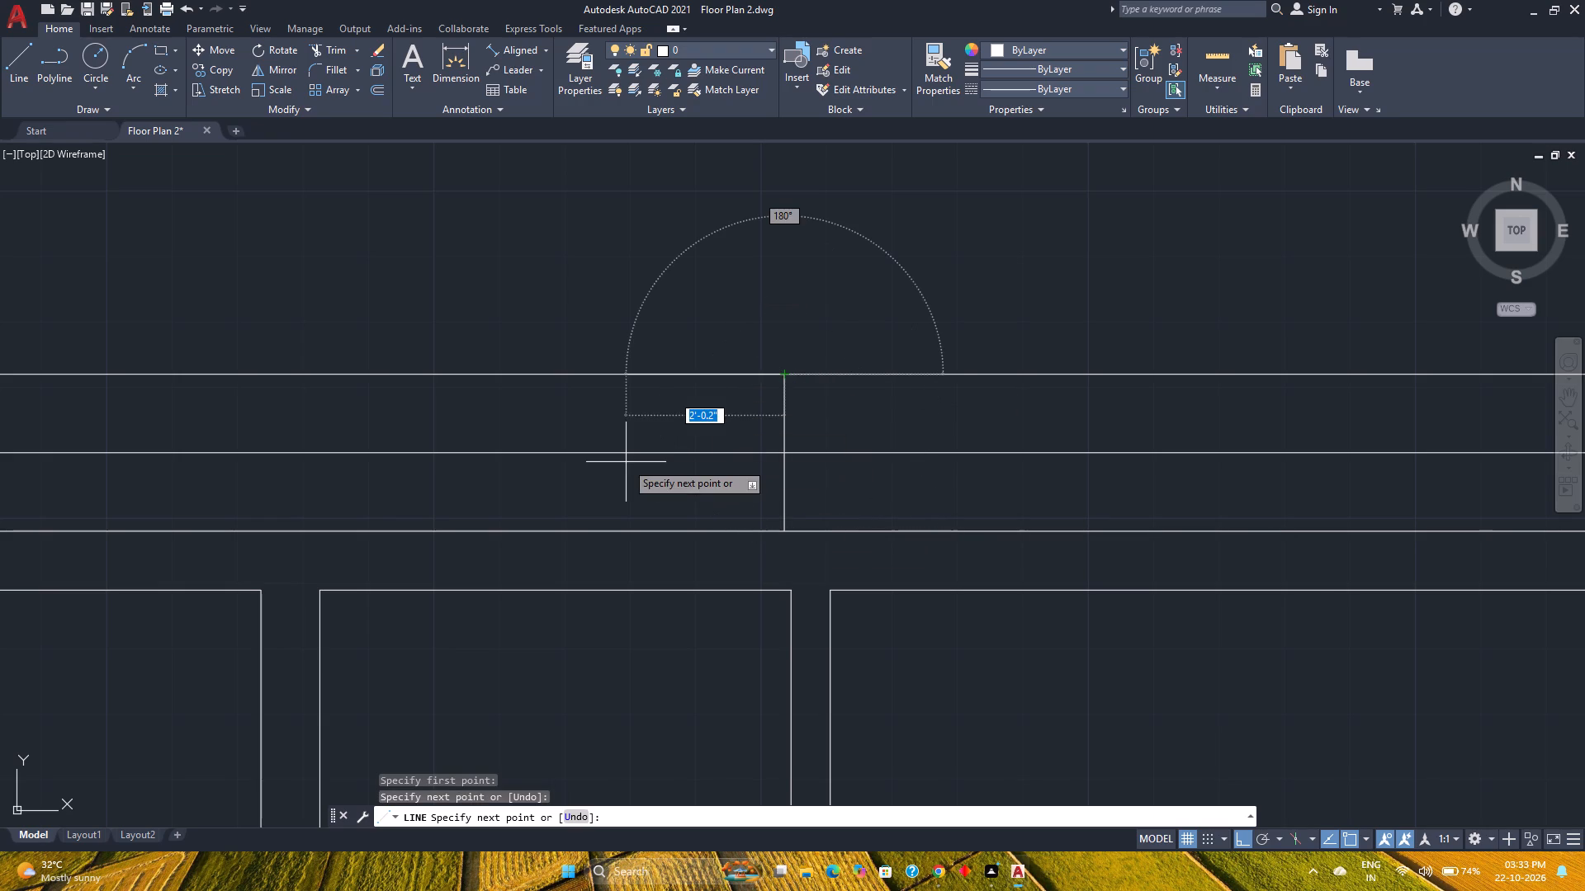
{"action": "key", "text": "Escape"}
Draw a horizontal crossing line from the 2' offset line to the west wall's inner face, midway along the recess.
{"action": "scroll", "coordinate": [626, 462], "scroll_direction": "down", "scroll_amount": 3}
{"action": "middle_click_drag", "start_coordinate": [626, 462], "coordinate": [708, 548]}
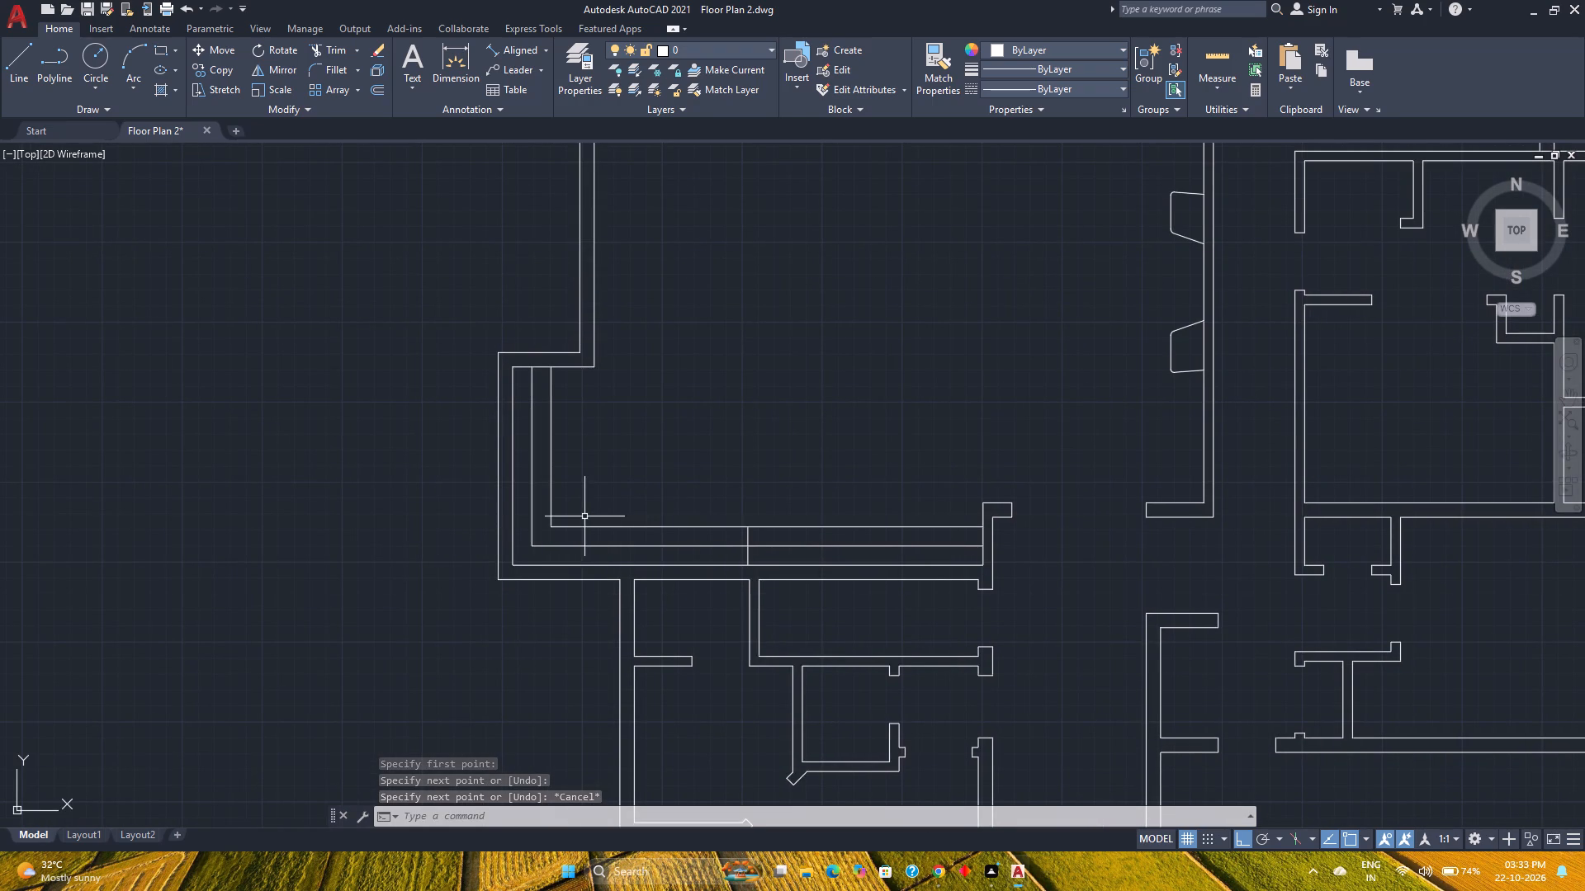
{"action": "key", "text": "space"}
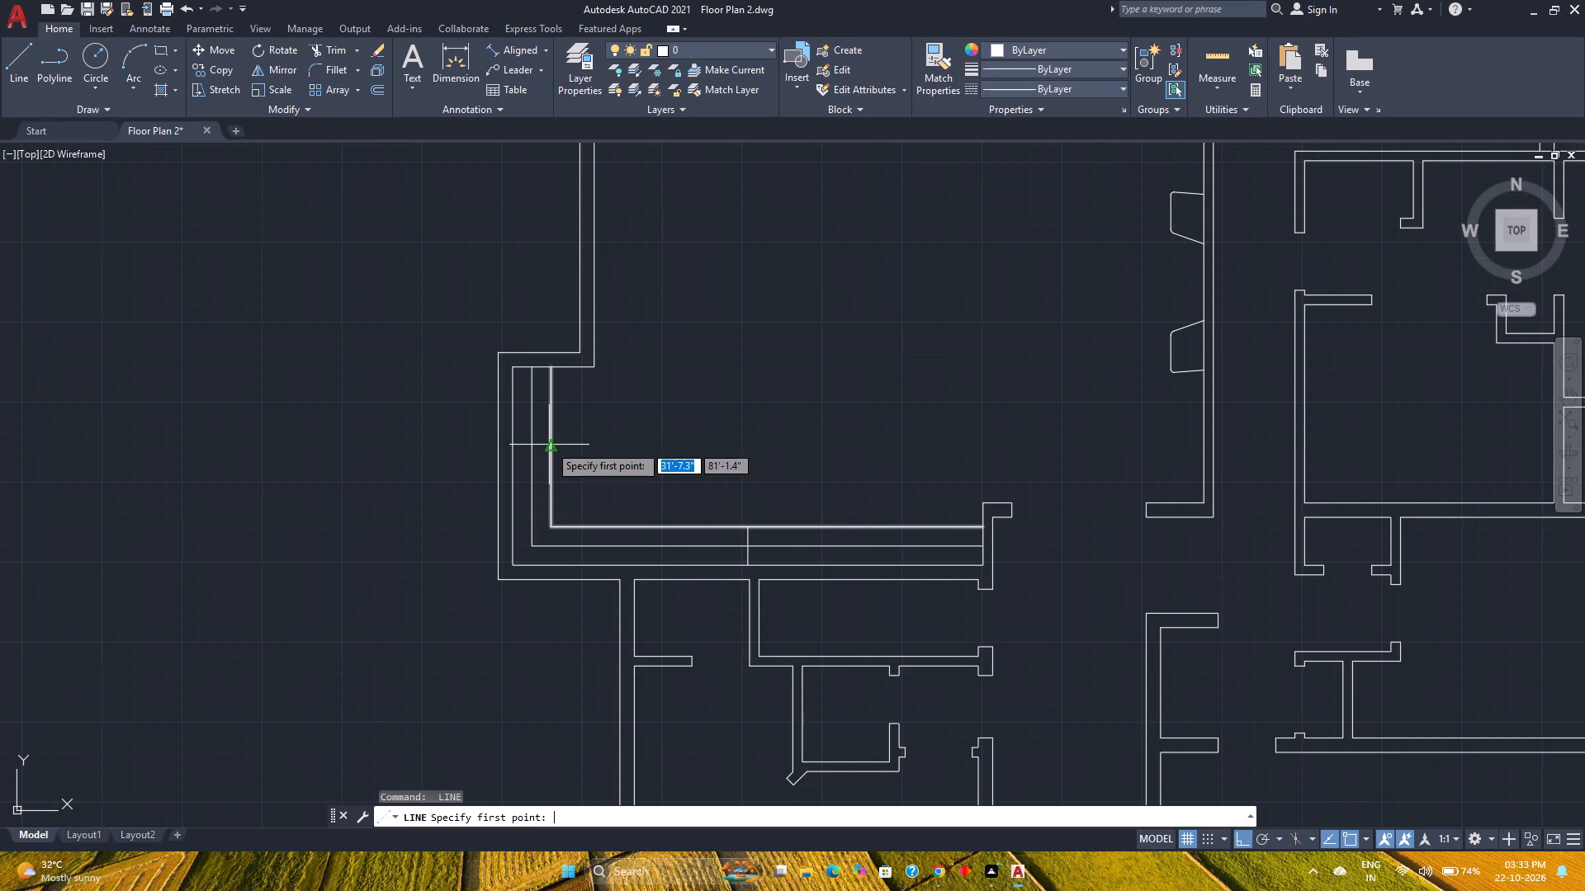
{"action": "left_click", "coordinate": [549, 446]}
{"action": "left_click", "coordinate": [514, 448]}
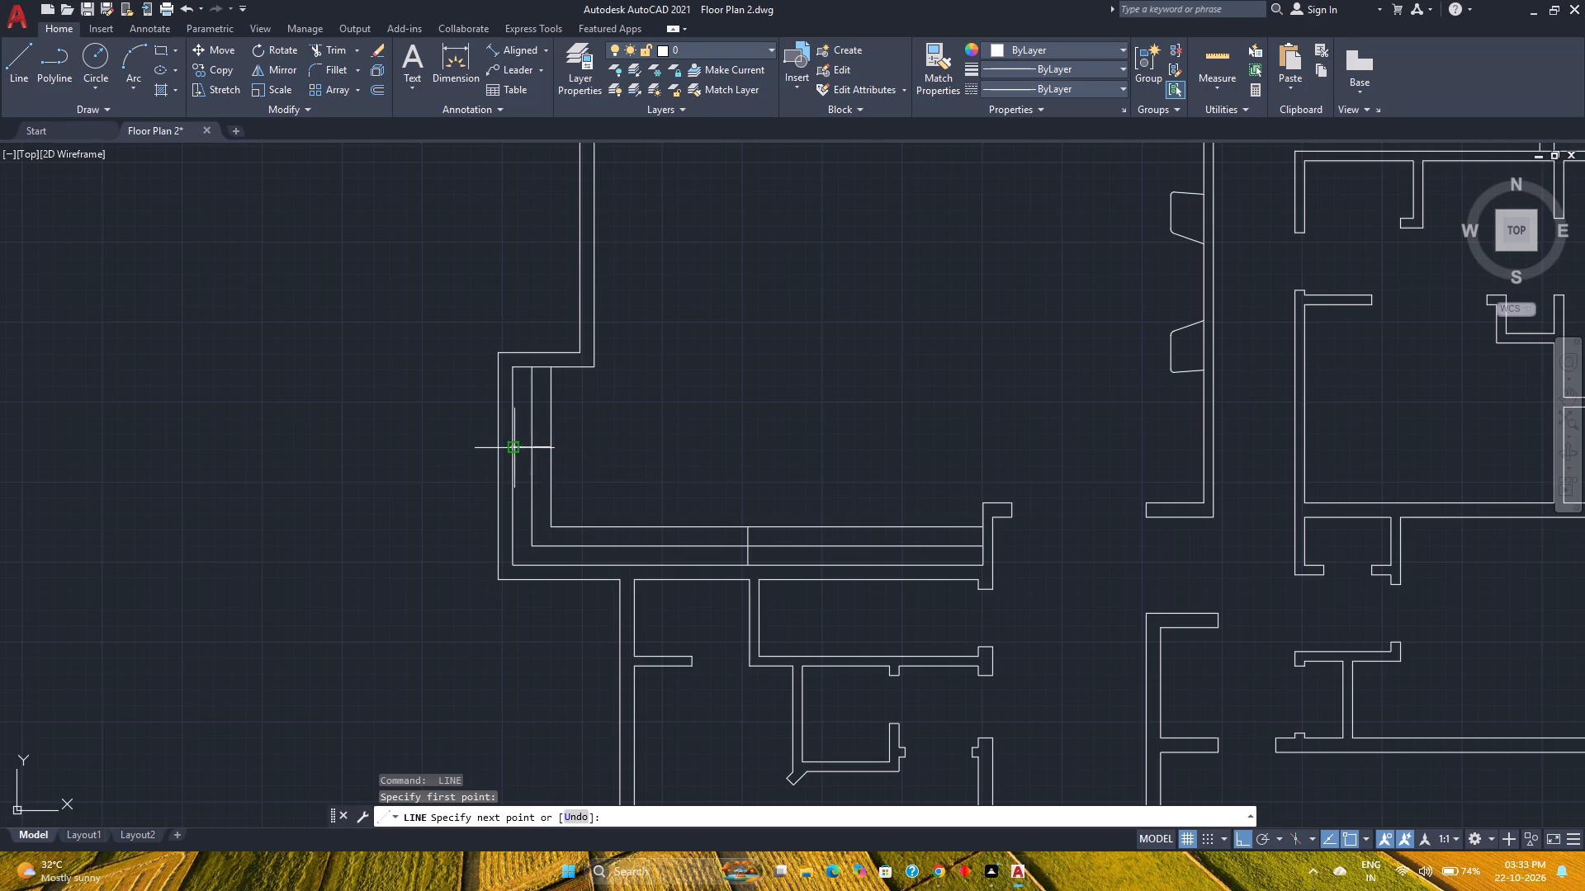
{"action": "key", "text": "Escape"}
Move the horizontal crossing line along the west wall 2' south.
{"action": "left_click", "coordinate": [532, 446]}
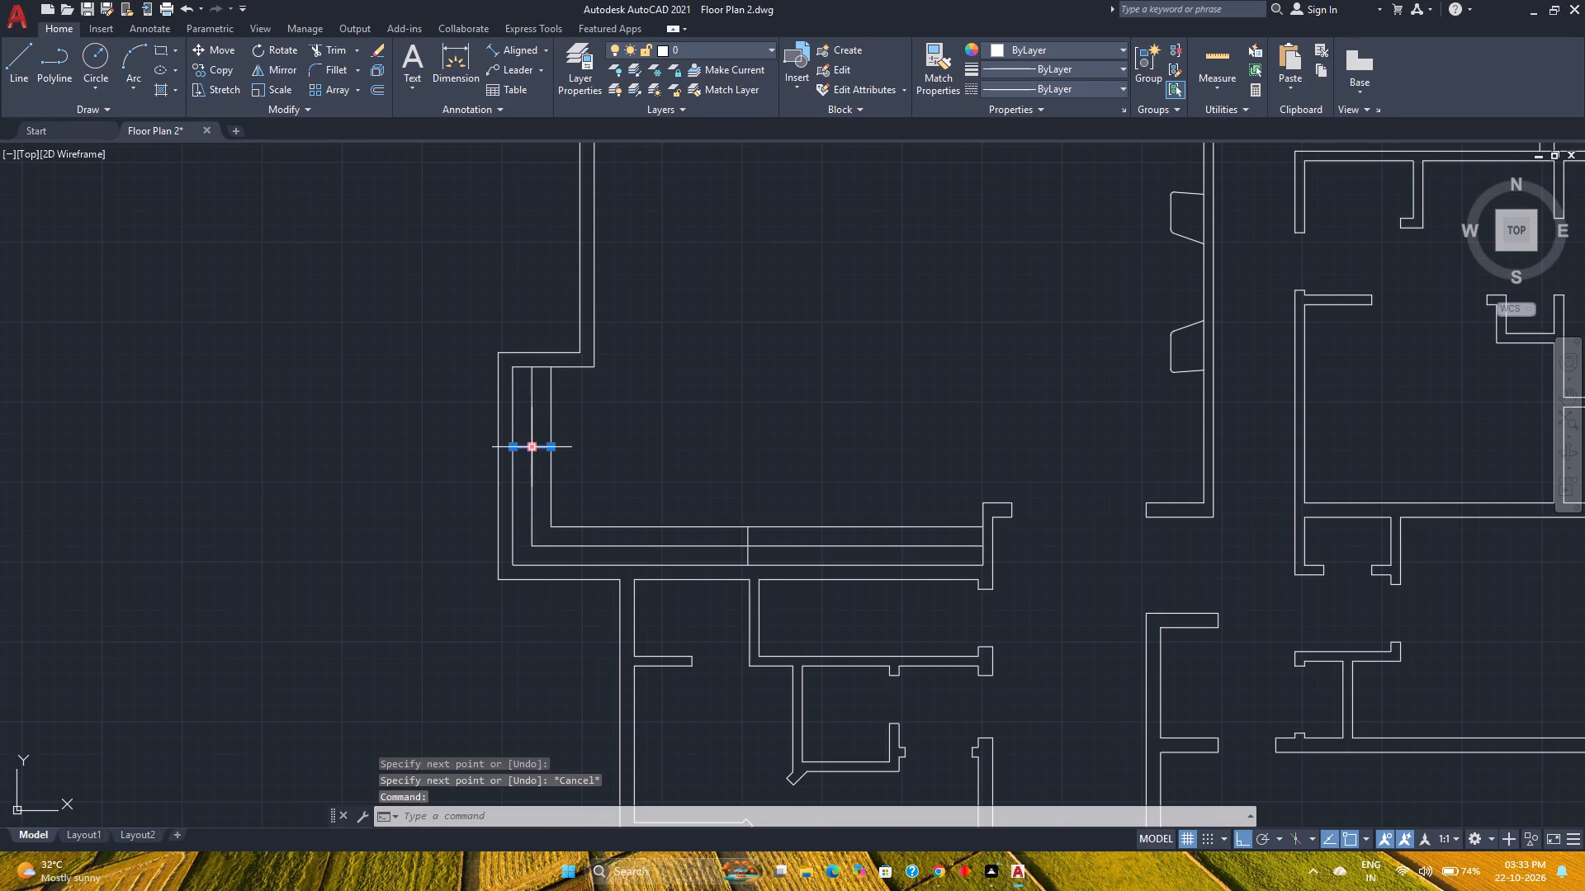
{"action": "key", "text": "m"}
{"action": "key", "text": "Return"}
{"action": "scroll", "coordinate": [534, 446], "scroll_direction": "up", "scroll_amount": 4}
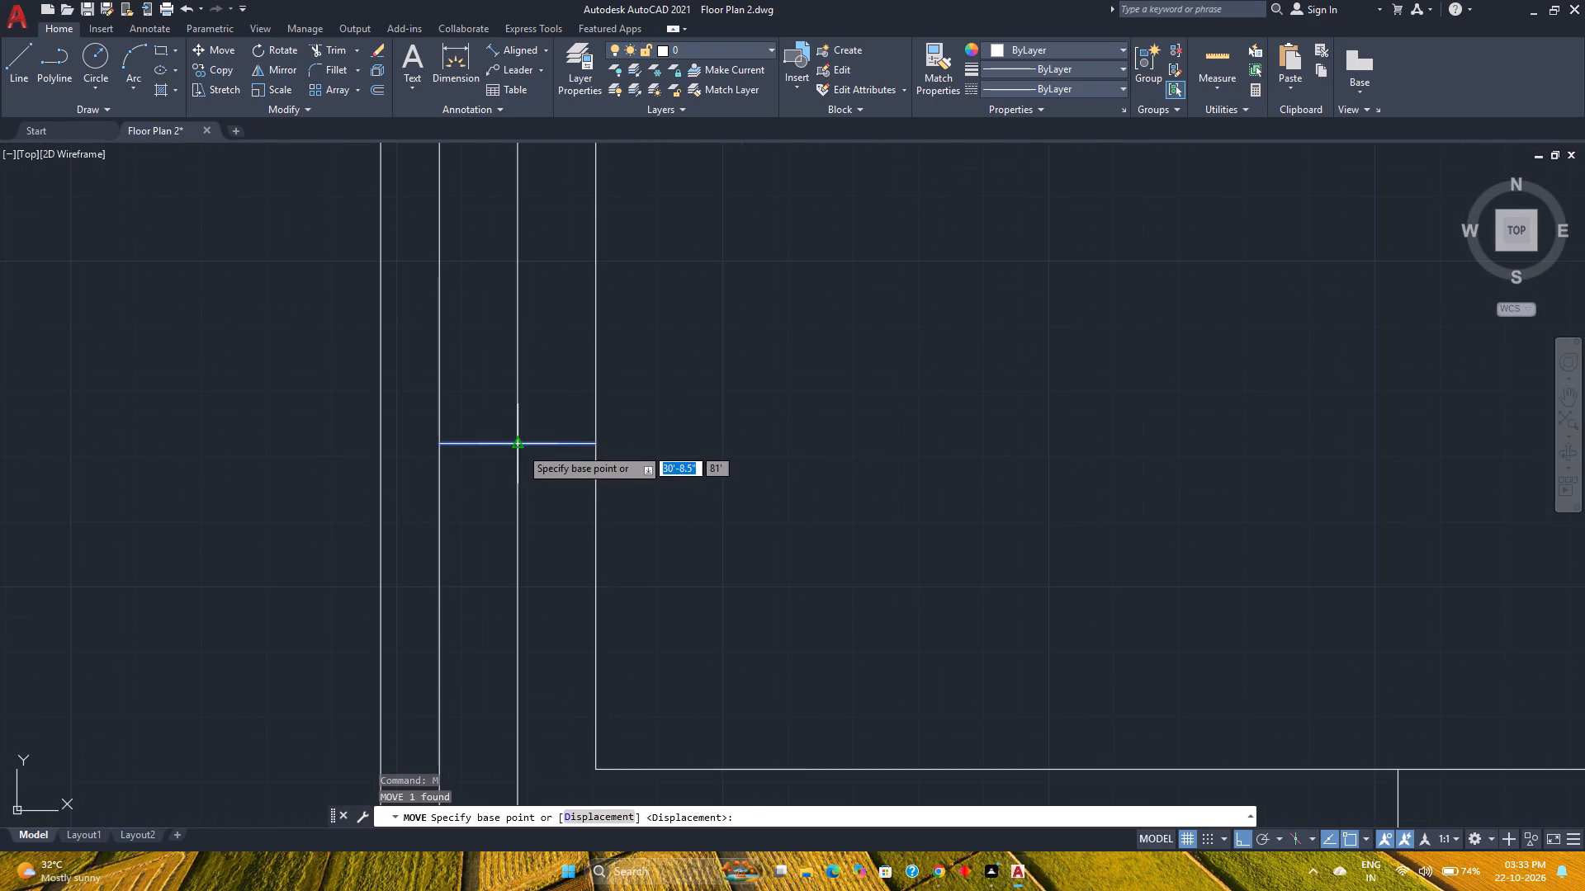
{"action": "left_click", "coordinate": [520, 447]}
{"action": "scroll", "coordinate": [522, 486], "scroll_direction": "down", "scroll_amount": 5}
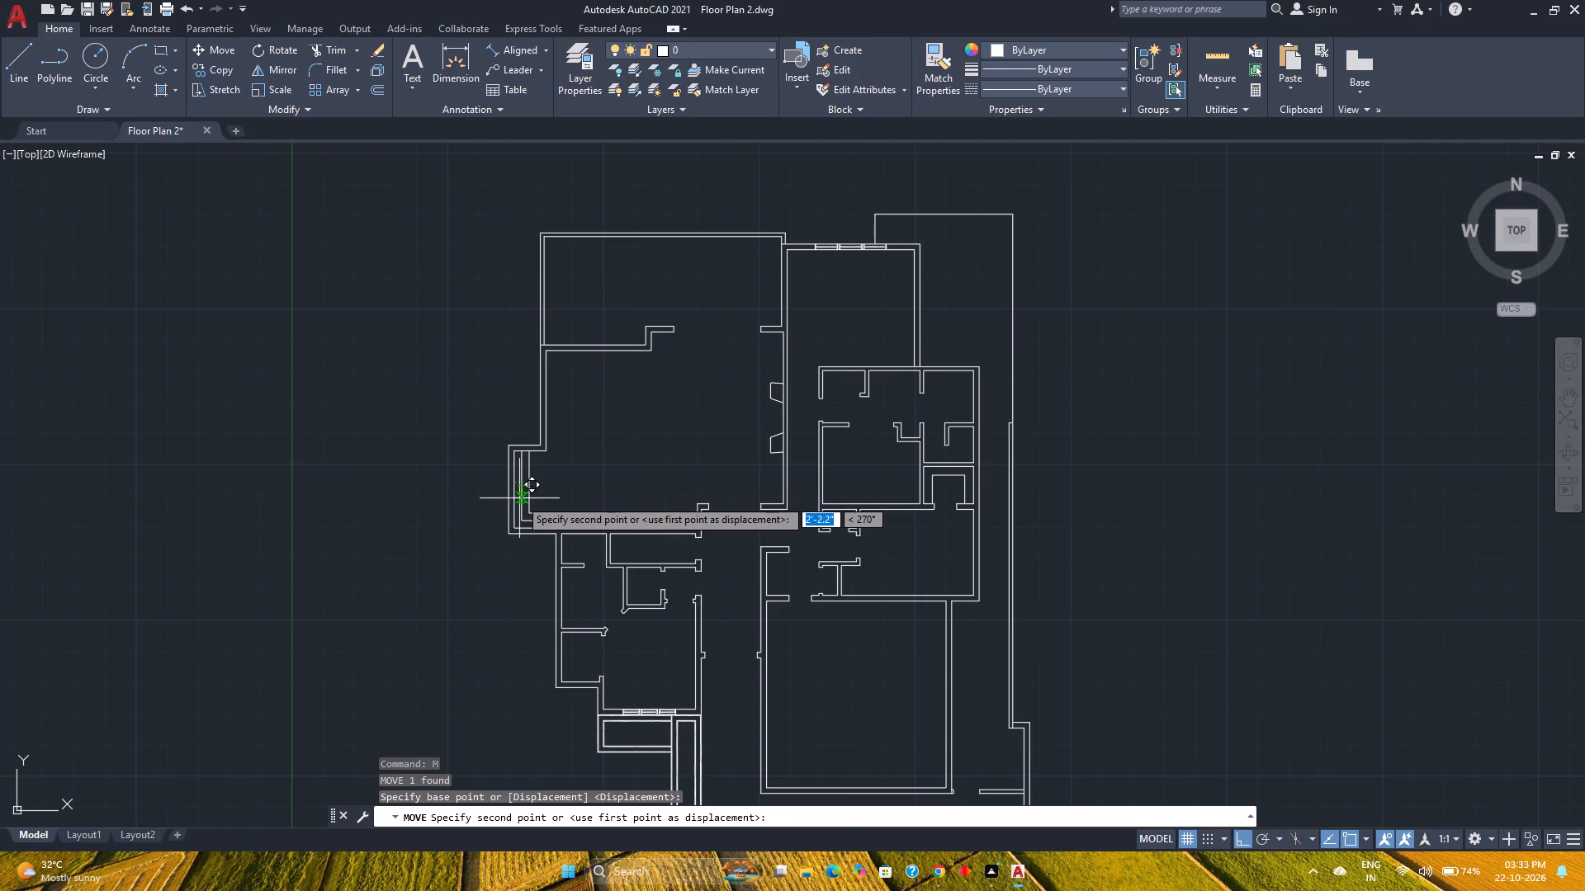
{"action": "scroll", "coordinate": [519, 498], "scroll_direction": "up", "scroll_amount": 3}
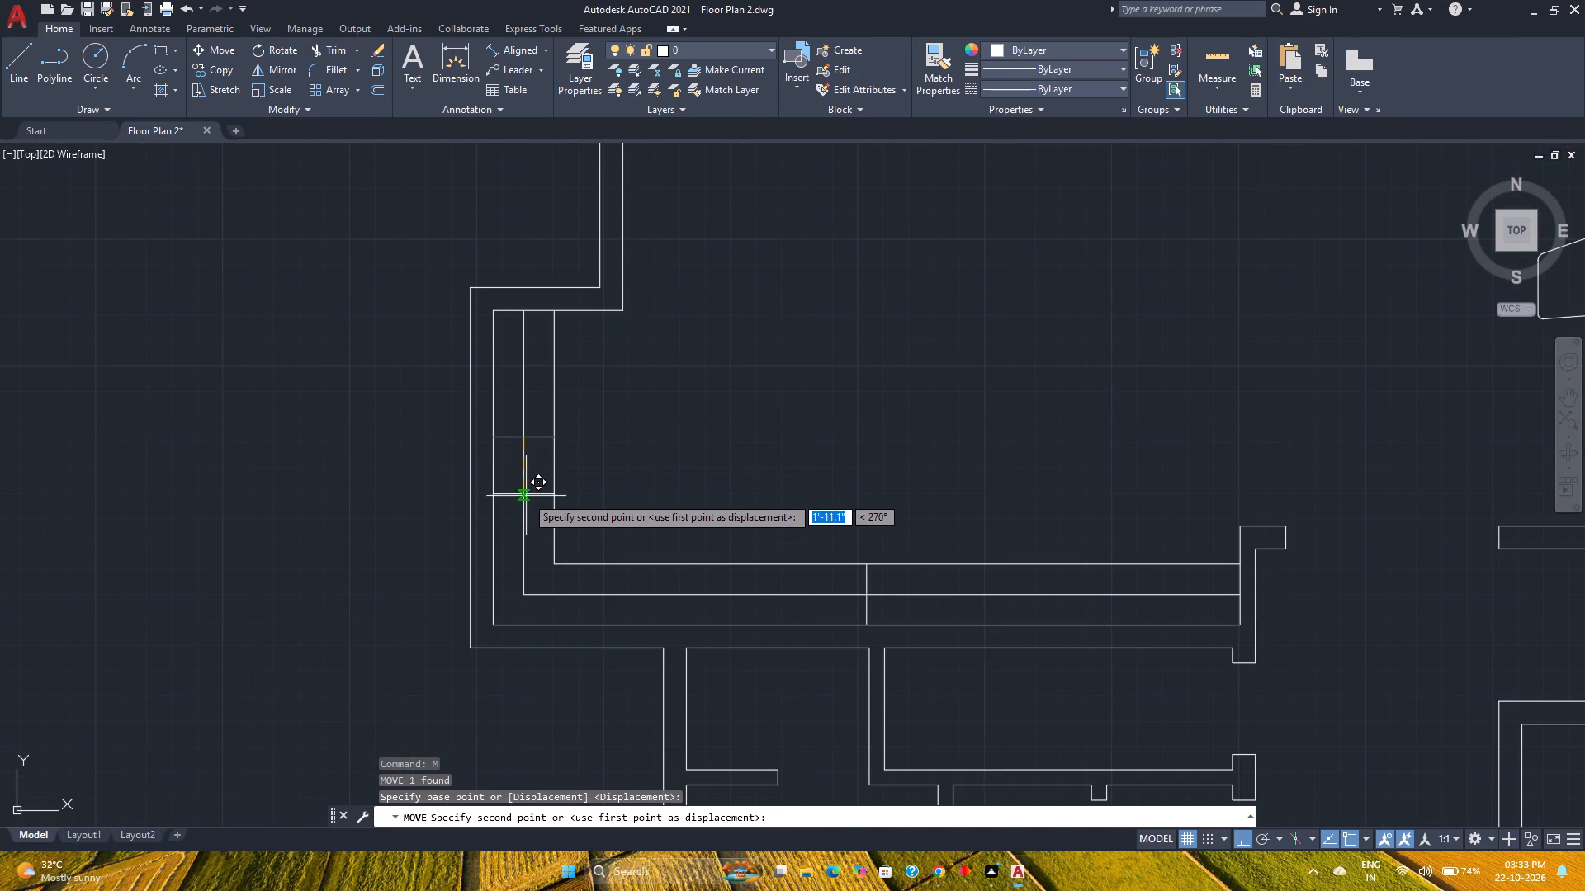
{"action": "scroll", "coordinate": [526, 497], "scroll_direction": "up", "scroll_amount": 5}
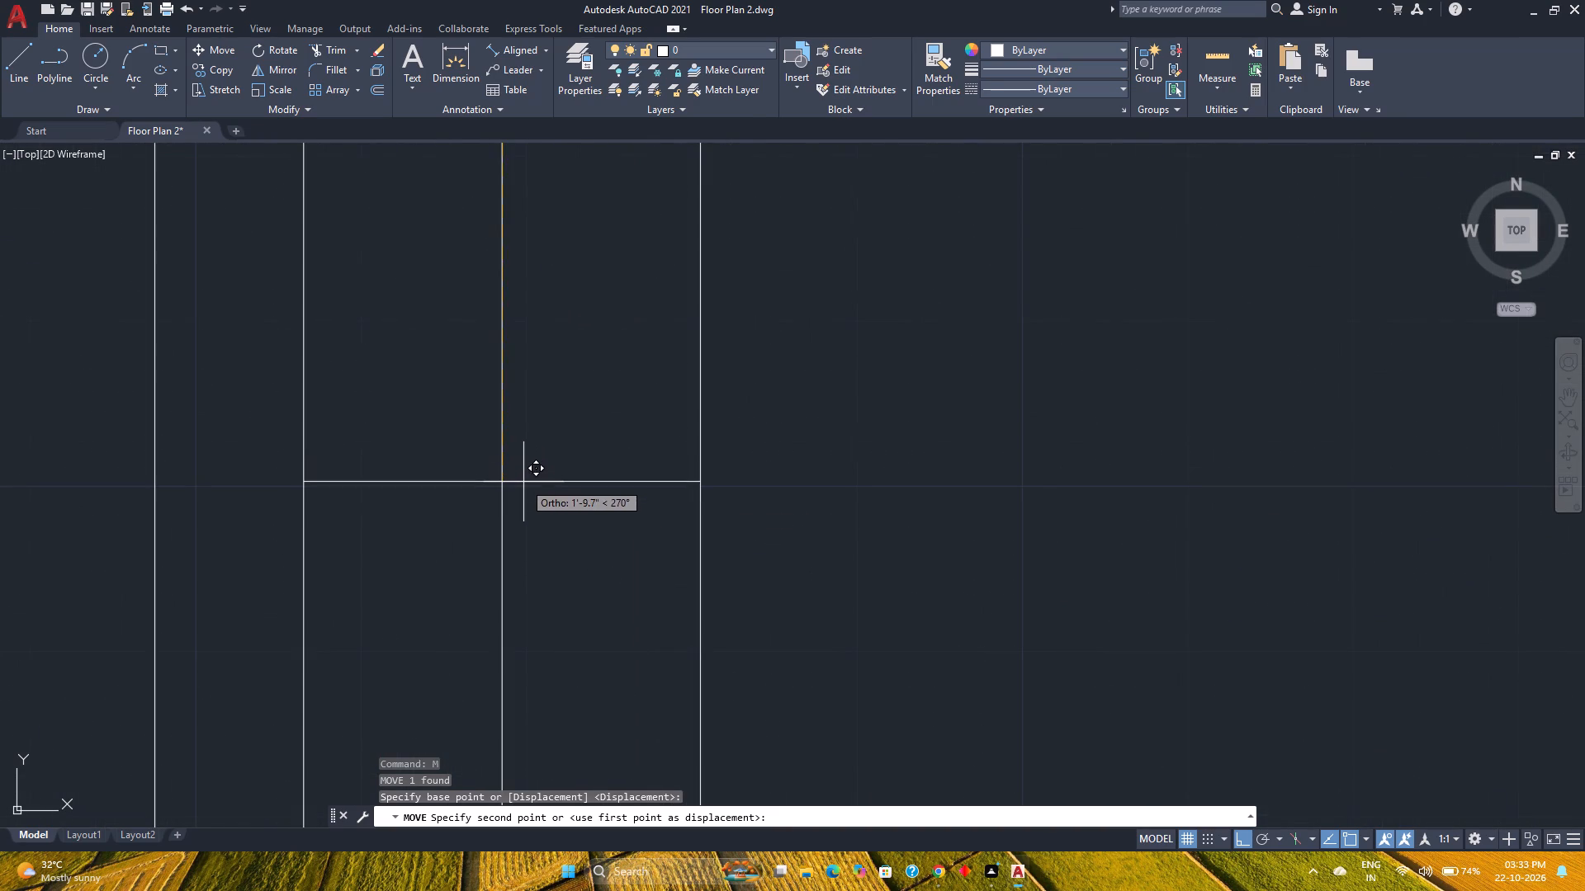
{"action": "scroll", "coordinate": [523, 482], "scroll_direction": "down", "scroll_amount": 2}
{"action": "type", "text": "2'"}
{"action": "key", "text": "Return"}
Move the vertical crossing line along the south wall 1' west.
{"action": "scroll", "coordinate": [523, 482], "scroll_direction": "down", "scroll_amount": 2}
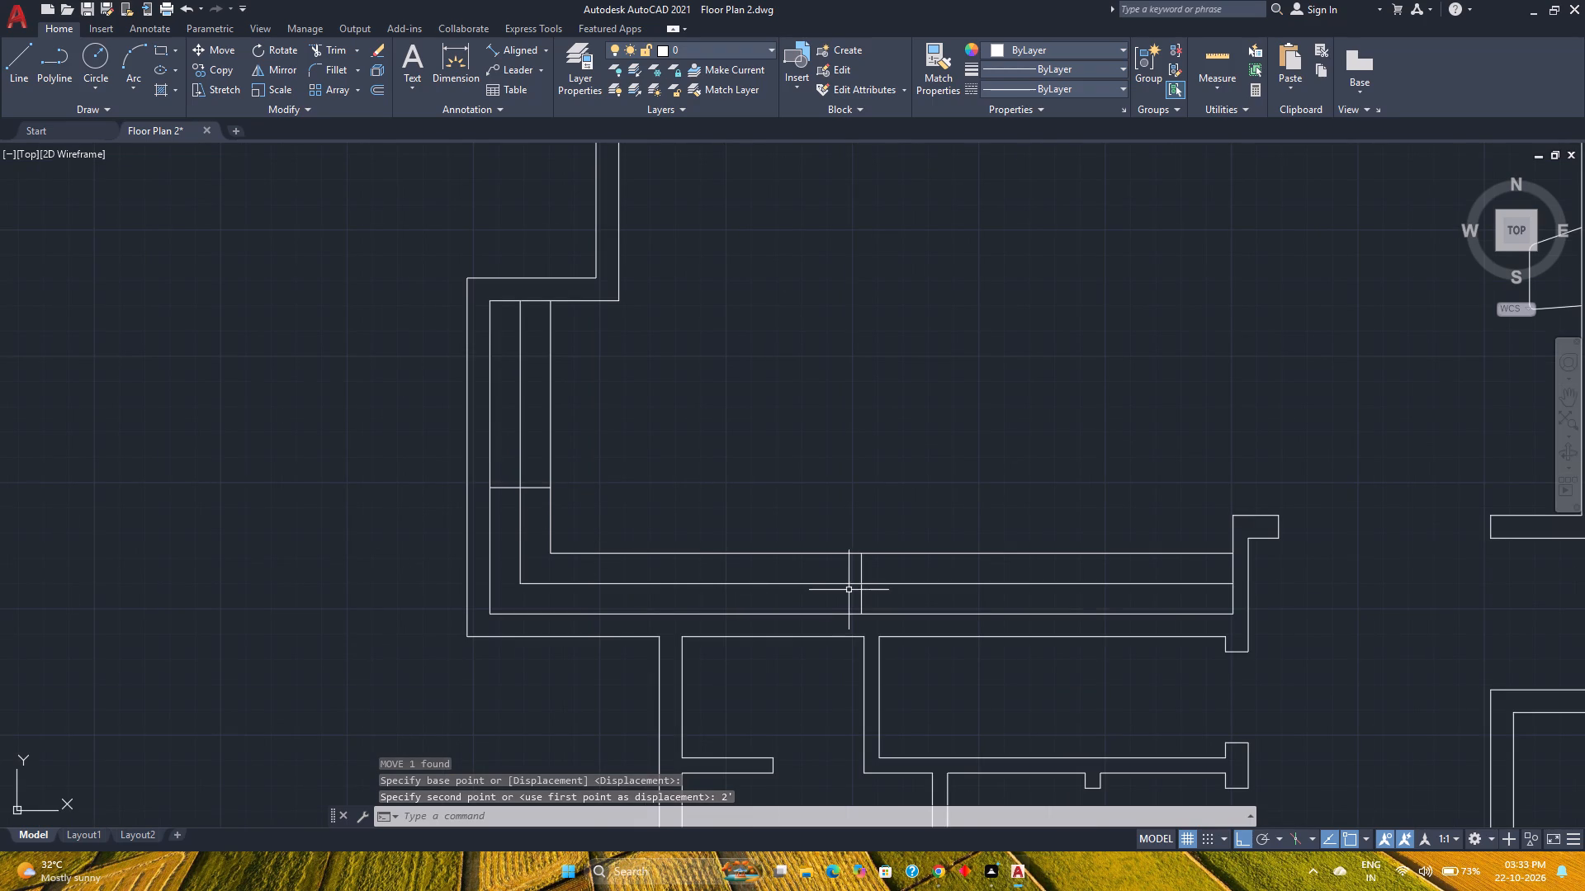
{"action": "left_click", "coordinate": [860, 599]}
{"action": "key", "text": "m"}
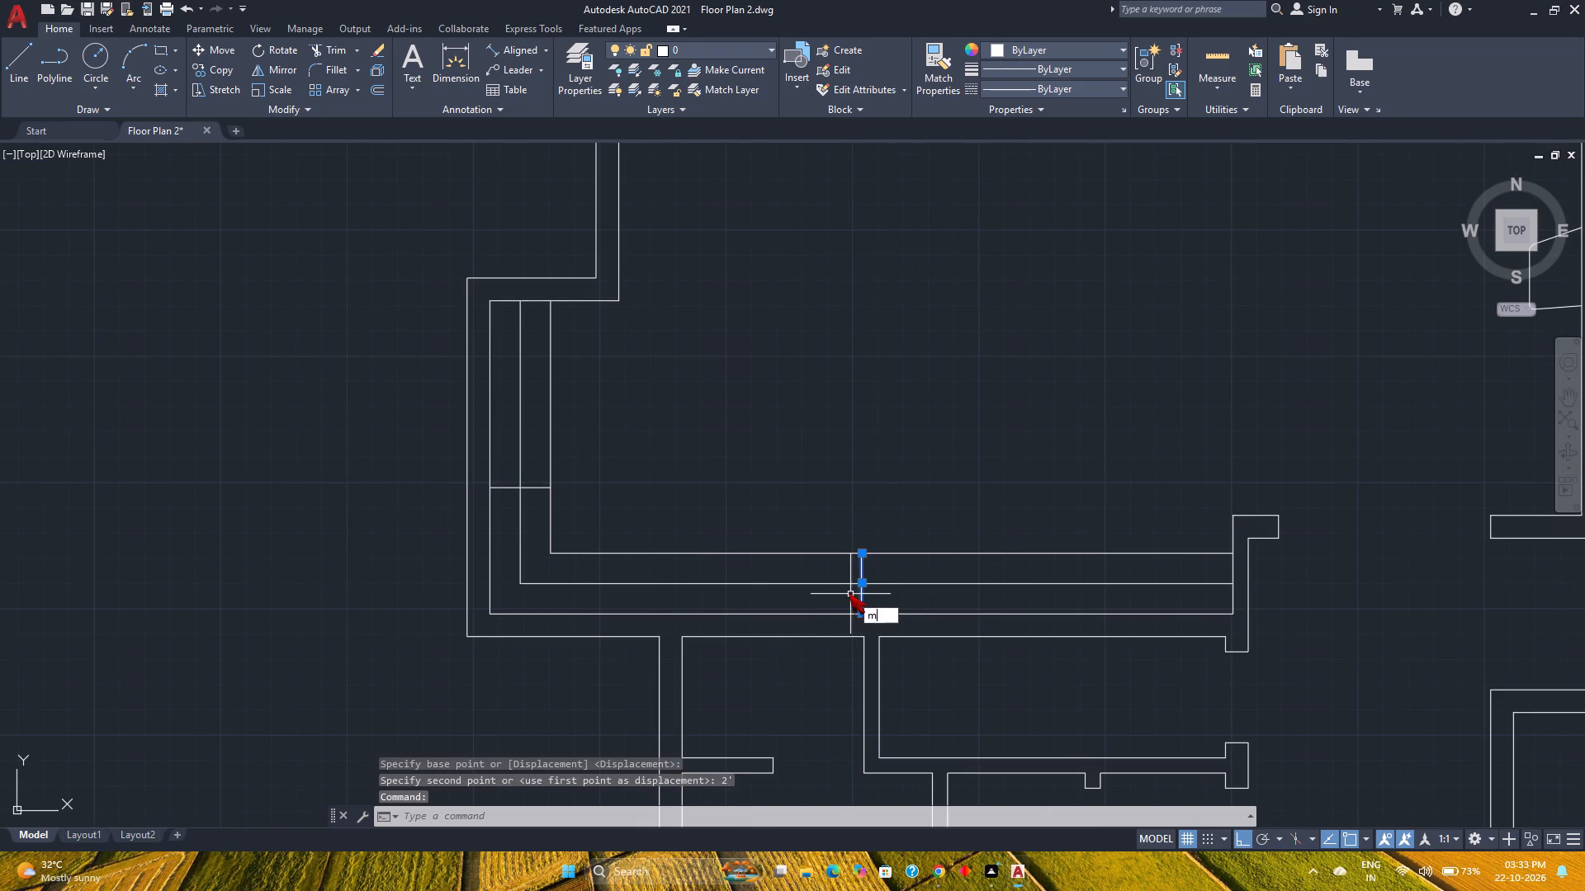
{"action": "key", "text": "Return"}
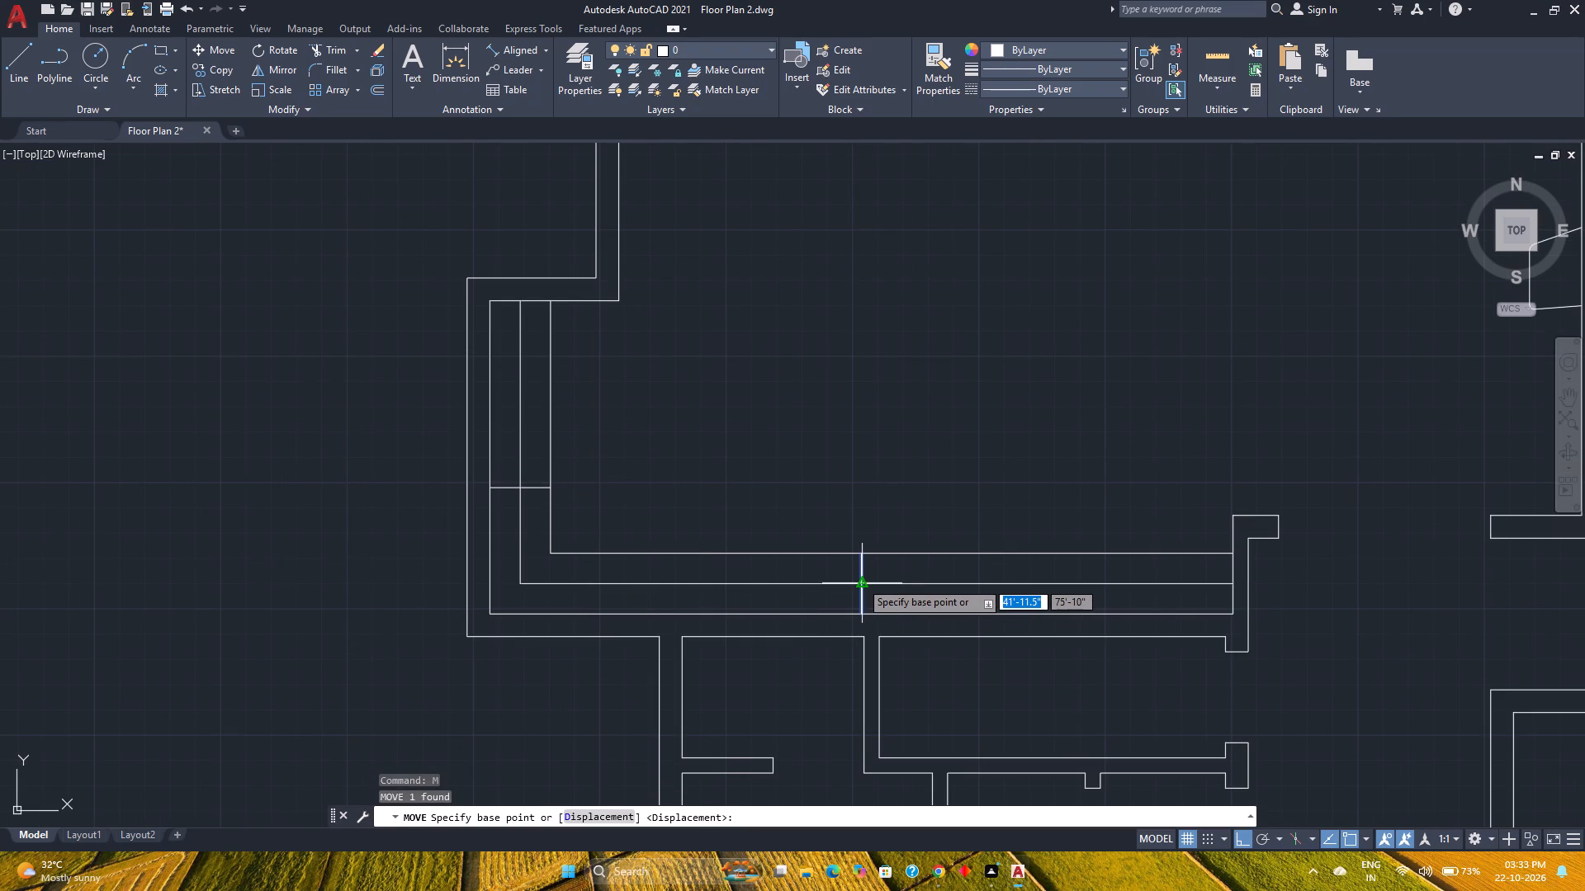
{"action": "left_click", "coordinate": [860, 581]}
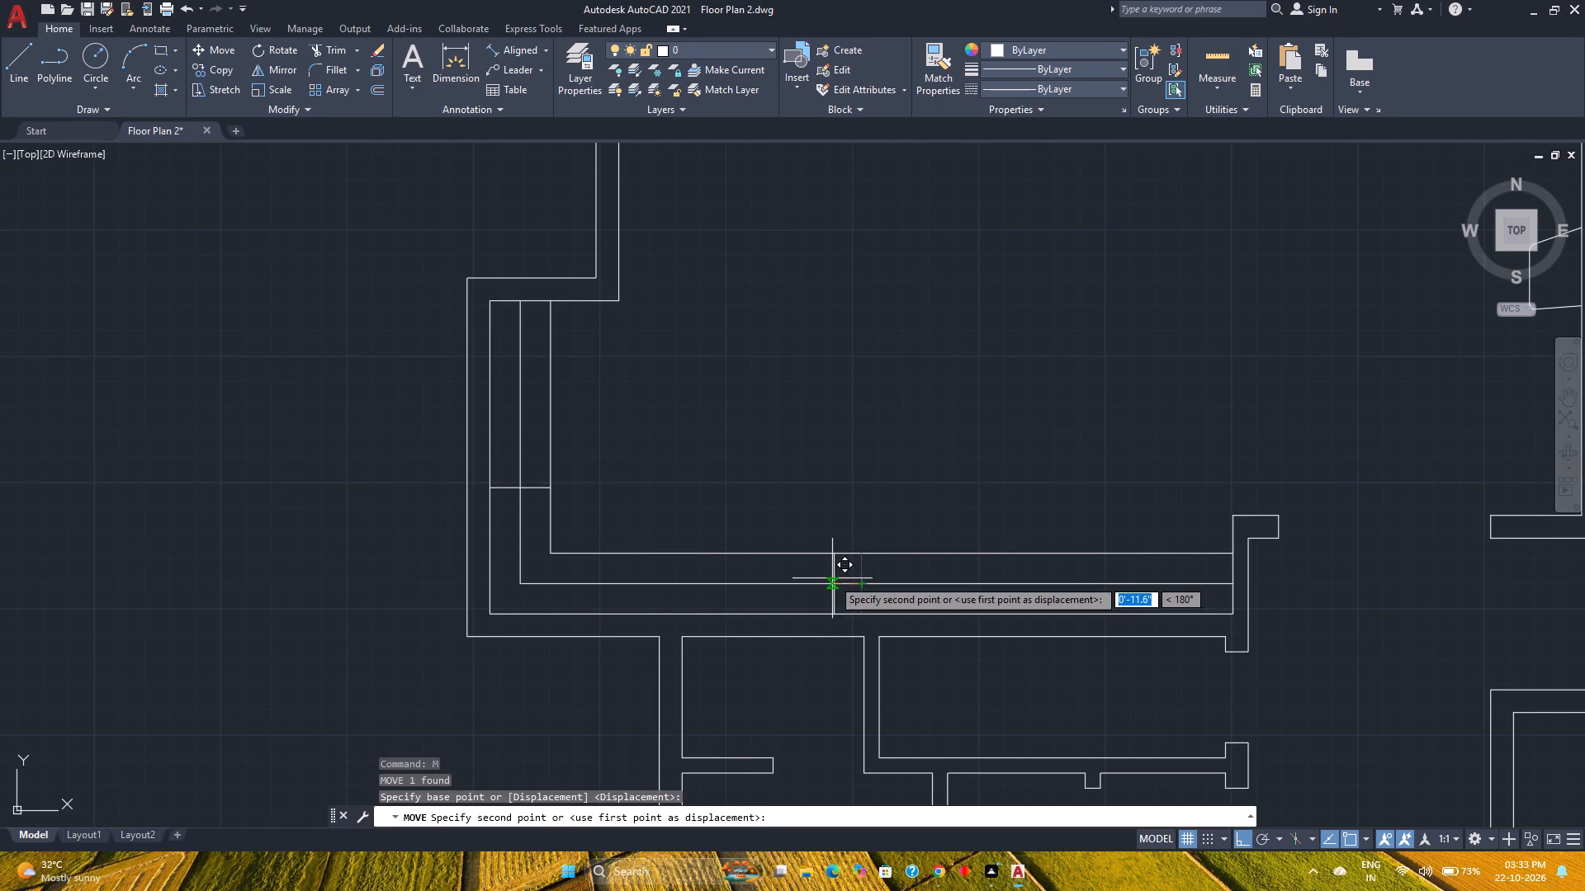
{"action": "type", "text": "1'"}
{"action": "key", "text": "Return"}
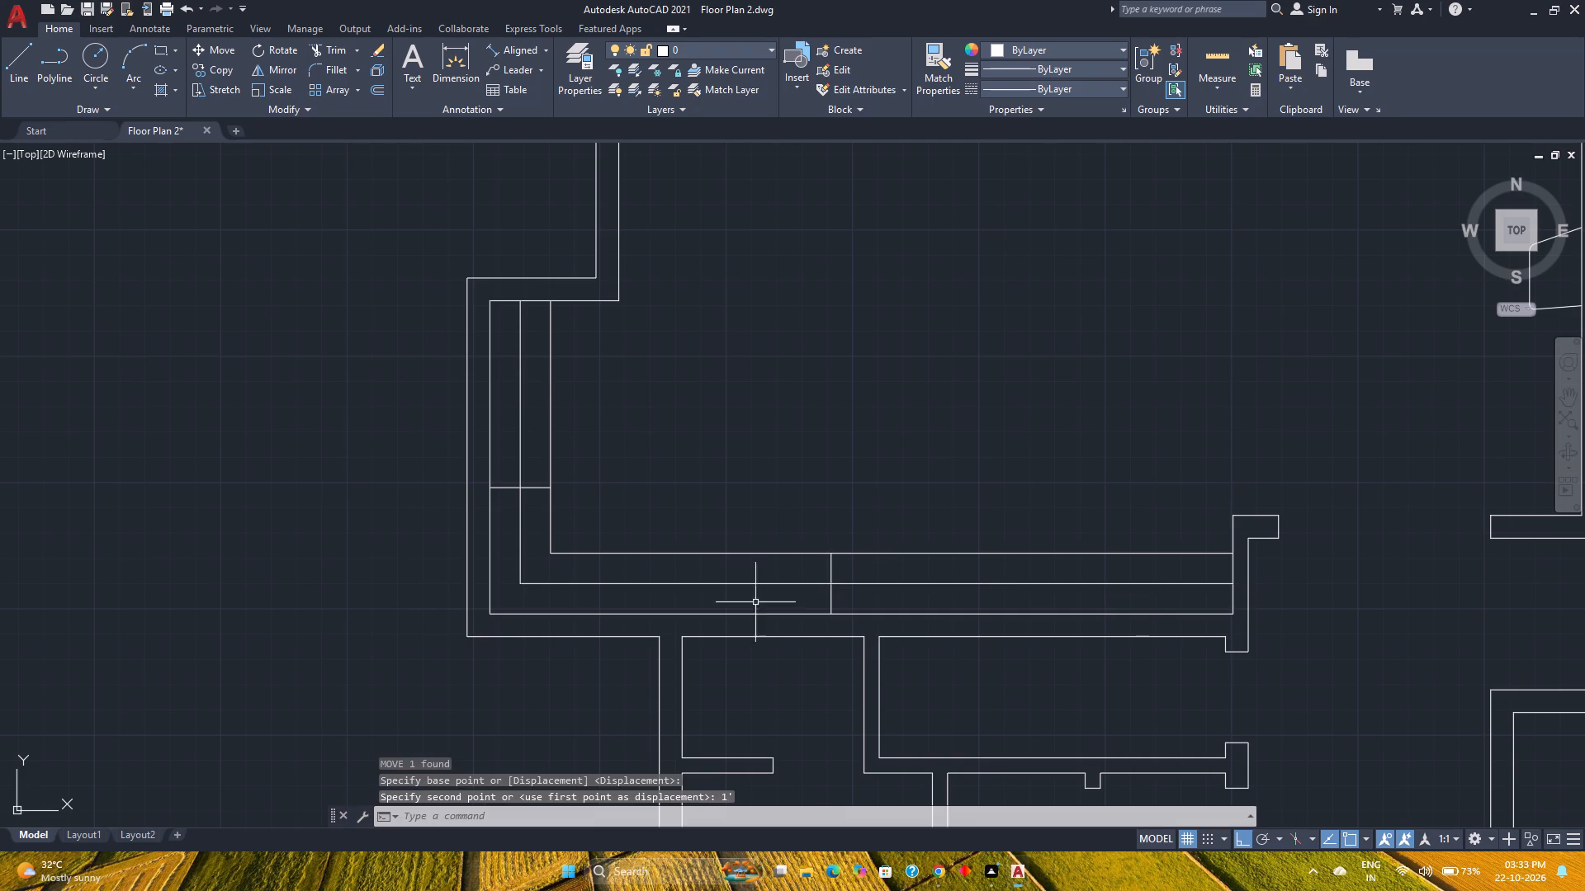
Trim the southern half of the vertical crossing line and the 1' offset line east of it.
{"action": "key", "text": "t"}
{"action": "key", "text": "r"}
{"action": "key", "text": "Return"}
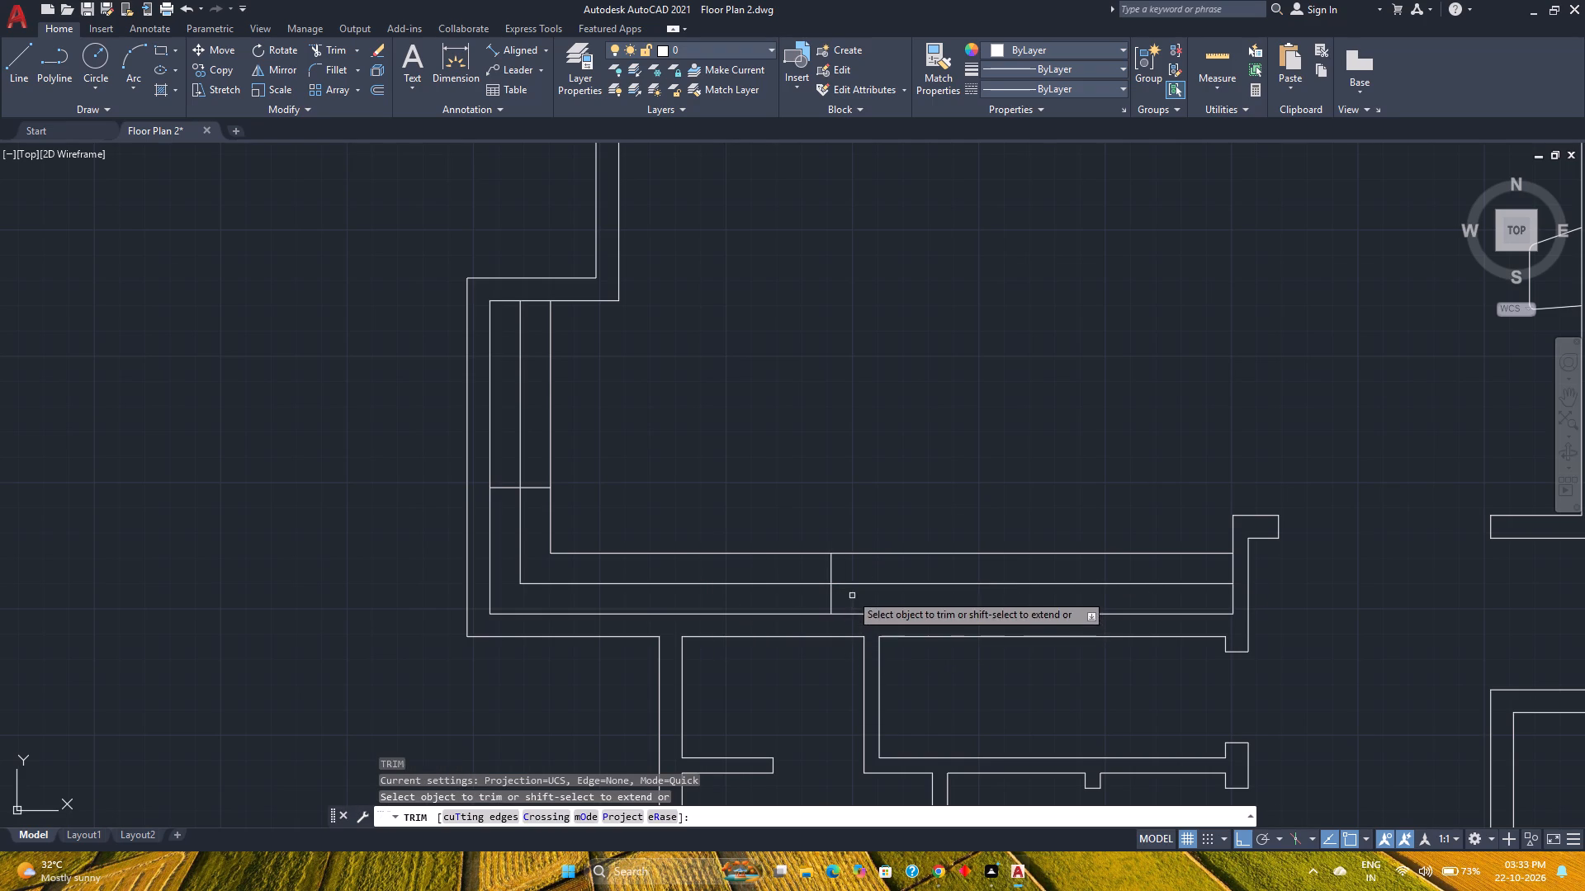
{"action": "left_click", "coordinate": [821, 597]}
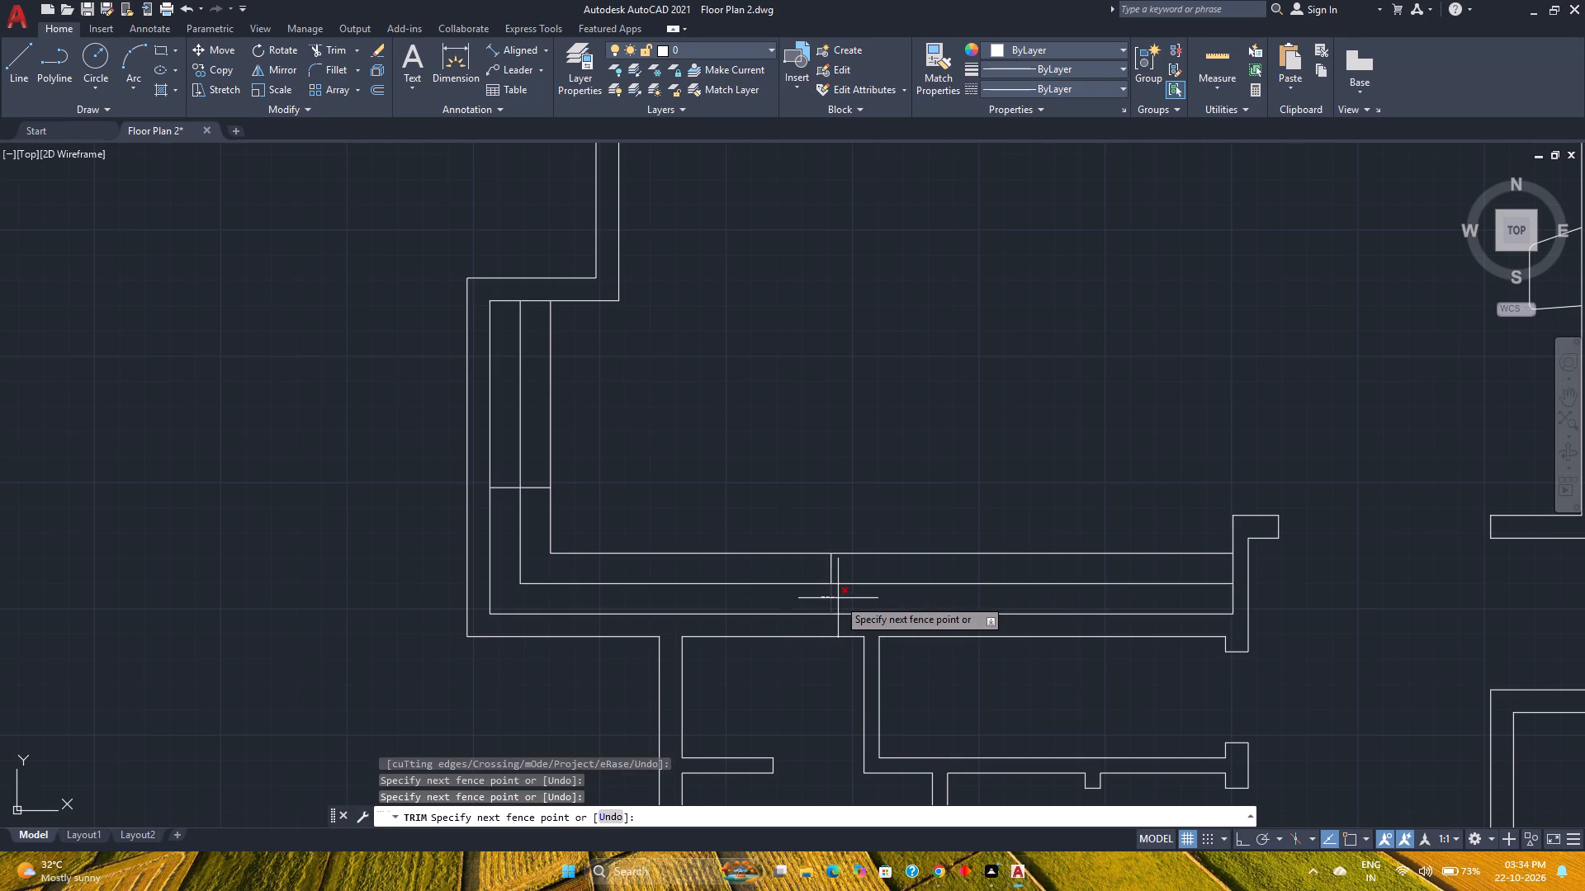
{"action": "left_click", "coordinate": [838, 598]}
{"action": "left_click", "coordinate": [851, 584]}
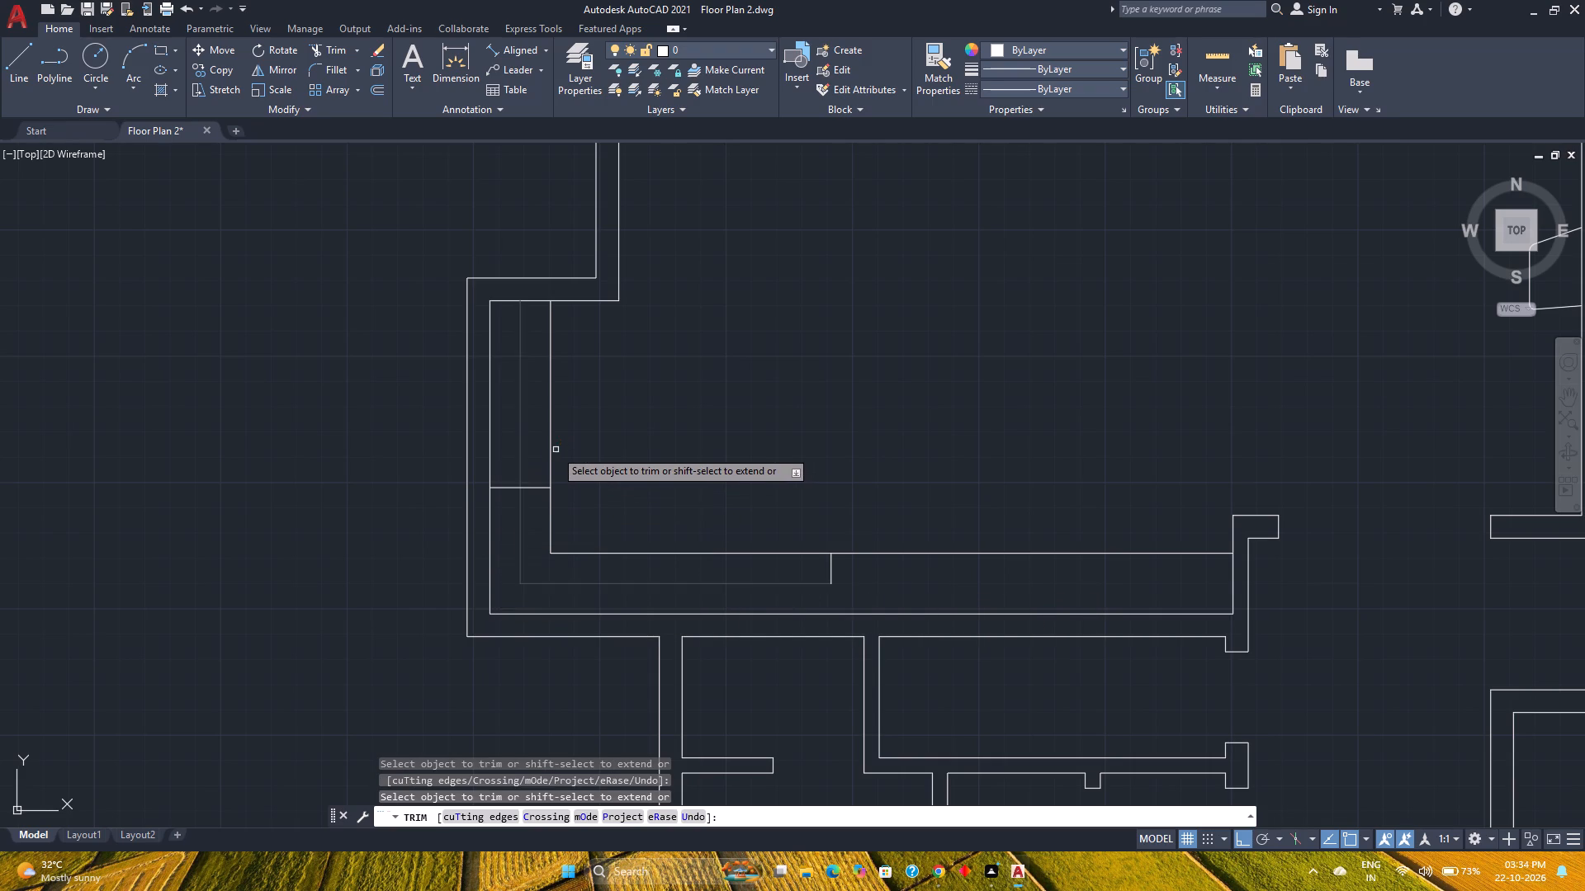
Trim the 1' offset line north of the horizontal crossing line and that crossing line's eastern half.
{"action": "left_click", "coordinate": [507, 457]}
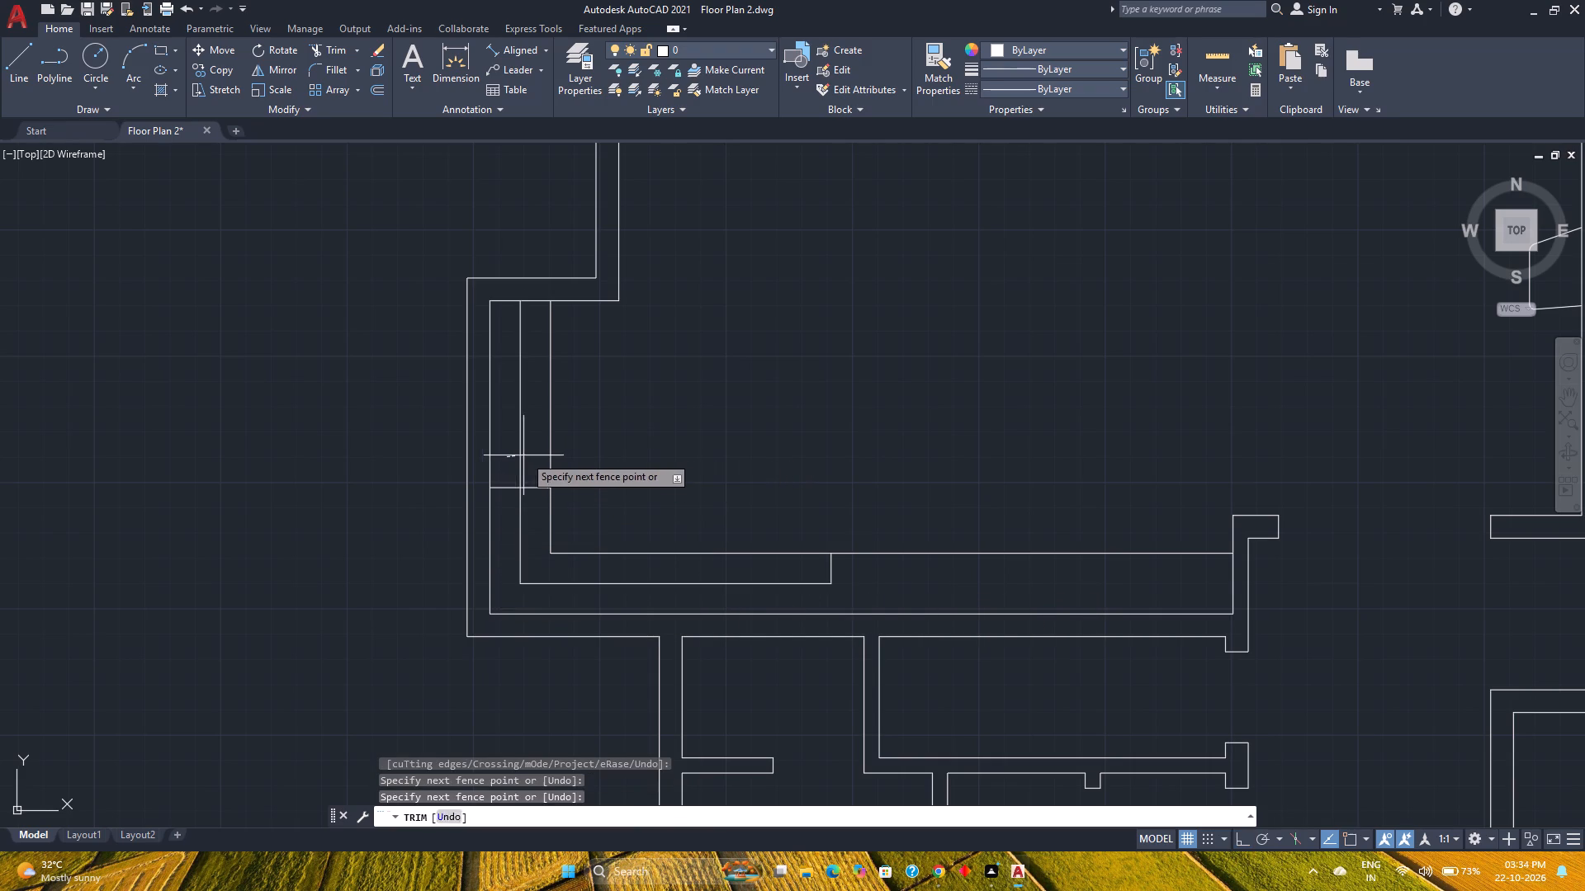
{"action": "left_click", "coordinate": [529, 455]}
{"action": "left_click", "coordinate": [536, 493]}
{"action": "left_click", "coordinate": [531, 476]}
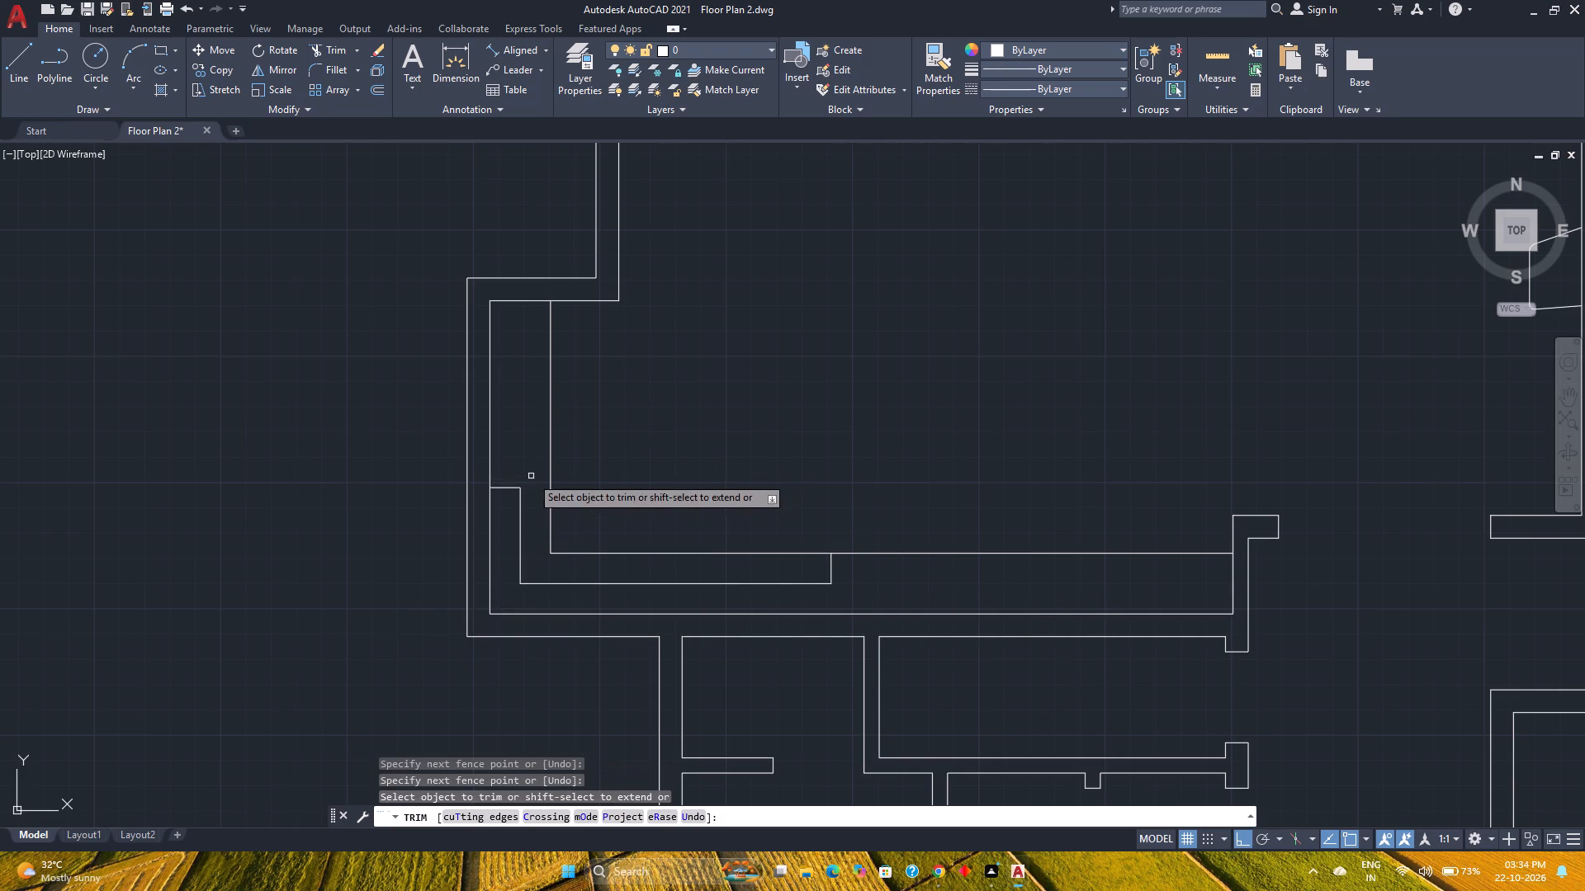
Save the floor plan drawing.
{"action": "key", "text": "Escape"}
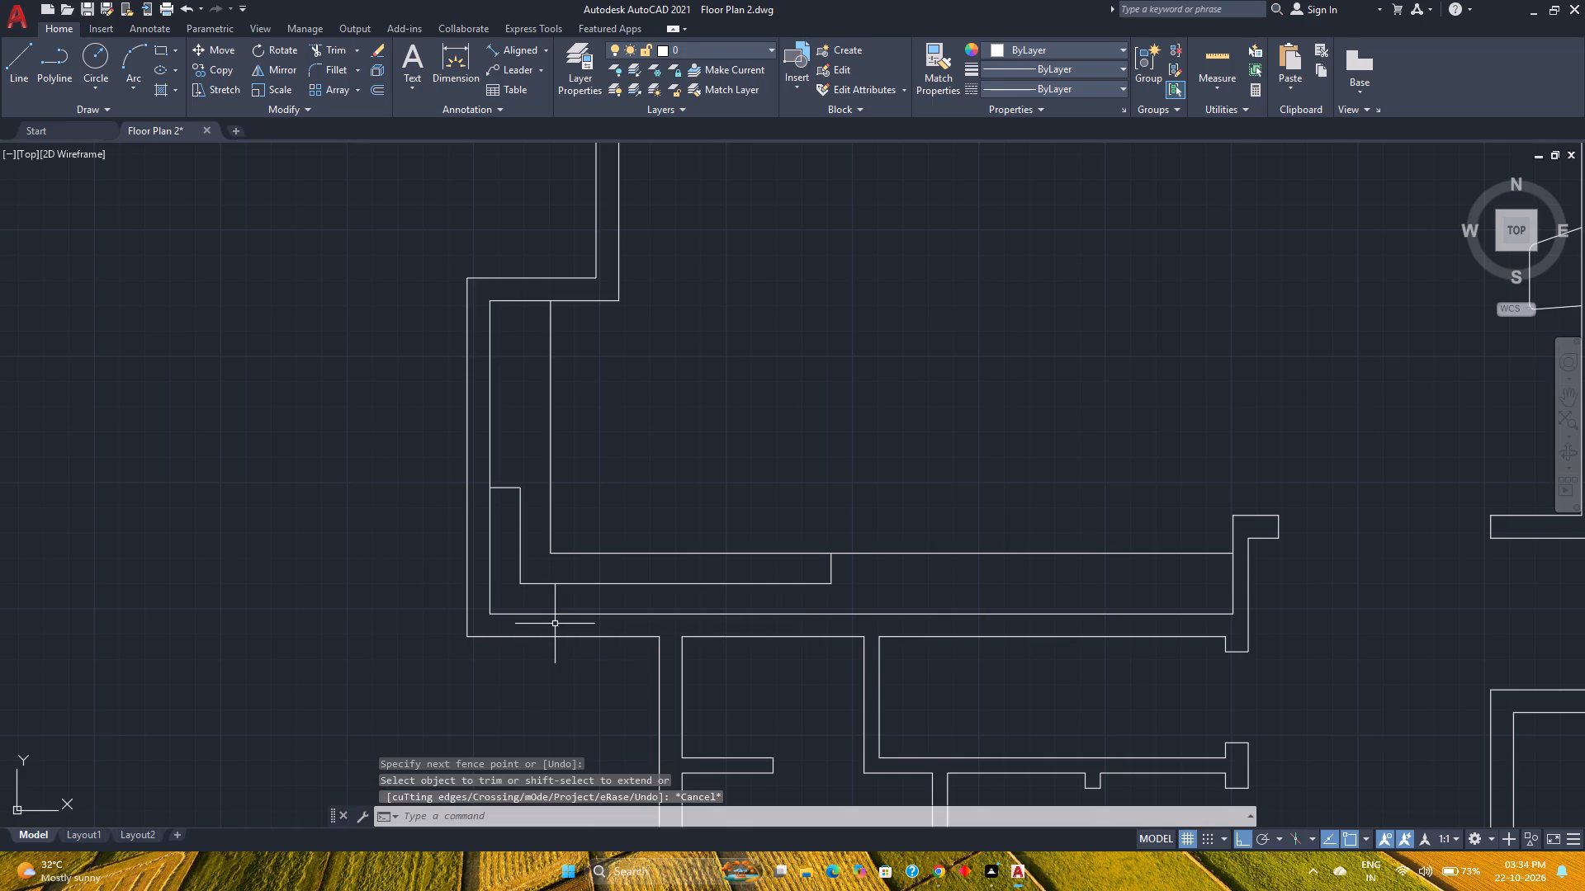
{"action": "key", "text": "ctrl+s"}
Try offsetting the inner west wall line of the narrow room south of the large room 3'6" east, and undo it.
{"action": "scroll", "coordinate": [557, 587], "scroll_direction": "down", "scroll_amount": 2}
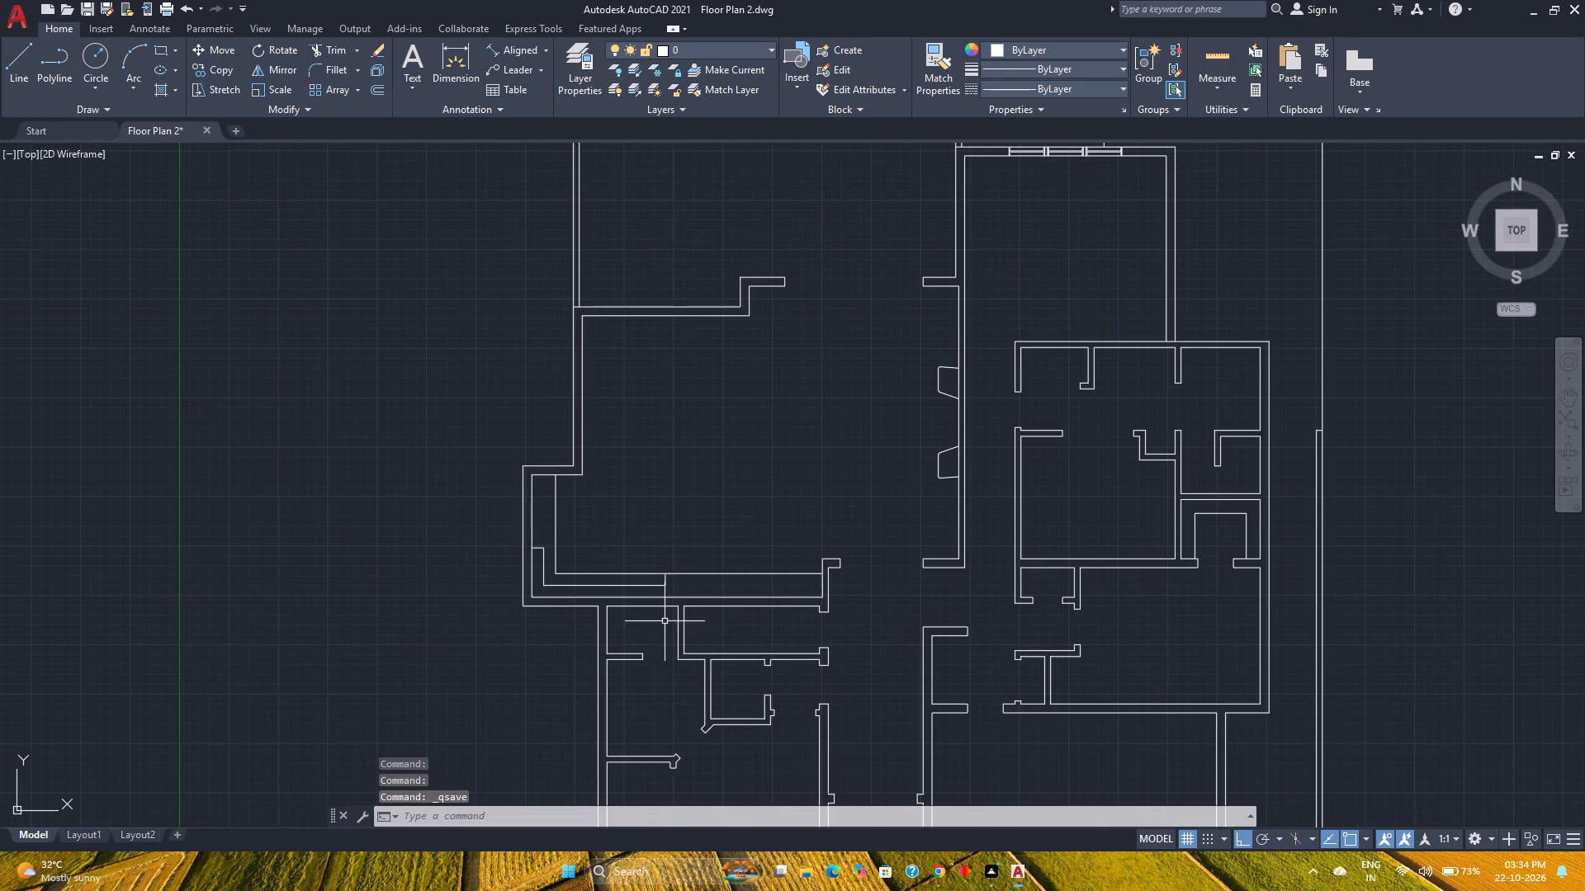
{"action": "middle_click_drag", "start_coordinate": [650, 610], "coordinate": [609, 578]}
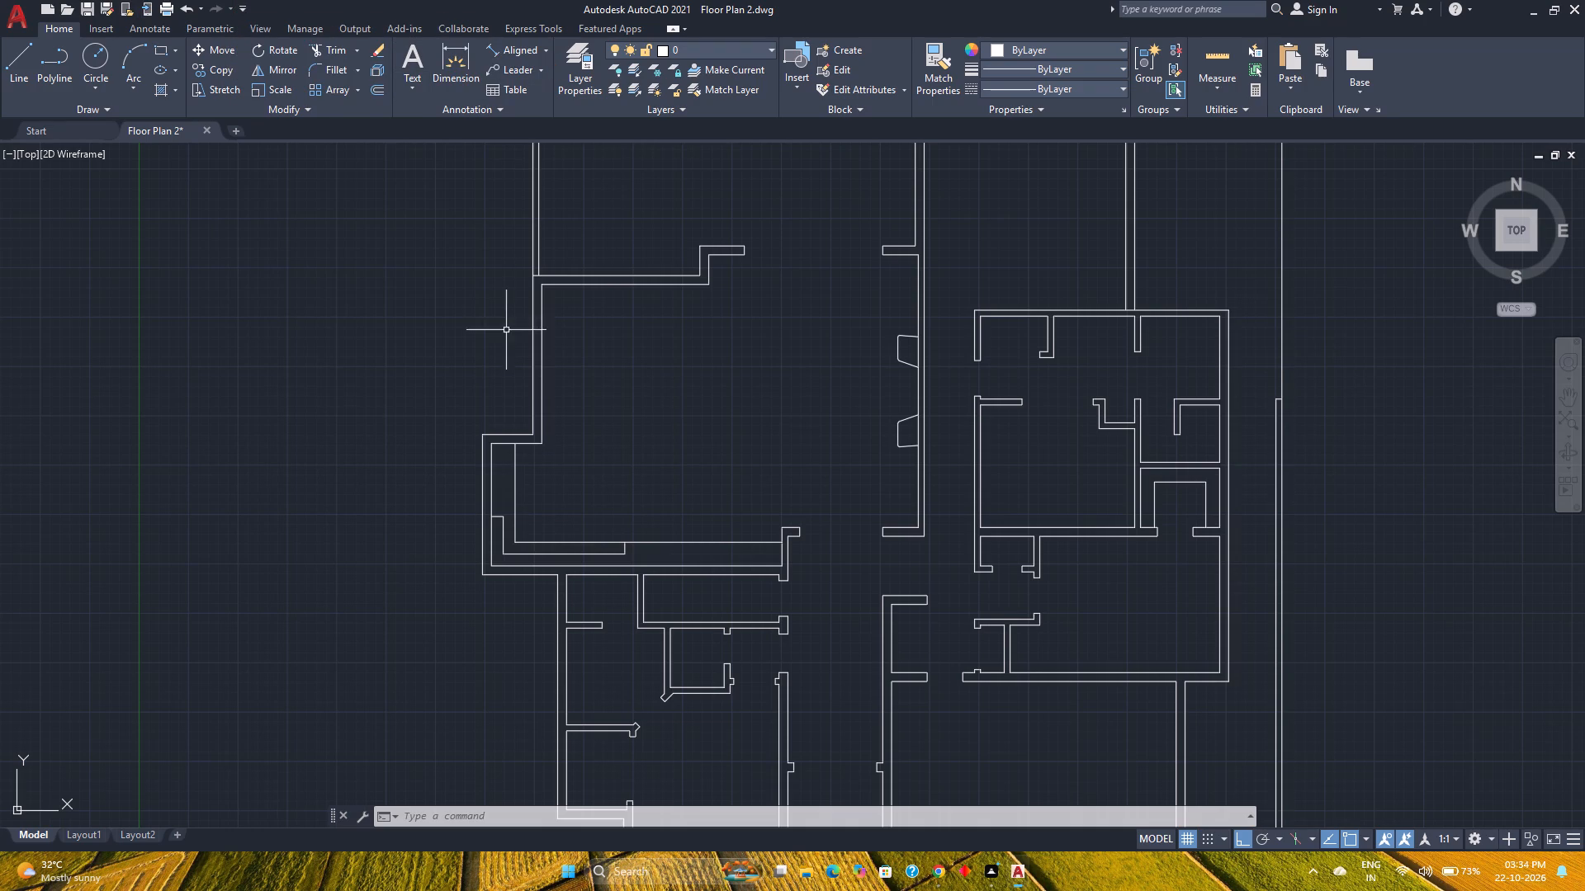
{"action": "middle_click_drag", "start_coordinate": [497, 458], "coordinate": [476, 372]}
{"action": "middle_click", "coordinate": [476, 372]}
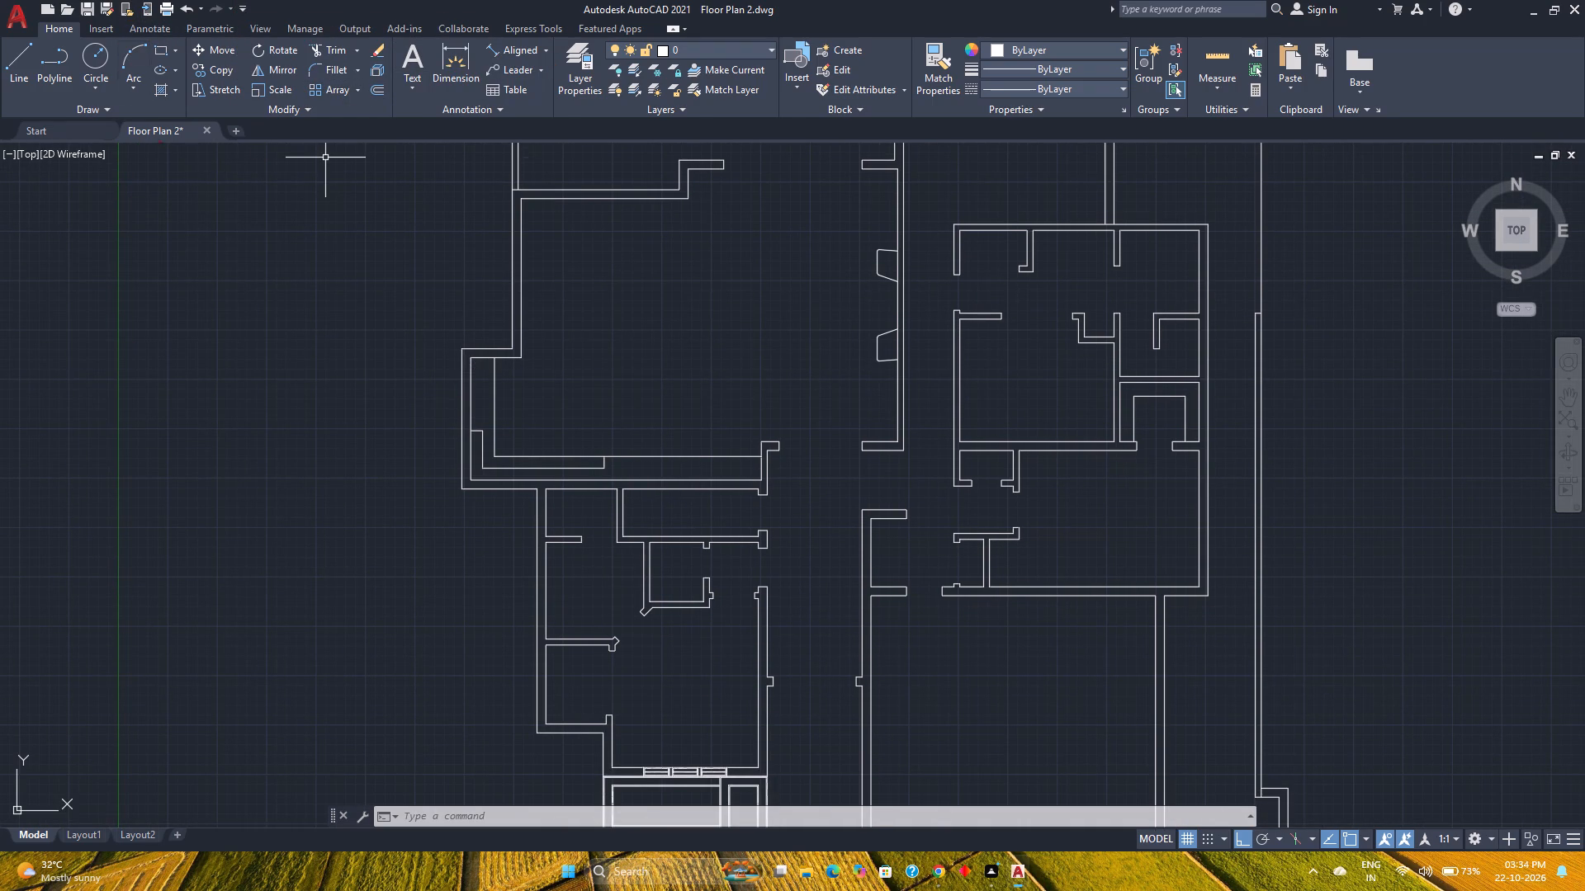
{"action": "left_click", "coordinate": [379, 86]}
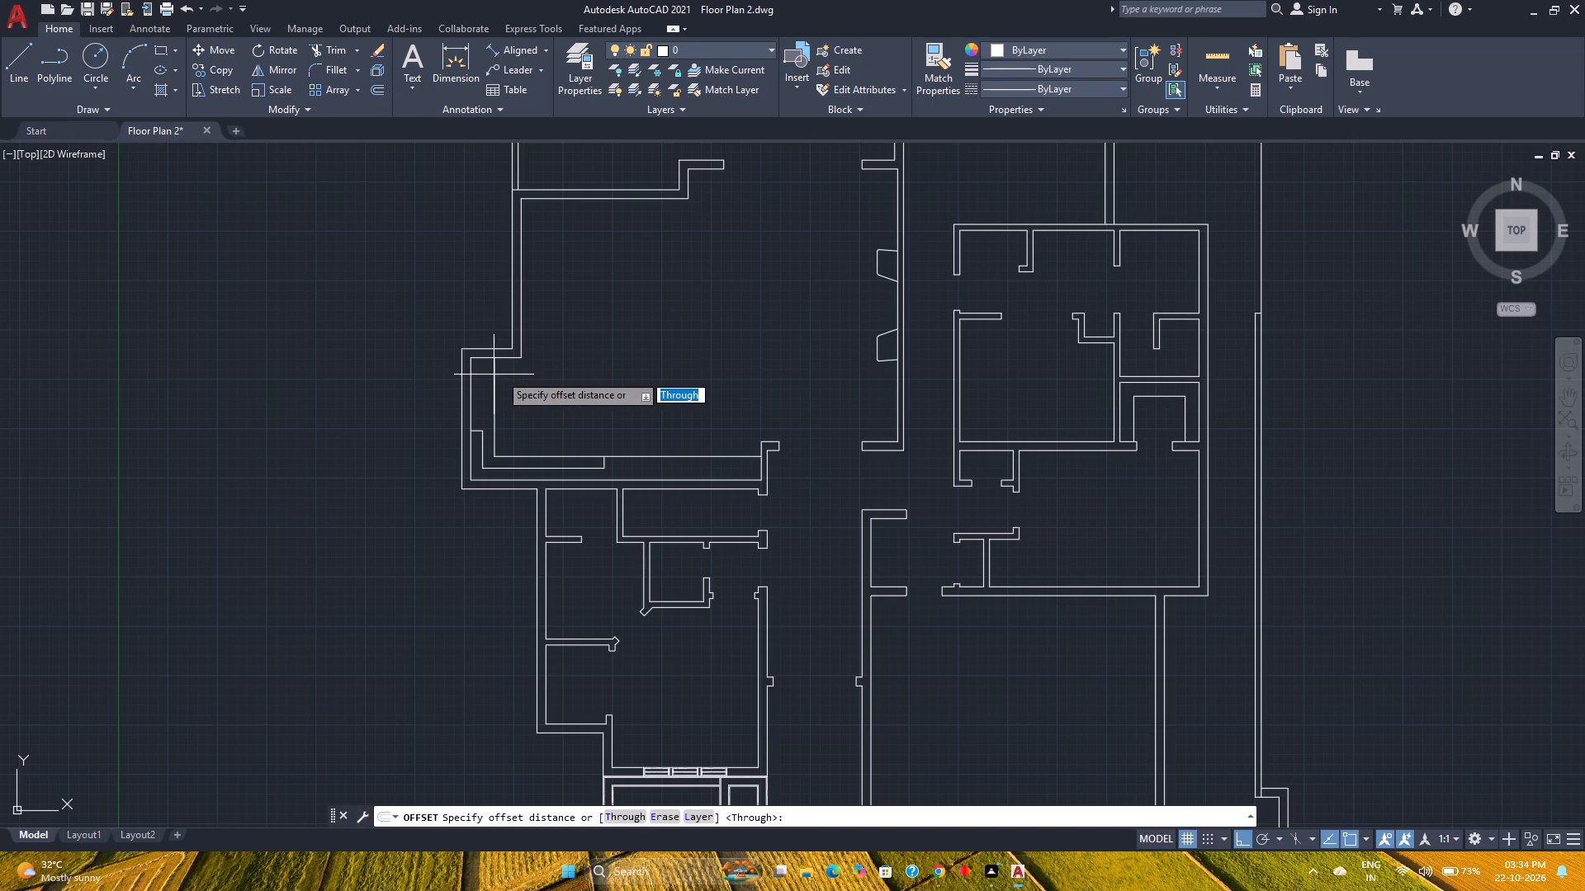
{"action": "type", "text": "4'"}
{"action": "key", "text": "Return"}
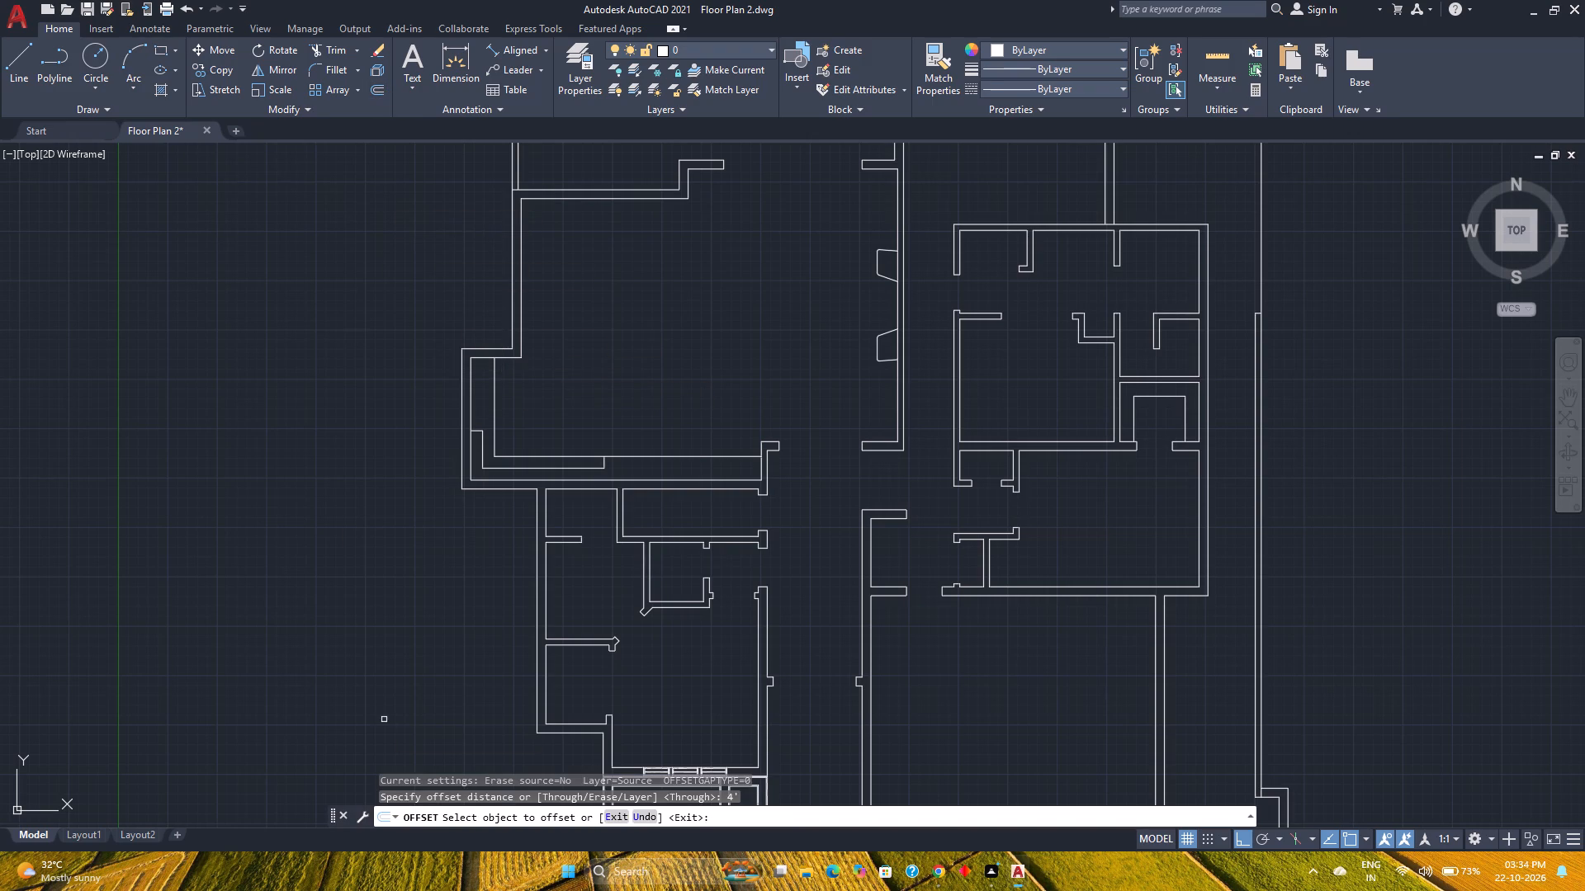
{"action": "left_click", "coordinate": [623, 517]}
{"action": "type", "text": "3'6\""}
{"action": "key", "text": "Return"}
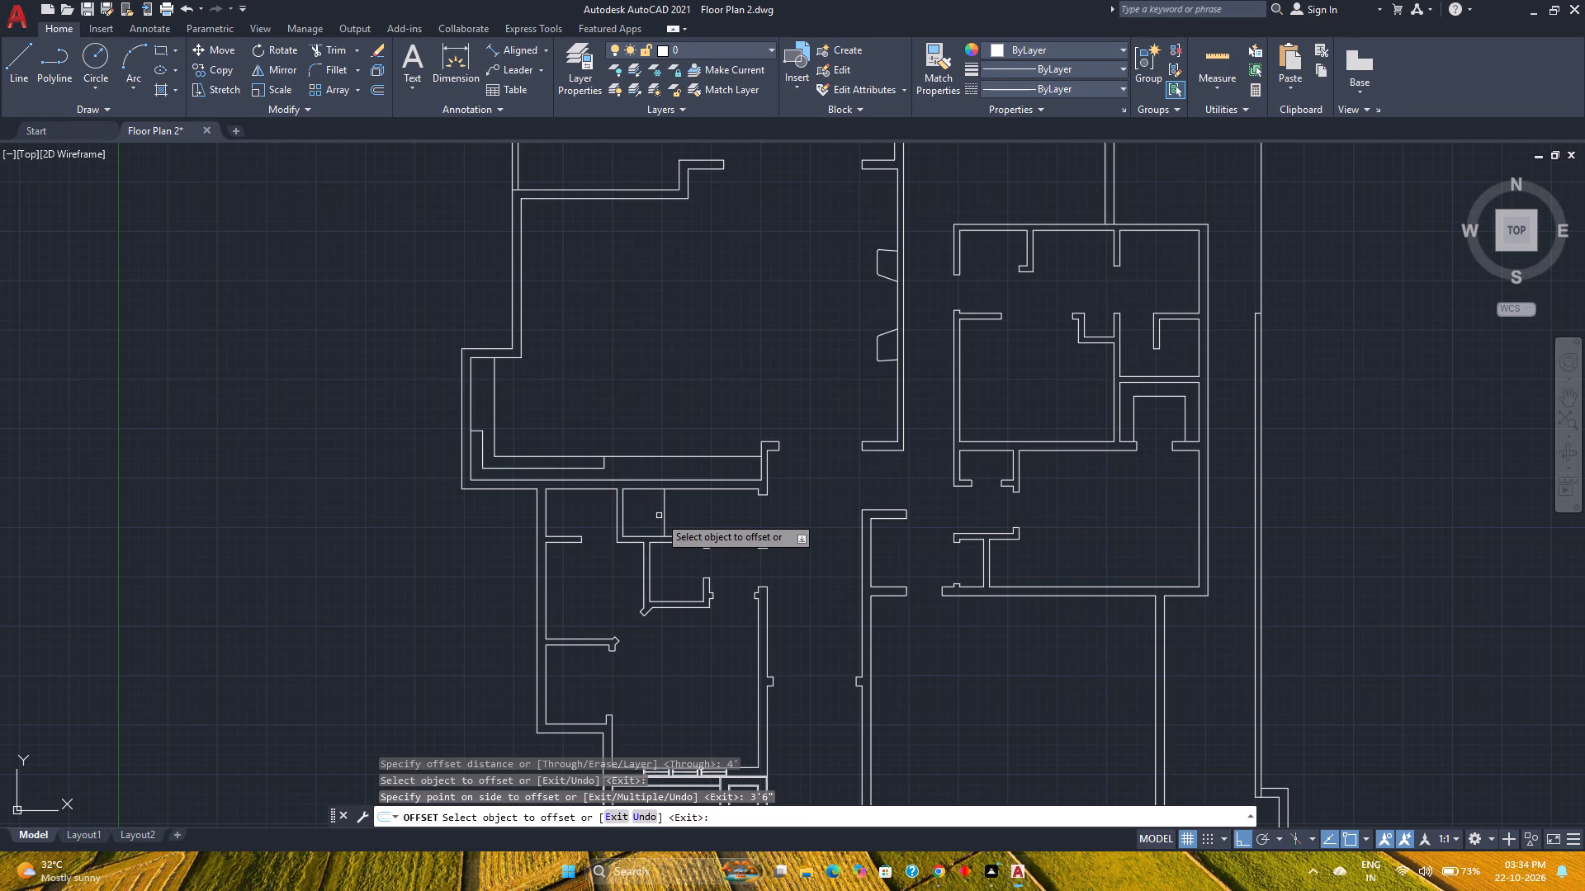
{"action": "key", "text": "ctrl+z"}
Offset the narrow room's inner west wall line 3' to the east.
{"action": "scroll", "coordinate": [659, 516], "scroll_direction": "up", "scroll_amount": 3}
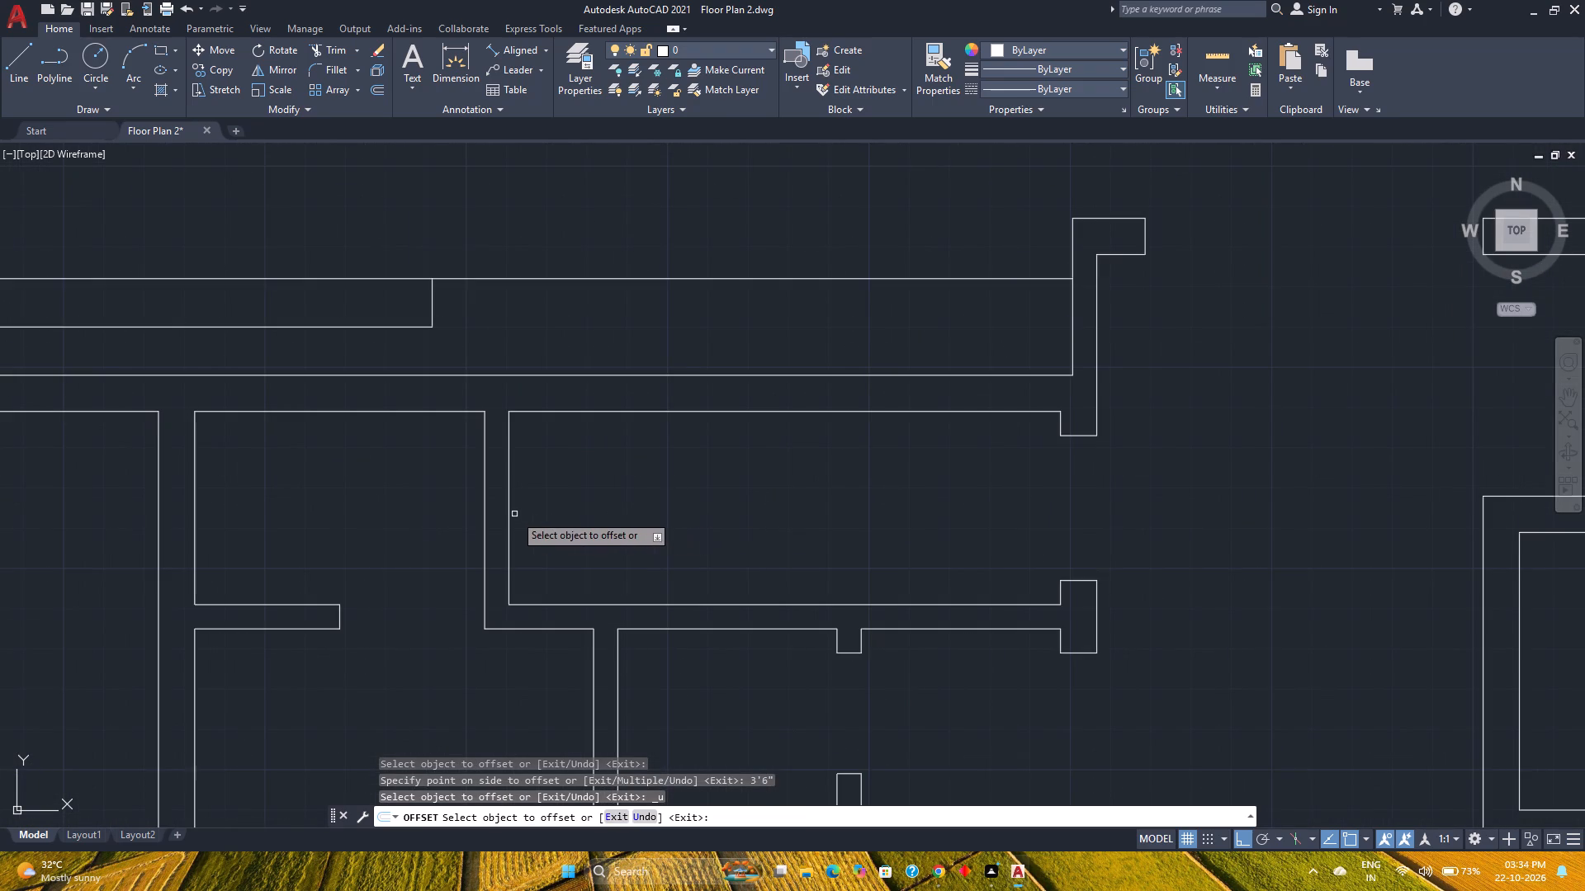
{"action": "left_click", "coordinate": [509, 509]}
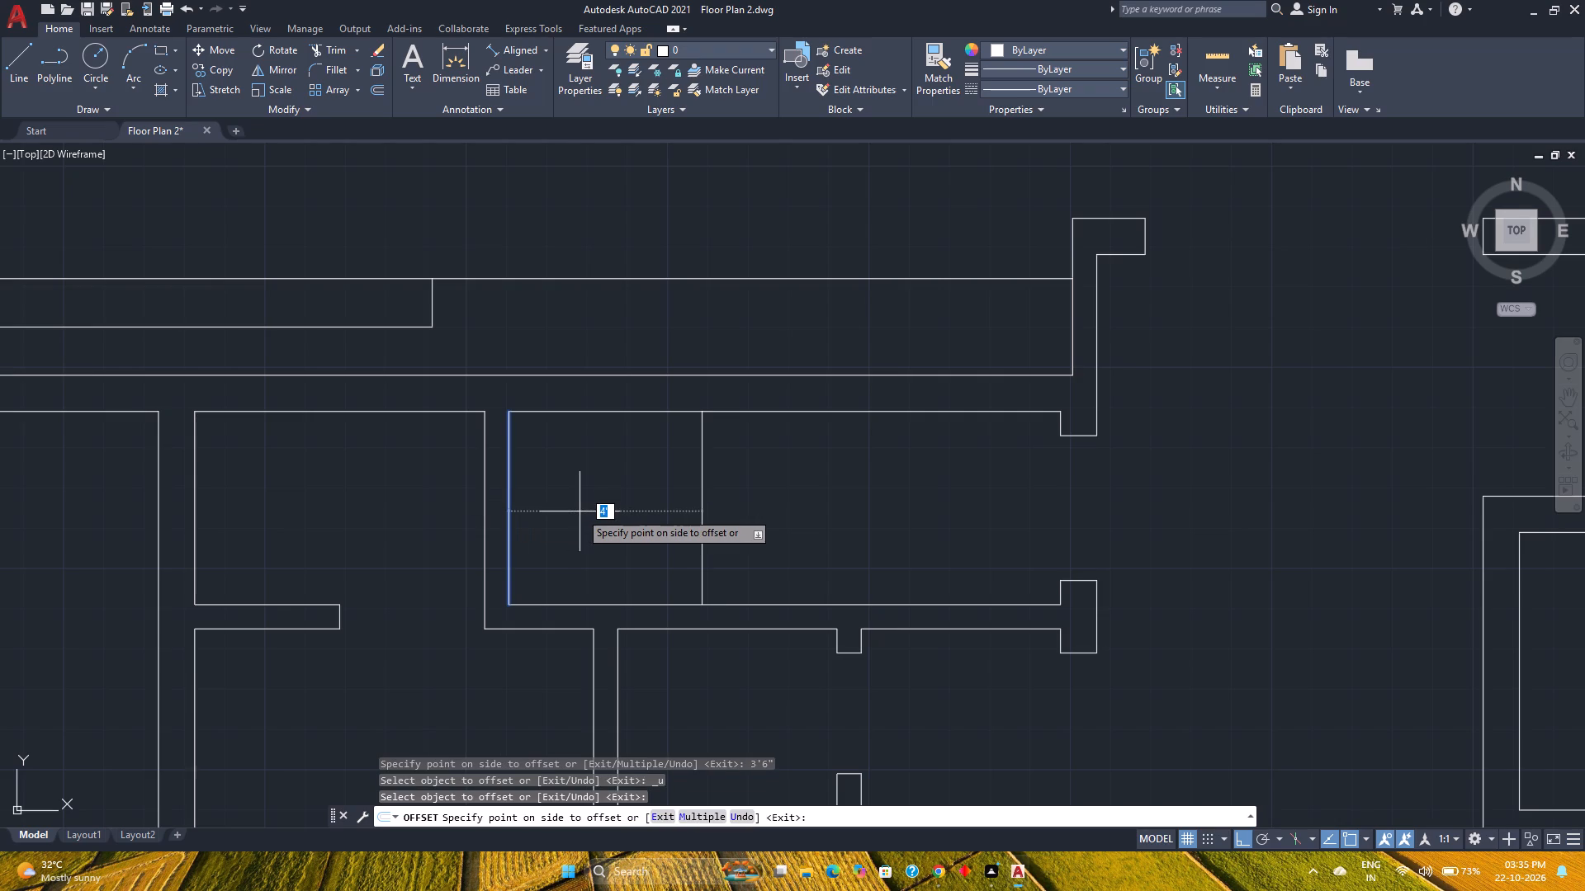
{"action": "key", "text": "3"}
{"action": "key", "text": "apostrophe"}
{"action": "key", "text": "Return"}
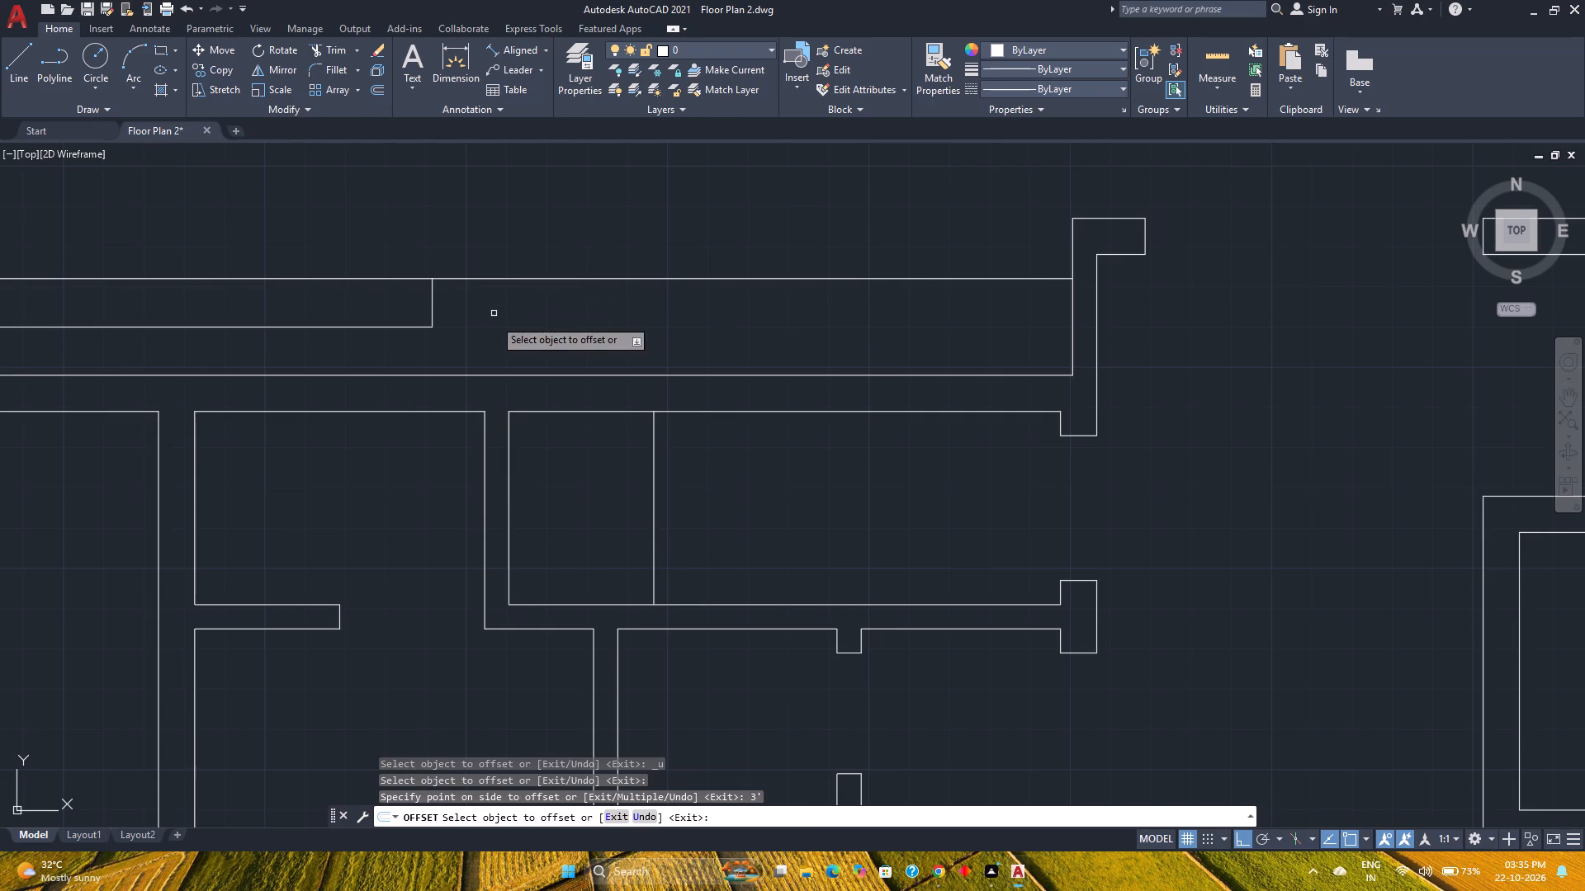
{"action": "key", "text": "Escape"}
Copy the 3' offset line as a fitted array of 11 items ending at the narrow room's east opening to form stair treads.
{"action": "left_click", "coordinate": [683, 521]}
{"action": "left_click", "coordinate": [615, 473]}
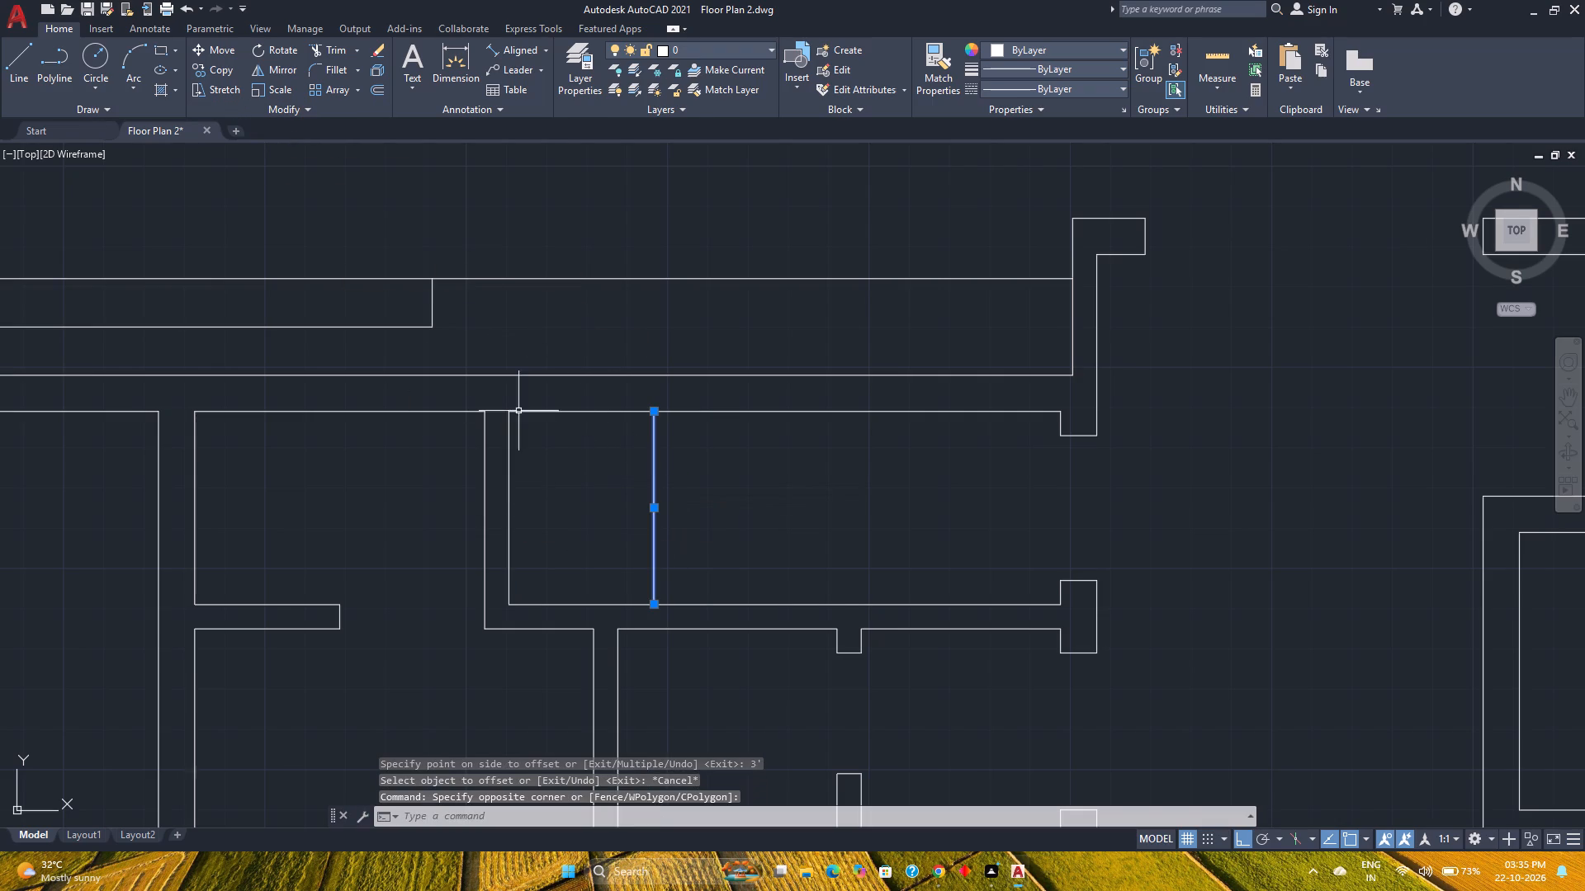
{"action": "left_click", "coordinate": [219, 71]}
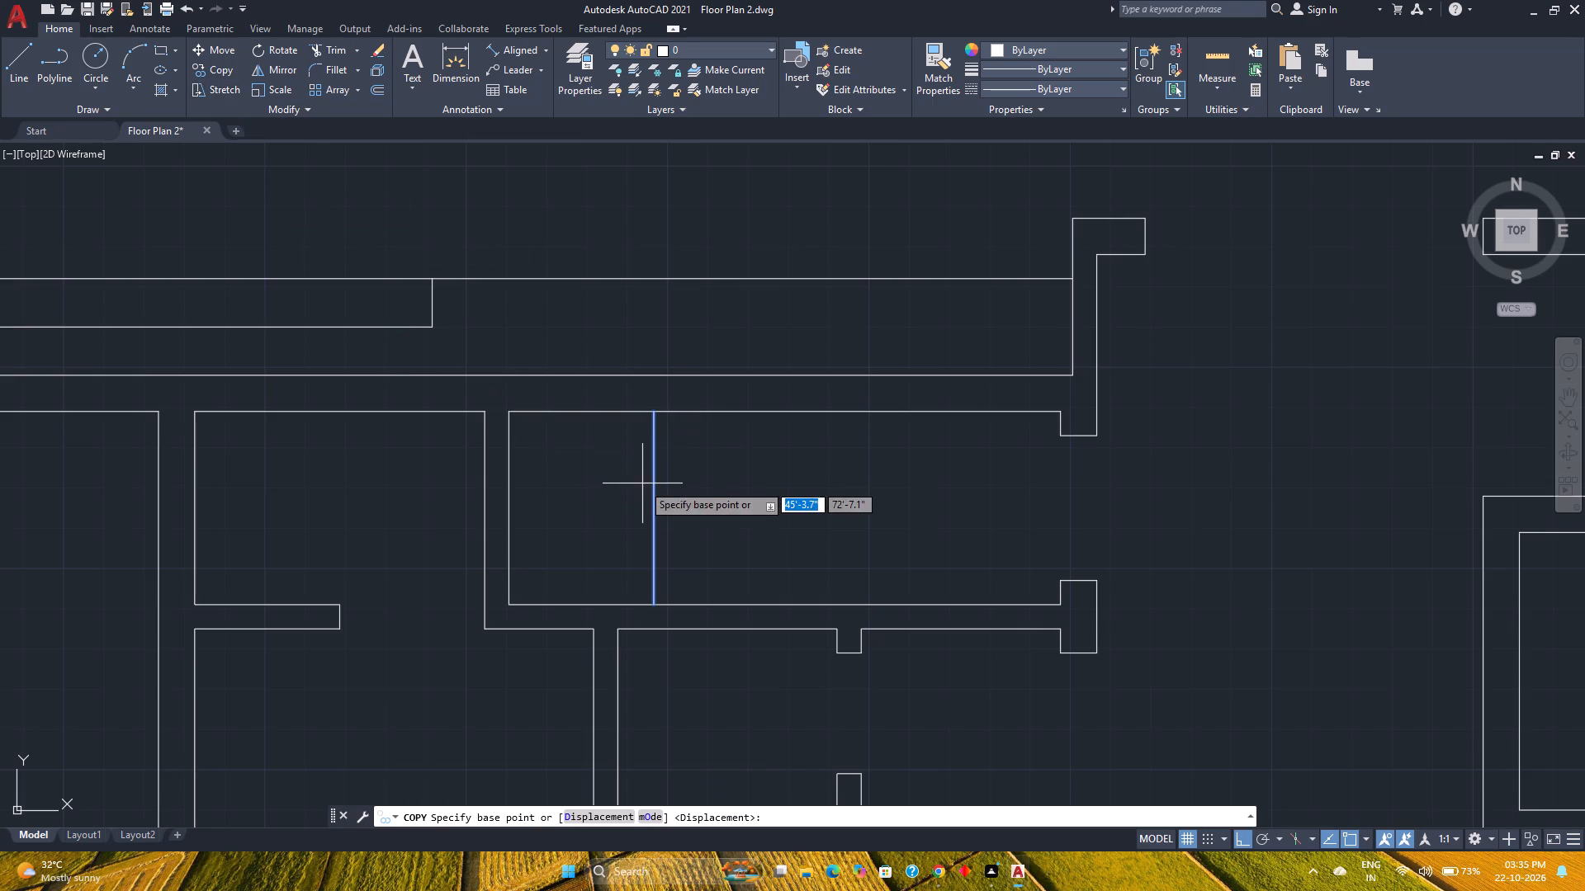
{"action": "left_click", "coordinate": [651, 607]}
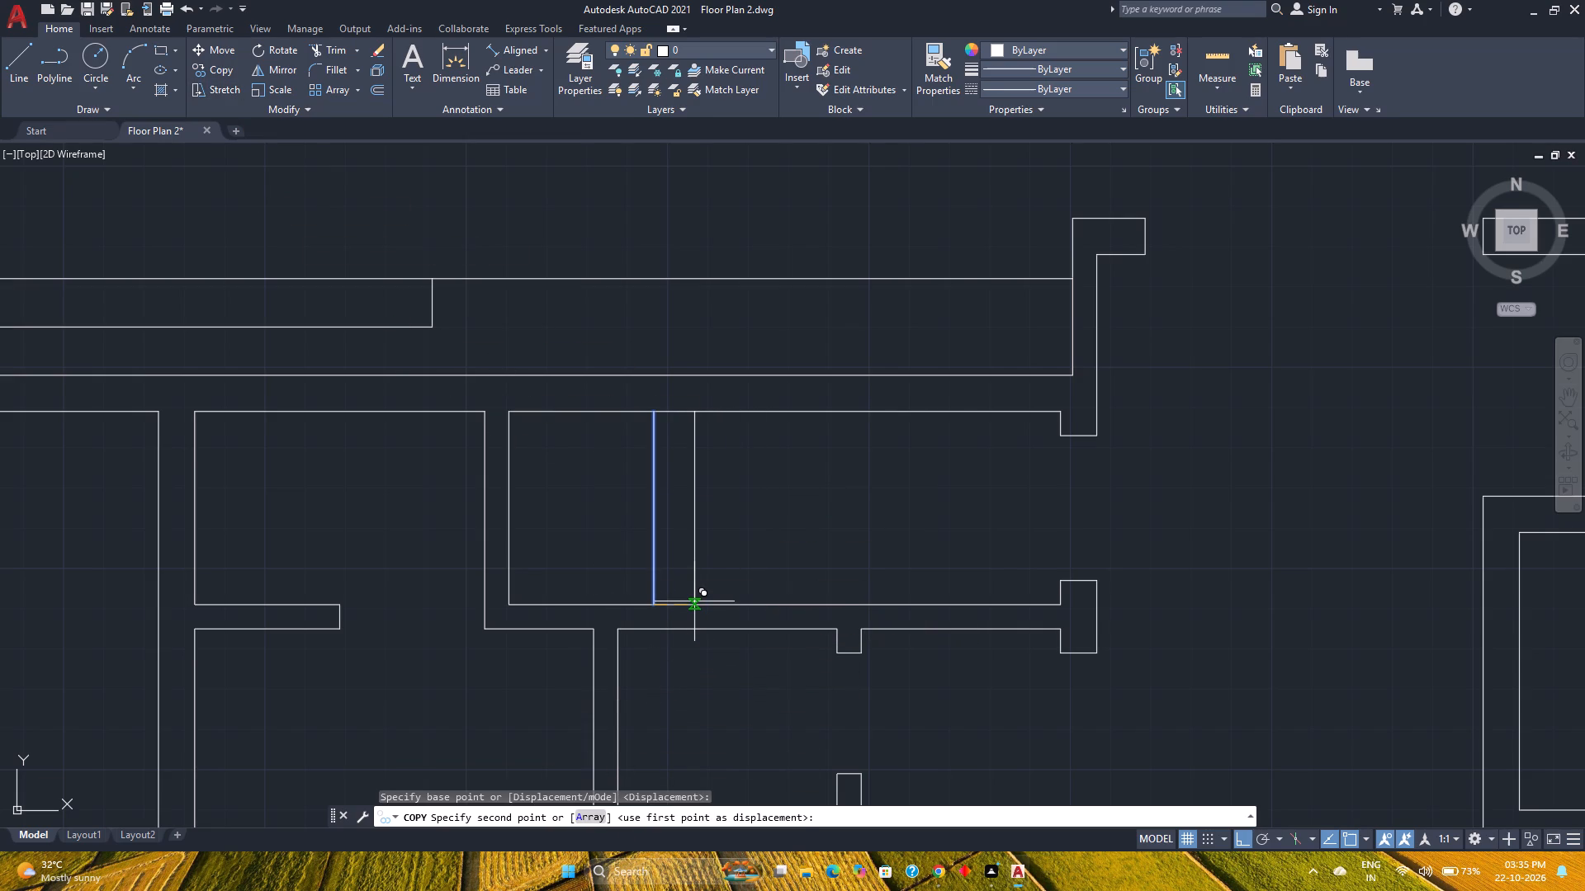
{"action": "left_click", "coordinate": [603, 812]}
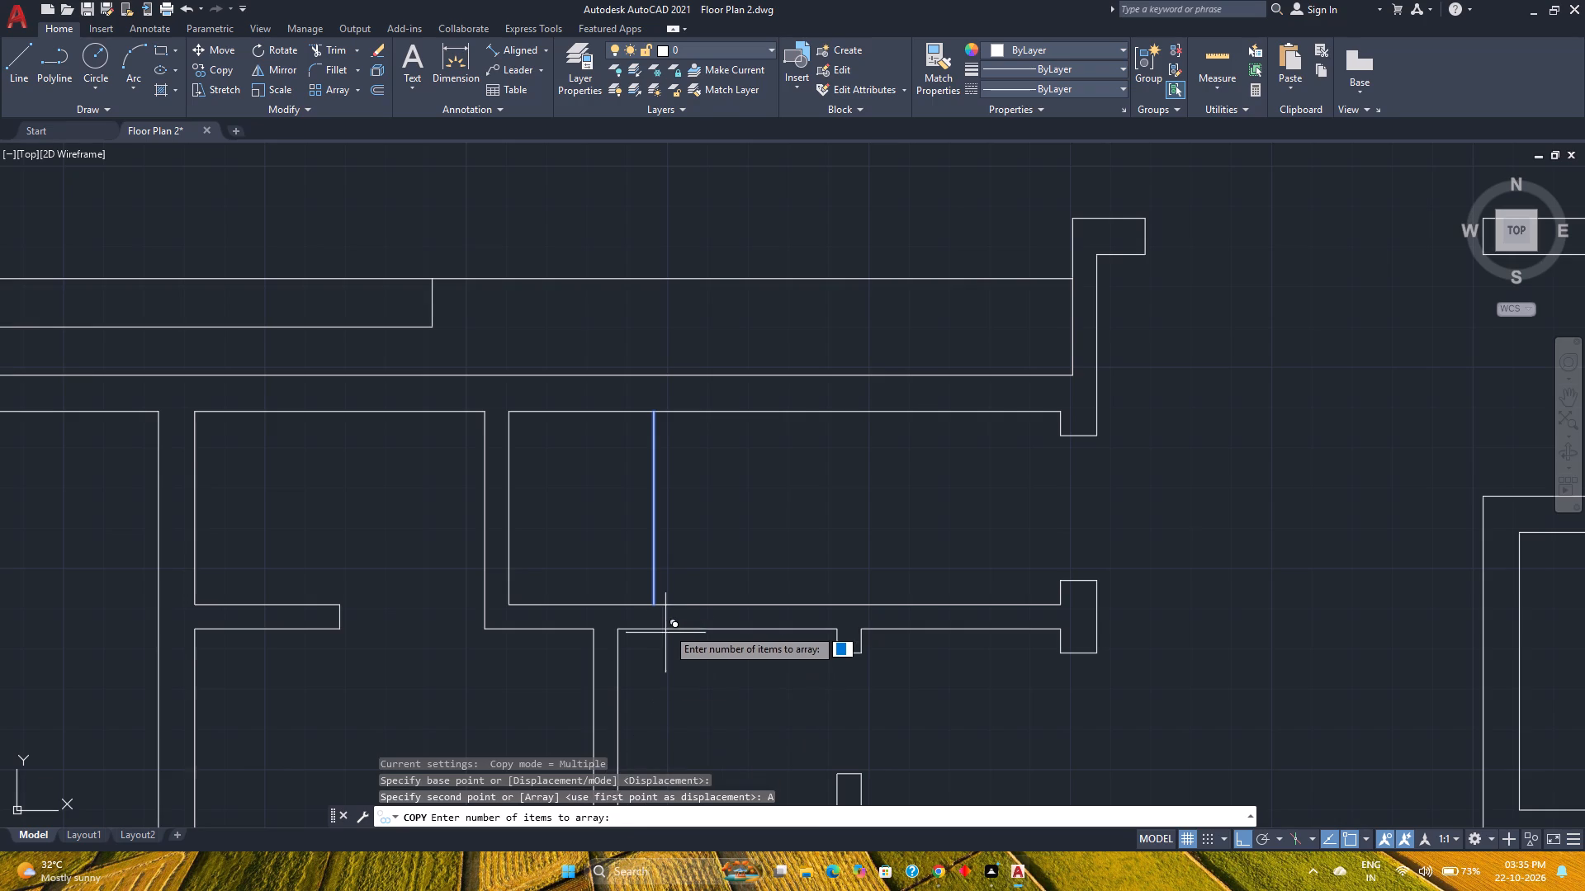
{"action": "type", "text": "11'"}
{"action": "key", "text": "Return"}
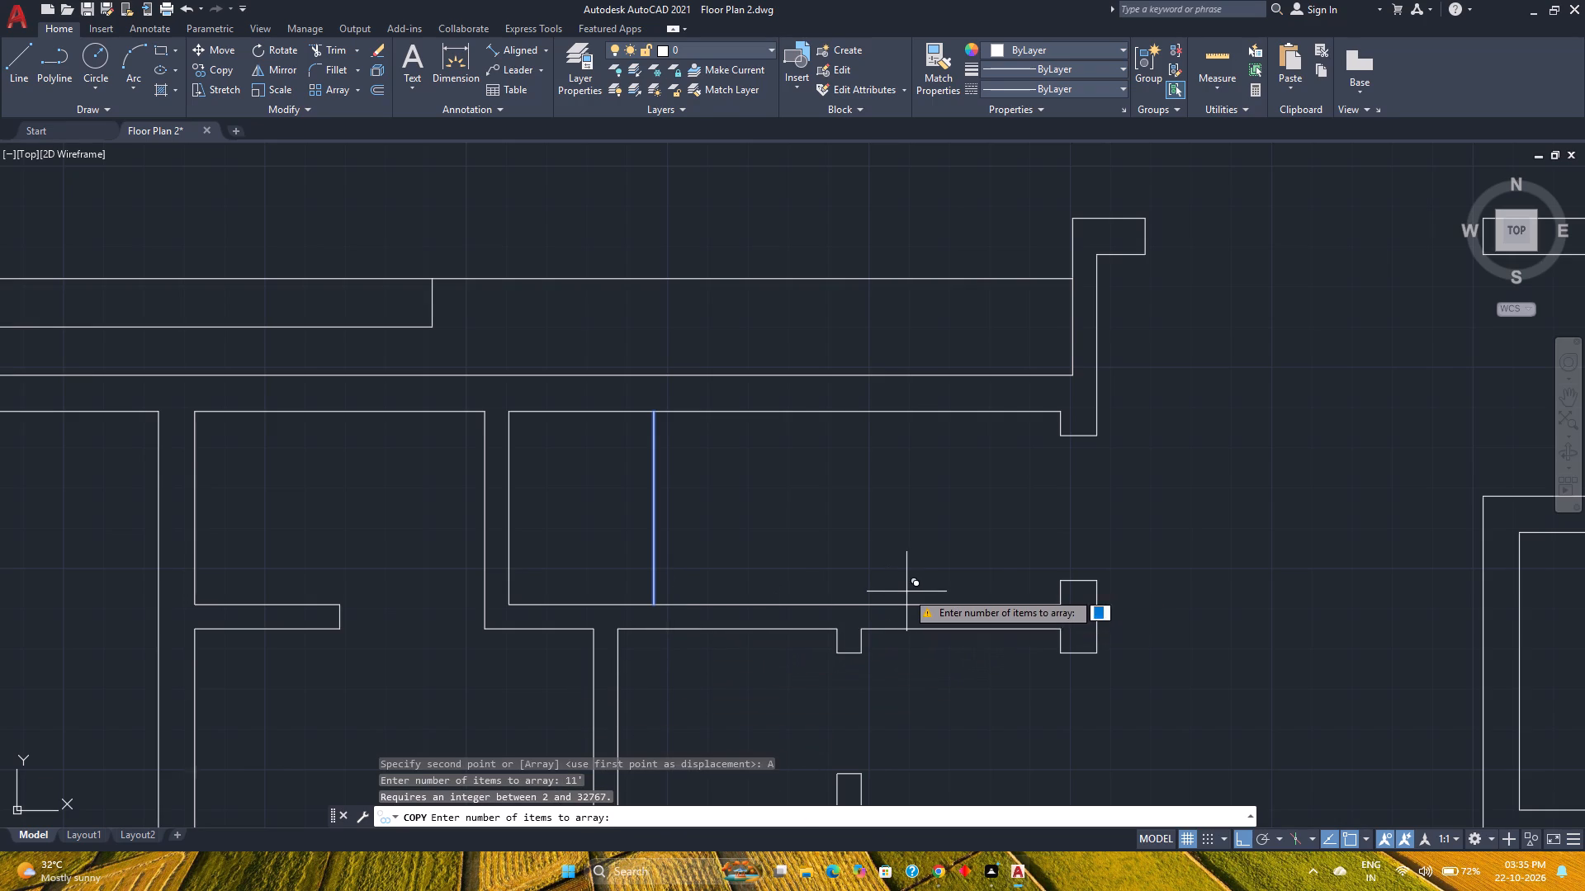
{"action": "key", "text": "1"}
{"action": "key", "text": "1"}
{"action": "key", "text": "Return"}
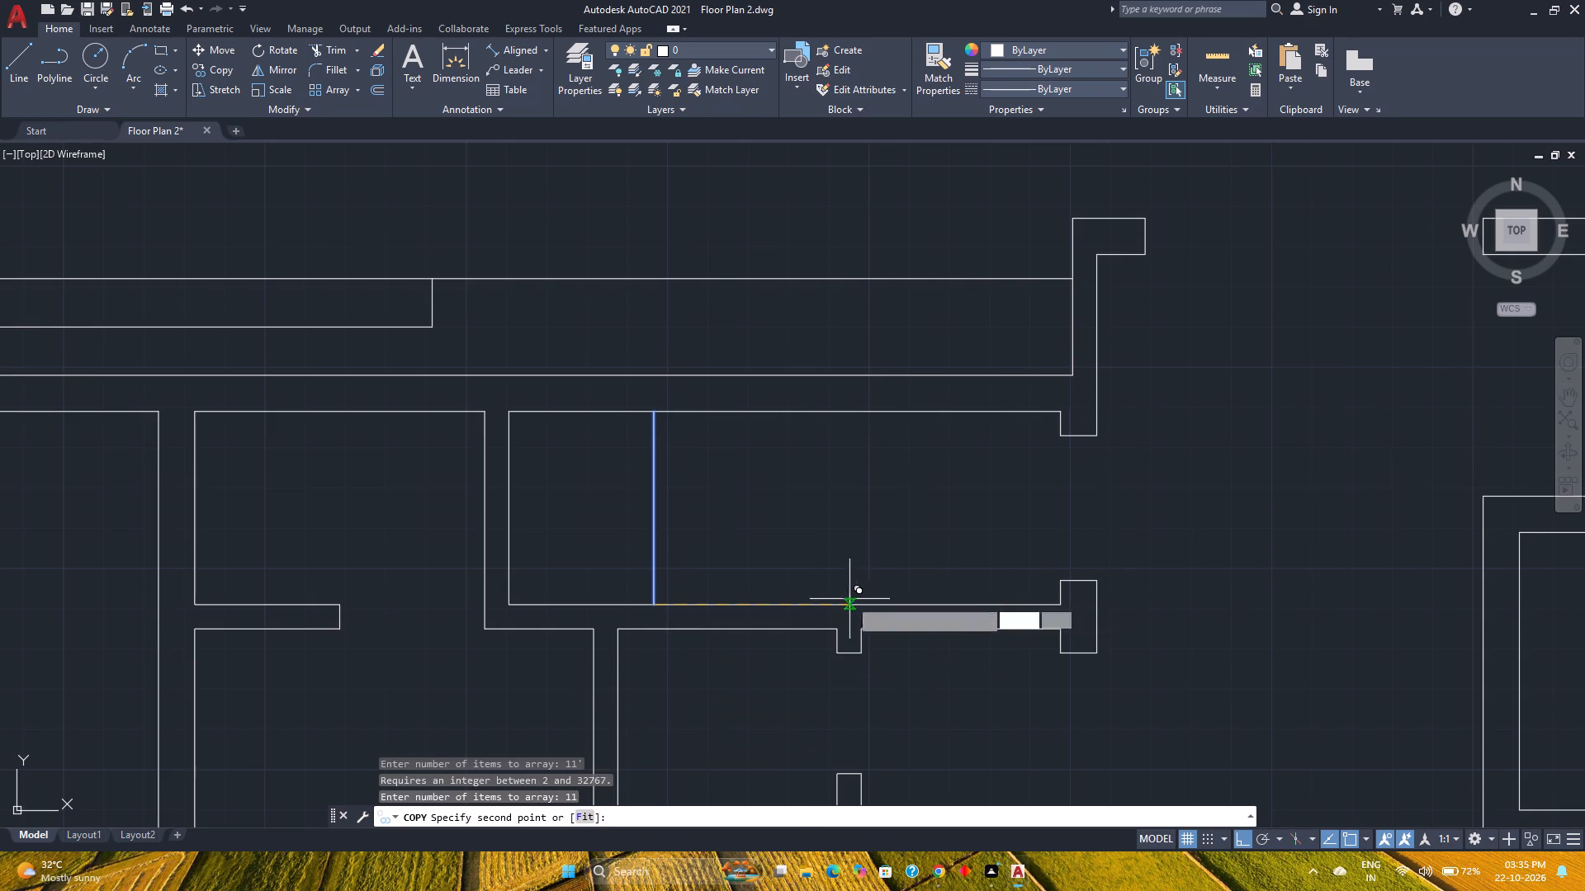
{"action": "left_click", "coordinate": [578, 812]}
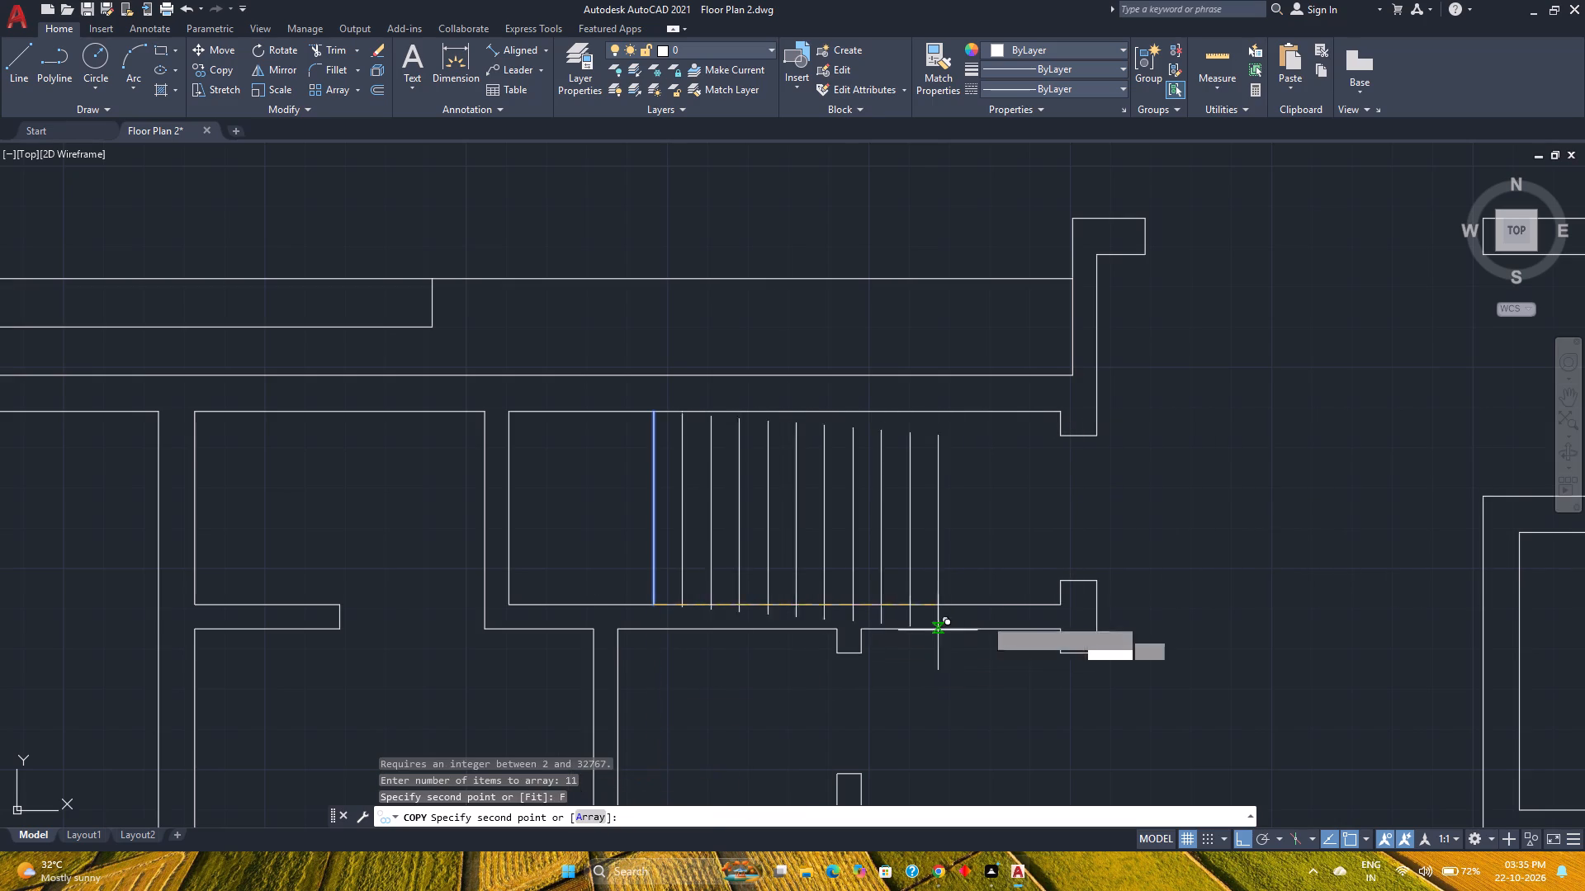
{"action": "left_click", "coordinate": [1058, 604]}
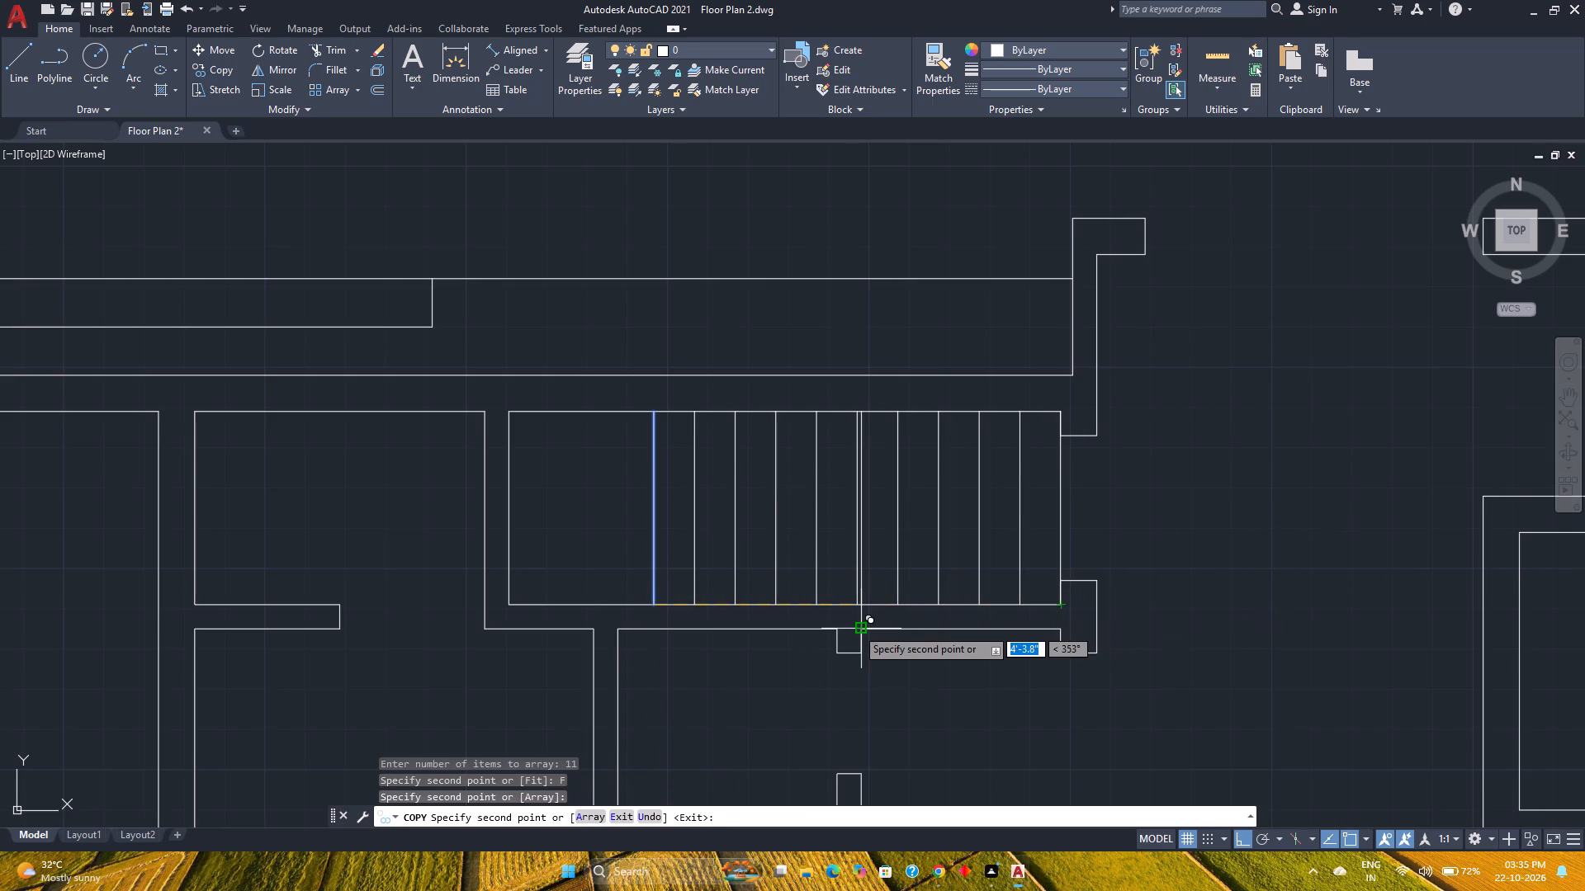
{"action": "key", "text": "Escape"}
Save the drawing with the stair lines.
{"action": "scroll", "coordinate": [858, 627], "scroll_direction": "down", "scroll_amount": 2}
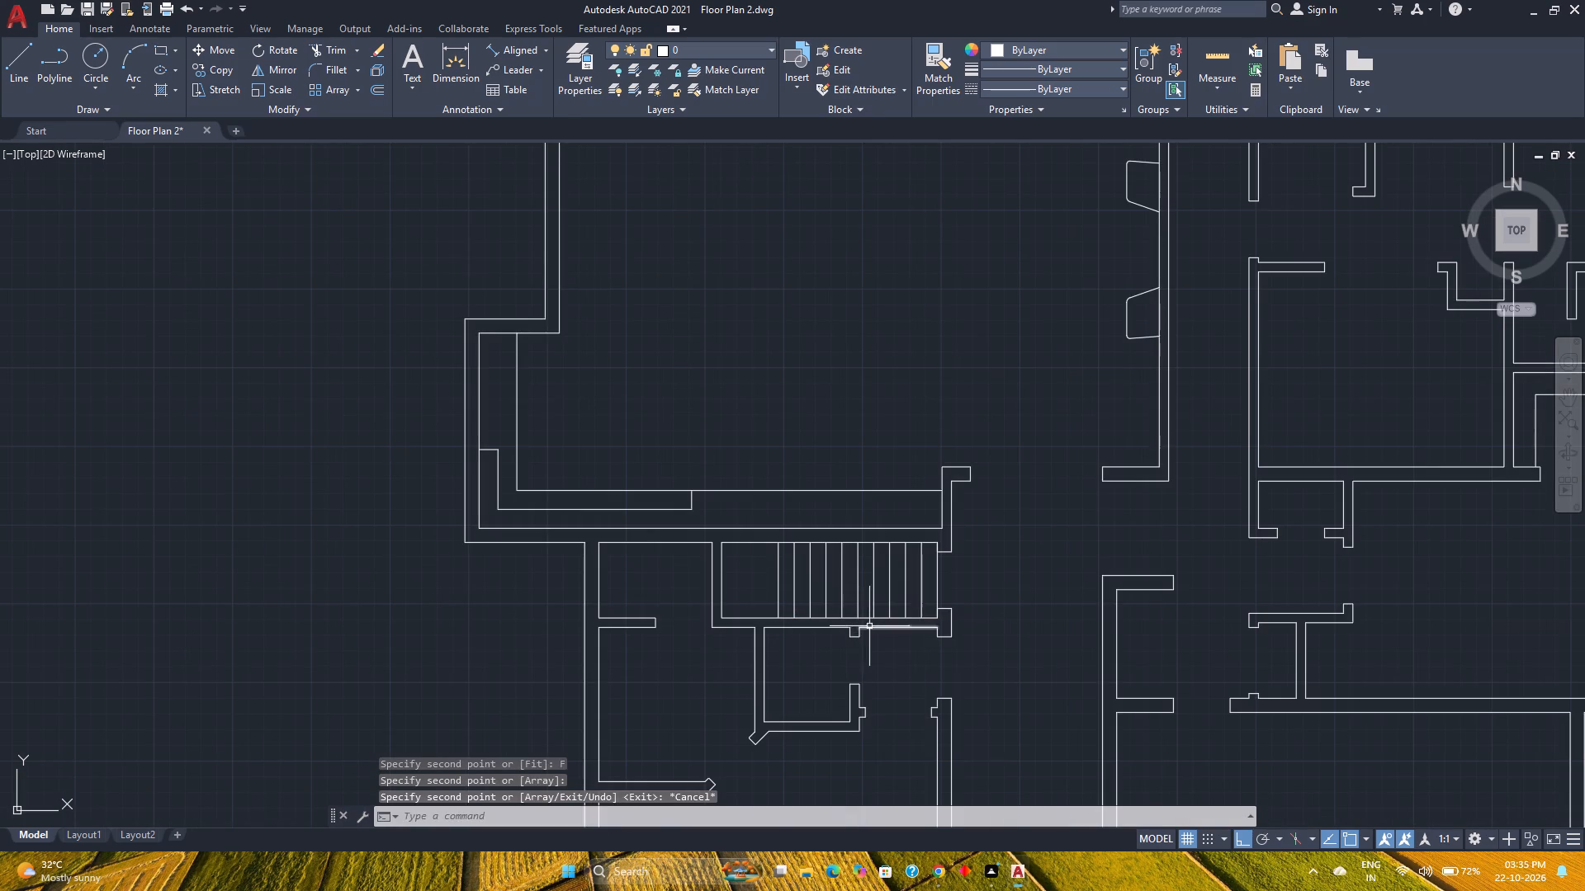
{"action": "scroll", "coordinate": [870, 614], "scroll_direction": "down", "scroll_amount": 1}
{"action": "middle_click_drag", "start_coordinate": [869, 614], "coordinate": [764, 593]}
{"action": "key", "text": "ctrl+s"}
Examine the overall floor plan layout, including the stairs, the large room and the eastern rooms.
{"action": "scroll", "coordinate": [818, 587], "scroll_direction": "down", "scroll_amount": 1}
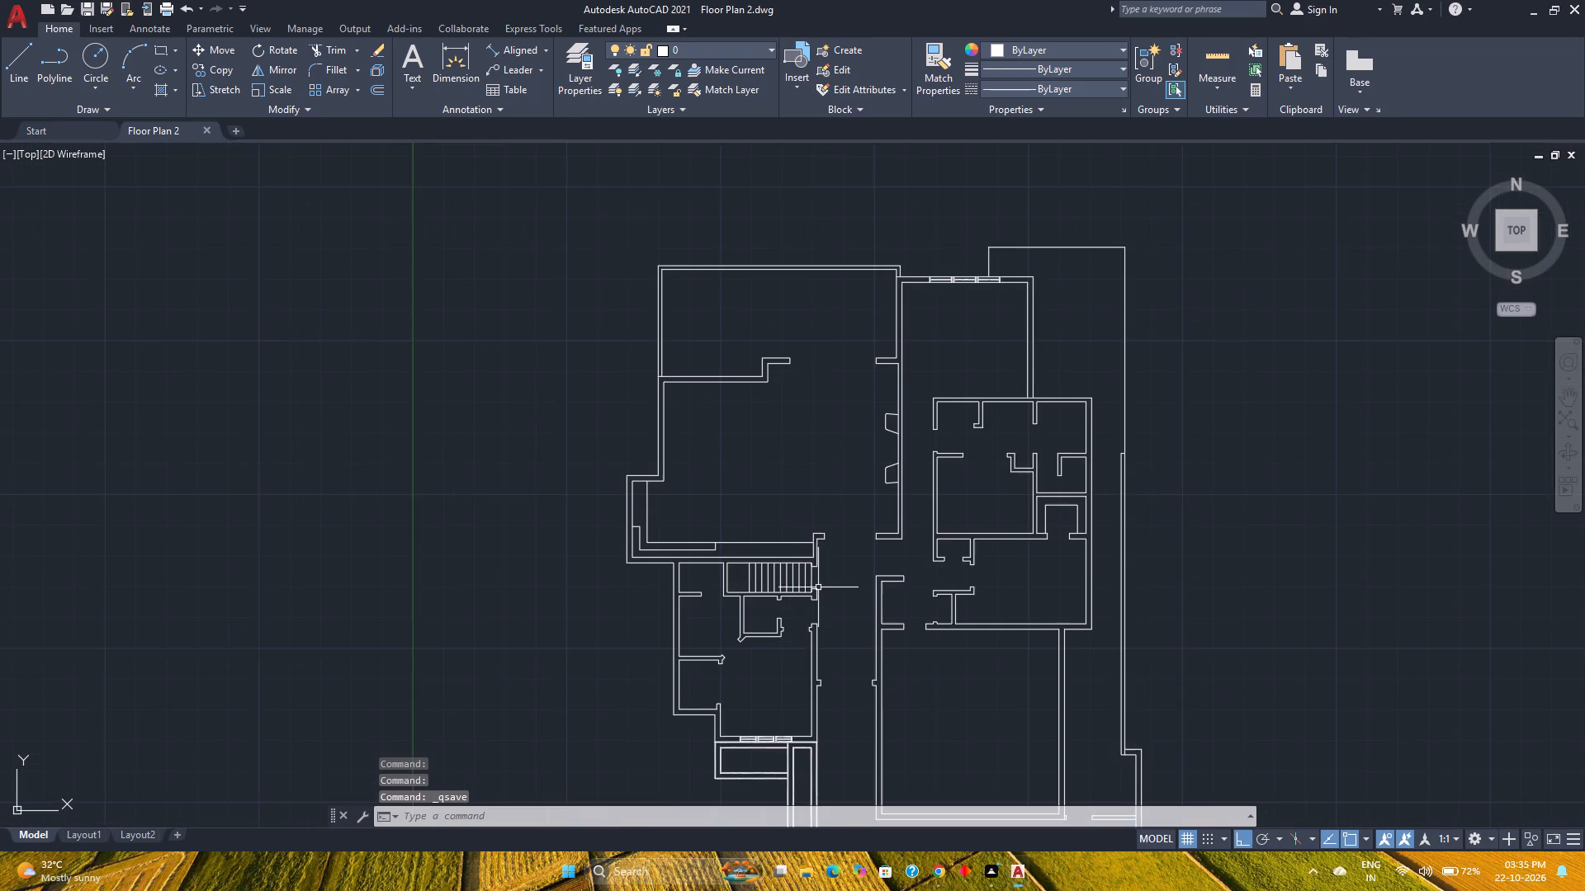
{"action": "middle_click_drag", "start_coordinate": [818, 587], "coordinate": [790, 579]}
{"action": "middle_click", "coordinate": [790, 579]}
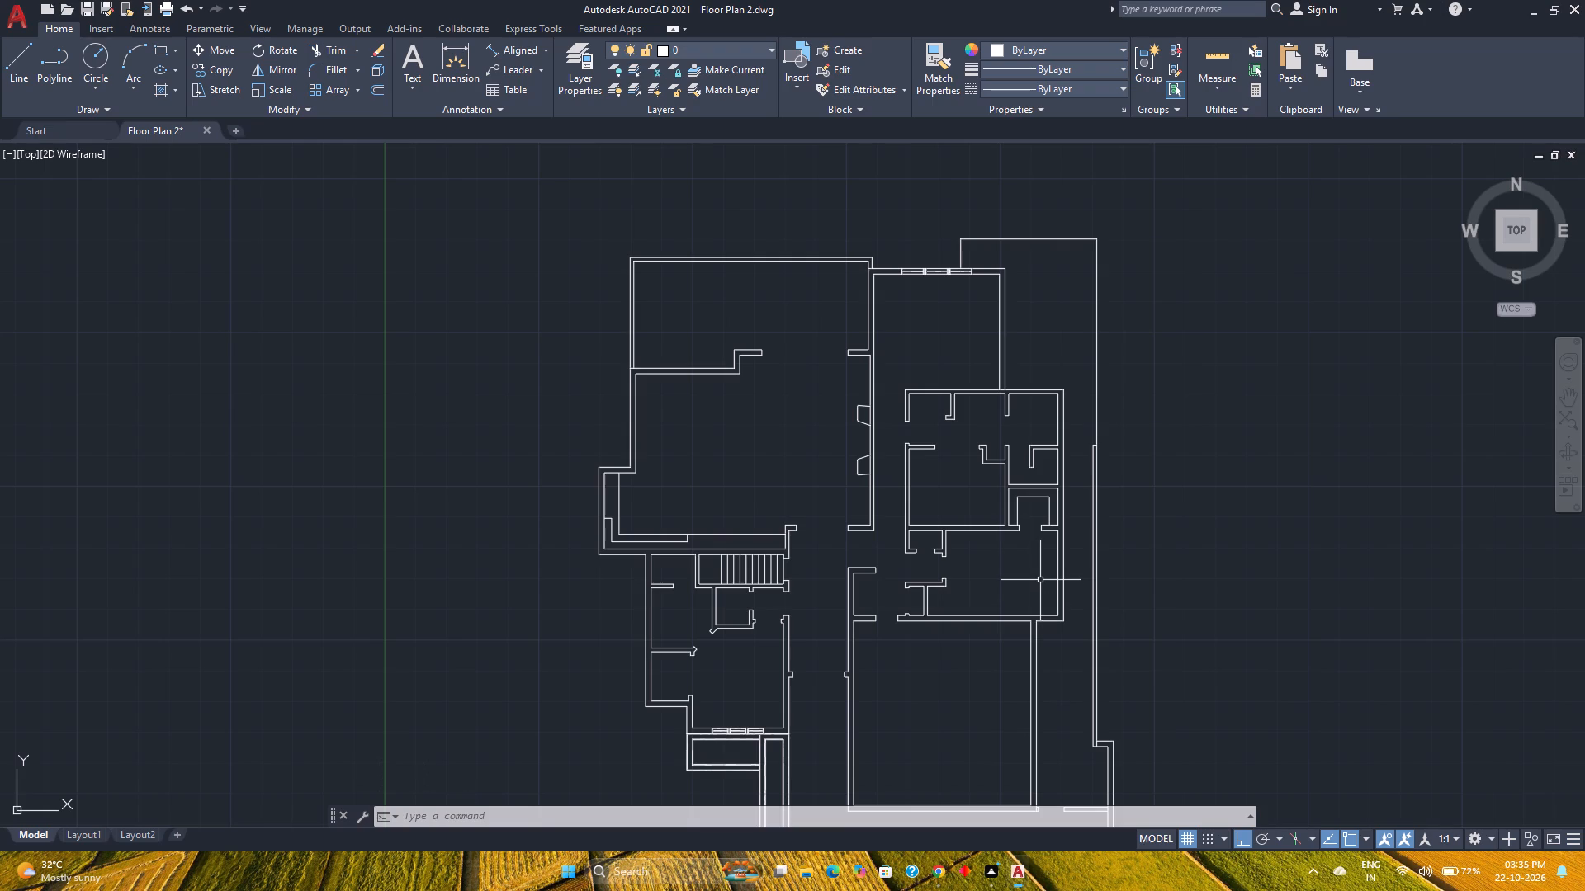
{"action": "scroll", "coordinate": [1040, 580], "scroll_direction": "up", "scroll_amount": 1}
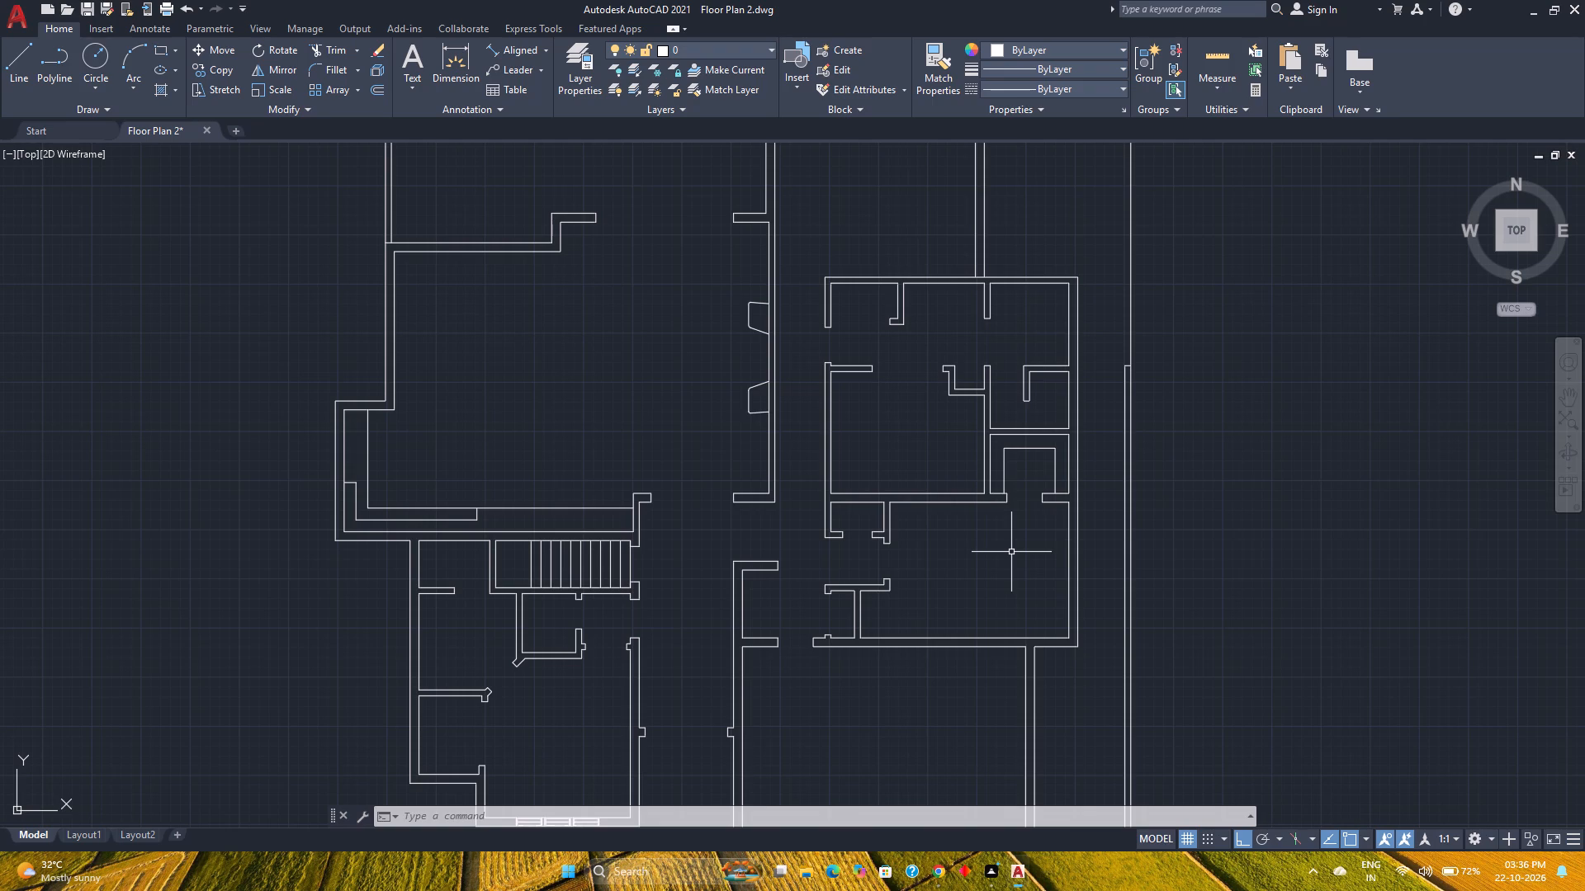
{"action": "scroll", "coordinate": [860, 458], "scroll_direction": "down", "scroll_amount": 1}
{"action": "middle_click_drag", "start_coordinate": [915, 523], "coordinate": [911, 516]}
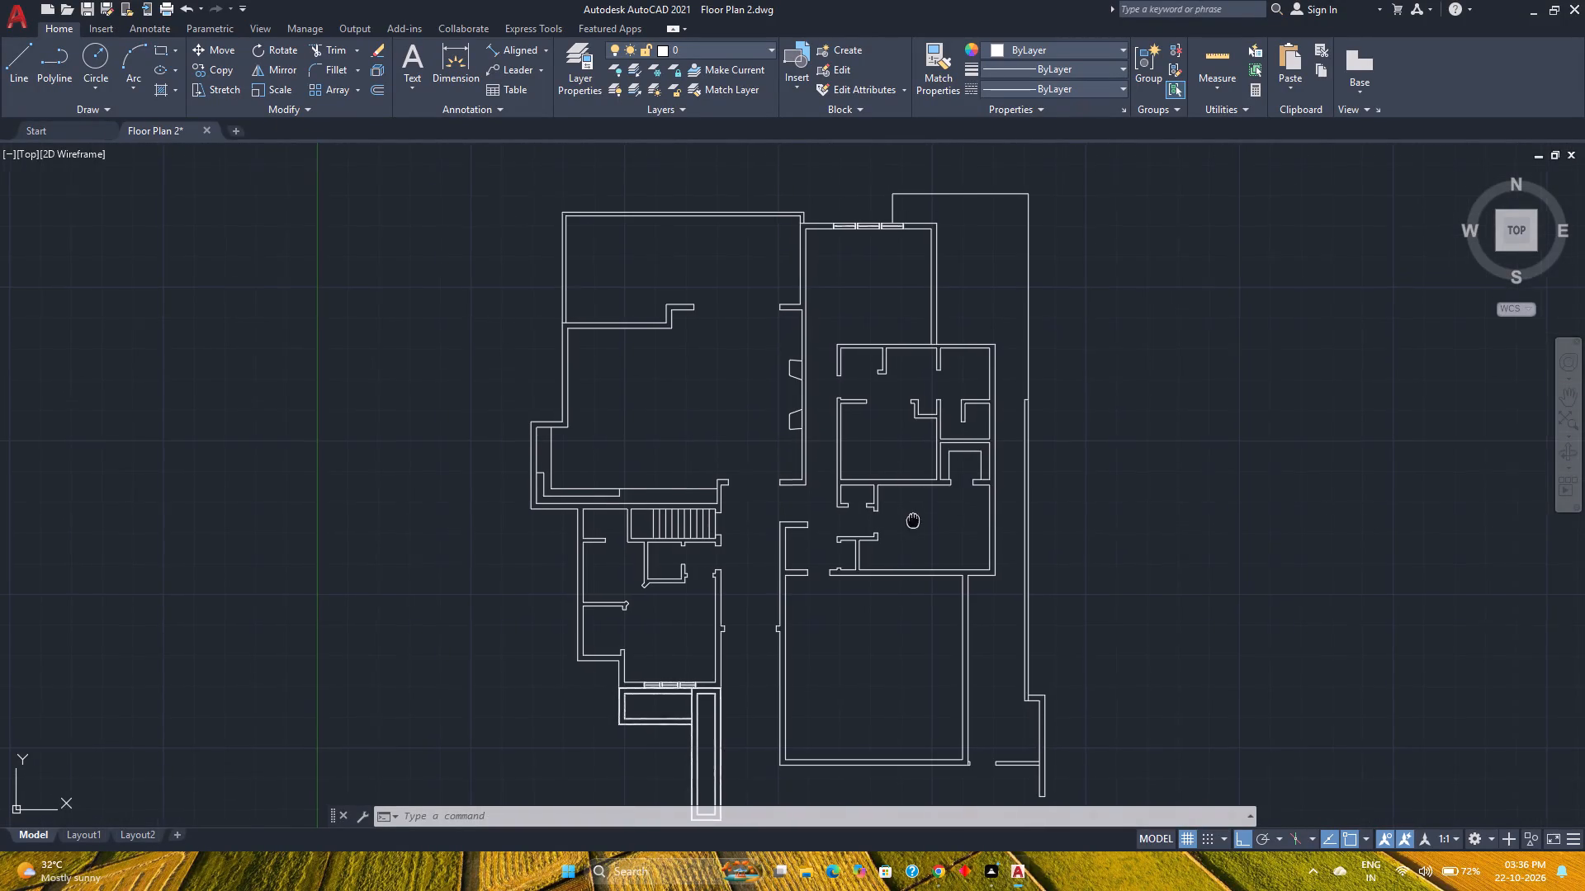
{"action": "middle_click_drag", "start_coordinate": [911, 516], "coordinate": [858, 453]}
{"action": "middle_click", "coordinate": [858, 453]}
{"action": "middle_click", "coordinate": [858, 453]}
{"action": "scroll", "coordinate": [858, 453], "scroll_direction": "down", "scroll_amount": 1}
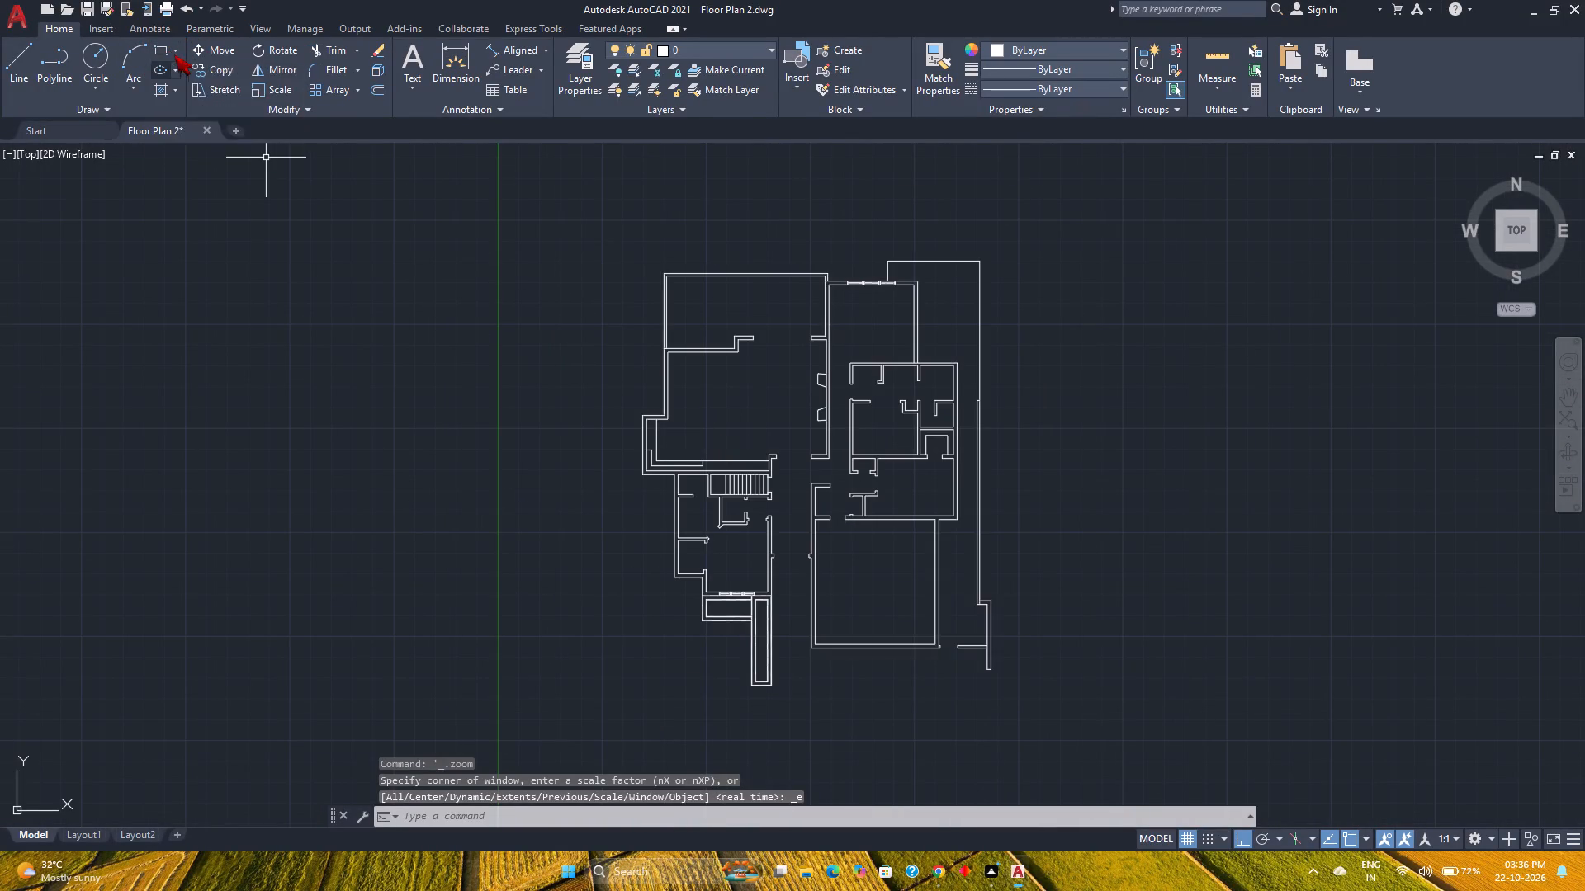
Draw a 9' by 4' rectangle in the large room, its southwest corner about 4'-11" east of the west wall's inner jog corner.
{"action": "left_click", "coordinate": [163, 51]}
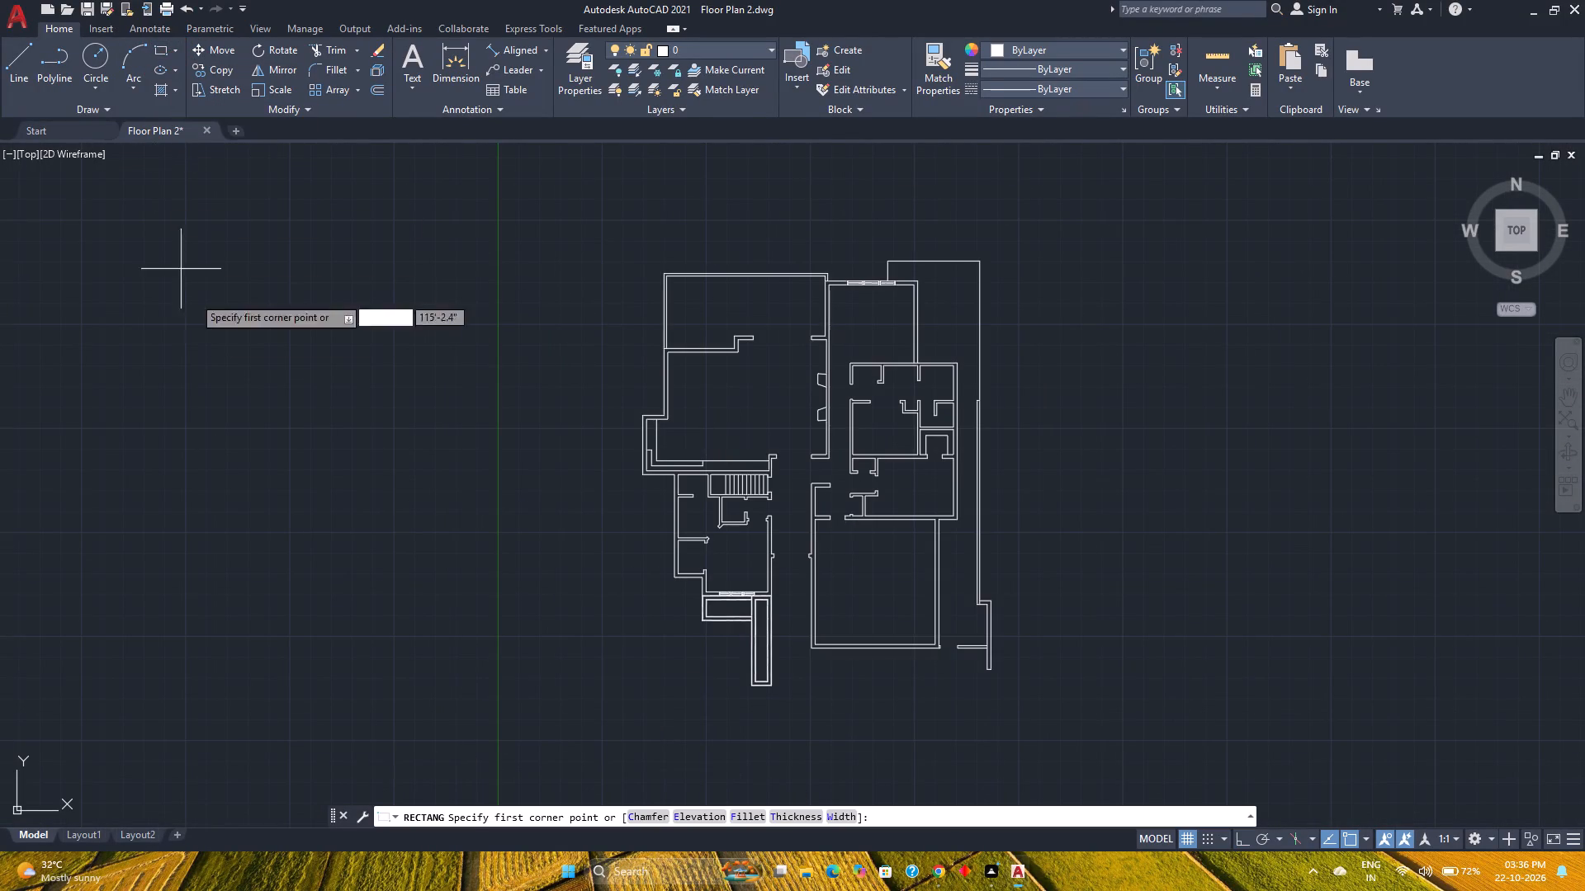
{"action": "scroll", "coordinate": [699, 443], "scroll_direction": "up", "scroll_amount": 2}
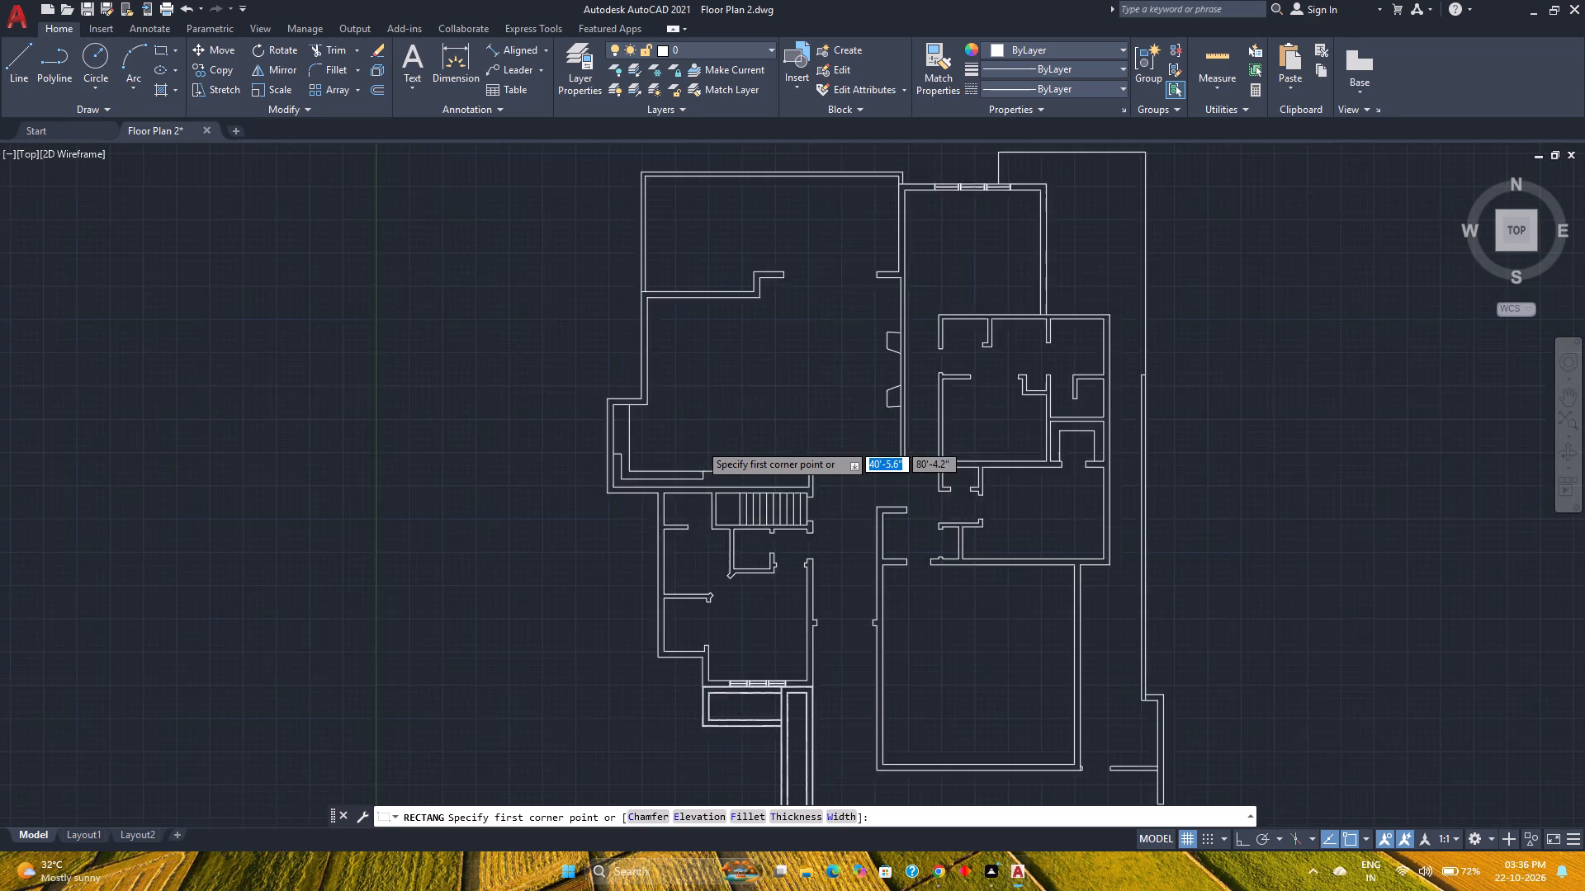
{"action": "scroll", "coordinate": [699, 443], "scroll_direction": "up", "scroll_amount": 1}
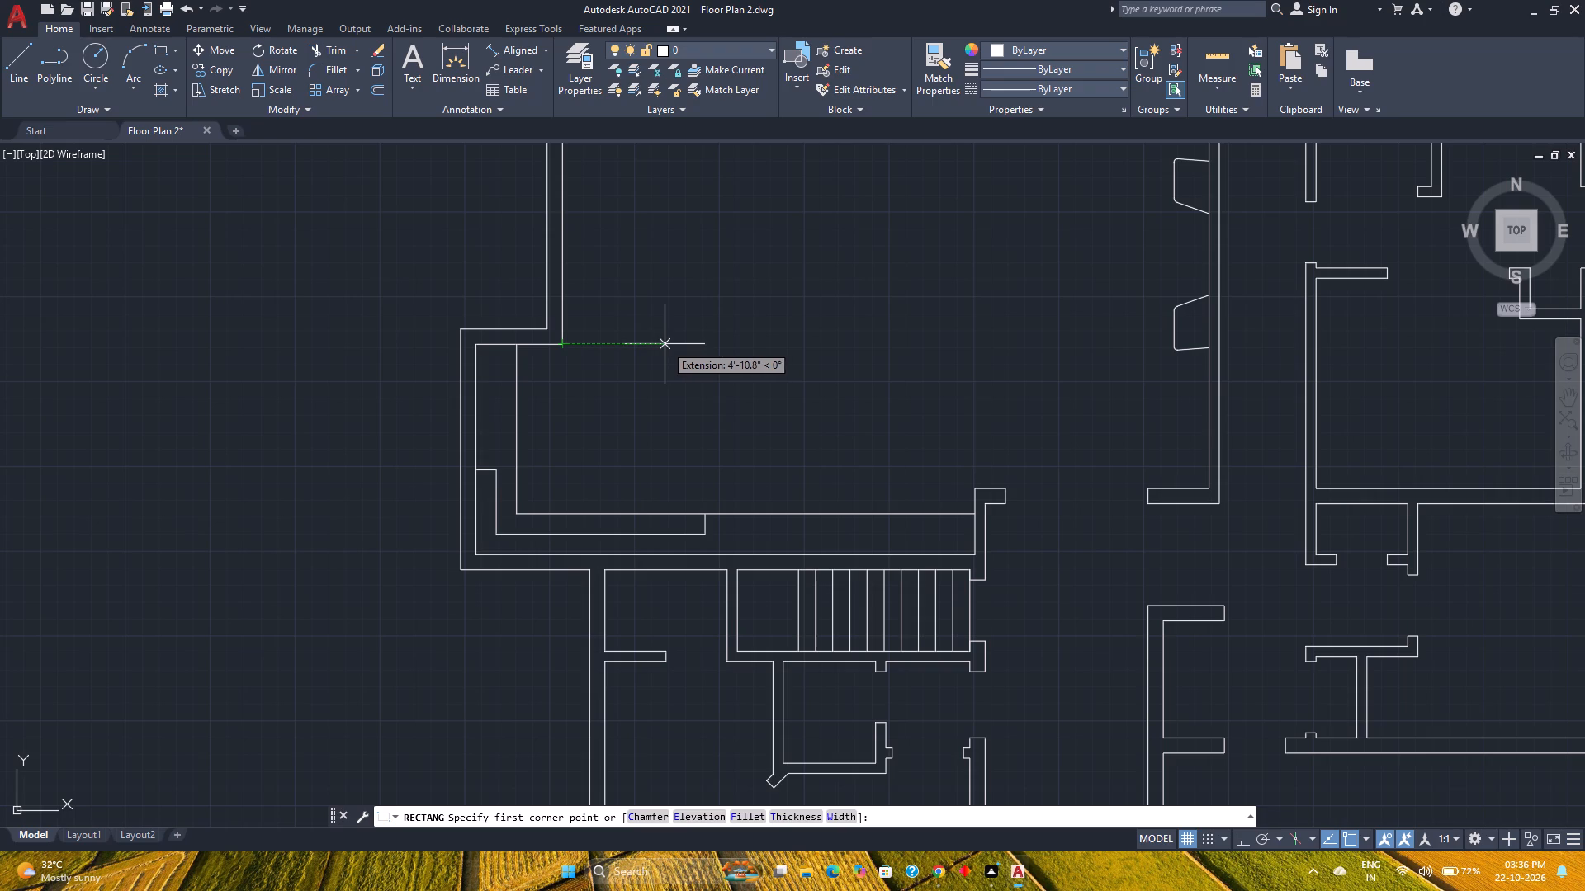
{"action": "left_click", "coordinate": [665, 344]}
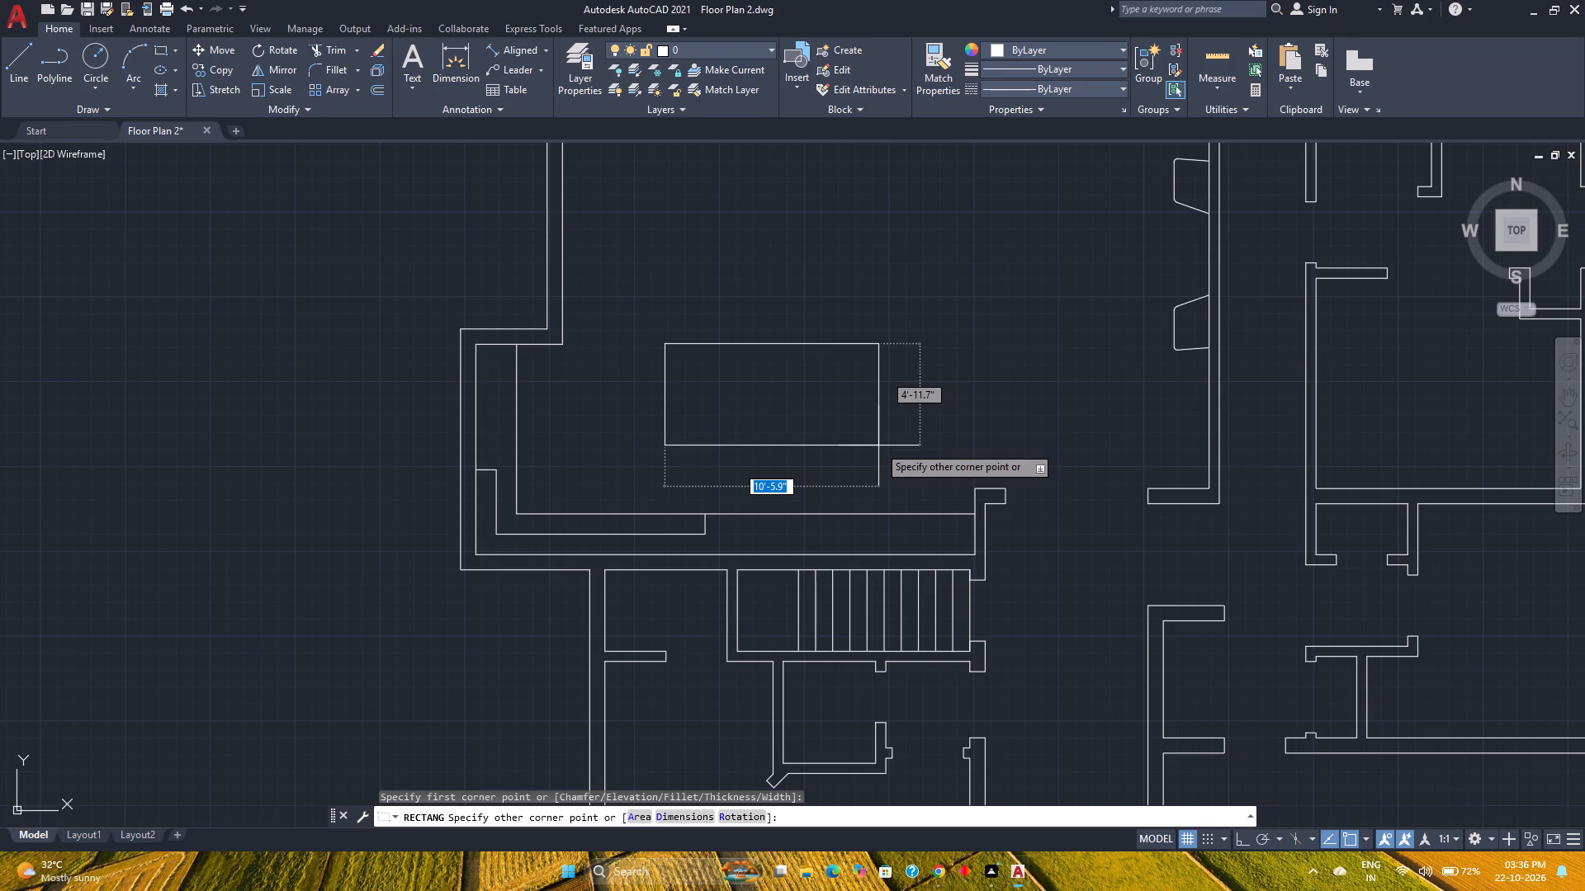
{"action": "type", "text": "10"}
{"action": "key", "text": "BackSpace"}
{"action": "key", "text": "BackSpace"}
{"action": "type", "text": "9',"}
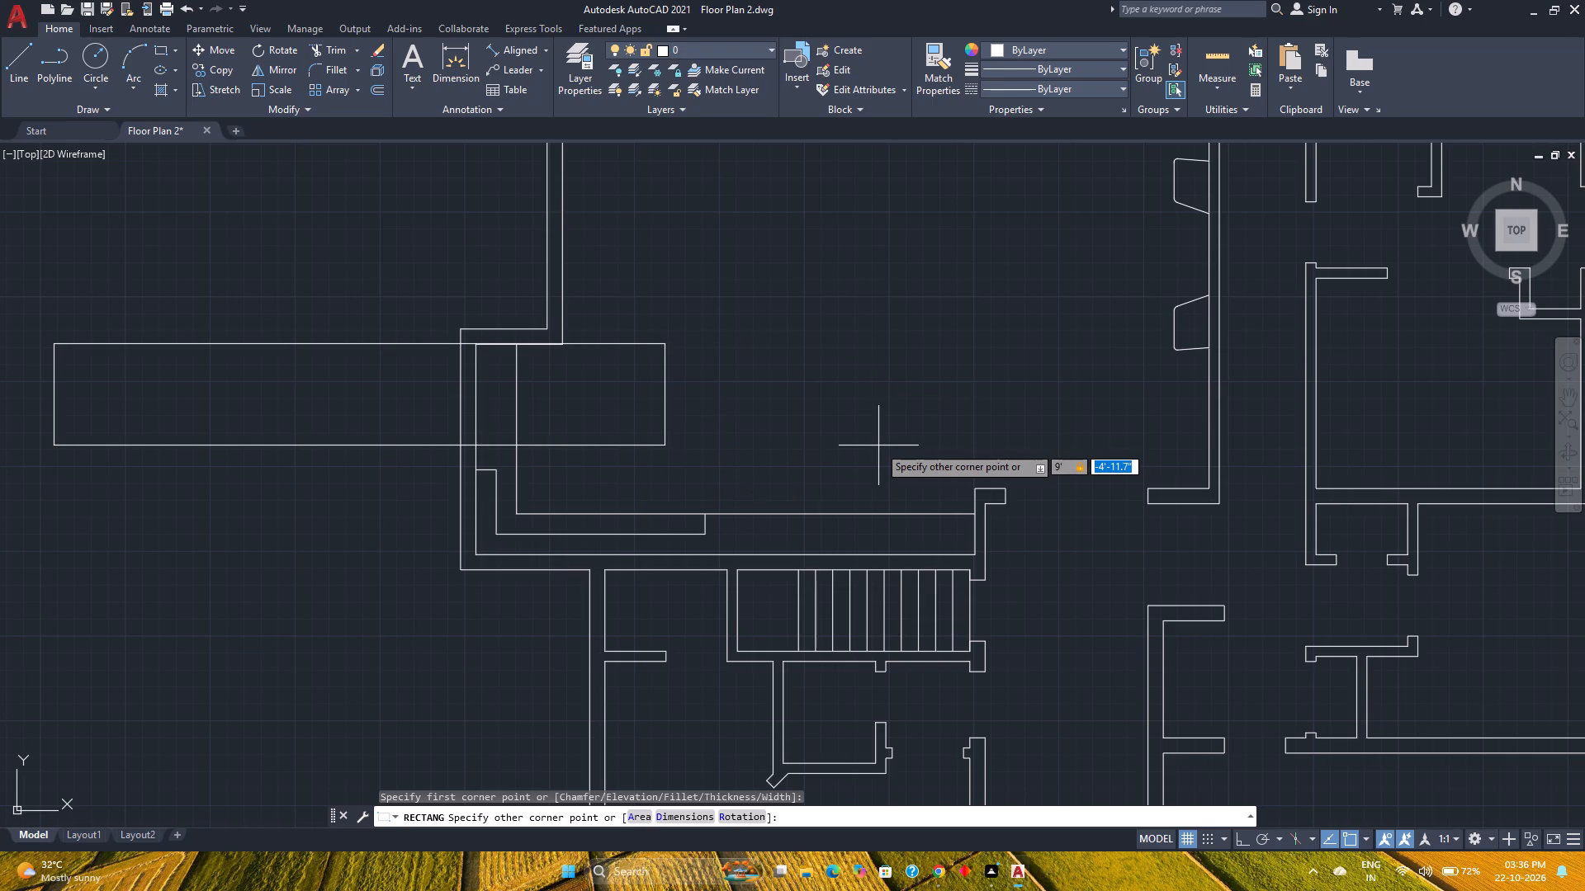
{"action": "type", "text": "4'"}
{"action": "key", "text": "Return"}
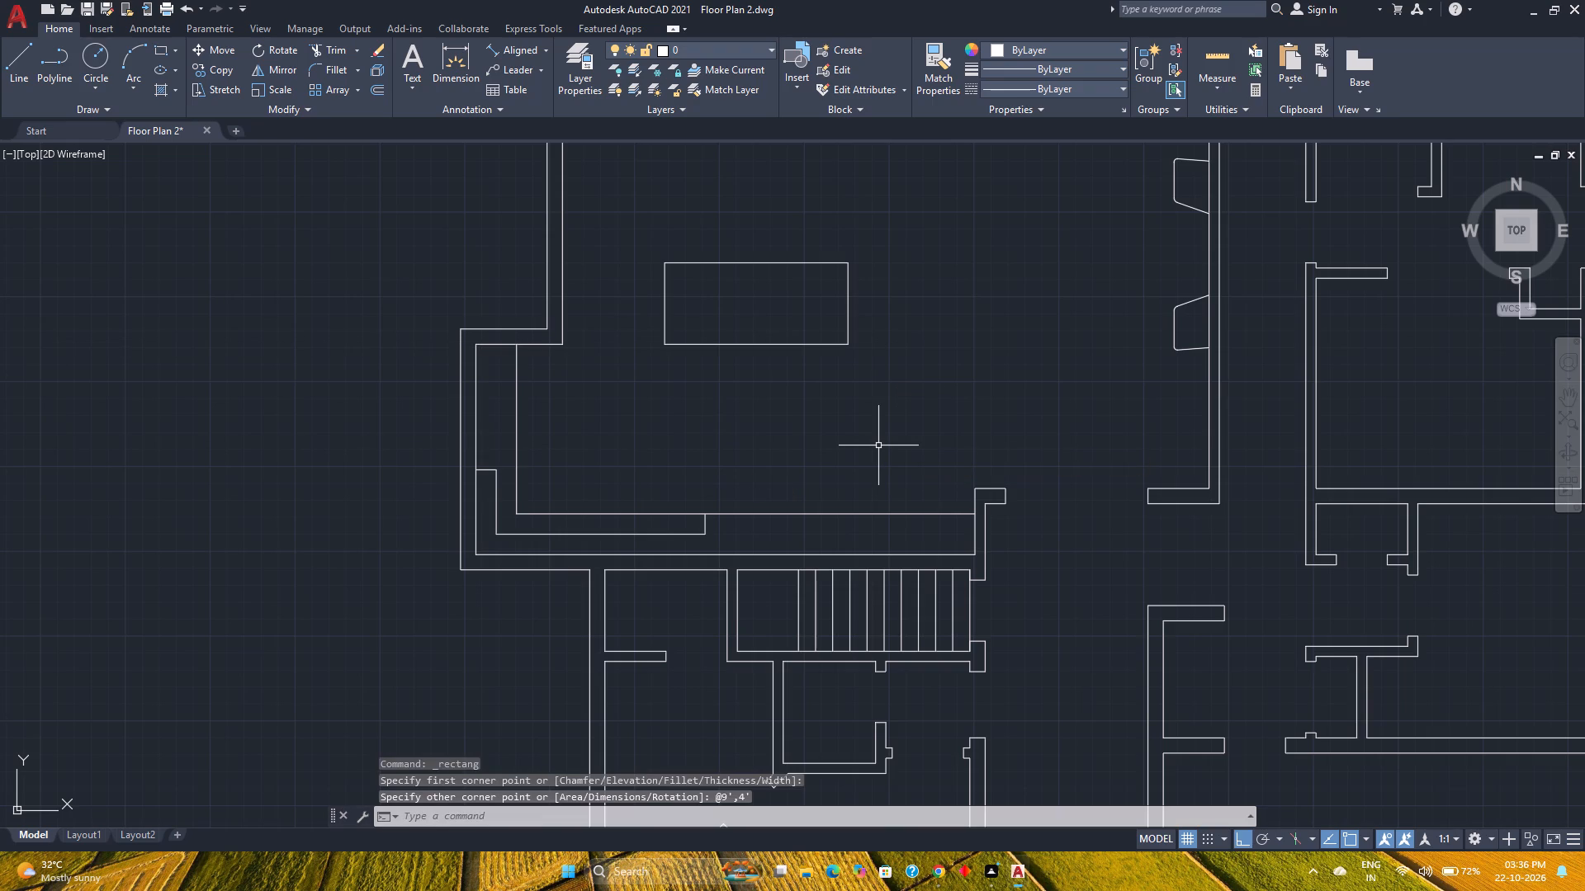
Move the 9' by 4' rectangle by its northwest corner onto the inner jog corner of the large room's west wall.
{"action": "left_click", "coordinate": [878, 441]}
{"action": "left_click", "coordinate": [690, 328]}
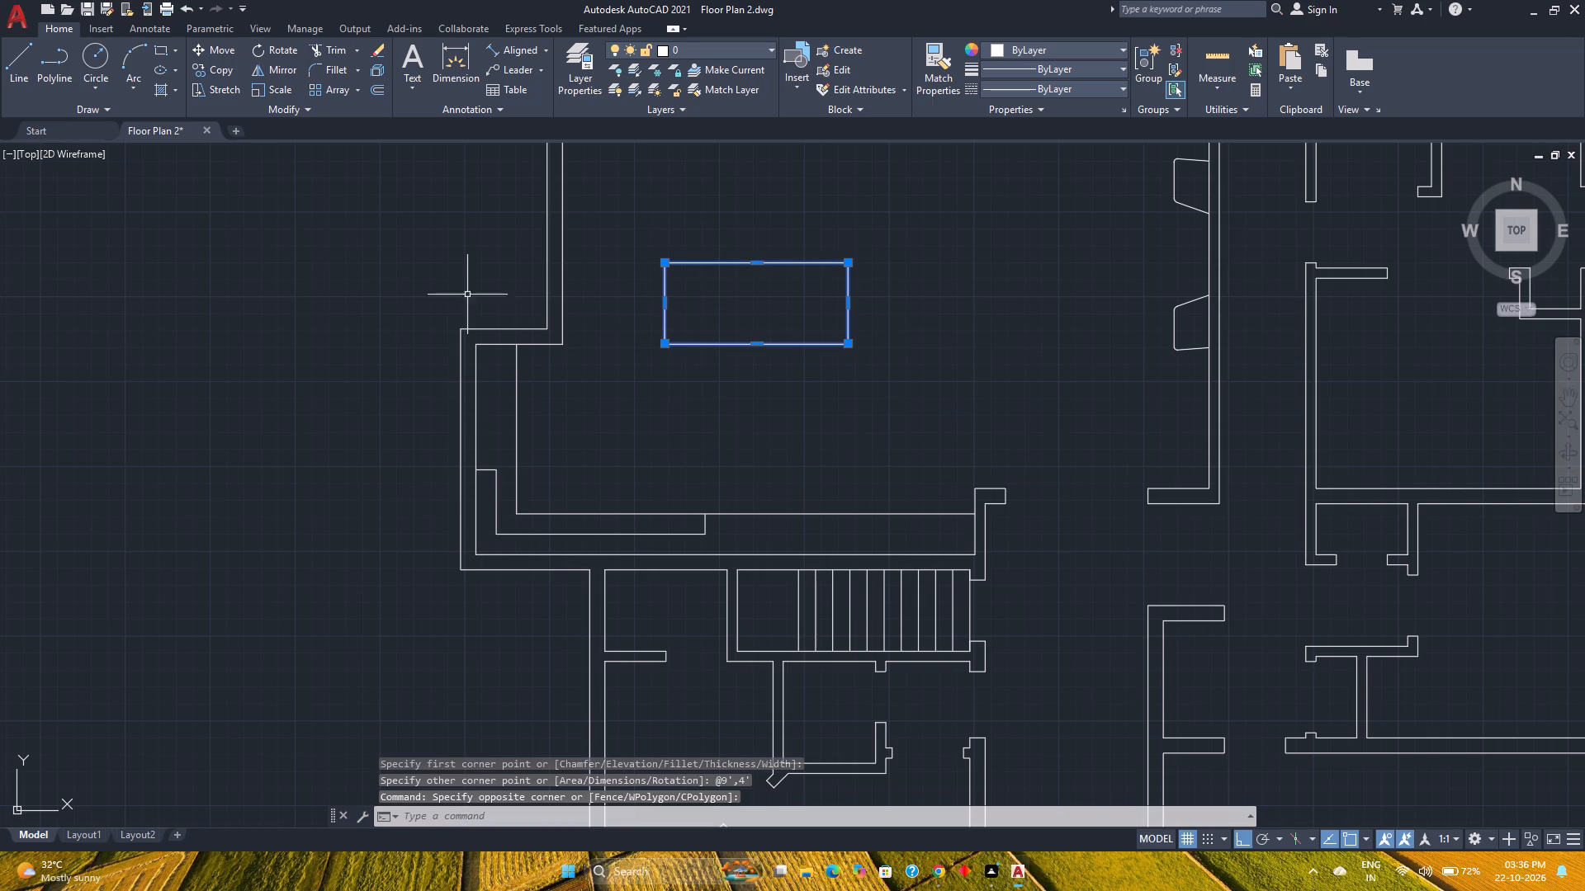
{"action": "left_click", "coordinate": [195, 45]}
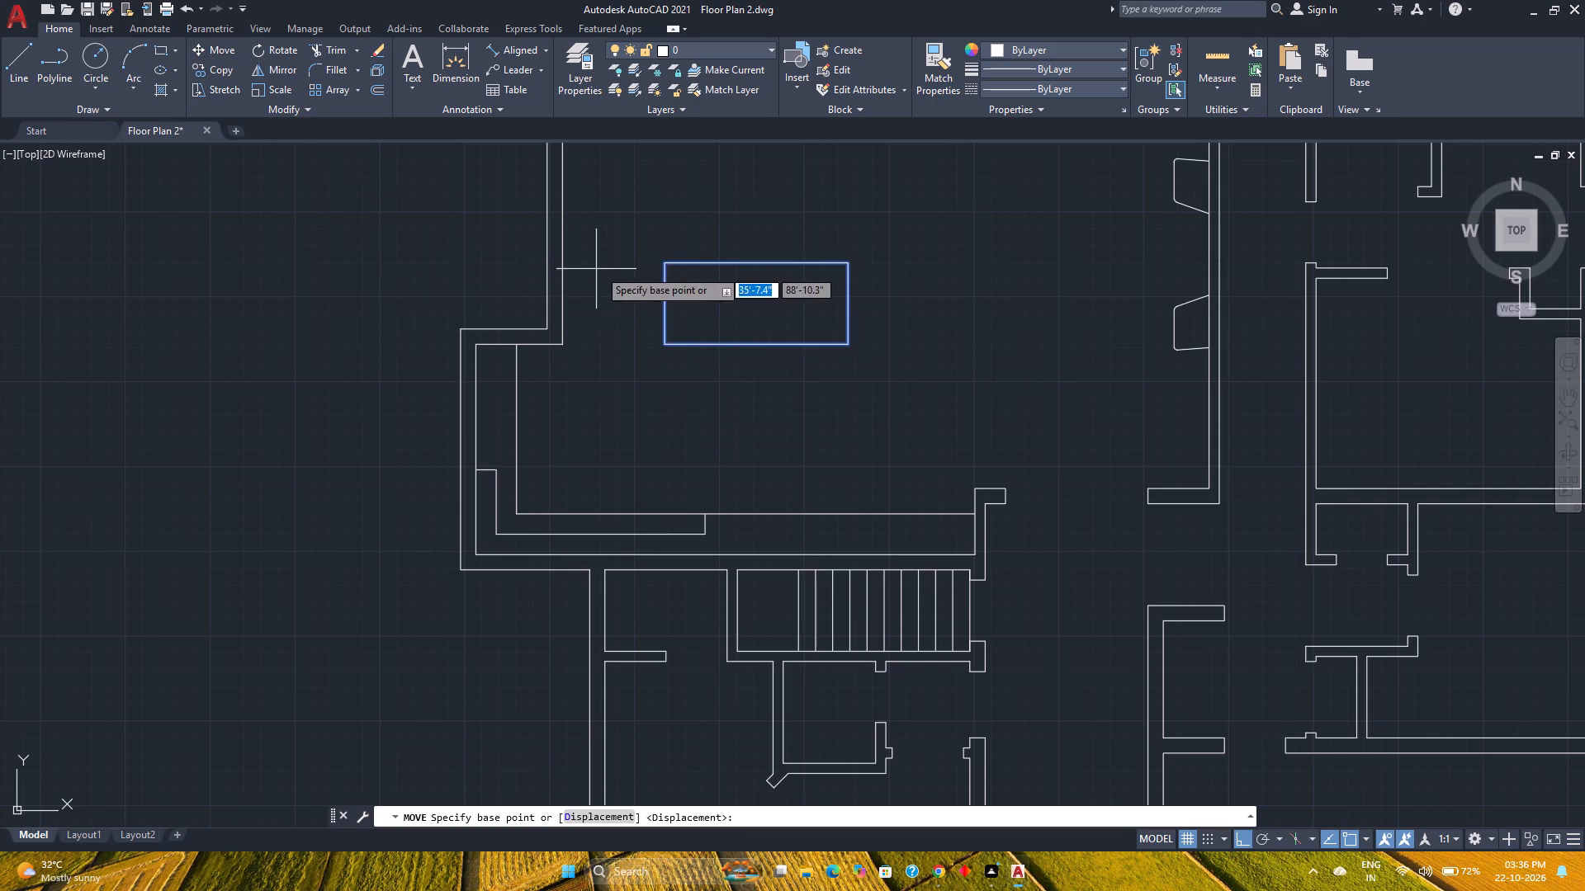
{"action": "left_click", "coordinate": [663, 263]}
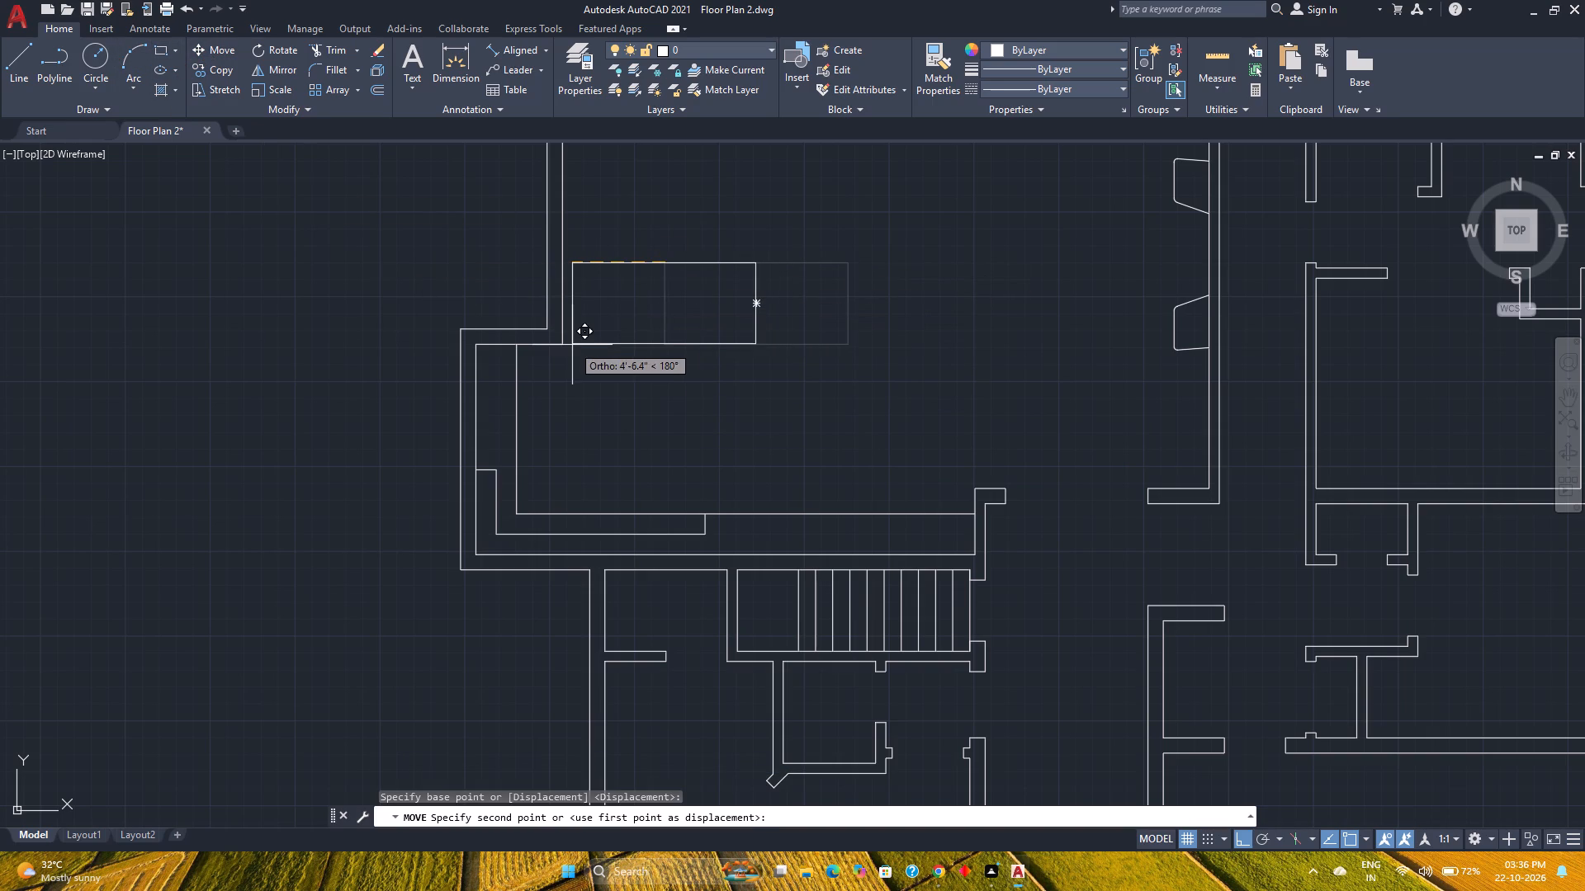
{"action": "left_click", "coordinate": [565, 345]}
Move the 9' by 4' rectangle 5' east from the inner jog corner of the large room's west wall.
{"action": "left_click", "coordinate": [601, 433]}
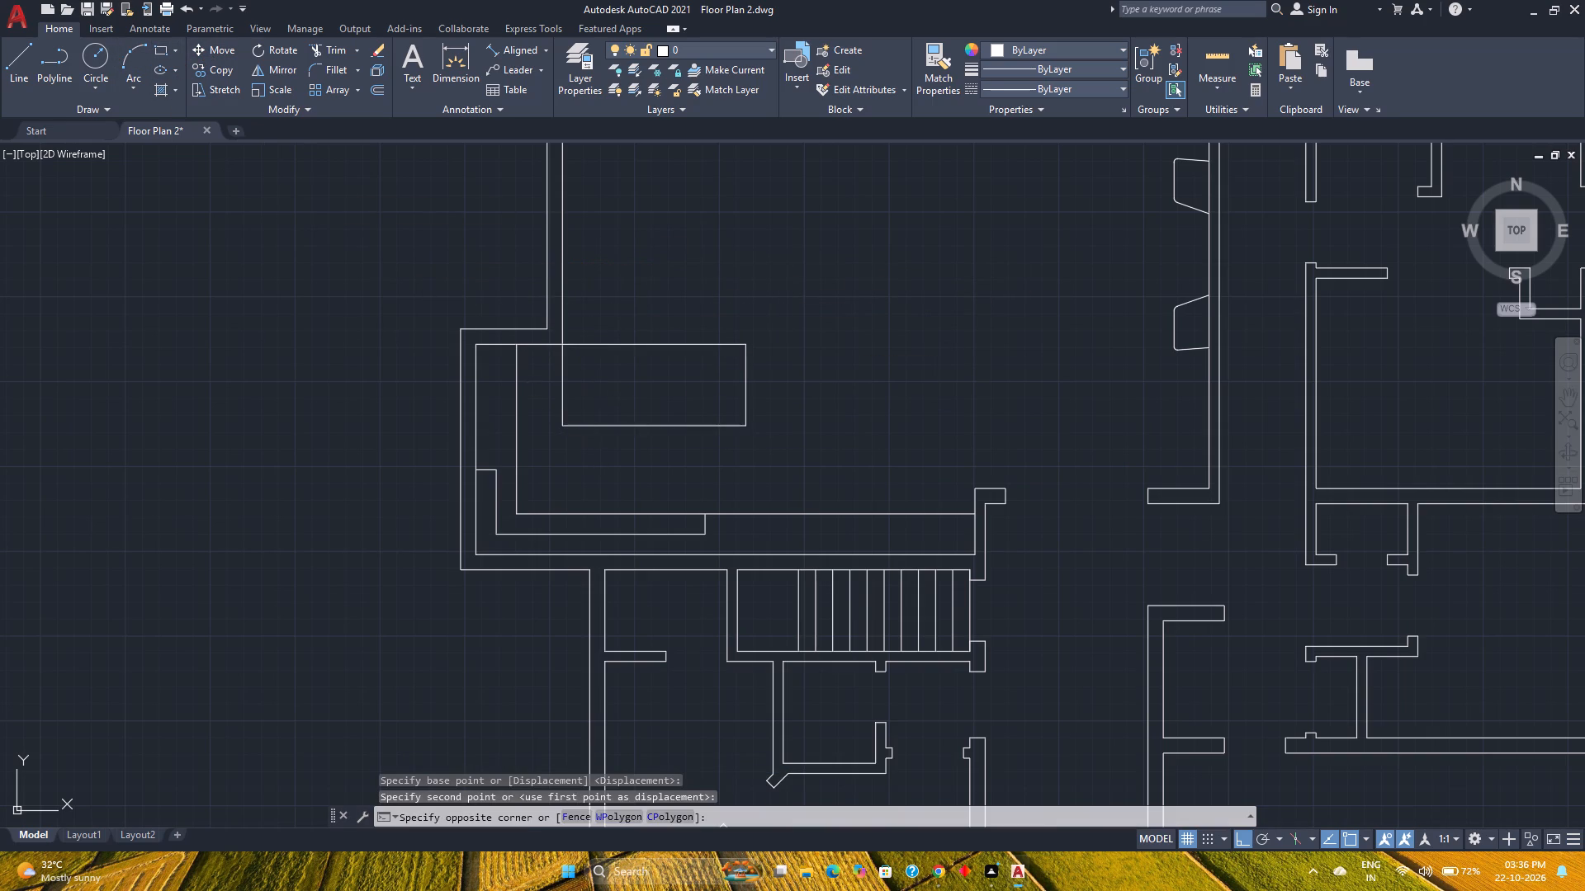
{"action": "left_click", "coordinate": [569, 412]}
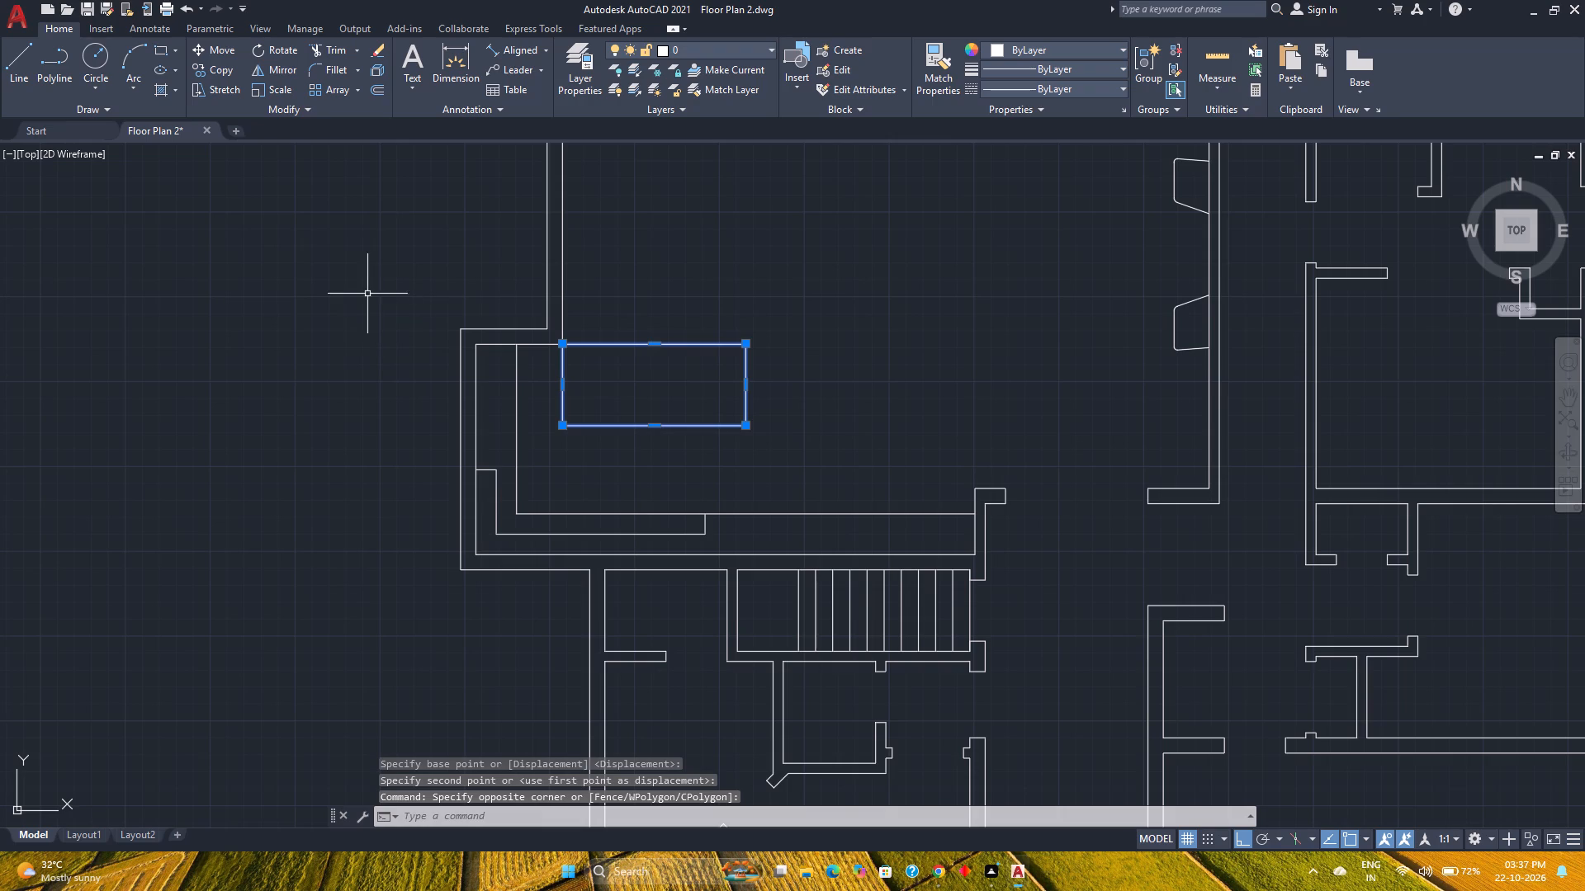
{"action": "left_click", "coordinate": [194, 54]}
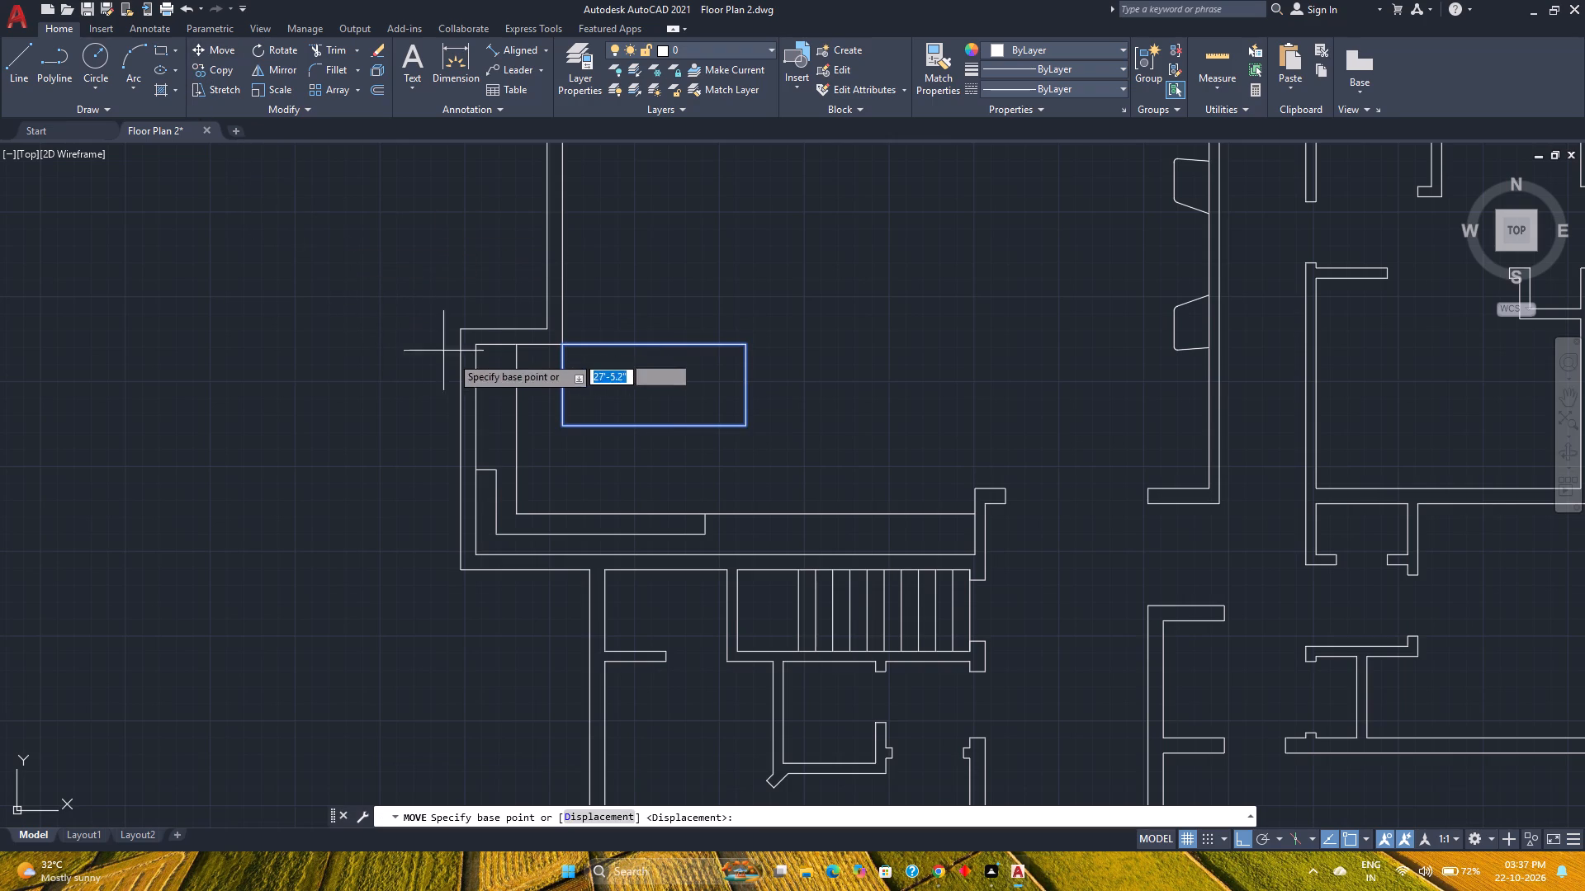
{"action": "left_click", "coordinate": [565, 345]}
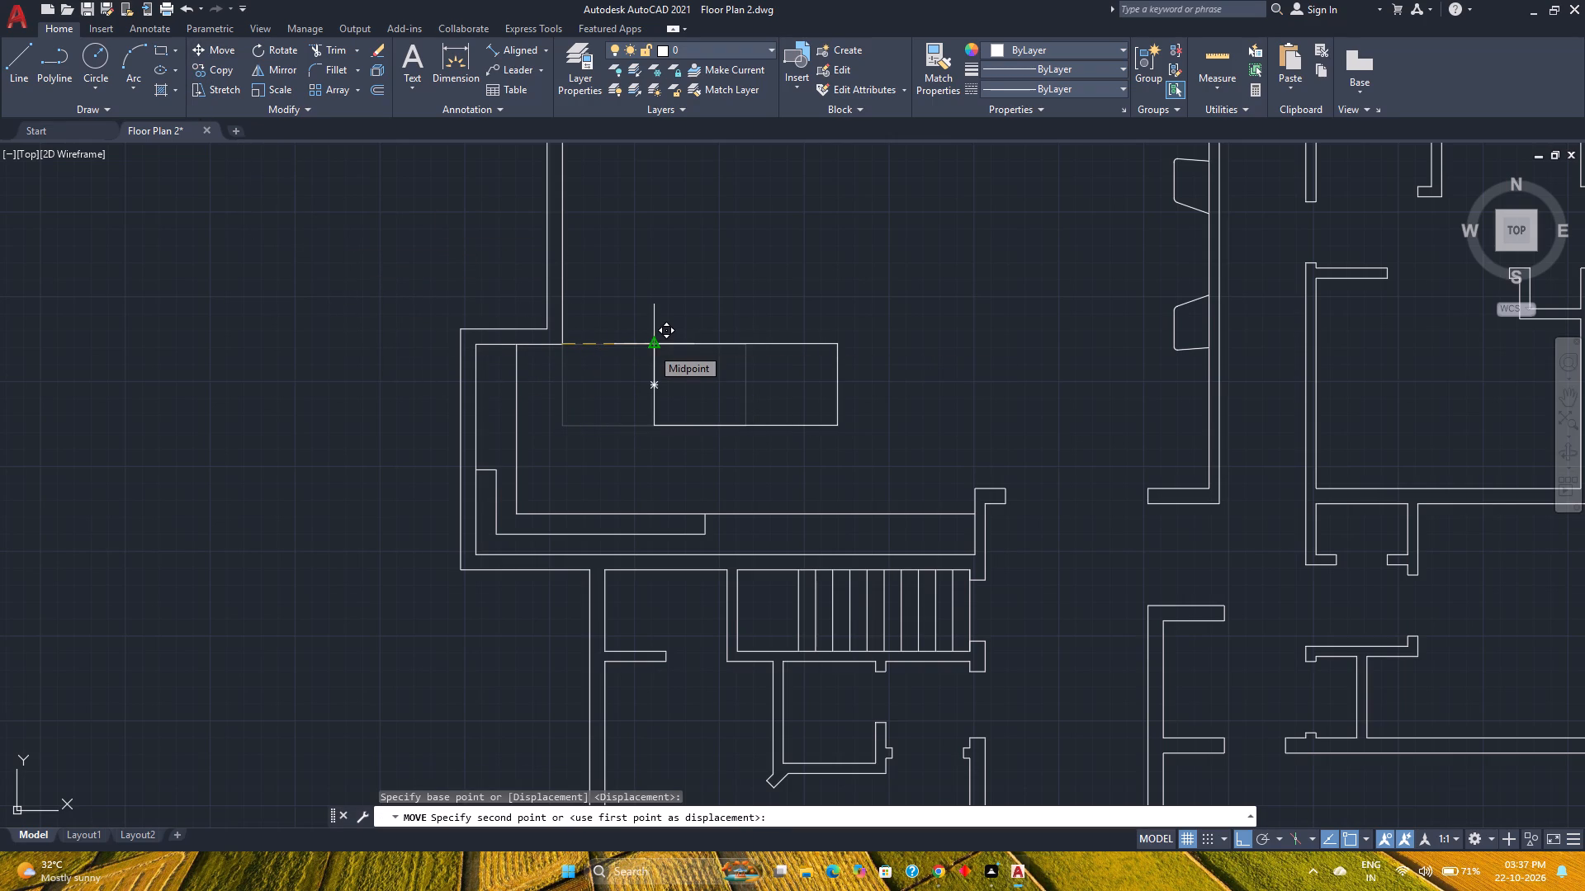
{"action": "type", "text": "5'"}
{"action": "key", "text": "Return"}
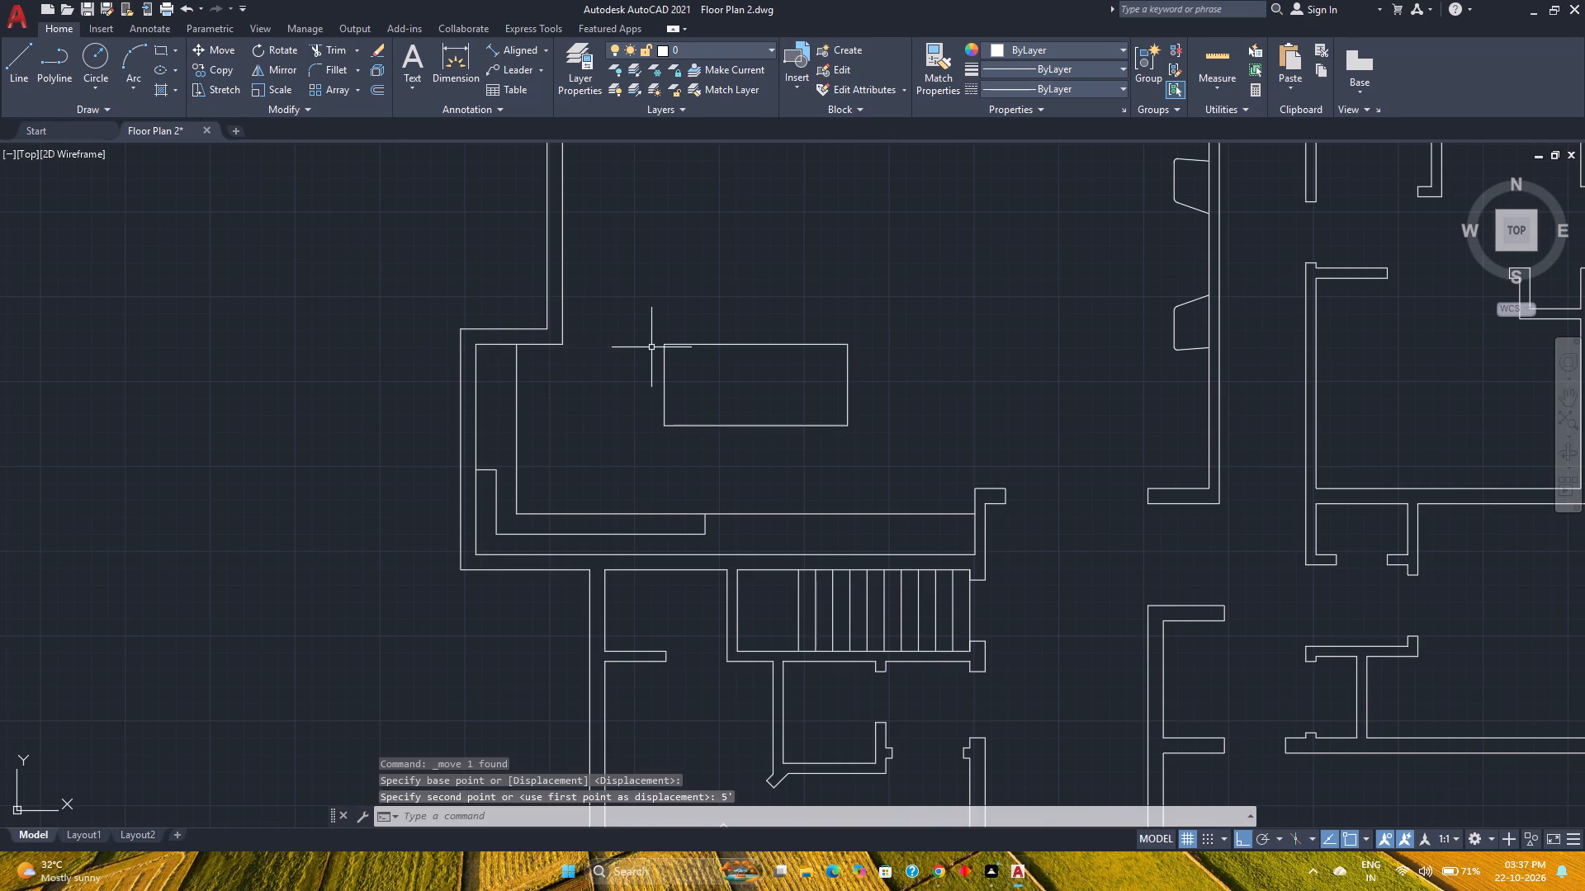
Save the drawing with the repositioned island rectangle.
{"action": "scroll", "coordinate": [740, 361], "scroll_direction": "down", "scroll_amount": 2}
{"action": "middle_click_drag", "start_coordinate": [756, 356], "coordinate": [764, 379]}
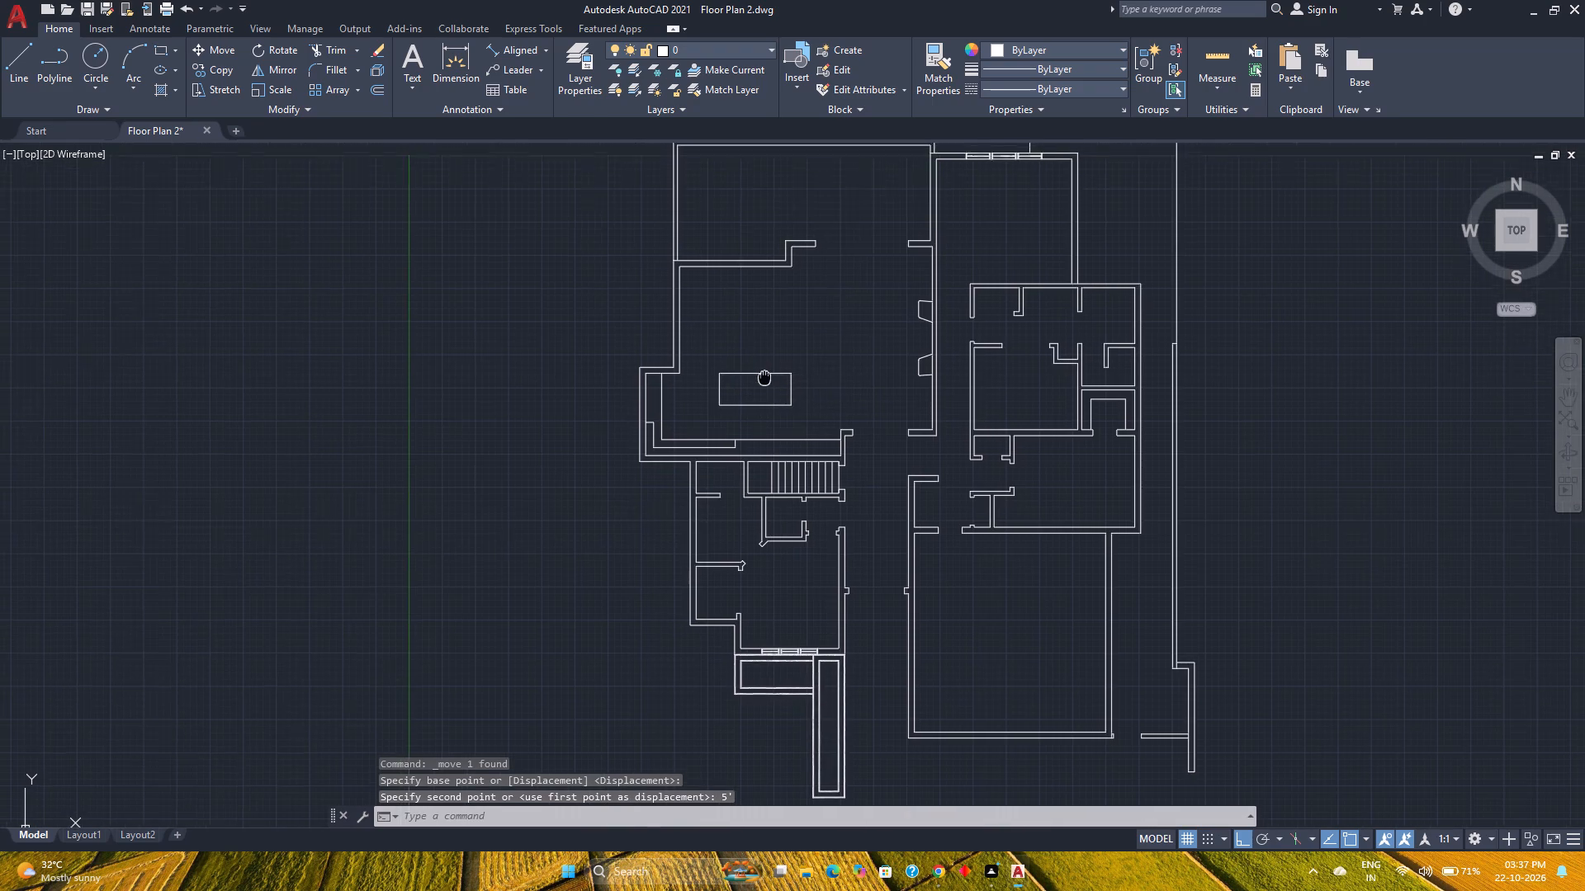
{"action": "middle_click_drag", "start_coordinate": [764, 379], "coordinate": [752, 445]}
{"action": "middle_click", "coordinate": [752, 445]}
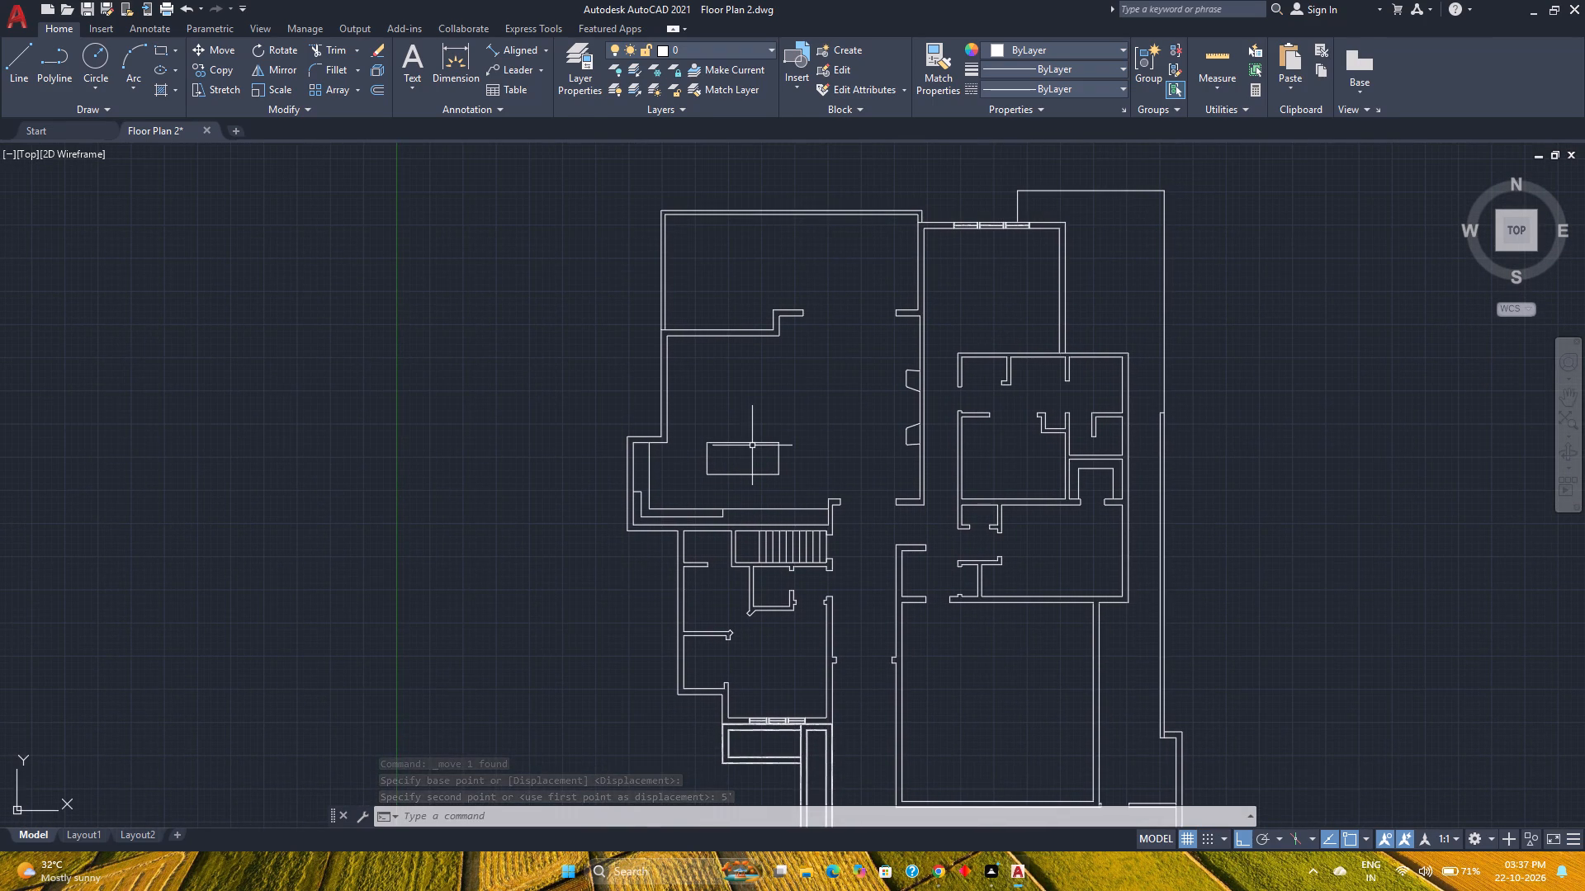
{"action": "key", "text": "ctrl+s"}
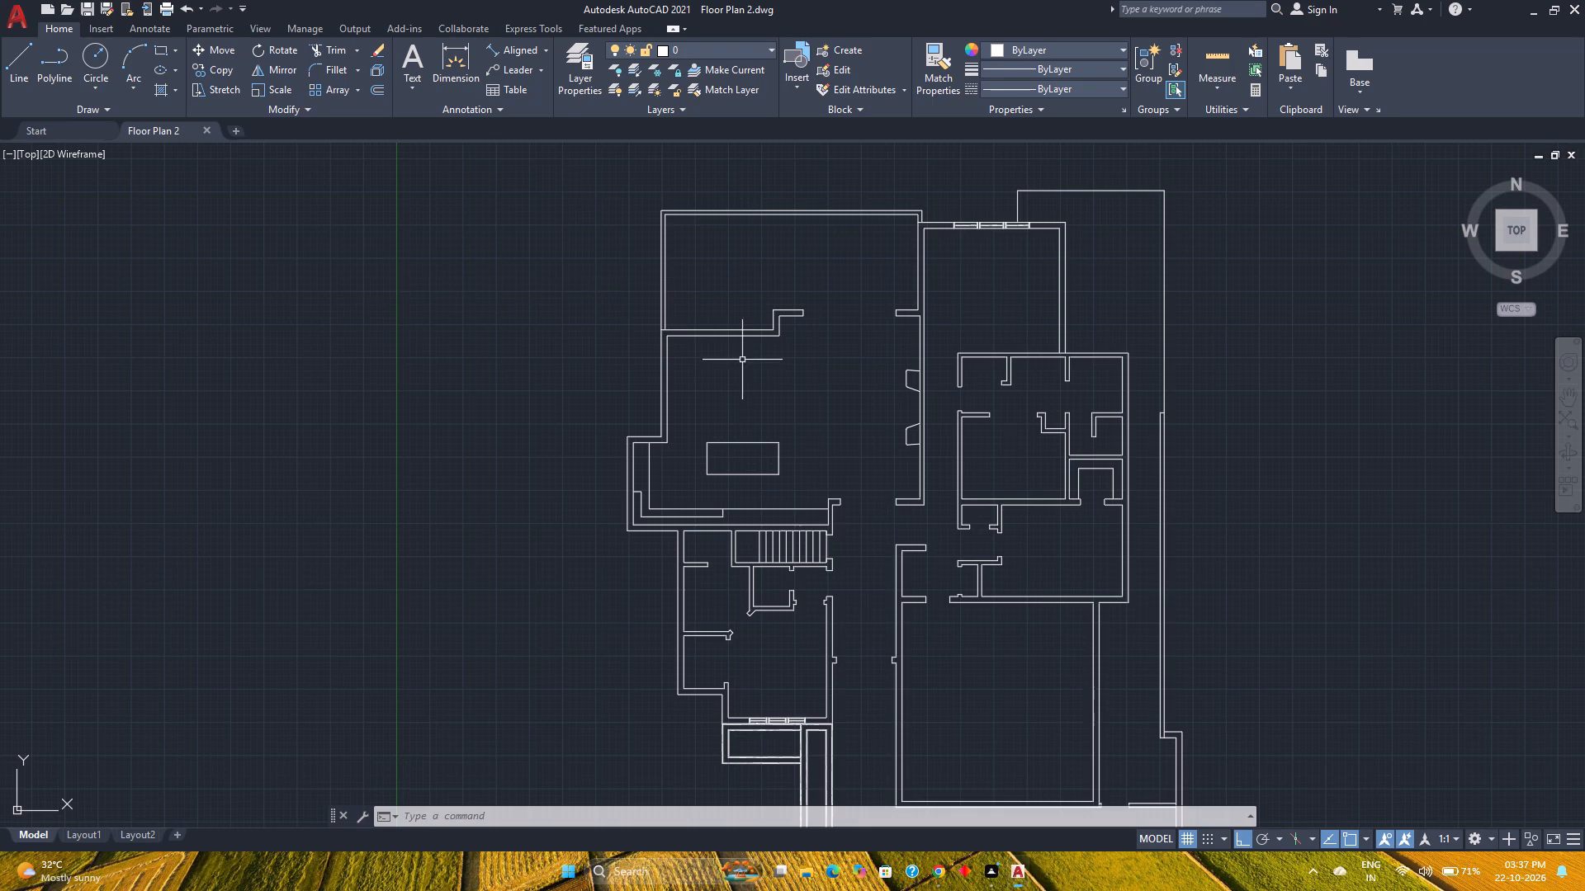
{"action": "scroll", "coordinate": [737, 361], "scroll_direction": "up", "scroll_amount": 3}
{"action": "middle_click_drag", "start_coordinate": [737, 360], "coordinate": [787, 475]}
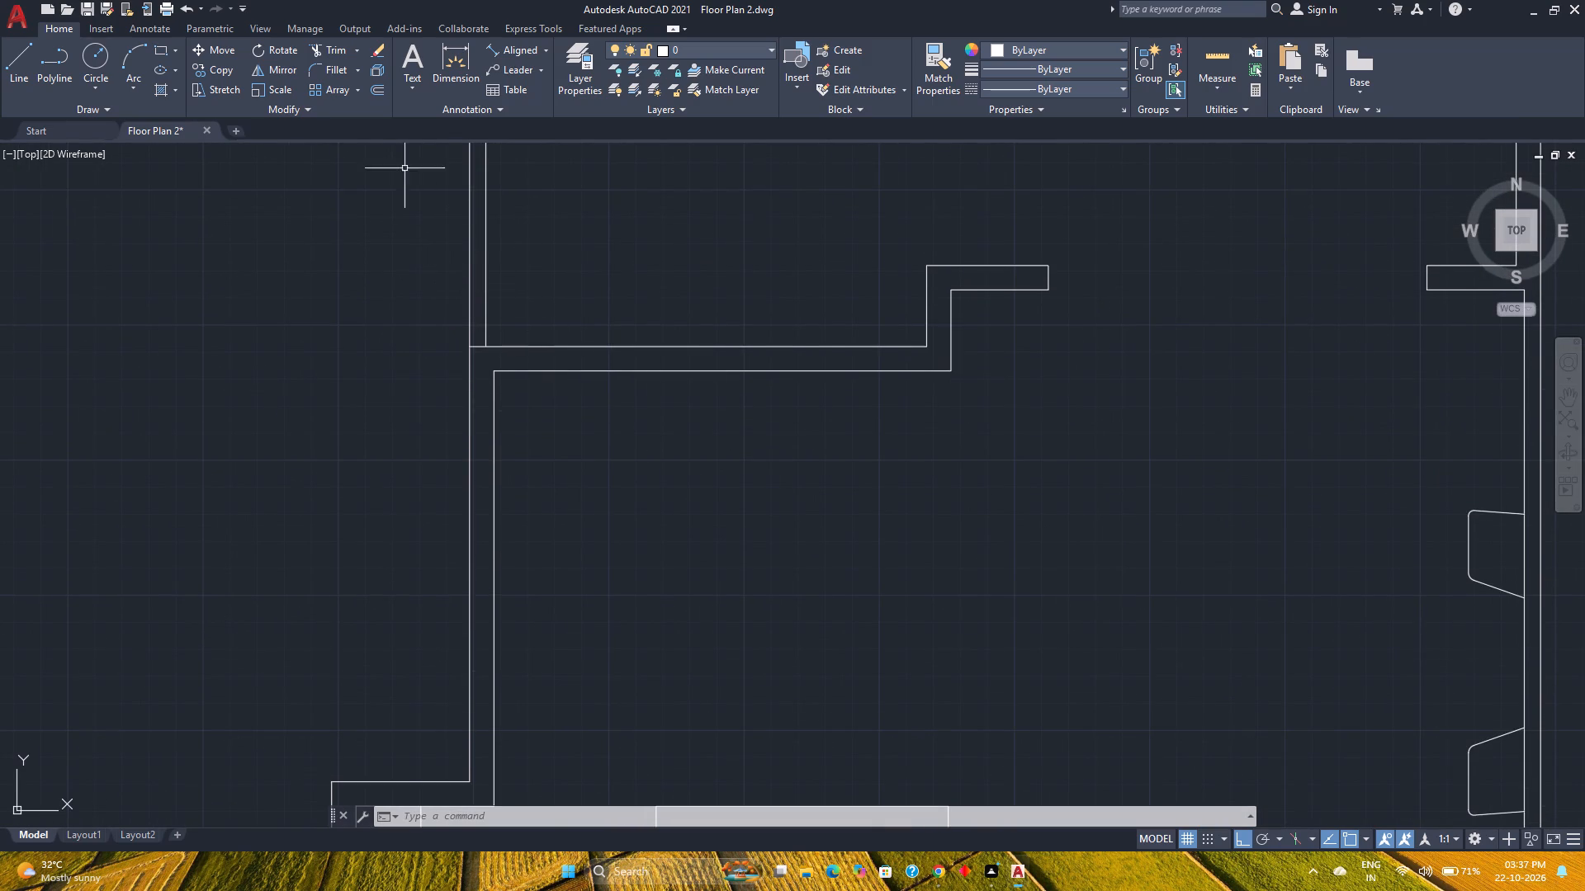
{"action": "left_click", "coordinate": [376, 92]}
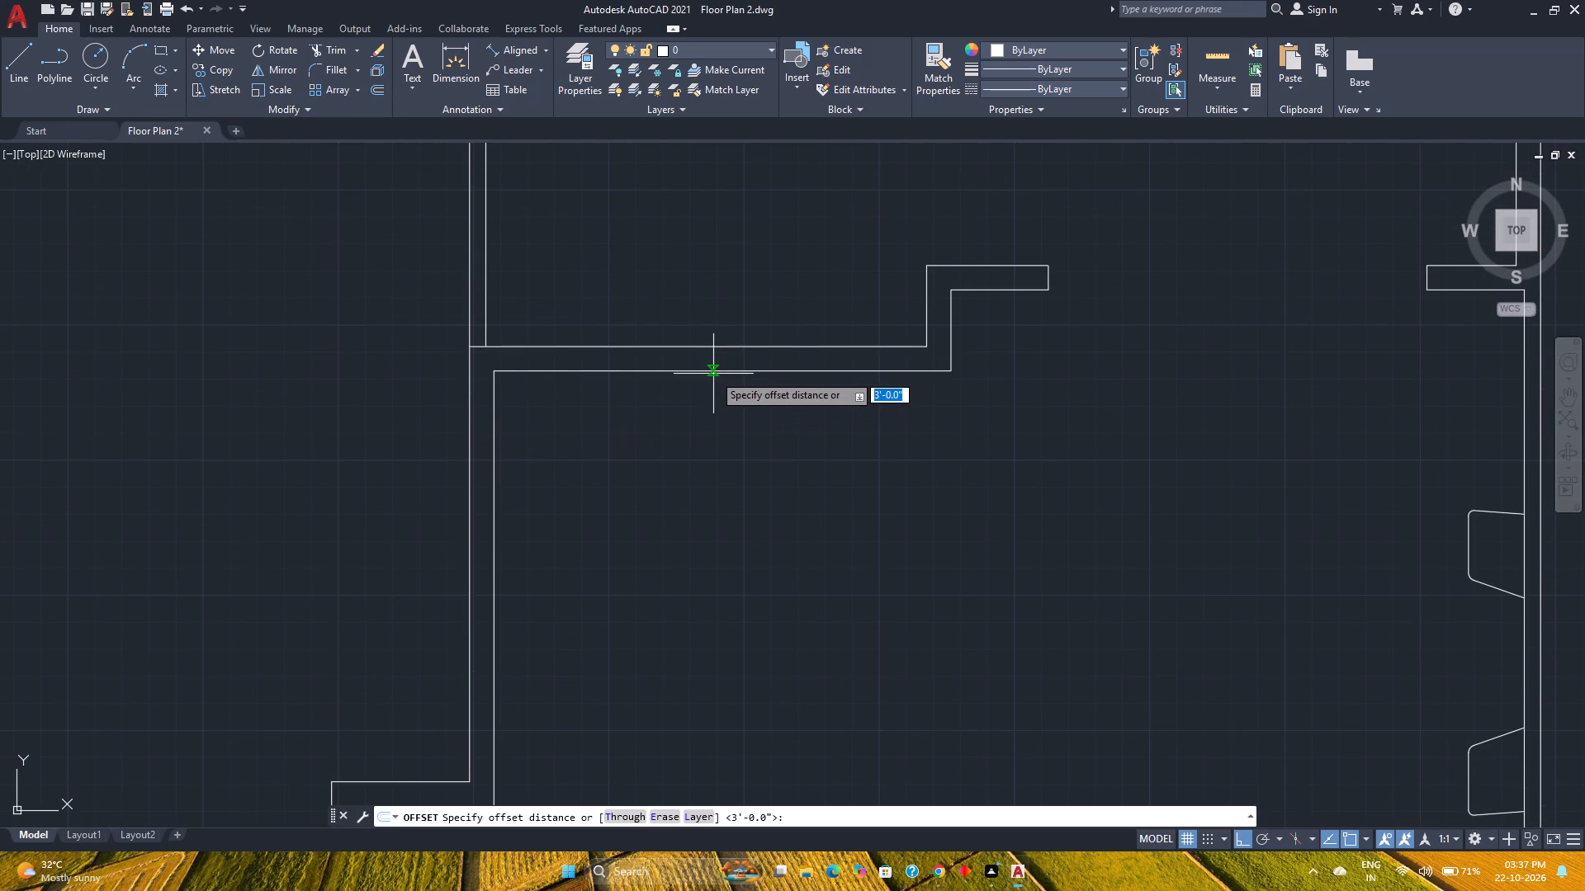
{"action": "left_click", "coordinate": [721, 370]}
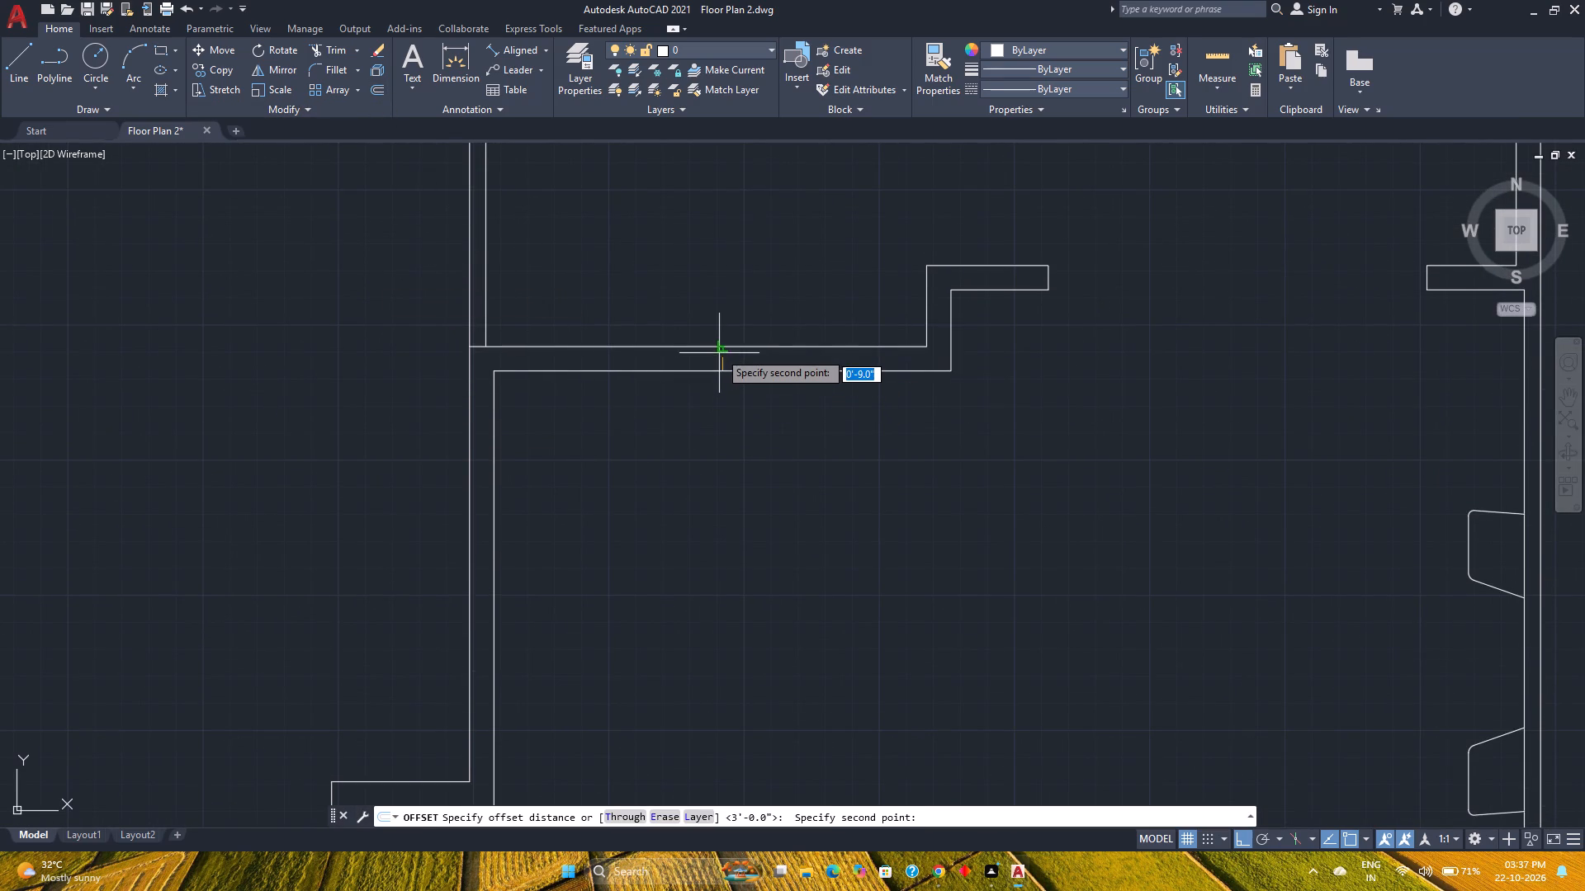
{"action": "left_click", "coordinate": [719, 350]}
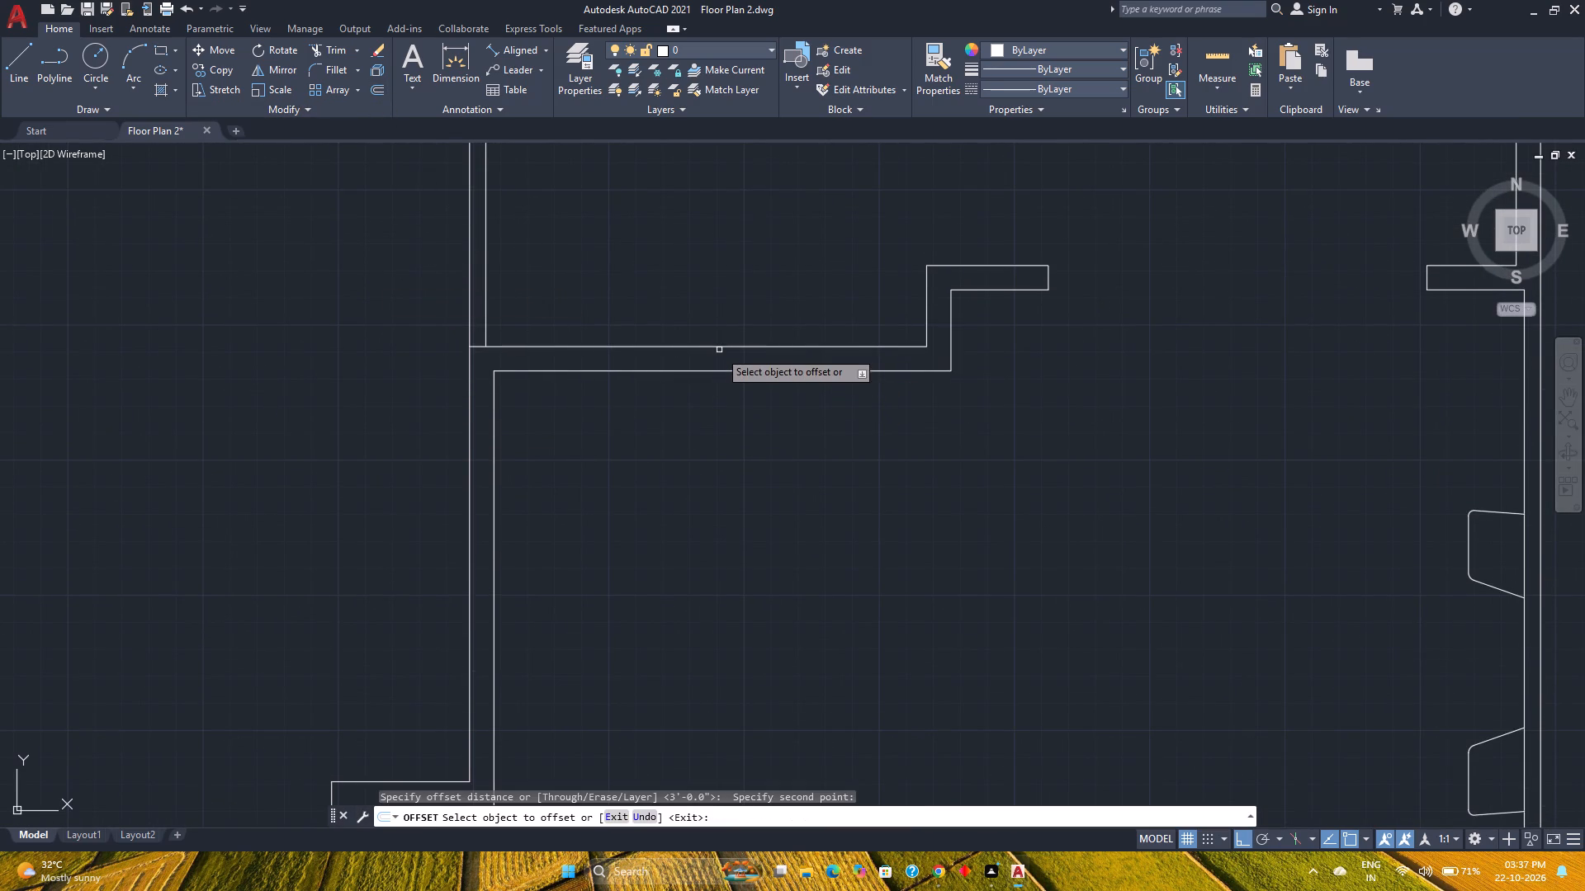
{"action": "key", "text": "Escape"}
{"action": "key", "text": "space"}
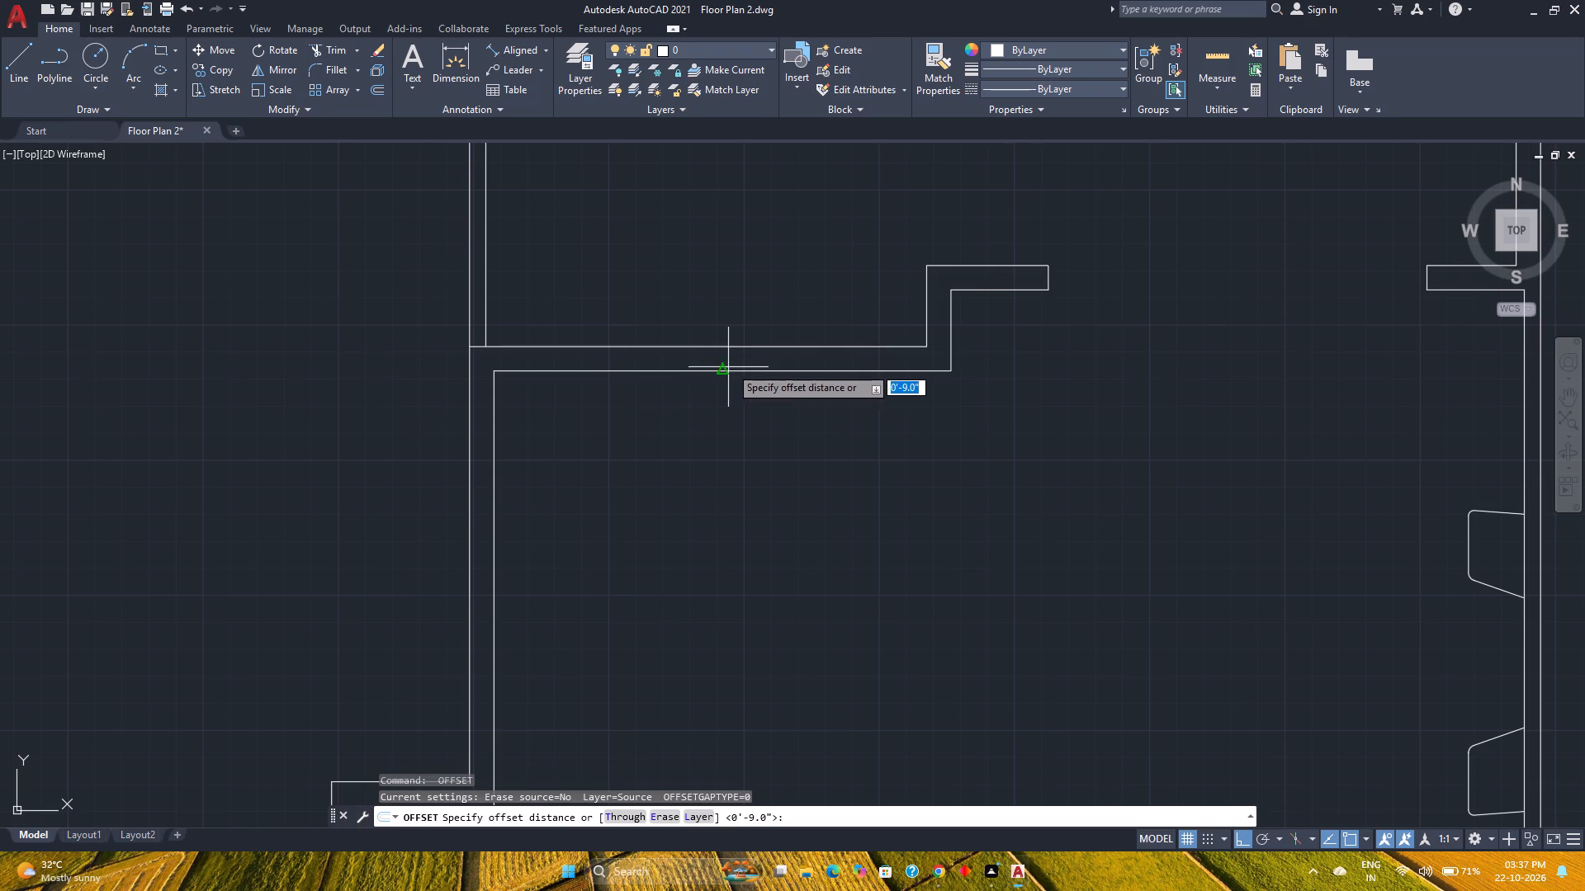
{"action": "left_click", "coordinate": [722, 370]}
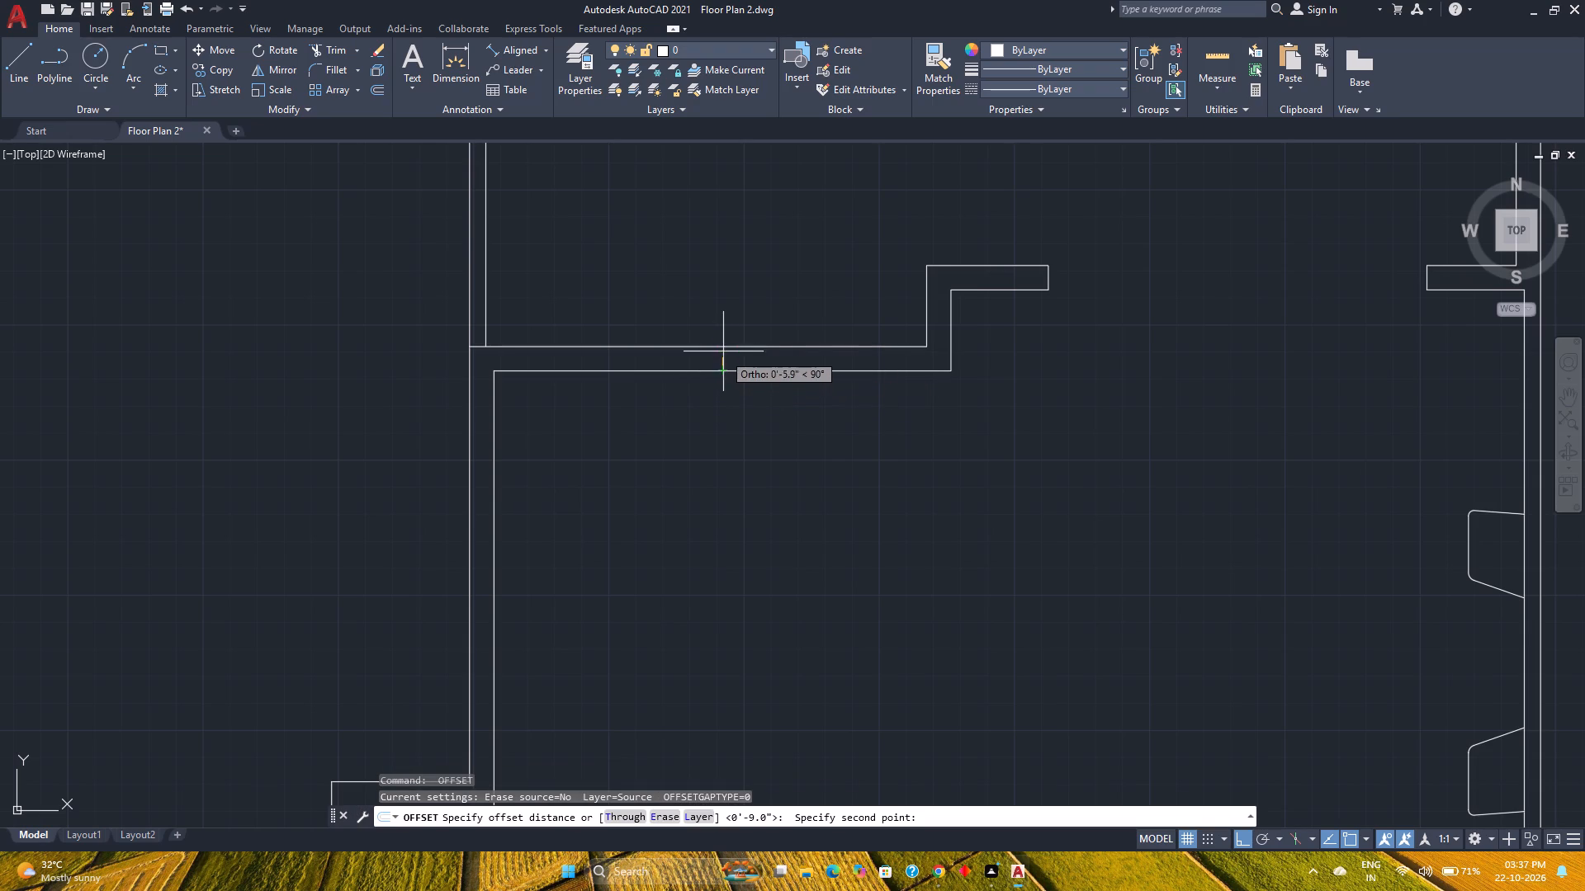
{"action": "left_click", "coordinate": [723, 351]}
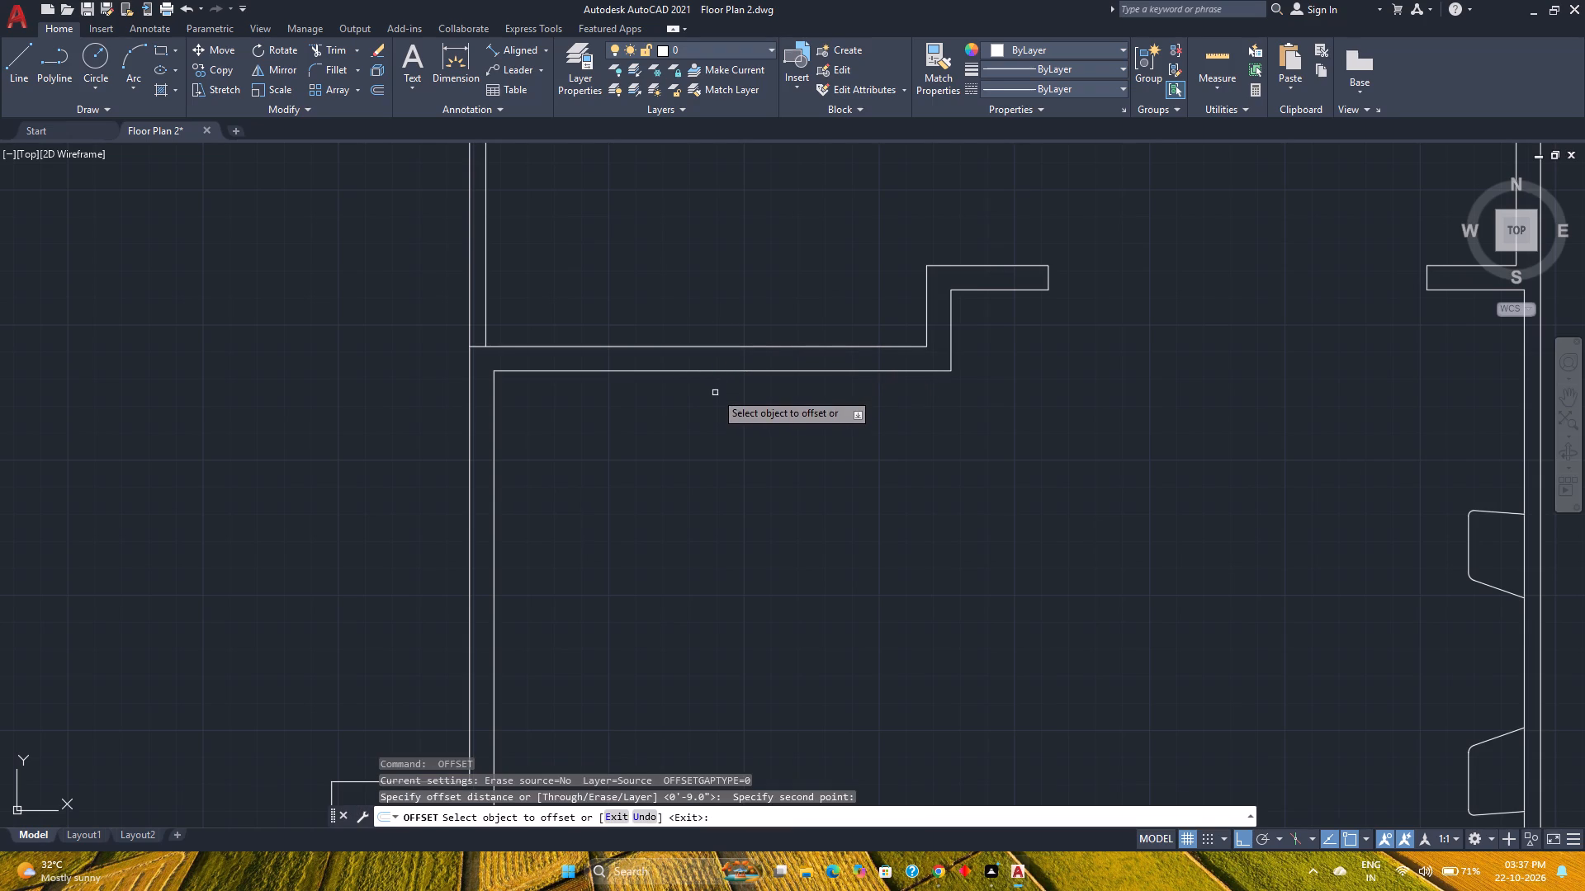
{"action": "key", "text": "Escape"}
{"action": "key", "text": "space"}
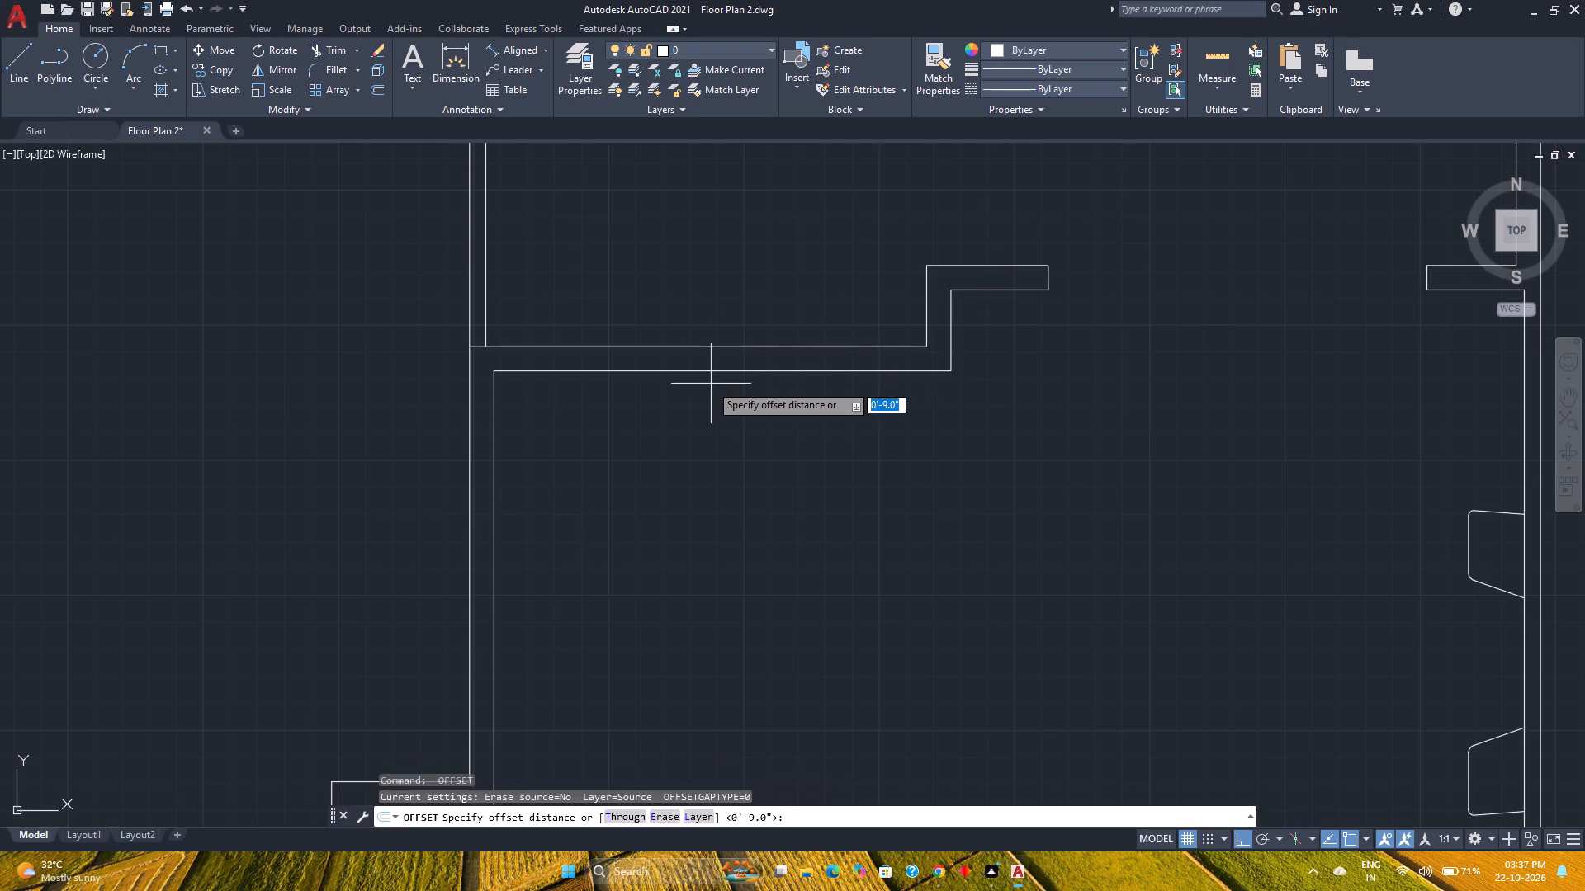
Draw a line across the large room's north wall, from the midpoint of its south face to its north face.
{"action": "left_click", "coordinate": [6, 73]}
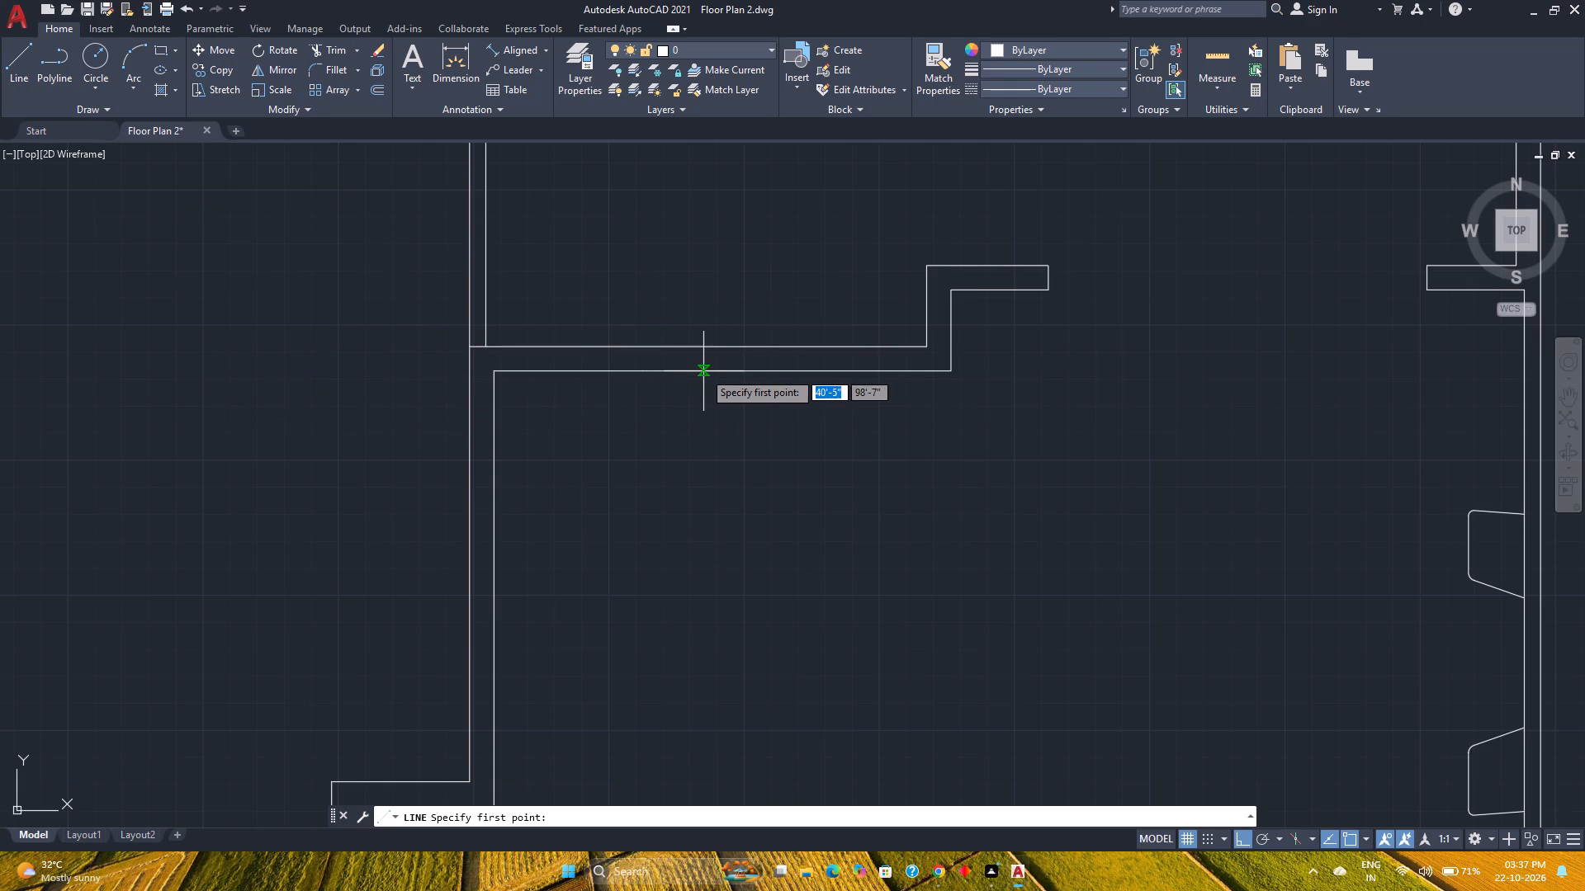
{"action": "left_click", "coordinate": [718, 371]}
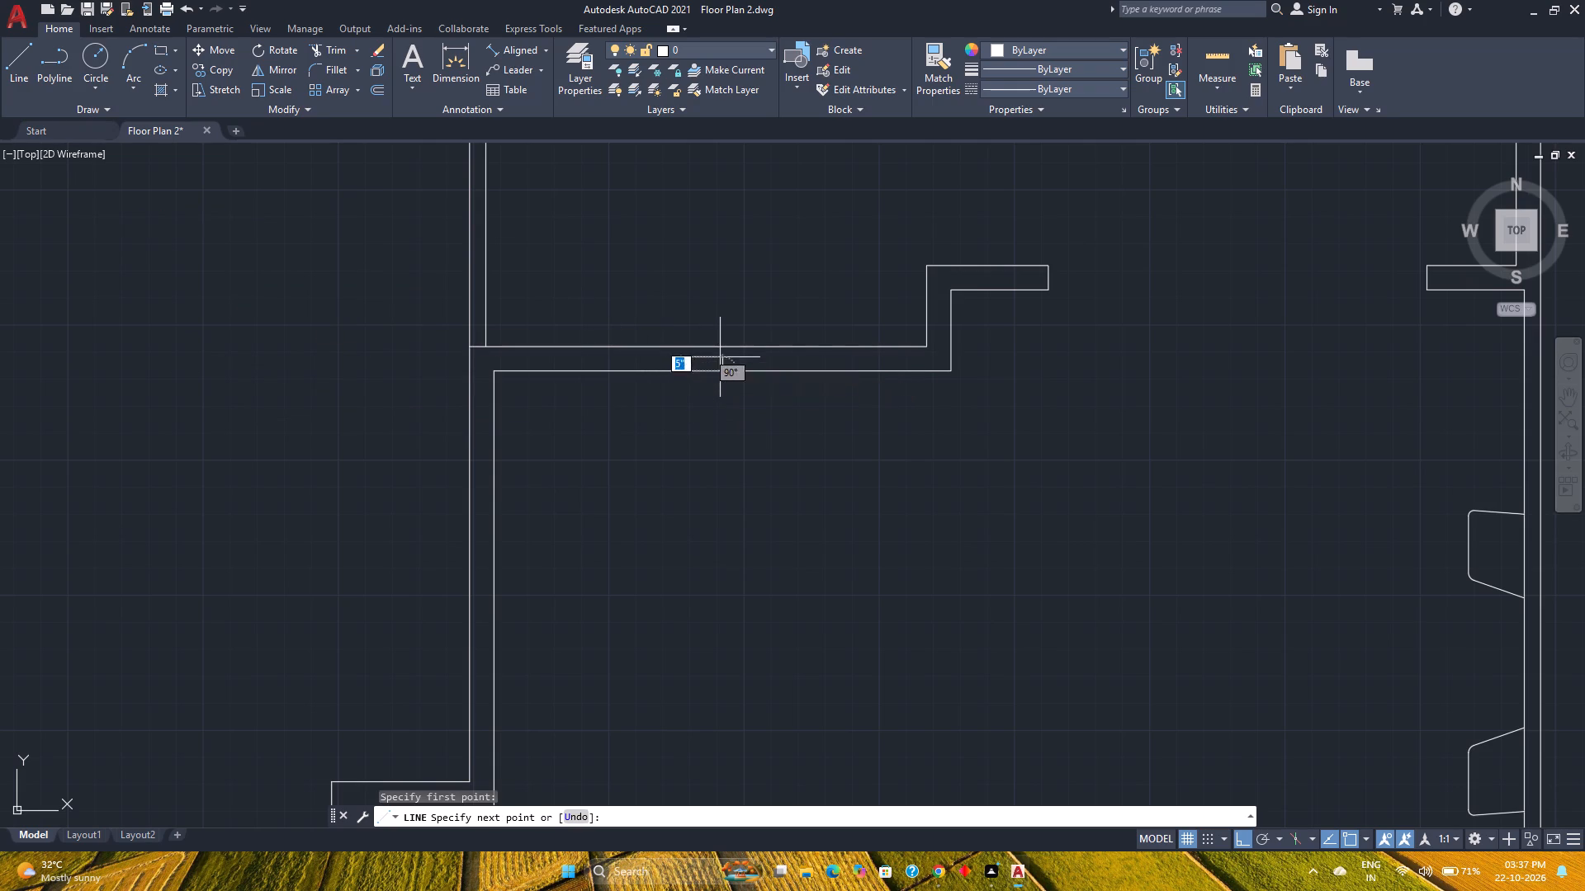
{"action": "left_click", "coordinate": [722, 348]}
{"action": "key", "text": "Escape"}
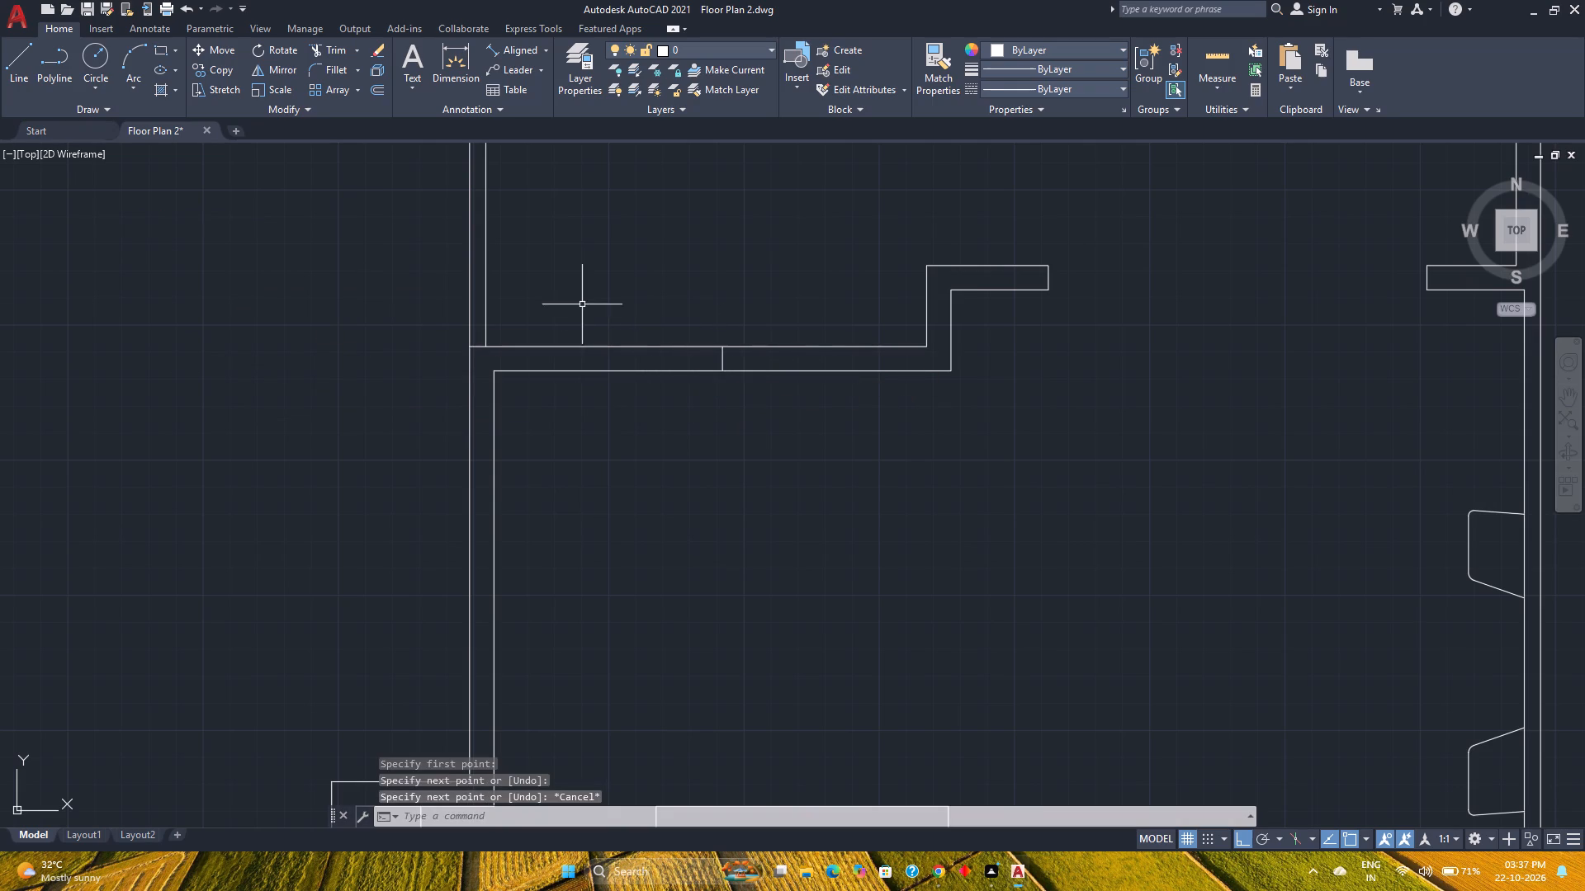
Offset the midpoint line across the north wall by 3'6" to both the west and the east.
{"action": "left_click", "coordinate": [382, 92]}
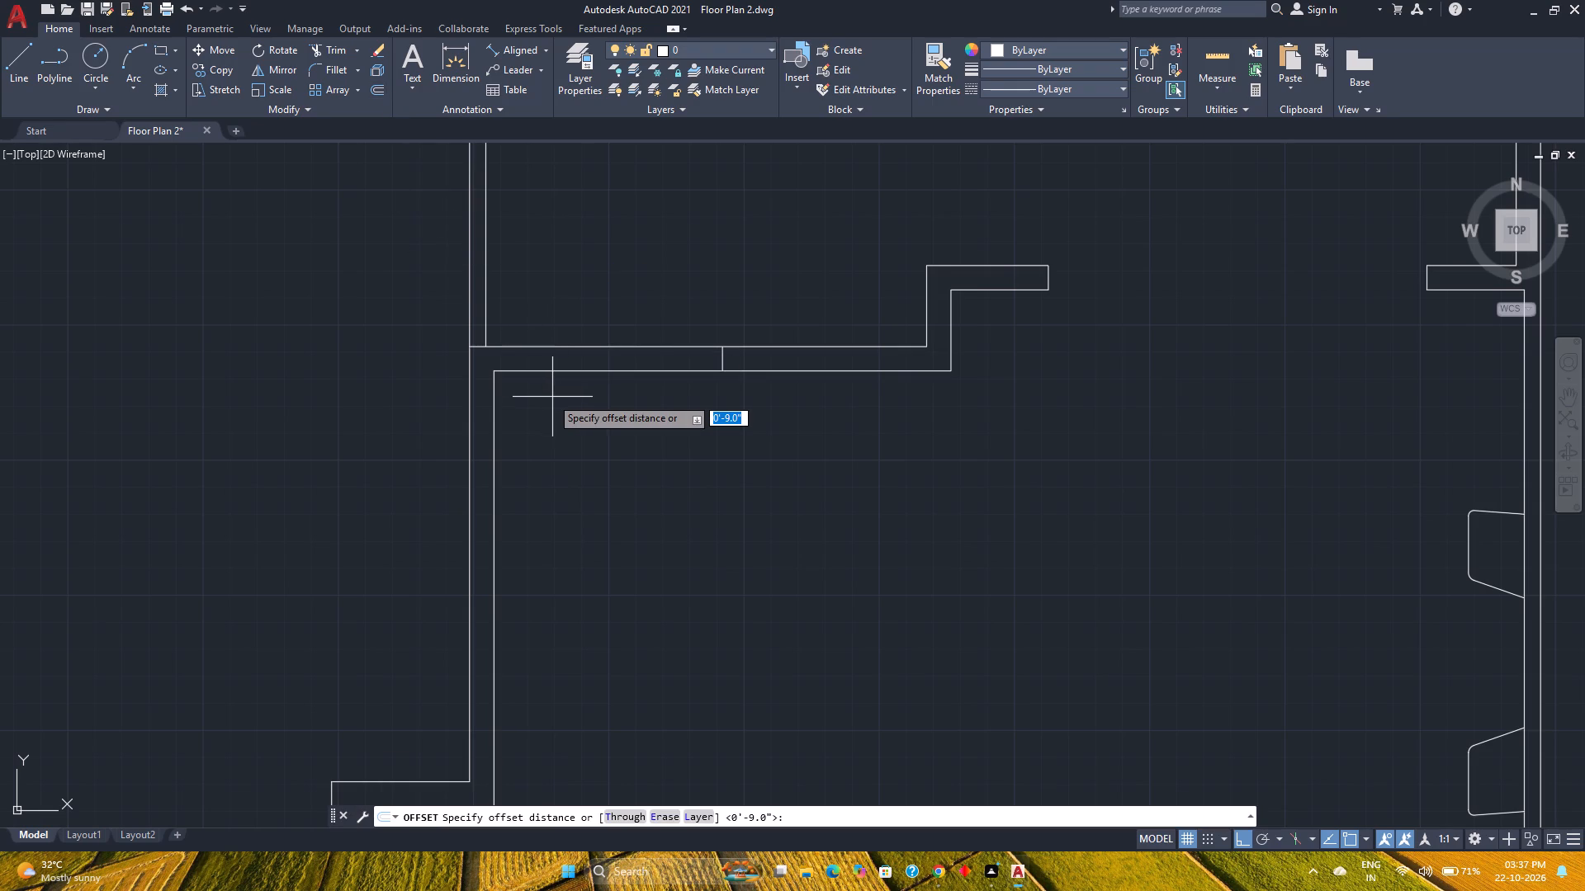
{"action": "key", "text": "3"}
{"action": "type", "text": "'6"}
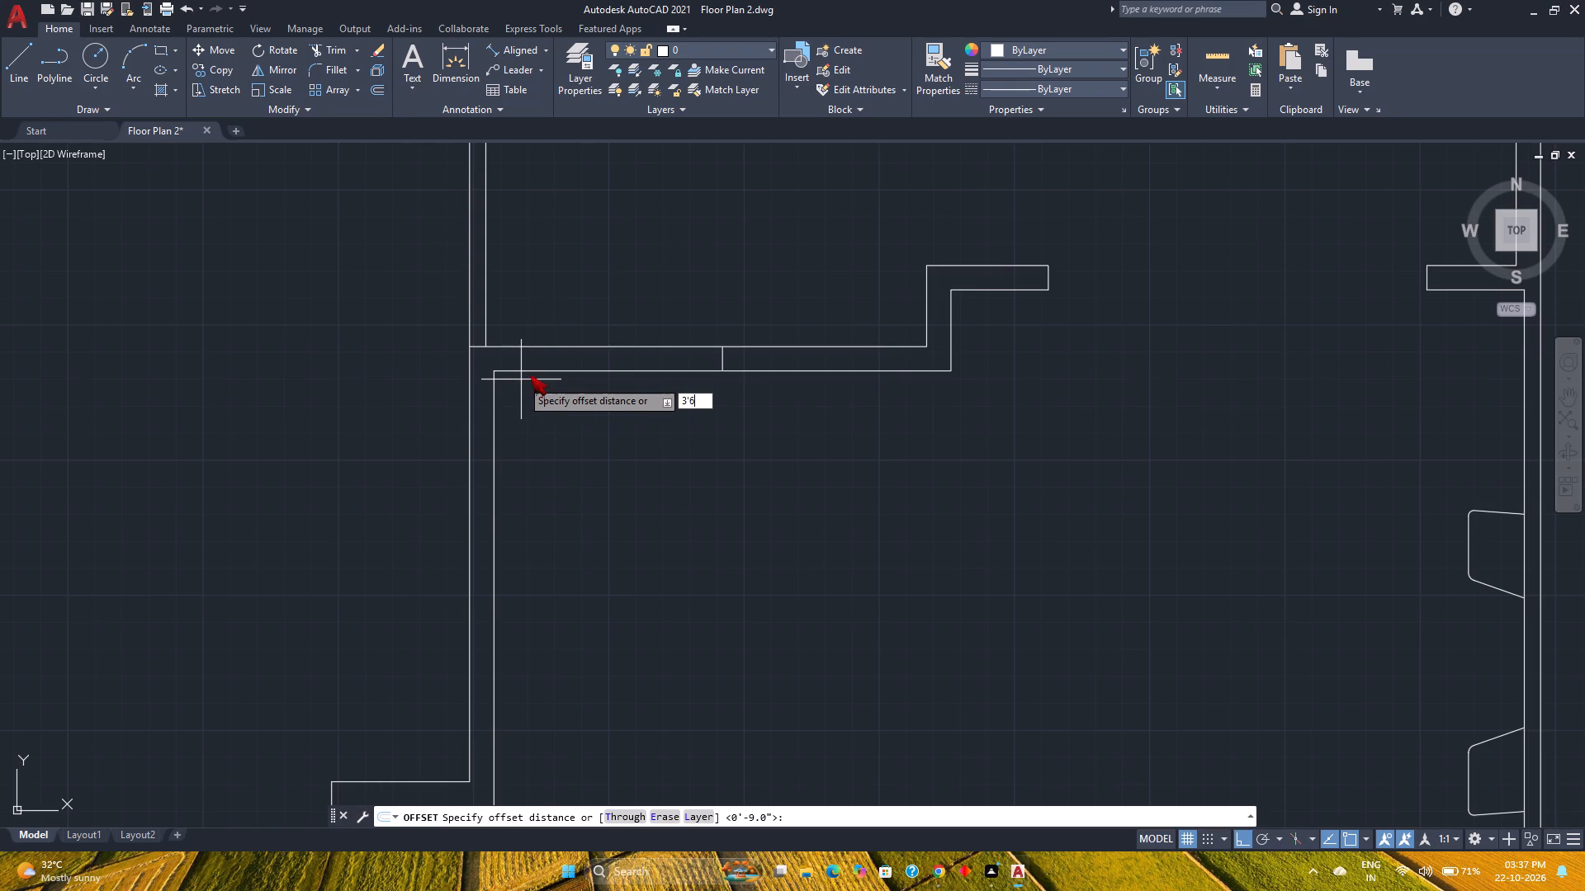
{"action": "key", "text": "shift+quotedbl"}
{"action": "key", "text": "Return"}
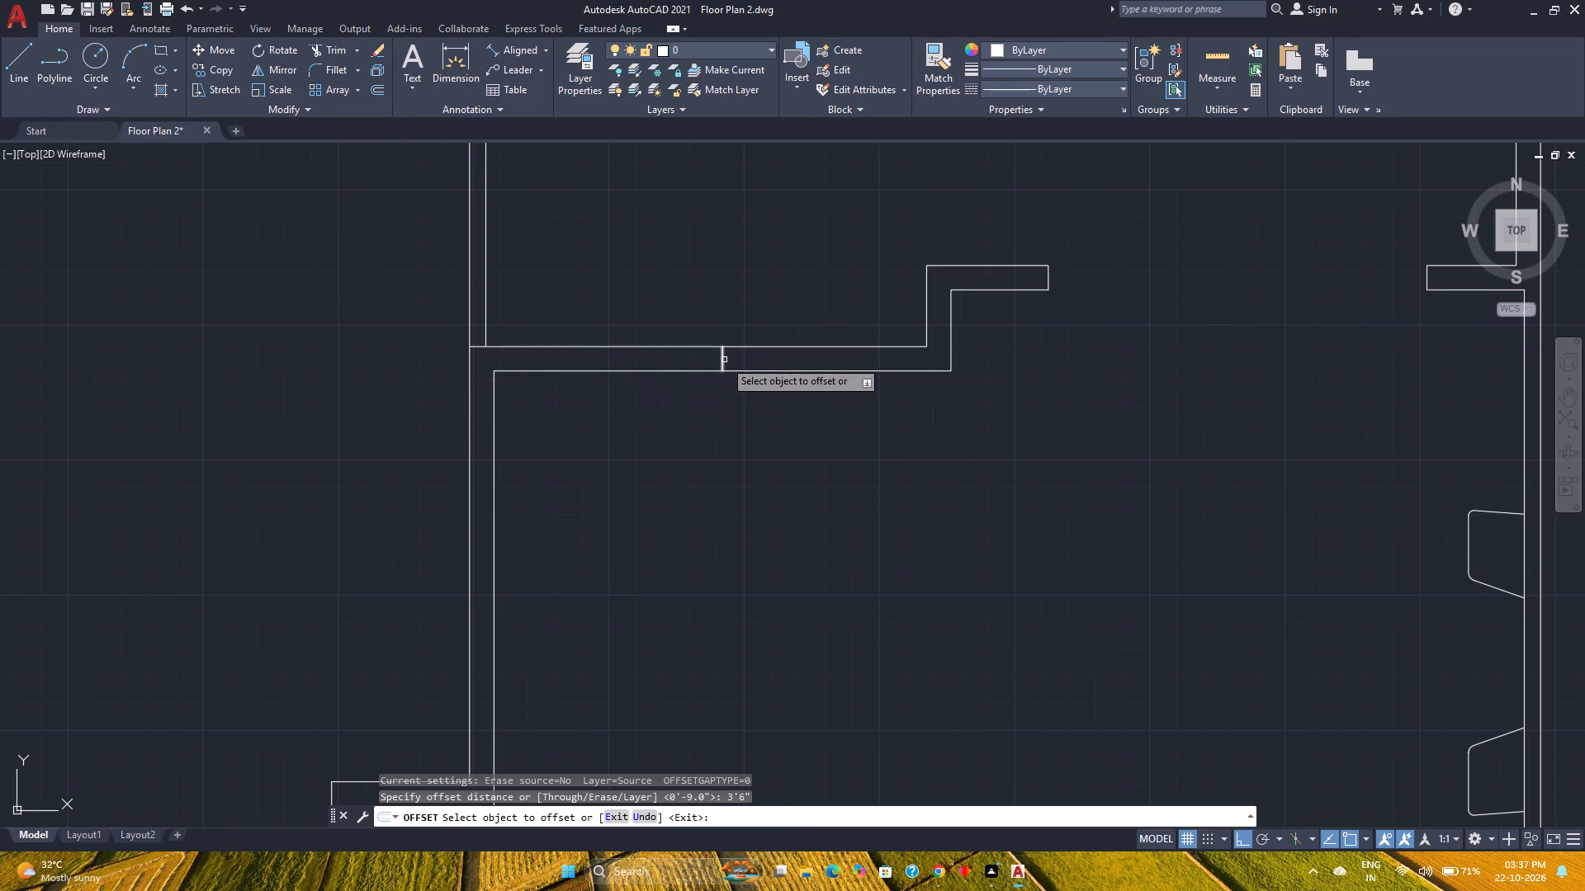
{"action": "left_click", "coordinate": [722, 360]}
{"action": "left_click", "coordinate": [641, 358]}
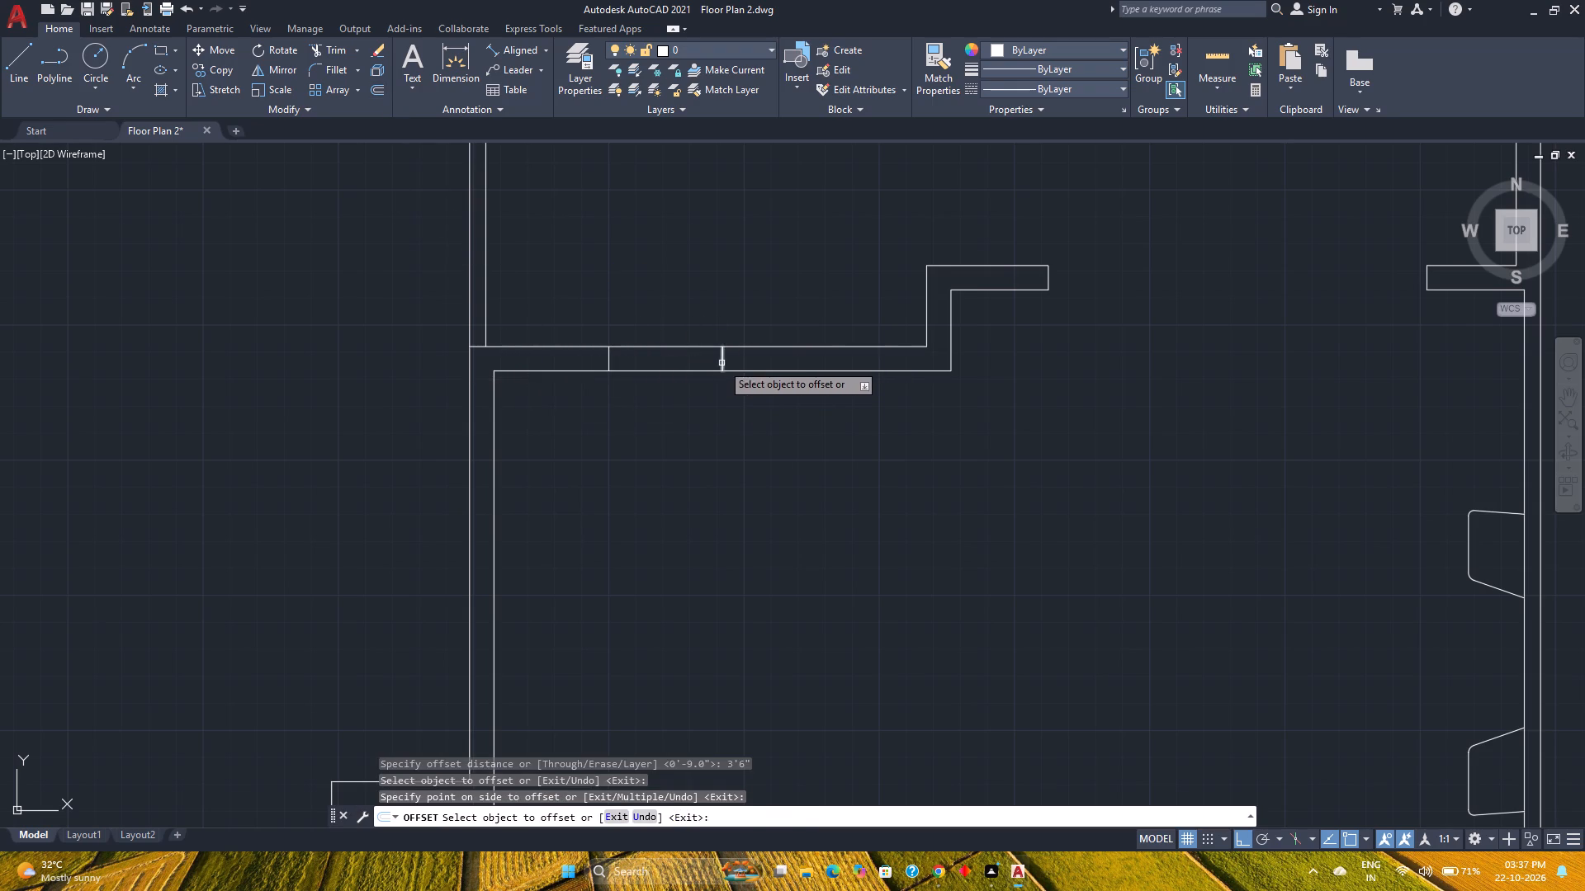
{"action": "left_click", "coordinate": [722, 363]}
{"action": "left_click", "coordinate": [804, 363]}
{"action": "key", "text": "Escape"}
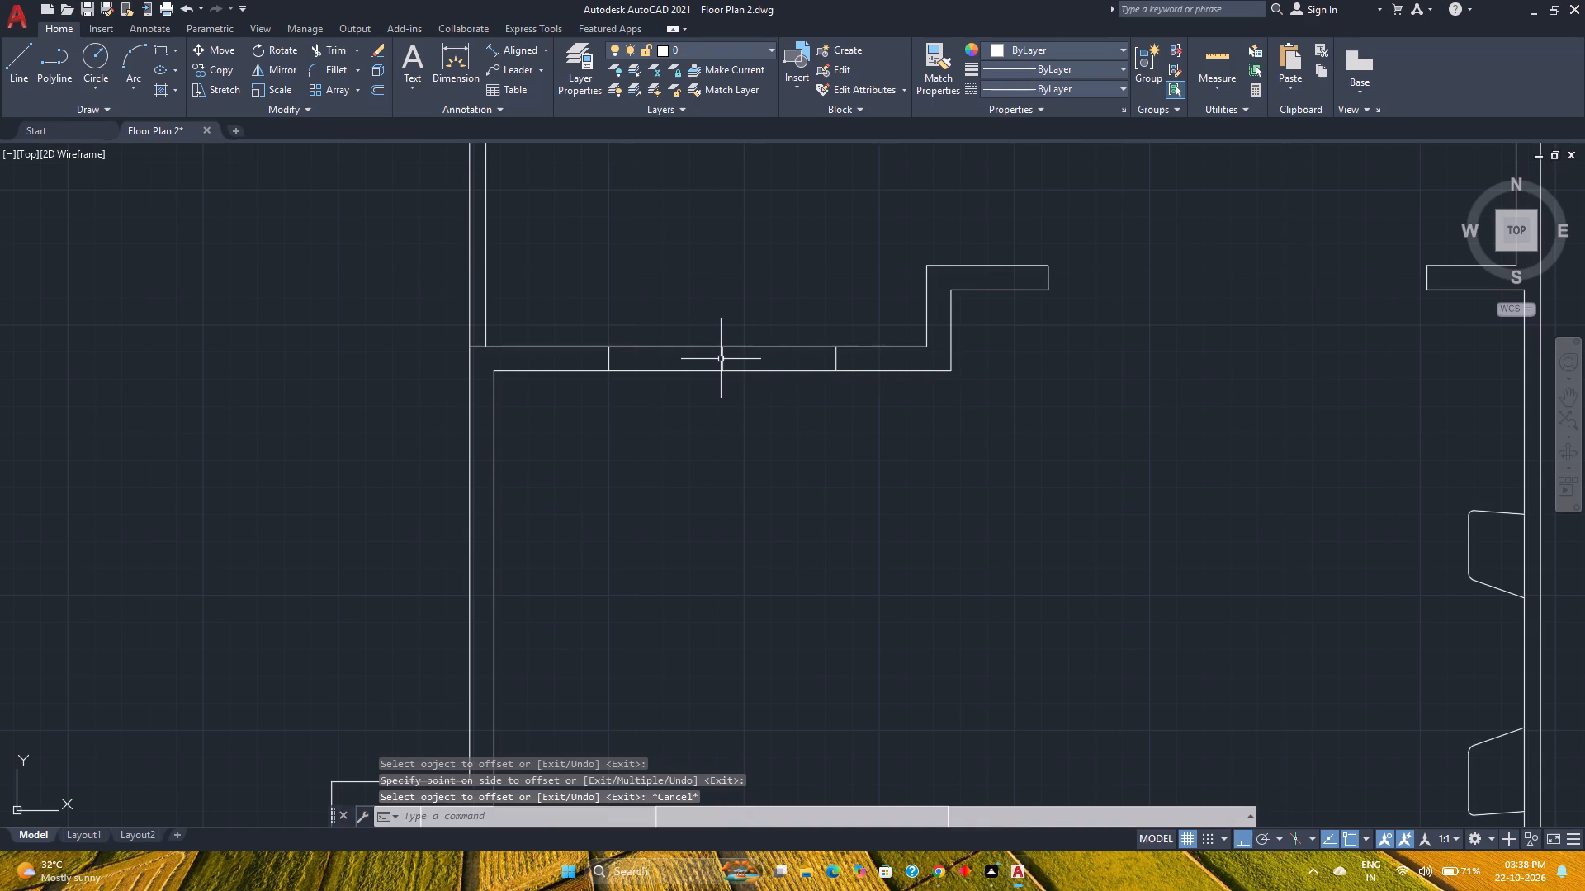
Delete the original midpoint line between the two offset lines in the north wall.
{"action": "scroll", "coordinate": [721, 359], "scroll_direction": "up", "scroll_amount": 1}
{"action": "scroll", "coordinate": [721, 359], "scroll_direction": "down", "scroll_amount": 3}
{"action": "scroll", "coordinate": [721, 359], "scroll_direction": "up", "scroll_amount": 3}
{"action": "left_click", "coordinate": [721, 359]}
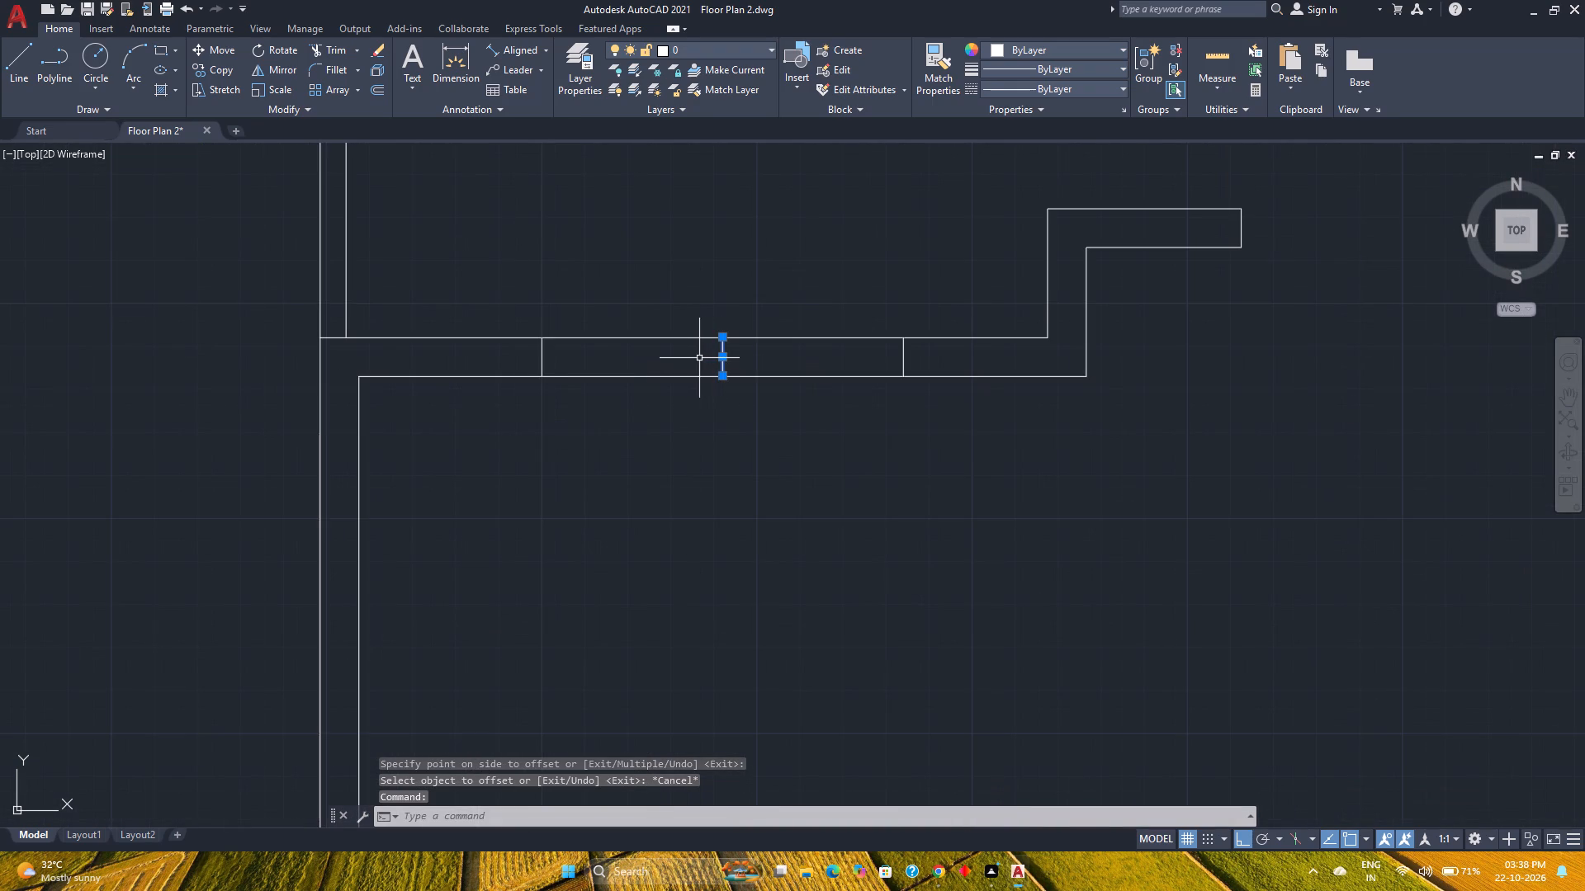
{"action": "key", "text": "Delete"}
Trim both faces of the large room's north wall between the two offset lines to open the wall.
{"action": "scroll", "coordinate": [693, 462], "scroll_direction": "down", "scroll_amount": 2}
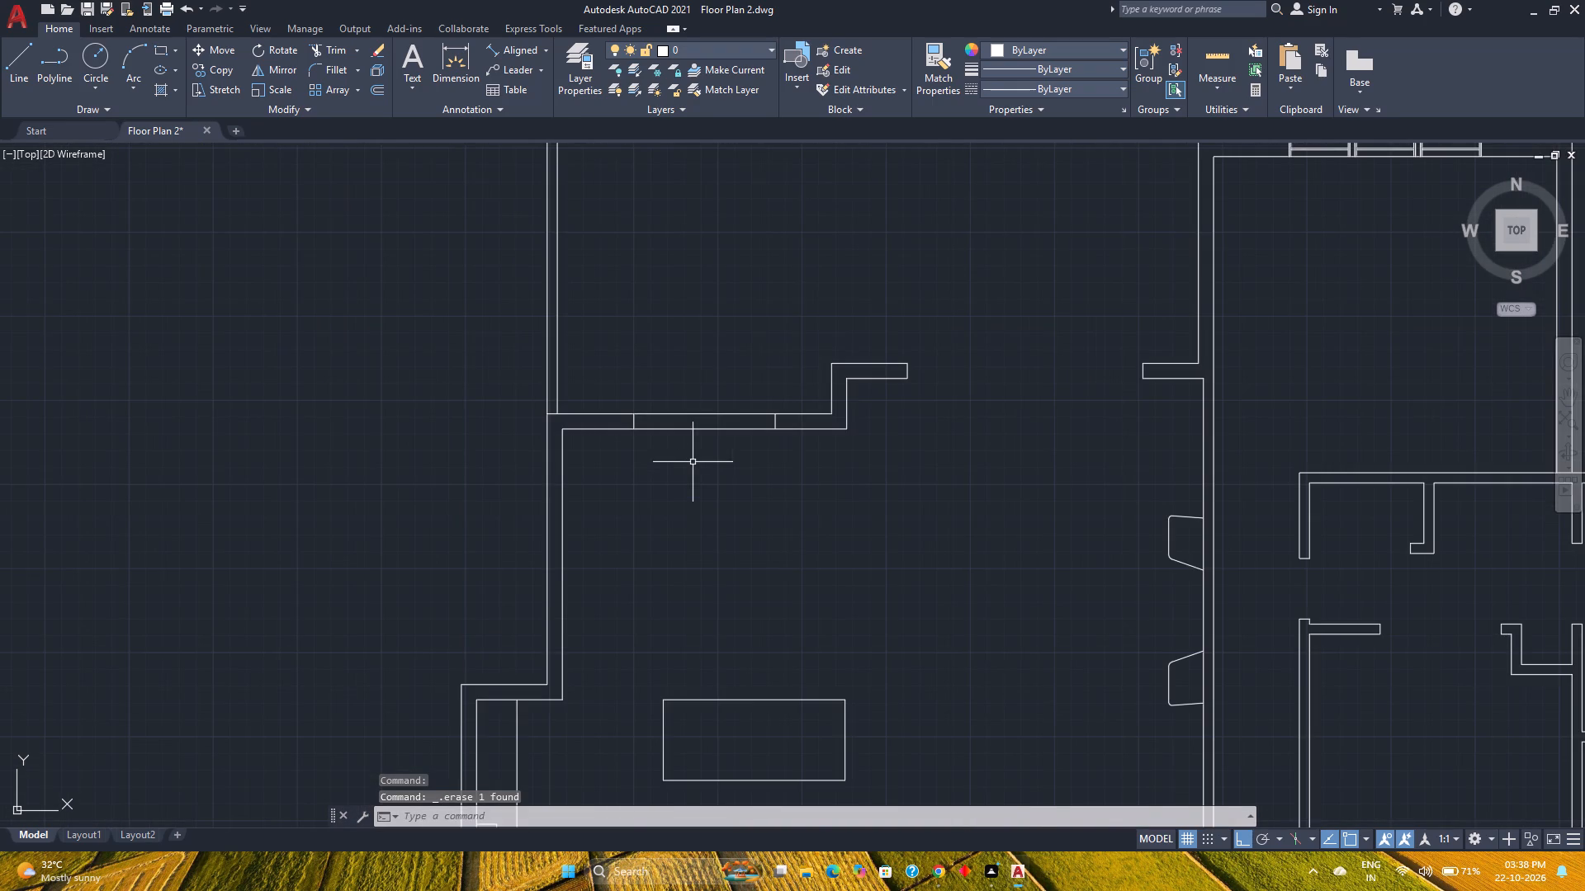
{"action": "scroll", "coordinate": [707, 484], "scroll_direction": "down", "scroll_amount": 1}
{"action": "key", "text": "t"}
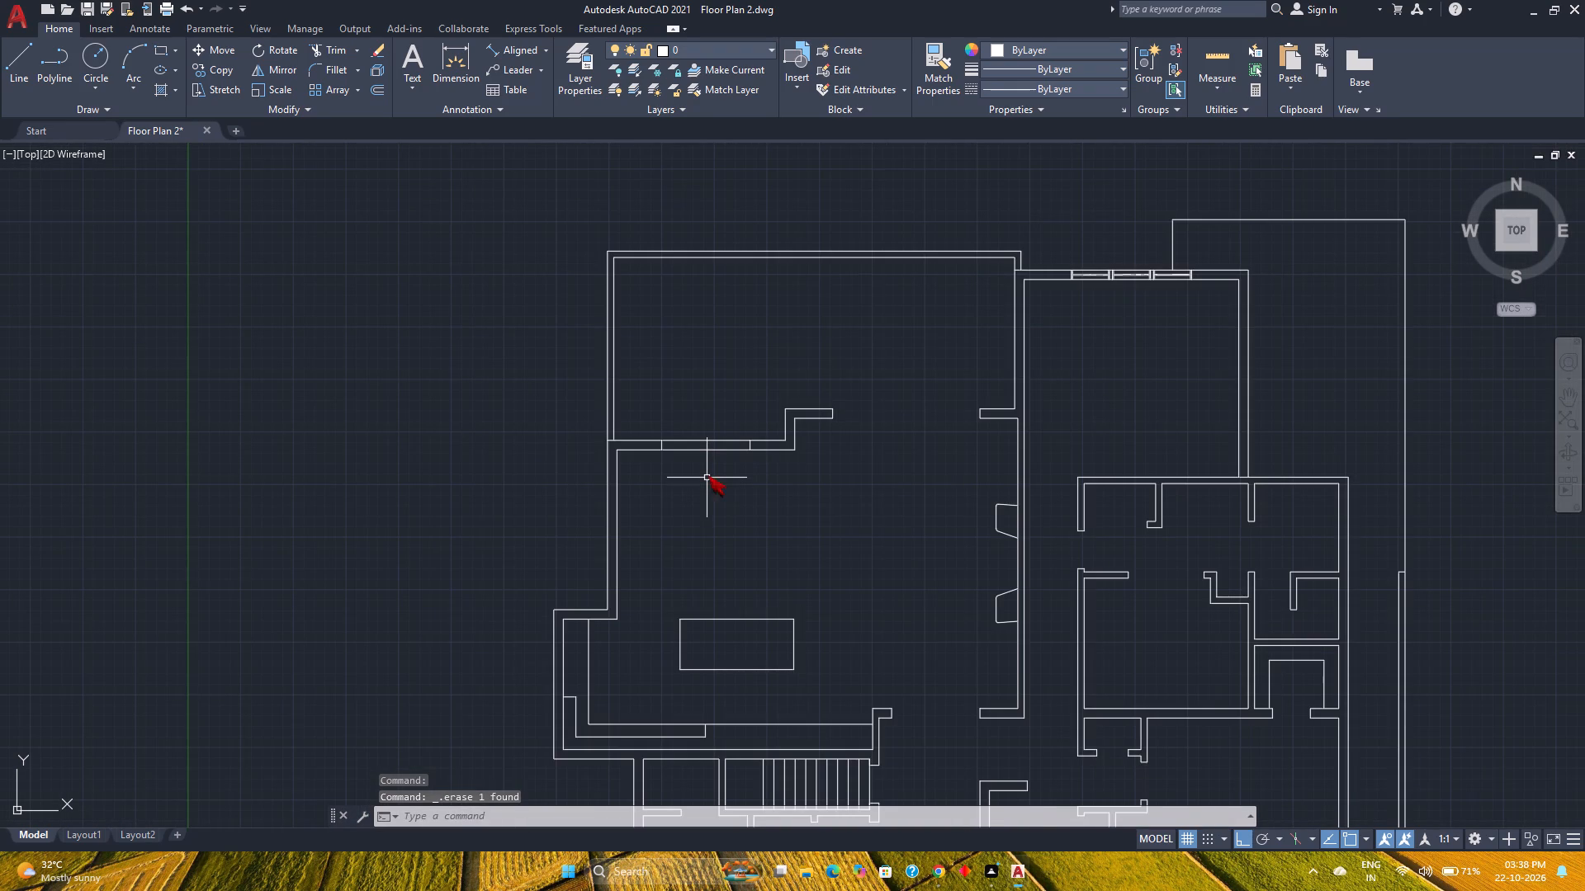
{"action": "key", "text": "r"}
{"action": "key", "text": "Return"}
{"action": "left_click", "coordinate": [722, 423]}
{"action": "left_click", "coordinate": [722, 484]}
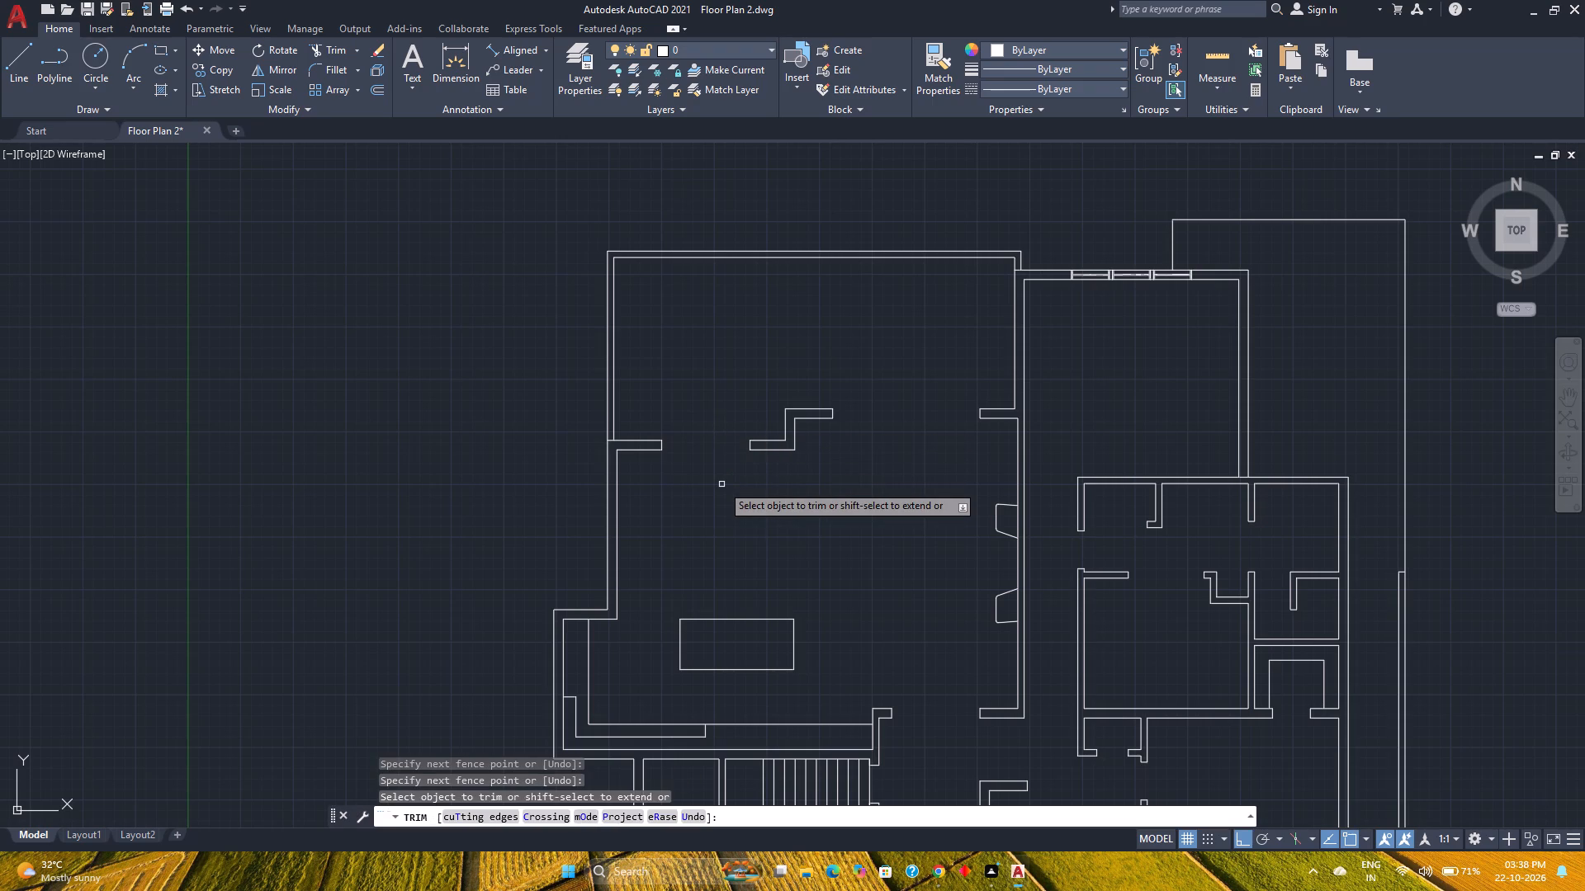
{"action": "key", "text": "Escape"}
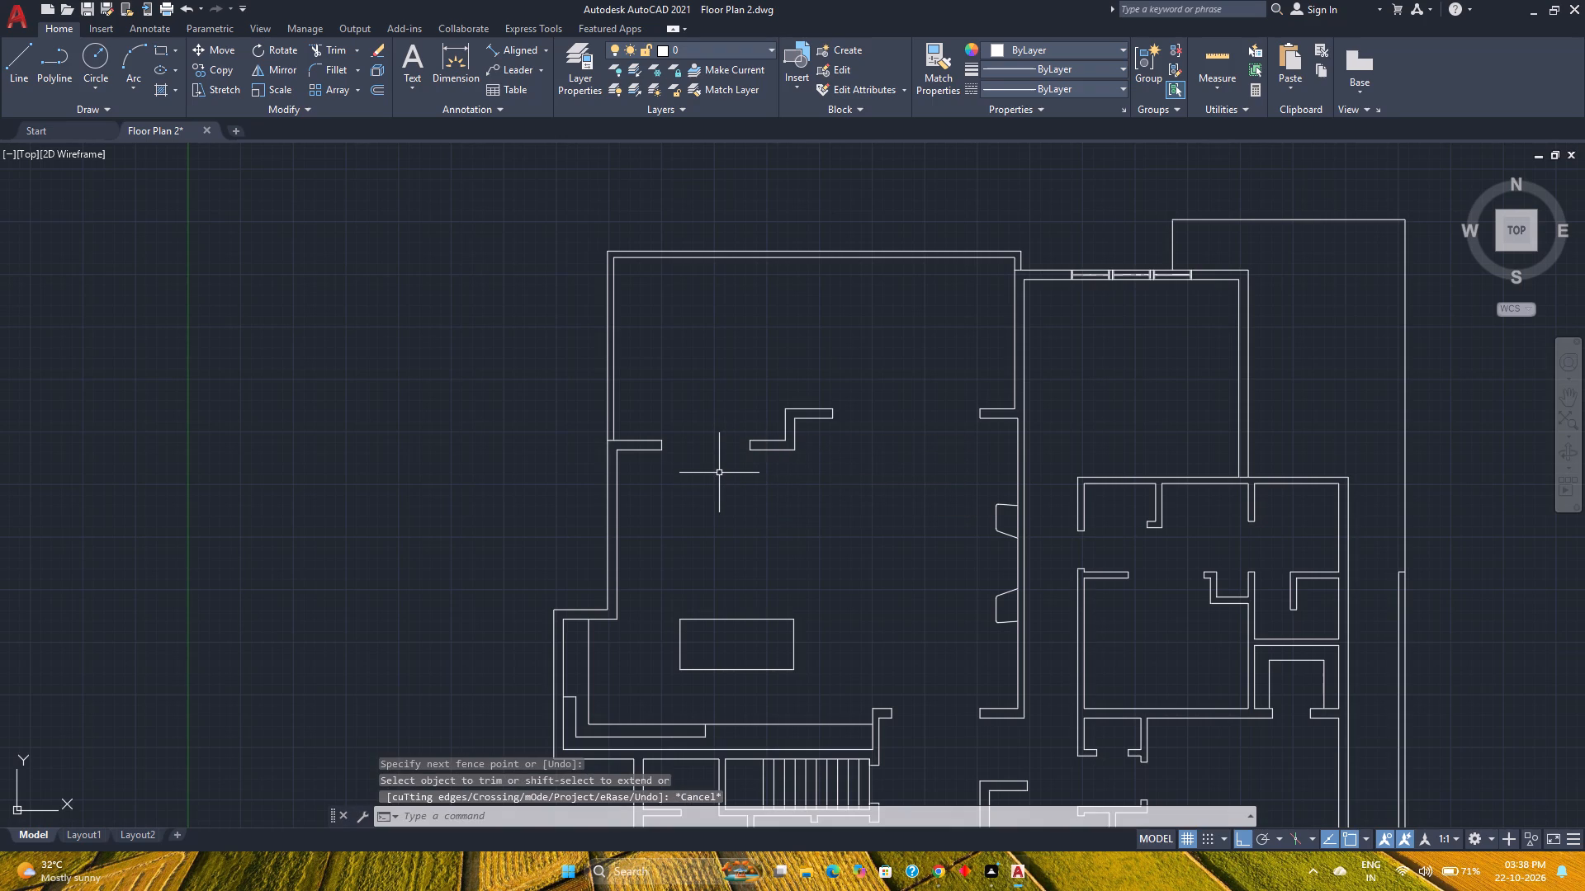
Save the drawing with the new wall opening.
{"action": "key", "text": "ctrl+s"}
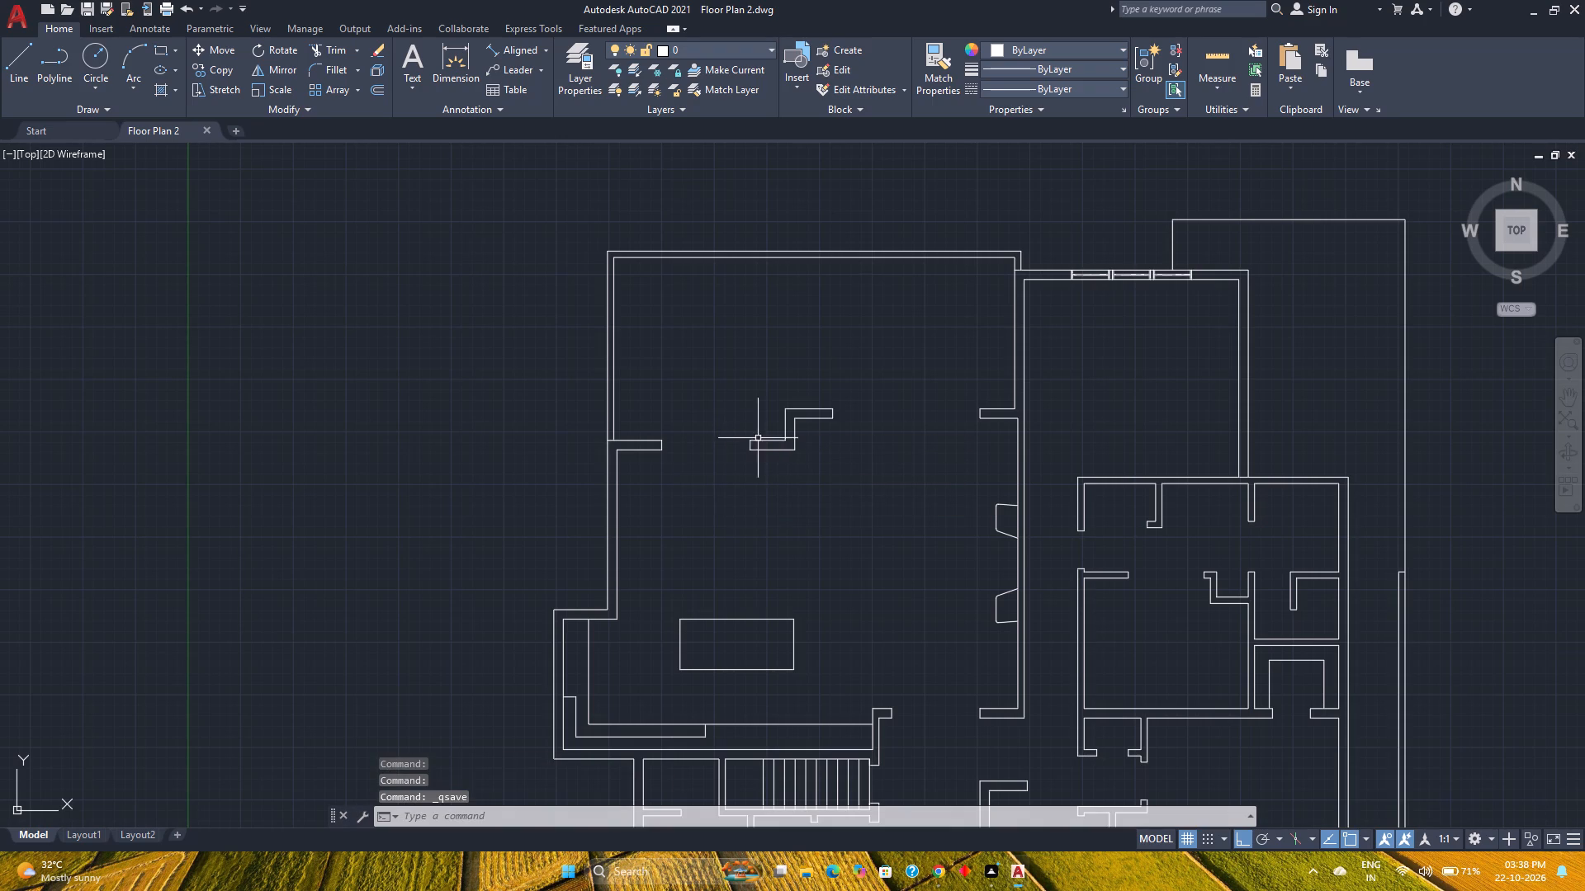
Move the end line on the east side of the new wall opening 6" east.
{"action": "scroll", "coordinate": [784, 445], "scroll_direction": "up", "scroll_amount": 2}
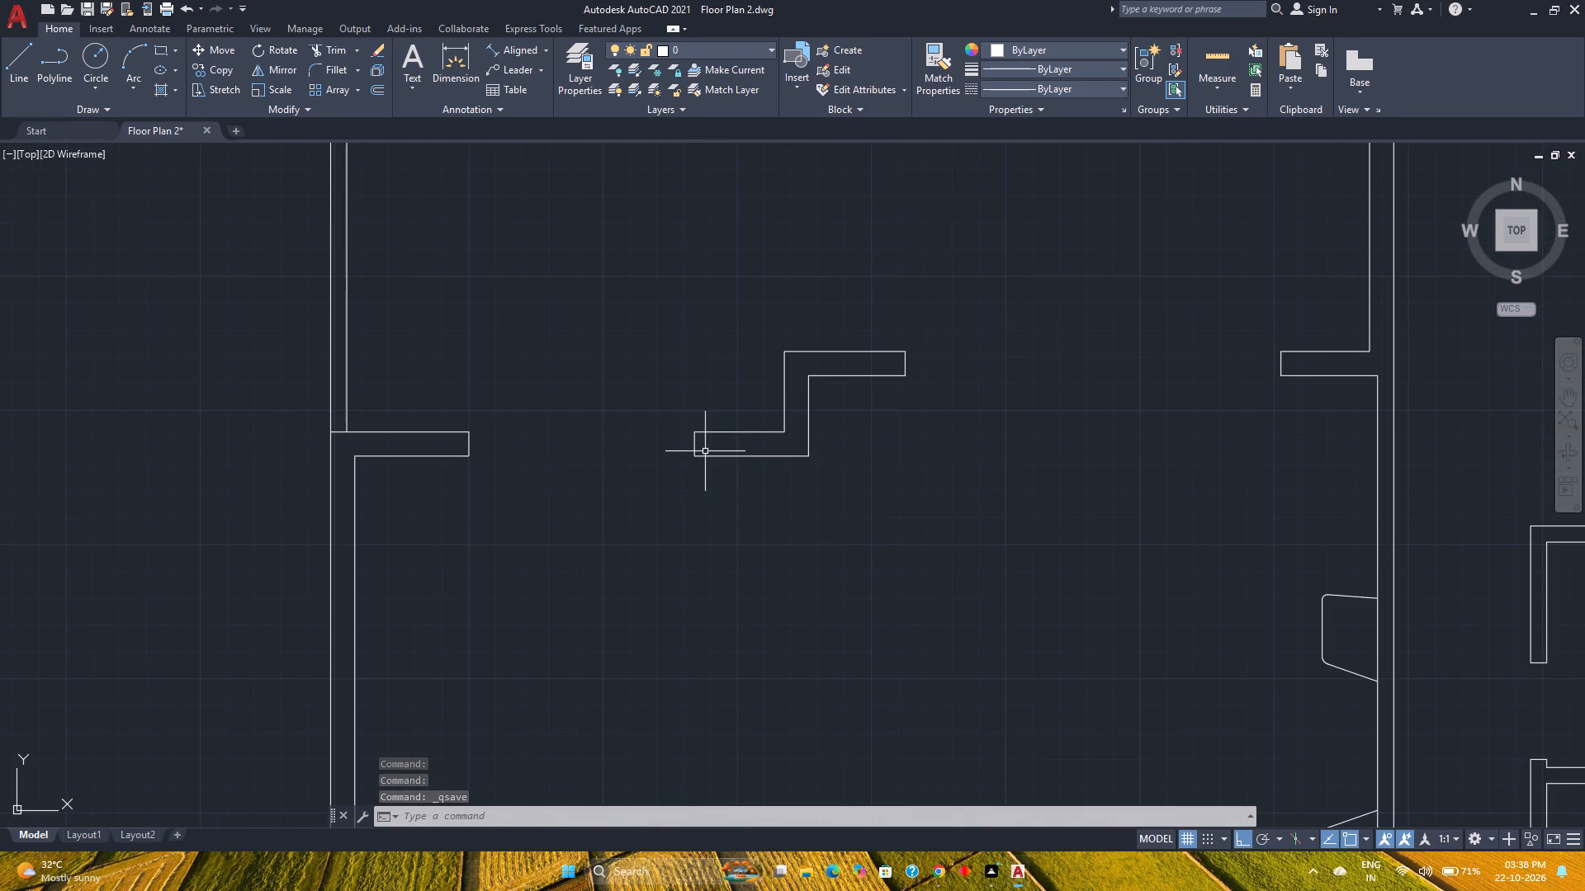
{"action": "left_click", "coordinate": [704, 450]}
{"action": "left_click", "coordinate": [662, 449]}
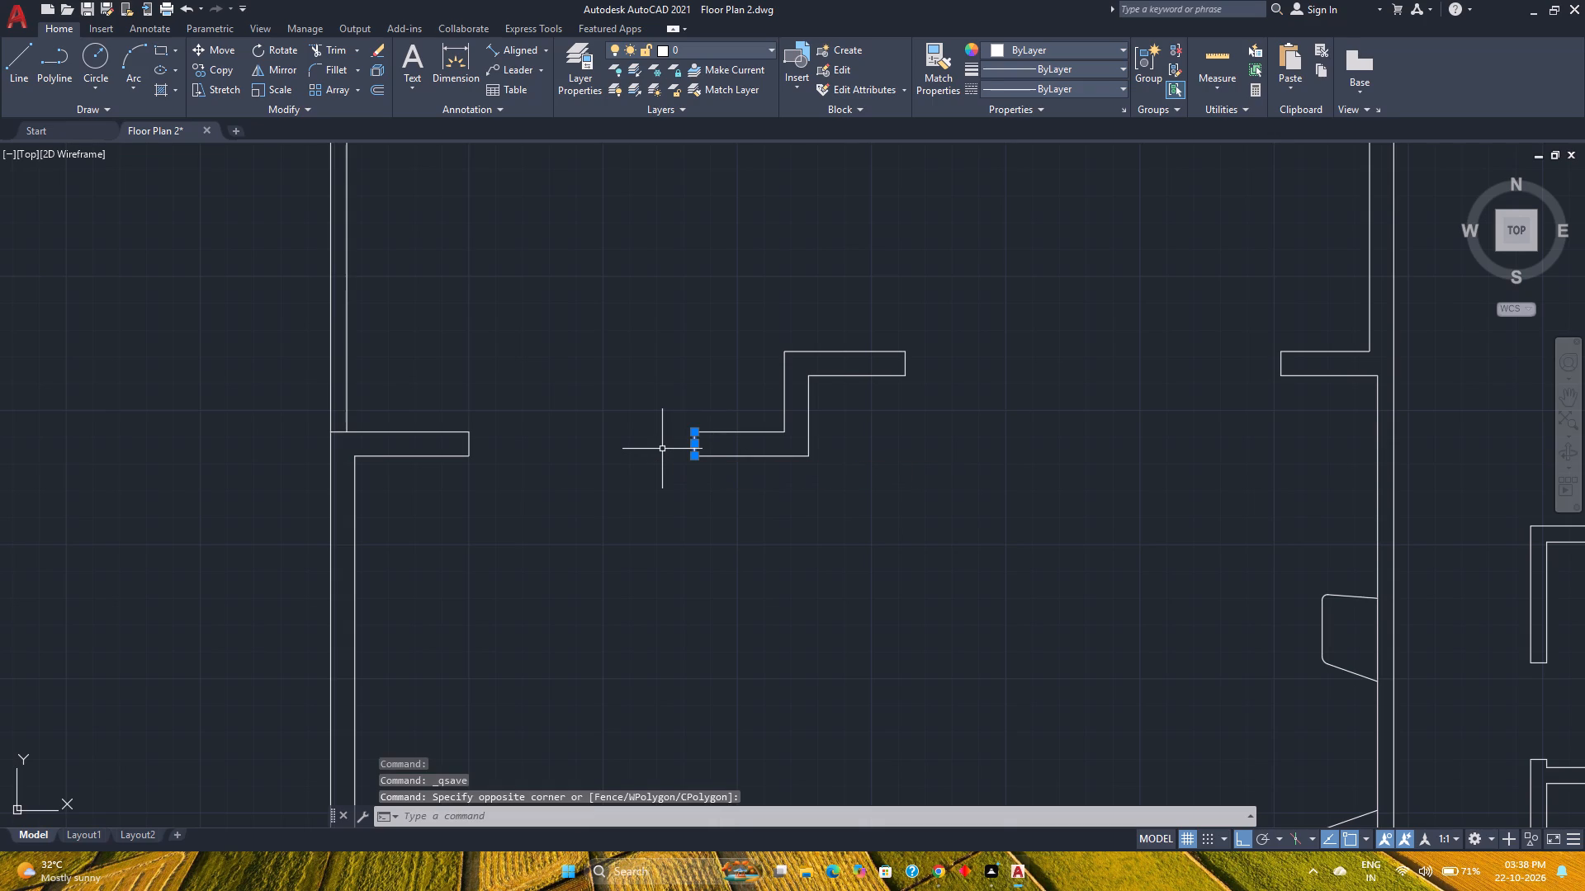
{"action": "key", "text": "m"}
{"action": "key", "text": "Return"}
{"action": "scroll", "coordinate": [711, 444], "scroll_direction": "up", "scroll_amount": 3}
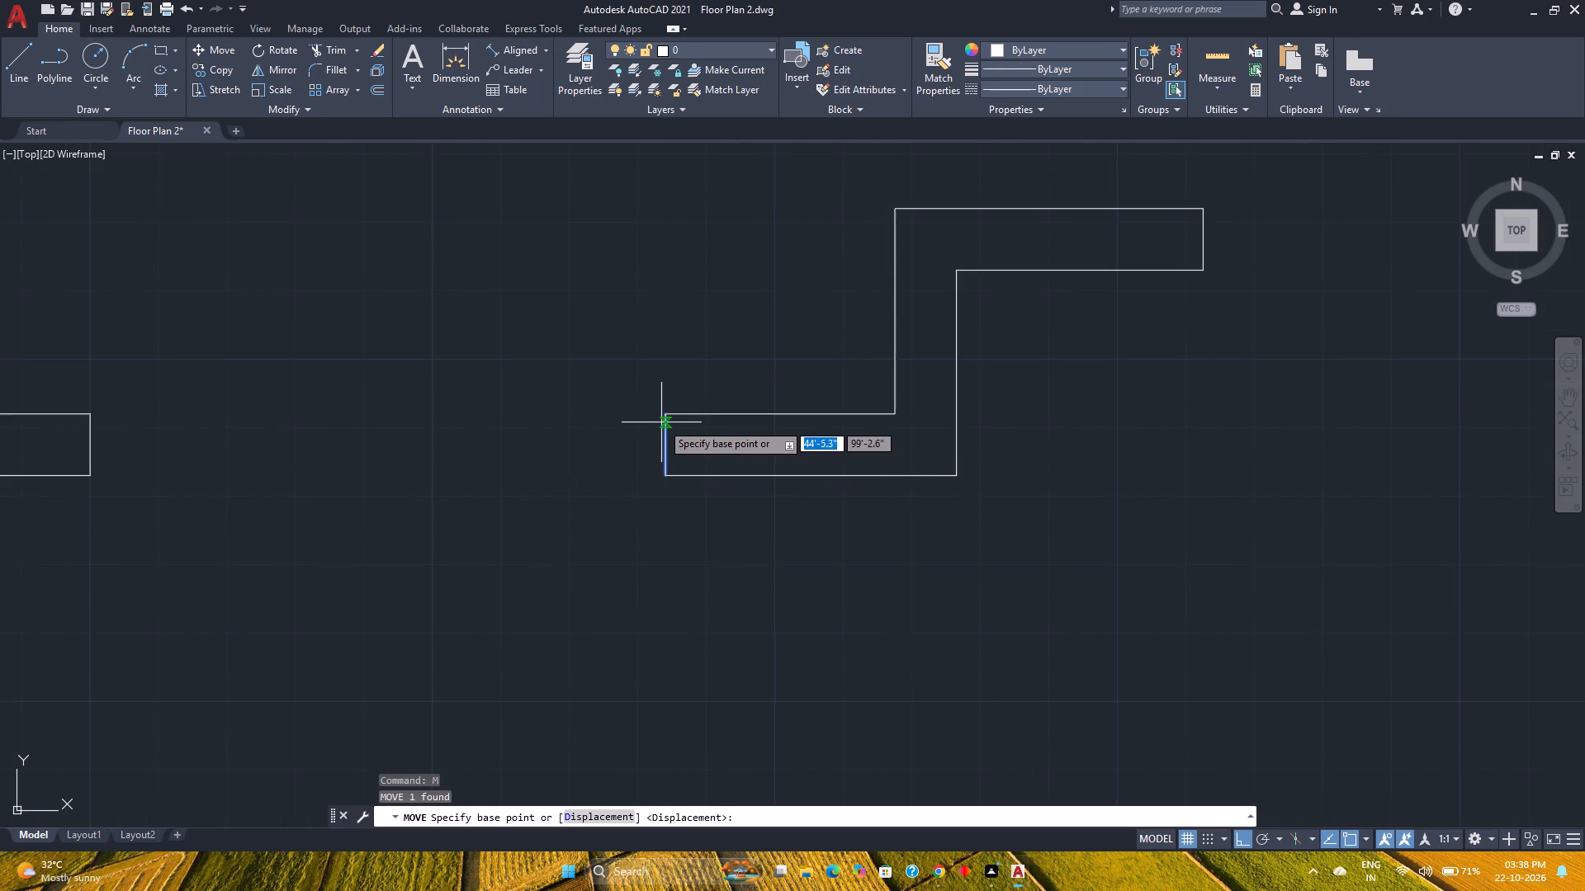
{"action": "left_click", "coordinate": [664, 417]}
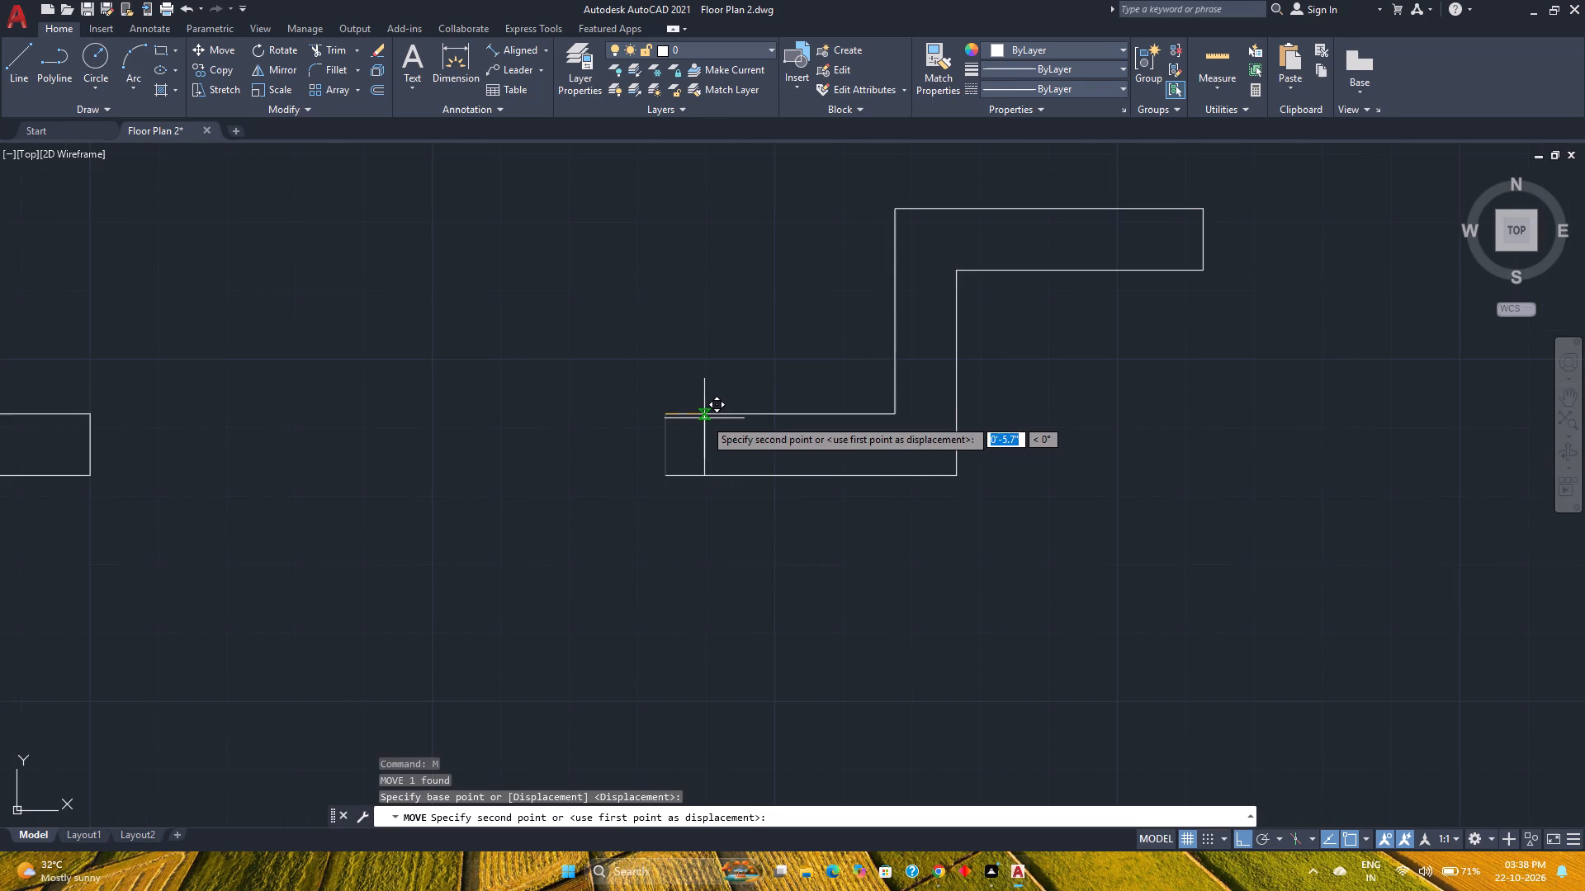
{"action": "key", "text": "6"}
{"action": "key", "text": "Return"}
Trim the two wall lines that extend west past the relocated east end line of the new opening.
{"action": "type", "text": "tr"}
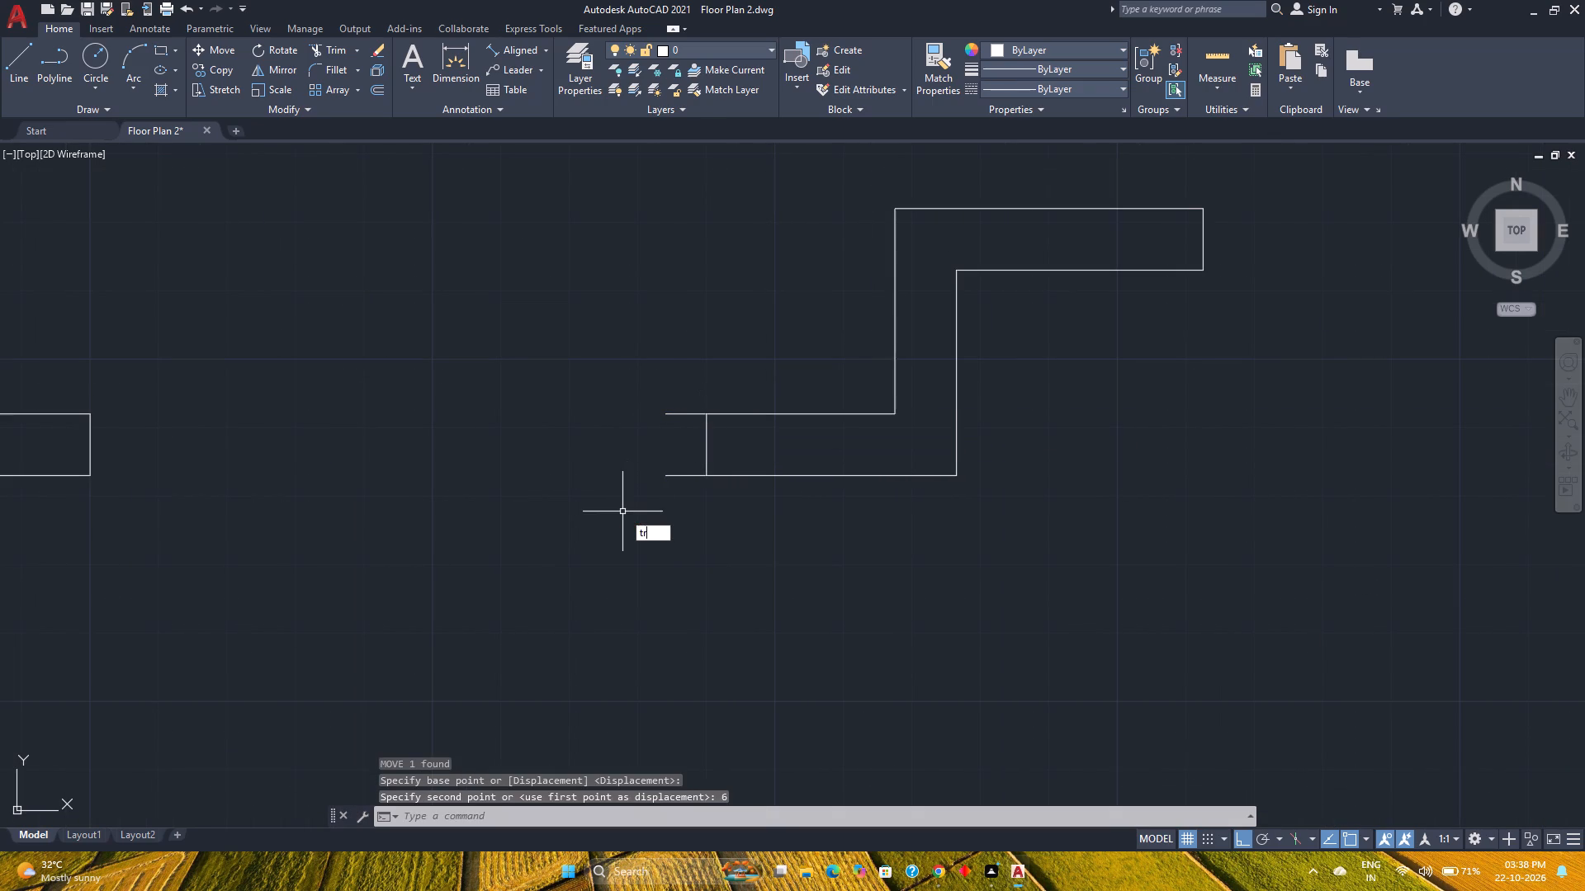
{"action": "key", "text": "Return"}
{"action": "left_click", "coordinate": [684, 397]}
{"action": "left_click", "coordinate": [687, 502]}
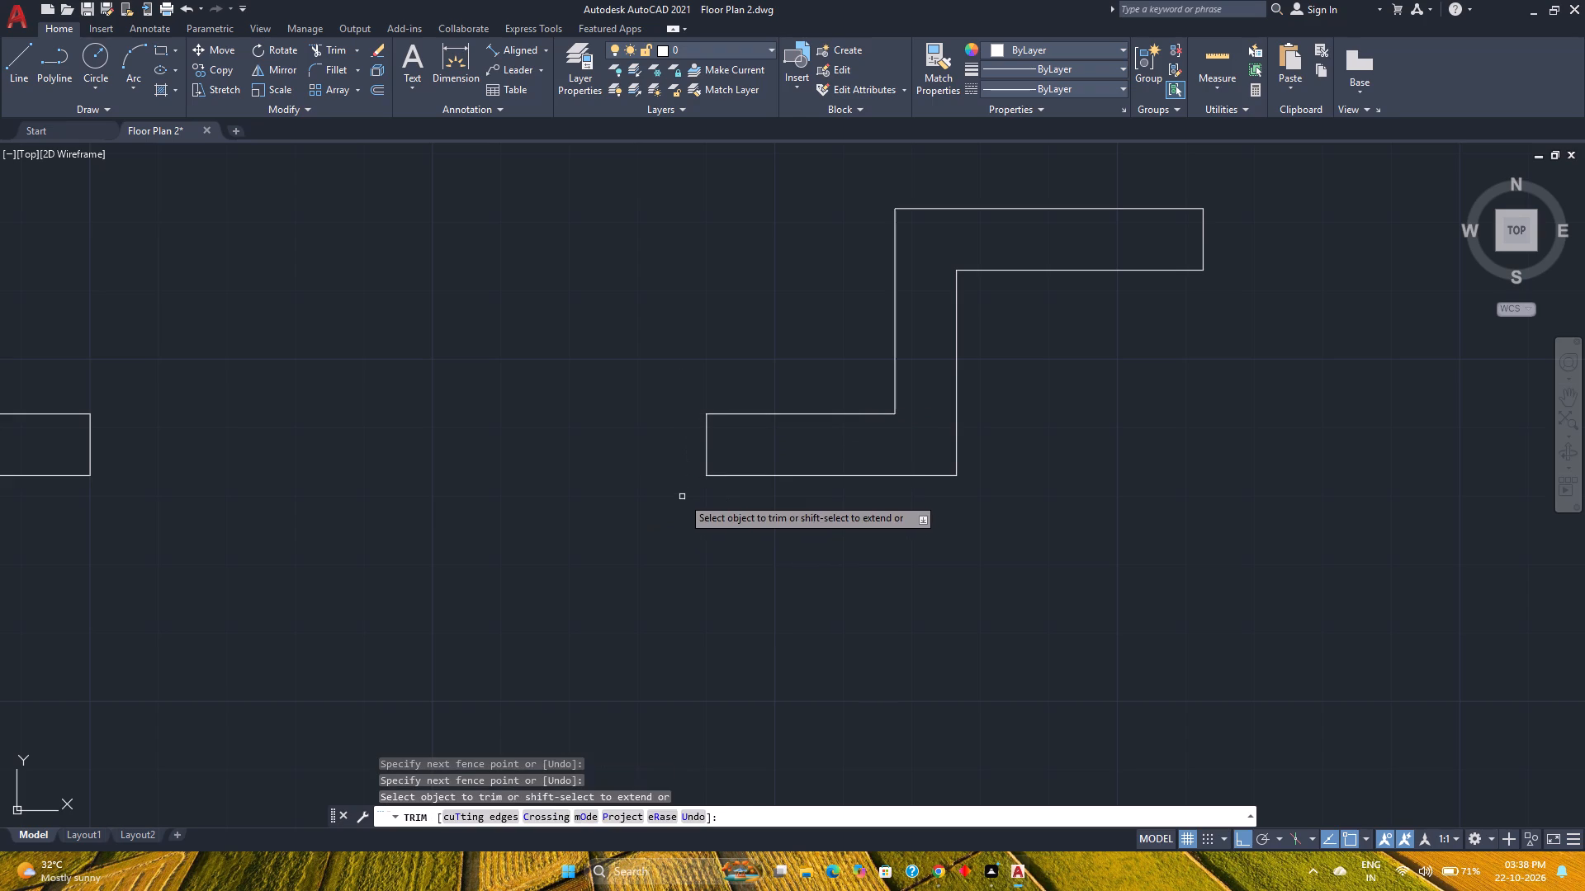
{"action": "key", "text": "Escape"}
Measure the width of the new wall opening.
{"action": "scroll", "coordinate": [682, 492], "scroll_direction": "down", "scroll_amount": 3}
{"action": "middle_click_drag", "start_coordinate": [687, 492], "coordinate": [742, 509]}
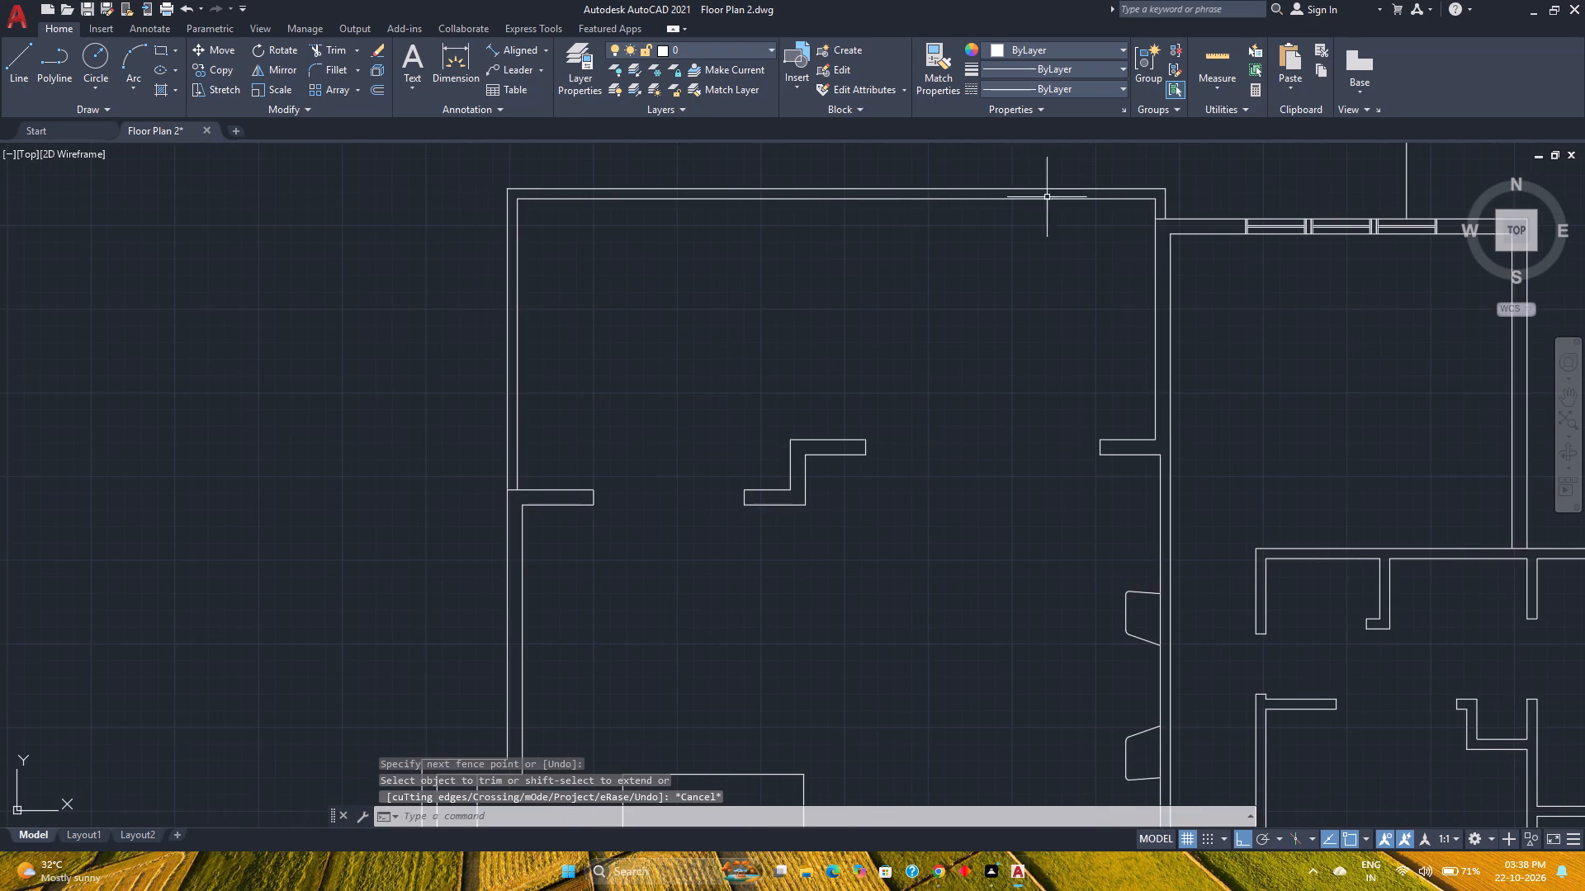
{"action": "left_click", "coordinate": [1234, 61]}
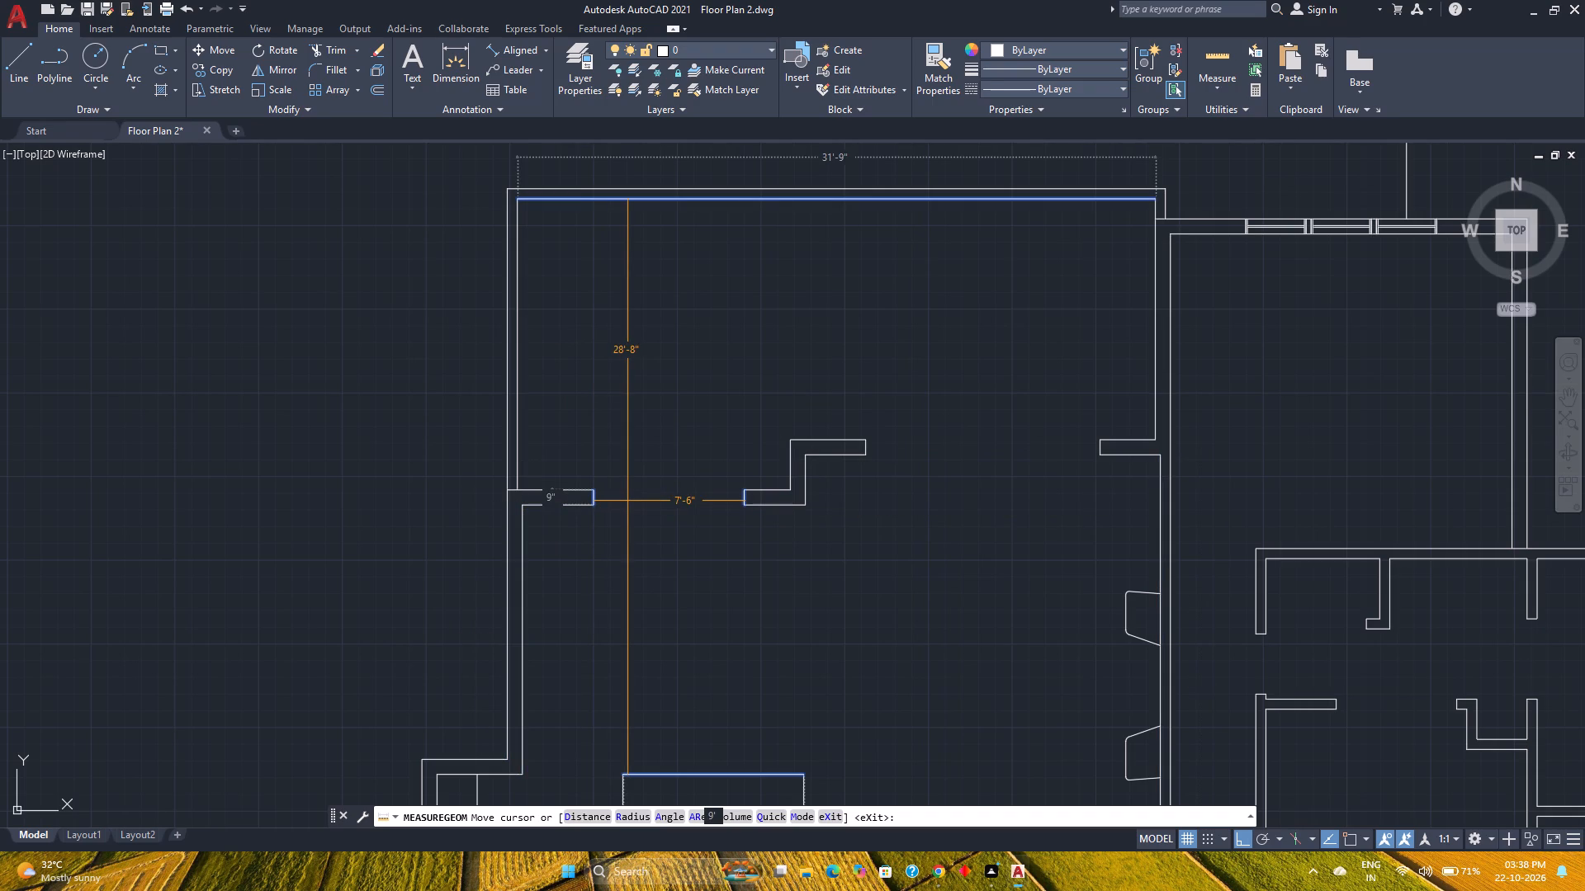
{"action": "key", "text": "Escape"}
Draw a rectangle filling the wide opening from the stepped wall's upper east corner to the opposite wall stub's lower corner.
{"action": "scroll", "coordinate": [758, 508], "scroll_direction": "down", "scroll_amount": 3}
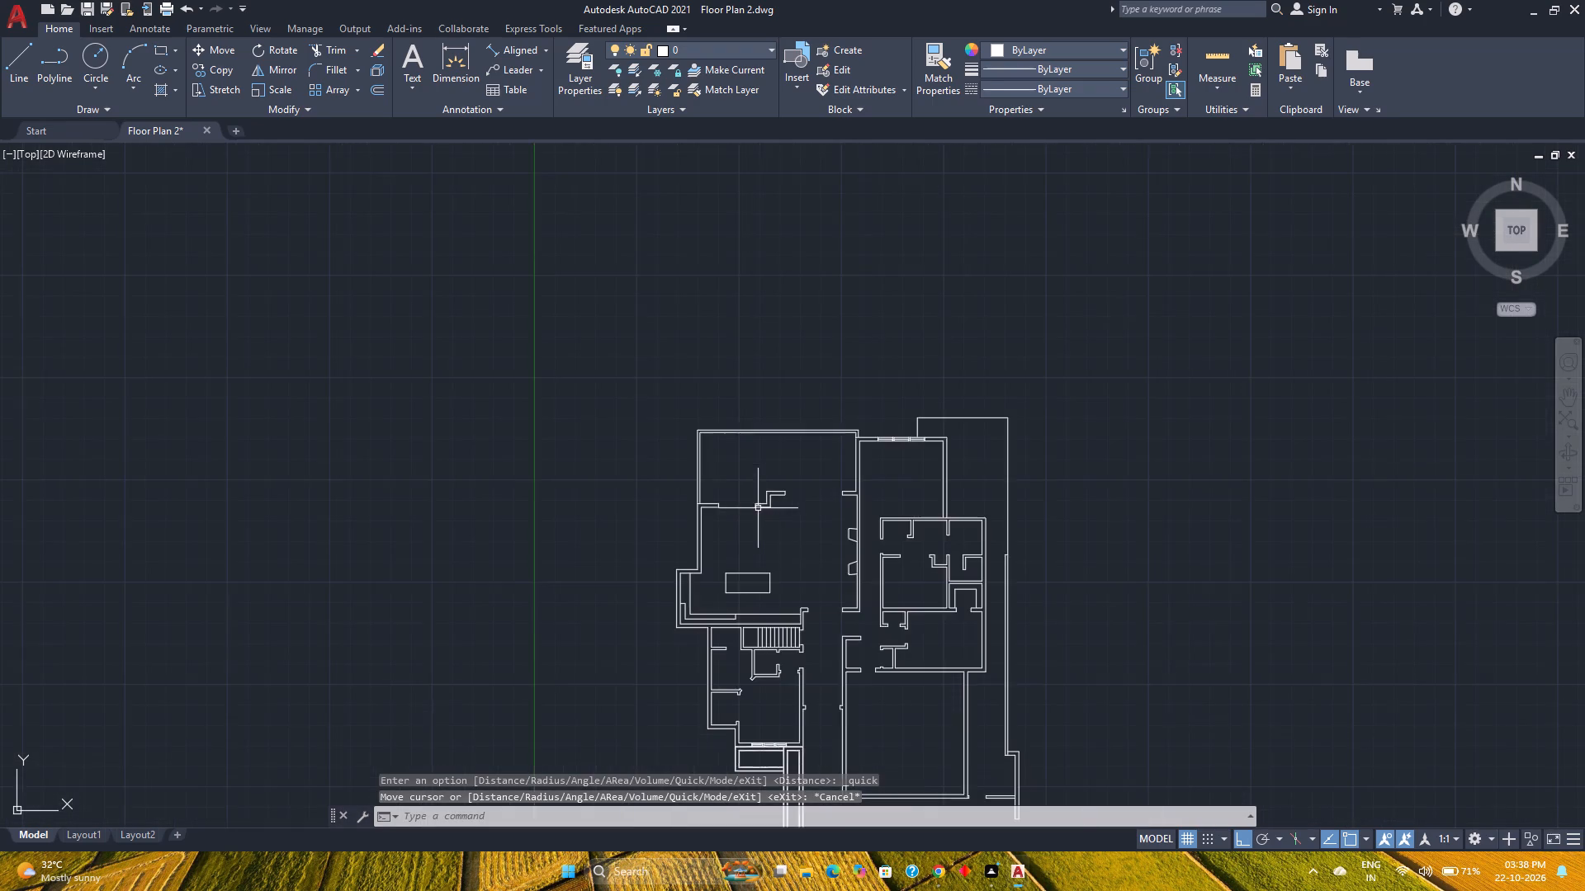
{"action": "scroll", "coordinate": [795, 531], "scroll_direction": "up", "scroll_amount": 2}
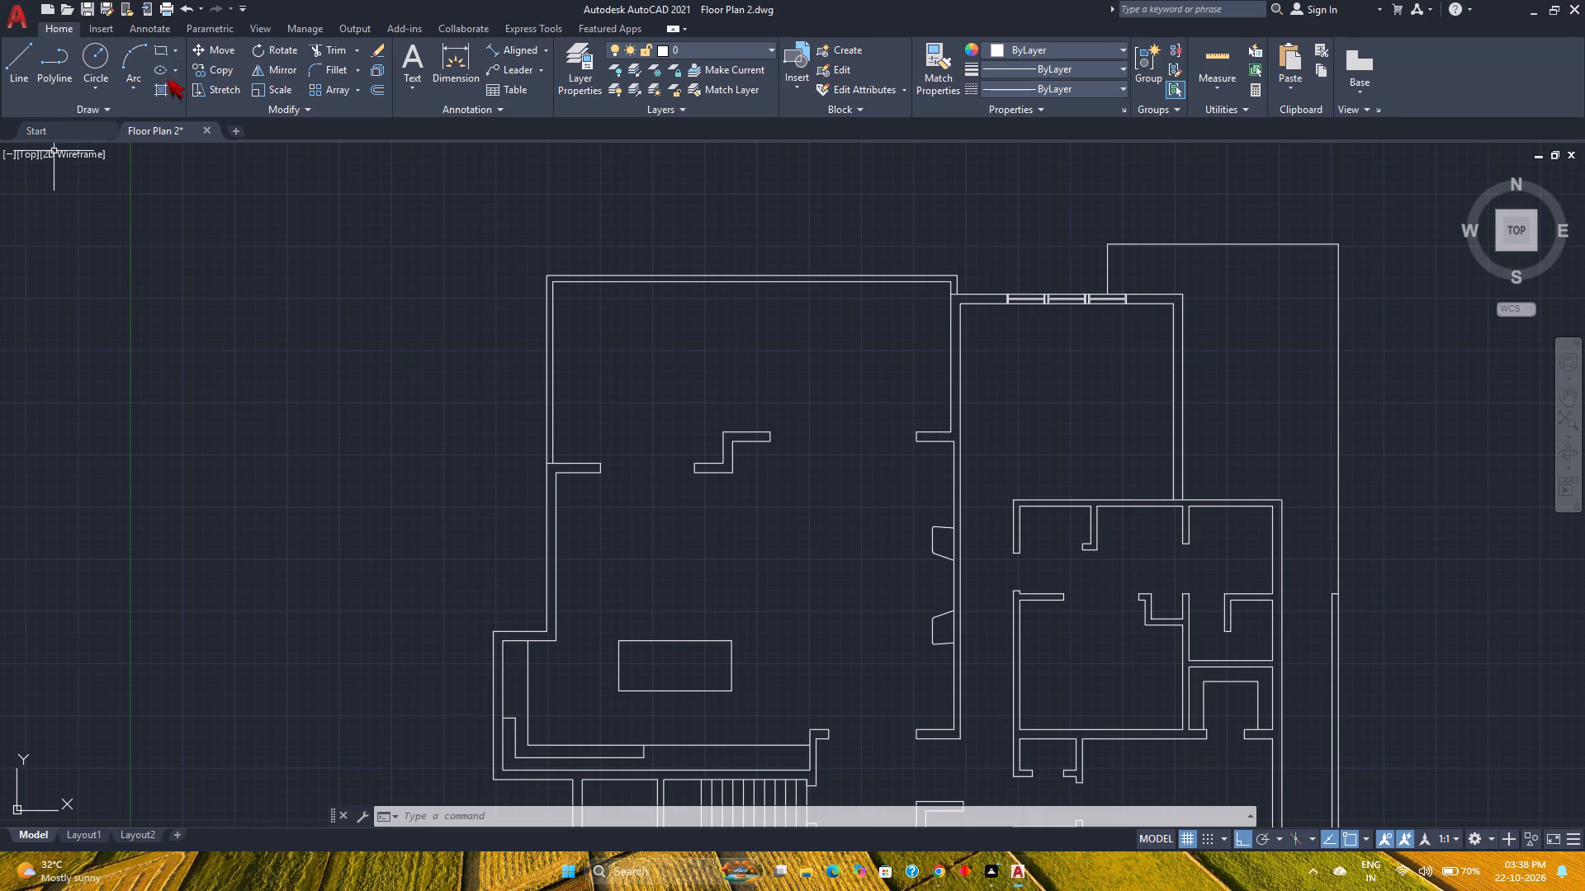
{"action": "left_click", "coordinate": [162, 51]}
{"action": "scroll", "coordinate": [762, 449], "scroll_direction": "up", "scroll_amount": 3}
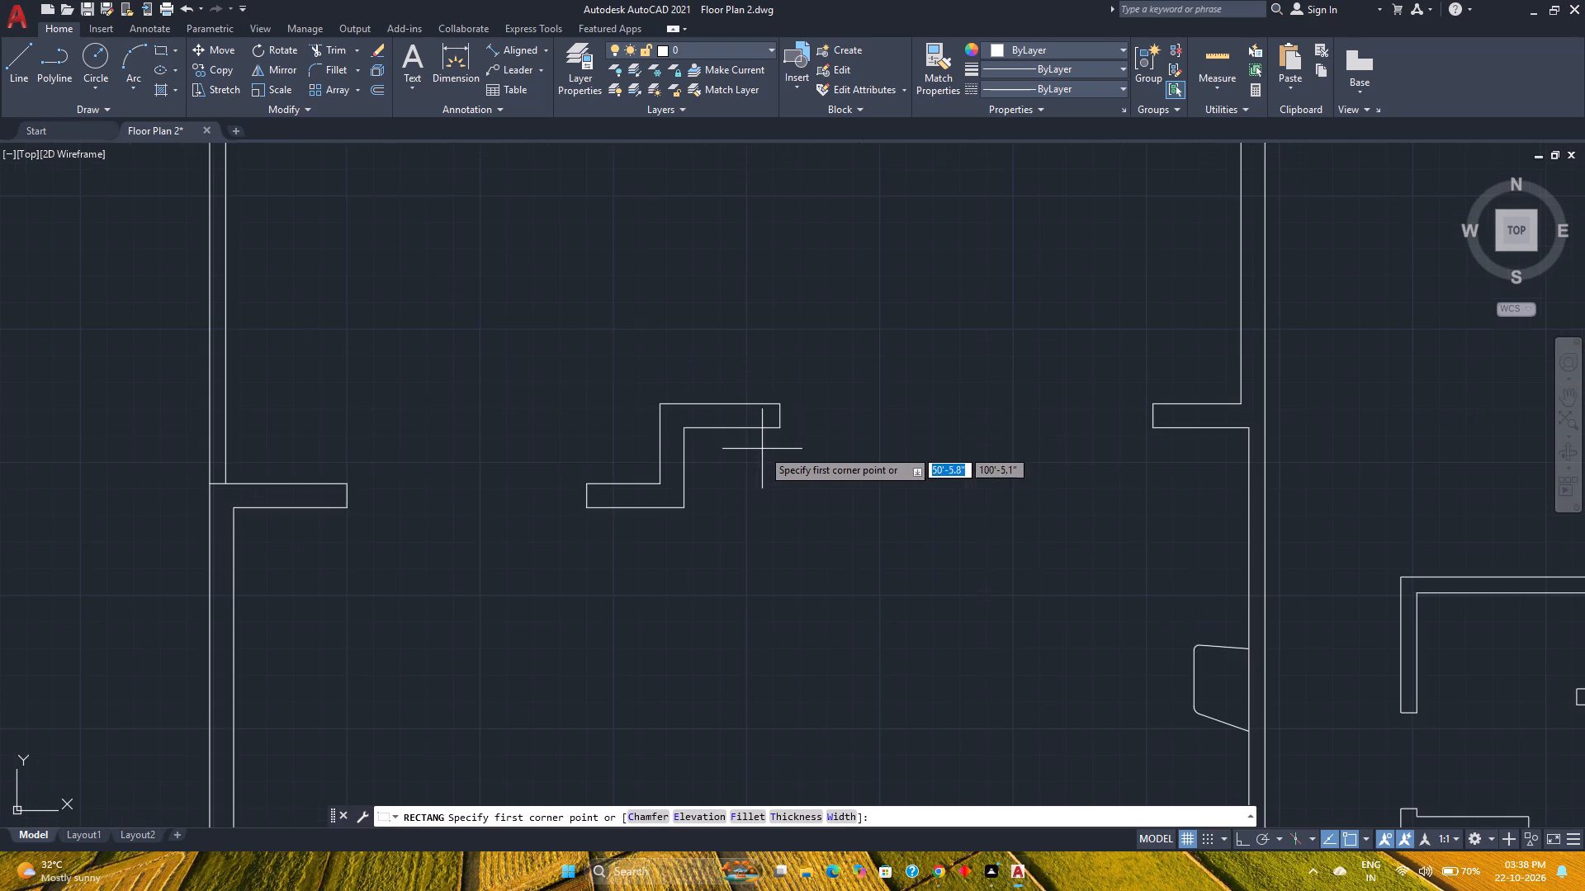
{"action": "scroll", "coordinate": [777, 420], "scroll_direction": "up", "scroll_amount": 3}
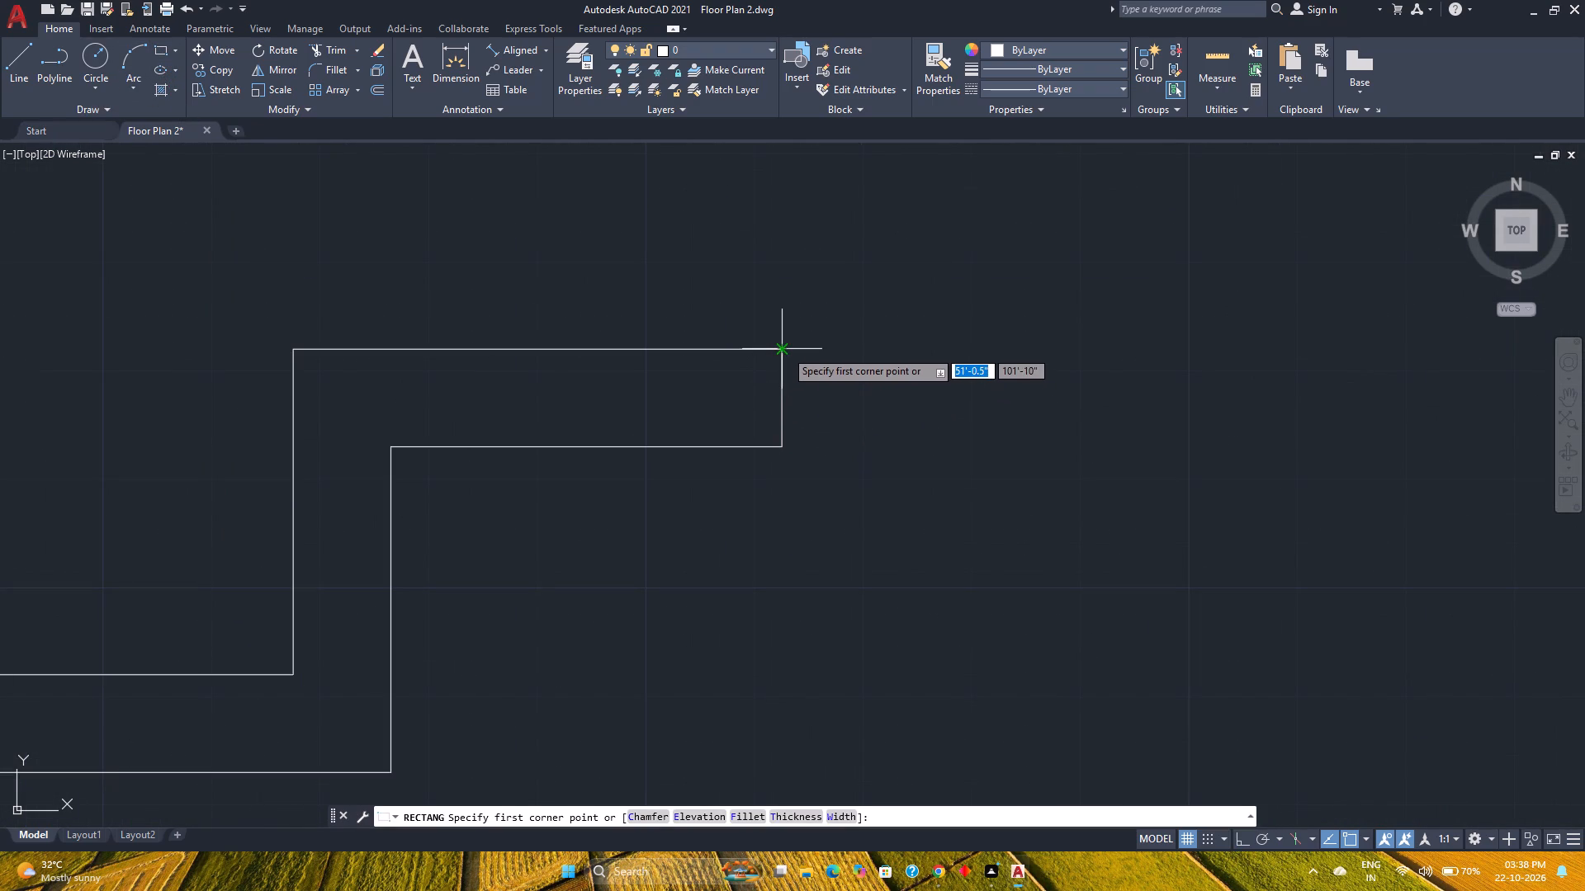
{"action": "left_click", "coordinate": [785, 350]}
{"action": "scroll", "coordinate": [784, 408], "scroll_direction": "down", "scroll_amount": 3}
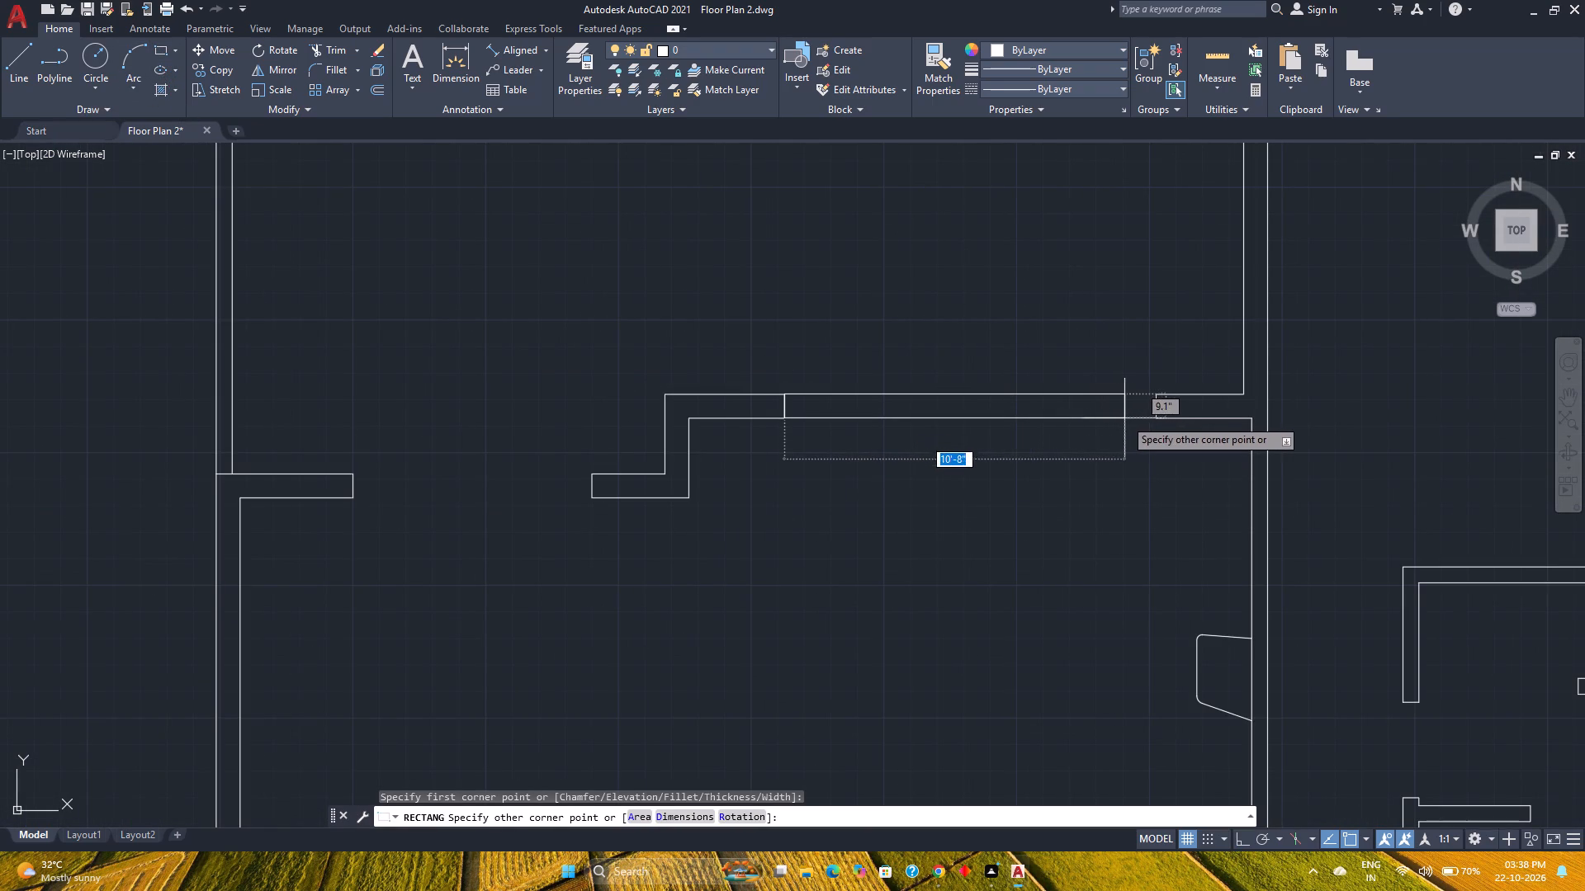
{"action": "left_click", "coordinate": [1154, 418]}
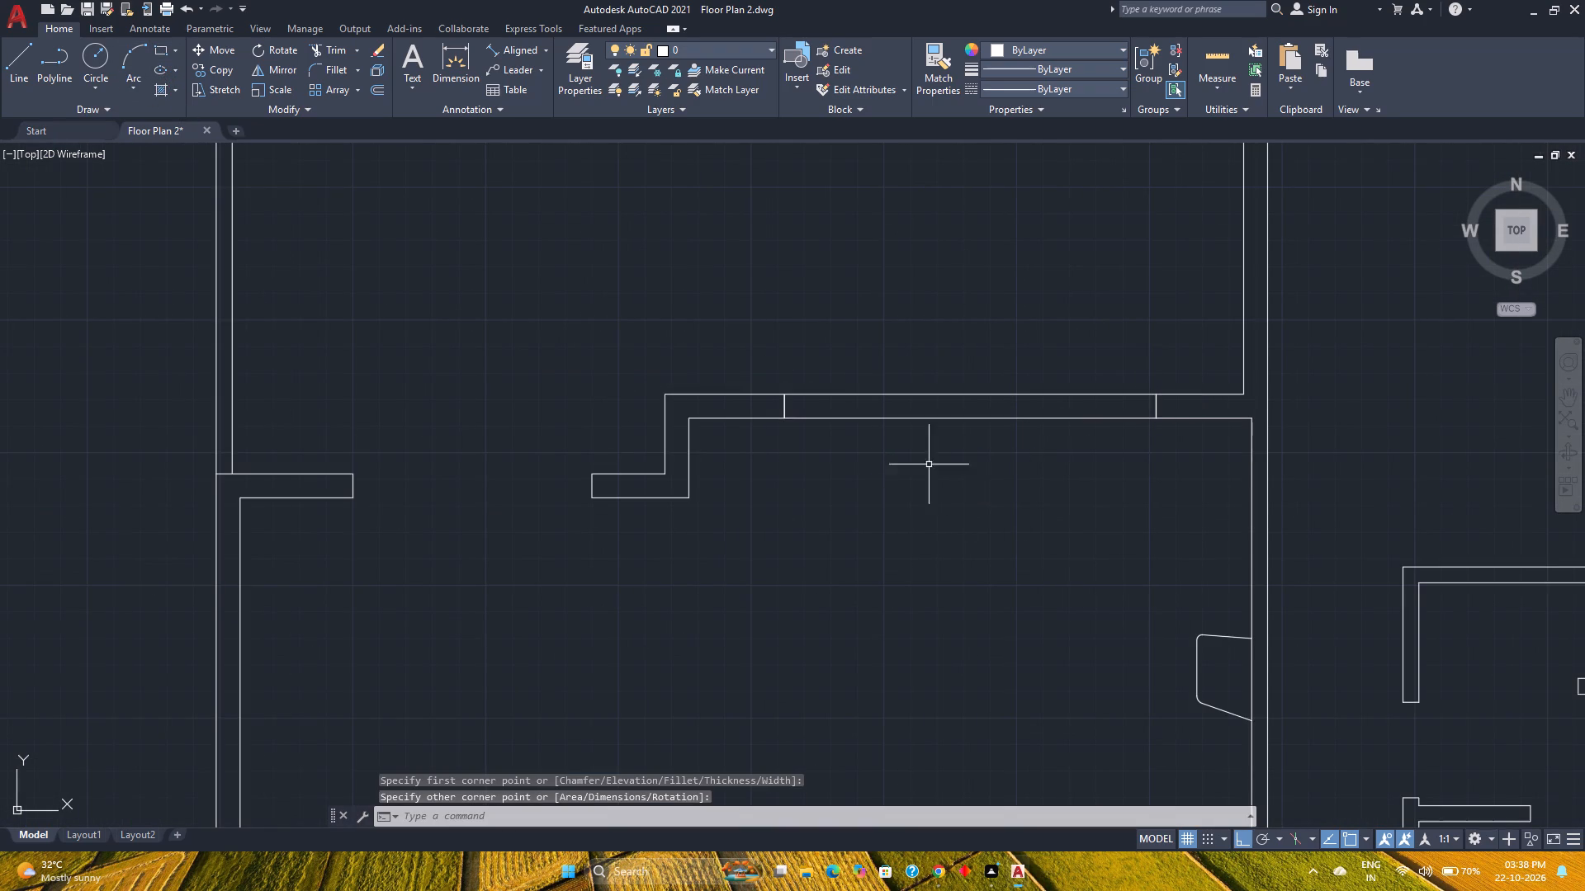
Move the new rectangle about 1'-2" straight north, clear of the wide wall opening.
{"action": "scroll", "coordinate": [898, 441], "scroll_direction": "up", "scroll_amount": 3}
{"action": "left_click", "coordinate": [715, 358]}
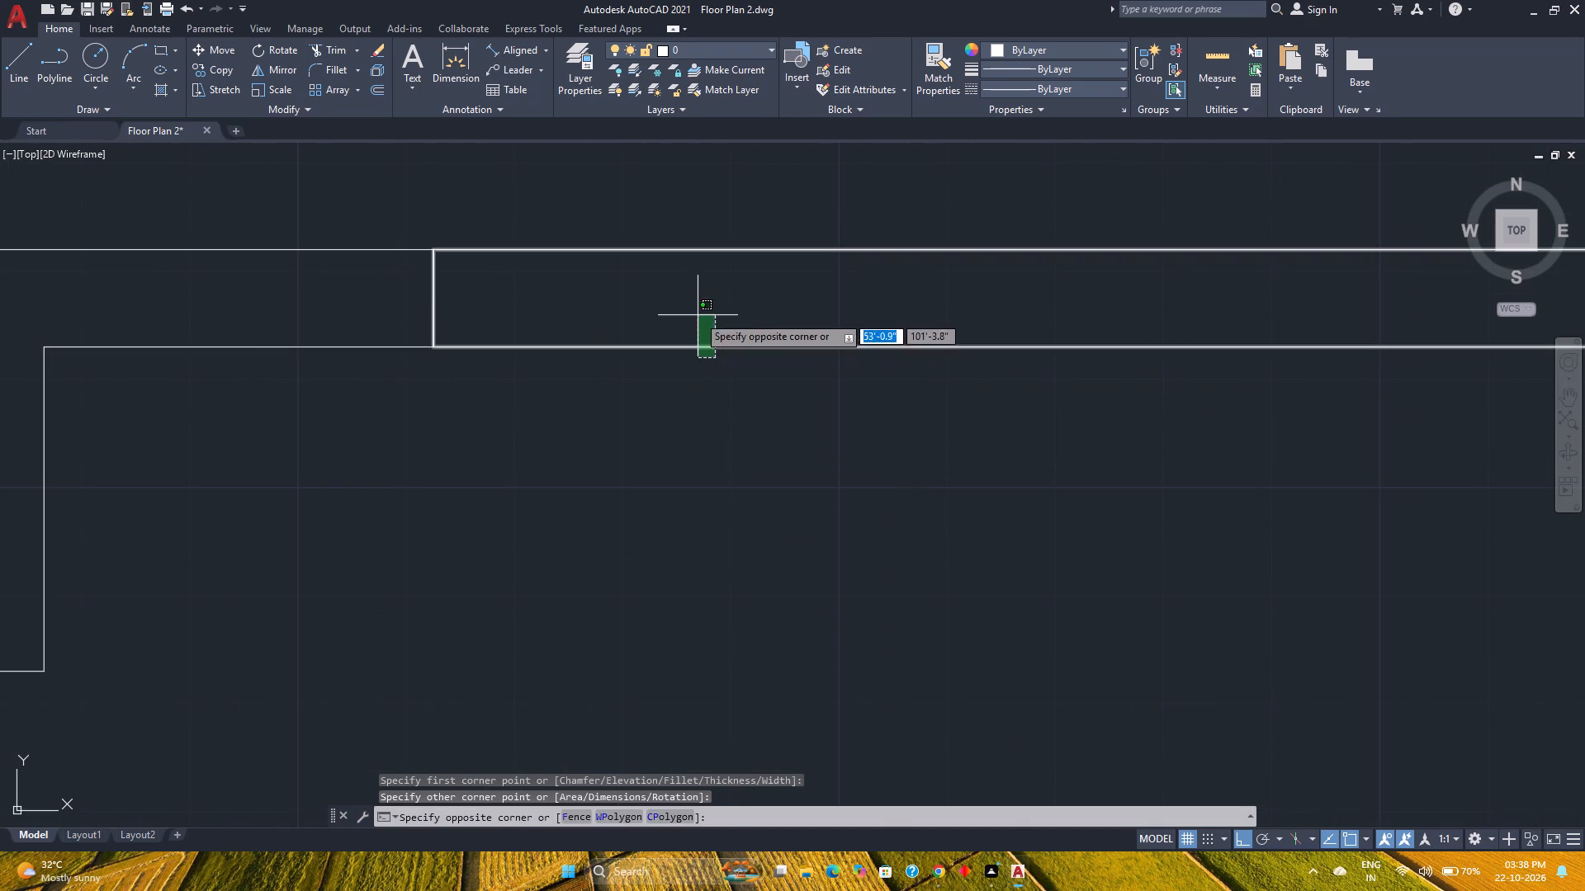
{"action": "left_click", "coordinate": [698, 315]}
{"action": "key", "text": "m"}
{"action": "key", "text": "Return"}
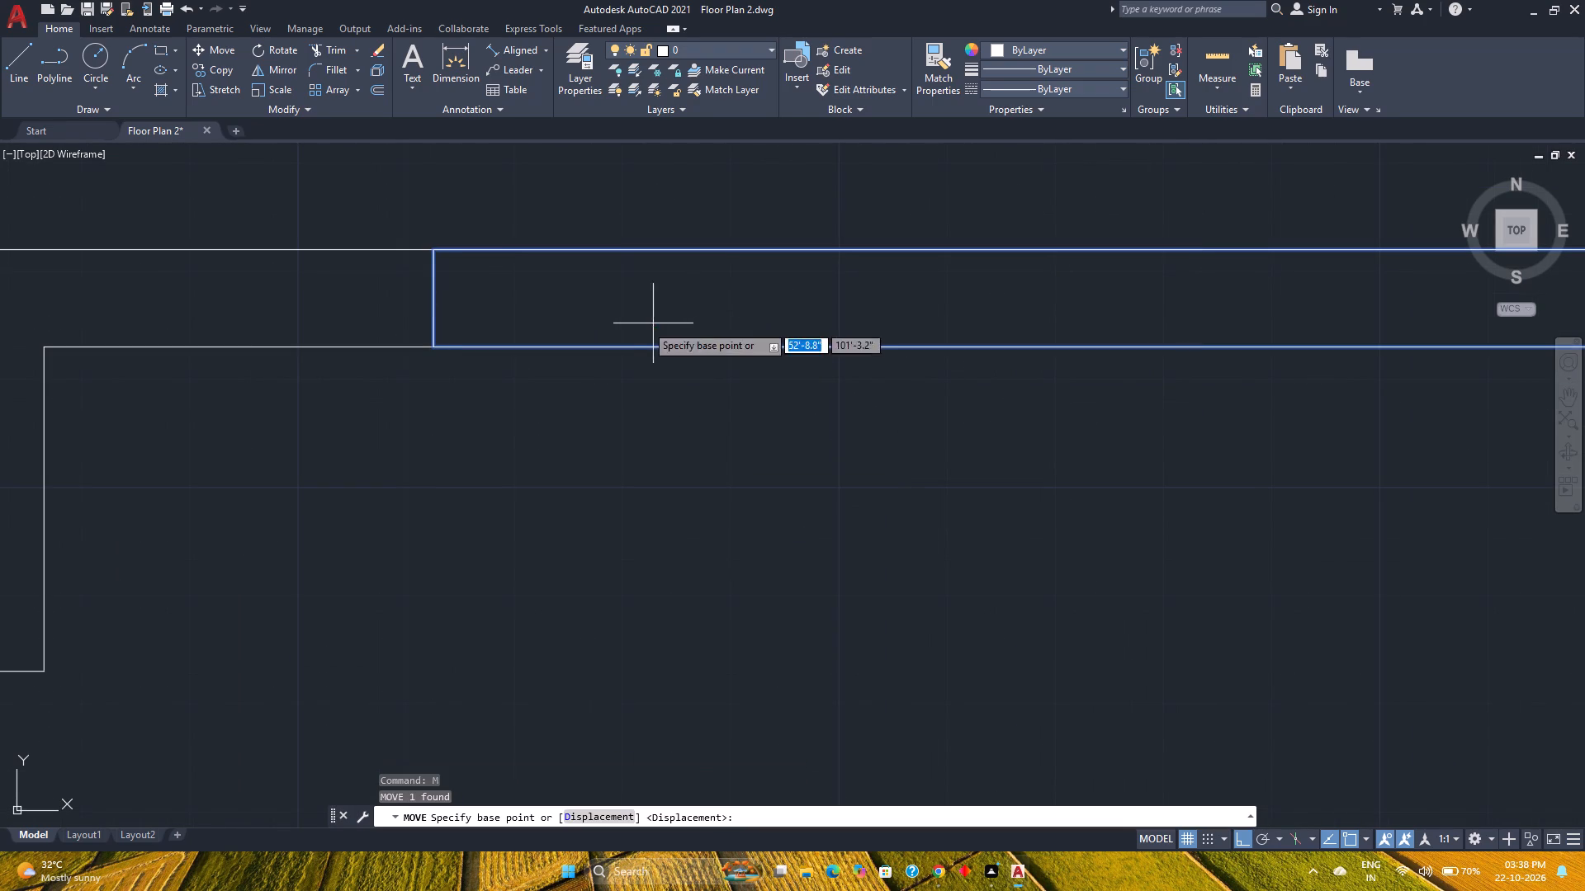
{"action": "scroll", "coordinate": [482, 411], "scroll_direction": "down", "scroll_amount": 2}
{"action": "middle_click_drag", "start_coordinate": [487, 417], "coordinate": [588, 577]}
{"action": "middle_click", "coordinate": [589, 577]}
{"action": "scroll", "coordinate": [575, 567], "scroll_direction": "up", "scroll_amount": 2}
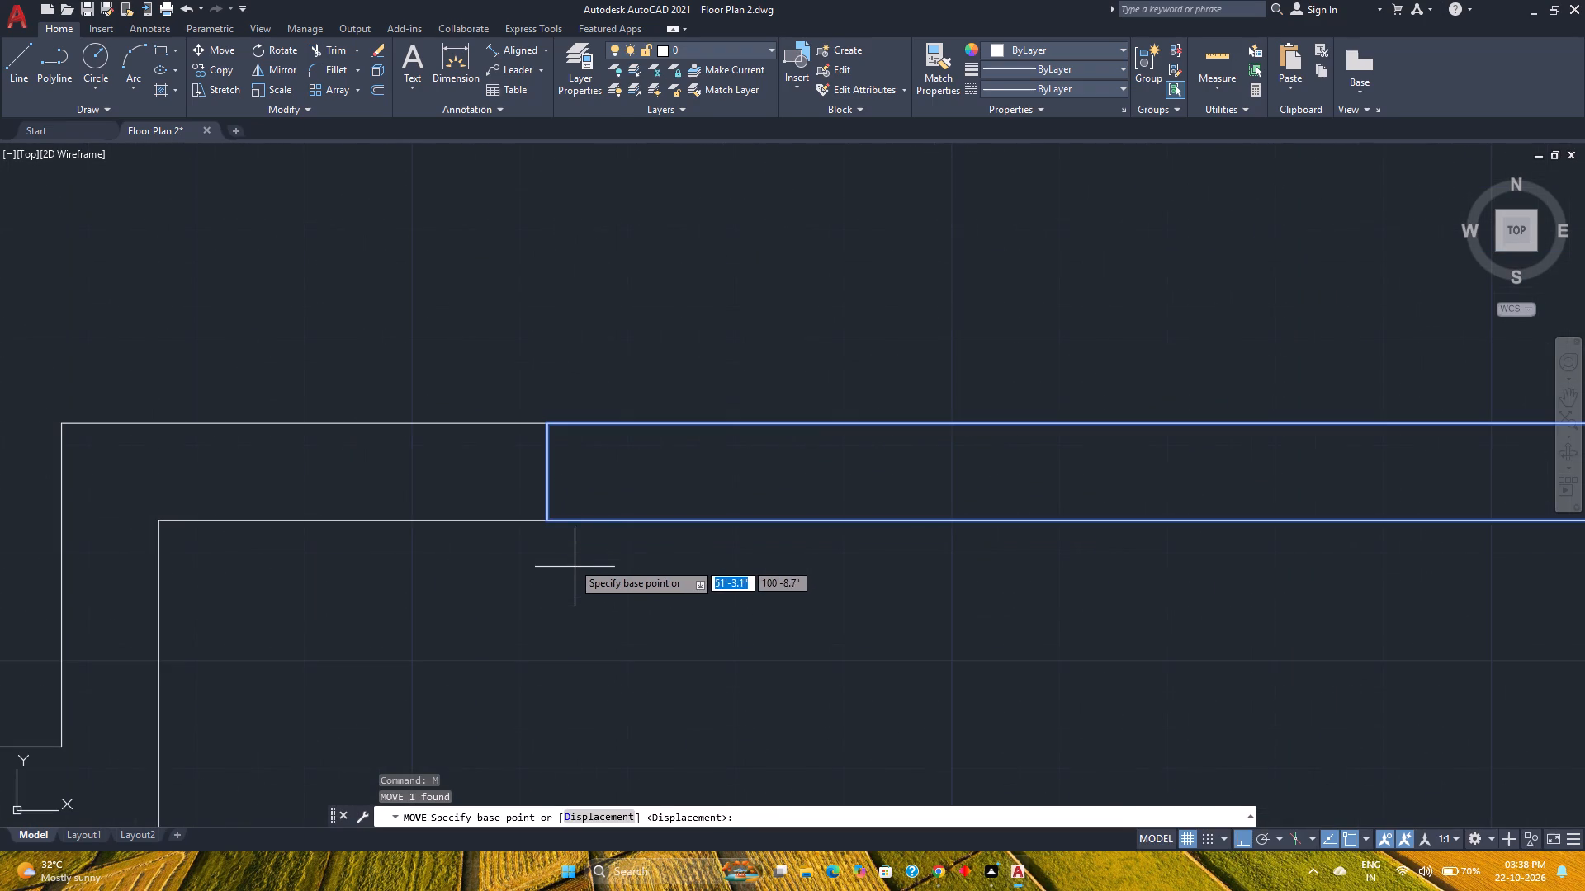
{"action": "left_click", "coordinate": [549, 520]}
{"action": "left_click", "coordinate": [554, 372]}
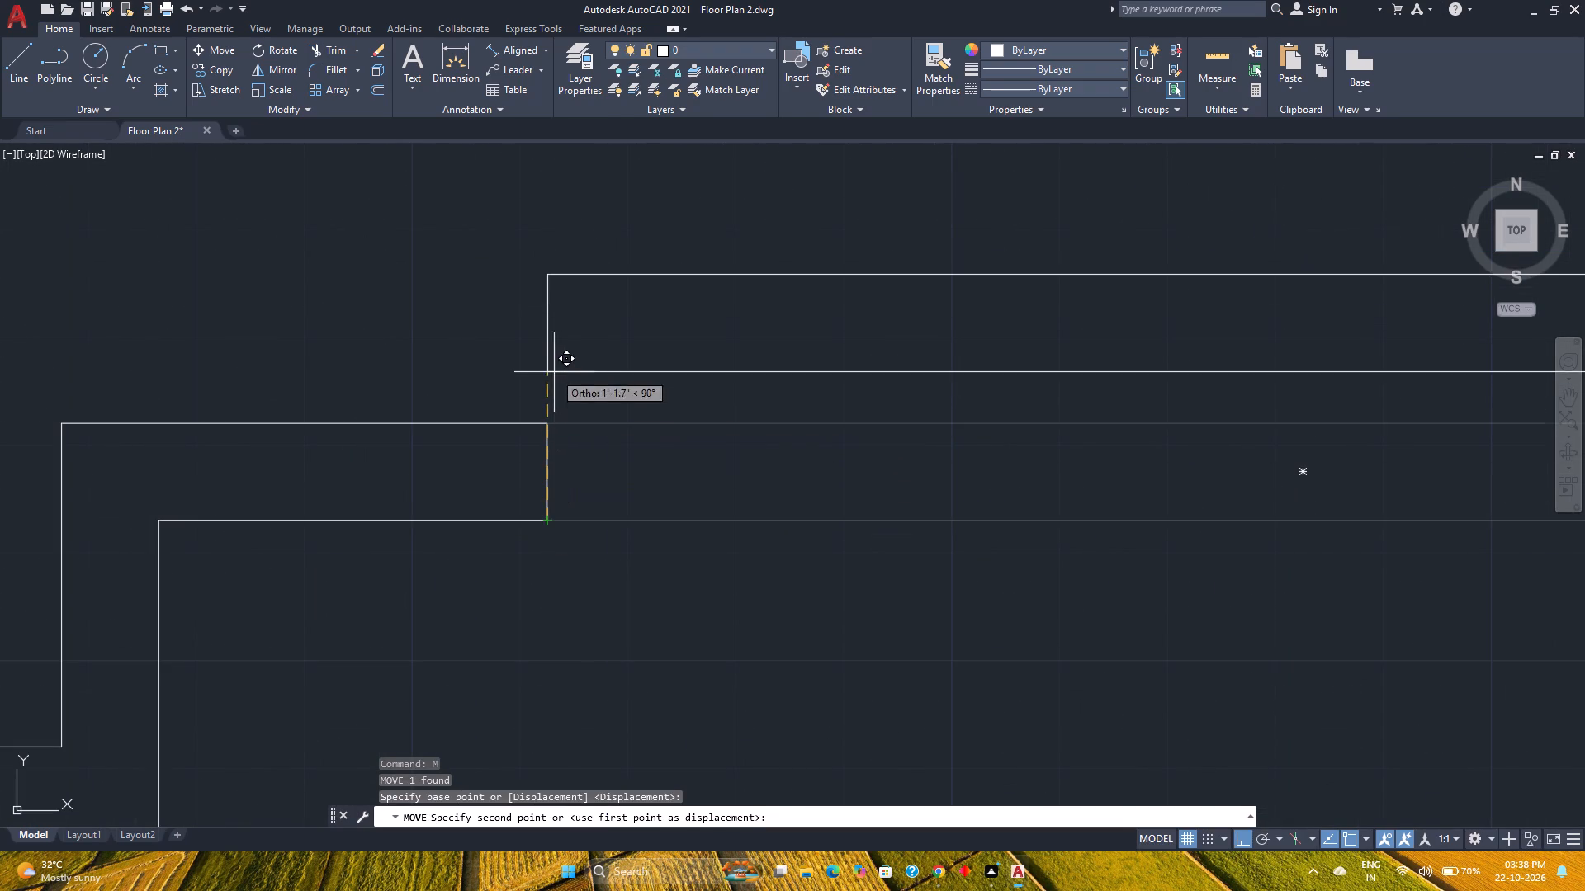
Explode the moved rectangle into separate lines.
{"action": "left_click", "coordinate": [586, 375]}
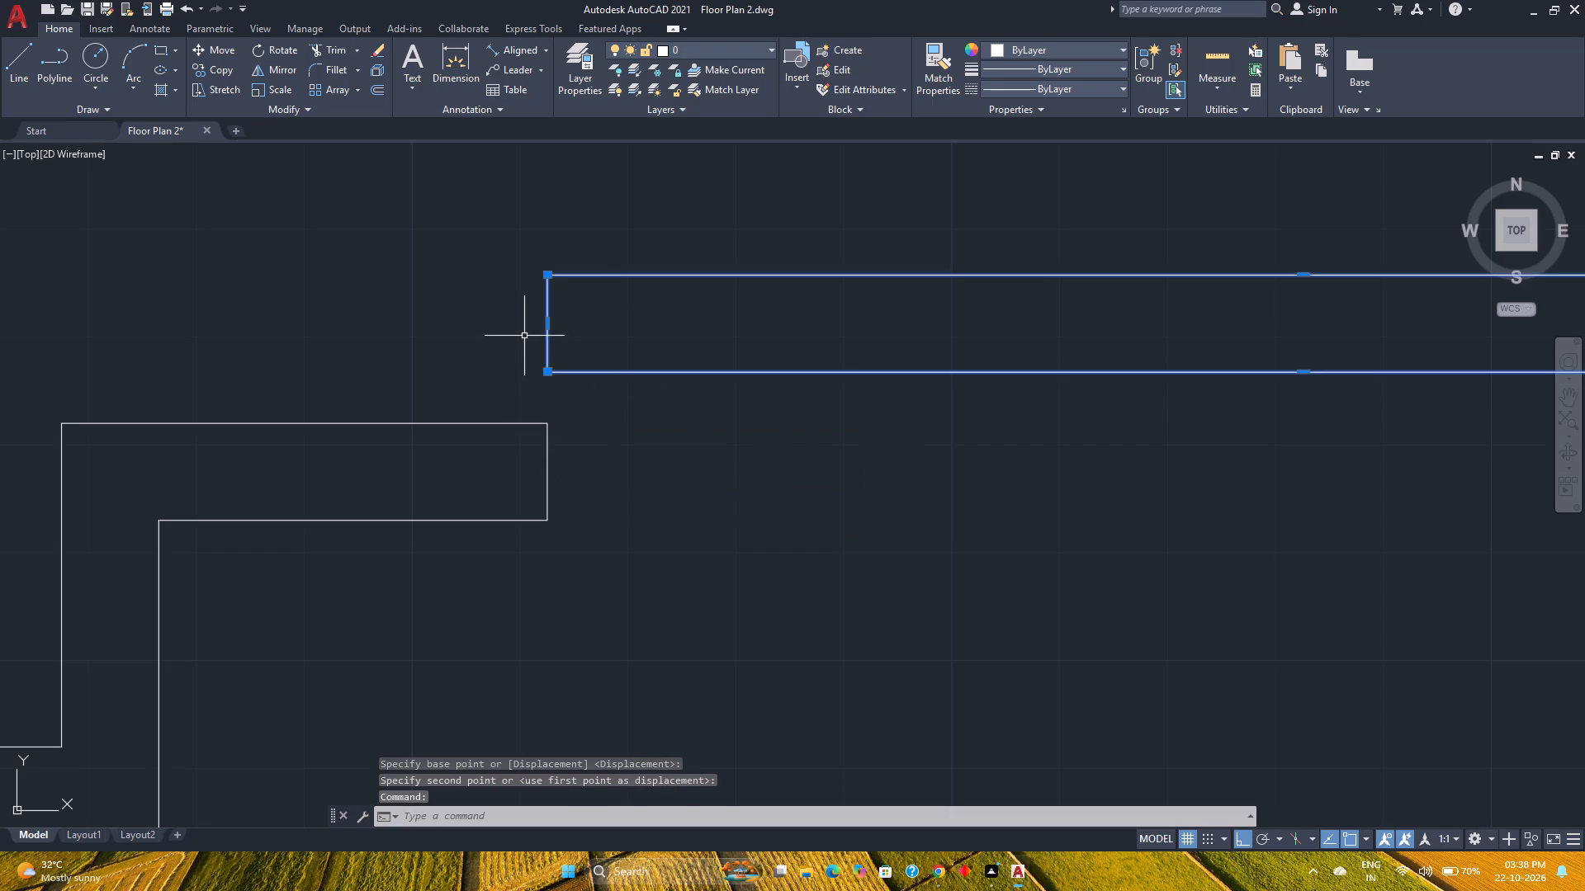
{"action": "type", "text": "exp"}
{"action": "key", "text": "l"}
{"action": "key", "text": "o"}
{"action": "key", "text": "Return"}
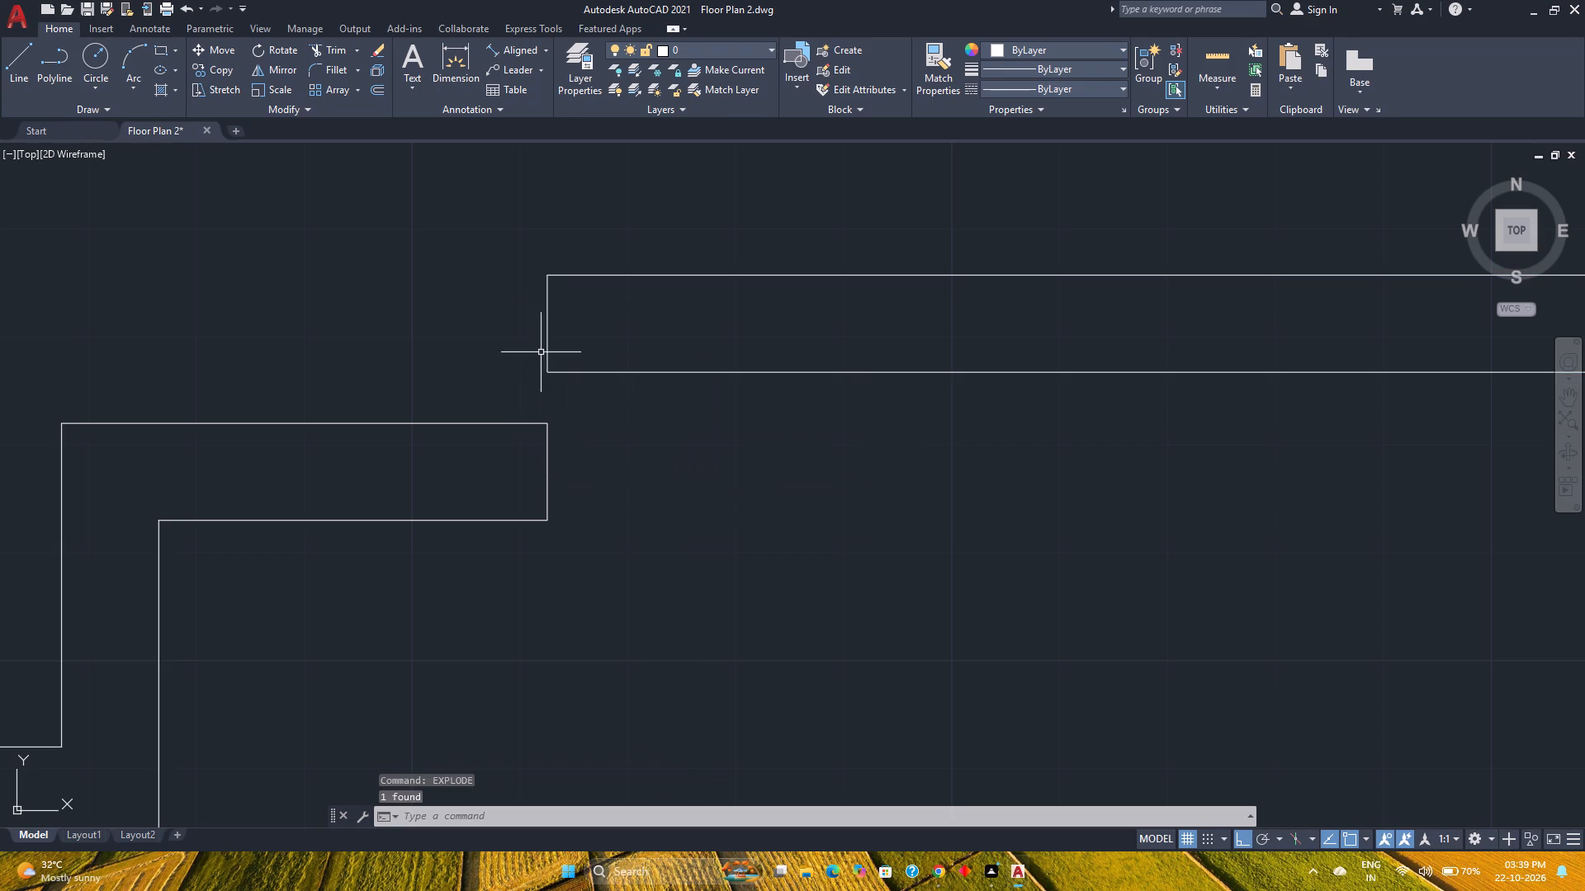
Offset both short end lines of the exploded rectangle 2" inward to form the frame jambs.
{"action": "left_click", "coordinate": [373, 90]}
{"action": "key", "text": "2"}
{"action": "key", "text": "Return"}
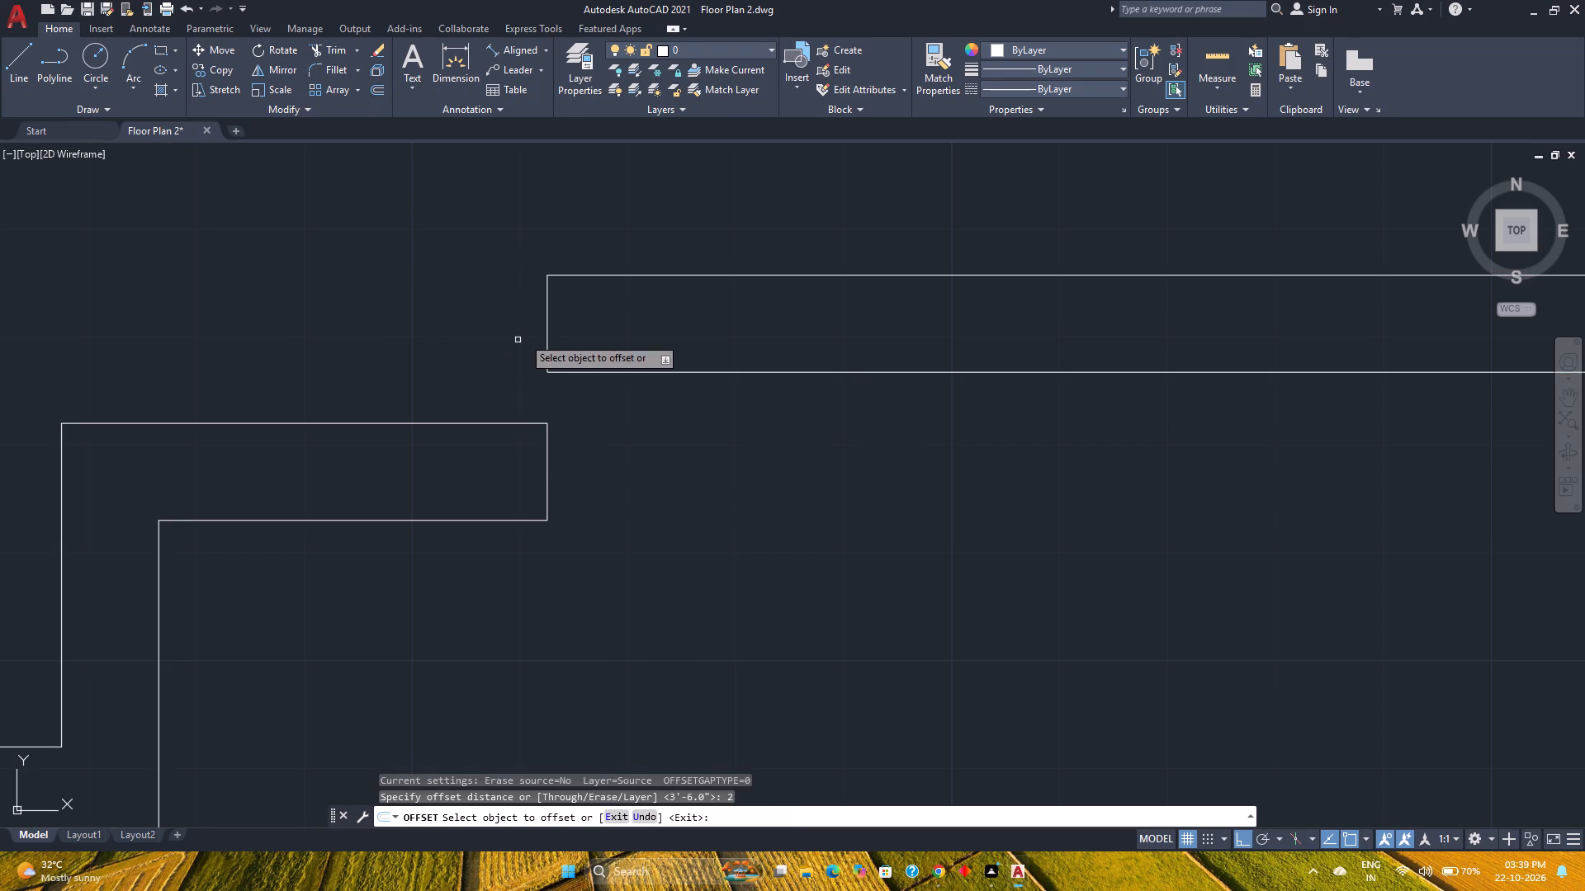
{"action": "left_click", "coordinate": [549, 333]}
{"action": "left_click", "coordinate": [597, 332]}
{"action": "scroll", "coordinate": [613, 332], "scroll_direction": "down", "scroll_amount": 2}
{"action": "middle_click_drag", "start_coordinate": [613, 332], "coordinate": [495, 370]}
{"action": "middle_click", "coordinate": [495, 370]}
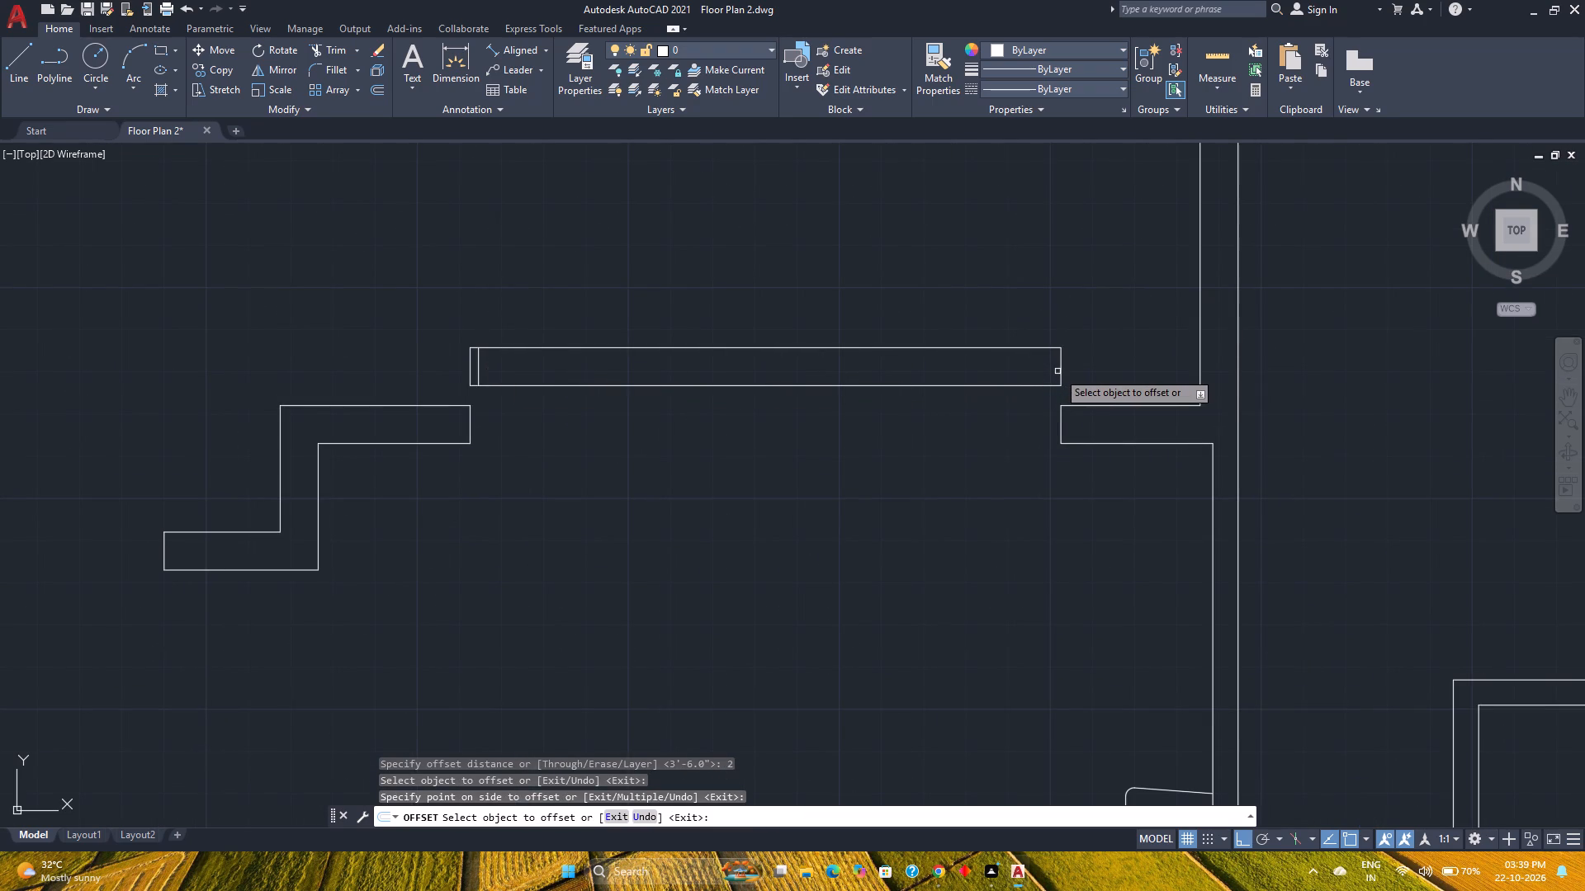
{"action": "left_click", "coordinate": [1062, 372]}
{"action": "left_click", "coordinate": [957, 380]}
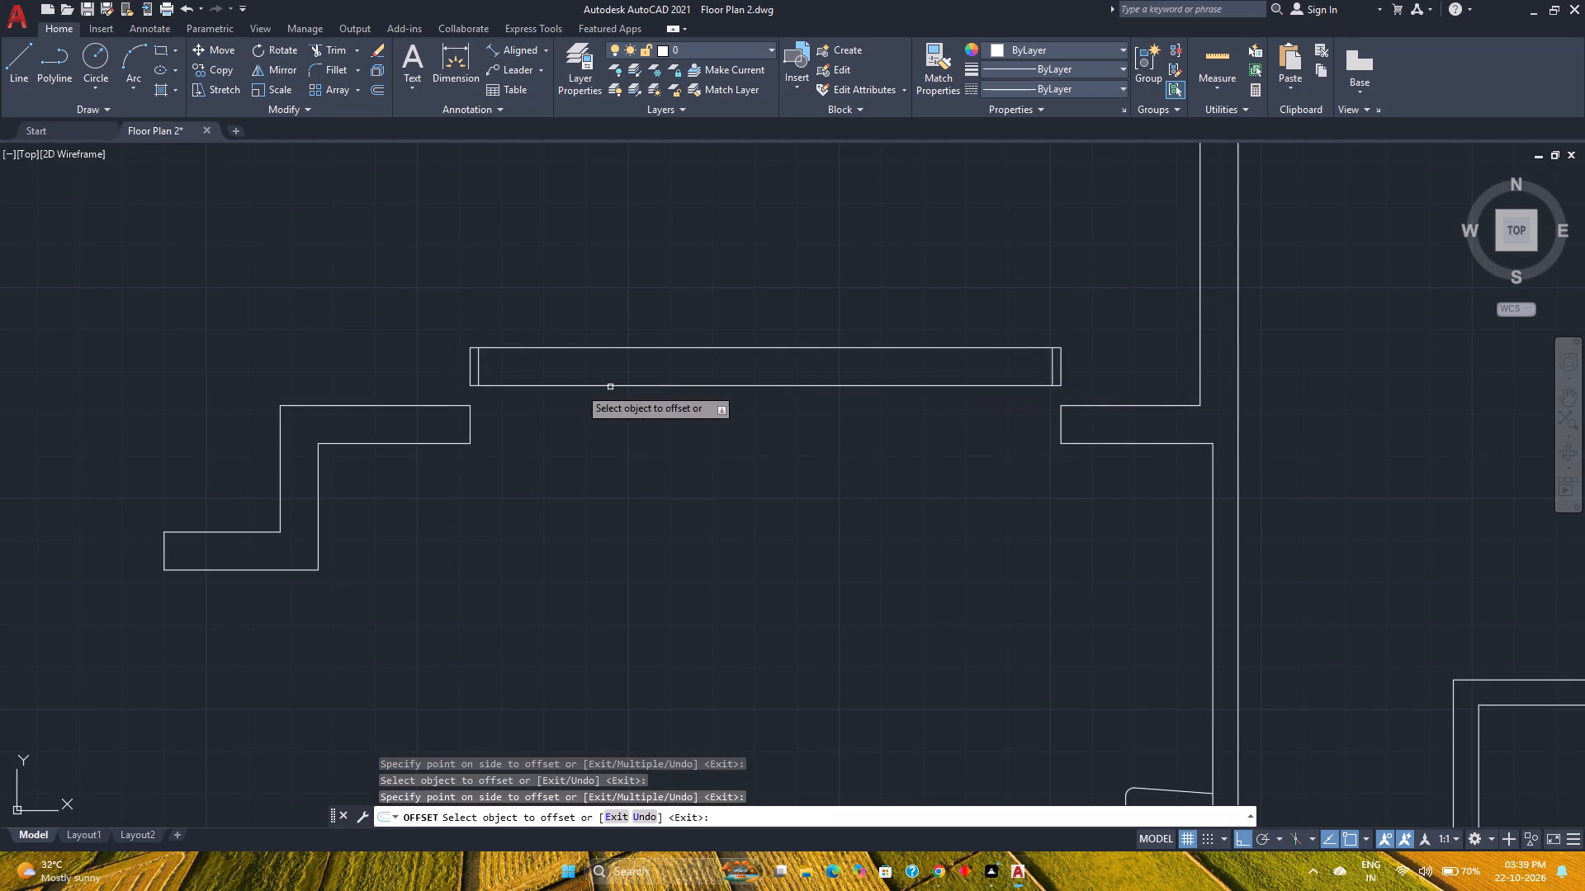
Draw a 3'6" by 1" rectangle above the frame as a sliding panel.
{"action": "scroll", "coordinate": [565, 385], "scroll_direction": "up", "scroll_amount": 2}
{"action": "middle_click_drag", "start_coordinate": [565, 385], "coordinate": [541, 456]}
{"action": "middle_click", "coordinate": [541, 456]}
{"action": "scroll", "coordinate": [541, 454], "scroll_direction": "down", "scroll_amount": 1}
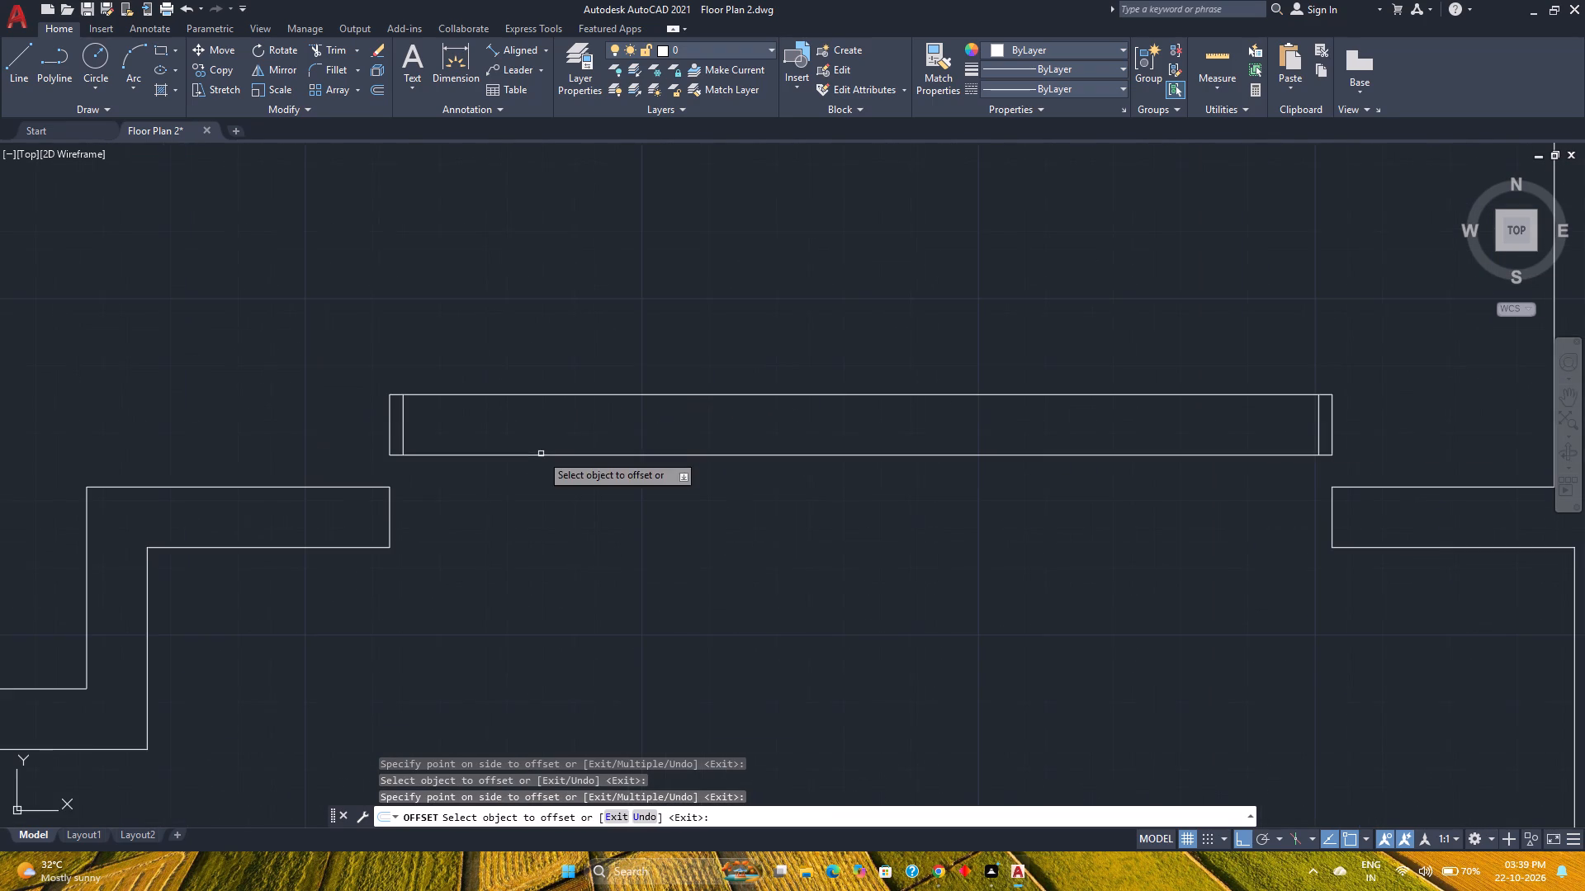
{"action": "left_click", "coordinate": [160, 45]}
{"action": "left_click", "coordinate": [662, 339]}
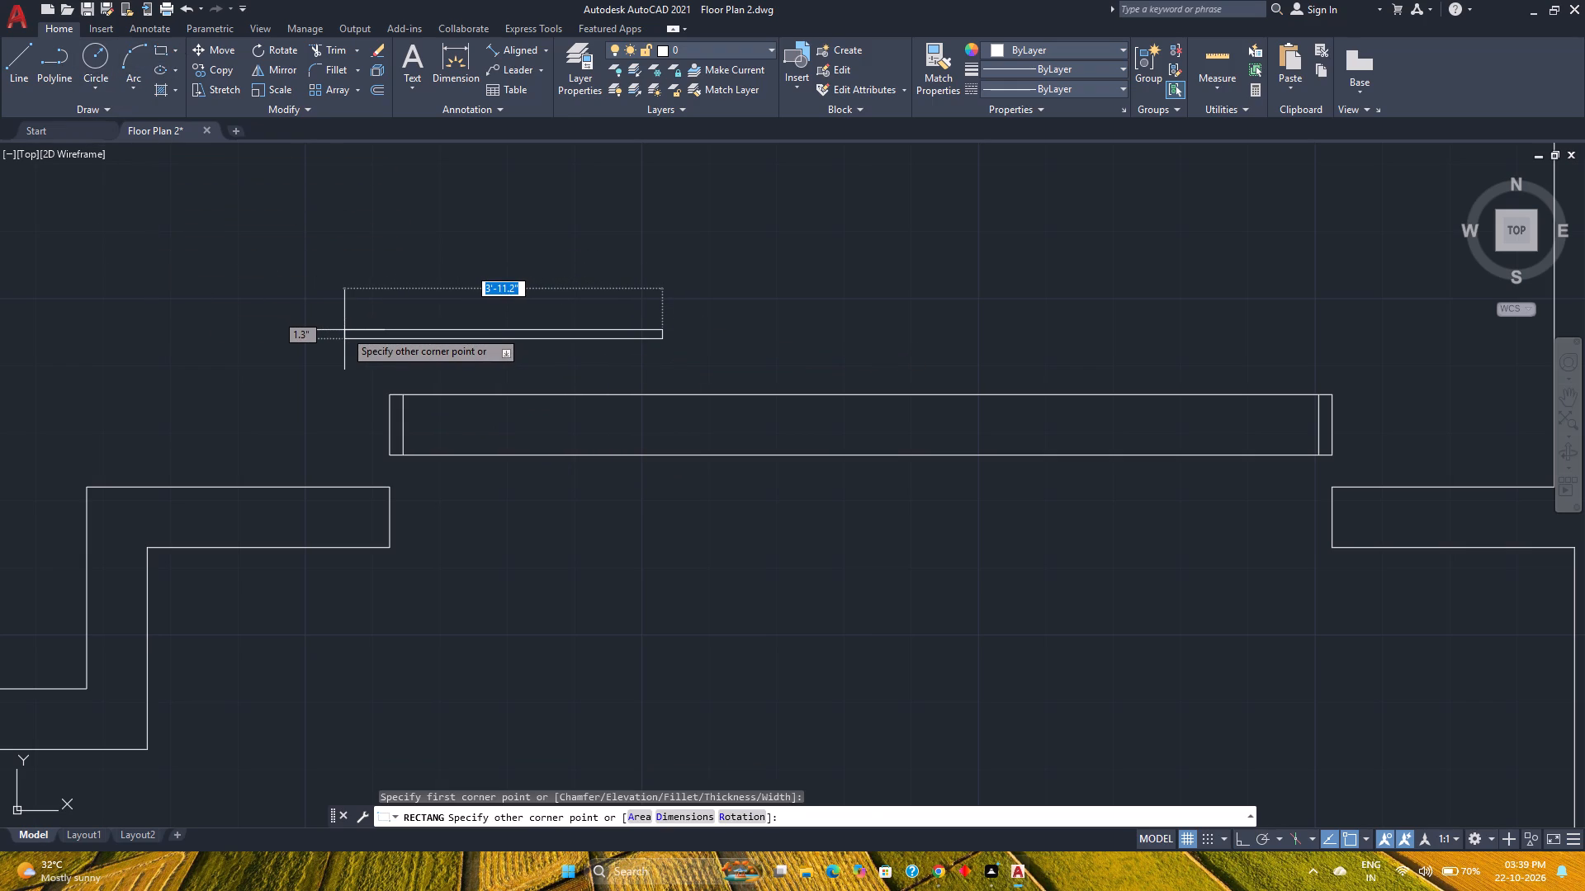
{"action": "key", "text": "4"}
{"action": "key", "text": "BackSpace"}
{"action": "type", "text": "3'6\""}
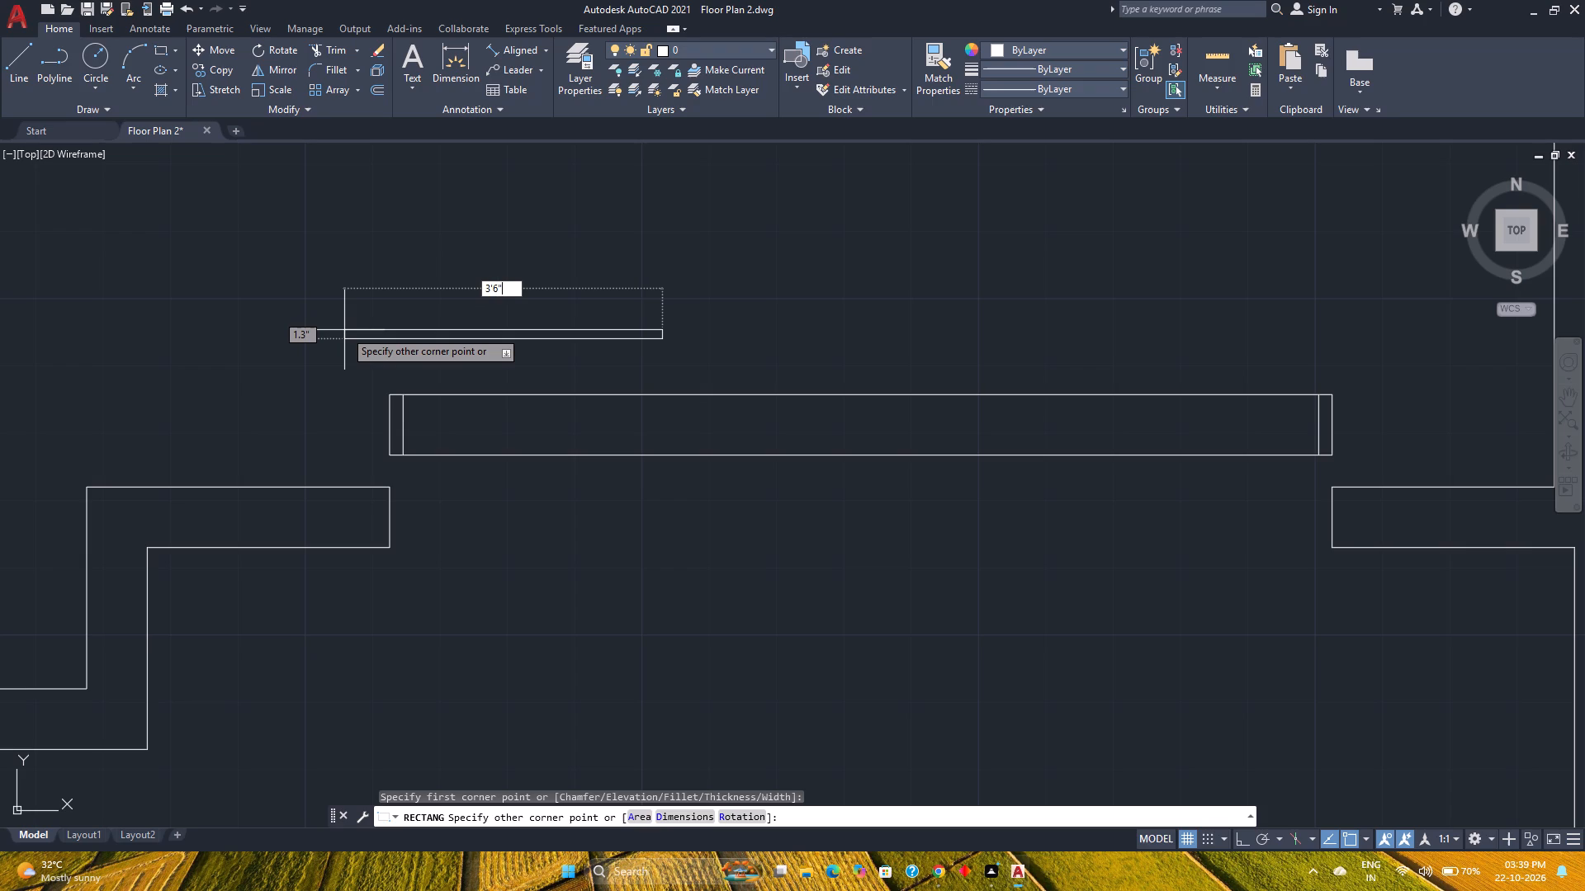
{"action": "key", "text": "comma"}
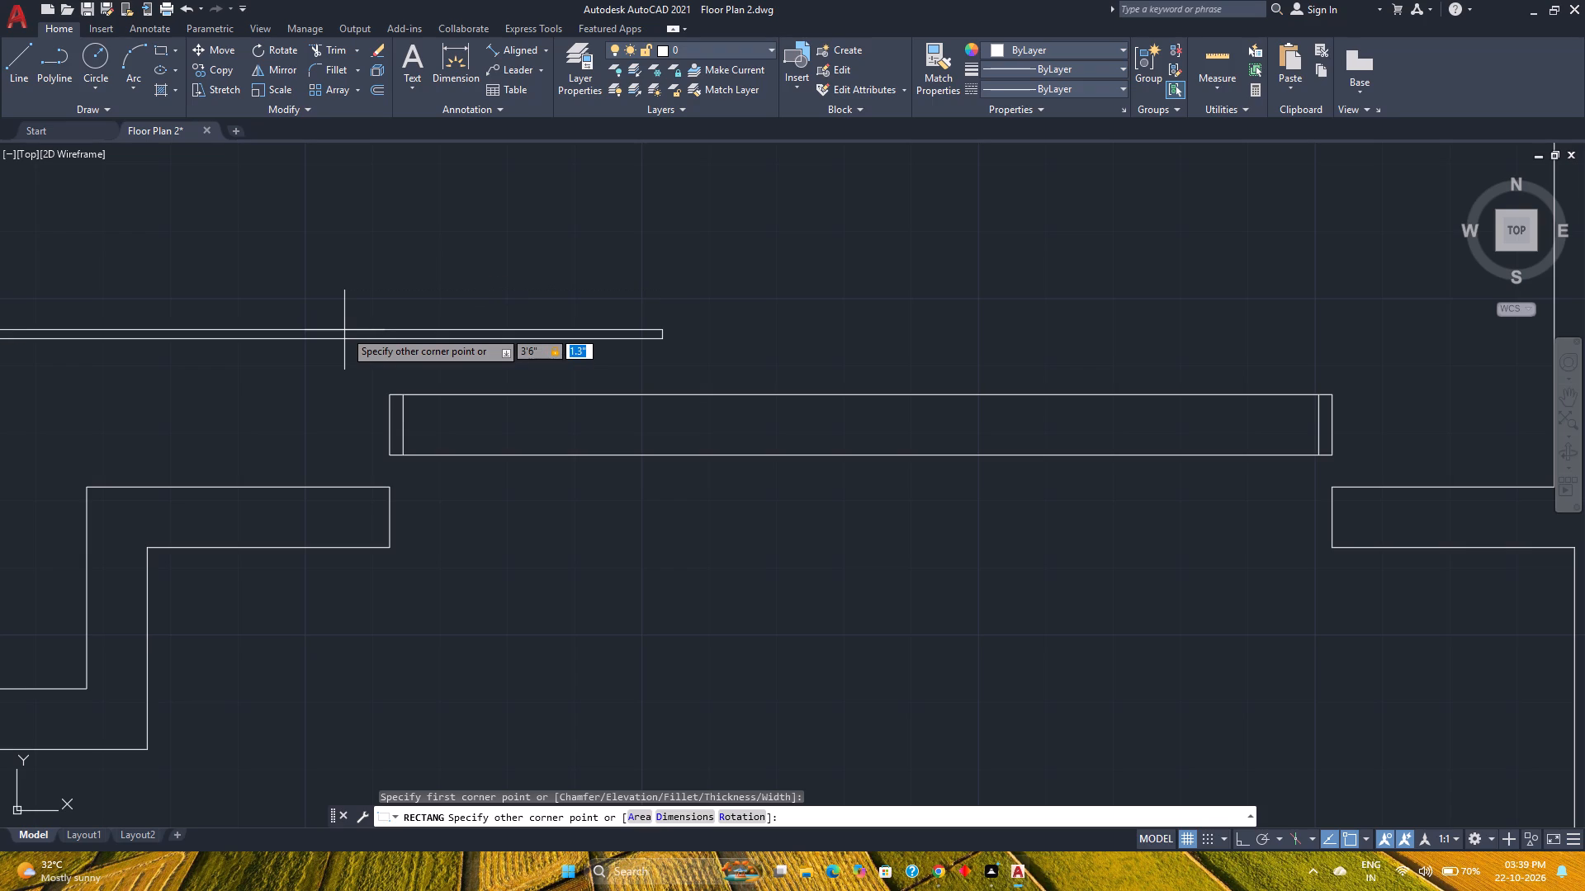
{"action": "key", "text": "0"}
{"action": "key", "text": "BackSpace"}
{"action": "key", "text": "1"}
{"action": "key", "text": "Return"}
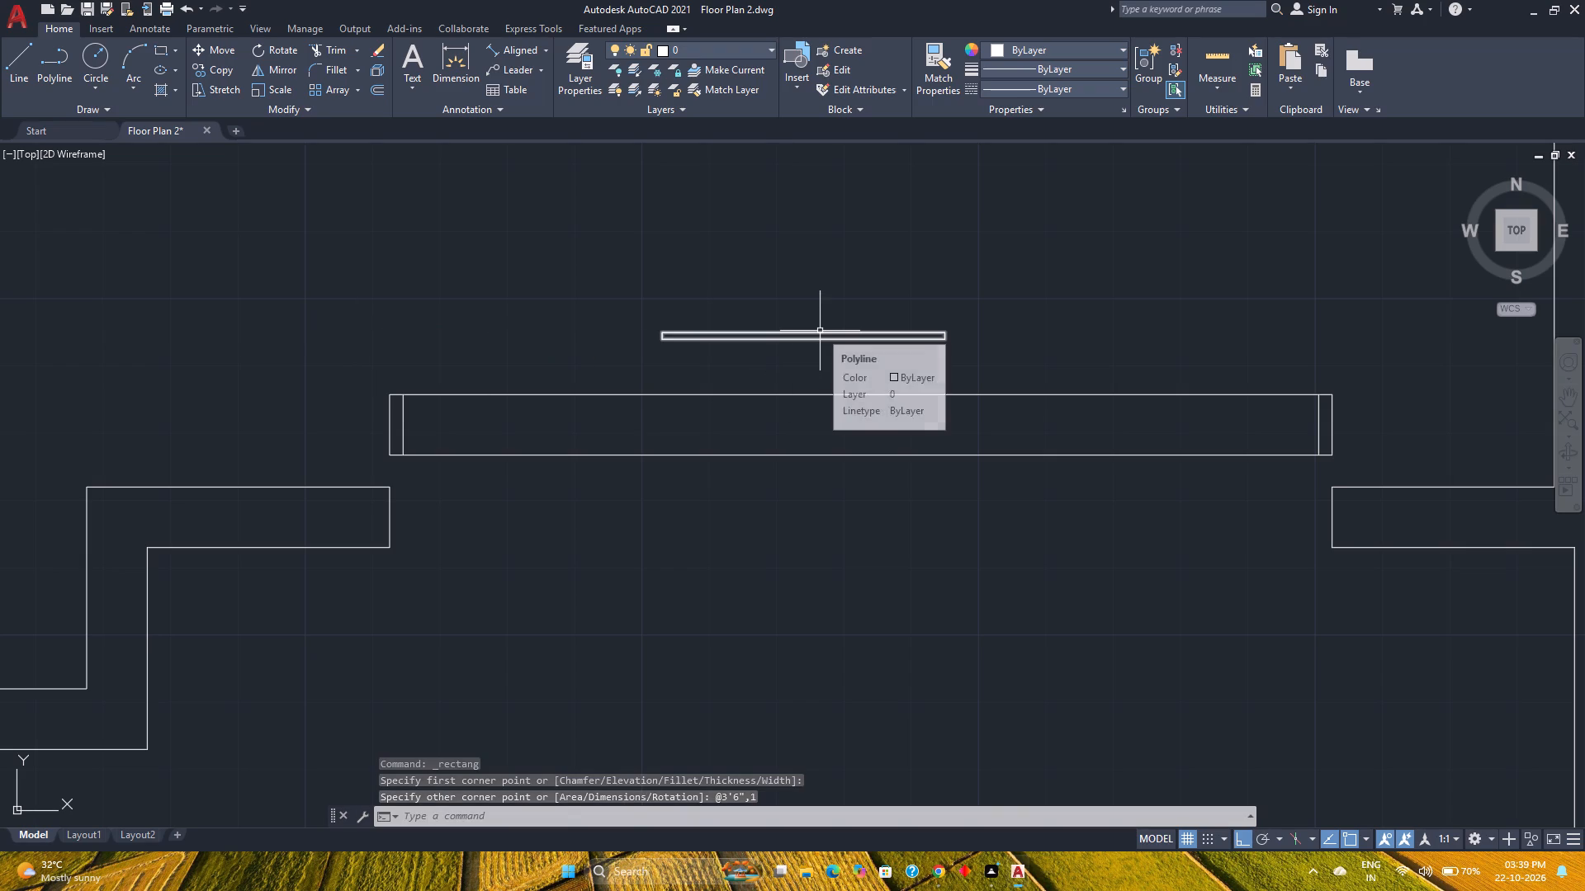
Move the 3'6" panel so its west edge midpoint sits on the midpoint of the west jamb's inner line.
{"action": "left_click", "coordinate": [818, 332]}
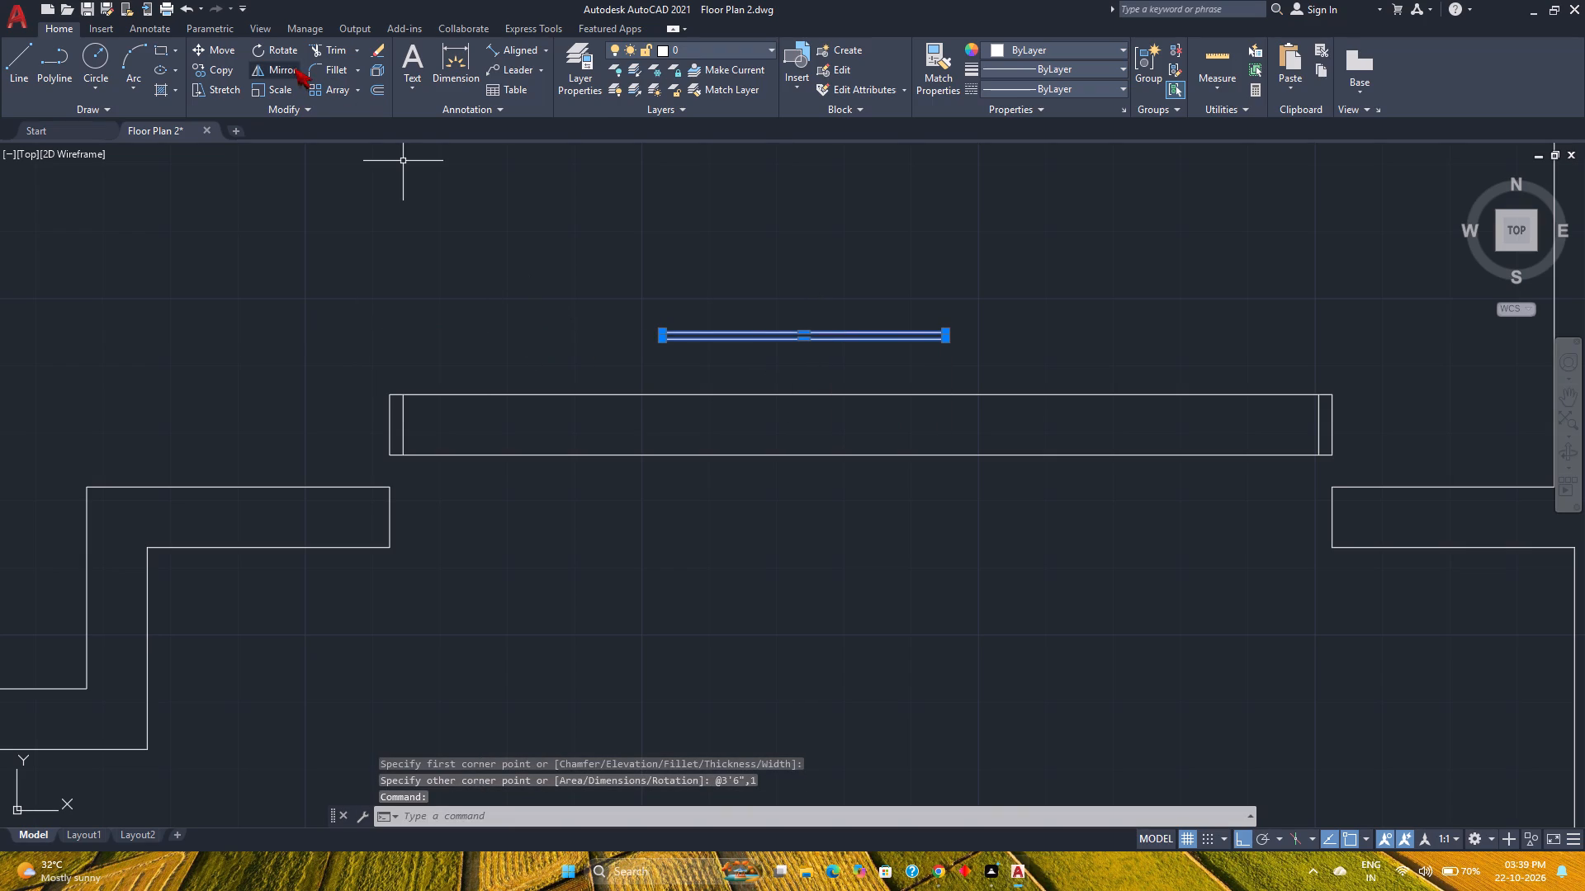
{"action": "left_click", "coordinate": [221, 50]}
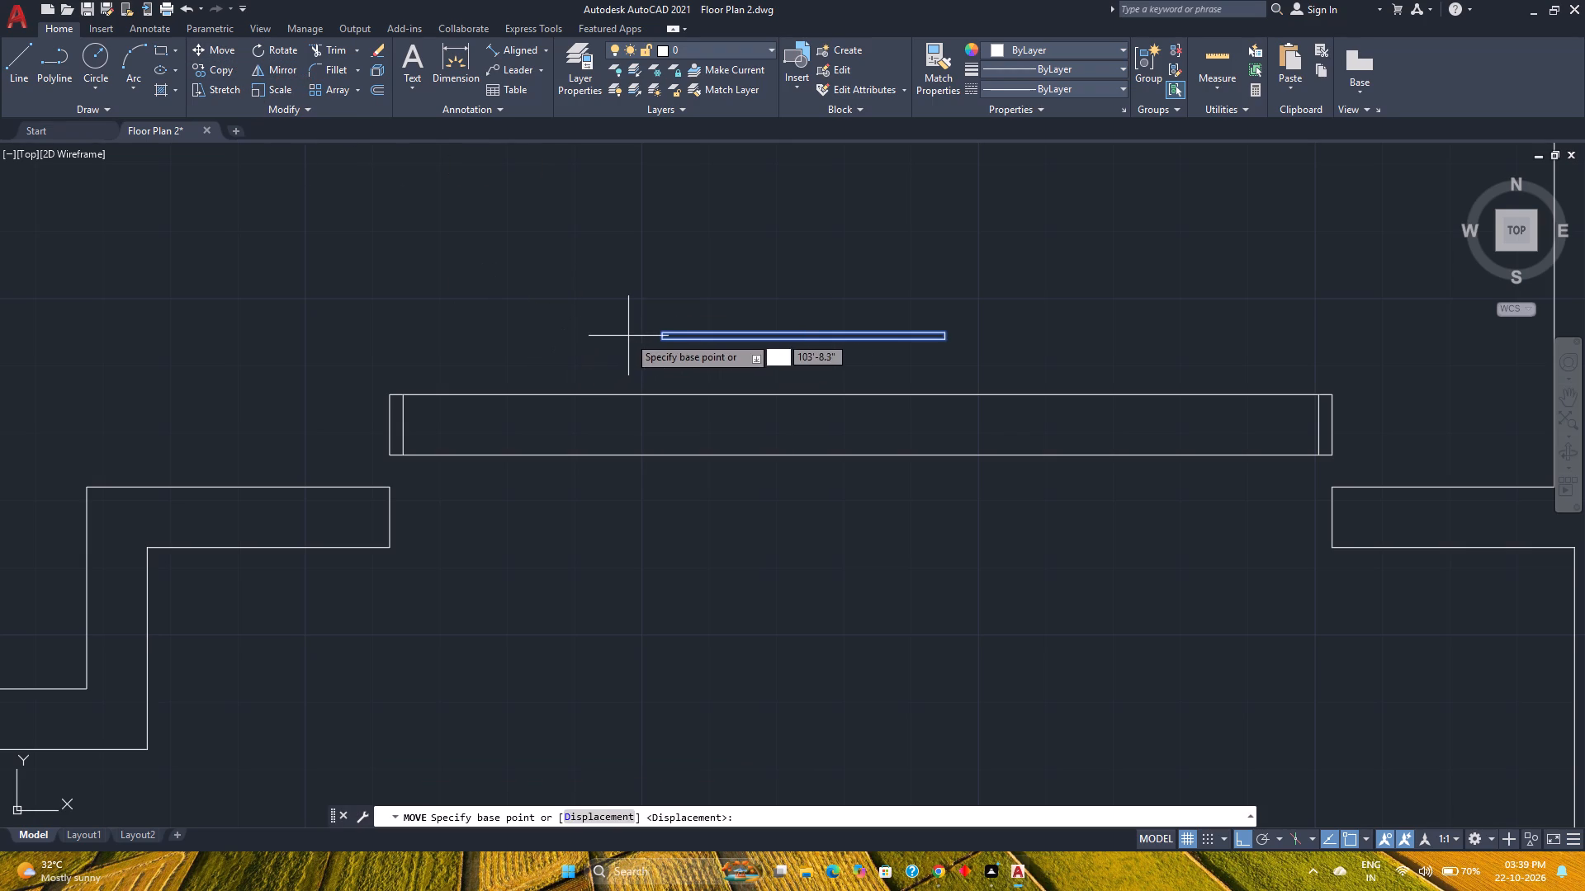
{"action": "scroll", "coordinate": [635, 336], "scroll_direction": "up", "scroll_amount": 5}
{"action": "left_click", "coordinate": [712, 336]}
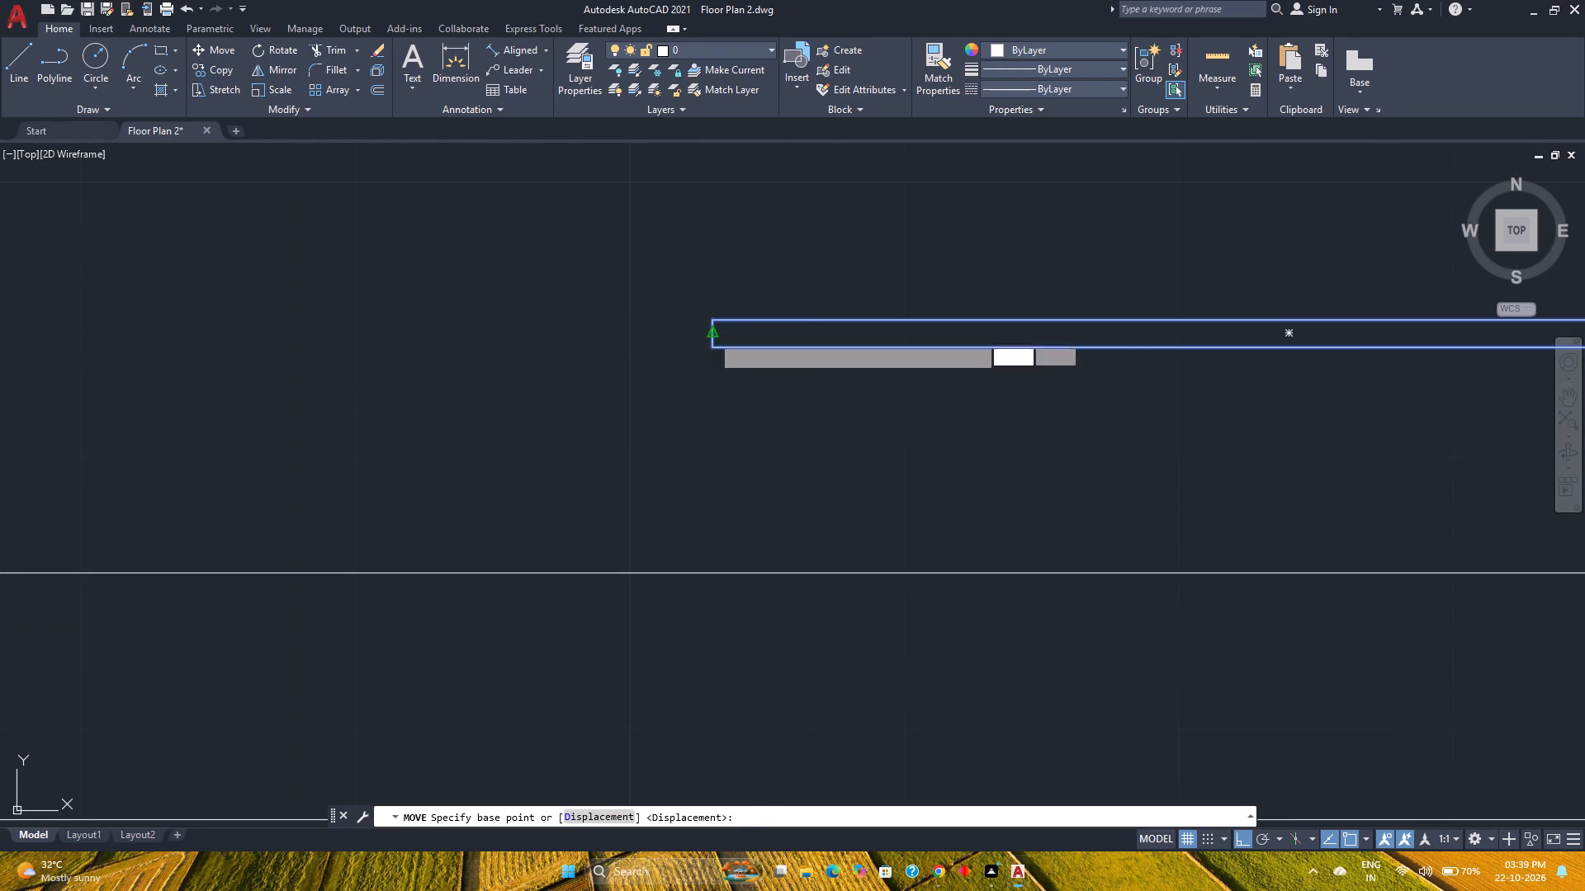
{"action": "scroll", "coordinate": [712, 336], "scroll_direction": "down", "scroll_amount": 4}
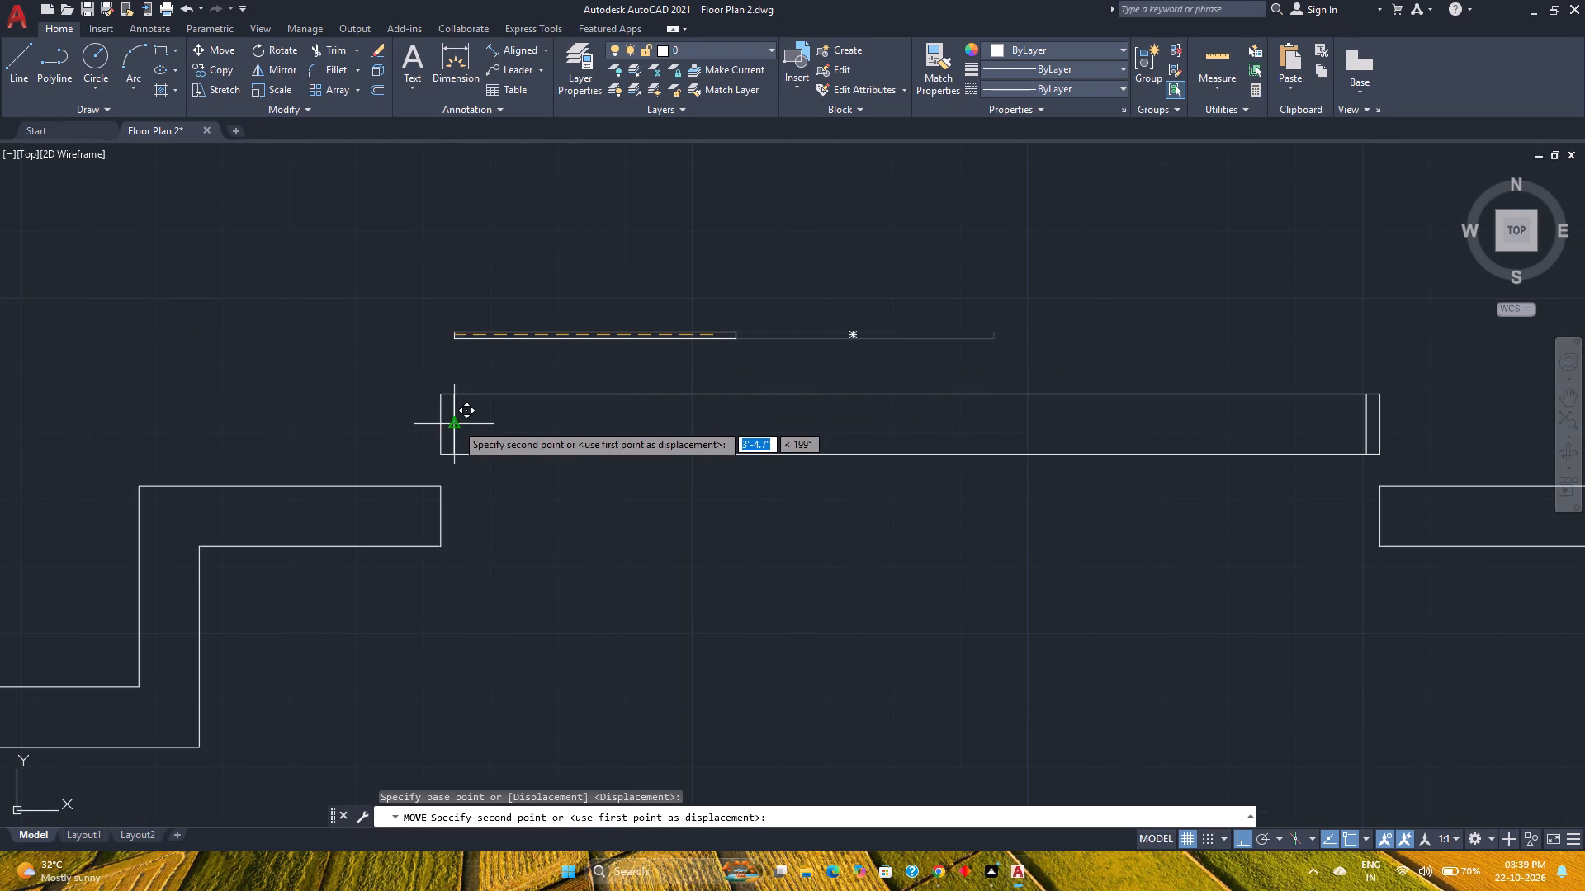
{"action": "left_click", "coordinate": [455, 423]}
Copy the sliding panel twice eastward, placing each copy's northwest corner on the preceding panel's southeast corner to form a staggered row.
{"action": "left_click", "coordinate": [736, 426]}
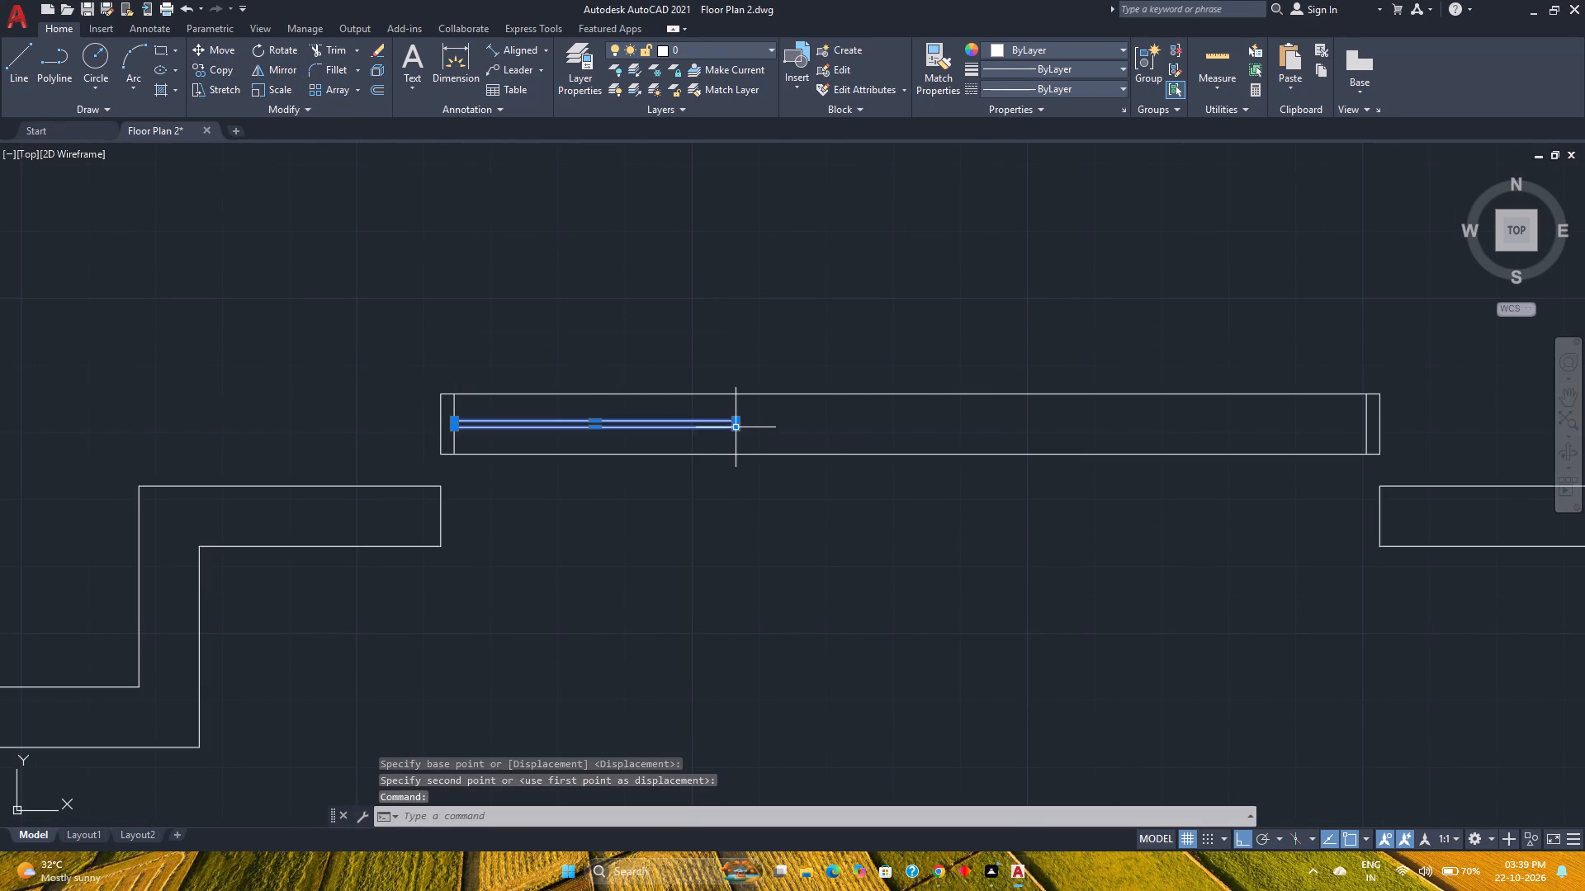
{"action": "left_click", "coordinate": [220, 66]}
{"action": "scroll", "coordinate": [432, 428], "scroll_direction": "up", "scroll_amount": 4}
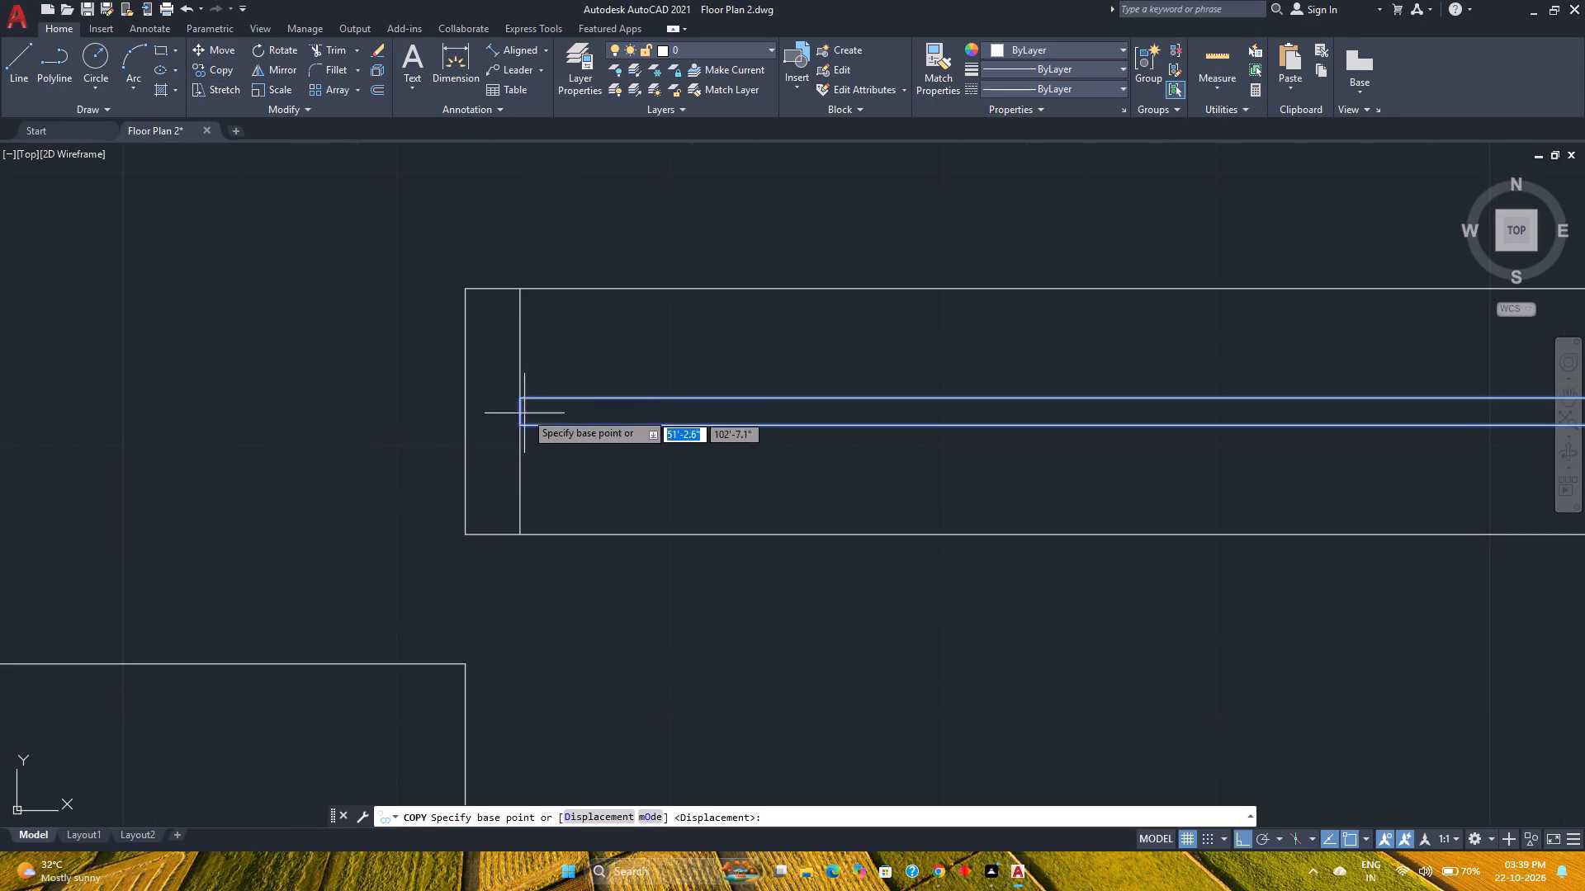
{"action": "left_click", "coordinate": [517, 397]}
{"action": "scroll", "coordinate": [517, 397], "scroll_direction": "down", "scroll_amount": 3}
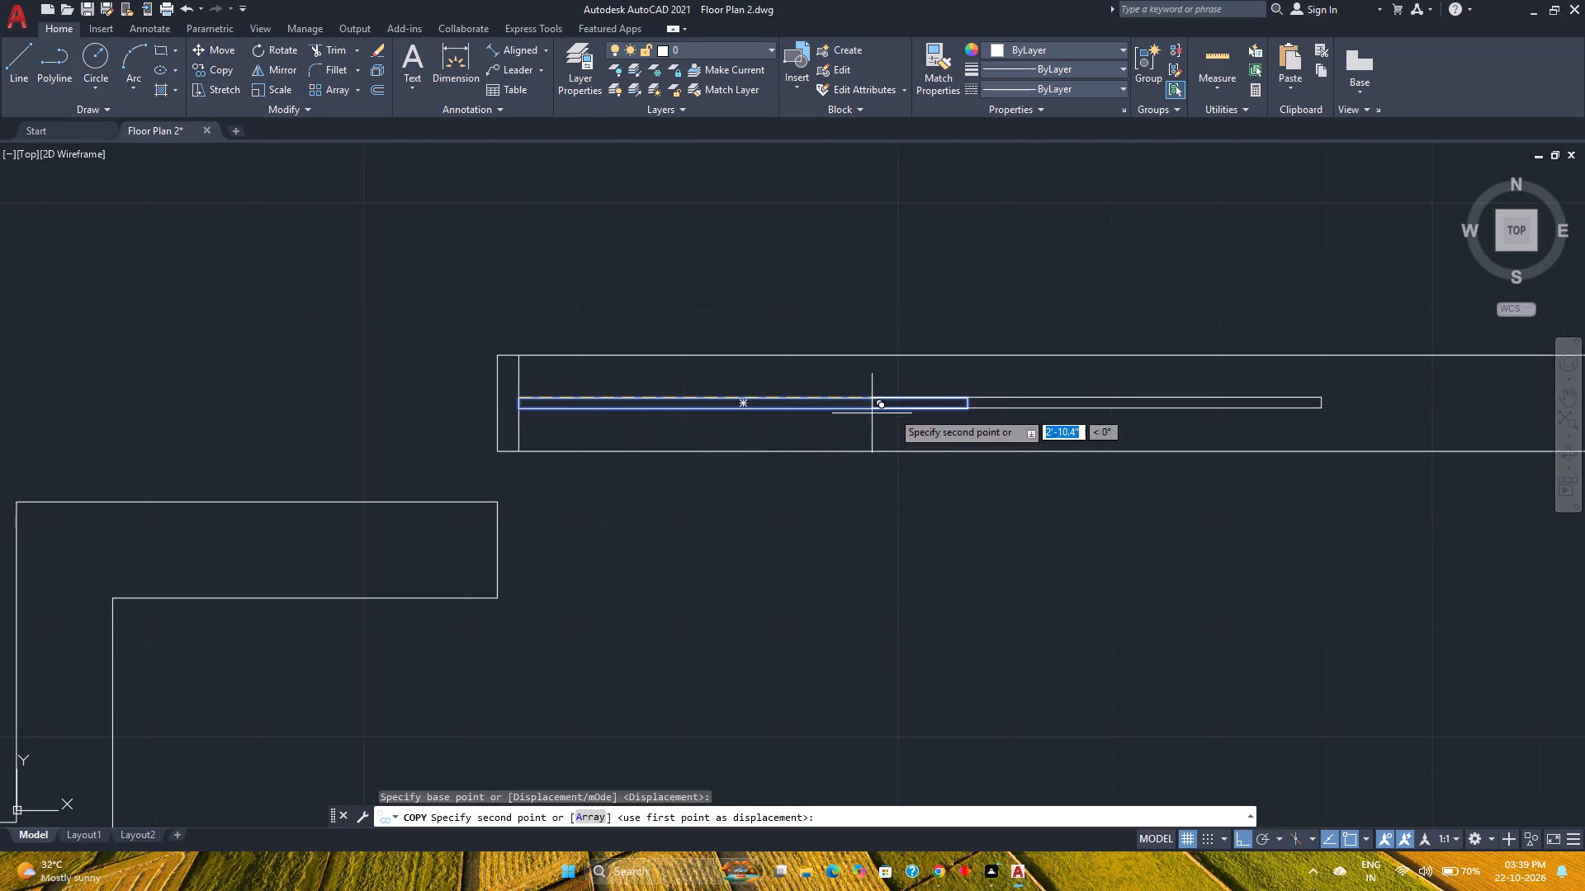
{"action": "left_click", "coordinate": [962, 408]}
{"action": "middle_click_drag", "start_coordinate": [1074, 417], "coordinate": [989, 413]}
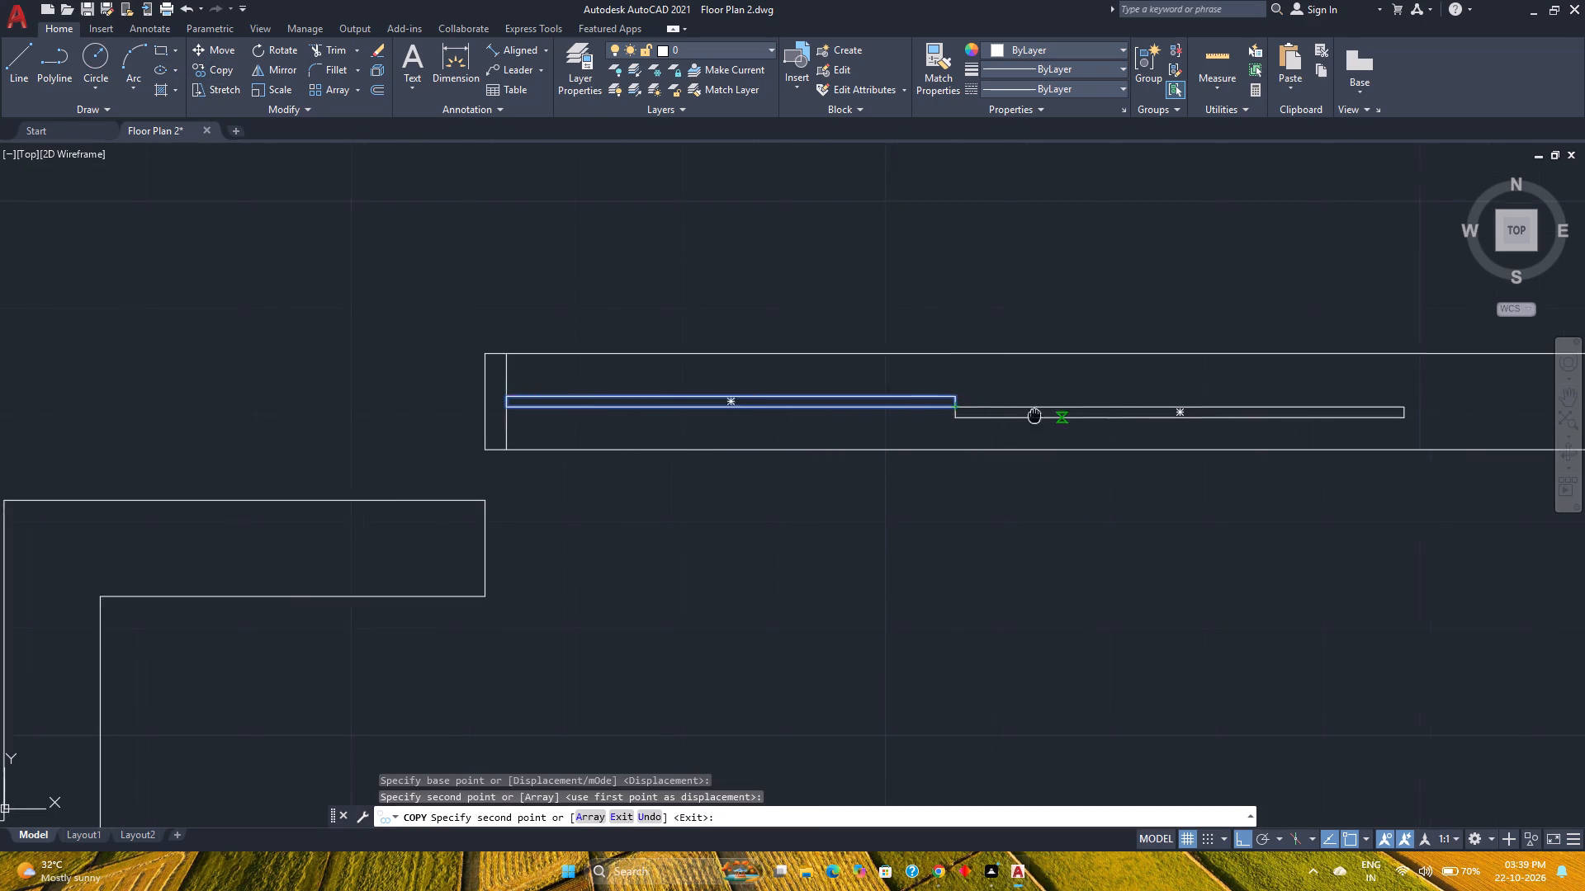
{"action": "middle_click_drag", "start_coordinate": [989, 413], "coordinate": [711, 413]}
{"action": "middle_click", "coordinate": [703, 413]}
{"action": "middle_click", "coordinate": [696, 413]}
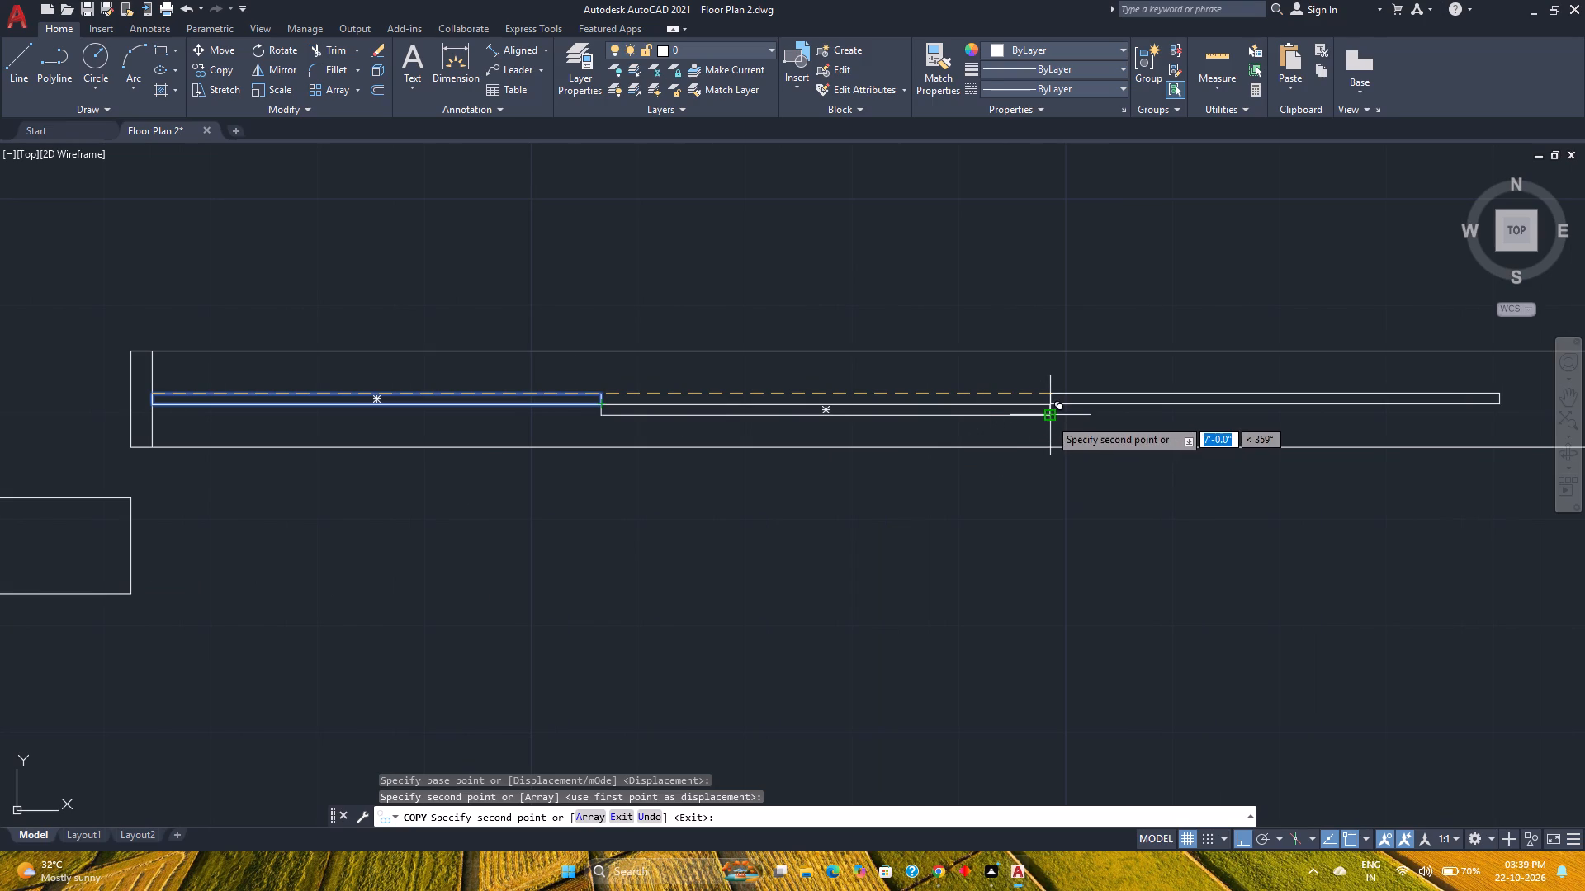
{"action": "left_click", "coordinate": [1049, 418]}
{"action": "middle_click_drag", "start_coordinate": [1049, 418], "coordinate": [649, 417]}
{"action": "middle_click_drag", "start_coordinate": [644, 417], "coordinate": [633, 416]}
{"action": "middle_click", "coordinate": [609, 412]}
{"action": "middle_click", "coordinate": [609, 412]}
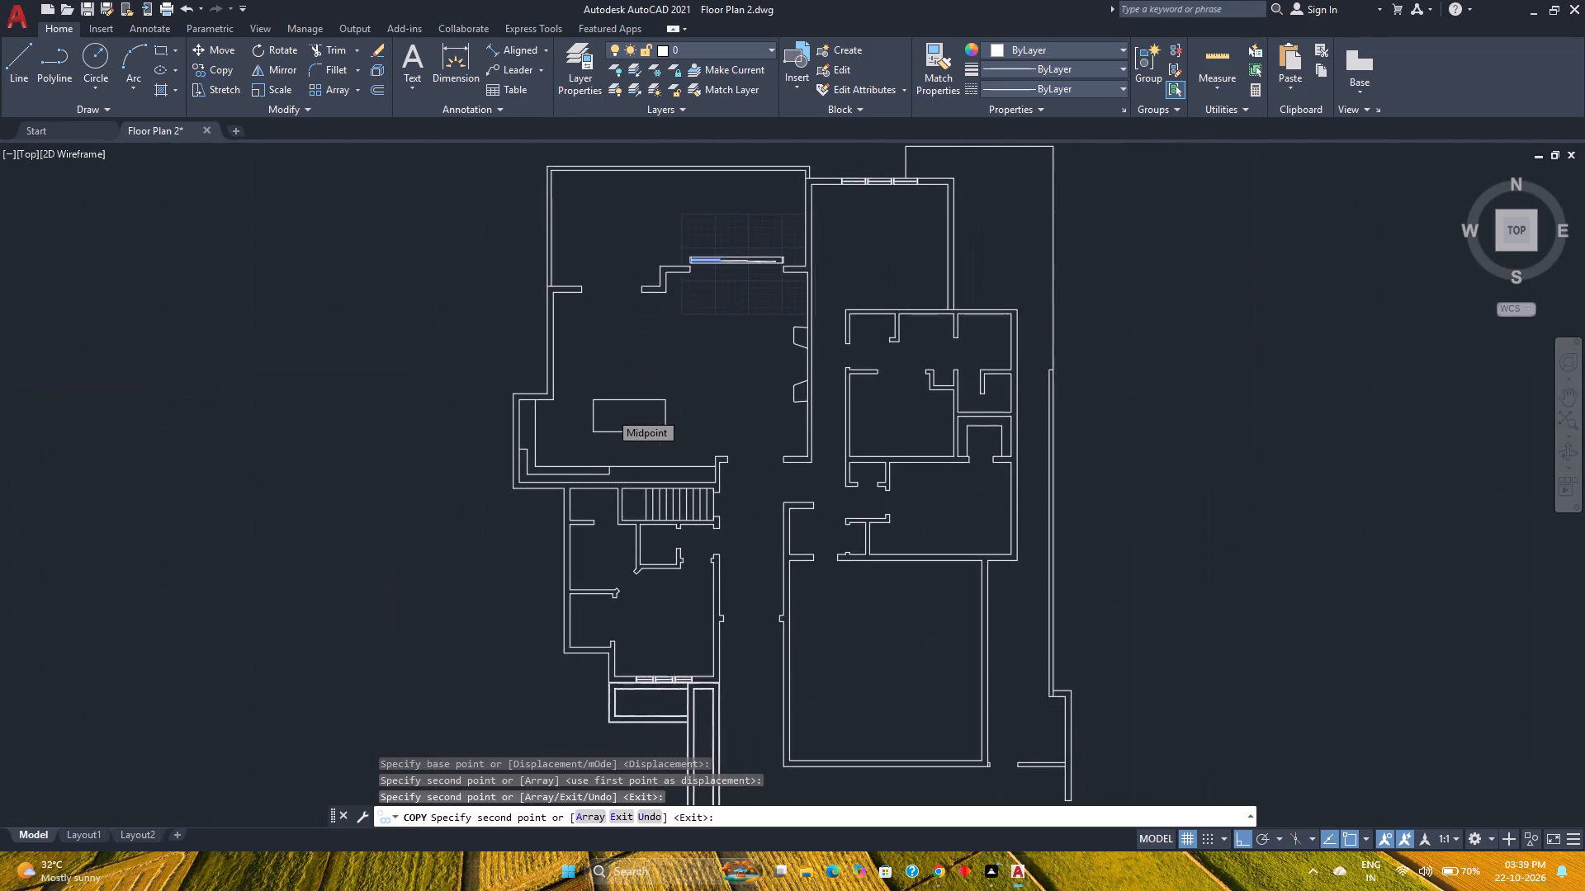
{"action": "key", "text": "Escape"}
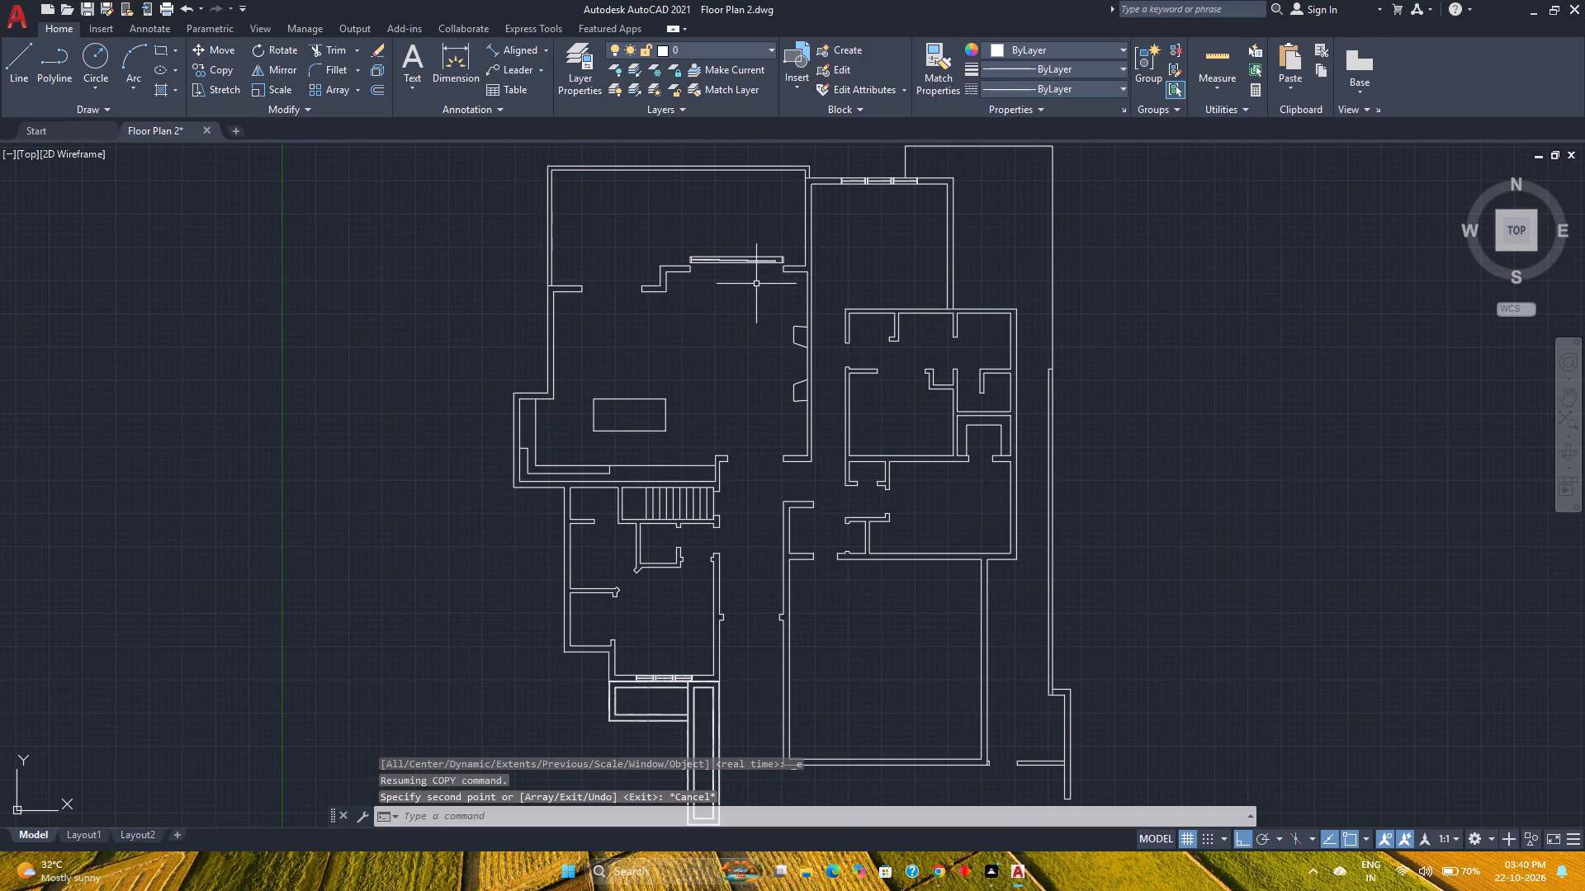
Move all three panels north so the west panel's southwest corner sits on the midpoint of the west jamb's inner line.
{"action": "scroll", "coordinate": [788, 256], "scroll_direction": "up", "scroll_amount": 2}
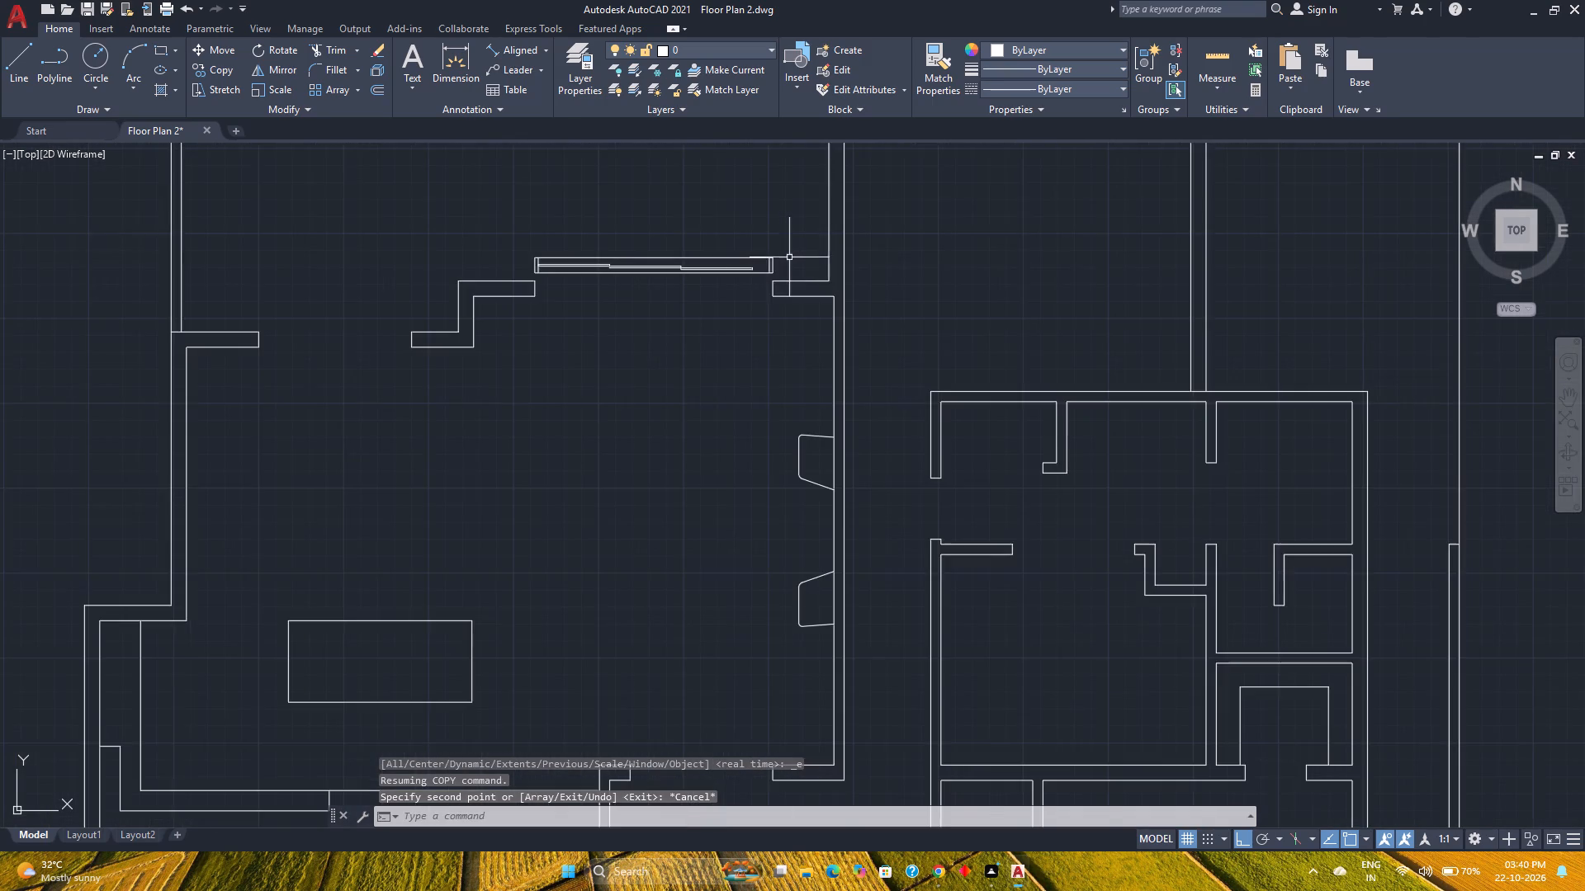
{"action": "scroll", "coordinate": [735, 280], "scroll_direction": "up", "scroll_amount": 2}
{"action": "middle_click_drag", "start_coordinate": [734, 280], "coordinate": [863, 412]}
{"action": "middle_click", "coordinate": [863, 412]}
{"action": "scroll", "coordinate": [866, 384], "scroll_direction": "up", "scroll_amount": 1}
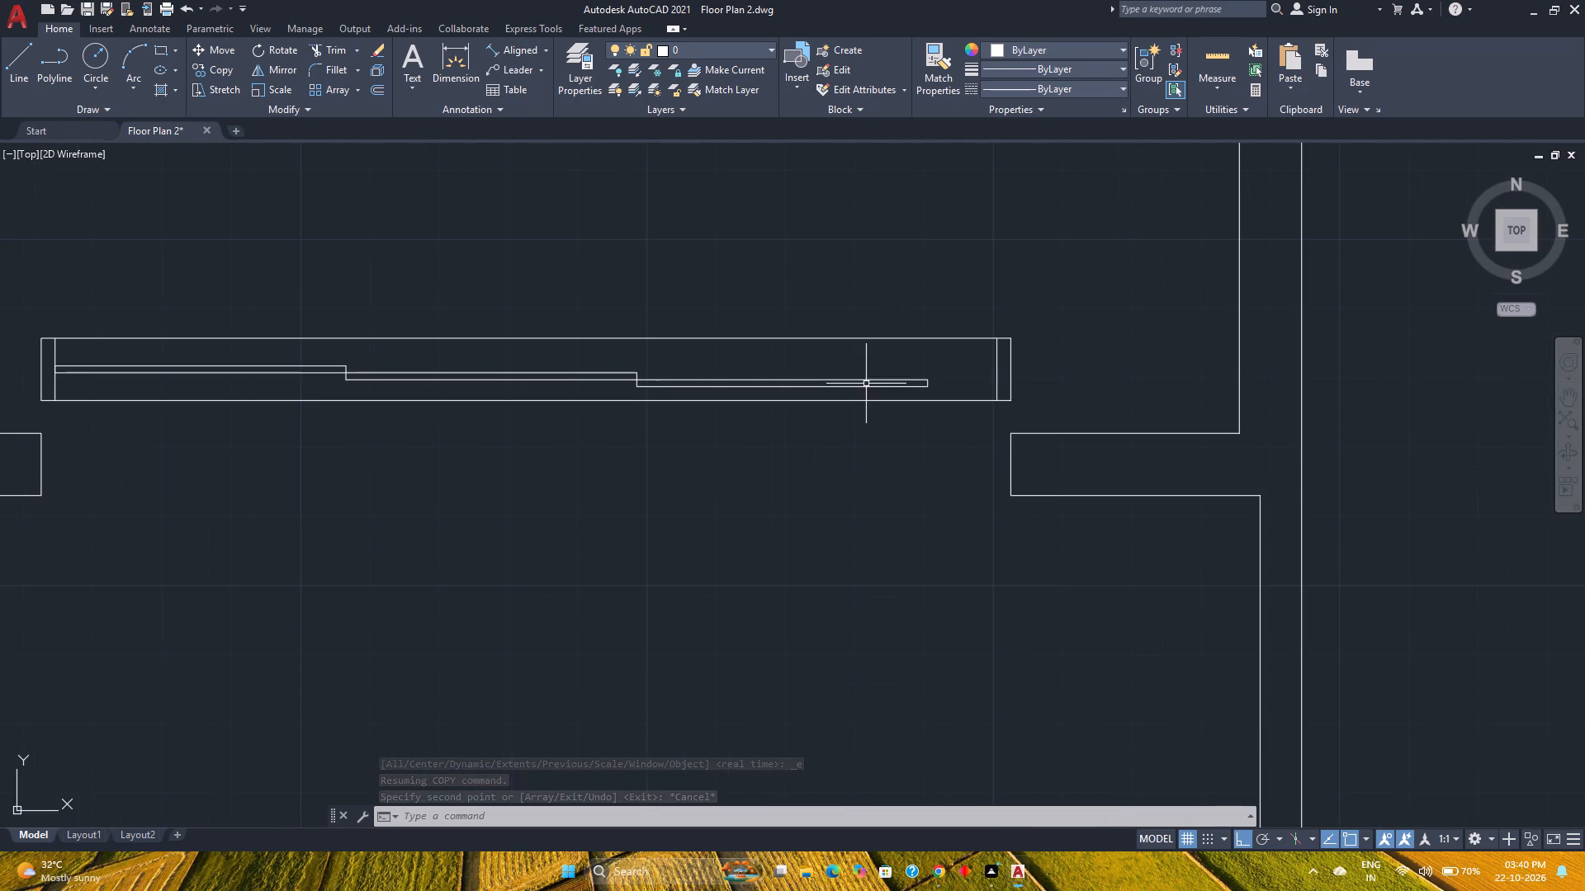
{"action": "left_click", "coordinate": [934, 393]}
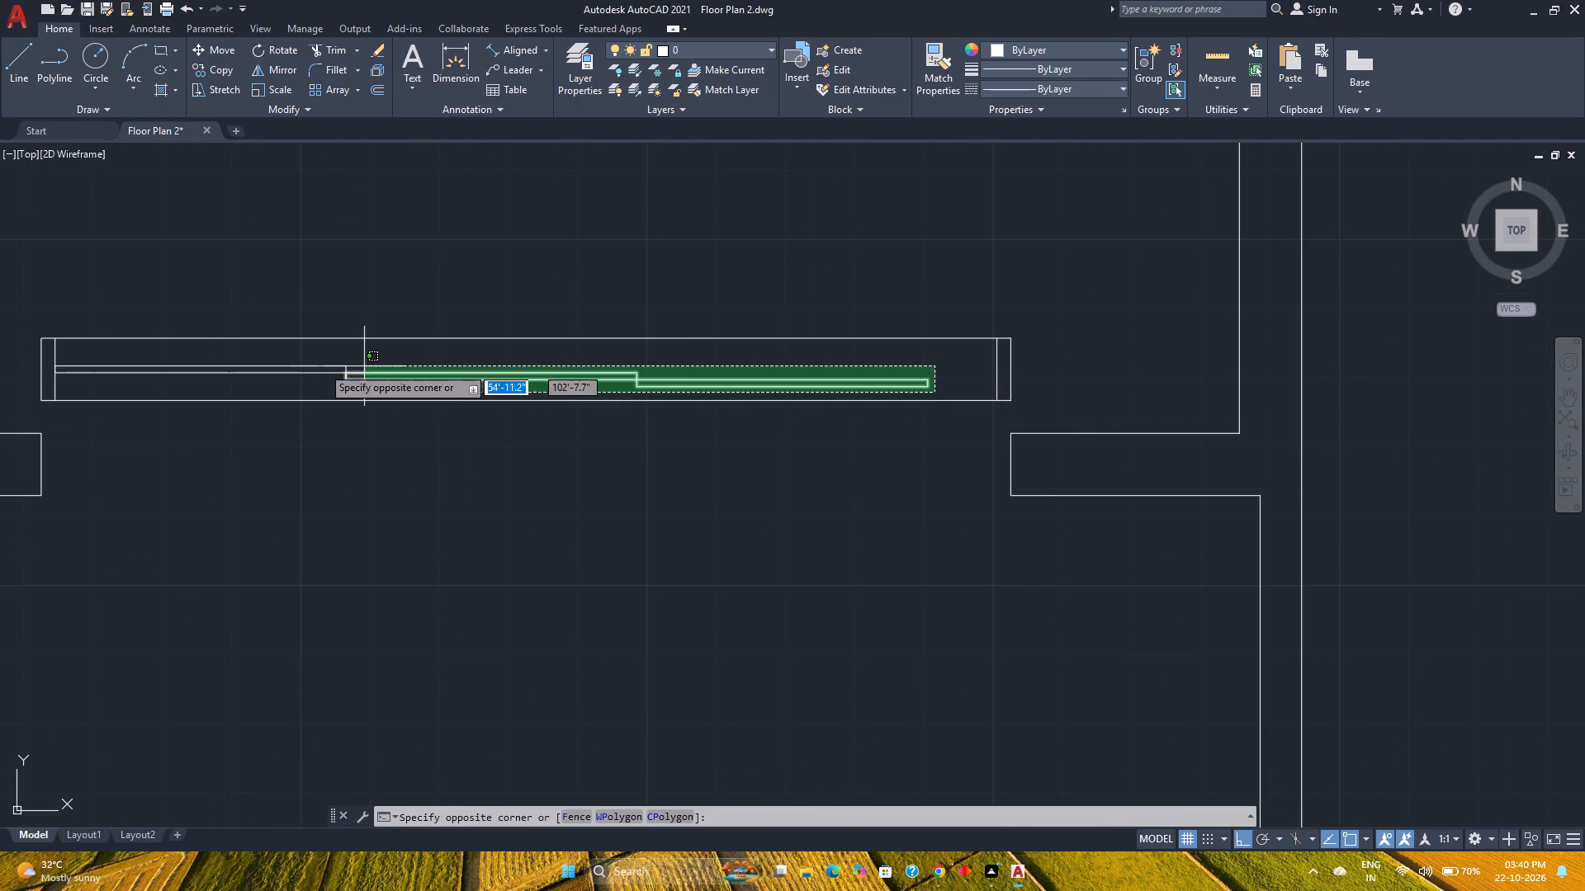
{"action": "left_click", "coordinate": [163, 364]}
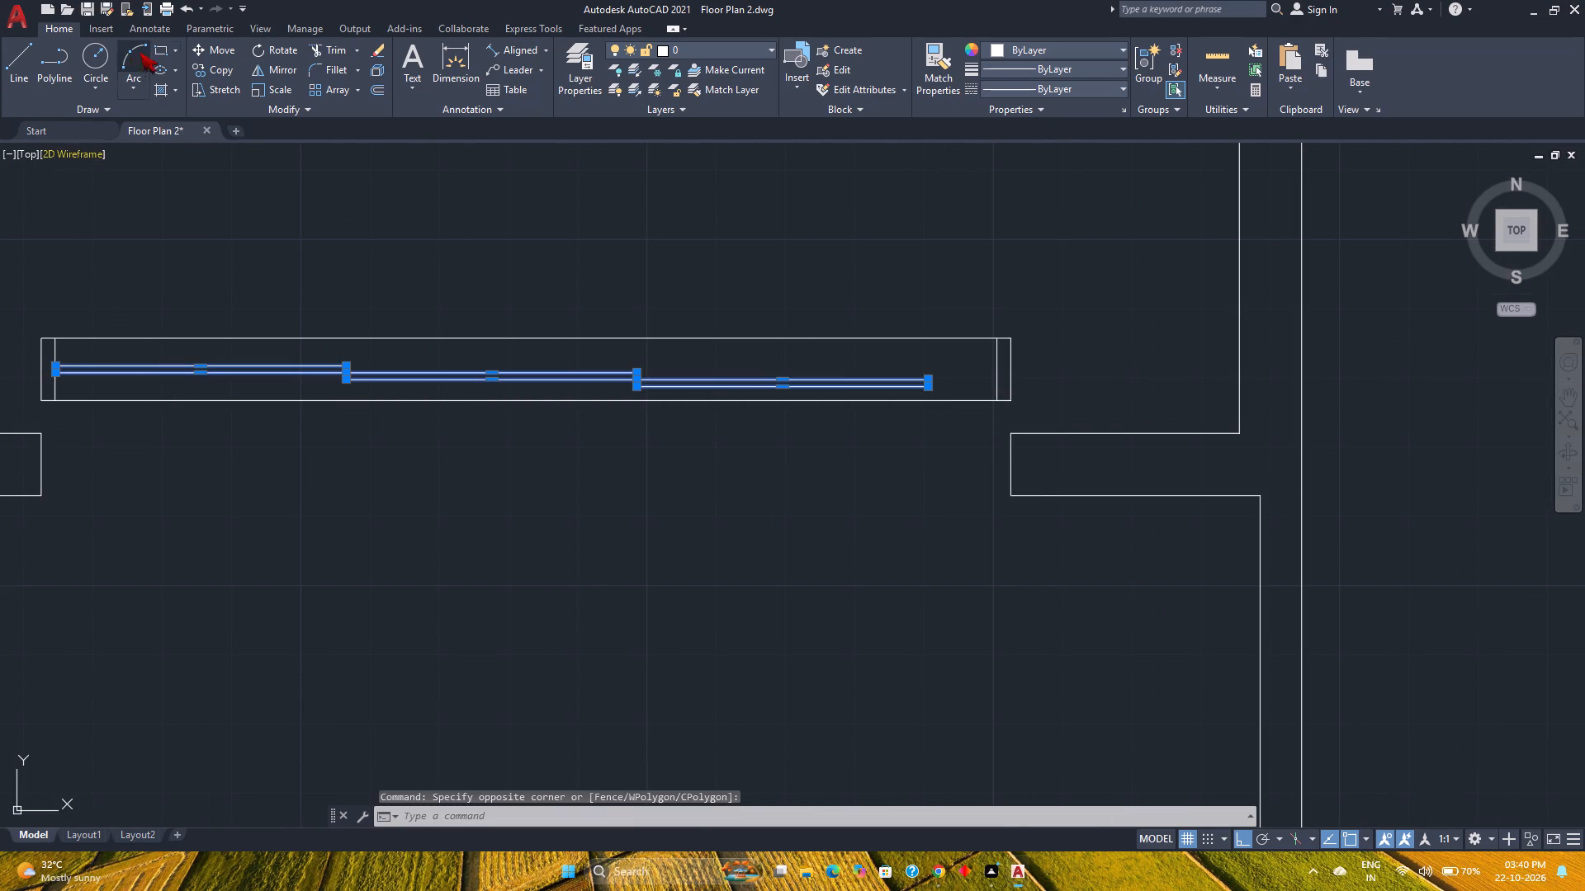
{"action": "left_click", "coordinate": [195, 51]}
{"action": "scroll", "coordinate": [47, 362], "scroll_direction": "up", "scroll_amount": 4}
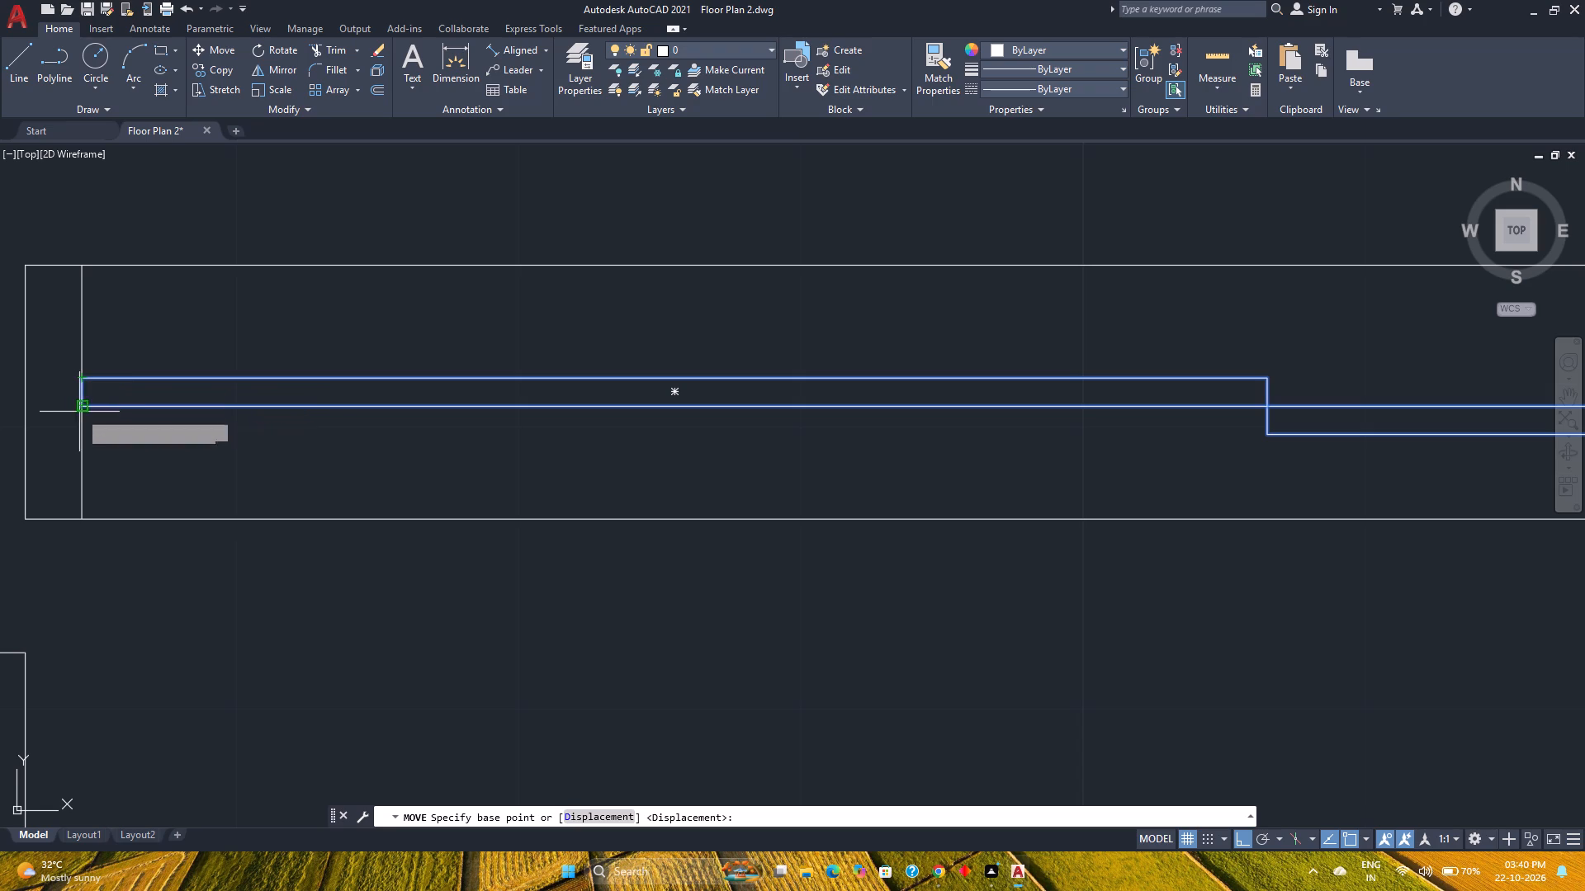
{"action": "left_click", "coordinate": [80, 410]}
{"action": "left_click", "coordinate": [80, 390]}
Stretch the west panel's east end 5" east.
{"action": "scroll", "coordinate": [179, 393], "scroll_direction": "down", "scroll_amount": 2}
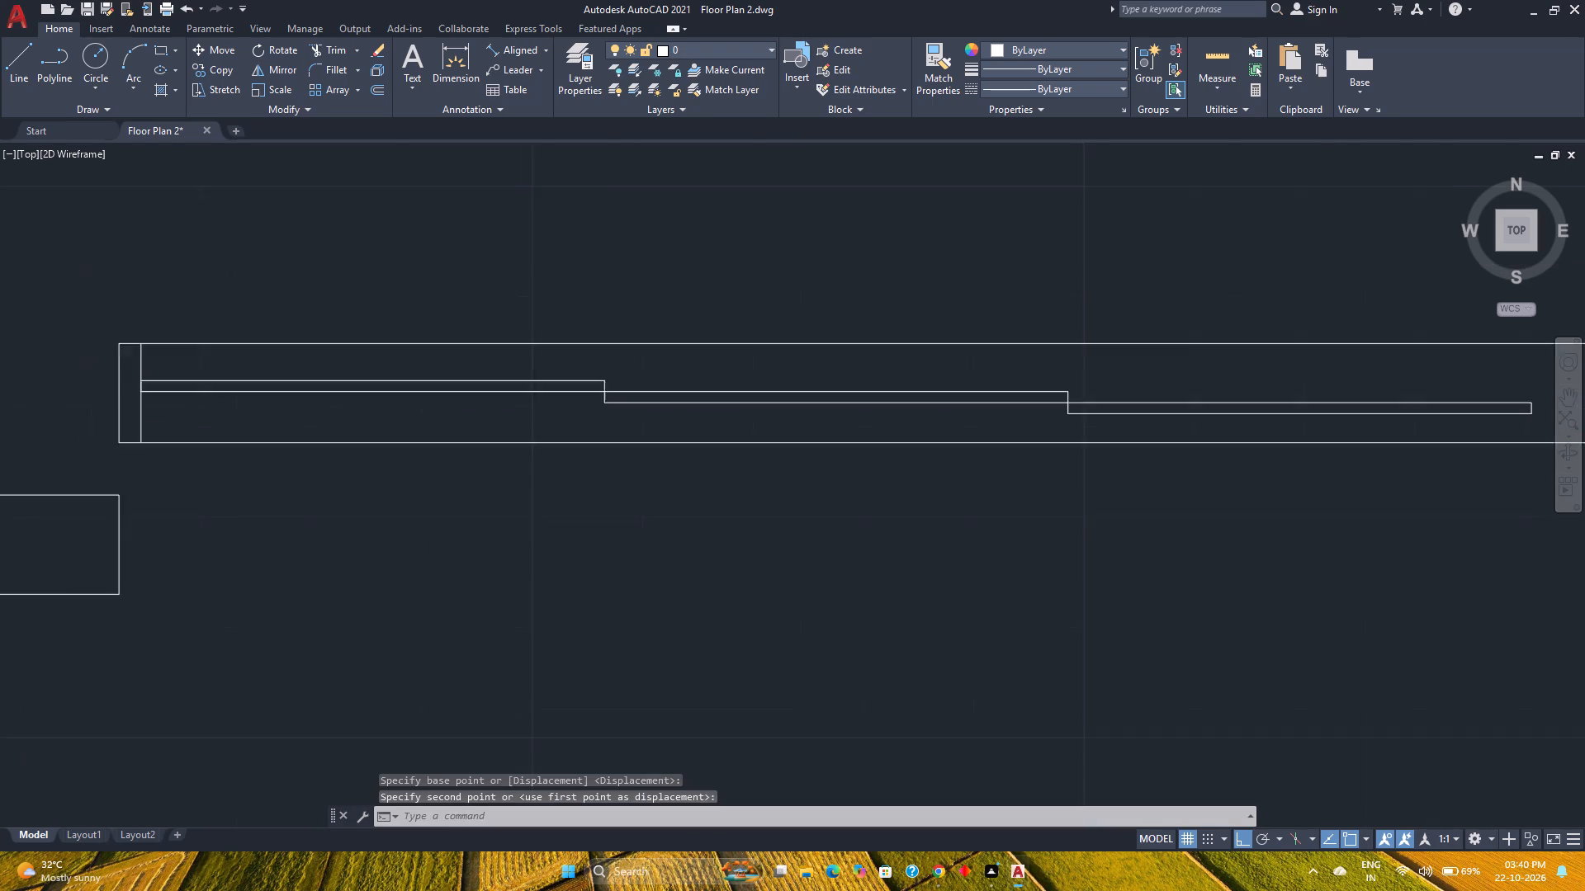
{"action": "scroll", "coordinate": [179, 393], "scroll_direction": "down", "scroll_amount": 1}
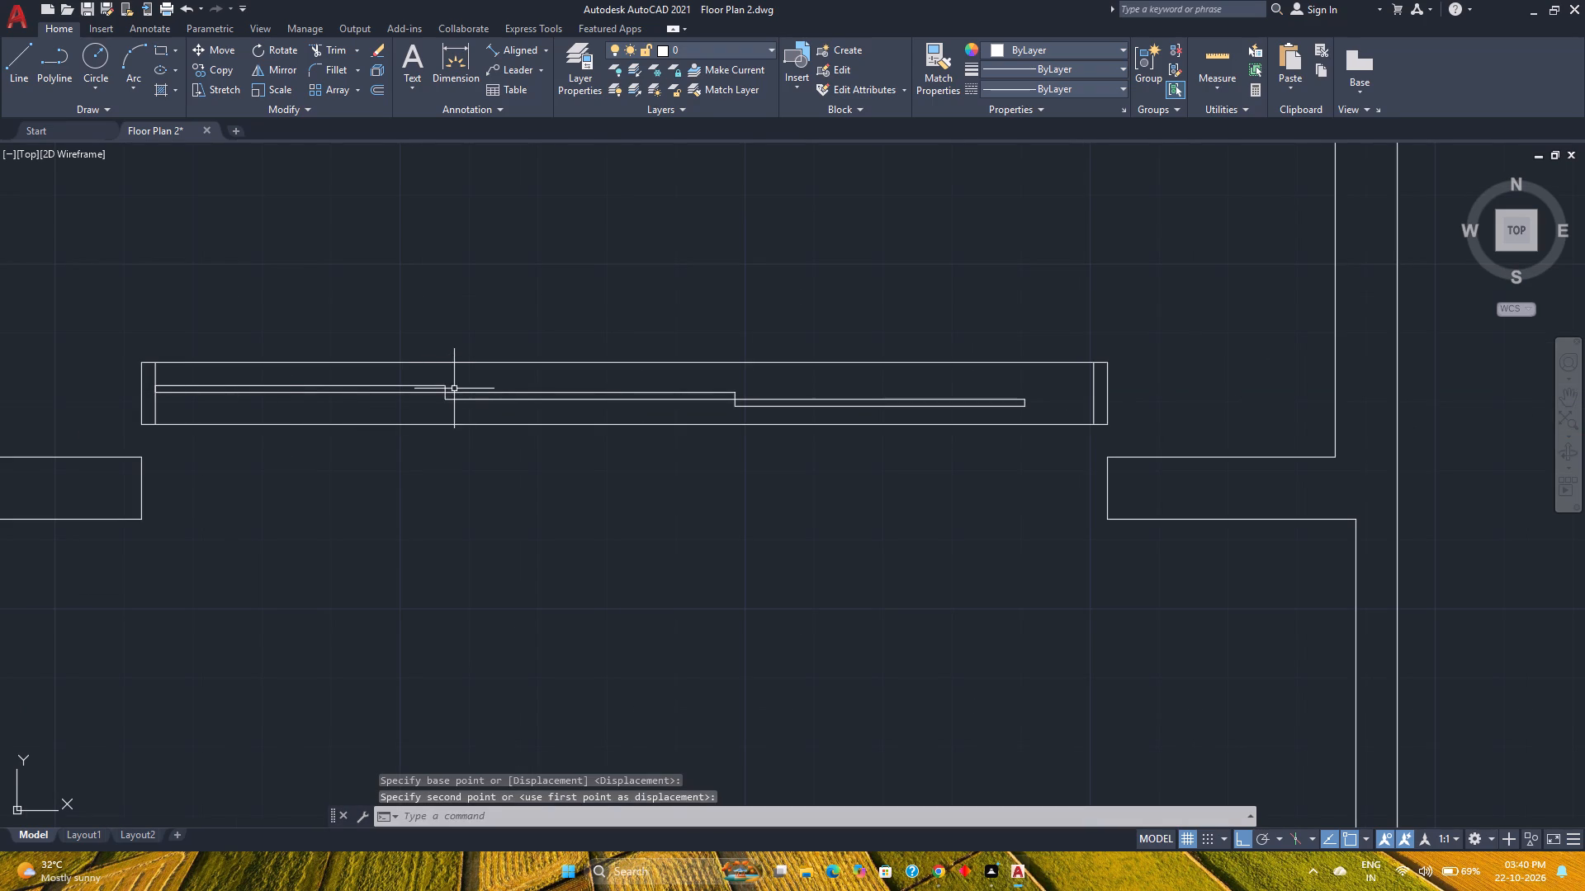
{"action": "scroll", "coordinate": [458, 393], "scroll_direction": "up", "scroll_amount": 4}
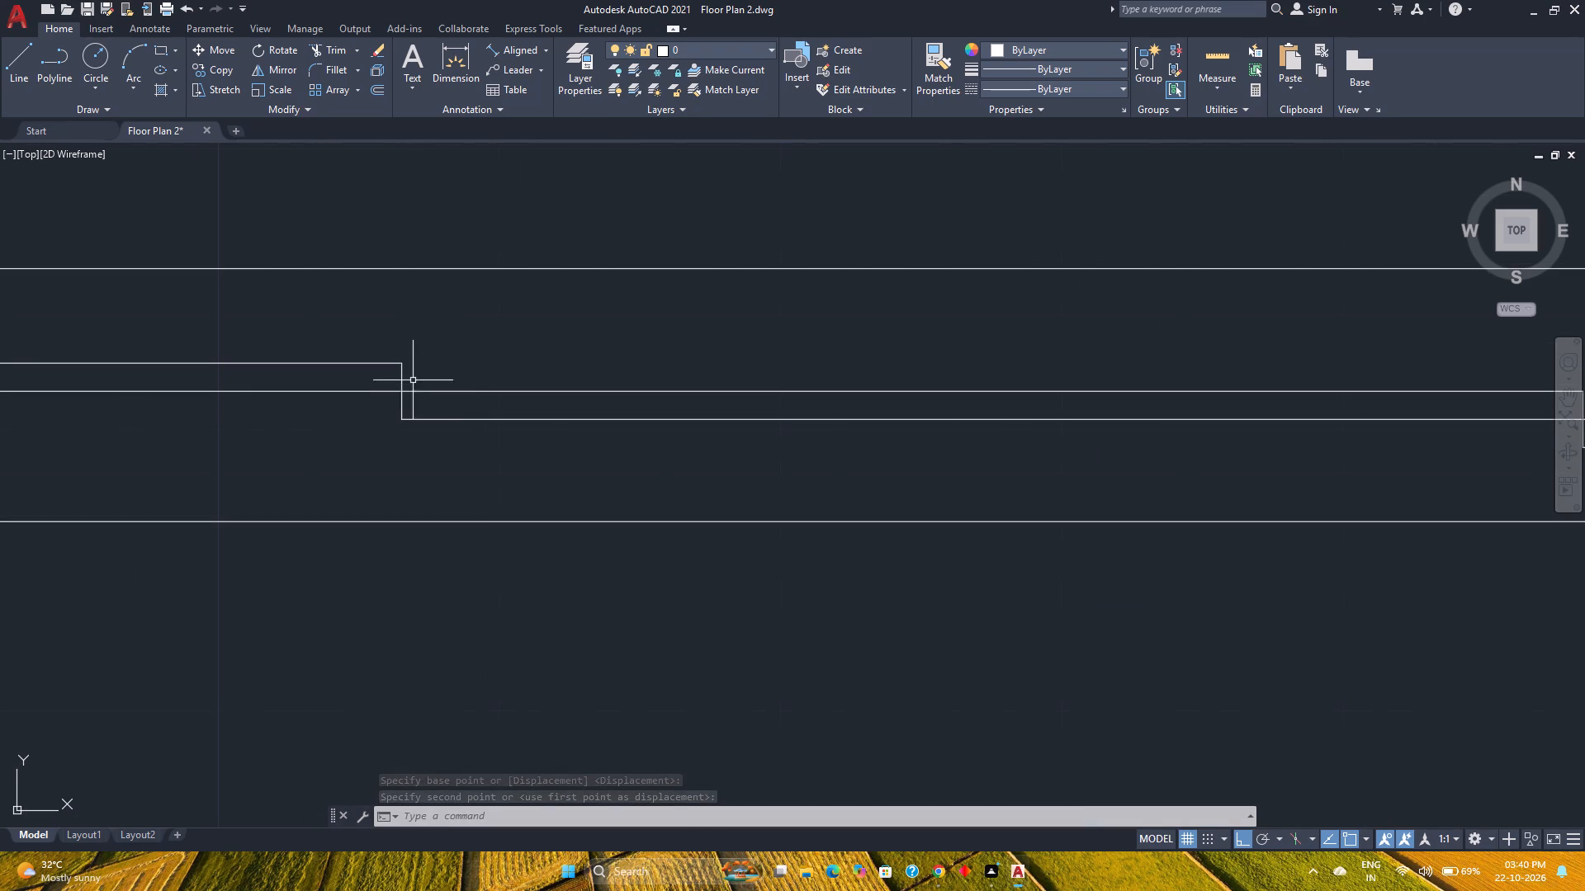
{"action": "left_click", "coordinate": [402, 375]}
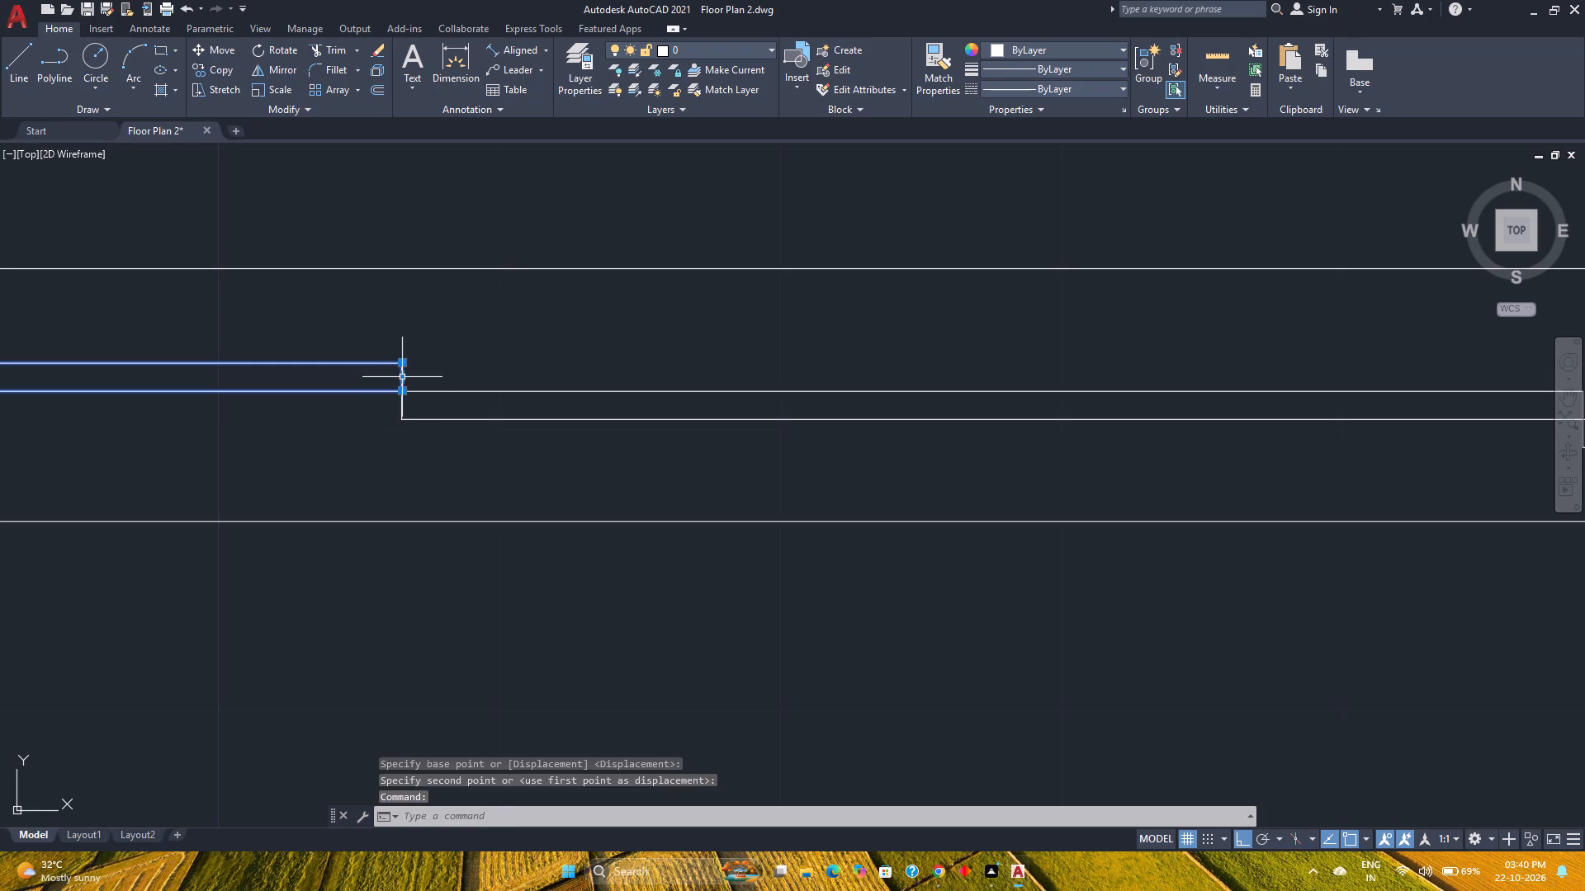
{"action": "left_click", "coordinate": [401, 379]}
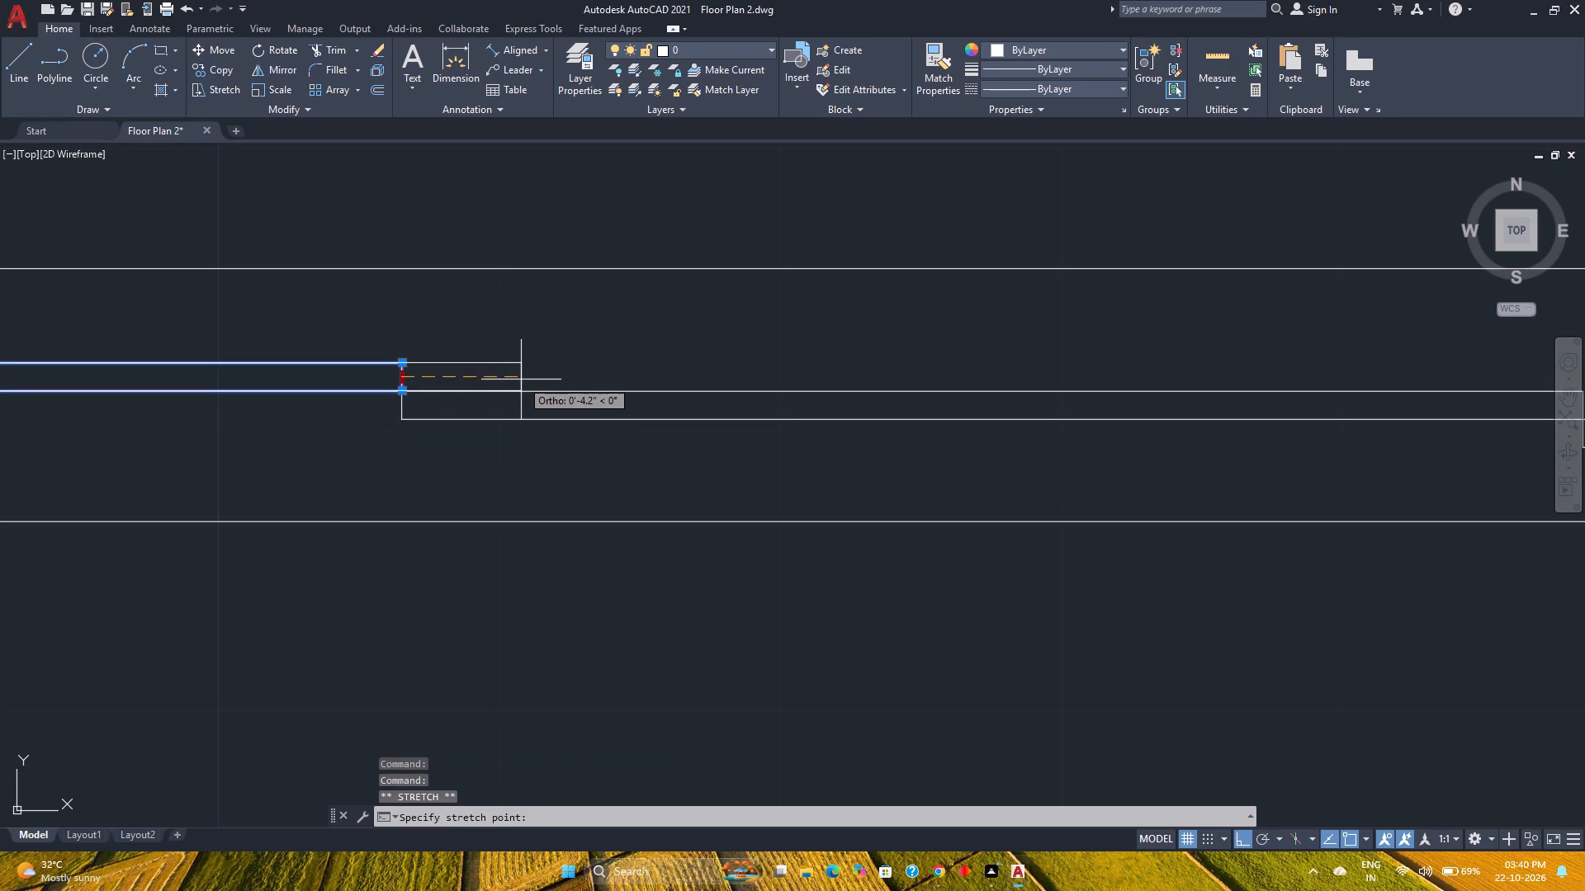
{"action": "scroll", "coordinate": [521, 379], "scroll_direction": "down", "scroll_amount": 1}
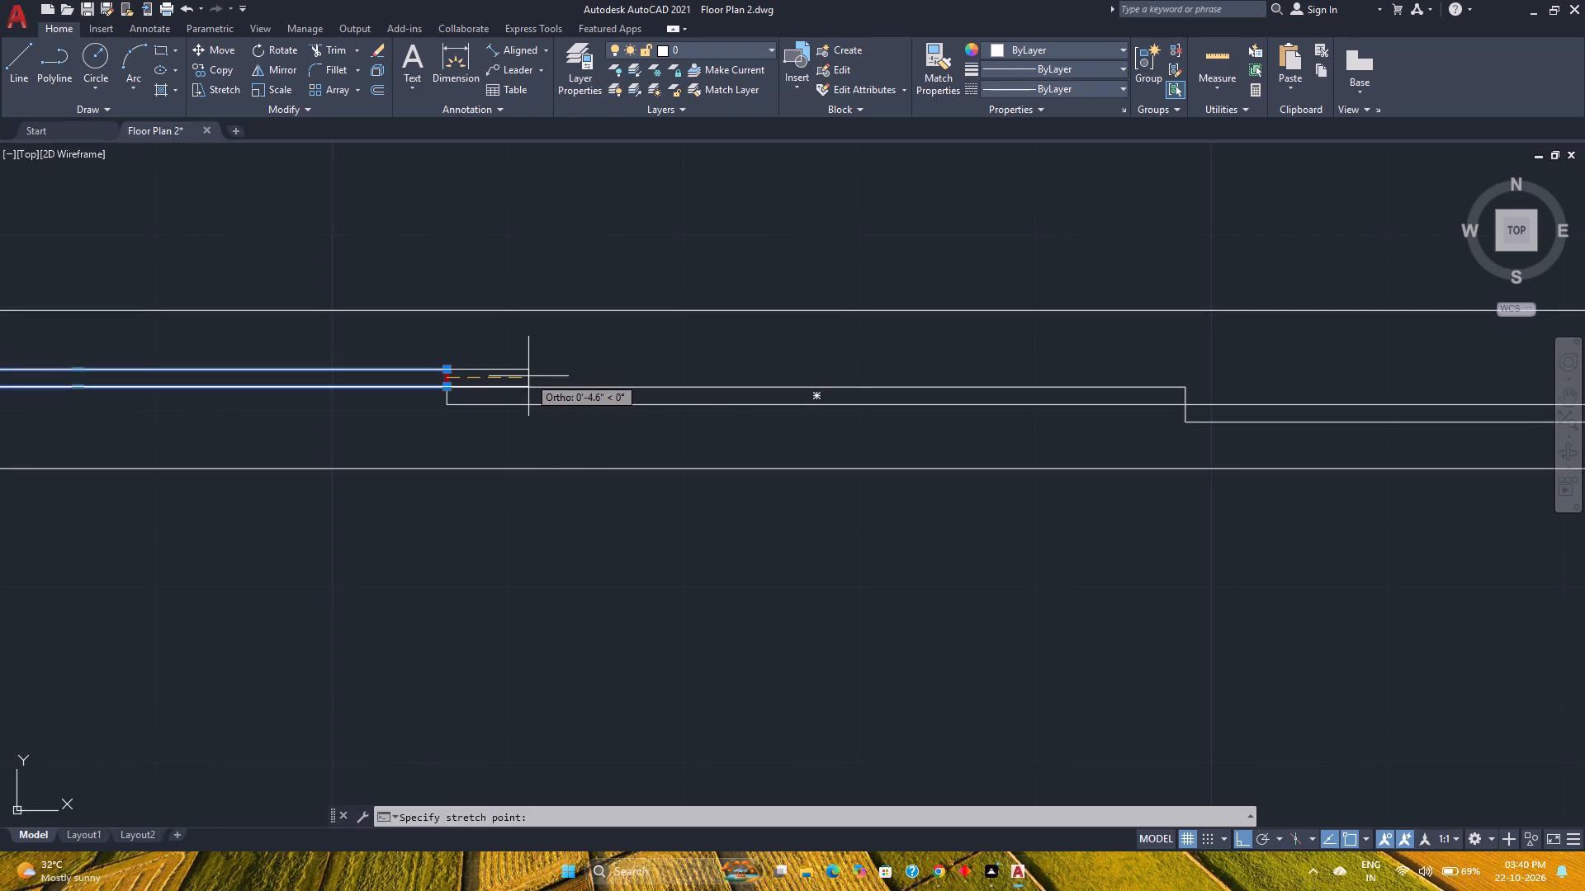
{"action": "key", "text": "5"}
{"action": "key", "text": "Return"}
Stretch the middle panel's east end 5" east.
{"action": "left_click", "coordinate": [705, 402]}
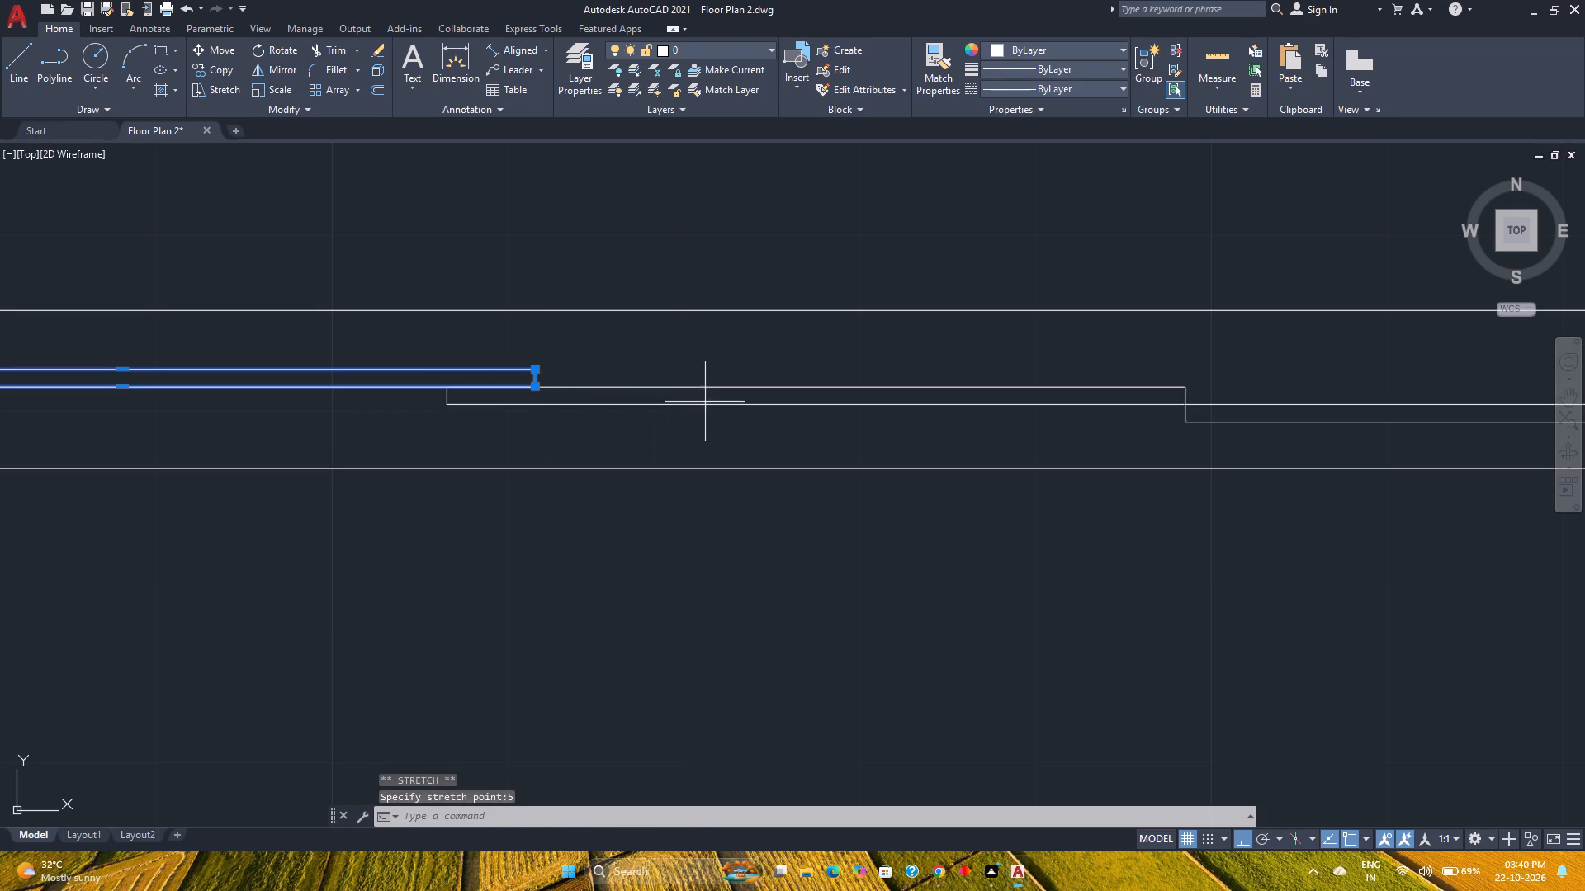
{"action": "left_click", "coordinate": [701, 418]}
{"action": "scroll", "coordinate": [701, 418], "scroll_direction": "down", "scroll_amount": 1}
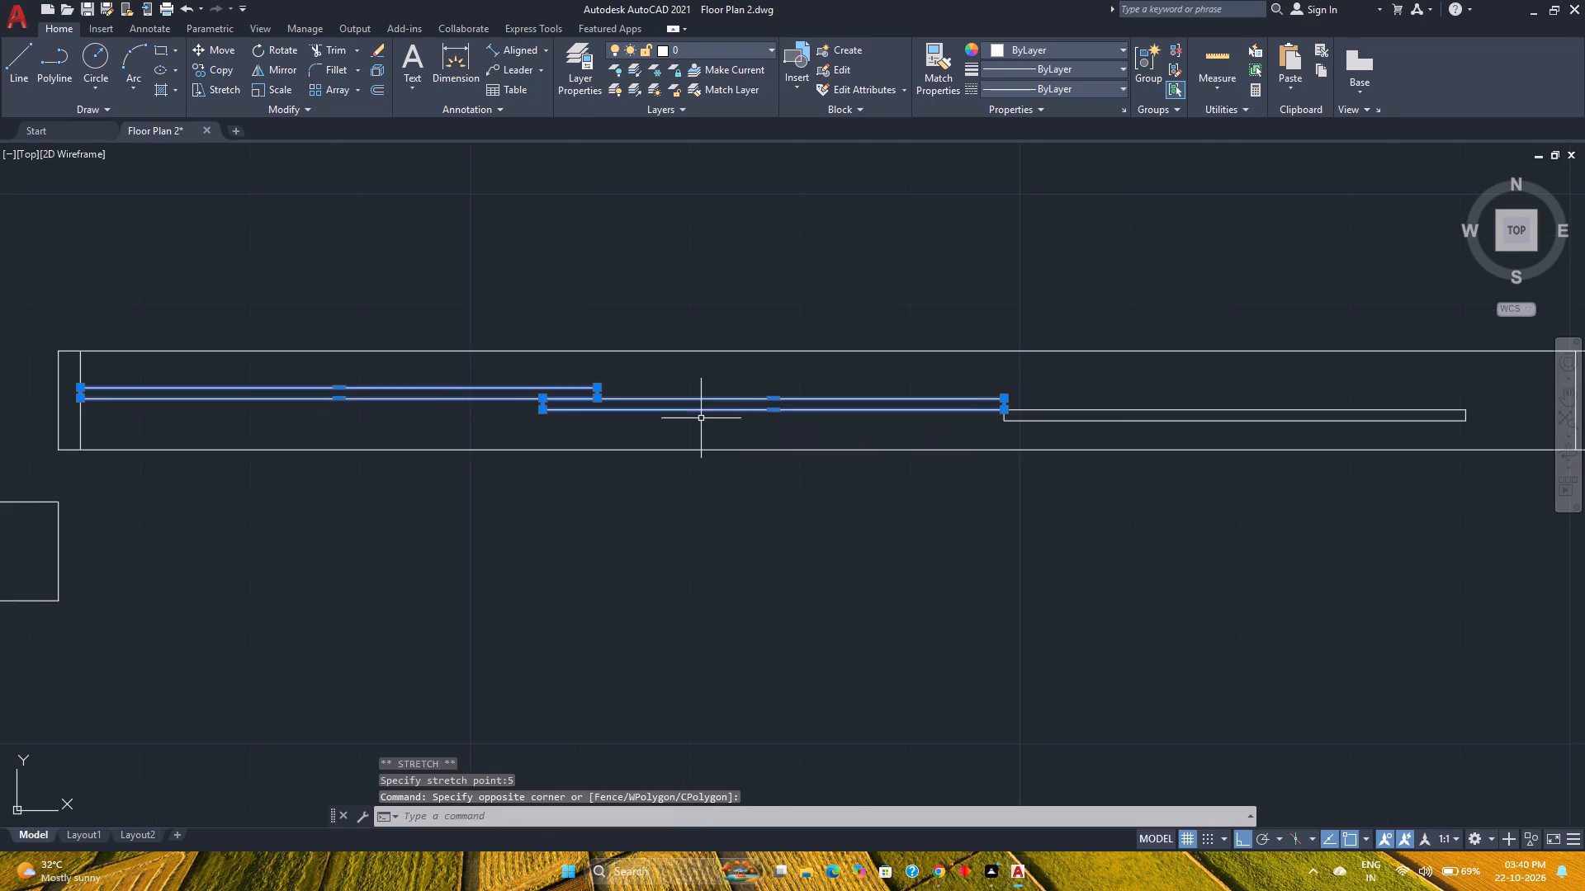
{"action": "middle_click_drag", "start_coordinate": [701, 418], "coordinate": [459, 431]}
{"action": "scroll", "coordinate": [776, 426], "scroll_direction": "up", "scroll_amount": 3}
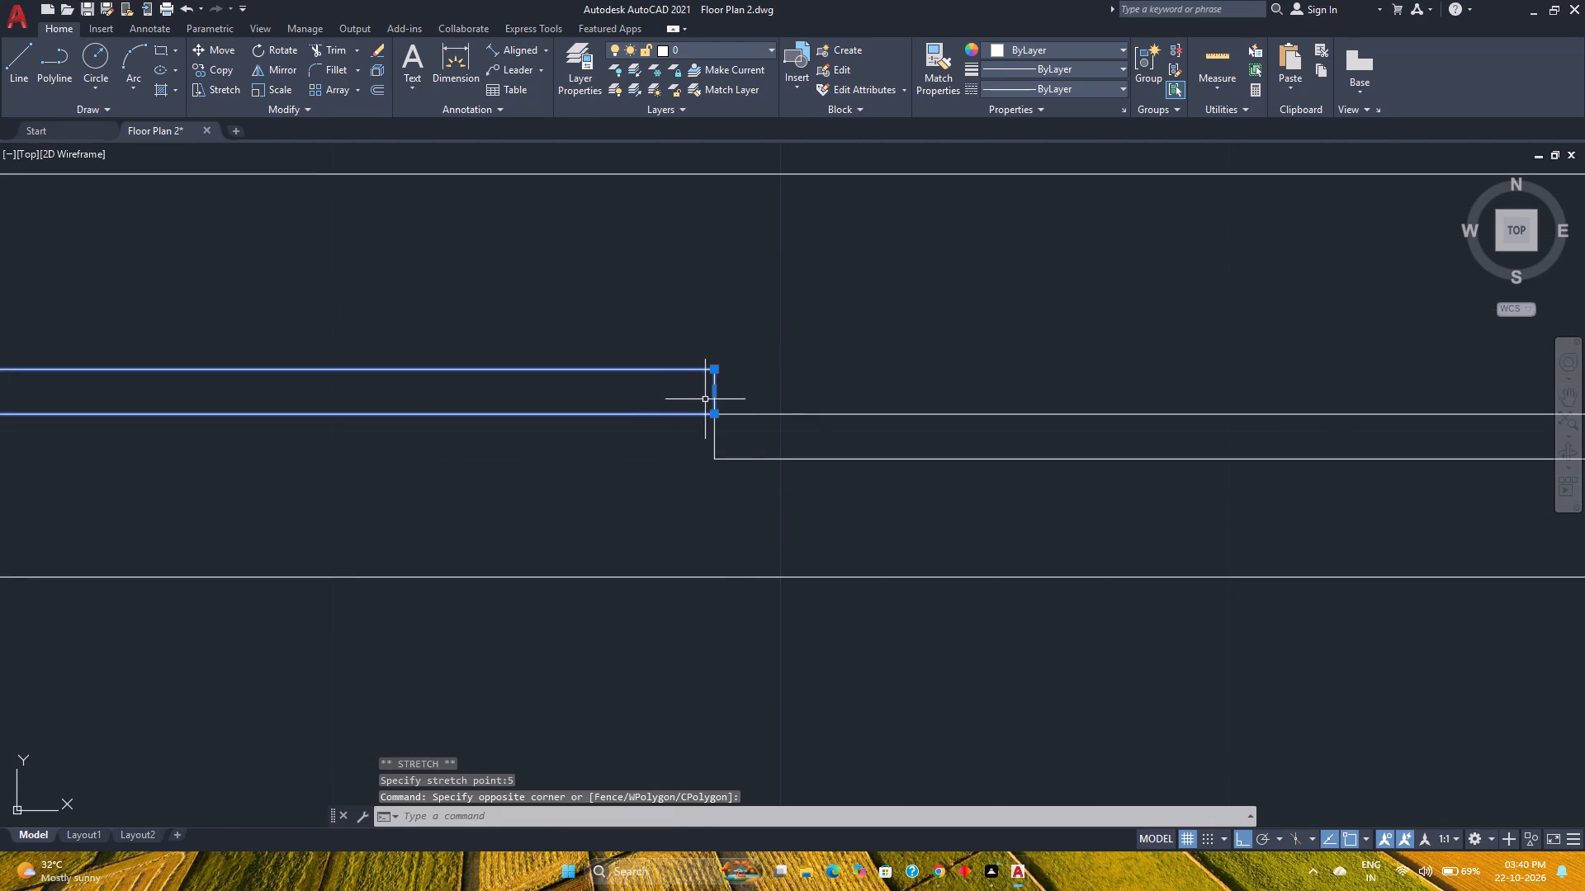
{"action": "left_click", "coordinate": [716, 390]}
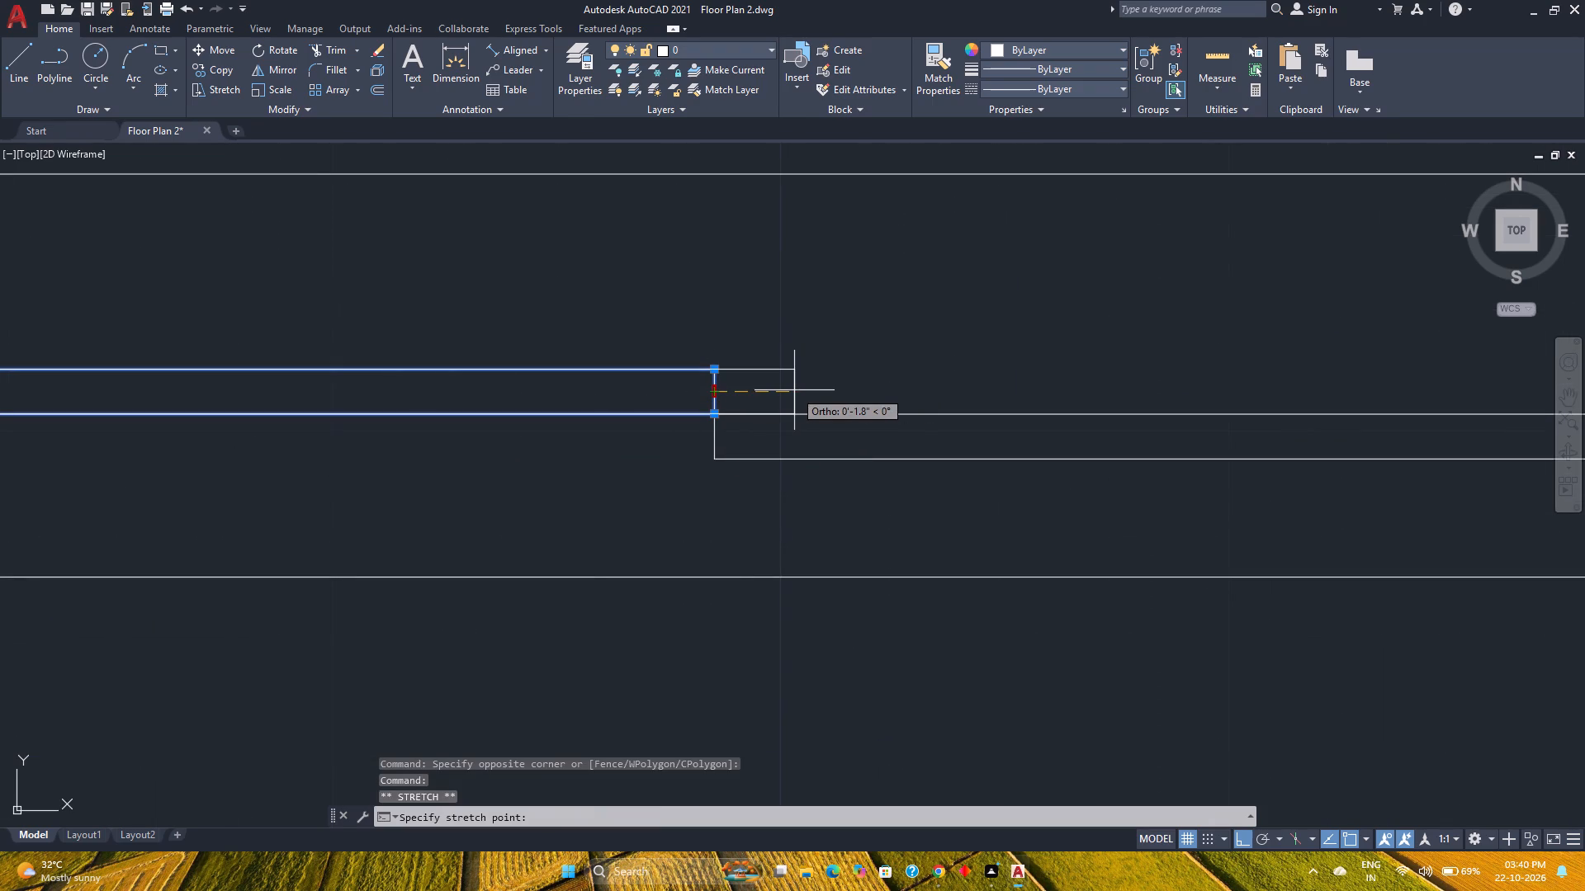
{"action": "key", "text": "5"}
{"action": "key", "text": "Return"}
Stretch the east panel's free end 5" toward the east jamb.
{"action": "scroll", "coordinate": [798, 389], "scroll_direction": "down", "scroll_amount": 3}
{"action": "scroll", "coordinate": [916, 414], "scroll_direction": "down", "scroll_amount": 1}
{"action": "middle_click_drag", "start_coordinate": [916, 414], "coordinate": [752, 419]}
{"action": "middle_click", "coordinate": [752, 419]}
{"action": "scroll", "coordinate": [939, 403], "scroll_direction": "up", "scroll_amount": 3}
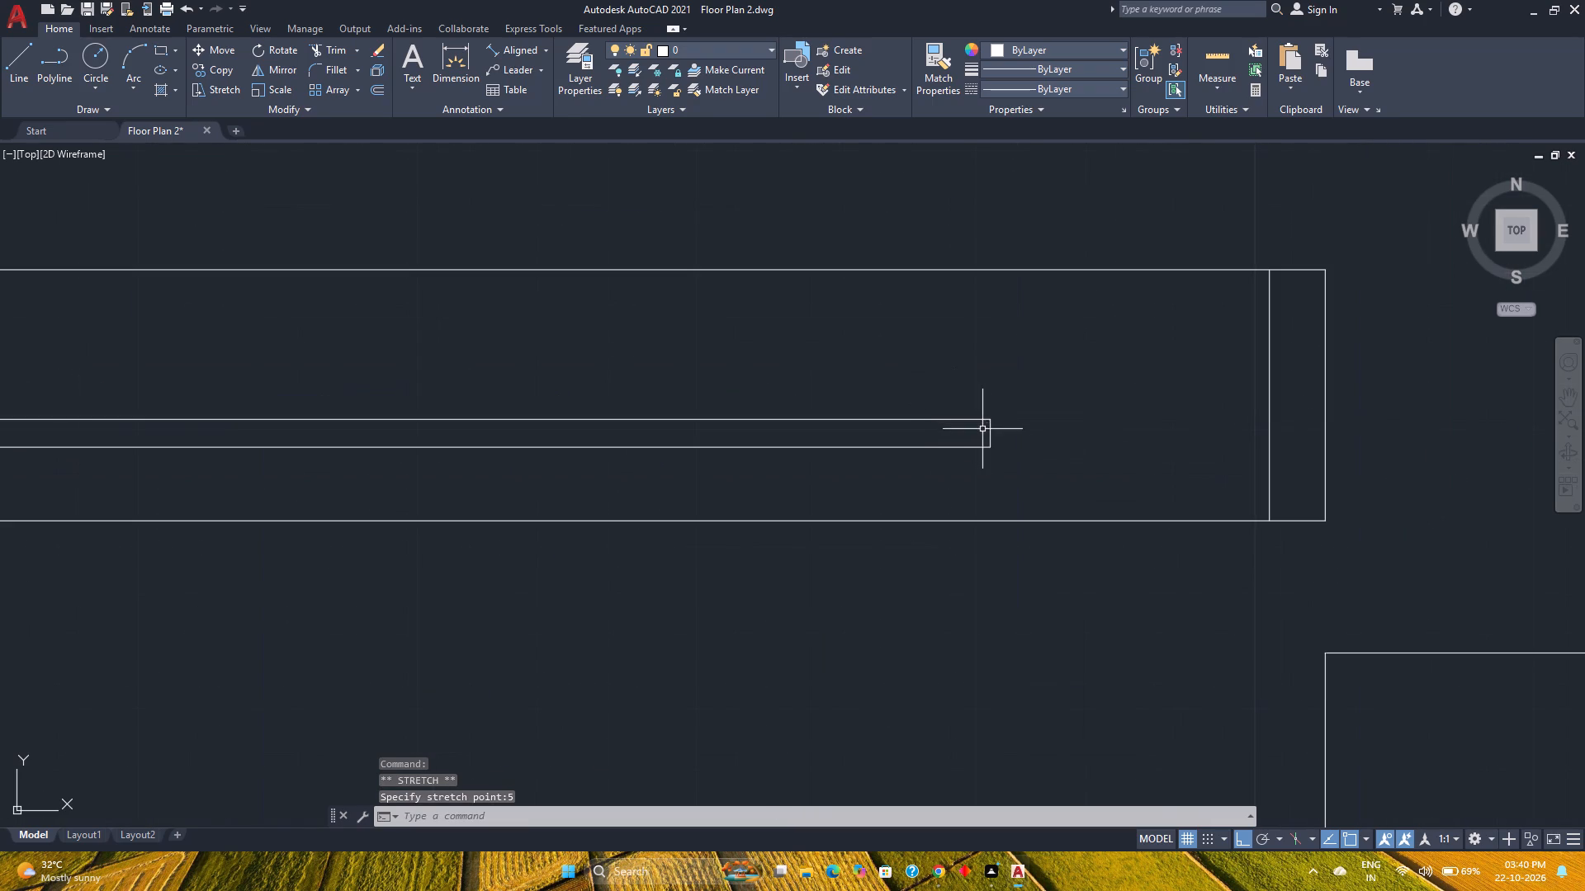
{"action": "left_click", "coordinate": [992, 436]}
{"action": "scroll", "coordinate": [992, 436], "scroll_direction": "up", "scroll_amount": 3}
{"action": "left_click", "coordinate": [980, 425]}
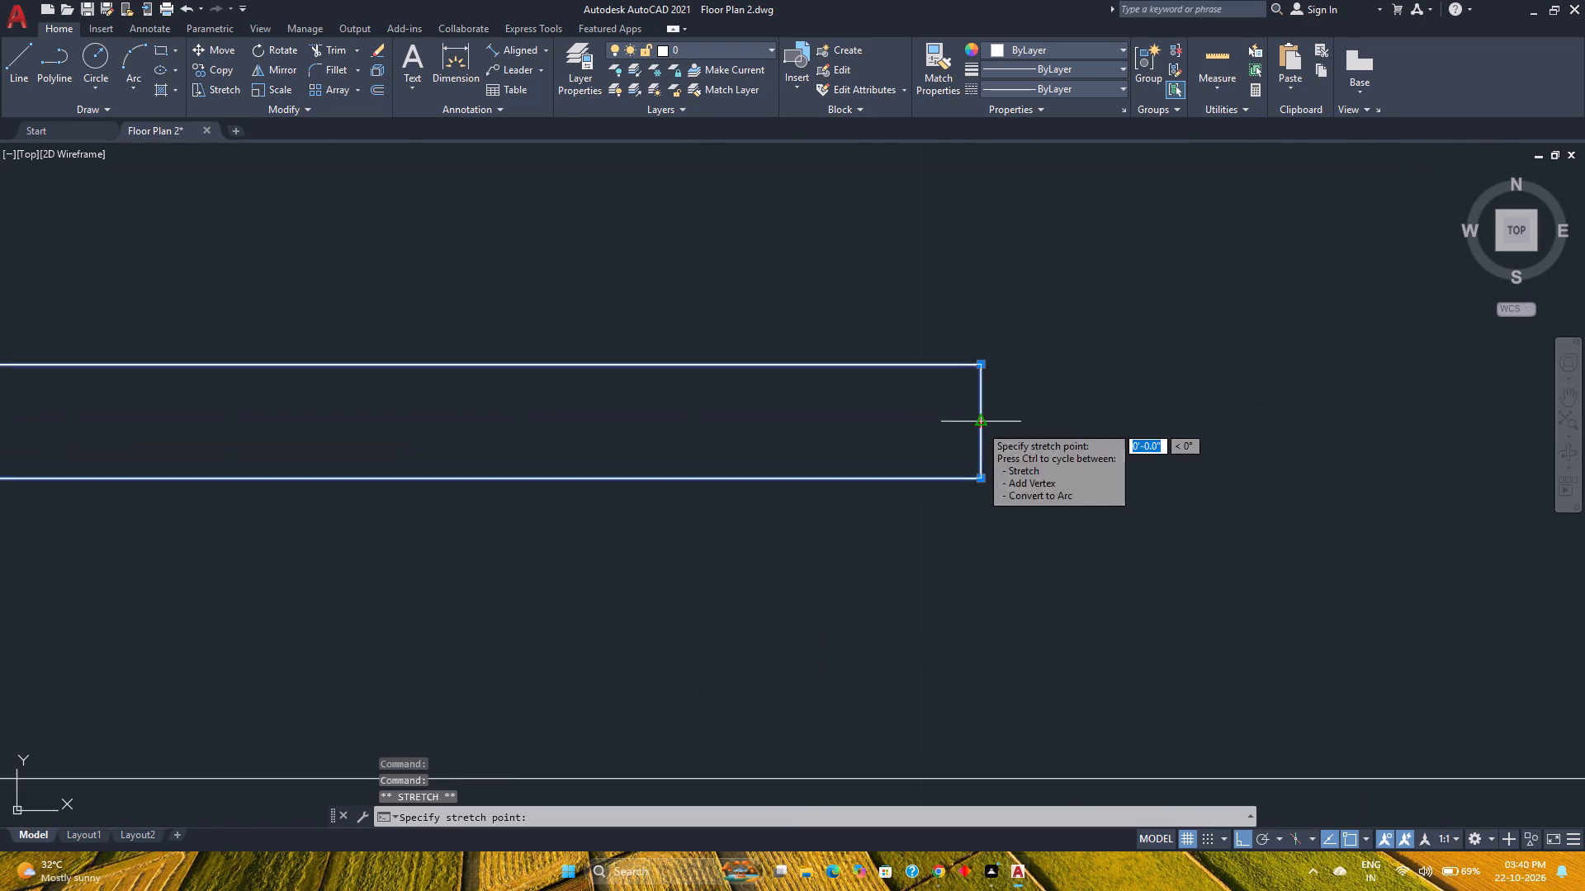
{"action": "key", "text": "5"}
{"action": "key", "text": "Return"}
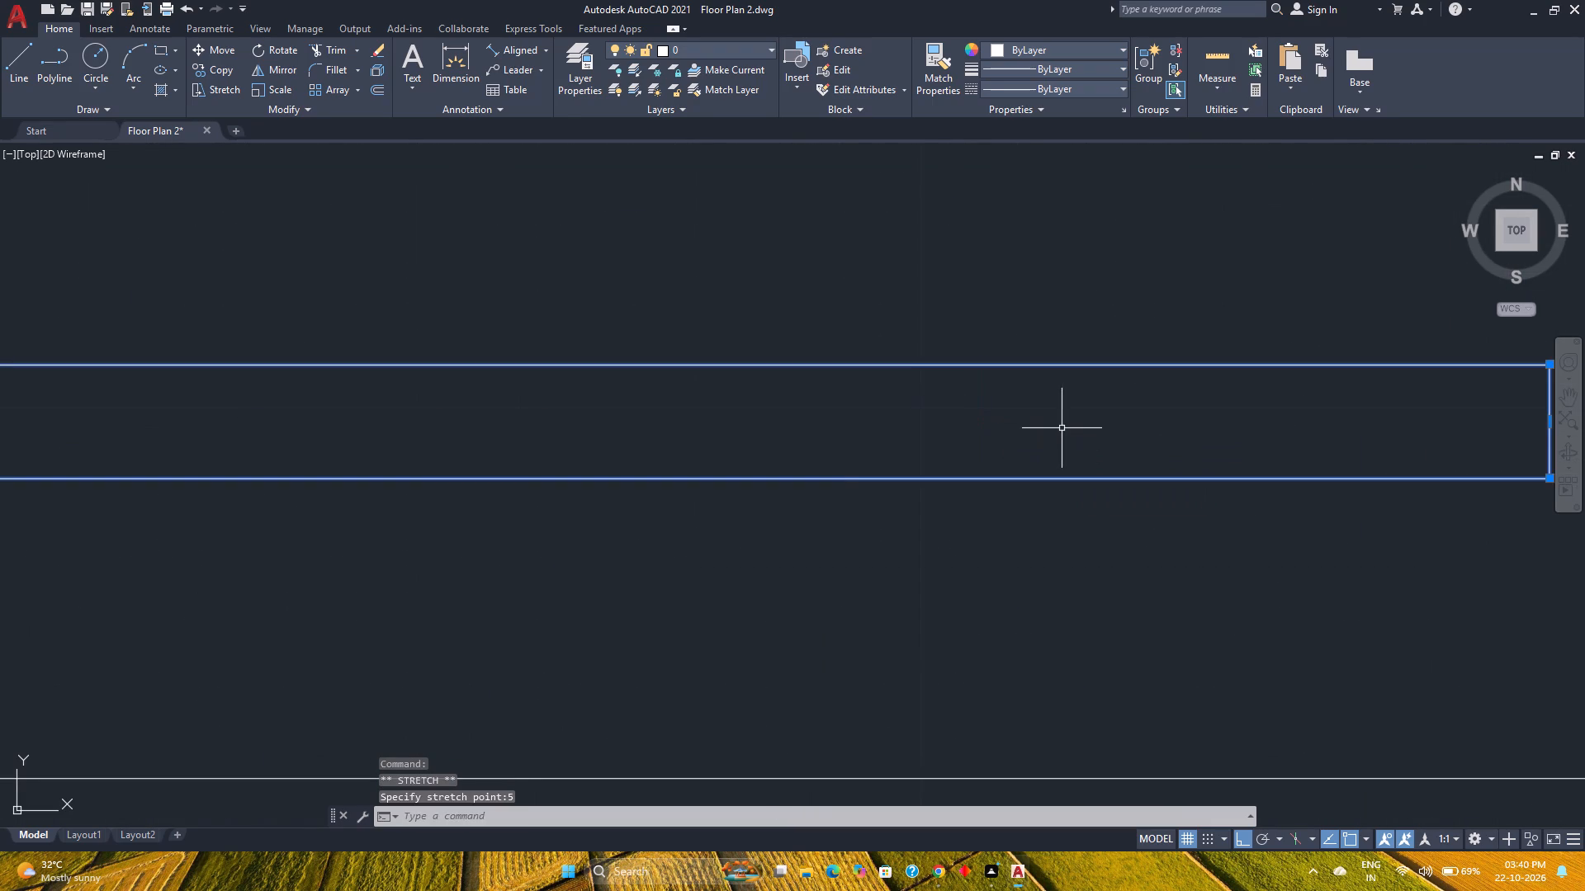
{"action": "scroll", "coordinate": [844, 456], "scroll_direction": "down", "scroll_amount": 8}
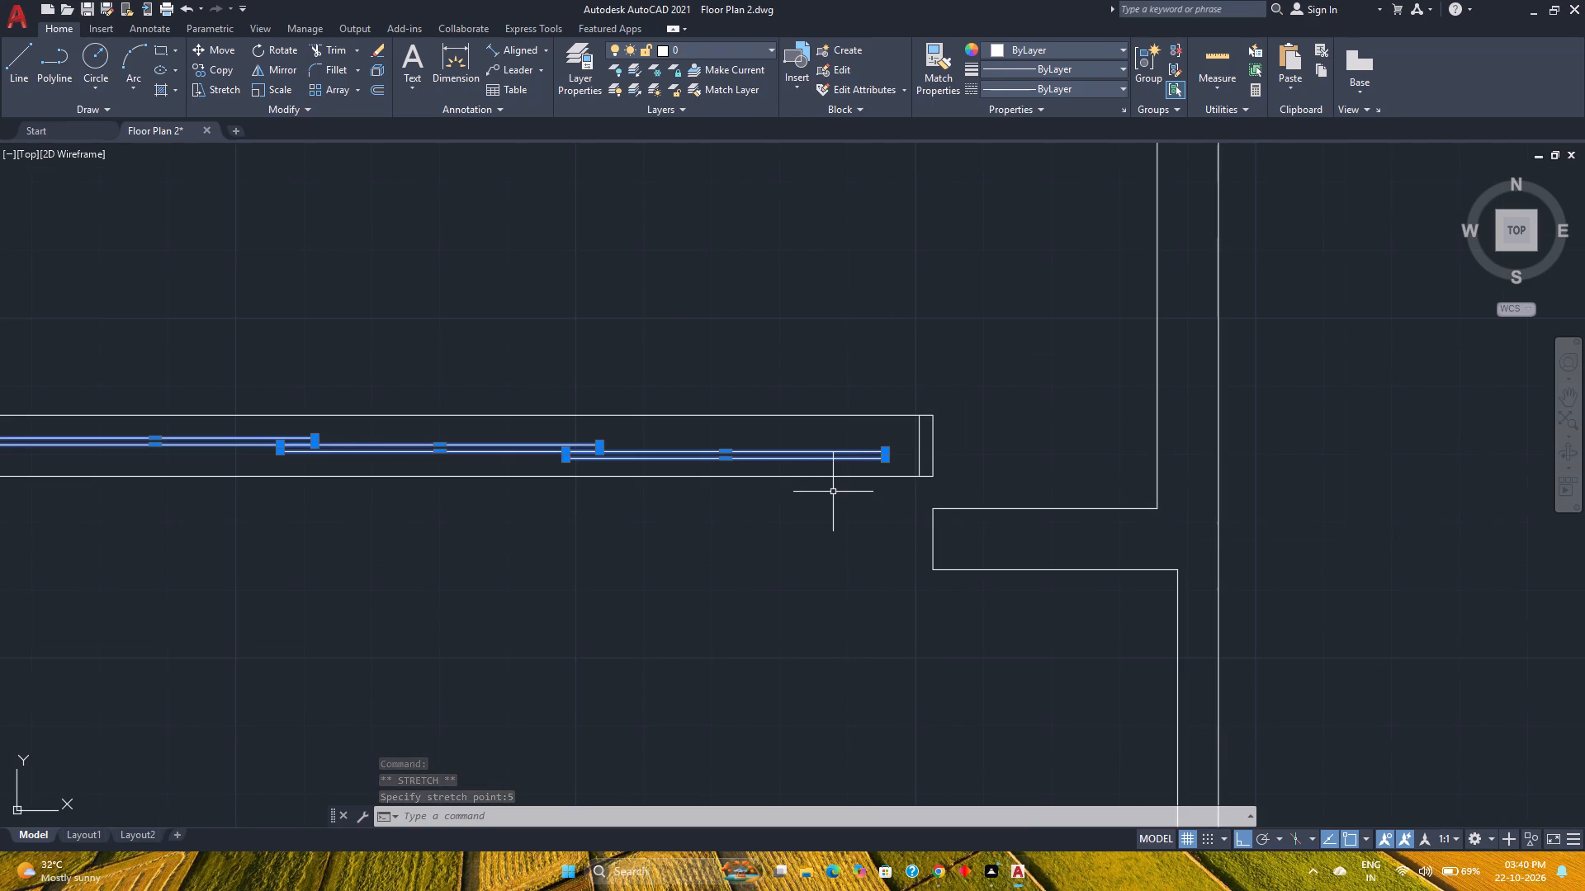
{"action": "scroll", "coordinate": [813, 507], "scroll_direction": "down", "scroll_amount": 2}
{"action": "key", "text": "Escape"}
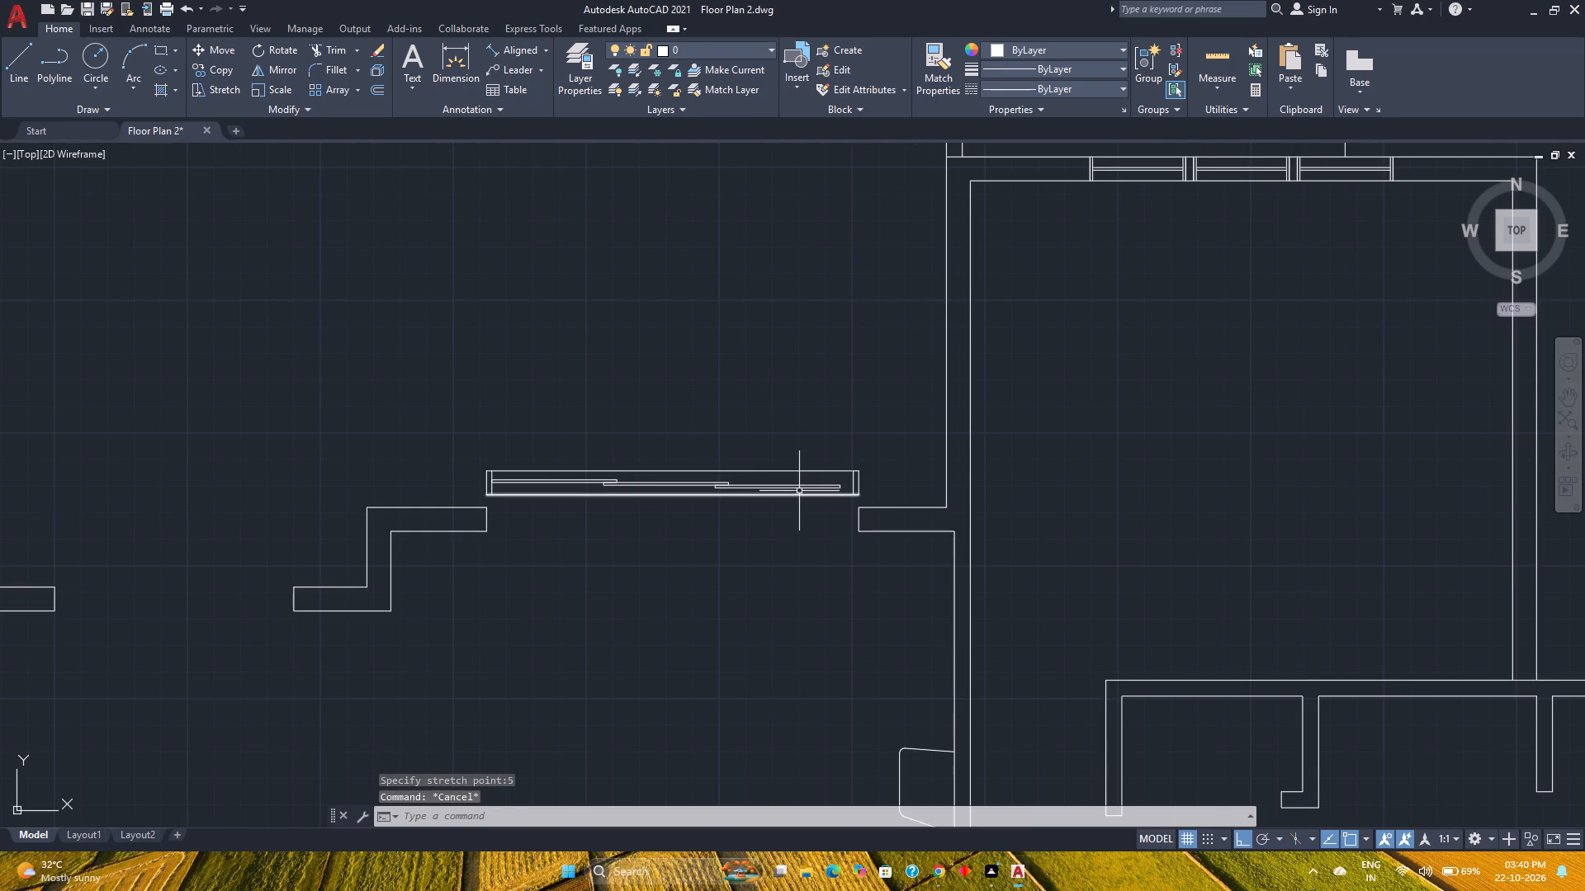
Stretch the east panel's west end 5" west to increase its overlap with the middle panel.
{"action": "scroll", "coordinate": [799, 491], "scroll_direction": "up", "scroll_amount": 3}
{"action": "scroll", "coordinate": [779, 475], "scroll_direction": "down", "scroll_amount": 2}
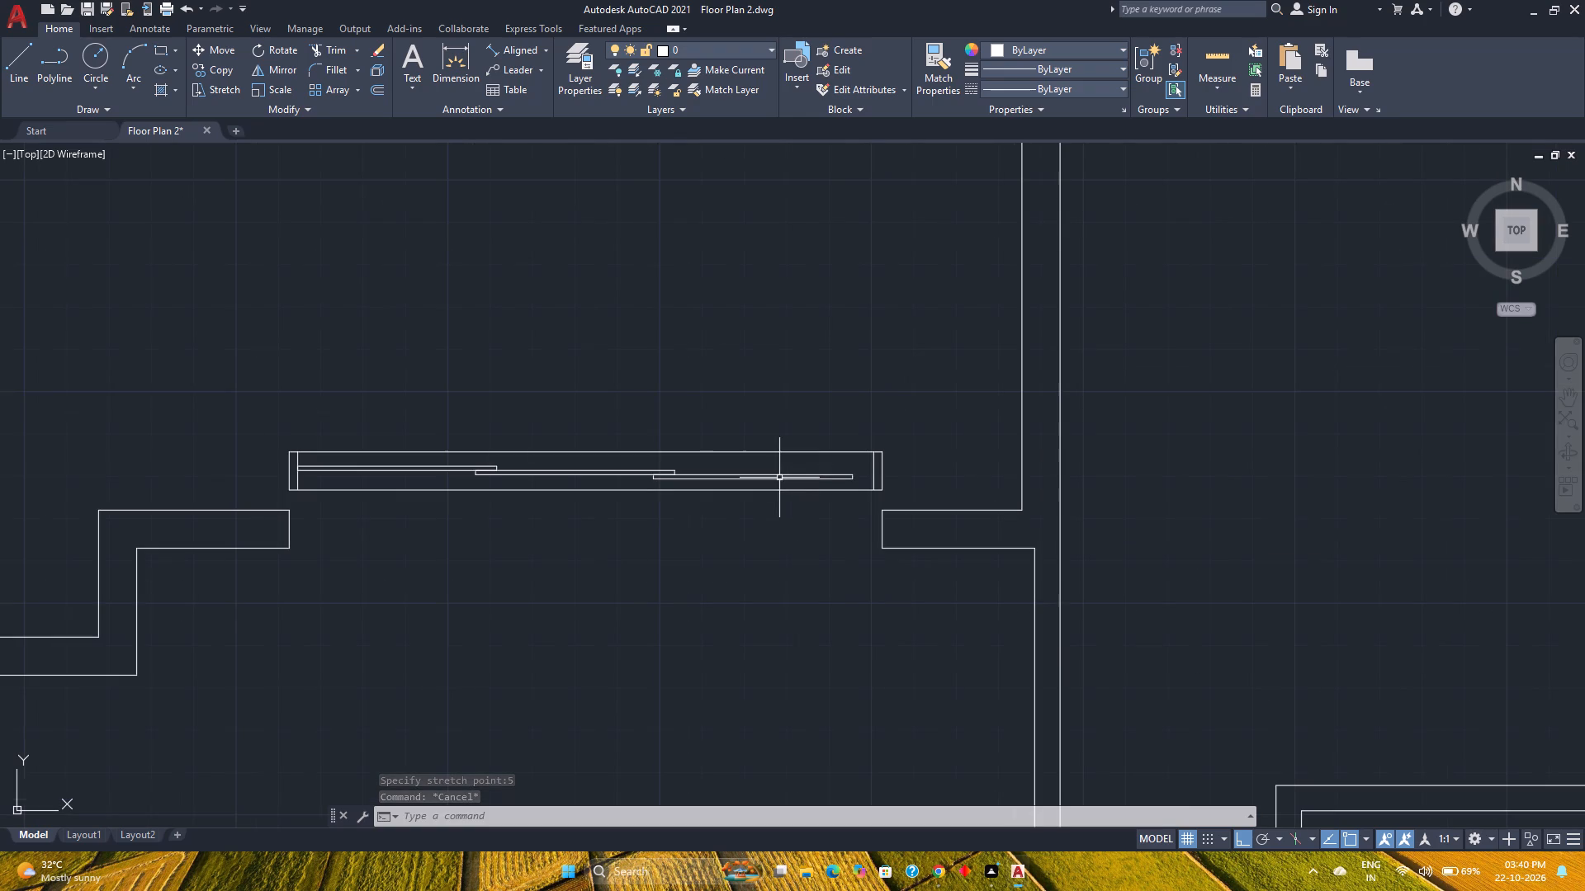
{"action": "scroll", "coordinate": [651, 483], "scroll_direction": "up", "scroll_amount": 1}
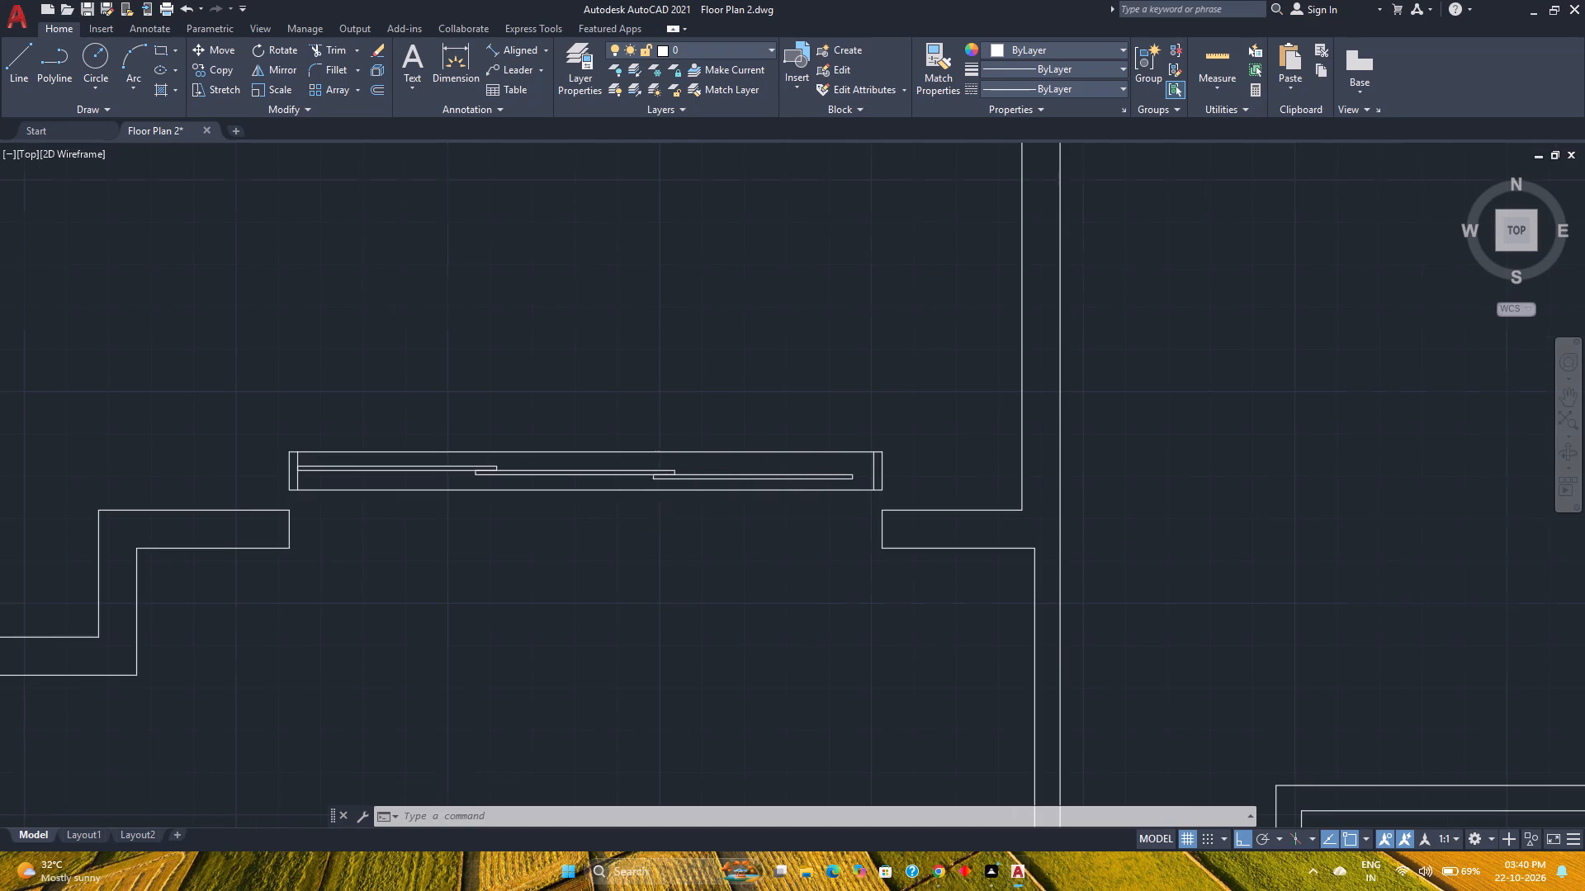
{"action": "scroll", "coordinate": [651, 483], "scroll_direction": "up", "scroll_amount": 2}
{"action": "left_click", "coordinate": [660, 460]}
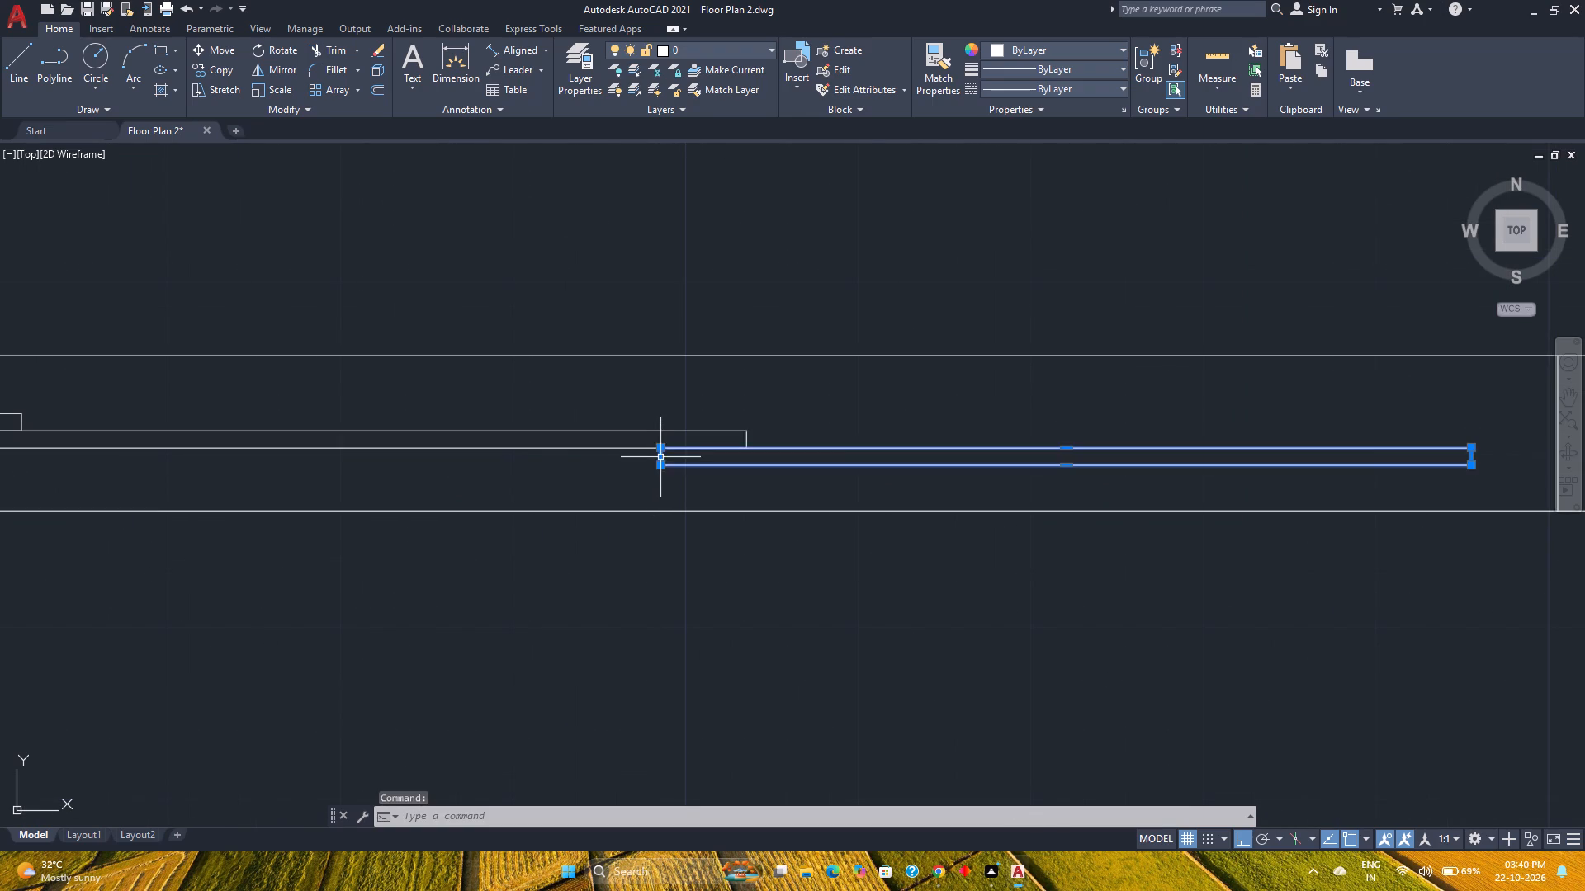
{"action": "scroll", "coordinate": [653, 461], "scroll_direction": "up", "scroll_amount": 3}
{"action": "left_click", "coordinate": [665, 453]}
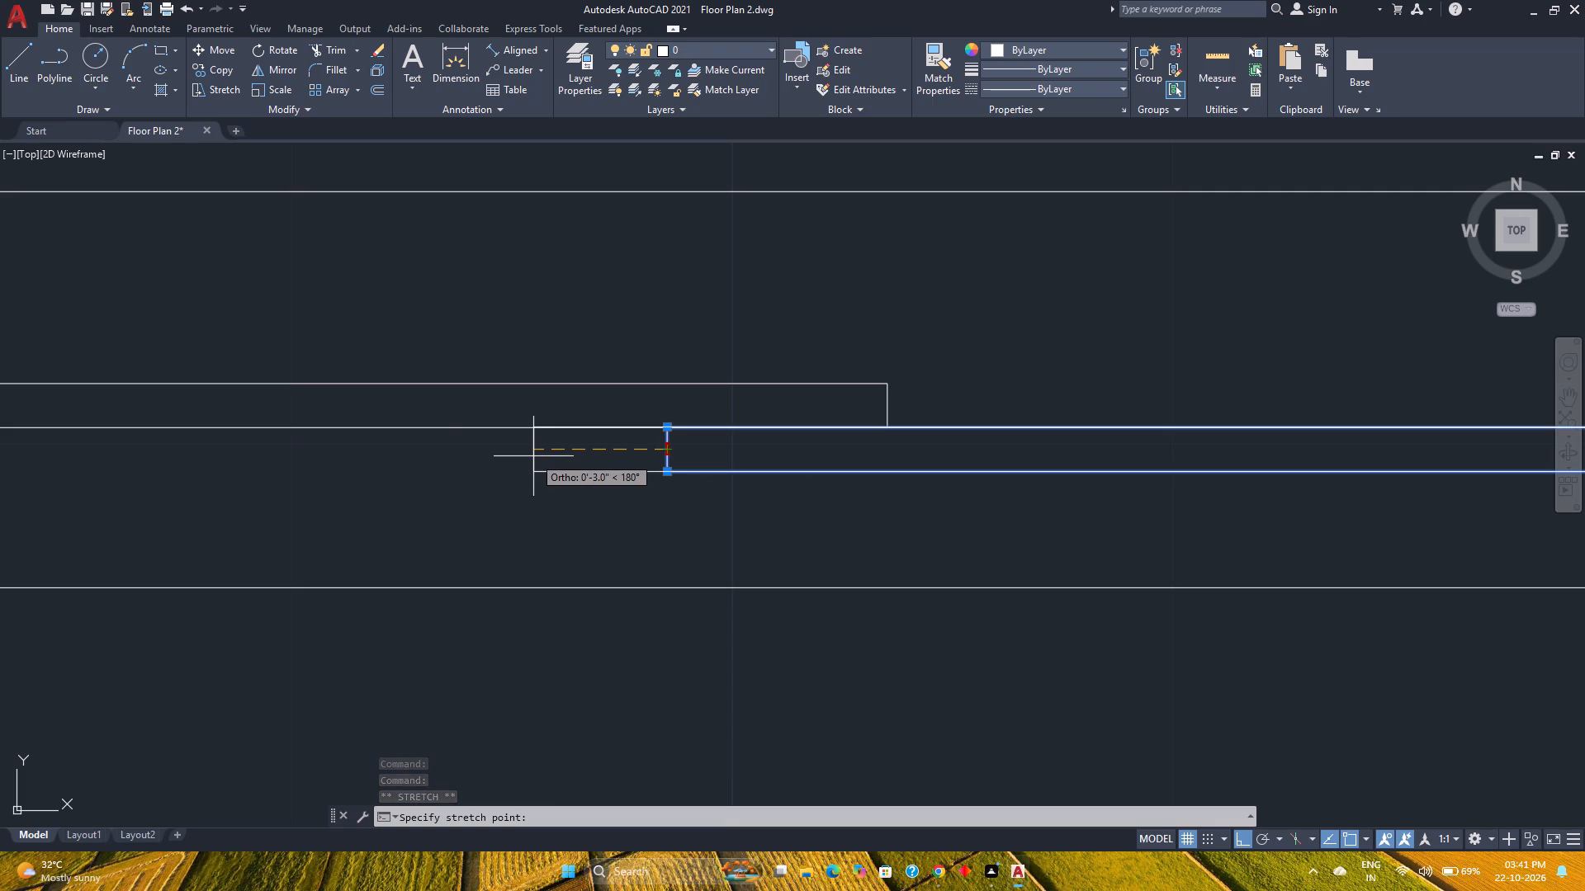
{"action": "key", "text": "5"}
{"action": "key", "text": "Return"}
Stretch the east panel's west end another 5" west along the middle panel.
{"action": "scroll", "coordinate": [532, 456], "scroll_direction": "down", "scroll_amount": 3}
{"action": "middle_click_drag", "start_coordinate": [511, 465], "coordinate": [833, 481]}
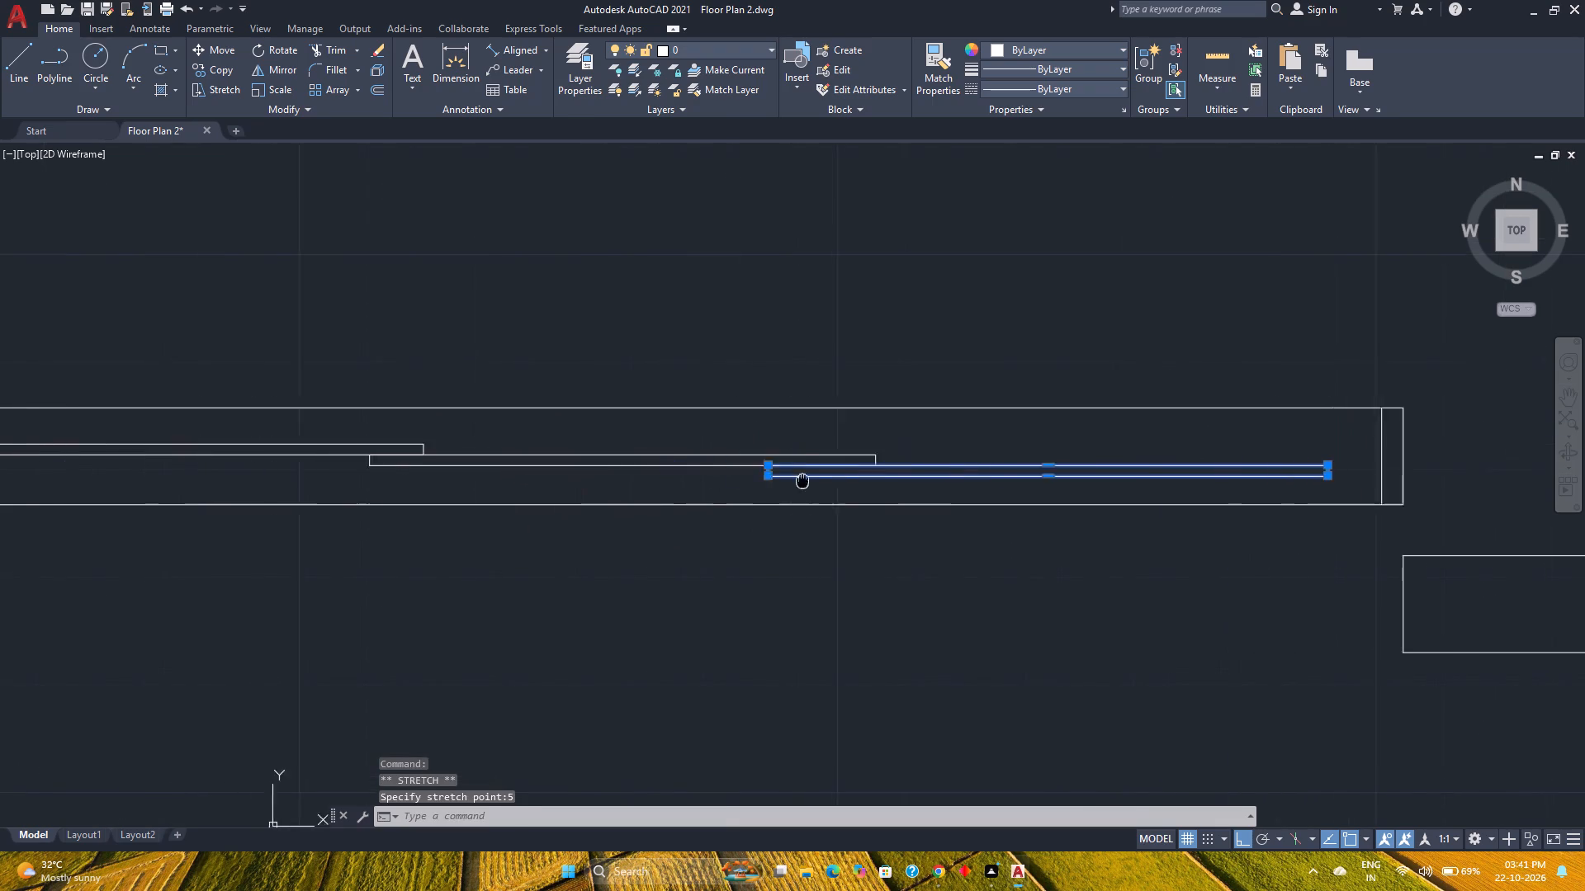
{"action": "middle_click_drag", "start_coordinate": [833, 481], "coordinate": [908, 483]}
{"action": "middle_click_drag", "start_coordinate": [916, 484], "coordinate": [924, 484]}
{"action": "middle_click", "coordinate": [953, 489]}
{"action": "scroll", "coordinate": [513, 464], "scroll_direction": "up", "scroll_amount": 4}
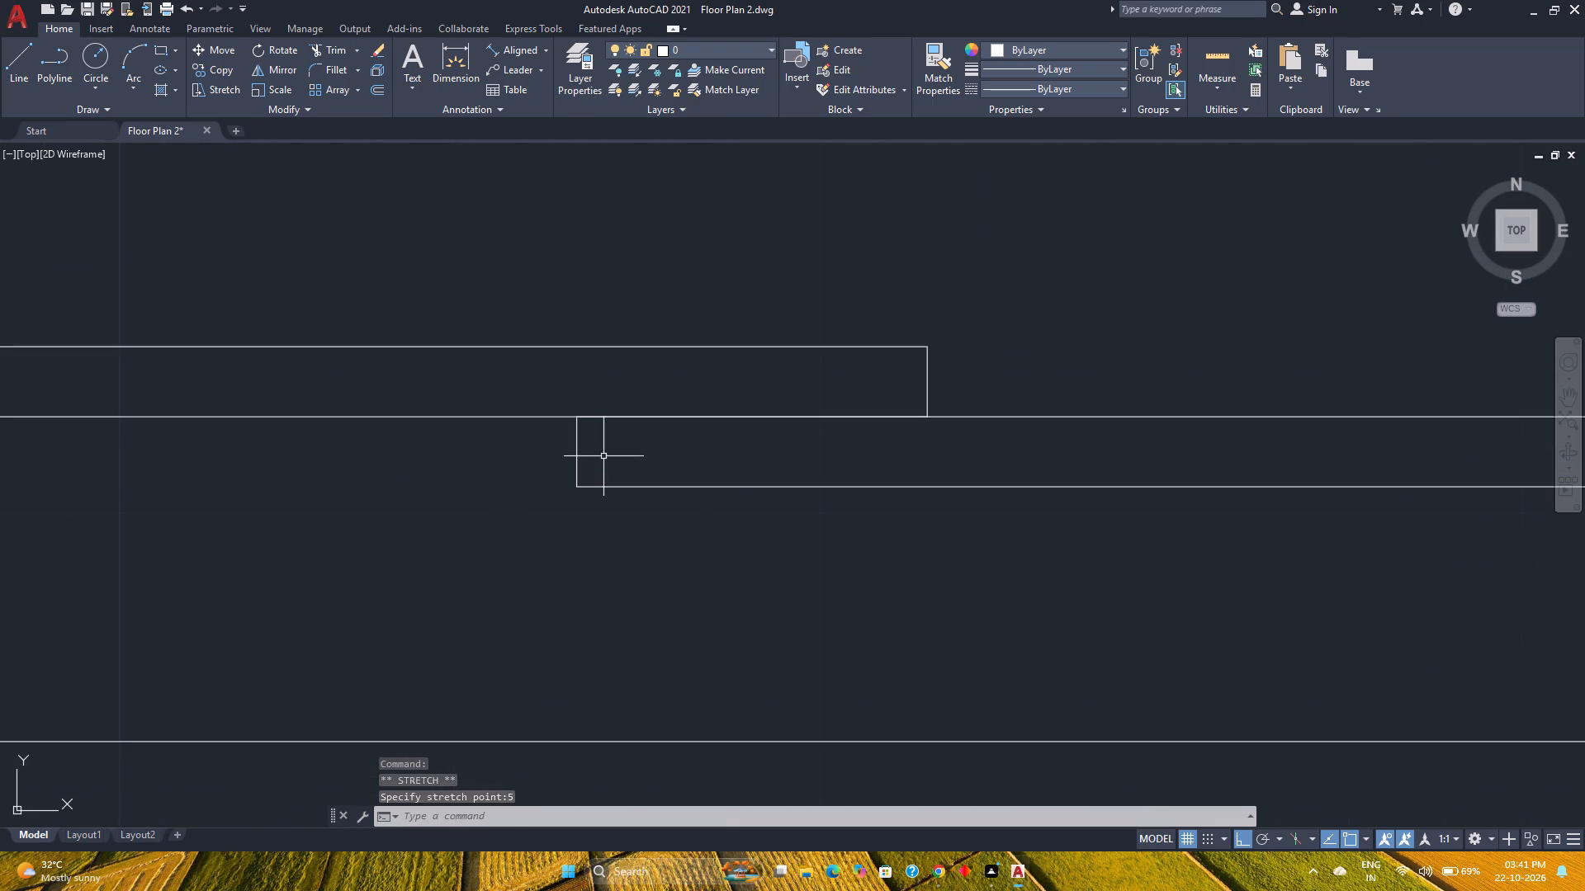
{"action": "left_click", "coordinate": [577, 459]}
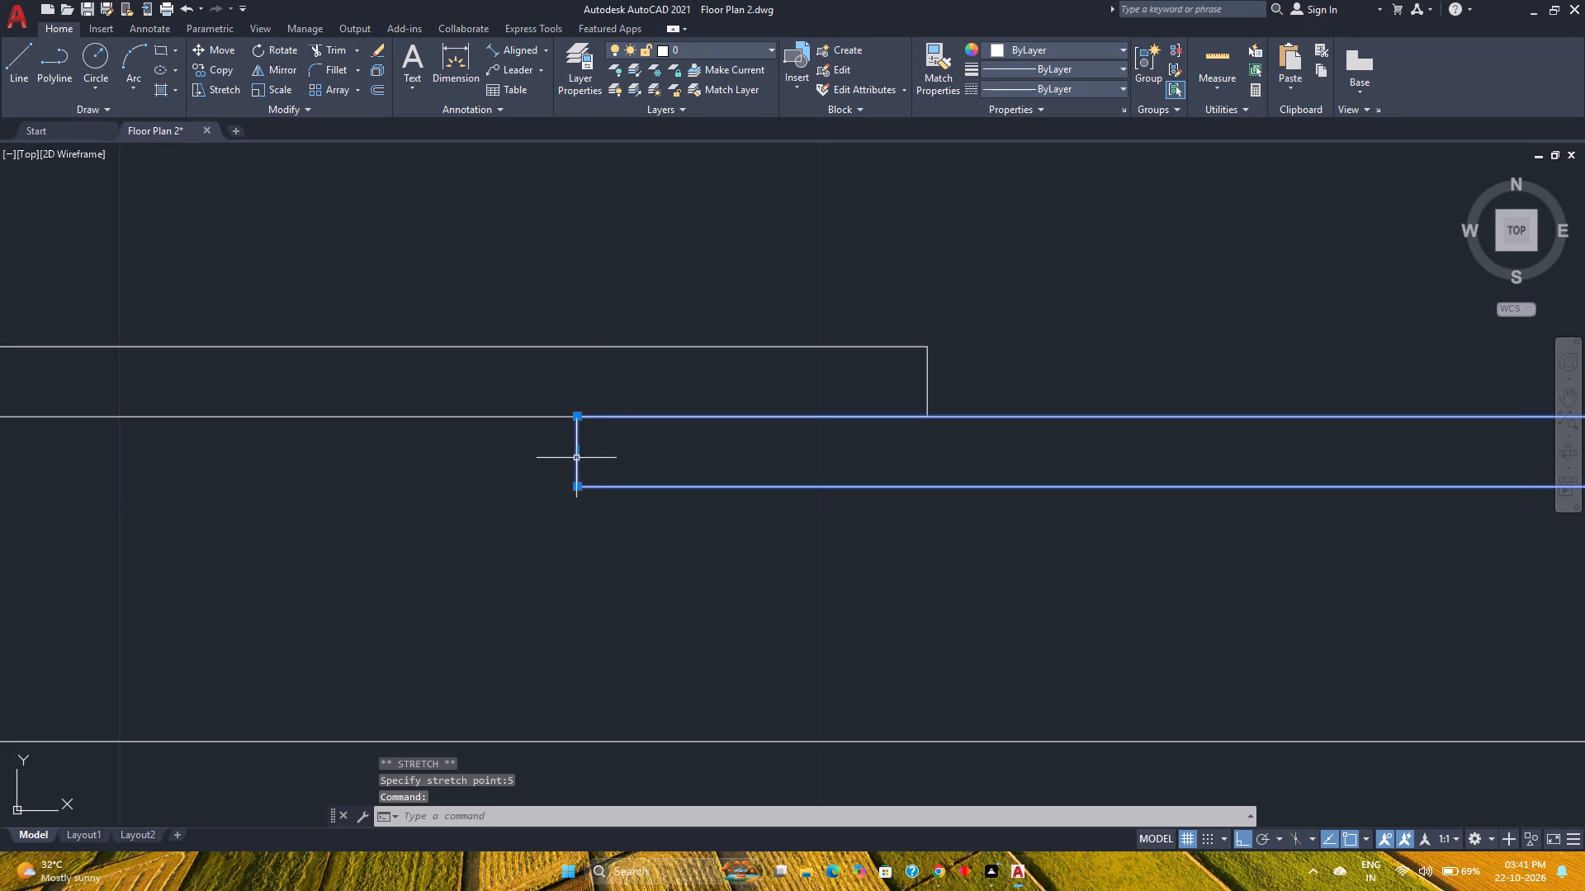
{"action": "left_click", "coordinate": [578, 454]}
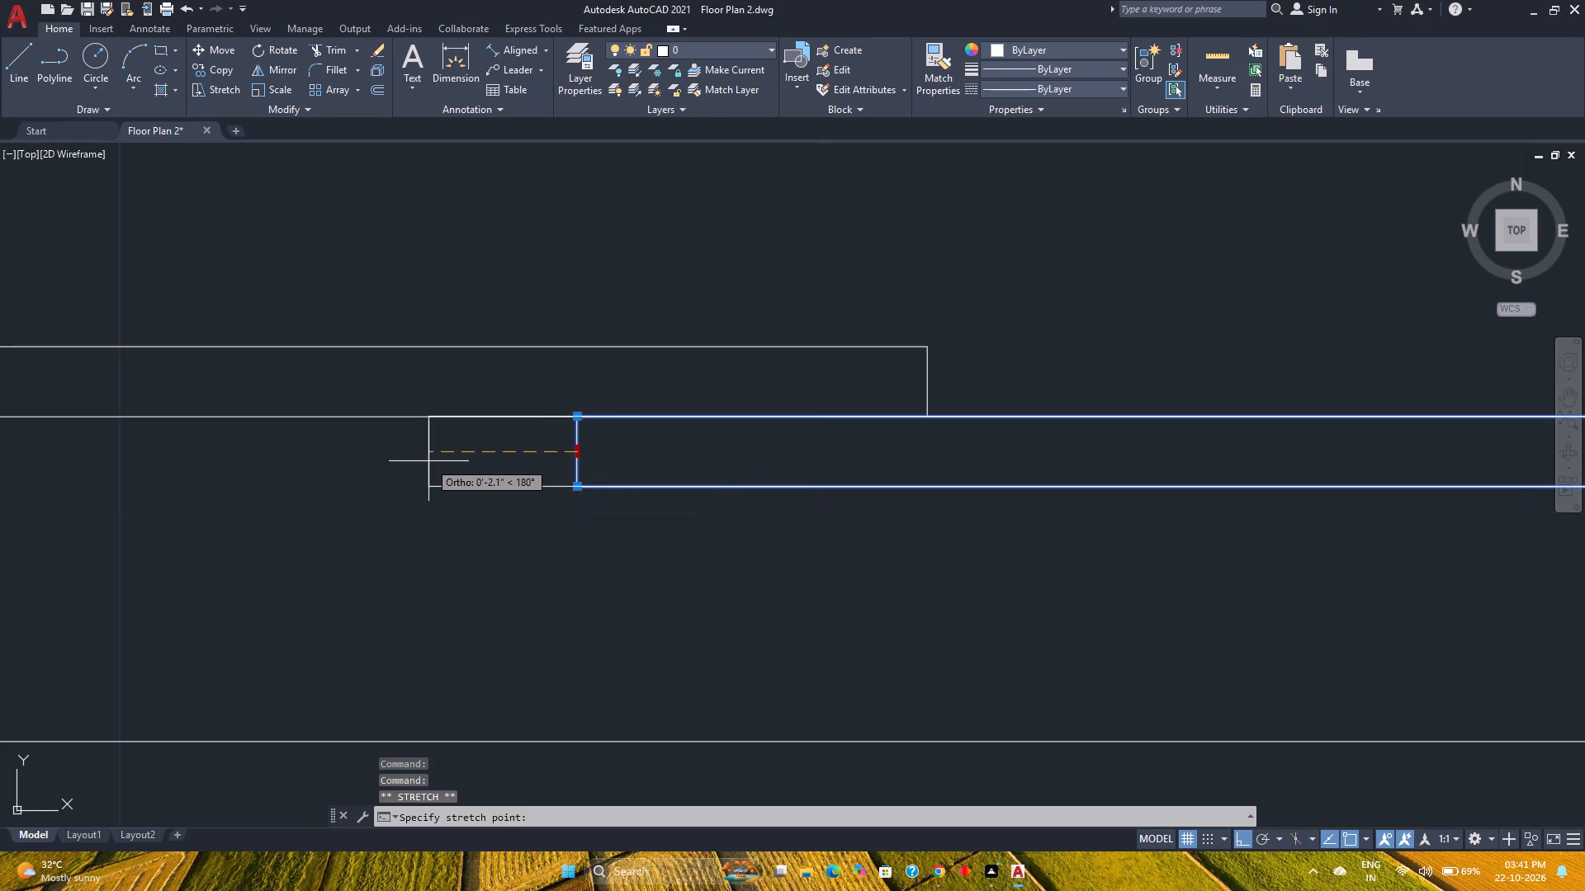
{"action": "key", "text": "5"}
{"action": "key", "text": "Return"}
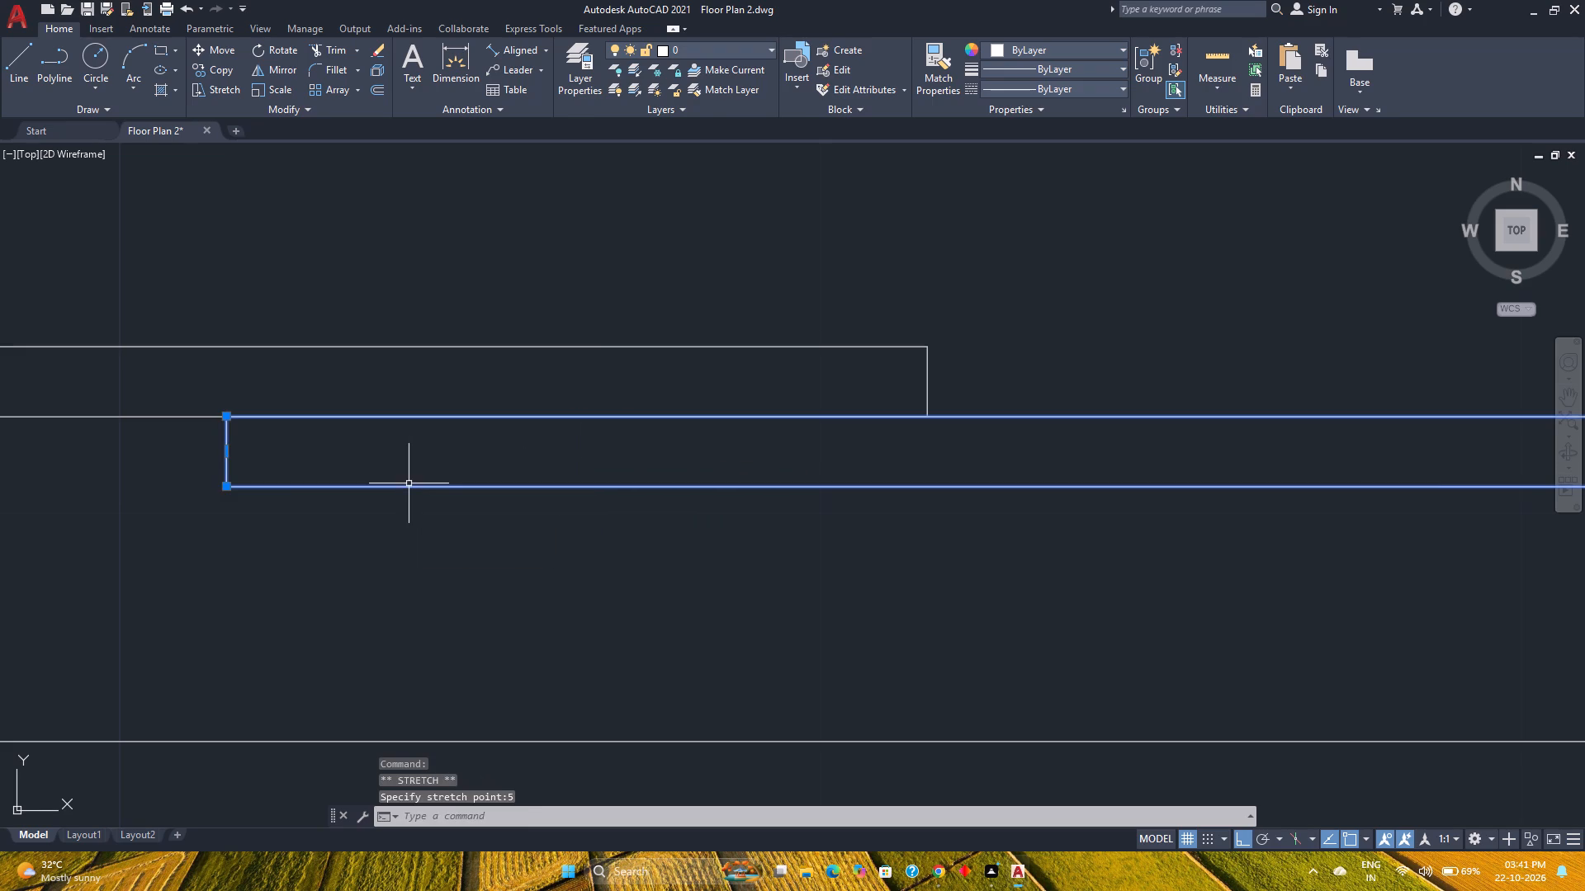
Erase the middle and east sliding panels, leaving only the west panel inside the frame.
{"action": "scroll", "coordinate": [409, 483], "scroll_direction": "down", "scroll_amount": 4}
{"action": "middle_click_drag", "start_coordinate": [409, 502], "coordinate": [509, 484]}
{"action": "middle_click", "coordinate": [509, 484]}
{"action": "middle_click", "coordinate": [509, 484]}
{"action": "scroll", "coordinate": [509, 484], "scroll_direction": "down", "scroll_amount": 4}
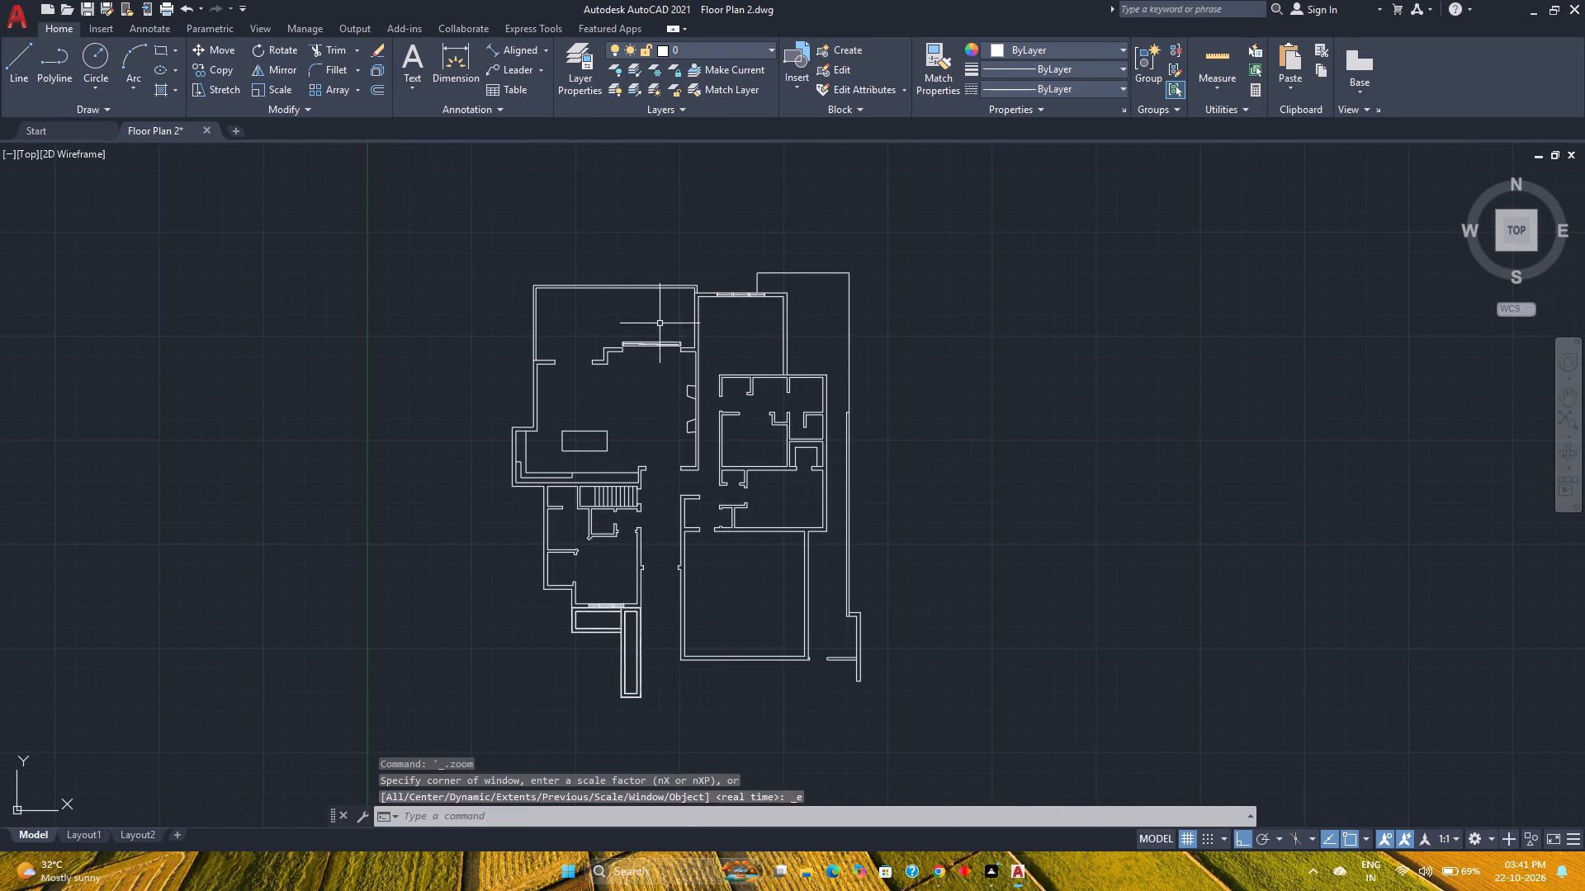
{"action": "scroll", "coordinate": [750, 290], "scroll_direction": "up", "scroll_amount": 3}
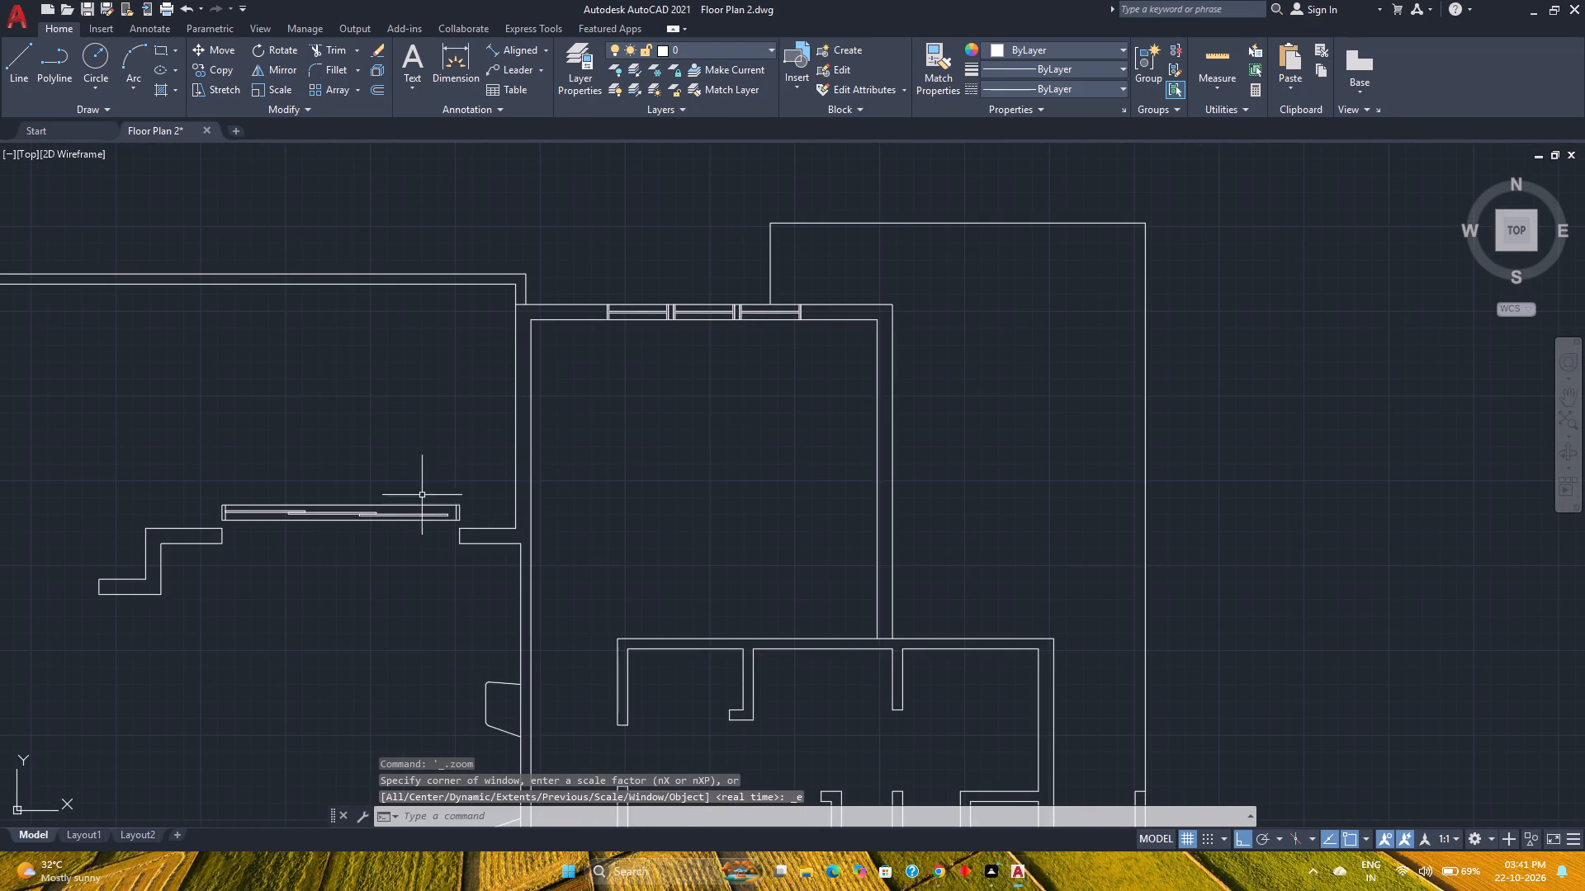
{"action": "scroll", "coordinate": [315, 484], "scroll_direction": "up", "scroll_amount": 3}
{"action": "scroll", "coordinate": [471, 600], "scroll_direction": "down", "scroll_amount": 1}
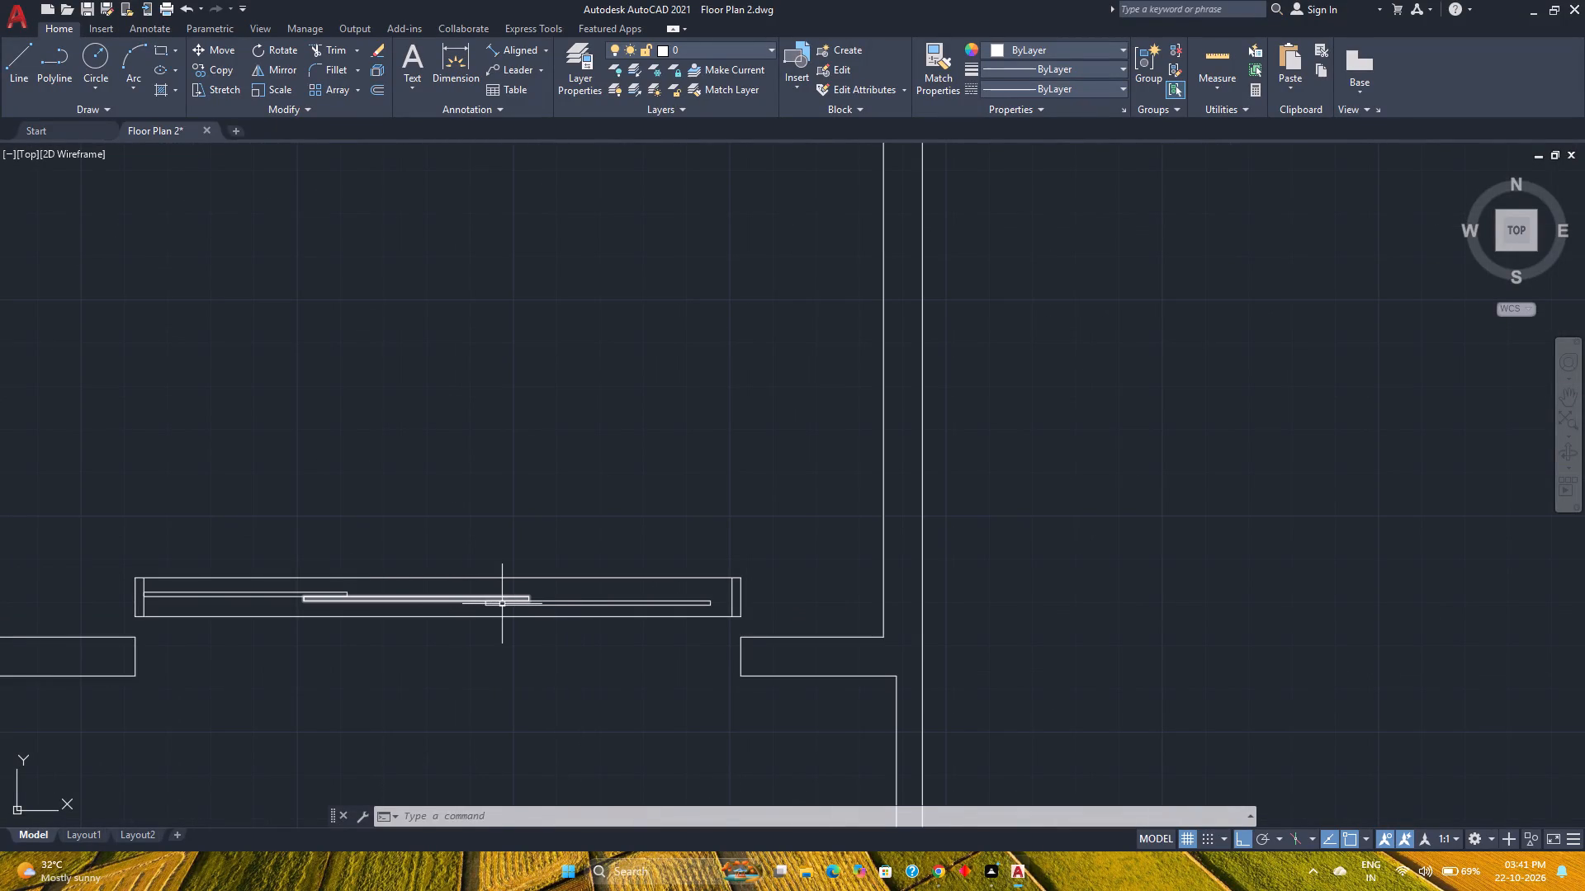
{"action": "left_click", "coordinate": [514, 613]}
{"action": "left_click", "coordinate": [484, 593]}
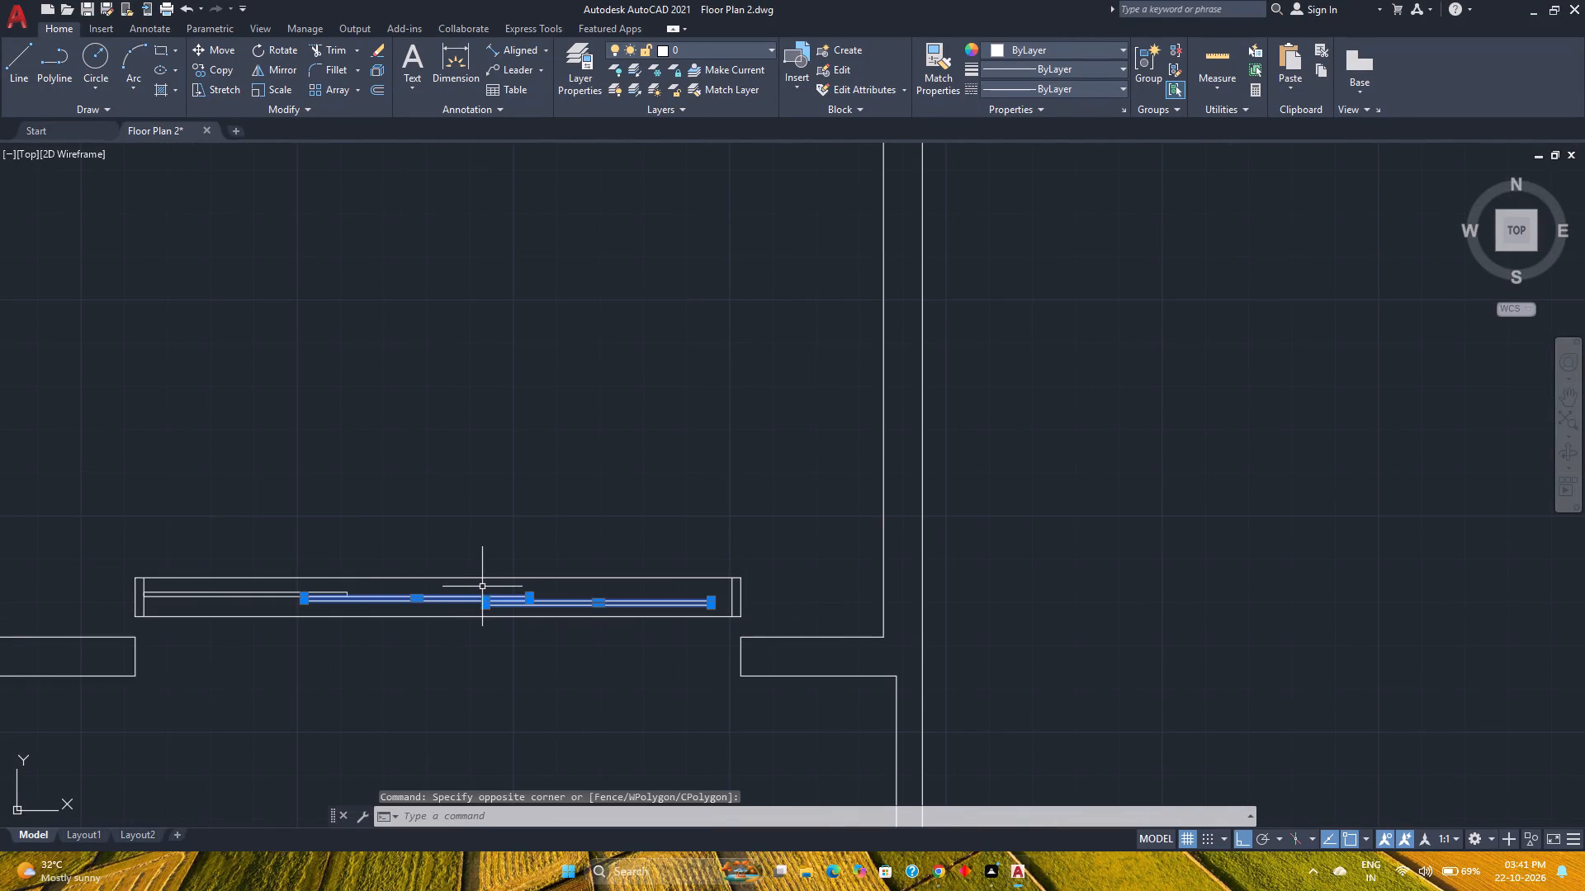
{"action": "key", "text": "Delete"}
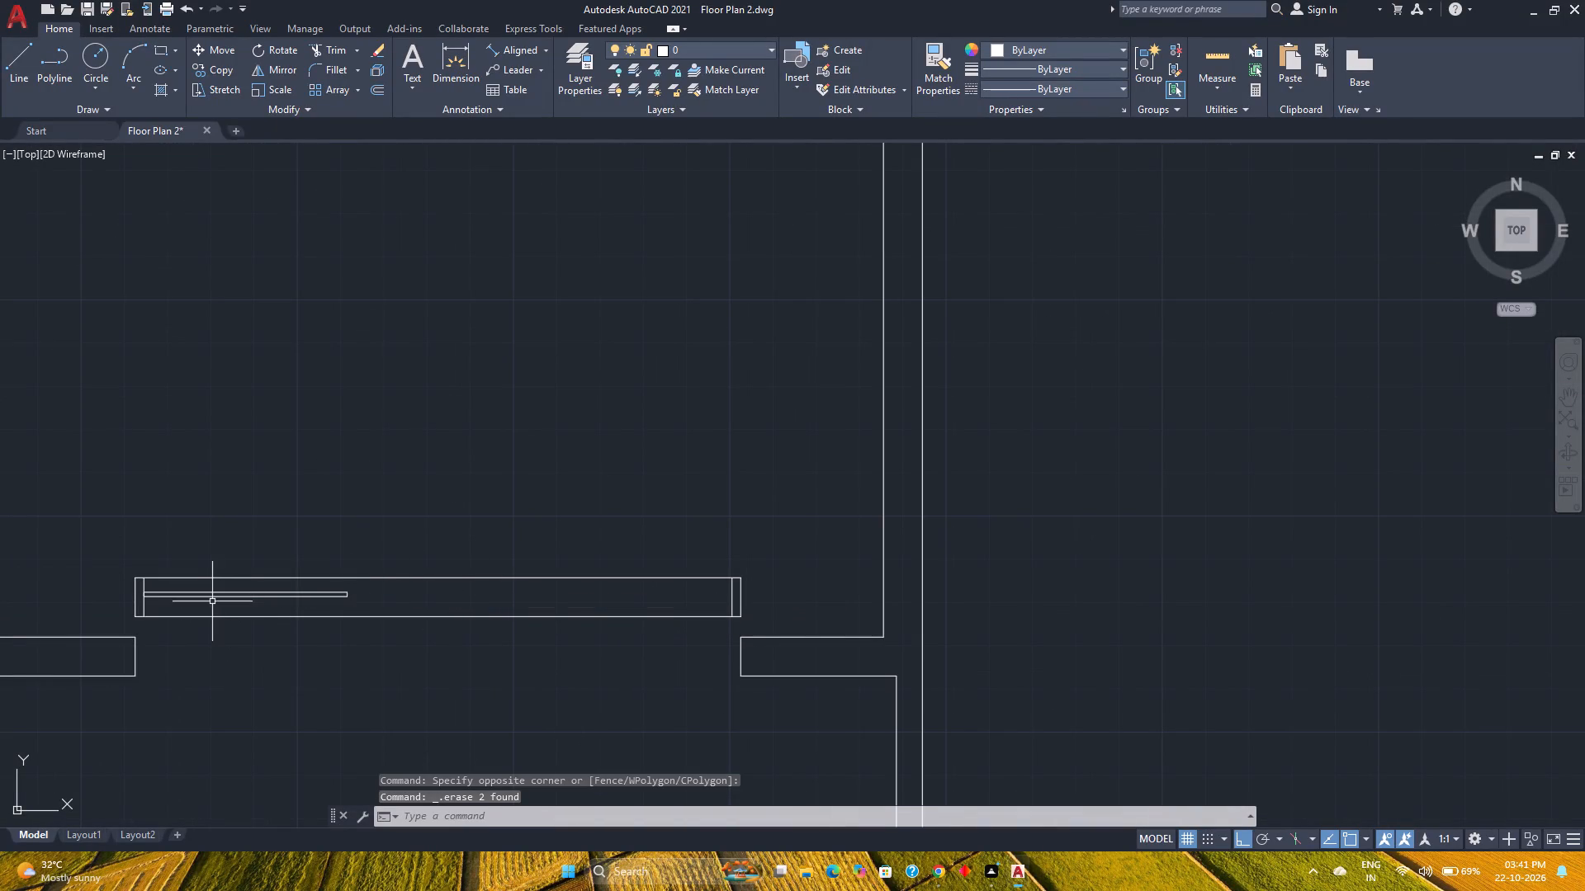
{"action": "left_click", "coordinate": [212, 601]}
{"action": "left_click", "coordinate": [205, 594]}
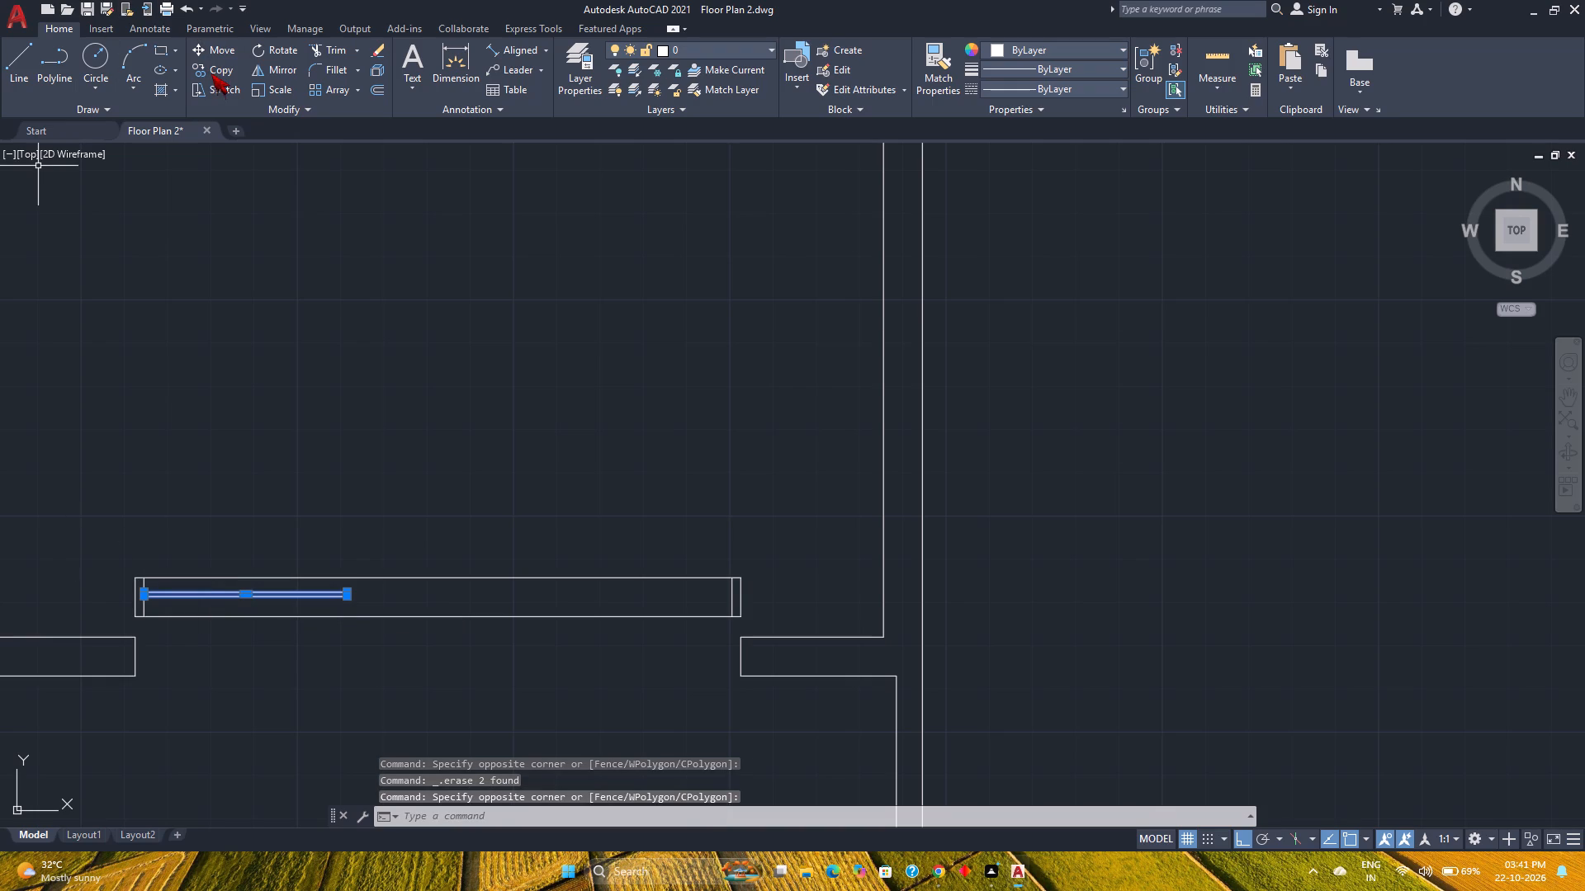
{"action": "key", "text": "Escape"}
Stretch the west panel's east end 3" east.
{"action": "scroll", "coordinate": [329, 601], "scroll_direction": "up", "scroll_amount": 6}
{"action": "middle_click_drag", "start_coordinate": [329, 601], "coordinate": [445, 586]}
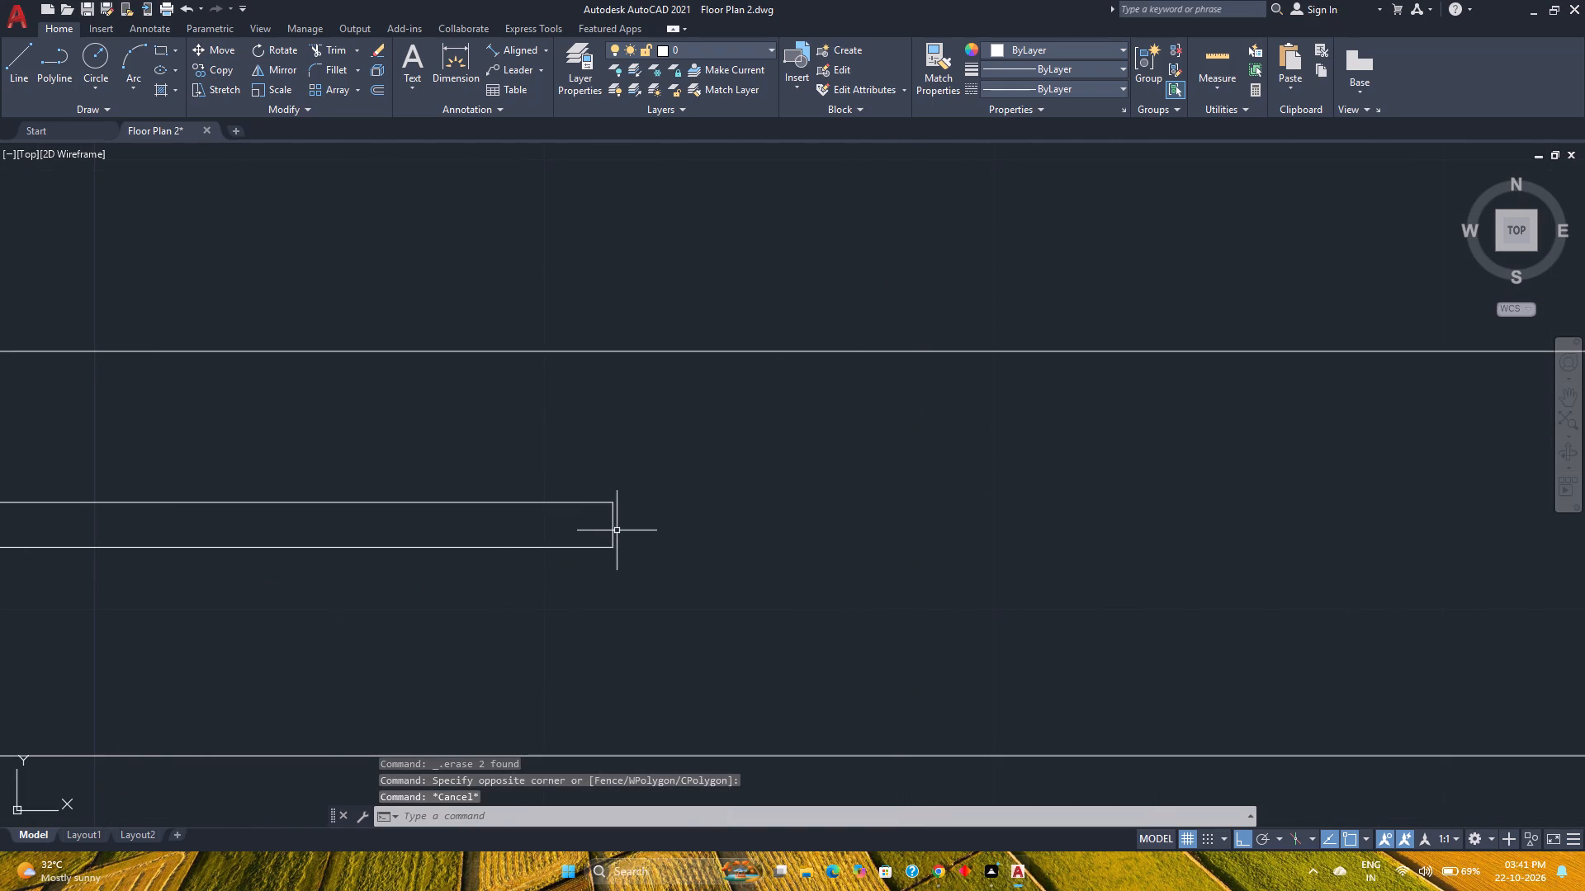
{"action": "left_click", "coordinate": [613, 529]}
{"action": "scroll", "coordinate": [613, 529], "scroll_direction": "up", "scroll_amount": 4}
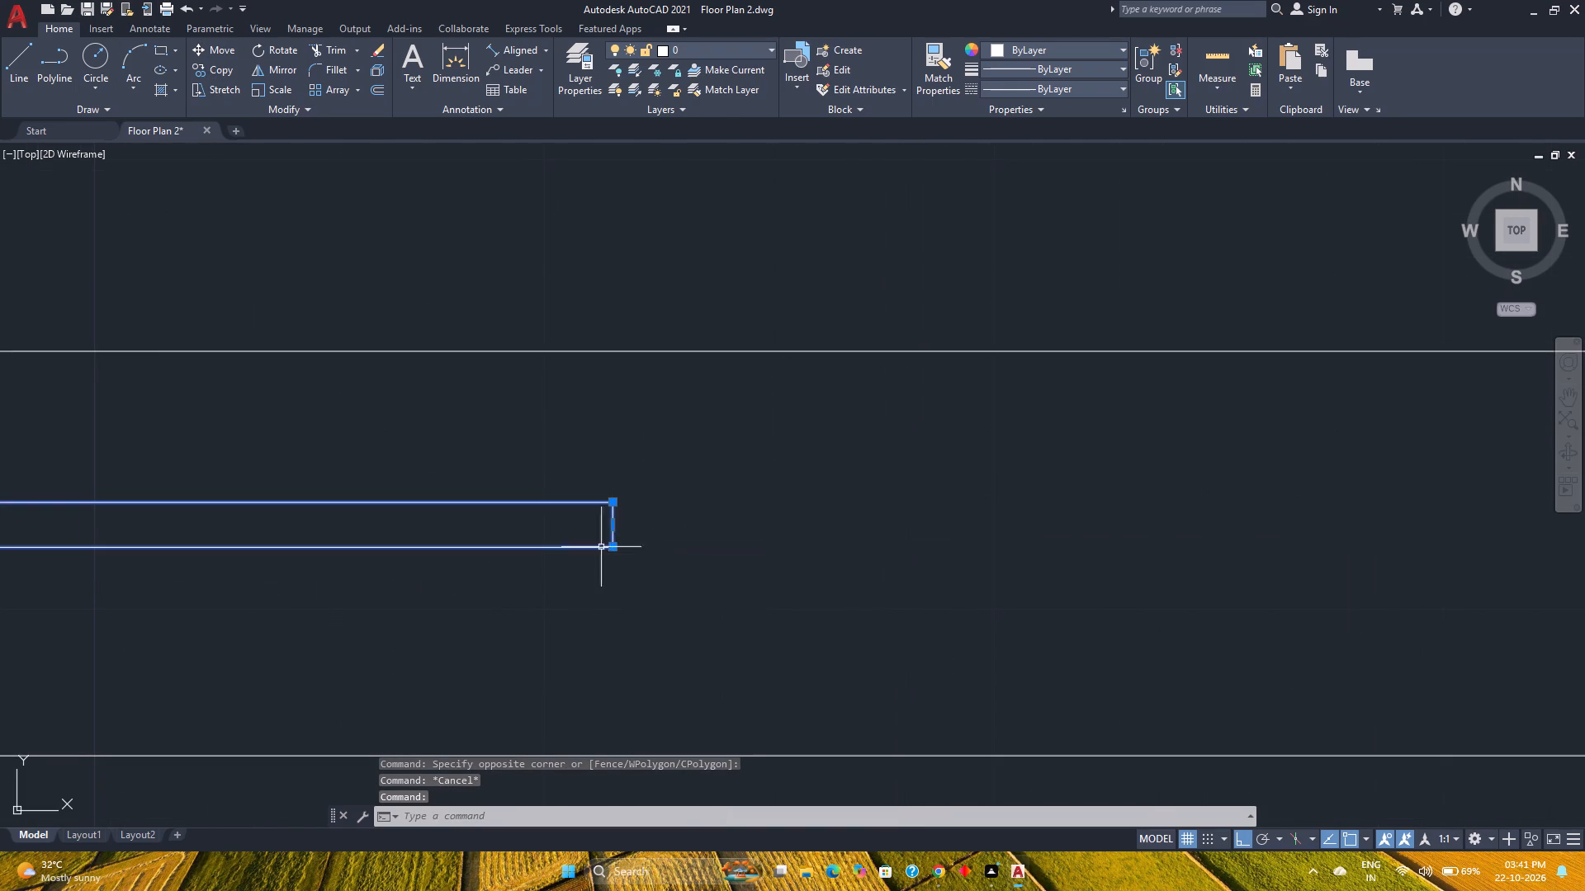
{"action": "left_click", "coordinate": [613, 526]}
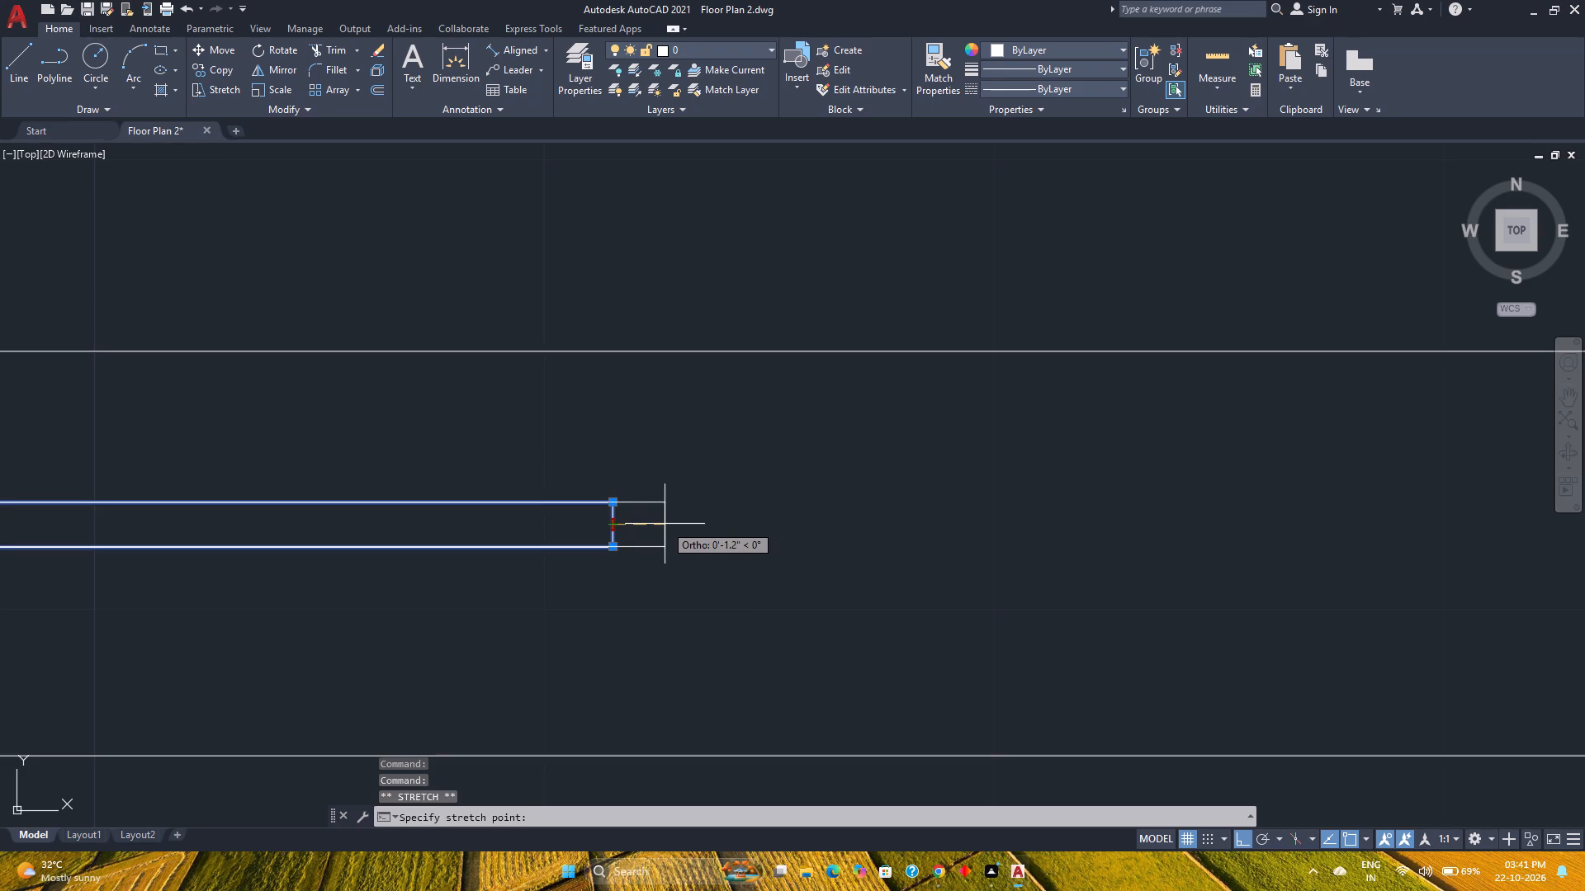
{"action": "key", "text": "3"}
{"action": "key", "text": "Return"}
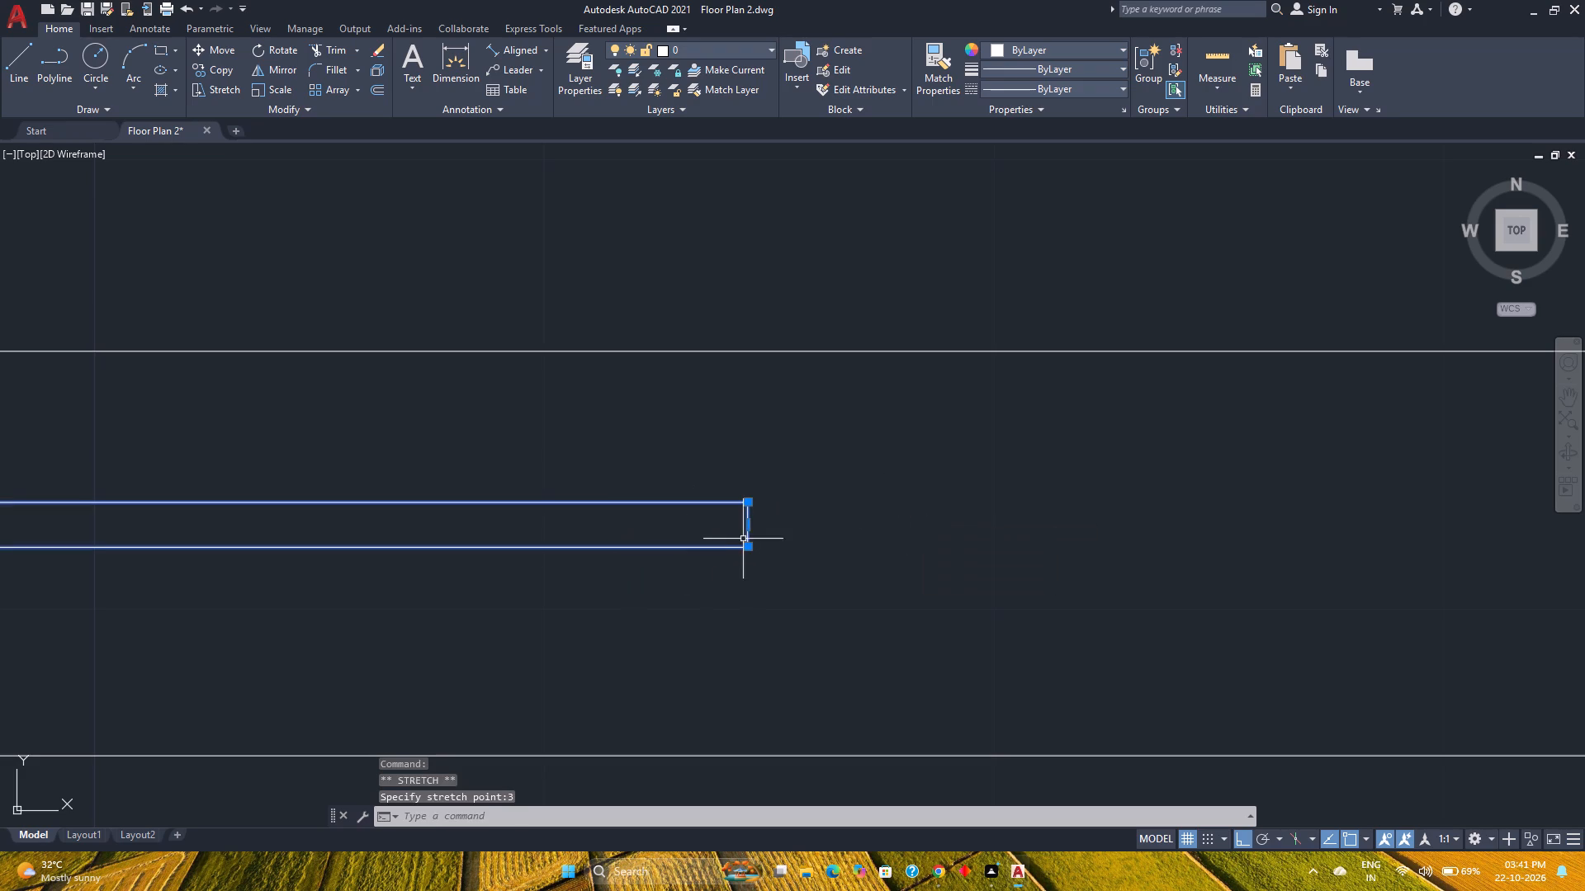
Copy the west panel twice toward the east, each copy starting at the previous panel's lower east corner, to form three stepped panels.
{"action": "scroll", "coordinate": [614, 566], "scroll_direction": "down", "scroll_amount": 4}
{"action": "middle_click_drag", "start_coordinate": [613, 560], "coordinate": [712, 561]}
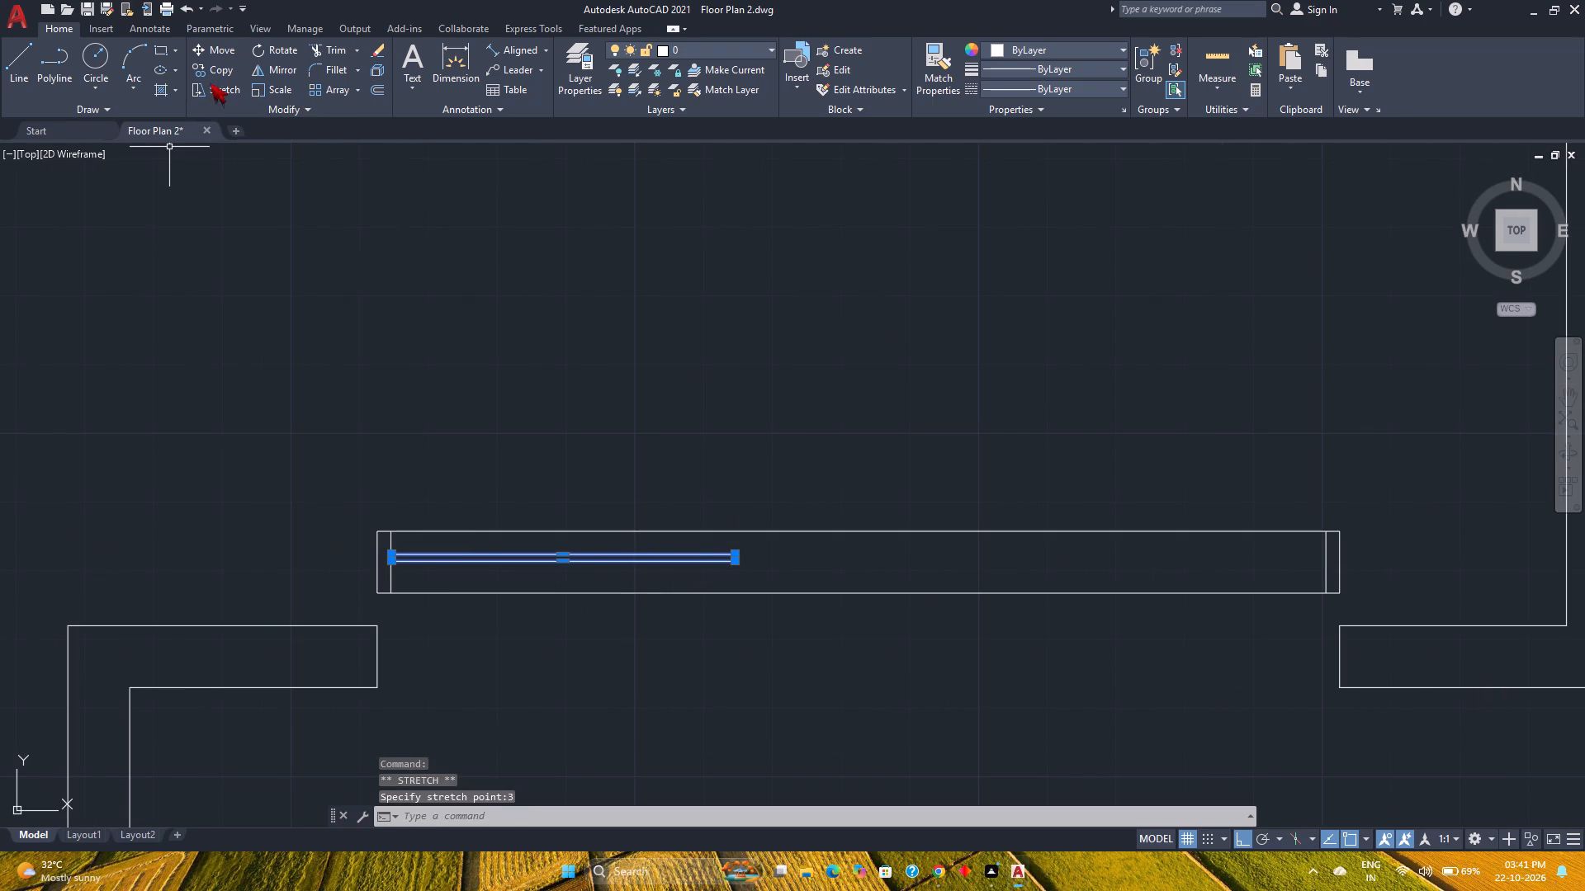
{"action": "left_click", "coordinate": [218, 76]}
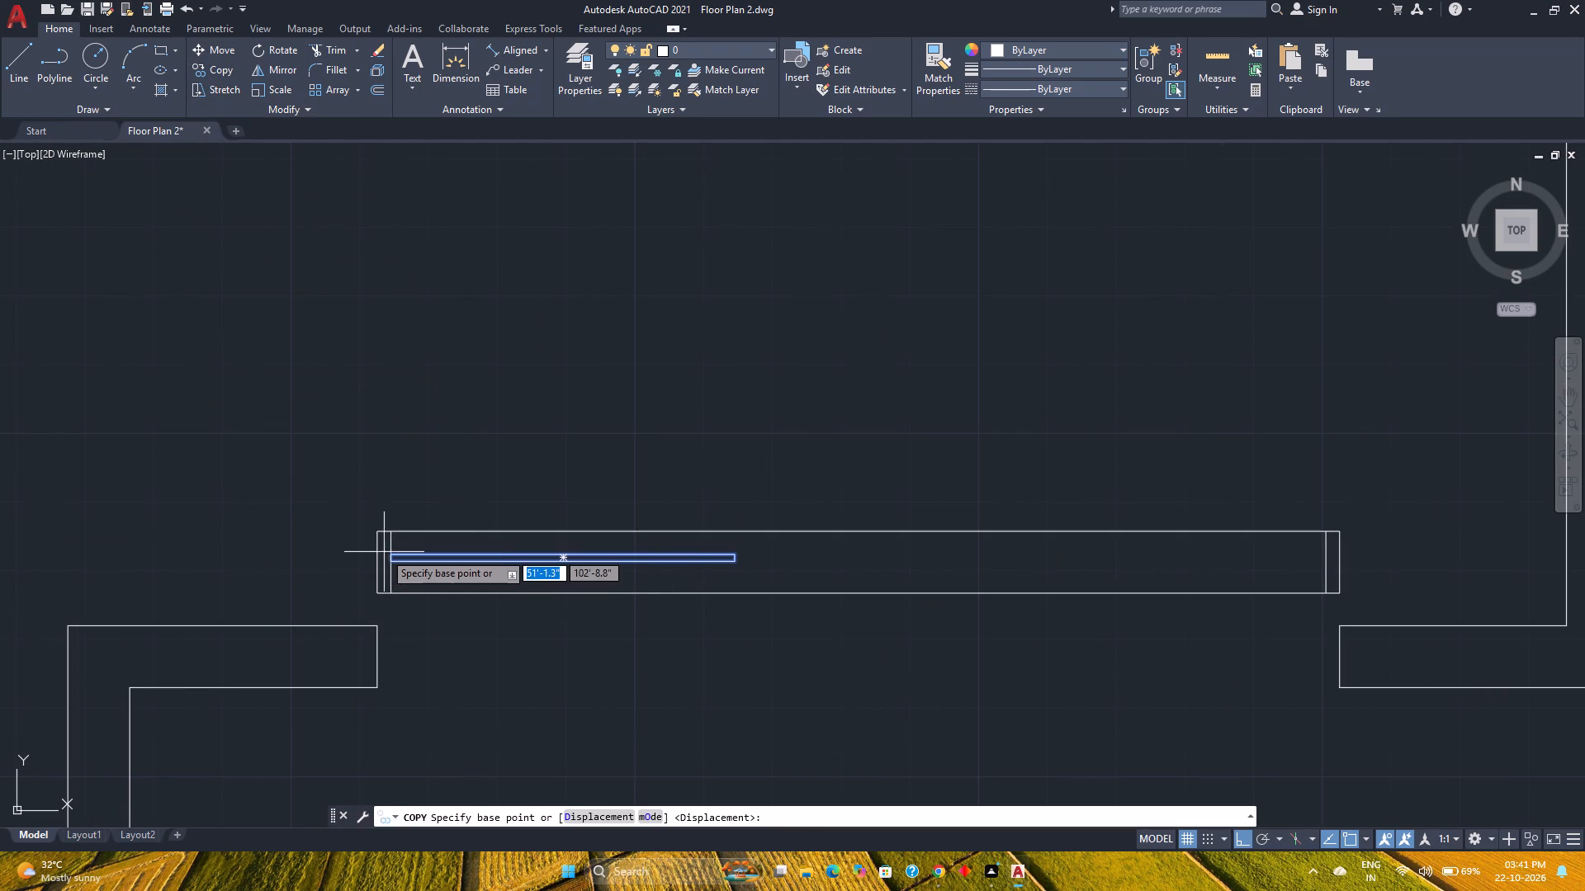
{"action": "left_click", "coordinate": [388, 551]}
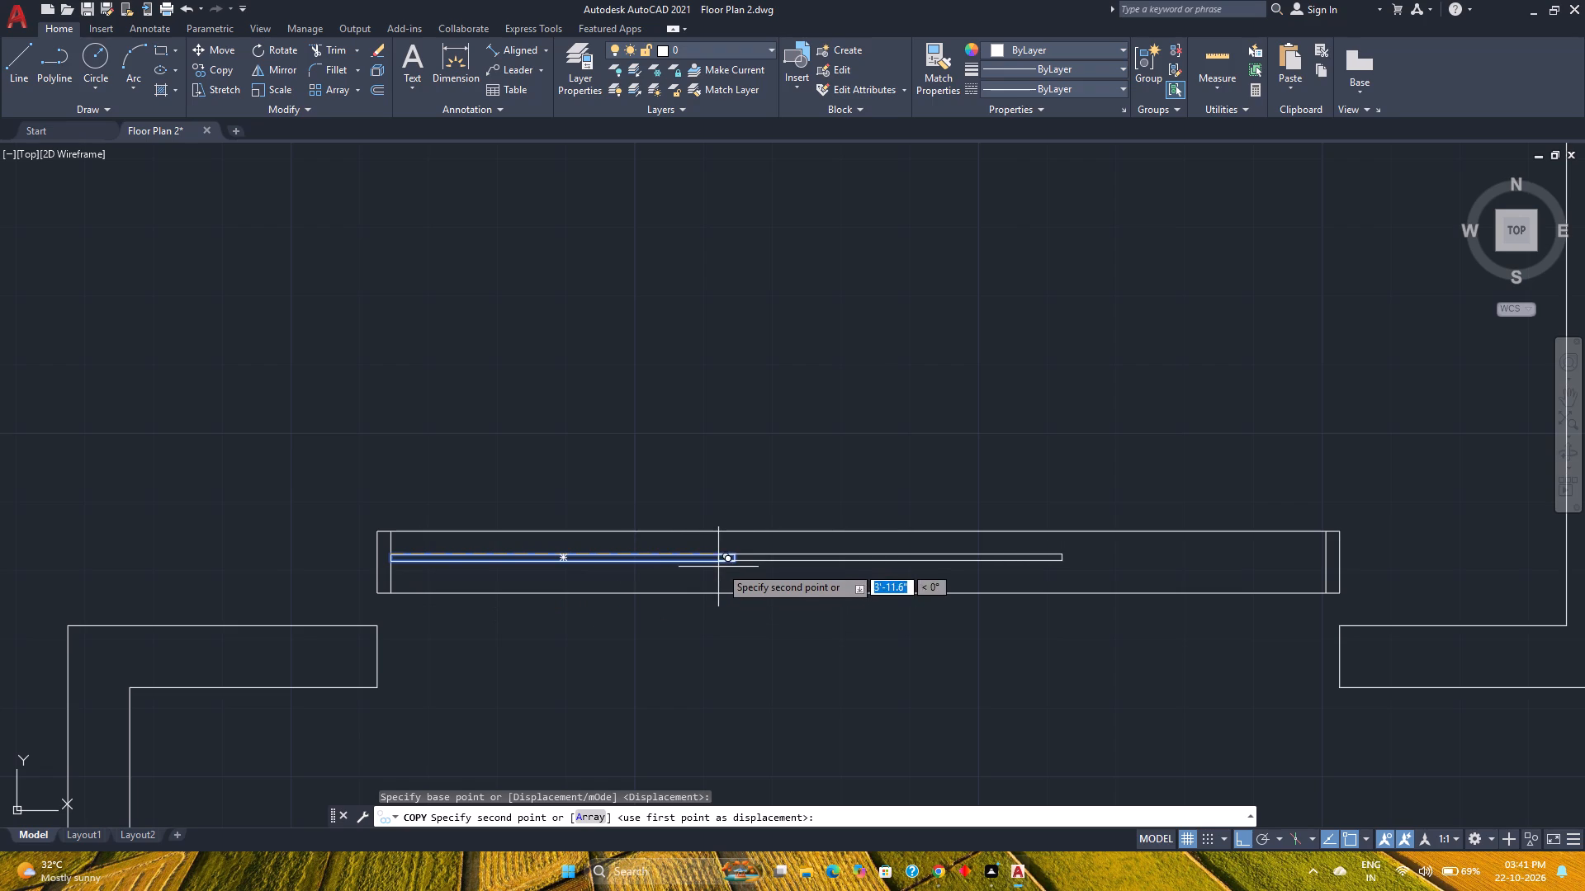
{"action": "left_click", "coordinate": [740, 564]}
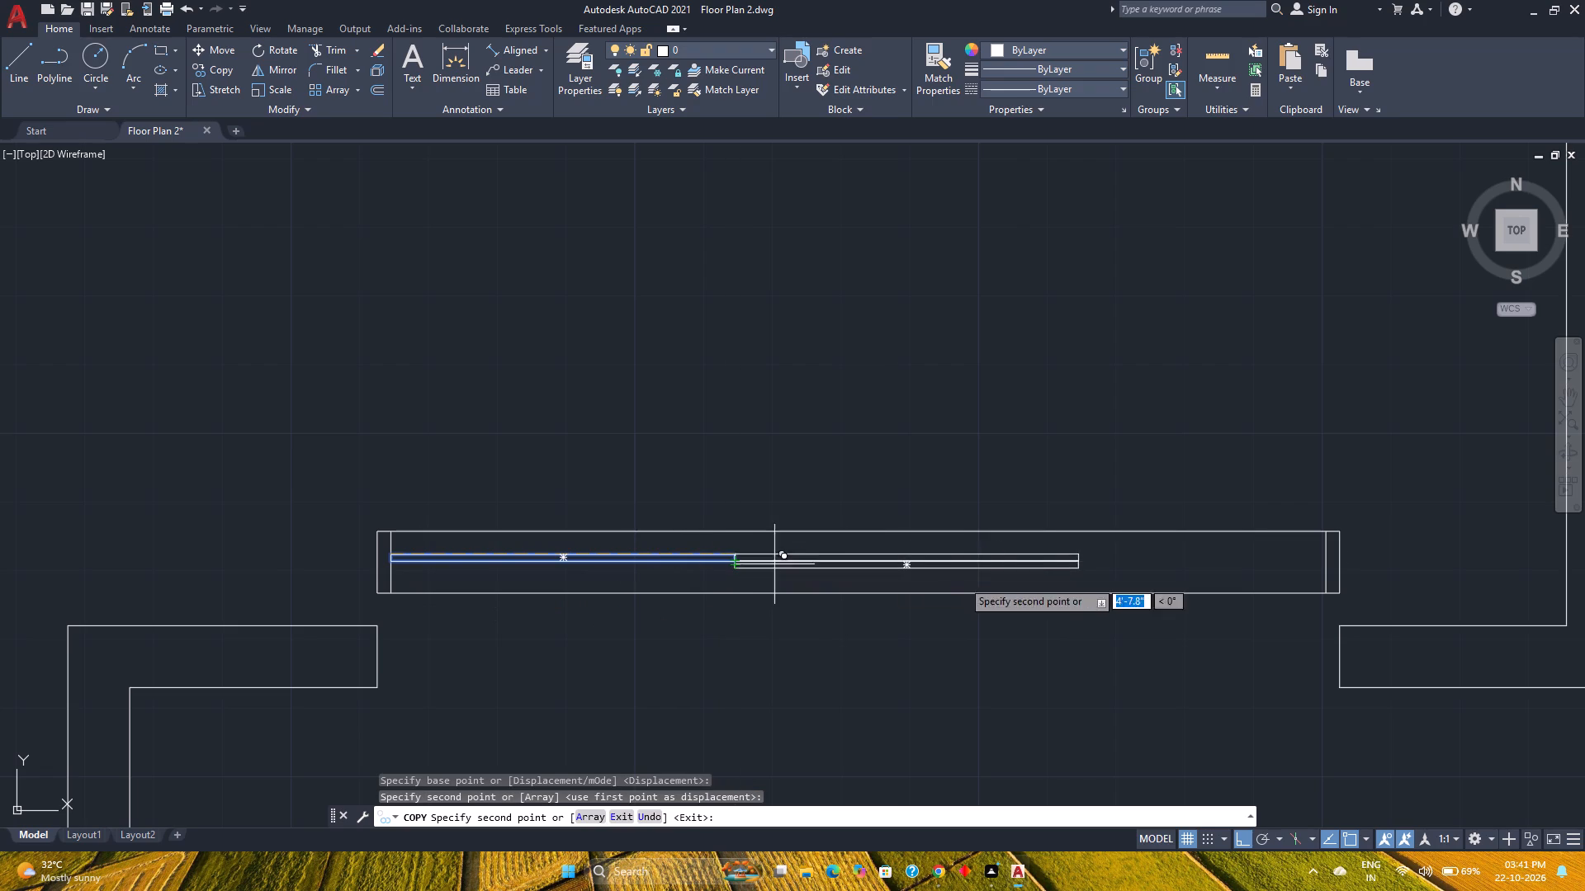
{"action": "left_click", "coordinate": [1077, 571]}
{"action": "key", "text": "Escape"}
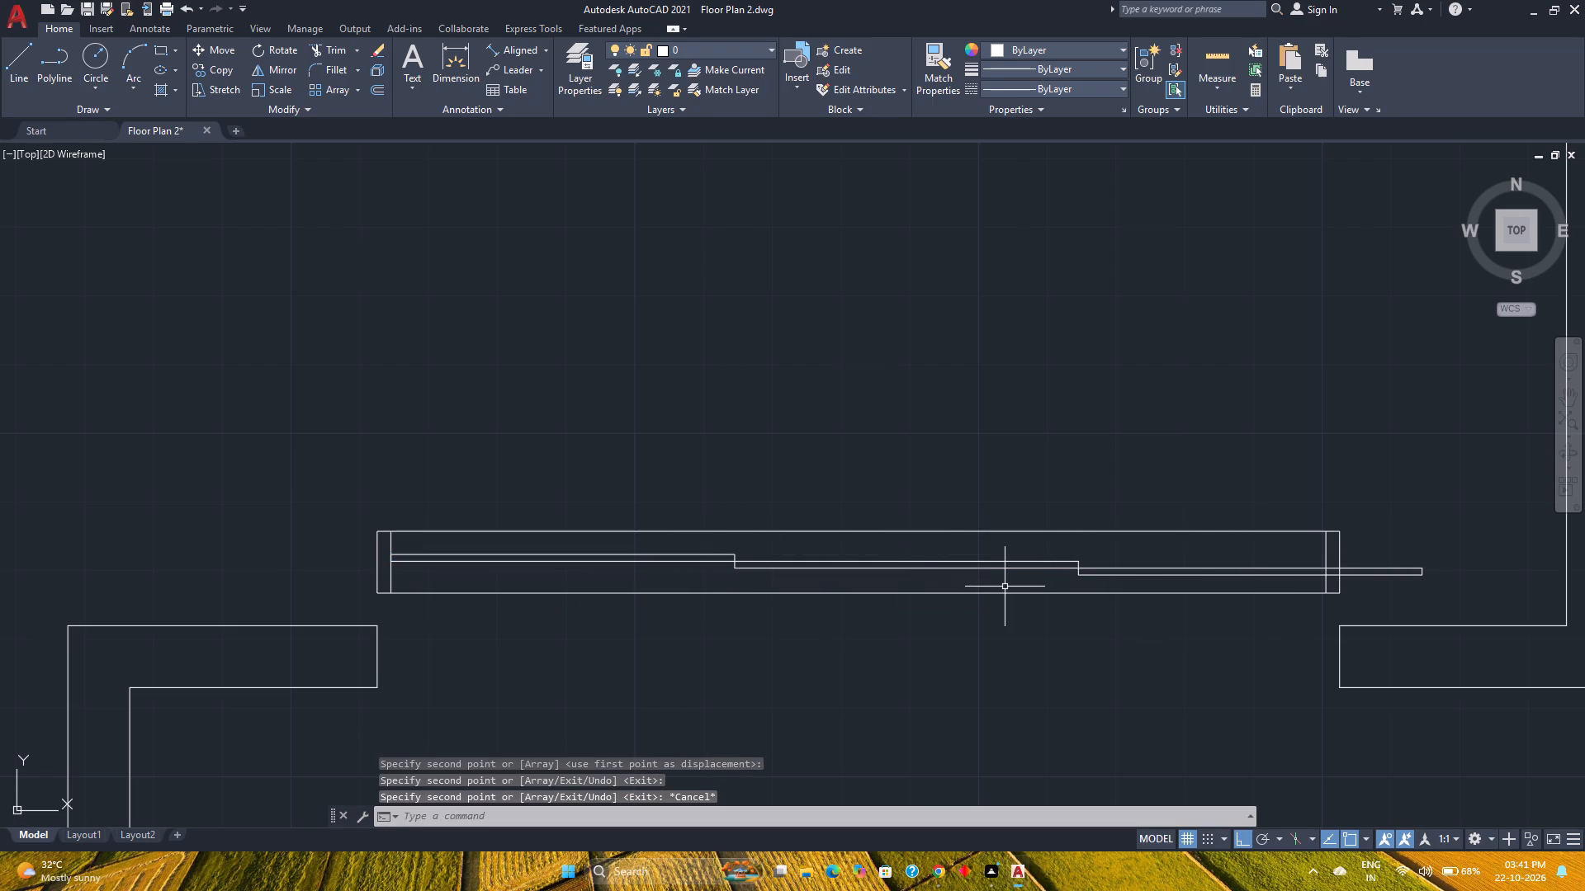
Move the middle panel about 4" west along the west panel's south edge so the two overlap.
{"action": "left_click", "coordinate": [991, 570]}
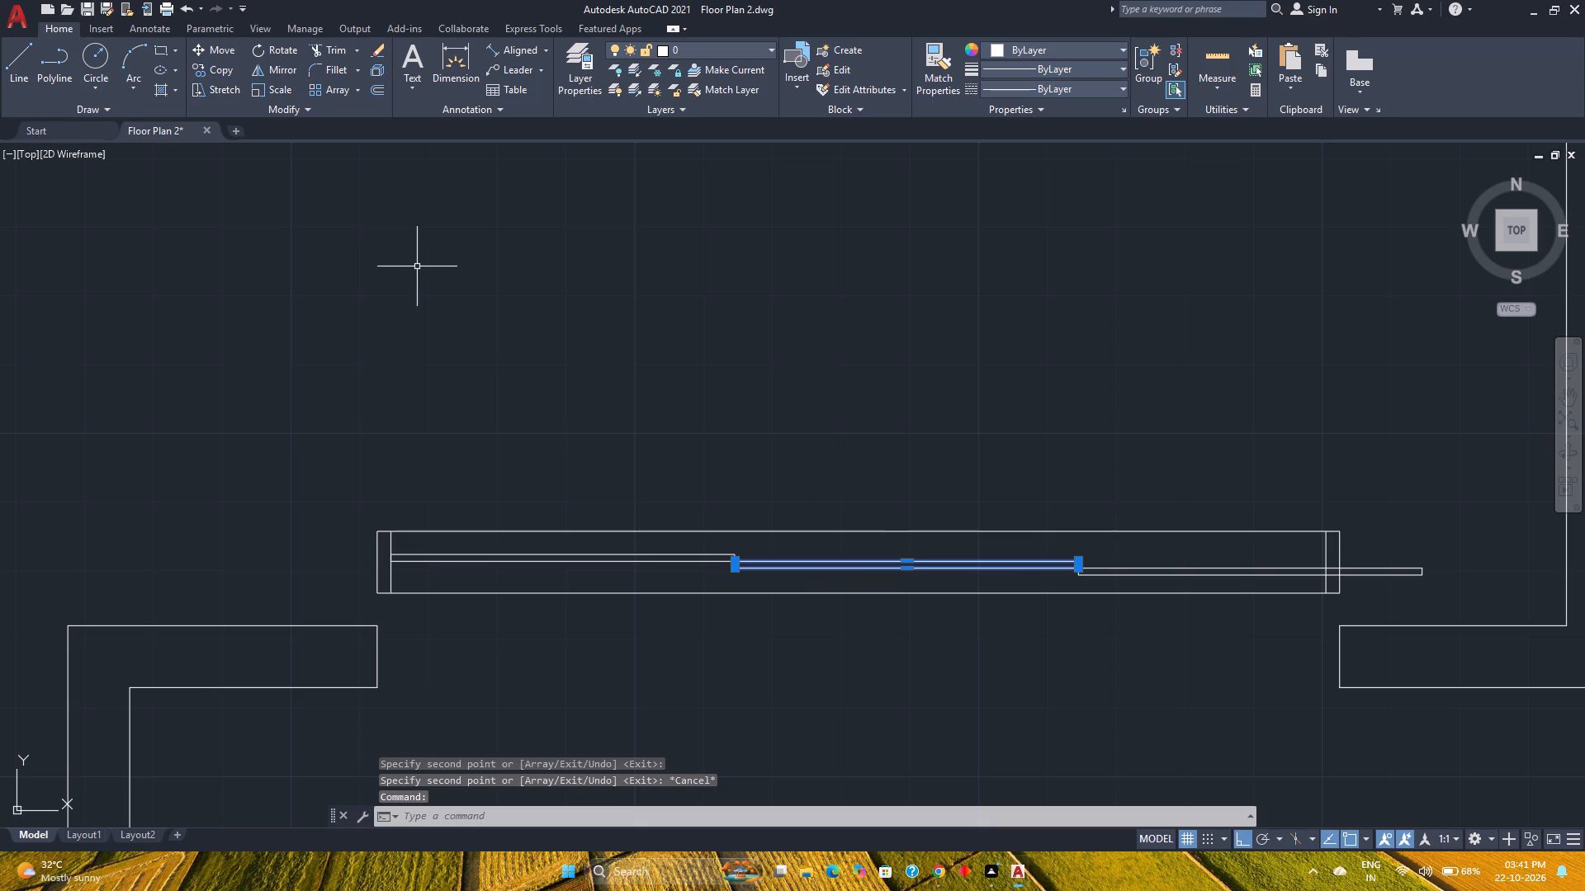
{"action": "left_click", "coordinate": [211, 49]}
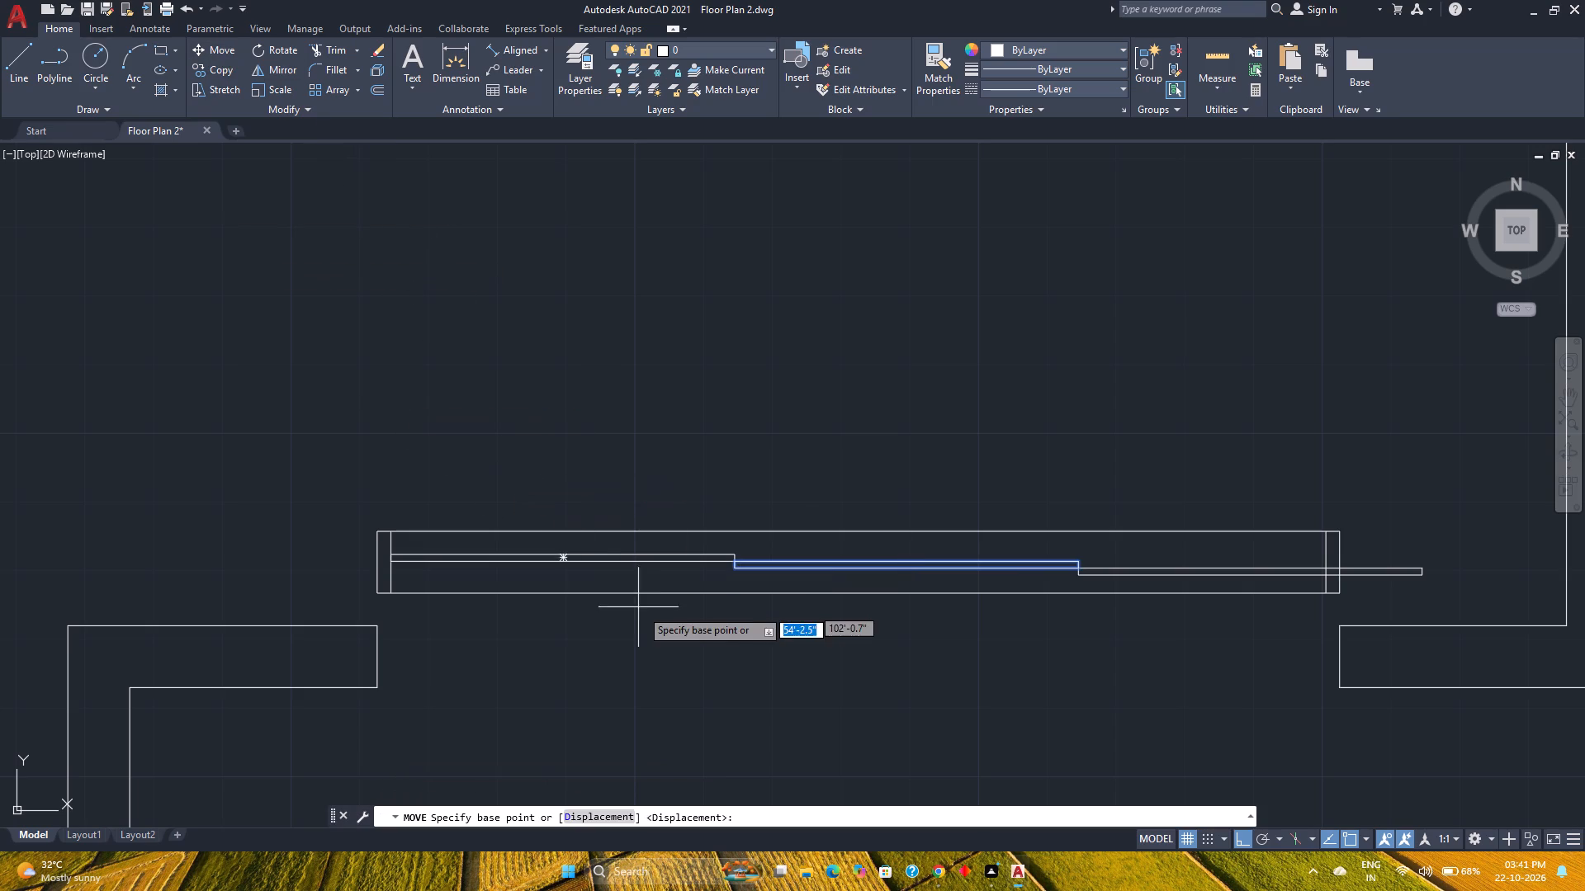
{"action": "scroll", "coordinate": [674, 608], "scroll_direction": "up", "scroll_amount": 3}
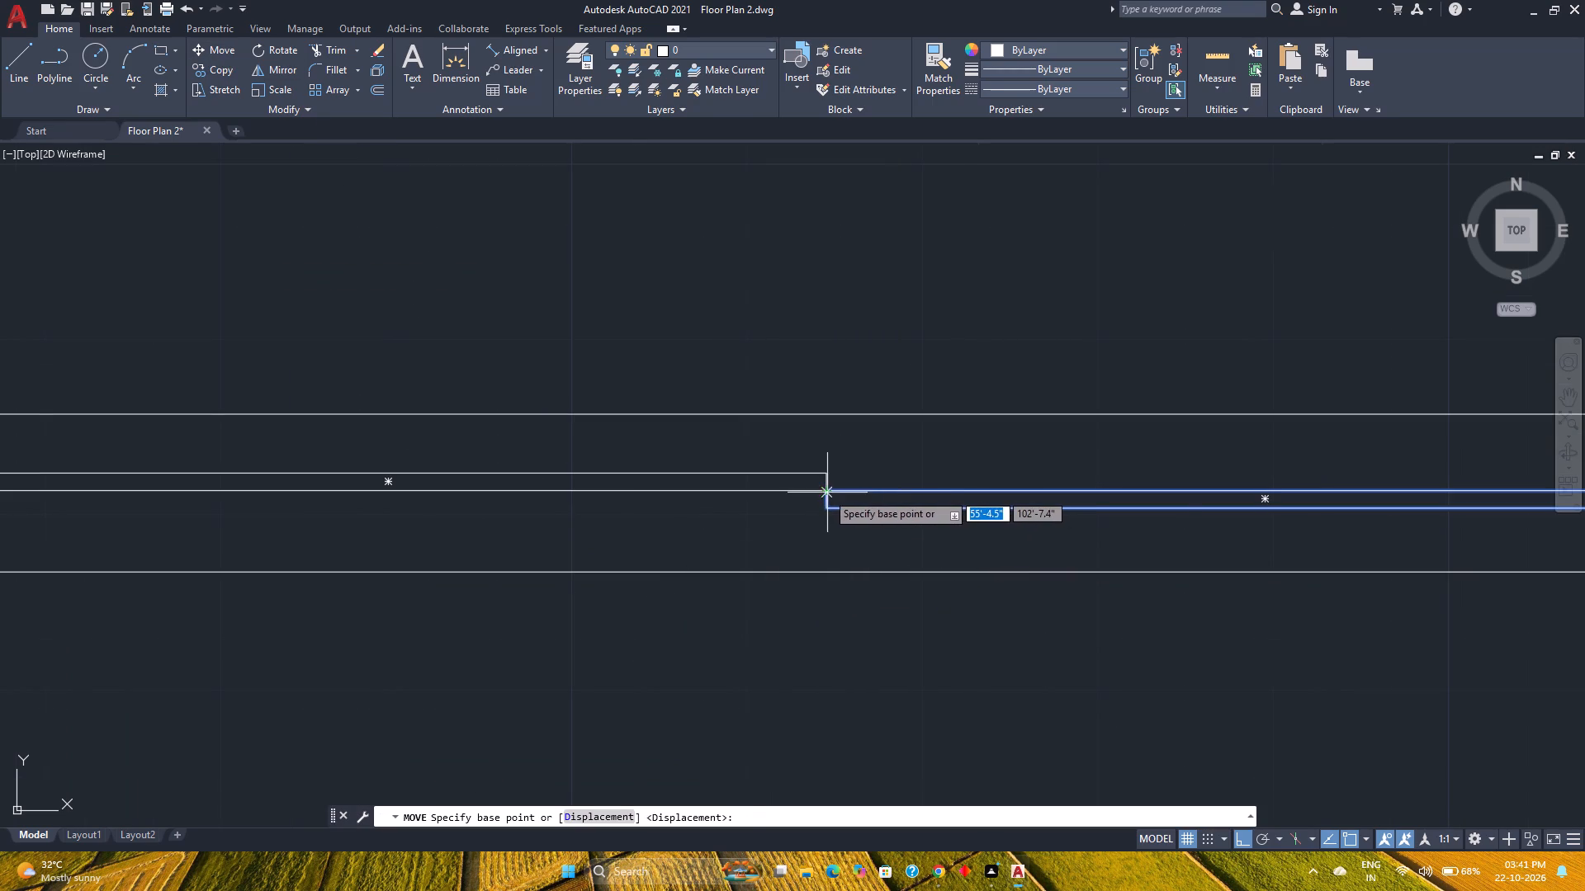
{"action": "left_click", "coordinate": [826, 493]}
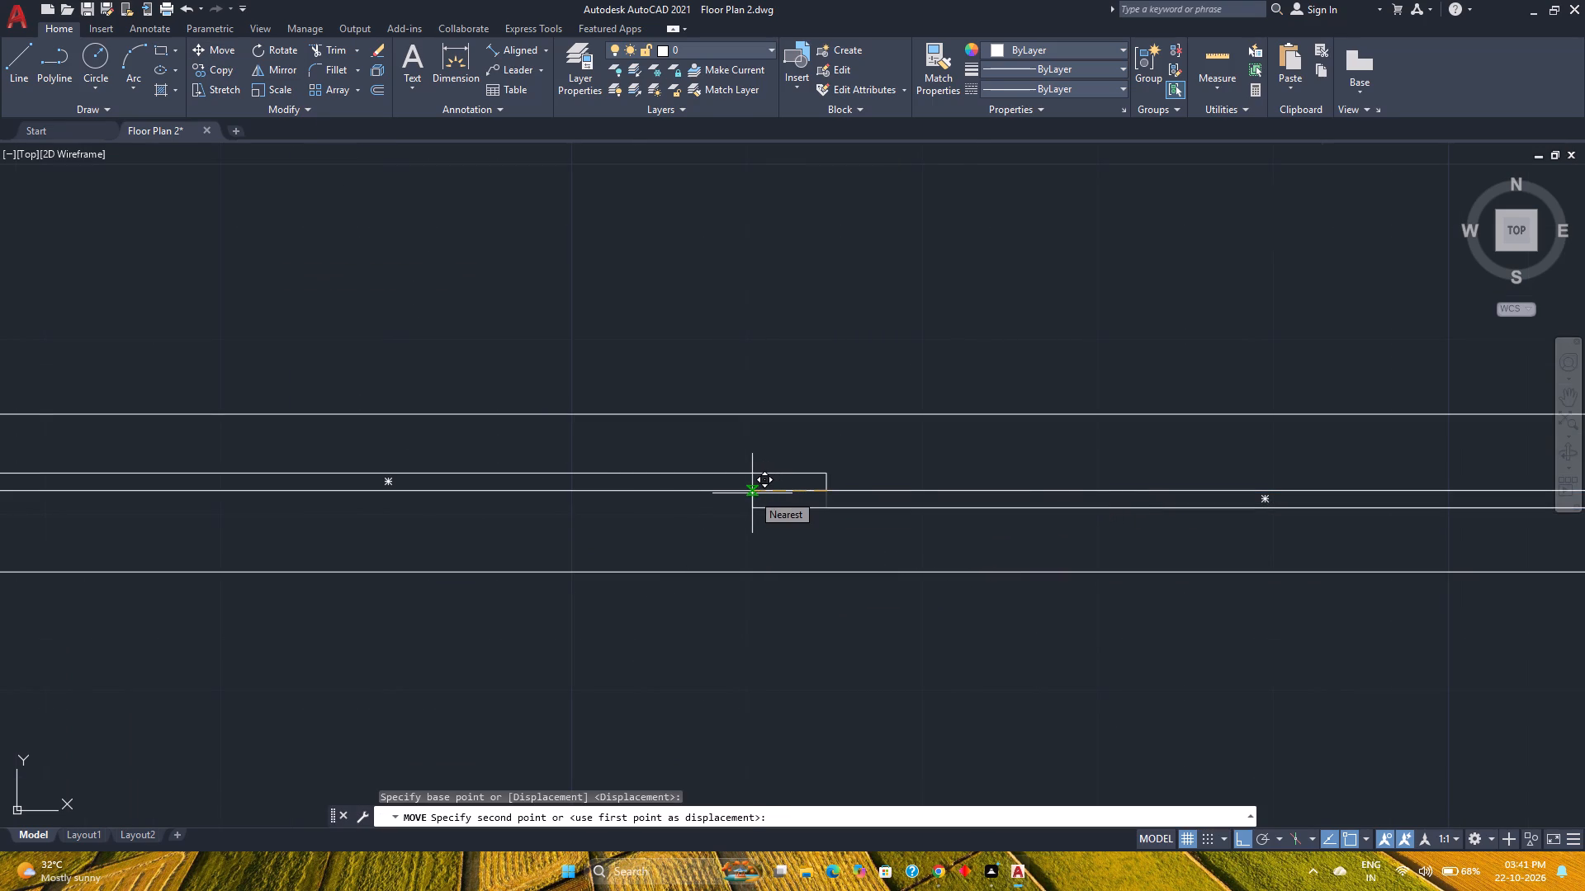
{"action": "scroll", "coordinate": [752, 493], "scroll_direction": "down", "scroll_amount": 2}
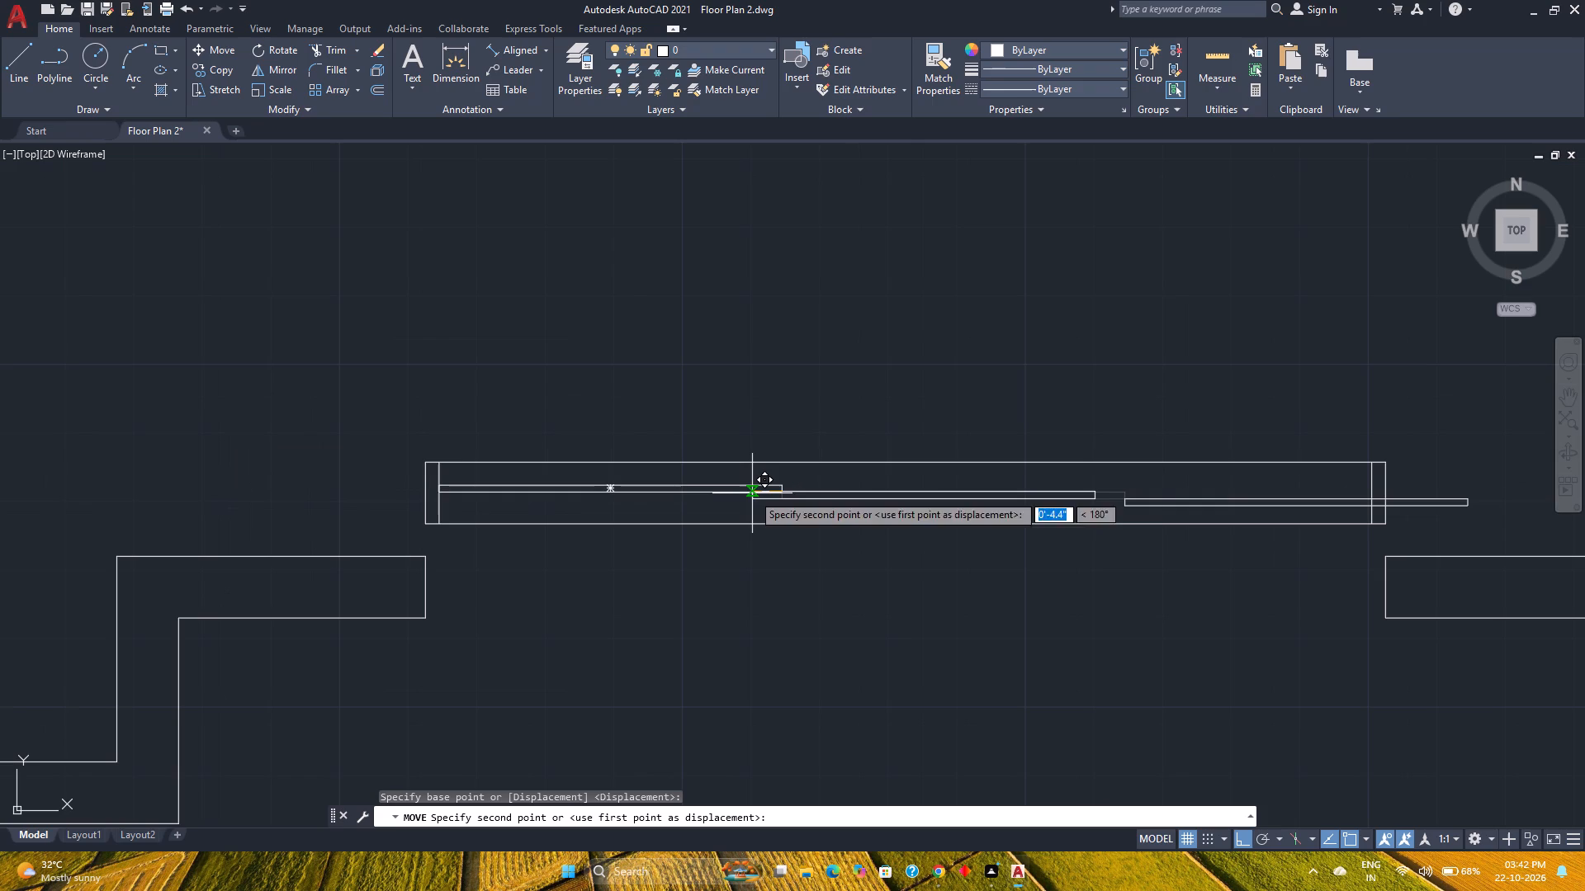
{"action": "scroll", "coordinate": [752, 493], "scroll_direction": "up", "scroll_amount": 4}
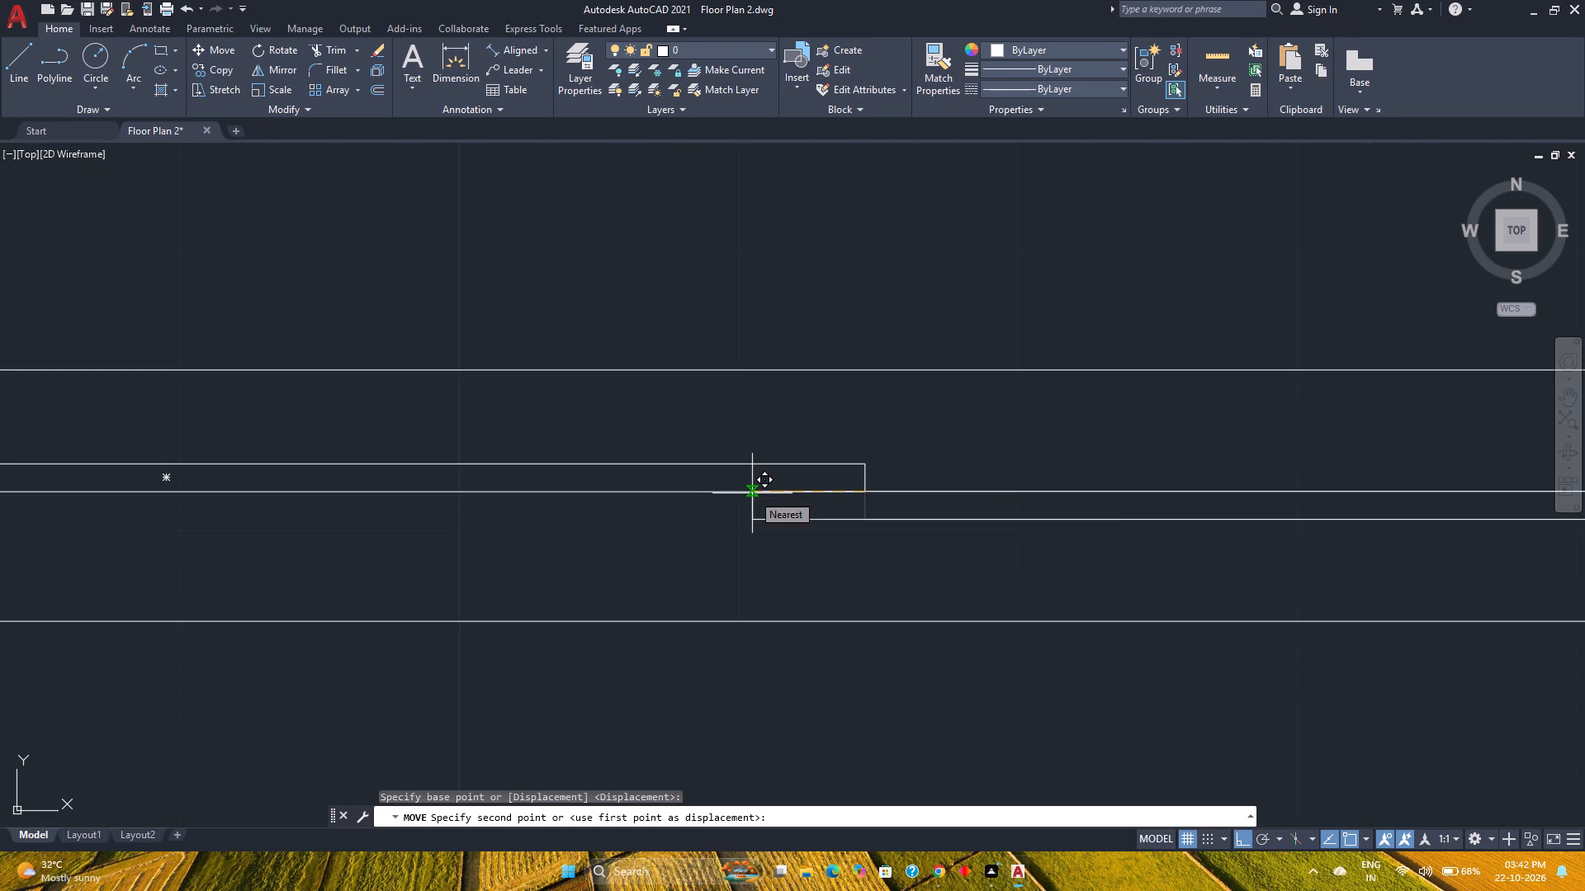
{"action": "left_click", "coordinate": [752, 493]}
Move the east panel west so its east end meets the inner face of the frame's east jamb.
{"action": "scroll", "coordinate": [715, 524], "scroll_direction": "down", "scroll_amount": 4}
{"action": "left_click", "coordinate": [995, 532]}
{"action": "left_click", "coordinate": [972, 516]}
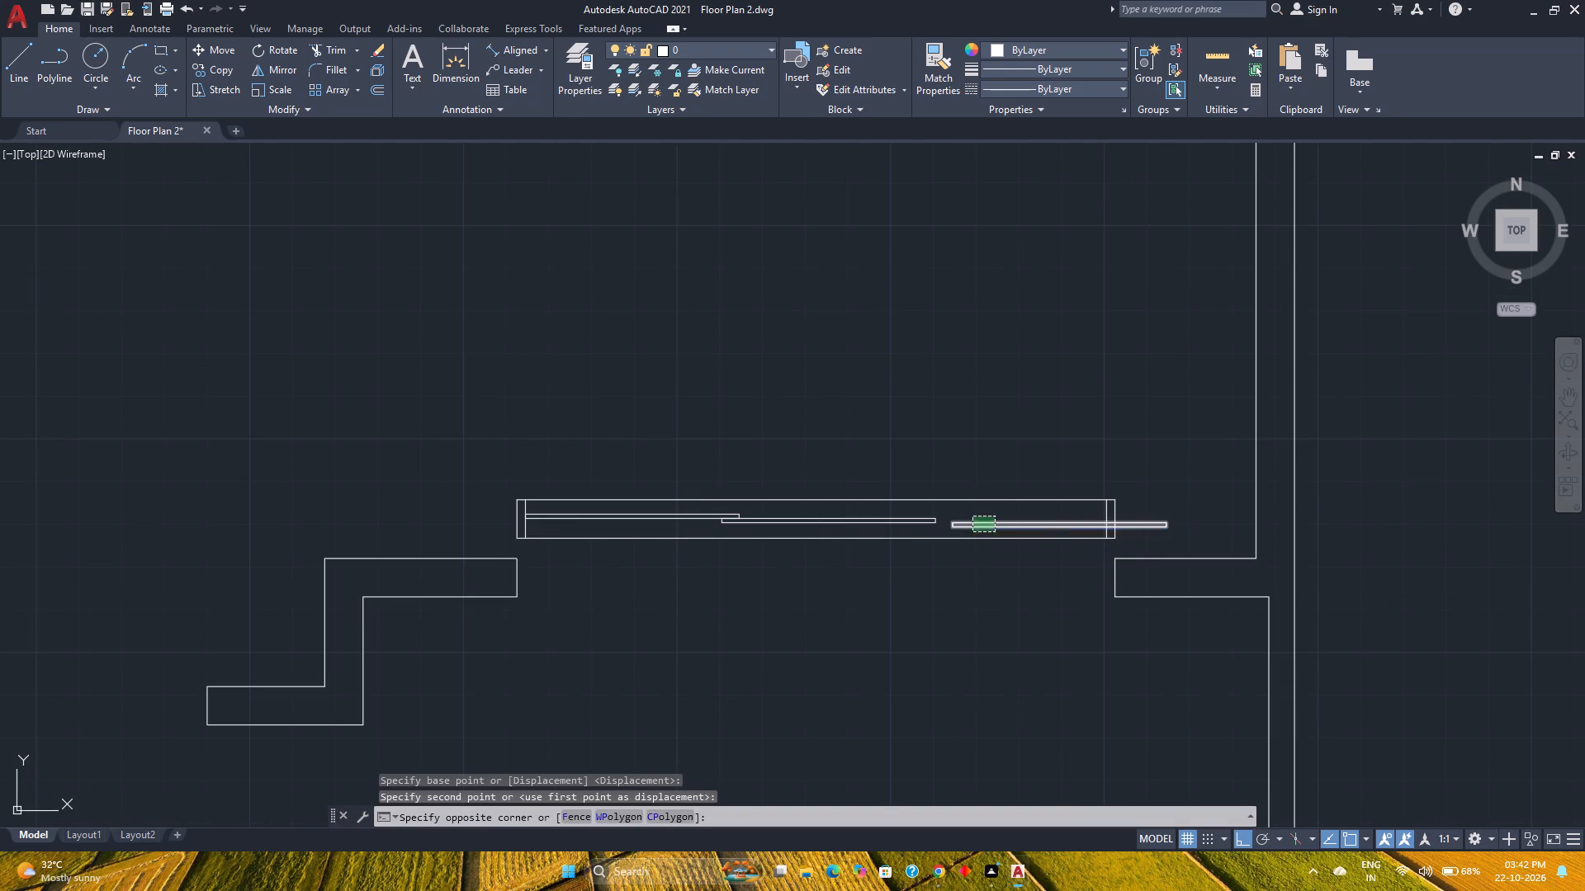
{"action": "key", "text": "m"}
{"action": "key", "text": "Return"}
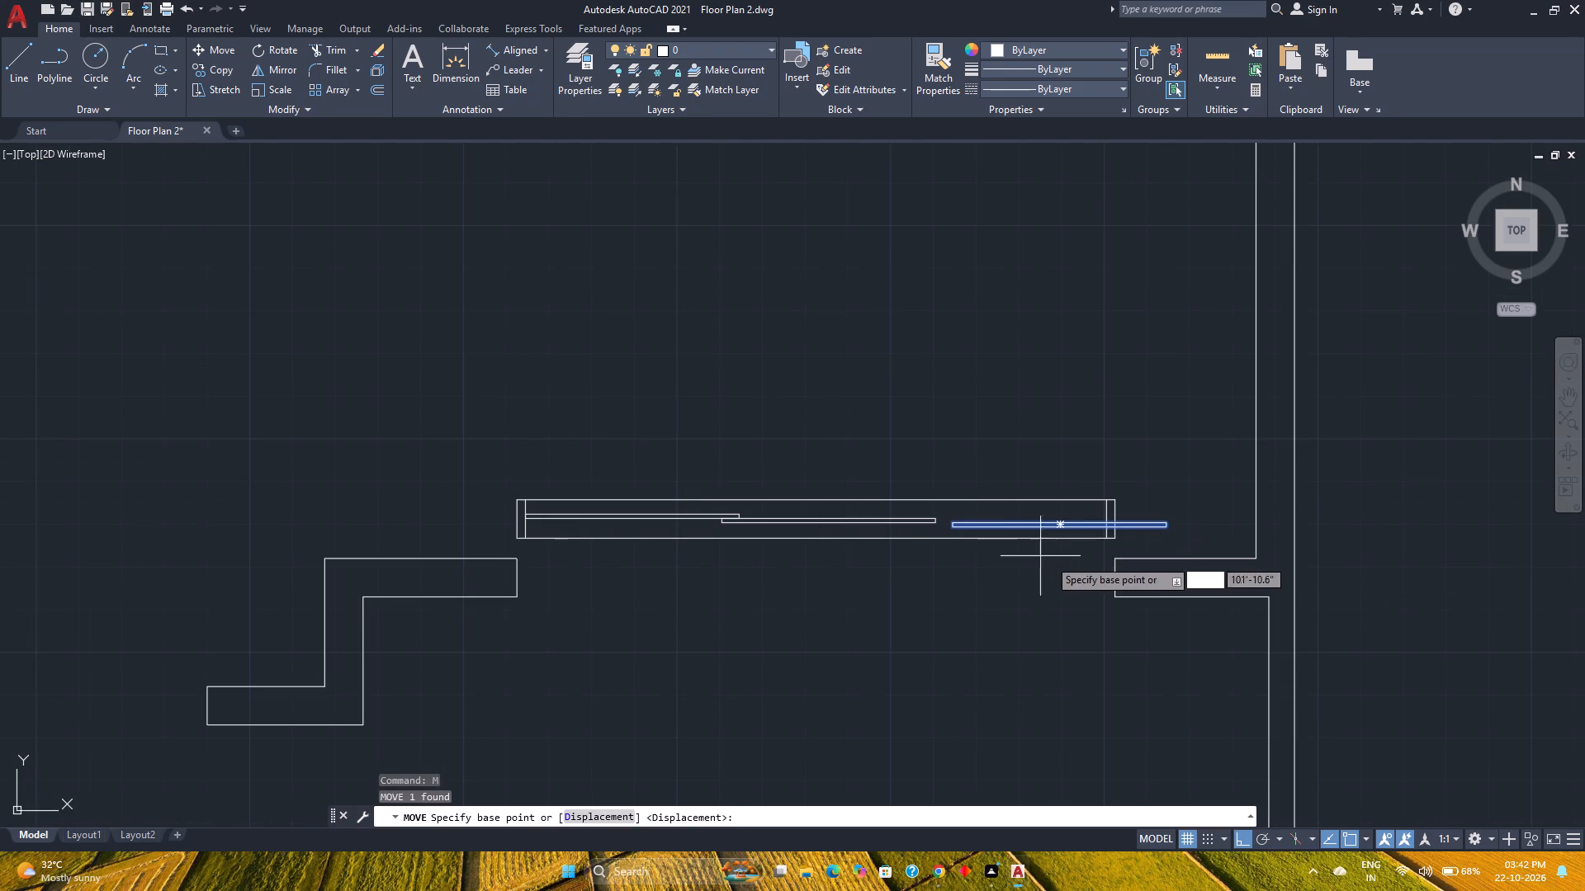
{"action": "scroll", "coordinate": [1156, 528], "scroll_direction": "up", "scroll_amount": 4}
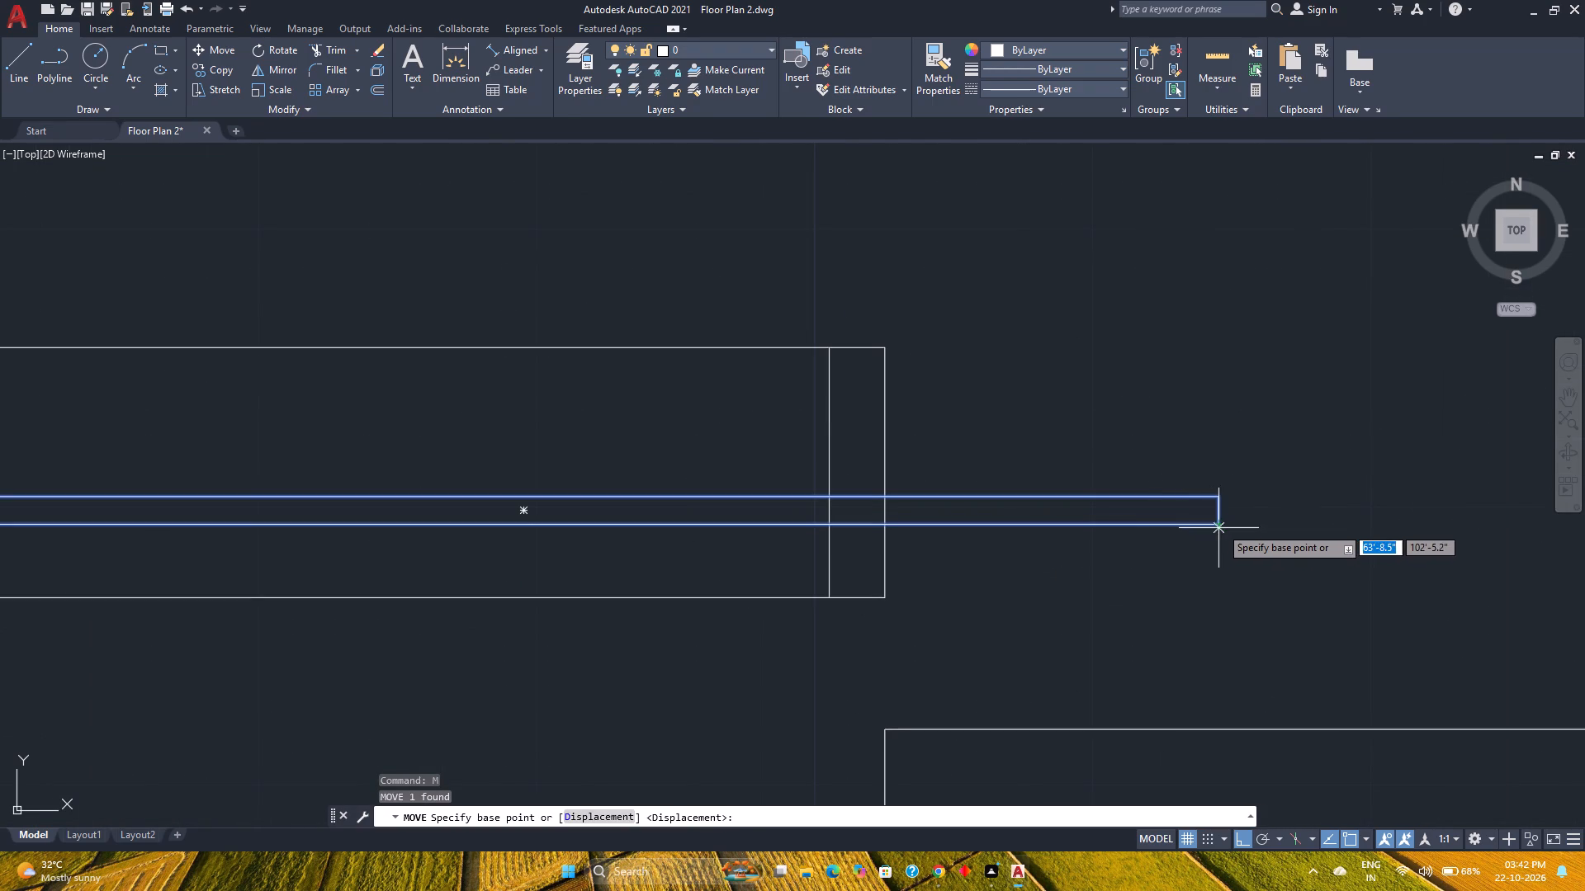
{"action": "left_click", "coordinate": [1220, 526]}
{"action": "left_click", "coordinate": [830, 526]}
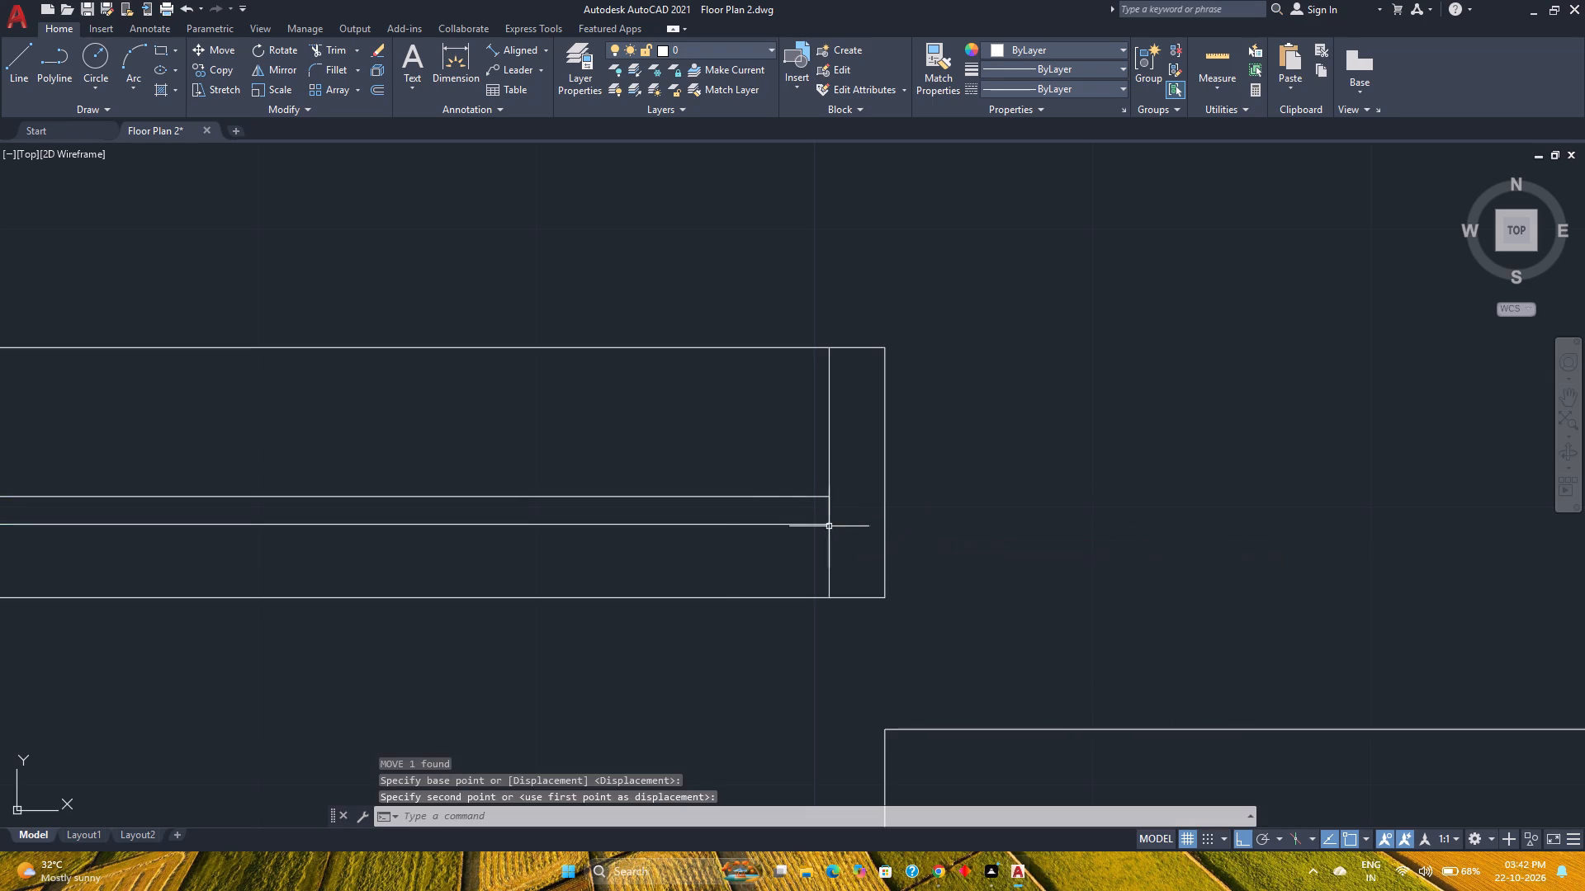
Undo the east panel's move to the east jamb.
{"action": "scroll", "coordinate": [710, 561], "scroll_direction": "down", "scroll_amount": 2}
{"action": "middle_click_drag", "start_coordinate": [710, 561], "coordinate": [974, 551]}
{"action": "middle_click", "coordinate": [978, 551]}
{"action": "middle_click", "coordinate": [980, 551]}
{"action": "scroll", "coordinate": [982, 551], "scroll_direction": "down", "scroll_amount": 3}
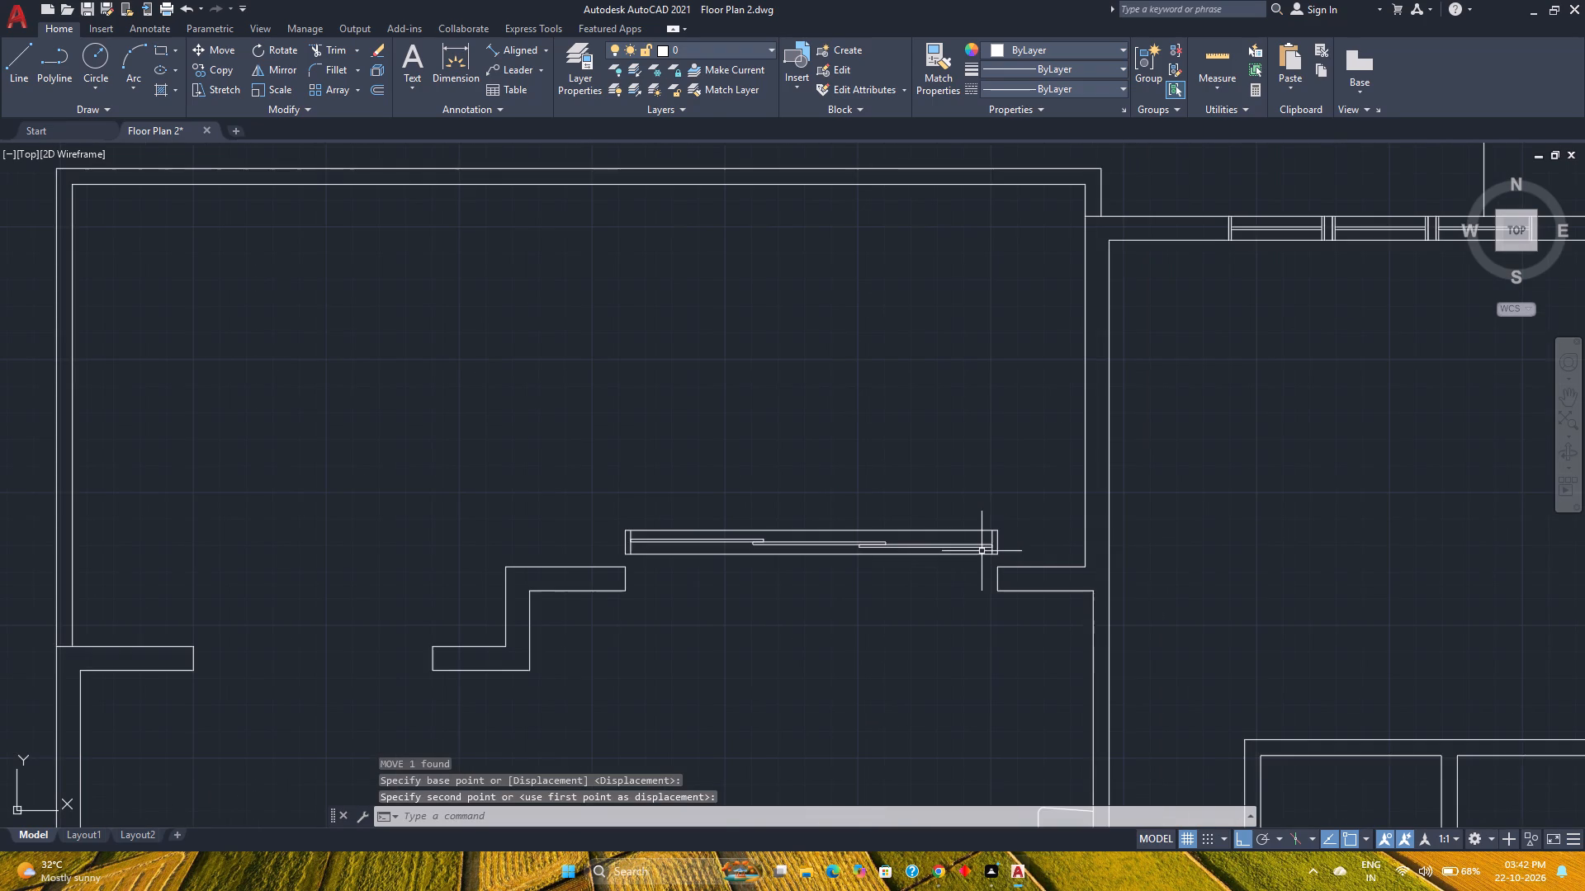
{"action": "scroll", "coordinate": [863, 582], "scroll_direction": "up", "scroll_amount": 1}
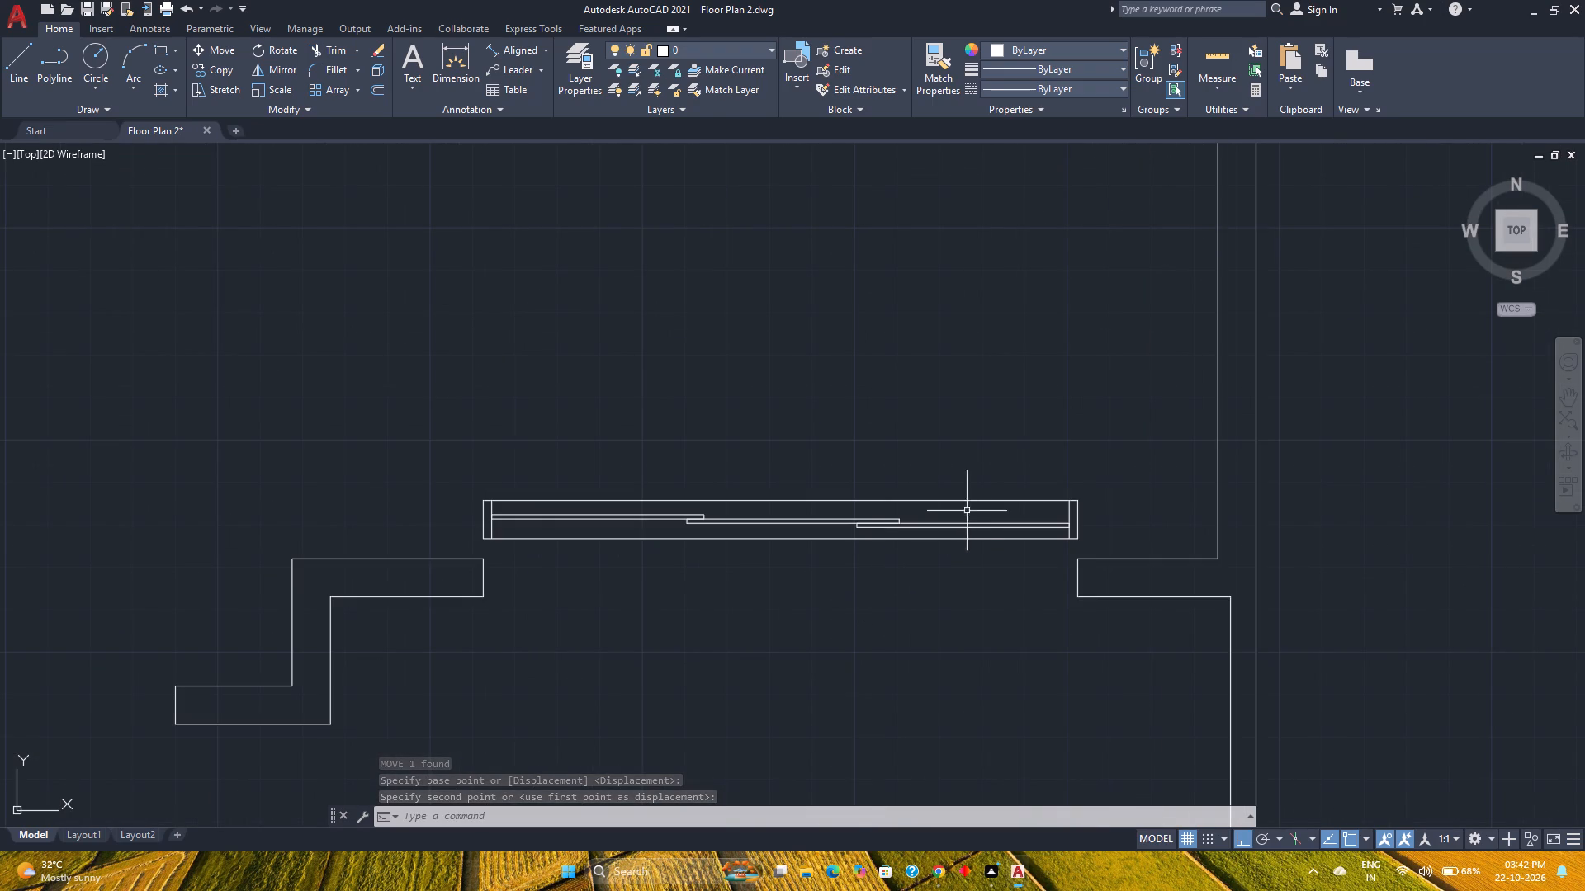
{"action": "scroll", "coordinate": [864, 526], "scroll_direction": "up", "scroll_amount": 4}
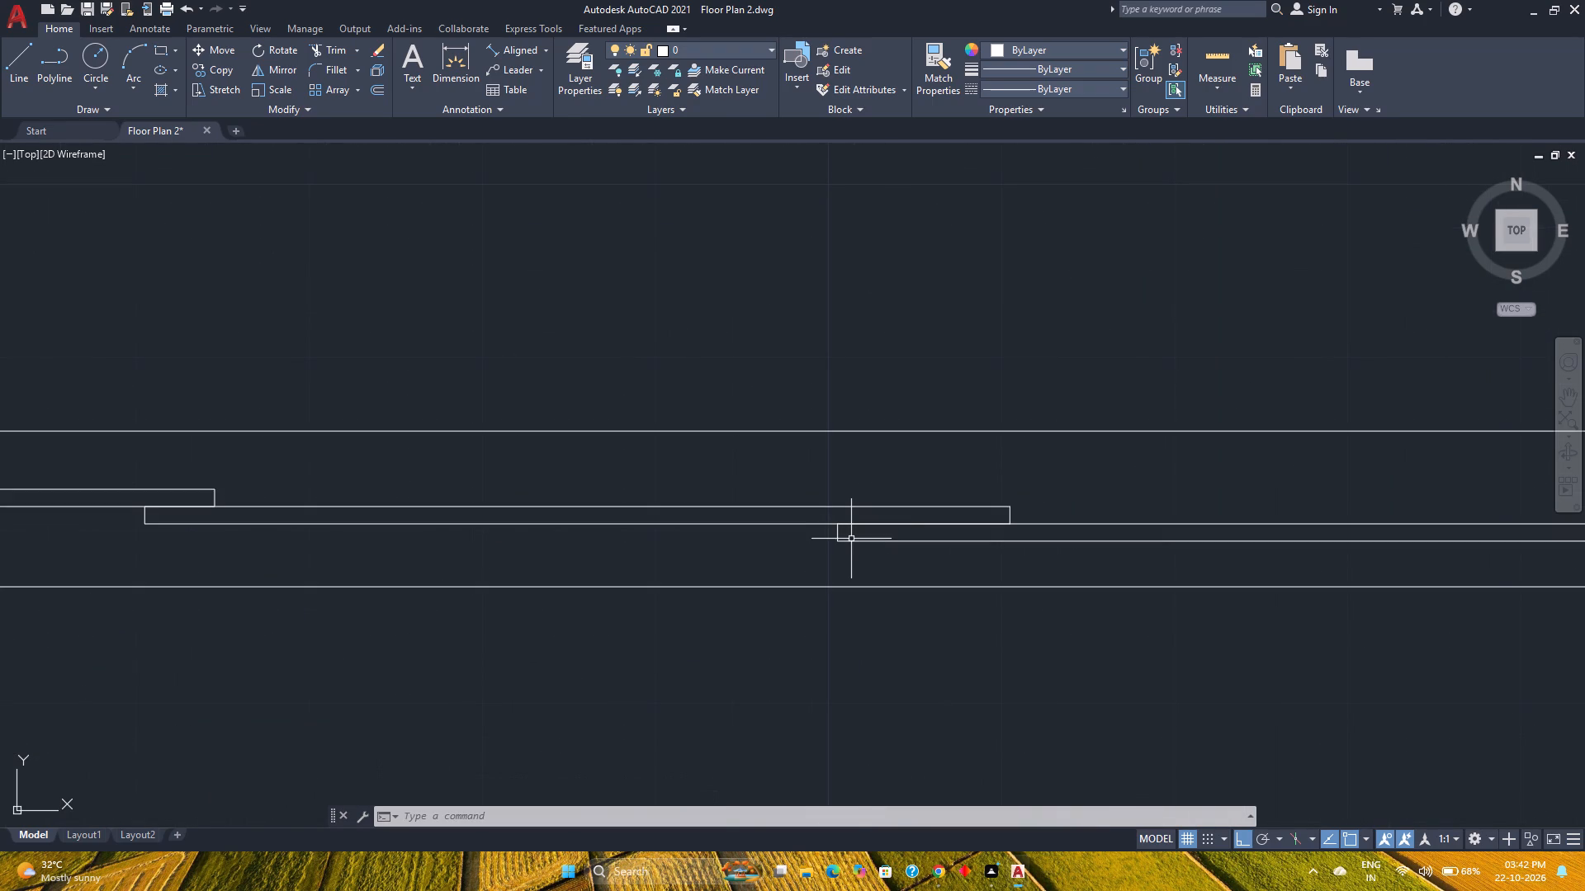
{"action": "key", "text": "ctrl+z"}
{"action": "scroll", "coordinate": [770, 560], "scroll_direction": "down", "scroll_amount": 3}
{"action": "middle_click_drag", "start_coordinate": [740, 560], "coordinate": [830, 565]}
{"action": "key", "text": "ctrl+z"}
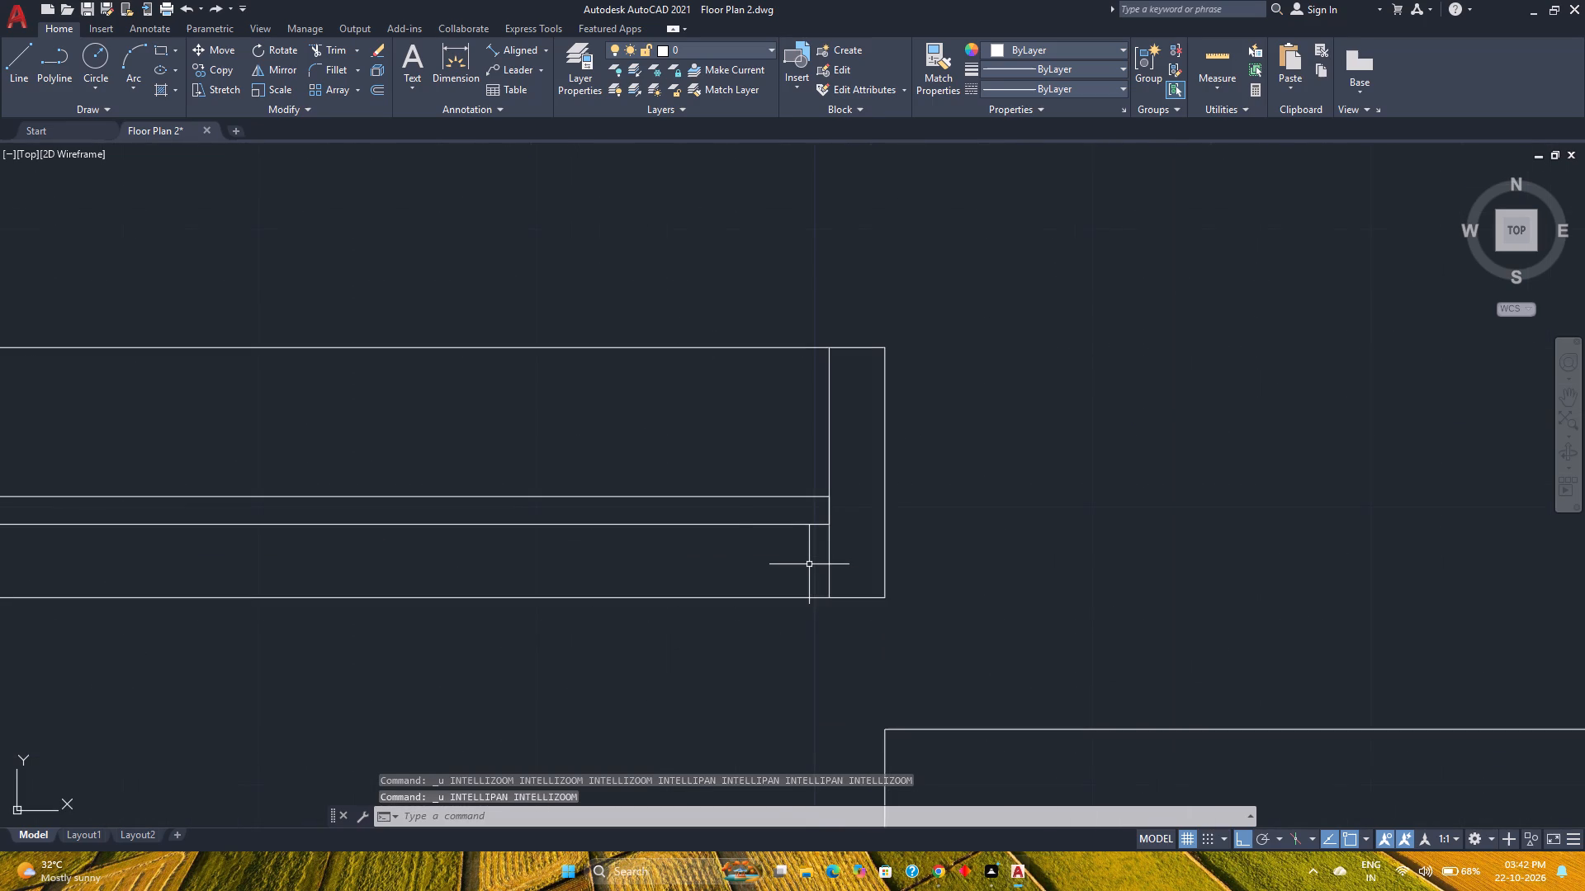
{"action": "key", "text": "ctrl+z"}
Move the east panel 8" west along the middle panel's south edge so the two overlap.
{"action": "left_click", "coordinate": [1020, 523]}
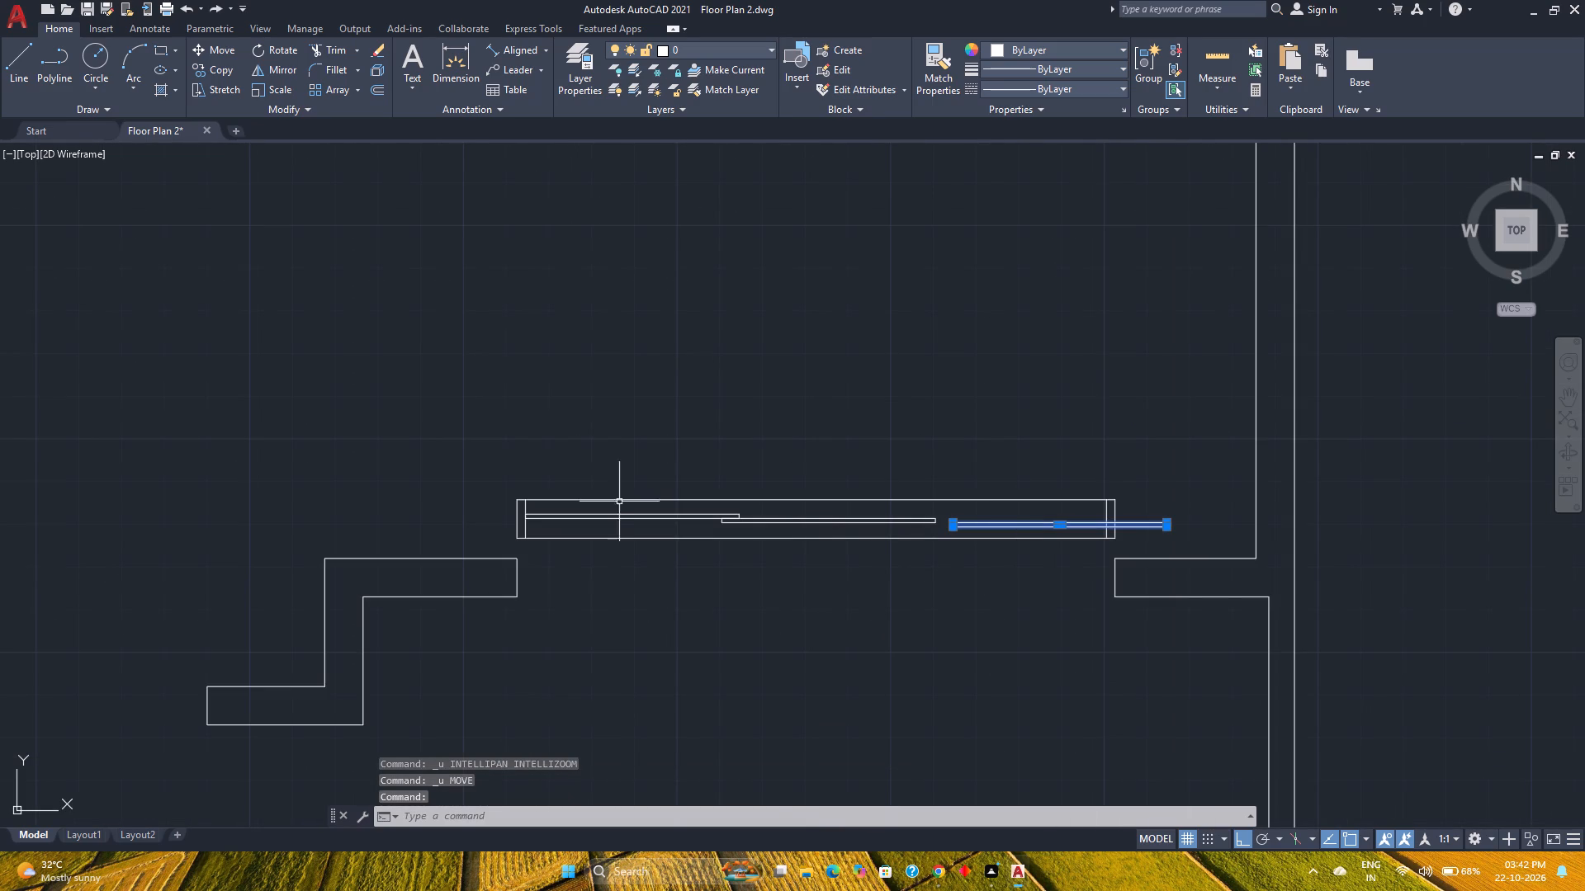
{"action": "left_click", "coordinate": [206, 50]}
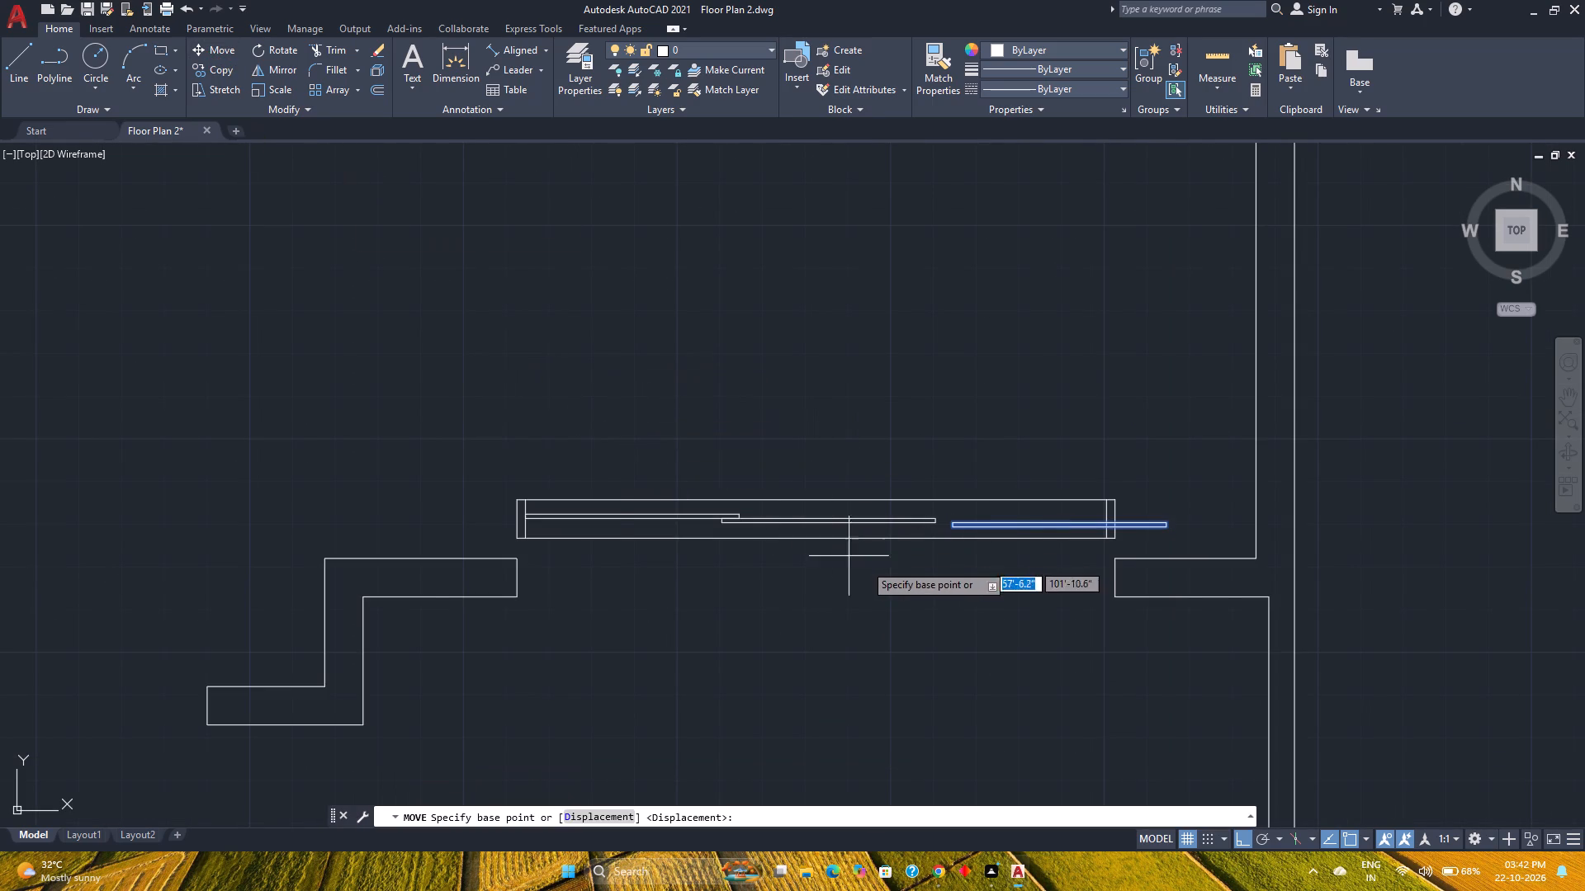
{"action": "scroll", "coordinate": [897, 538], "scroll_direction": "up", "scroll_amount": 4}
{"action": "left_click", "coordinate": [1117, 481]}
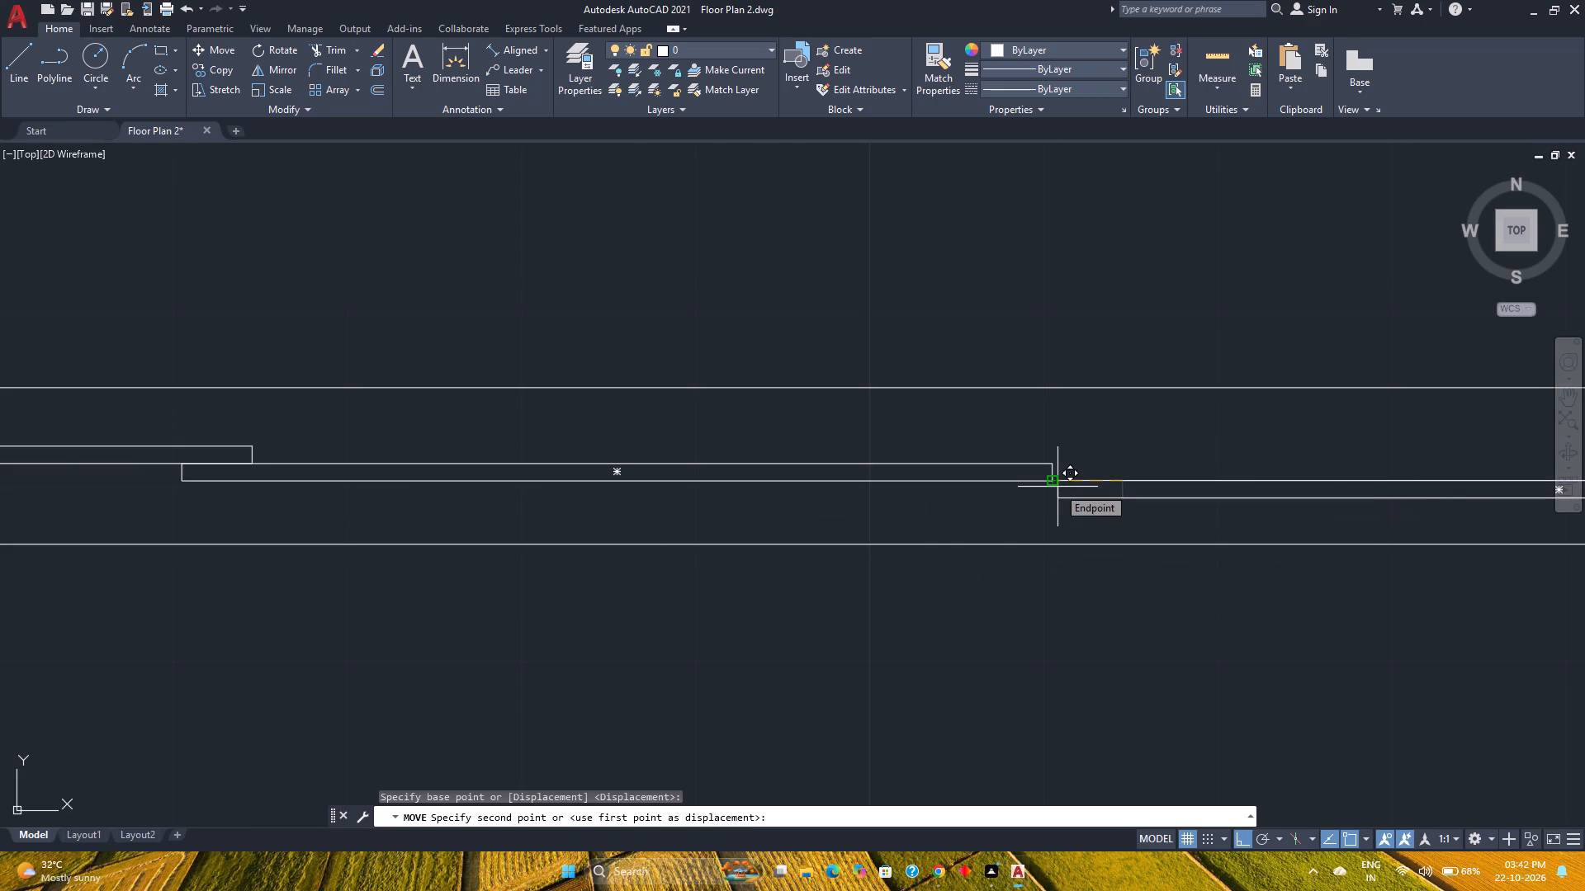
{"action": "key", "text": "8"}
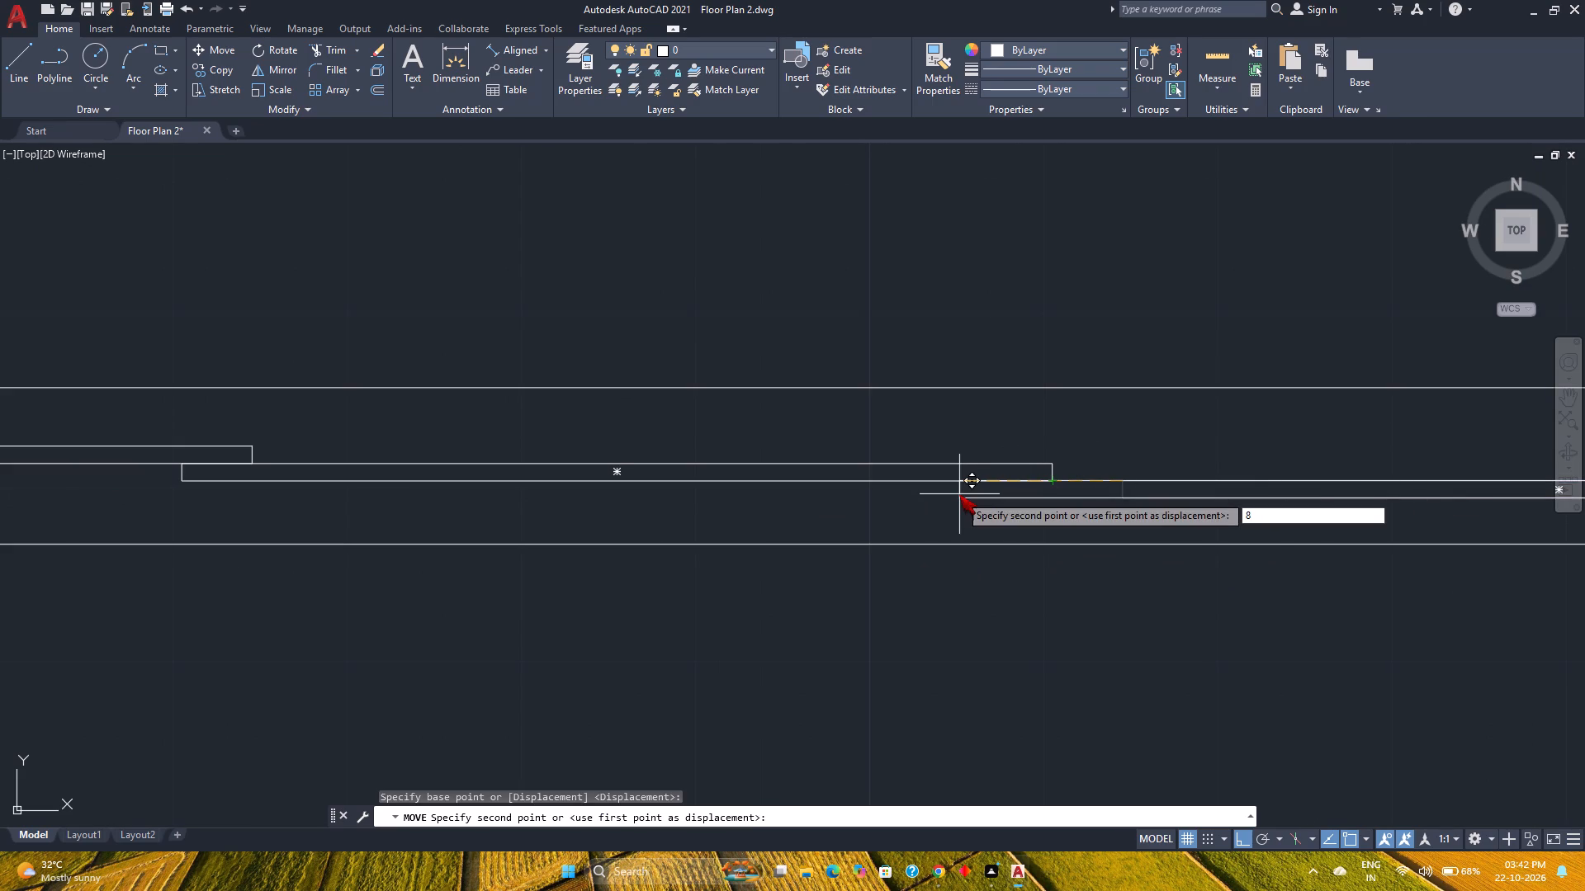
{"action": "key", "text": "Return"}
Stretch the east panel's east end back to the inner face of the frame's east jamb.
{"action": "scroll", "coordinate": [959, 494], "scroll_direction": "down", "scroll_amount": 3}
{"action": "scroll", "coordinate": [1180, 498], "scroll_direction": "up", "scroll_amount": 3}
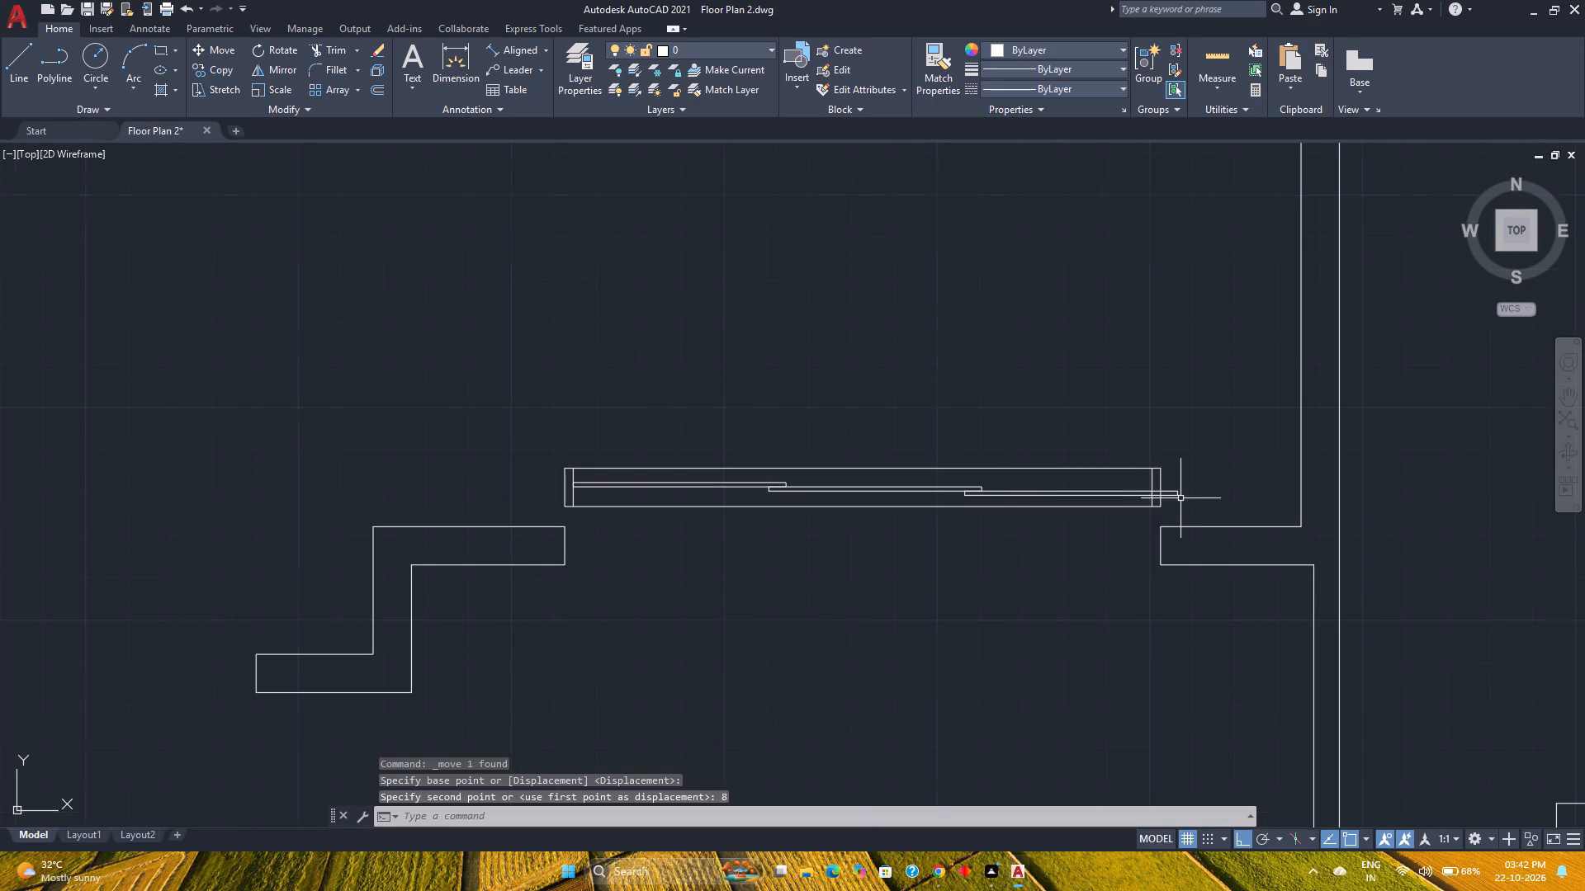
{"action": "scroll", "coordinate": [1180, 498], "scroll_direction": "up", "scroll_amount": 1}
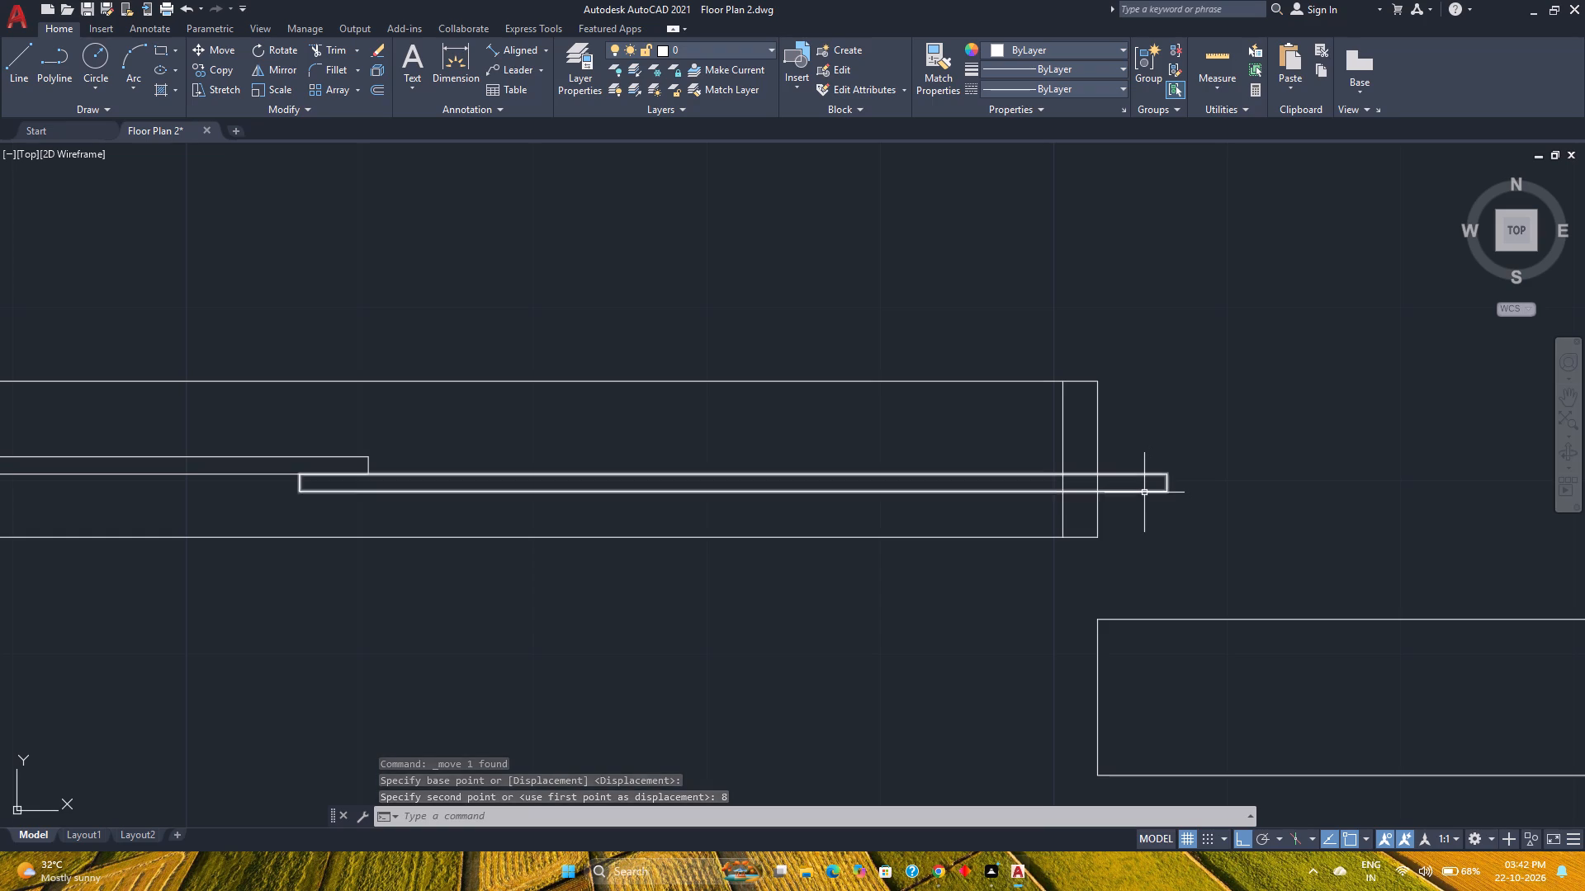
{"action": "left_click", "coordinate": [1144, 493]}
{"action": "scroll", "coordinate": [1157, 489], "scroll_direction": "up", "scroll_amount": 3}
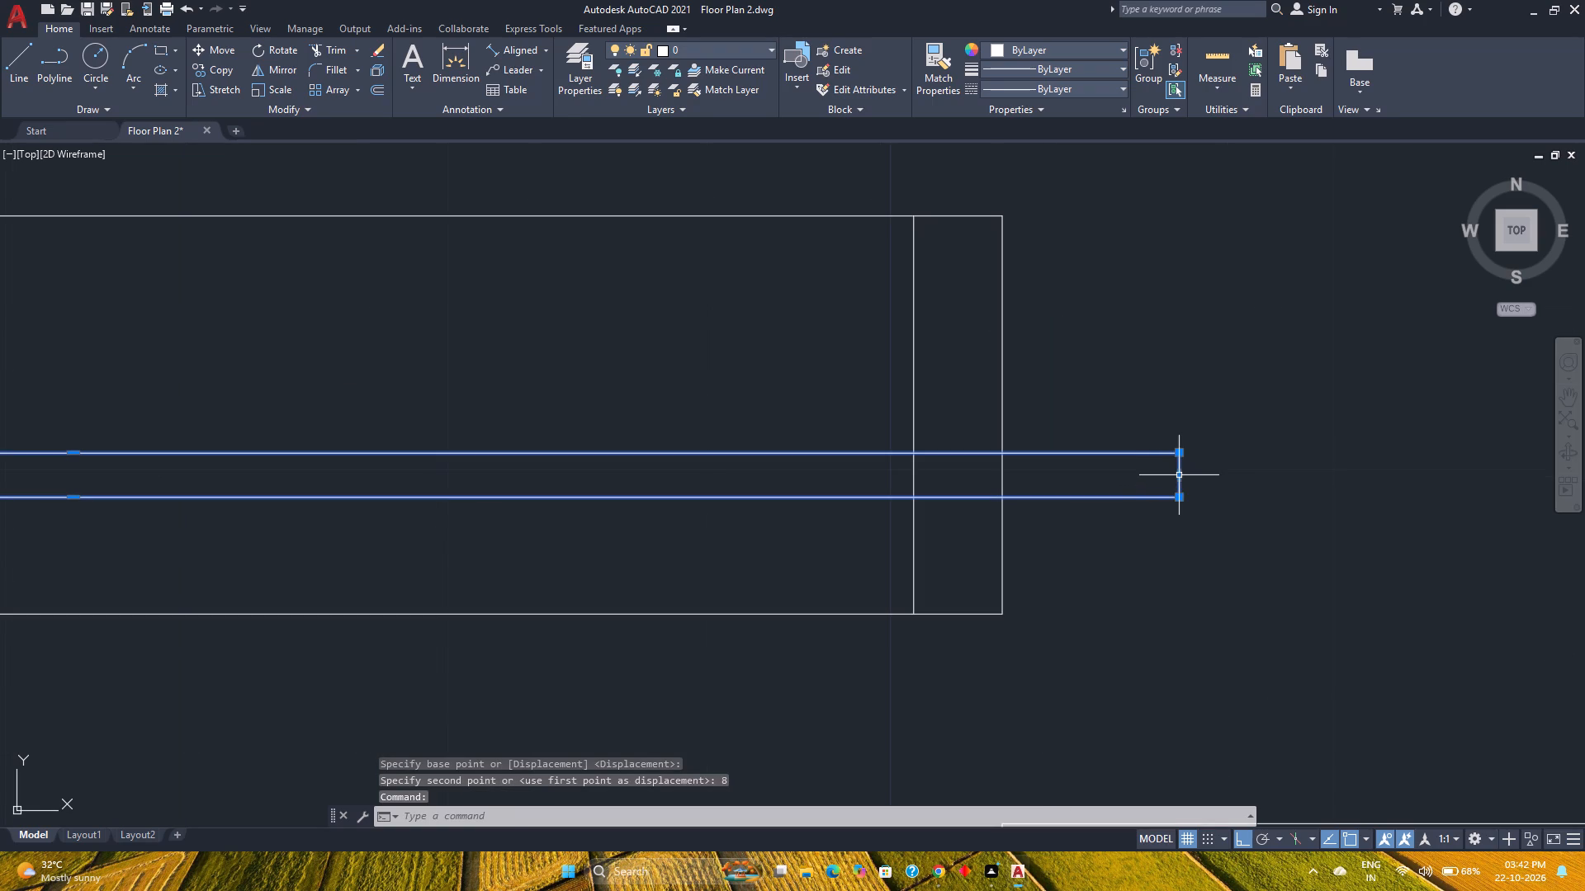
{"action": "left_click", "coordinate": [1181, 478]}
{"action": "left_click", "coordinate": [914, 473]}
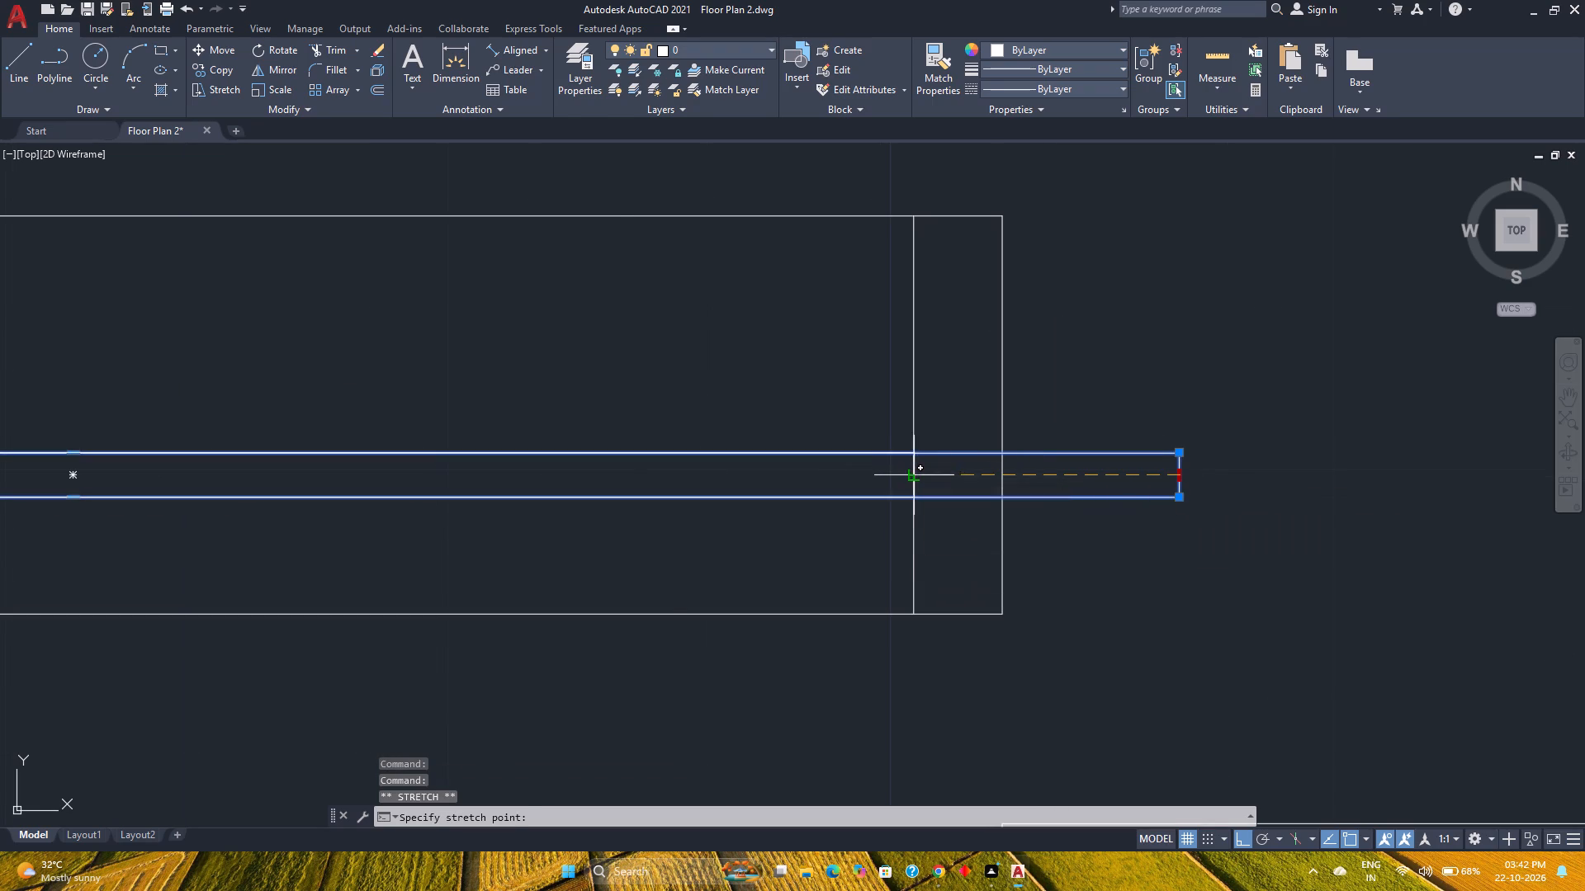
{"action": "scroll", "coordinate": [709, 541], "scroll_direction": "down", "scroll_amount": 2}
{"action": "middle_click_drag", "start_coordinate": [709, 541], "coordinate": [836, 565]}
{"action": "middle_click", "coordinate": [836, 565]}
{"action": "key", "text": "Escape"}
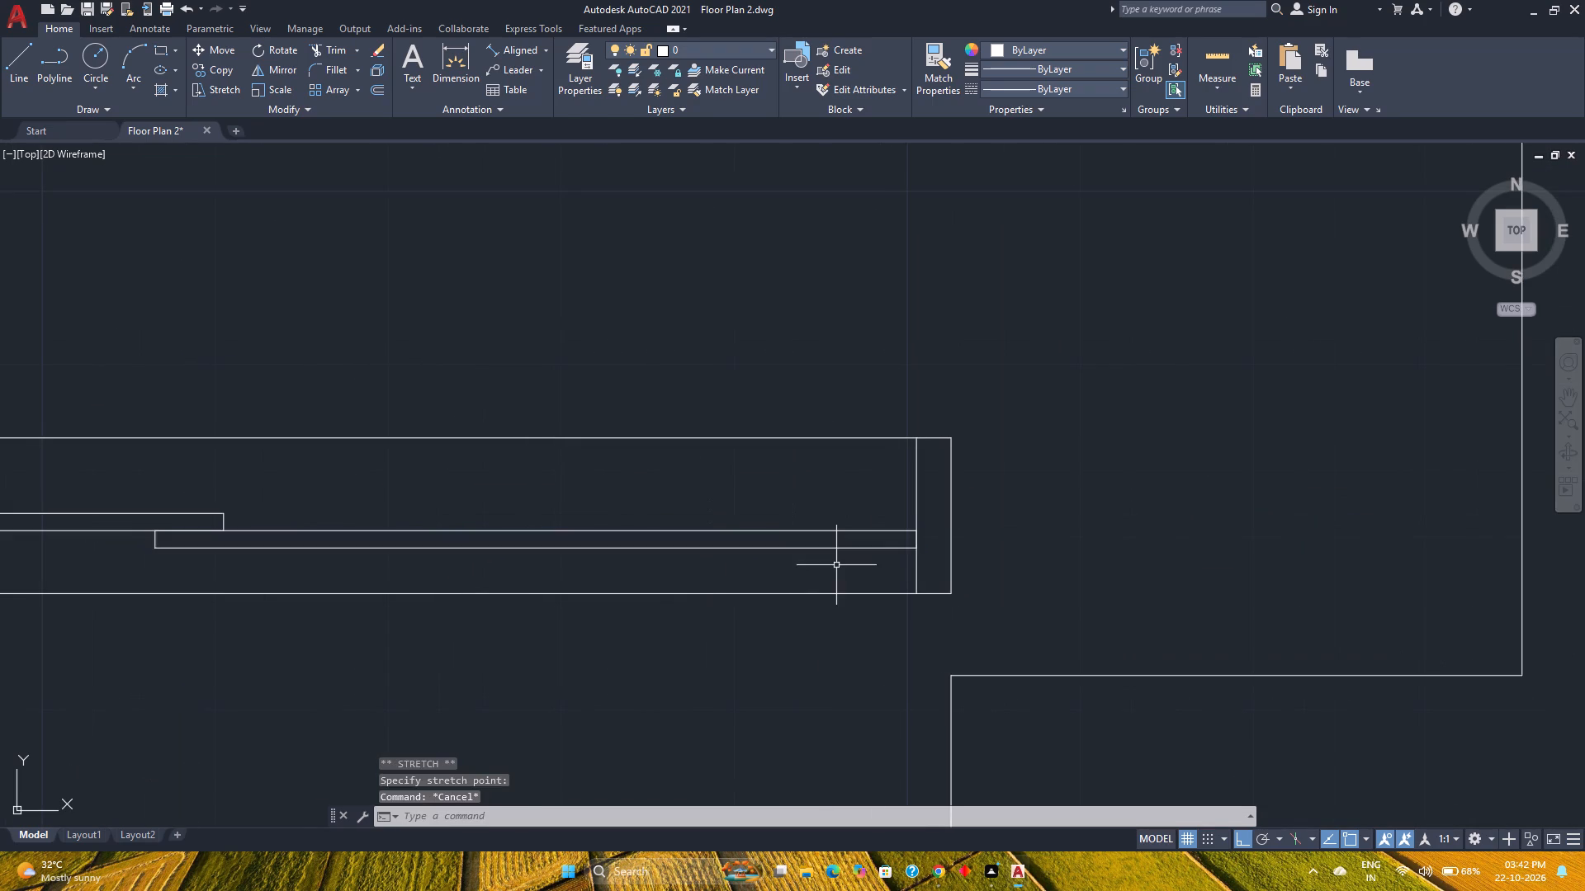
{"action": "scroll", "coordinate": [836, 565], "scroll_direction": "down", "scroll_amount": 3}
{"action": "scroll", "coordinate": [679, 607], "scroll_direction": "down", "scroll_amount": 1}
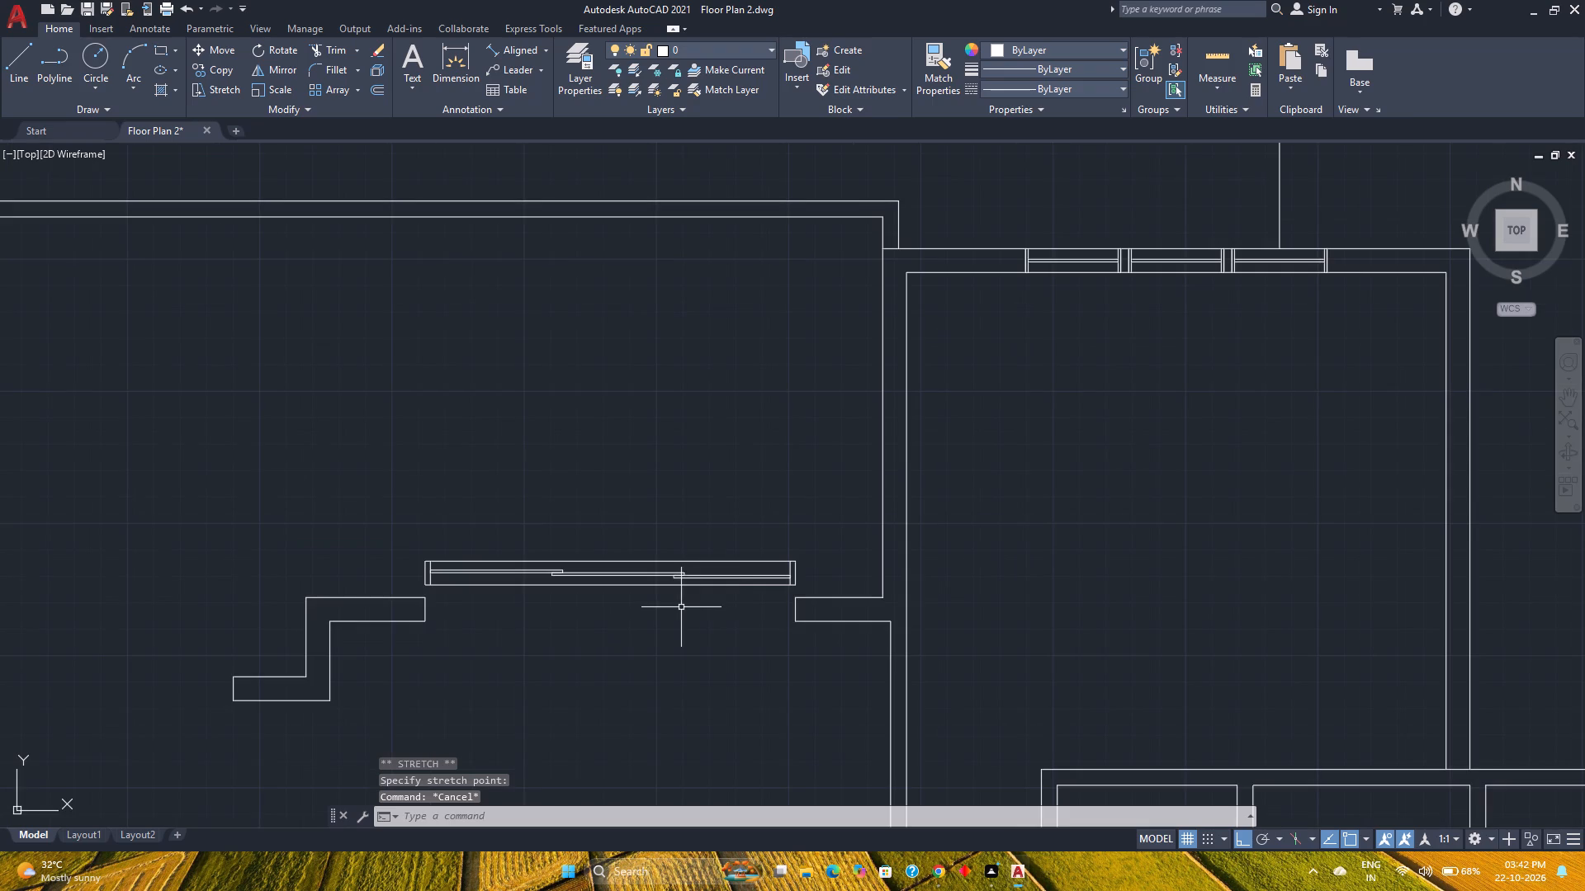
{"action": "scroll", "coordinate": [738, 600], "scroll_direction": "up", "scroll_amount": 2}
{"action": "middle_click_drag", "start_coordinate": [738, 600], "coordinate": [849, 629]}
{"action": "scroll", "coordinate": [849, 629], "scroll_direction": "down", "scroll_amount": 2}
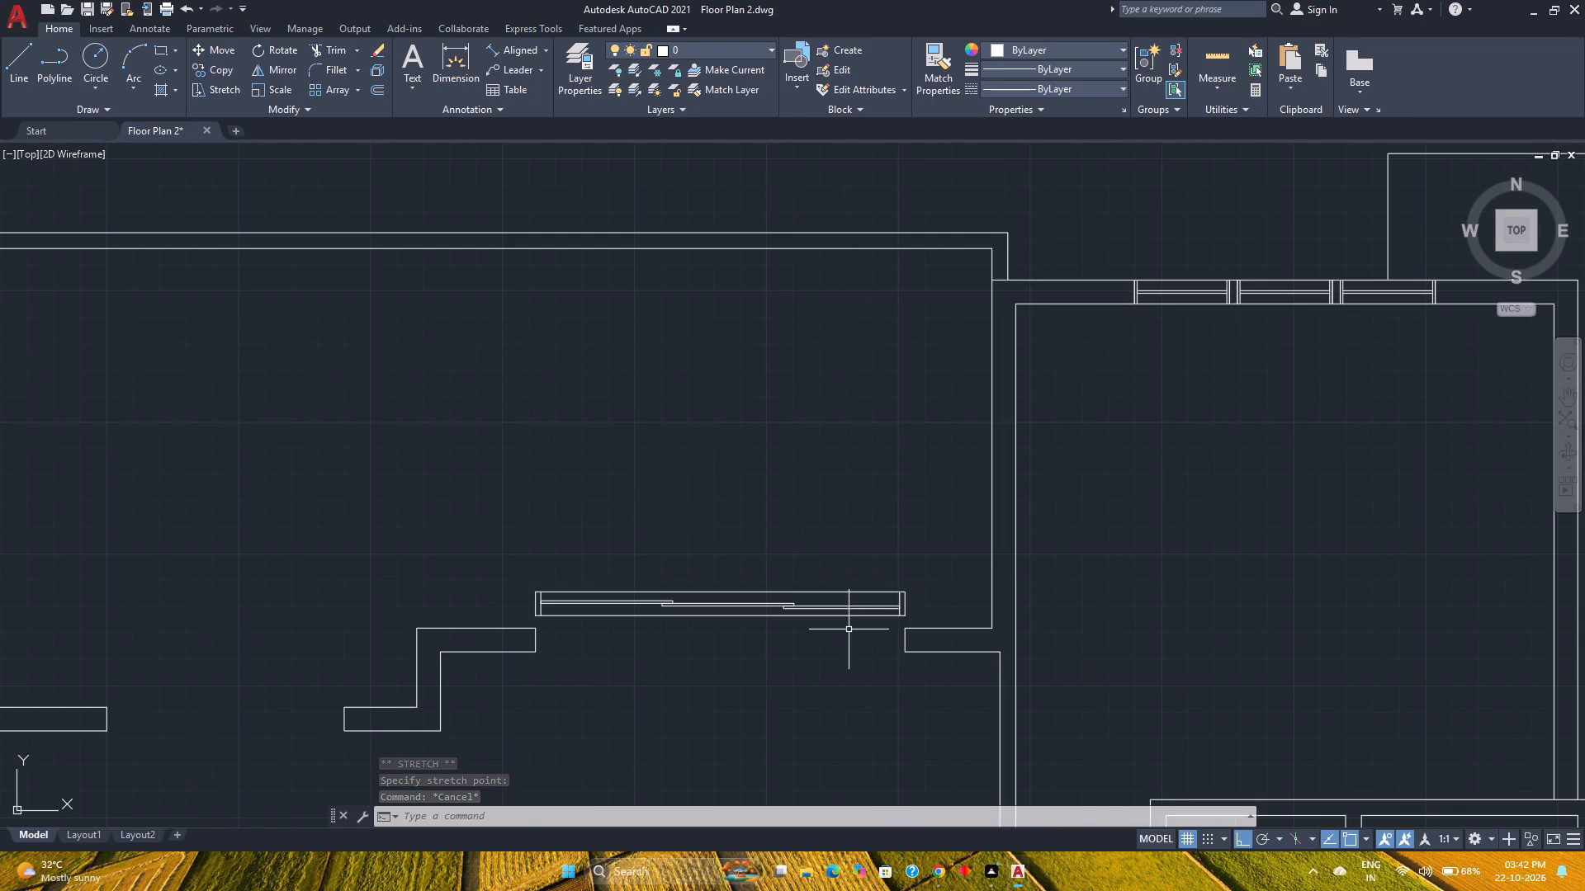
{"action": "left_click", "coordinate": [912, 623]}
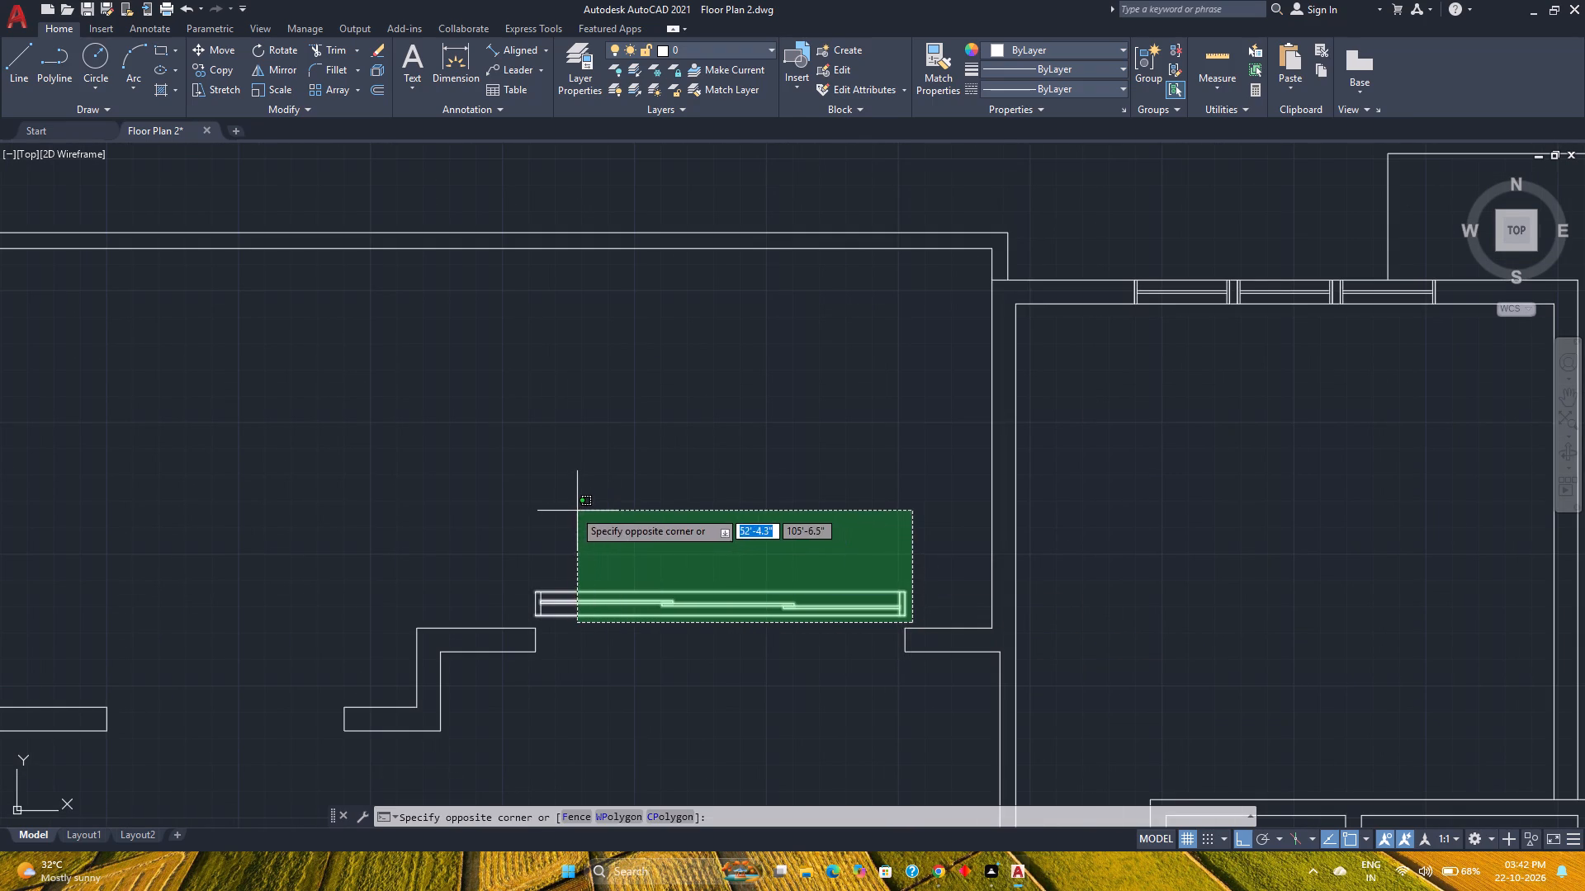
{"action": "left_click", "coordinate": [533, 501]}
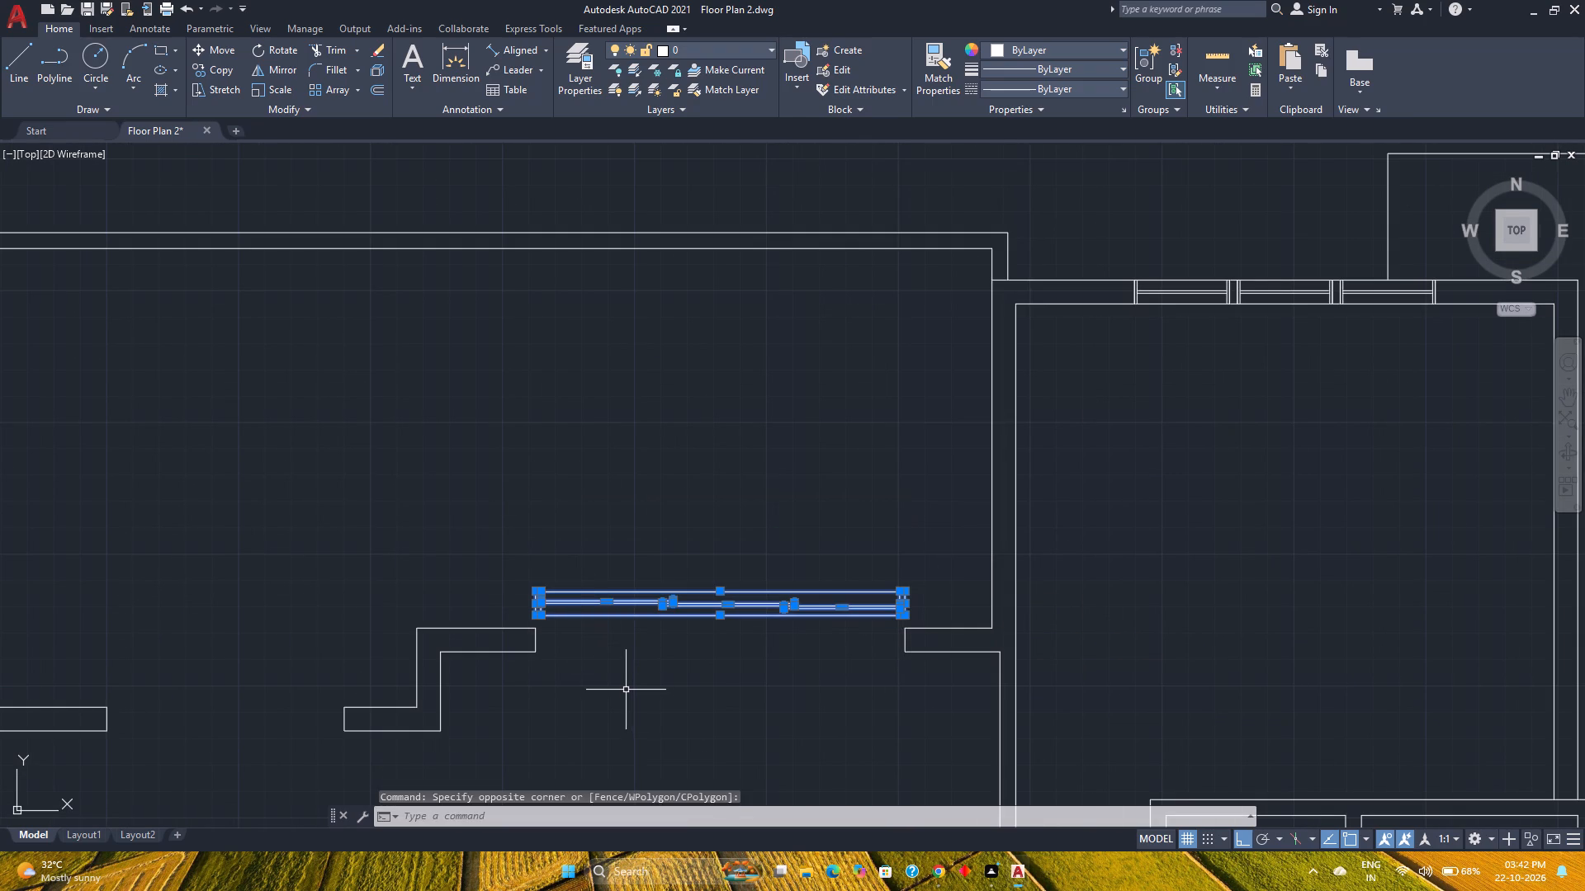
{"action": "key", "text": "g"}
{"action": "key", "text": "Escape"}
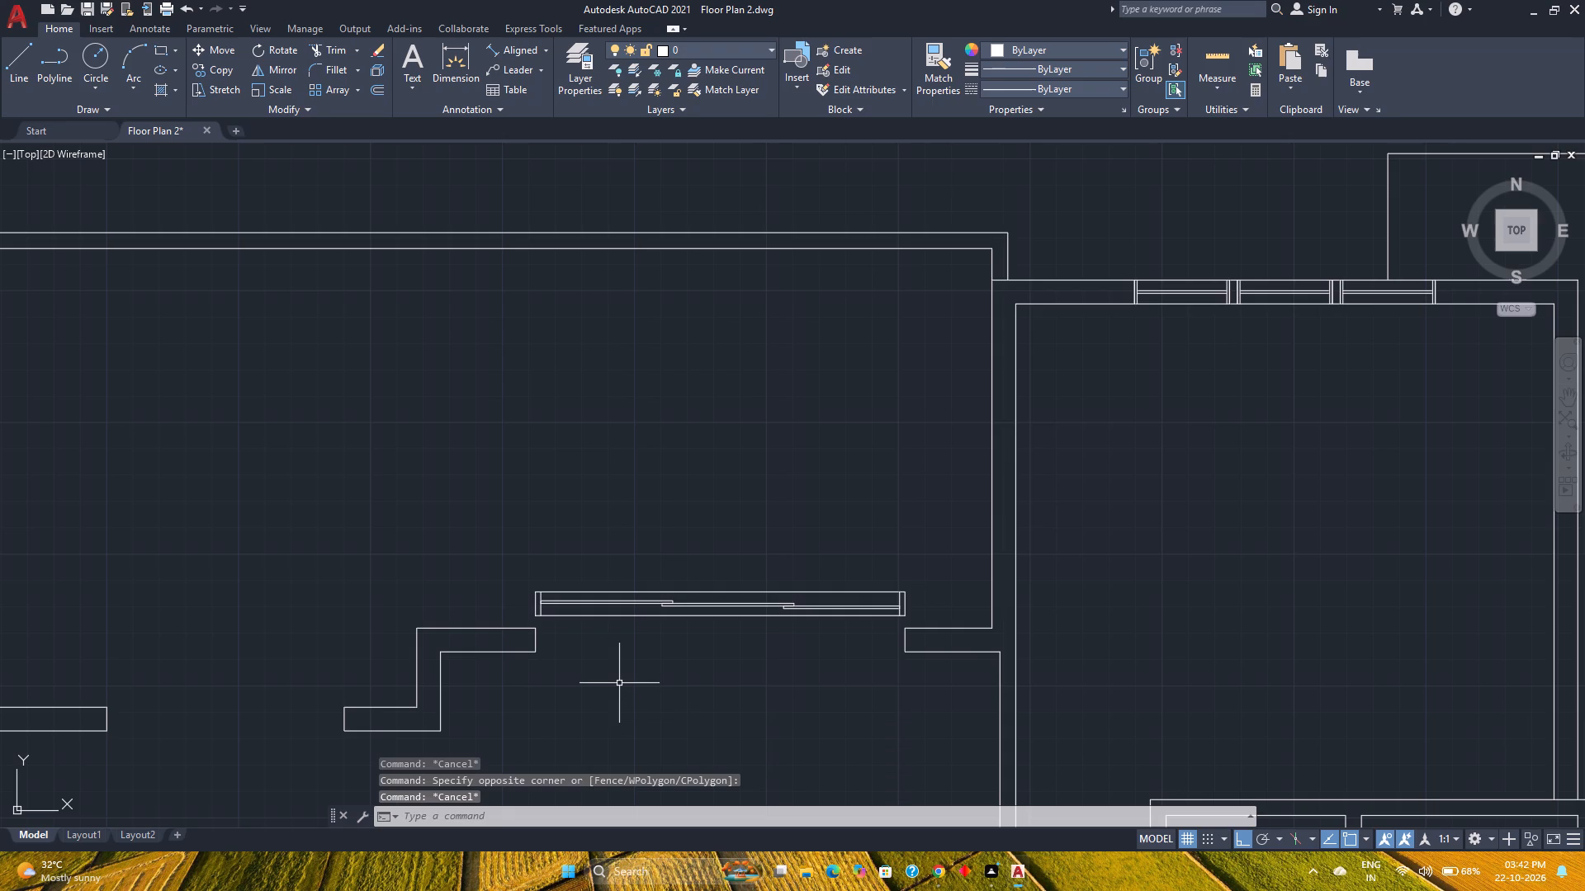
Join the sliding unit's connected frame lines with the Join command applied to the frame and panels.
{"action": "left_click", "coordinate": [916, 616]}
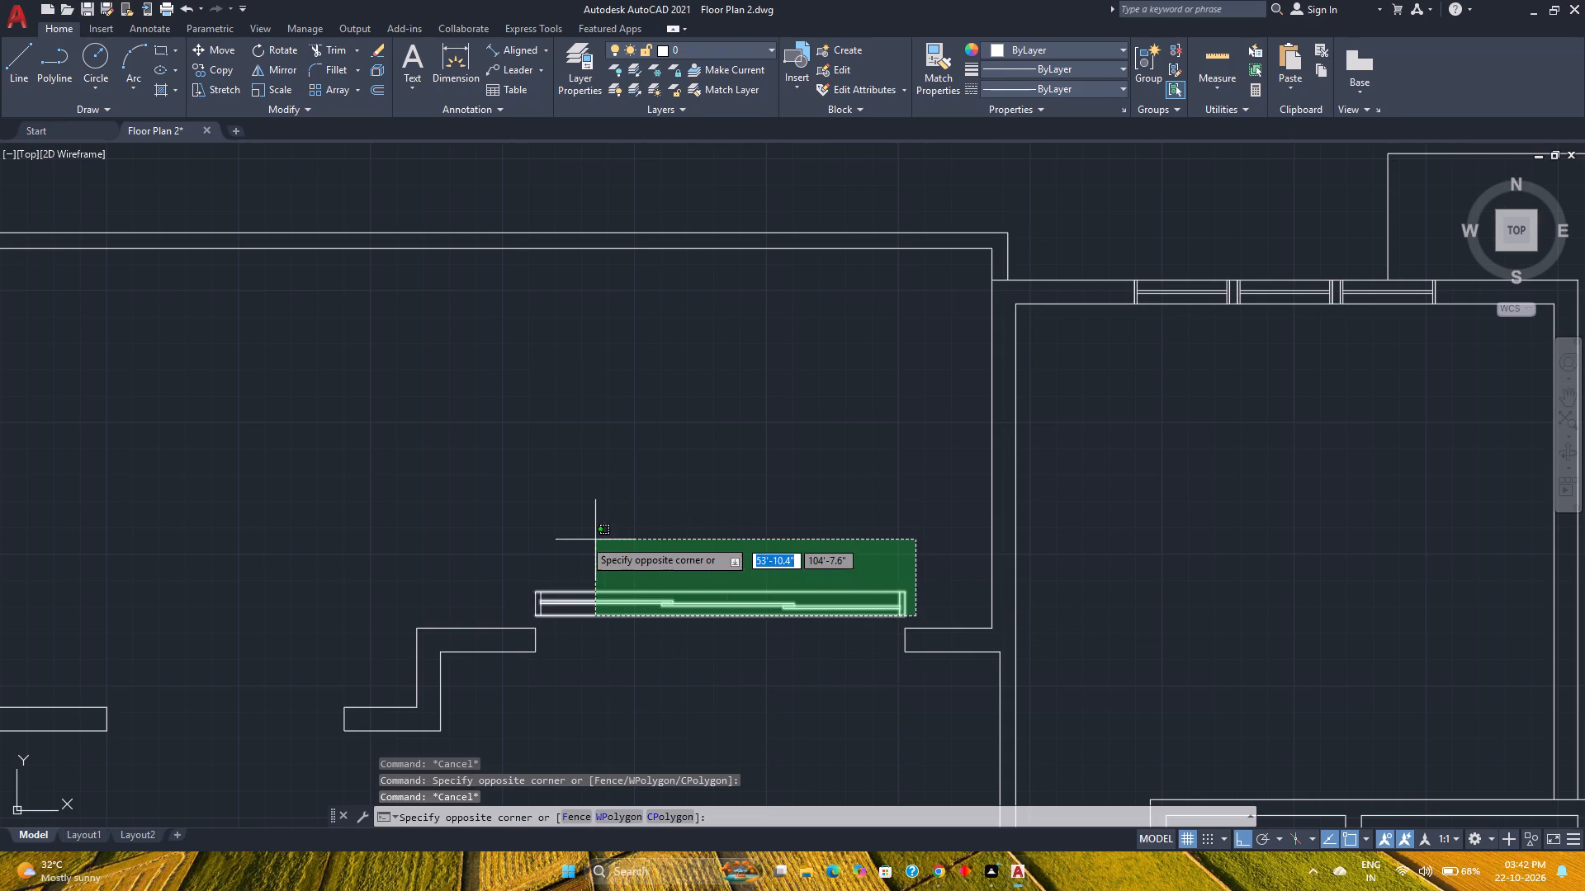
{"action": "left_click", "coordinate": [518, 535]}
{"action": "key", "text": "j"}
{"action": "key", "text": "Return"}
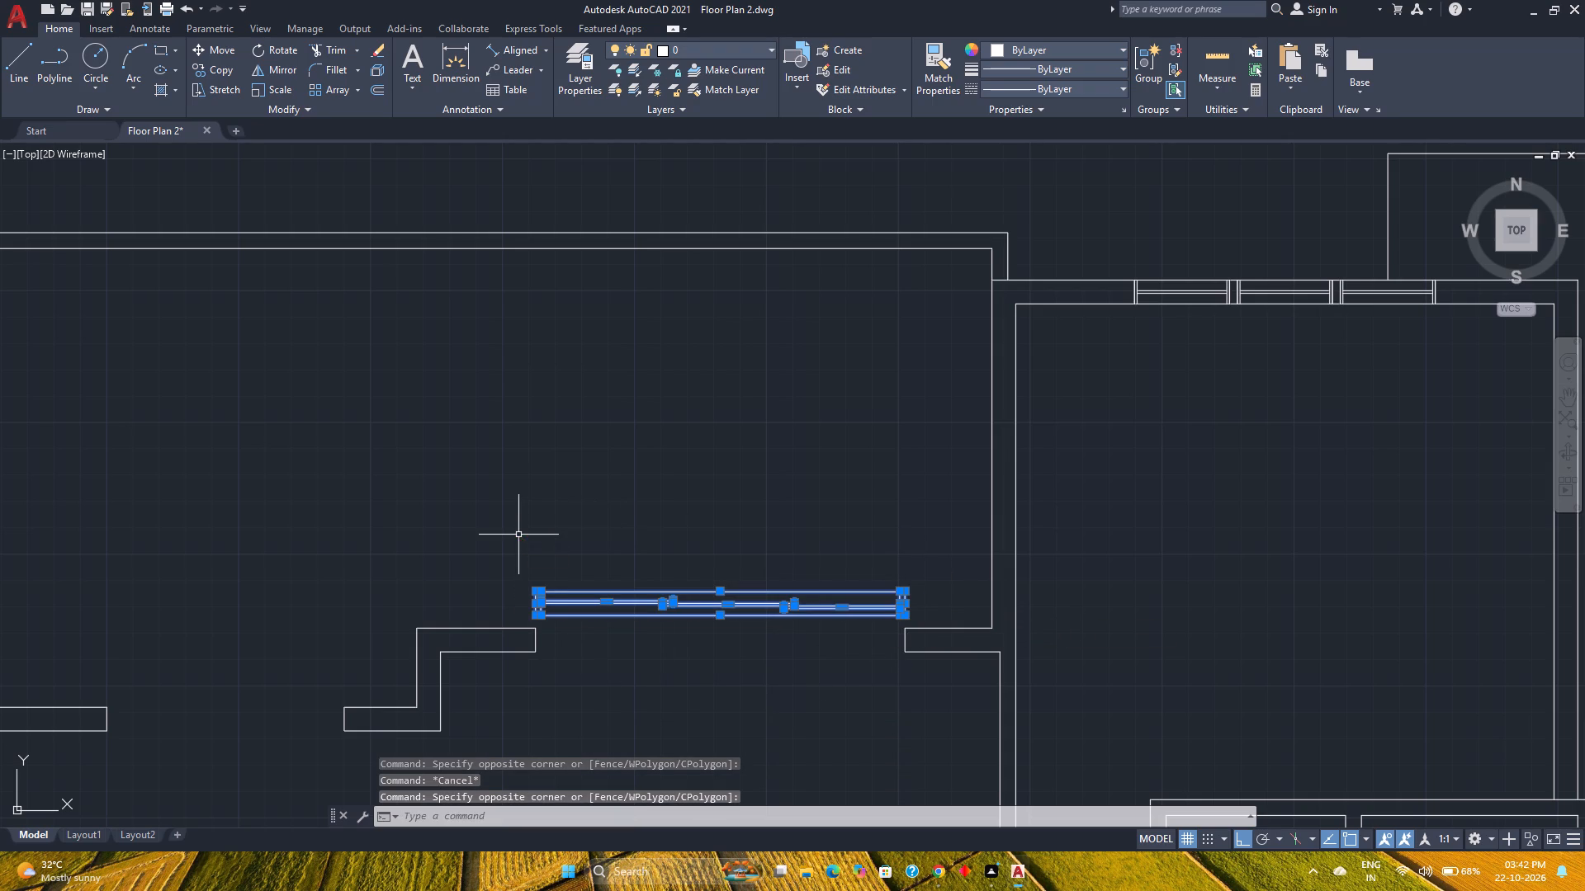
{"action": "left_click_drag", "start_coordinate": [745, 681], "coordinate": [720, 662]}
{"action": "left_click", "coordinate": [612, 550]}
{"action": "key", "text": "j"}
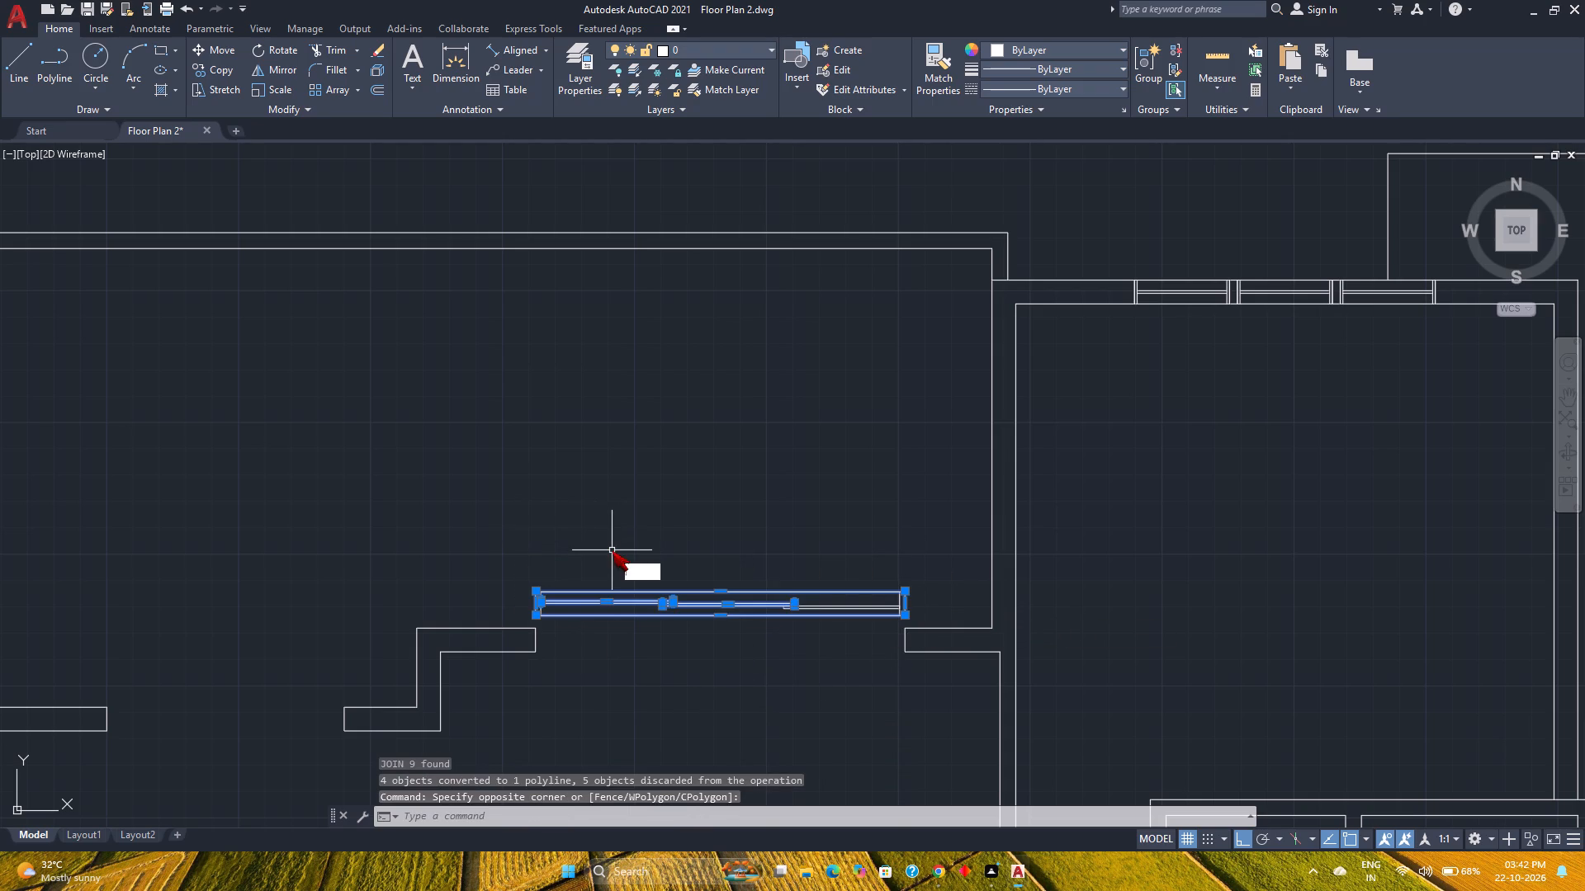
{"action": "key", "text": "Return"}
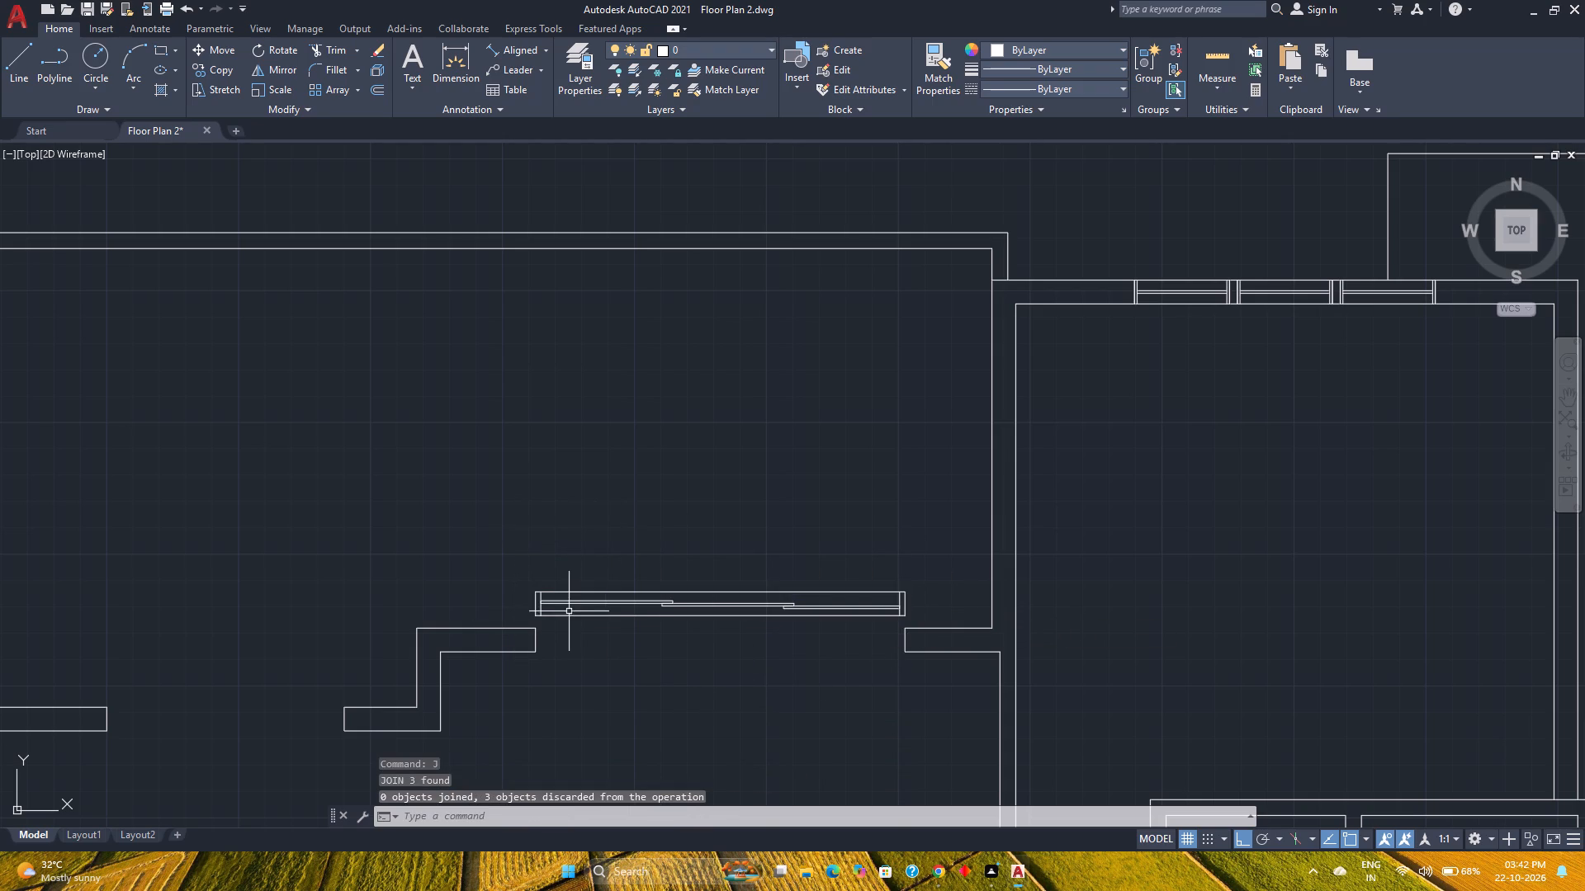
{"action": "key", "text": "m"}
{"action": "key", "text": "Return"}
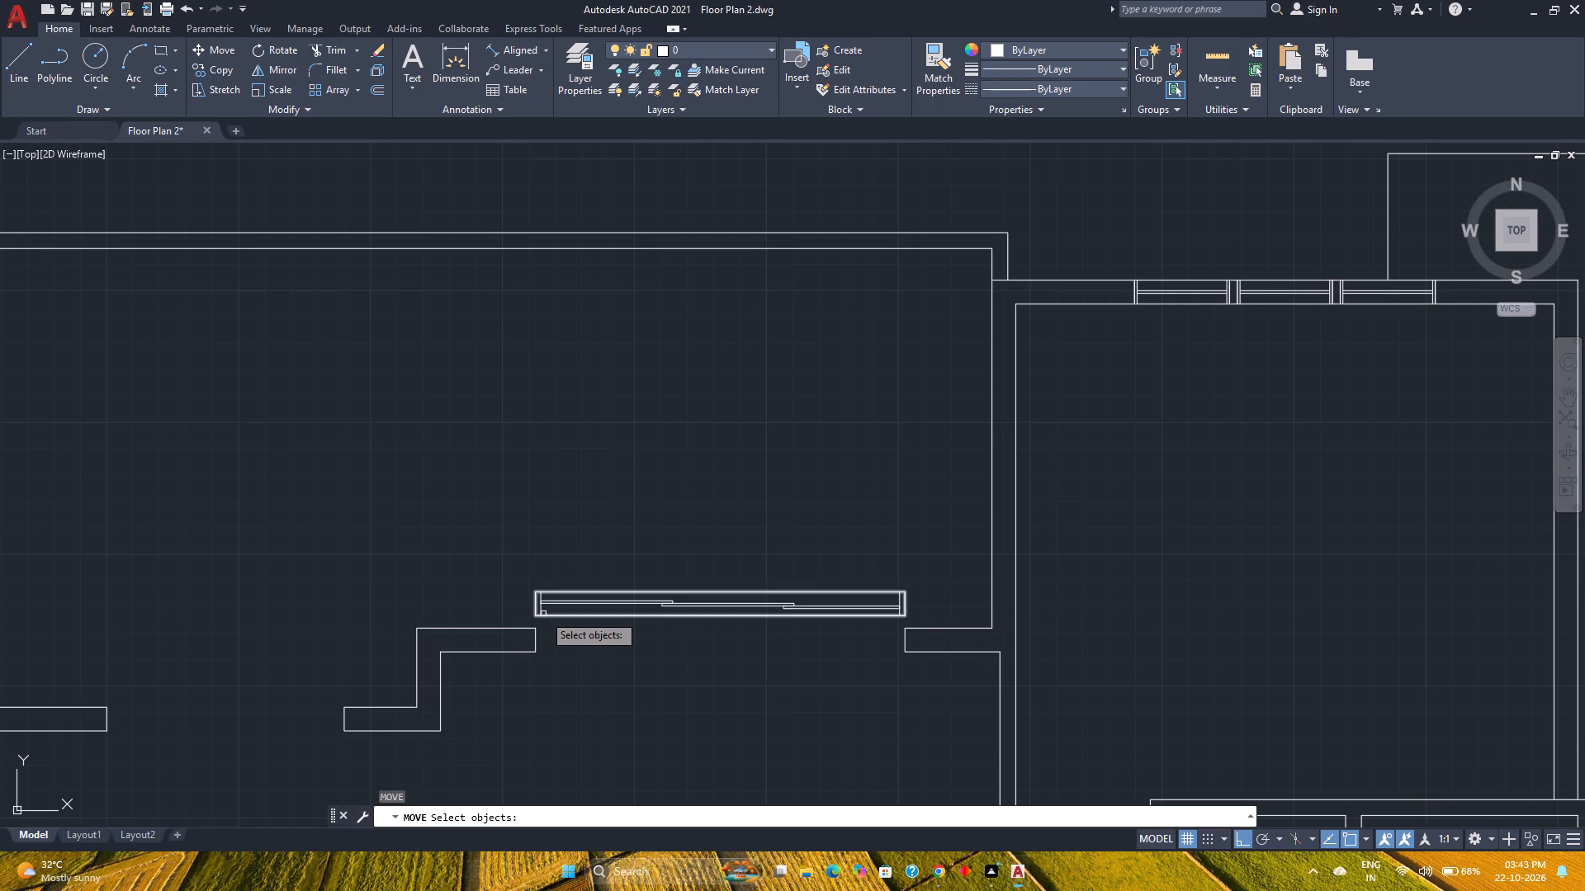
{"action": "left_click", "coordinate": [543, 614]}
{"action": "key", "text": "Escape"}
Group the sliding unit's outer frame, east jamb line and three panels.
{"action": "left_click", "coordinate": [641, 650]}
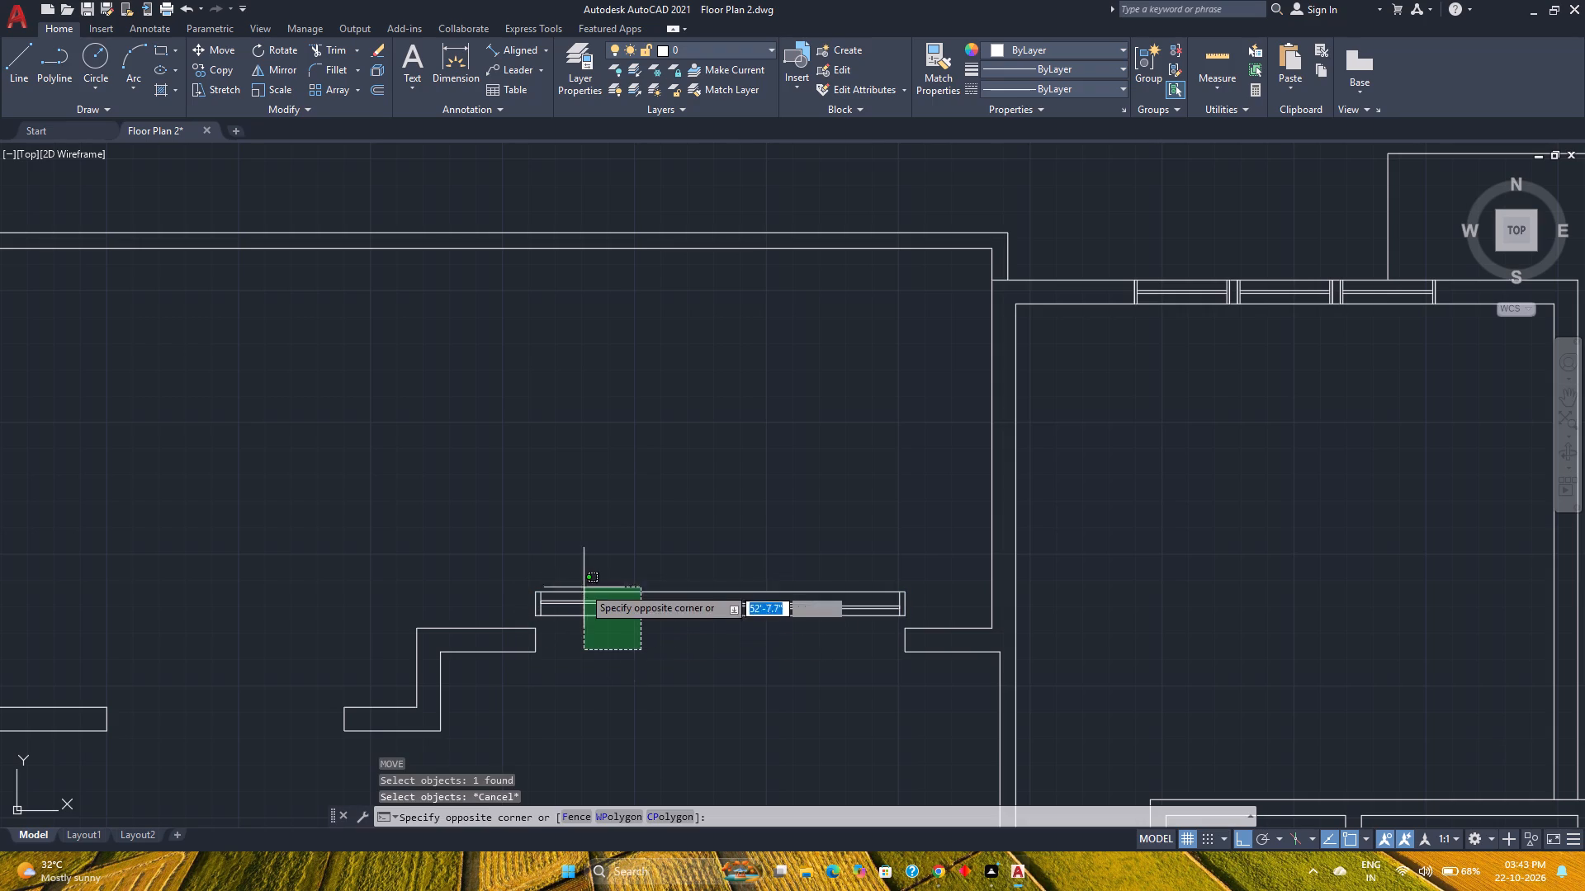
{"action": "left_click", "coordinate": [576, 579]}
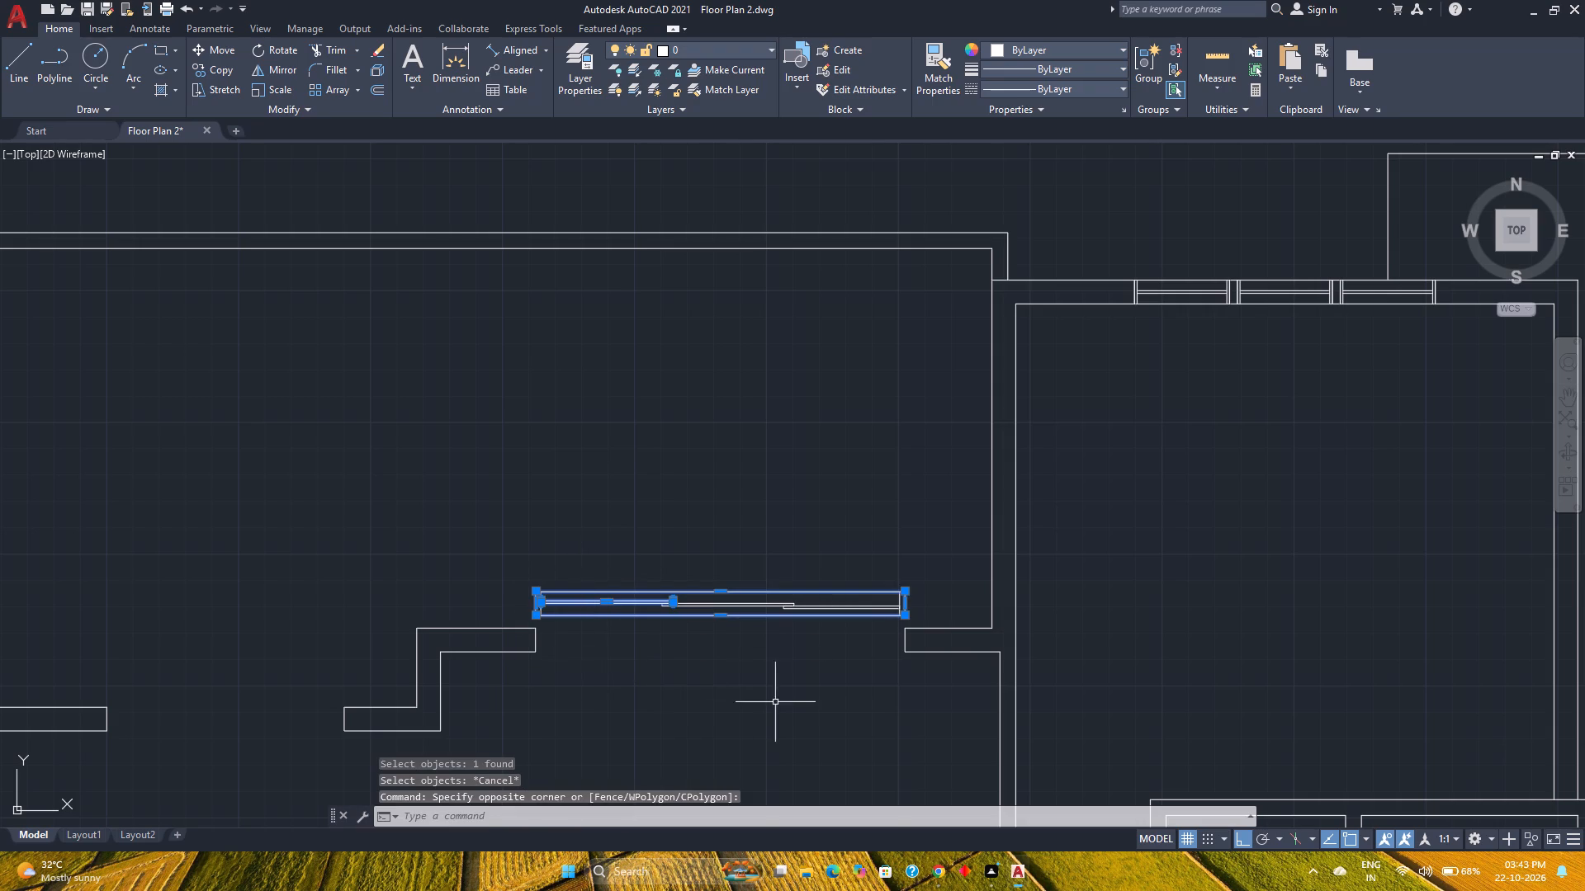
{"action": "left_click", "coordinate": [931, 622]}
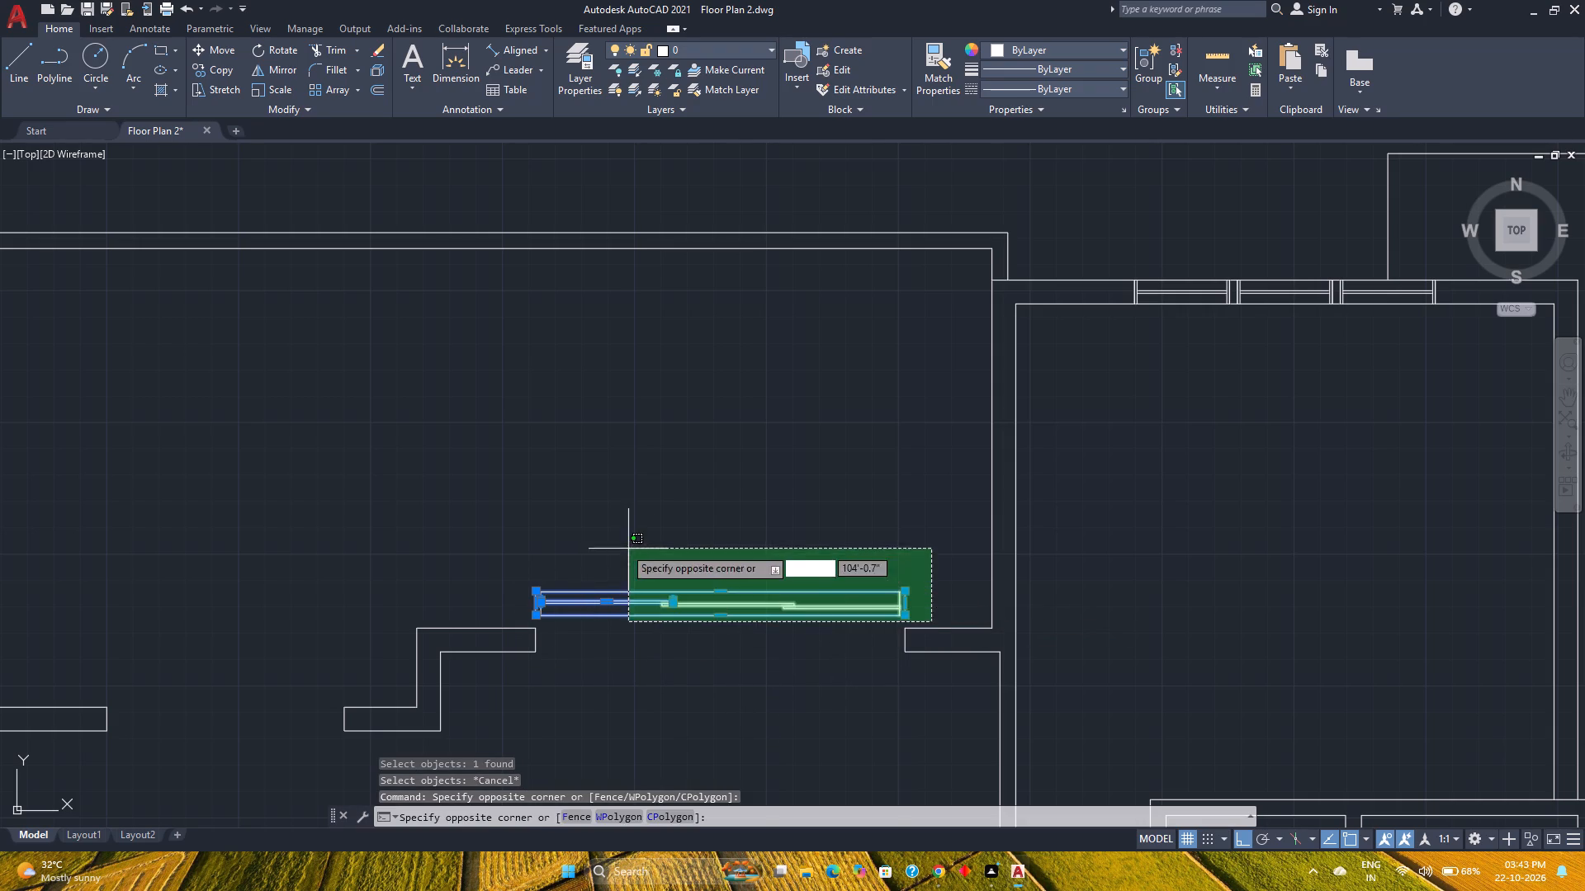
{"action": "left_click", "coordinate": [614, 543]}
{"action": "key", "text": "g"}
{"action": "key", "text": "Return"}
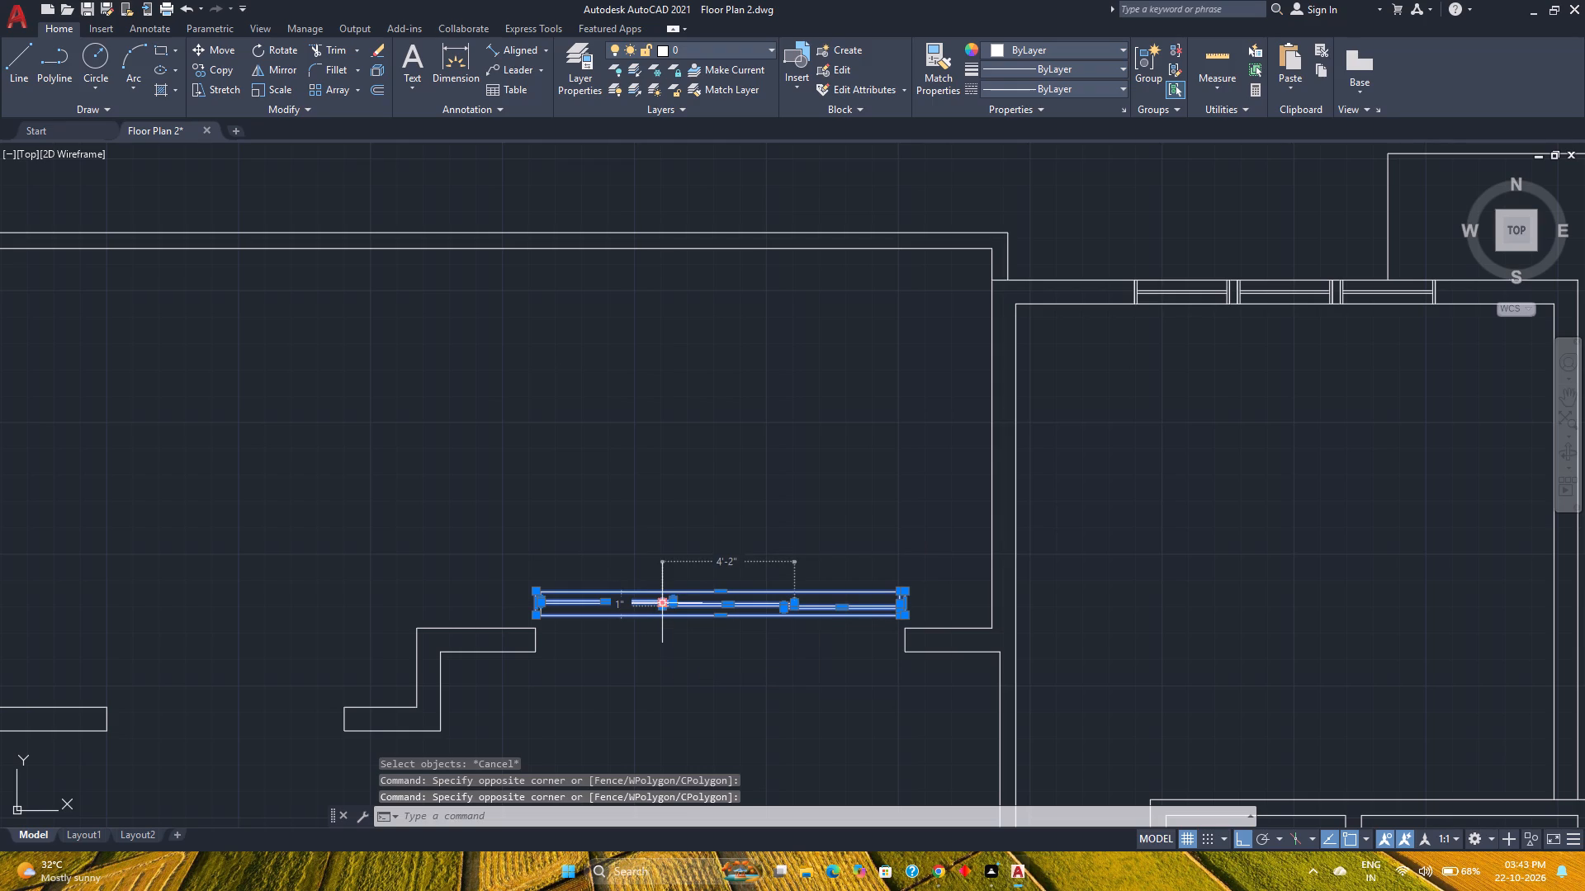
{"action": "key", "text": "g"}
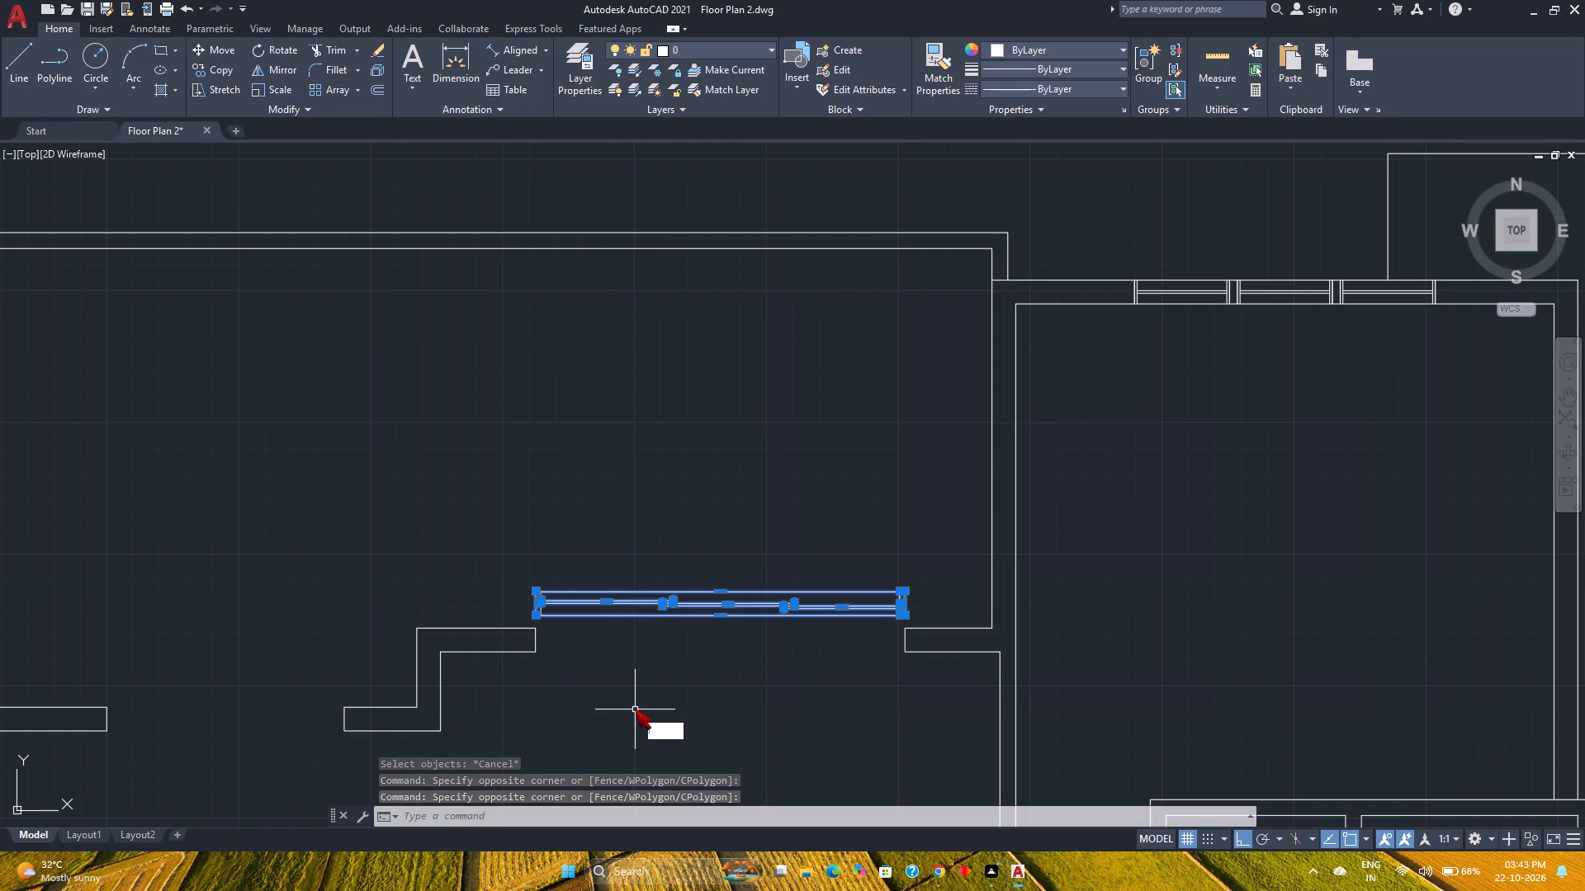
{"action": "key", "text": "Return"}
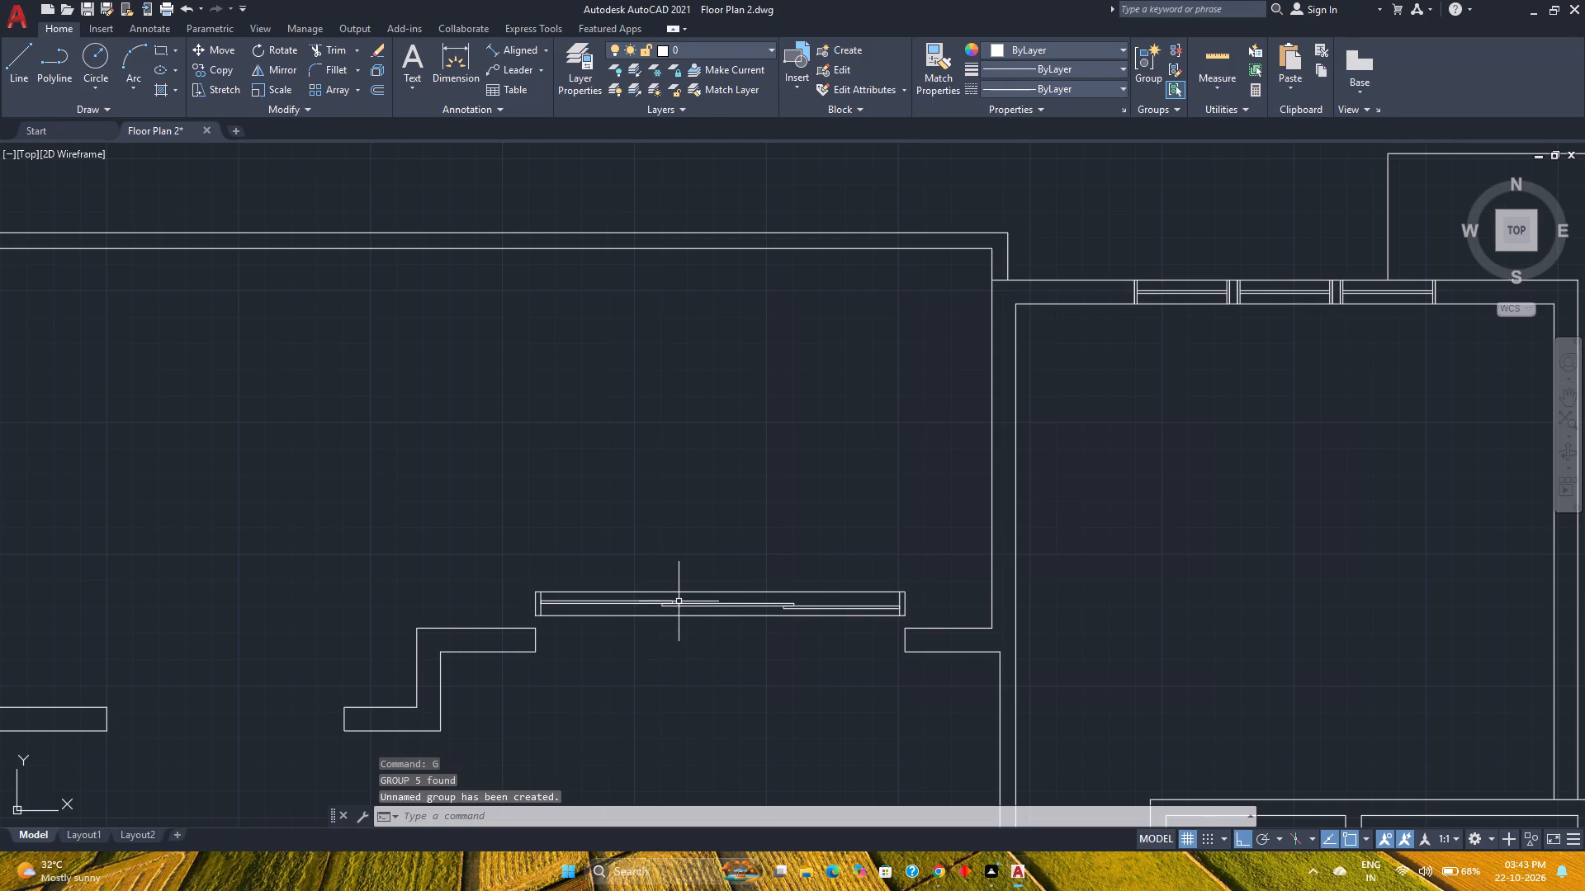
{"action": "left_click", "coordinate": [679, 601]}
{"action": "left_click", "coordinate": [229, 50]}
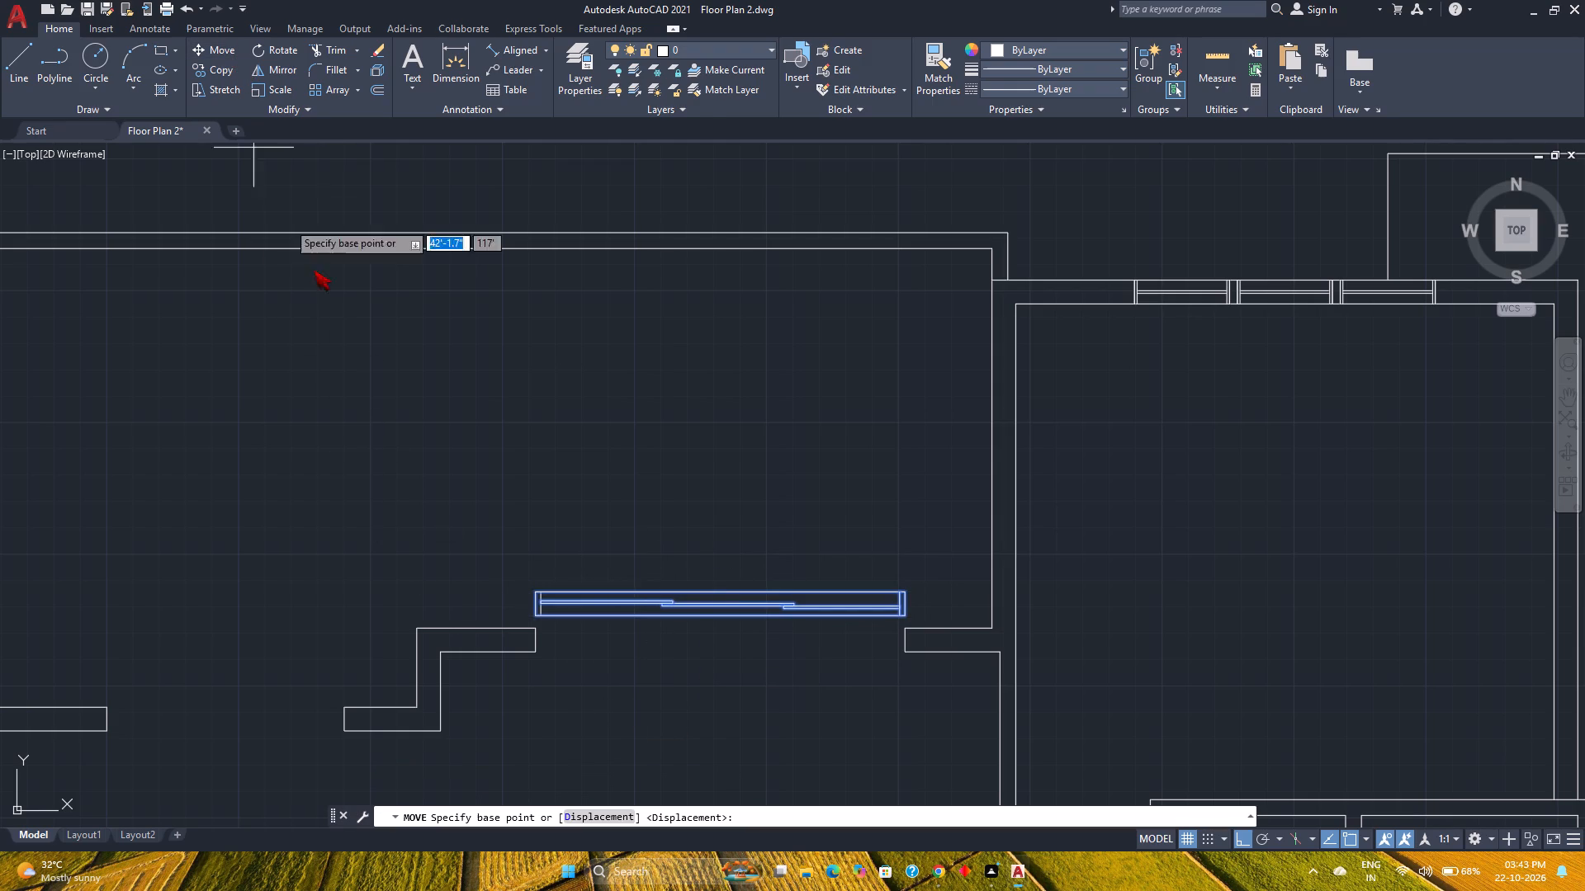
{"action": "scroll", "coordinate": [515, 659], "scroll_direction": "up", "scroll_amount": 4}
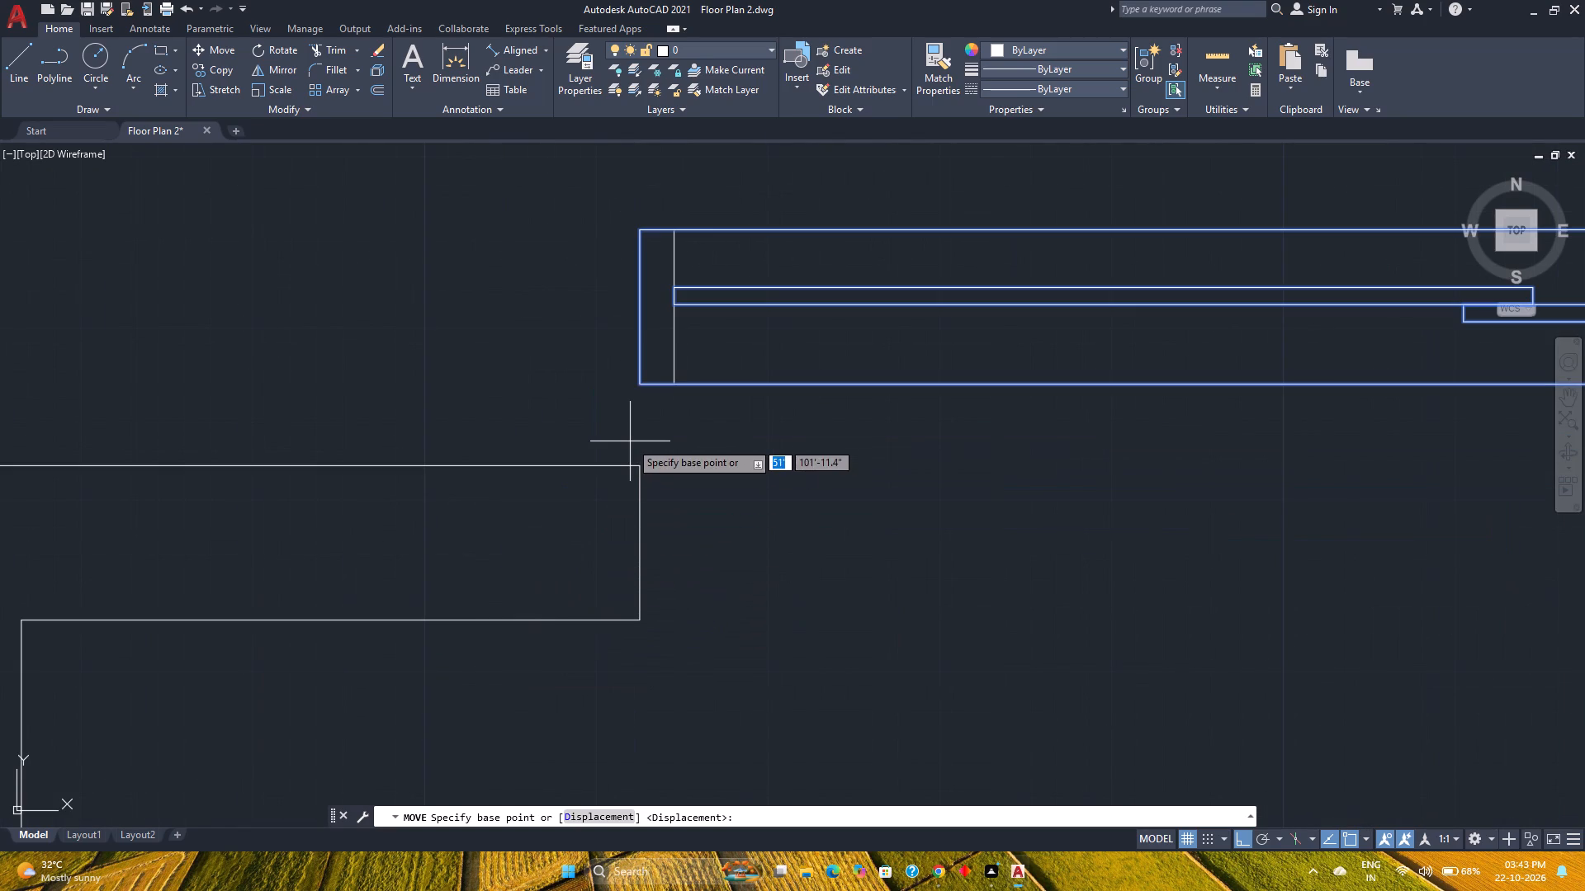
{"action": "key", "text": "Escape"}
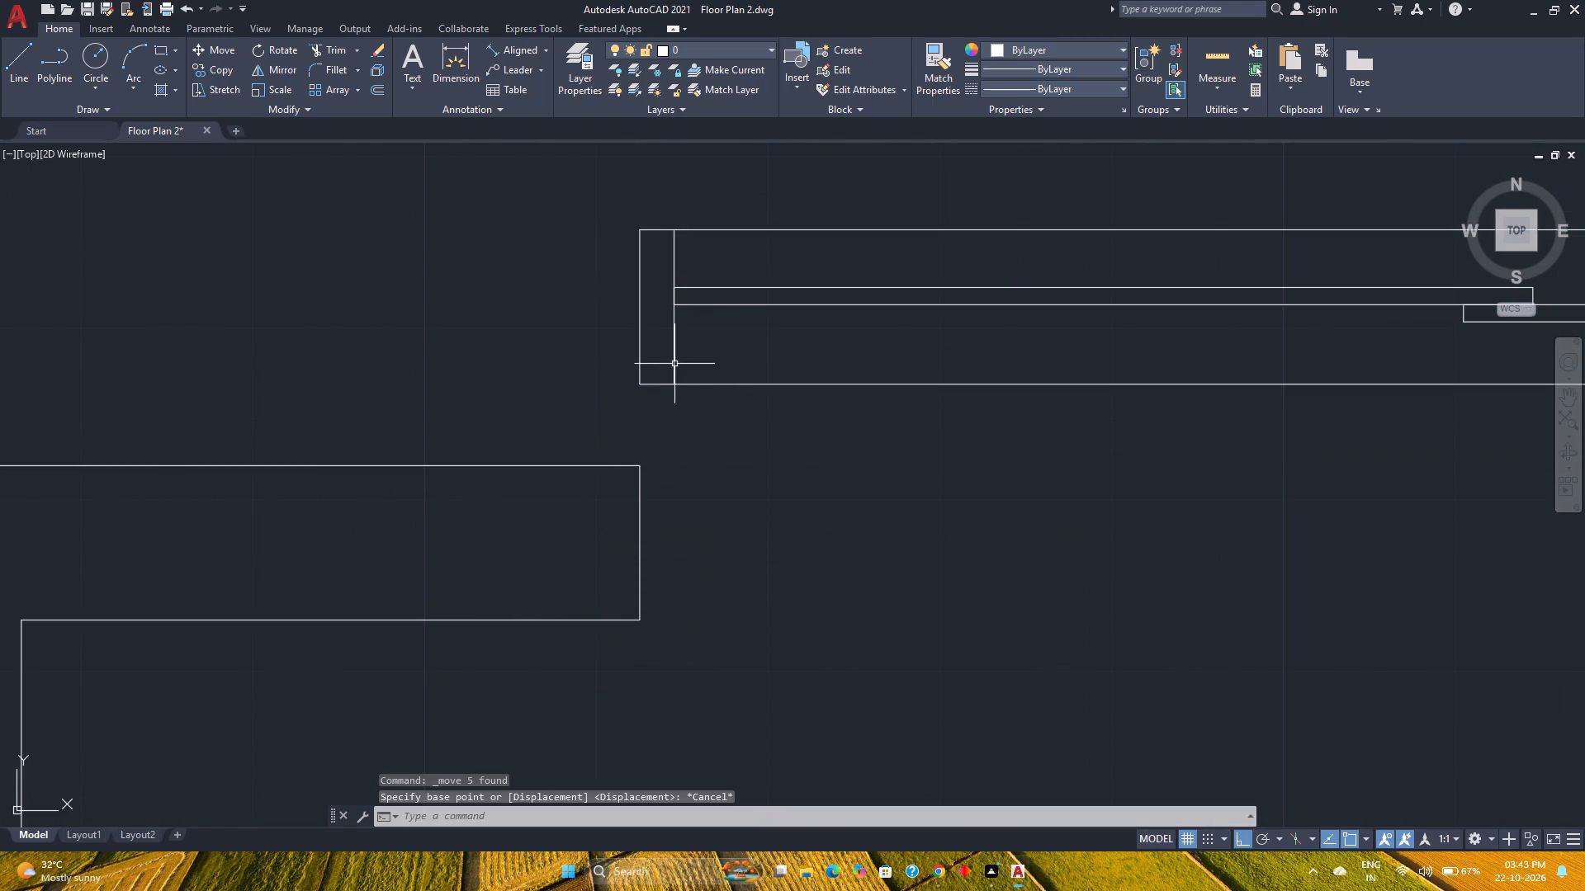
Group the frame's west jamb line together with the existing sliding unit group.
{"action": "left_click", "coordinate": [673, 364]}
{"action": "left_click", "coordinate": [821, 445]}
{"action": "left_click", "coordinate": [492, 236]}
{"action": "scroll", "coordinate": [646, 391], "scroll_direction": "down", "scroll_amount": 1}
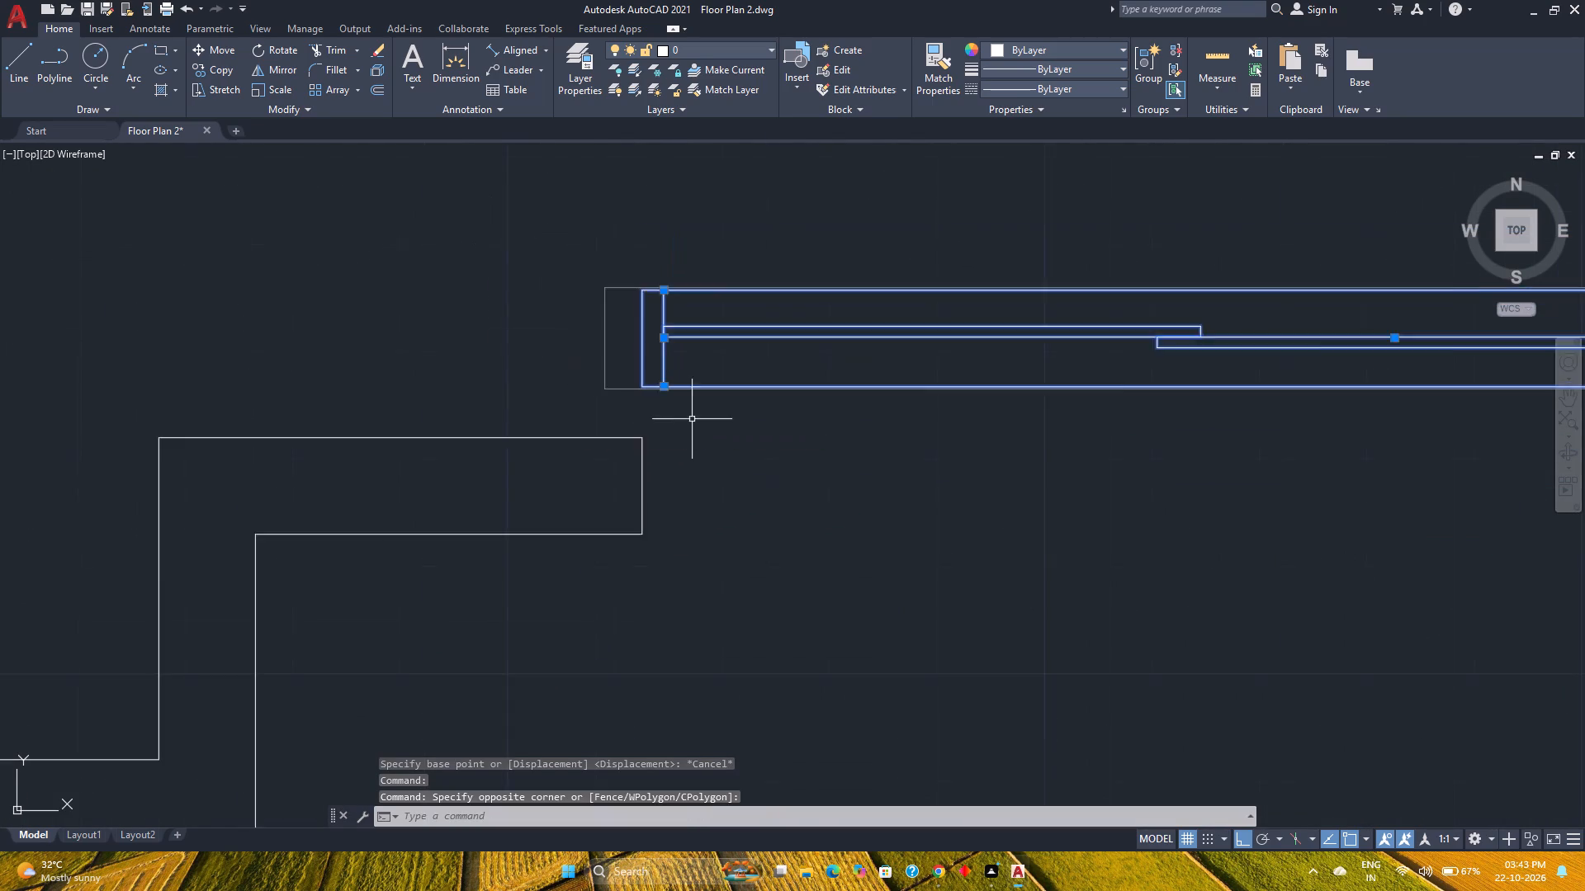
{"action": "scroll", "coordinate": [696, 421], "scroll_direction": "down", "scroll_amount": 1}
{"action": "scroll", "coordinate": [822, 455], "scroll_direction": "down", "scroll_amount": 2}
{"action": "middle_click_drag", "start_coordinate": [860, 465], "coordinate": [830, 480]}
{"action": "middle_click", "coordinate": [830, 480]}
{"action": "scroll", "coordinate": [1064, 476], "scroll_direction": "up", "scroll_amount": 2}
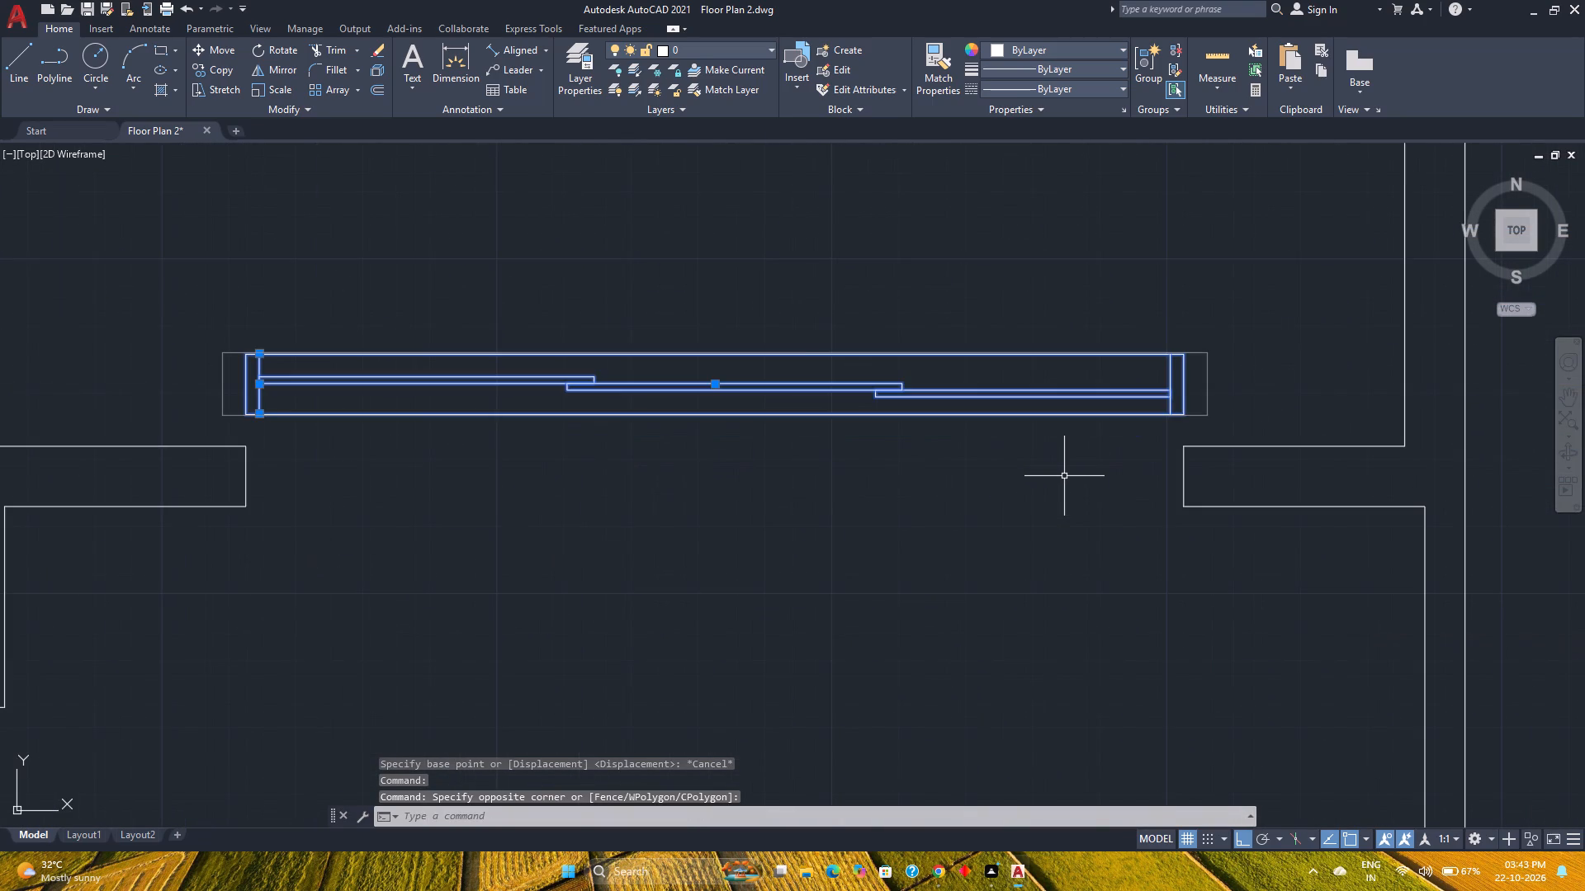
{"action": "scroll", "coordinate": [1064, 476], "scroll_direction": "up", "scroll_amount": 1}
{"action": "scroll", "coordinate": [1064, 476], "scroll_direction": "down", "scroll_amount": 2}
{"action": "key", "text": "g"}
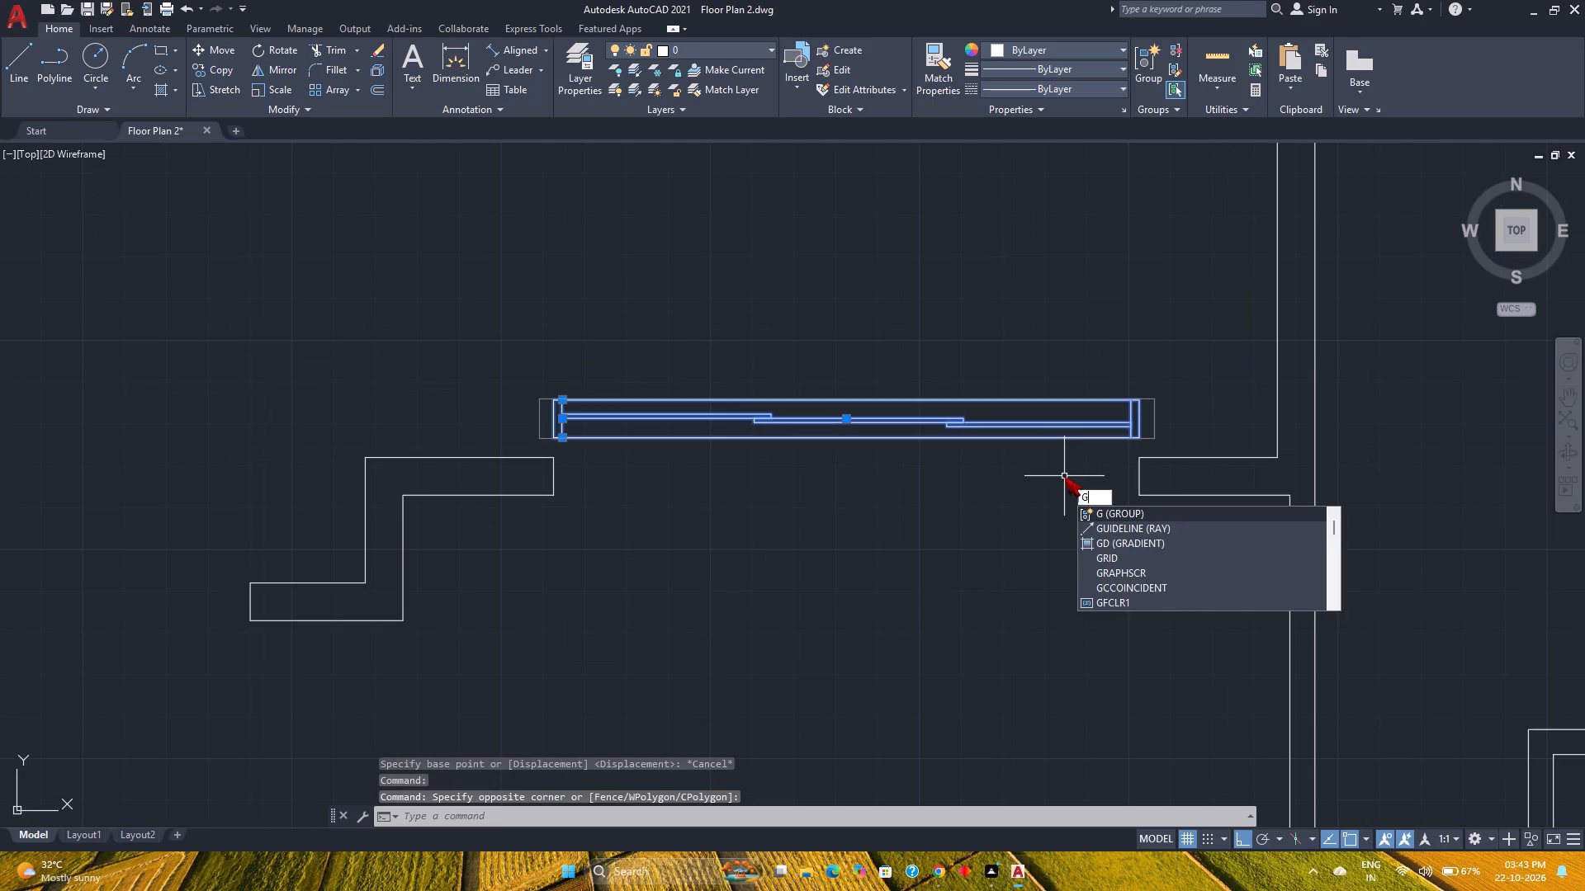
{"action": "key", "text": "Return"}
Move the grouped three-panel sliding unit south into the wall opening directly below it, aligning its southwest corner with the opening's southwest corner.
{"action": "left_click", "coordinate": [756, 434]}
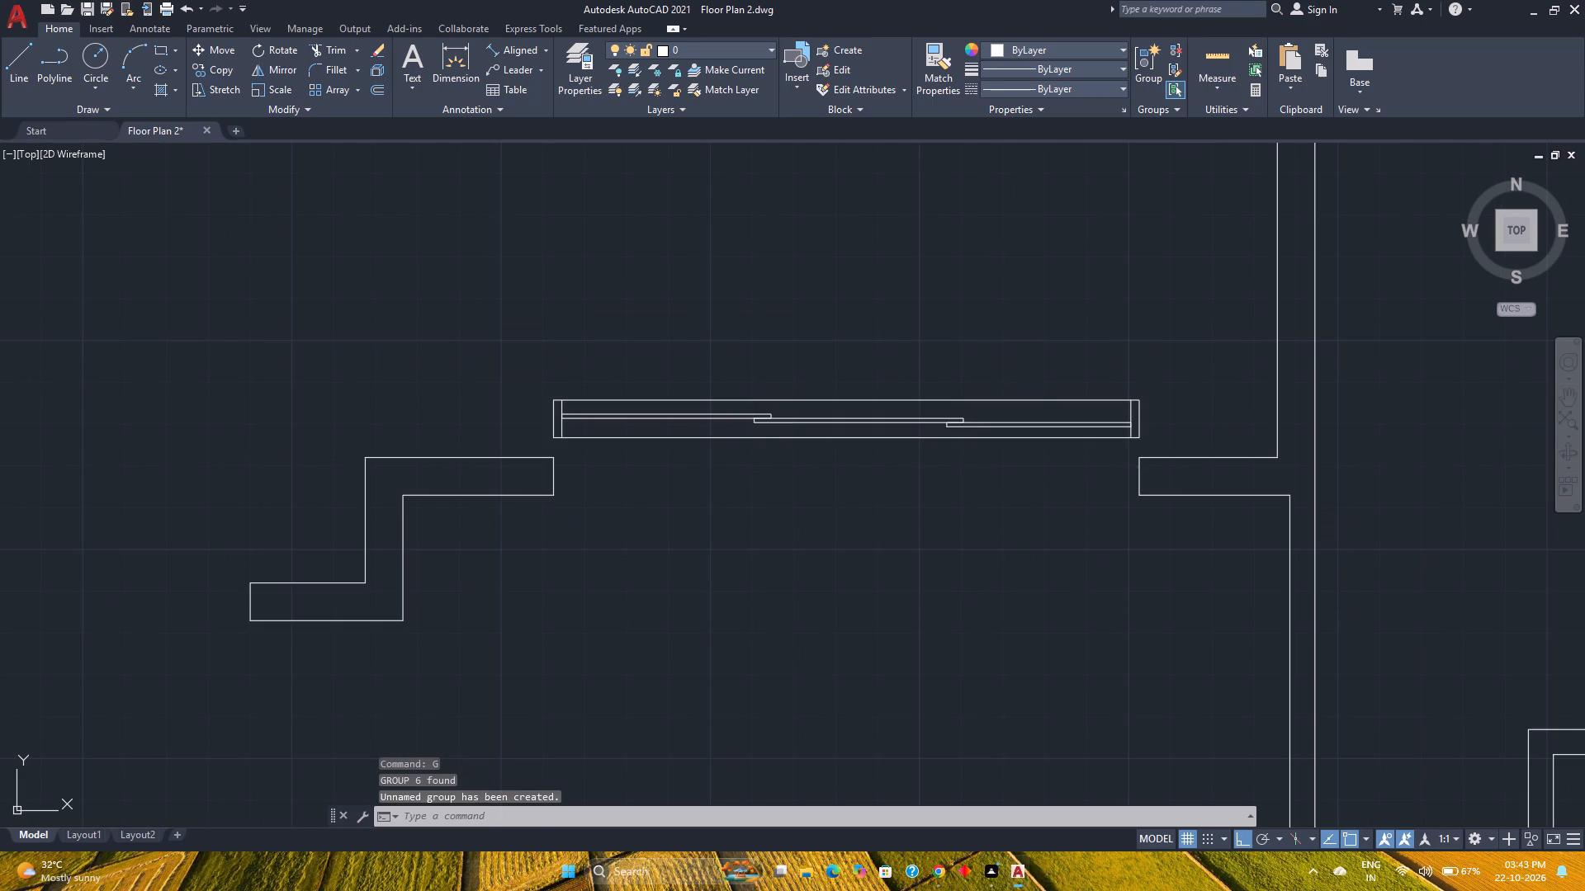
{"action": "left_click", "coordinate": [729, 416]}
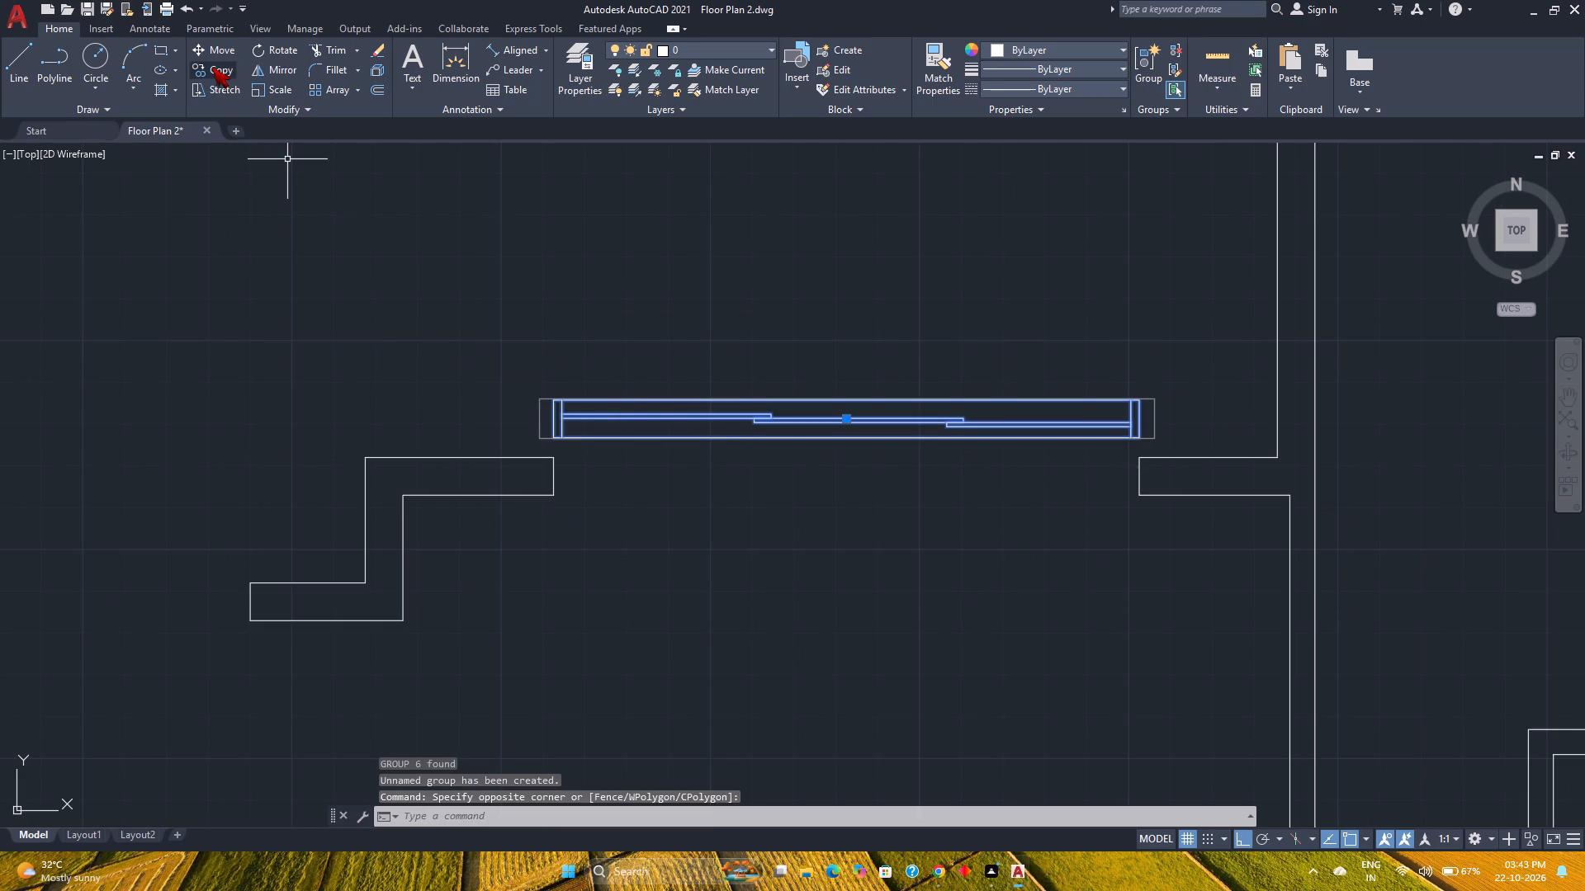
{"action": "left_click", "coordinate": [205, 49]}
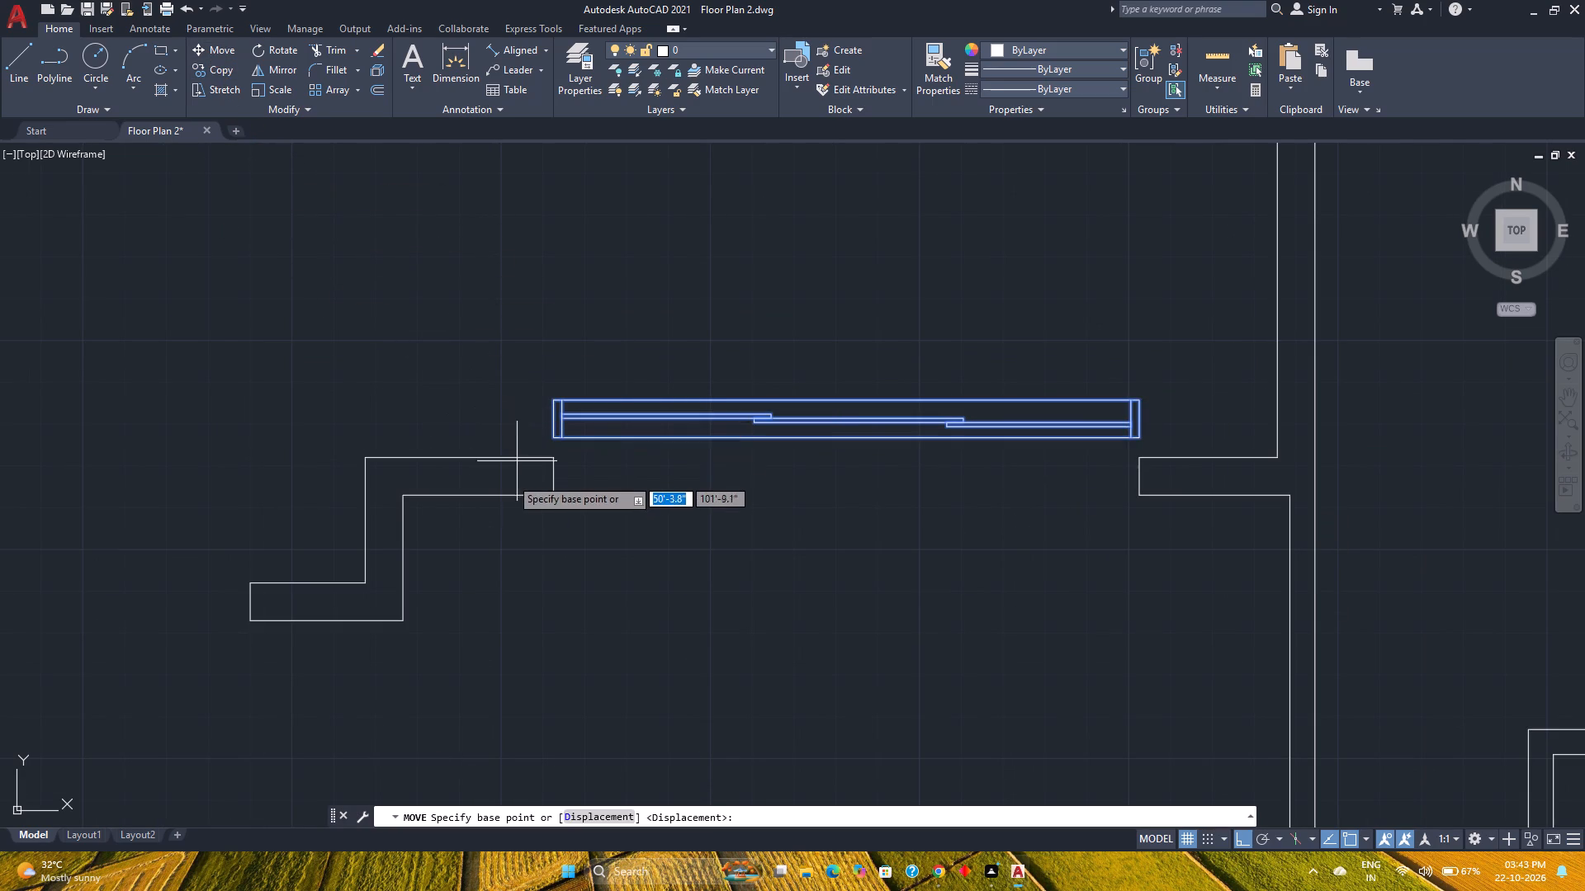
{"action": "scroll", "coordinate": [523, 464], "scroll_direction": "up", "scroll_amount": 4}
{"action": "left_click", "coordinate": [647, 356]}
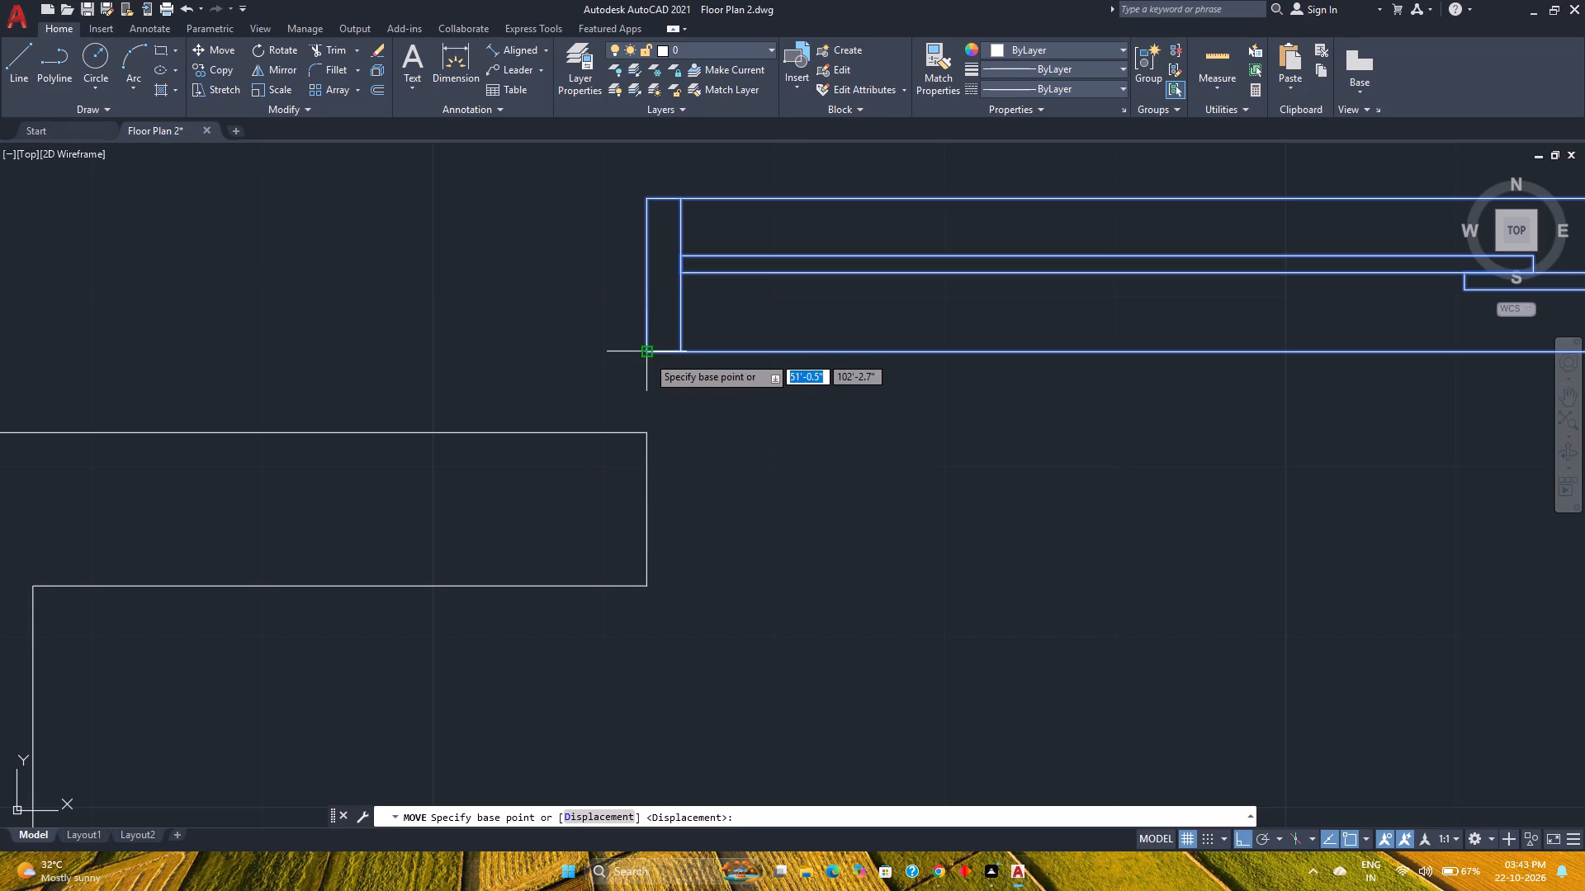
{"action": "left_click", "coordinate": [645, 587]}
{"action": "scroll", "coordinate": [645, 587], "scroll_direction": "down", "scroll_amount": 5}
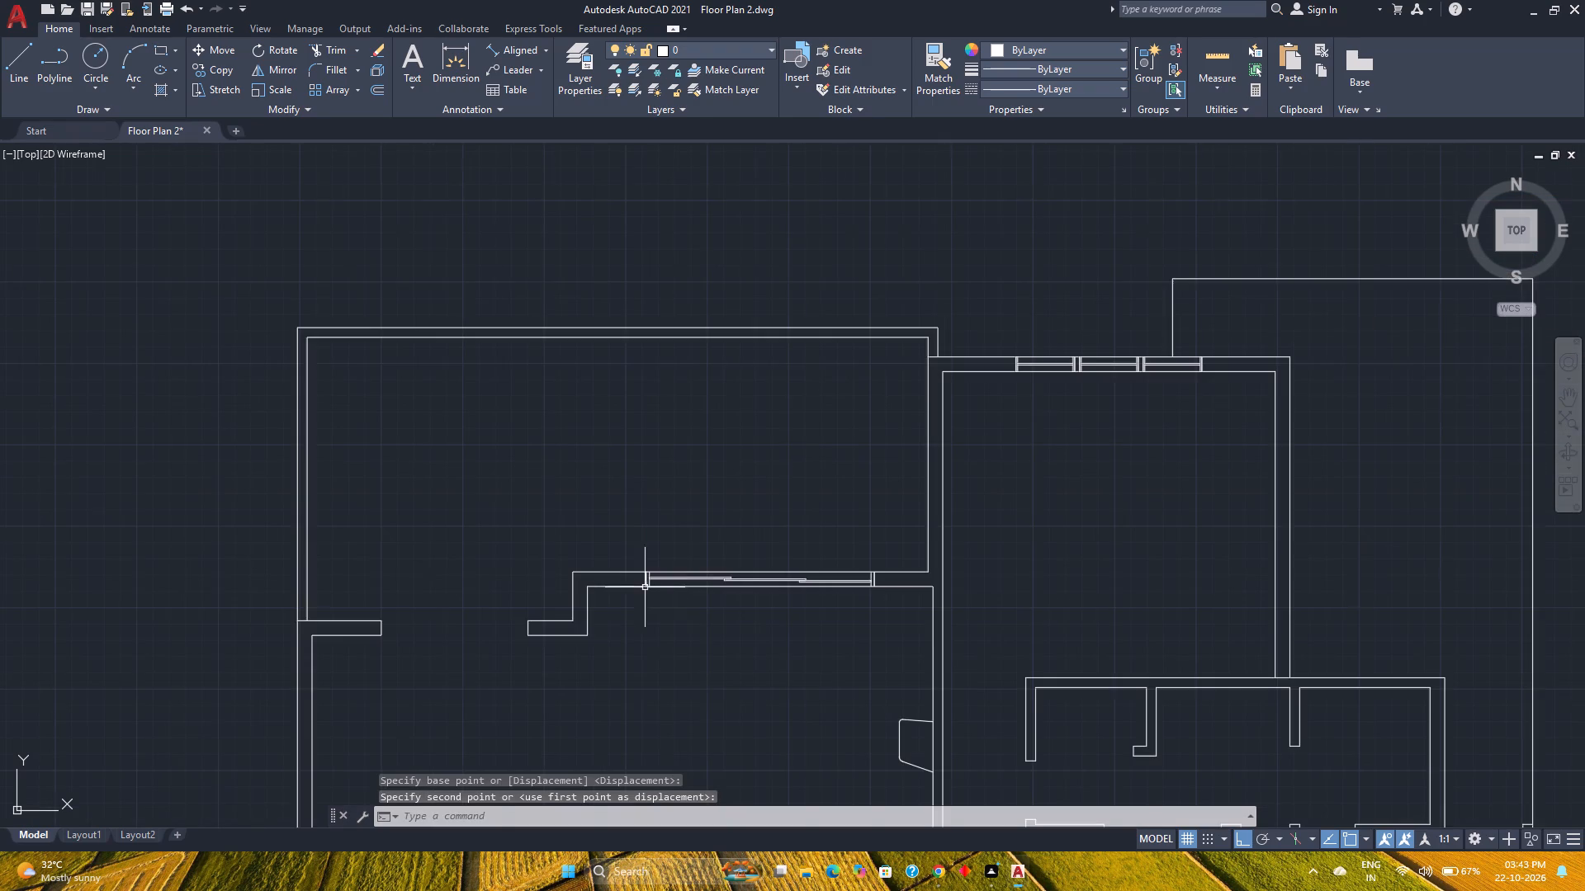
{"action": "scroll", "coordinate": [651, 625], "scroll_direction": "down", "scroll_amount": 1}
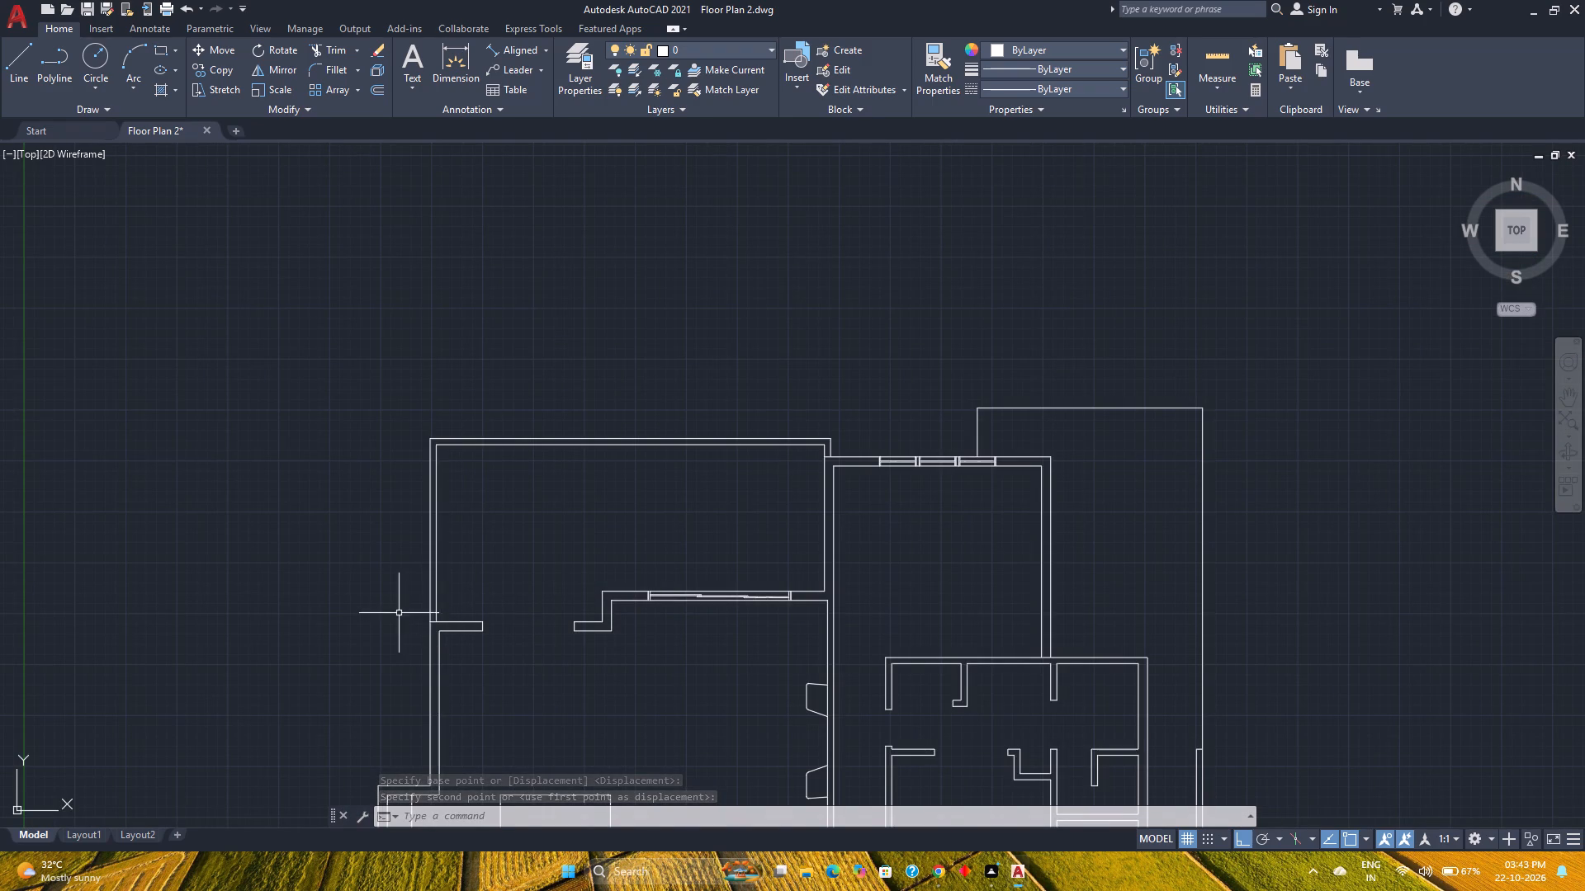
Draw a 7'-6" by 9" rectangle filling the wall opening just west of the placed sliding unit.
{"action": "middle_click_drag", "start_coordinate": [564, 628], "coordinate": [633, 500]}
{"action": "middle_click", "coordinate": [633, 500]}
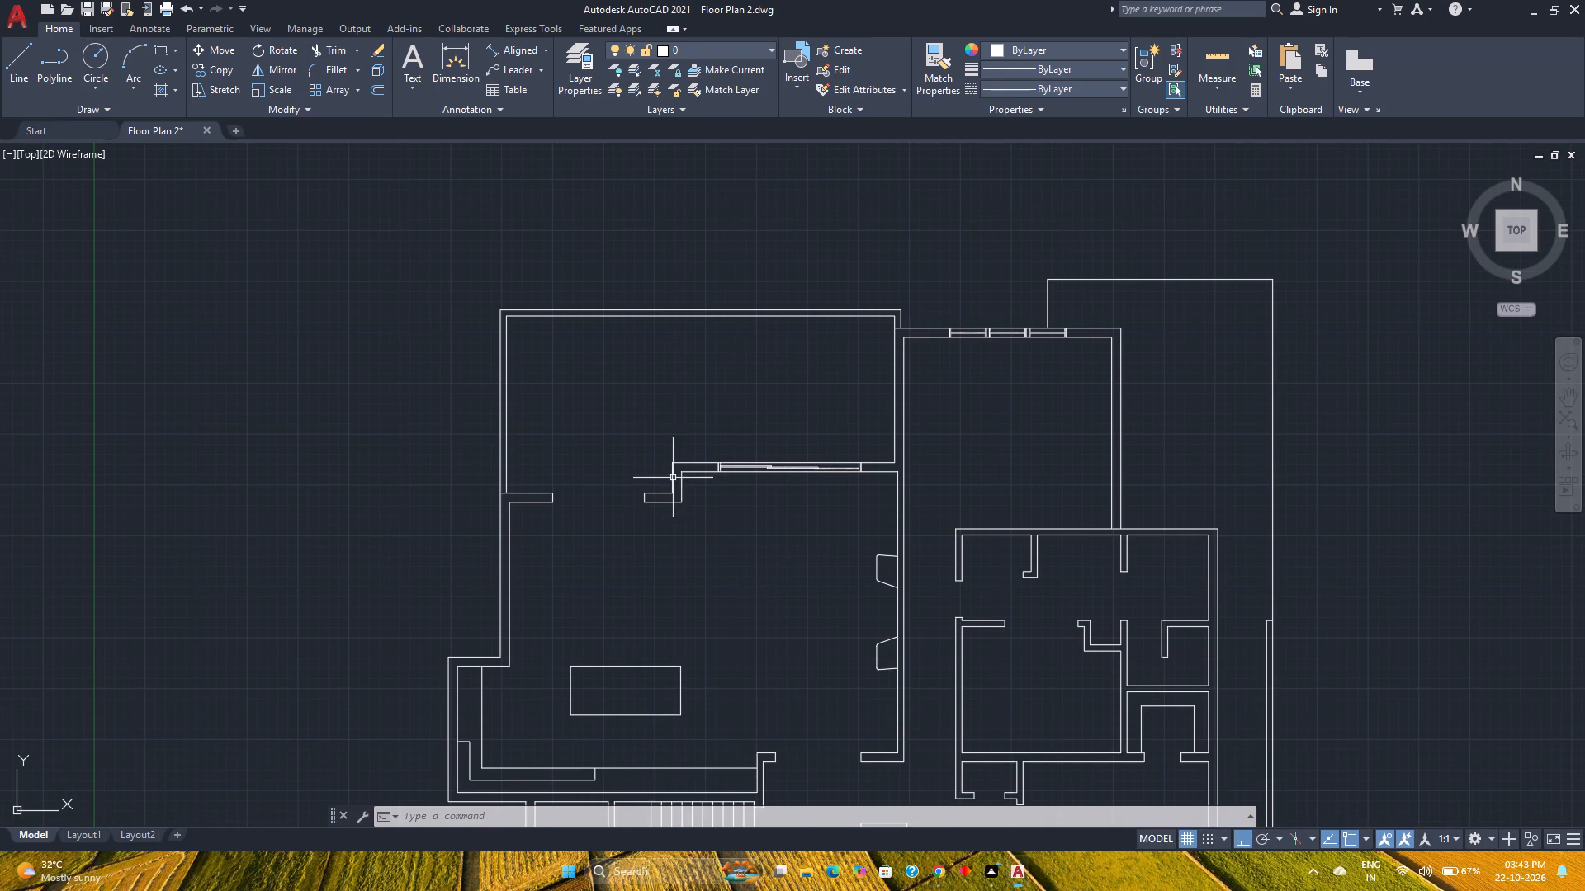
{"action": "scroll", "coordinate": [618, 488], "scroll_direction": "down", "scroll_amount": 2}
{"action": "scroll", "coordinate": [652, 566], "scroll_direction": "up", "scroll_amount": 1}
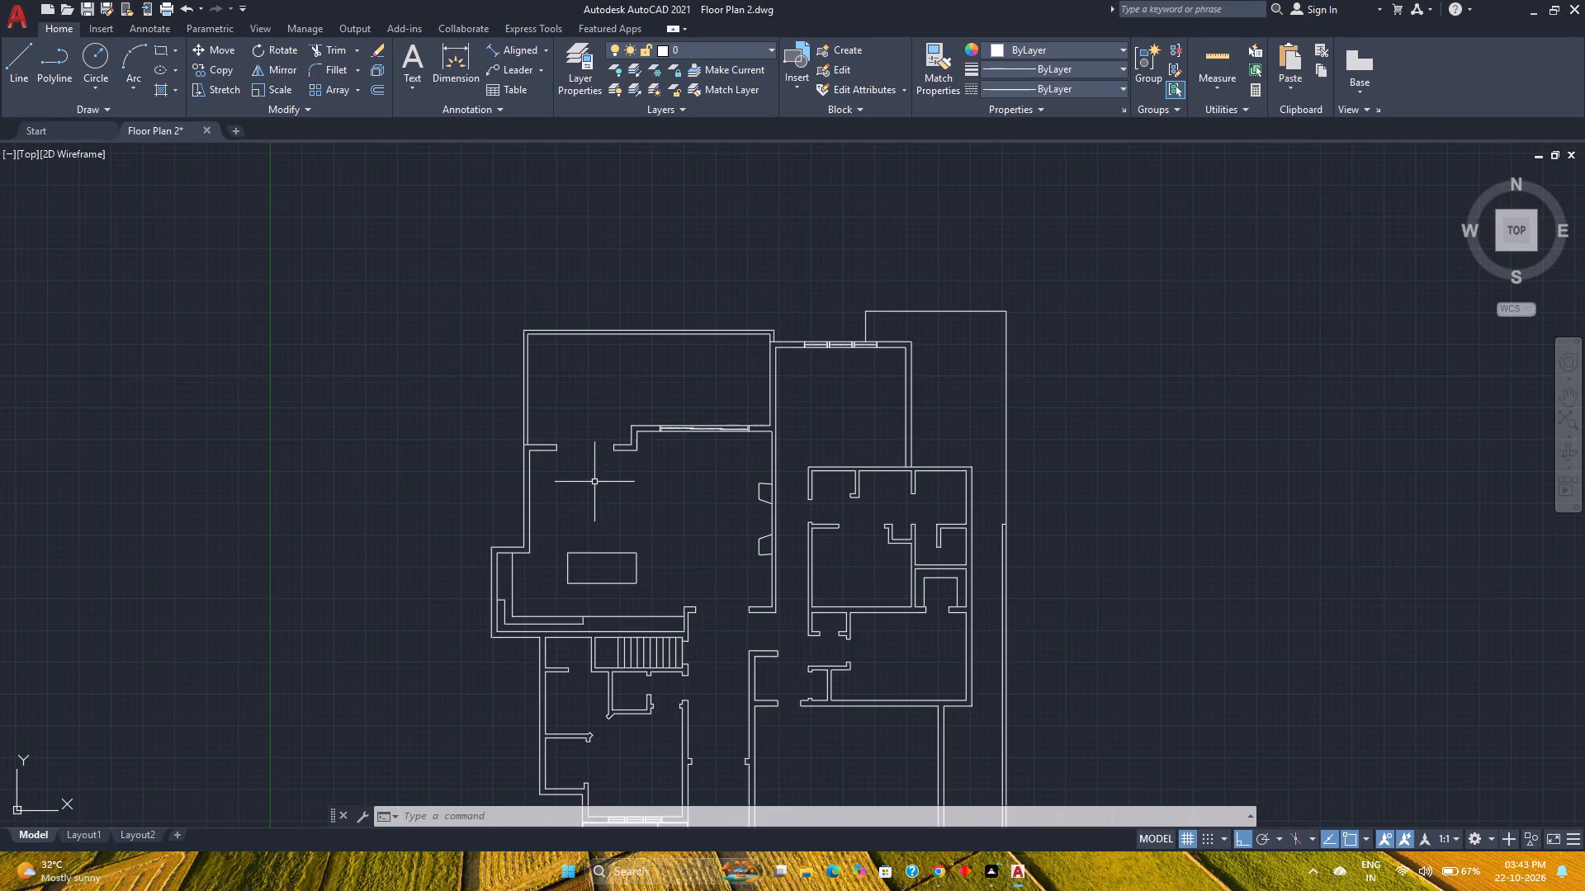
{"action": "scroll", "coordinate": [594, 481], "scroll_direction": "up", "scroll_amount": 1}
{"action": "middle_click_drag", "start_coordinate": [594, 481], "coordinate": [620, 498]}
{"action": "scroll", "coordinate": [620, 498], "scroll_direction": "up", "scroll_amount": 1}
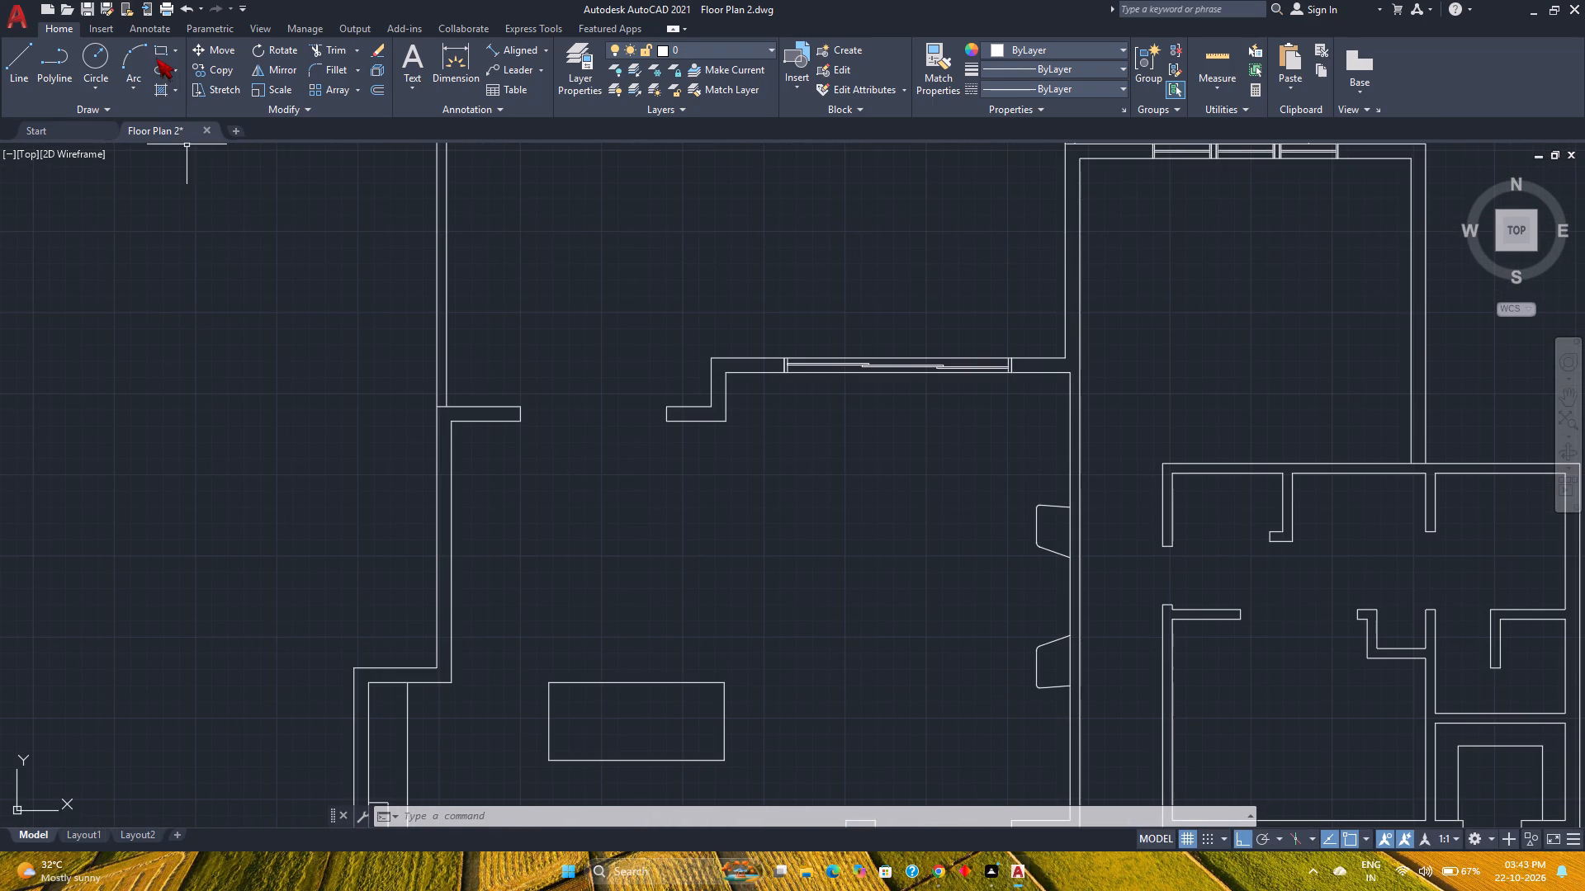
{"action": "left_click", "coordinate": [154, 54]}
{"action": "scroll", "coordinate": [526, 412], "scroll_direction": "up", "scroll_amount": 3}
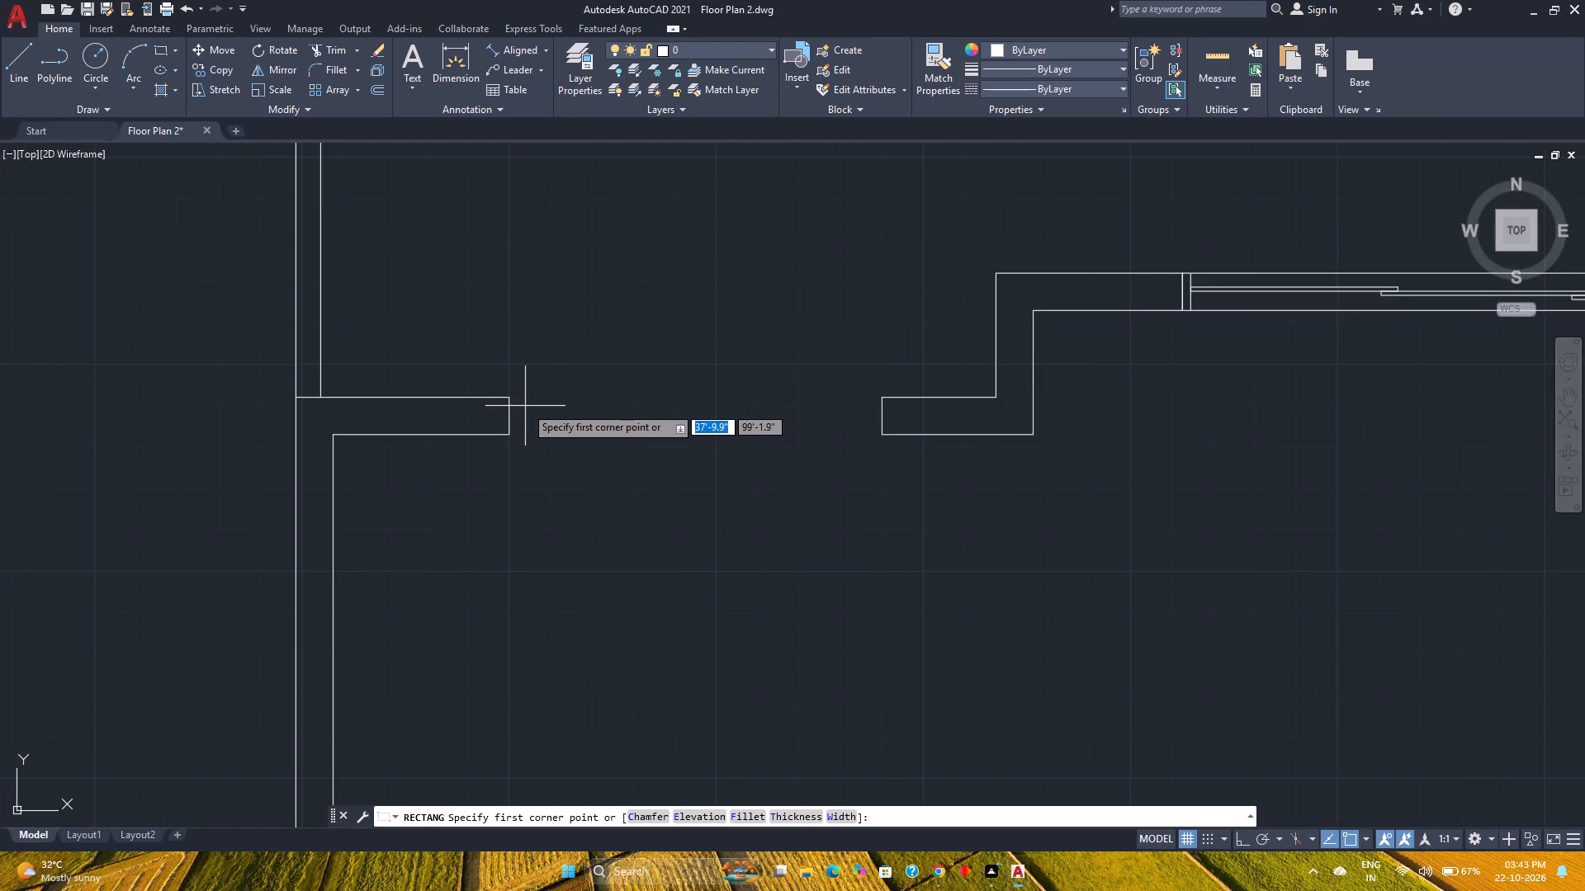
{"action": "scroll", "coordinate": [523, 405], "scroll_direction": "up", "scroll_amount": 2}
{"action": "left_click", "coordinate": [484, 385]}
{"action": "scroll", "coordinate": [849, 509], "scroll_direction": "down", "scroll_amount": 1}
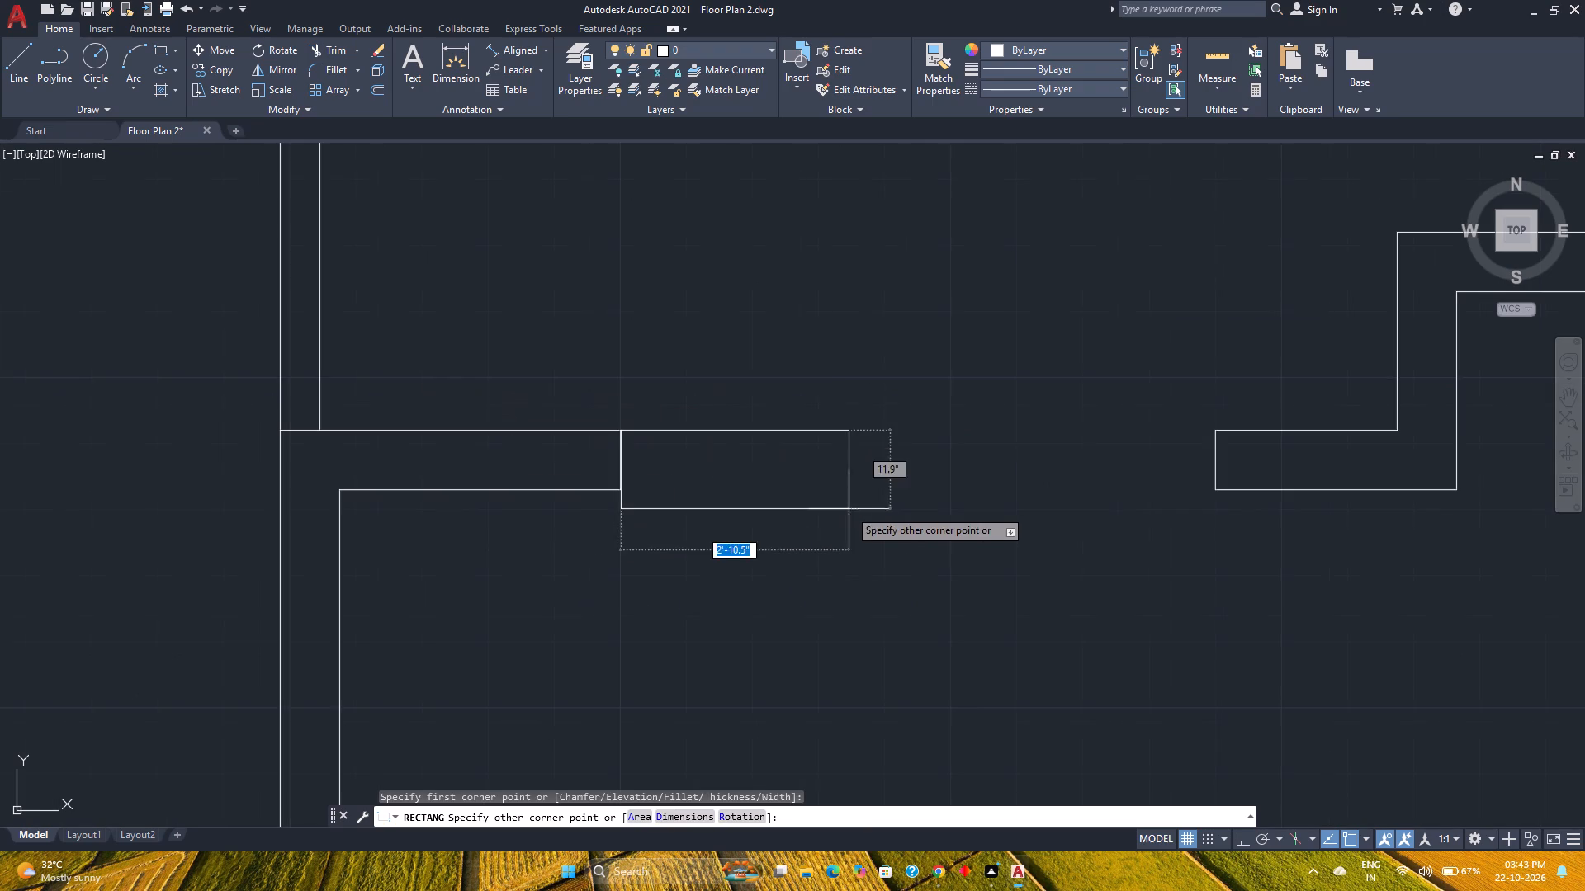
{"action": "left_click", "coordinate": [1215, 485]}
Move the new opening-sized rectangle straight north so it sits clear of the wall, above its opening.
{"action": "left_click", "coordinate": [966, 536]}
{"action": "left_click", "coordinate": [841, 463]}
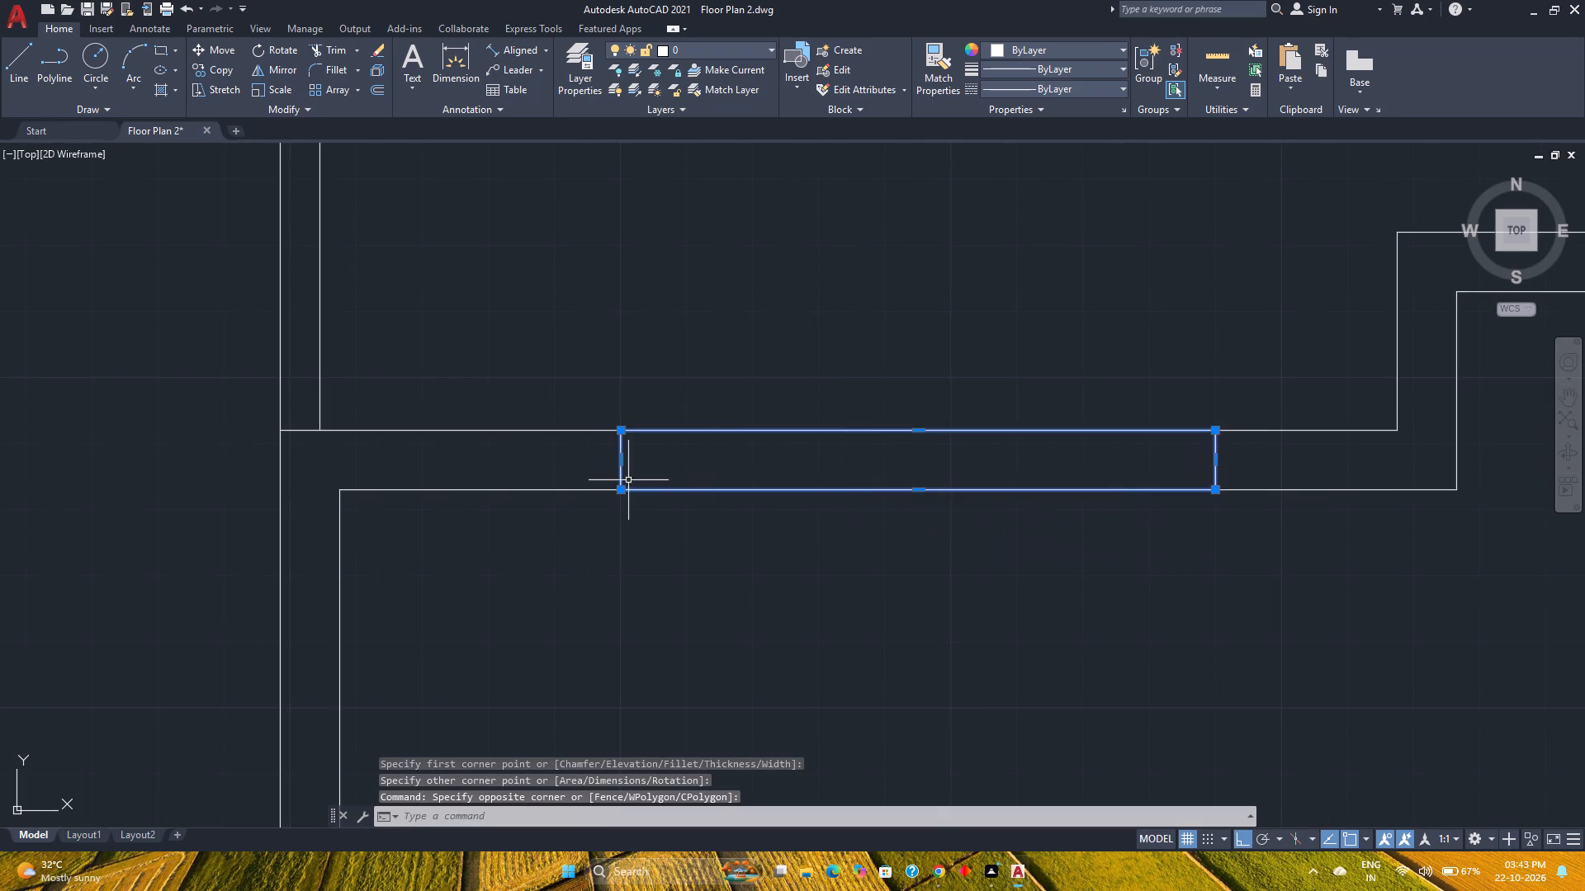
{"action": "scroll", "coordinate": [563, 486], "scroll_direction": "up", "scroll_amount": 6}
{"action": "scroll", "coordinate": [1160, 535], "scroll_direction": "up", "scroll_amount": 3}
{"action": "middle_click_drag", "start_coordinate": [1162, 534], "coordinate": [1034, 587]}
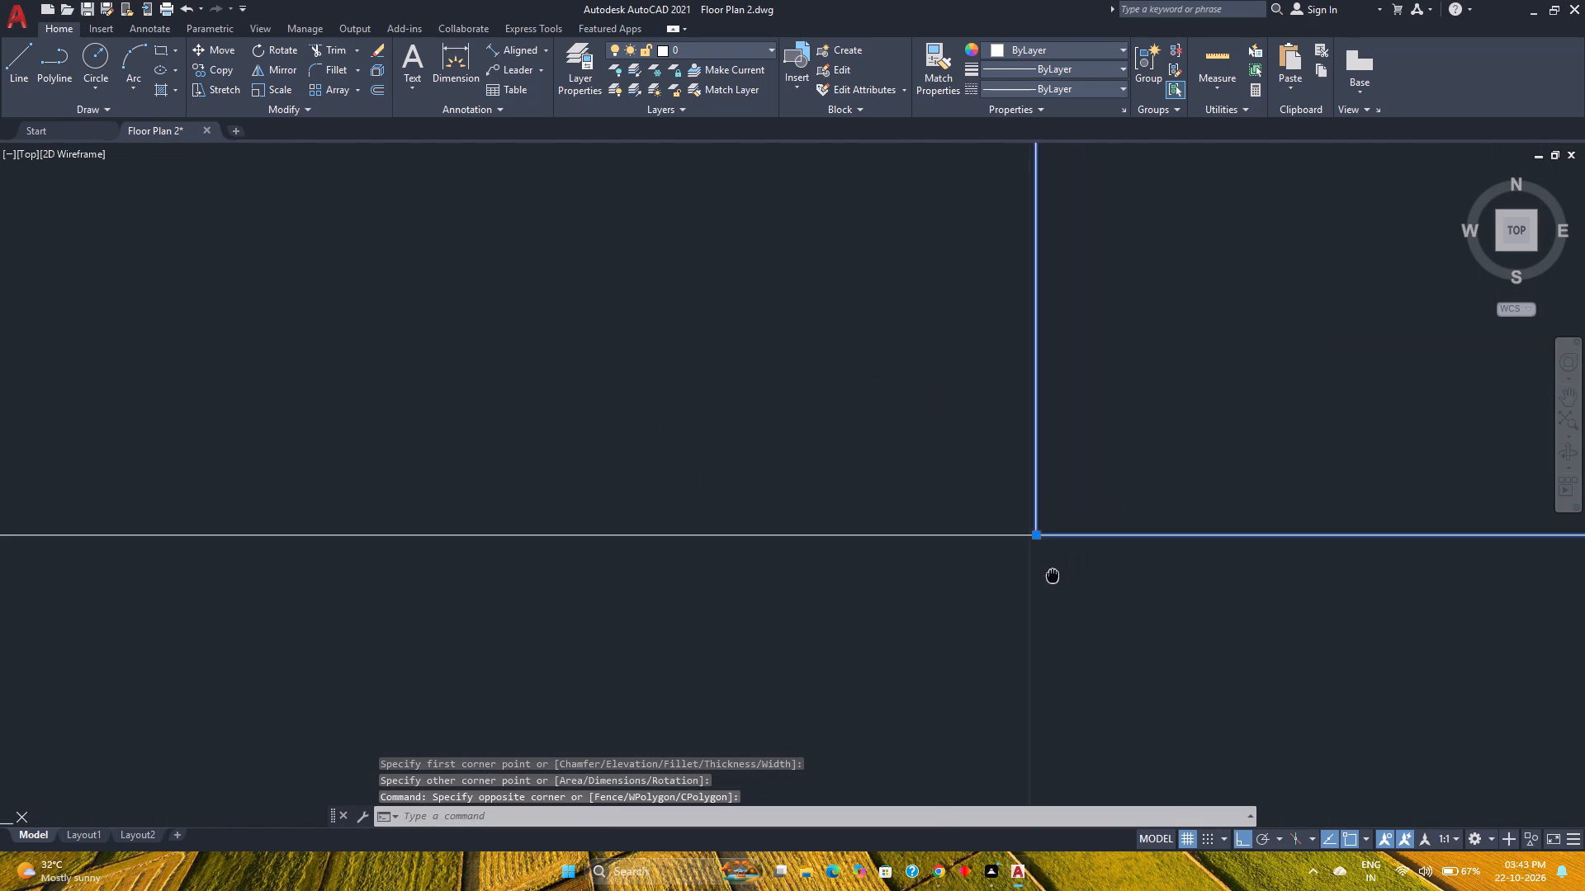
{"action": "middle_click_drag", "start_coordinate": [1034, 587], "coordinate": [1001, 610]}
{"action": "middle_click", "coordinate": [1000, 610]}
{"action": "middle_click", "coordinate": [1000, 610]}
{"action": "key", "text": "m"}
{"action": "key", "text": "Return"}
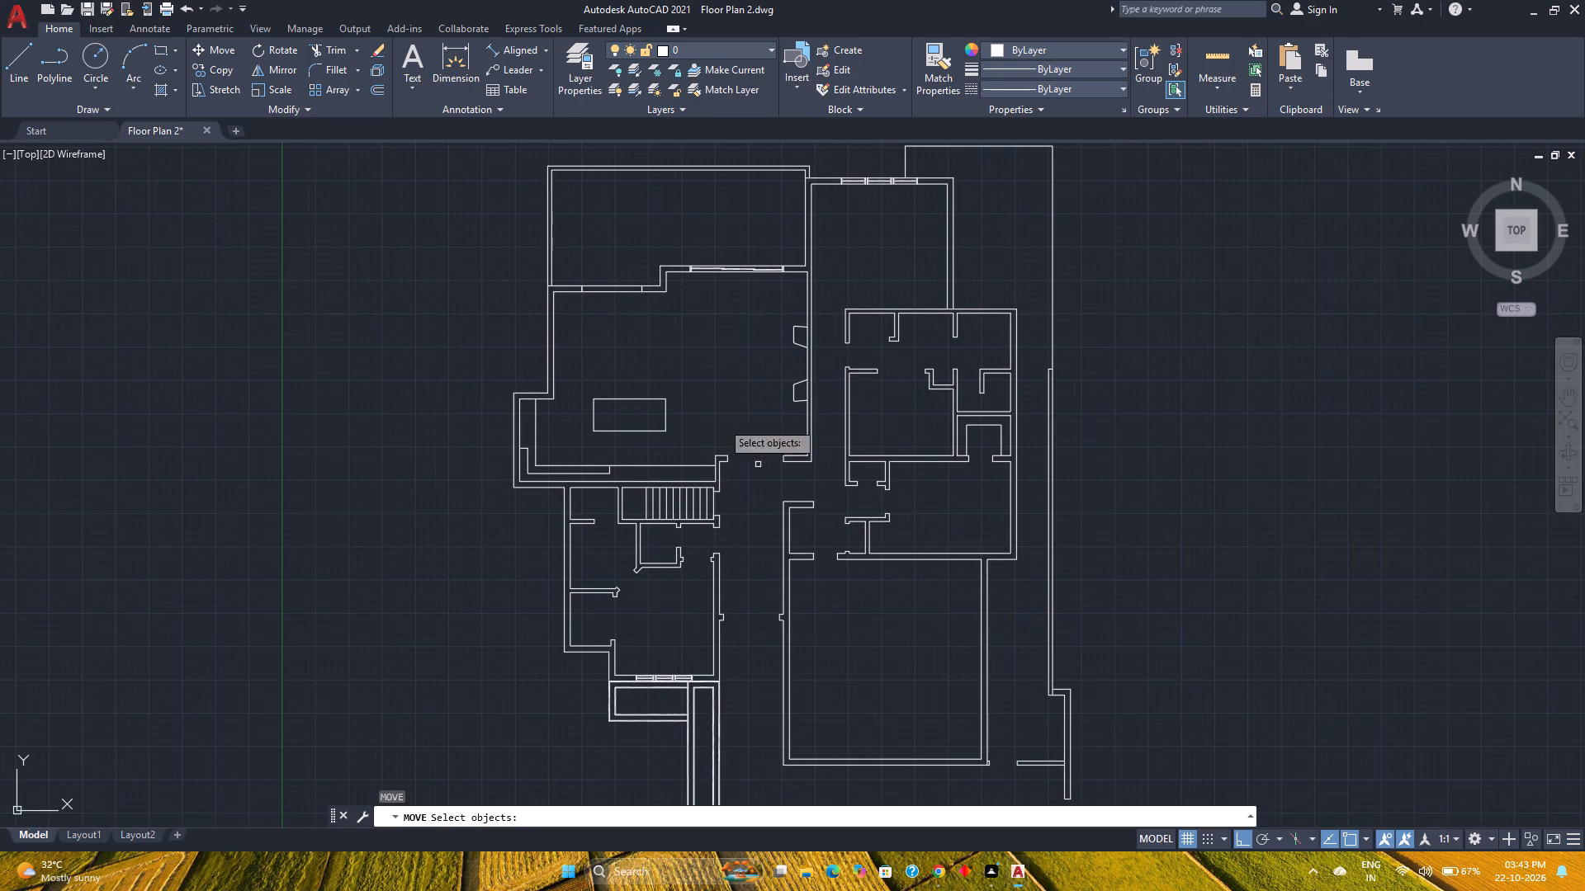
{"action": "left_click", "coordinate": [619, 293]}
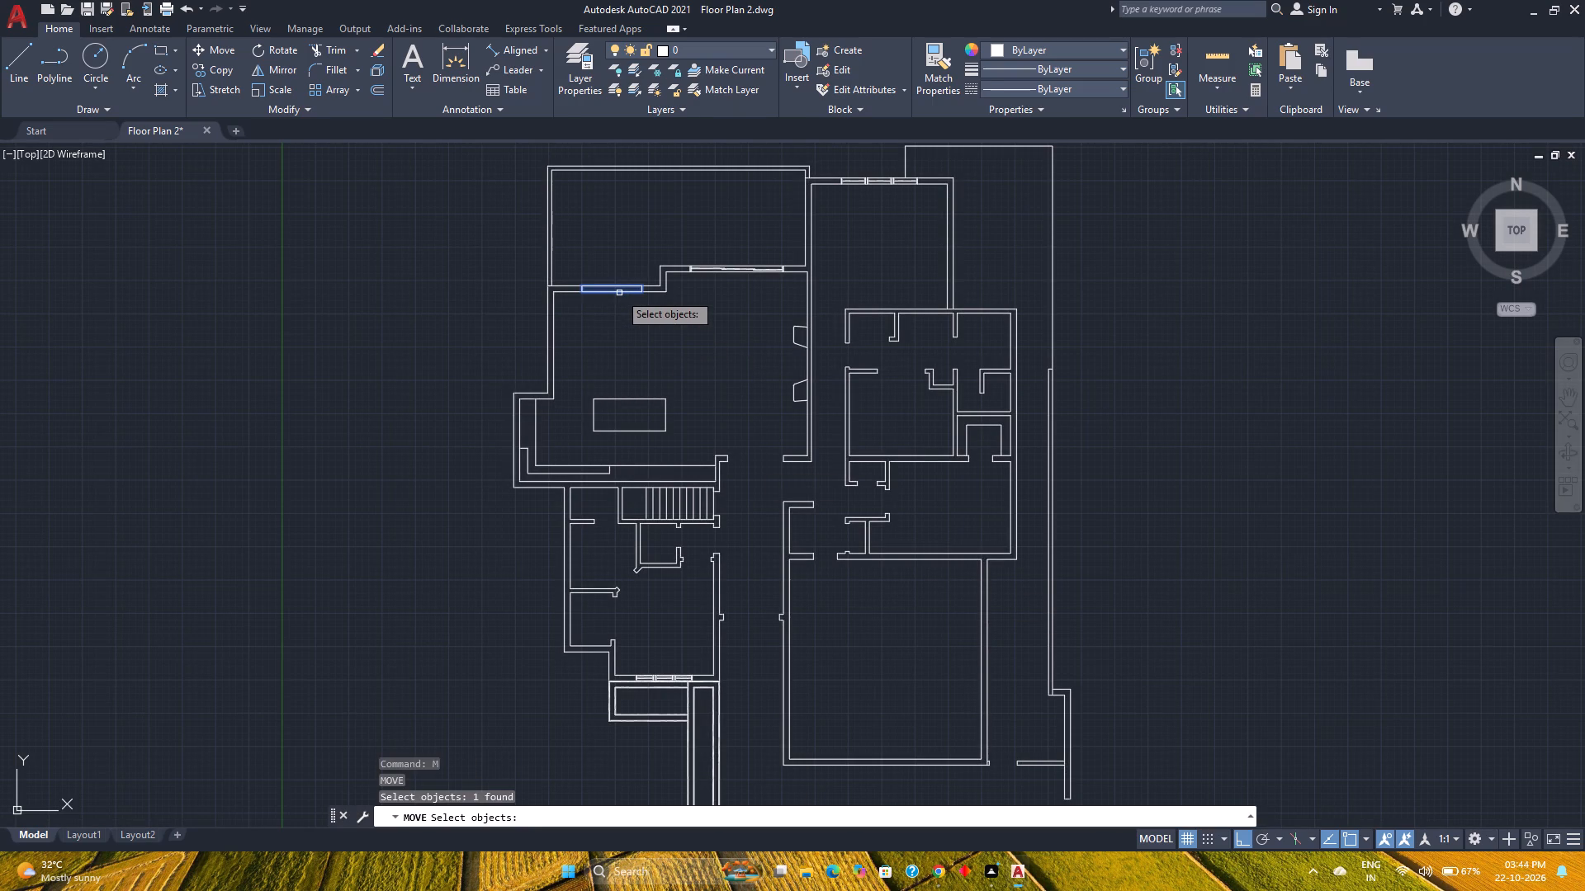
{"action": "key", "text": "space"}
{"action": "scroll", "coordinate": [605, 299], "scroll_direction": "up", "scroll_amount": 3}
{"action": "middle_click_drag", "start_coordinate": [631, 278], "coordinate": [706, 355]}
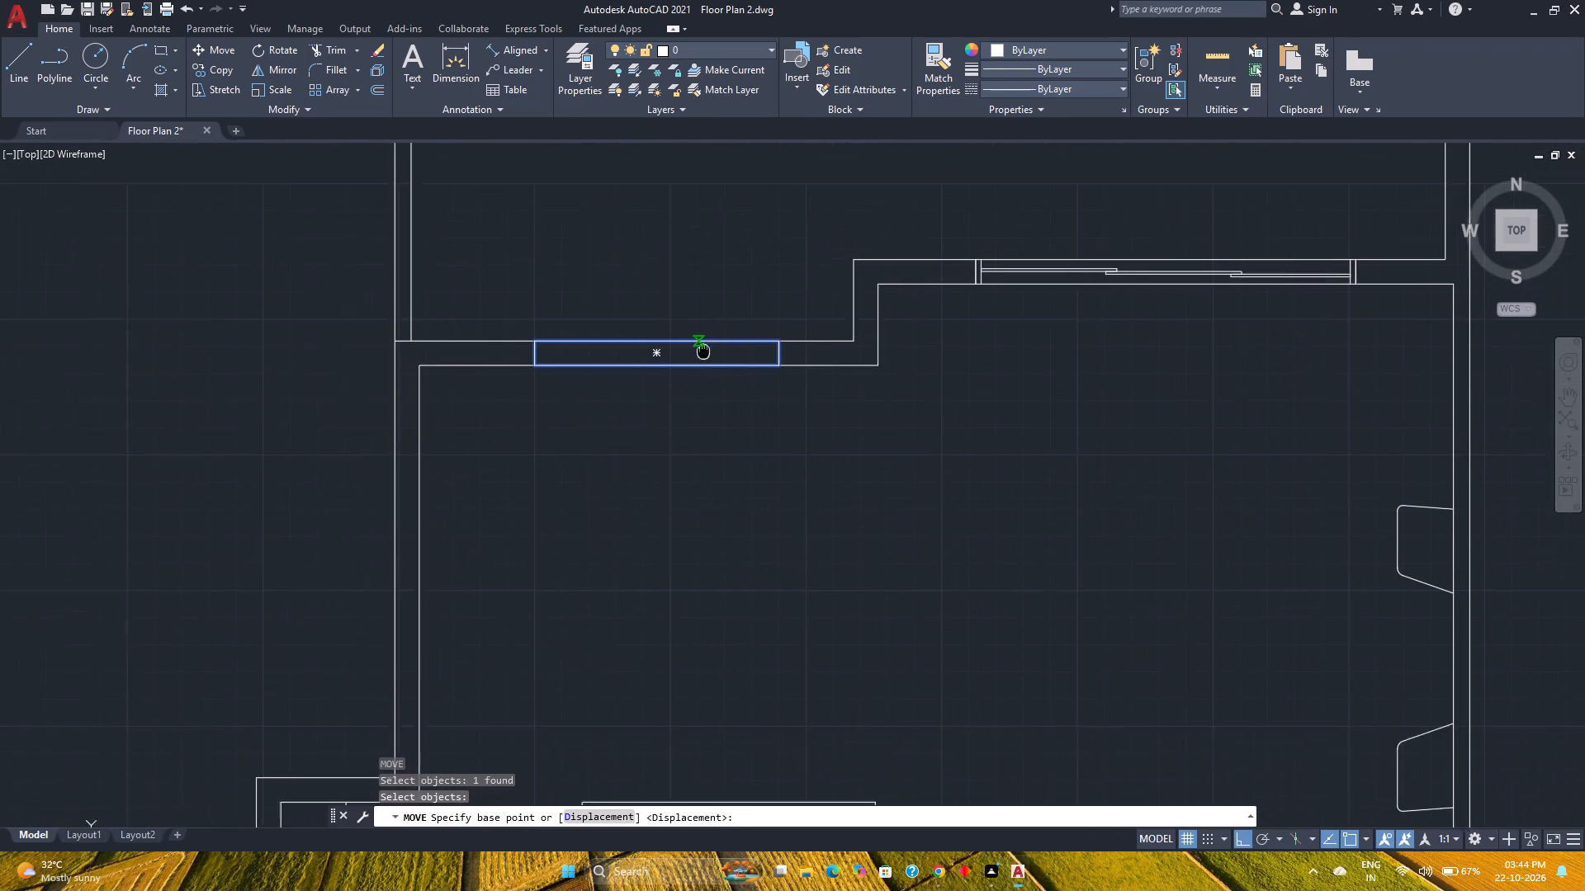
{"action": "middle_click_drag", "start_coordinate": [706, 355], "coordinate": [707, 356]}
{"action": "scroll", "coordinate": [556, 390], "scroll_direction": "up", "scroll_amount": 3}
{"action": "left_click", "coordinate": [493, 347]}
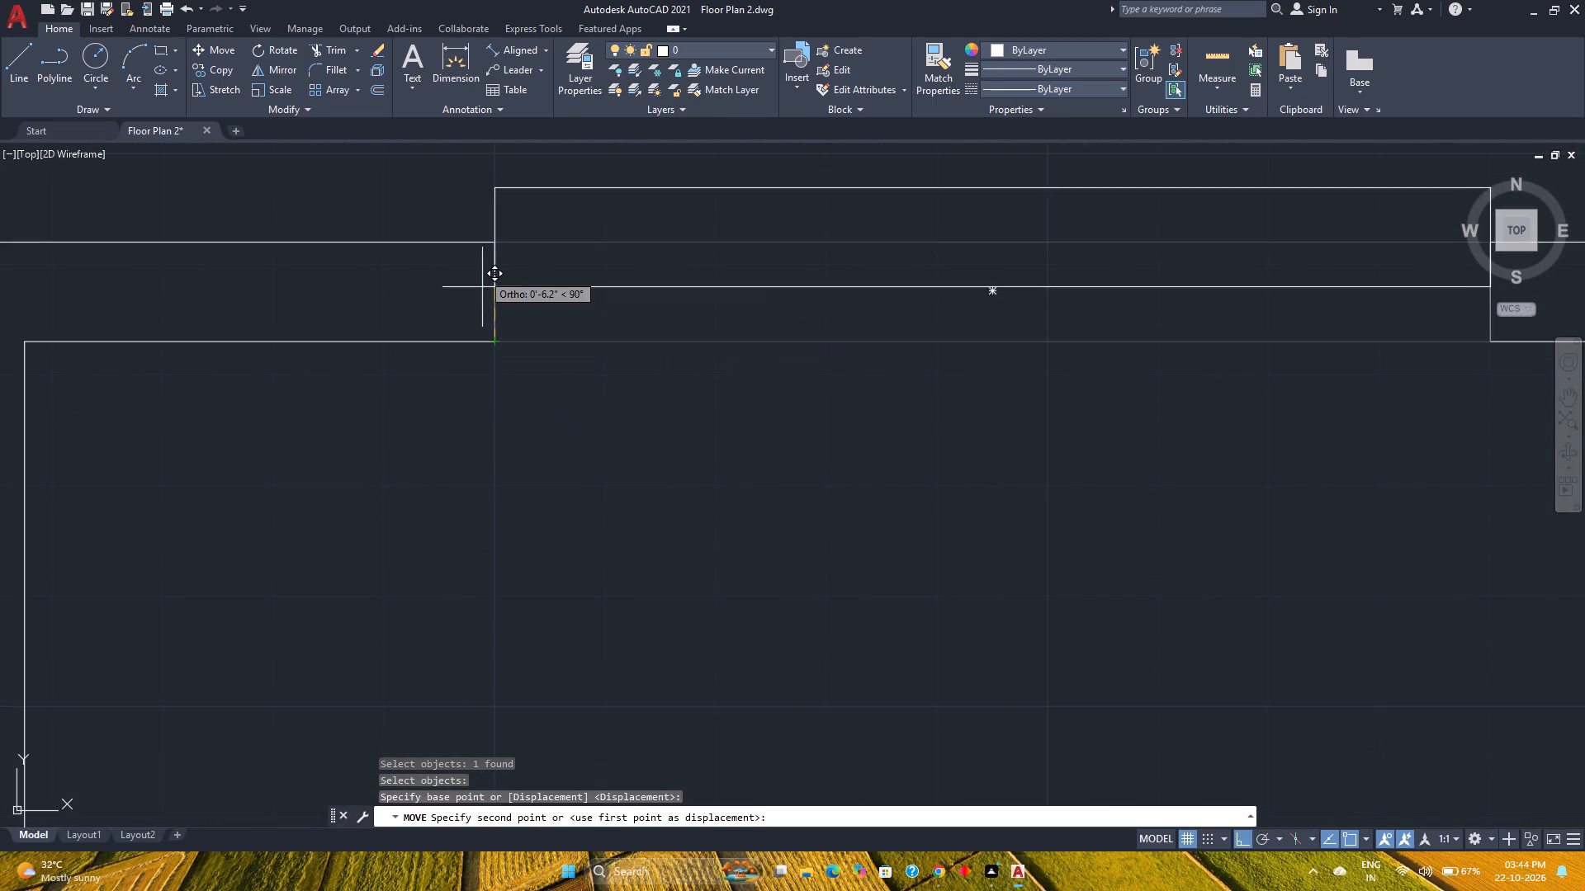
{"action": "scroll", "coordinate": [482, 271], "scroll_direction": "down", "scroll_amount": 2}
{"action": "left_click", "coordinate": [487, 235]}
{"action": "middle_click_drag", "start_coordinate": [580, 295], "coordinate": [583, 301]}
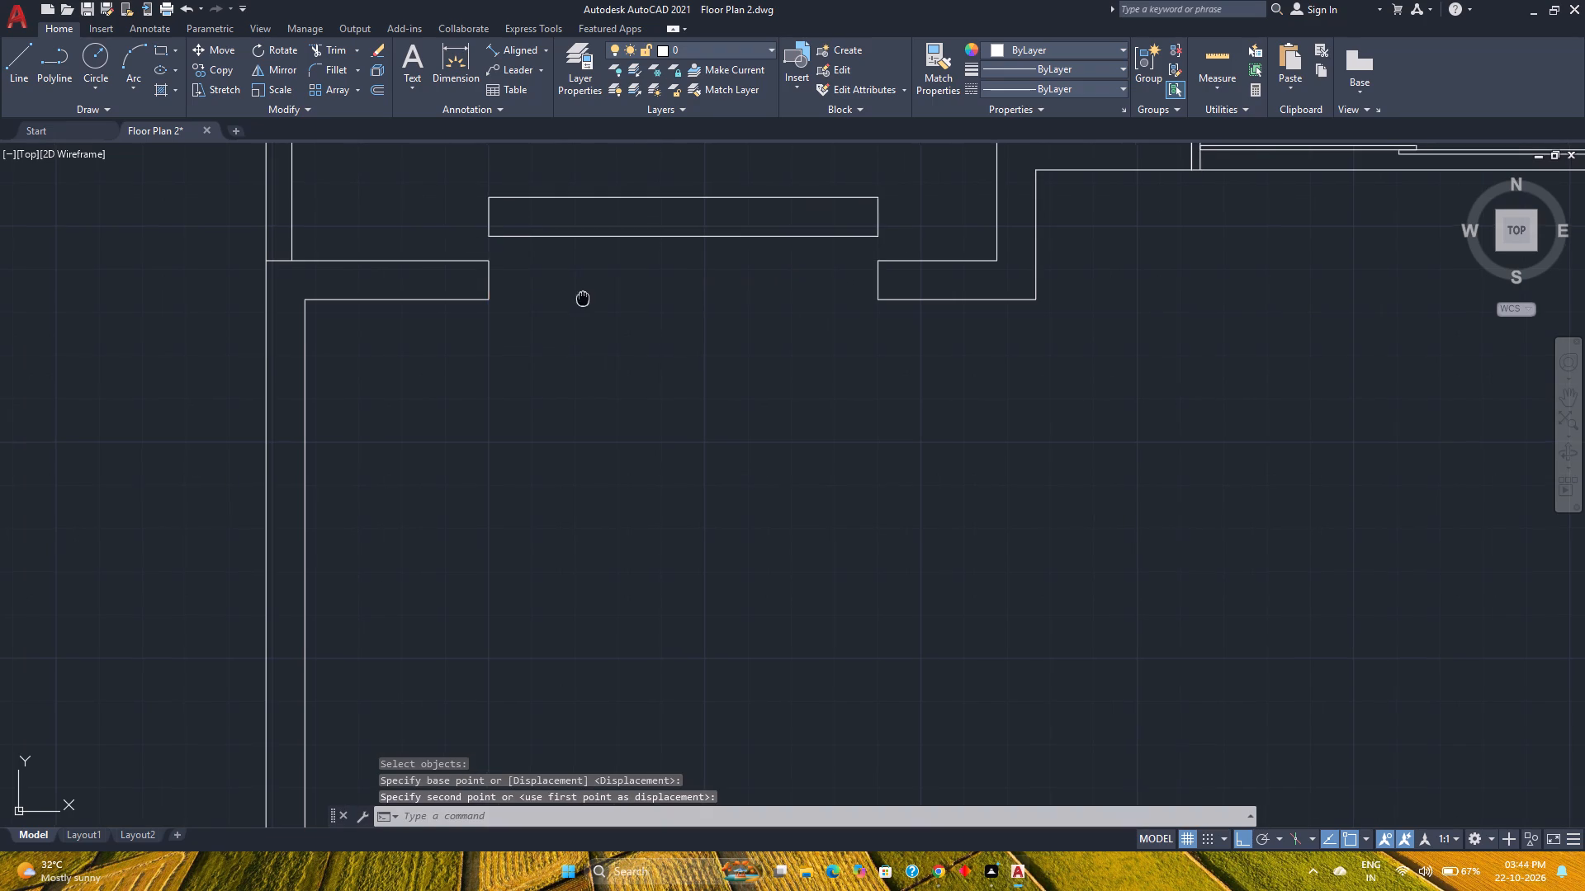
{"action": "middle_click_drag", "start_coordinate": [583, 301], "coordinate": [592, 452]}
{"action": "middle_click_drag", "start_coordinate": [592, 452], "coordinate": [592, 468]}
{"action": "middle_click", "coordinate": [592, 475]}
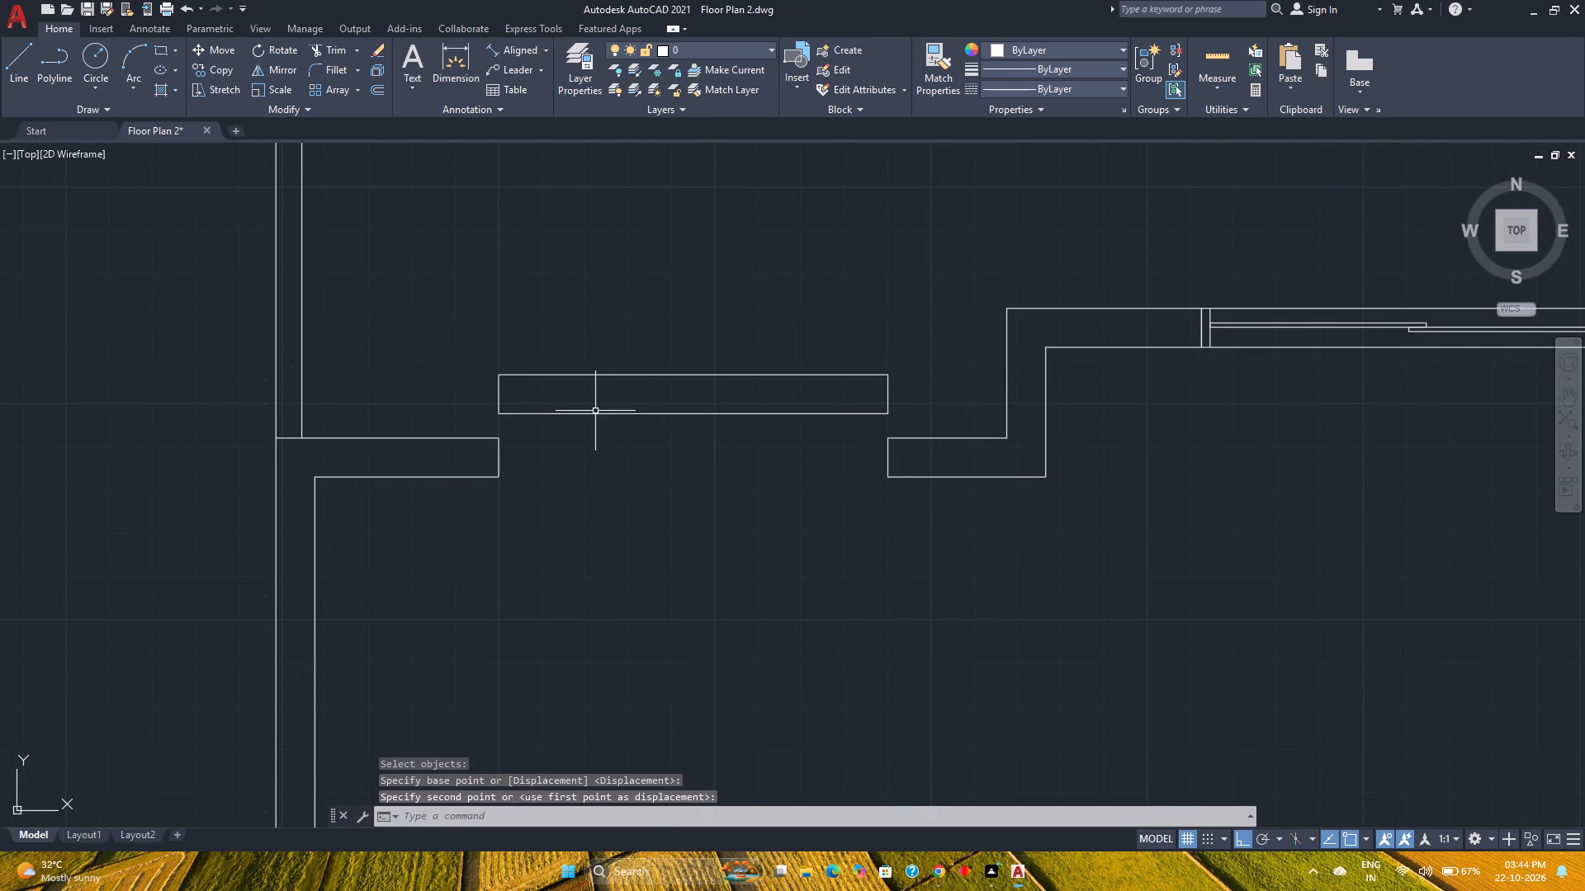
Explode the moved rectangle into separate lines.
{"action": "left_click", "coordinate": [594, 413]}
{"action": "type", "text": "exp"}
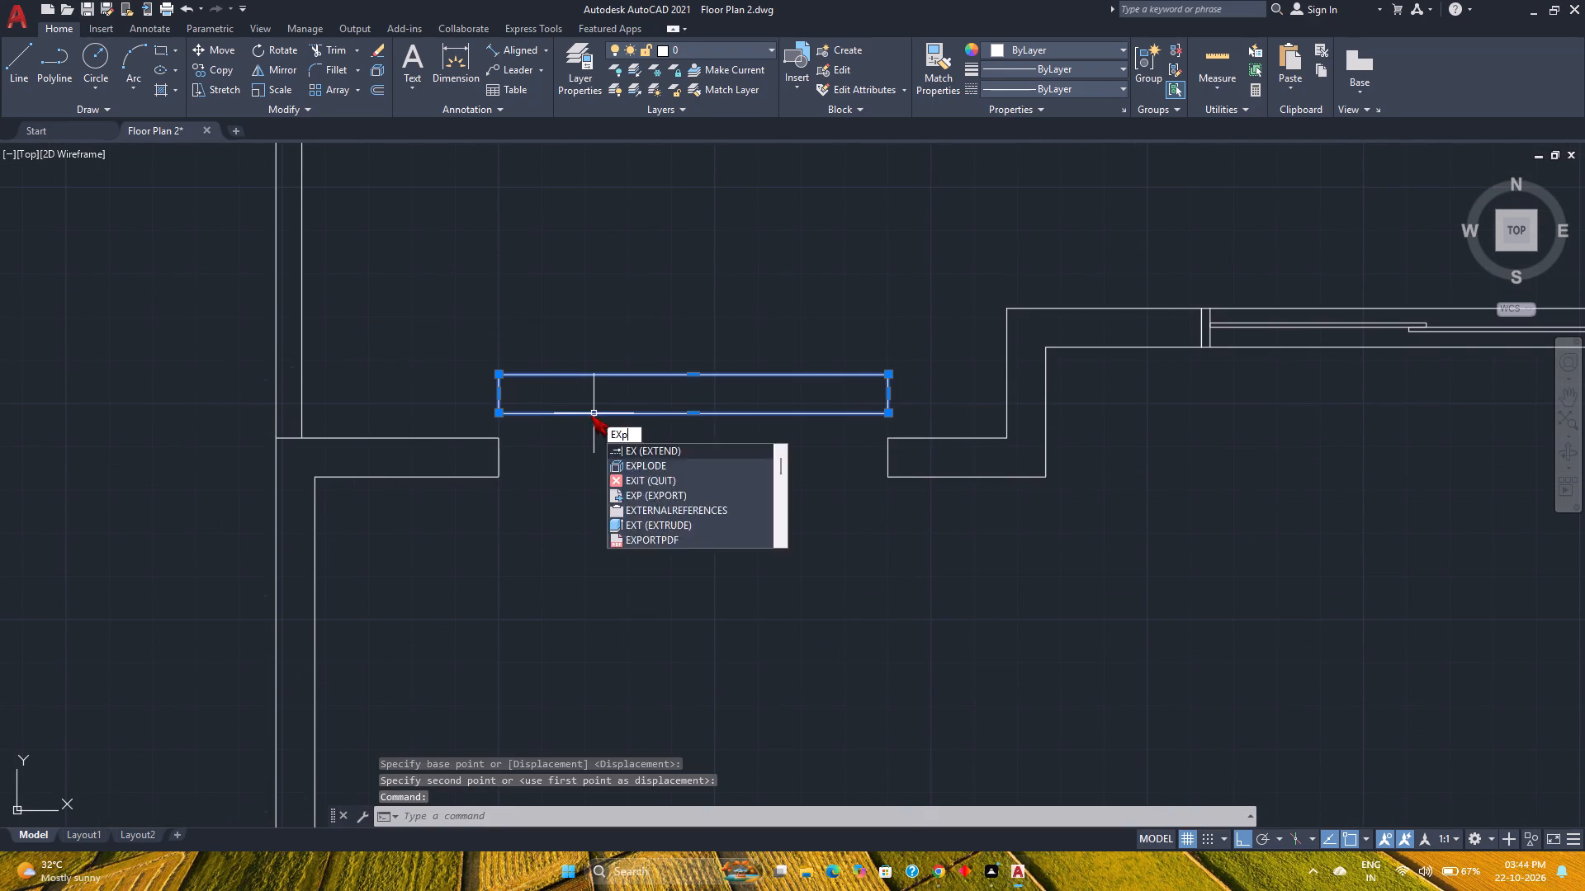
{"action": "type", "text": "lo"}
{"action": "key", "text": "Return"}
Offset the frame's west and east end lines 2" inward to form the jambs.
{"action": "scroll", "coordinate": [581, 415], "scroll_direction": "up", "scroll_amount": 2}
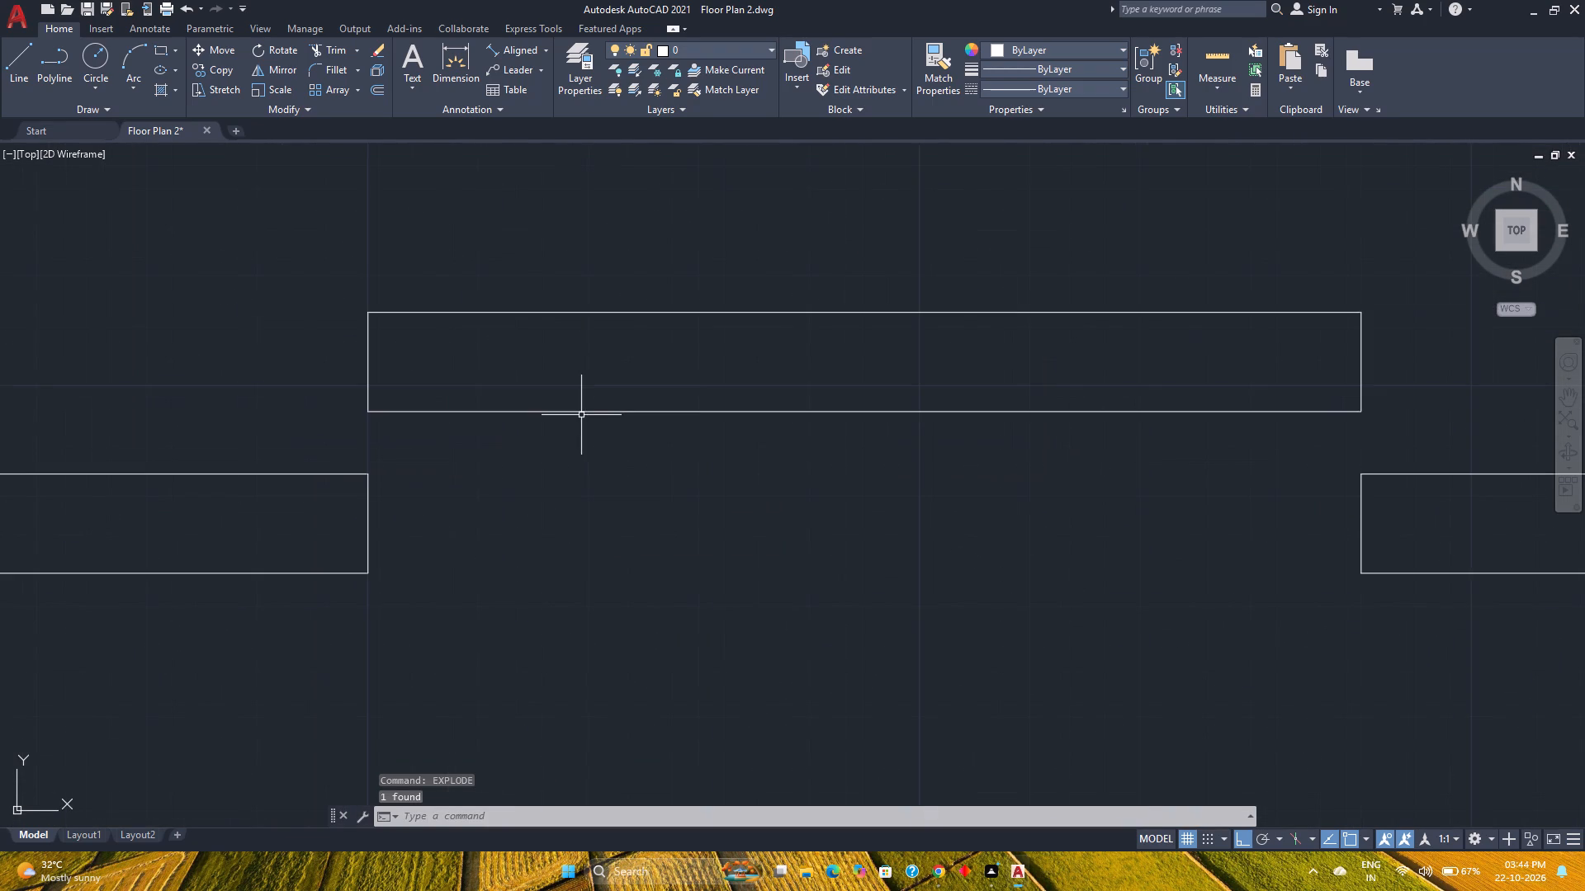
{"action": "left_click", "coordinate": [371, 95]}
{"action": "key", "text": "2"}
{"action": "key", "text": "Return"}
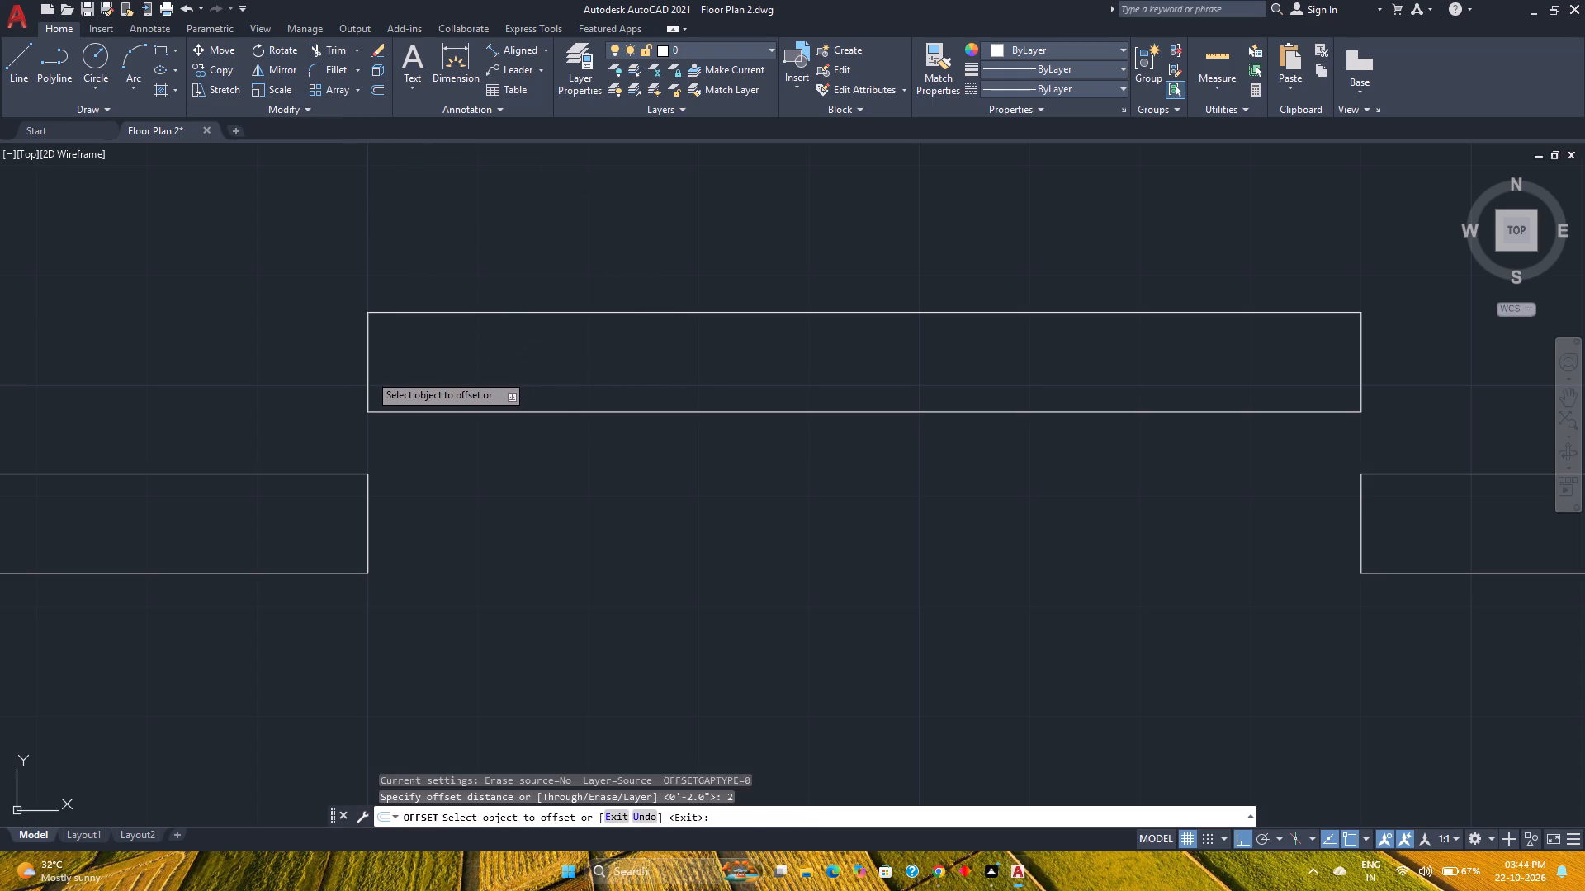
{"action": "left_click", "coordinate": [369, 374]}
{"action": "left_click", "coordinate": [469, 383]}
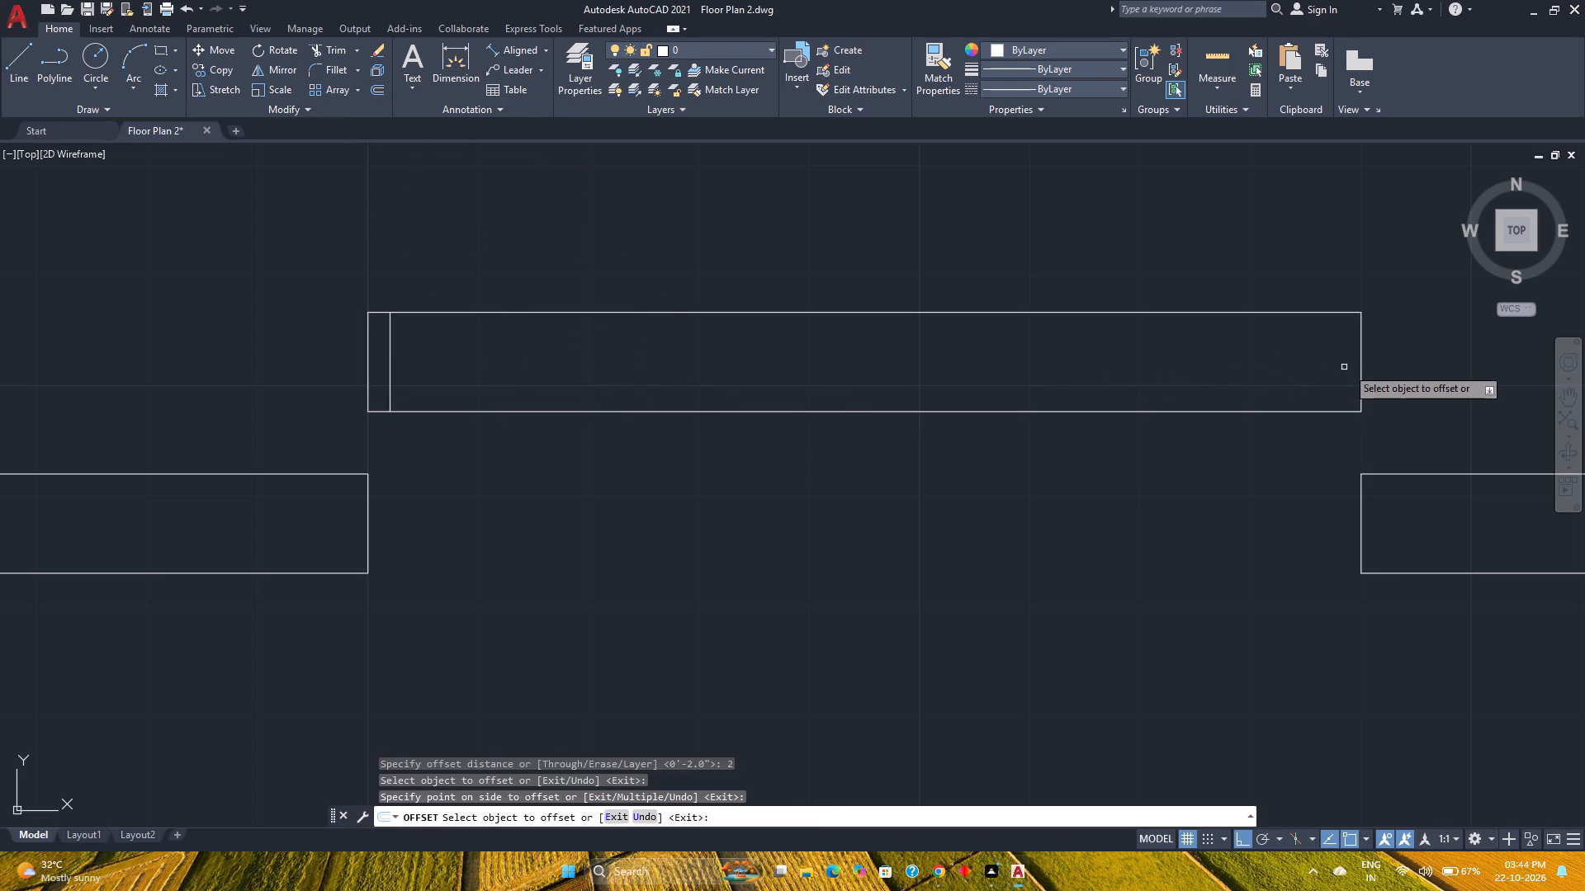
{"action": "left_click", "coordinate": [1360, 353]}
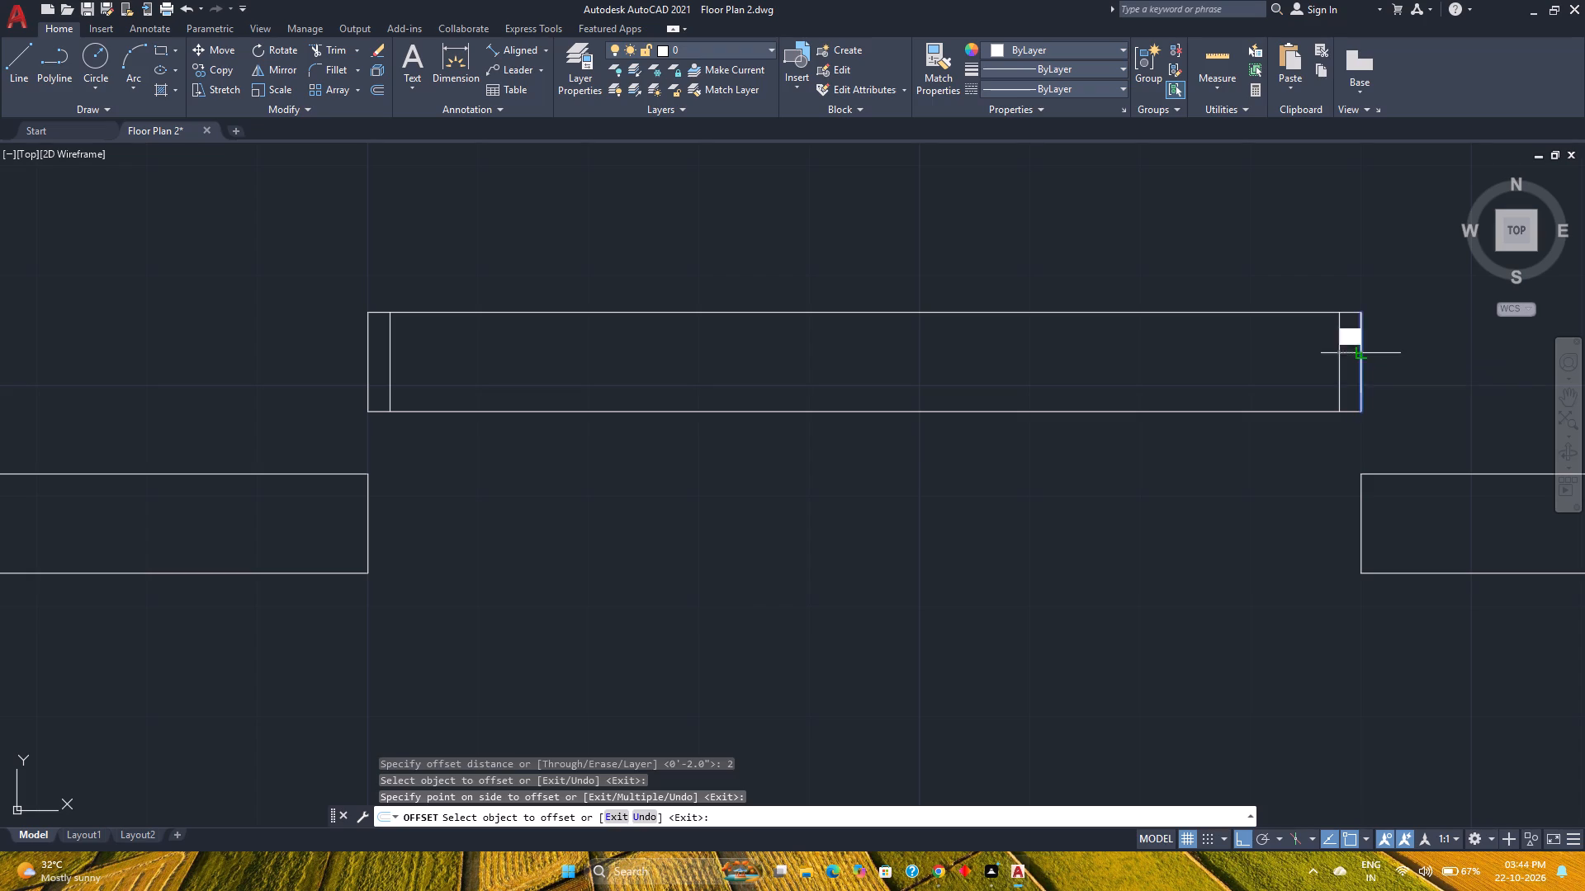
{"action": "left_click", "coordinate": [1117, 381]}
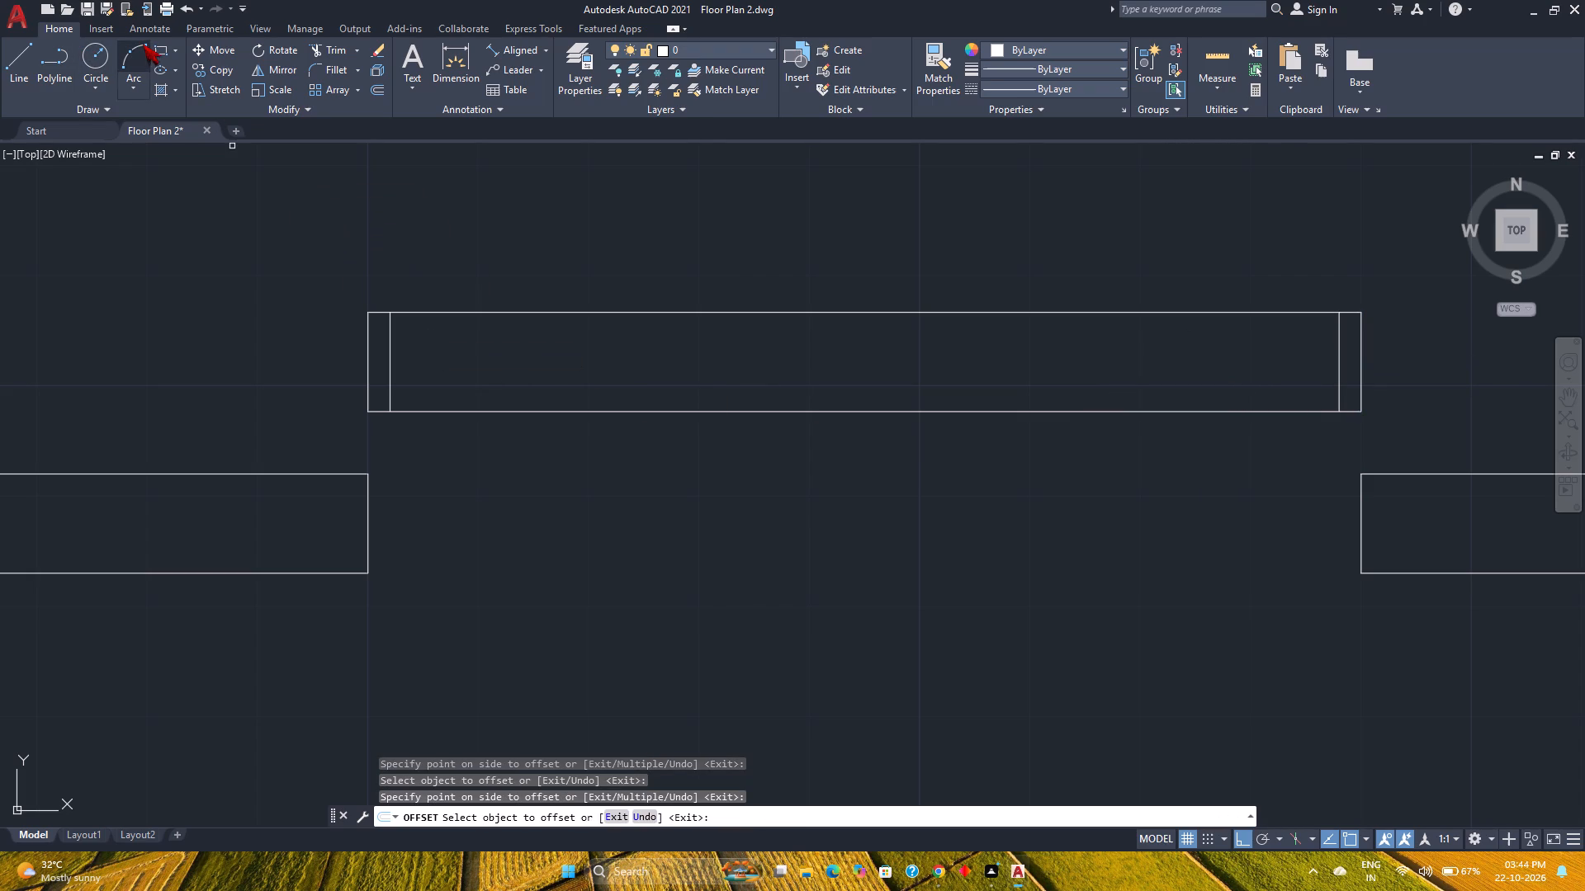
Draw a 3'6" by 1" panel rectangle in the clear space north of the frame.
{"action": "left_click", "coordinate": [163, 59]}
{"action": "left_click", "coordinate": [377, 220]}
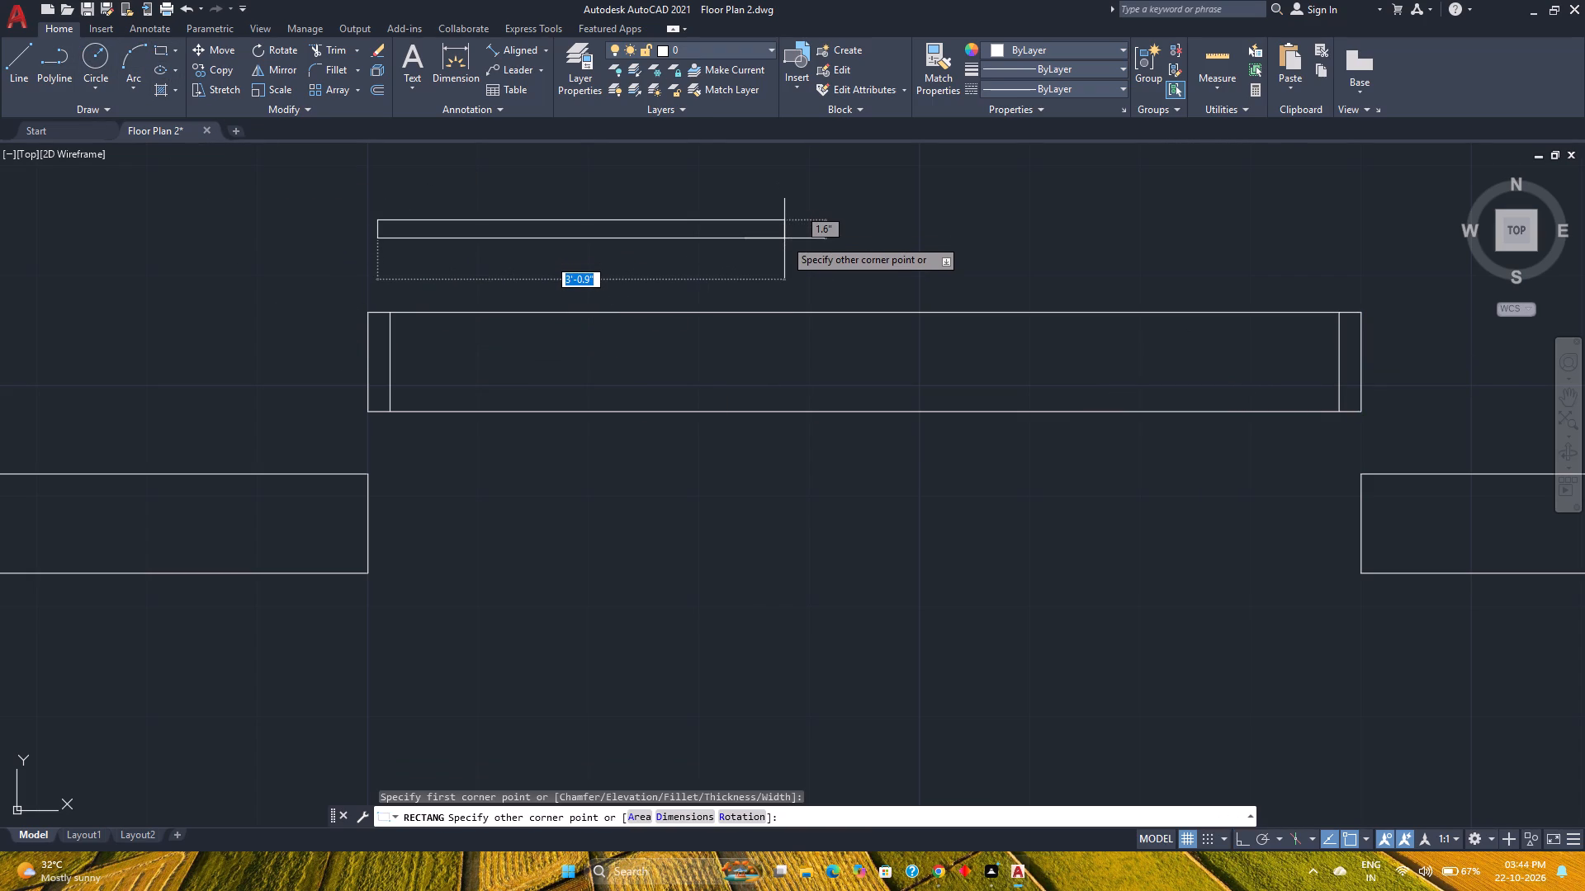
{"action": "type", "text": "3'6\""}
{"action": "type", "text": ",1"}
{"action": "key", "text": "Return"}
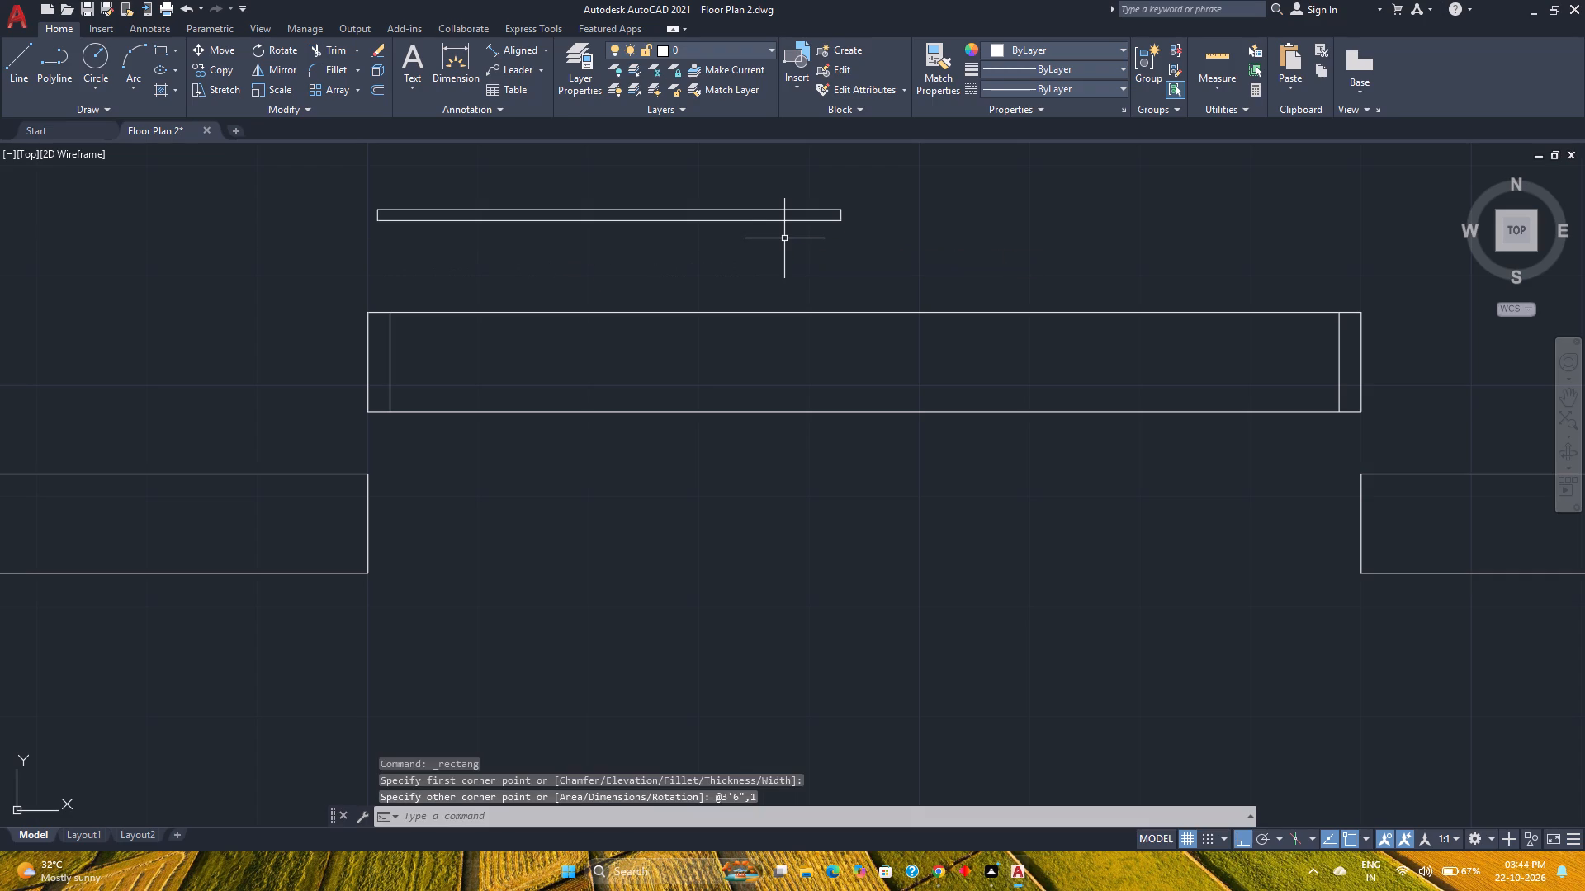
Copy the panel twice into the frame, once from the west jamb line's midpoint and once end to end with that first copy.
{"action": "left_click", "coordinate": [750, 208]}
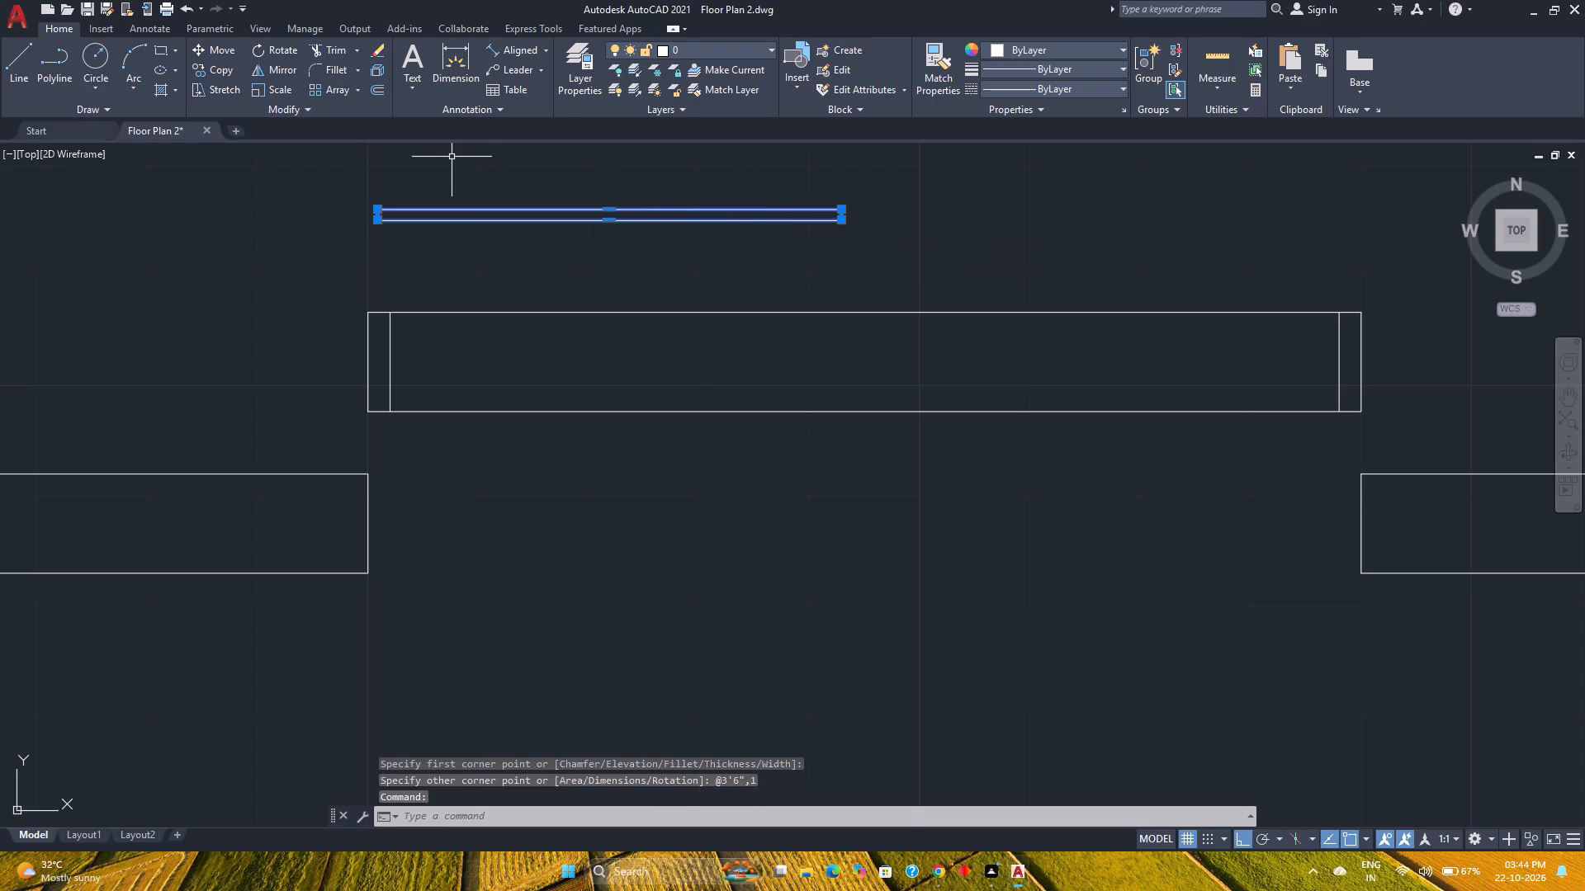
{"action": "left_click", "coordinate": [225, 65]}
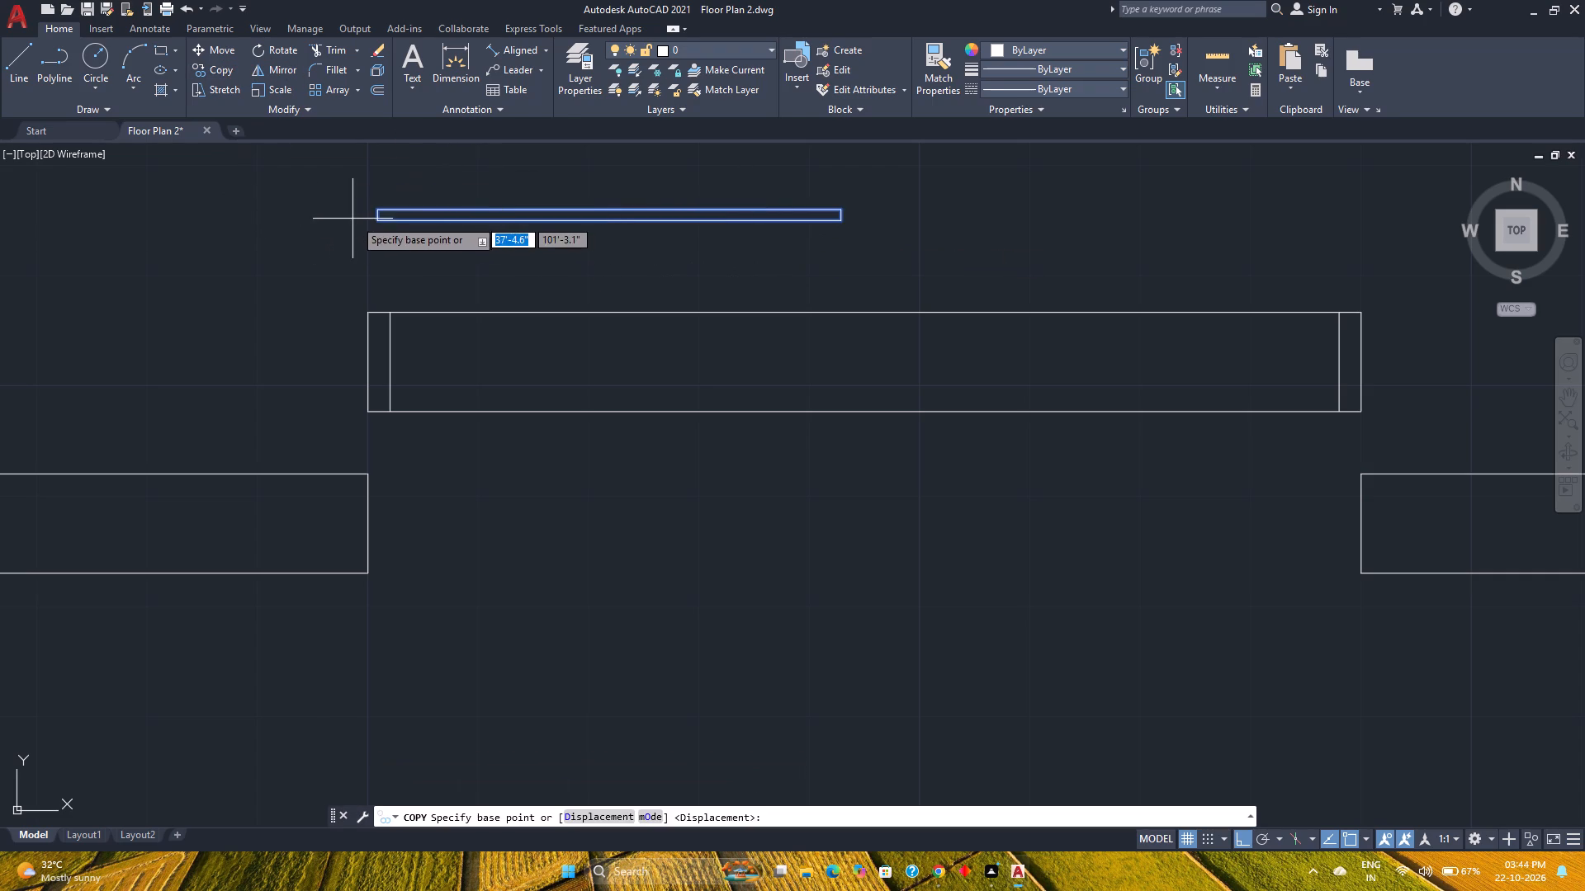
{"action": "left_click", "coordinate": [381, 219]}
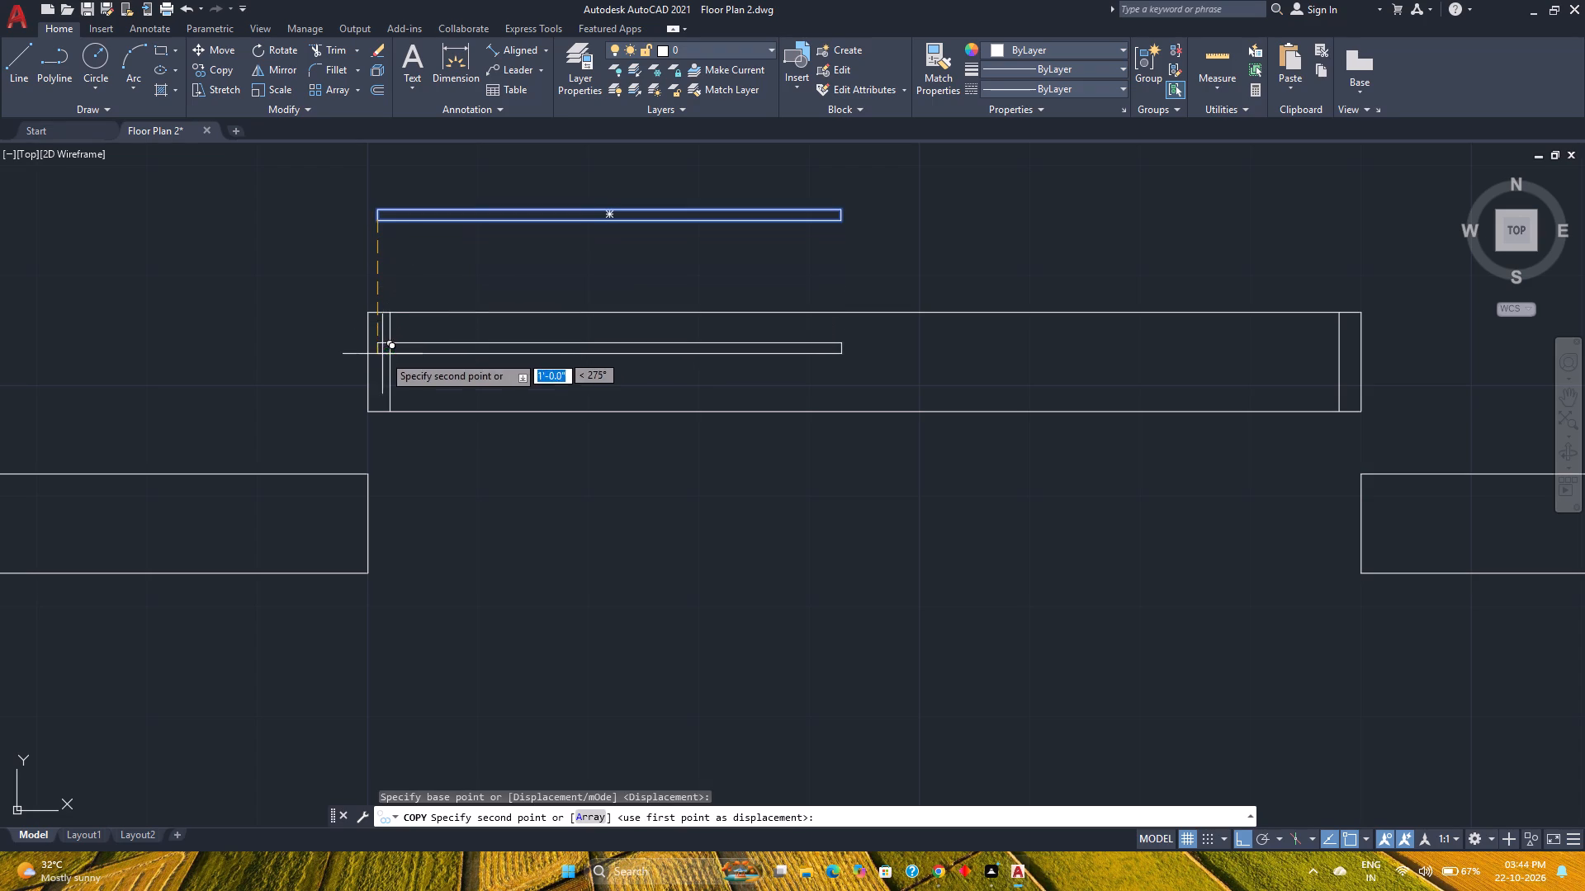
{"action": "left_click", "coordinate": [392, 362]}
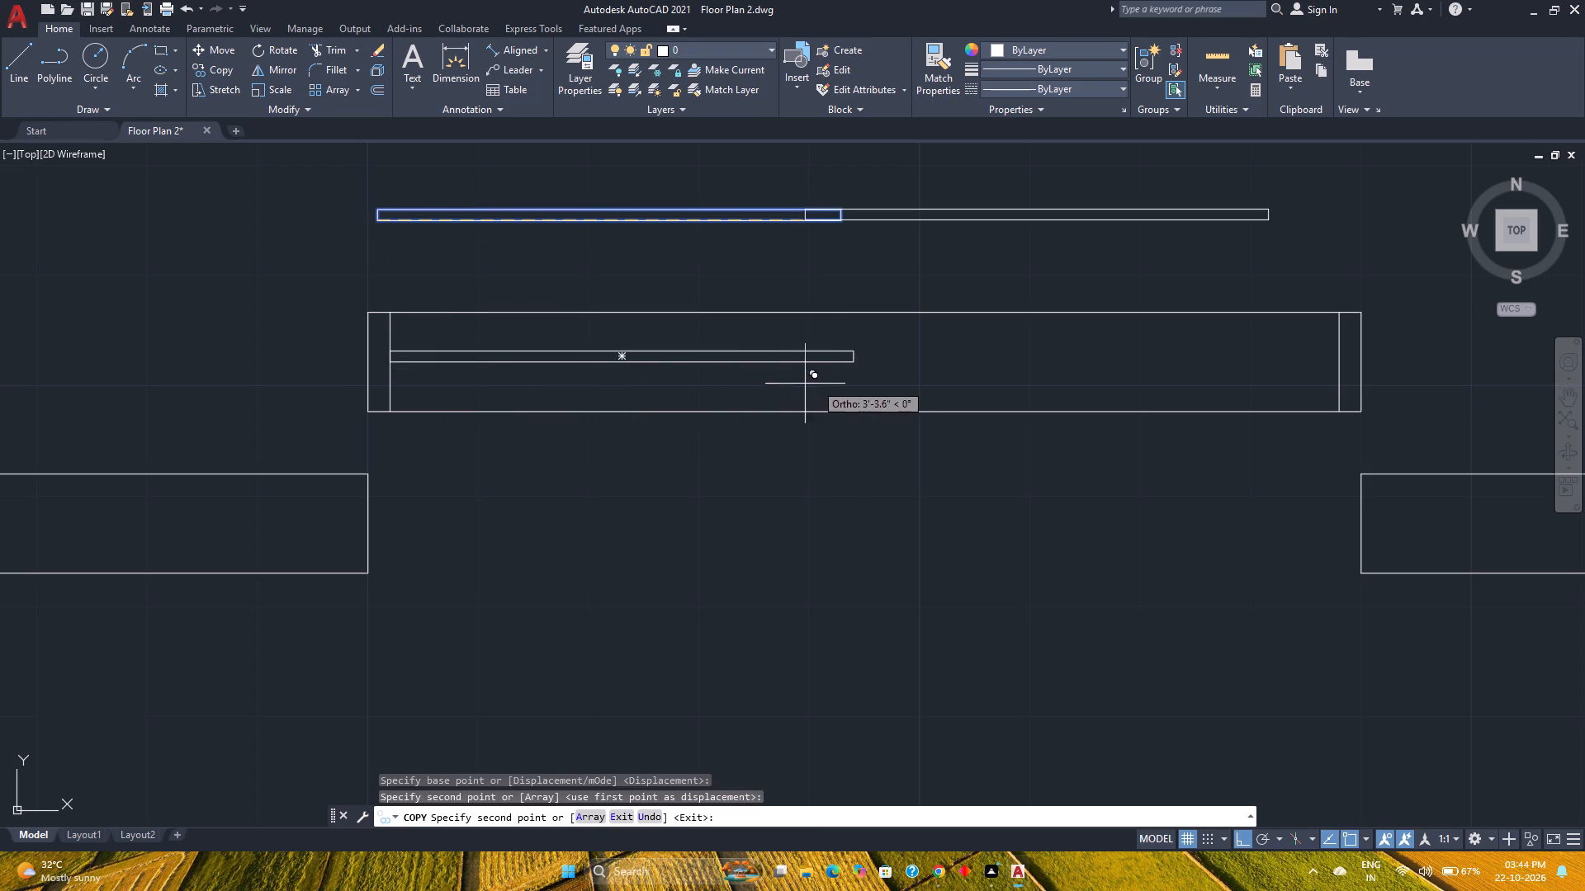
{"action": "left_click", "coordinate": [859, 366]}
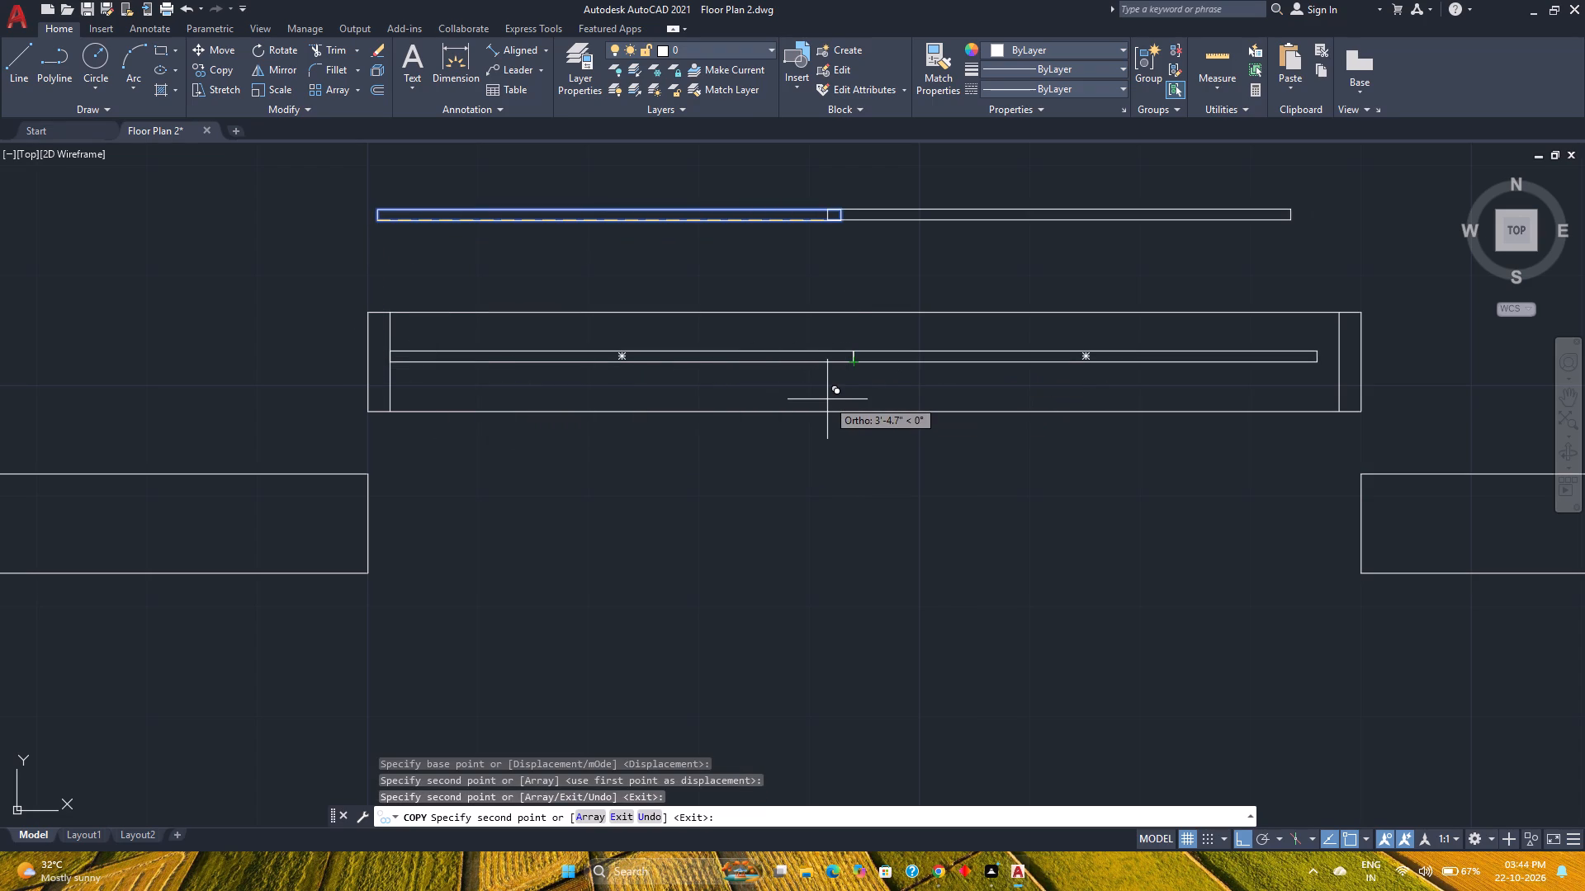
{"action": "key", "text": "Escape"}
Move the east panel south by its 1" thickness so its north edge lines up with the west panel's south edge.
{"action": "left_click", "coordinate": [982, 365]}
{"action": "left_click", "coordinate": [963, 351]}
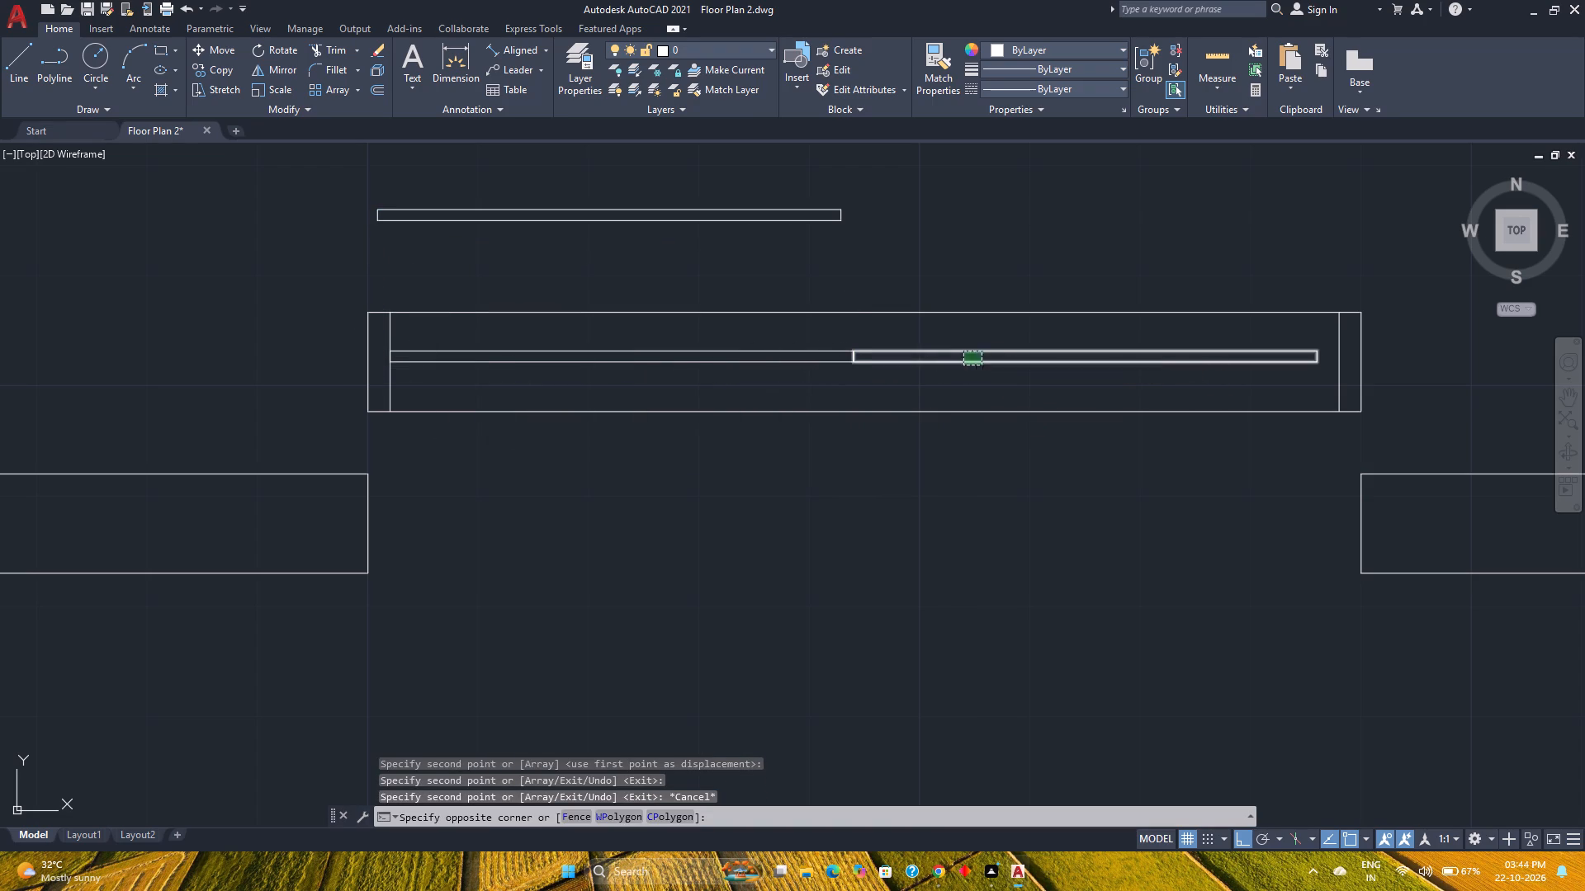
{"action": "left_click", "coordinate": [228, 54]}
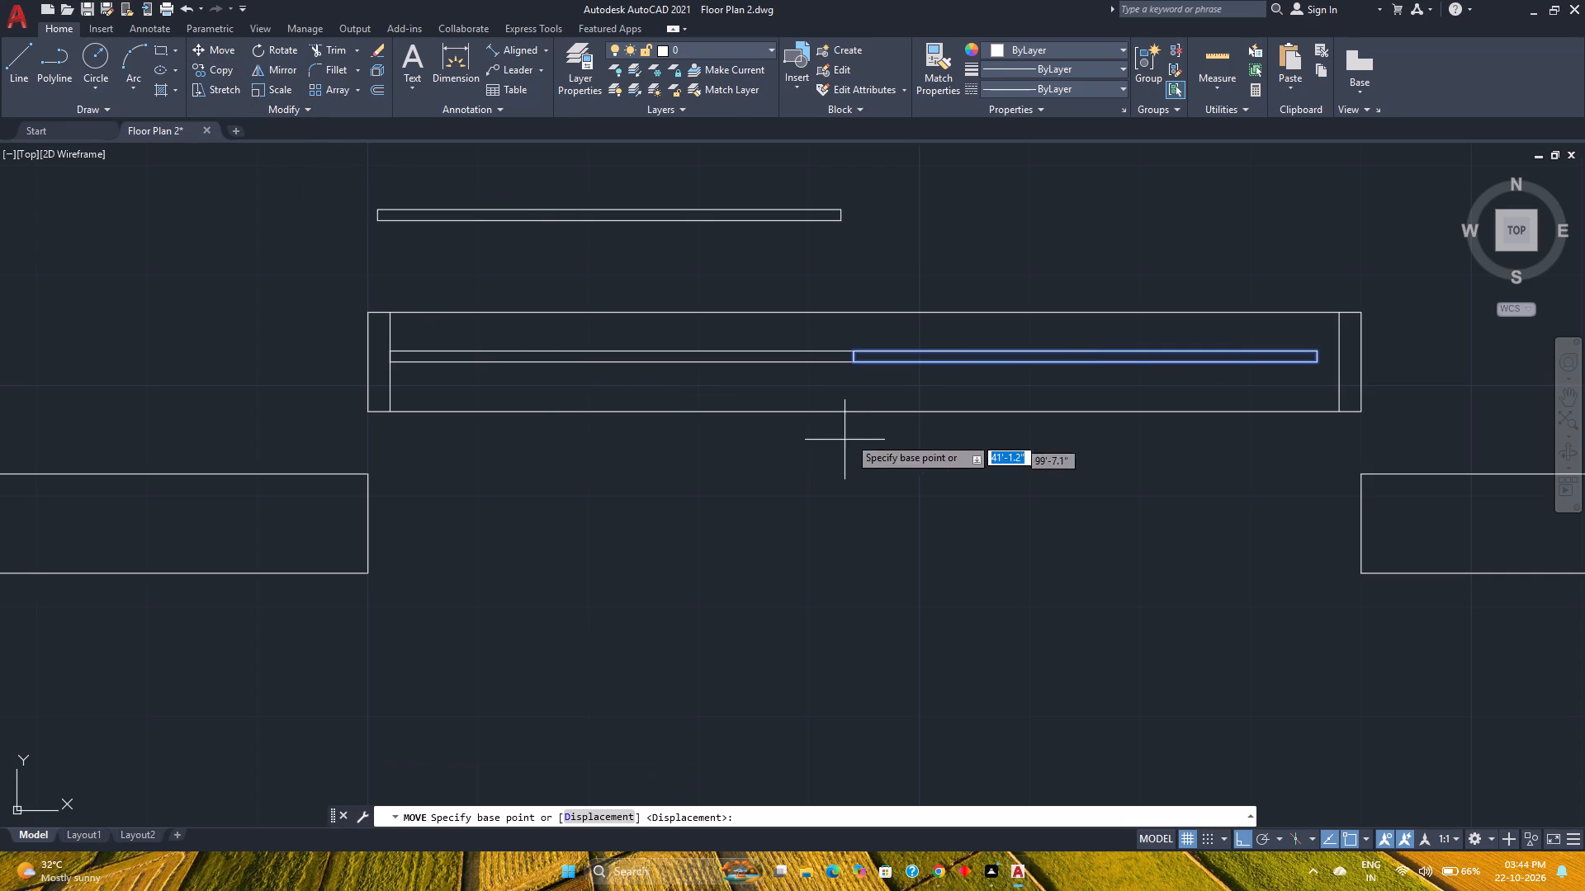
{"action": "scroll", "coordinate": [844, 369], "scroll_direction": "up", "scroll_amount": 2}
{"action": "left_click", "coordinate": [870, 322]}
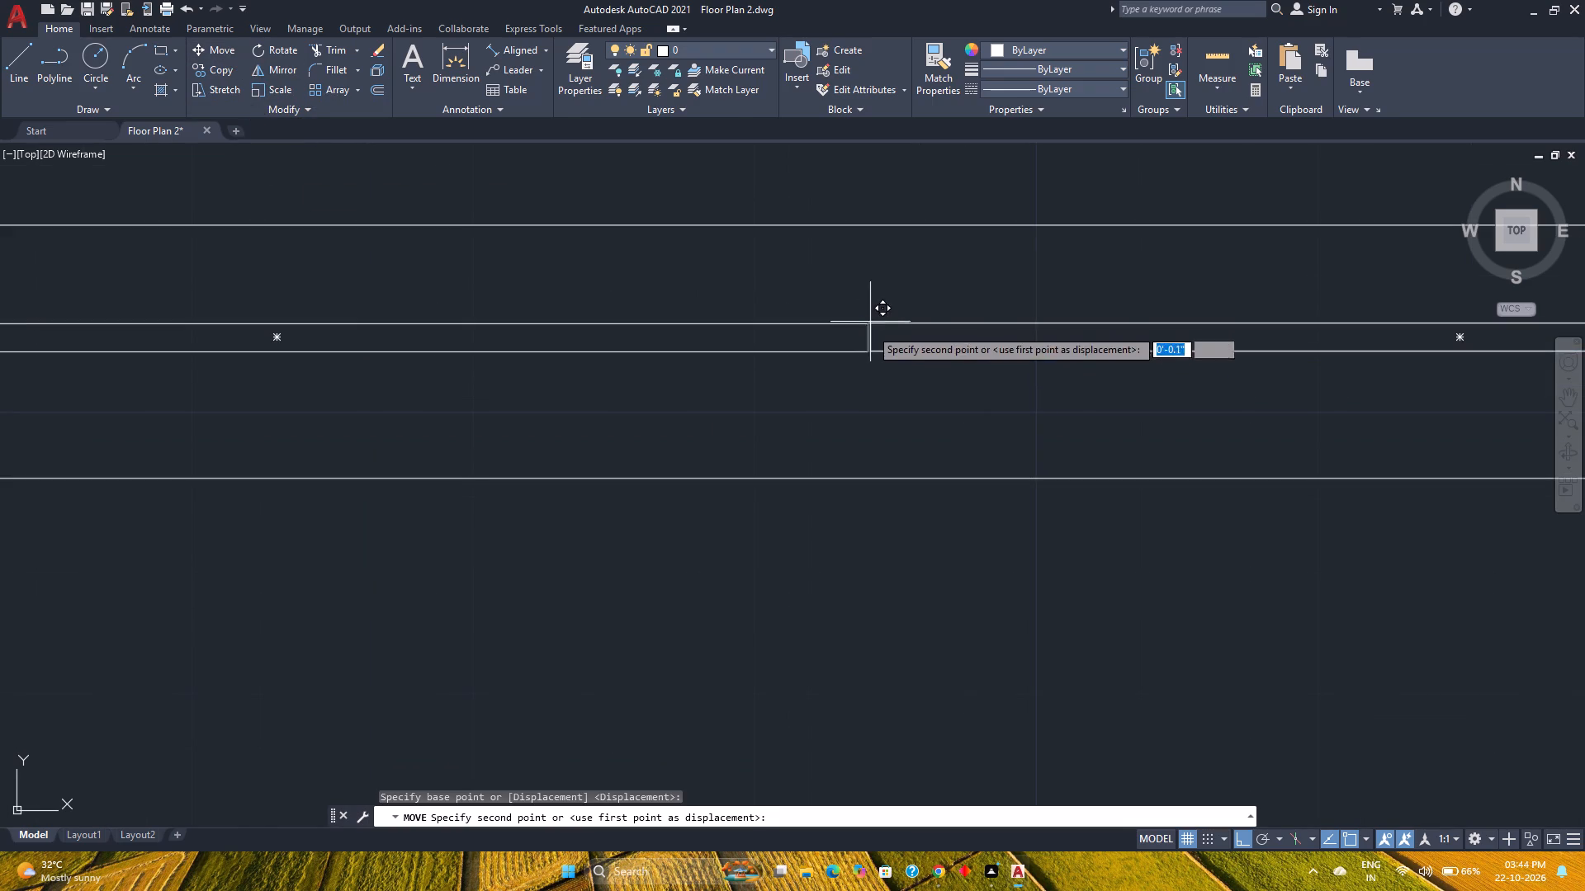
{"action": "left_click", "coordinate": [868, 351]}
Measure the gap between the east panel's end and the east jamb line.
{"action": "scroll", "coordinate": [757, 409], "scroll_direction": "down", "scroll_amount": 3}
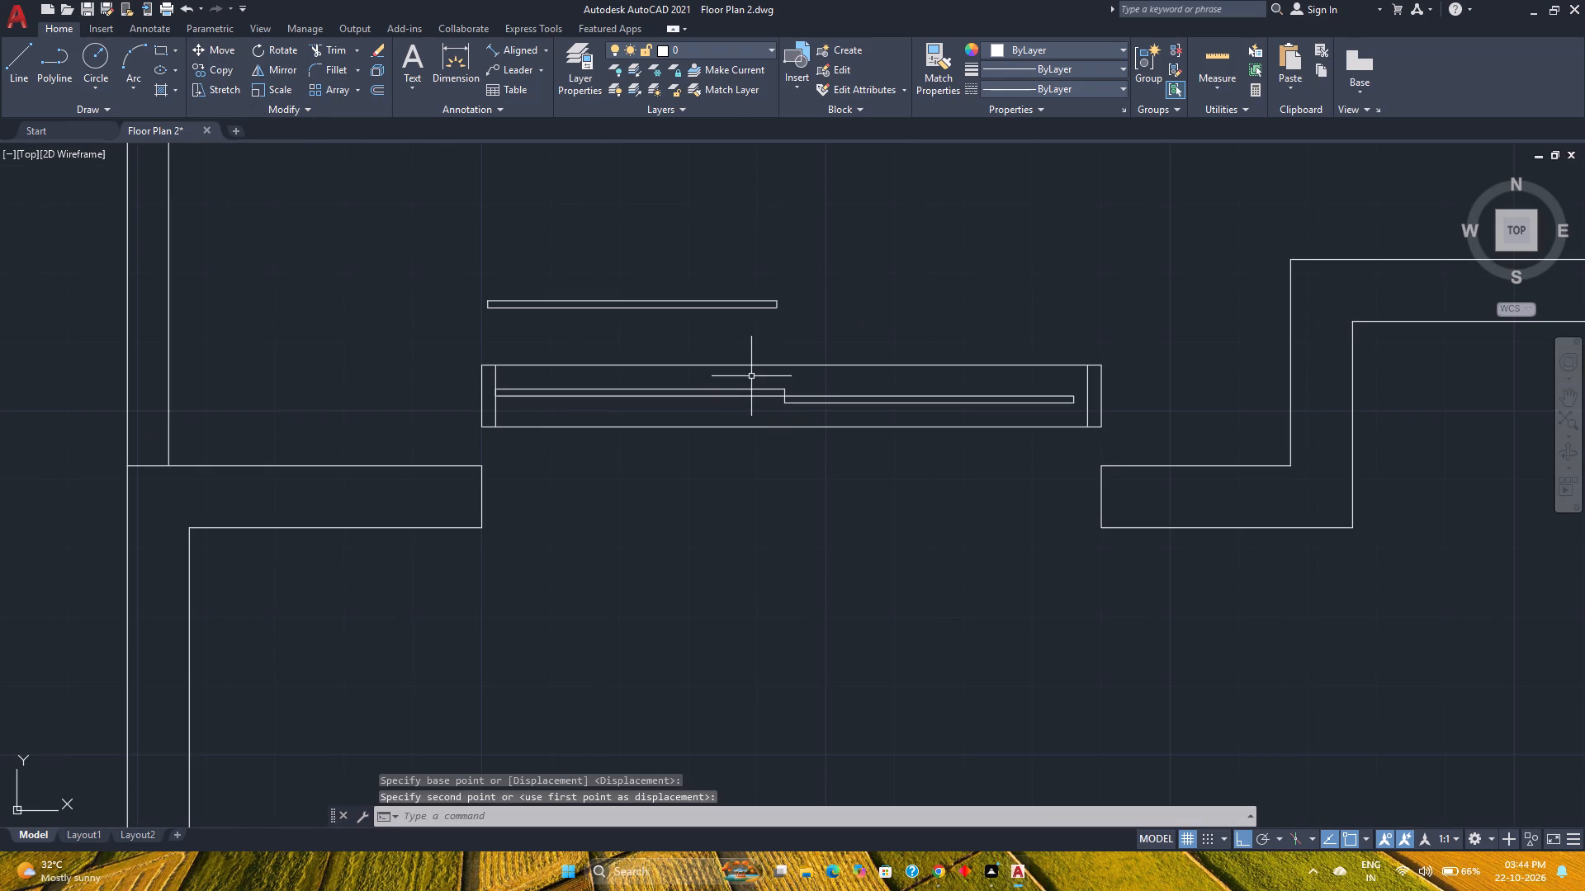
{"action": "left_click", "coordinate": [1218, 54]}
{"action": "scroll", "coordinate": [1086, 431], "scroll_direction": "up", "scroll_amount": 2}
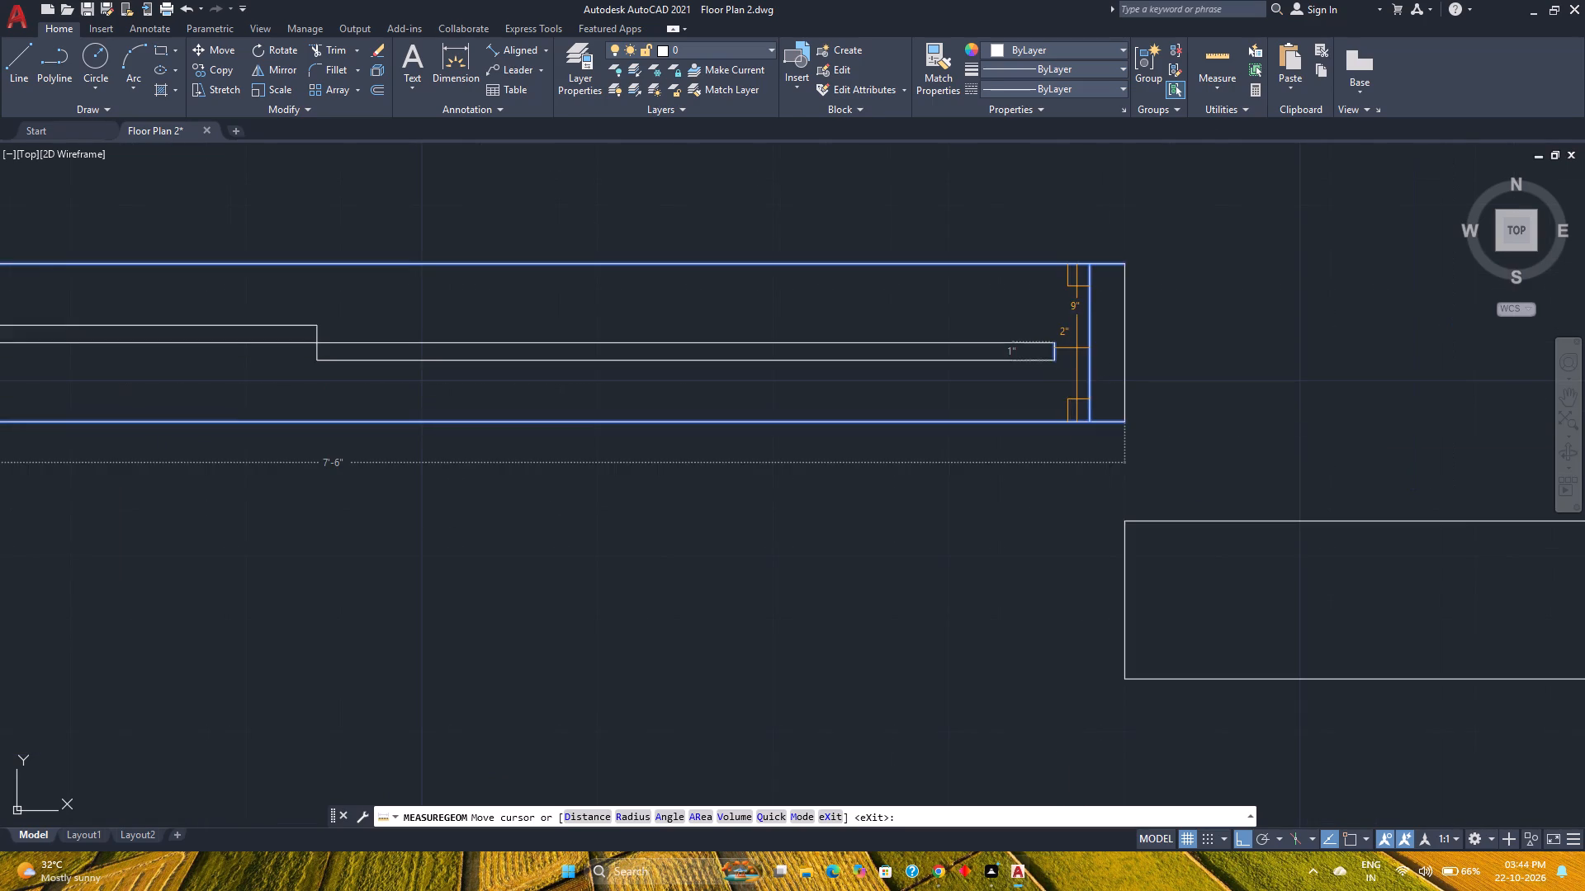
{"action": "scroll", "coordinate": [1076, 348], "scroll_direction": "up", "scroll_amount": 2}
{"action": "key", "text": "Escape"}
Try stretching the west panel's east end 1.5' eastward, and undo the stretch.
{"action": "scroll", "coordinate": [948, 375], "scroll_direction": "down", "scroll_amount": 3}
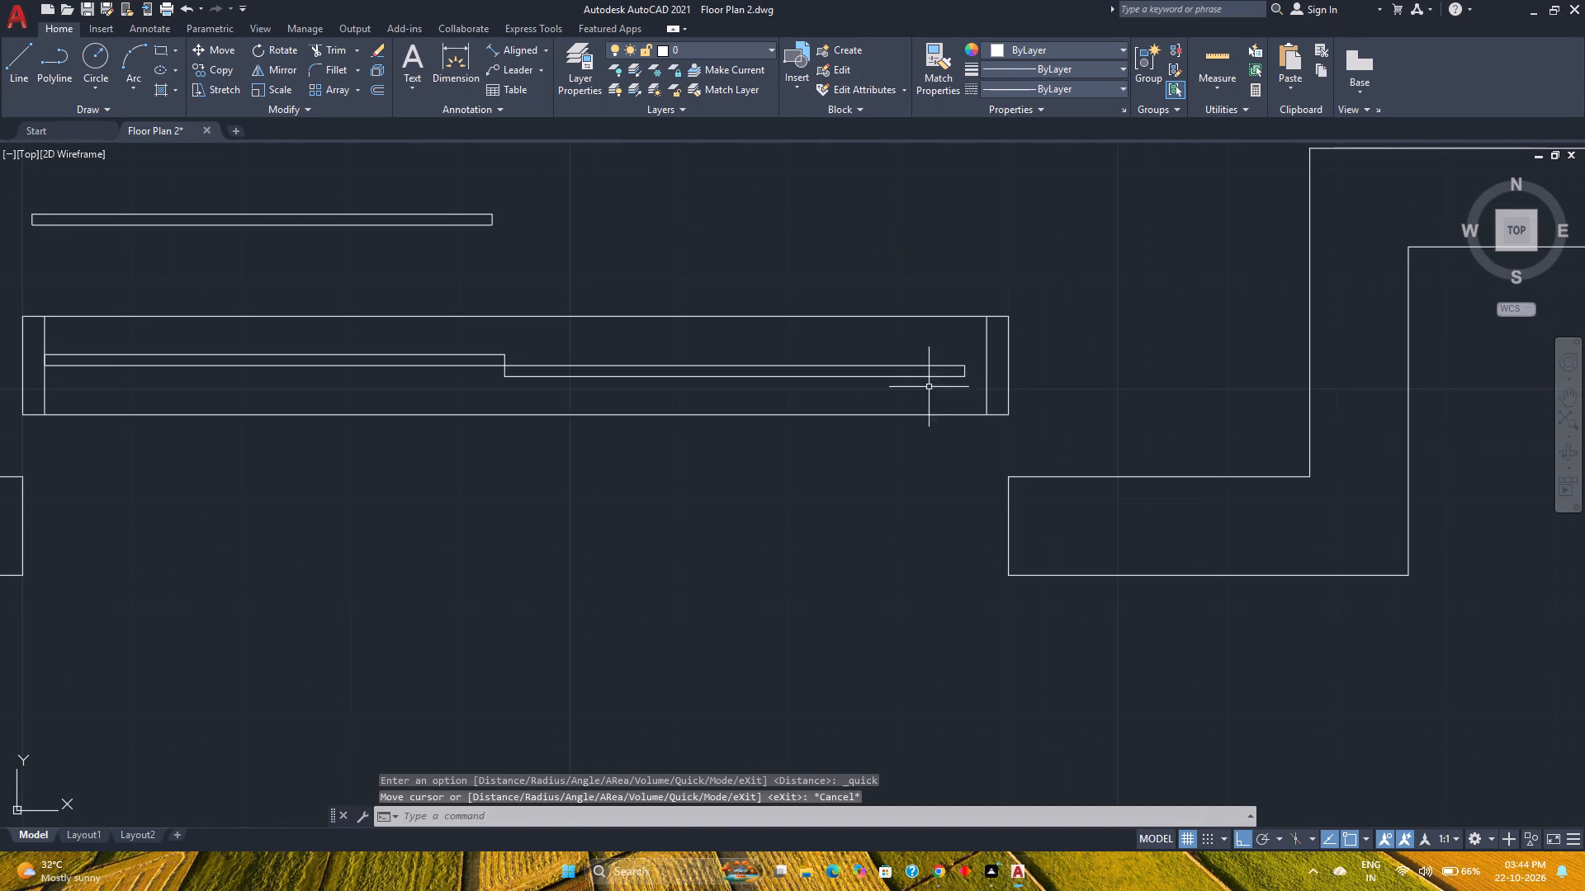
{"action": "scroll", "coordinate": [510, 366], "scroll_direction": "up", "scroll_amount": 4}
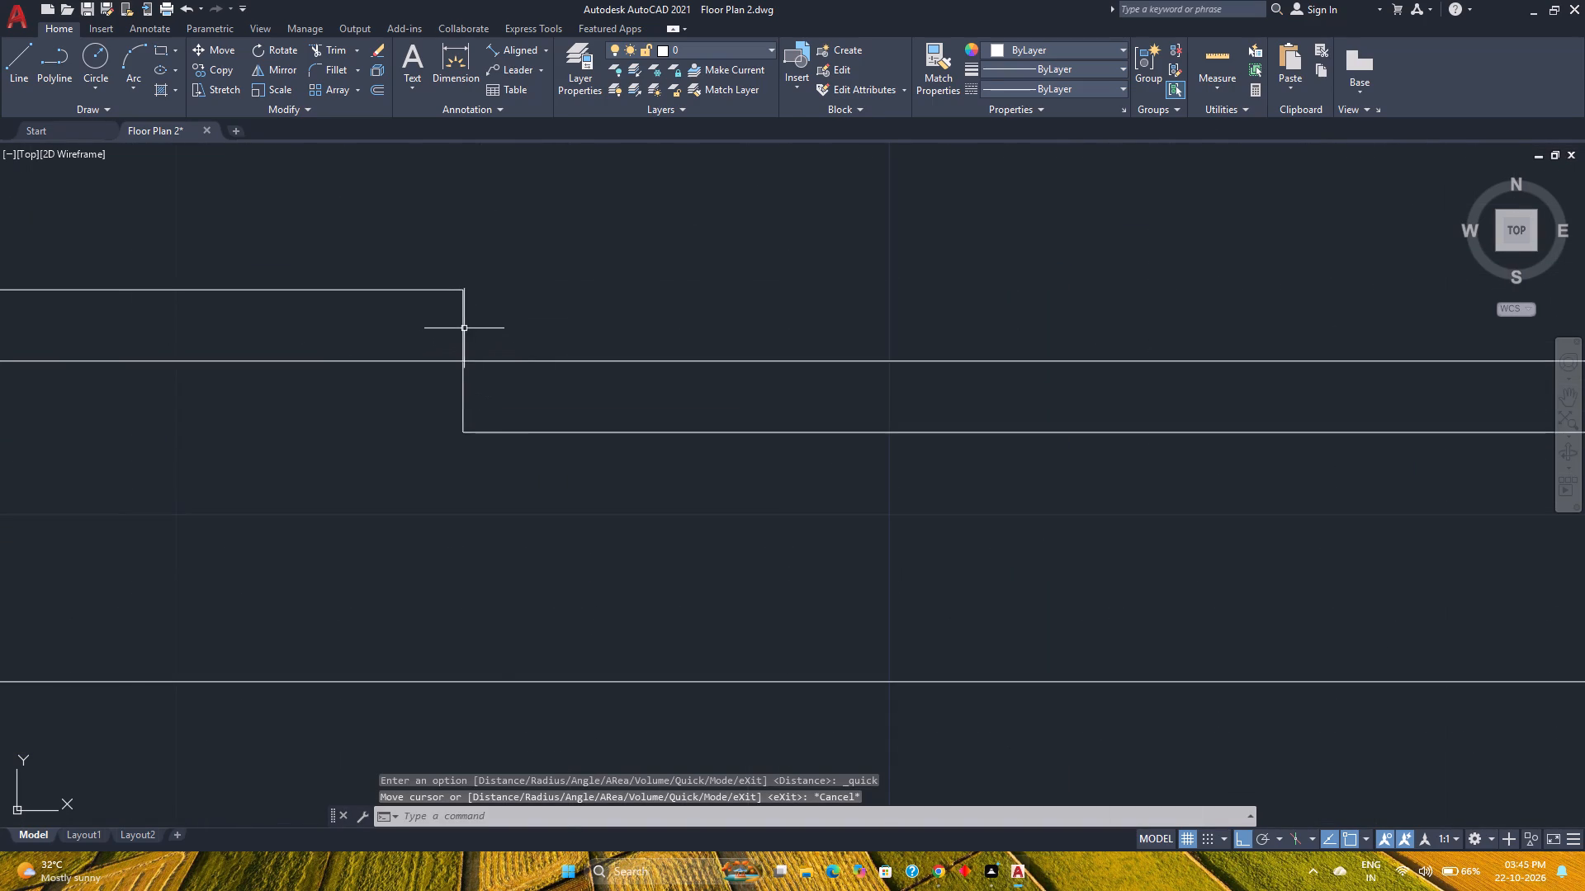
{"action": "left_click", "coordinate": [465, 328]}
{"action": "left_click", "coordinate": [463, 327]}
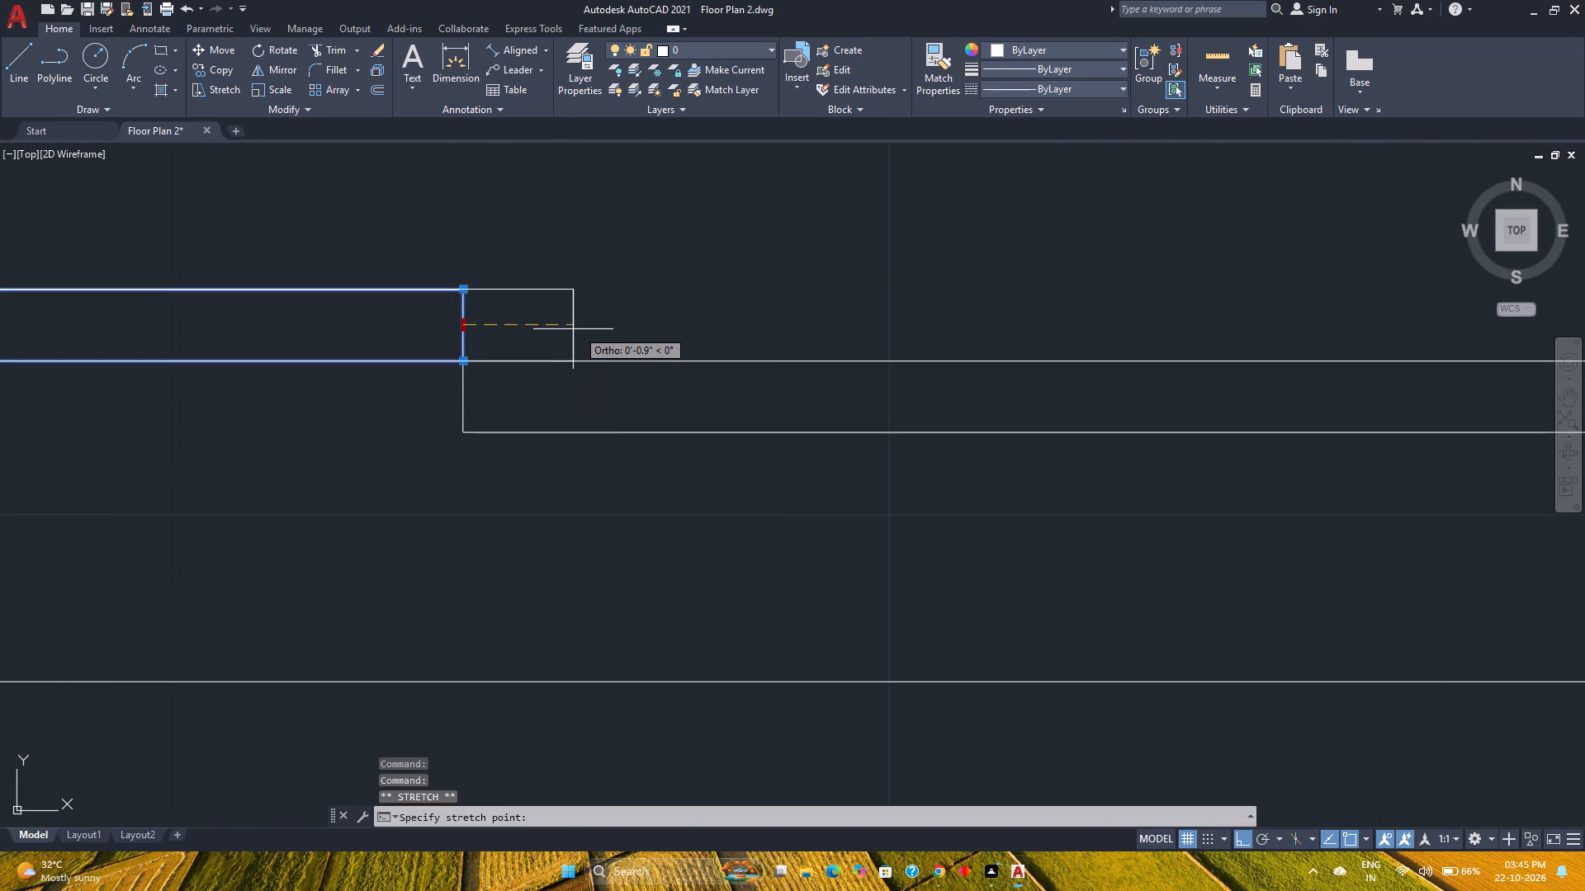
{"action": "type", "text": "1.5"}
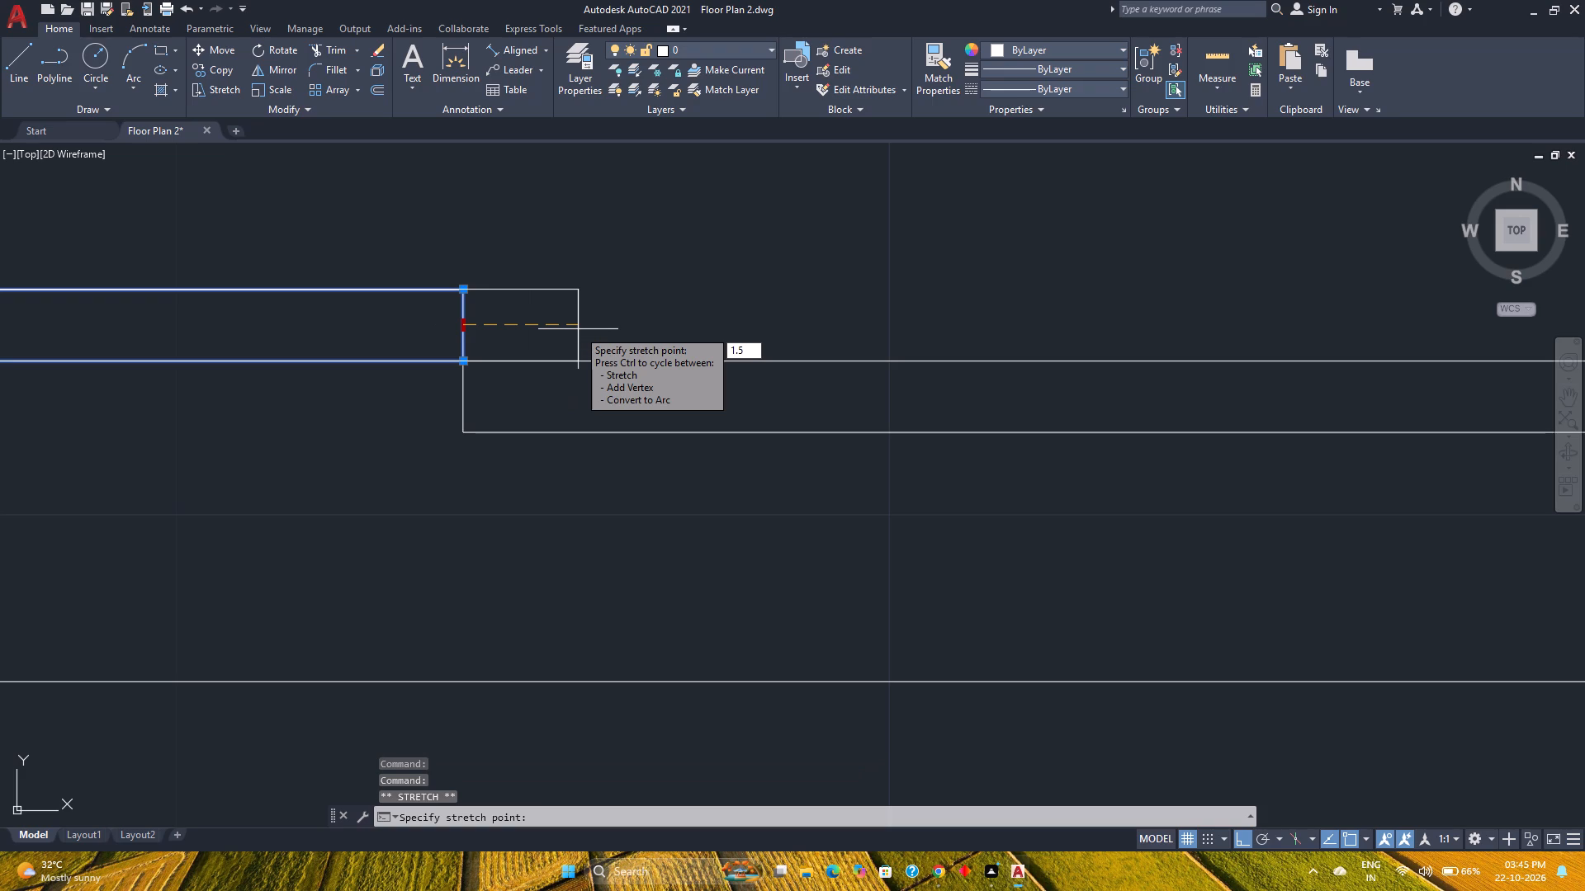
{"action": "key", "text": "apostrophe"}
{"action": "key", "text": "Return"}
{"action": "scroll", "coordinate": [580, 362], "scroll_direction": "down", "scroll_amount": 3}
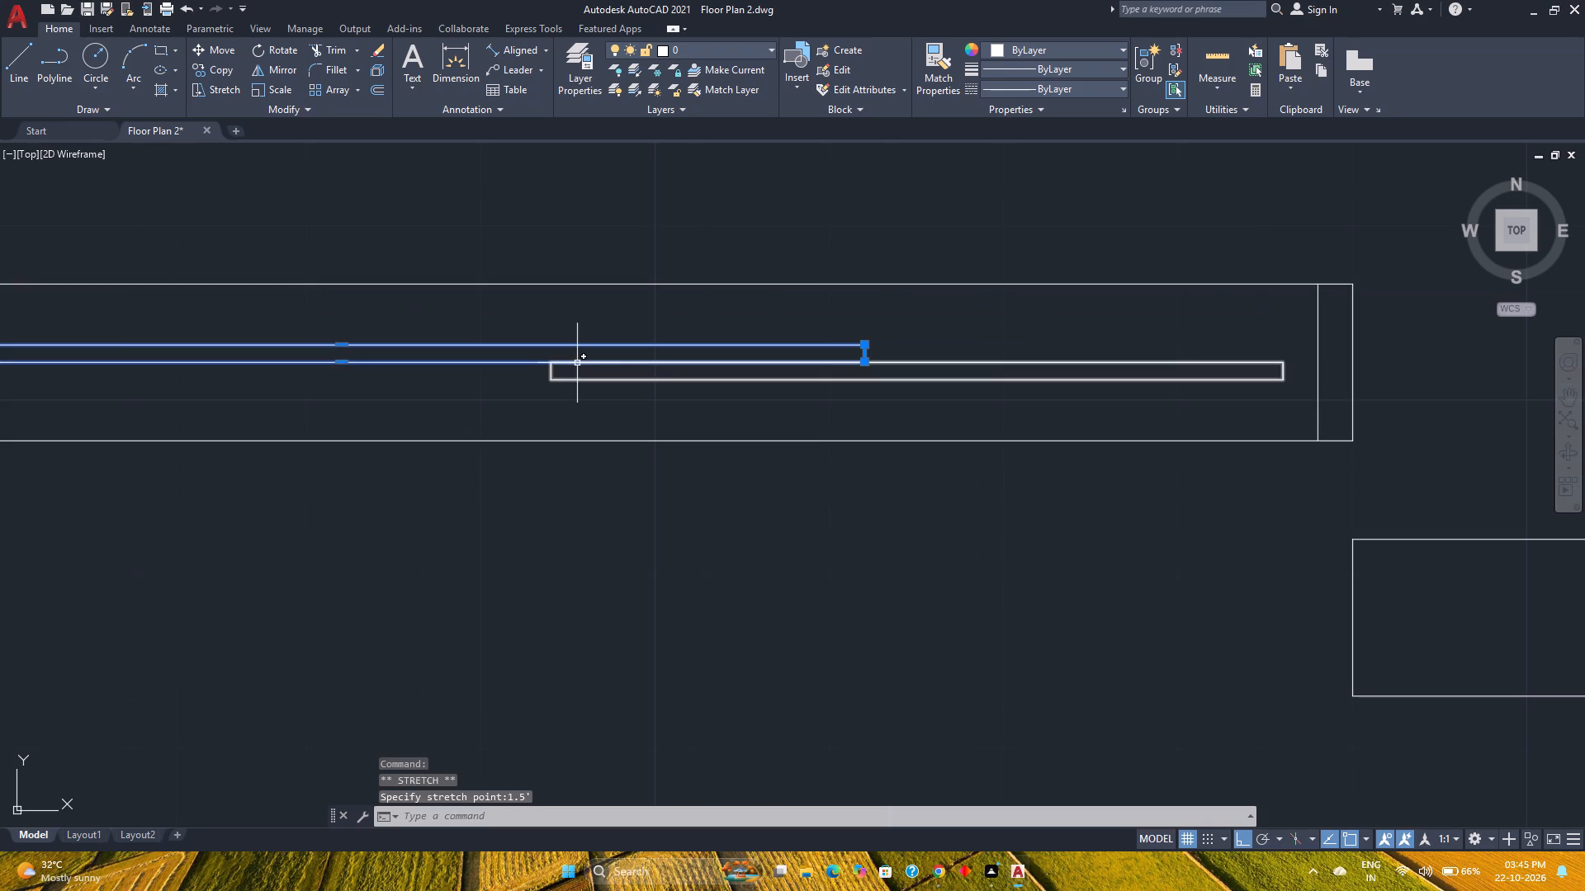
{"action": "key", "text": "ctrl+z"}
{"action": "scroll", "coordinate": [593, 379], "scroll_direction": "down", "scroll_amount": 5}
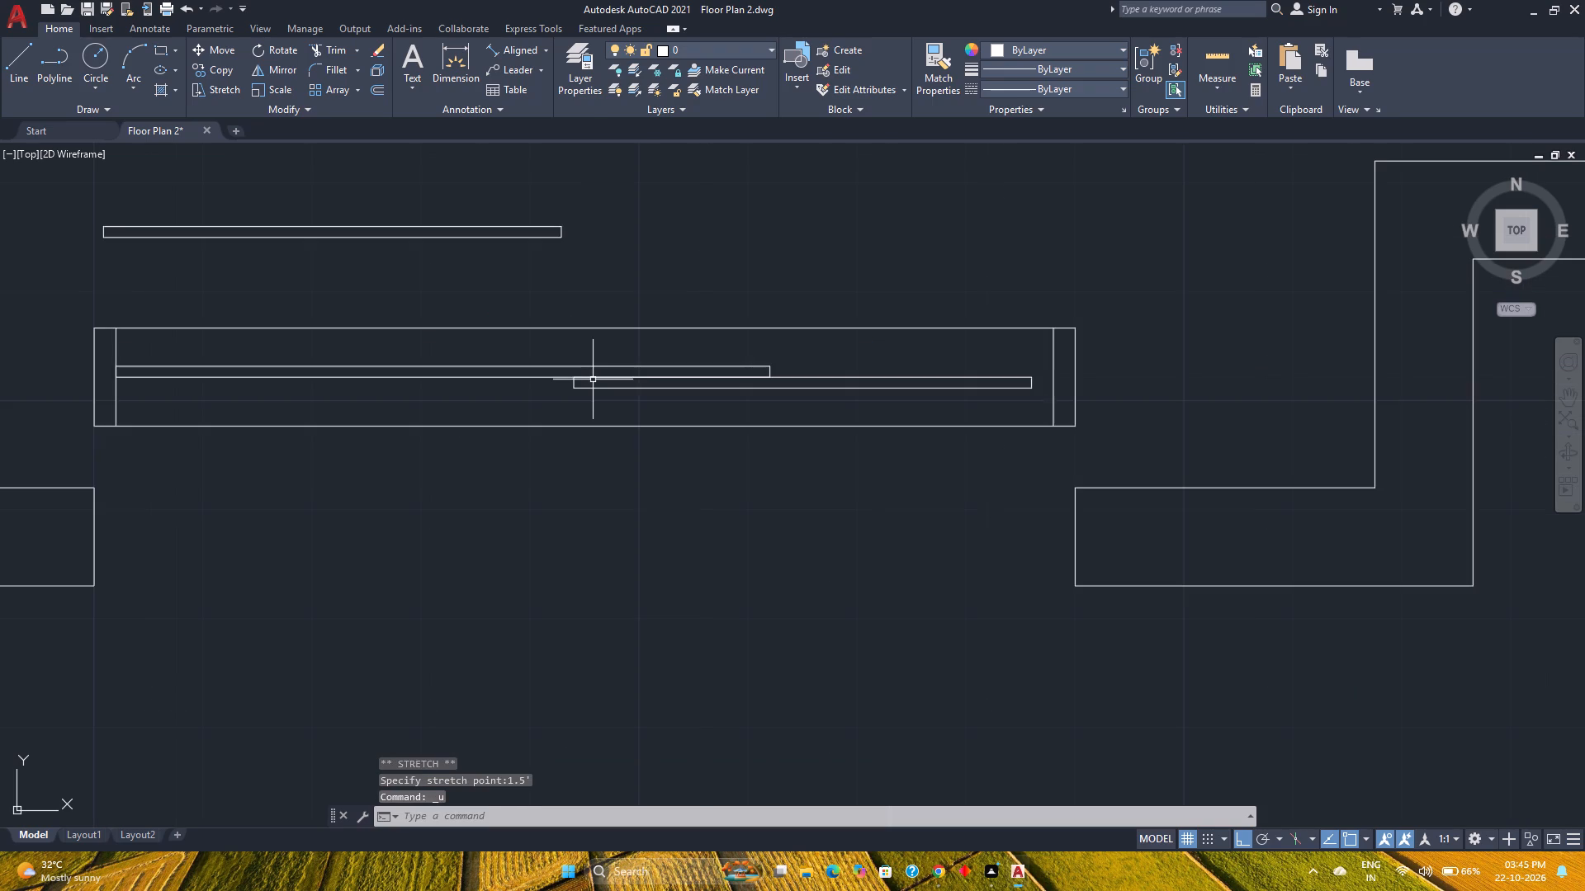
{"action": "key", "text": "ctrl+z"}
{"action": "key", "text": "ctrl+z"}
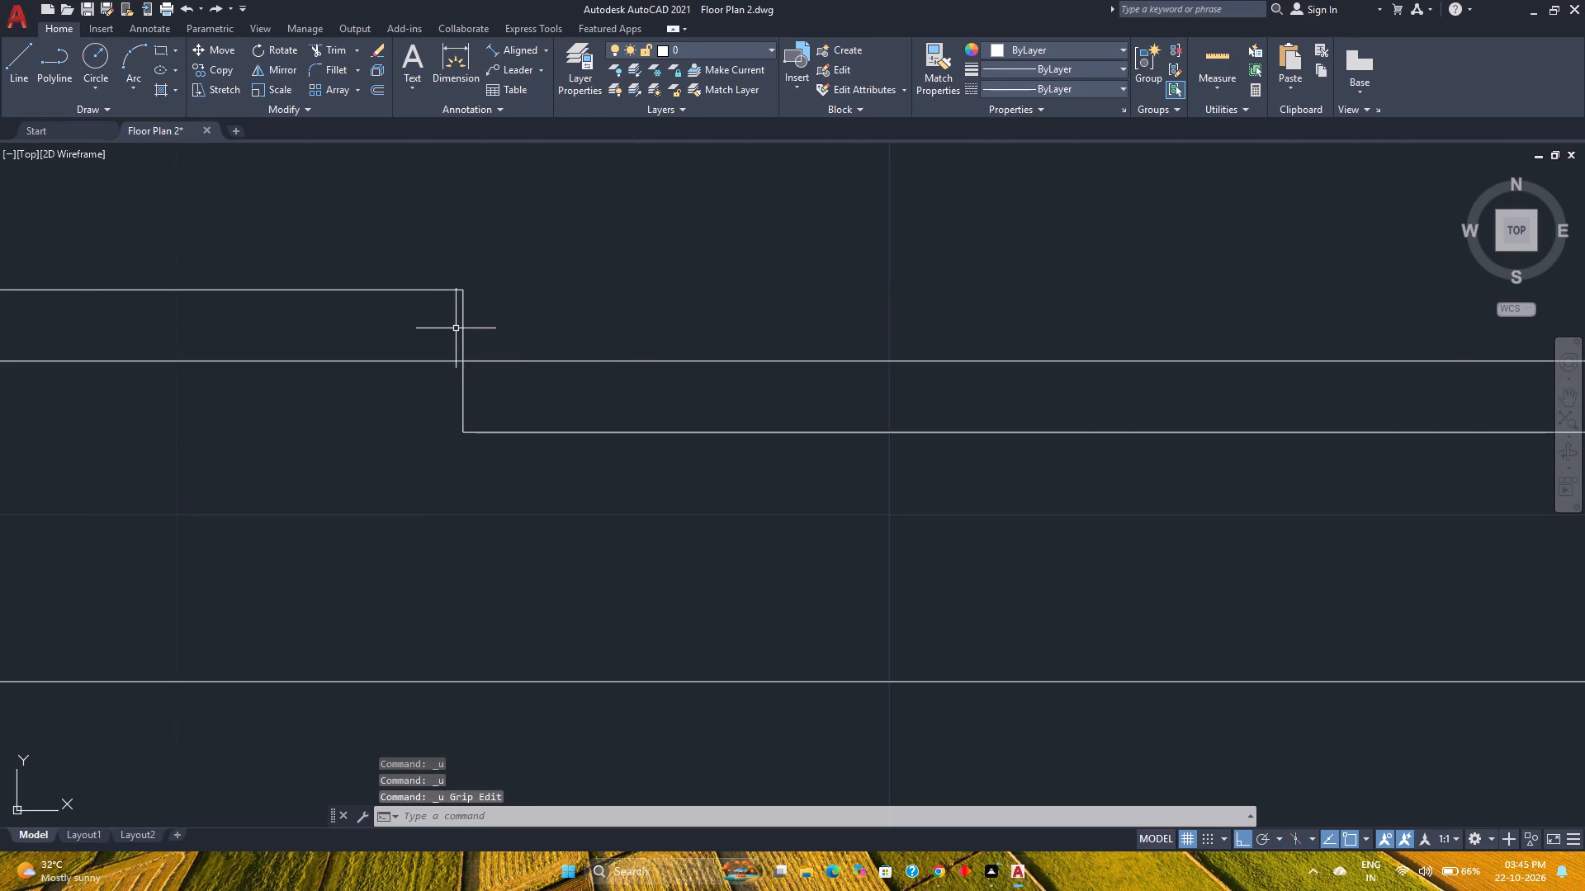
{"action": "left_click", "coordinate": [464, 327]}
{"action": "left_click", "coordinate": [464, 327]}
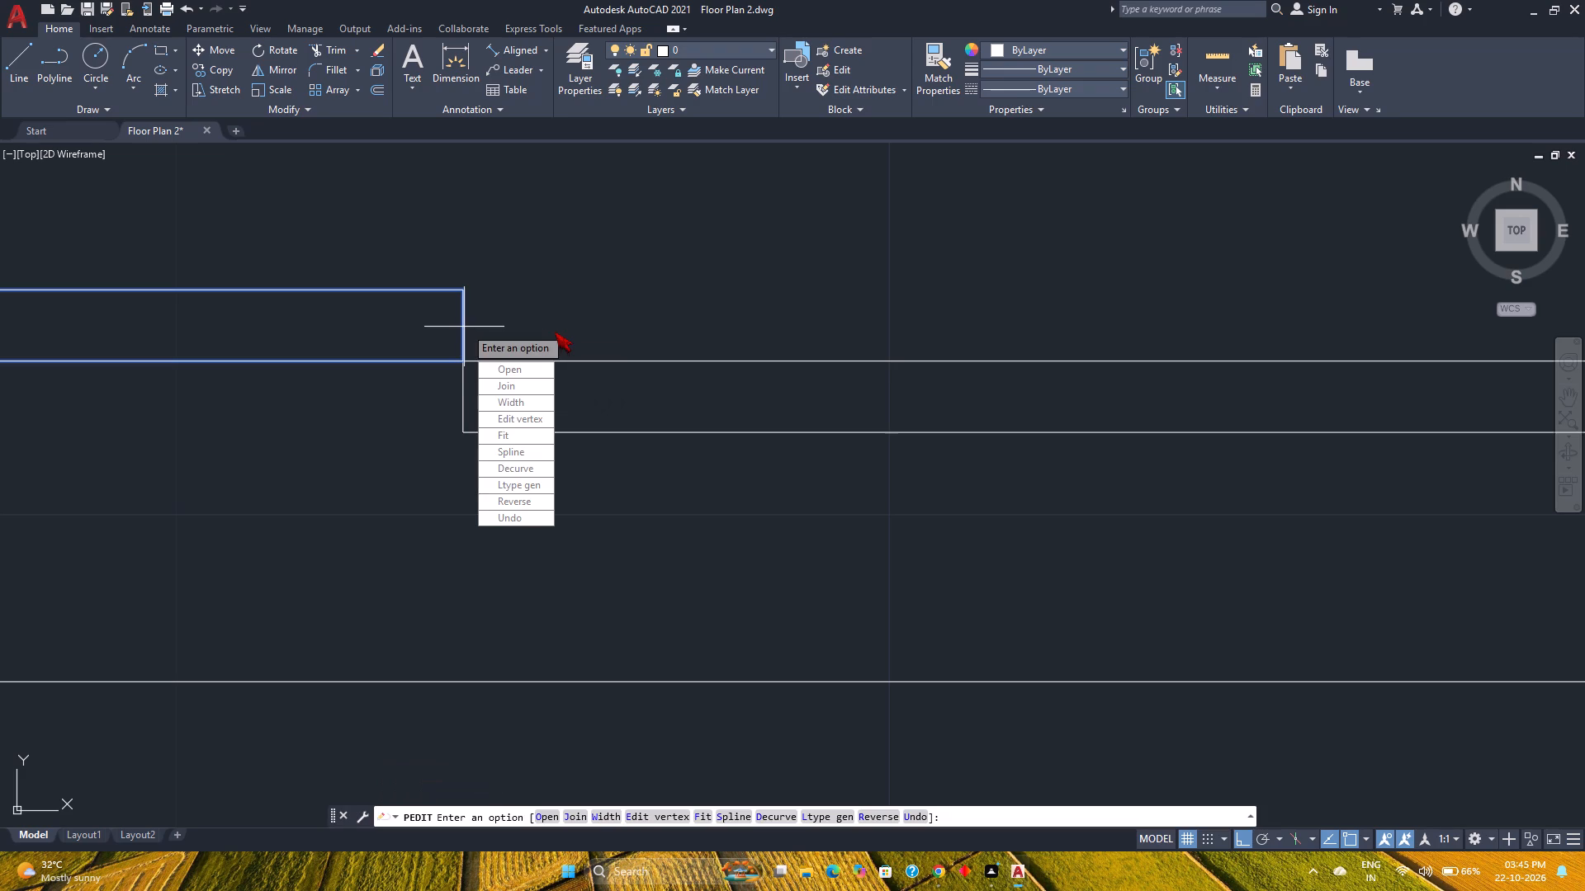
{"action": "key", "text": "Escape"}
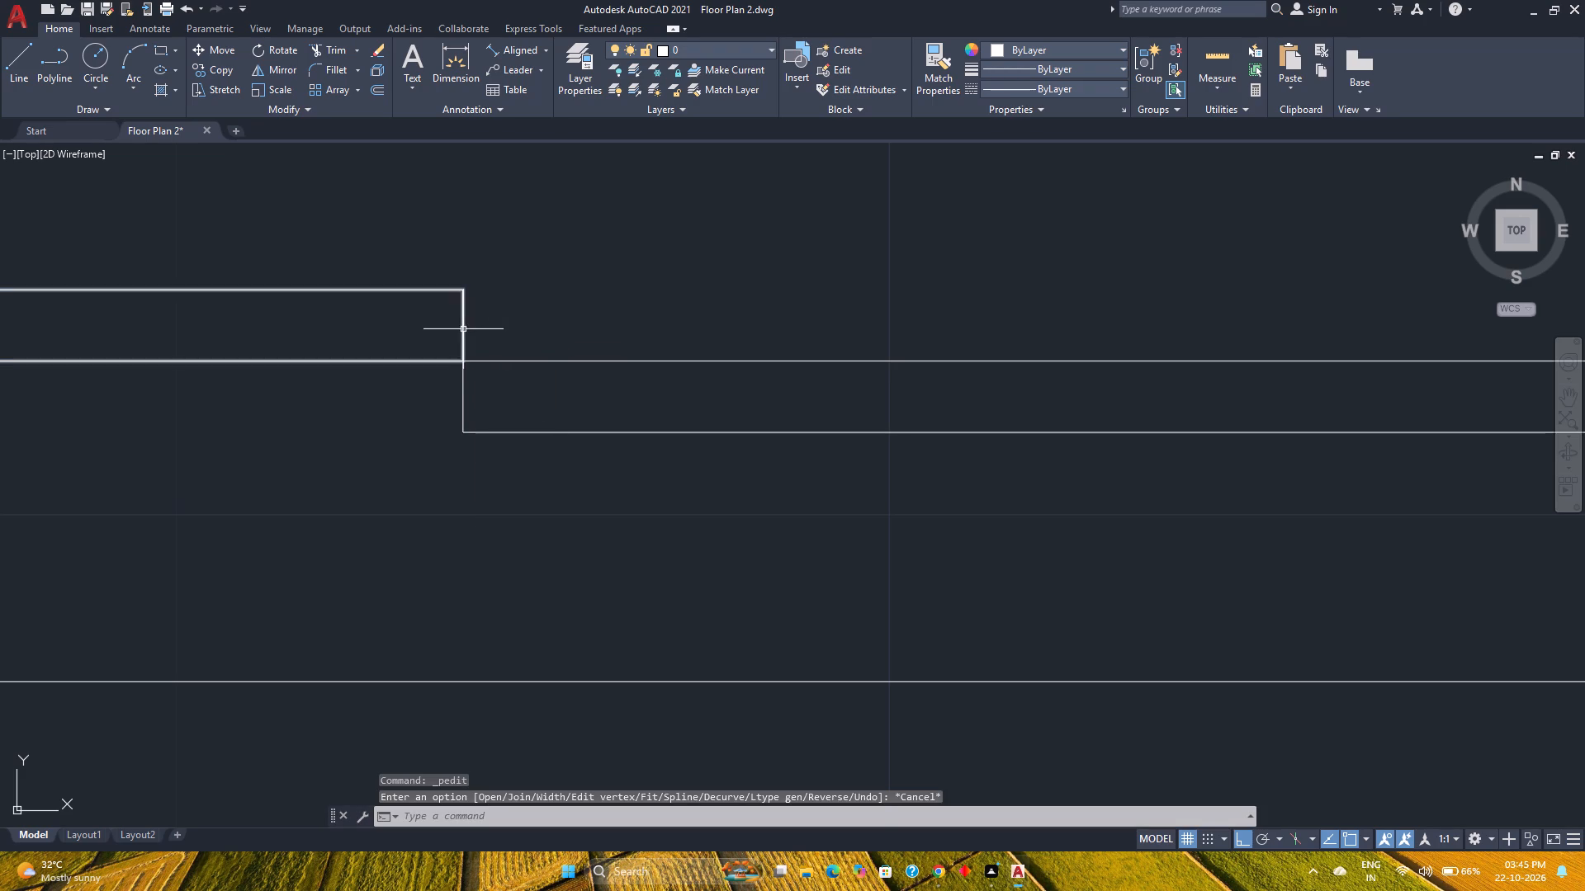
Stretch the west panel's east end 1.5" eastward so it overlaps the east panel.
{"action": "left_click", "coordinate": [463, 329]}
{"action": "left_click", "coordinate": [463, 326]}
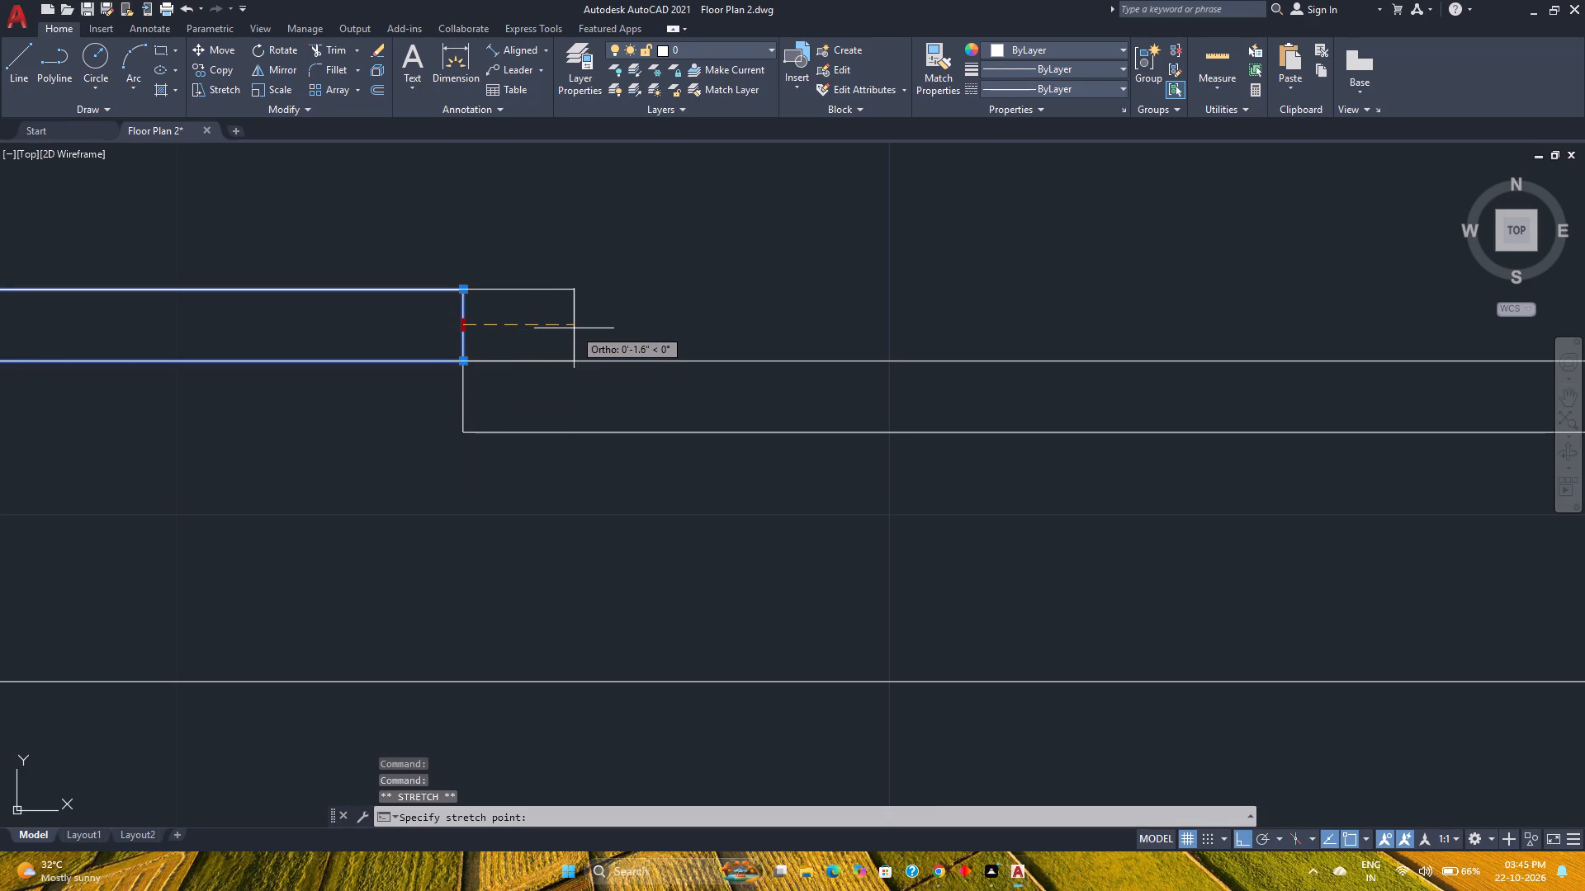
{"action": "type", "text": "1.5"}
{"action": "key", "text": "shift+quotedbl"}
{"action": "key", "text": "Return"}
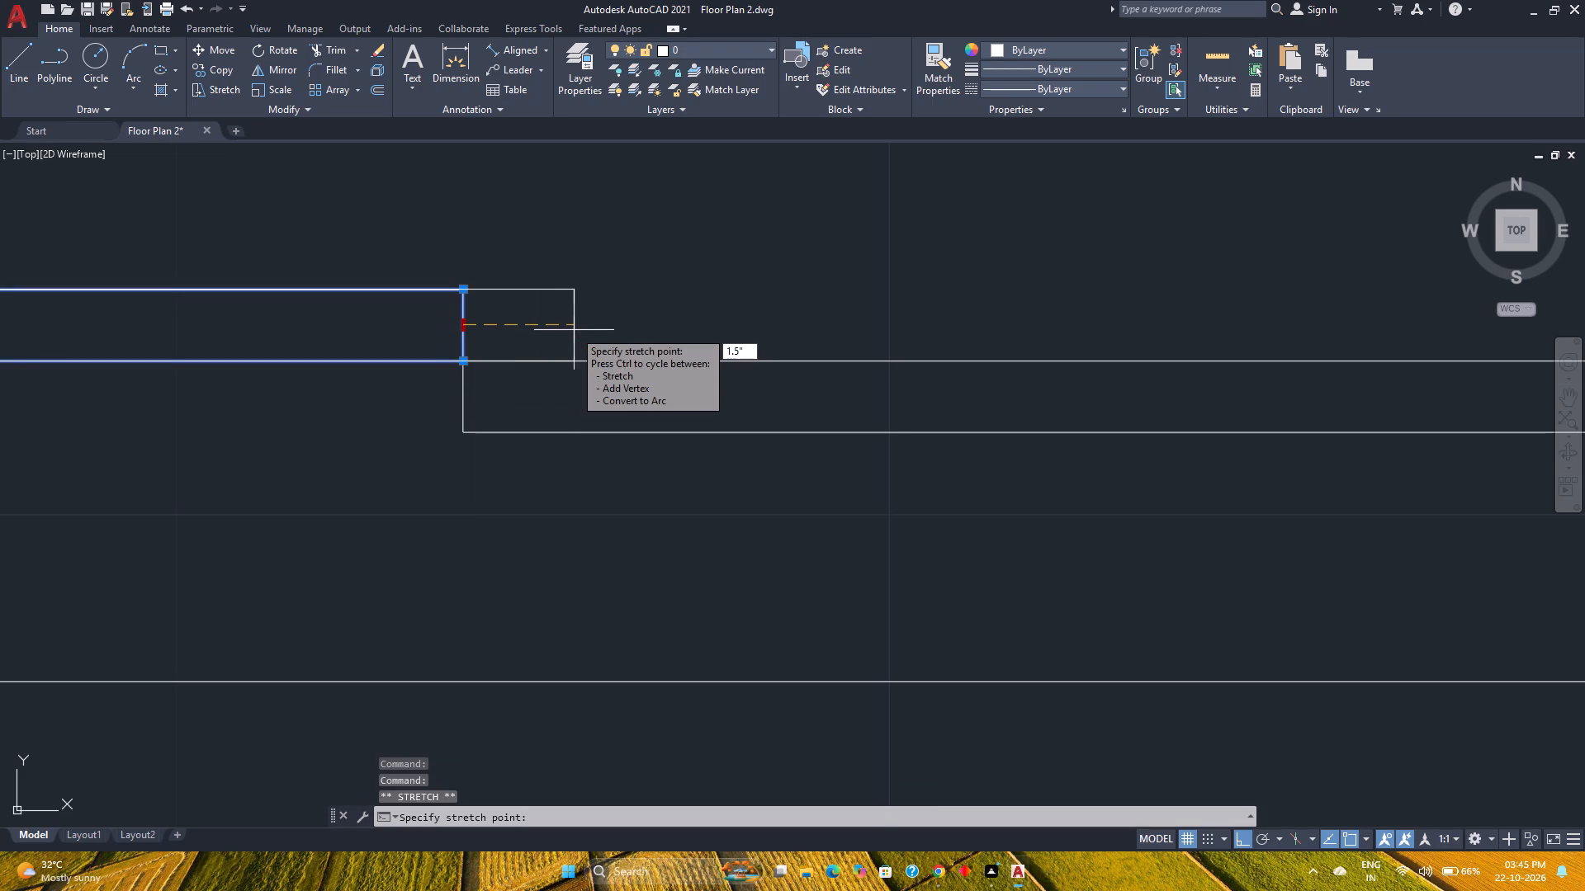
Stretch the east panel's east end 1.5" toward the east jamb.
{"action": "scroll", "coordinate": [546, 400], "scroll_direction": "down", "scroll_amount": 4}
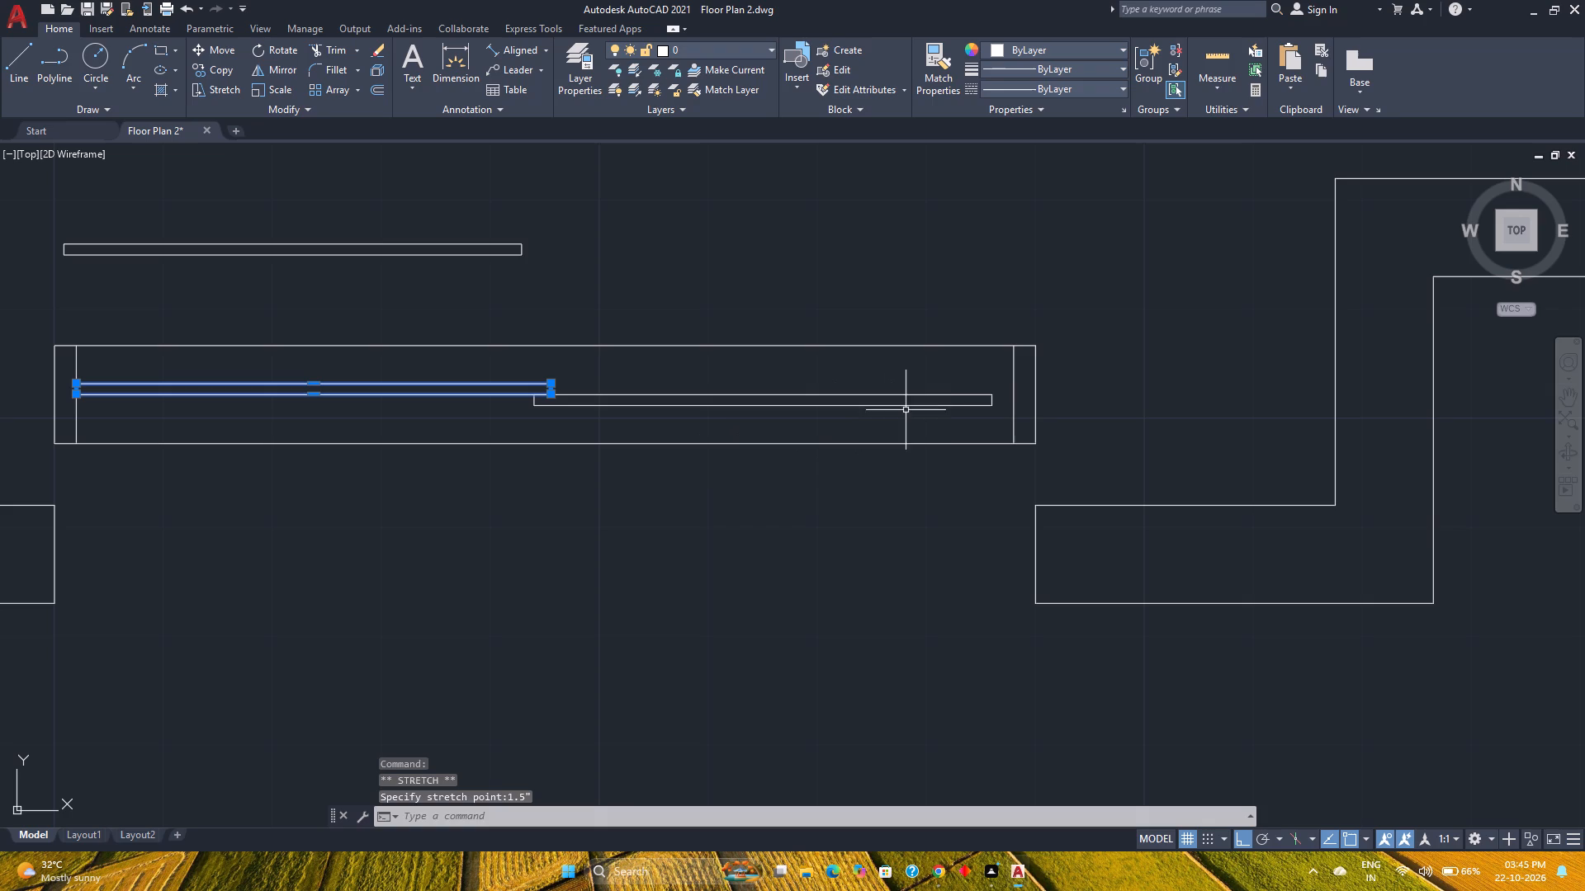
{"action": "scroll", "coordinate": [998, 402], "scroll_direction": "up", "scroll_amount": 5}
{"action": "left_click", "coordinate": [957, 394]}
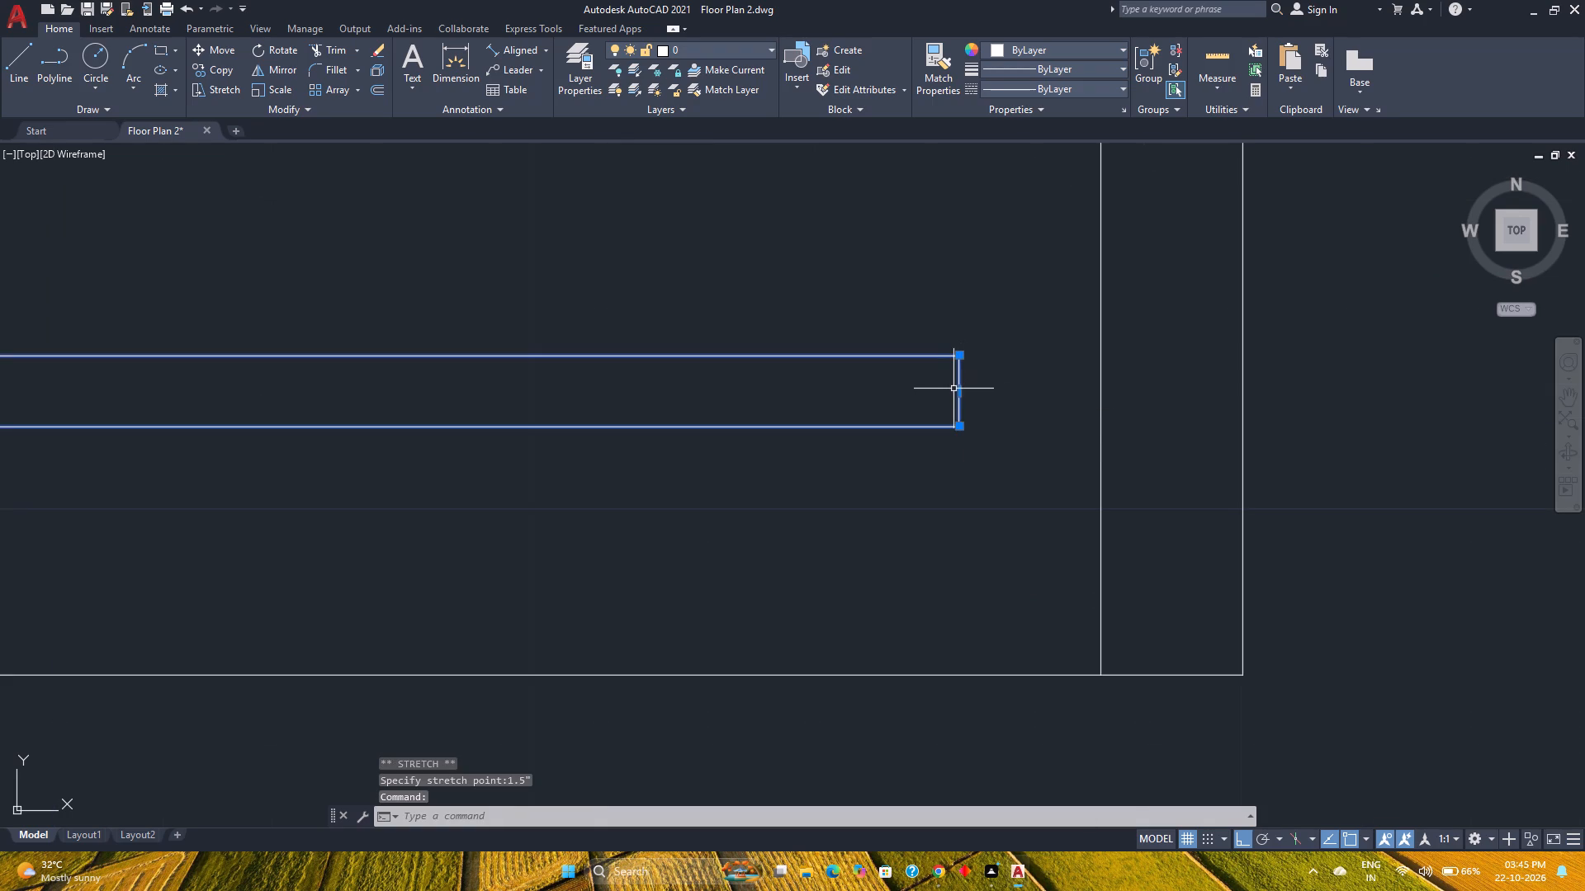
{"action": "left_click", "coordinate": [959, 389]}
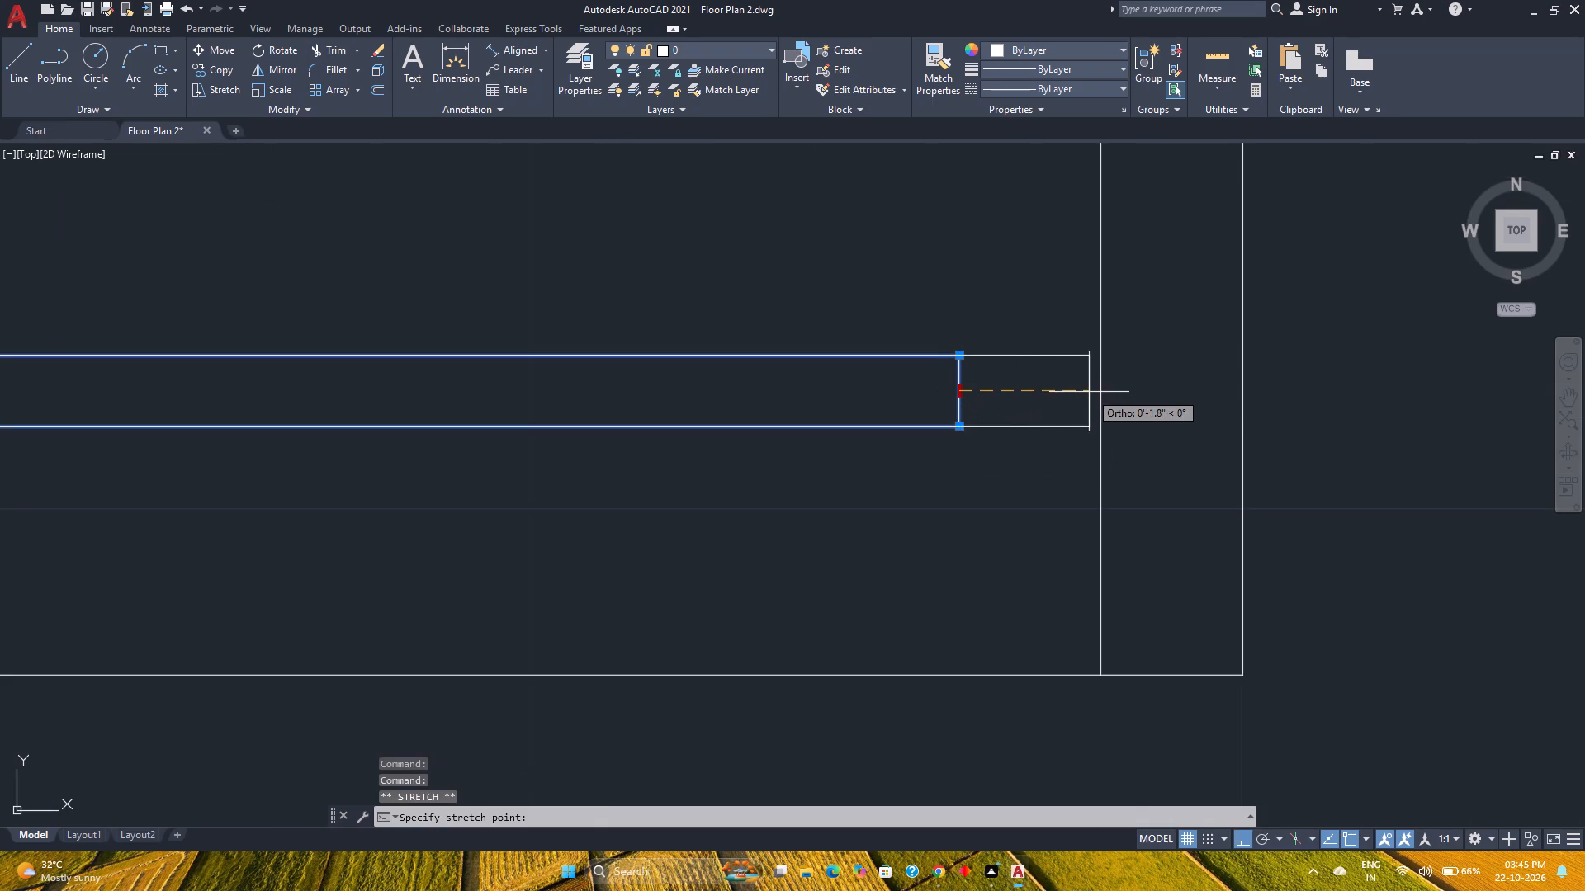
{"action": "type", "text": "1.5"}
{"action": "key", "text": "shift+quotedbl"}
{"action": "key", "text": "Return"}
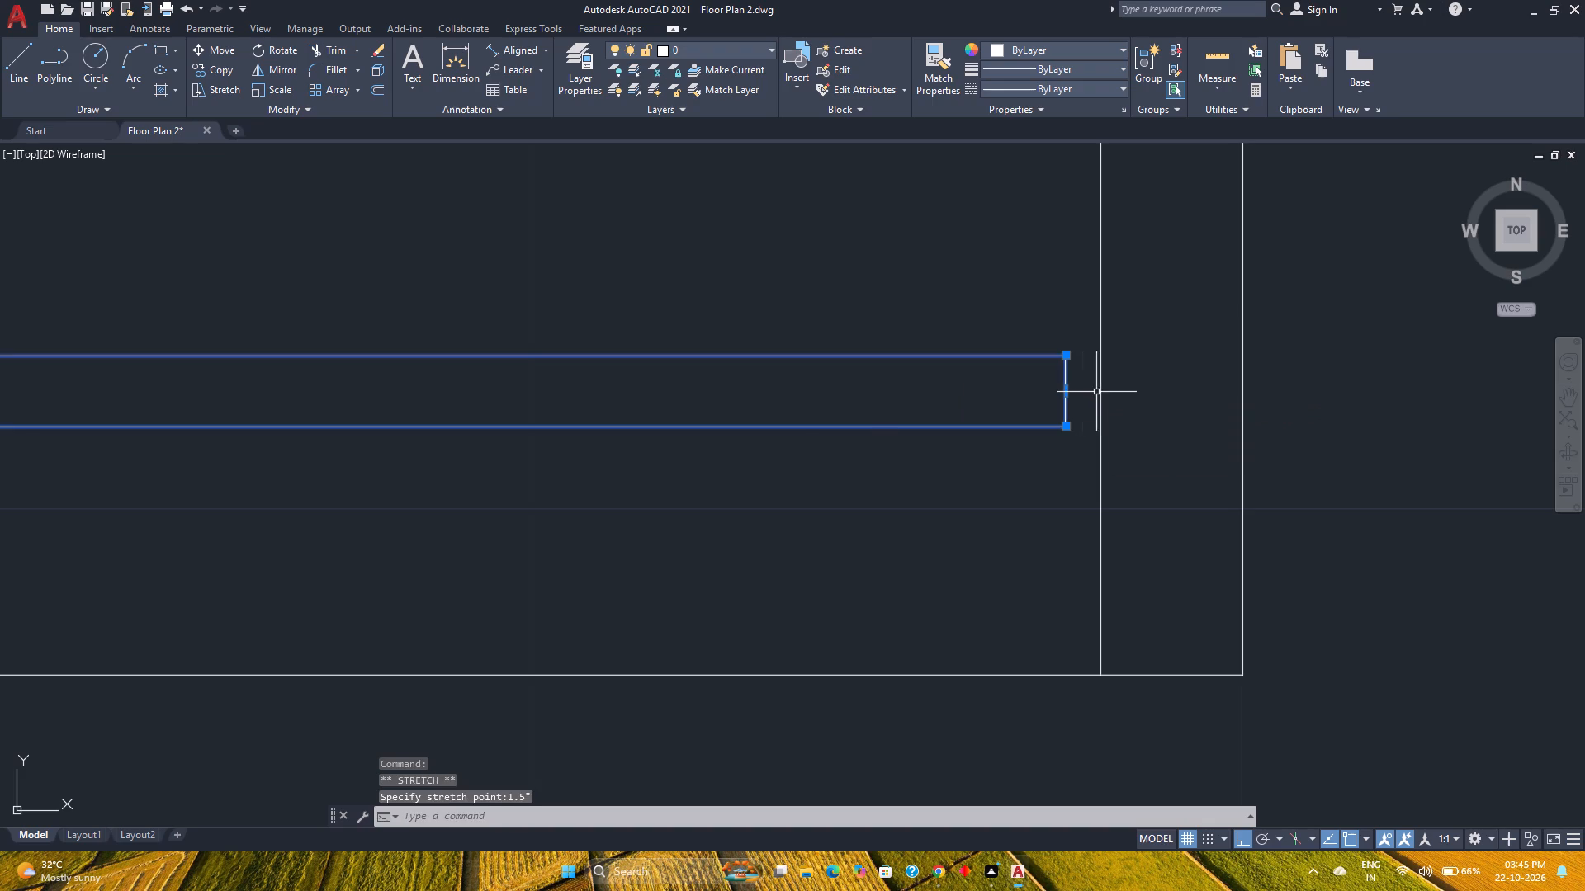
Stretch the west panel's east end a further 0.5" eastward over the east panel.
{"action": "scroll", "coordinate": [850, 429], "scroll_direction": "down", "scroll_amount": 4}
{"action": "scroll", "coordinate": [745, 458], "scroll_direction": "down", "scroll_amount": 2}
{"action": "middle_click_drag", "start_coordinate": [745, 458], "coordinate": [849, 485]}
{"action": "middle_click", "coordinate": [849, 485]}
{"action": "middle_click", "coordinate": [849, 485]}
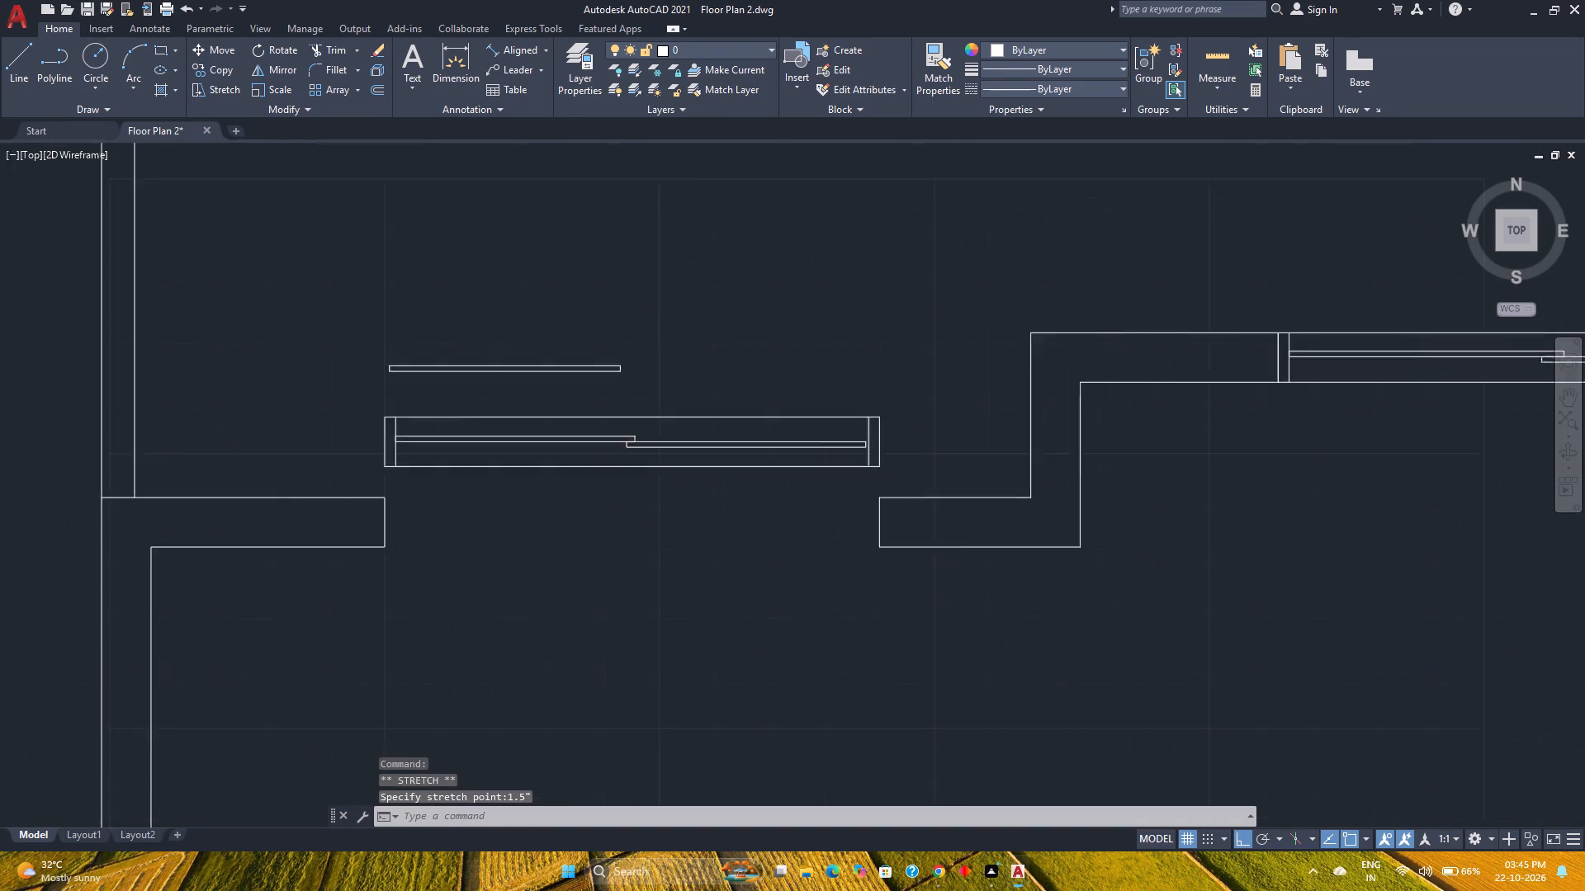
{"action": "scroll", "coordinate": [614, 263], "scroll_direction": "up", "scroll_amount": 3}
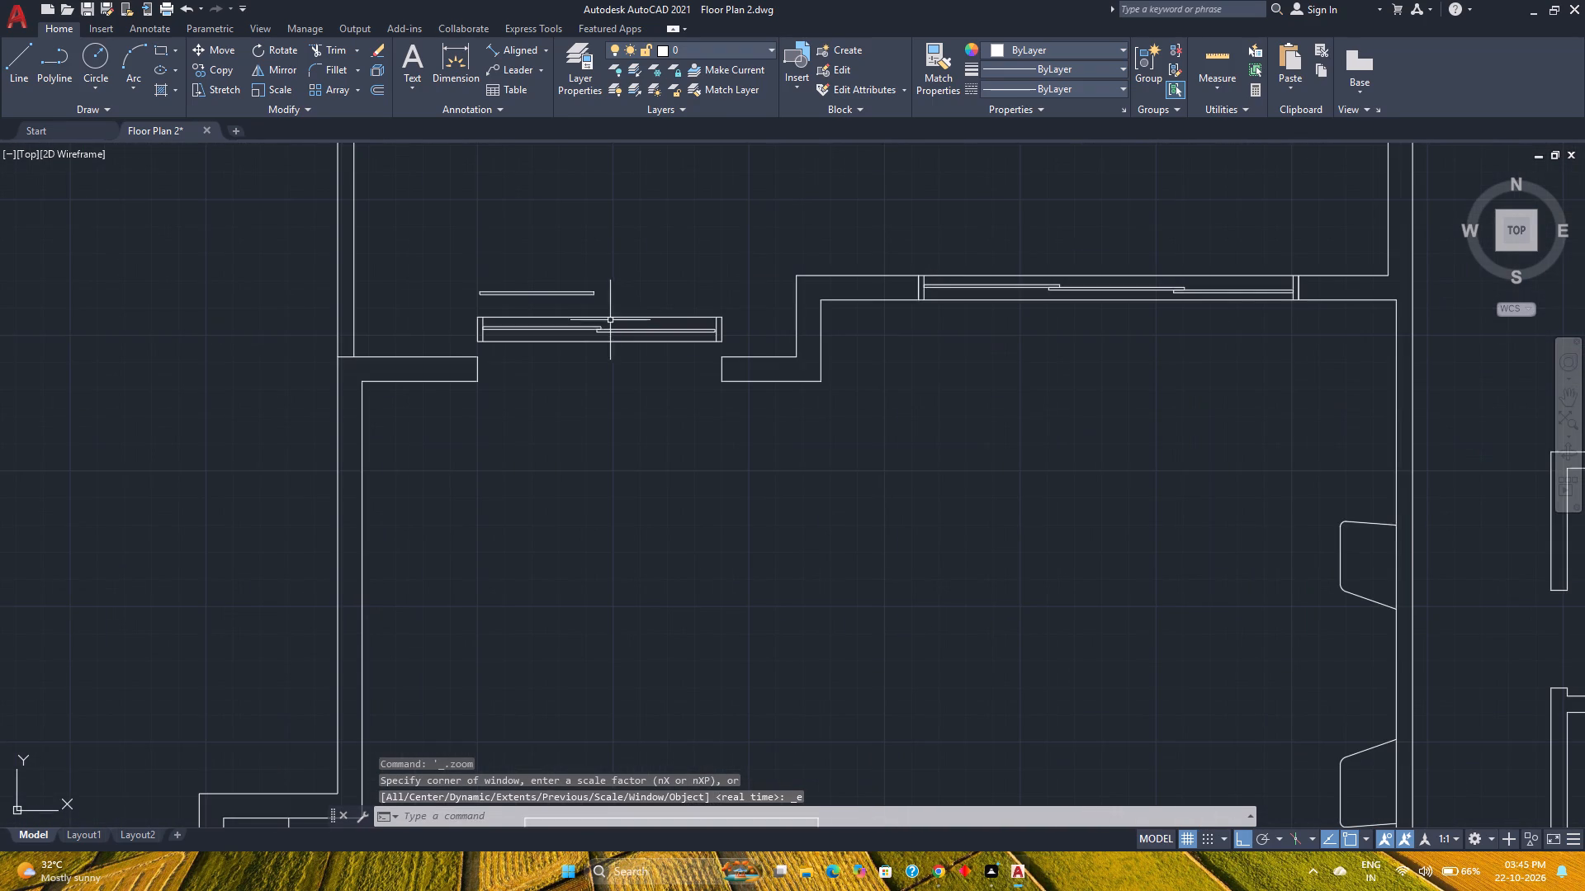
{"action": "scroll", "coordinate": [609, 323], "scroll_direction": "up", "scroll_amount": 3}
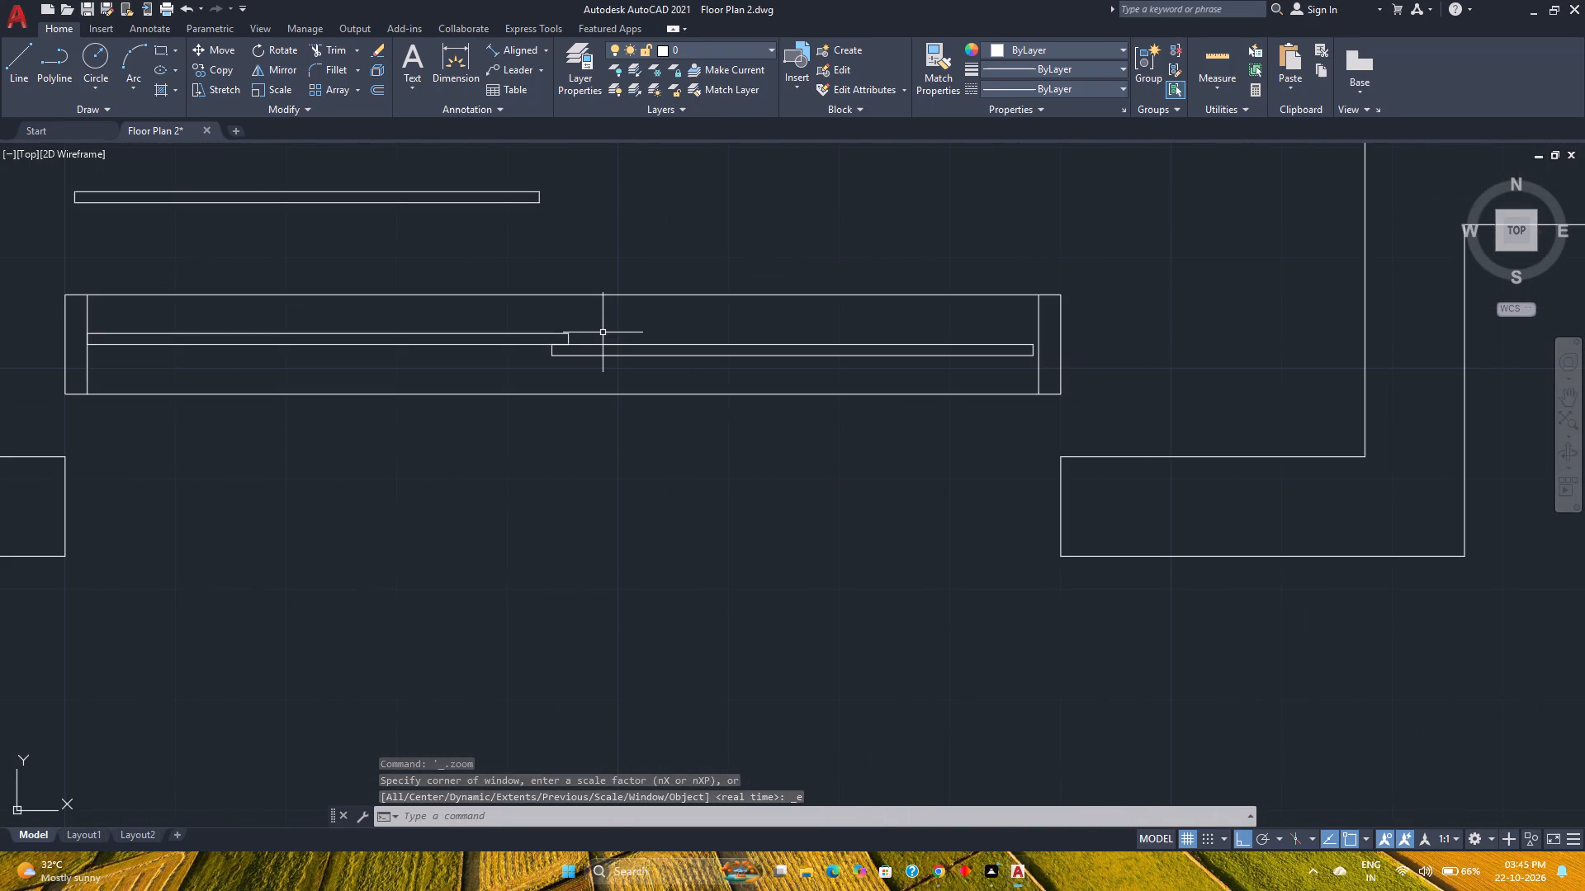
{"action": "scroll", "coordinate": [563, 363], "scroll_direction": "up", "scroll_amount": 2}
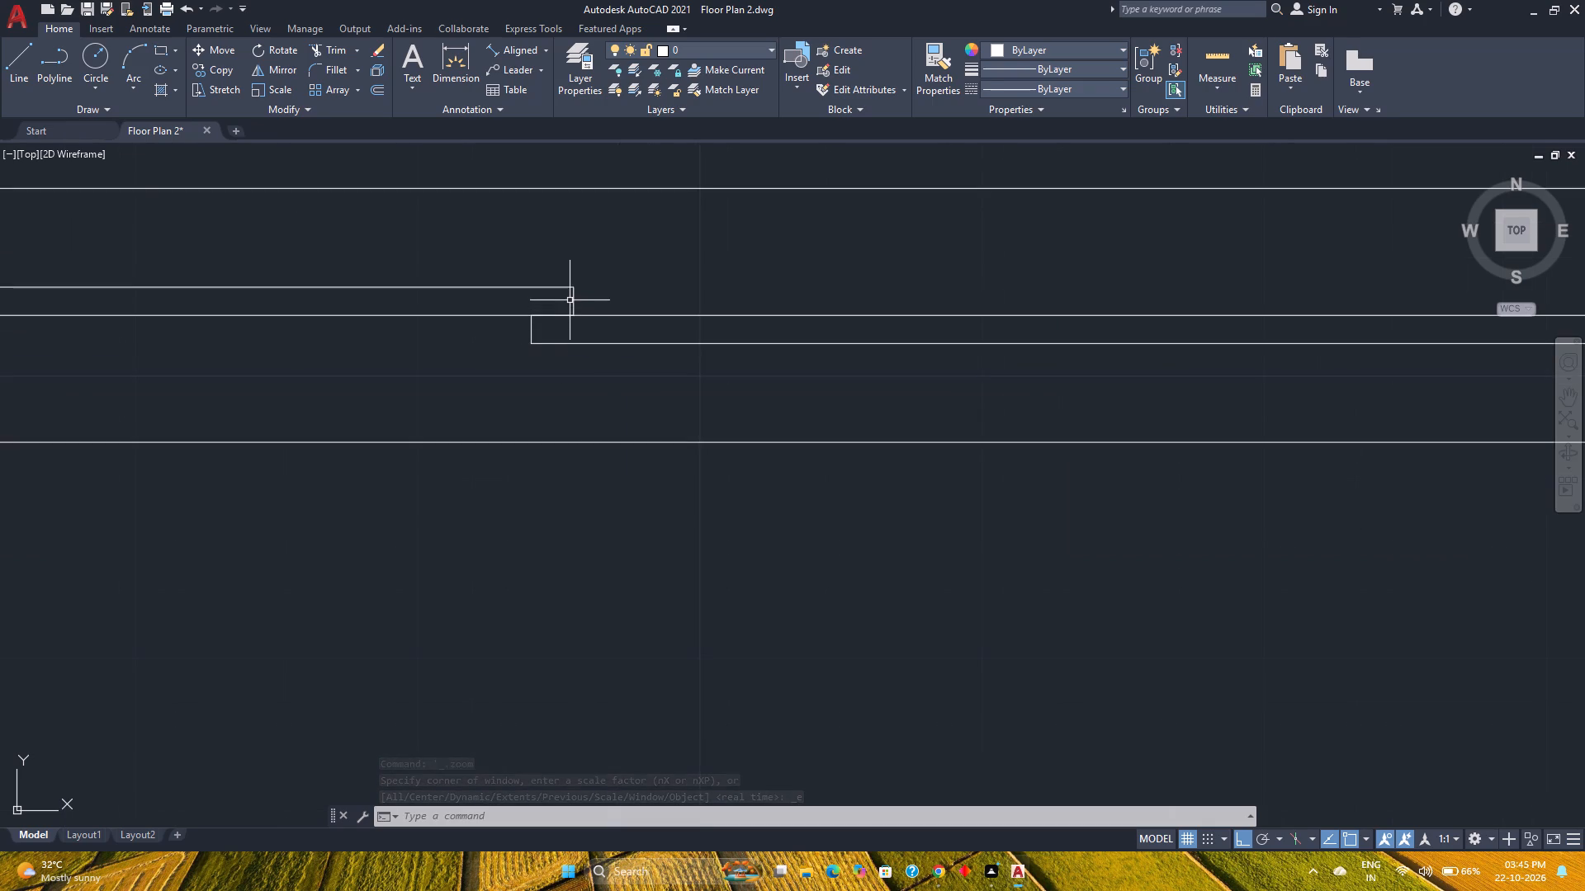
{"action": "left_click", "coordinate": [575, 296]}
{"action": "scroll", "coordinate": [575, 321], "scroll_direction": "up", "scroll_amount": 4}
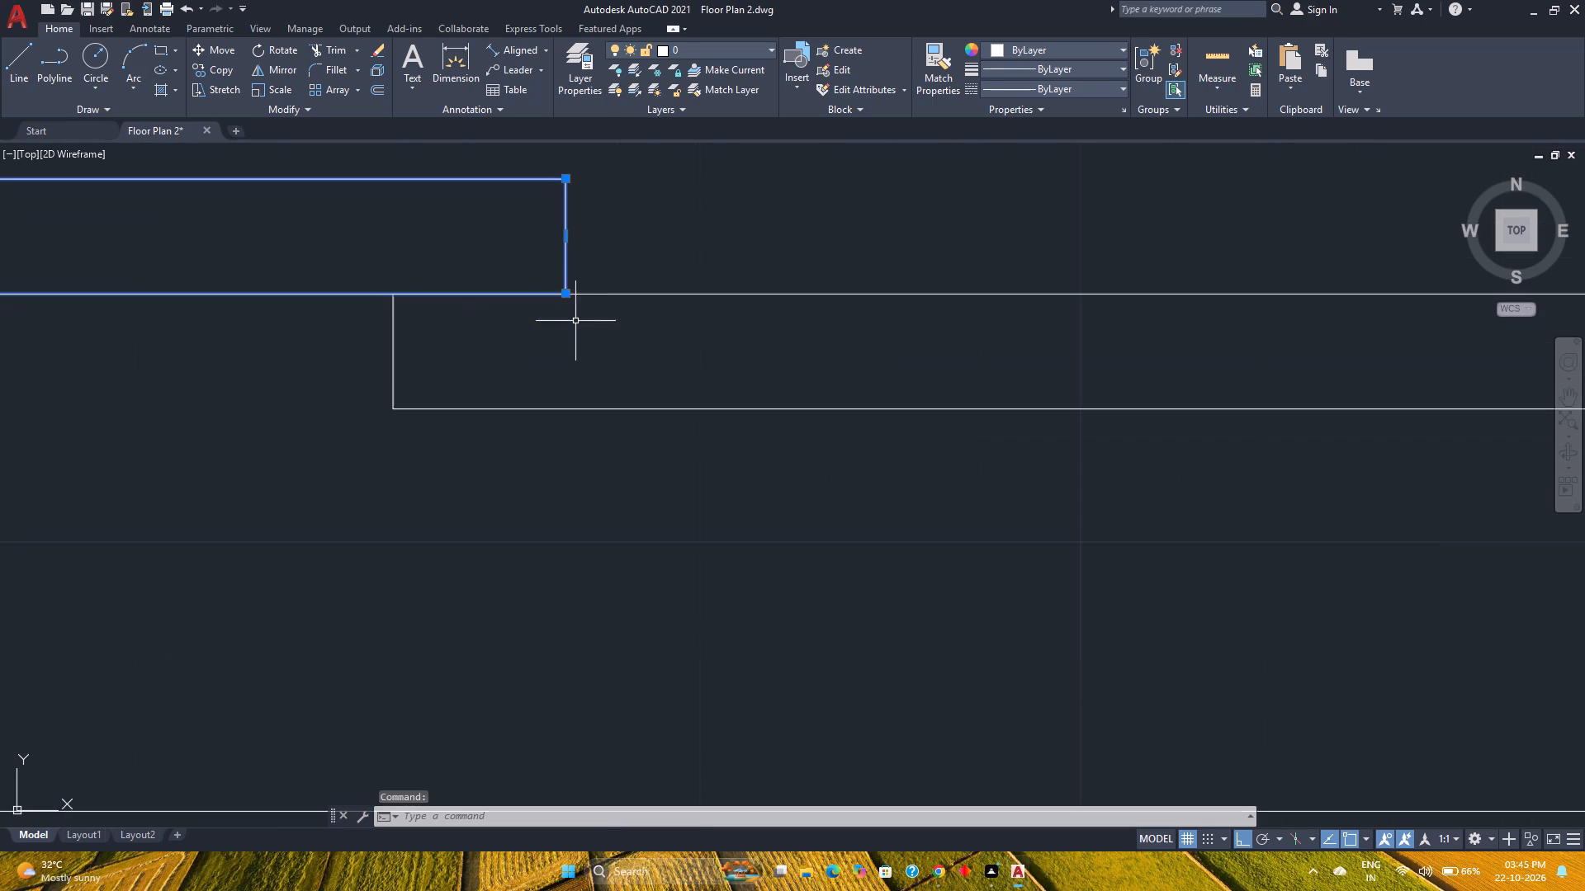
{"action": "left_click", "coordinate": [561, 233]}
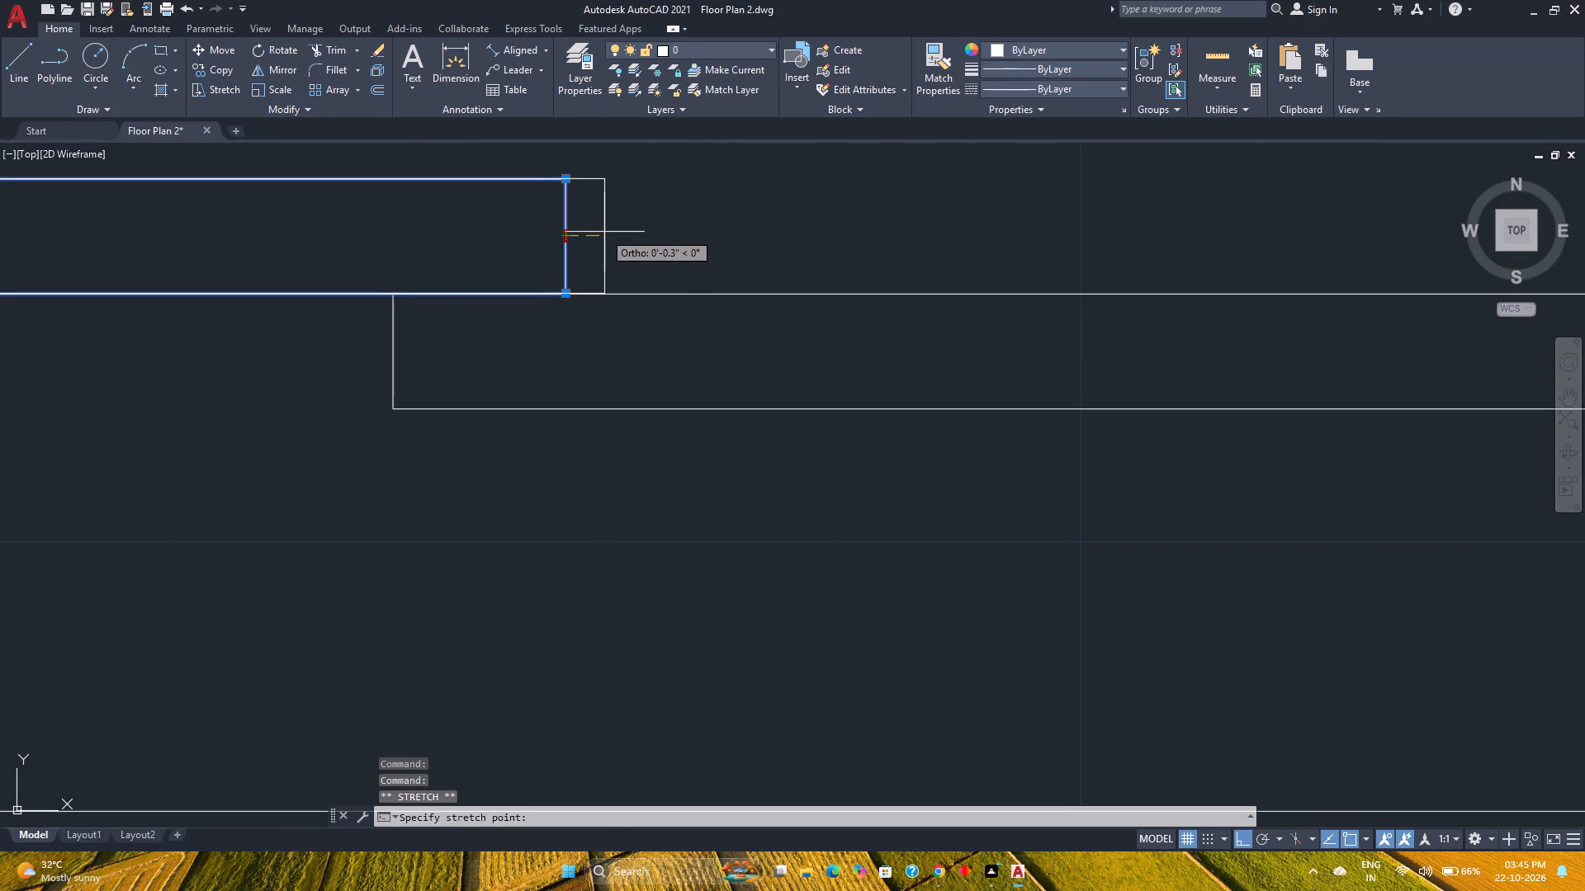
{"action": "type", "text": "0."}
{"action": "key", "text": "5"}
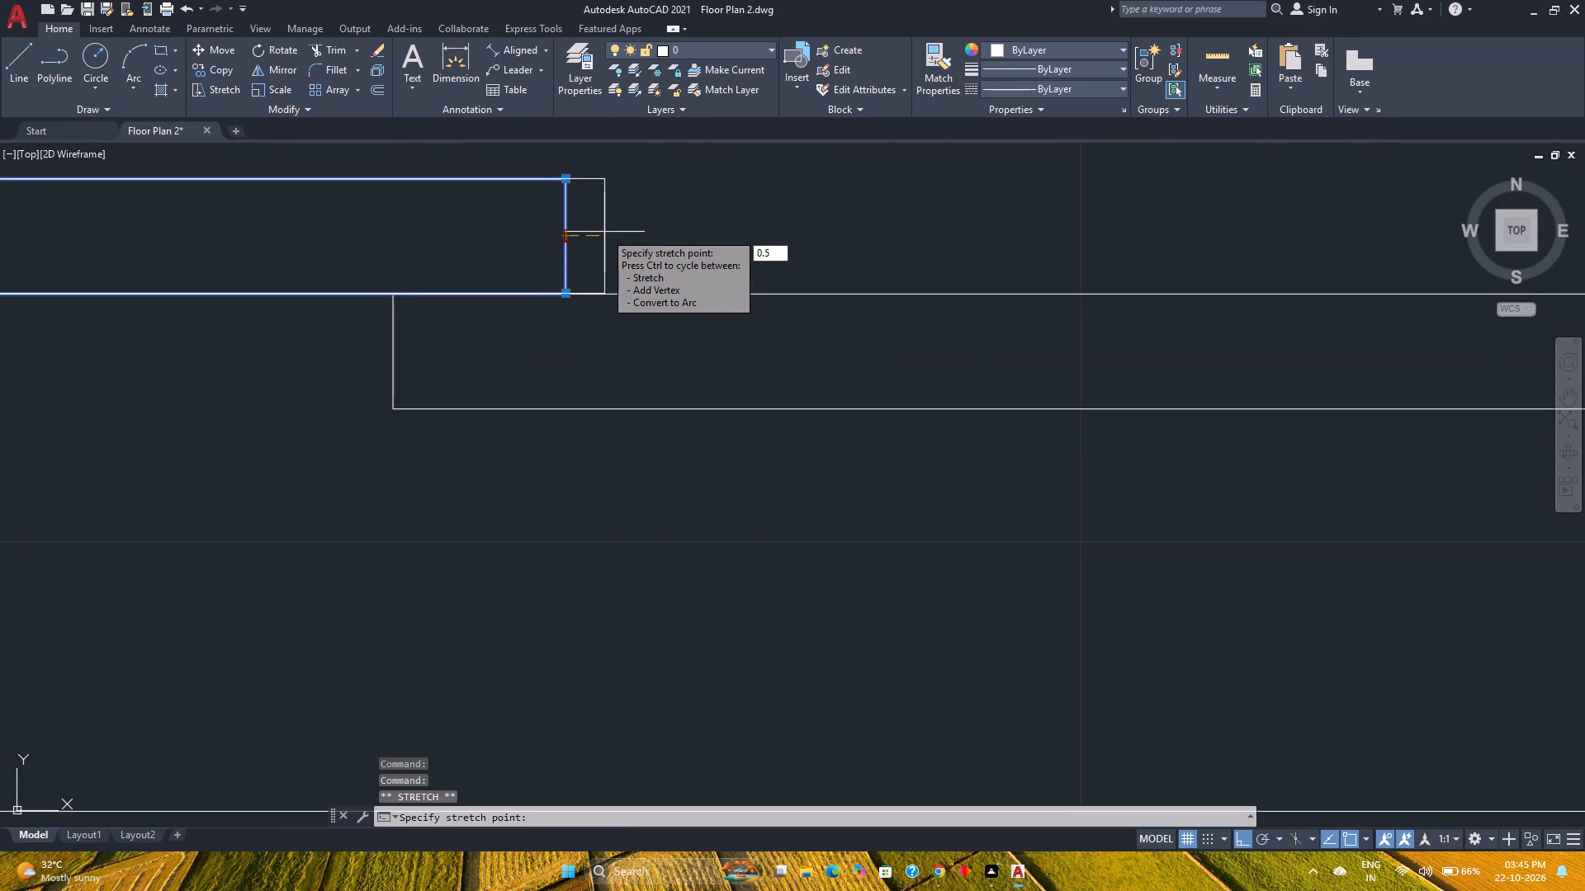
{"action": "key", "text": "Return"}
Stretch the east panel's east end until it meets the east jamb line.
{"action": "scroll", "coordinate": [614, 272], "scroll_direction": "down", "scroll_amount": 4}
{"action": "scroll", "coordinate": [786, 350], "scroll_direction": "down", "scroll_amount": 1}
{"action": "middle_click_drag", "start_coordinate": [783, 350], "coordinate": [633, 413]}
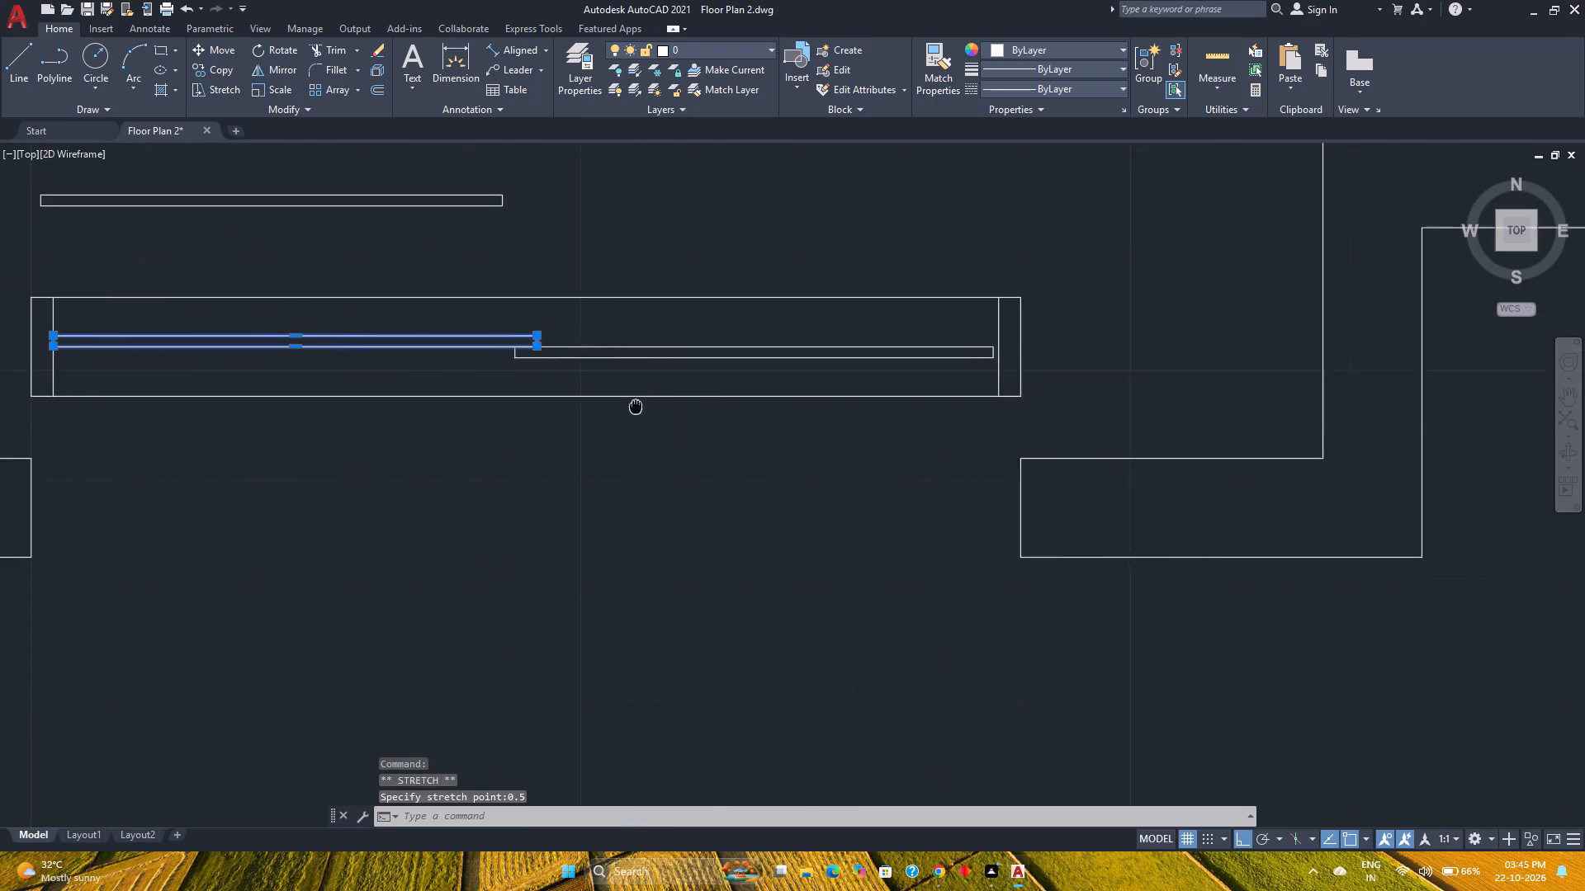
{"action": "middle_click_drag", "start_coordinate": [633, 413], "coordinate": [633, 417]}
{"action": "middle_click", "coordinate": [633, 417]}
{"action": "scroll", "coordinate": [998, 374], "scroll_direction": "up", "scroll_amount": 7}
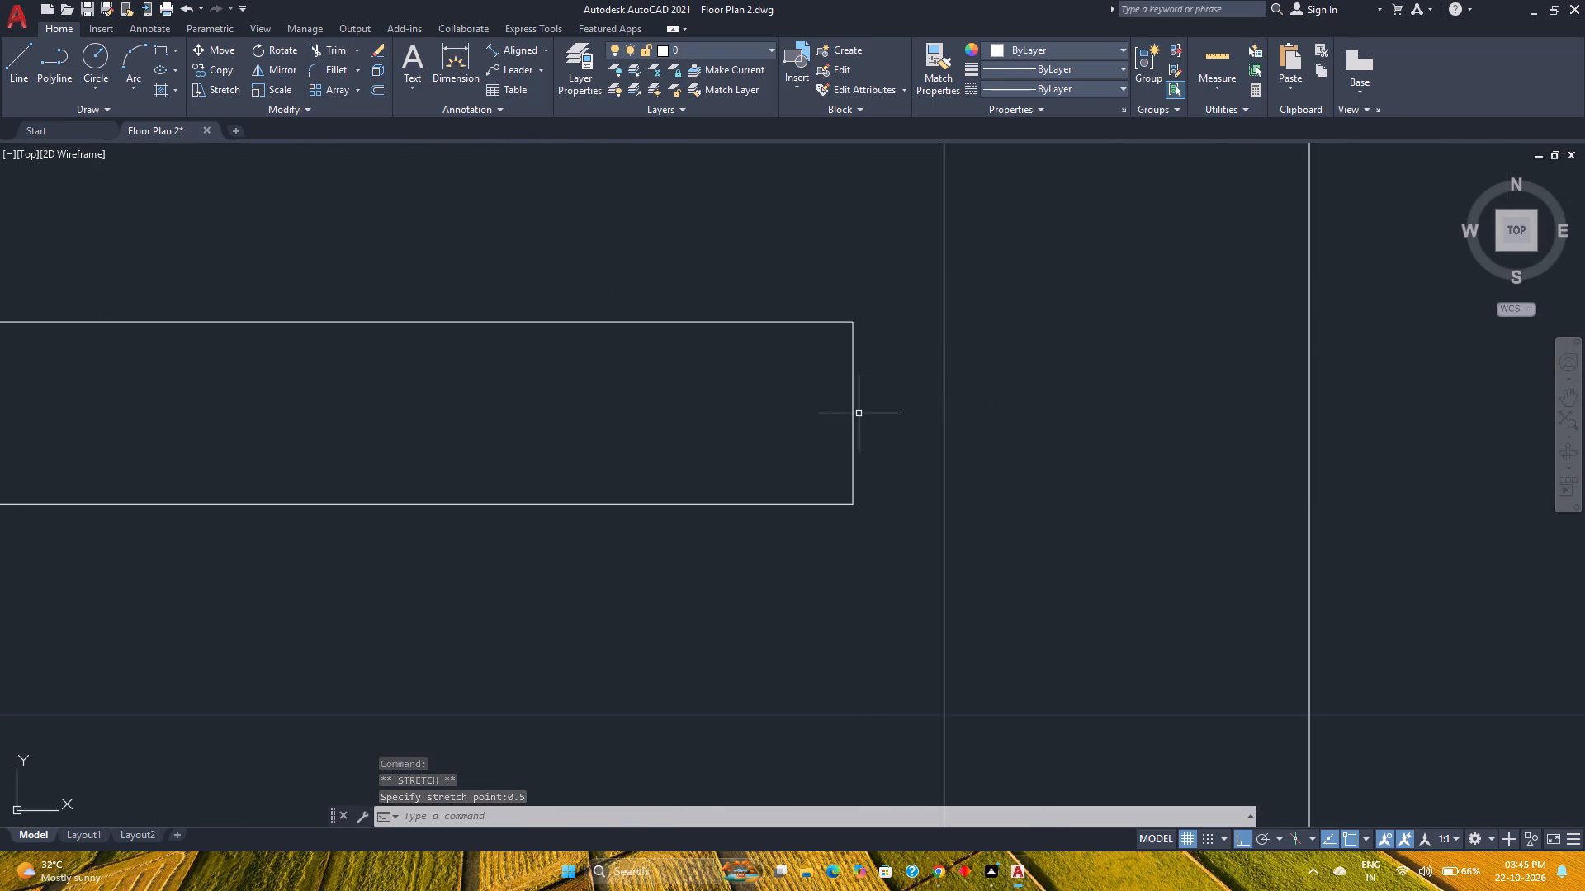
{"action": "left_click", "coordinate": [853, 404]}
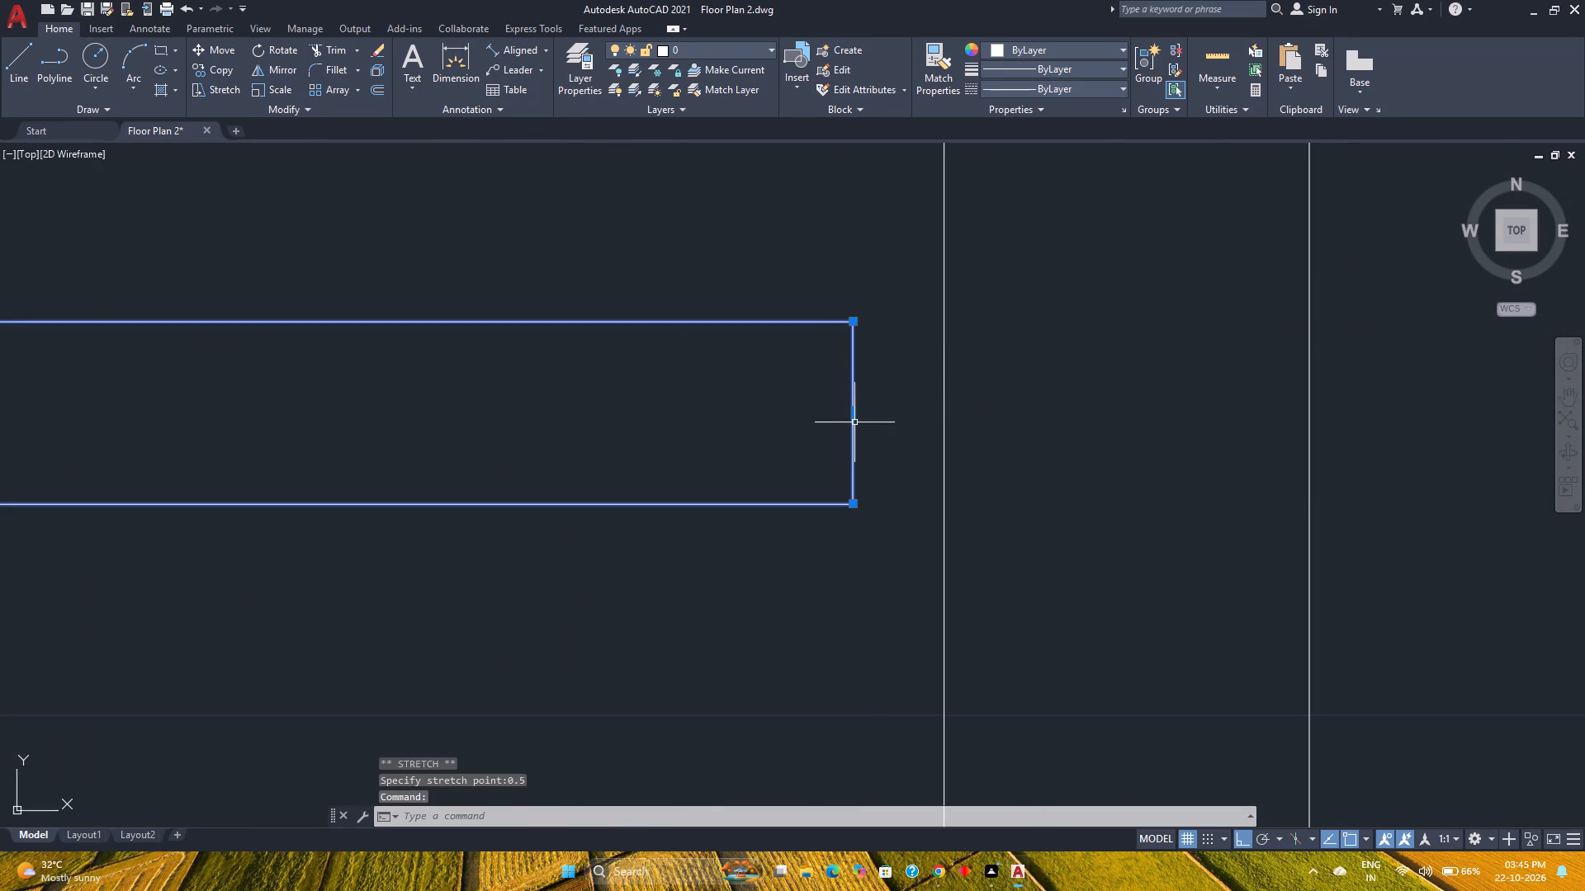
{"action": "left_click", "coordinate": [852, 416]}
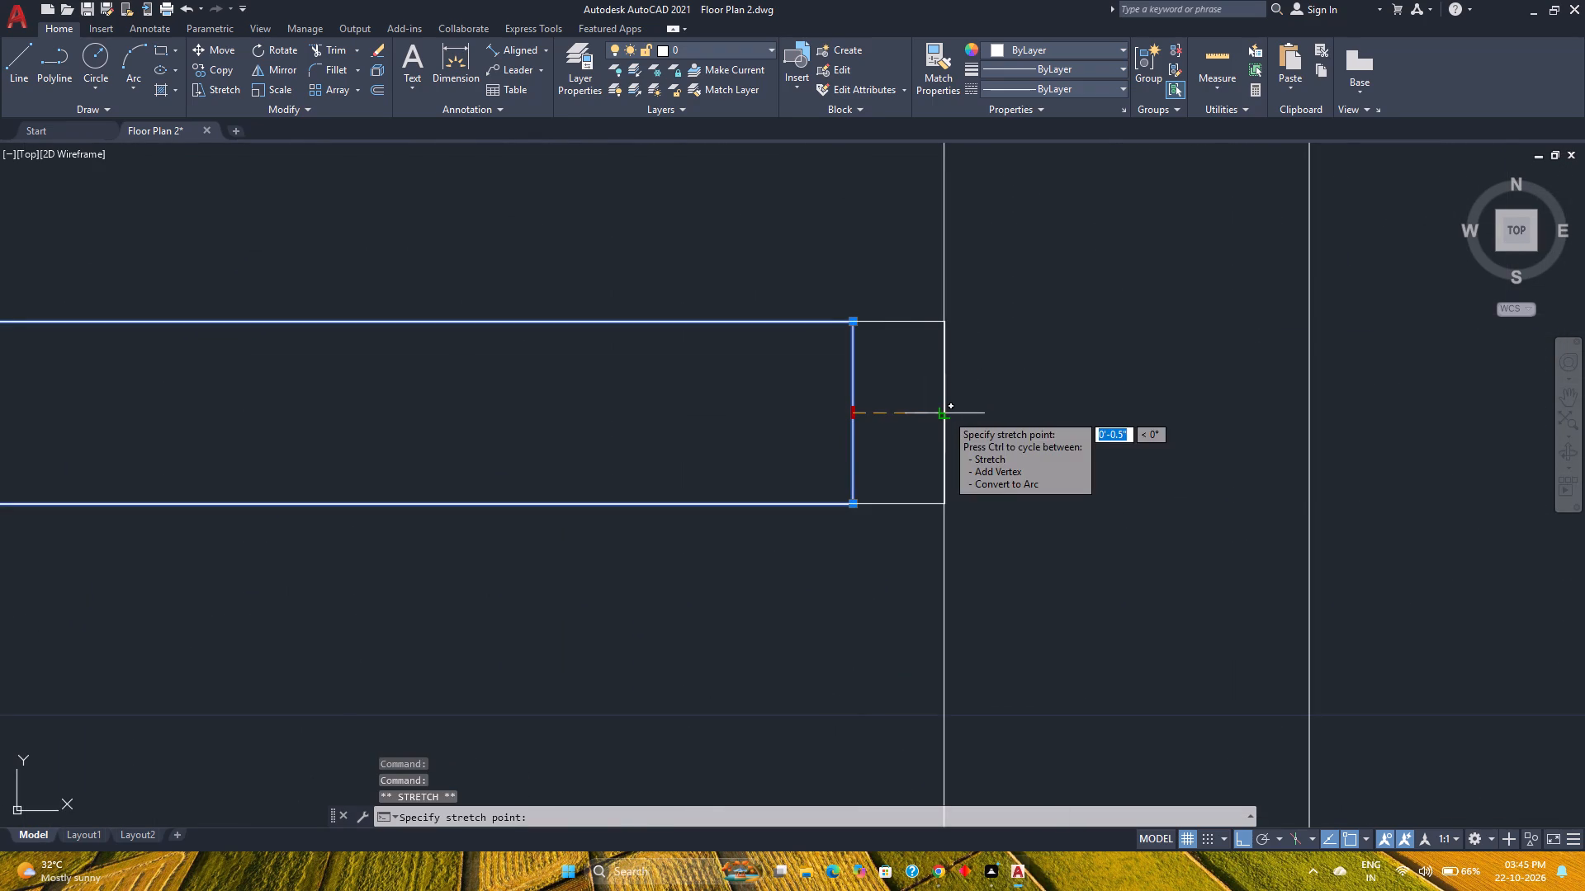
{"action": "left_click", "coordinate": [946, 413]}
Delete the spare panel rectangle north of the frame.
{"action": "scroll", "coordinate": [759, 450], "scroll_direction": "down", "scroll_amount": 4}
{"action": "scroll", "coordinate": [684, 460], "scroll_direction": "down", "scroll_amount": 2}
{"action": "middle_click_drag", "start_coordinate": [641, 473], "coordinate": [698, 498]}
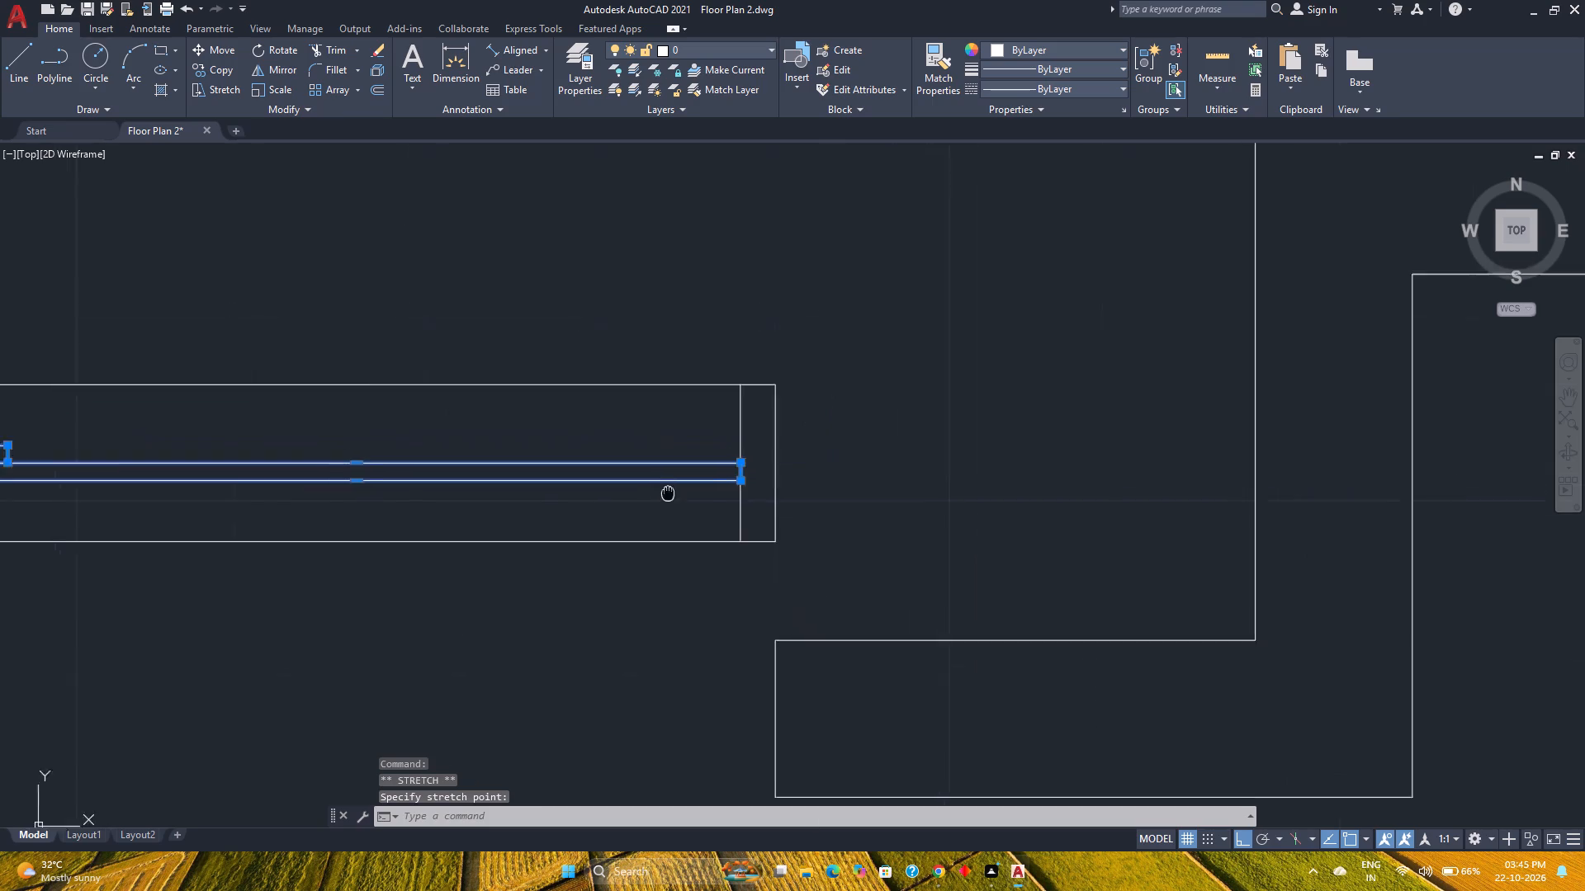
{"action": "middle_click_drag", "start_coordinate": [698, 498], "coordinate": [1056, 515]}
{"action": "scroll", "coordinate": [646, 459], "scroll_direction": "down", "scroll_amount": 1}
{"action": "middle_click_drag", "start_coordinate": [651, 460], "coordinate": [866, 530]}
{"action": "middle_click", "coordinate": [866, 530]}
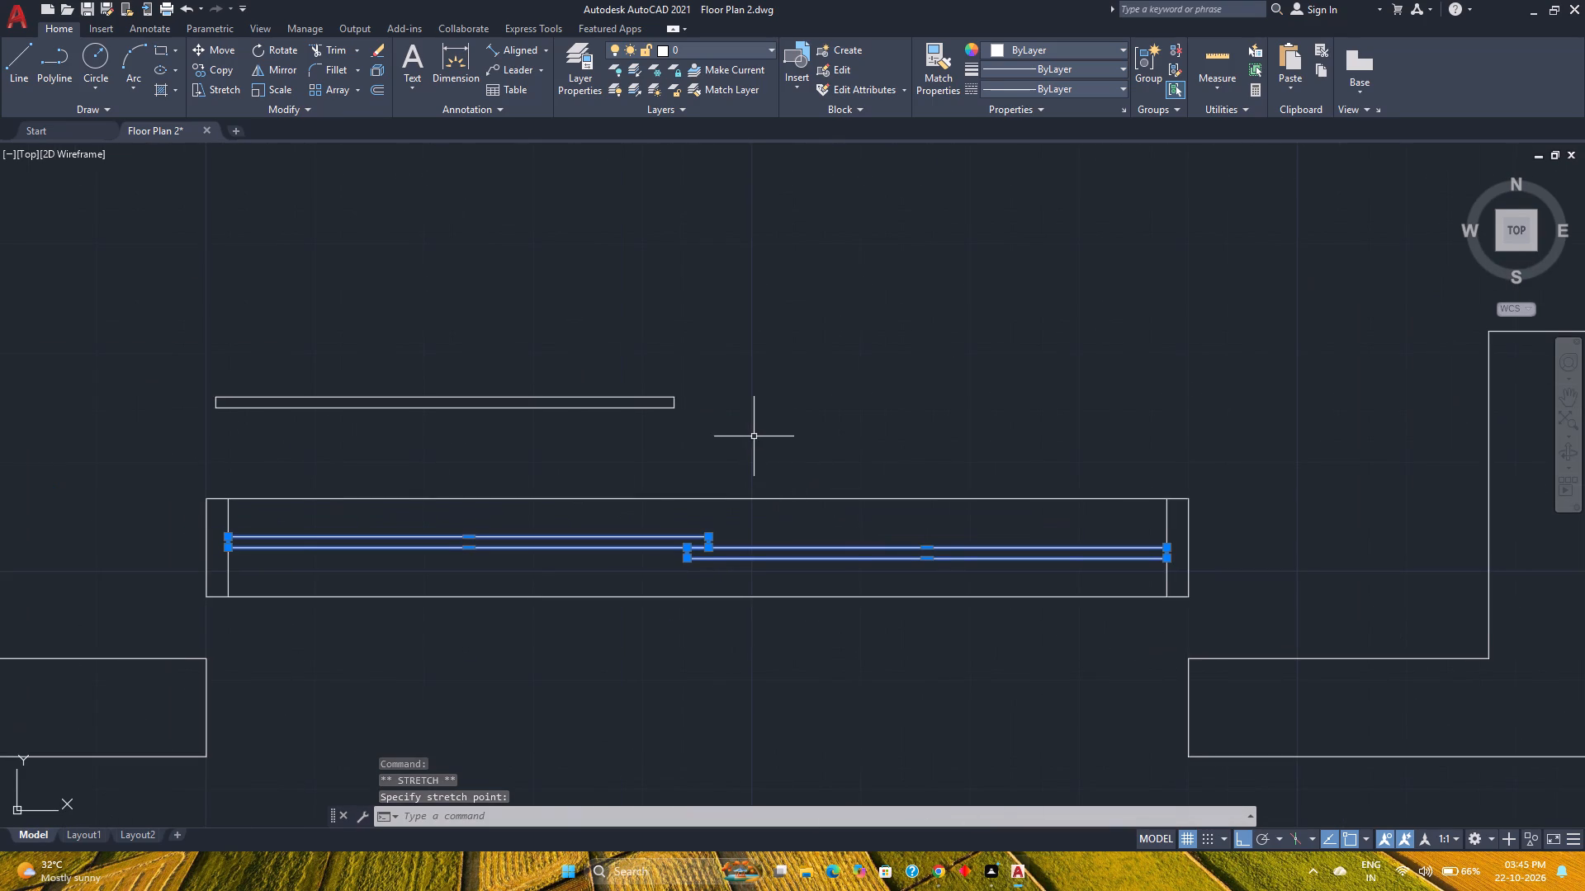
{"action": "key", "text": "Escape"}
{"action": "left_click_drag", "start_coordinate": [694, 436], "coordinate": [673, 430]}
{"action": "left_click", "coordinate": [383, 332]}
{"action": "key", "text": "Delete"}
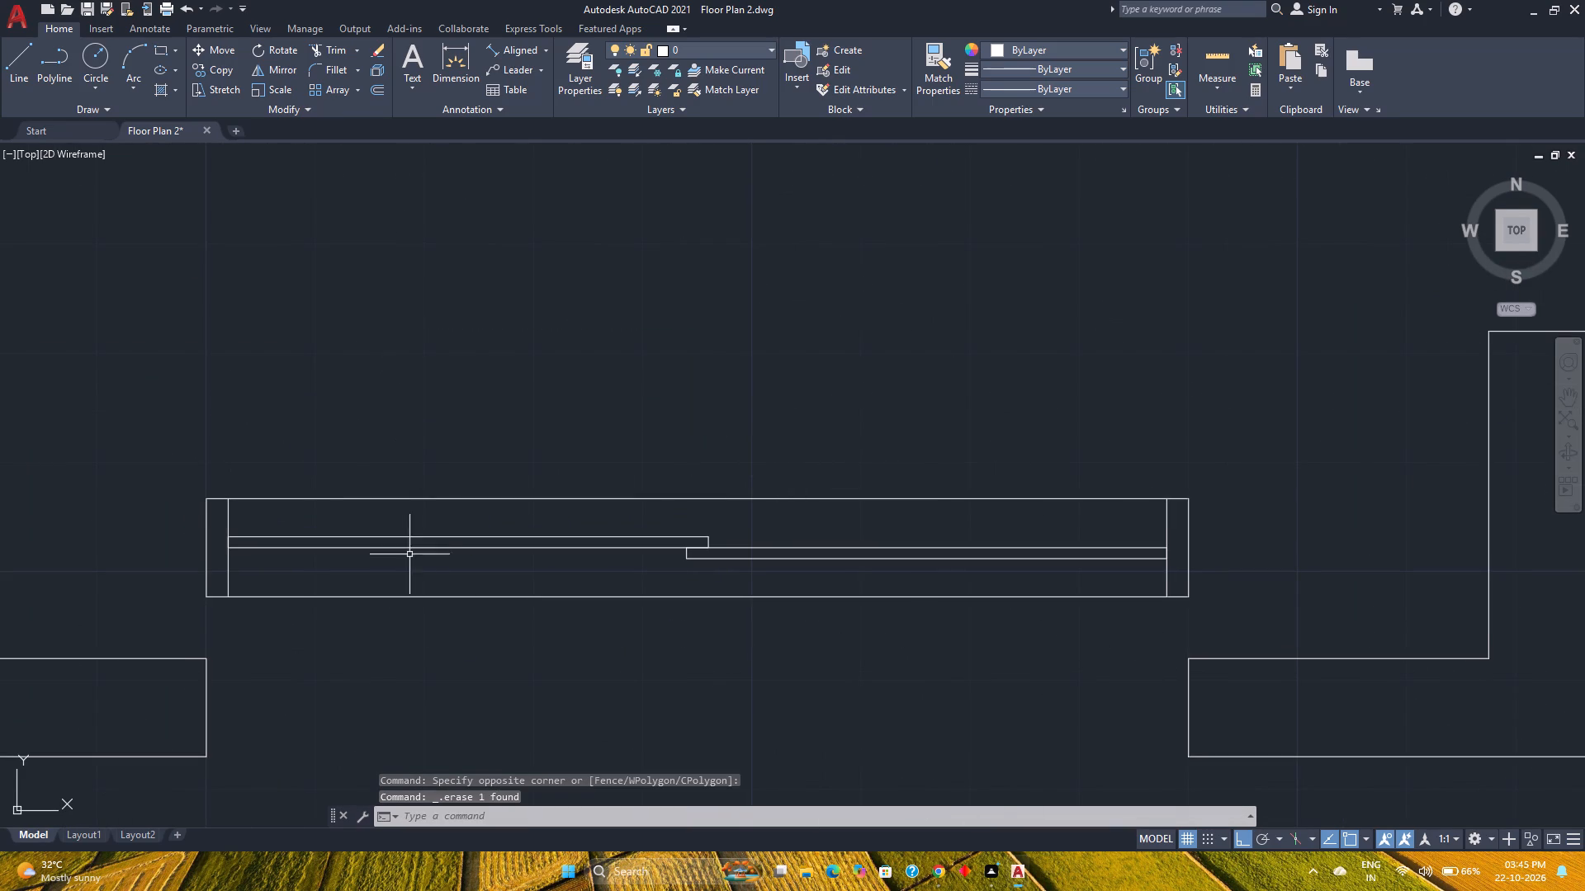
Move the sliding unit's east panel westward along the shared panel line so it overlaps more of the west panel.
{"action": "scroll", "coordinate": [665, 596], "scroll_direction": "up", "scroll_amount": 2}
{"action": "left_click", "coordinate": [728, 526]}
{"action": "left_click", "coordinate": [675, 491]}
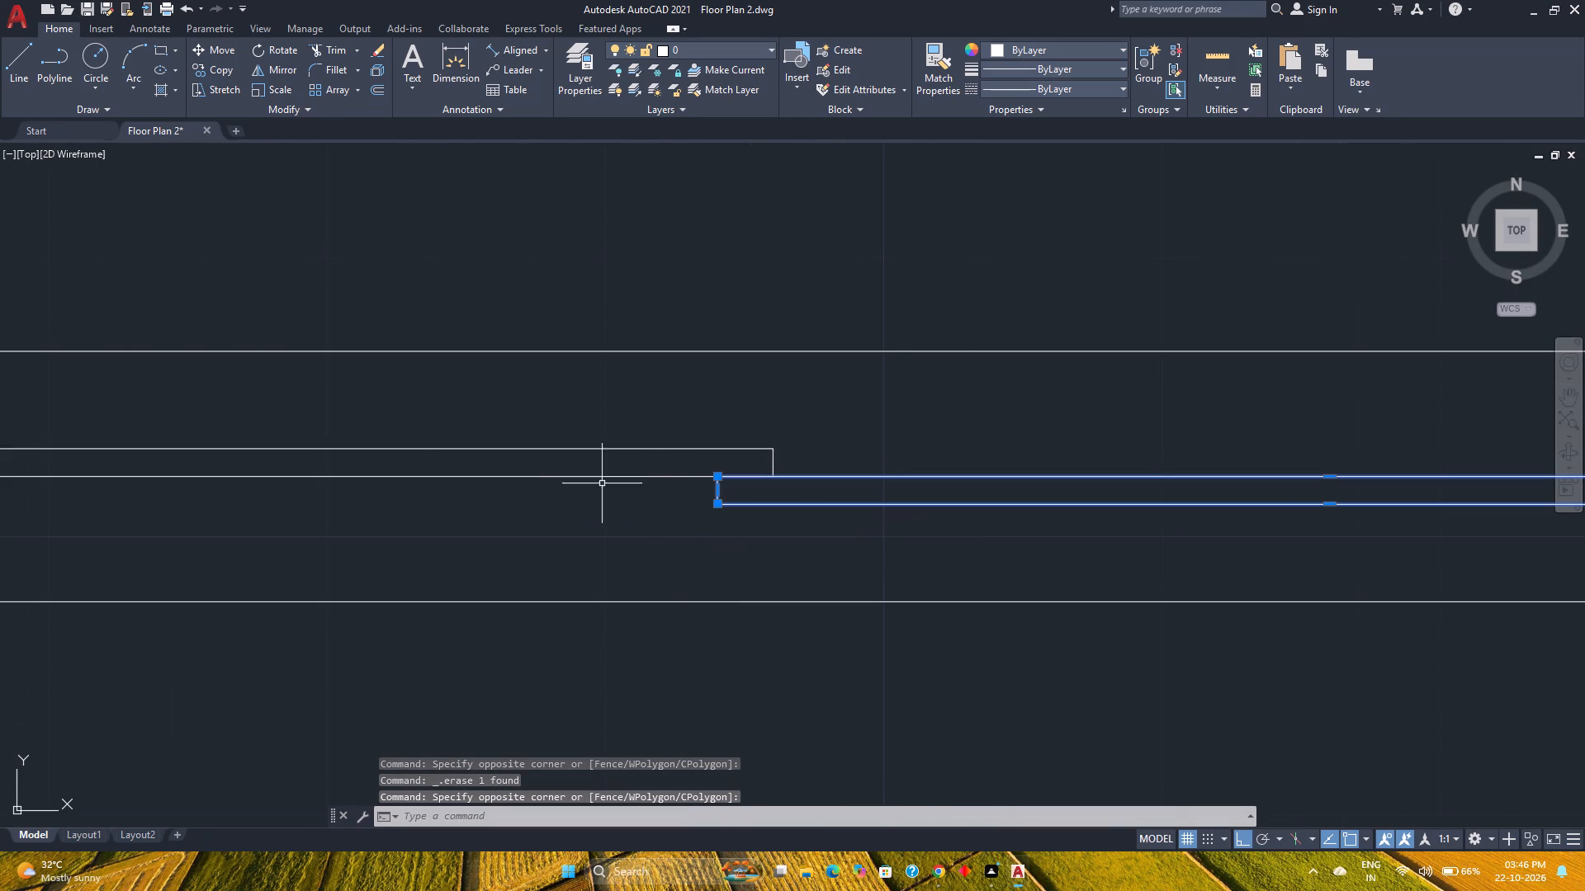
{"action": "left_click", "coordinate": [234, 47]}
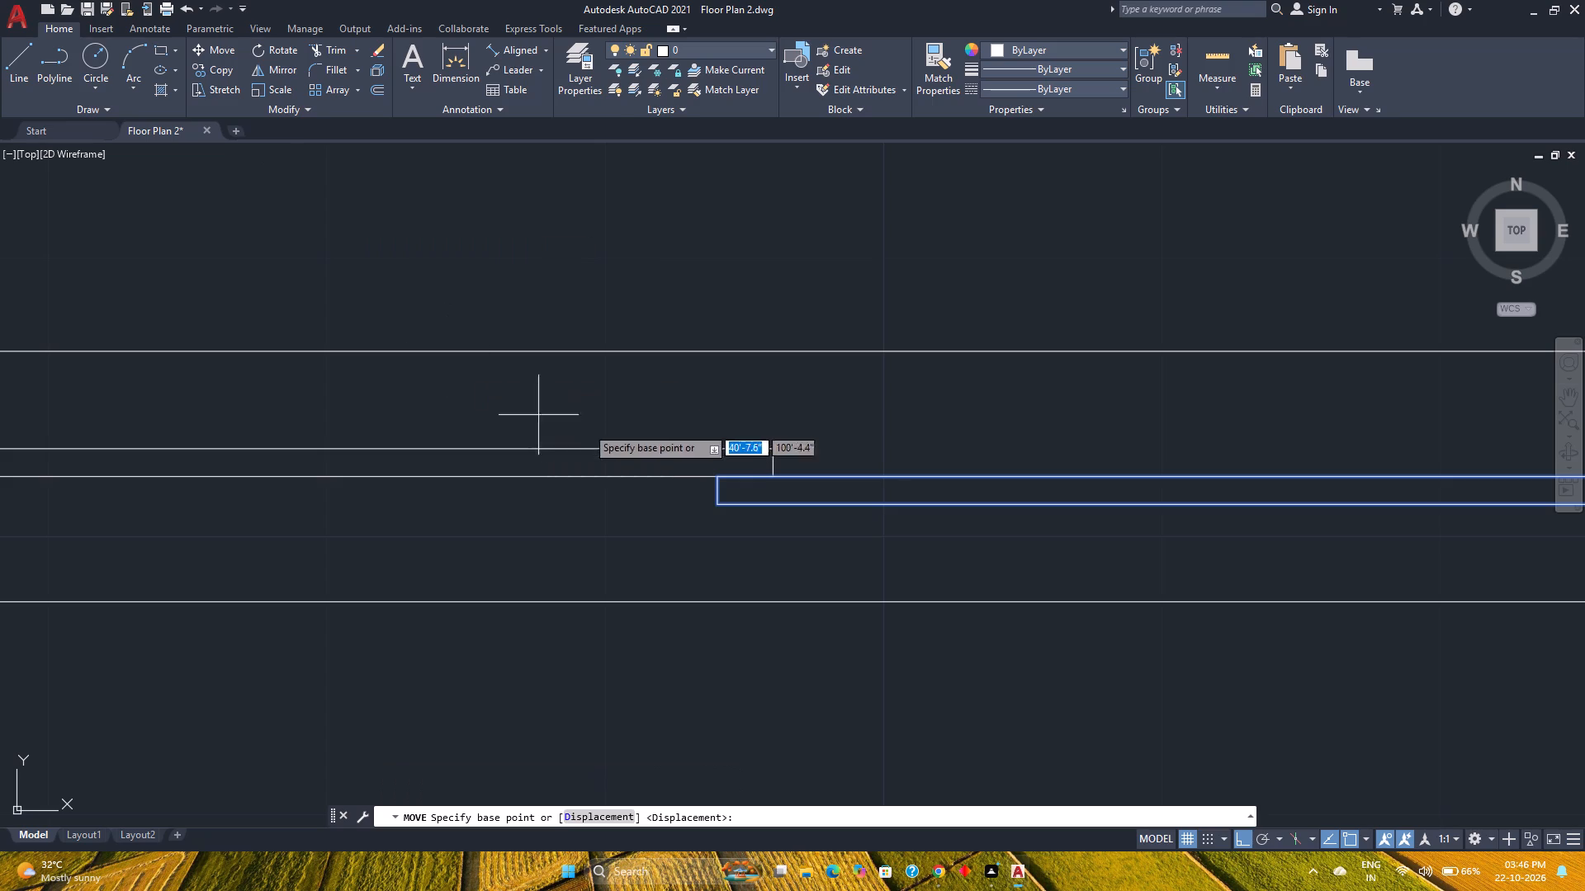
{"action": "left_click", "coordinate": [716, 479]}
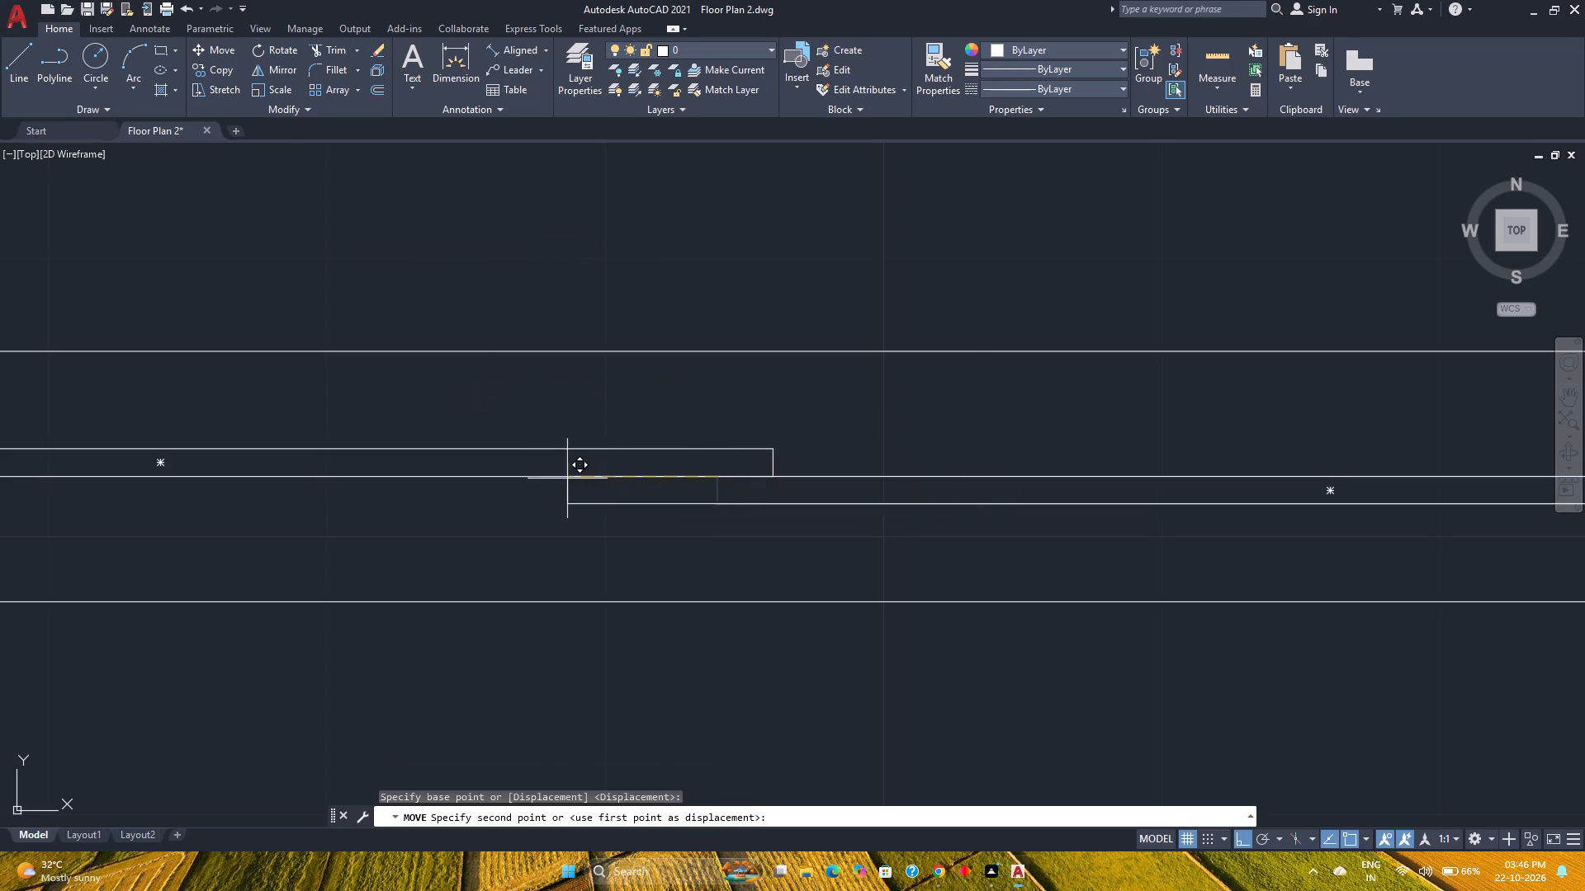
{"action": "scroll", "coordinate": [496, 482], "scroll_direction": "down", "scroll_amount": 2}
{"action": "left_click", "coordinate": [491, 482]}
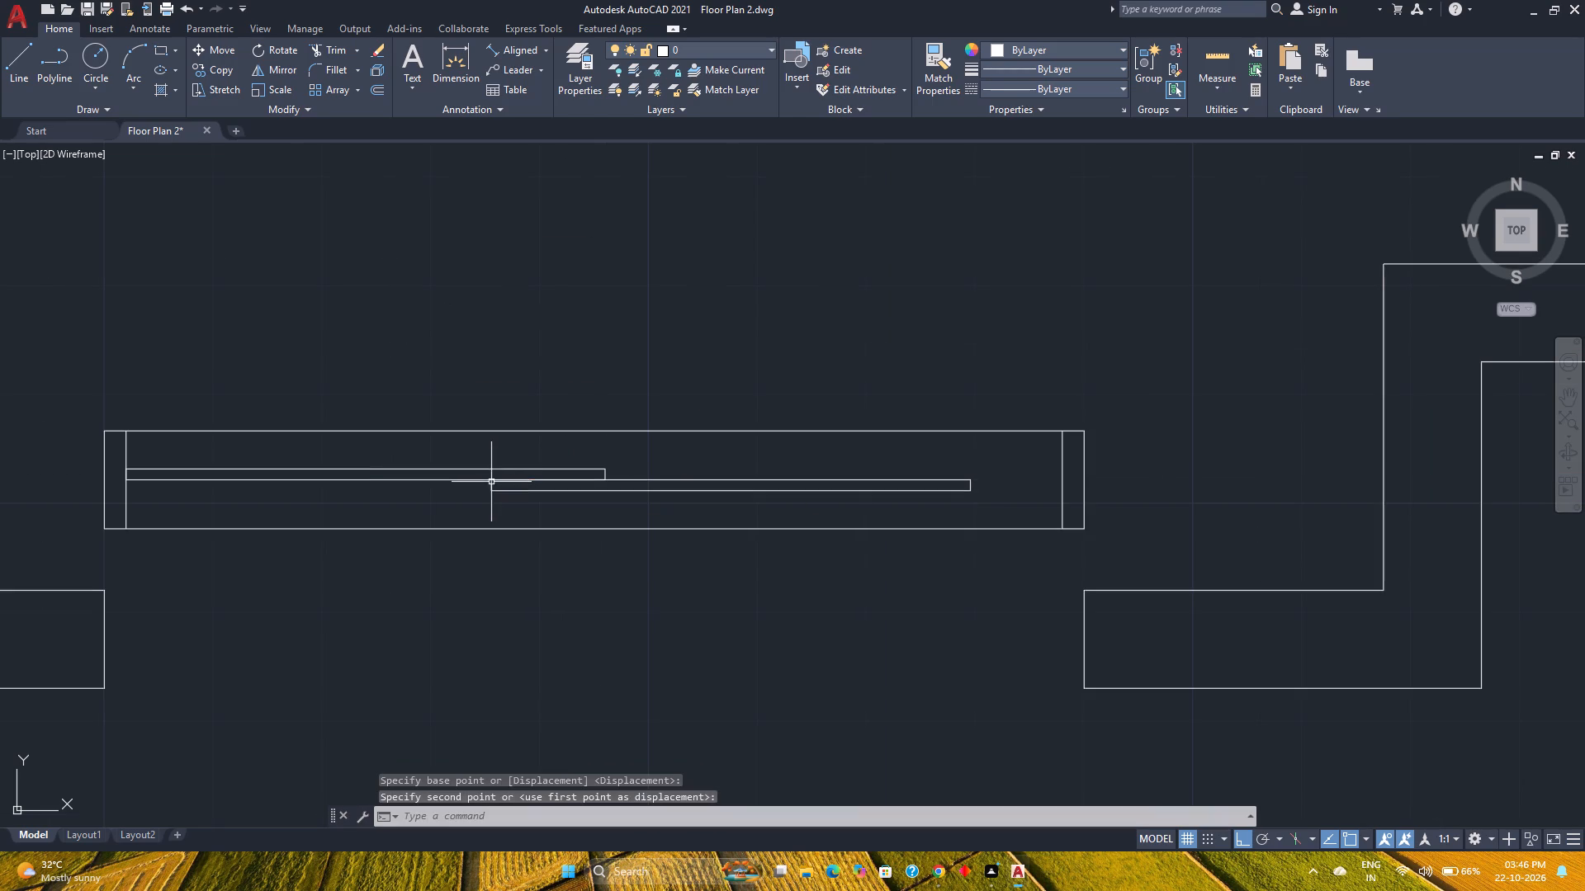
Join all the lines and panels of the framed sliding unit.
{"action": "scroll", "coordinate": [592, 606], "scroll_direction": "down", "scroll_amount": 2}
{"action": "middle_click_drag", "start_coordinate": [589, 604], "coordinate": [661, 571]}
{"action": "middle_click", "coordinate": [661, 571]}
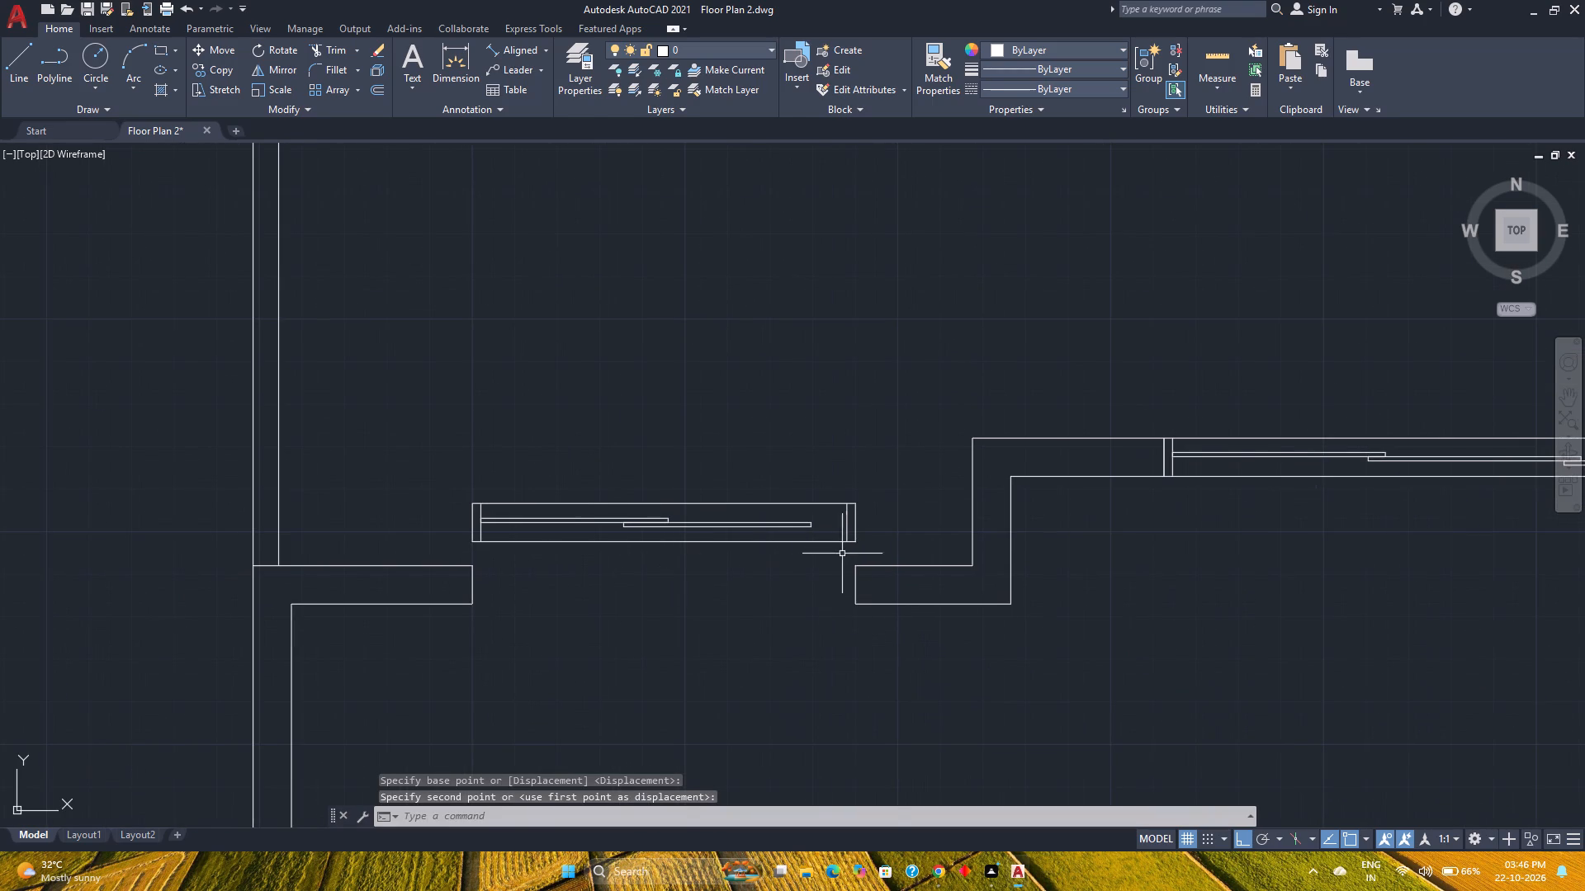
{"action": "left_click", "coordinate": [873, 548]}
{"action": "left_click", "coordinate": [441, 436]}
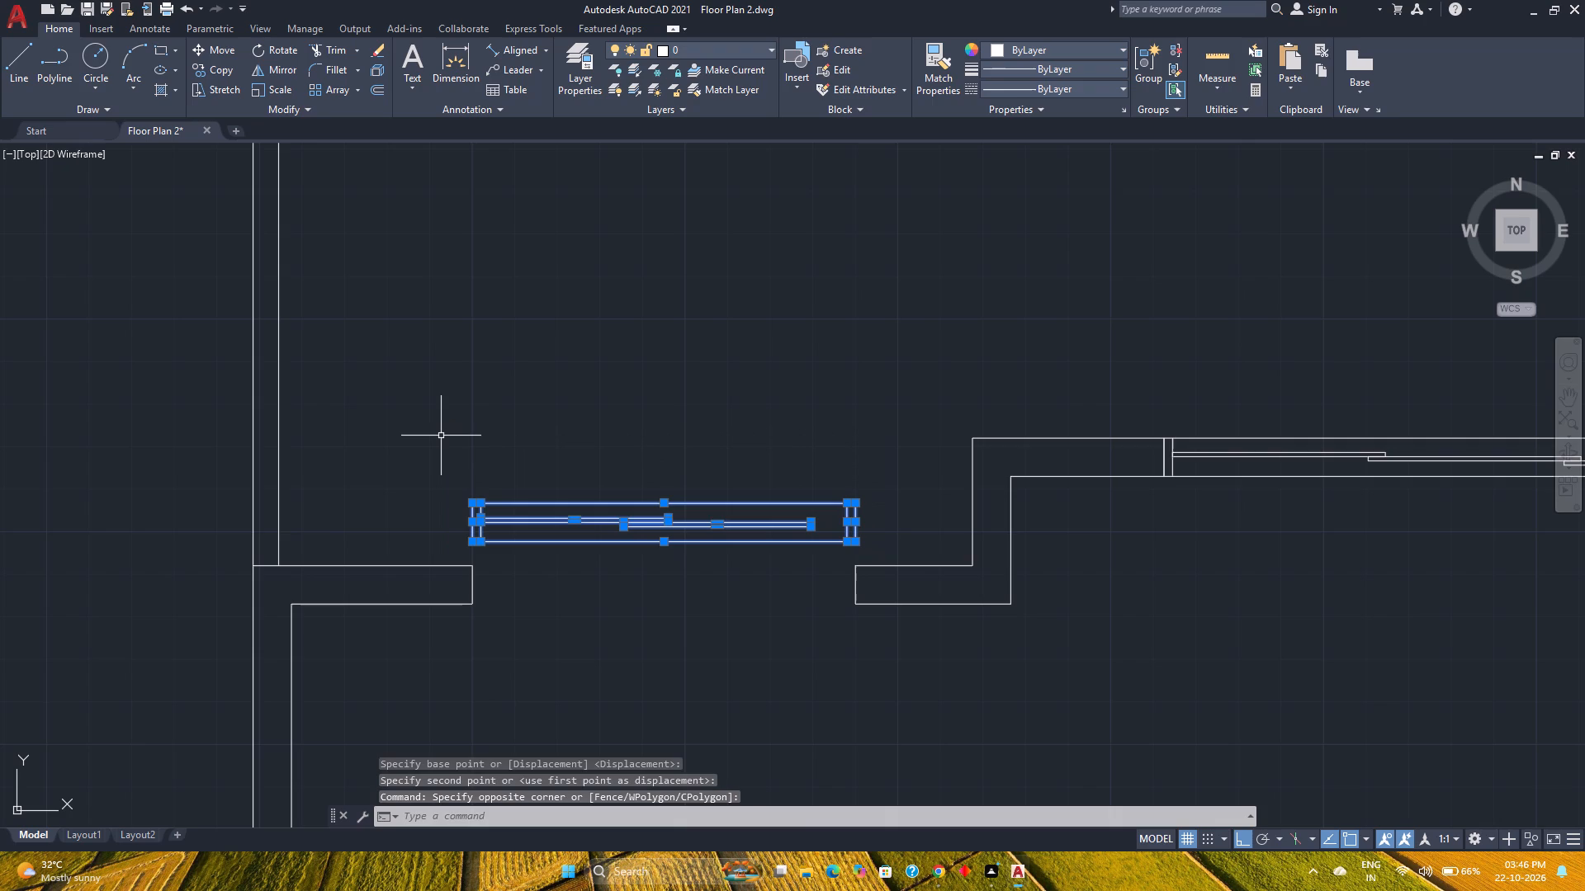
{"action": "key", "text": "j"}
{"action": "key", "text": "Return"}
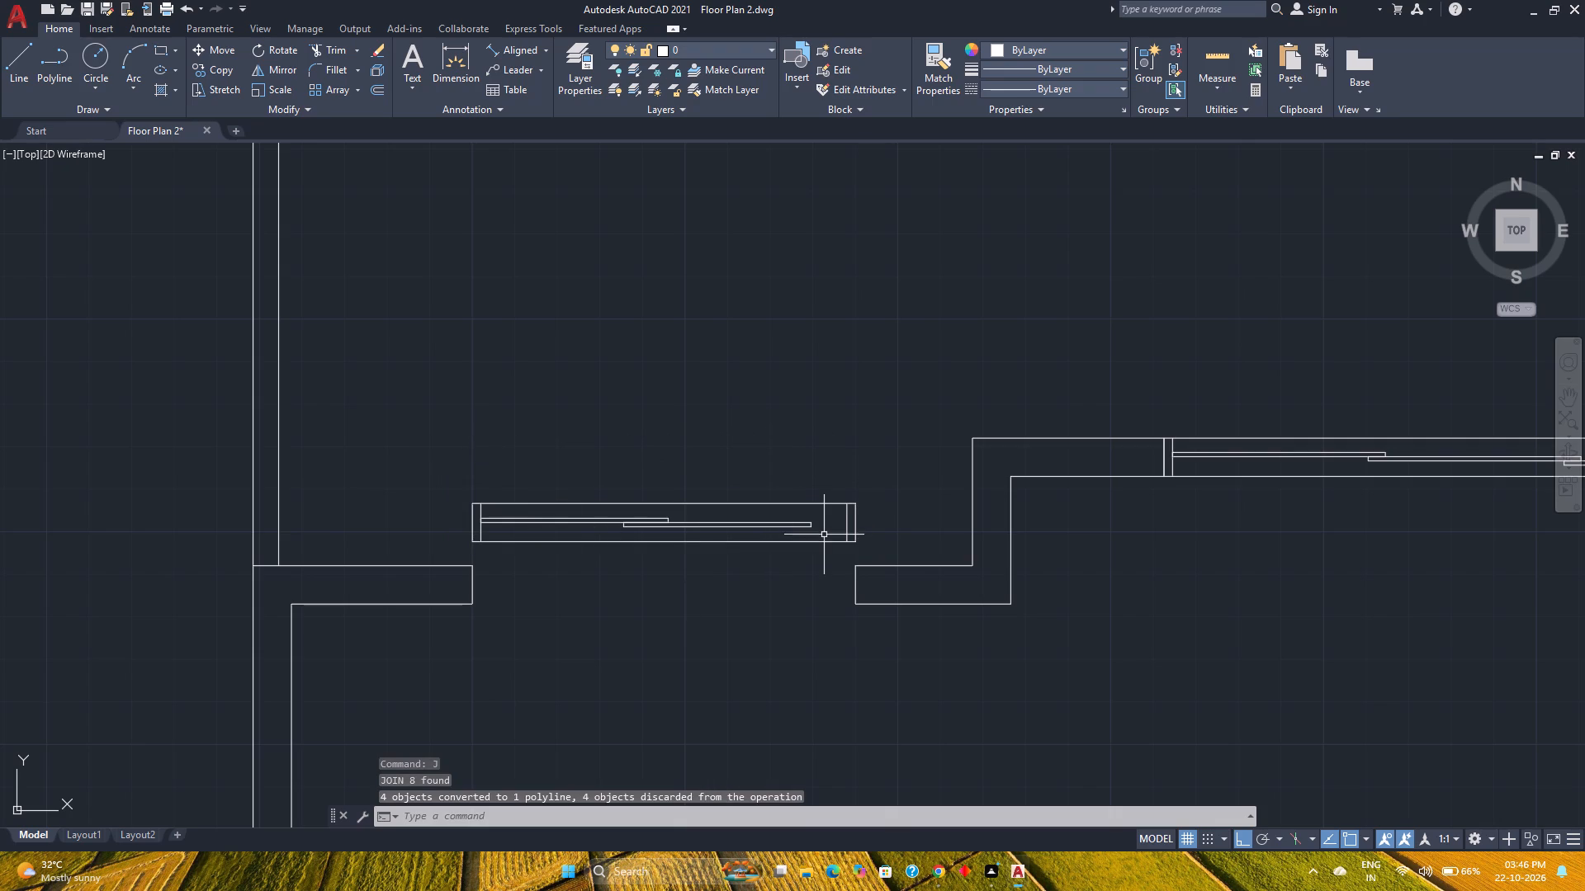
Group the sliding unit's frame, jamb lines and both panels as one object.
{"action": "left_click", "coordinate": [885, 549]}
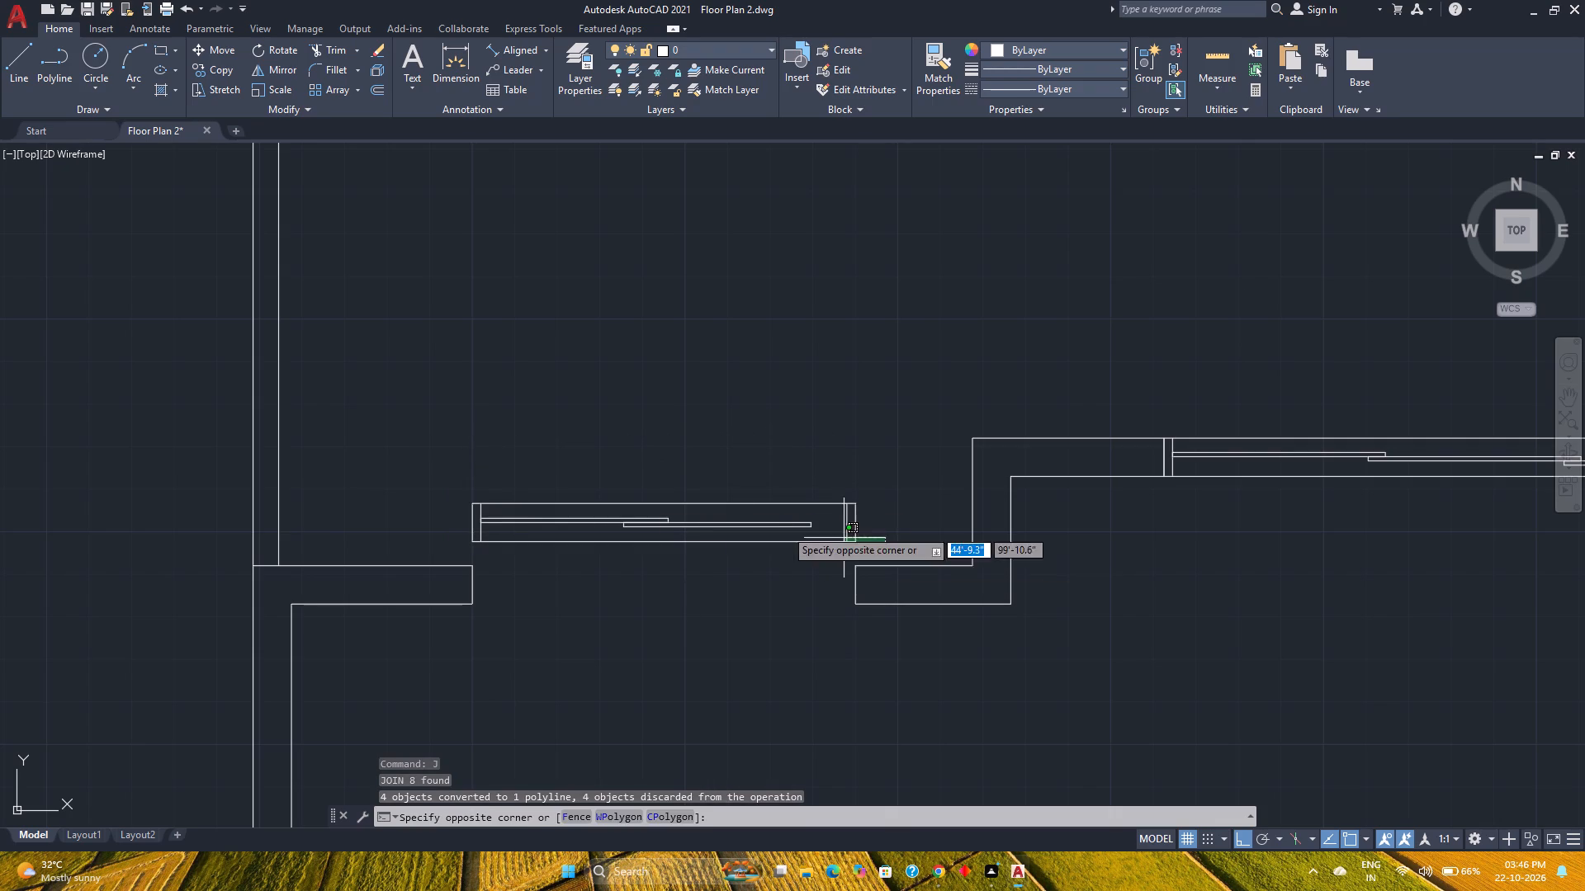
{"action": "left_click", "coordinate": [436, 452]}
{"action": "key", "text": "g"}
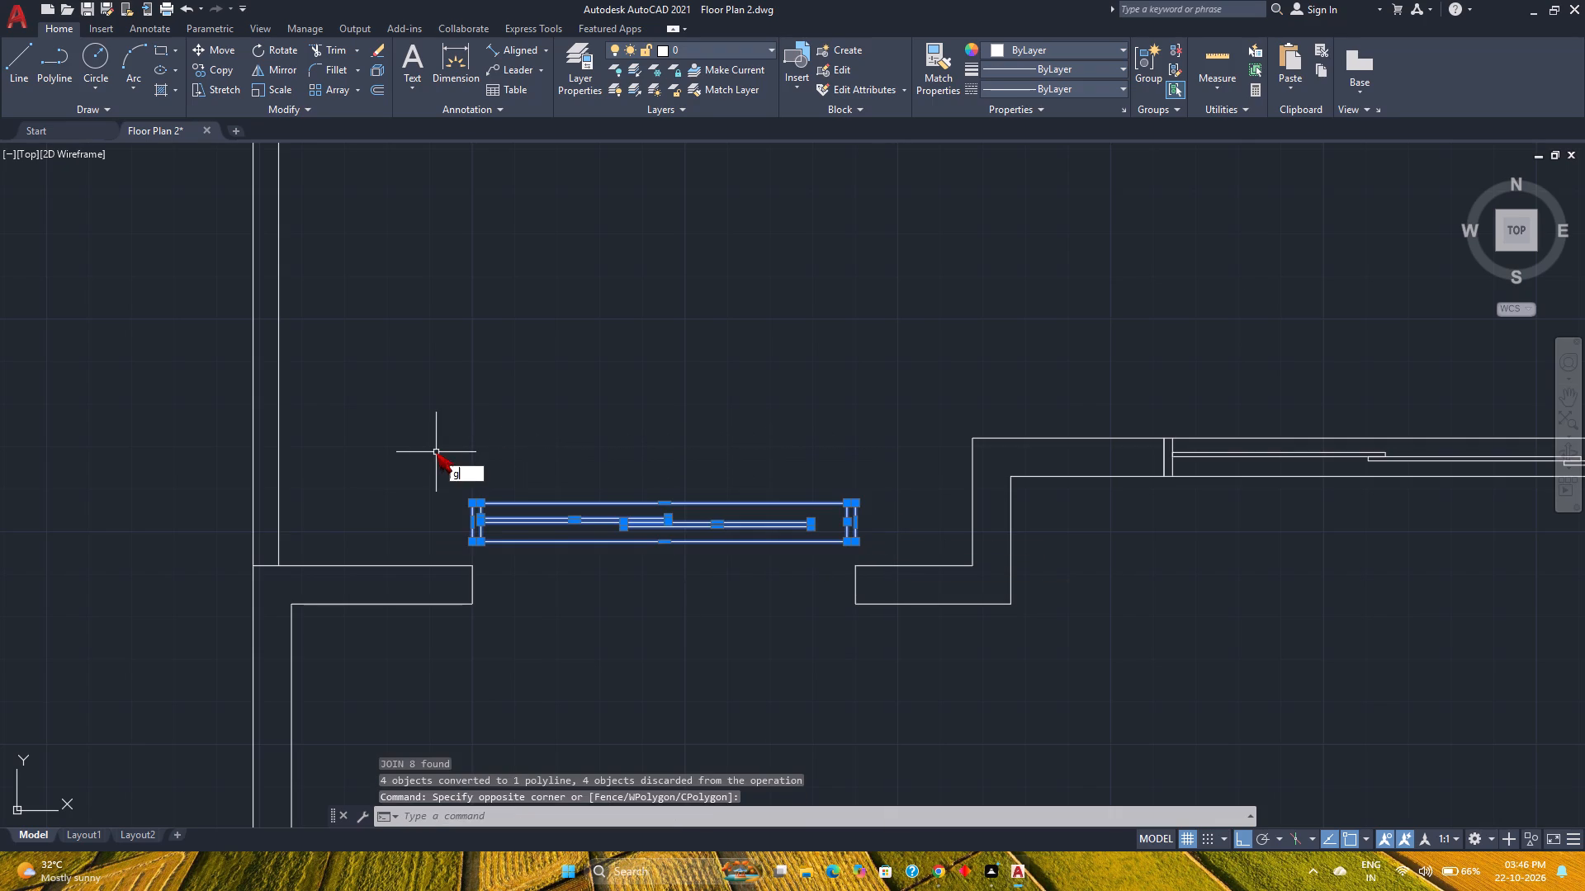
{"action": "key", "text": "Return"}
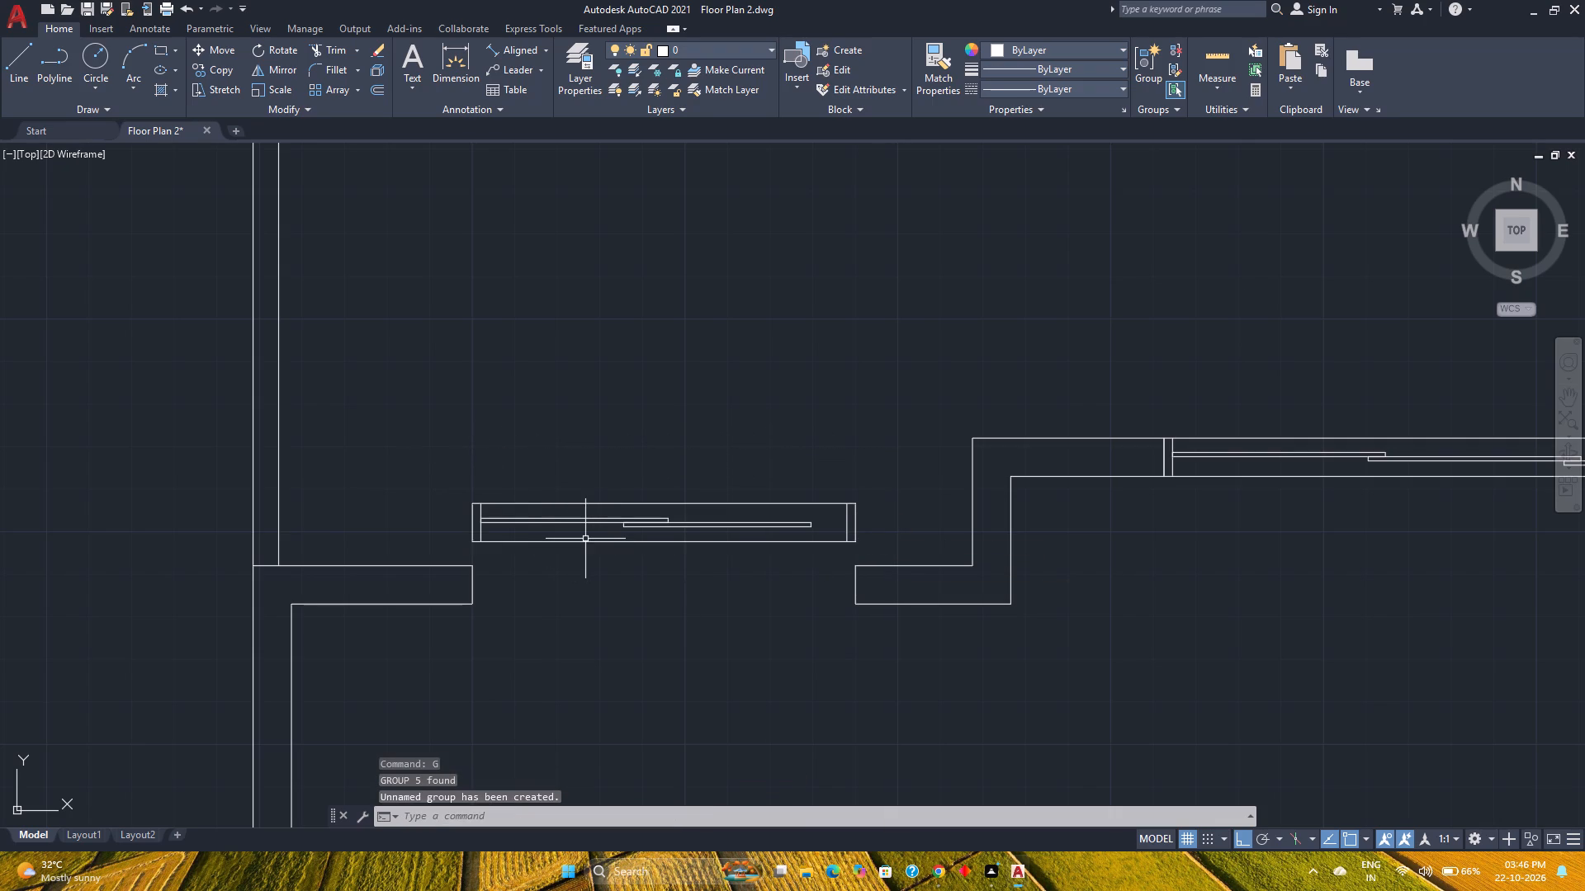
Copy the grouped sliding unit into the wall opening just south, matching its southwest corner to the opening's southwest corner.
{"action": "left_click", "coordinate": [585, 540]}
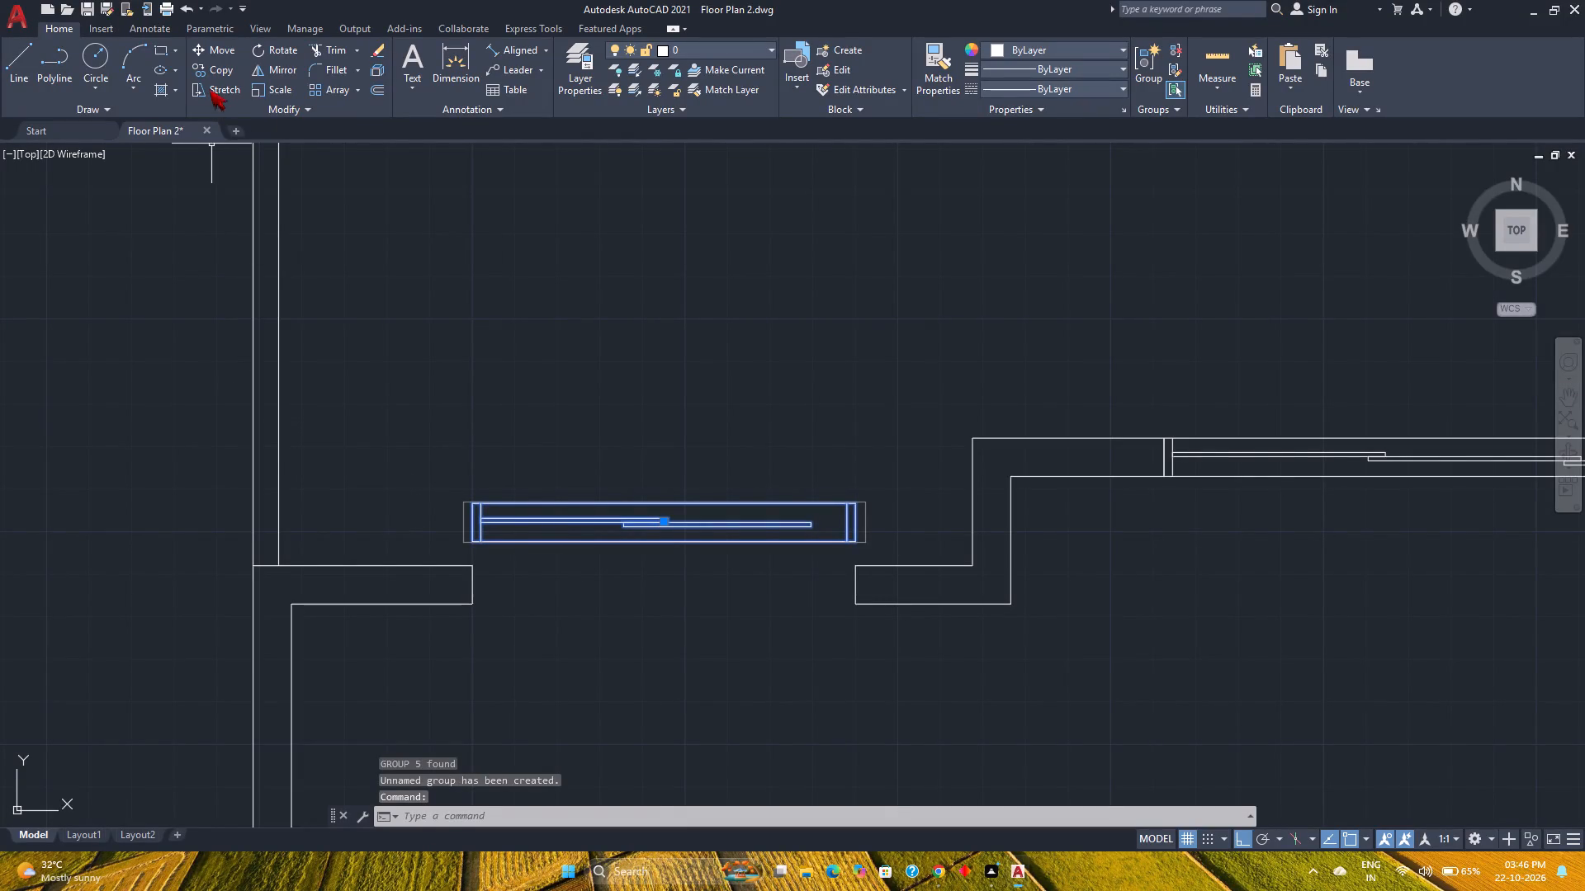
{"action": "left_click", "coordinate": [215, 73]}
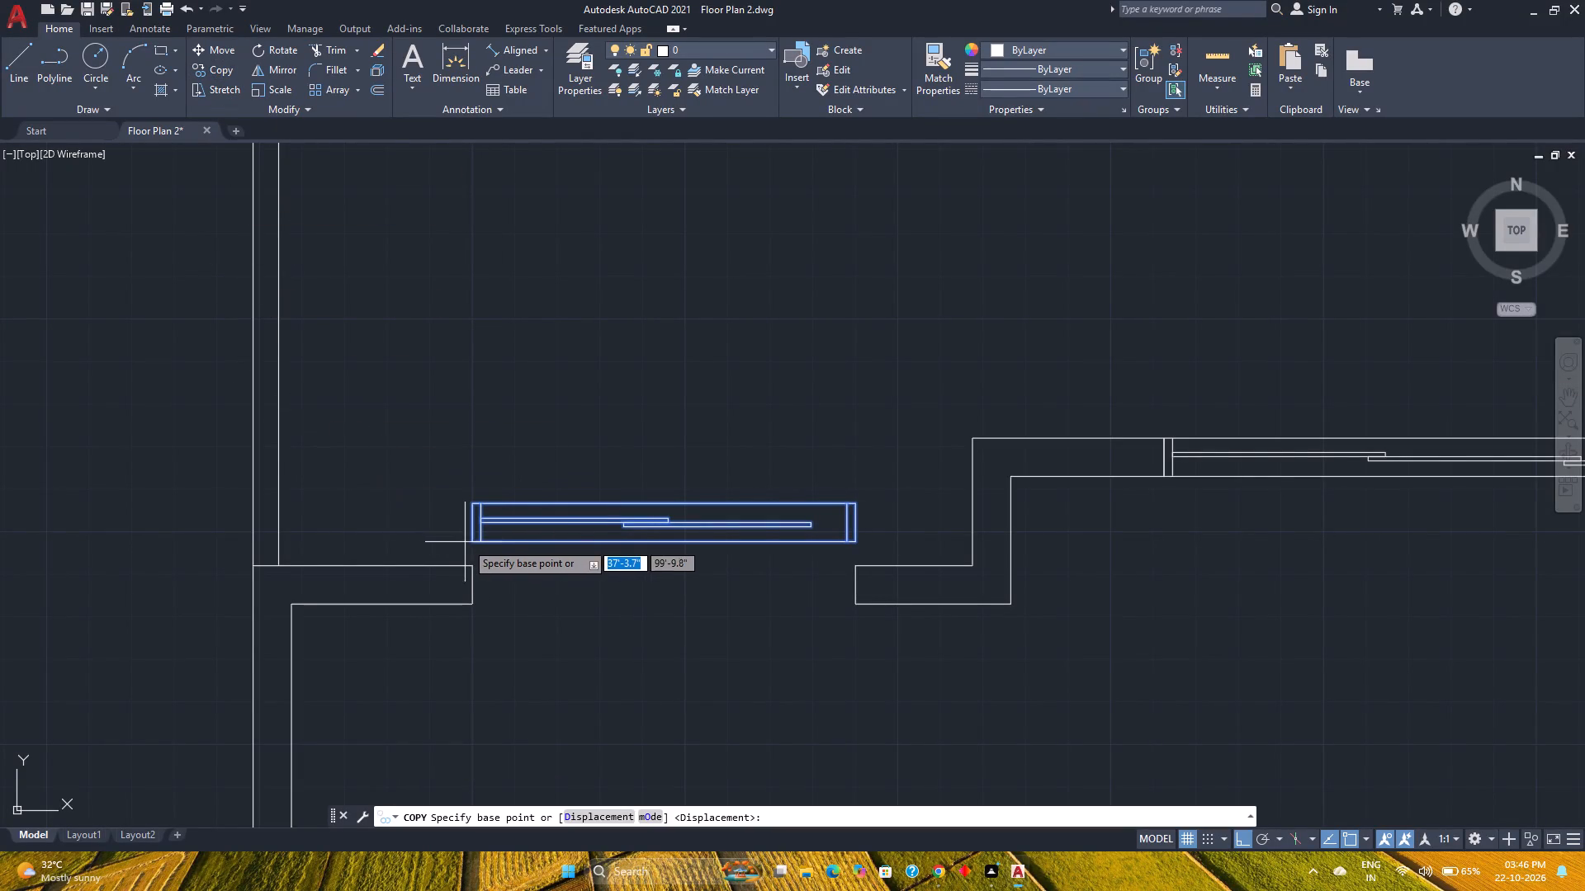
{"action": "left_click", "coordinate": [475, 542]}
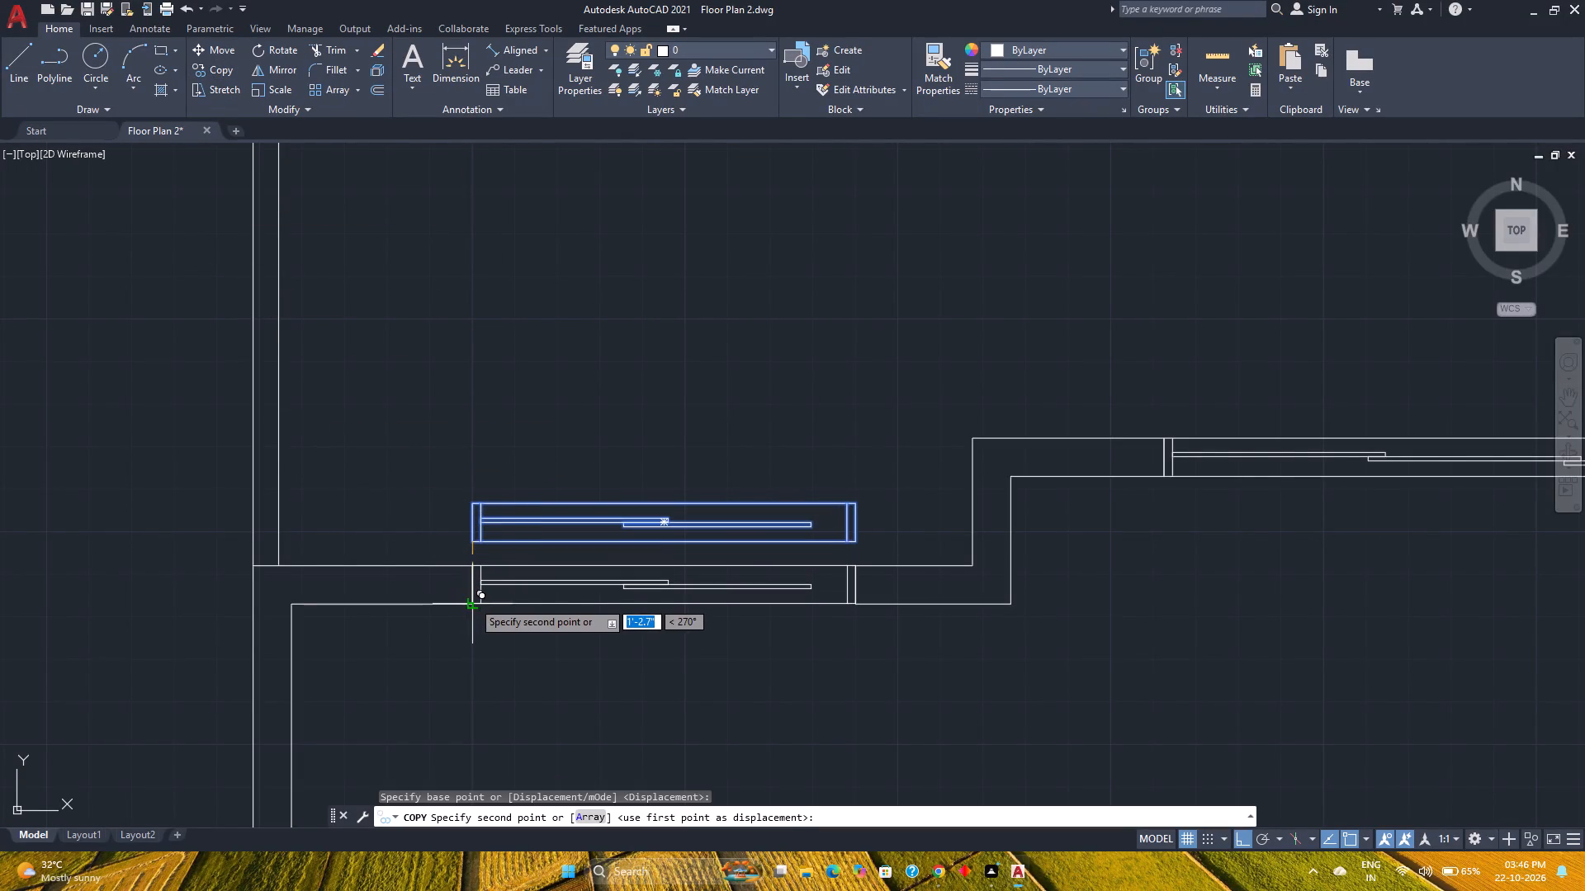
{"action": "left_click", "coordinate": [472, 601]}
{"action": "key", "text": "Escape"}
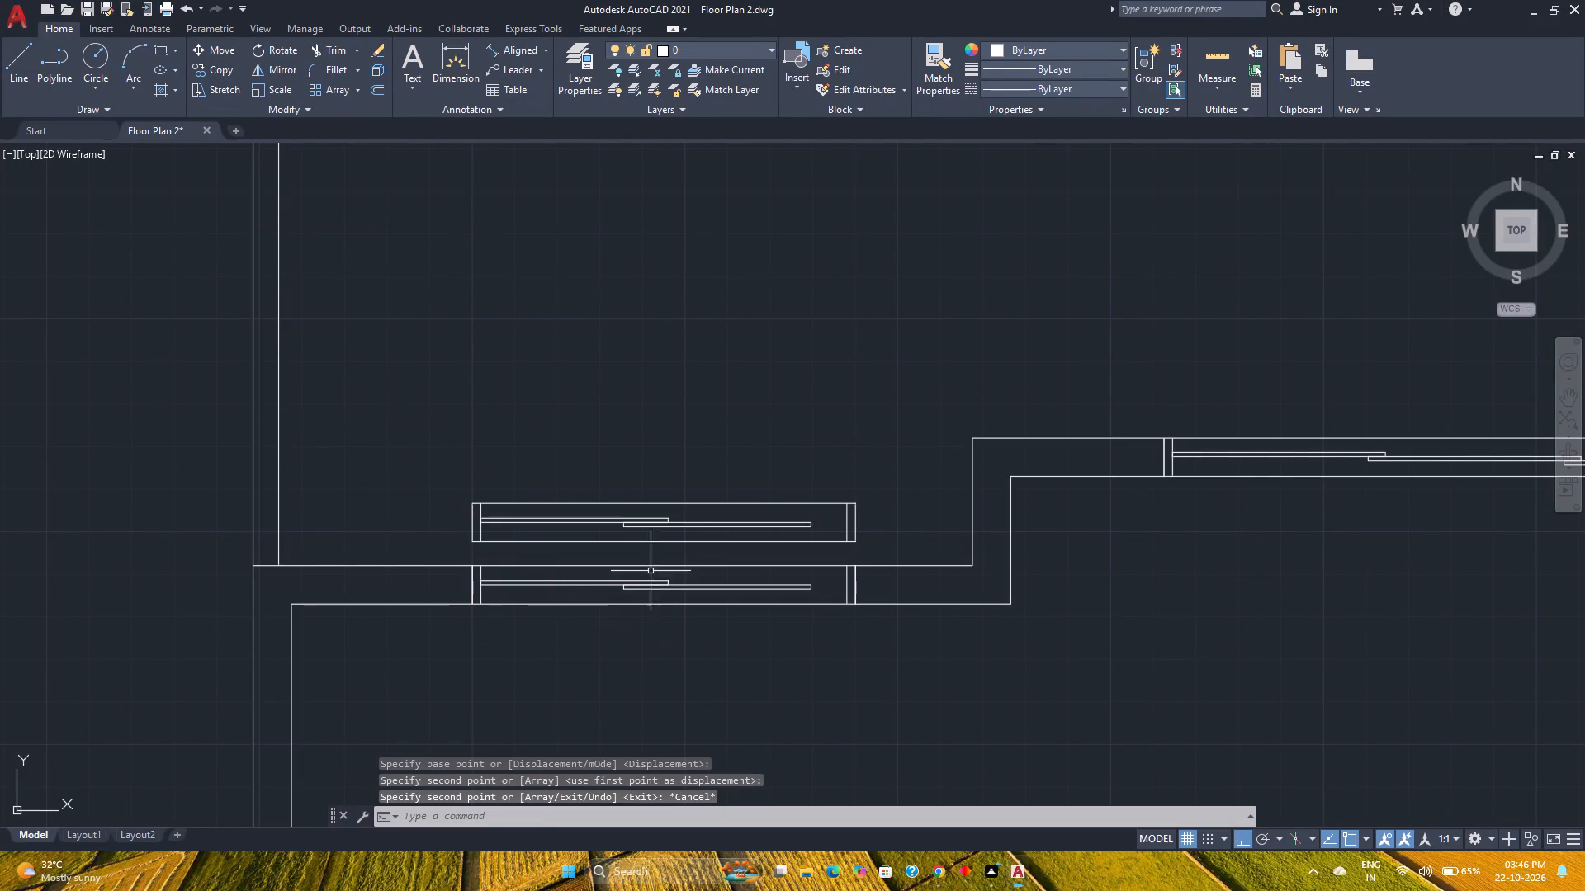
Delete the original grouped sliding unit north of the opening.
{"action": "left_click", "coordinate": [678, 563]}
{"action": "left_click", "coordinate": [587, 481]}
{"action": "key", "text": "Delete"}
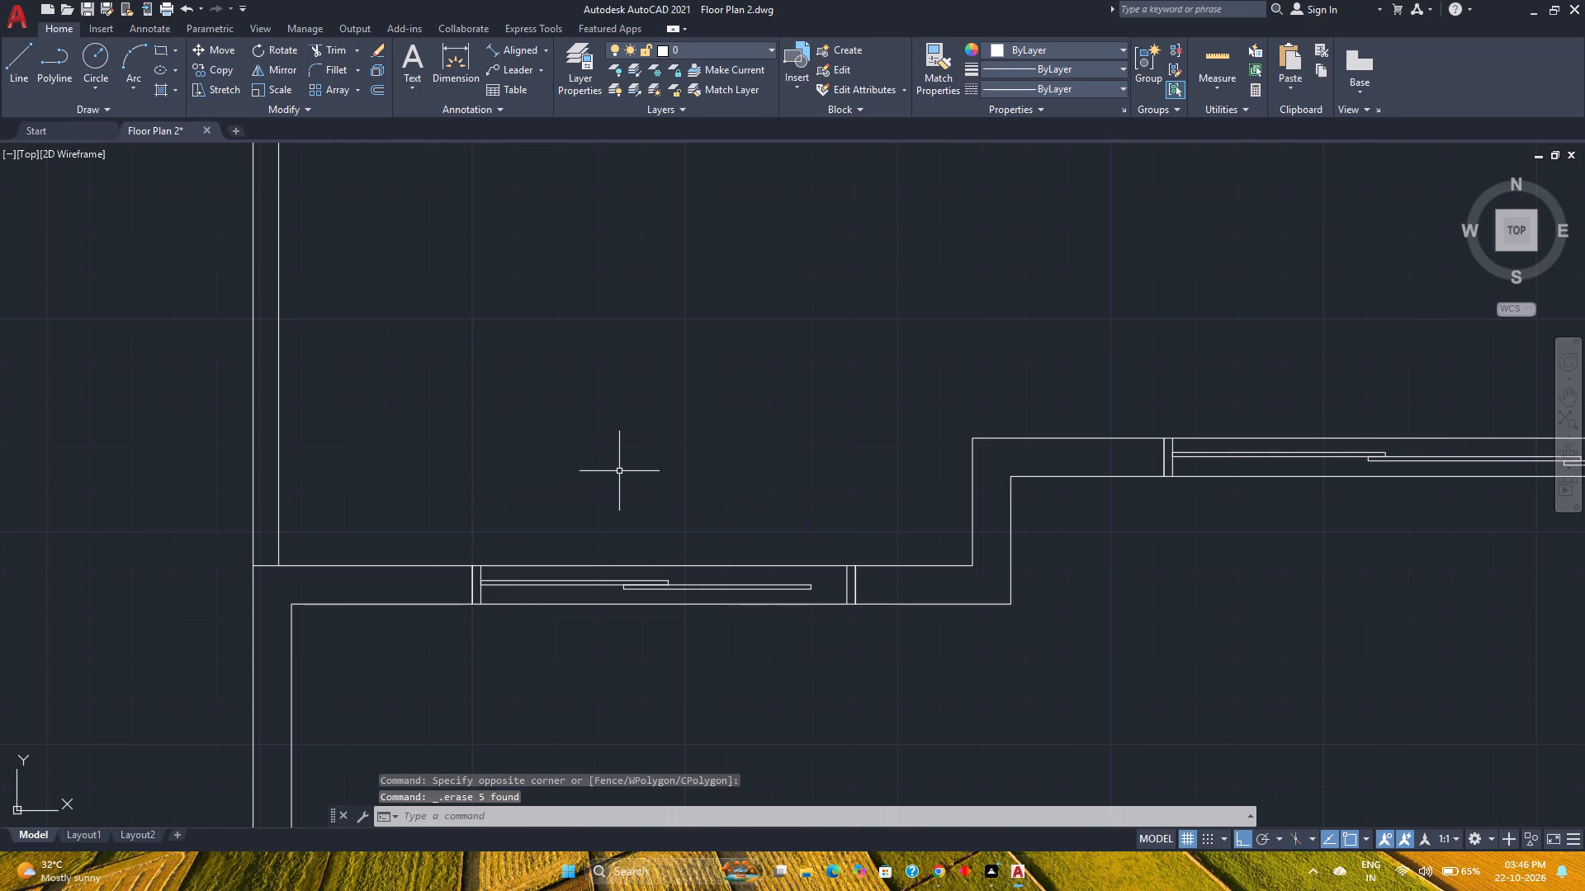
Save the drawing.
{"action": "scroll", "coordinate": [621, 464], "scroll_direction": "down", "scroll_amount": 3}
{"action": "key", "text": "ctrl+s"}
Examine the whole floor plan and the walls around the central east rooms for unfinished areas.
{"action": "middle_click_drag", "start_coordinate": [688, 529], "coordinate": [679, 521]}
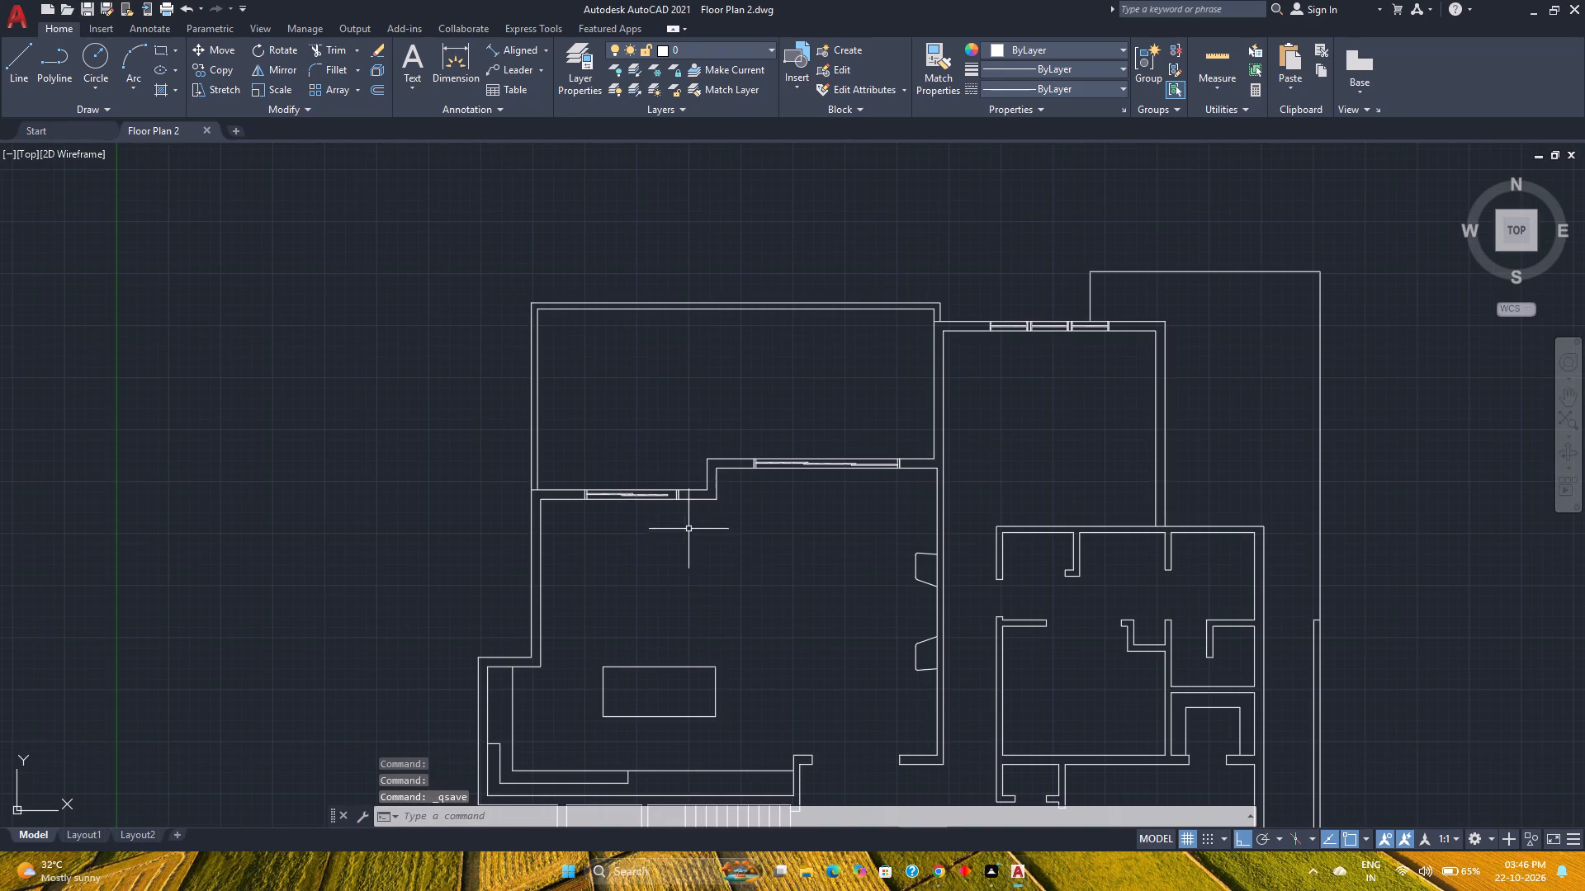
{"action": "middle_click_drag", "start_coordinate": [679, 521], "coordinate": [521, 387]}
{"action": "middle_click", "coordinate": [520, 386]}
{"action": "scroll", "coordinate": [551, 399], "scroll_direction": "down", "scroll_amount": 1}
{"action": "middle_click_drag", "start_coordinate": [641, 521], "coordinate": [591, 468]}
{"action": "middle_click", "coordinate": [591, 468]}
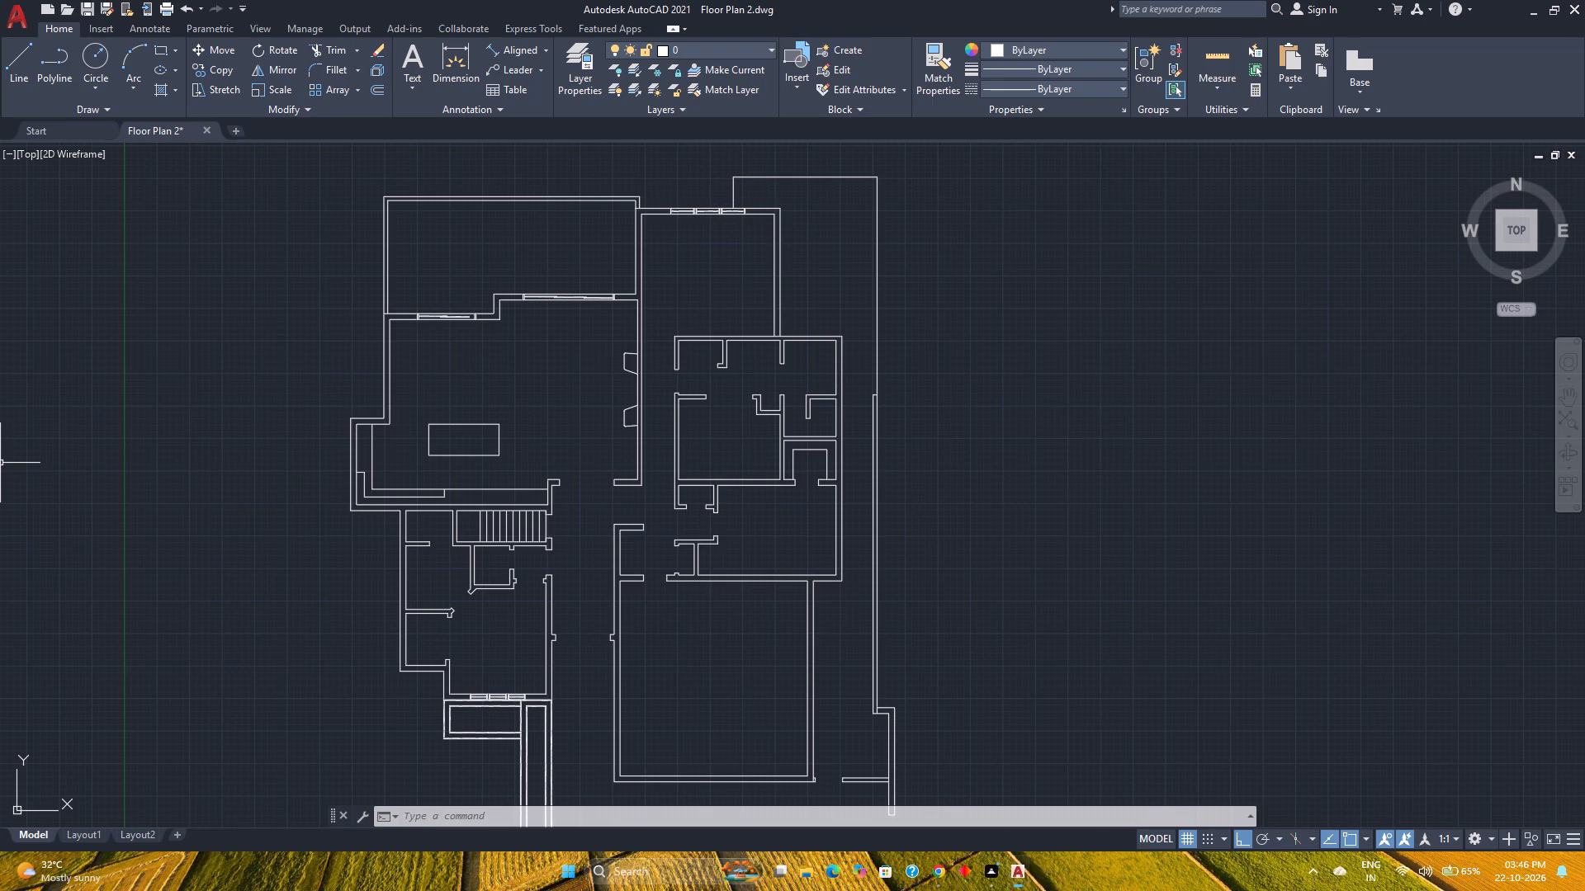
{"action": "scroll", "coordinate": [655, 462], "scroll_direction": "down", "scroll_amount": 2}
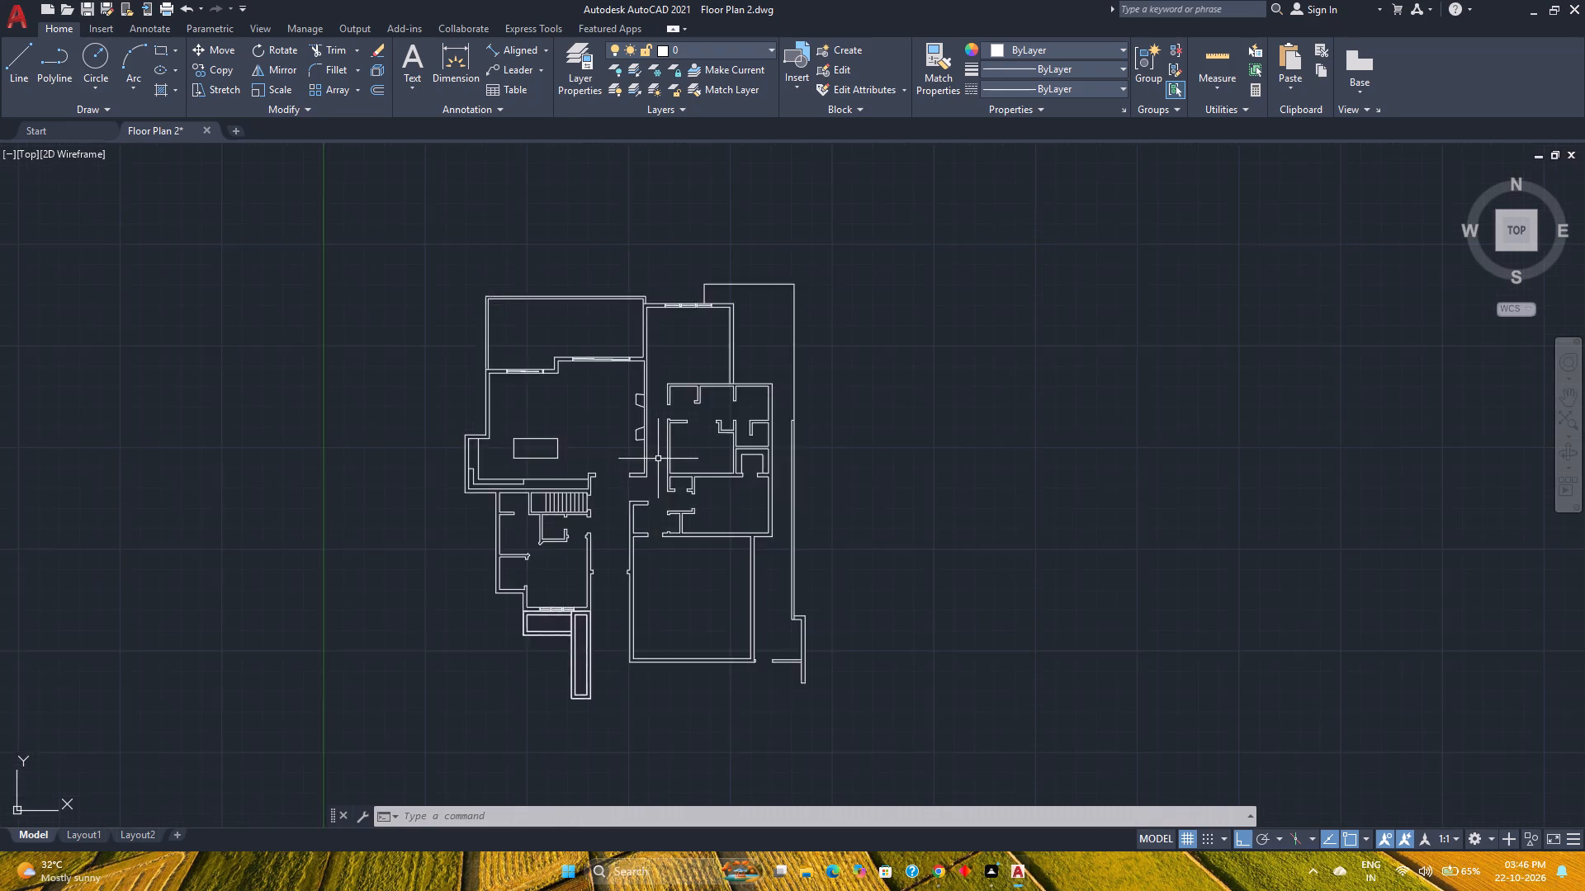
{"action": "scroll", "coordinate": [659, 469], "scroll_direction": "up", "scroll_amount": 2}
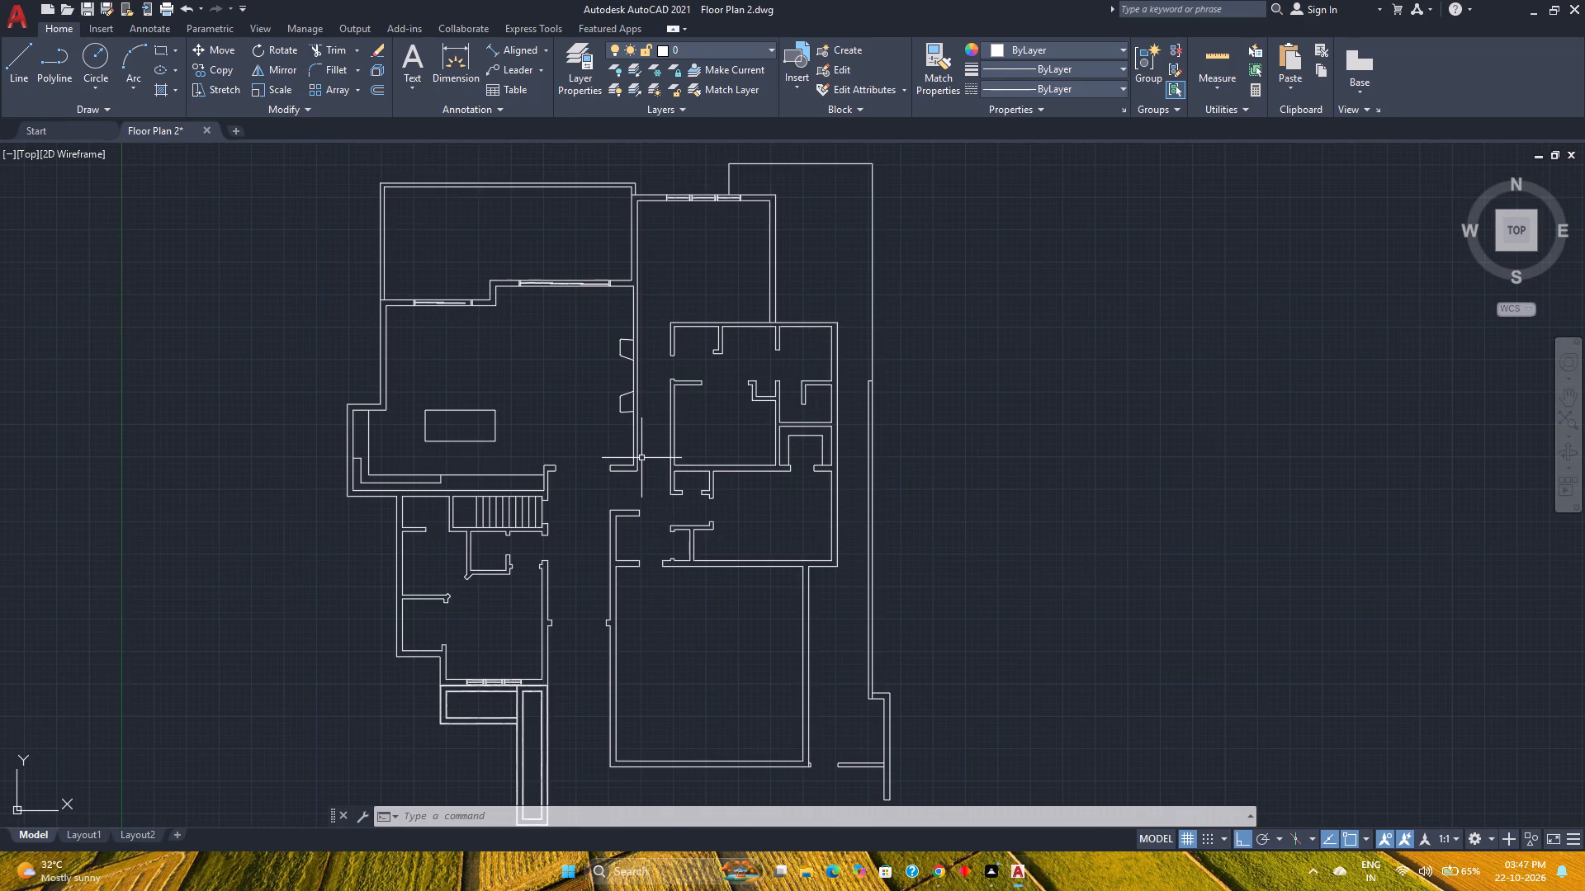
{"action": "scroll", "coordinate": [617, 416], "scroll_direction": "down", "scroll_amount": 2}
{"action": "scroll", "coordinate": [640, 399], "scroll_direction": "up", "scroll_amount": 2}
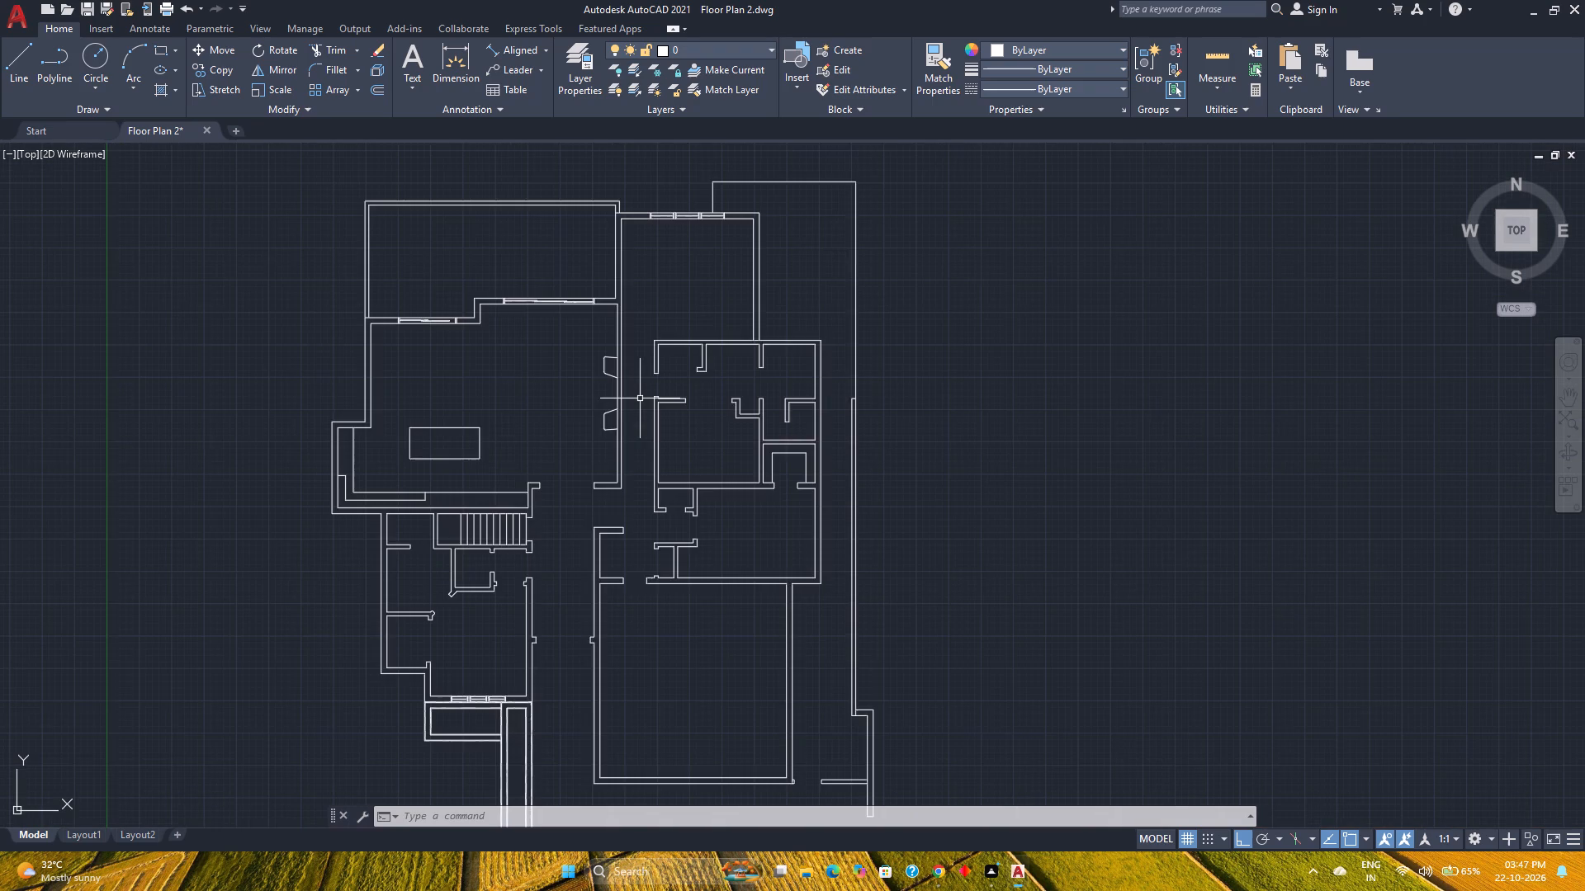
{"action": "scroll", "coordinate": [640, 398], "scroll_direction": "up", "scroll_amount": 2}
{"action": "middle_click_drag", "start_coordinate": [641, 398], "coordinate": [657, 445]}
{"action": "middle_click", "coordinate": [657, 445]}
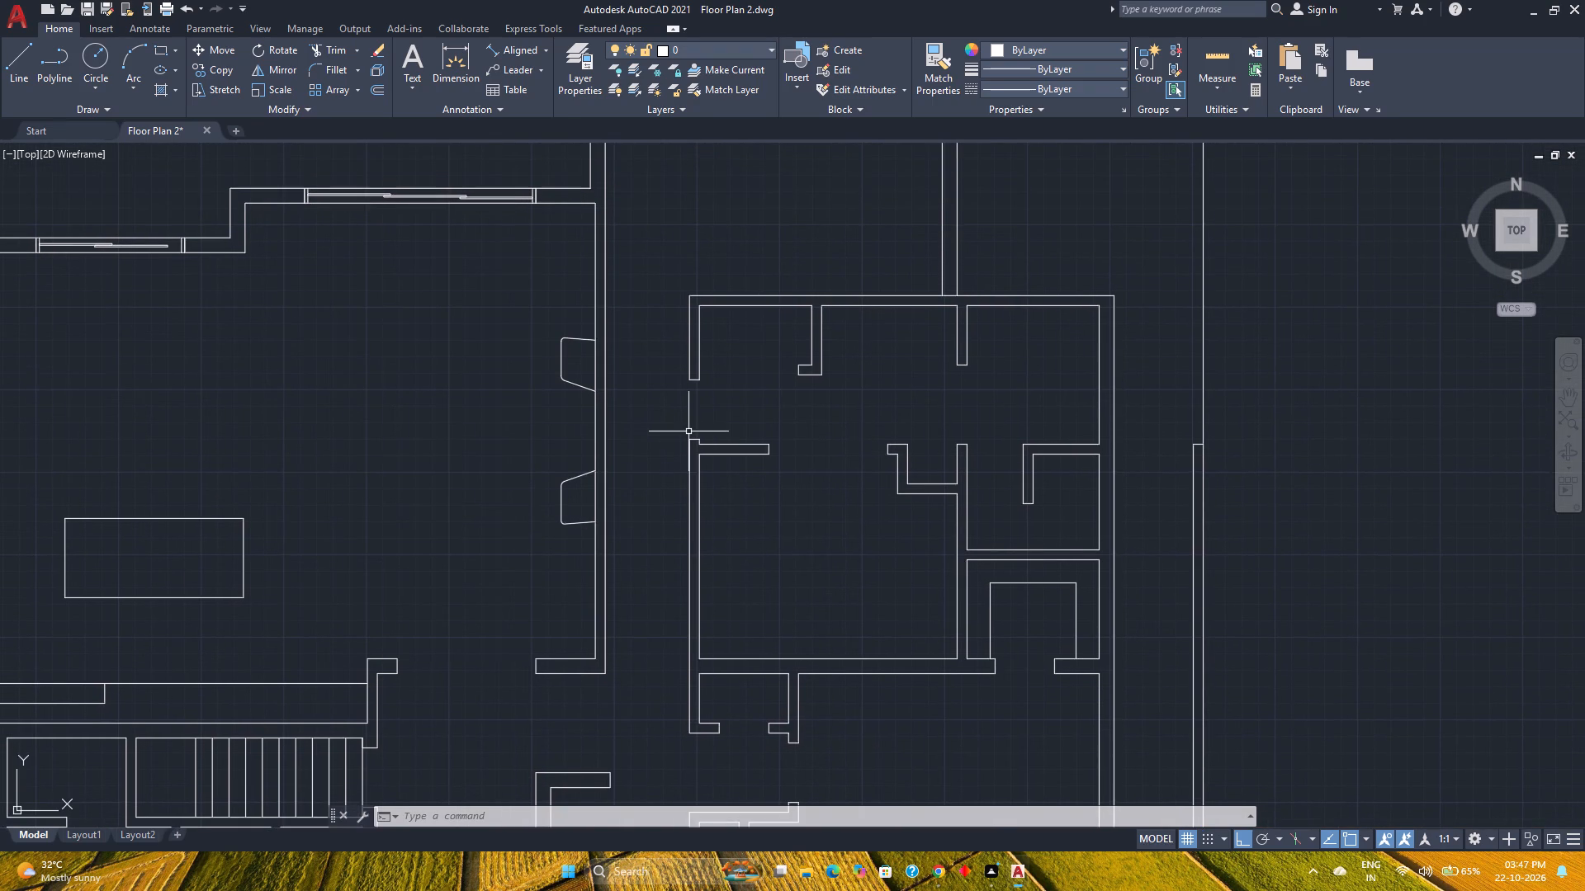
{"action": "scroll", "coordinate": [689, 431], "scroll_direction": "down", "scroll_amount": 1}
Trim the line closing off the vertical wall where it meets the north wall of the central east rooms.
{"action": "scroll", "coordinate": [859, 344], "scroll_direction": "up", "scroll_amount": 4}
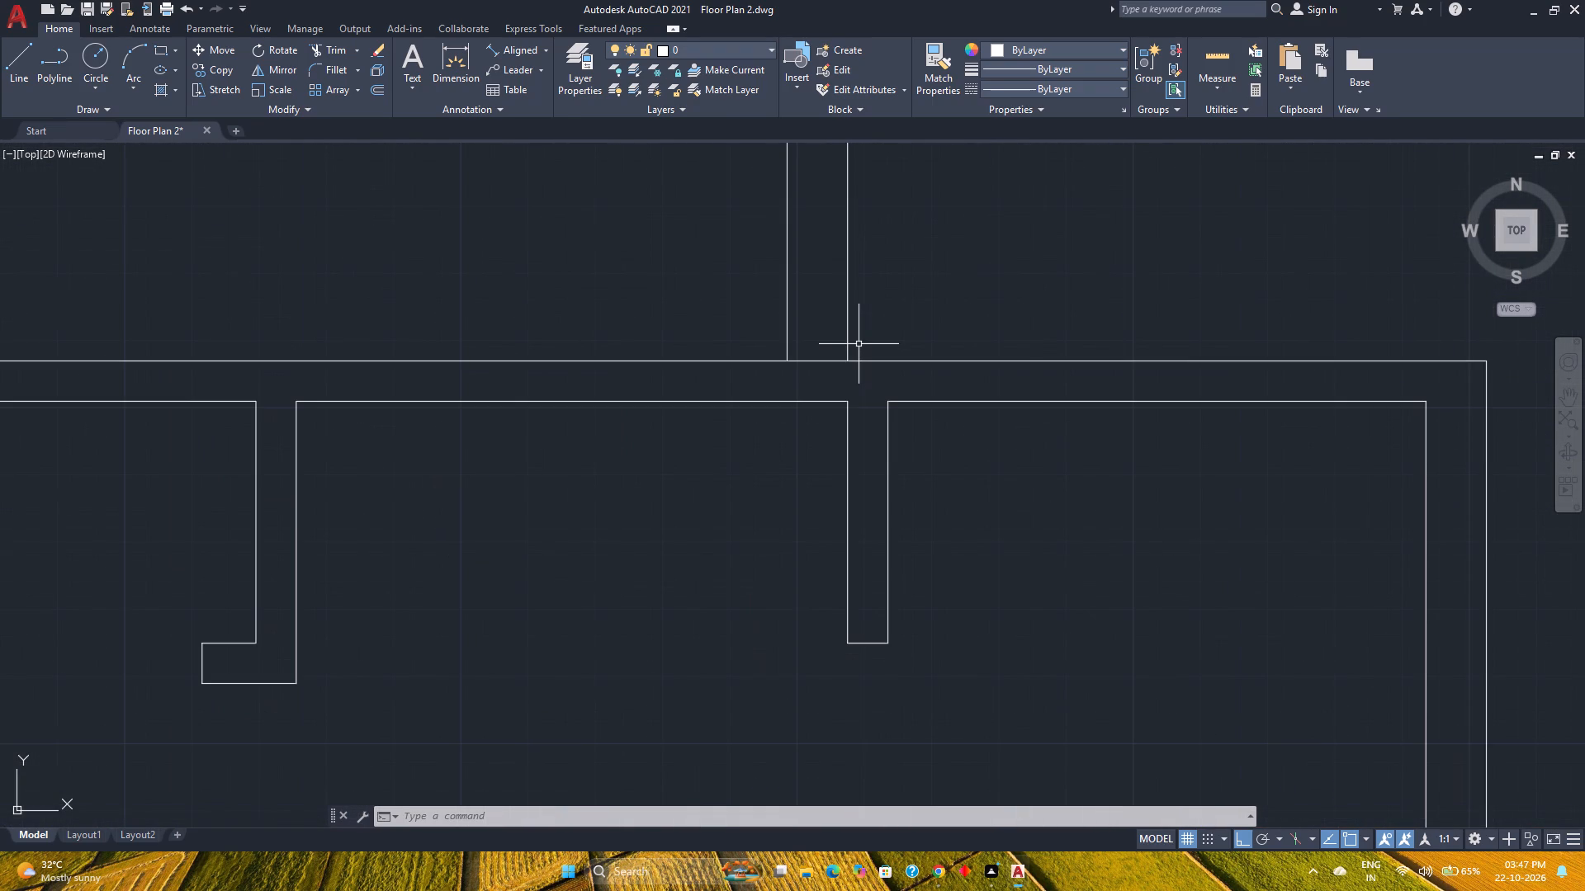
{"action": "scroll", "coordinate": [856, 344], "scroll_direction": "up", "scroll_amount": 3}
{"action": "scroll", "coordinate": [854, 346], "scroll_direction": "down", "scroll_amount": 1}
{"action": "type", "text": "tr"}
{"action": "key", "text": "Return"}
{"action": "left_click", "coordinate": [767, 352]}
{"action": "left_click", "coordinate": [759, 422]}
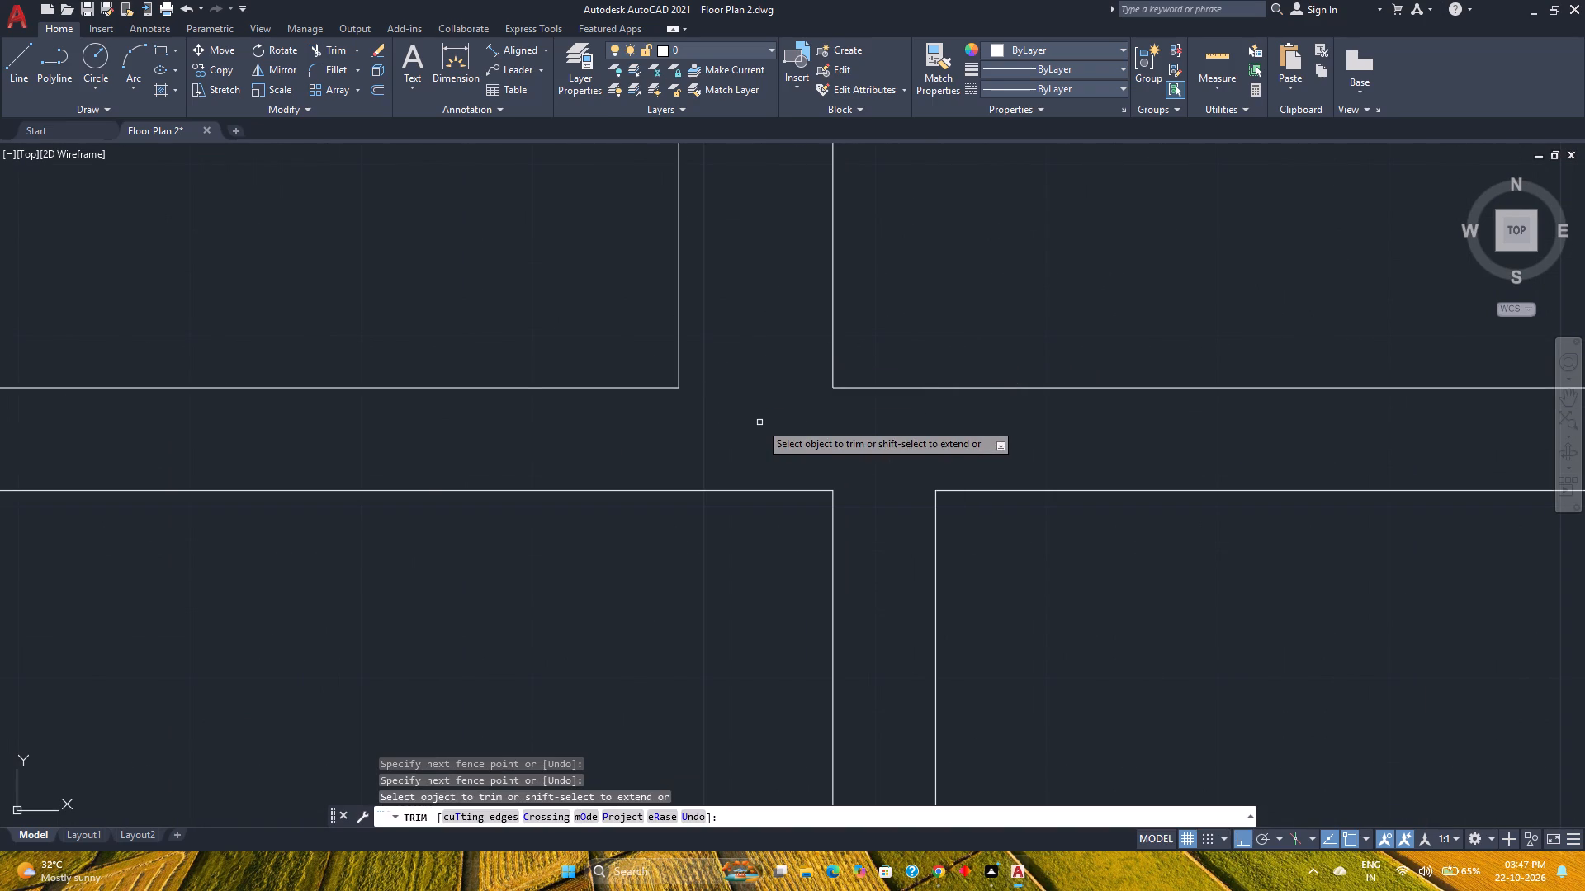
{"action": "key", "text": "Escape"}
{"action": "scroll", "coordinate": [758, 422], "scroll_direction": "down", "scroll_amount": 4}
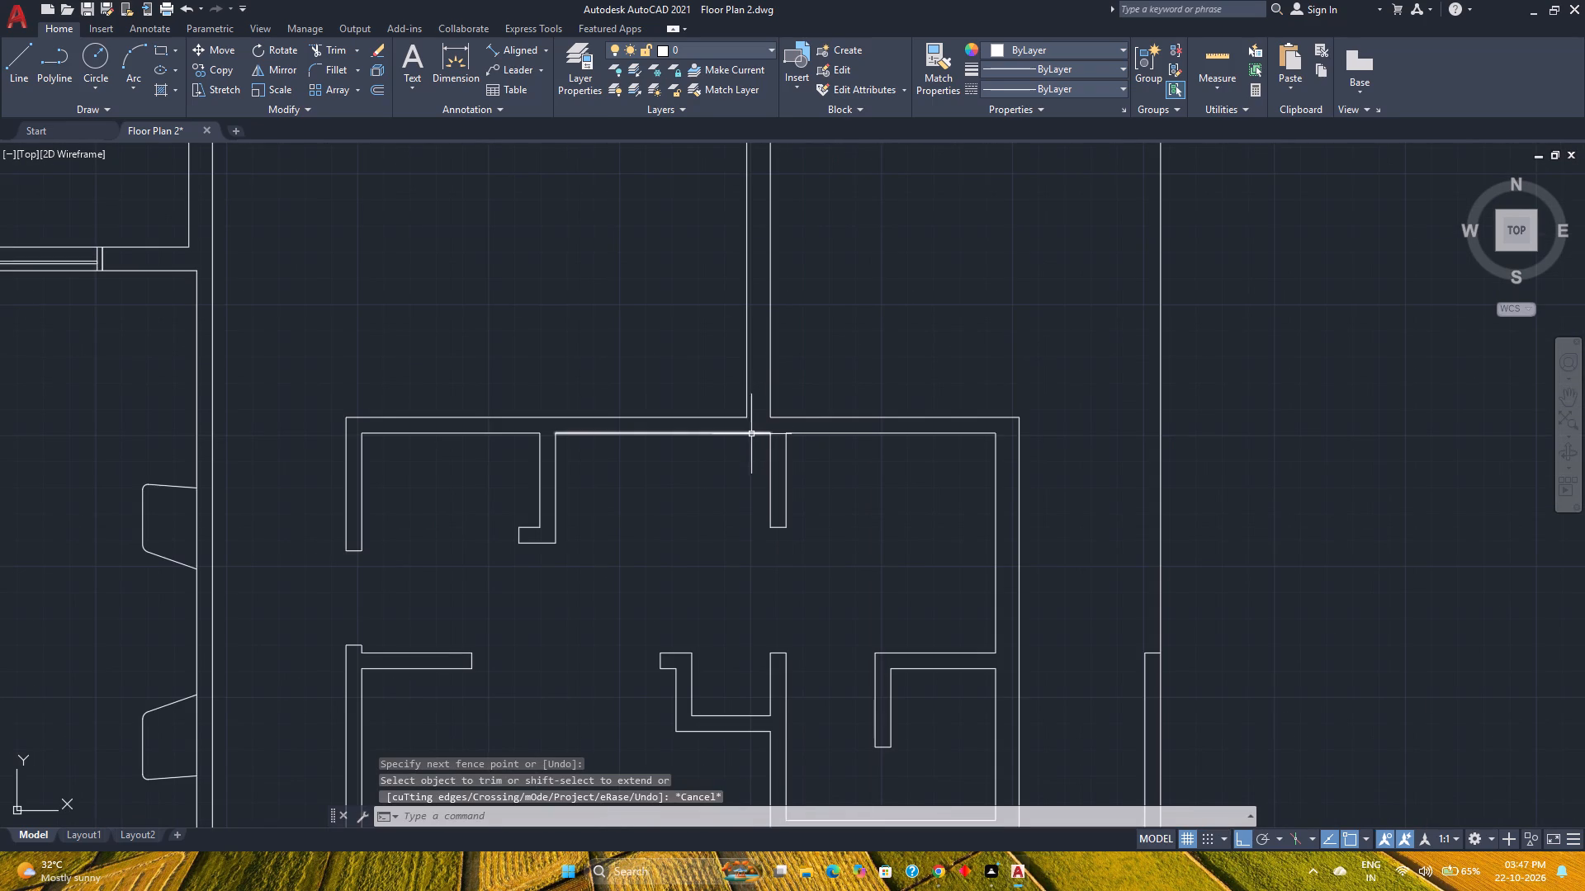
Save the drawing with the cleaned-up wall junction.
{"action": "scroll", "coordinate": [639, 529], "scroll_direction": "down", "scroll_amount": 3}
{"action": "middle_click", "coordinate": [658, 521]}
{"action": "middle_click", "coordinate": [661, 516]}
{"action": "middle_click", "coordinate": [661, 516]}
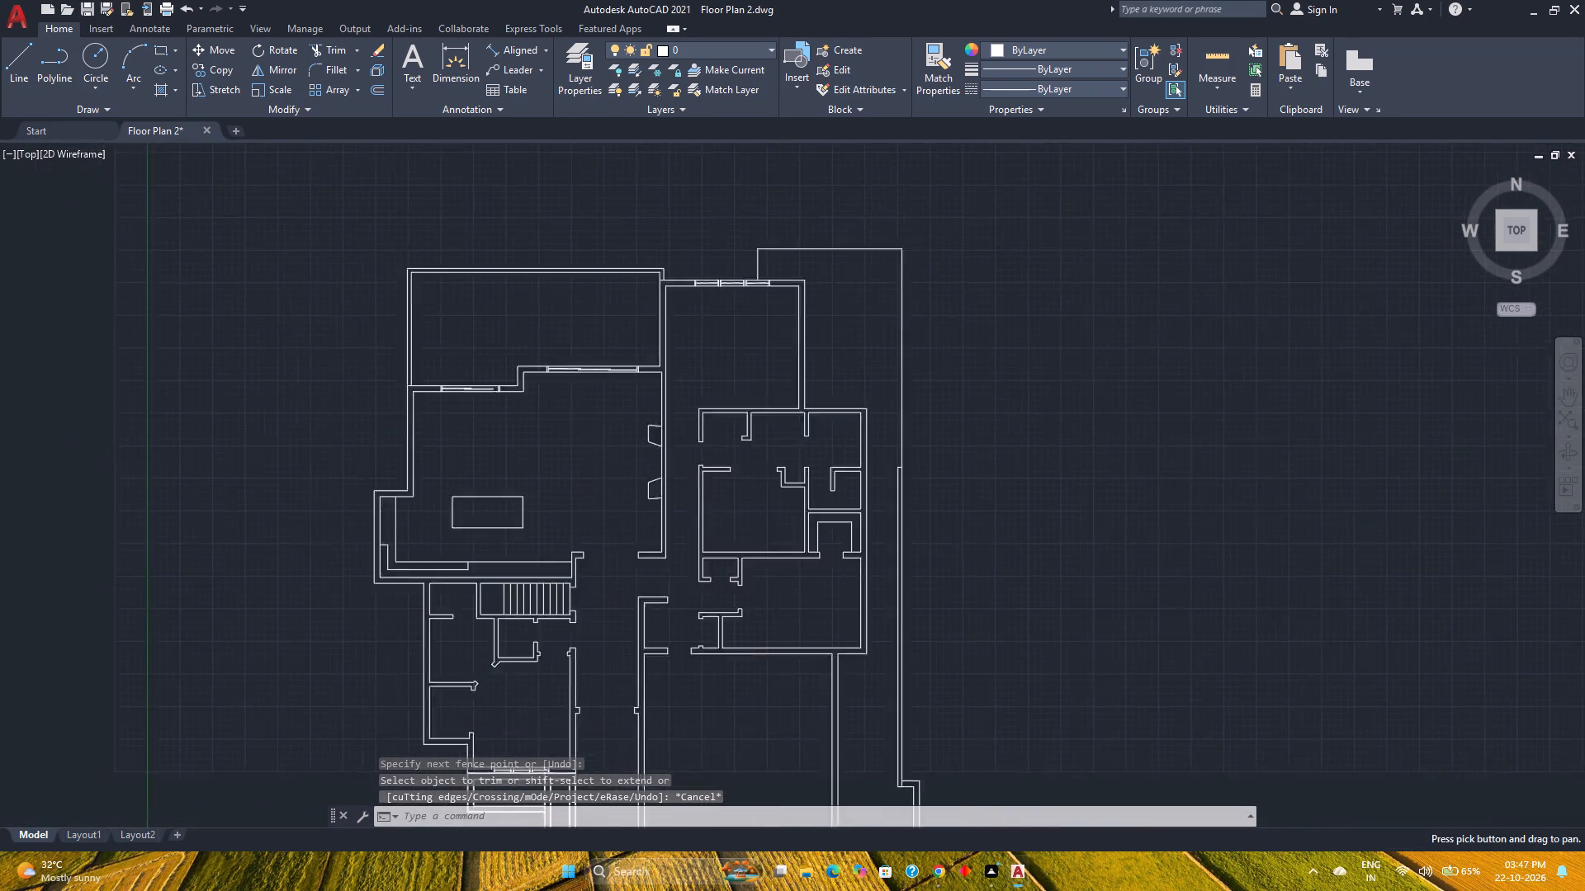
{"action": "key", "text": "ctrl+s"}
Draw a horizontal line across the east passage from the boundary wall's inner face to the rooms' east wall, level with the partition's south face.
{"action": "scroll", "coordinate": [673, 498], "scroll_direction": "down", "scroll_amount": 1}
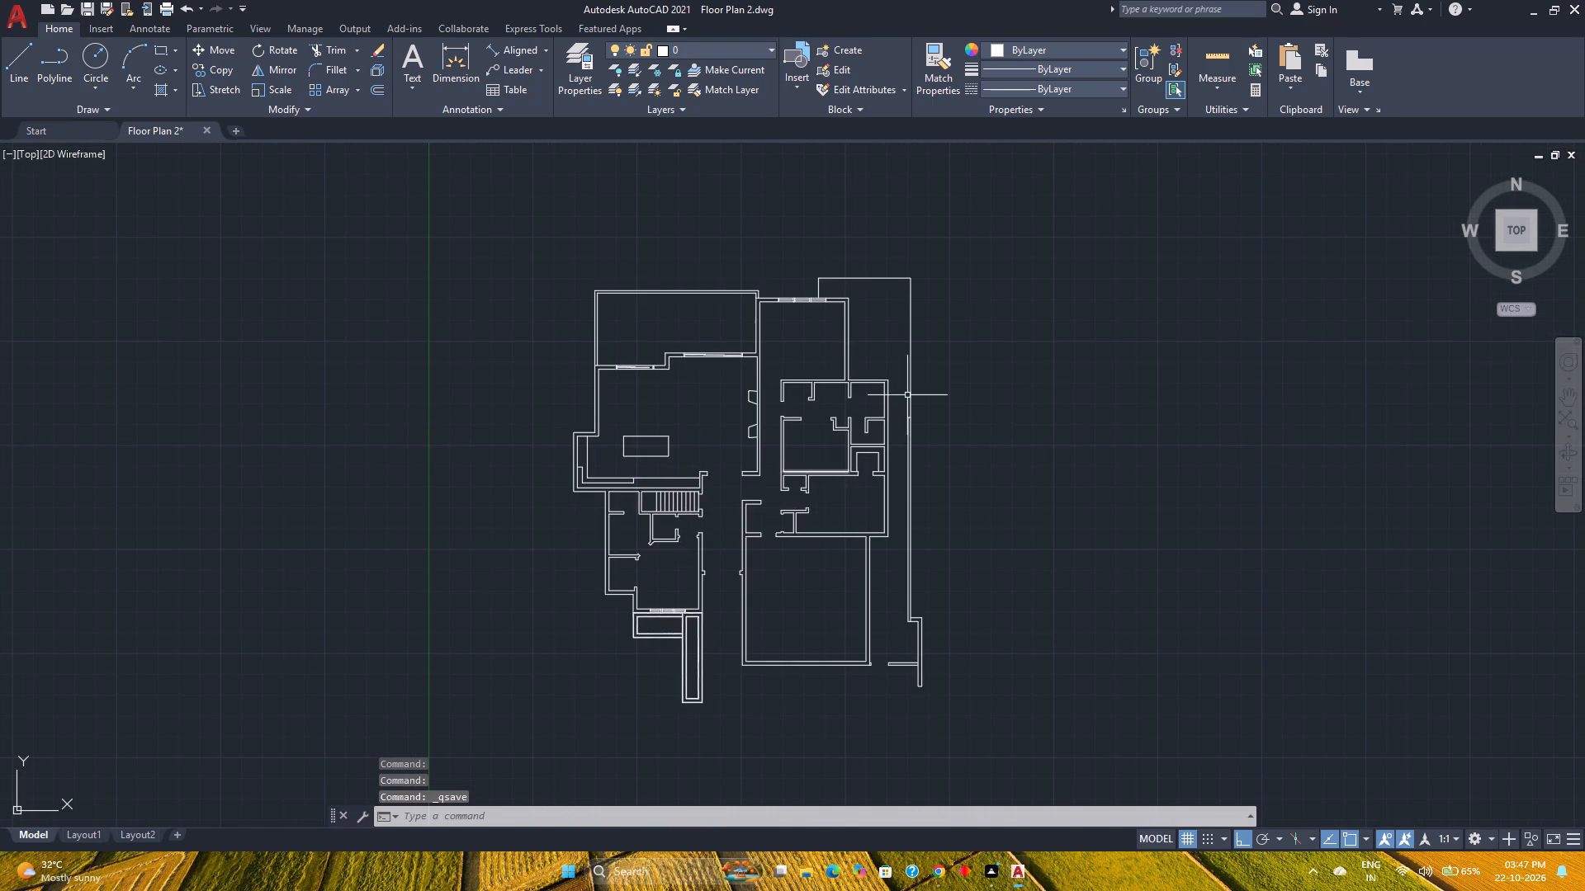
{"action": "scroll", "coordinate": [888, 479], "scroll_direction": "up", "scroll_amount": 1}
{"action": "middle_click_drag", "start_coordinate": [887, 476], "coordinate": [601, 497]}
{"action": "middle_click", "coordinate": [601, 497]}
{"action": "middle_click", "coordinate": [601, 497]}
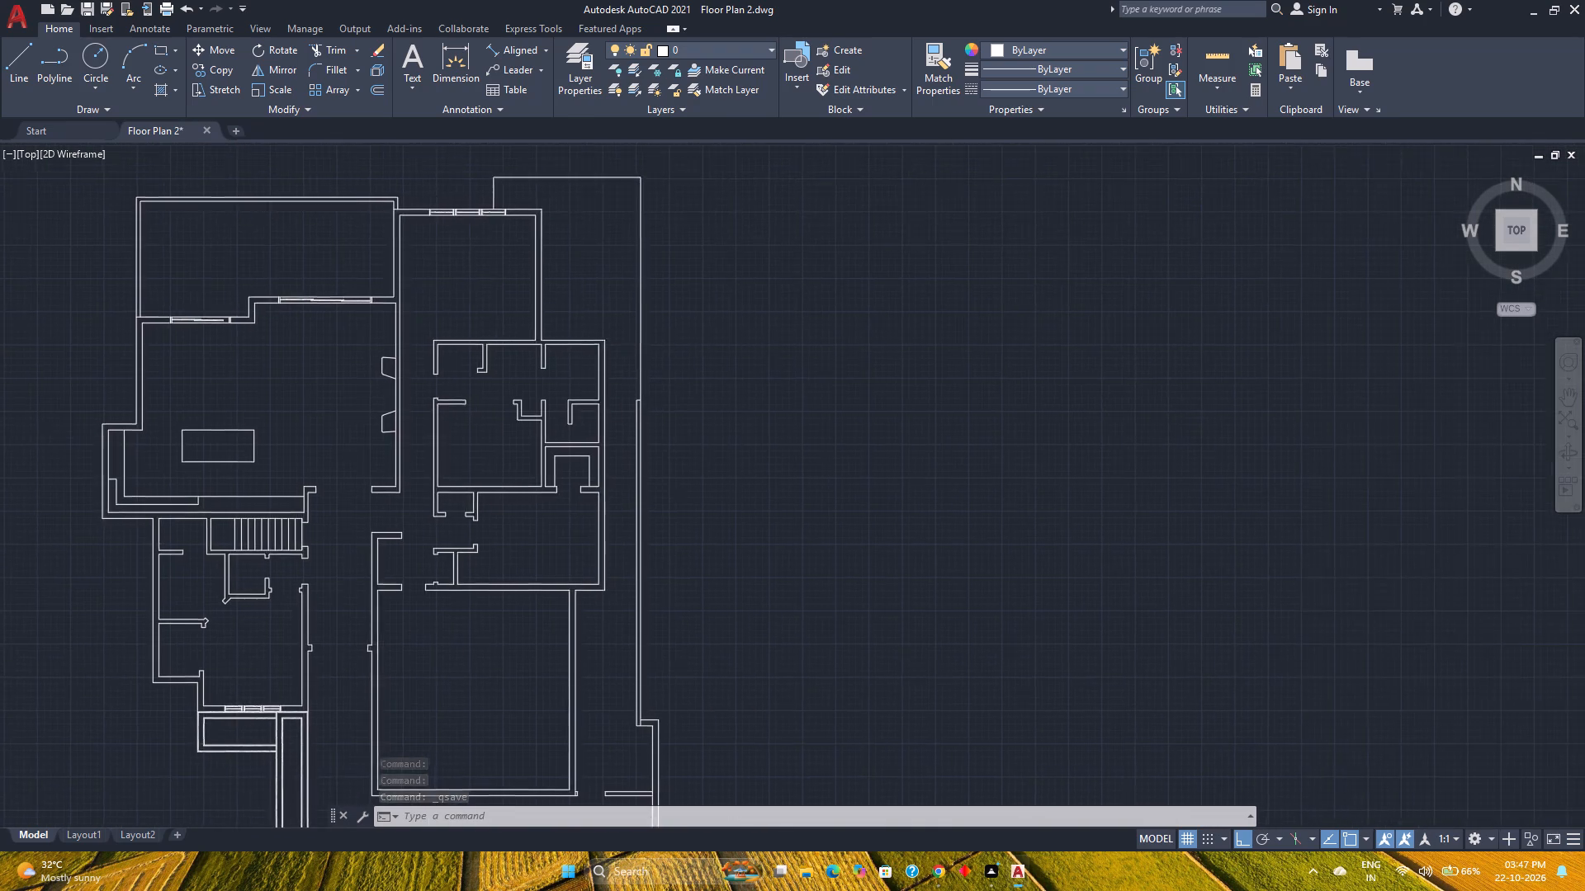
{"action": "scroll", "coordinate": [633, 412], "scroll_direction": "up", "scroll_amount": 3}
{"action": "scroll", "coordinate": [1269, 409], "scroll_direction": "up", "scroll_amount": 2}
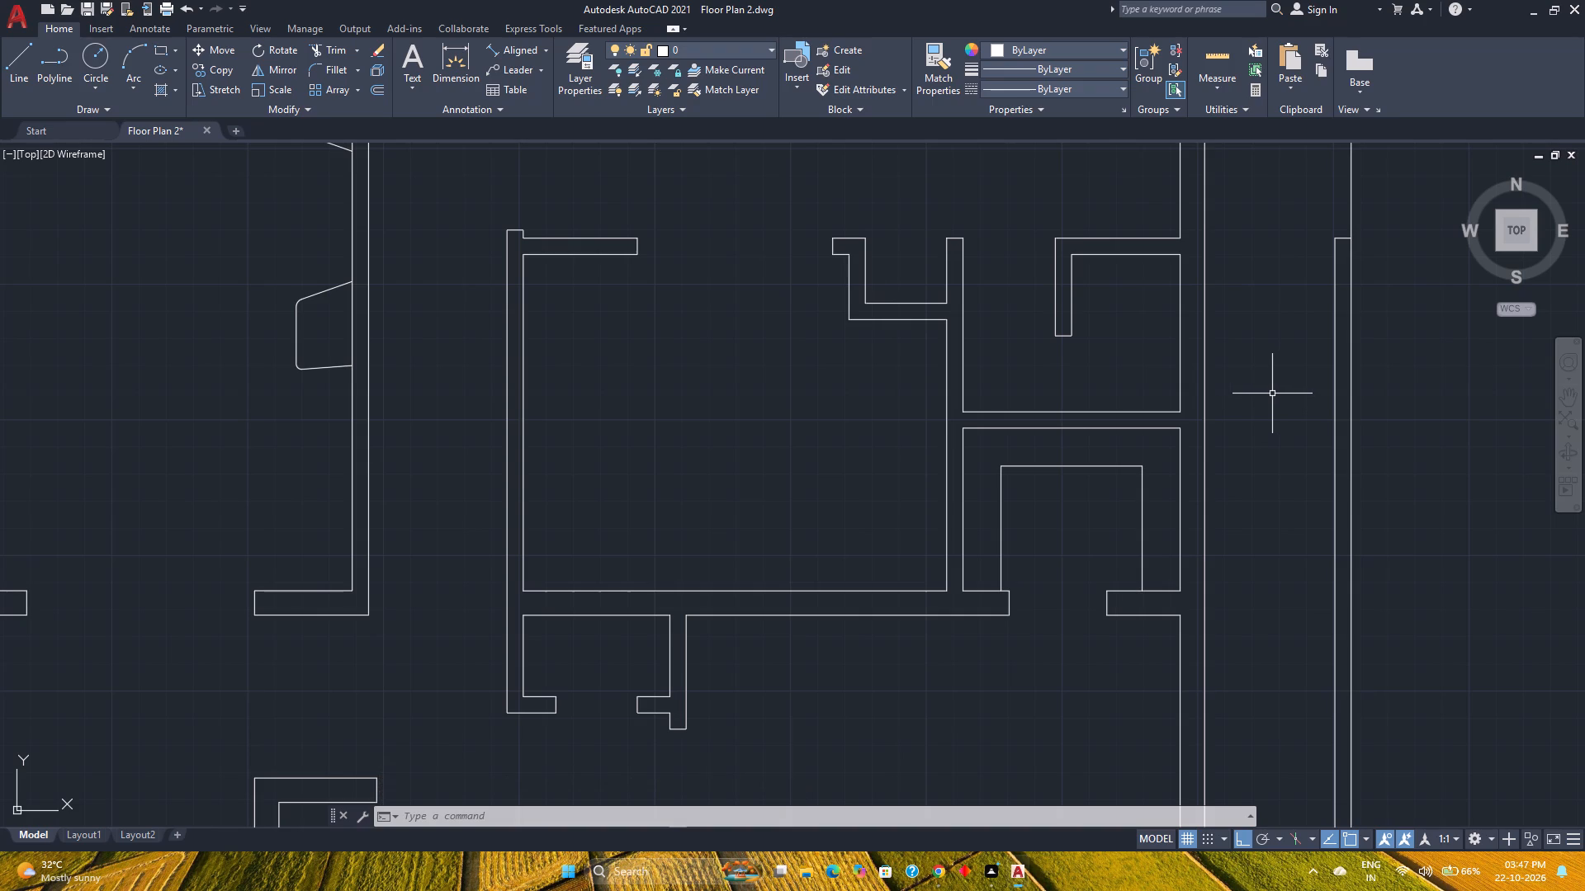
{"action": "middle_click_drag", "start_coordinate": [1277, 403], "coordinate": [1043, 375]}
{"action": "middle_click", "coordinate": [1043, 375]}
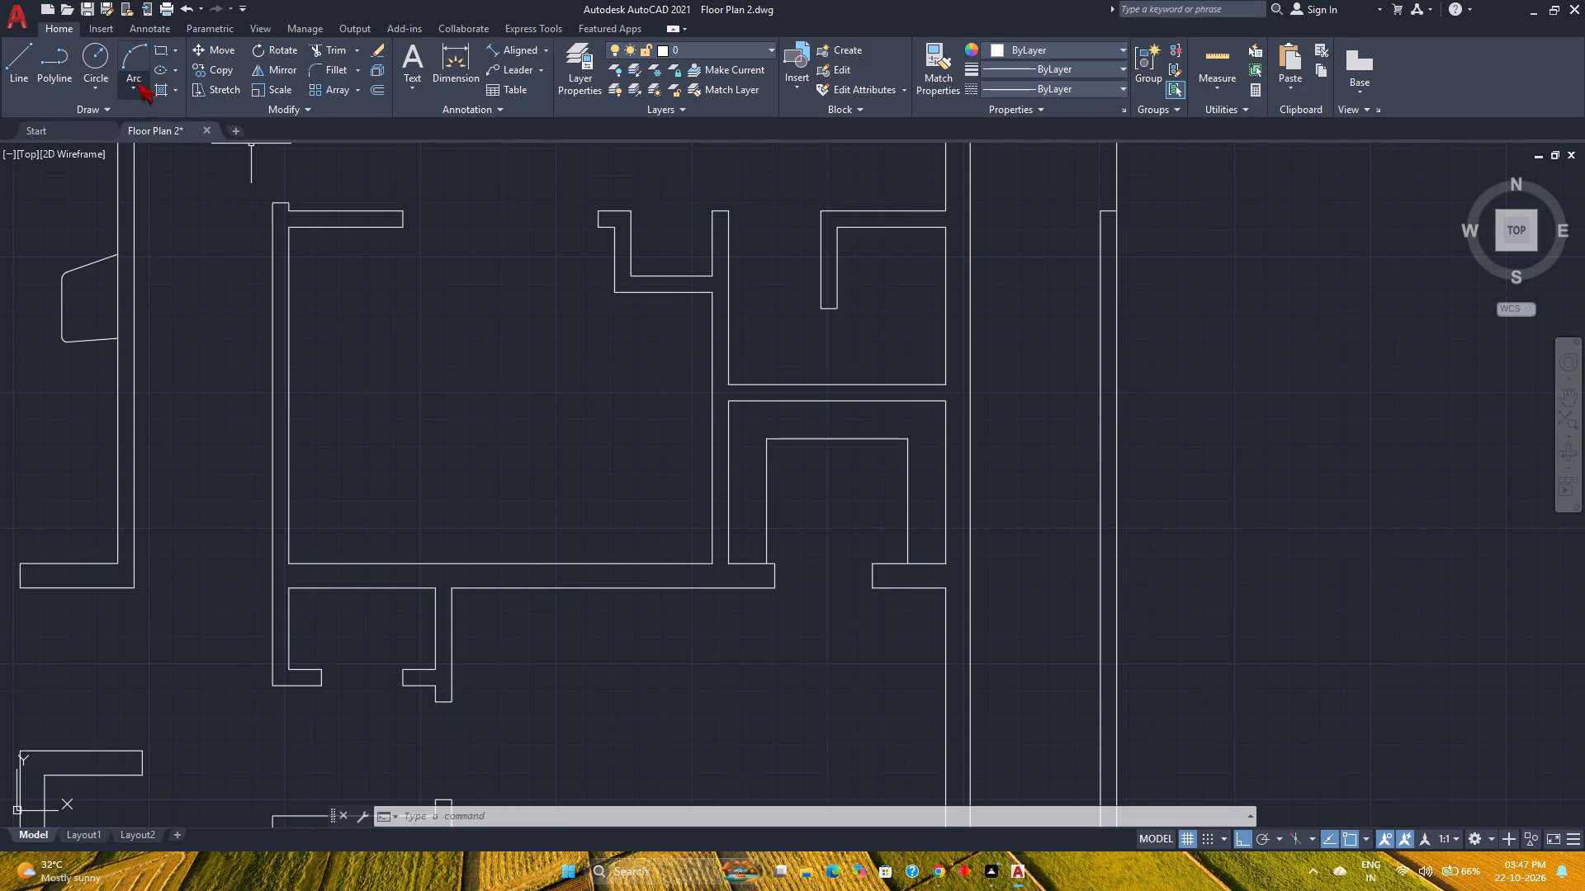
{"action": "left_click", "coordinate": [14, 53]}
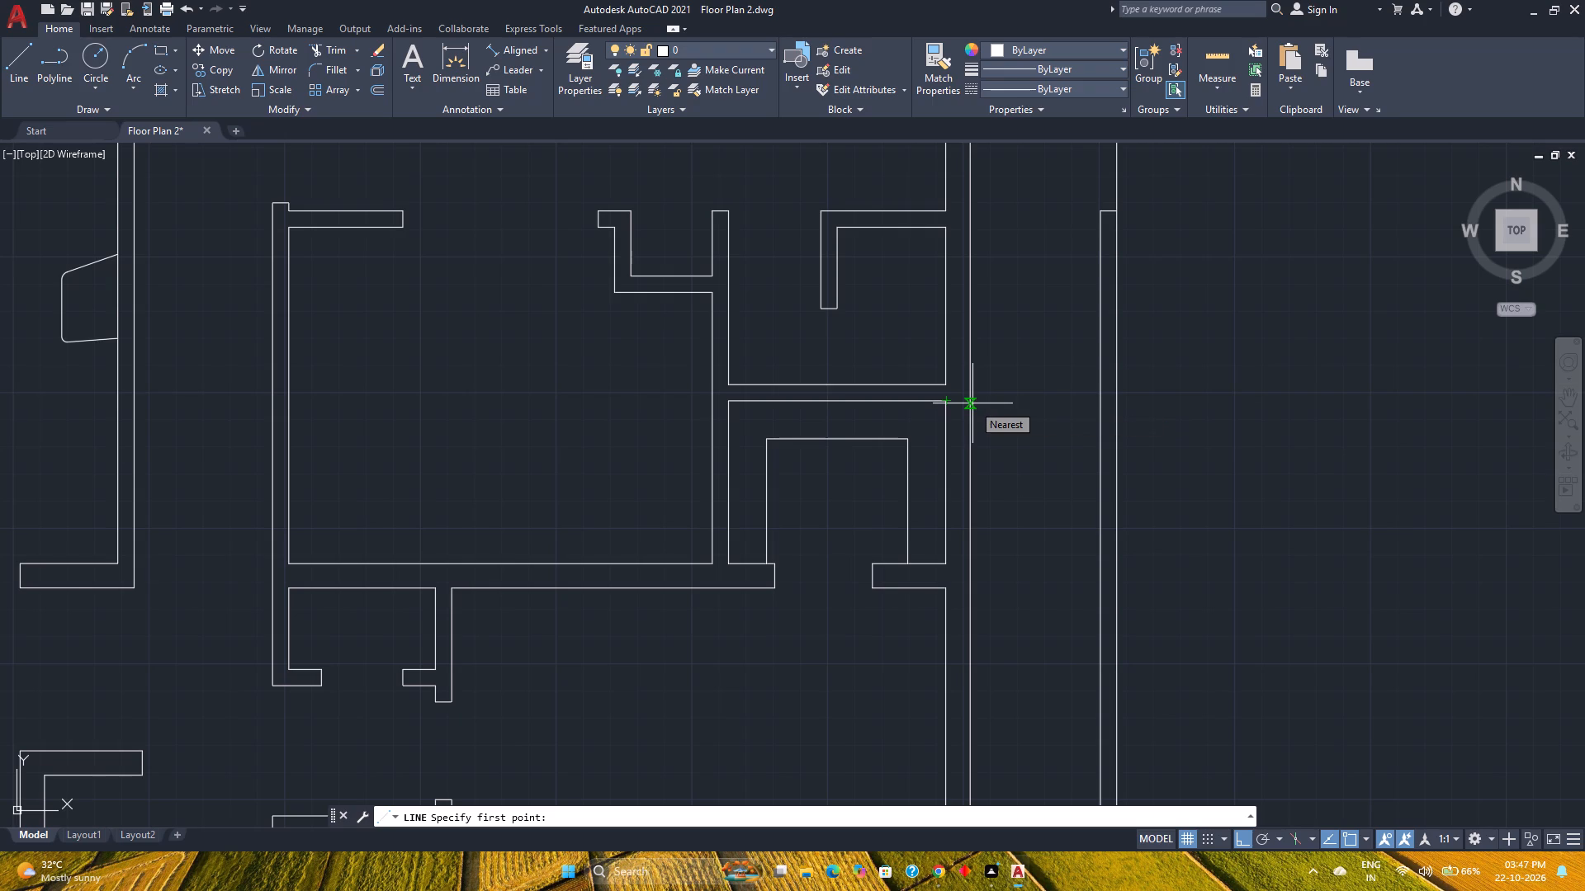
{"action": "scroll", "coordinate": [972, 403], "scroll_direction": "down", "scroll_amount": 1}
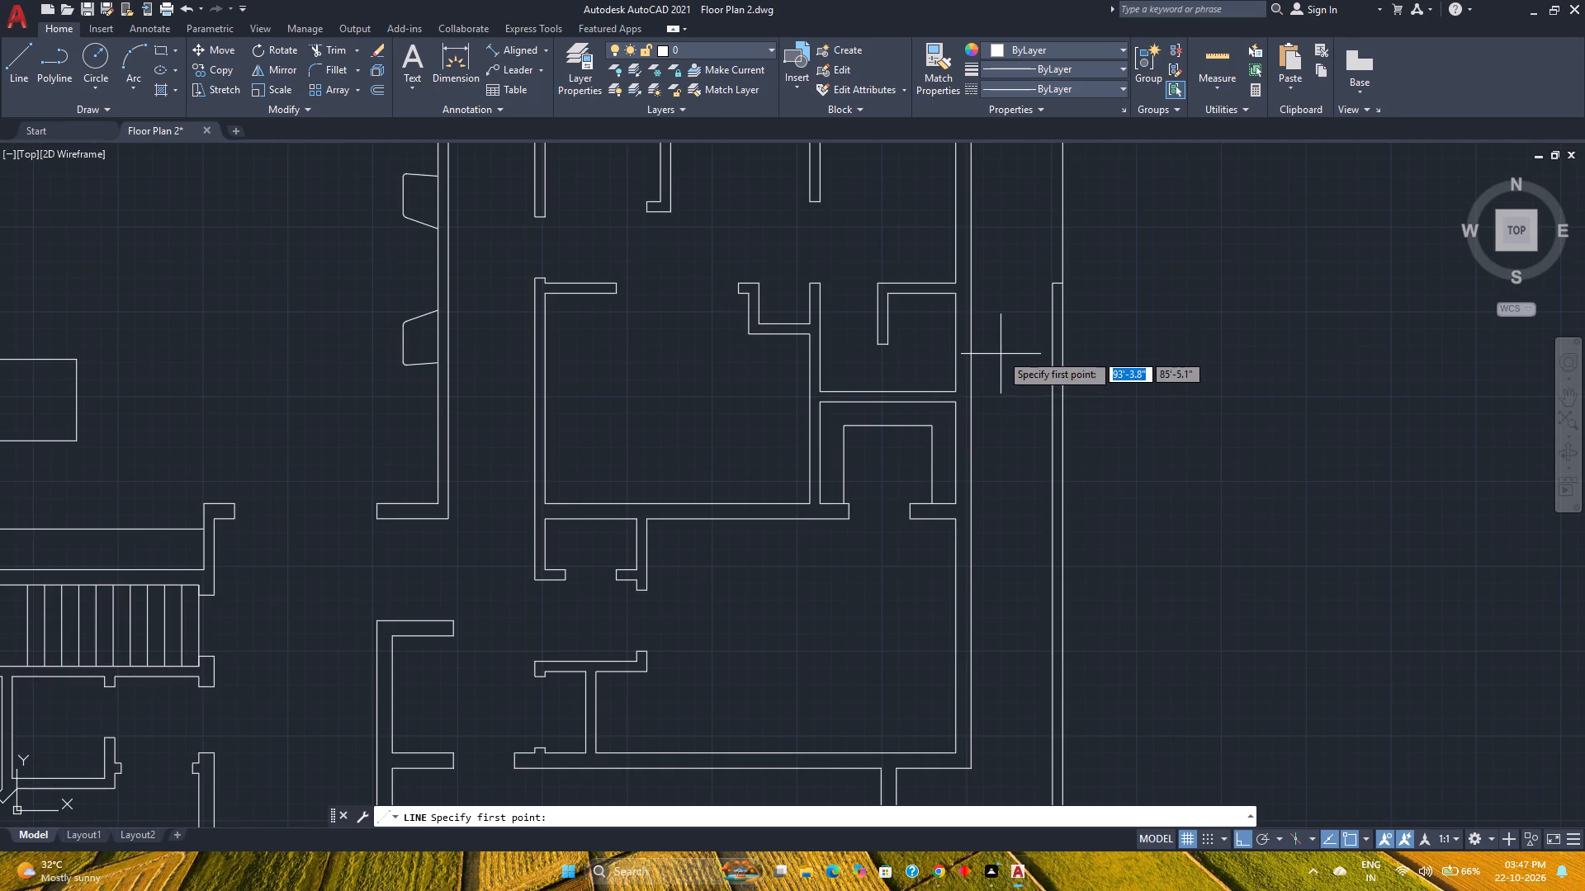
{"action": "middle_click_drag", "start_coordinate": [1001, 353], "coordinate": [920, 493]}
{"action": "middle_click", "coordinate": [920, 493]}
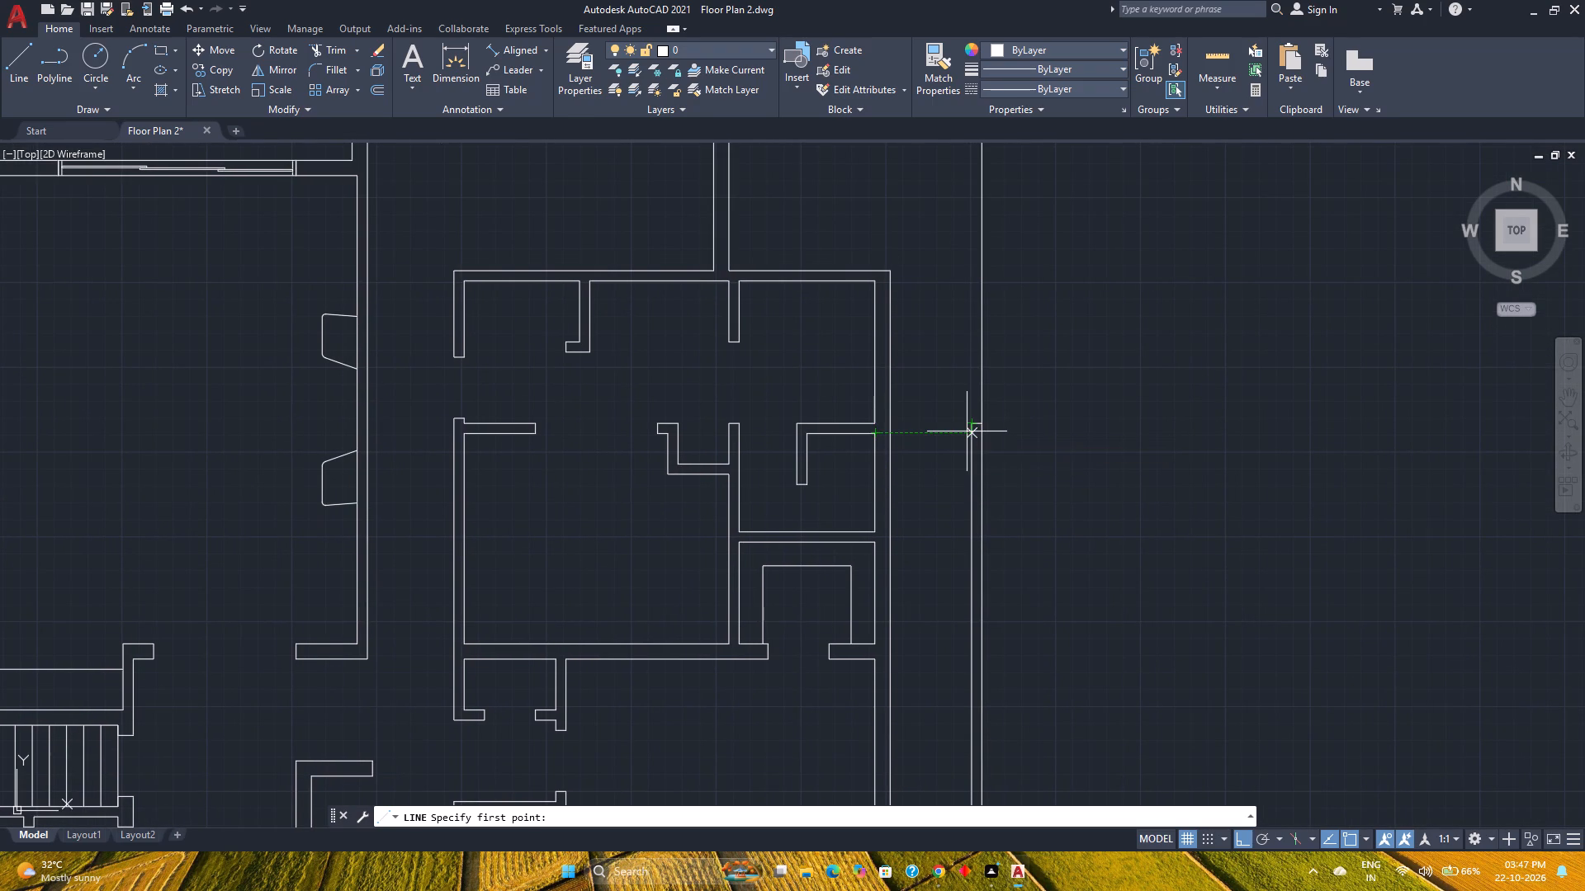
{"action": "left_click", "coordinate": [971, 431]}
{"action": "left_click", "coordinate": [886, 433]}
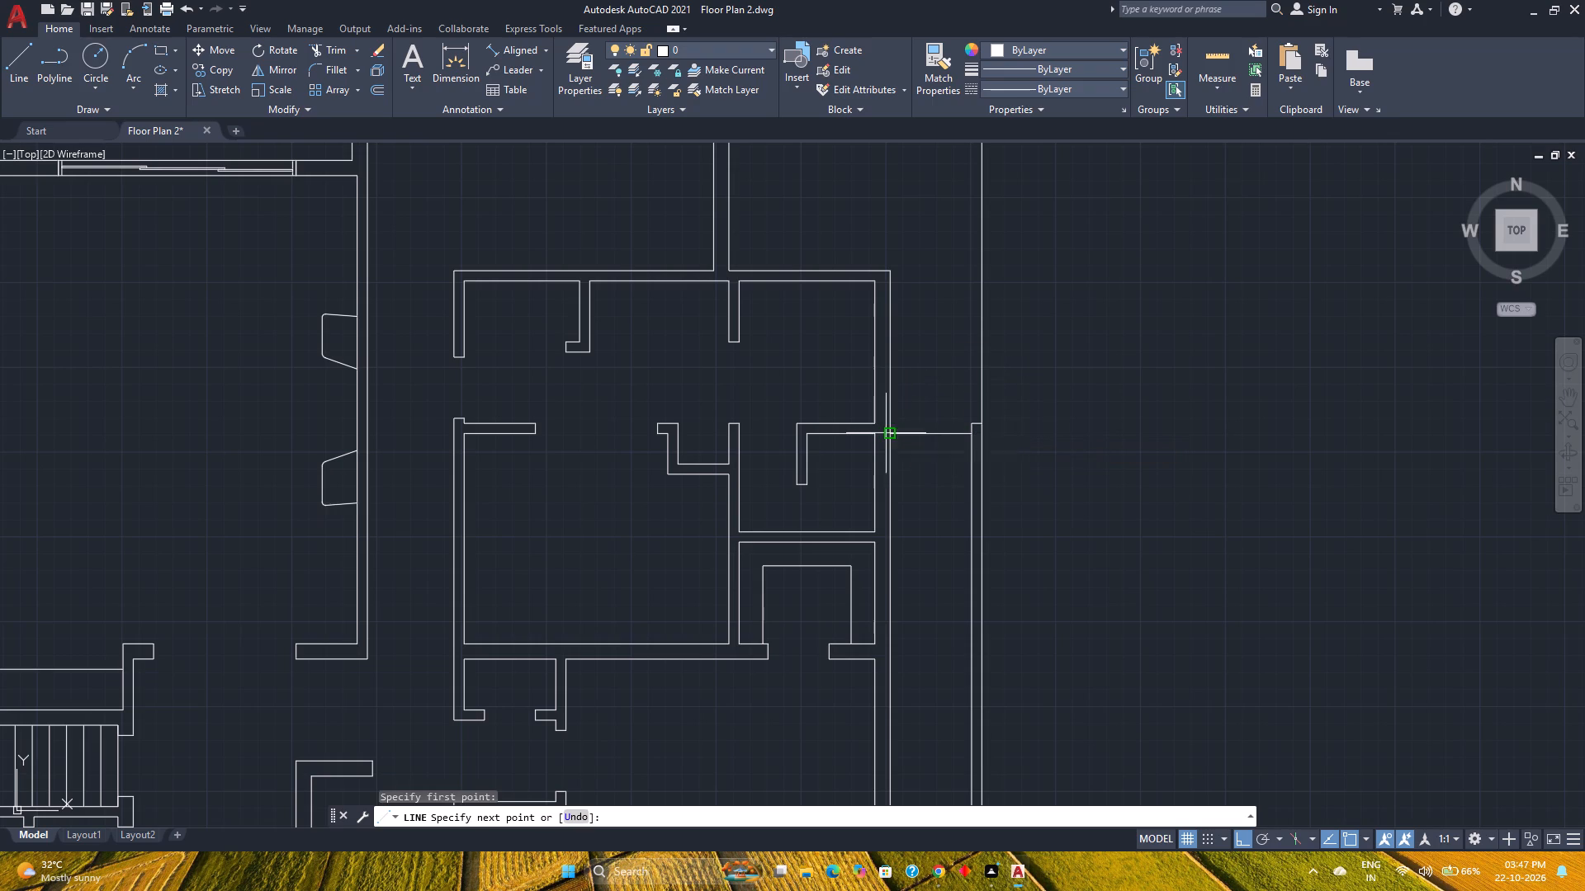
{"action": "key", "text": "Escape"}
Copy the horizontal line in the east passage southward as a linear array of 14 items spaced 11" apart.
{"action": "left_click", "coordinate": [956, 458]}
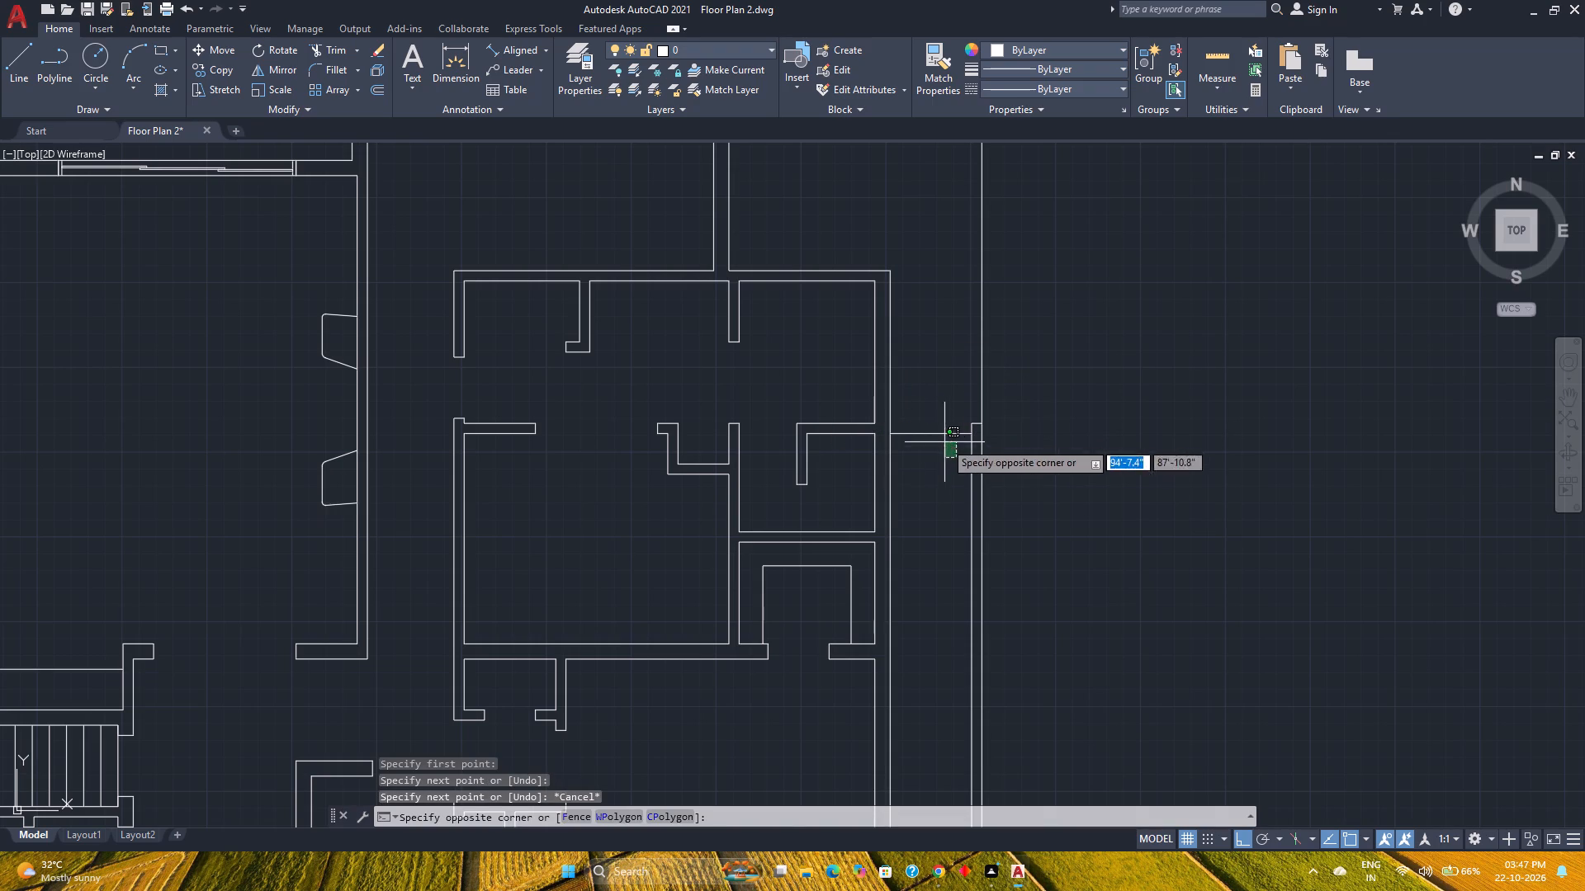
{"action": "left_click", "coordinate": [939, 432]}
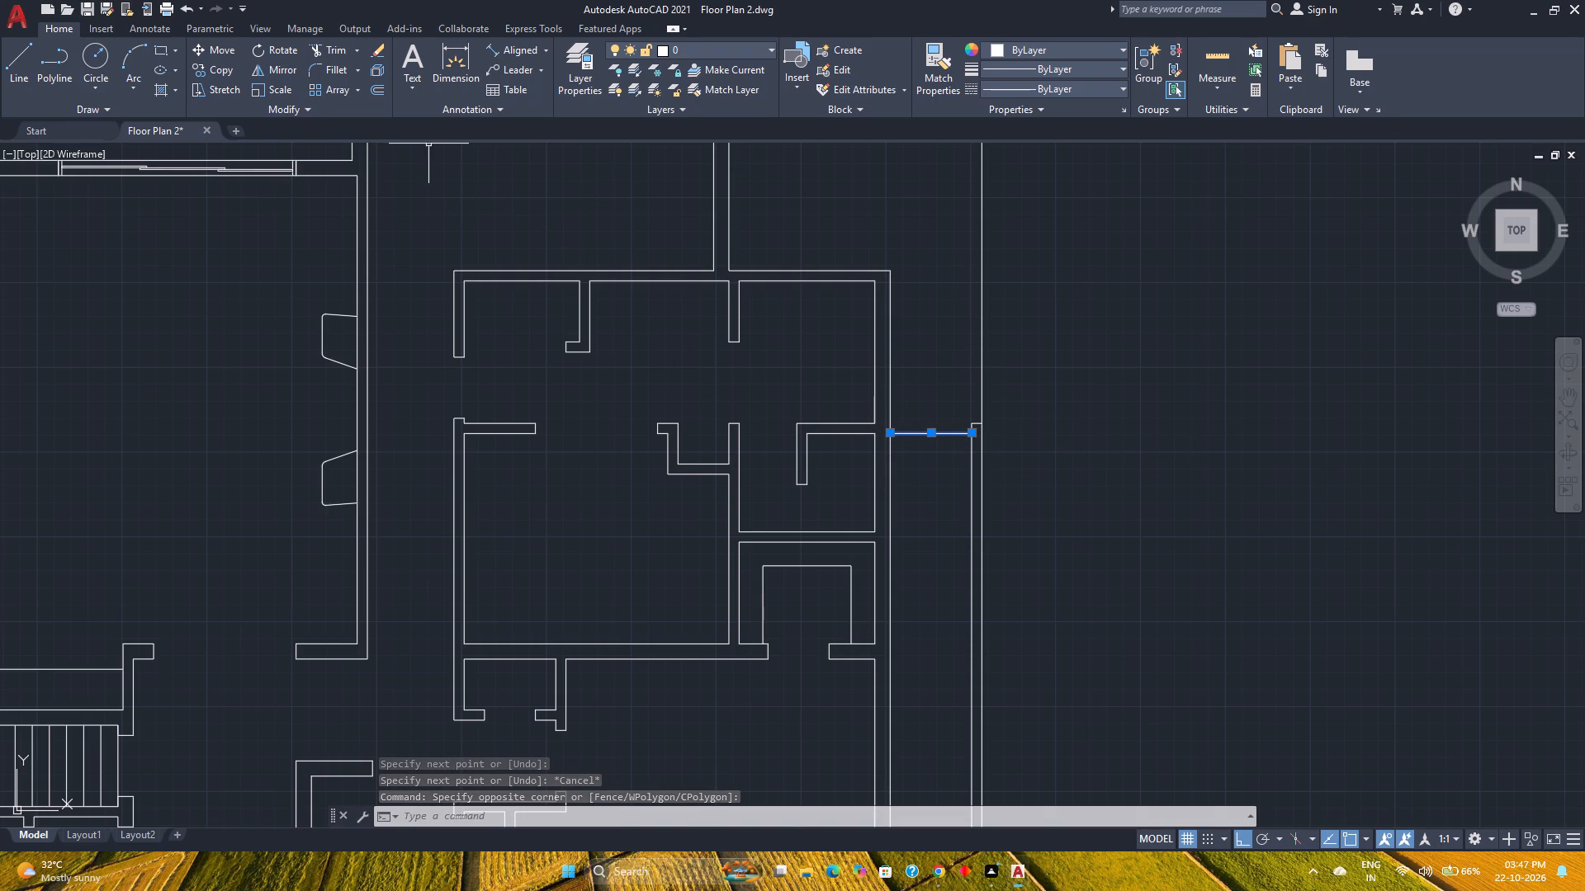
{"action": "left_click", "coordinate": [222, 68]}
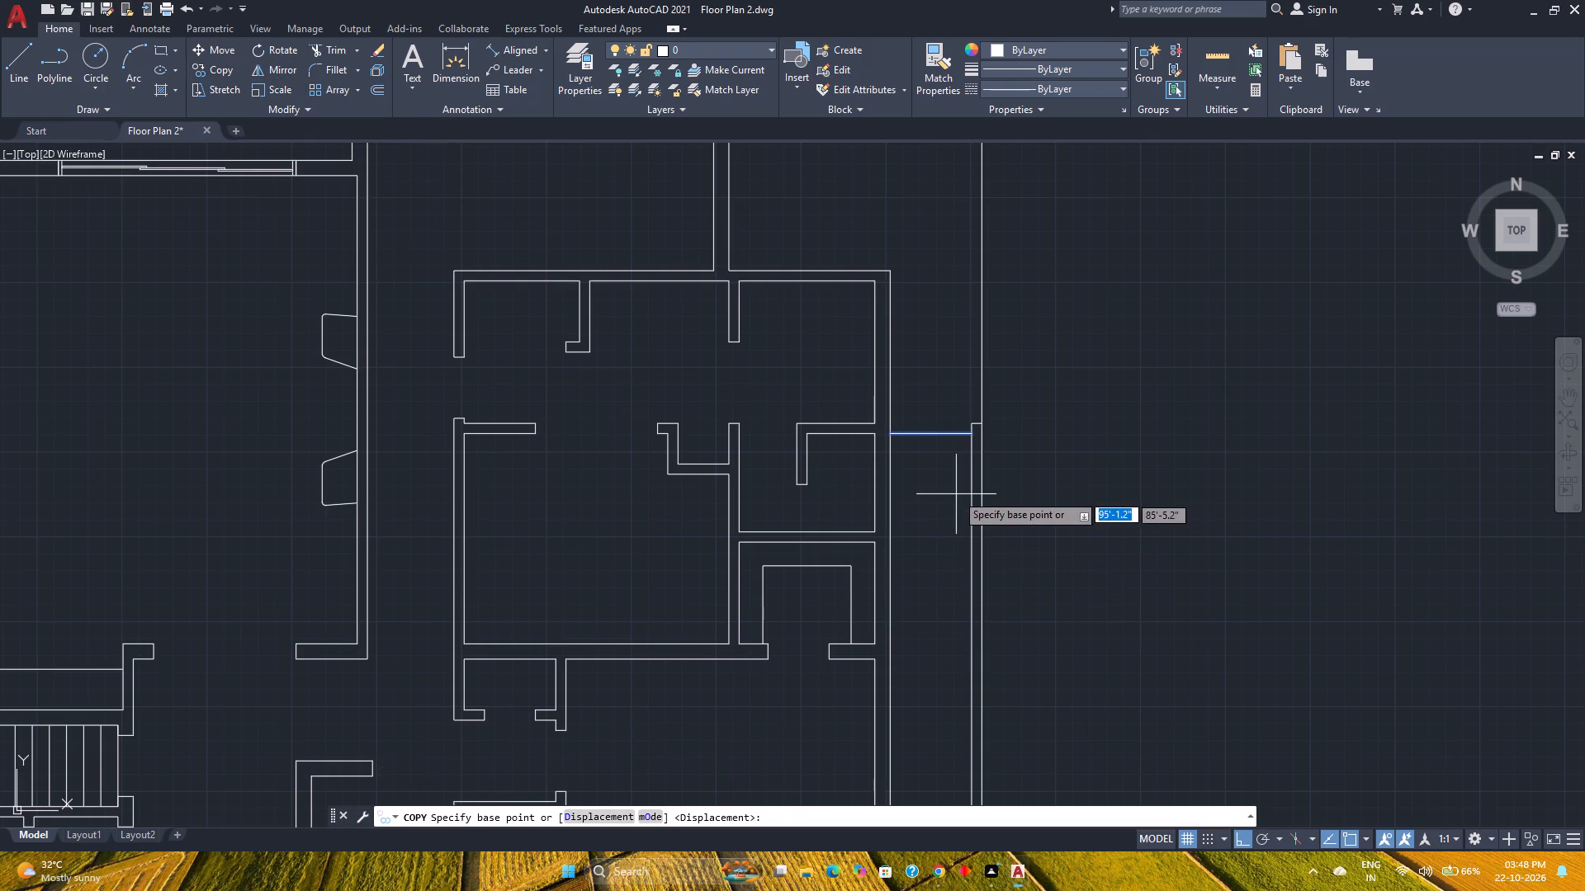
{"action": "left_click", "coordinate": [968, 436]}
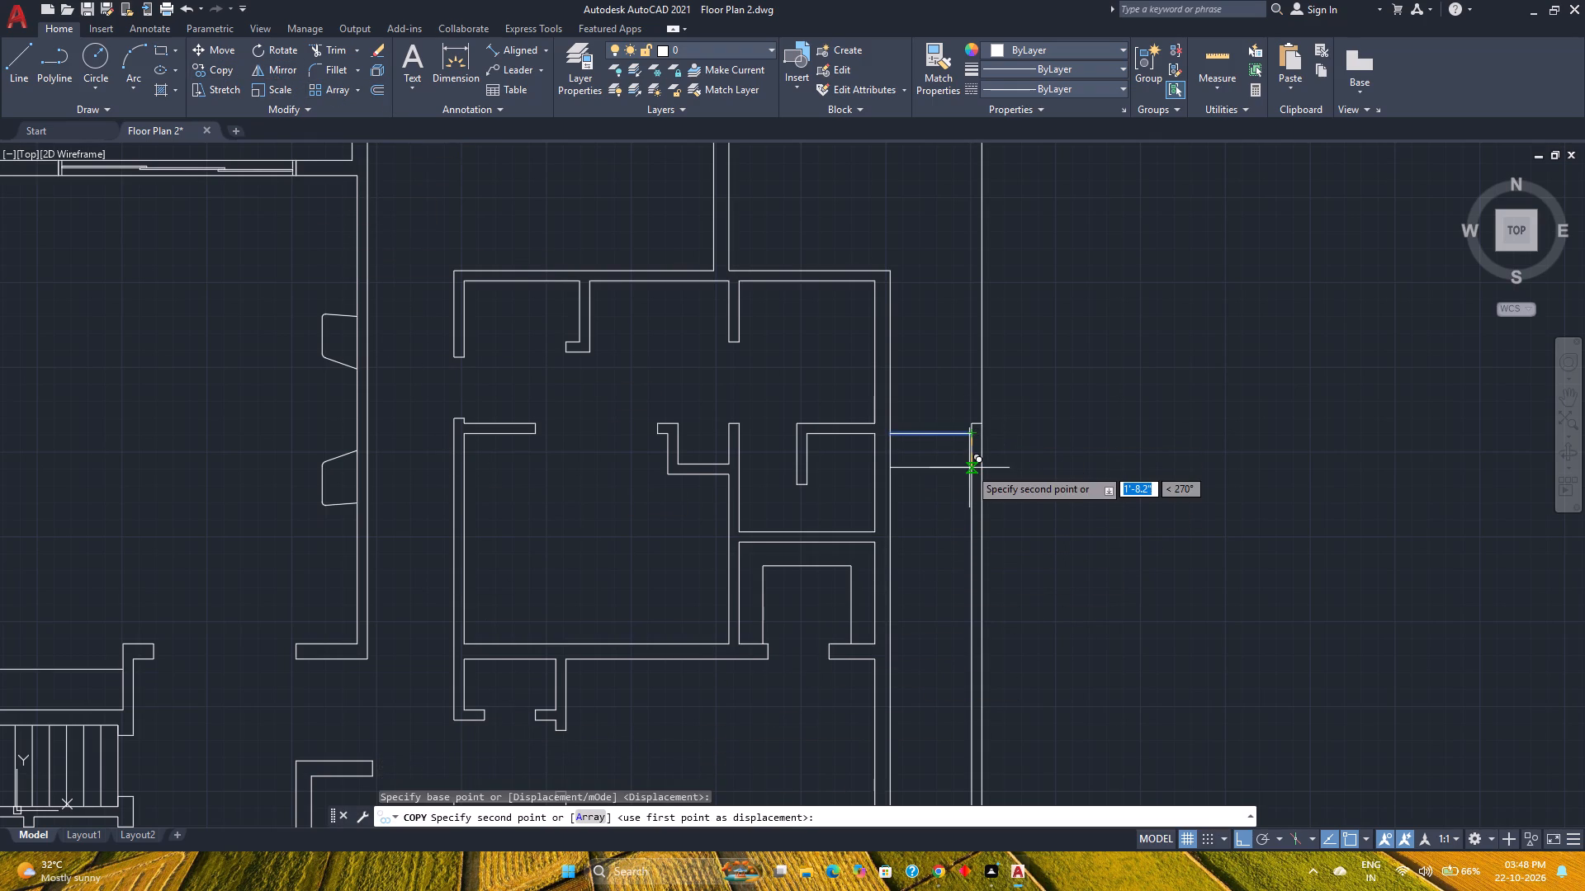
{"action": "left_click", "coordinate": [586, 818]}
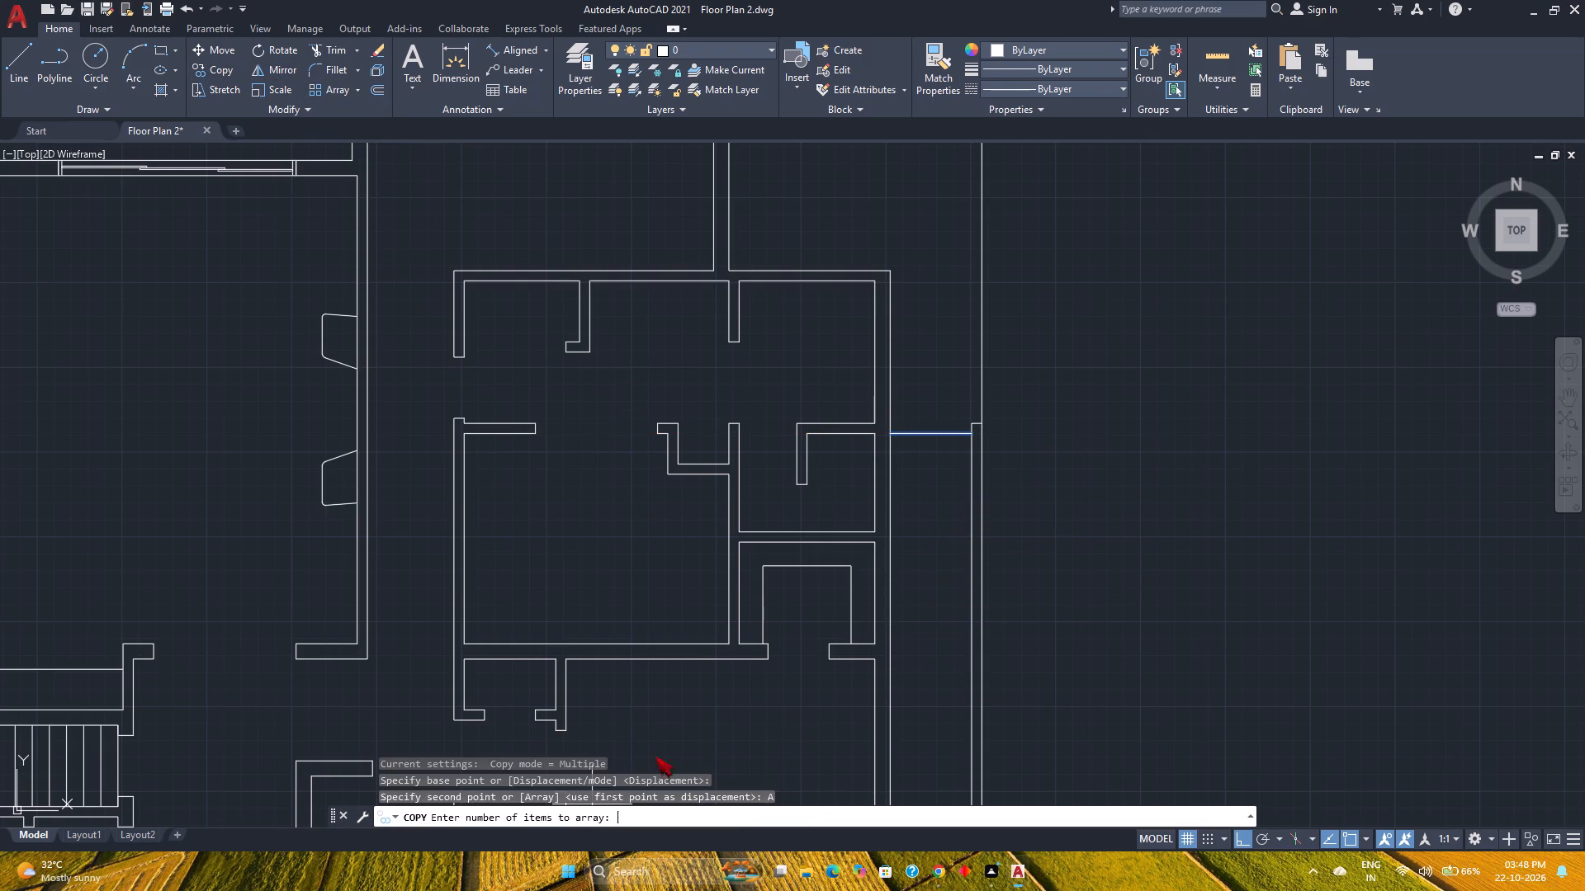
{"action": "key", "text": "1"}
{"action": "key", "text": "3"}
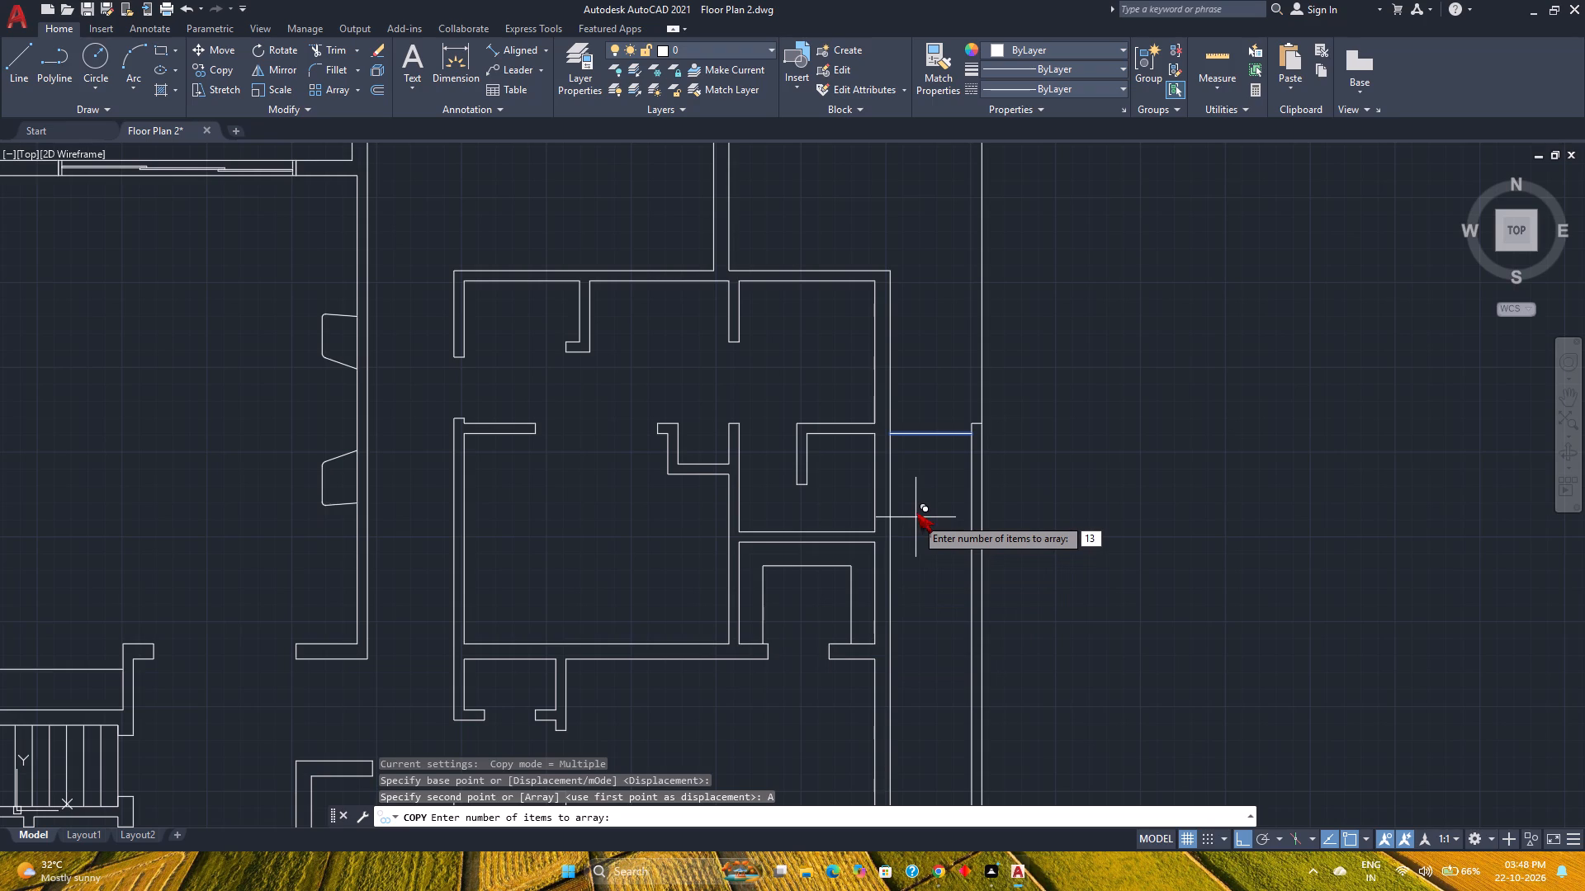
{"action": "key", "text": "BackSpace"}
{"action": "key", "text": "4"}
{"action": "key", "text": "Return"}
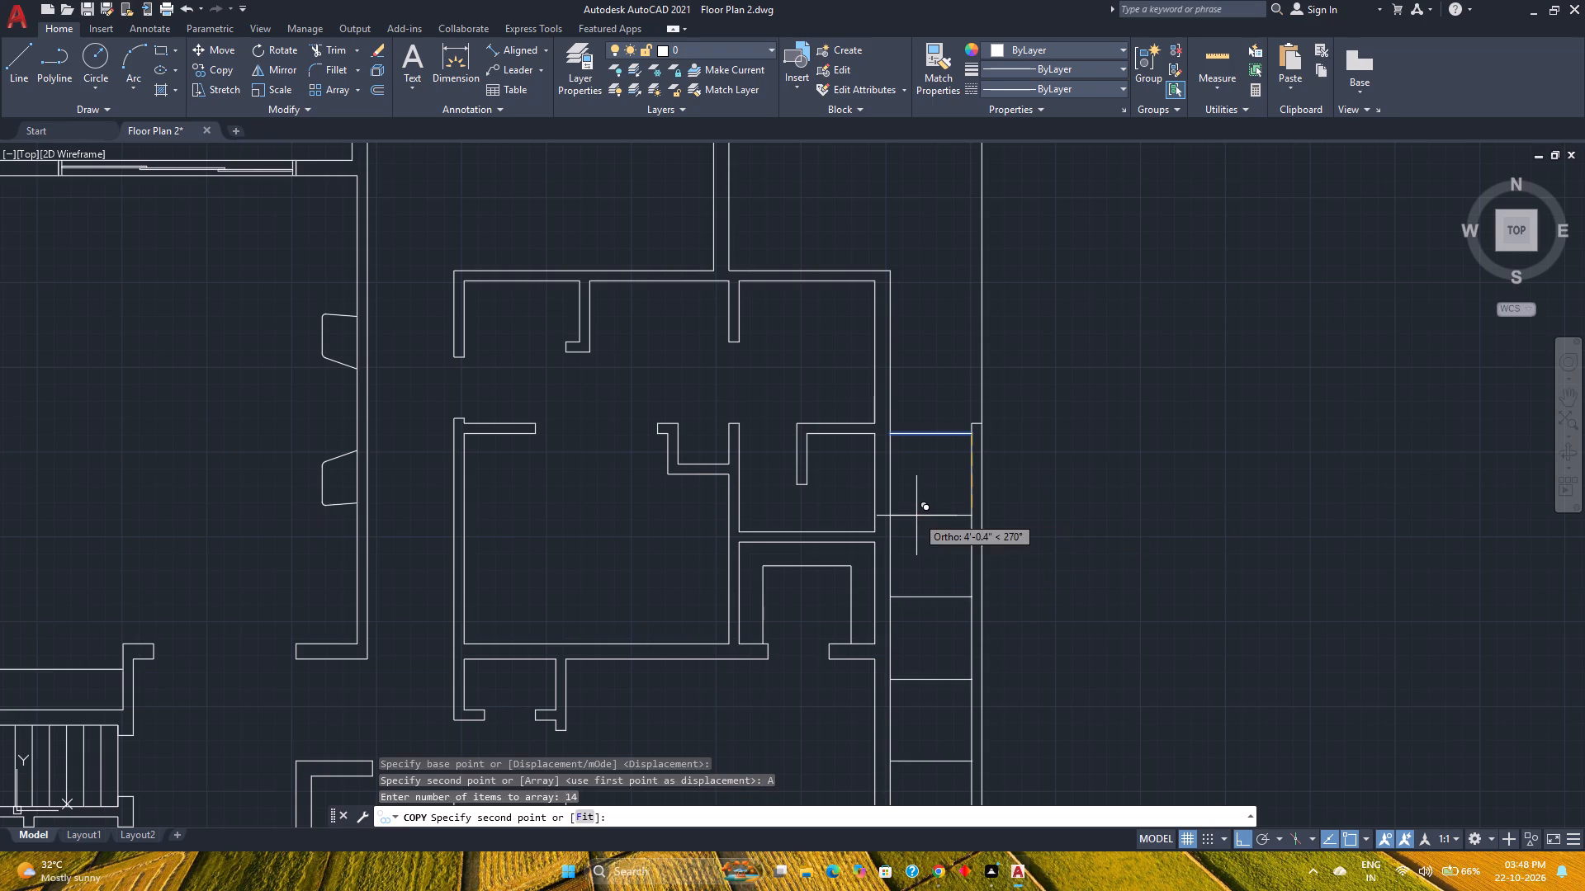
{"action": "scroll", "coordinate": [965, 460], "scroll_direction": "up", "scroll_amount": 2}
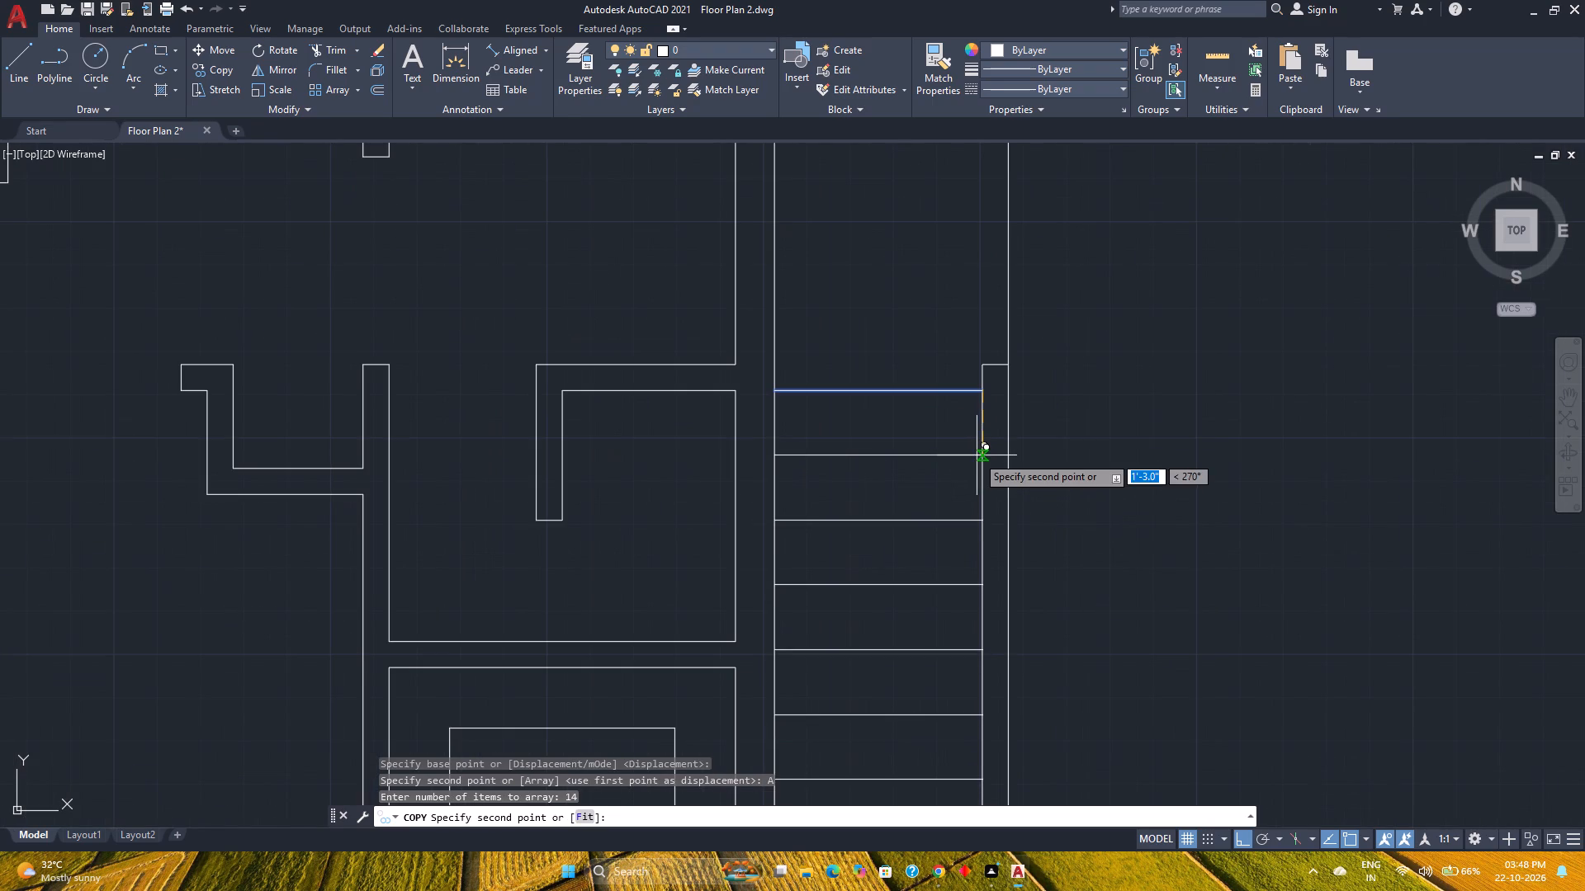
{"action": "type", "text": "11"}
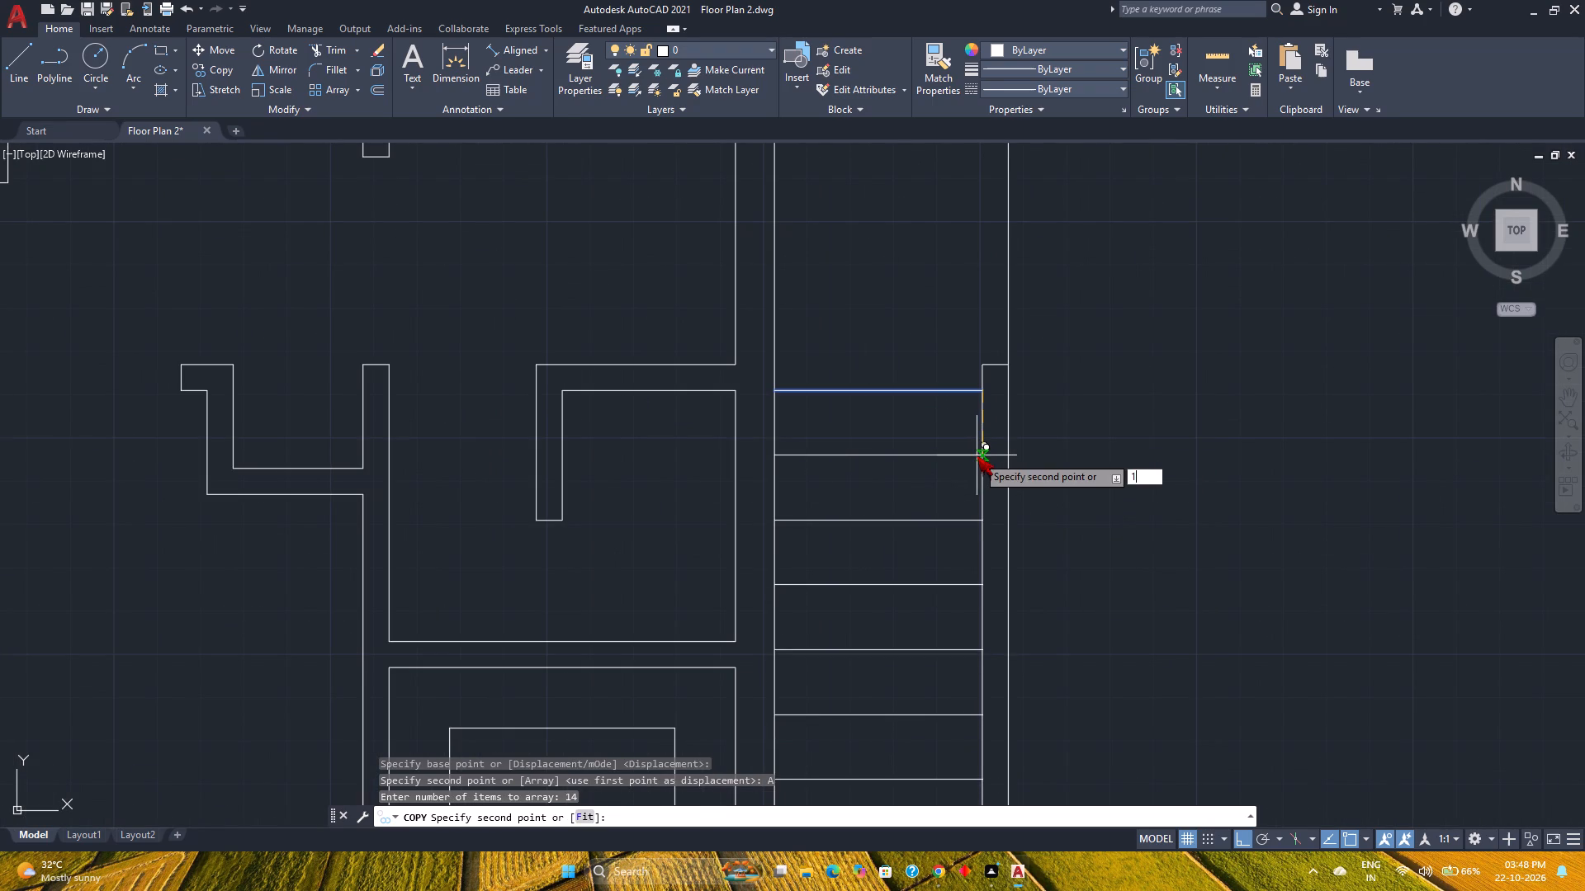
{"action": "key", "text": "Return"}
{"action": "key", "text": "Escape"}
Delete the four southernmost tread lines of the new staircase in the east passage.
{"action": "scroll", "coordinate": [892, 511], "scroll_direction": "down", "scroll_amount": 3}
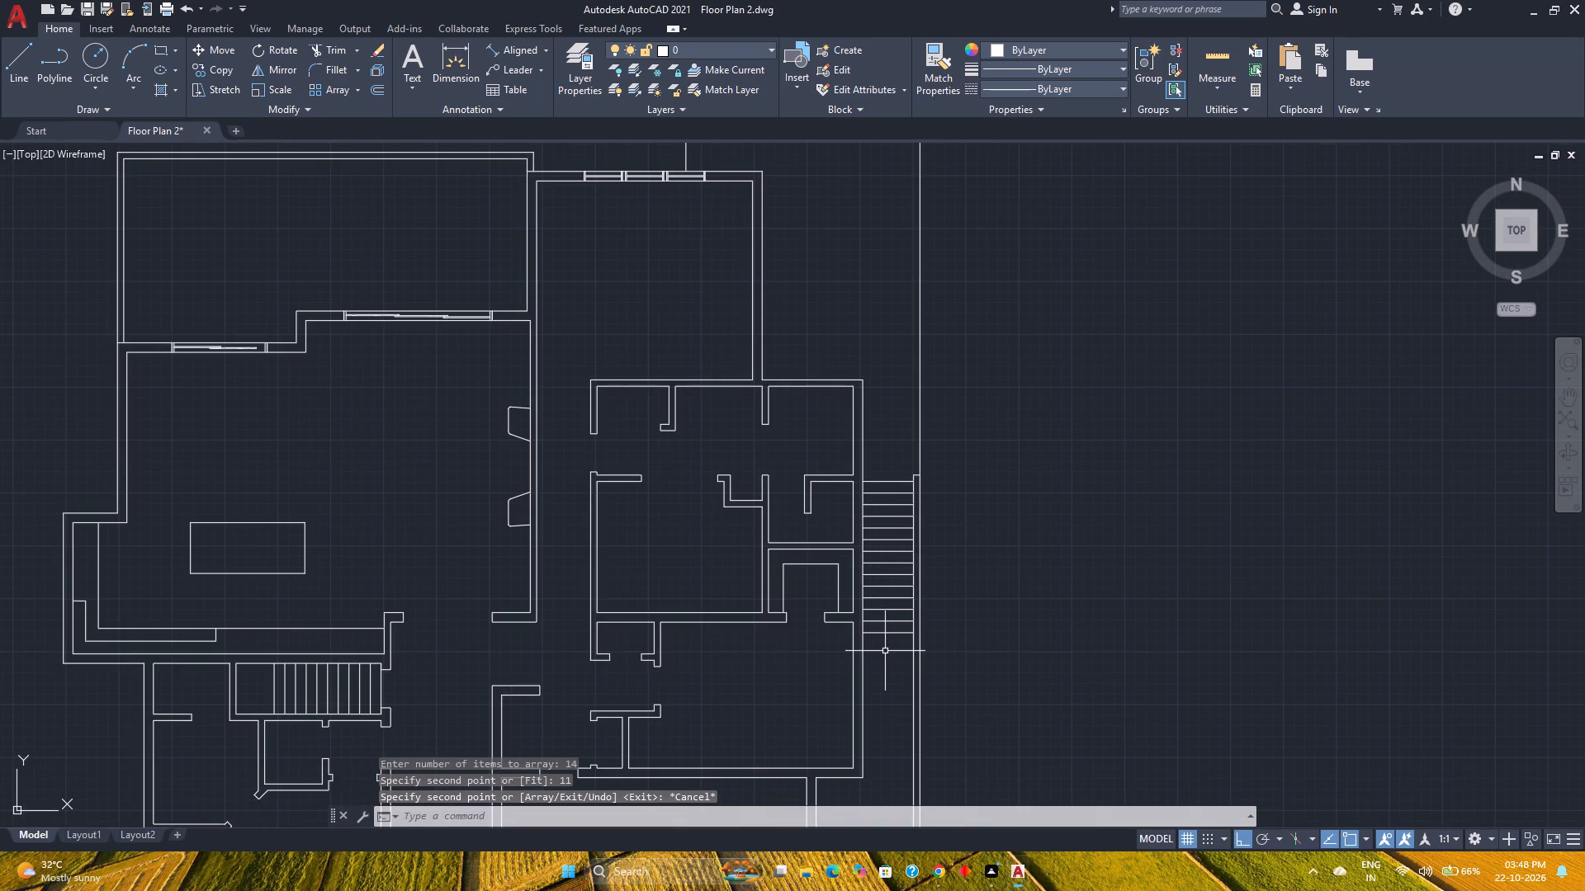
{"action": "scroll", "coordinate": [891, 658], "scroll_direction": "up", "scroll_amount": 2}
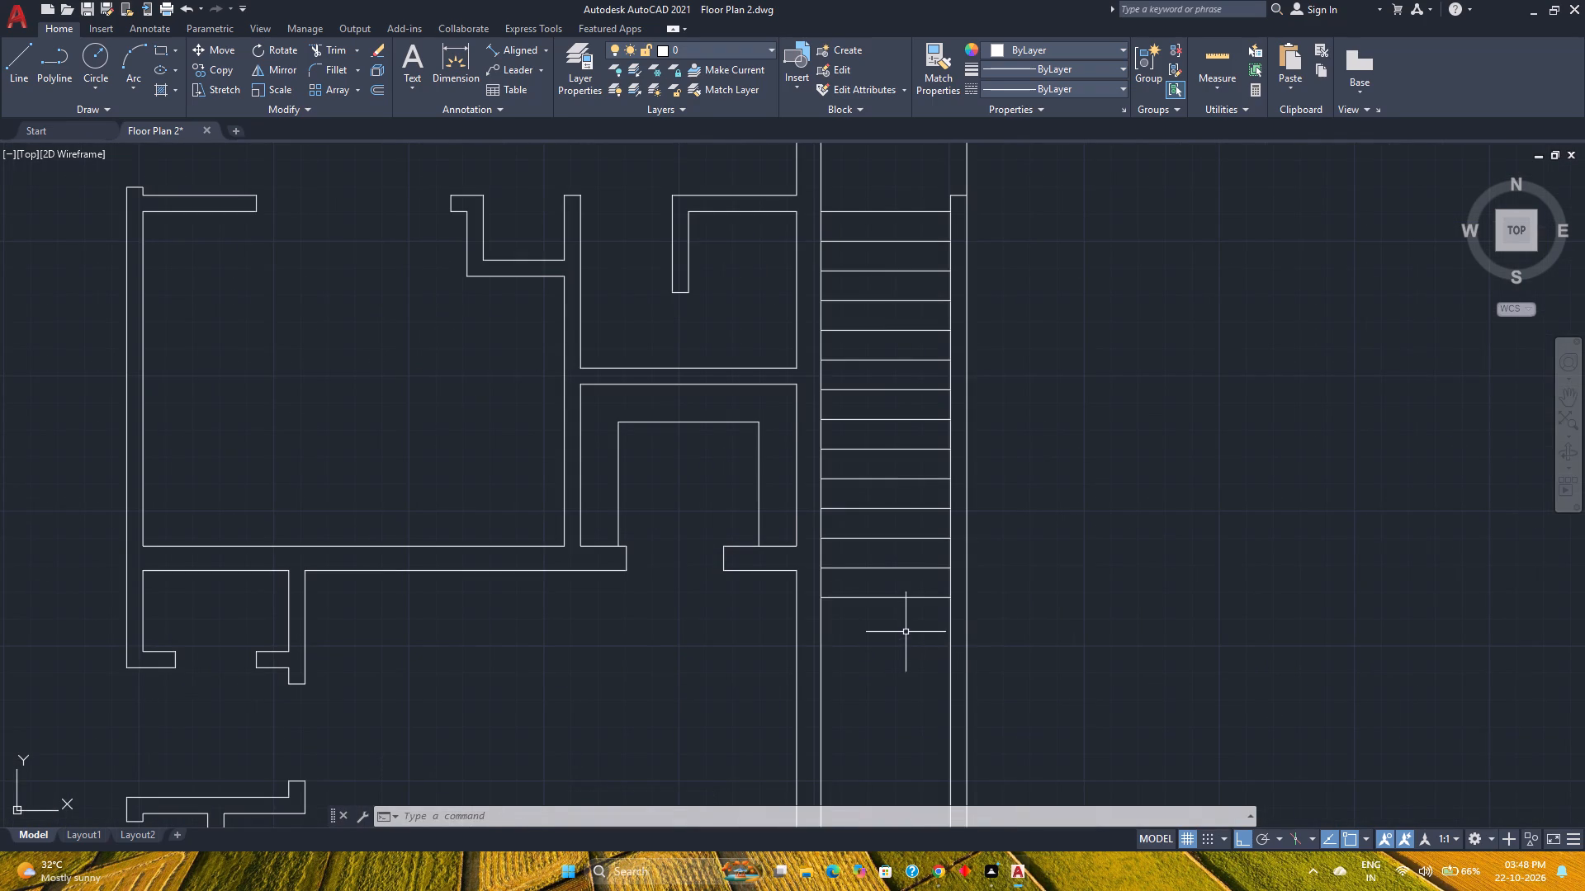
{"action": "left_click", "coordinate": [906, 630]}
{"action": "left_click", "coordinate": [859, 532]}
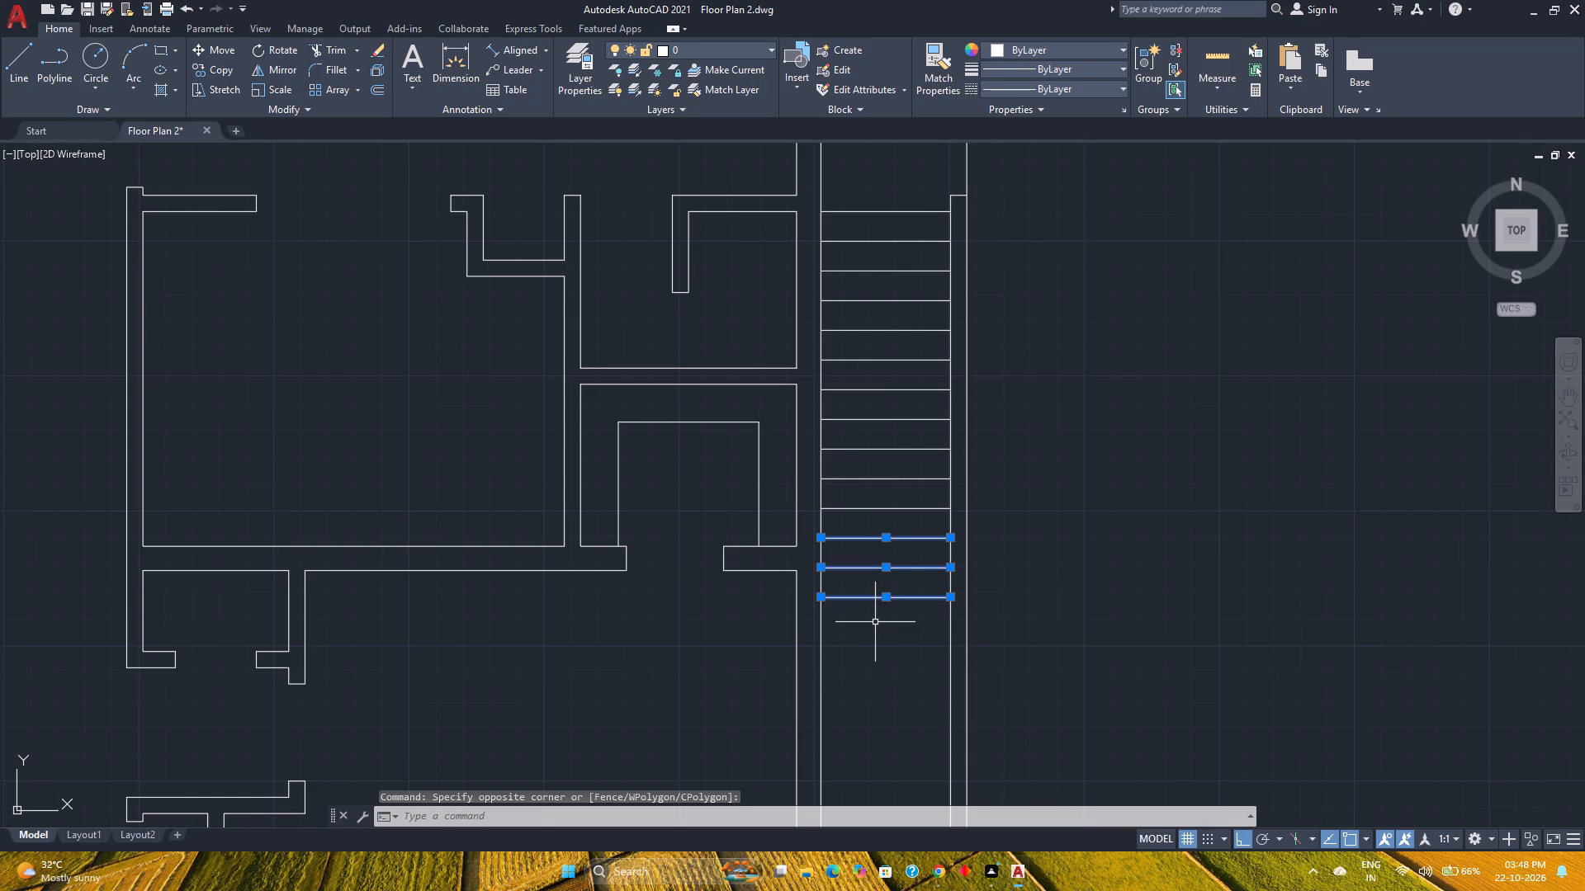
{"action": "key", "text": "Delete"}
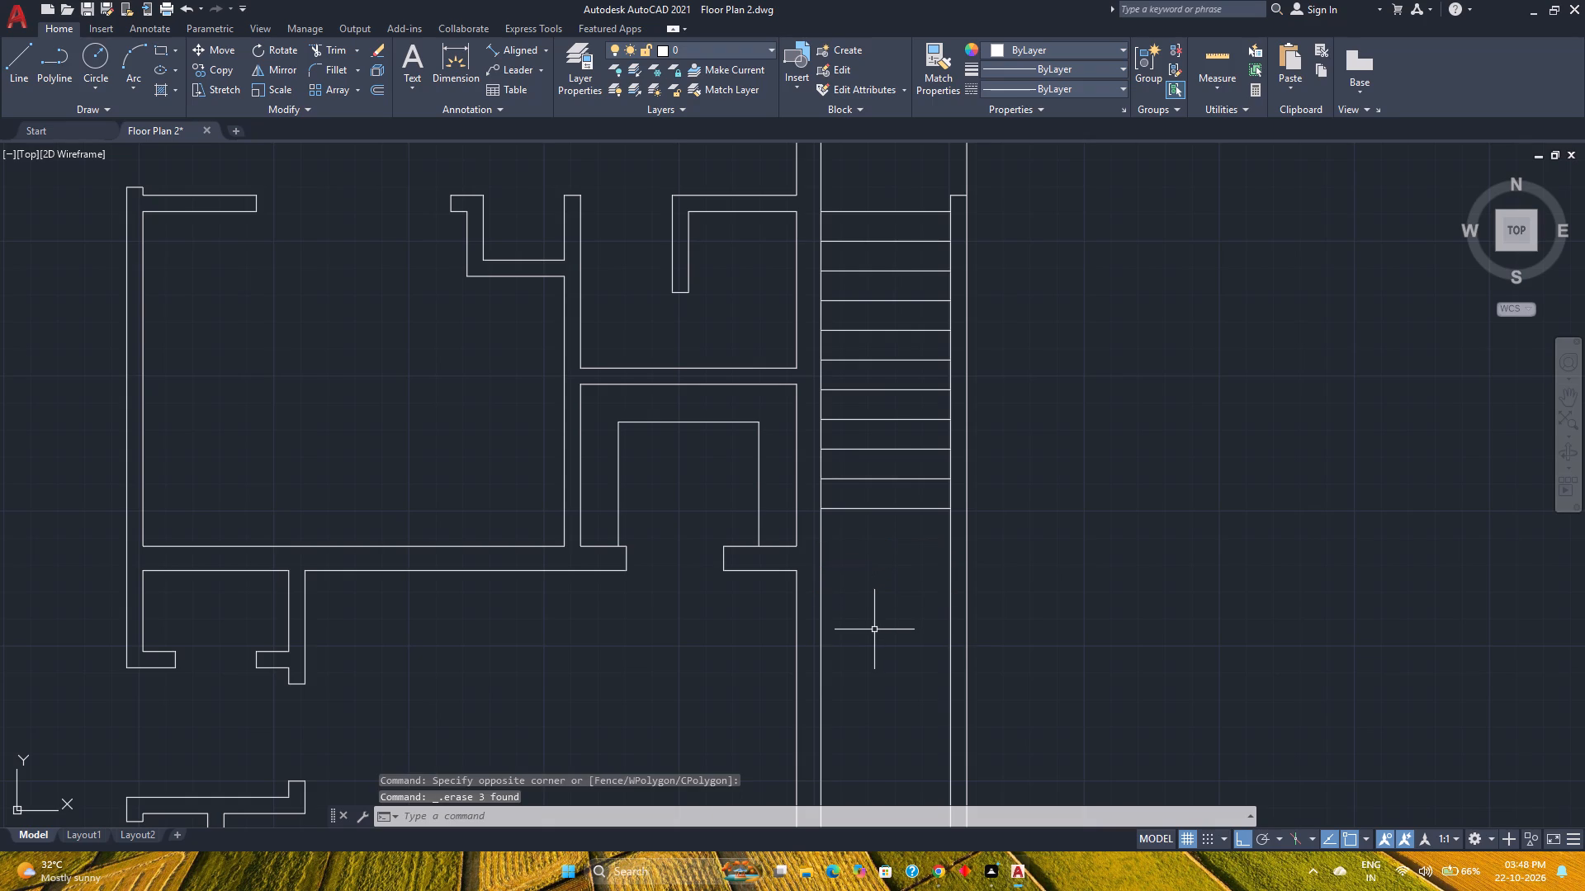
{"action": "scroll", "coordinate": [883, 574], "scroll_direction": "down", "scroll_amount": 1}
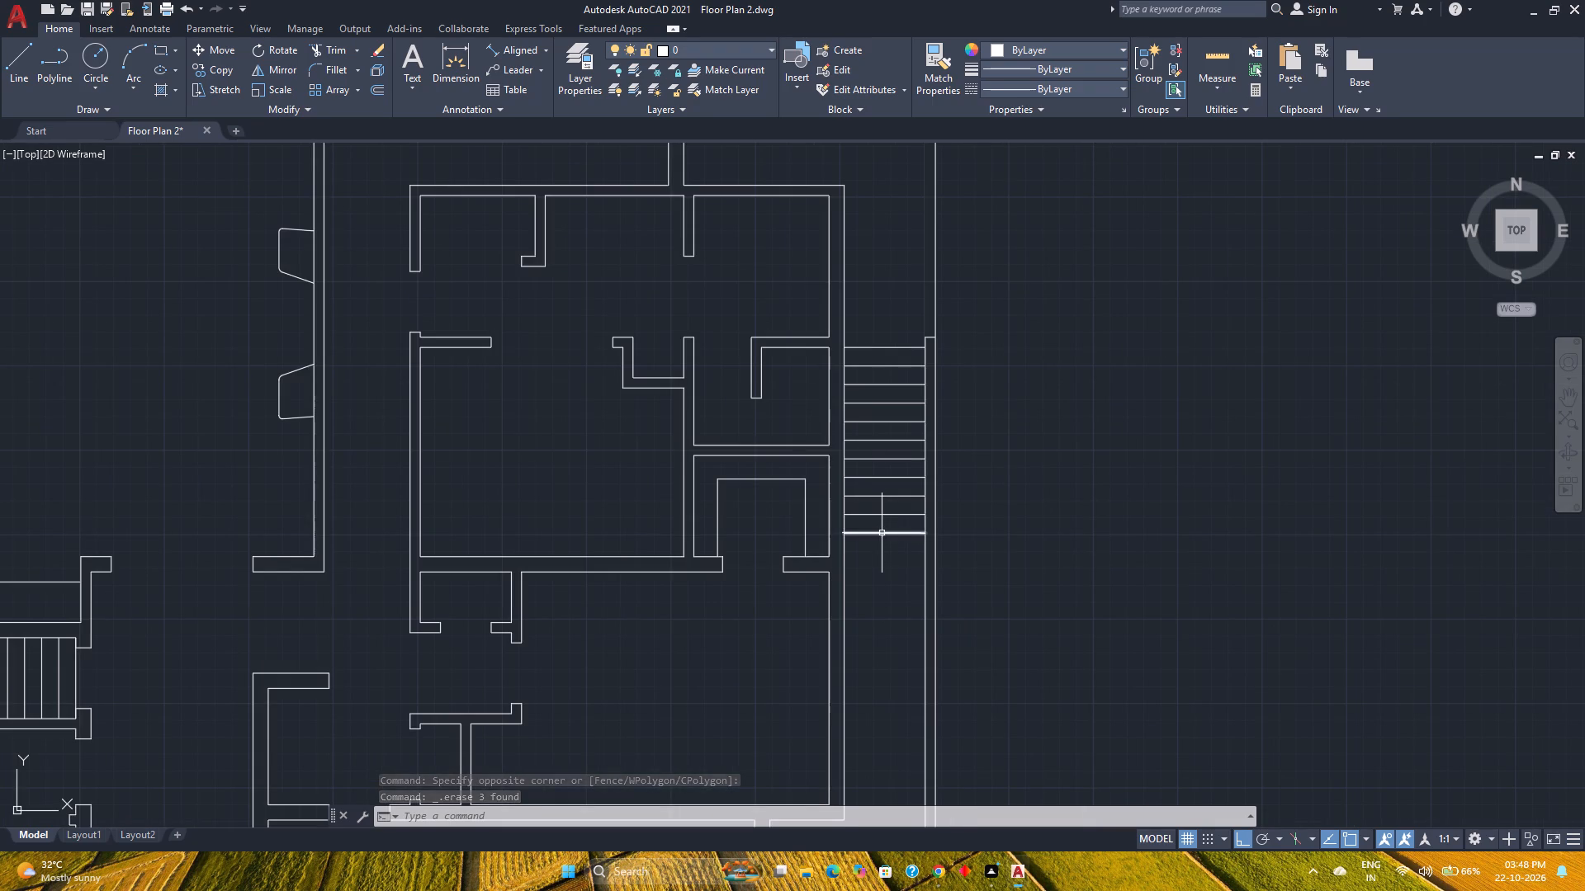
{"action": "left_click", "coordinate": [882, 535]}
{"action": "key", "text": "Delete"}
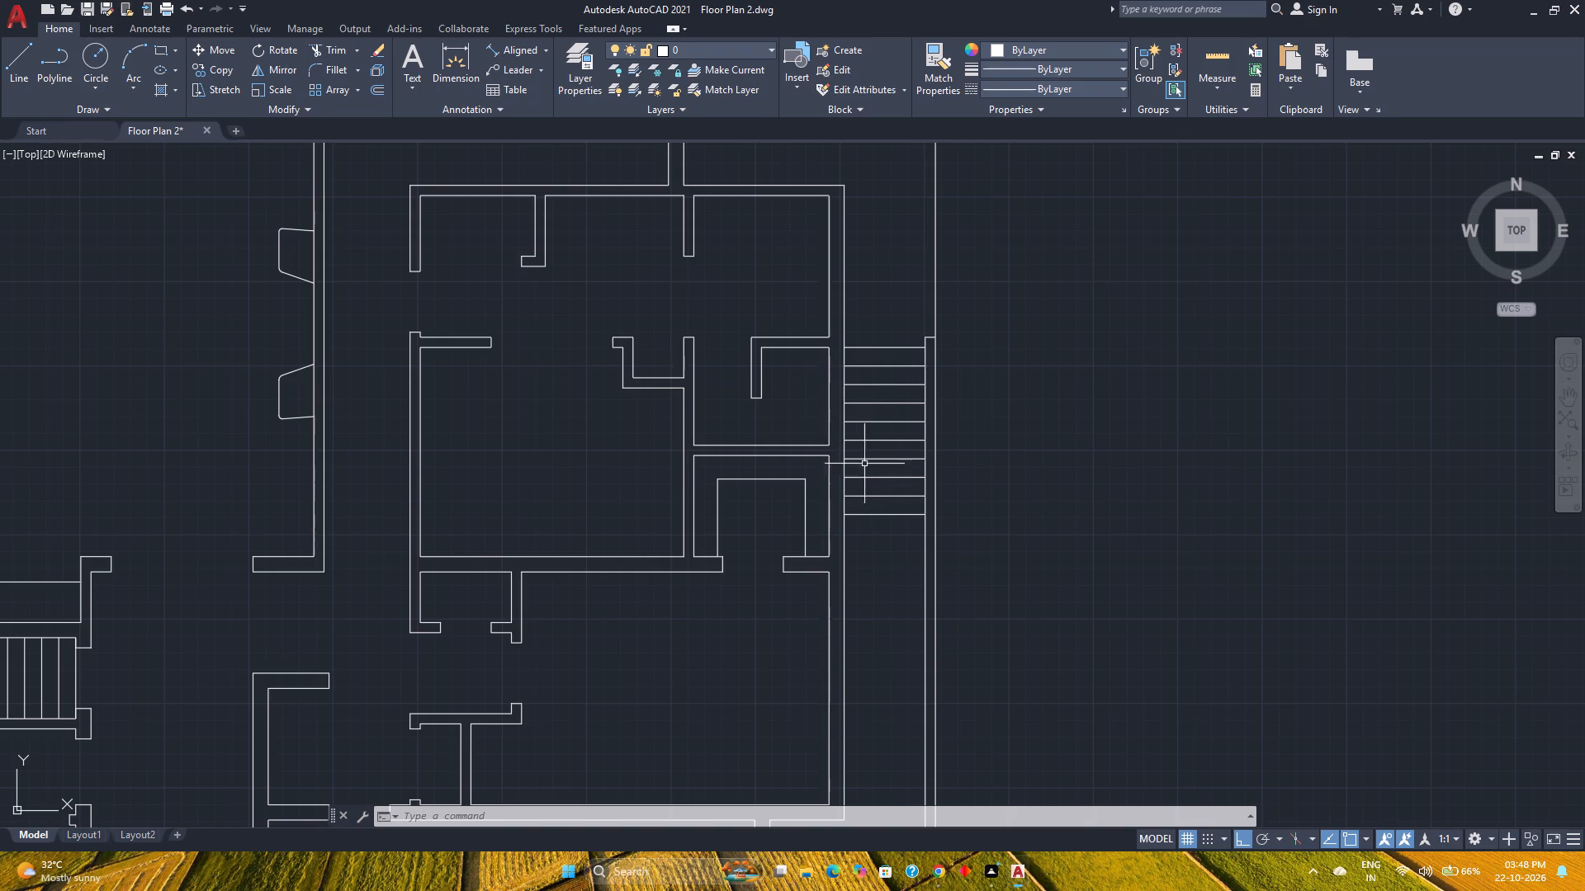
Save the drawing with the new east staircase.
{"action": "scroll", "coordinate": [921, 535], "scroll_direction": "down", "scroll_amount": 2}
{"action": "key", "text": "ctrl+s"}
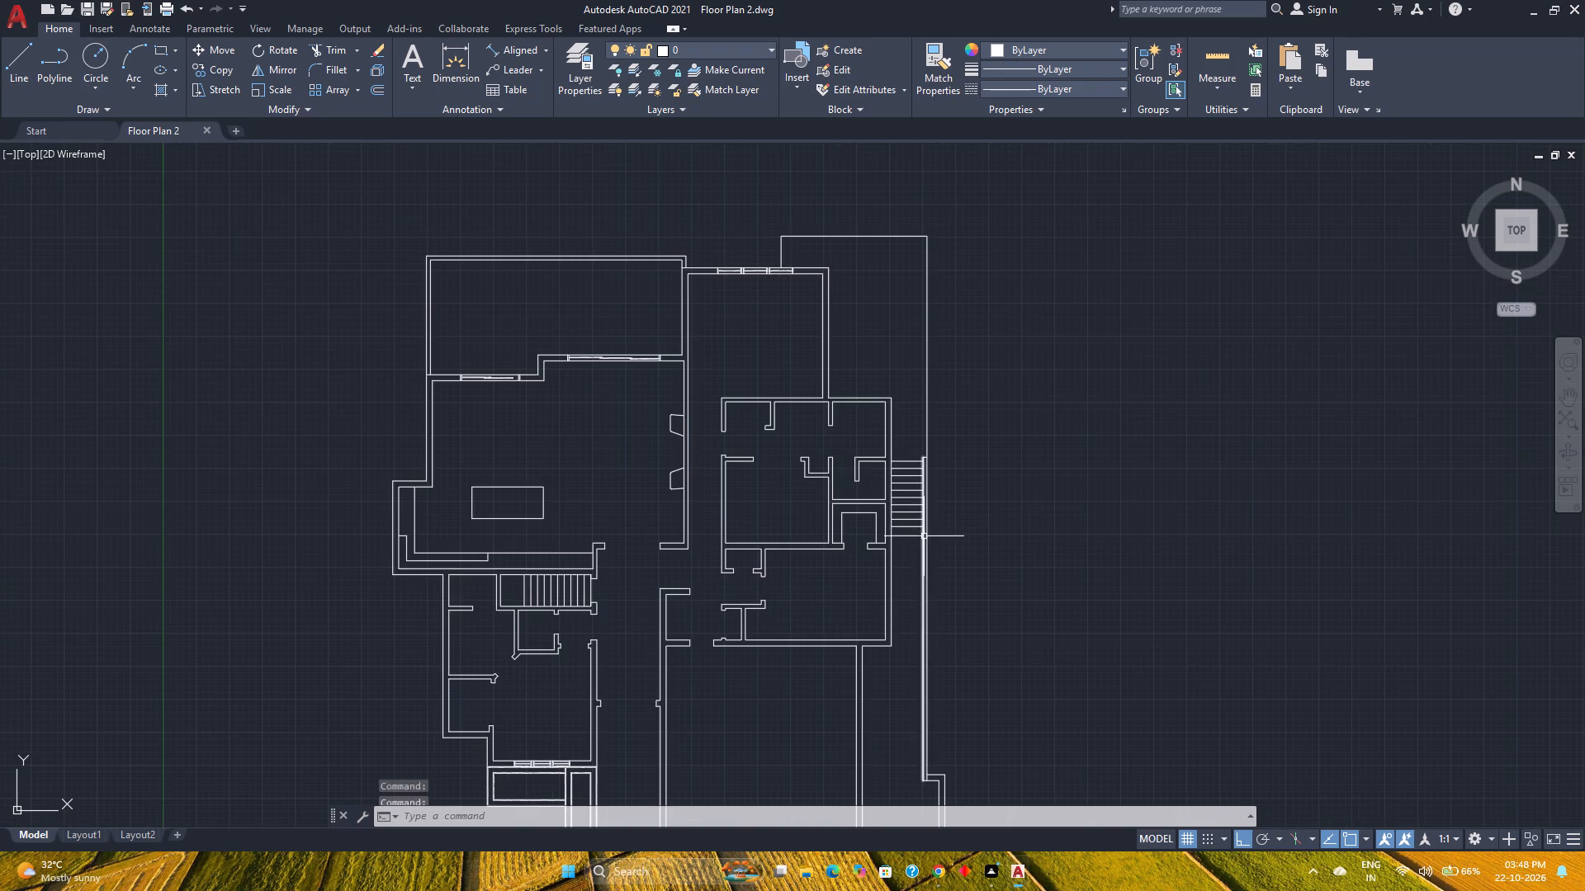
Draw a horizontal line across the east passage from the central east rooms' outer north-east corner to the outer boundary line.
{"action": "scroll", "coordinate": [854, 577], "scroll_direction": "down", "scroll_amount": 1}
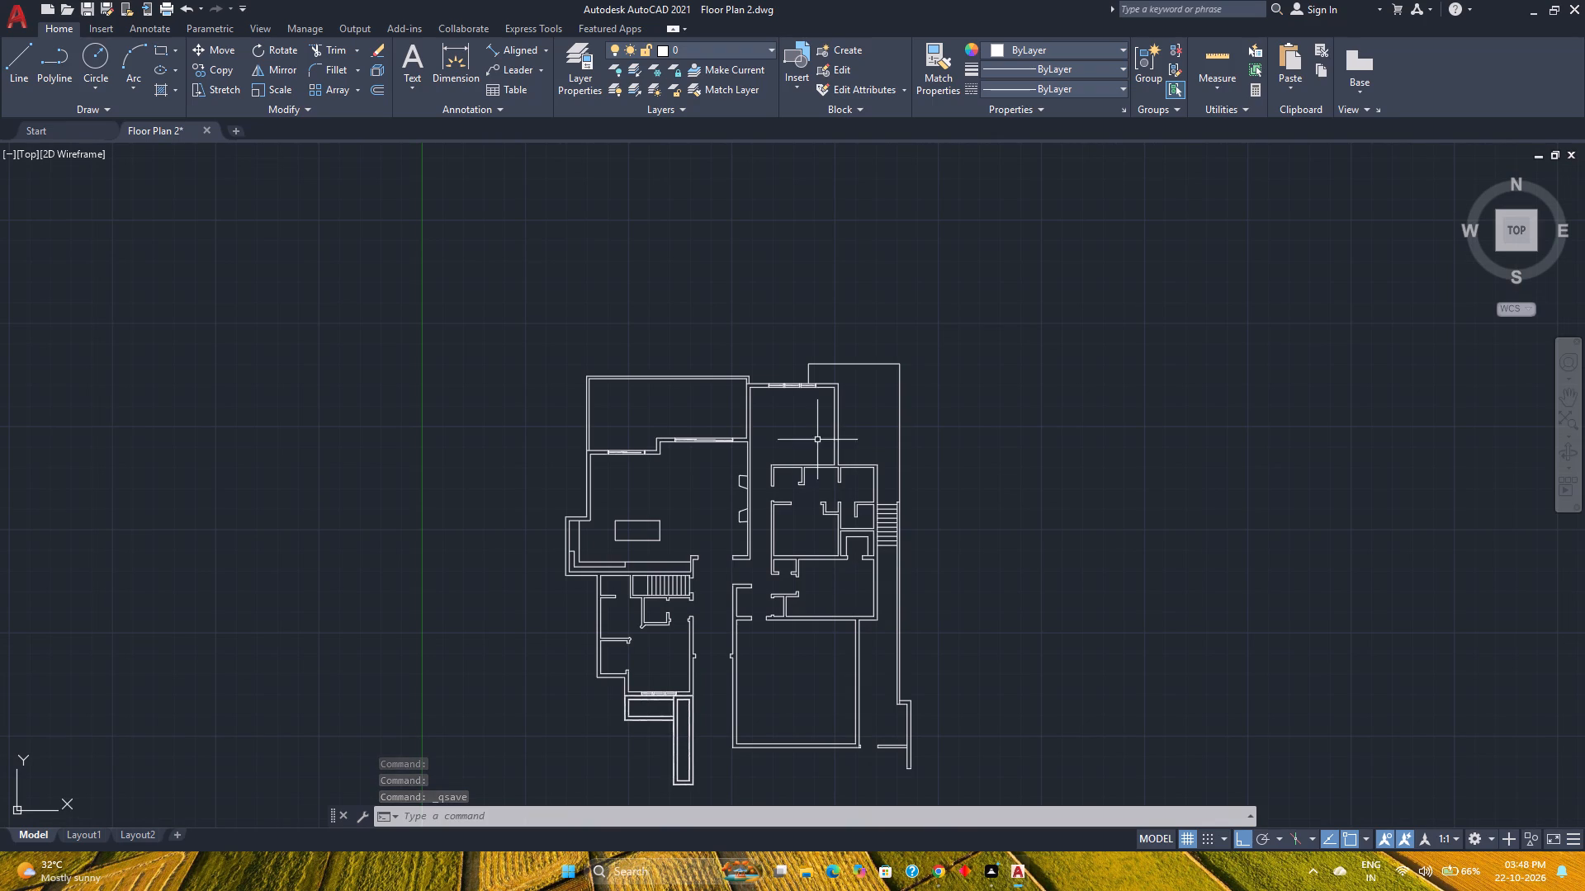
{"action": "left_click", "coordinate": [26, 56]}
{"action": "scroll", "coordinate": [865, 484], "scroll_direction": "up", "scroll_amount": 3}
{"action": "middle_click_drag", "start_coordinate": [936, 456], "coordinate": [904, 561]}
{"action": "middle_click", "coordinate": [904, 561]}
{"action": "left_click", "coordinate": [879, 507]}
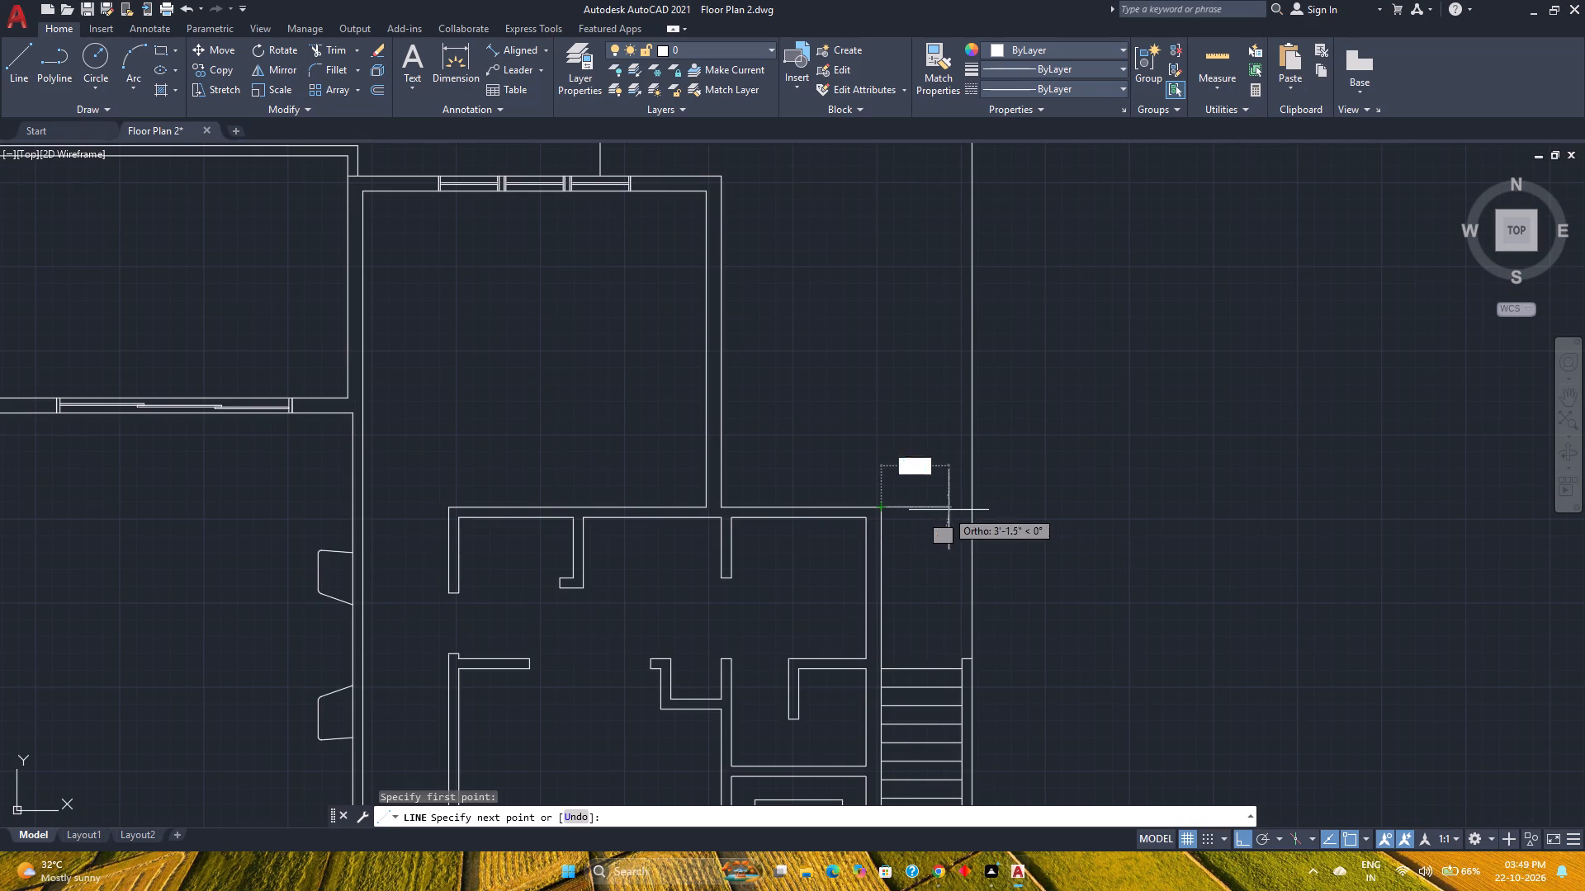
{"action": "left_click", "coordinate": [972, 508]}
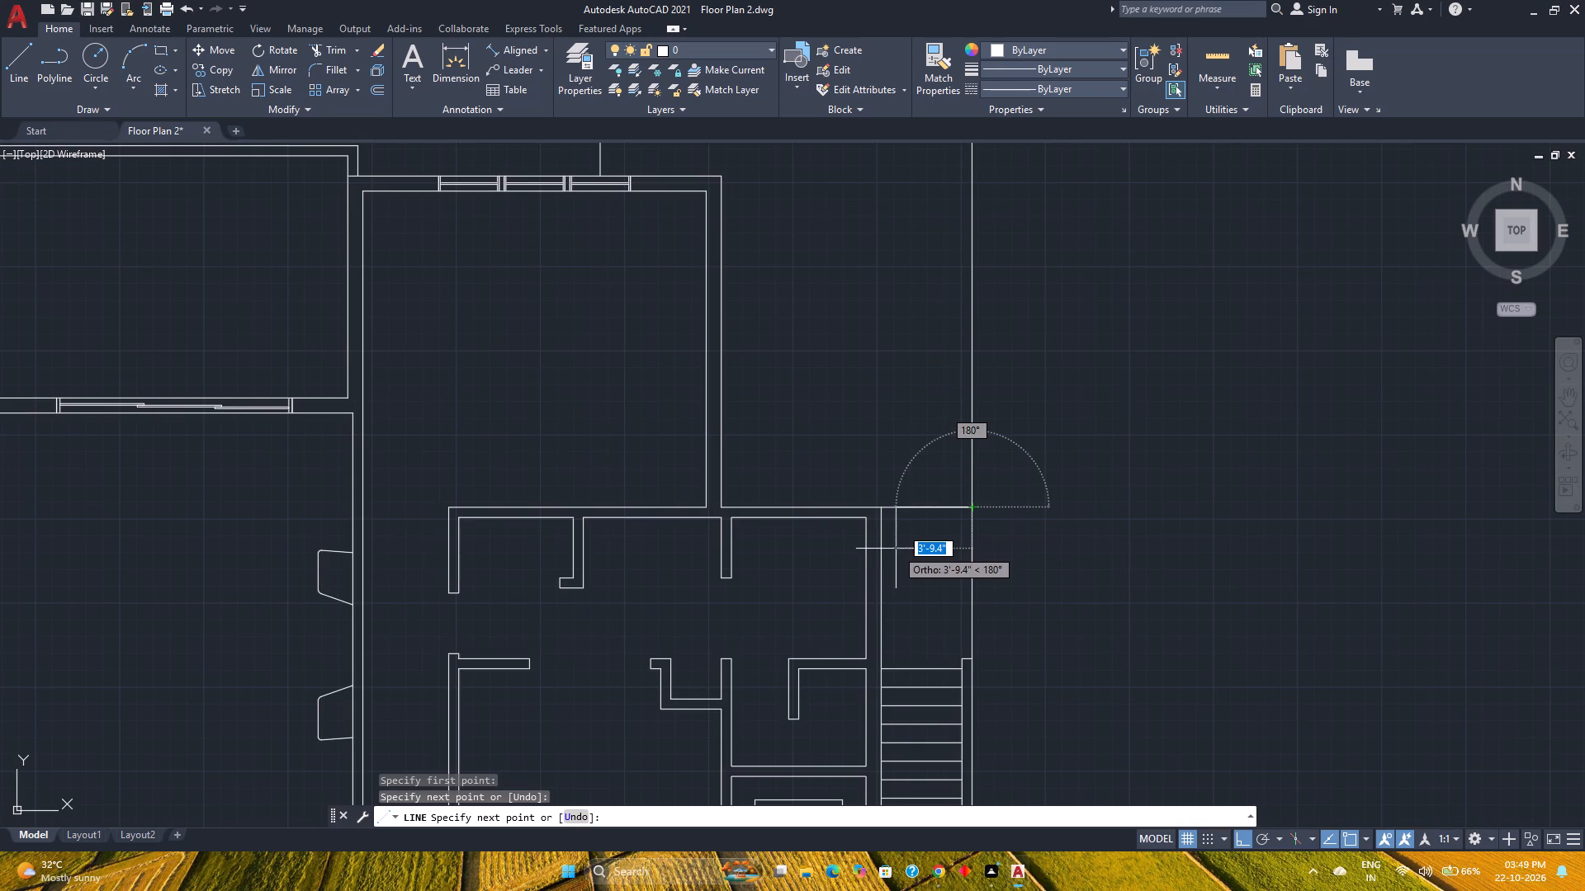
{"action": "key", "text": "Escape"}
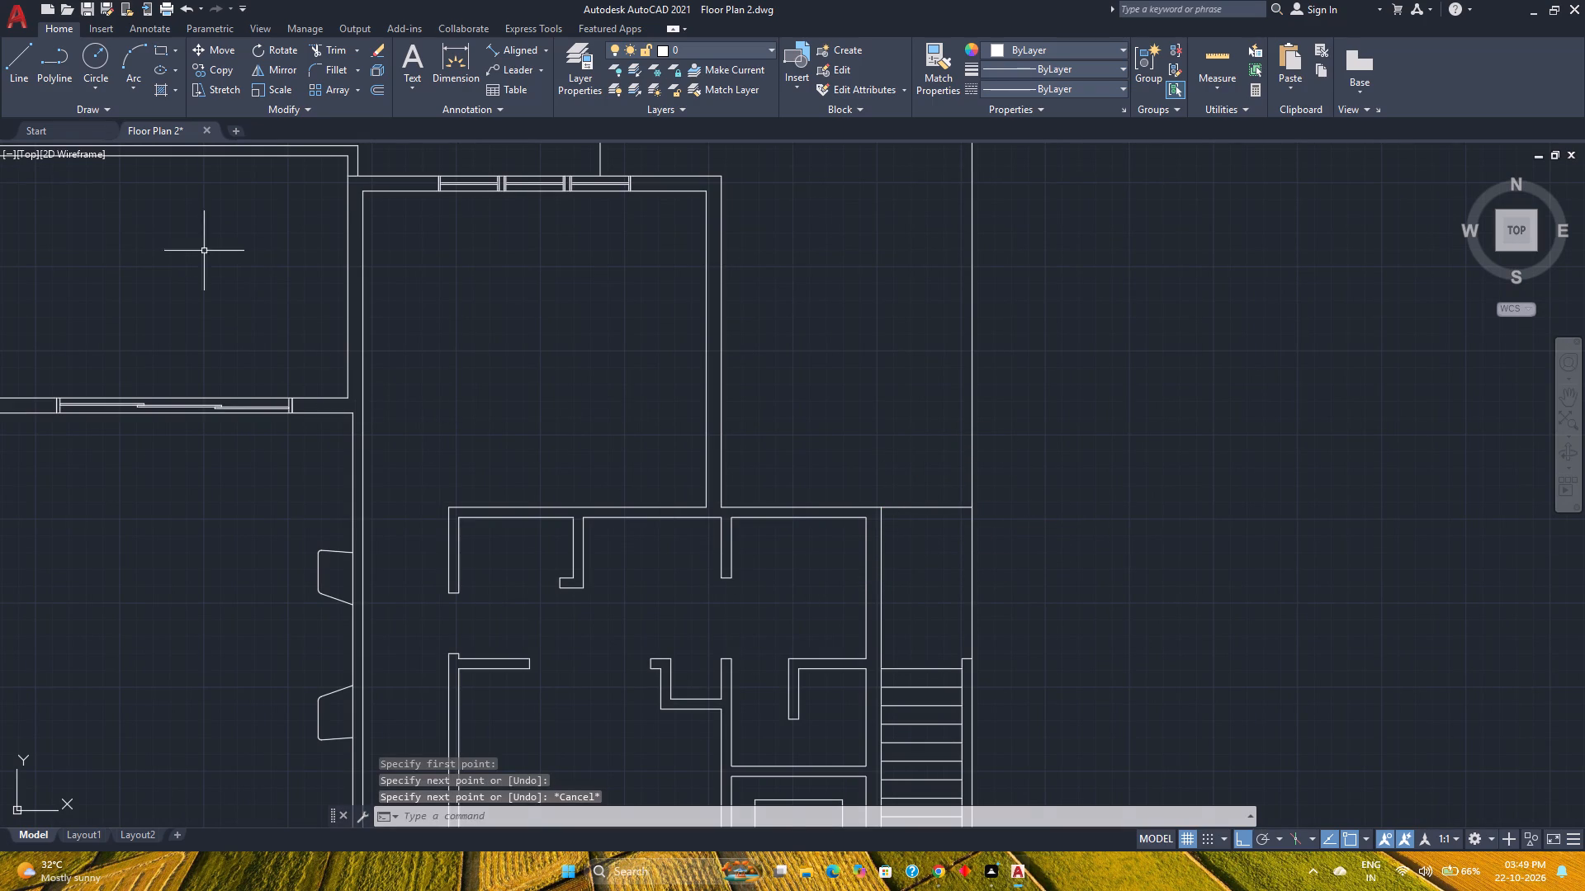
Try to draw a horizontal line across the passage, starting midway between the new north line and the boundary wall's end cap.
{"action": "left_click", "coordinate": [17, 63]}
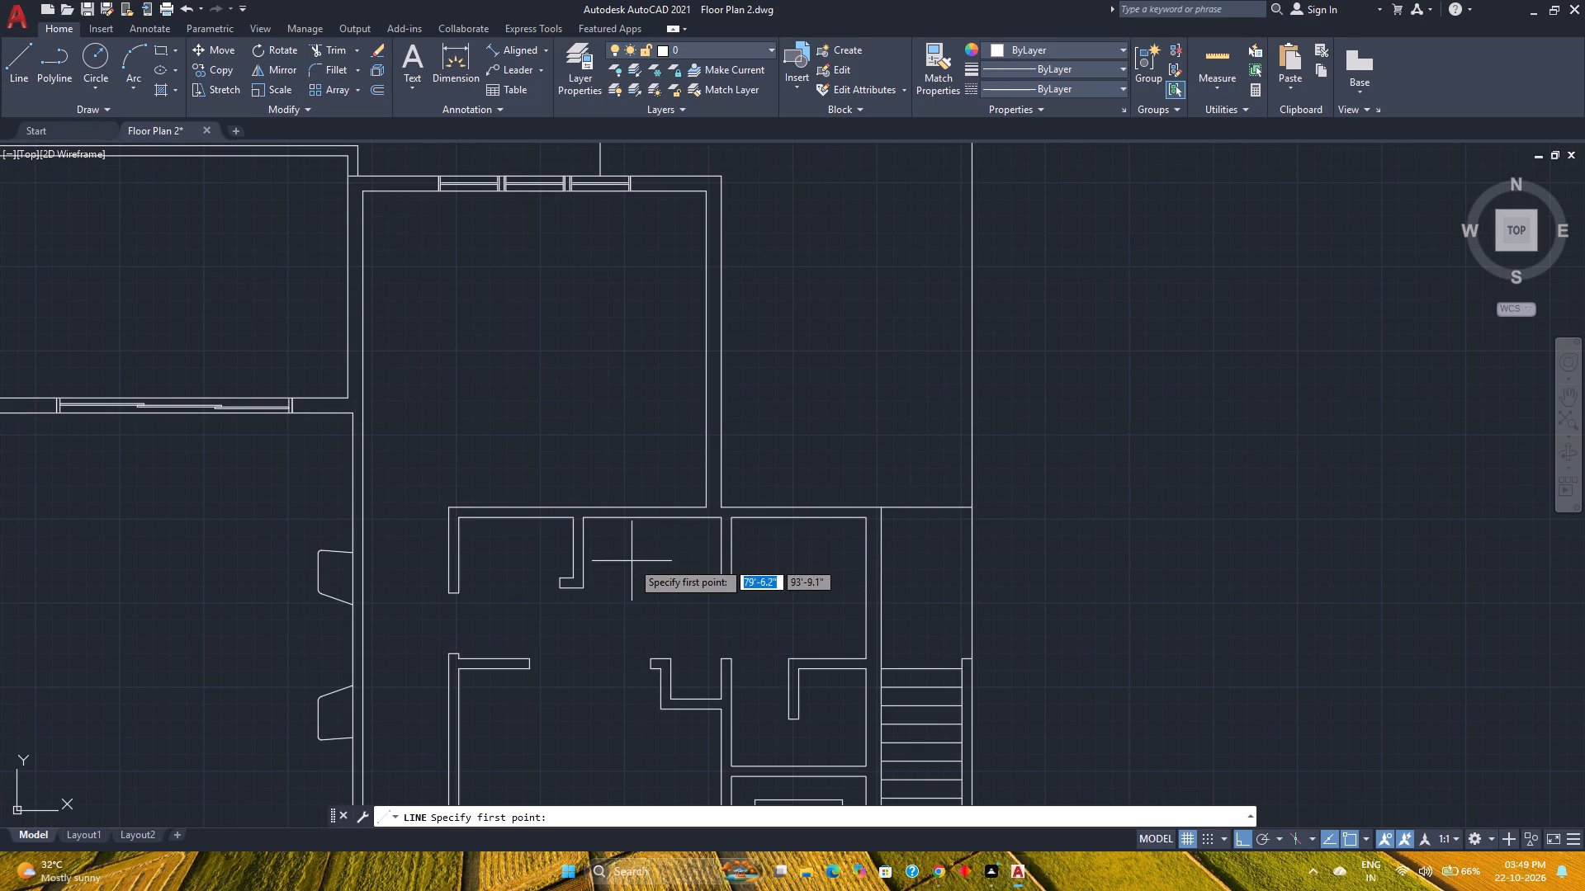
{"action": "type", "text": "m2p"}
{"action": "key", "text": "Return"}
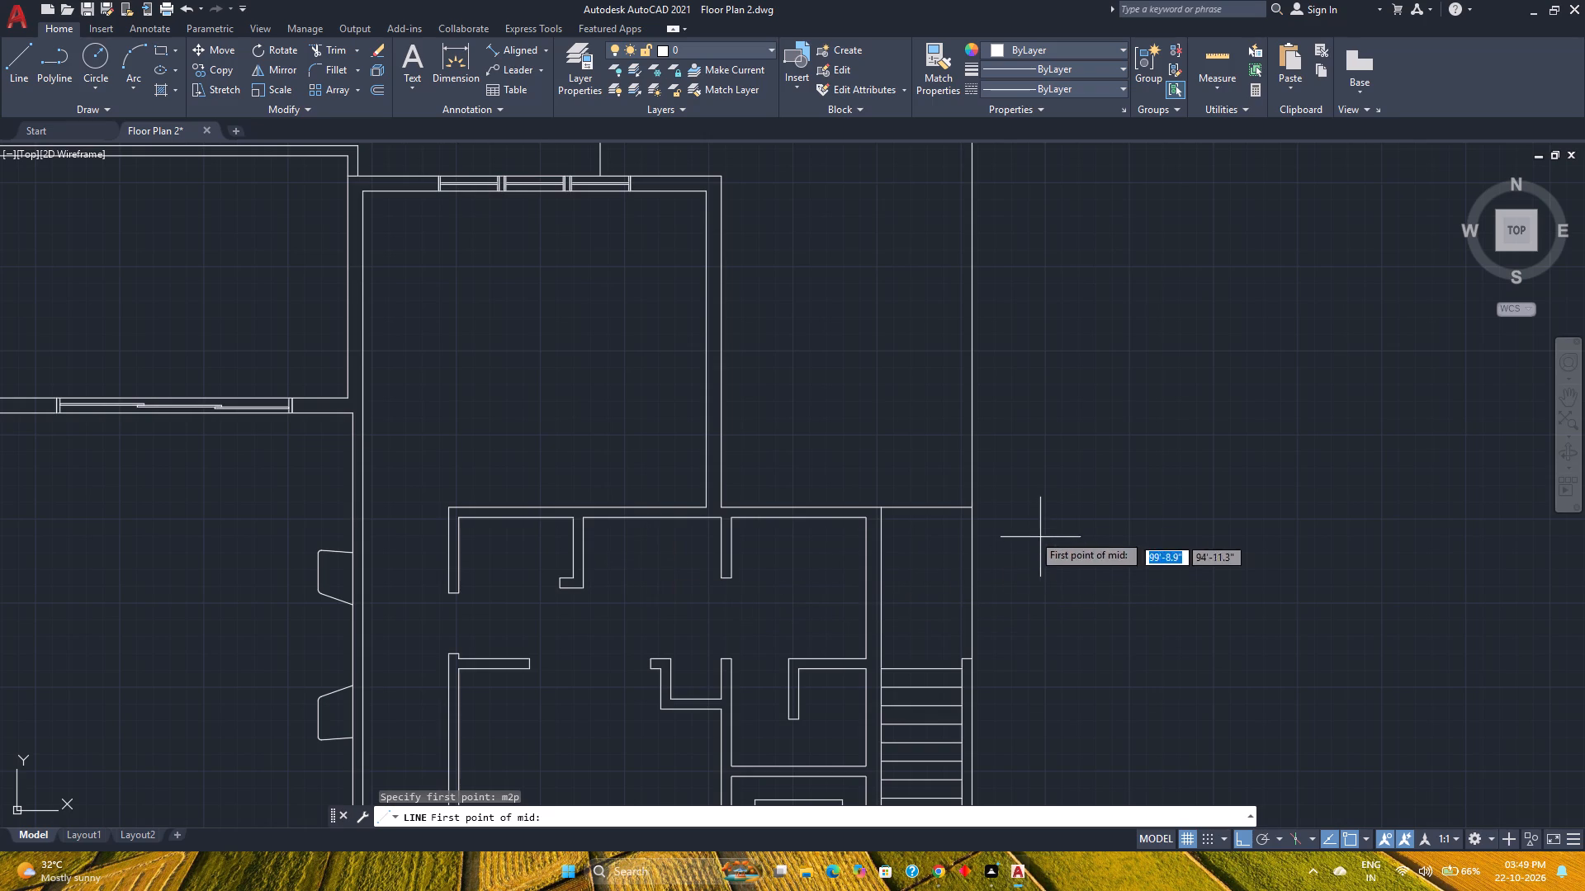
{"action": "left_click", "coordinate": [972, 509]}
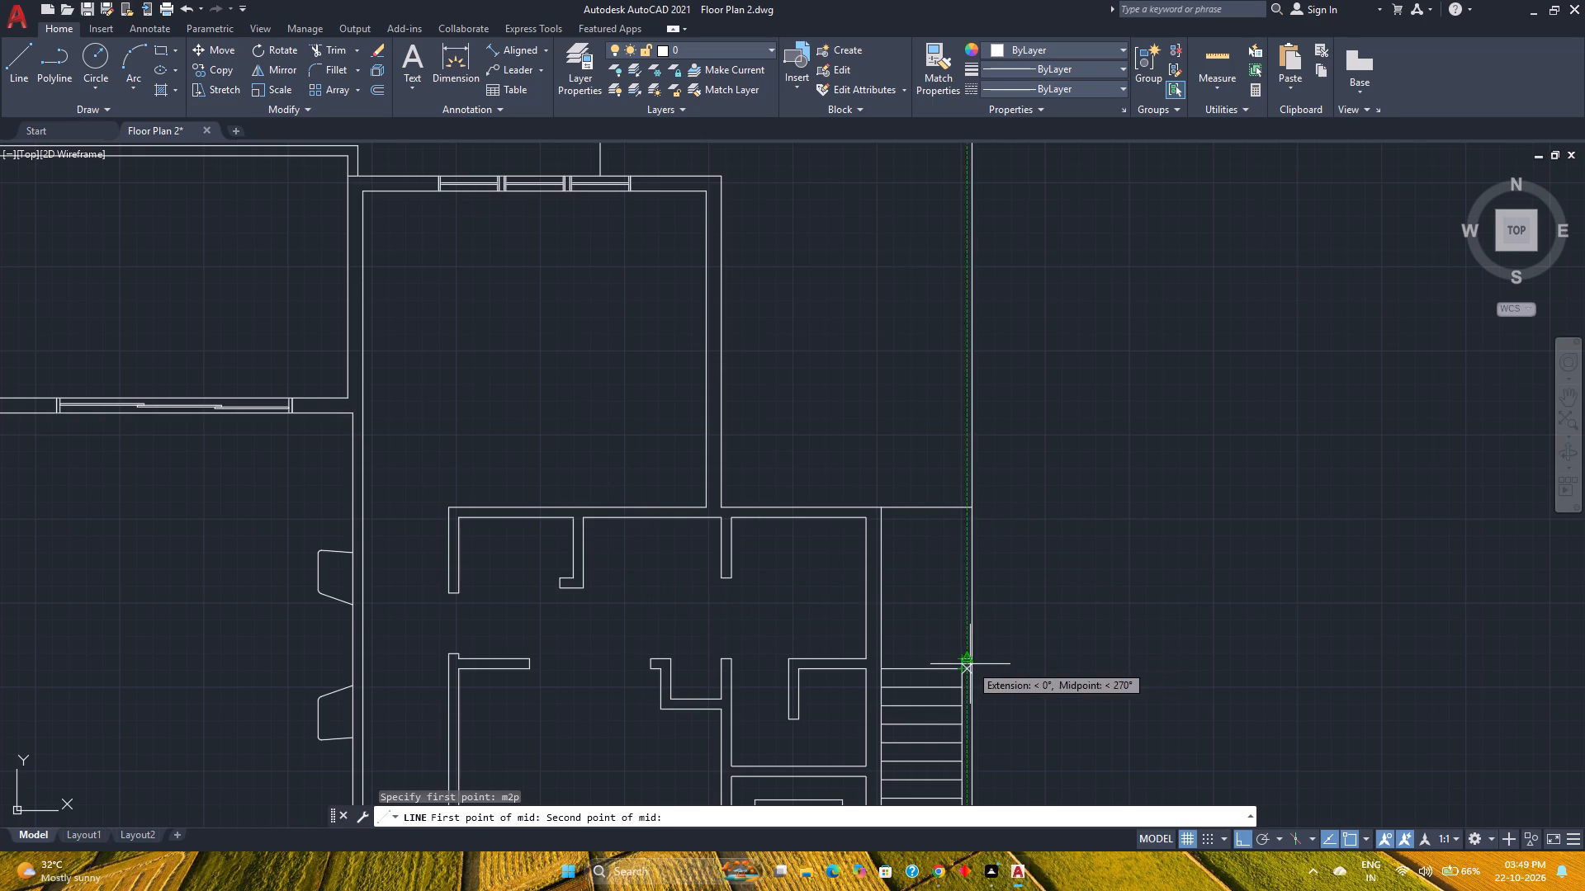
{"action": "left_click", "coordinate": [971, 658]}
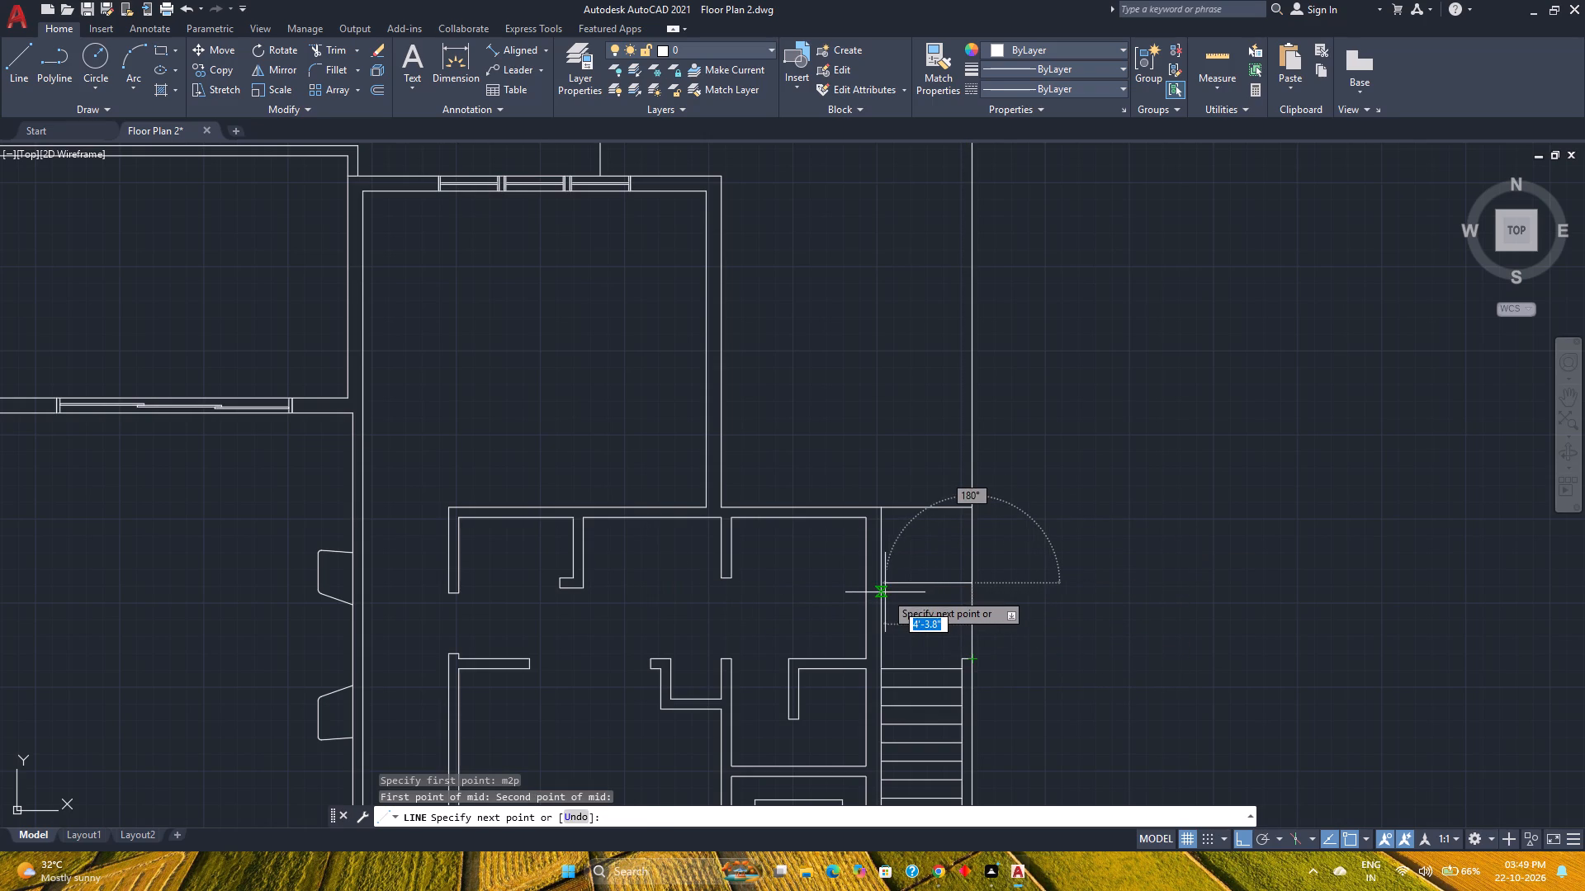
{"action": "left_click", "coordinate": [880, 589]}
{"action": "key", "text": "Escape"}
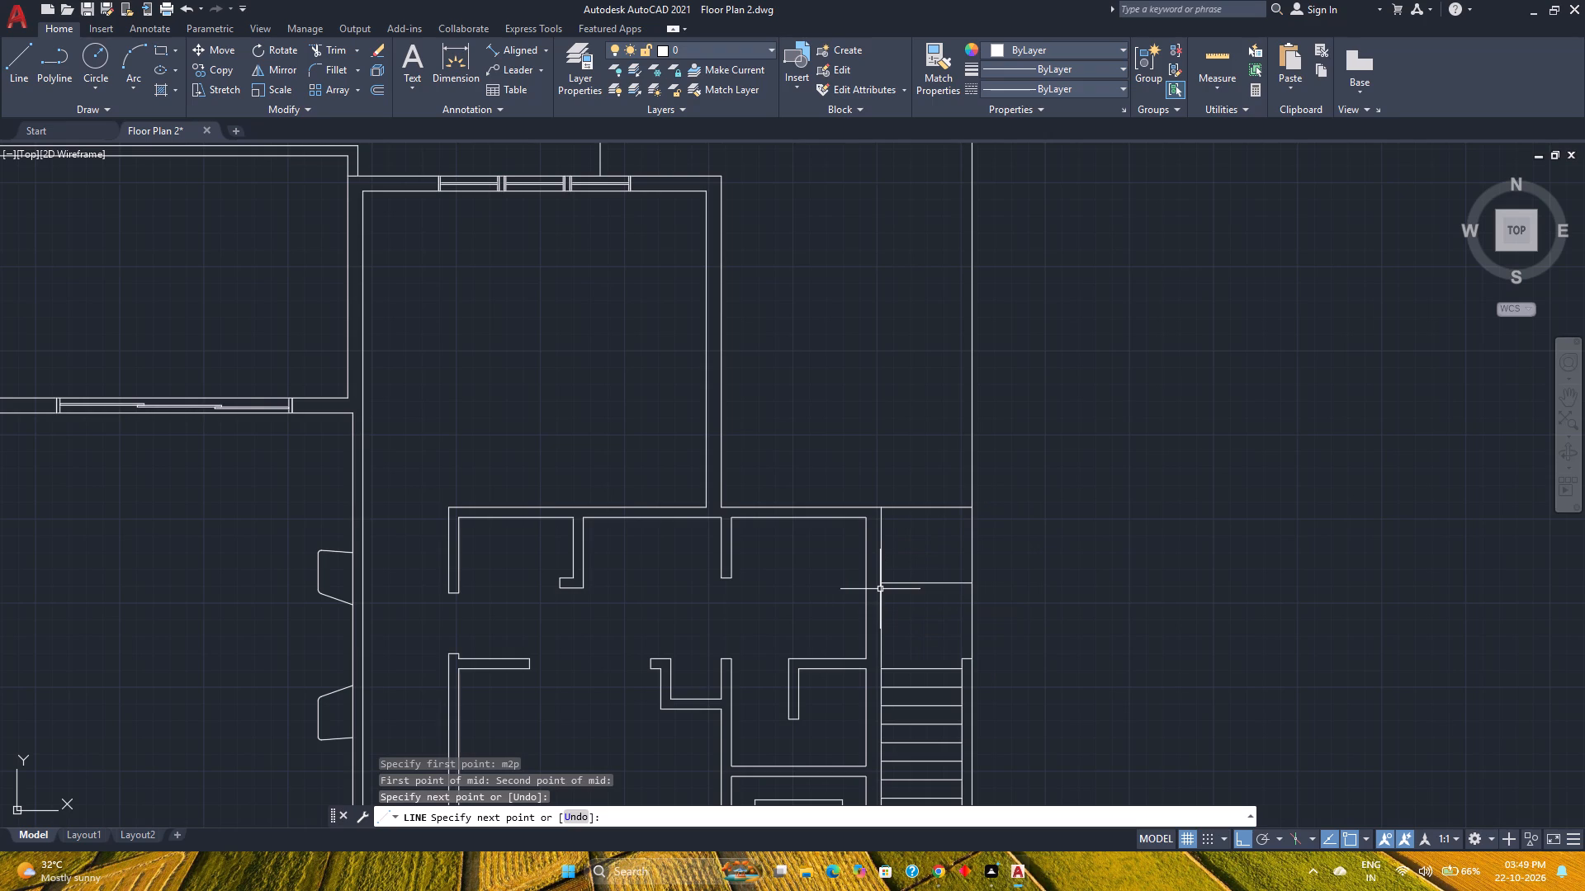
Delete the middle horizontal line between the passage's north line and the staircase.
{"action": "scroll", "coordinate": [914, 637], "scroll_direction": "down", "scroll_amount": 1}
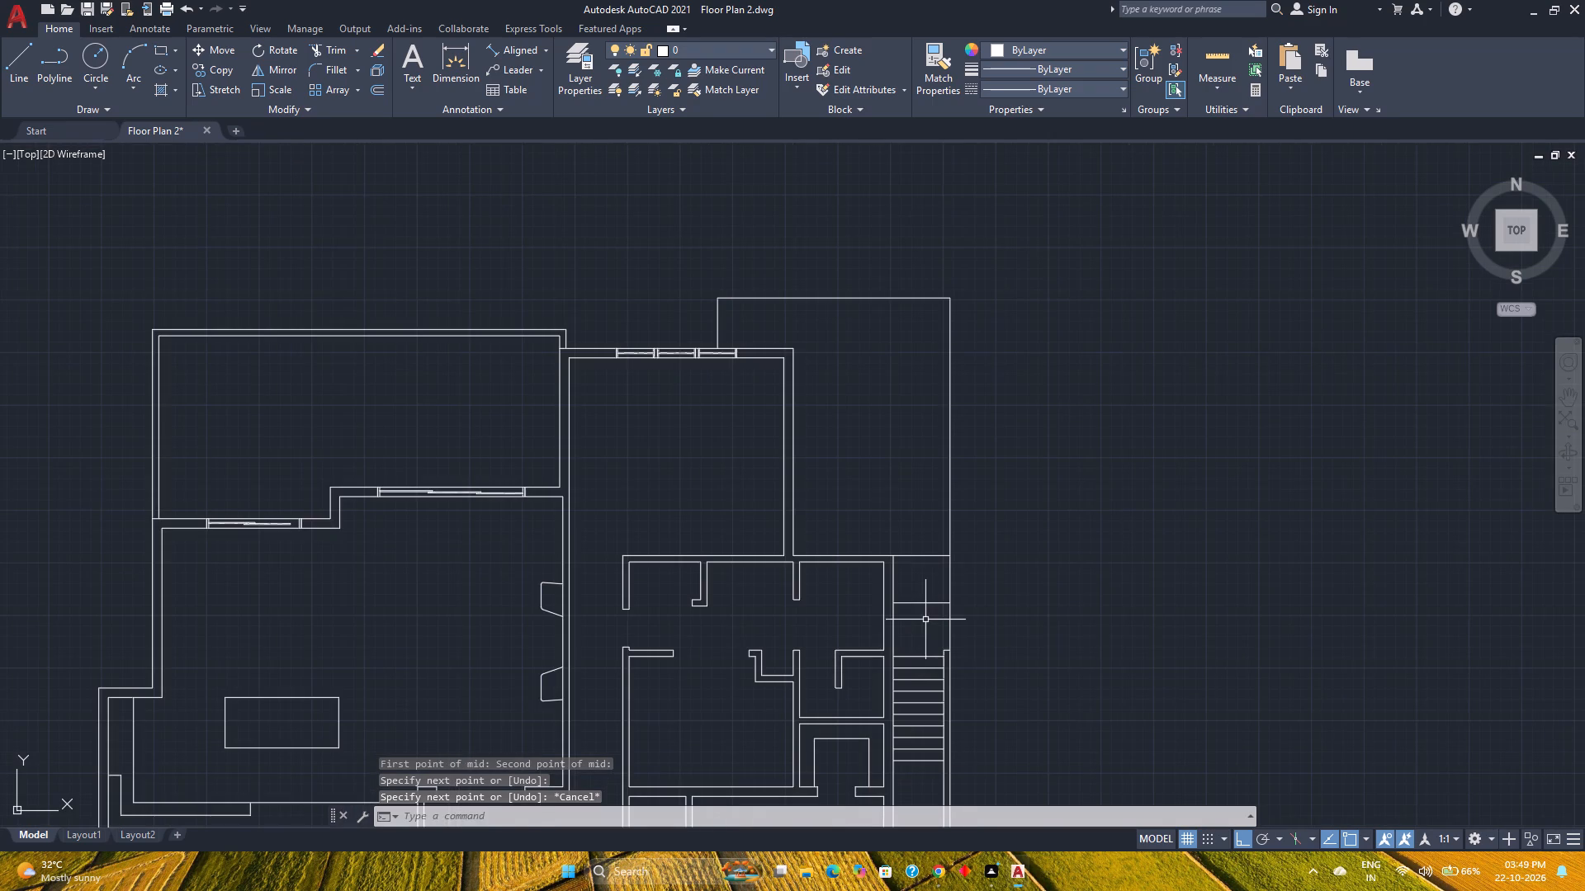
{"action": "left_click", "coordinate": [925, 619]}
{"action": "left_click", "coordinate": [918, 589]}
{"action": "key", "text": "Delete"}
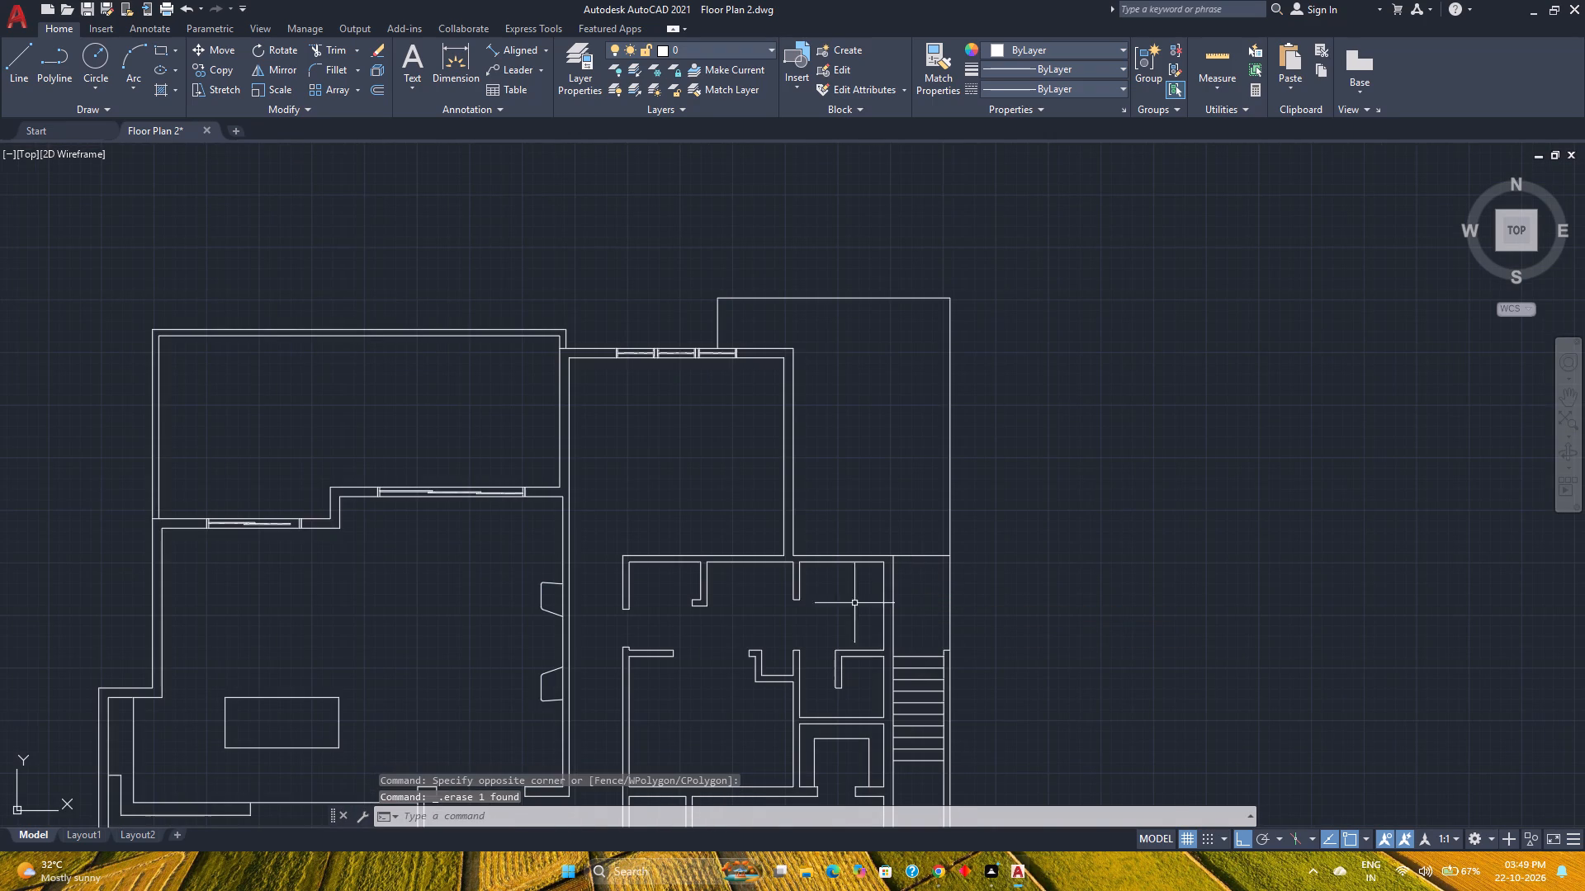
Draw a horizontal line about 4'-6" long across the passage, midway between its north line and the top stair tread.
{"action": "left_click", "coordinate": [26, 60]}
{"action": "type", "text": "m2p"}
{"action": "key", "text": "Return"}
{"action": "scroll", "coordinate": [899, 654], "scroll_direction": "up", "scroll_amount": 2}
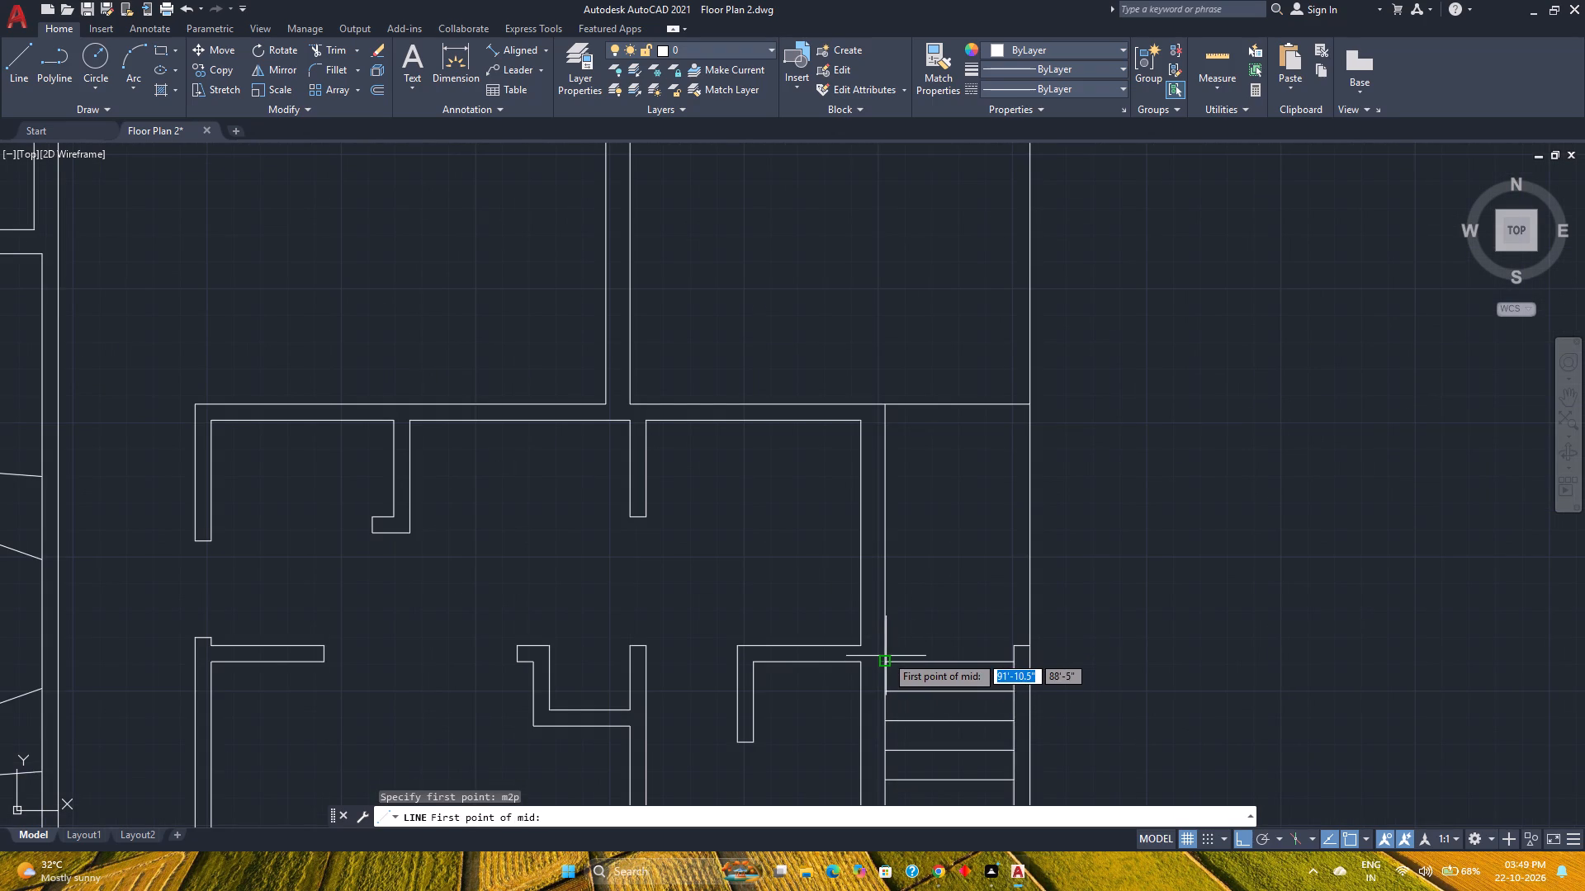
{"action": "left_click", "coordinate": [882, 403]}
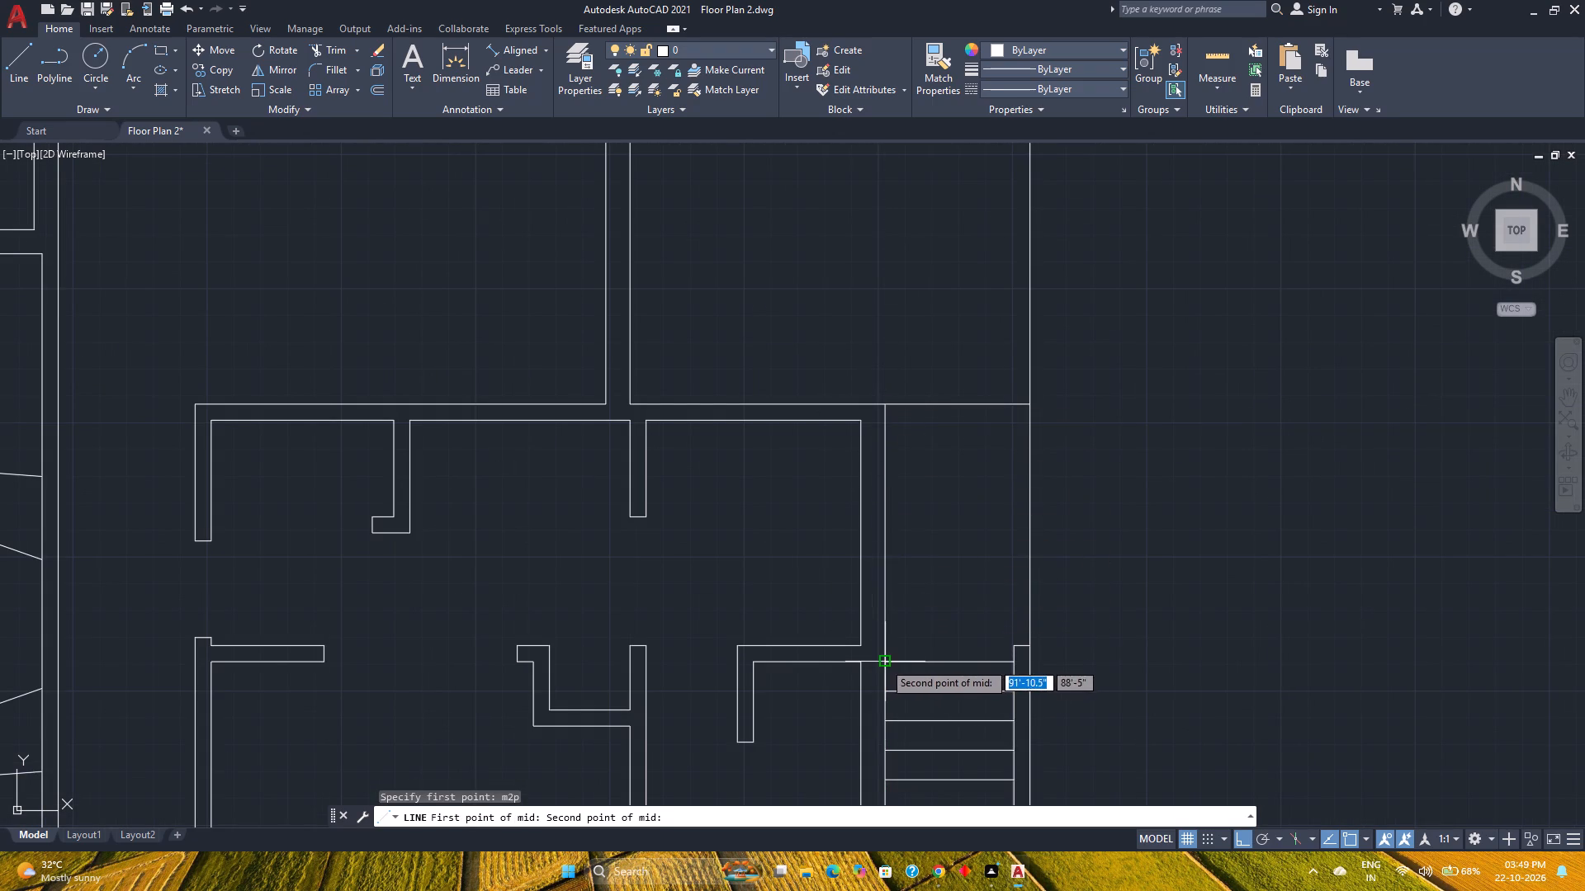
{"action": "left_click", "coordinate": [883, 662]}
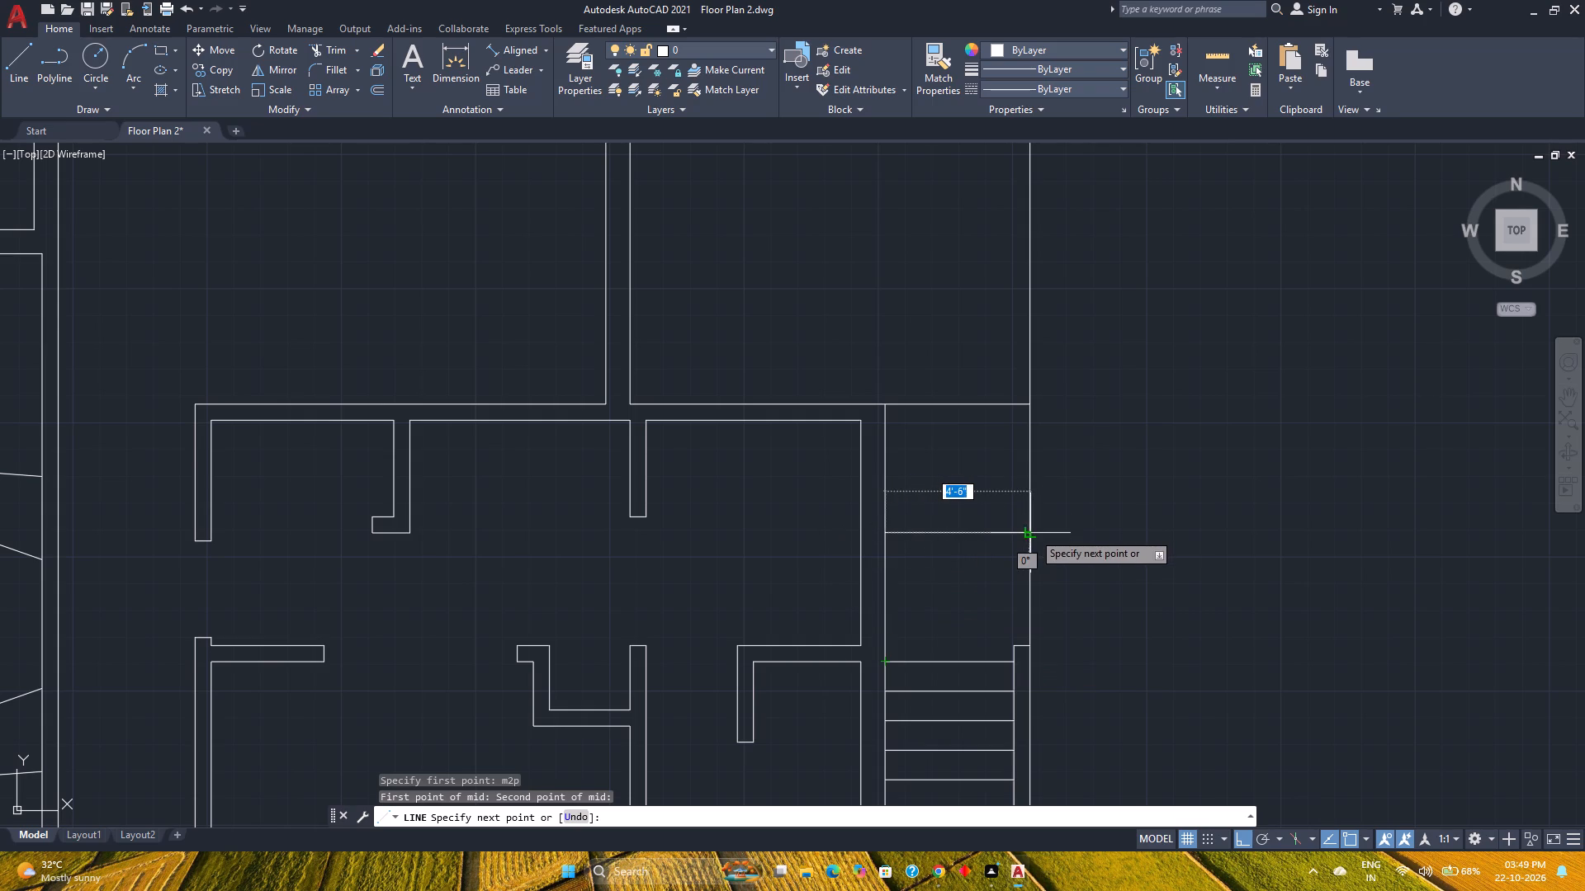
{"action": "left_click", "coordinate": [1033, 532]}
{"action": "key", "text": "Escape"}
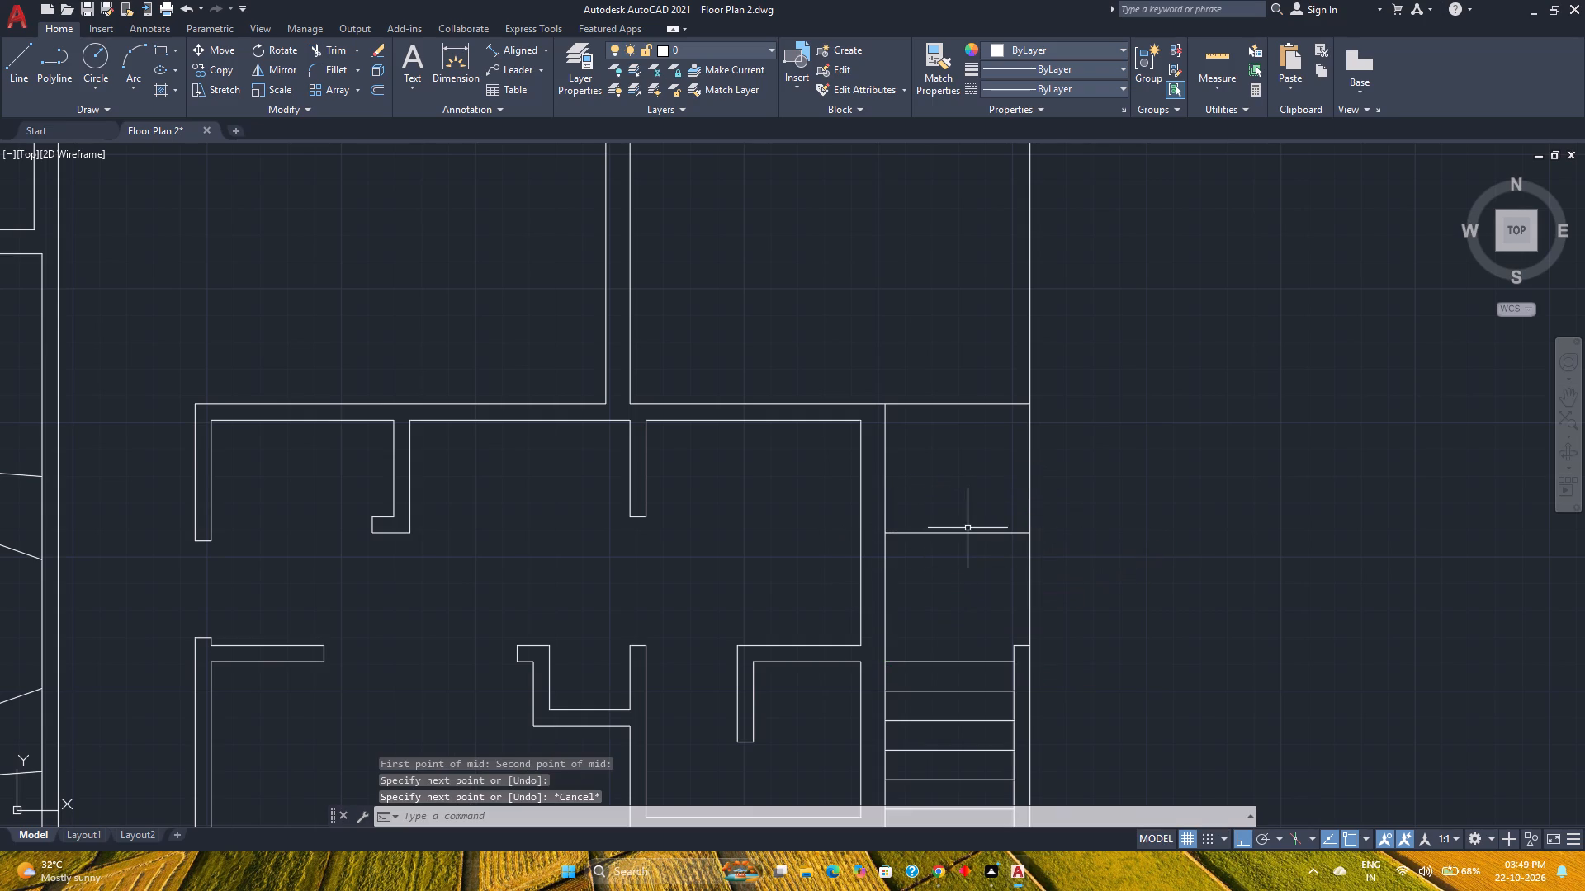
Draw an outline from the north-east room's outer corner, about 7'-11" east and about 16'-4" south to the passage's north line.
{"action": "middle_click_drag", "start_coordinate": [968, 527], "coordinate": [943, 682]}
{"action": "scroll", "coordinate": [948, 638], "scroll_direction": "down", "scroll_amount": 2}
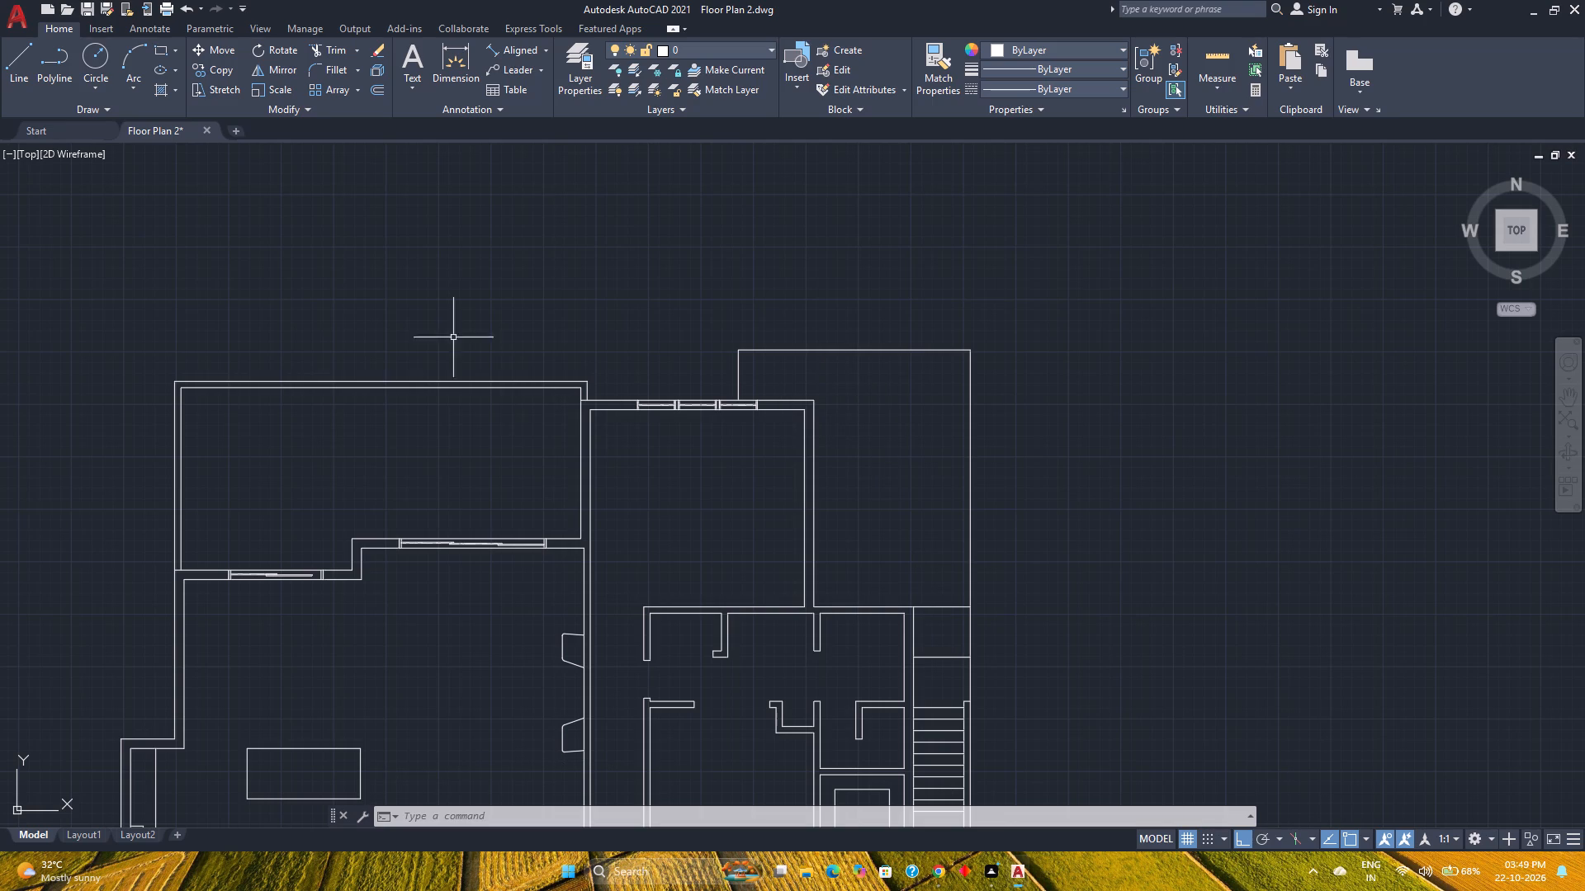
{"action": "left_click", "coordinate": [24, 59]}
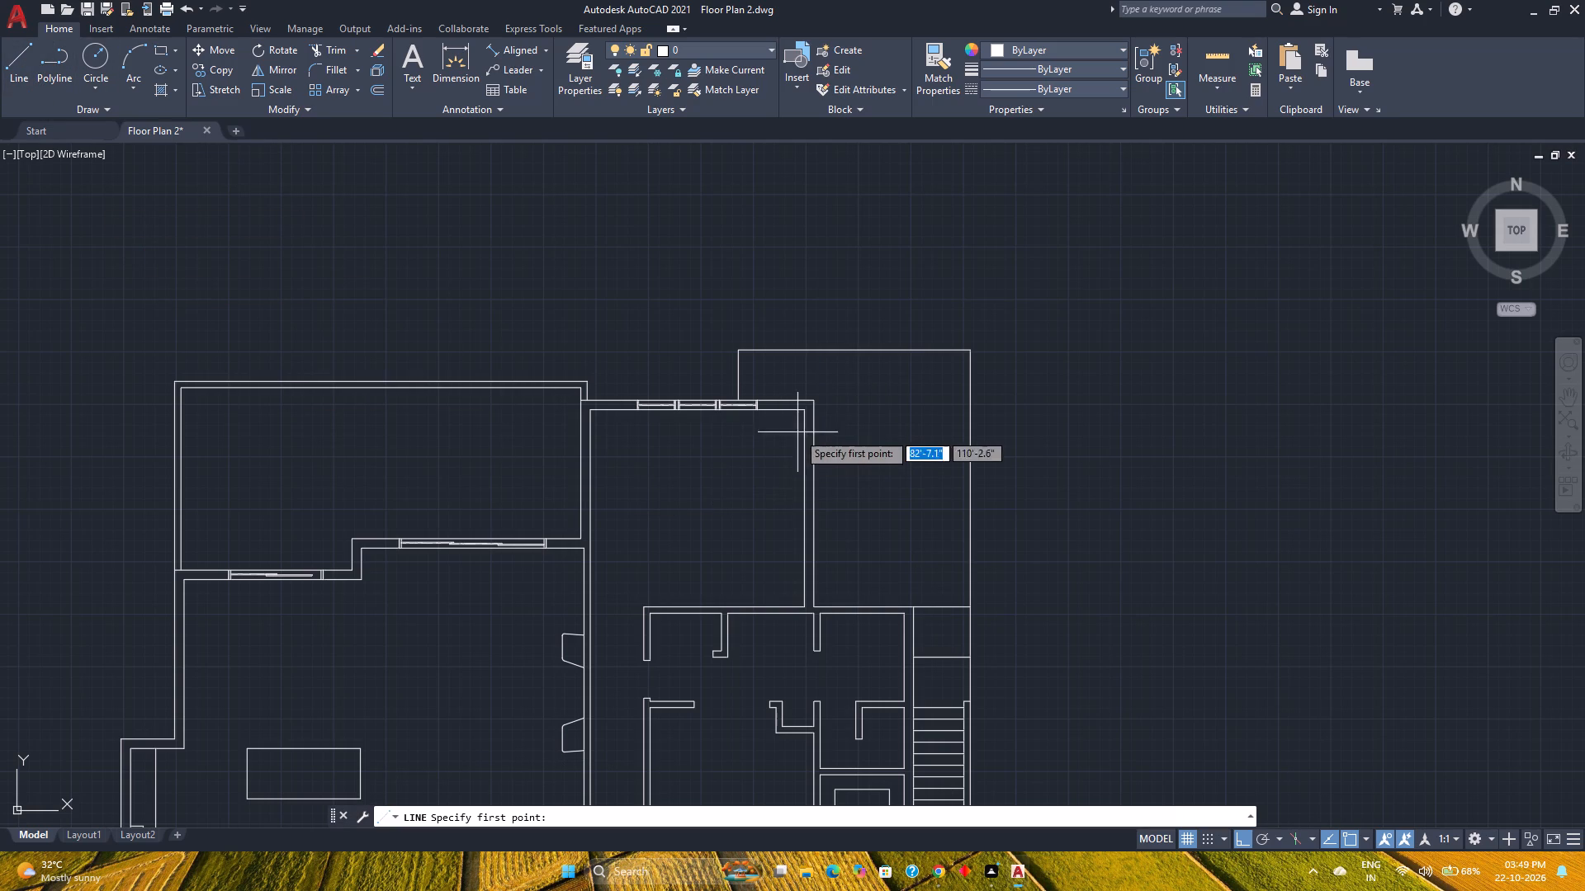
{"action": "left_click", "coordinate": [816, 399]}
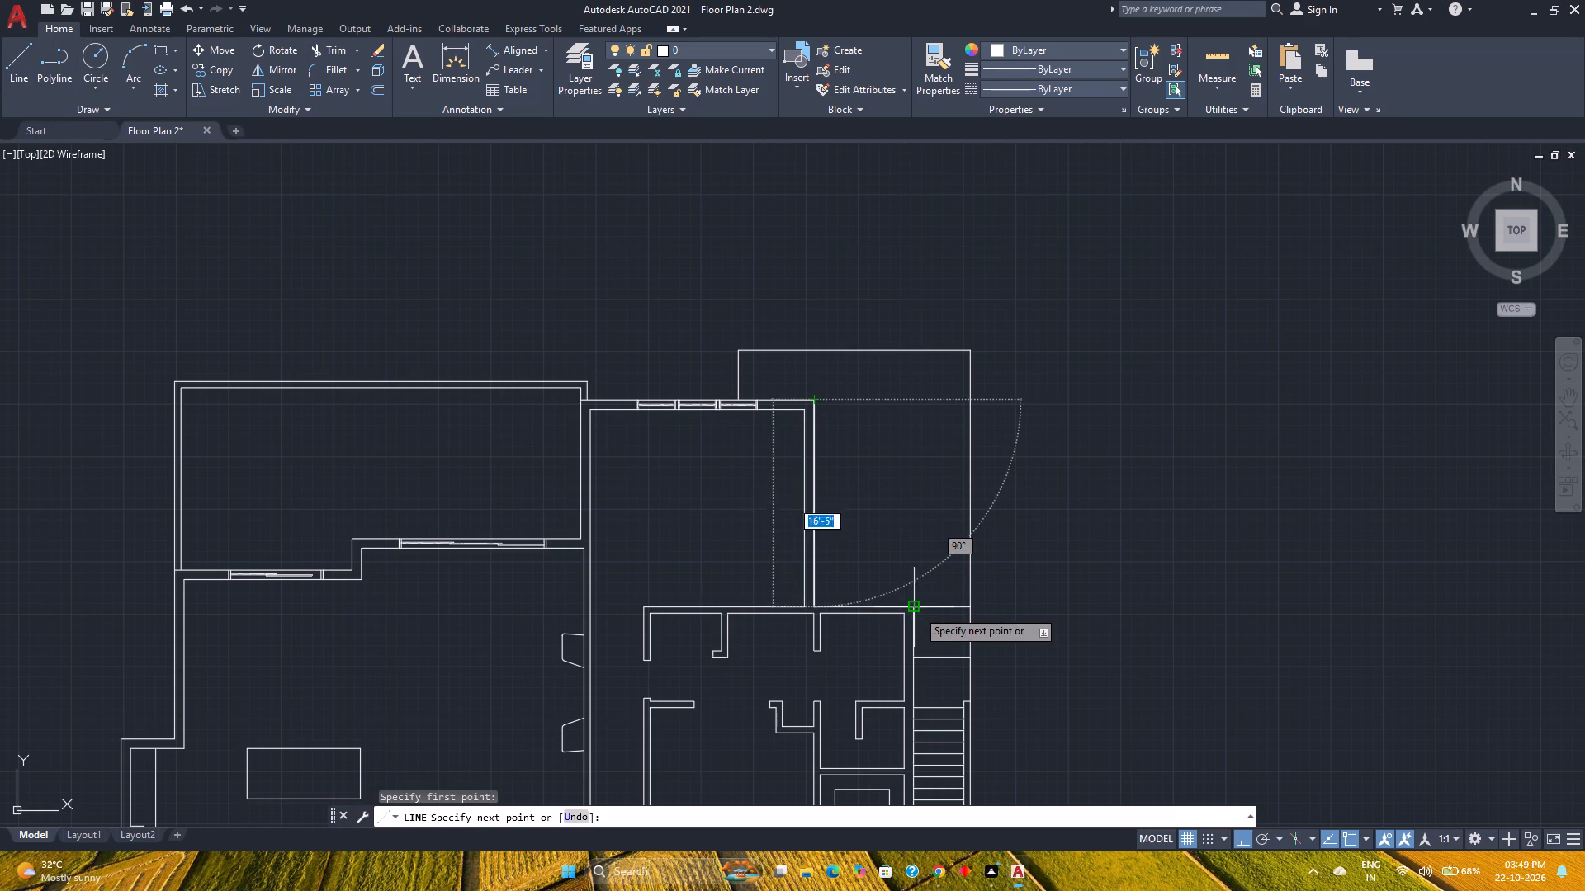
{"action": "left_click", "coordinate": [912, 399]}
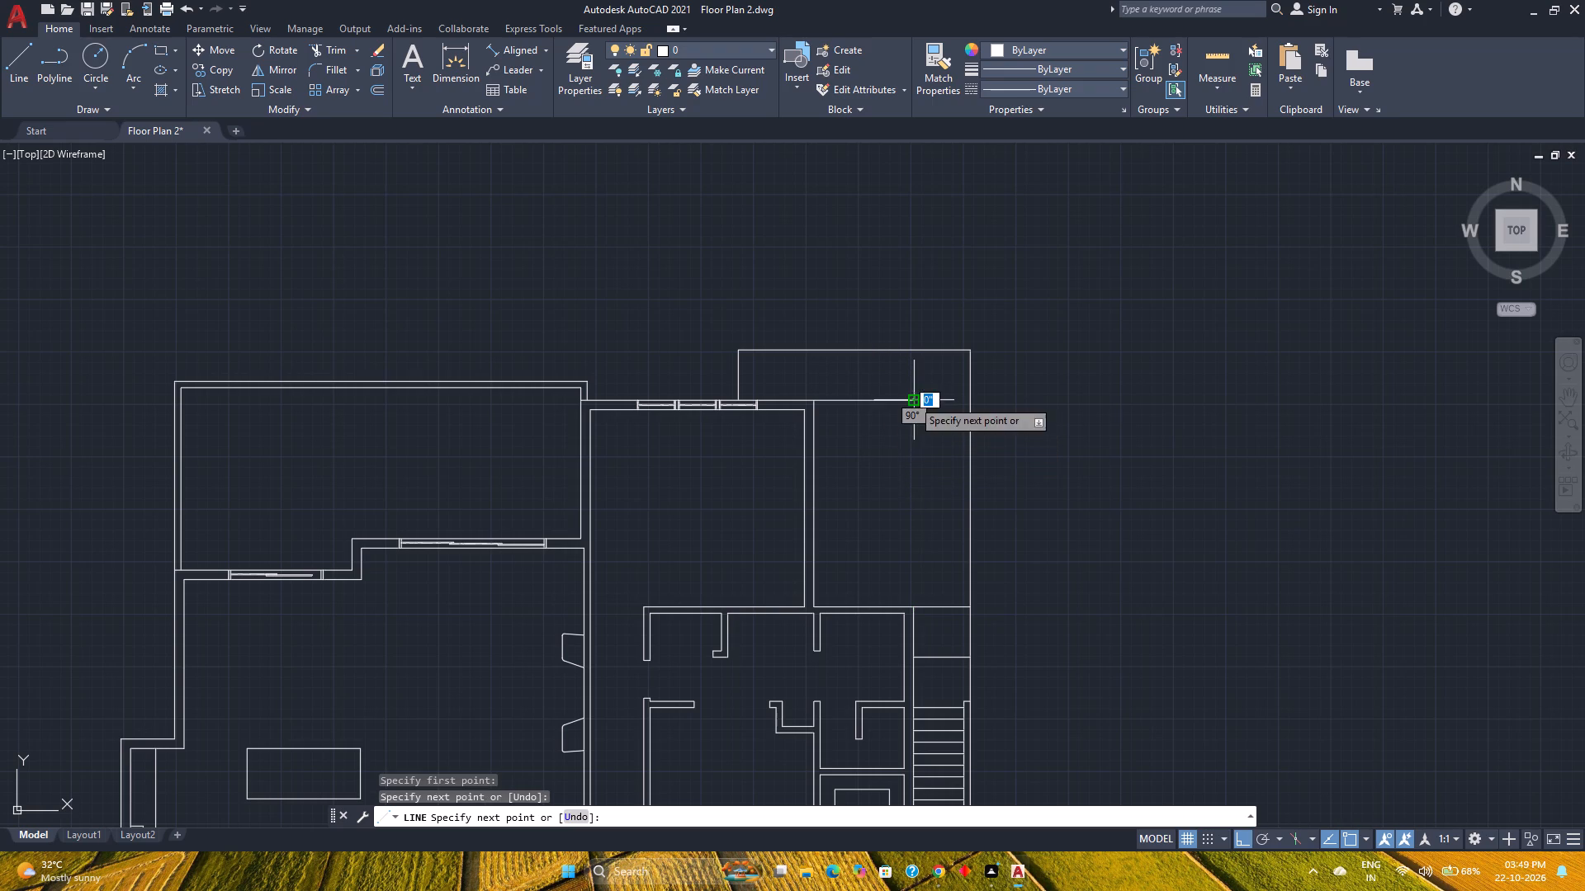
{"action": "left_click", "coordinate": [911, 606]}
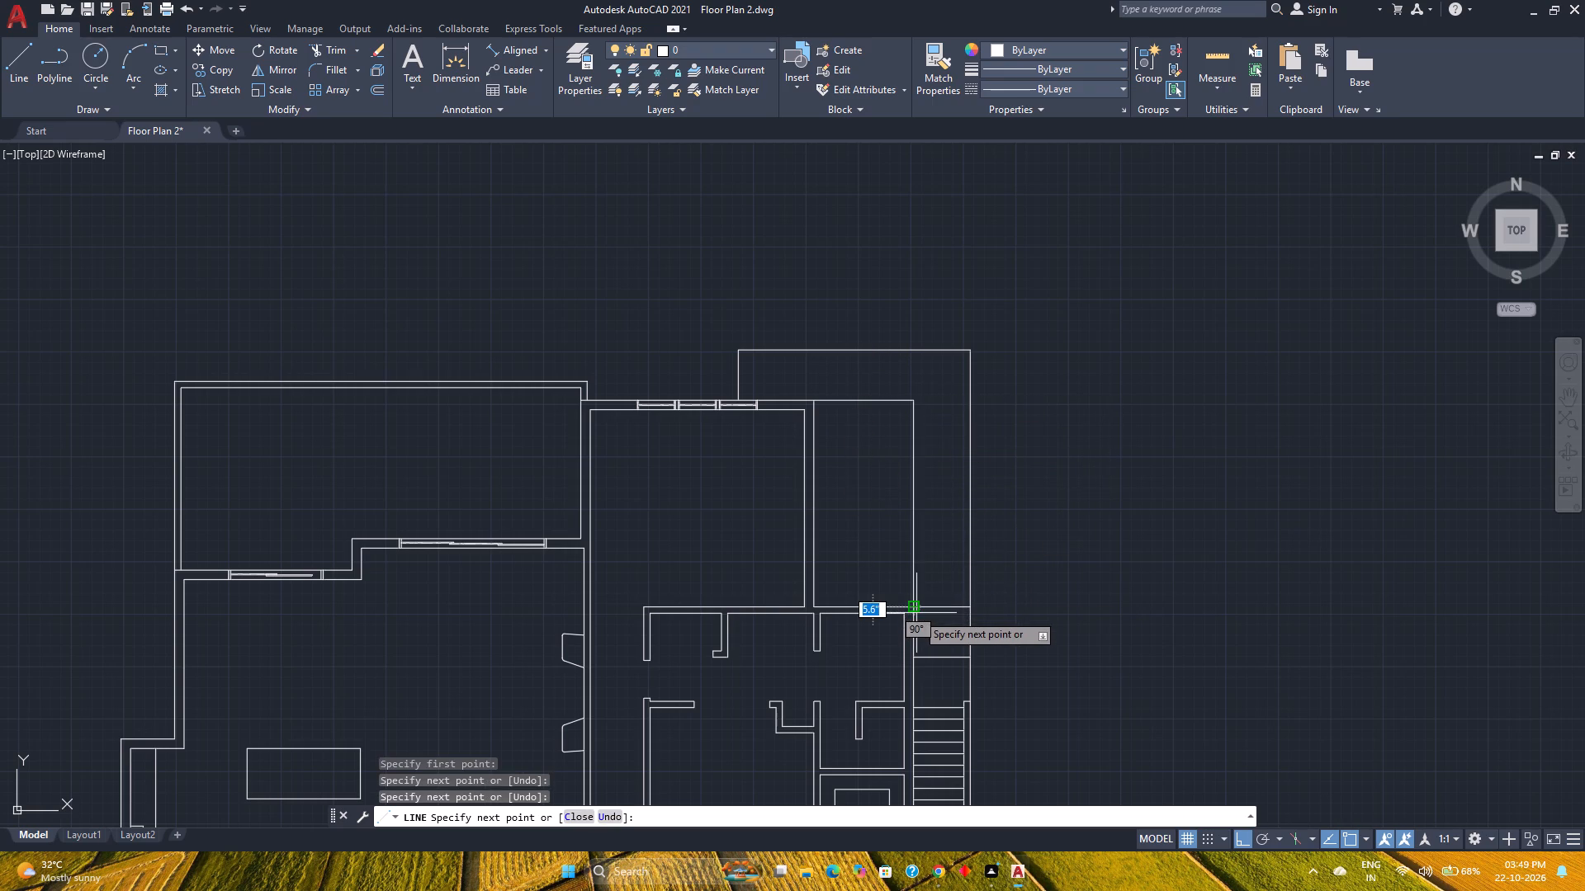
{"action": "scroll", "coordinate": [920, 613], "scroll_direction": "up", "scroll_amount": 6}
{"action": "scroll", "coordinate": [819, 565], "scroll_direction": "up", "scroll_amount": 3}
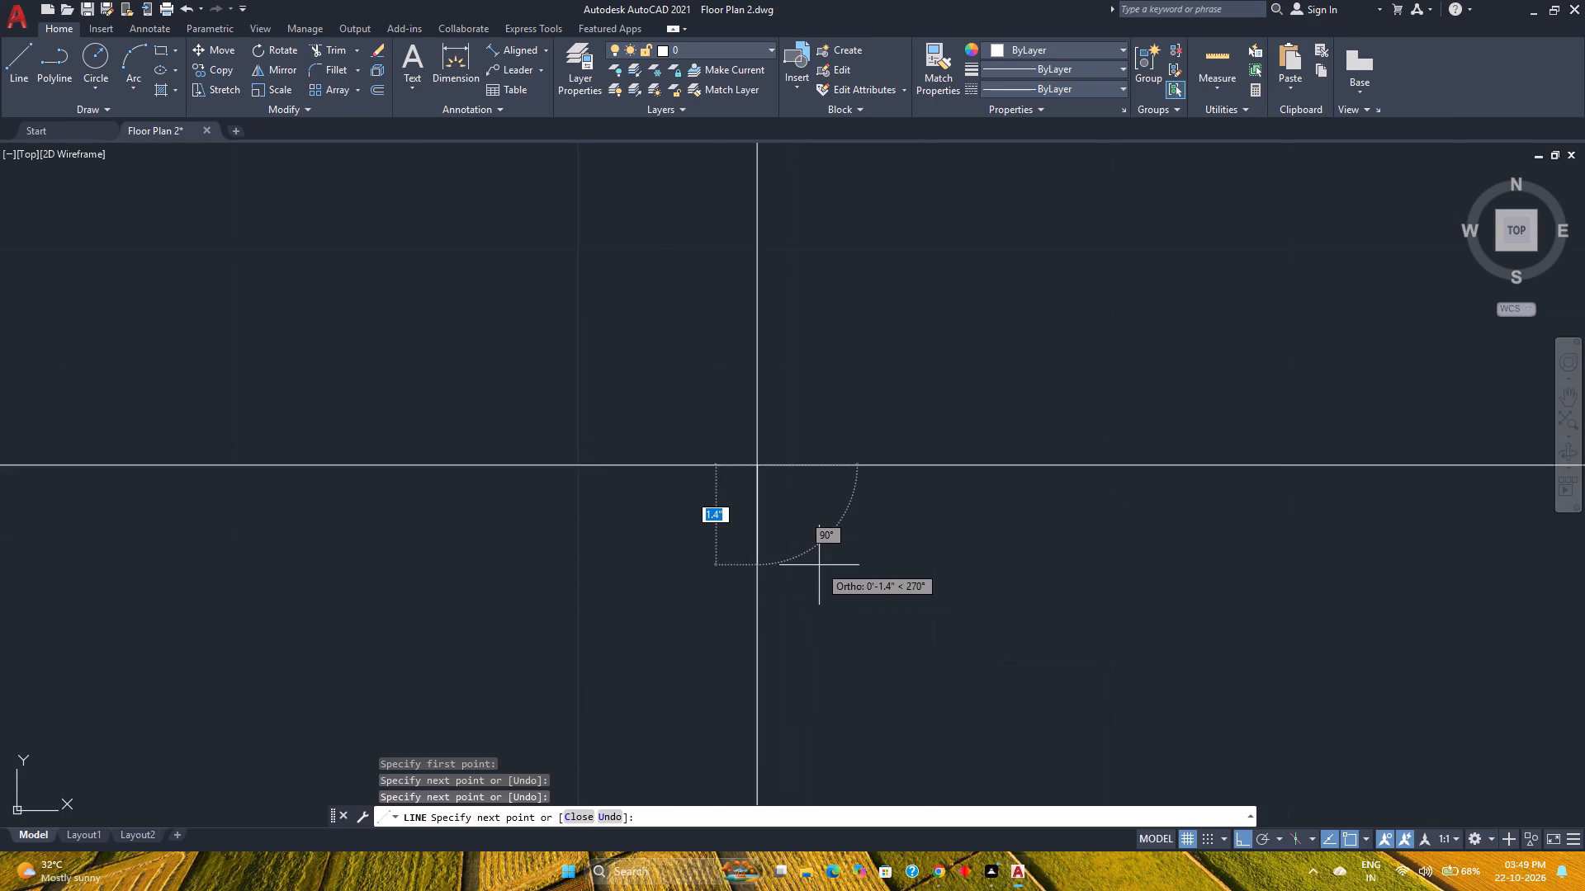
{"action": "key", "text": "Escape"}
{"action": "scroll", "coordinate": [819, 564], "scroll_direction": "down", "scroll_amount": 9}
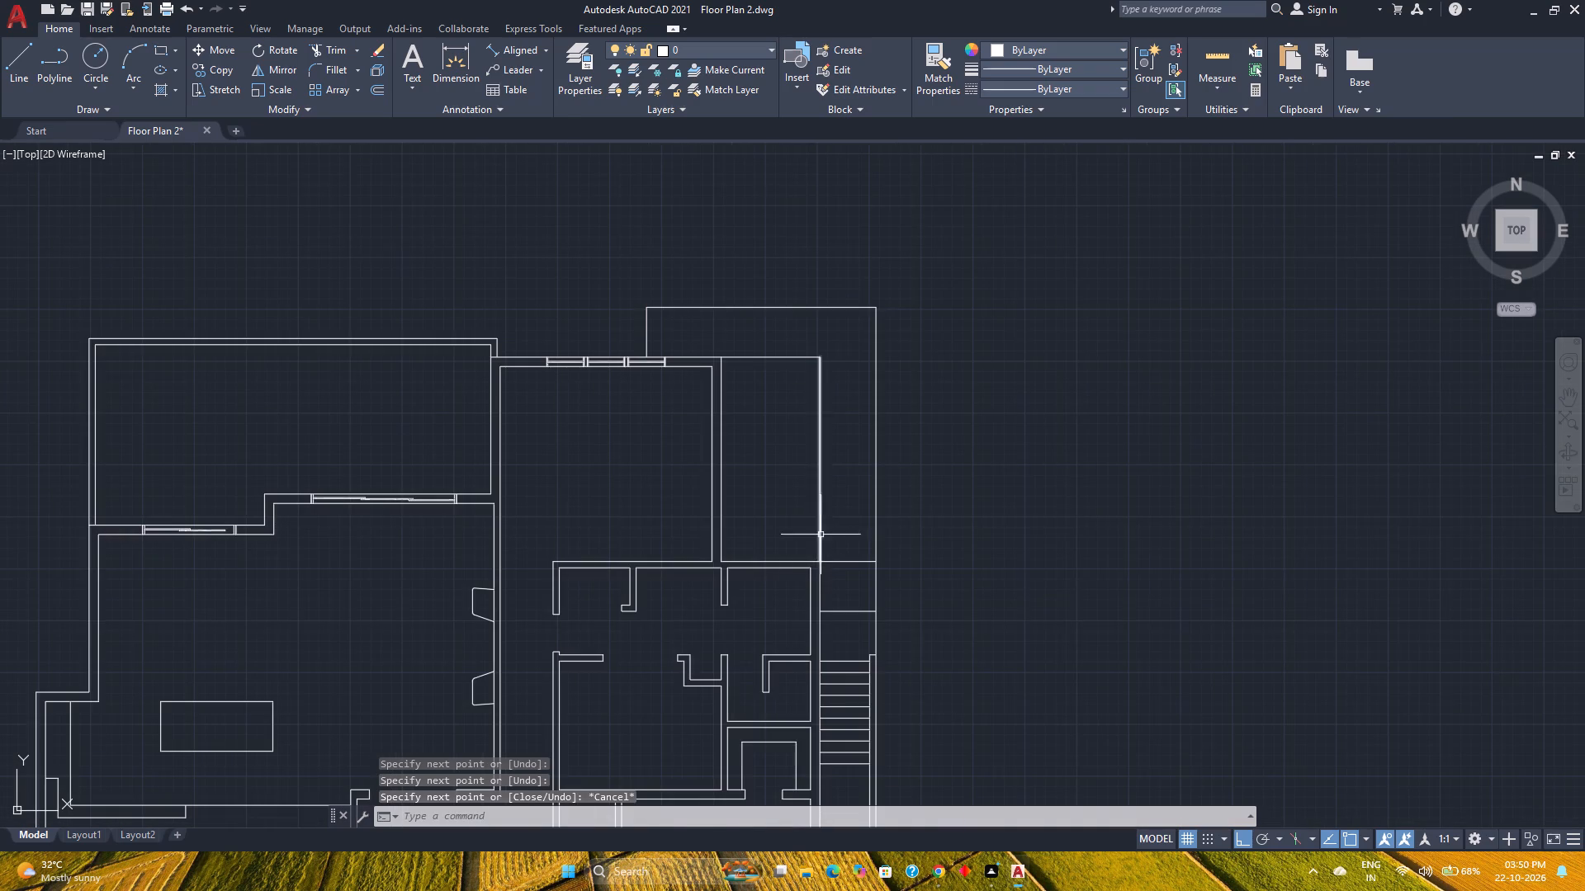
{"action": "middle_click_drag", "start_coordinate": [846, 439], "coordinate": [851, 557]}
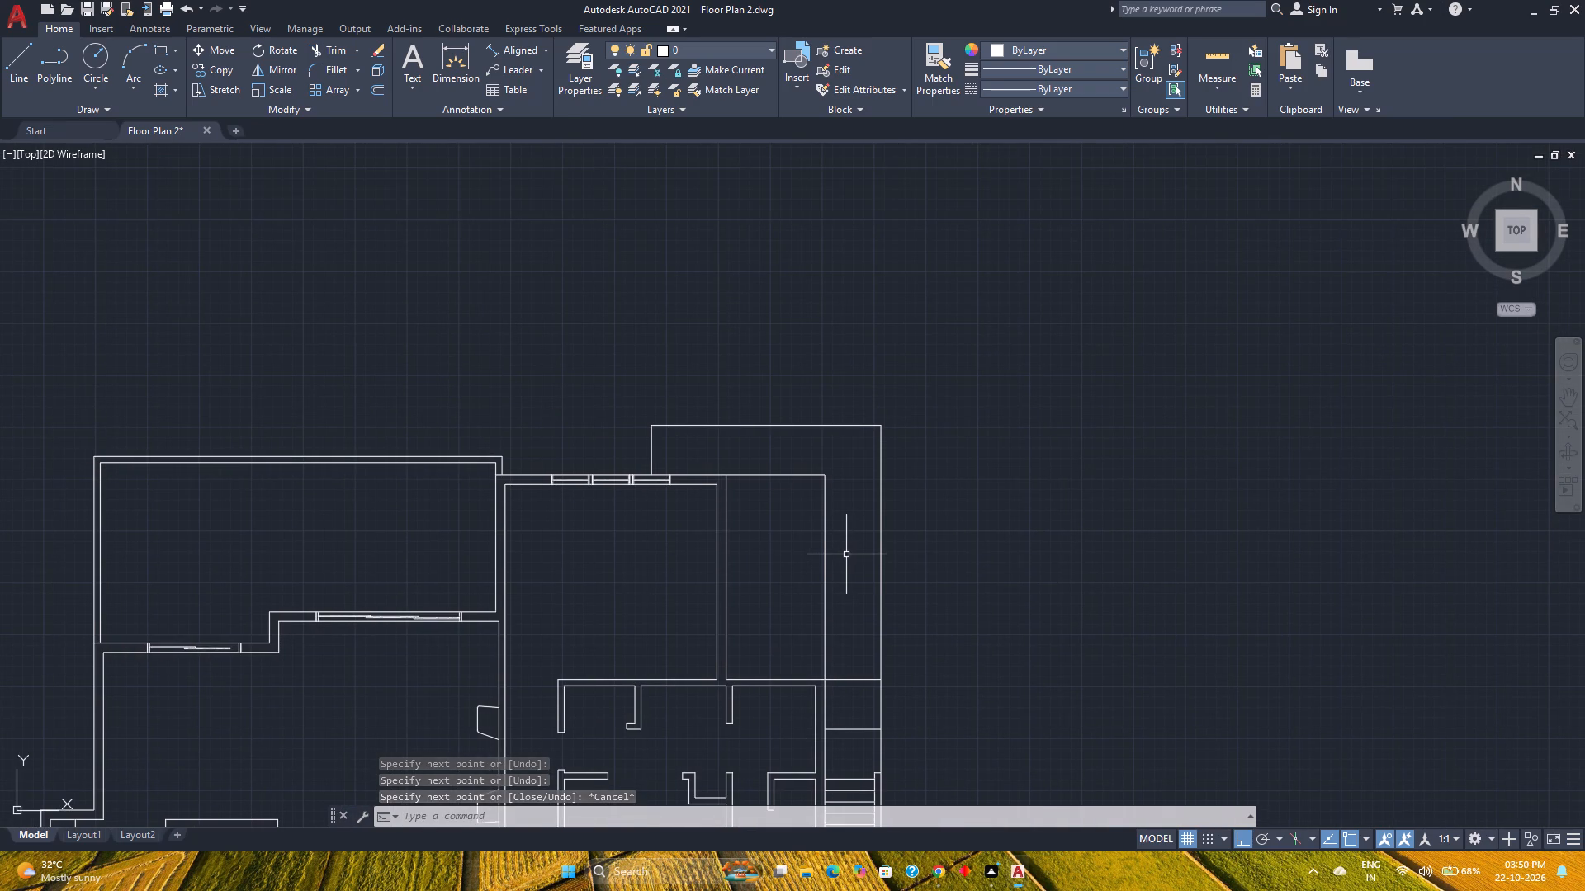
Save the drawing.
{"action": "key", "text": "ctrl+s"}
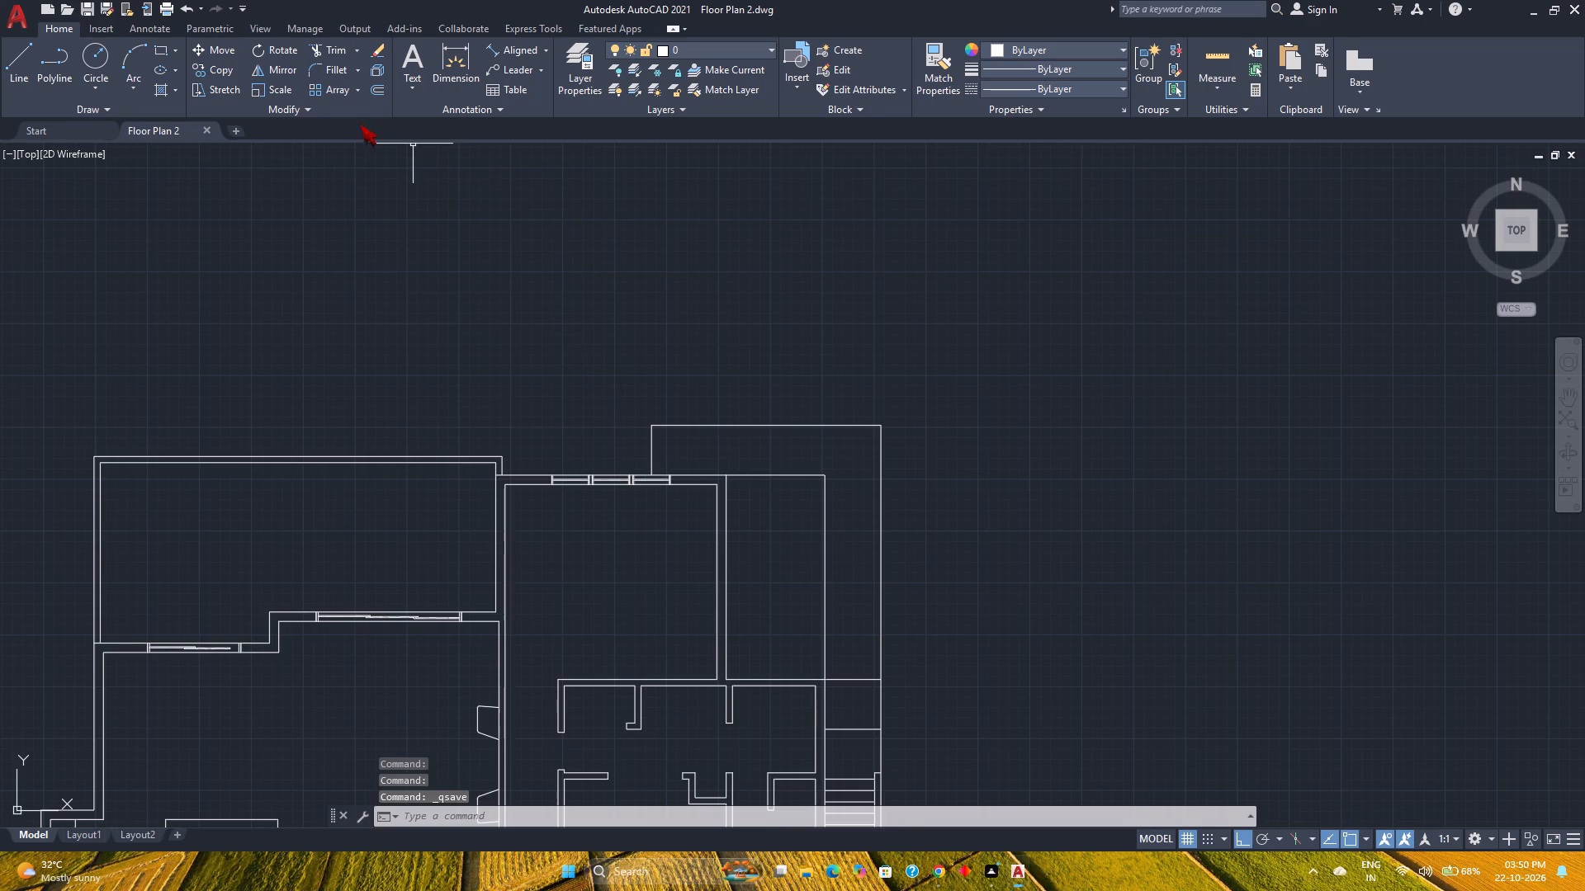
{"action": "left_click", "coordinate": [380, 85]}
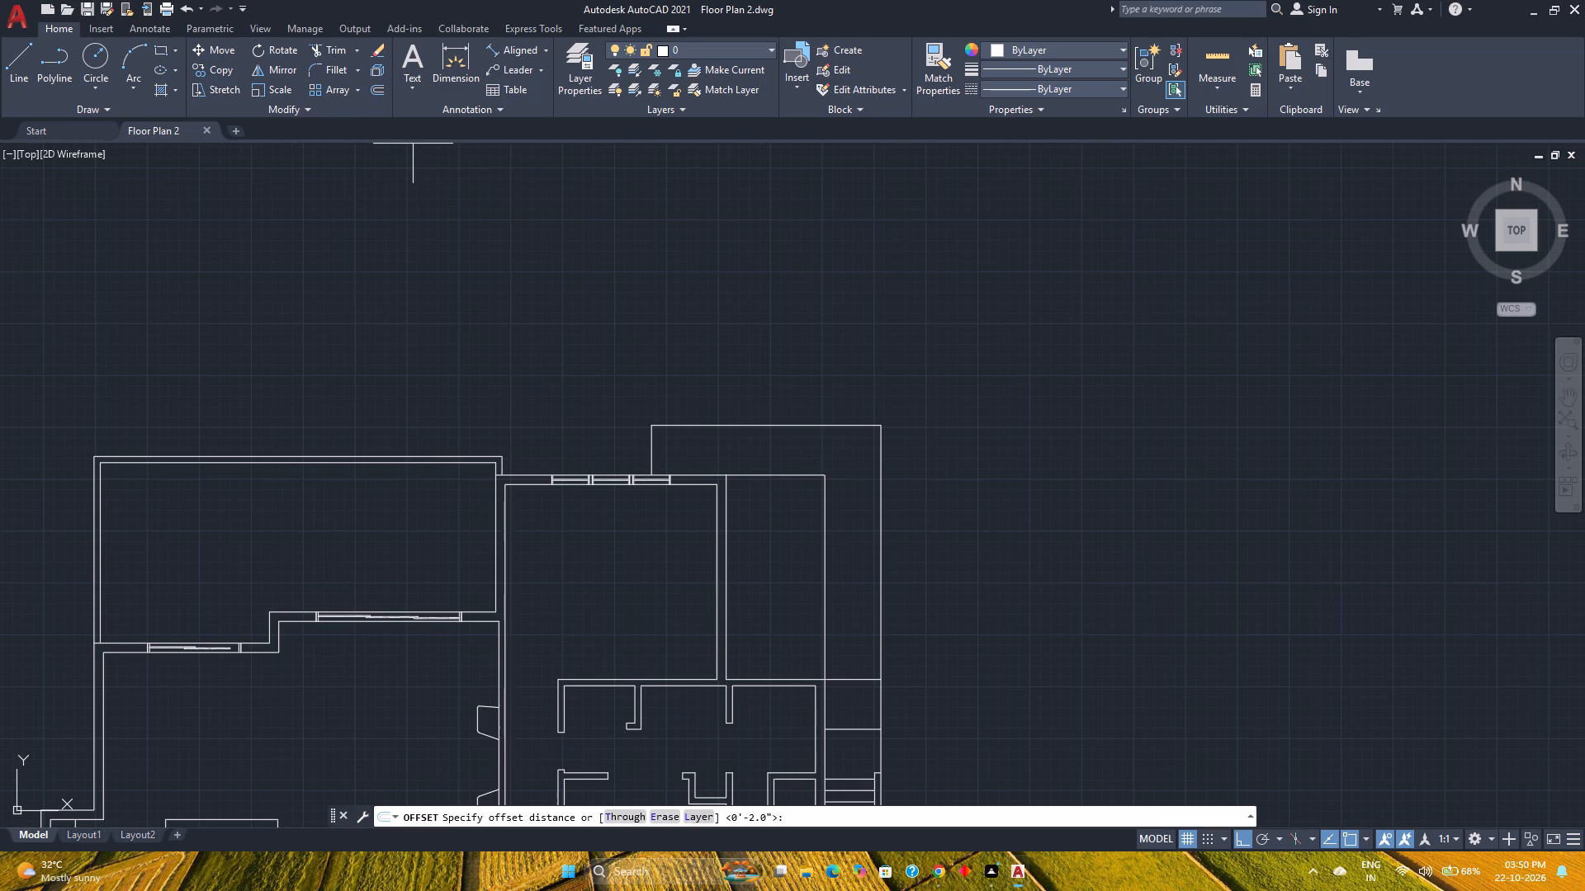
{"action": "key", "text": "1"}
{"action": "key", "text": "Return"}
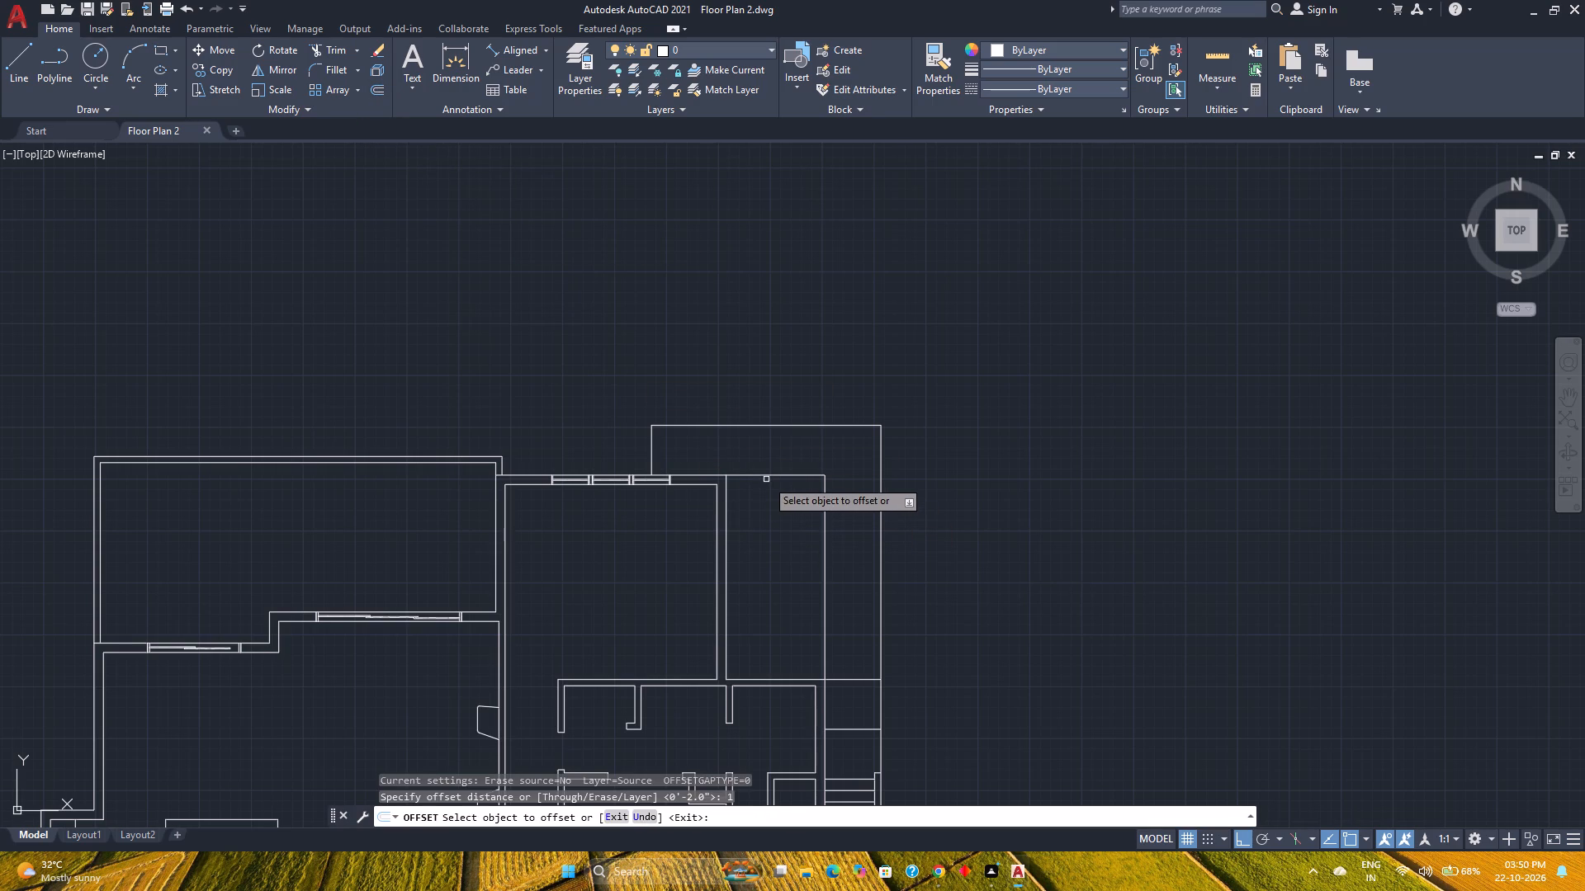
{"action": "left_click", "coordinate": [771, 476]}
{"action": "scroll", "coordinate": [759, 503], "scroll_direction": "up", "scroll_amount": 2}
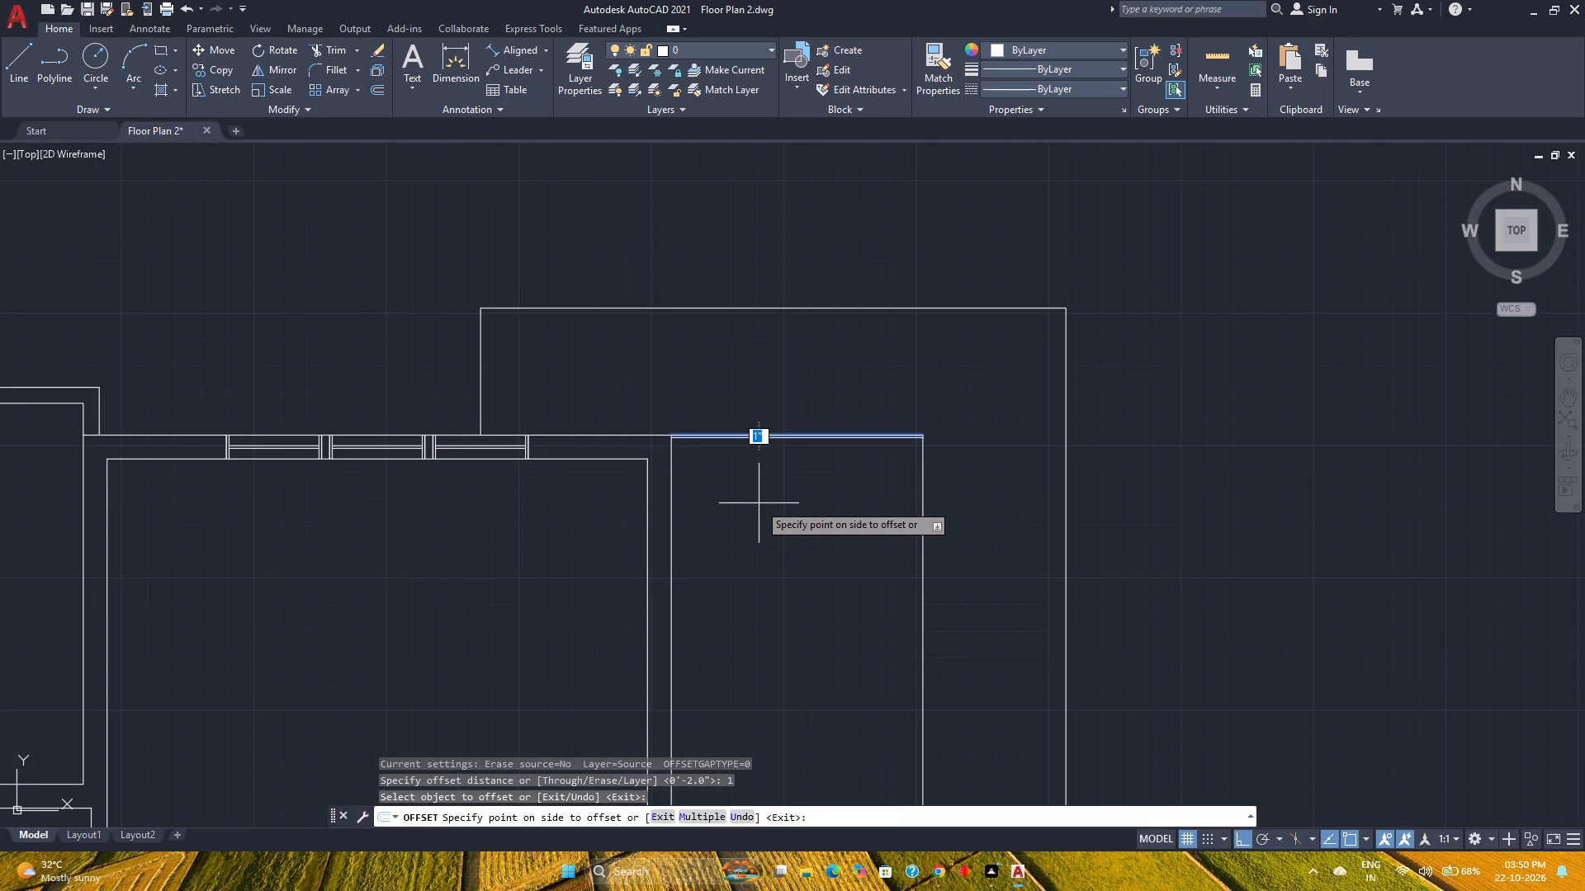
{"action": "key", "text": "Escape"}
Join the new outline's north and east lines into one polyline.
{"action": "left_click", "coordinate": [962, 522]}
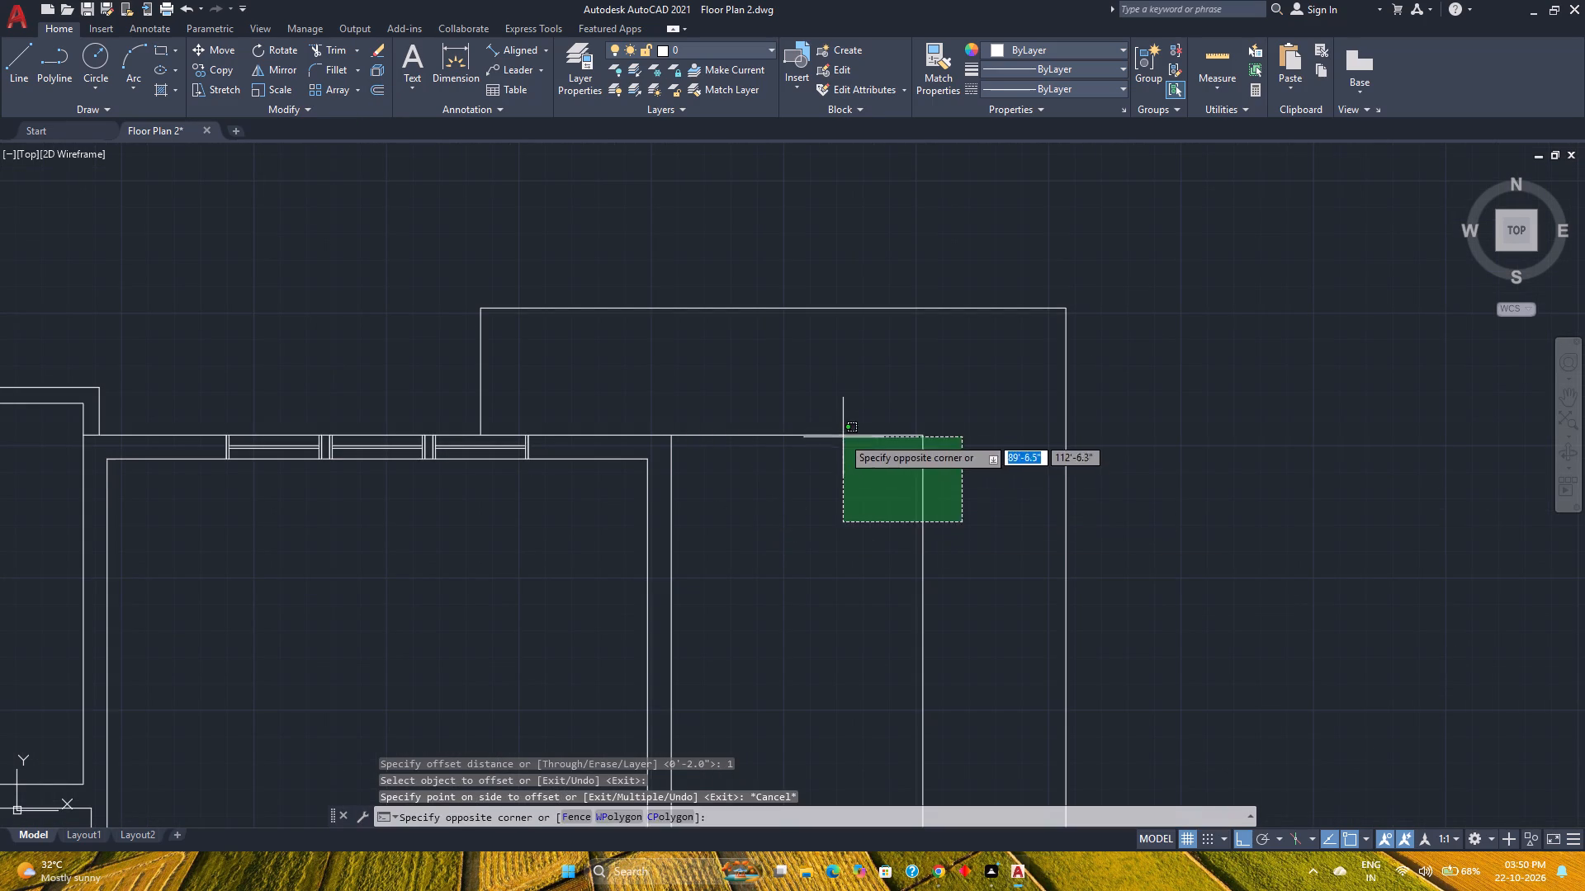
{"action": "left_click", "coordinate": [839, 432]}
{"action": "key", "text": "j"}
{"action": "key", "text": "Return"}
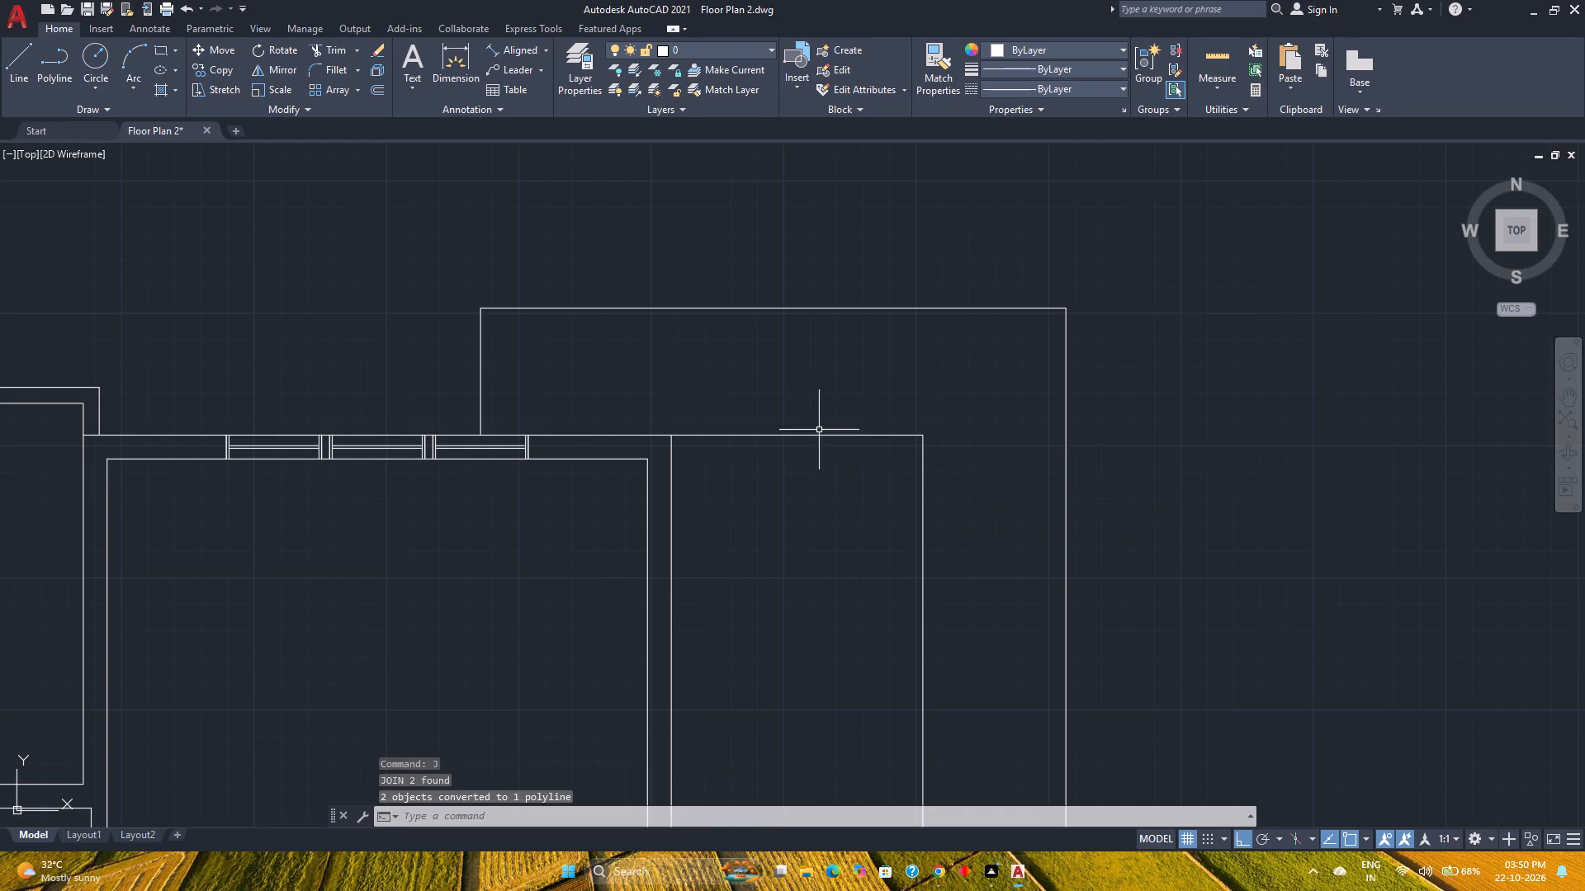
Offset the joined outline polyline 1.5" to its inner side.
{"action": "left_click", "coordinate": [378, 95]}
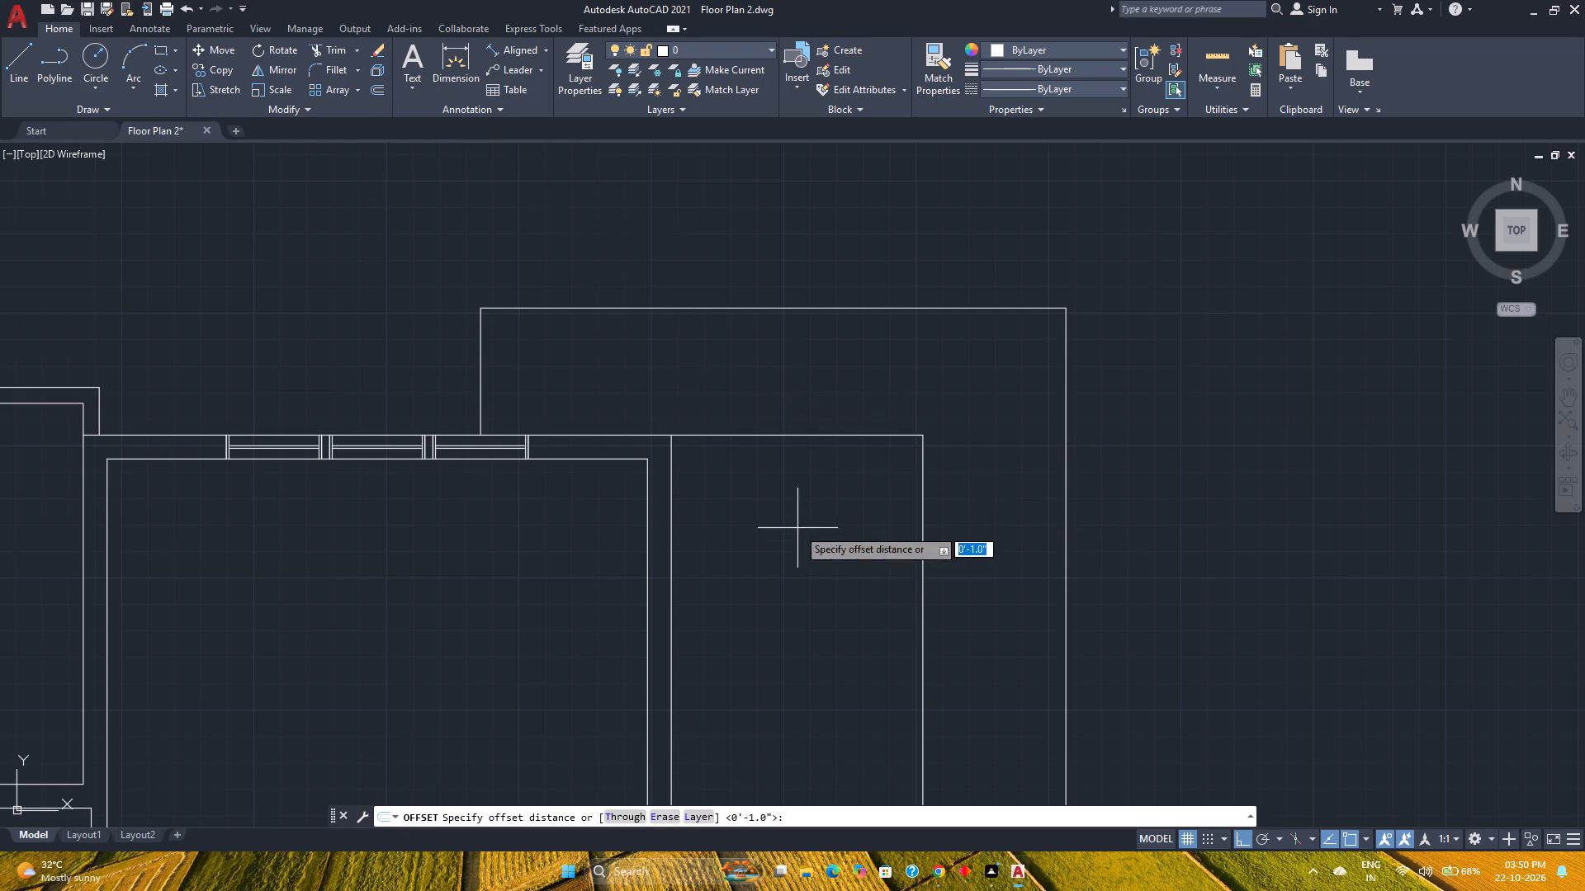
{"action": "key", "text": "Return"}
{"action": "left_click", "coordinate": [825, 435]}
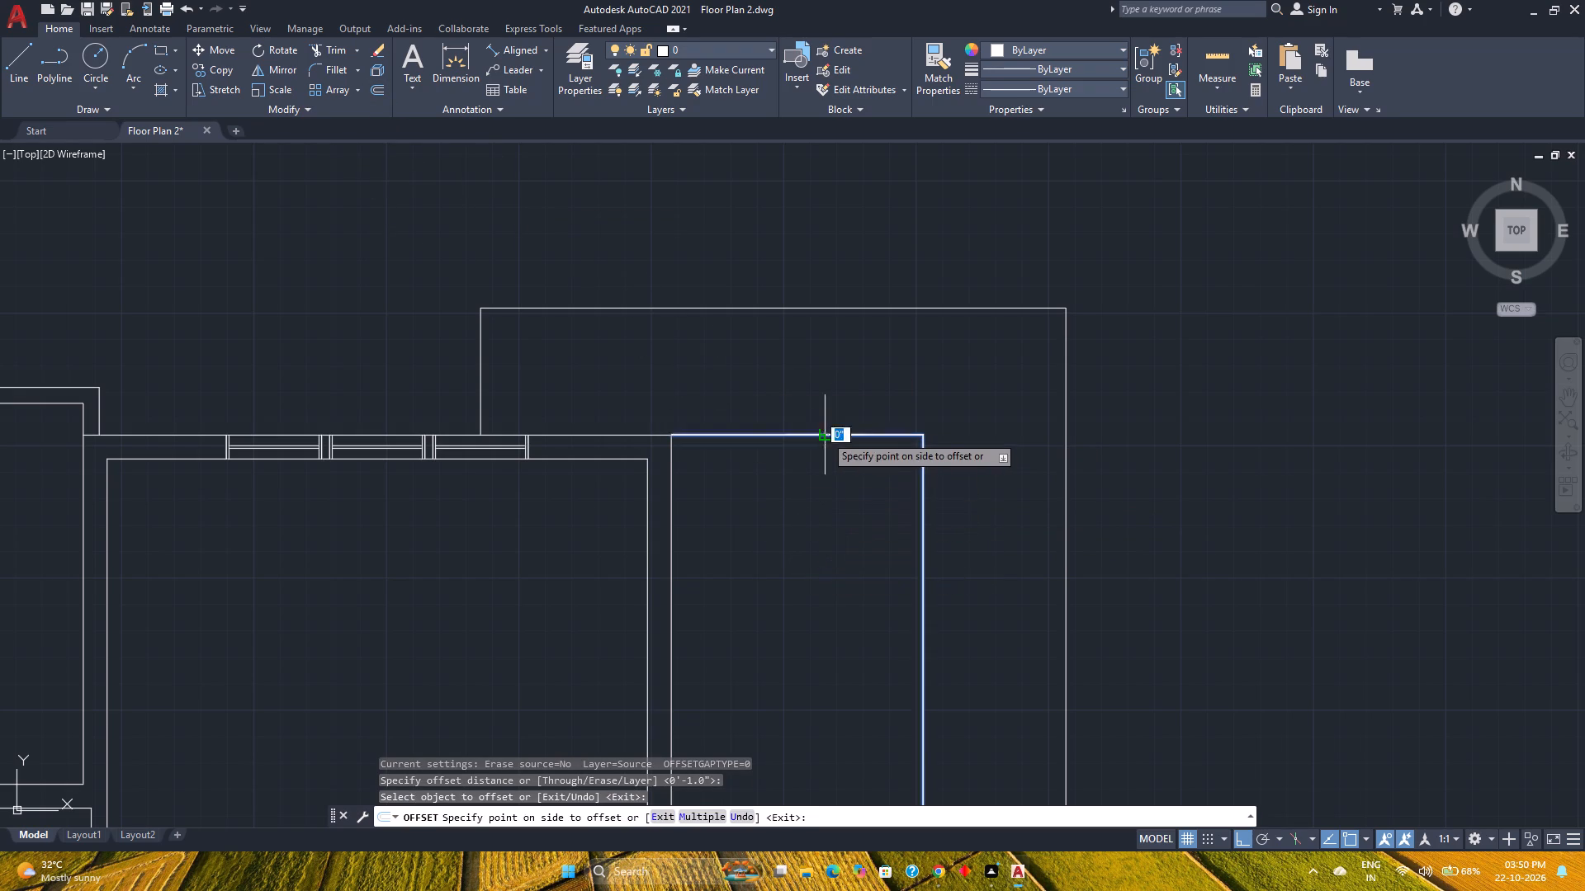
{"action": "scroll", "coordinate": [804, 501], "scroll_direction": "down", "scroll_amount": 1}
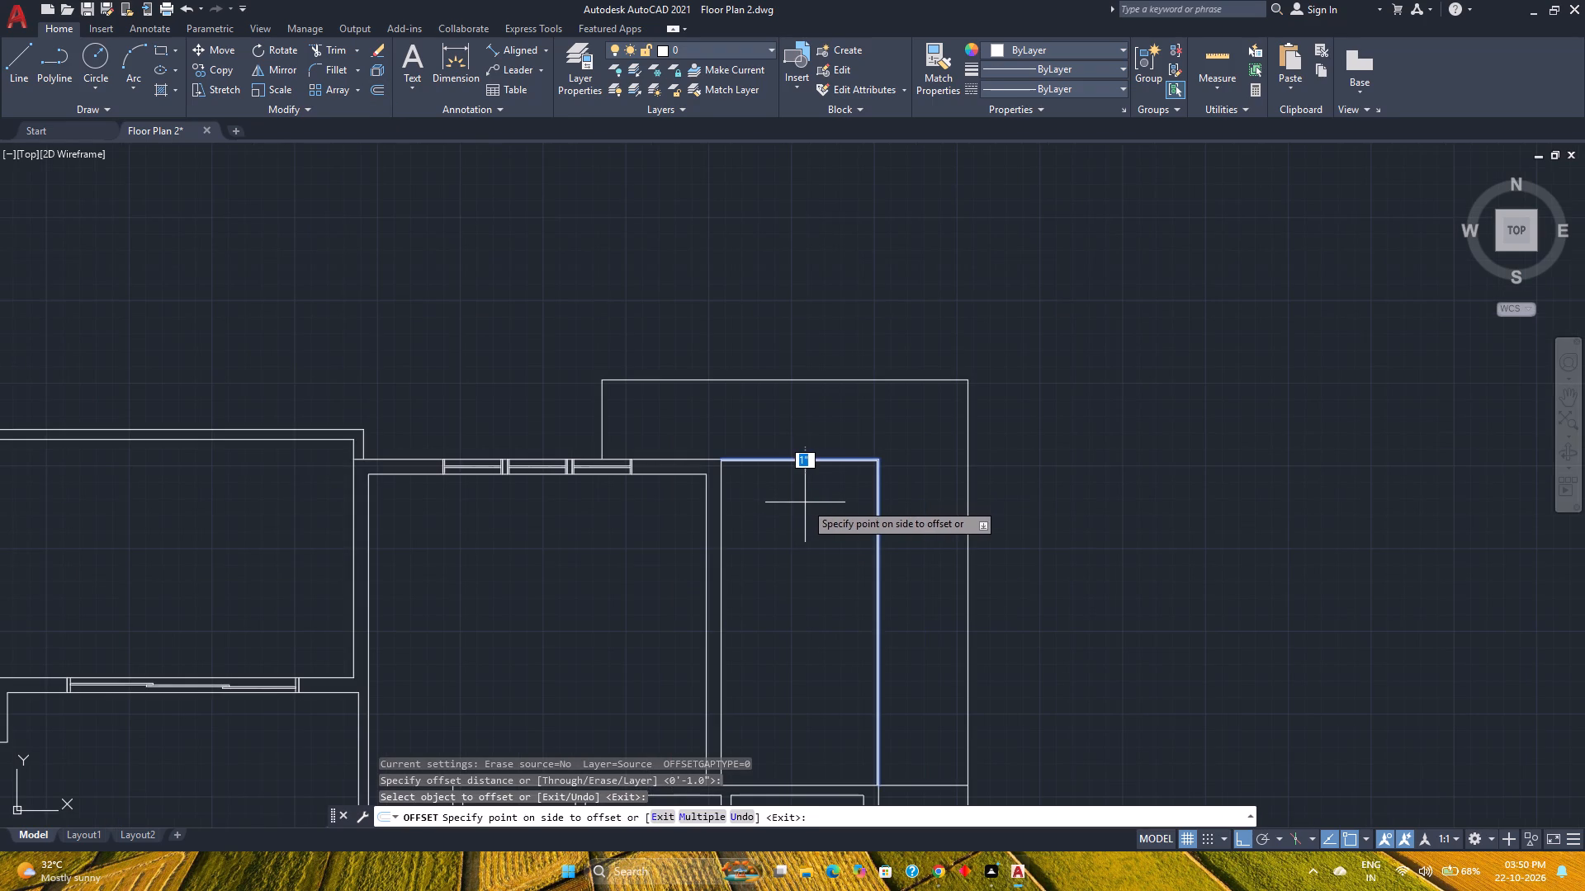
{"action": "type", "text": "1.5"}
{"action": "key", "text": "Return"}
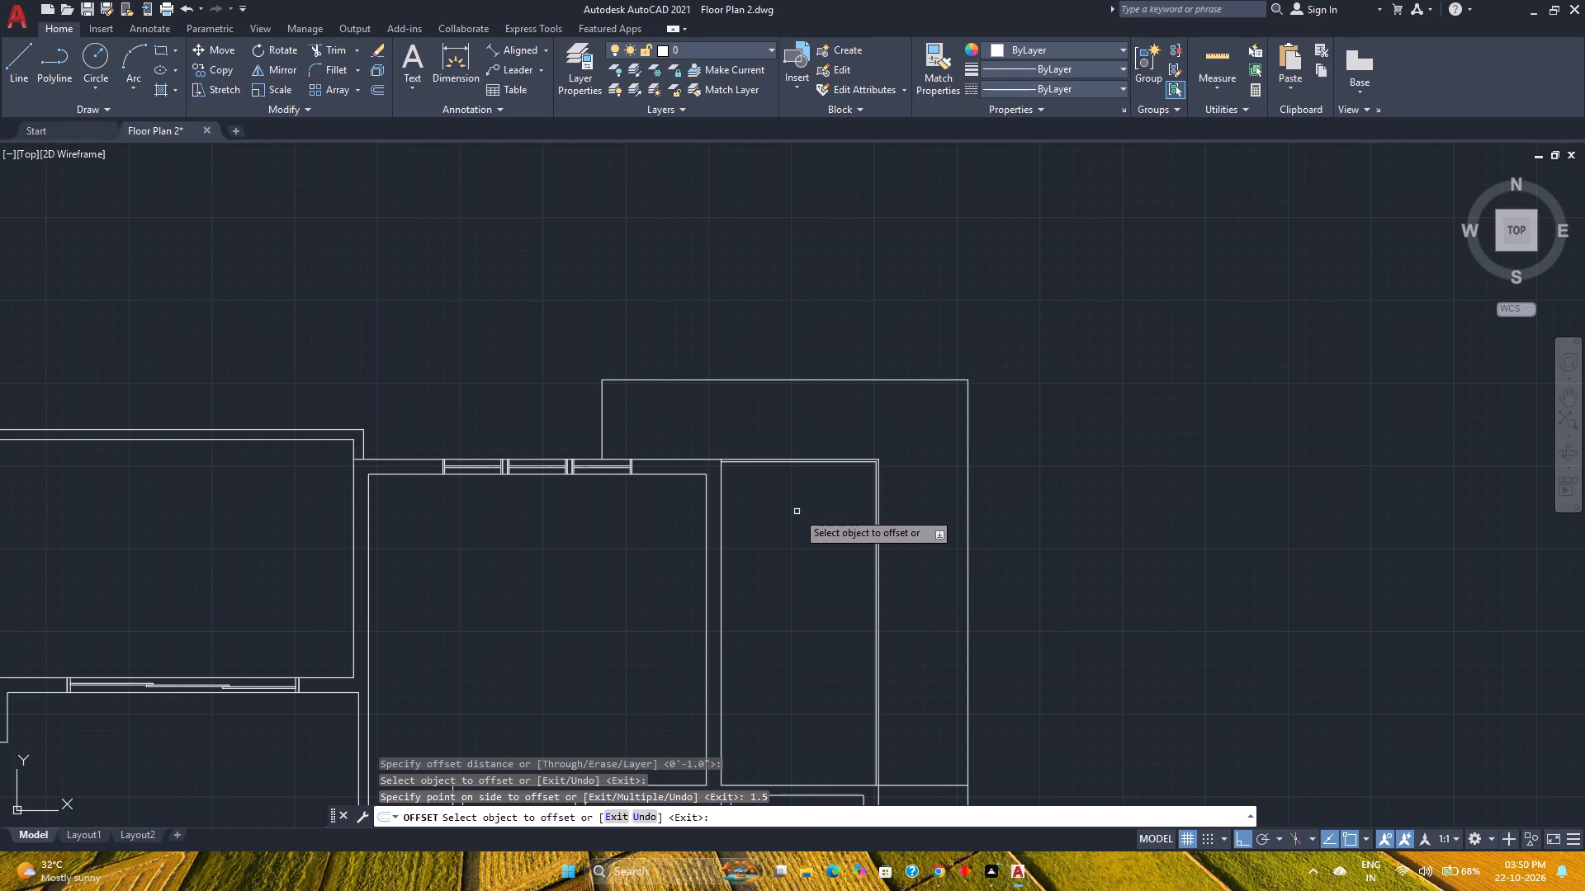
{"action": "key", "text": "Escape"}
{"action": "scroll", "coordinate": [797, 511], "scroll_direction": "down", "scroll_amount": 2}
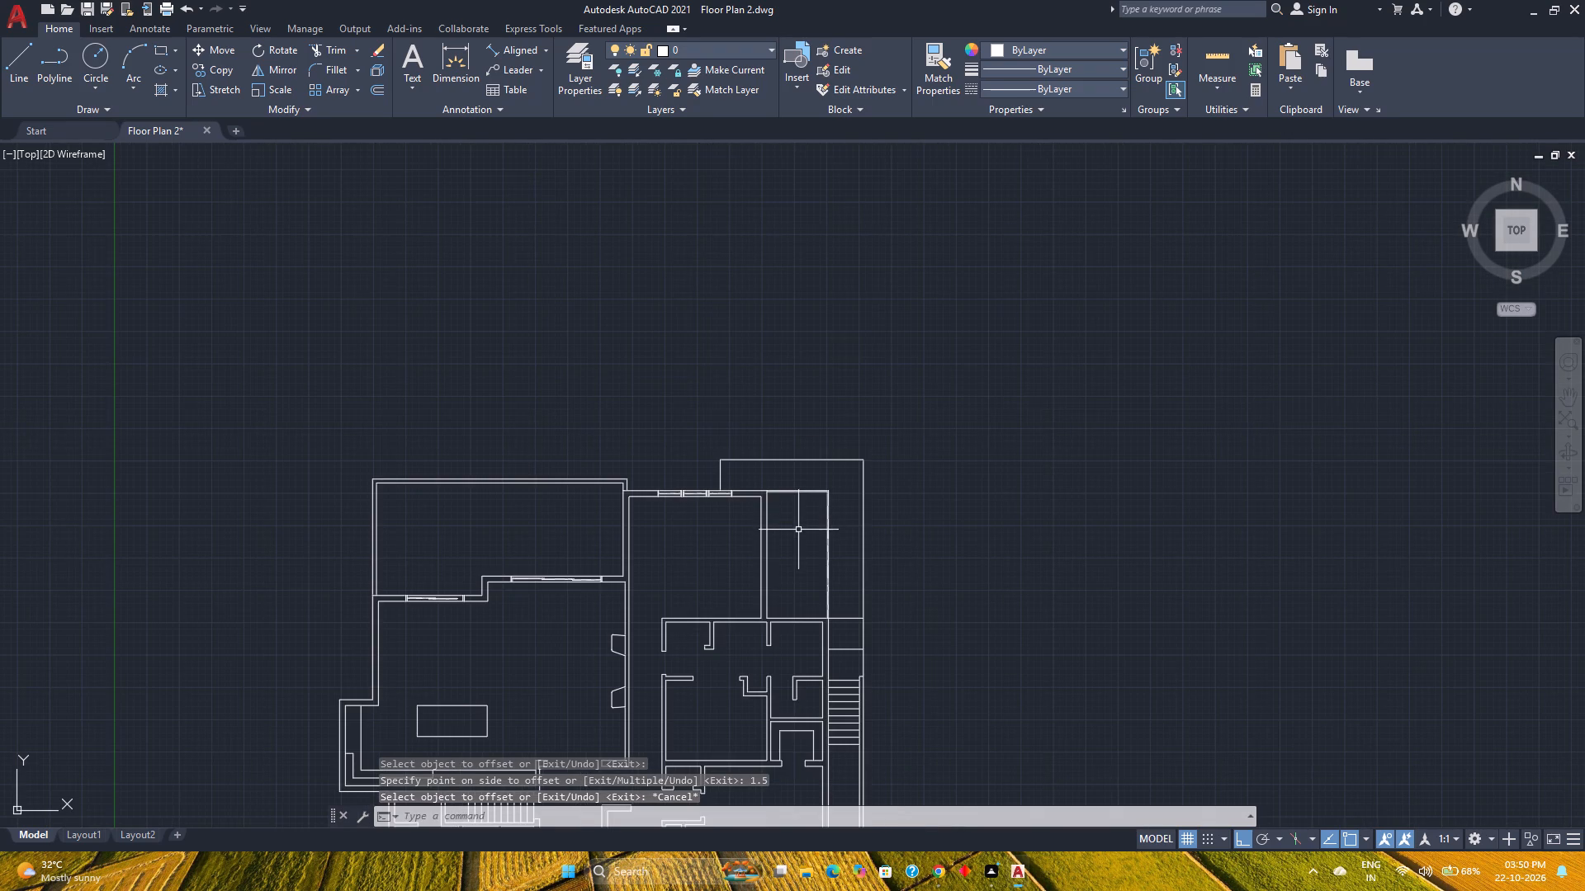
Save the drawing.
{"action": "key", "text": "ctrl+s"}
Draw a horizontal line about 4'-6" long from the outline's outer north-east corner to the east boundary line.
{"action": "key", "text": "l"}
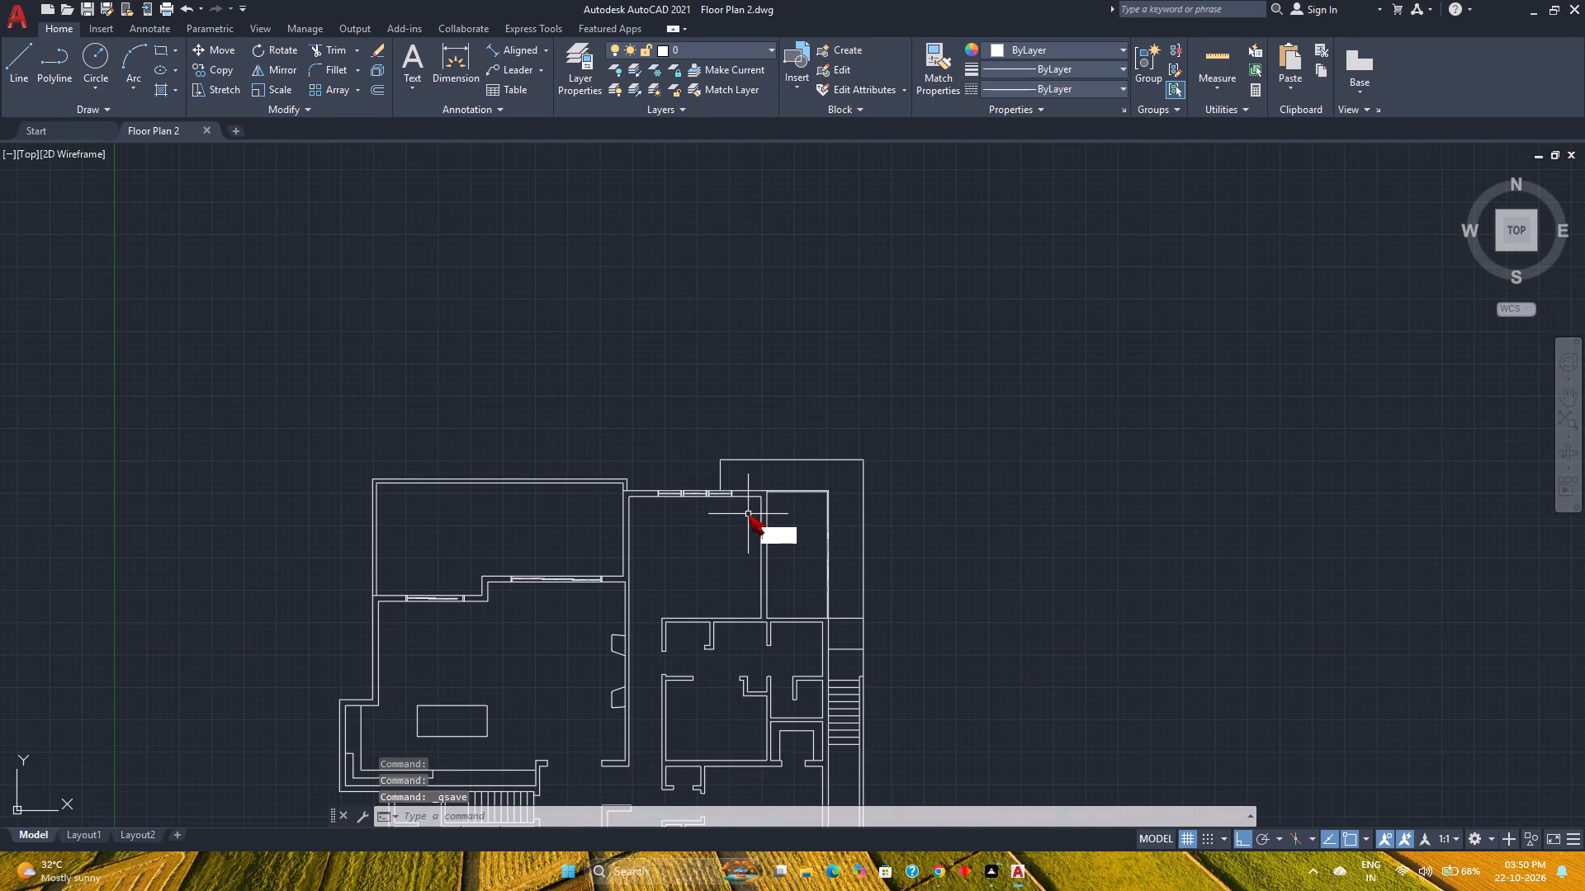
{"action": "key", "text": "Return"}
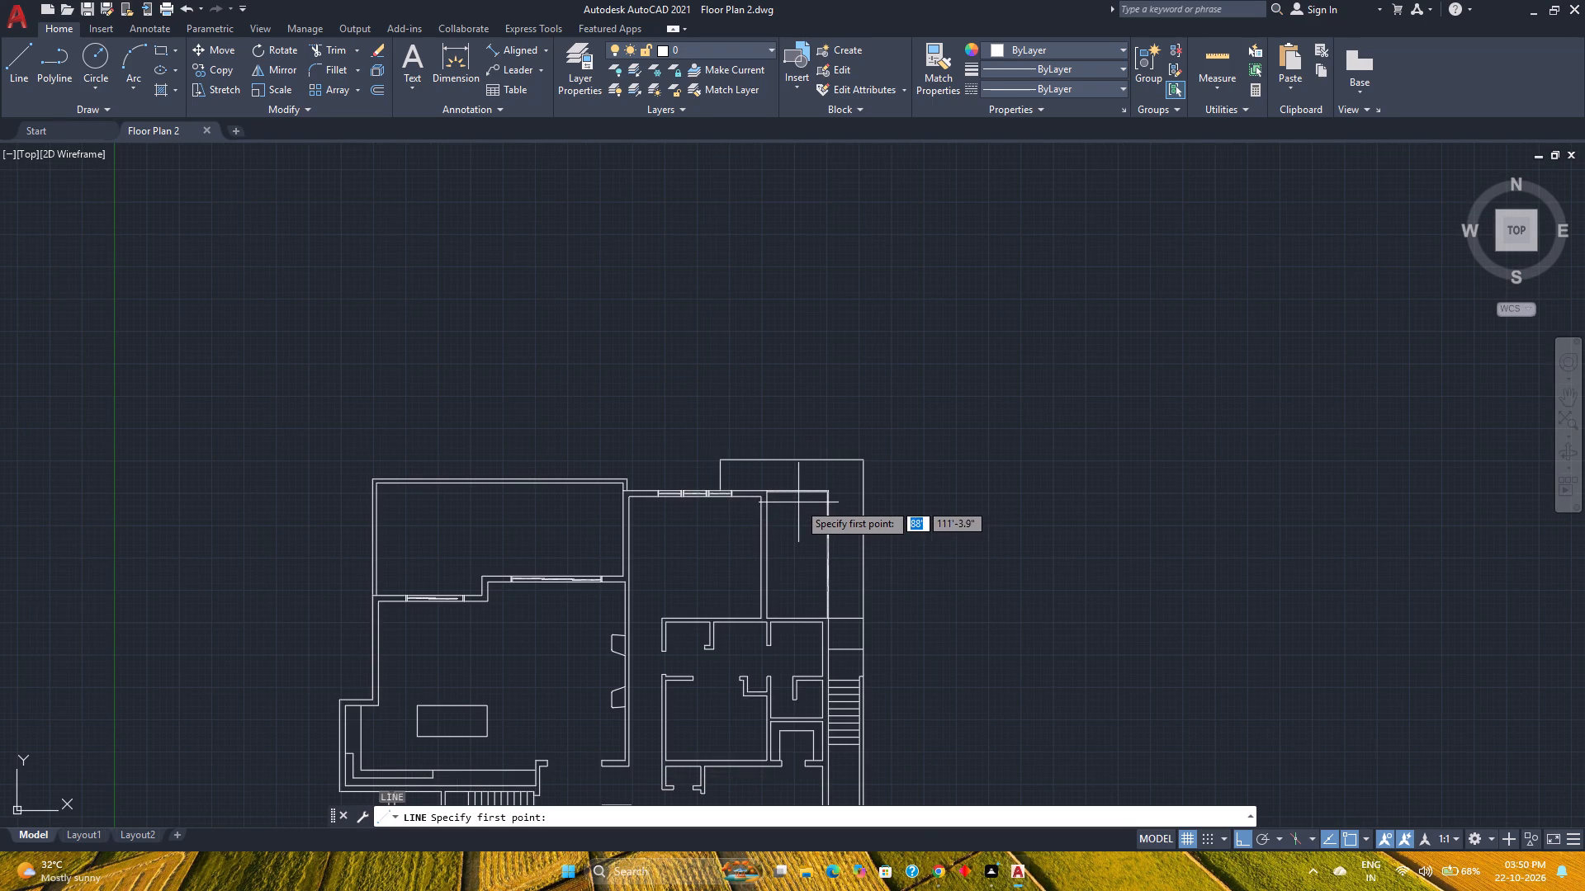
{"action": "scroll", "coordinate": [829, 488], "scroll_direction": "up", "scroll_amount": 3}
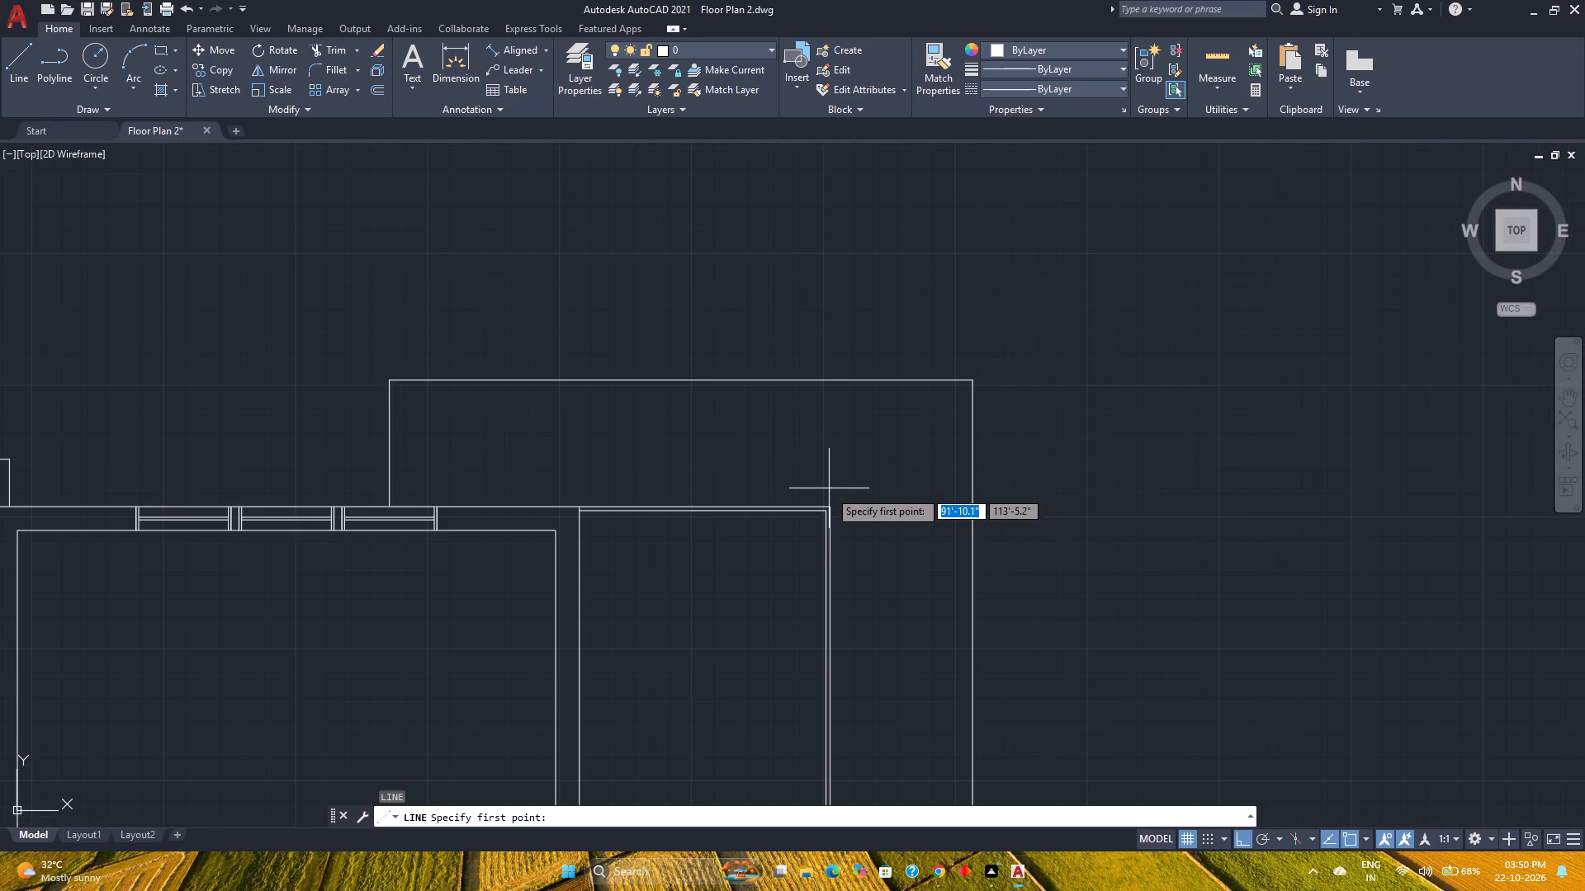
{"action": "left_click", "coordinate": [831, 507]}
{"action": "left_click", "coordinate": [970, 506]}
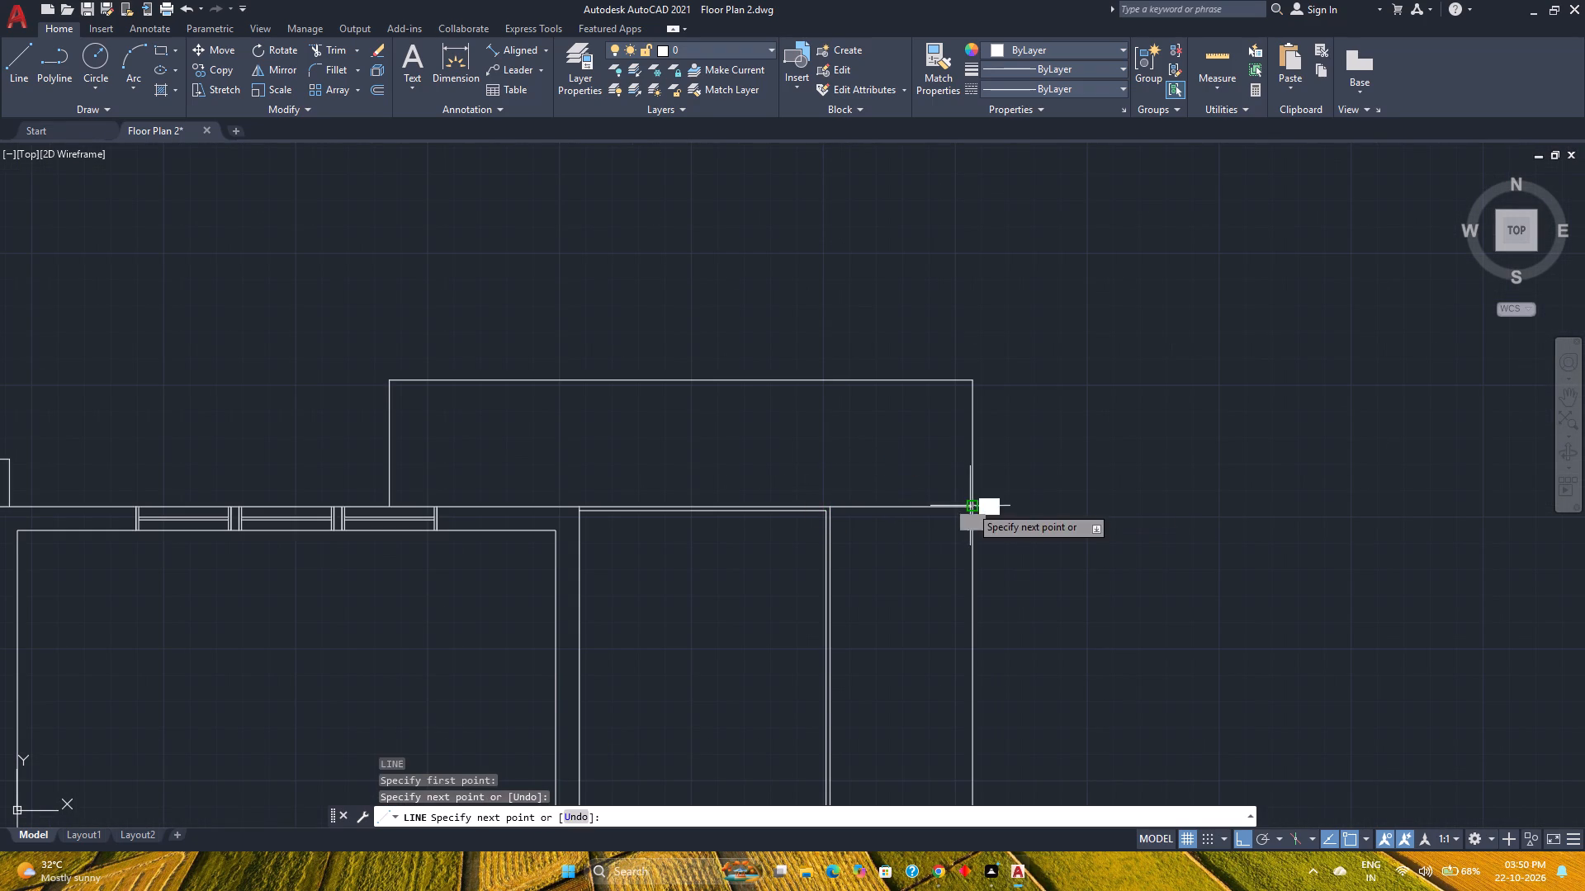
{"action": "key", "text": "Escape"}
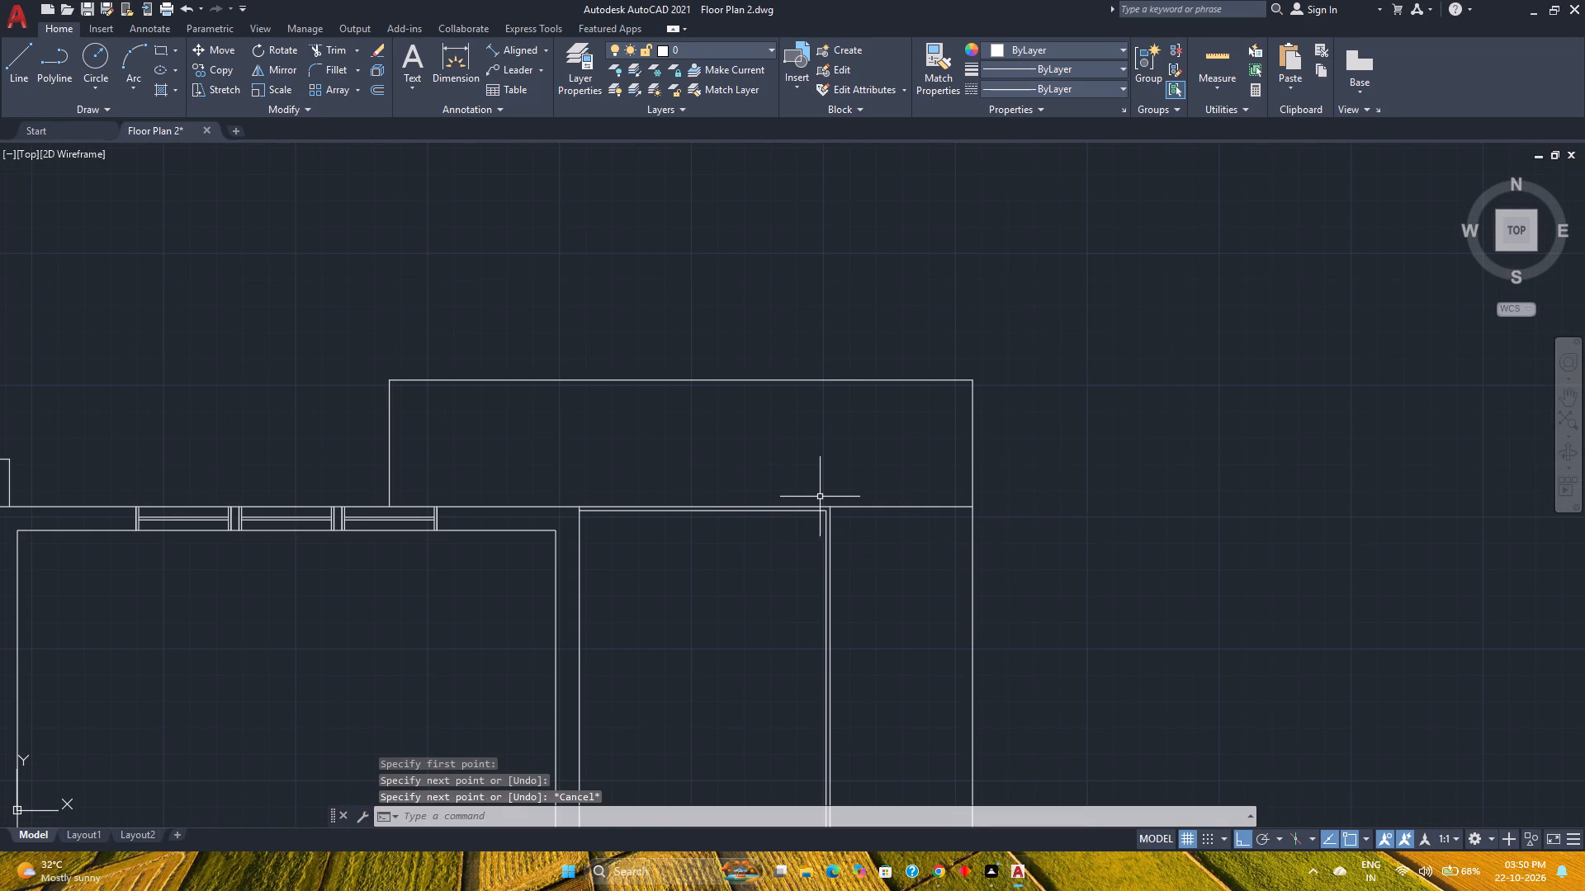
Draw a vertical line about 4' long from the outline's outer north-east corner up to the north boundary line.
{"action": "key", "text": "l"}
{"action": "key", "text": "Return"}
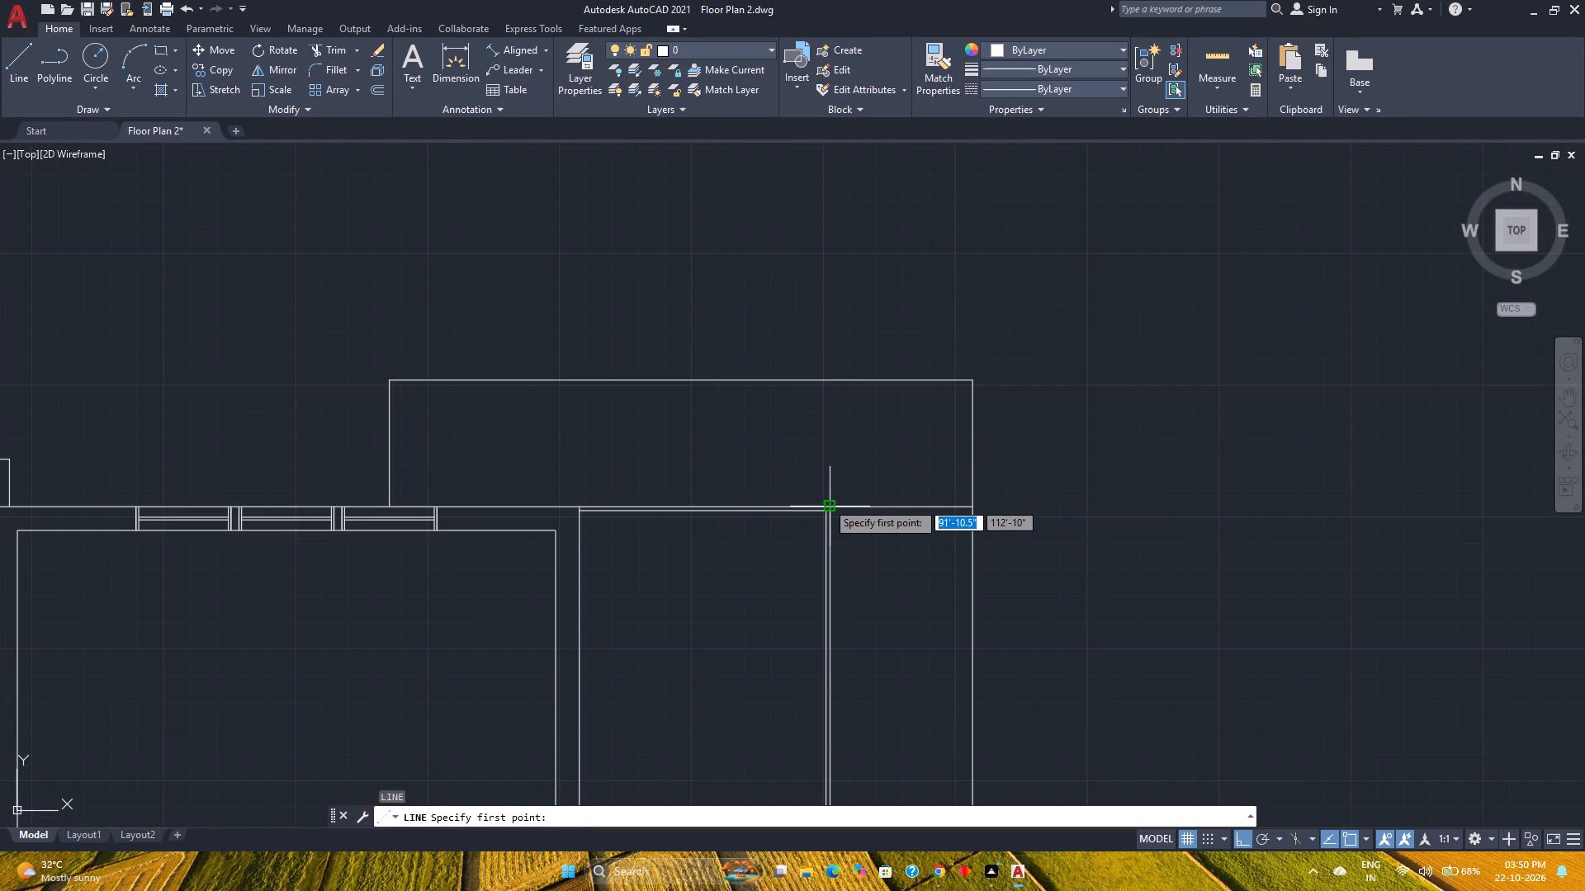
{"action": "left_click", "coordinate": [826, 502]}
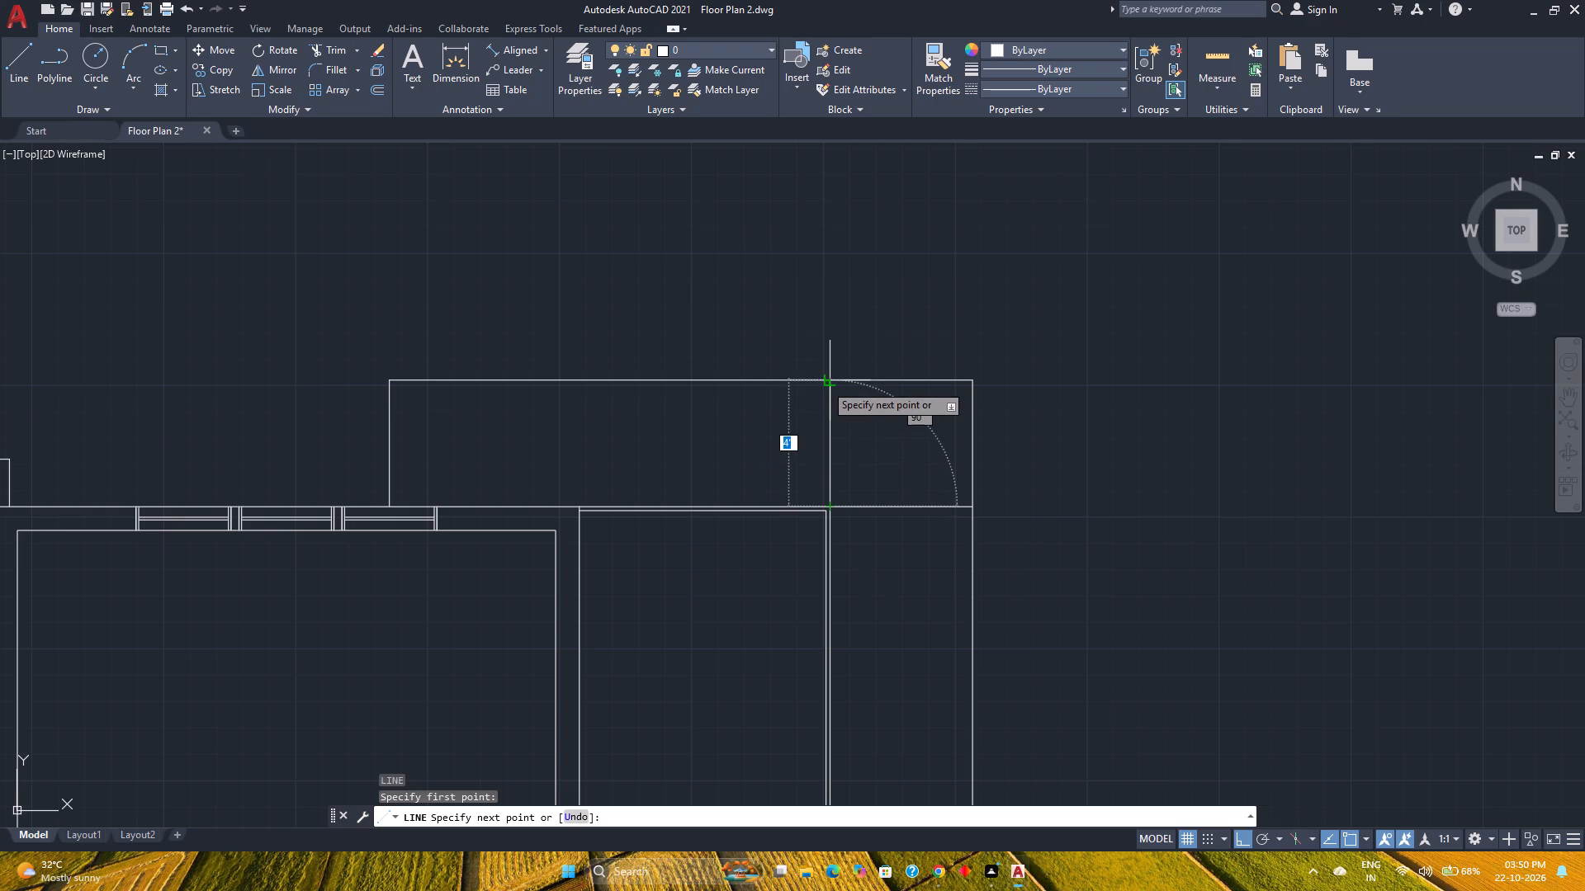
{"action": "left_click", "coordinate": [825, 384]}
{"action": "key", "text": "Escape"}
{"action": "scroll", "coordinate": [918, 539], "scroll_direction": "down", "scroll_amount": 4}
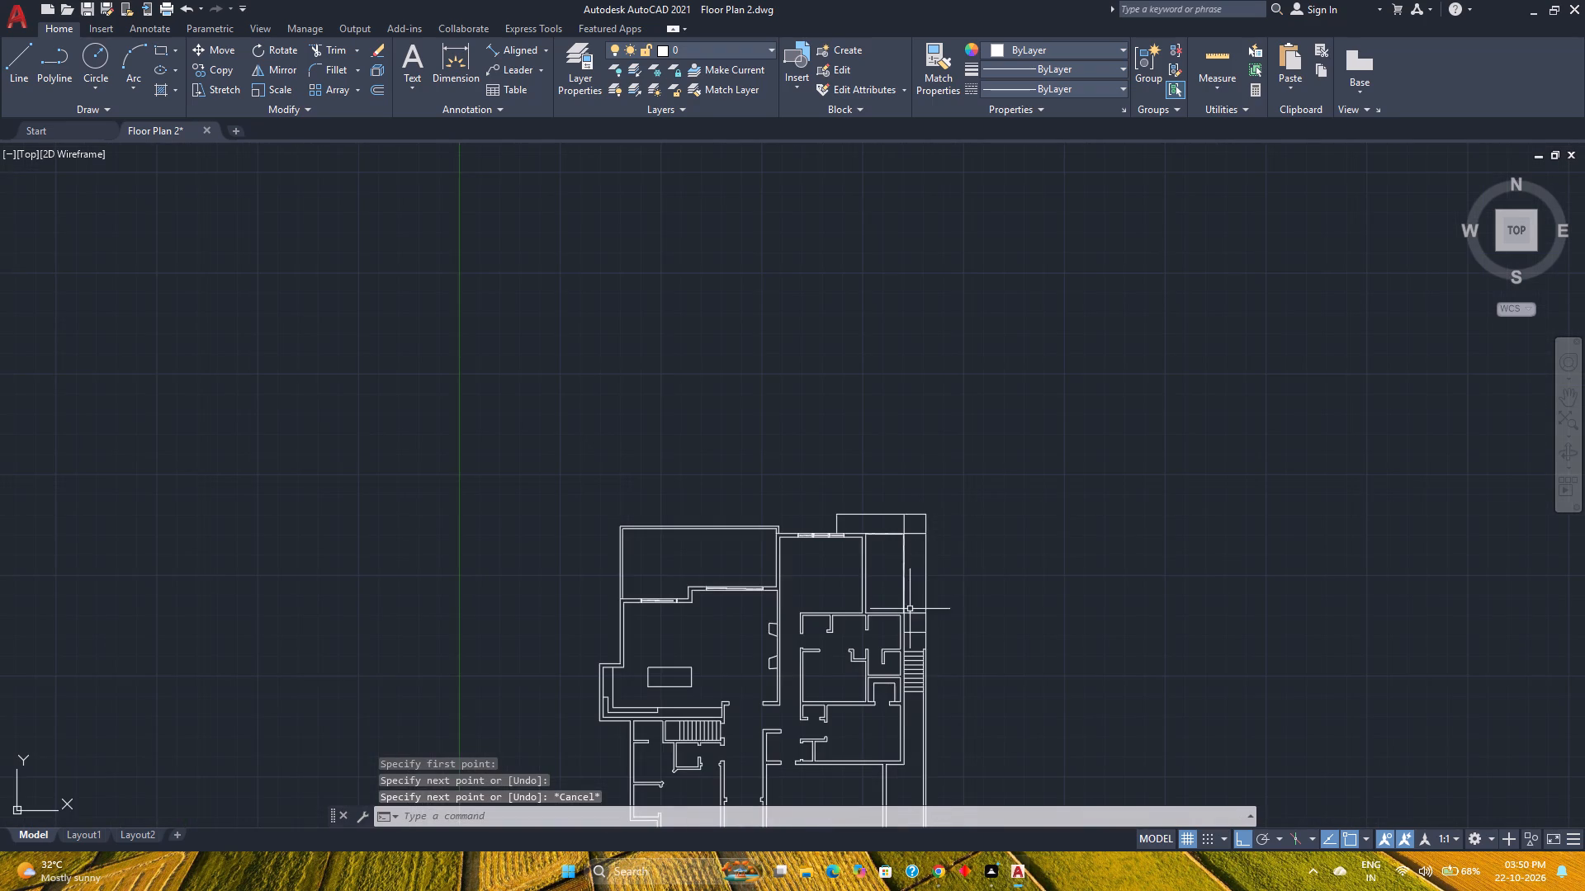
Measure the width and depth of the passage's north landing and of the outdoor area's north-east corner bay.
{"action": "scroll", "coordinate": [913, 626], "scroll_direction": "up", "scroll_amount": 3}
{"action": "middle_click_drag", "start_coordinate": [913, 626], "coordinate": [911, 619]}
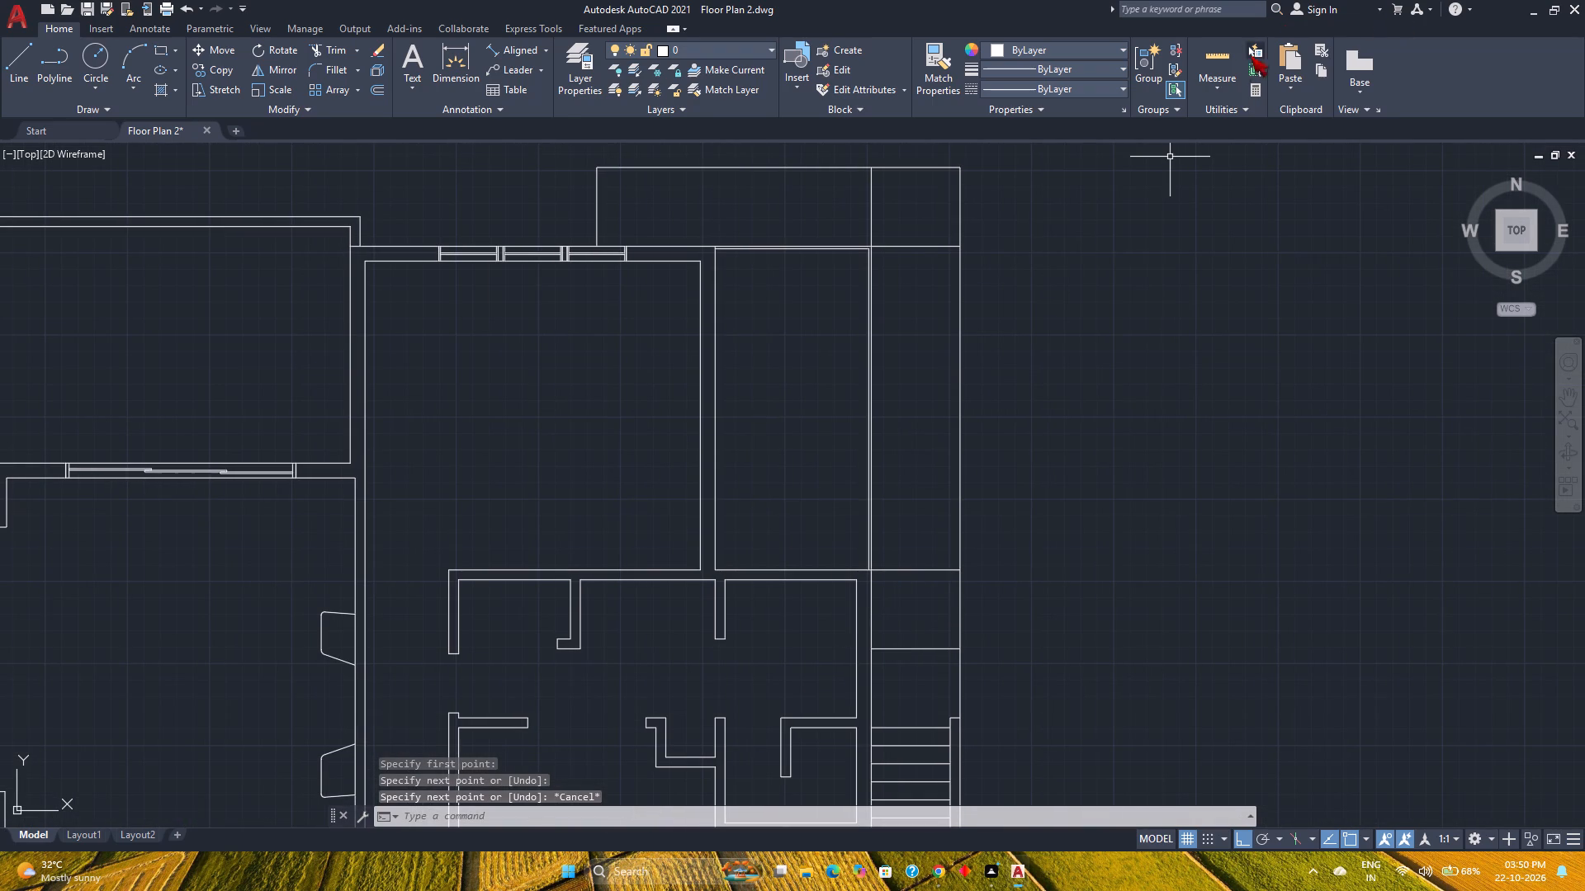
{"action": "left_click", "coordinate": [1229, 59]}
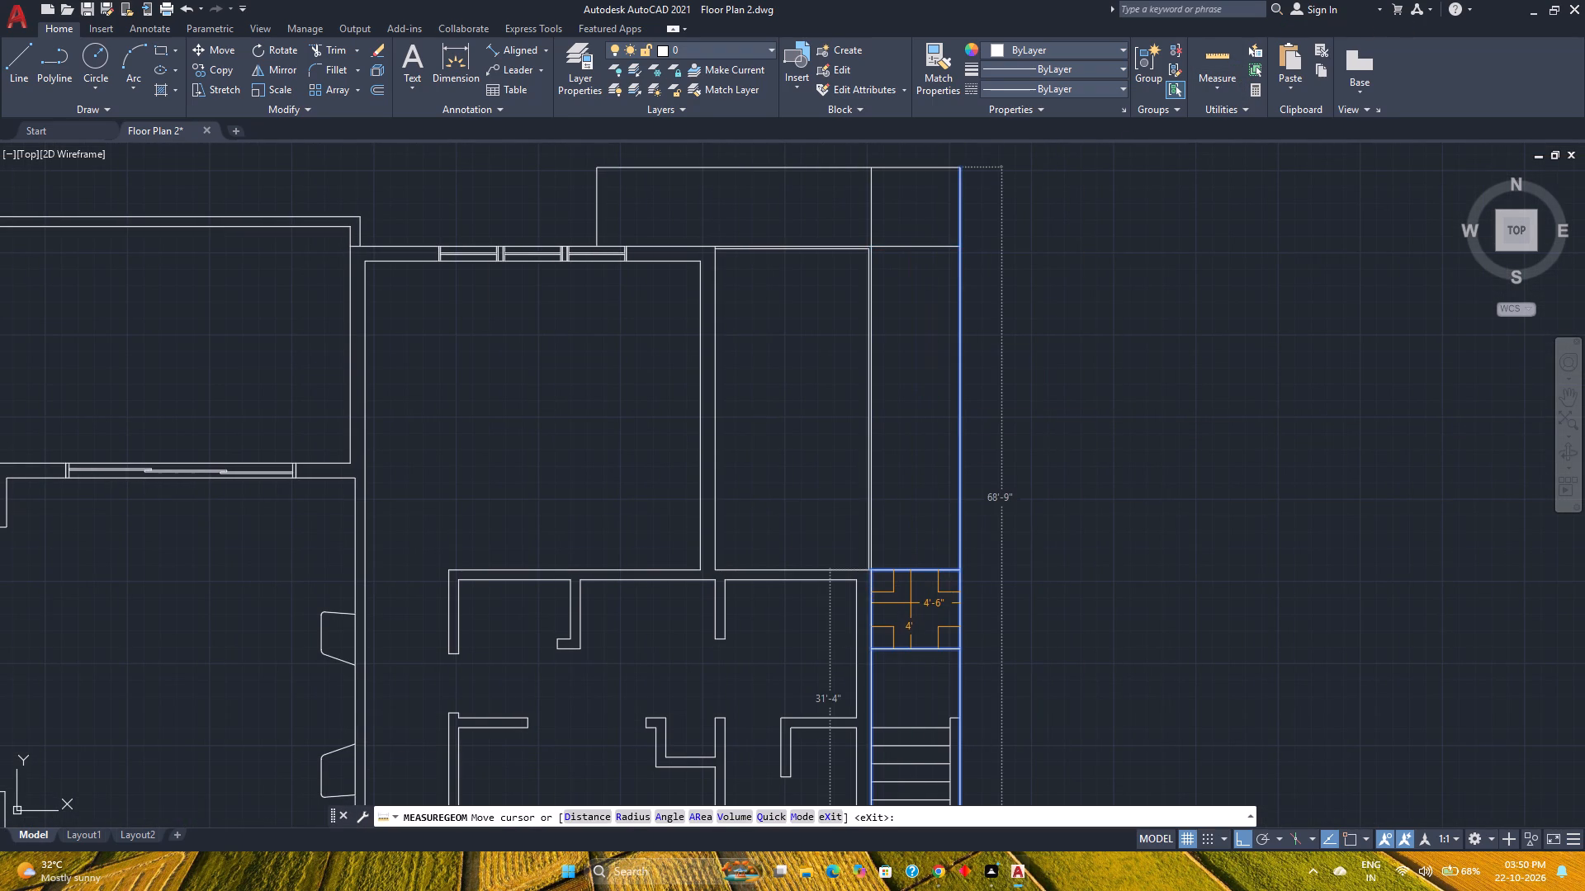
{"action": "key", "text": "Escape"}
{"action": "middle_click_drag", "start_coordinate": [886, 420], "coordinate": [859, 457]}
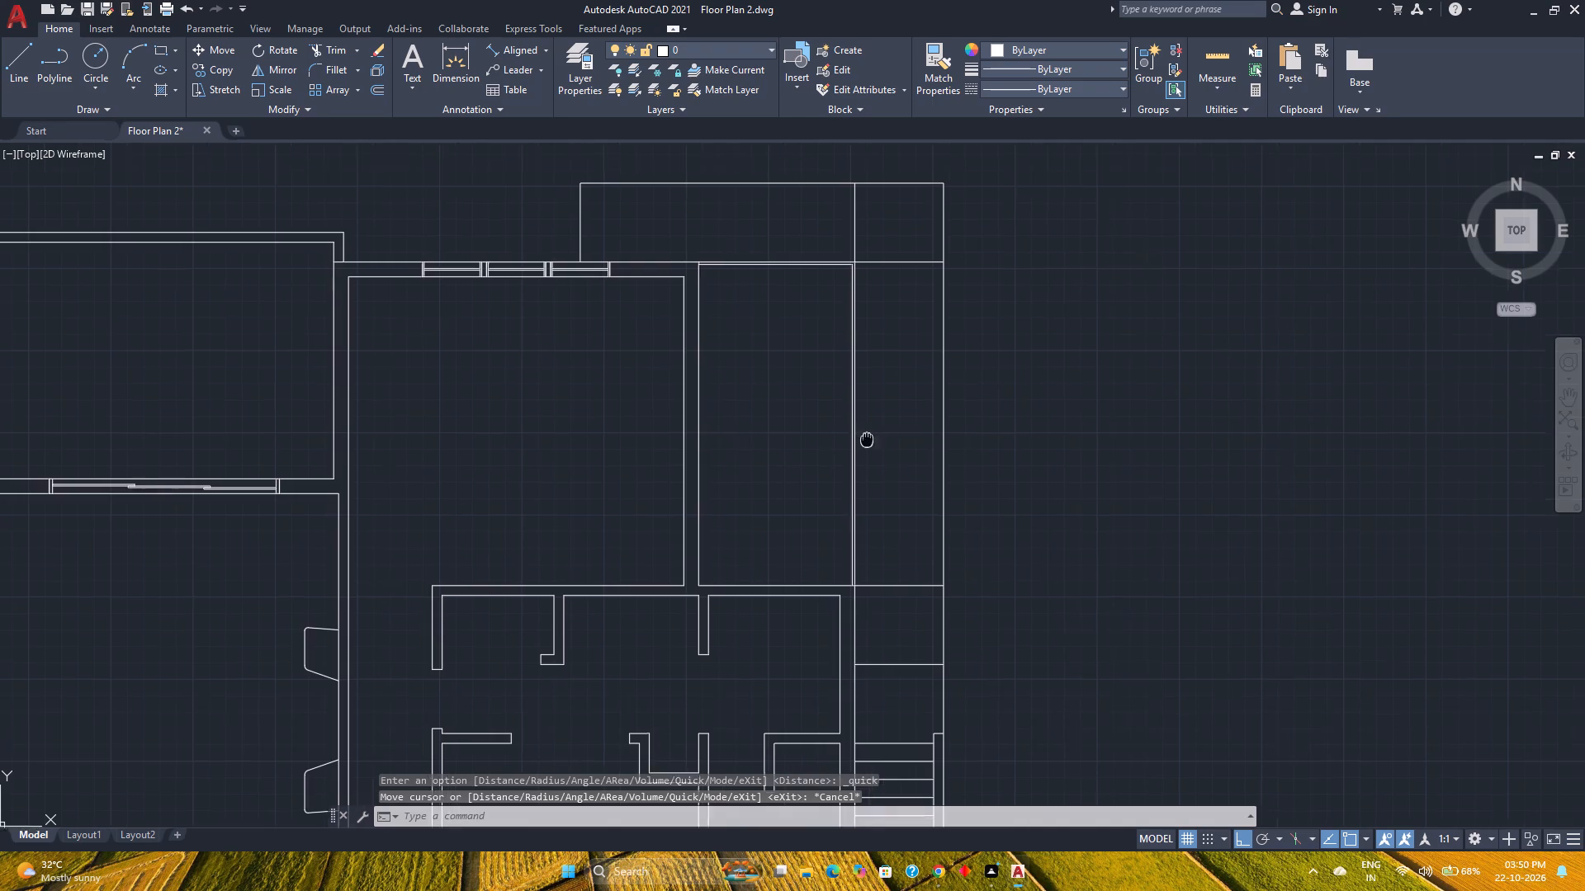
{"action": "middle_click_drag", "start_coordinate": [859, 457], "coordinate": [843, 506]}
{"action": "left_click", "coordinate": [375, 88]}
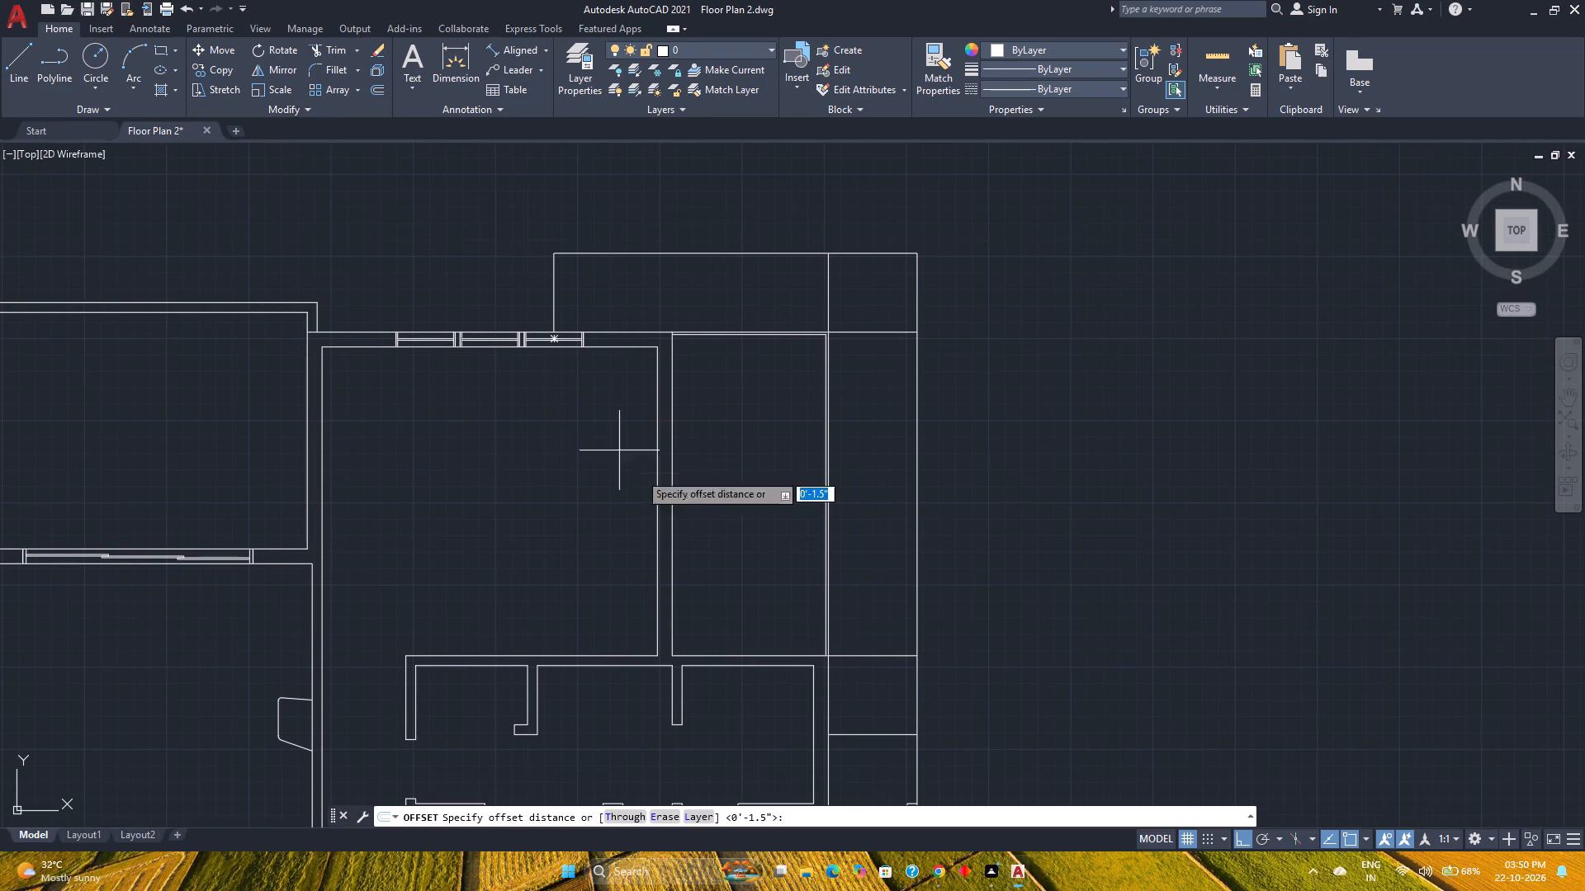
{"action": "left_click", "coordinate": [1218, 58]}
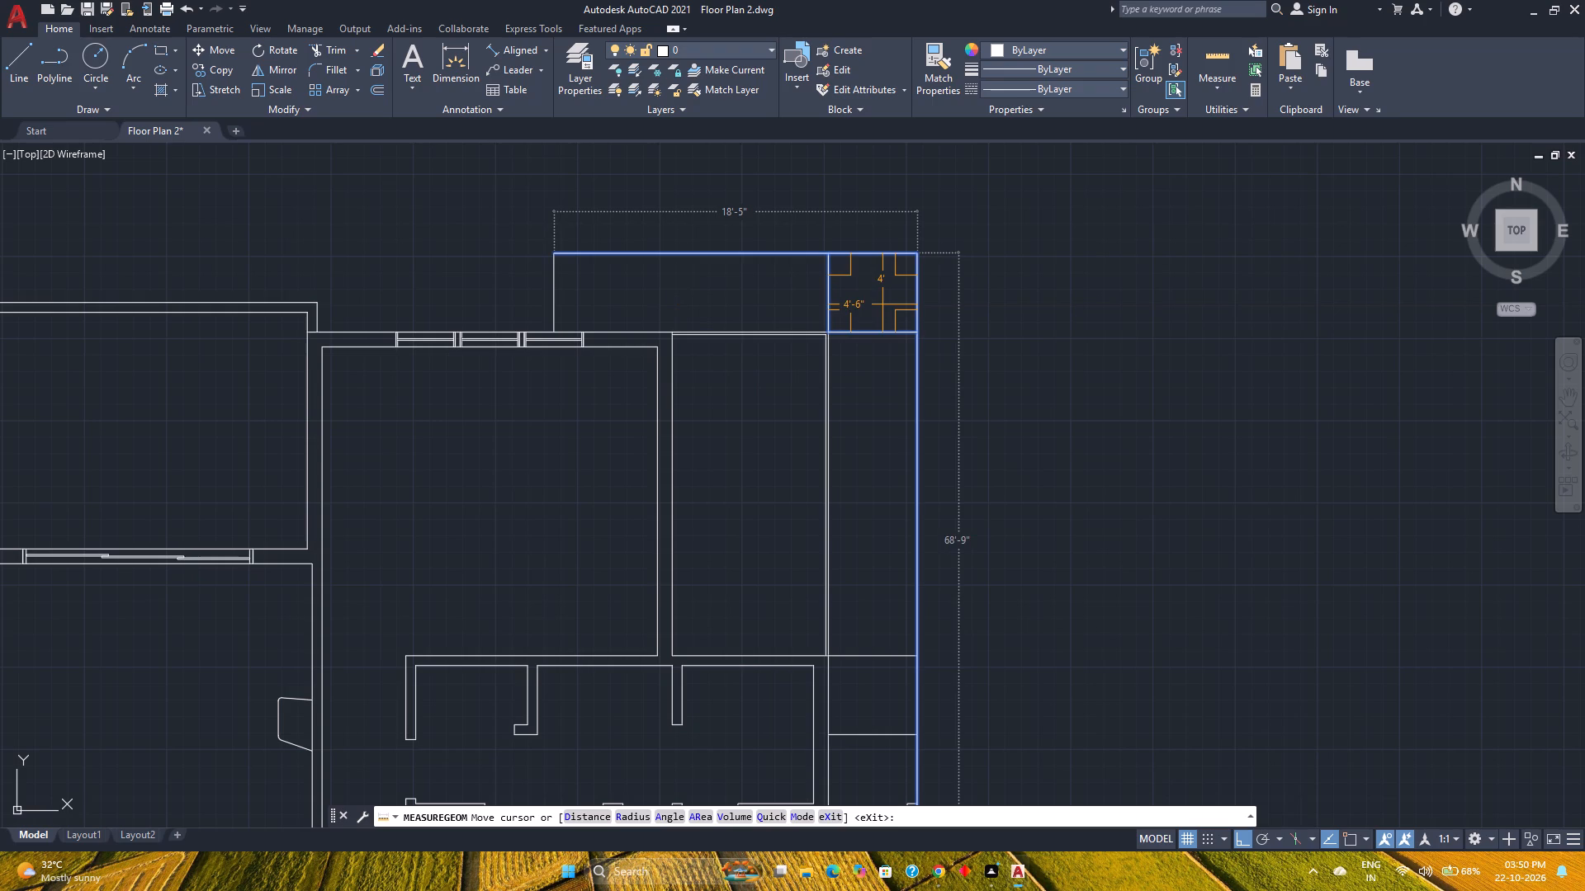
{"action": "key", "text": "Escape"}
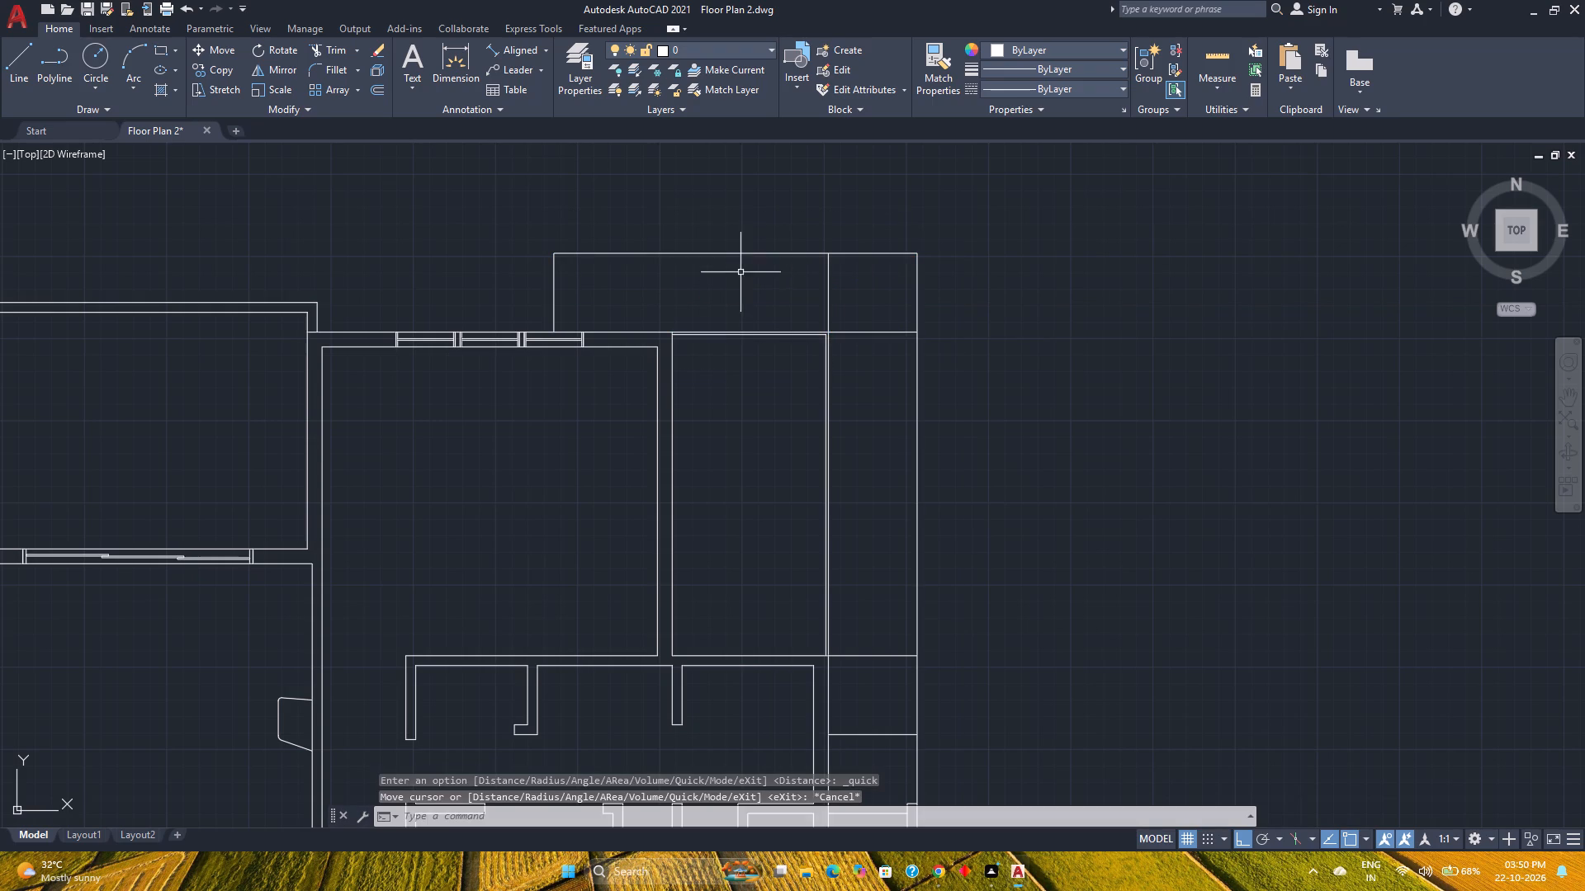
Move the outdoor area's north boundary line 6" north.
{"action": "left_click", "coordinate": [730, 254]}
{"action": "key", "text": "m"}
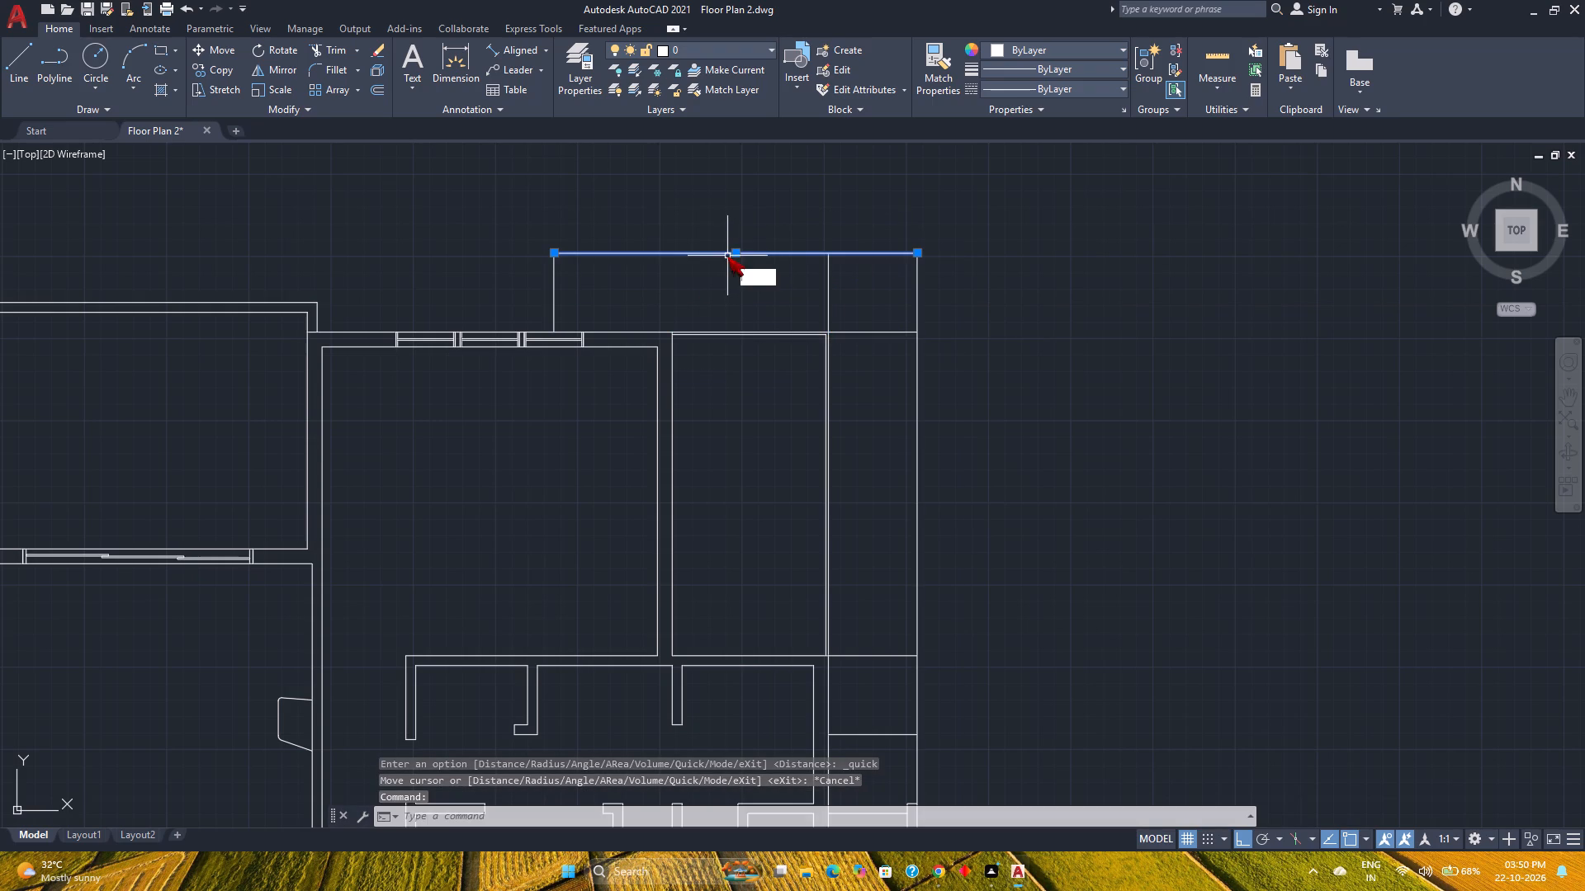
{"action": "key", "text": "Return"}
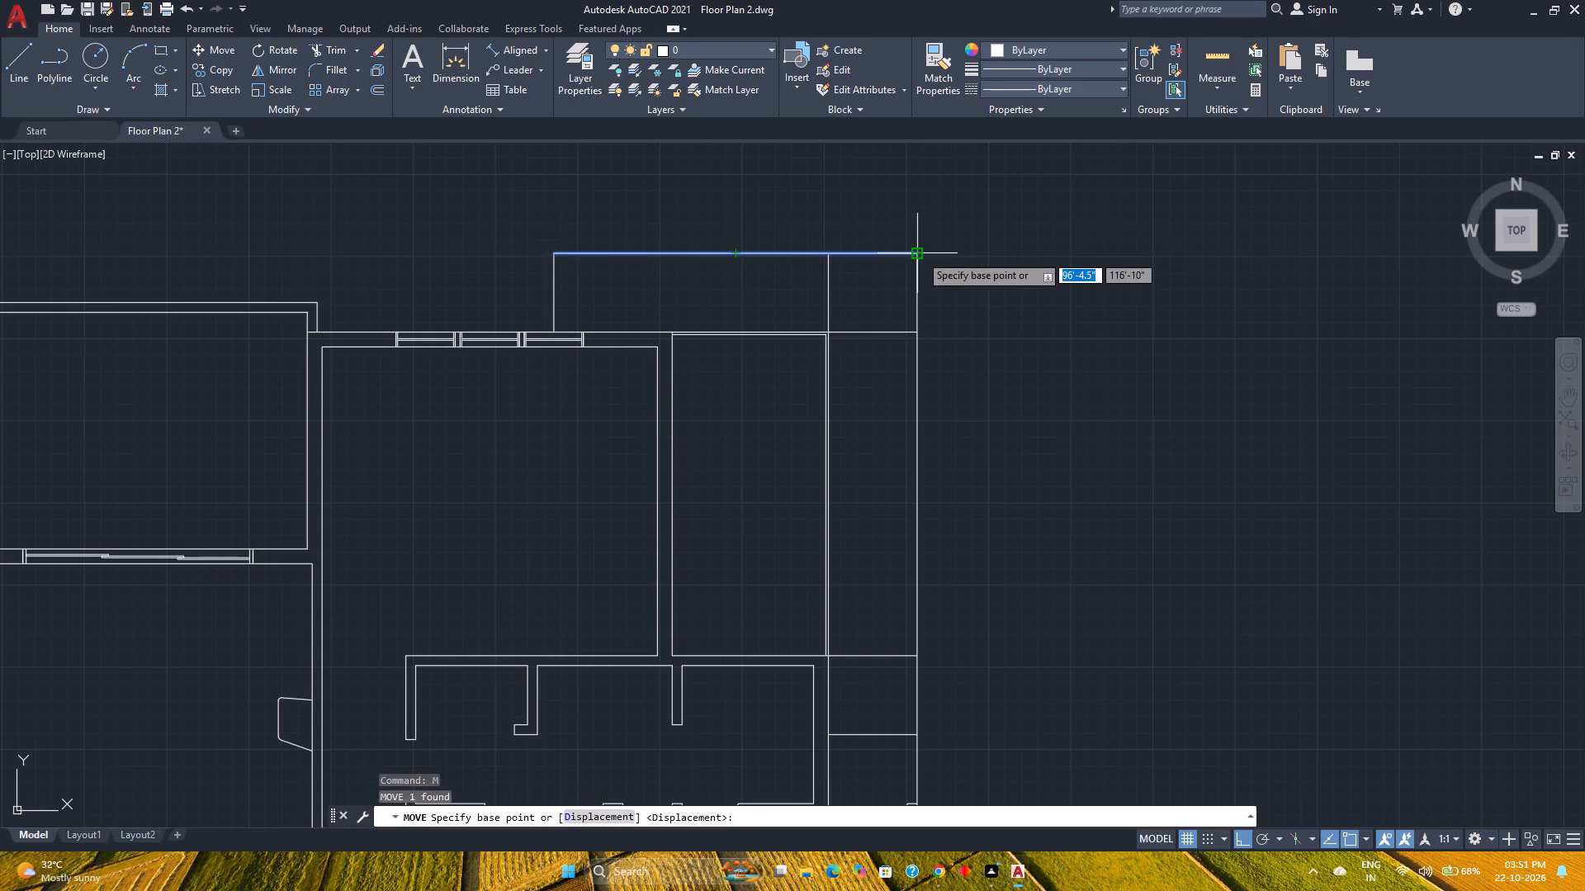
{"action": "left_click", "coordinate": [920, 254]}
{"action": "key", "text": "6"}
{"action": "key", "text": "Return"}
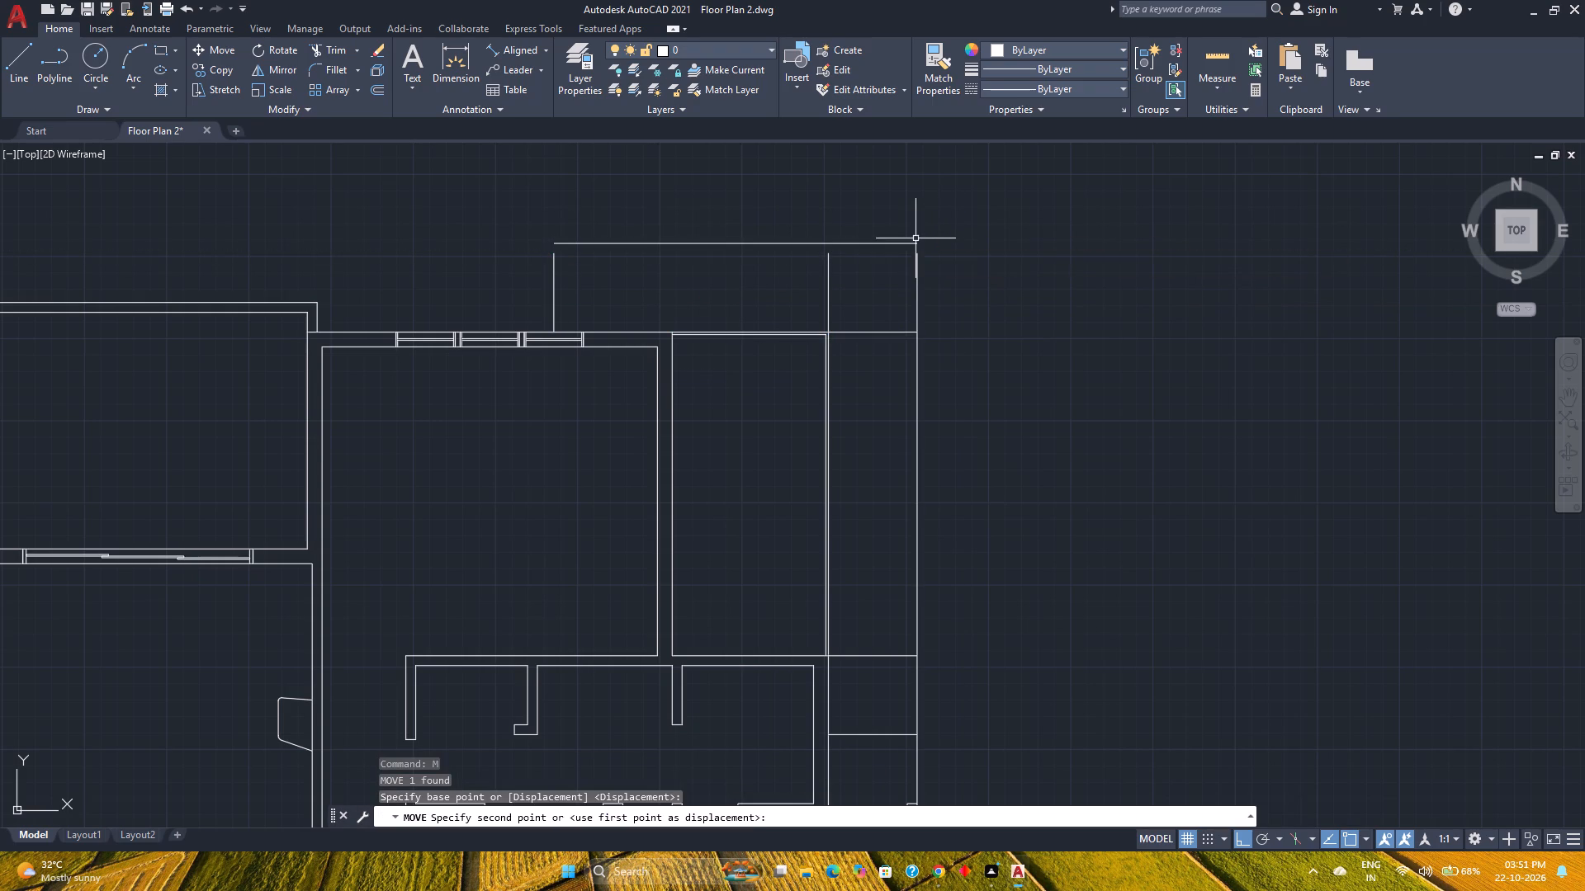
Fillet the moved north boundary line with the west and east boundary lines at radius 0 to close both corners.
{"action": "left_click", "coordinate": [324, 71]}
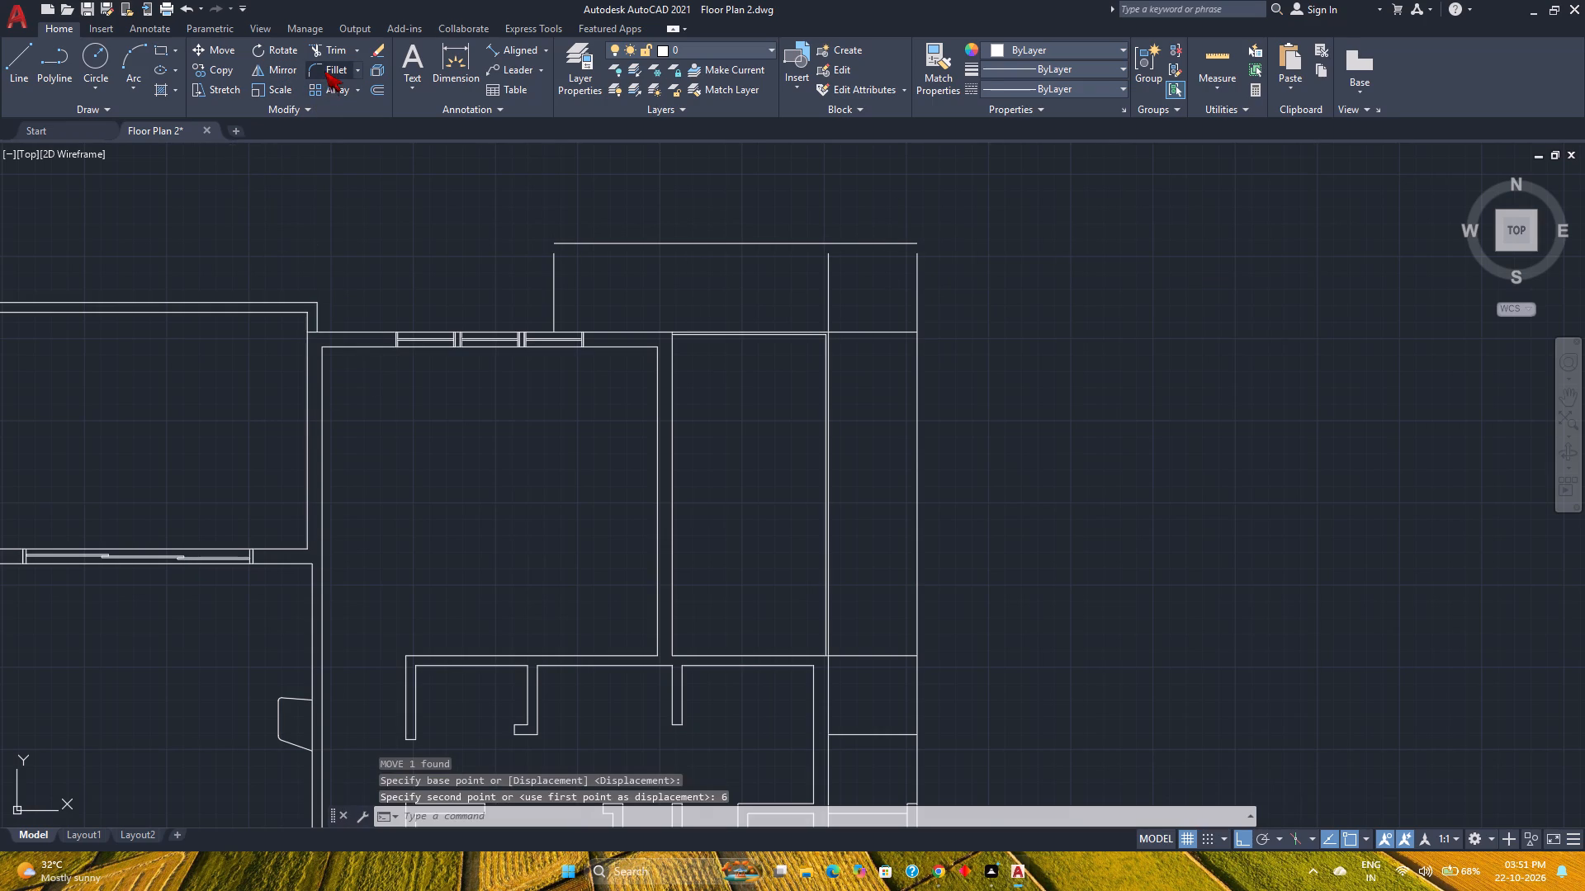
{"action": "left_click", "coordinate": [684, 817]}
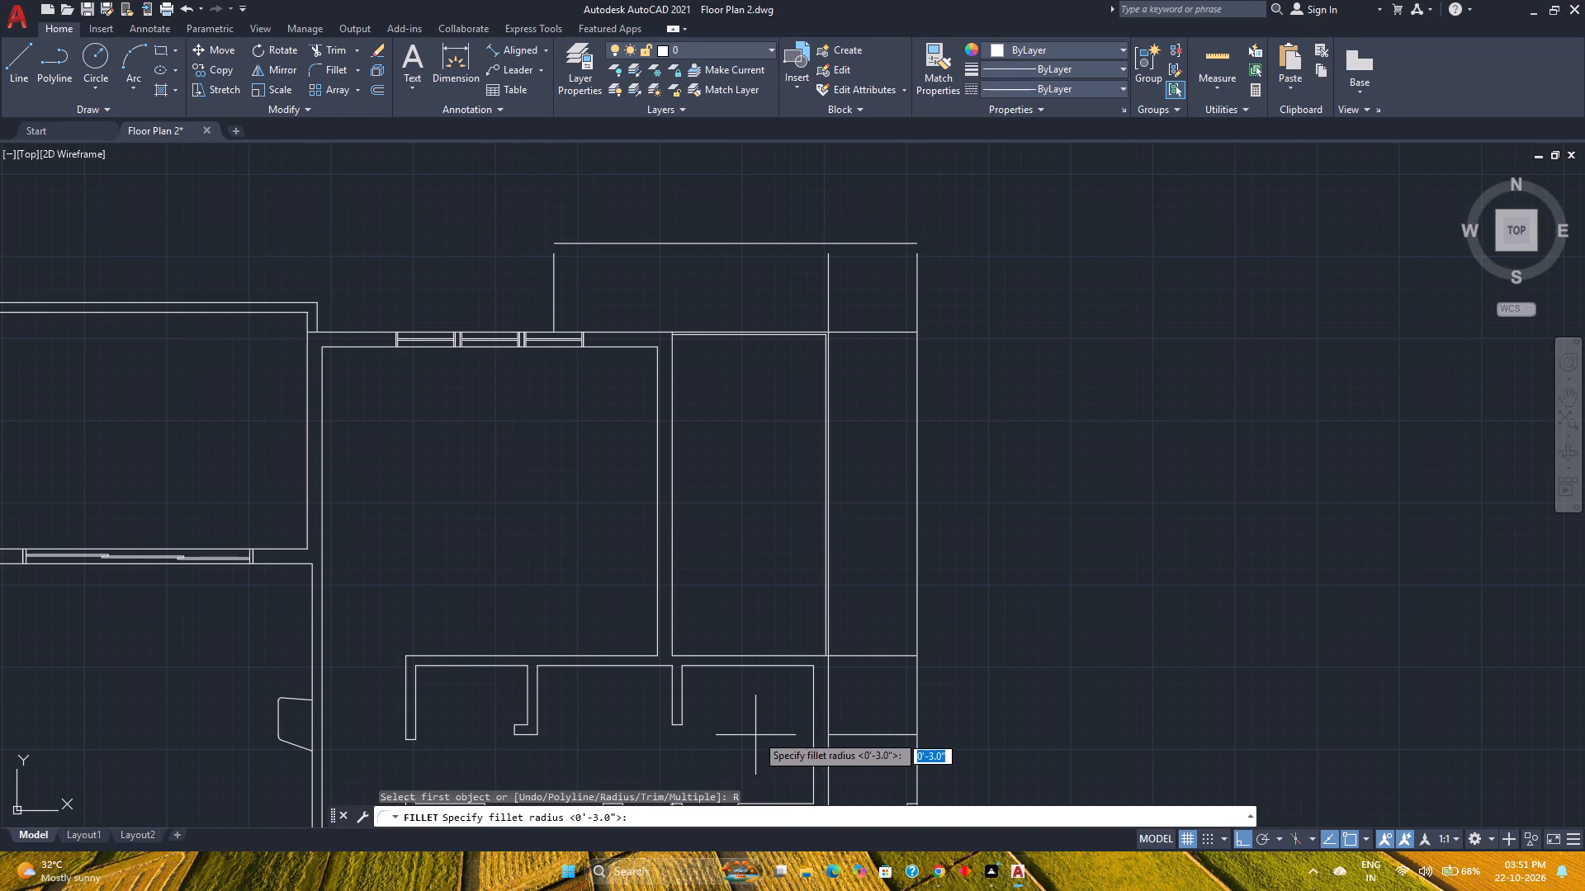
{"action": "key", "text": "0"}
{"action": "key", "text": "Return"}
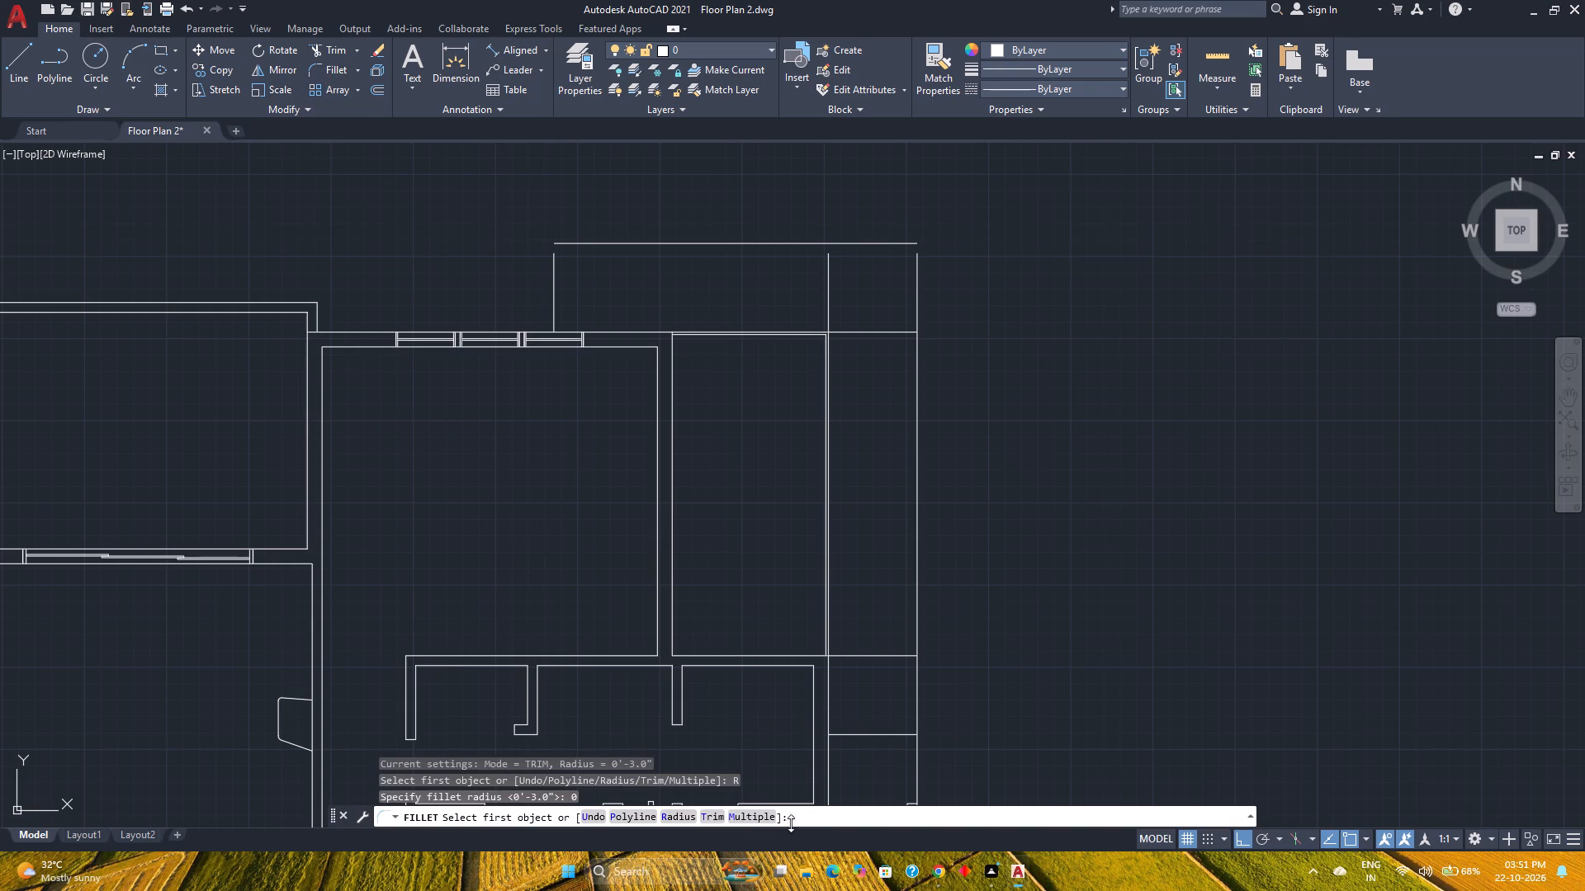
{"action": "left_click", "coordinate": [741, 816]}
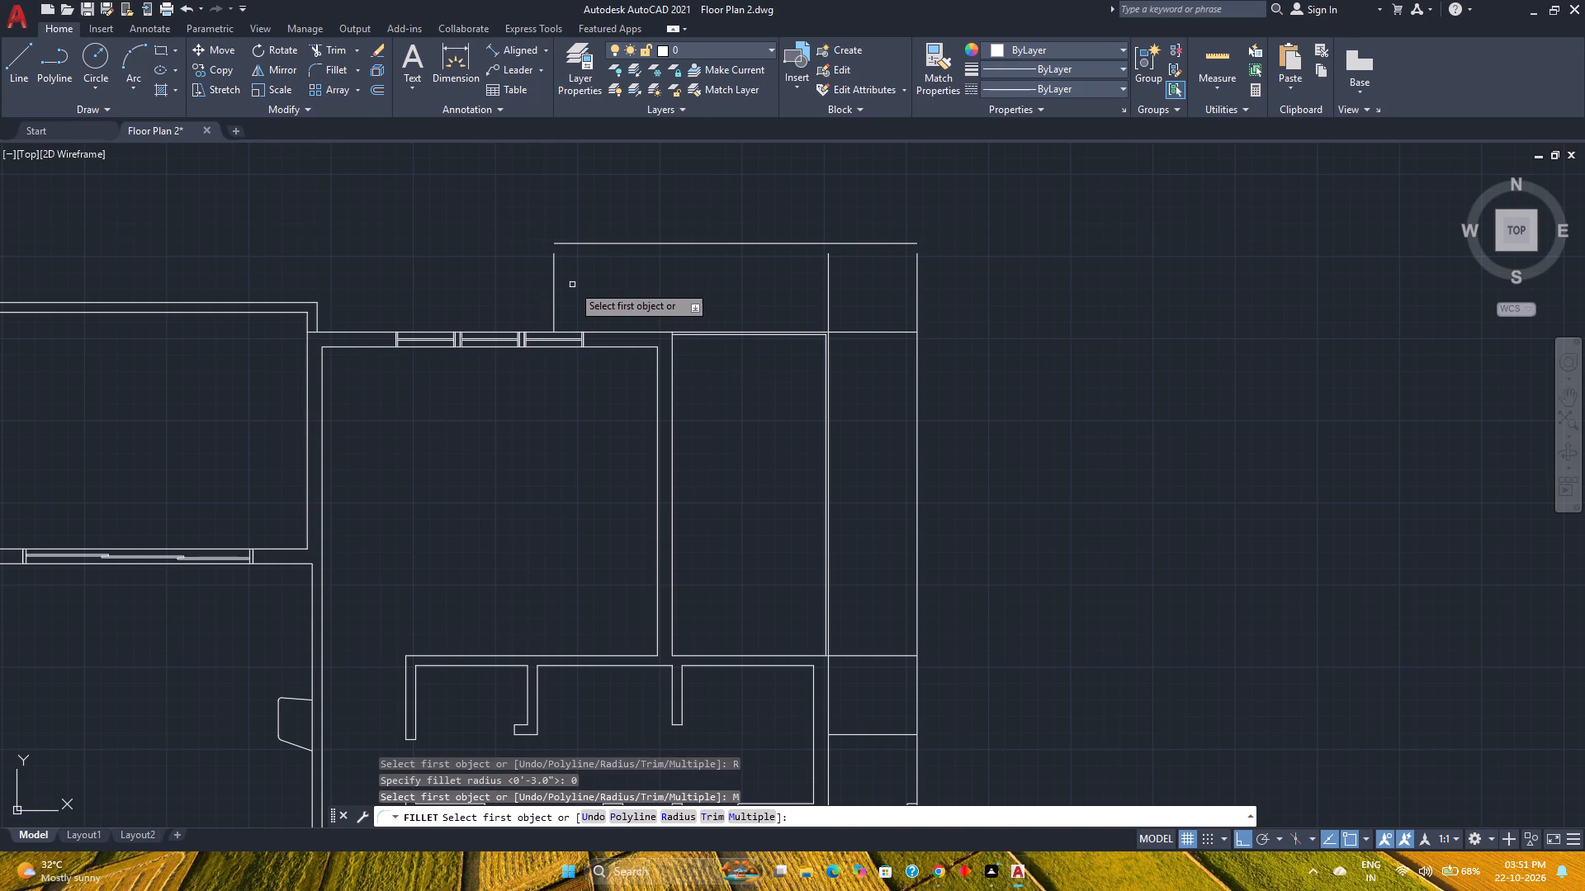
{"action": "left_click", "coordinate": [555, 294]}
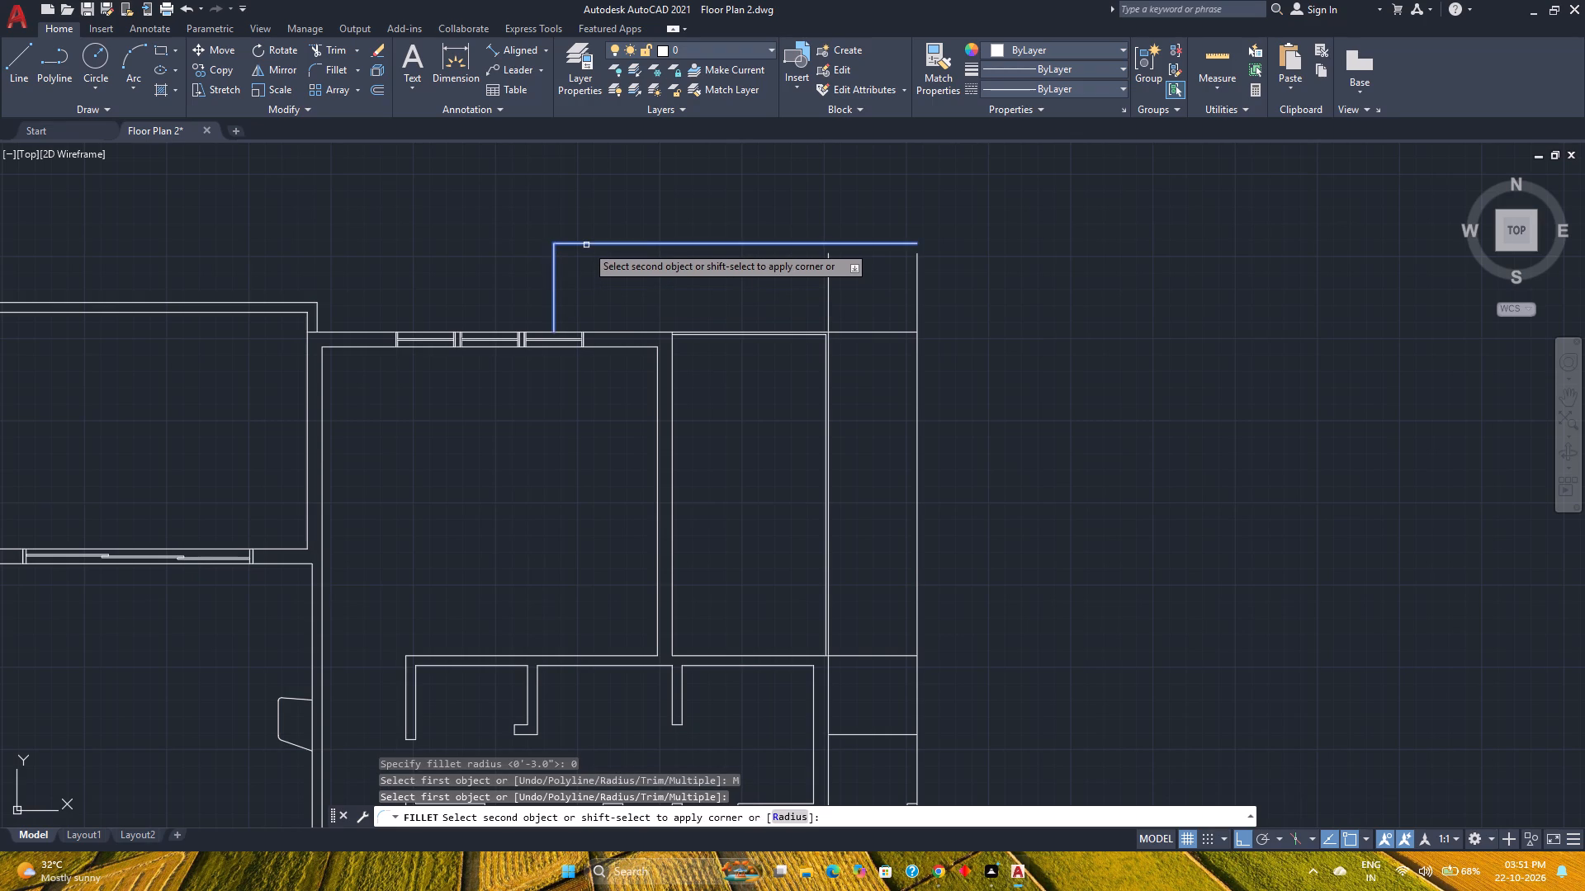
{"action": "left_click", "coordinate": [586, 245]}
{"action": "left_click", "coordinate": [883, 242]}
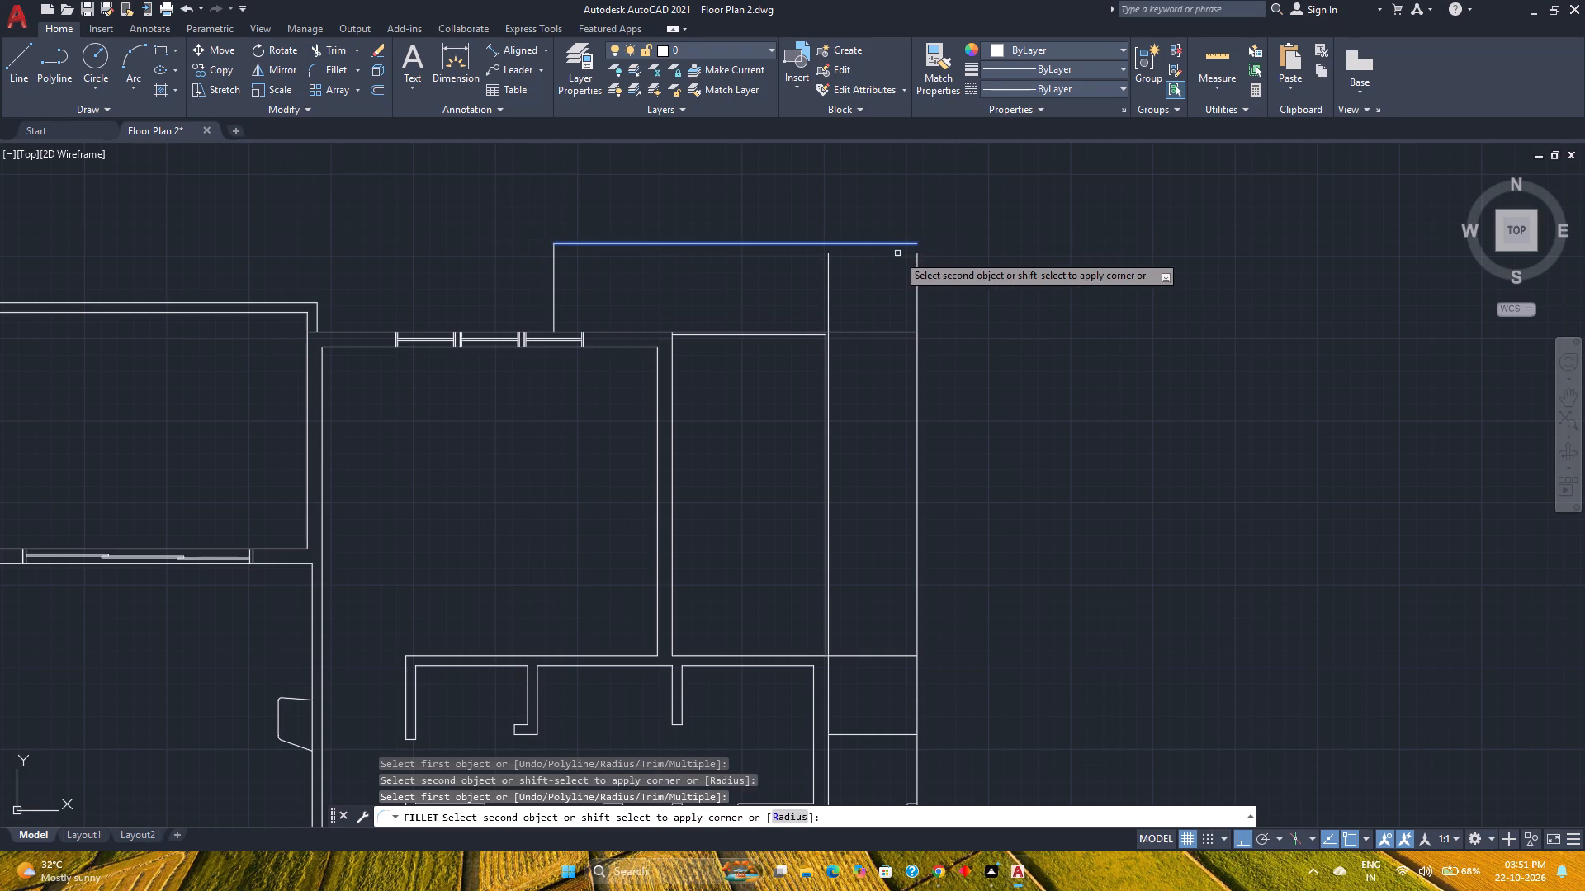
{"action": "left_click", "coordinate": [916, 272]}
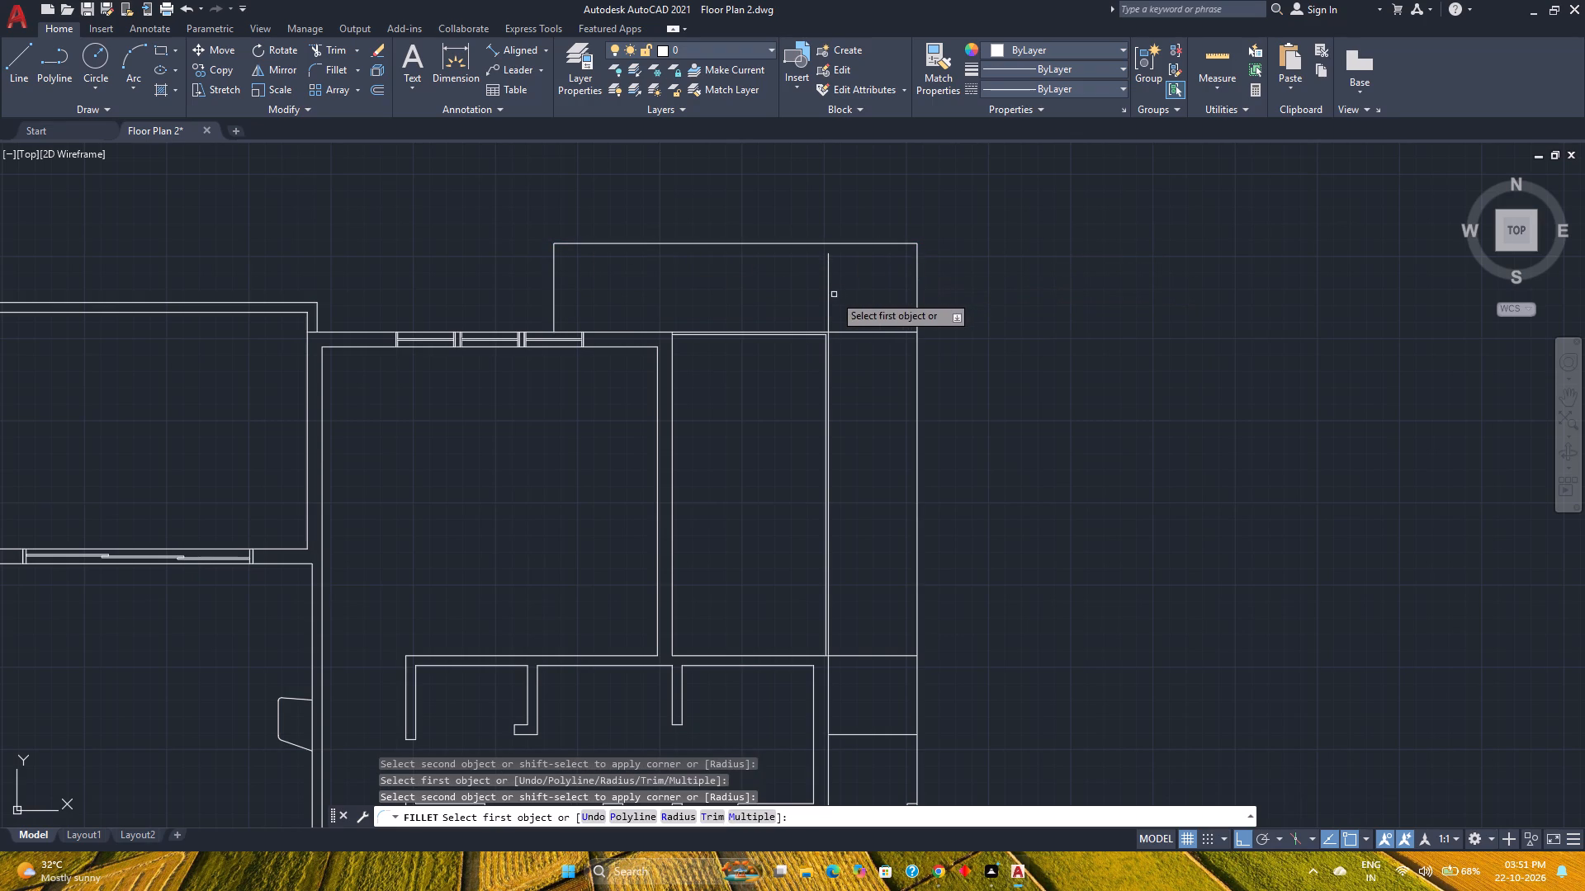
{"action": "key", "text": "Escape"}
Stretch the corner bay's vertical divider up to meet the moved north boundary line.
{"action": "left_click", "coordinate": [848, 282]}
{"action": "left_click", "coordinate": [788, 282]}
{"action": "scroll", "coordinate": [825, 257], "scroll_direction": "up", "scroll_amount": 2}
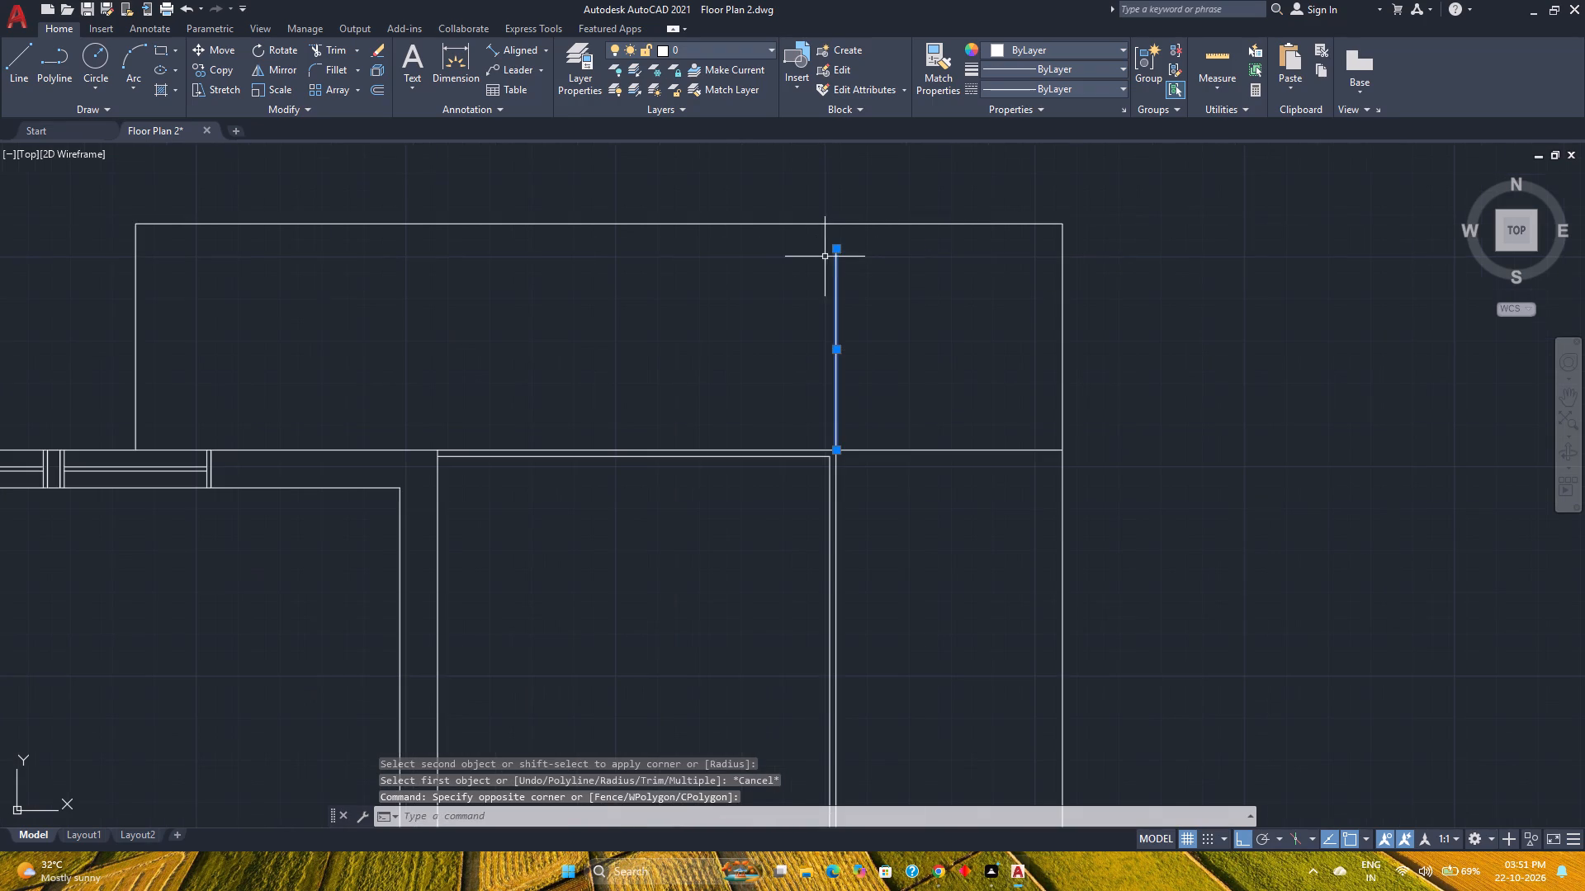
{"action": "left_click", "coordinate": [838, 247]}
{"action": "left_click", "coordinate": [840, 225]}
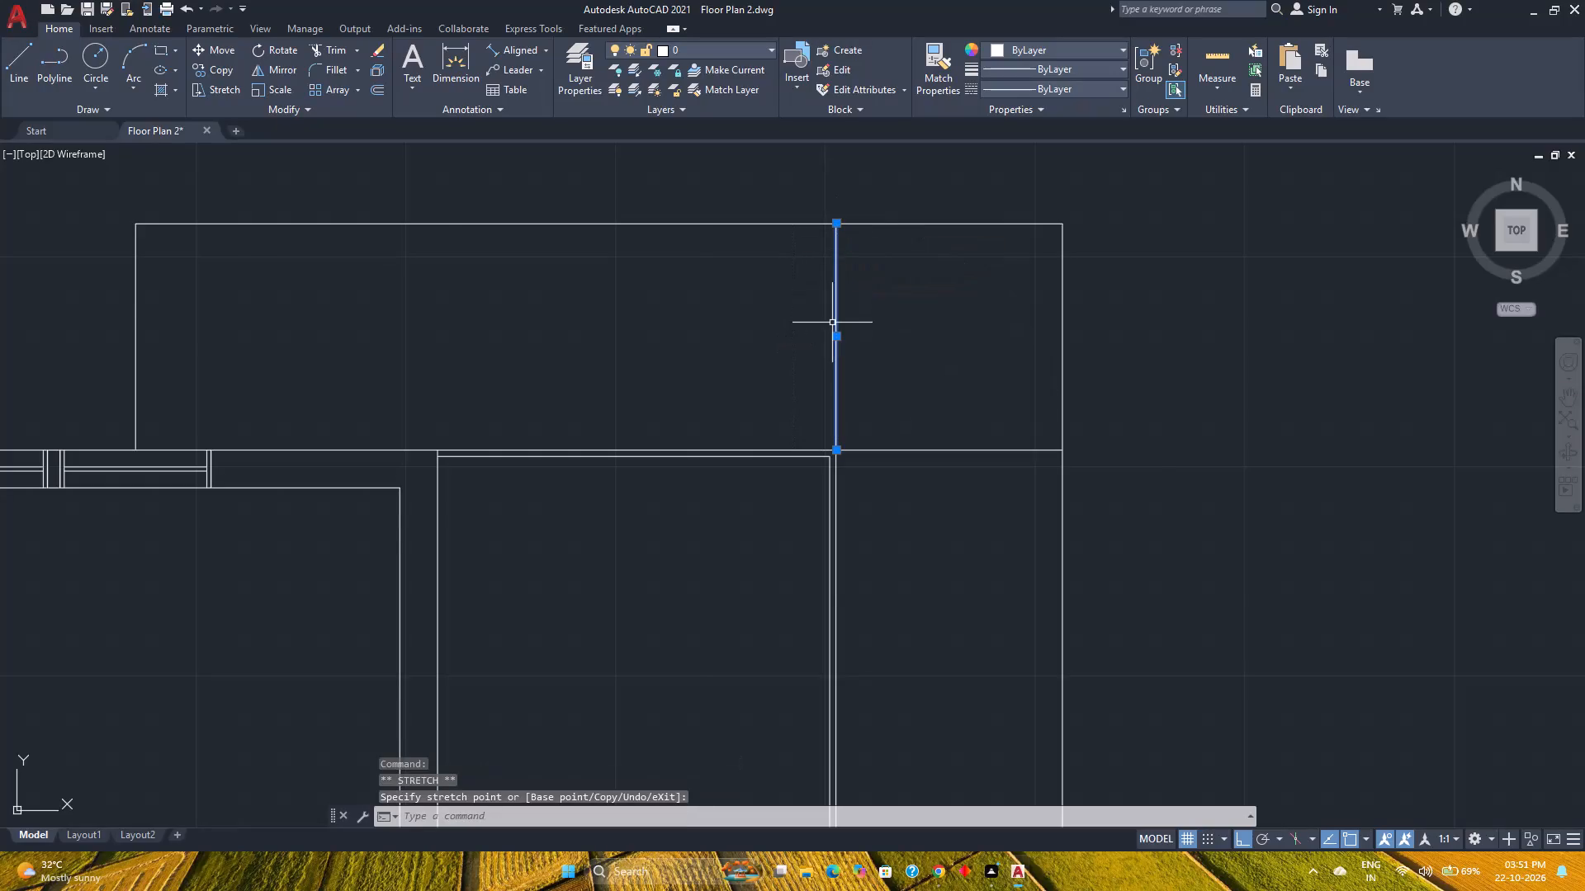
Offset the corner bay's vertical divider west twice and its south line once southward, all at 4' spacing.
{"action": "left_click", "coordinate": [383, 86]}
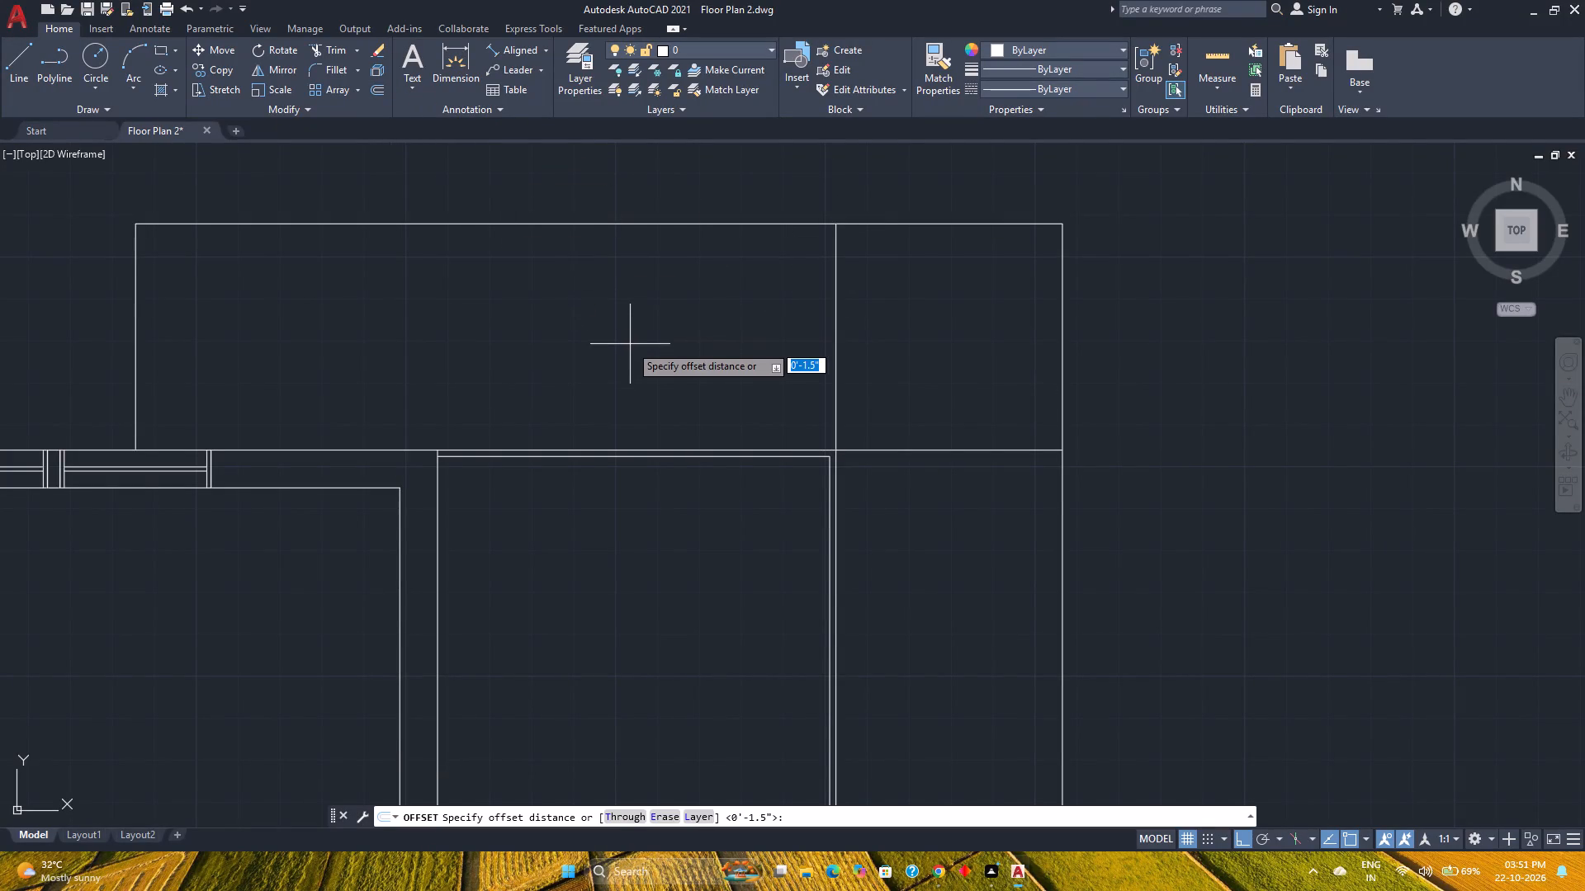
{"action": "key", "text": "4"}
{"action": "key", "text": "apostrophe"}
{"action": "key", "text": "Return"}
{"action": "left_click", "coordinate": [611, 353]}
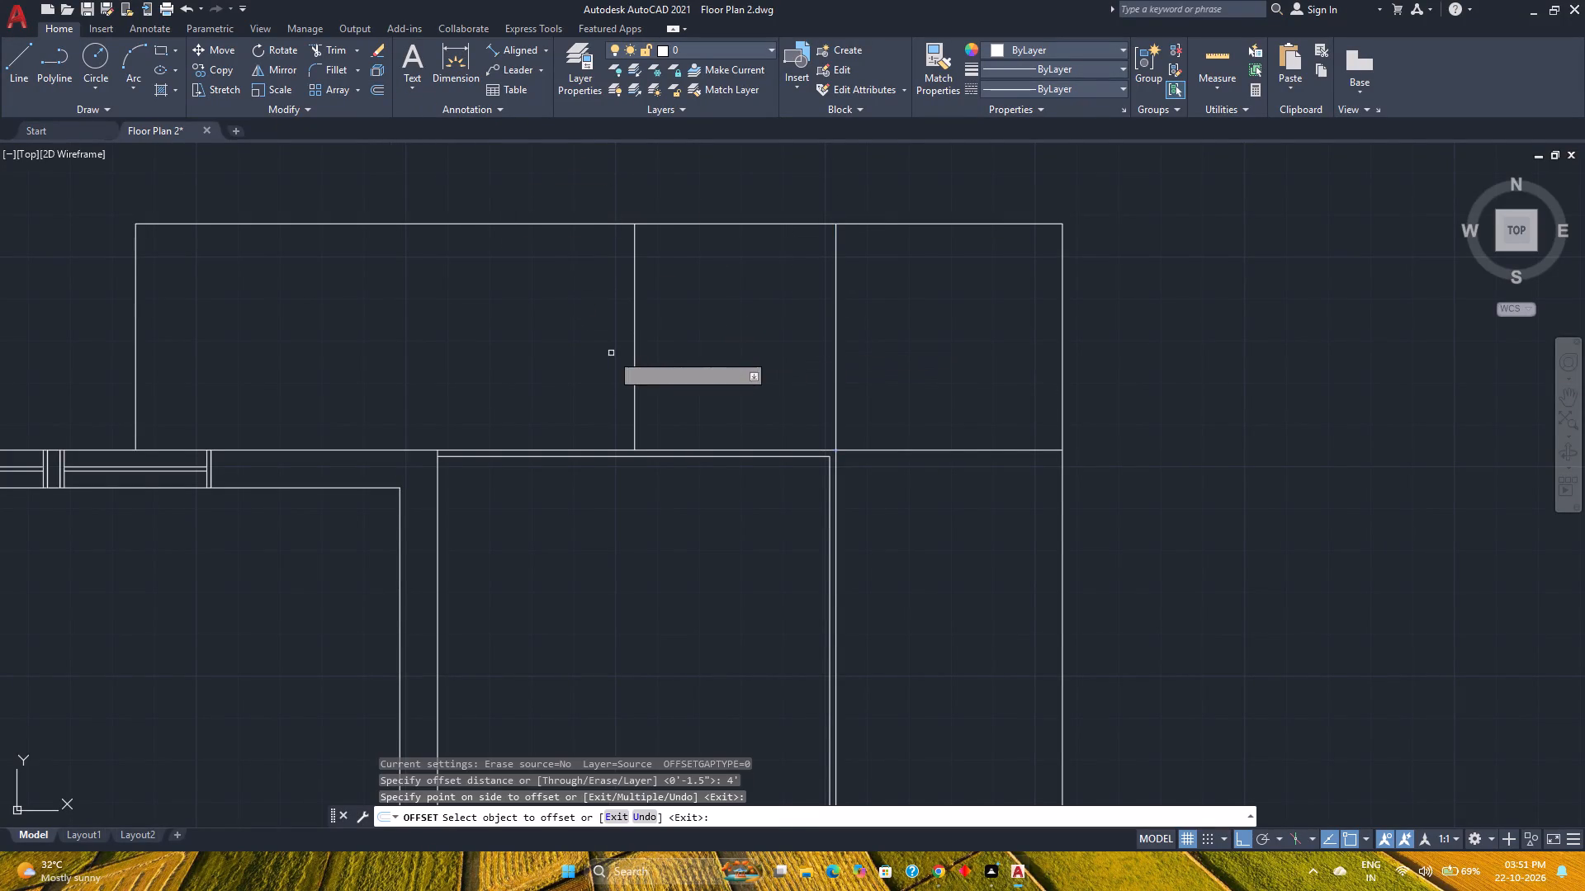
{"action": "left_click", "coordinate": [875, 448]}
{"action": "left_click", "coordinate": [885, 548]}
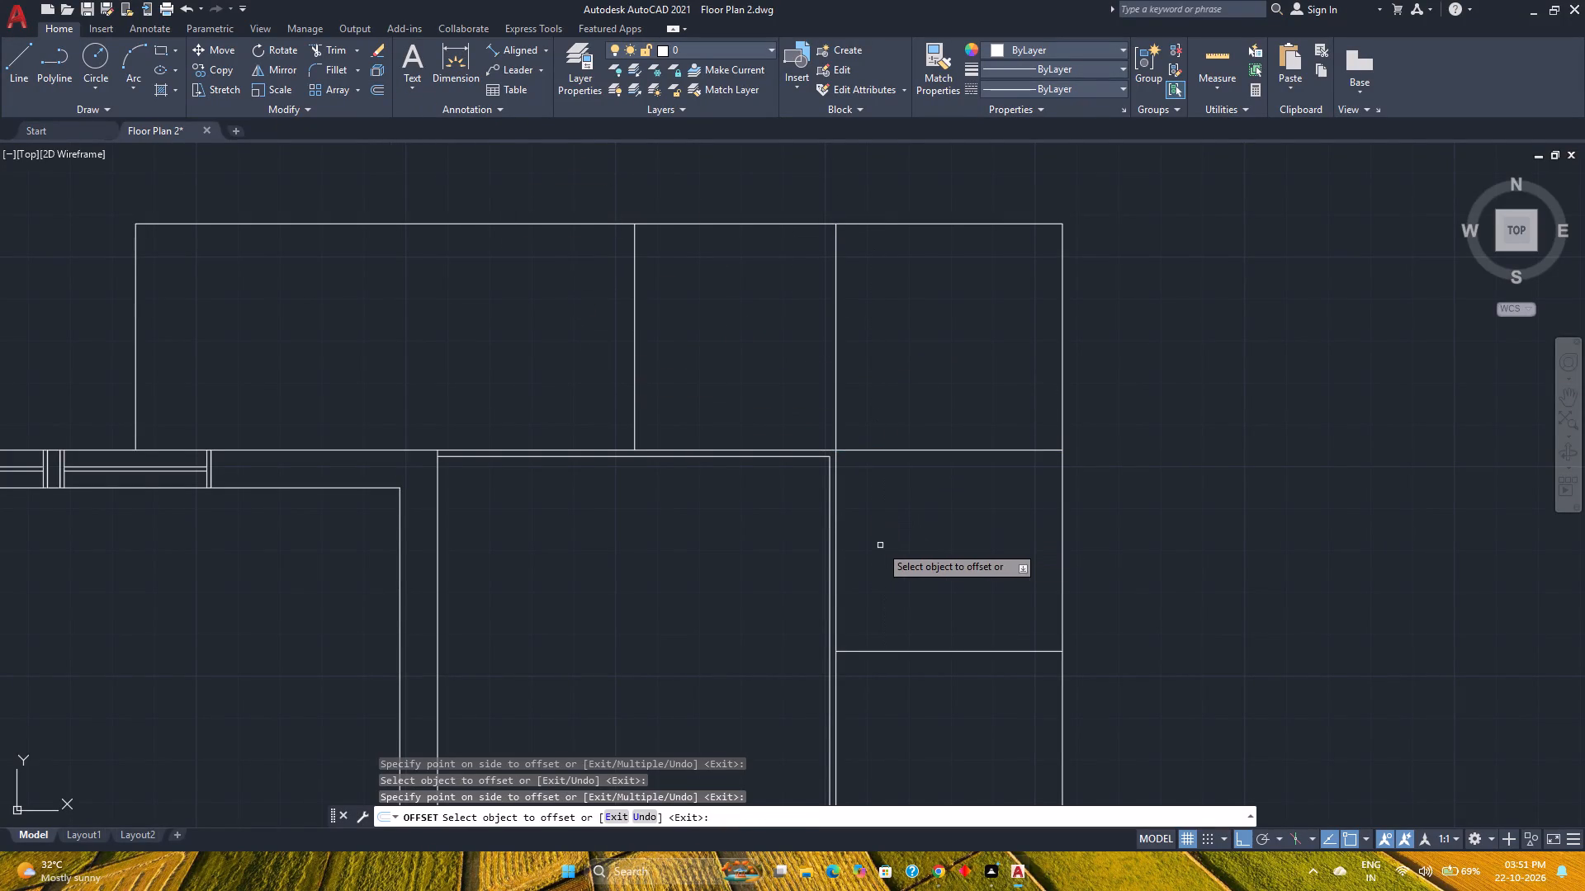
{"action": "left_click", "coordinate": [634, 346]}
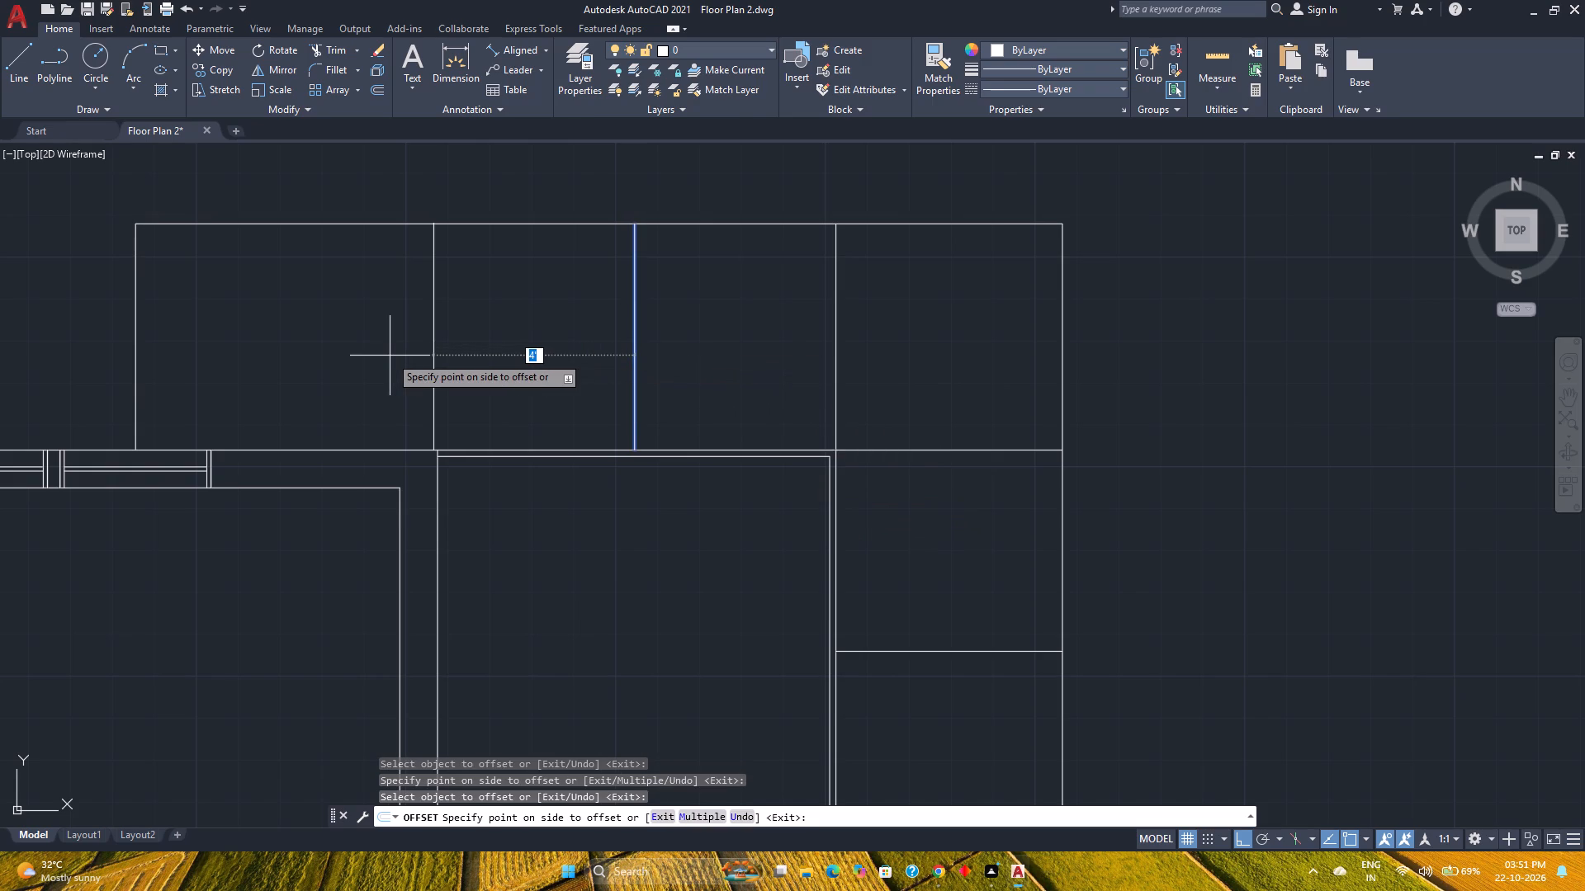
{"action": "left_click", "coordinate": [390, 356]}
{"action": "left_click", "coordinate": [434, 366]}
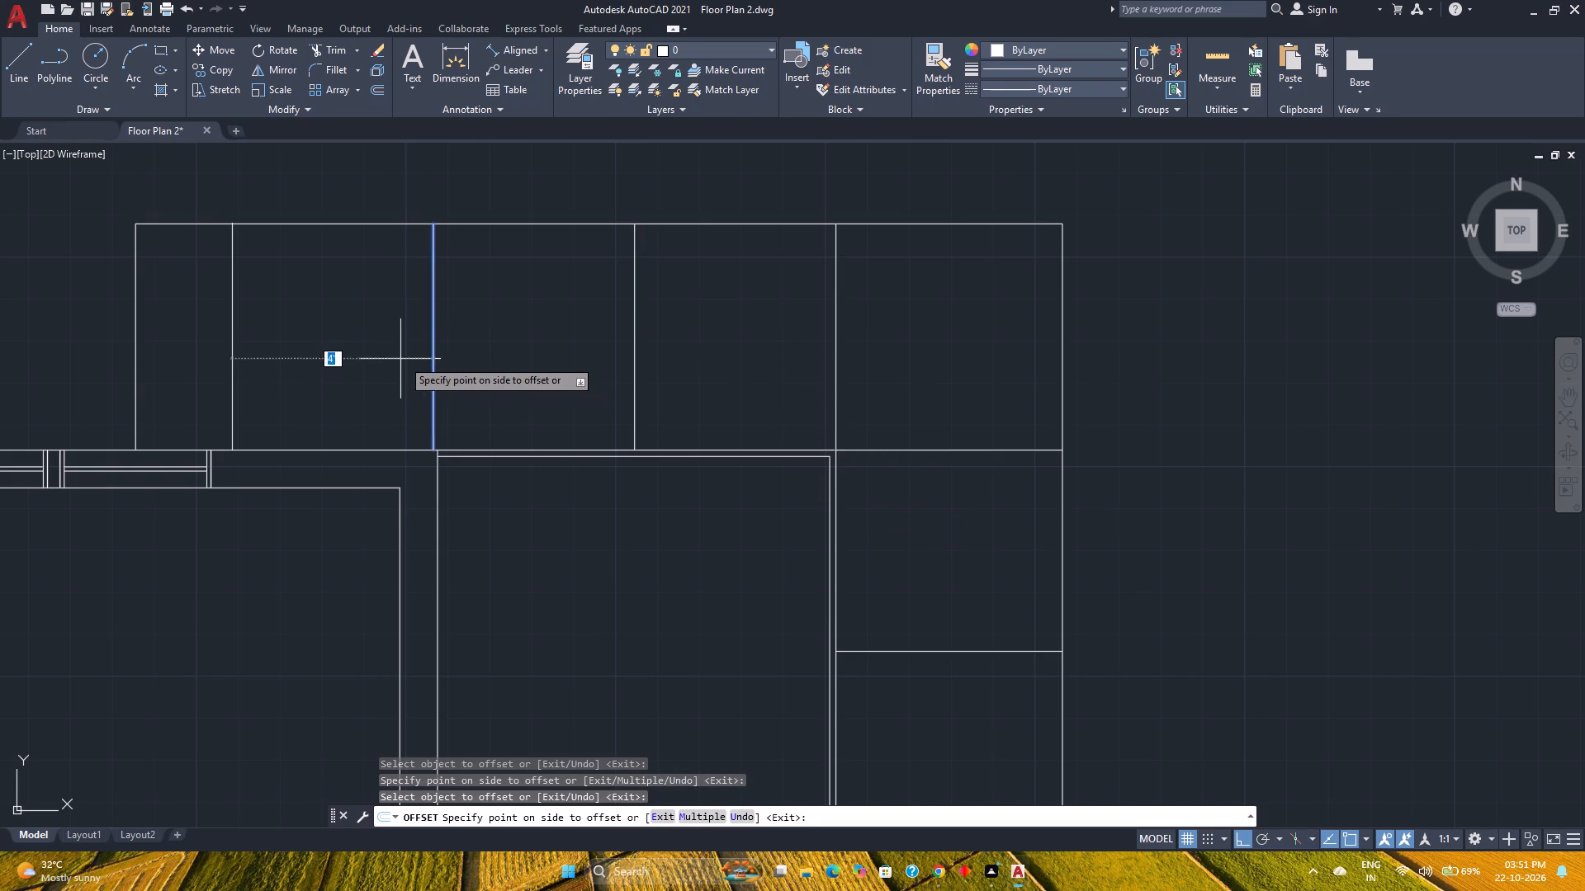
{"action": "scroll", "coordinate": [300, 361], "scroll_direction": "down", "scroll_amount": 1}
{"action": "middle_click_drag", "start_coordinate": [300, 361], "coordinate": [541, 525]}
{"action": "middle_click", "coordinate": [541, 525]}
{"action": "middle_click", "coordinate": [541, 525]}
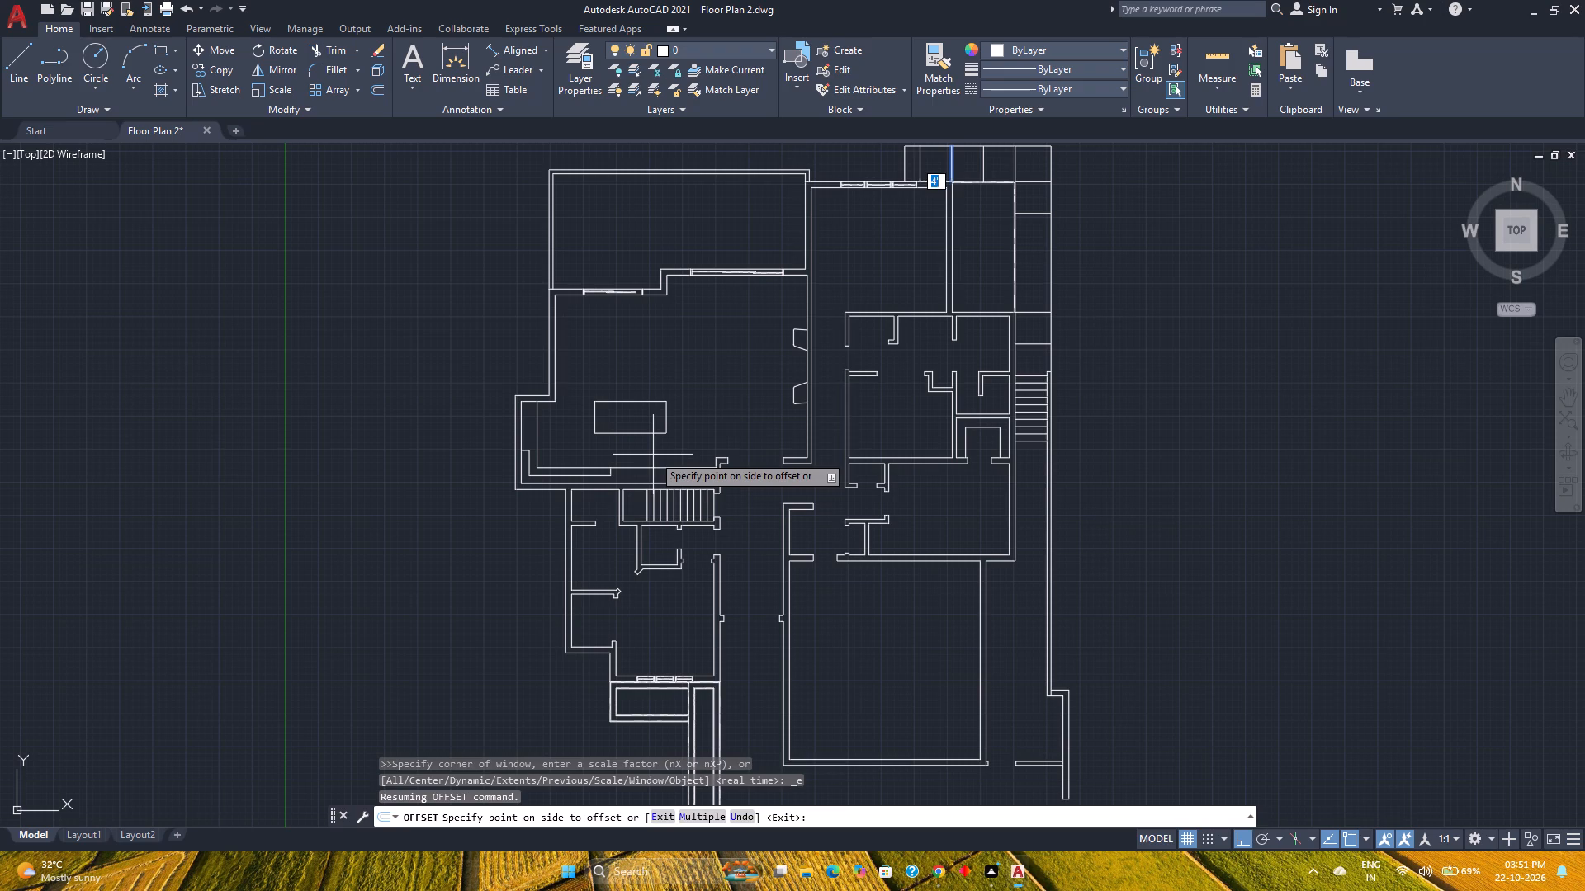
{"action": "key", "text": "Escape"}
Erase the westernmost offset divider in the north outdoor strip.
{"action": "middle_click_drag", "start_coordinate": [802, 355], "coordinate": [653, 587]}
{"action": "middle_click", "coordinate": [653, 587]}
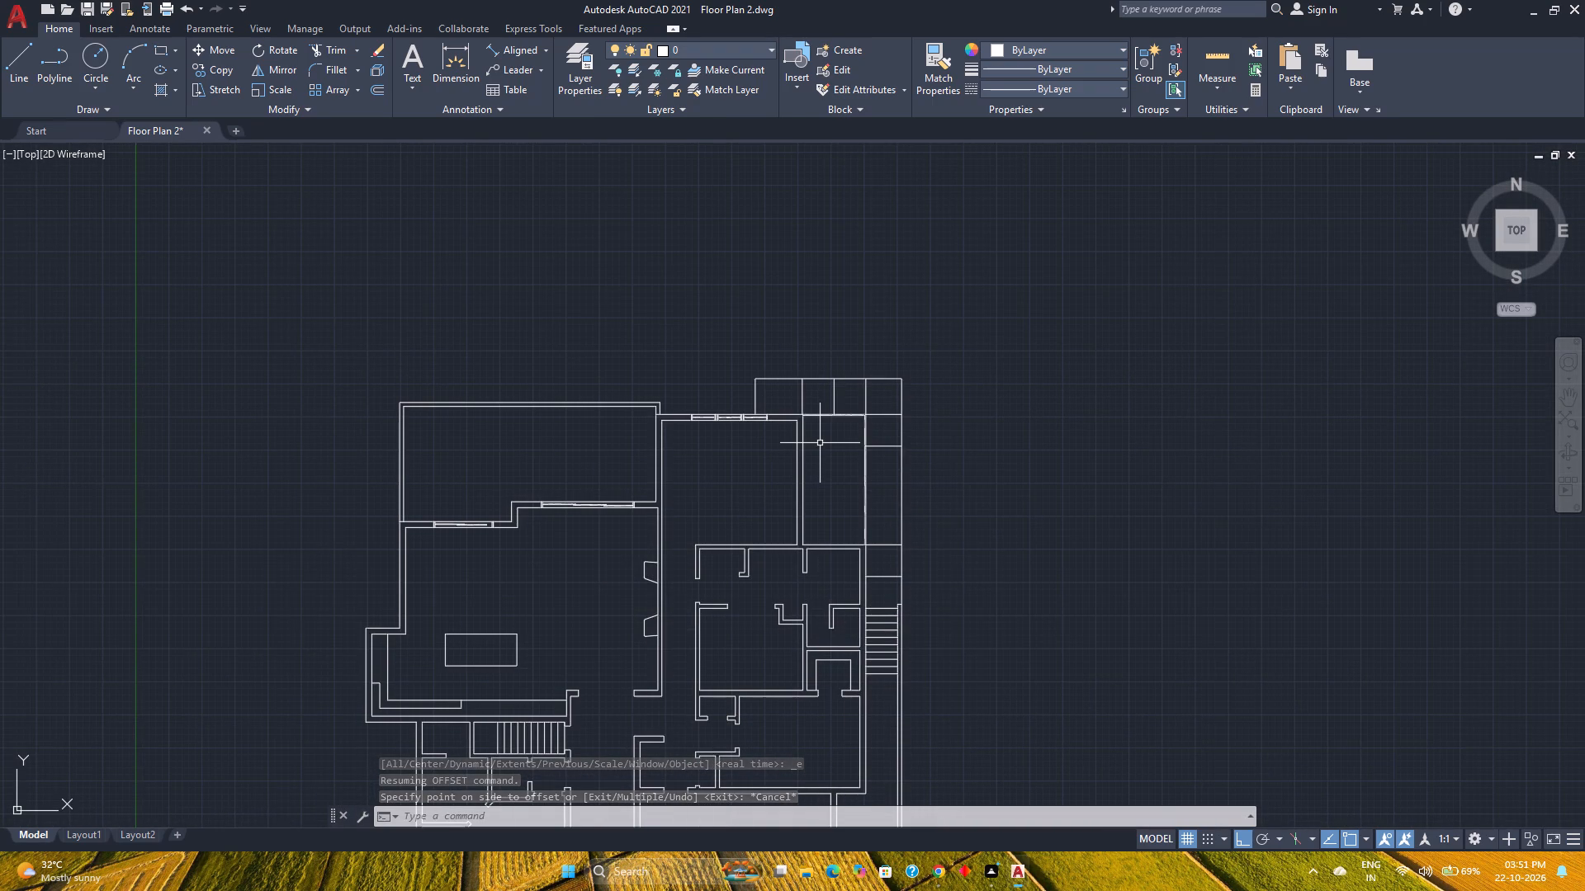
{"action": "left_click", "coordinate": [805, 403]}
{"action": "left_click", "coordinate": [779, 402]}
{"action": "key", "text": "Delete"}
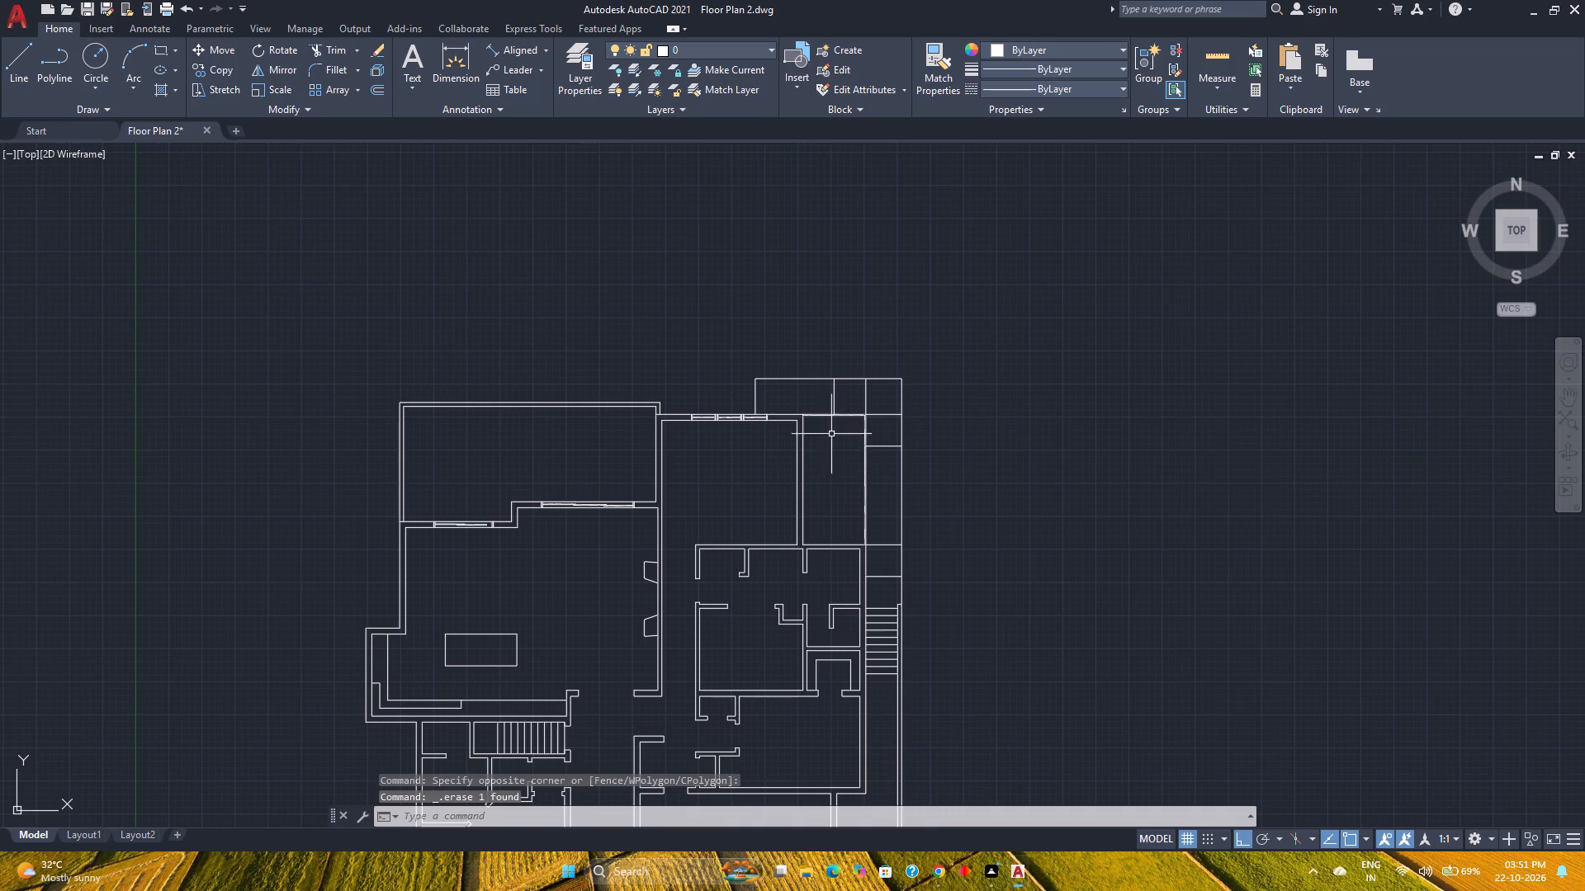
Save the drawing.
{"action": "scroll", "coordinate": [832, 463], "scroll_direction": "up", "scroll_amount": 2}
{"action": "middle_click_drag", "start_coordinate": [832, 463], "coordinate": [788, 474]}
{"action": "key", "text": "ctrl+s"}
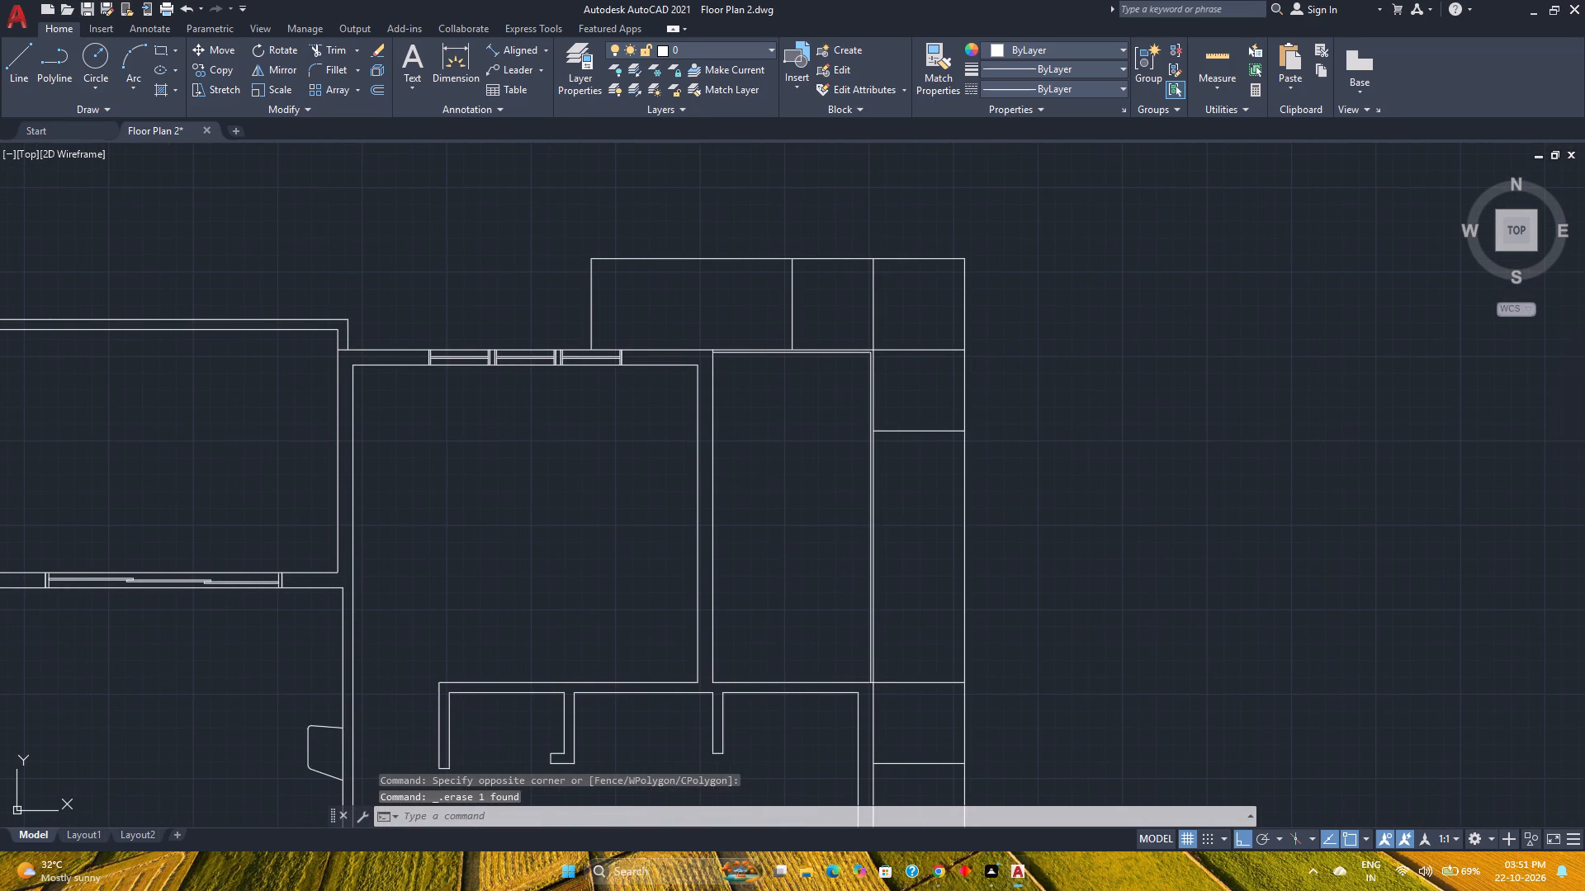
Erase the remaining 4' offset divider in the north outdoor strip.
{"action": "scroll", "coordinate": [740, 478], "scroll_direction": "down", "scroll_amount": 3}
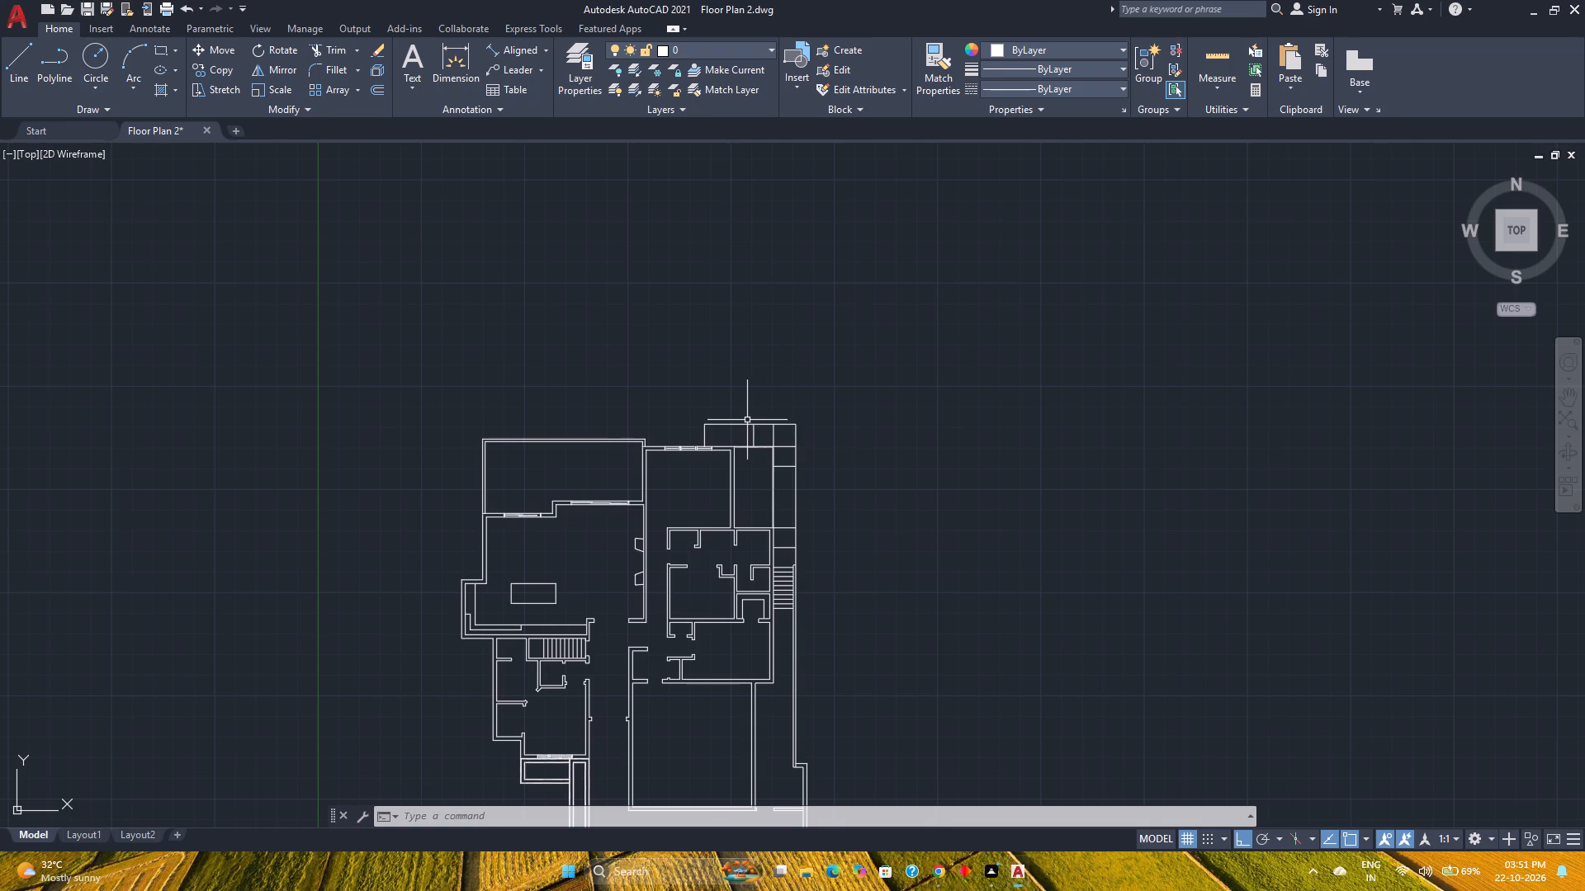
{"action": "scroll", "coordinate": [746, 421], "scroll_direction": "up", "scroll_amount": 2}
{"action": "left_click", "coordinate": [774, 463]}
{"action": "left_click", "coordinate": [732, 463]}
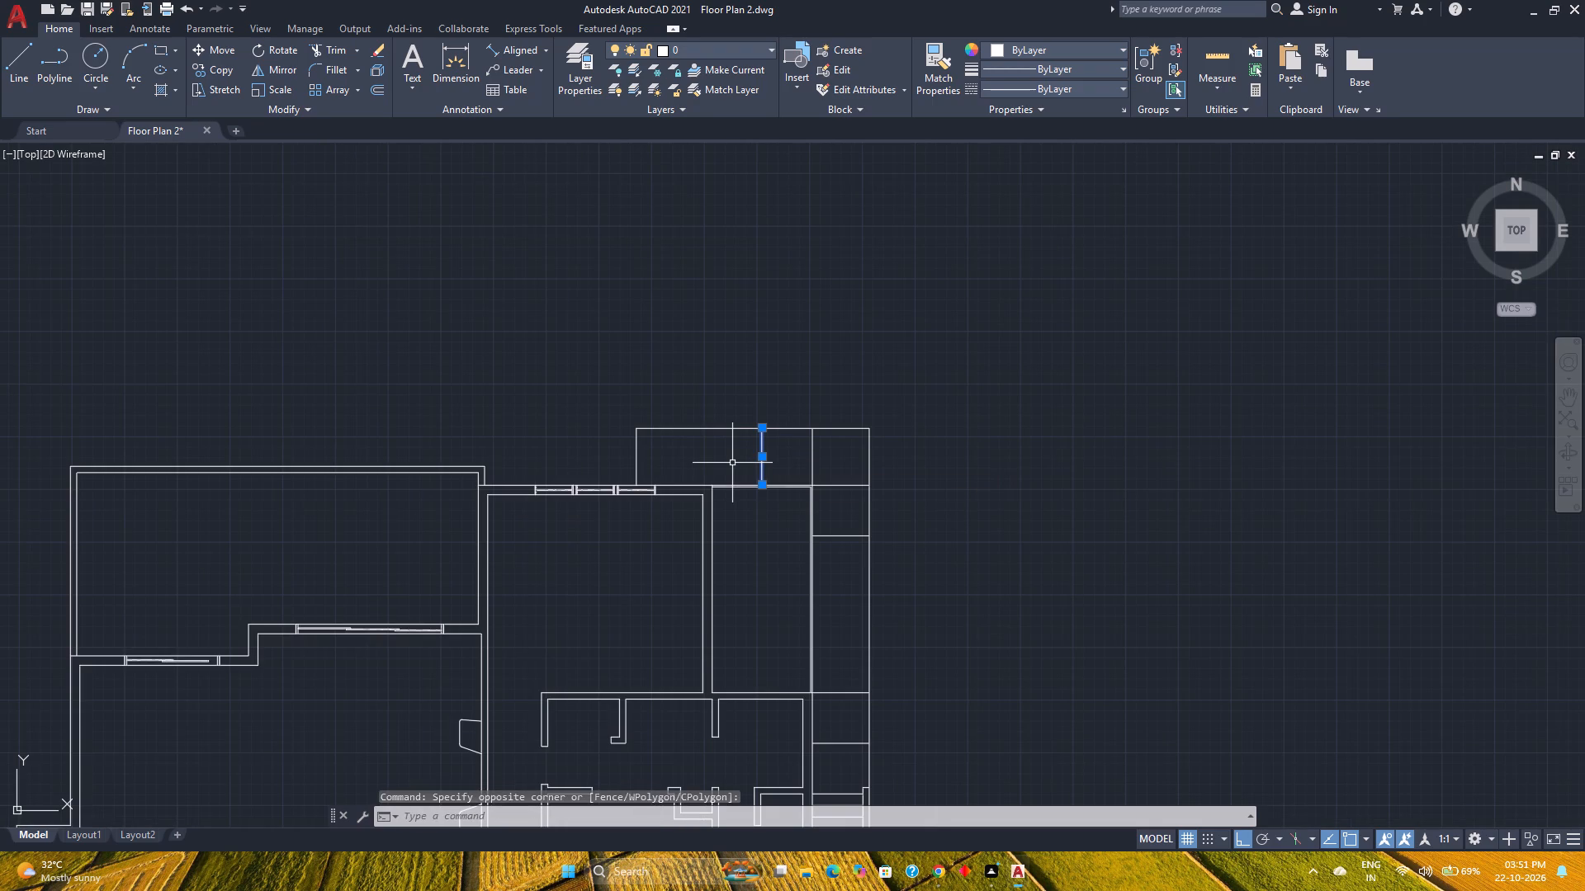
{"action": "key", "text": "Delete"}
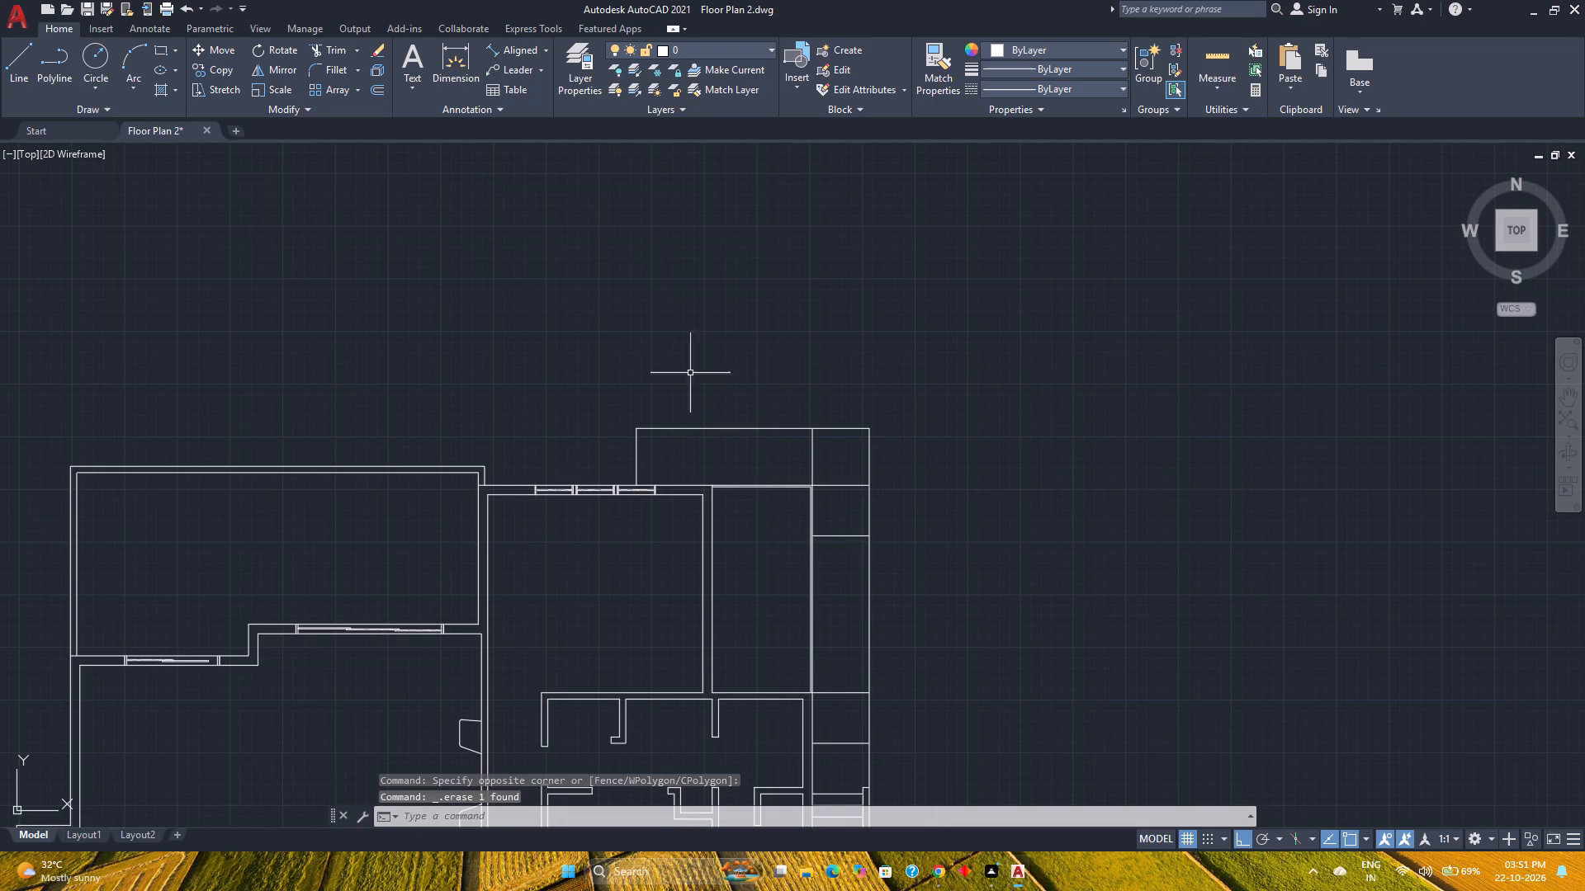
Offset the corner bay's vertical divider west twice and its south line once southward, all at 4'6" spacing.
{"action": "left_click", "coordinate": [383, 89]}
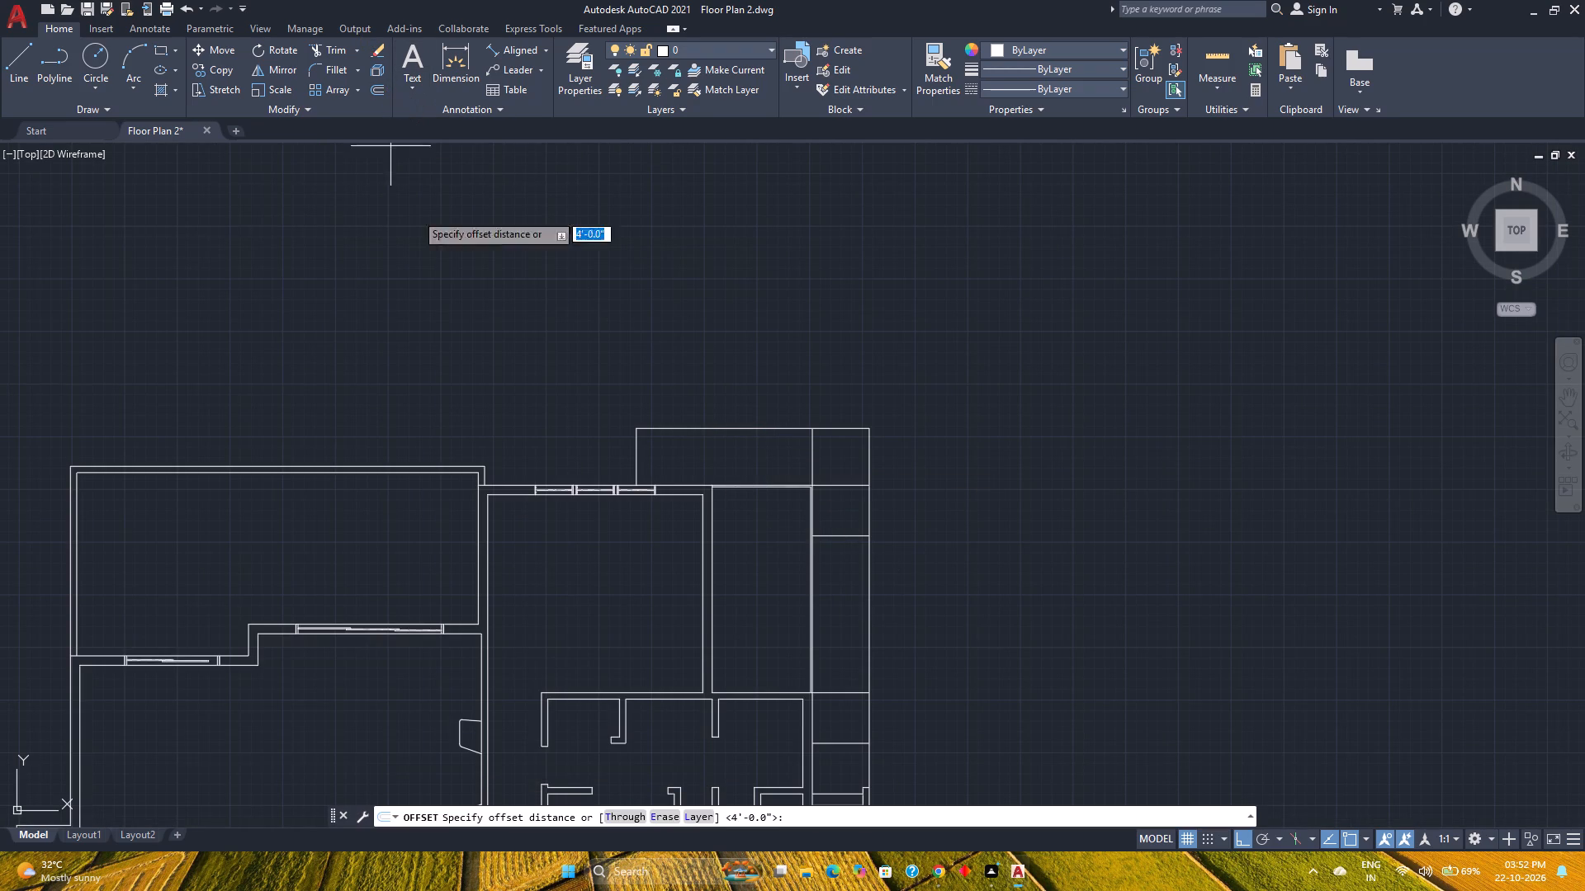
{"action": "key", "text": "4"}
{"action": "type", "text": "'6\""}
{"action": "key", "text": "Return"}
{"action": "left_click", "coordinate": [813, 471]}
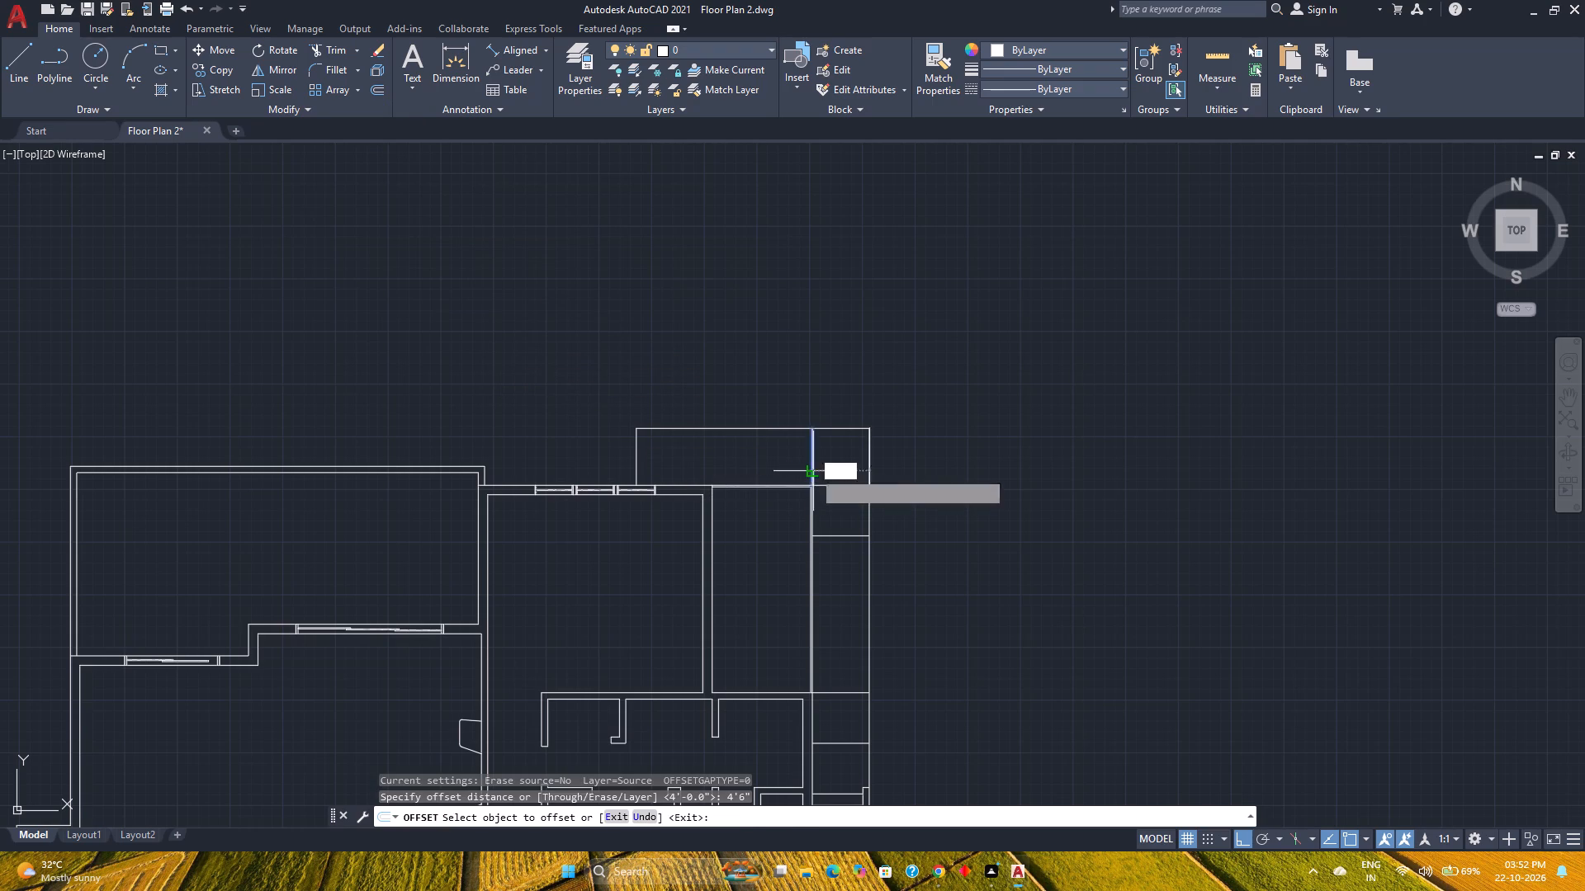
{"action": "left_click", "coordinate": [662, 464]}
{"action": "left_click", "coordinate": [755, 460]}
{"action": "left_click", "coordinate": [635, 455]}
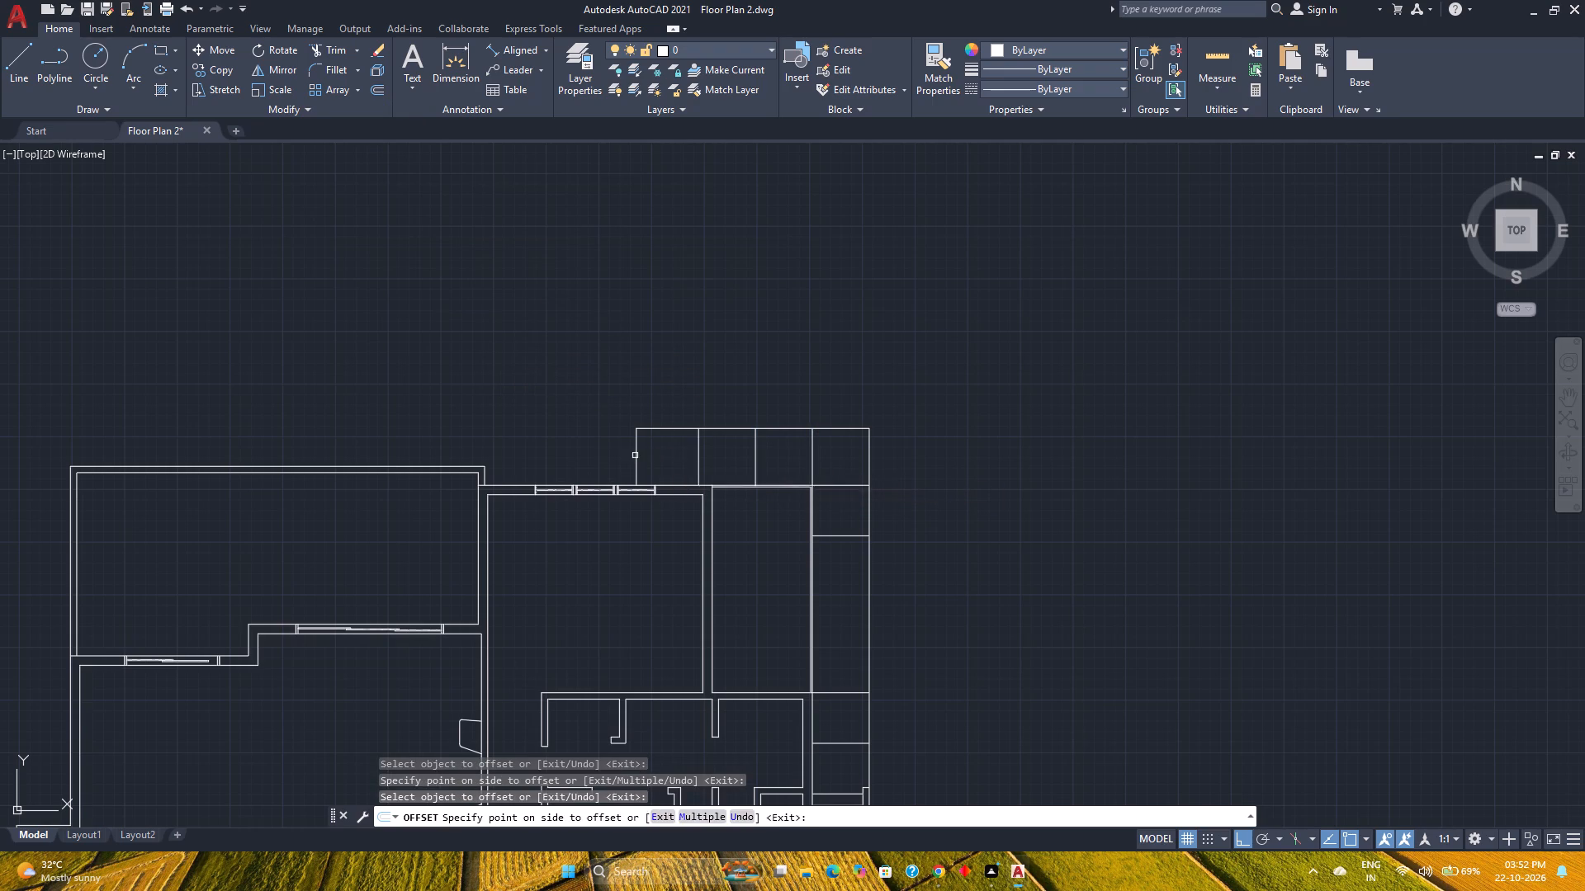
{"action": "left_click", "coordinate": [836, 483]}
{"action": "left_click", "coordinate": [821, 566]}
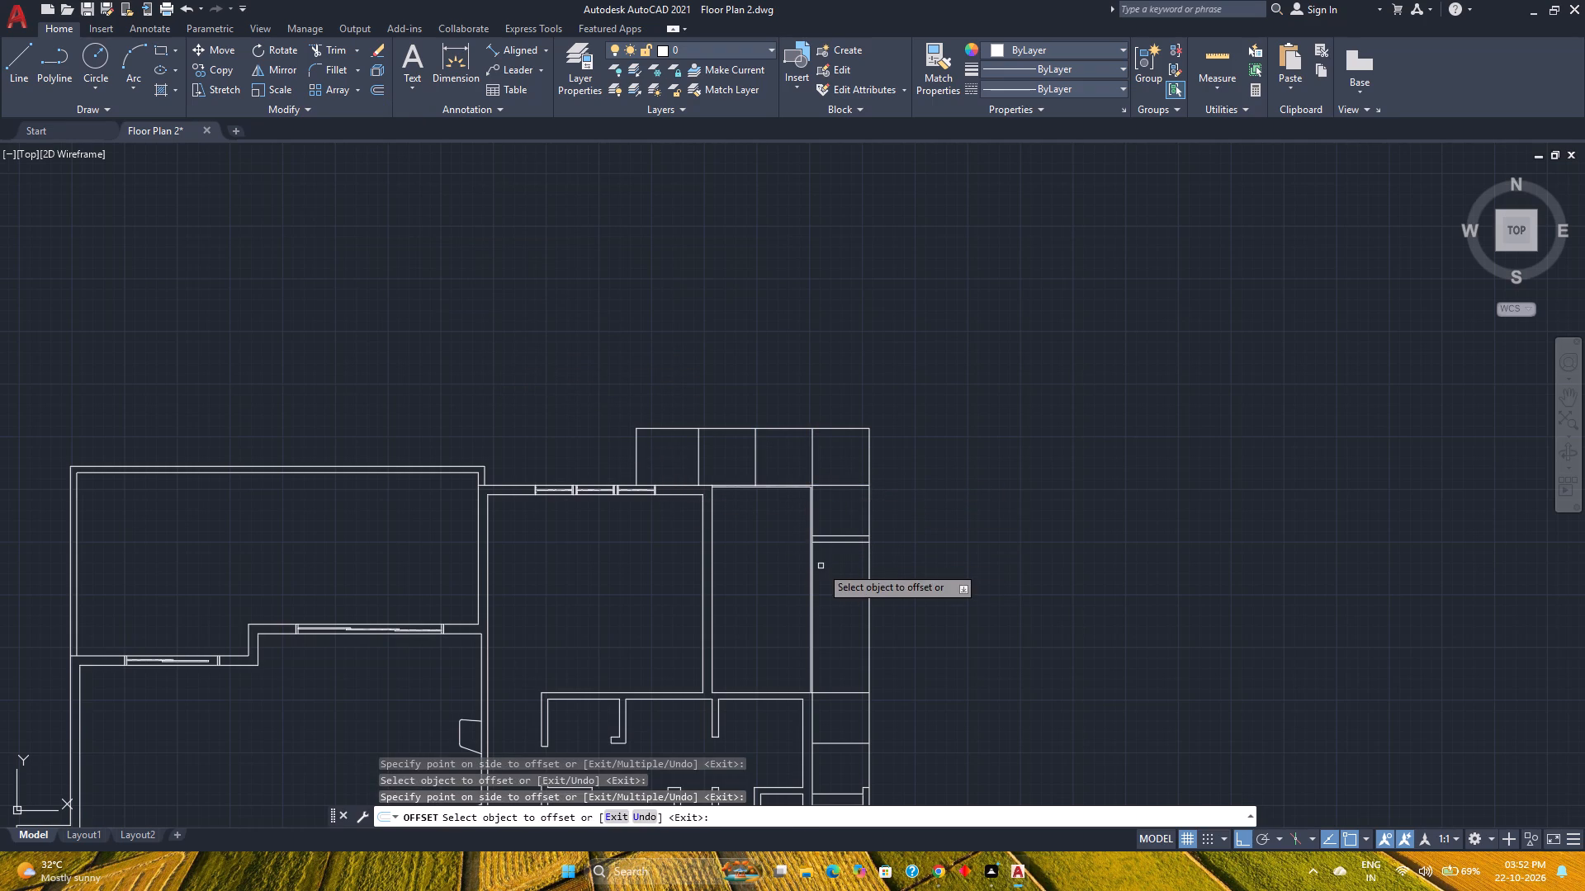
{"action": "key", "text": "Escape"}
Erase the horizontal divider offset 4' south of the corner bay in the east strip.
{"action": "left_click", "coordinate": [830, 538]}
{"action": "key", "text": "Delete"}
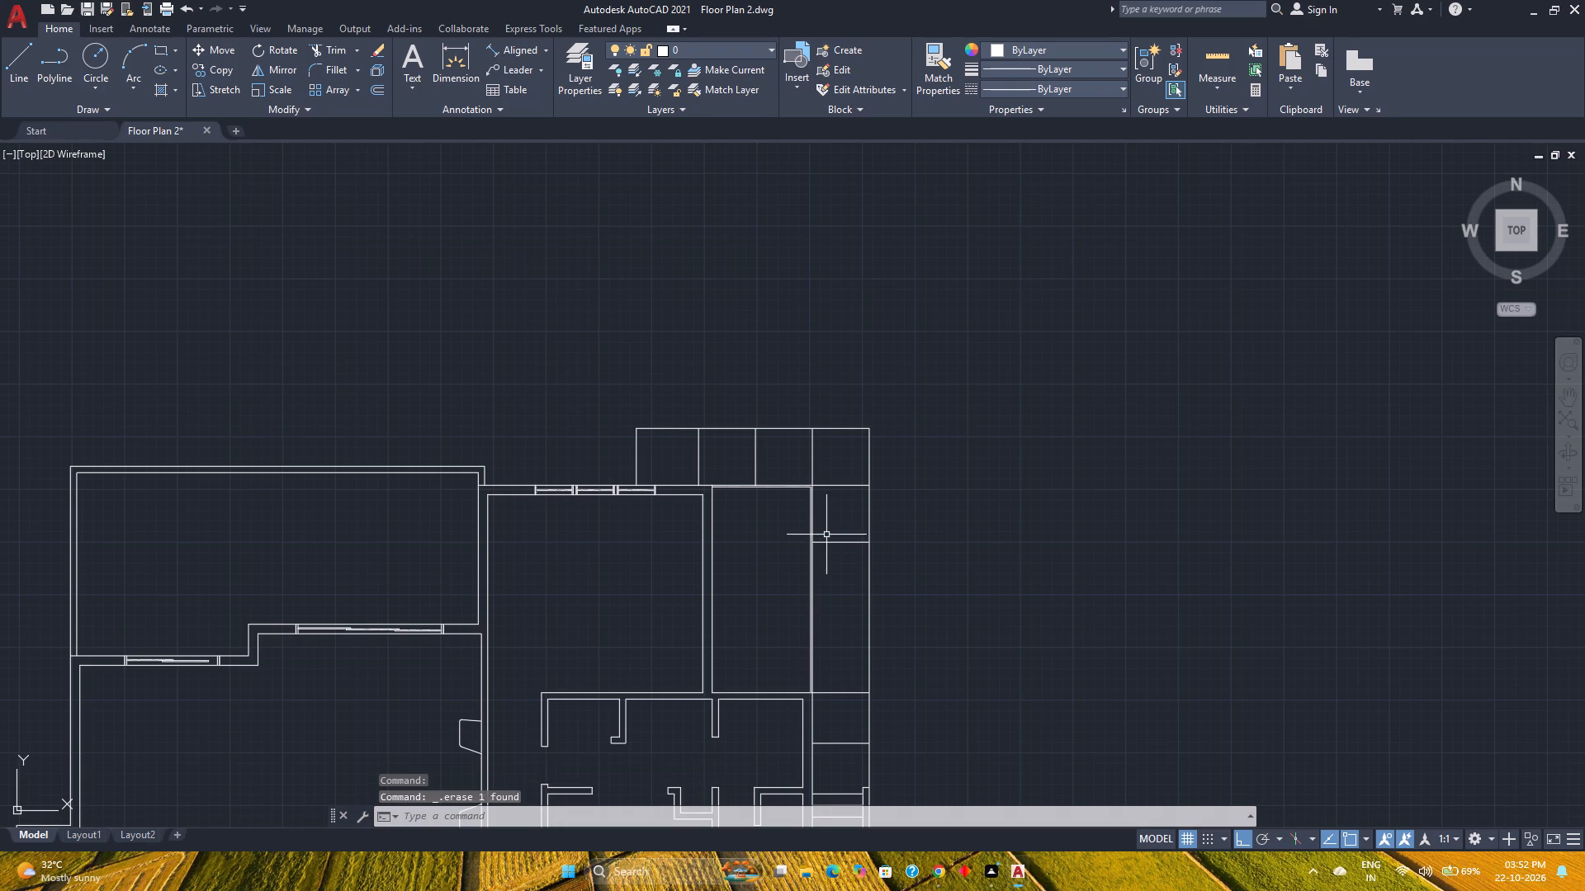
Save the drawing.
{"action": "scroll", "coordinate": [826, 535], "scroll_direction": "down", "scroll_amount": 1}
{"action": "key", "text": "ctrl+s"}
Examine the overall floor plan, including the subdivided north-east outdoor areas.
{"action": "middle_click_drag", "start_coordinate": [788, 568], "coordinate": [751, 481]}
{"action": "middle_click", "coordinate": [751, 481]}
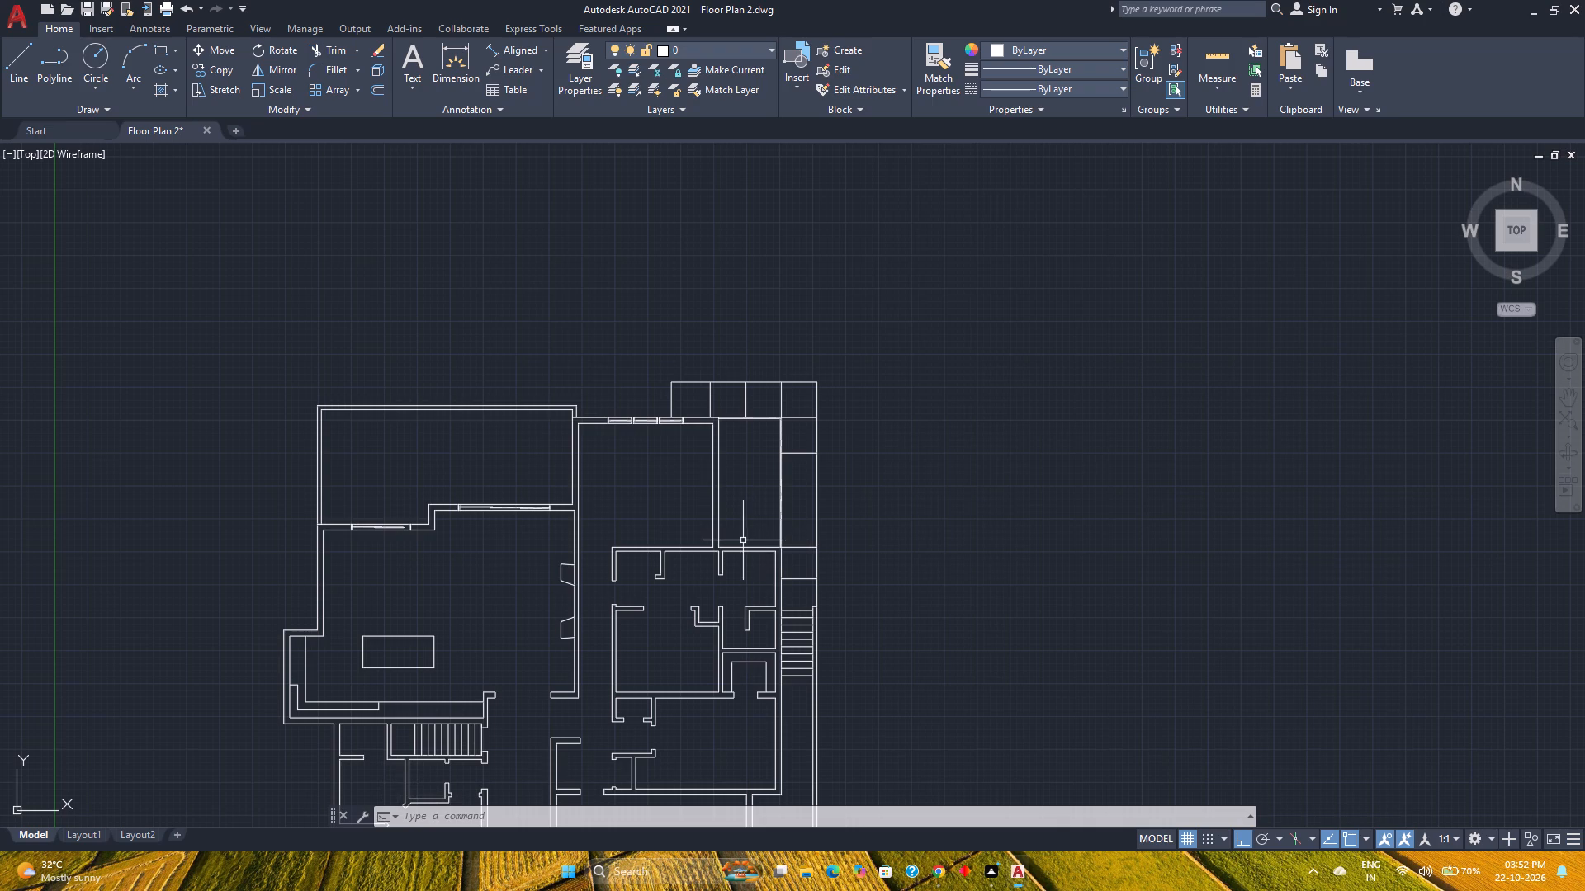
{"action": "scroll", "coordinate": [724, 530], "scroll_direction": "down", "scroll_amount": 2}
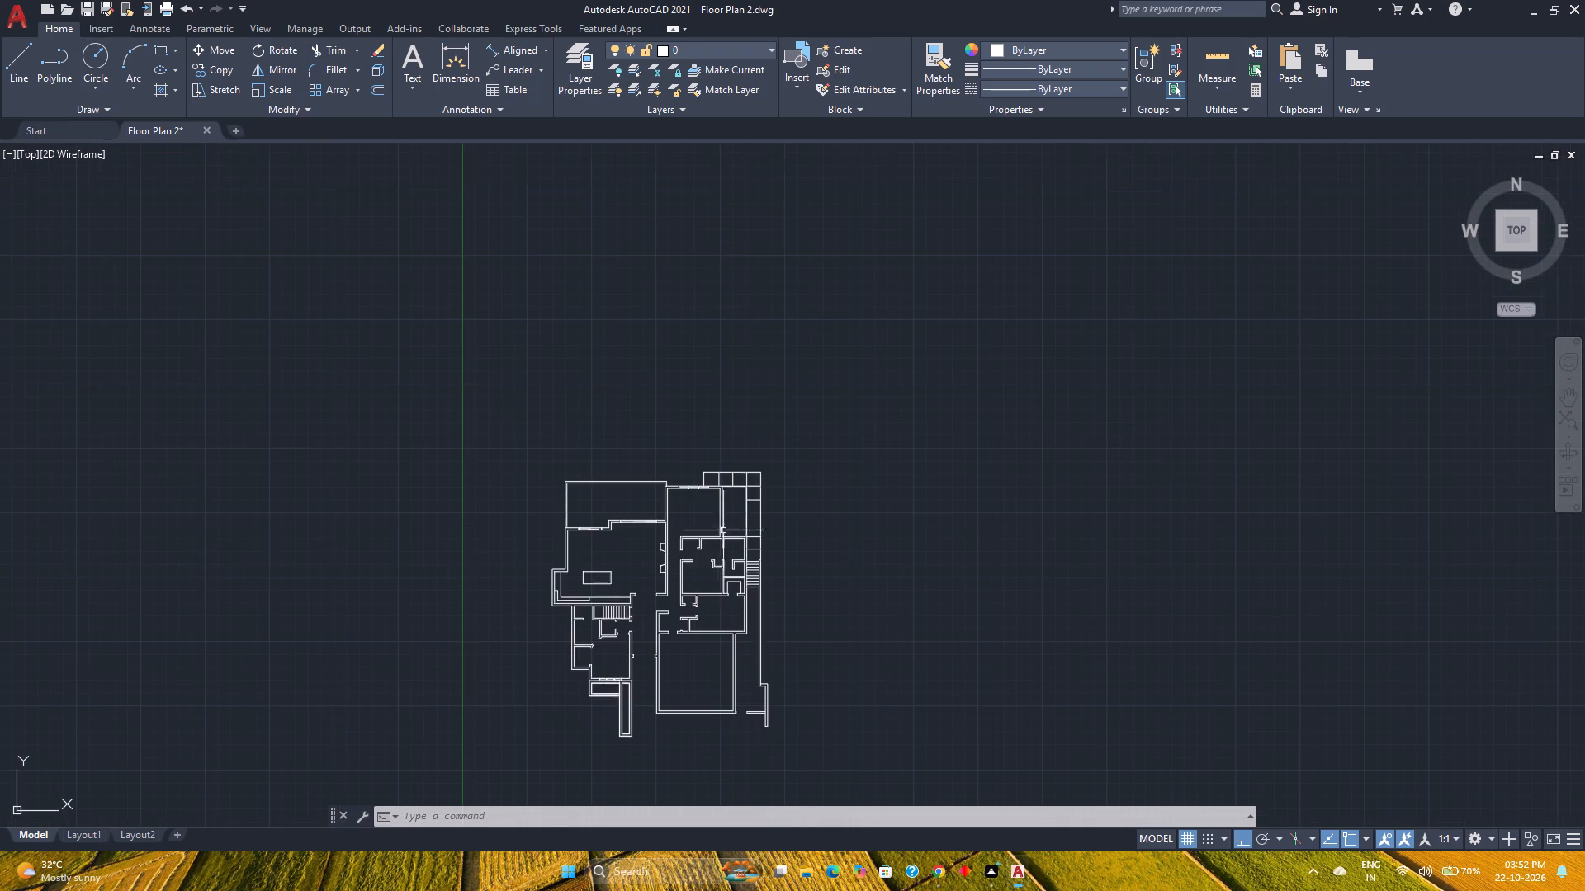
{"action": "scroll", "coordinate": [716, 562], "scroll_direction": "up", "scroll_amount": 2}
{"action": "middle_click_drag", "start_coordinate": [716, 562], "coordinate": [726, 516]}
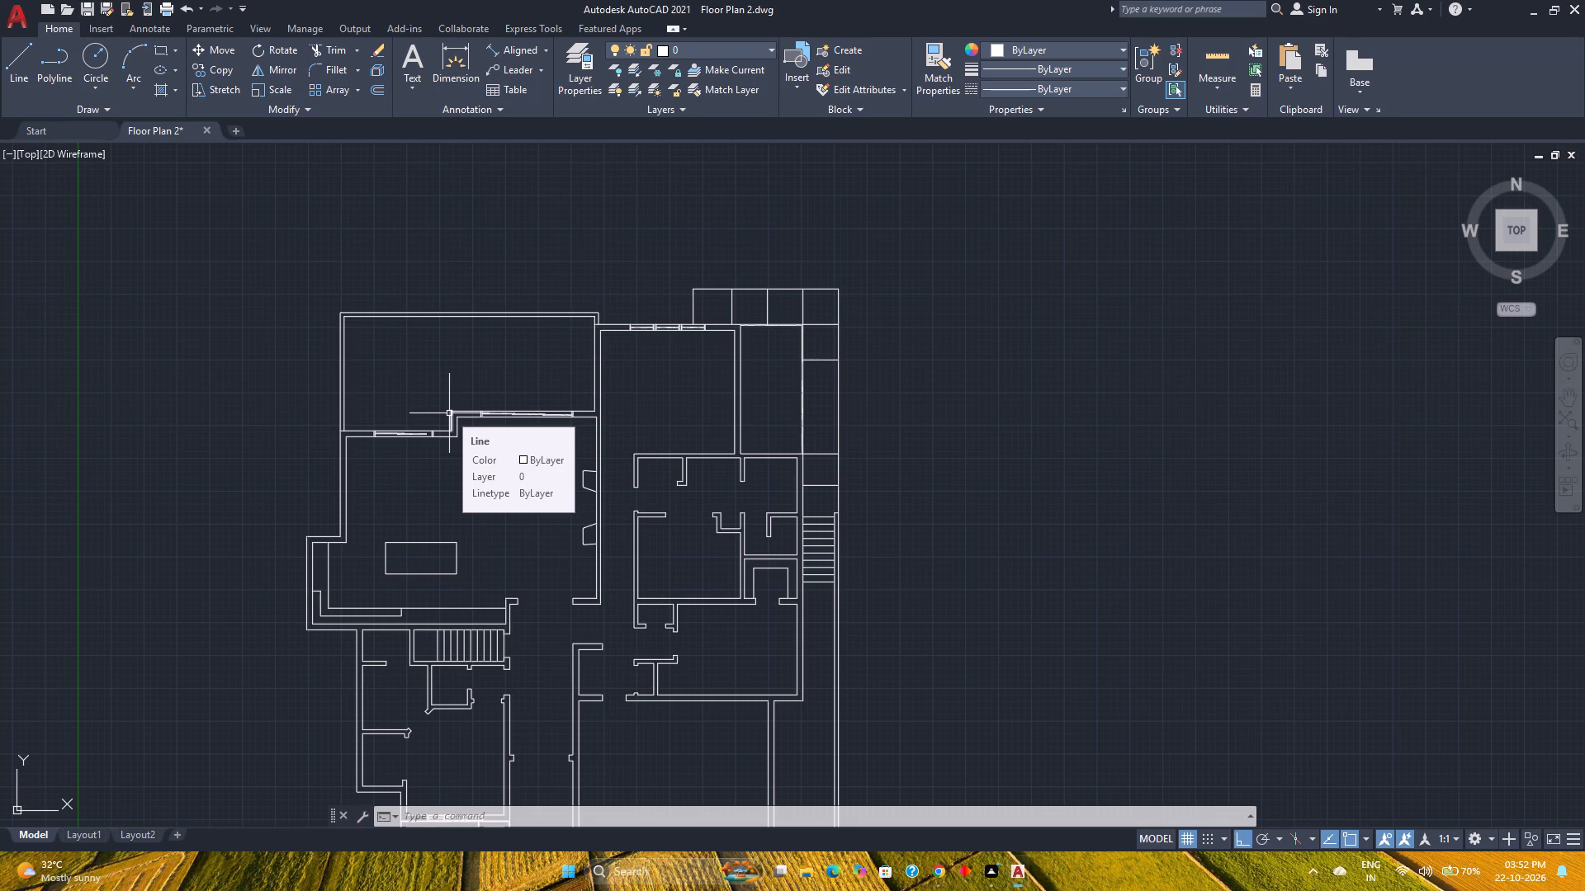
{"action": "scroll", "coordinate": [449, 414], "scroll_direction": "down", "scroll_amount": 1}
{"action": "middle_click_drag", "start_coordinate": [516, 530], "coordinate": [648, 463]}
{"action": "scroll", "coordinate": [655, 466], "scroll_direction": "up", "scroll_amount": 1}
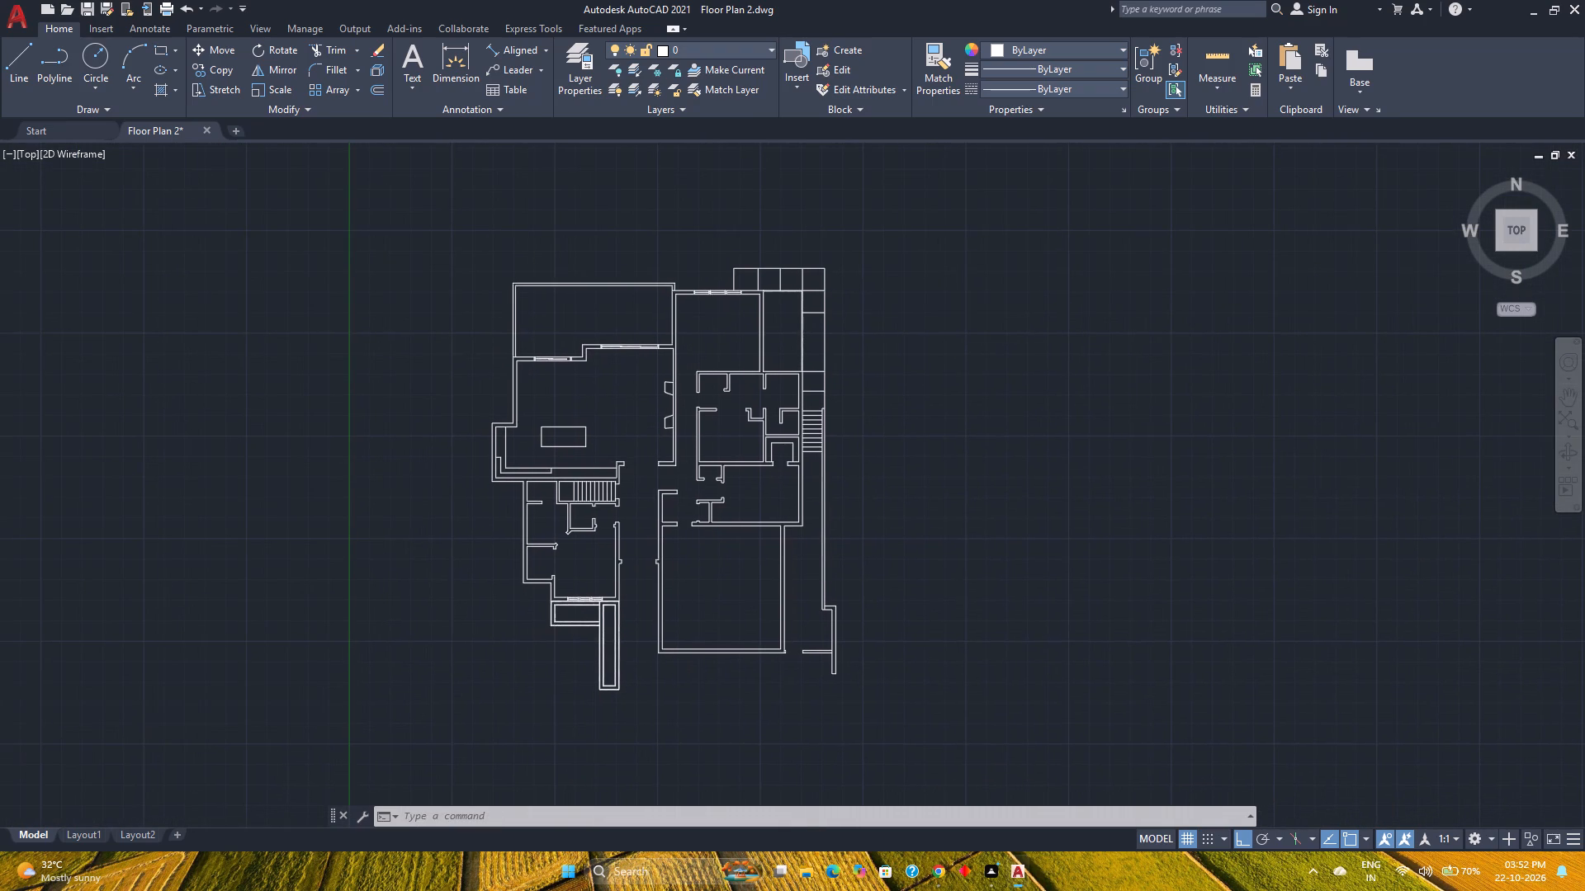